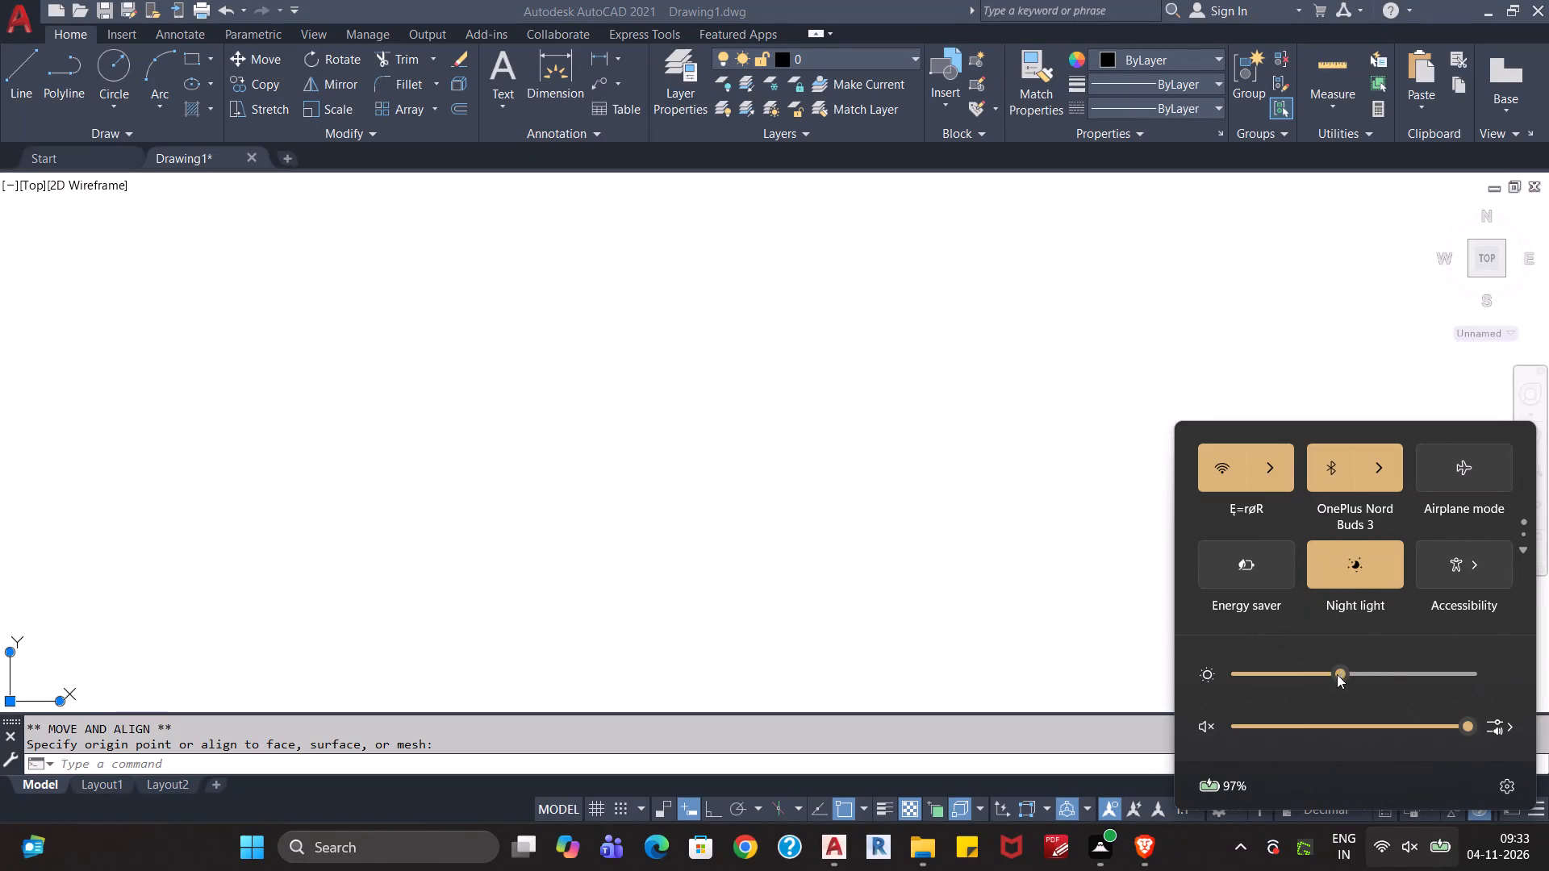
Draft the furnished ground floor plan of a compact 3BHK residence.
Raise the screen brightness in the system quick settings and return to the drawing.
{"action": "left_click_drag", "start_coordinate": [1342, 677], "coordinate": [1409, 677]}
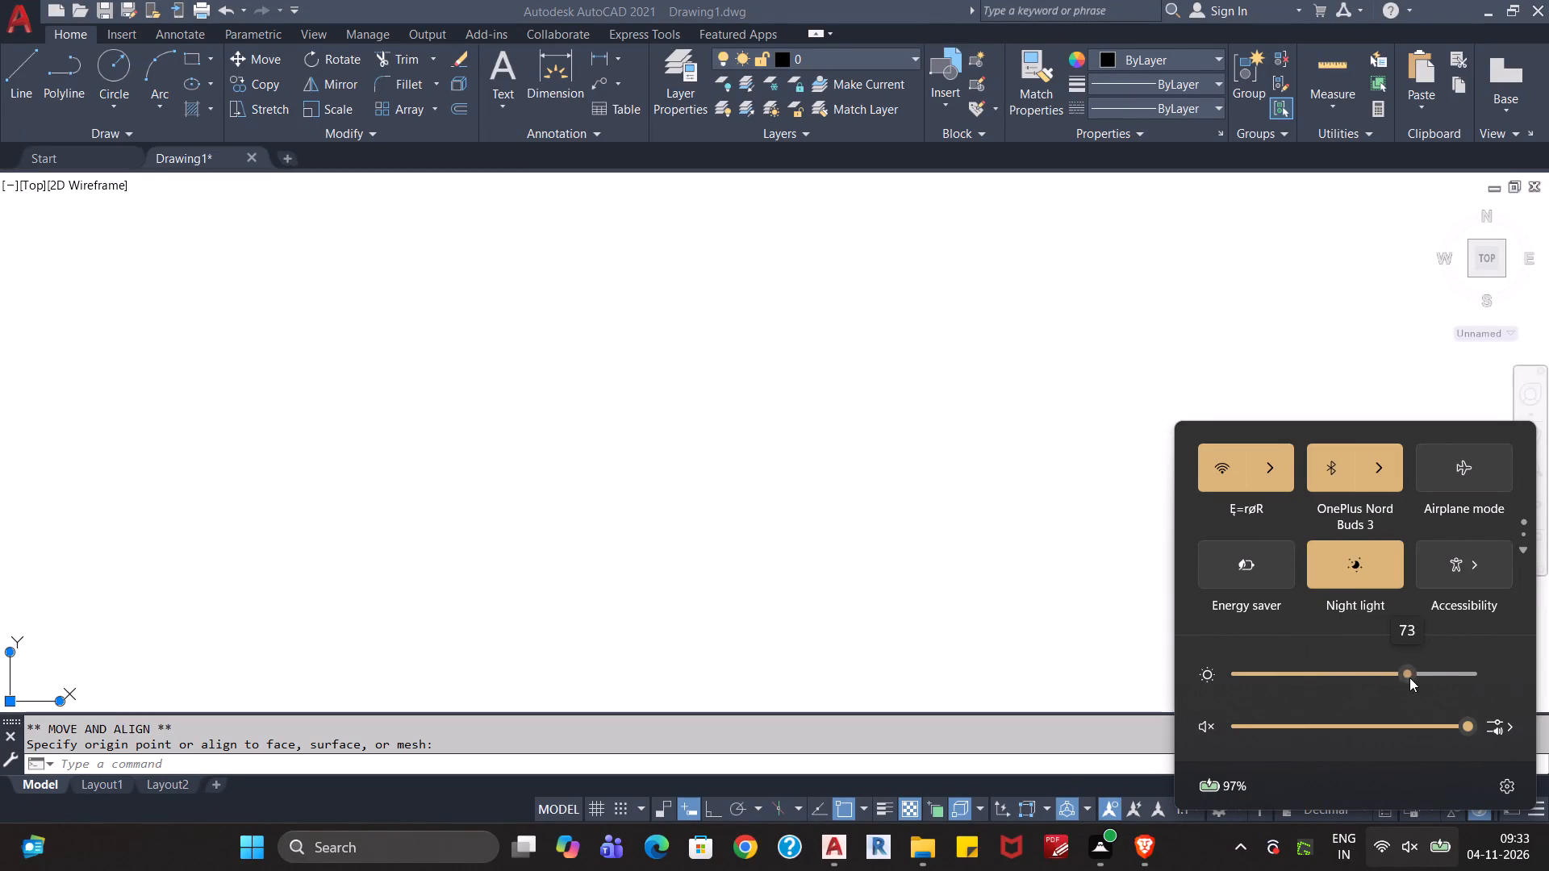
{"action": "left_click_drag", "start_coordinate": [1409, 677], "coordinate": [1438, 673]}
{"action": "left_click", "coordinate": [607, 404]}
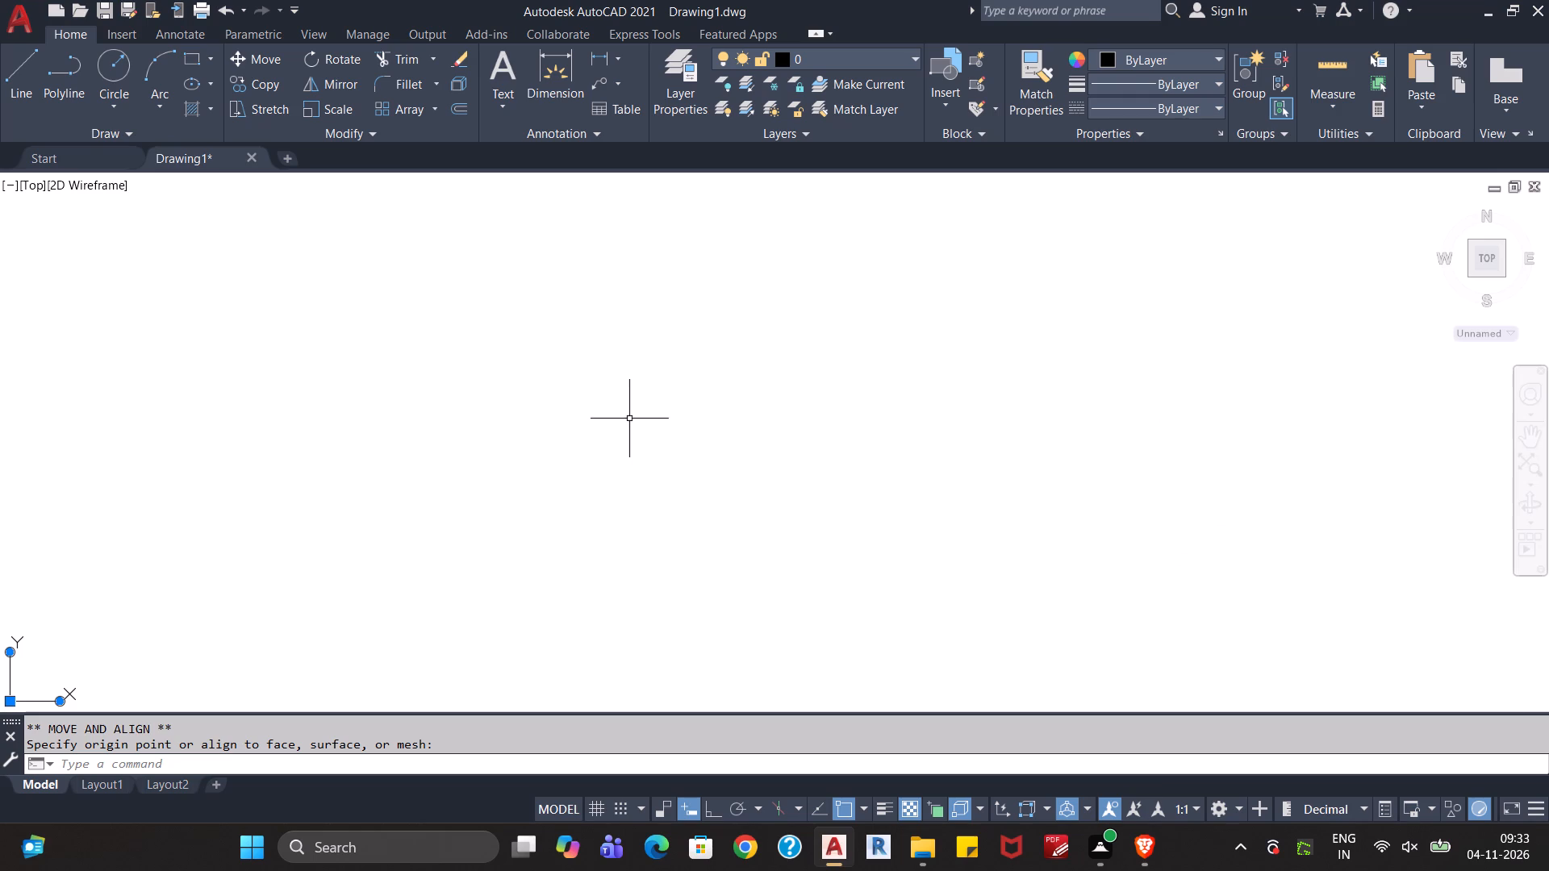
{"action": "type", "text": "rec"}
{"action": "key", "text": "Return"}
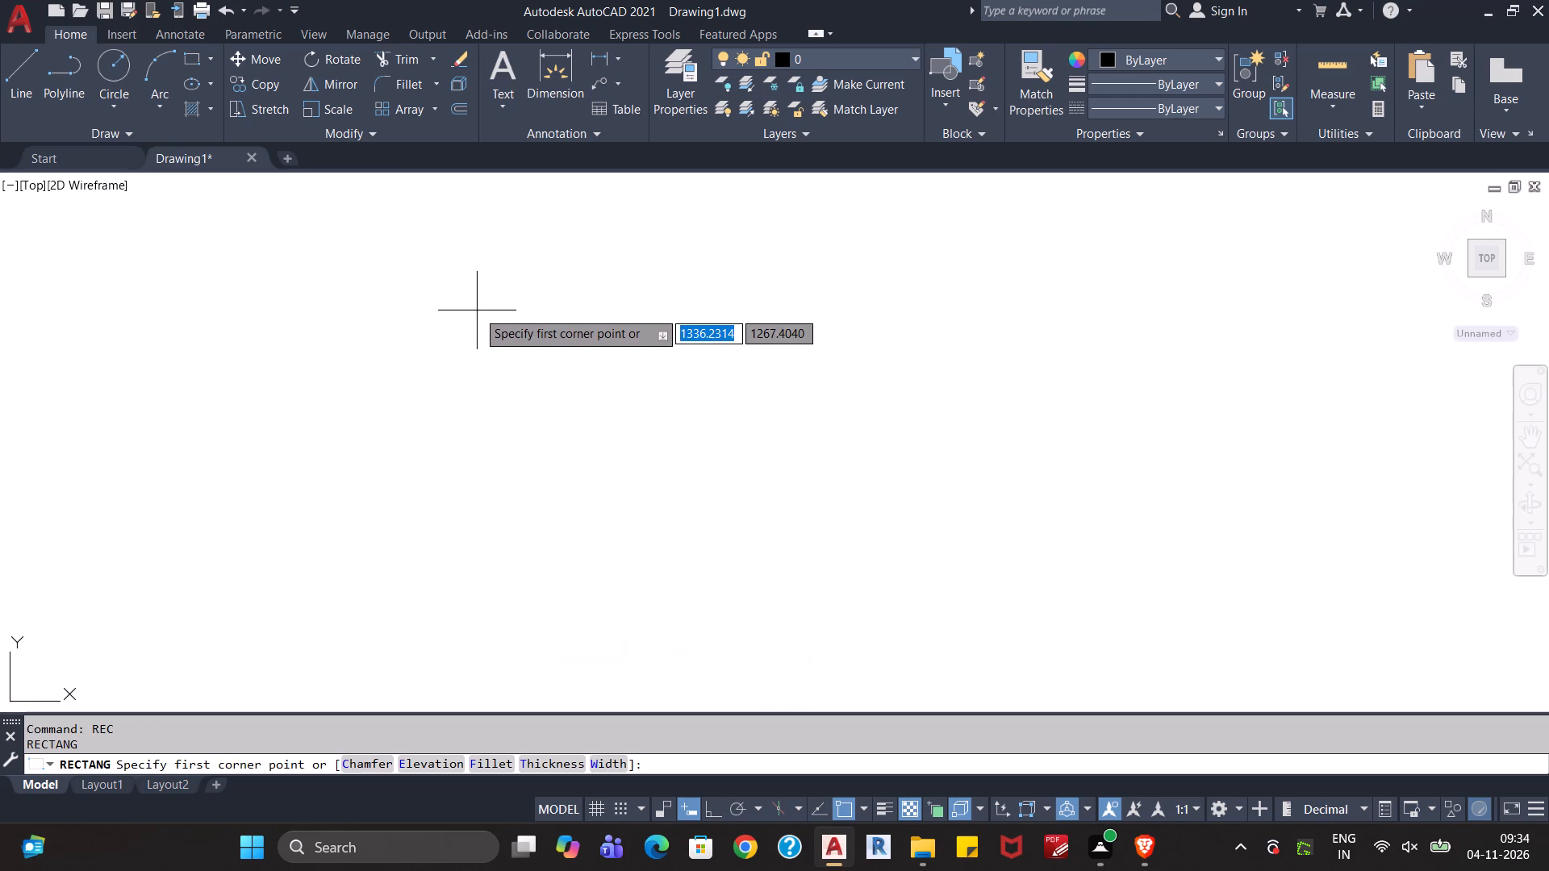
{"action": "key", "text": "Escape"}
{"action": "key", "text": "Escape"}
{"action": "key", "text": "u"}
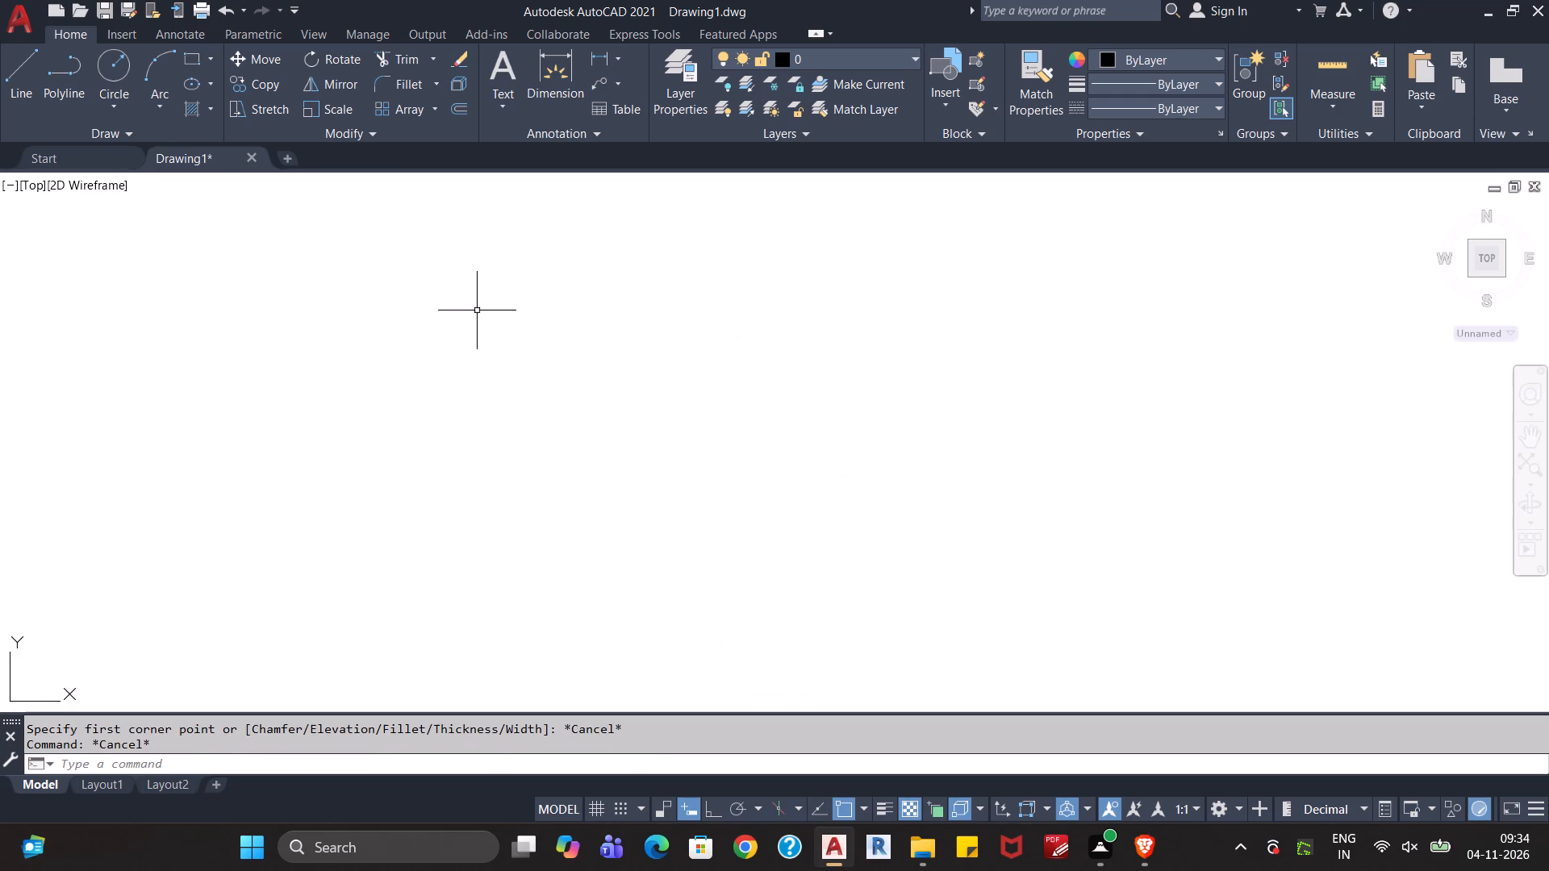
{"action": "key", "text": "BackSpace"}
Review the file path settings and the open and save settings in the program options.
{"action": "type", "text": "op"}
{"action": "key", "text": "Return"}
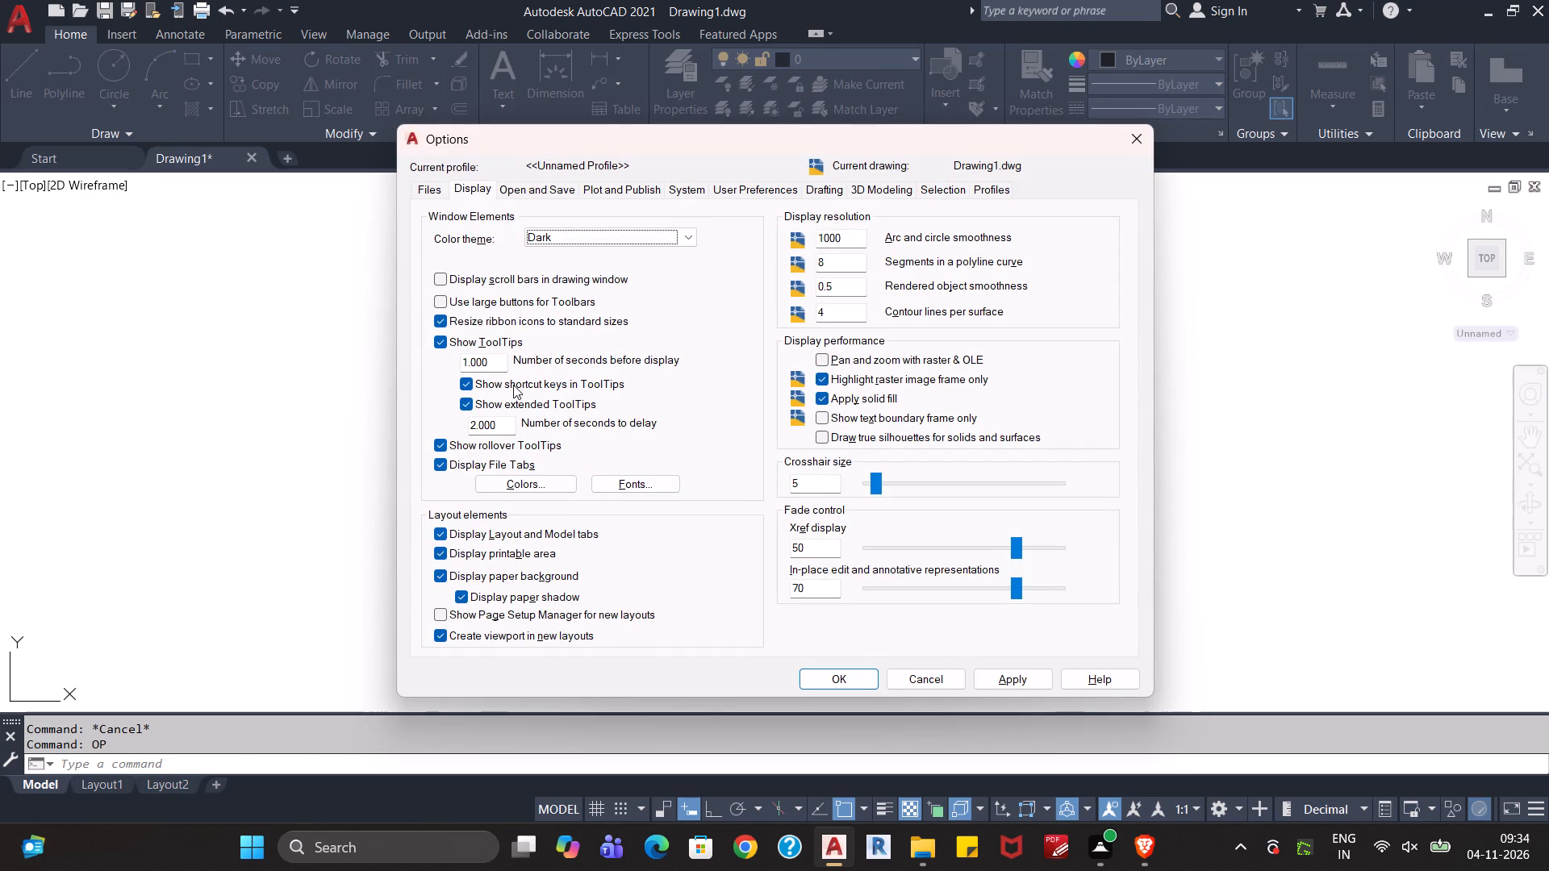
{"action": "left_click", "coordinate": [429, 192]}
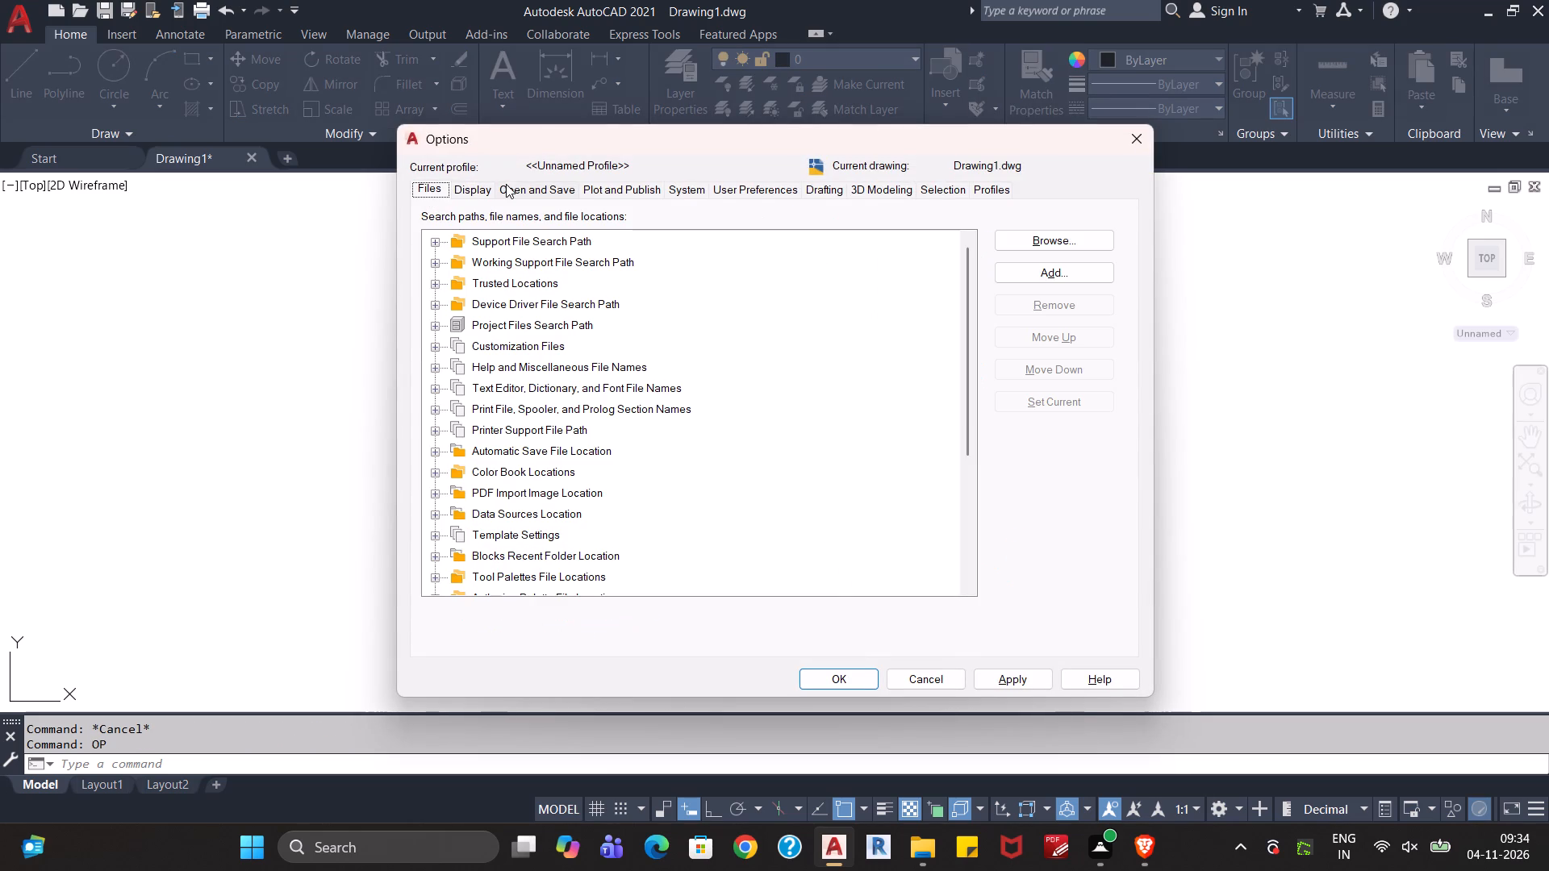
{"action": "left_click", "coordinate": [515, 184]}
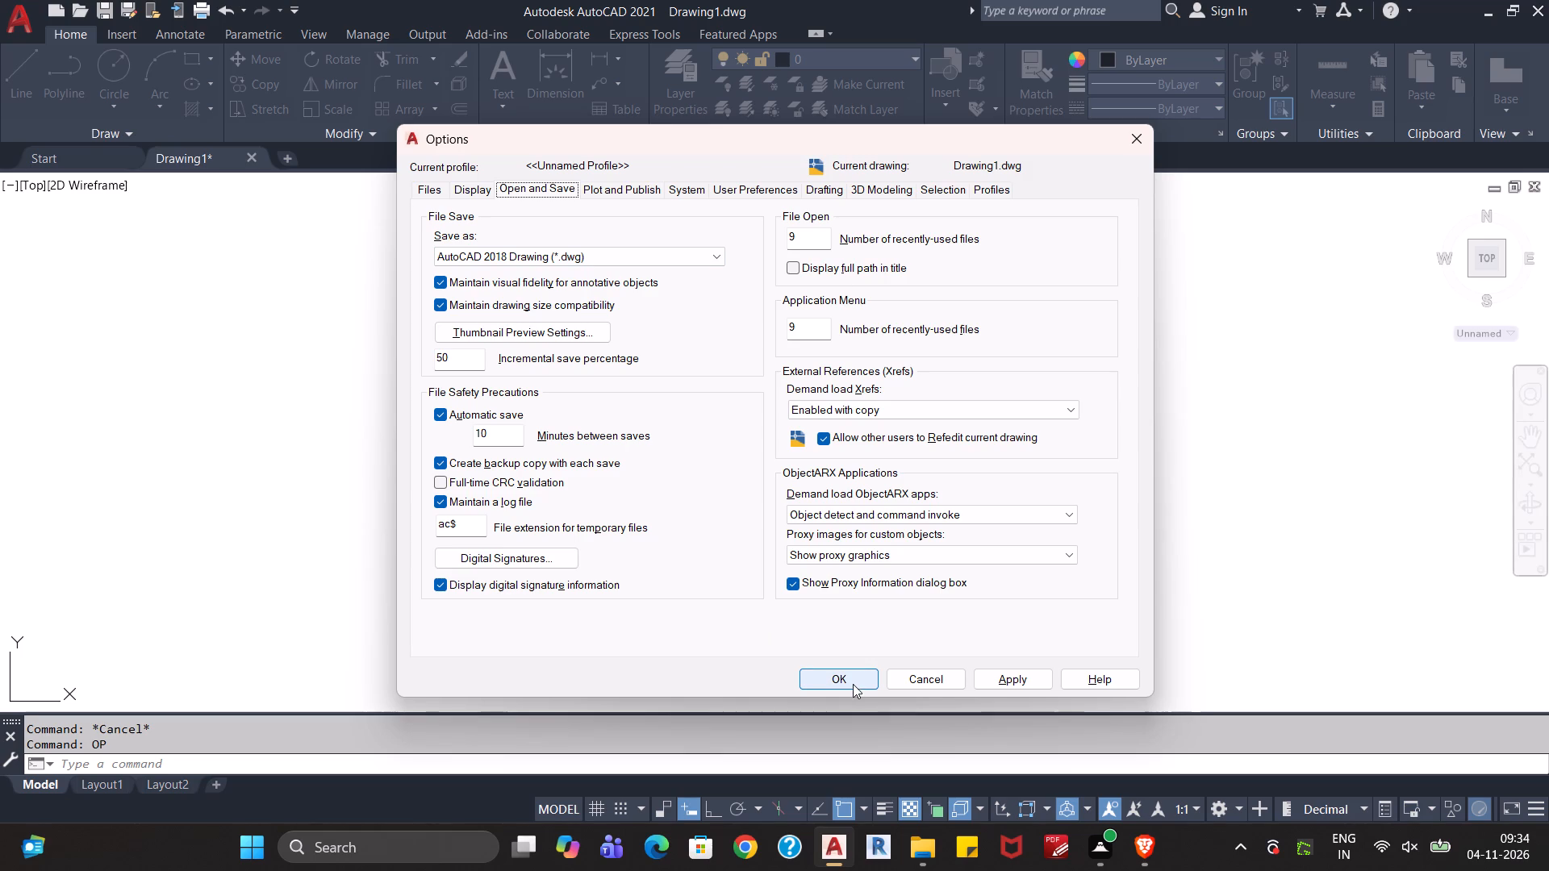
{"action": "left_click", "coordinate": [860, 684]}
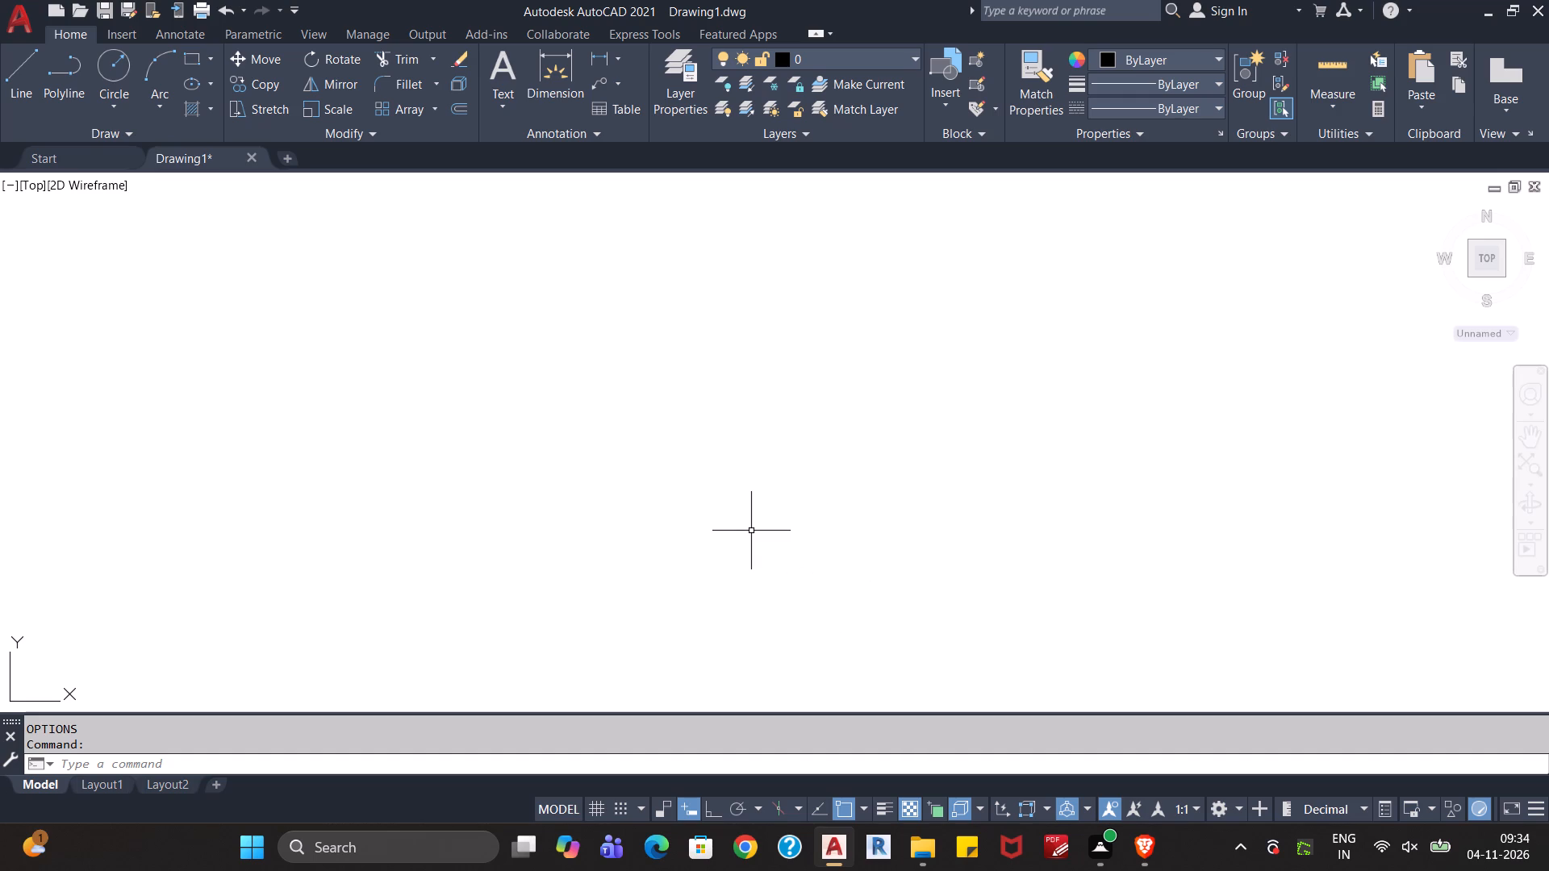
Set the drawing units to Engineering length type with a precision of 0'-0.0".
{"action": "type", "text": "un"}
{"action": "key", "text": "Return"}
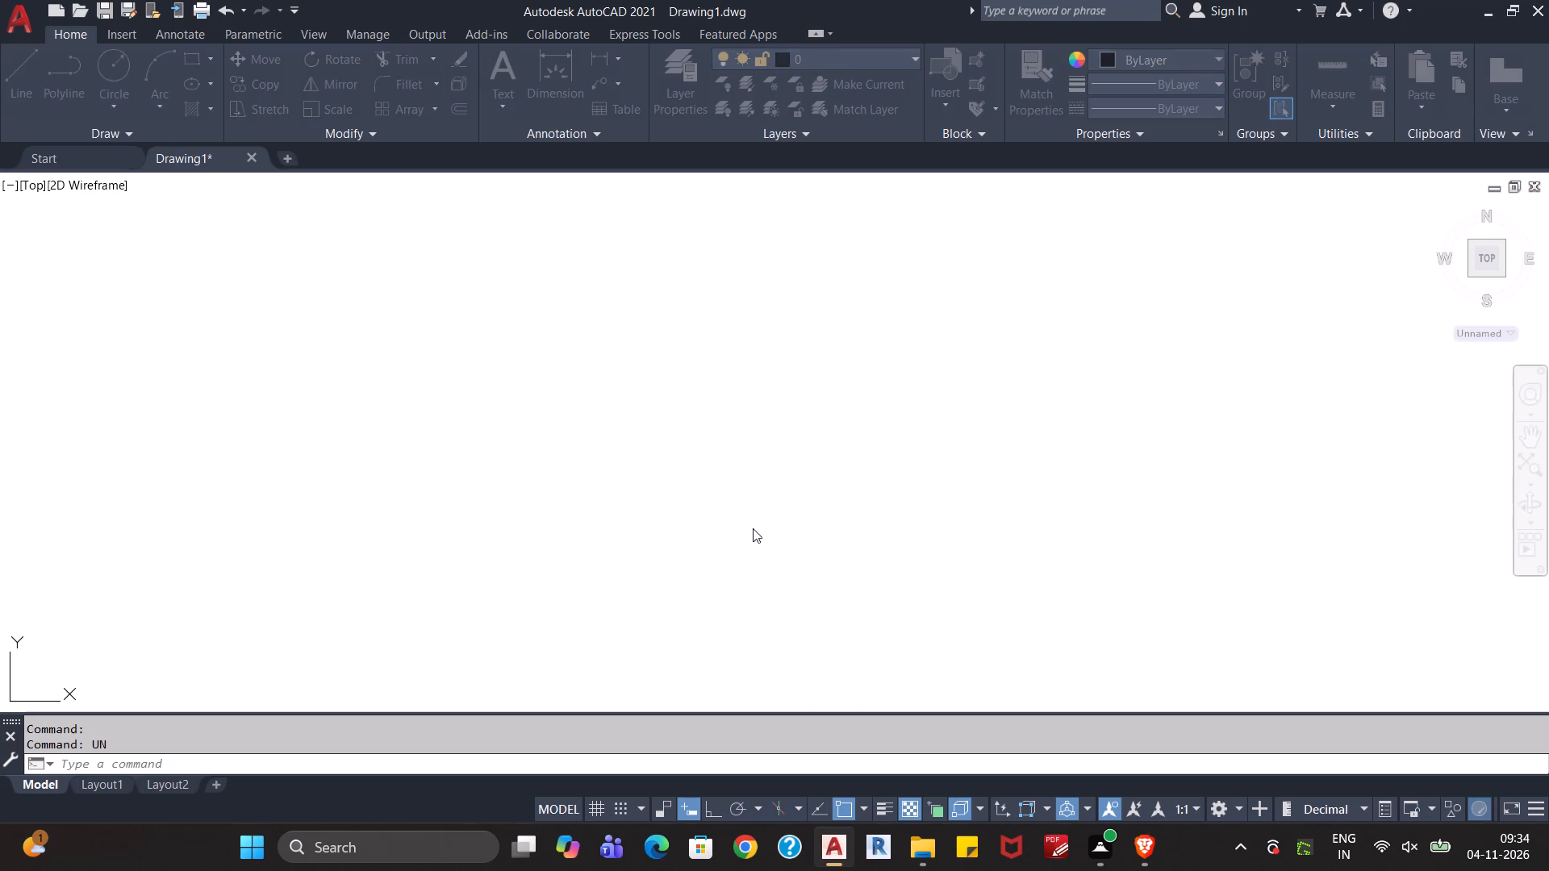
{"action": "left_click", "coordinate": [739, 283]}
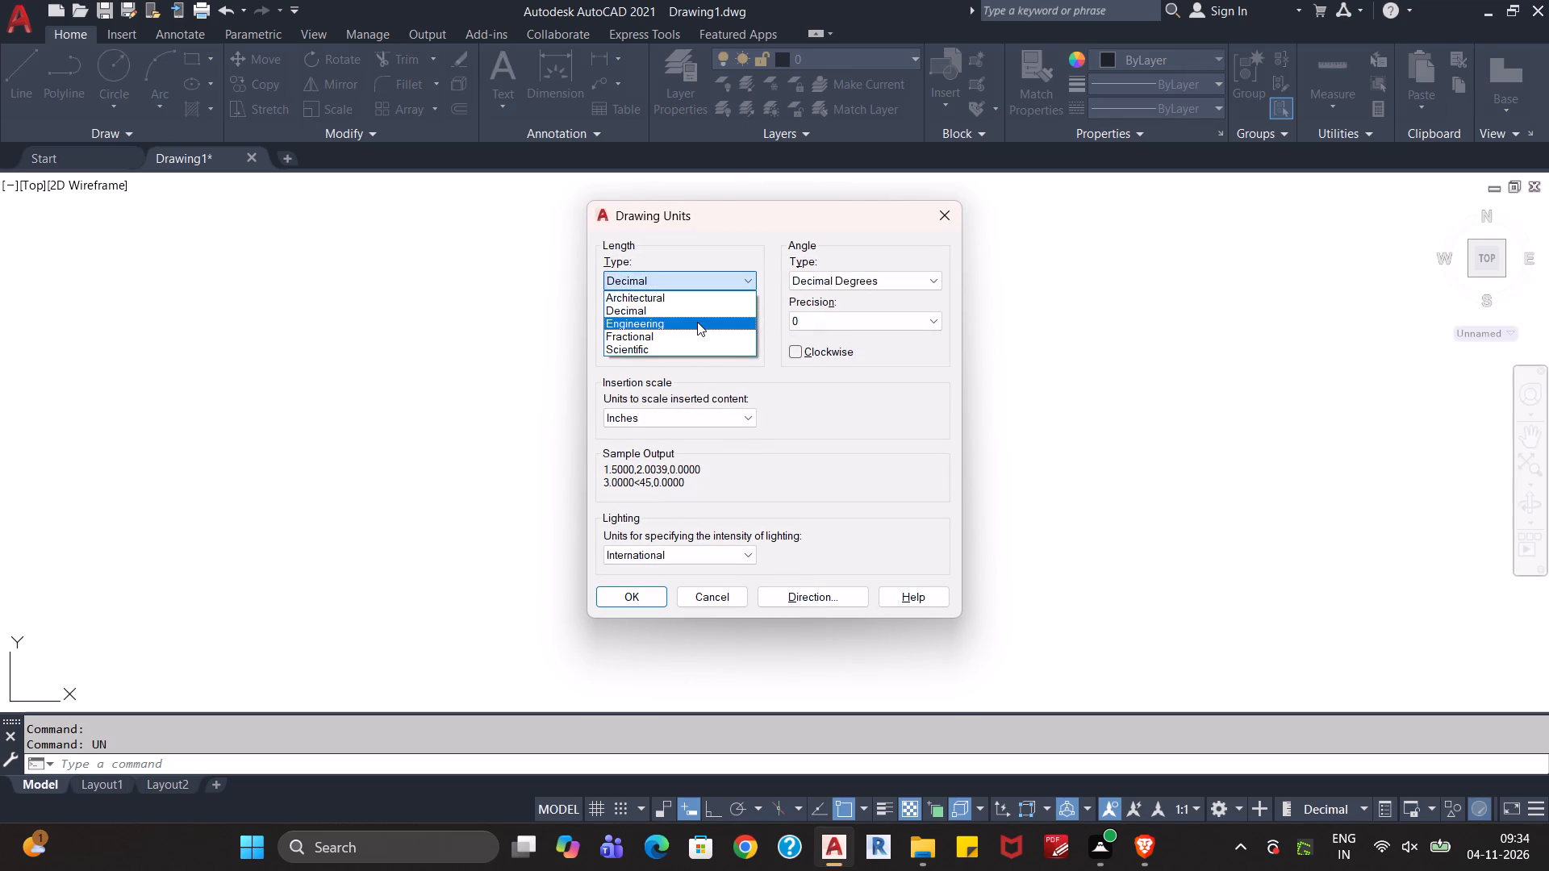
{"action": "left_click", "coordinate": [697, 322]}
{"action": "left_click", "coordinate": [697, 322]}
{"action": "left_click", "coordinate": [683, 355]}
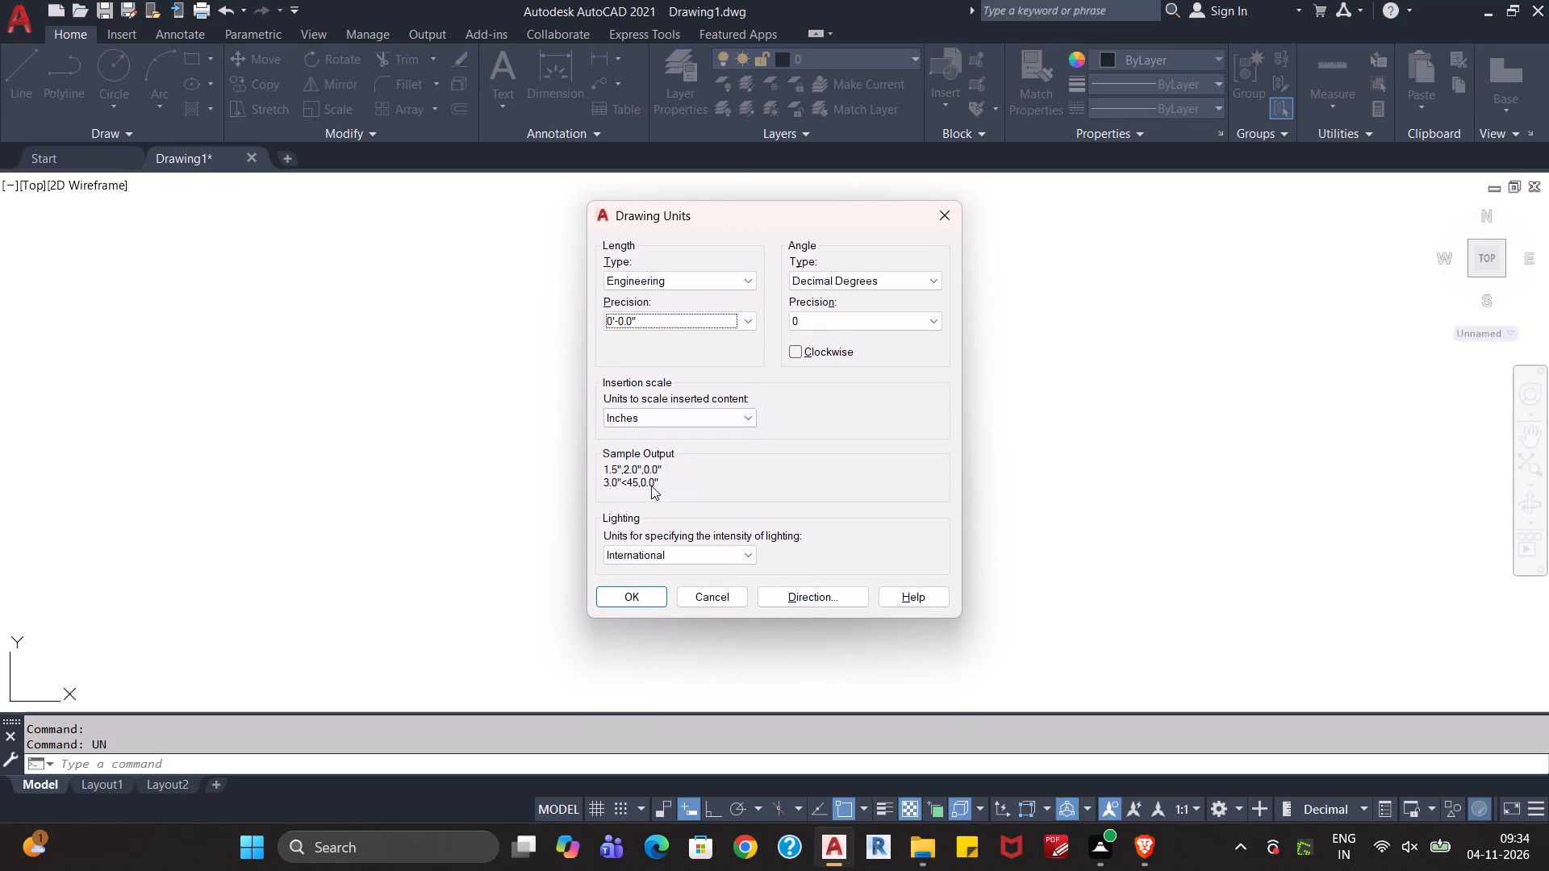
{"action": "left_click", "coordinate": [620, 592]}
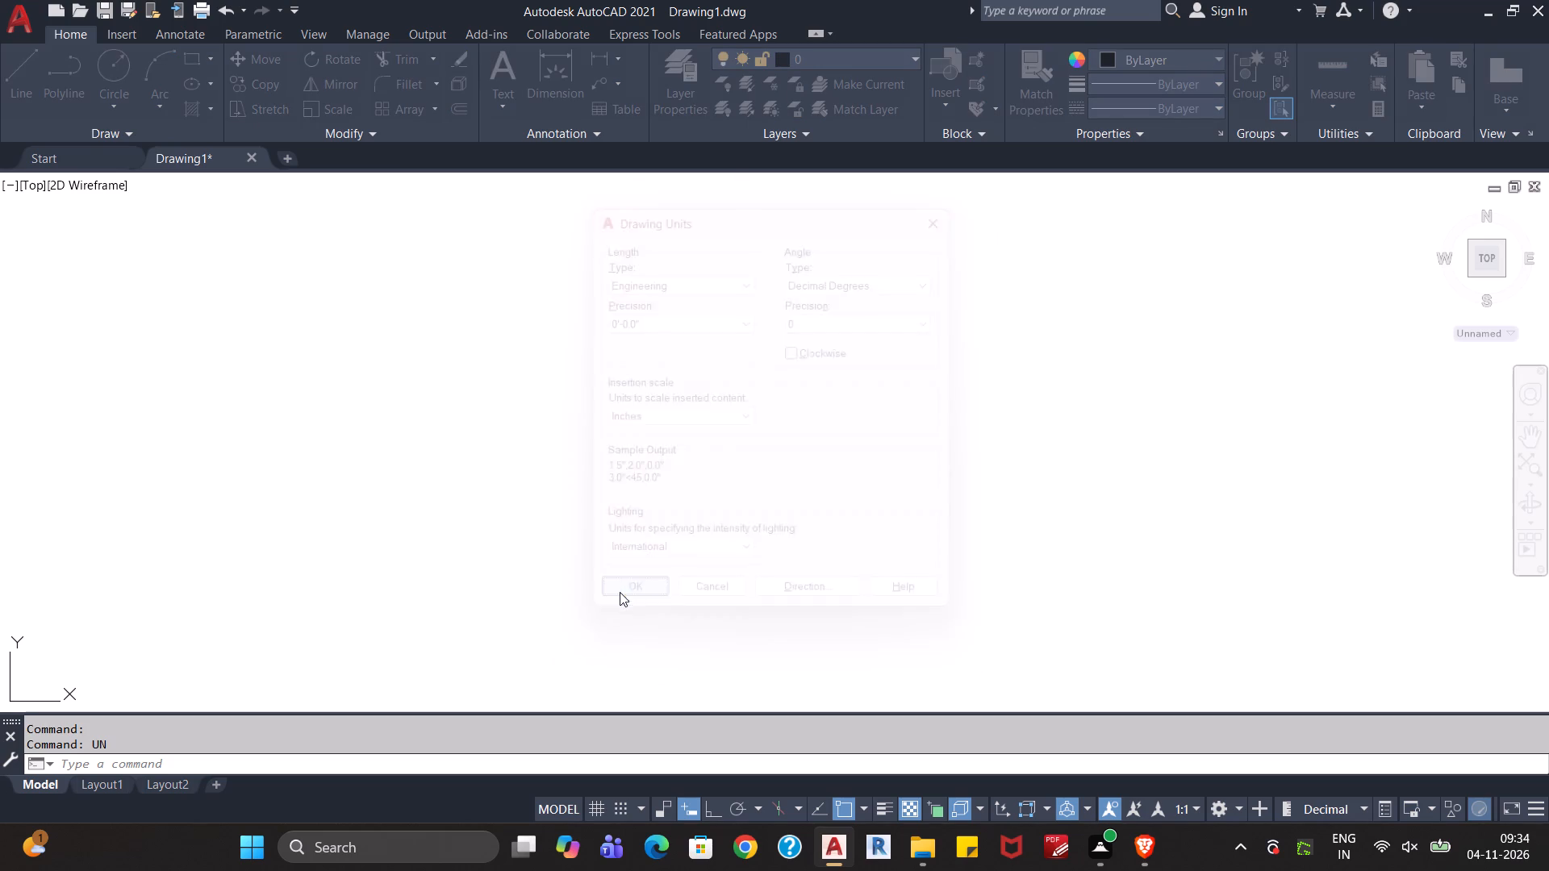
Modify the Standard dimension style's primary units to Engineering format with 0'-0.0" precision.
{"action": "key", "text": "d"}
{"action": "key", "text": "Return"}
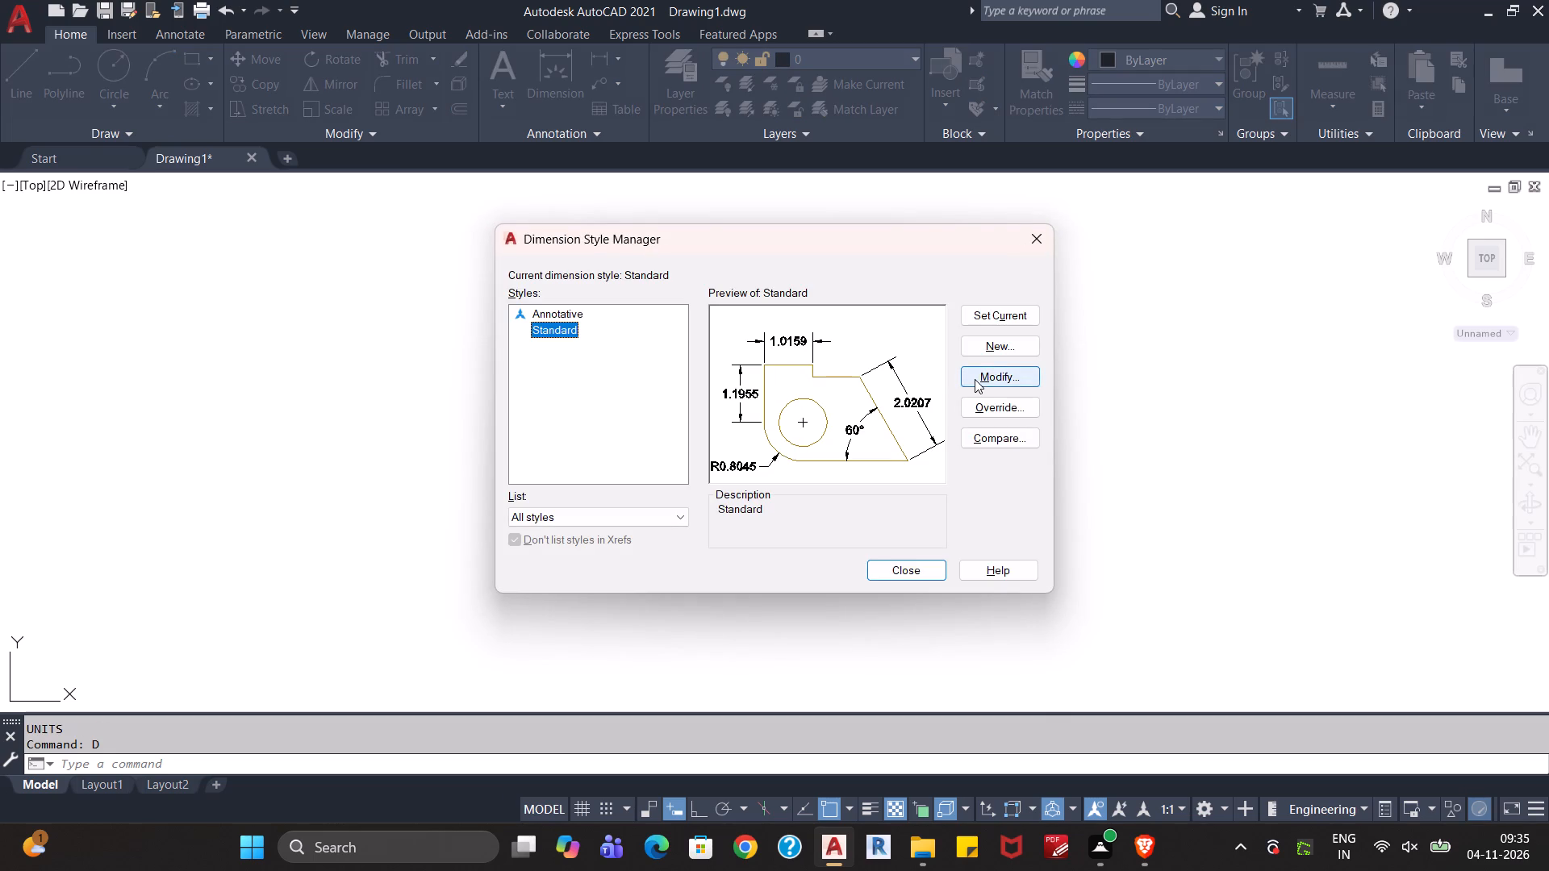
{"action": "left_click", "coordinate": [975, 379]}
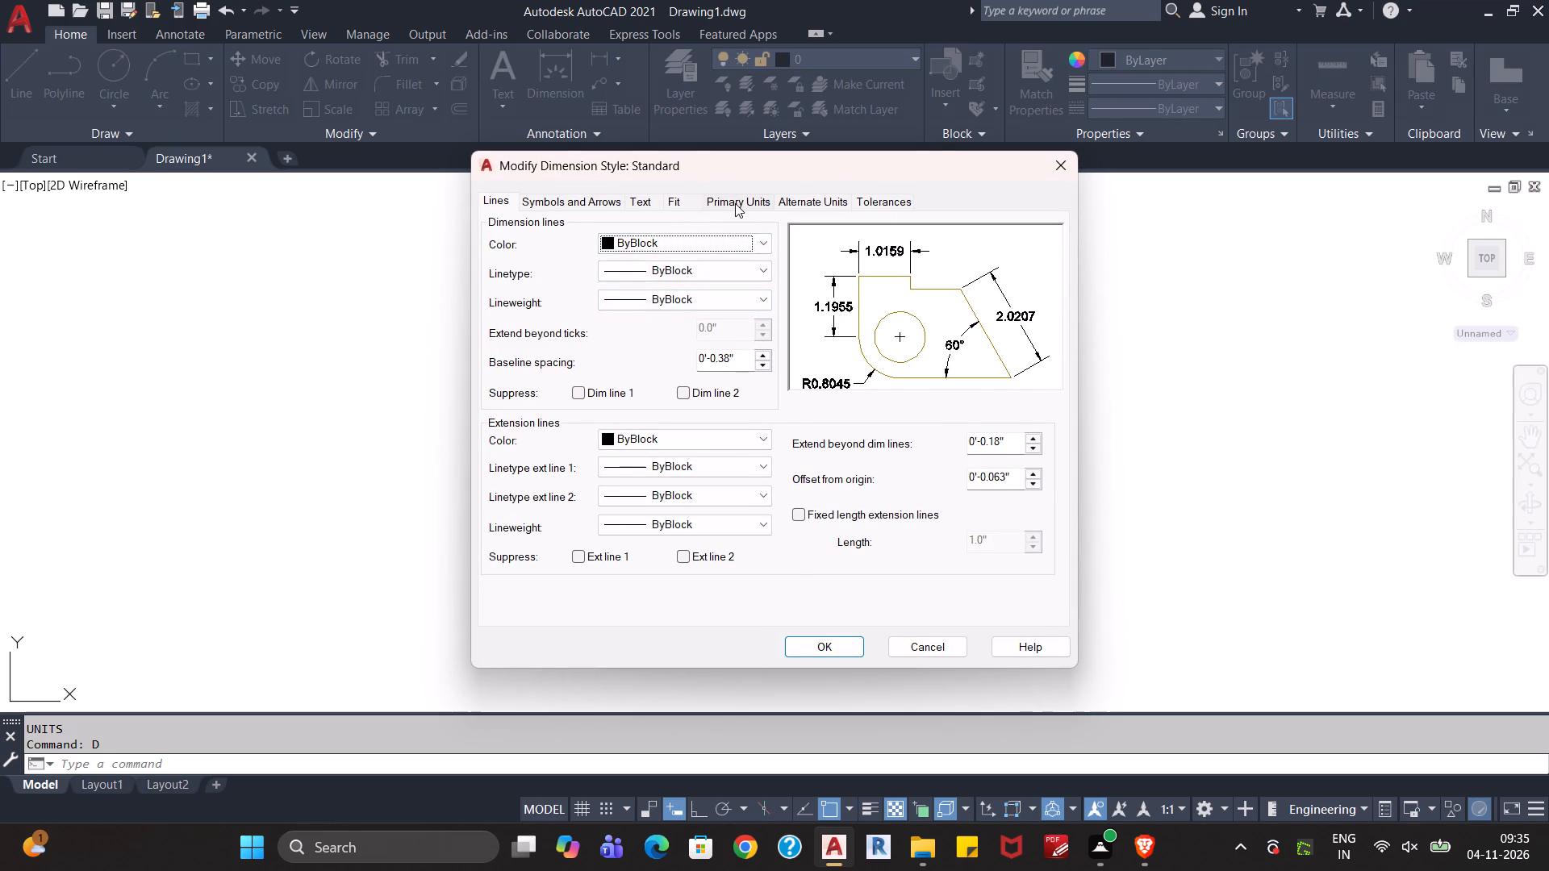
{"action": "left_click", "coordinate": [735, 203]}
{"action": "left_click", "coordinate": [712, 243]}
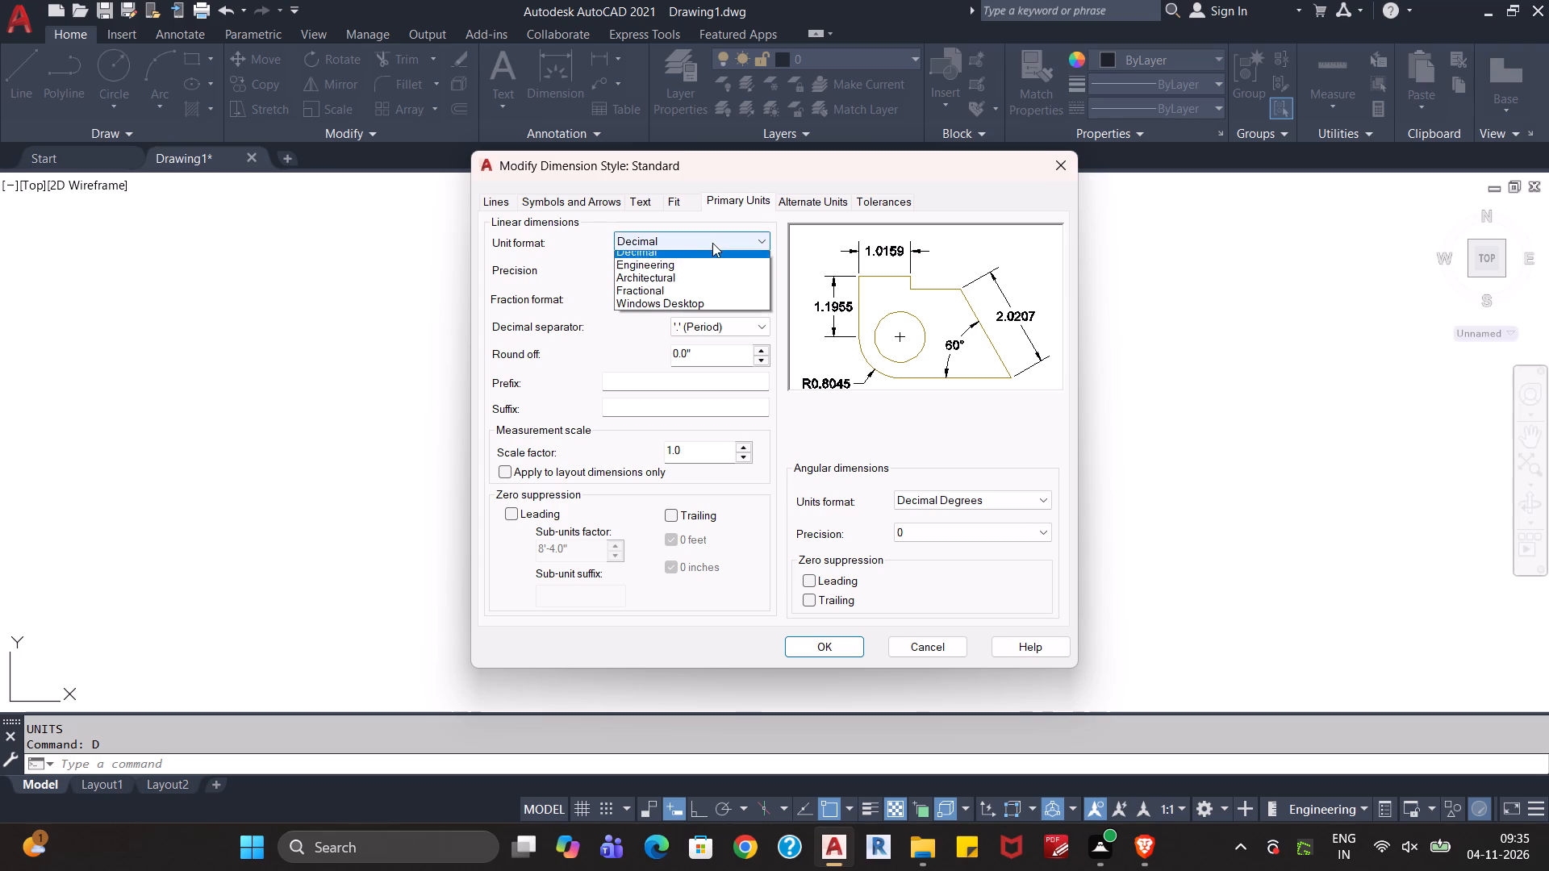
{"action": "left_click", "coordinate": [683, 281]}
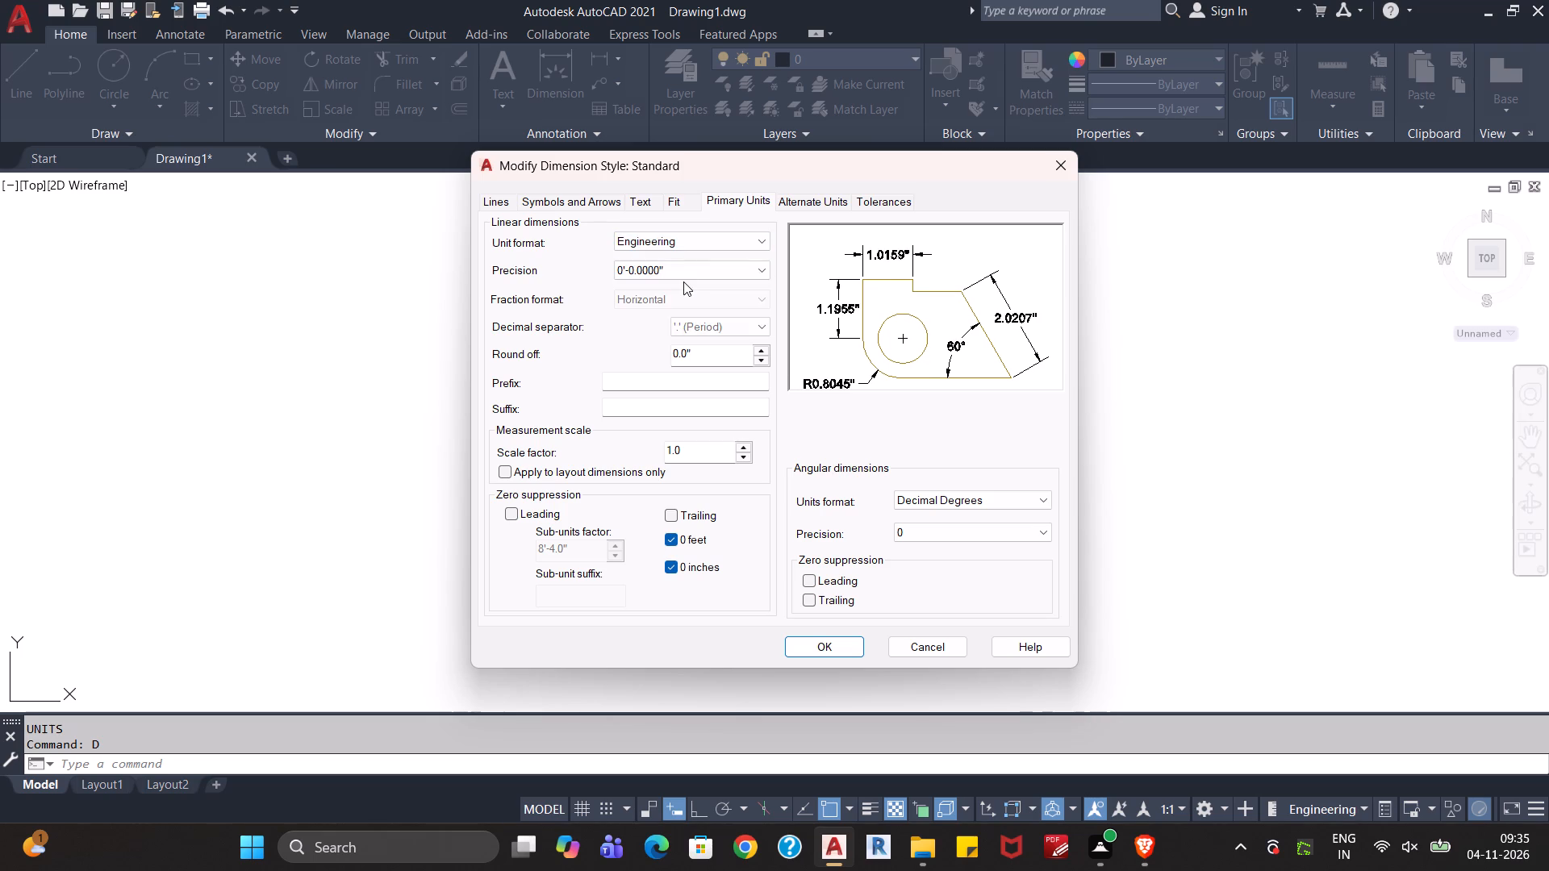
{"action": "left_click", "coordinate": [698, 270]}
{"action": "left_click", "coordinate": [675, 297]}
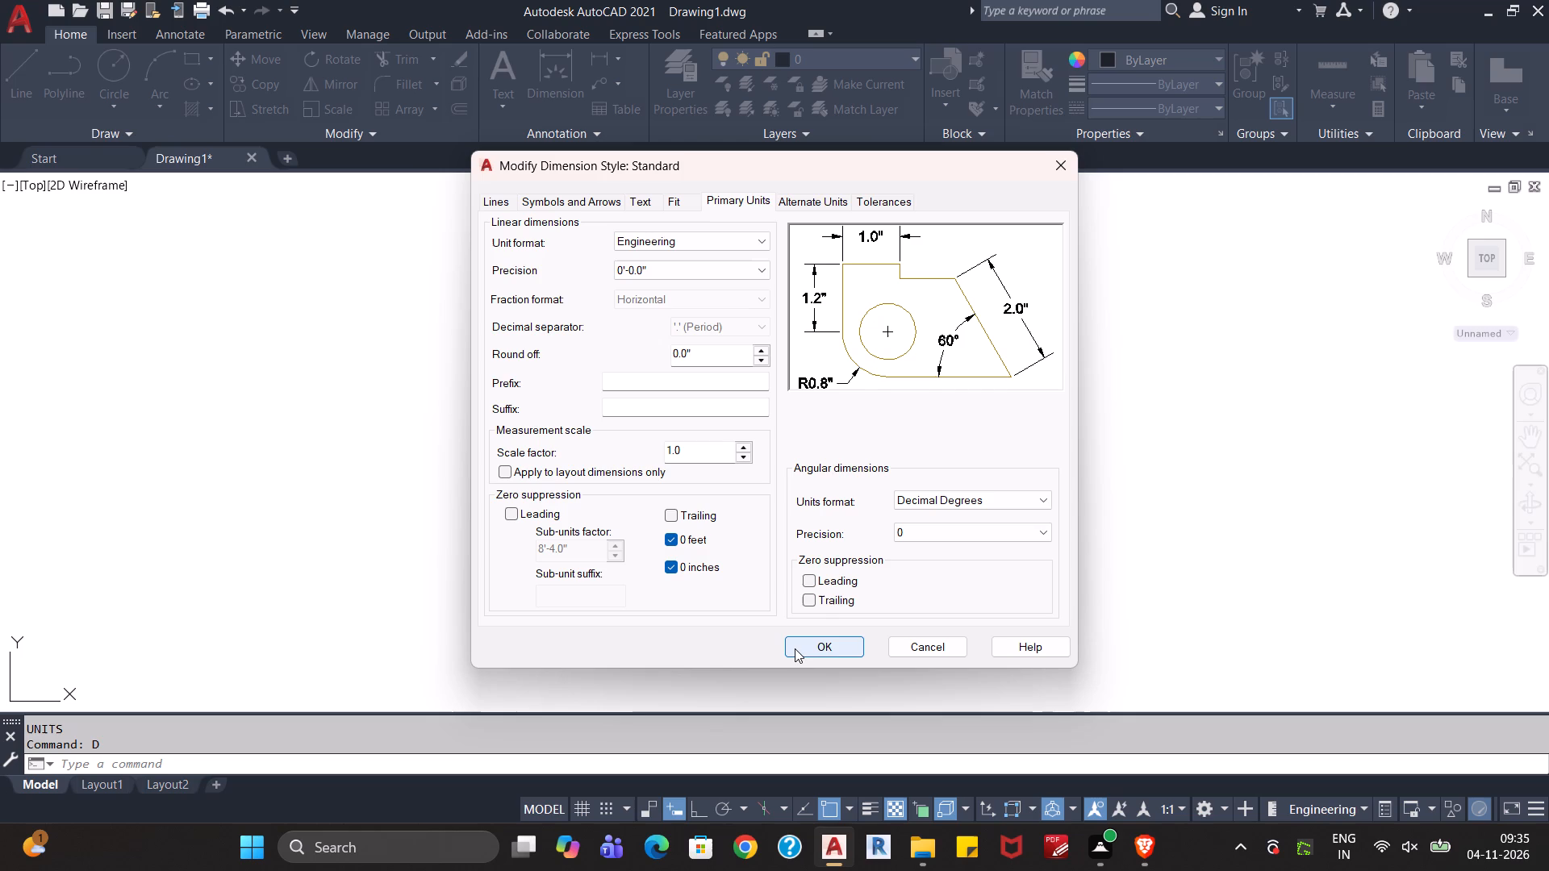
Set the Standard dimension style's text height to 6".
{"action": "left_click", "coordinate": [649, 202]}
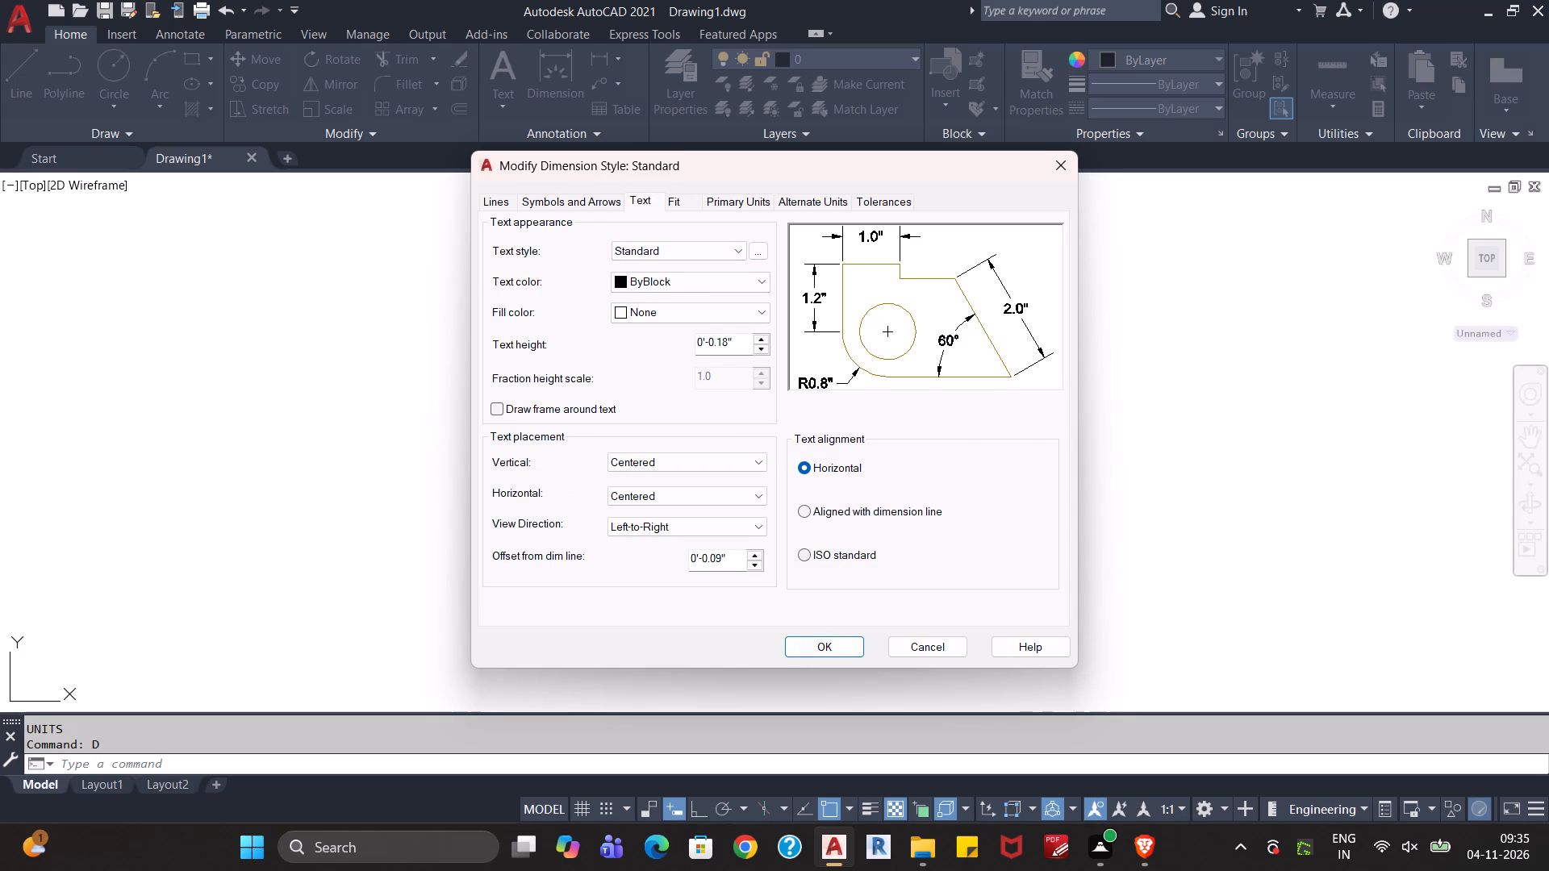
{"action": "left_click_drag", "start_coordinate": [733, 340], "coordinate": [699, 344]}
{"action": "key", "text": "Right"}
{"action": "key", "text": "Return"}
{"action": "key", "text": "ctrl+a"}
{"action": "key", "text": "Right"}
{"action": "key", "text": "ctrl+a"}
{"action": "key", "text": "6"}
{"action": "key", "text": "Return"}
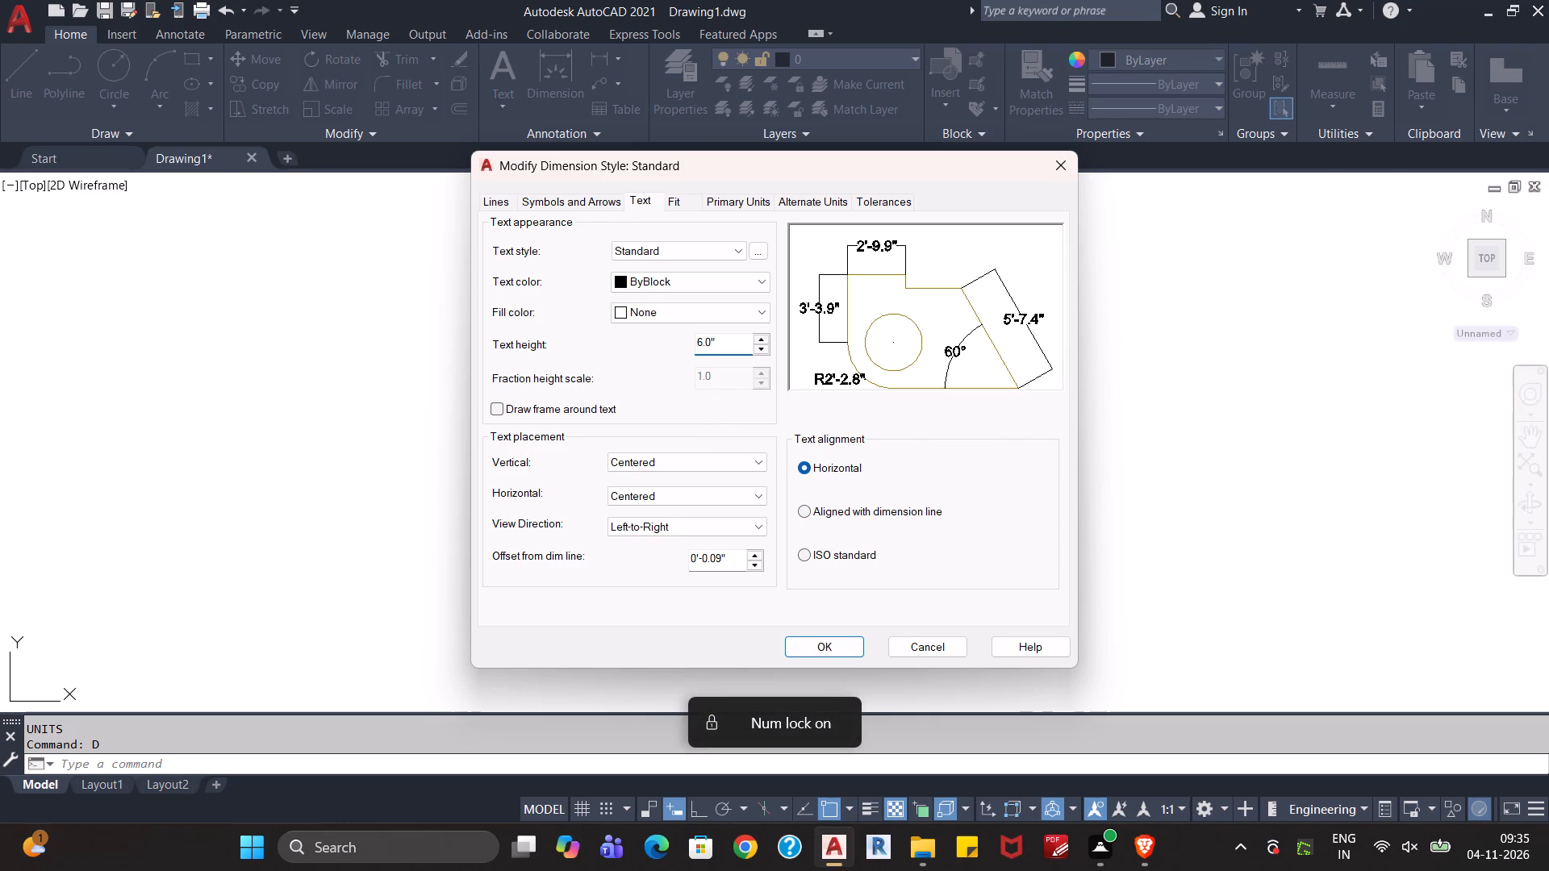
Set the Standard dimension style's arrow size to 4".
{"action": "left_click", "coordinate": [569, 198]}
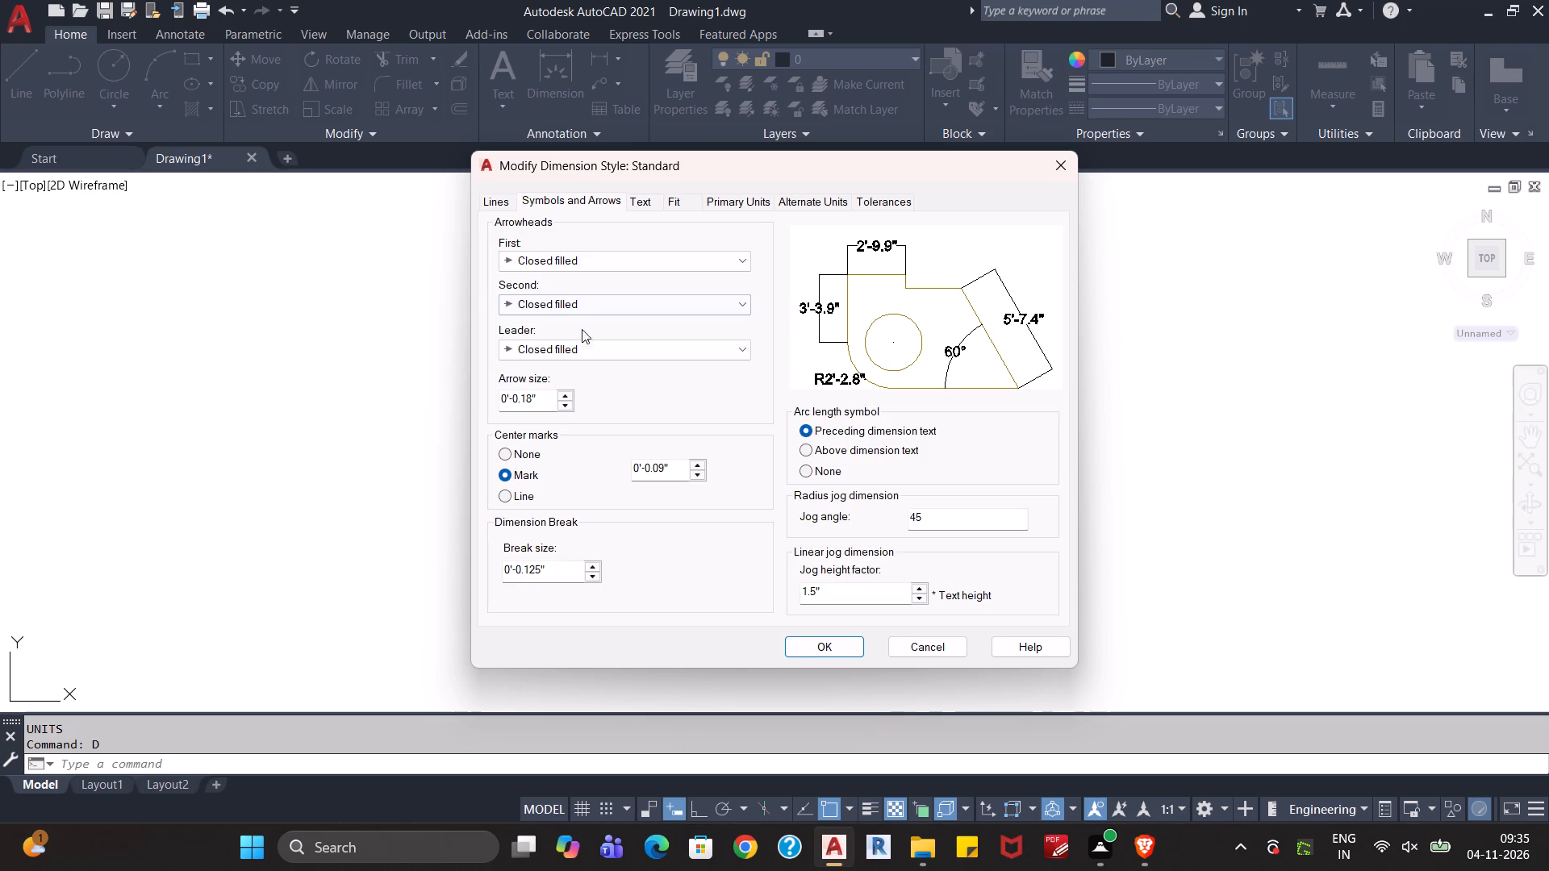
{"action": "left_click", "coordinate": [543, 396]}
{"action": "key", "text": "ctrl+a"}
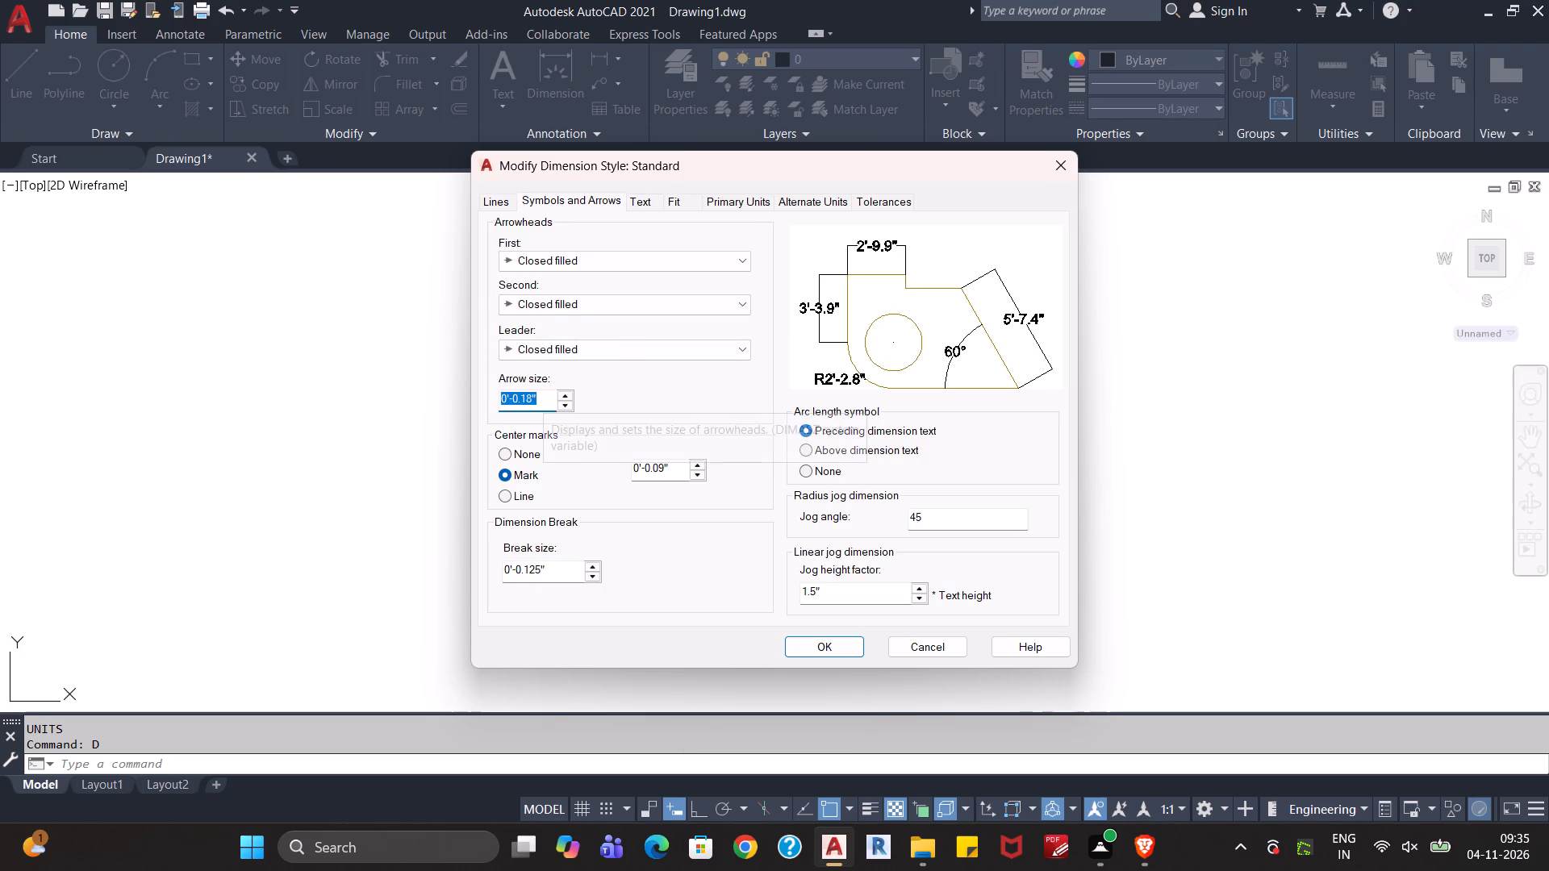
{"action": "key", "text": "4"}
{"action": "key", "text": "Return"}
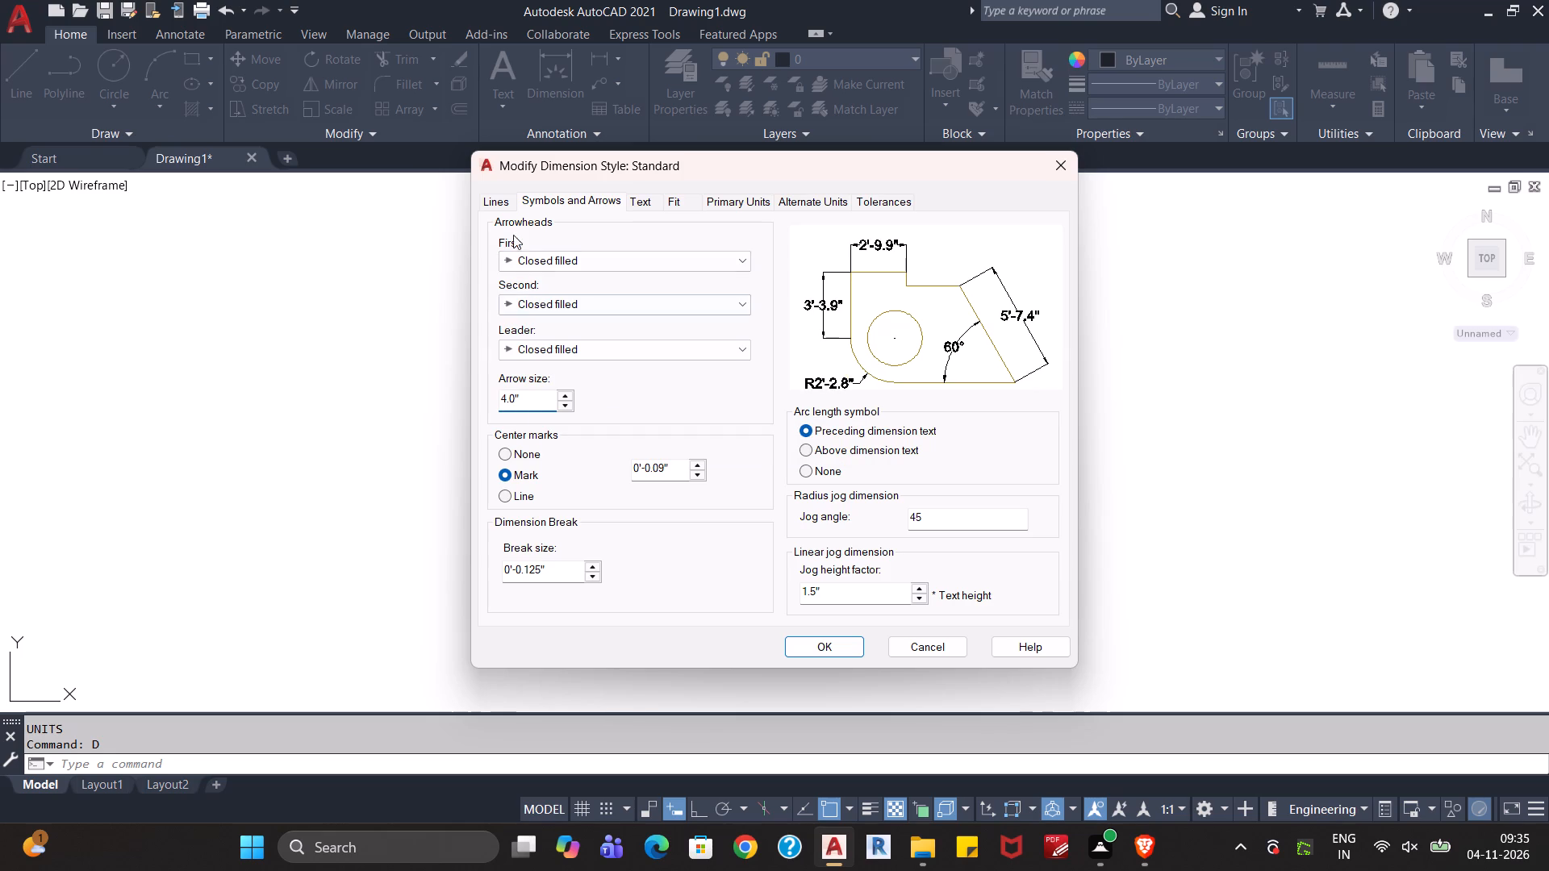
Set the extension lines to extend 3" beyond dimension lines with a 3" offset from origin, and save the Standard style.
{"action": "left_click", "coordinate": [498, 206]}
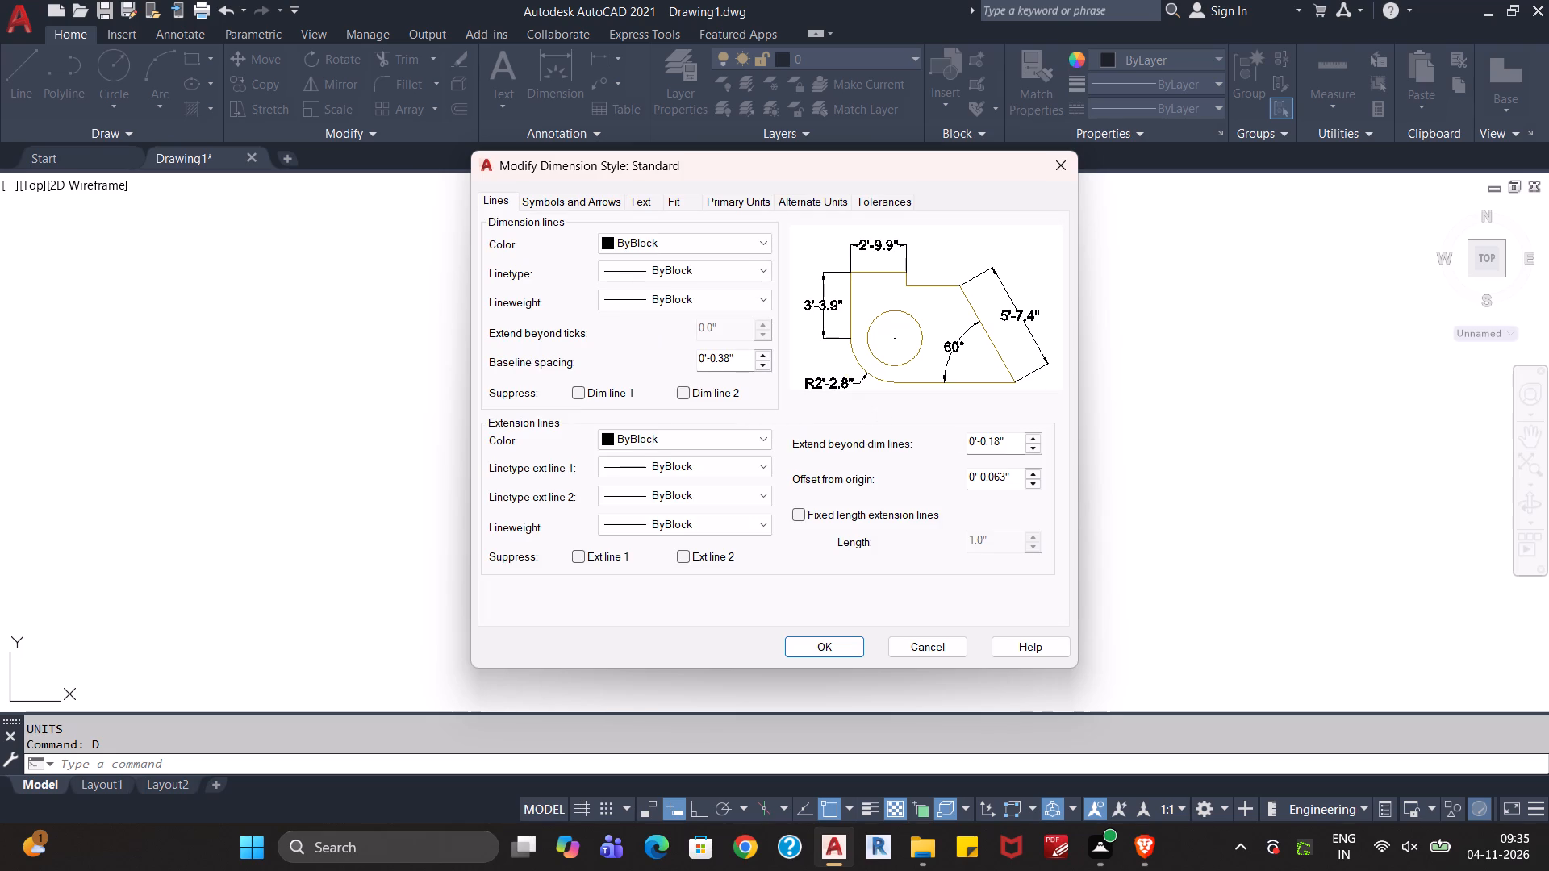
{"action": "left_click", "coordinate": [1006, 442]}
{"action": "key", "text": "ctrl+a"}
{"action": "key", "text": "3"}
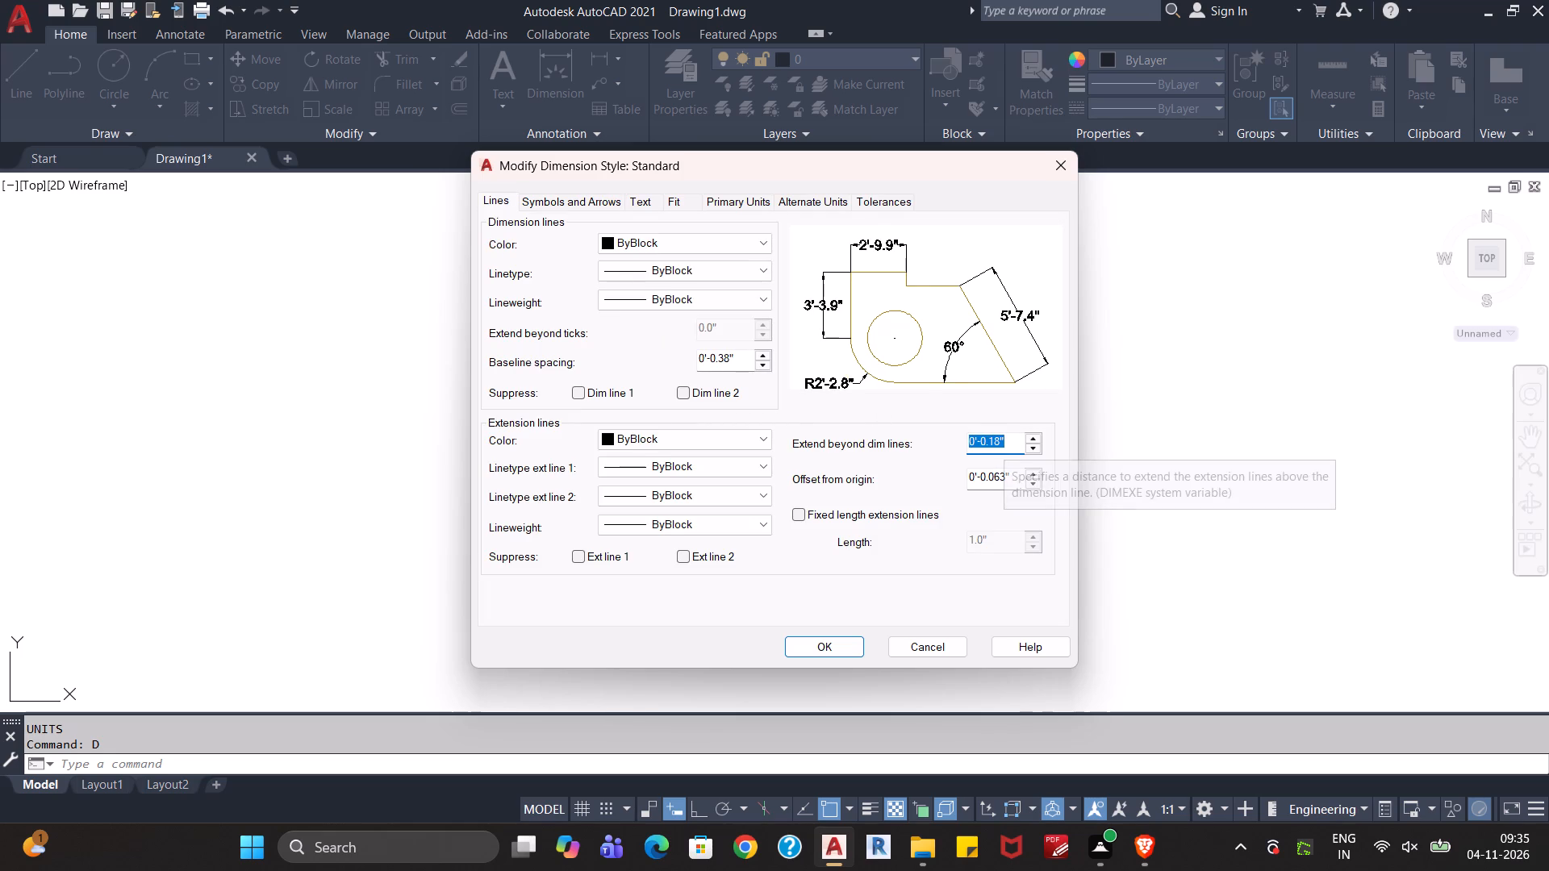
{"action": "key", "text": "Return"}
{"action": "key", "text": "Tab"}
{"action": "key", "text": "3"}
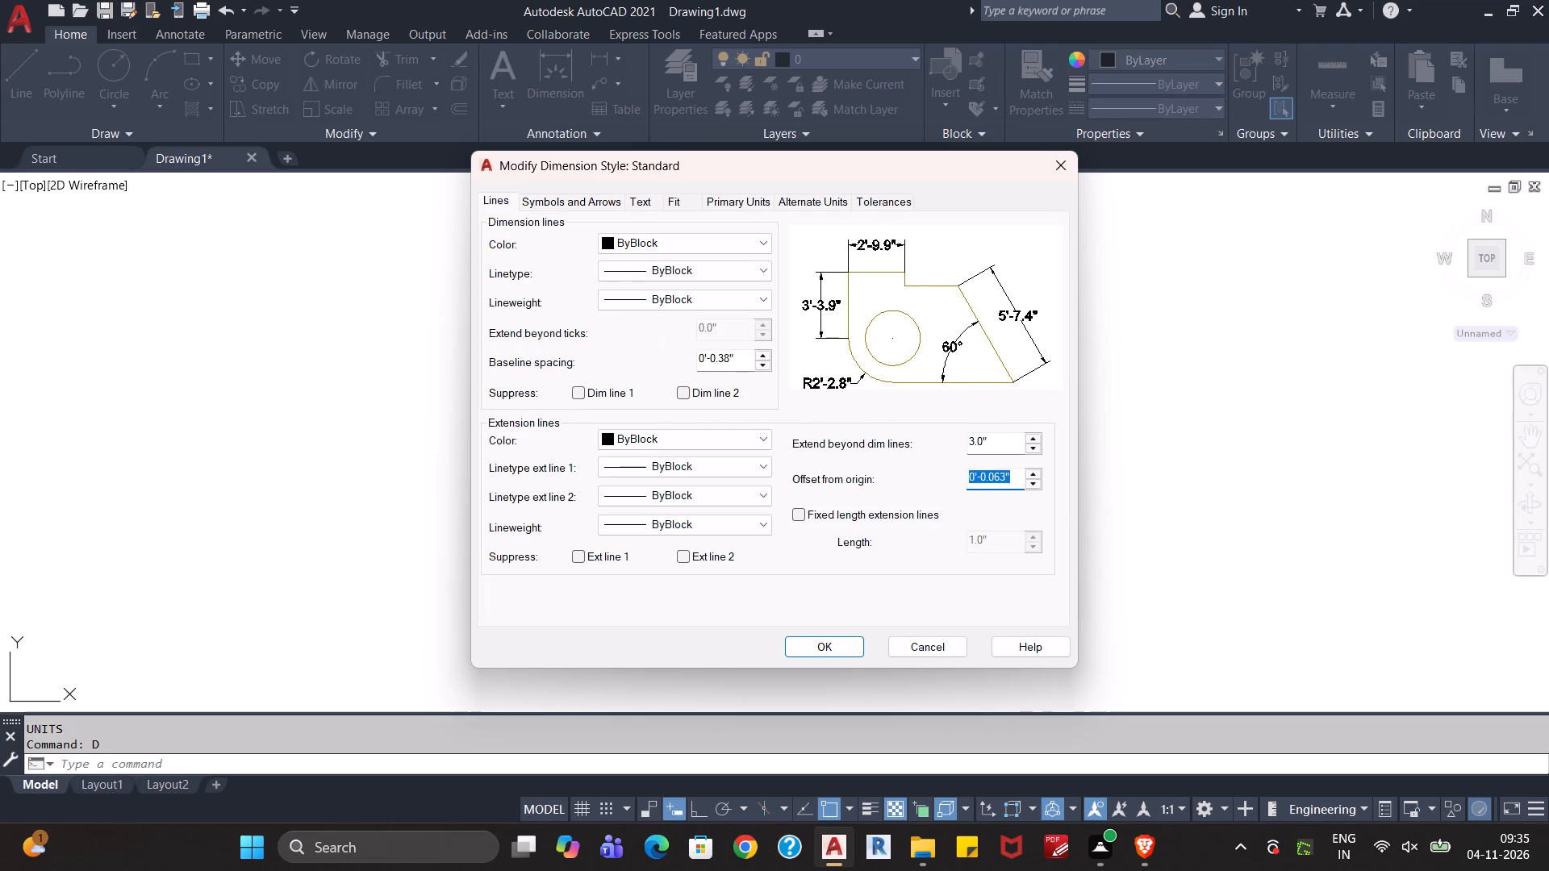
{"action": "key", "text": "Return"}
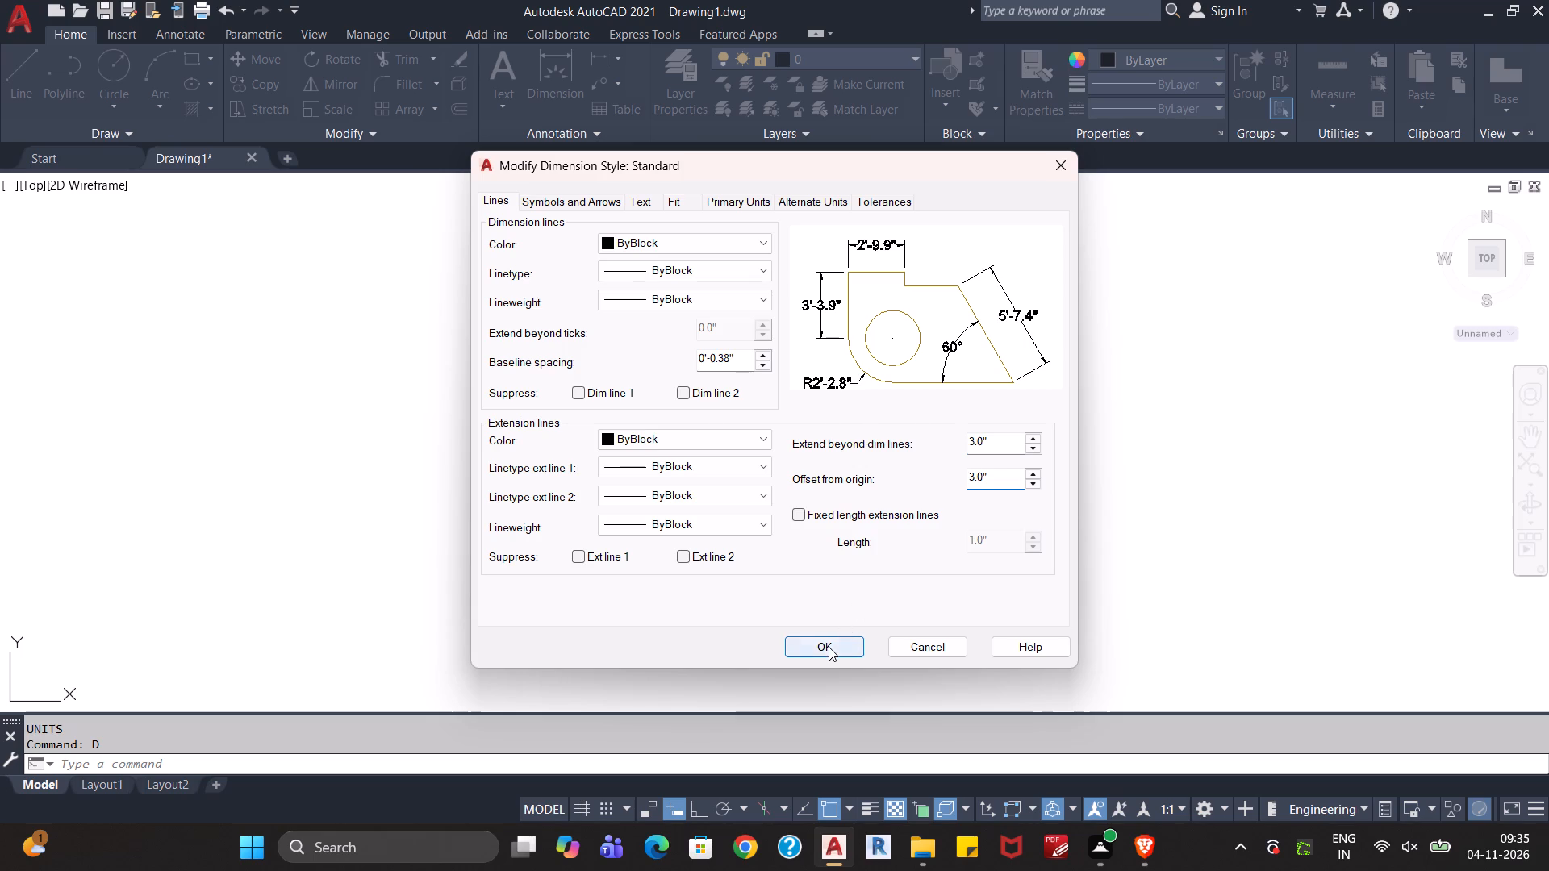
{"action": "left_click", "coordinate": [829, 647]}
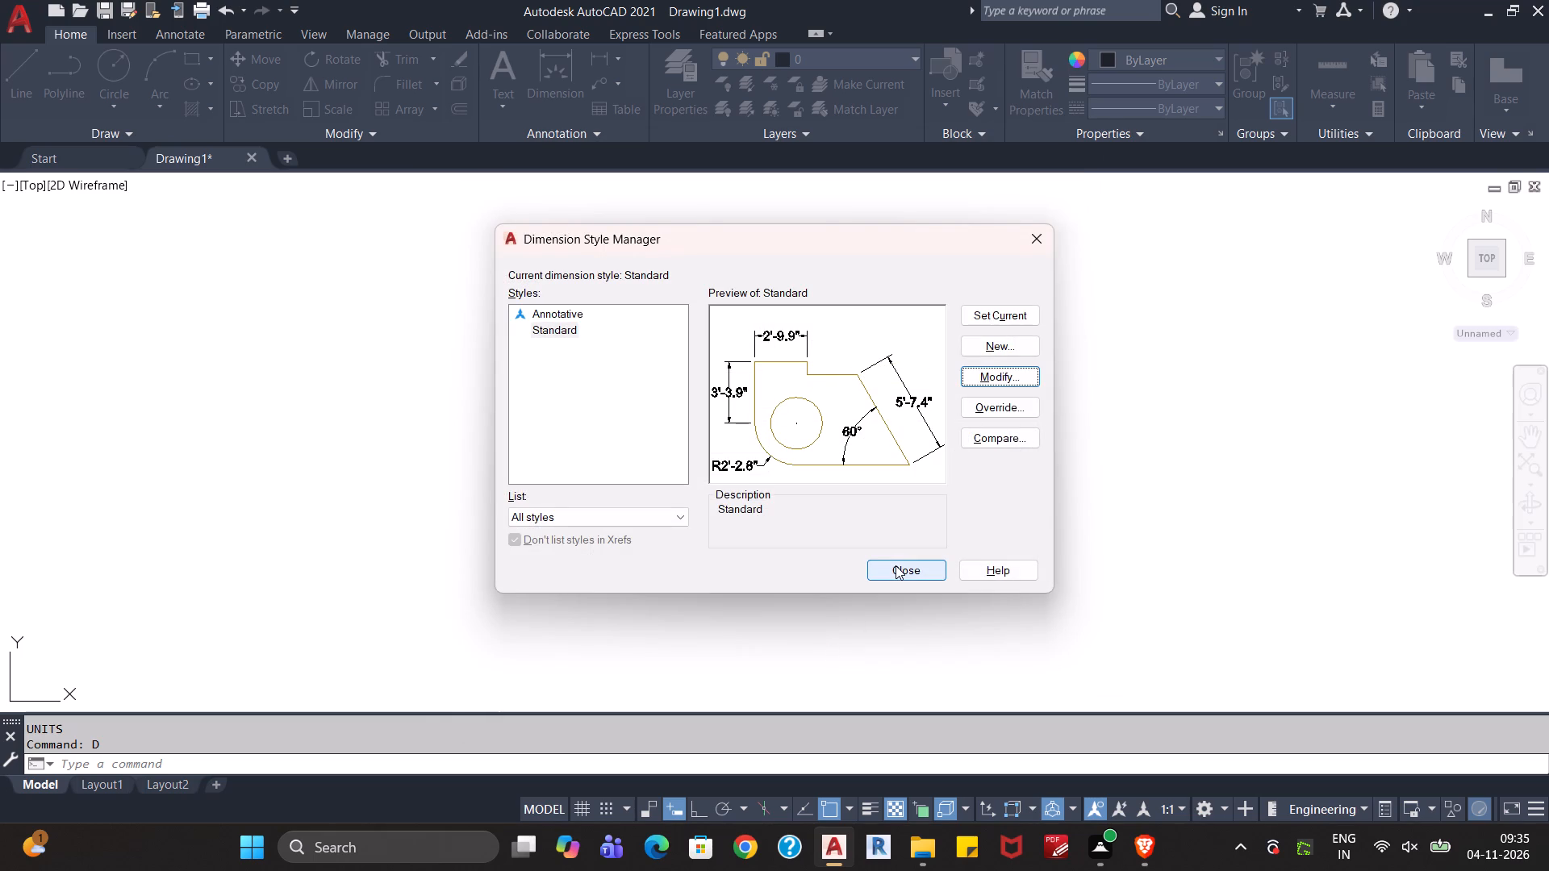
{"action": "left_click", "coordinate": [896, 565]}
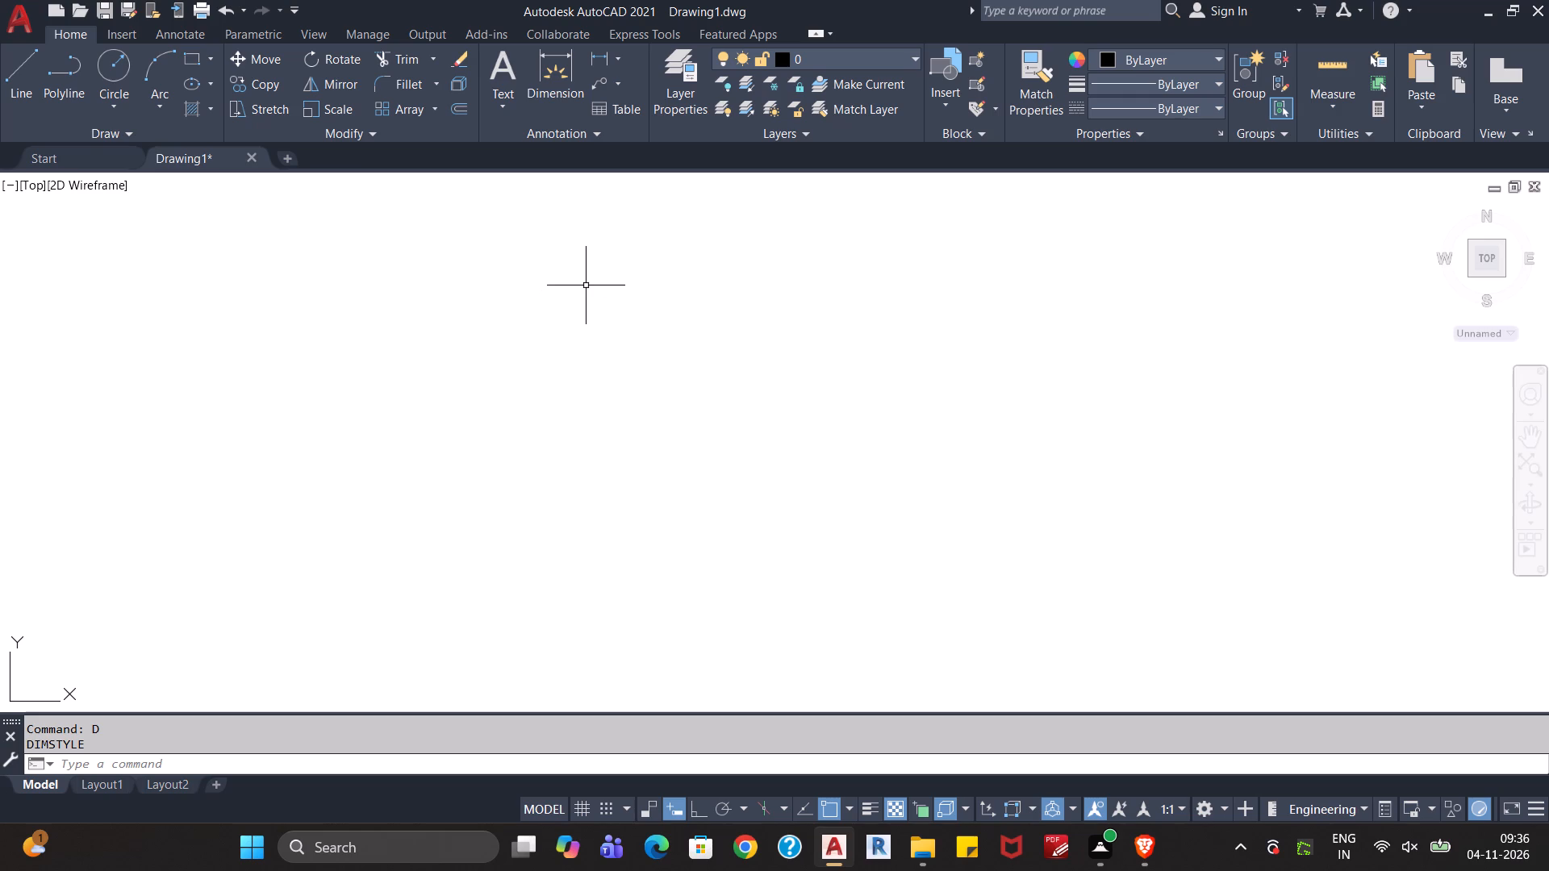
Draw a rectangle by dimensions with a length of 50' and a width of 60'.
{"action": "type", "text": "rec"}
{"action": "key", "text": "Return"}
{"action": "left_click", "coordinate": [567, 274]}
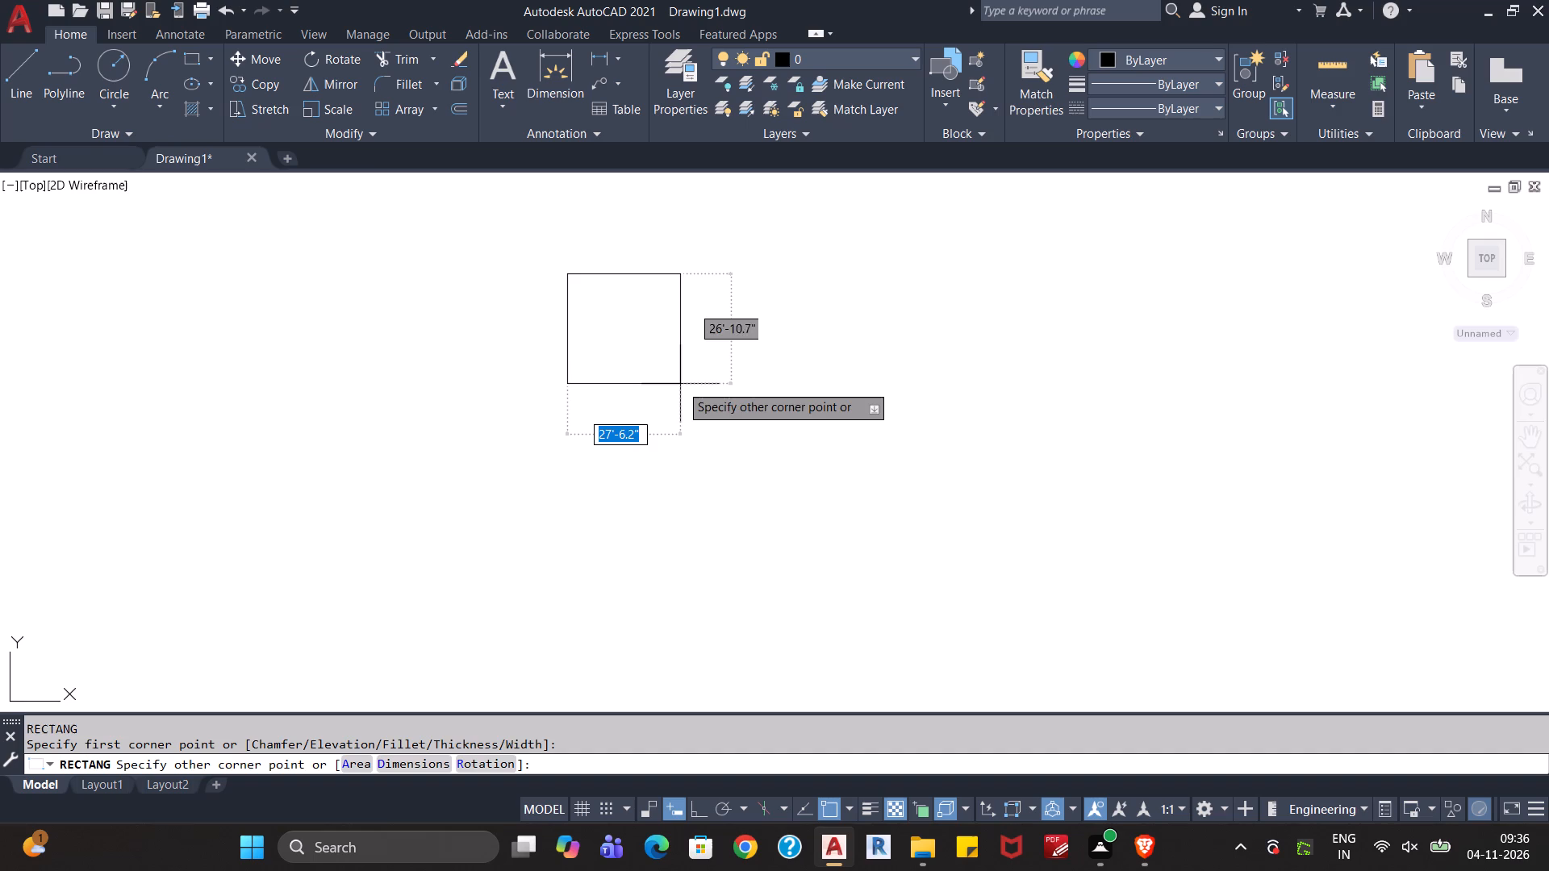
{"action": "key", "text": "d"}
{"action": "key", "text": "Return"}
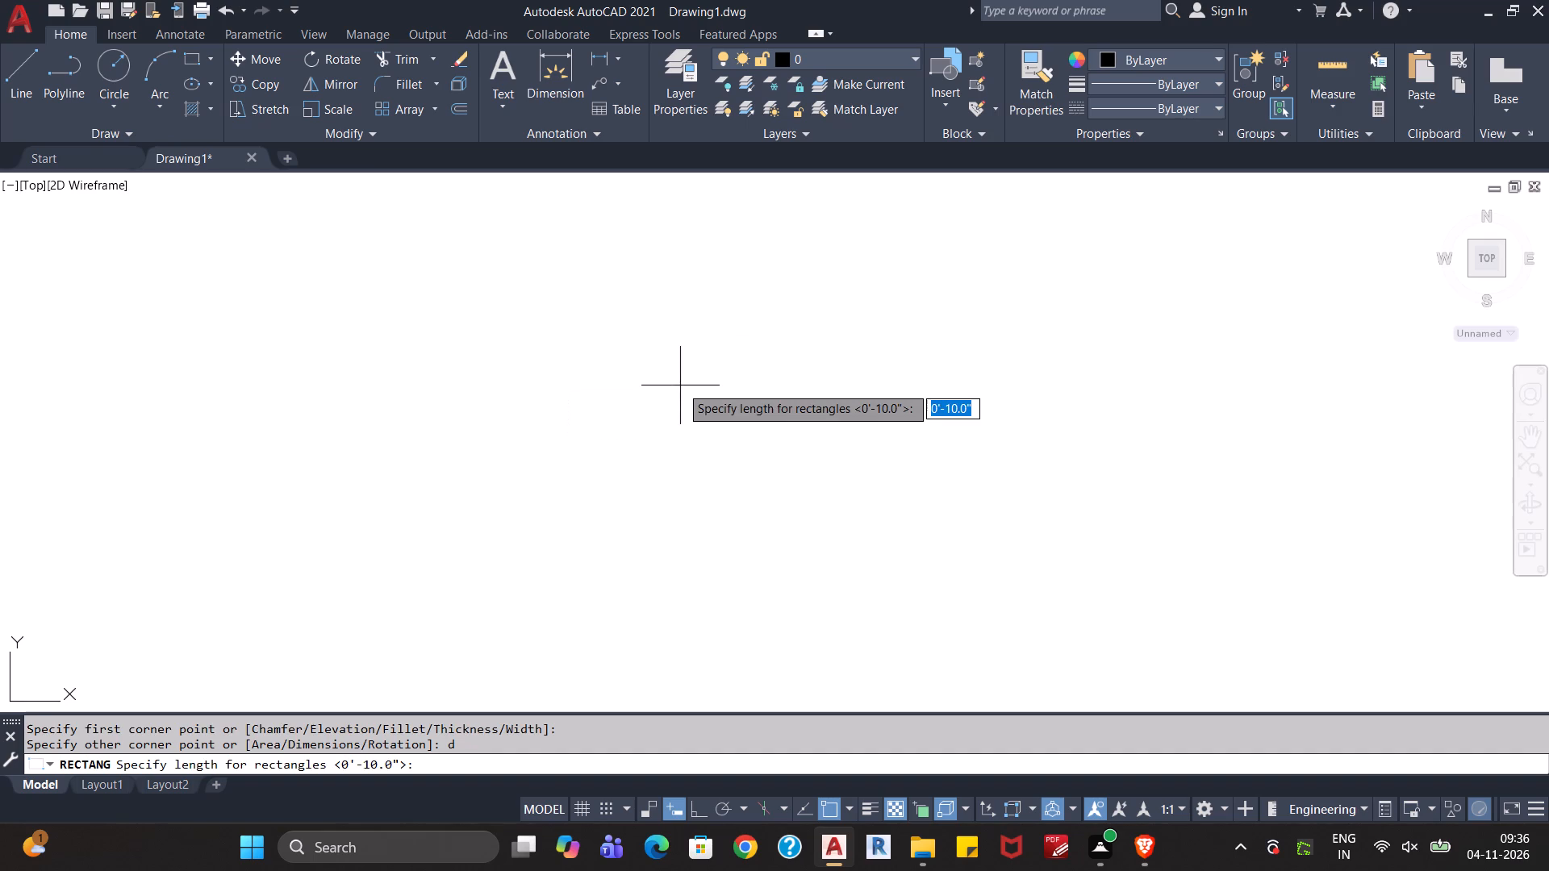
{"action": "type", "text": "50'"}
{"action": "key", "text": "Return"}
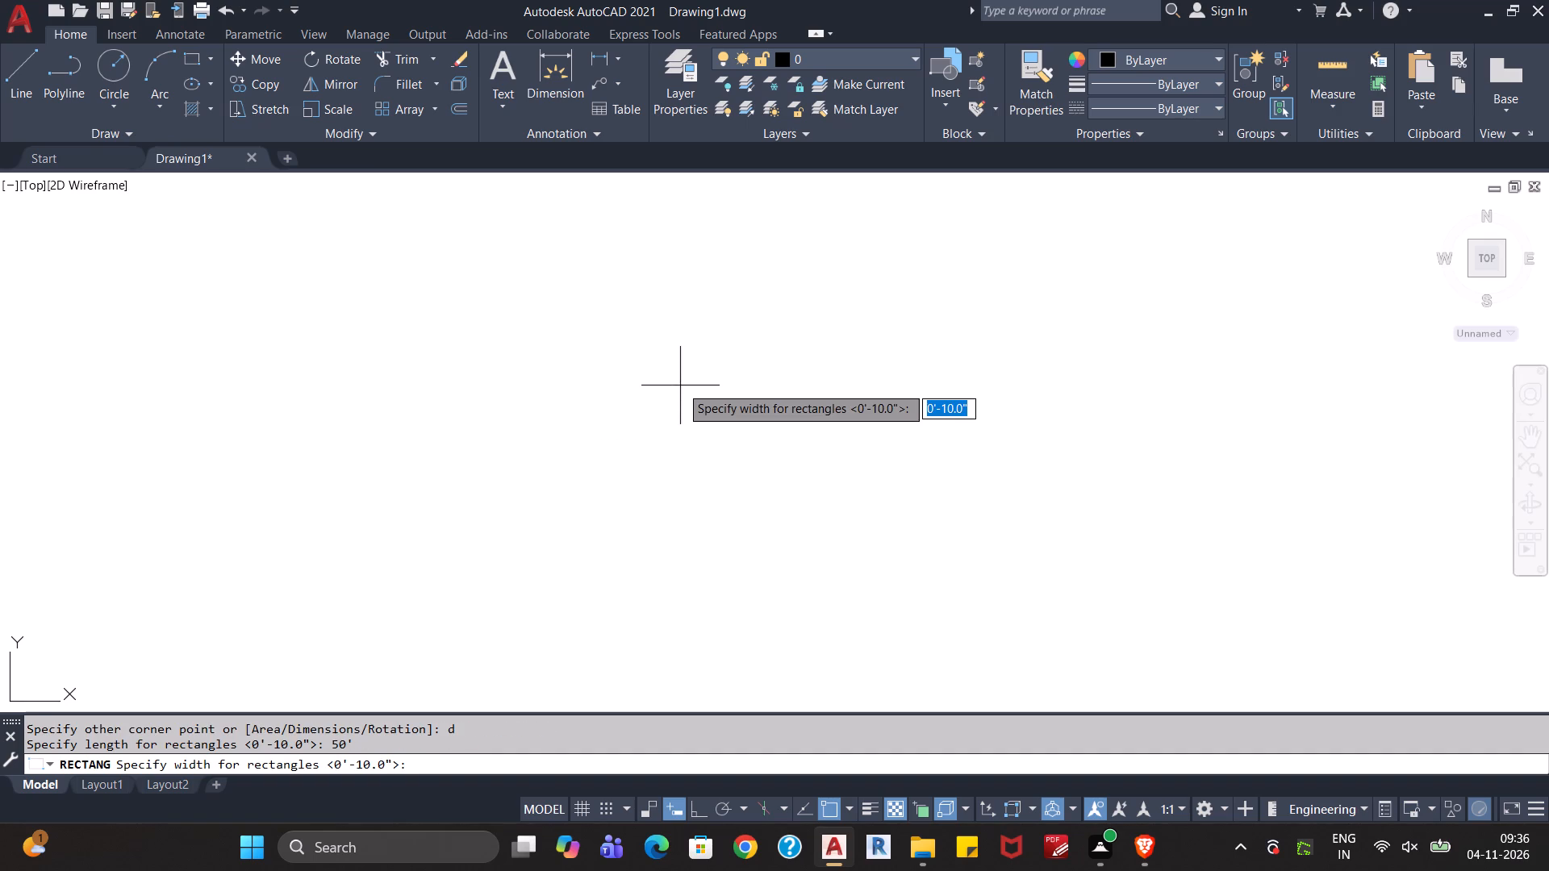
{"action": "type", "text": "60'"}
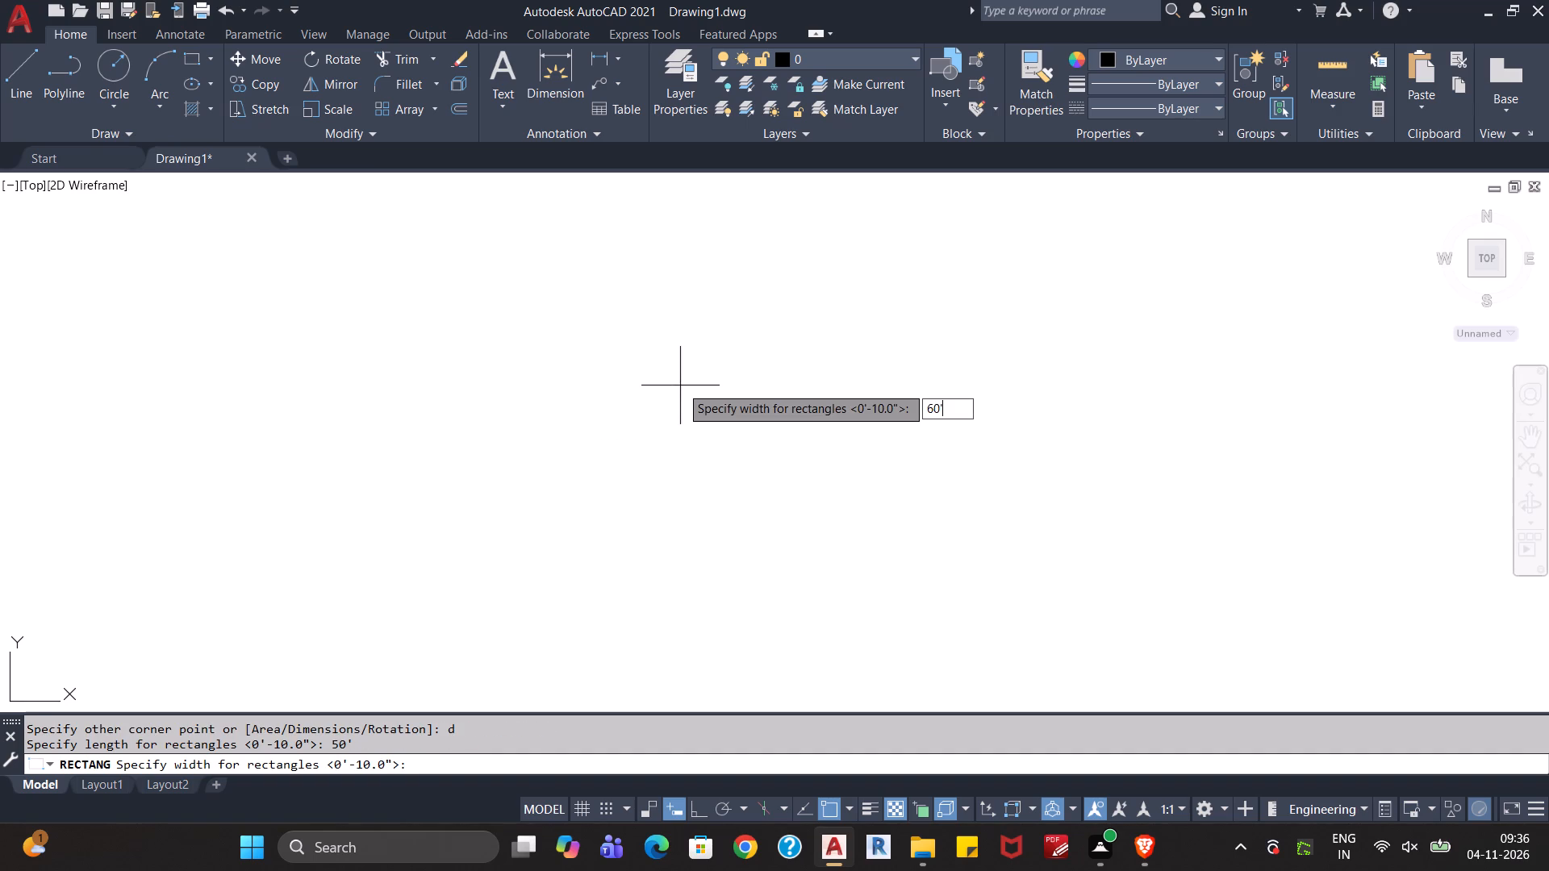
{"action": "key", "text": "Return"}
{"action": "left_click", "coordinate": [680, 385]}
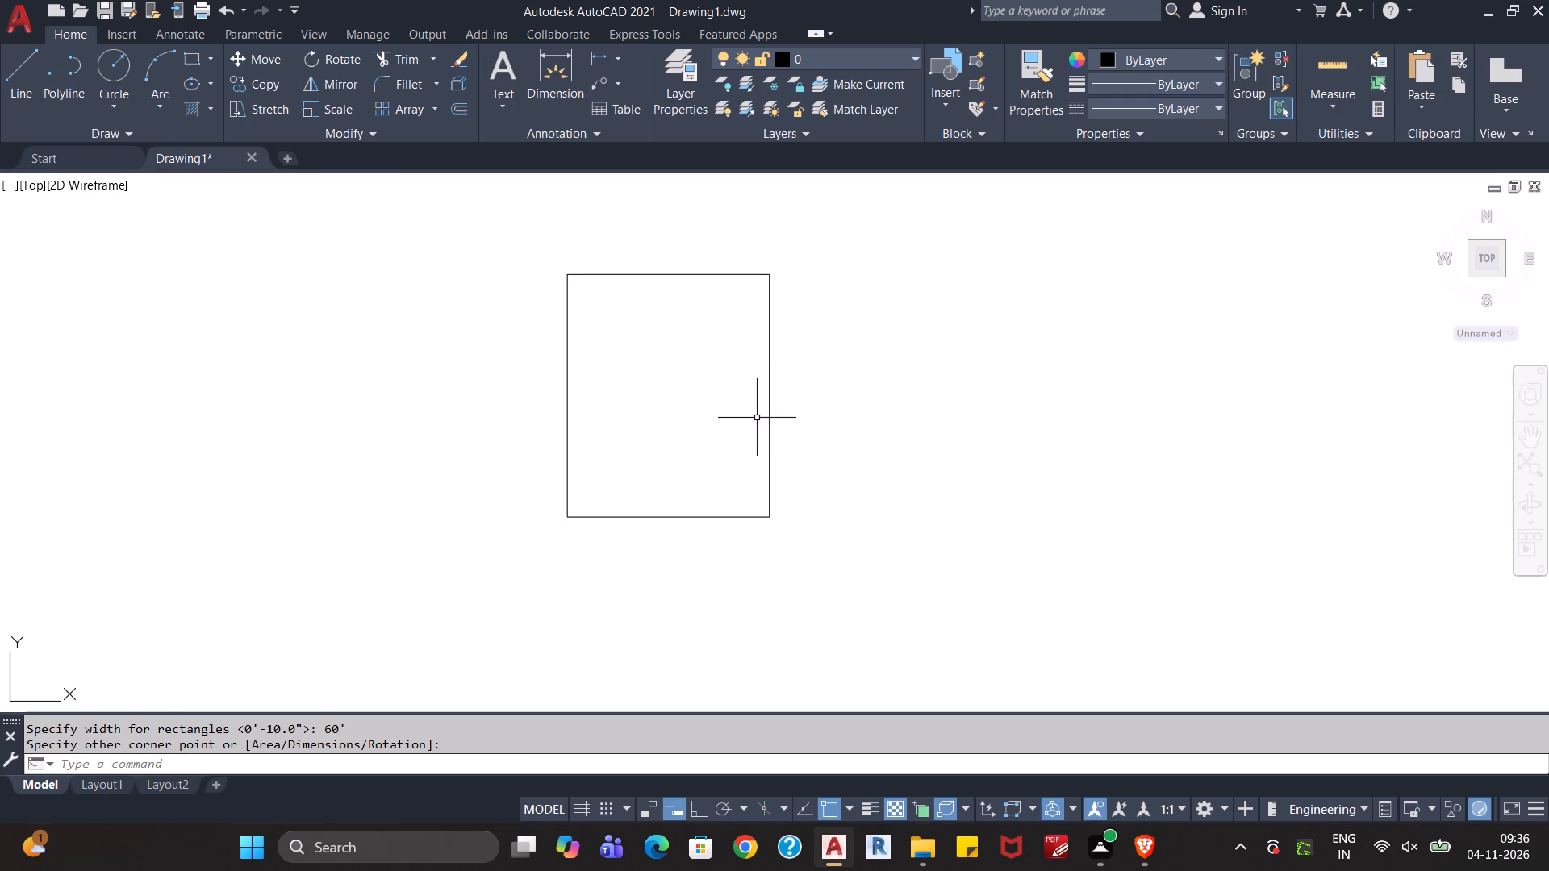
{"action": "key", "text": "Escape"}
{"action": "key", "text": "Escape"}
Offset the rectangle 4" inward to form the outer wall thickness.
{"action": "key", "text": "o"}
{"action": "key", "text": "Return"}
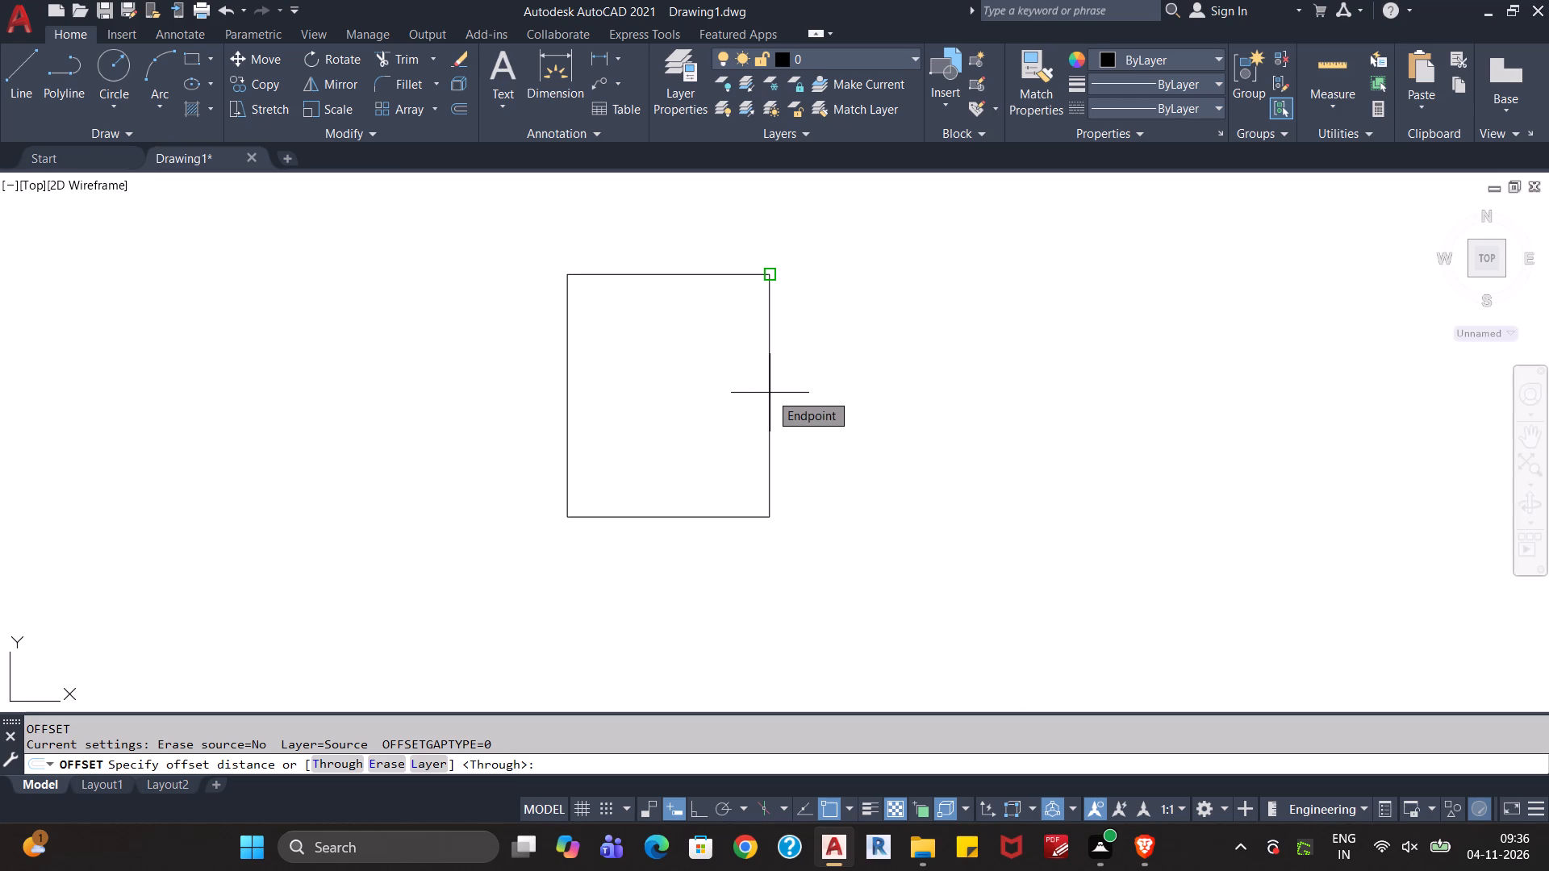
{"action": "type", "text": "4\""}
{"action": "key", "text": "Return"}
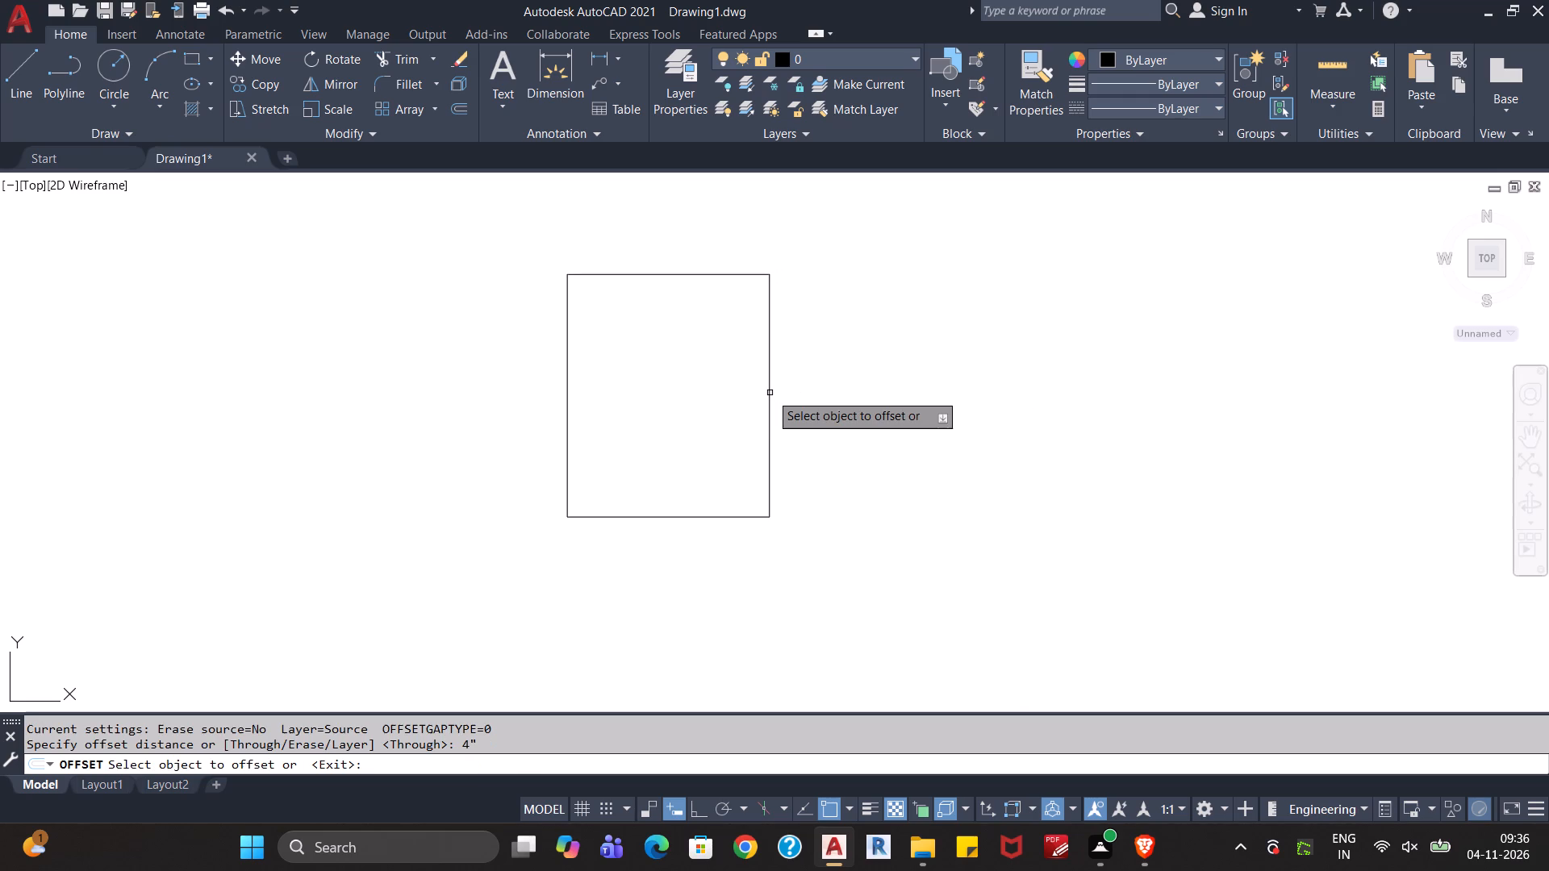
{"action": "left_click", "coordinate": [770, 393]}
{"action": "left_click", "coordinate": [745, 404]}
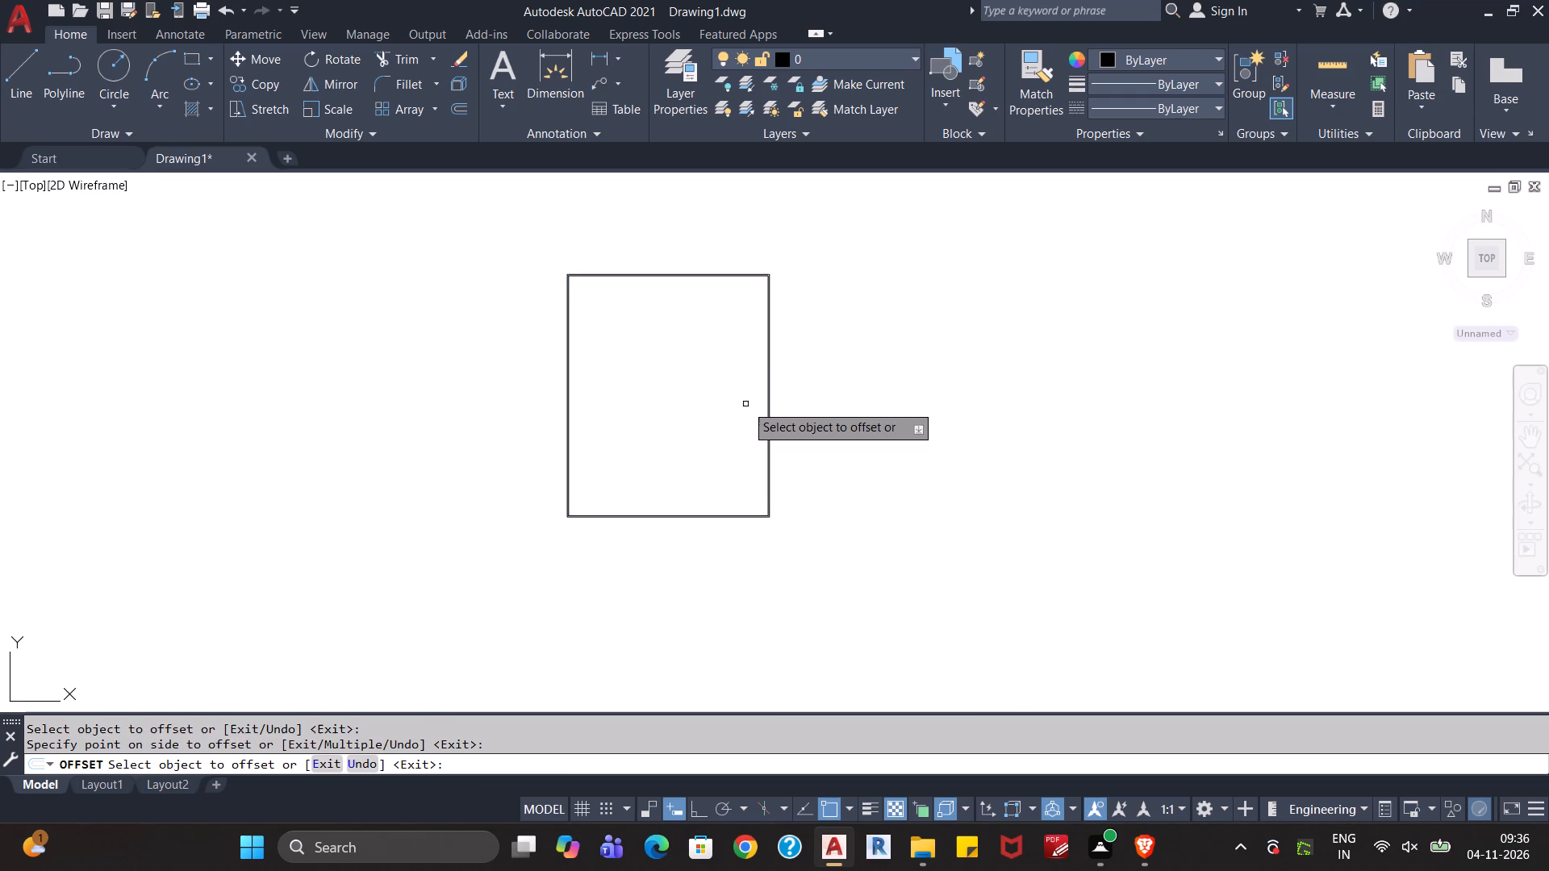
{"action": "scroll", "coordinate": [762, 393], "scroll_direction": "up", "scroll_amount": 3}
{"action": "scroll", "coordinate": [734, 404], "scroll_direction": "down", "scroll_amount": 1}
{"action": "middle_click_drag", "start_coordinate": [700, 398], "coordinate": [729, 407]}
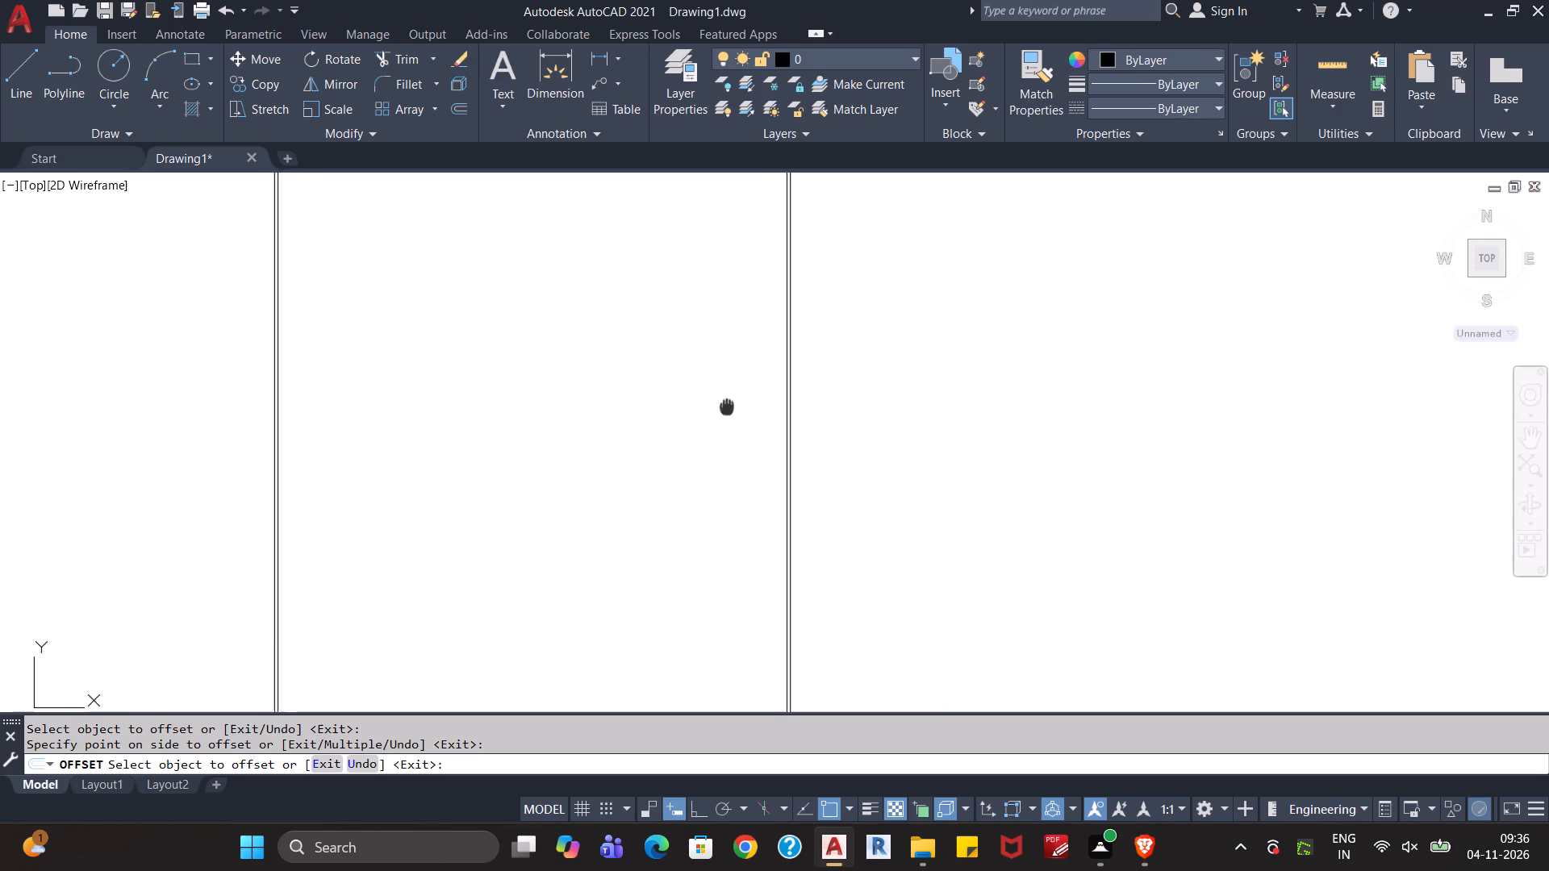
{"action": "middle_click_drag", "start_coordinate": [729, 407], "coordinate": [759, 419]}
{"action": "key", "text": "Escape"}
{"action": "key", "text": "Escape"}
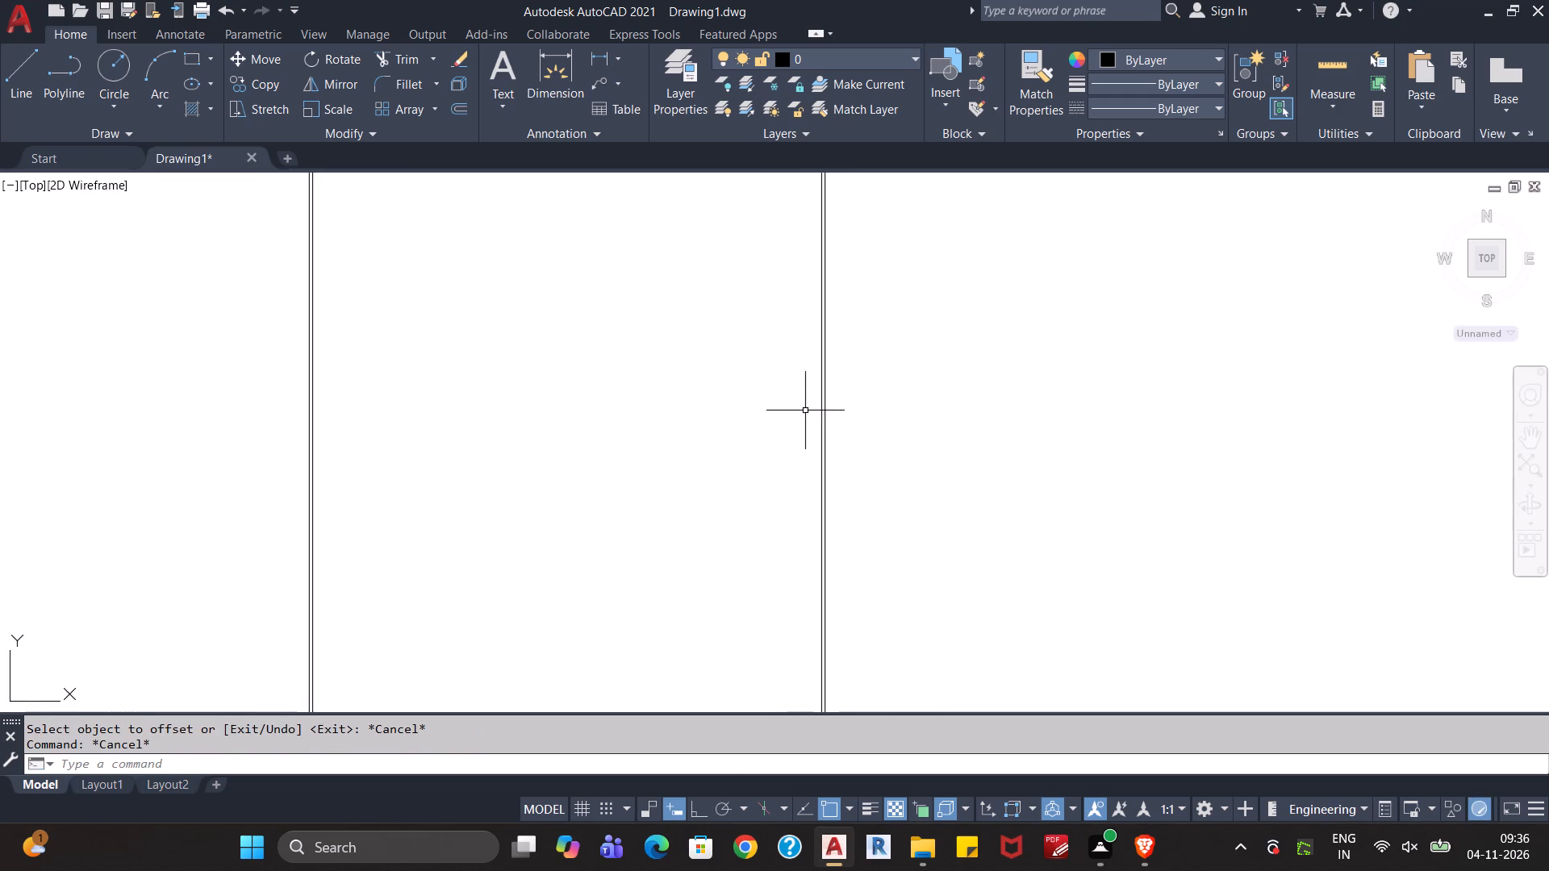
Explode the inner rectangle into separate lines.
{"action": "left_click", "coordinate": [820, 405]}
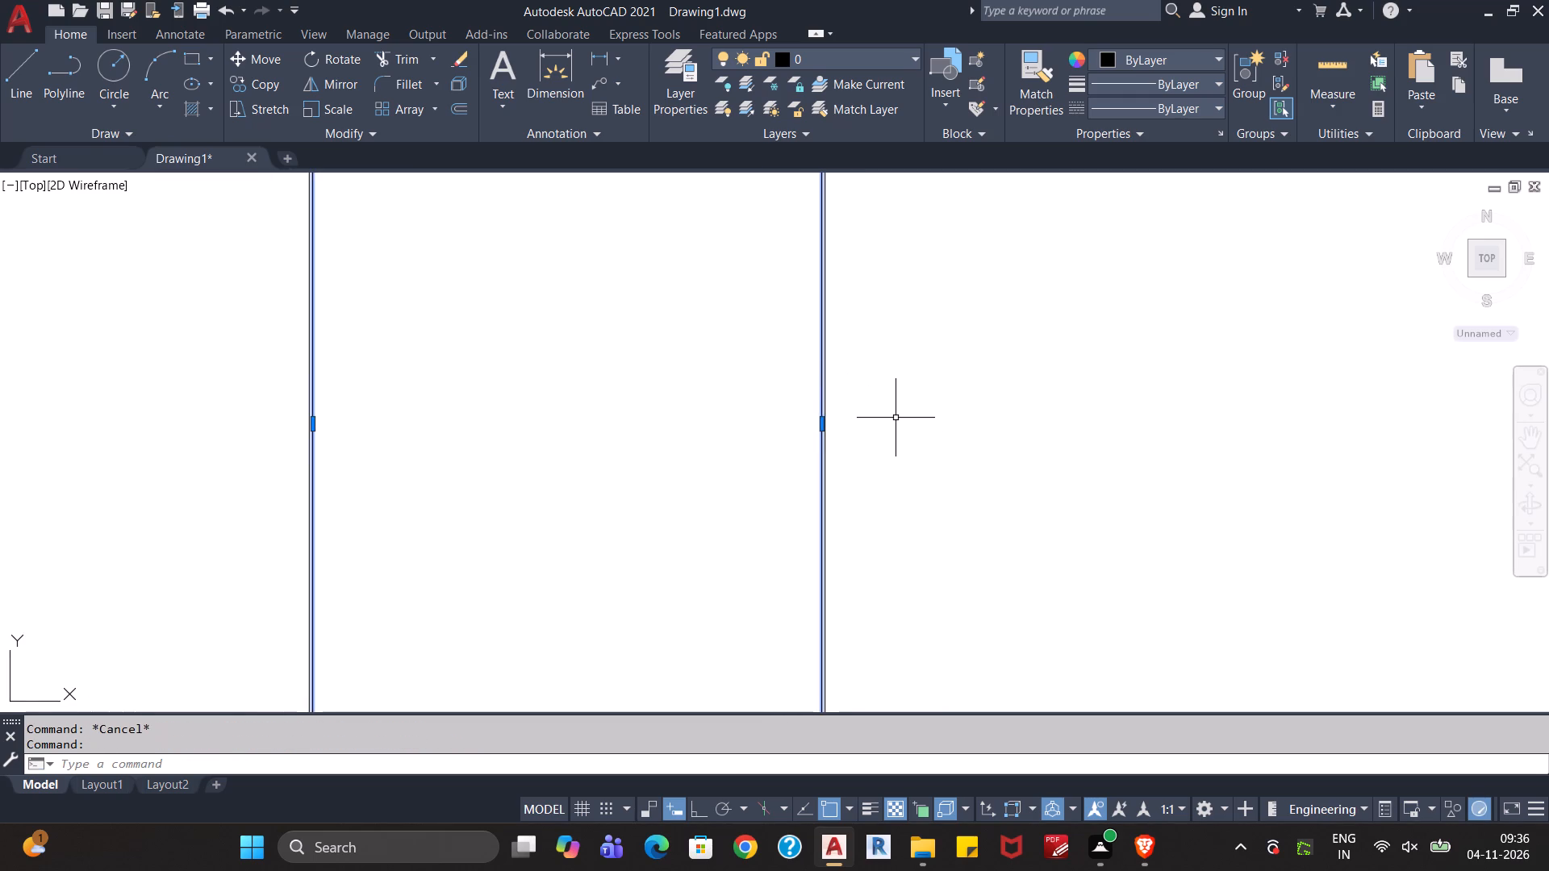
{"action": "key", "text": "x"}
{"action": "key", "text": "Return"}
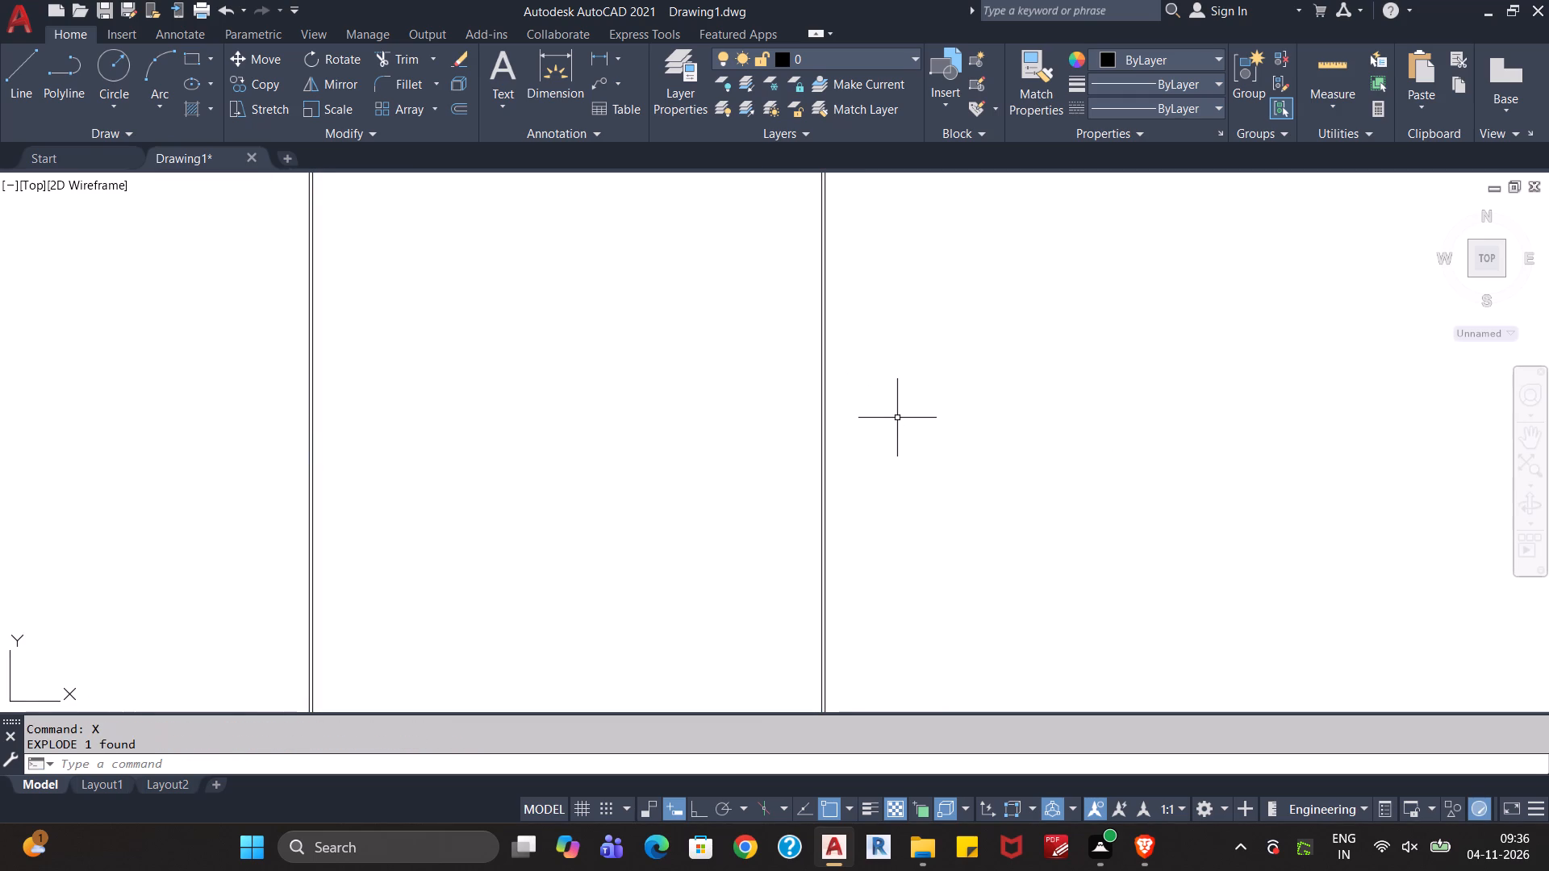
{"action": "scroll", "coordinate": [808, 436], "scroll_direction": "down", "scroll_amount": 1}
{"action": "middle_click_drag", "start_coordinate": [779, 441], "coordinate": [801, 471]}
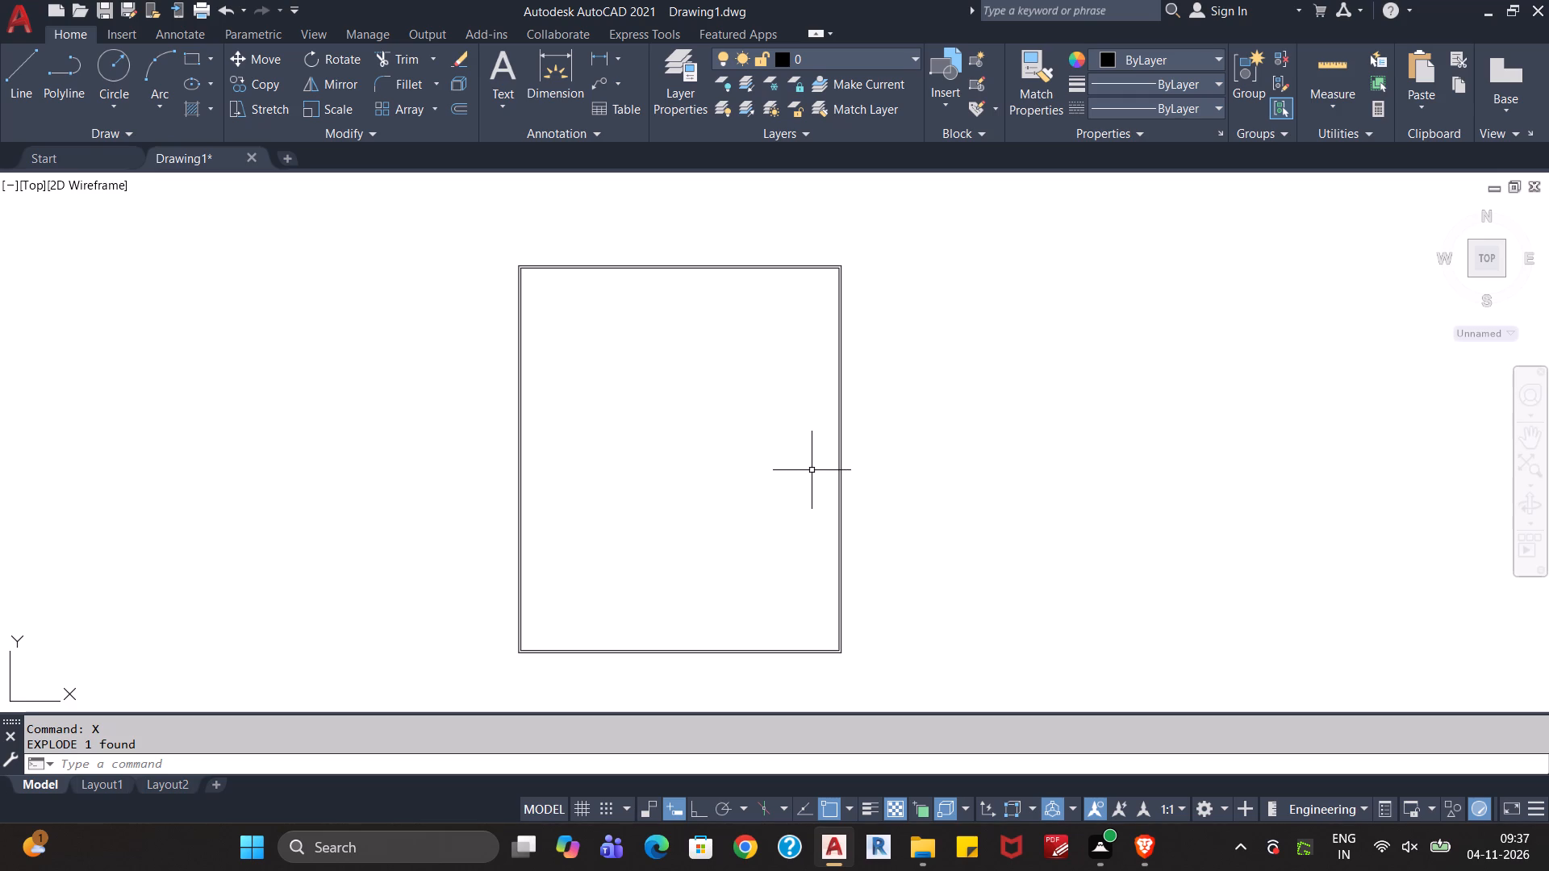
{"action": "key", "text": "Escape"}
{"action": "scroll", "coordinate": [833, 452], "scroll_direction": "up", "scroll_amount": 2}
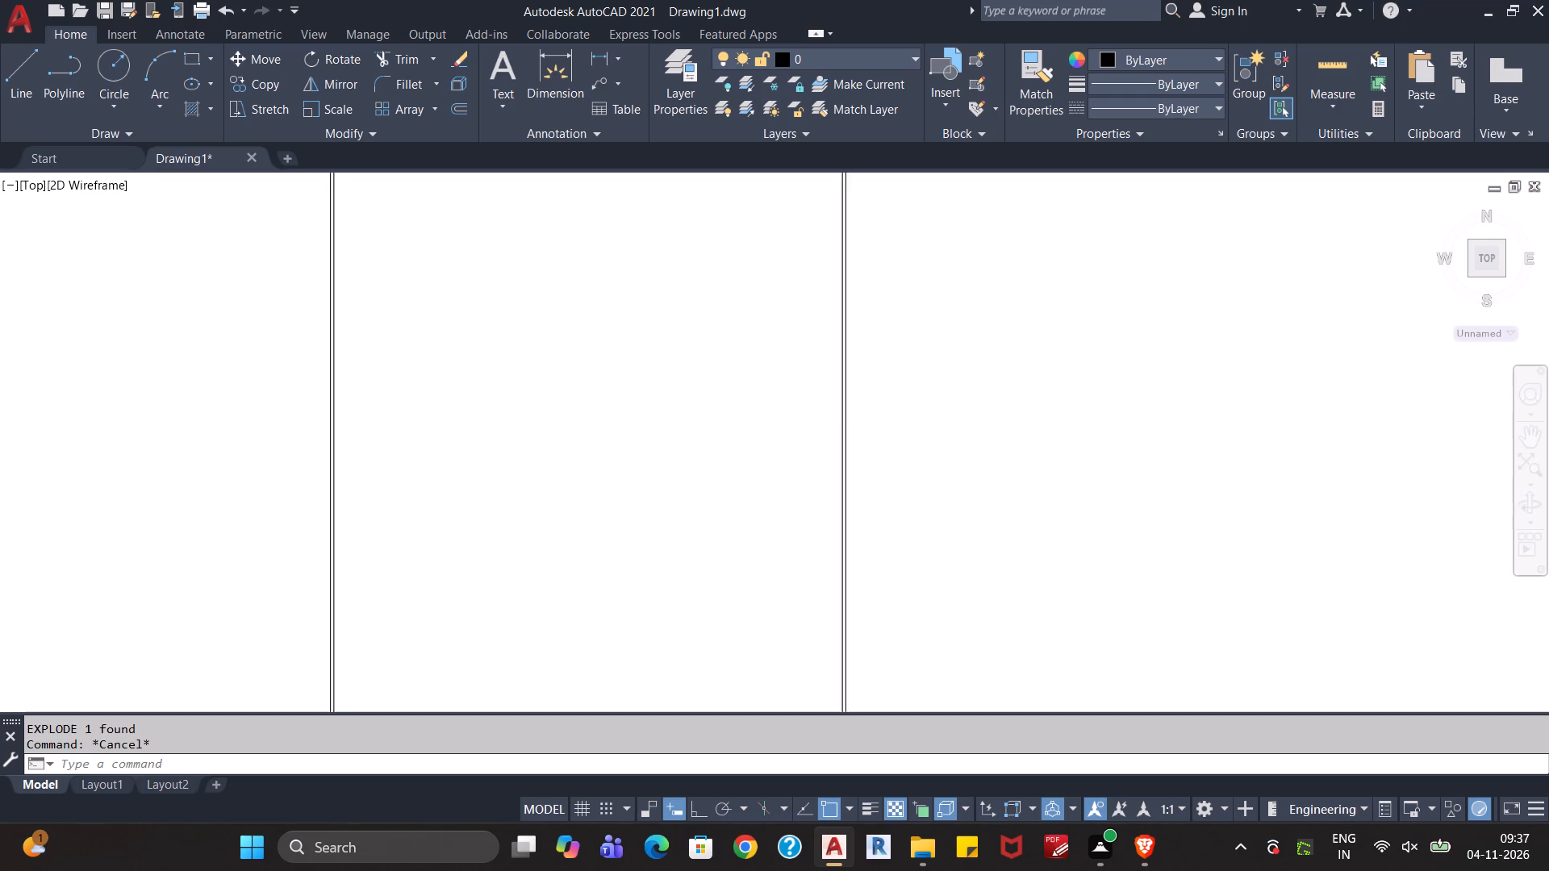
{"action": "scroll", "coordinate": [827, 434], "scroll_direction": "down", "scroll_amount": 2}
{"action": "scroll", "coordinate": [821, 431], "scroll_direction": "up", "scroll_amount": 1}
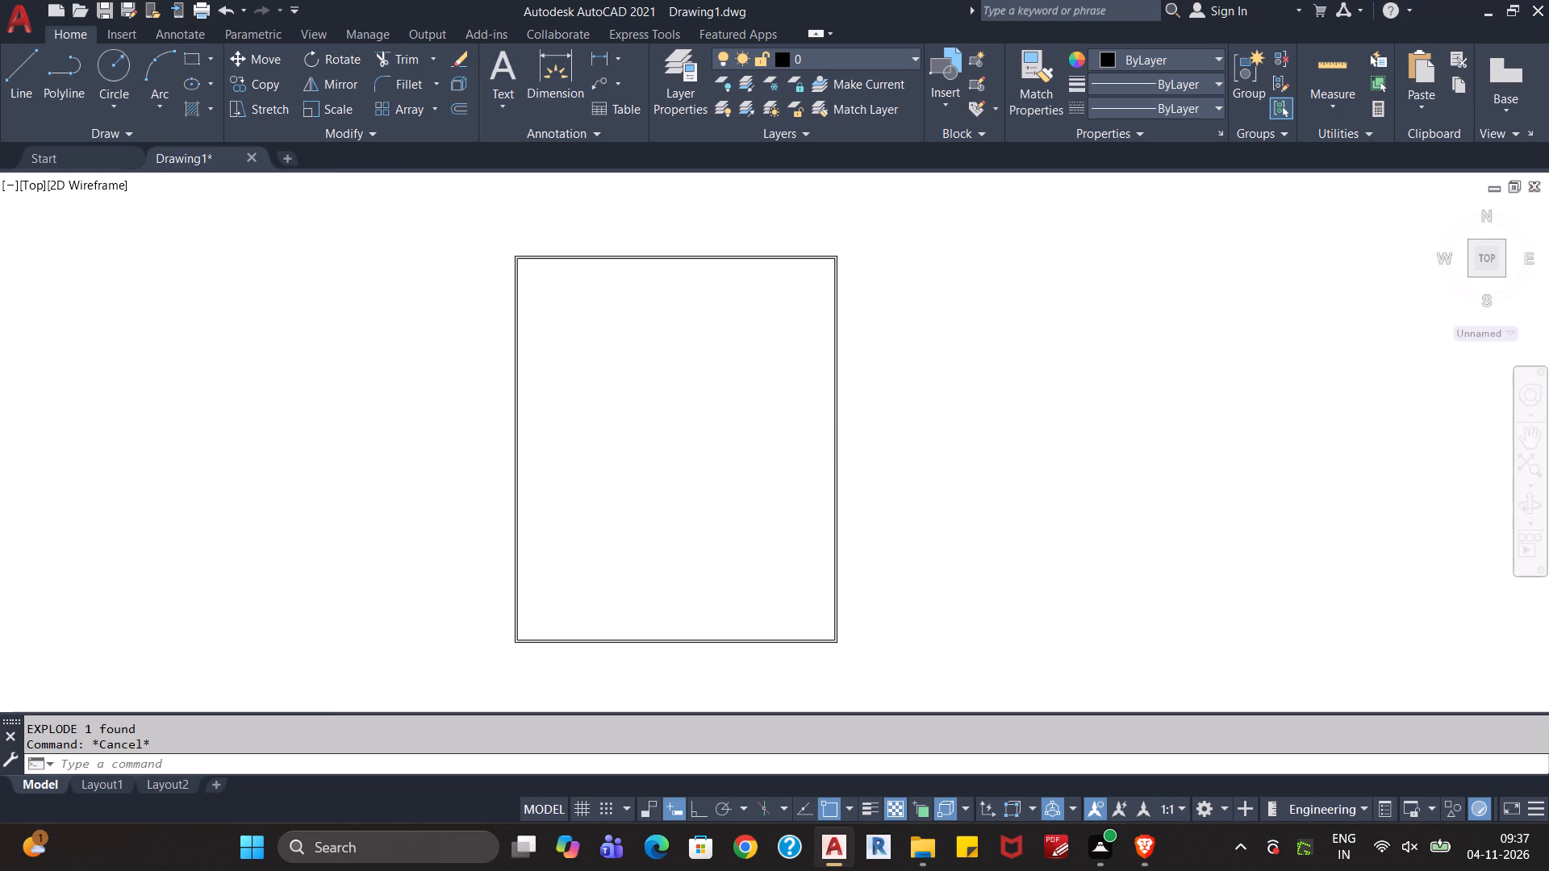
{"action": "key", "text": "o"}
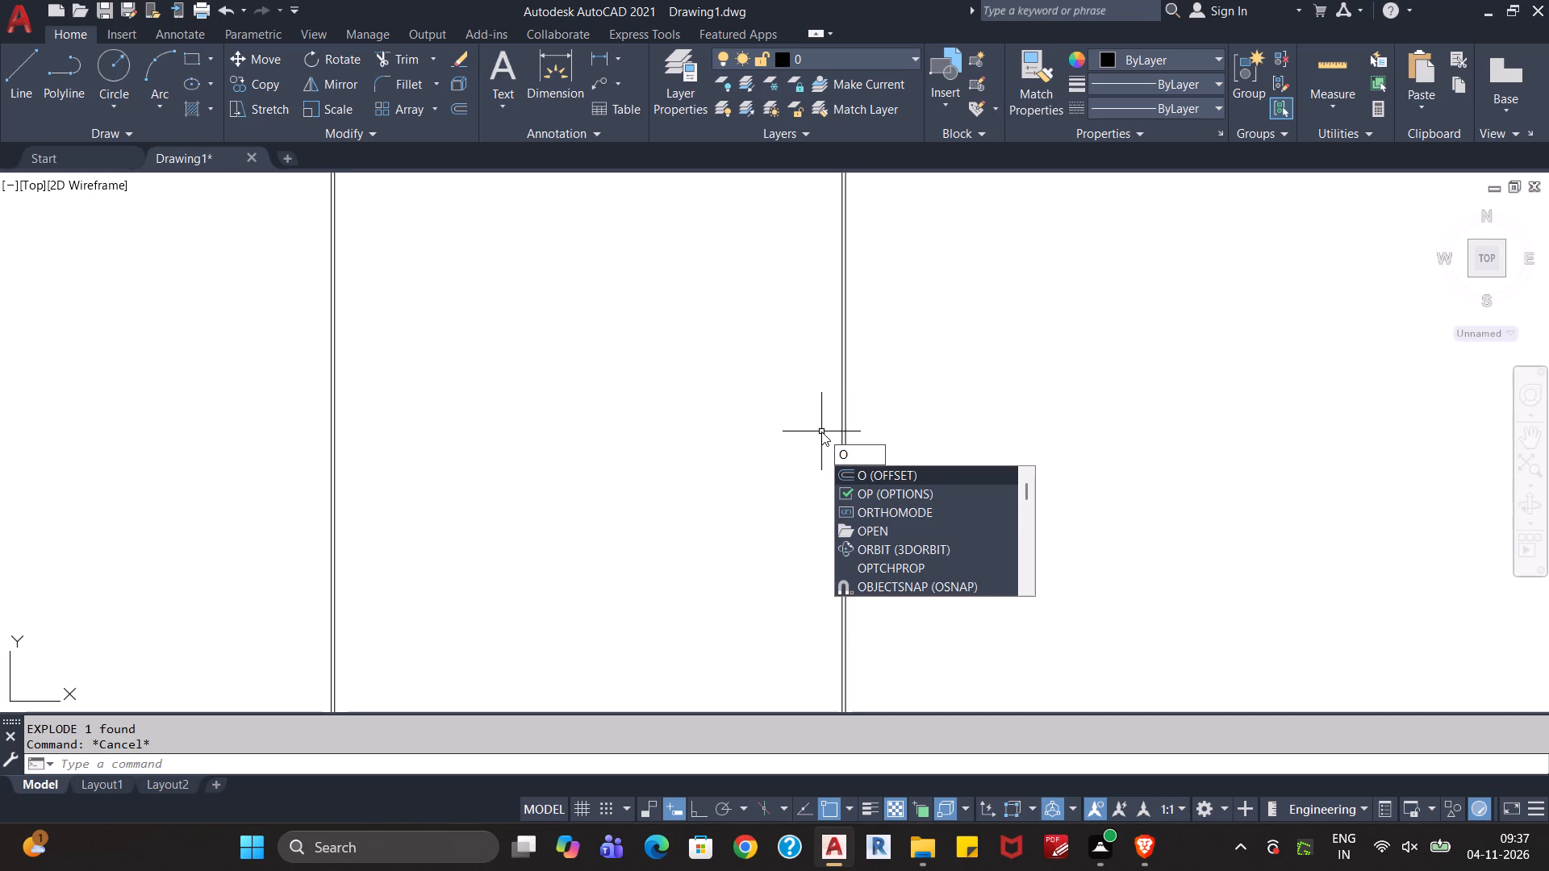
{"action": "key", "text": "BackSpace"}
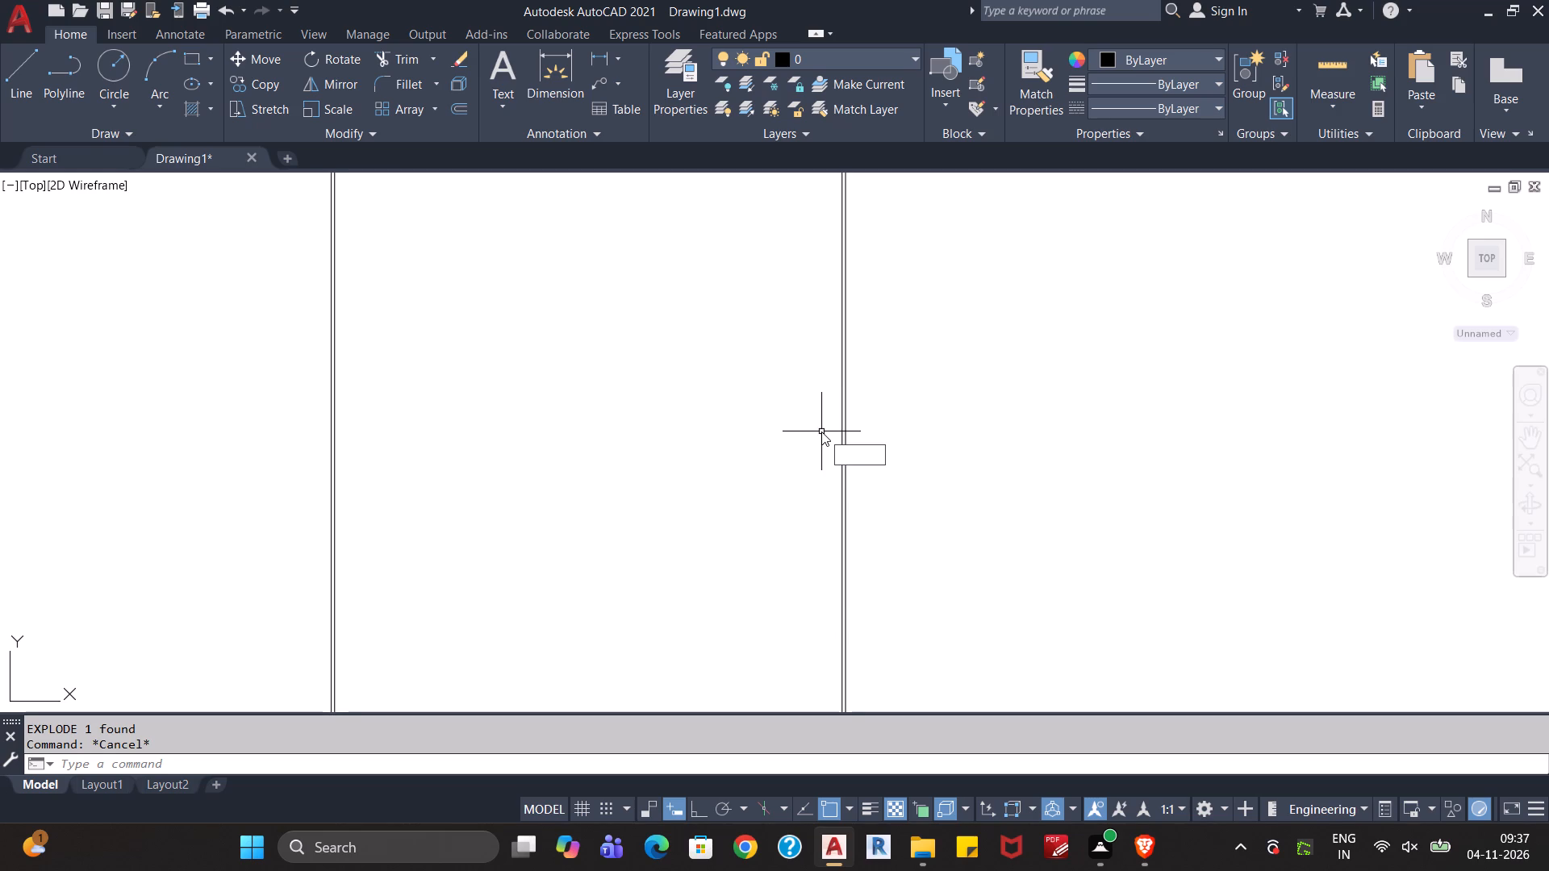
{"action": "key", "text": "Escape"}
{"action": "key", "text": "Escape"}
Offset the left line of the exploded inner rectangle 3'11" toward the inside.
{"action": "scroll", "coordinate": [787, 436], "scroll_direction": "down", "scroll_amount": 2}
{"action": "middle_click_drag", "start_coordinate": [730, 449], "coordinate": [821, 497]}
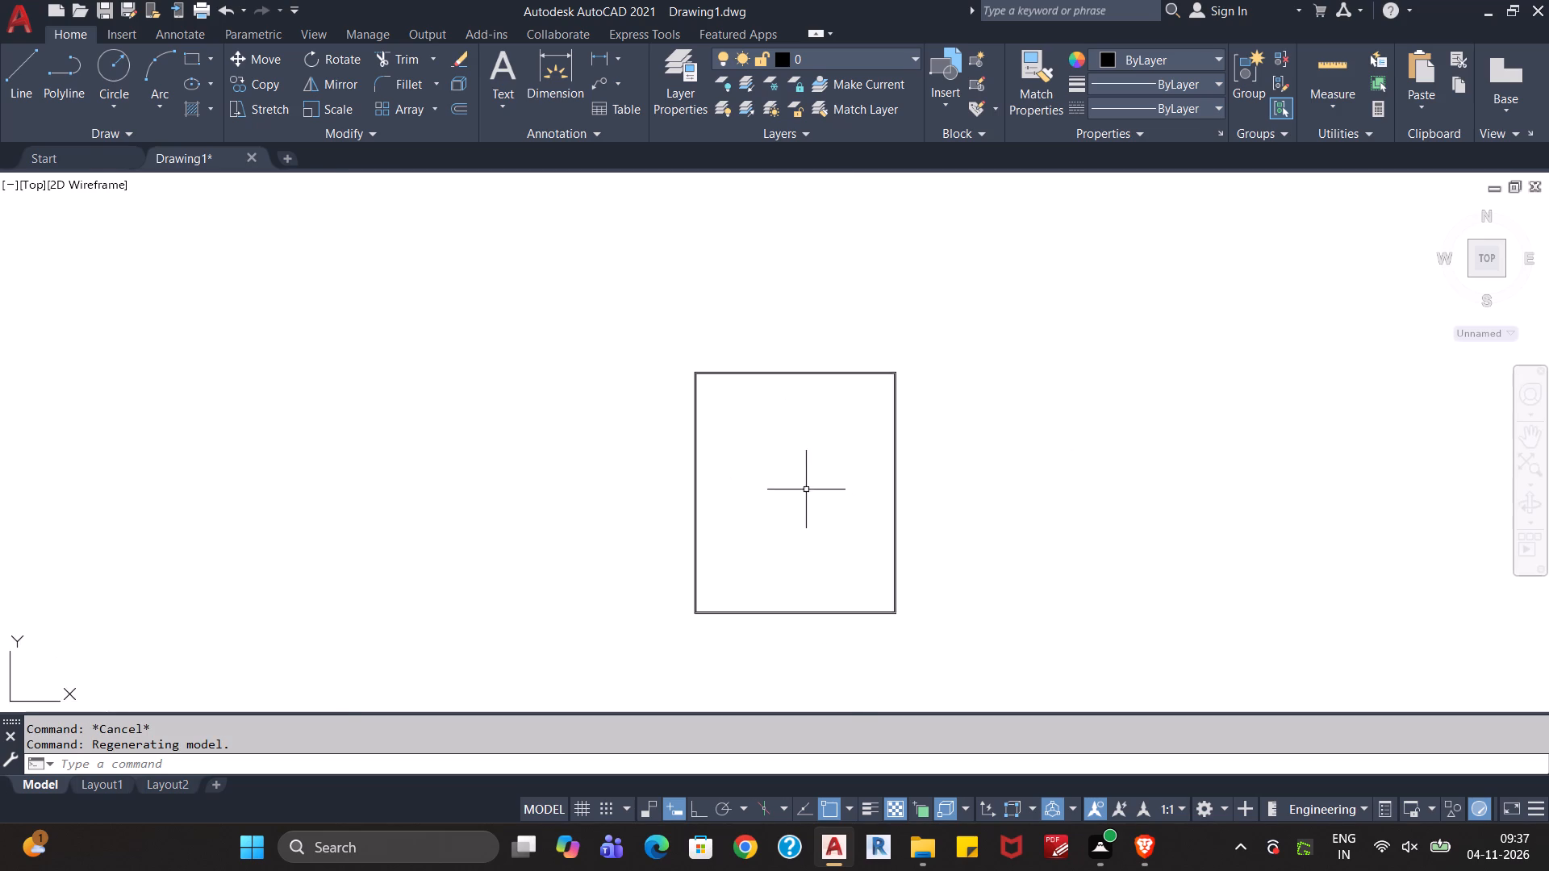
{"action": "scroll", "coordinate": [802, 487], "scroll_direction": "up", "scroll_amount": 2}
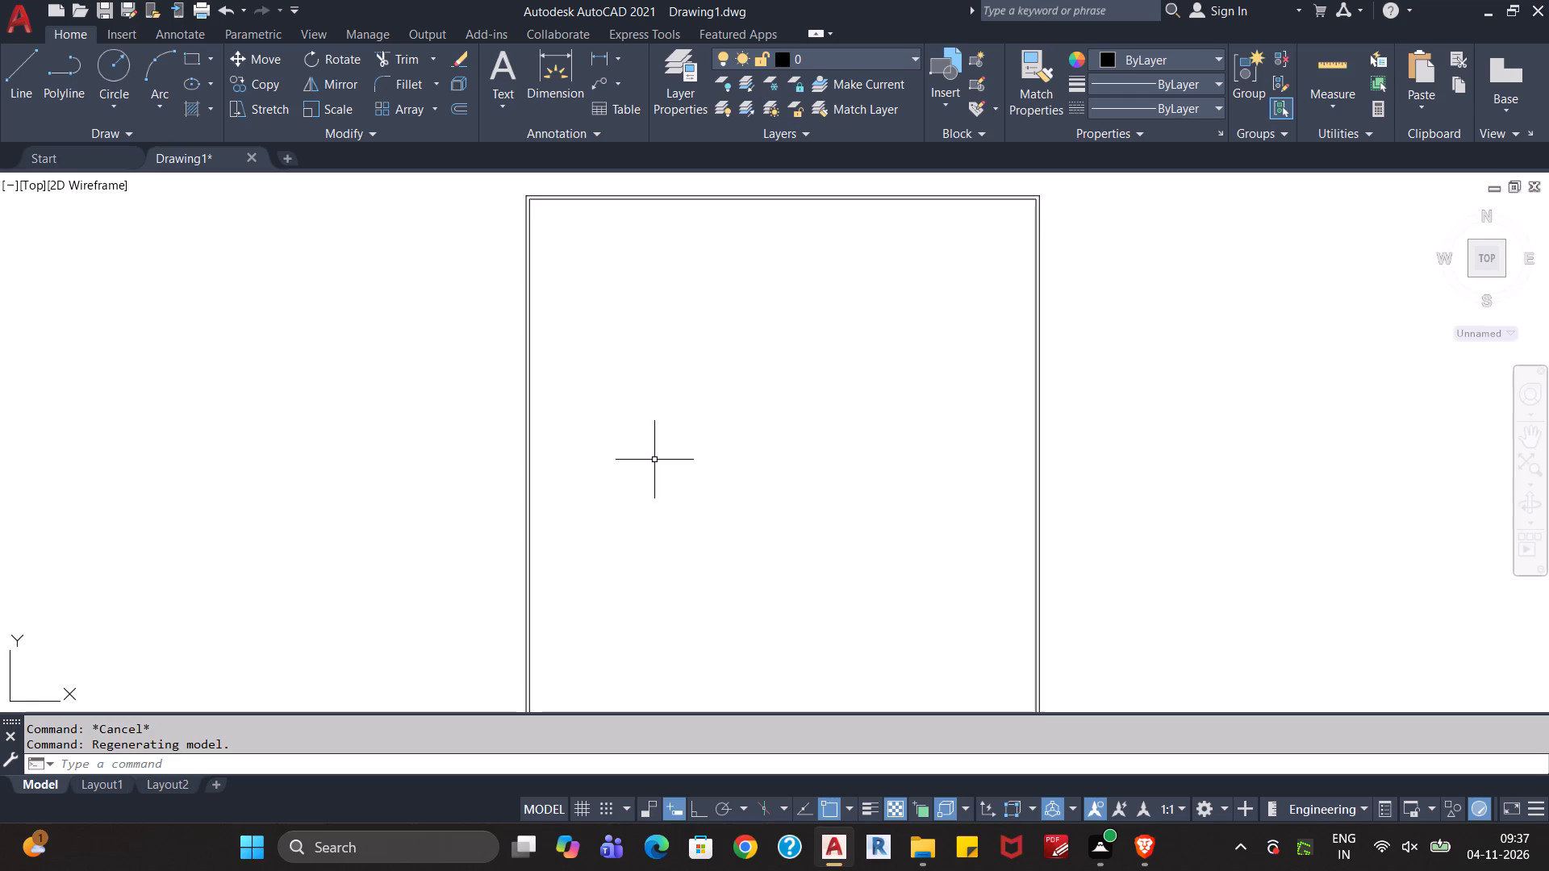
{"action": "key", "text": "o"}
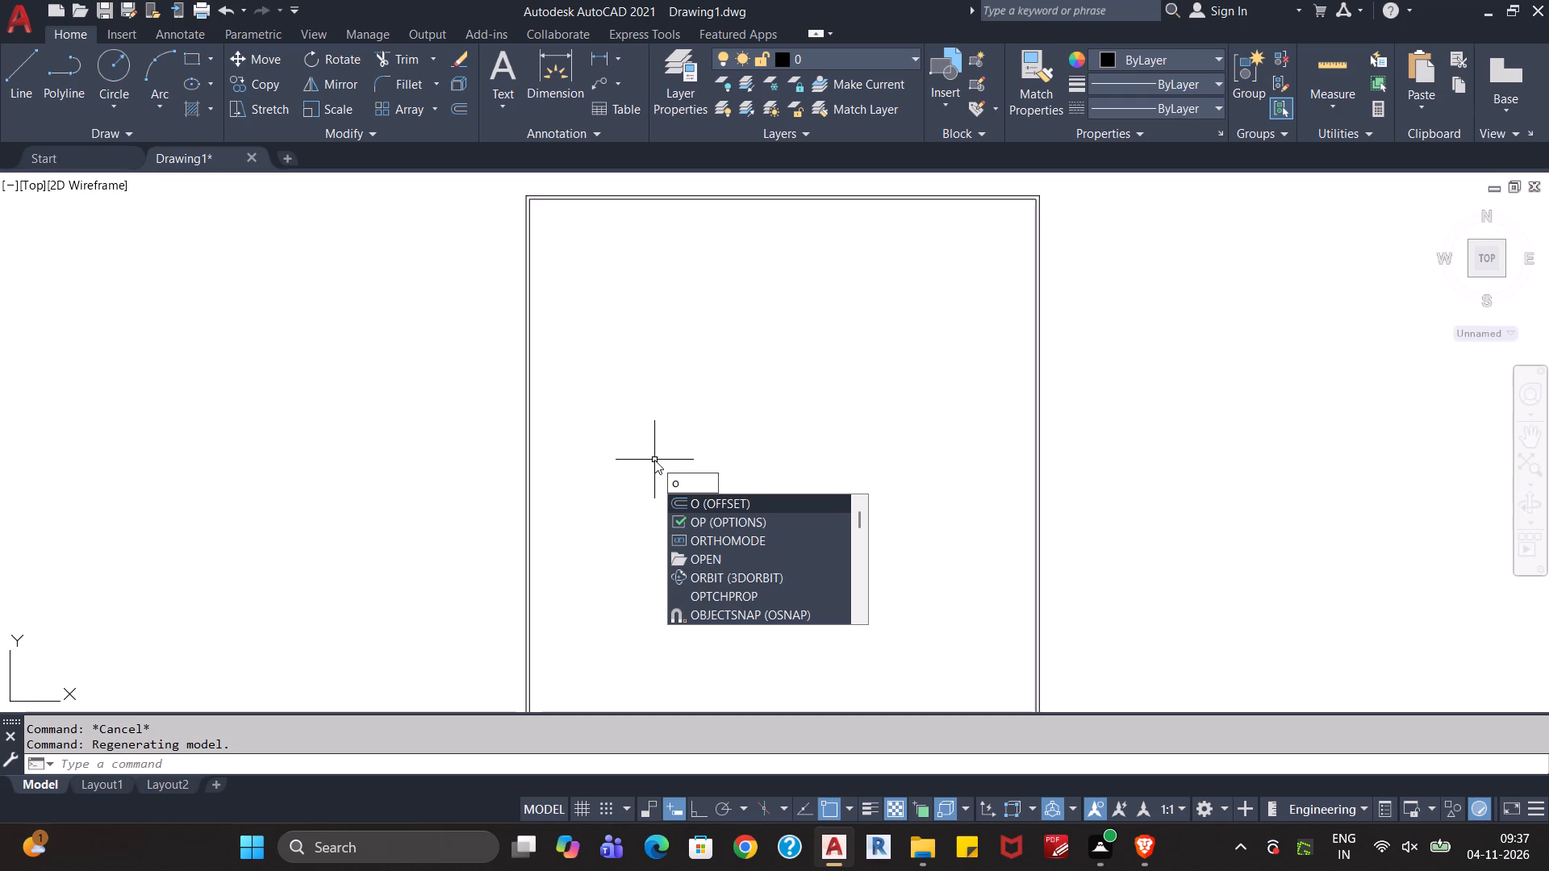
{"action": "key", "text": "Return"}
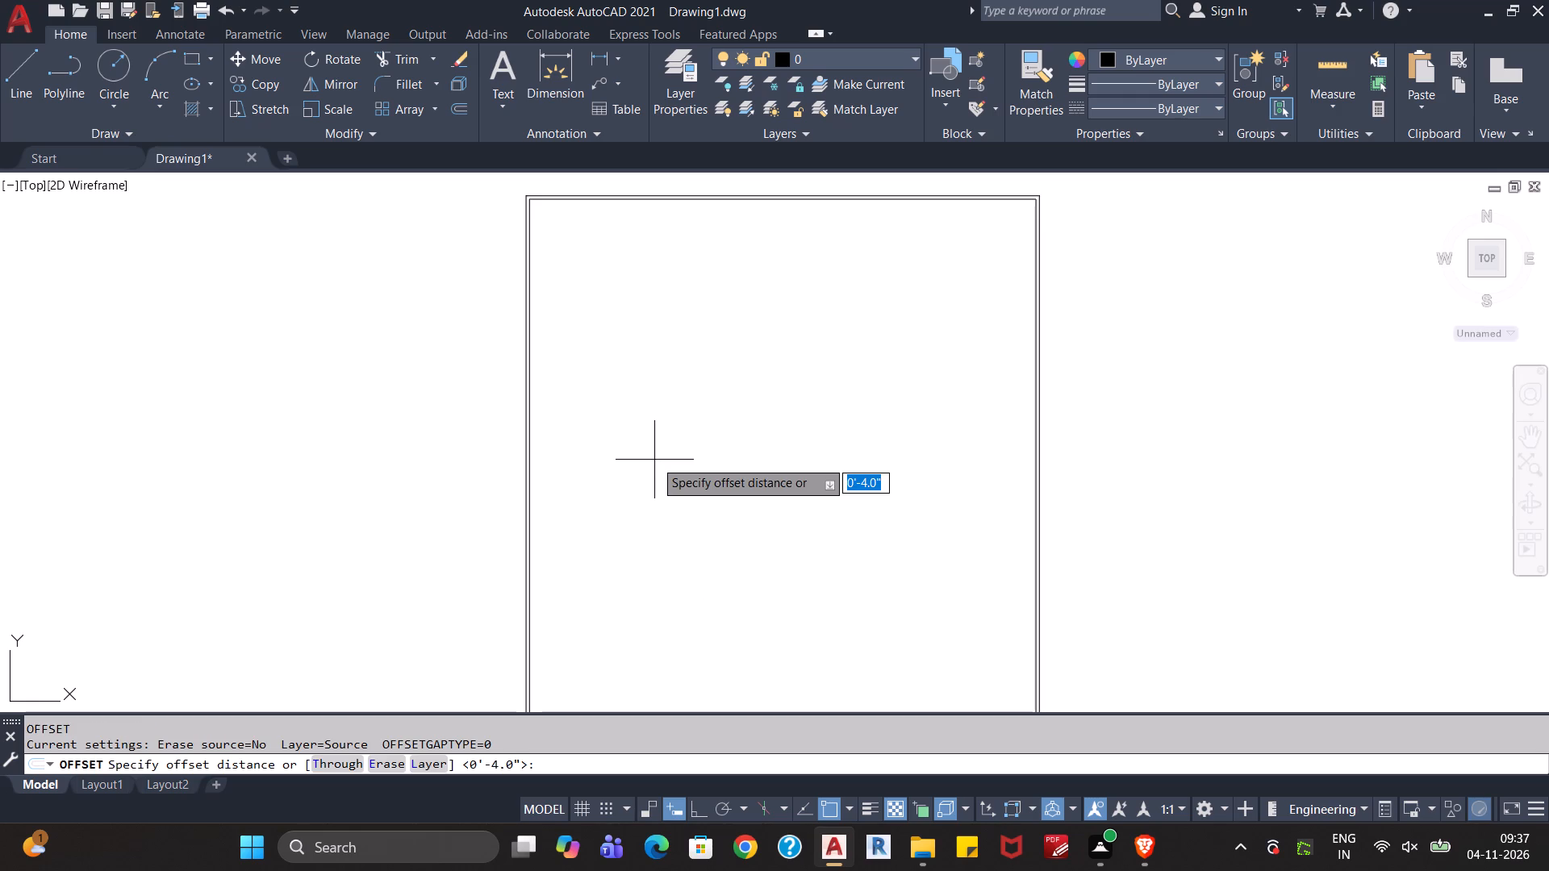
{"action": "key", "text": "3"}
{"action": "key", "text": "apostrophe"}
{"action": "type", "text": "11\""}
{"action": "key", "text": "Return"}
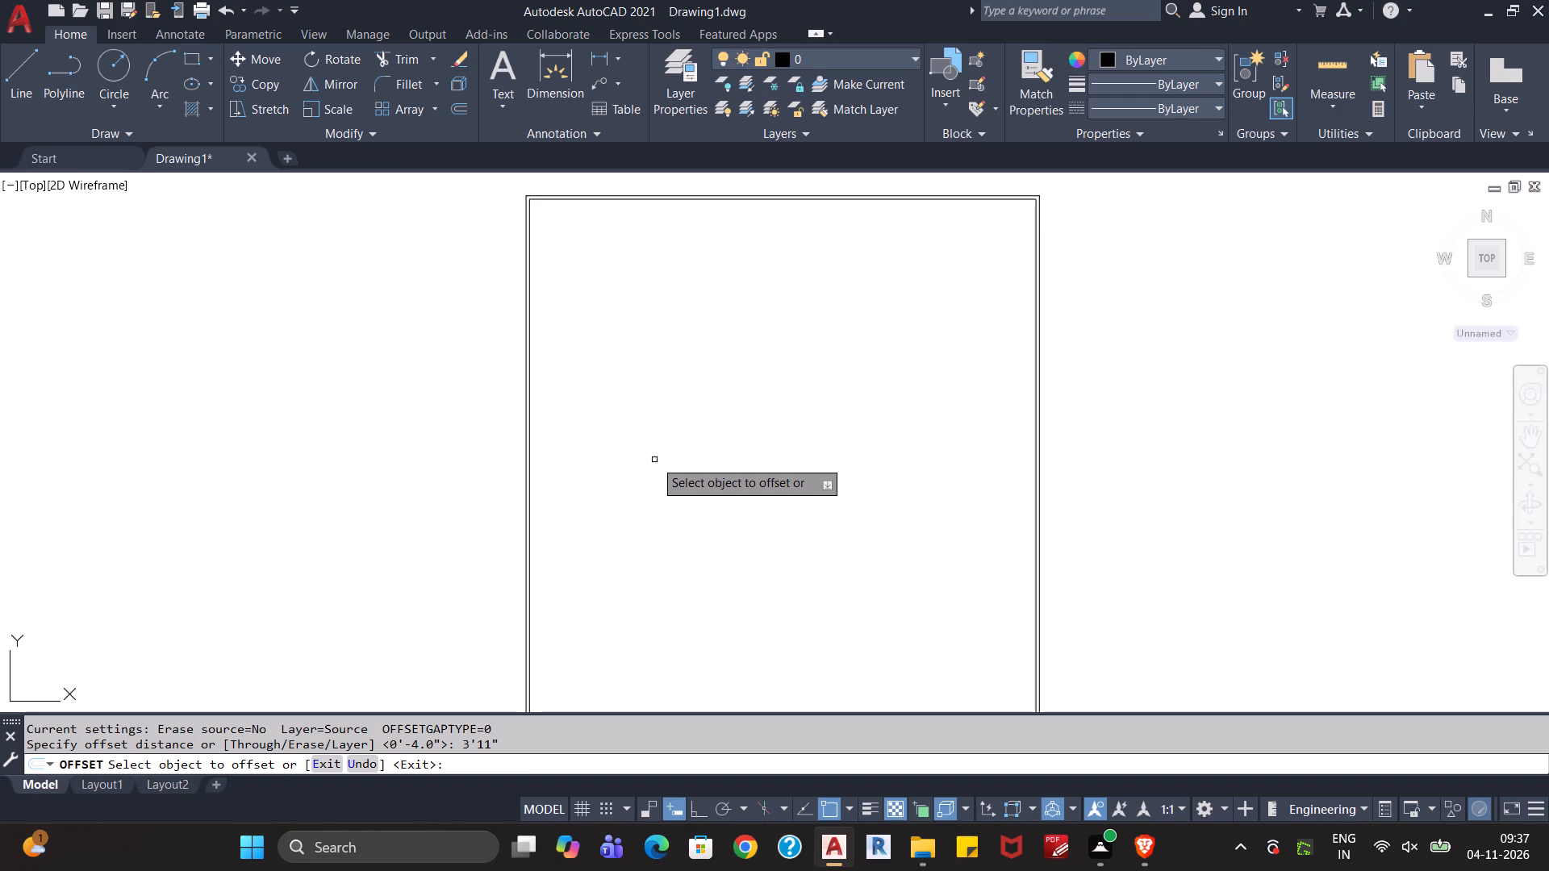
{"action": "left_click", "coordinate": [530, 531]}
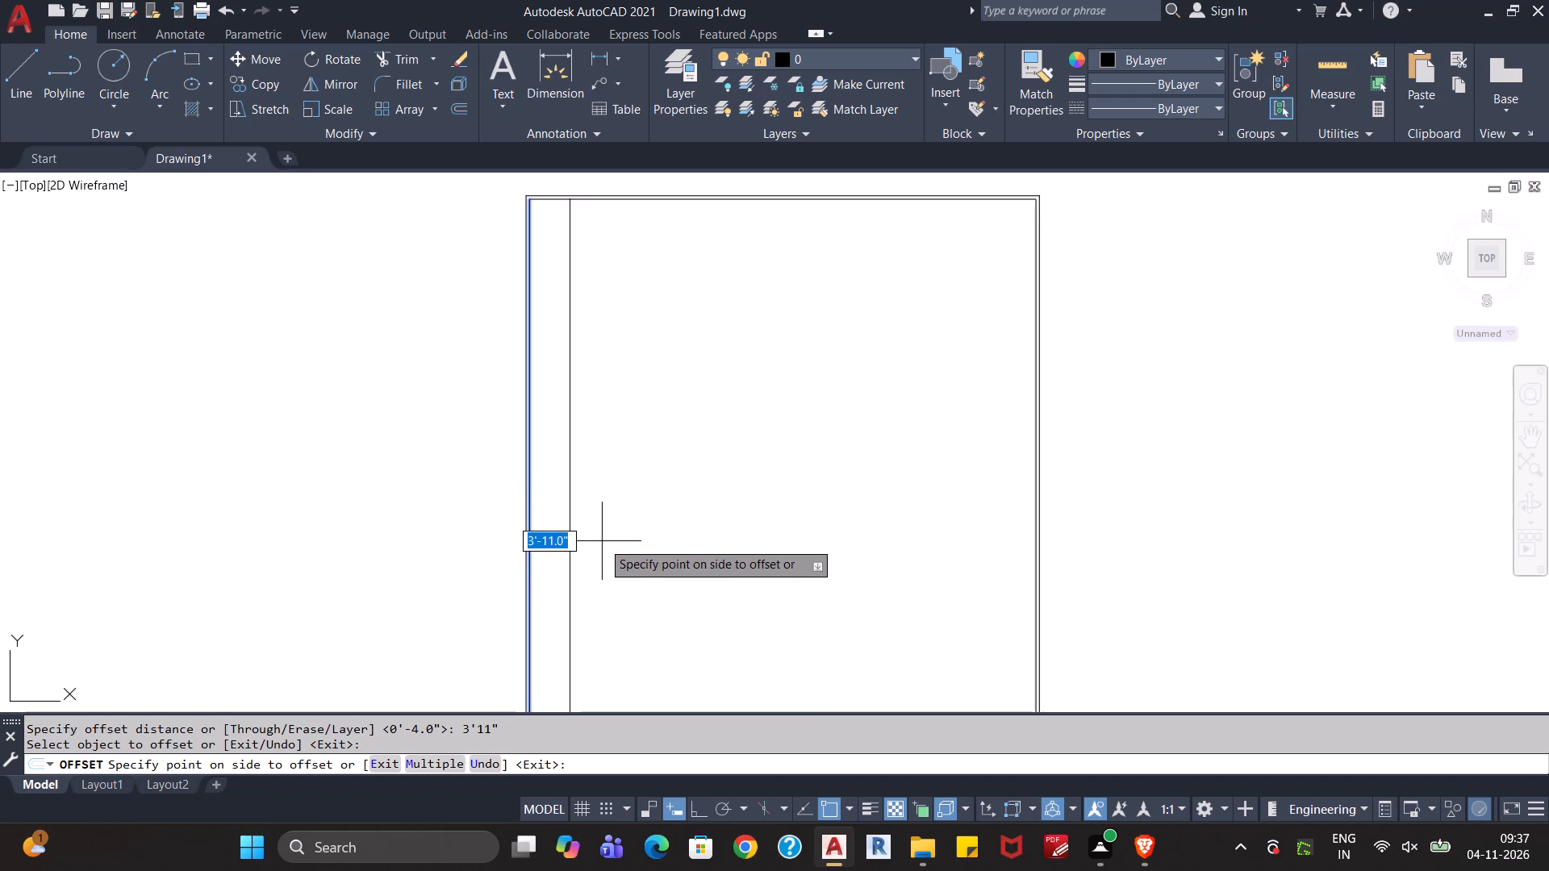
{"action": "left_click", "coordinate": [602, 541]}
Offset the bottom line of the inner rectangle 3'11" upward.
{"action": "scroll", "coordinate": [637, 579], "scroll_direction": "down", "scroll_amount": 2}
{"action": "scroll", "coordinate": [659, 659], "scroll_direction": "up", "scroll_amount": 2}
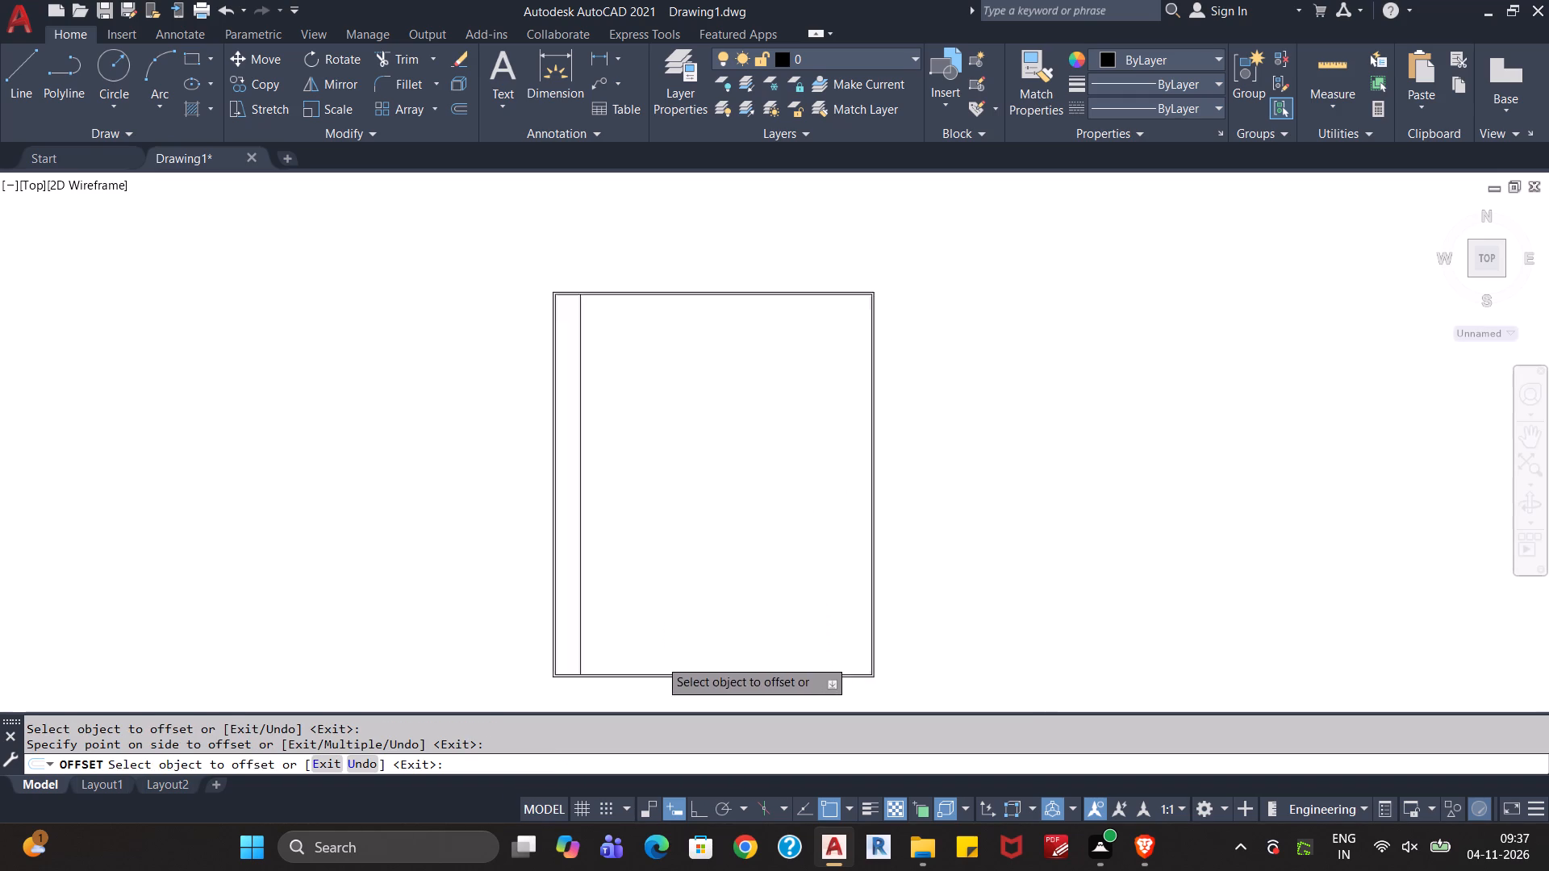
{"action": "scroll", "coordinate": [659, 659], "scroll_direction": "up", "scroll_amount": 2}
{"action": "middle_click_drag", "start_coordinate": [673, 654], "coordinate": [722, 536]}
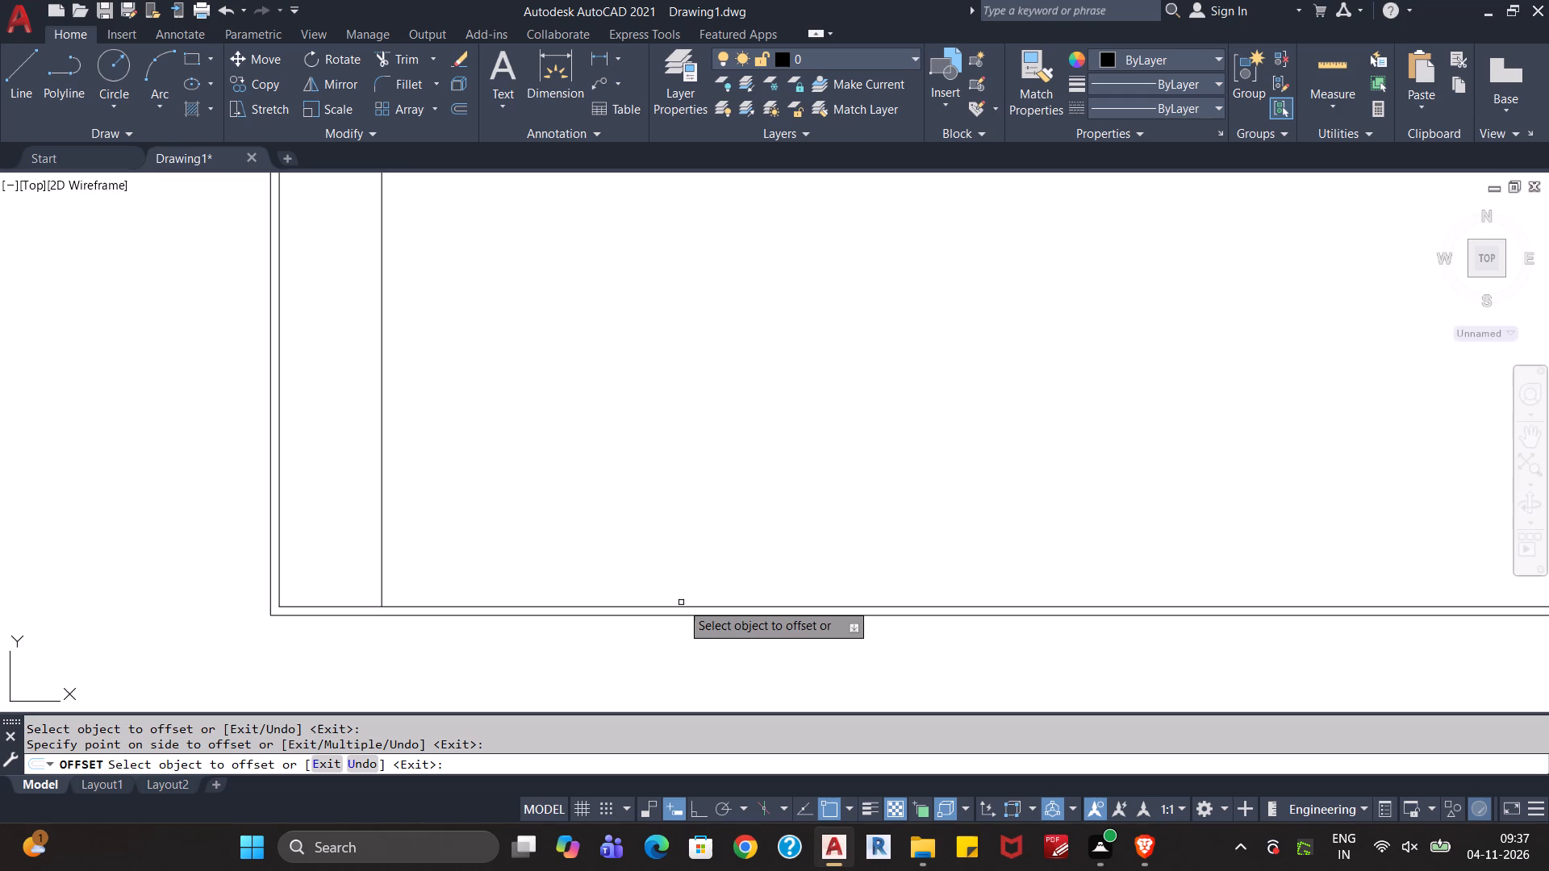
{"action": "left_click", "coordinate": [679, 605]}
{"action": "left_click", "coordinate": [712, 484]}
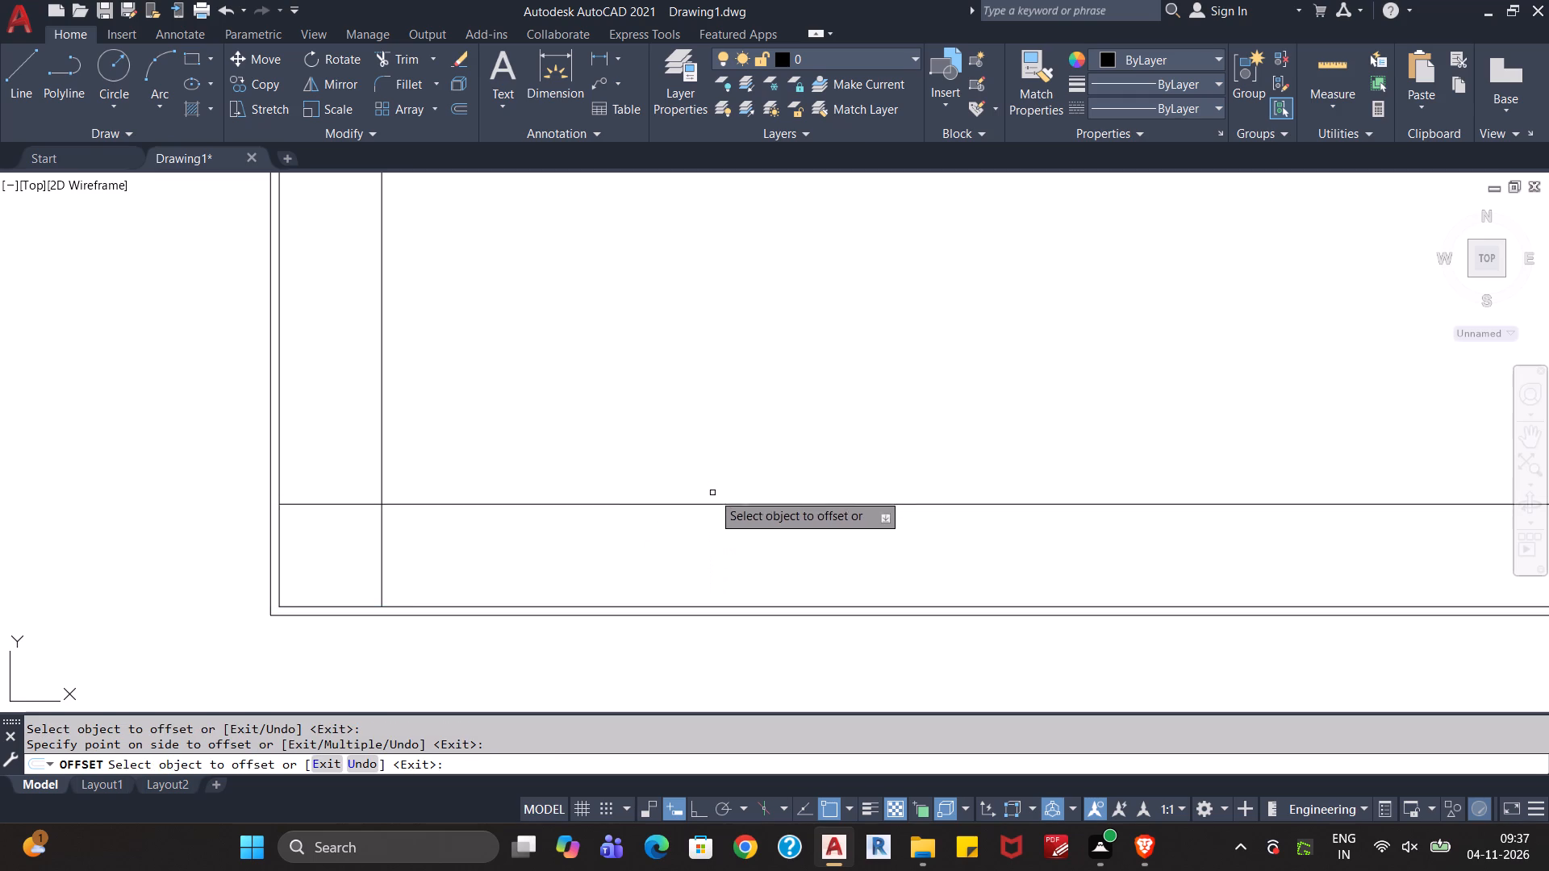
Offset the new horizontal line 9" upward and the new vertical line 9" to the right to give the walls thickness.
{"action": "left_click", "coordinate": [704, 502]}
{"action": "type", "text": "9\""}
{"action": "key", "text": "Return"}
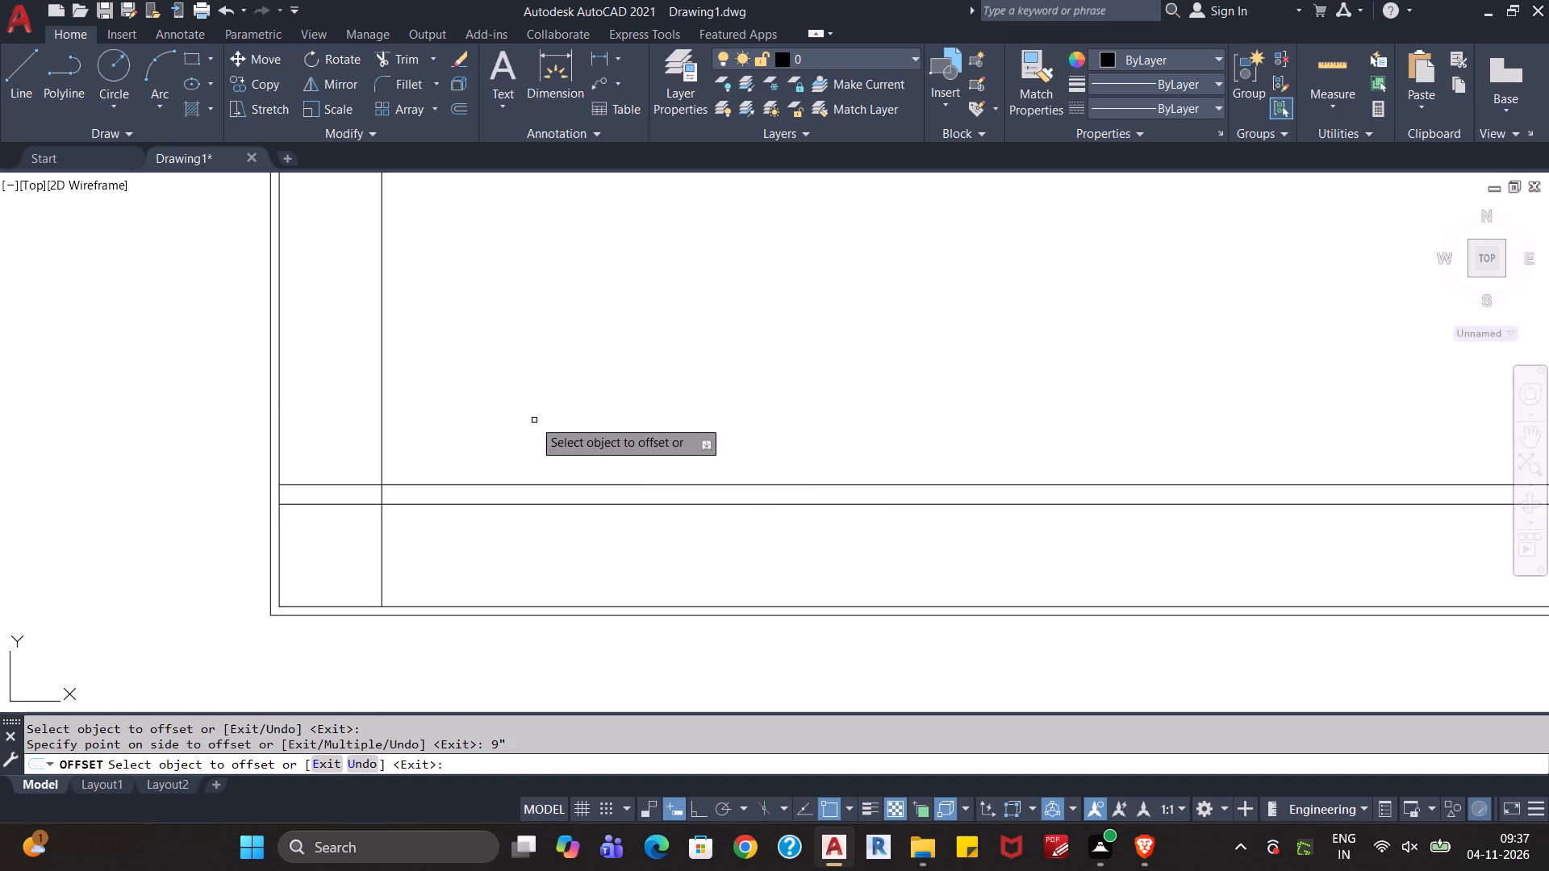
{"action": "left_click", "coordinate": [383, 402]}
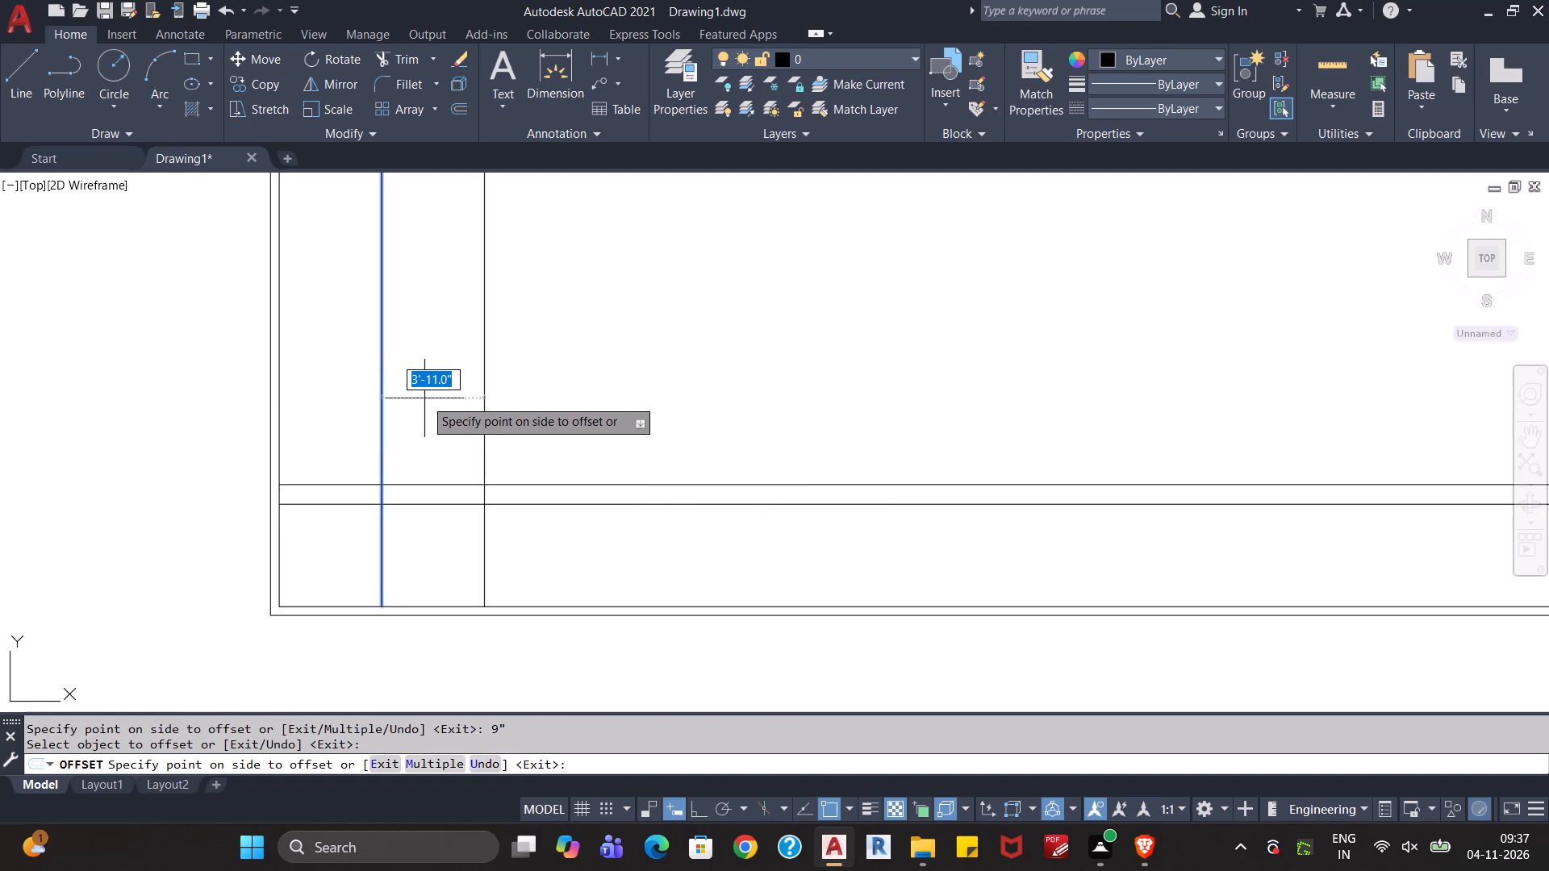
{"action": "key", "text": "9"}
{"action": "key", "text": "shift+quotedbl"}
{"action": "key", "text": "Return"}
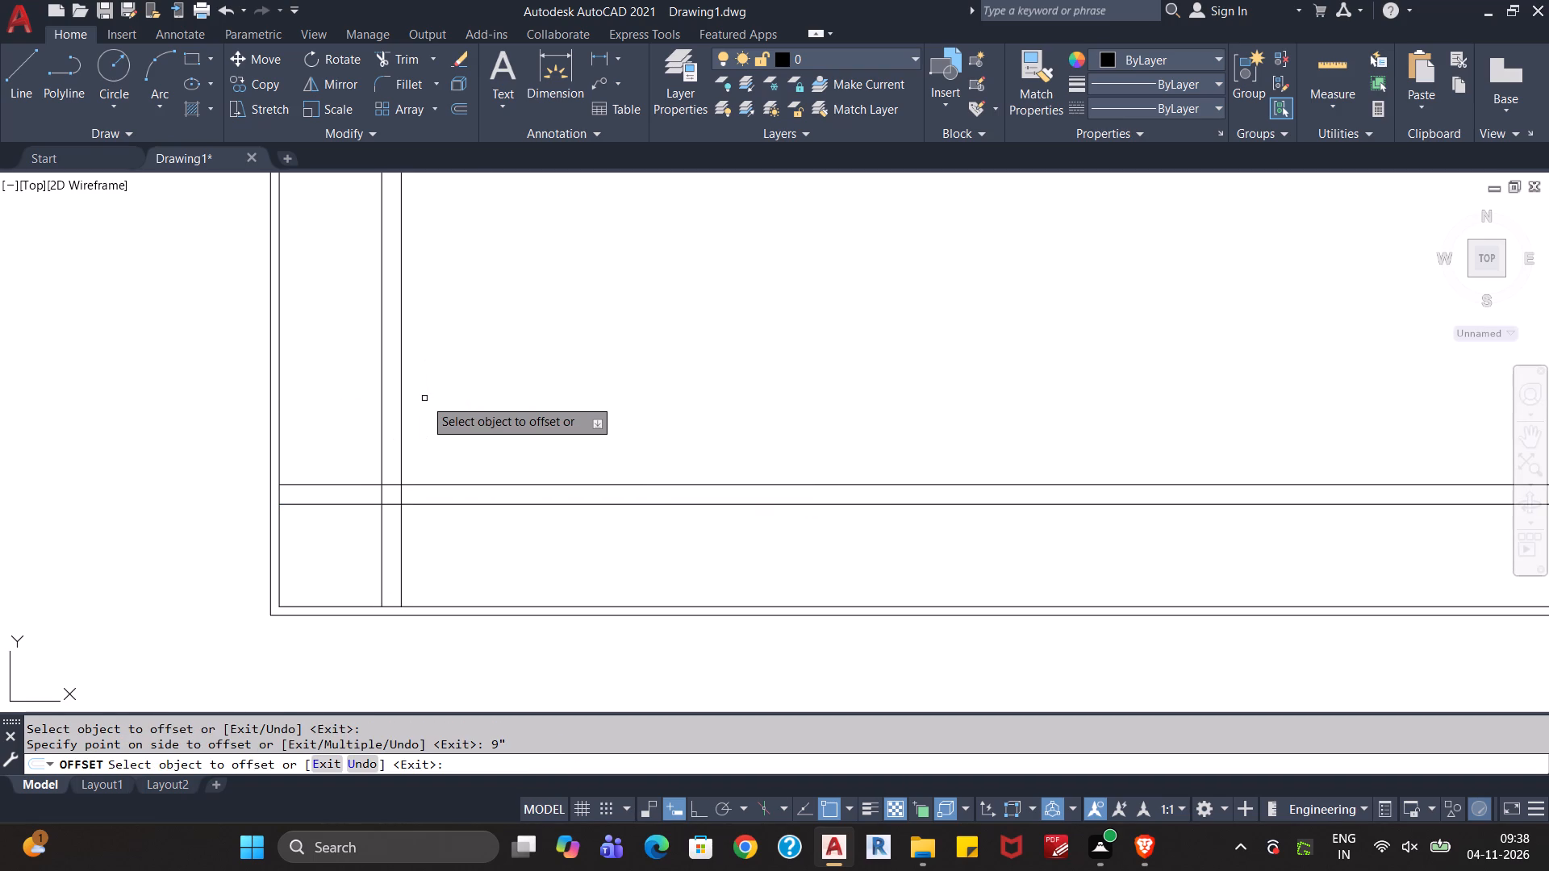
Offset the top line of the inner rectangle 9" downward.
{"action": "scroll", "coordinate": [512, 399], "scroll_direction": "down", "scroll_amount": 5}
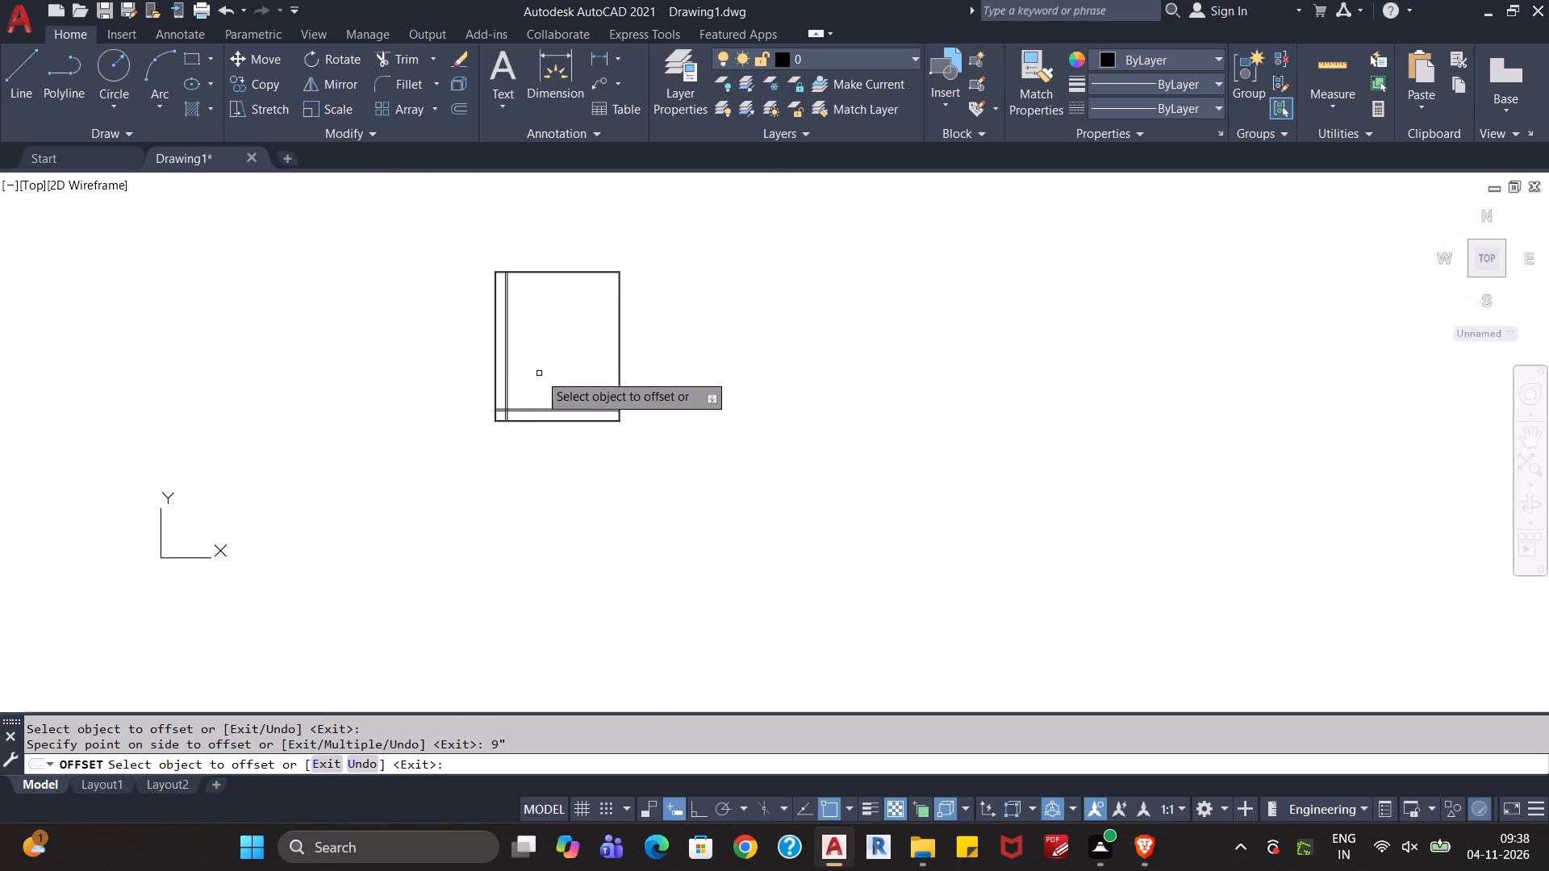
{"action": "middle_click_drag", "start_coordinate": [541, 370], "coordinate": [524, 433]}
{"action": "scroll", "coordinate": [528, 410], "scroll_direction": "up", "scroll_amount": 2}
{"action": "middle_click_drag", "start_coordinate": [537, 365], "coordinate": [520, 420]}
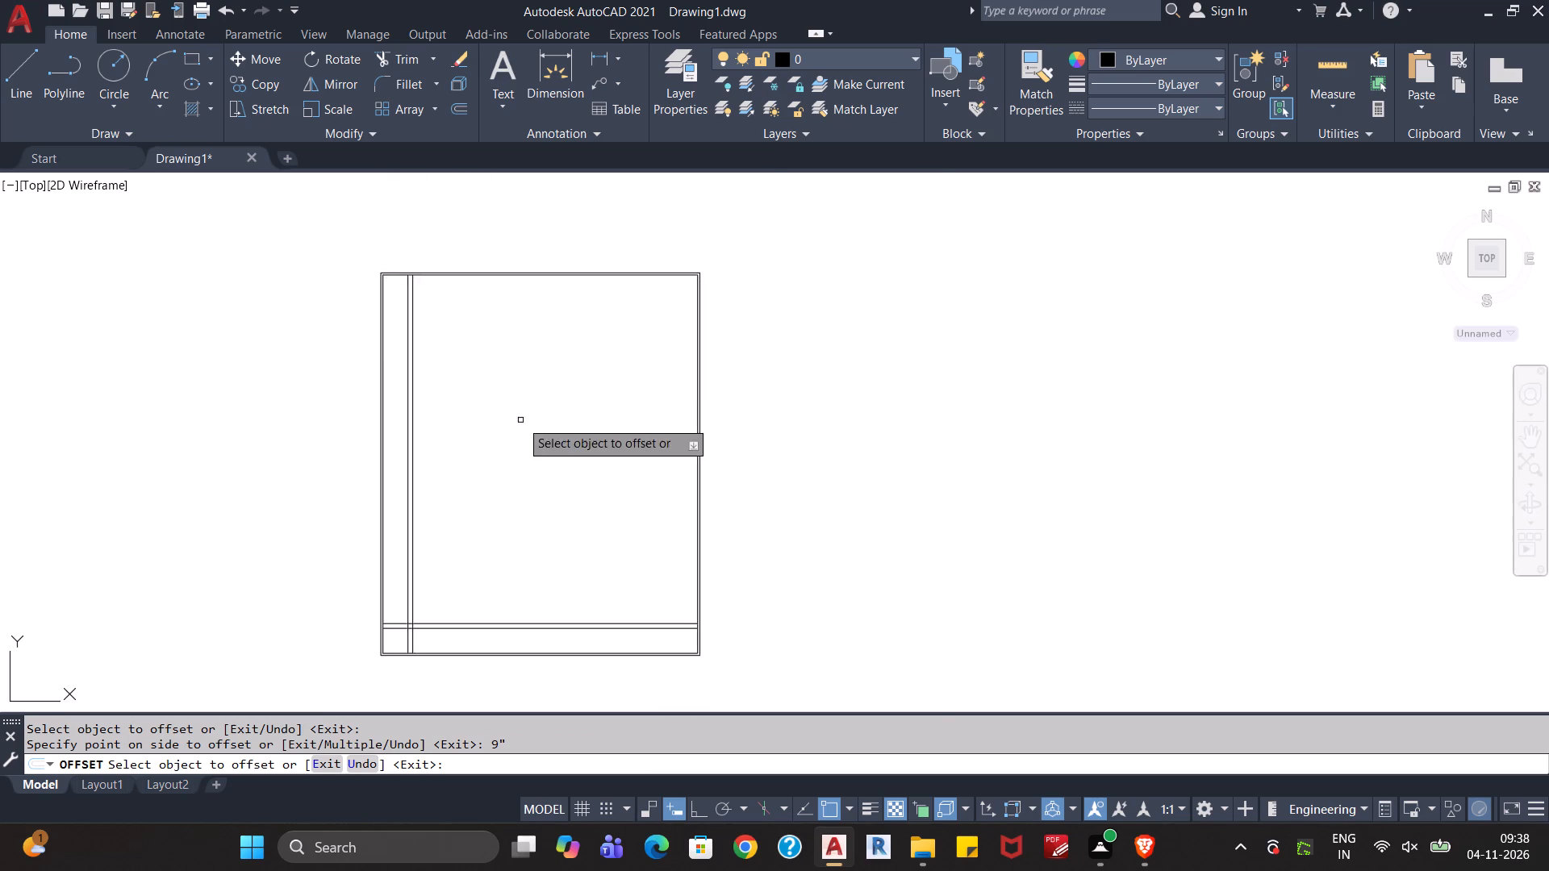
{"action": "scroll", "coordinate": [542, 343], "scroll_direction": "up", "scroll_amount": 2}
{"action": "middle_click_drag", "start_coordinate": [537, 308], "coordinate": [540, 419]}
{"action": "scroll", "coordinate": [641, 325], "scroll_direction": "up", "scroll_amount": 1}
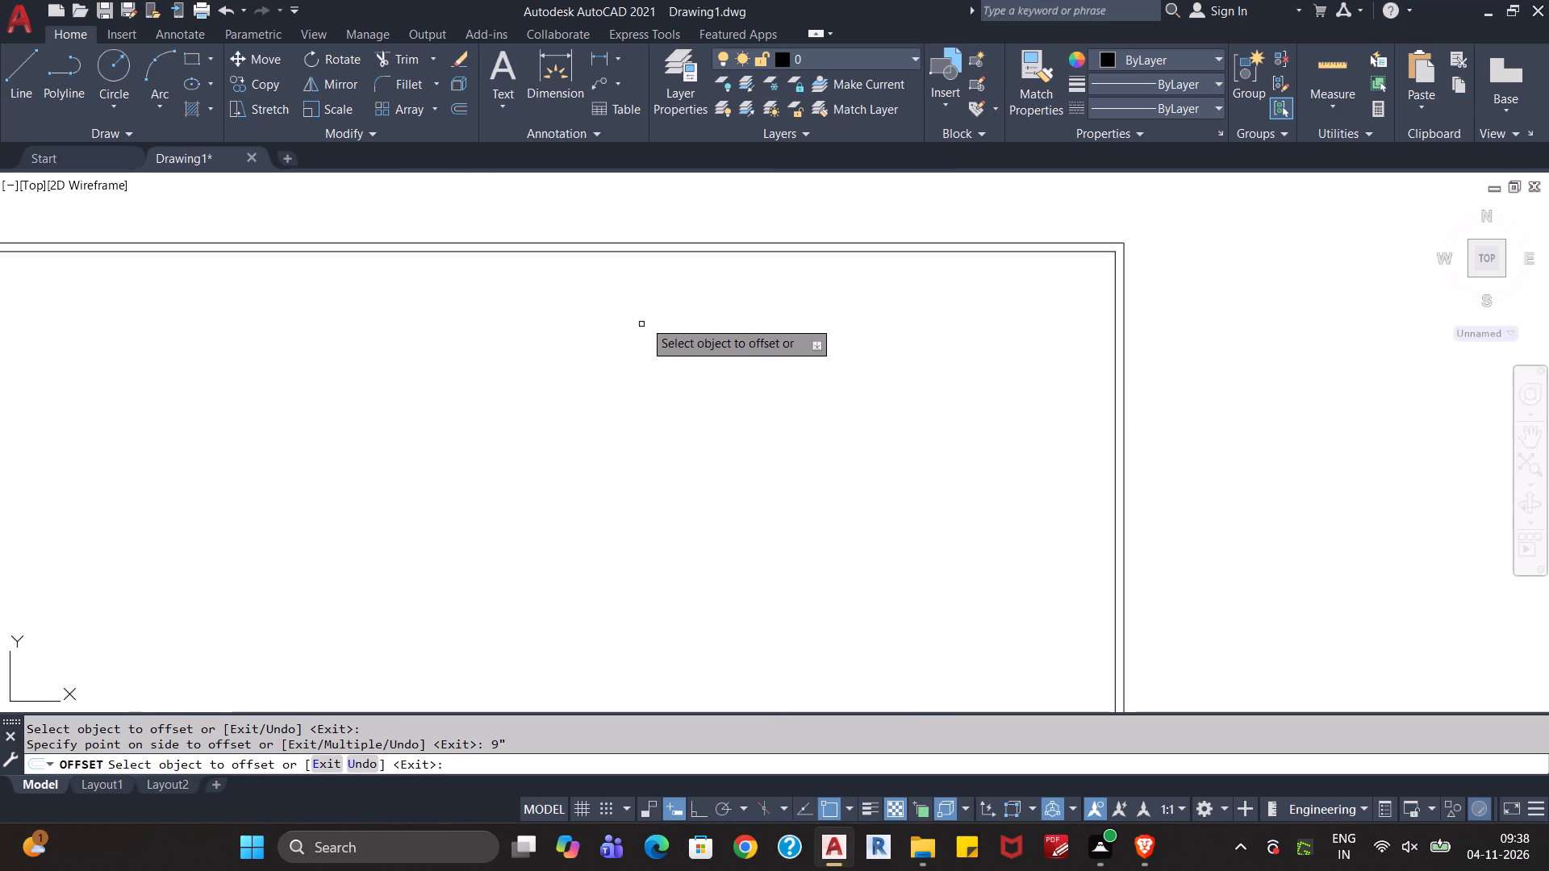
{"action": "left_click", "coordinate": [718, 252]}
{"action": "type", "text": "9\""}
{"action": "key", "text": "Return"}
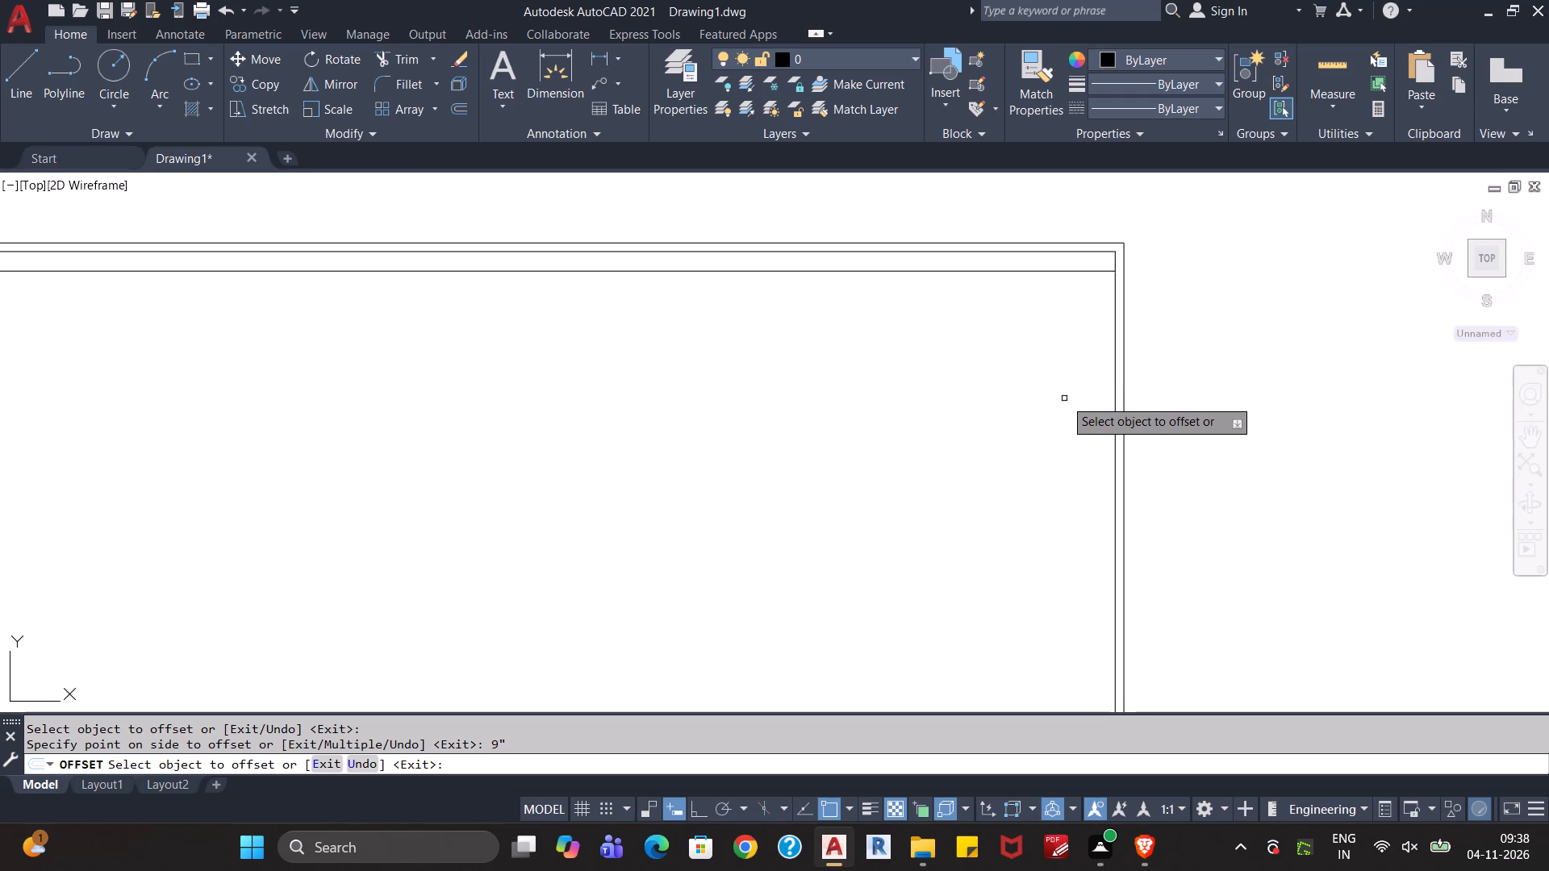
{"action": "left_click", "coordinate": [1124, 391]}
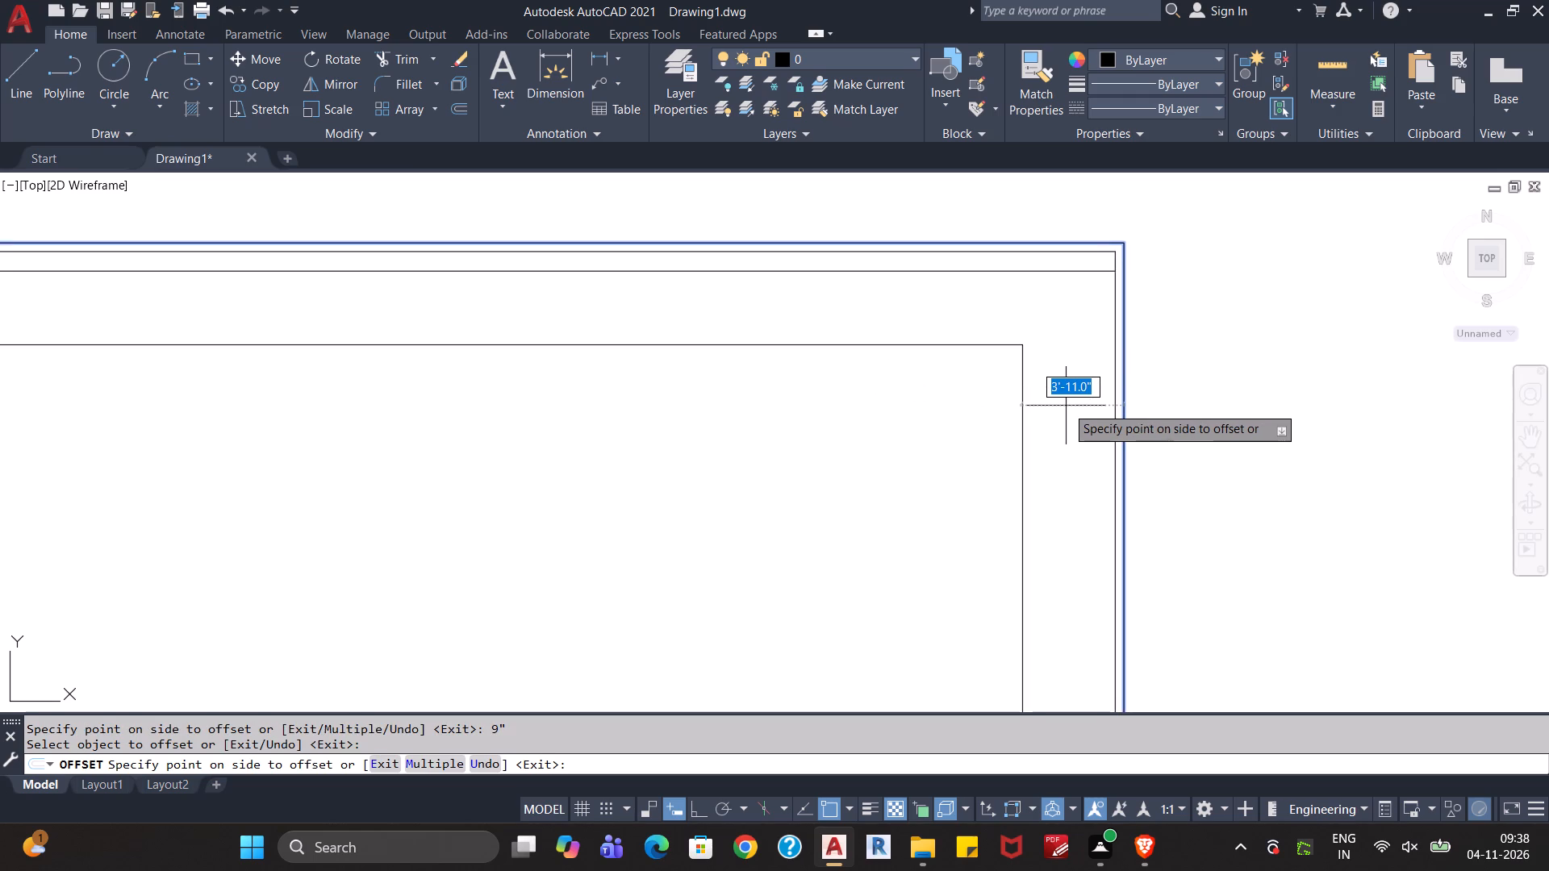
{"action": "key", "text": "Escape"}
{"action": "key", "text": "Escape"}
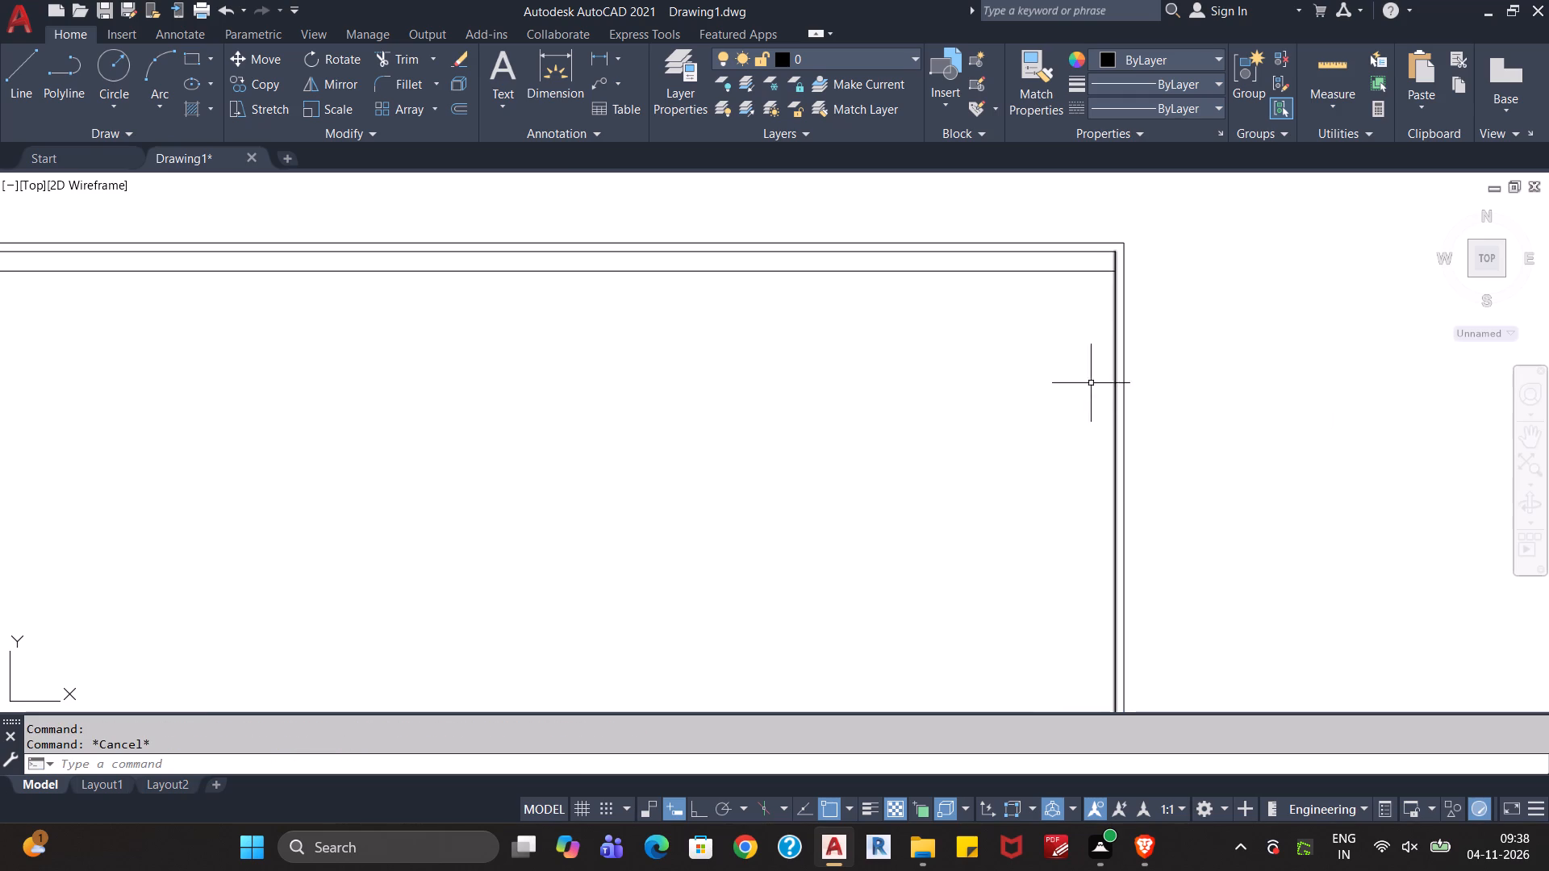
Offset the right line of the inner rectangle 5" toward the inside.
{"action": "key", "text": "o"}
{"action": "key", "text": "Return"}
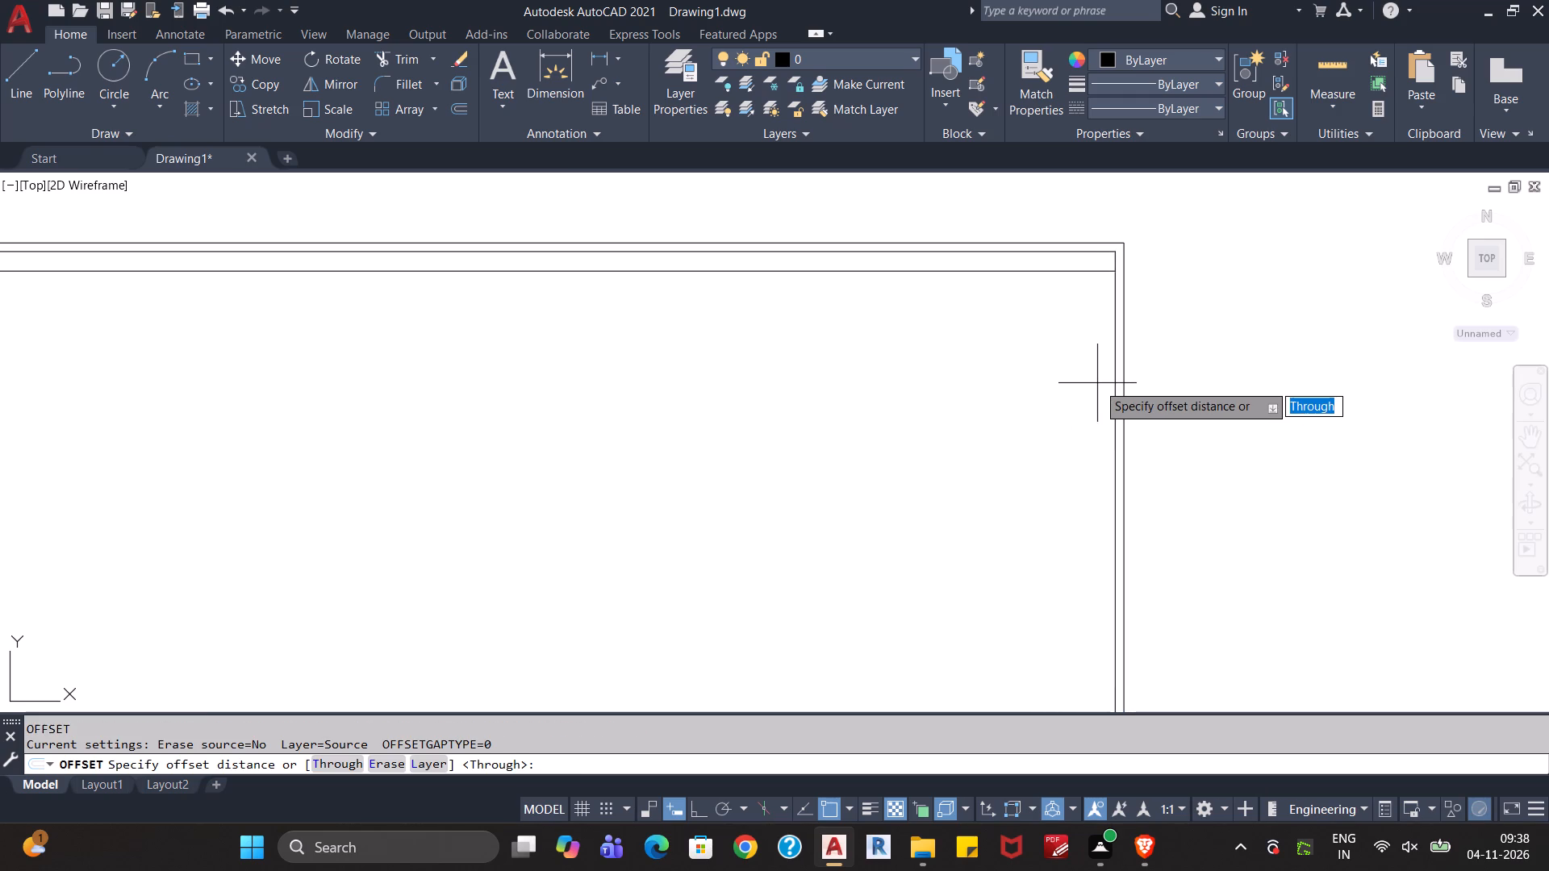
{"action": "key", "text": "5"}
{"action": "key", "text": "shift+quotedbl"}
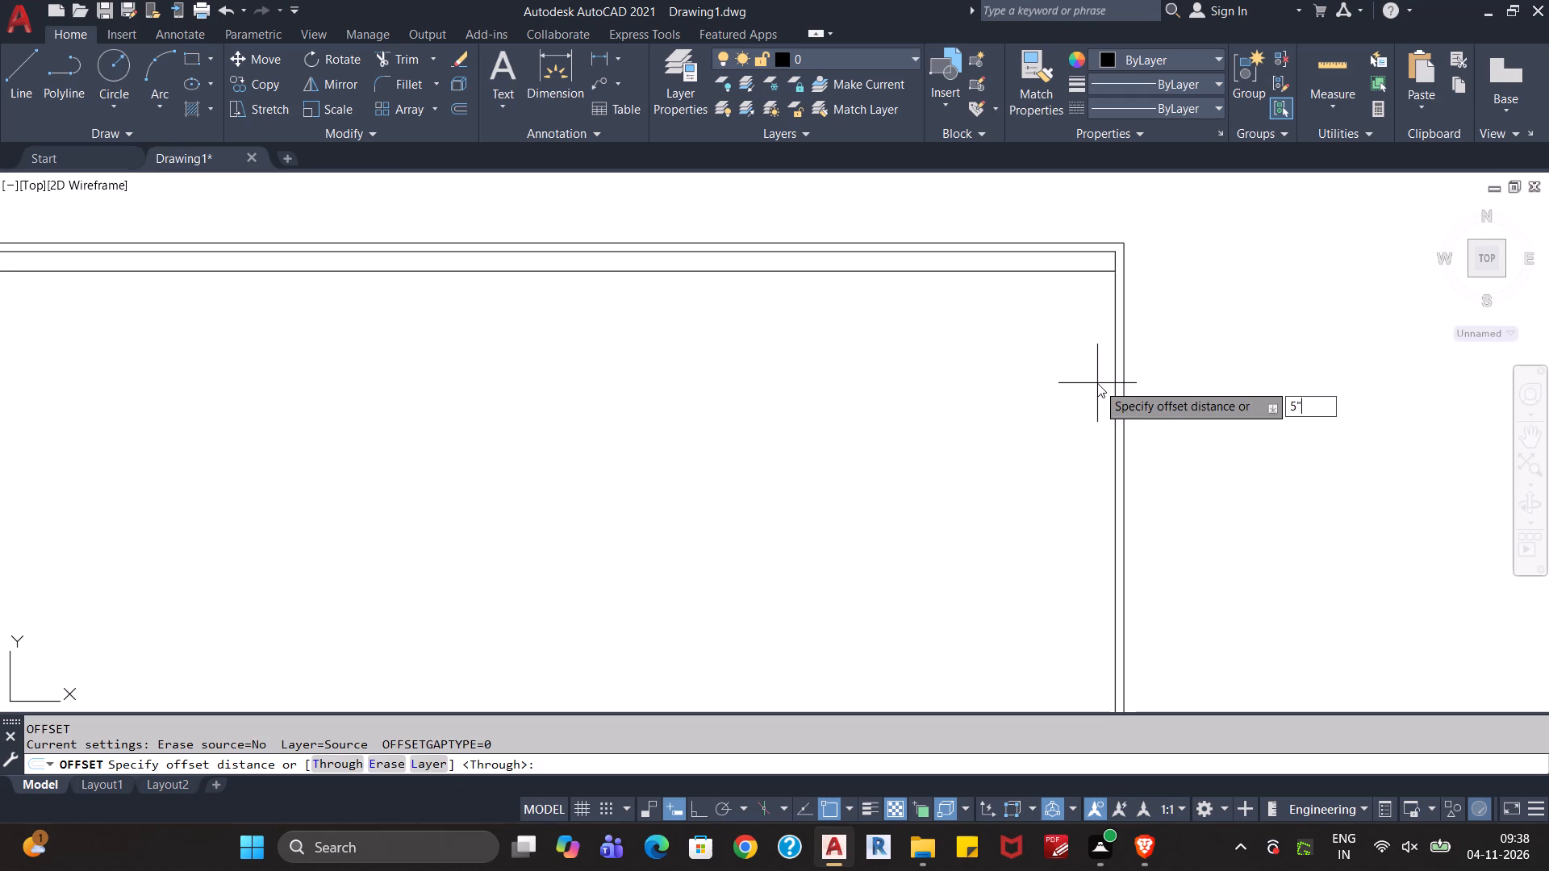
{"action": "key", "text": "Return"}
{"action": "left_click", "coordinate": [1113, 376]}
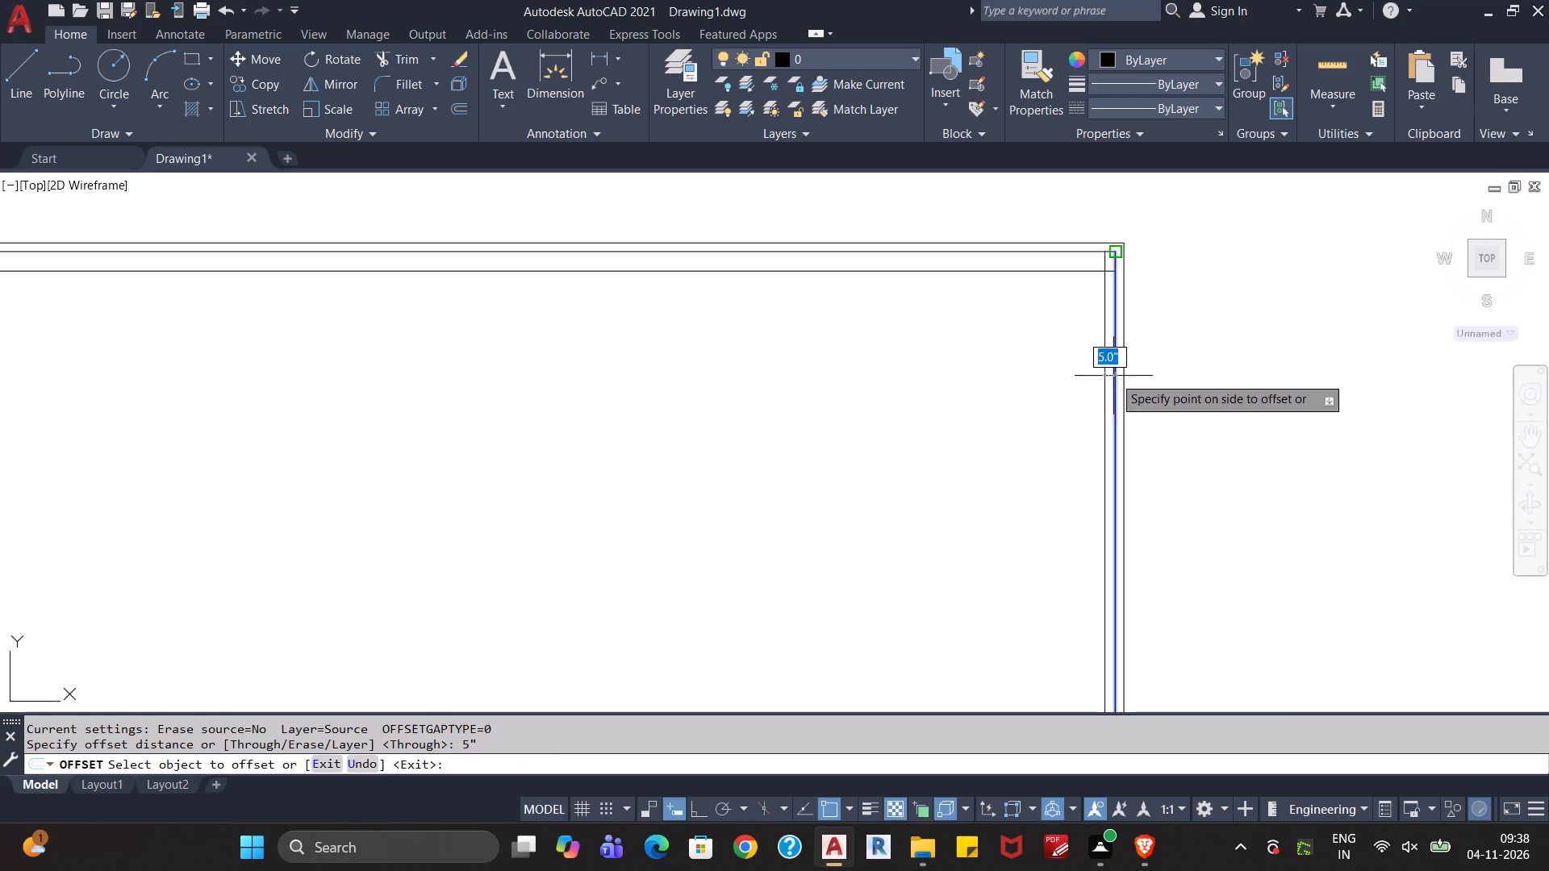
{"action": "left_click", "coordinate": [1068, 387]}
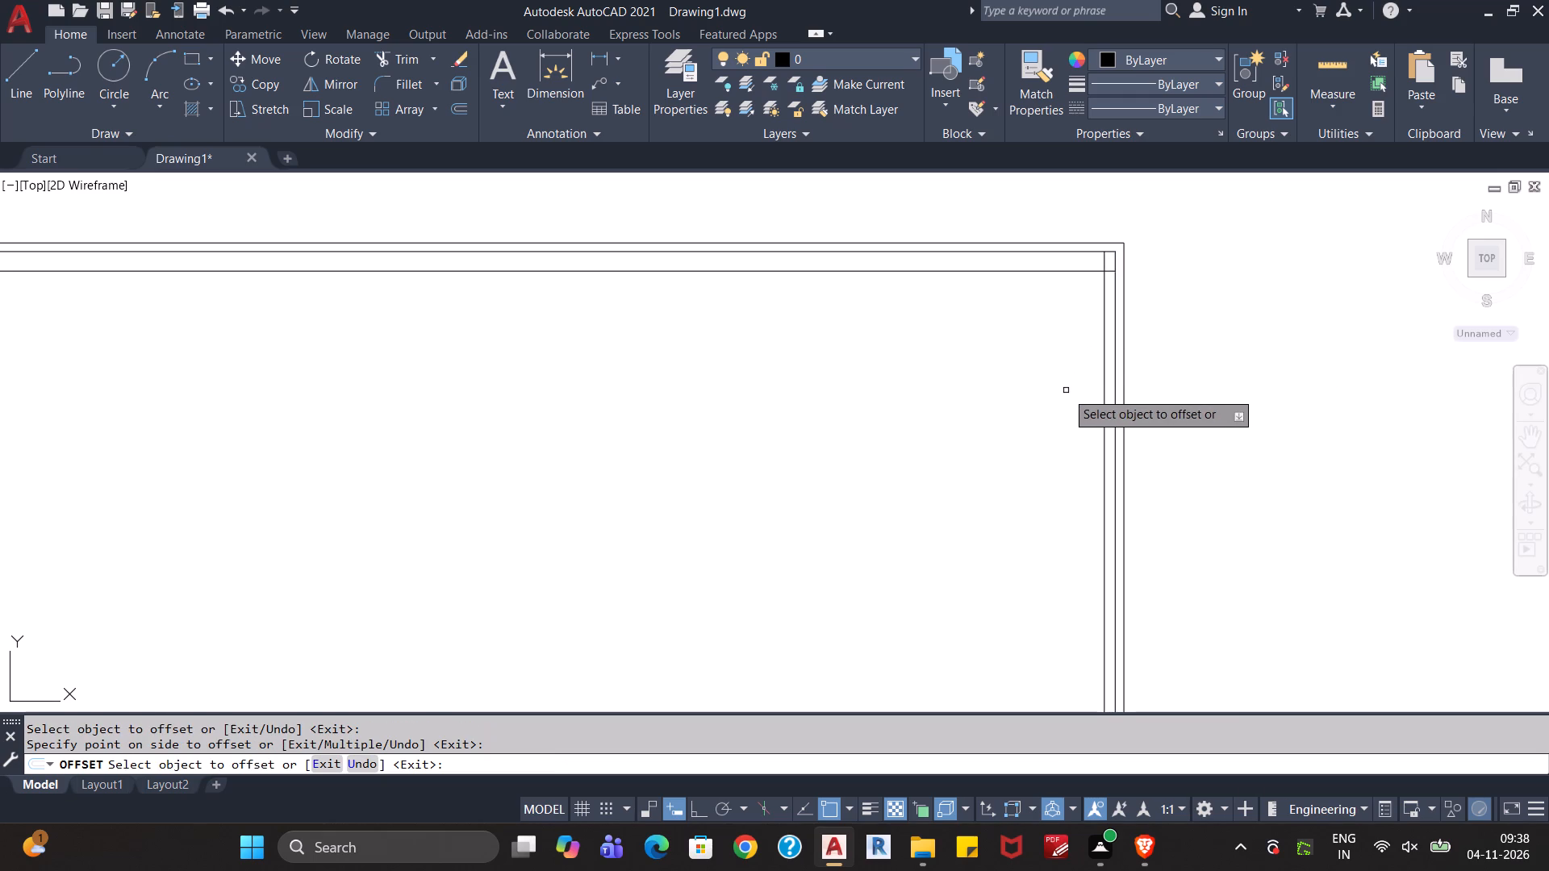
{"action": "key", "text": "Escape"}
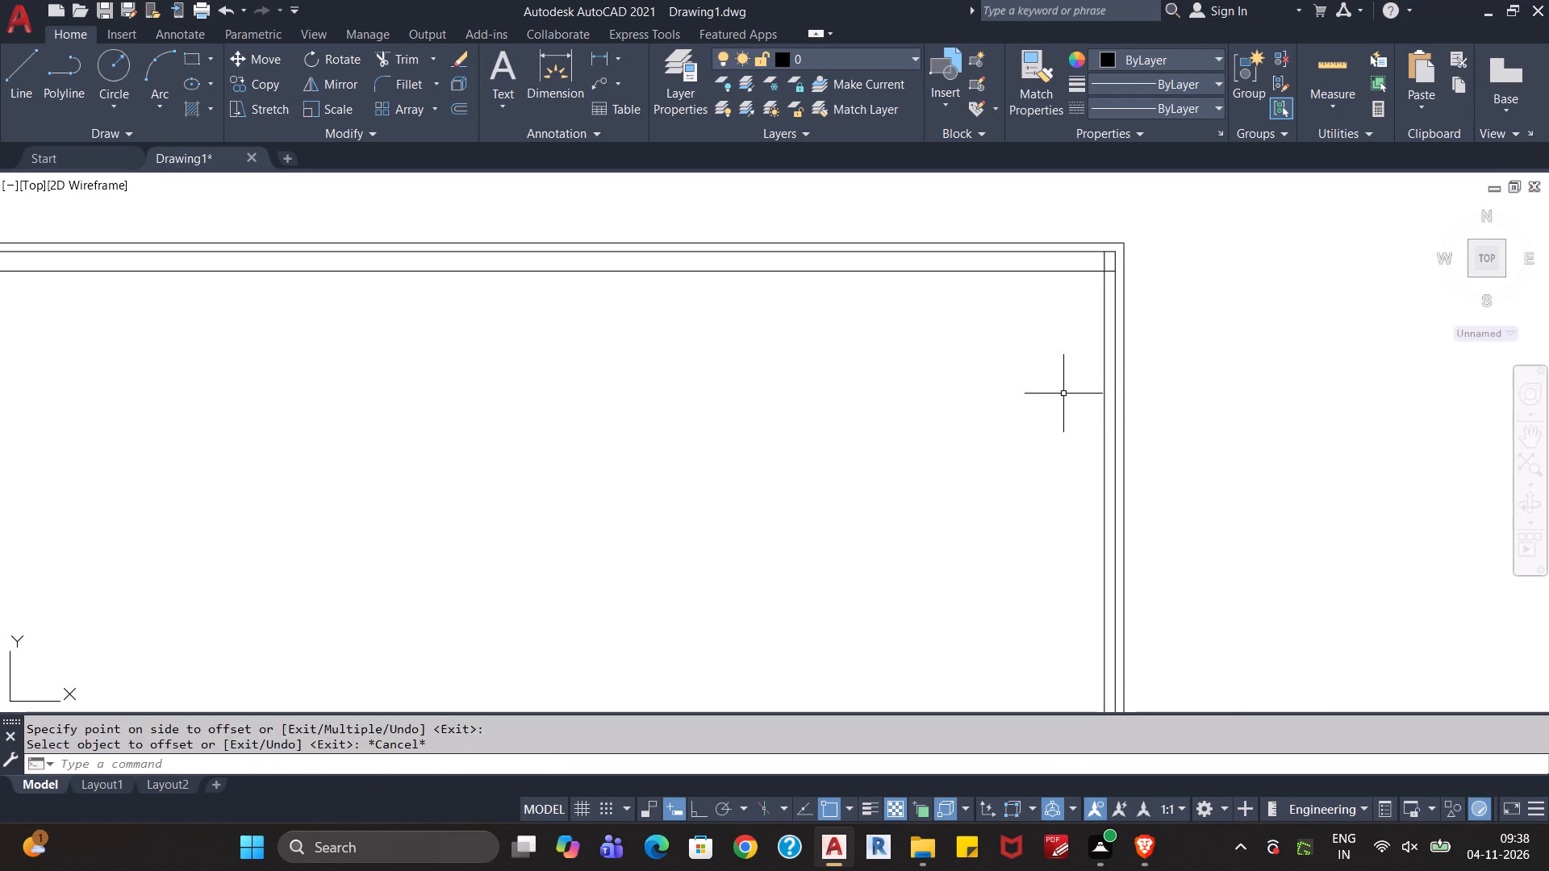
{"action": "key", "text": "Escape"}
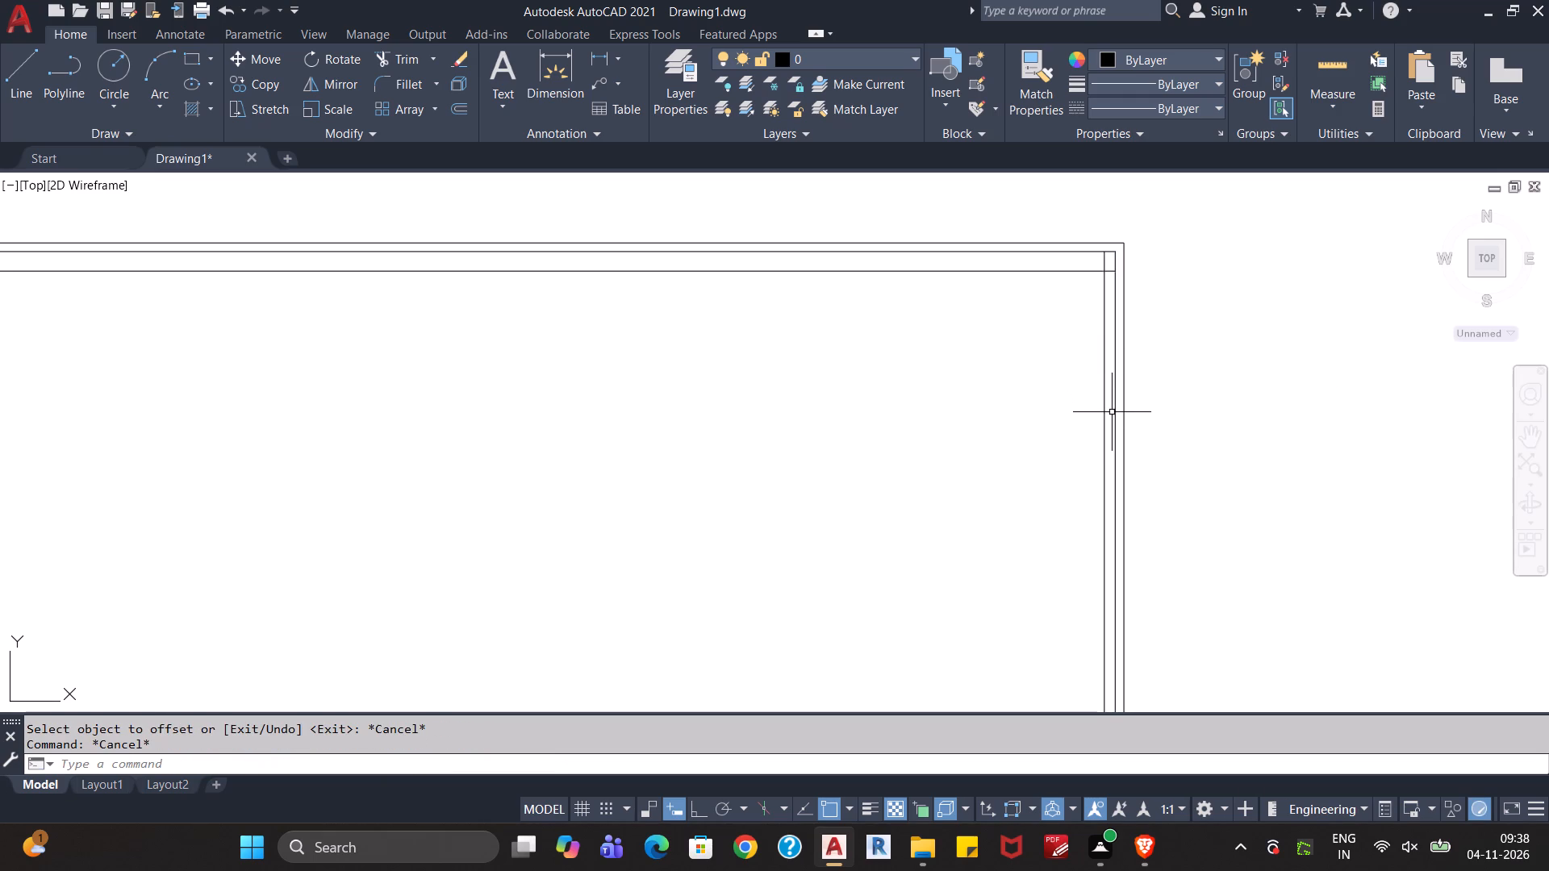
Delete the inner rectangle's original right line, between the outer boundary and the new 5" offset line.
{"action": "left_click", "coordinate": [1114, 423]}
{"action": "key", "text": "Delete"}
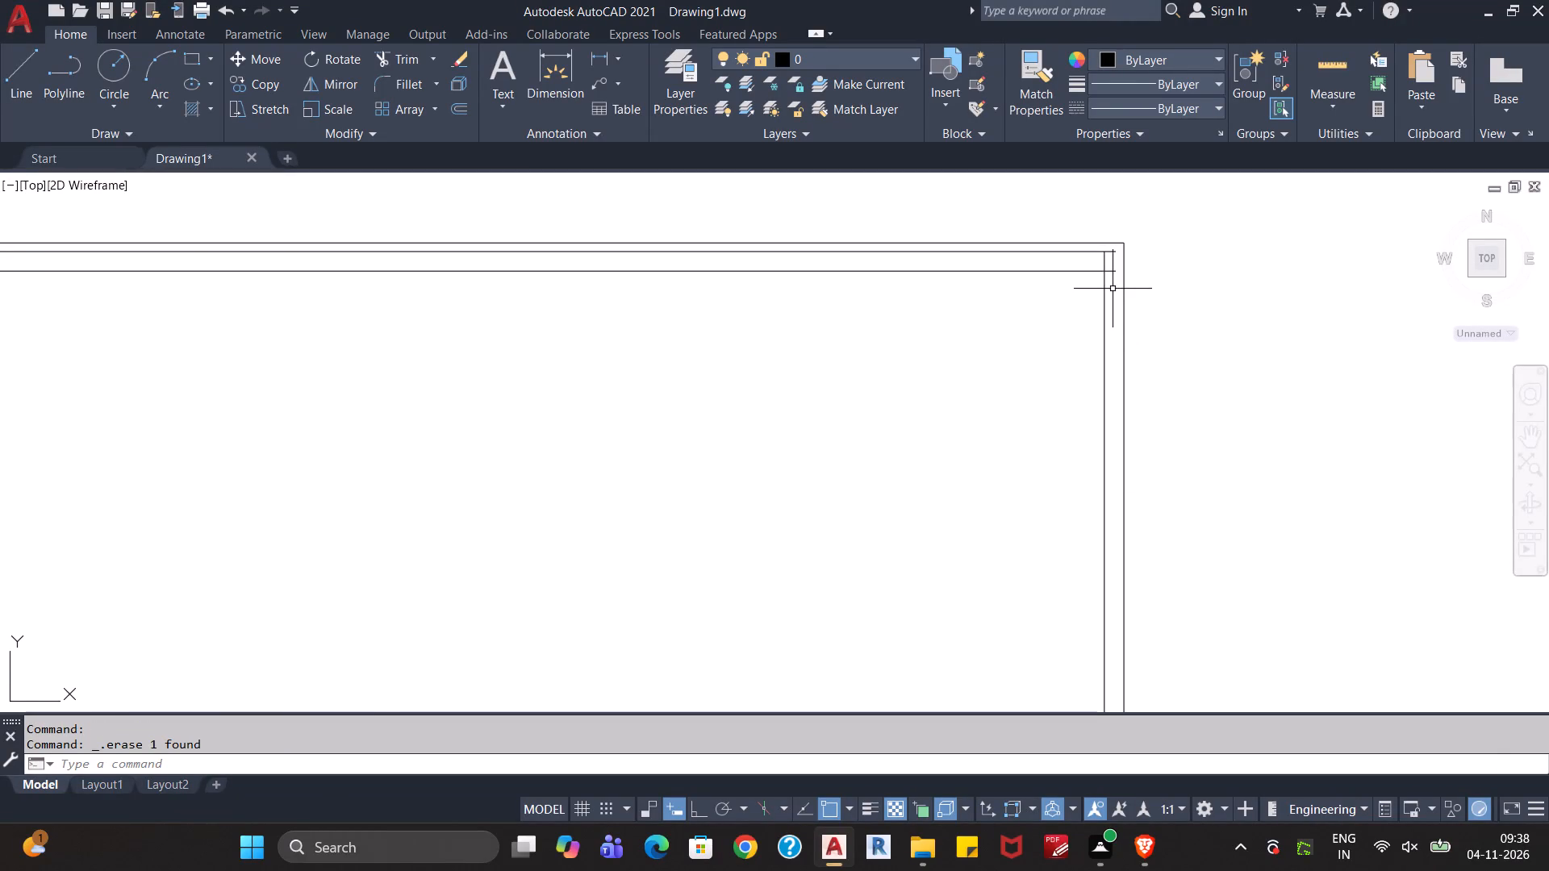
Trim the two horizontal line ends that overhang the new right wall line at the plan's upper-right corner.
{"action": "type", "text": "tr"}
{"action": "key", "text": "Return"}
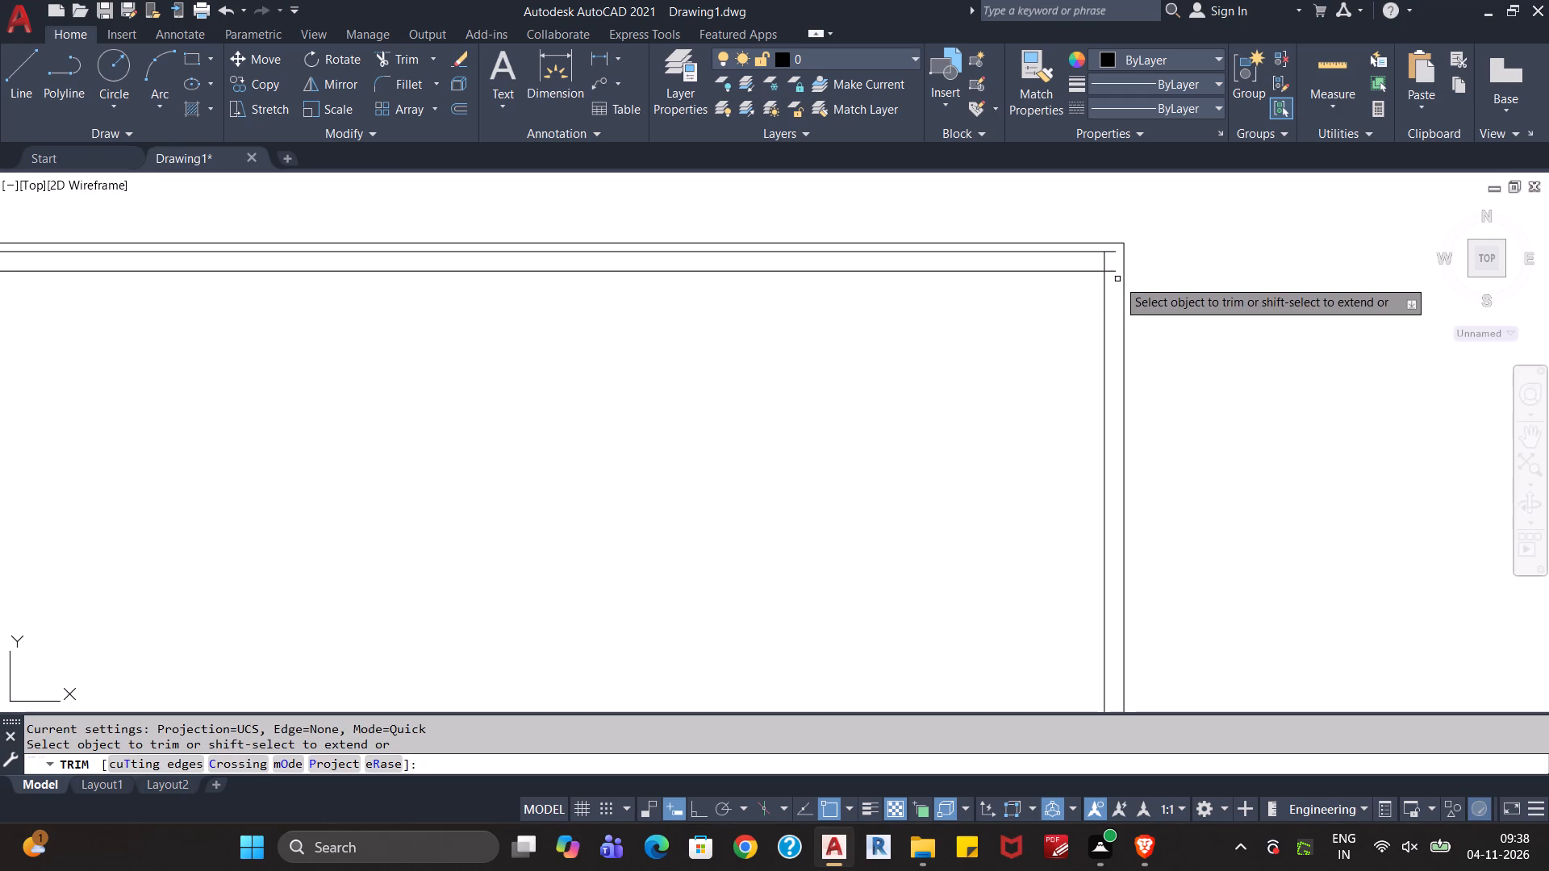
{"action": "left_click", "coordinate": [1117, 279]}
{"action": "left_click", "coordinate": [1113, 251]}
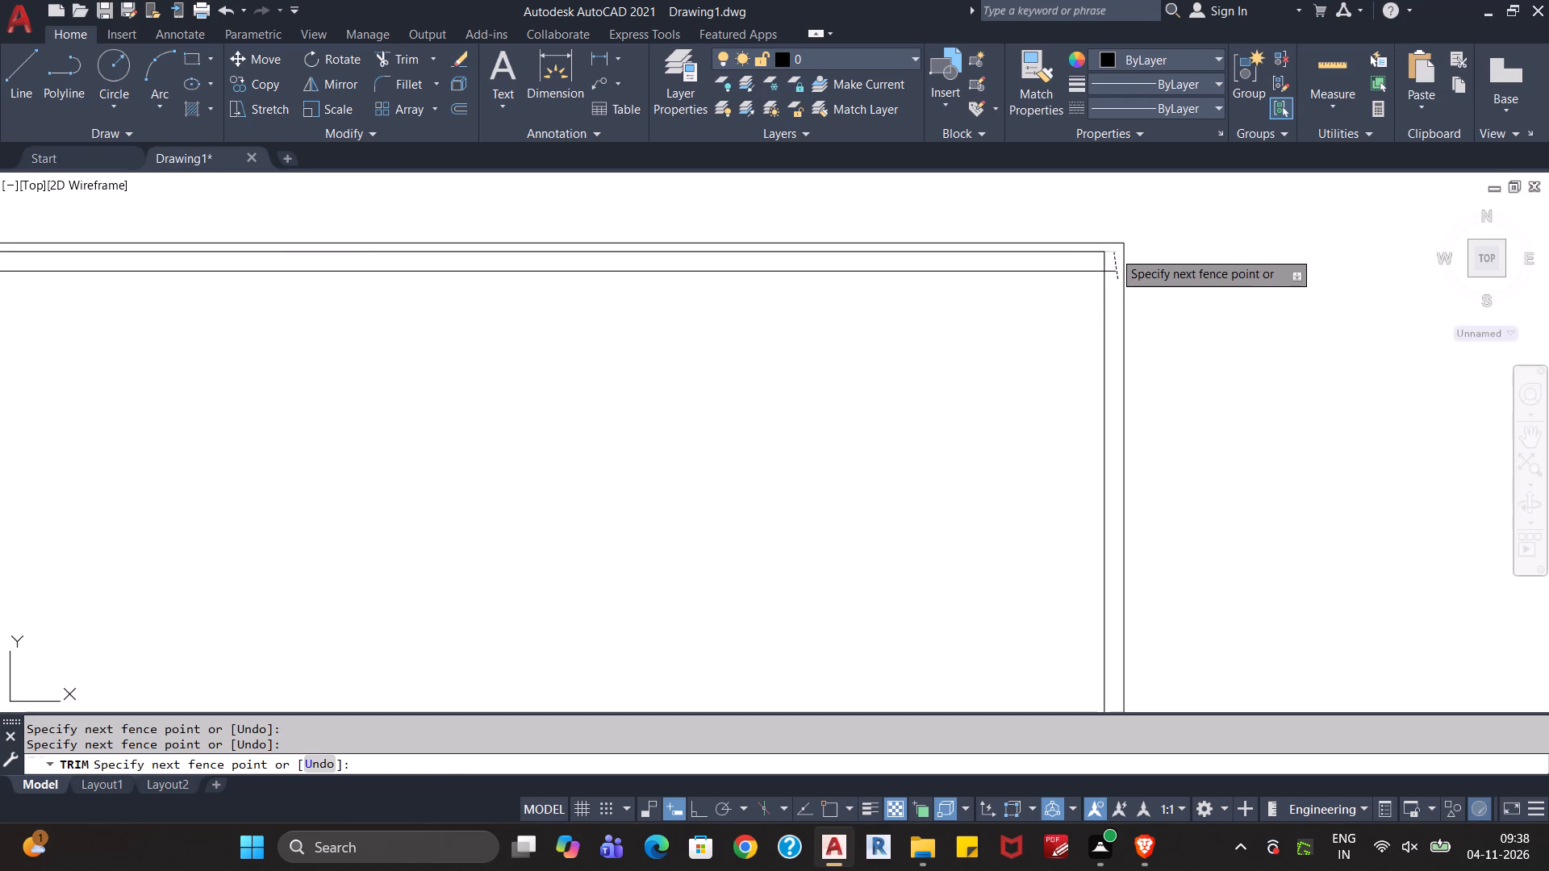
{"action": "left_click", "coordinate": [1112, 268]}
{"action": "left_click", "coordinate": [1110, 282]}
Trim the horizontal line ends that overhang the right wall line at the plan's lower-right corner.
{"action": "scroll", "coordinate": [1109, 292], "scroll_direction": "down", "scroll_amount": 1}
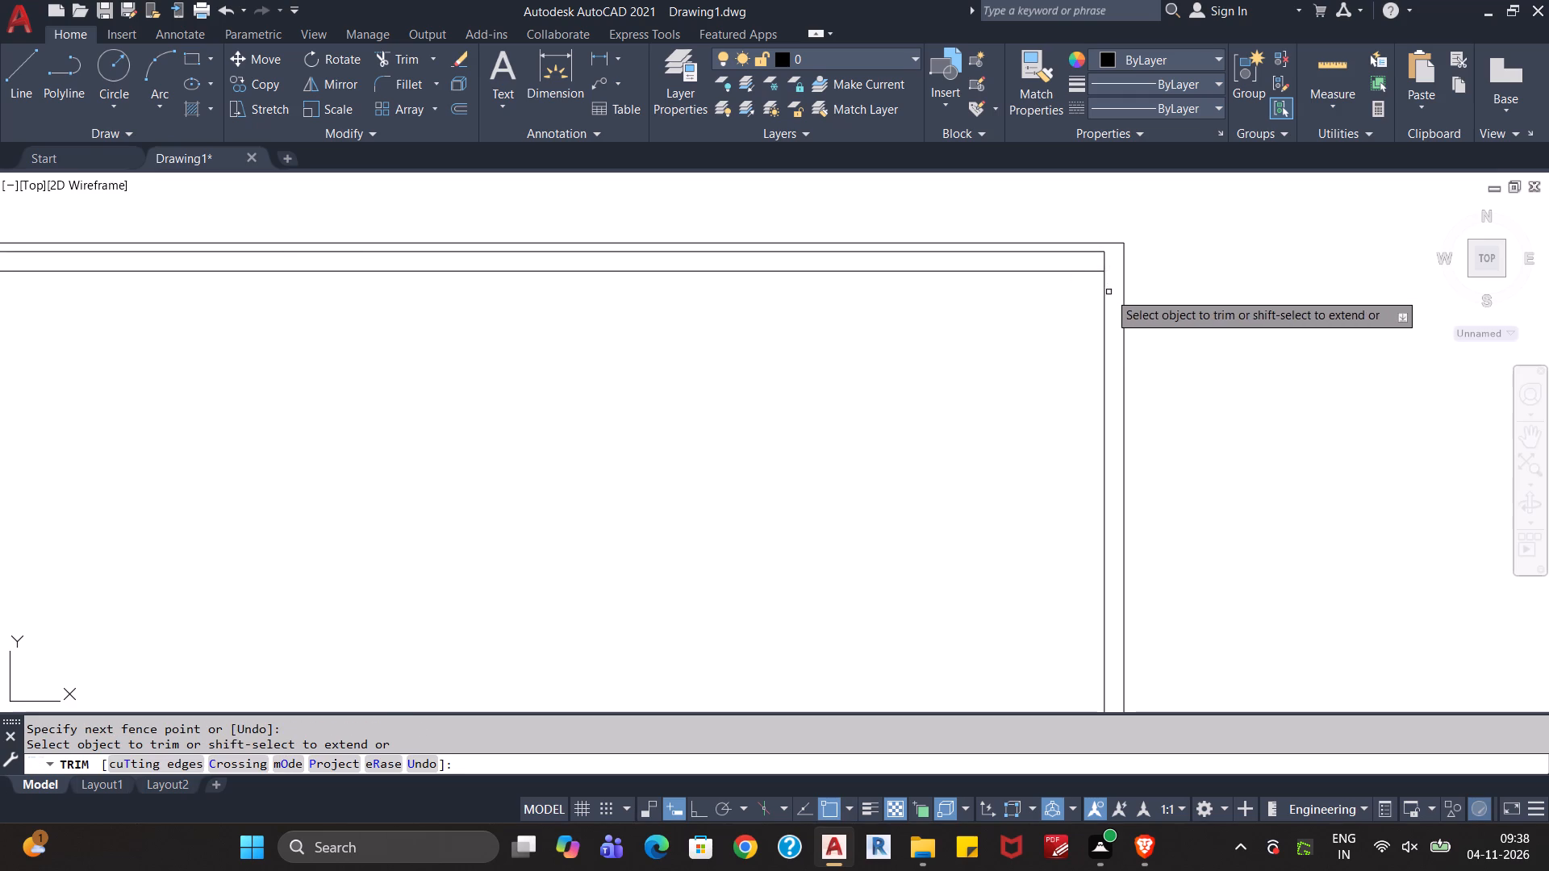
{"action": "scroll", "coordinate": [1109, 292], "scroll_direction": "down", "scroll_amount": 1}
{"action": "middle_click_drag", "start_coordinate": [1048, 426], "coordinate": [1046, 348]}
{"action": "middle_click_drag", "start_coordinate": [1035, 470], "coordinate": [1024, 325]}
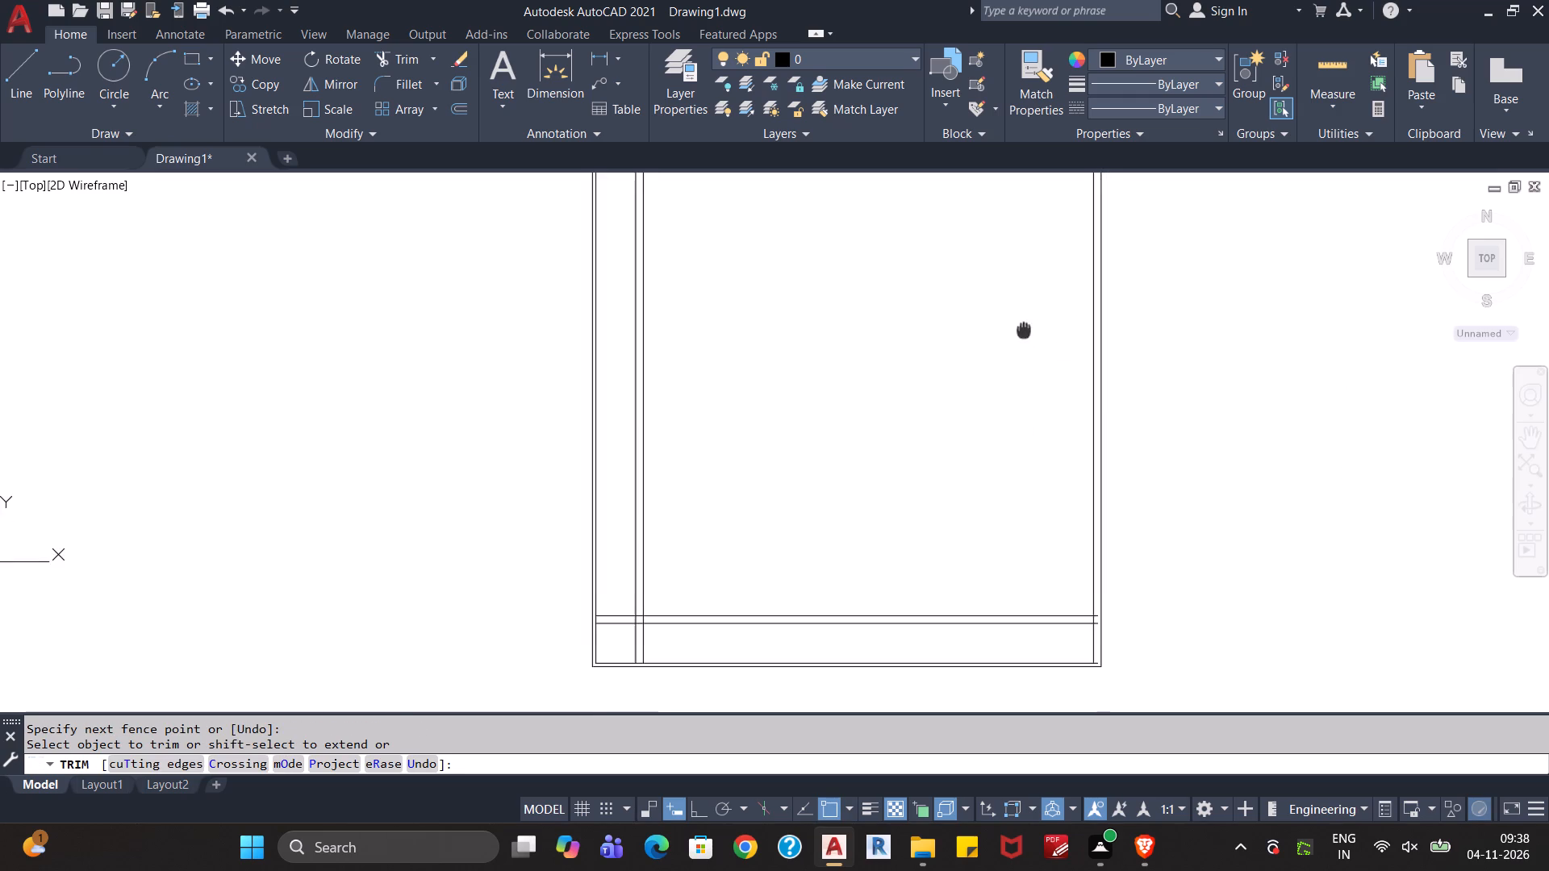
{"action": "middle_click_drag", "start_coordinate": [1024, 325], "coordinate": [1023, 319]}
{"action": "middle_click_drag", "start_coordinate": [1061, 580], "coordinate": [1045, 502]}
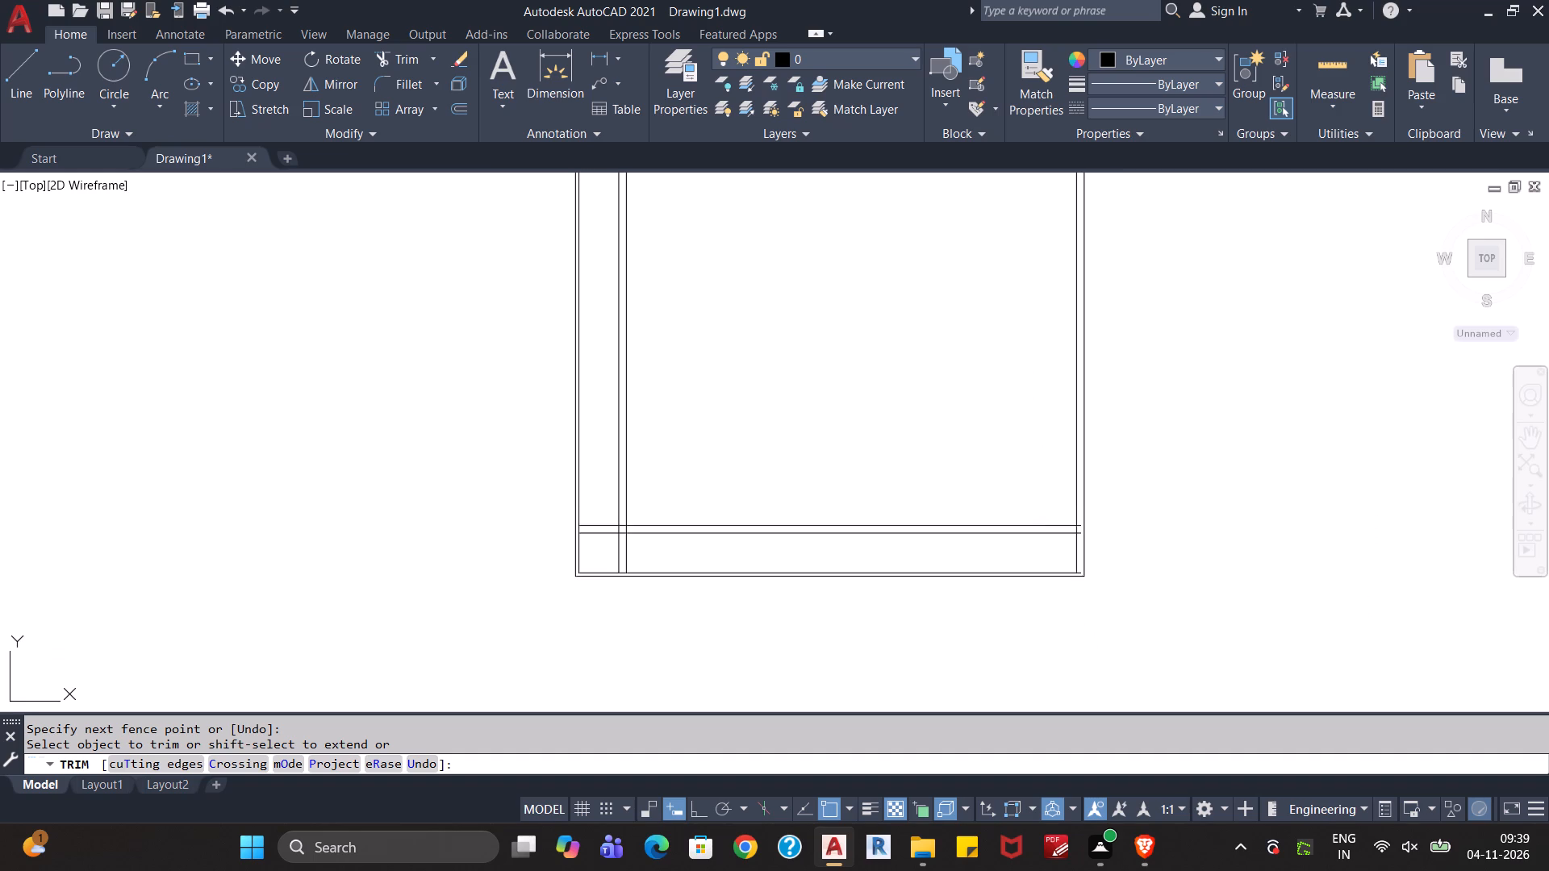
{"action": "scroll", "coordinate": [1075, 546], "scroll_direction": "up", "scroll_amount": 3}
{"action": "left_click", "coordinate": [1094, 462]}
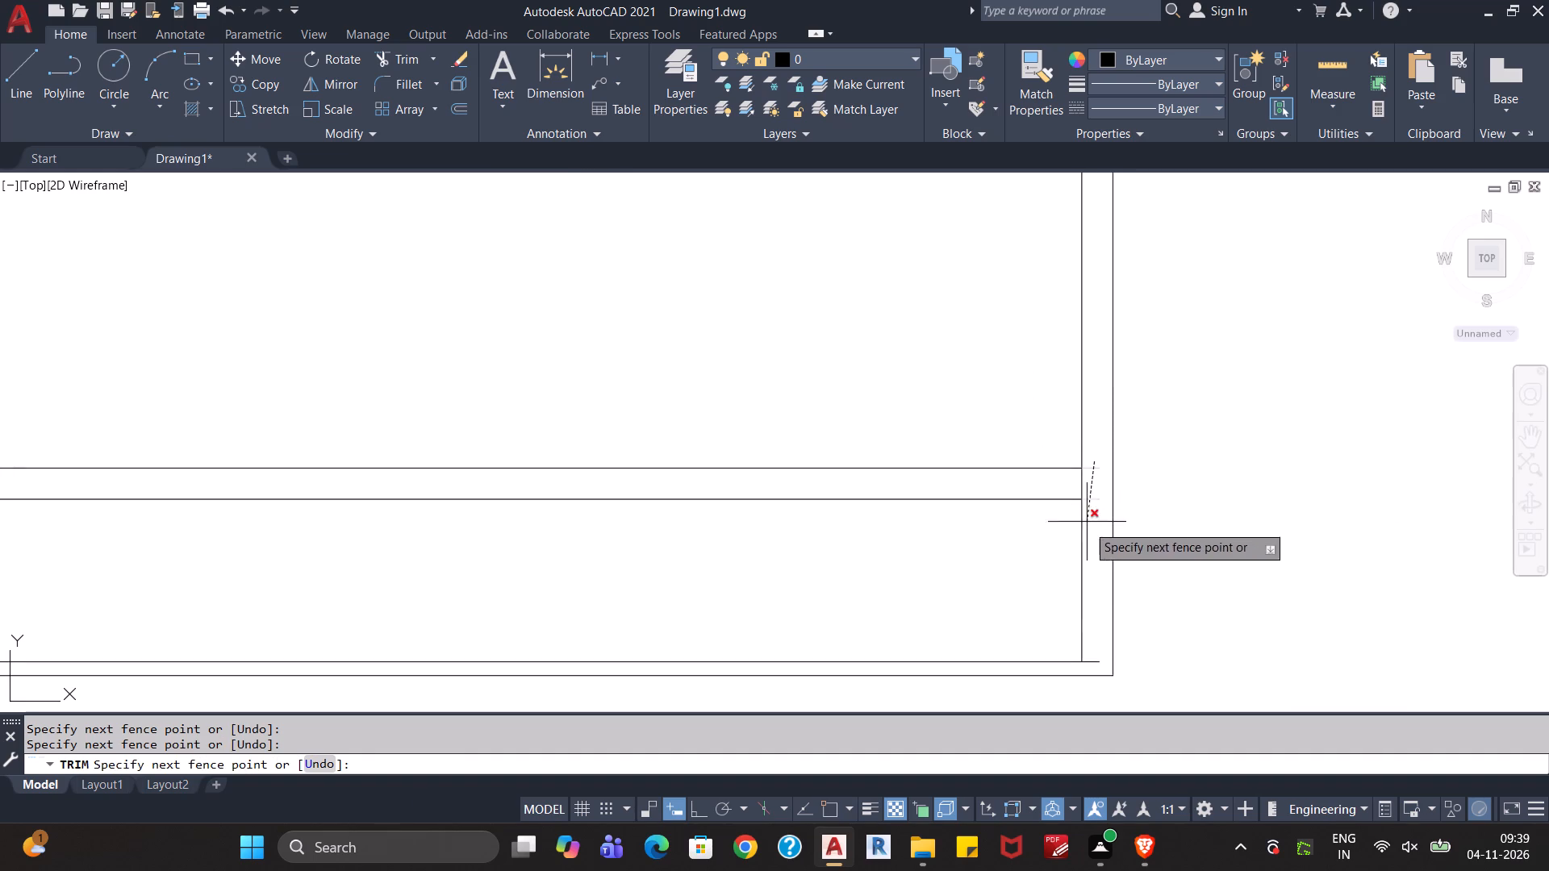
{"action": "left_click", "coordinate": [1094, 667]}
{"action": "scroll", "coordinate": [1099, 649], "scroll_direction": "down", "scroll_amount": 2}
{"action": "middle_click_drag", "start_coordinate": [1058, 454], "coordinate": [1032, 559]}
{"action": "scroll", "coordinate": [1024, 528], "scroll_direction": "down", "scroll_amount": 1}
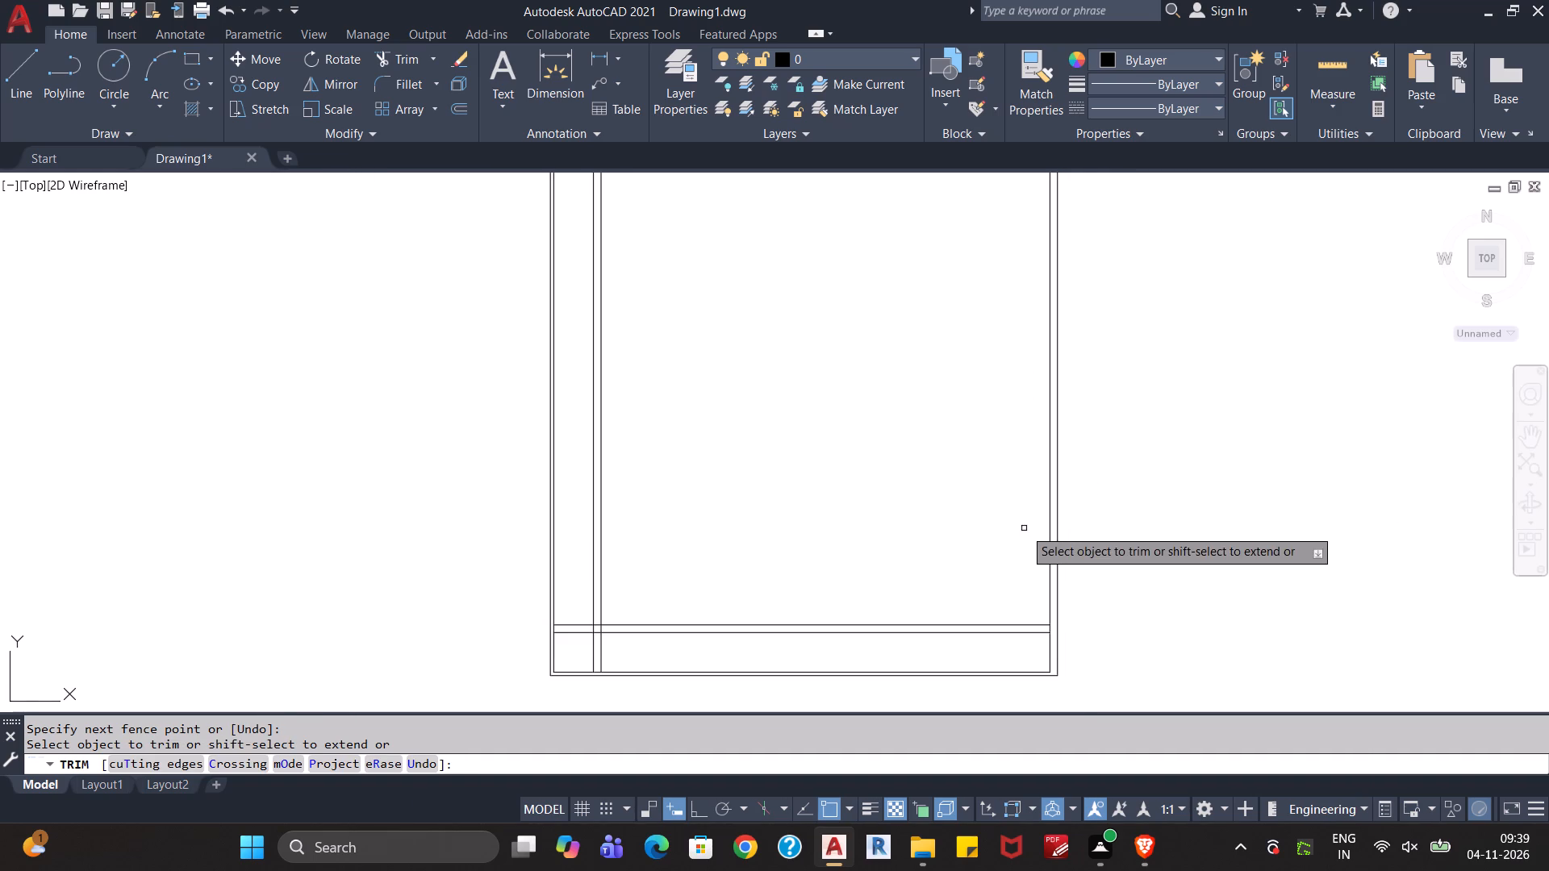
{"action": "middle_click_drag", "start_coordinate": [1024, 528], "coordinate": [1053, 446]}
{"action": "scroll", "coordinate": [1053, 446], "scroll_direction": "down", "scroll_amount": 1}
{"action": "middle_click_drag", "start_coordinate": [1042, 406], "coordinate": [1023, 472]}
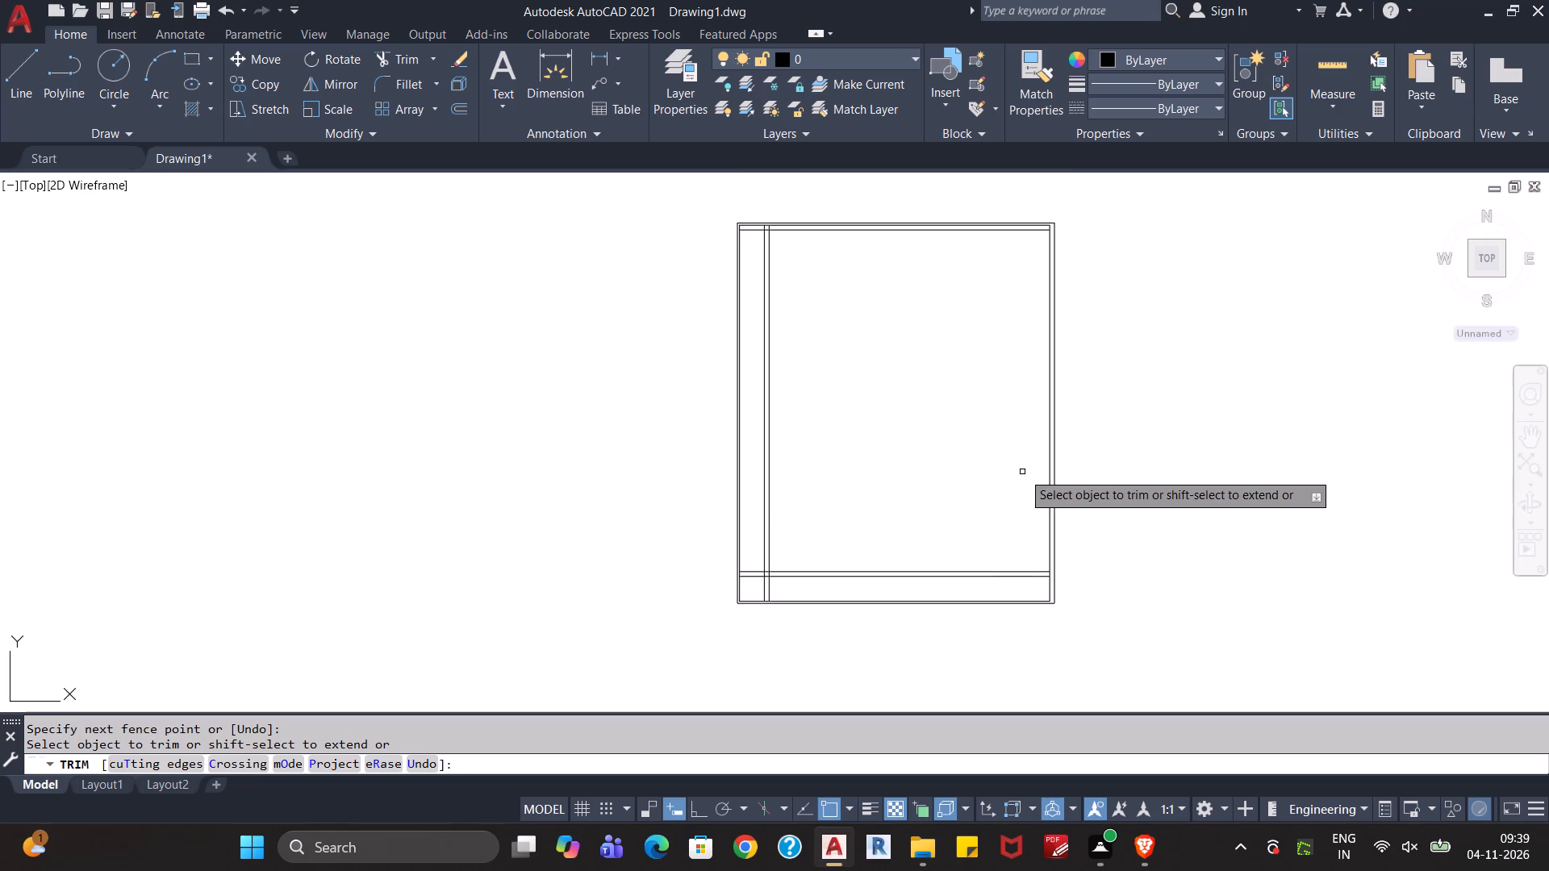
{"action": "key", "text": "Escape"}
{"action": "key", "text": "Escape"}
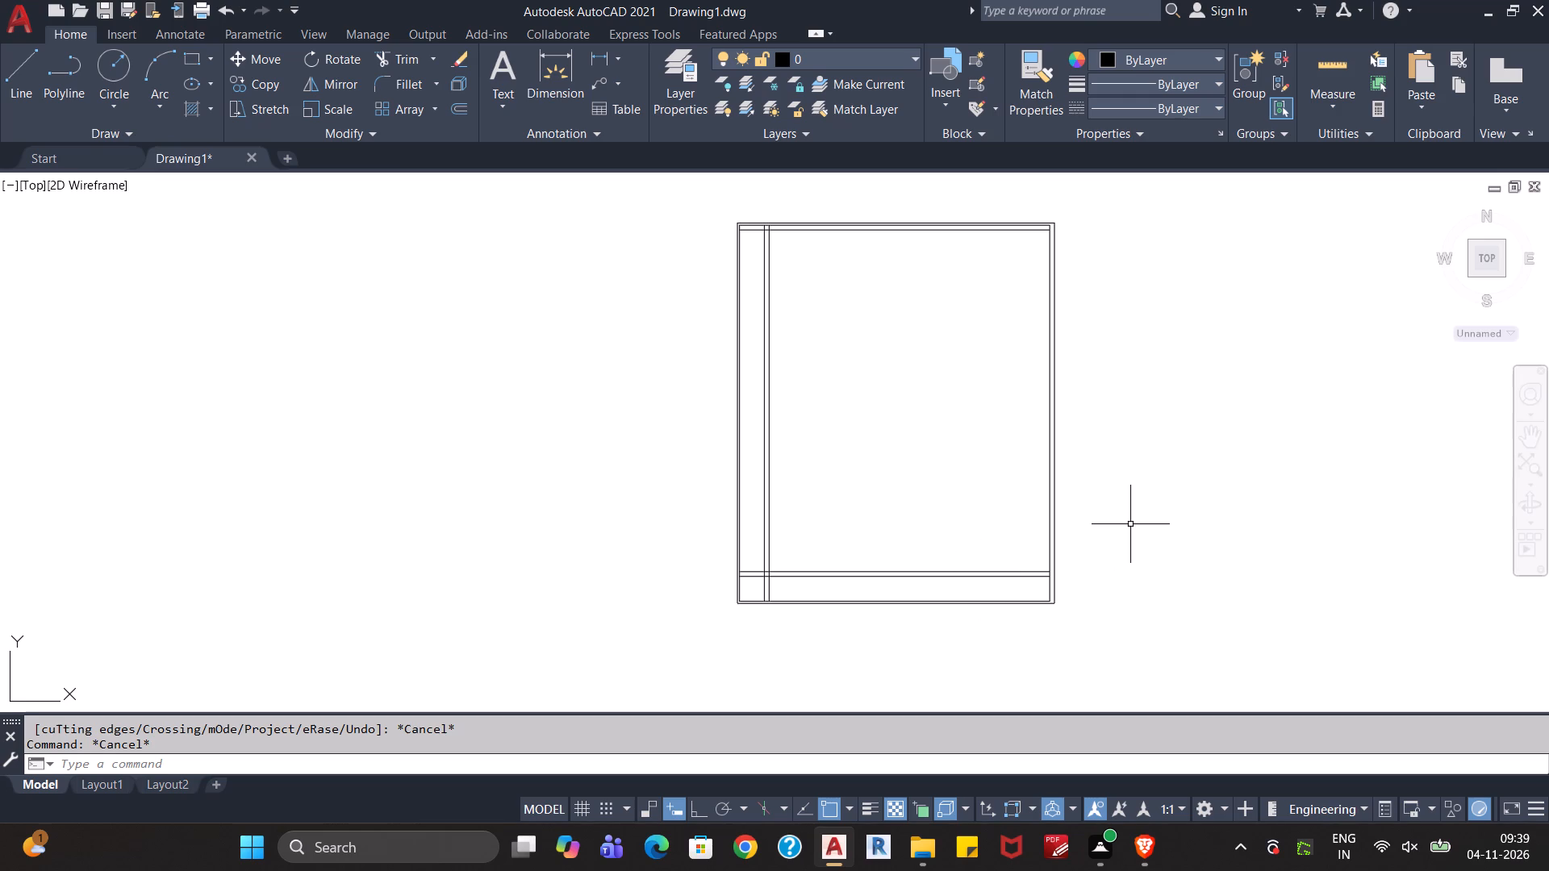
{"action": "key", "text": "Escape"}
{"action": "key", "text": "Escape"}
Trim the wall lines that extend past the inner walls' lower-left corner toward the boundary wall.
{"action": "scroll", "coordinate": [1129, 523], "scroll_direction": "down", "scroll_amount": 1}
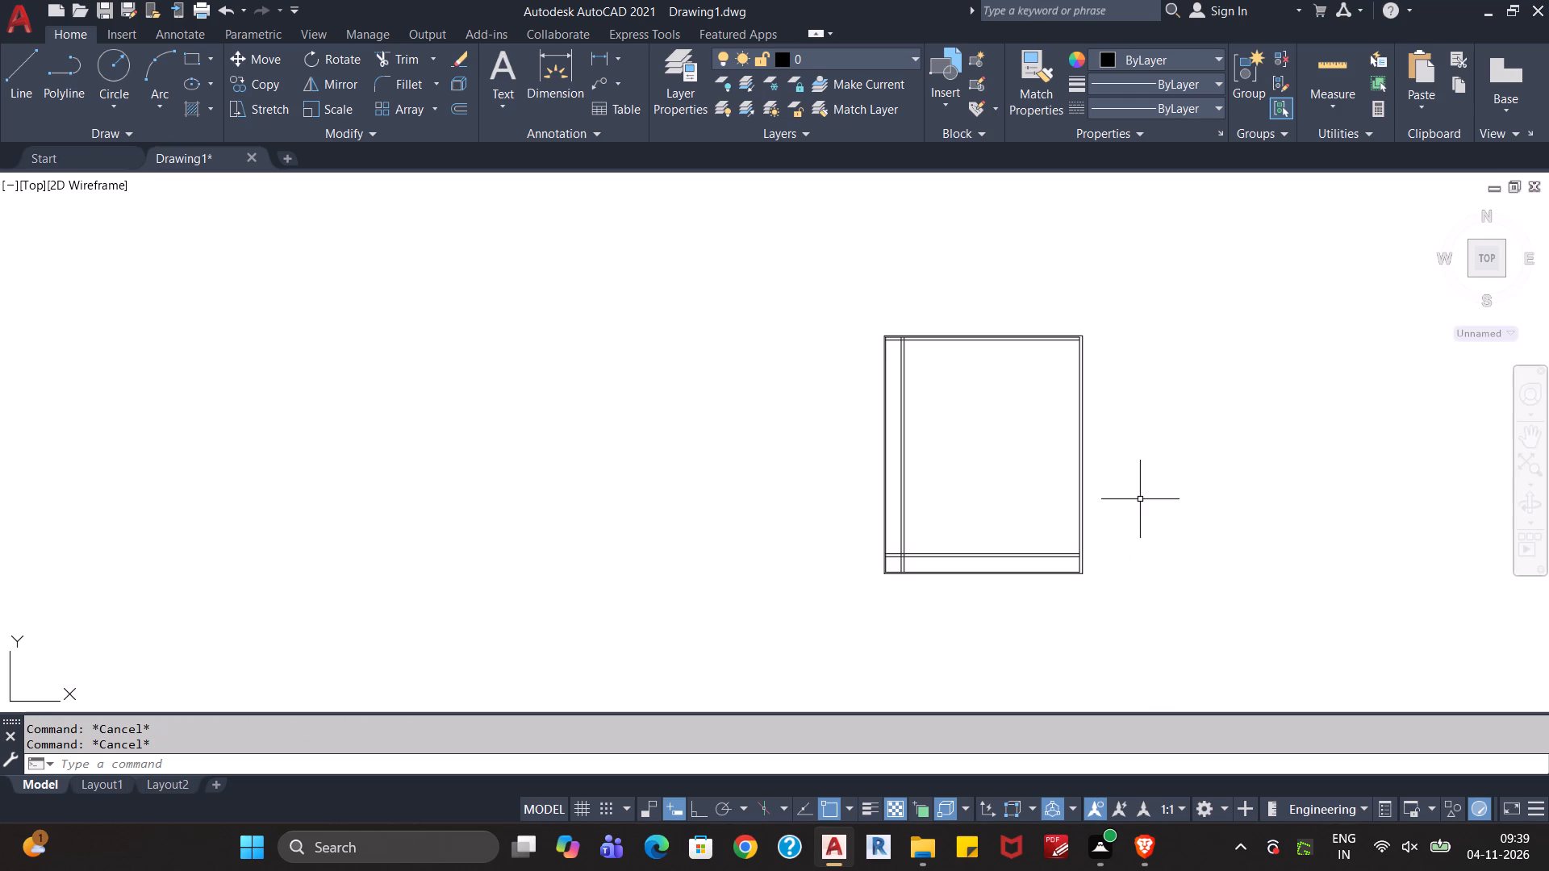
{"action": "middle_click_drag", "start_coordinate": [1140, 498], "coordinate": [1122, 525]}
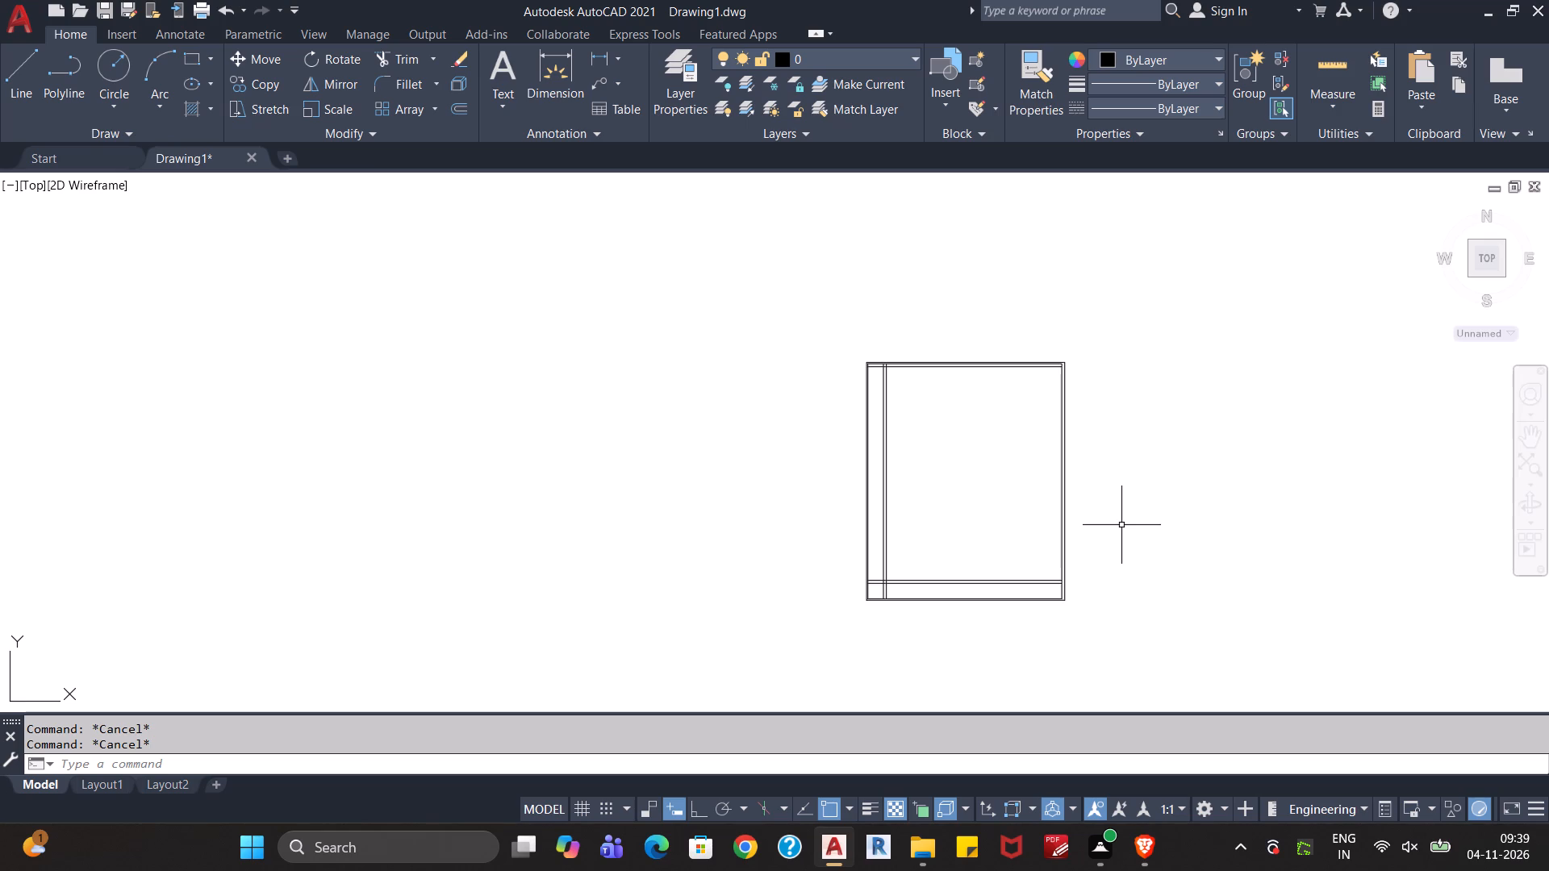
{"action": "middle_click", "coordinate": [1038, 536]}
{"action": "scroll", "coordinate": [1030, 530], "scroll_direction": "up", "scroll_amount": 1}
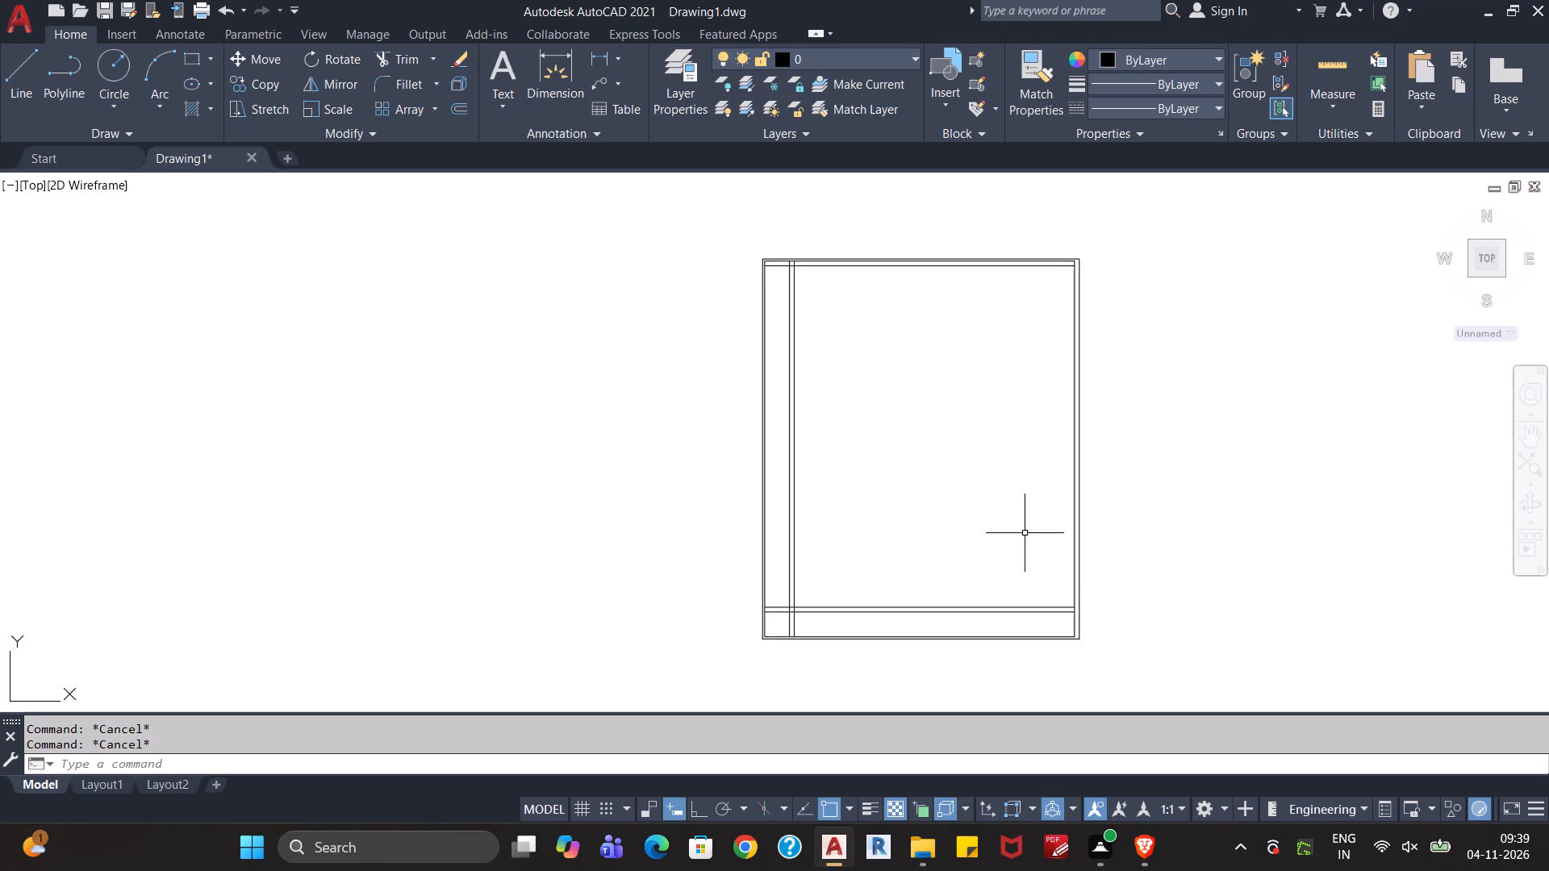
{"action": "middle_click_drag", "start_coordinate": [1024, 534], "coordinate": [993, 523]}
{"action": "scroll", "coordinate": [992, 523], "scroll_direction": "up", "scroll_amount": 1}
{"action": "middle_click_drag", "start_coordinate": [981, 509], "coordinate": [957, 556]}
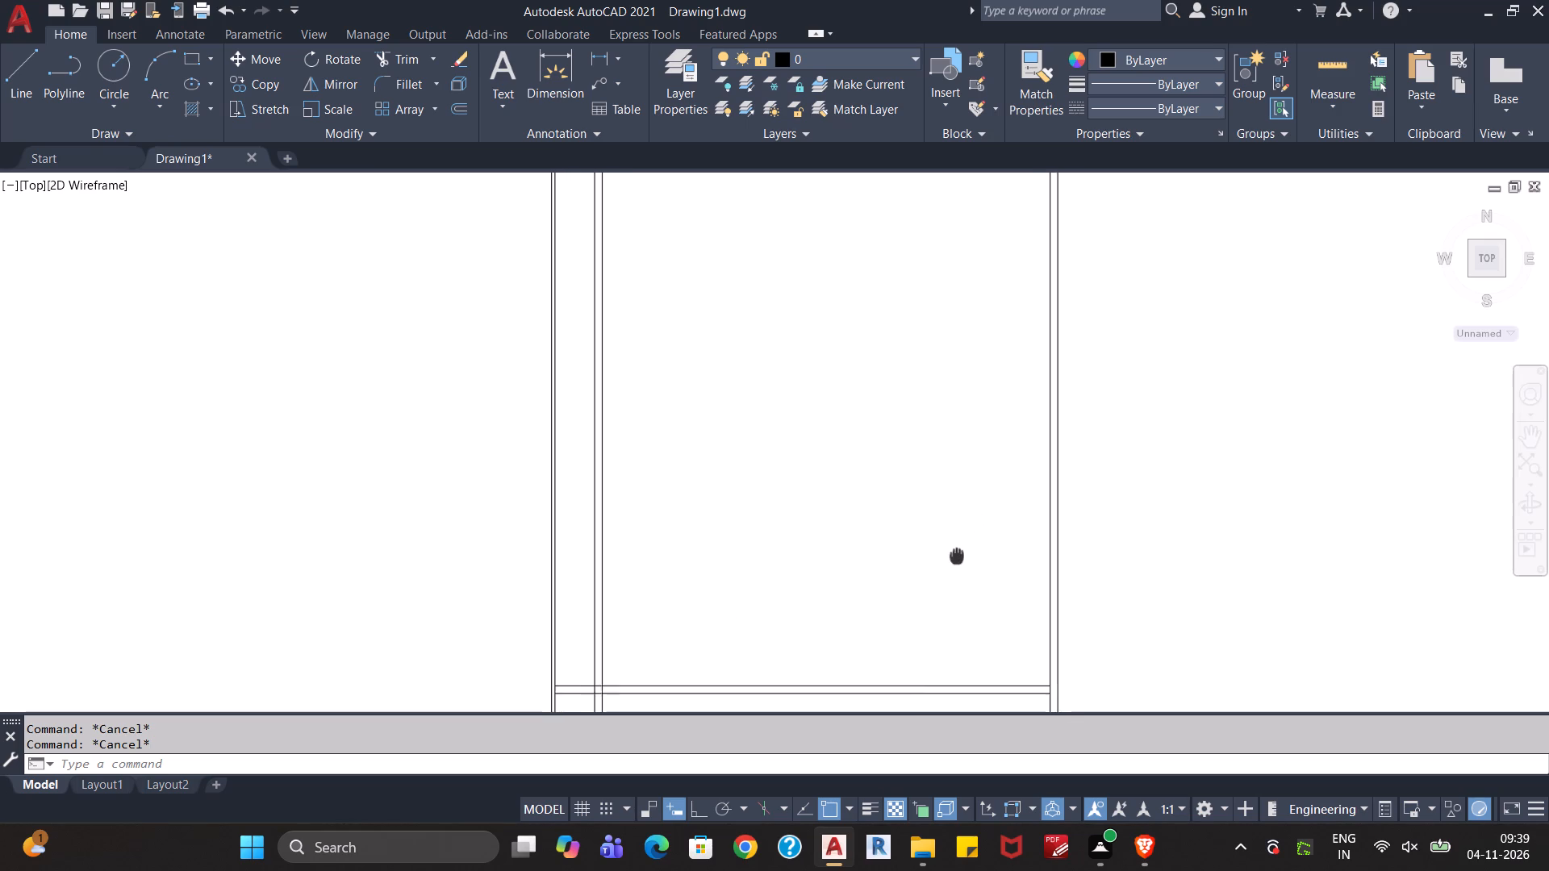
{"action": "middle_click_drag", "start_coordinate": [957, 556], "coordinate": [953, 567]}
{"action": "middle_click_drag", "start_coordinate": [956, 511], "coordinate": [921, 576]}
{"action": "middle_click_drag", "start_coordinate": [918, 545], "coordinate": [942, 424]}
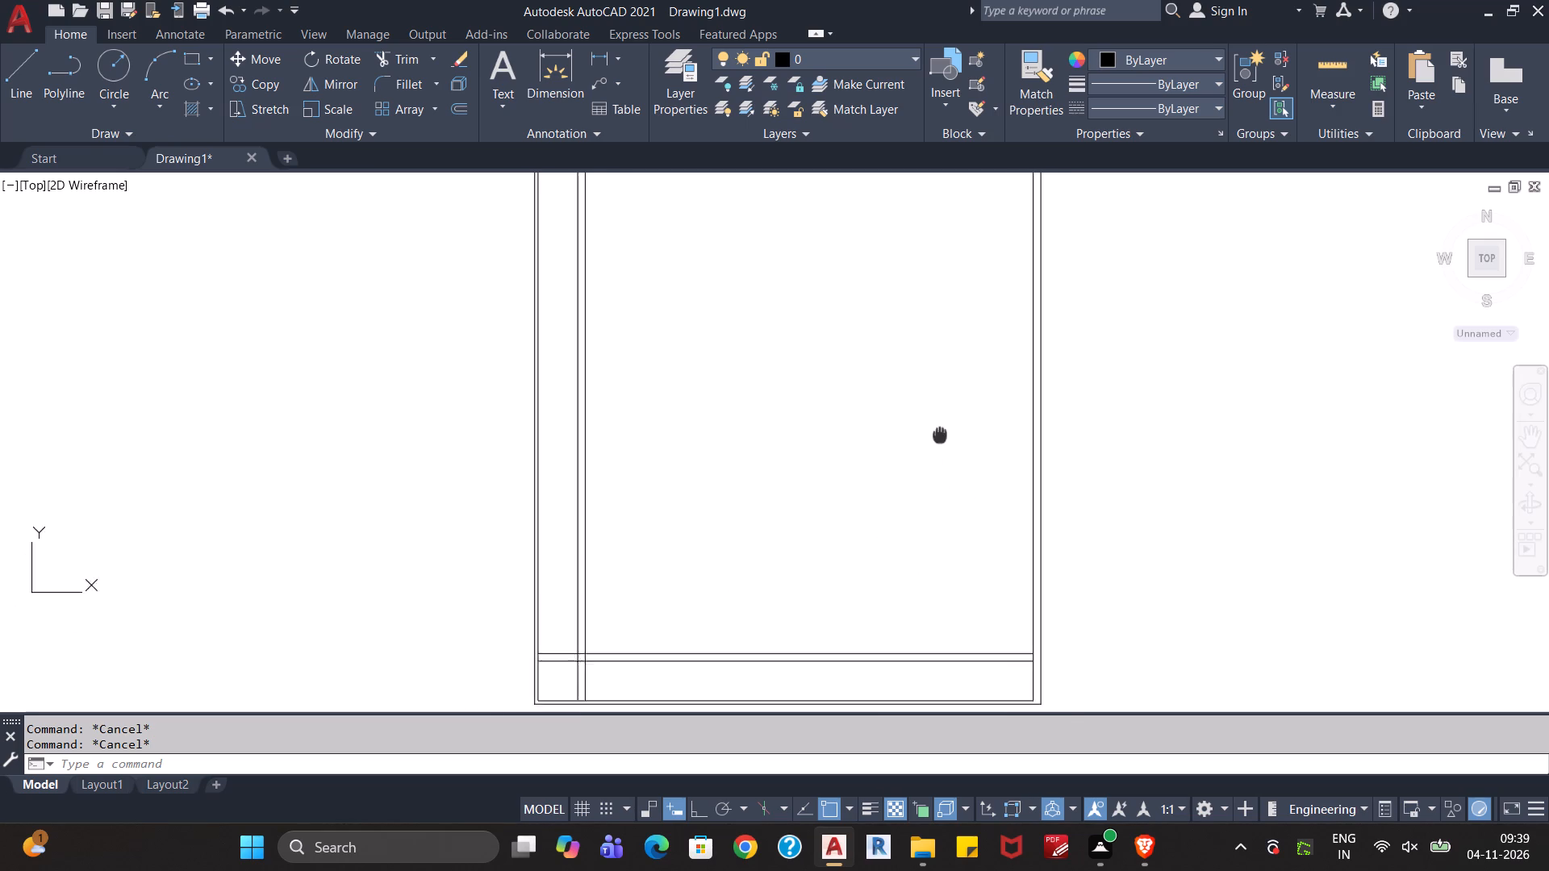
{"action": "middle_click_drag", "start_coordinate": [942, 424], "coordinate": [945, 413]}
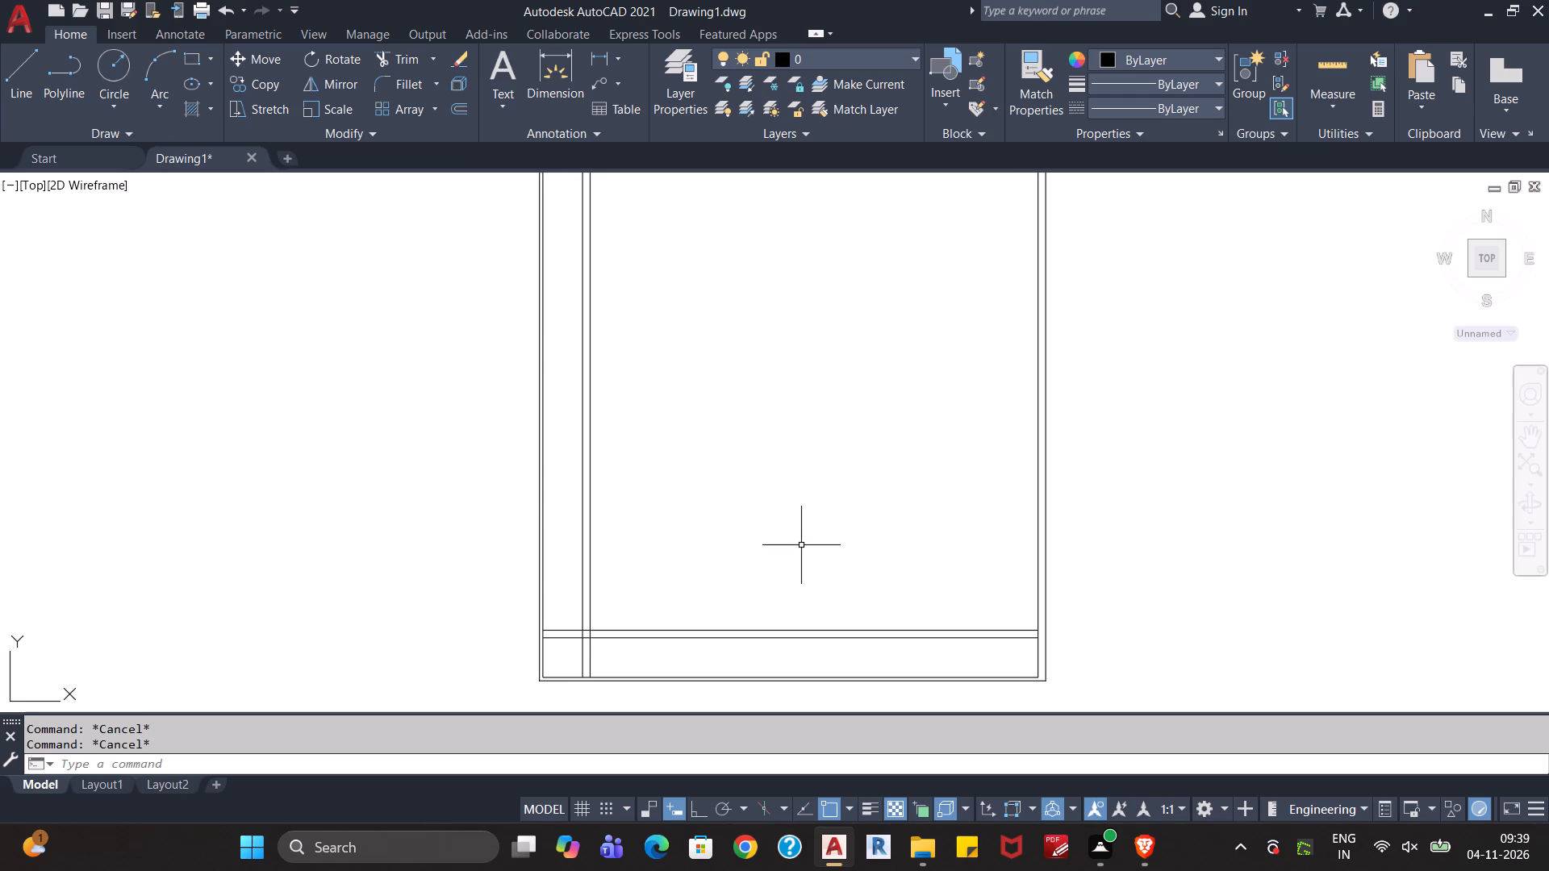
{"action": "type", "text": "tr"}
{"action": "key", "text": "Return"}
{"action": "left_click_drag", "start_coordinate": [628, 656], "coordinate": [565, 627]}
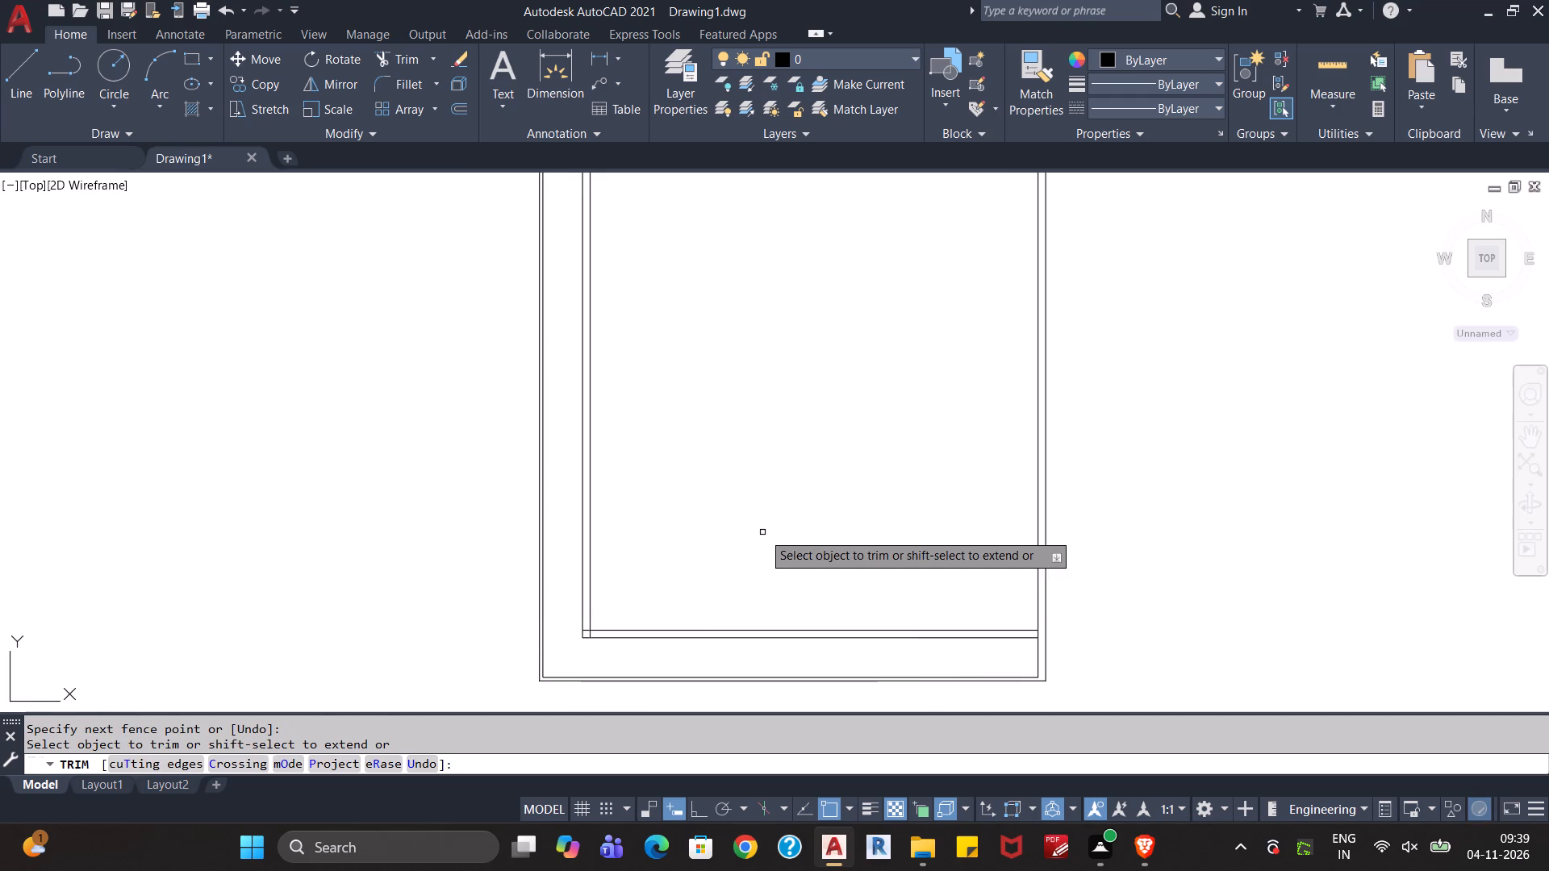
{"action": "key", "text": "Escape"}
{"action": "key", "text": "Escape"}
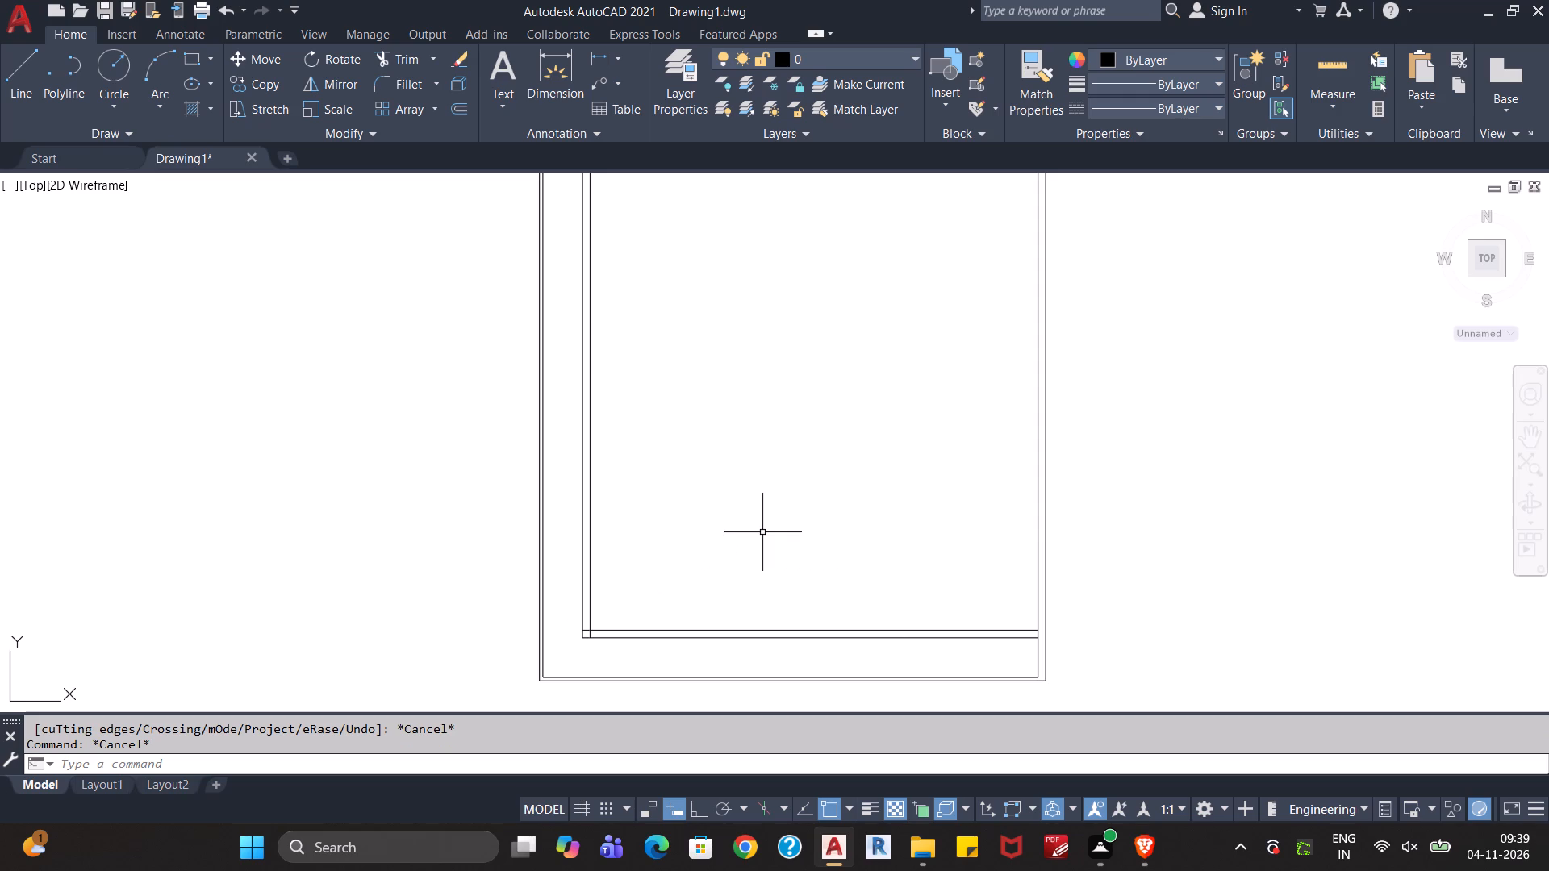
Offset the inner face line of the left inner wall 13'1" to the right.
{"action": "key", "text": "o"}
{"action": "key", "text": "Return"}
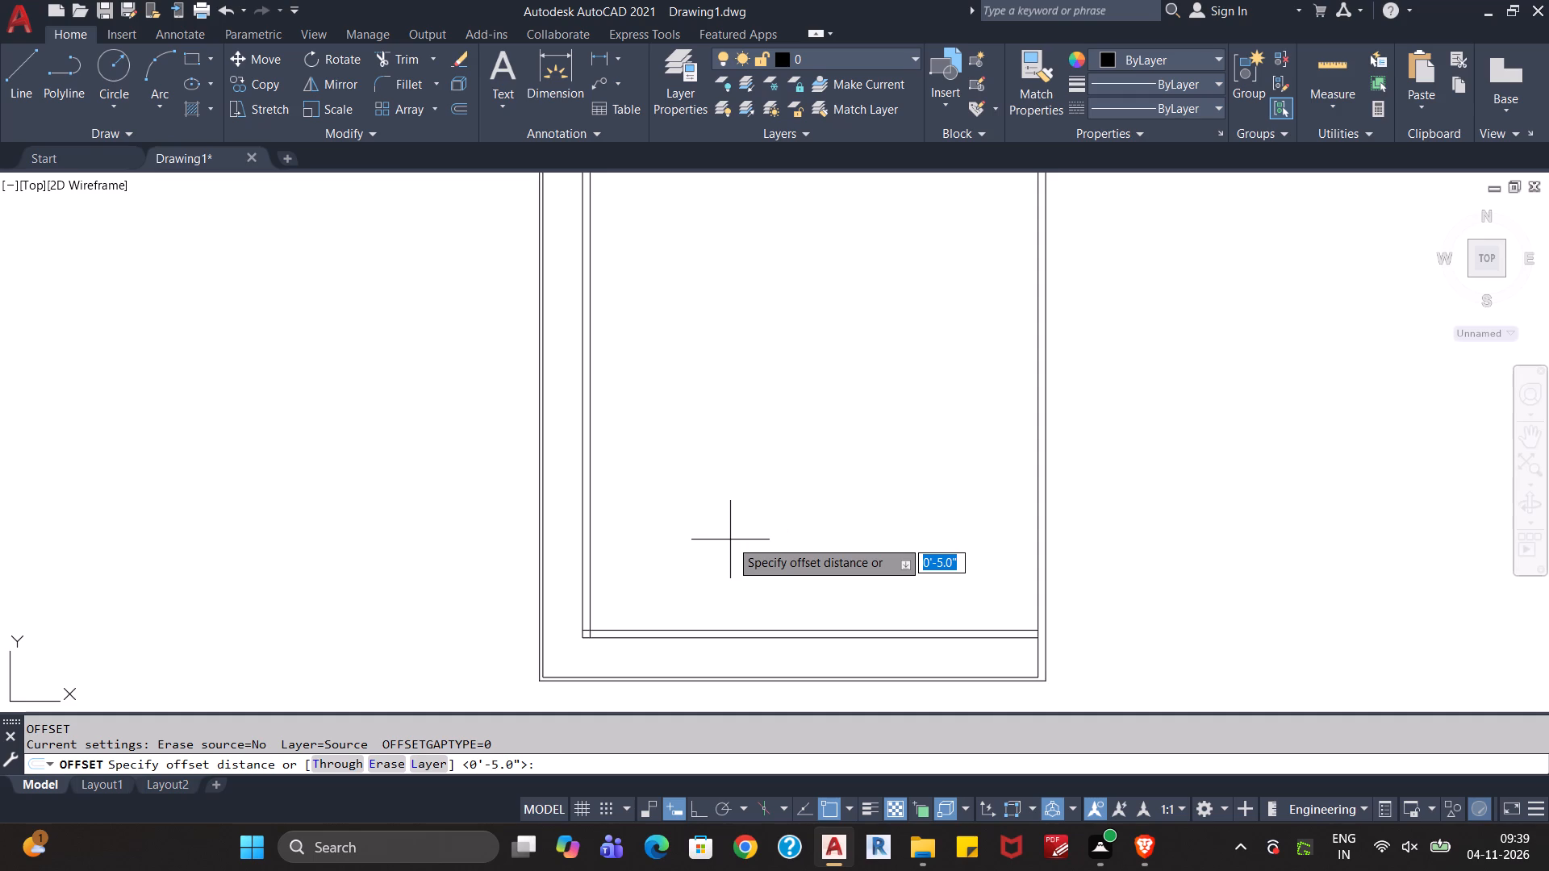
{"action": "type", "text": "13'"}
{"action": "type", "text": "1\""}
{"action": "key", "text": "Return"}
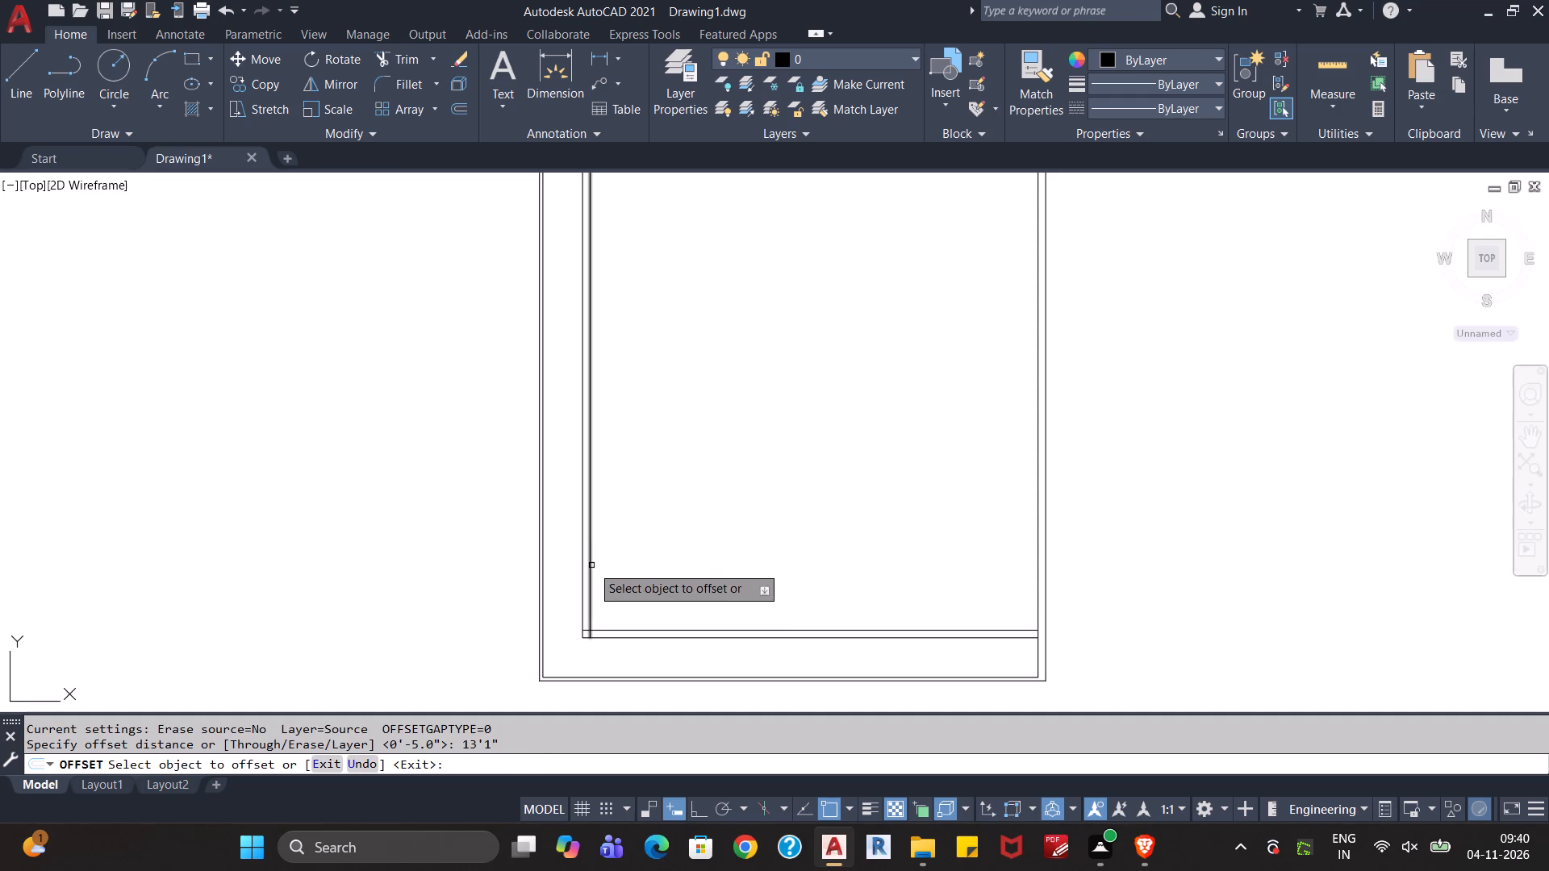
{"action": "left_click", "coordinate": [591, 566]}
{"action": "left_click", "coordinate": [727, 561]}
Offset the new vertical line 9" to the right to give the partition wall its thickness.
{"action": "left_click", "coordinate": [724, 561]}
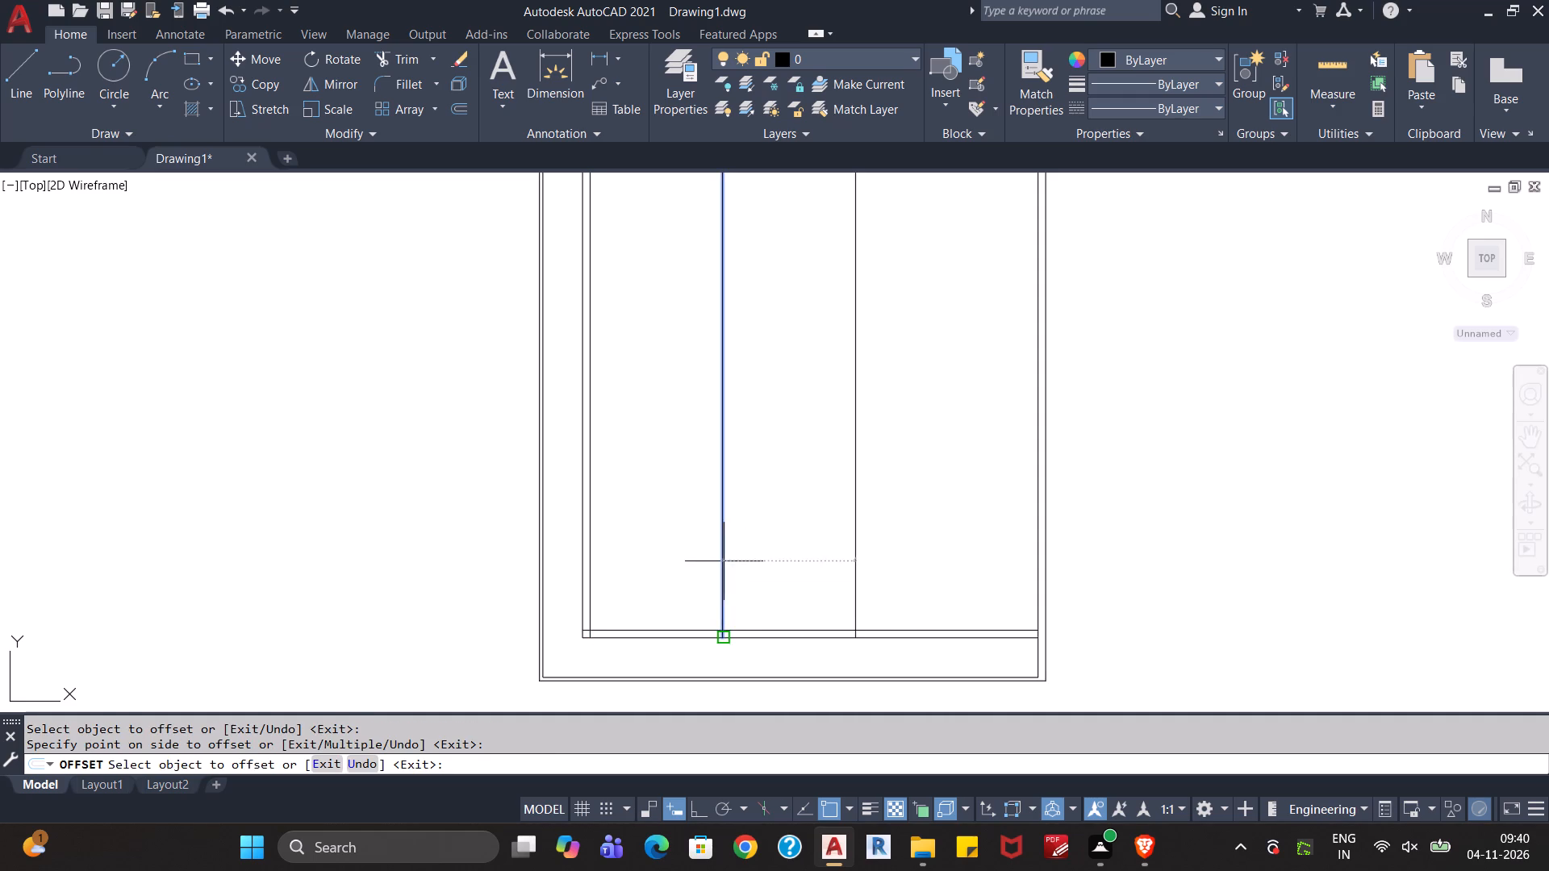
{"action": "type", "text": "9\""}
{"action": "key", "text": "Return"}
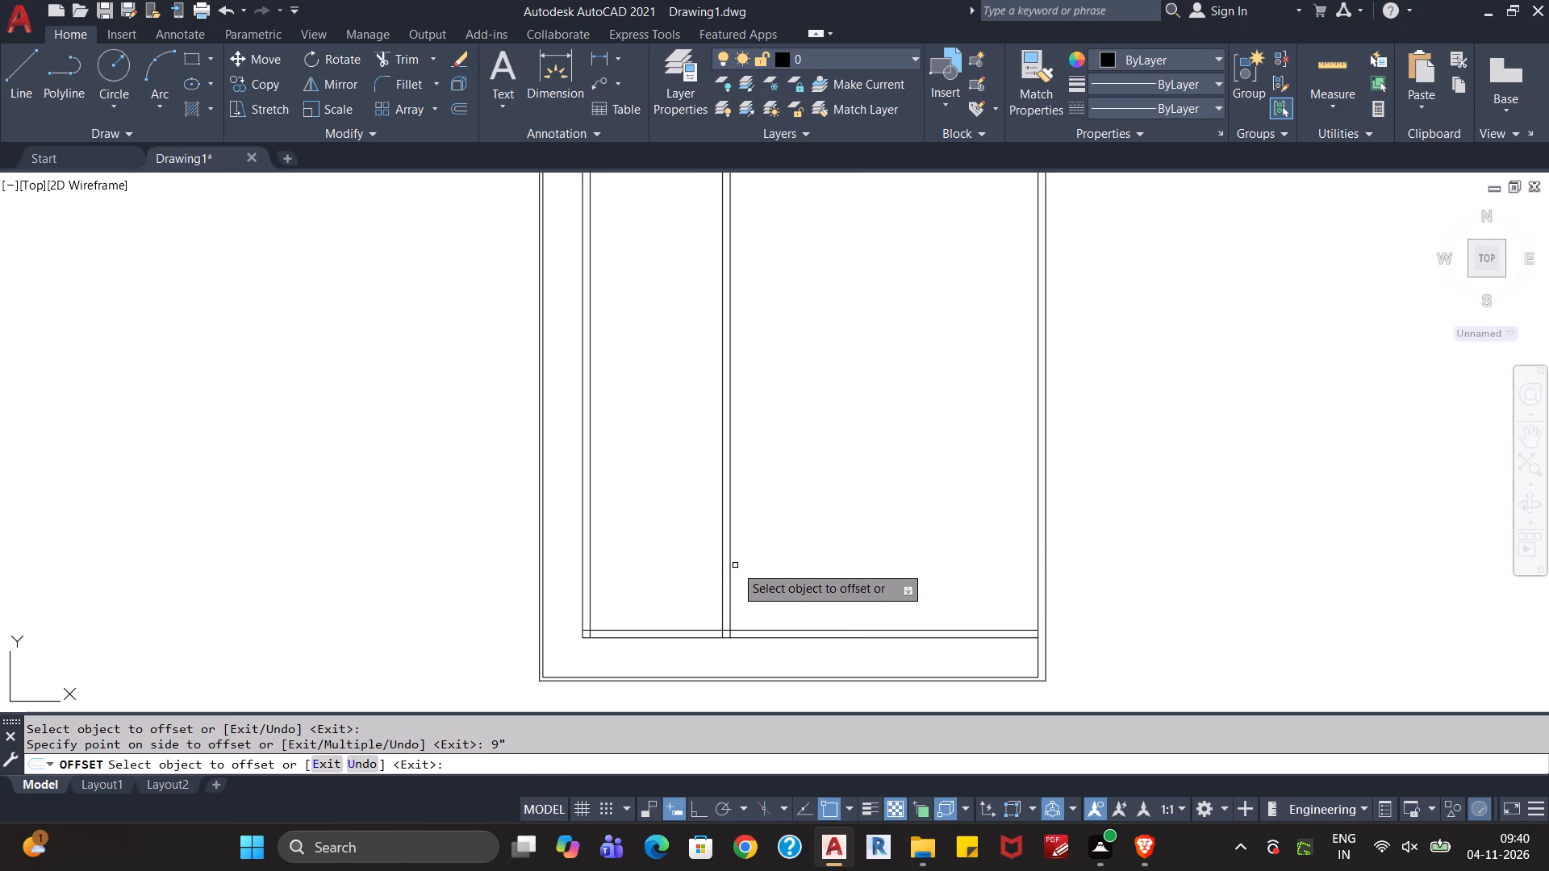
Offset the inner face line of the bottom inner wall 11'6" upward.
{"action": "left_click", "coordinate": [667, 630]}
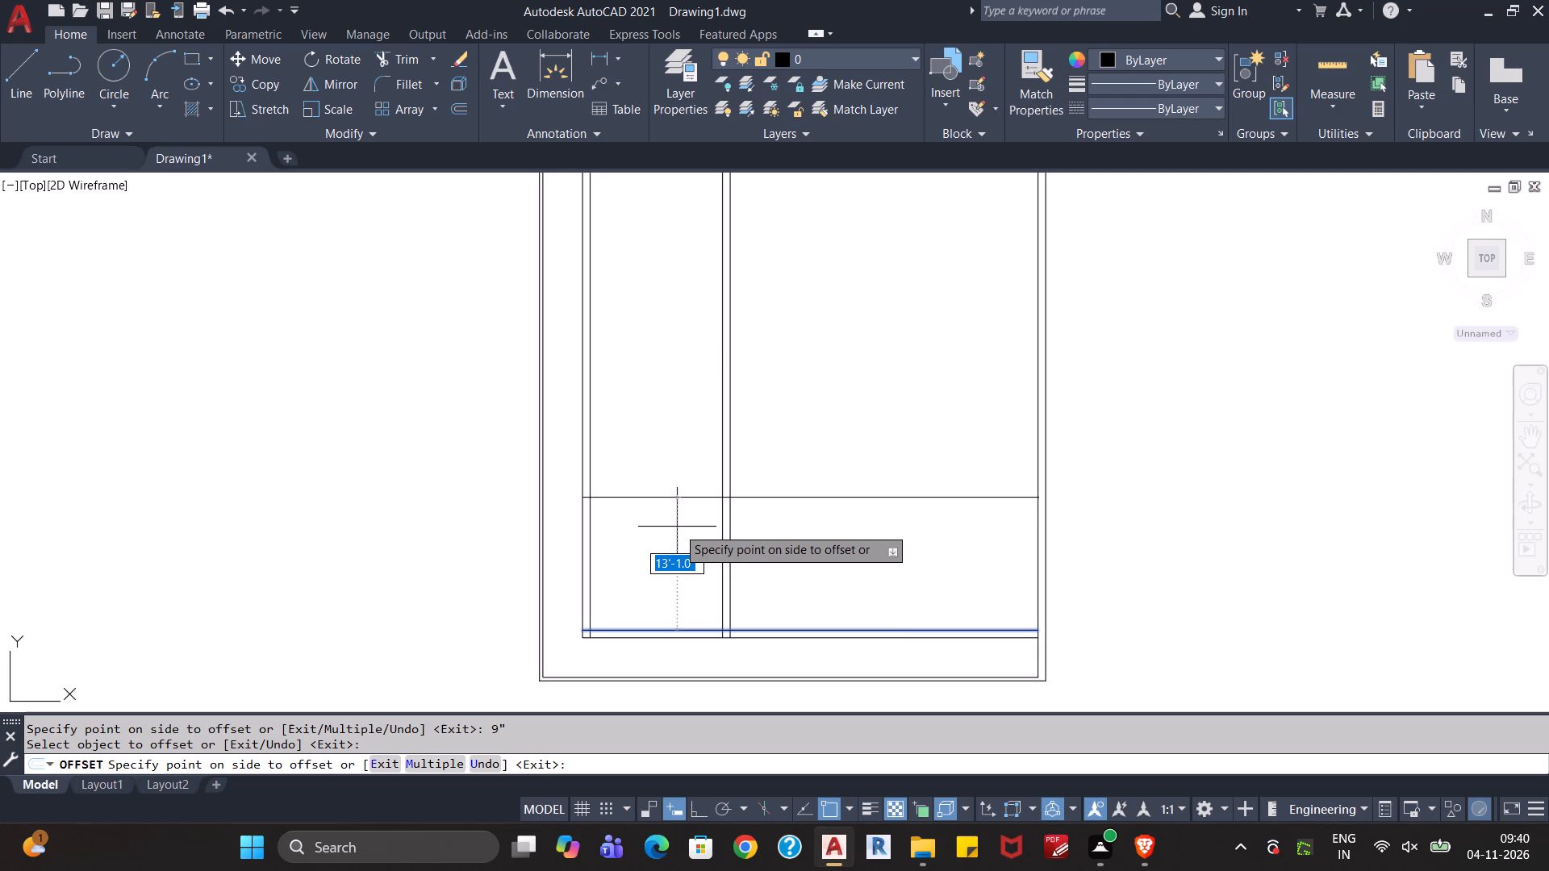
{"action": "type", "text": "11"}
{"action": "key", "text": "apostrophe"}
{"action": "type", "text": "6\""}
{"action": "key", "text": "Return"}
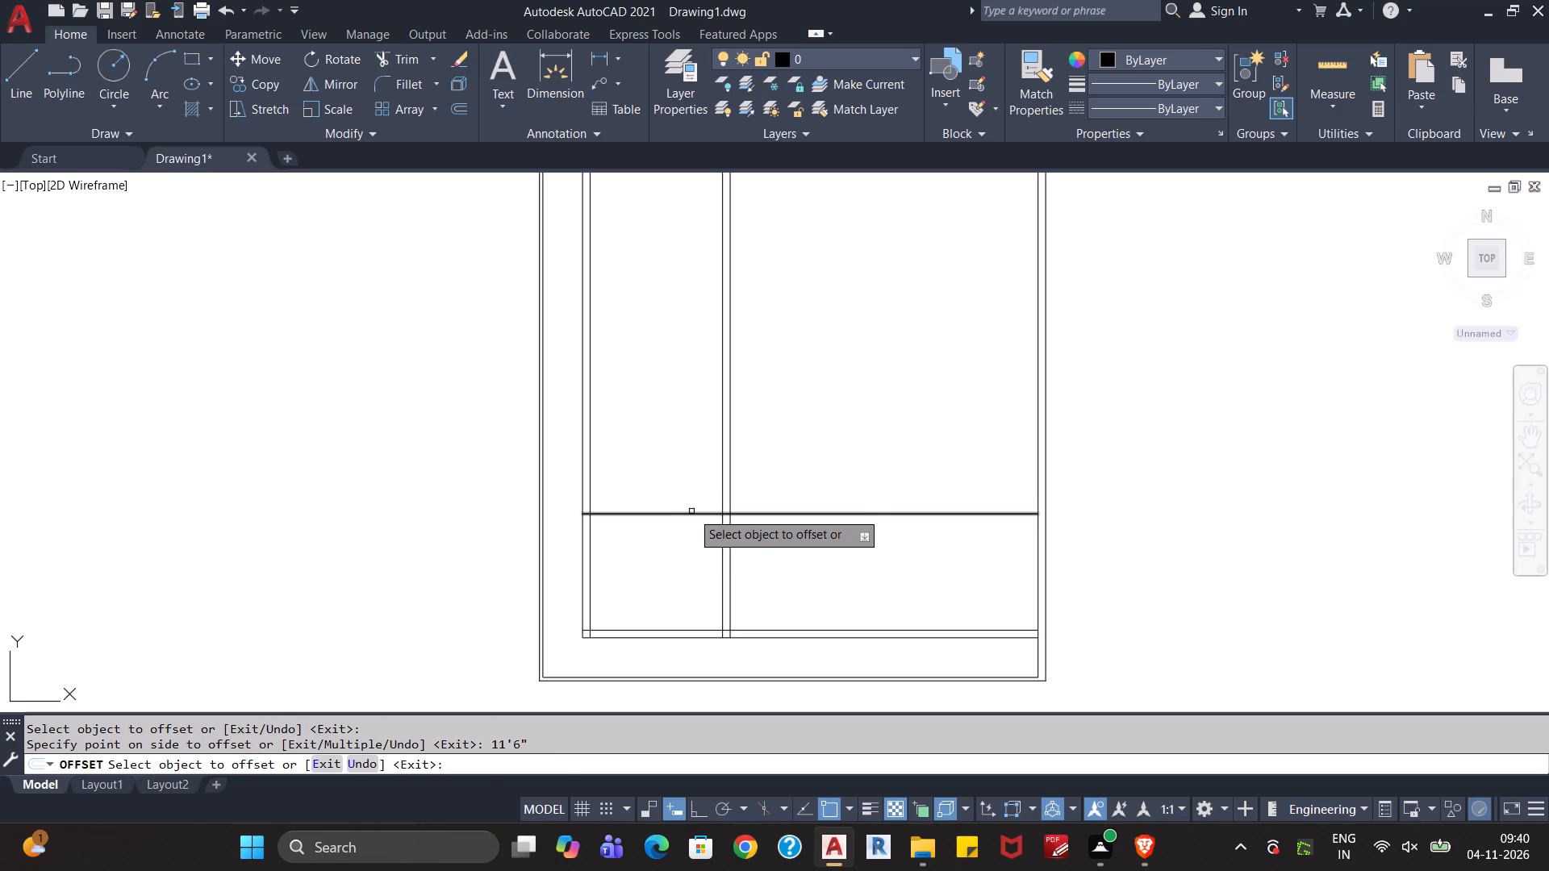
Offset the new horizontal line 4" upward to give the cross partition wall its thickness.
{"action": "left_click", "coordinate": [689, 513]}
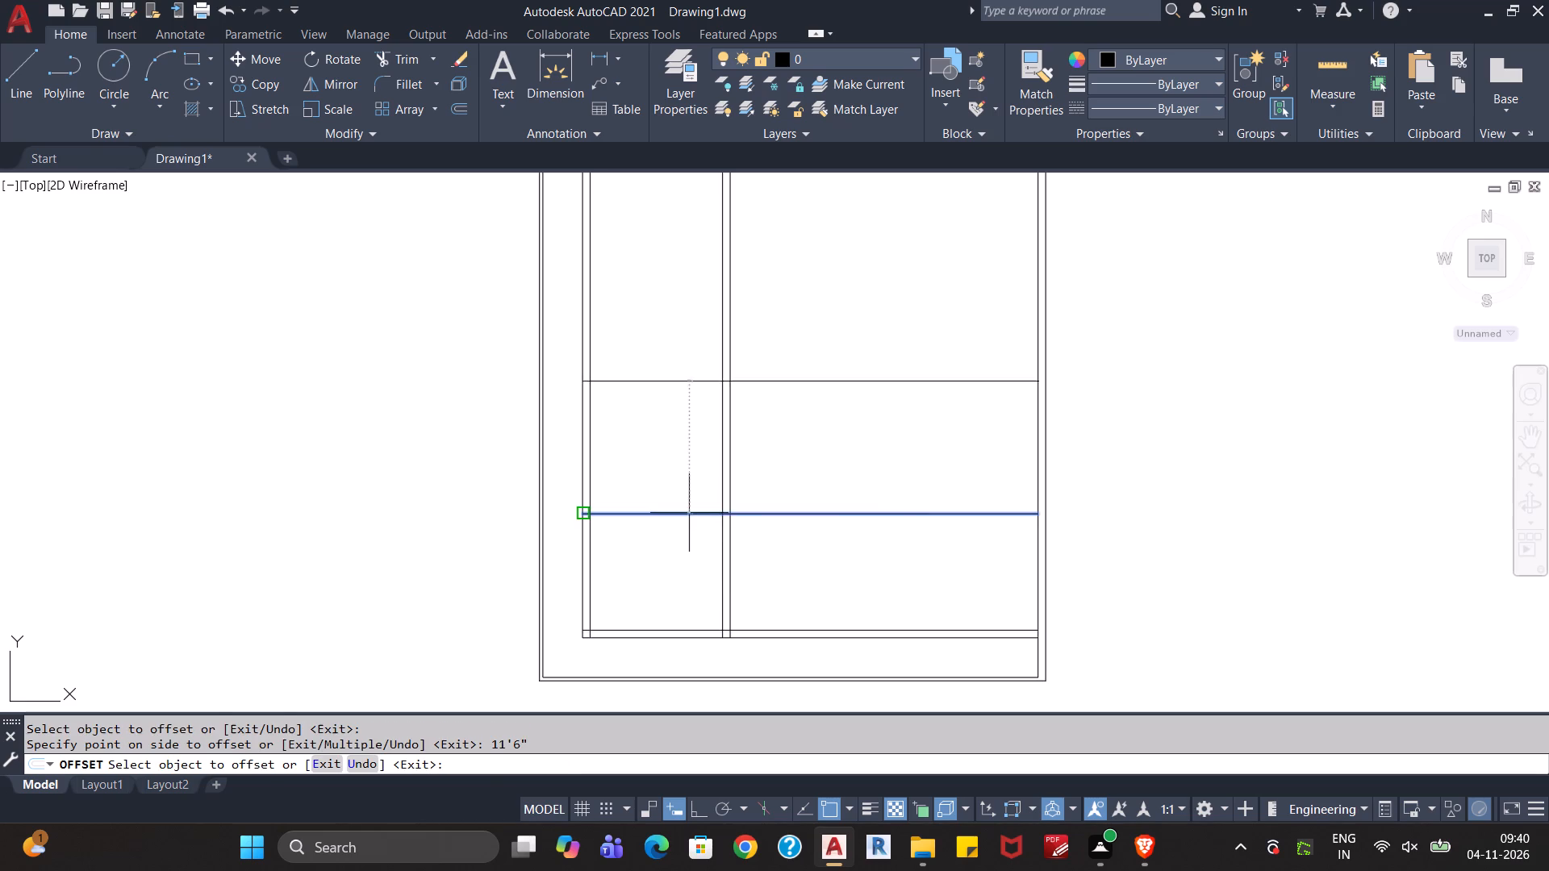
{"action": "type", "text": "4\""}
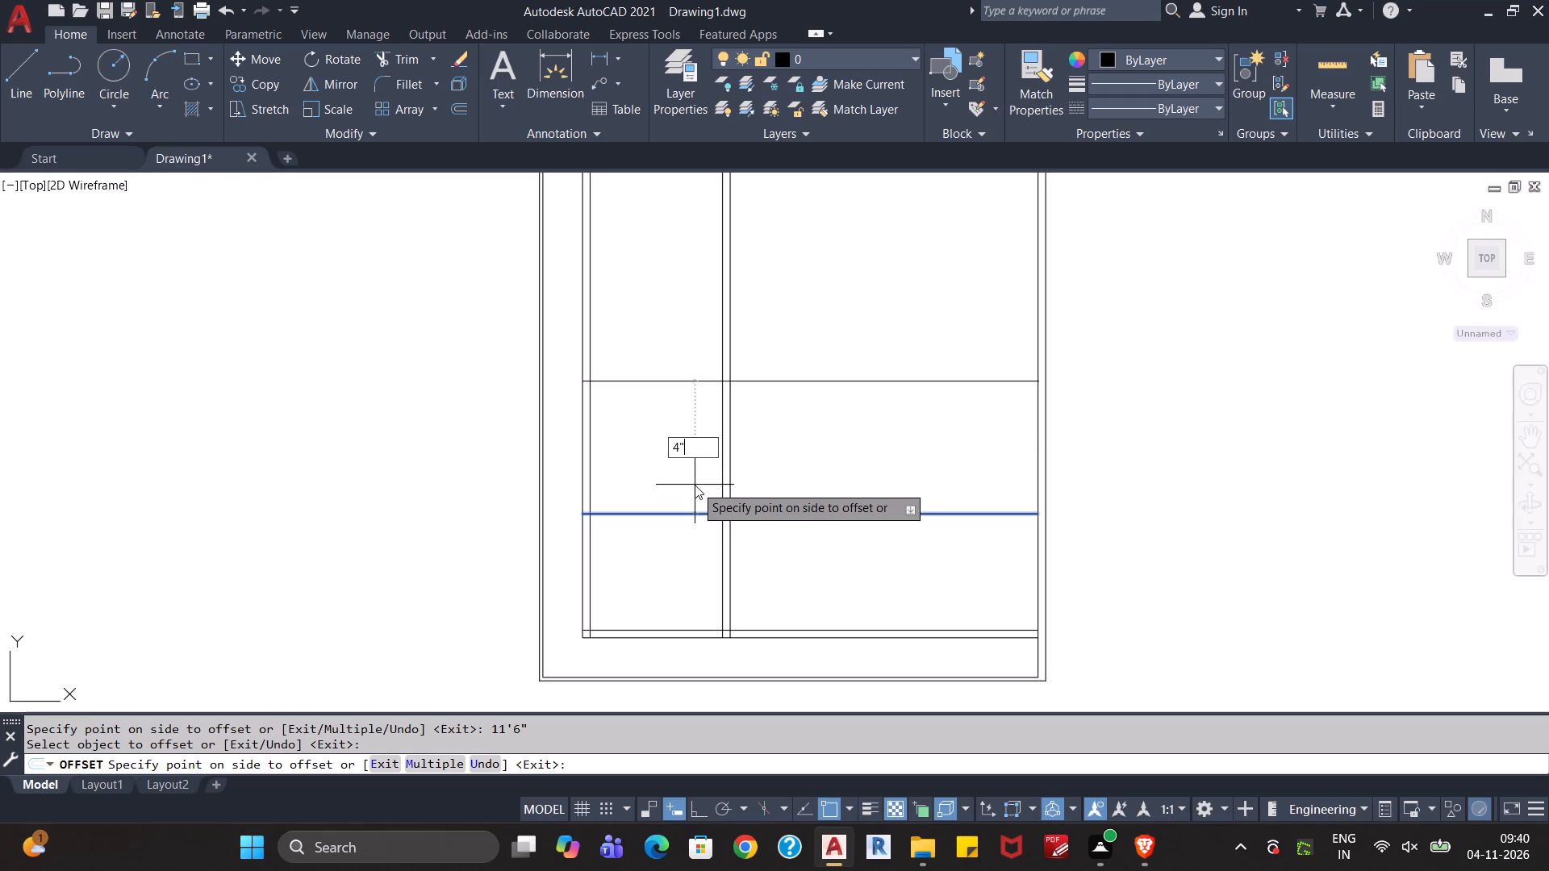
{"action": "key", "text": "Return"}
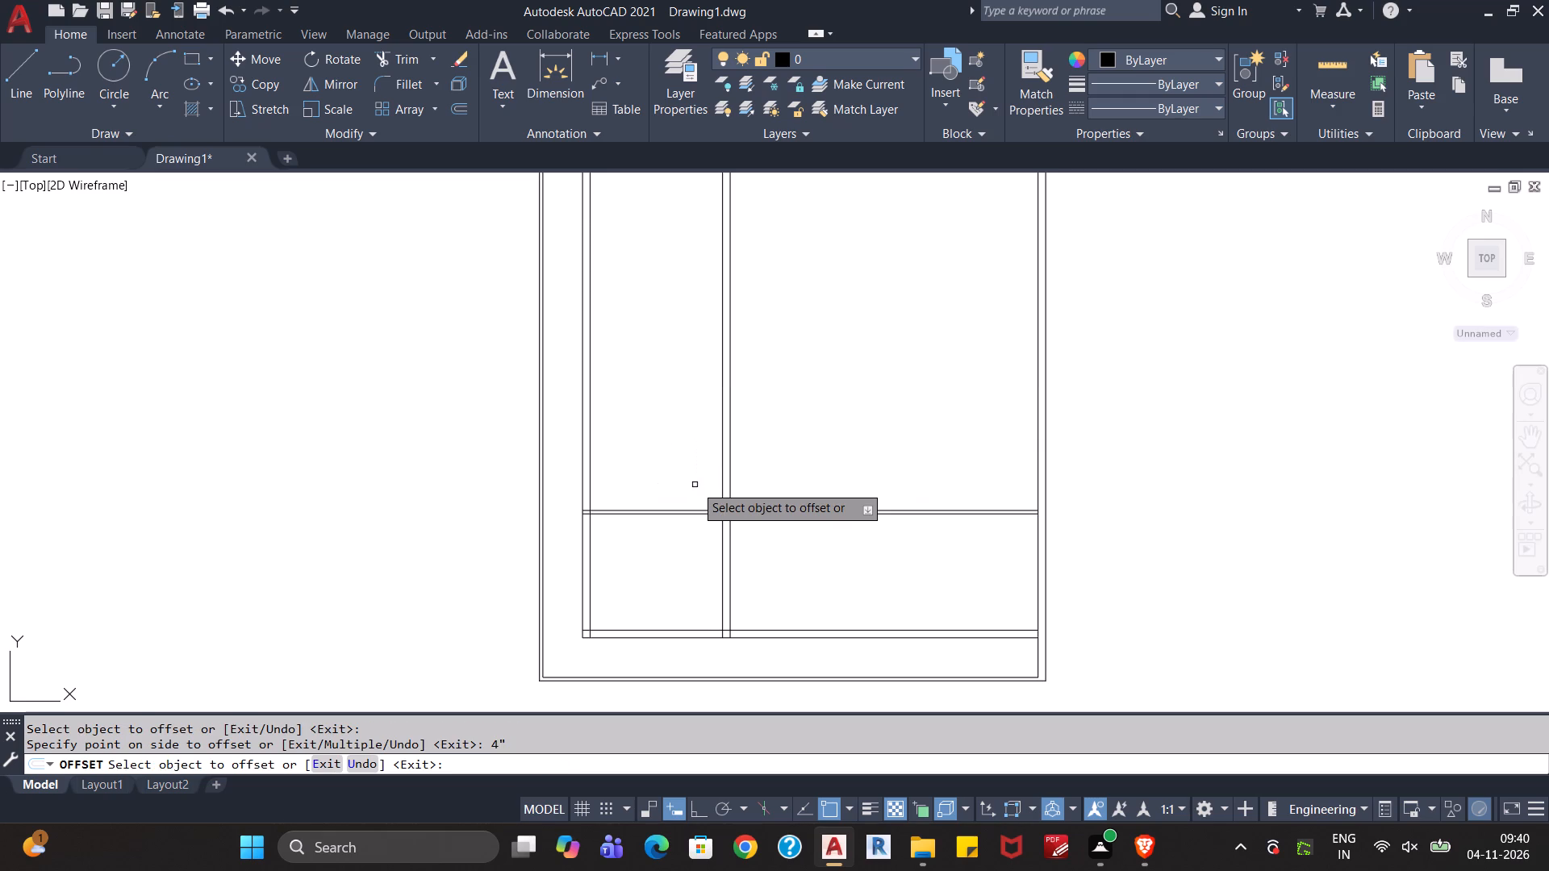
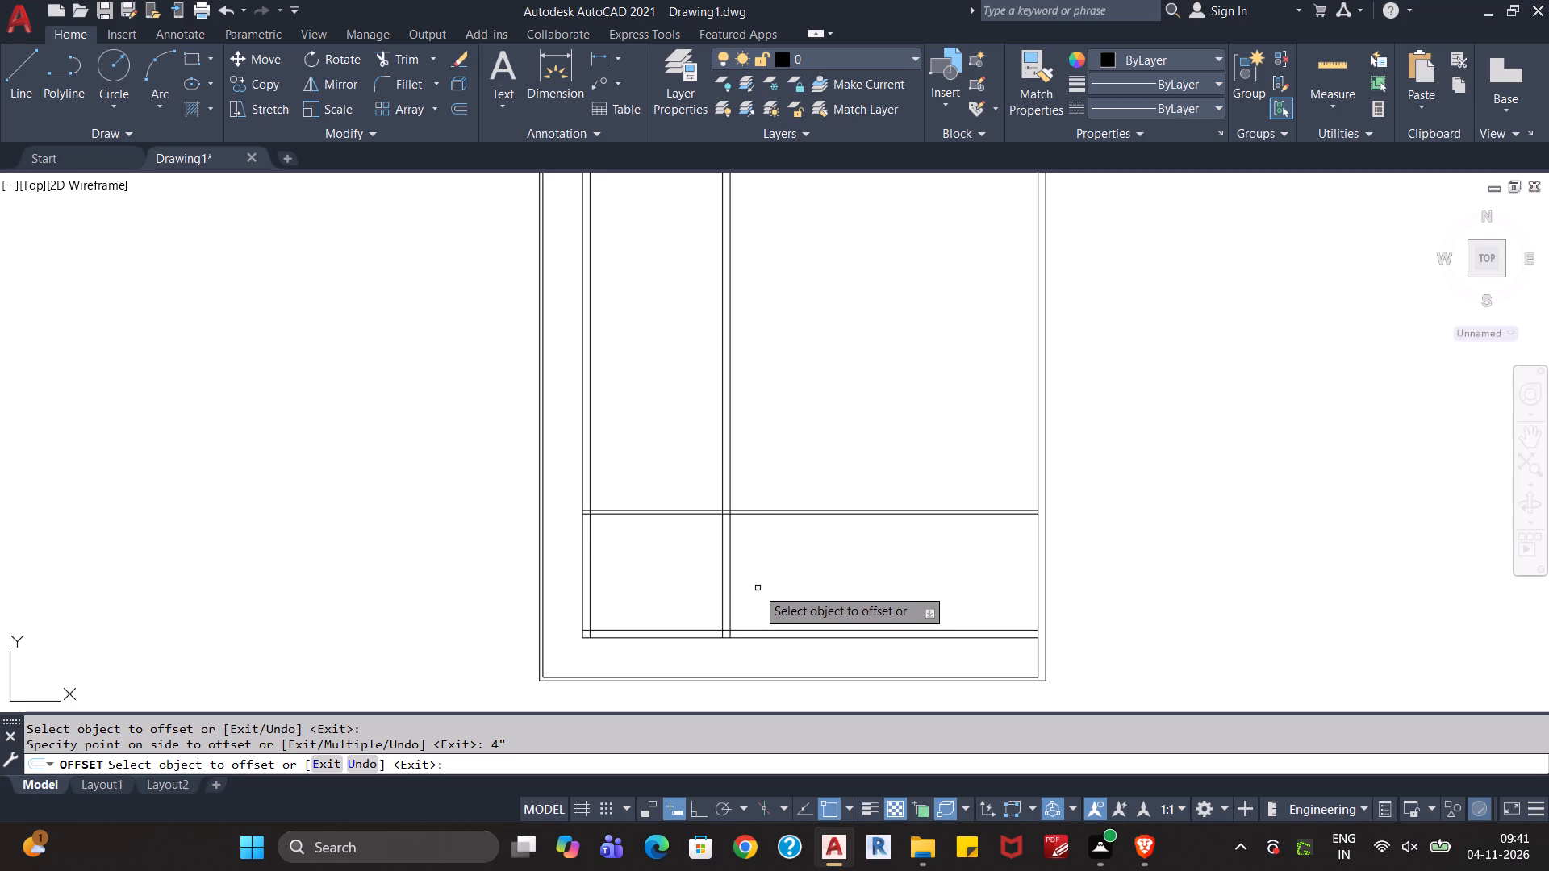
Offset the right face line of the vertical 9" partition wall 9'10" to the right.
{"action": "left_click", "coordinate": [733, 601]}
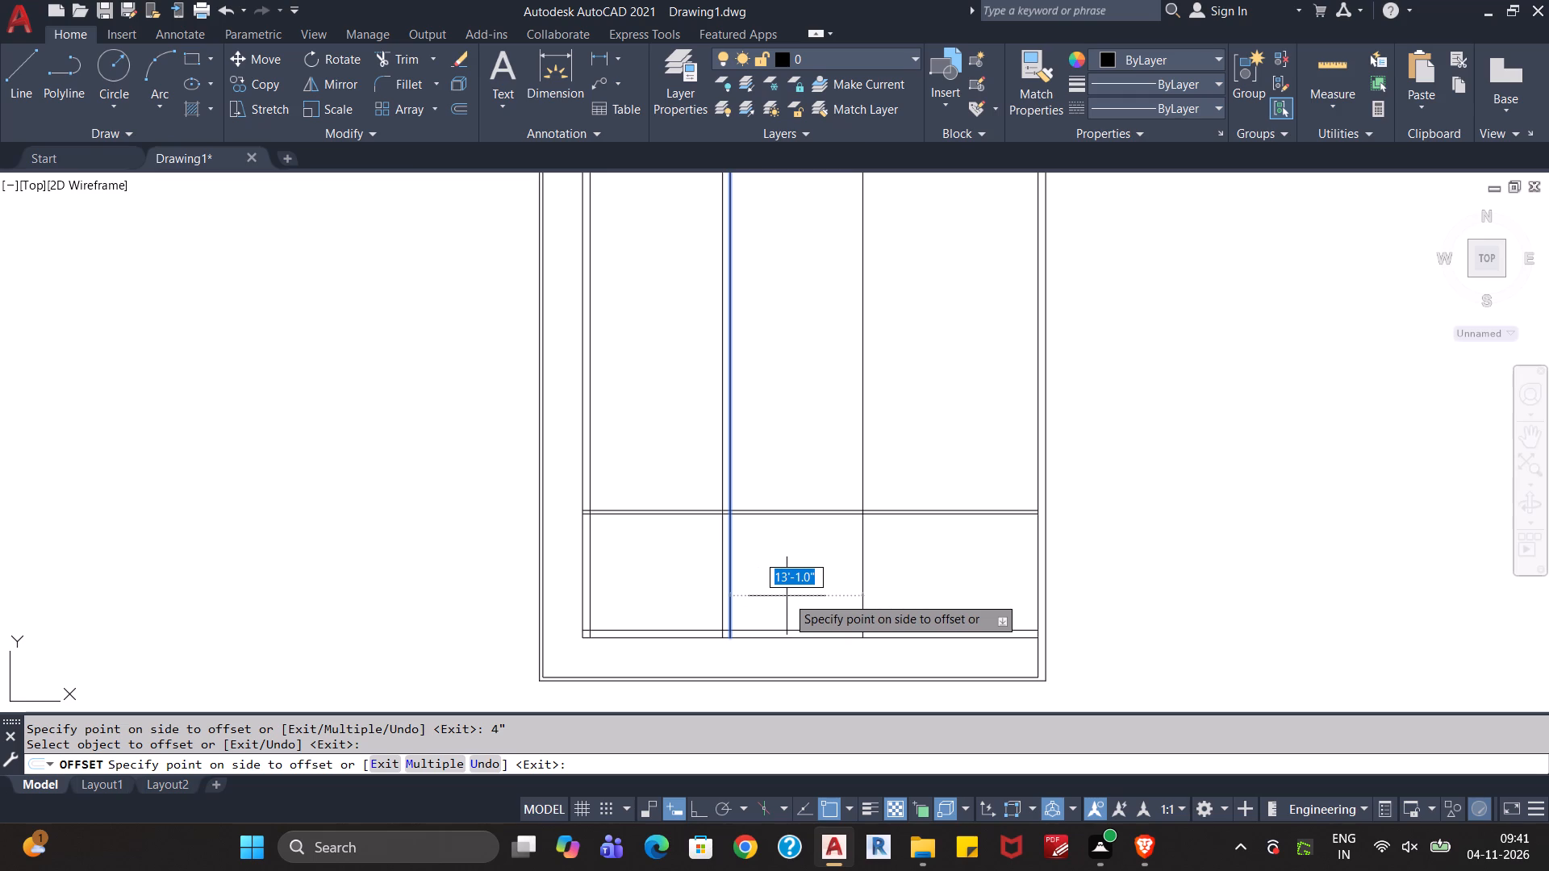
{"action": "type", "text": "9'10\""}
{"action": "key", "text": "Return"}
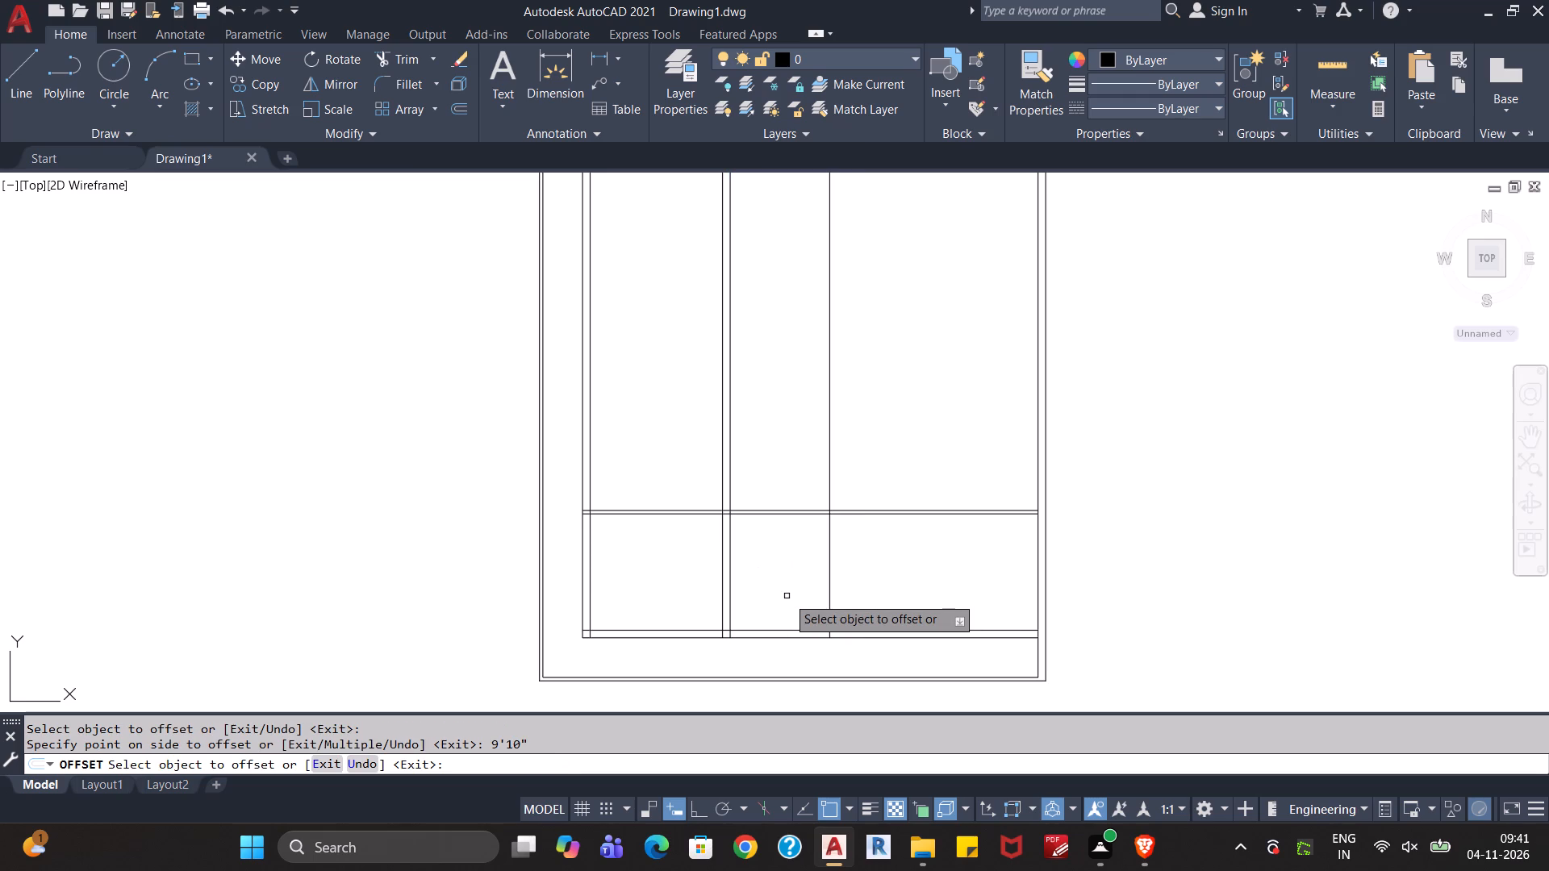
{"action": "left_click", "coordinate": [803, 632]}
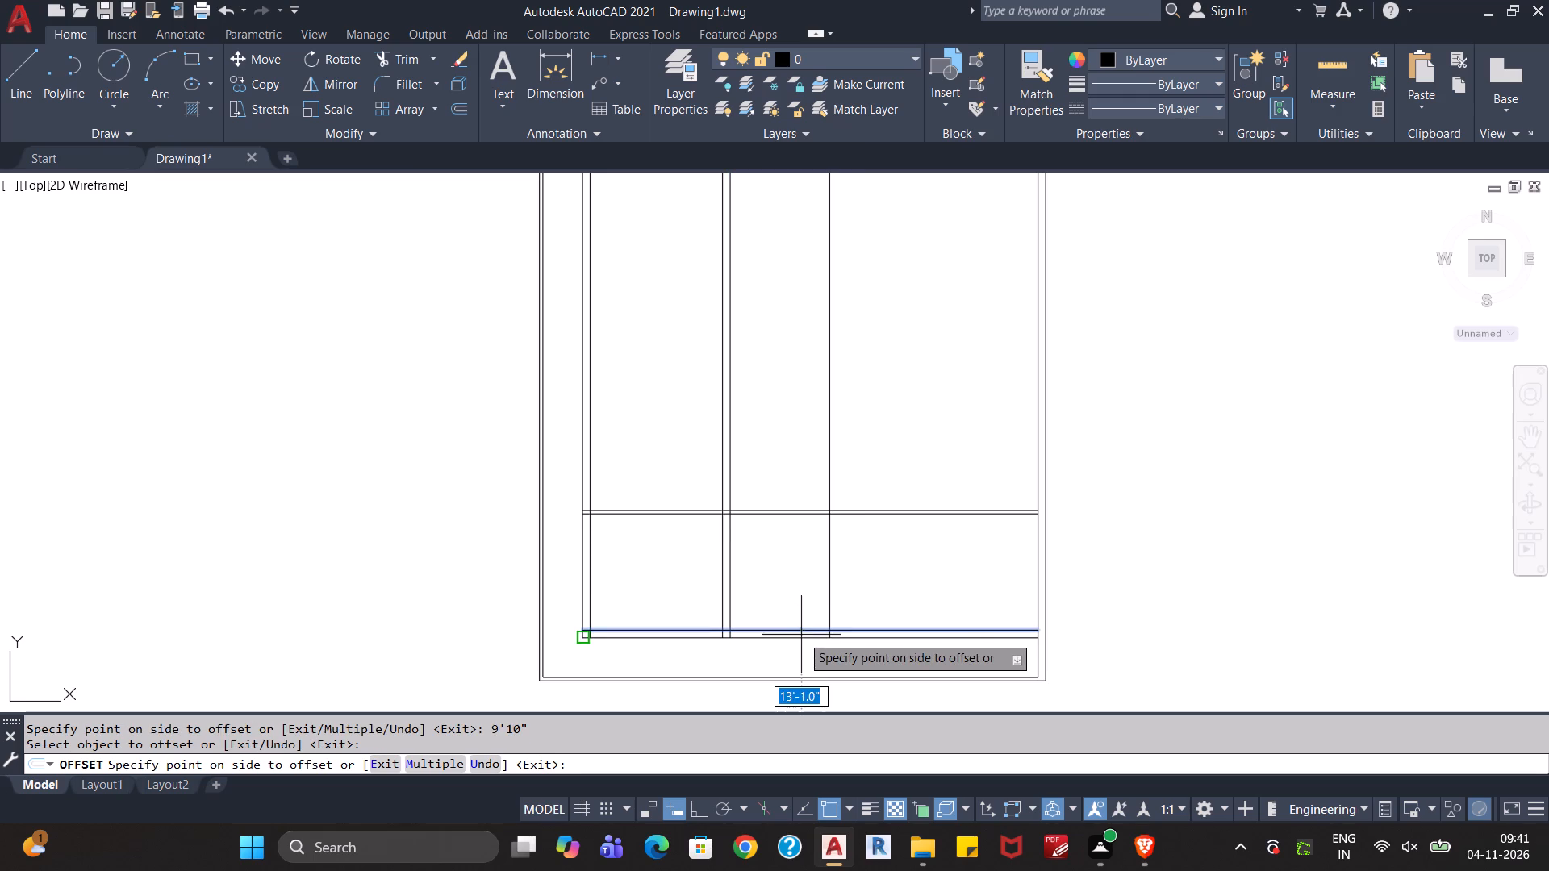
{"action": "key", "text": "Escape"}
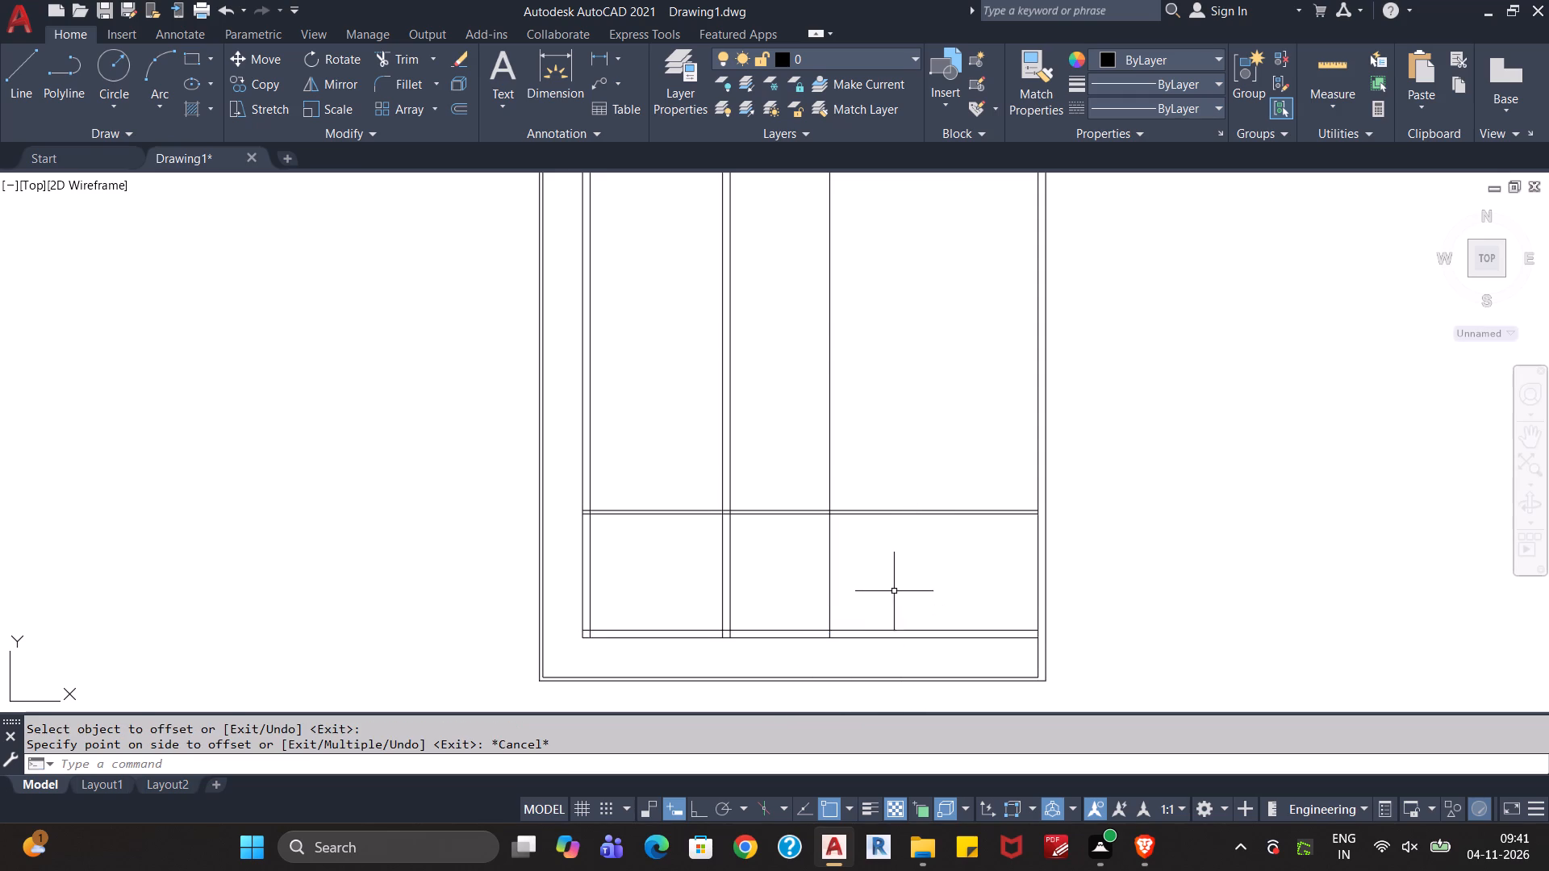
Trim the bottom wall's inner line from the middle bay and the partition's thickness, and the partition's left face line within the bottom wall.
{"action": "type", "text": "tr"}
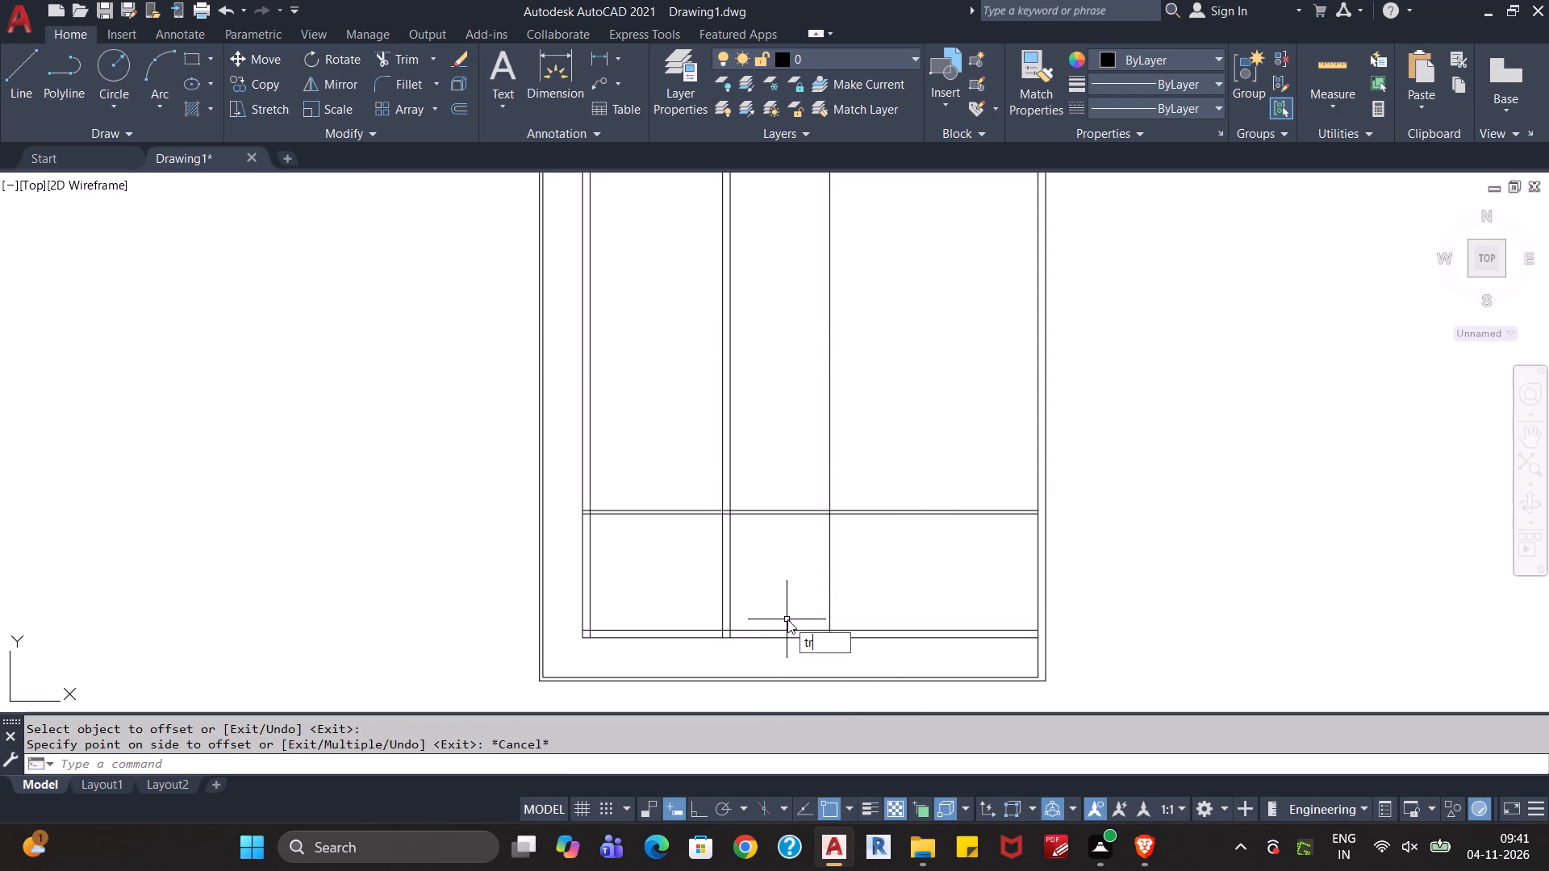
{"action": "key", "text": "Return"}
{"action": "left_click", "coordinate": [786, 630]}
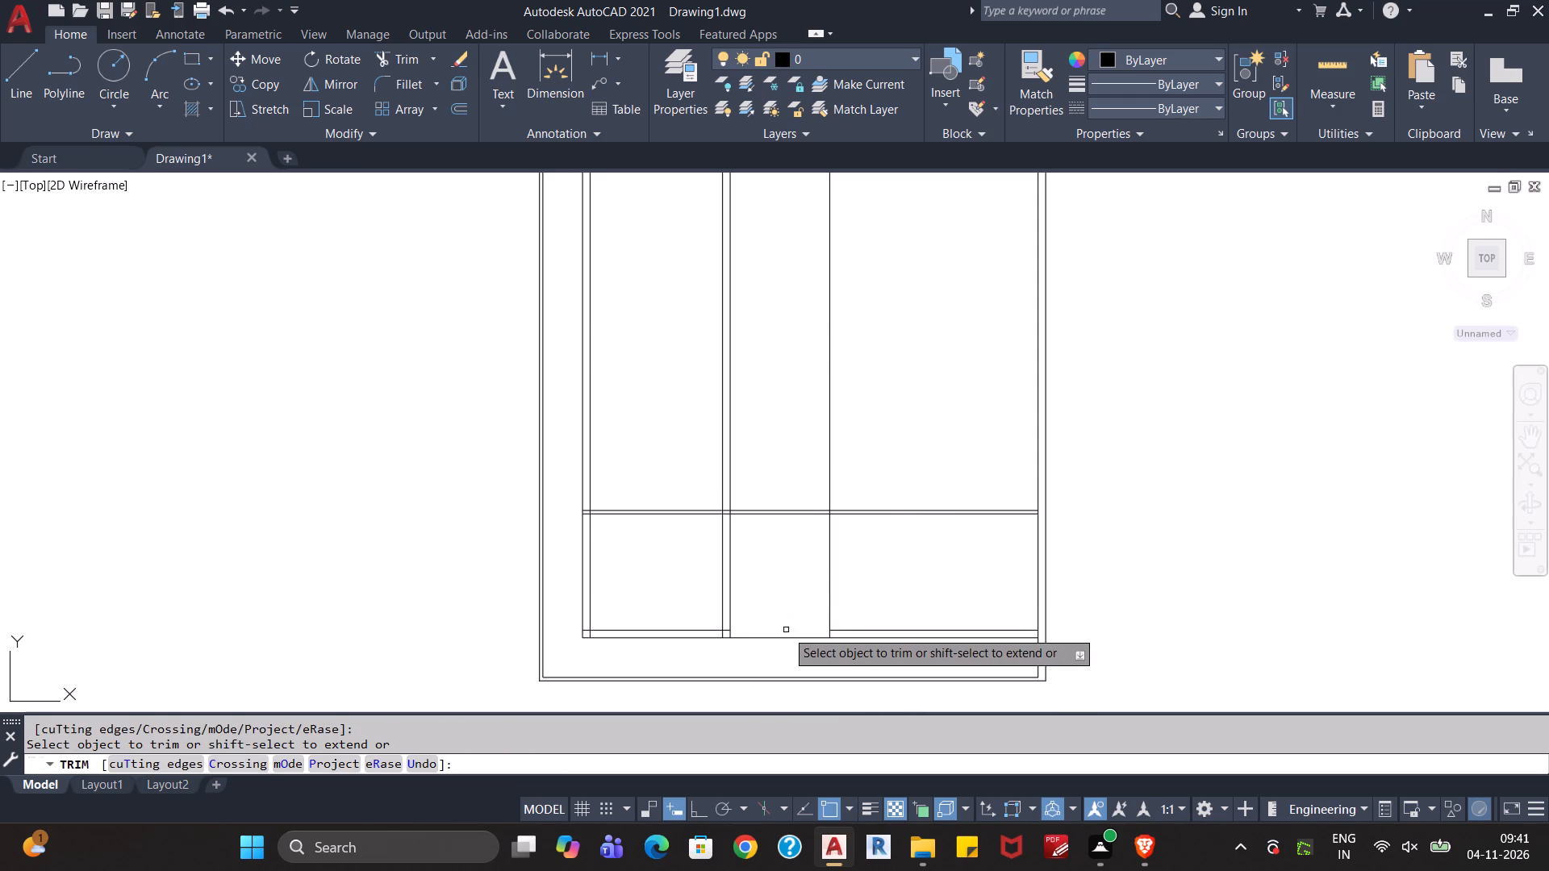
{"action": "scroll", "coordinate": [739, 631], "scroll_direction": "up", "scroll_amount": 3}
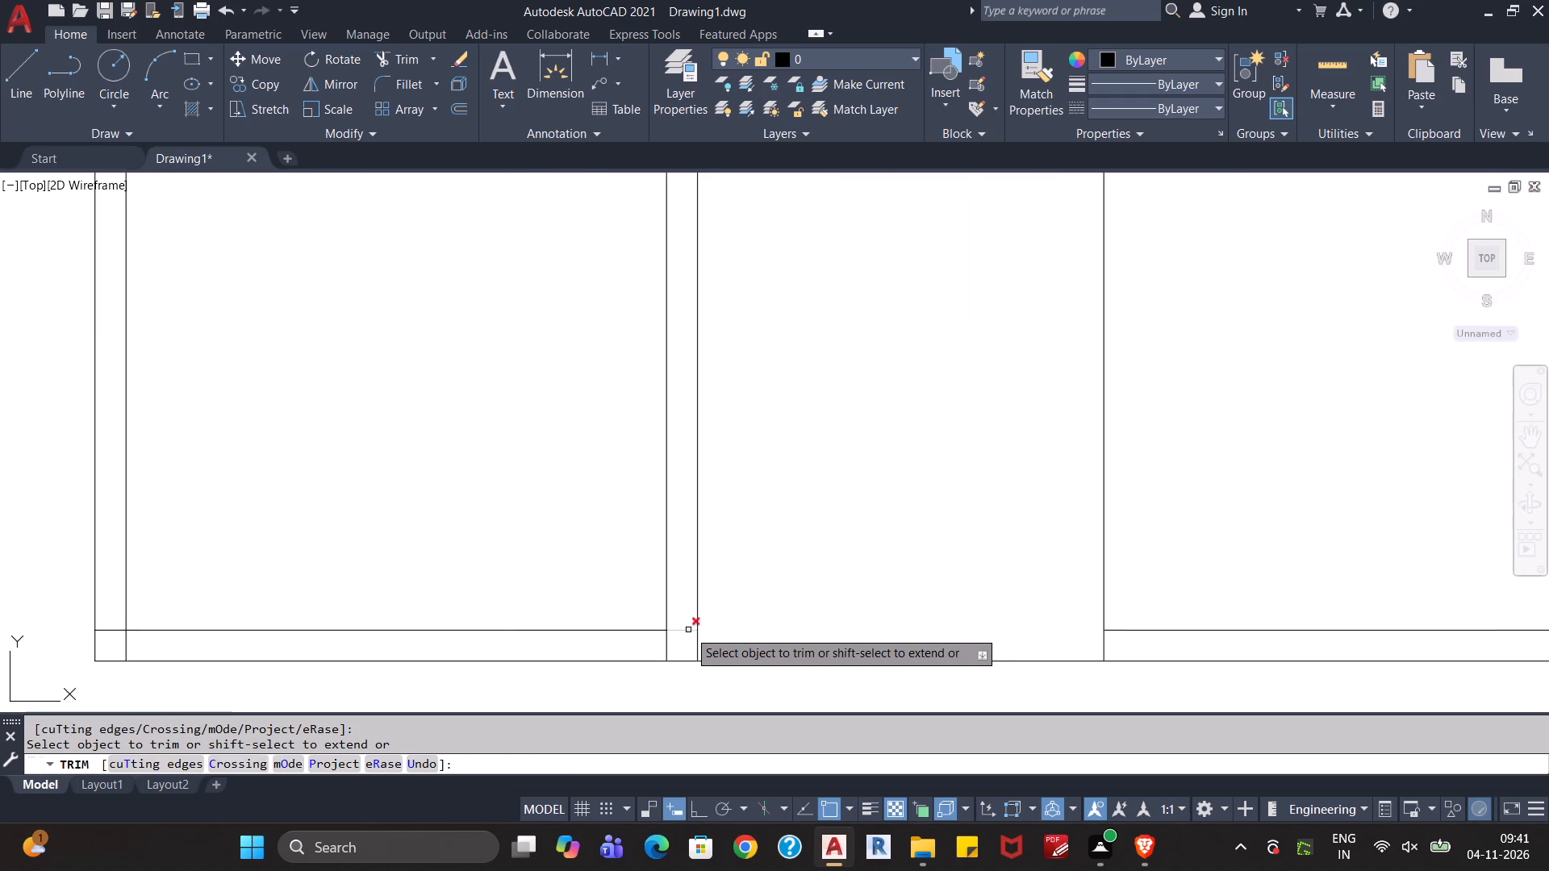
{"action": "left_click", "coordinate": [688, 630]}
{"action": "scroll", "coordinate": [794, 626], "scroll_direction": "down", "scroll_amount": 2}
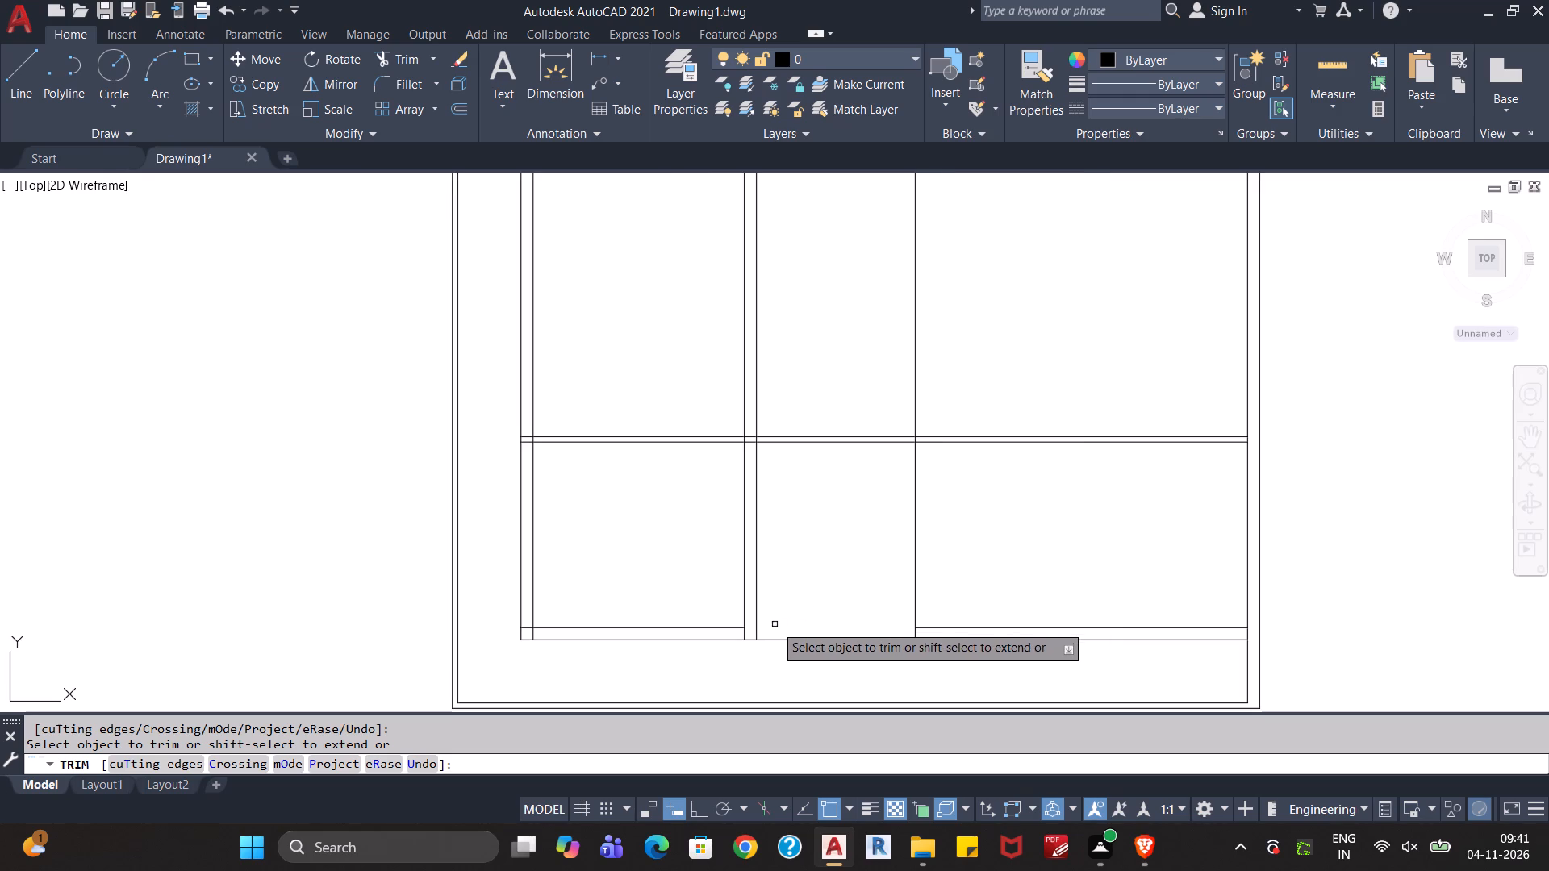
{"action": "left_click", "coordinate": [745, 634]}
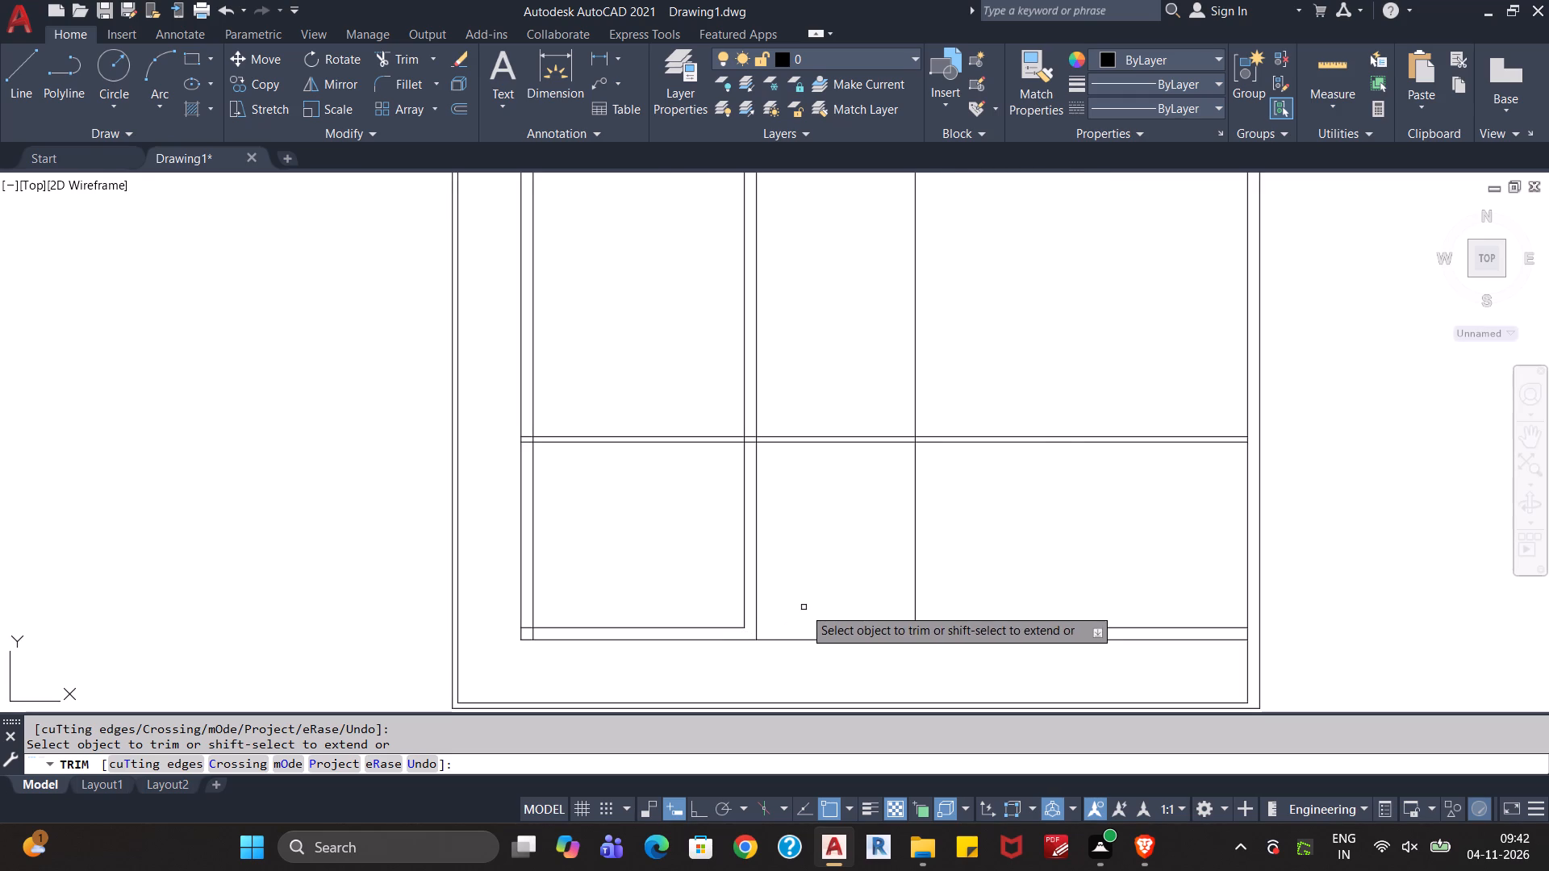
Trim the overlapping inner face lines at the lower-left corner of the inner walls to form a clean corner.
{"action": "scroll", "coordinate": [540, 627], "scroll_direction": "up", "scroll_amount": 4}
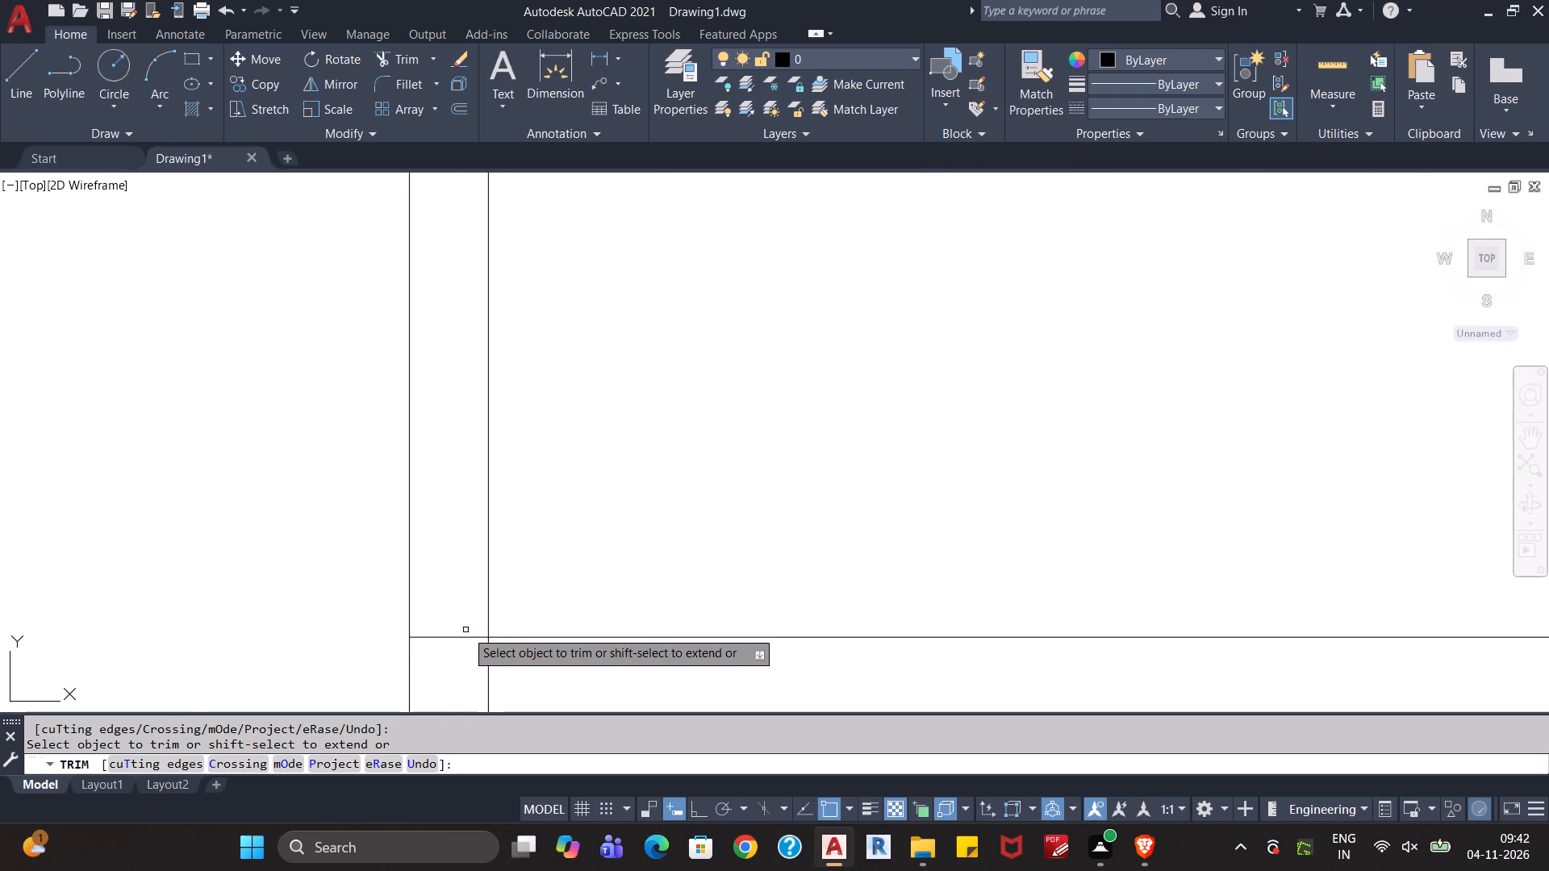
{"action": "left_click_drag", "start_coordinate": [466, 630], "coordinate": [508, 656]}
{"action": "scroll", "coordinate": [509, 657], "scroll_direction": "down", "scroll_amount": 3}
{"action": "middle_click_drag", "start_coordinate": [674, 571], "coordinate": [674, 570]}
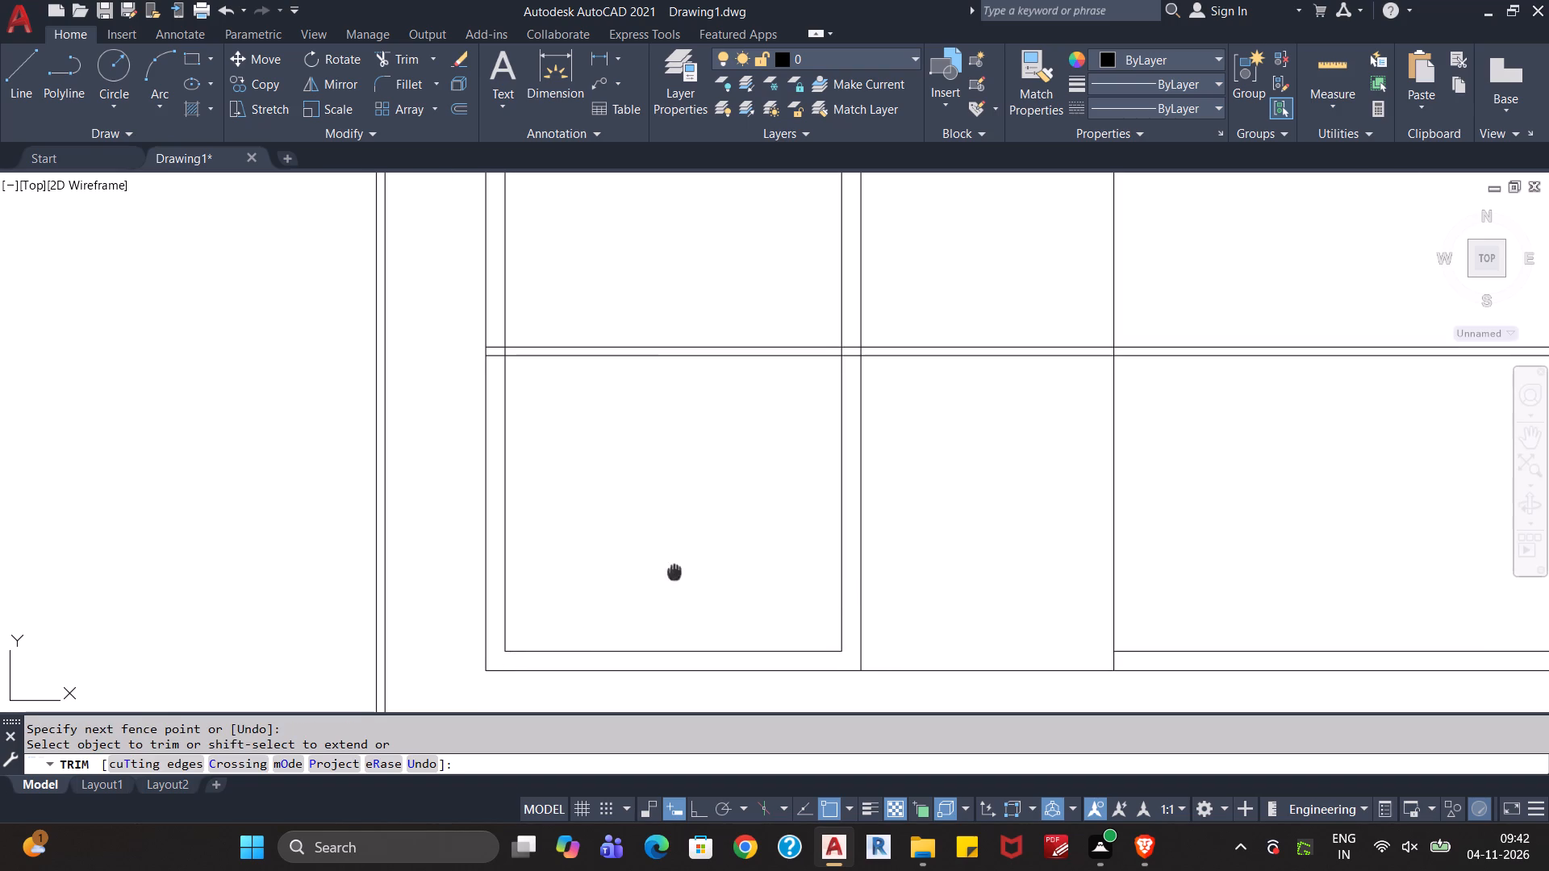
{"action": "middle_click_drag", "start_coordinate": [674, 570], "coordinate": [647, 539]}
{"action": "scroll", "coordinate": [657, 522], "scroll_direction": "down", "scroll_amount": 1}
{"action": "middle_click_drag", "start_coordinate": [800, 517], "coordinate": [727, 520]}
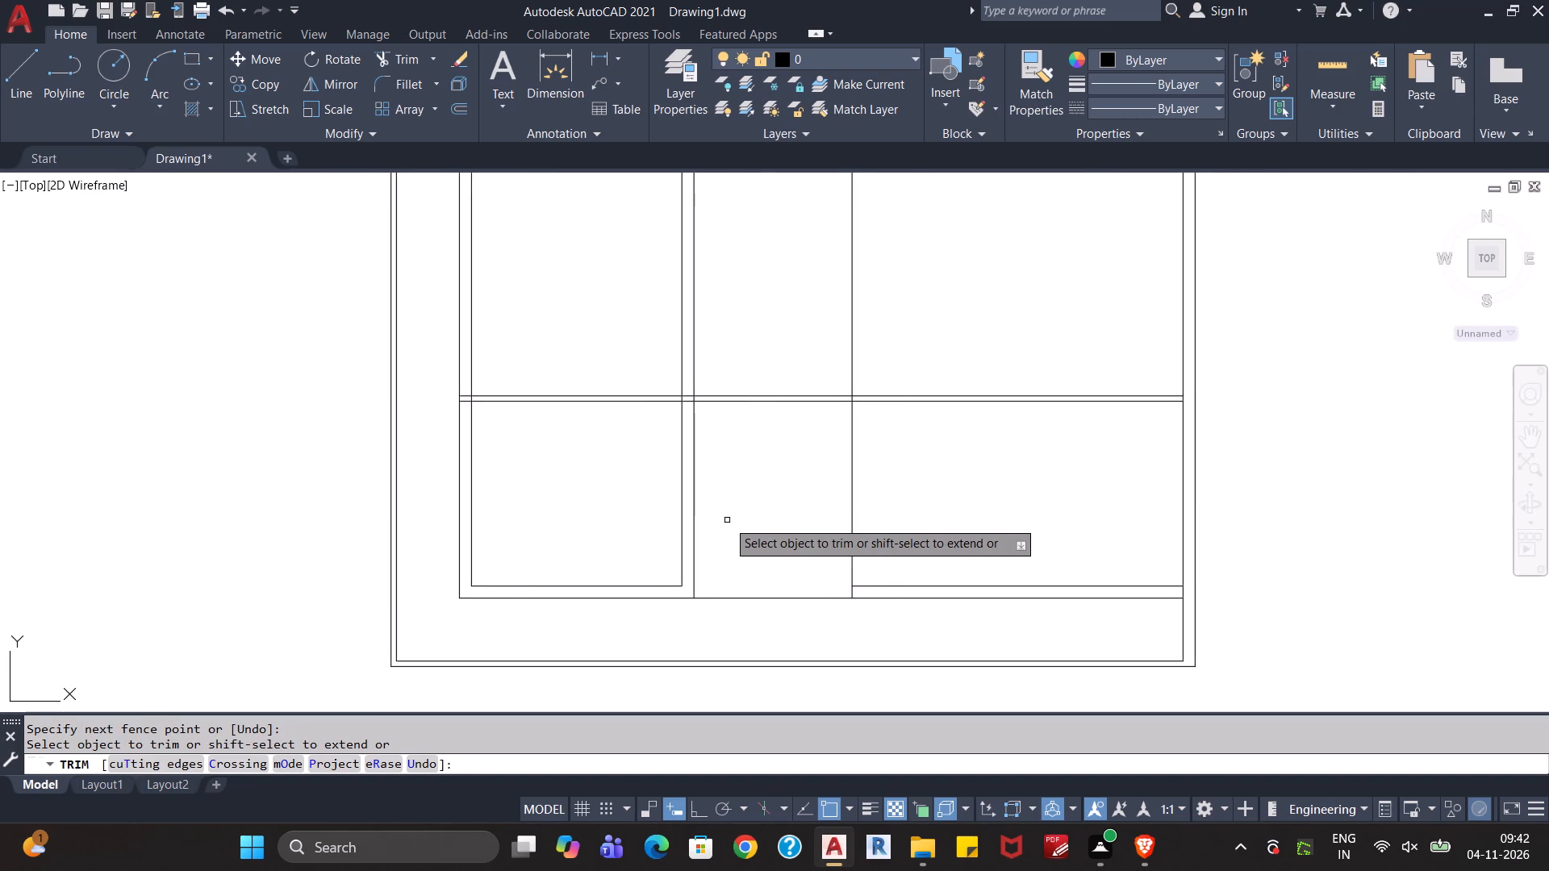
{"action": "key", "text": "Escape"}
{"action": "key", "text": "Escape"}
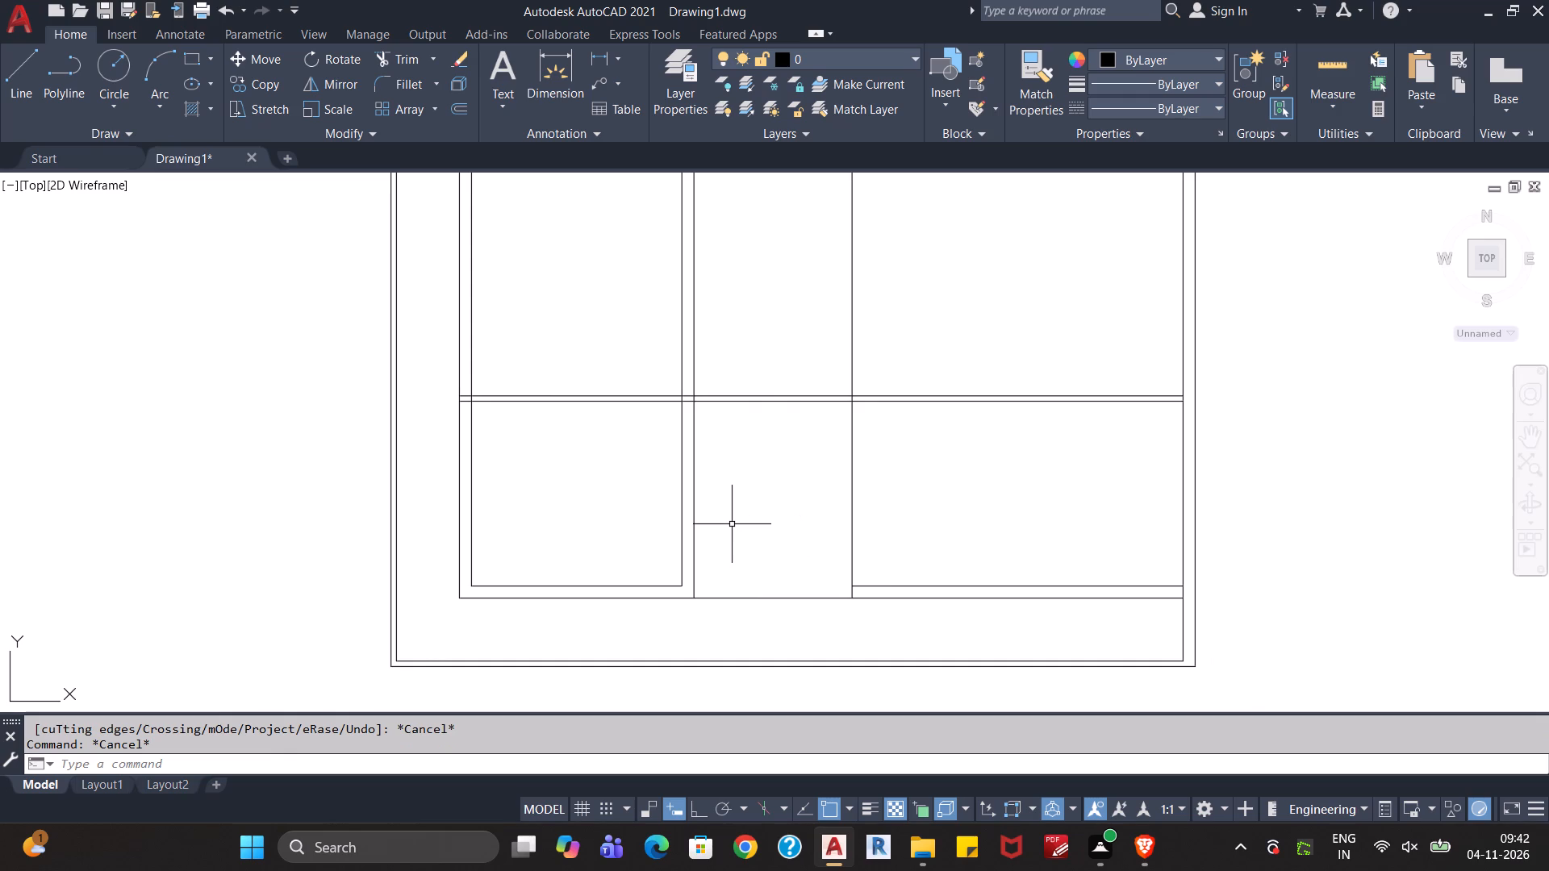
Offset the outer face line of the bottom inner wall 6'7" upward.
{"action": "key", "text": "6"}
{"action": "key", "text": "BackSpace"}
{"action": "key", "text": "o"}
{"action": "key", "text": "Return"}
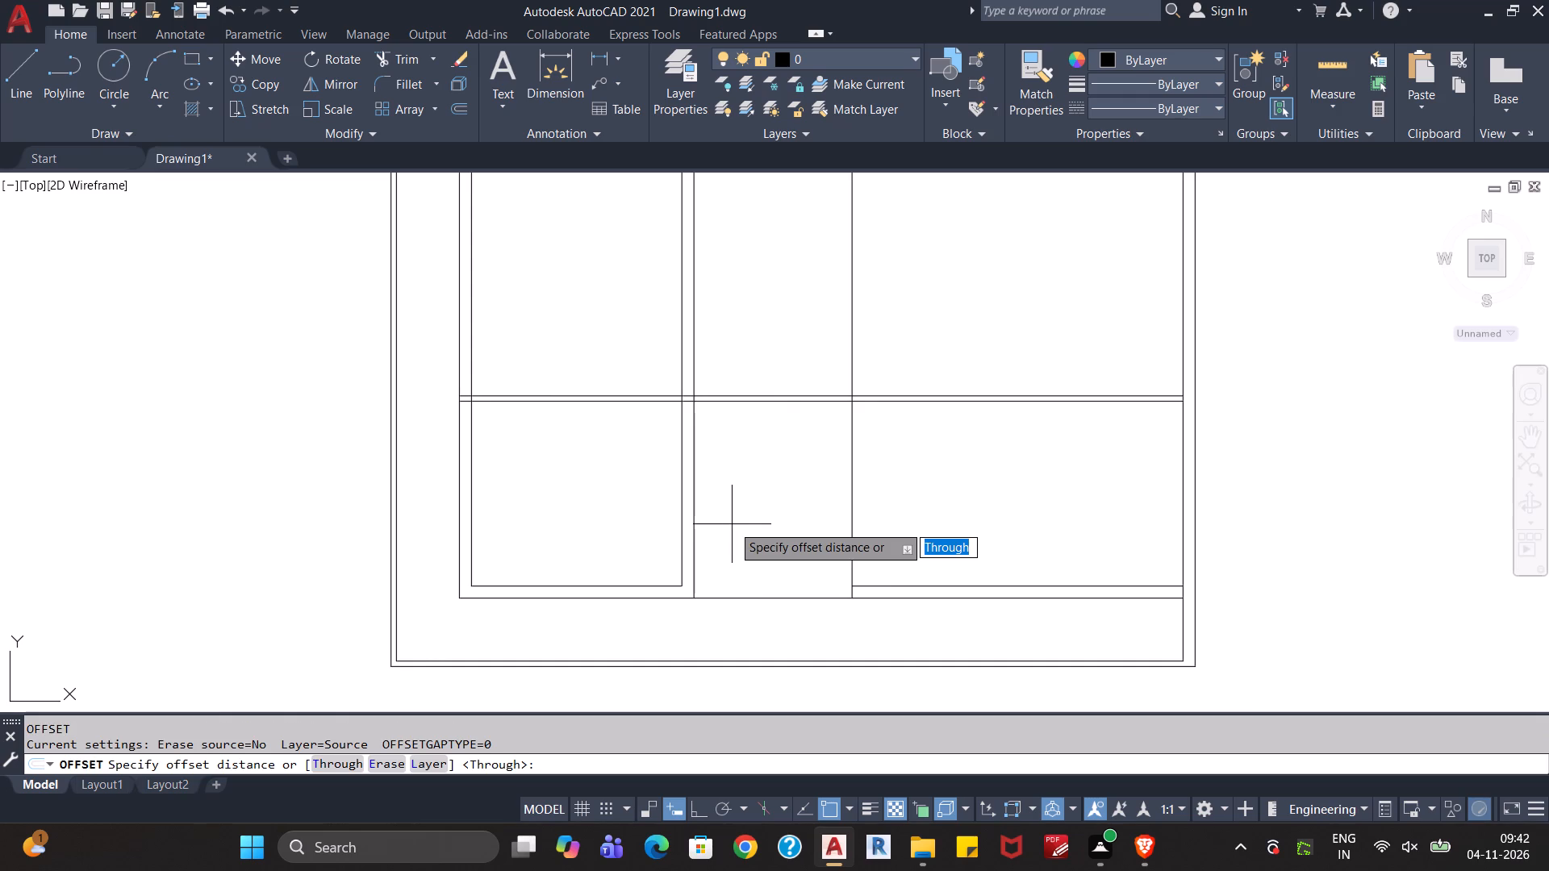
{"action": "type", "text": "6'"}
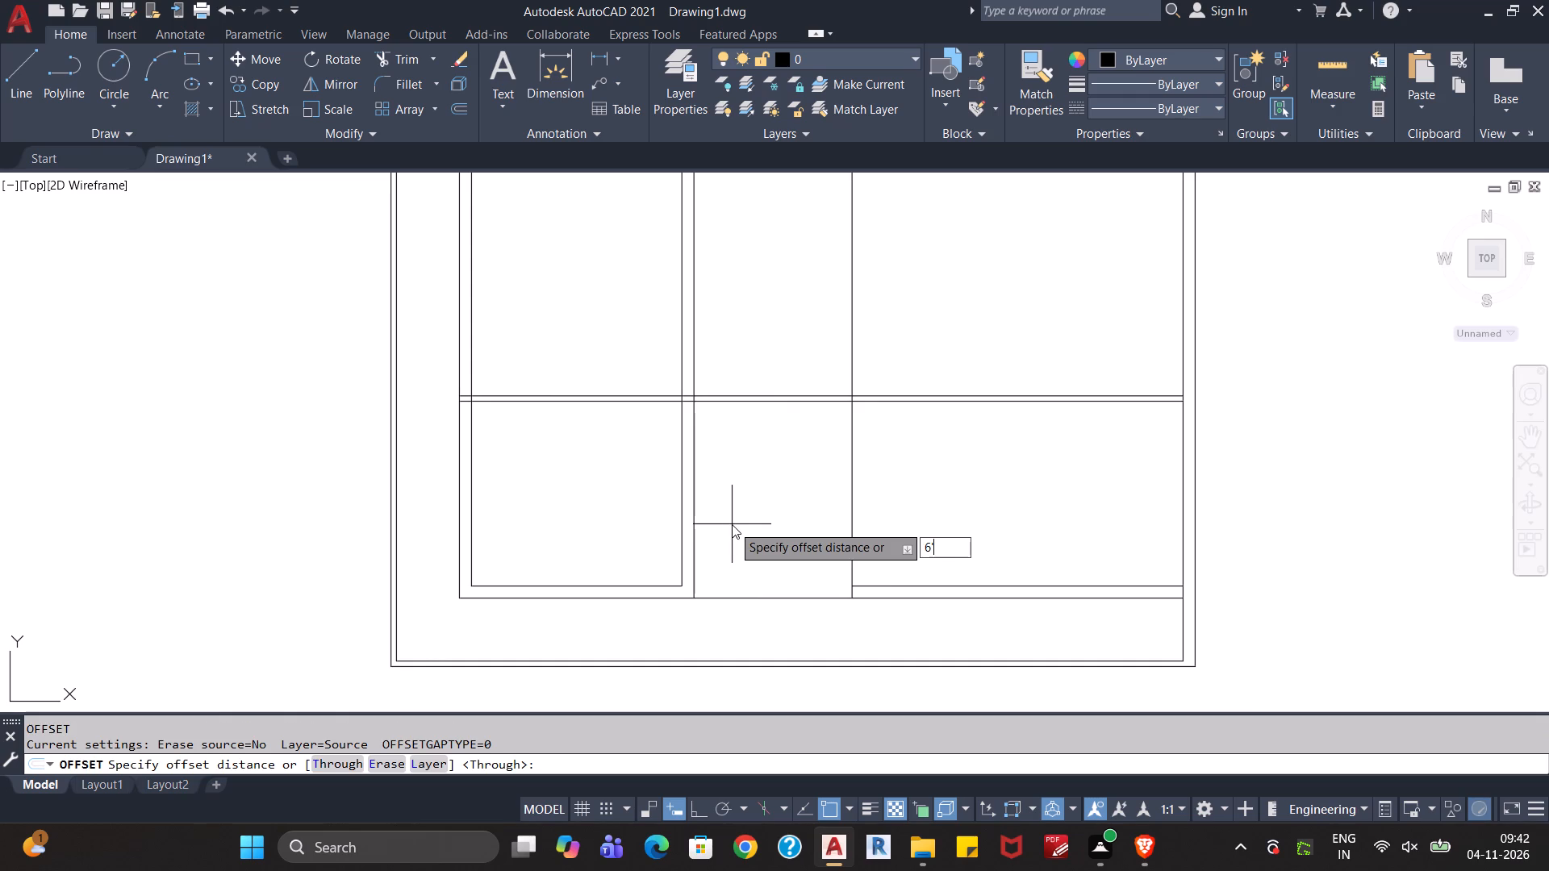
{"action": "type", "text": "7\""}
{"action": "key", "text": "Return"}
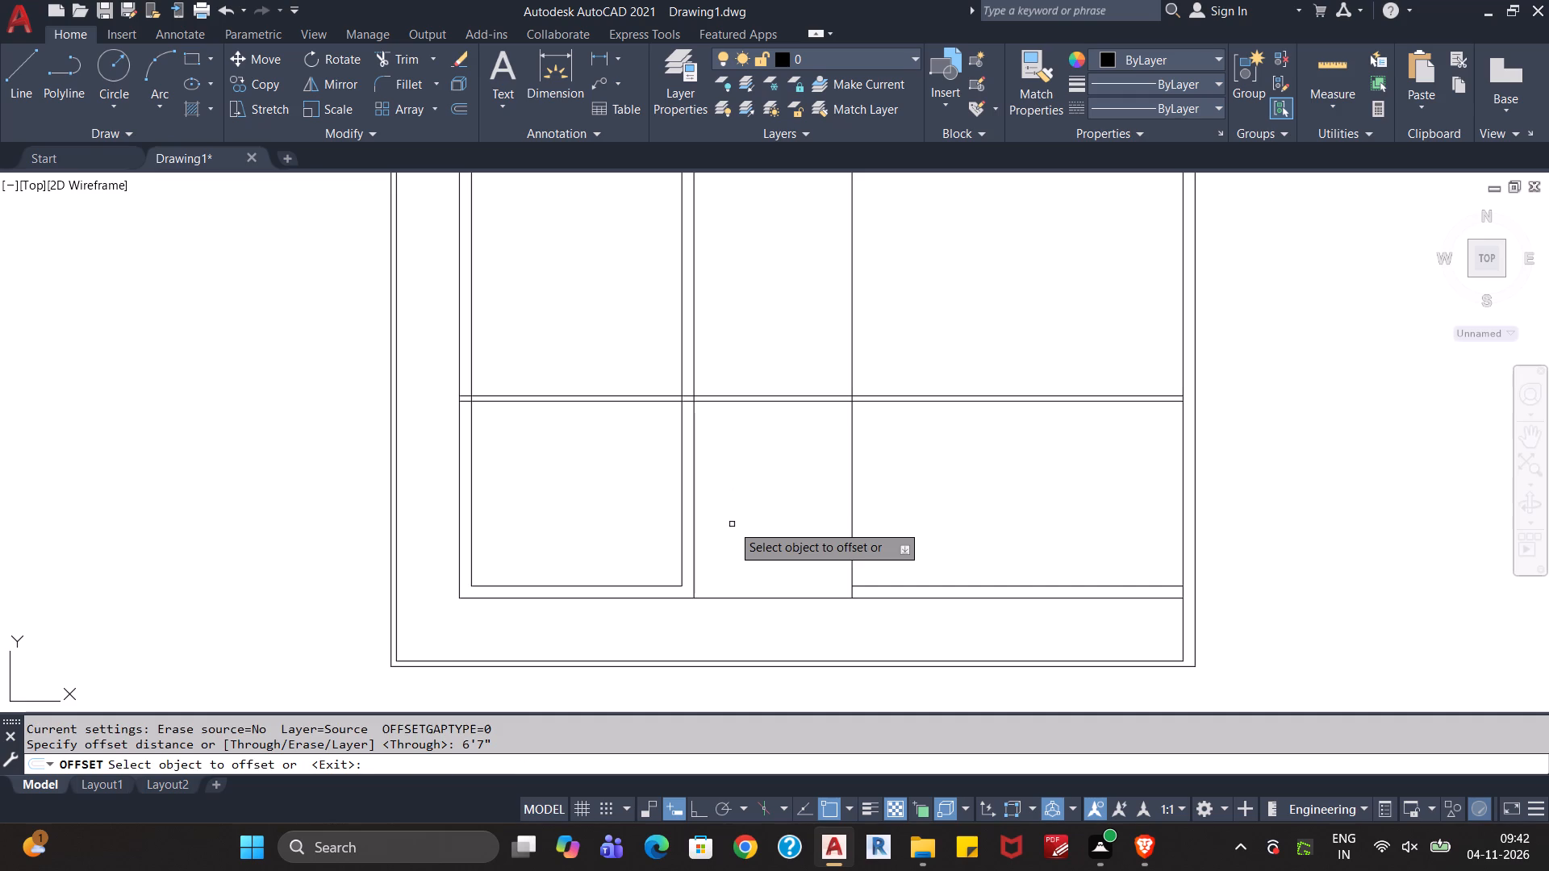
{"action": "left_click", "coordinate": [749, 596]}
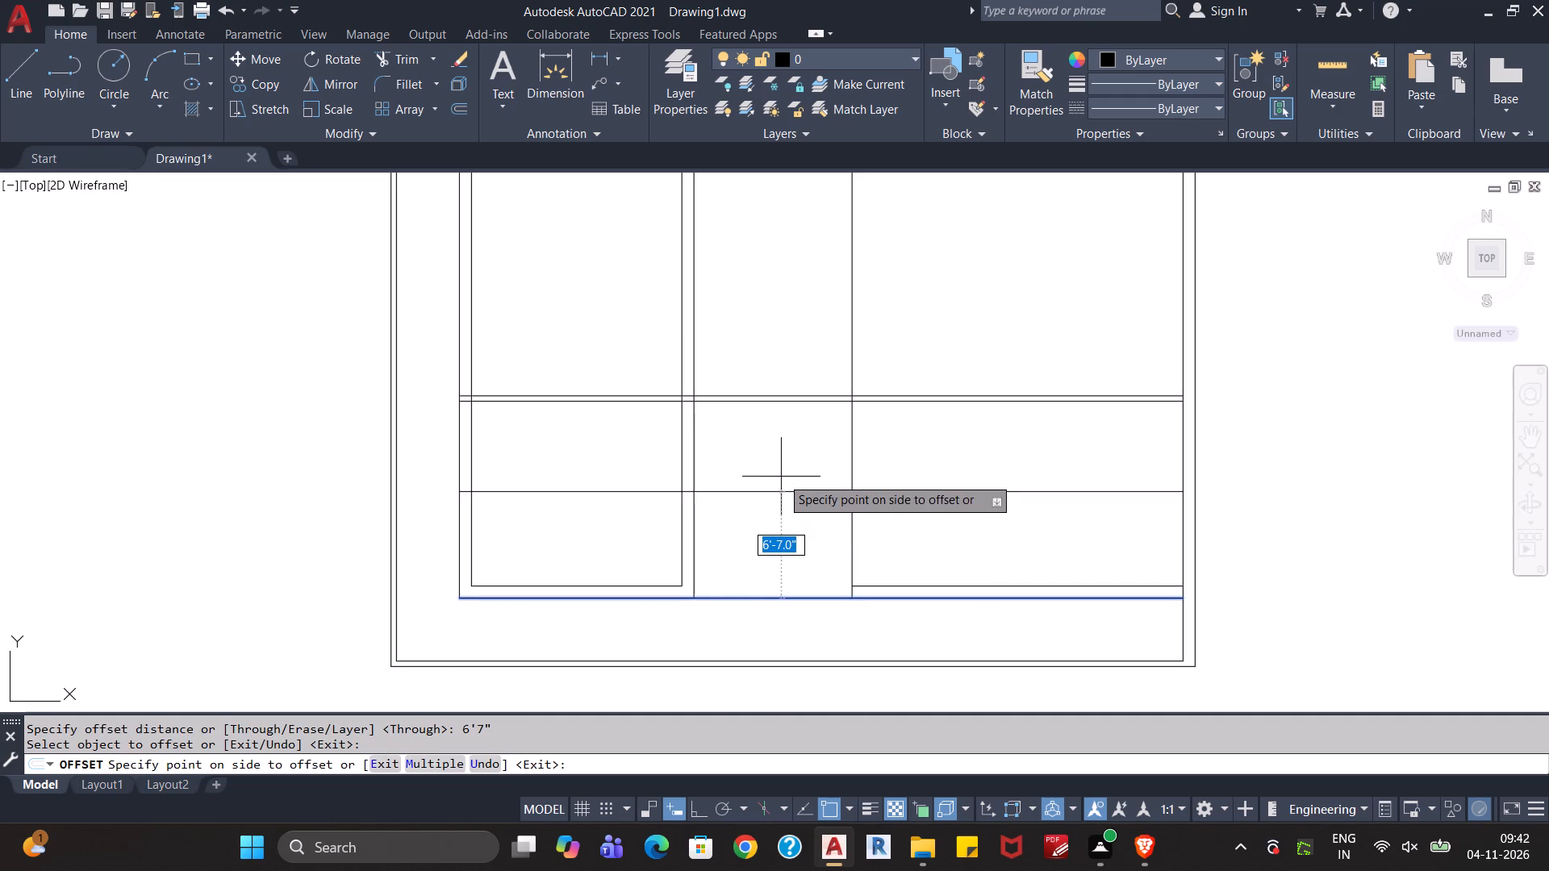
{"action": "left_click", "coordinate": [781, 477]}
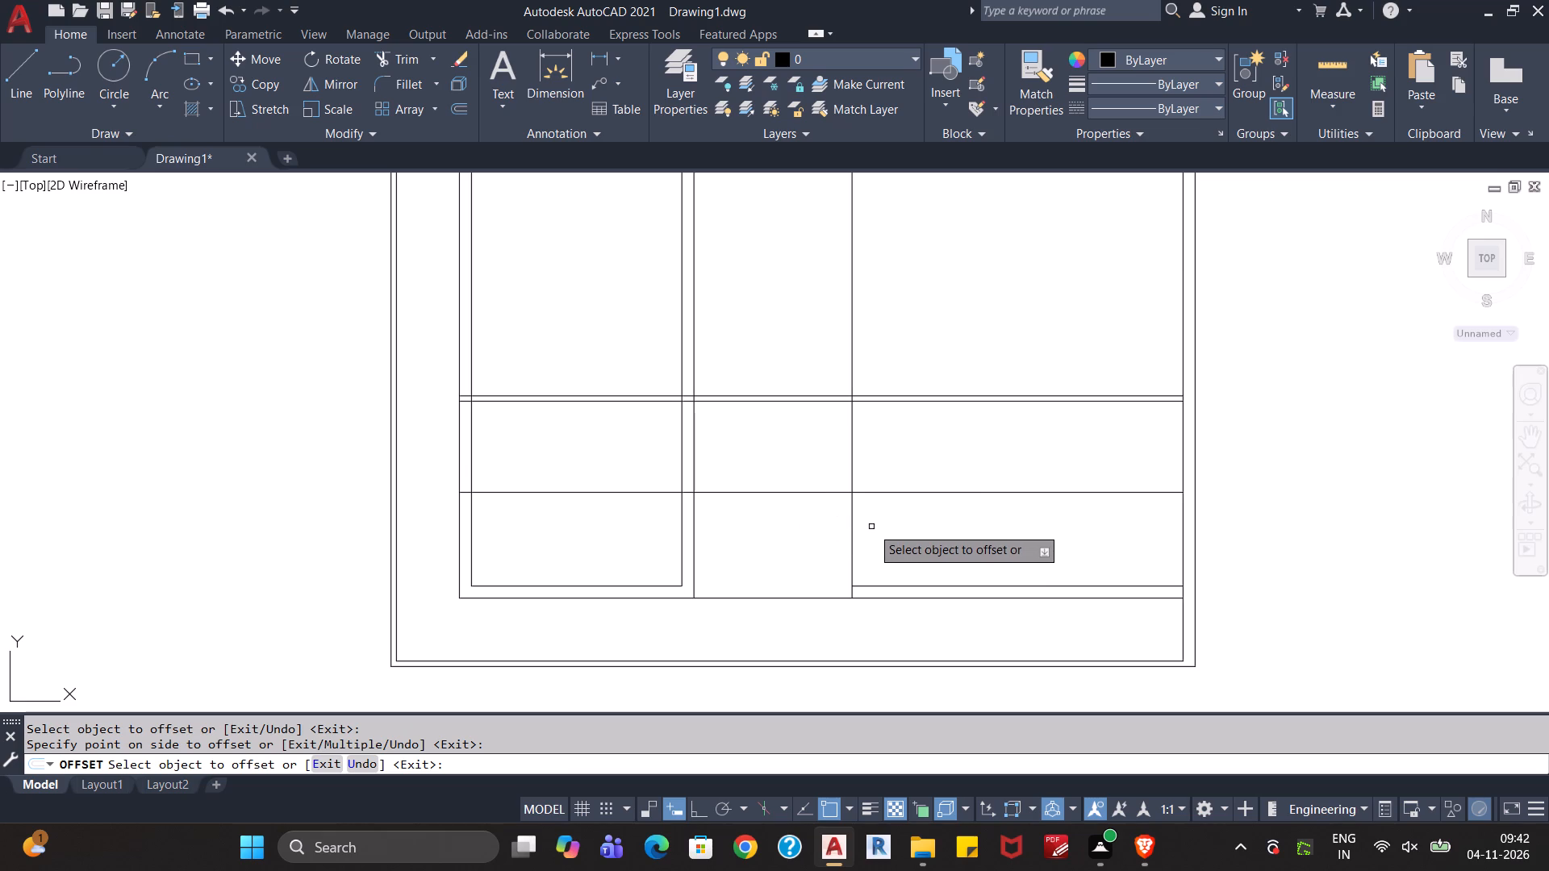
Offset the new horizontal line 9" upward to give the wall its thickness.
{"action": "left_click", "coordinate": [825, 492]}
{"action": "type", "text": "9\""}
{"action": "key", "text": "Return"}
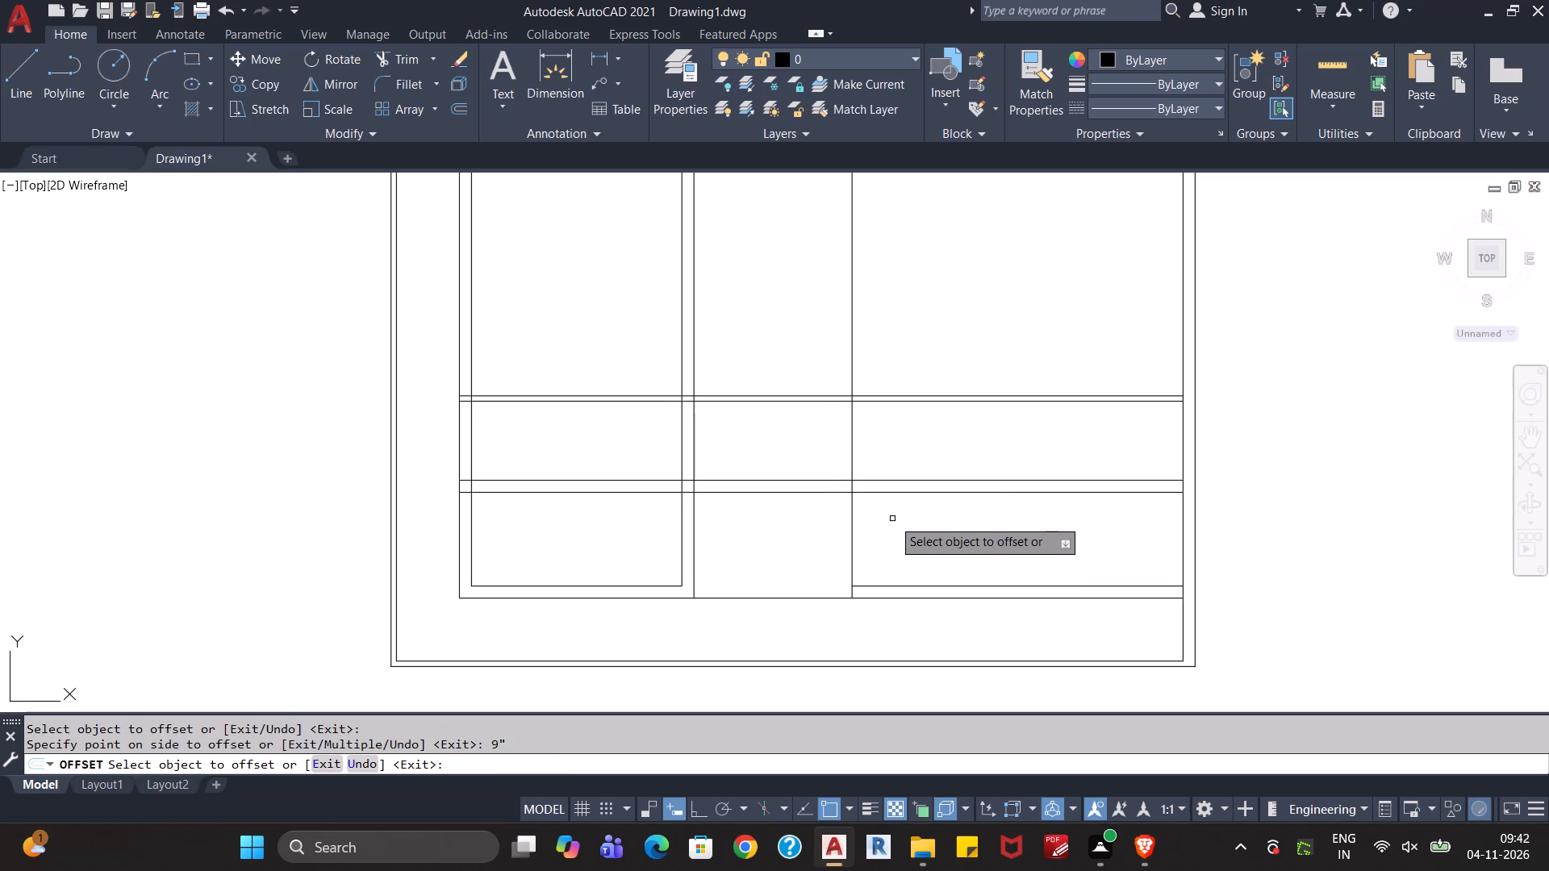
{"action": "key", "text": "Escape"}
{"action": "key", "text": "Escape"}
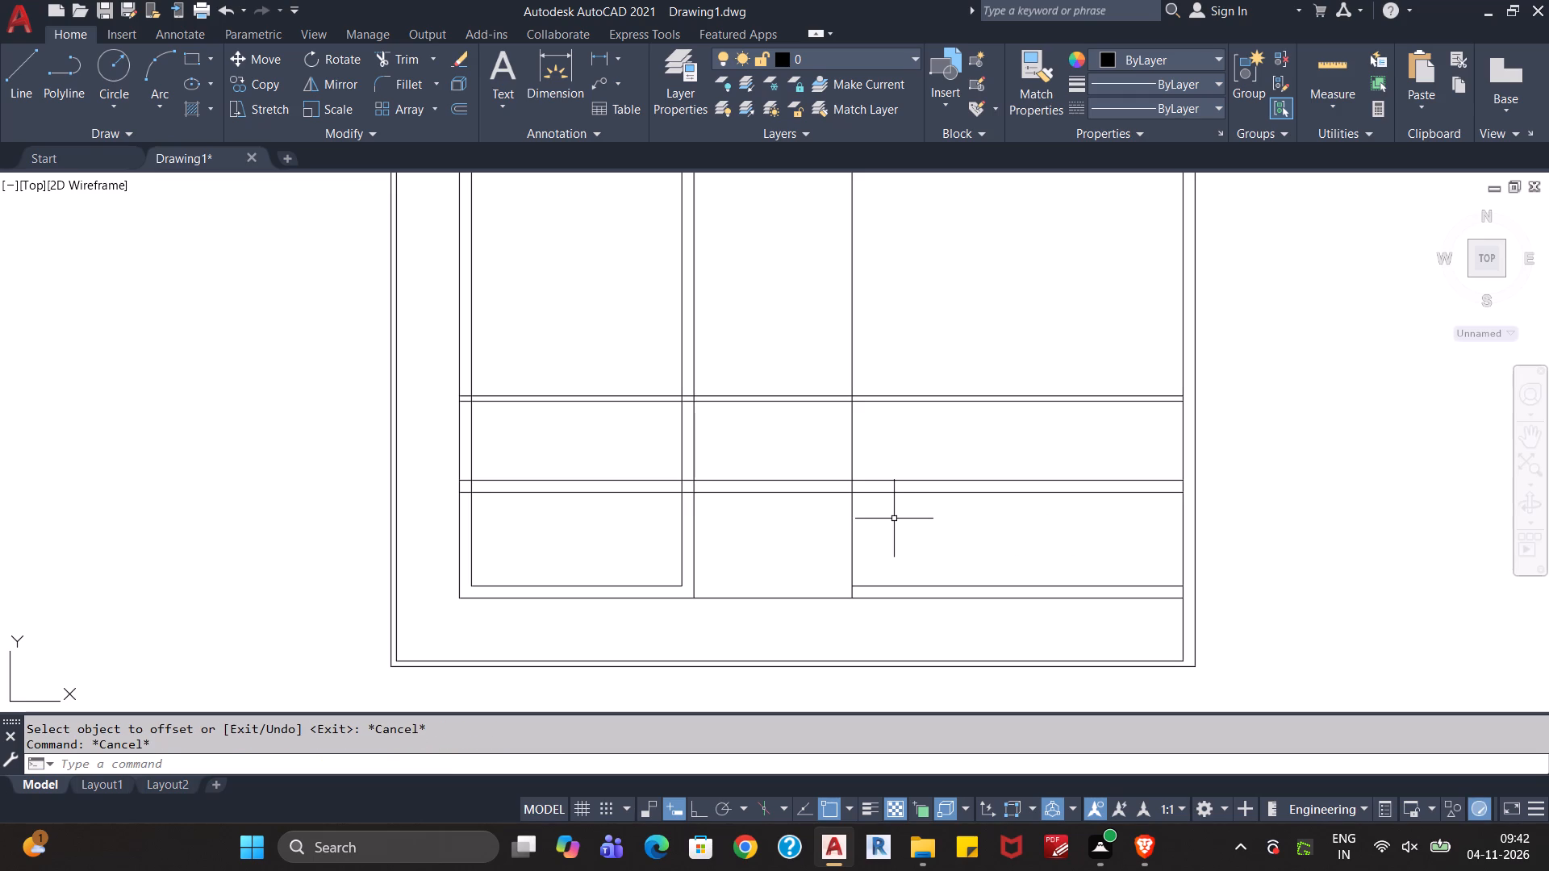
Trim both bottom inner wall lines to the right of the vertical line offset 9'10".
{"action": "type", "text": "tr"}
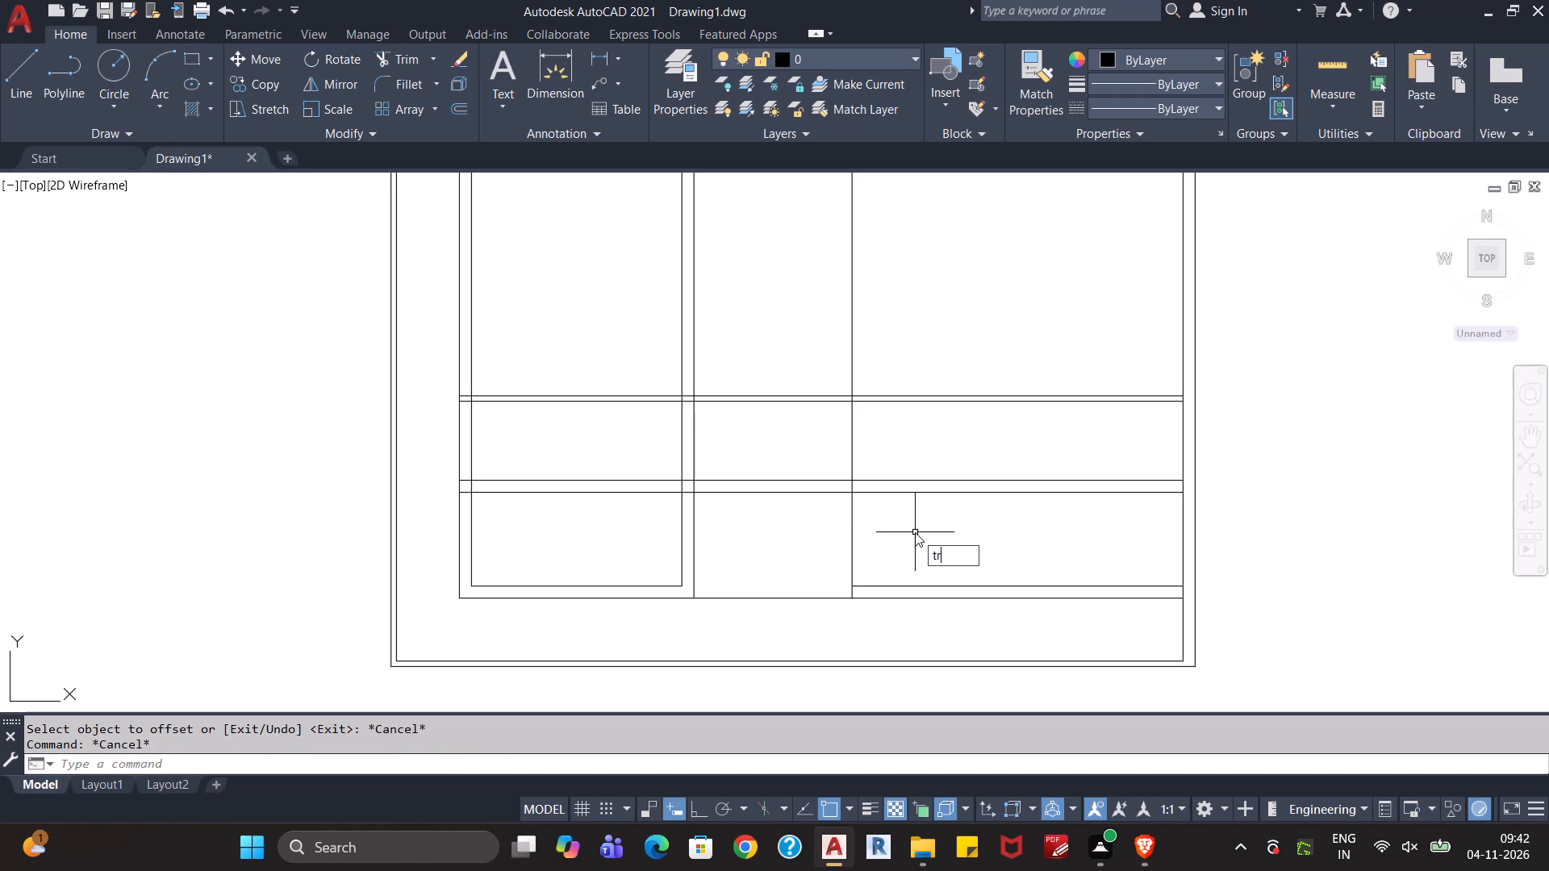
{"action": "key", "text": "Return"}
{"action": "left_click", "coordinate": [916, 532]}
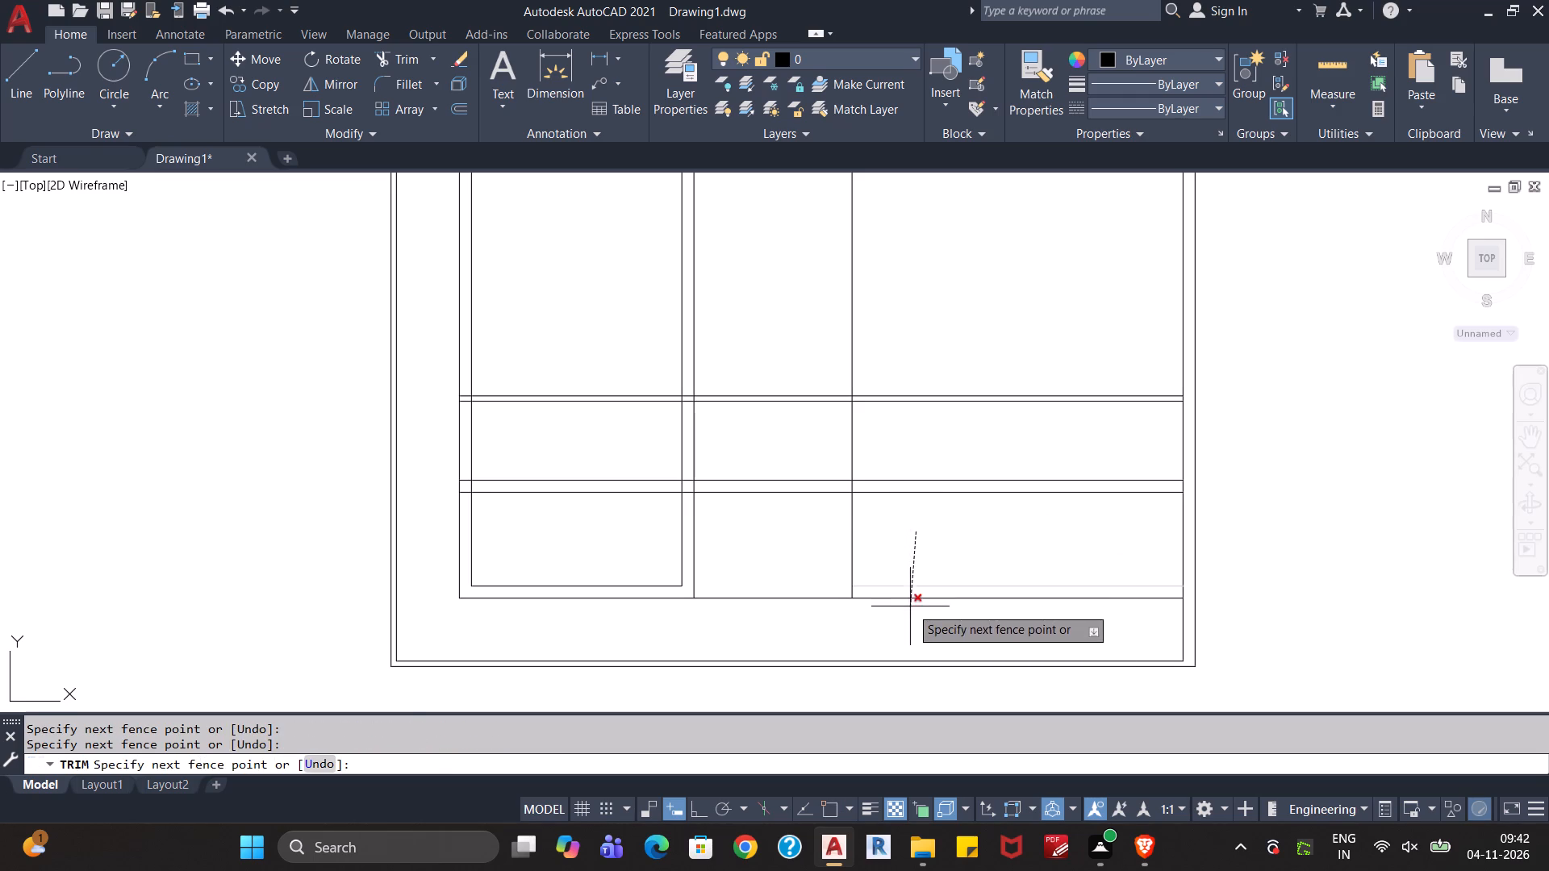
{"action": "left_click", "coordinate": [910, 611]}
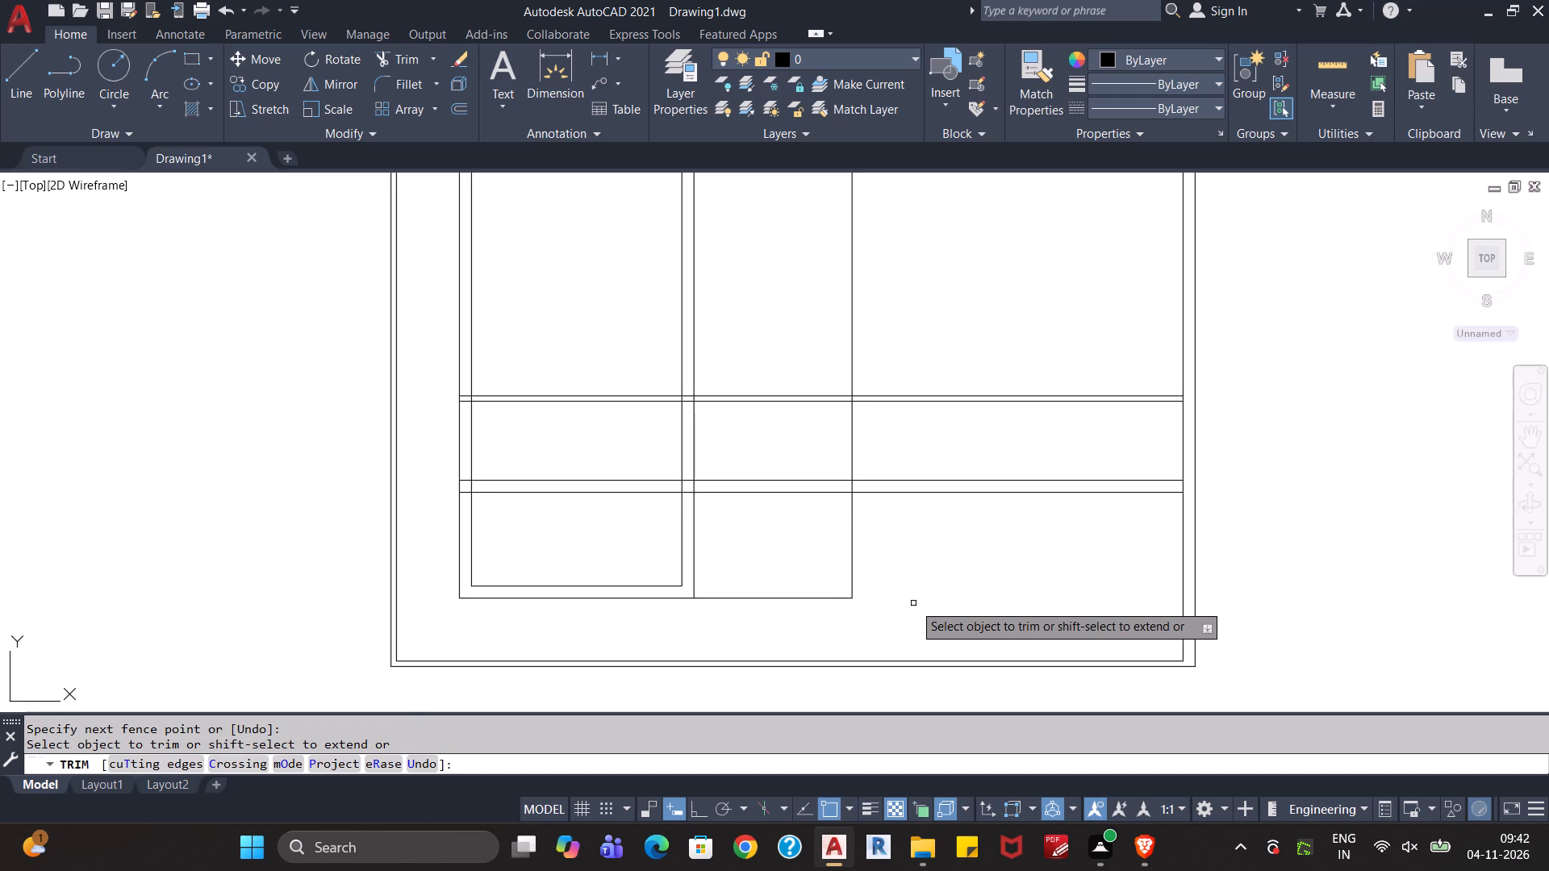
Trim the new 9" horizontal wall's lines out of the lower-left room and the vertical walls on both sides of it.
{"action": "left_click", "coordinate": [648, 529]}
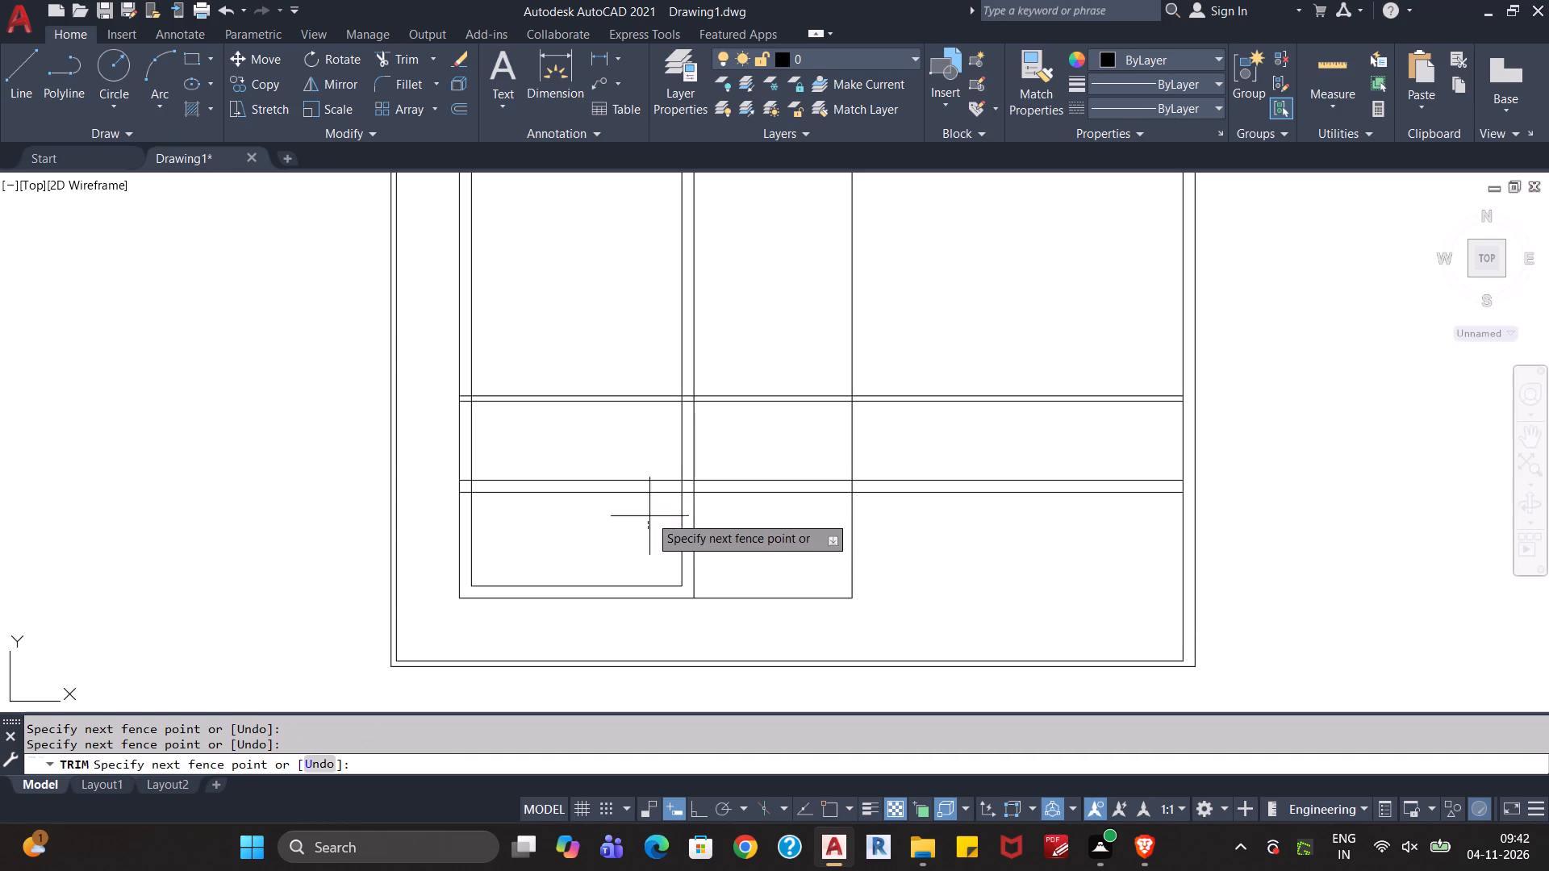
{"action": "left_click", "coordinate": [651, 477]}
{"action": "scroll", "coordinate": [685, 500], "scroll_direction": "up", "scroll_amount": 1}
{"action": "left_click", "coordinate": [685, 500]}
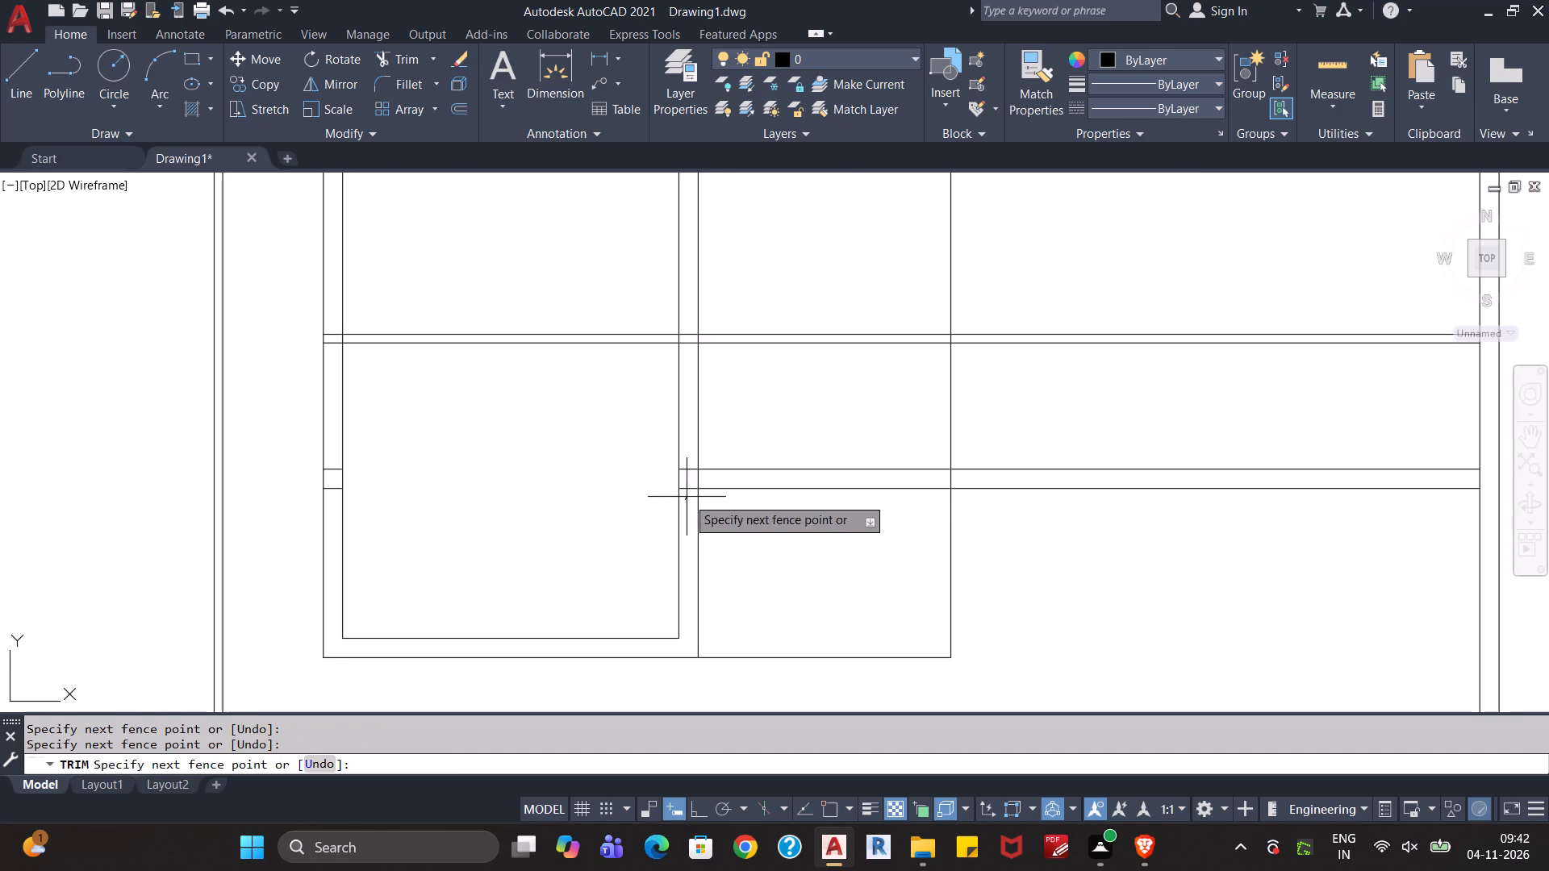
{"action": "left_click", "coordinate": [691, 459]}
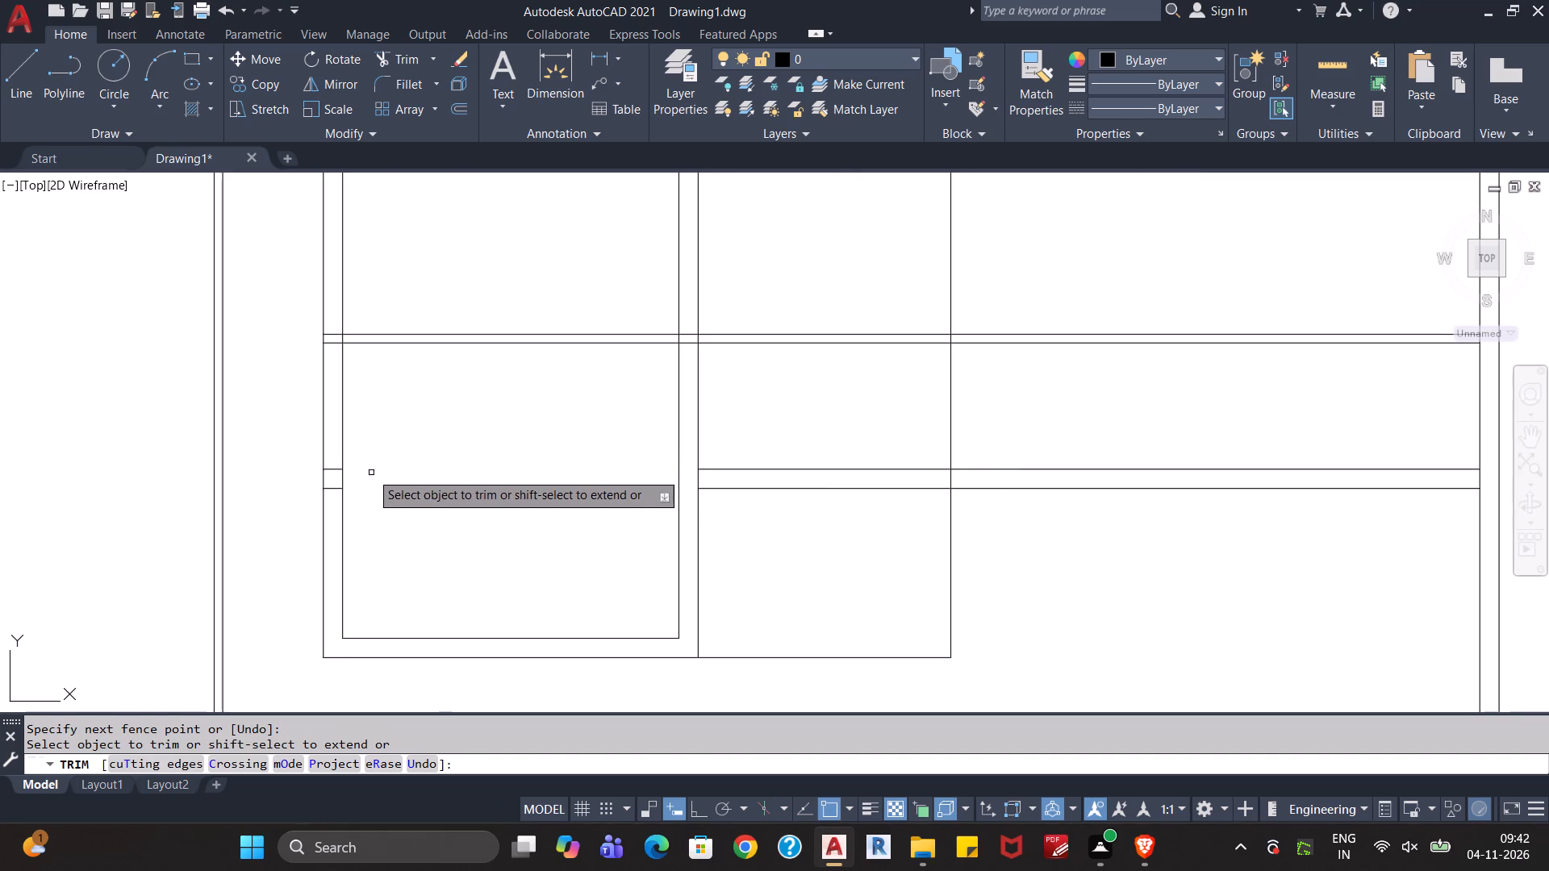
{"action": "left_click", "coordinate": [332, 456]}
{"action": "left_click", "coordinate": [331, 514]}
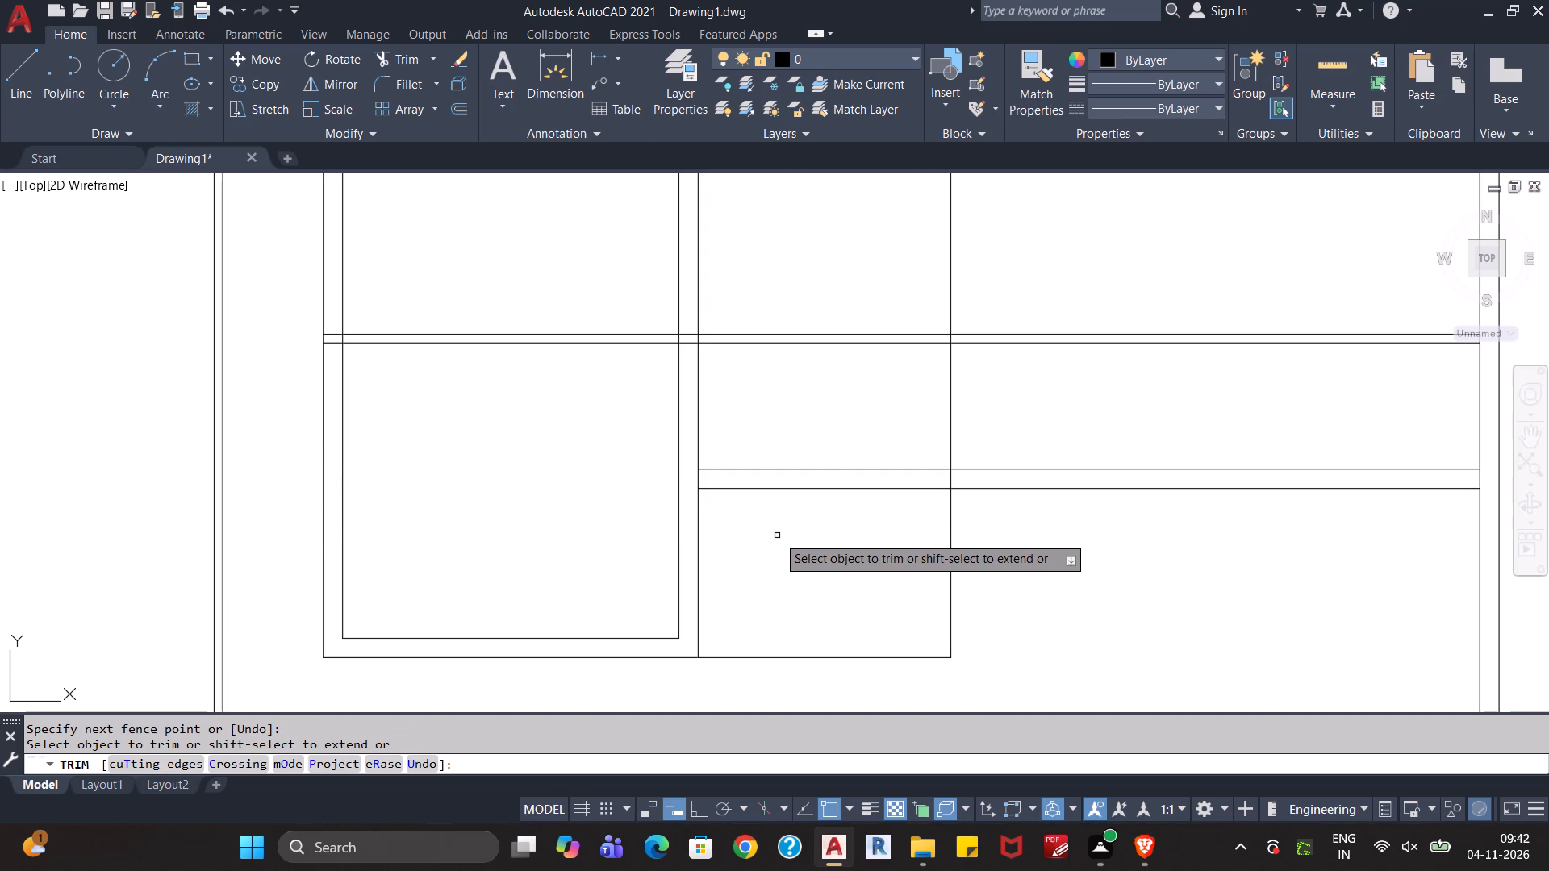
Trim the 4" cross partition's lines to the right of the vertical 9" partition wall, keeping them only in the left bay.
{"action": "left_click", "coordinate": [988, 459]}
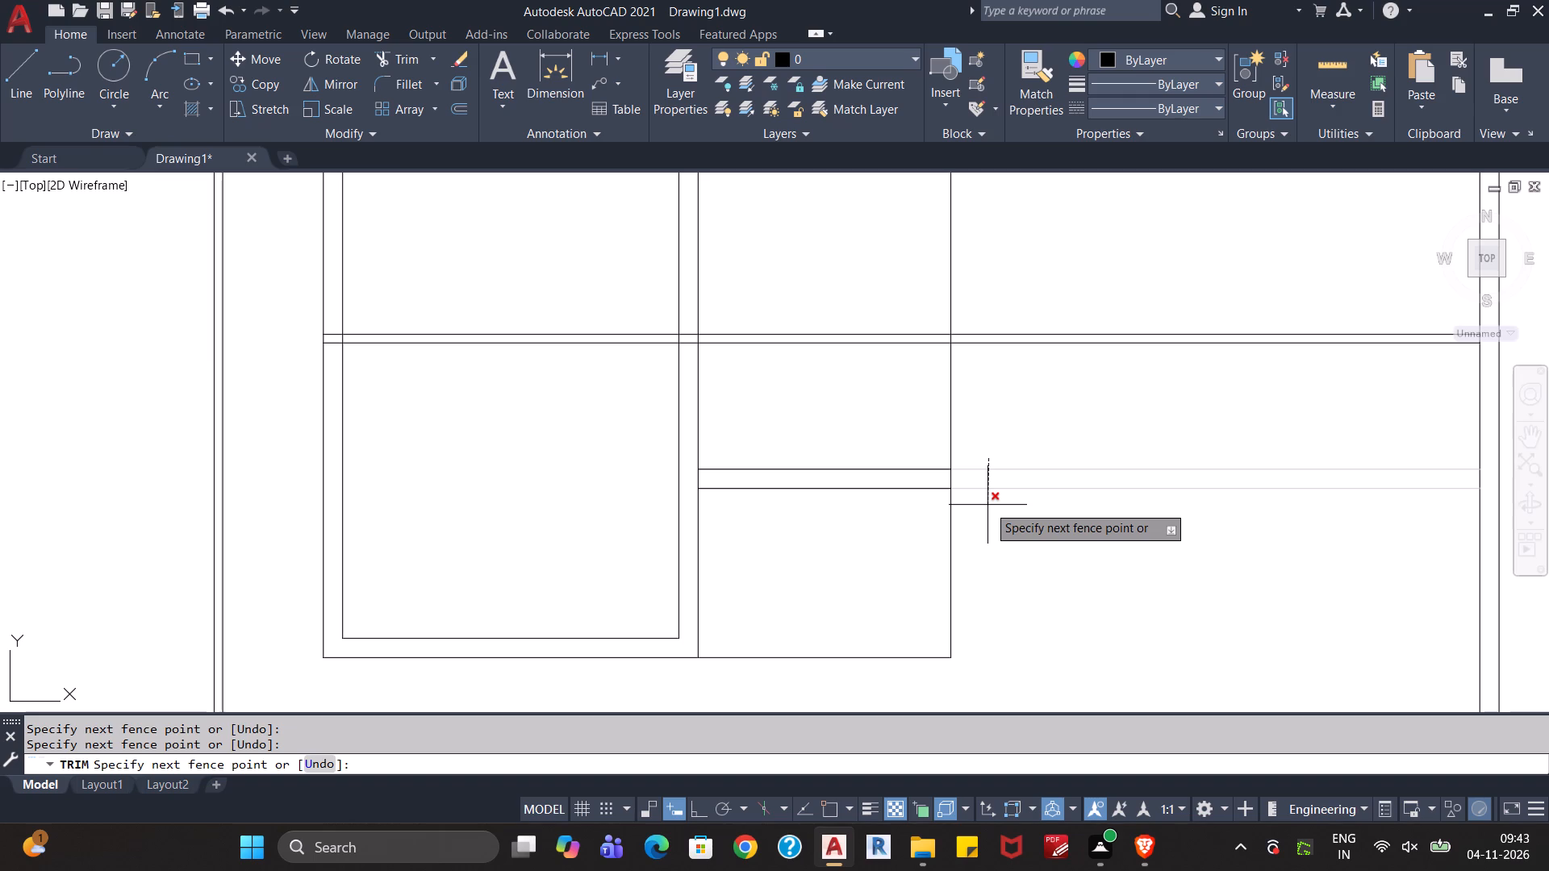
{"action": "left_click", "coordinate": [1004, 435]}
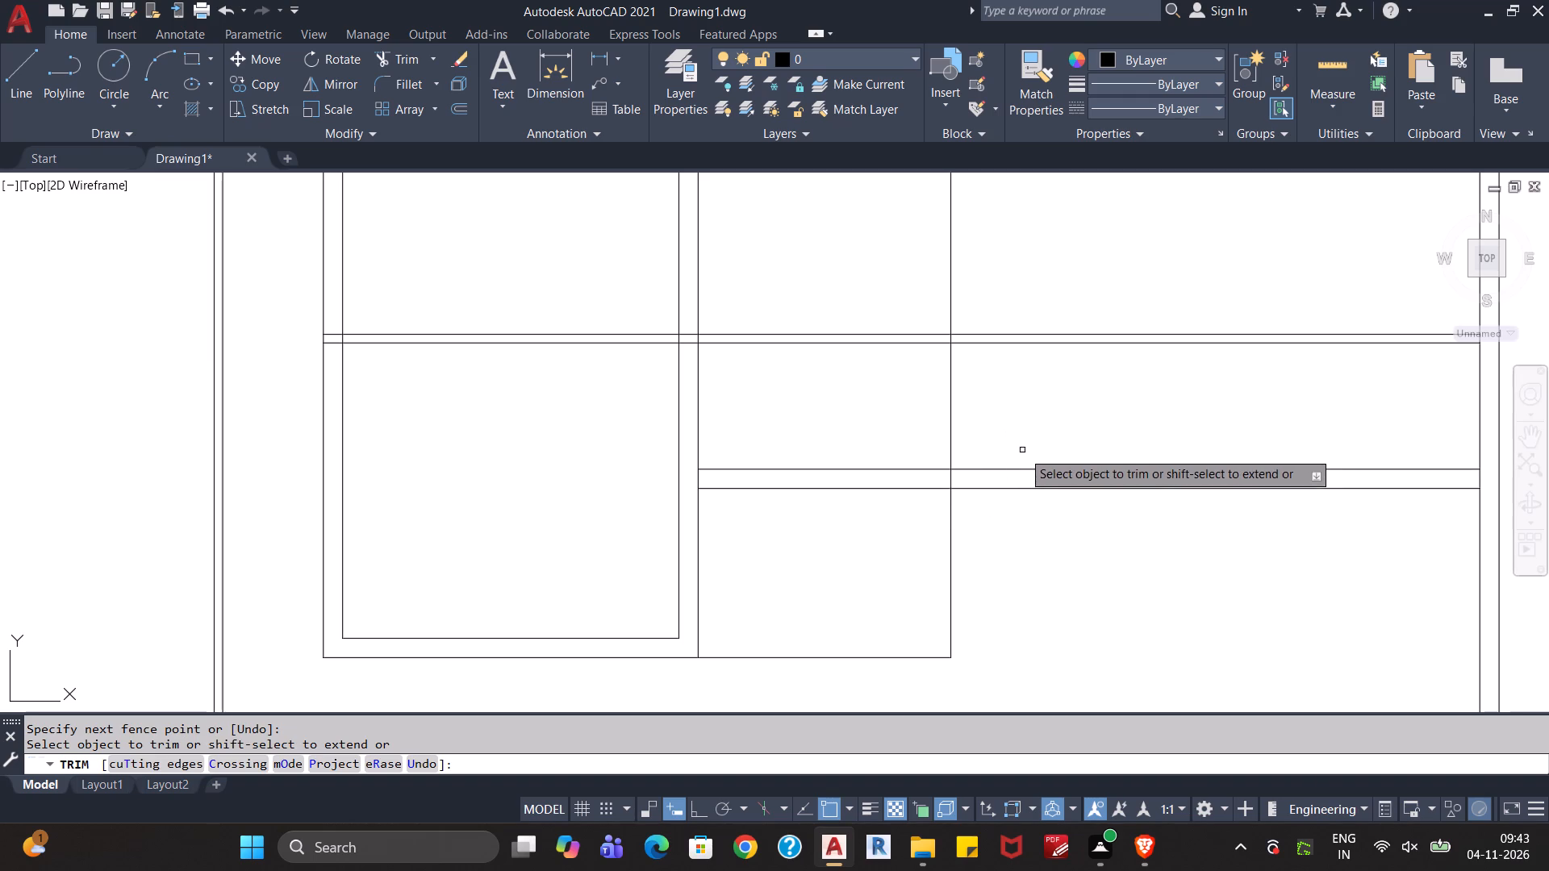
{"action": "left_click", "coordinate": [1045, 311]}
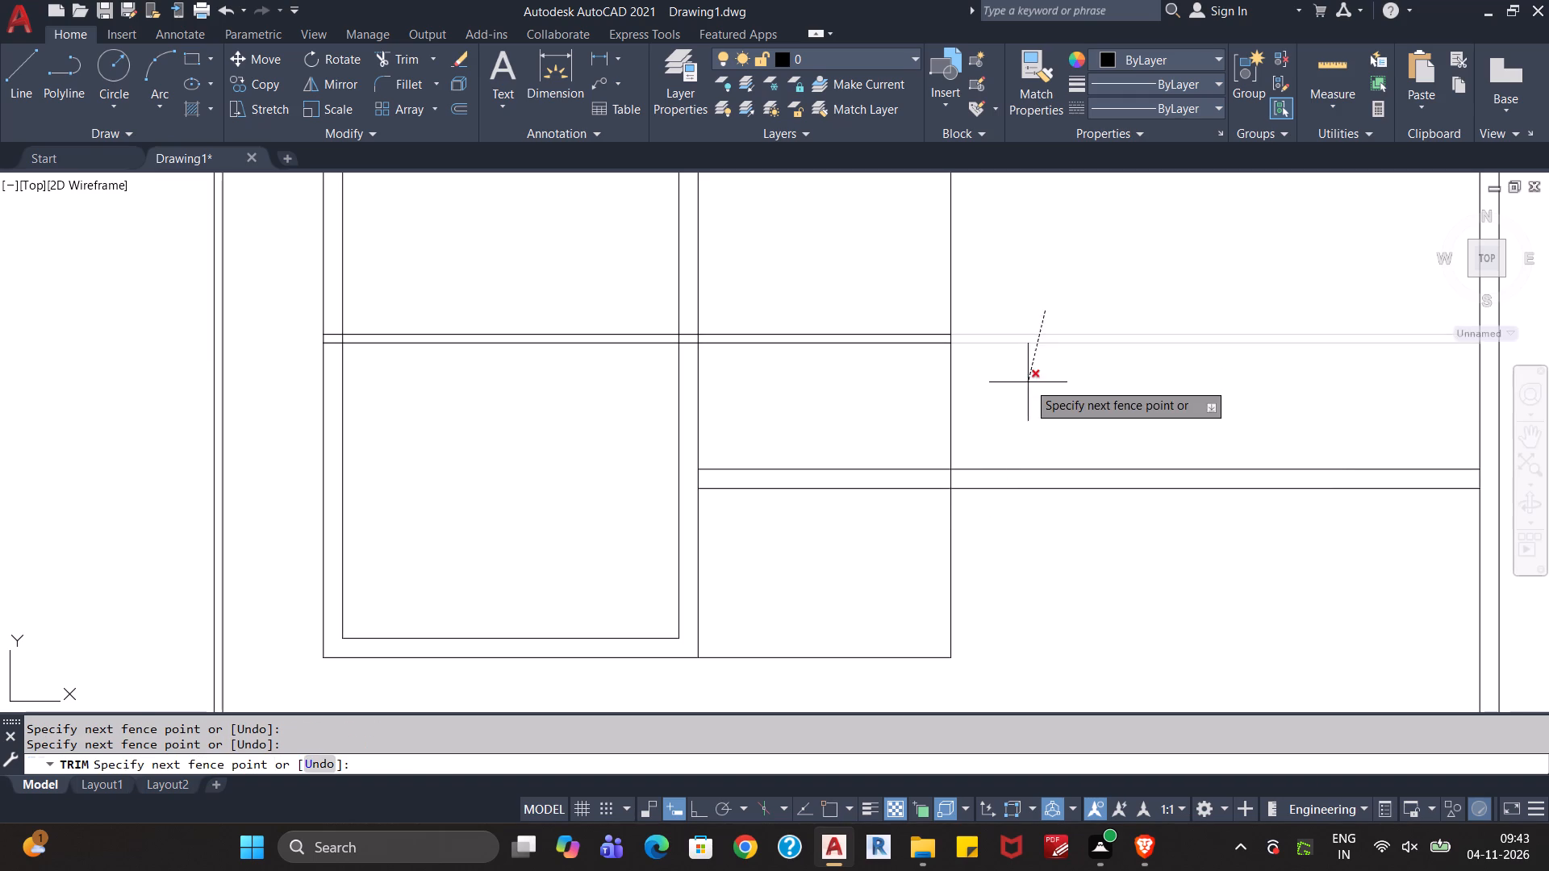
{"action": "left_click", "coordinate": [1028, 382]}
{"action": "middle_click_drag", "start_coordinate": [1154, 377], "coordinate": [1079, 399]}
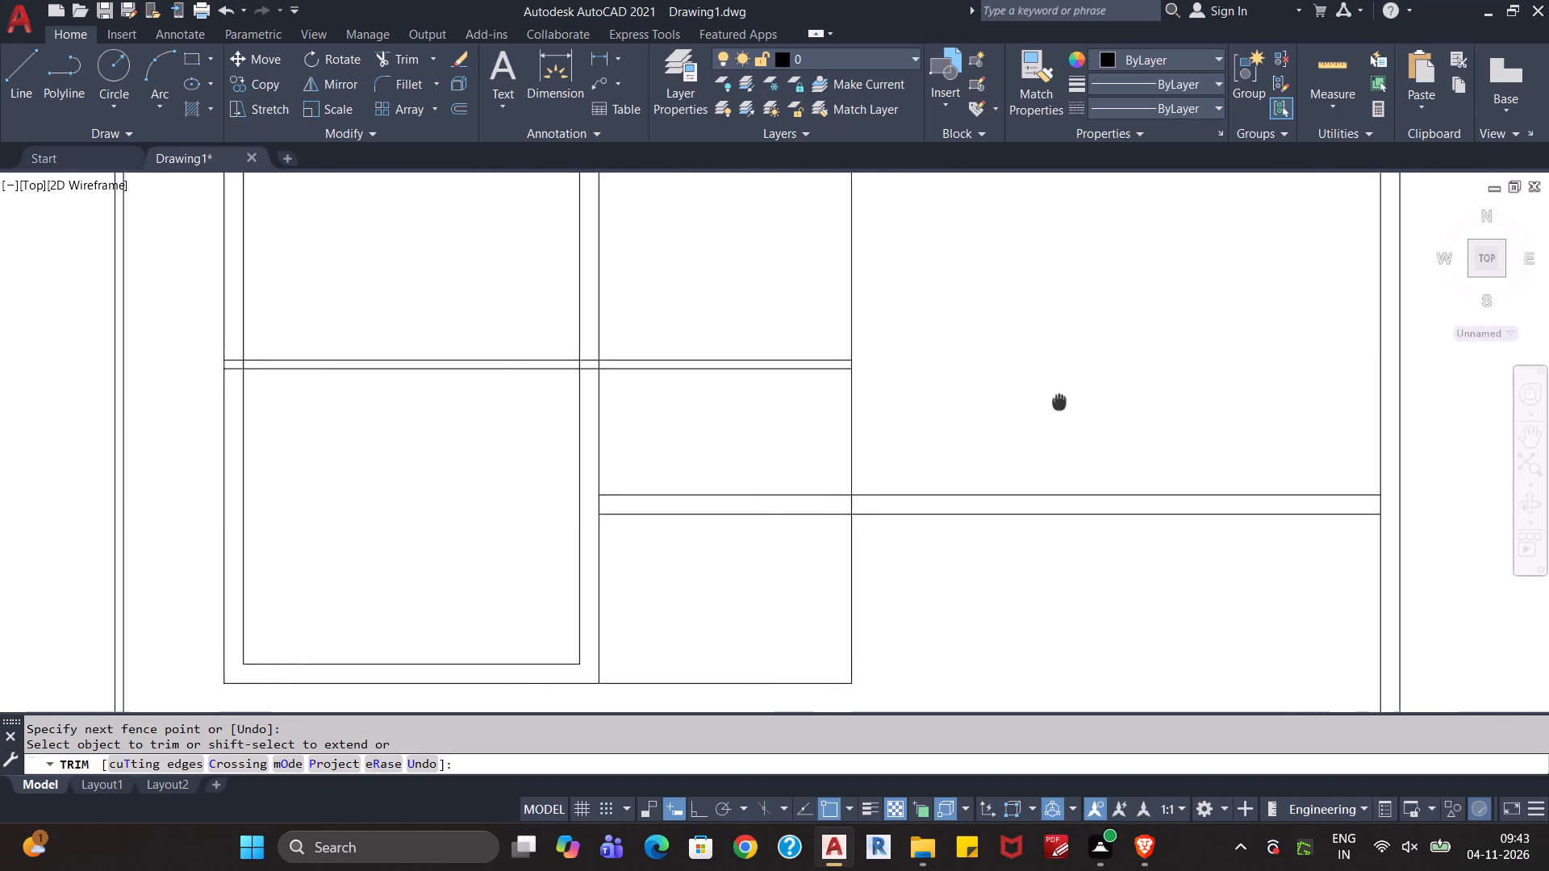
{"action": "middle_click_drag", "start_coordinate": [1079, 399], "coordinate": [1081, 399]}
{"action": "middle_click_drag", "start_coordinate": [1053, 402], "coordinate": [1141, 403]}
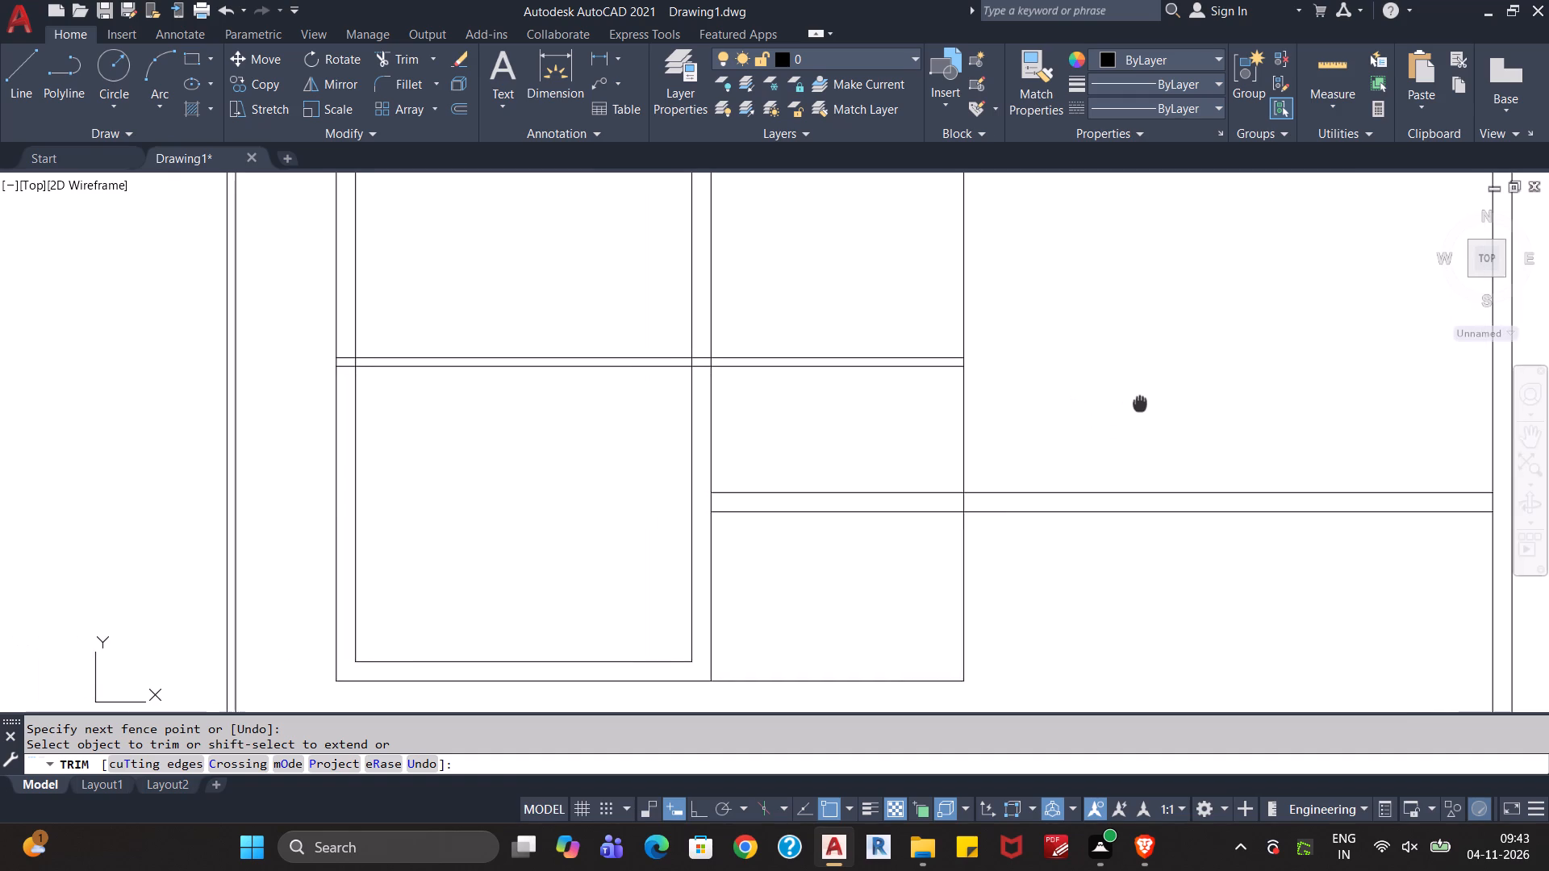
{"action": "middle_click_drag", "start_coordinate": [1141, 403], "coordinate": [1144, 403]}
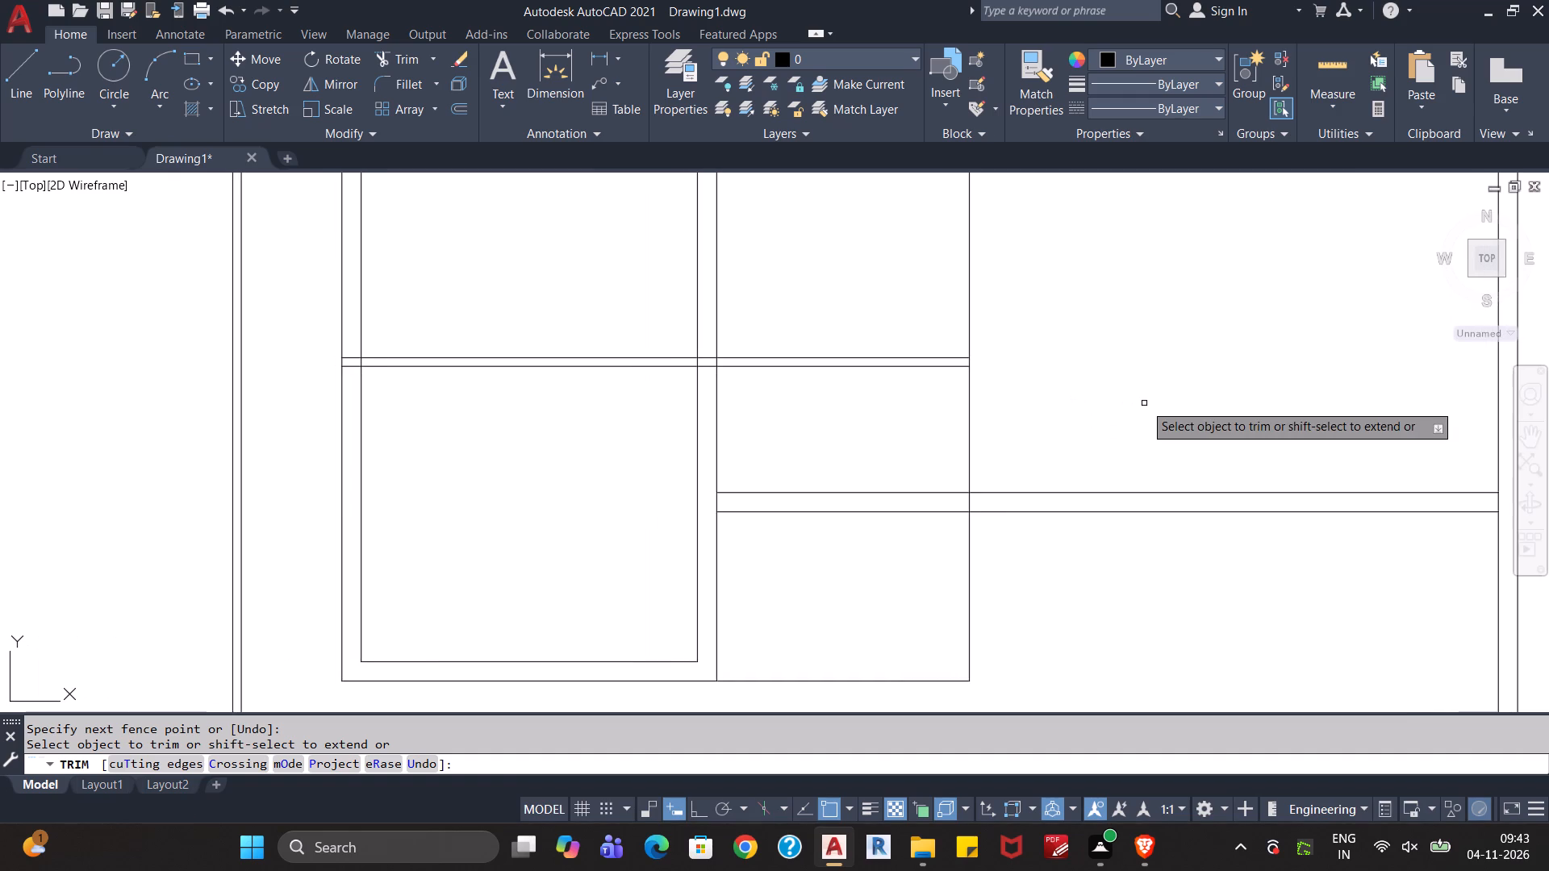
{"action": "left_click", "coordinate": [914, 410]}
{"action": "left_click", "coordinate": [918, 329]}
{"action": "scroll", "coordinate": [845, 337], "scroll_direction": "down", "scroll_amount": 1}
{"action": "middle_click_drag", "start_coordinate": [845, 337], "coordinate": [900, 368]}
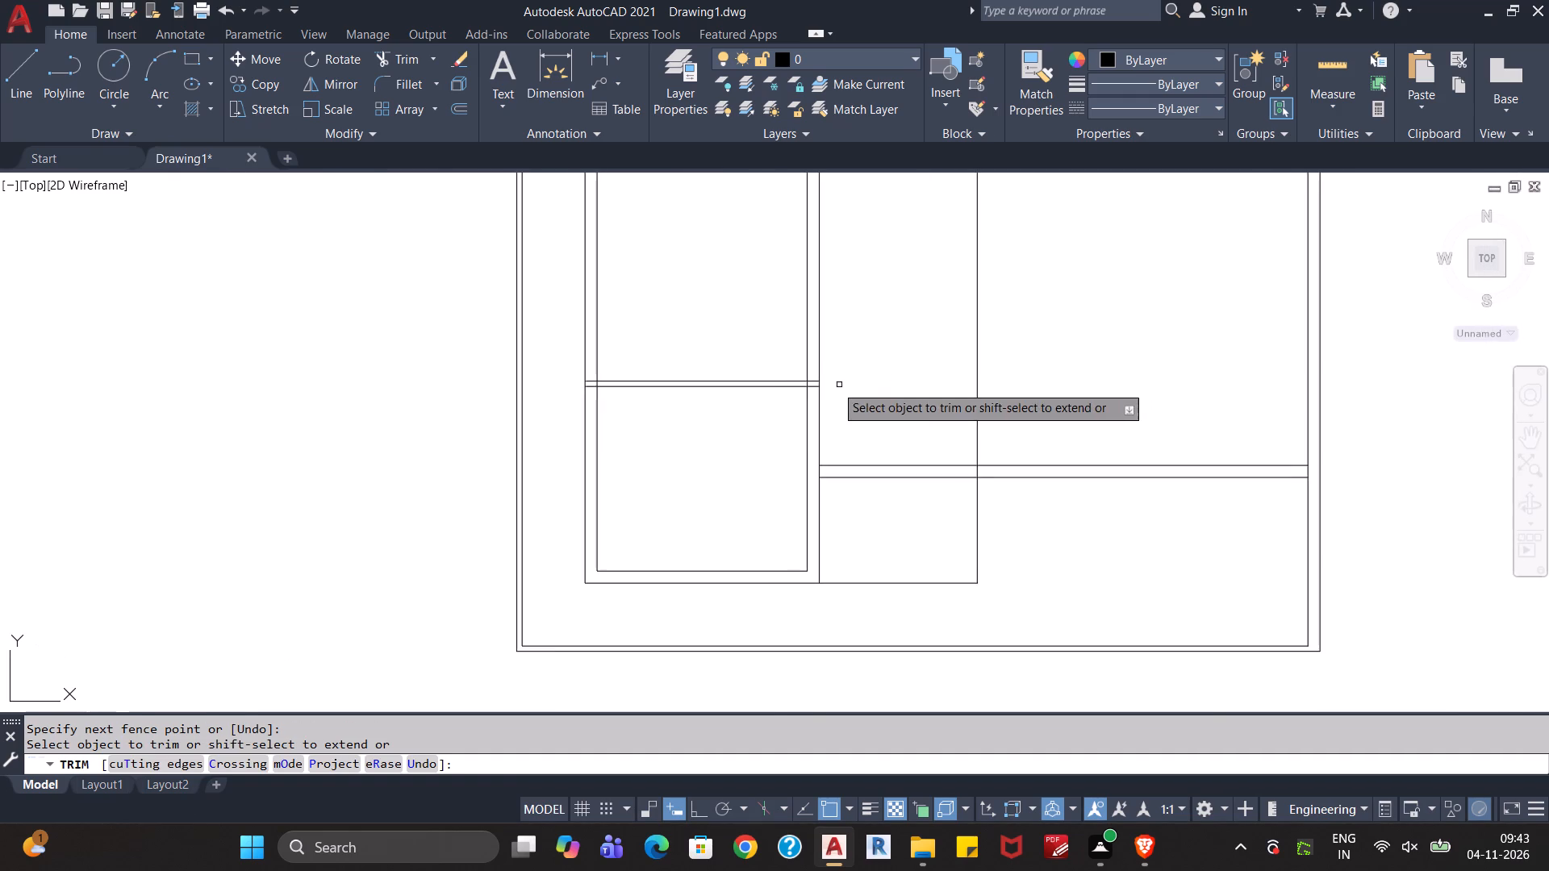
Trim the lower line of the 4" cross partition out of the thickness of the vertical walls on both sides.
{"action": "scroll", "coordinate": [829, 385], "scroll_direction": "up", "scroll_amount": 2}
{"action": "left_click", "coordinate": [788, 399]}
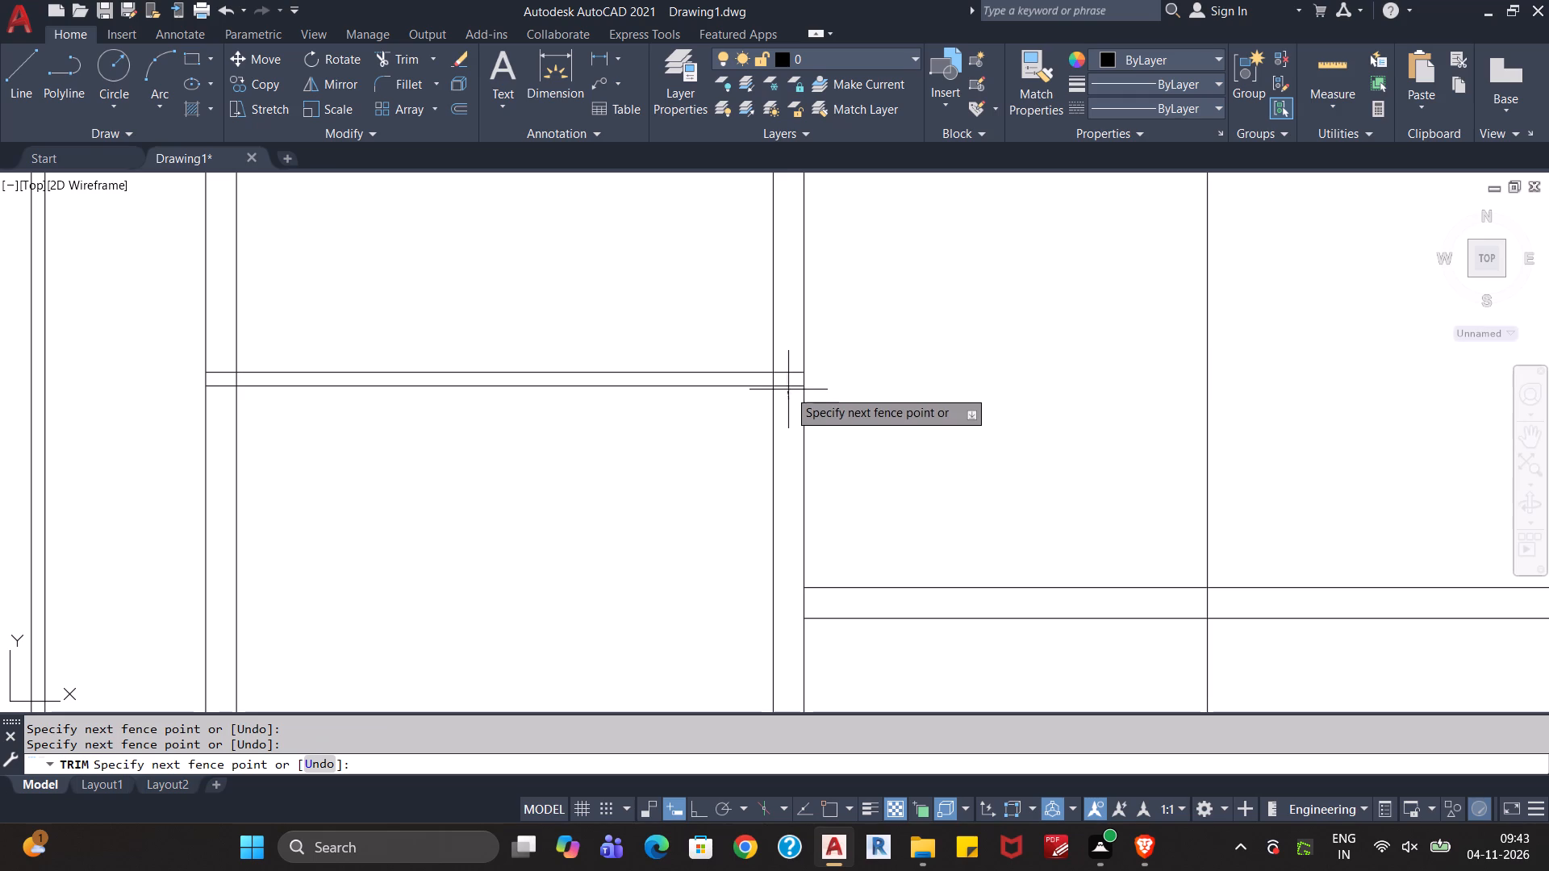
{"action": "left_click", "coordinate": [789, 382]}
{"action": "scroll", "coordinate": [626, 454], "scroll_direction": "up", "scroll_amount": 1}
{"action": "middle_click_drag", "start_coordinate": [626, 454], "coordinate": [1056, 460]}
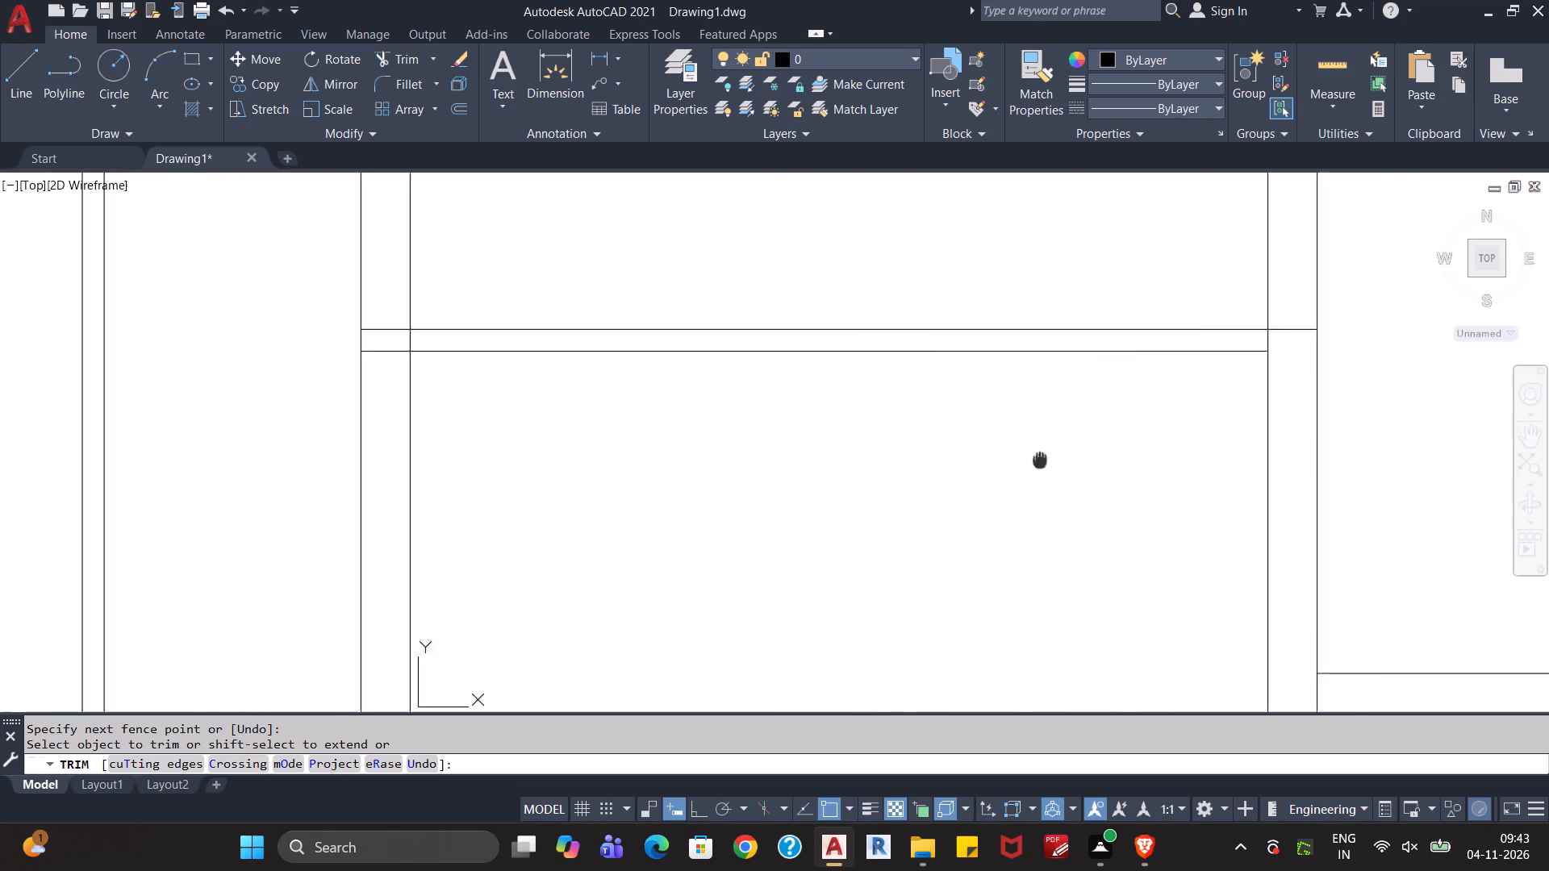
{"action": "middle_click_drag", "start_coordinate": [1056, 460], "coordinate": [1122, 460]}
{"action": "left_click", "coordinate": [476, 386]}
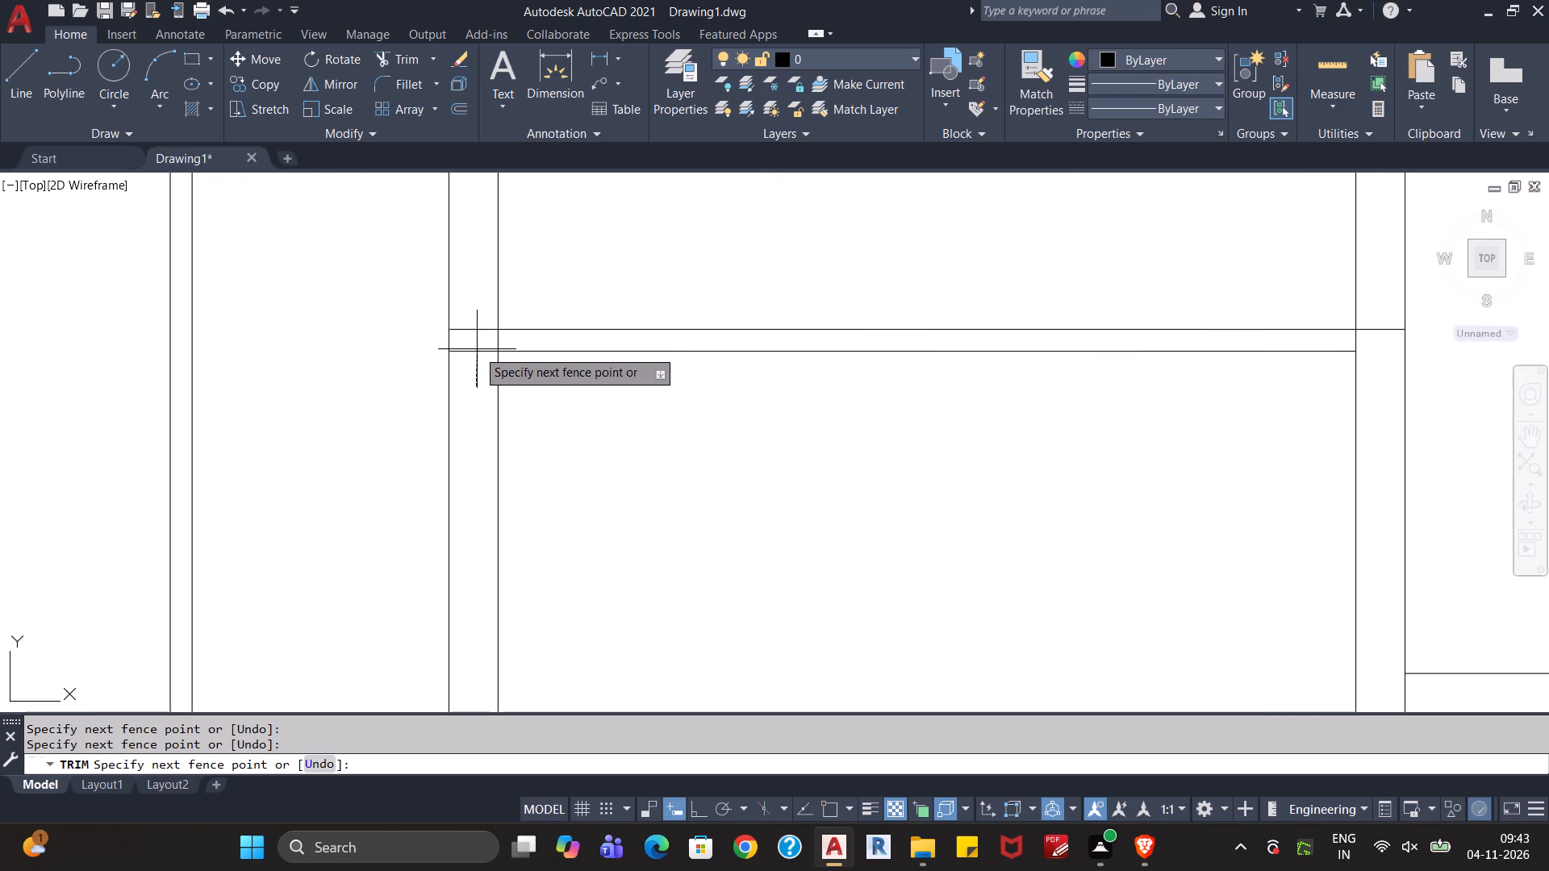
{"action": "left_click", "coordinate": [478, 342]}
{"action": "scroll", "coordinate": [473, 366], "scroll_direction": "down", "scroll_amount": 2}
{"action": "scroll", "coordinate": [615, 416], "scroll_direction": "down", "scroll_amount": 1}
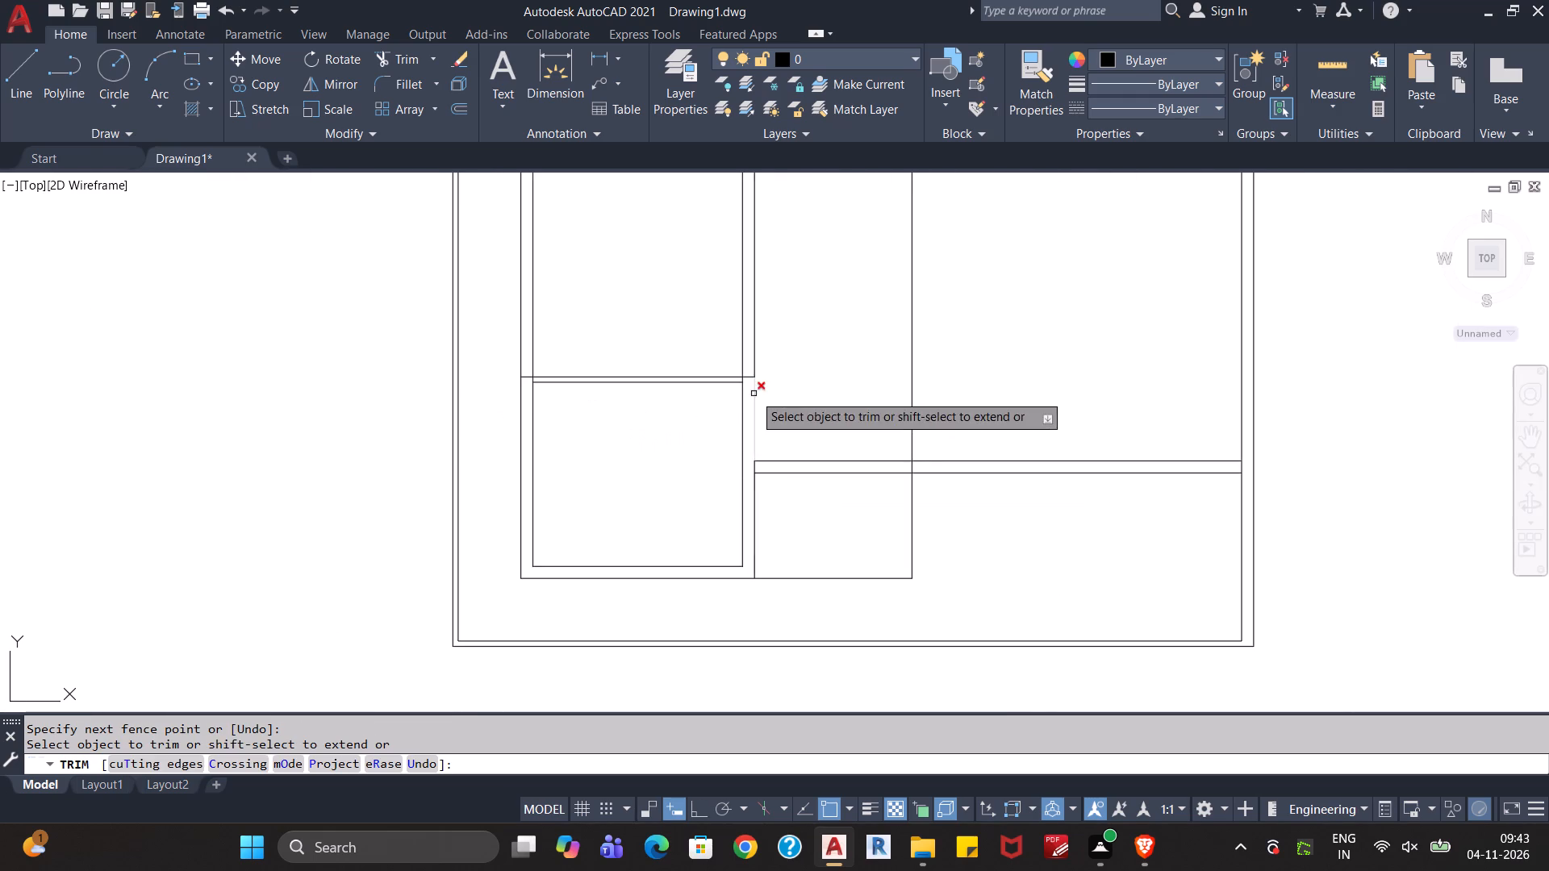
{"action": "middle_click_drag", "start_coordinate": [754, 394], "coordinate": [657, 420]}
{"action": "scroll", "coordinate": [657, 420], "scroll_direction": "down", "scroll_amount": 1}
{"action": "middle_click_drag", "start_coordinate": [817, 415], "coordinate": [804, 427]}
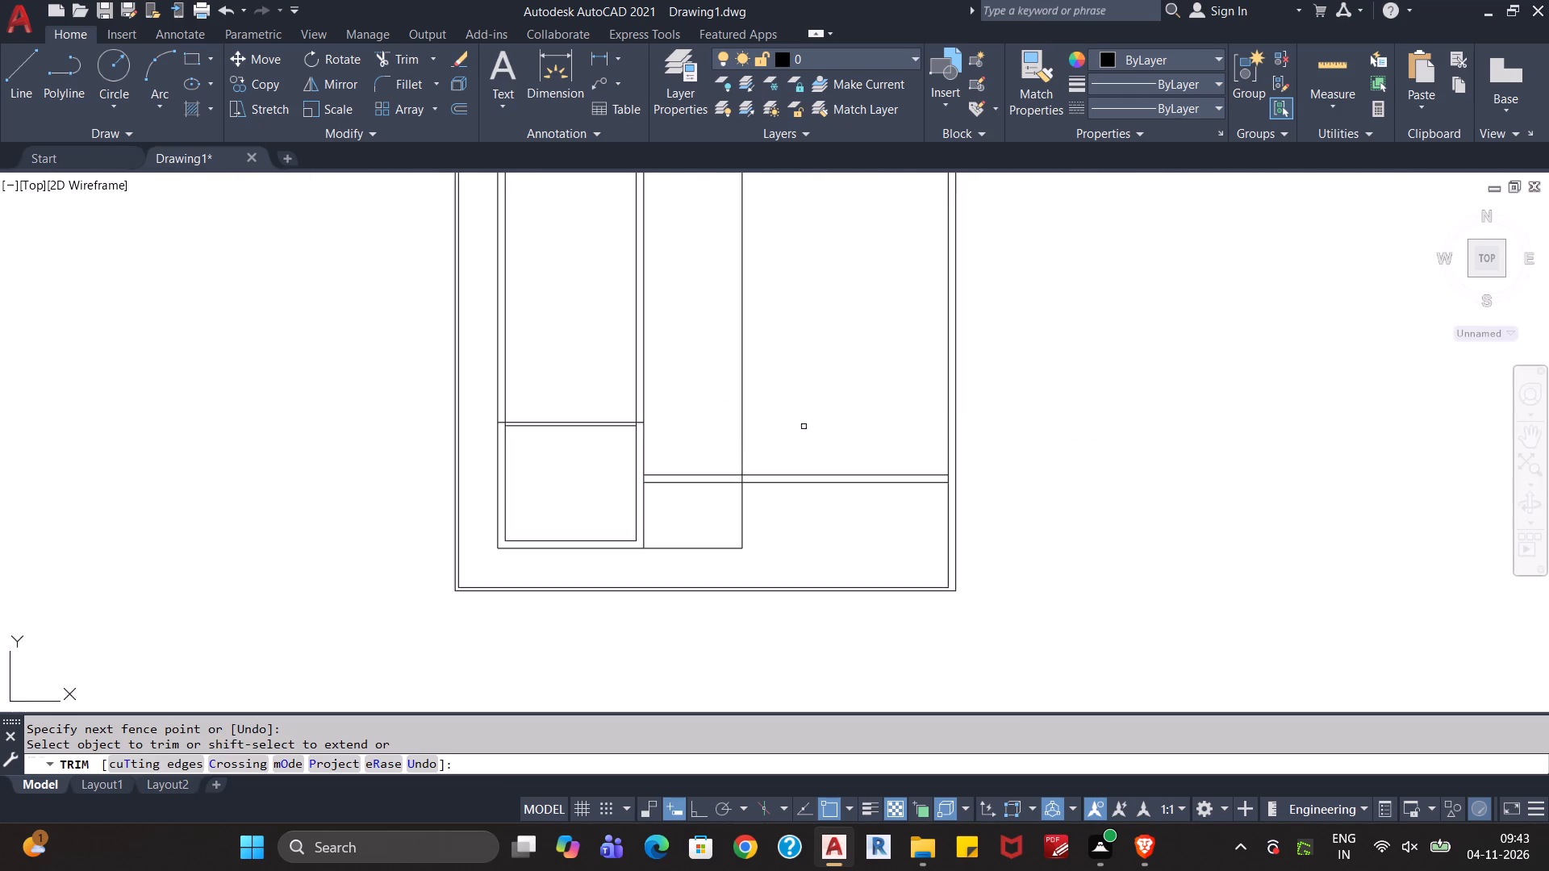
{"action": "scroll", "coordinate": [826, 434], "scroll_direction": "up", "scroll_amount": 2}
{"action": "middle_click_drag", "start_coordinate": [806, 437], "coordinate": [844, 407]}
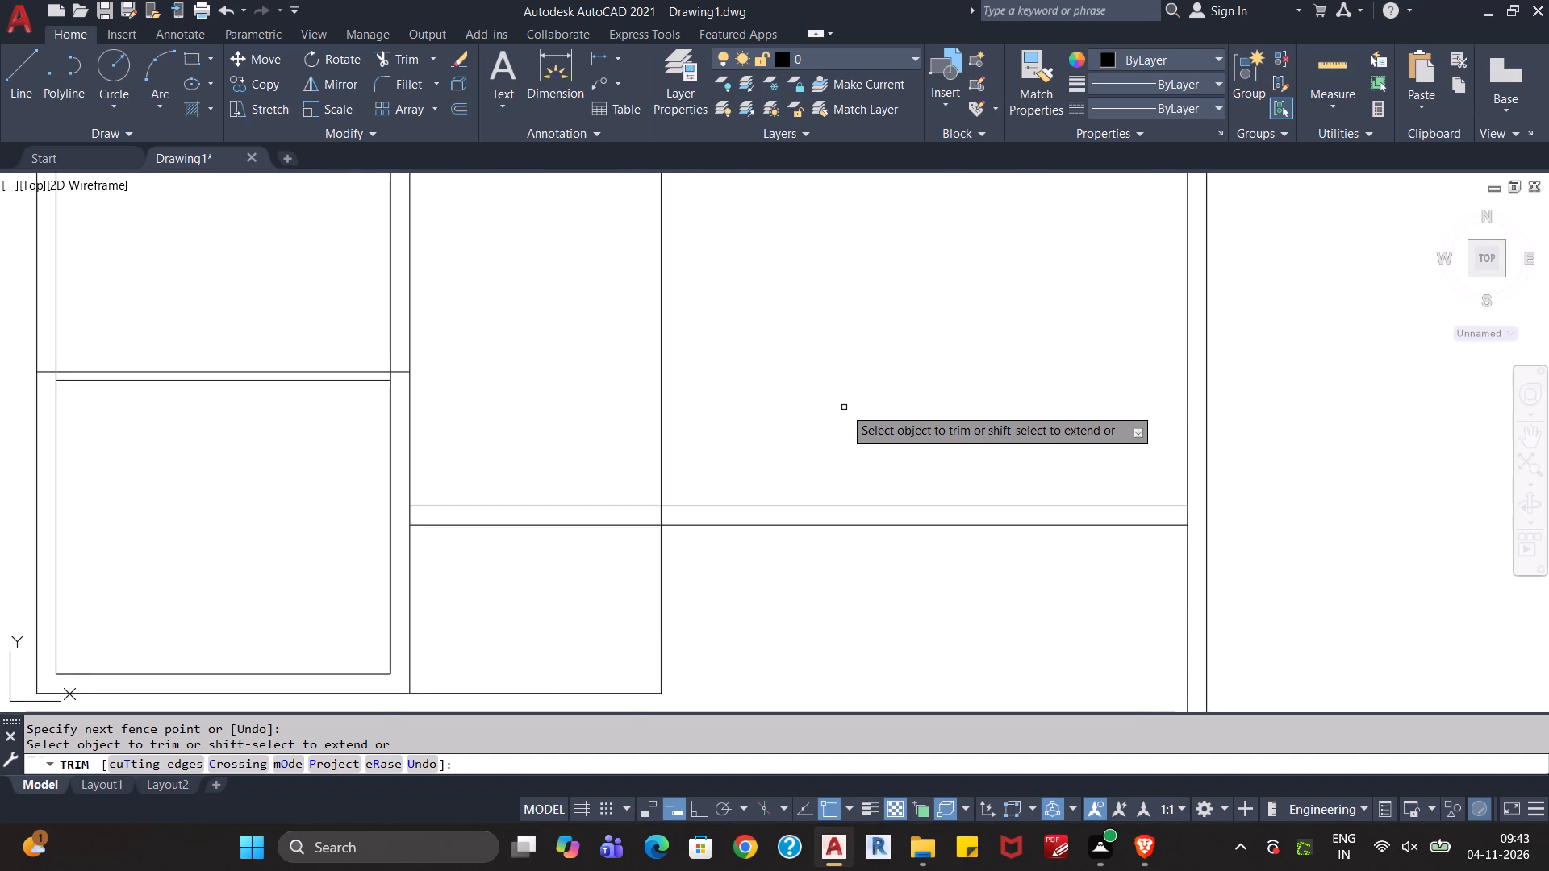
{"action": "key", "text": "Escape"}
{"action": "key", "text": "Escape"}
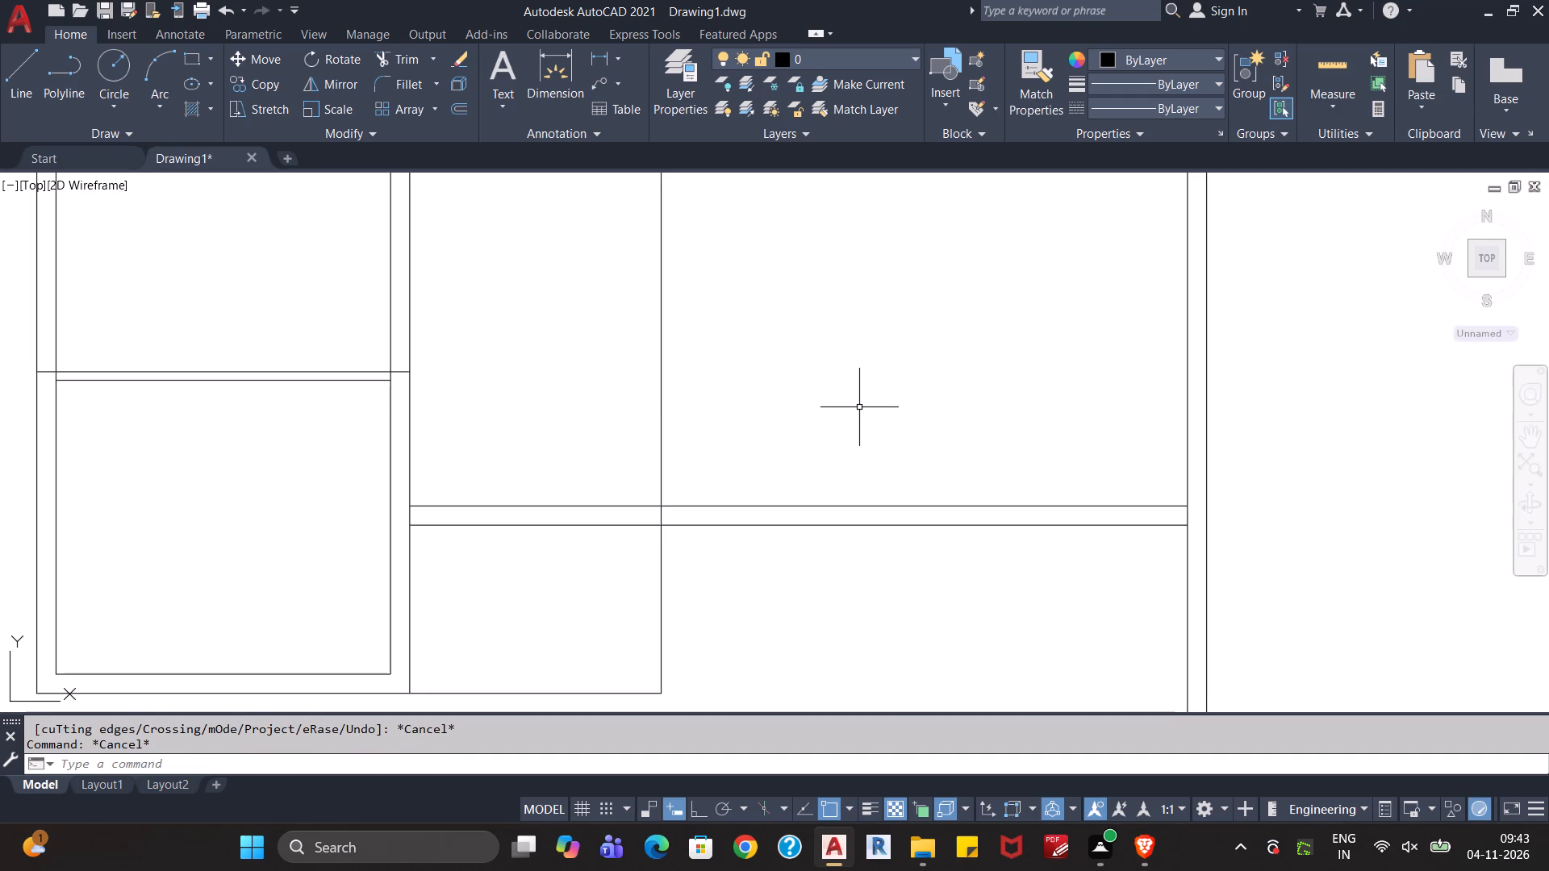
Offset the right-hand line of the vertical wall beside the lower-left room 6" to the right.
{"action": "middle_click_drag", "start_coordinate": [837, 427], "coordinate": [911, 365]}
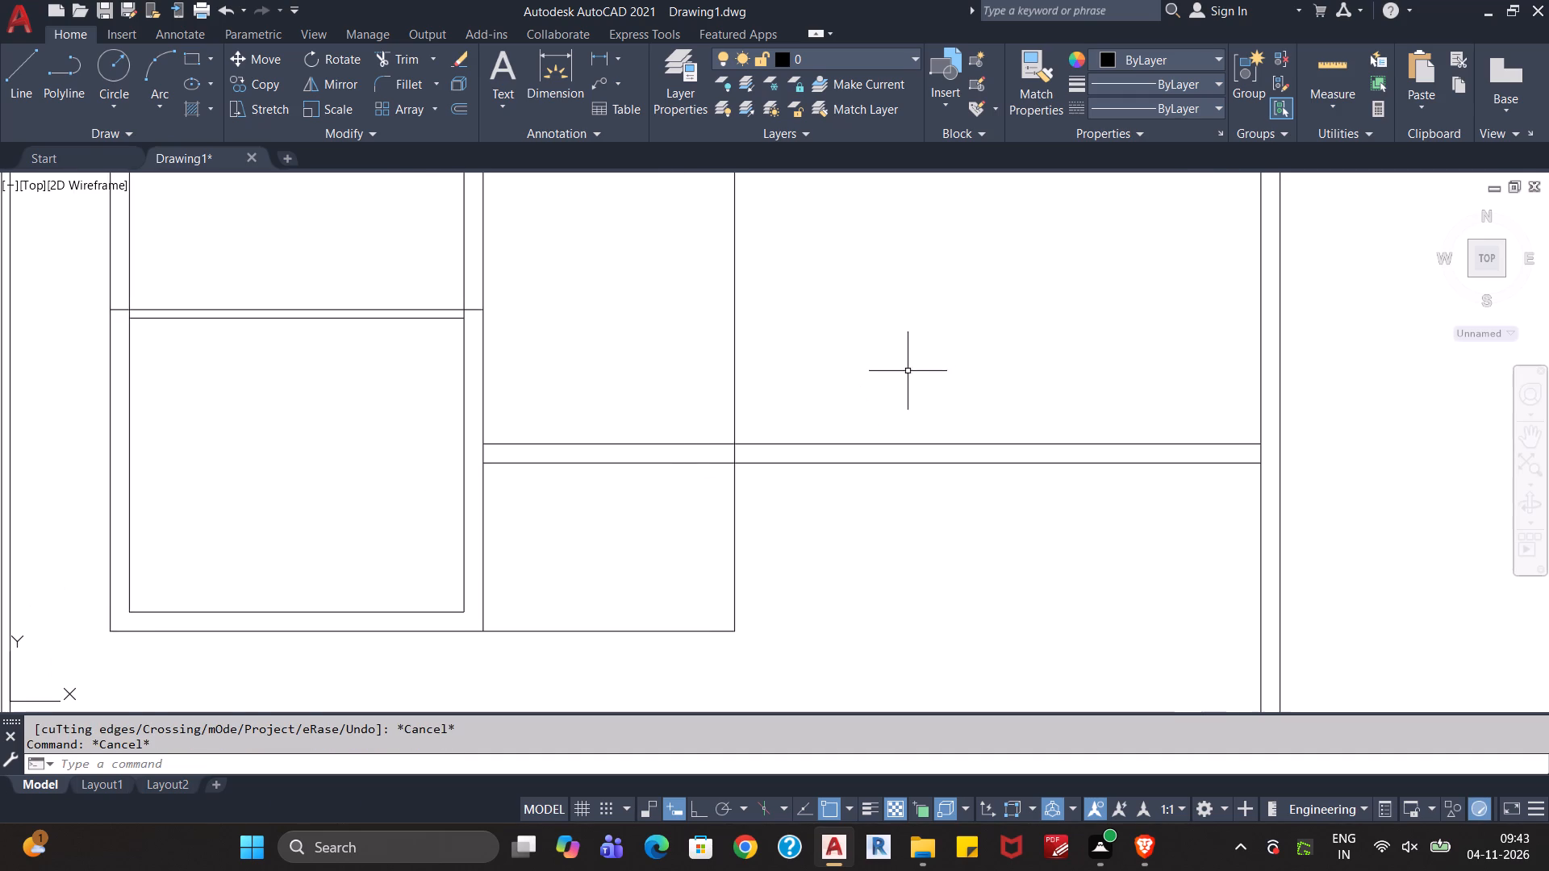
{"action": "key", "text": "o"}
{"action": "key", "text": "Return"}
{"action": "type", "text": "6\""}
{"action": "key", "text": "Return"}
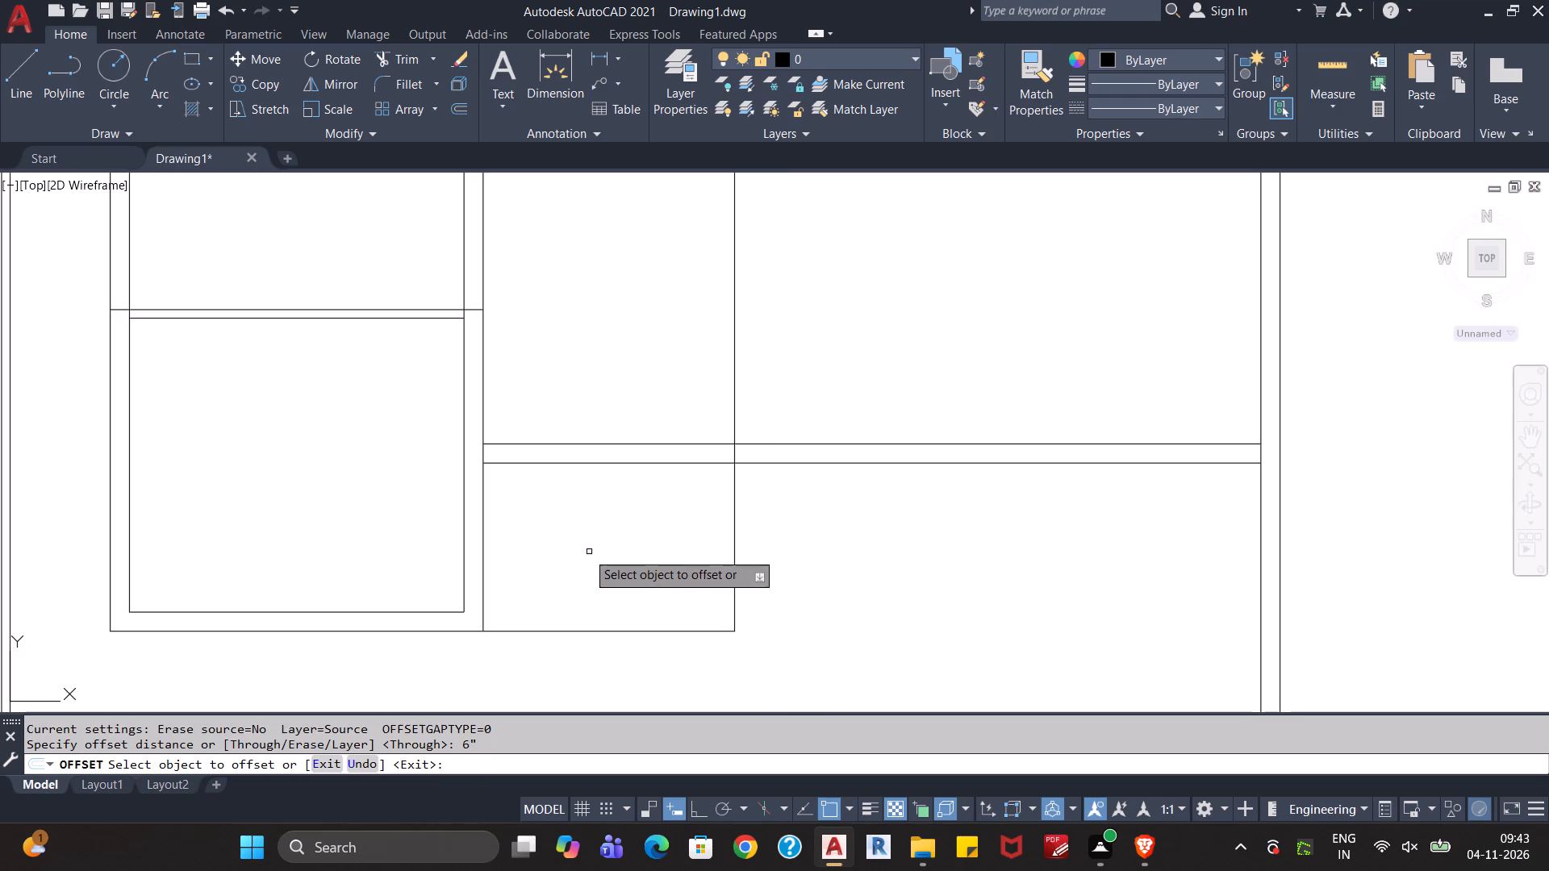
{"action": "left_click", "coordinate": [482, 555]}
{"action": "left_click", "coordinate": [502, 548]}
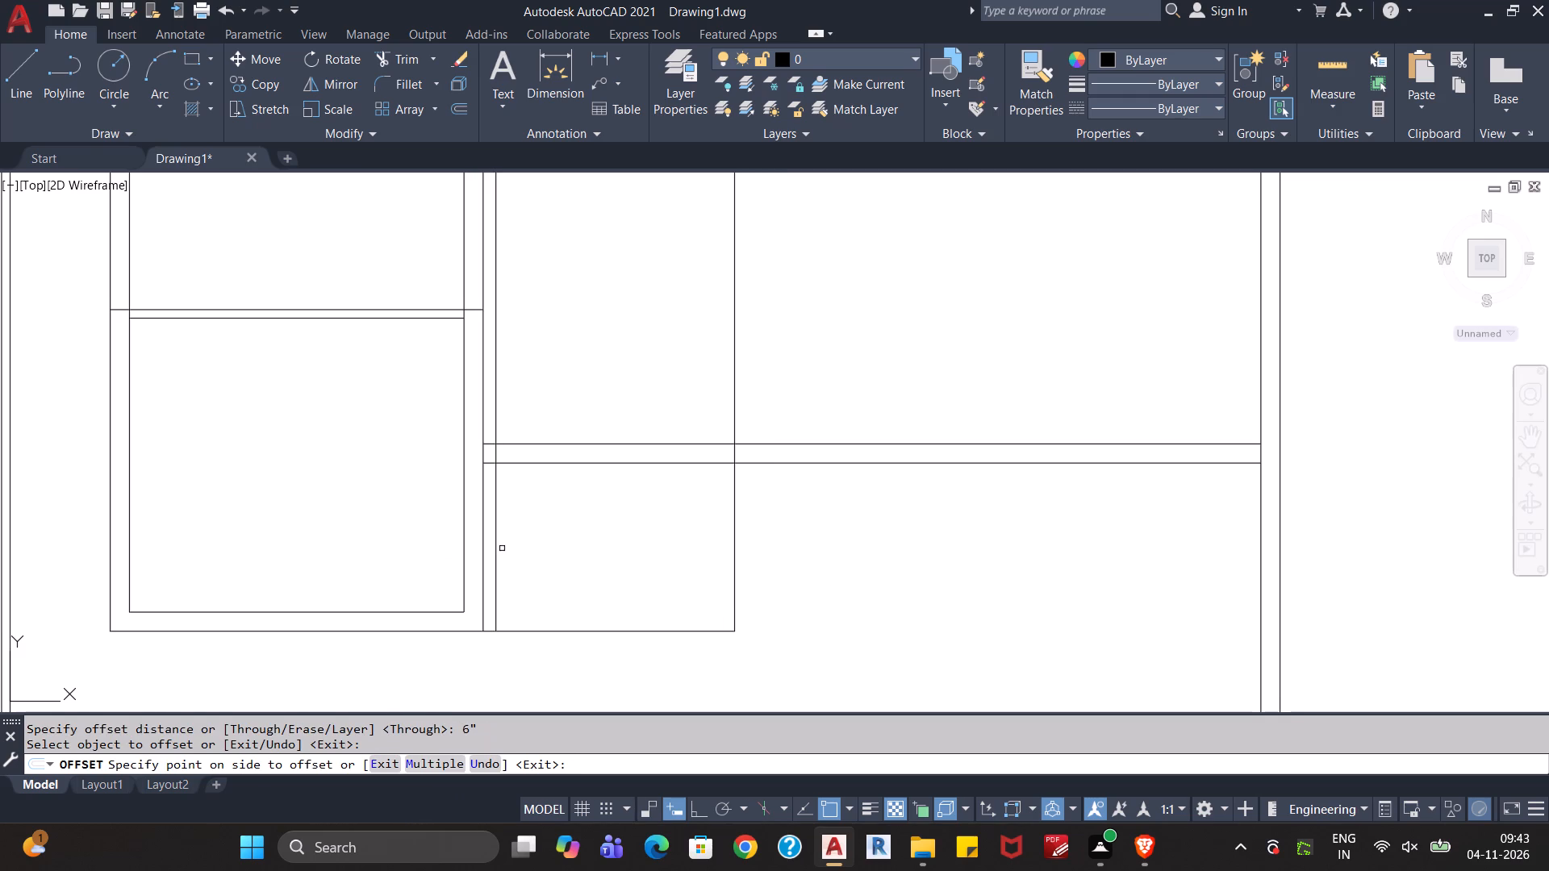
{"action": "key", "text": "Escape"}
{"action": "key", "text": "Escape"}
Trim the 6" offset line above and below the horizontal 9" wall, keeping only the short piece within the wall.
{"action": "type", "text": "tr"}
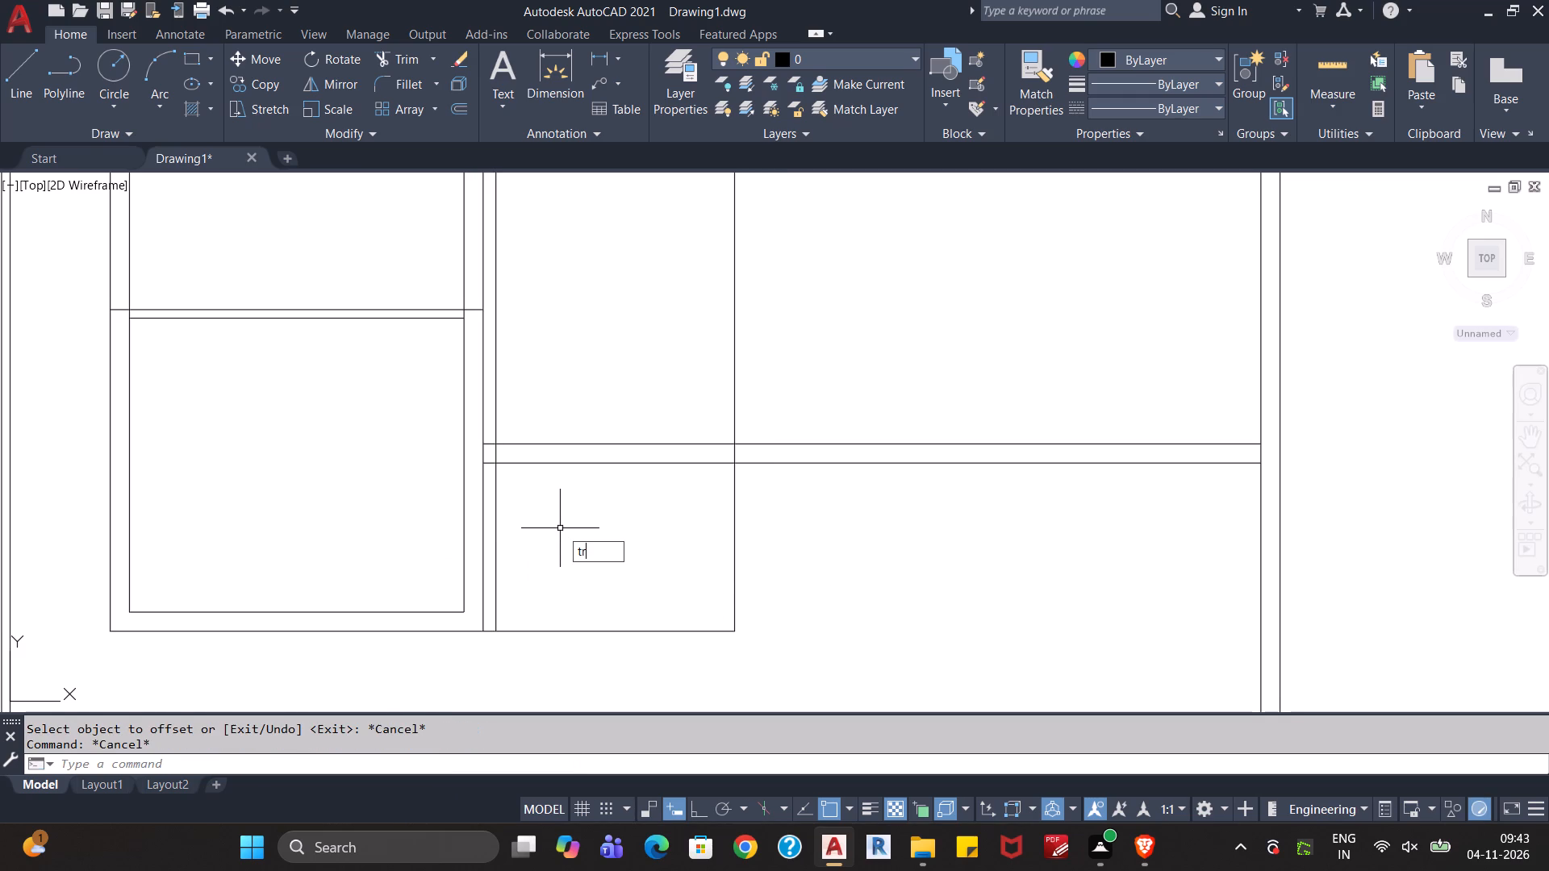
{"action": "key", "text": "Return"}
{"action": "left_click", "coordinate": [495, 557]}
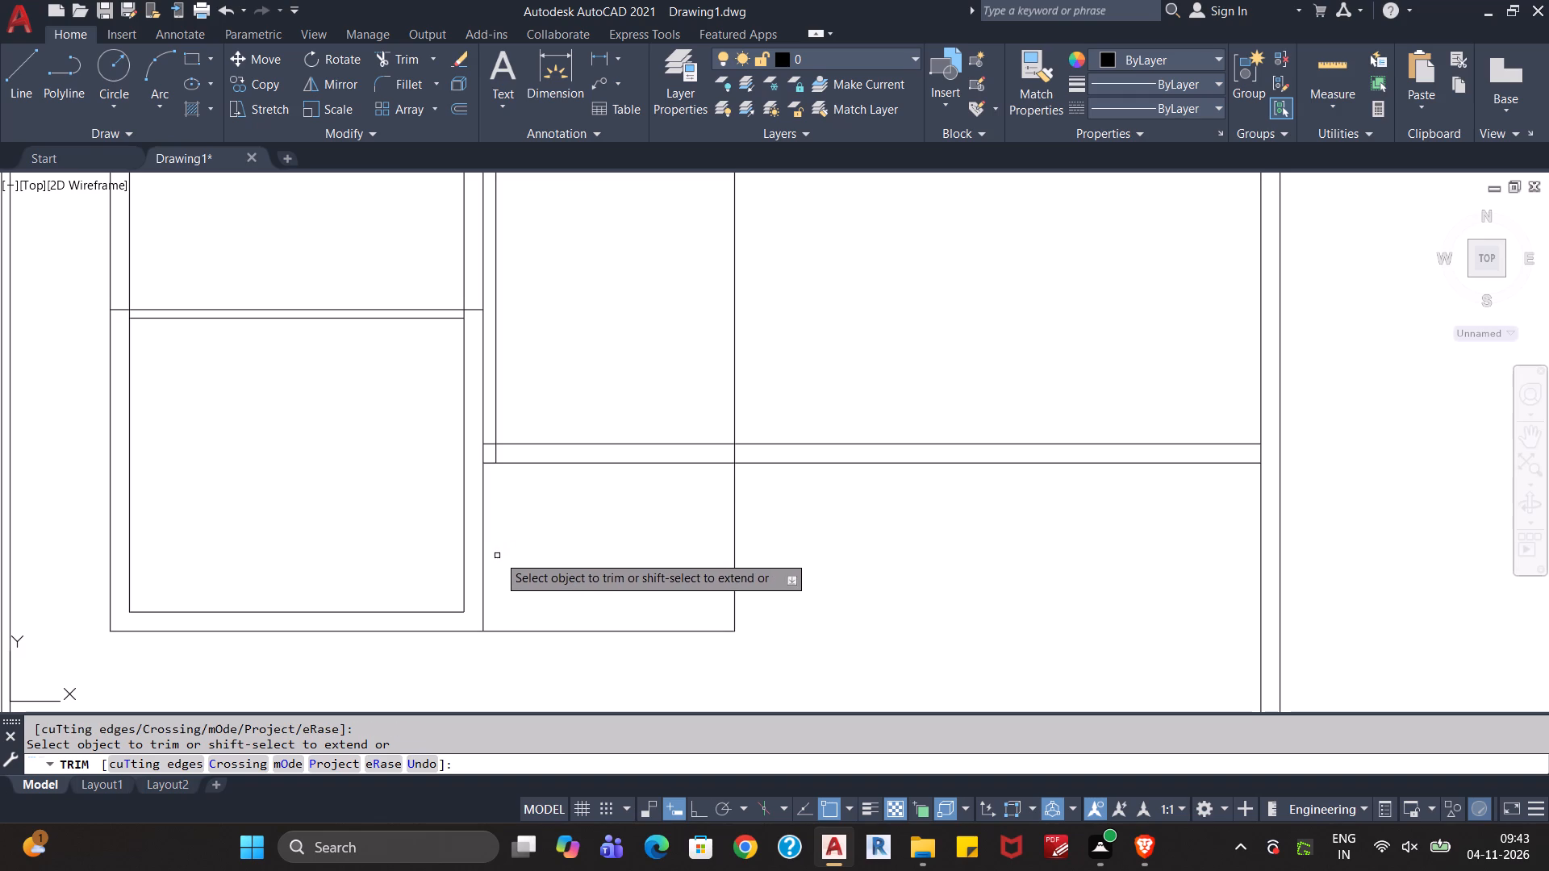
{"action": "left_click", "coordinate": [498, 425]}
{"action": "scroll", "coordinate": [537, 439], "scroll_direction": "down", "scroll_amount": 3}
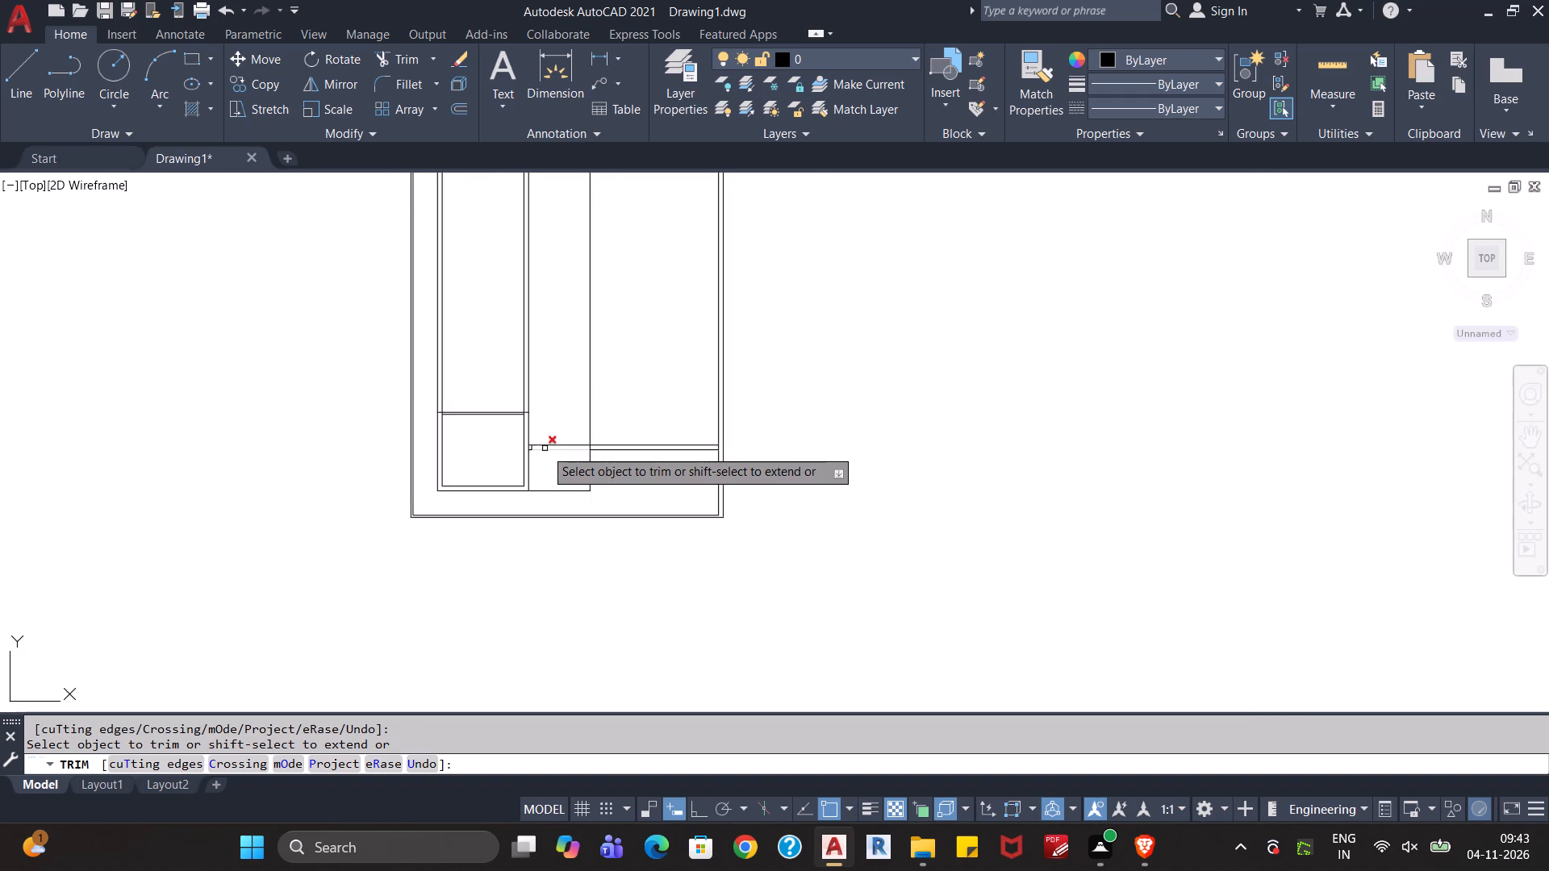
{"action": "scroll", "coordinate": [545, 448], "scroll_direction": "down", "scroll_amount": 2}
{"action": "scroll", "coordinate": [551, 456], "scroll_direction": "up", "scroll_amount": 4}
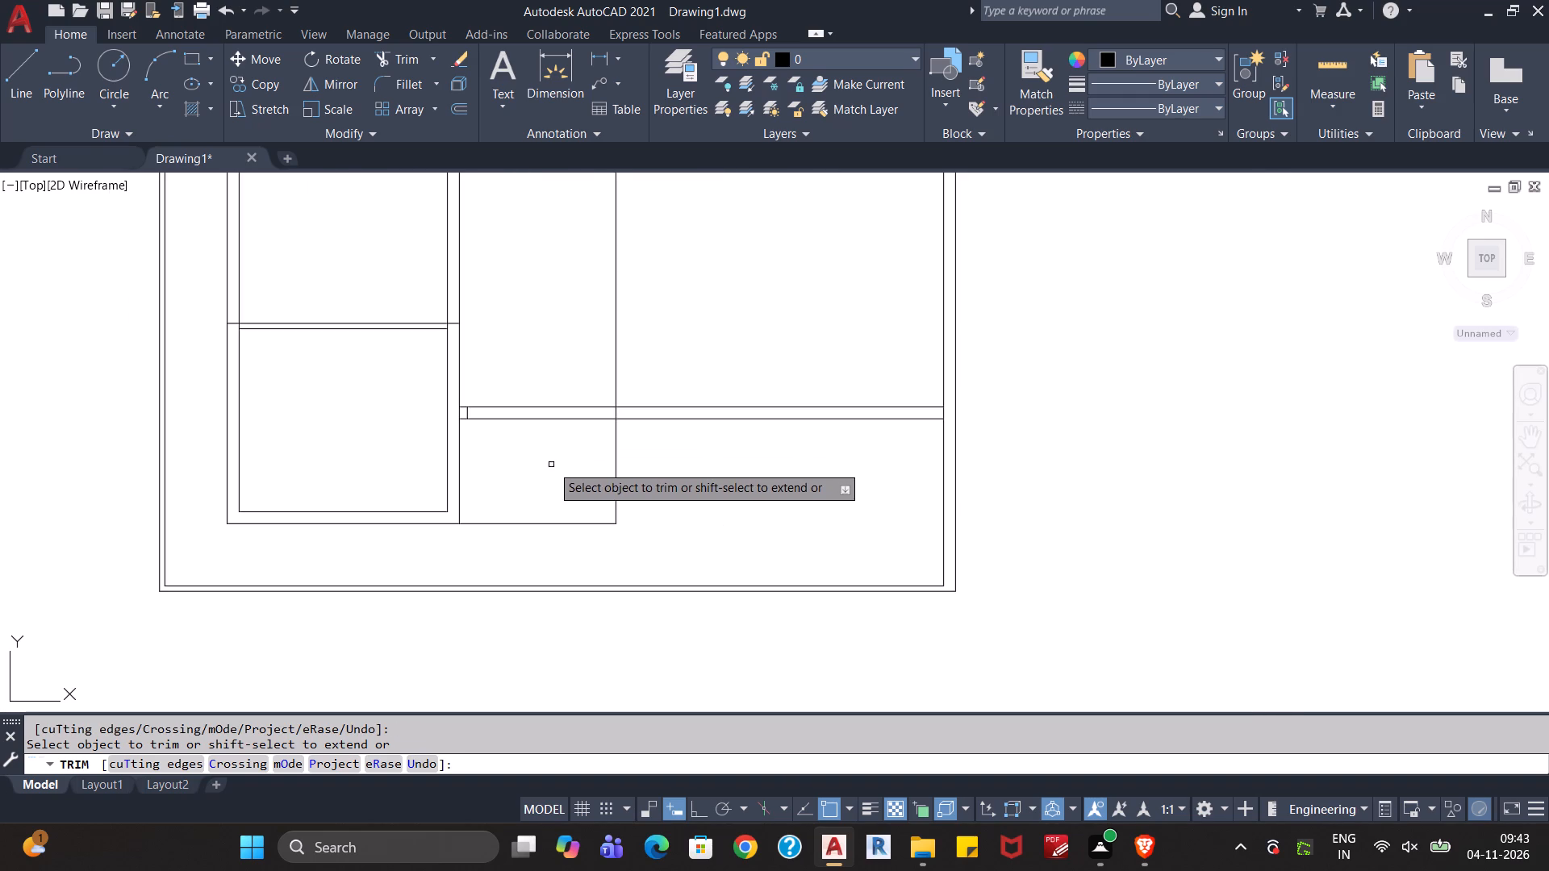
{"action": "key", "text": "Escape"}
{"action": "key", "text": "Escape"}
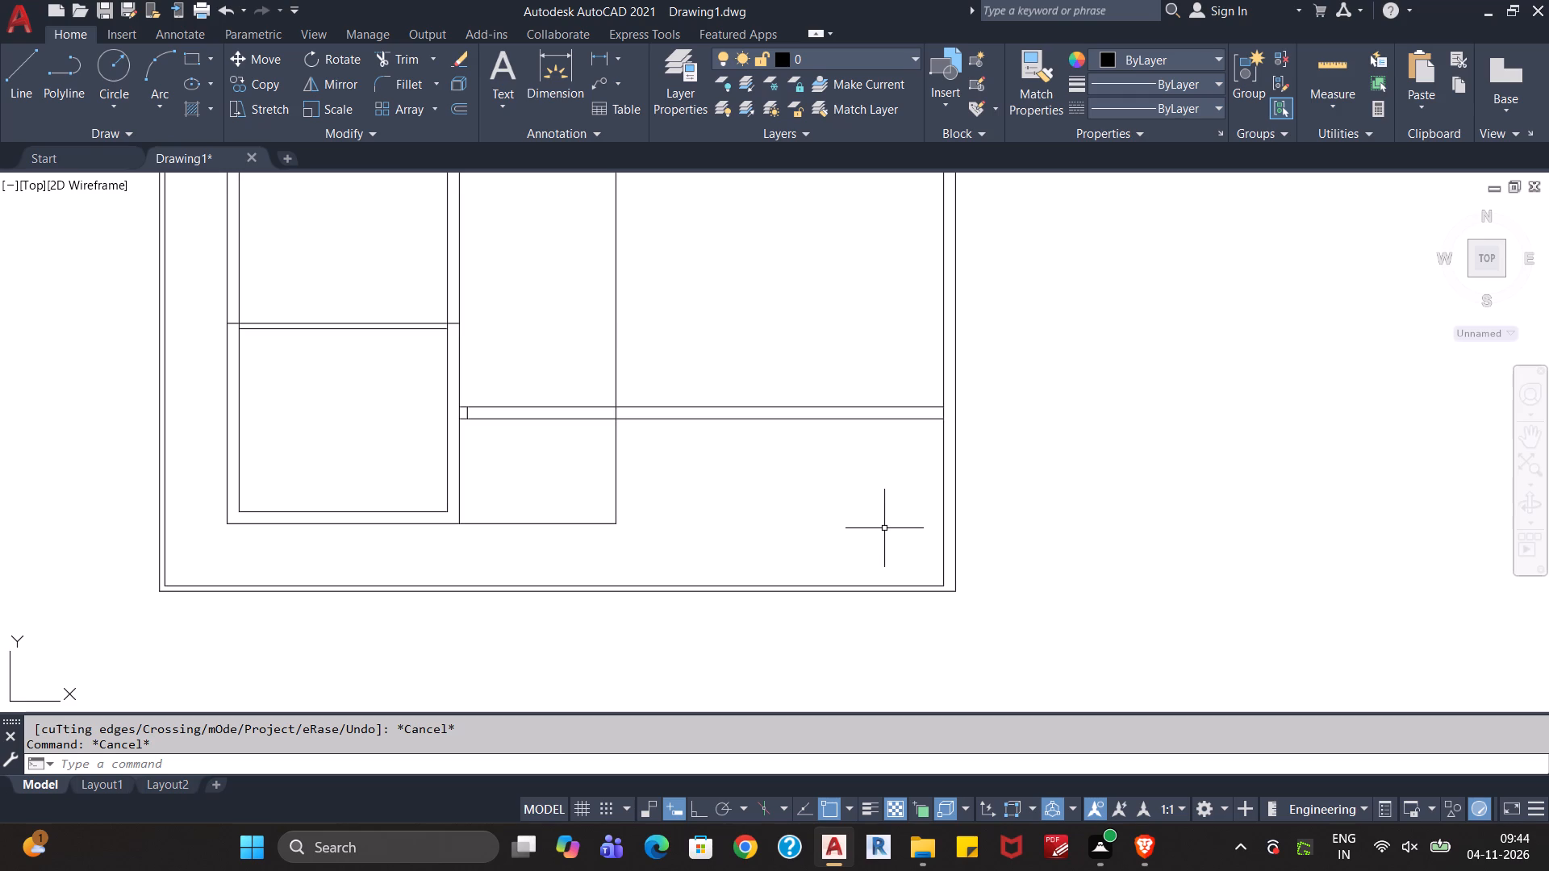
Offset the inner line of the bottom outer wall 21'4" upward.
{"action": "key", "text": "o"}
{"action": "key", "text": "Return"}
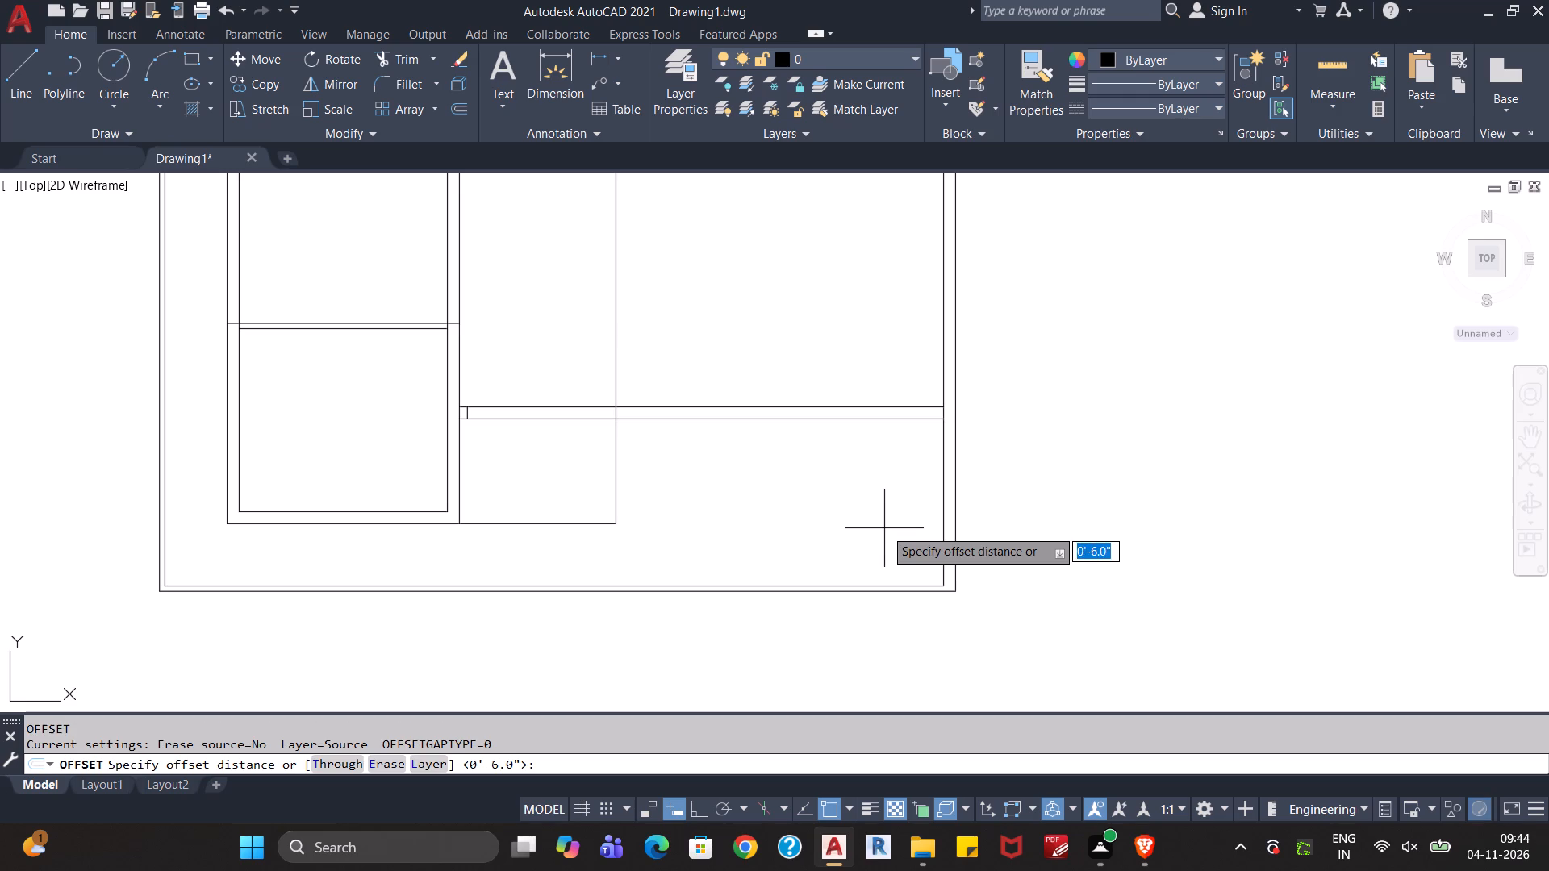
{"action": "type", "text": "21"}
{"action": "key", "text": "apostrophe"}
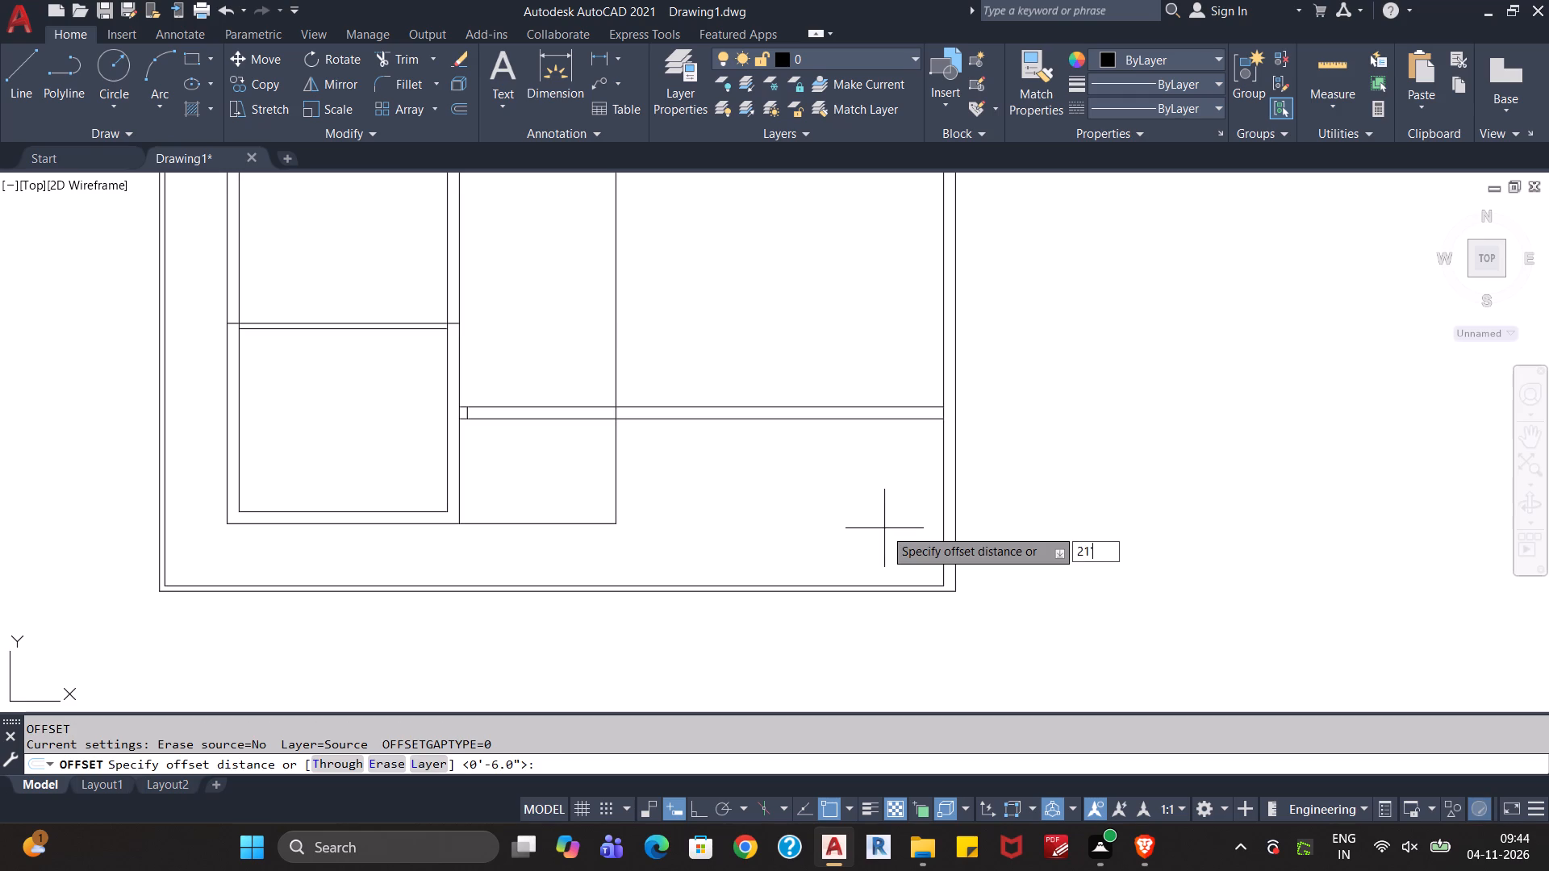
{"action": "type", "text": "4\""}
{"action": "key", "text": "Return"}
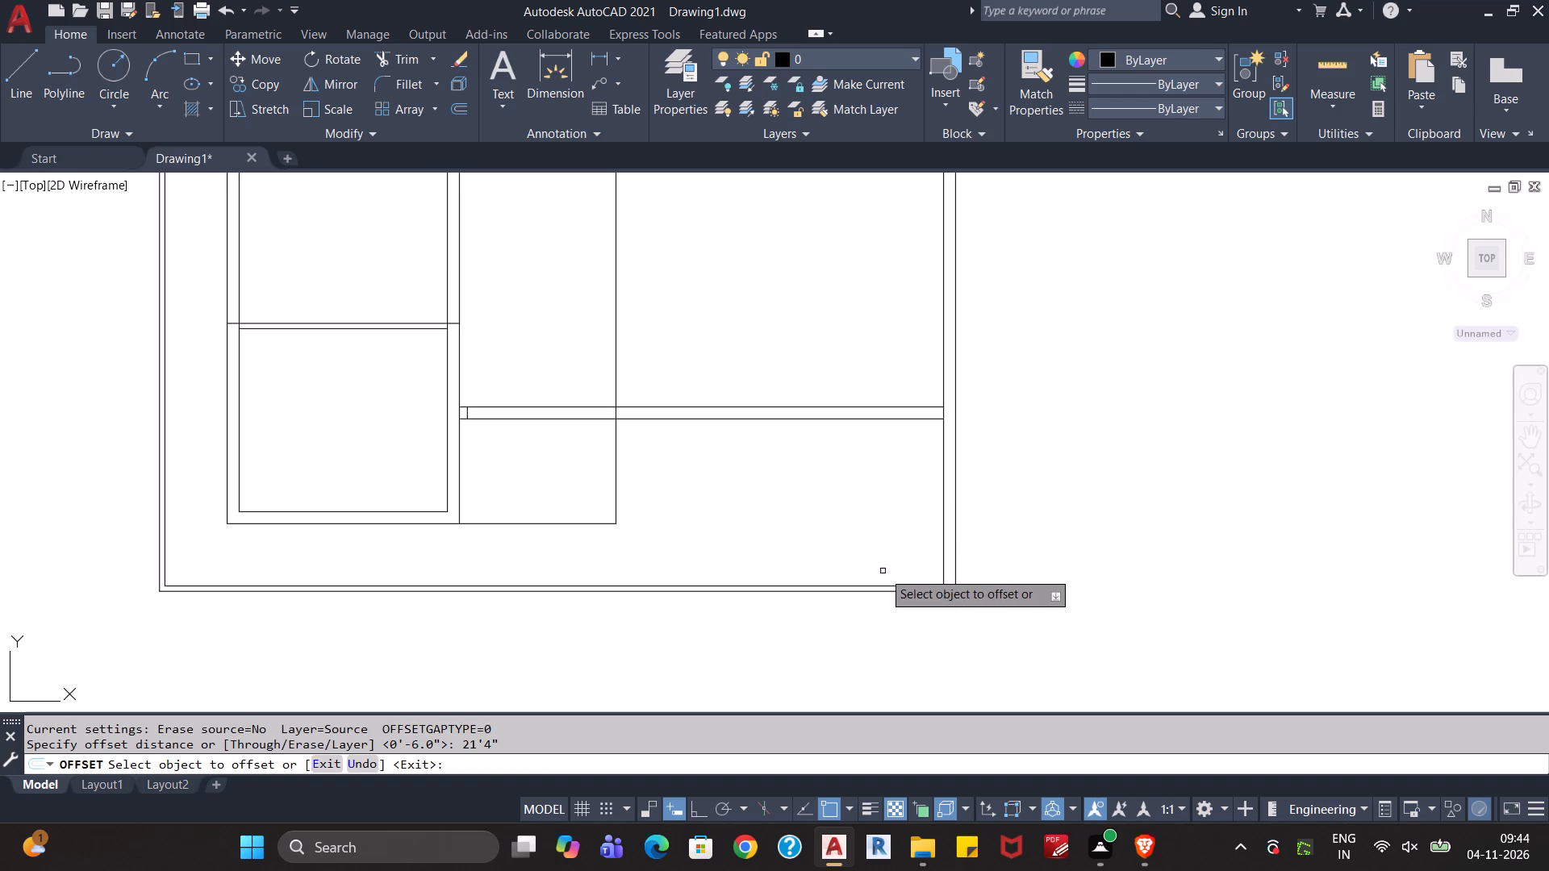
{"action": "left_click", "coordinate": [883, 586]}
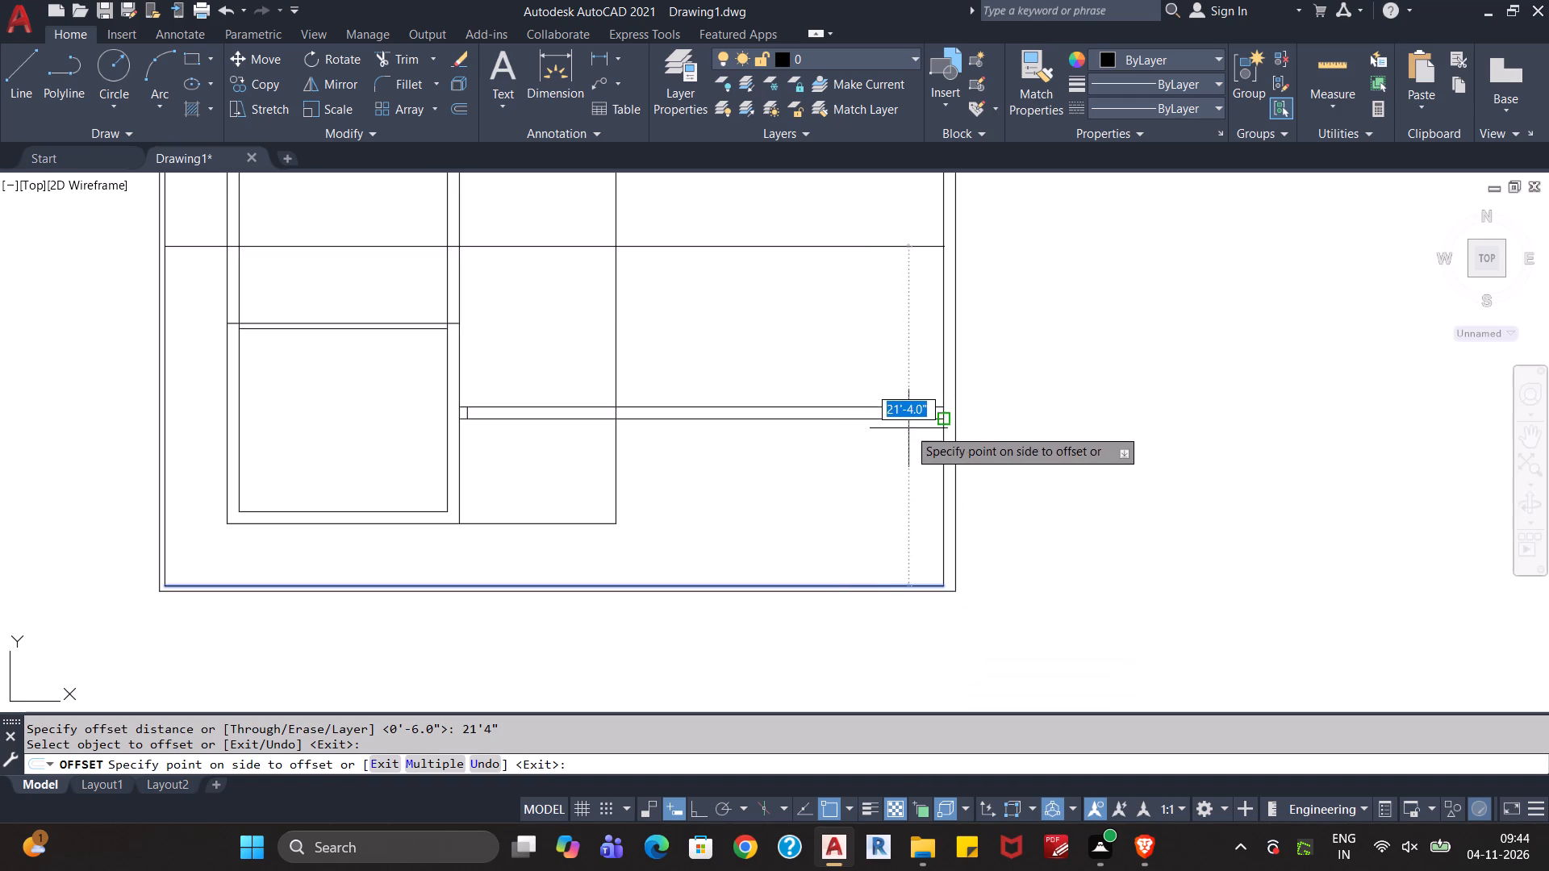
{"action": "left_click", "coordinate": [879, 356]}
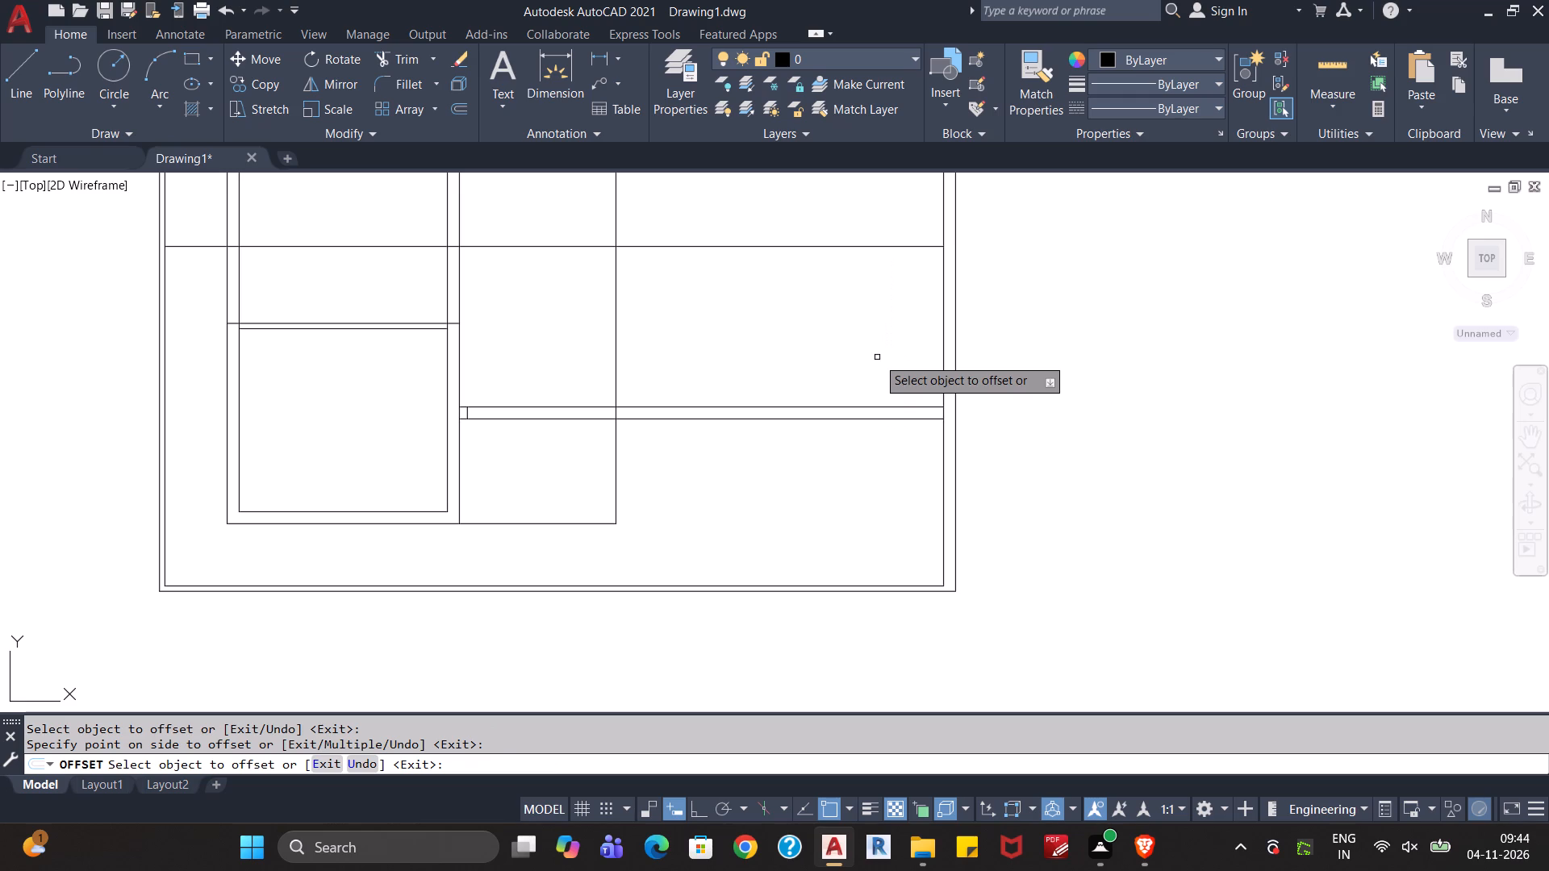
Offset the new horizontal line 9" upward to give the wall its thickness.
{"action": "middle_click_drag", "start_coordinate": [873, 331], "coordinate": [858, 386]}
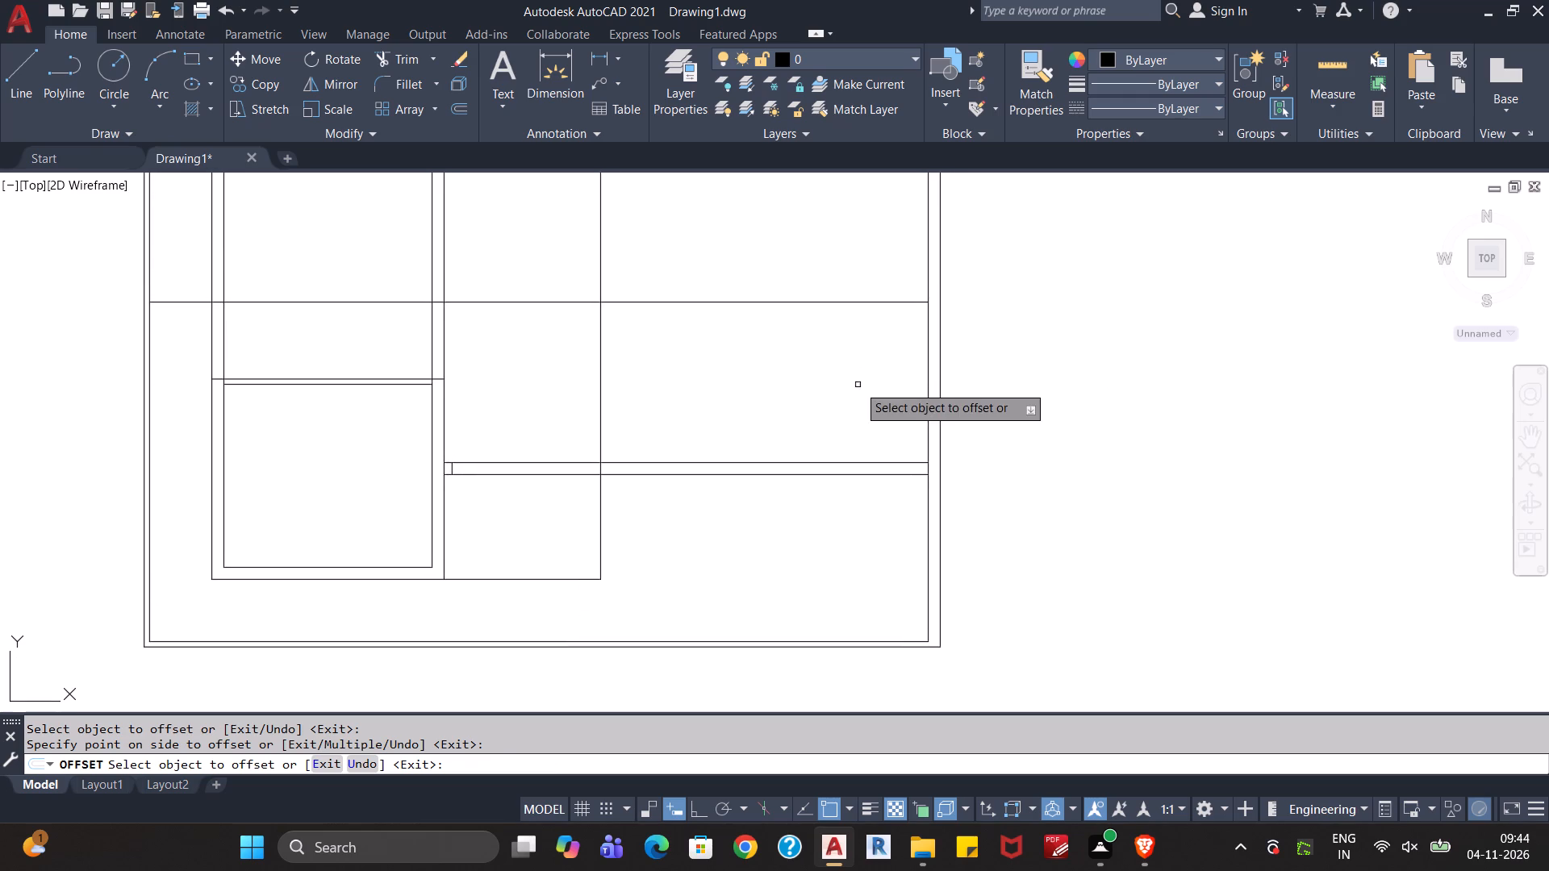
{"action": "left_click", "coordinate": [877, 301]}
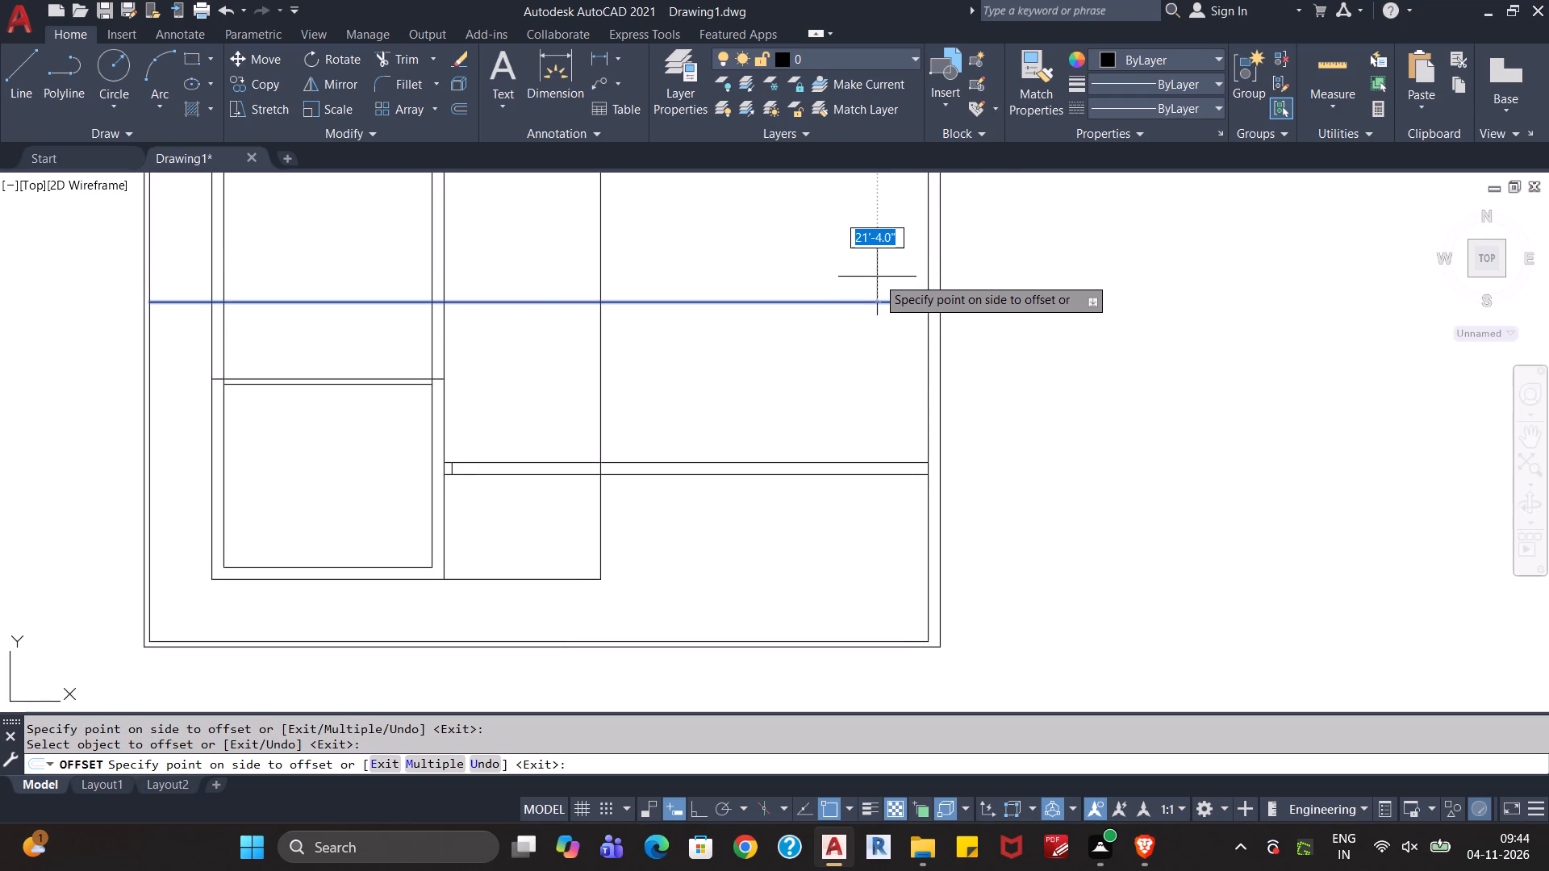
{"action": "type", "text": "9\""}
{"action": "key", "text": "Return"}
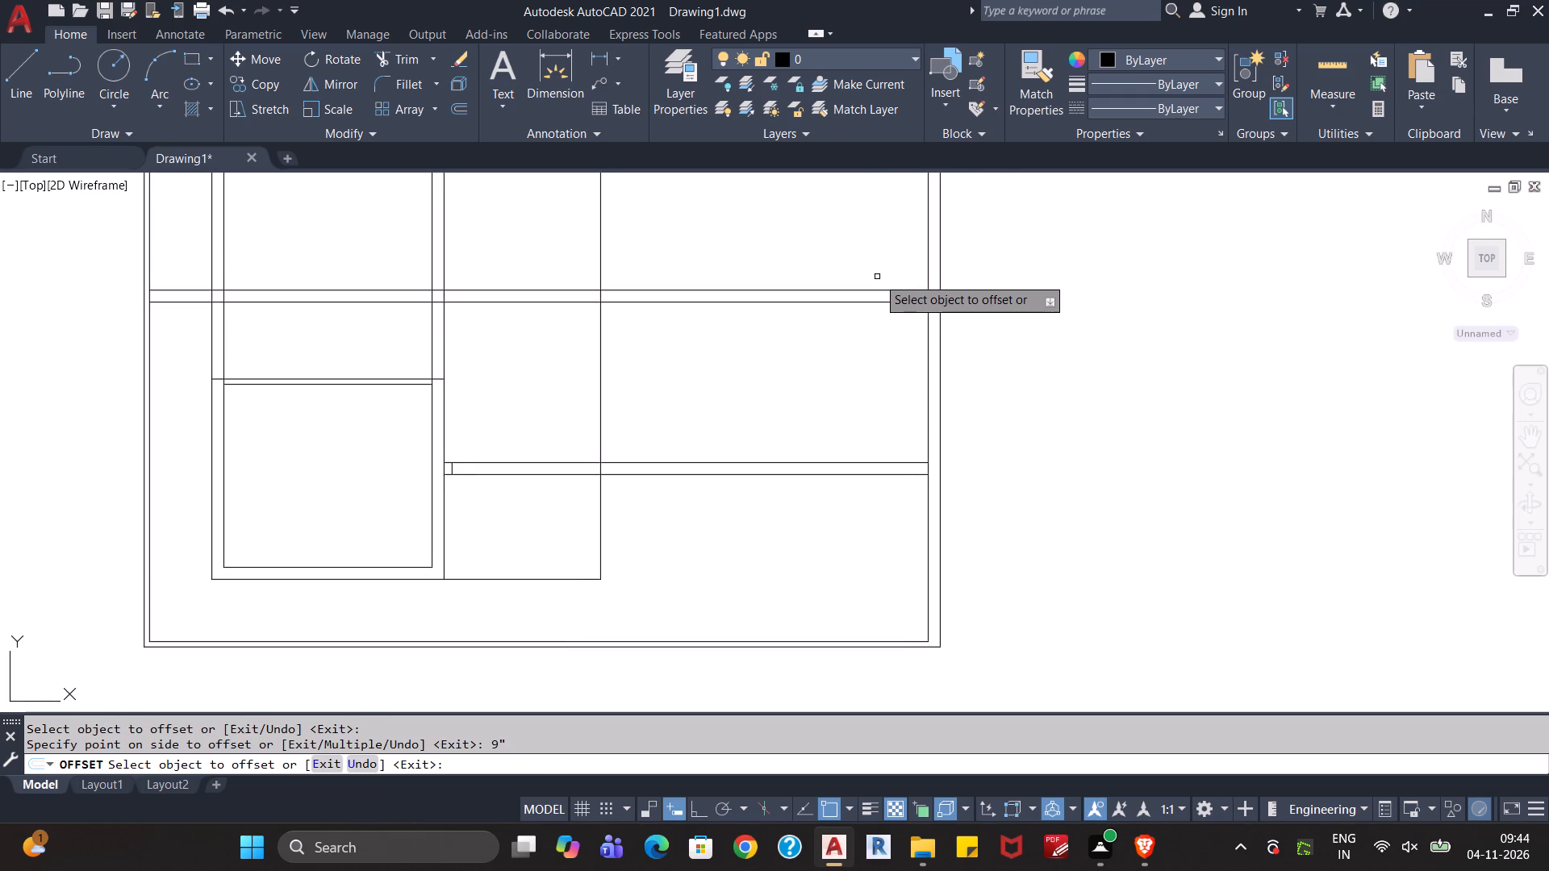
{"action": "key", "text": "Escape"}
{"action": "key", "text": "Escape"}
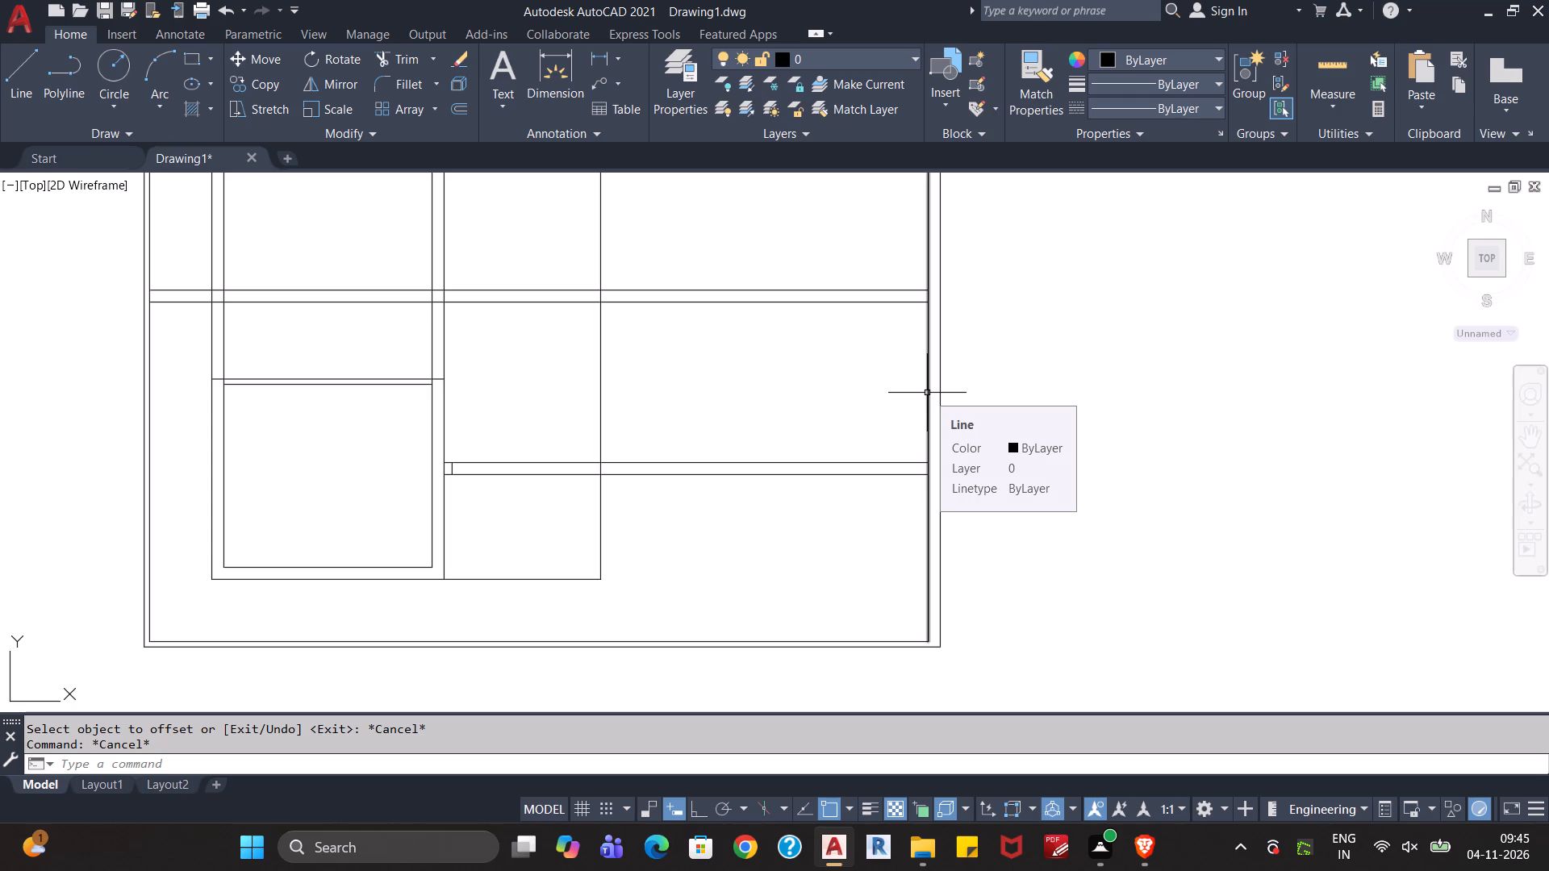
Offset the inner line of the right outer wall 14'1" to the left.
{"action": "key", "text": "o"}
{"action": "key", "text": "Return"}
{"action": "type", "text": "14'1\""}
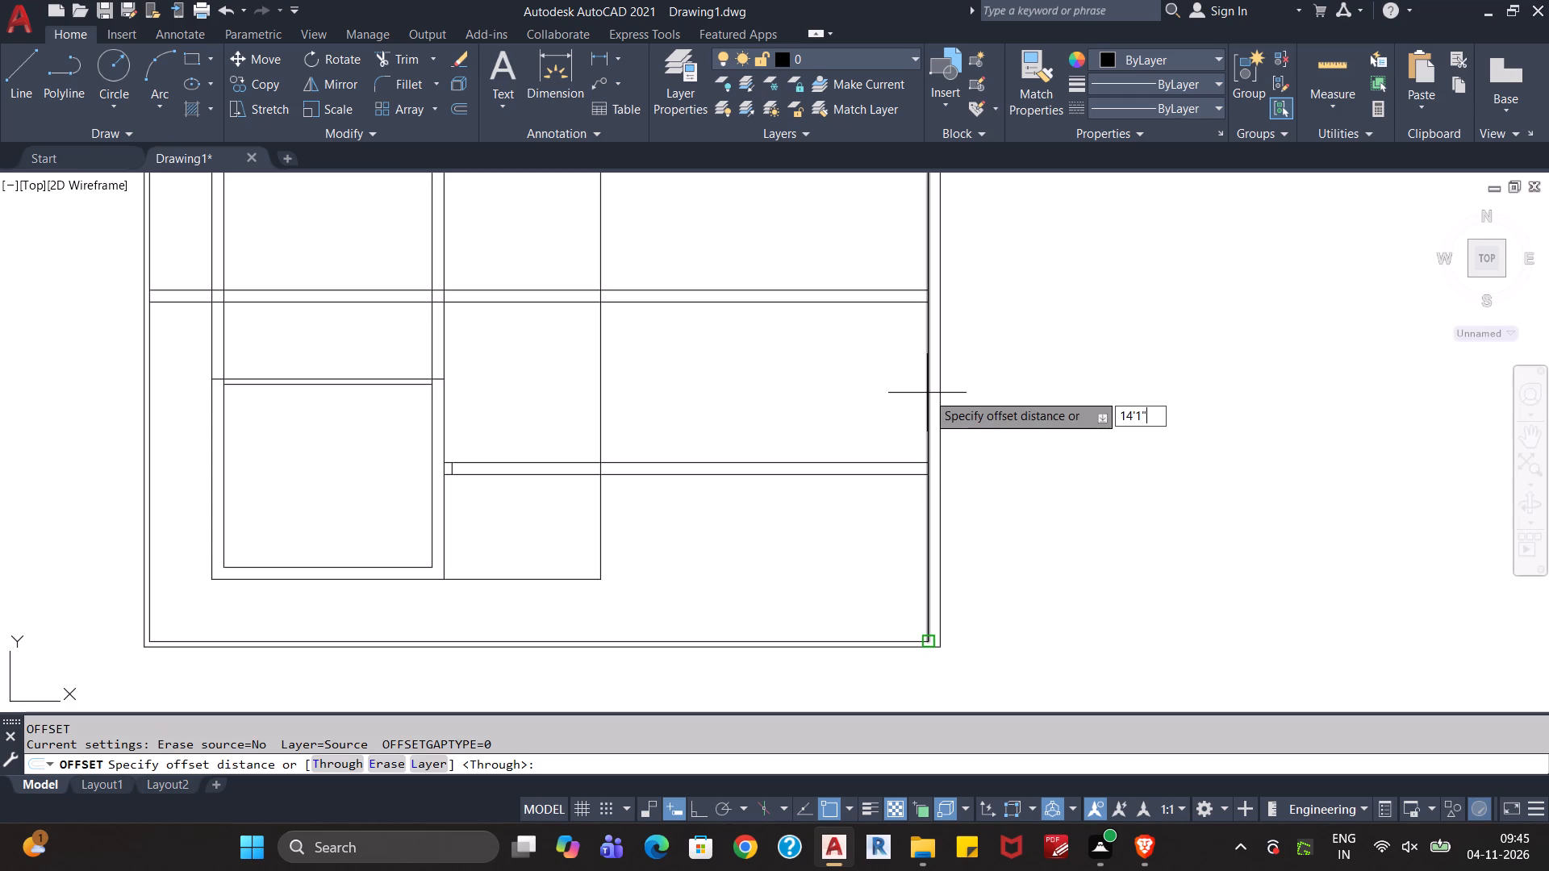
{"action": "key", "text": "Return"}
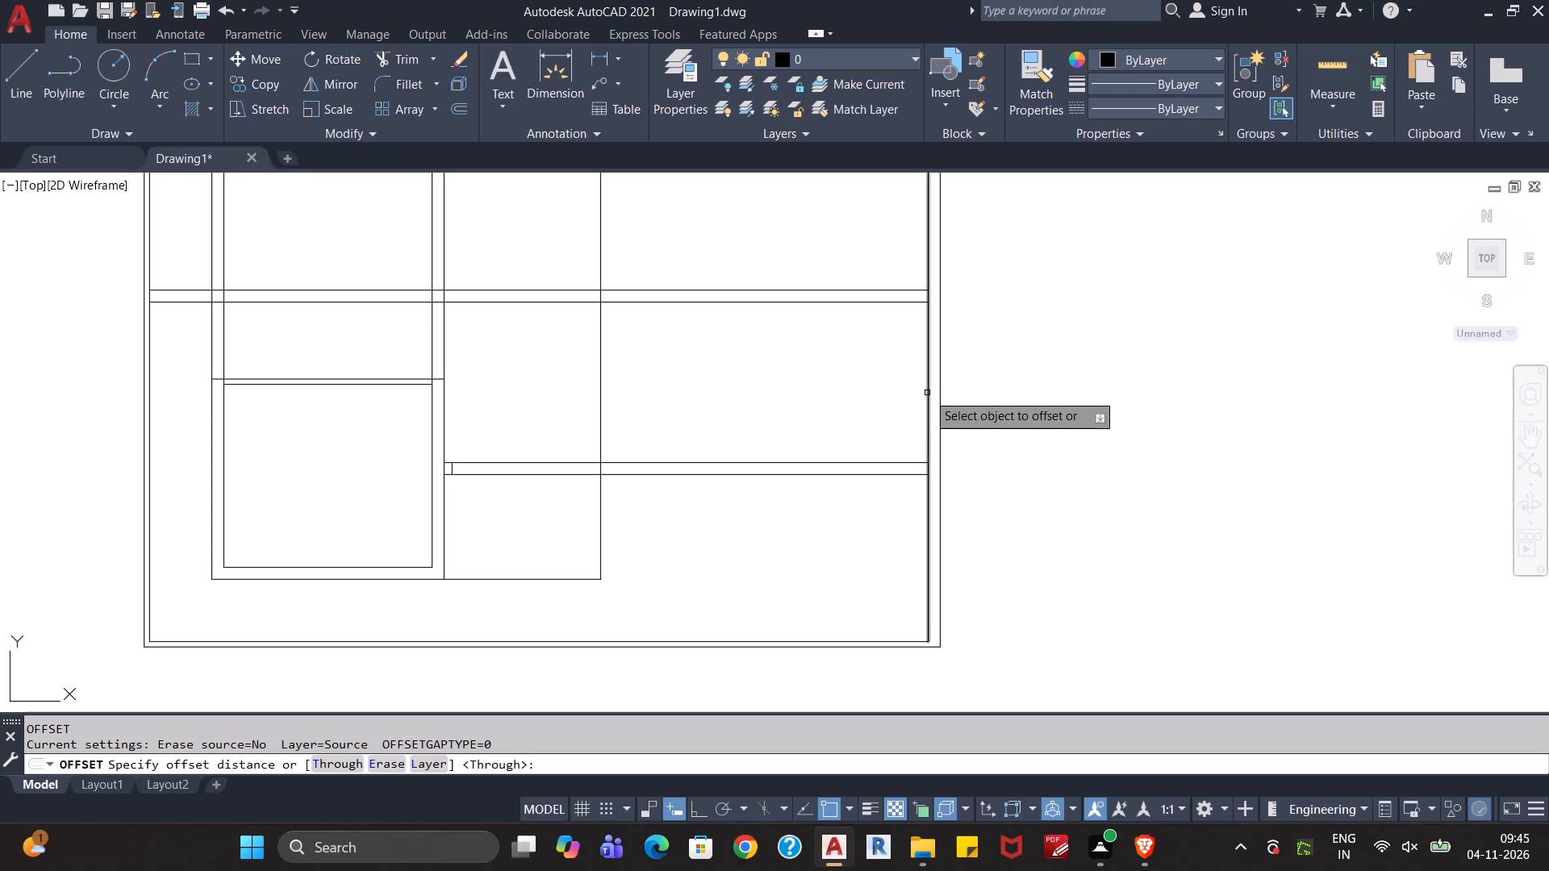
{"action": "left_click", "coordinate": [927, 393]}
{"action": "left_click", "coordinate": [789, 393]}
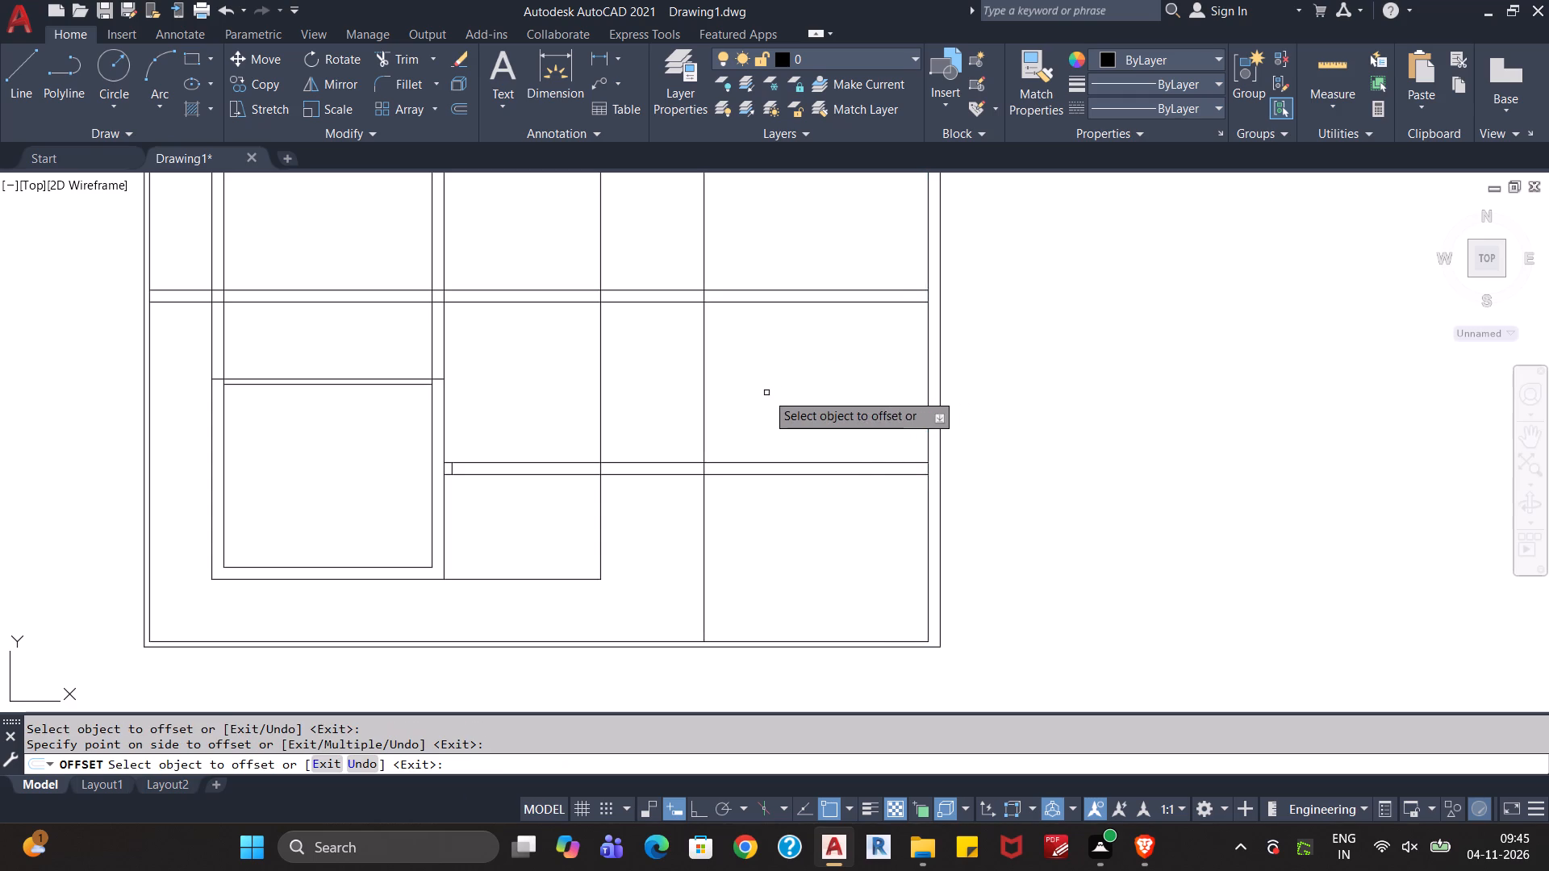
Offset the new vertical line 4" to the left to form the partition's thickness.
{"action": "left_click", "coordinate": [702, 412]}
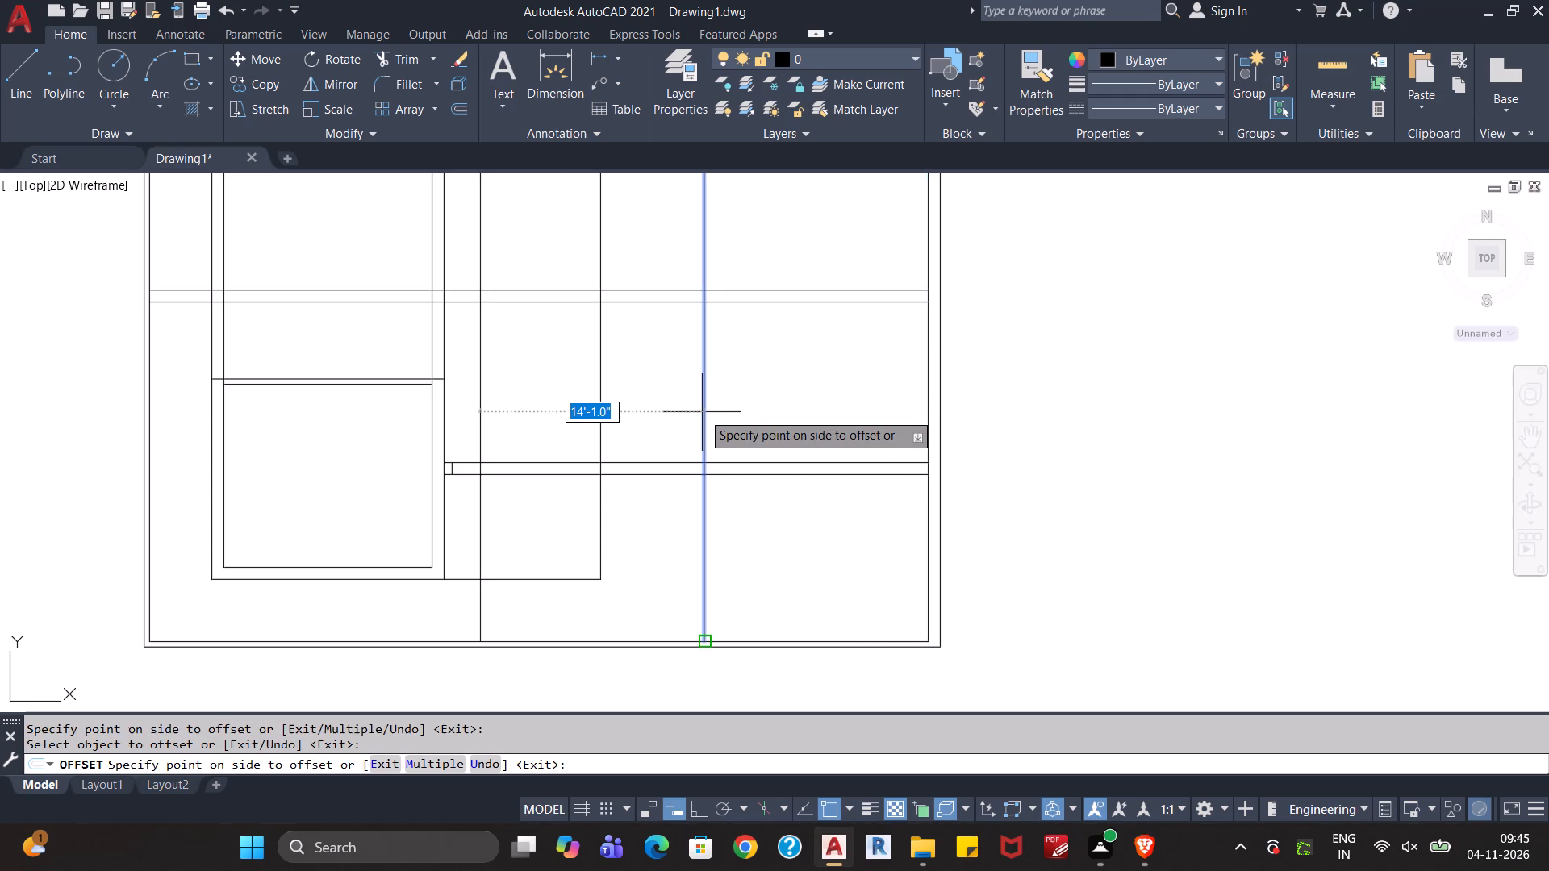
{"action": "type", "text": "4\""}
{"action": "key", "text": "Return"}
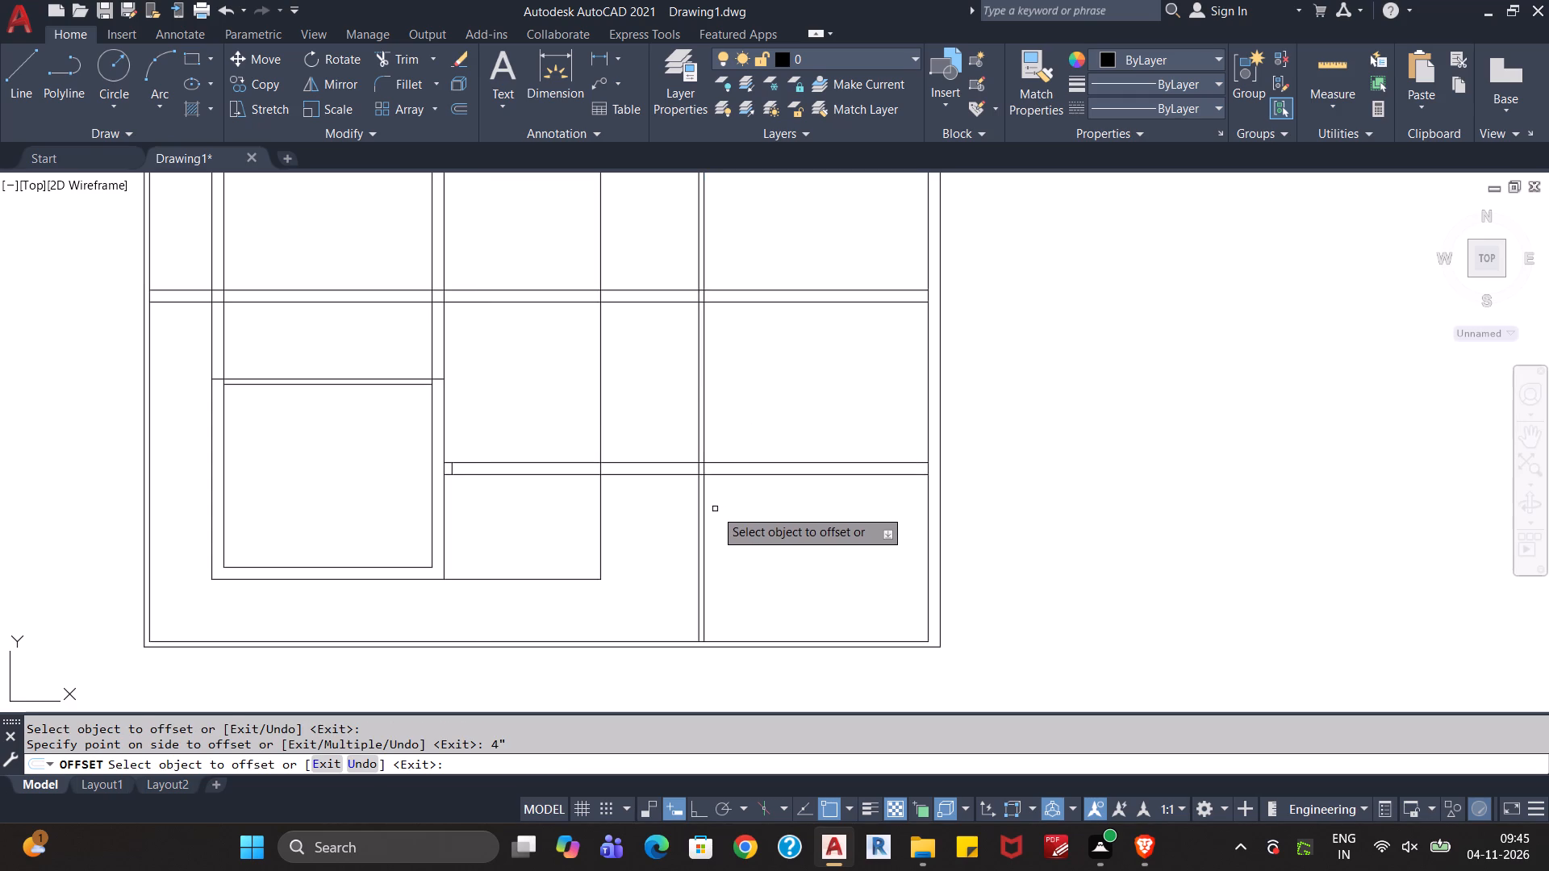
{"action": "key", "text": "Escape"}
{"action": "key", "text": "Escape"}
Trim the 4" partition's left line below and inside the lower 9" horizontal wall, and that wall's lines to the right of the partition.
{"action": "type", "text": "tr"}
{"action": "key", "text": "Return"}
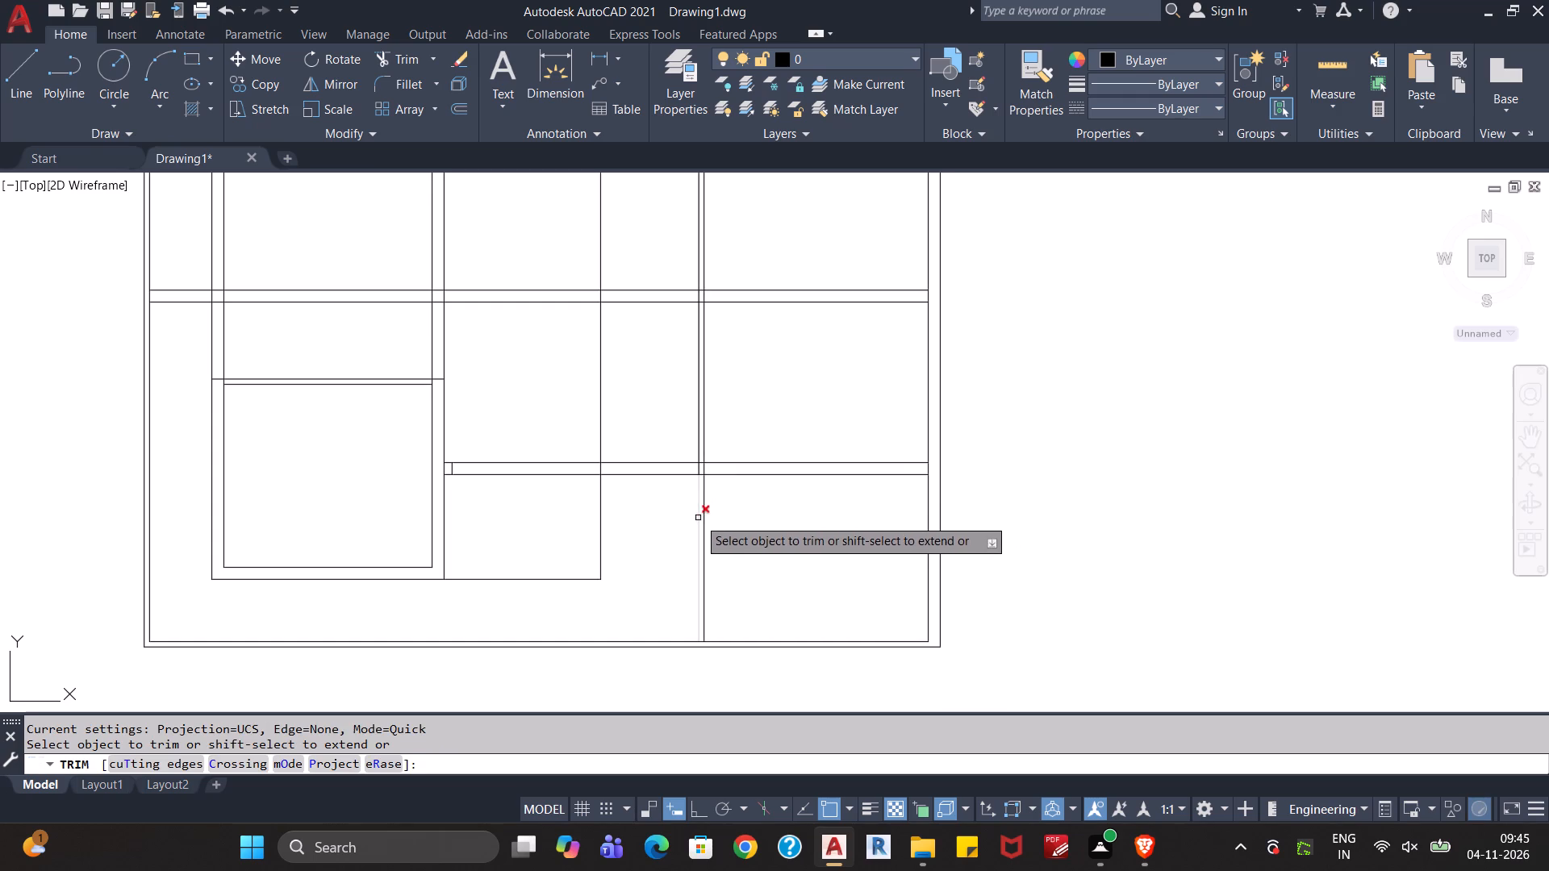
{"action": "left_click", "coordinate": [698, 518]}
{"action": "left_click", "coordinate": [744, 502]}
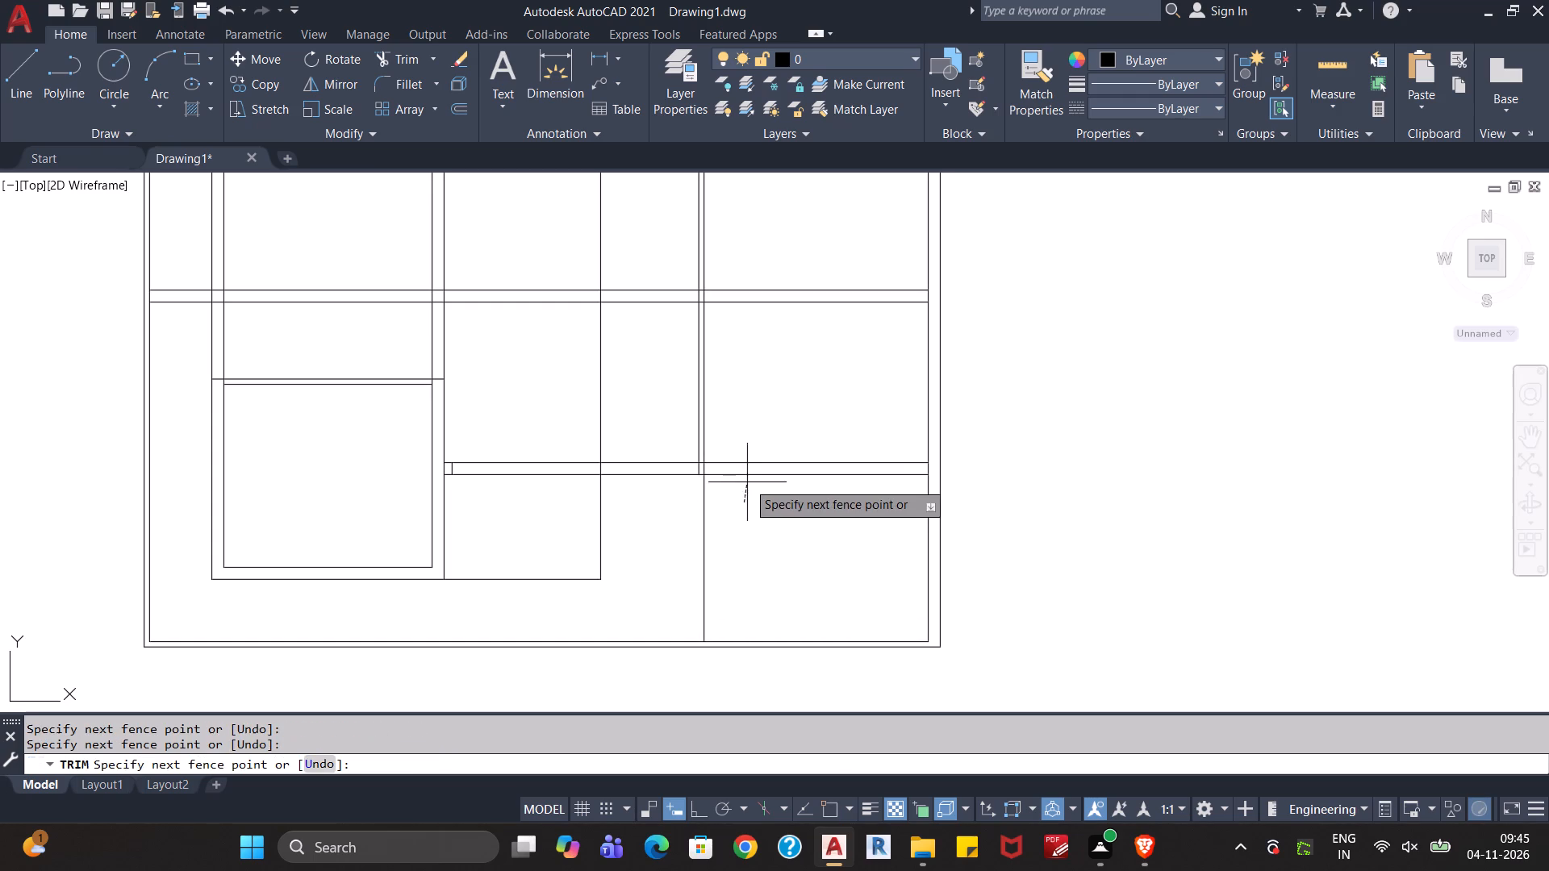
{"action": "left_click", "coordinate": [754, 448]}
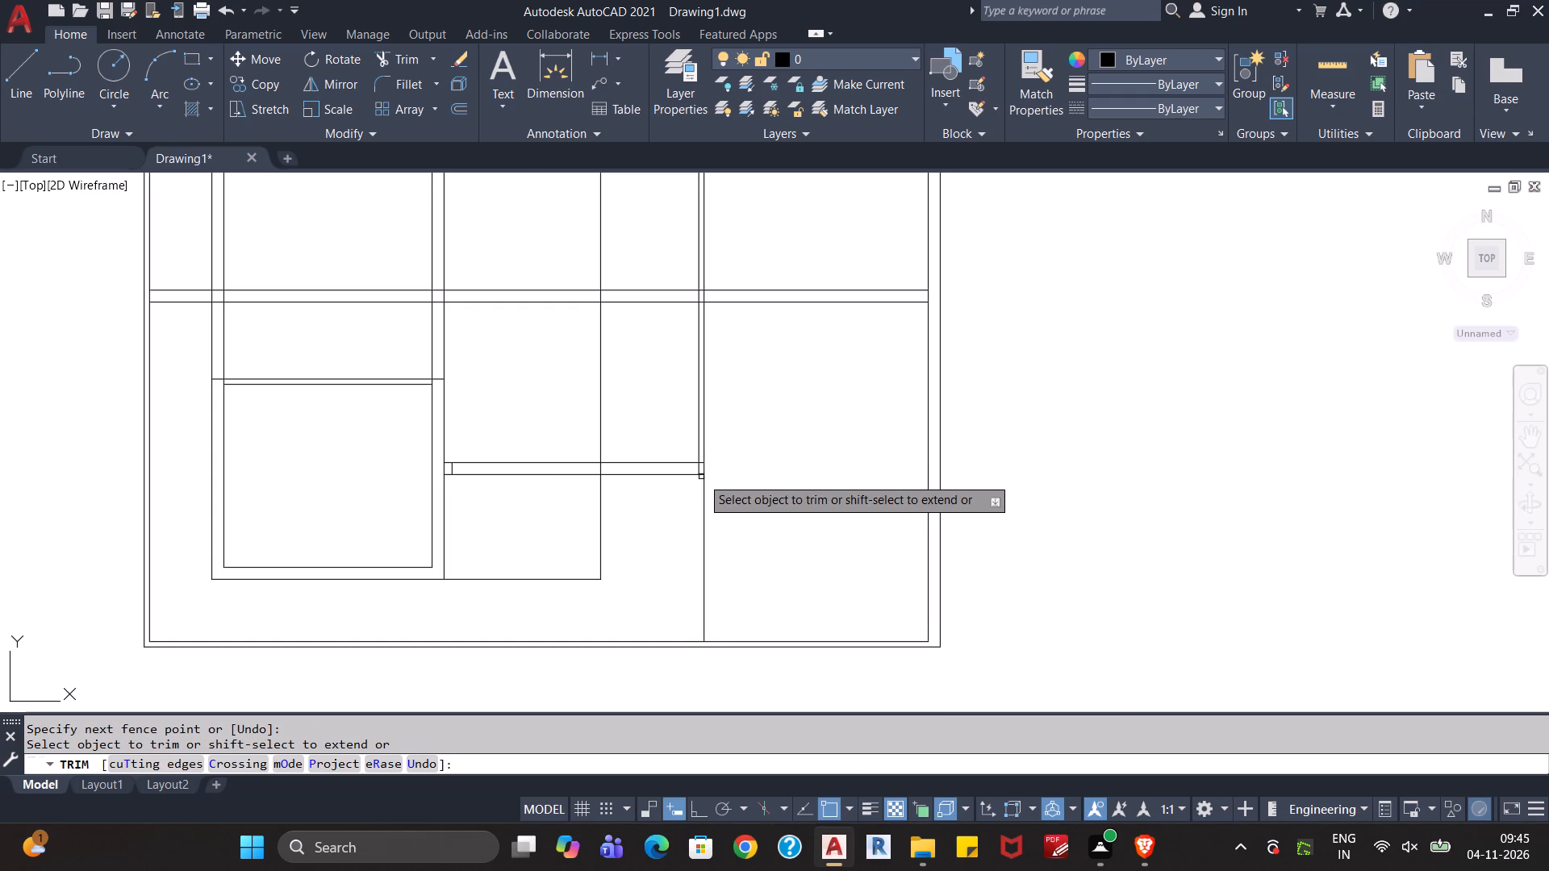
{"action": "scroll", "coordinate": [701, 477], "scroll_direction": "up", "scroll_amount": 4}
{"action": "left_click_drag", "start_coordinate": [688, 448], "coordinate": [661, 448]}
{"action": "scroll", "coordinate": [661, 448], "scroll_direction": "down", "scroll_amount": 2}
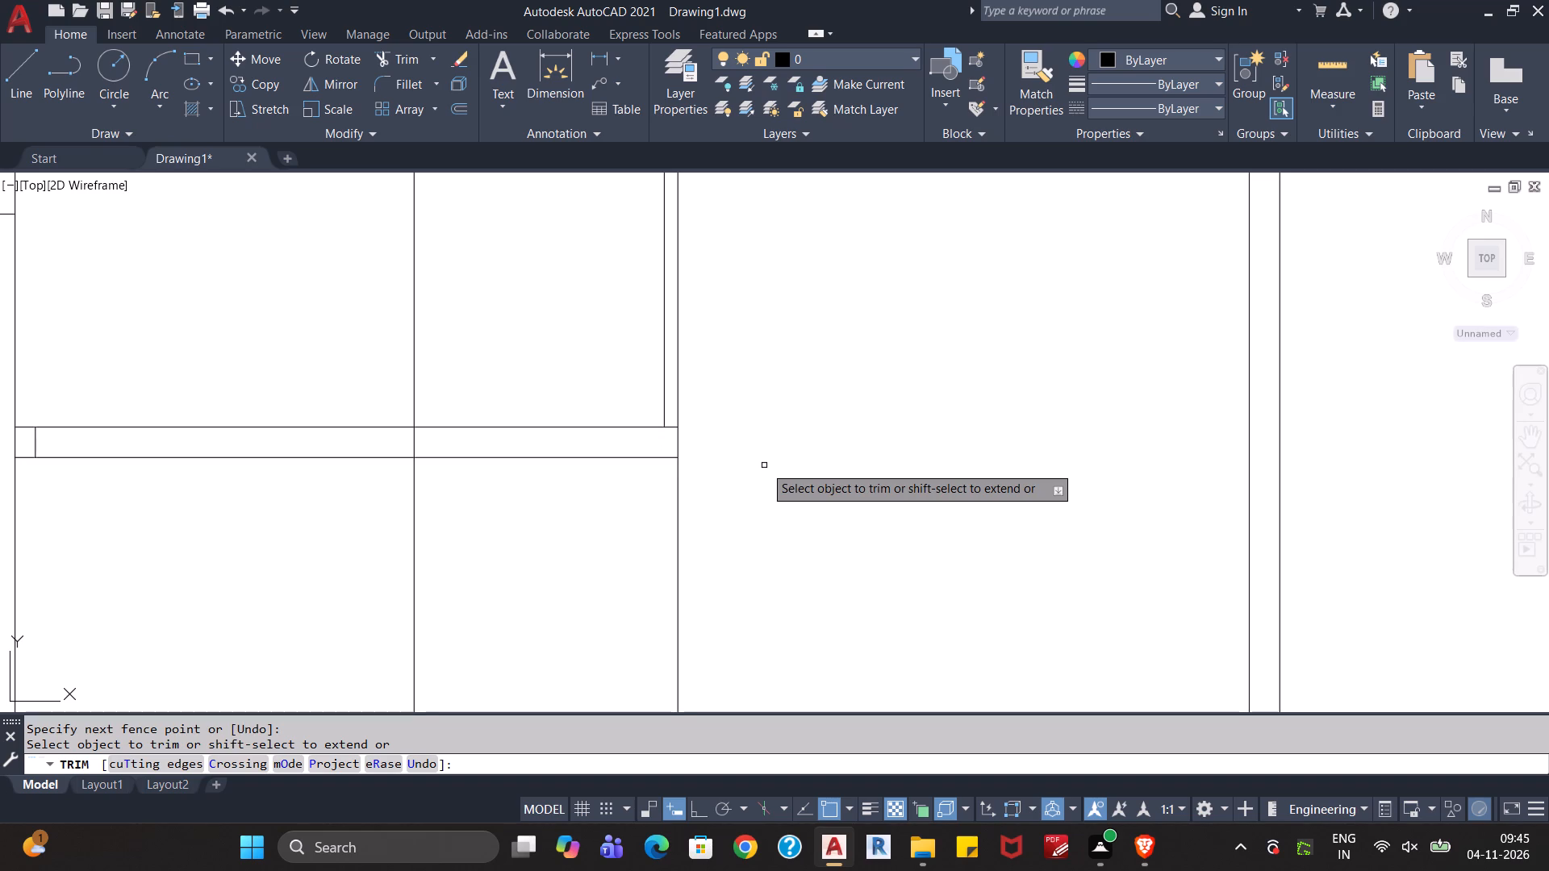
{"action": "scroll", "coordinate": [792, 431], "scroll_direction": "down", "scroll_amount": 1}
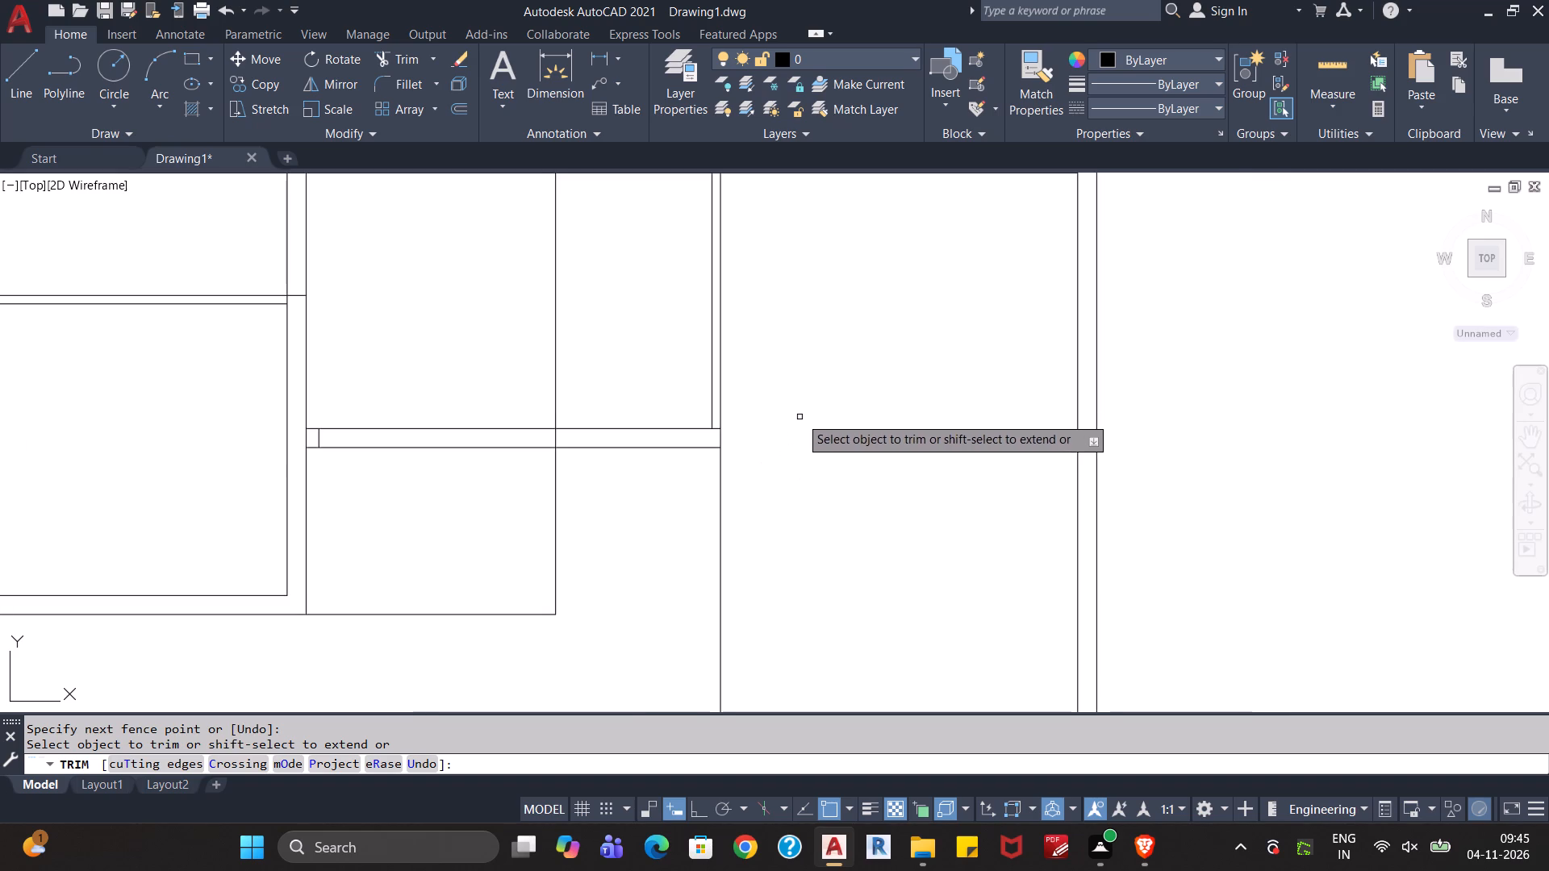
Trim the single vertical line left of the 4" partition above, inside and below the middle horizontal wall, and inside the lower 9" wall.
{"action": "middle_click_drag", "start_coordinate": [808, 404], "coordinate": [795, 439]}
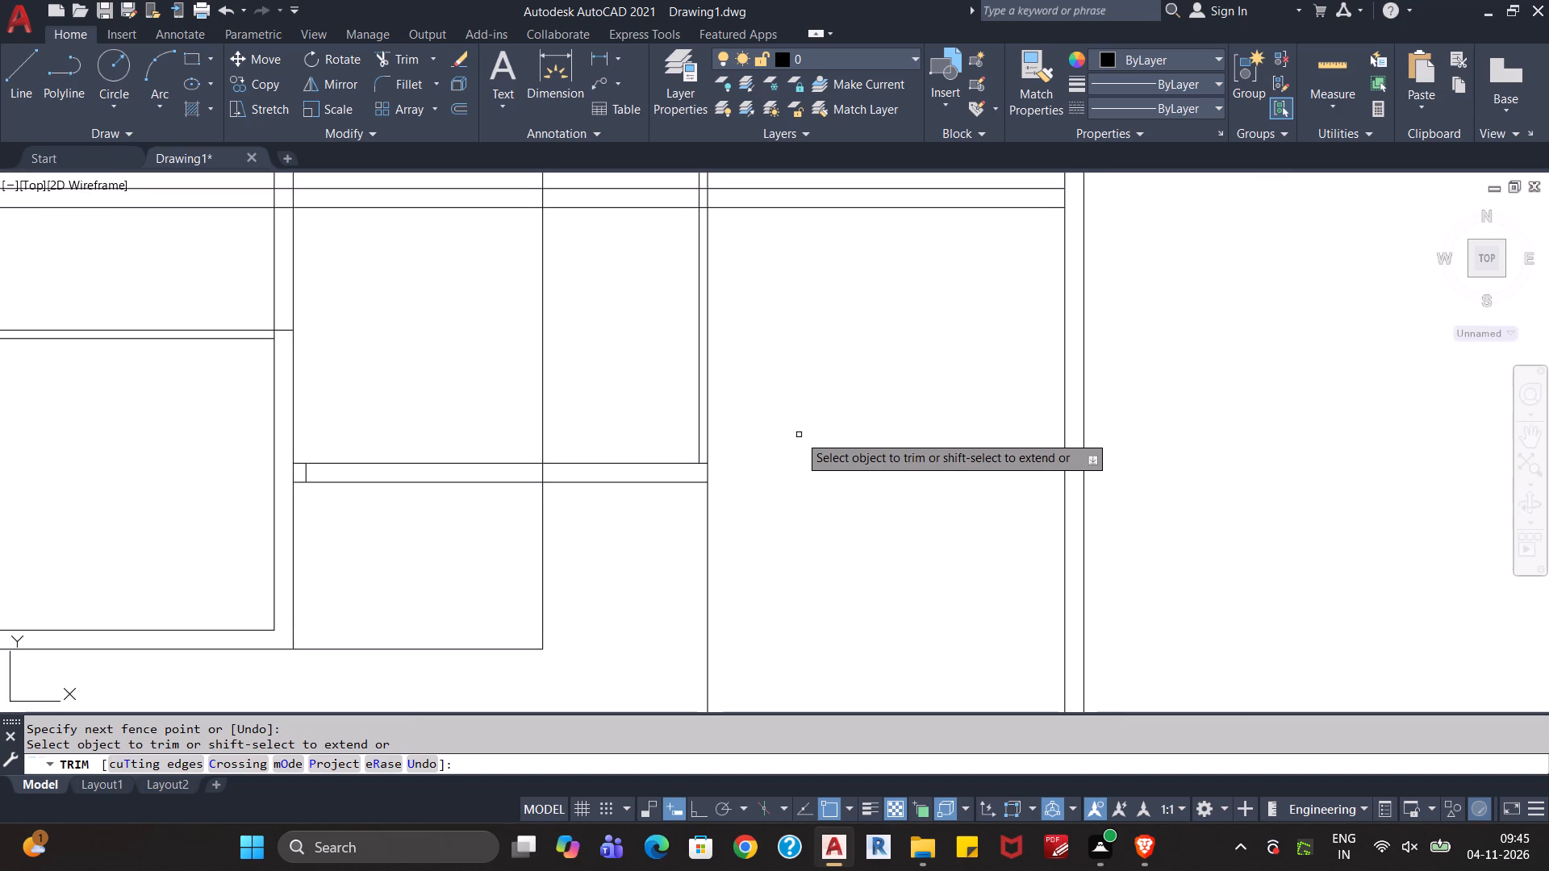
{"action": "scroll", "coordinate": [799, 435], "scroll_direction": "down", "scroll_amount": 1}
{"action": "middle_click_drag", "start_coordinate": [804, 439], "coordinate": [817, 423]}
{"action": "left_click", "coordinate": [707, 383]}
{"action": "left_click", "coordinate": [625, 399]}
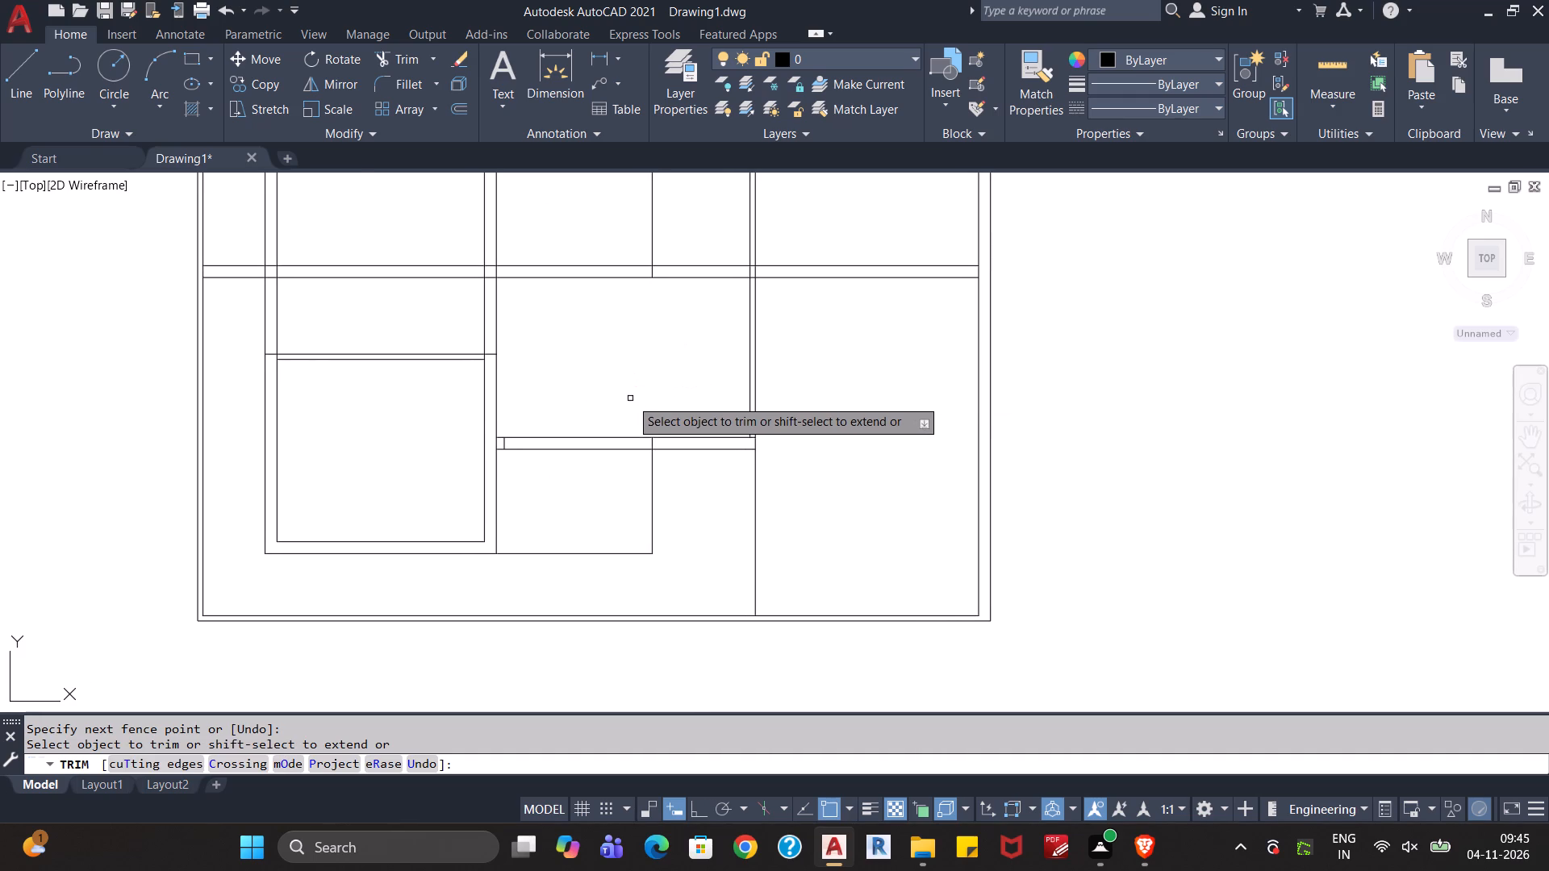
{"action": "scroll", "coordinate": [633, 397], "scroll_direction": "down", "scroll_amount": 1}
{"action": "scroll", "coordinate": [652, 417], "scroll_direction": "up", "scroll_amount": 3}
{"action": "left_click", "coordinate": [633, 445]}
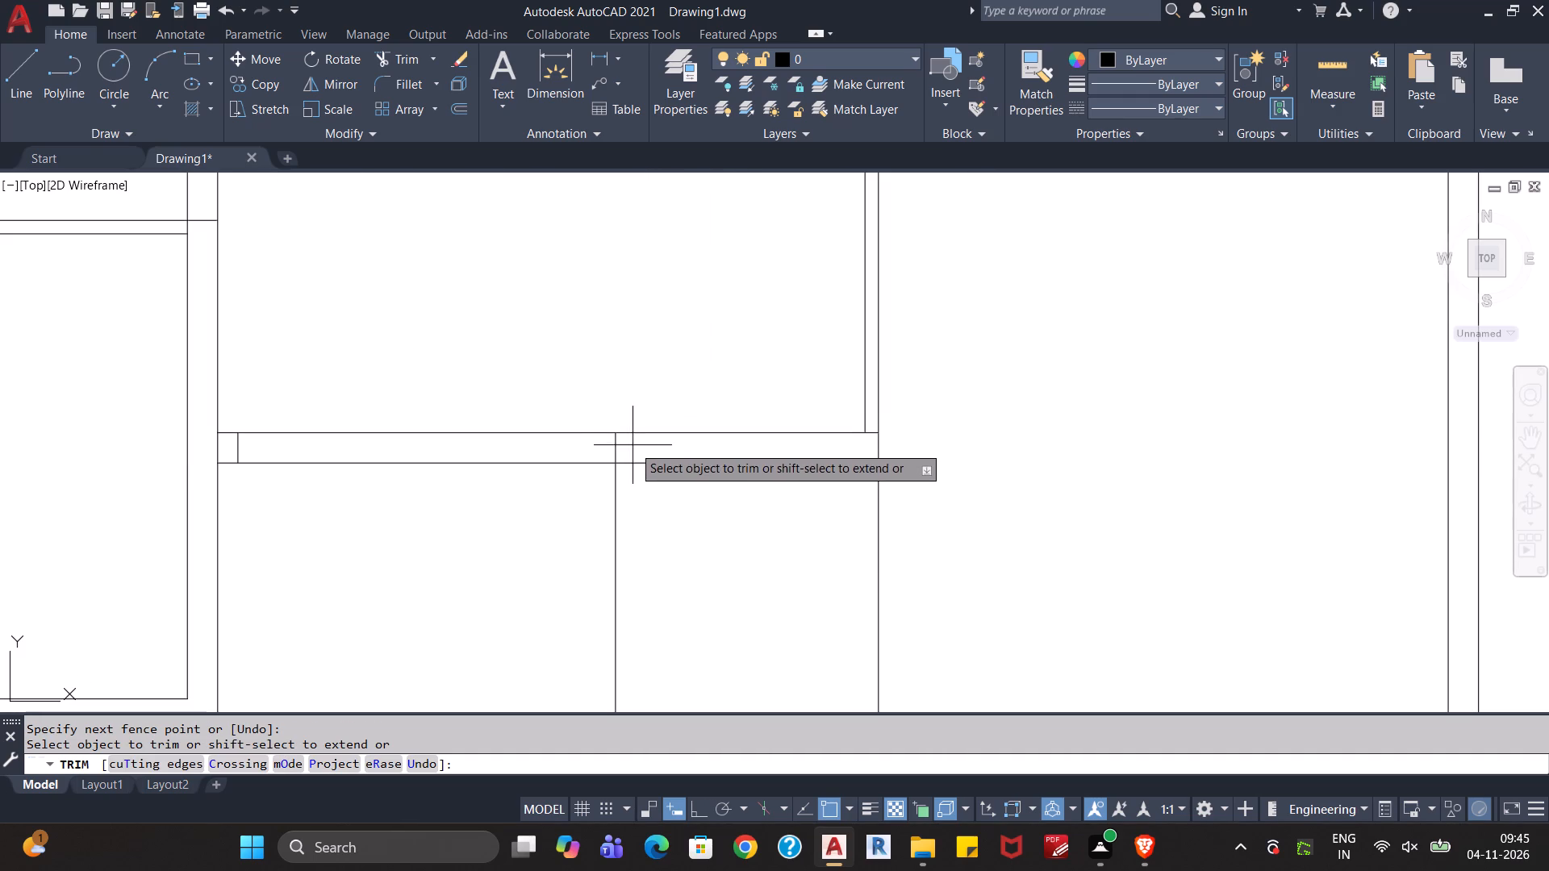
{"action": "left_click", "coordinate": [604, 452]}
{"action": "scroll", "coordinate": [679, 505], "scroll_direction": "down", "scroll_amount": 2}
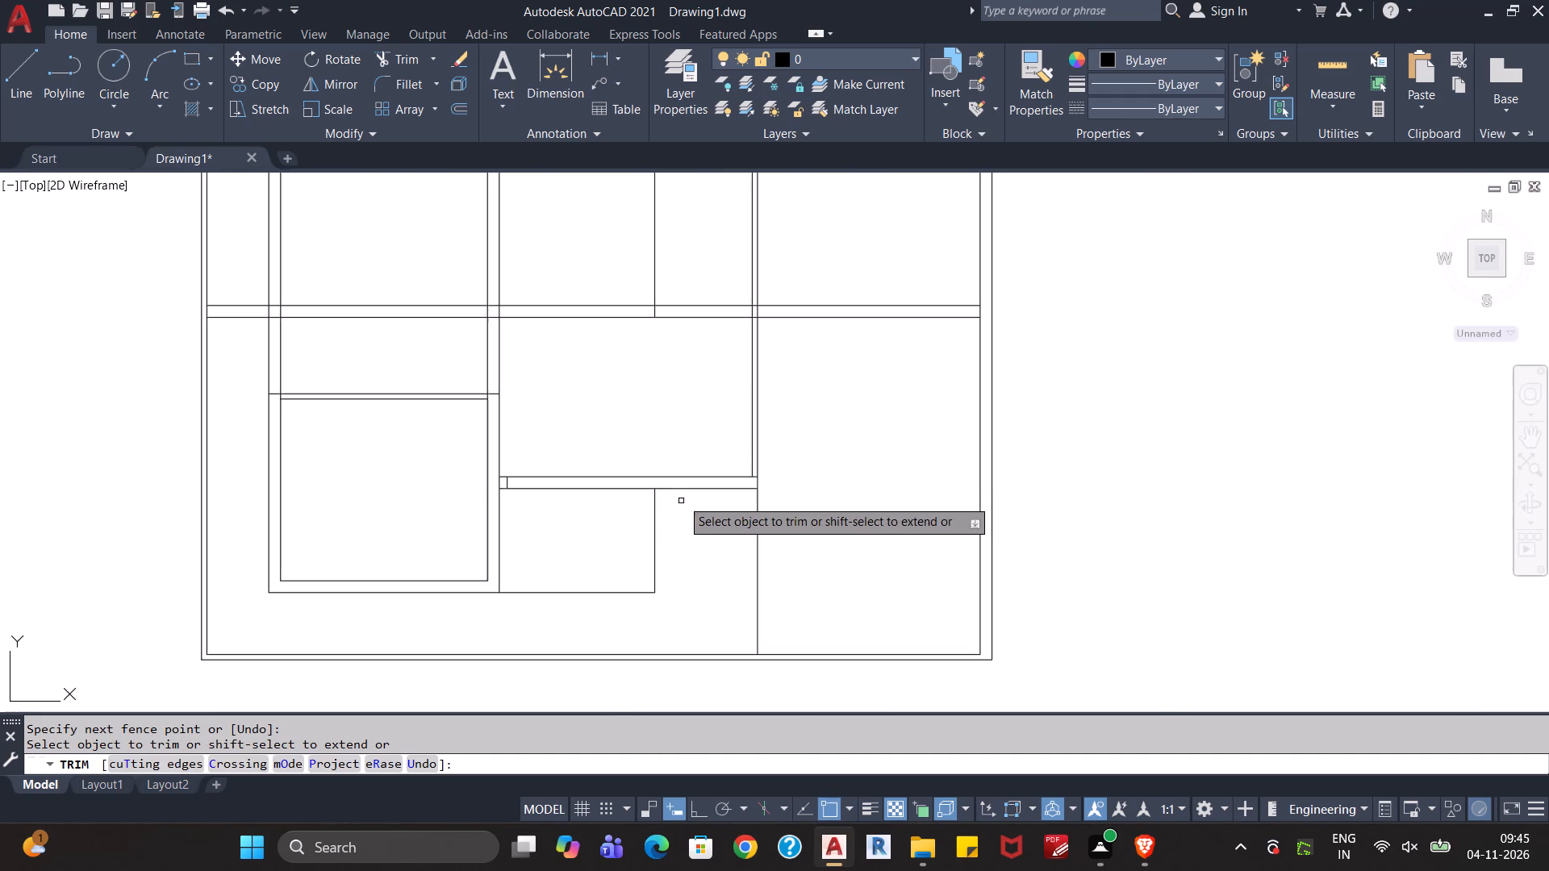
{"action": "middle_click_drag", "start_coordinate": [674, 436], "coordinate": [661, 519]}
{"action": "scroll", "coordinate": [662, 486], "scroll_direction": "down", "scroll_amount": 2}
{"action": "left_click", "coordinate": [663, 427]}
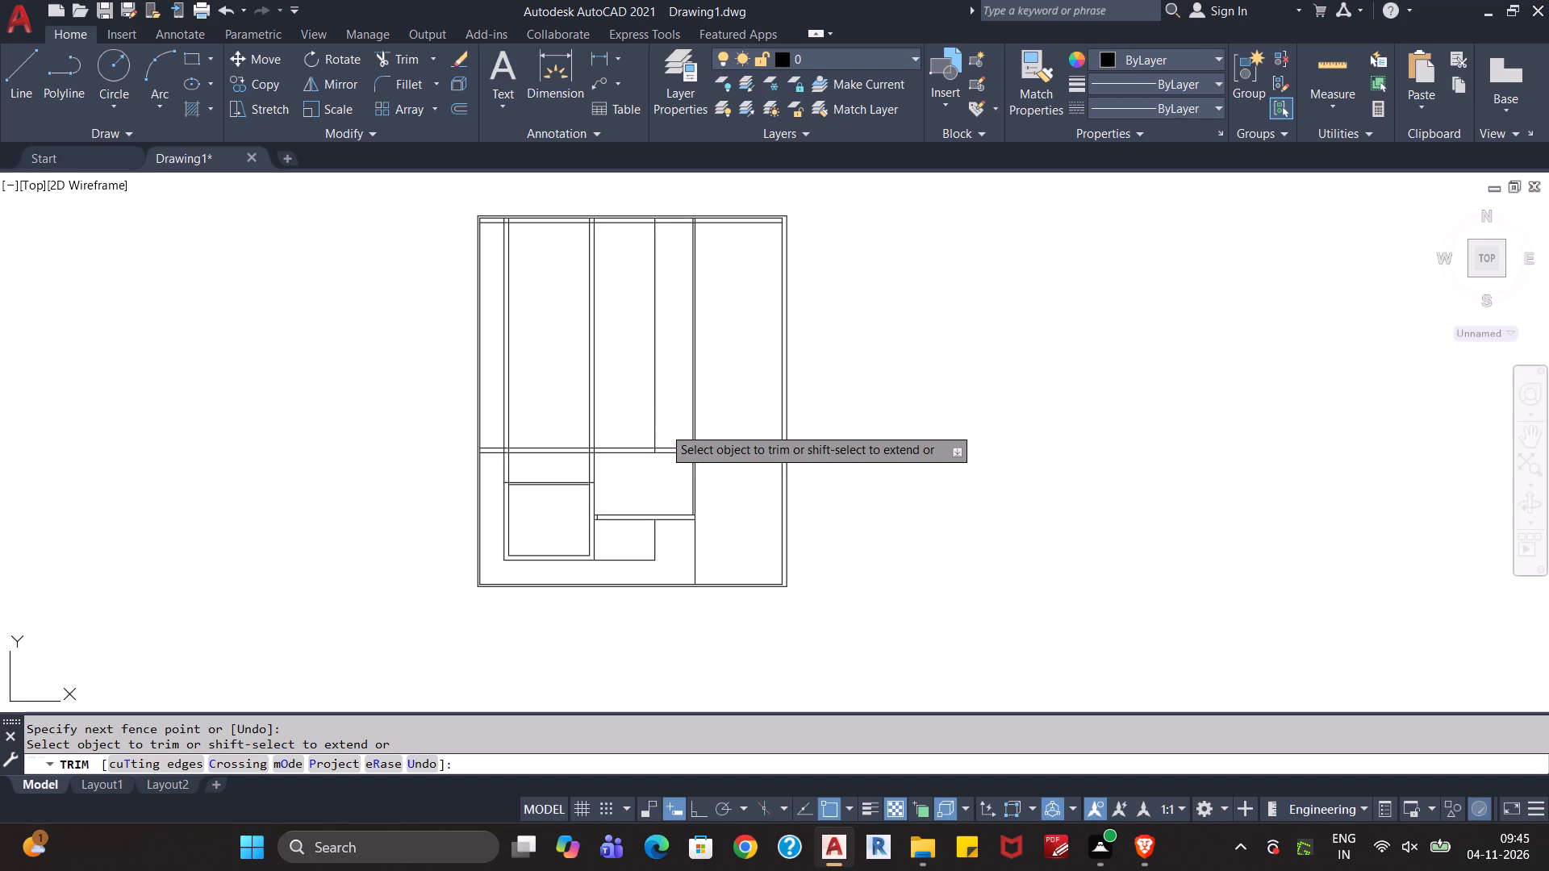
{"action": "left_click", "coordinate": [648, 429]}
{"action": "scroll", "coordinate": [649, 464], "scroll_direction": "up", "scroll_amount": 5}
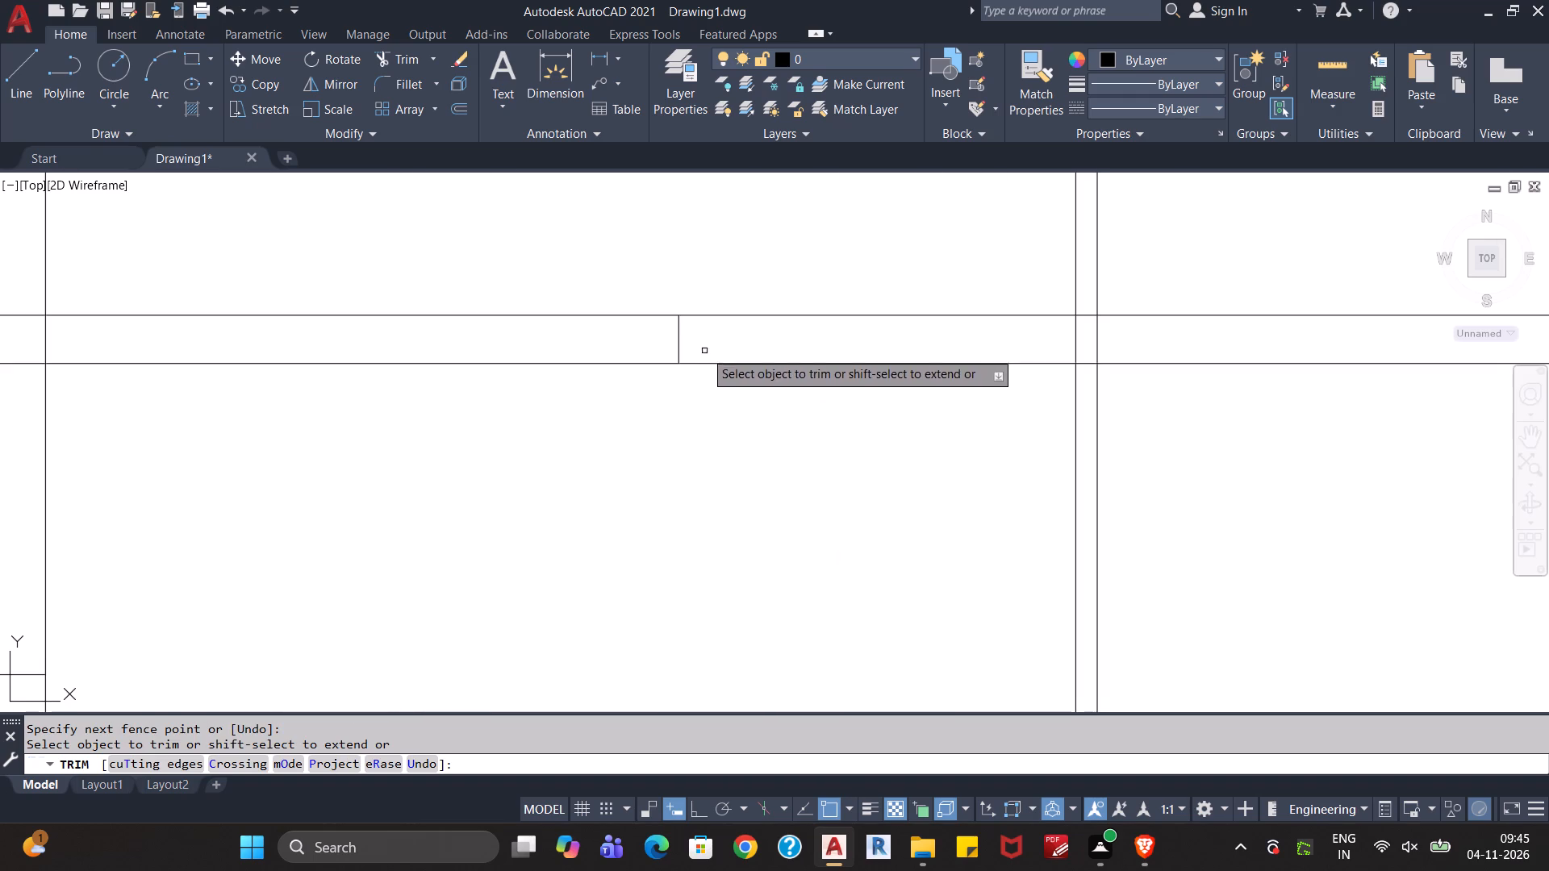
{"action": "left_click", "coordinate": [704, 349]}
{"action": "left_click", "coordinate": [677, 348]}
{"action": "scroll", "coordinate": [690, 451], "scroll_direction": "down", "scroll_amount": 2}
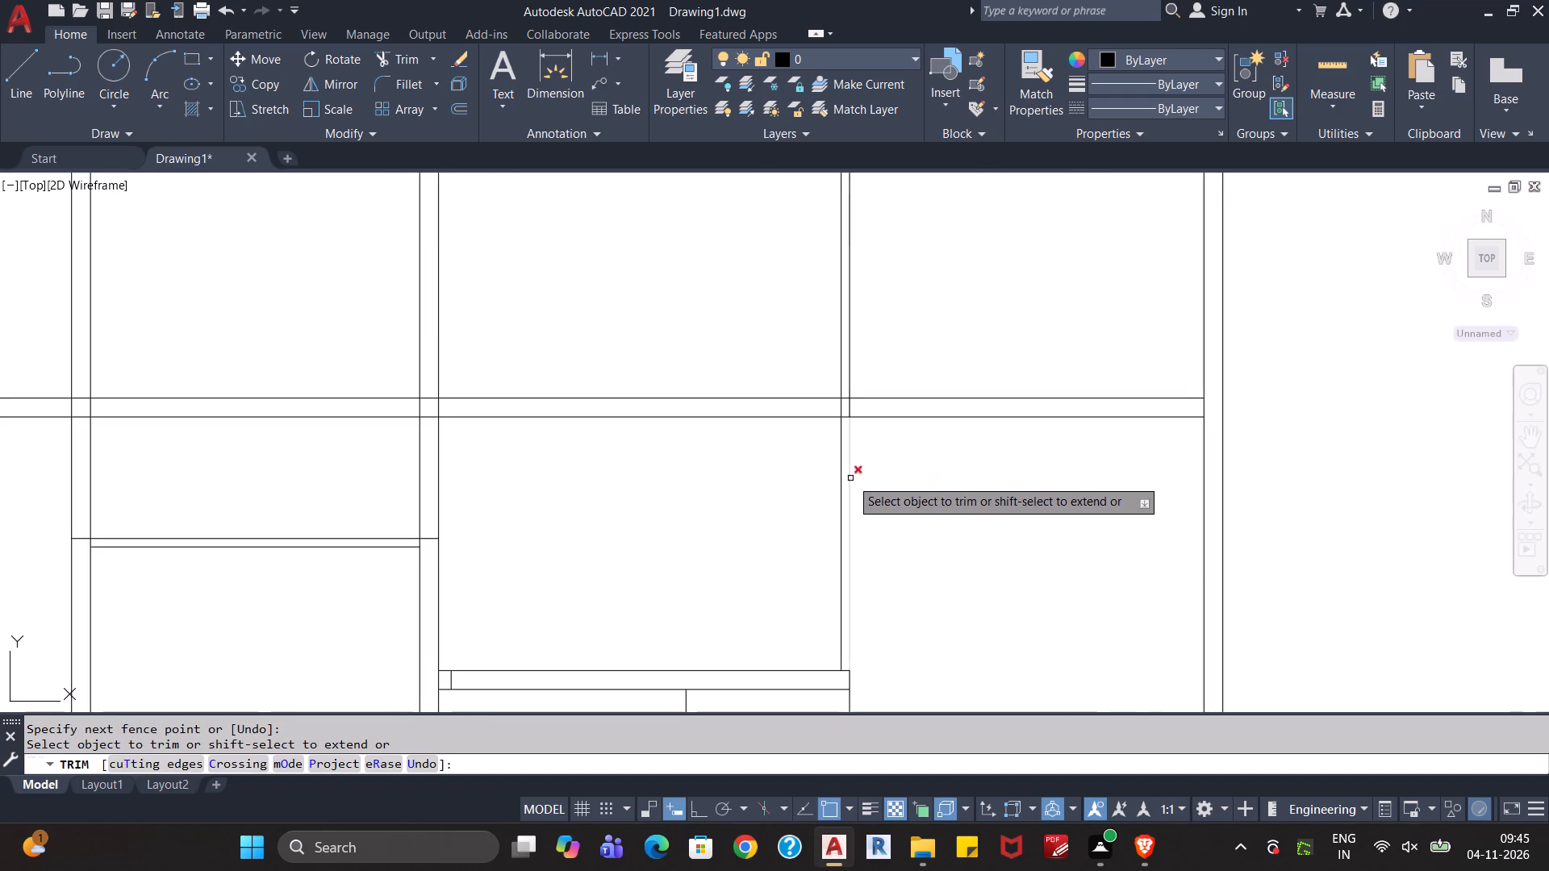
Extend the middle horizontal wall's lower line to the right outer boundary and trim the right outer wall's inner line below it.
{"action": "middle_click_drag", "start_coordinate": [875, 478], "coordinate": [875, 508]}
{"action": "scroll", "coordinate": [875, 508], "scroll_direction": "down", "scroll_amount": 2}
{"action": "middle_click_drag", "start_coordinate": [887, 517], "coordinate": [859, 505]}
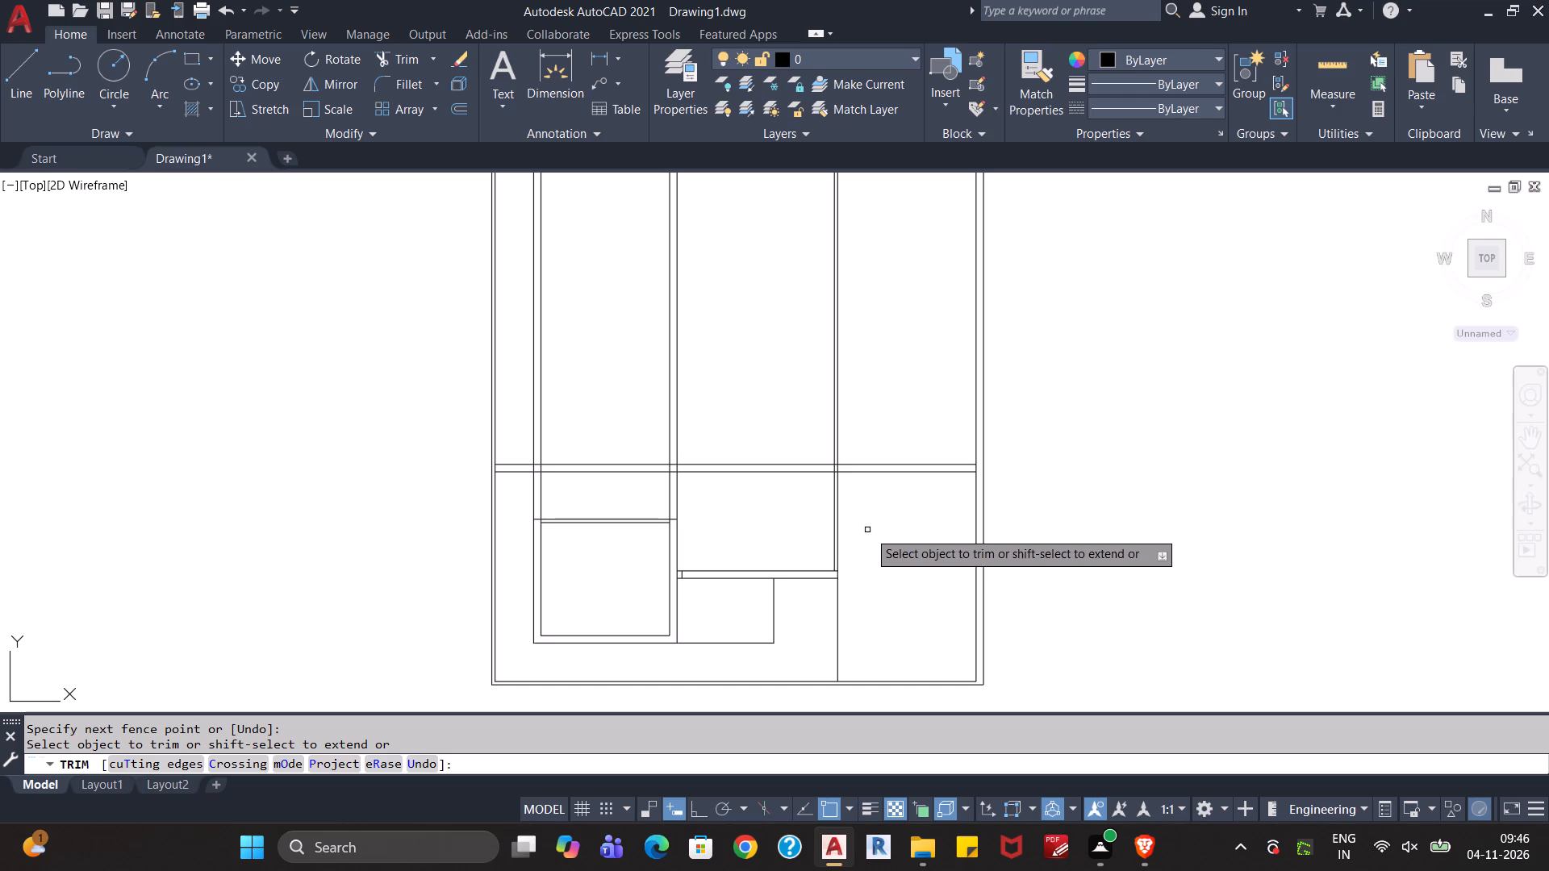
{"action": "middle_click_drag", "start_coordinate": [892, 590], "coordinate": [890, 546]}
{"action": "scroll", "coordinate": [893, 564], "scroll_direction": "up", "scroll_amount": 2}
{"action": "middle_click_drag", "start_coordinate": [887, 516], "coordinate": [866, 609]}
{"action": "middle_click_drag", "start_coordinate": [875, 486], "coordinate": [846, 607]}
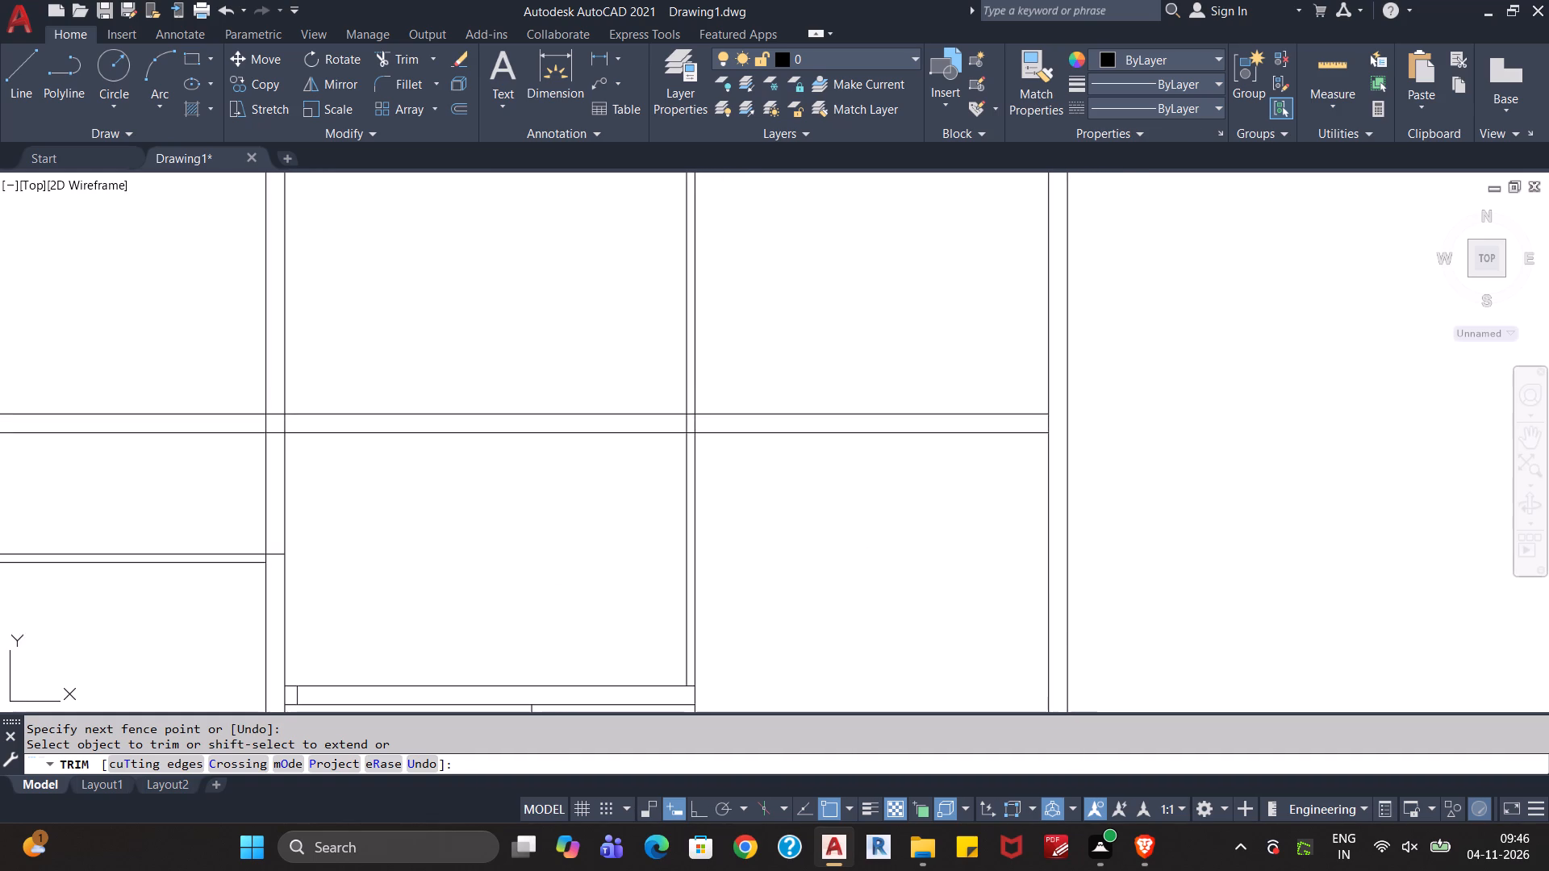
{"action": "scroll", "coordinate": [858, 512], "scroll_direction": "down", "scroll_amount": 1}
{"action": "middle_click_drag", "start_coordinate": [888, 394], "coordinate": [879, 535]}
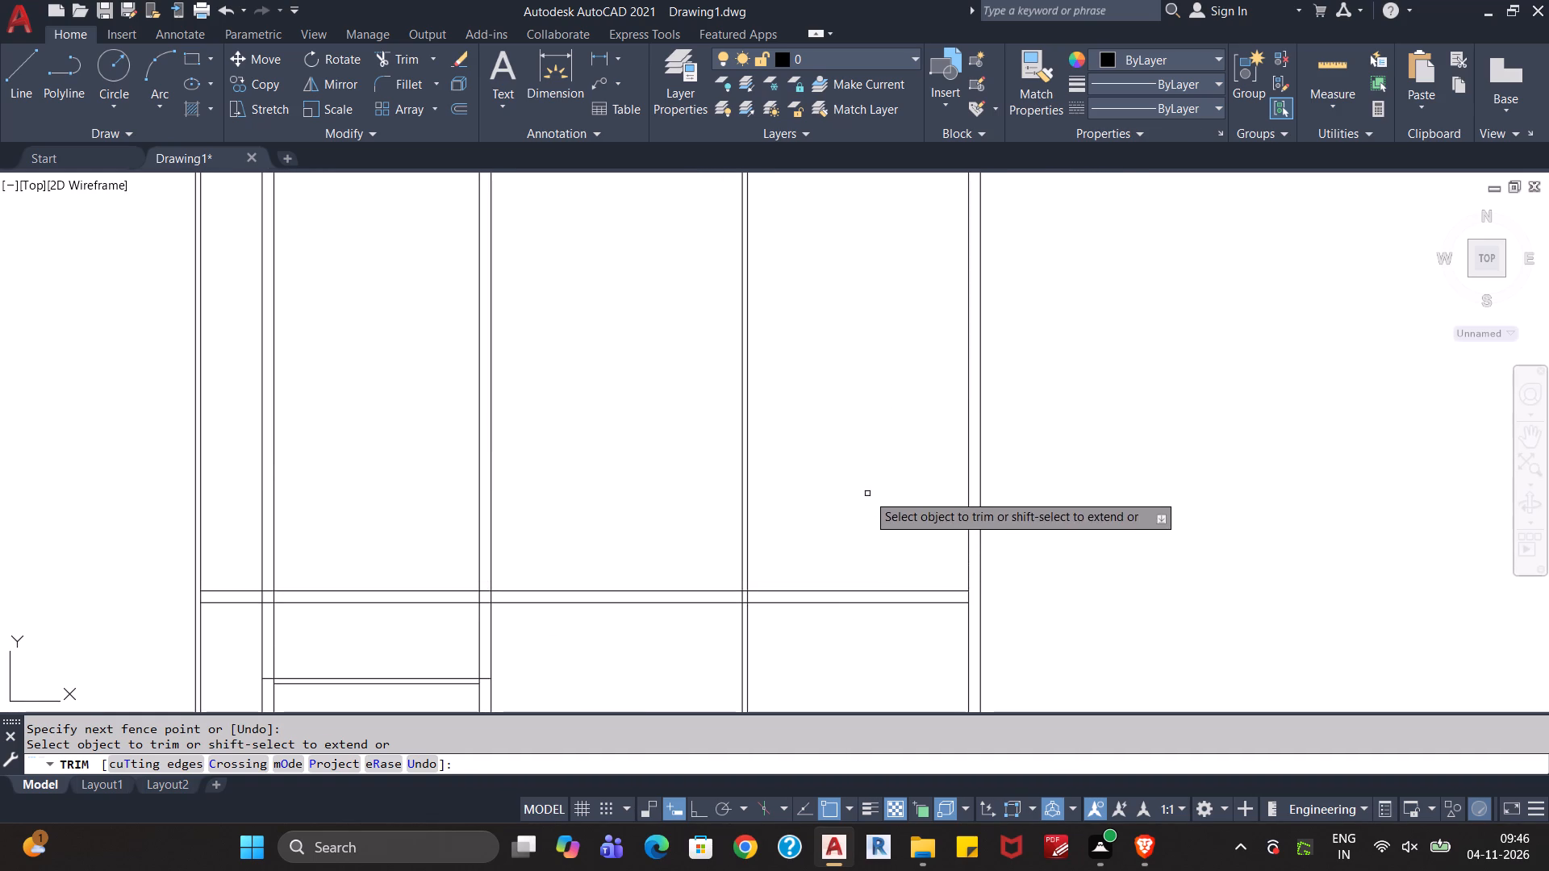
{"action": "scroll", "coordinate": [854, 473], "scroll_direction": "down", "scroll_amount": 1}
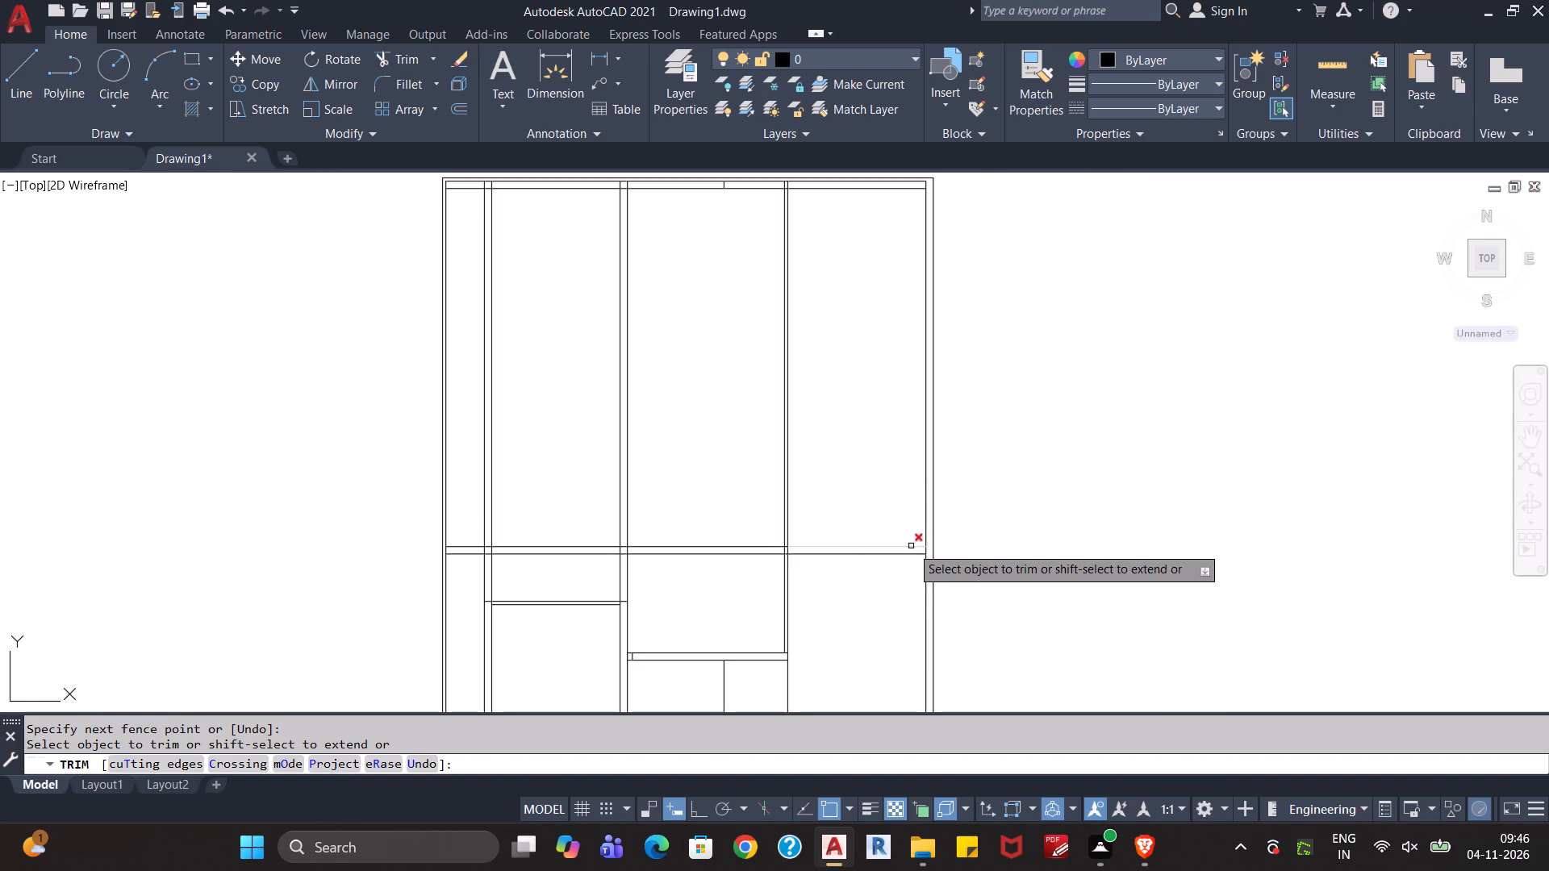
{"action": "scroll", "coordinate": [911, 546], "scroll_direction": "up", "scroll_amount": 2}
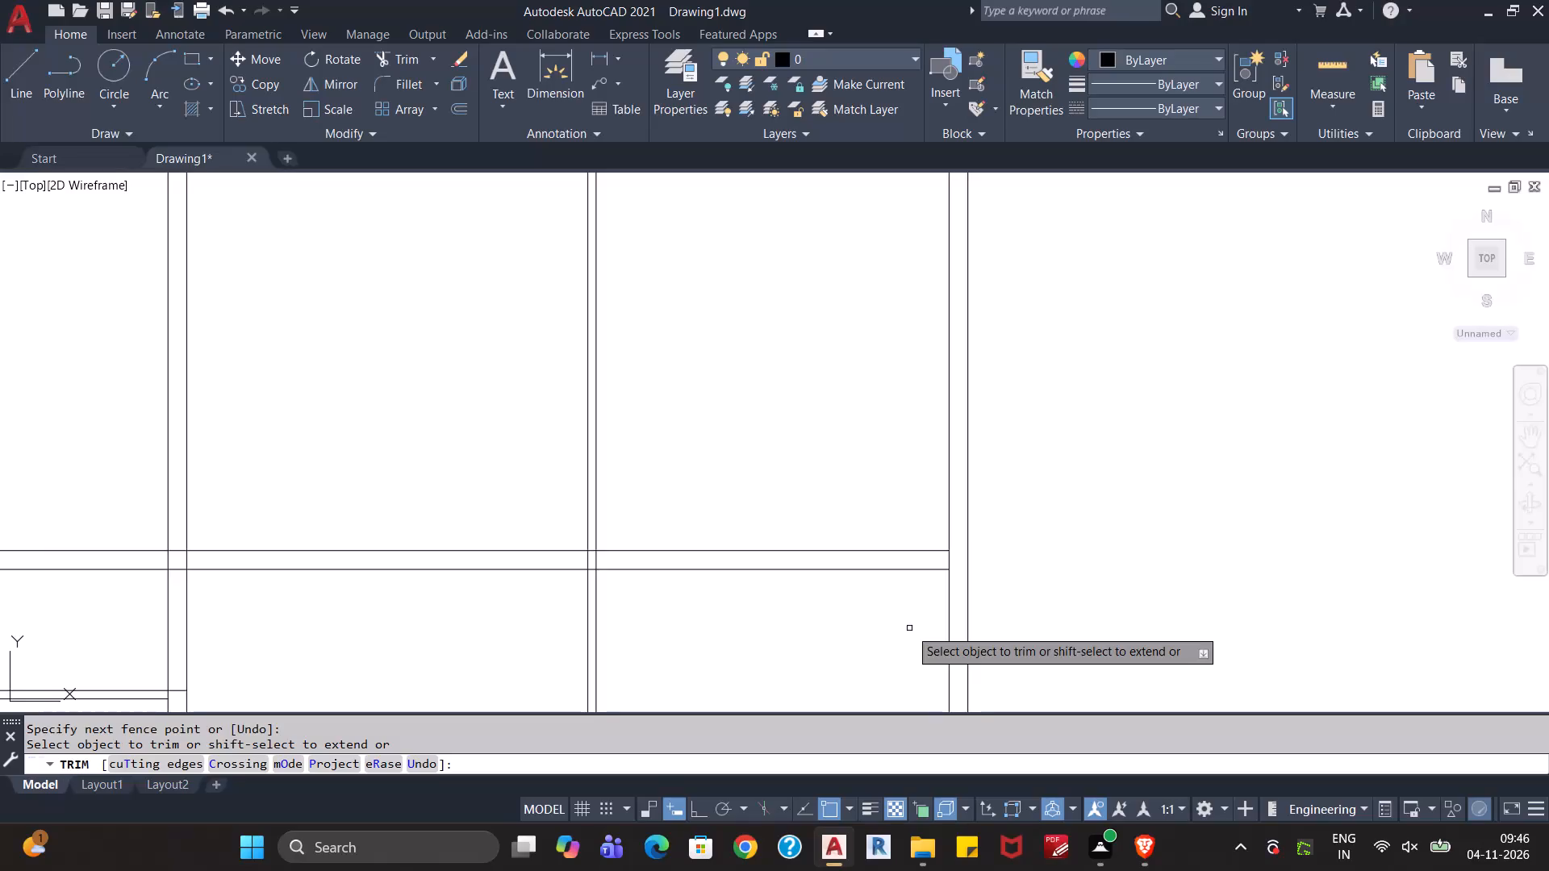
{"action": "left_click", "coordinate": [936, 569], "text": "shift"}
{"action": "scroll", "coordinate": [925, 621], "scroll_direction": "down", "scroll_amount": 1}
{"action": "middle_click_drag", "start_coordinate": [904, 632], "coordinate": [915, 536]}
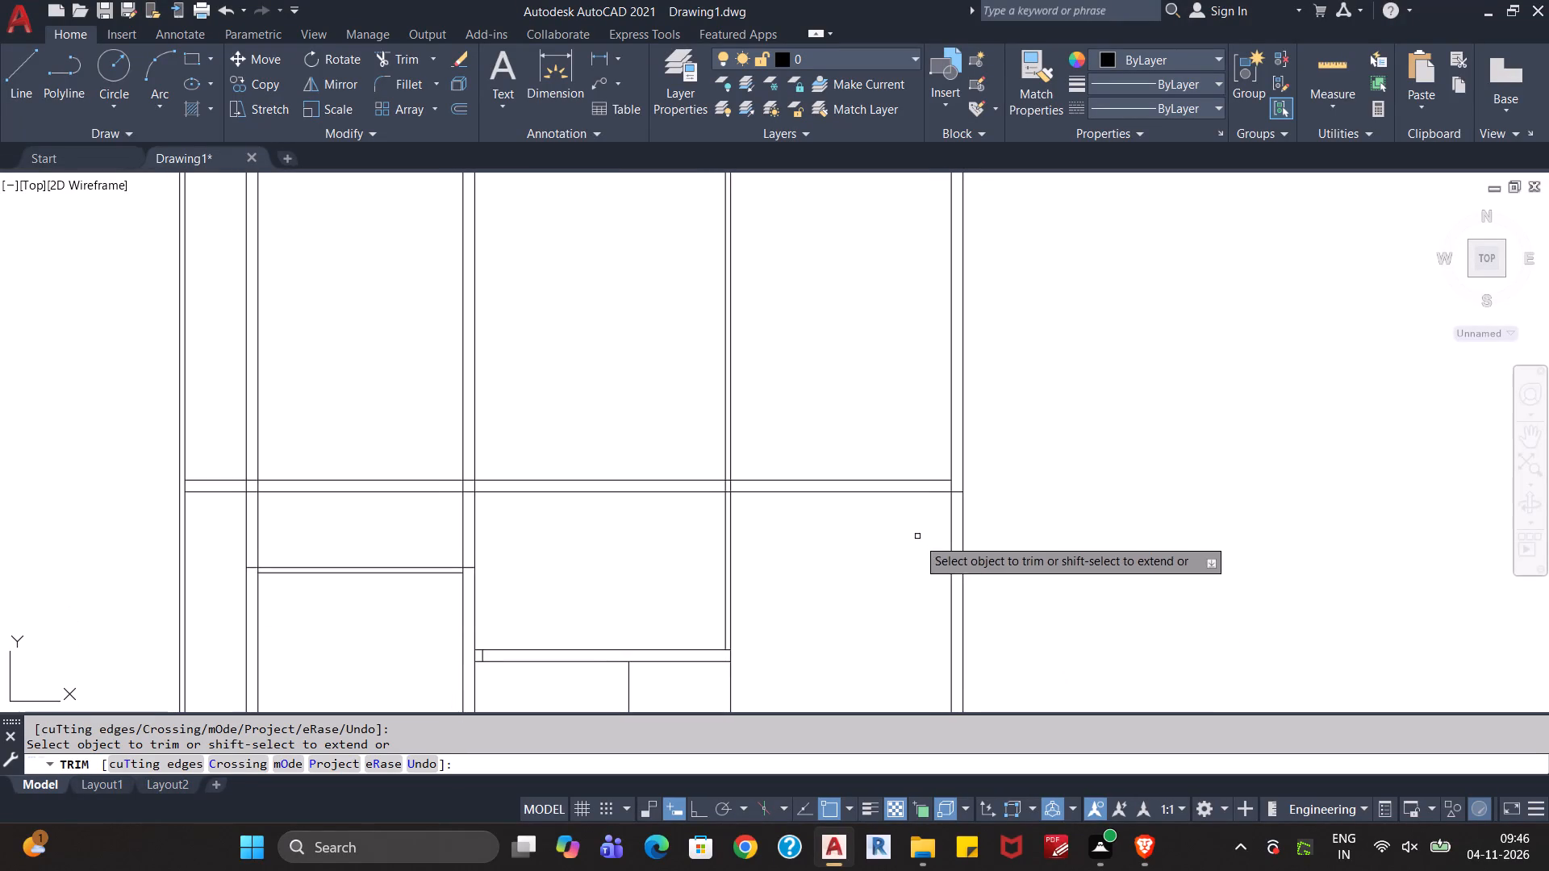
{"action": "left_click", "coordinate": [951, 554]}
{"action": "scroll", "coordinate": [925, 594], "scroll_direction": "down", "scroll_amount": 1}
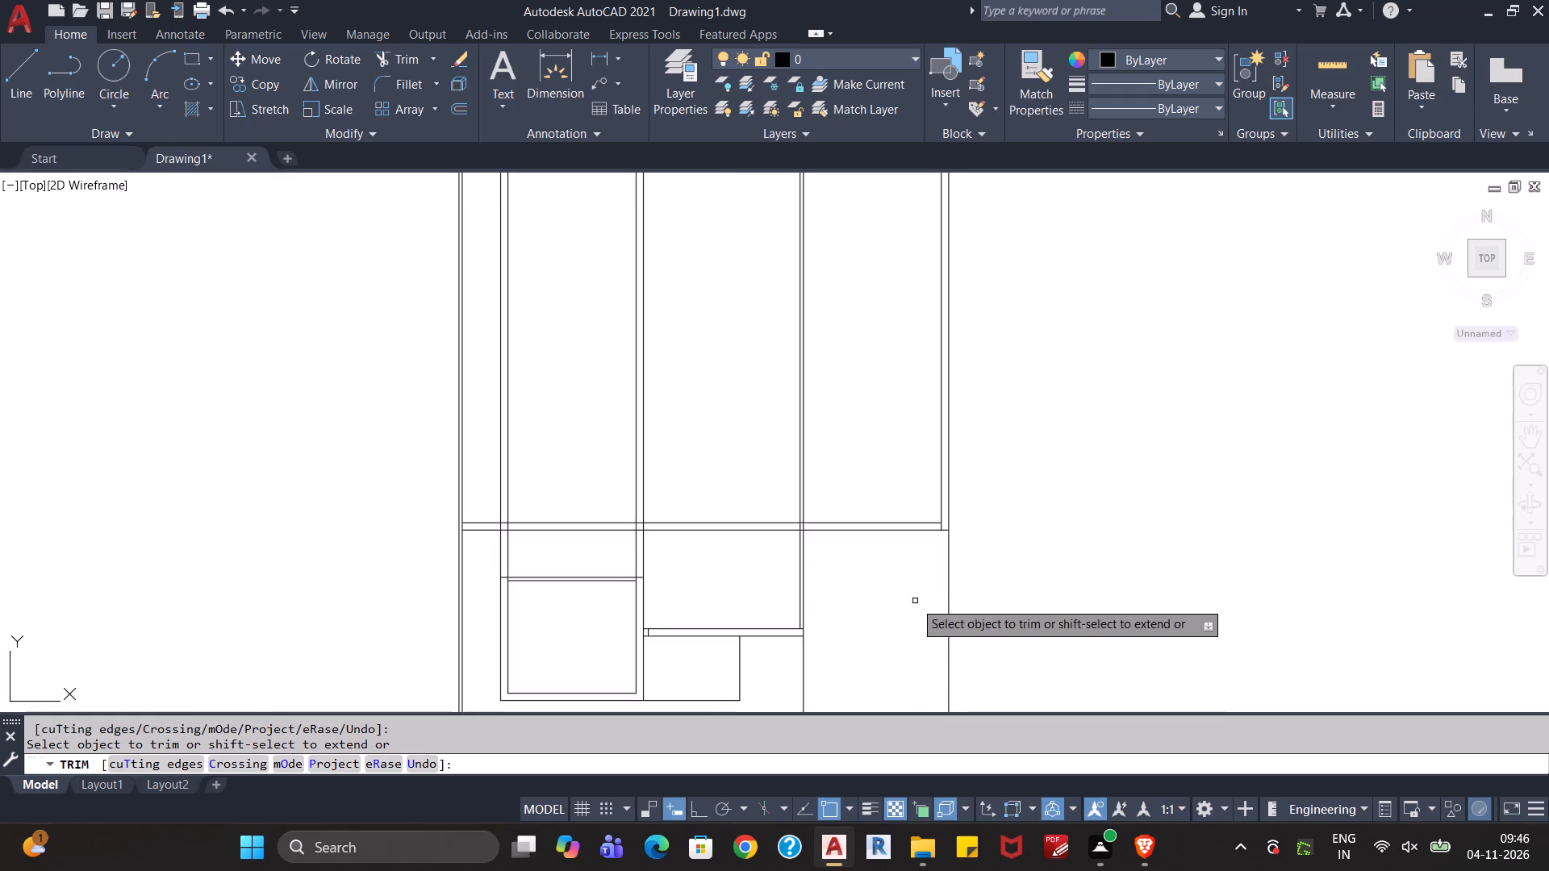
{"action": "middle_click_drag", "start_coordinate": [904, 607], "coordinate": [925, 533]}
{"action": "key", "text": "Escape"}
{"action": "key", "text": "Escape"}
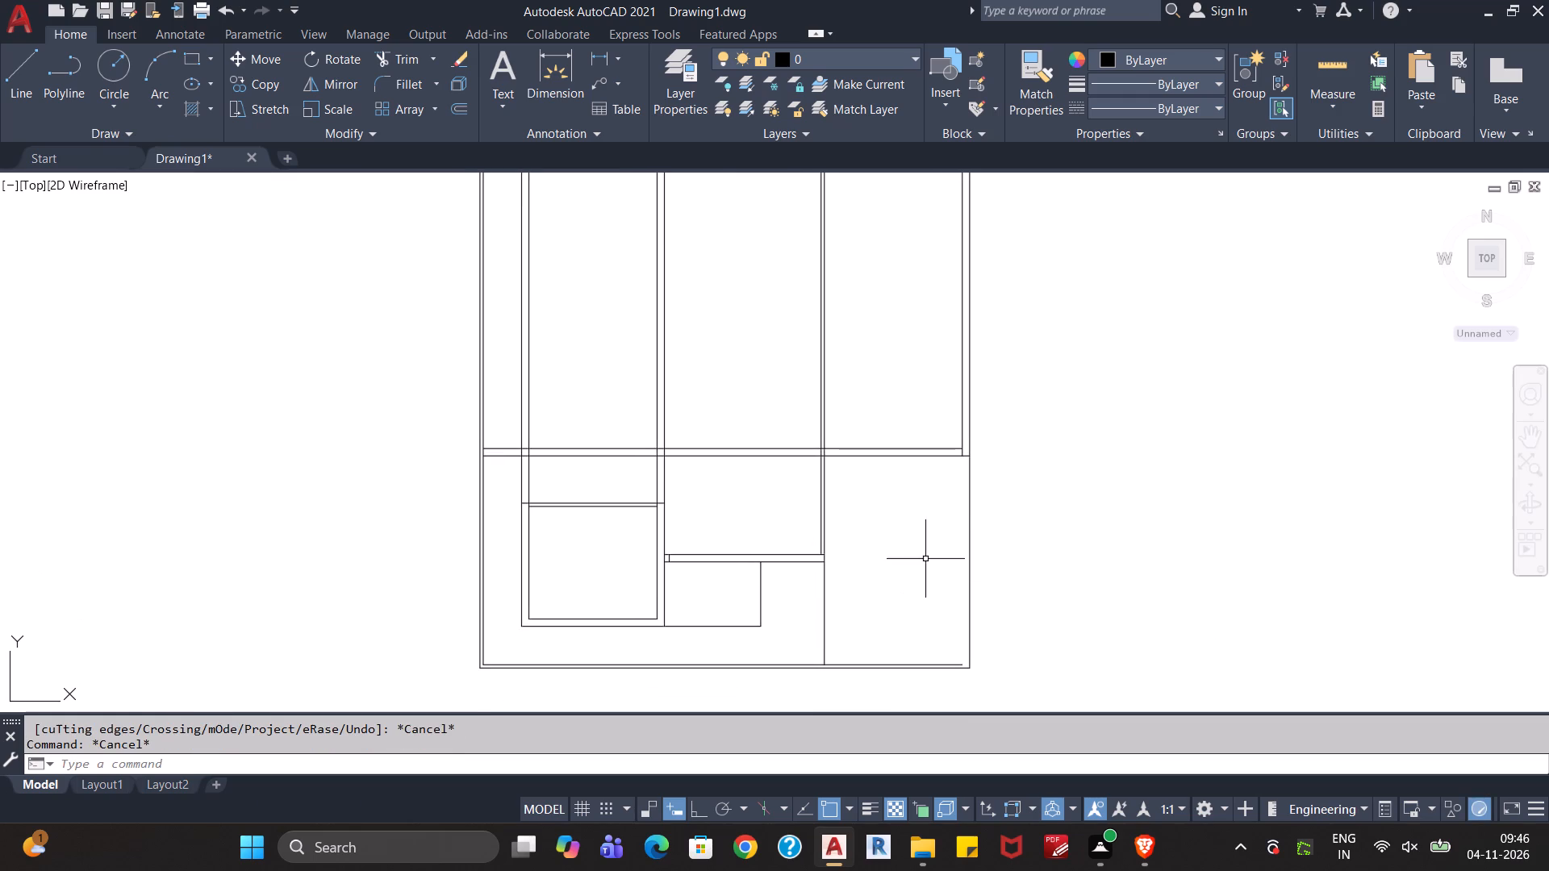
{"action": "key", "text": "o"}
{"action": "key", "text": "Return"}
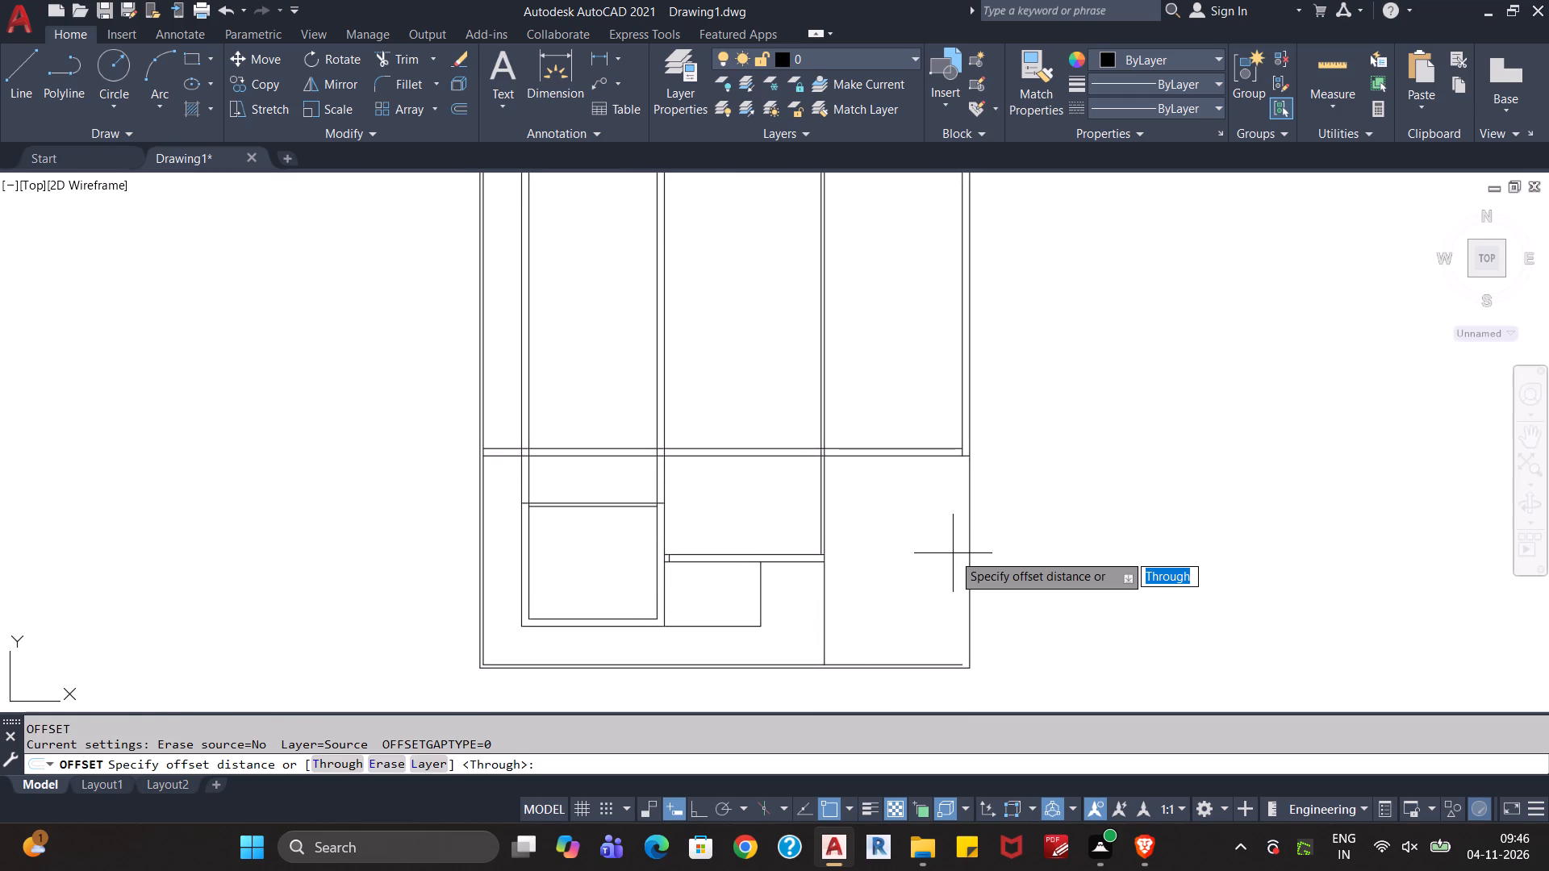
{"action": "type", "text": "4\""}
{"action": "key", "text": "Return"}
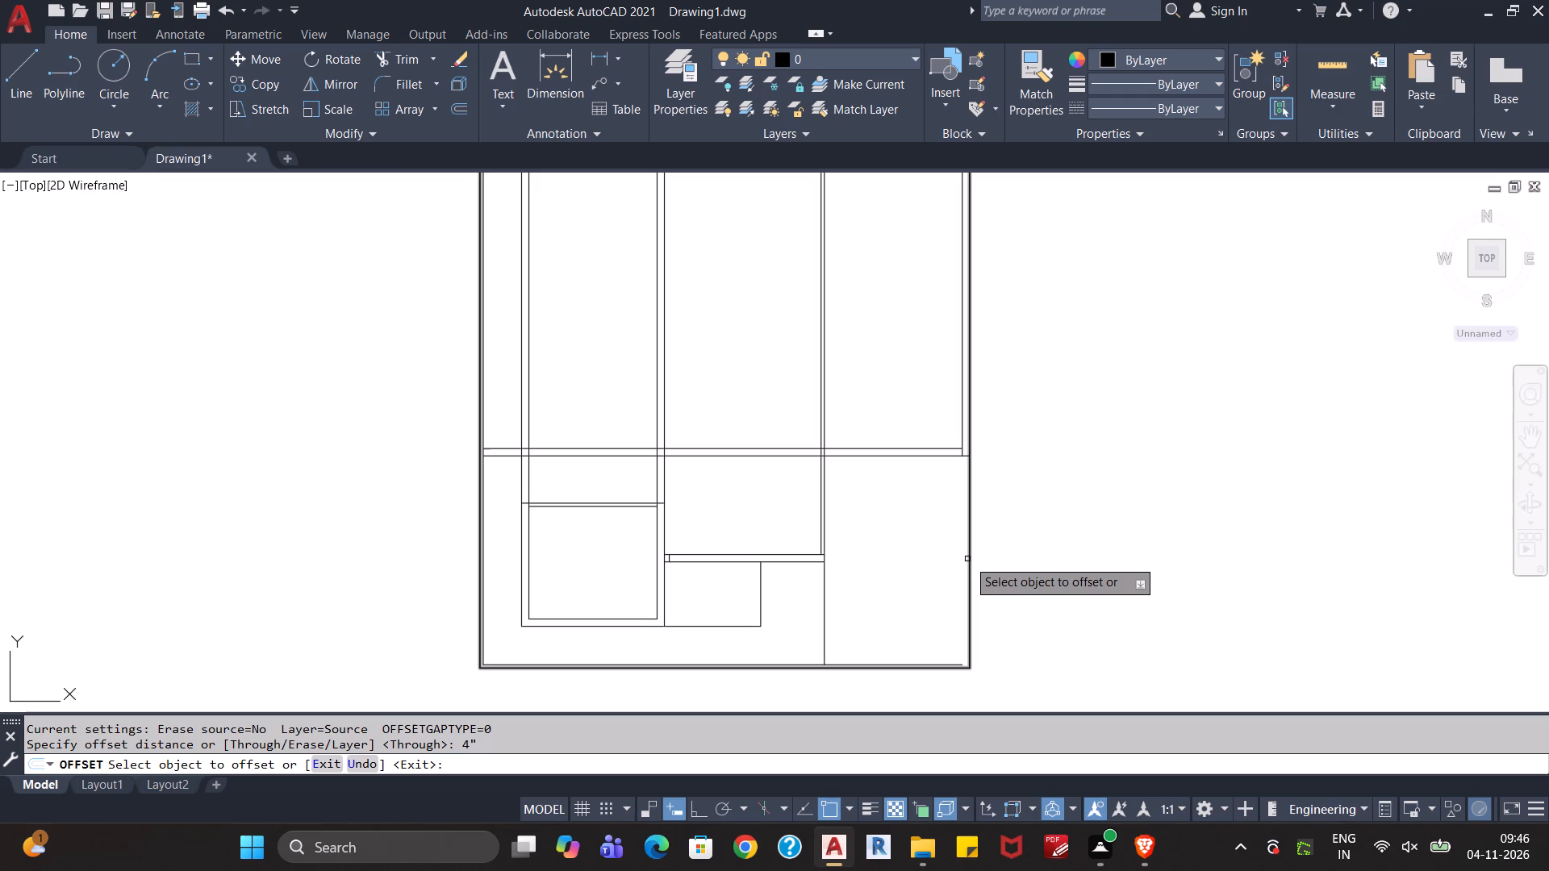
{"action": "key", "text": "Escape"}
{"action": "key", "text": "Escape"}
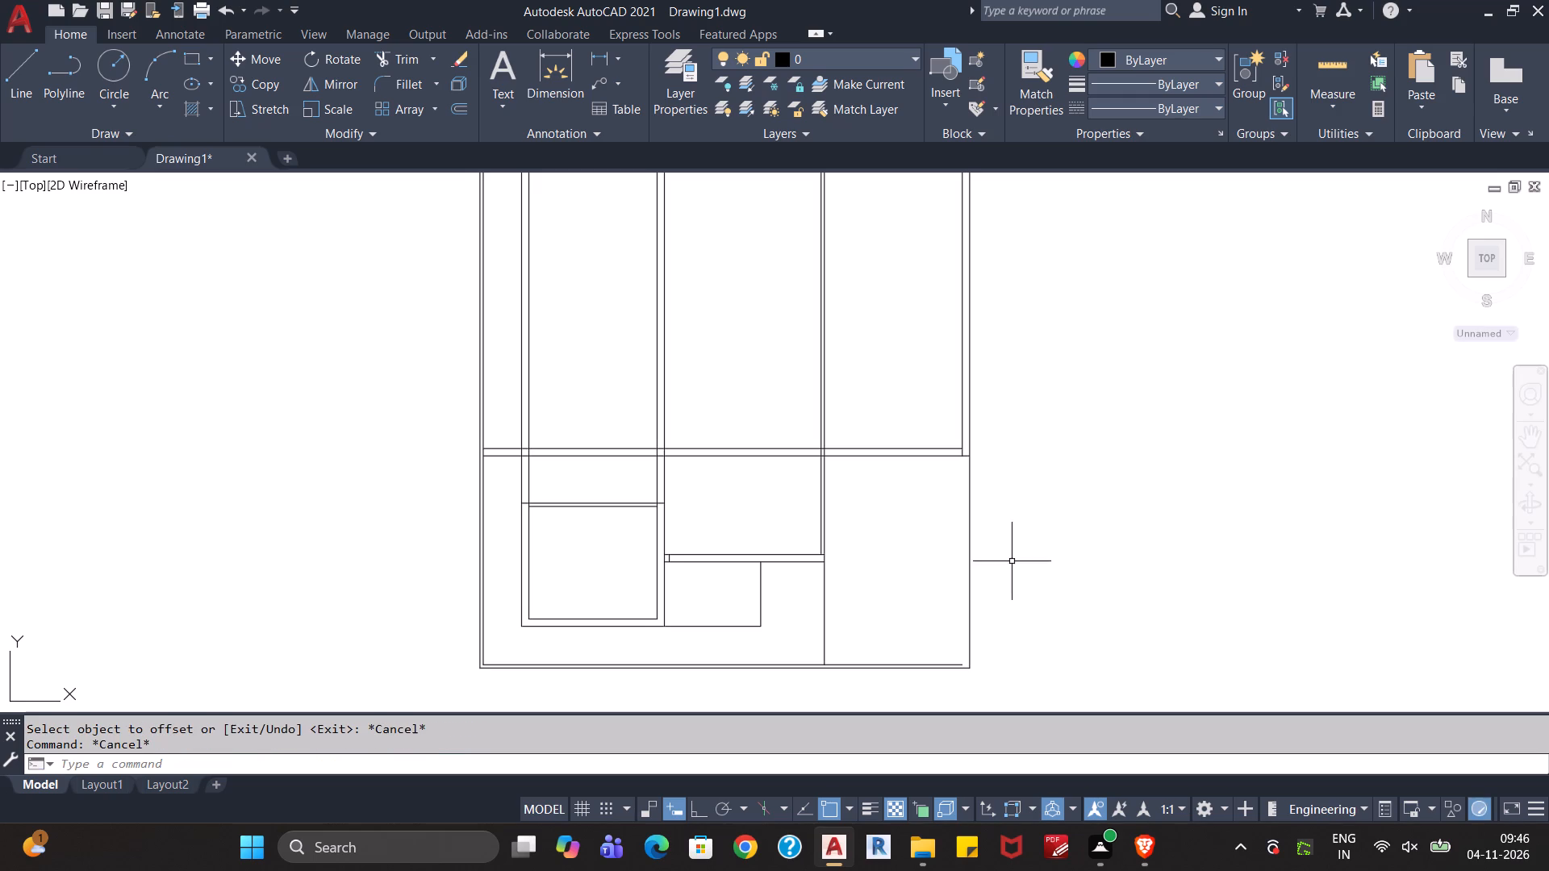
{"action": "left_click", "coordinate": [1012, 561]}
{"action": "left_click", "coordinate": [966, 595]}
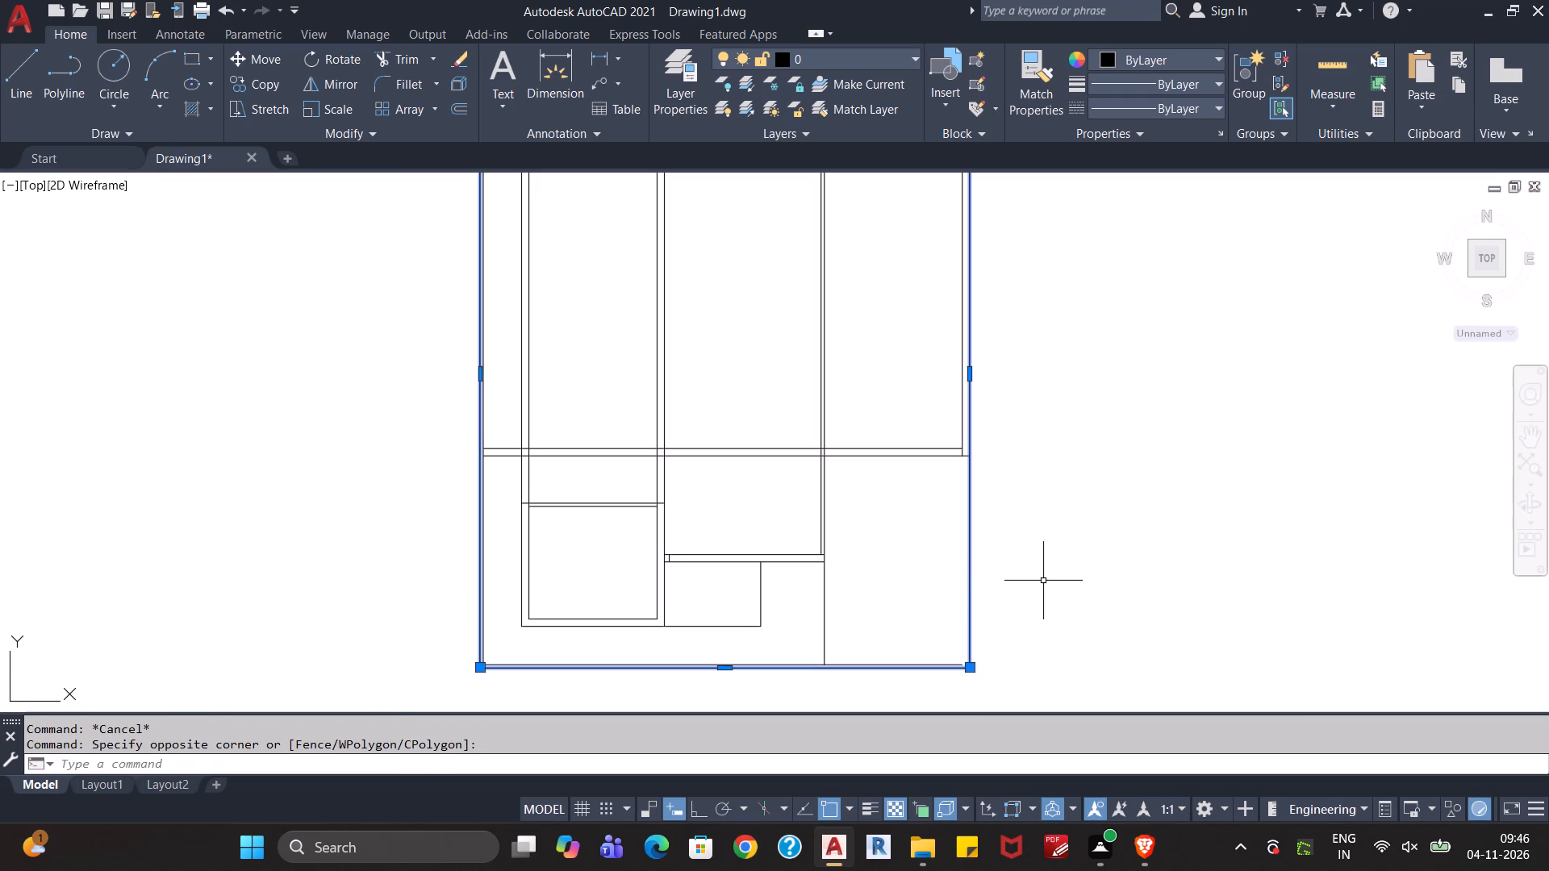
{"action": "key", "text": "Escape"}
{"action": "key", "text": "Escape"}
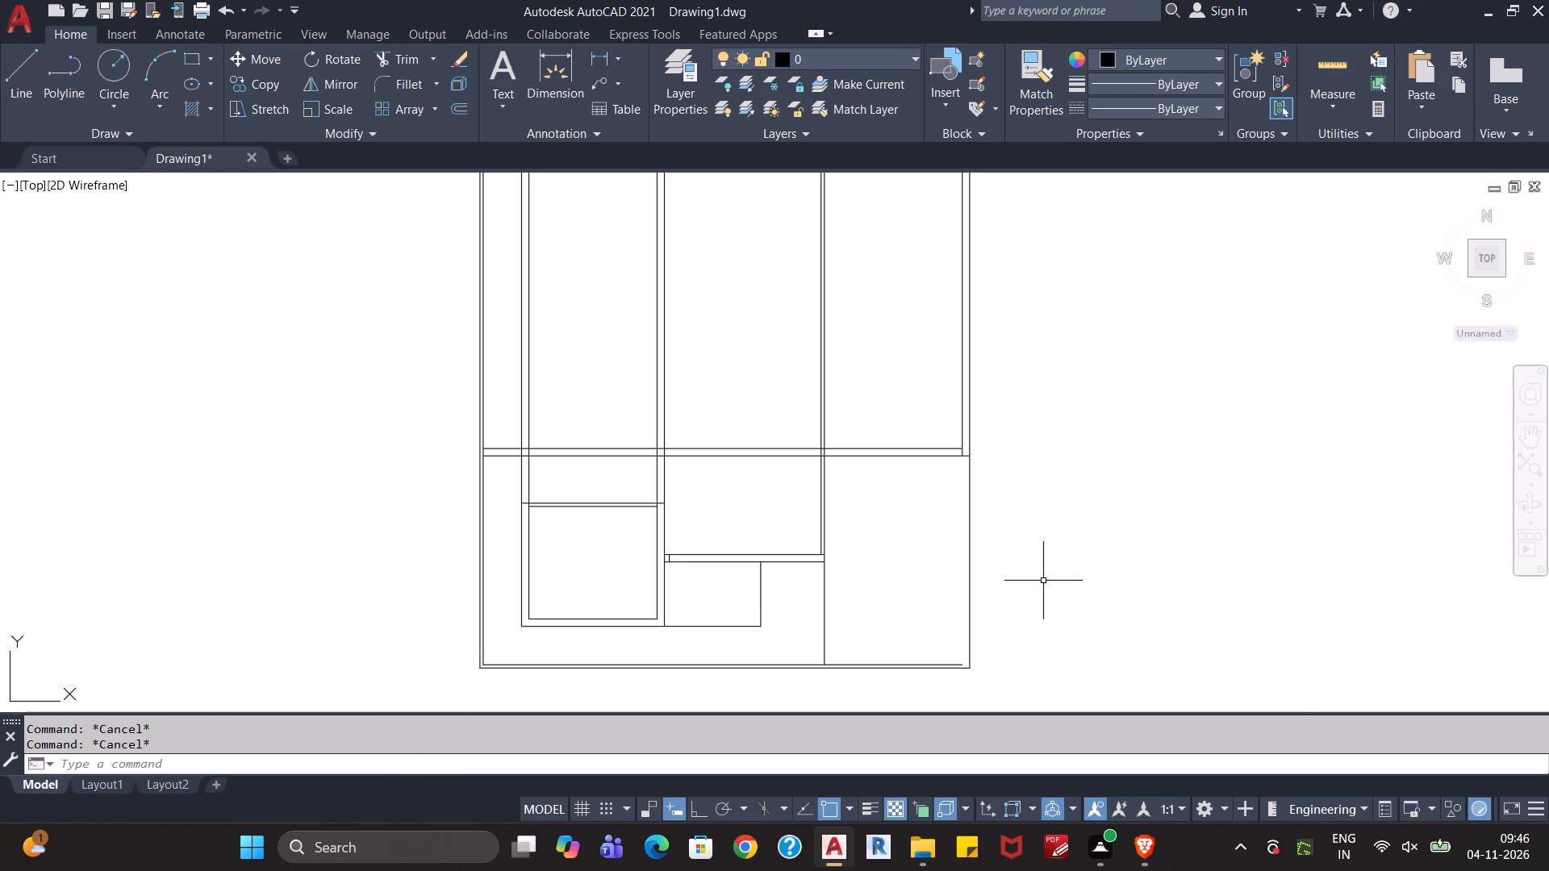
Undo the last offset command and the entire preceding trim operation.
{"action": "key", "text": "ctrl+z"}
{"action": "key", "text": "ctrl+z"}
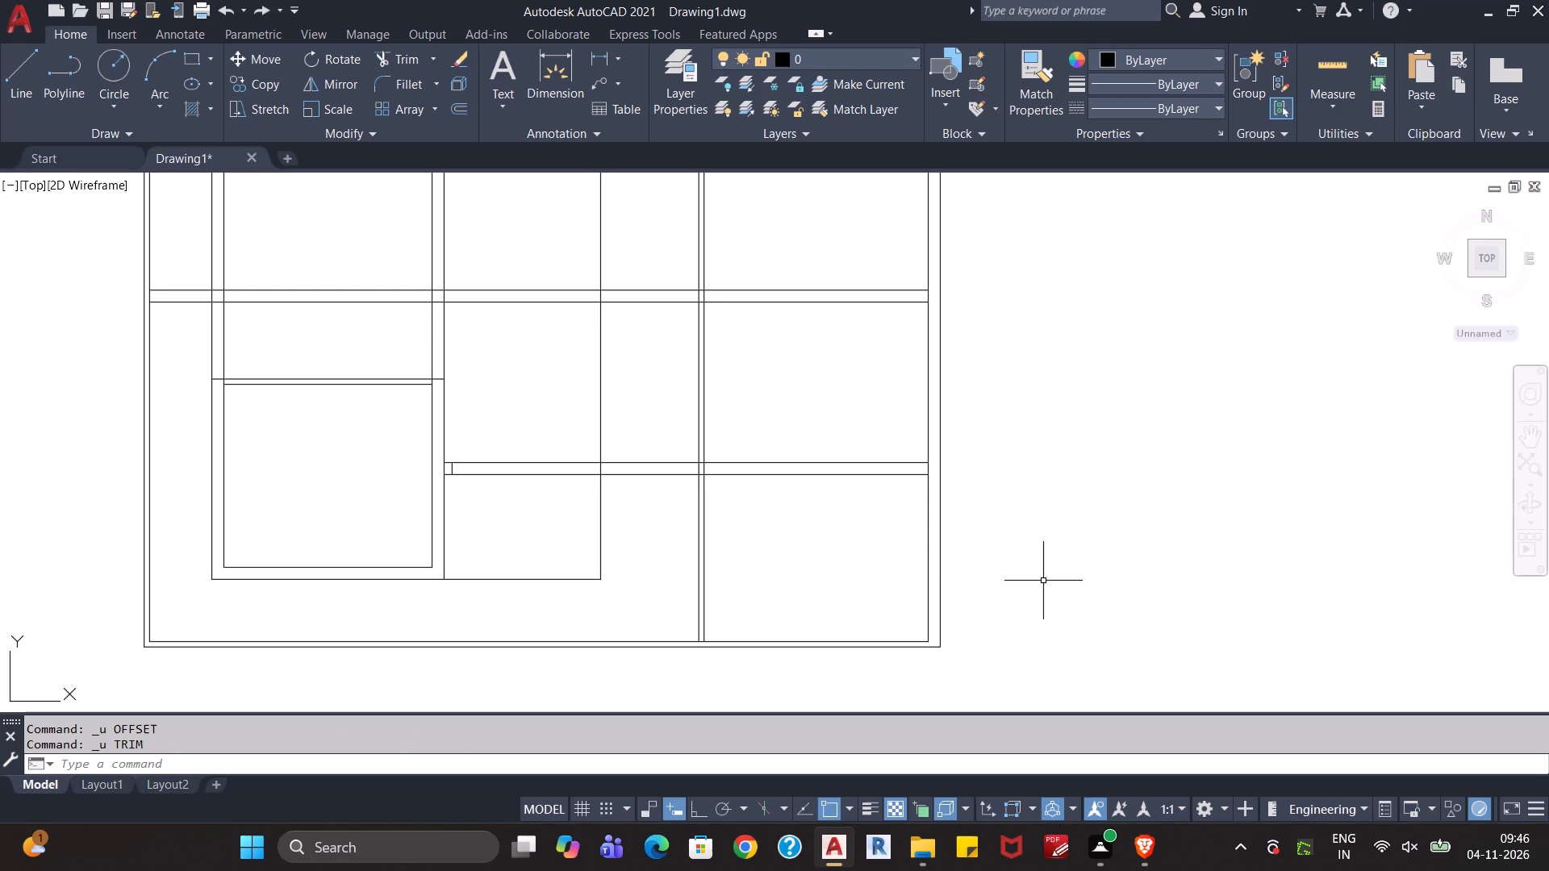
Trim the lower 9" wall's lines right of the 4" partition, its upper line across the partition, and the partition's left line inside and below the wall.
{"action": "middle_click_drag", "start_coordinate": [883, 576], "coordinate": [925, 640]}
{"action": "scroll", "coordinate": [925, 636], "scroll_direction": "down", "scroll_amount": 1}
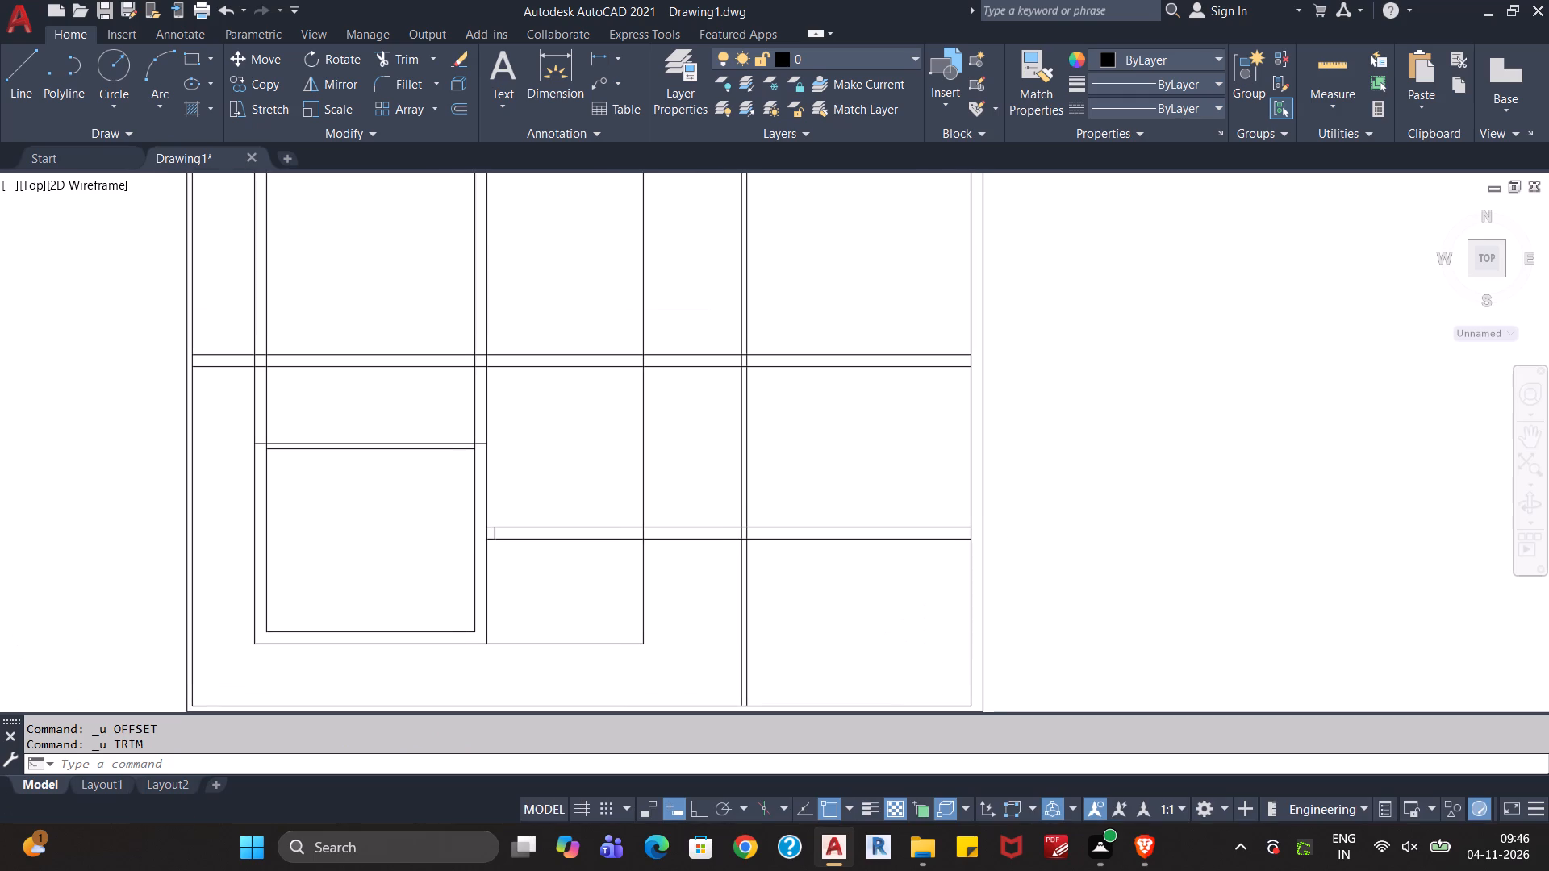
{"action": "type", "text": "tr"}
{"action": "key", "text": "Return"}
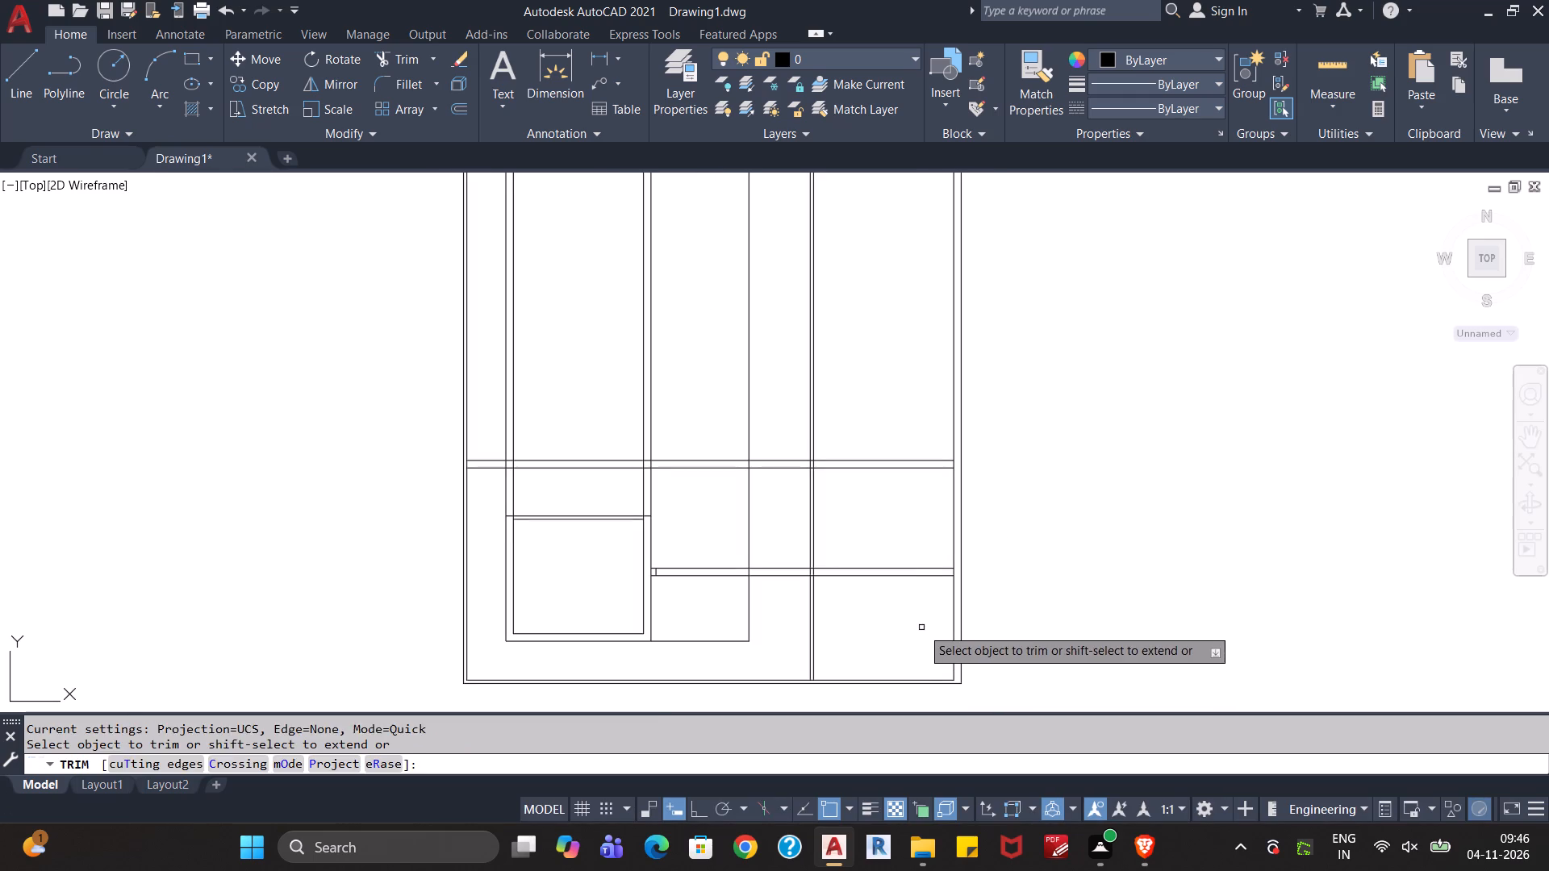
{"action": "left_click", "coordinate": [921, 627]}
{"action": "left_click", "coordinate": [916, 539]}
{"action": "scroll", "coordinate": [831, 577], "scroll_direction": "up", "scroll_amount": 3}
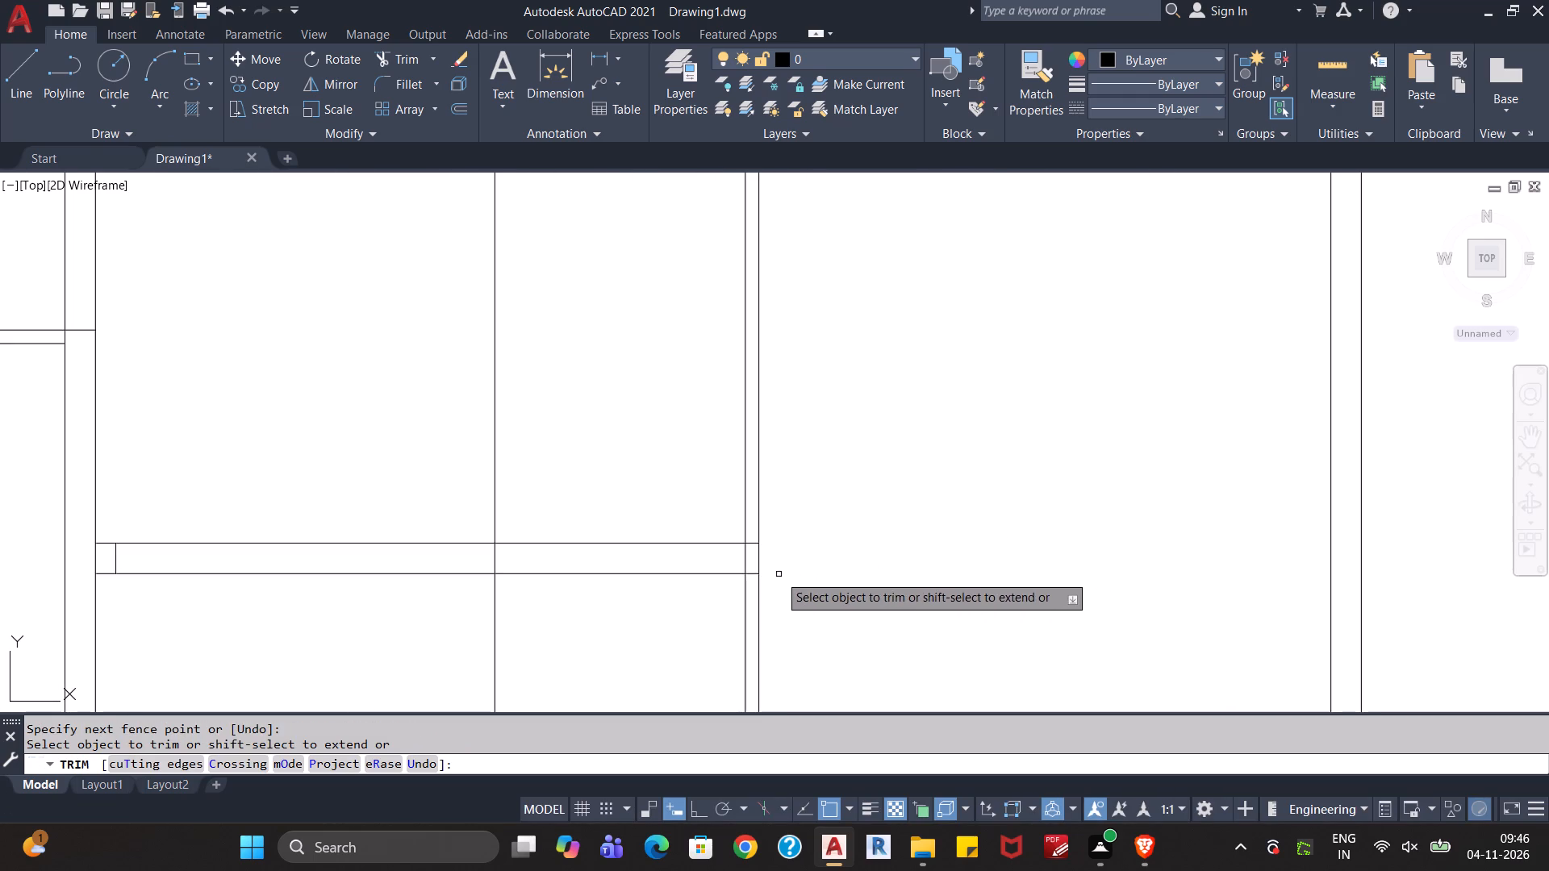
{"action": "left_click", "coordinate": [743, 563]}
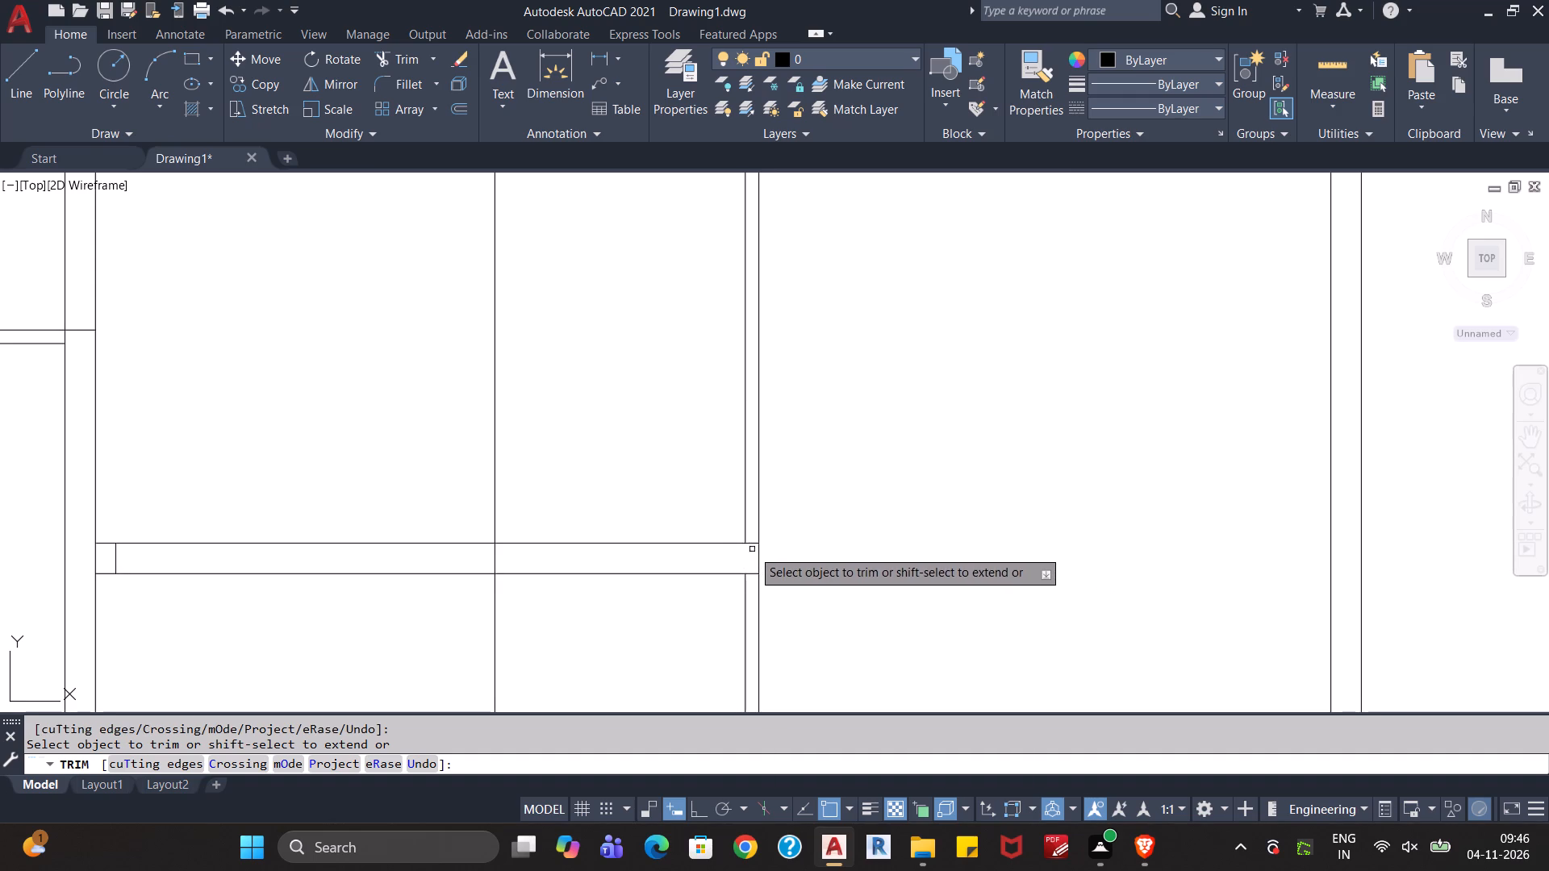
{"action": "left_click", "coordinate": [753, 543]}
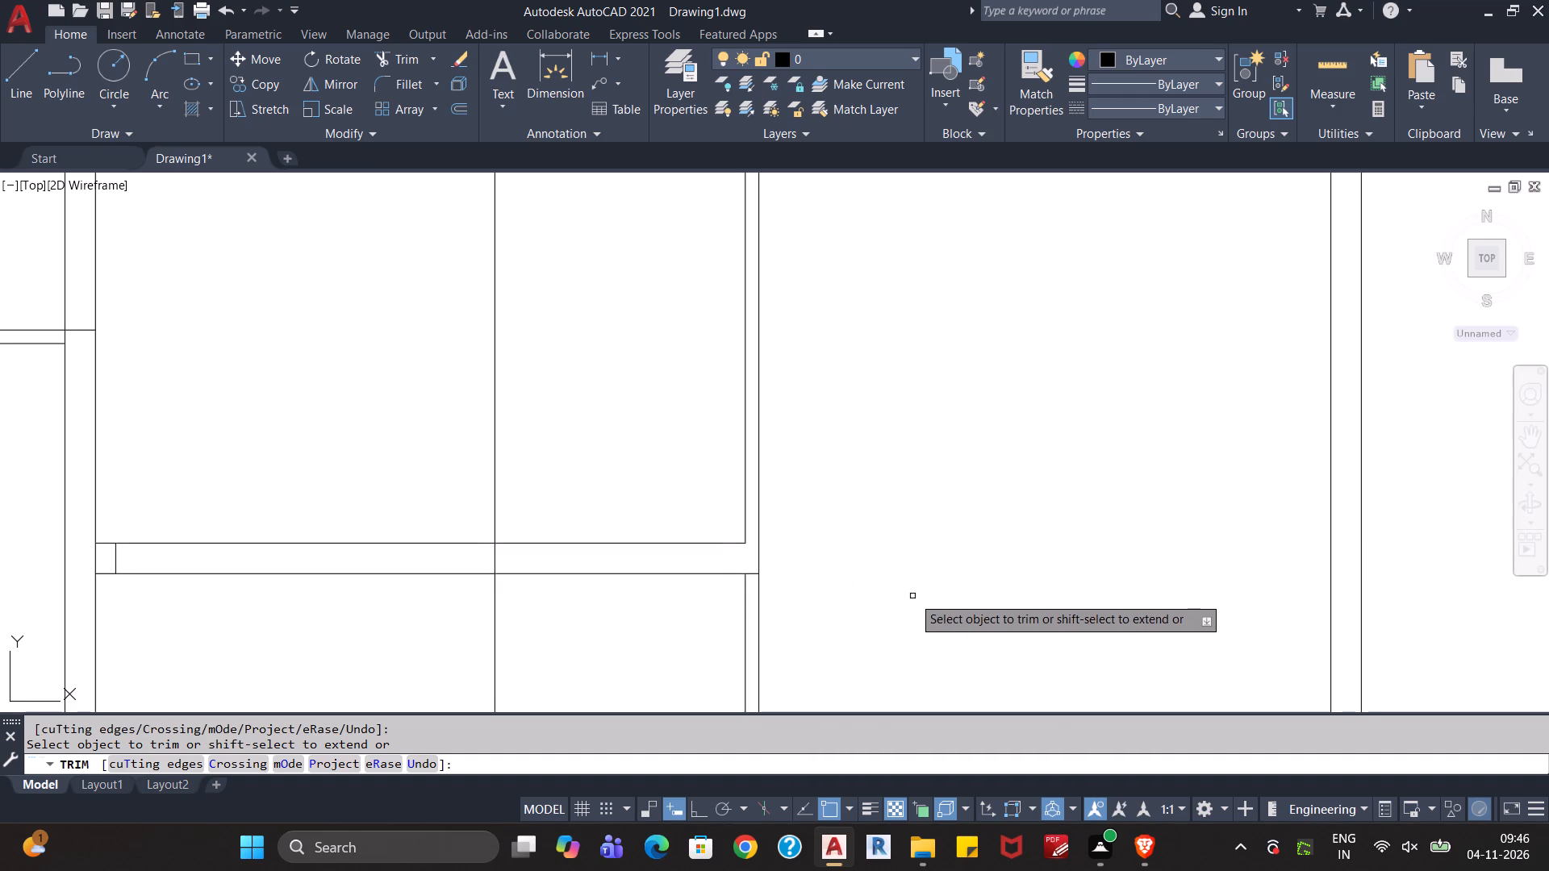
{"action": "middle_click_drag", "start_coordinate": [912, 596], "coordinate": [985, 474]}
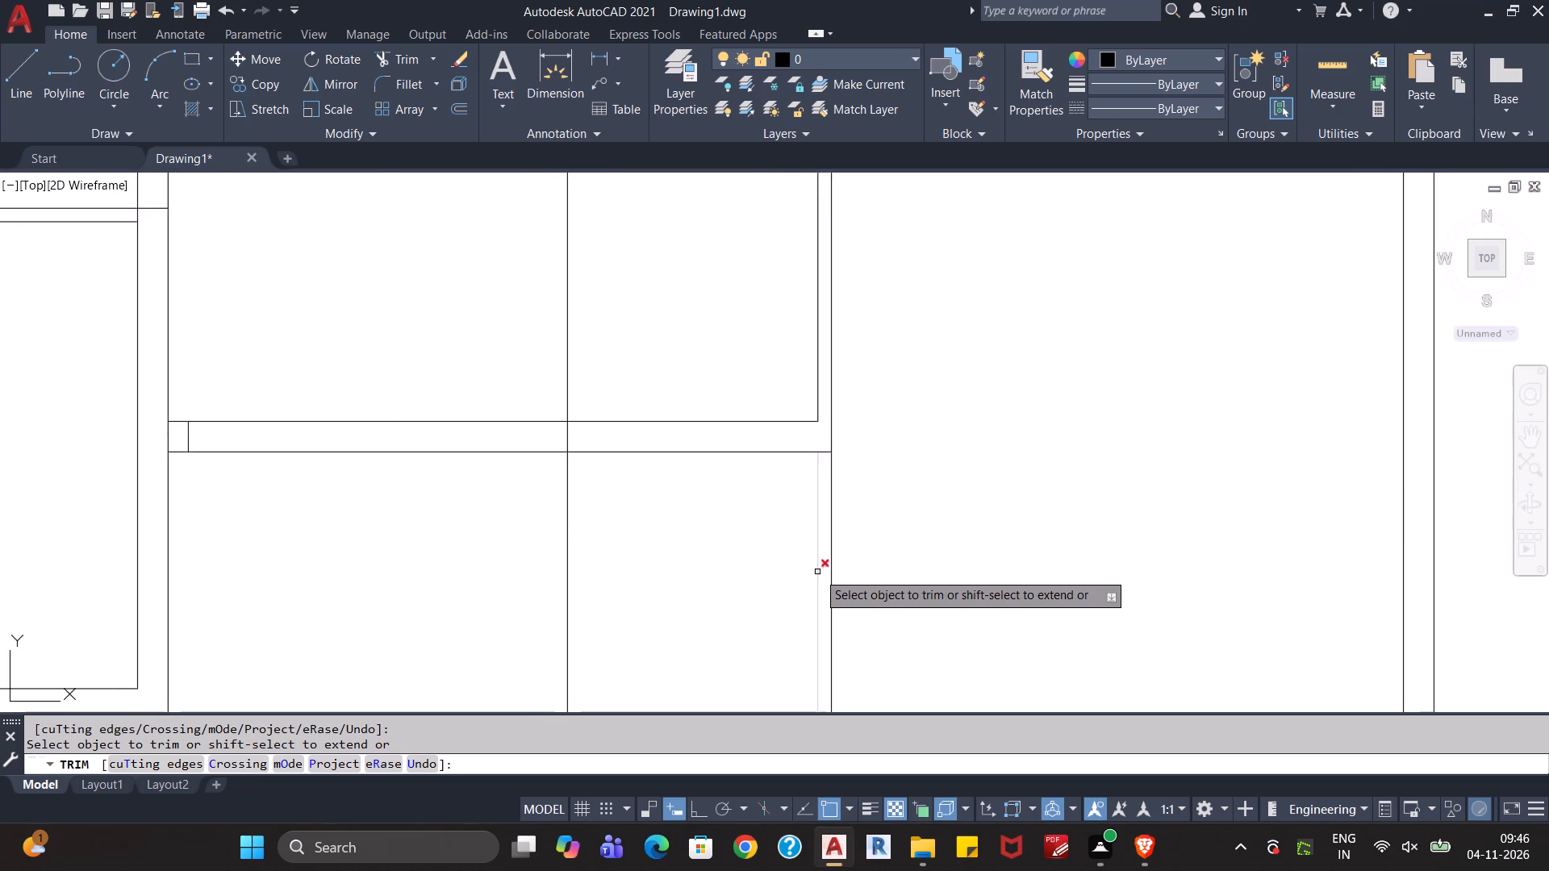
{"action": "left_click", "coordinate": [817, 572]}
Trim the single vertical line left of the 4" partition everywhere above the lower 9" wall's underside, including inside both horizontal walls.
{"action": "scroll", "coordinate": [886, 554], "scroll_direction": "down", "scroll_amount": 2}
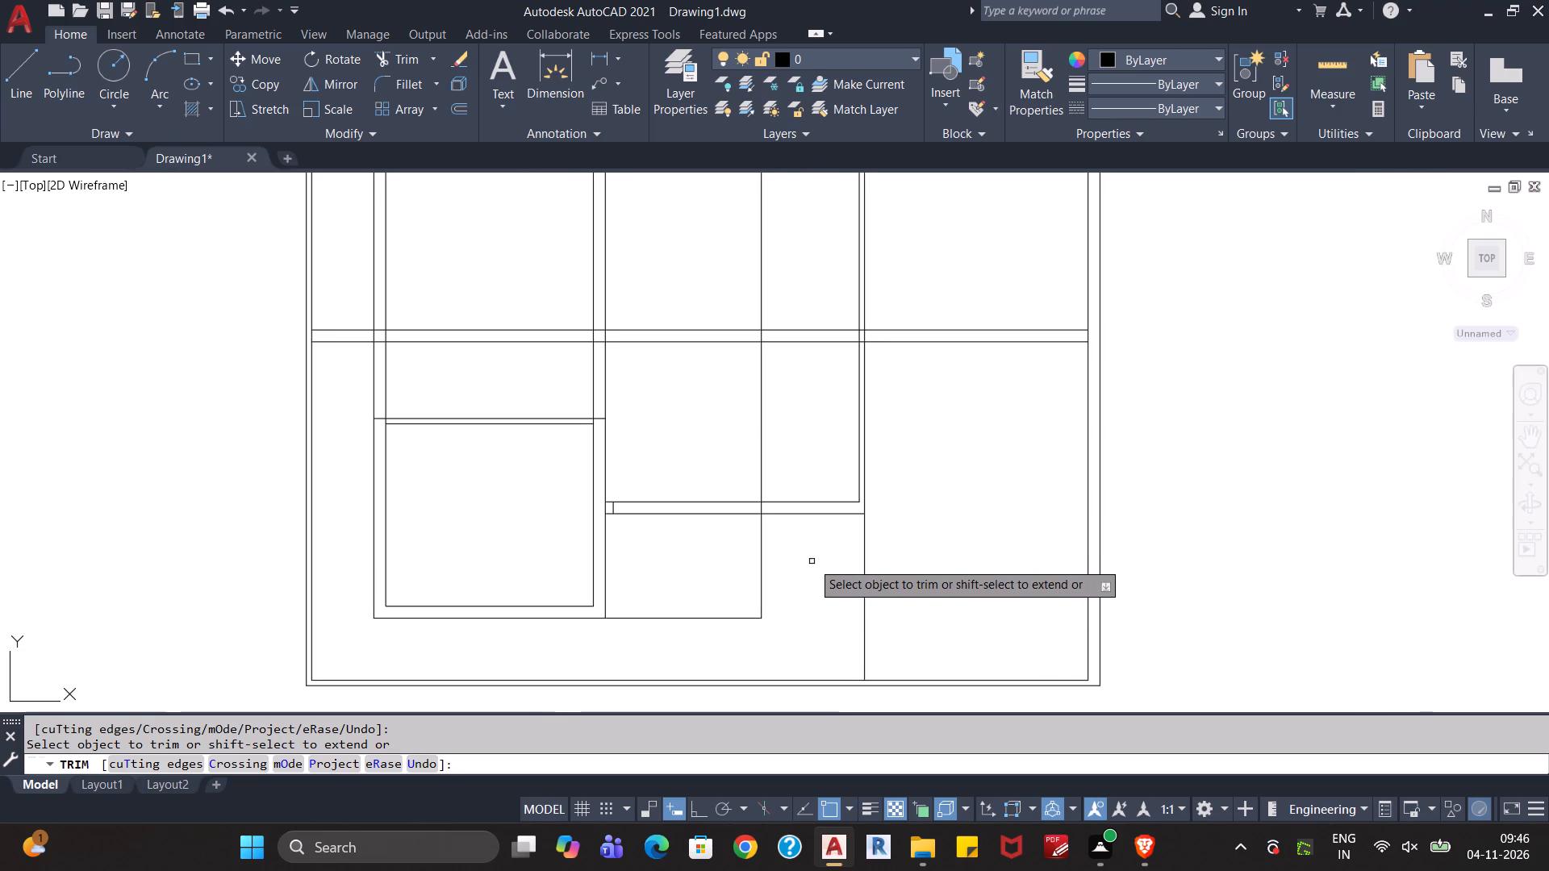
{"action": "left_click", "coordinate": [764, 507]}
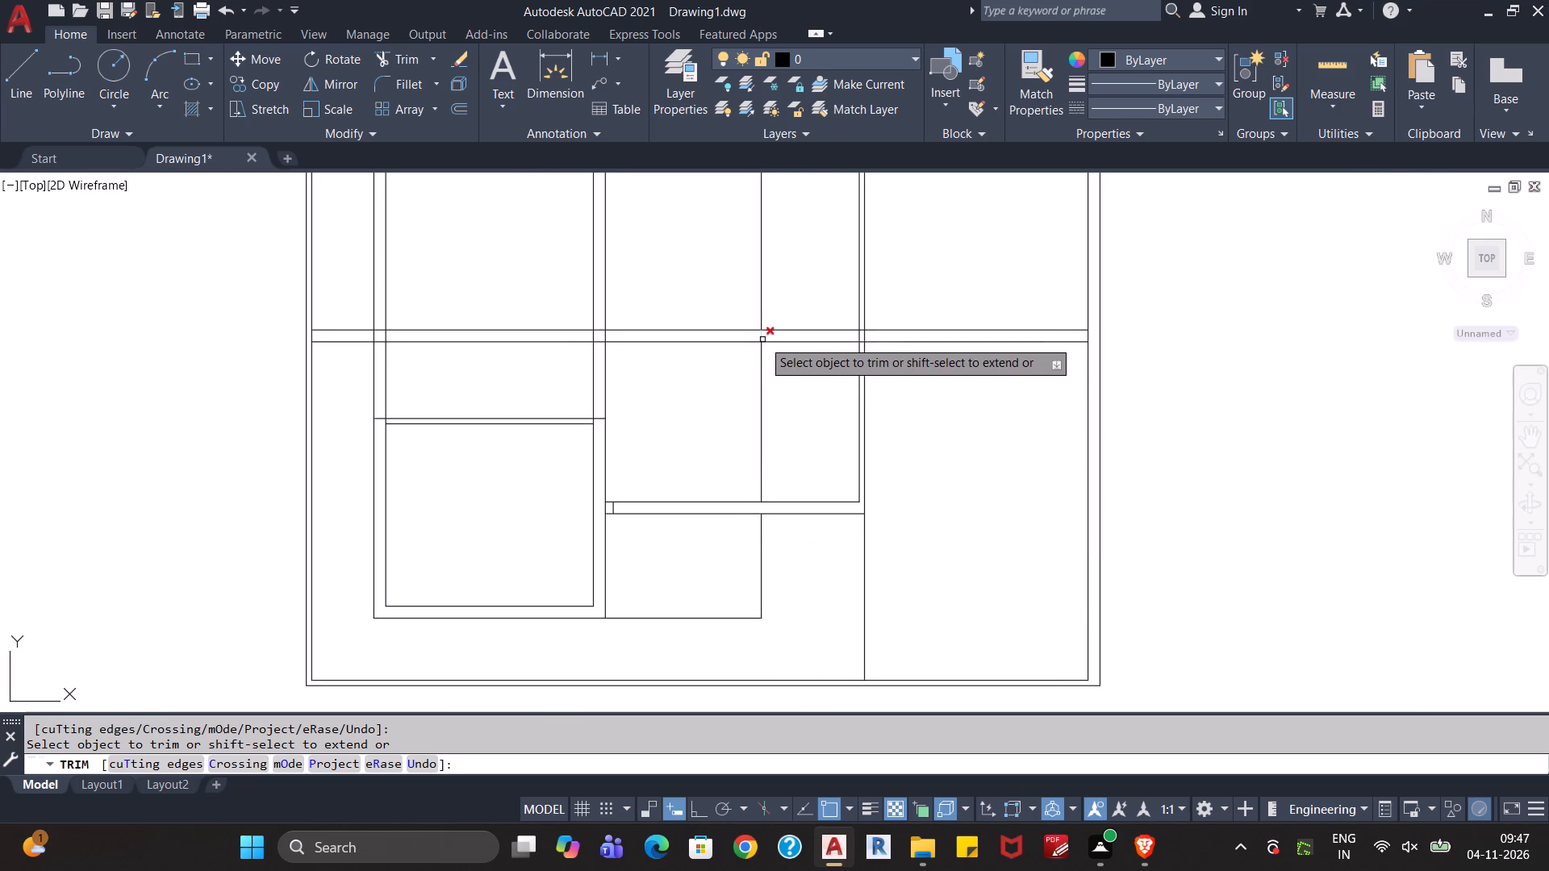
{"action": "left_click", "coordinate": [762, 336]}
{"action": "left_click", "coordinate": [758, 306]}
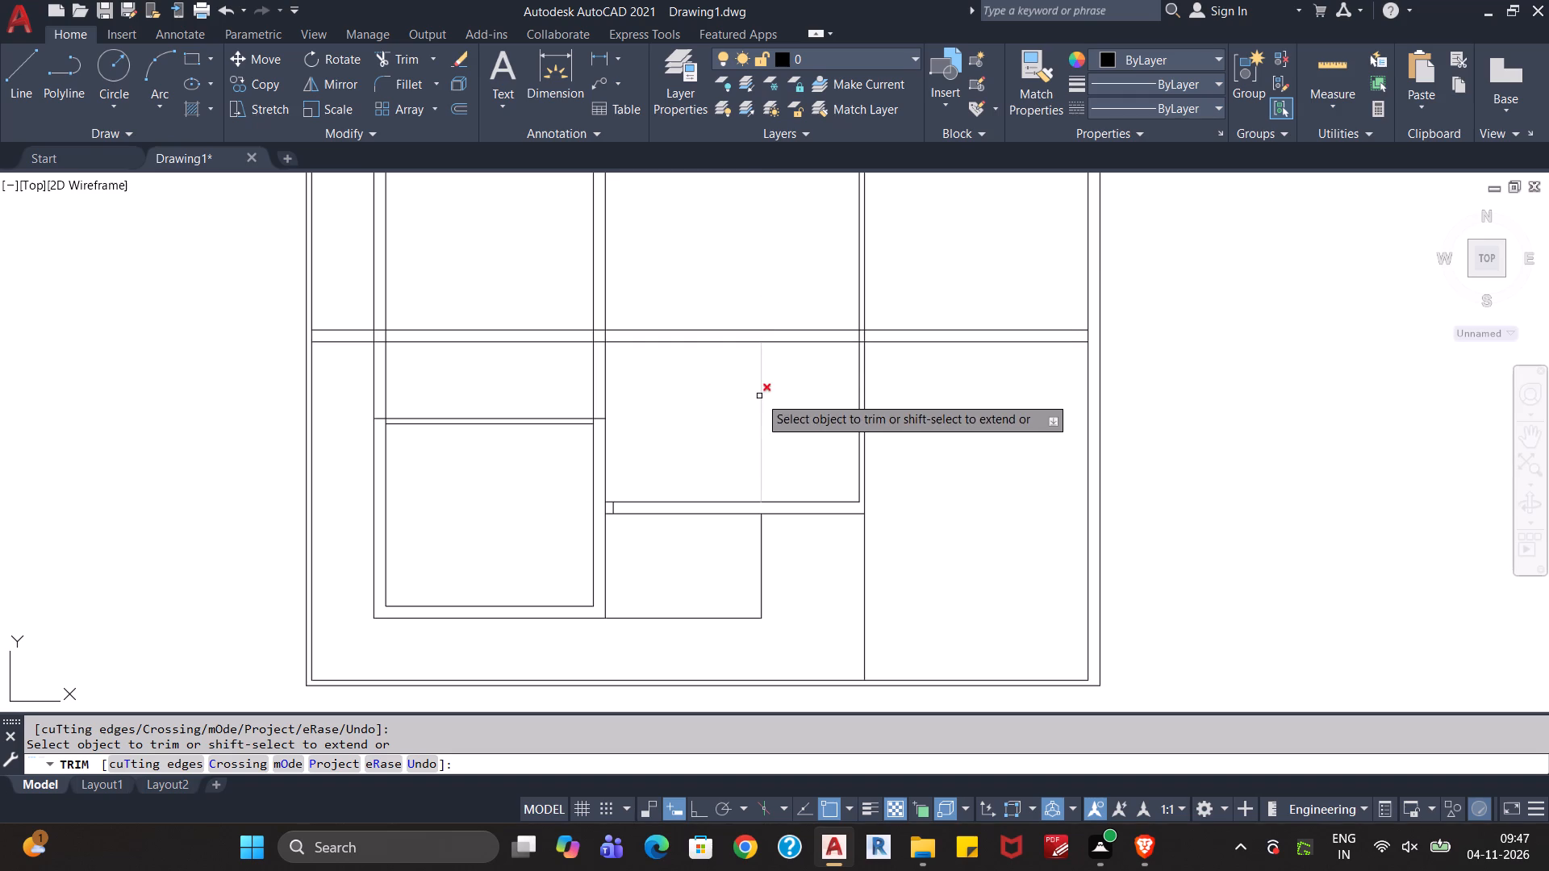
{"action": "left_click", "coordinate": [759, 398]}
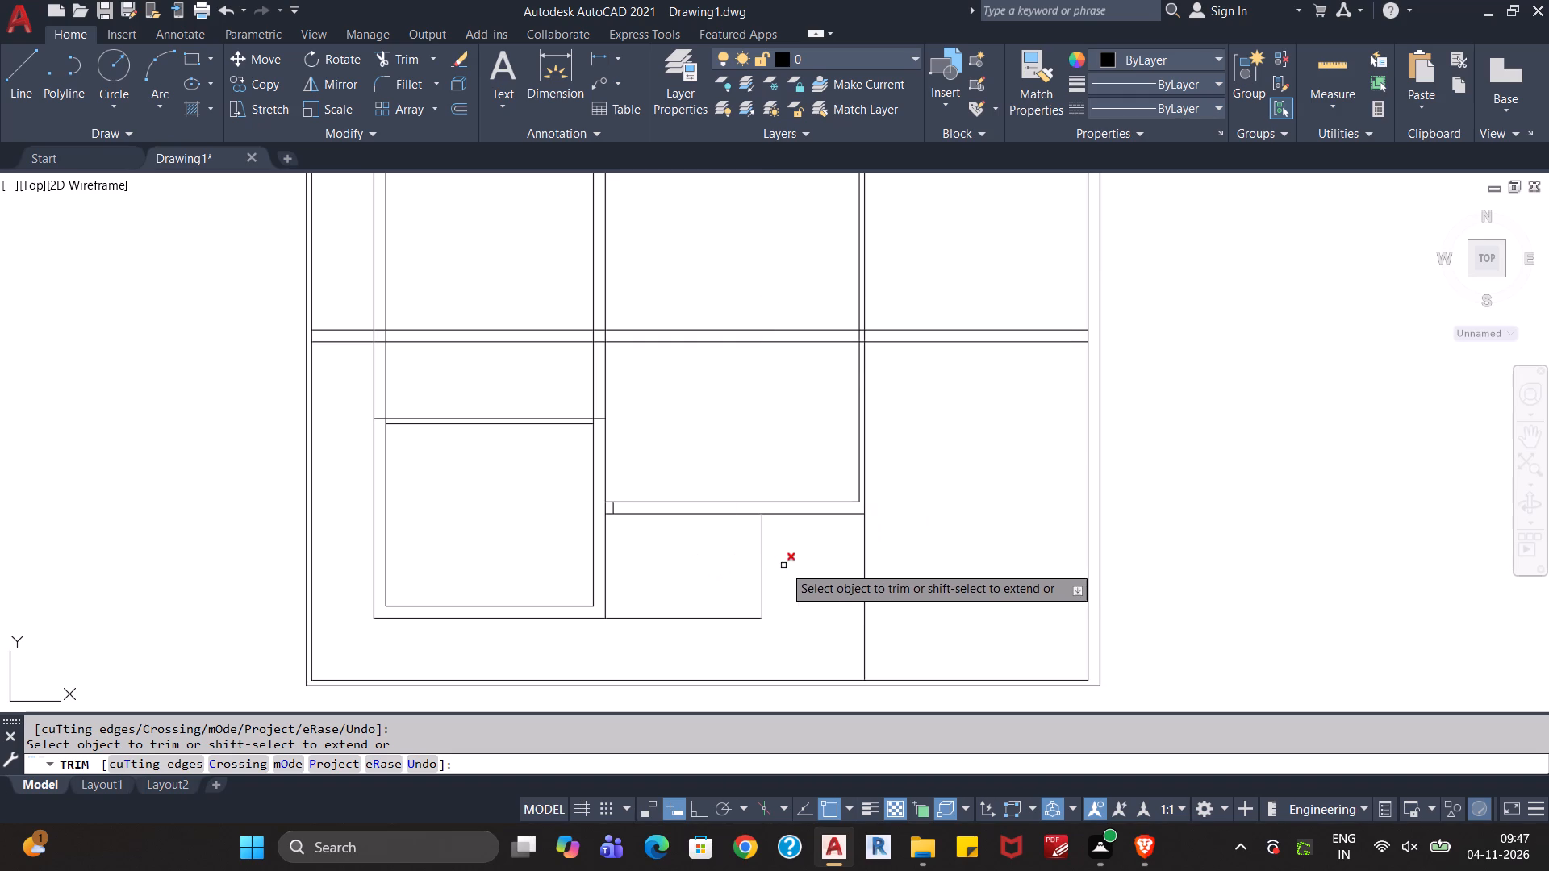
{"action": "middle_click_drag", "start_coordinate": [926, 611], "coordinate": [919, 584]}
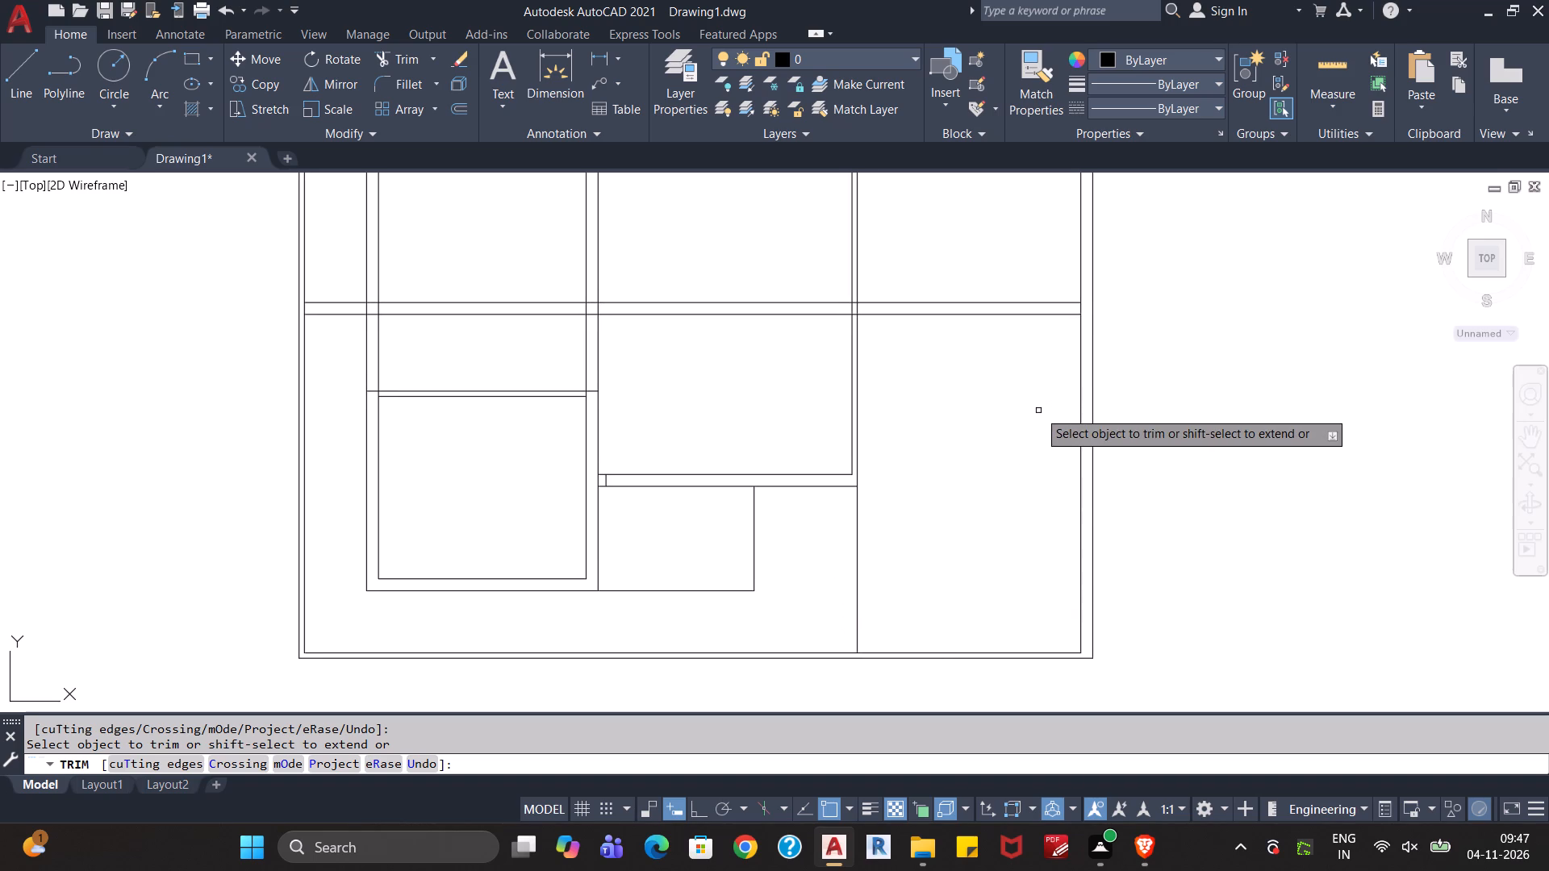
{"action": "key", "text": "Escape"}
Offset the inner line of the right outer wall 5" outward, towards the outer boundary.
{"action": "key", "text": "o"}
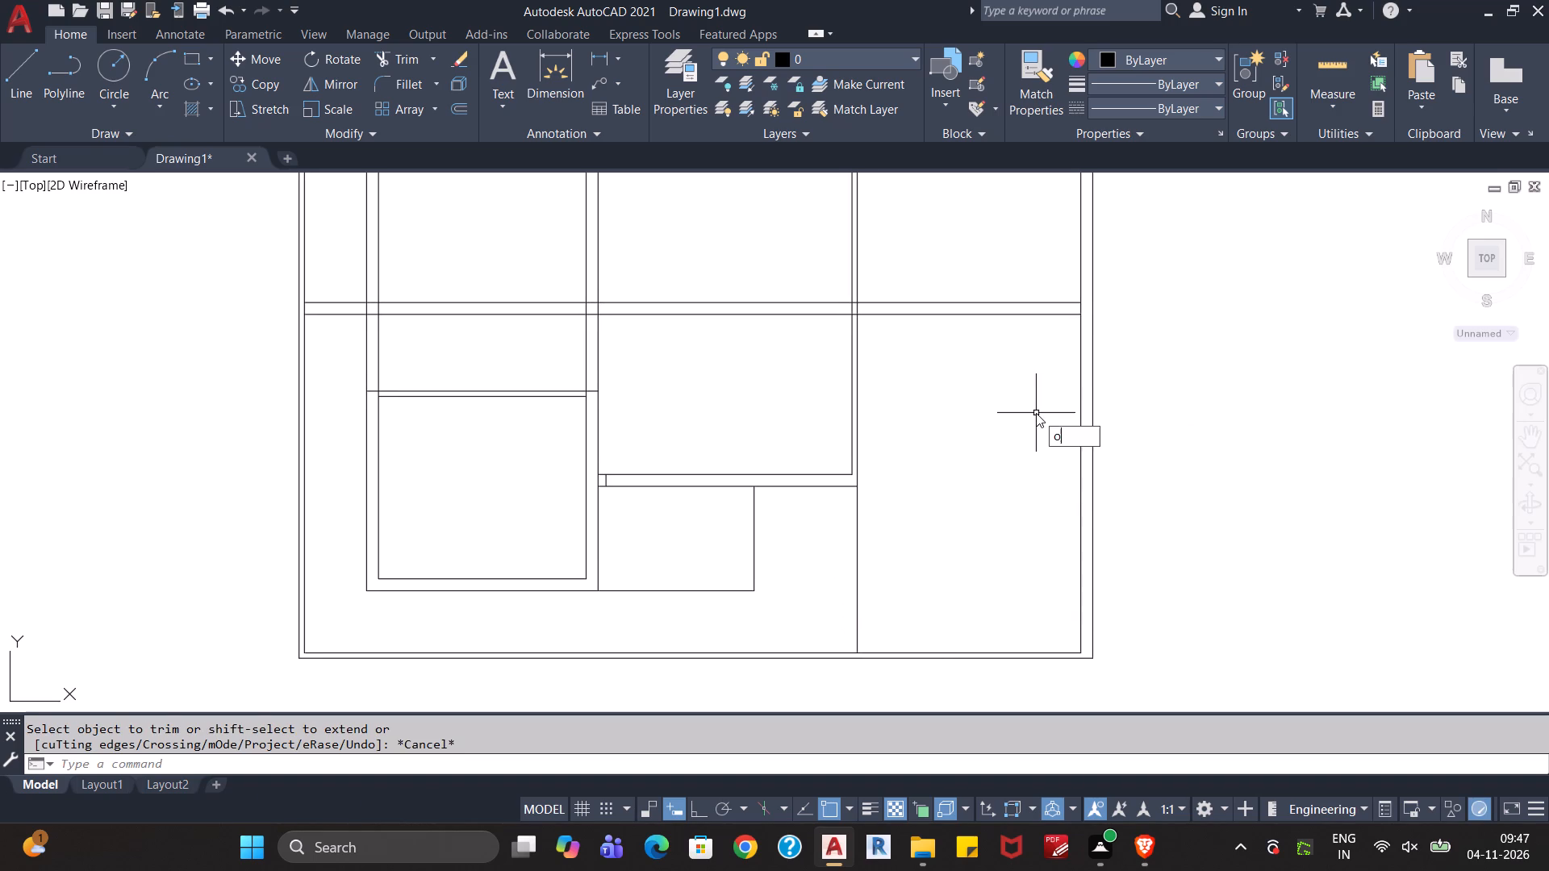
{"action": "key", "text": "Return"}
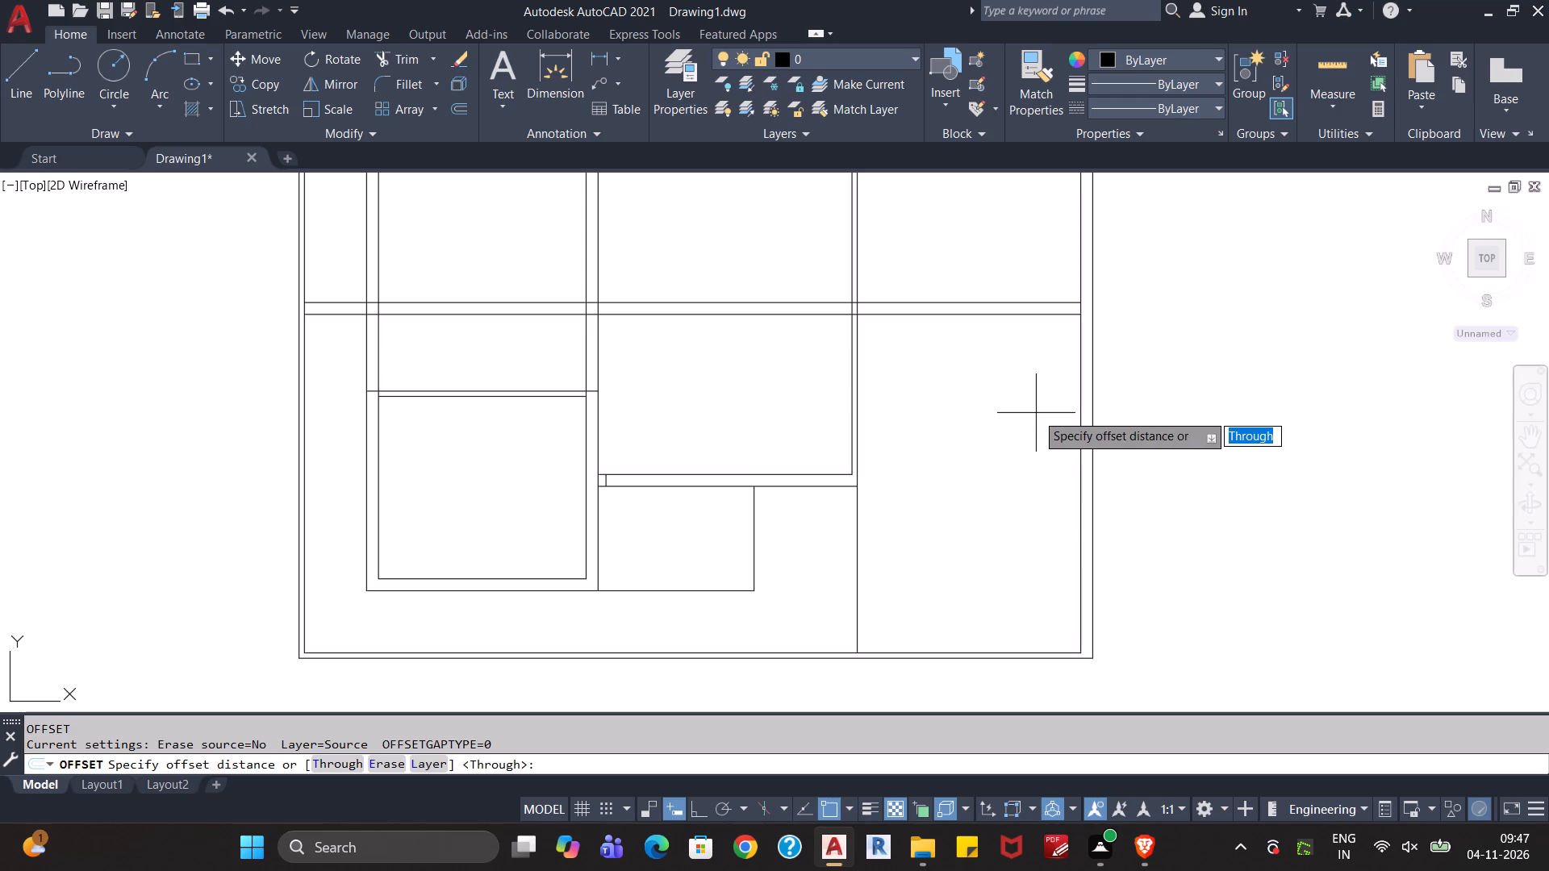
{"action": "key", "text": "5"}
{"action": "key", "text": "Right"}
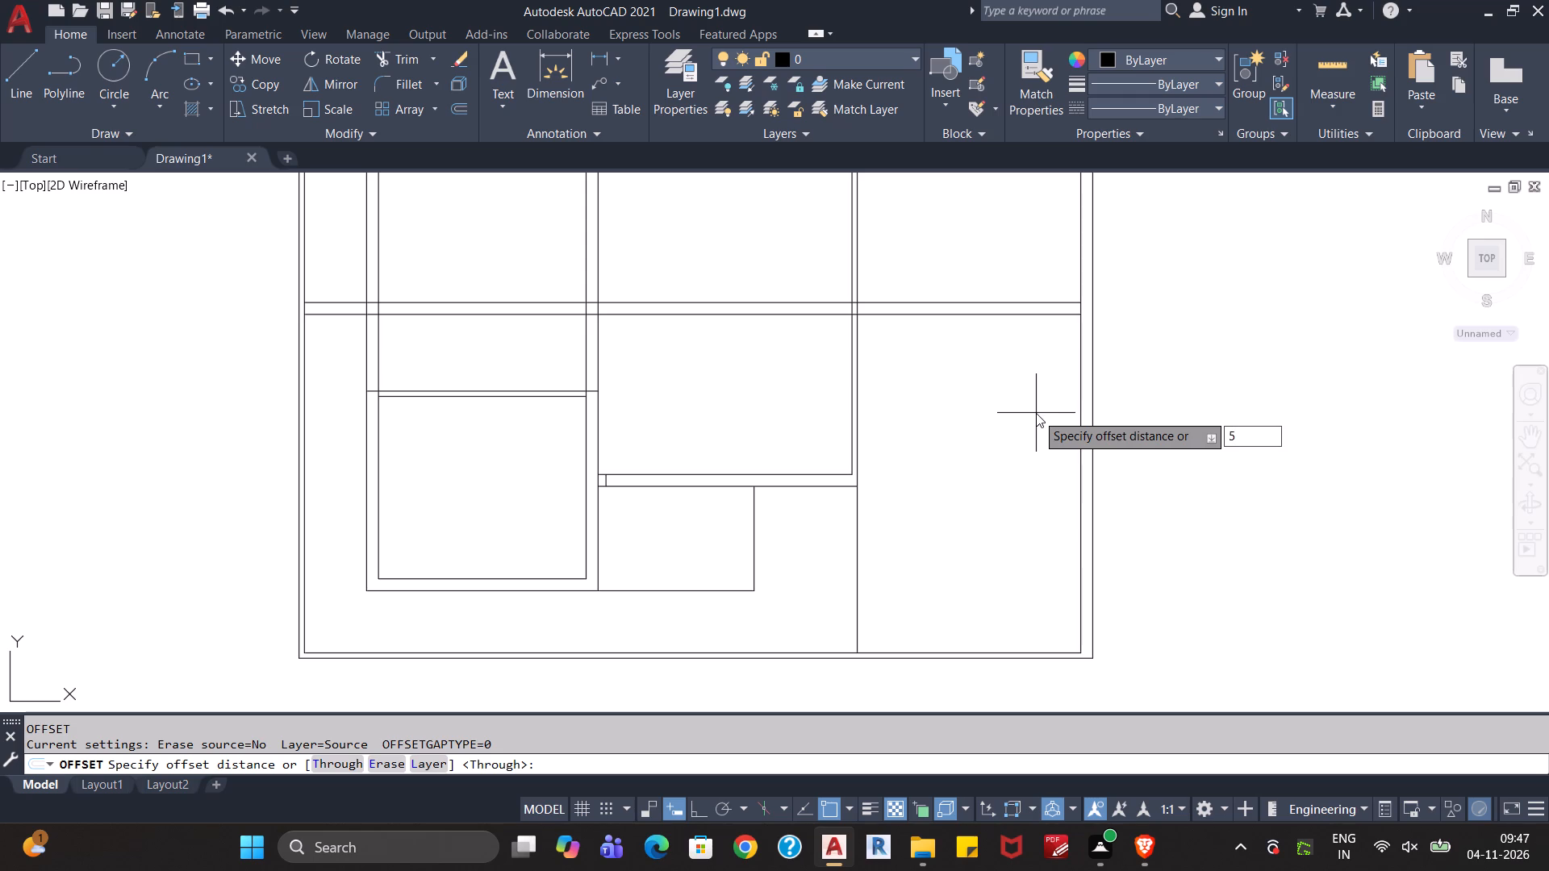
{"action": "key", "text": "shift+quotedbl"}
{"action": "key", "text": "Return"}
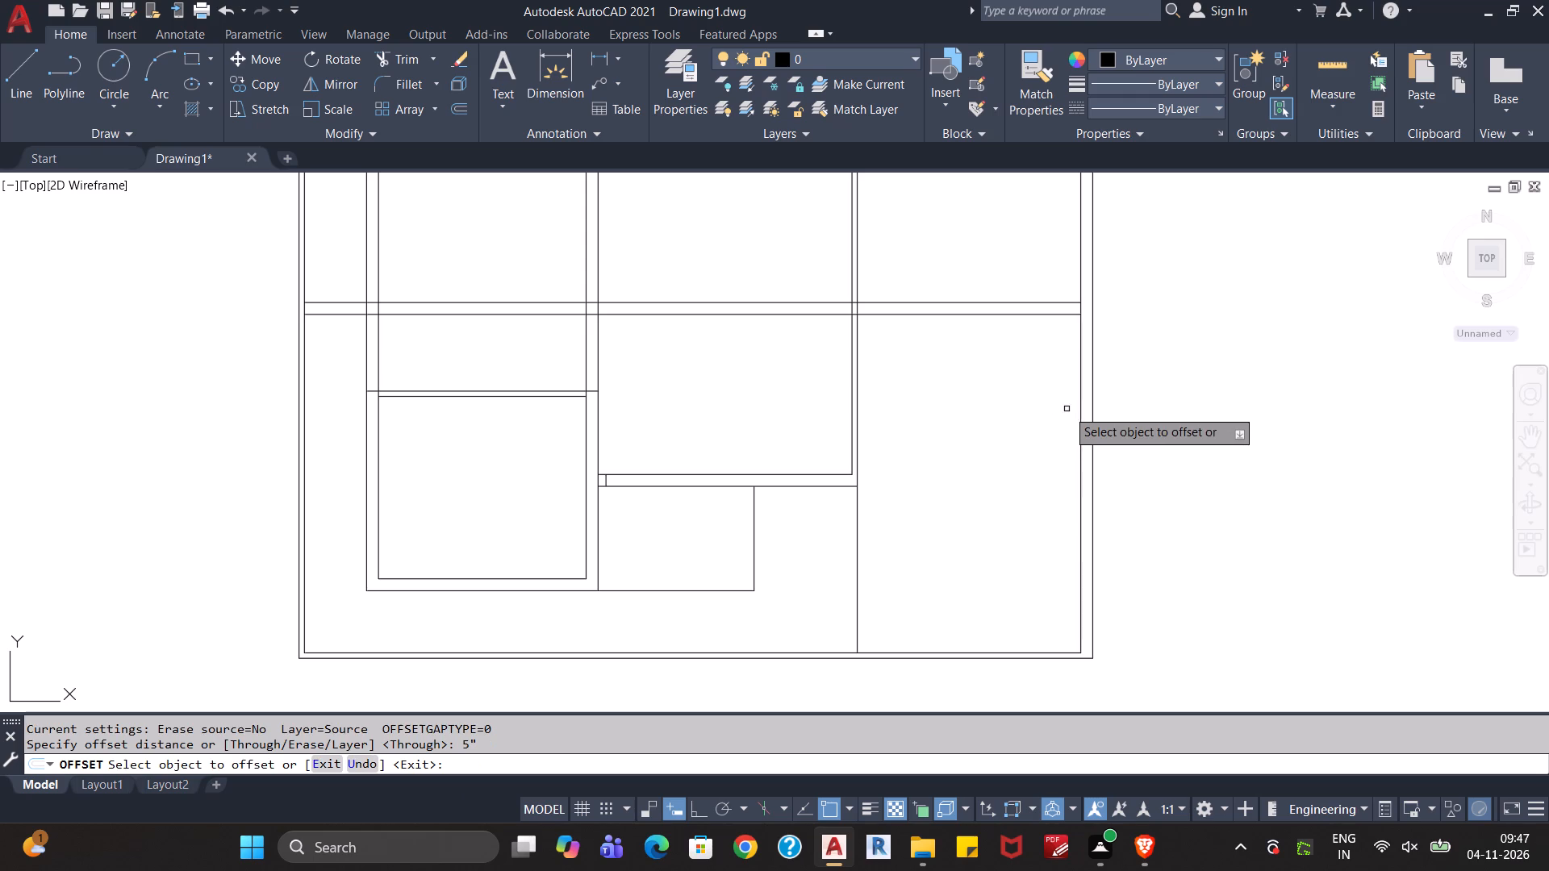
{"action": "left_click", "coordinate": [1084, 407]}
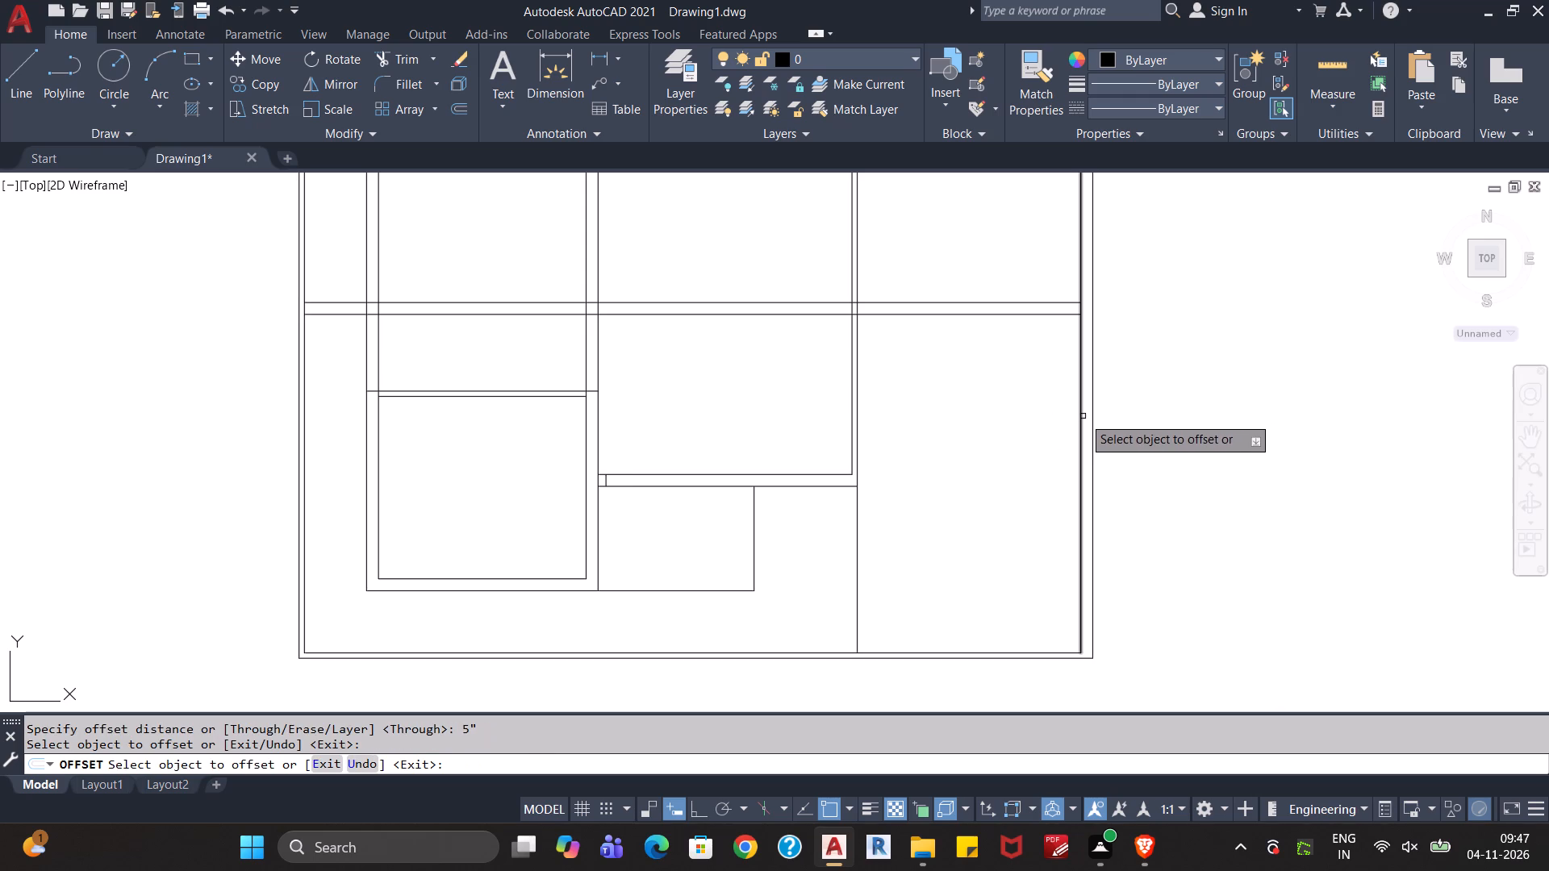
{"action": "left_click", "coordinate": [1083, 416]}
{"action": "left_click", "coordinate": [1115, 410]}
{"action": "left_click", "coordinate": [1115, 410]}
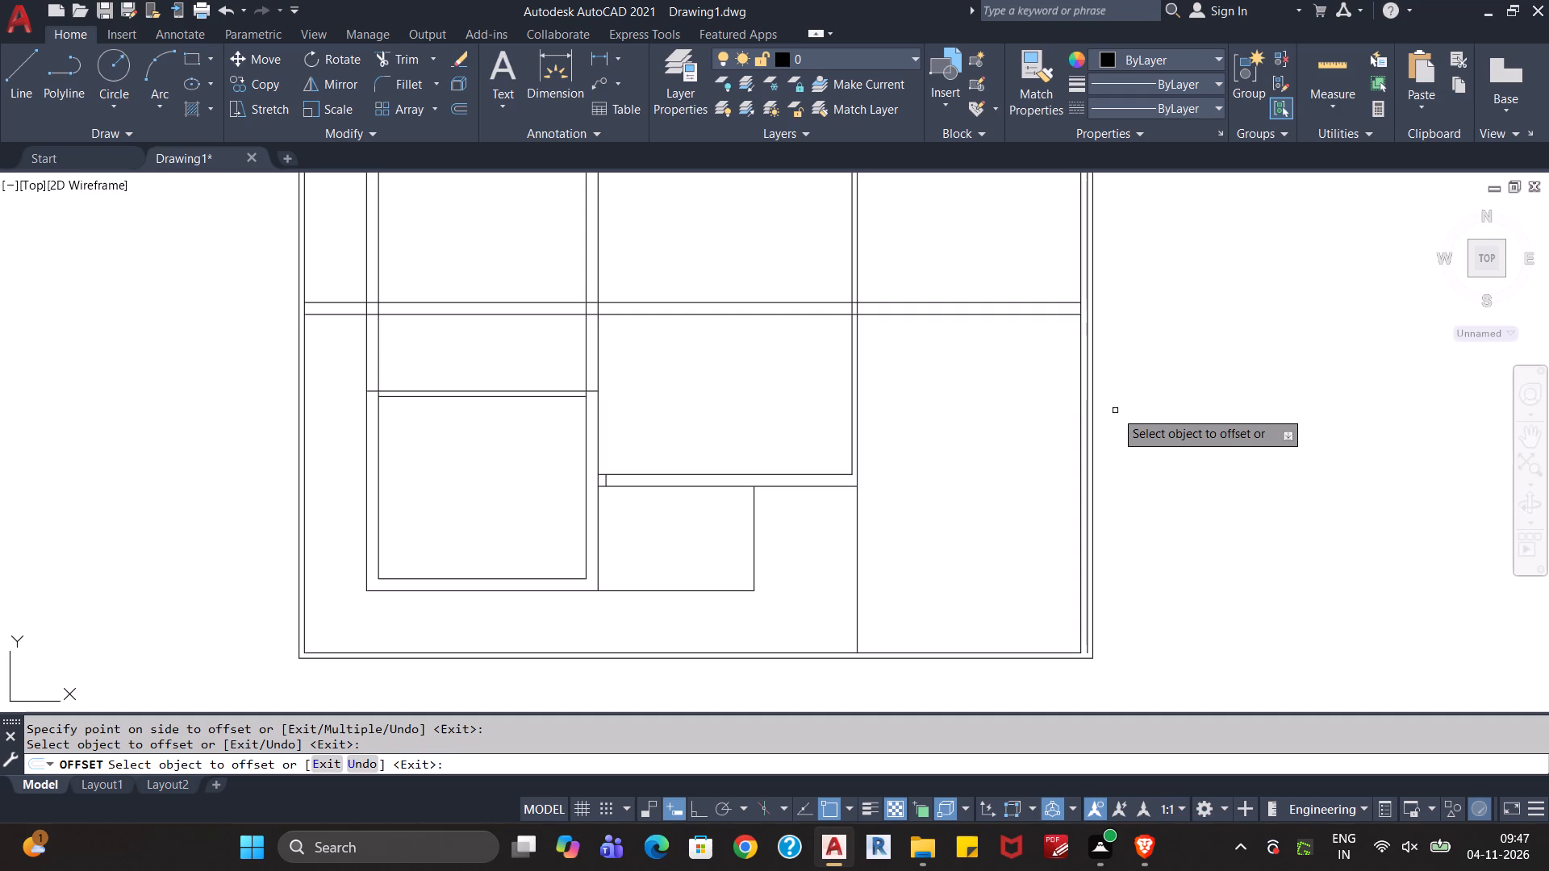
{"action": "scroll", "coordinate": [1125, 465], "scroll_direction": "up", "scroll_amount": 2}
{"action": "scroll", "coordinate": [1127, 477], "scroll_direction": "down", "scroll_amount": 1}
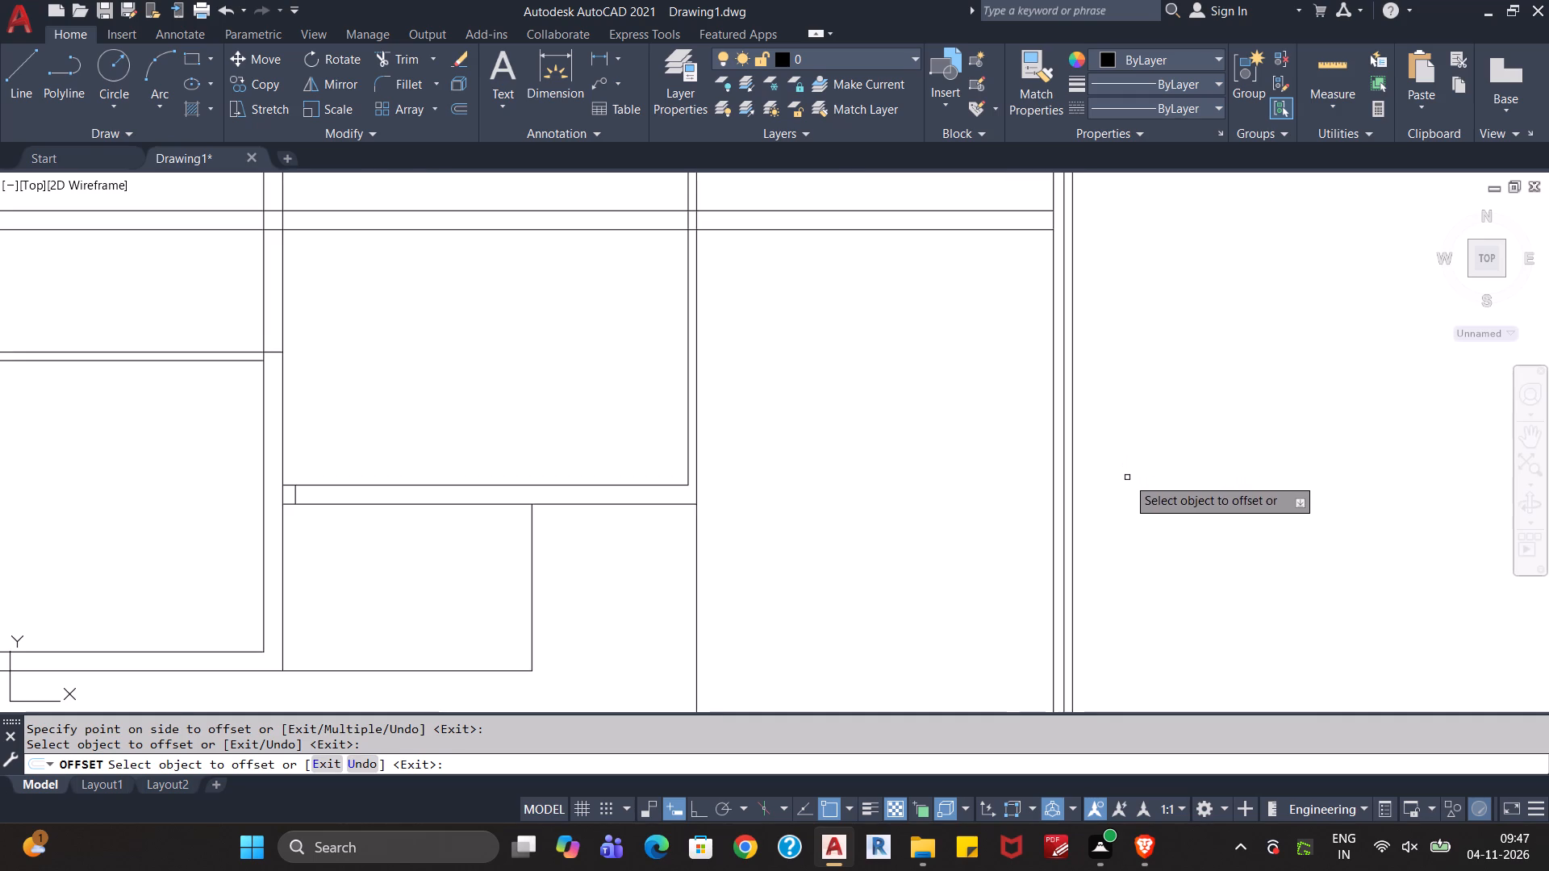
{"action": "scroll", "coordinate": [1128, 509], "scroll_direction": "down", "scroll_amount": 1}
{"action": "middle_click_drag", "start_coordinate": [1128, 509], "coordinate": [1134, 435]}
{"action": "key", "text": "Escape"}
{"action": "key", "text": "Escape"}
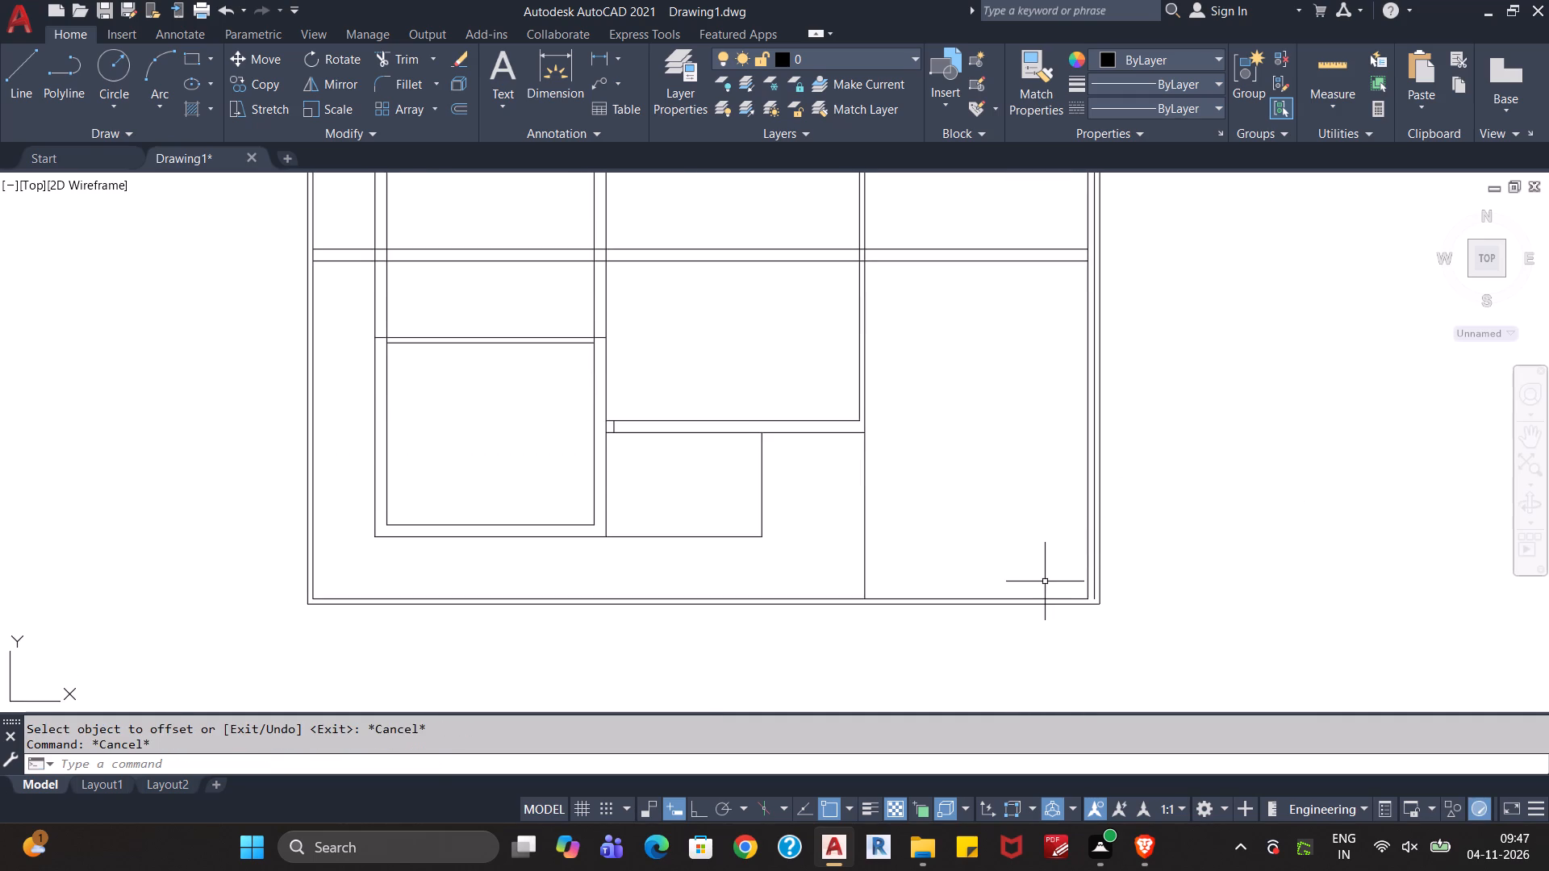
Extend the bottom outer wall's inner line to the new 5" offset line at the lower right corner.
{"action": "type", "text": "ex"}
{"action": "key", "text": "Return"}
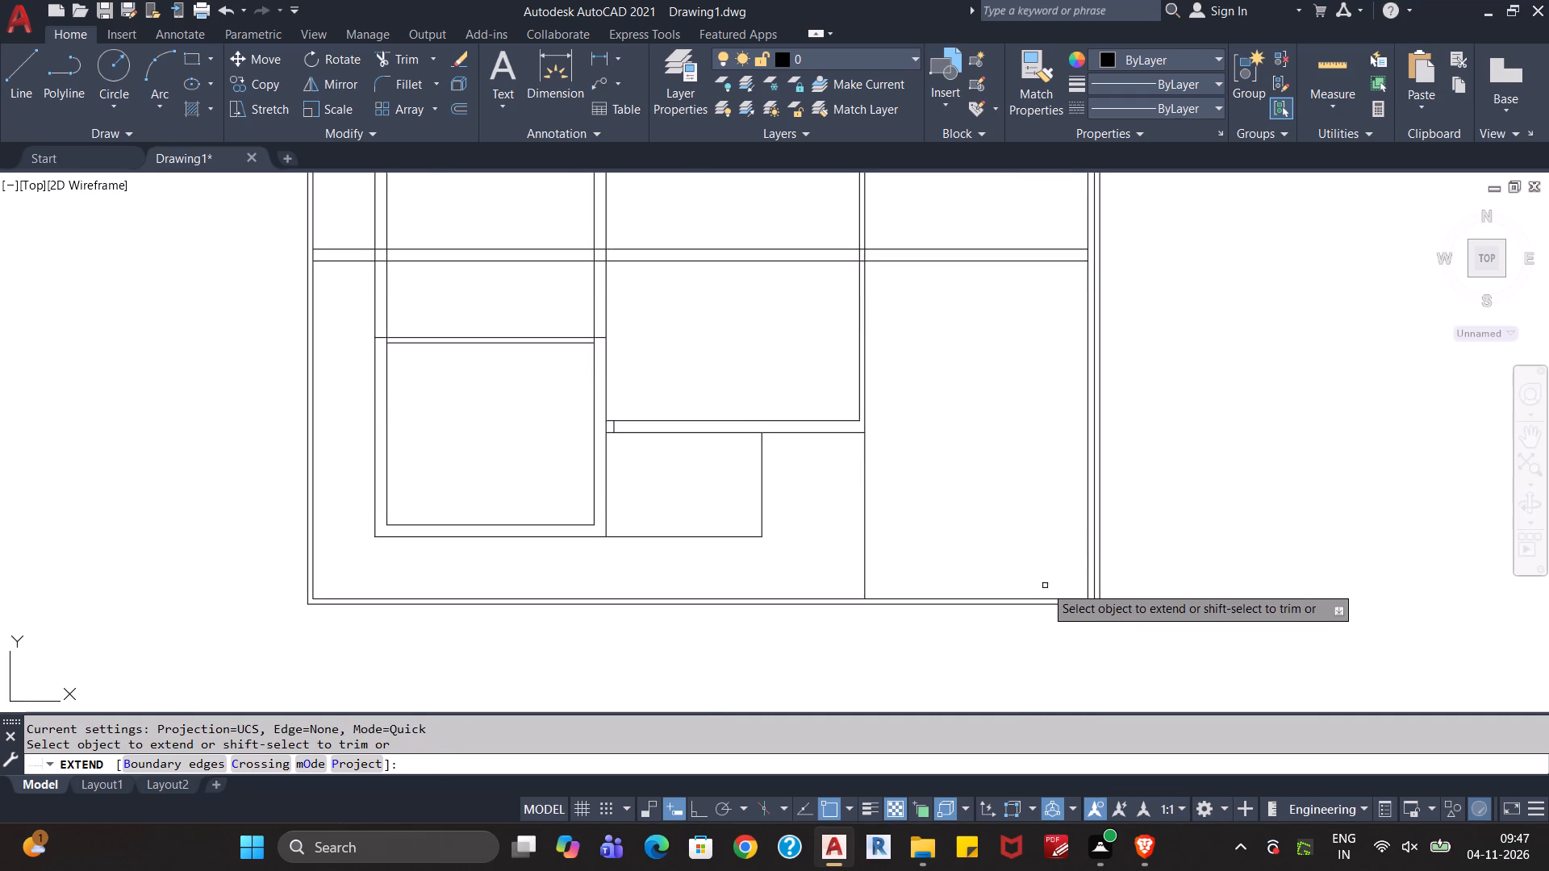
{"action": "left_click", "coordinate": [1059, 597]}
{"action": "key", "text": "Escape"}
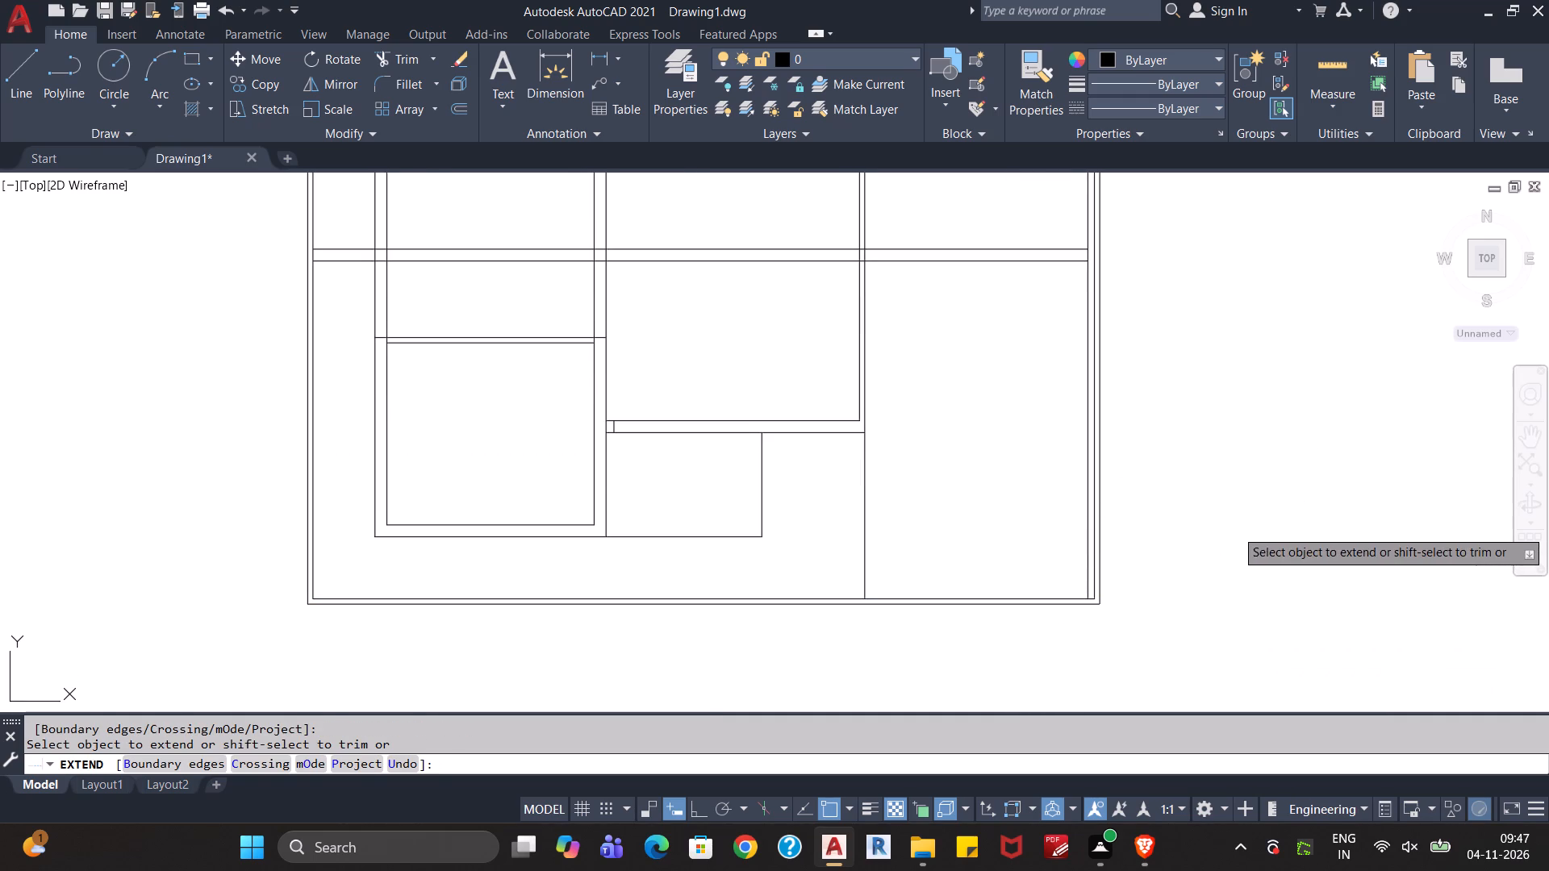
{"action": "key", "text": "Escape"}
Extend the middle horizontal wall's lower line across the right wall to the outer boundary line.
{"action": "scroll", "coordinate": [1210, 526], "scroll_direction": "up", "scroll_amount": 2}
{"action": "middle_click_drag", "start_coordinate": [1184, 557], "coordinate": [1185, 385]}
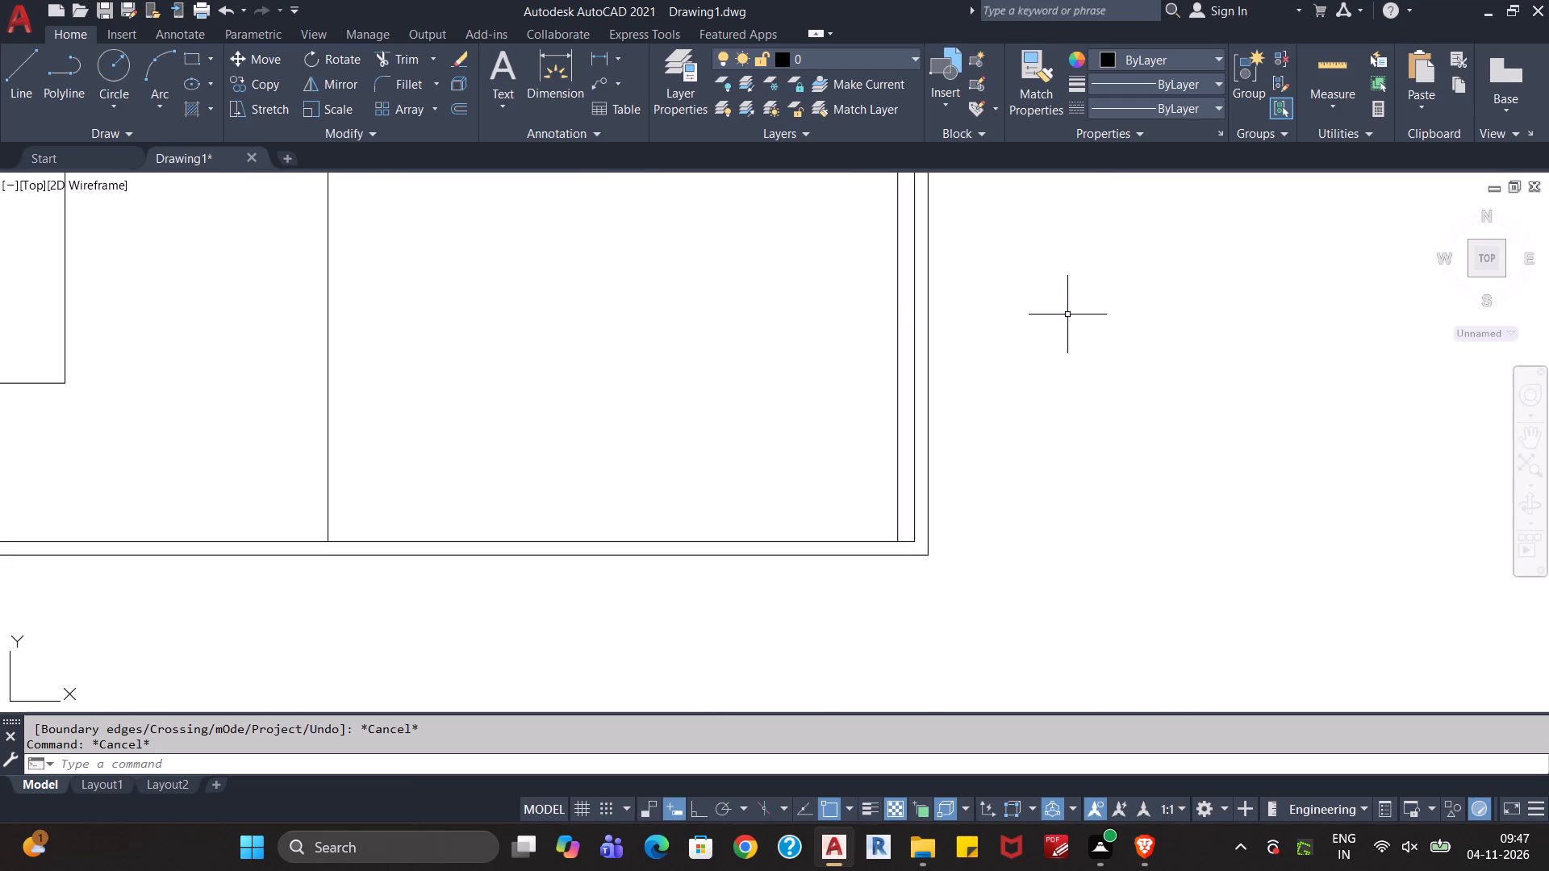
{"action": "scroll", "coordinate": [1000, 306], "scroll_direction": "down", "scroll_amount": 2}
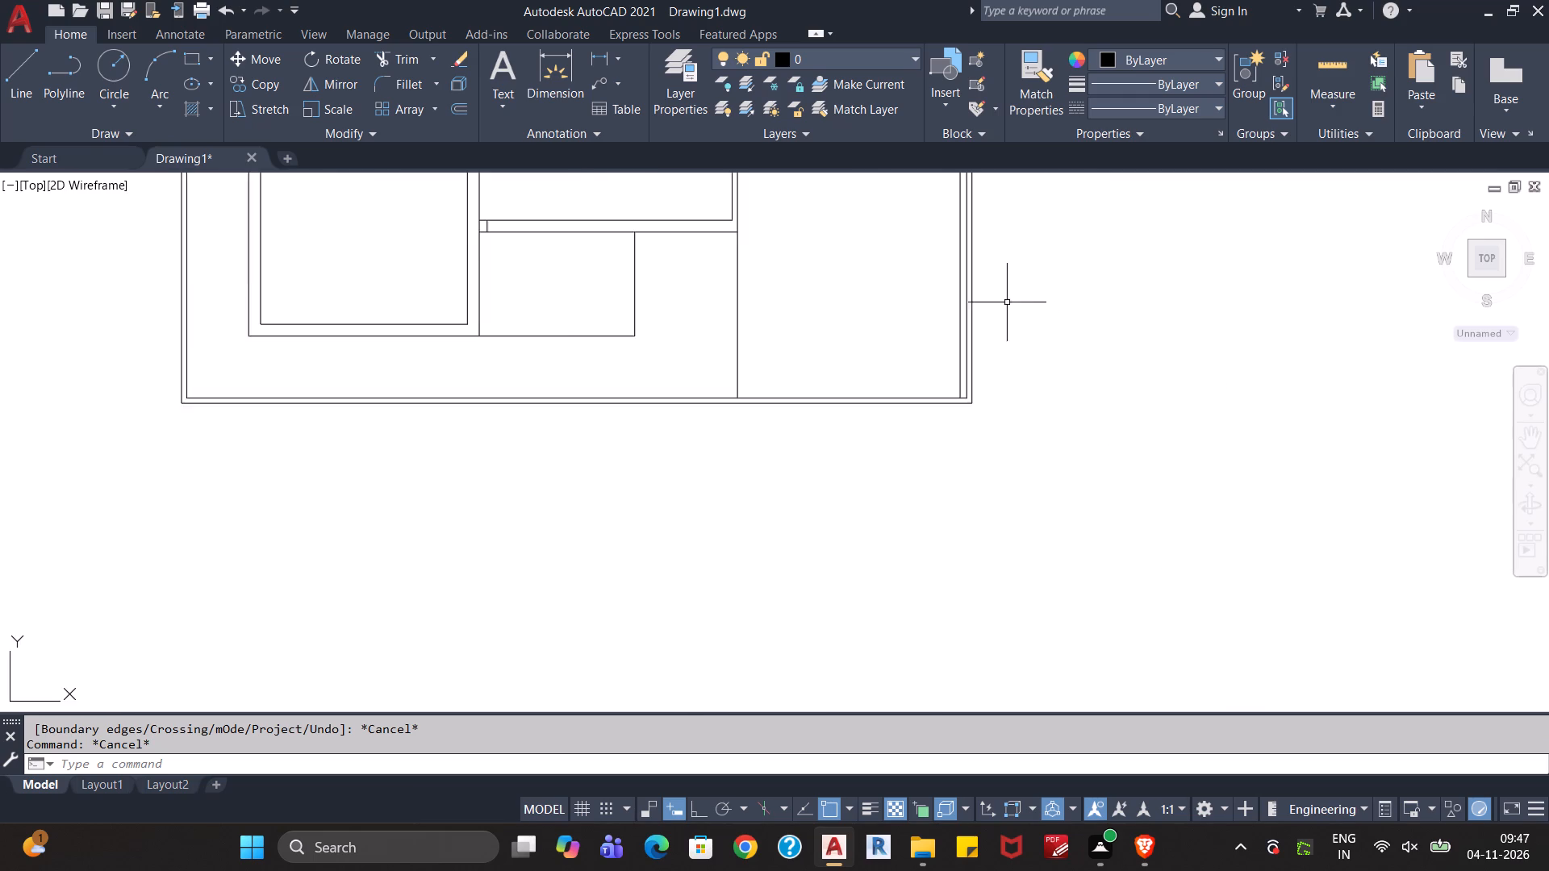
{"action": "middle_click_drag", "start_coordinate": [1012, 308], "coordinate": [964, 477]}
{"action": "middle_click_drag", "start_coordinate": [974, 346], "coordinate": [939, 477]}
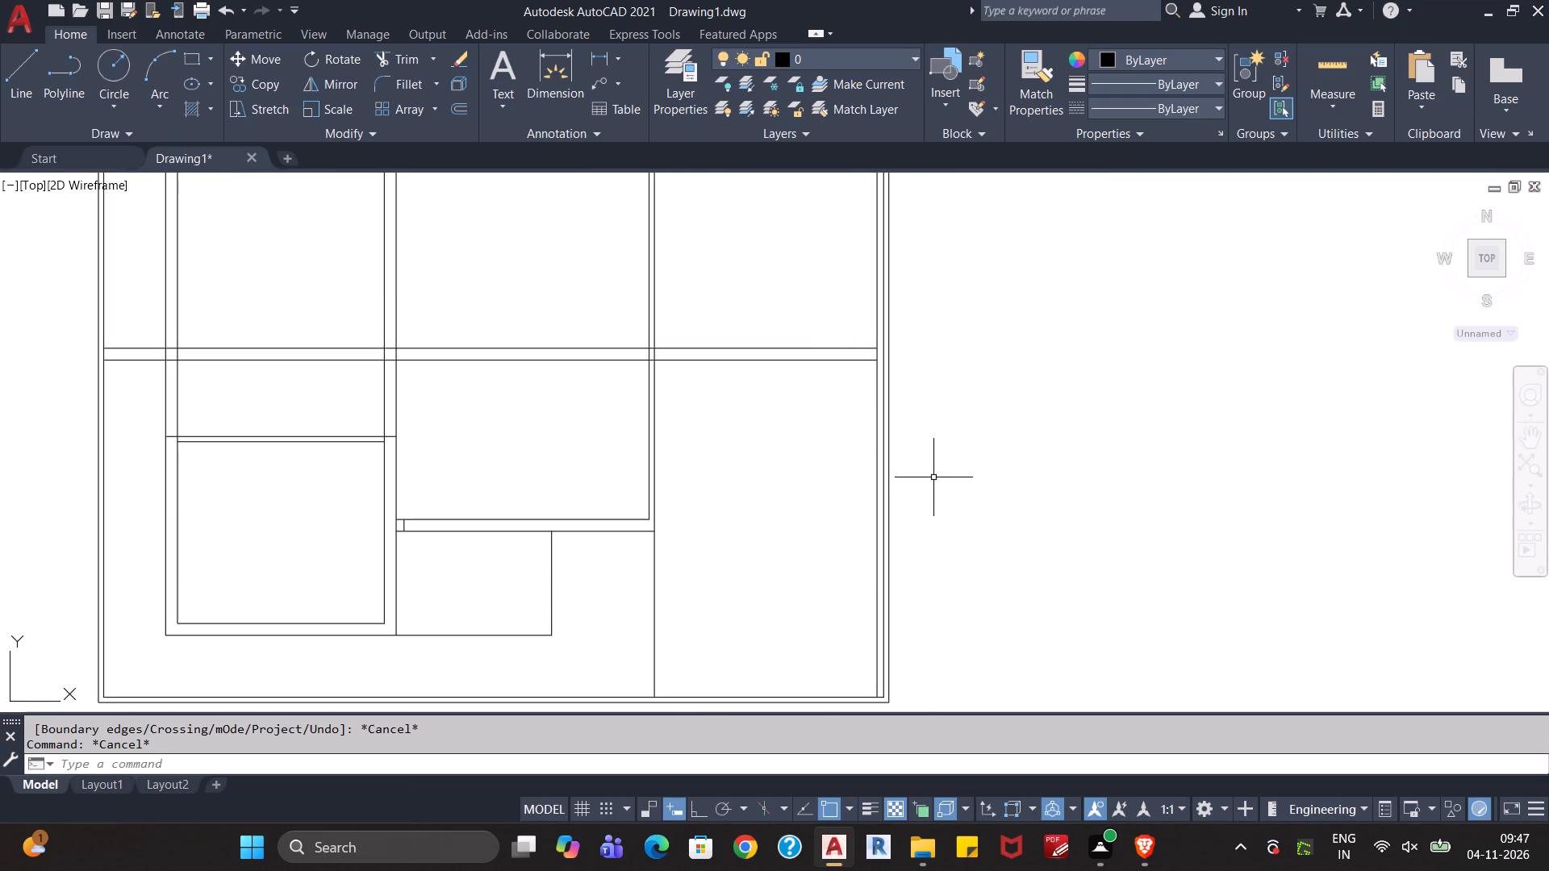
{"action": "type", "text": "ex"}
{"action": "key", "text": "Return"}
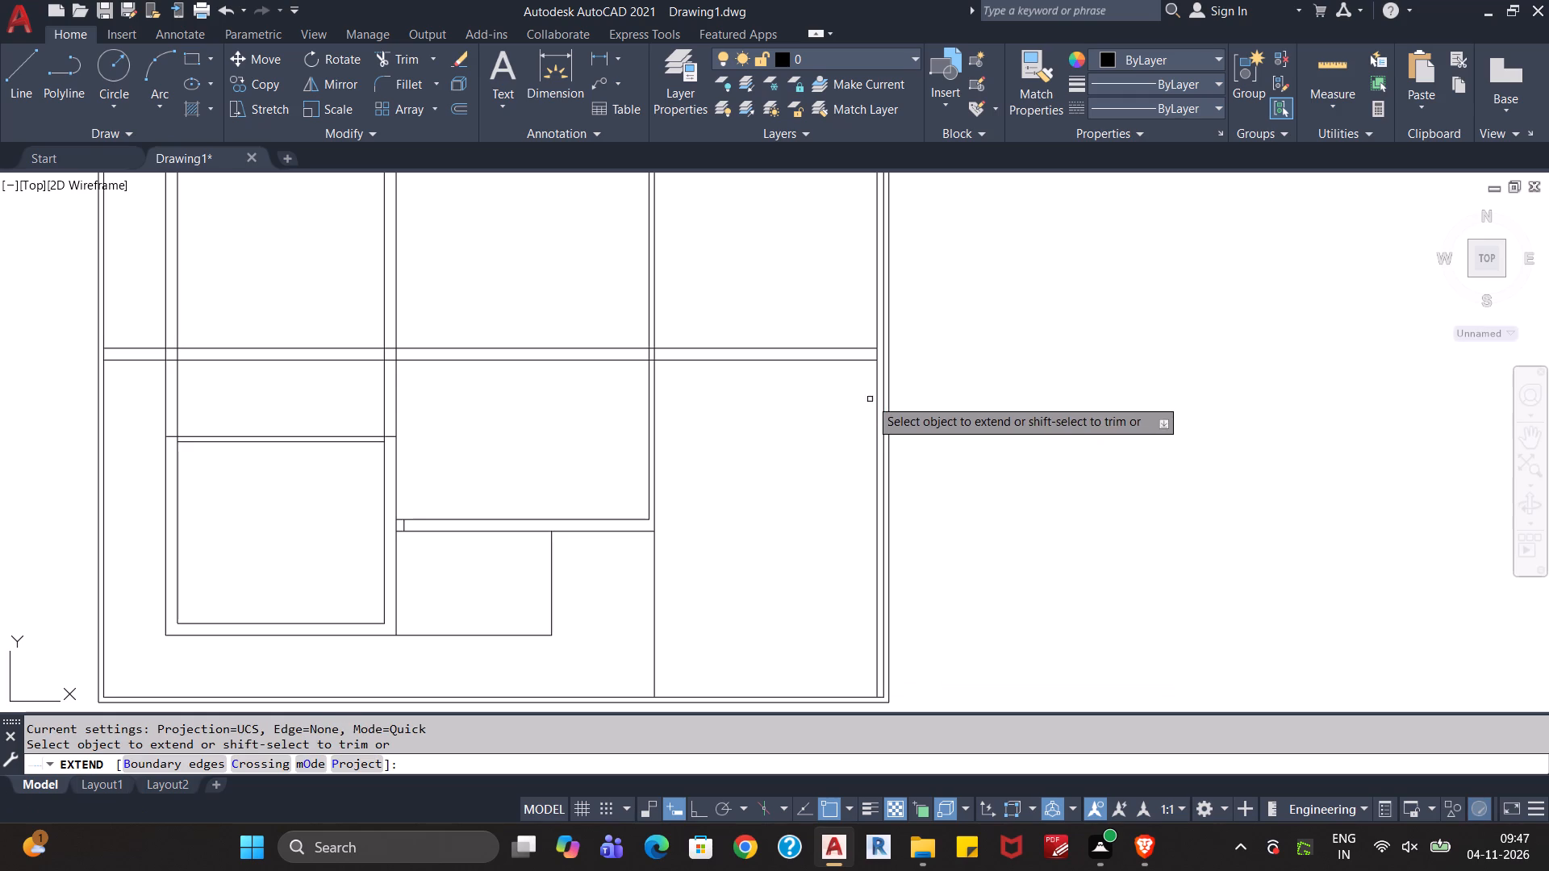
{"action": "left_click", "coordinate": [865, 363]}
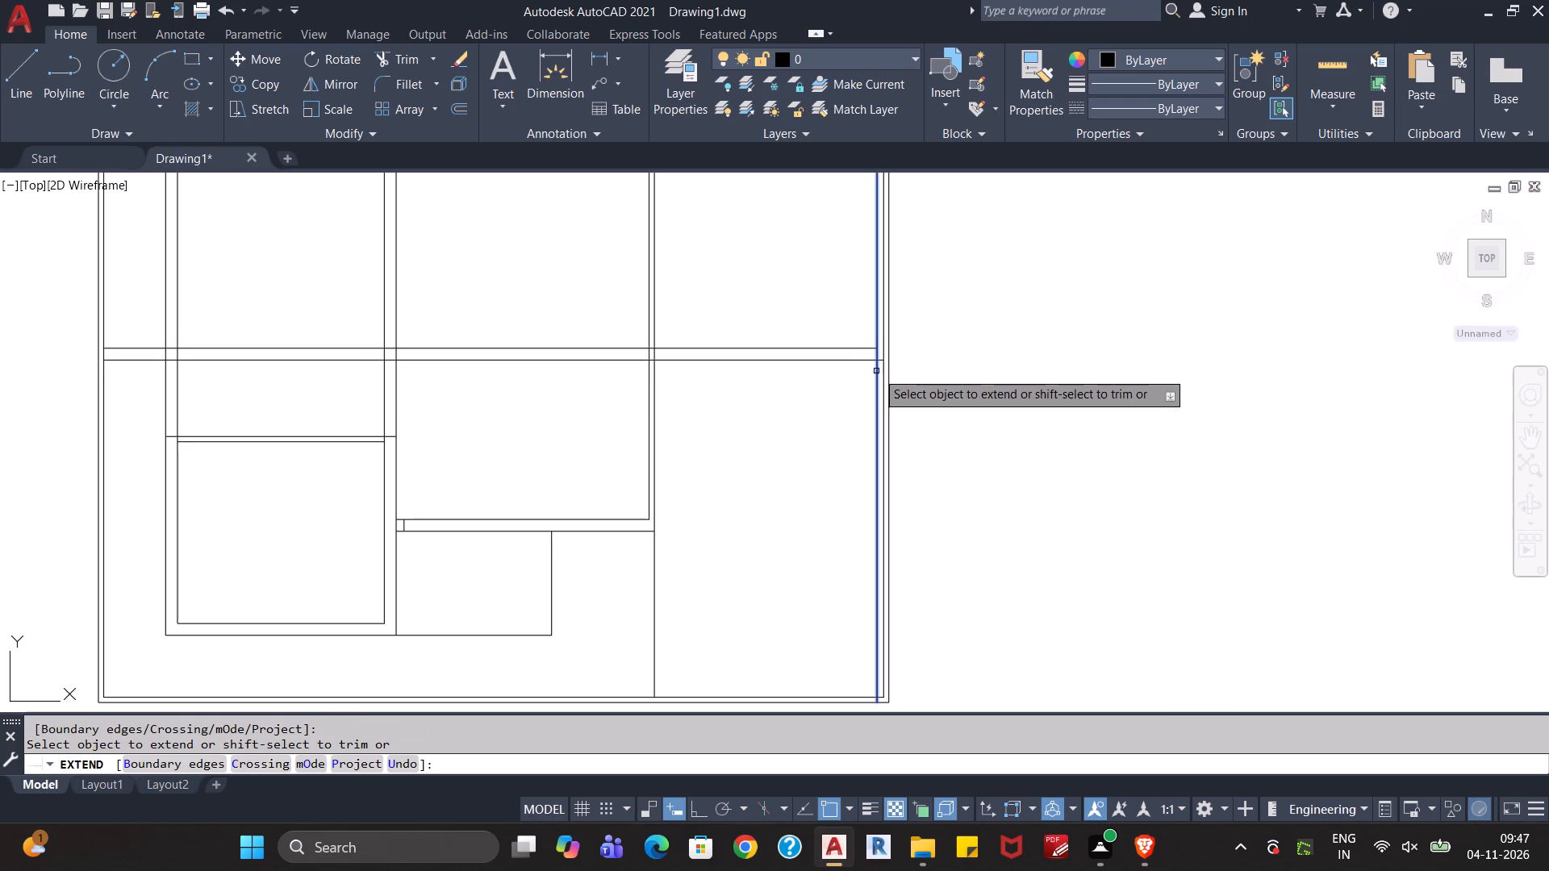
{"action": "left_click", "coordinate": [864, 361]}
{"action": "key", "text": "Escape"}
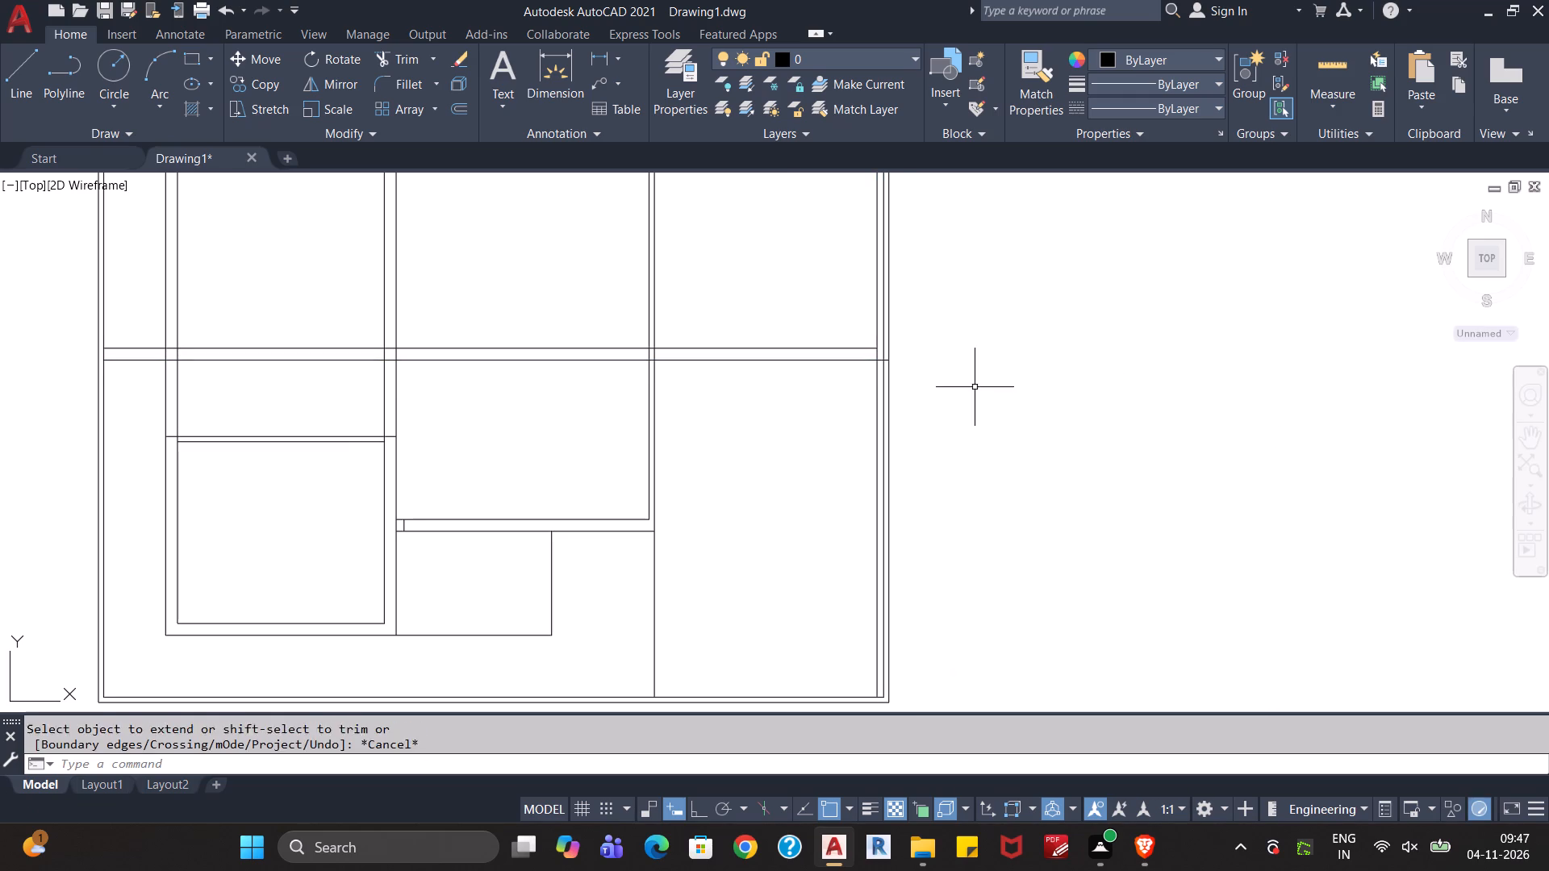
{"action": "key", "text": "Escape"}
Measure the gap between the right wall's inner line and the offset line beside it.
{"action": "scroll", "coordinate": [944, 386], "scroll_direction": "up", "scroll_amount": 2}
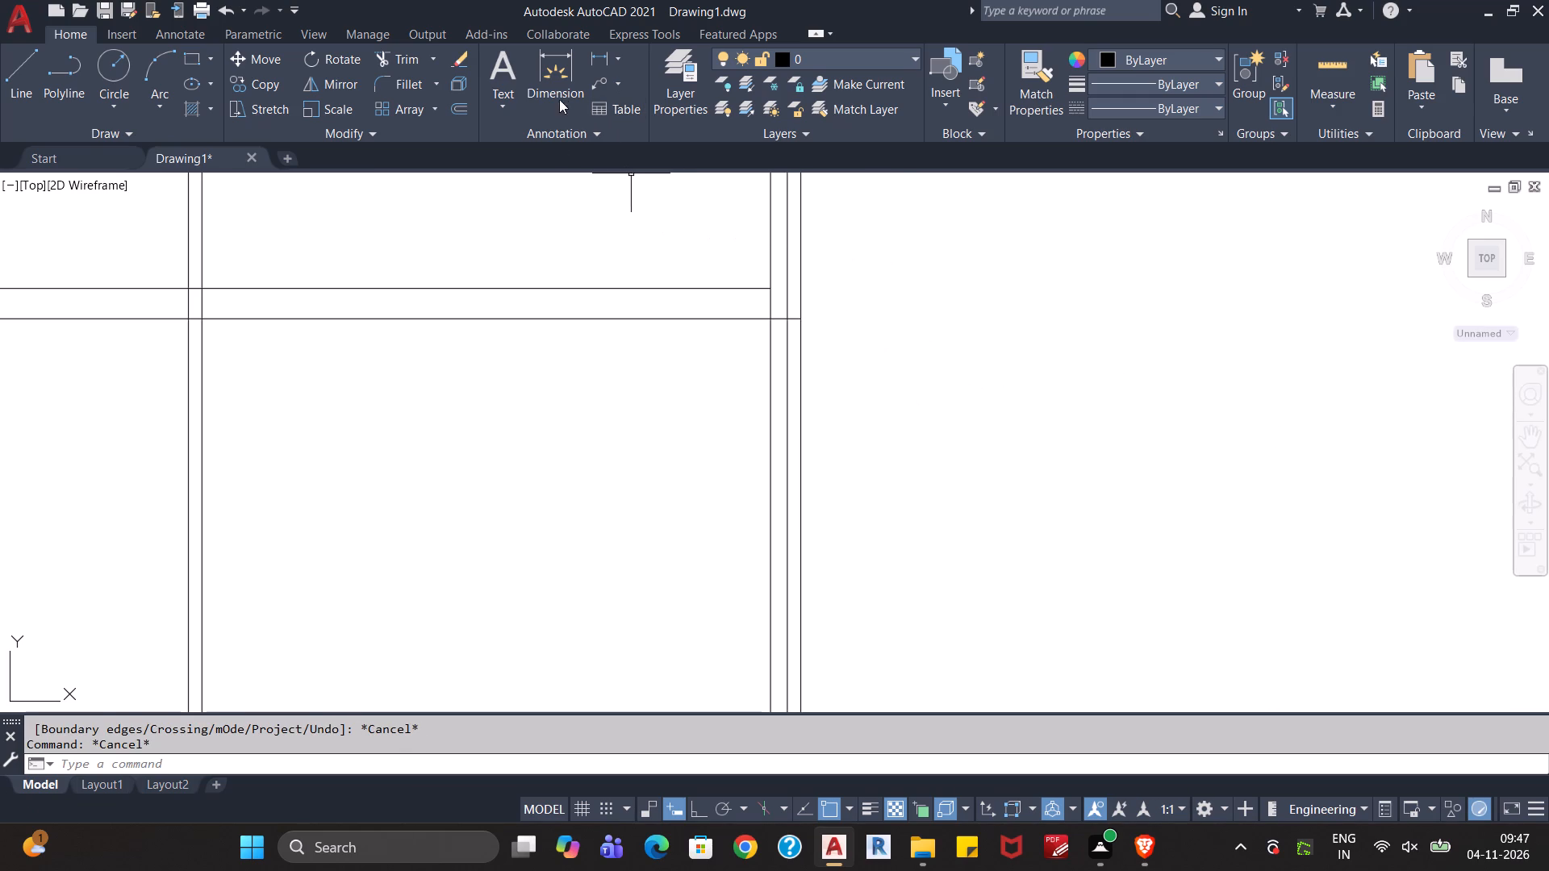
{"action": "left_click", "coordinate": [1332, 66]}
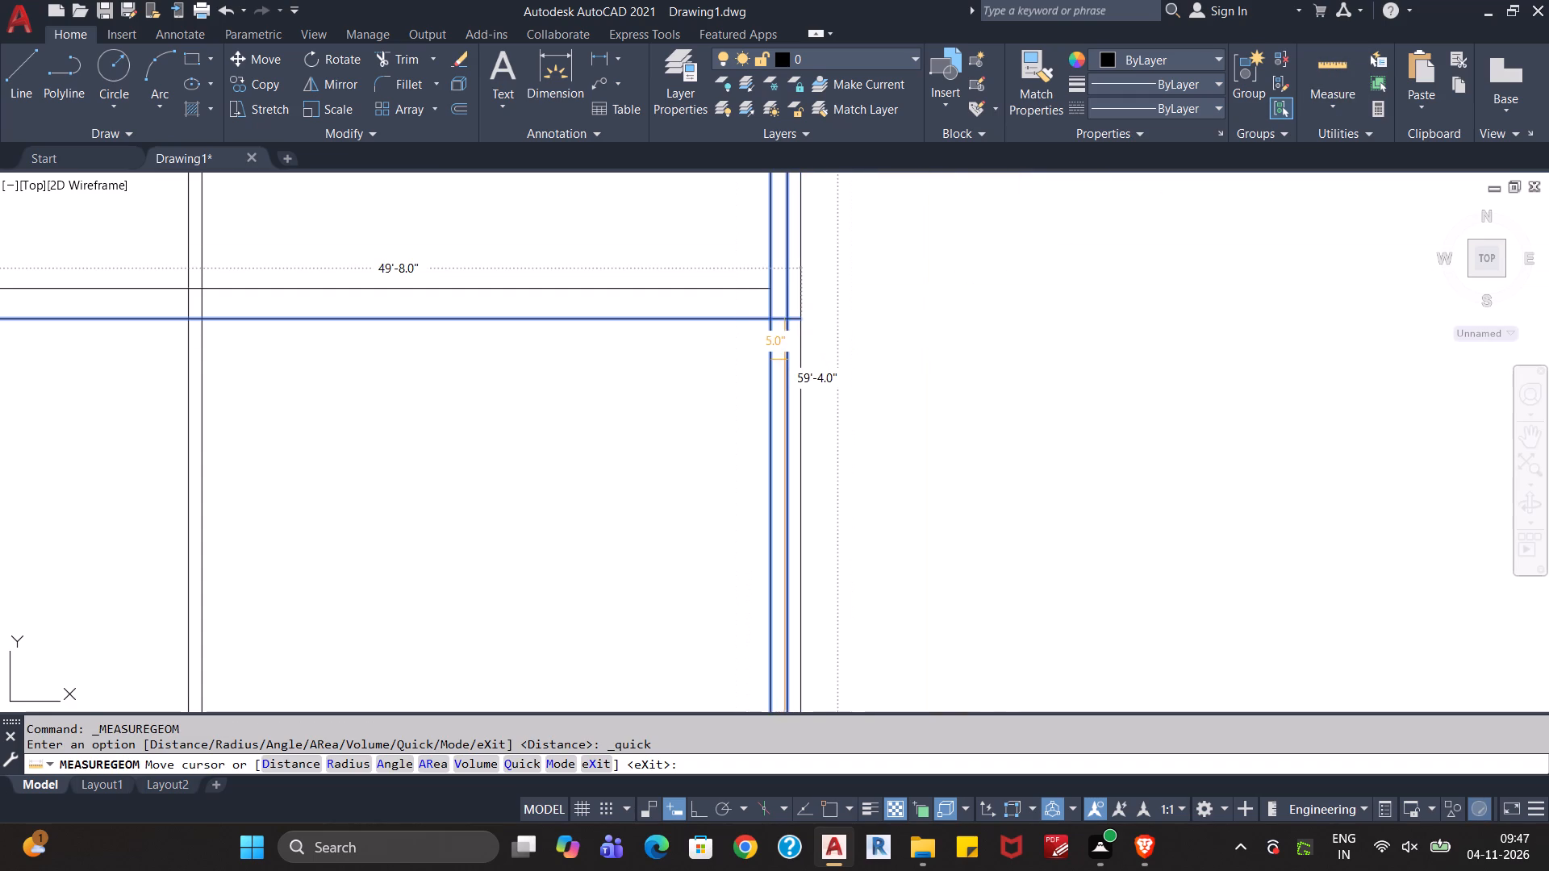
{"action": "key", "text": "Escape"}
{"action": "key", "text": "Escape"}
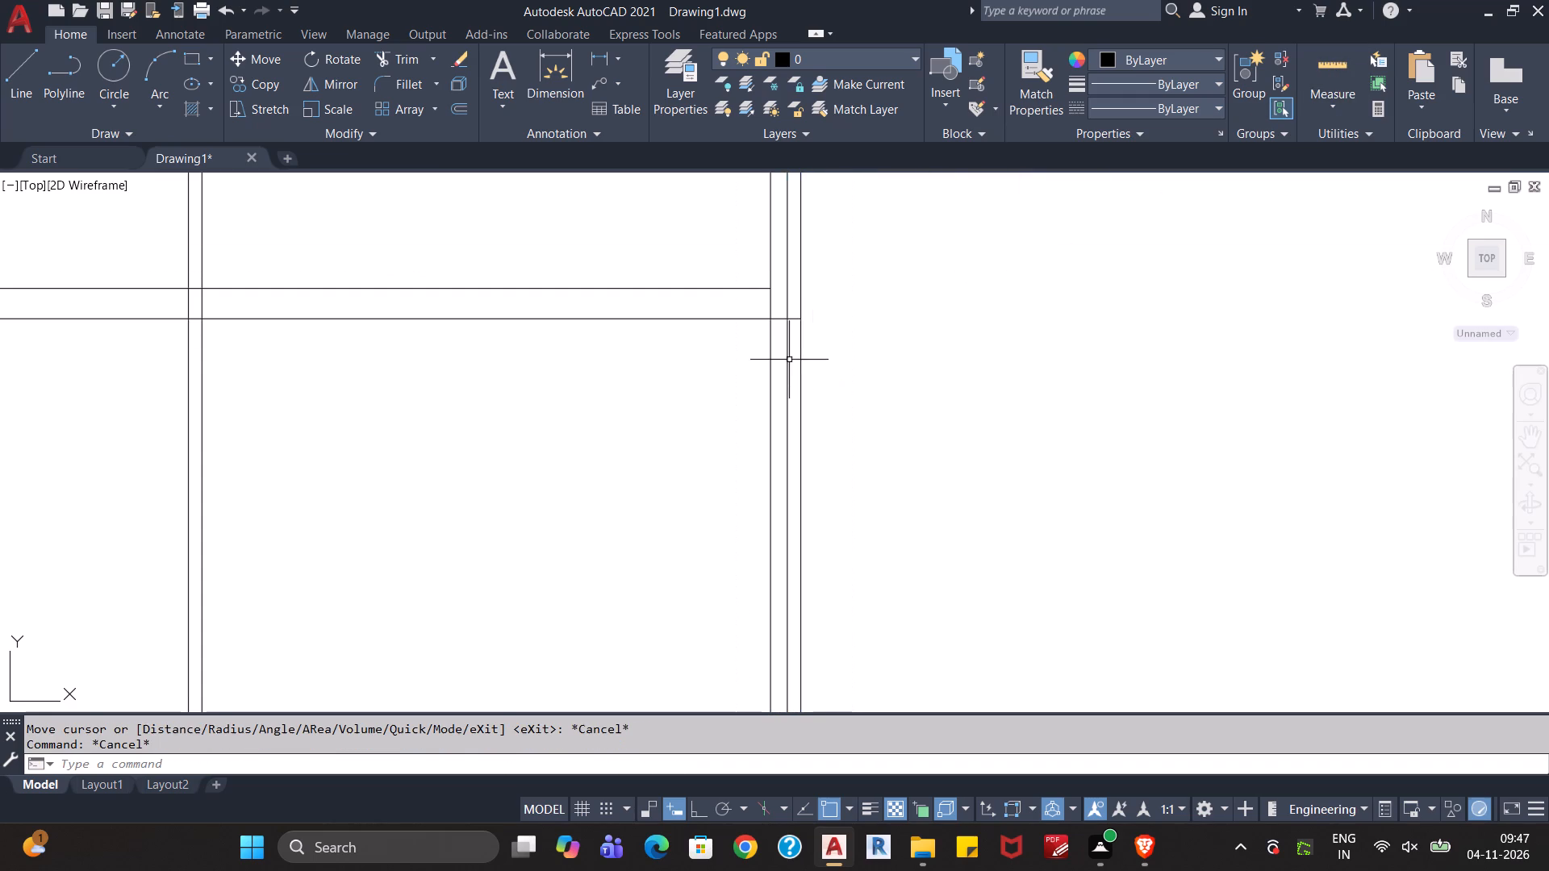
Trim the right wall's offset and inner lines below the middle horizontal wall, and that wall's lower line beyond the offset line.
{"action": "type", "text": "tr"}
{"action": "key", "text": "Return"}
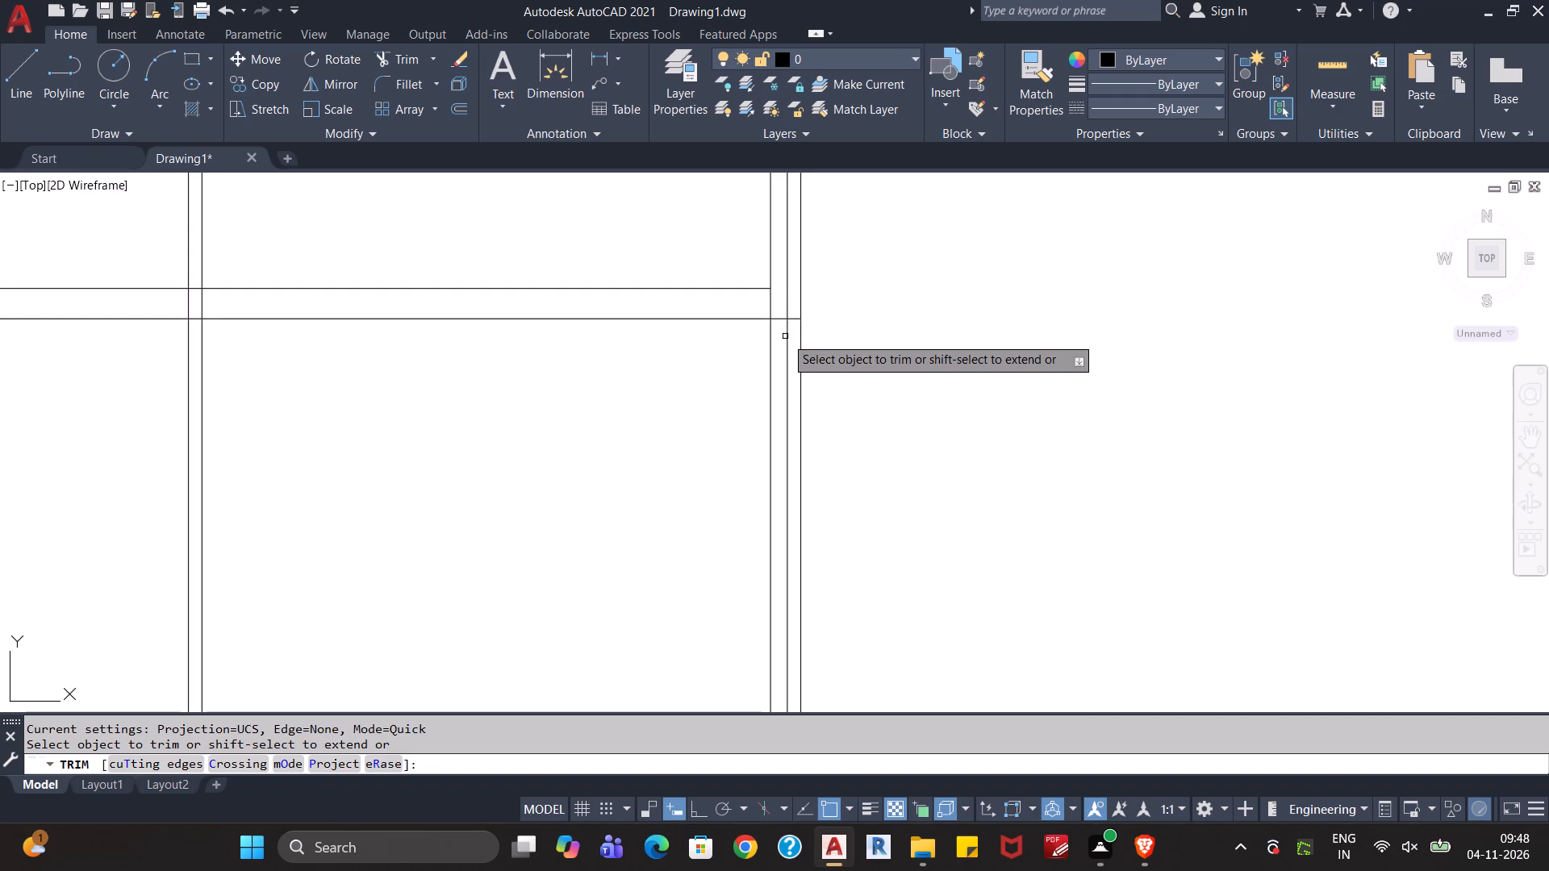
{"action": "left_click", "coordinate": [786, 336]}
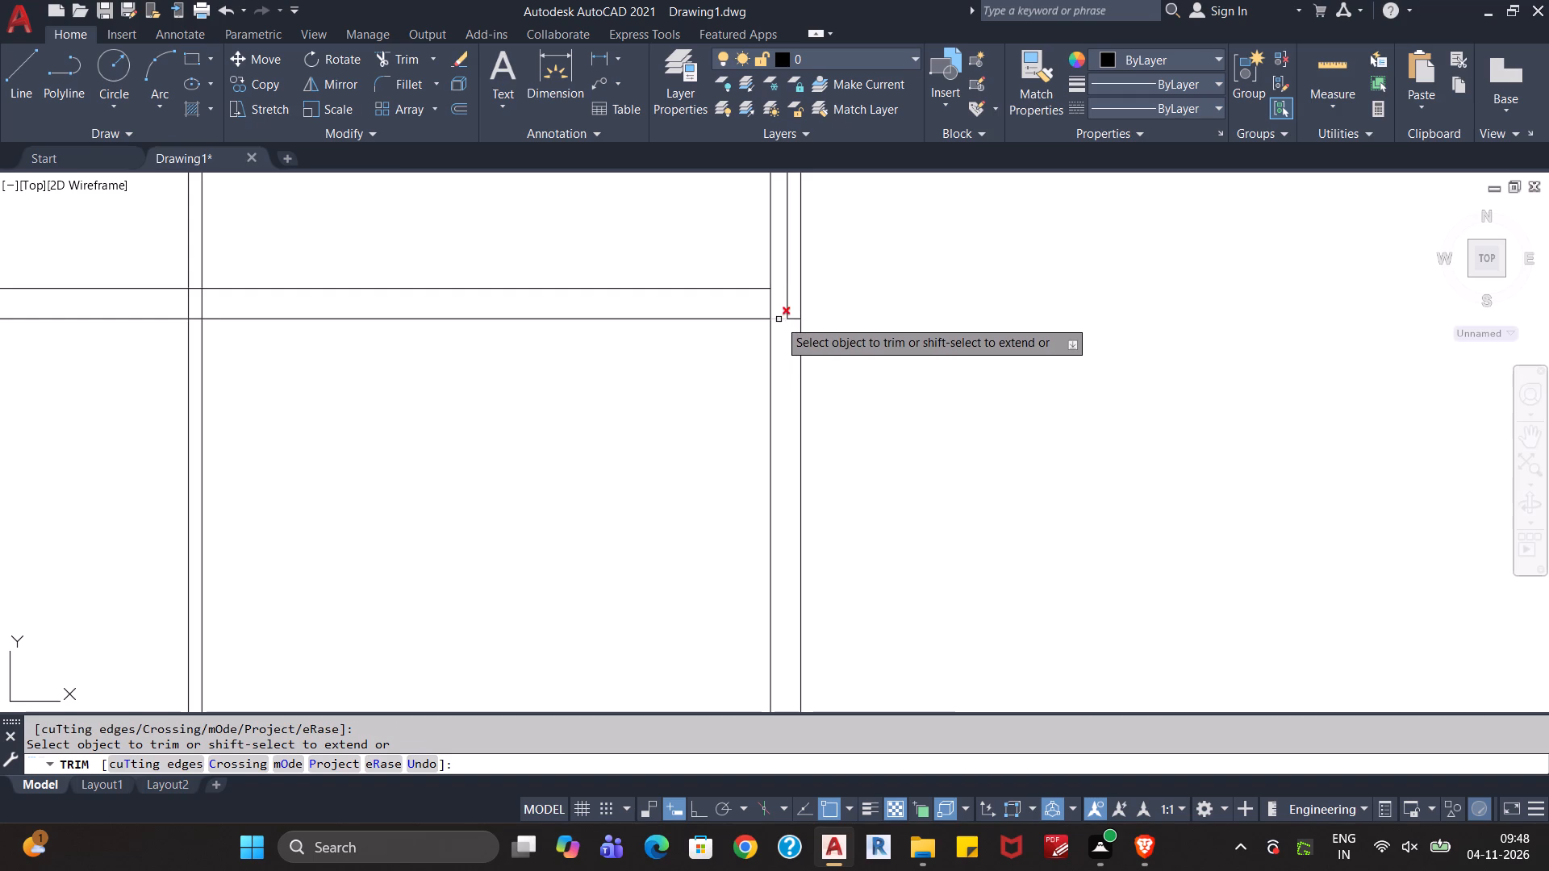
{"action": "left_click", "coordinate": [795, 318]}
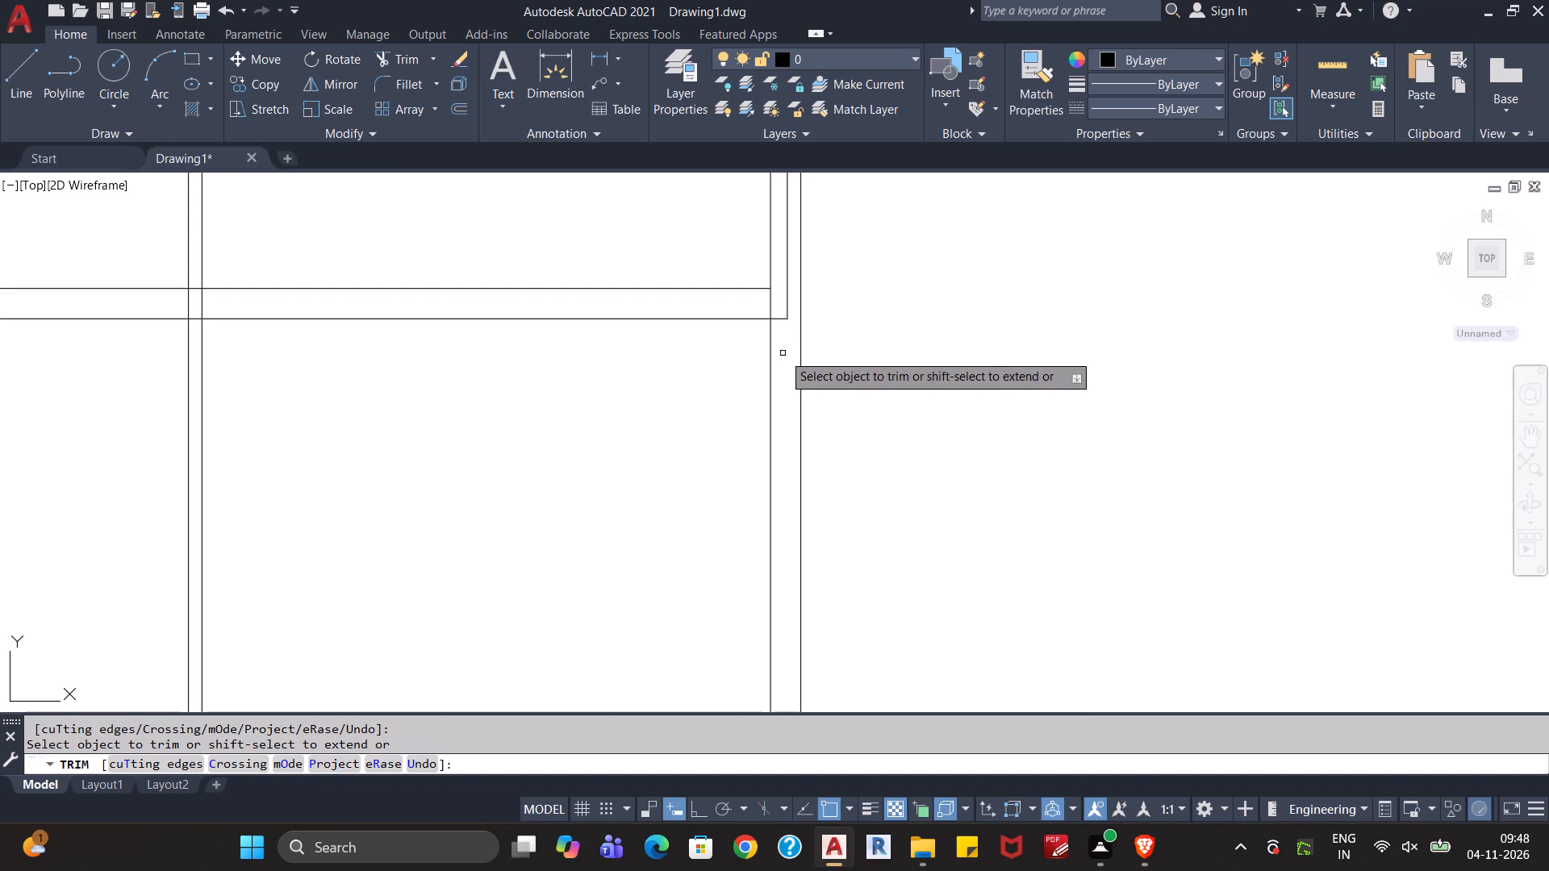
{"action": "scroll", "coordinate": [783, 353], "scroll_direction": "down", "scroll_amount": 1}
{"action": "middle_click_drag", "start_coordinate": [839, 403], "coordinate": [875, 381]}
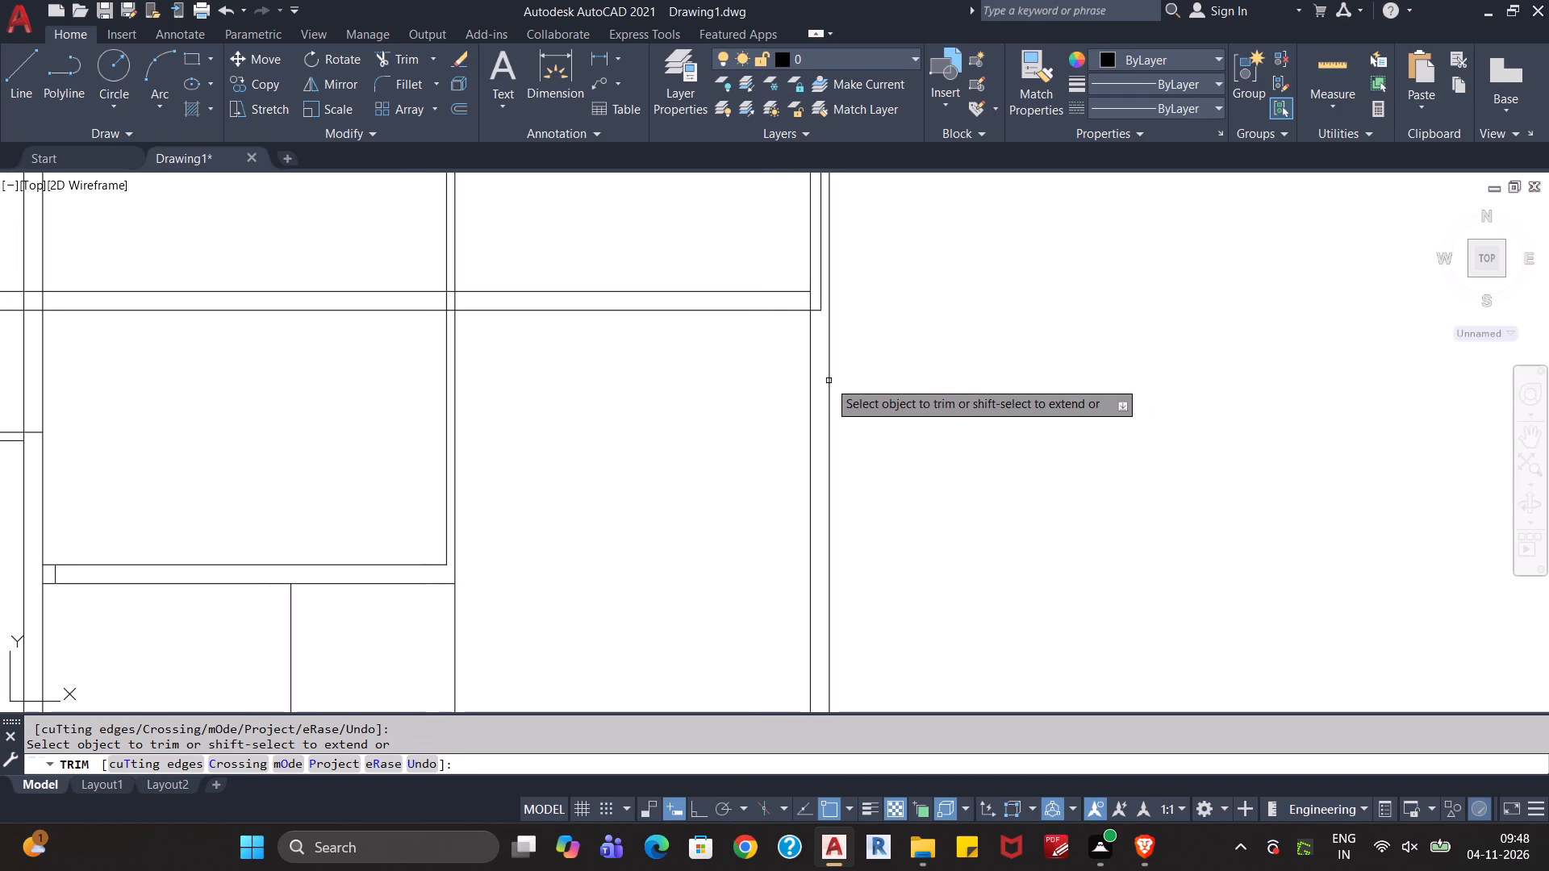
{"action": "left_click", "coordinate": [812, 384]}
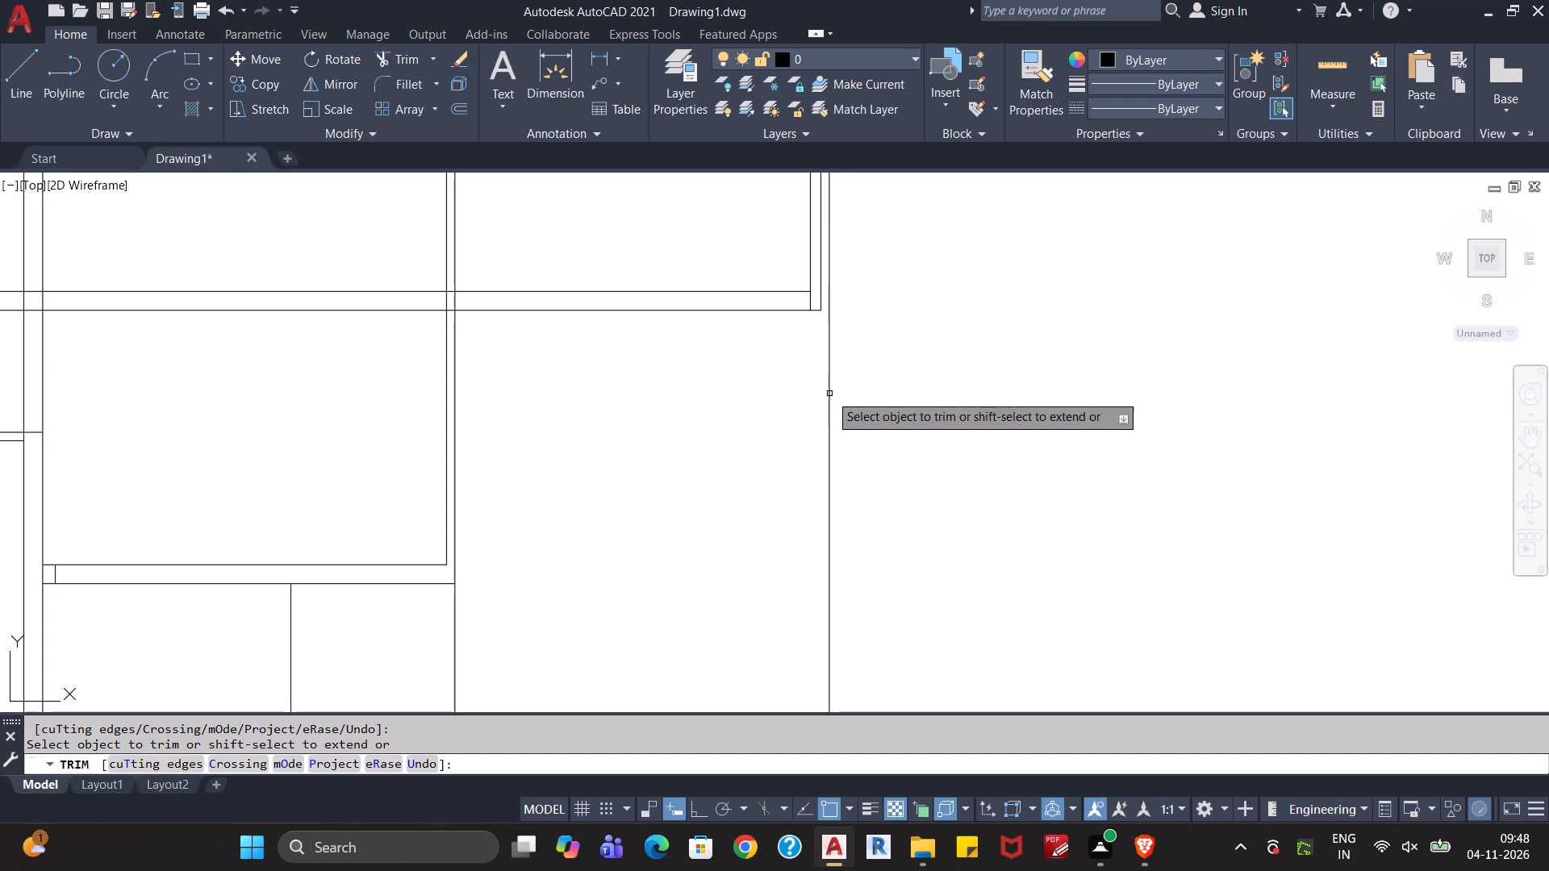
Extend the bottom outer wall's inner line to the right outer boundary line.
{"action": "scroll", "coordinate": [852, 406], "scroll_direction": "down", "scroll_amount": 2}
{"action": "middle_click_drag", "start_coordinate": [882, 435], "coordinate": [883, 423]}
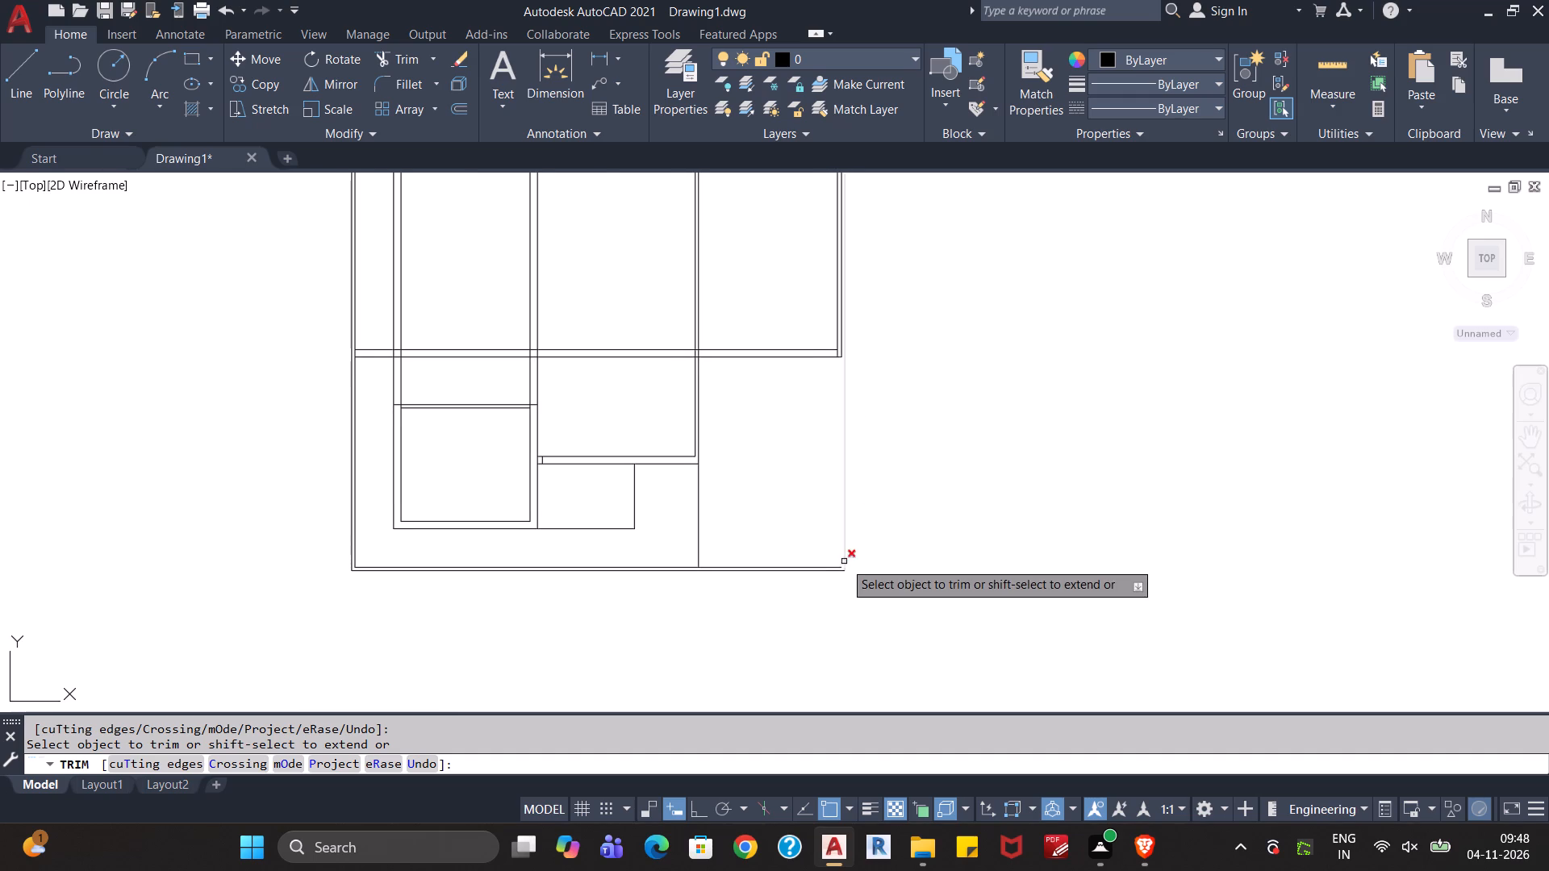
{"action": "scroll", "coordinate": [844, 561], "scroll_direction": "up", "scroll_amount": 2}
{"action": "left_click", "coordinate": [831, 578], "text": "shift"}
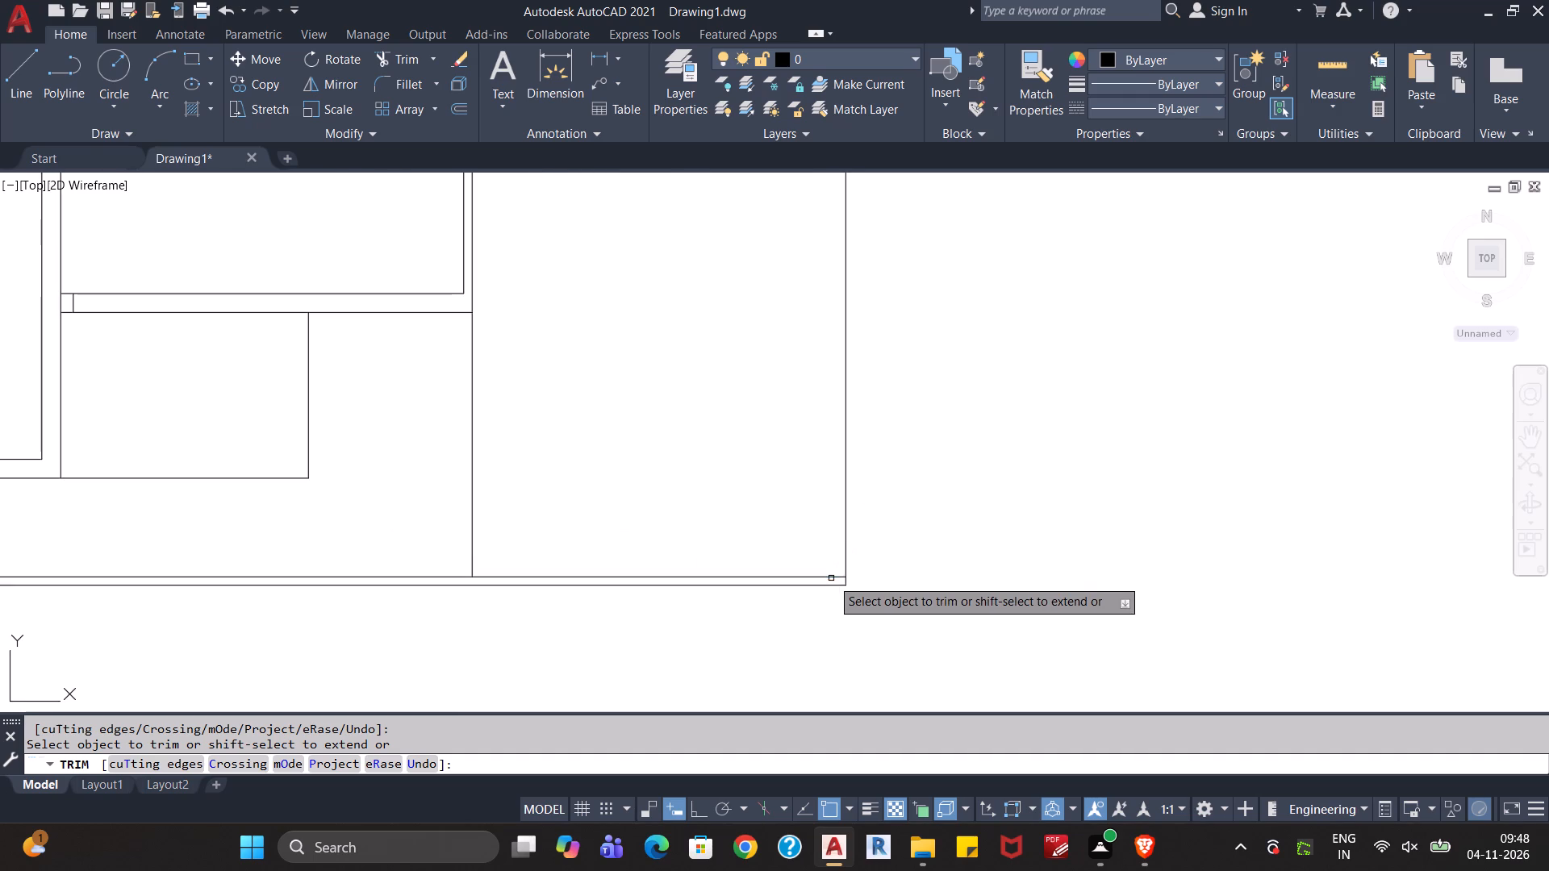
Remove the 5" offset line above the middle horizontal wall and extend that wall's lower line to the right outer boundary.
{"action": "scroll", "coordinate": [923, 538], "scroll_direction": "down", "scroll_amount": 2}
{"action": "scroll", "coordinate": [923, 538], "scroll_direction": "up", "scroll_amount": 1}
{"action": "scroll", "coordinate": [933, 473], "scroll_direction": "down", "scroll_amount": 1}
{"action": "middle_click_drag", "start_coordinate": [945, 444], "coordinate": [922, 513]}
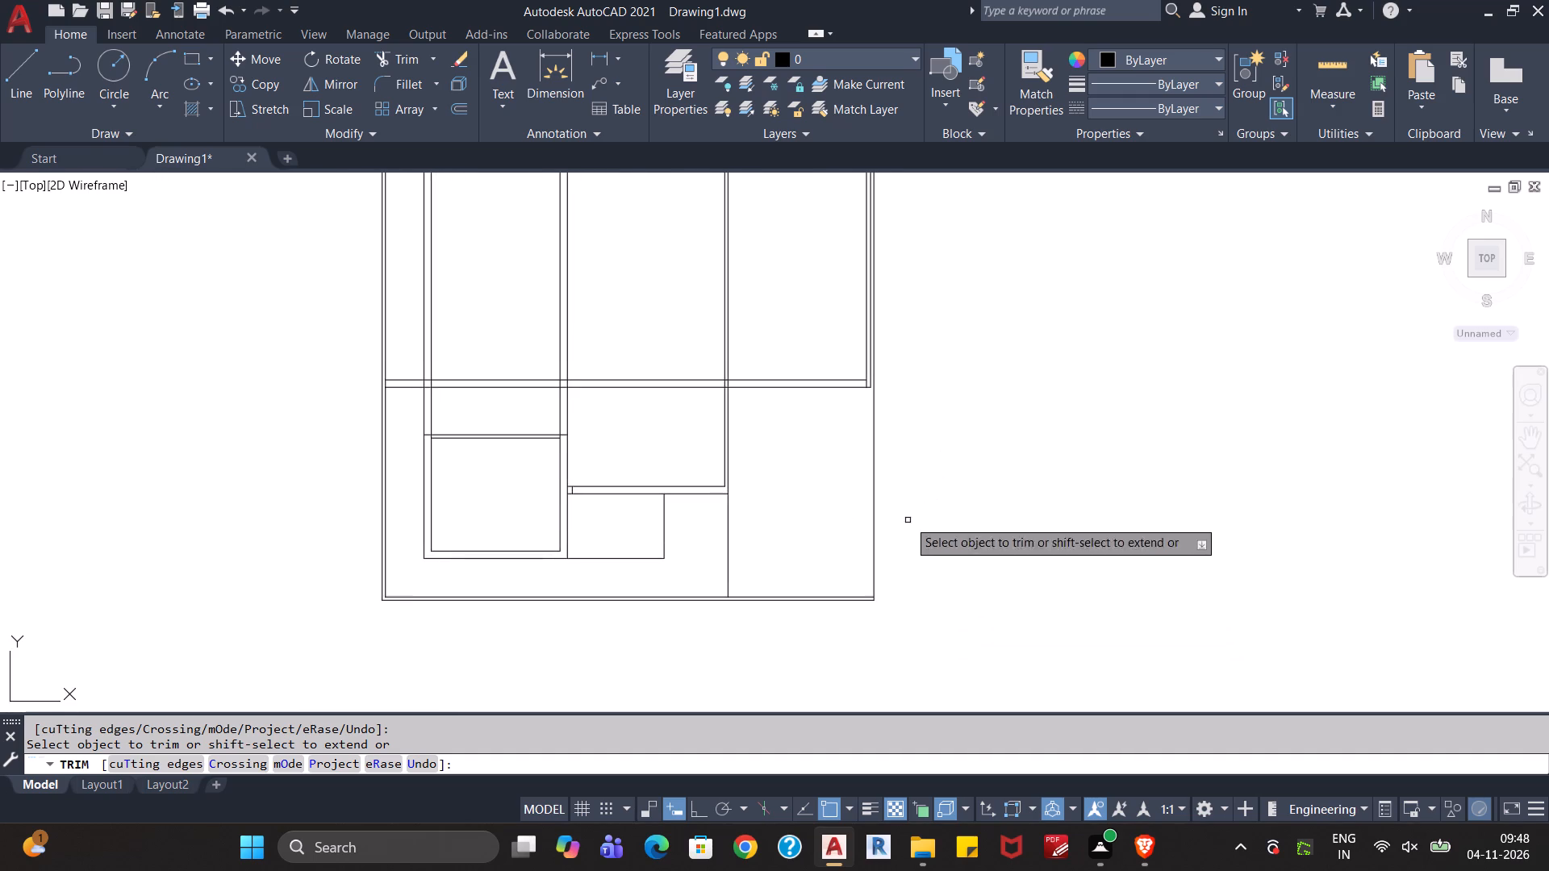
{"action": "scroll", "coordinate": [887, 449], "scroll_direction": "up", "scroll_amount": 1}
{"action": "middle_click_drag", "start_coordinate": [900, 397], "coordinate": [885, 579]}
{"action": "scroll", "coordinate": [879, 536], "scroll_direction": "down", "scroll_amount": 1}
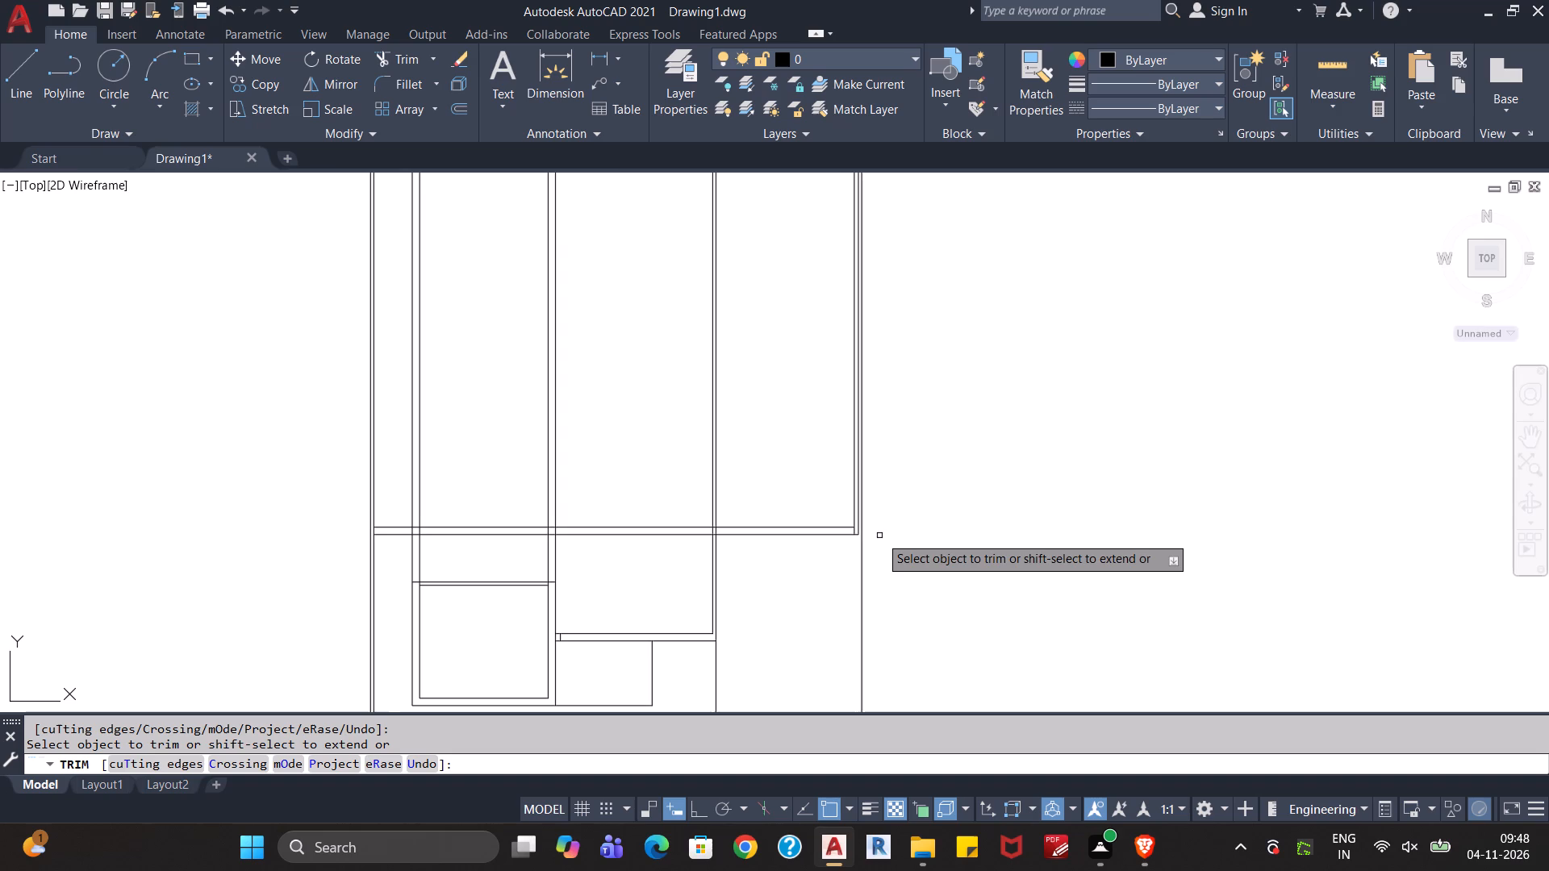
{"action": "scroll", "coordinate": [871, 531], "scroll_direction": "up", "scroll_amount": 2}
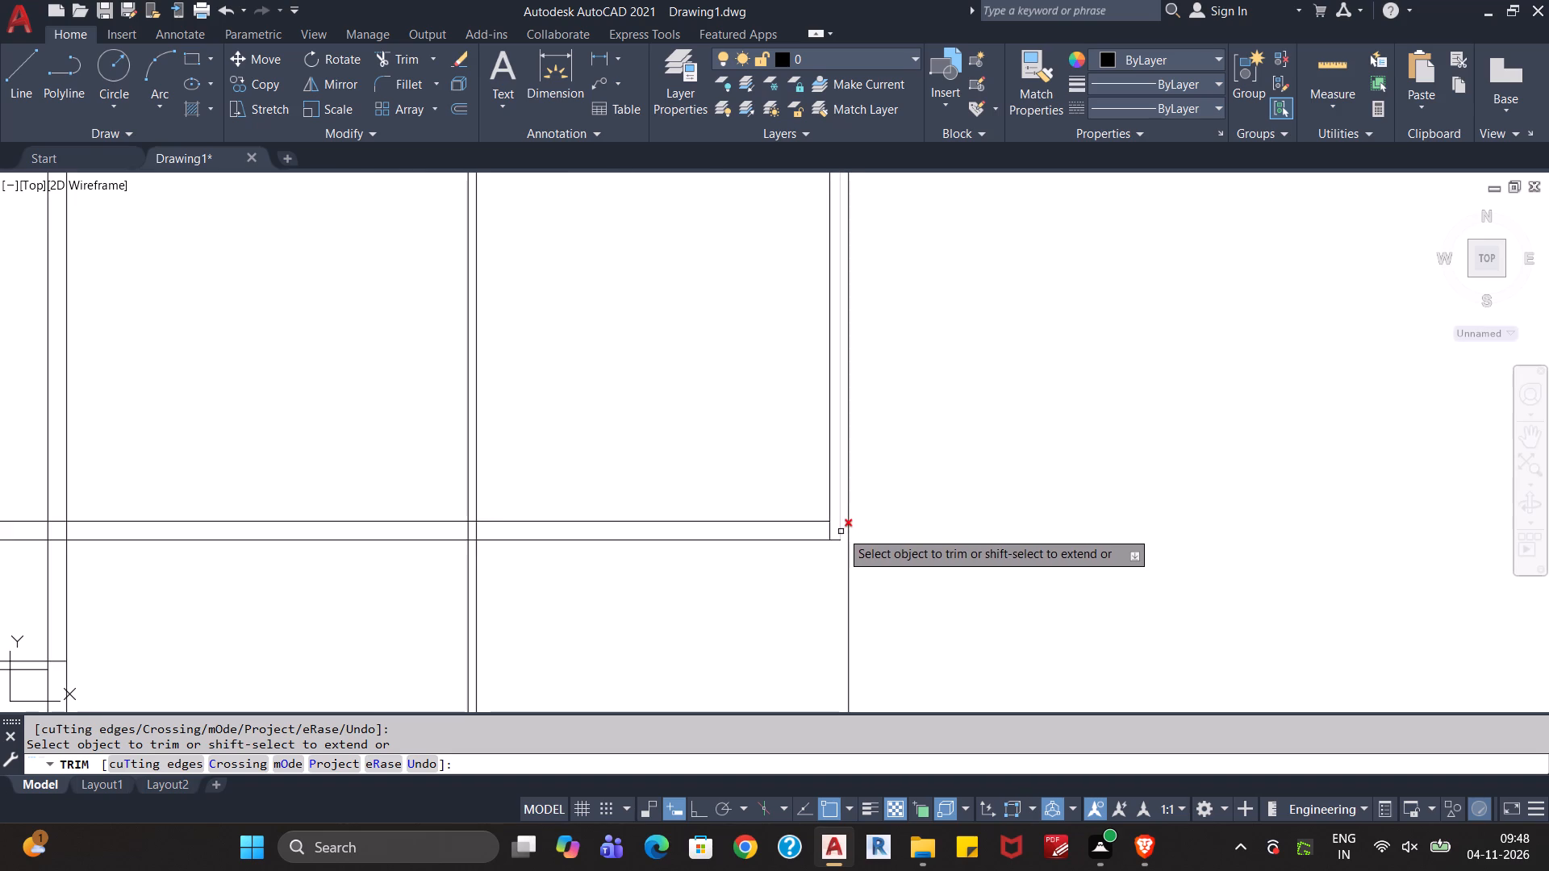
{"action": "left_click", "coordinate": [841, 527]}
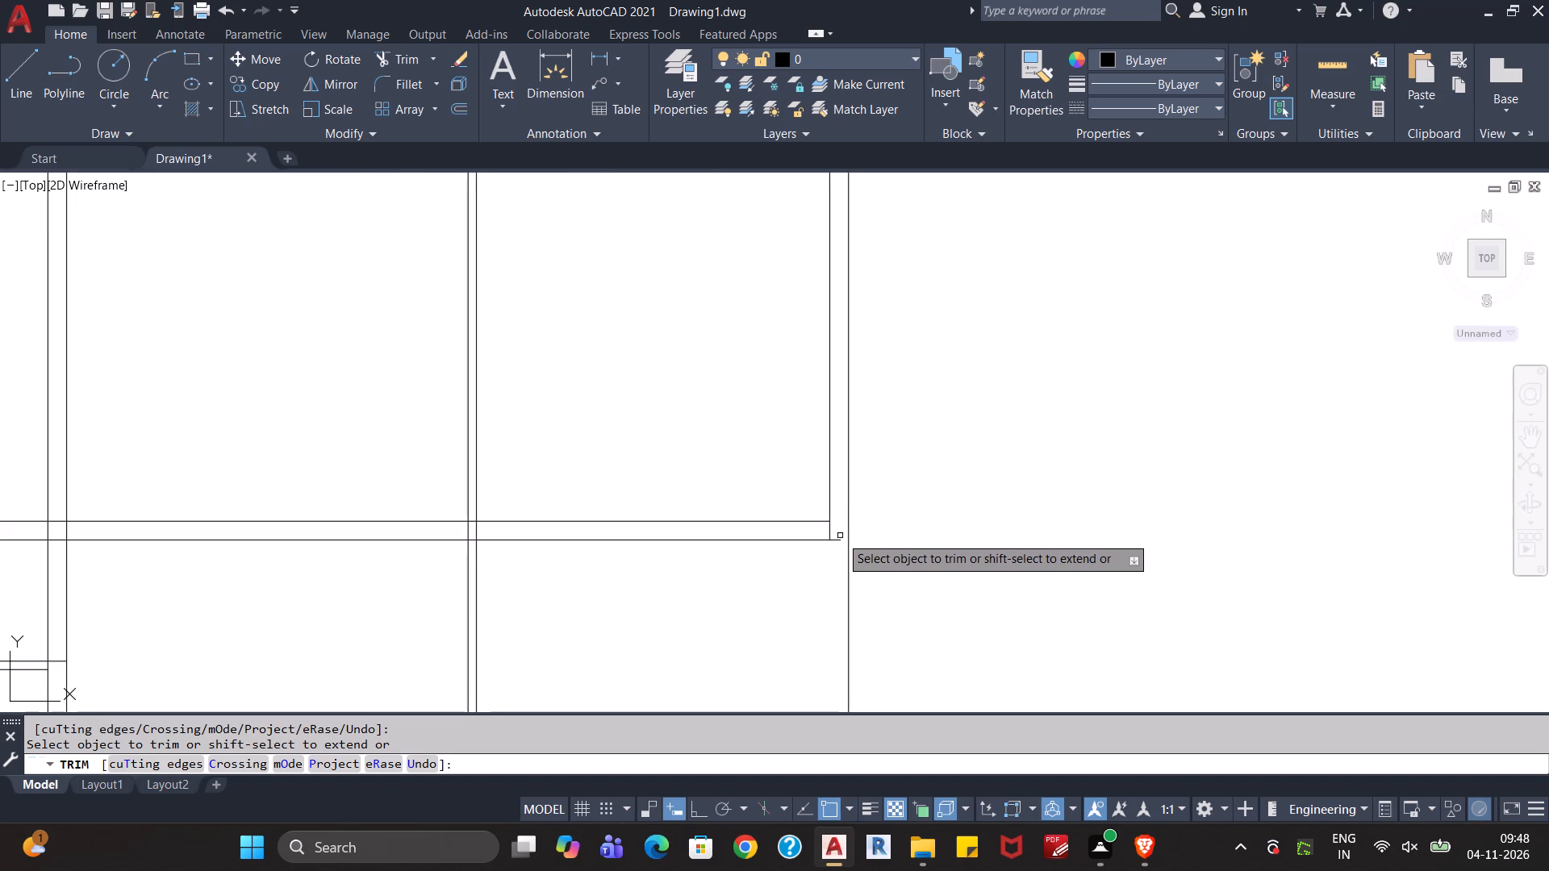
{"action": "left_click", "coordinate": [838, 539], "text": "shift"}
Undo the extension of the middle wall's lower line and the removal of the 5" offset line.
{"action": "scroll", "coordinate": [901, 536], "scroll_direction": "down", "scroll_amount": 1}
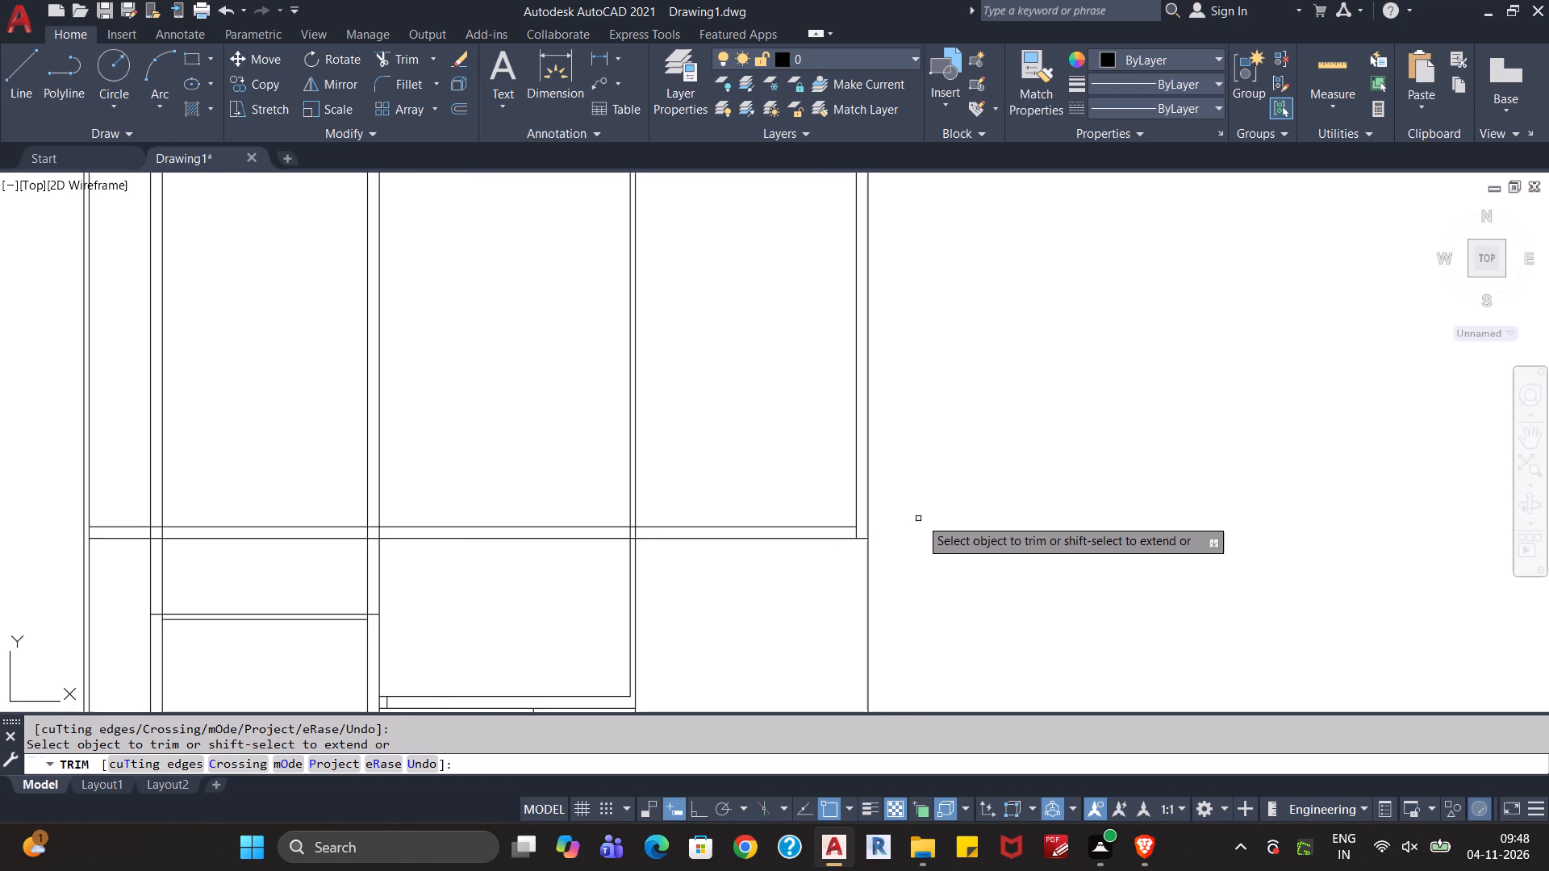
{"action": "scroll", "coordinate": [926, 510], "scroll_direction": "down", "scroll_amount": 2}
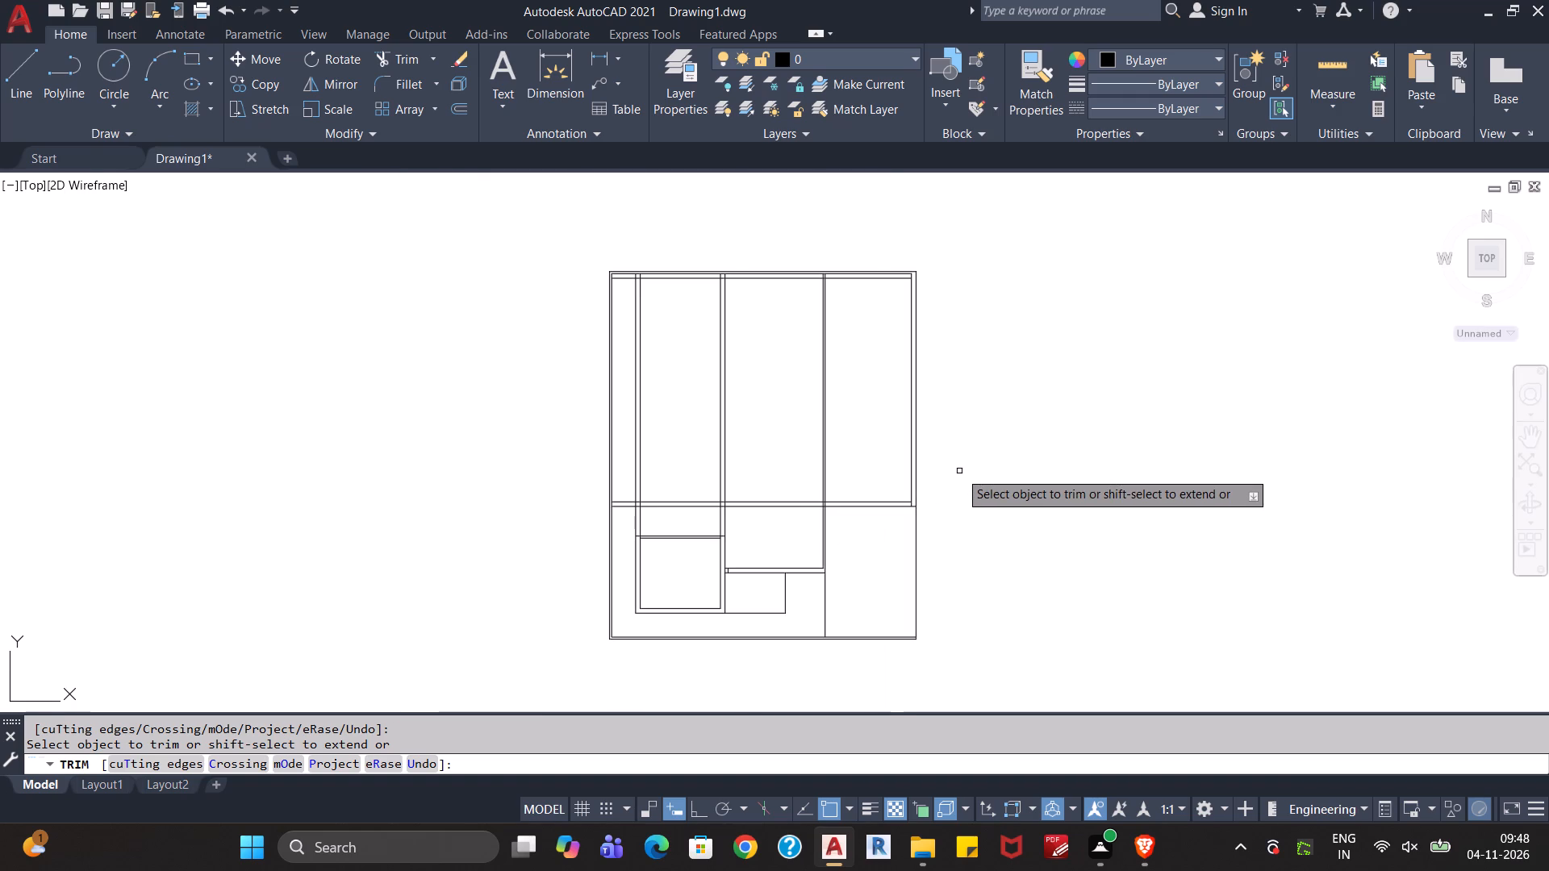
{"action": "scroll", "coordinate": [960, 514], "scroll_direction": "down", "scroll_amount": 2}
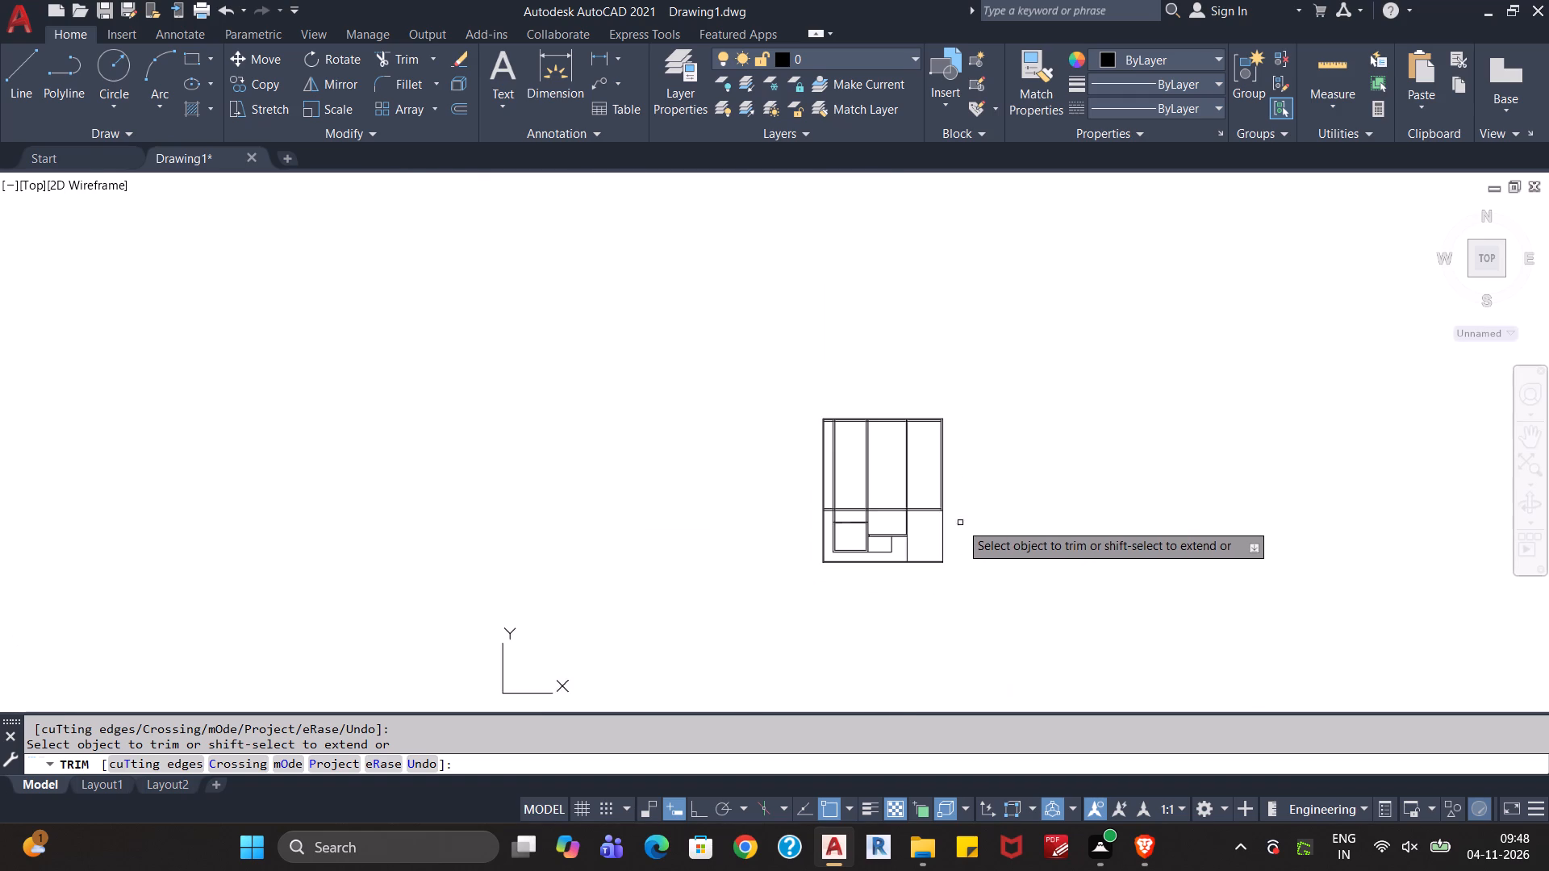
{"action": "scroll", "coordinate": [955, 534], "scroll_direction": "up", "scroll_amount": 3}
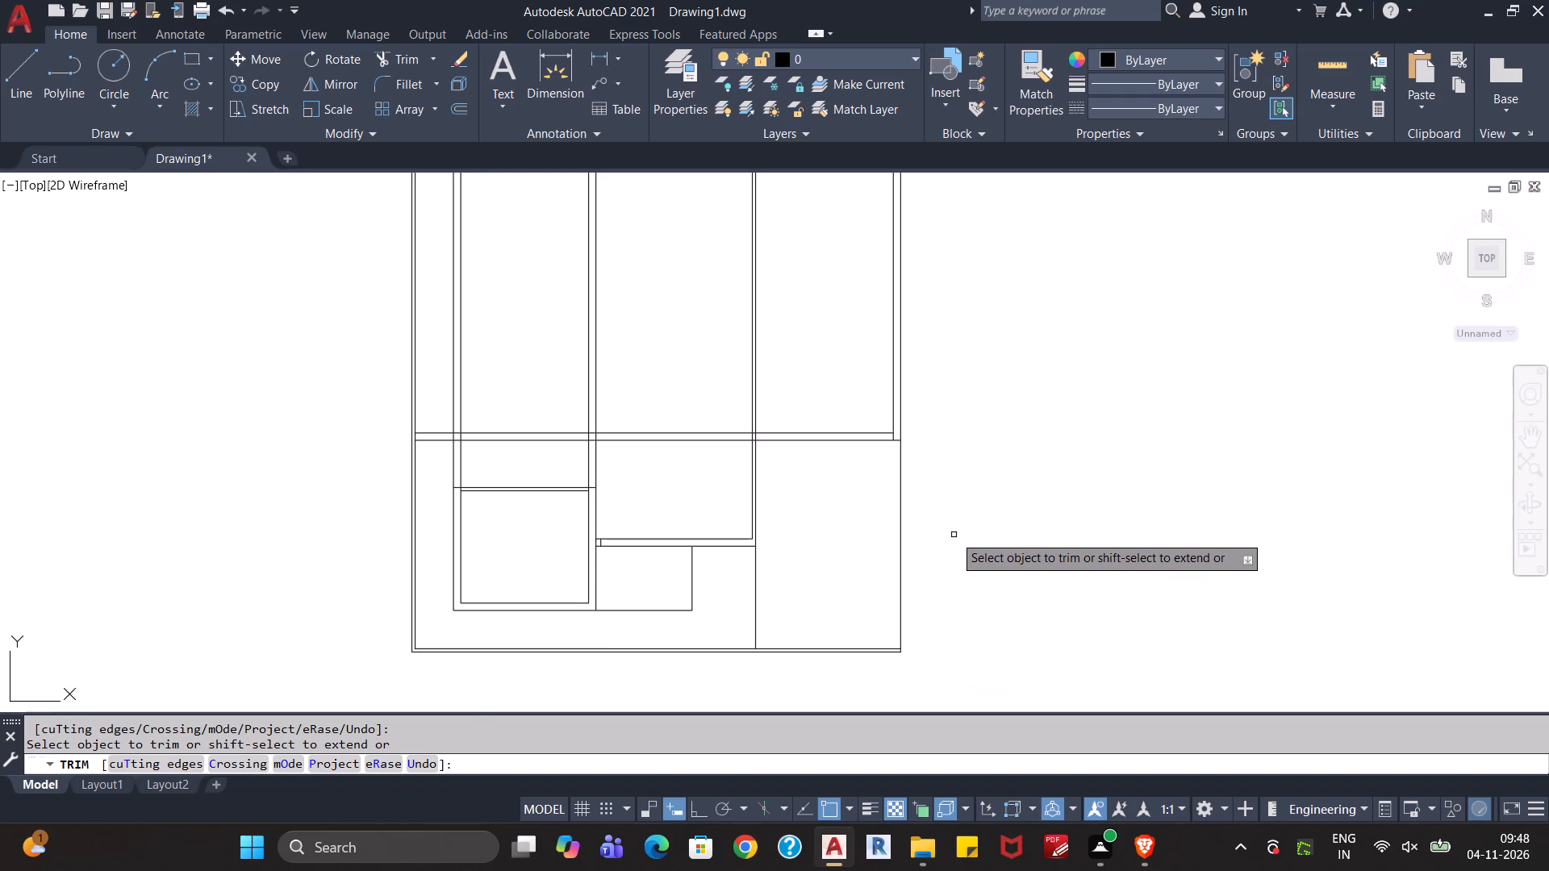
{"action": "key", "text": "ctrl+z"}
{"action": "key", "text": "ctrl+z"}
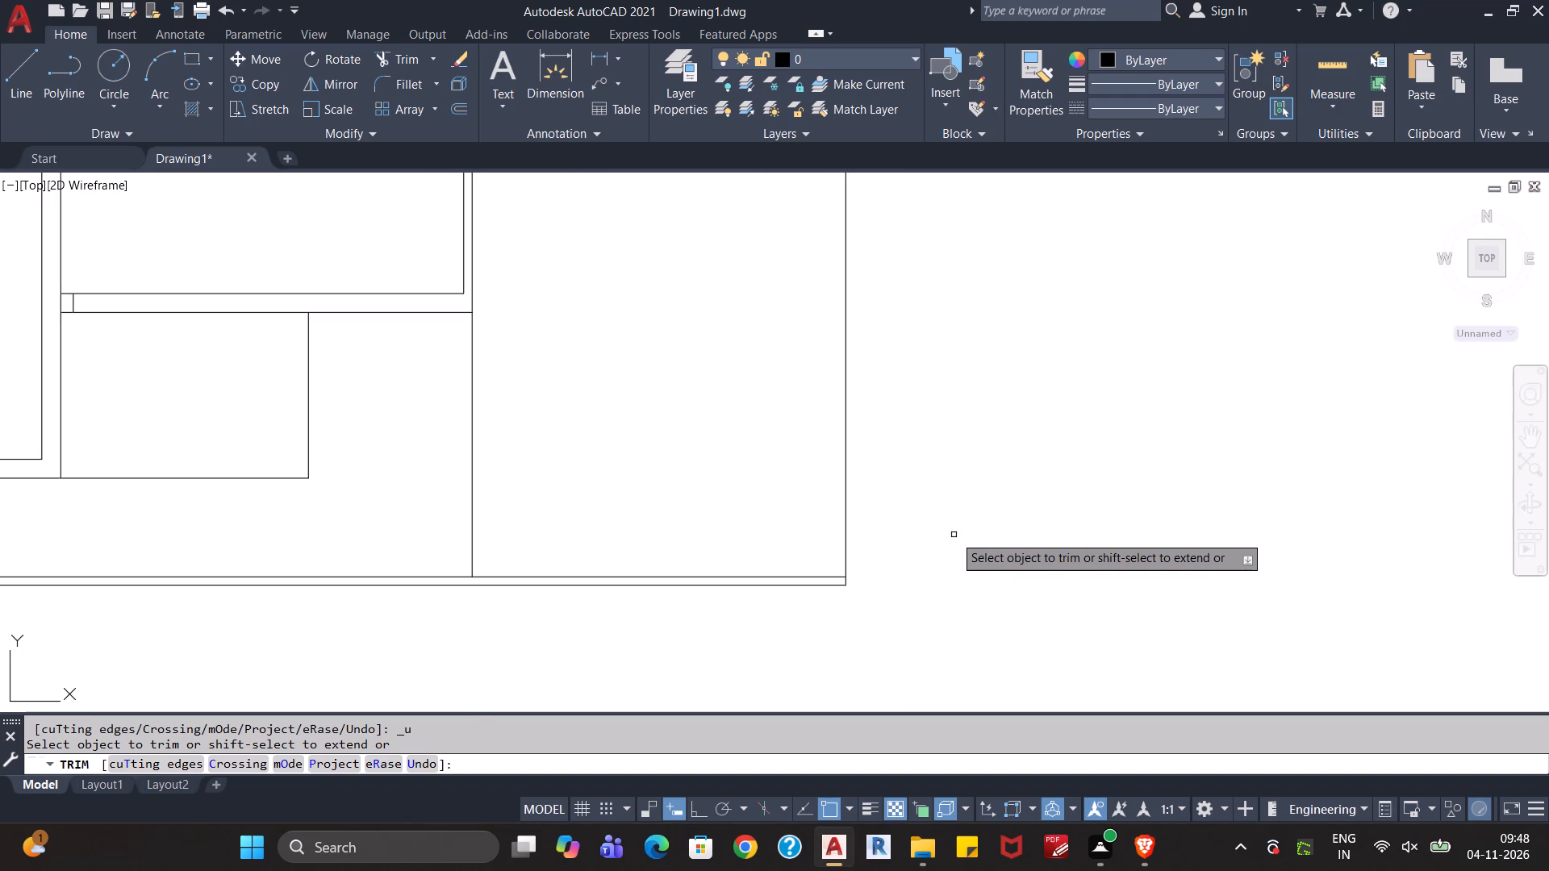
Undo one more edit made within the active Trim command.
{"action": "key", "text": "ctrl+z"}
Extend the right wall's offset line down to the bottom wall and trim its part above the middle horizontal wall's lower line.
{"action": "scroll", "coordinate": [954, 535], "scroll_direction": "down", "scroll_amount": 1}
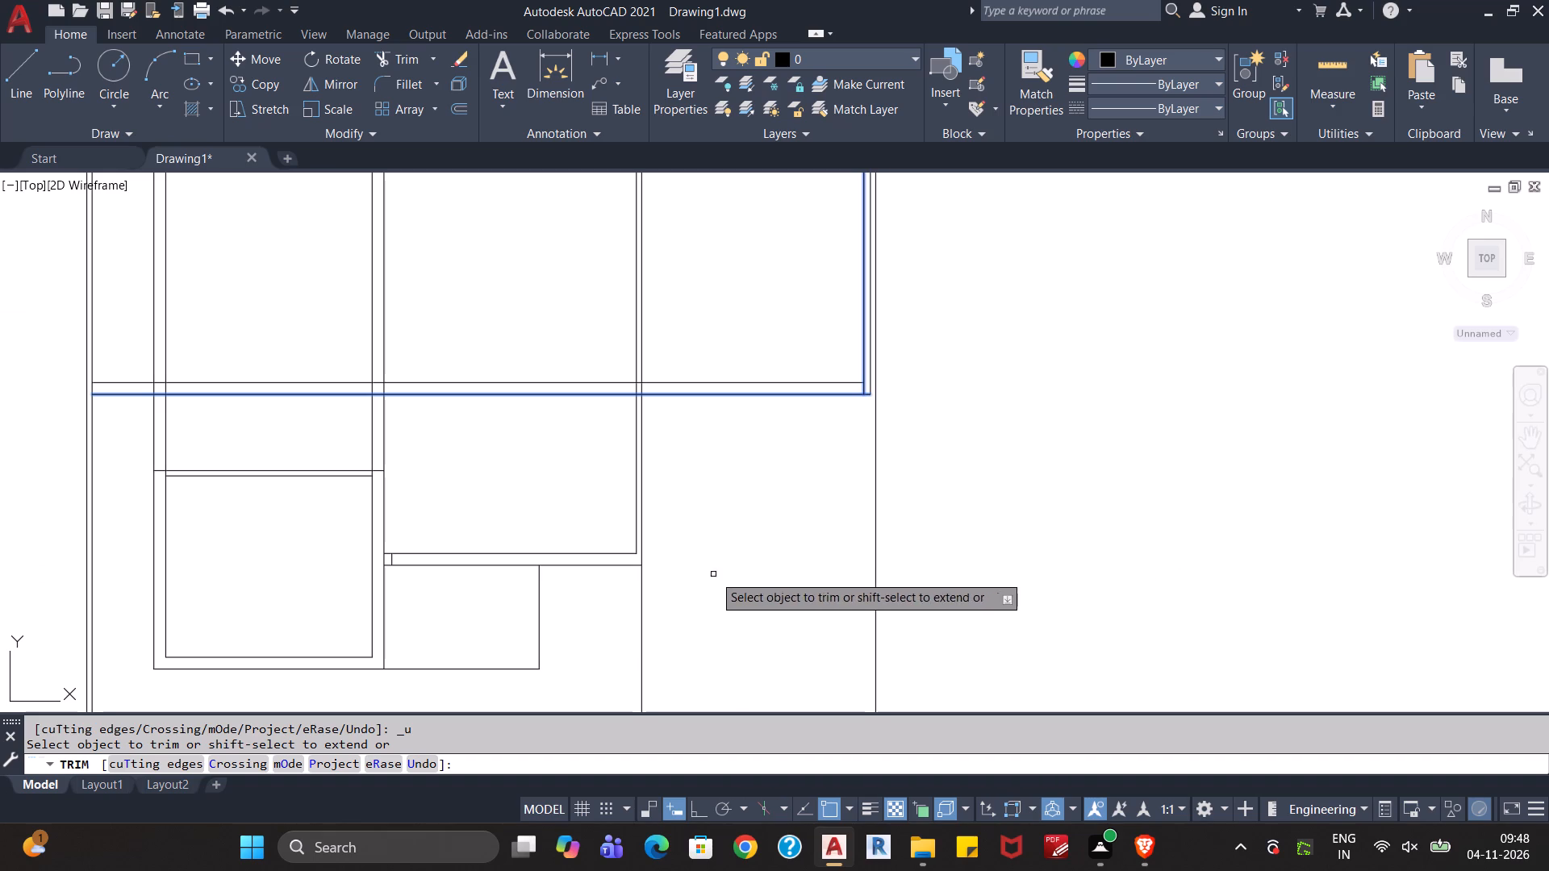
{"action": "middle_click_drag", "start_coordinate": [750, 502], "coordinate": [745, 520]}
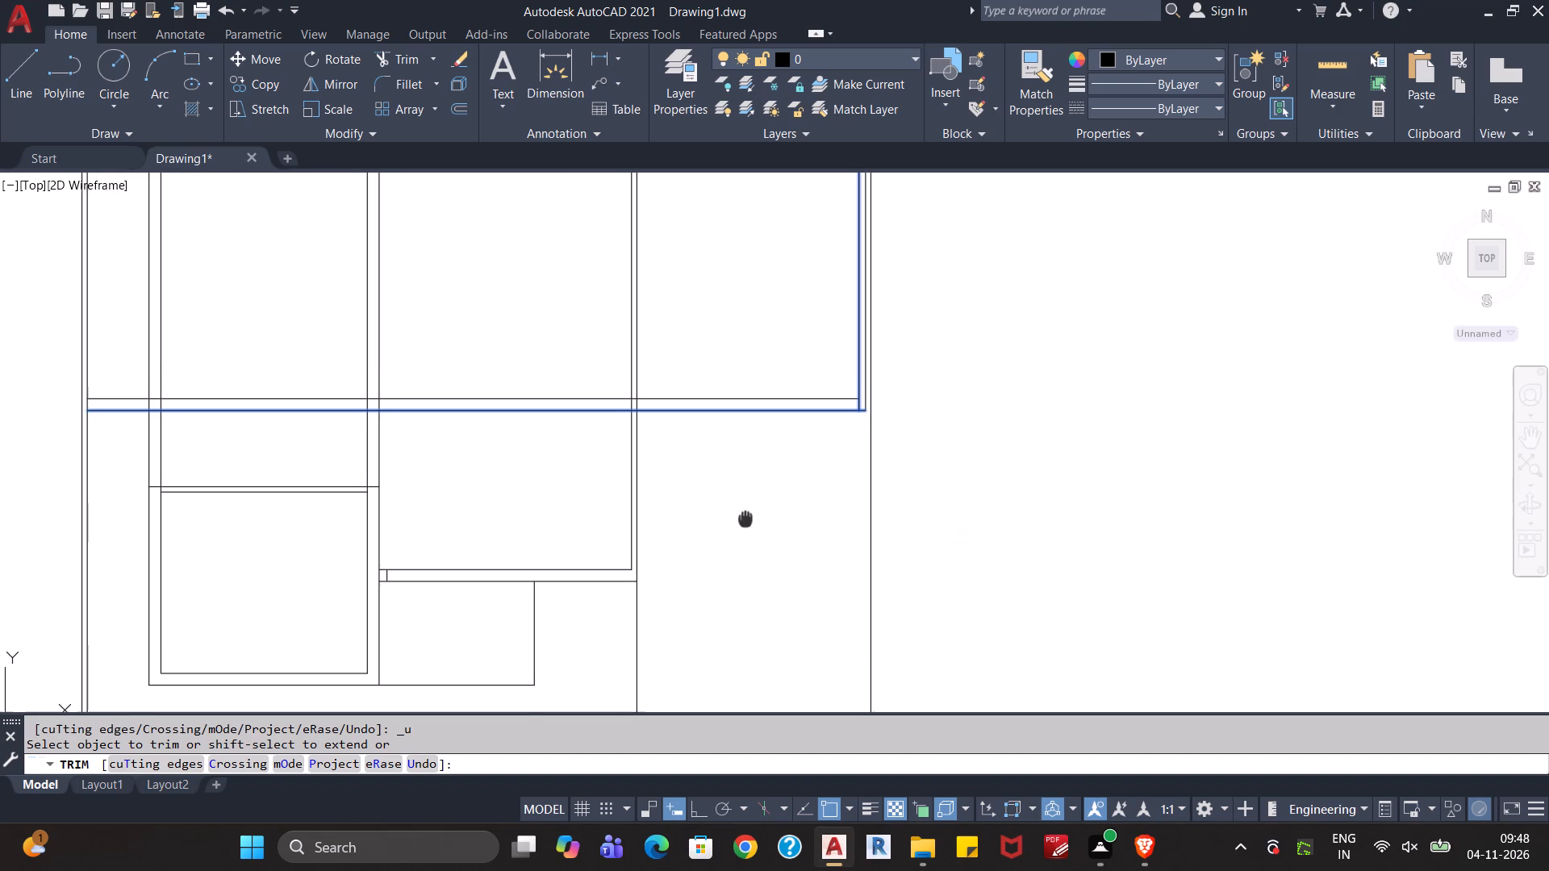
{"action": "middle_click_drag", "start_coordinate": [745, 520], "coordinate": [729, 547]}
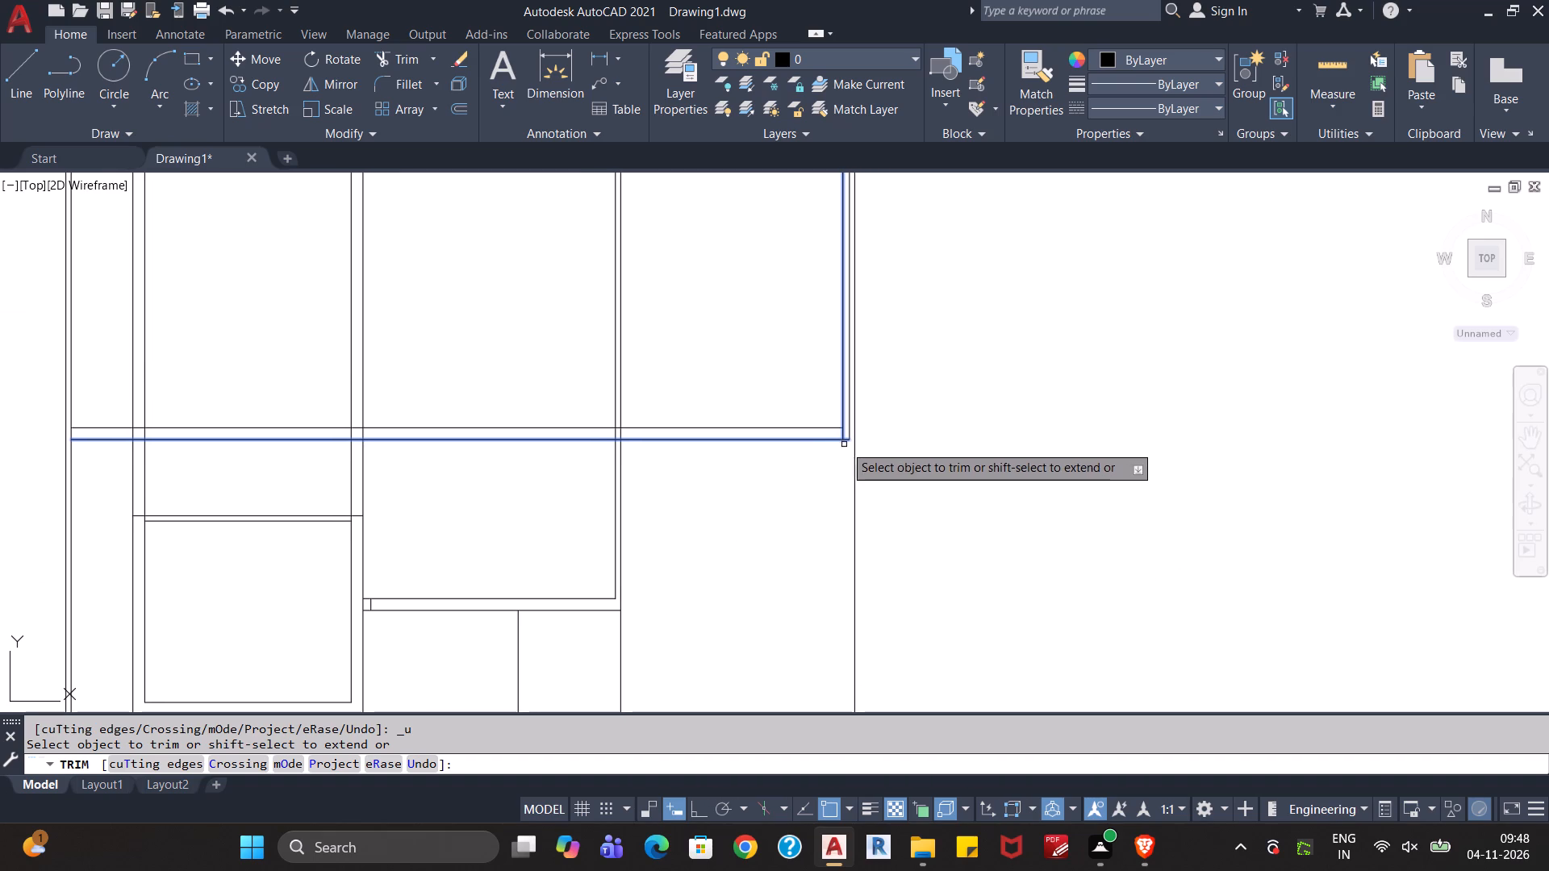
{"action": "left_click", "coordinate": [850, 428], "text": "shift"}
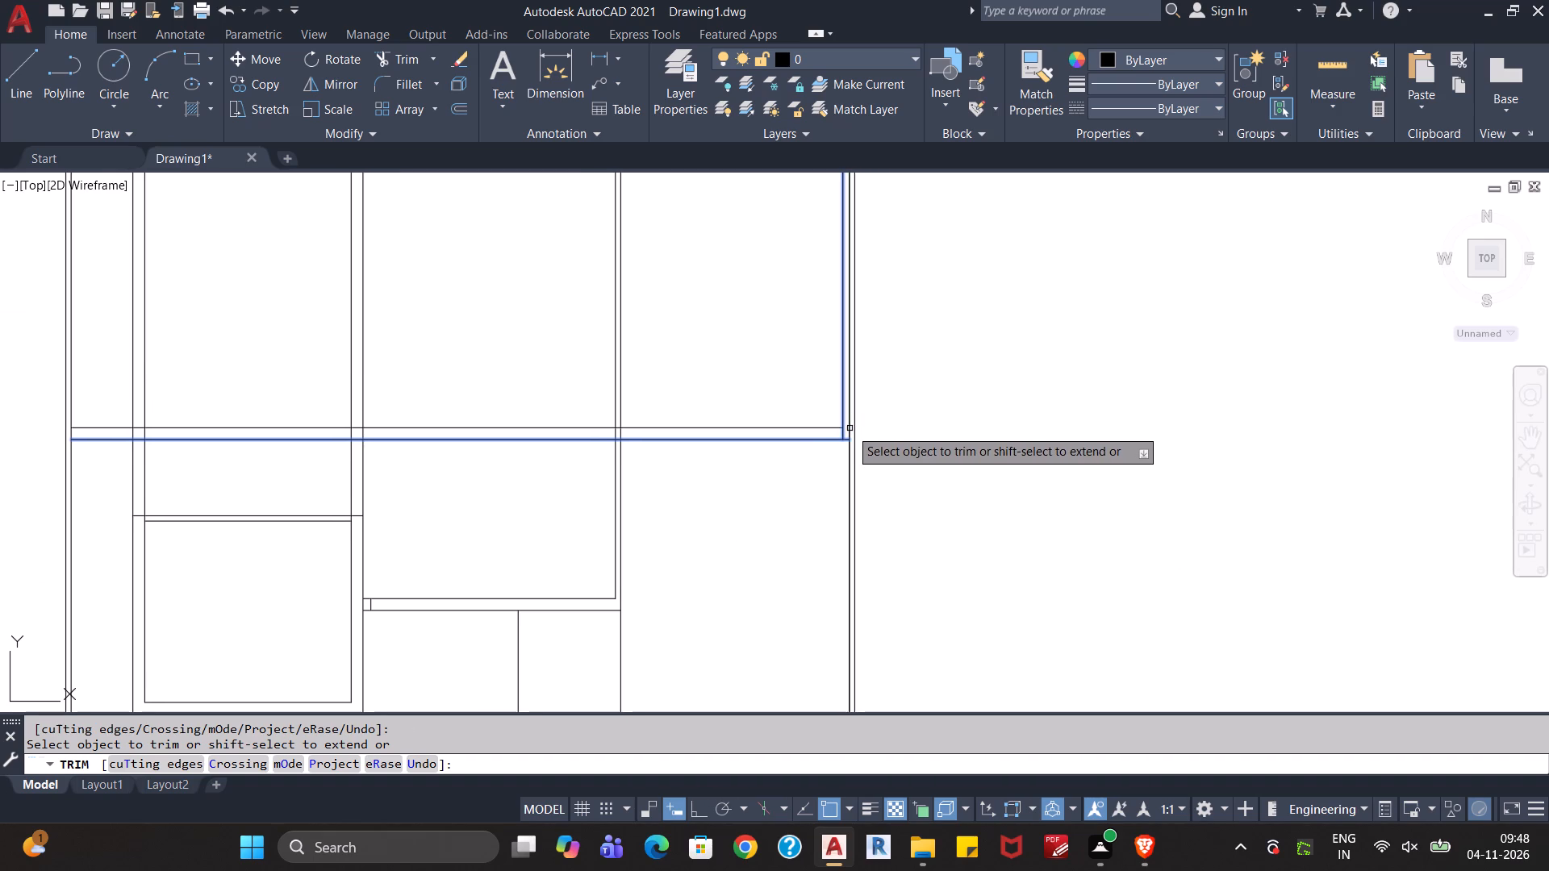
{"action": "left_click", "coordinate": [850, 427]}
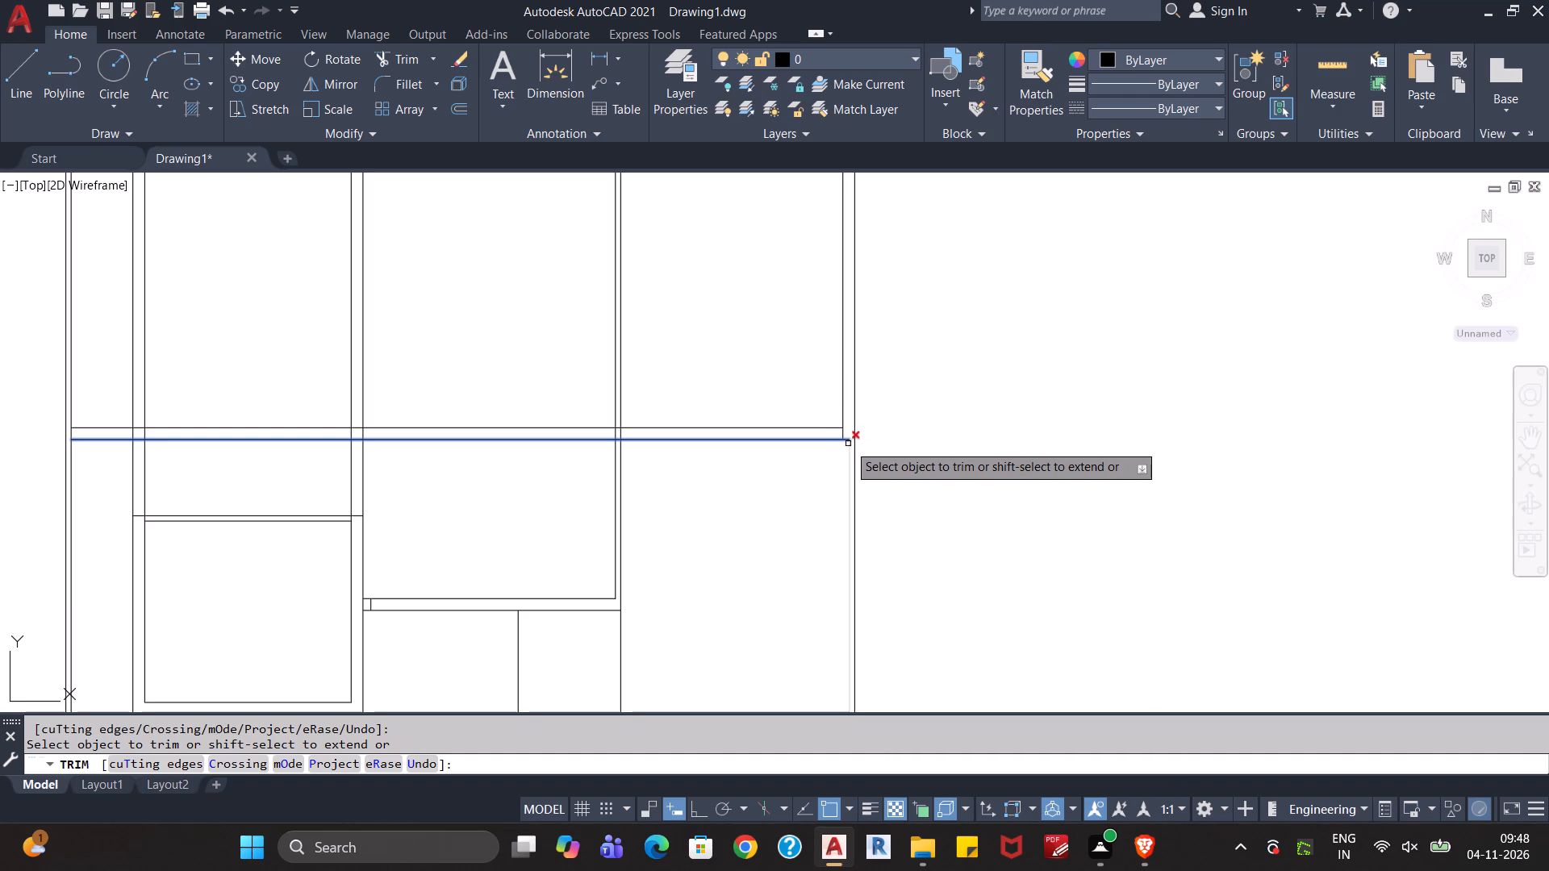
Extend the middle horizontal wall's lower line to the right outer boundary line.
{"action": "left_click", "coordinate": [841, 441], "text": "shift"}
{"action": "scroll", "coordinate": [872, 475], "scroll_direction": "down", "scroll_amount": 1}
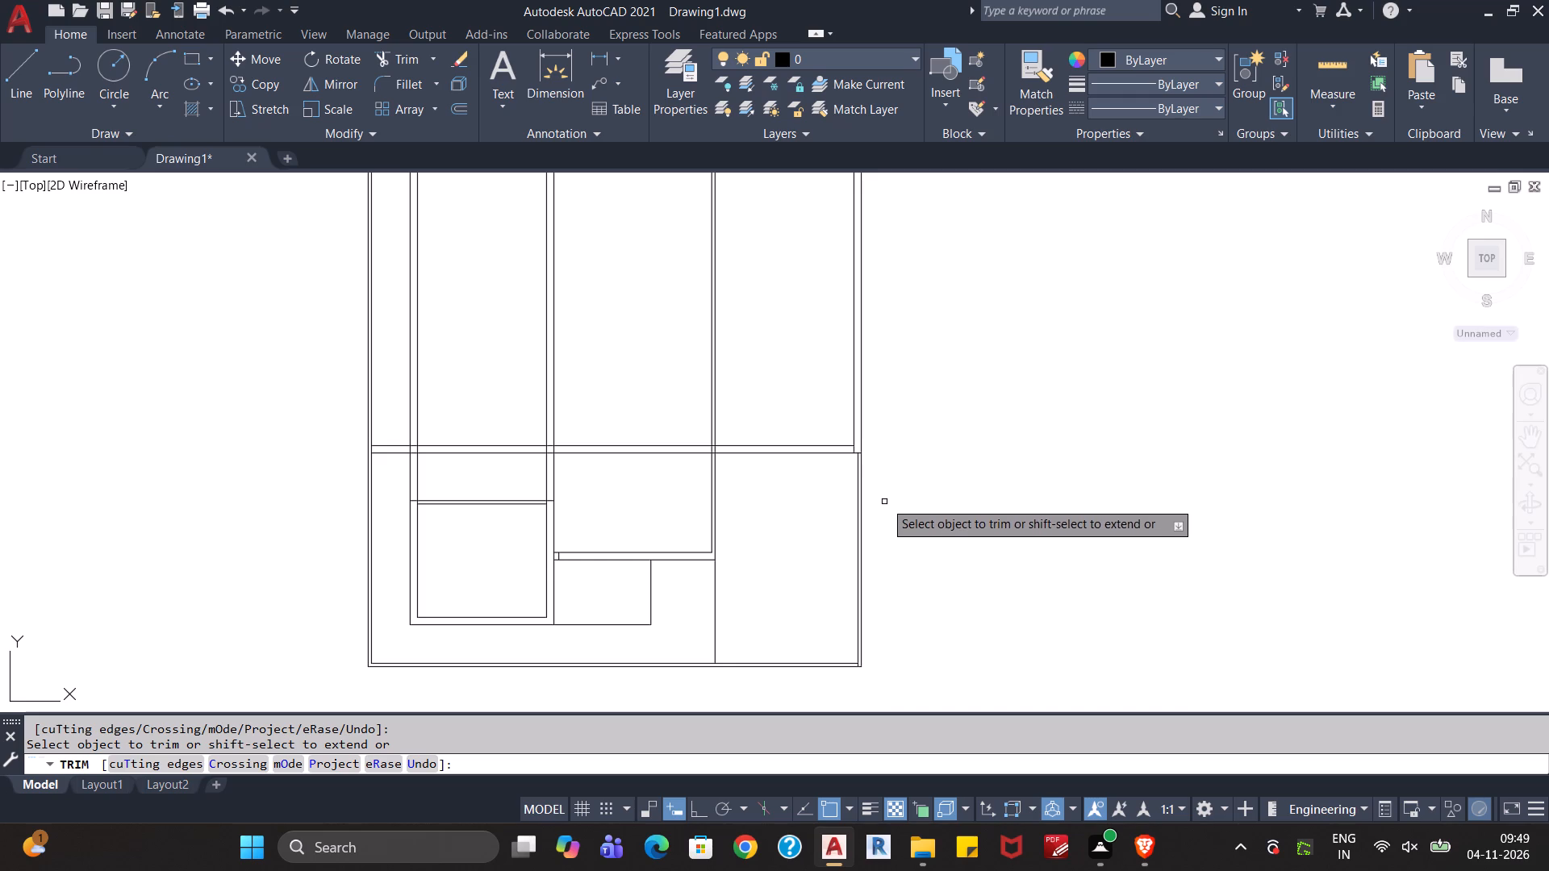
{"action": "scroll", "coordinate": [871, 472], "scroll_direction": "up", "scroll_amount": 2}
{"action": "middle_click_drag", "start_coordinate": [868, 452], "coordinate": [876, 526]}
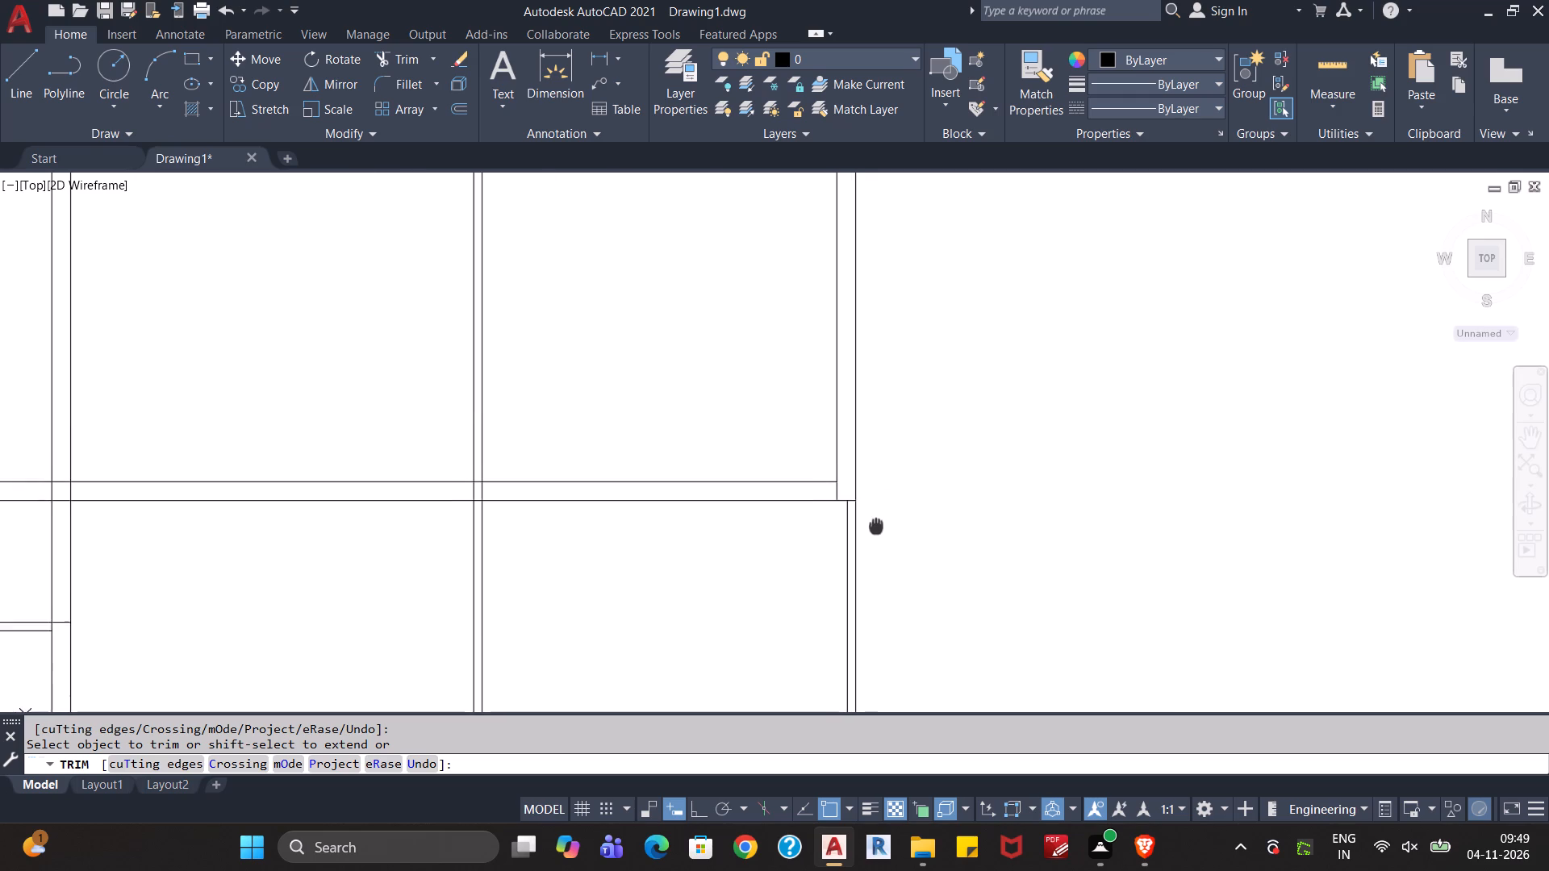
{"action": "middle_click_drag", "start_coordinate": [876, 526], "coordinate": [877, 531]}
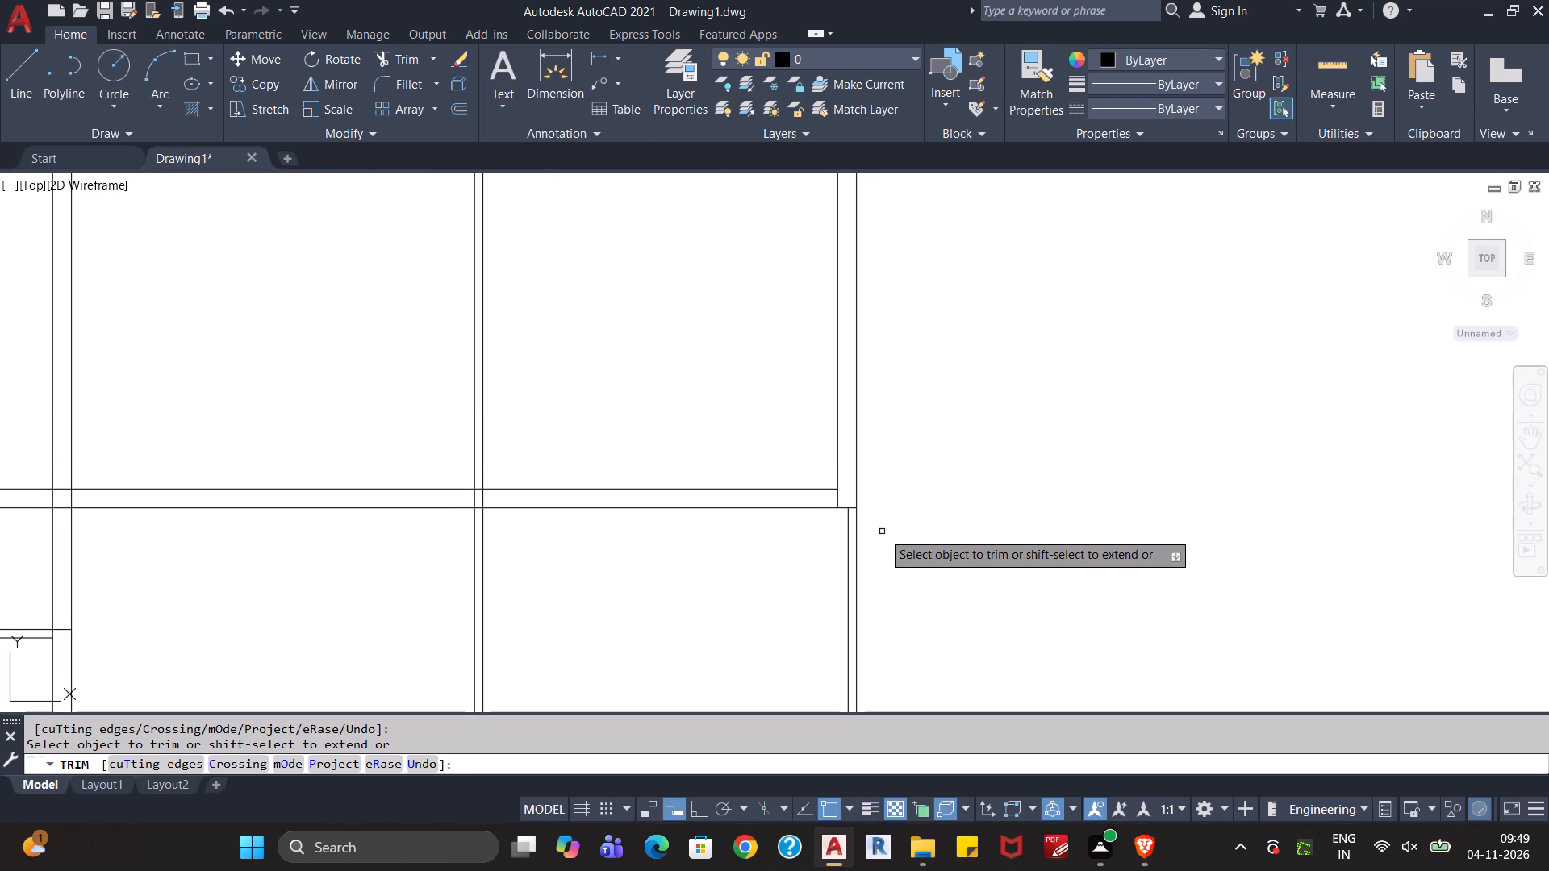
{"action": "key", "text": "Escape"}
{"action": "key", "text": "Escape"}
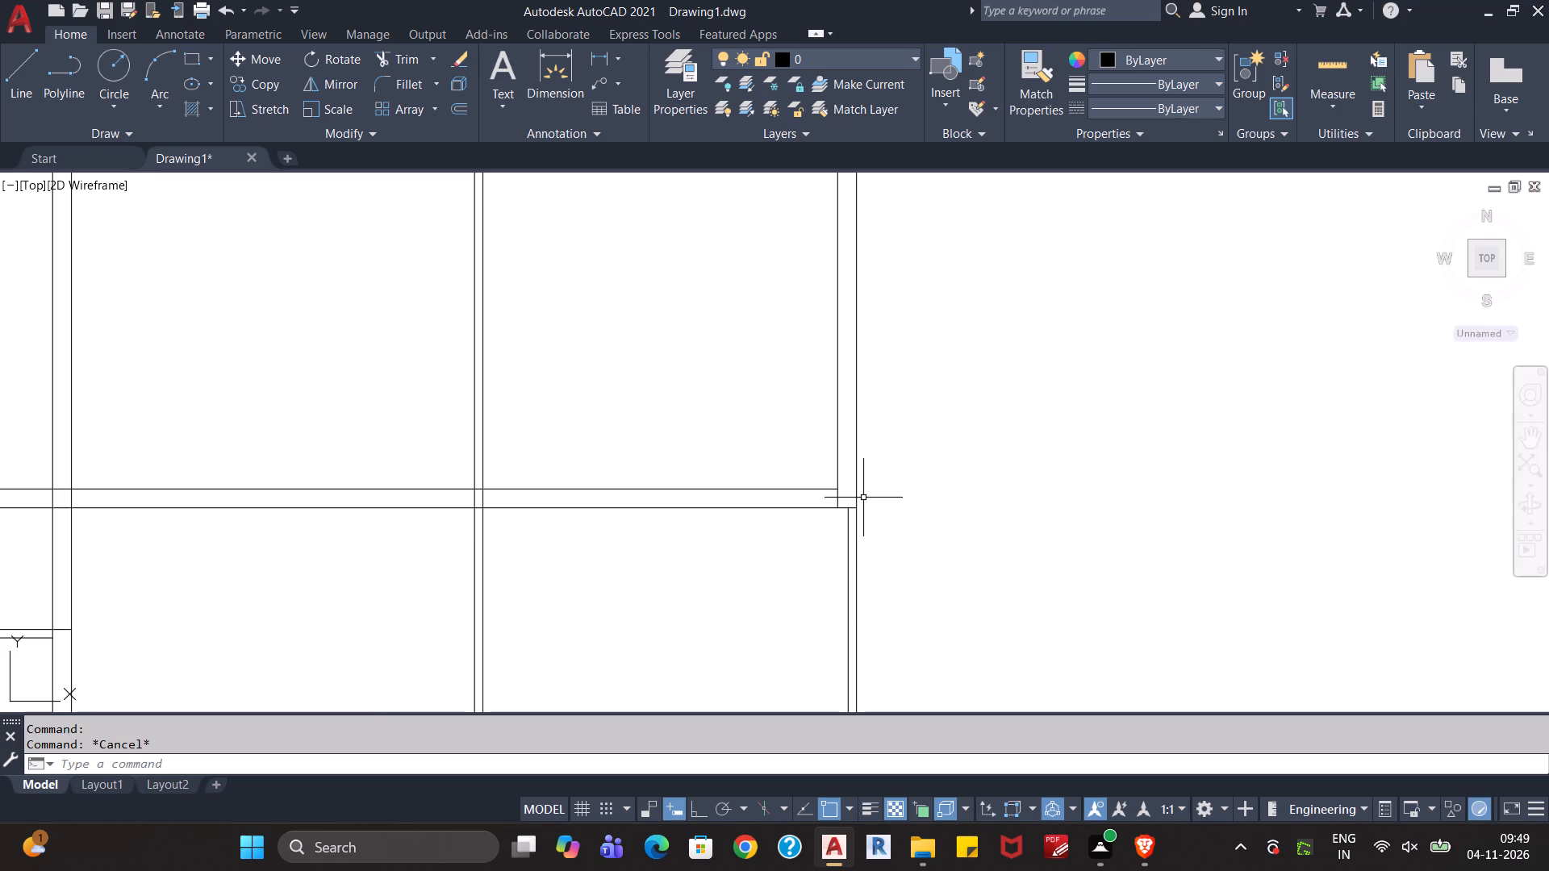
Offset the right wall's inner line above the middle horizontal wall 6" towards the room interior.
{"action": "key", "text": "o"}
{"action": "key", "text": "Return"}
{"action": "key", "text": "6"}
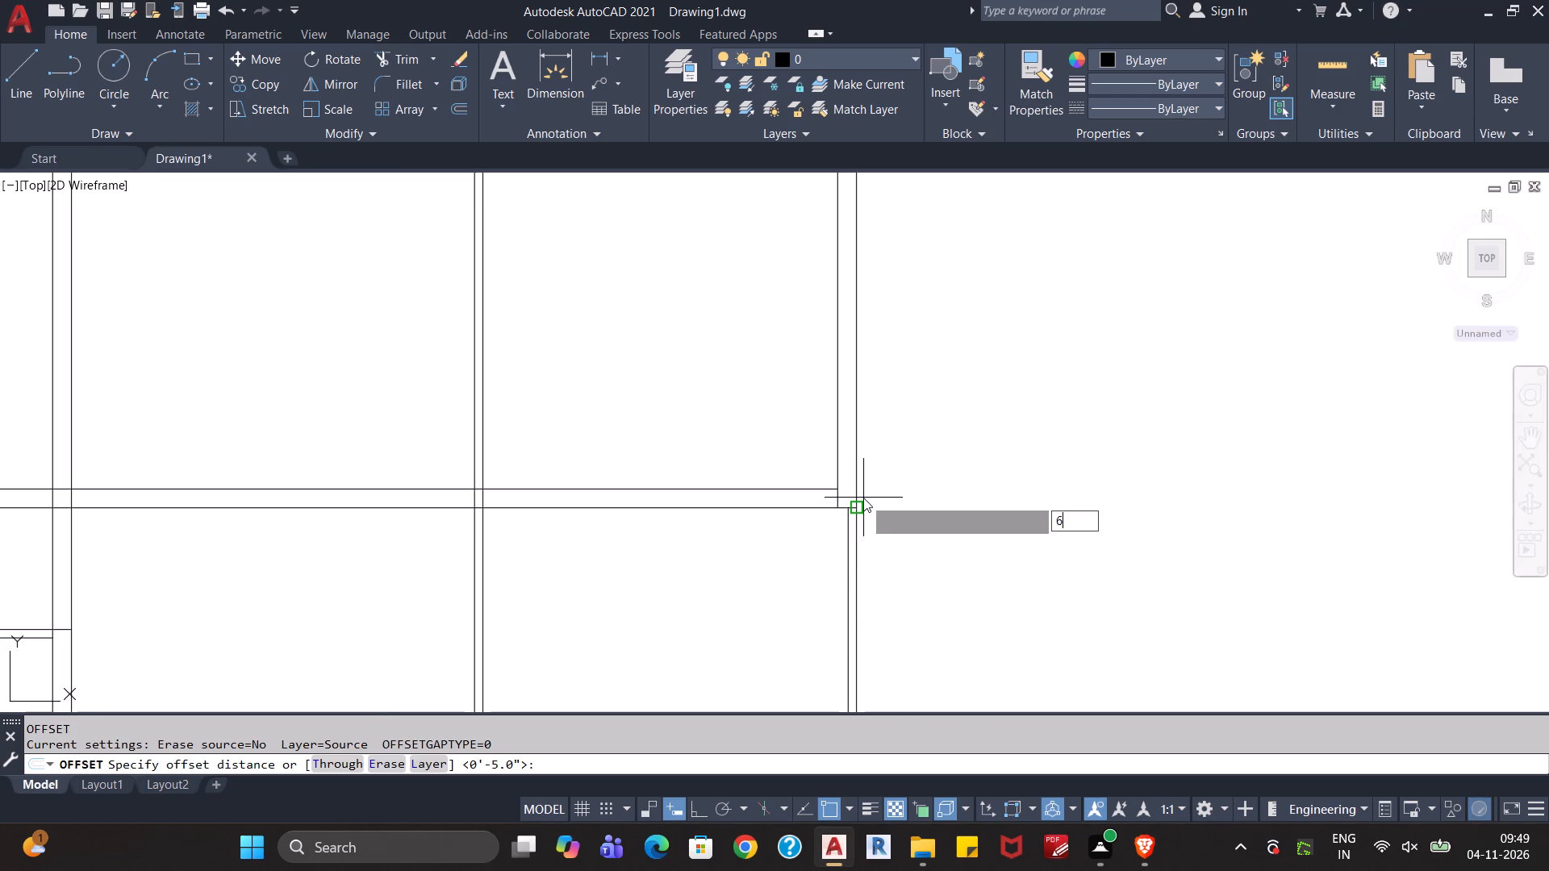
{"action": "key", "text": "shift+quotedbl"}
{"action": "key", "text": "Return"}
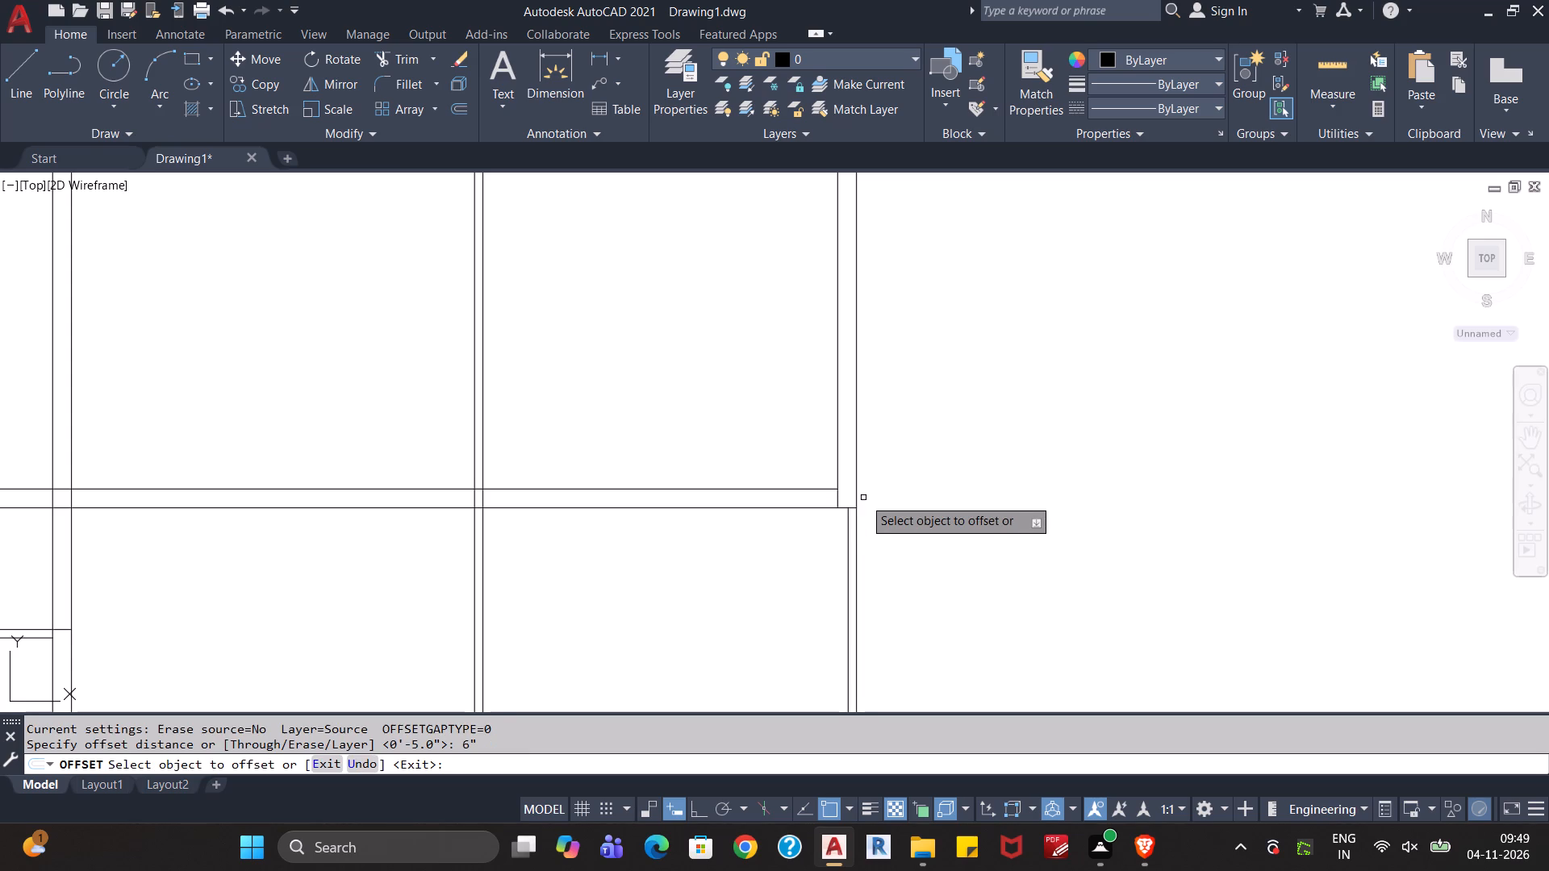
{"action": "left_click", "coordinate": [839, 481]}
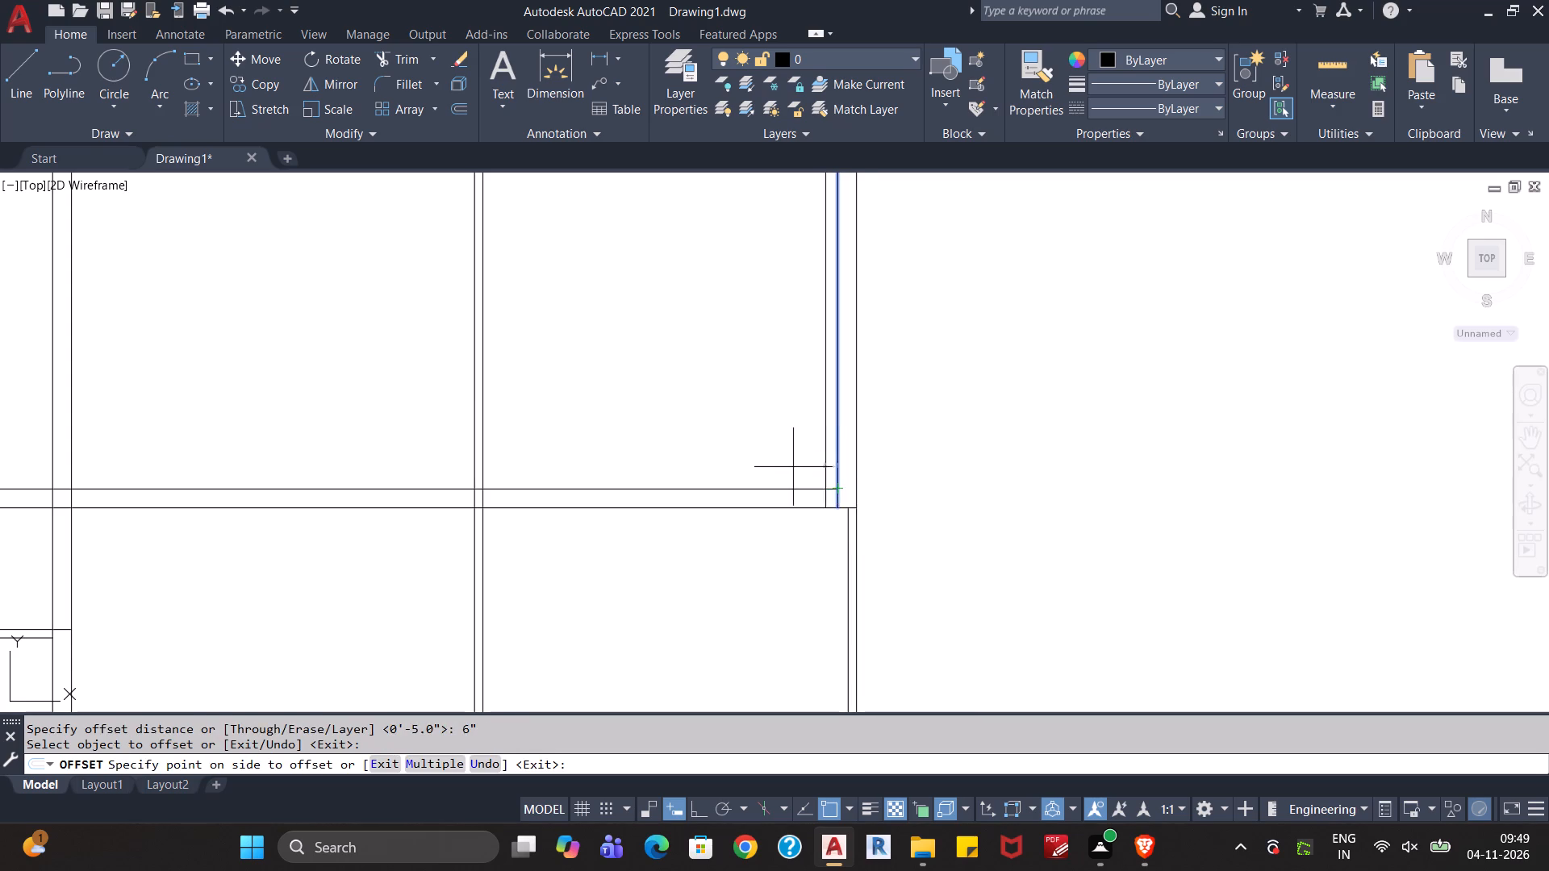
{"action": "left_click", "coordinate": [793, 467]}
{"action": "key", "text": "Escape"}
{"action": "key", "text": "Escape"}
Trim the 6" offset line above the middle horizontal wall, keeping only the short piece within the wall thickness.
{"action": "type", "text": "ex"}
{"action": "key", "text": "BackSpace"}
{"action": "key", "text": "BackSpace"}
{"action": "key", "text": "BackSpace"}
{"action": "type", "text": "tr"}
{"action": "key", "text": "Return"}
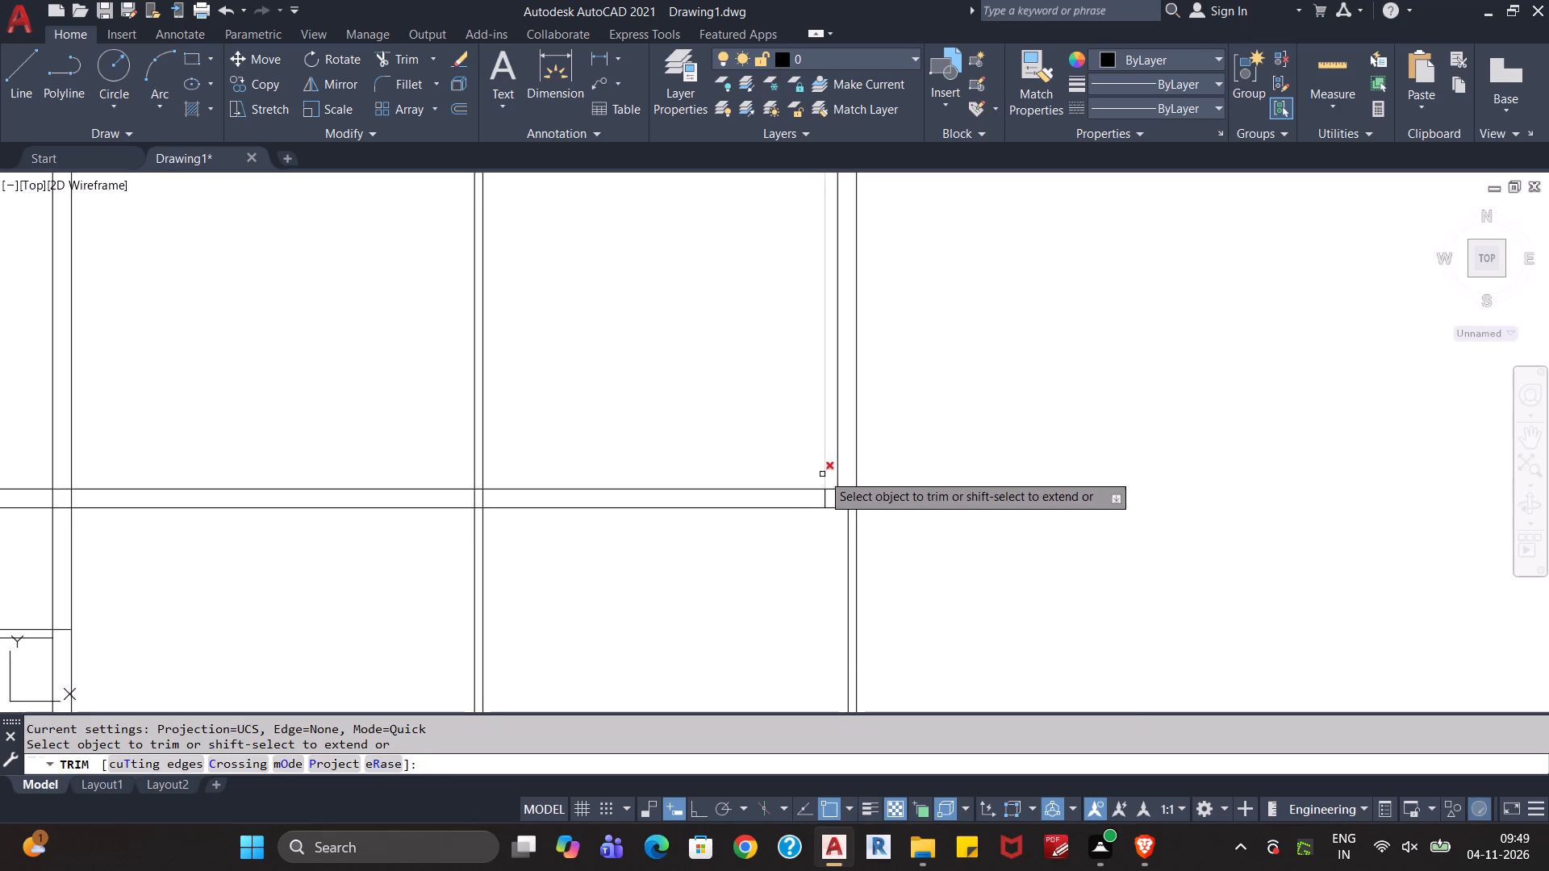
{"action": "left_click", "coordinate": [826, 469]}
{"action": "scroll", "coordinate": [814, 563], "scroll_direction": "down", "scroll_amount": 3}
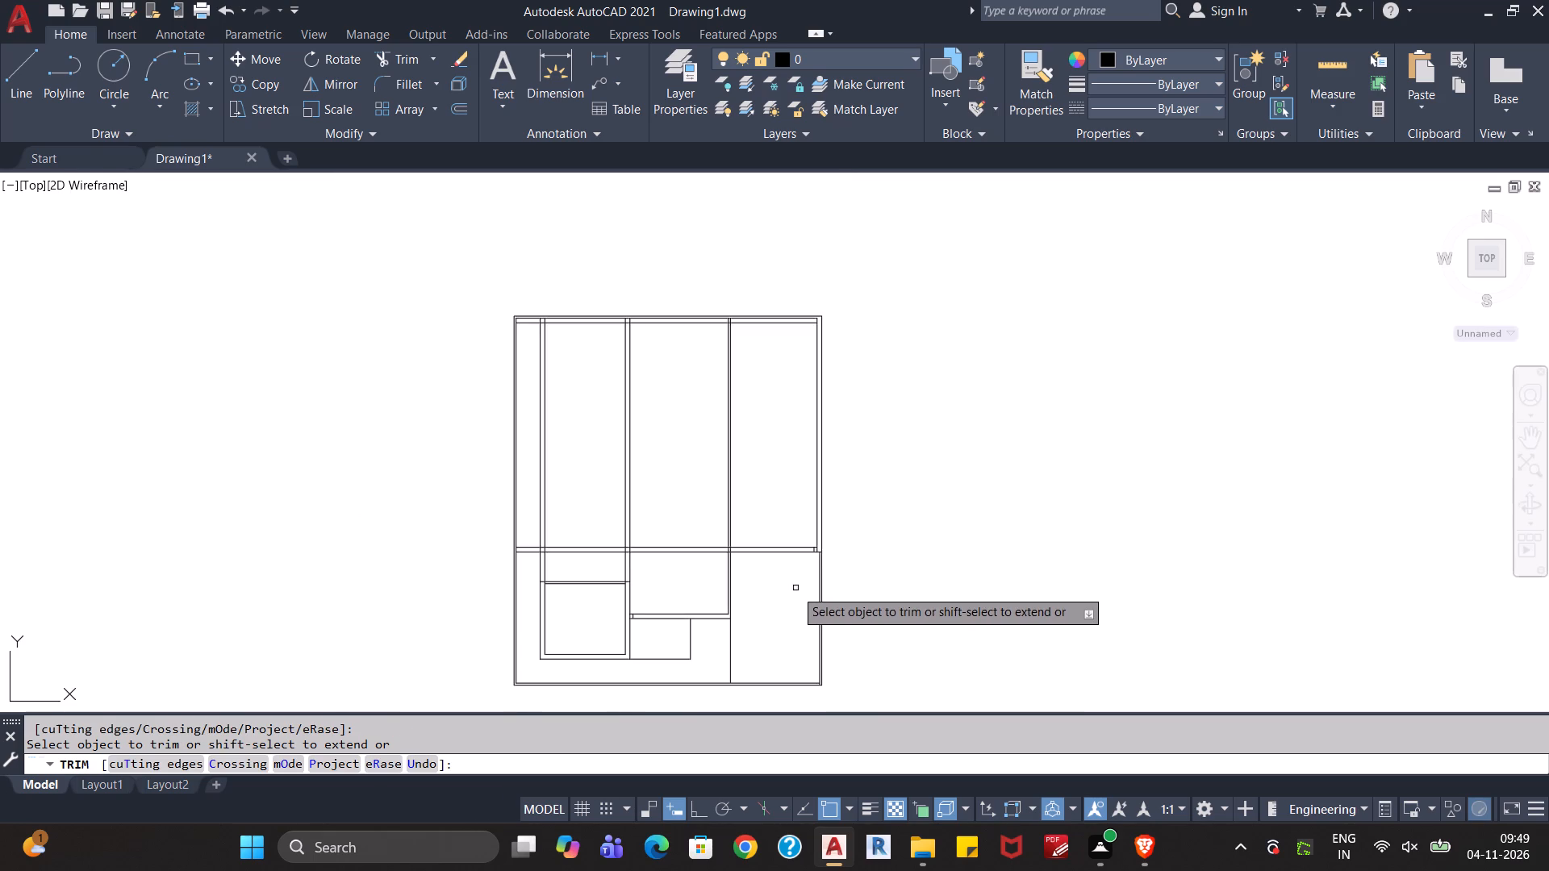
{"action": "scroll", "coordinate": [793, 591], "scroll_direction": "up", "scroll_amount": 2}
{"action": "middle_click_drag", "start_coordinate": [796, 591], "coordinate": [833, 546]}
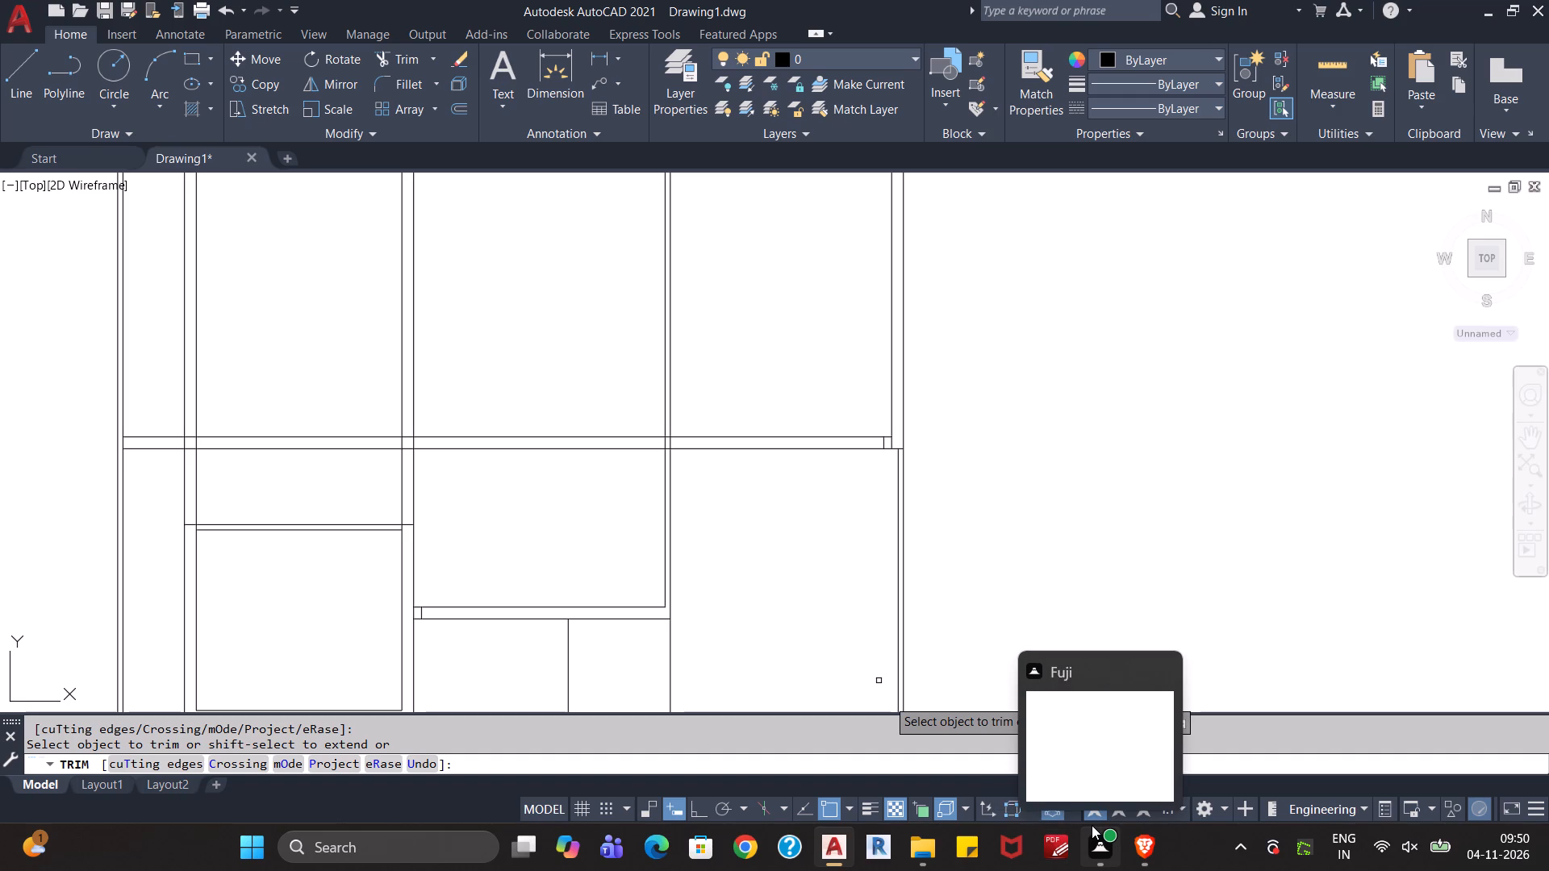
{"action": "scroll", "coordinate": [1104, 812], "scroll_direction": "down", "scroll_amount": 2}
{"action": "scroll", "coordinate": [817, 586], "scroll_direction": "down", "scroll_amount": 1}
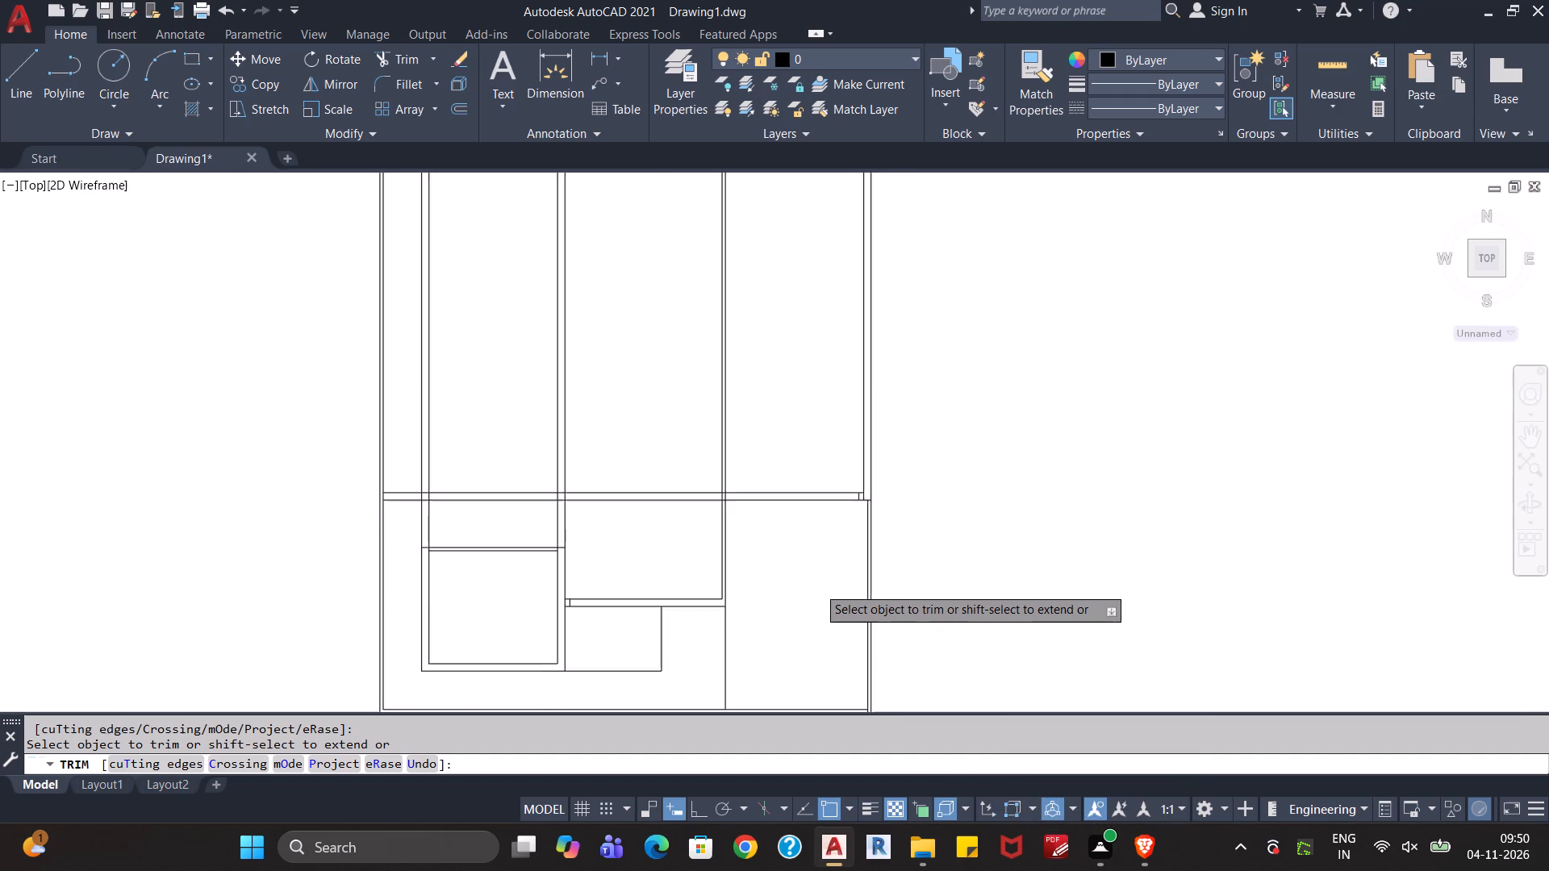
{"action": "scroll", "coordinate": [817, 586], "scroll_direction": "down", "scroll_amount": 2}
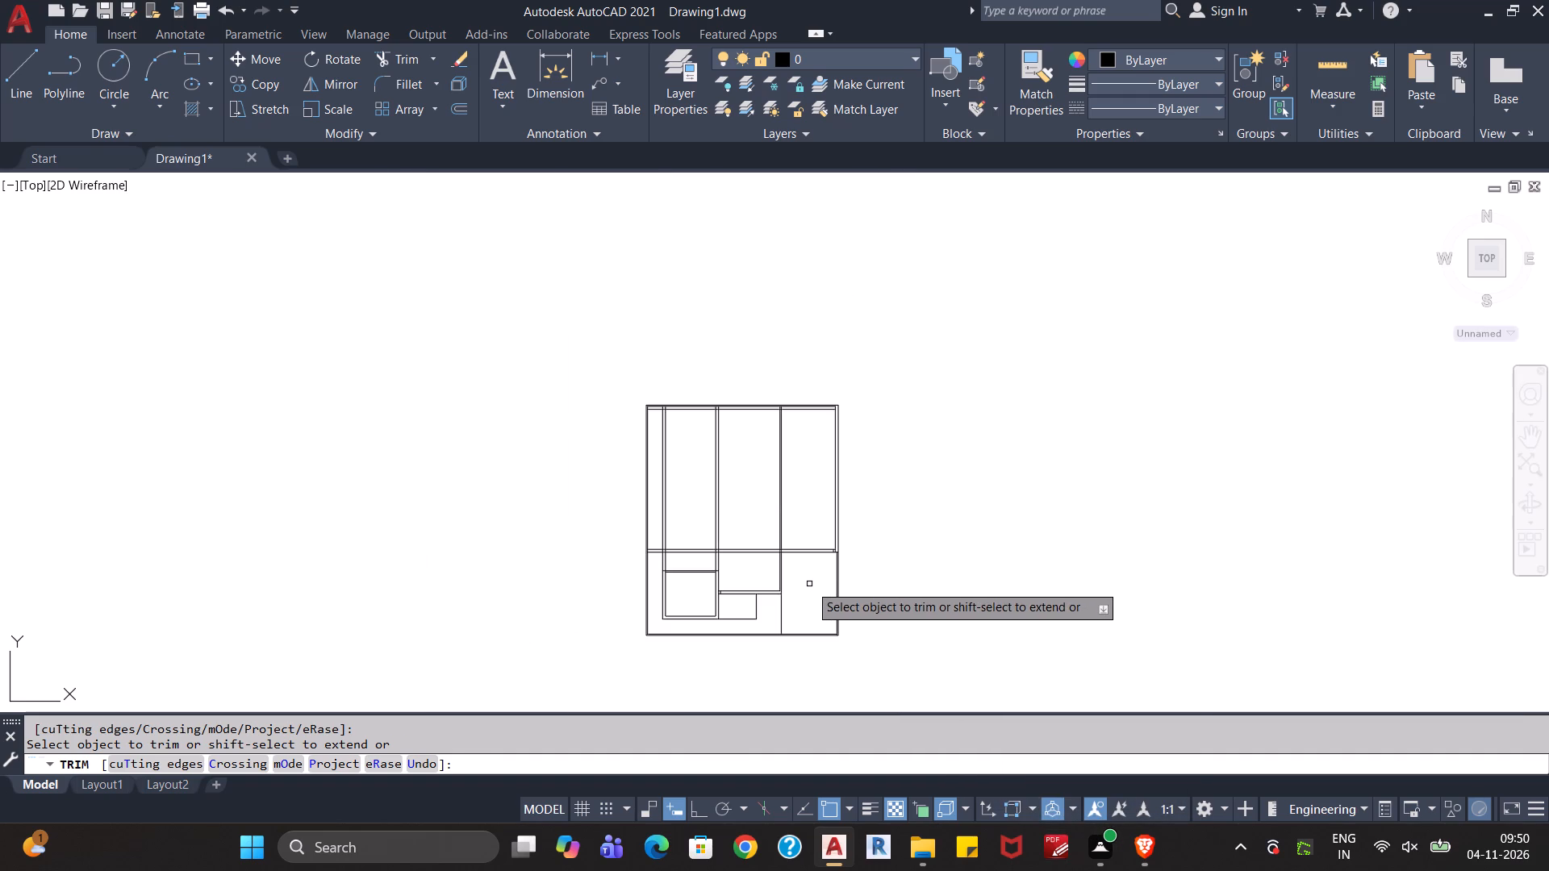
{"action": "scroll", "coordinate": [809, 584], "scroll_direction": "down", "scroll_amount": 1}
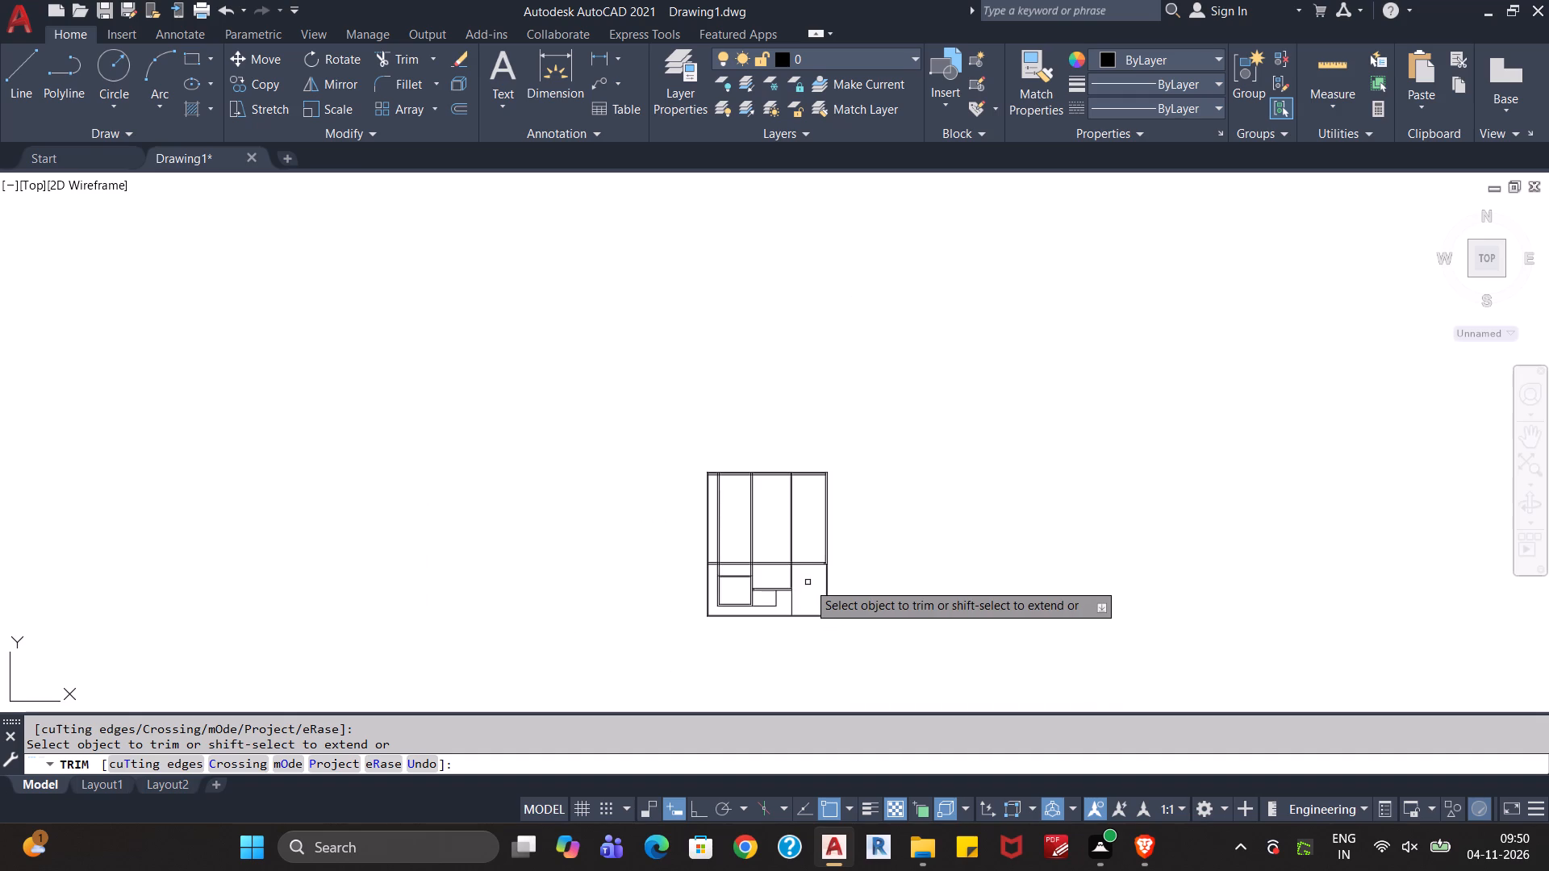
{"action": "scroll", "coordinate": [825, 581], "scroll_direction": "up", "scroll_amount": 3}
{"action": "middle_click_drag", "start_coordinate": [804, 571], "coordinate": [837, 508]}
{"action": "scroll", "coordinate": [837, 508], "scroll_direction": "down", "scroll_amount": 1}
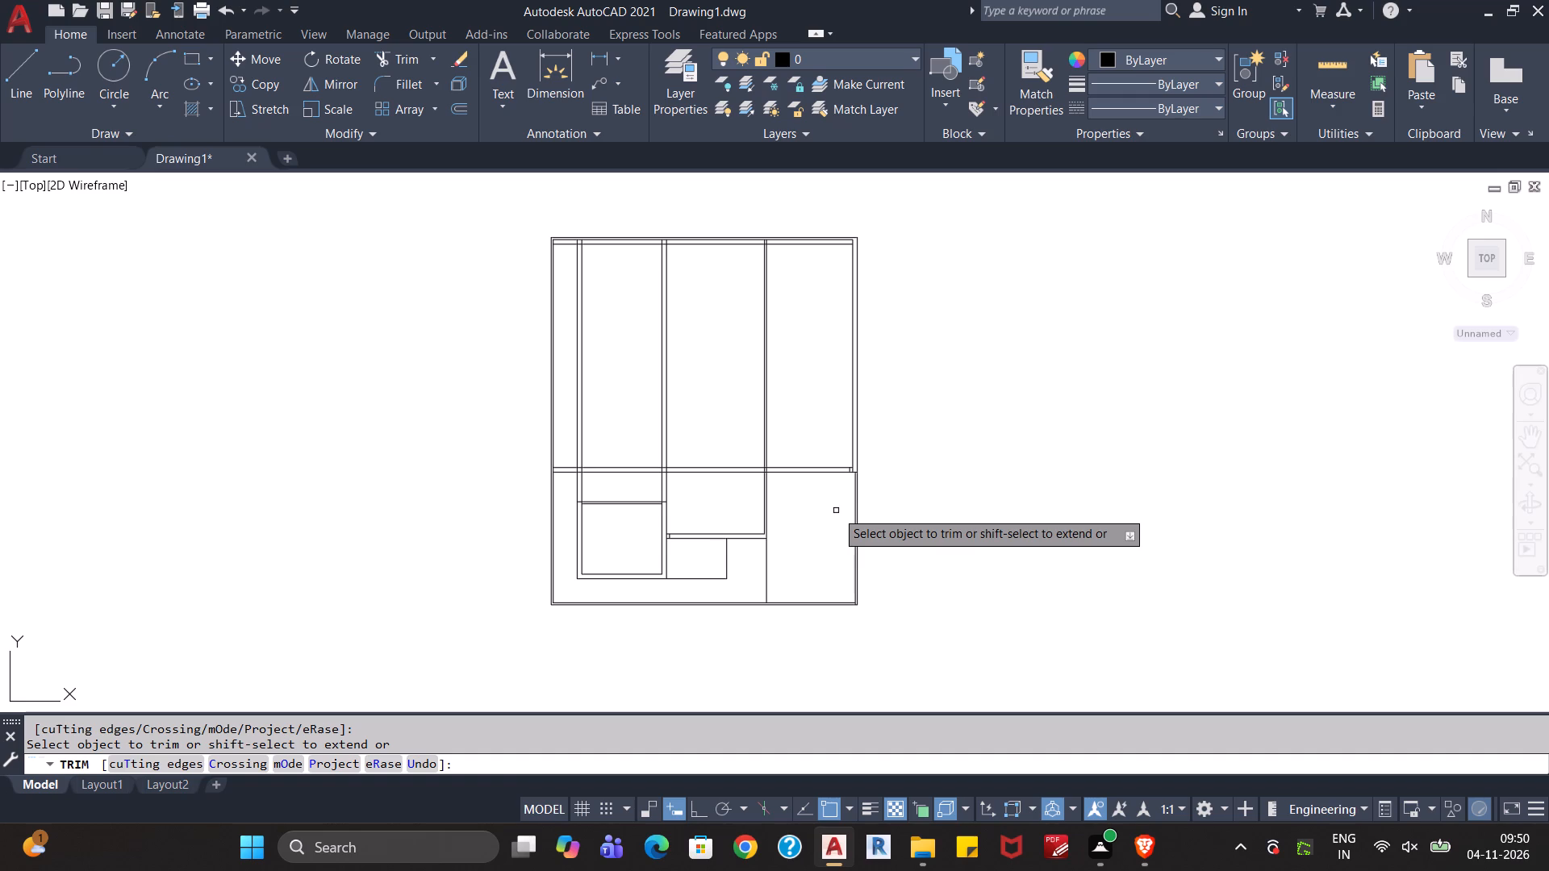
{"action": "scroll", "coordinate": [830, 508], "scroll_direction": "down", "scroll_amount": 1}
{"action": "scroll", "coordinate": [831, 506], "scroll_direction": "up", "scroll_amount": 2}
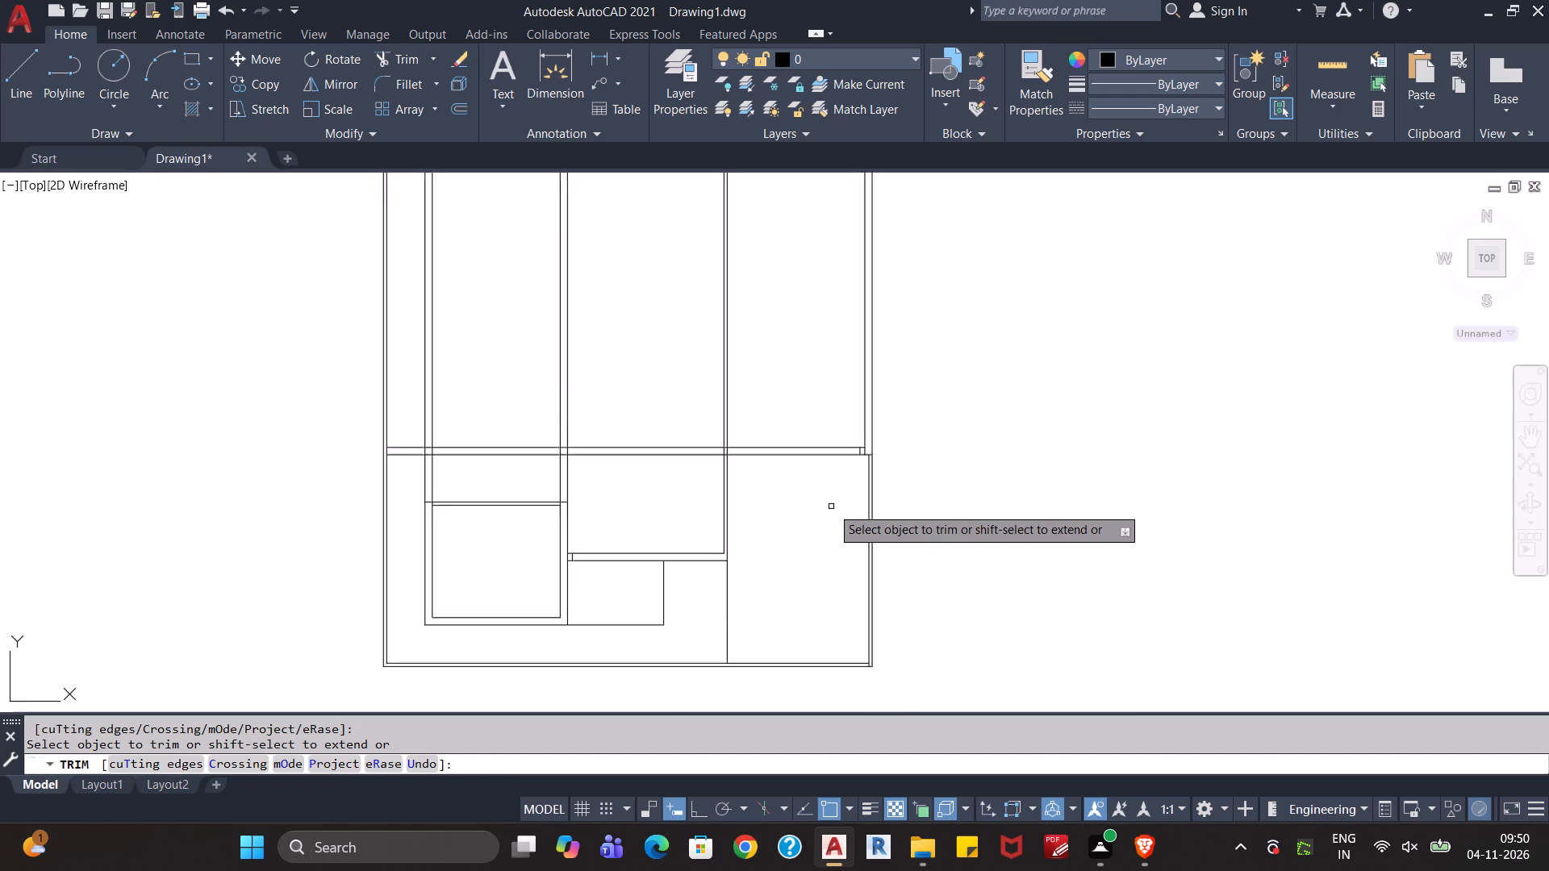
Trim the piece of the right wall's inner line that crosses the middle horizontal wall's thickness.
{"action": "scroll", "coordinate": [831, 506], "scroll_direction": "up", "scroll_amount": 2}
{"action": "scroll", "coordinate": [900, 466], "scroll_direction": "up", "scroll_amount": 1}
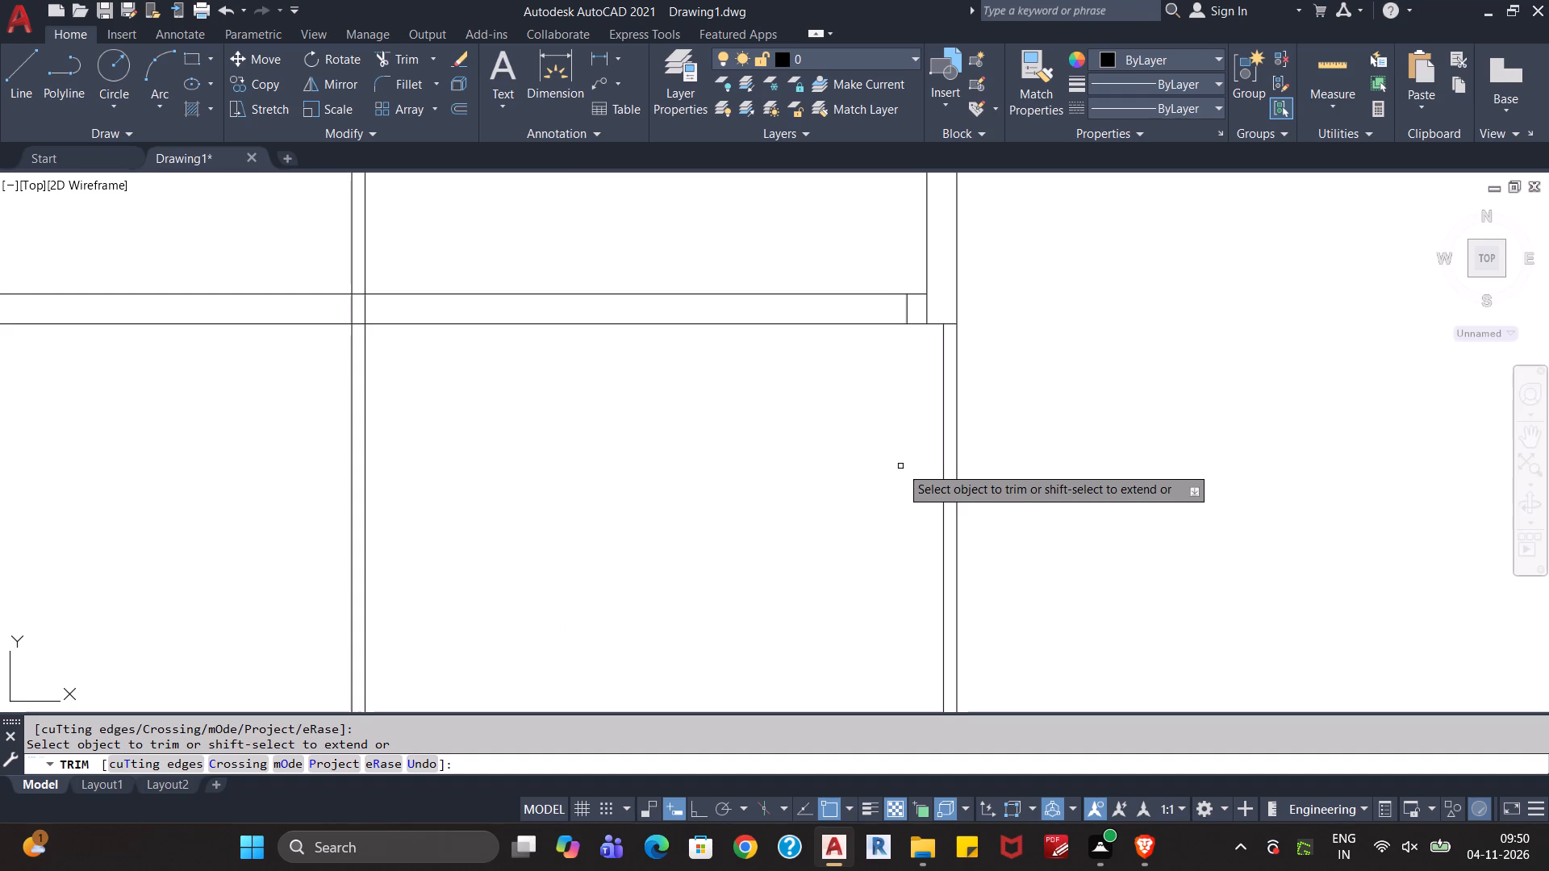
{"action": "type", "text": "tr"}
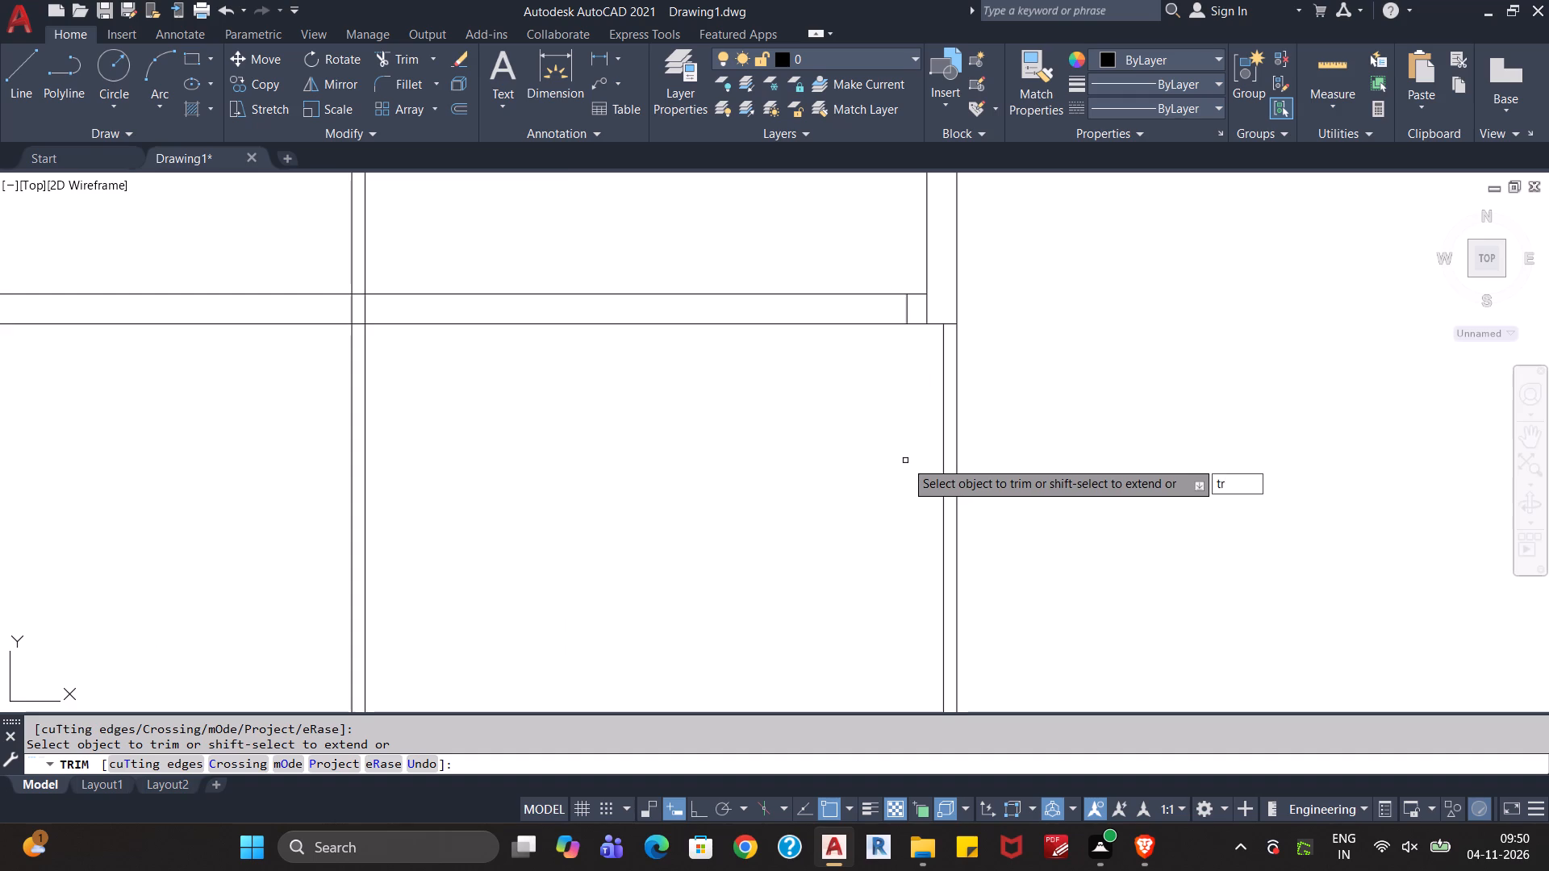
{"action": "key", "text": "Return"}
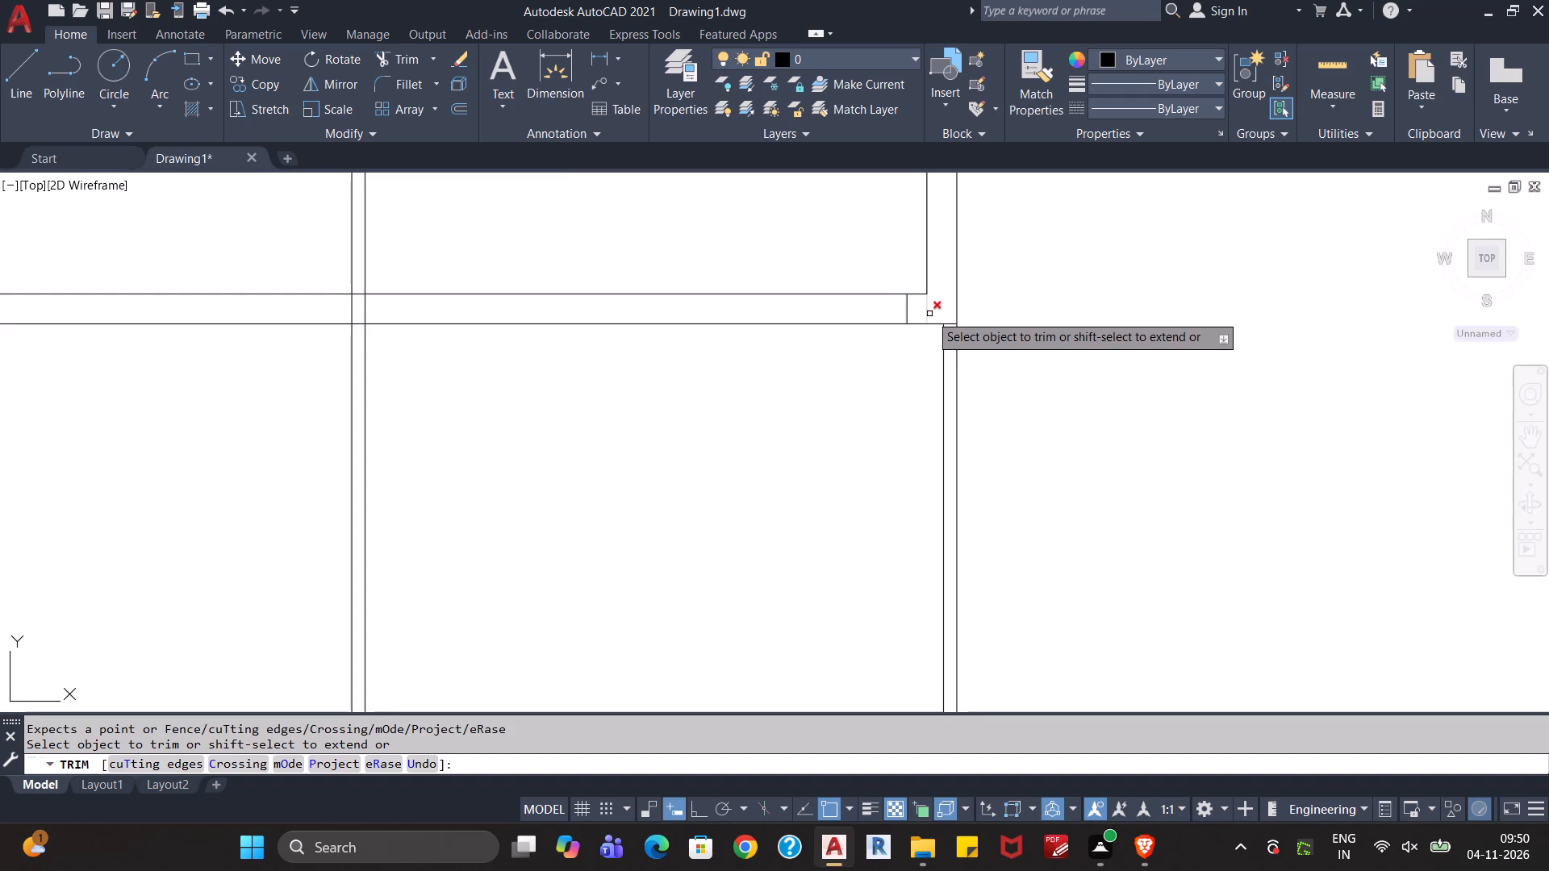
{"action": "left_click", "coordinate": [929, 314]}
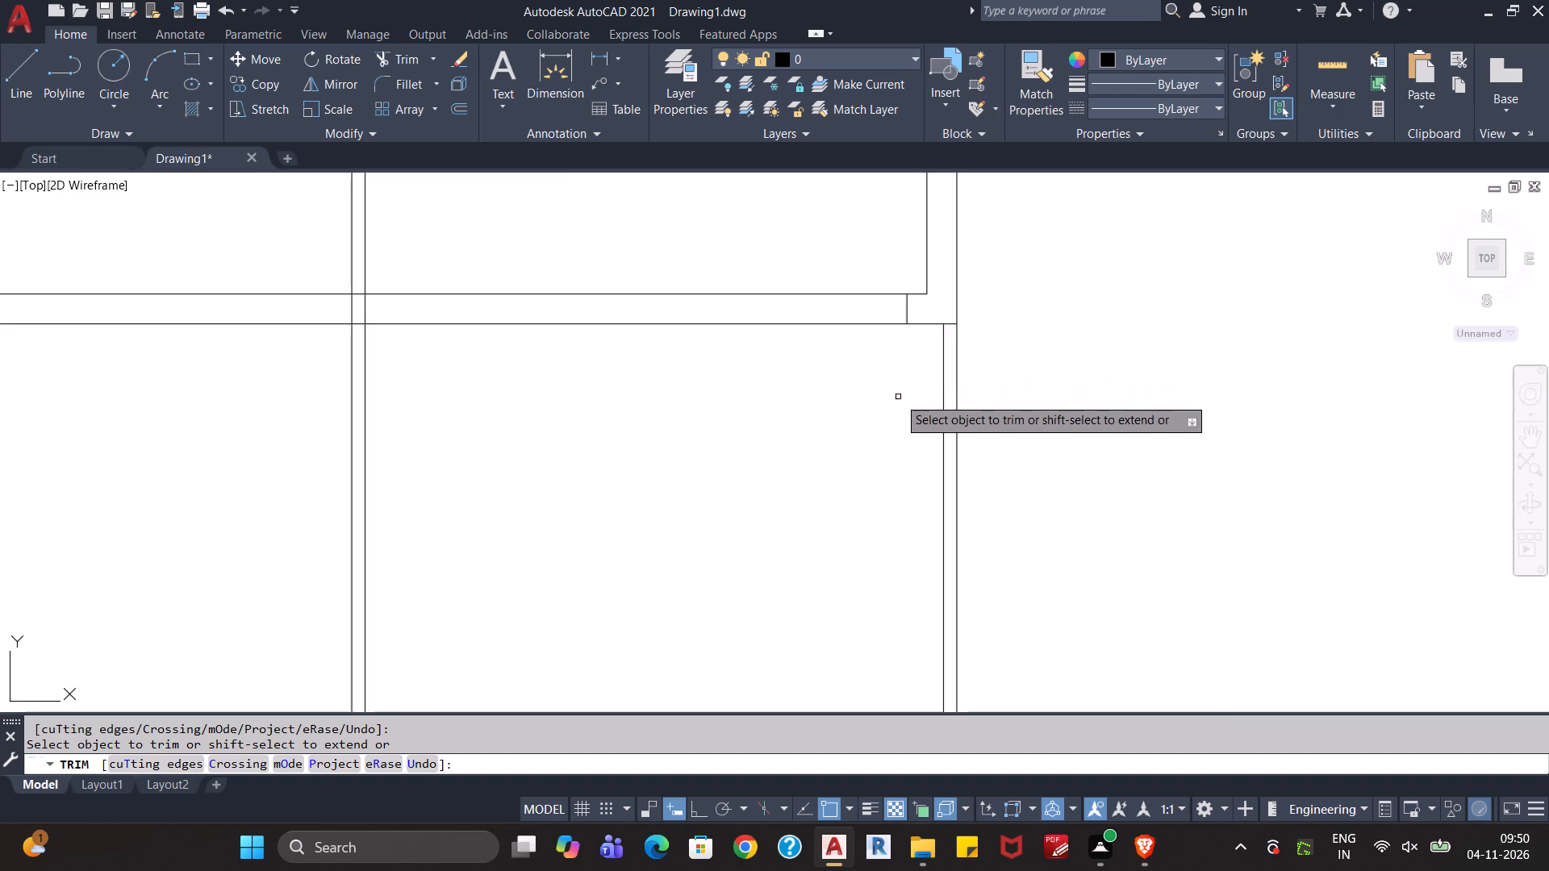
{"action": "scroll", "coordinate": [897, 396], "scroll_direction": "down", "scroll_amount": 2}
{"action": "scroll", "coordinate": [812, 456], "scroll_direction": "down", "scroll_amount": 1}
{"action": "middle_click_drag", "start_coordinate": [812, 456], "coordinate": [881, 465]}
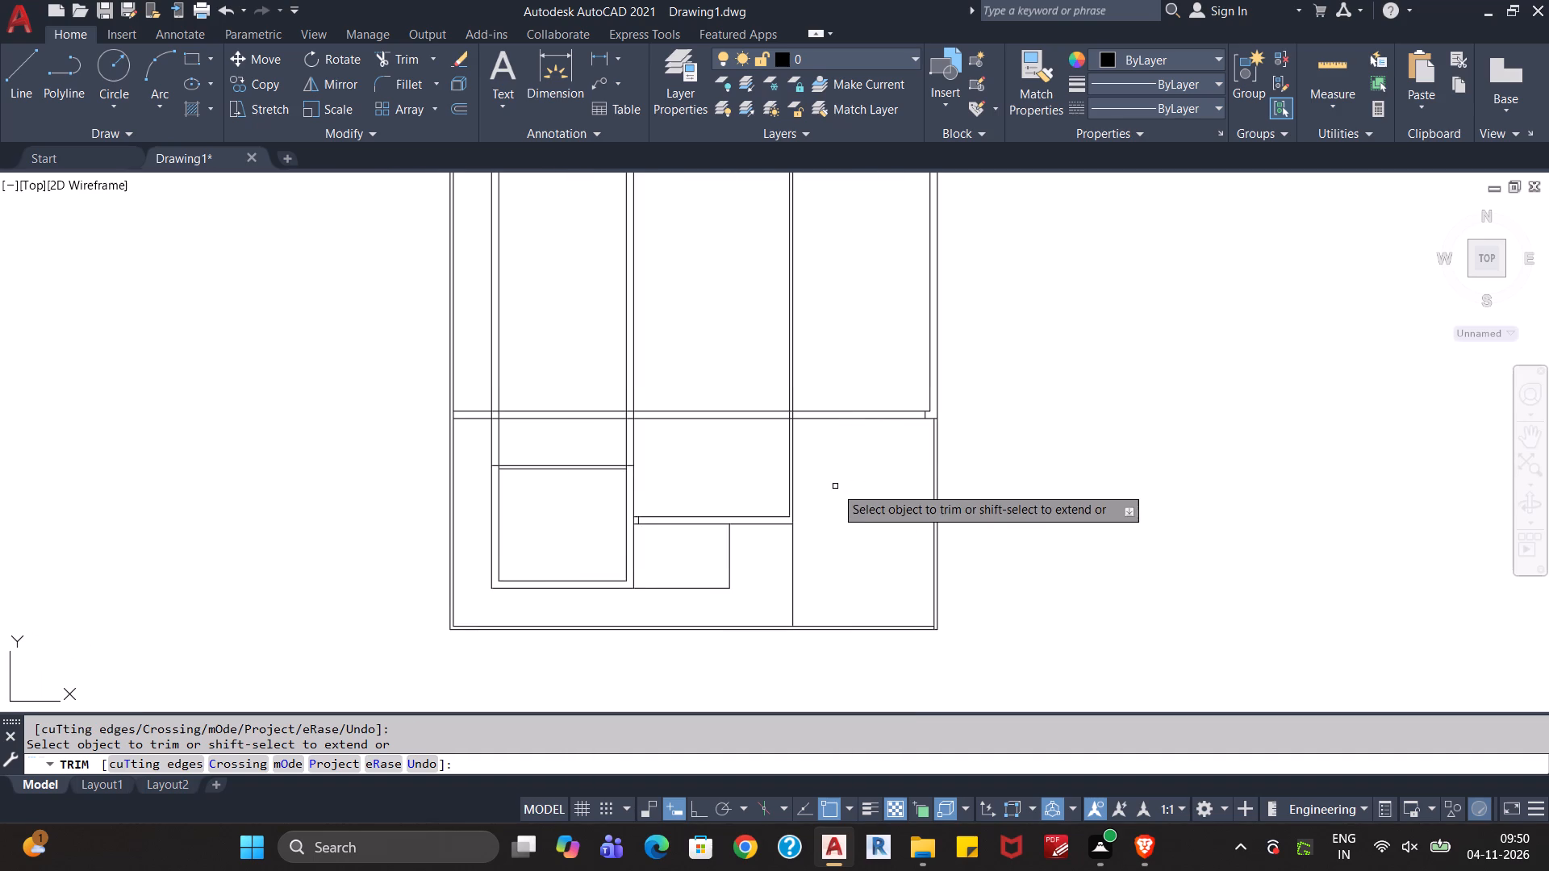
{"action": "key", "text": "Escape"}
{"action": "key", "text": "Escape"}
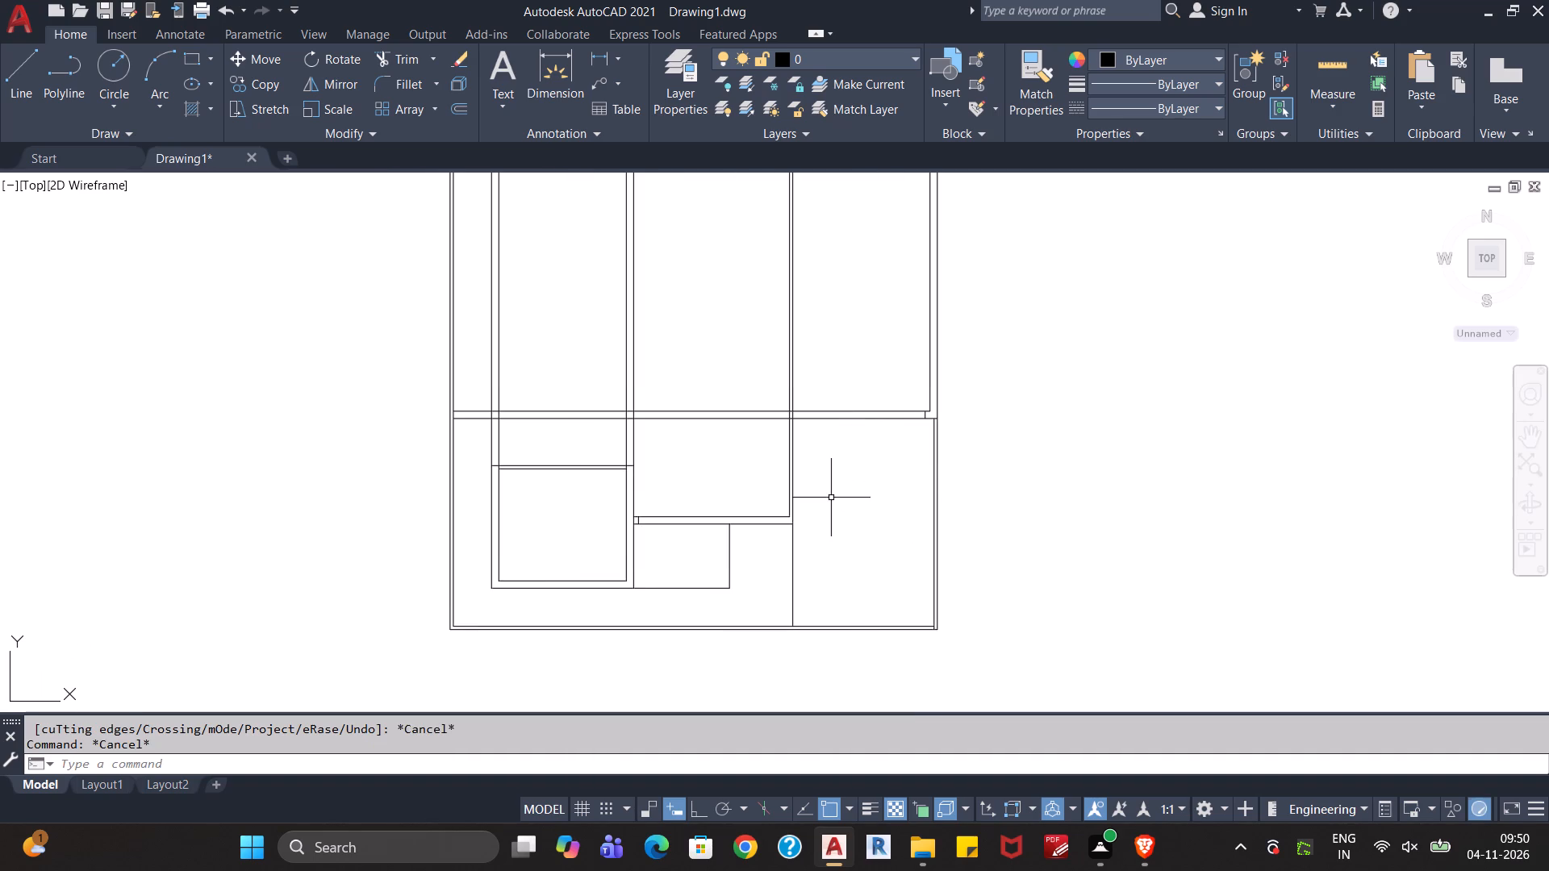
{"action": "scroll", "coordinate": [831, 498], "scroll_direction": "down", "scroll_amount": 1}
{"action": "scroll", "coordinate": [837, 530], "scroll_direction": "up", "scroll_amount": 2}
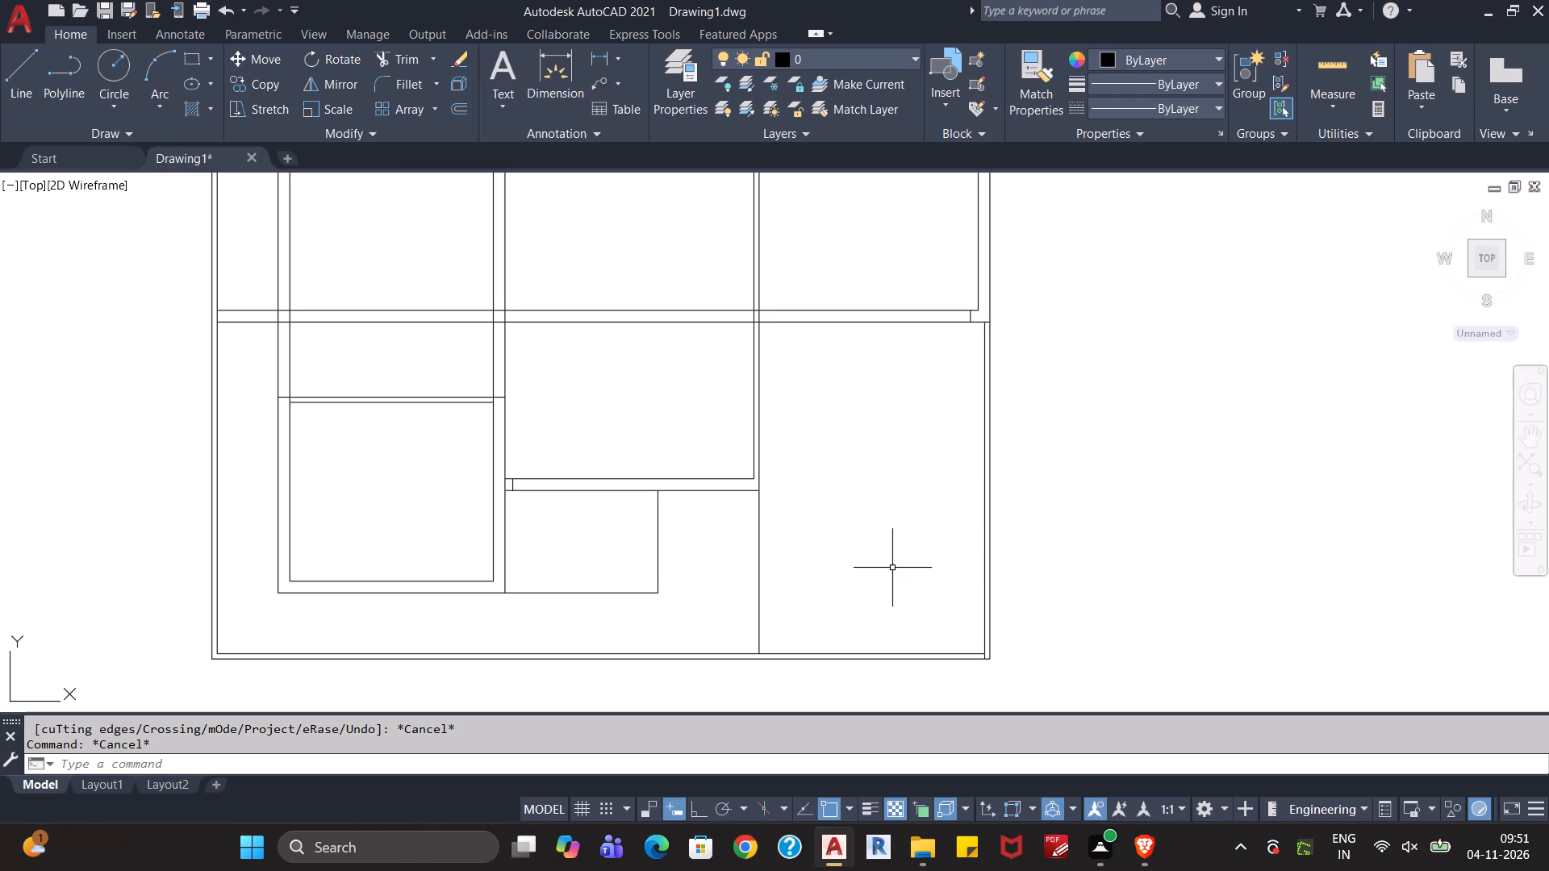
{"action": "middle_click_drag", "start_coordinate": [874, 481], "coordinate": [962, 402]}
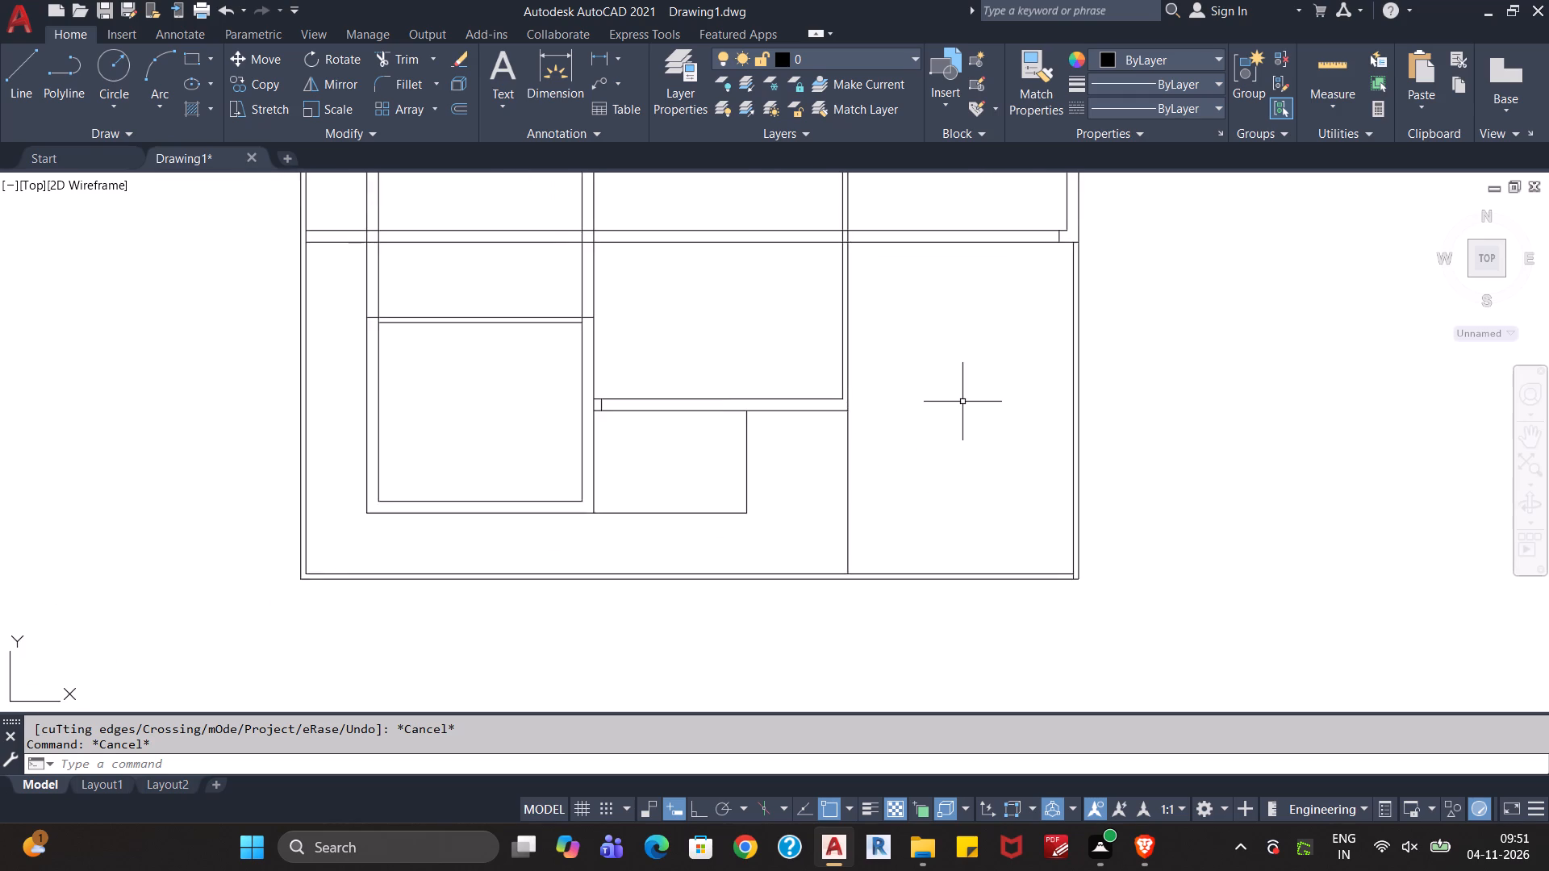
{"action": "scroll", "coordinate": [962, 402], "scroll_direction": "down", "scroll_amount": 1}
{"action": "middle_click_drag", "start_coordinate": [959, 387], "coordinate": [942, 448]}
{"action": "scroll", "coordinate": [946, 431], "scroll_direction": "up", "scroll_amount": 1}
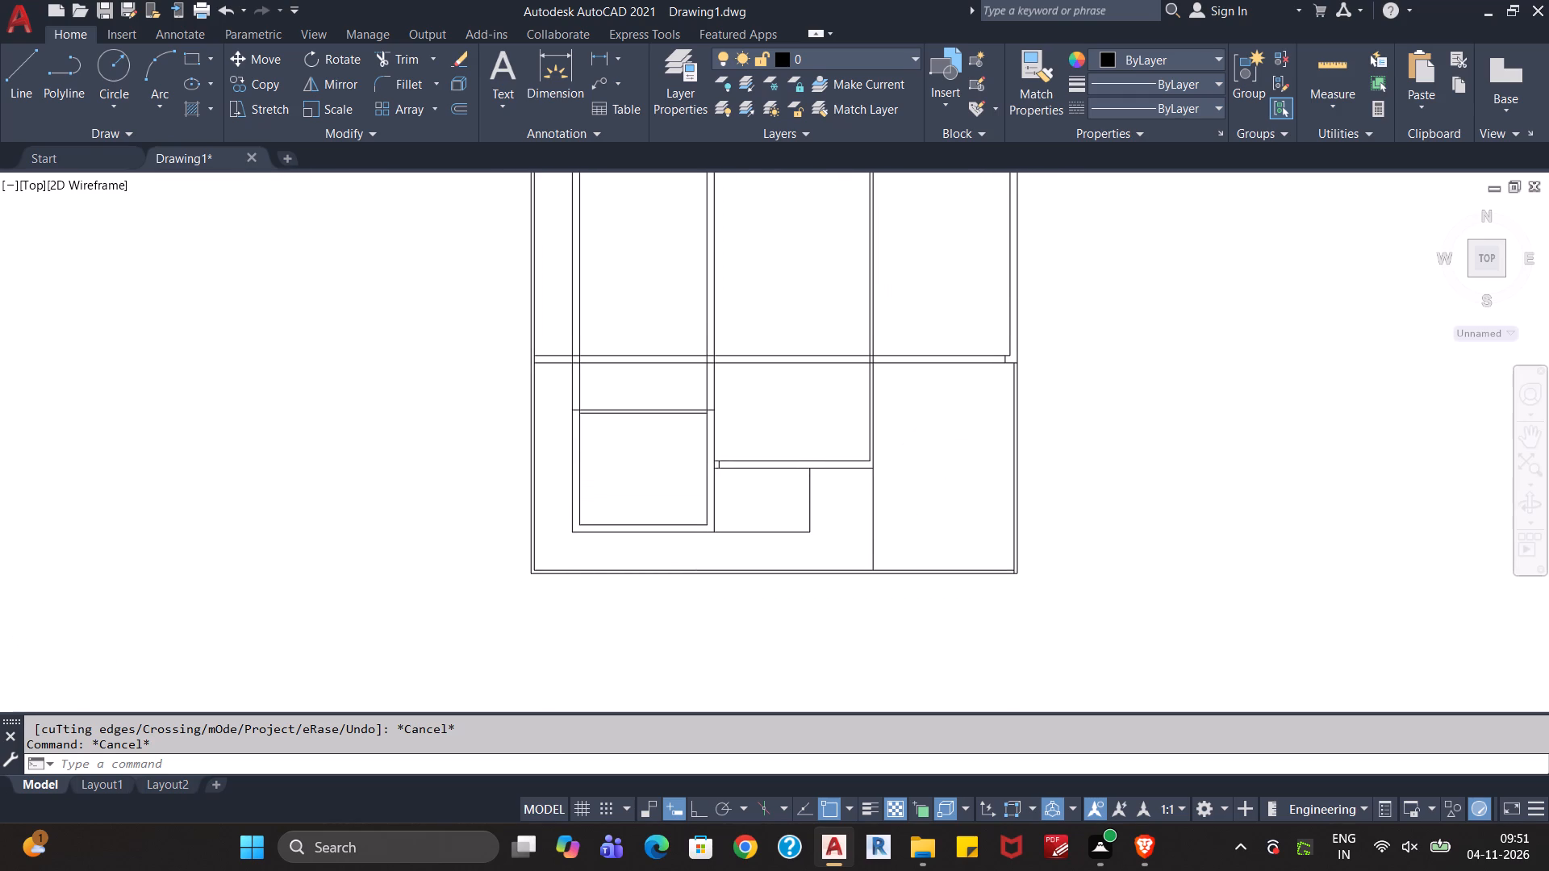
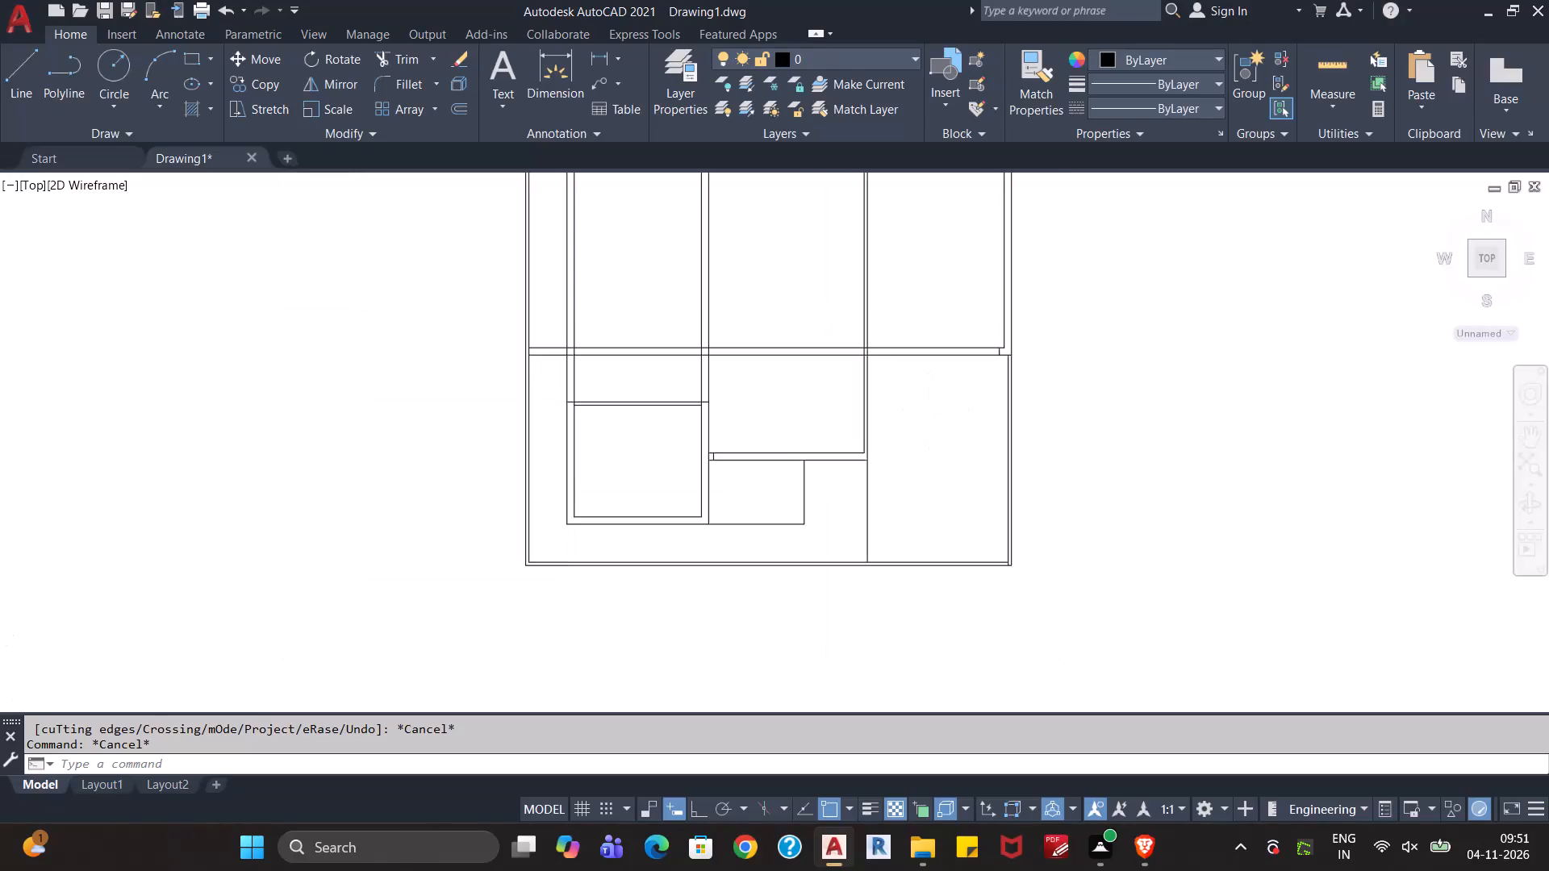
Offset the upper line of the partition above the bottom-left room 5' upward.
{"action": "middle_click_drag", "start_coordinate": [940, 410], "coordinate": [896, 413]}
{"action": "scroll", "coordinate": [896, 427], "scroll_direction": "up", "scroll_amount": 2}
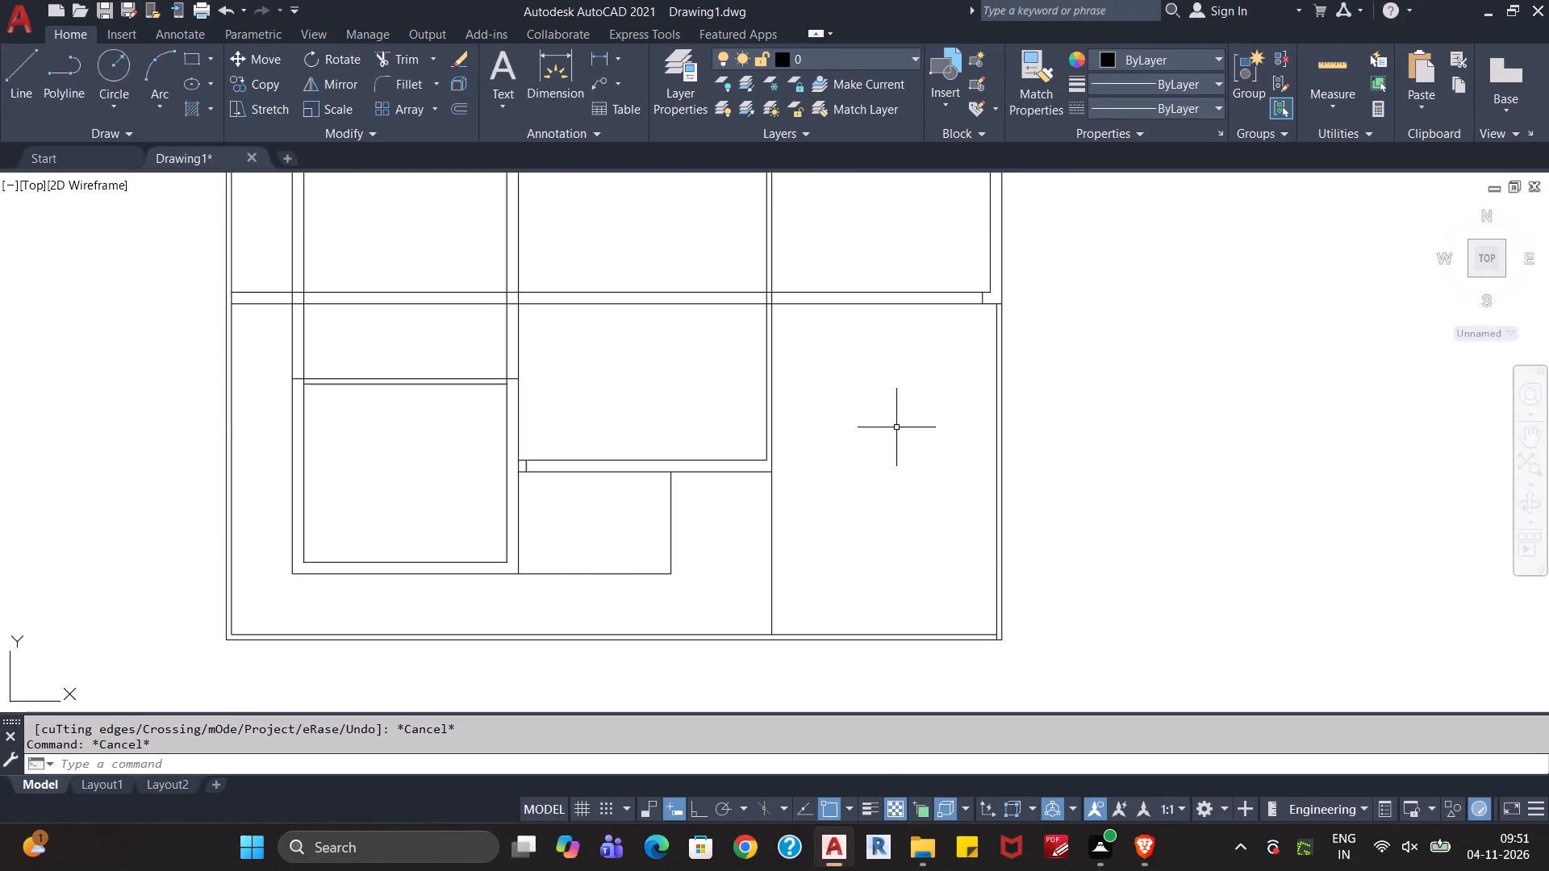
{"action": "middle_click_drag", "start_coordinate": [908, 461], "coordinate": [887, 438]}
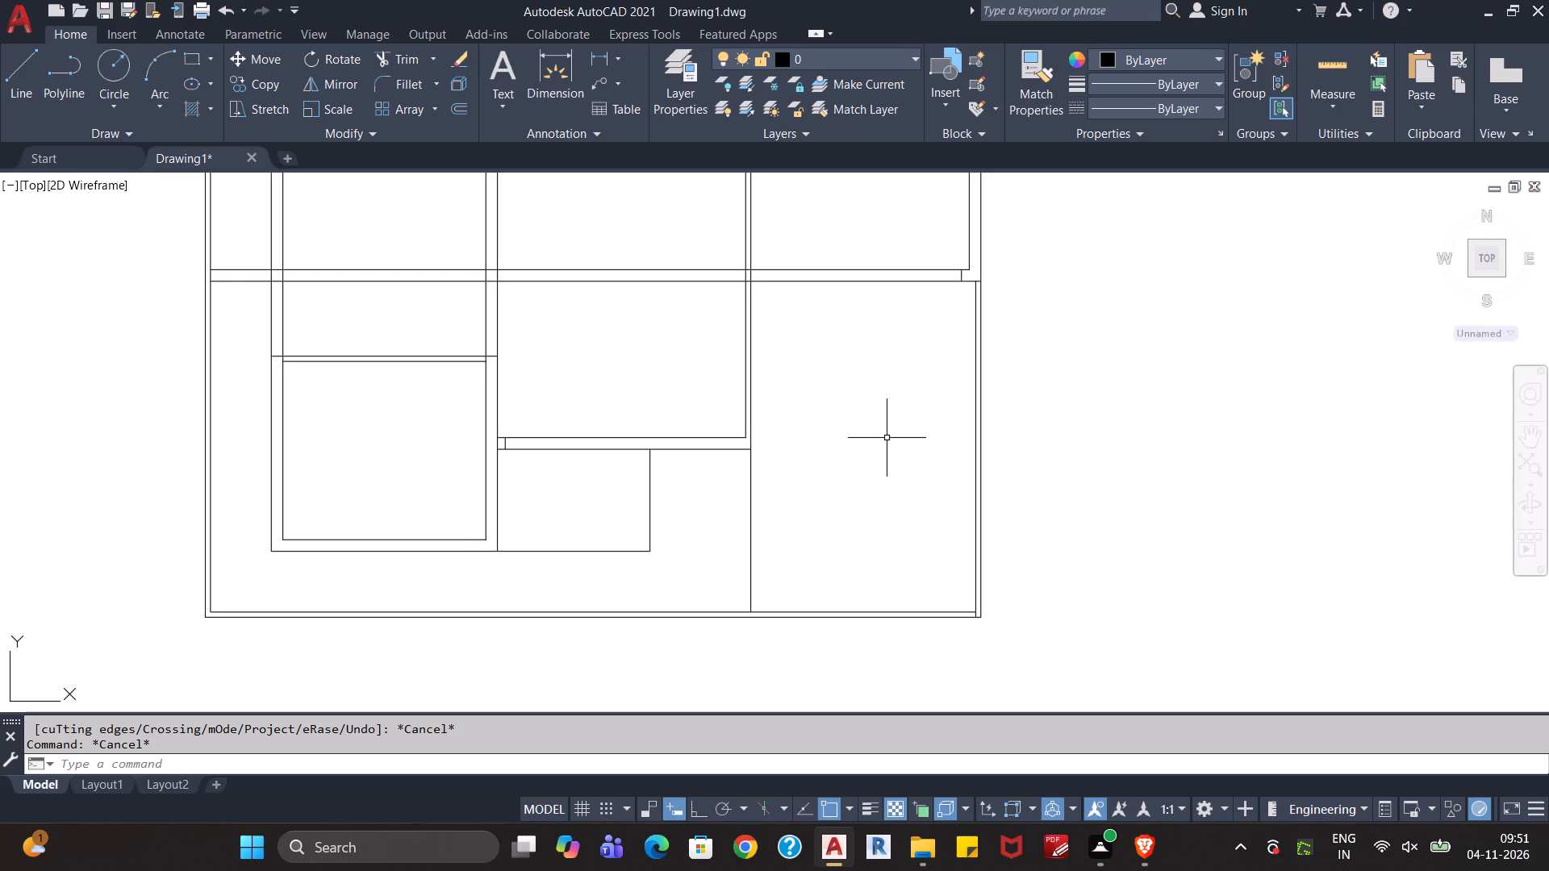
{"action": "key", "text": "Escape"}
{"action": "key", "text": "Escape"}
{"action": "key", "text": "o"}
{"action": "key", "text": "Return"}
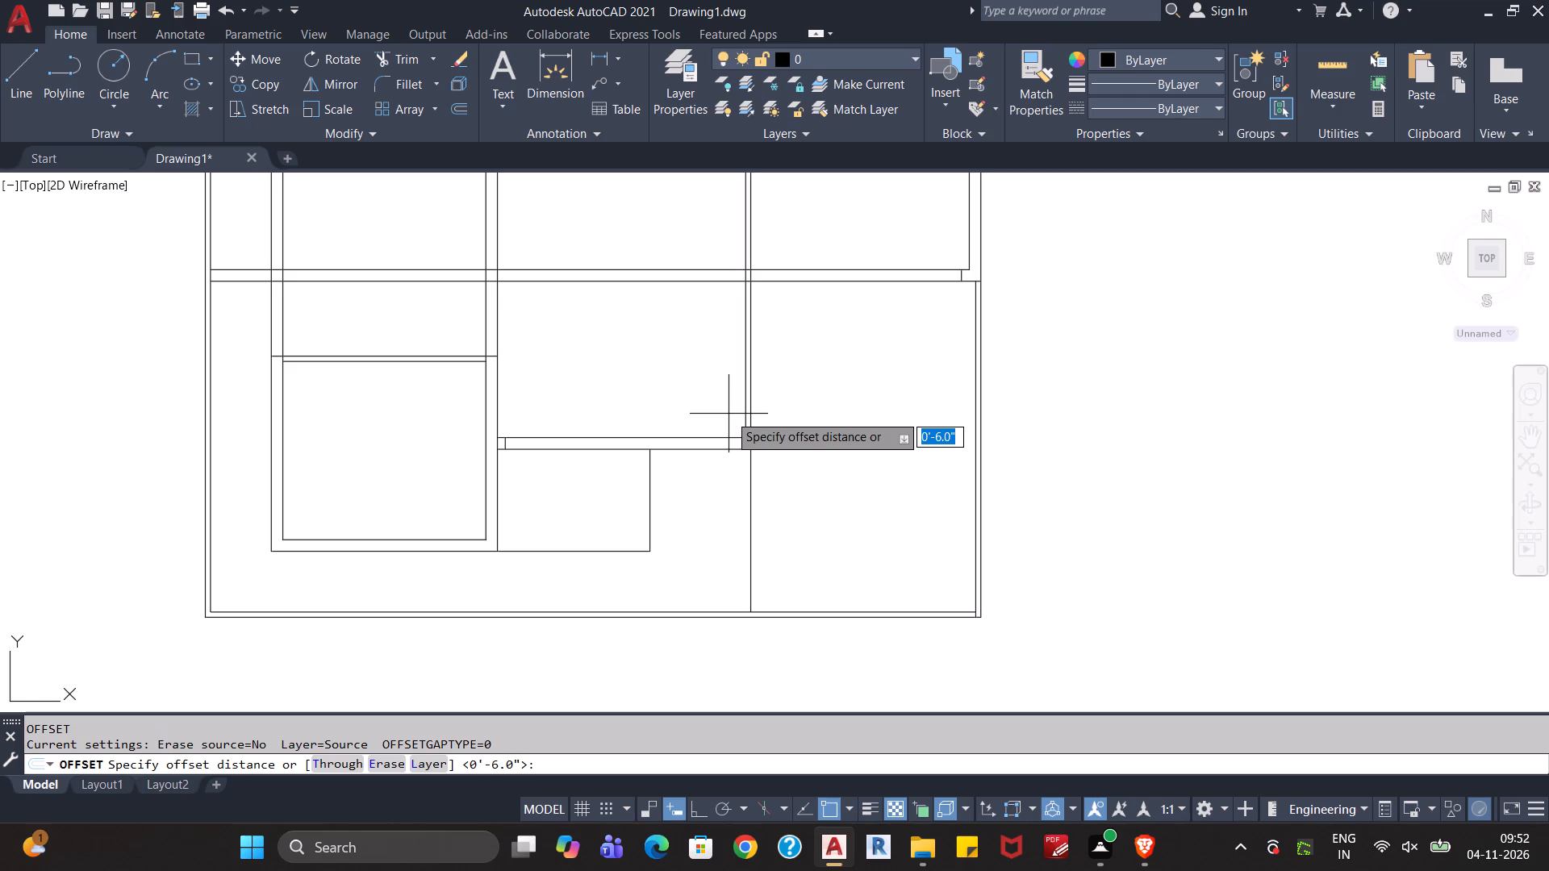
{"action": "type", "text": "5'"}
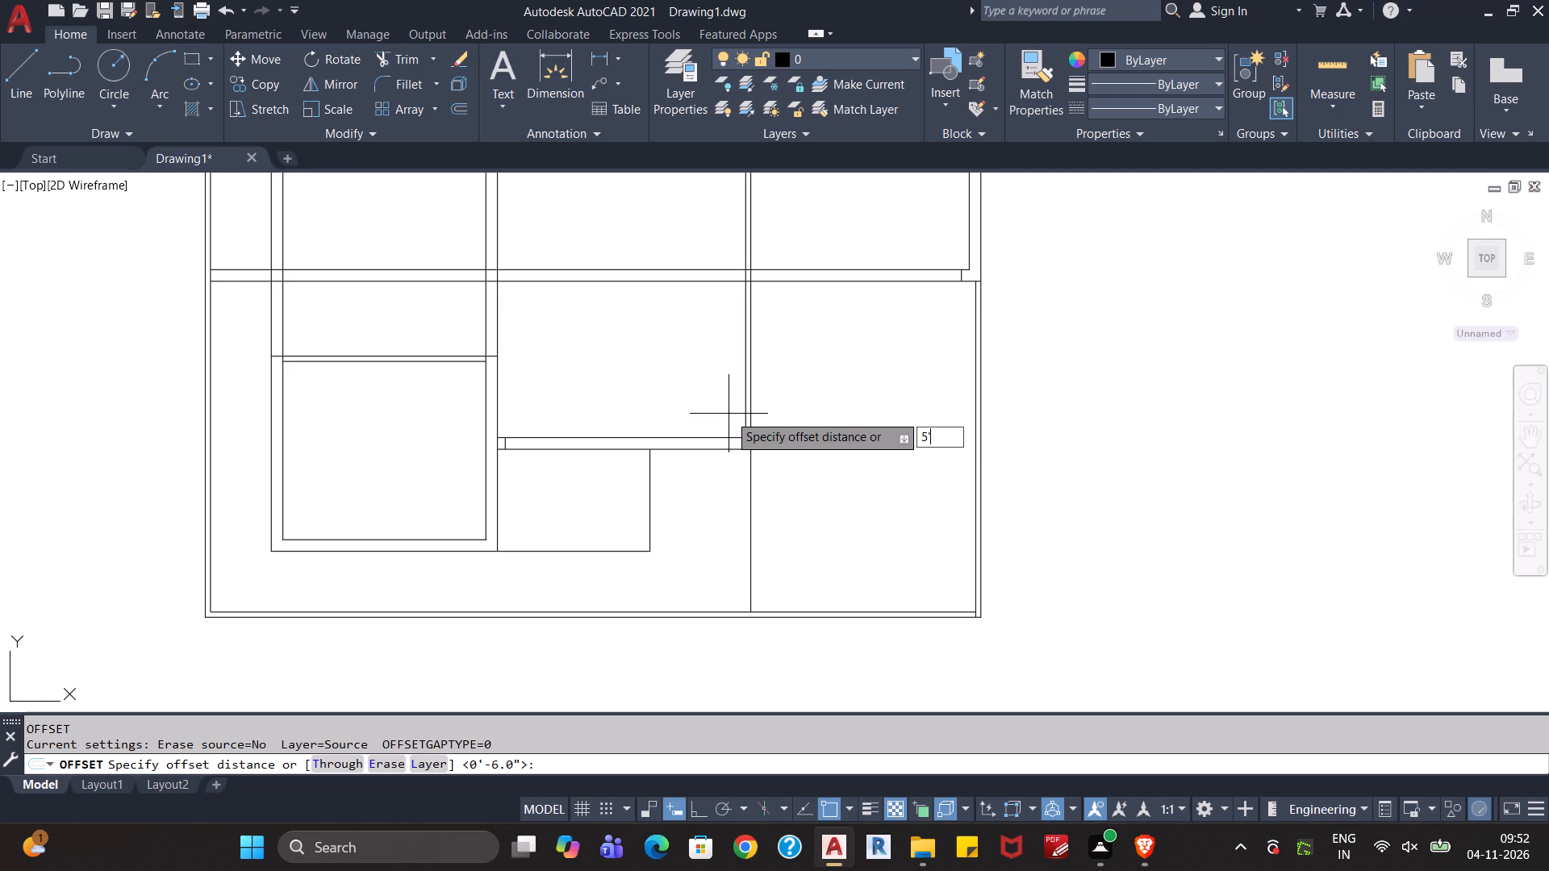
{"action": "key", "text": "Return"}
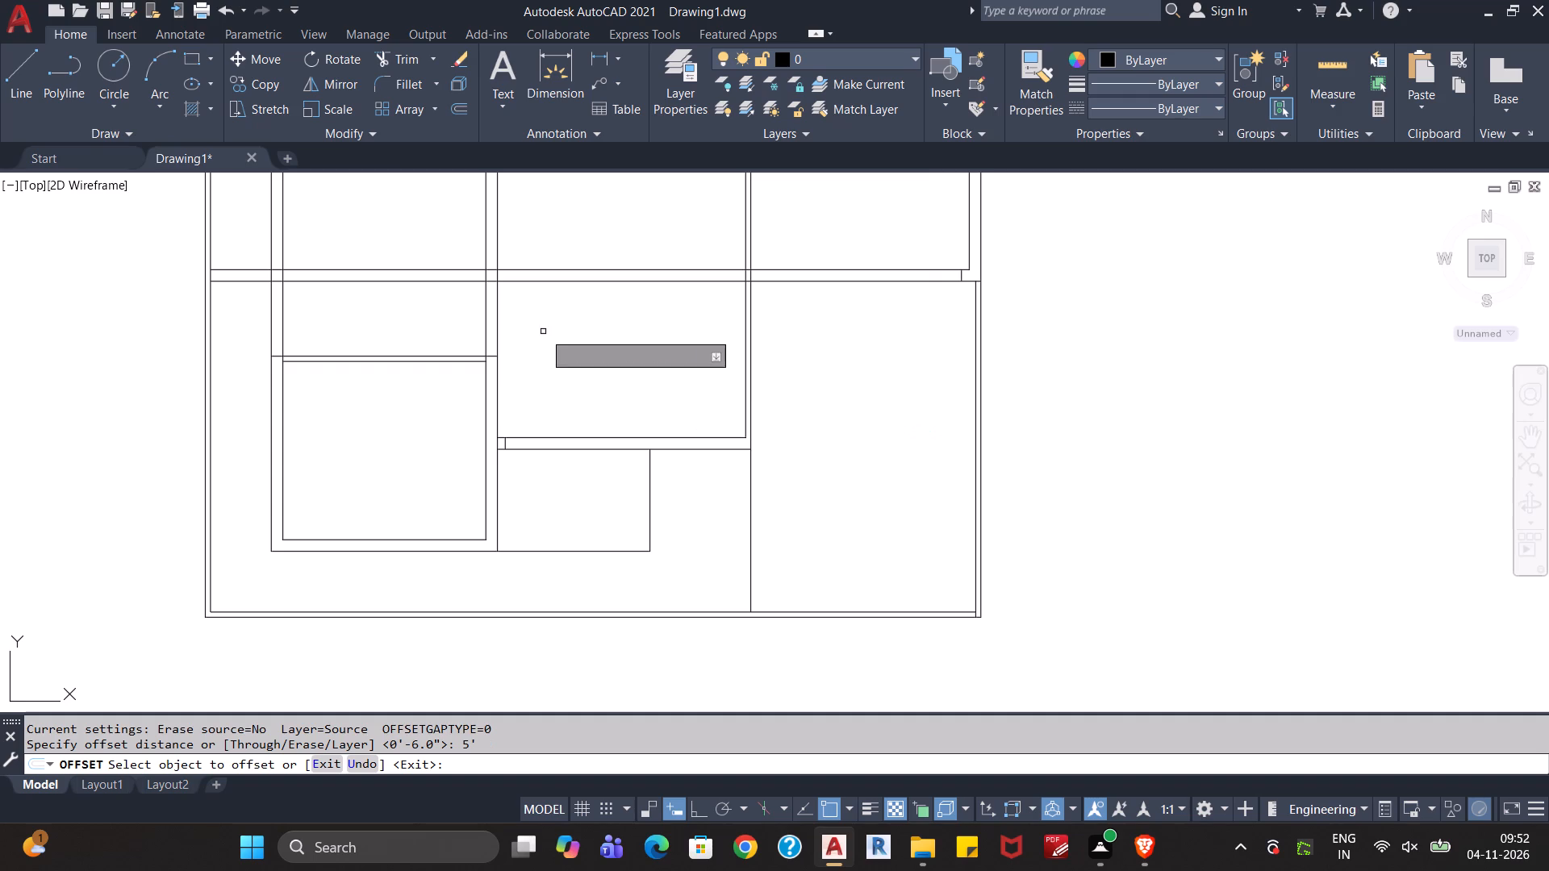
{"action": "left_click", "coordinate": [416, 356]}
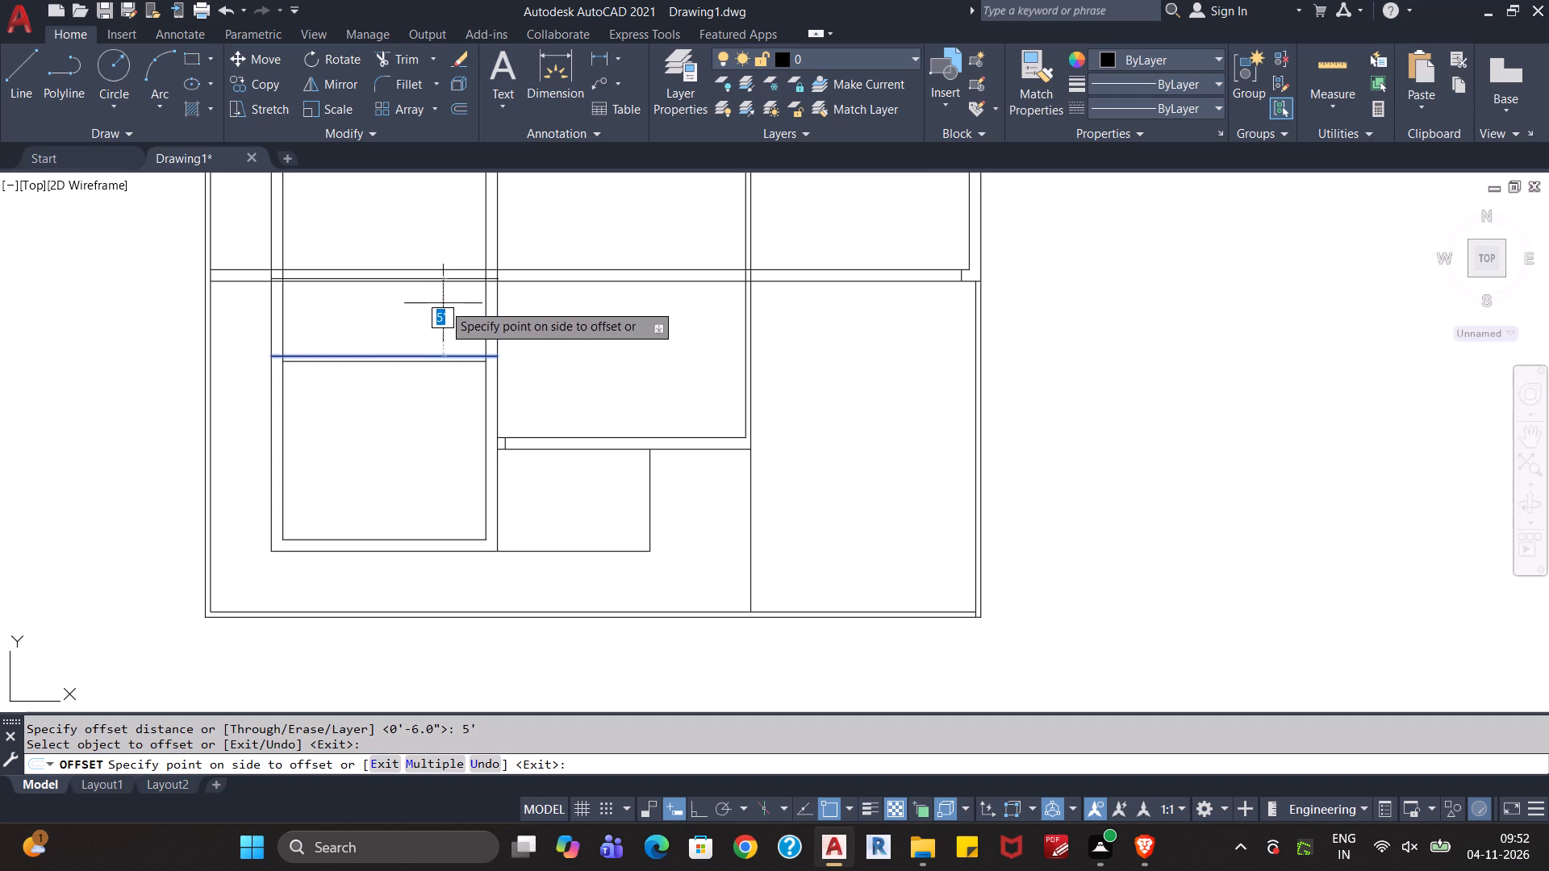
{"action": "left_click", "coordinate": [453, 226]}
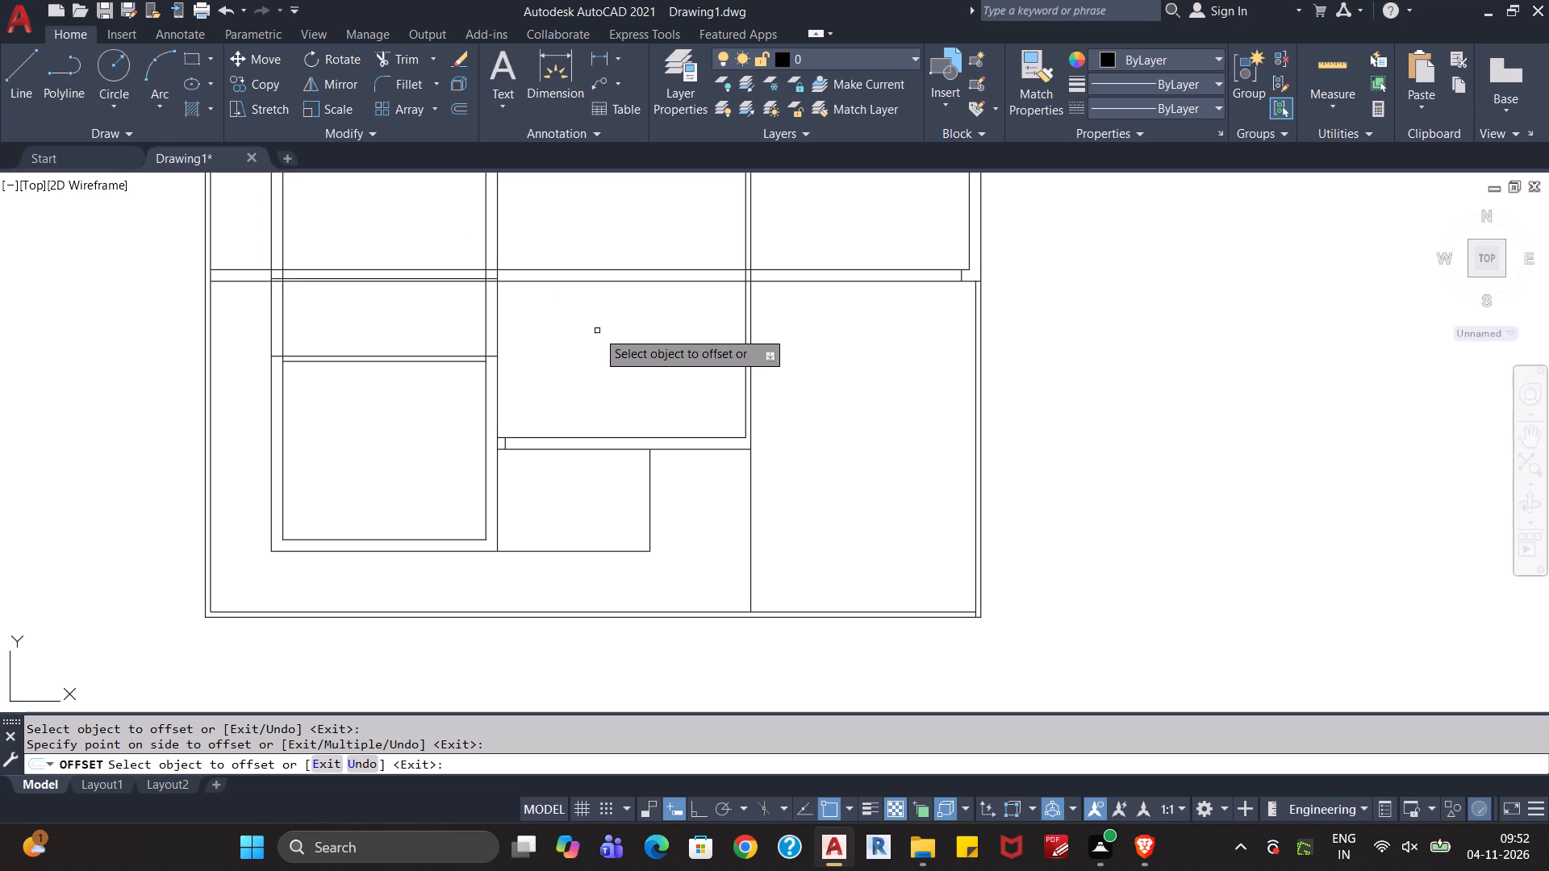
Offset the new line near the middle horizontal wall 4" upward to give the partition its thickness.
{"action": "scroll", "coordinate": [468, 281], "scroll_direction": "up", "scroll_amount": 2}
{"action": "left_click", "coordinate": [472, 271]}
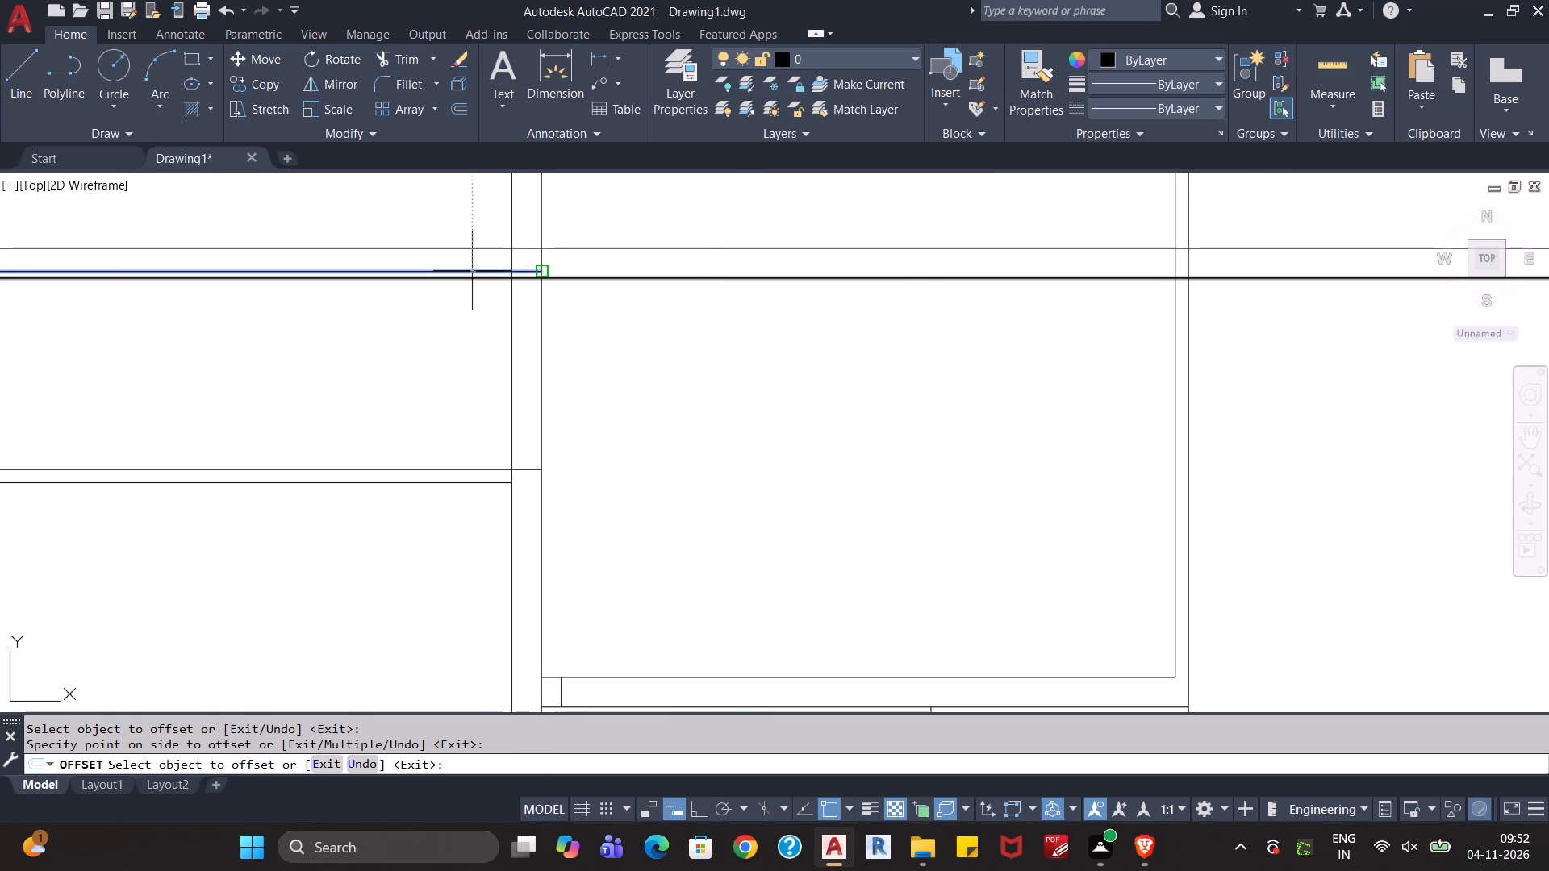
{"action": "type", "text": "4\""}
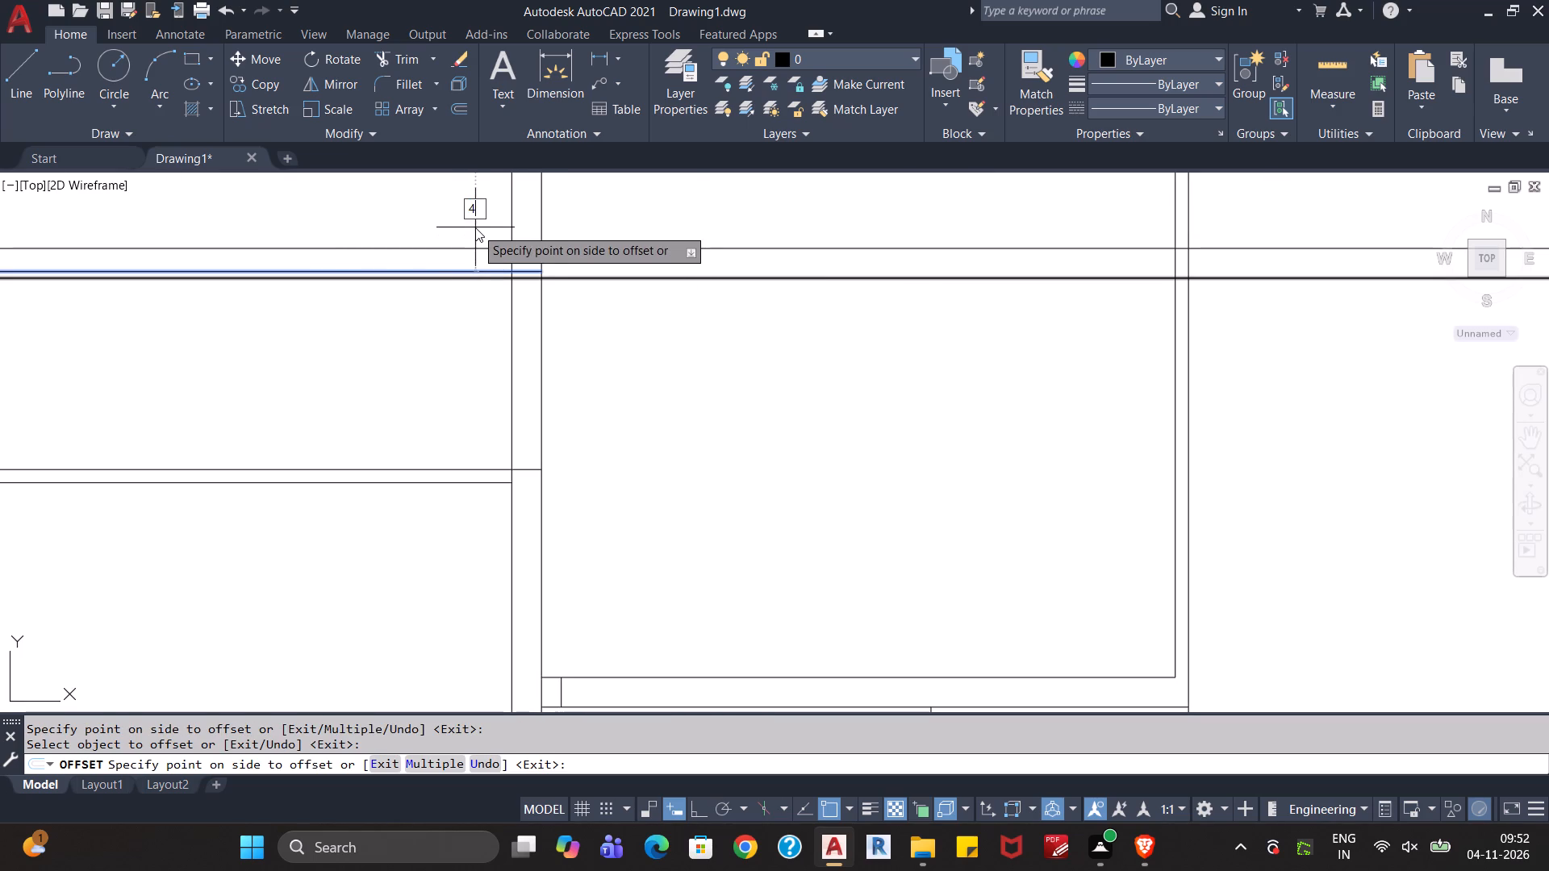
{"action": "key", "text": "Return"}
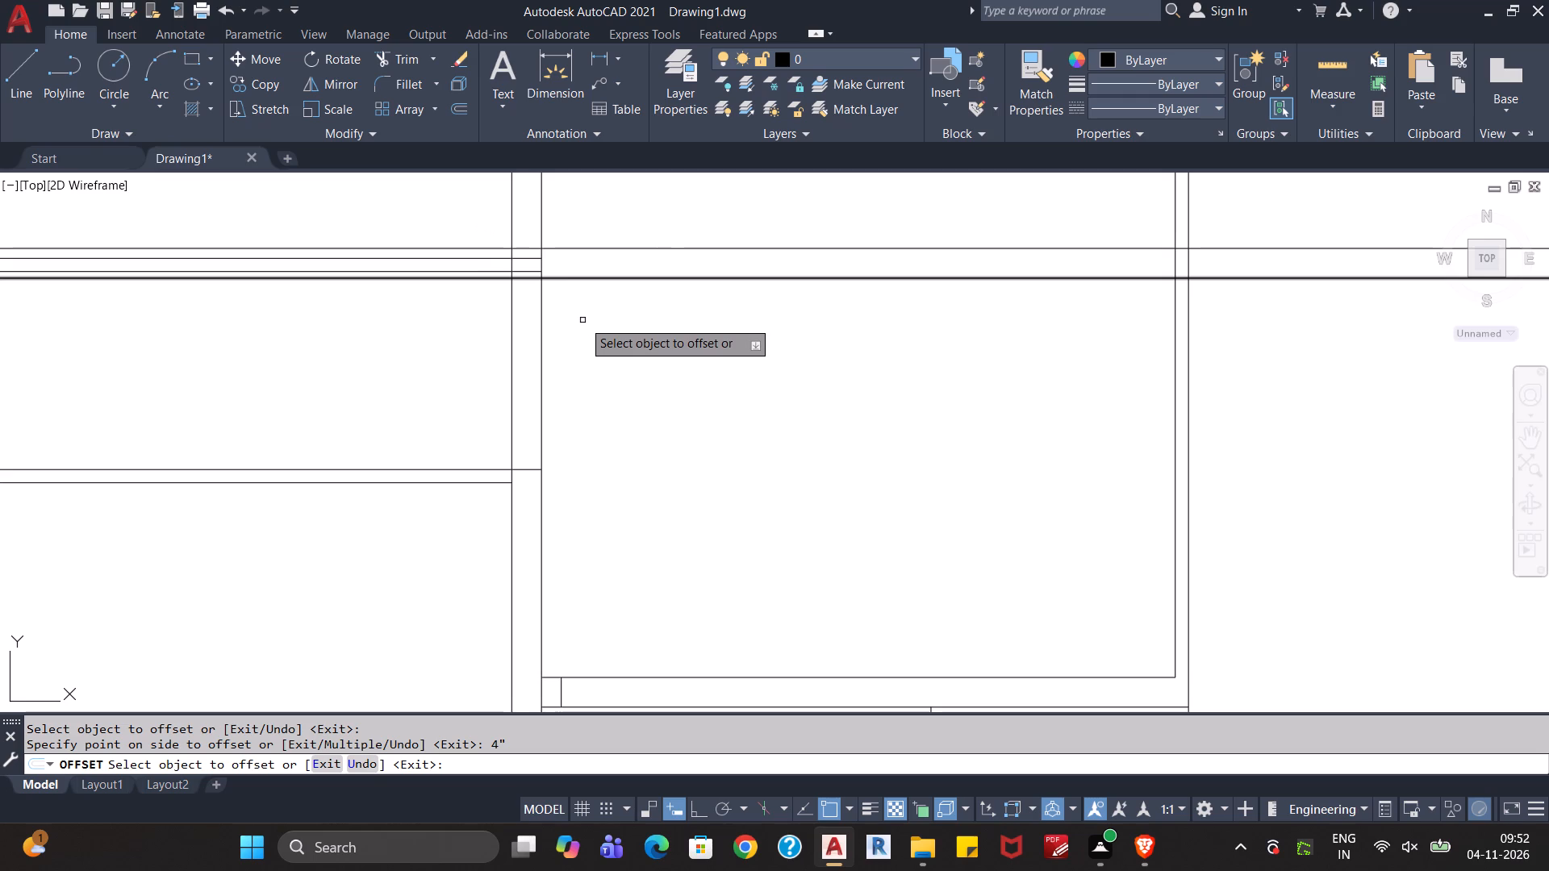
{"action": "key", "text": "Escape"}
{"action": "key", "text": "Escape"}
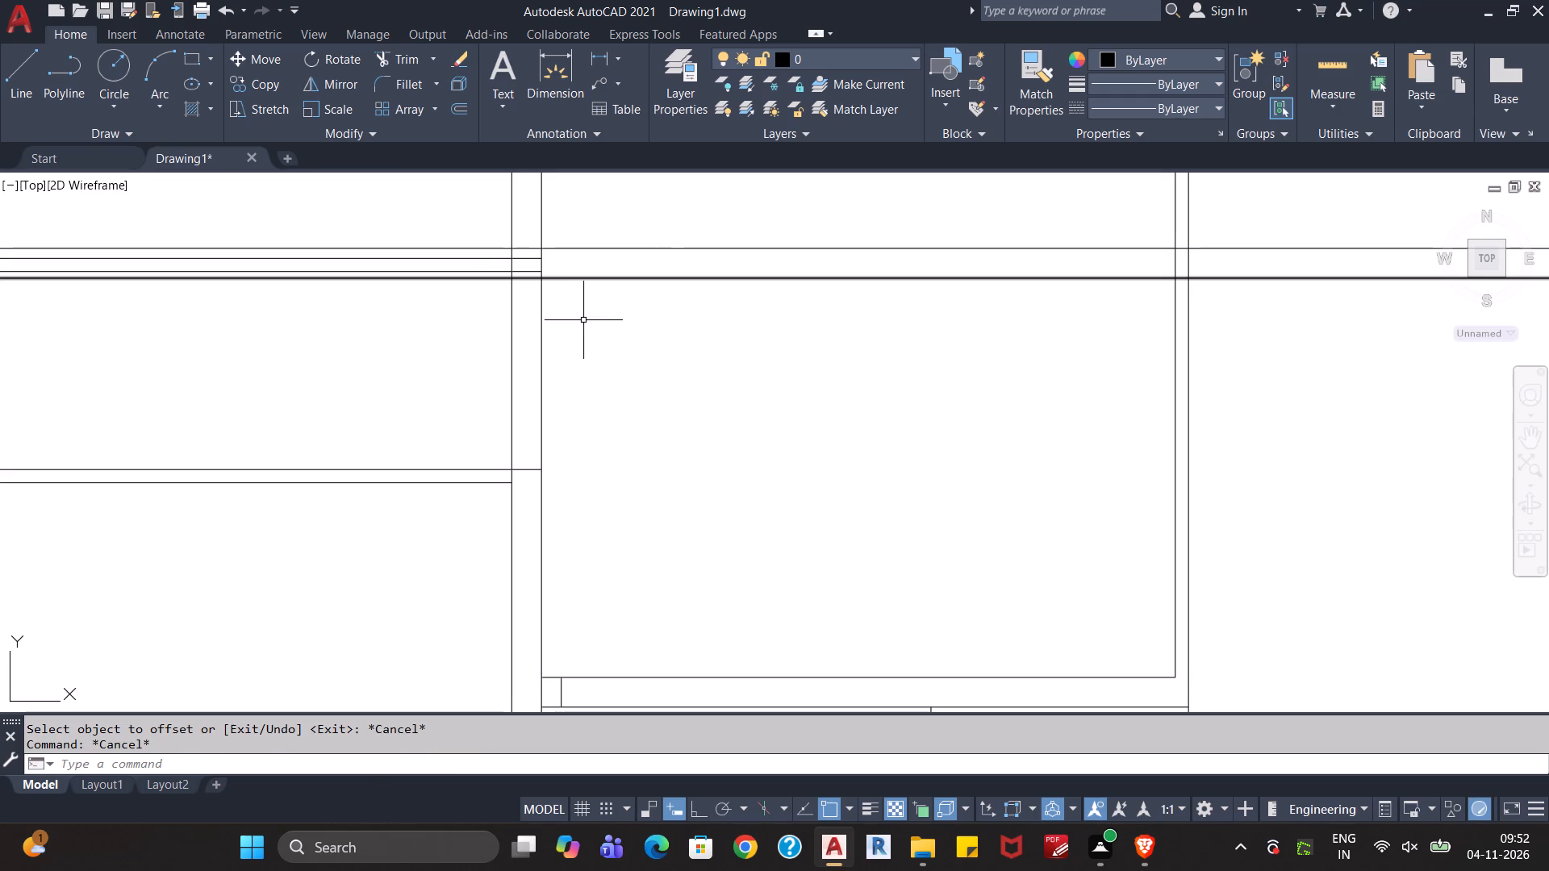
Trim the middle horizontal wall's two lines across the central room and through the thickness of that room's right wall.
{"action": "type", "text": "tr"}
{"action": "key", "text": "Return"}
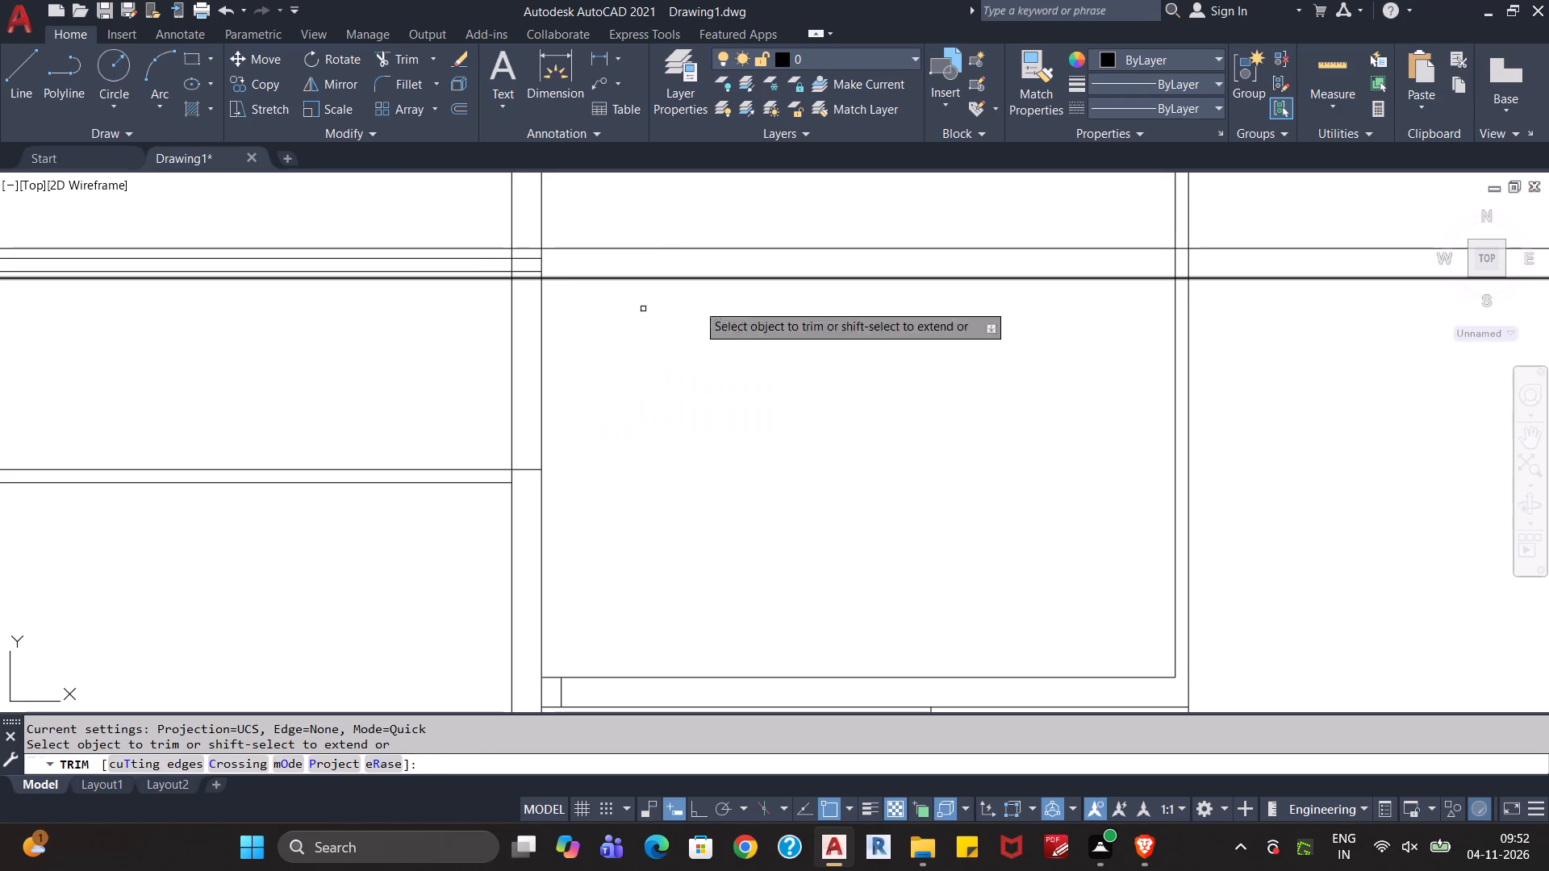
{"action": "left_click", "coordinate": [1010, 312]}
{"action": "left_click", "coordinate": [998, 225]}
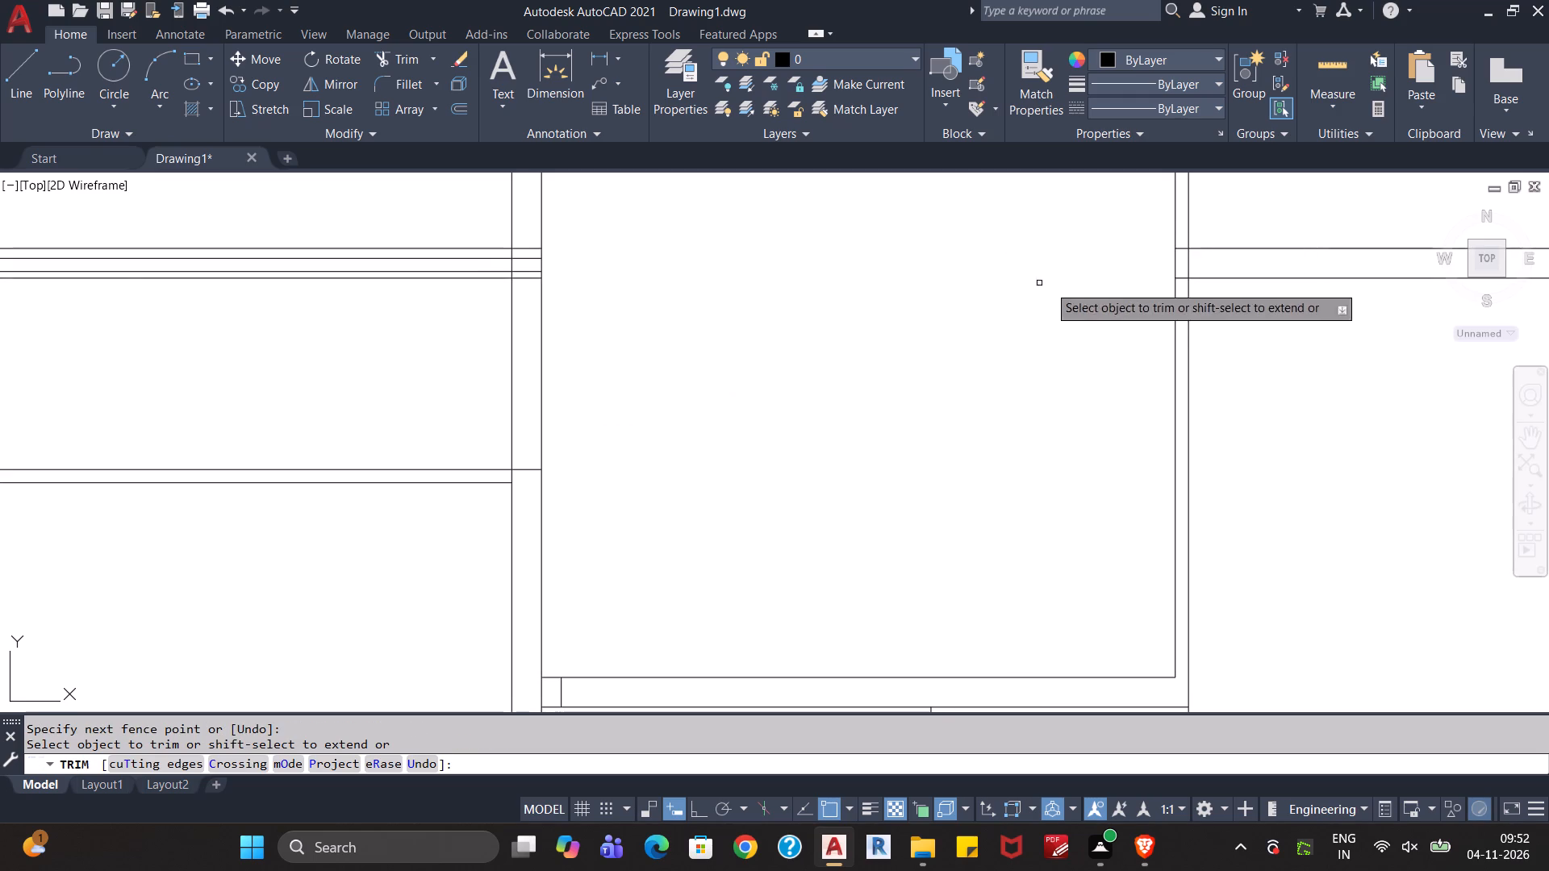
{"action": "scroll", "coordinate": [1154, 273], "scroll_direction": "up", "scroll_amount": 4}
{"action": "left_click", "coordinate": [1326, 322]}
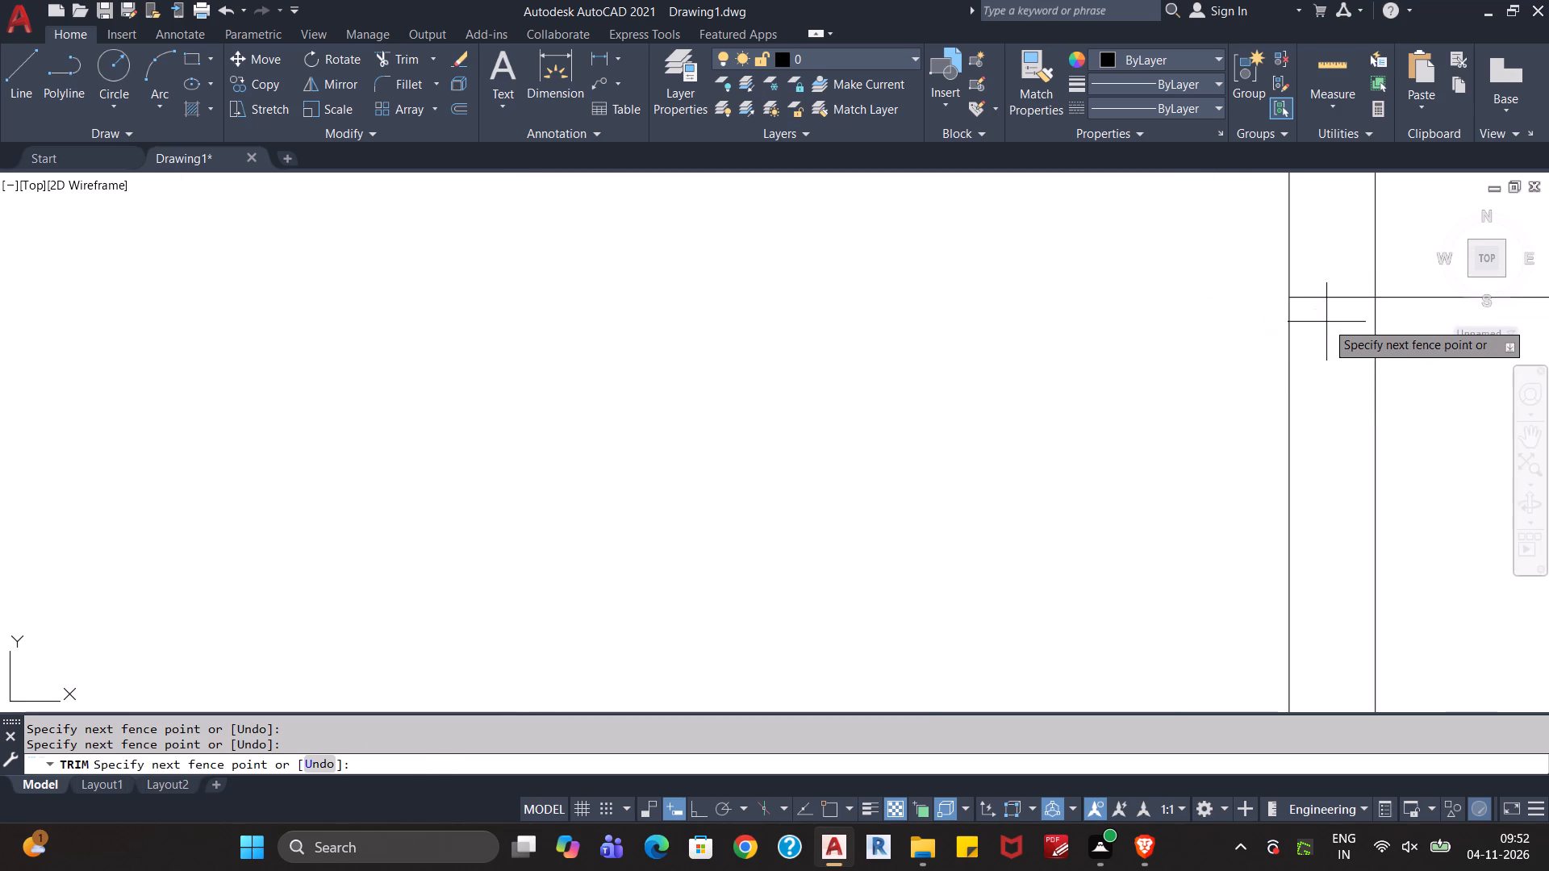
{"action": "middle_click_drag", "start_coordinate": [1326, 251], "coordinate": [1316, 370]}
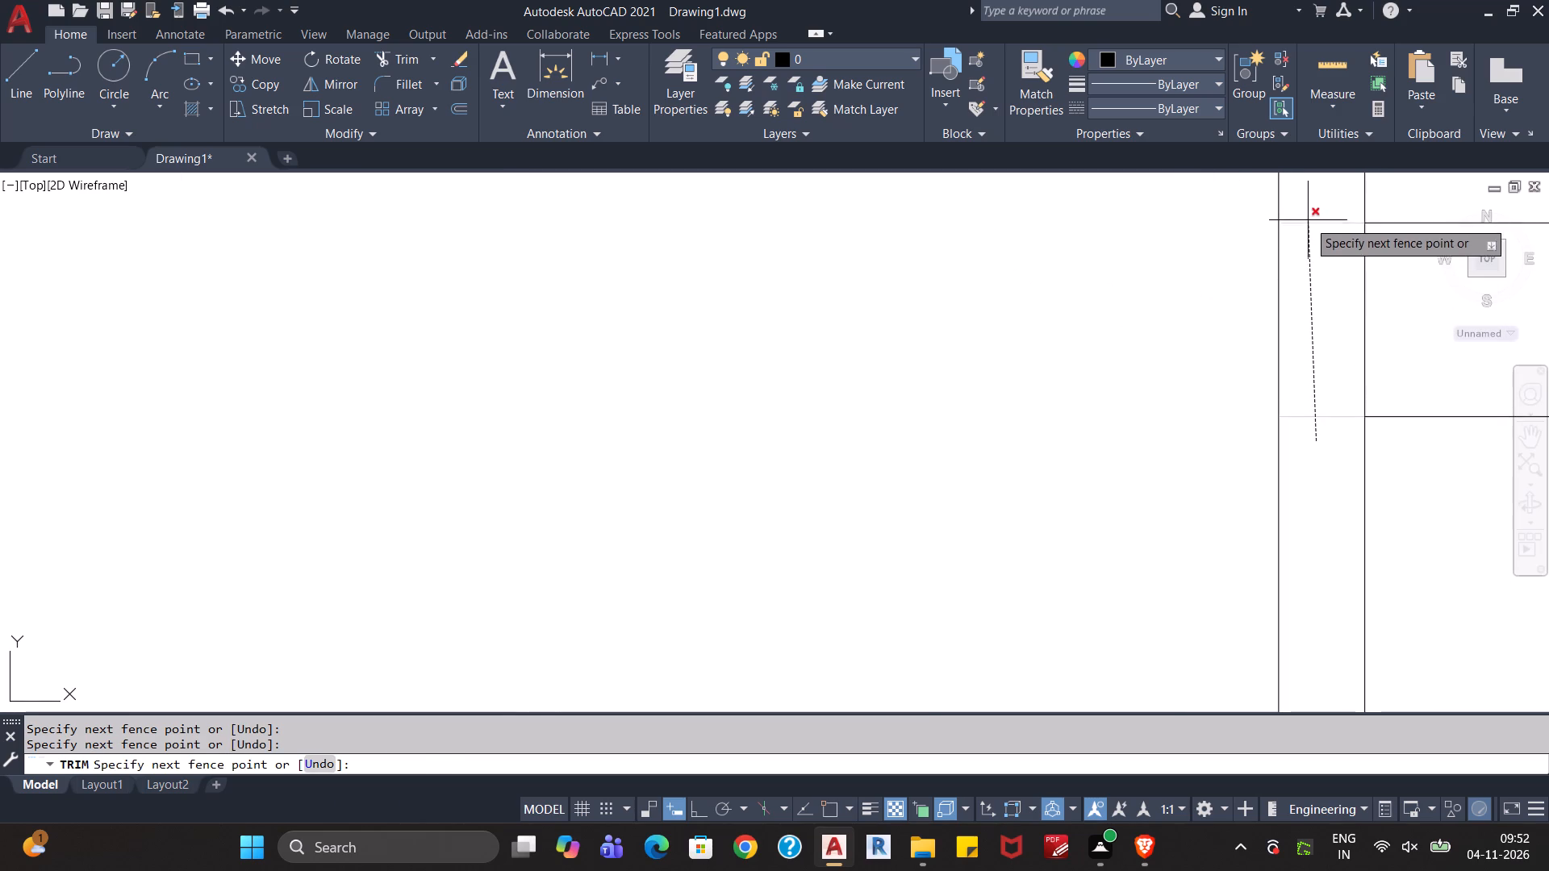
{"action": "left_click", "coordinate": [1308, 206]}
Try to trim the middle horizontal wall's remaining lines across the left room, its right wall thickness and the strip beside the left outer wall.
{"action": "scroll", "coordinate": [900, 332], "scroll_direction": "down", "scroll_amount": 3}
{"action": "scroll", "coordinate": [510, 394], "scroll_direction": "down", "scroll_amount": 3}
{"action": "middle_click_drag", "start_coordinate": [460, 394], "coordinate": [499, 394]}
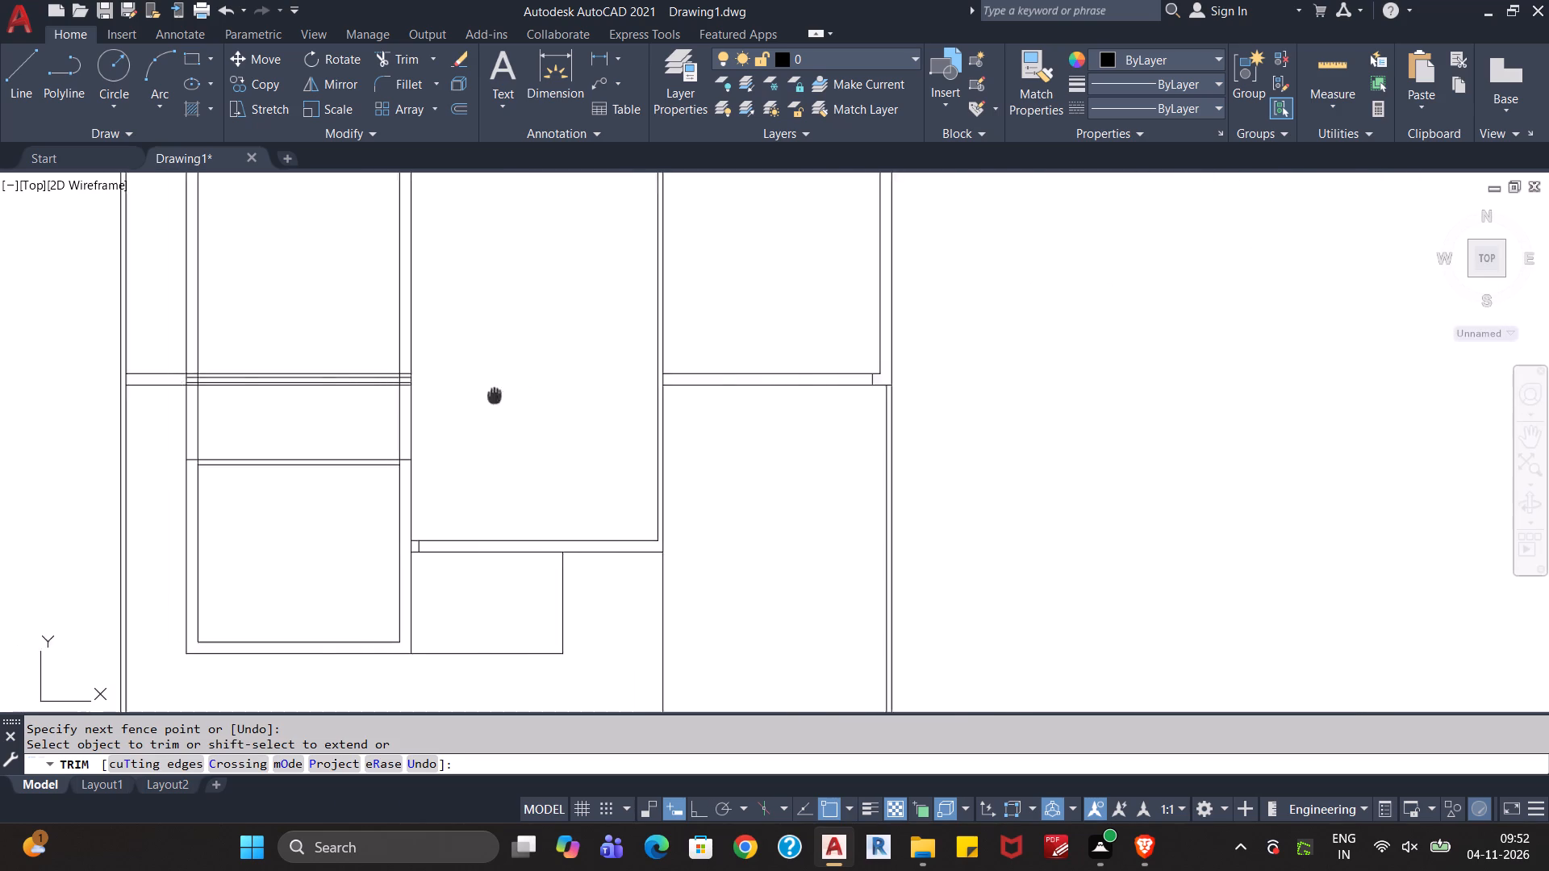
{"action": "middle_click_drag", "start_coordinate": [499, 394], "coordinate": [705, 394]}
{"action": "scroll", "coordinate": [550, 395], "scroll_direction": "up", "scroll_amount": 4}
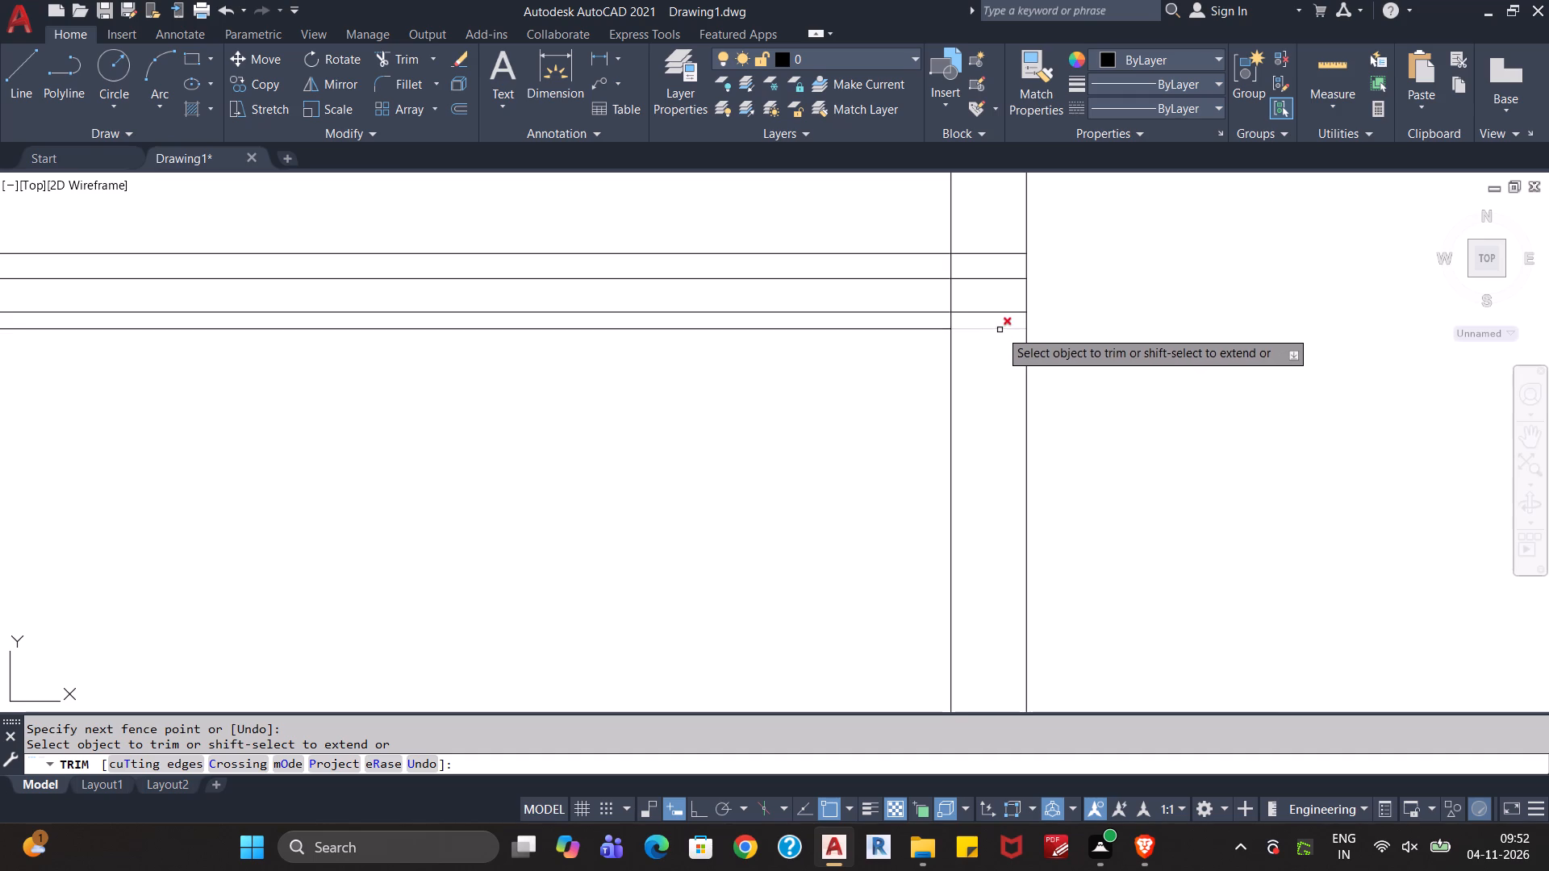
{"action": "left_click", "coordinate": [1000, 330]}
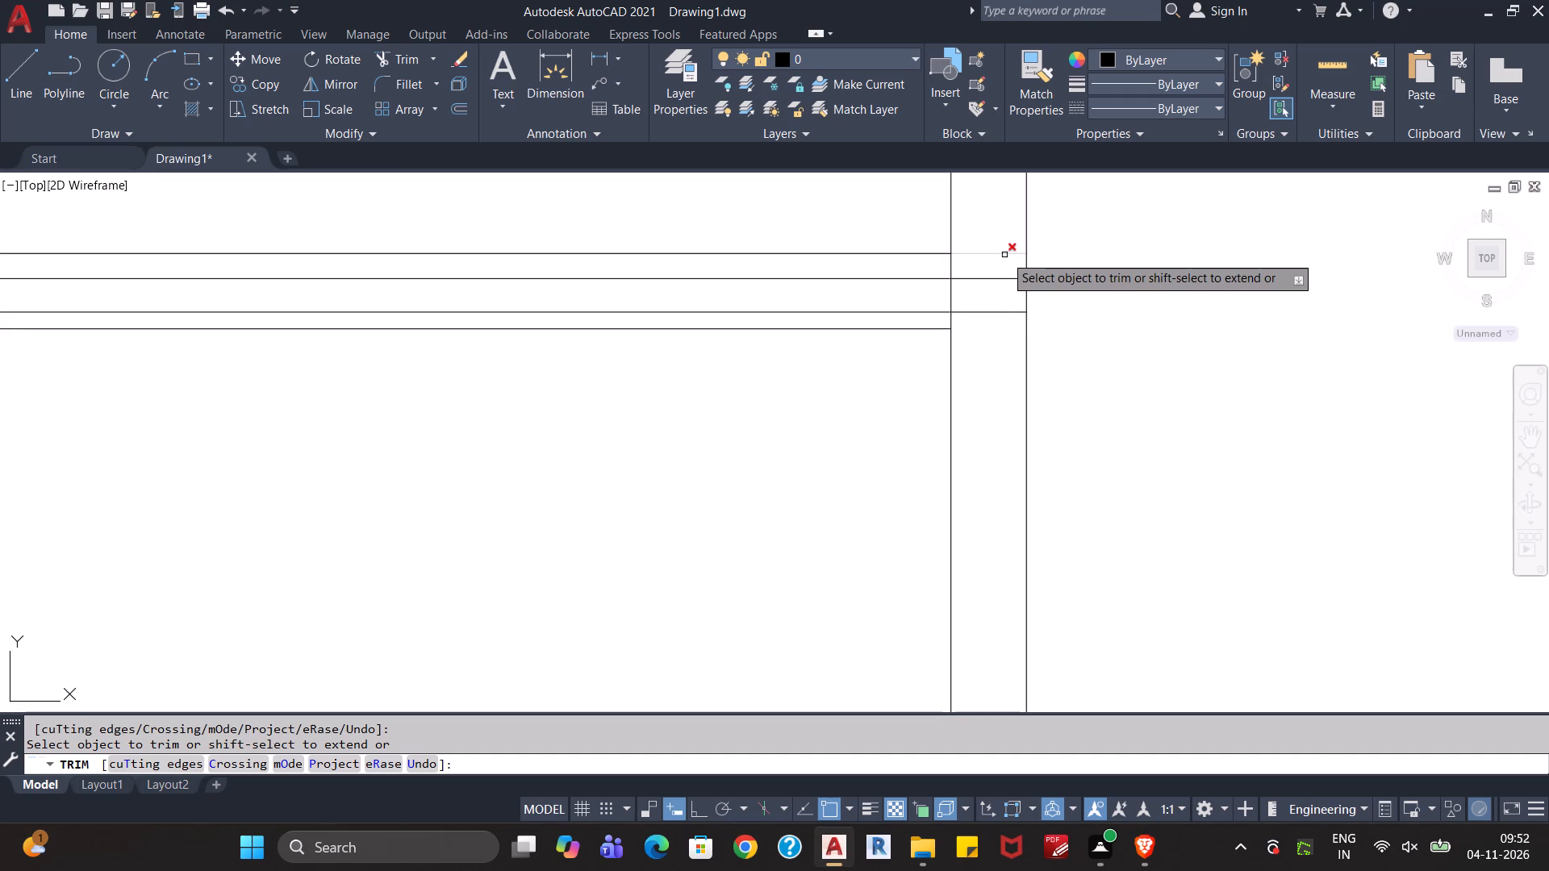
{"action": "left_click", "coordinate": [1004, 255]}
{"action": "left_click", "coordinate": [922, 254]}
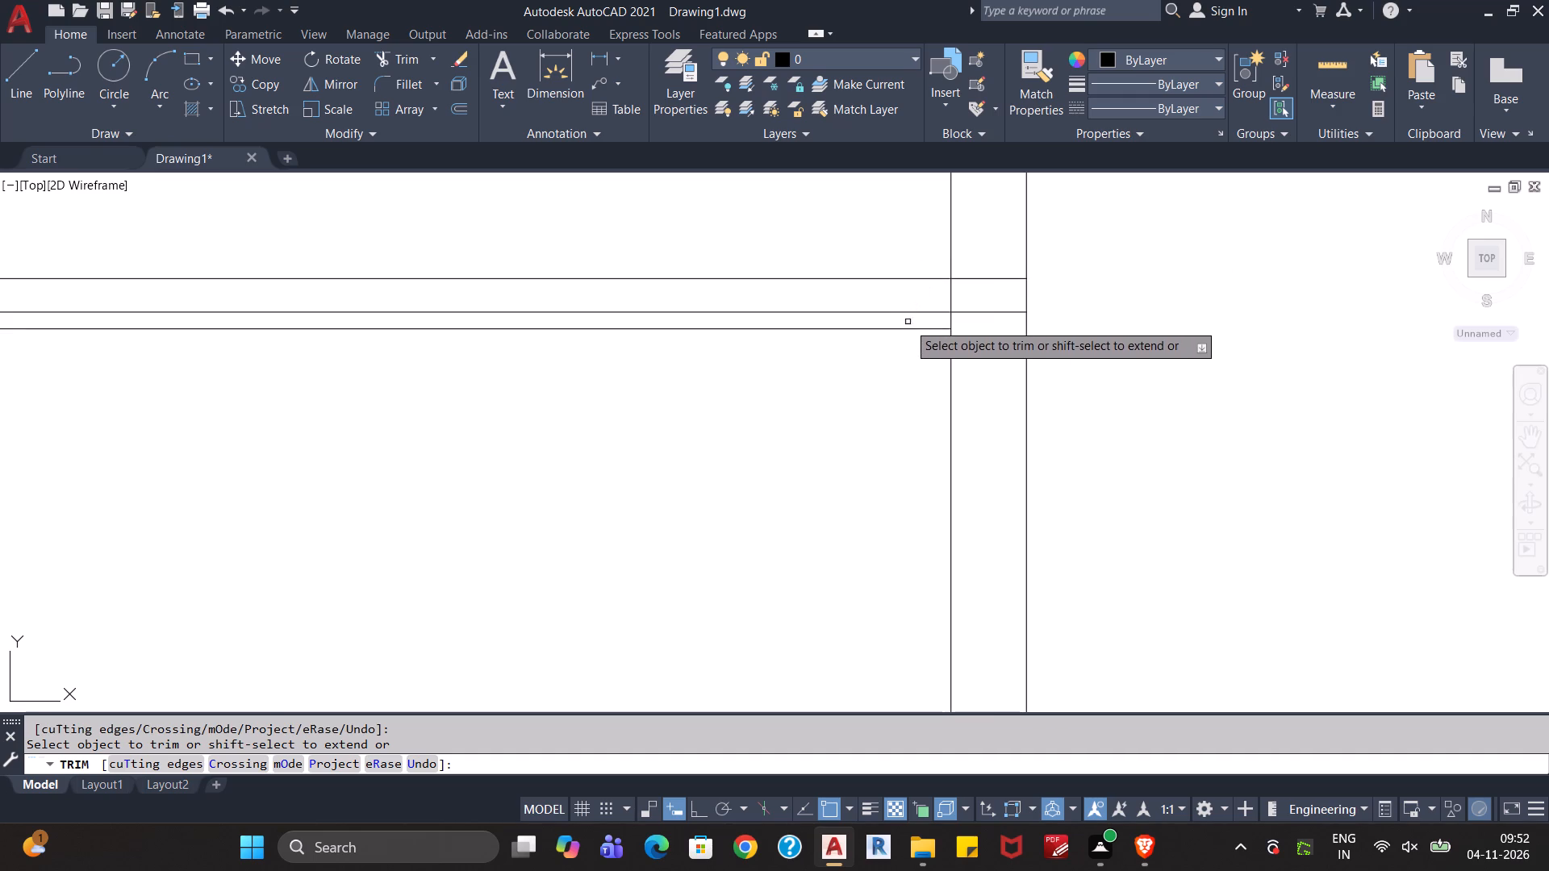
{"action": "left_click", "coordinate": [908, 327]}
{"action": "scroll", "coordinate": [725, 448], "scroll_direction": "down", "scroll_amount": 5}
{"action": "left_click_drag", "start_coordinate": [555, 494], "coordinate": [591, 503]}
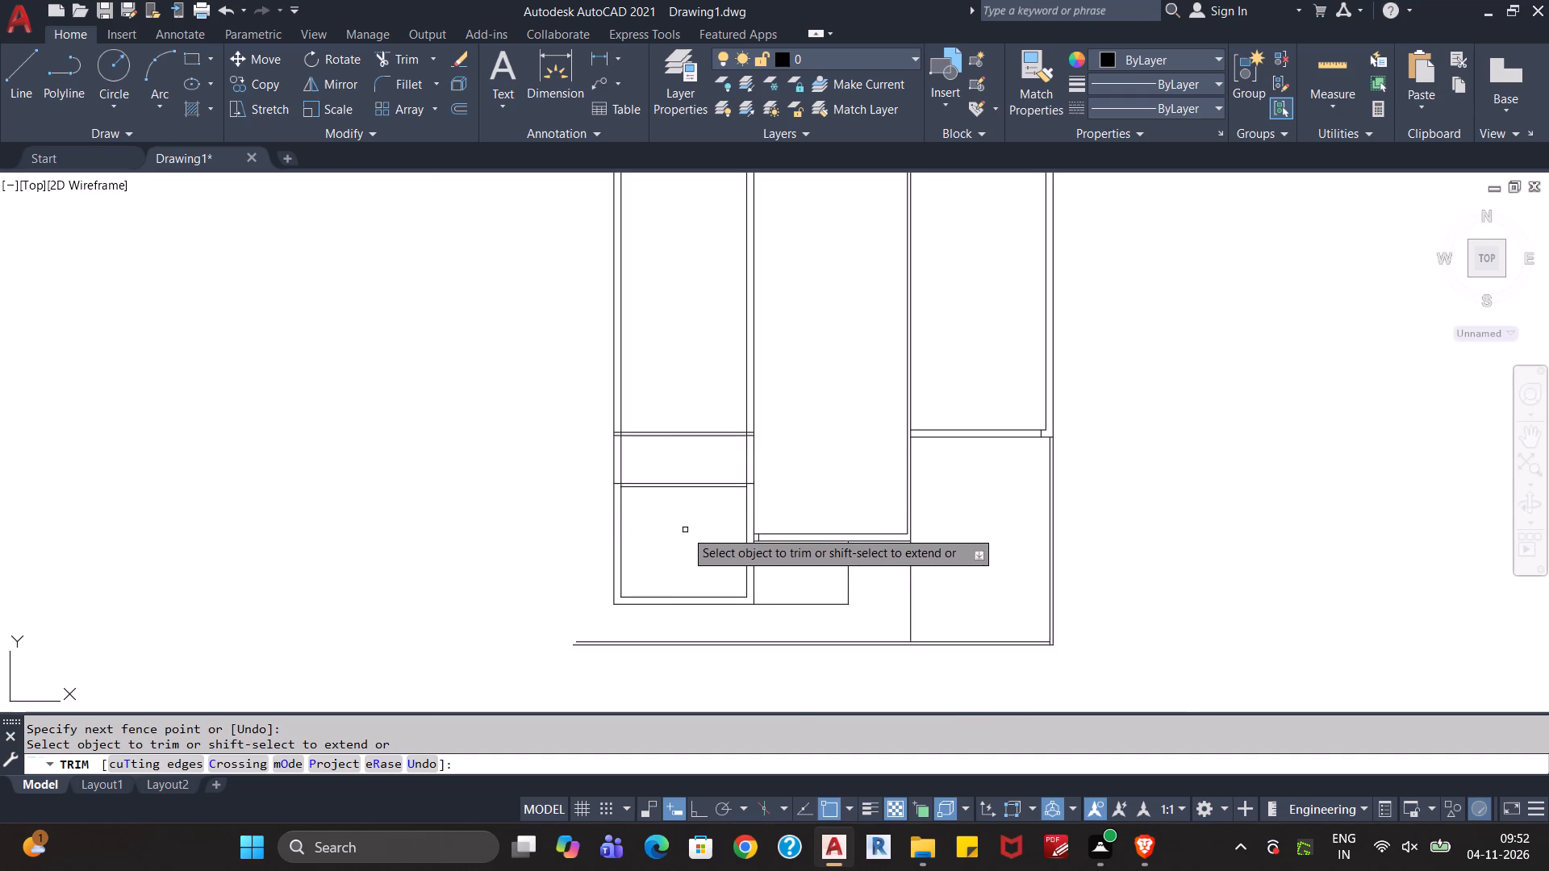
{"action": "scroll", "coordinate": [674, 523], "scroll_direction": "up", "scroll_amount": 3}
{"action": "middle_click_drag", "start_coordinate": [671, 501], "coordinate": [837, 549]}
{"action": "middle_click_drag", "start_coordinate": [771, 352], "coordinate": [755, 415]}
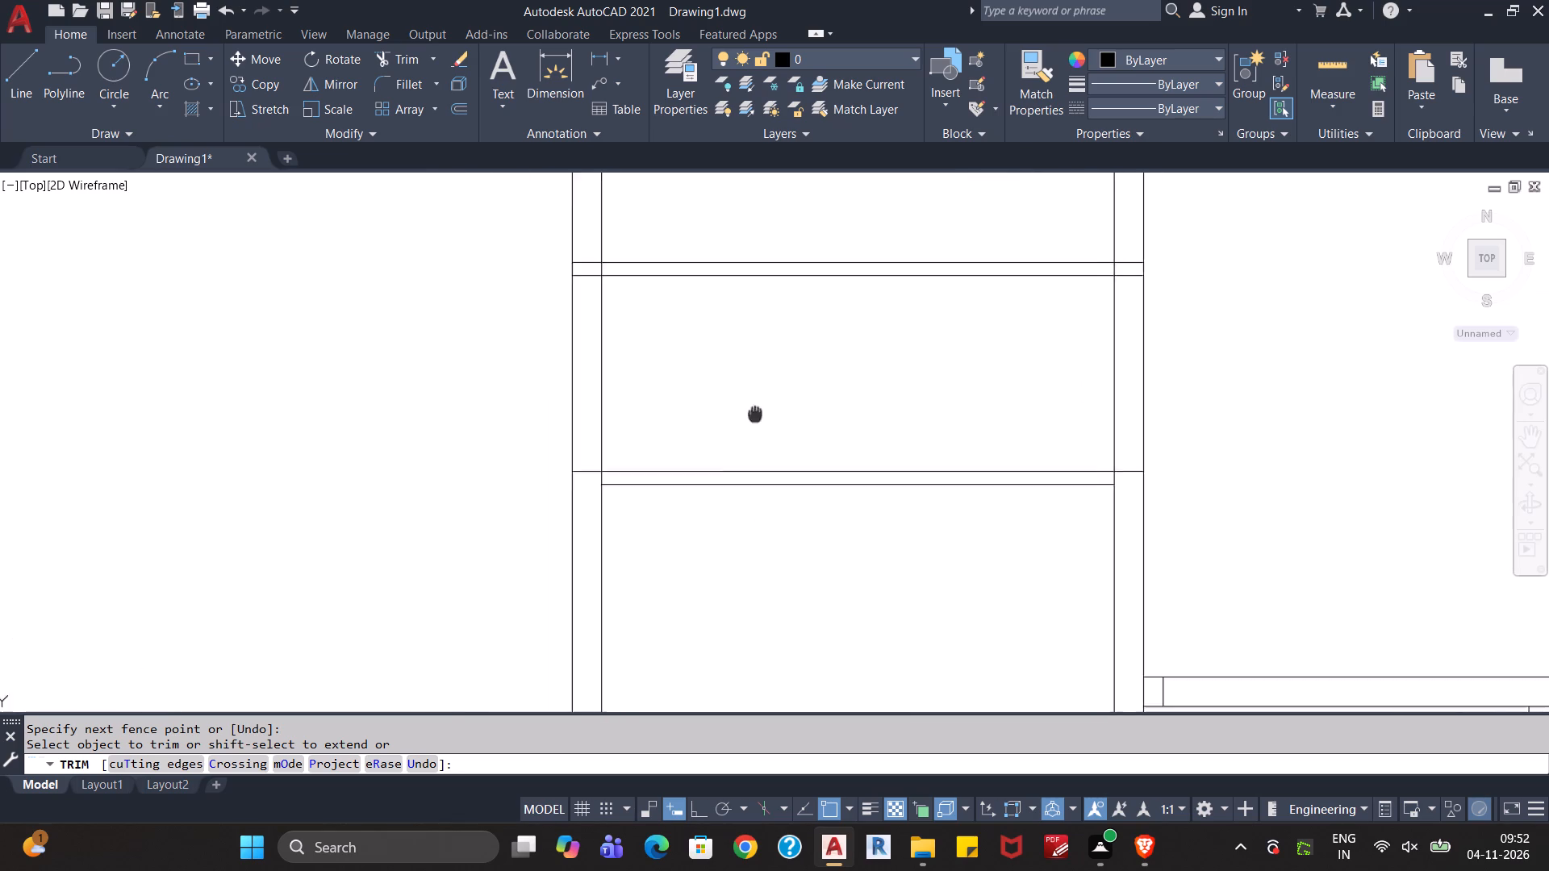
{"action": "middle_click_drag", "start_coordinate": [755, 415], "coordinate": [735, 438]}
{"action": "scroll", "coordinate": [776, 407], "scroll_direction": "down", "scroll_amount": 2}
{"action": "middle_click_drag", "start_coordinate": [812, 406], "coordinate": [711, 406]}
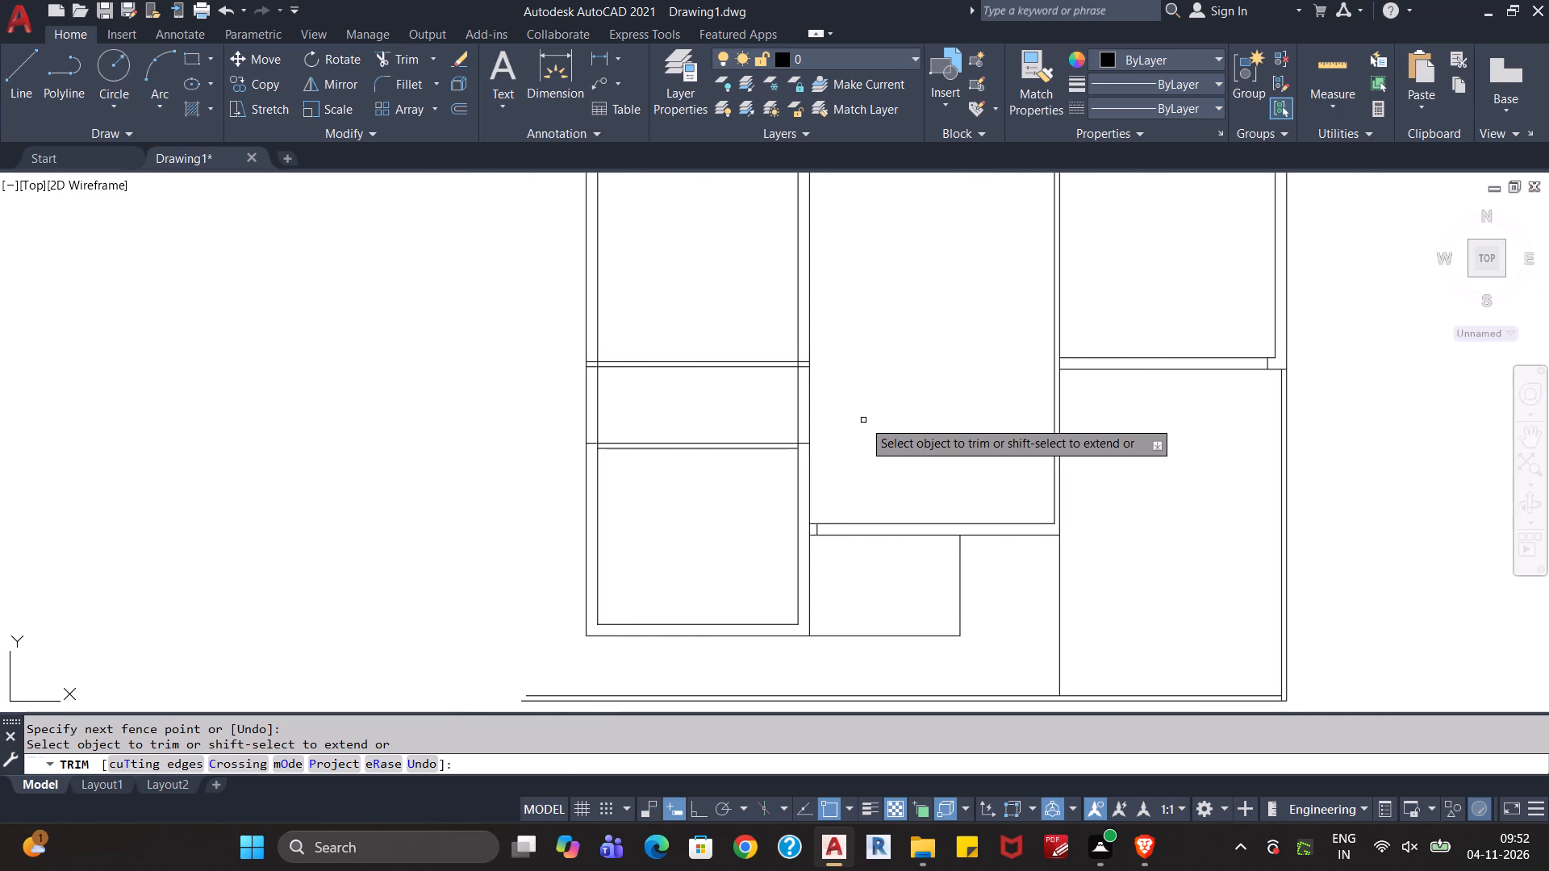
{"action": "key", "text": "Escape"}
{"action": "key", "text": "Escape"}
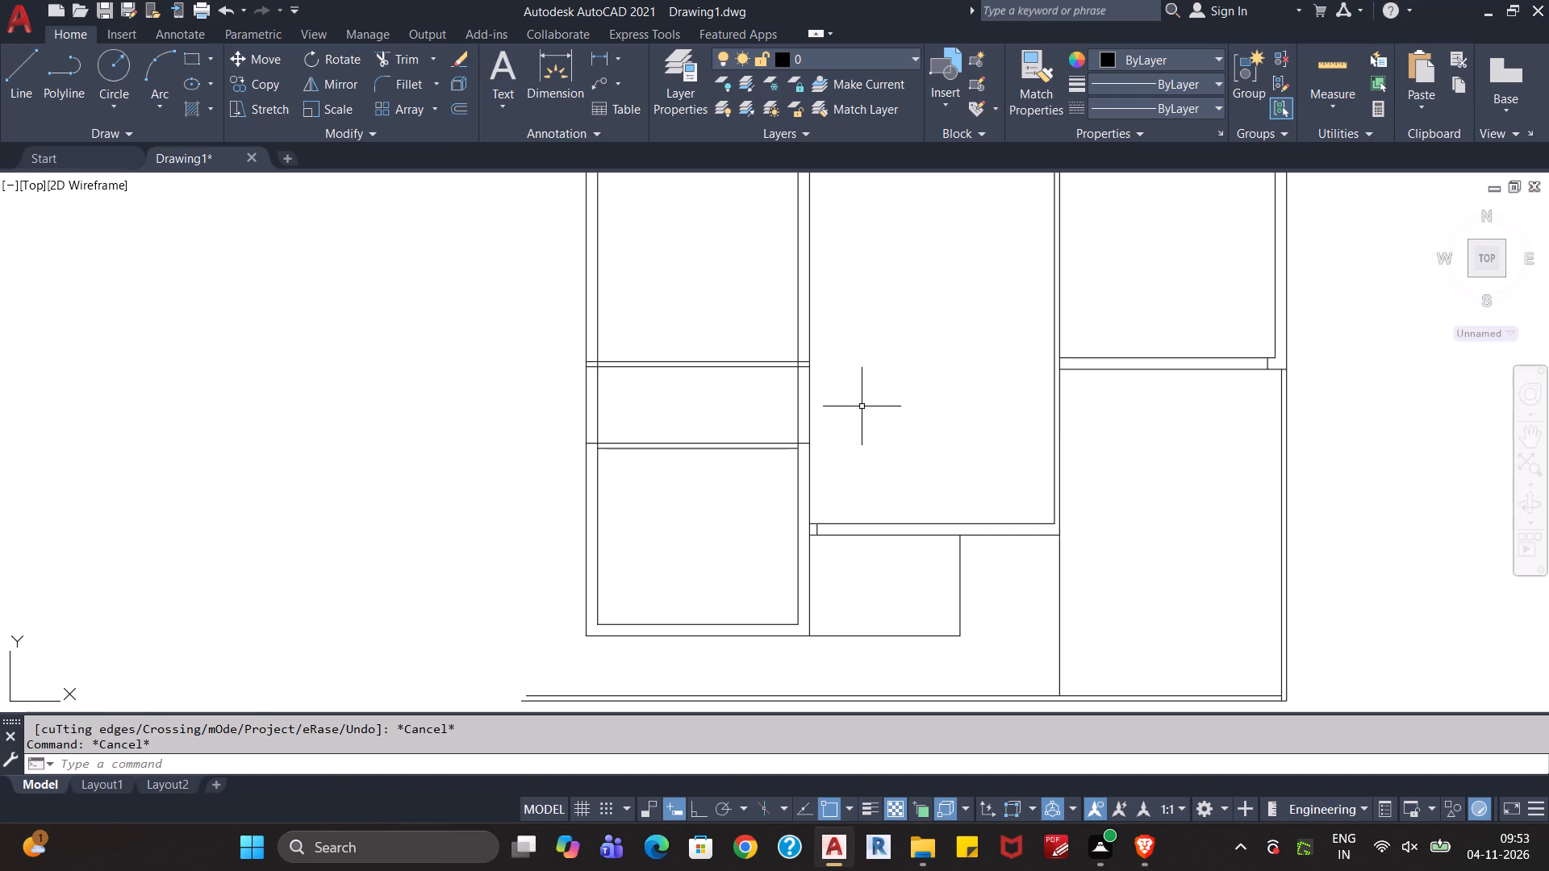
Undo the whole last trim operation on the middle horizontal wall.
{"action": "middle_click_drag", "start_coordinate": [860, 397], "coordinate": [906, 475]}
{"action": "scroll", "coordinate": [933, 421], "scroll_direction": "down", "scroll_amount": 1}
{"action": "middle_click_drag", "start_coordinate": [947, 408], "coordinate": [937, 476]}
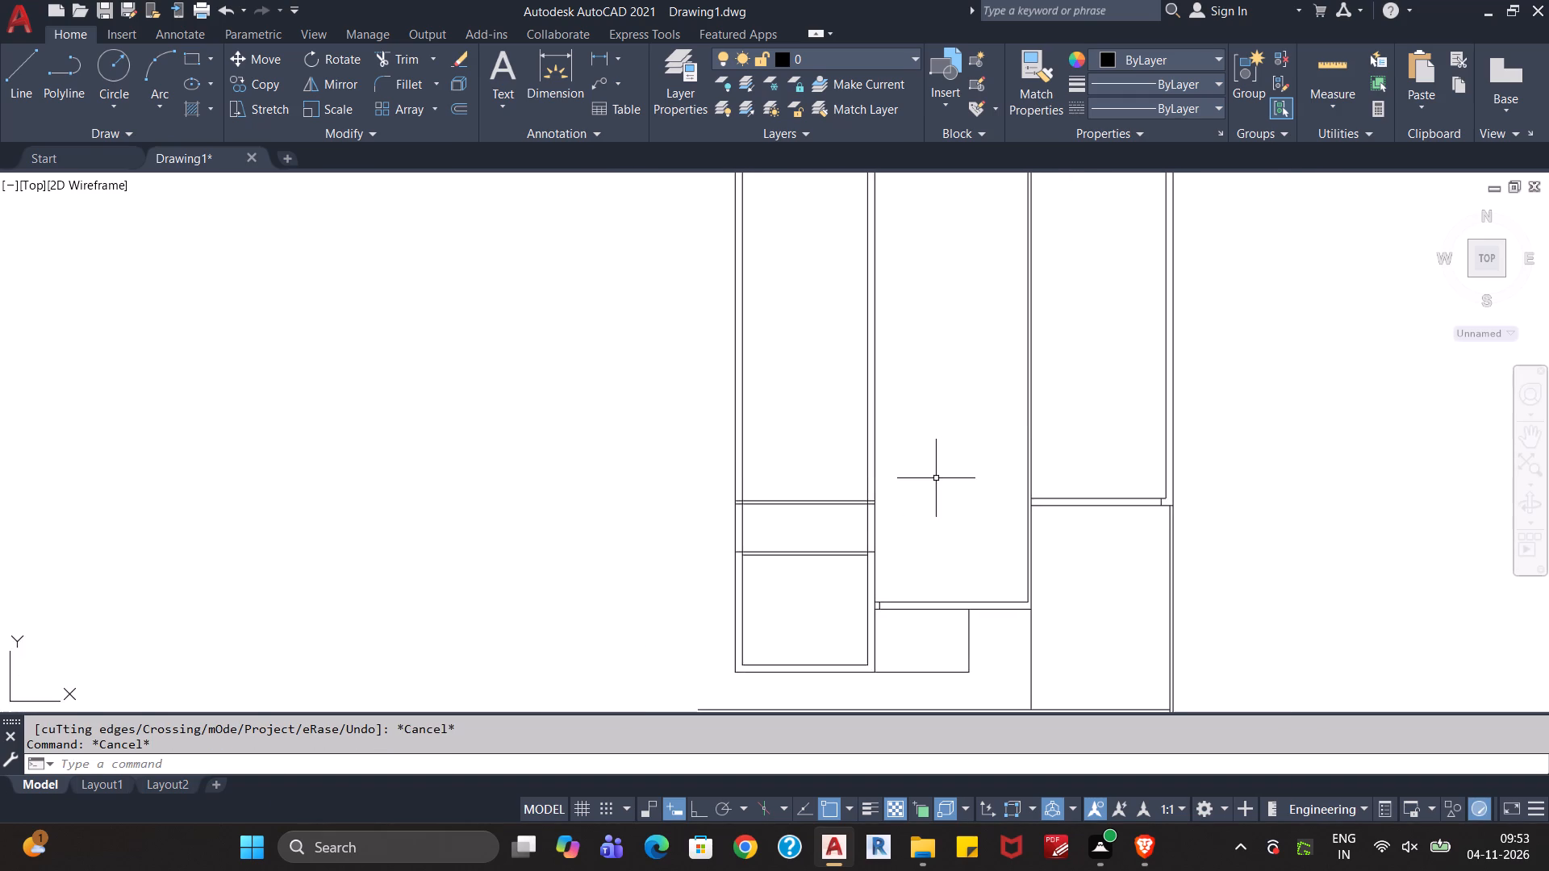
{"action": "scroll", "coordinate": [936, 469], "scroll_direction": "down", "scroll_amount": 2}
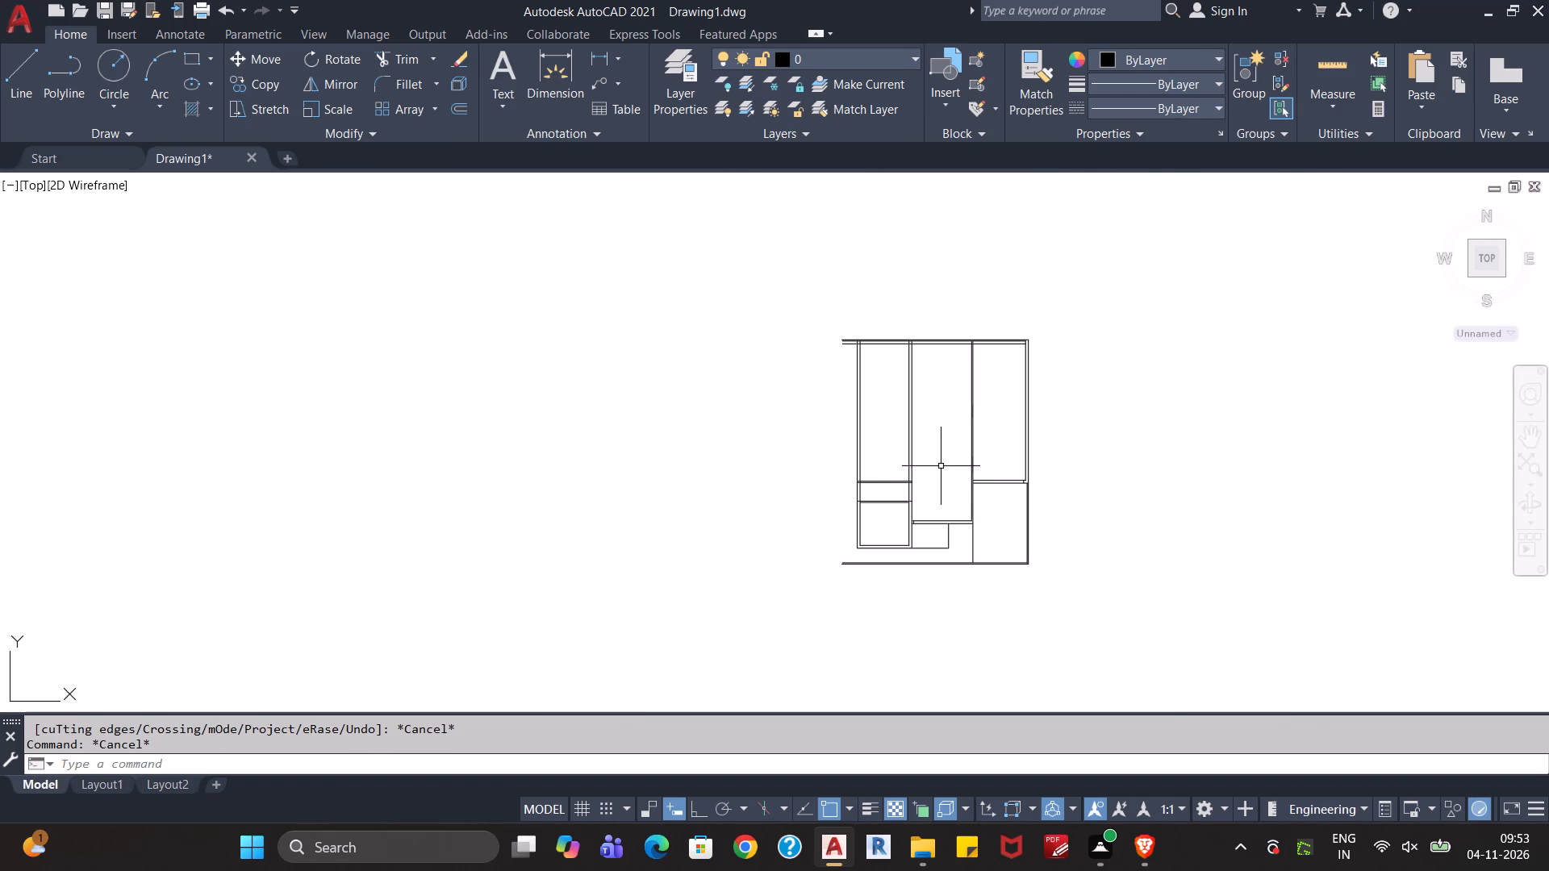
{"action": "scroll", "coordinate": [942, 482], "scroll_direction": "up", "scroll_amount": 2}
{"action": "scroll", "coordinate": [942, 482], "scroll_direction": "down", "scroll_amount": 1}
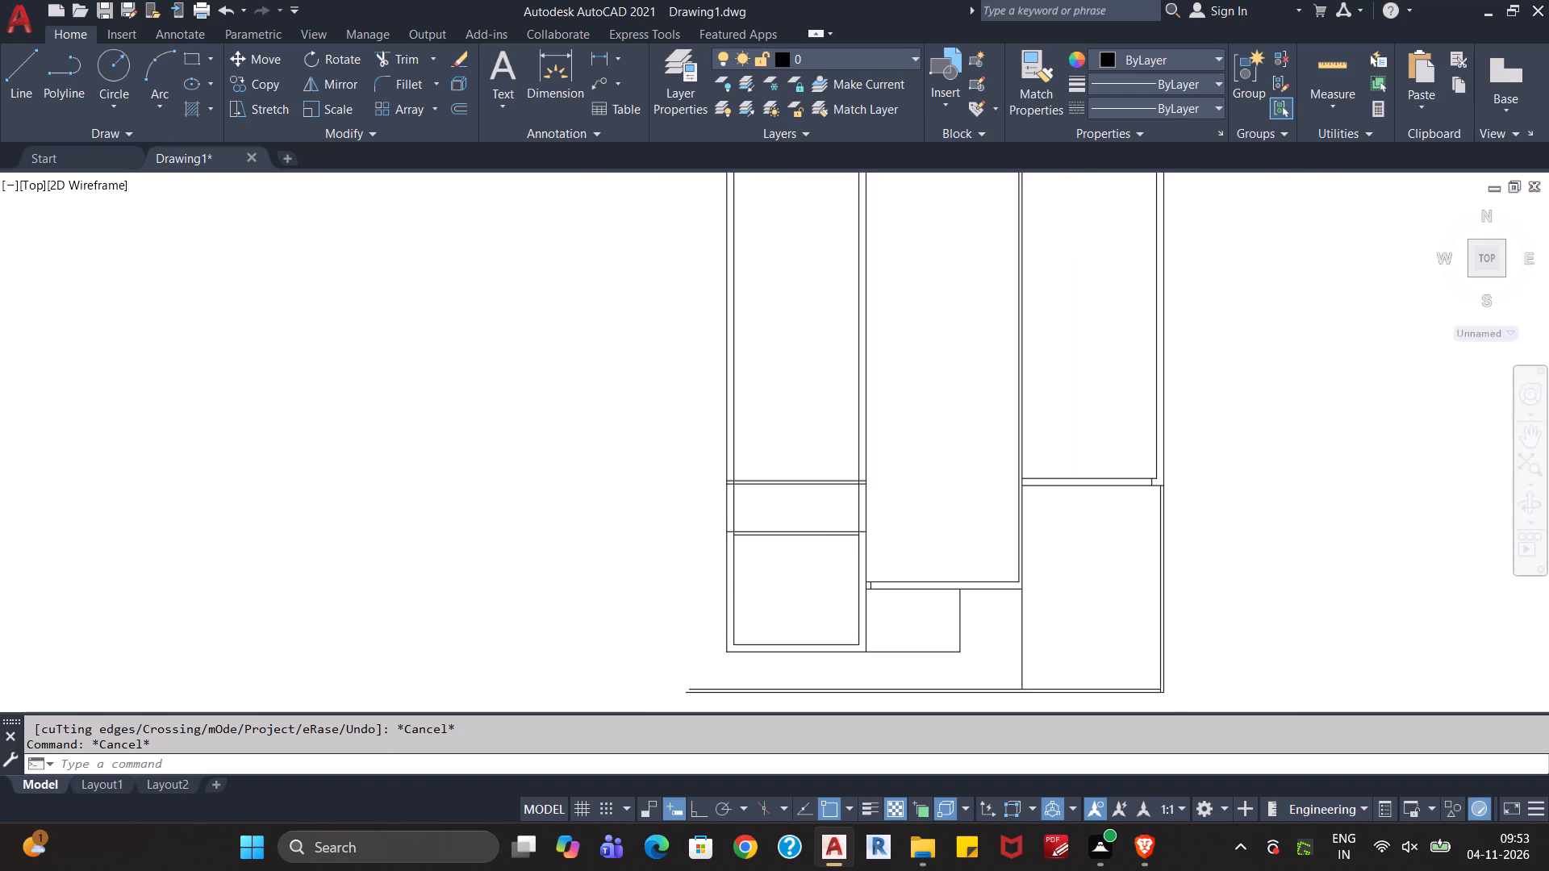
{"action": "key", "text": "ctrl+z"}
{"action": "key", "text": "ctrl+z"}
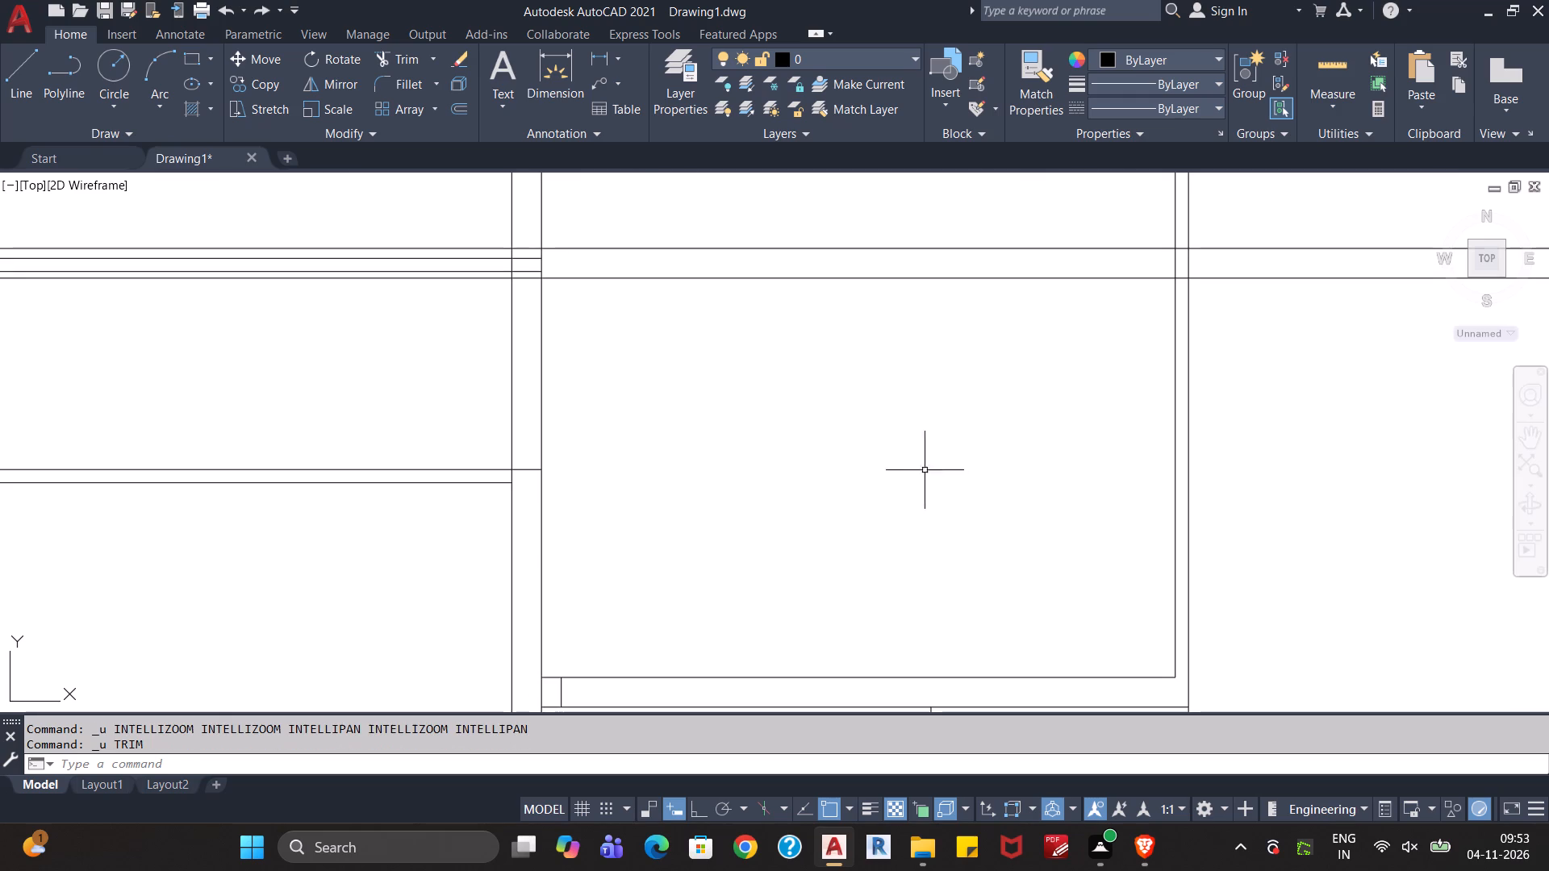
Trim the middle horizontal wall's two lines between the left outer wall and the left room, including through that room's left wall thickness.
{"action": "scroll", "coordinate": [925, 470], "scroll_direction": "down", "scroll_amount": 3}
{"action": "scroll", "coordinate": [708, 467], "scroll_direction": "up", "scroll_amount": 1}
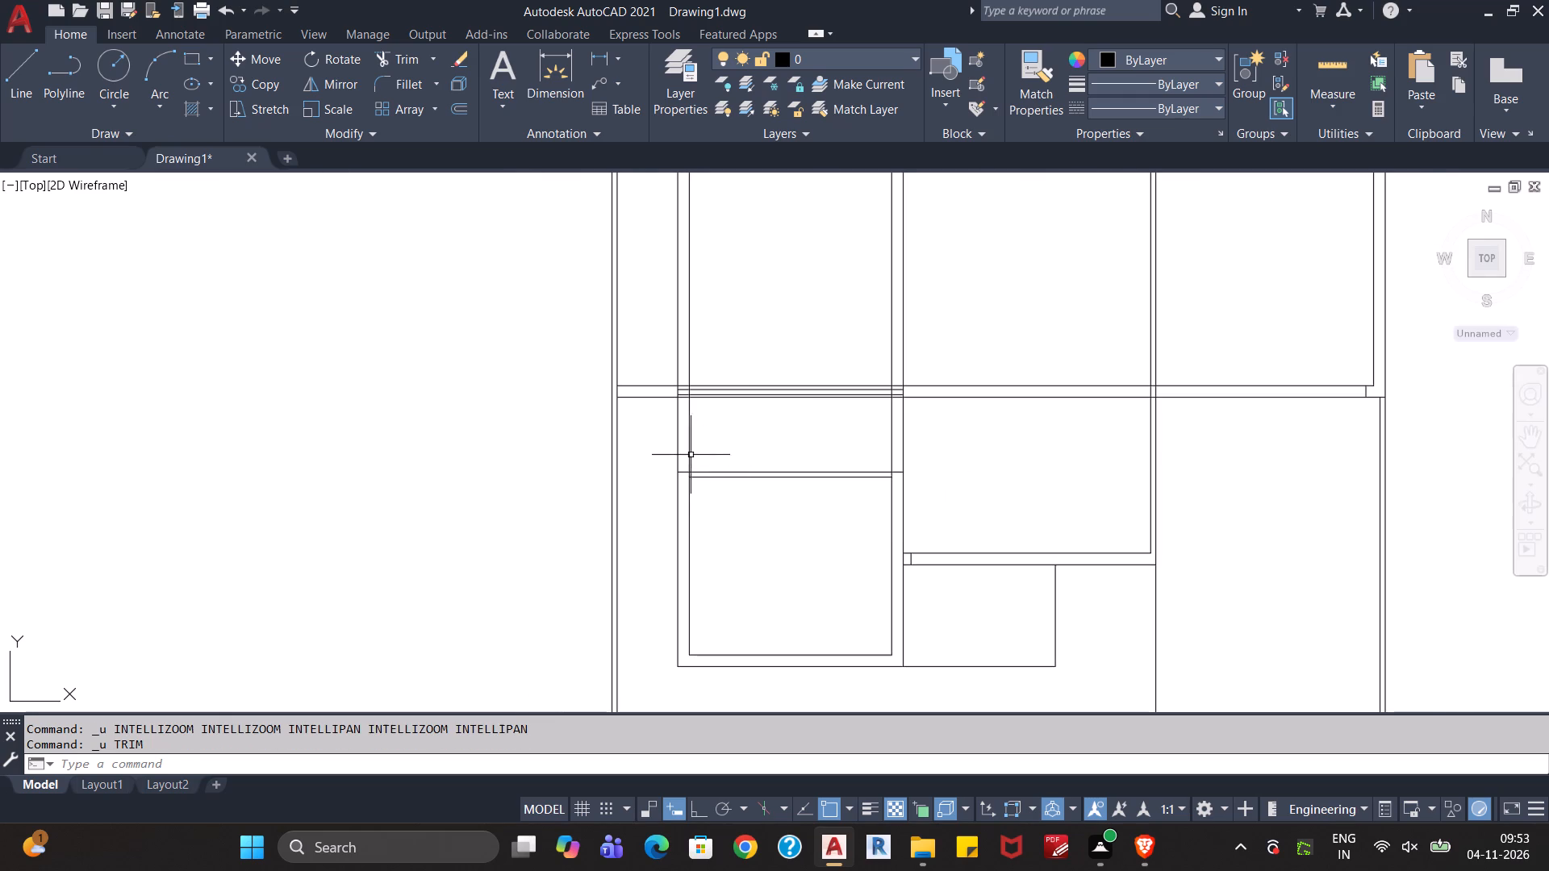
{"action": "scroll", "coordinate": [691, 455], "scroll_direction": "up", "scroll_amount": 1}
{"action": "type", "text": "tr"}
{"action": "key", "text": "Return"}
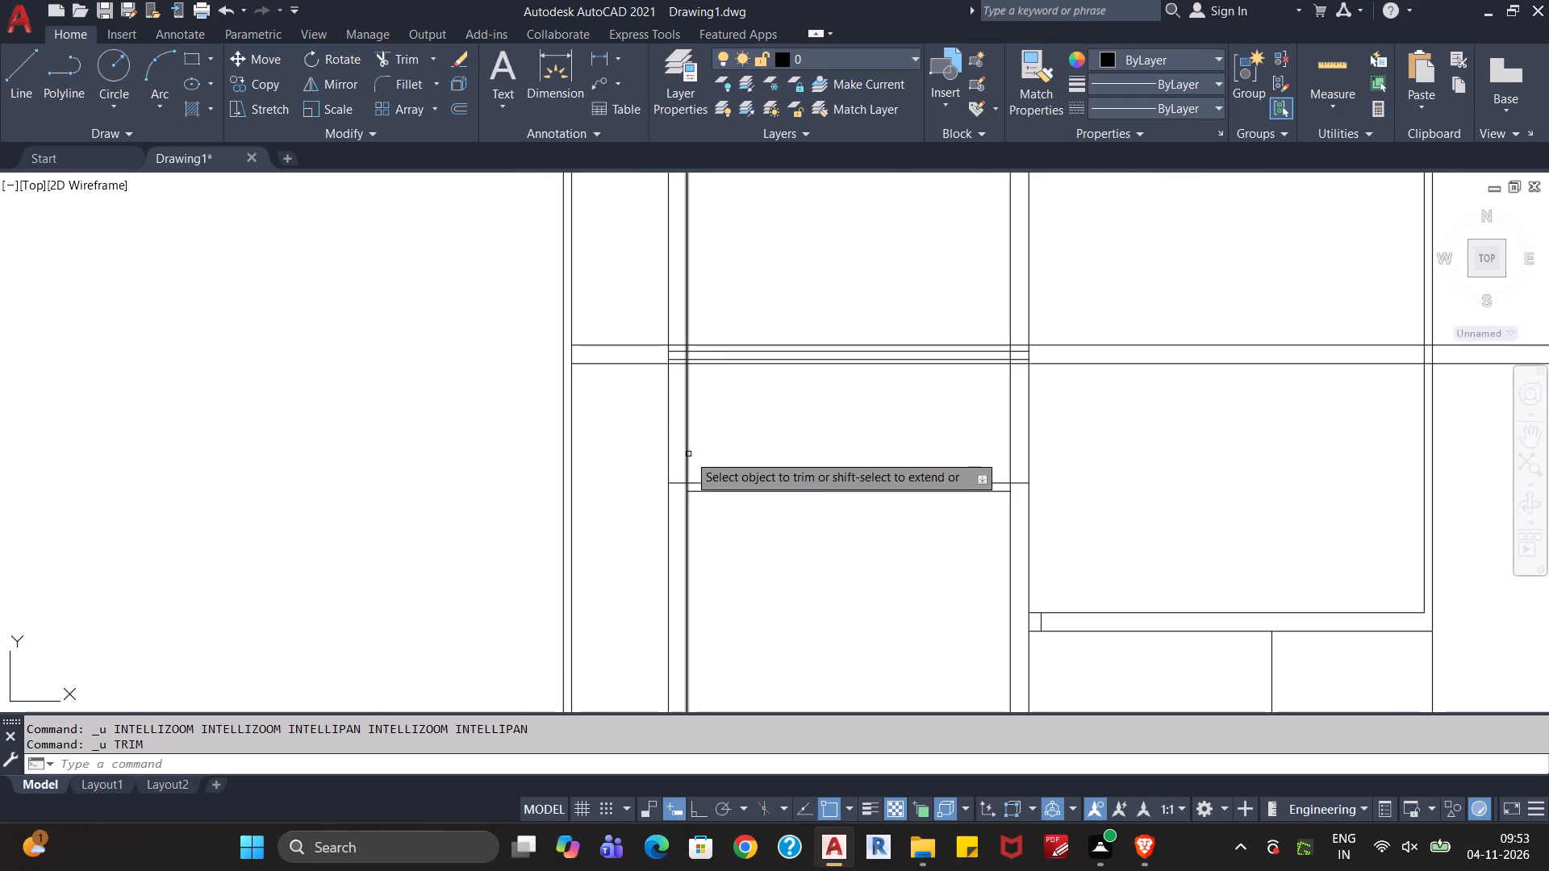
{"action": "left_click", "coordinate": [640, 415]}
{"action": "left_click", "coordinate": [644, 338]}
{"action": "scroll", "coordinate": [674, 381], "scroll_direction": "up", "scroll_amount": 3}
{"action": "left_click", "coordinate": [689, 309]}
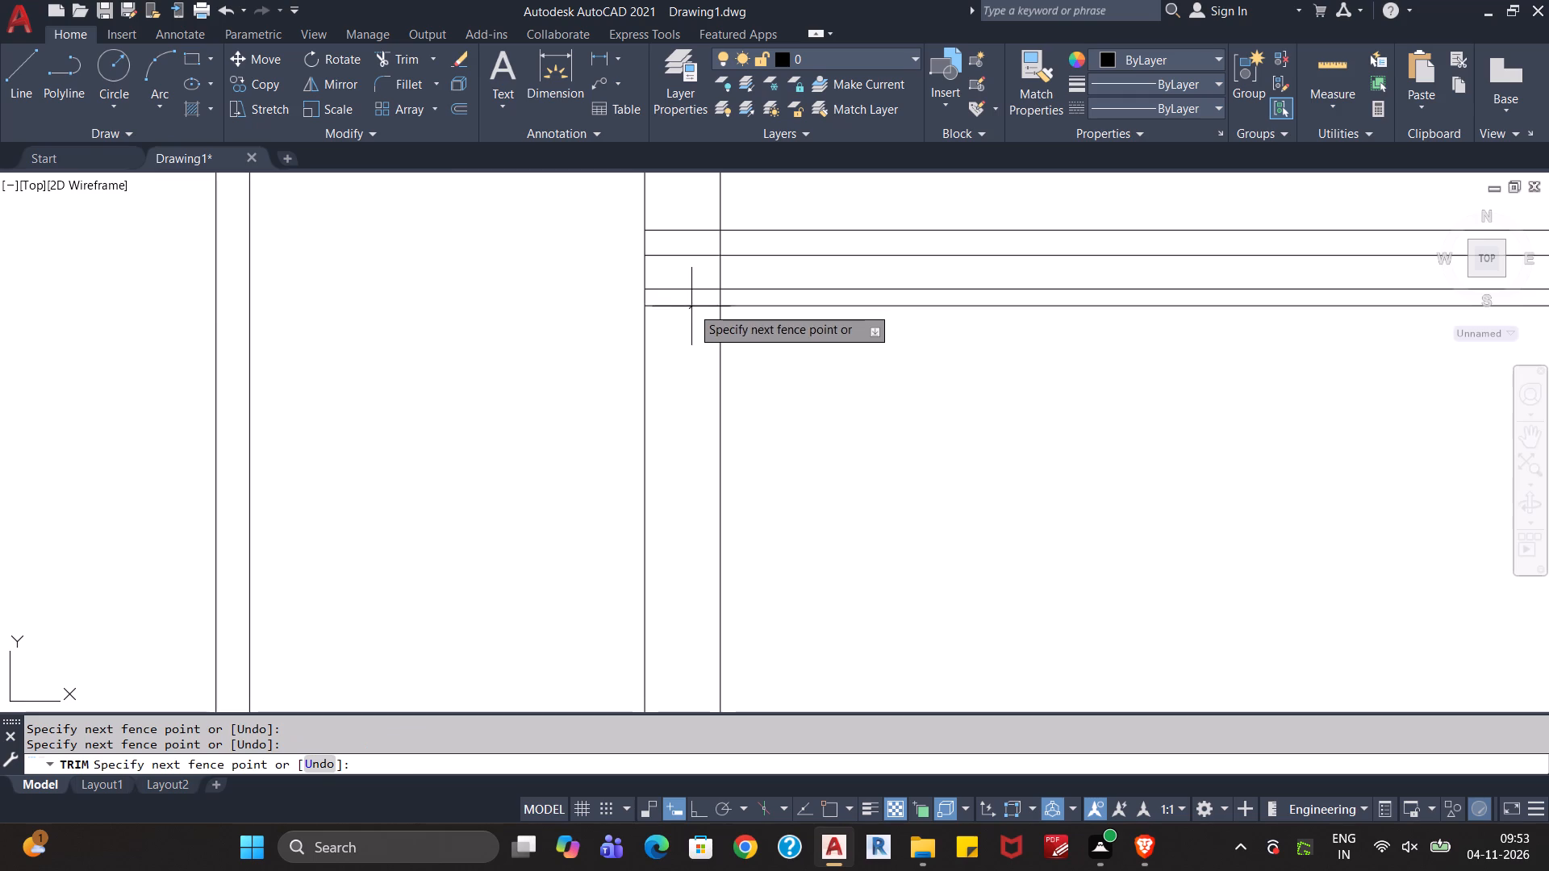
{"action": "left_click", "coordinate": [692, 304]}
{"action": "left_click", "coordinate": [693, 236]}
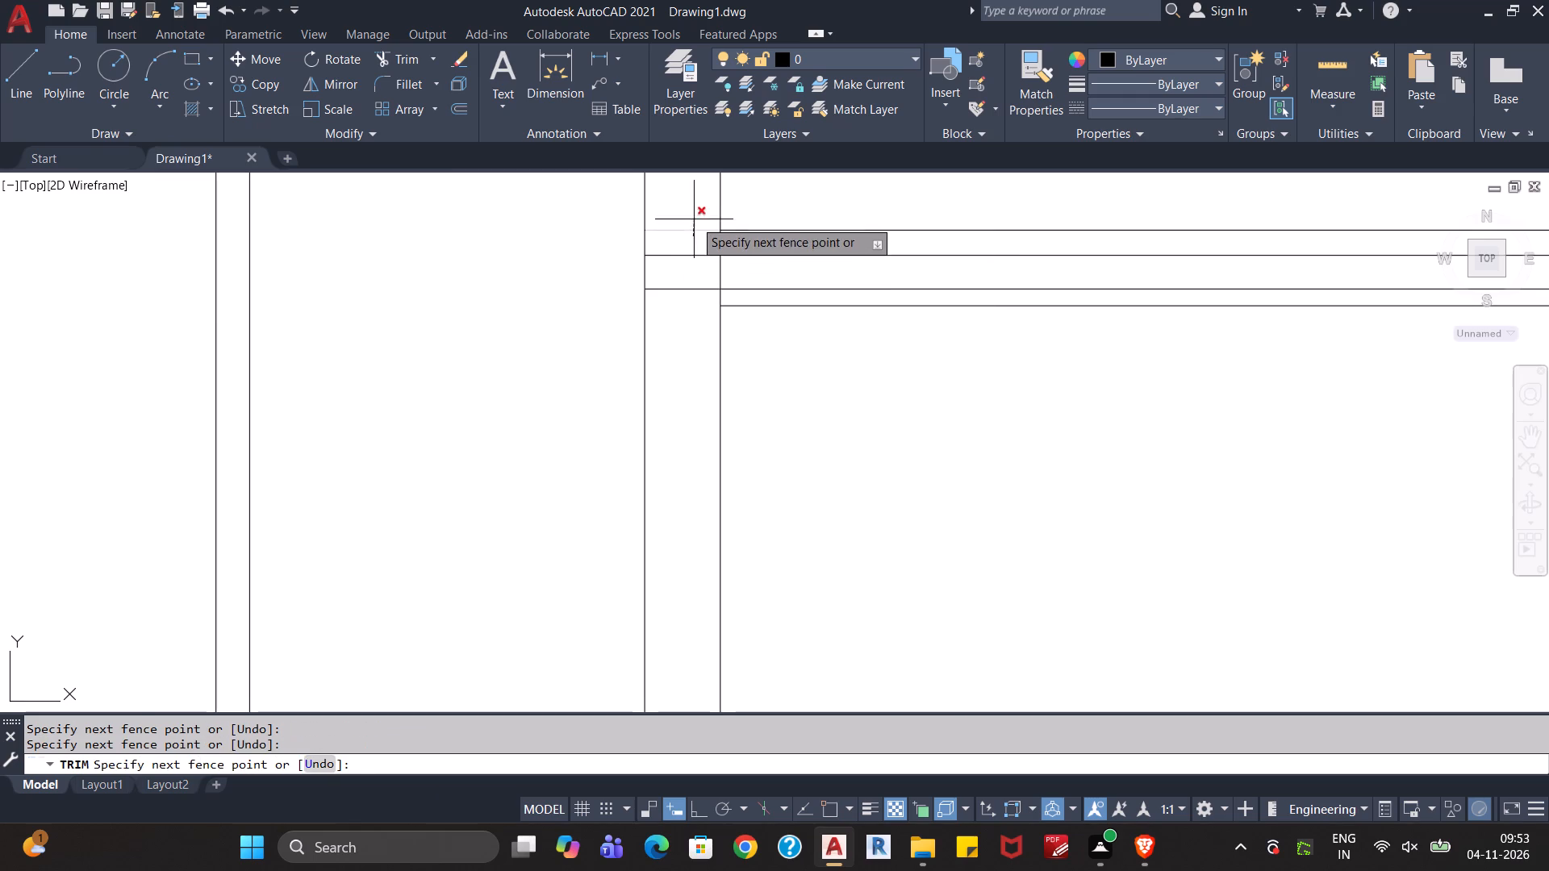
{"action": "left_click", "coordinate": [695, 219]}
Trim the middle horizontal wall's two lines across the central room and through the thickness of that room's right wall.
{"action": "scroll", "coordinate": [695, 223], "scroll_direction": "down", "scroll_amount": 2}
{"action": "middle_click_drag", "start_coordinate": [879, 310], "coordinate": [647, 409]}
{"action": "scroll", "coordinate": [647, 409], "scroll_direction": "down", "scroll_amount": 1}
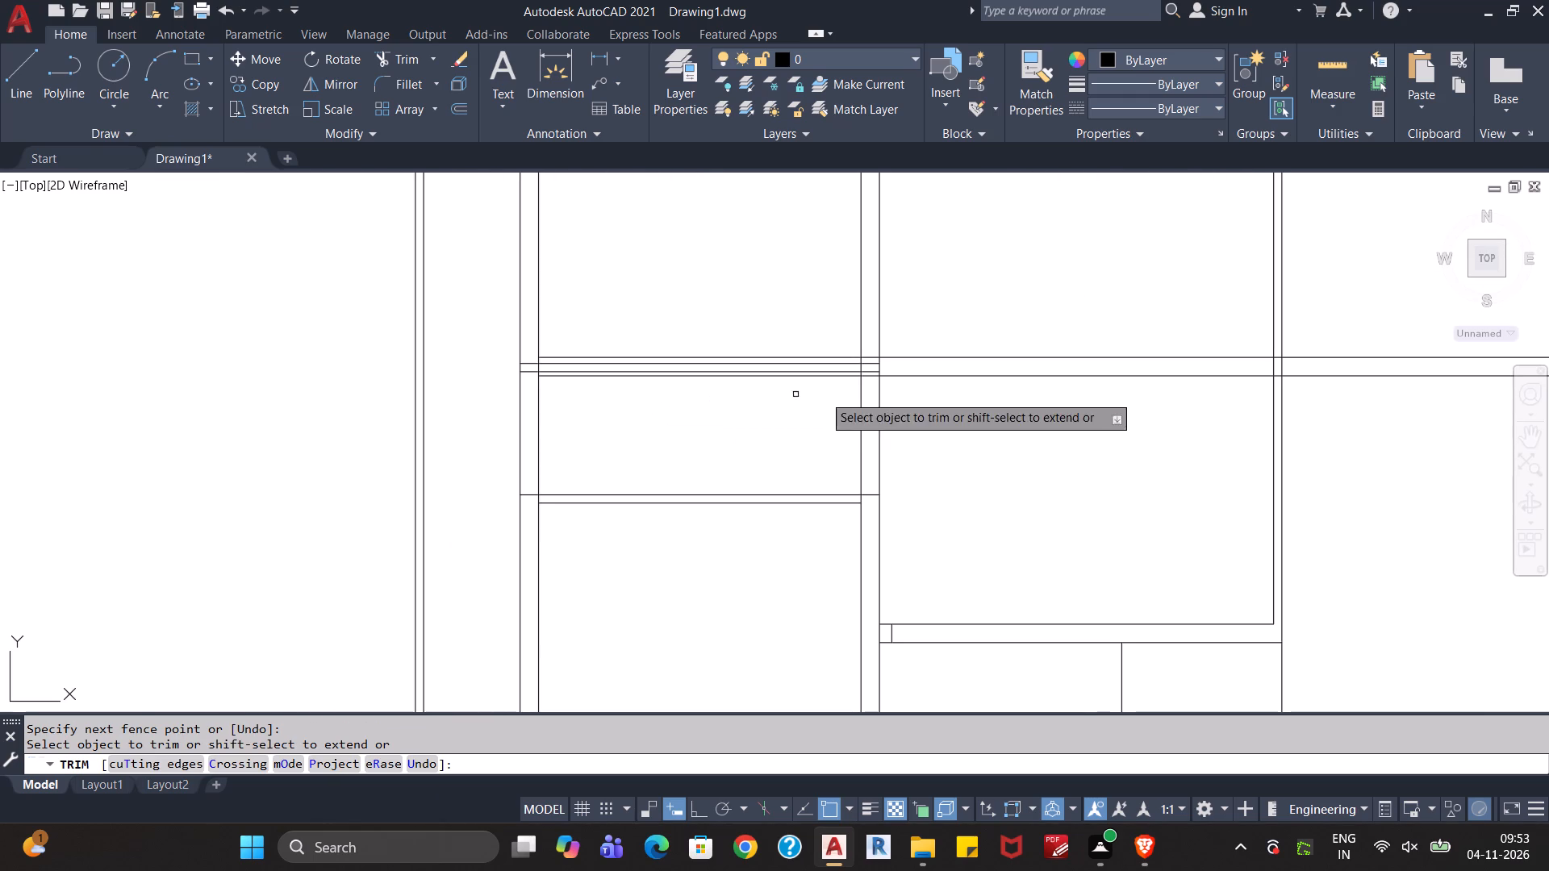
{"action": "left_click", "coordinate": [951, 316]}
{"action": "left_click", "coordinate": [959, 418]}
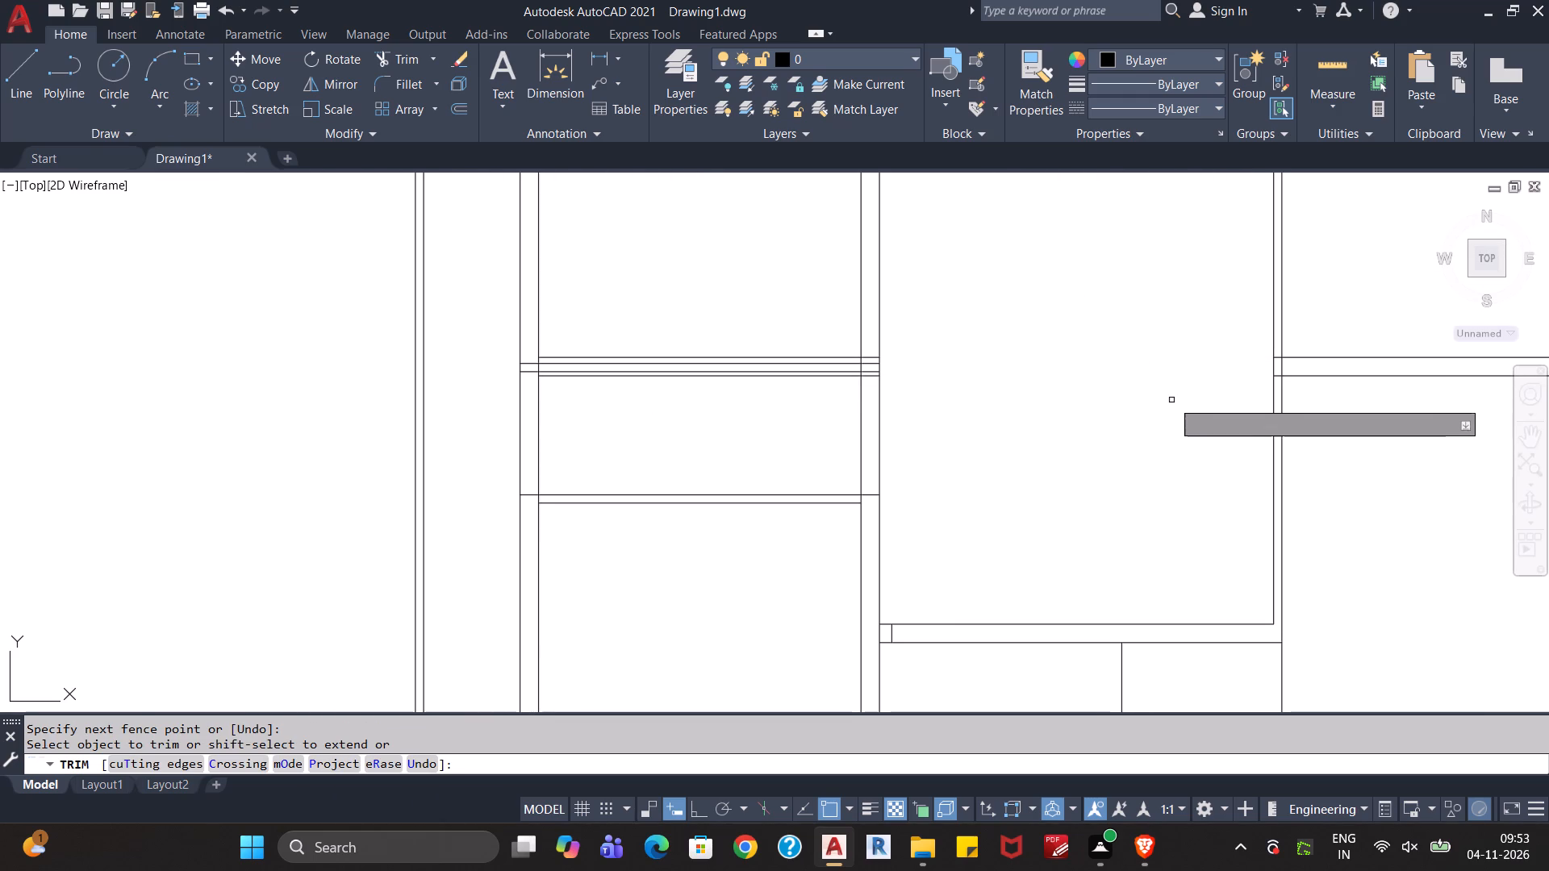
{"action": "scroll", "coordinate": [1267, 391], "scroll_direction": "up", "scroll_amount": 3}
{"action": "left_click", "coordinate": [1313, 232]}
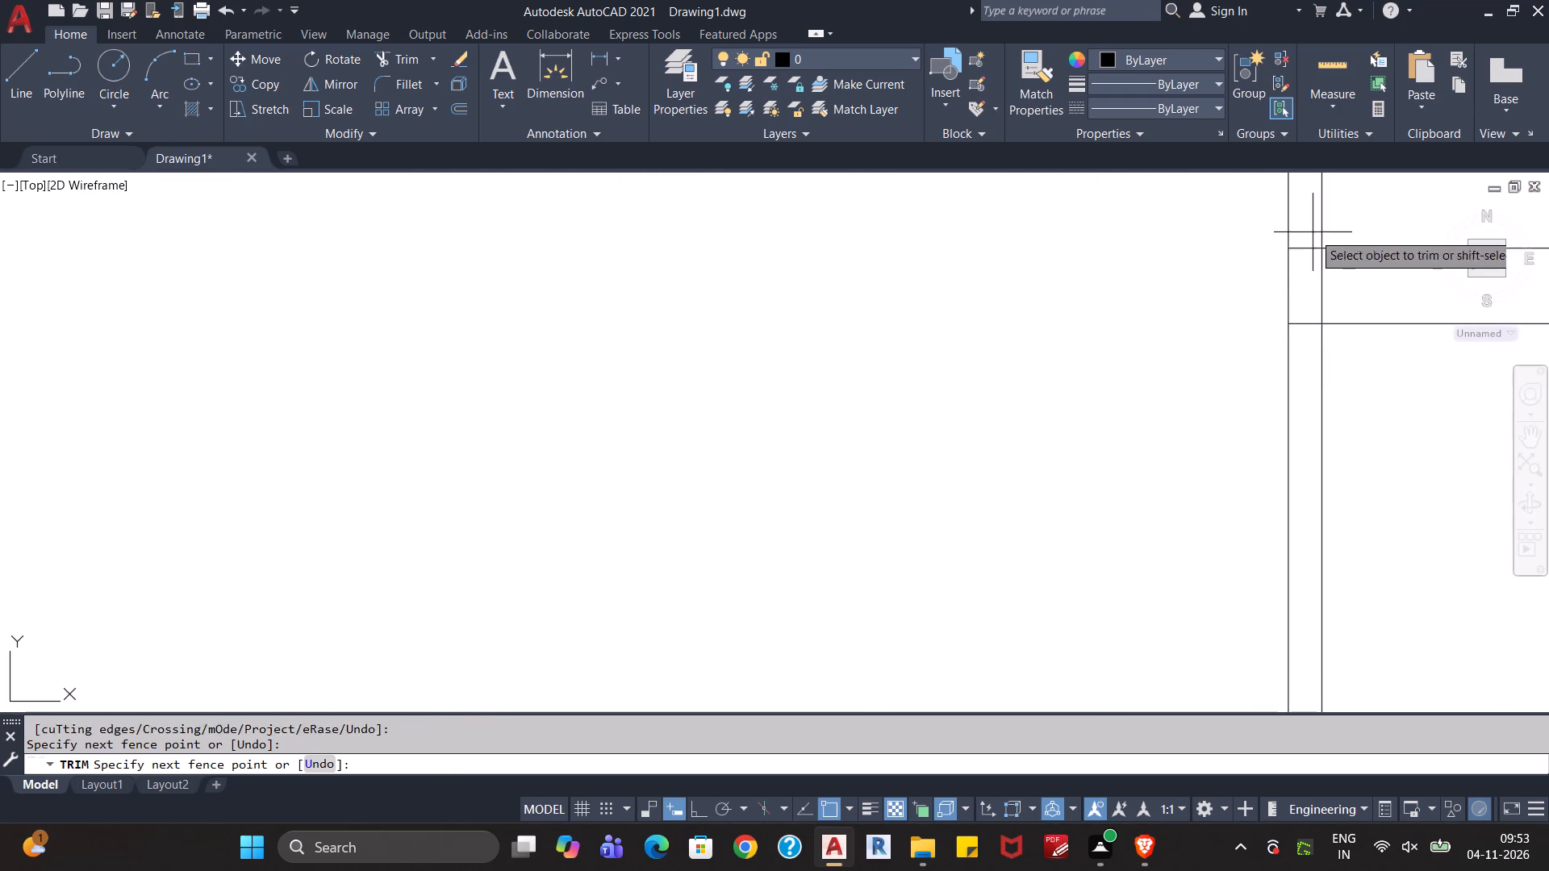
{"action": "left_click", "coordinate": [1312, 340]}
{"action": "scroll", "coordinate": [1295, 361], "scroll_direction": "down", "scroll_amount": 3}
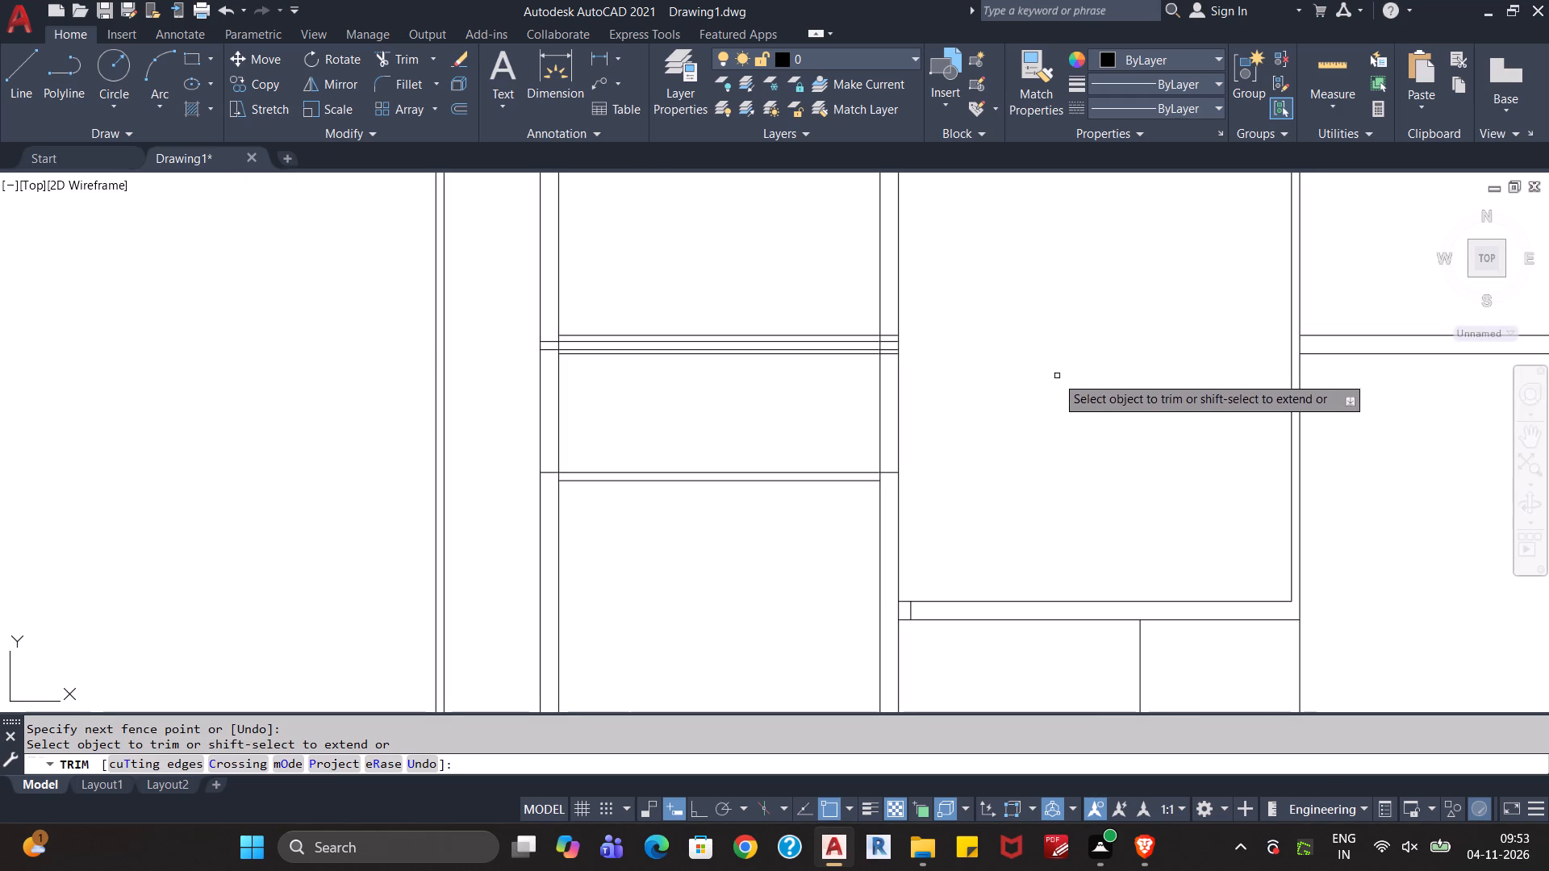
Trim the middle horizontal wall's two remaining lines across the left room and through the thickness of that room's right wall.
{"action": "scroll", "coordinate": [892, 361], "scroll_direction": "up", "scroll_amount": 4}
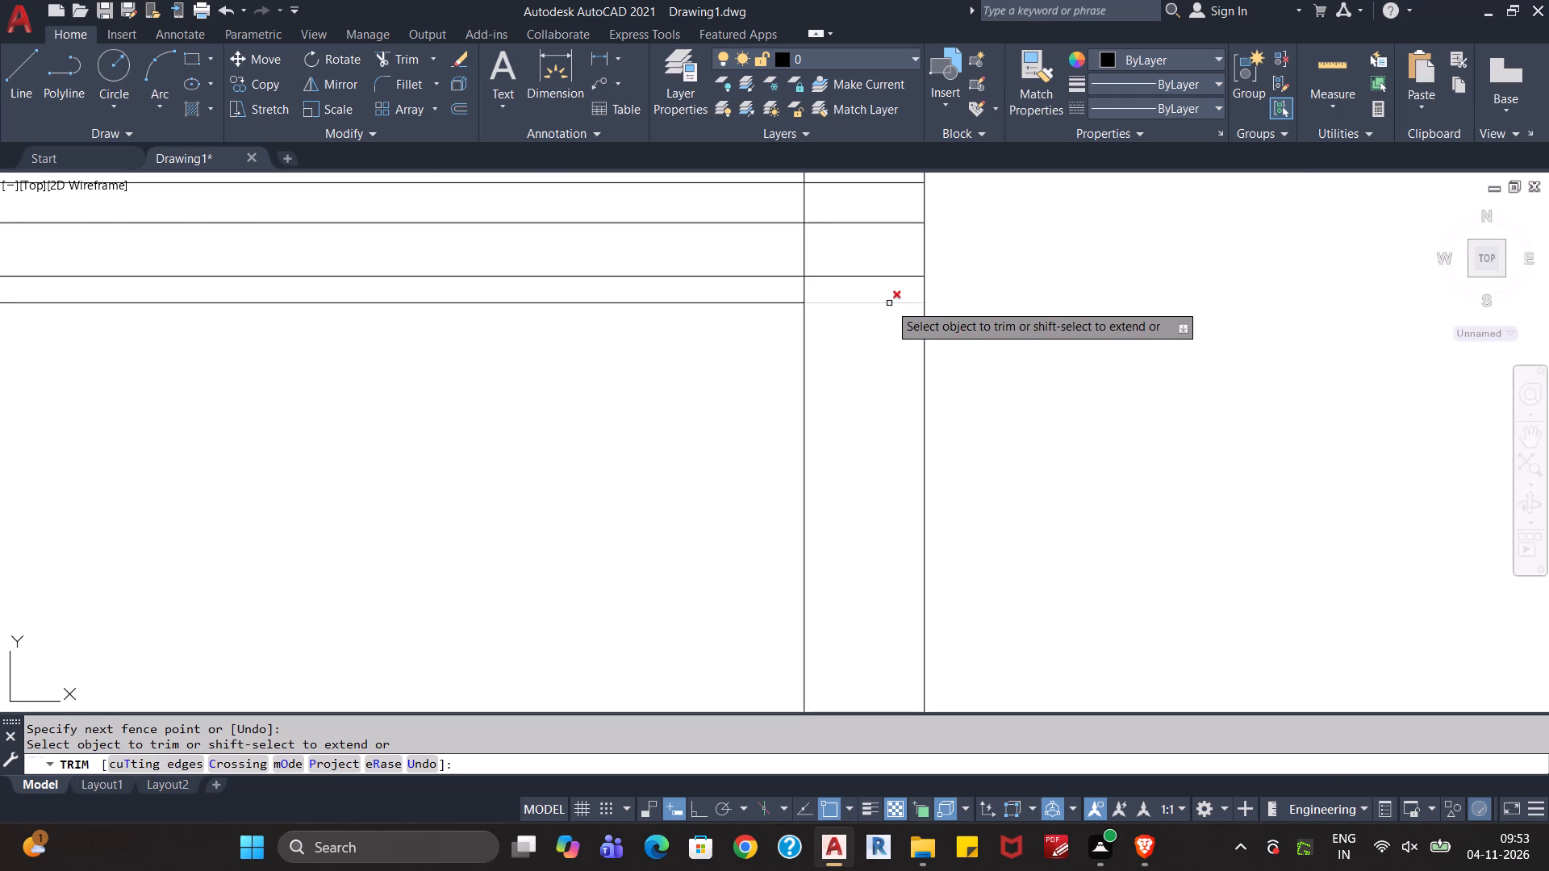
{"action": "left_click", "coordinate": [889, 303]}
{"action": "middle_click_drag", "start_coordinate": [985, 252], "coordinate": [1003, 371]}
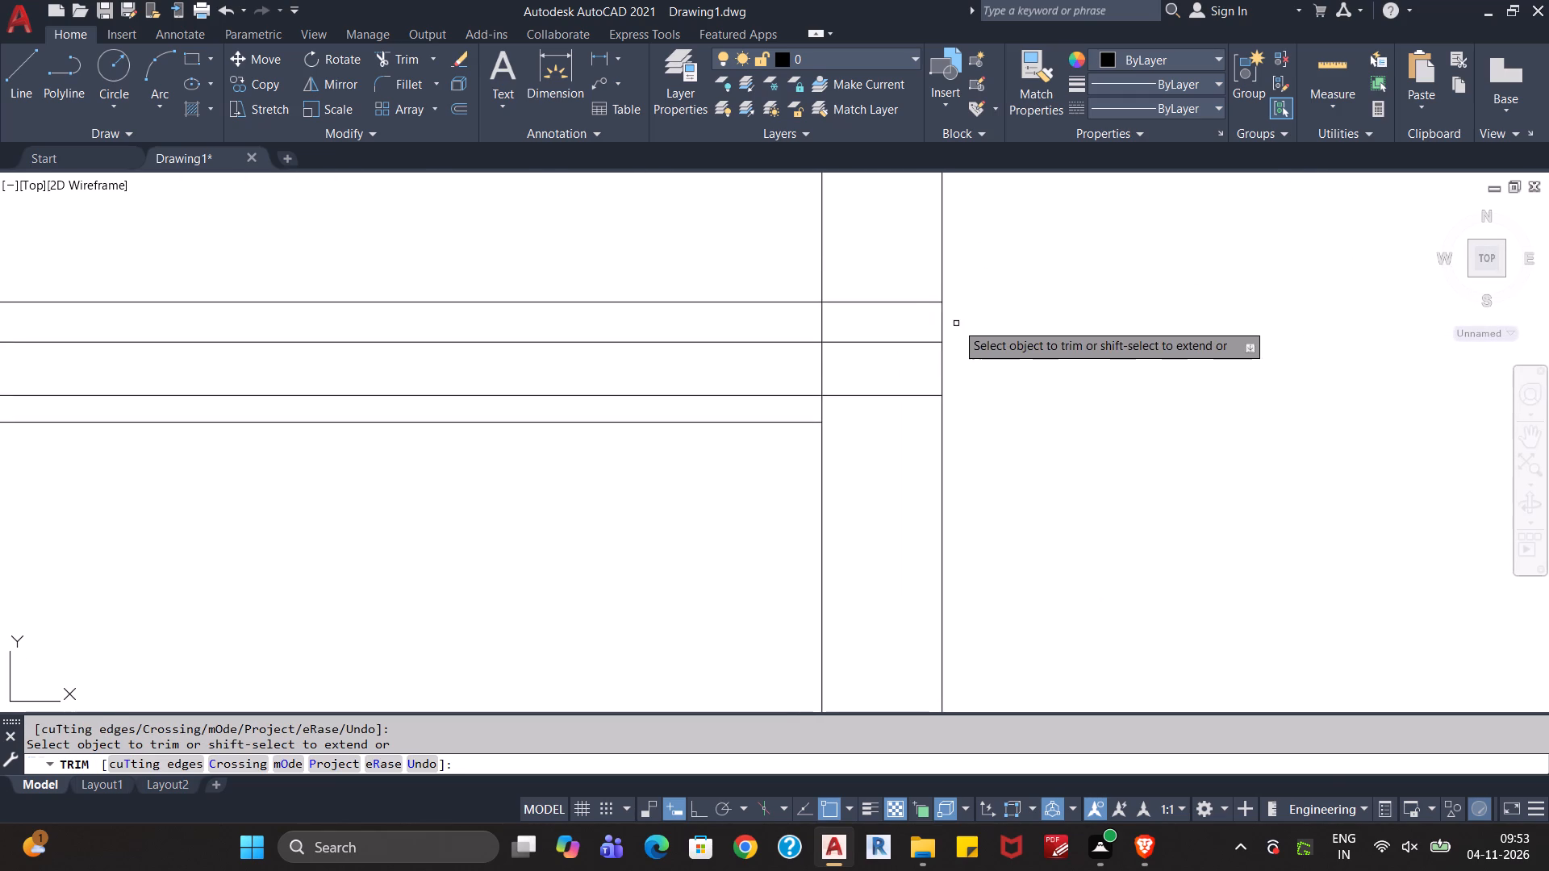
{"action": "left_click", "coordinate": [916, 303]}
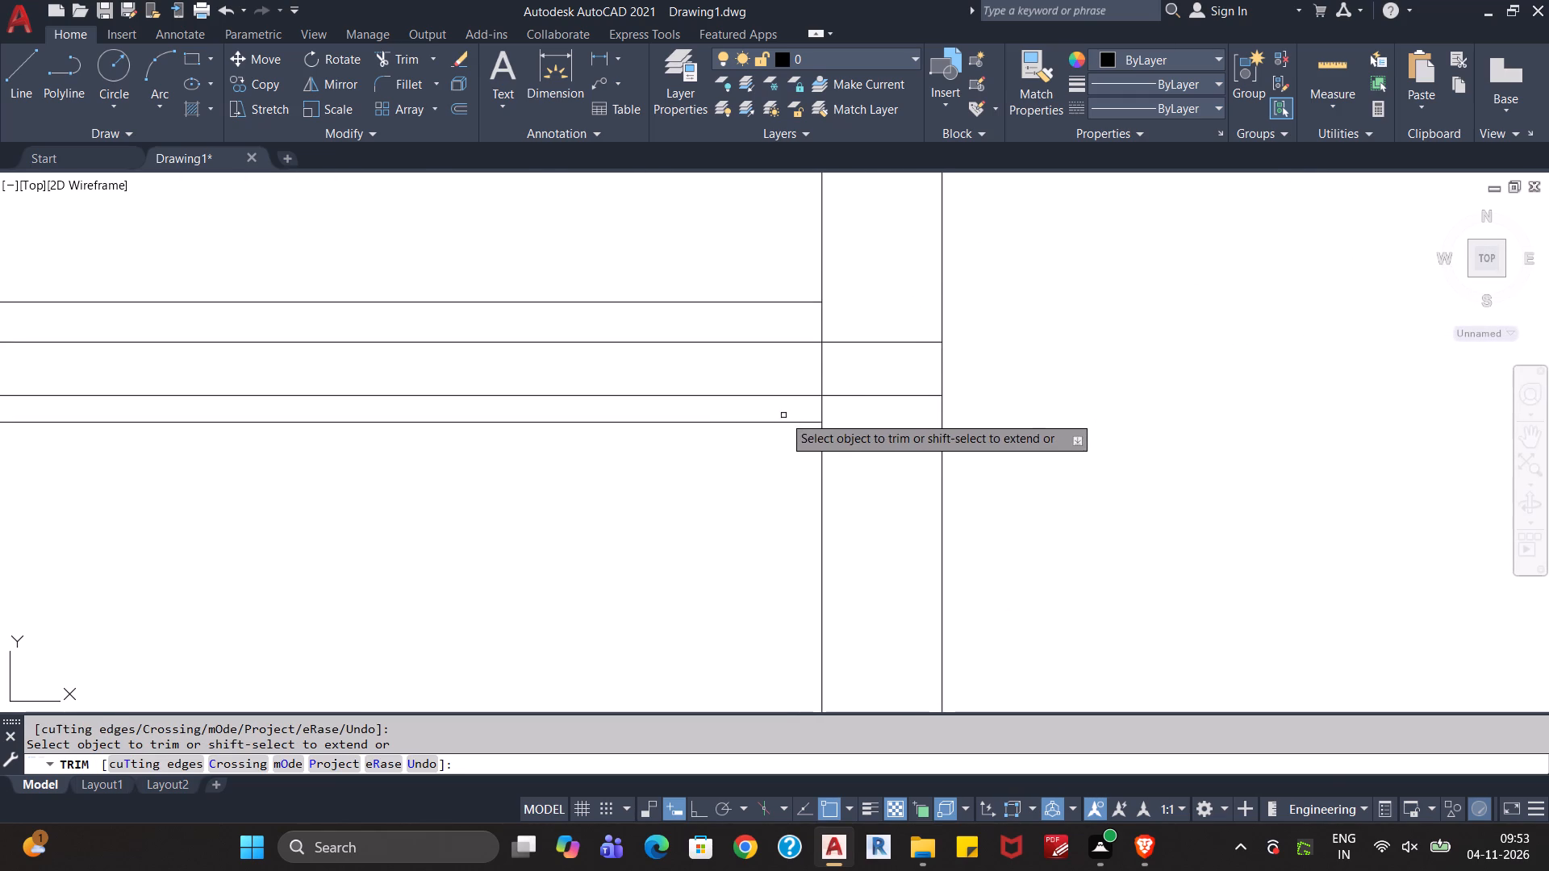
{"action": "left_click", "coordinate": [779, 421]}
{"action": "left_click", "coordinate": [793, 302]}
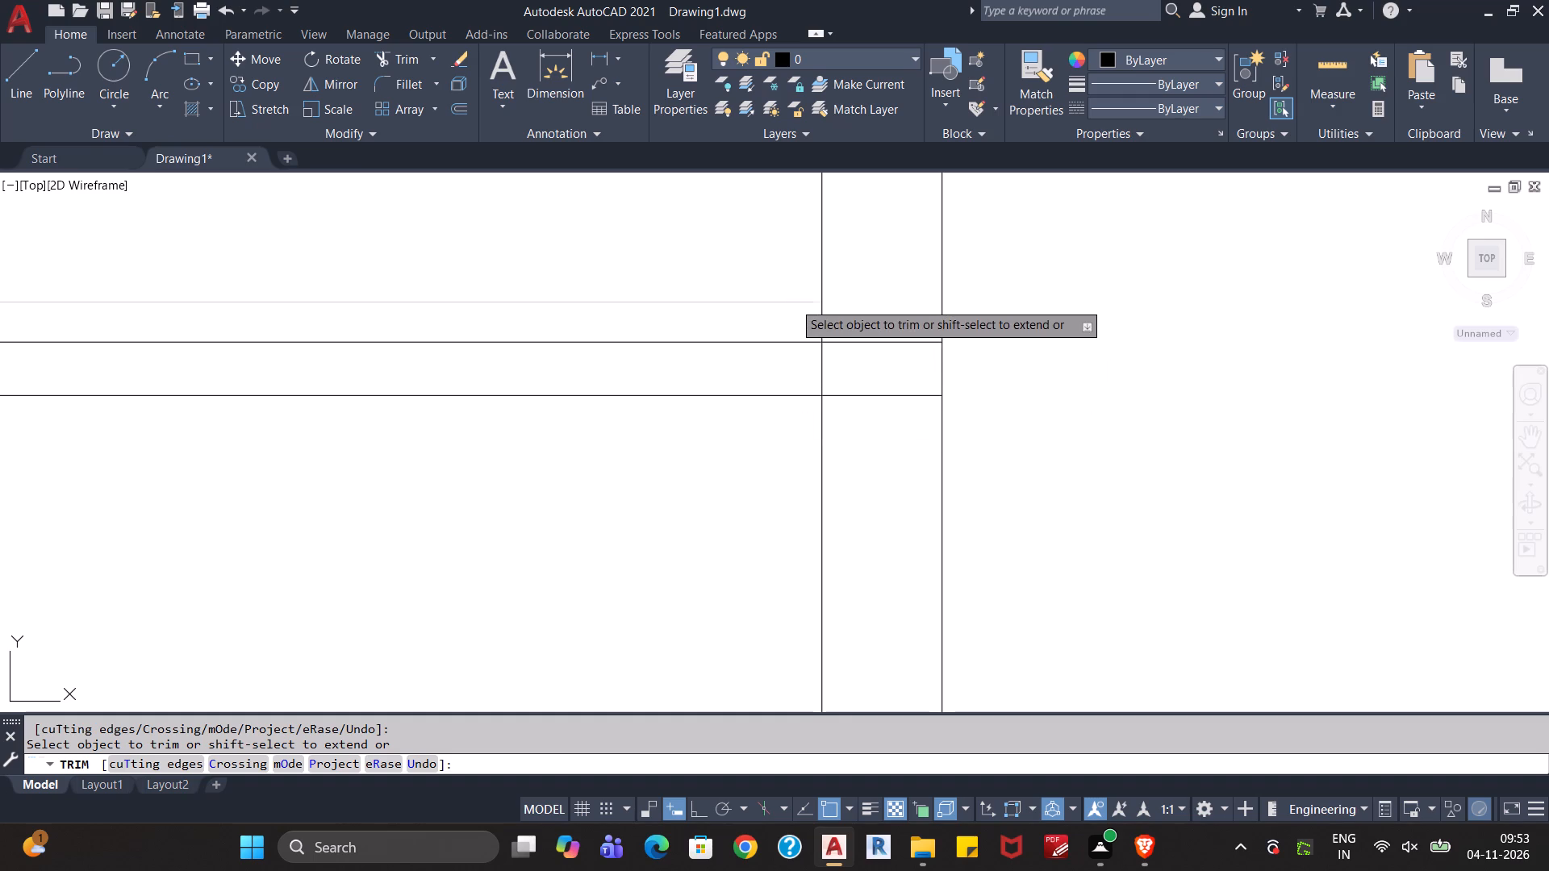
{"action": "scroll", "coordinate": [804, 441], "scroll_direction": "down", "scroll_amount": 3}
{"action": "middle_click_drag", "start_coordinate": [723, 473], "coordinate": [803, 420]}
{"action": "scroll", "coordinate": [804, 423], "scroll_direction": "down", "scroll_amount": 1}
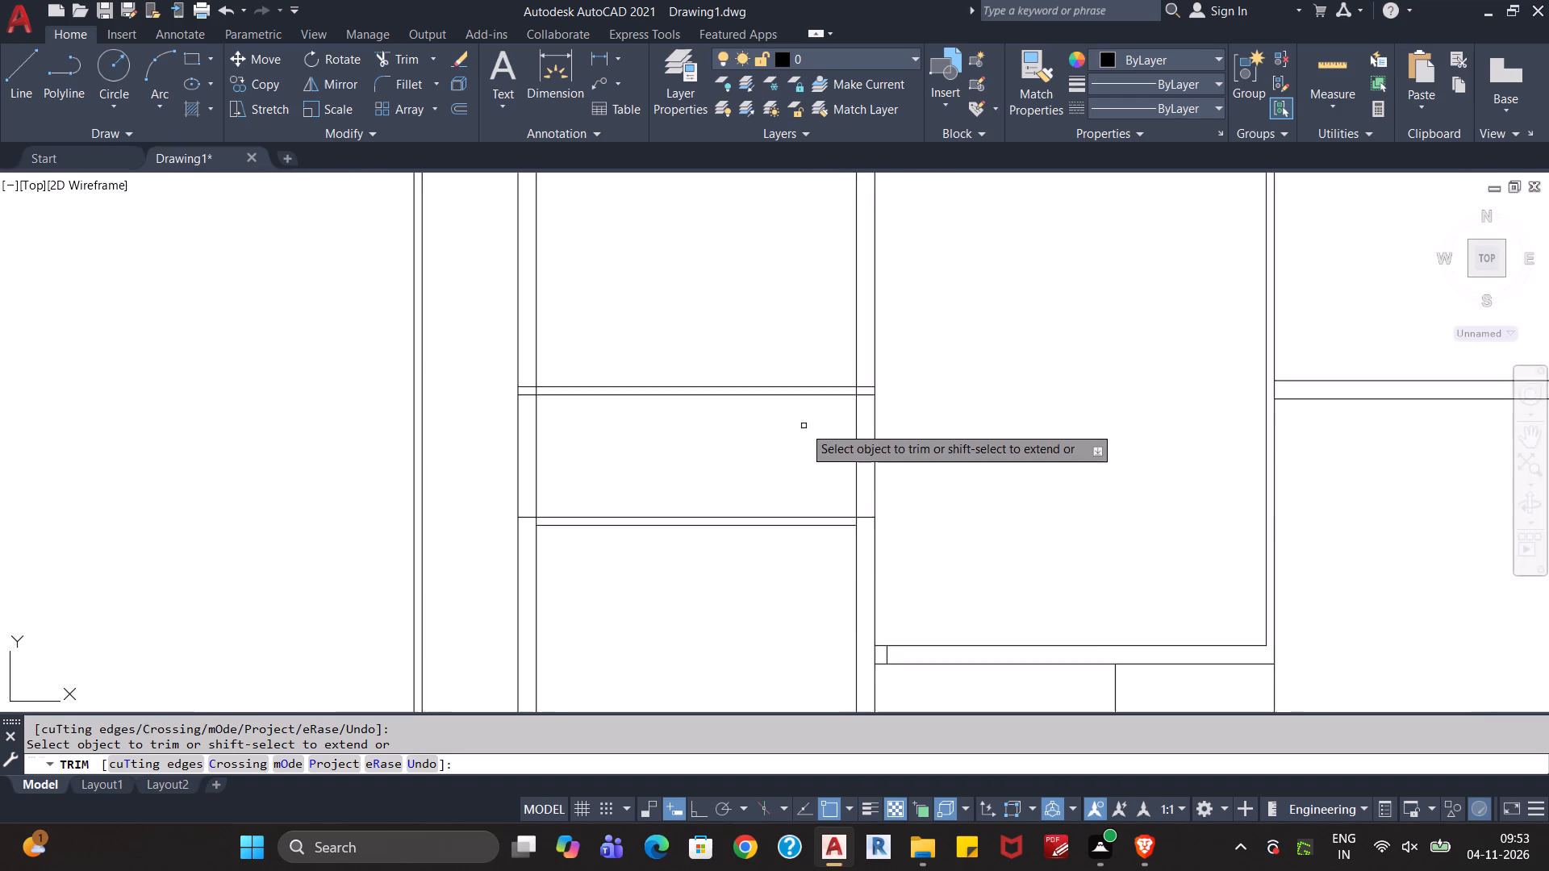
{"action": "scroll", "coordinate": [804, 427], "scroll_direction": "down", "scroll_amount": 1}
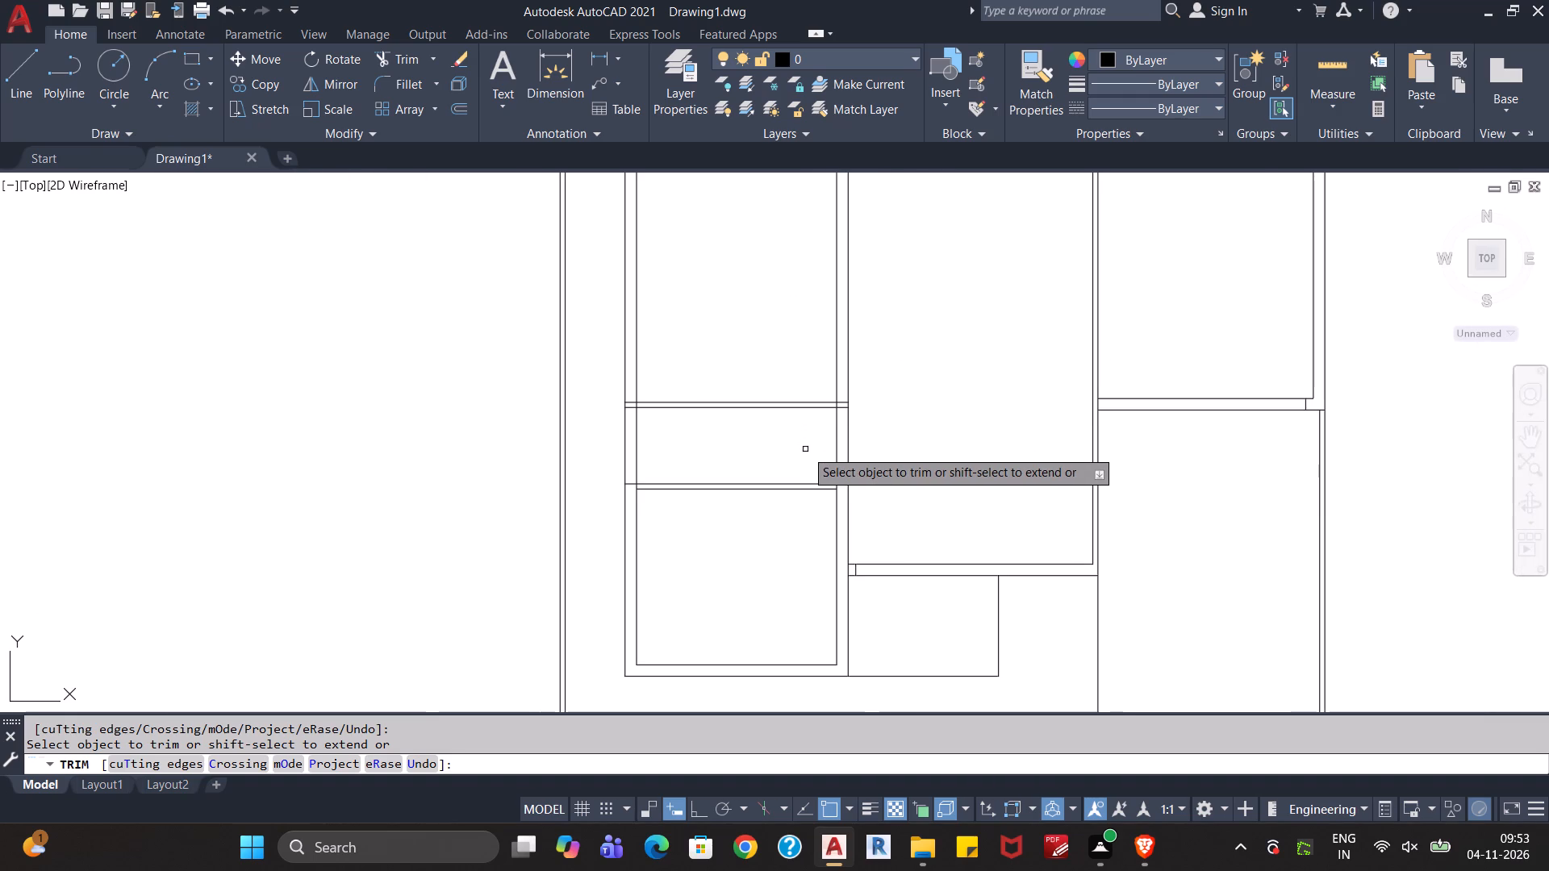
{"action": "key", "text": "Escape"}
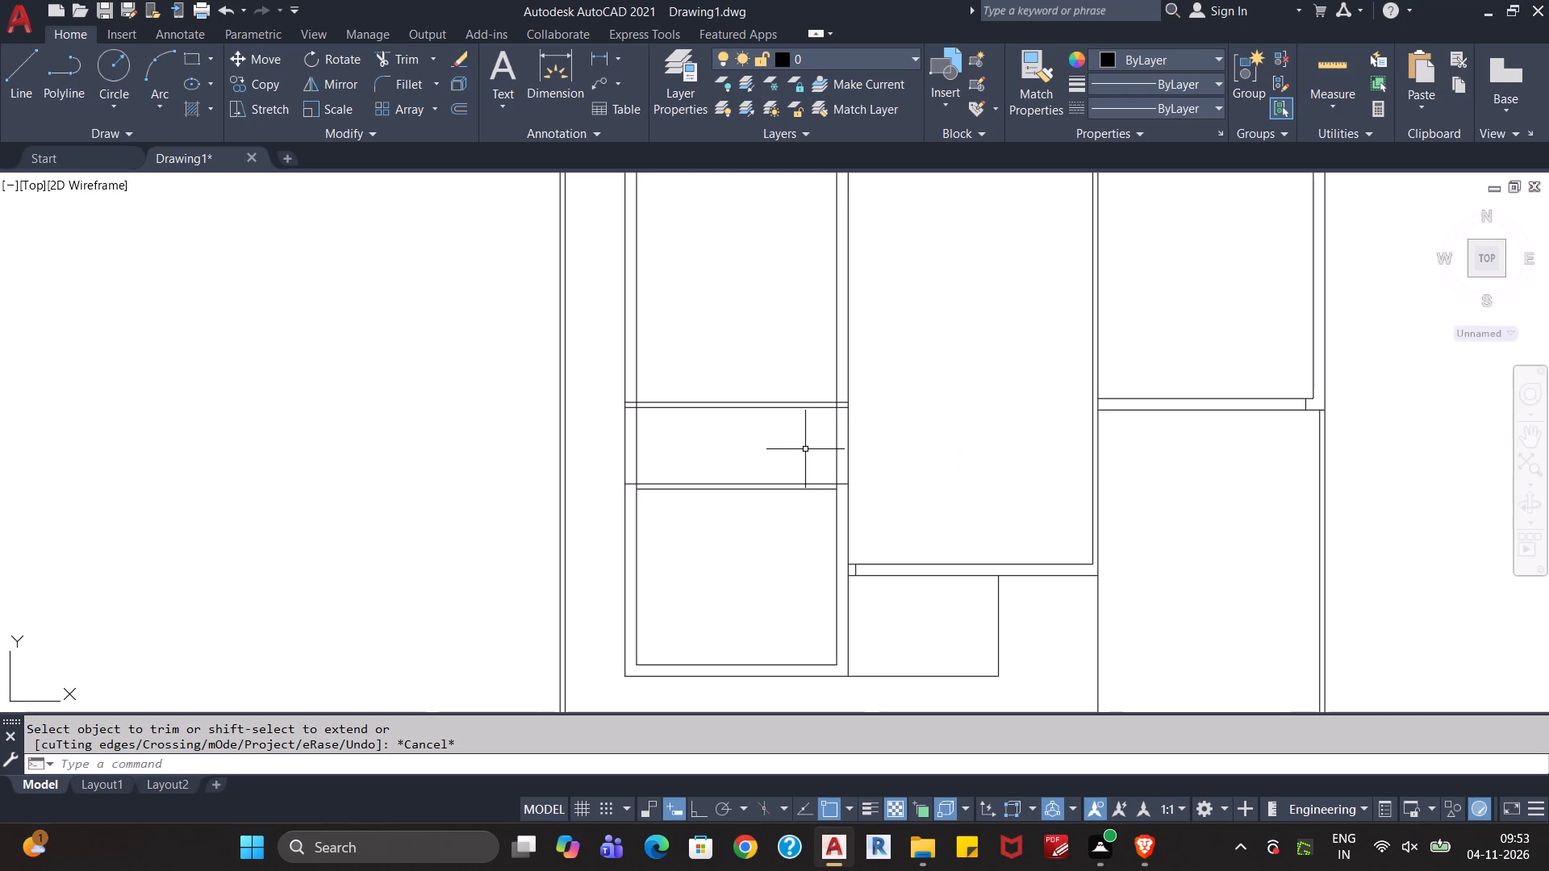
{"action": "key", "text": "Escape"}
{"action": "key", "text": "Escape"}
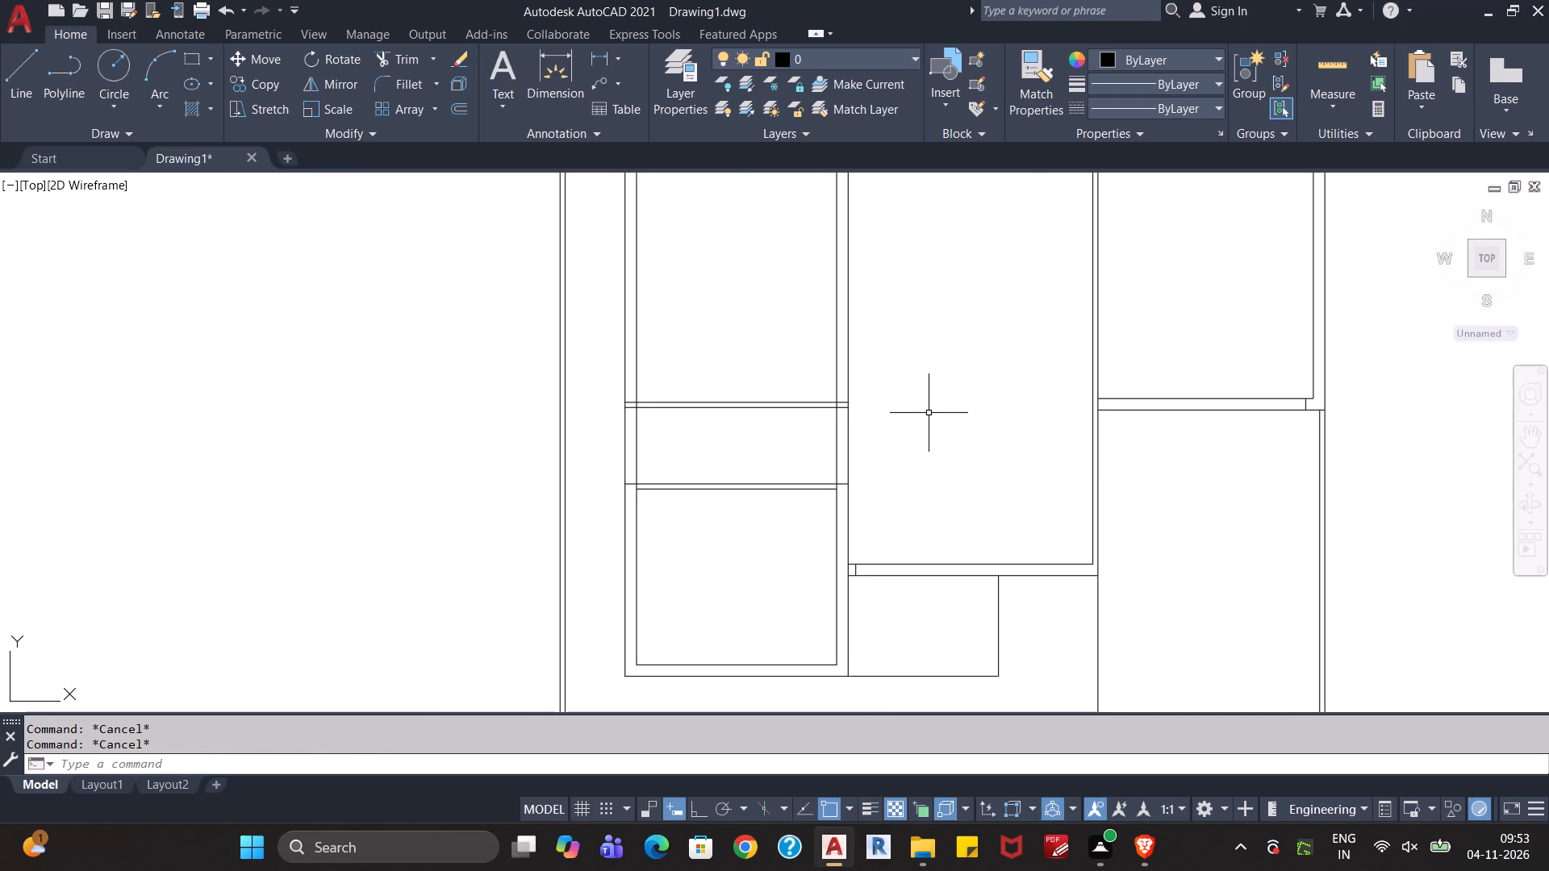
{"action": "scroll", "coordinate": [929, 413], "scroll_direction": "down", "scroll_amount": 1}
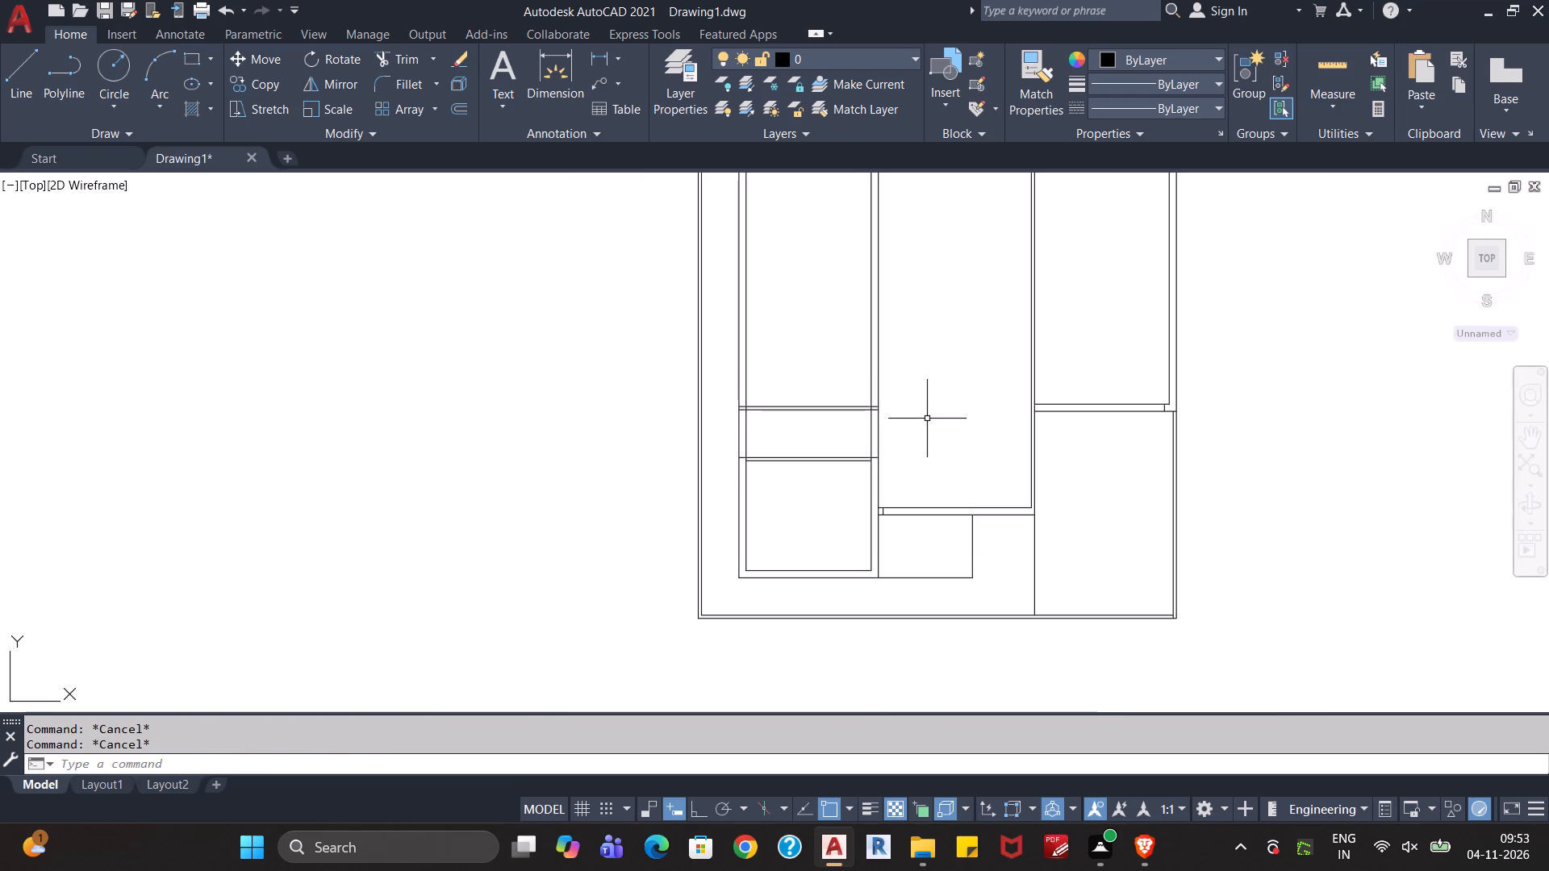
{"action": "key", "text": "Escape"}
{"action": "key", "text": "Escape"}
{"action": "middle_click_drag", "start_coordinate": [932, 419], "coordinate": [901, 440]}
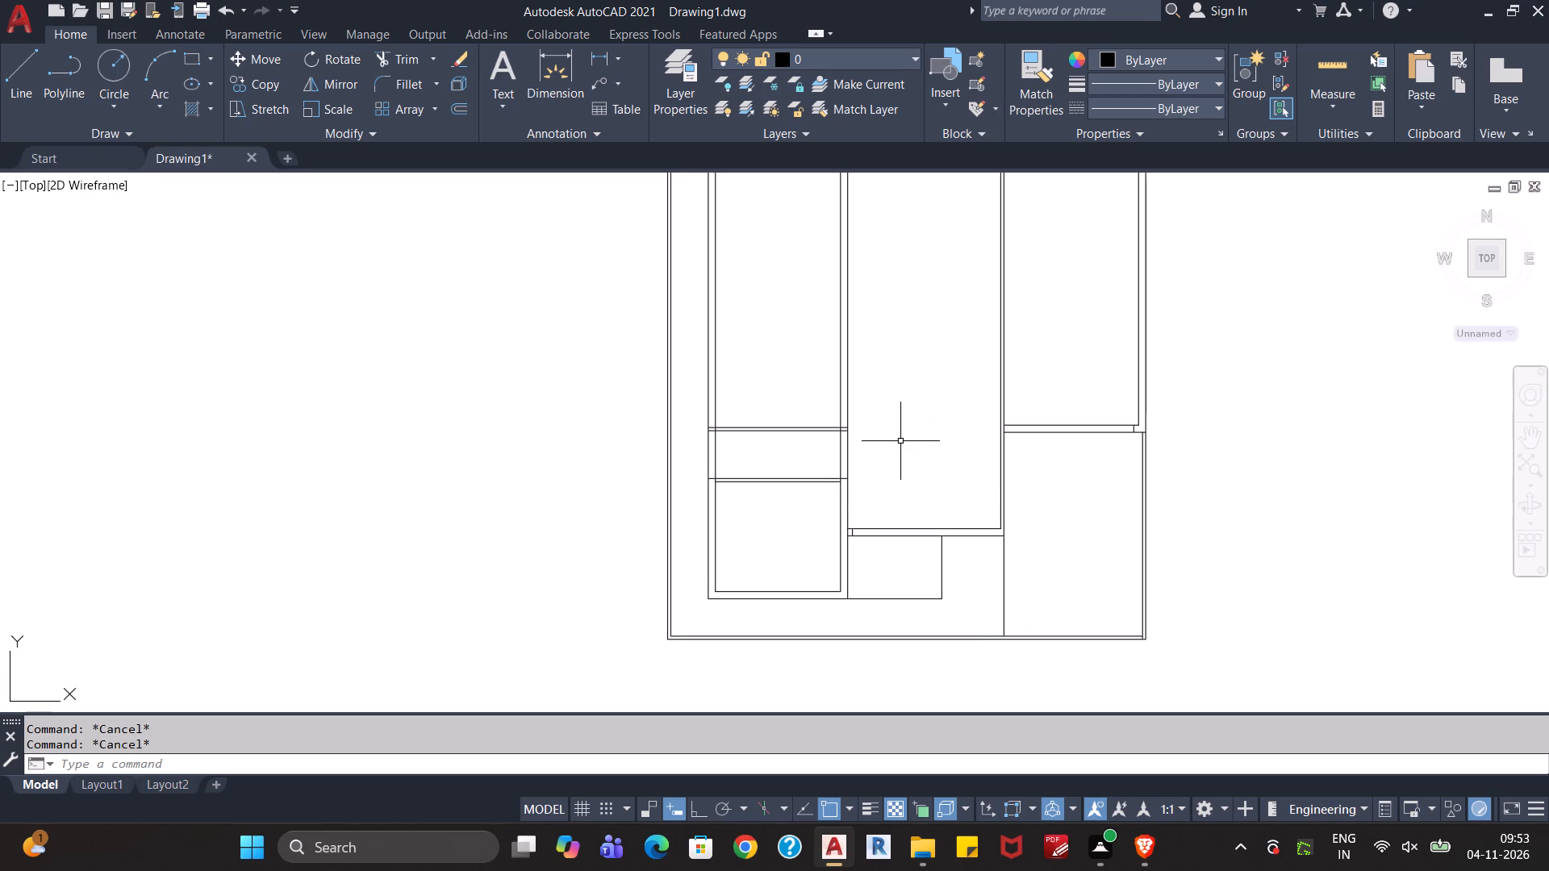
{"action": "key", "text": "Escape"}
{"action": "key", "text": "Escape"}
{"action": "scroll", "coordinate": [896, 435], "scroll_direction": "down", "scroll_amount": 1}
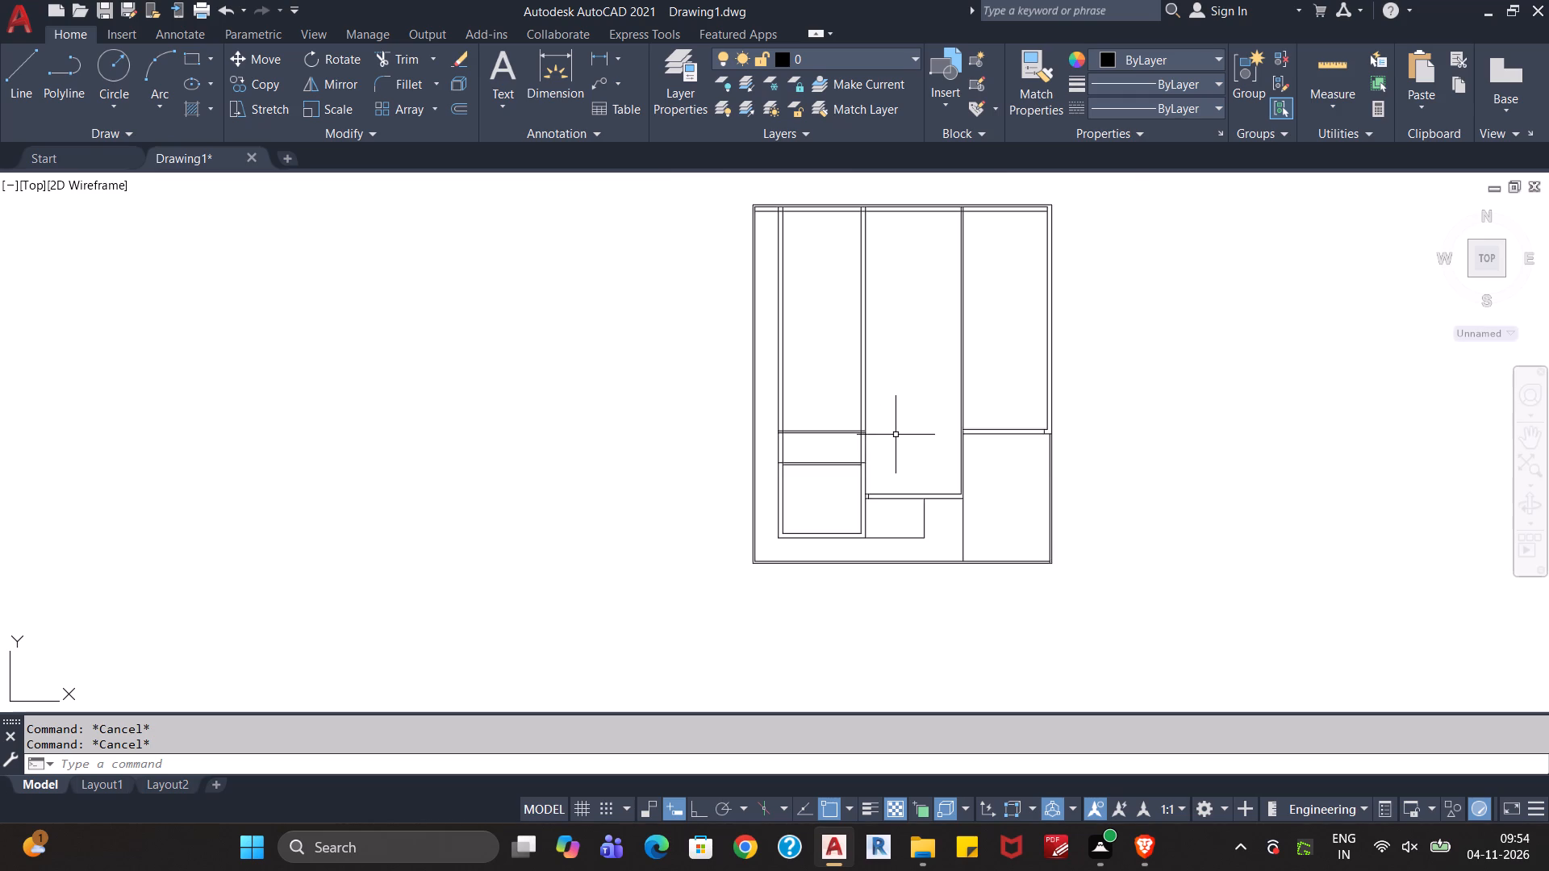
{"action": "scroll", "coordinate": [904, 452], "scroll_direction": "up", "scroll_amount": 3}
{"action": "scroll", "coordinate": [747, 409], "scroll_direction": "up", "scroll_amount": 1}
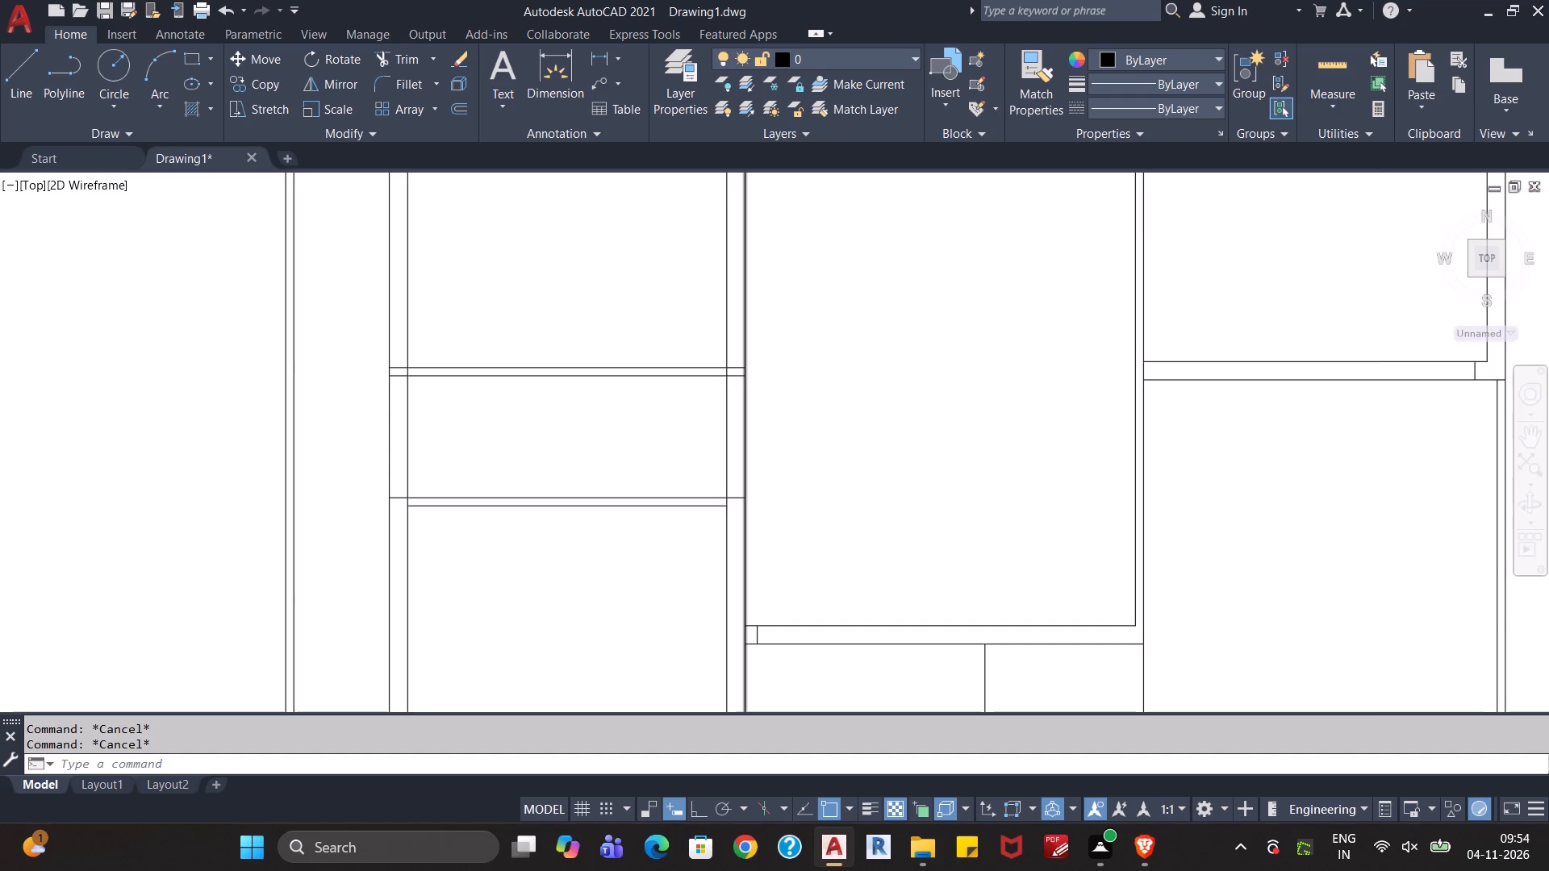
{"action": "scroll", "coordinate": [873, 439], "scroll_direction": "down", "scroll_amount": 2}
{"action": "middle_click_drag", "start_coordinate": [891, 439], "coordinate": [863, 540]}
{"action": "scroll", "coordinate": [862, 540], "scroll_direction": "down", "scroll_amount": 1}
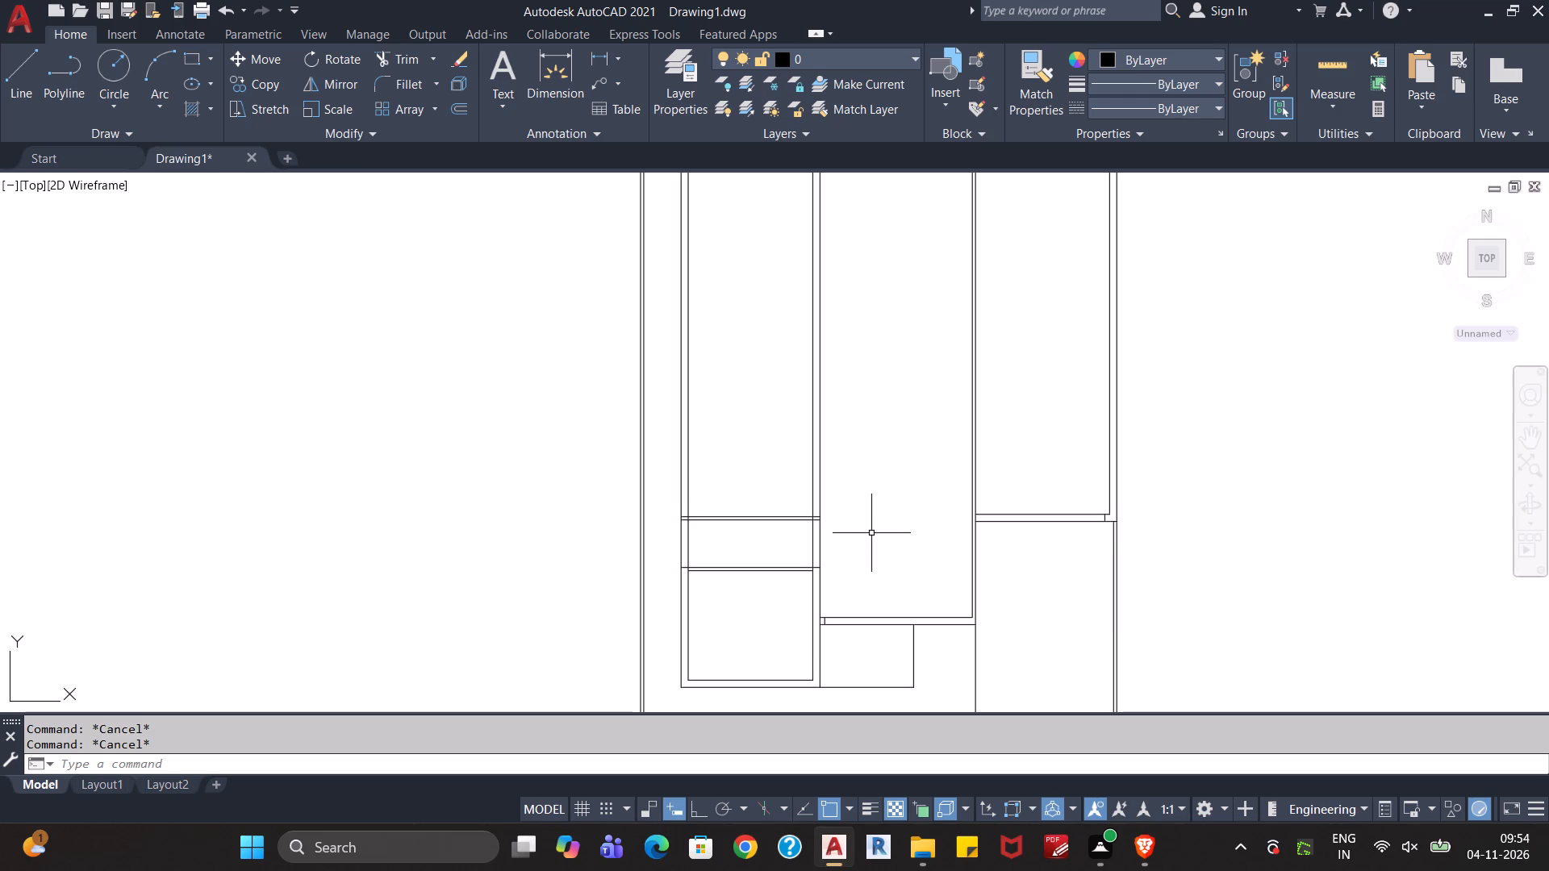
Add a 4" thick partition across the left room by offsetting the existing upper partition's top line 9'10" upward and doubling it 4" above.
{"action": "key", "text": "o"}
{"action": "key", "text": "Return"}
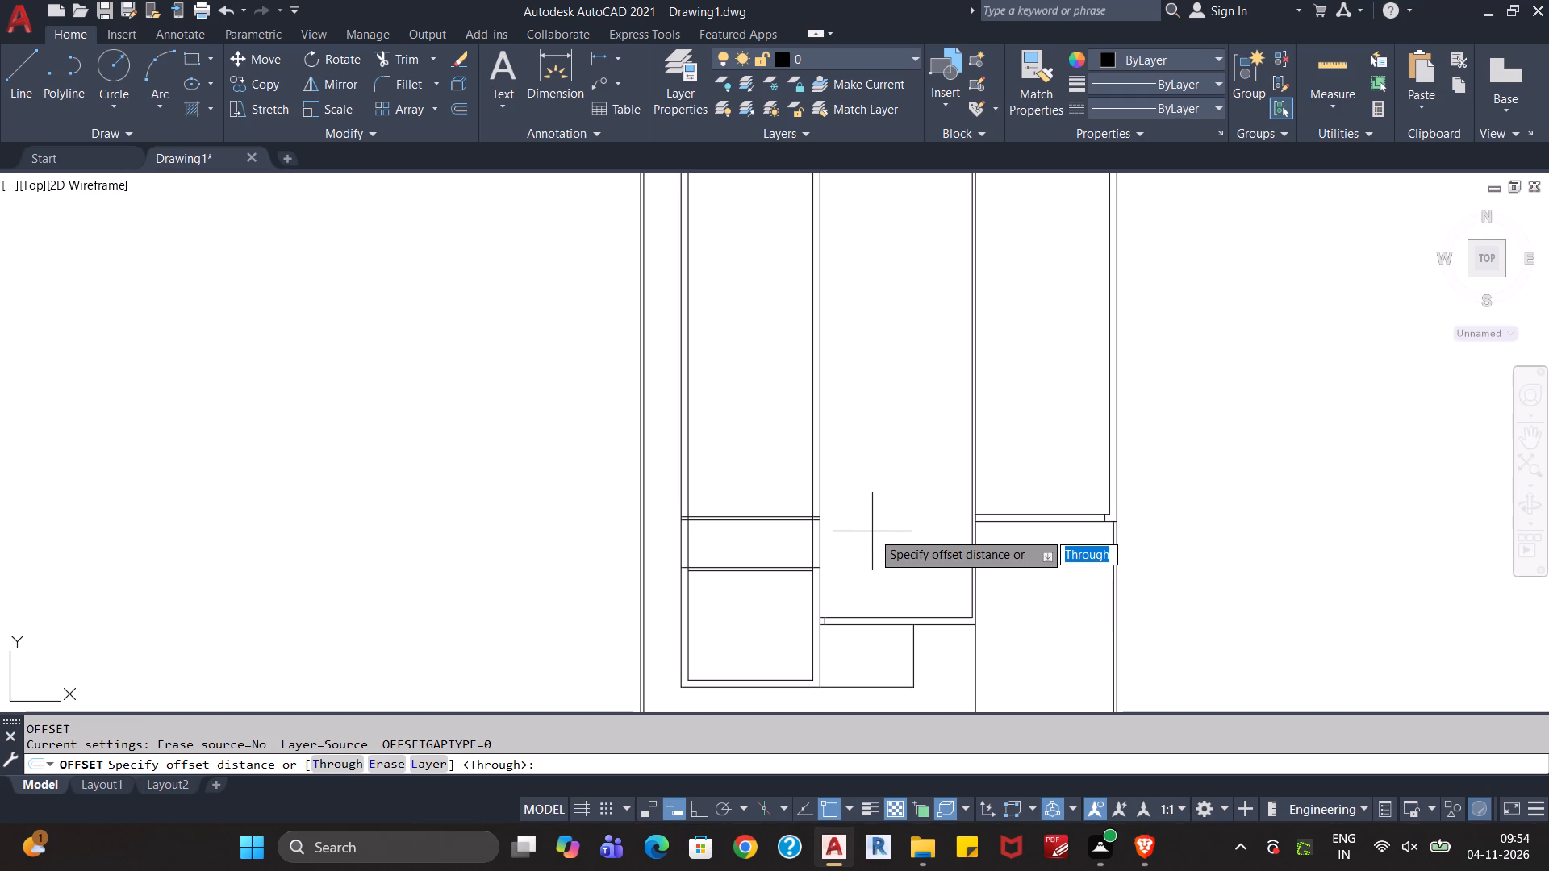
{"action": "key", "text": "9"}
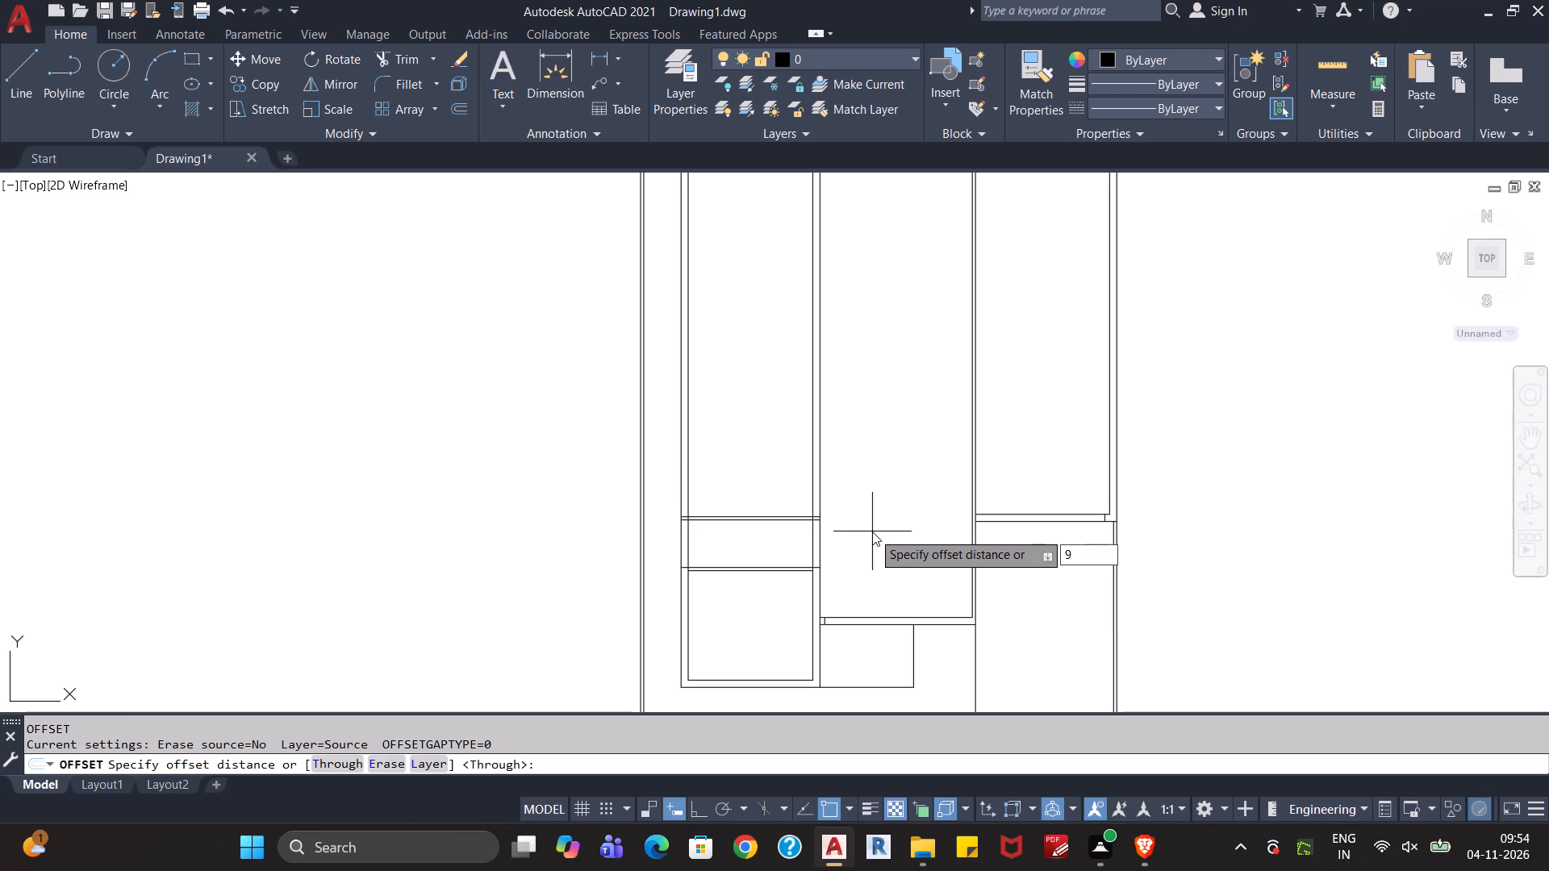
{"action": "key", "text": "apostrophe"}
{"action": "type", "text": "10"}
{"action": "key", "text": "shift+quotedbl"}
{"action": "key", "text": "Return"}
{"action": "scroll", "coordinate": [825, 519], "scroll_direction": "up", "scroll_amount": 2}
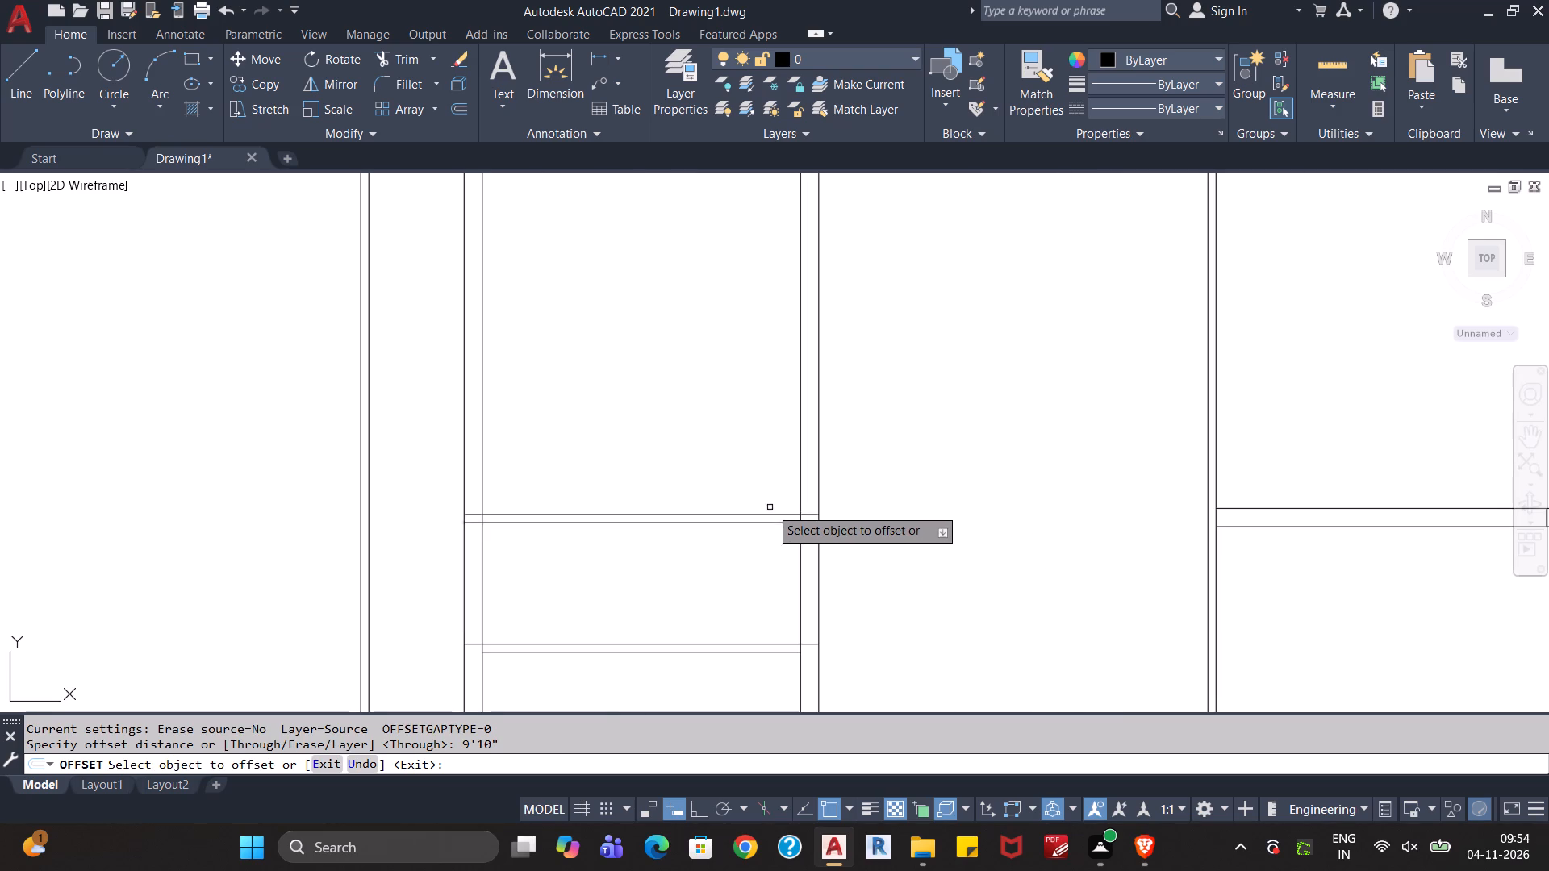
{"action": "left_click", "coordinate": [758, 513]}
{"action": "left_click", "coordinate": [744, 380]}
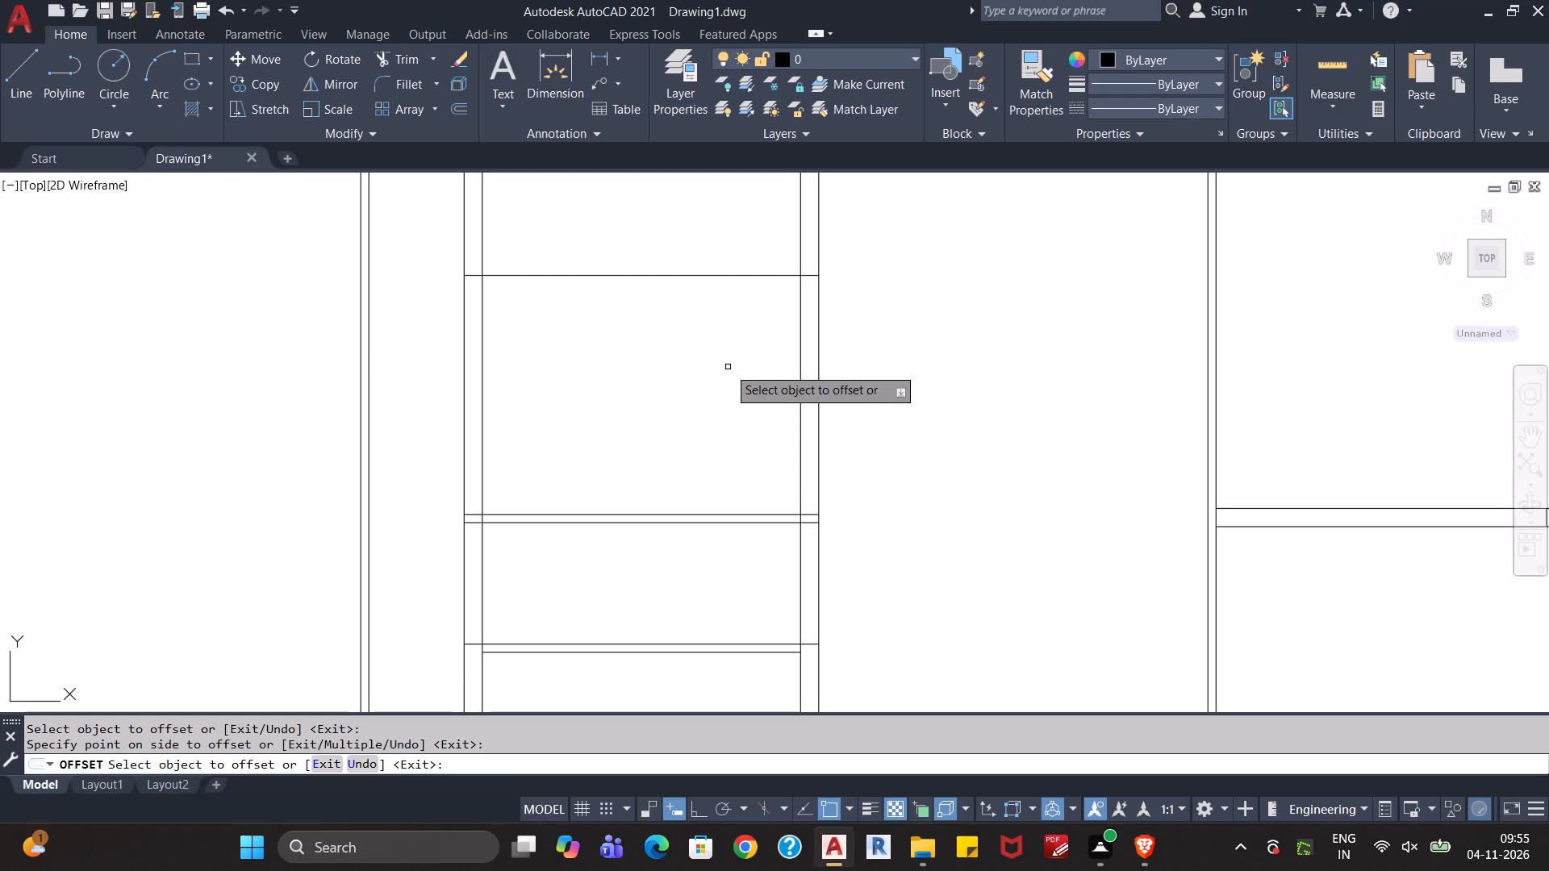
{"action": "left_click", "coordinate": [712, 275]}
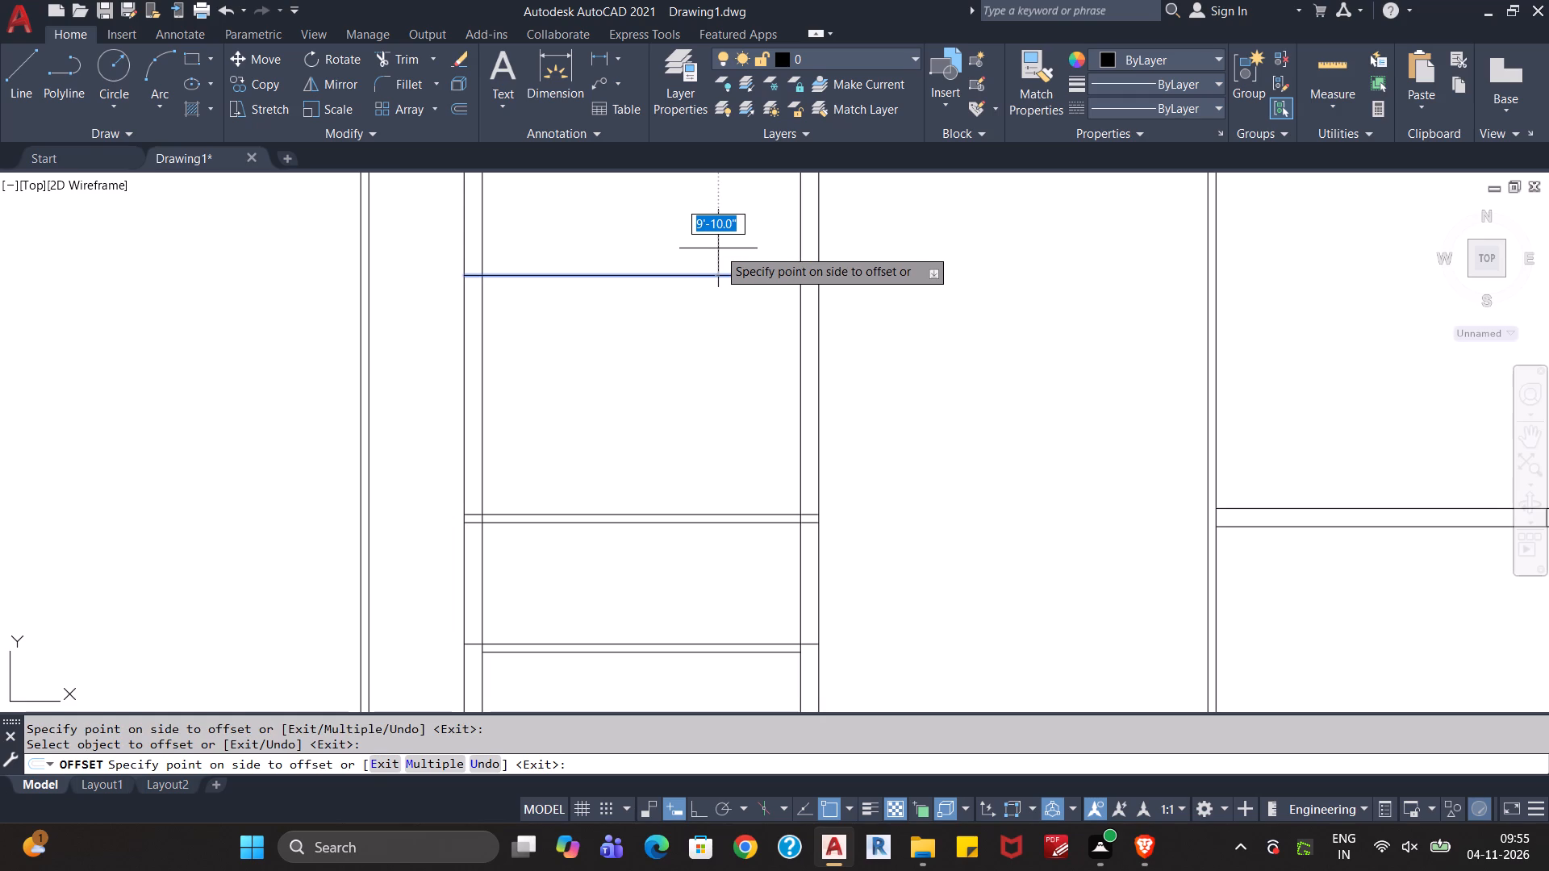
{"action": "key", "text": "4"}
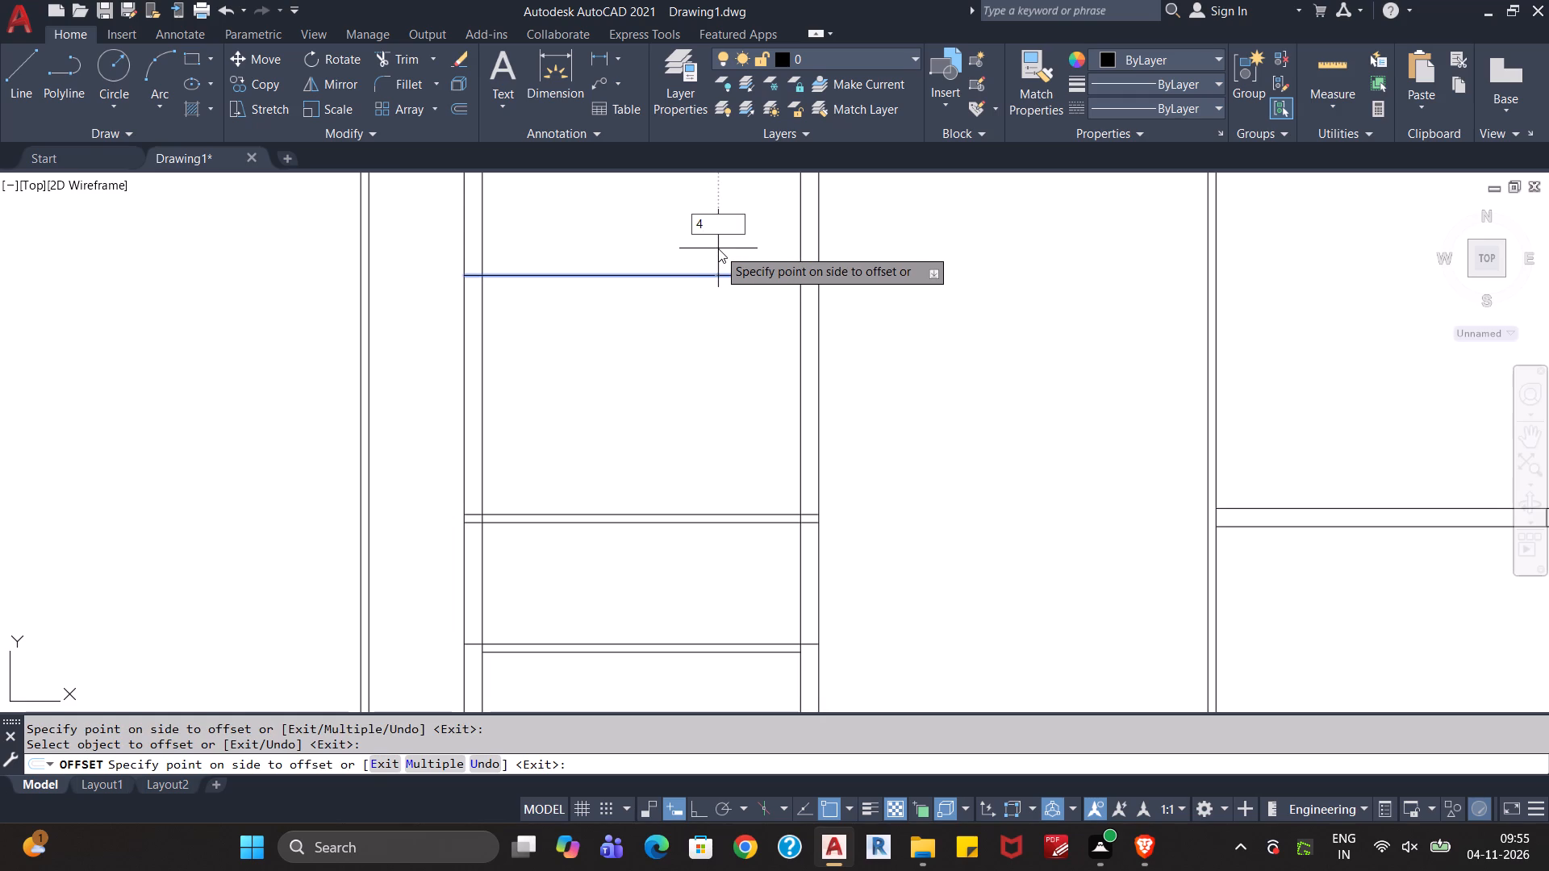
{"action": "key", "text": "shift+quotedbl"}
{"action": "key", "text": "Return"}
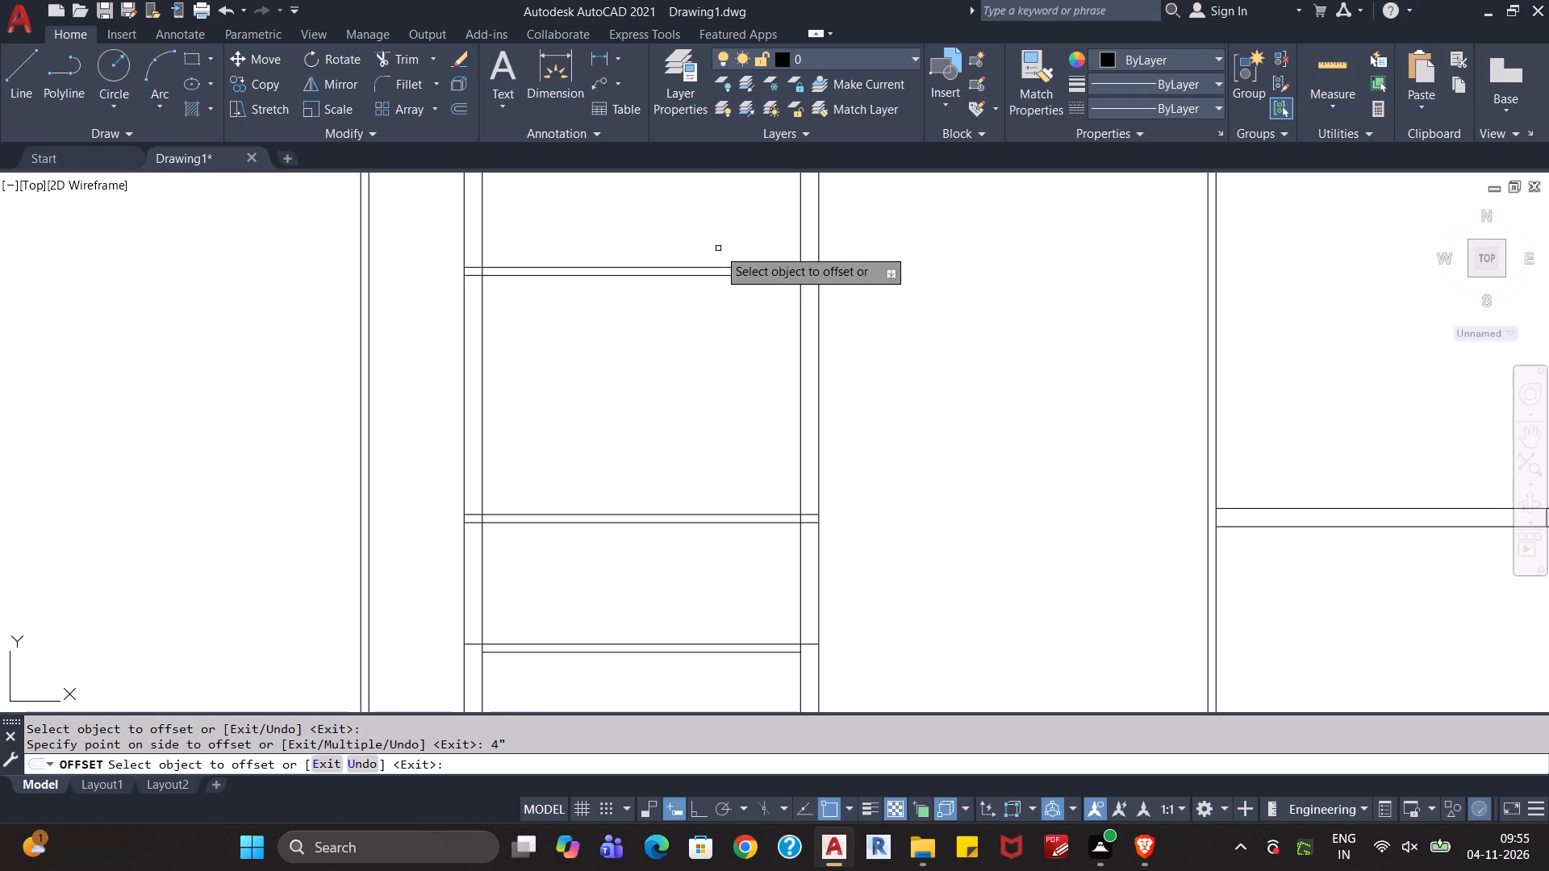
Add another 4" thick partition 6' above the newest one in the left room, using offsets of 6' and 4".
{"action": "left_click", "coordinate": [707, 265]}
{"action": "middle_click_drag", "start_coordinate": [712, 239], "coordinate": [645, 440]}
{"action": "type", "text": "6'"}
{"action": "key", "text": "Return"}
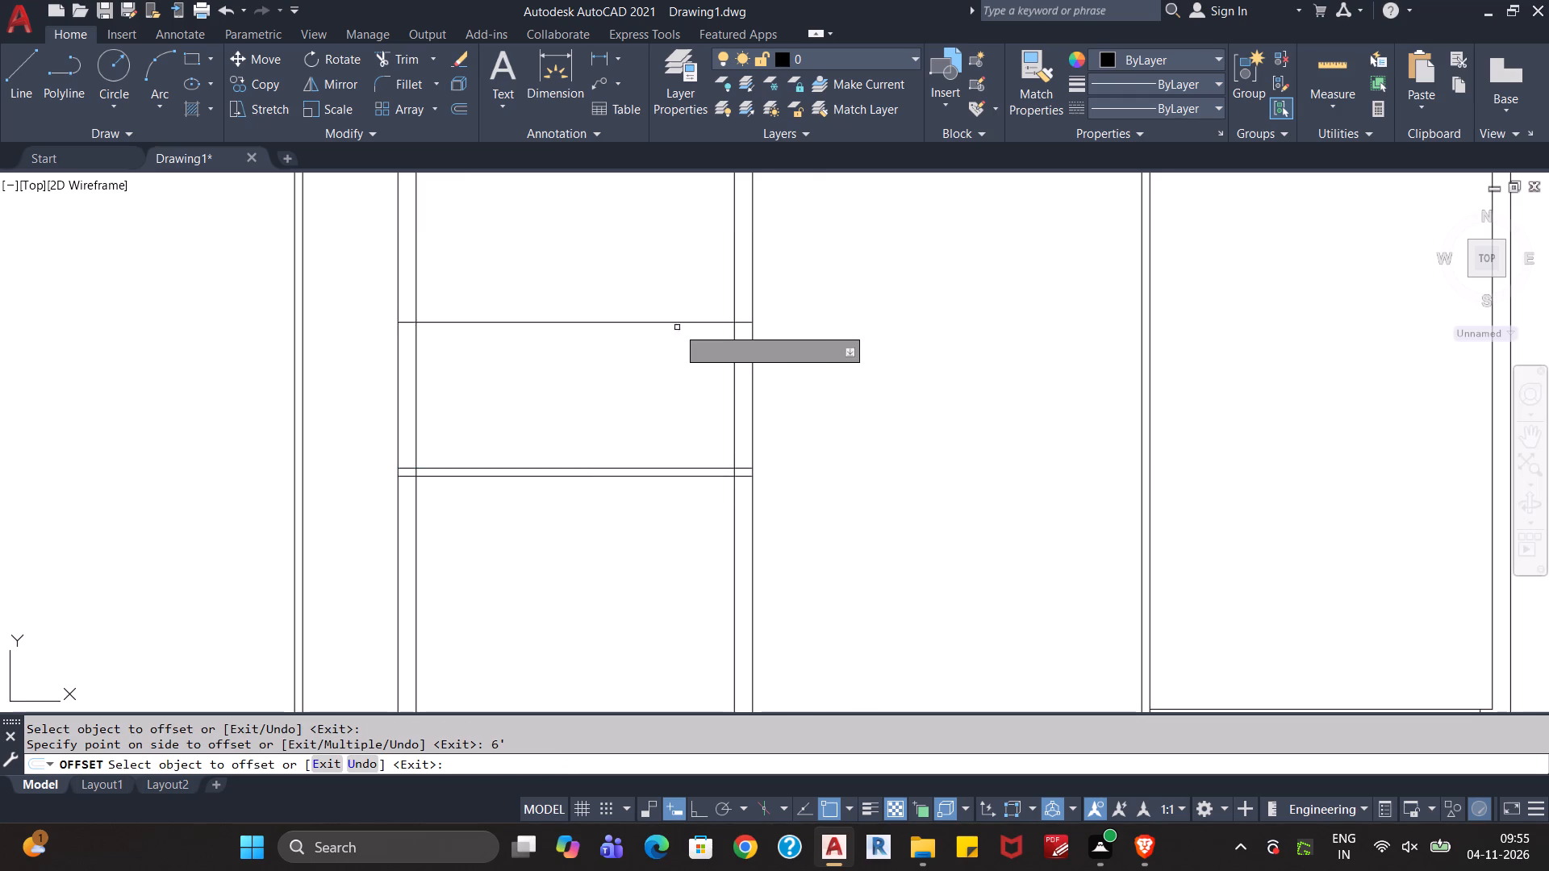
{"action": "left_click", "coordinate": [683, 322]}
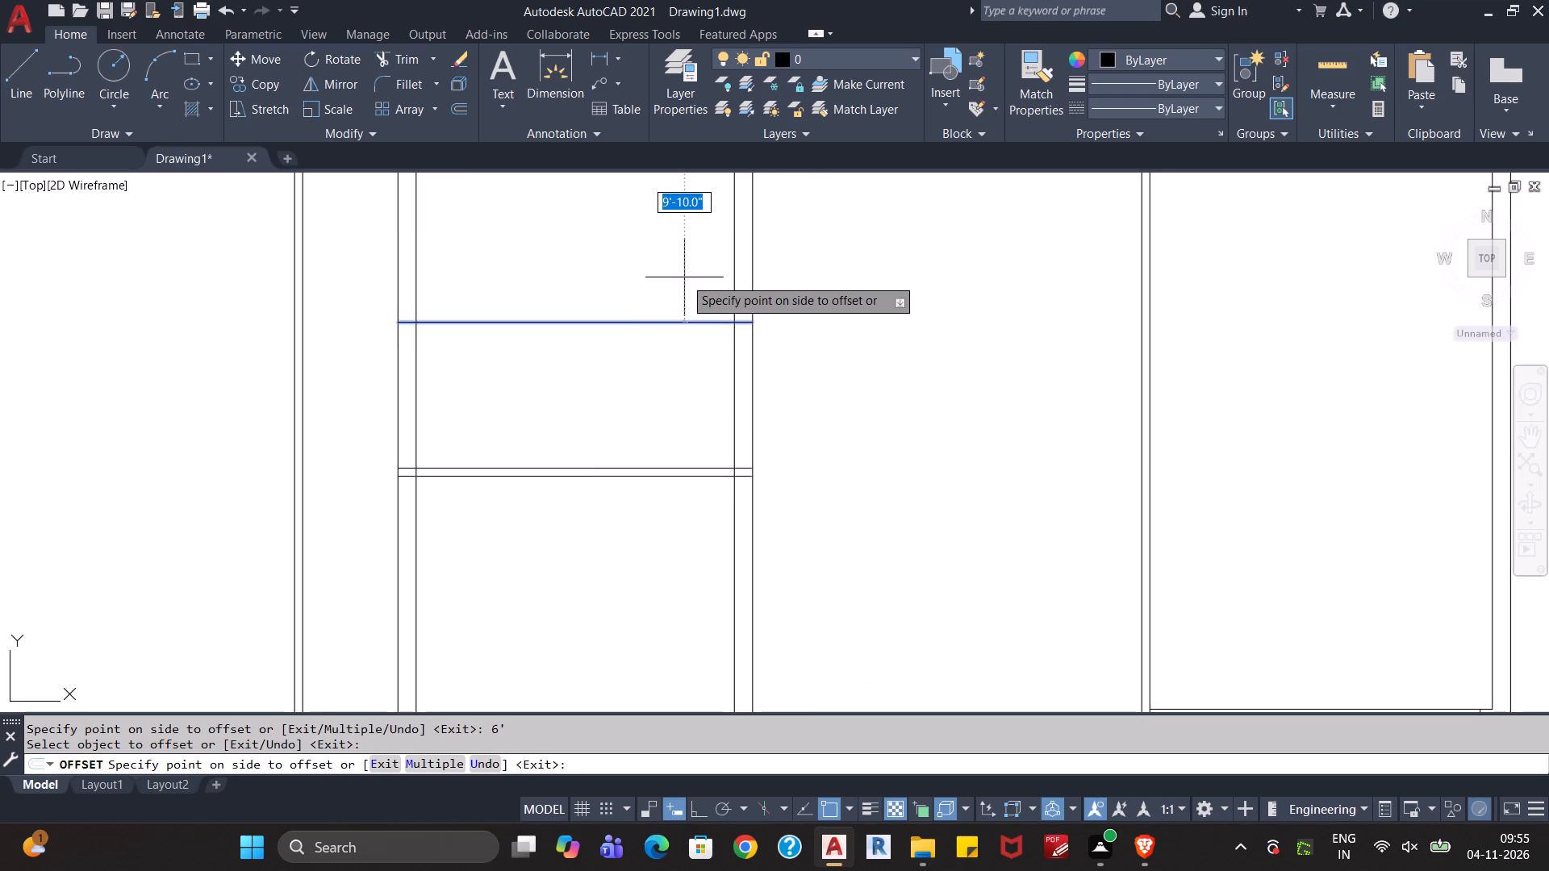
{"action": "type", "text": "4\""}
{"action": "key", "text": "Return"}
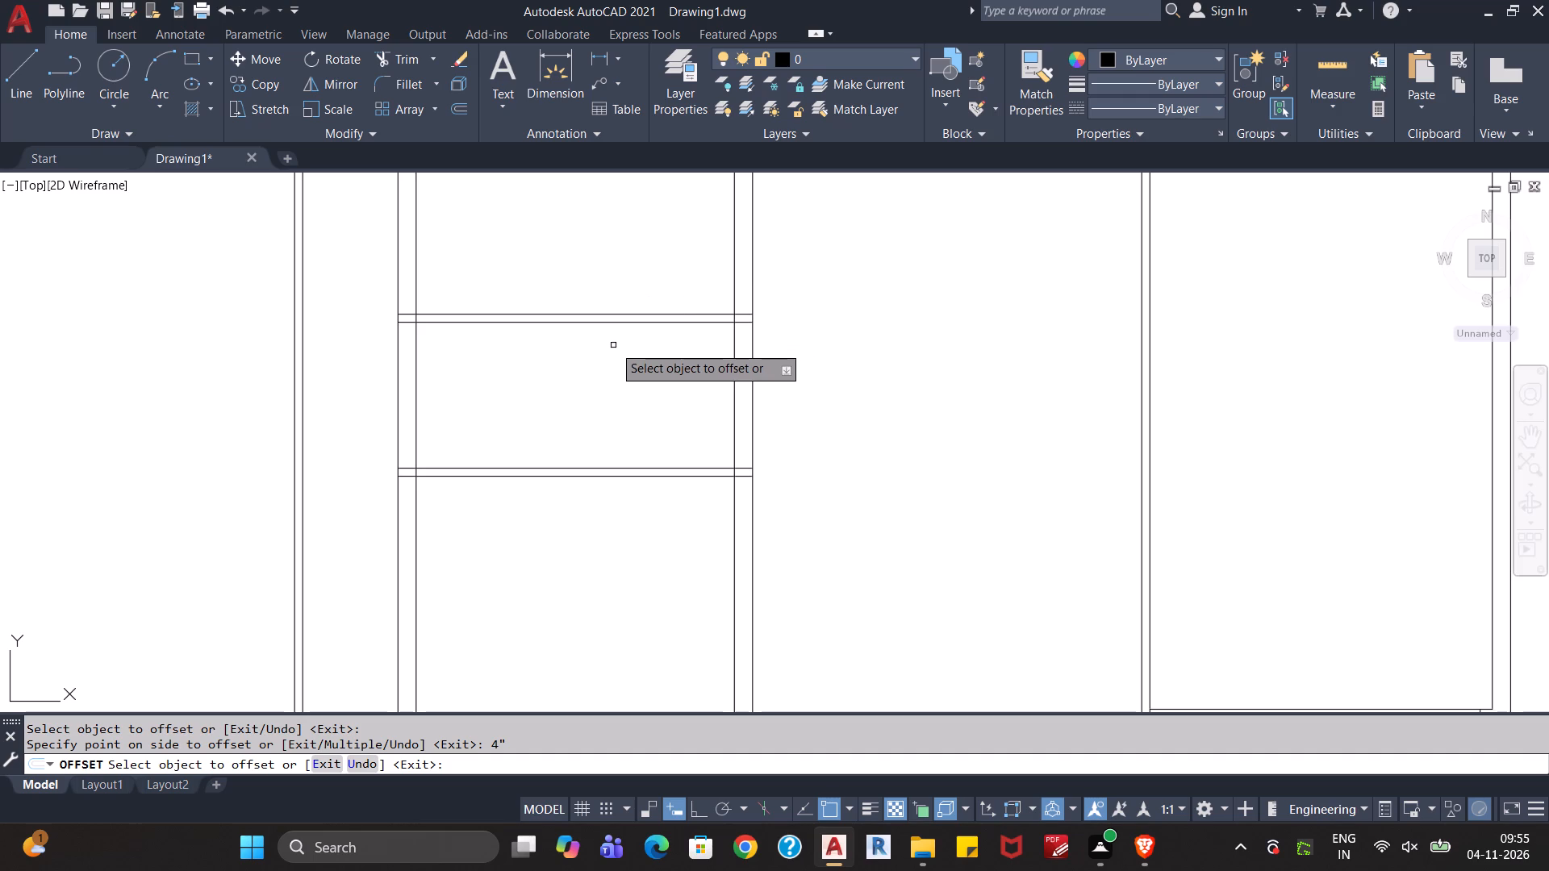
Offset the left room's uppermost partition line 14'9" upward and double it 4" above for a top partition.
{"action": "middle_click_drag", "start_coordinate": [613, 345], "coordinate": [620, 430]}
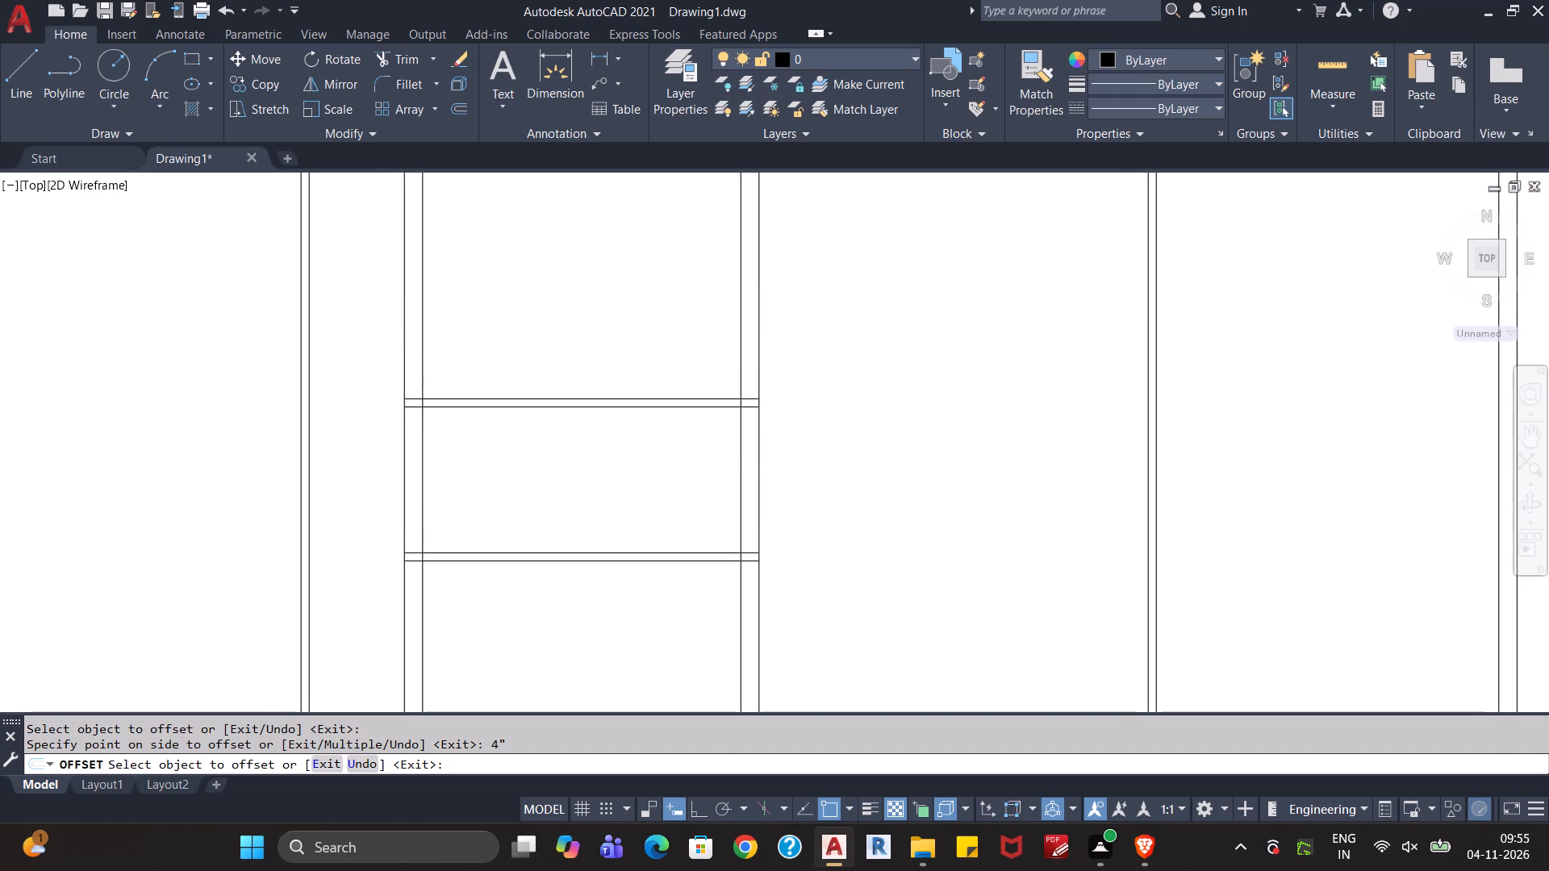
{"action": "scroll", "coordinate": [642, 325], "scroll_direction": "down", "scroll_amount": 2}
{"action": "middle_click_drag", "start_coordinate": [653, 300], "coordinate": [624, 404]}
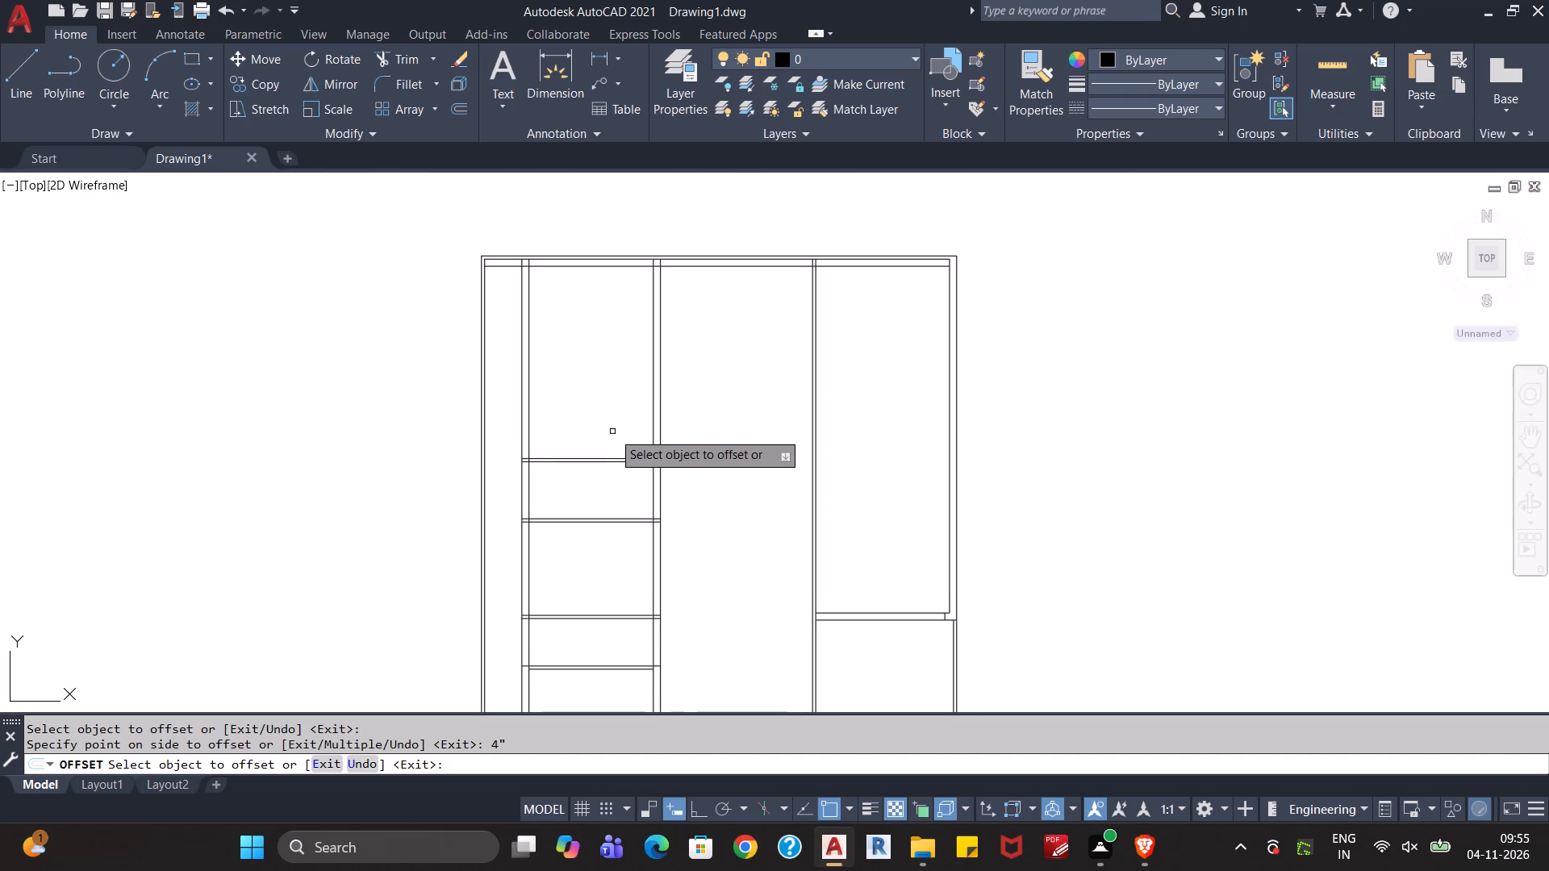
{"action": "scroll", "coordinate": [607, 444], "scroll_direction": "up", "scroll_amount": 2}
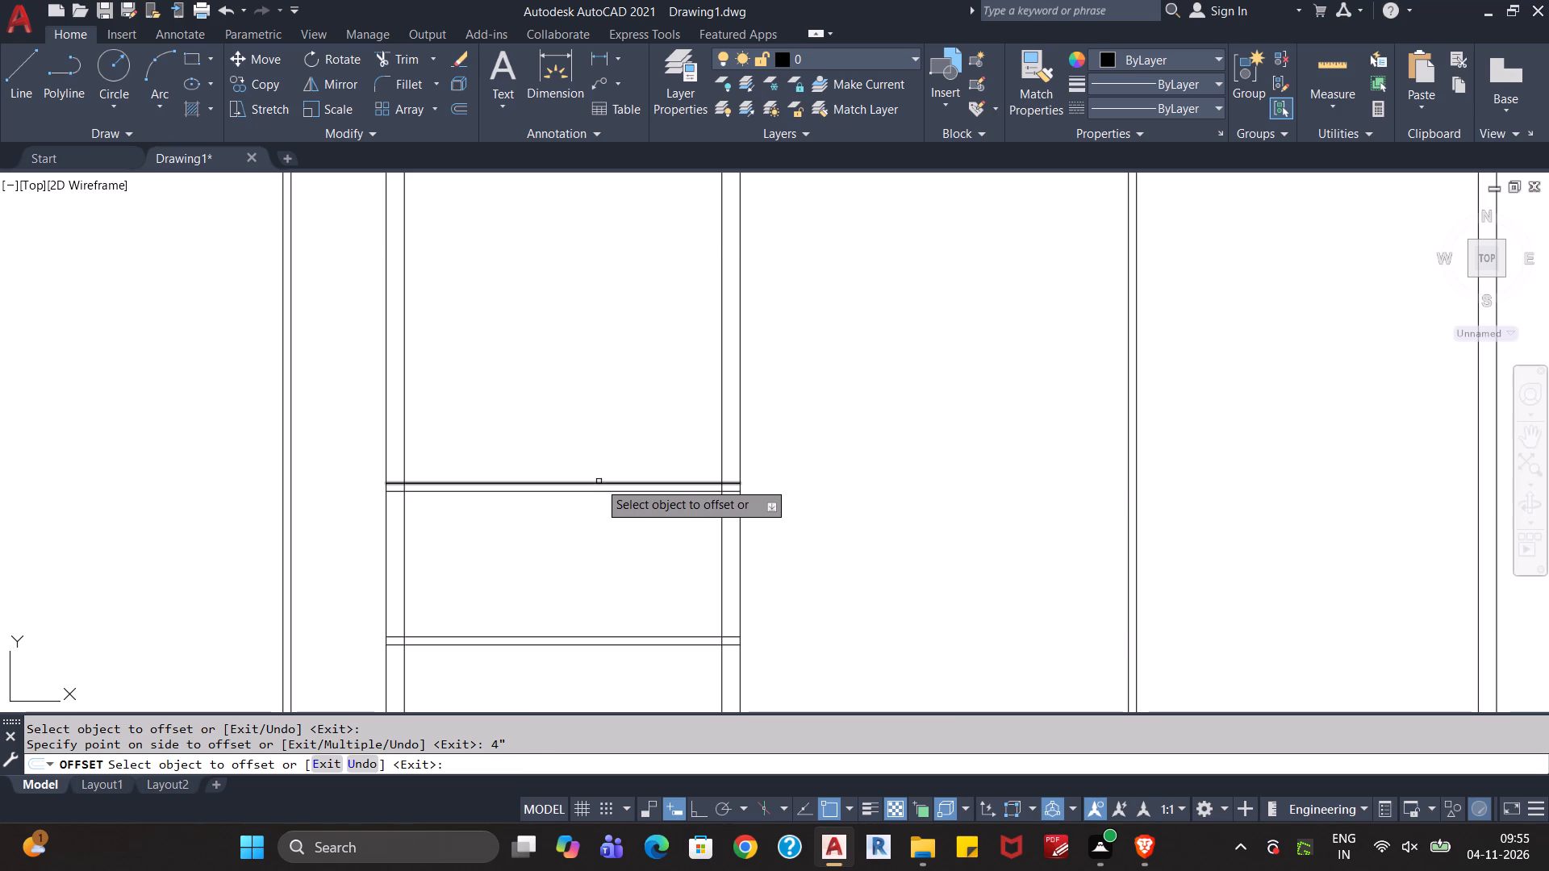
{"action": "left_click", "coordinate": [599, 481]}
{"action": "type", "text": "14'9\""}
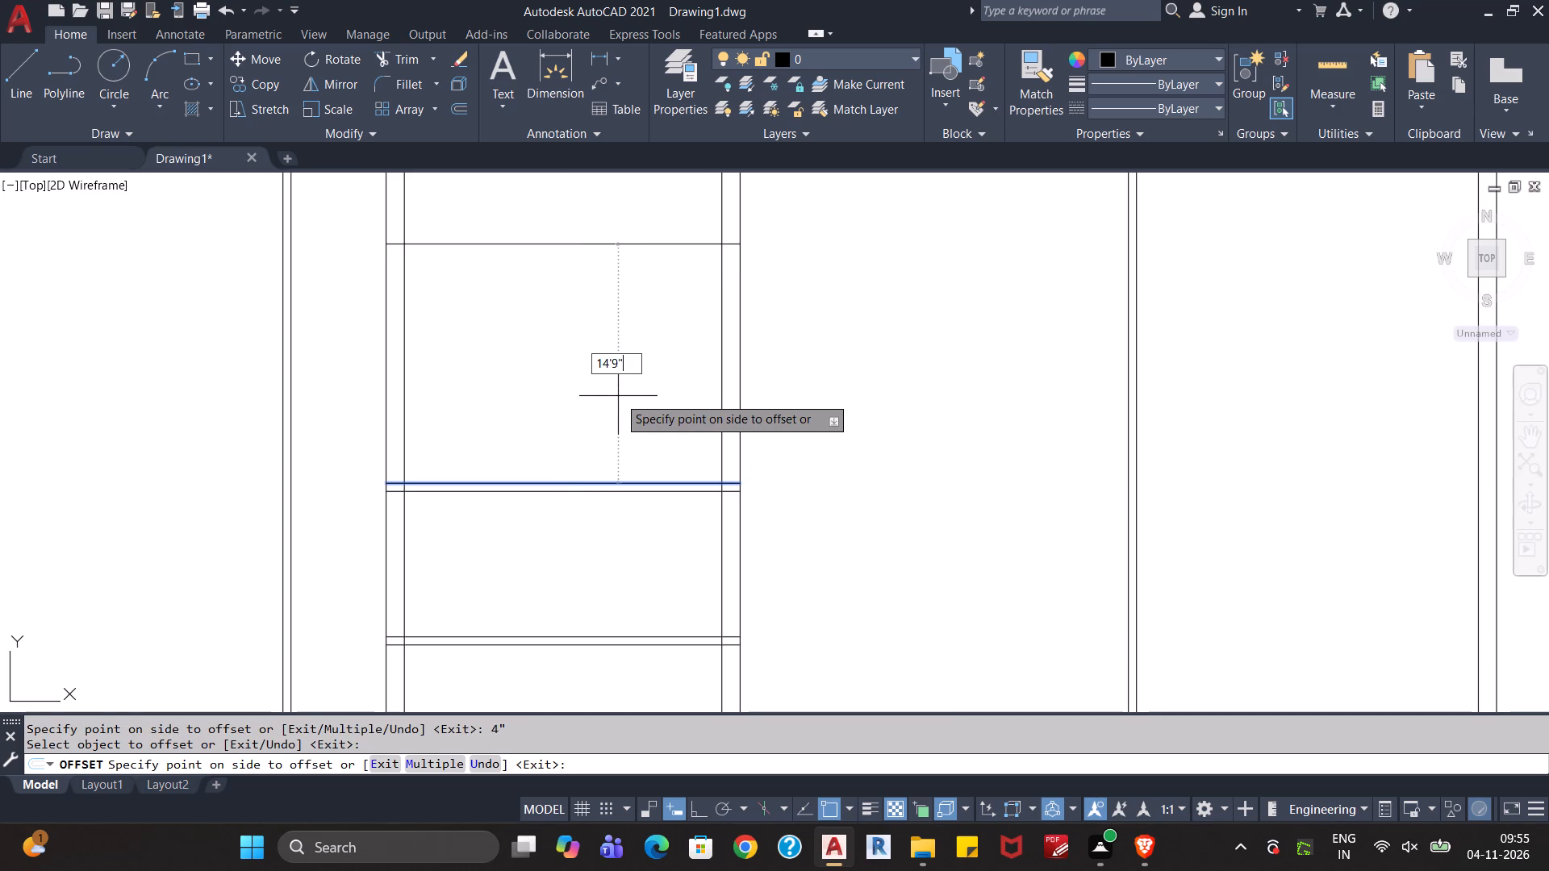
{"action": "key", "text": "Return"}
{"action": "scroll", "coordinate": [597, 403], "scroll_direction": "down", "scroll_amount": 2}
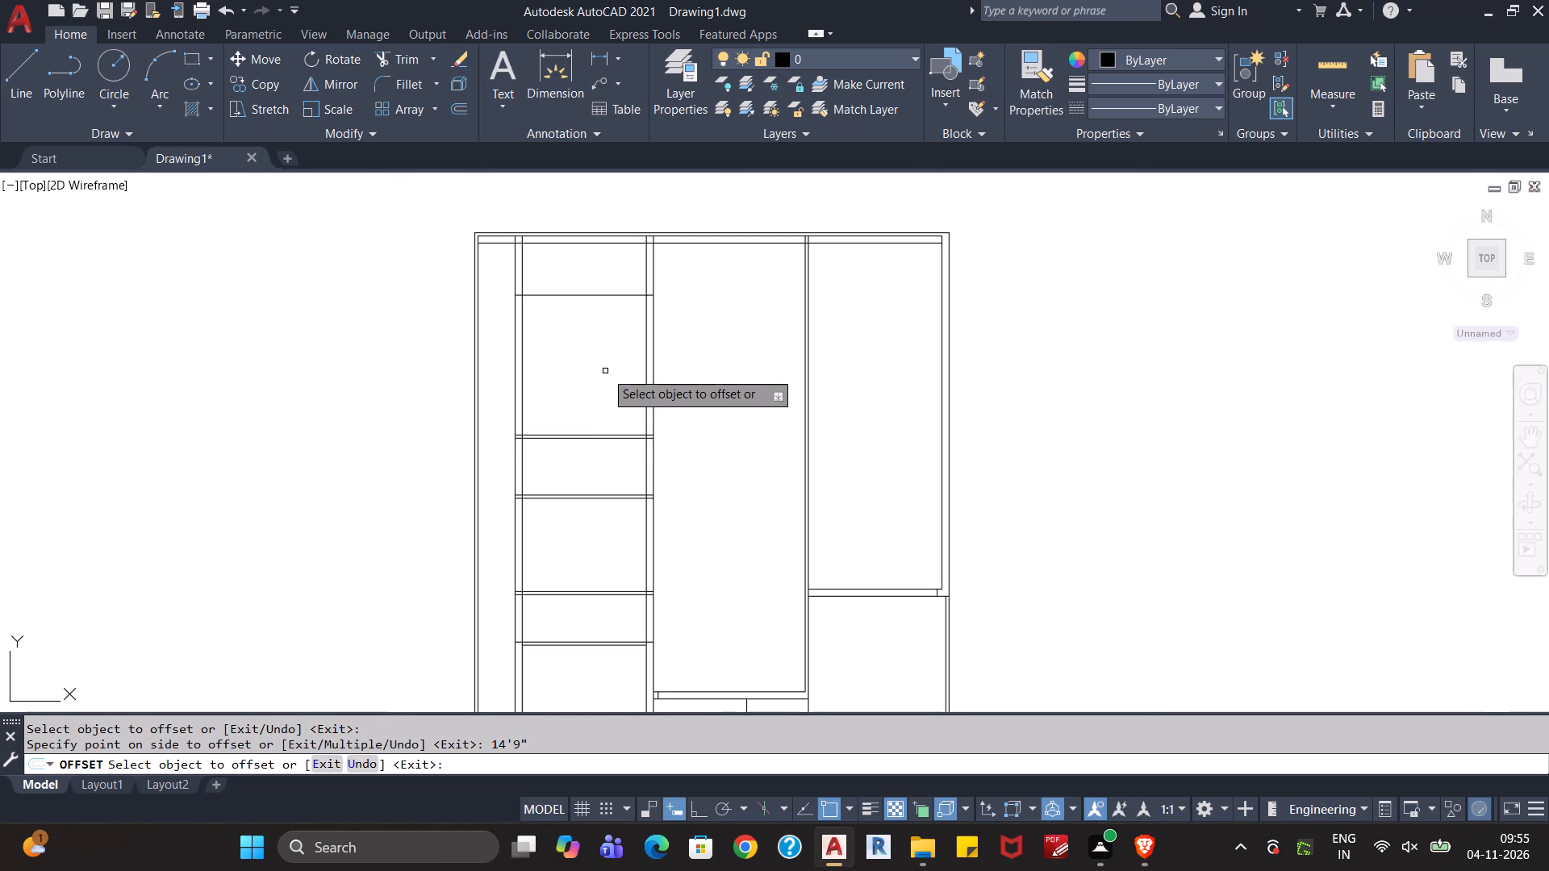
{"action": "middle_click_drag", "start_coordinate": [605, 371], "coordinate": [586, 447]}
{"action": "scroll", "coordinate": [575, 423], "scroll_direction": "up", "scroll_amount": 1}
{"action": "middle_click_drag", "start_coordinate": [584, 405], "coordinate": [582, 469]}
{"action": "scroll", "coordinate": [588, 437], "scroll_direction": "up", "scroll_amount": 1}
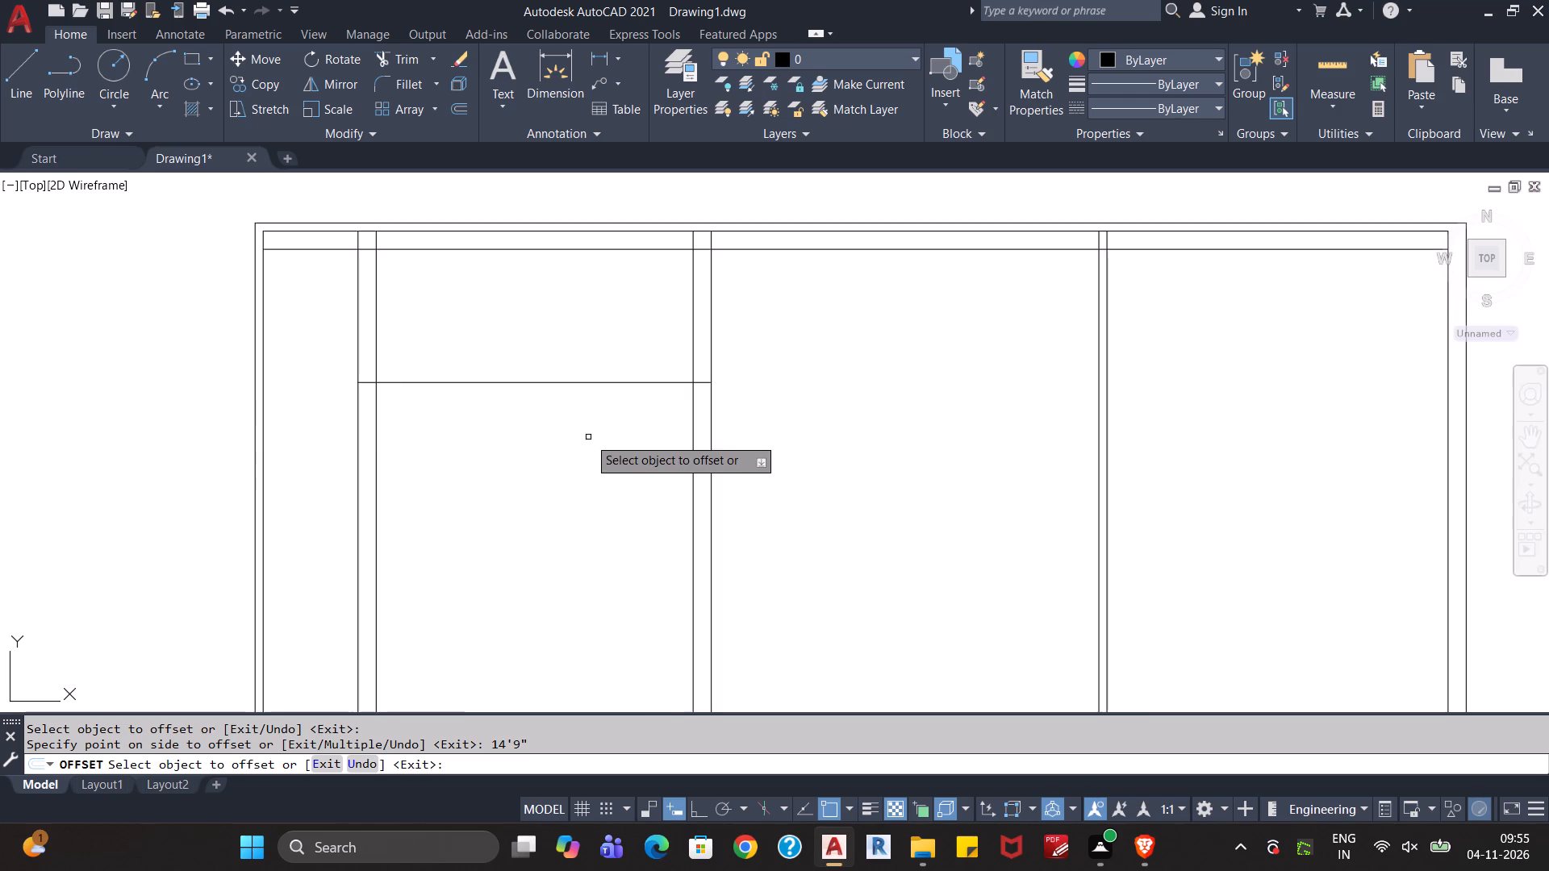
{"action": "left_click", "coordinate": [591, 382]}
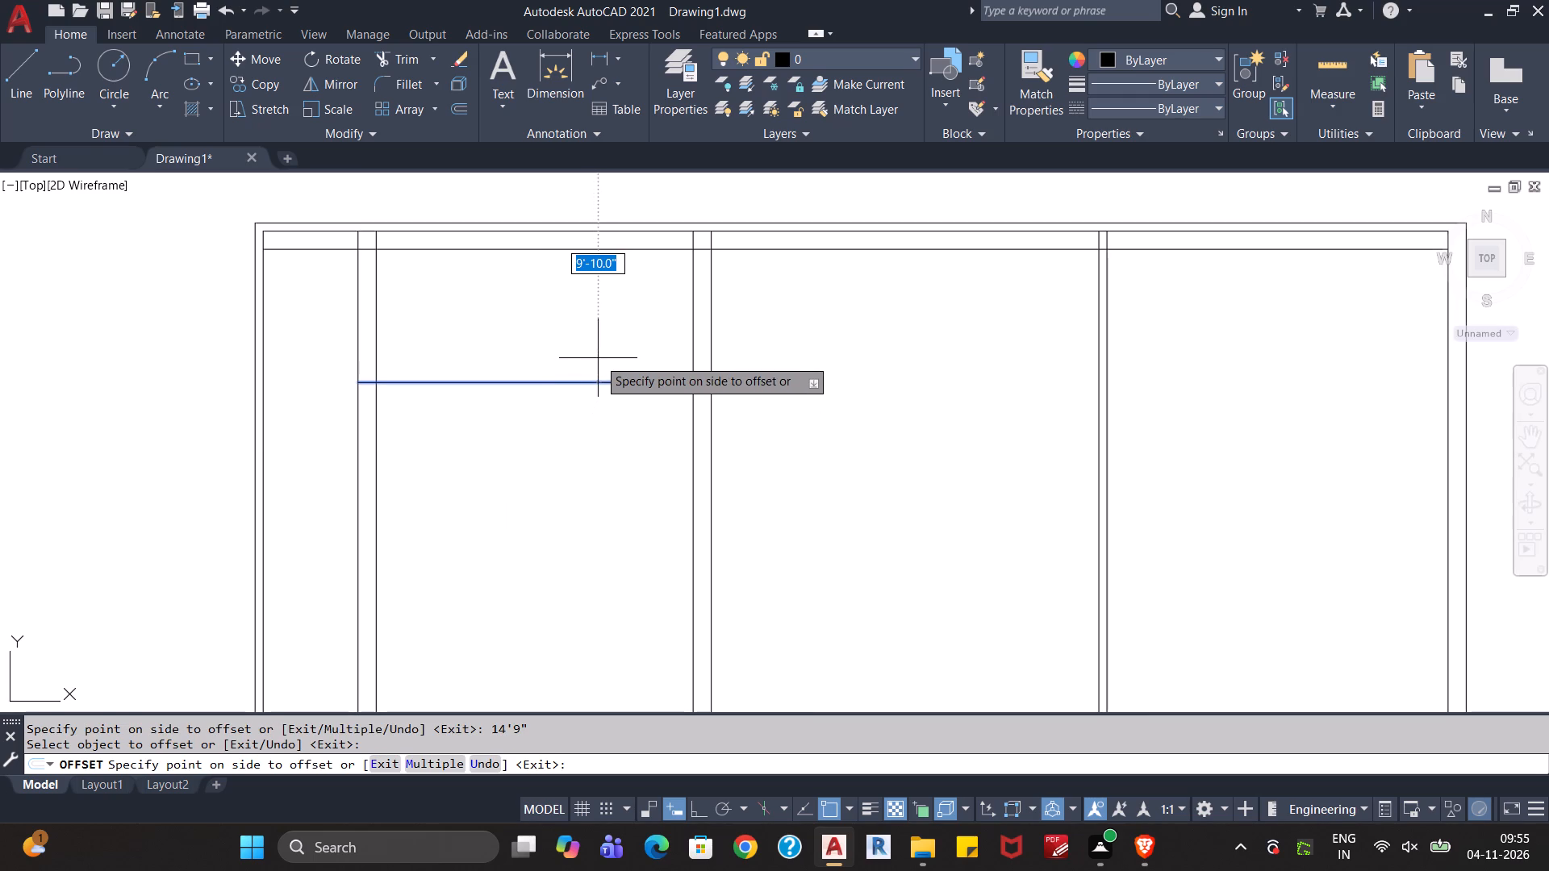
{"action": "type", "text": "4\""}
{"action": "key", "text": "Return"}
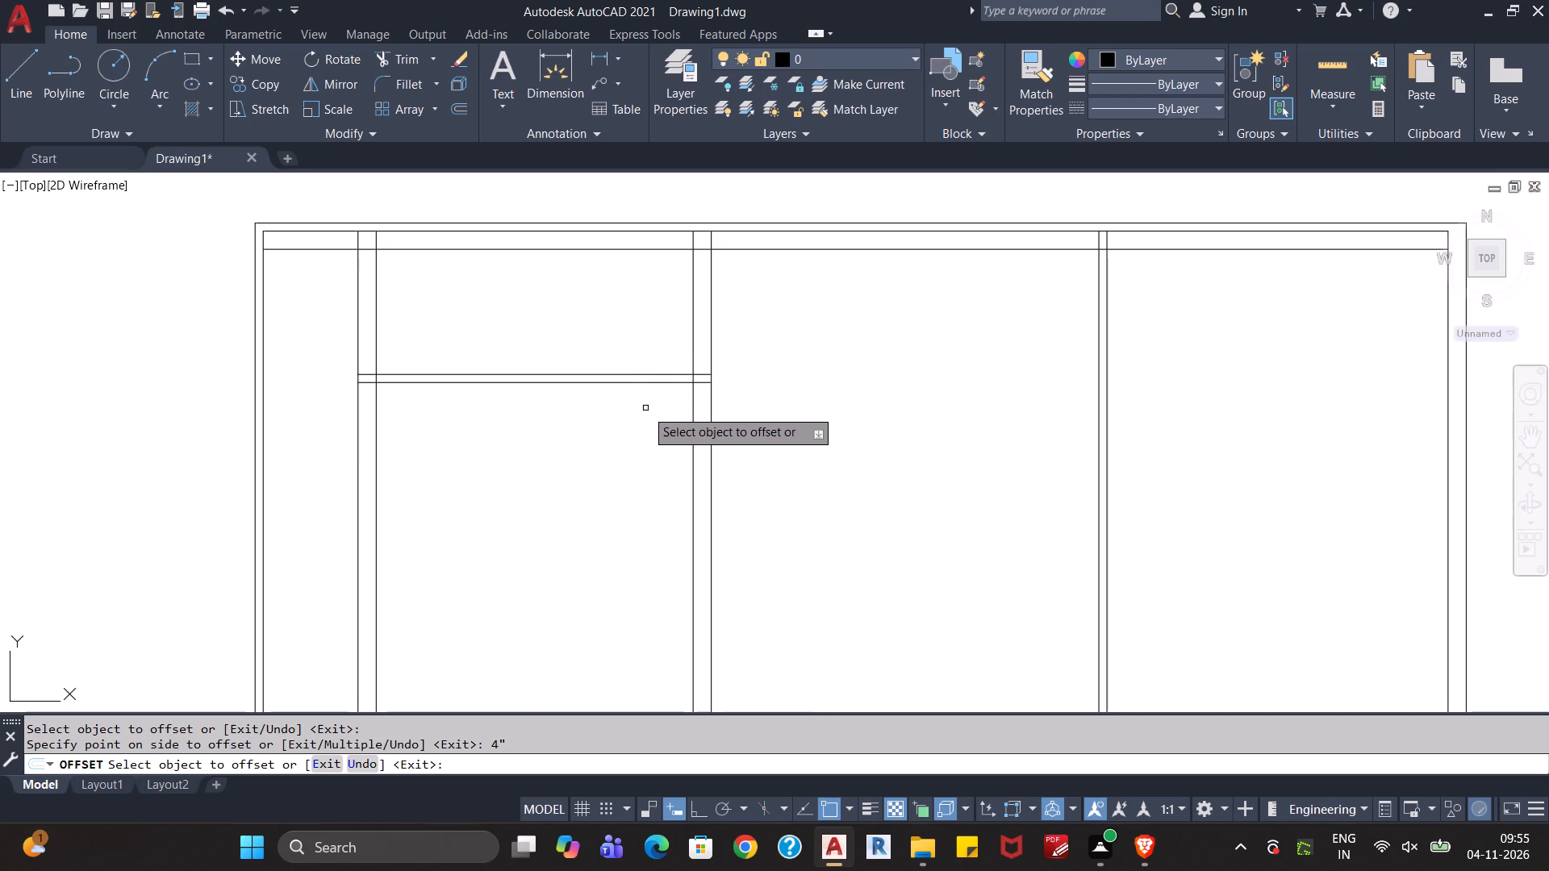
{"action": "key", "text": "Escape"}
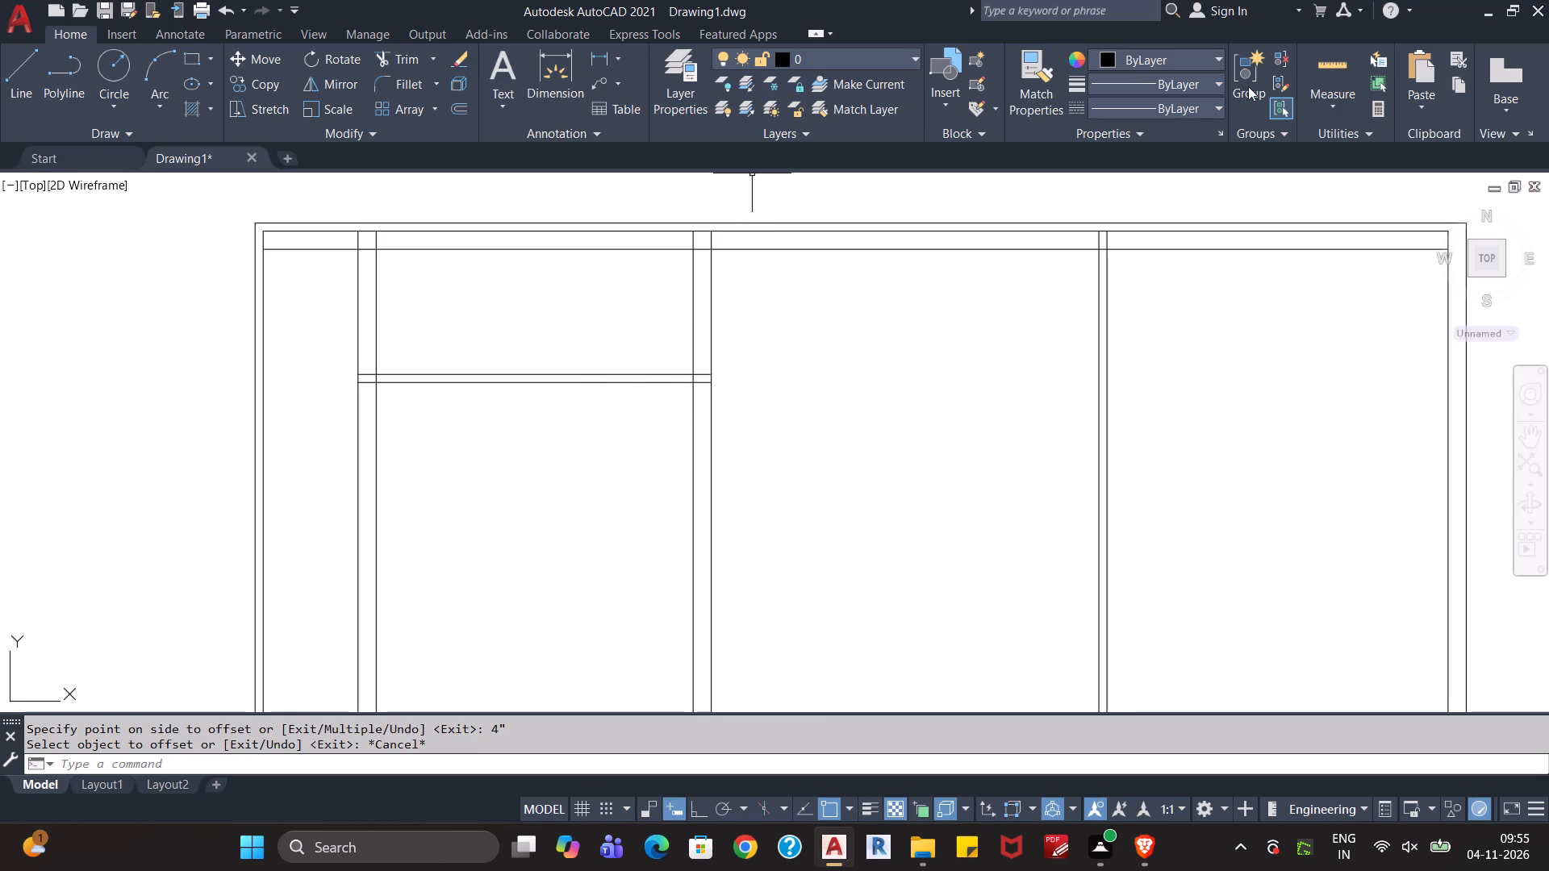
Measure the clear space of the left column's top room between the upper partition and the top wall.
{"action": "left_click", "coordinate": [1317, 63]}
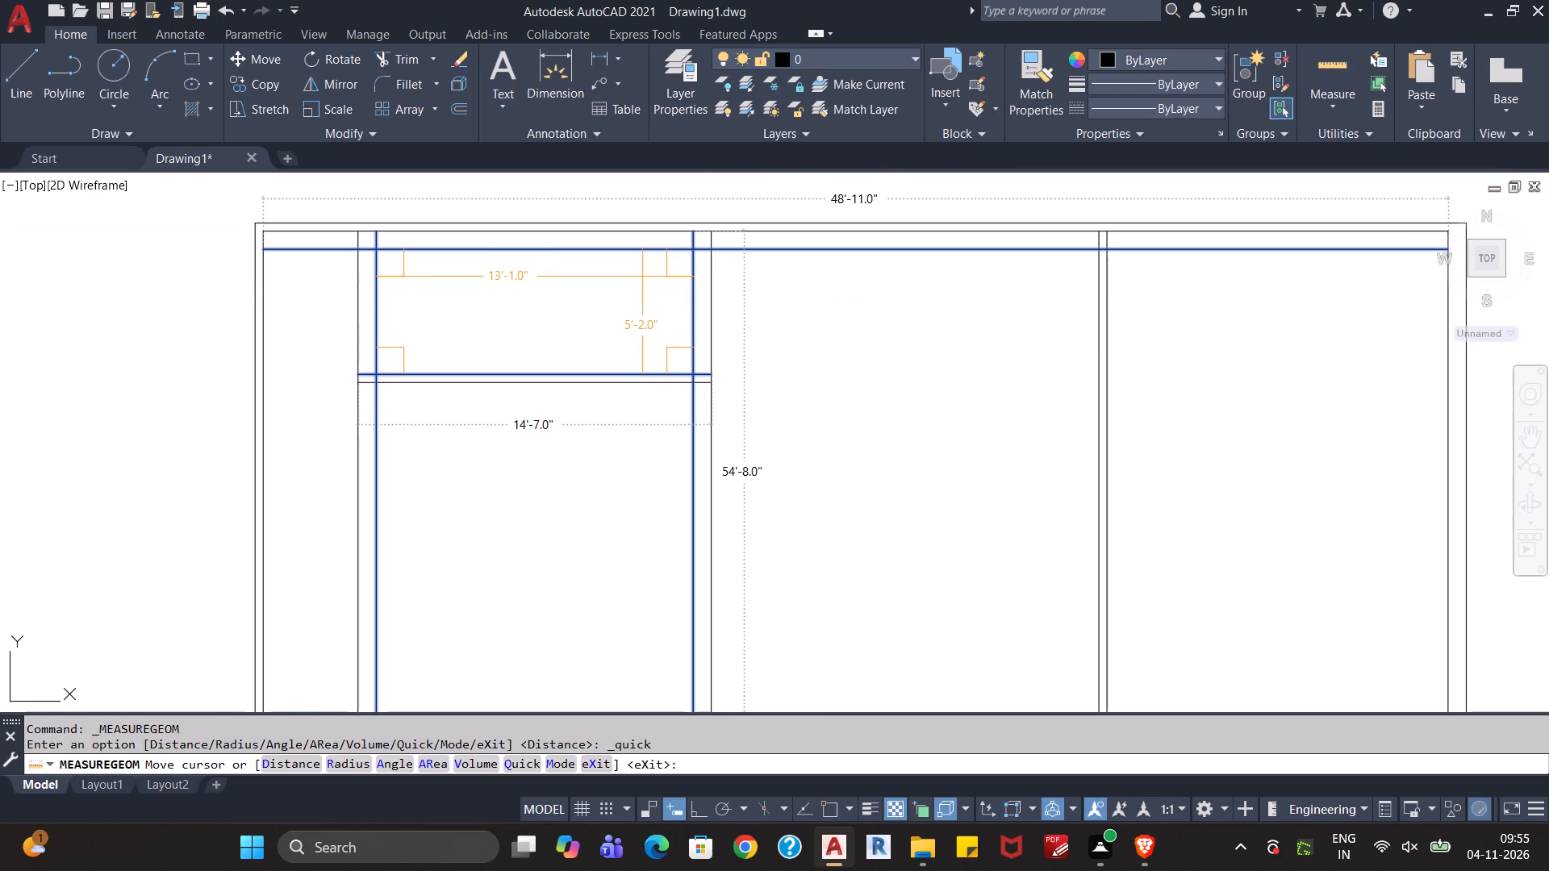
{"action": "key", "text": "Escape"}
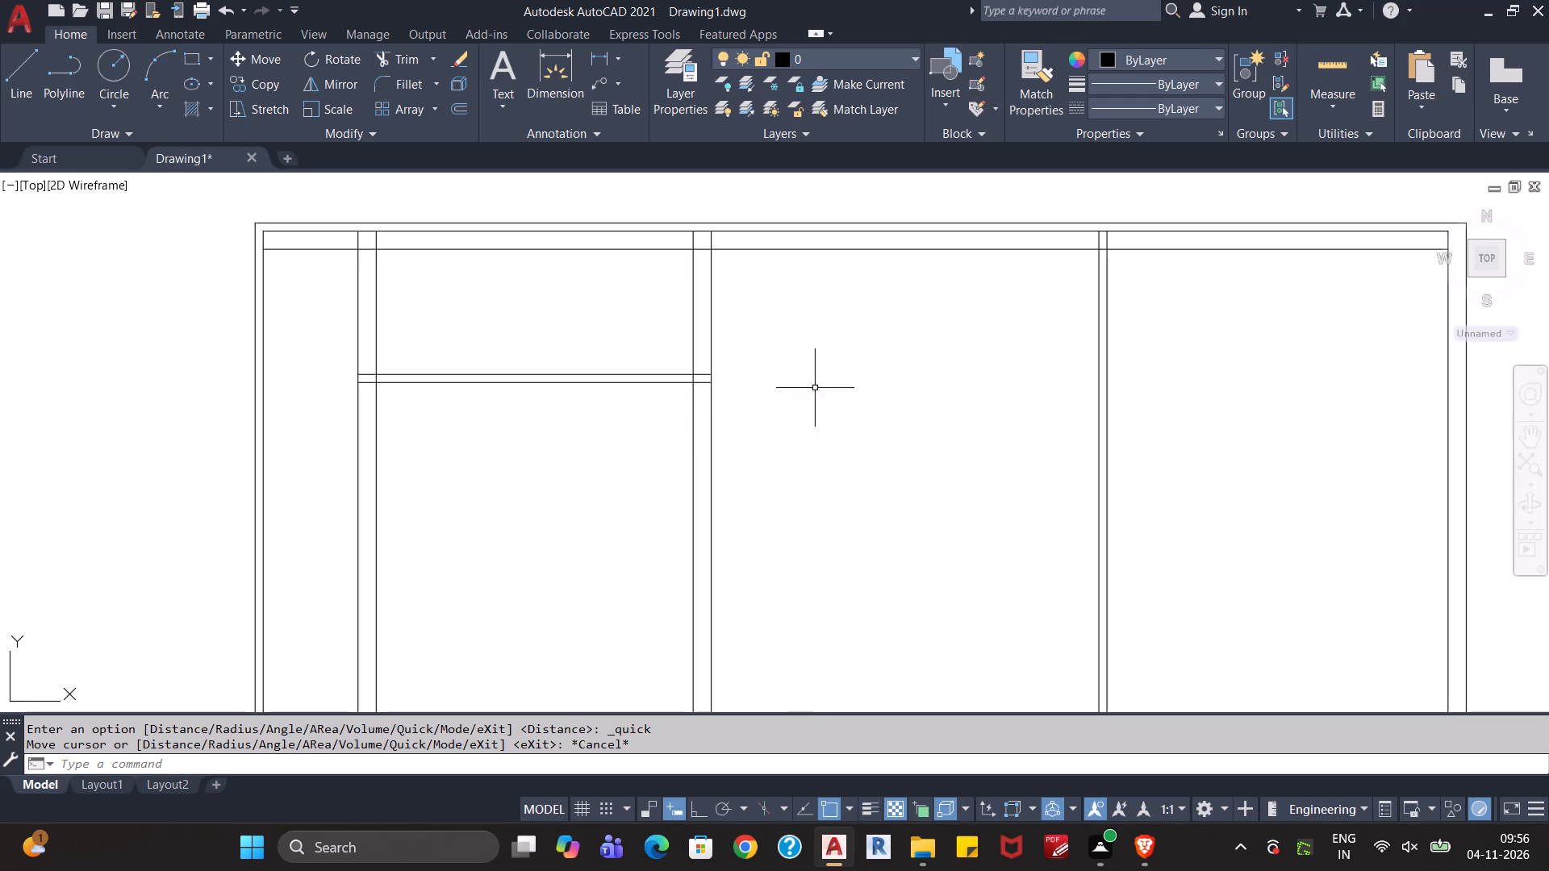
Extend both lines of the left room's top partition across the middle and right rooms to the right exterior wall's inner face.
{"action": "type", "text": "ex"}
{"action": "key", "text": "Return"}
{"action": "left_click", "coordinate": [664, 352]}
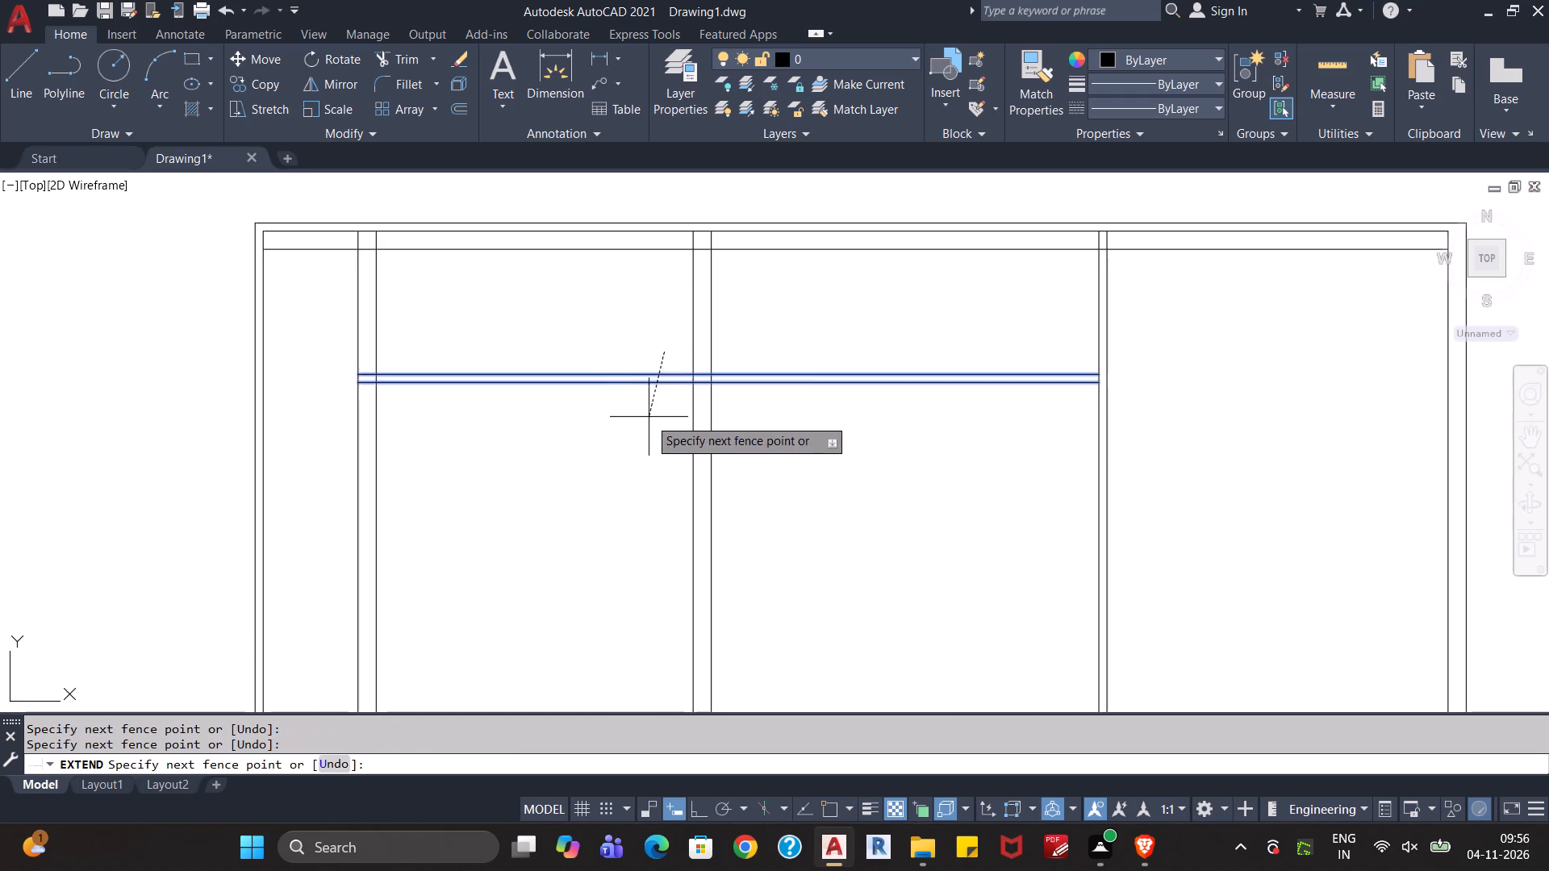
{"action": "left_click", "coordinate": [647, 425]}
{"action": "left_click", "coordinate": [667, 356]}
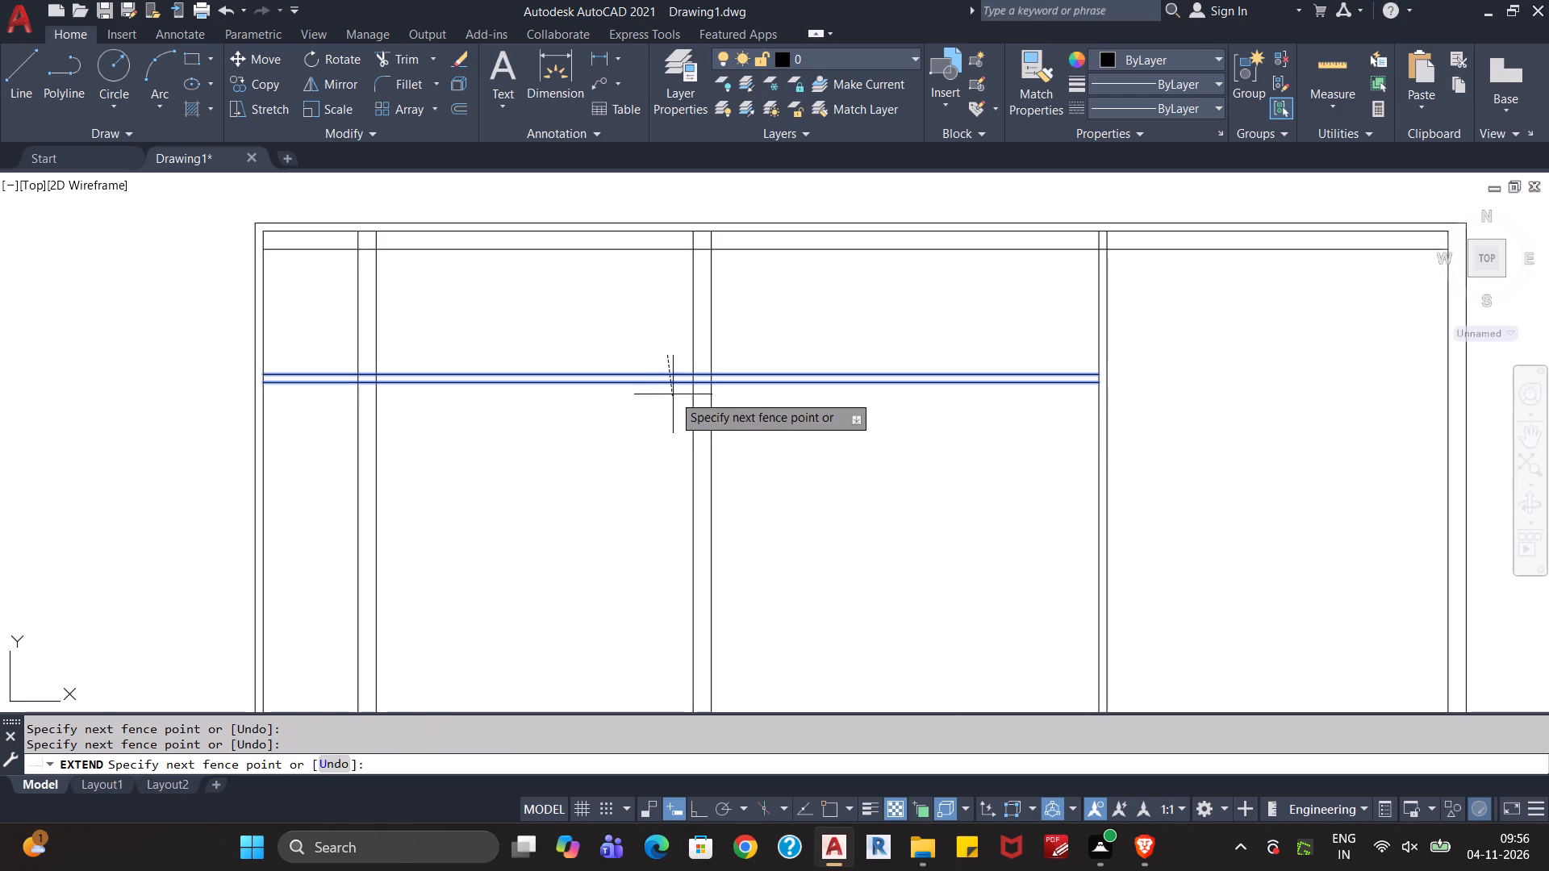
{"action": "left_click", "coordinate": [676, 335]}
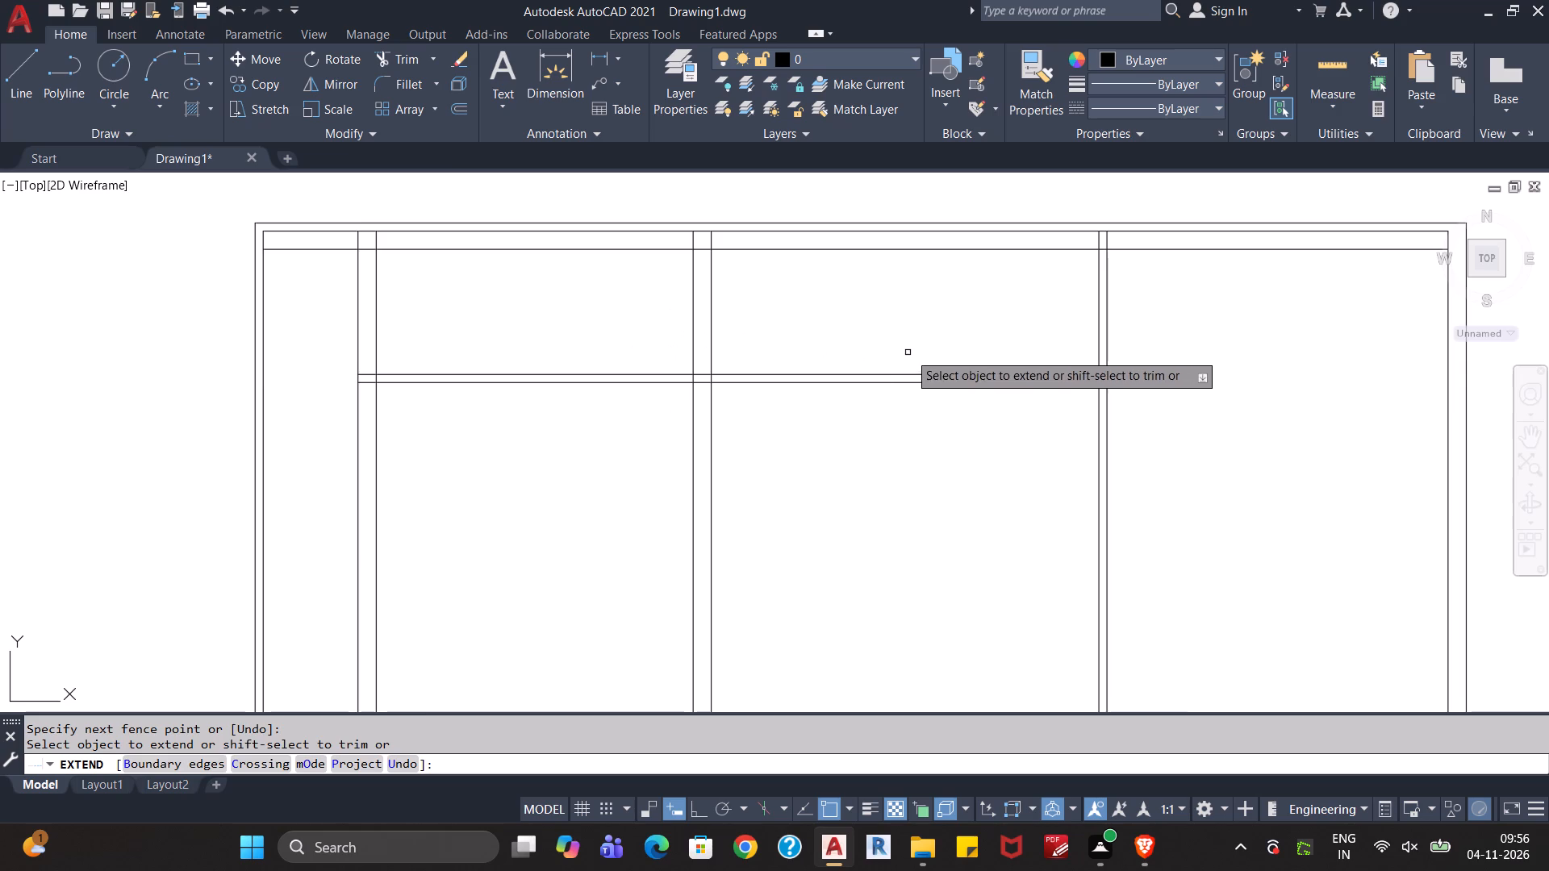
{"action": "left_click", "coordinate": [966, 336]}
{"action": "left_click", "coordinate": [996, 423]}
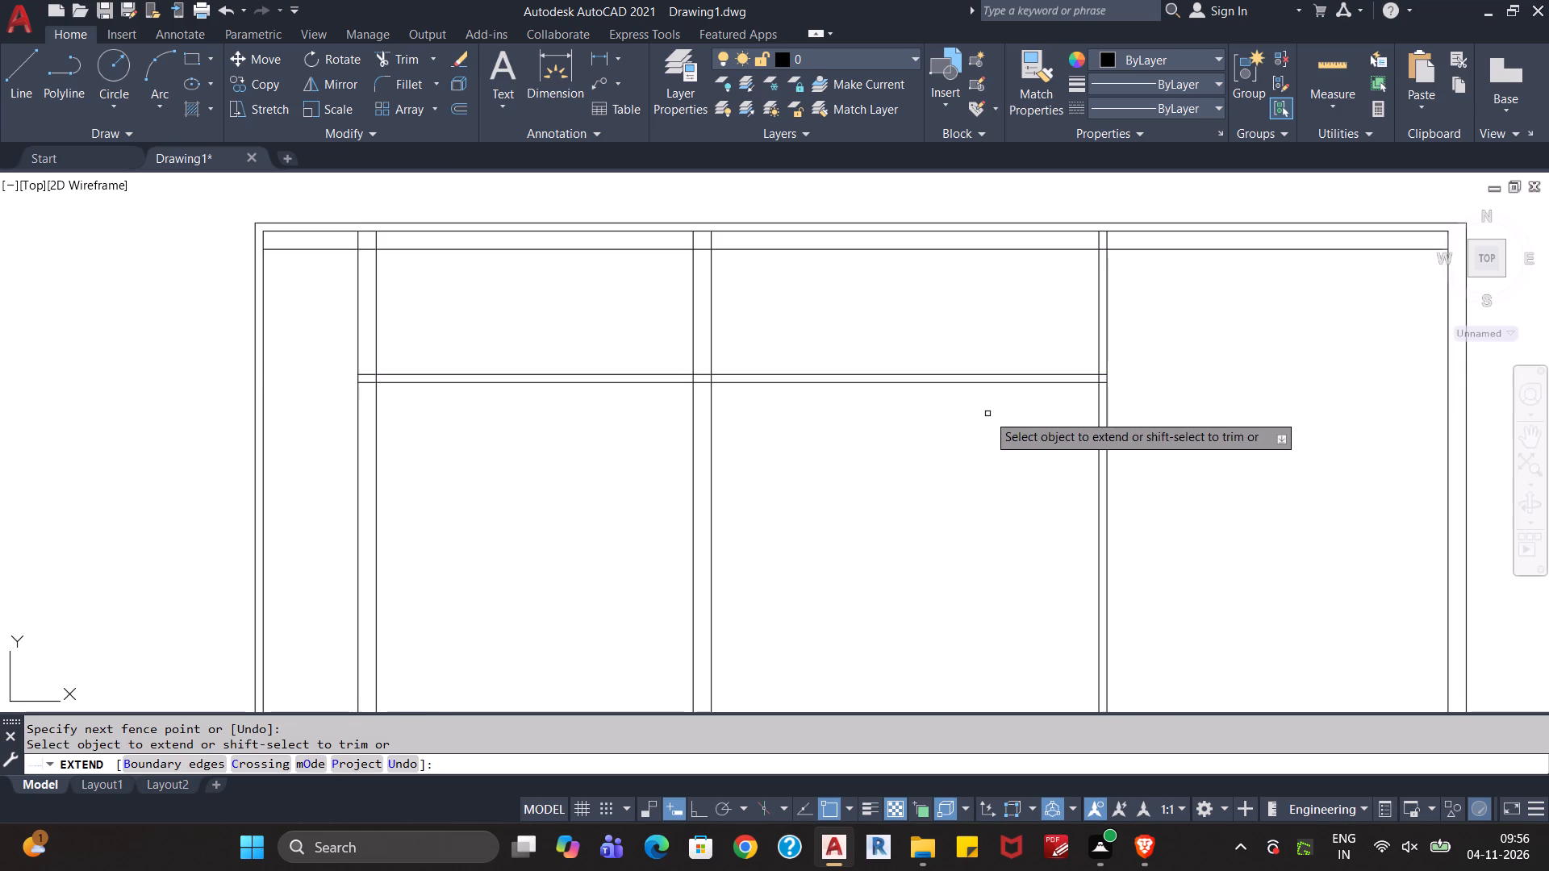
{"action": "left_click", "coordinate": [1046, 375]}
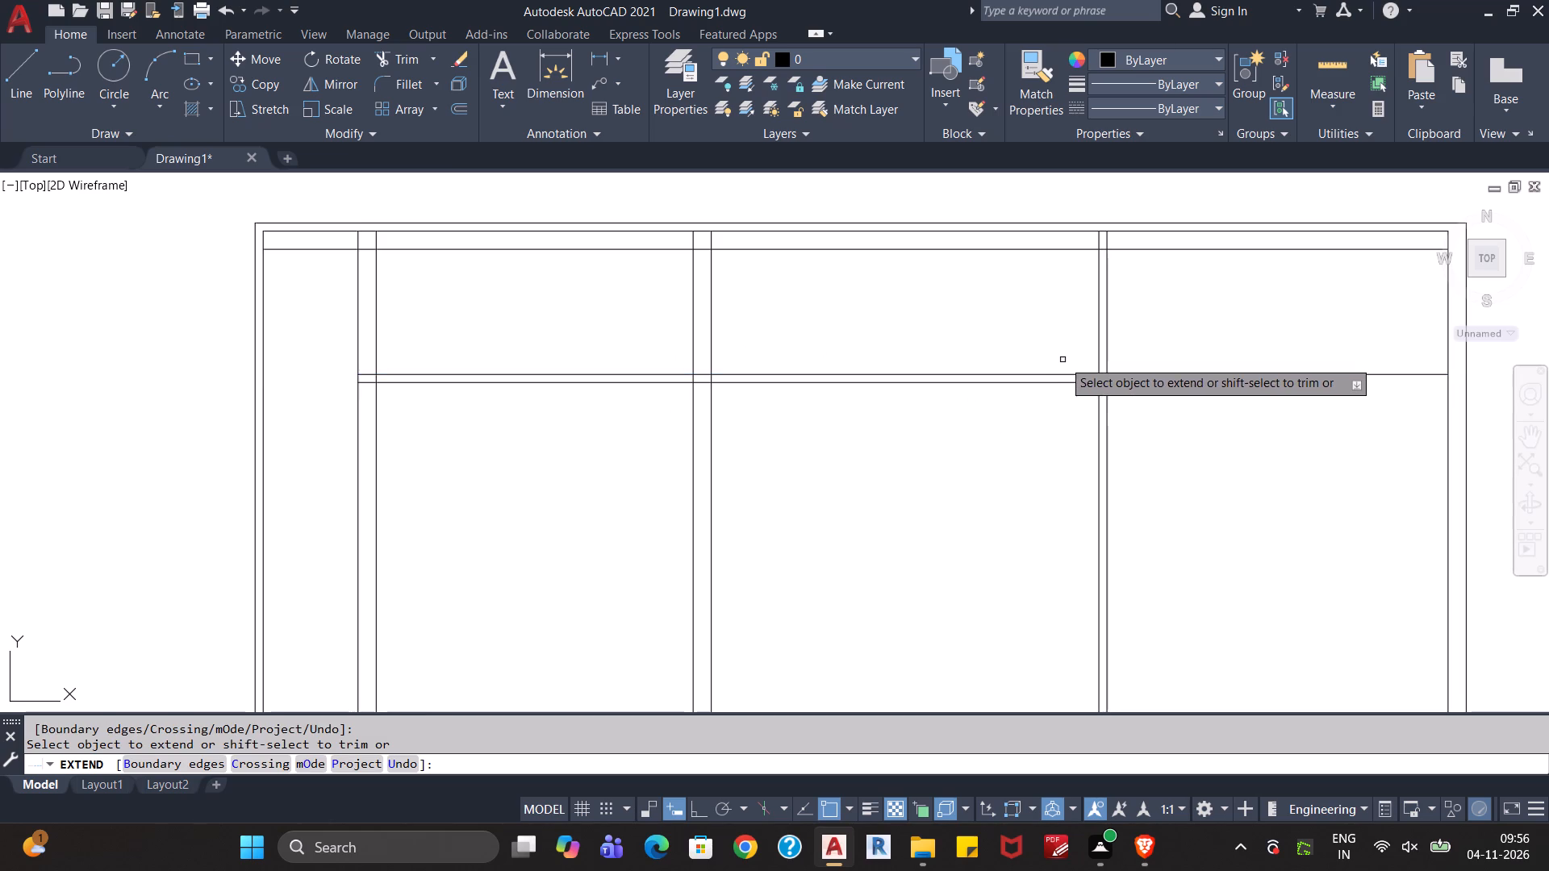
{"action": "left_click", "coordinate": [1069, 385]}
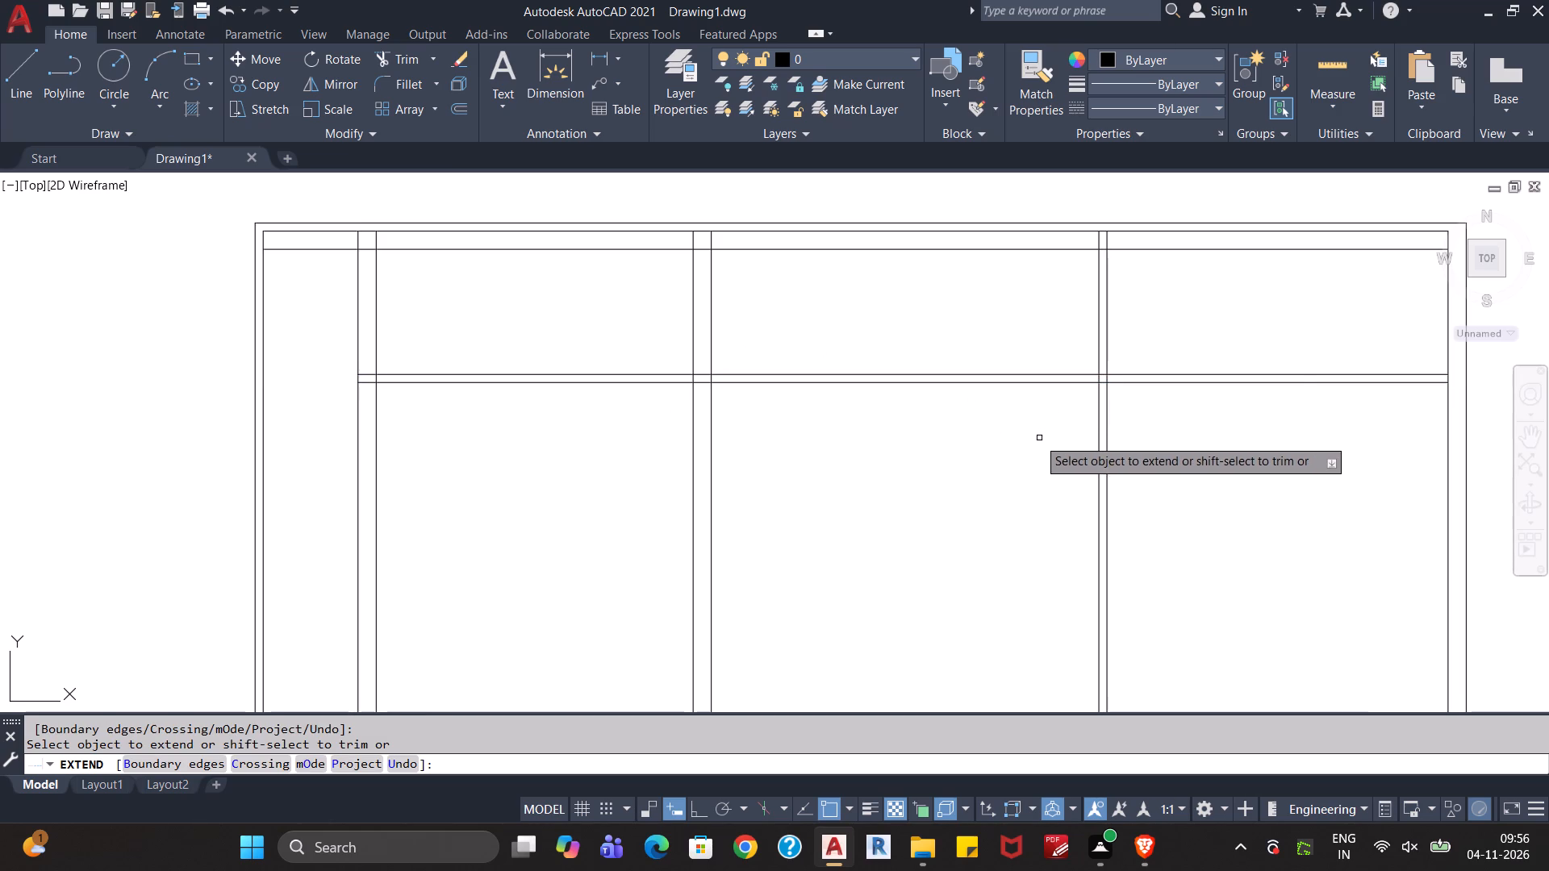
{"action": "key", "text": "Escape"}
{"action": "key", "text": "Escape"}
Trim the extended partition lines across the middle room and through the thickness of the wall between the middle and right rooms.
{"action": "type", "text": "tr"}
{"action": "key", "text": "Return"}
{"action": "left_click", "coordinate": [1025, 442]}
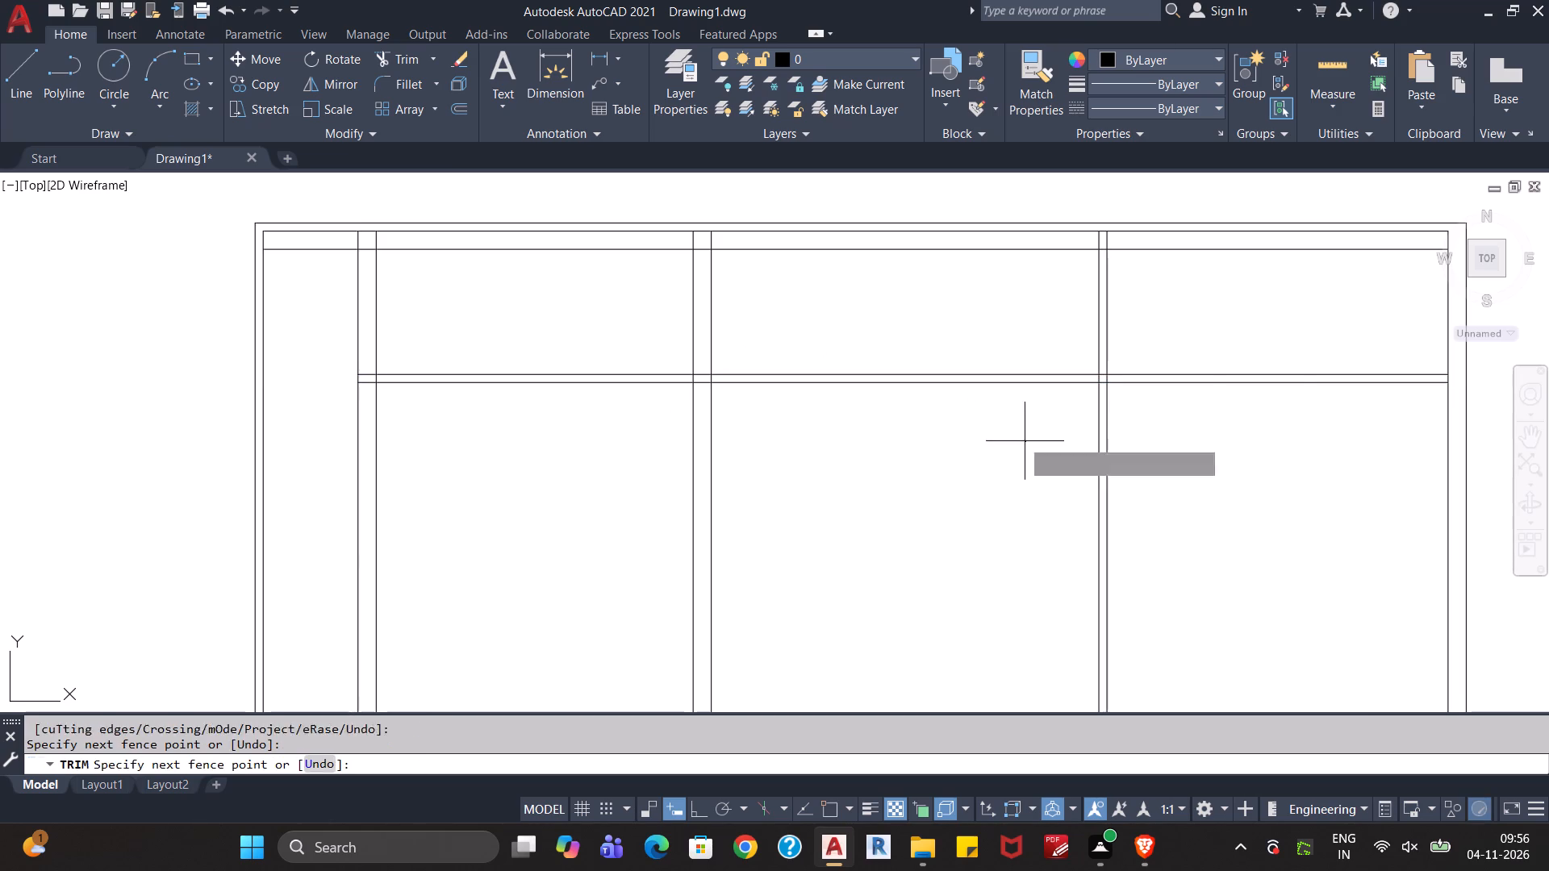
{"action": "left_click", "coordinate": [1022, 358]}
{"action": "scroll", "coordinate": [1095, 397], "scroll_direction": "up", "scroll_amount": 2}
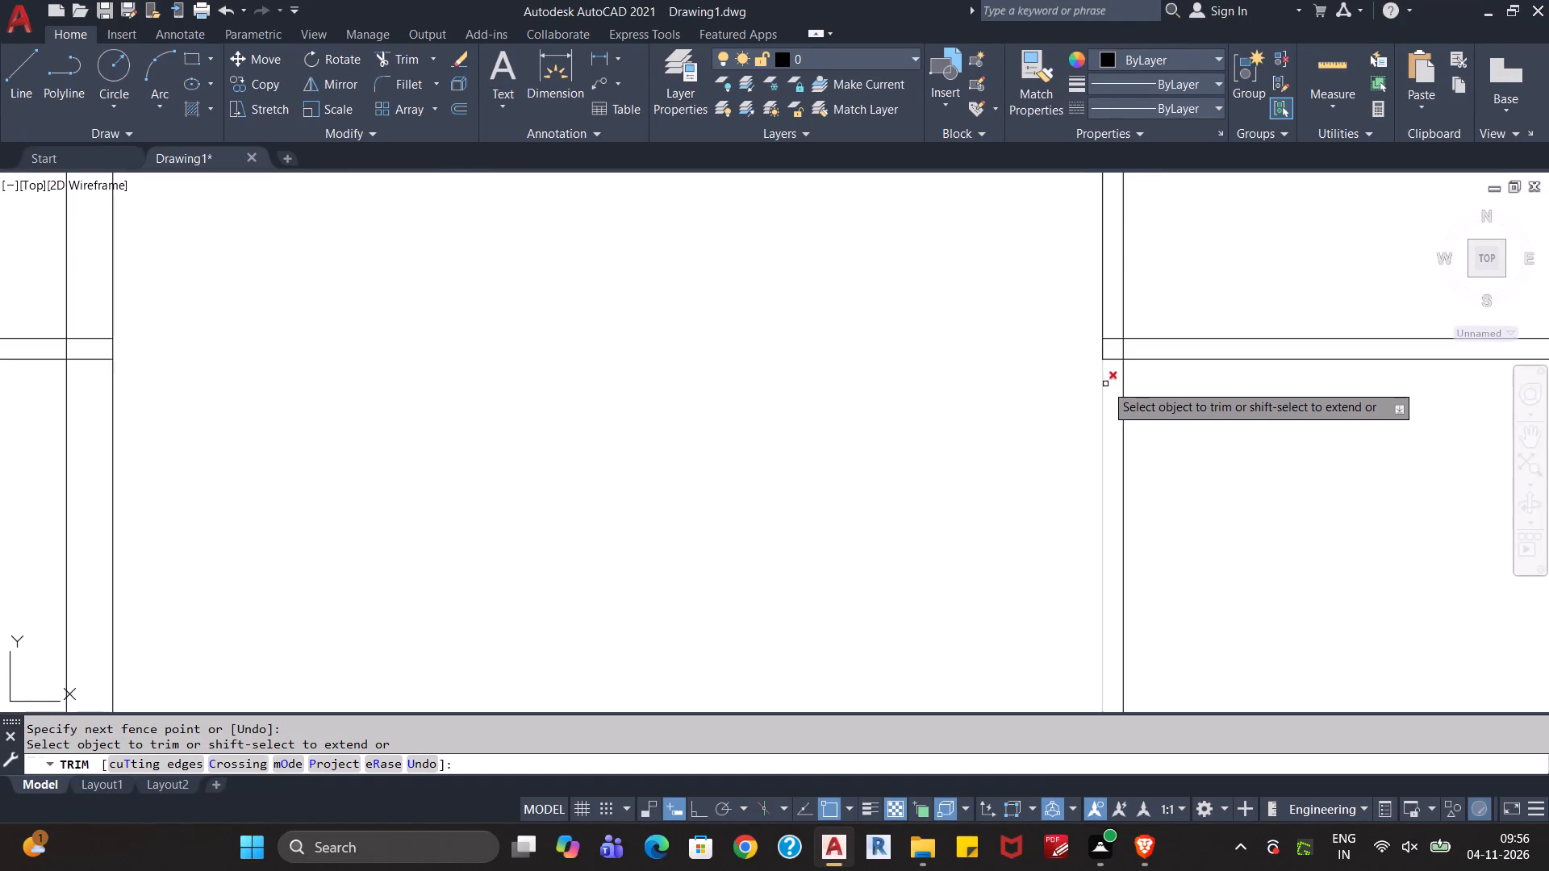
{"action": "left_click", "coordinate": [1114, 374]}
{"action": "left_click", "coordinate": [1114, 327]}
{"action": "scroll", "coordinate": [957, 408], "scroll_direction": "down", "scroll_amount": 2}
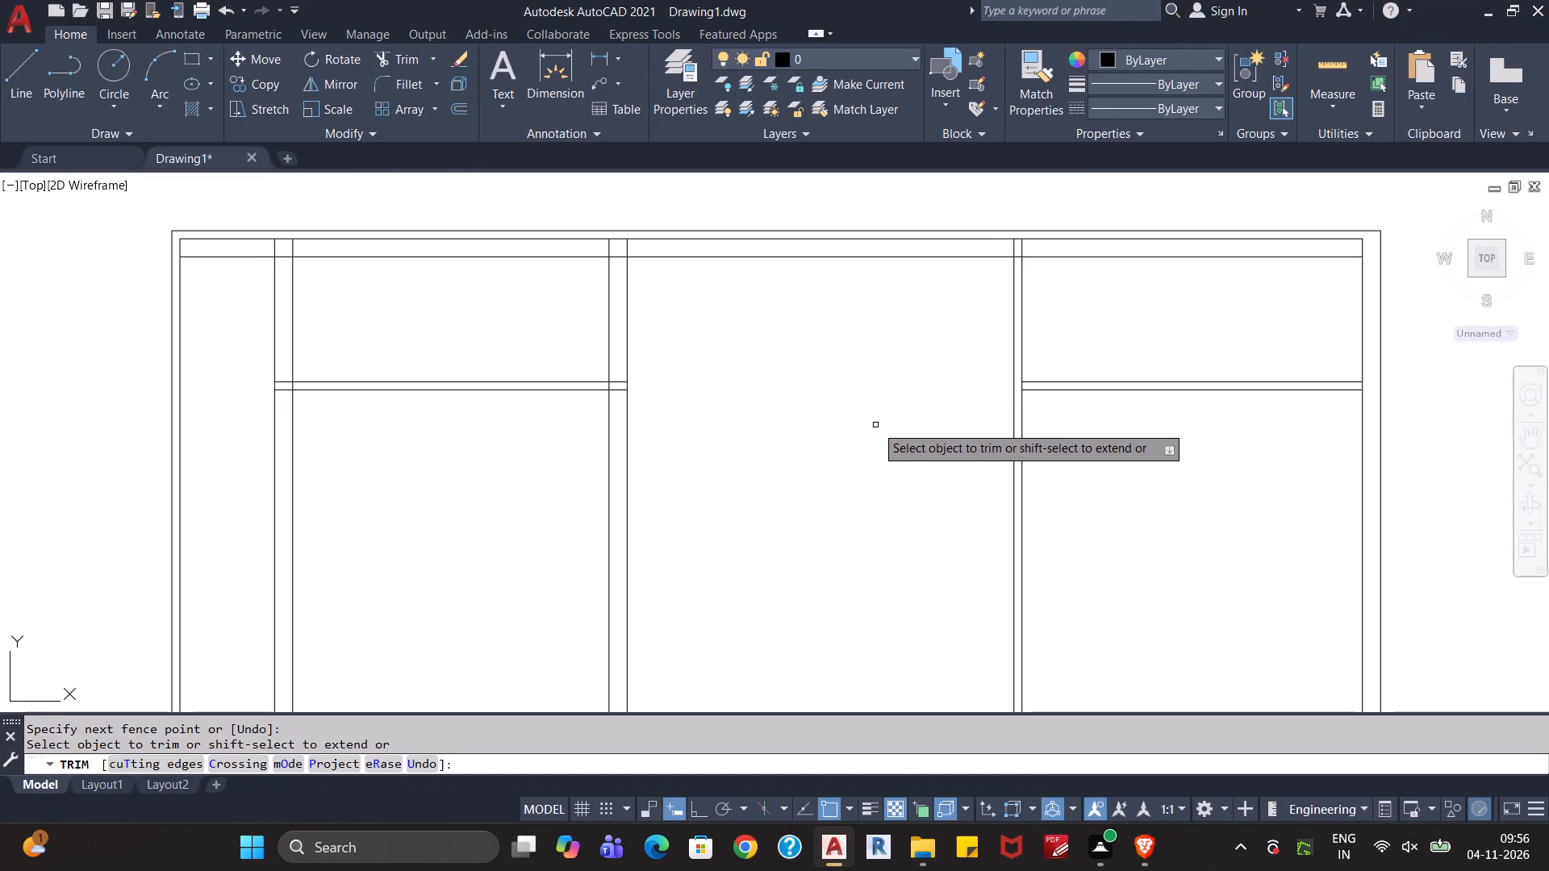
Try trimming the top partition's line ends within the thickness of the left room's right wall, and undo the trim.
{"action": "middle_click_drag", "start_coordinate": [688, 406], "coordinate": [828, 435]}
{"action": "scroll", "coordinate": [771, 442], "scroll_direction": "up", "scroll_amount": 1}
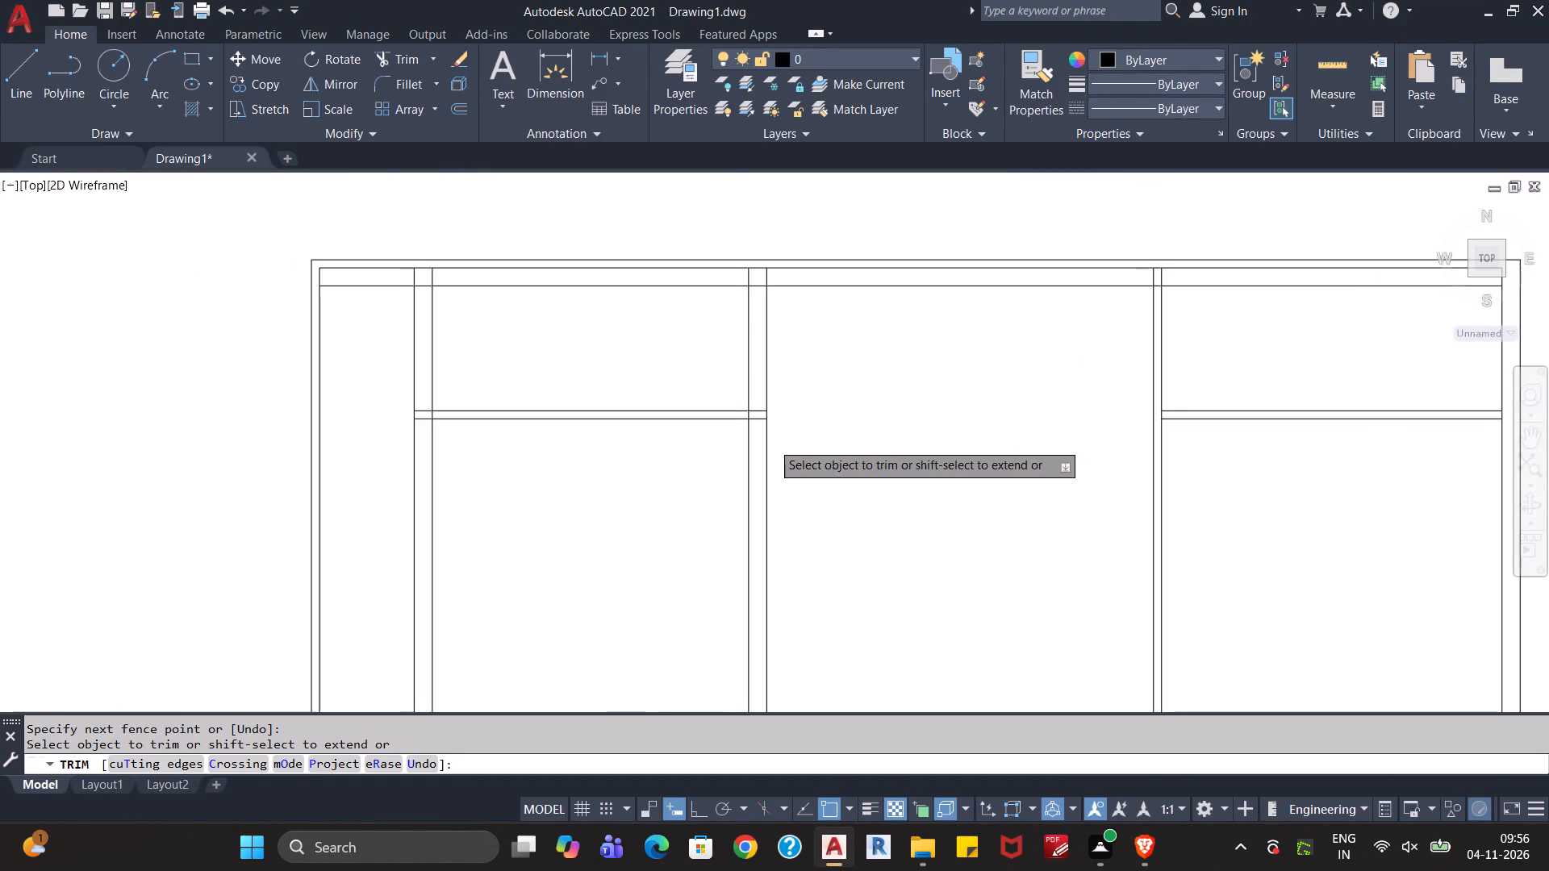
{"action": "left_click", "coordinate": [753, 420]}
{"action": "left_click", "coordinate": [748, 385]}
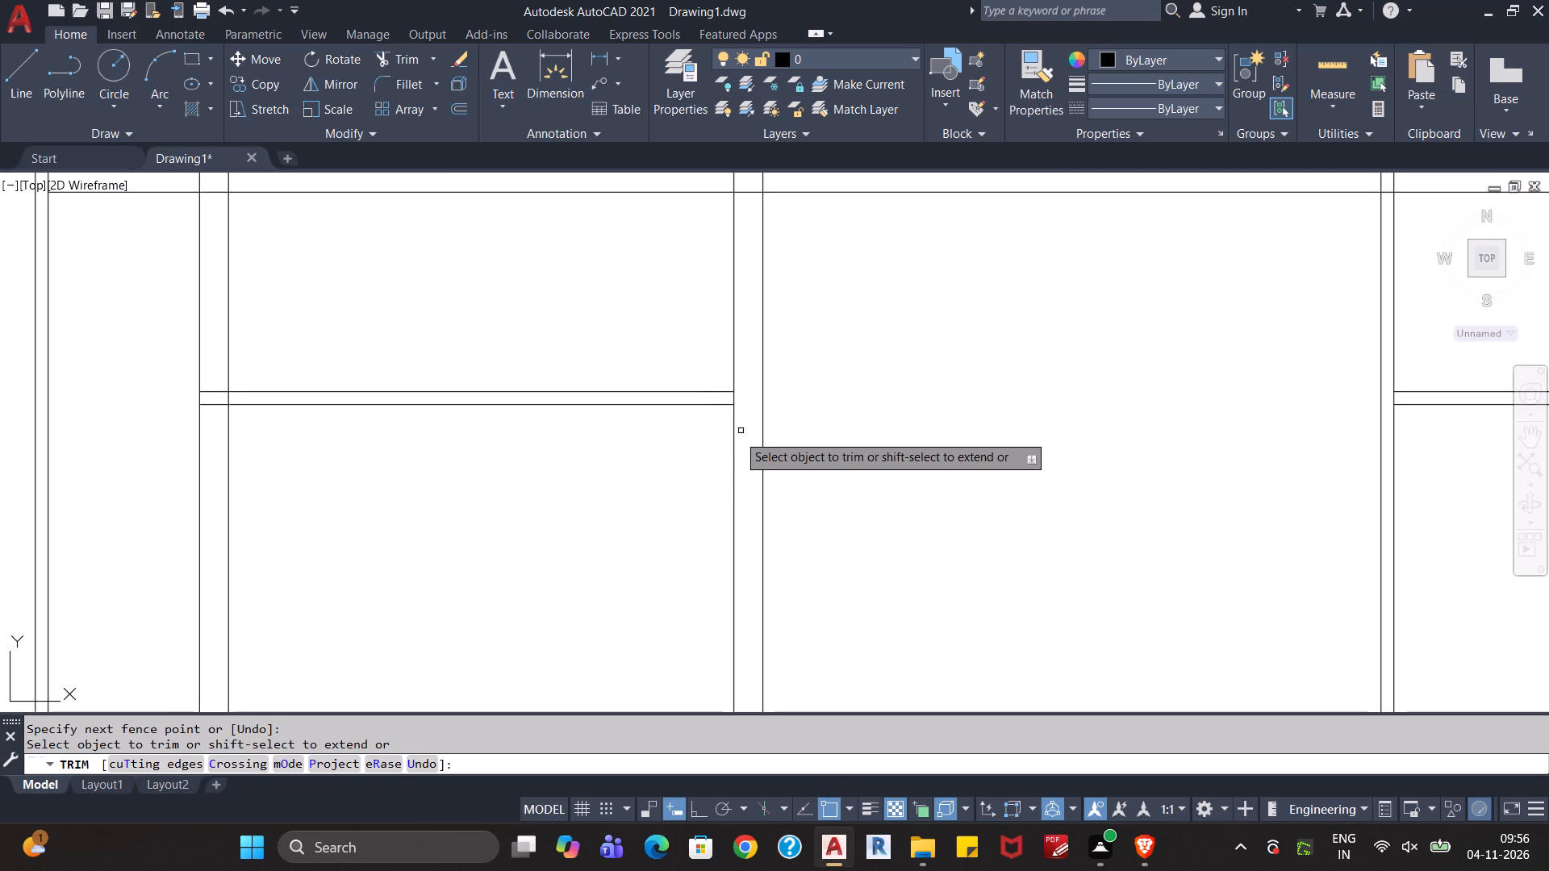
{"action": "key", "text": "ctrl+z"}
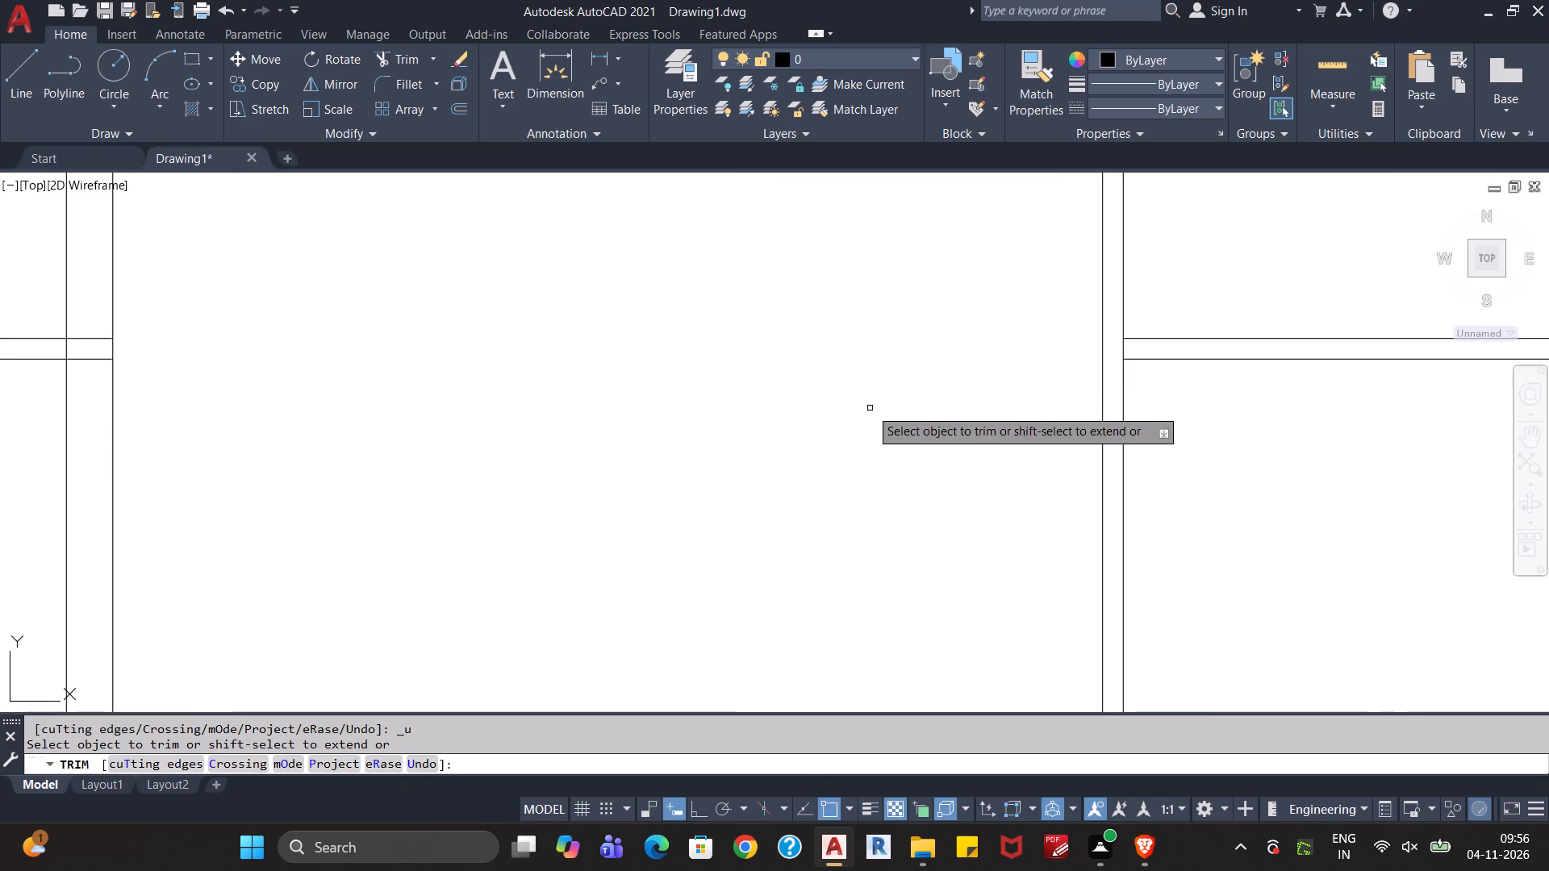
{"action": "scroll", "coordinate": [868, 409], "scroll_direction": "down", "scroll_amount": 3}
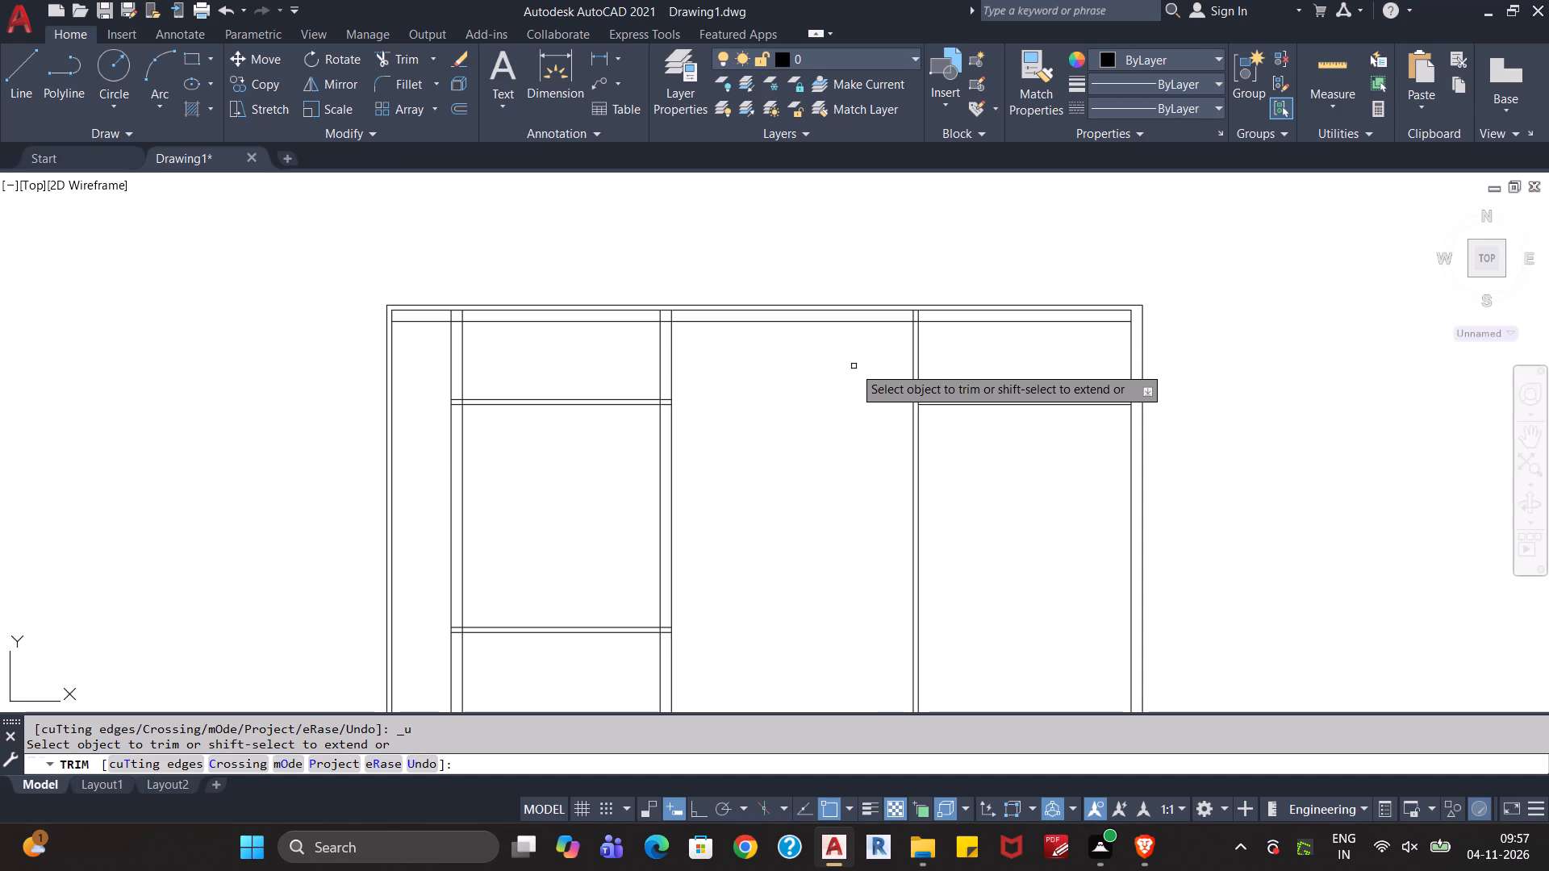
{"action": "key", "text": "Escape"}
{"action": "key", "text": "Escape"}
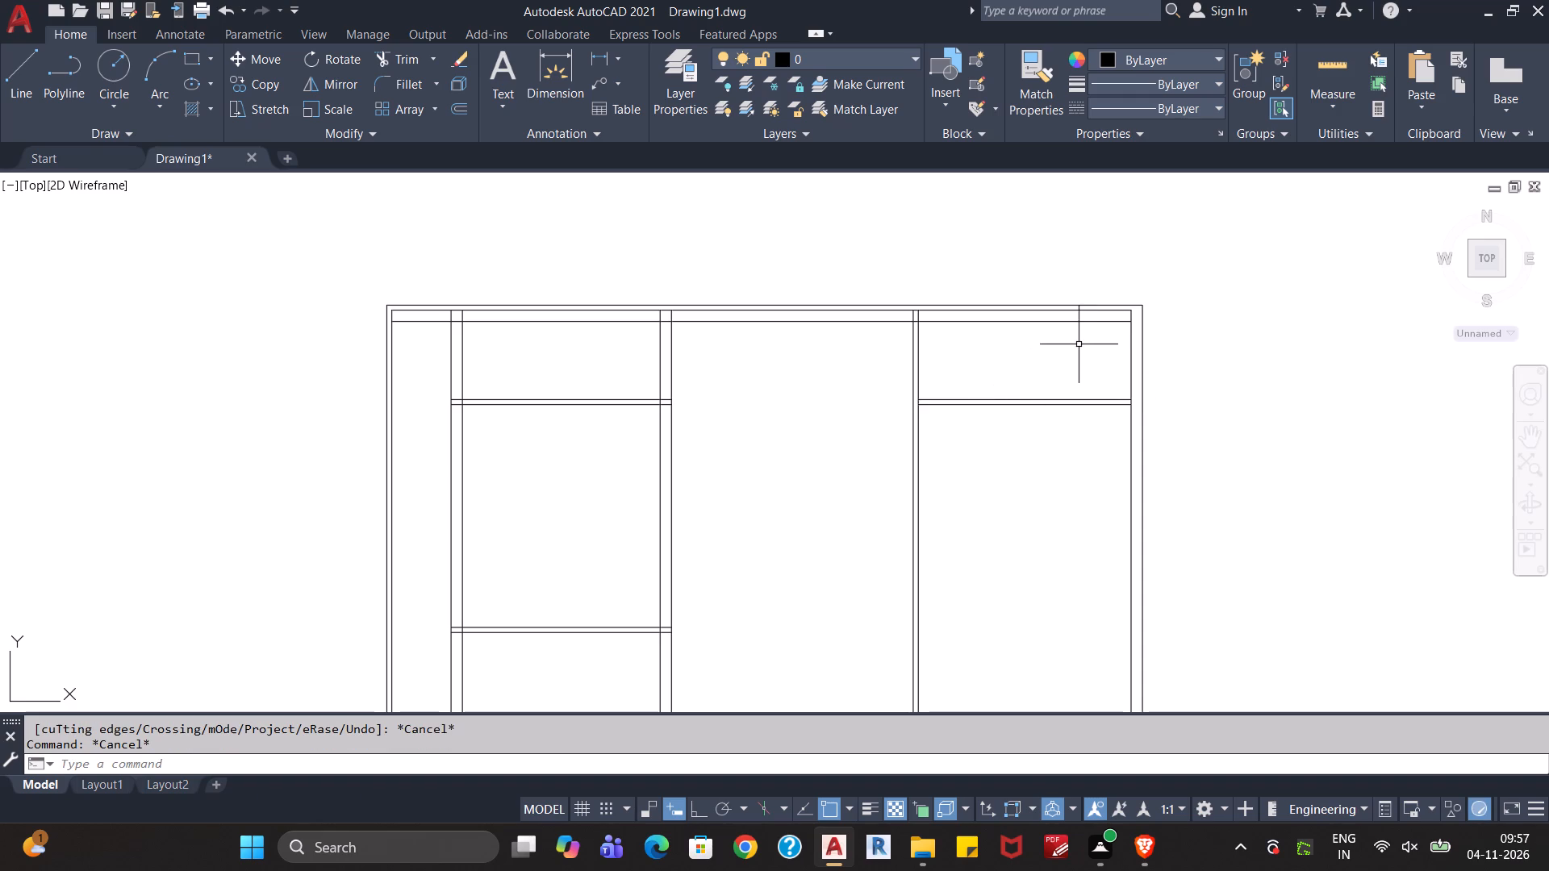
Measure the spacing between the top wall's inner line and the full-width line below it, above the right room.
{"action": "middle_click_drag", "start_coordinate": [1074, 346], "coordinate": [1050, 443]}
{"action": "scroll", "coordinate": [1060, 407], "scroll_direction": "up", "scroll_amount": 3}
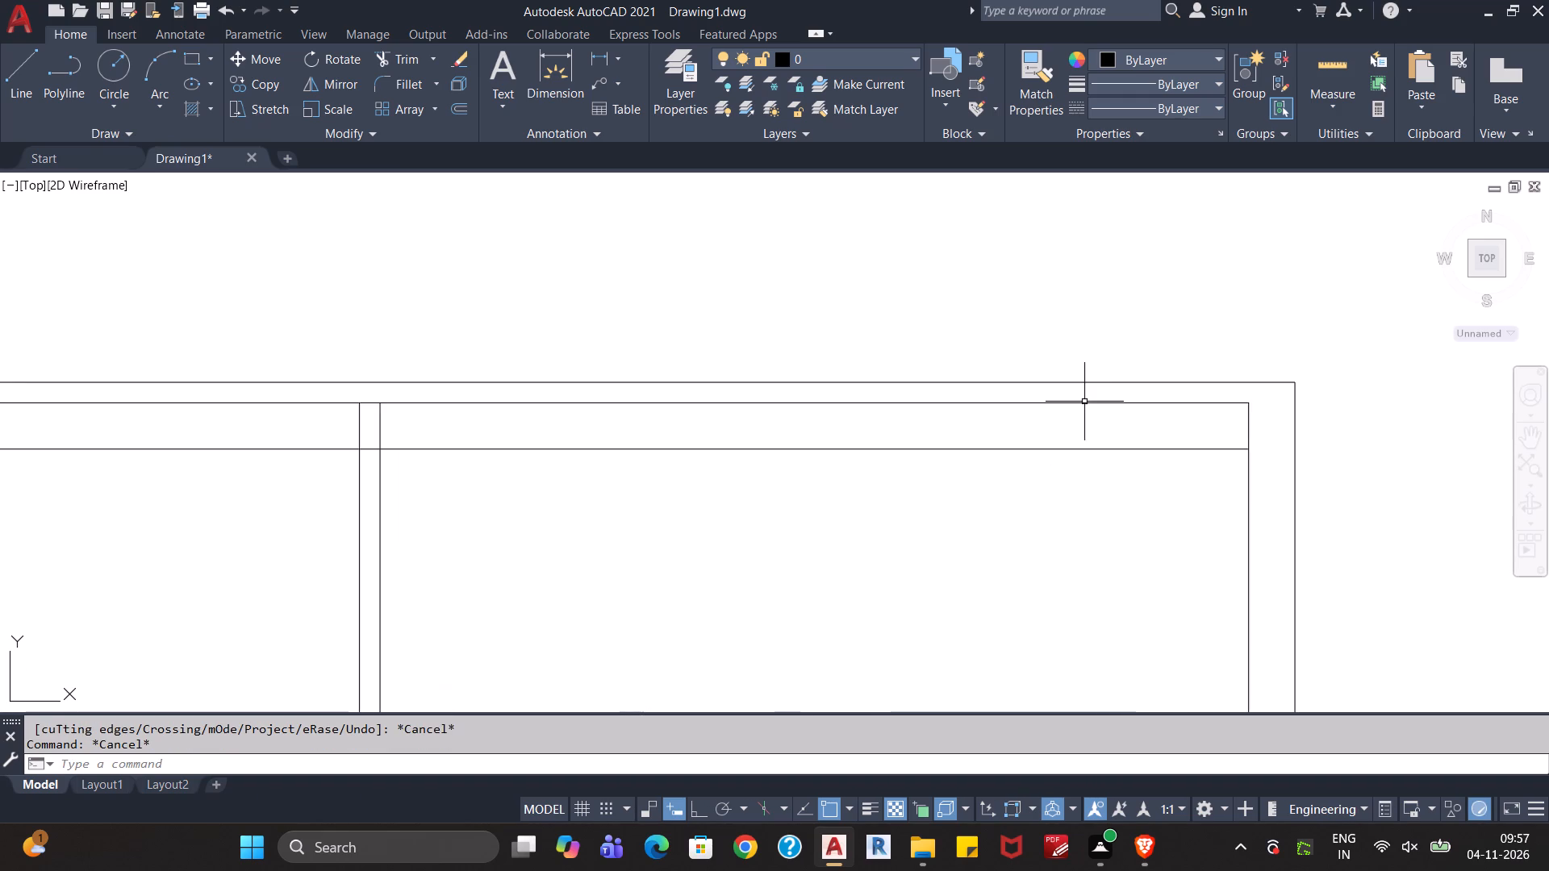
{"action": "left_click", "coordinate": [1085, 402]}
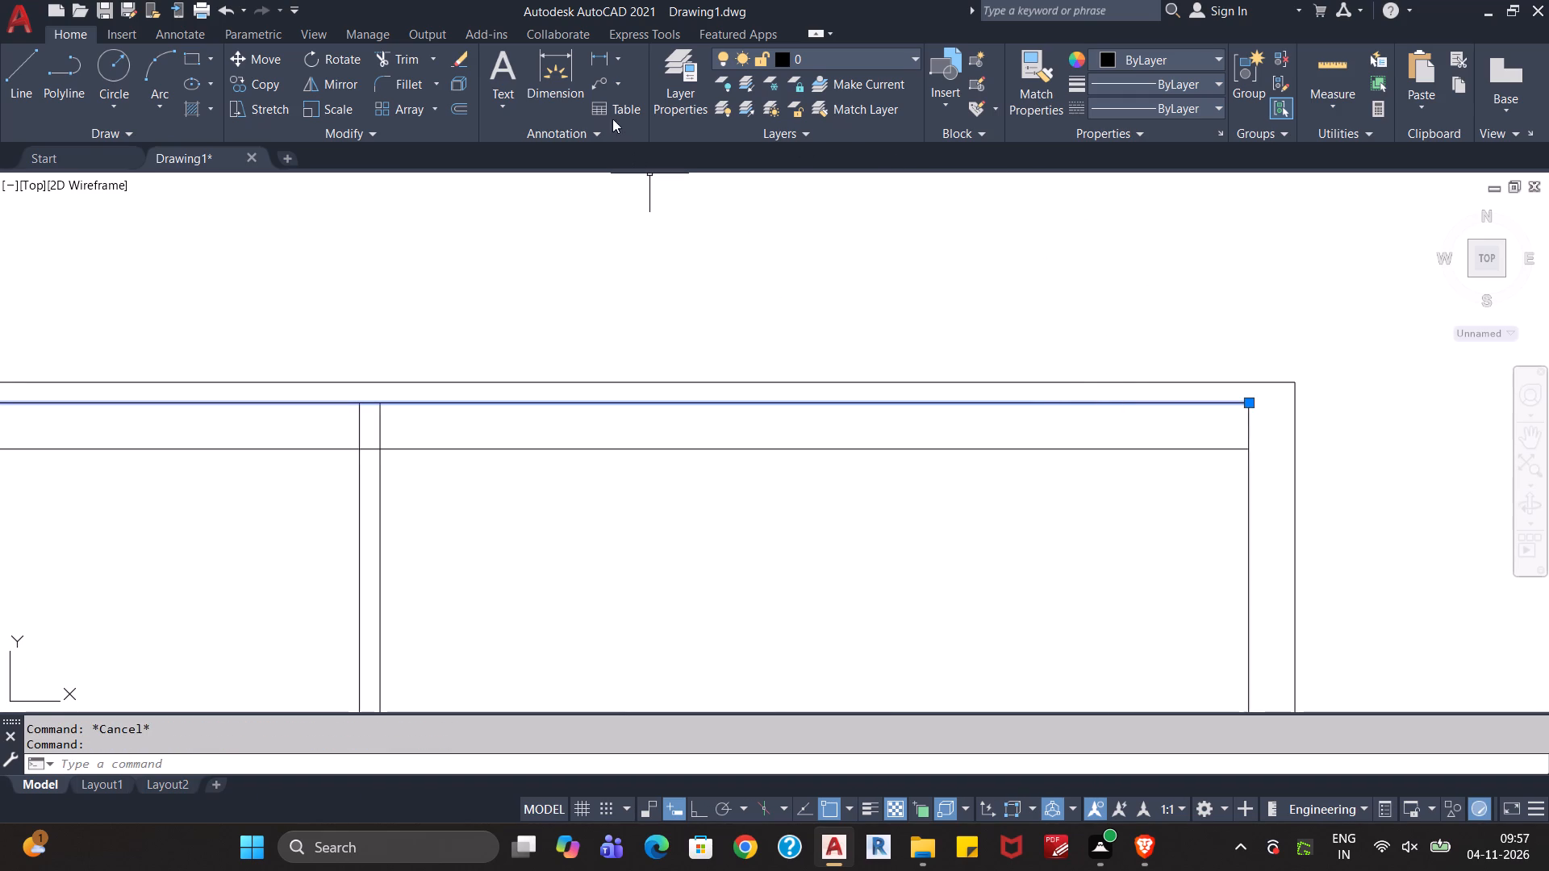
{"action": "left_click", "coordinate": [1326, 68]}
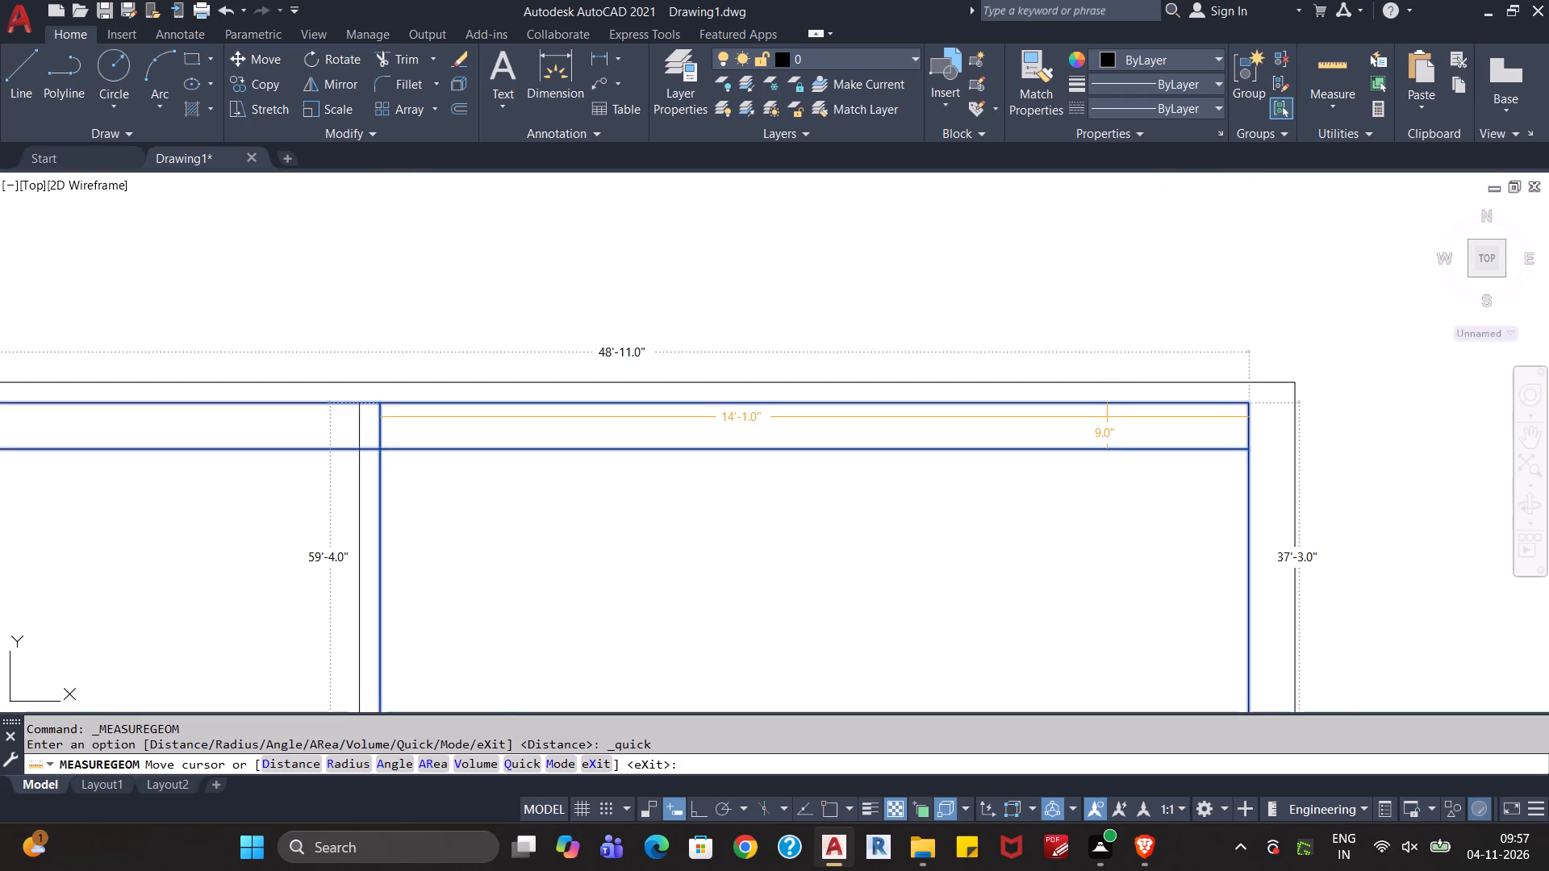
{"action": "key", "text": "Escape"}
{"action": "key", "text": "Escape"}
Delete the full-width horizontal line just below the top wall's inner line.
{"action": "scroll", "coordinate": [1107, 417], "scroll_direction": "down", "scroll_amount": 1}
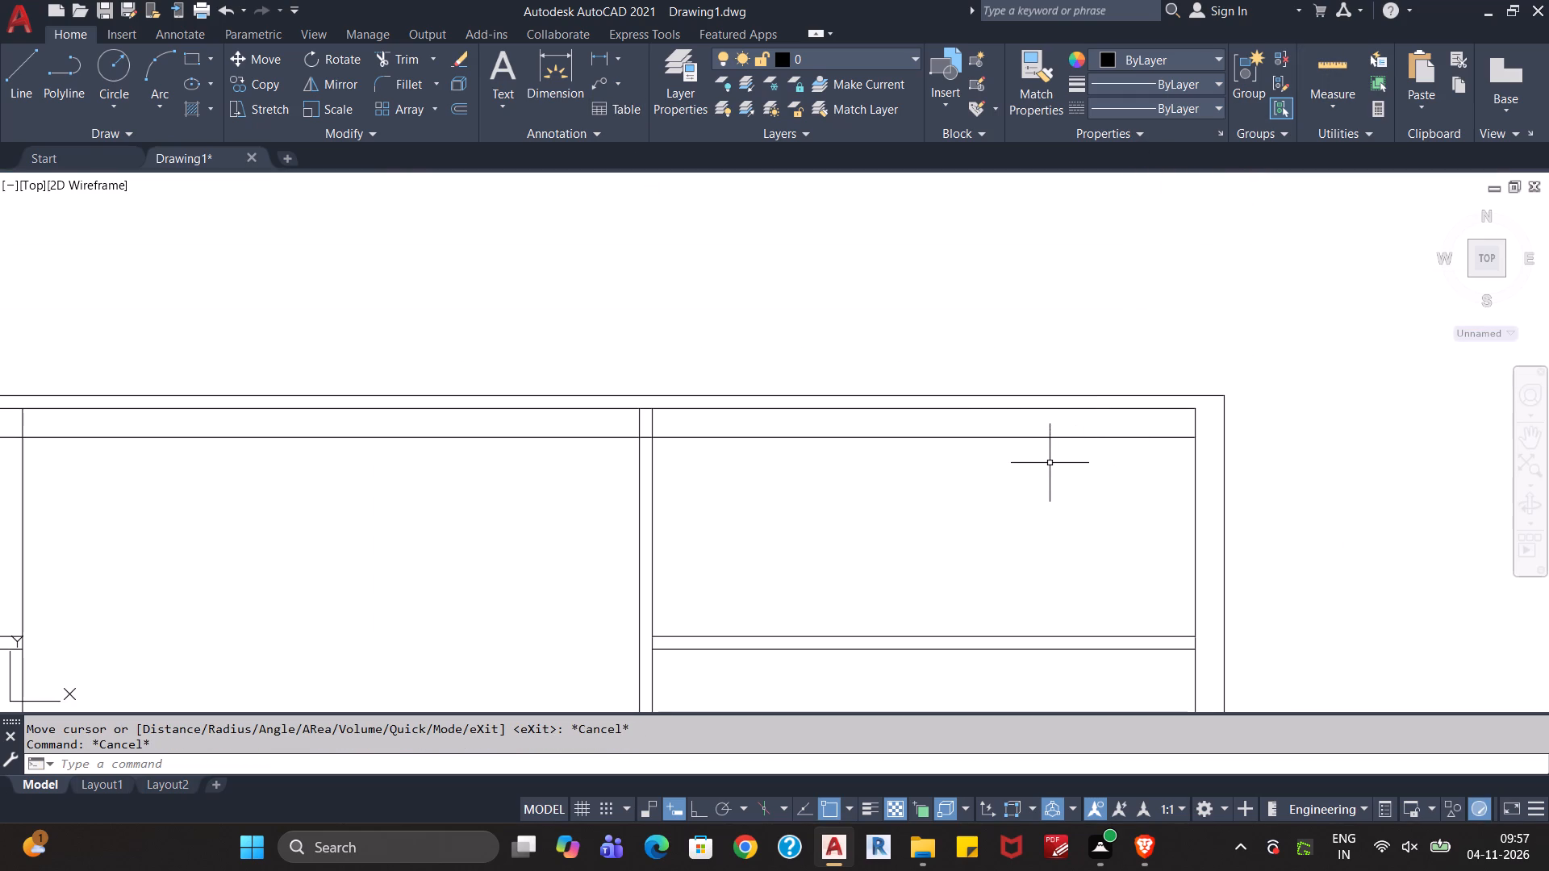
{"action": "left_click", "coordinate": [1076, 427]}
{"action": "left_click", "coordinate": [1054, 460]}
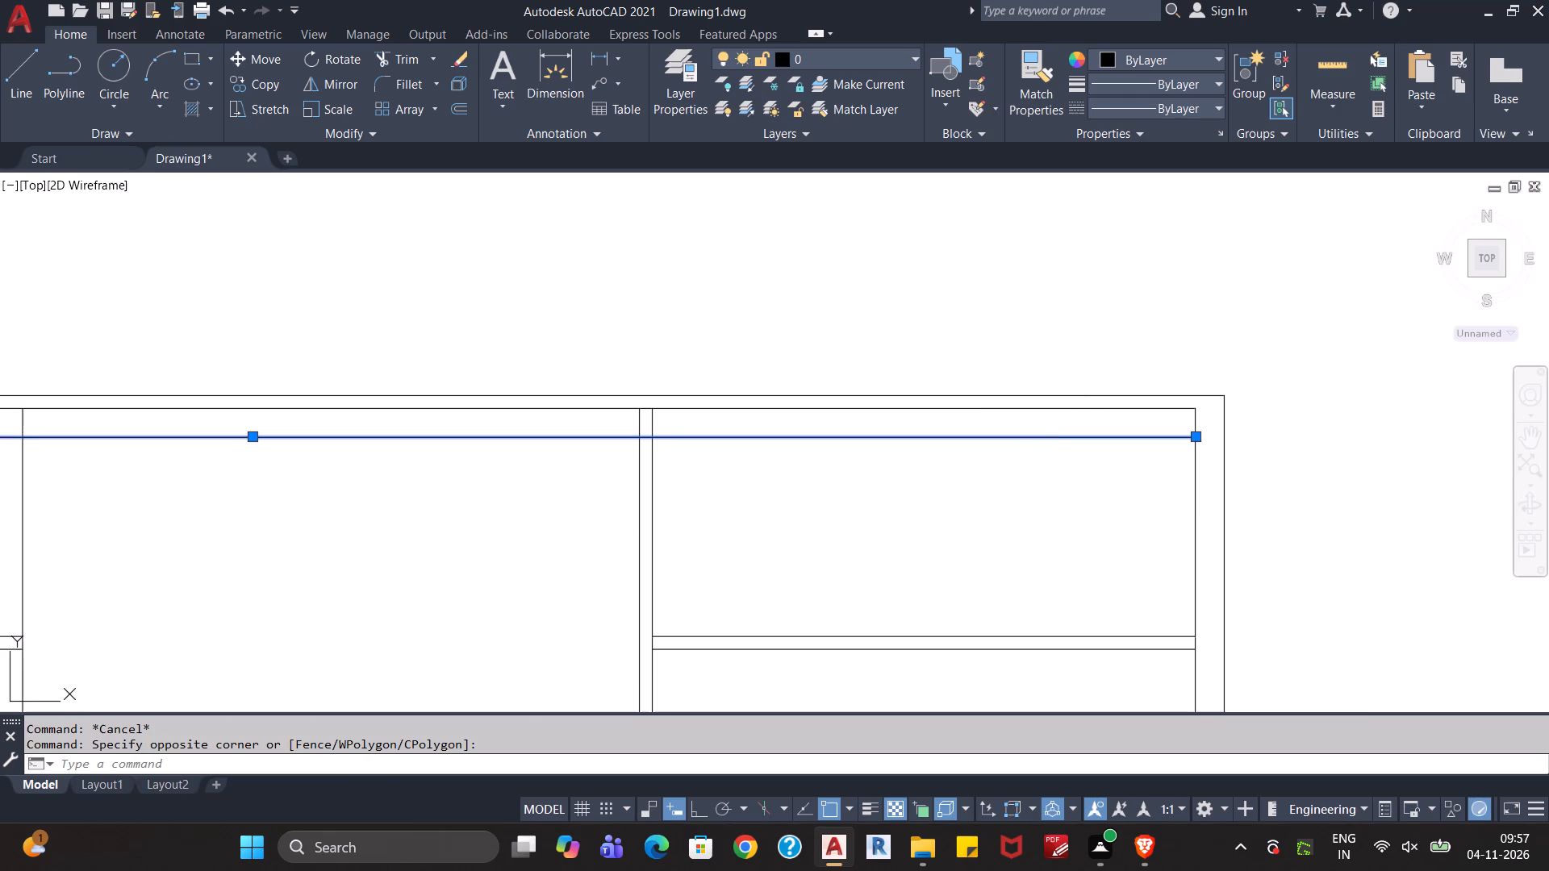
{"action": "key", "text": "Delete"}
{"action": "middle_click_drag", "start_coordinate": [1054, 460], "coordinate": [1186, 490]}
{"action": "key", "text": "Escape"}
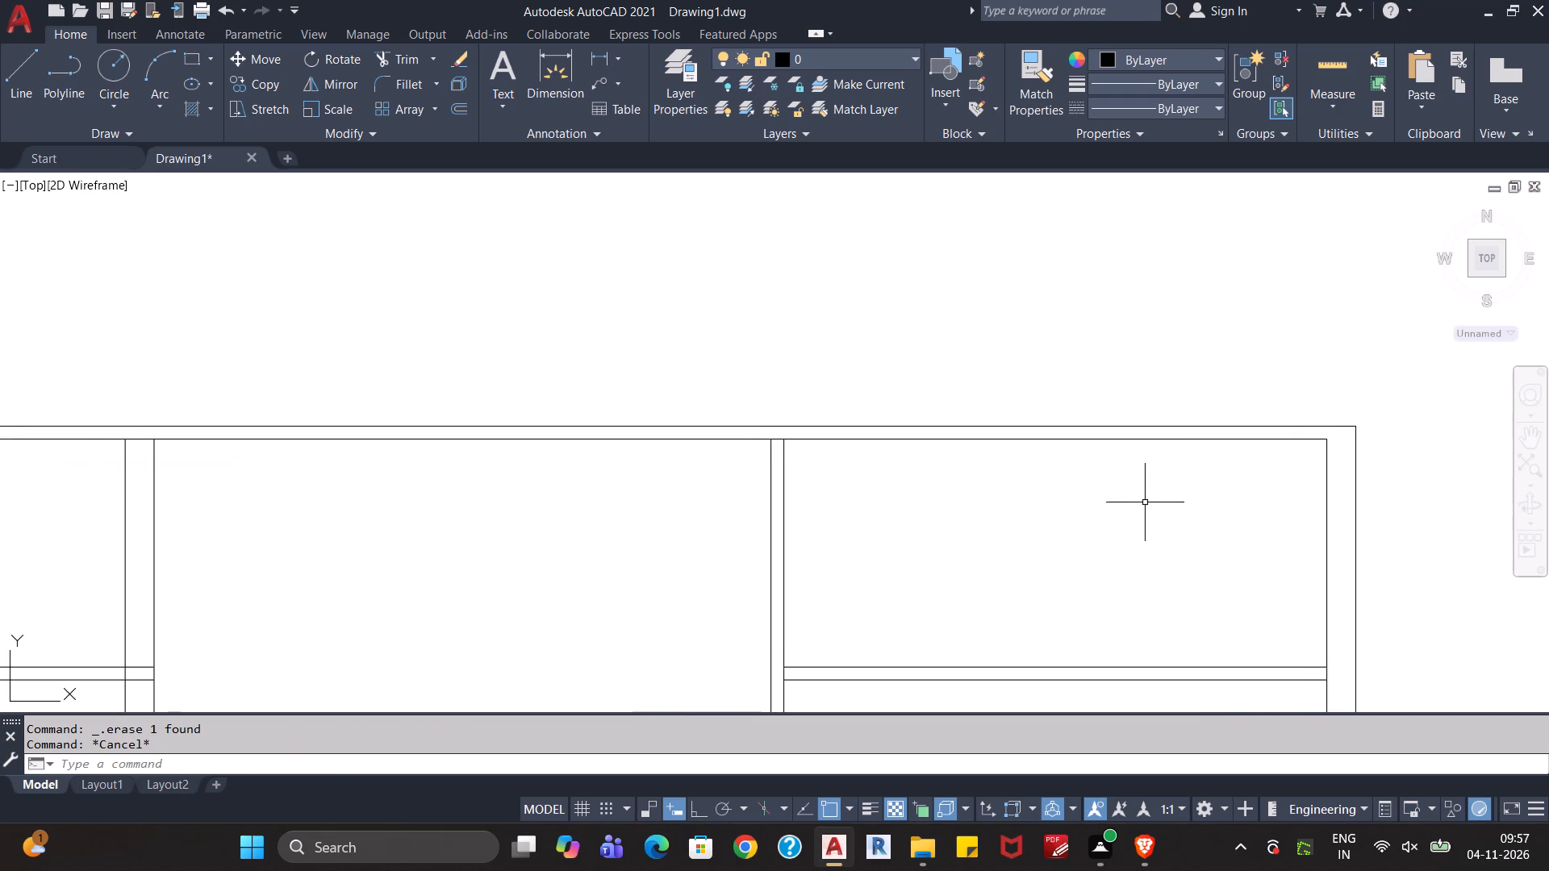
Offset the top wall's inner line 5" downward.
{"action": "key", "text": "o"}
{"action": "key", "text": "Return"}
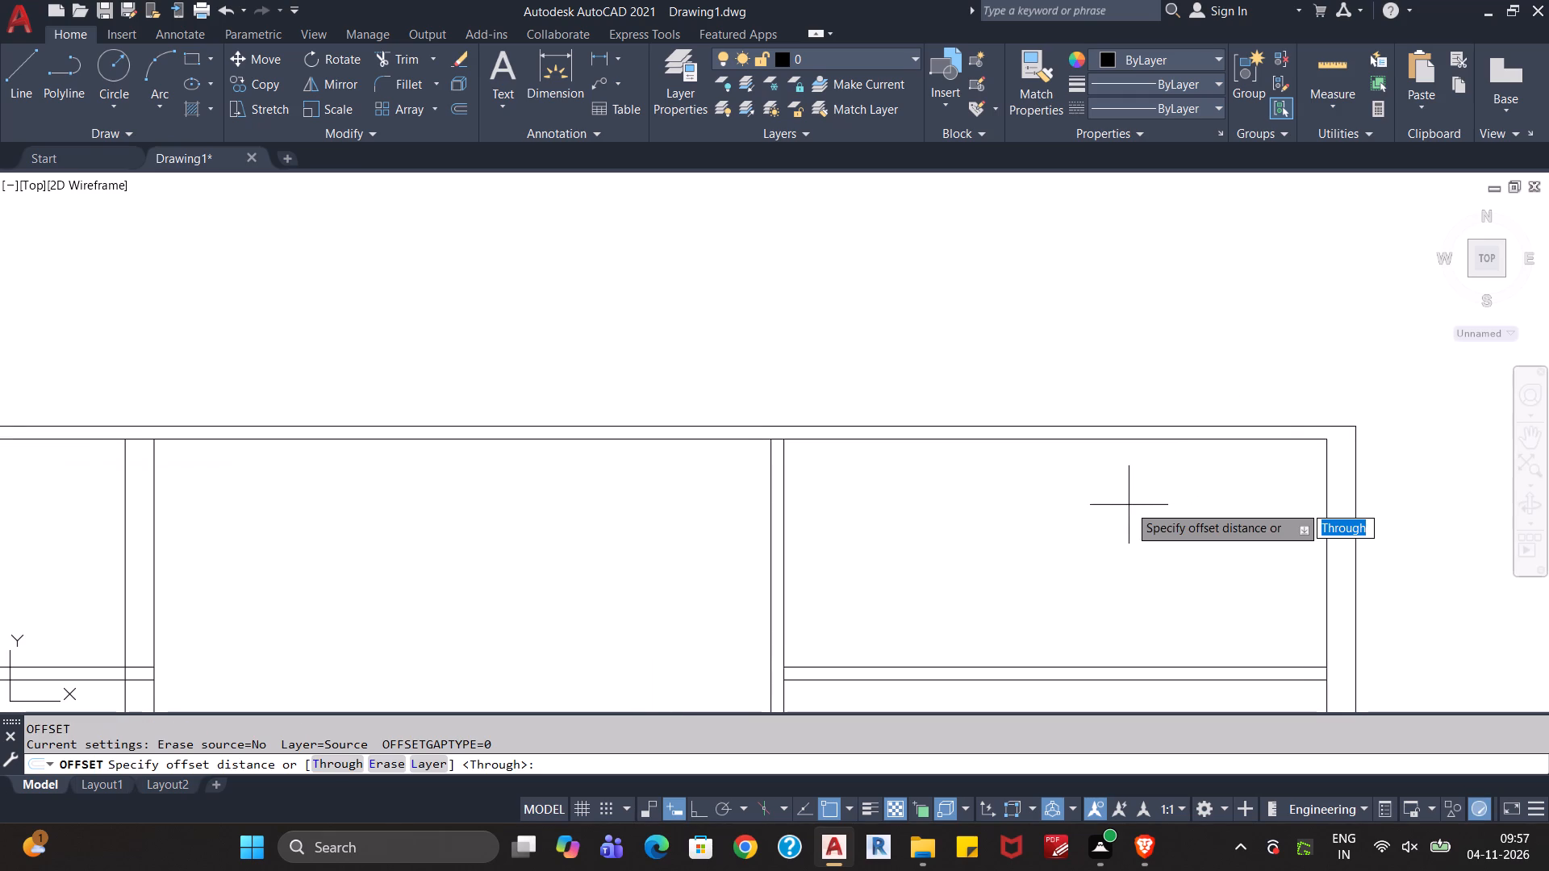
{"action": "type", "text": "5\""}
{"action": "key", "text": "Return"}
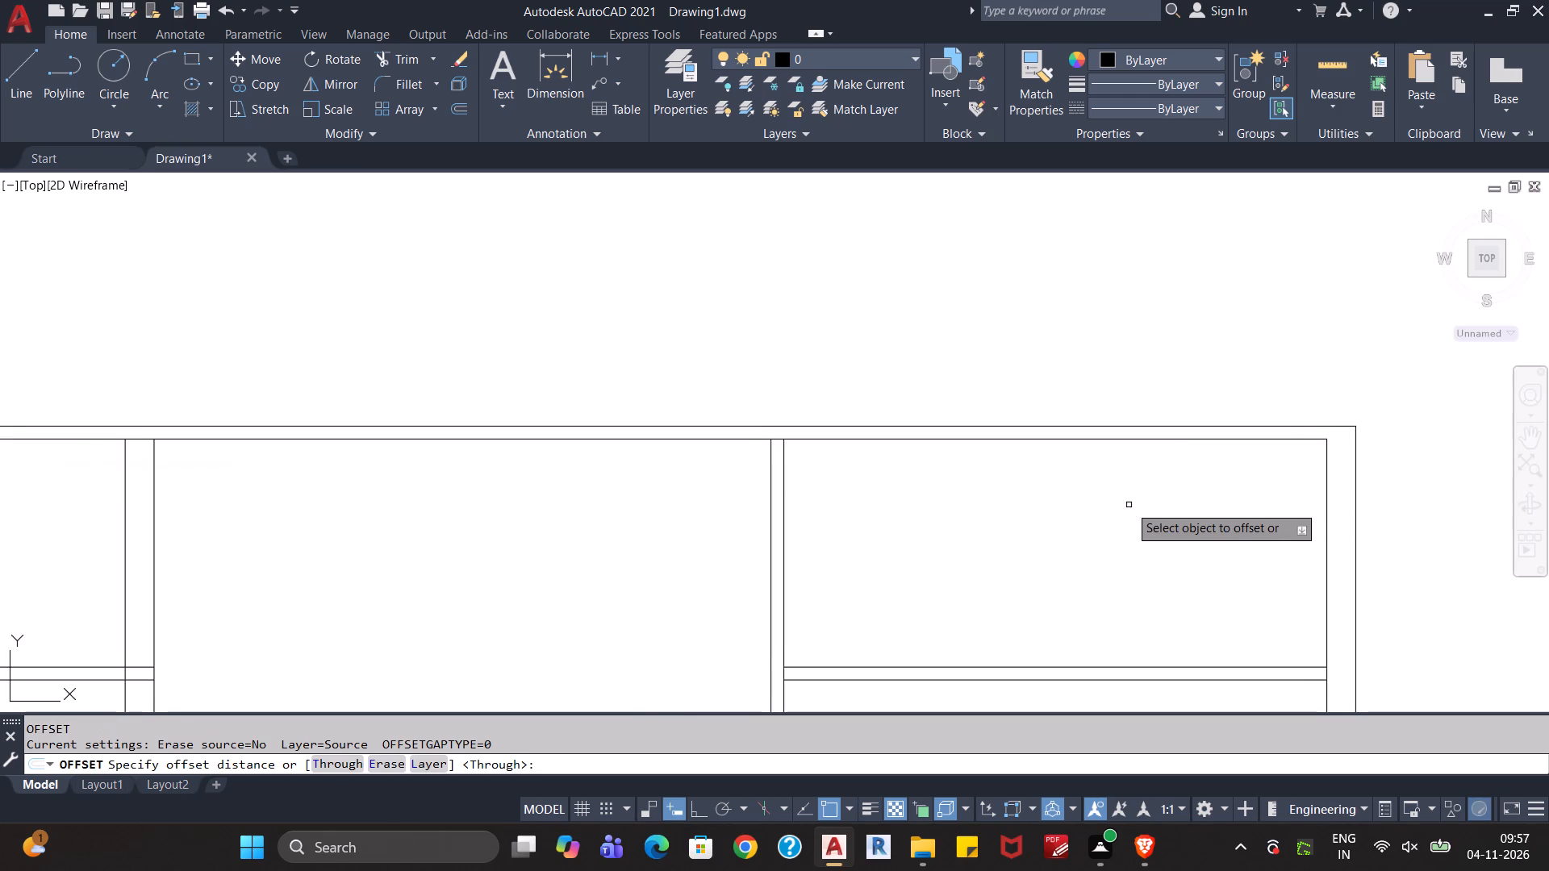
{"action": "left_click", "coordinate": [1197, 438]}
{"action": "left_click", "coordinate": [1190, 496]}
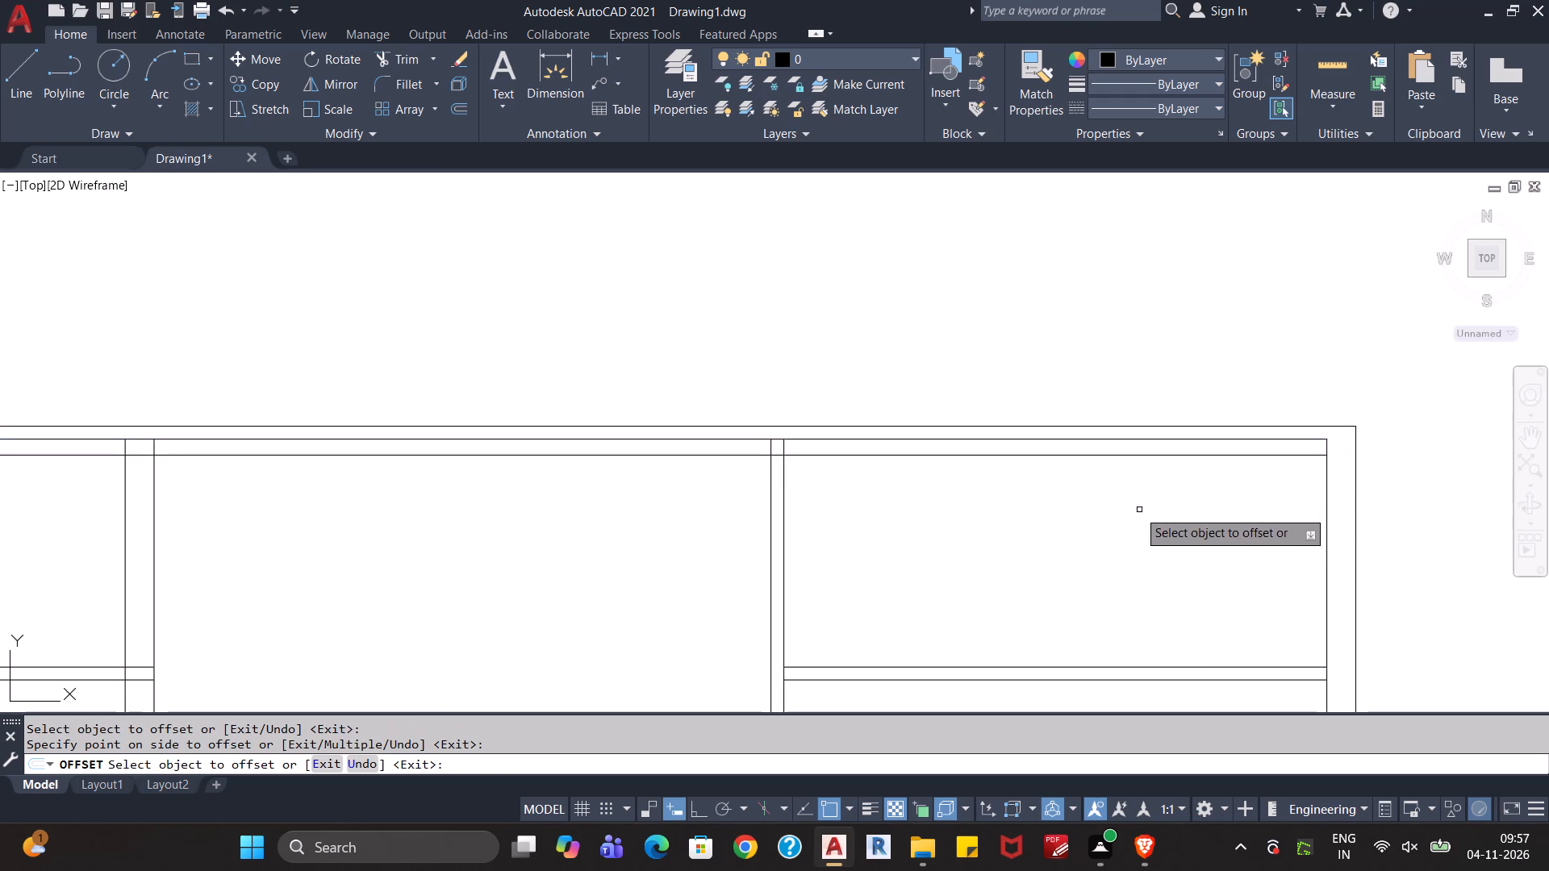
{"action": "key", "text": "Escape"}
{"action": "key", "text": "Escape"}
Trim the new 5" offset line across the middle room and across the narrow strip beside the left exterior wall.
{"action": "middle_click_drag", "start_coordinate": [1049, 530], "coordinate": [1253, 550]}
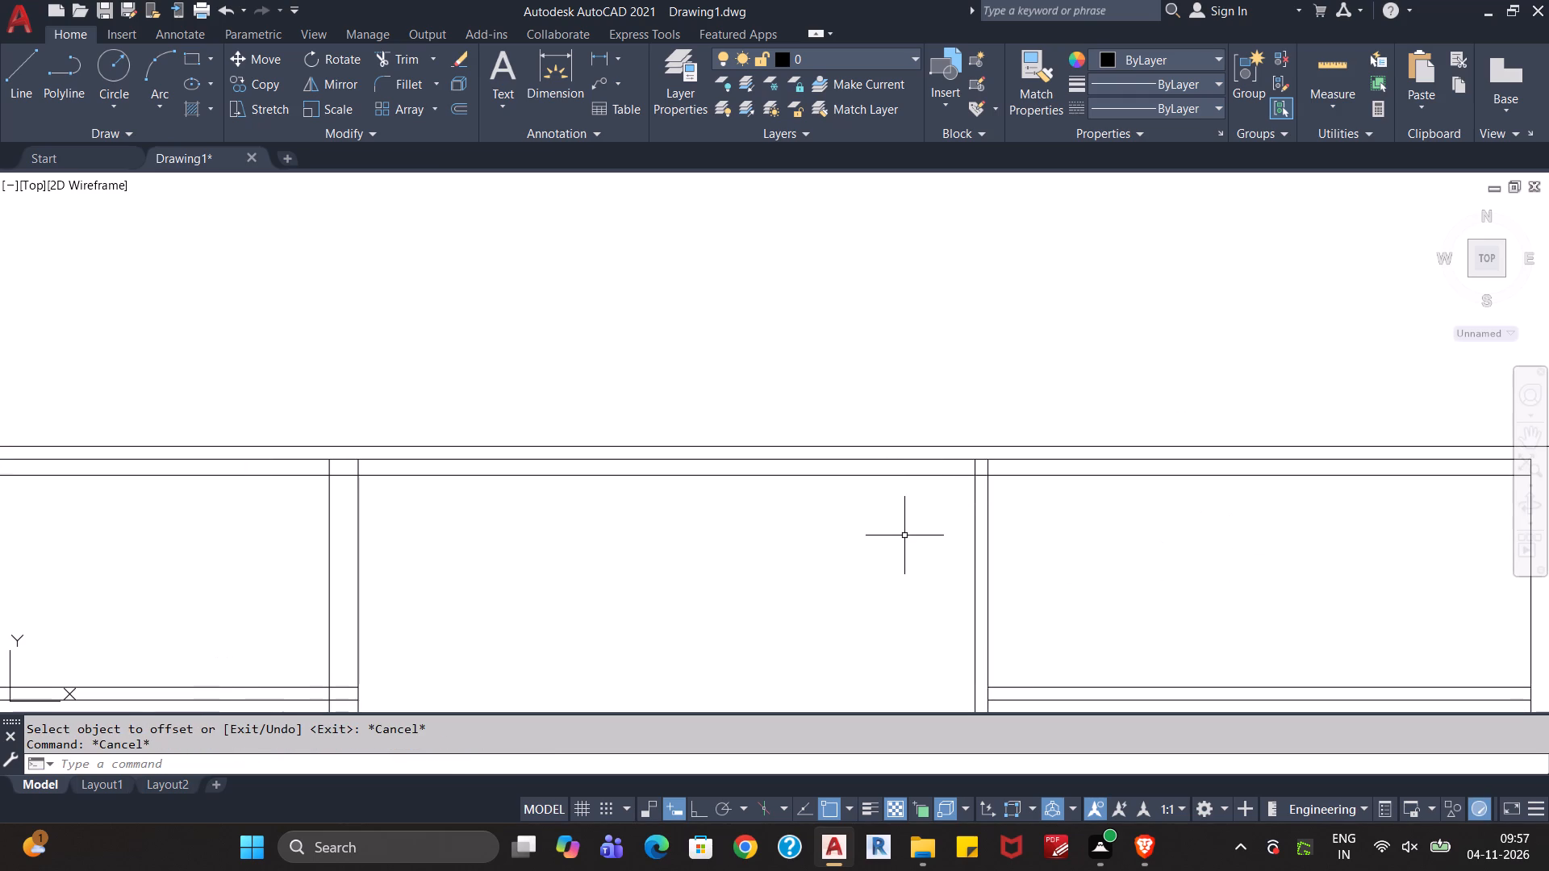
{"action": "type", "text": "tr"}
{"action": "key", "text": "Return"}
{"action": "left_click", "coordinate": [921, 477]}
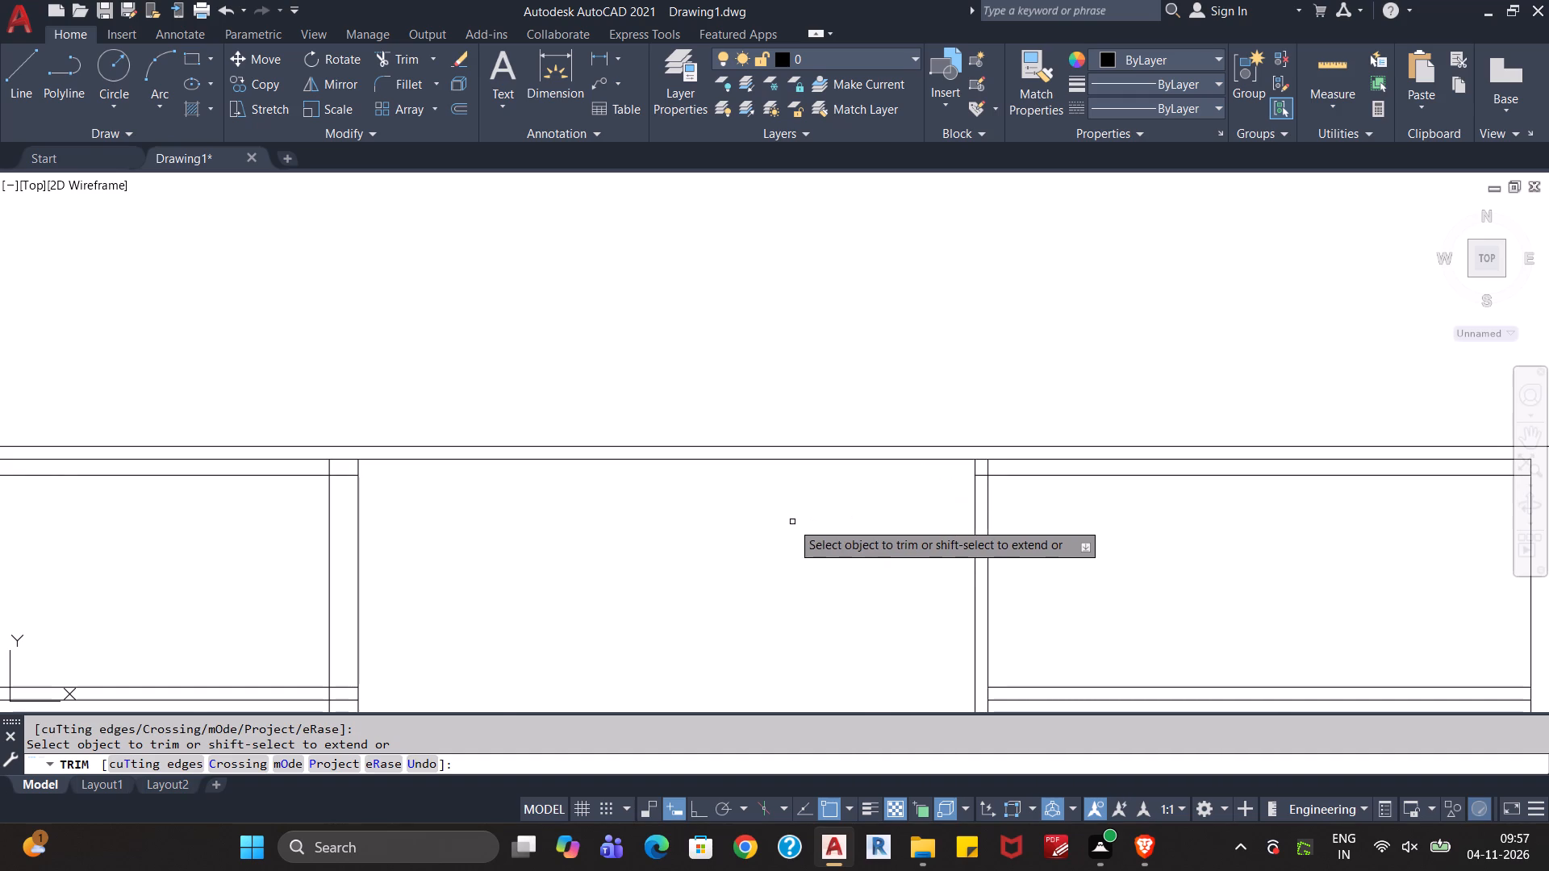
{"action": "scroll", "coordinate": [791, 522], "scroll_direction": "down", "scroll_amount": 2}
{"action": "middle_click_drag", "start_coordinate": [782, 544], "coordinate": [811, 527]}
{"action": "scroll", "coordinate": [819, 519], "scroll_direction": "up", "scroll_amount": 1}
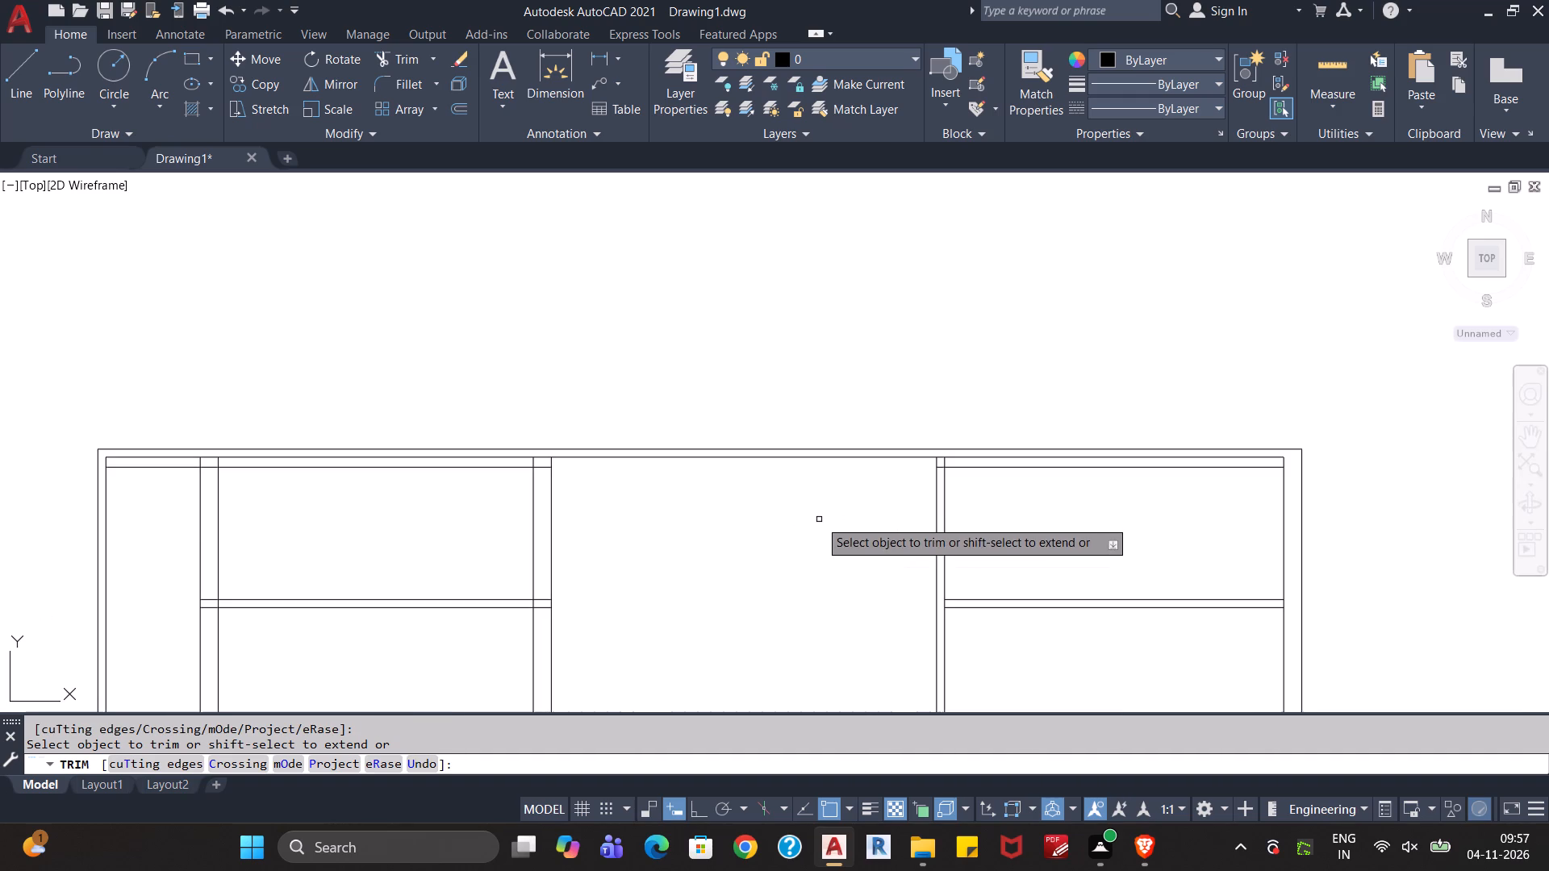
{"action": "middle_click_drag", "start_coordinate": [728, 523], "coordinate": [878, 540]}
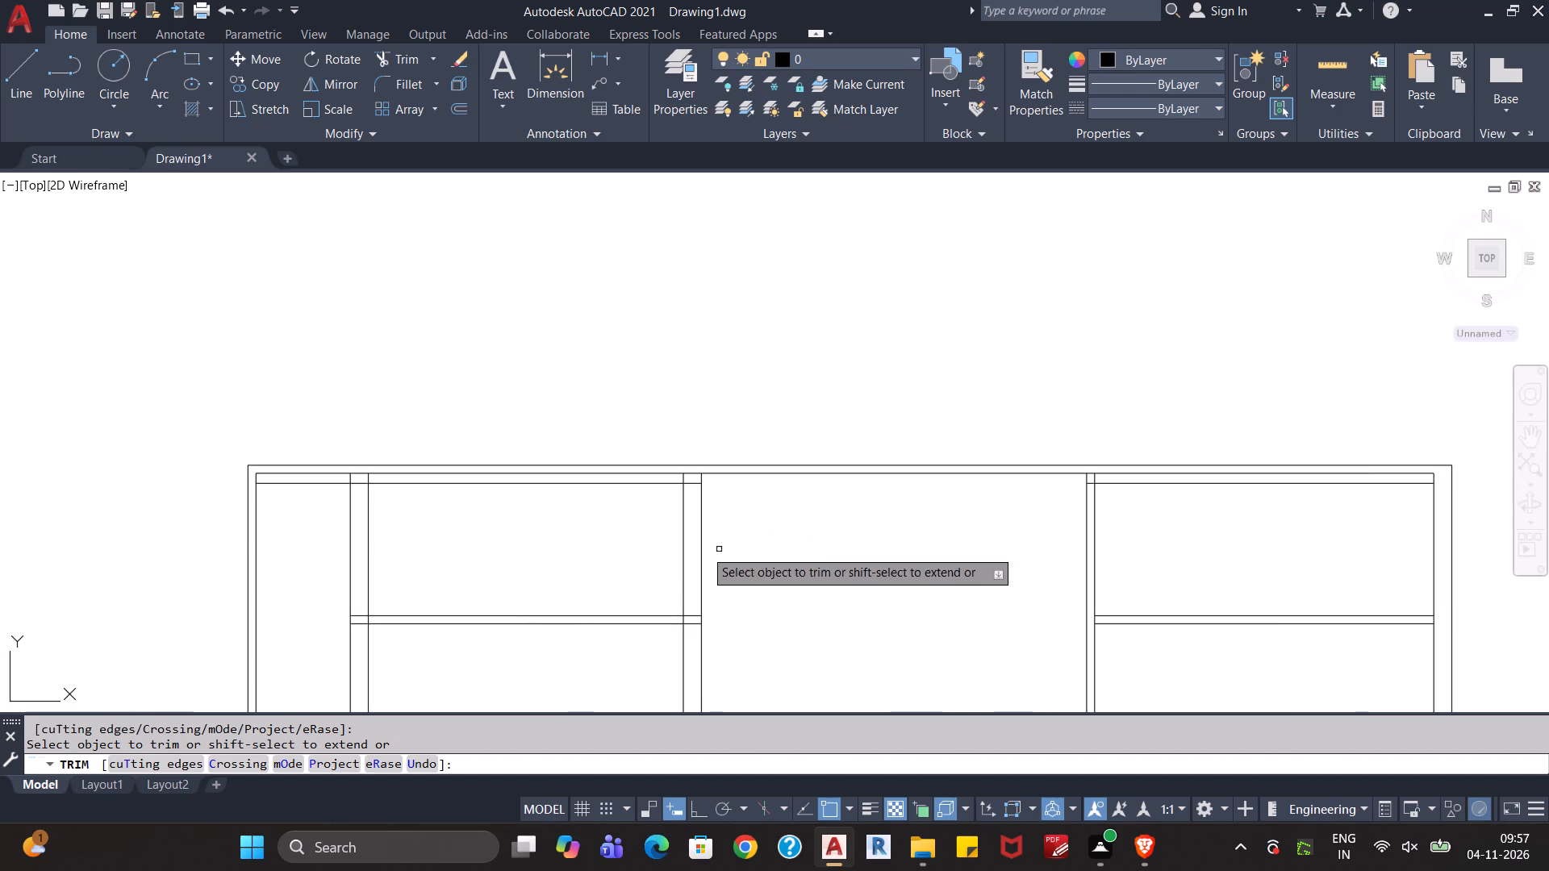
{"action": "middle_click_drag", "start_coordinate": [566, 536], "coordinate": [652, 594]}
{"action": "scroll", "coordinate": [637, 580], "scroll_direction": "up", "scroll_amount": 2}
{"action": "middle_click_drag", "start_coordinate": [590, 563], "coordinate": [919, 636]}
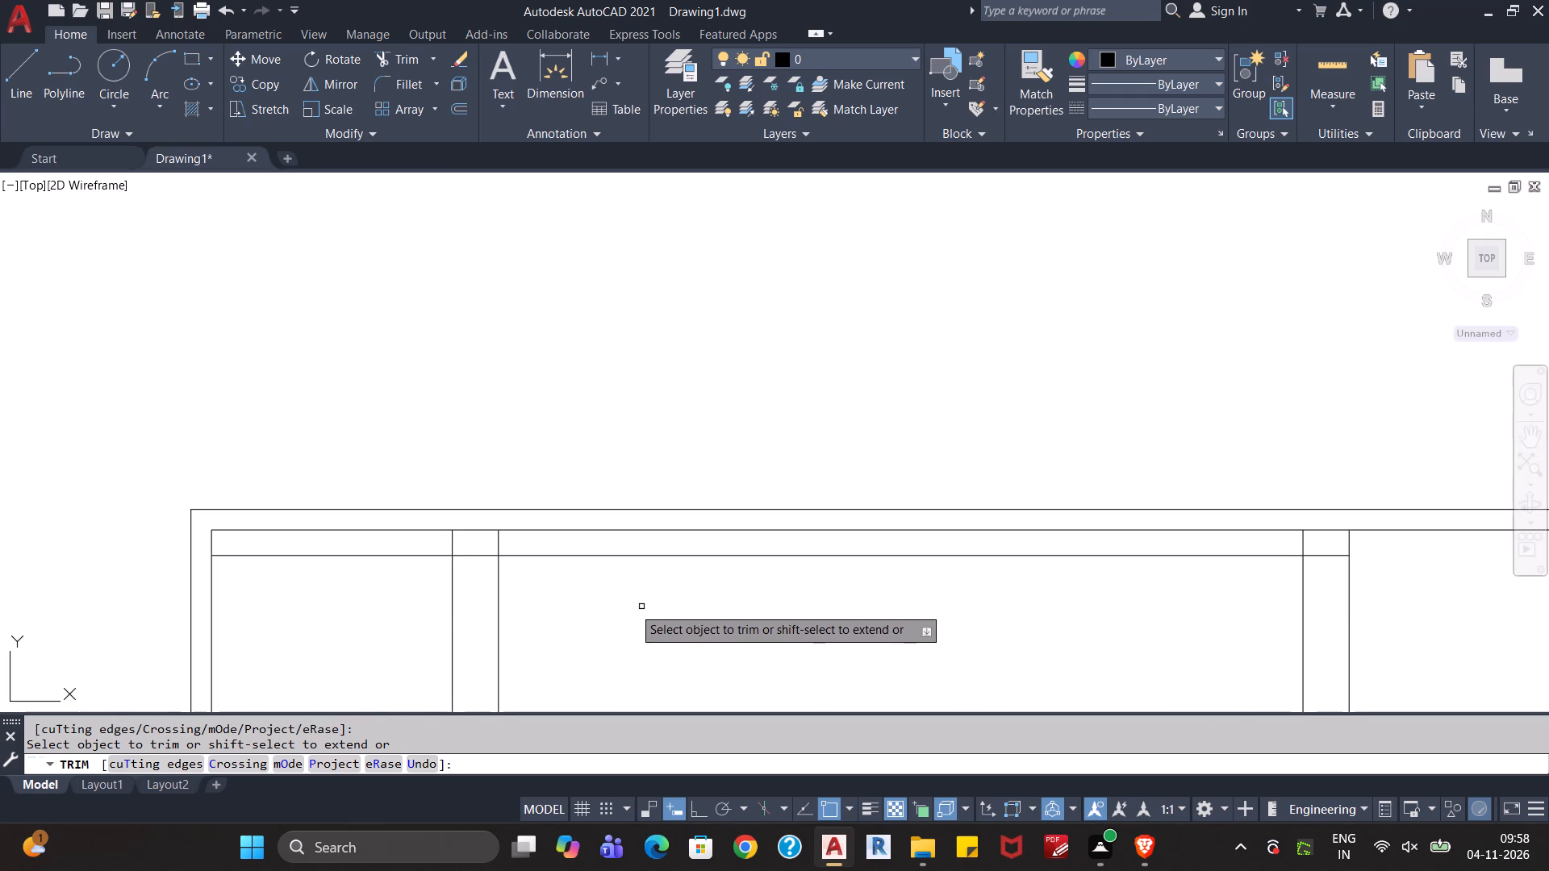
{"action": "left_click", "coordinate": [426, 556]}
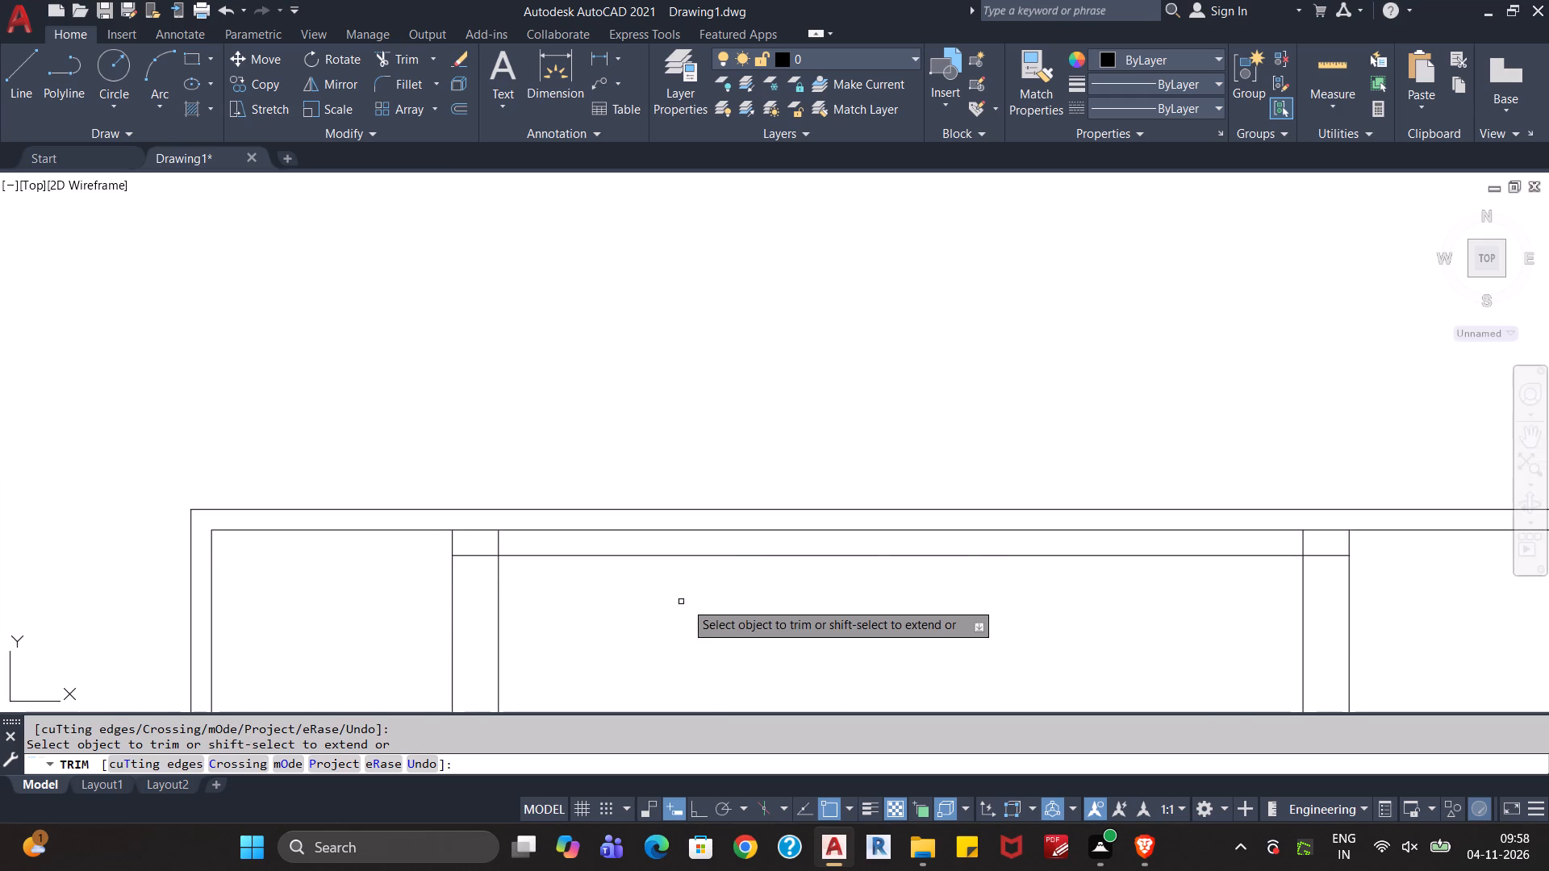
Extend the left room's left outer partition line and the right exterior wall's inner line up to the top wall's outer line.
{"action": "scroll", "coordinate": [713, 609], "scroll_direction": "down", "scroll_amount": 1}
{"action": "middle_click_drag", "start_coordinate": [769, 618], "coordinate": [680, 605]}
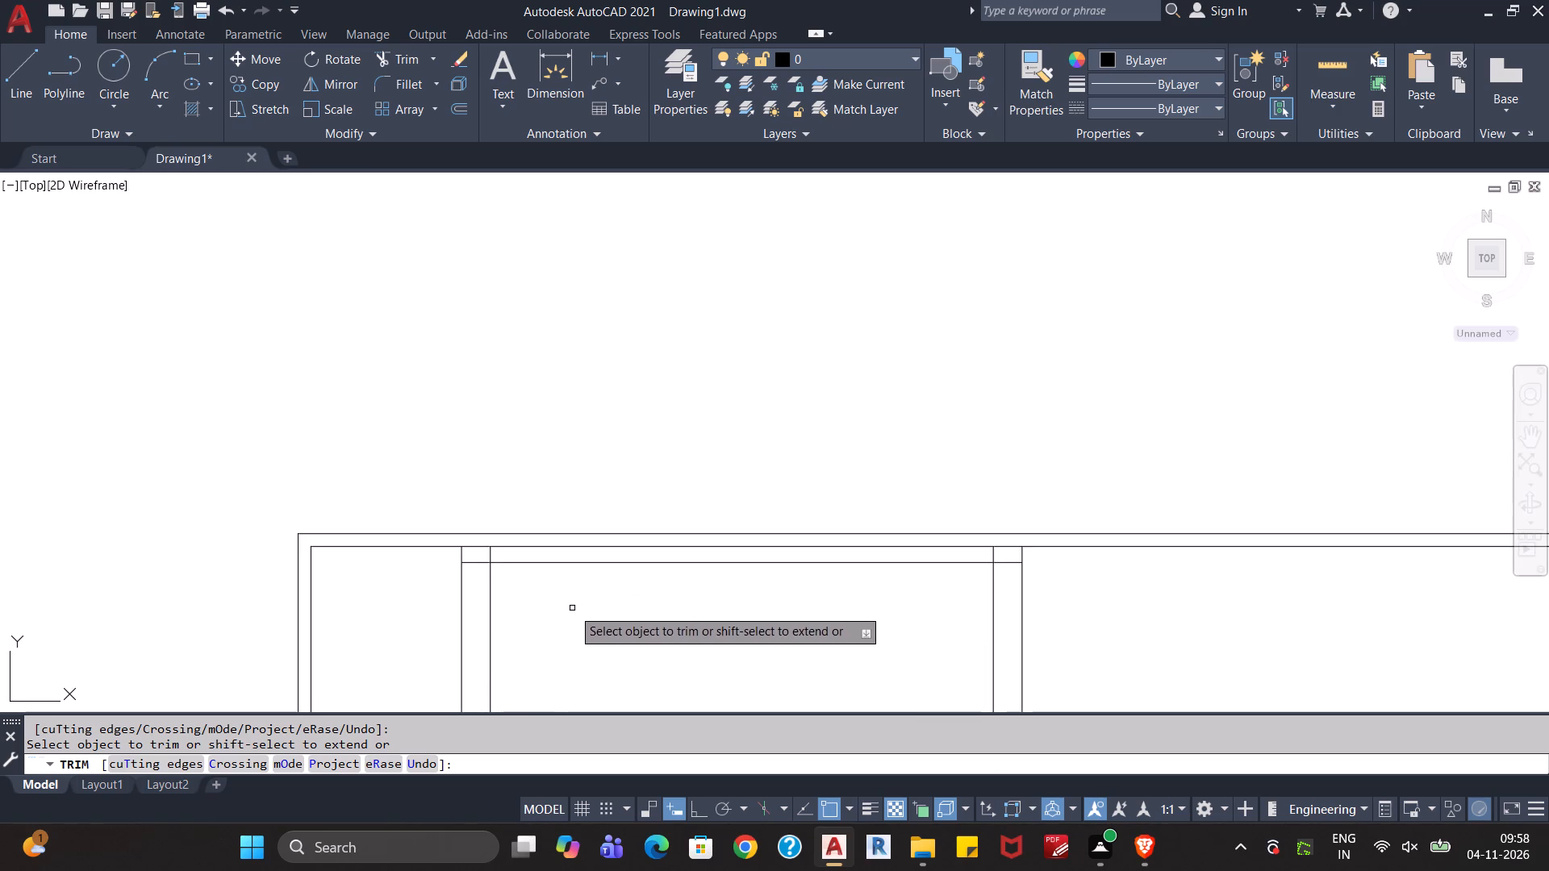
{"action": "left_click", "coordinate": [459, 556], "text": "shift"}
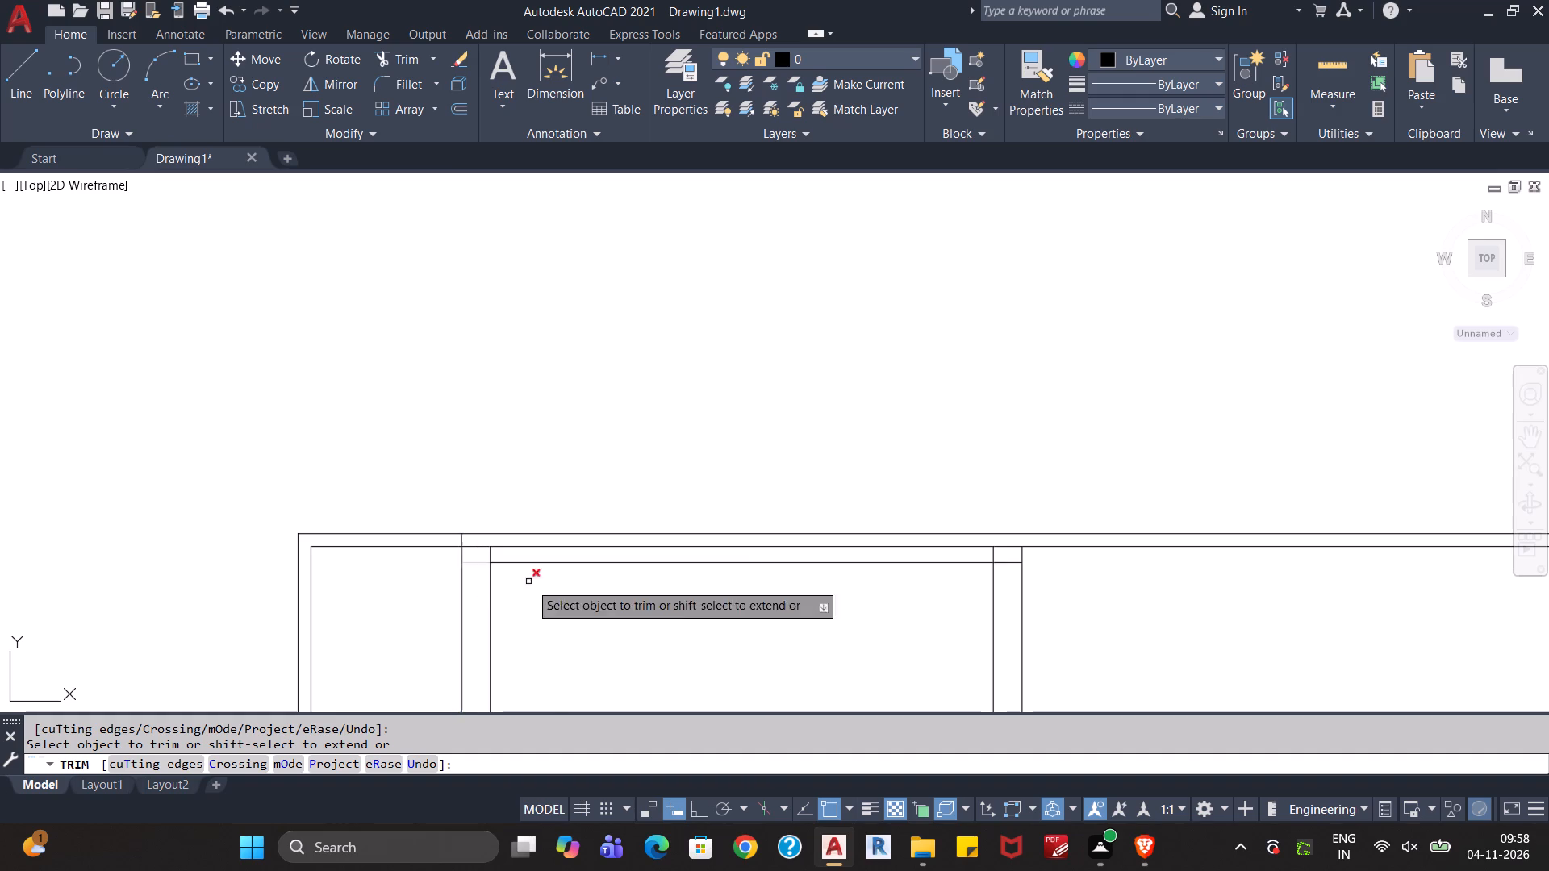
{"action": "scroll", "coordinate": [709, 619], "scroll_direction": "down", "scroll_amount": 2}
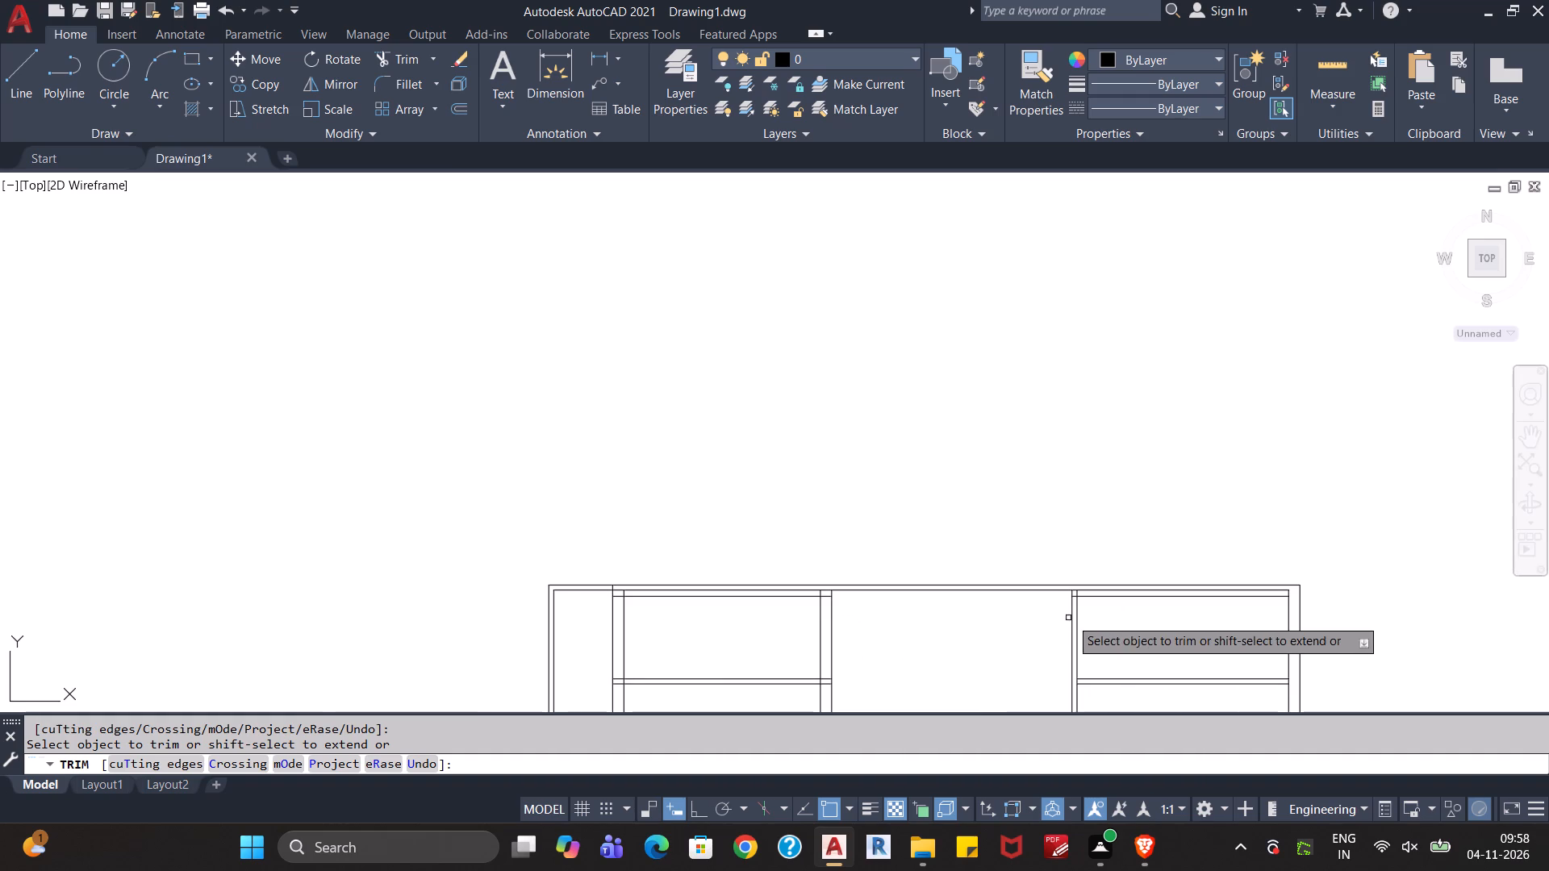
{"action": "left_click", "coordinate": [1290, 612], "text": "shift"}
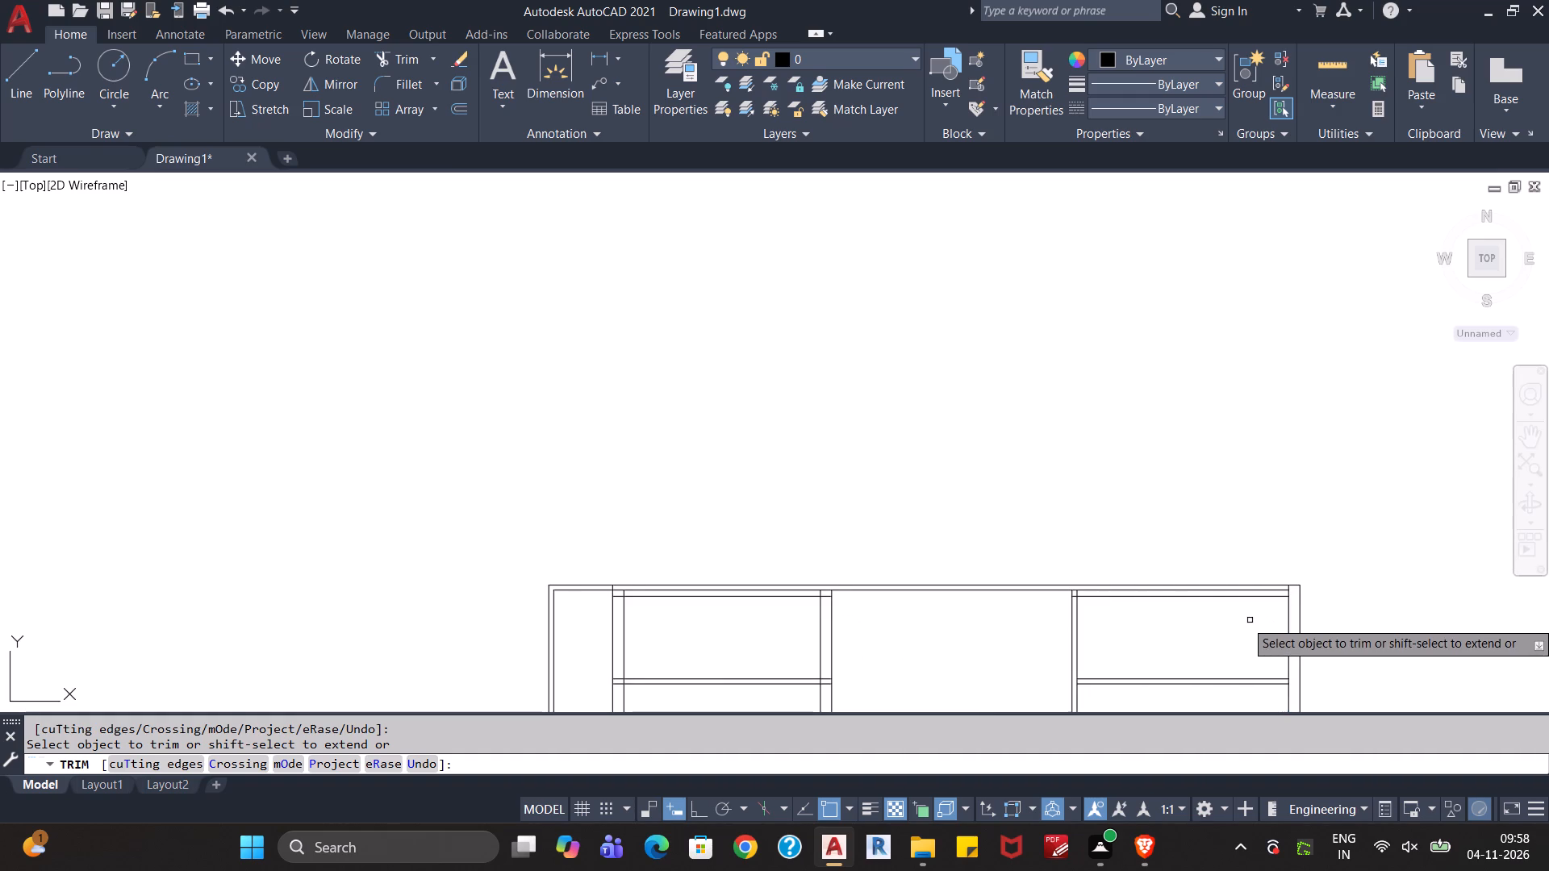
Extend the right room's left outer partition line to the top wall's outer line, trimming the old inner wall line and partition stub above that room.
{"action": "scroll", "coordinate": [1249, 620], "scroll_direction": "up", "scroll_amount": 2}
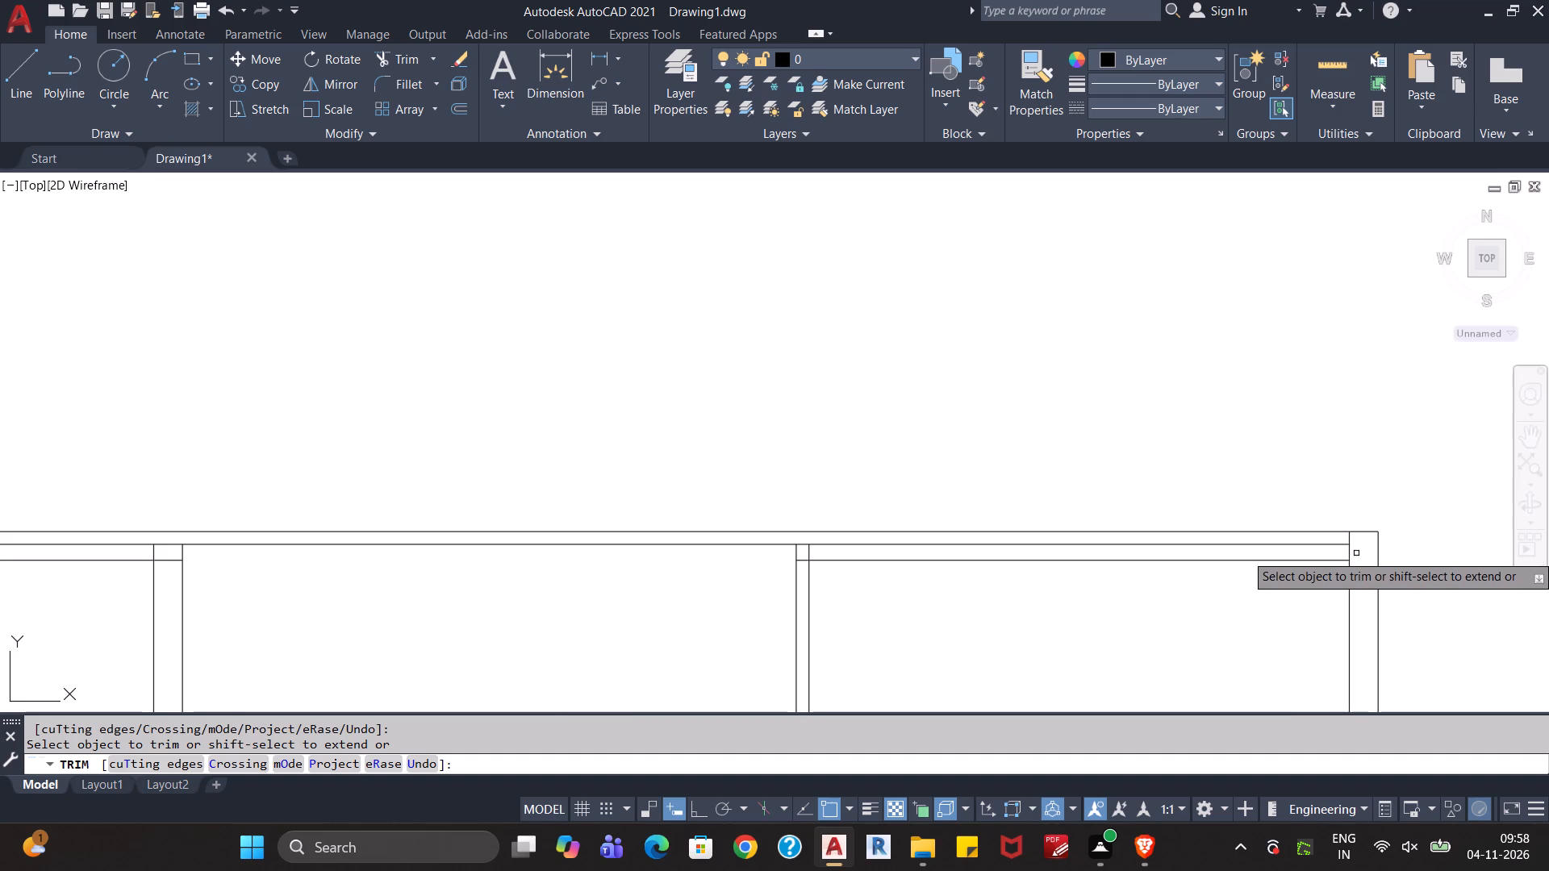
{"action": "left_click", "coordinate": [799, 570], "text": "shift"}
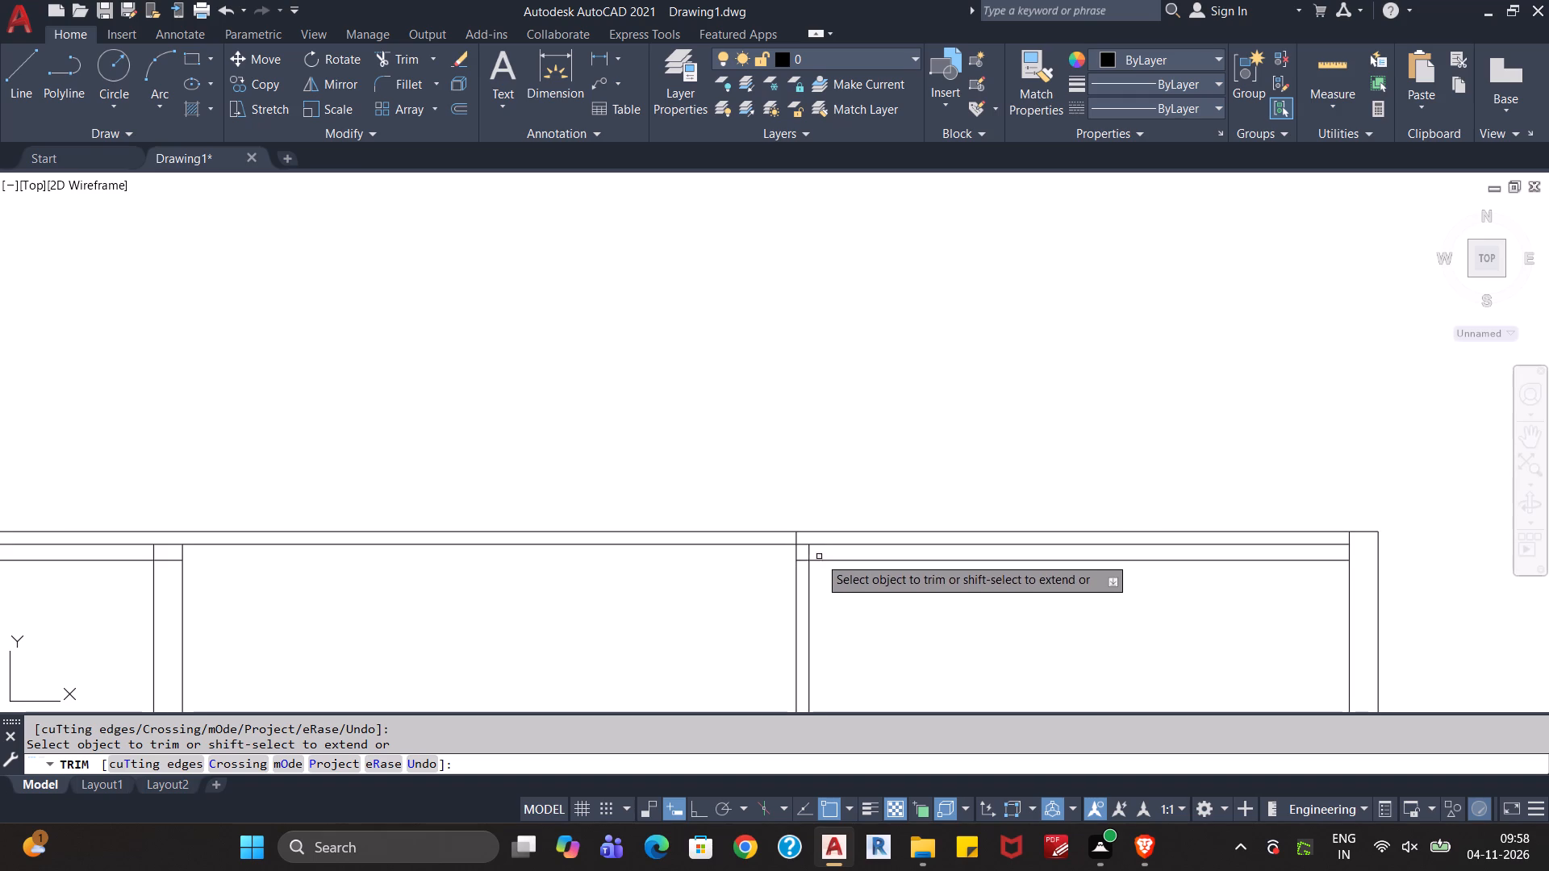
{"action": "left_click", "coordinate": [809, 551]}
{"action": "left_click", "coordinate": [813, 544]}
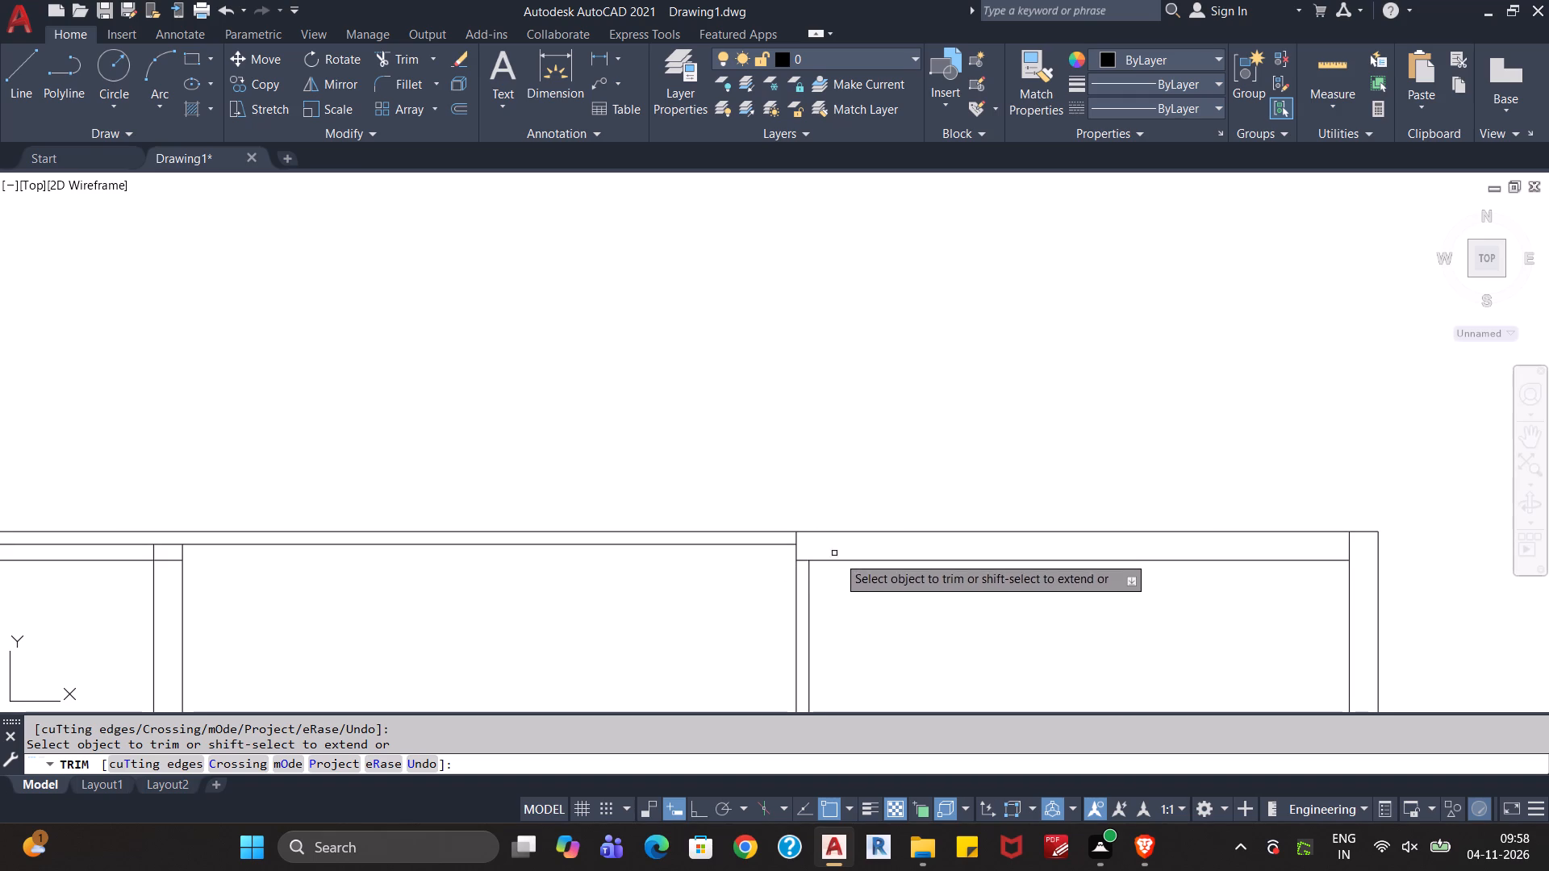
Extend the left room's right outer partition line to the top wall's outer line, trimming the old inner wall line and adjoining partition stub there.
{"action": "scroll", "coordinate": [868, 609], "scroll_direction": "down", "scroll_amount": 1}
{"action": "middle_click_drag", "start_coordinate": [593, 611], "coordinate": [762, 644]}
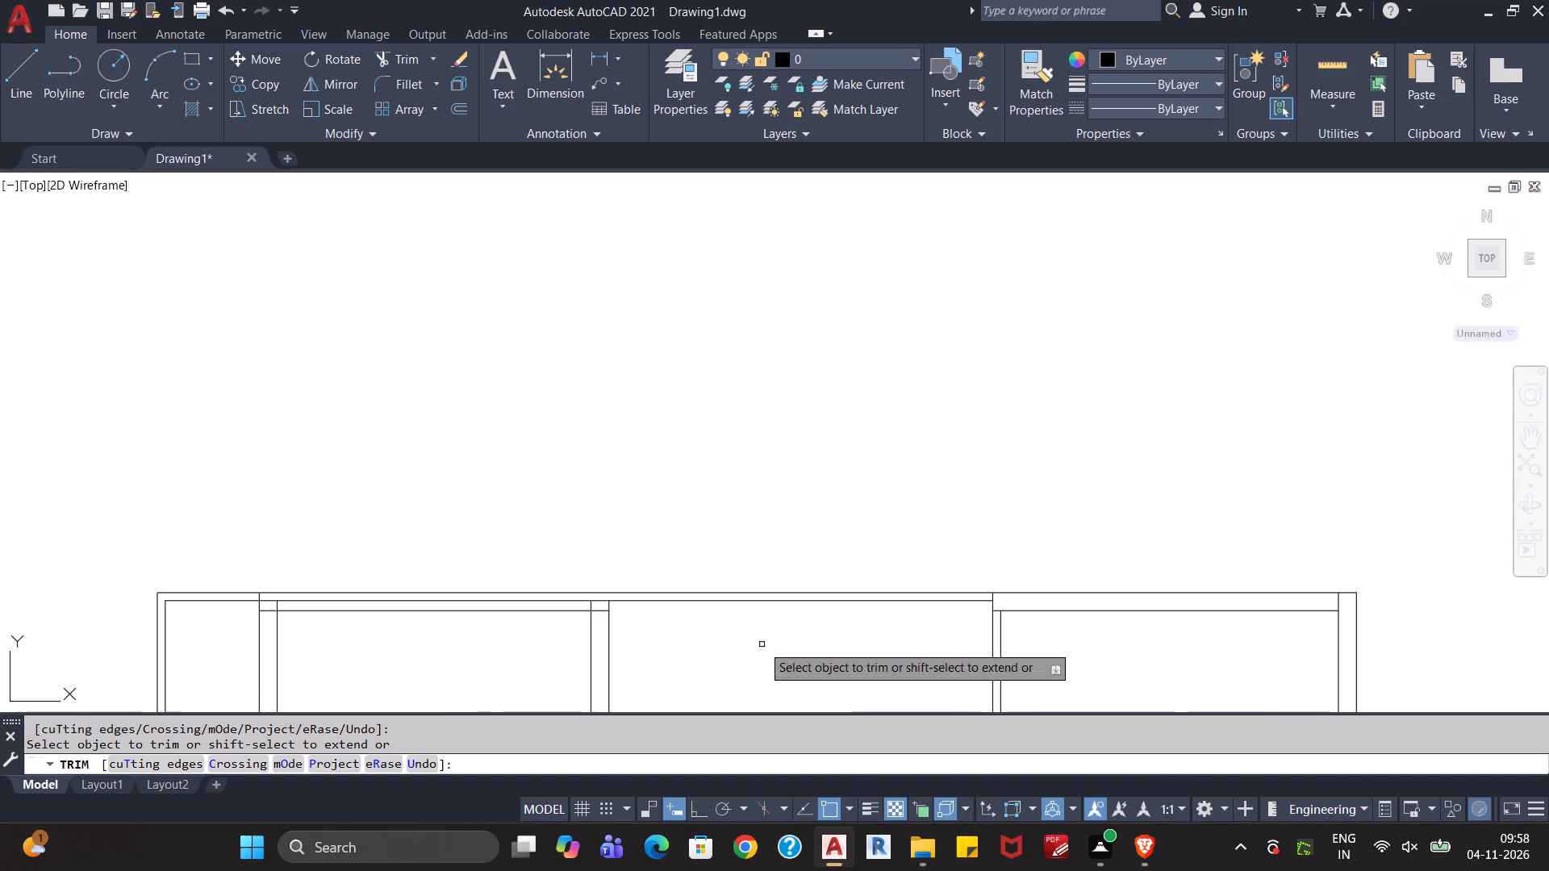
{"action": "scroll", "coordinate": [658, 639], "scroll_direction": "up", "scroll_amount": 1}
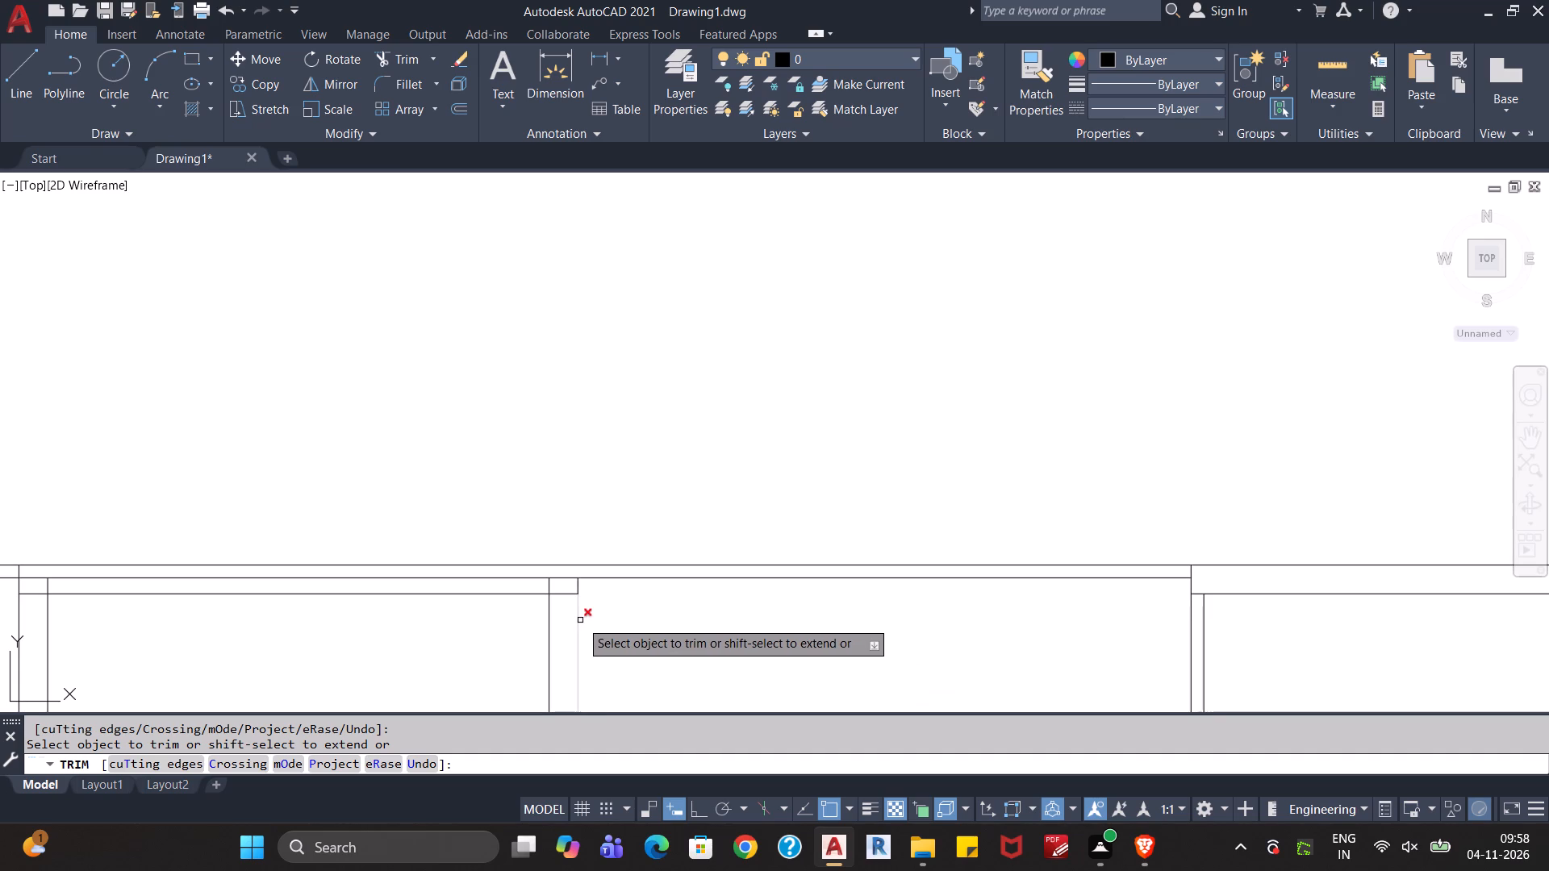
{"action": "left_click", "coordinate": [578, 590], "text": "shift"}
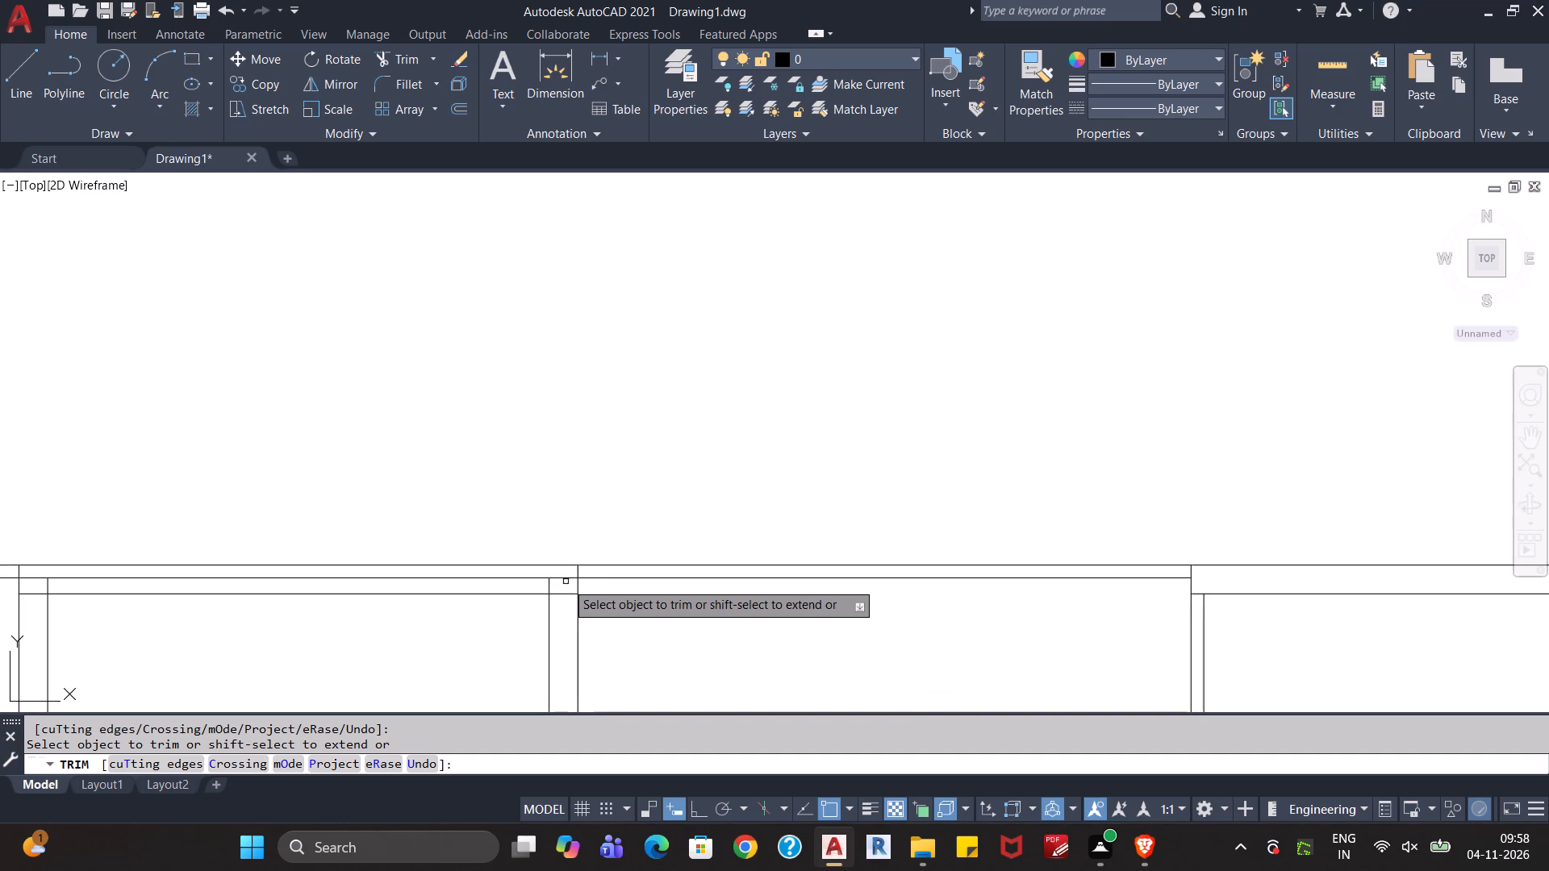
{"action": "left_click", "coordinate": [566, 580]}
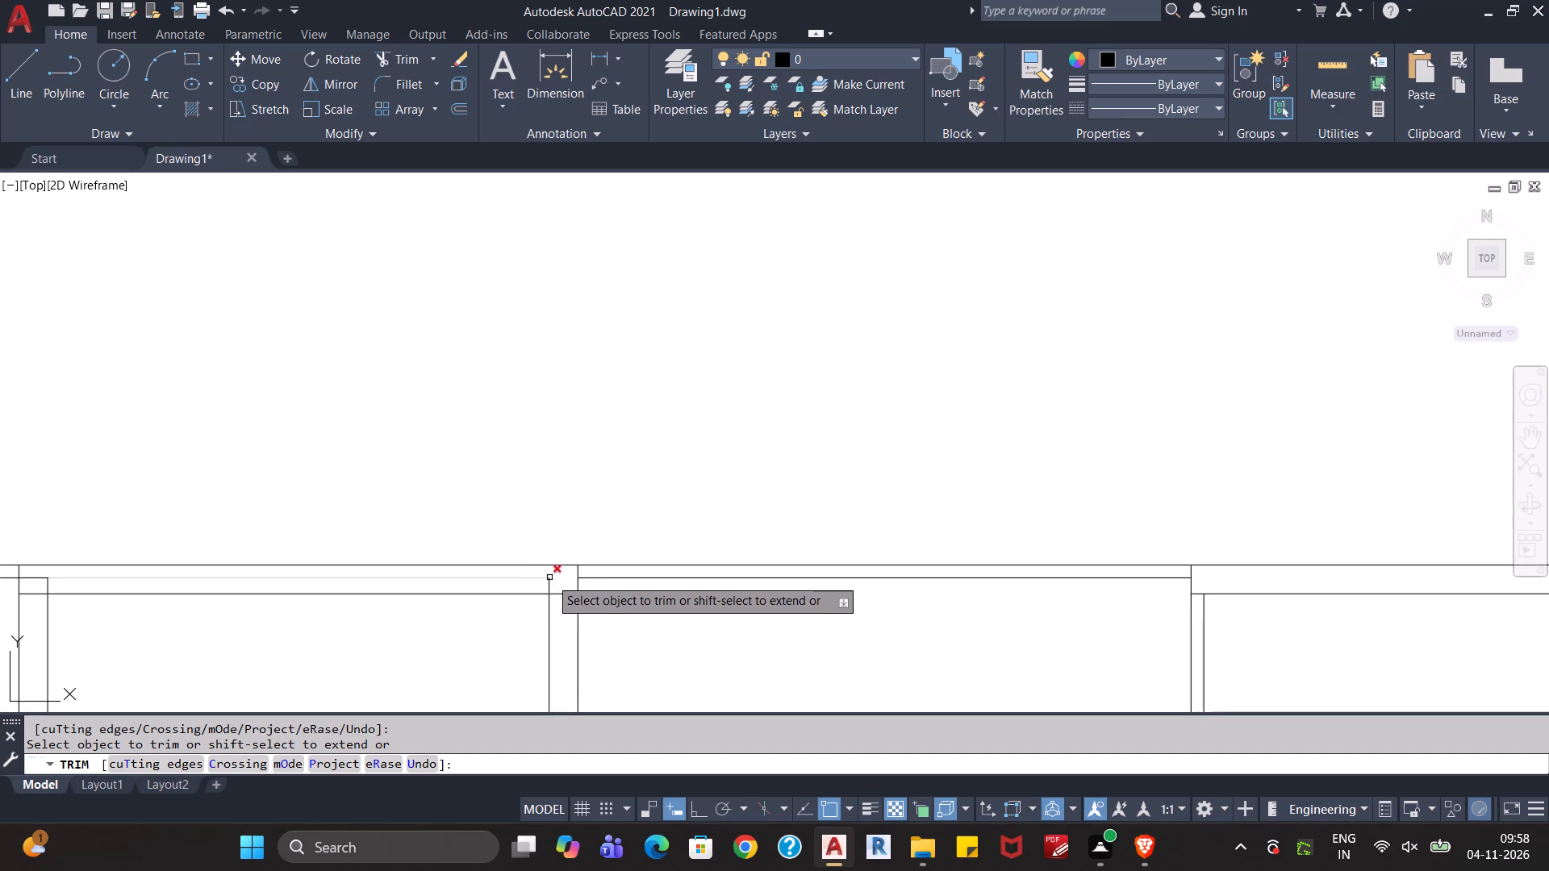
{"action": "left_click", "coordinate": [552, 583]}
{"action": "left_click", "coordinate": [547, 579]}
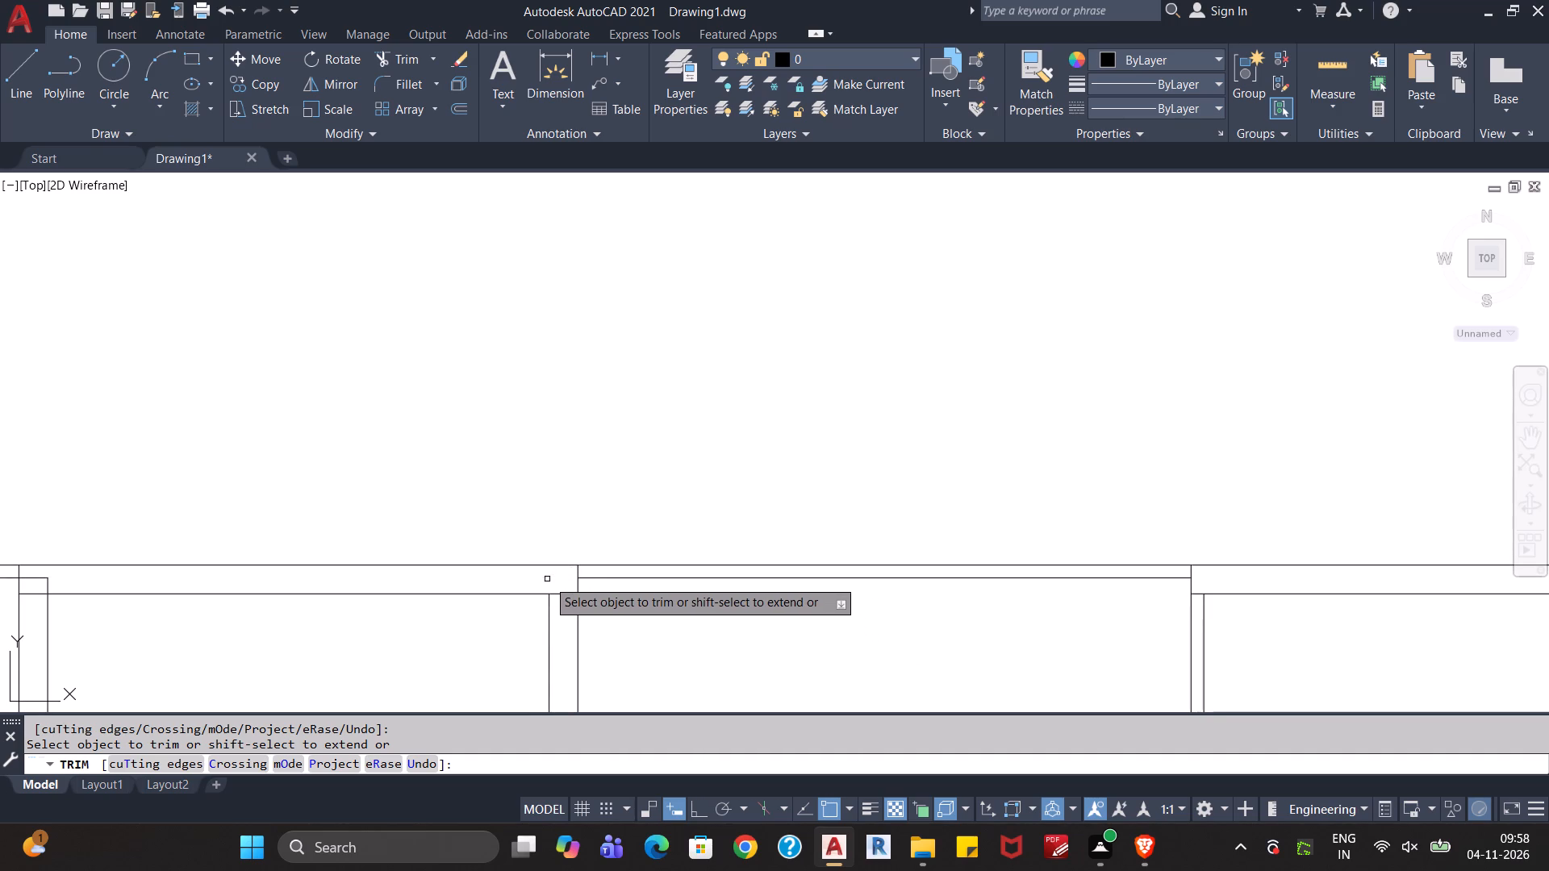
Trim the leftover partition stub and inner wall line piece at the left room's upper-left corner.
{"action": "scroll", "coordinate": [473, 636], "scroll_direction": "down", "scroll_amount": 1}
{"action": "middle_click_drag", "start_coordinate": [460, 642], "coordinate": [910, 639]}
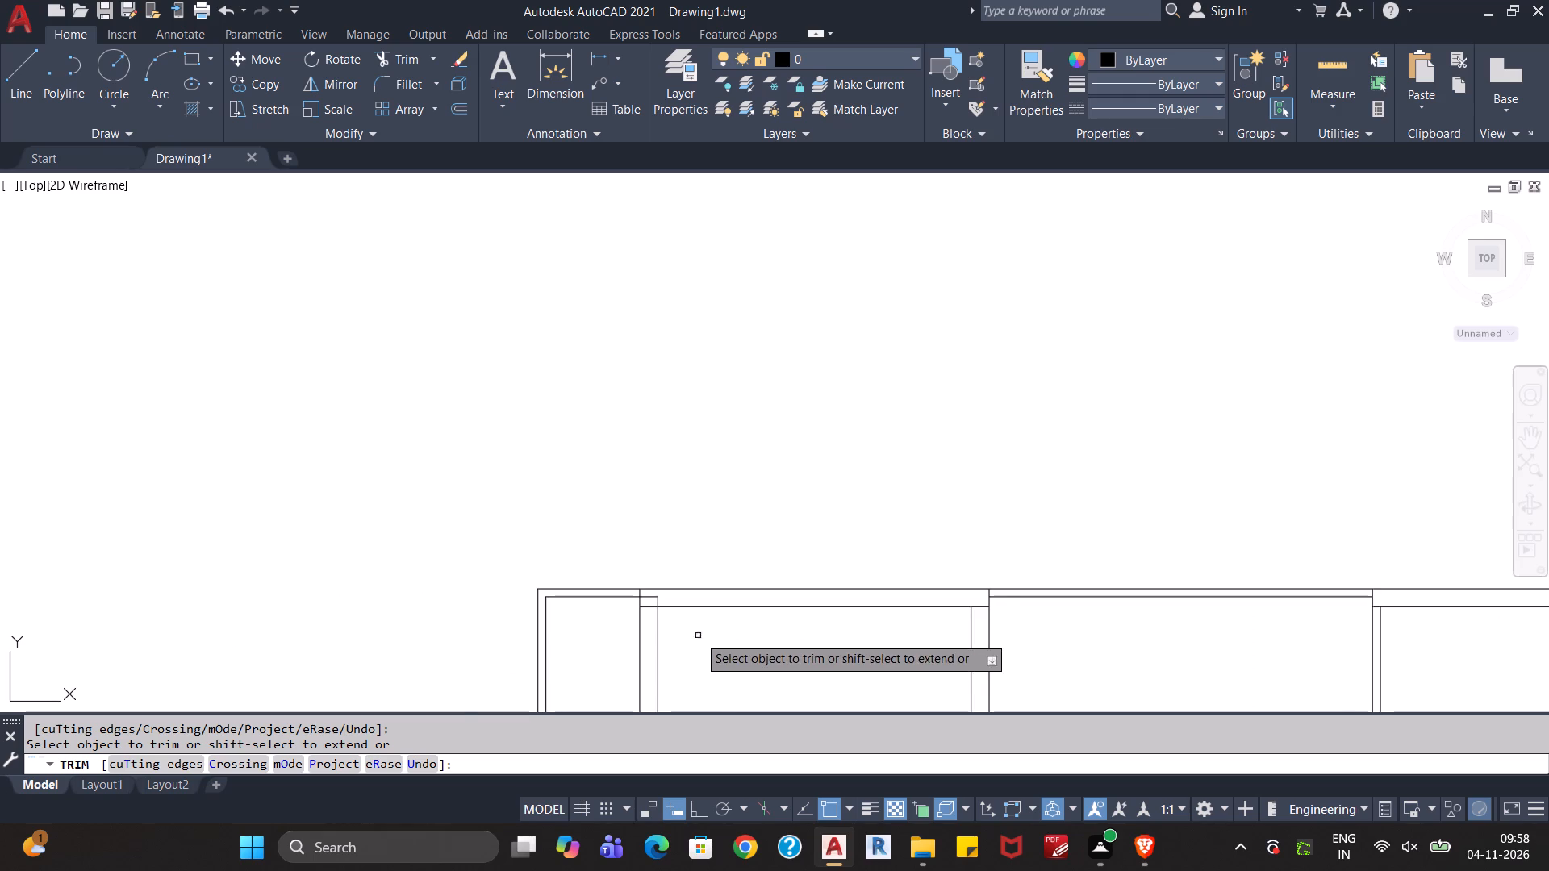
{"action": "scroll", "coordinate": [698, 636], "scroll_direction": "up", "scroll_amount": 2}
{"action": "left_click", "coordinate": [615, 558]}
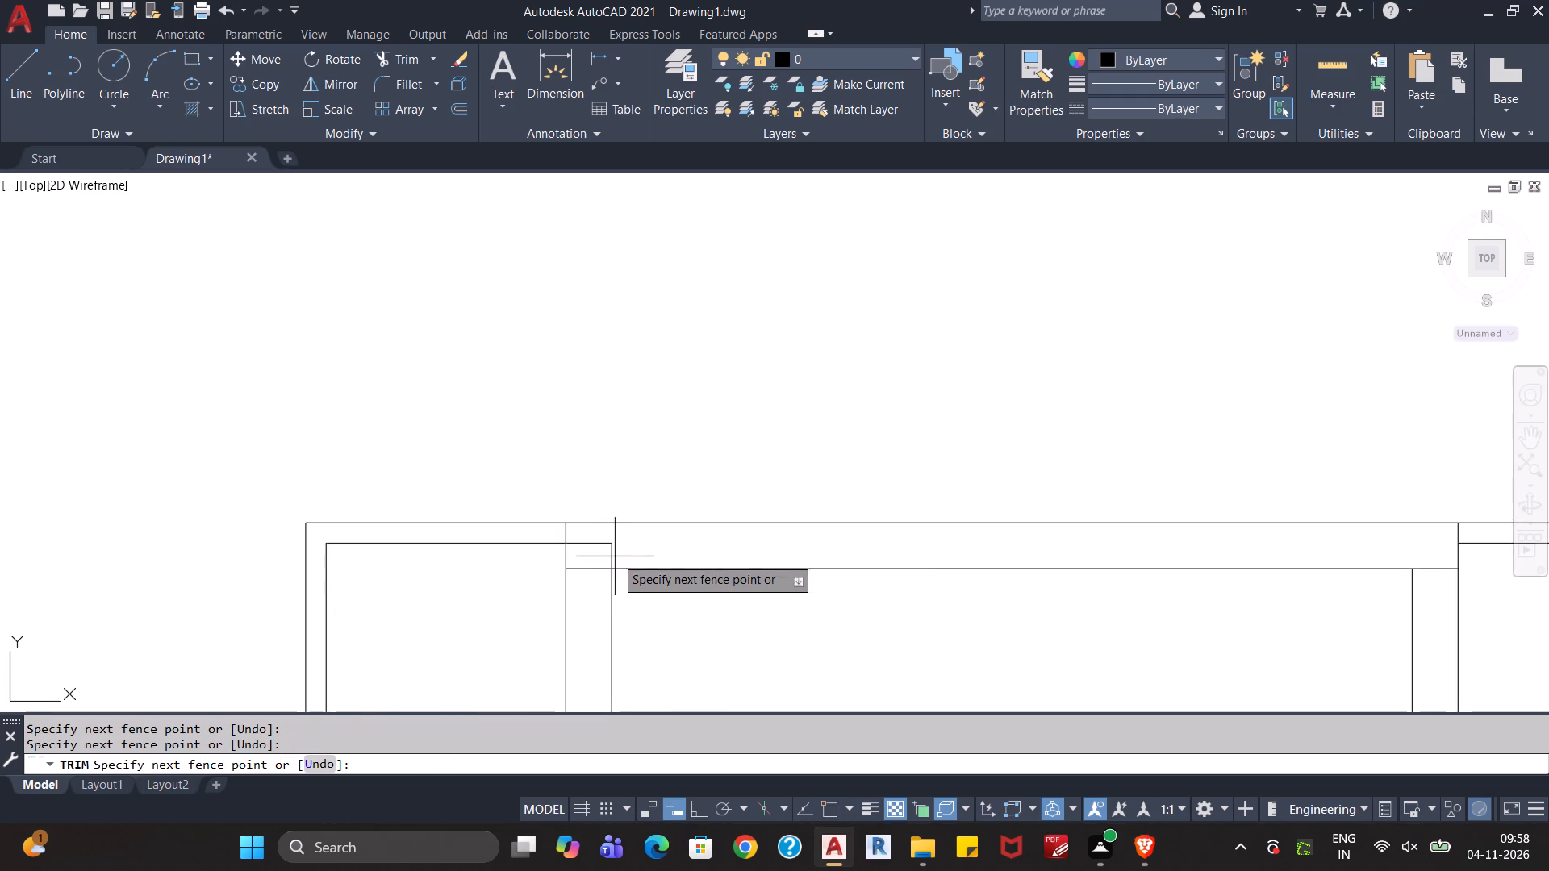
{"action": "left_click", "coordinate": [597, 542]}
{"action": "scroll", "coordinate": [658, 633], "scroll_direction": "down", "scroll_amount": 1}
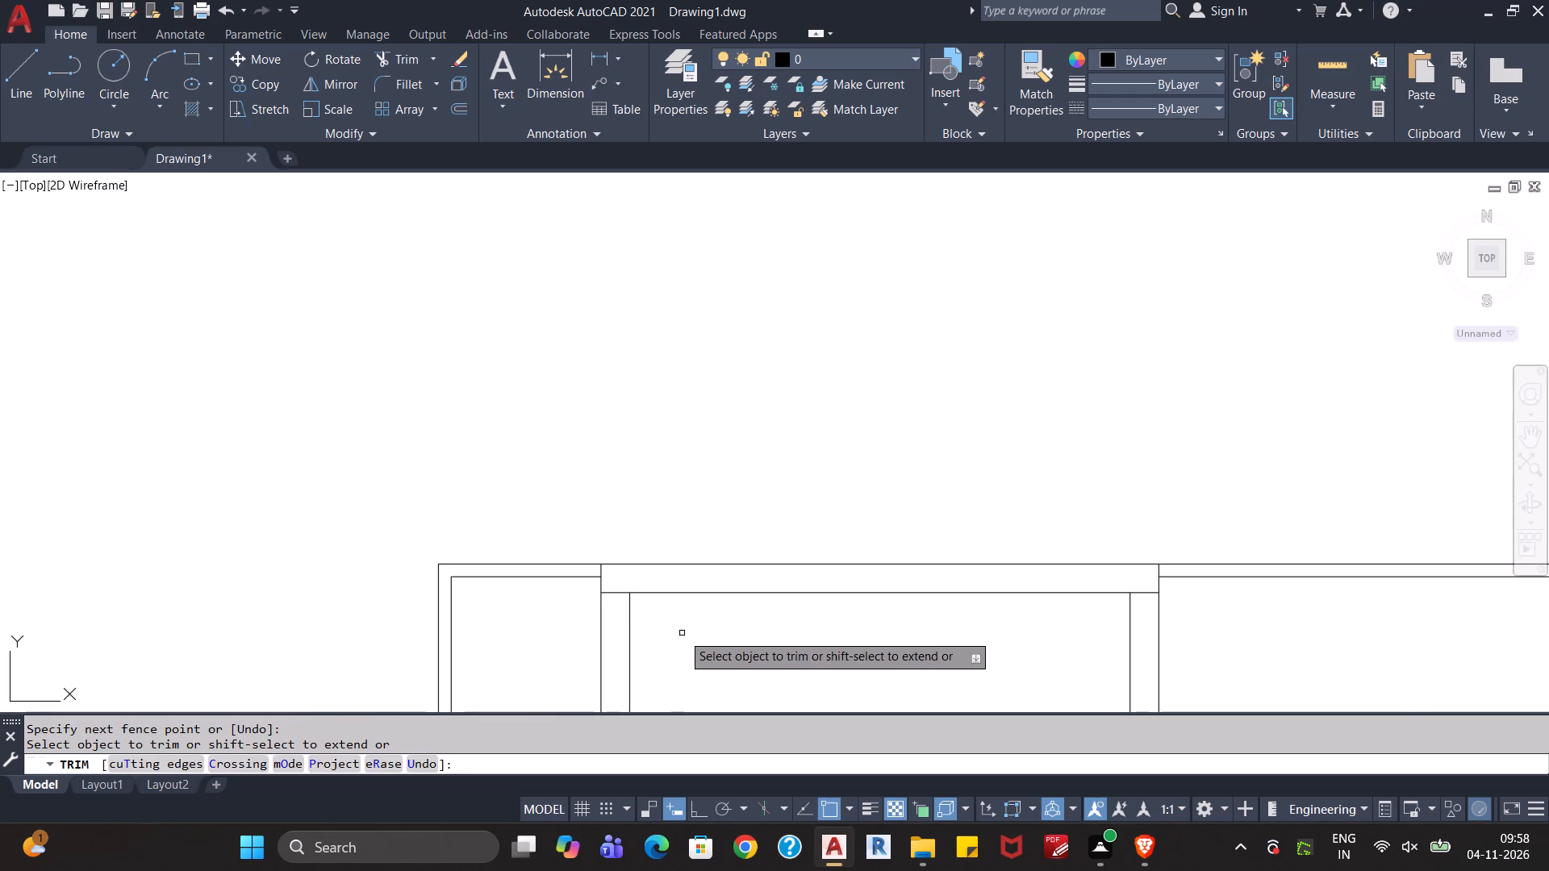
{"action": "scroll", "coordinate": [727, 633], "scroll_direction": "down", "scroll_amount": 2}
{"action": "middle_click_drag", "start_coordinate": [790, 647], "coordinate": [779, 598]}
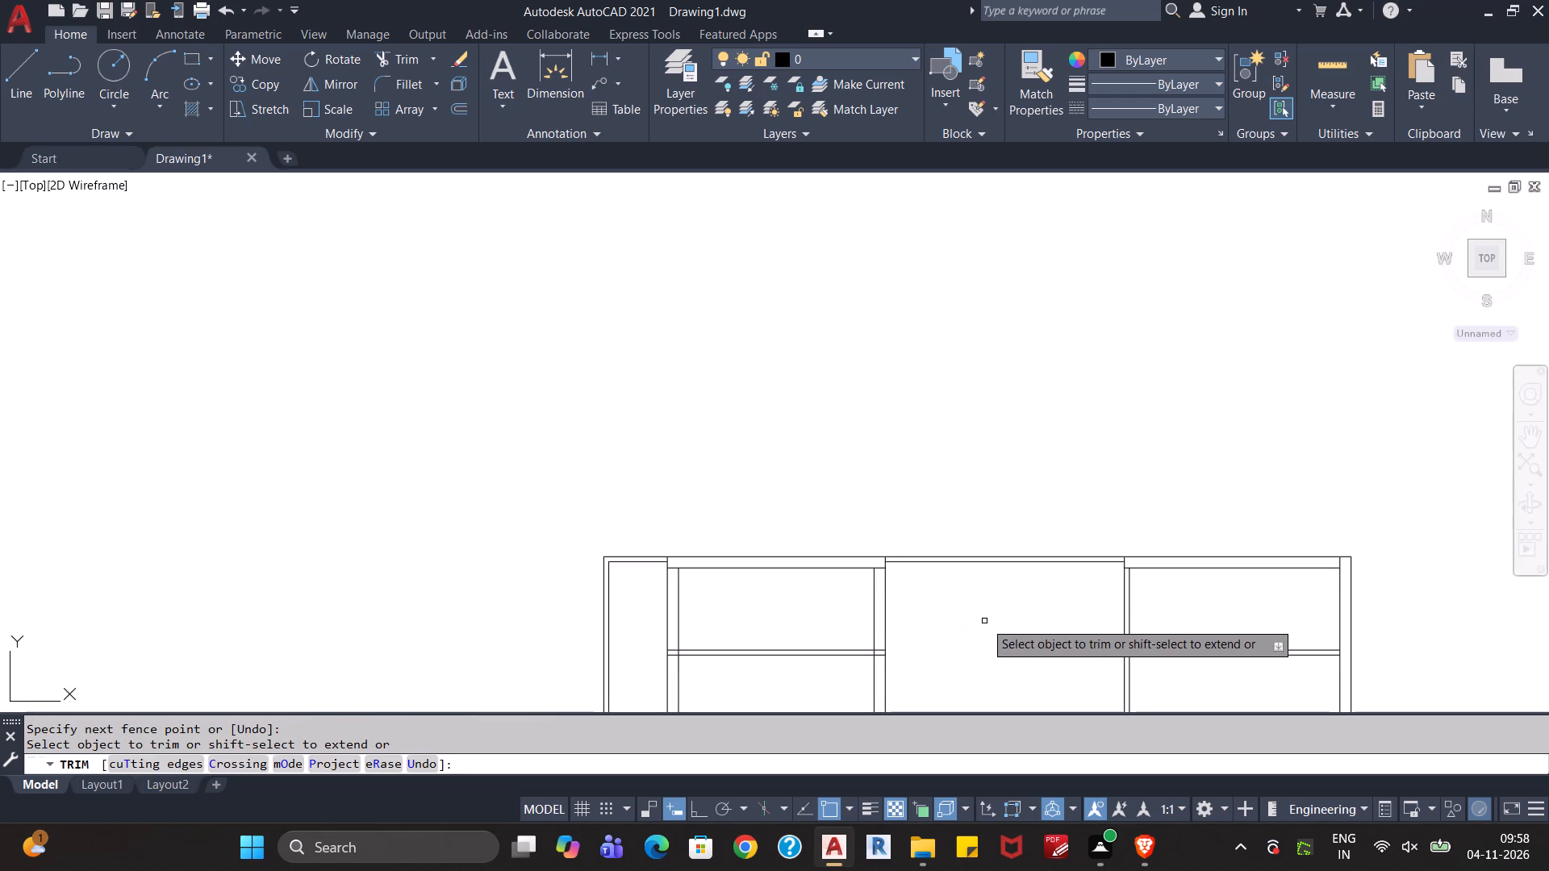
{"action": "key", "text": "Escape"}
{"action": "key", "text": "Escape"}
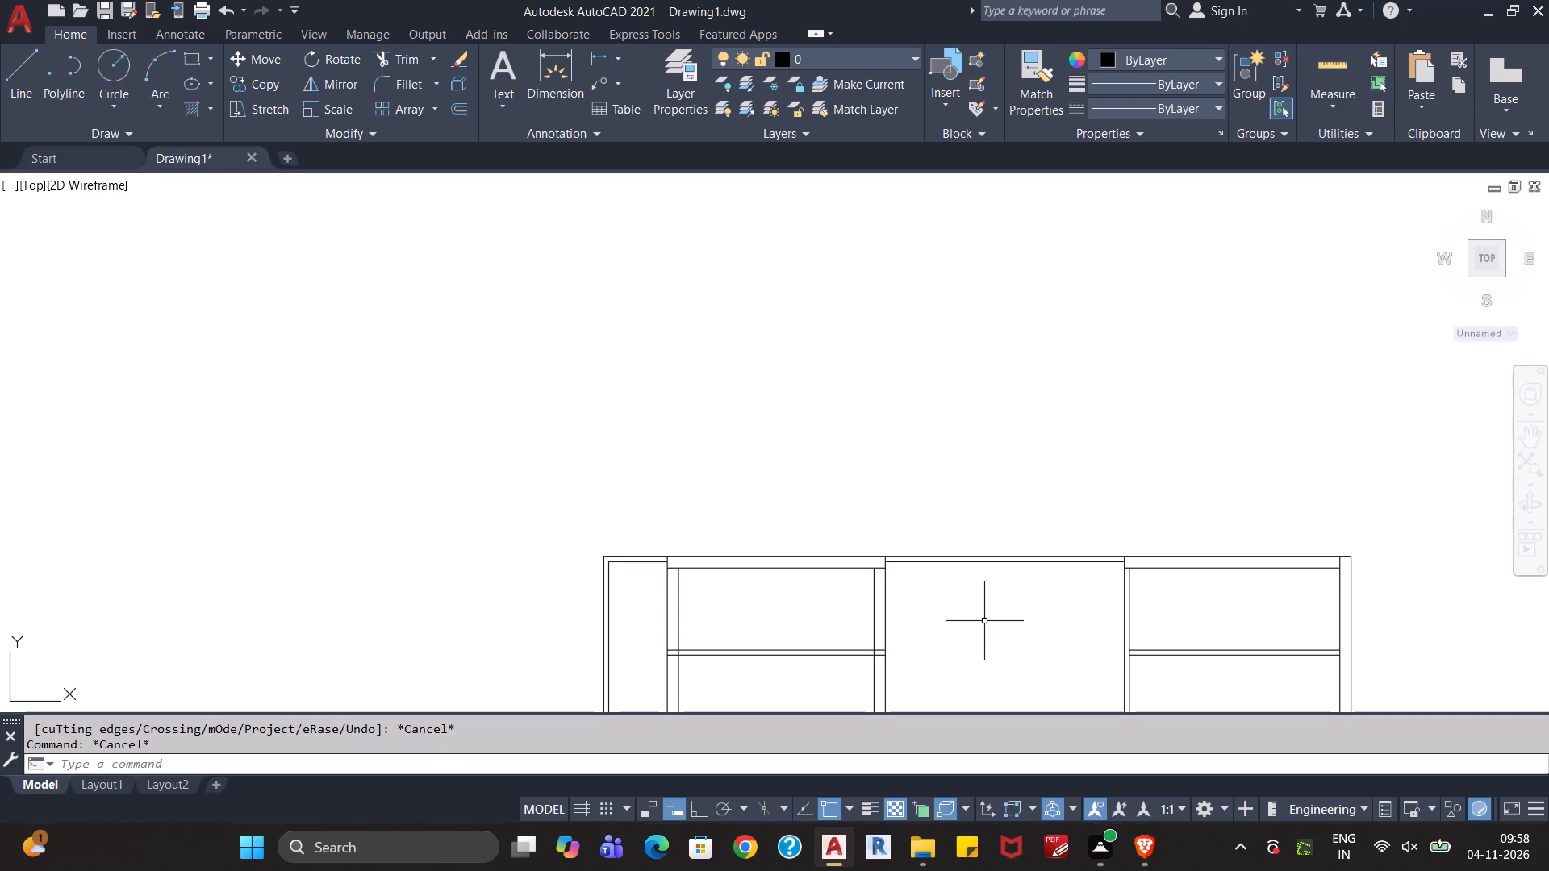
Examine the partition layout of the whole floor plan from the top wall down to the bottom wall.
{"action": "middle_click_drag", "start_coordinate": [981, 622], "coordinate": [966, 568]}
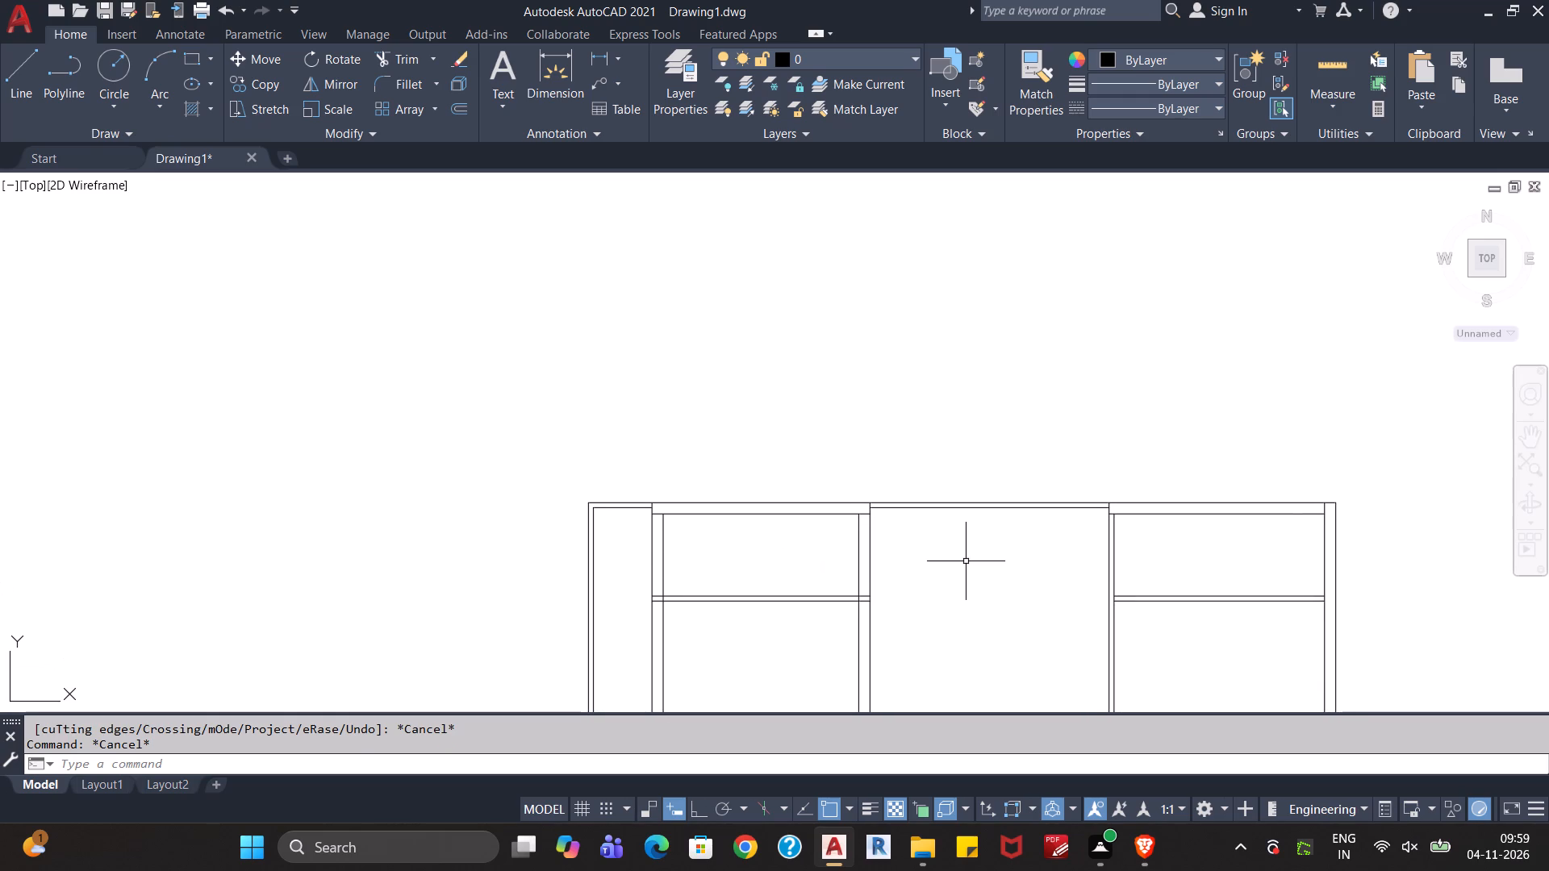
{"action": "key", "text": "Escape"}
{"action": "key", "text": "Escape"}
{"action": "middle_click_drag", "start_coordinate": [983, 584], "coordinate": [976, 483]}
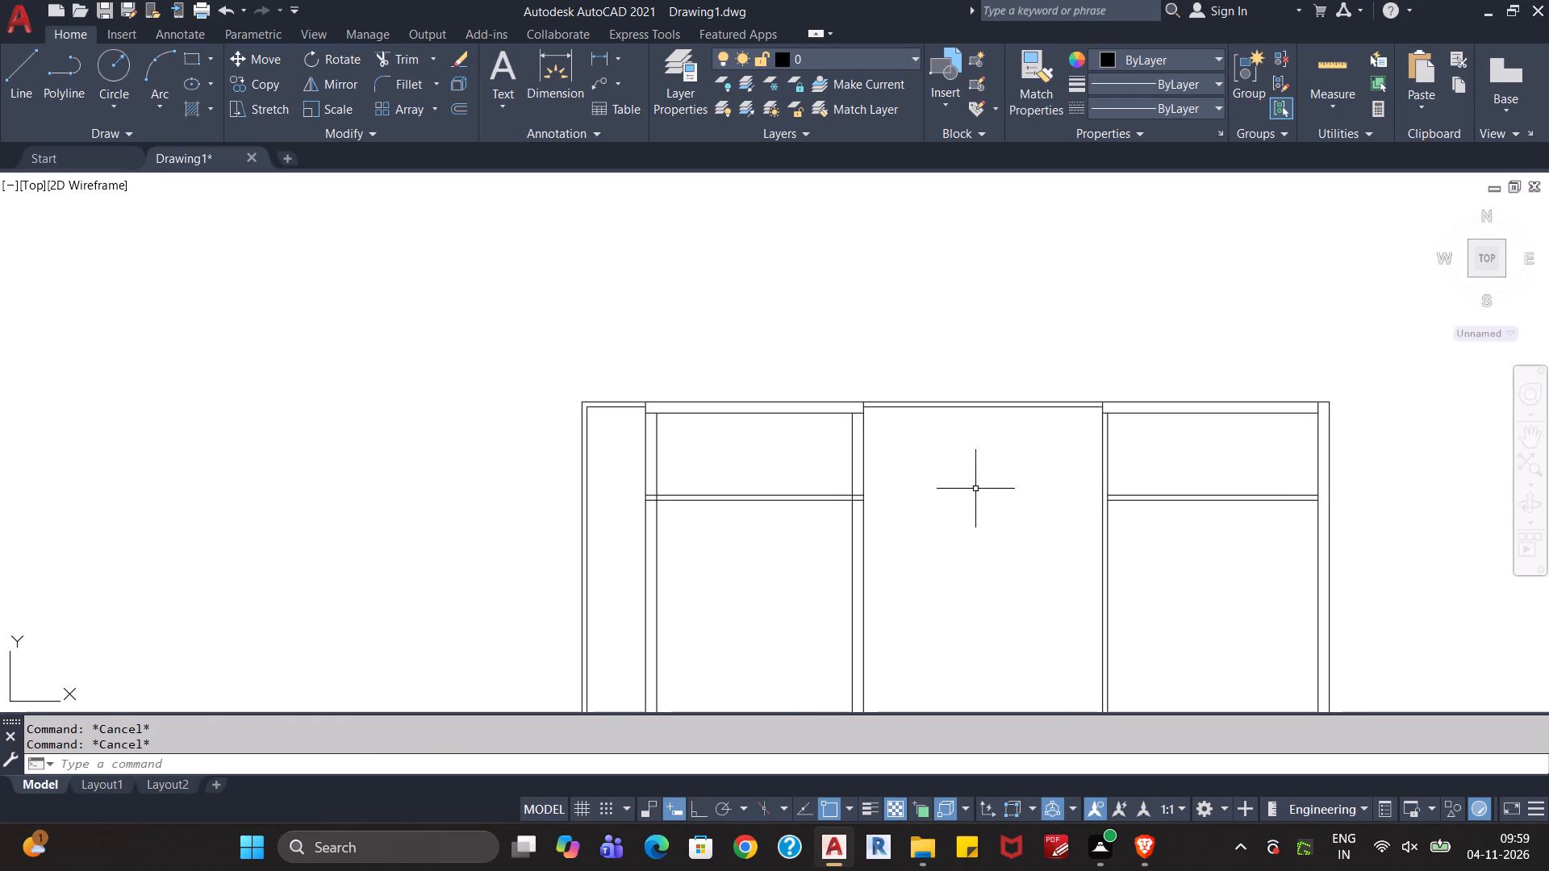
{"action": "scroll", "coordinate": [975, 506], "scroll_direction": "down", "scroll_amount": 1}
{"action": "middle_click_drag", "start_coordinate": [975, 546], "coordinate": [945, 464]}
{"action": "middle_click_drag", "start_coordinate": [928, 580], "coordinate": [970, 419]}
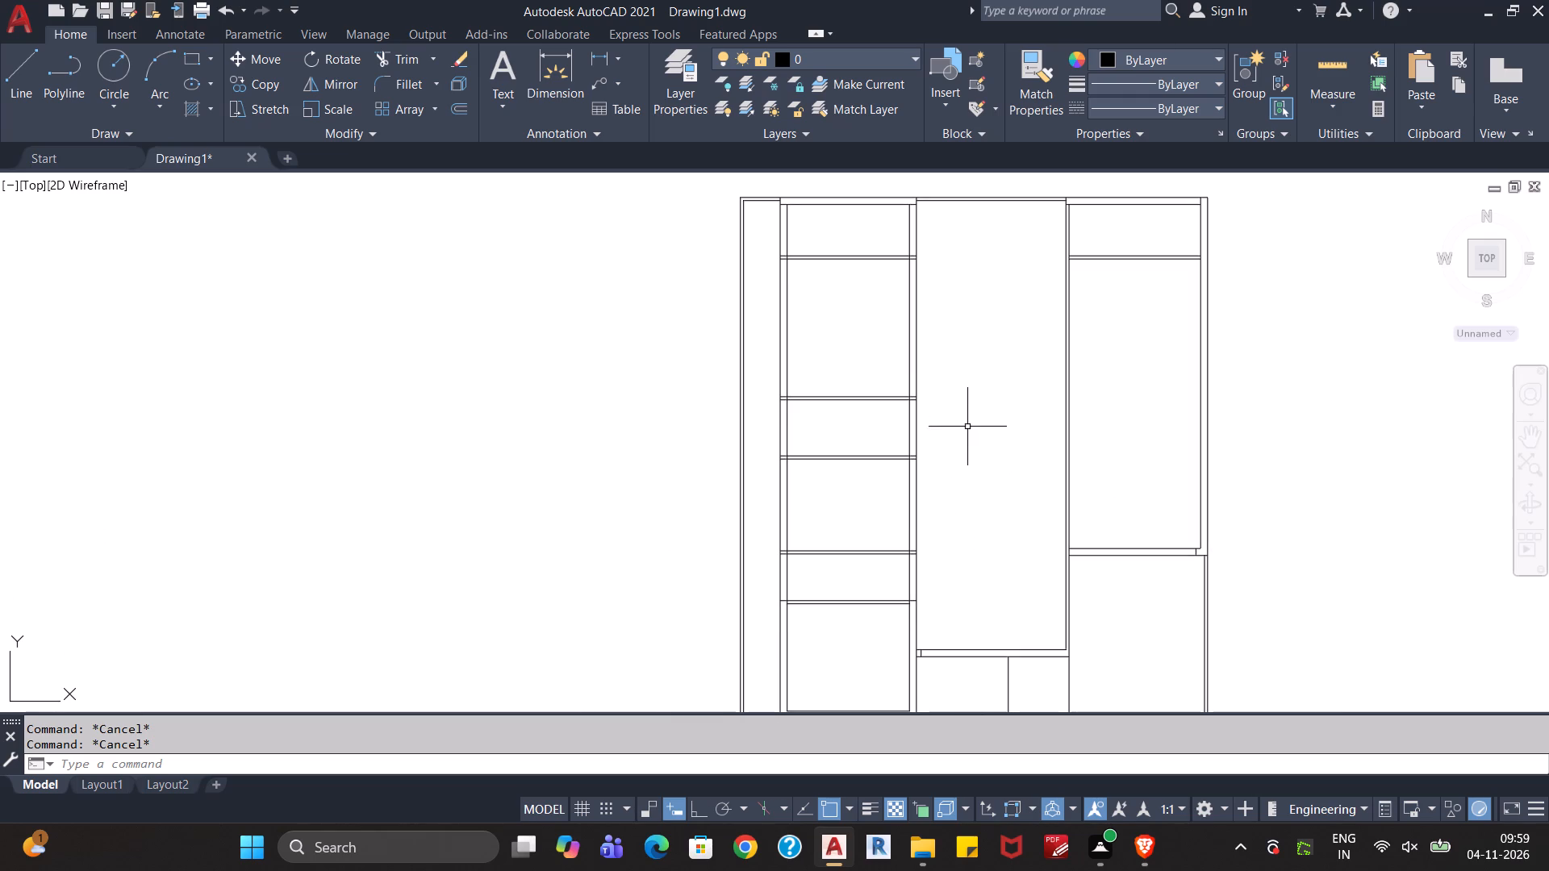
{"action": "middle_click_drag", "start_coordinate": [996, 506], "coordinate": [987, 406]}
{"action": "middle_click_drag", "start_coordinate": [996, 417], "coordinate": [996, 417]}
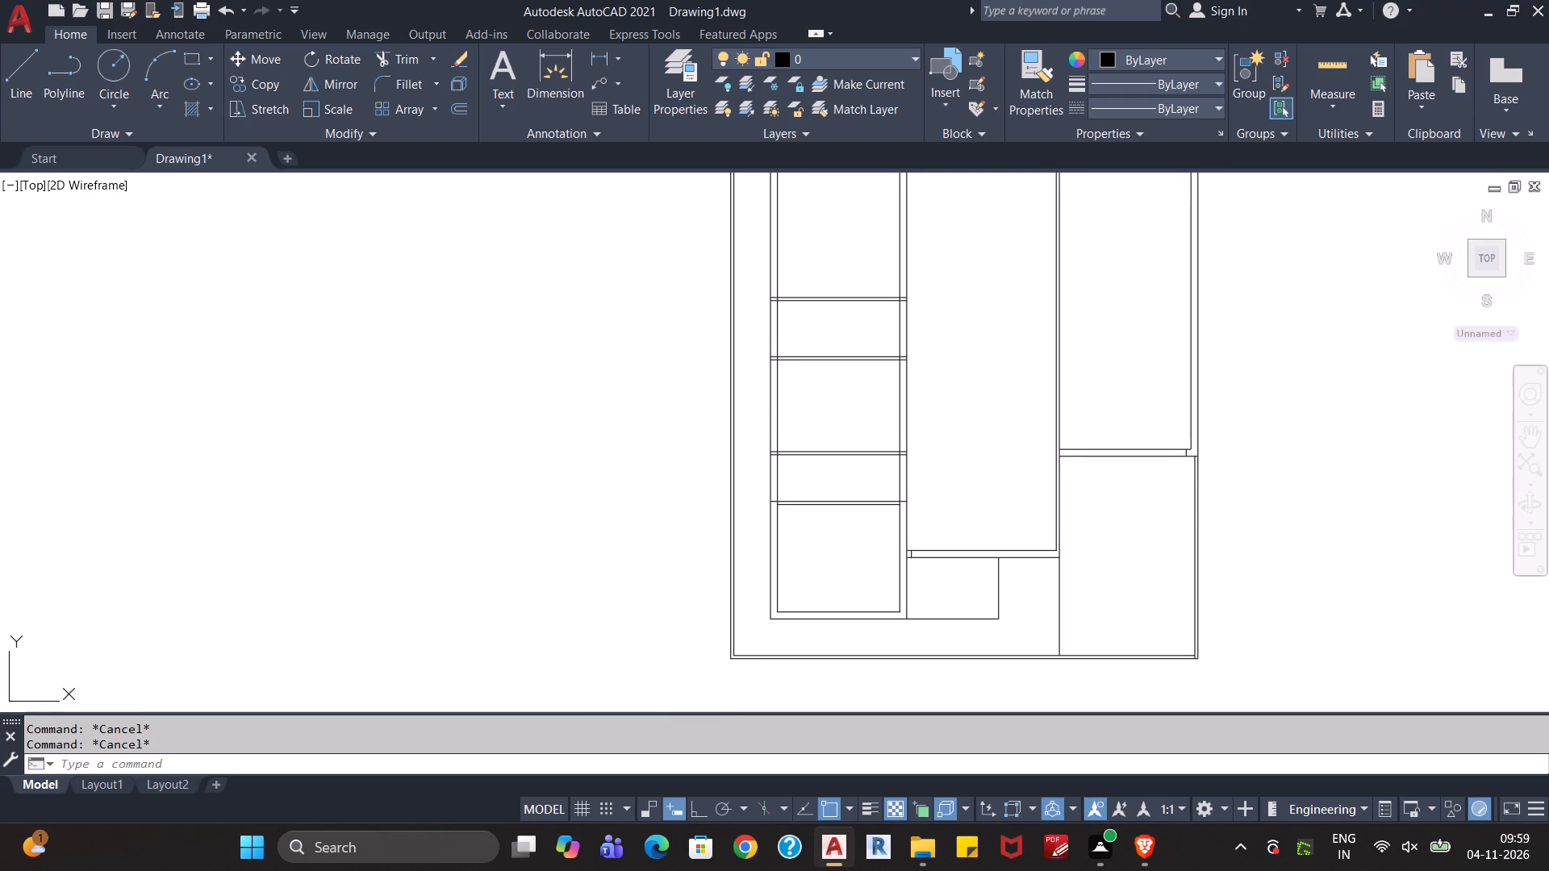
{"action": "middle_click_drag", "start_coordinate": [996, 417], "coordinate": [927, 491]}
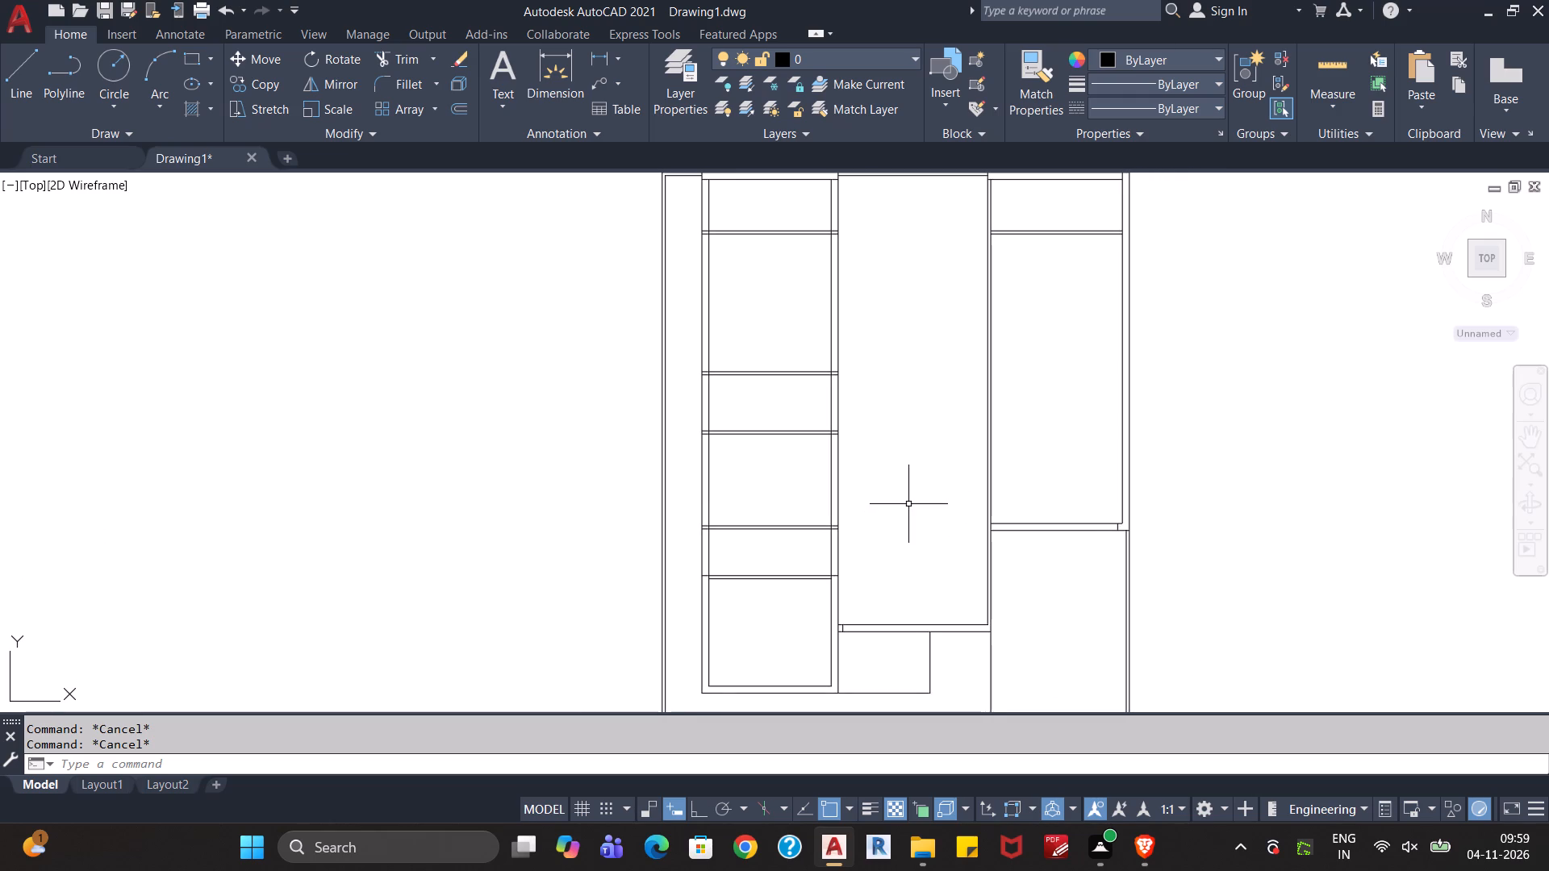
{"action": "middle_click_drag", "start_coordinate": [904, 552], "coordinate": [906, 490]}
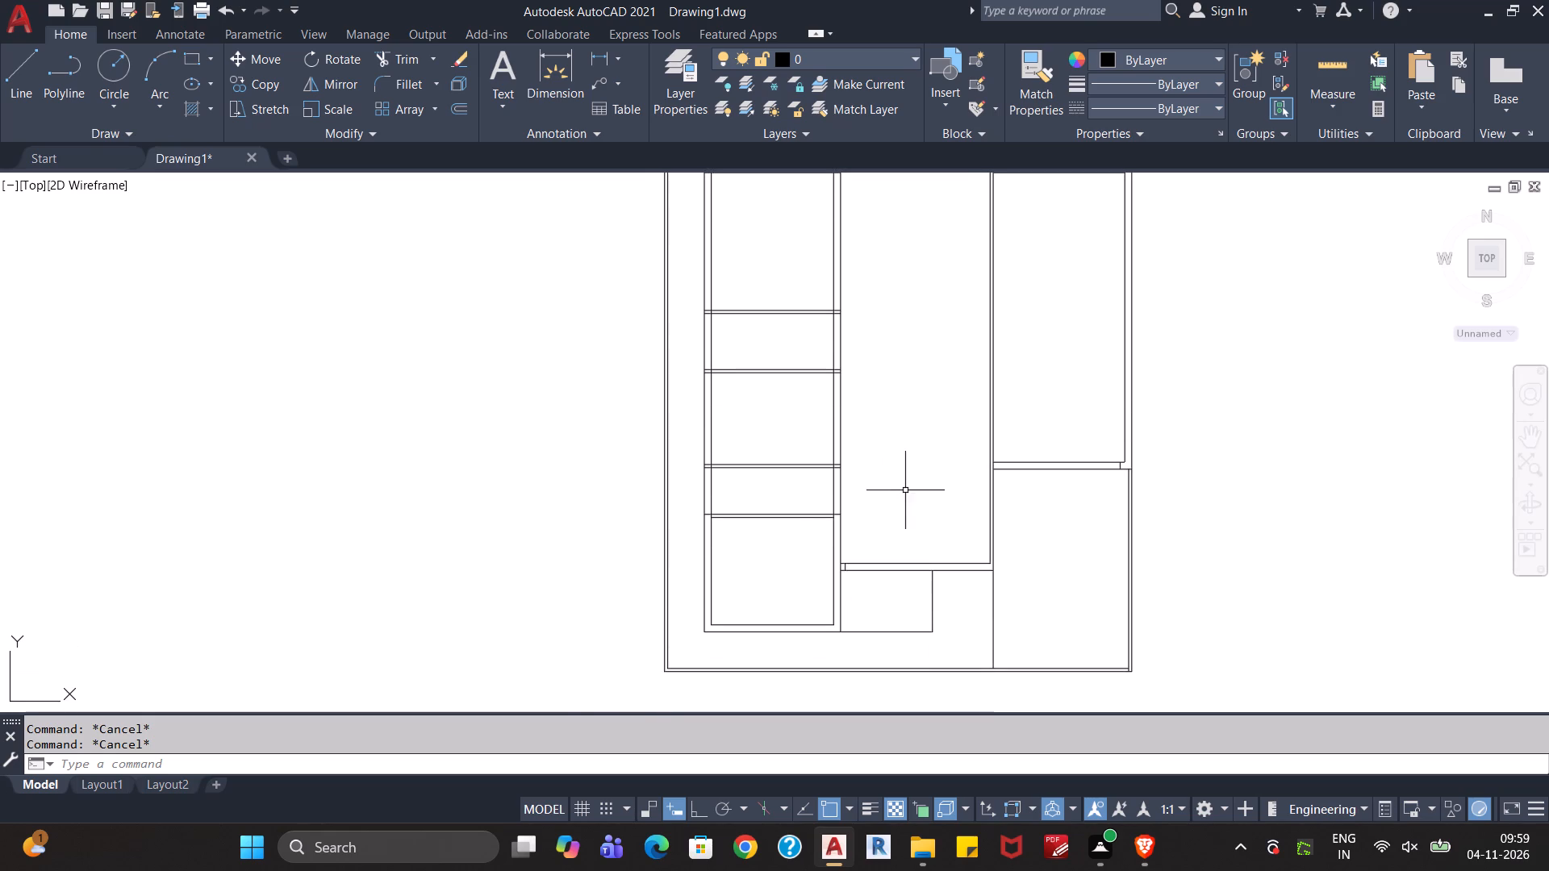
Quick-measure the widths and depths of the rooms in the left column, from the bottom room up to the top wall.
{"action": "scroll", "coordinate": [793, 502], "scroll_direction": "up", "scroll_amount": 3}
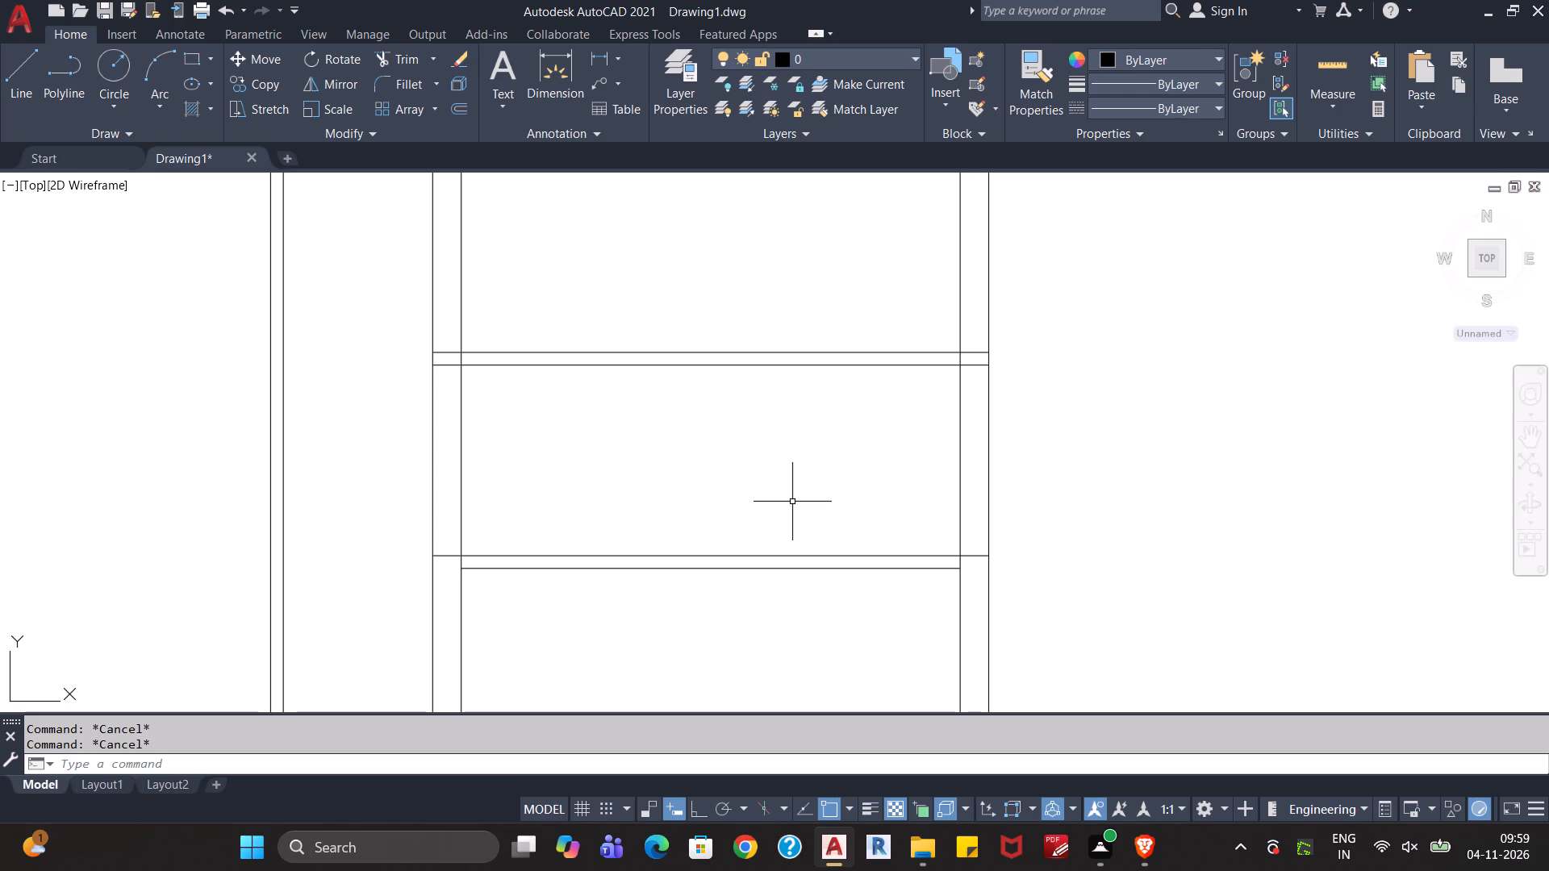
{"action": "left_click", "coordinate": [1317, 73]}
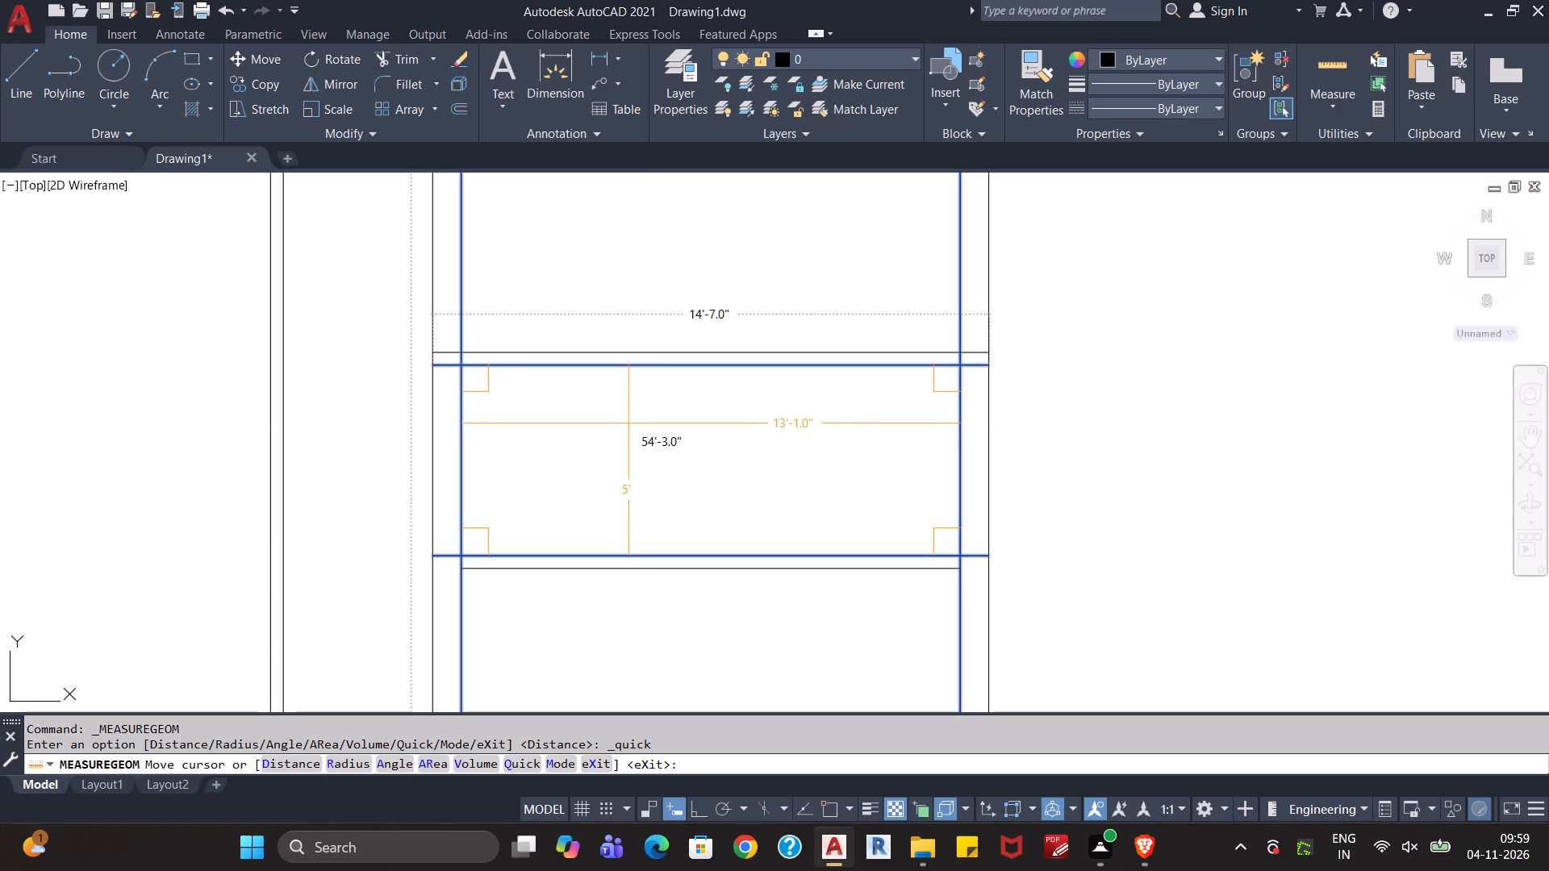
{"action": "scroll", "coordinate": [609, 436], "scroll_direction": "down", "scroll_amount": 1}
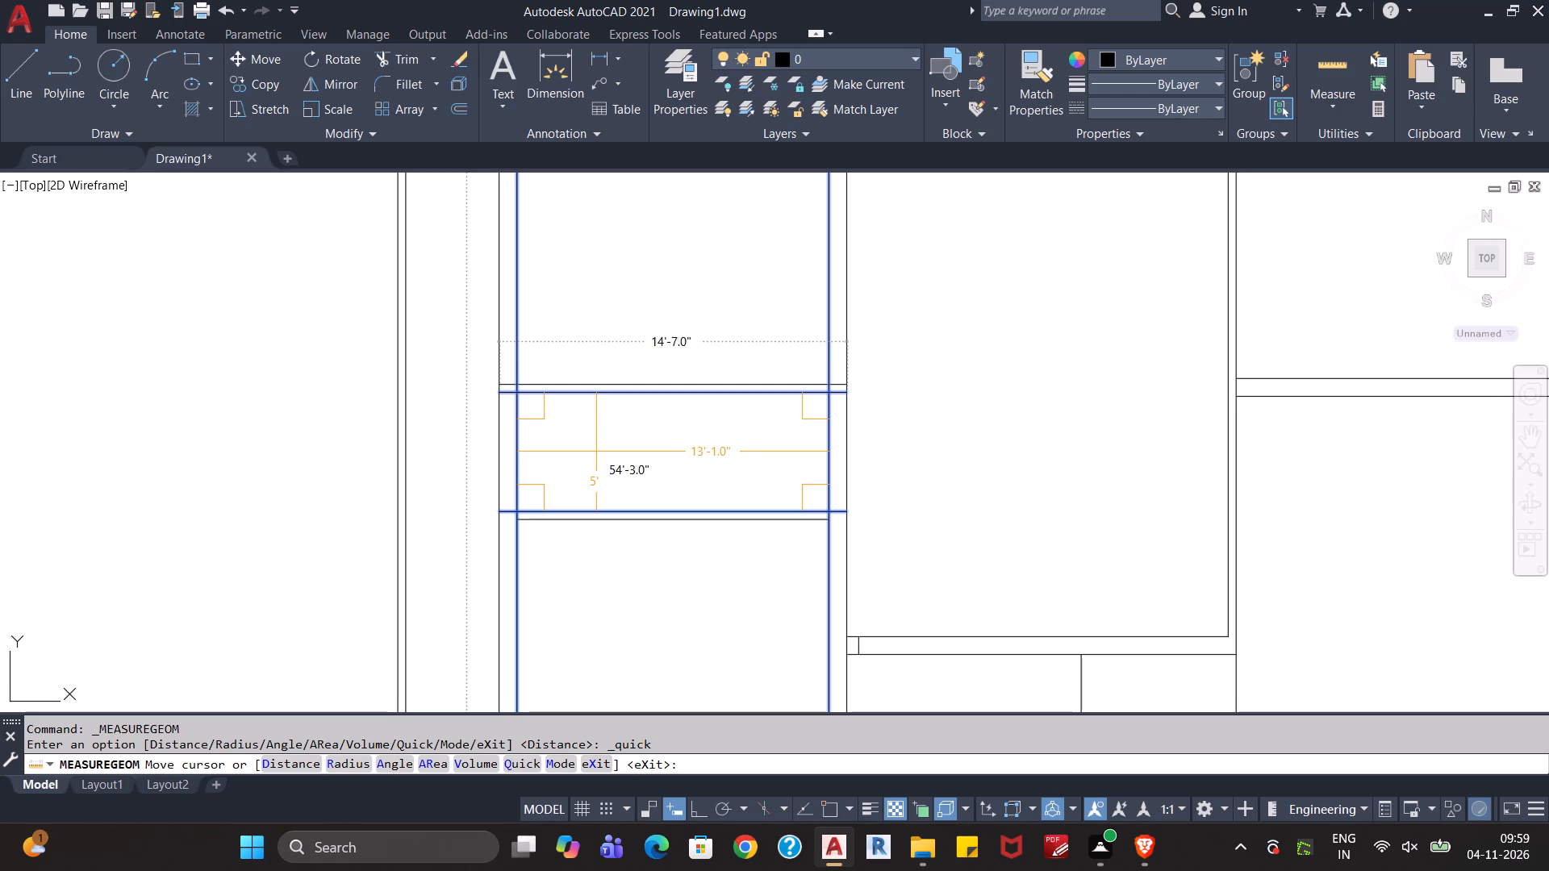
{"action": "scroll", "coordinate": [596, 452], "scroll_direction": "down", "scroll_amount": 2}
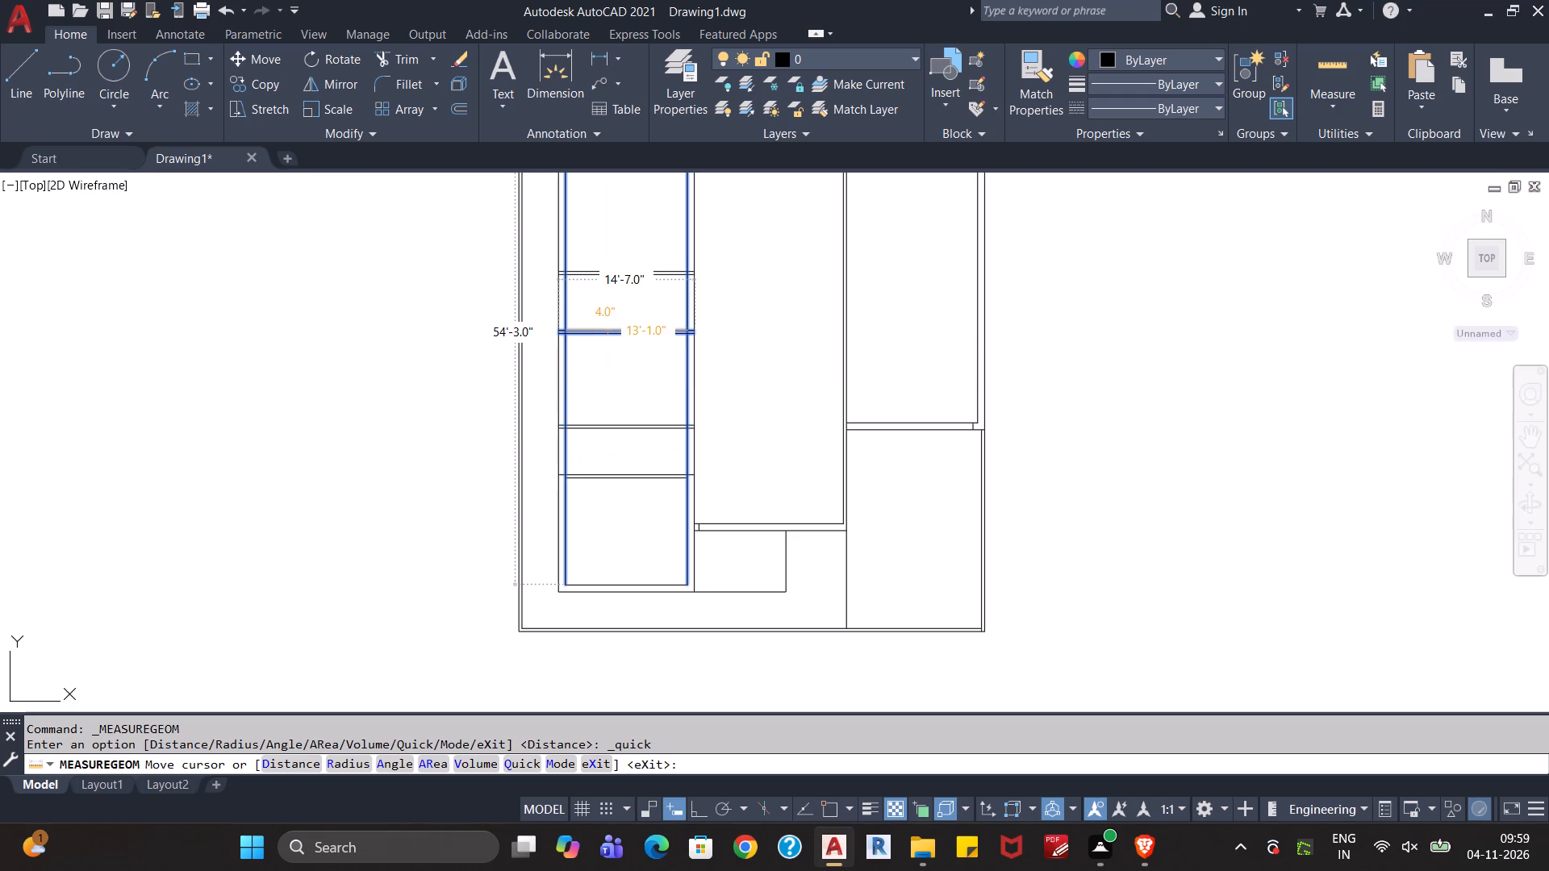
{"action": "middle_click_drag", "start_coordinate": [611, 300], "coordinate": [608, 317]}
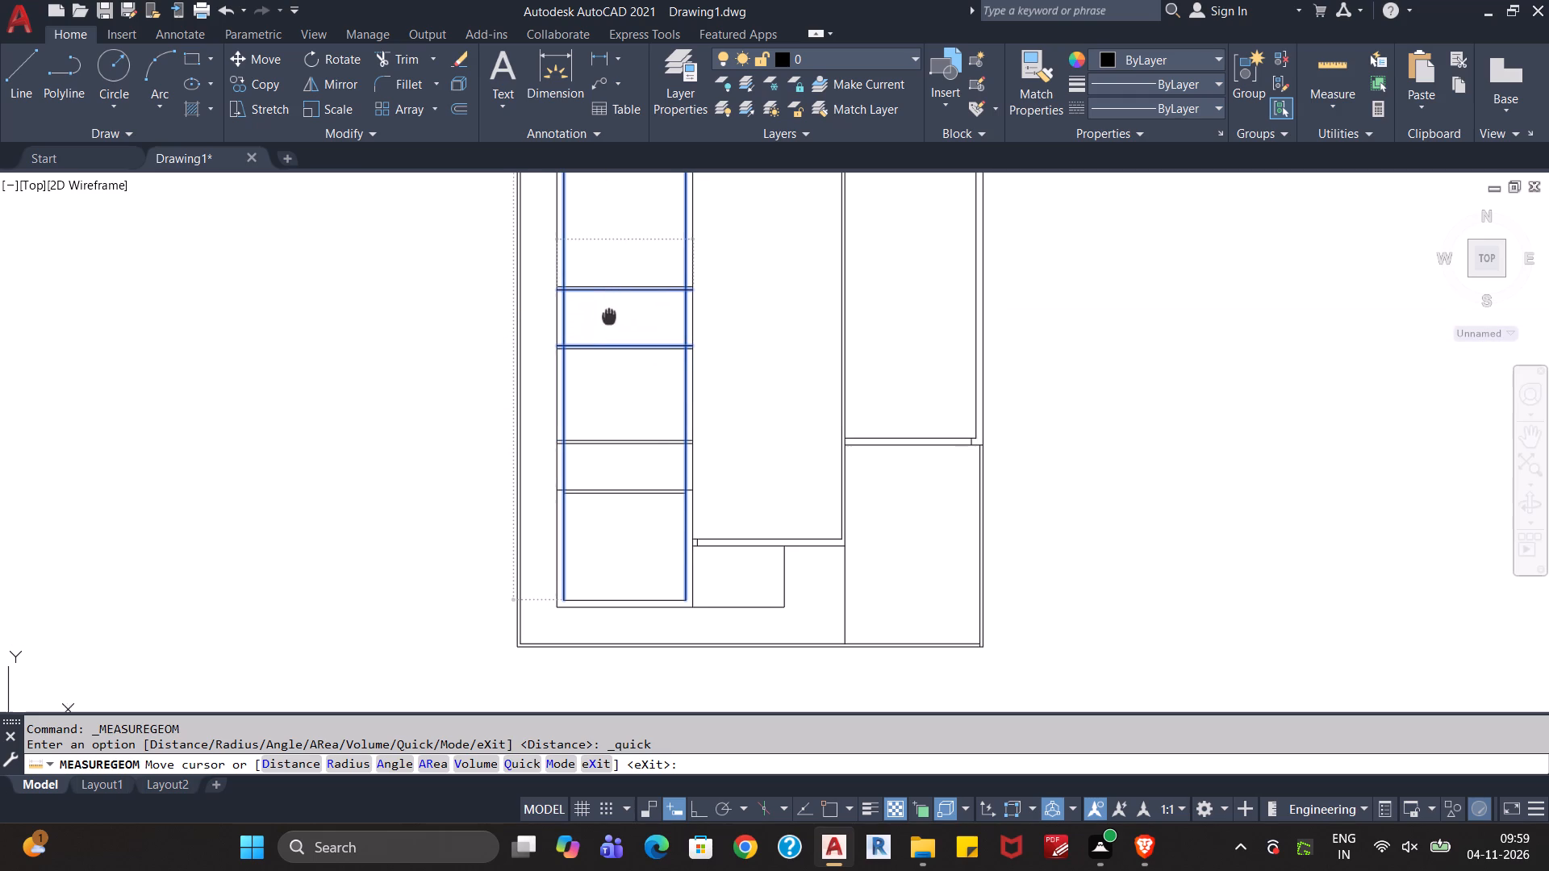
{"action": "middle_click_drag", "start_coordinate": [608, 317], "coordinate": [587, 420]}
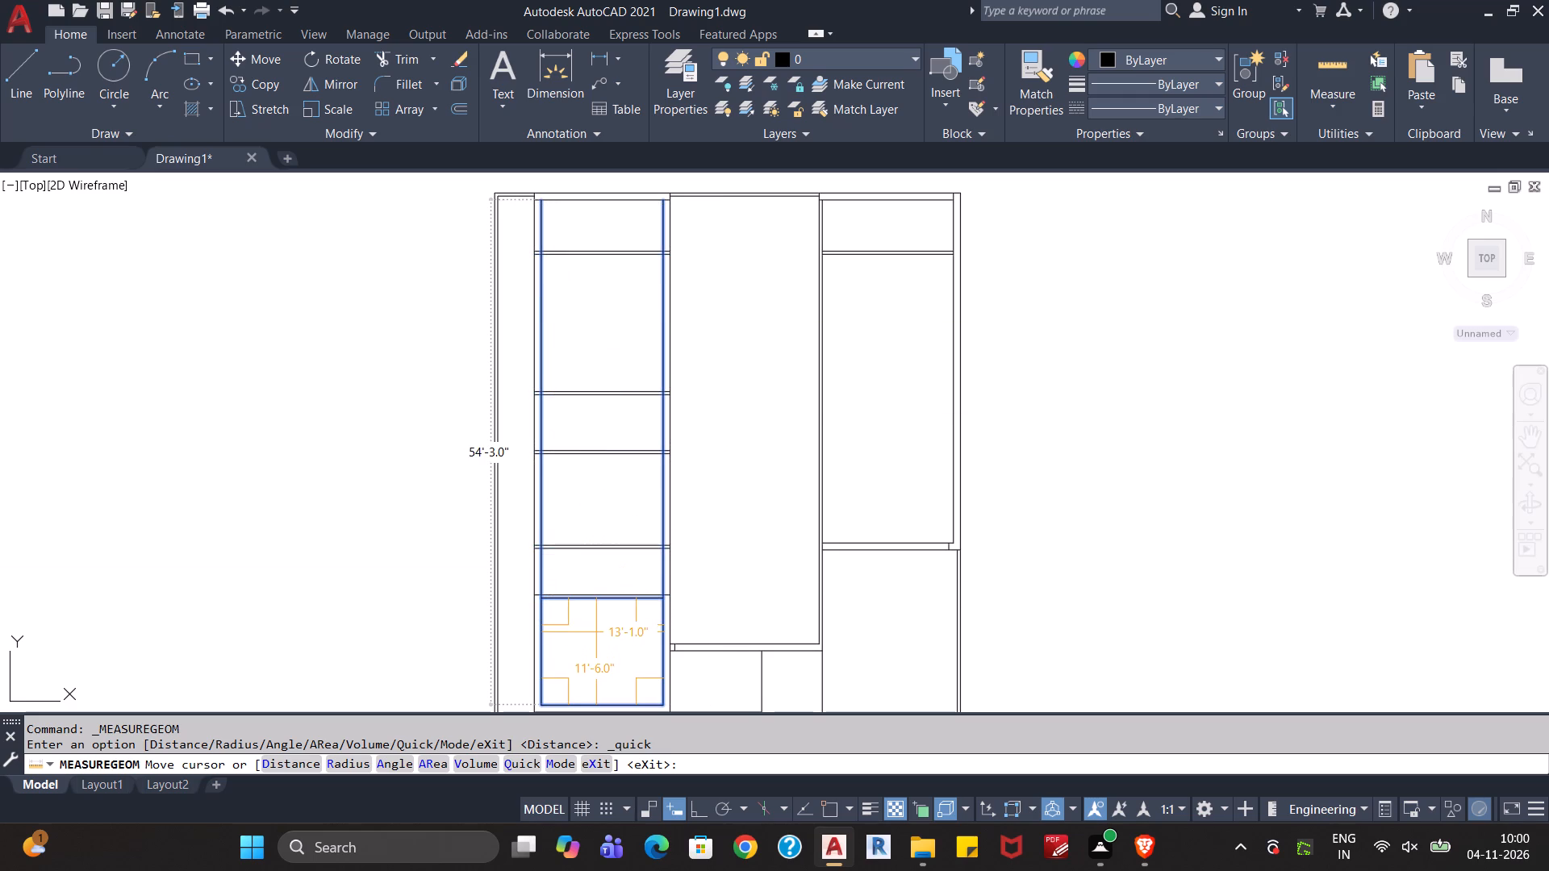
{"action": "middle_click_drag", "start_coordinate": [599, 646], "coordinate": [625, 544]}
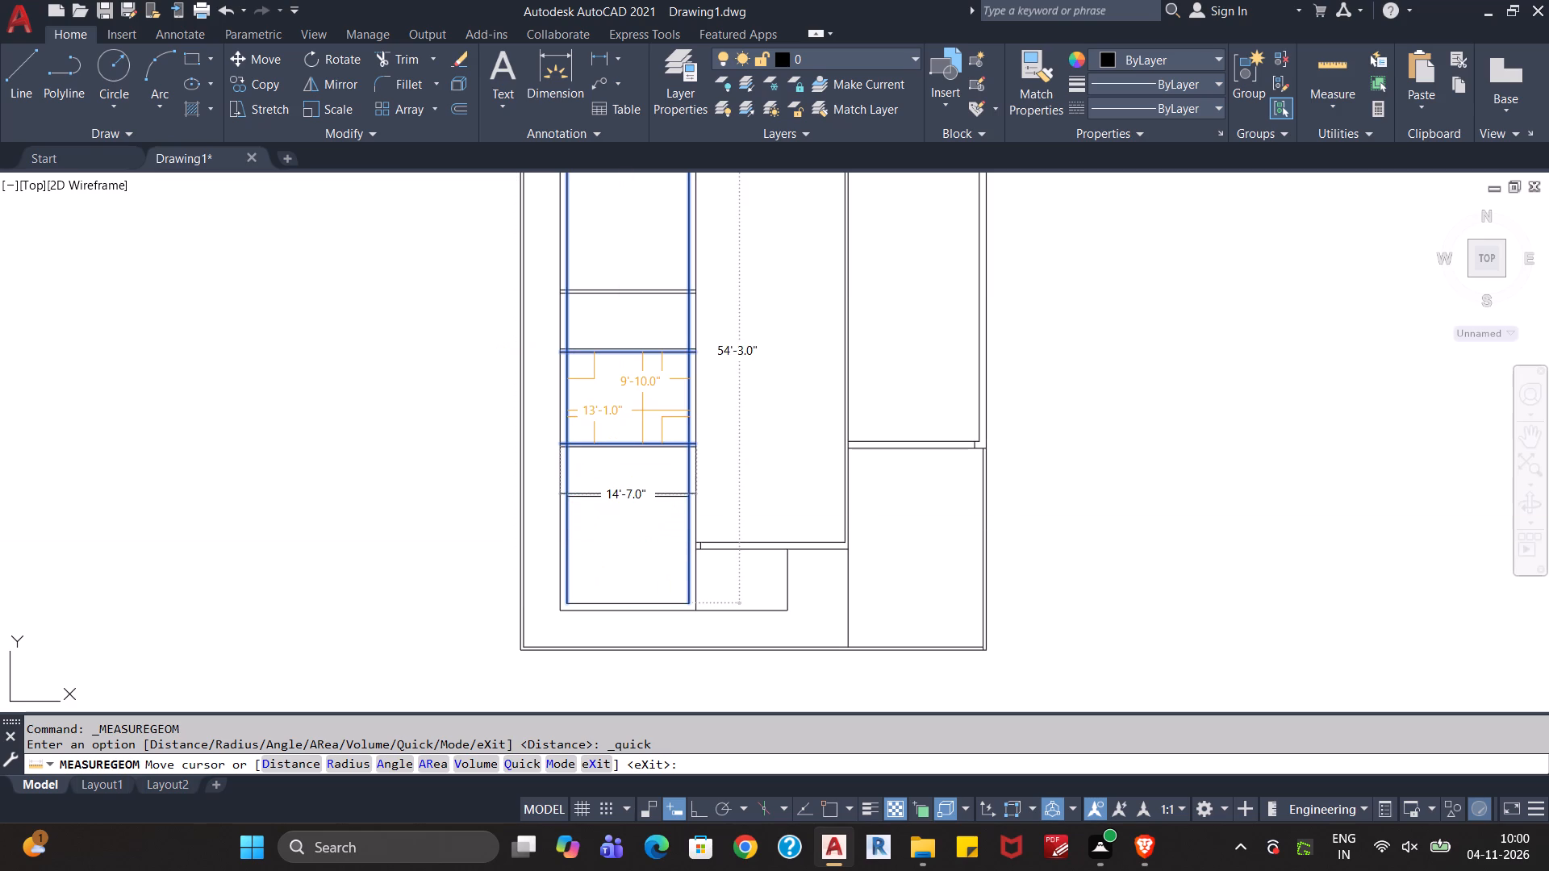
{"action": "middle_click_drag", "start_coordinate": [642, 410], "coordinate": [626, 473]}
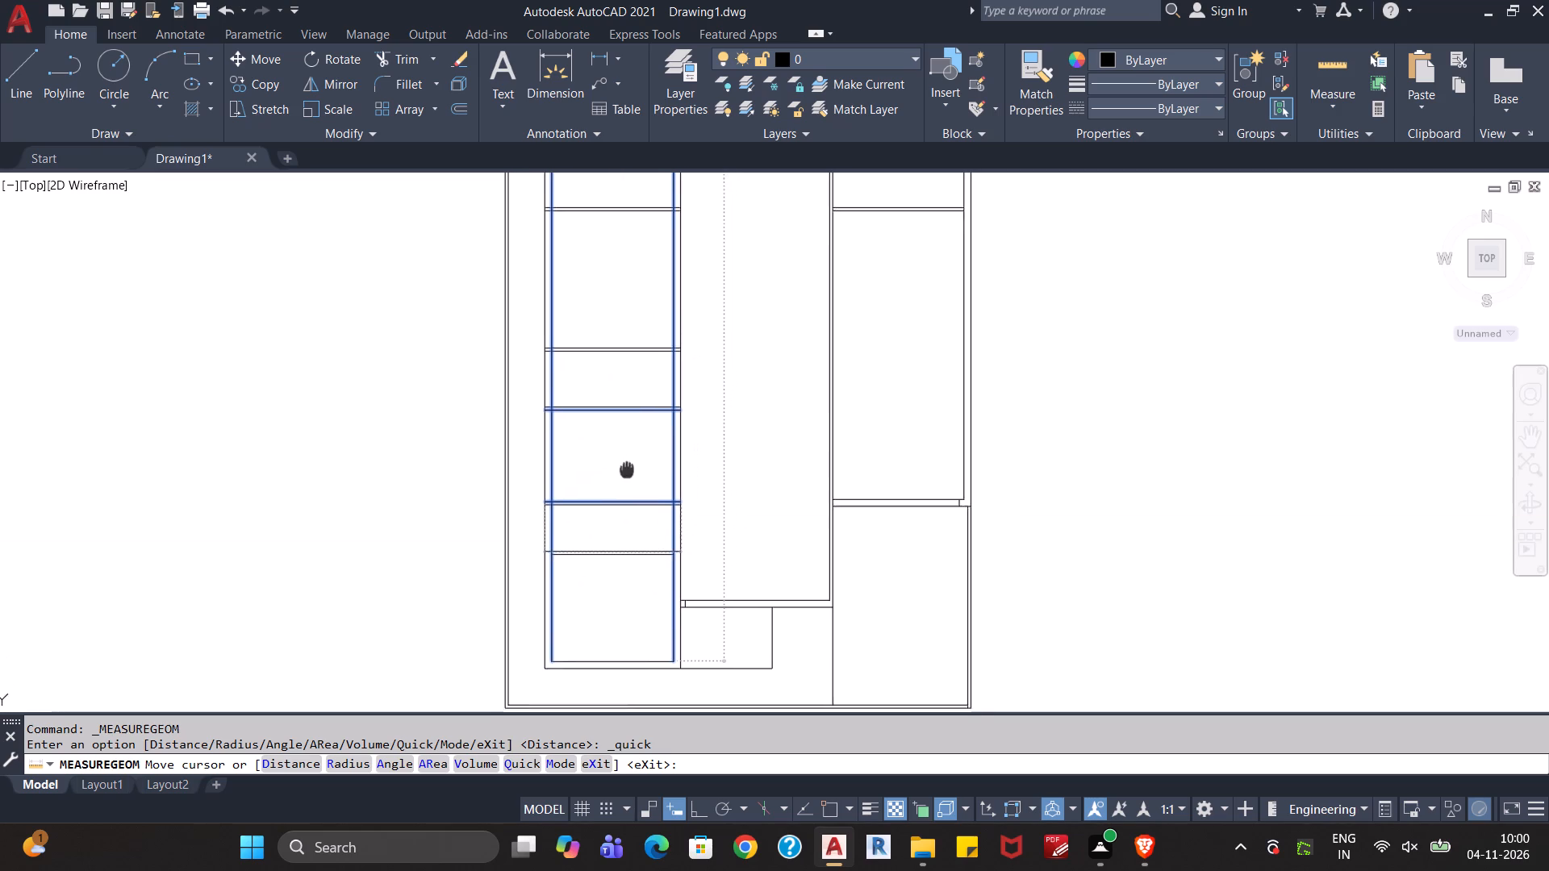
{"action": "middle_click_drag", "start_coordinate": [626, 473], "coordinate": [612, 524]}
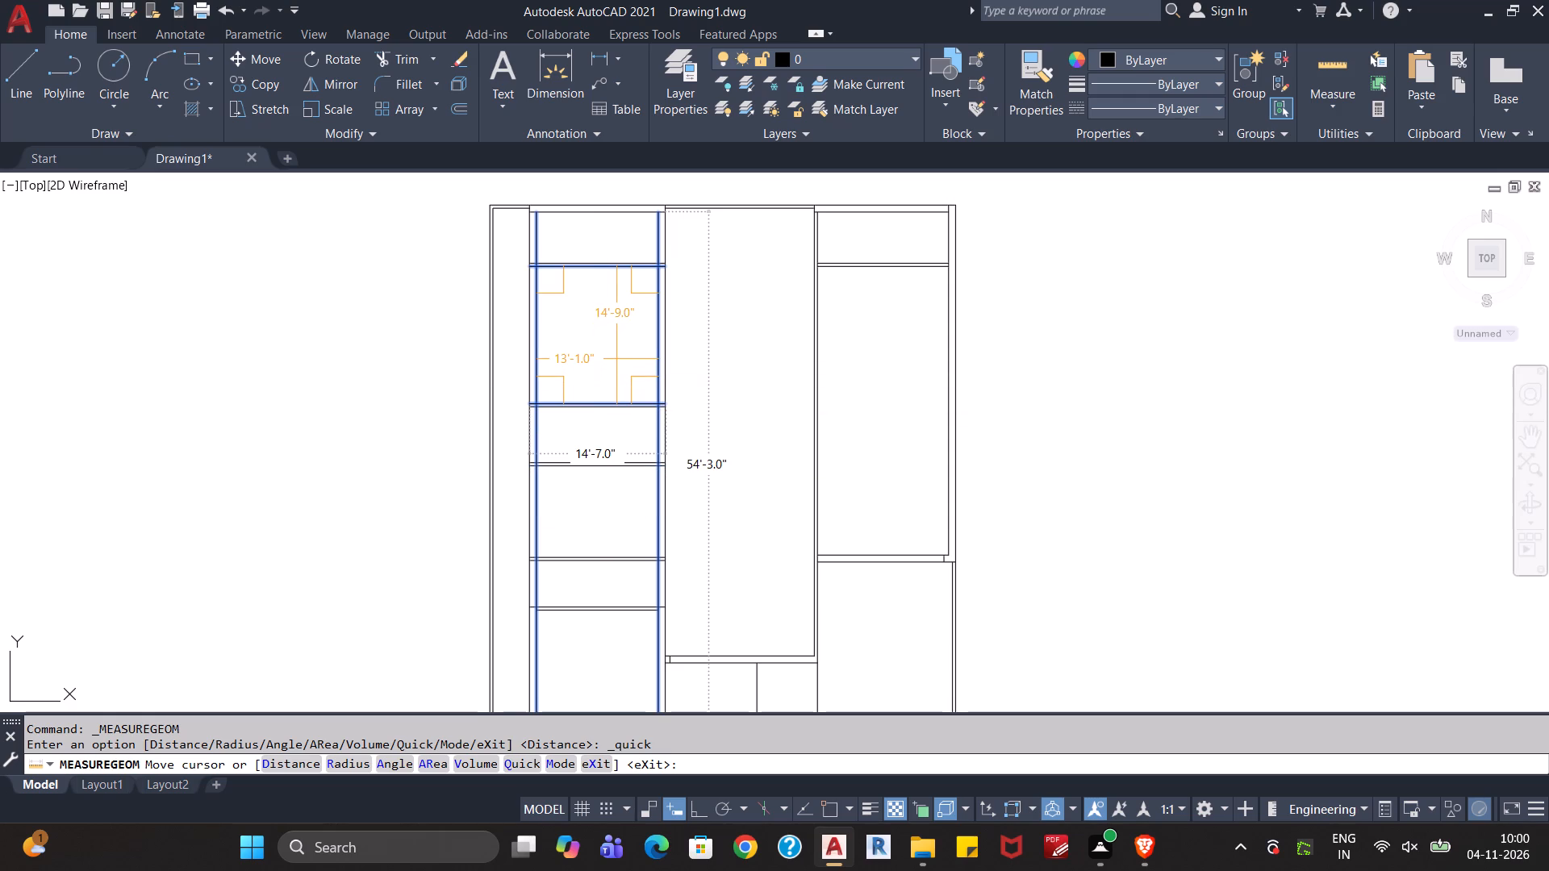
{"action": "middle_click_drag", "start_coordinate": [616, 359], "coordinate": [615, 524]}
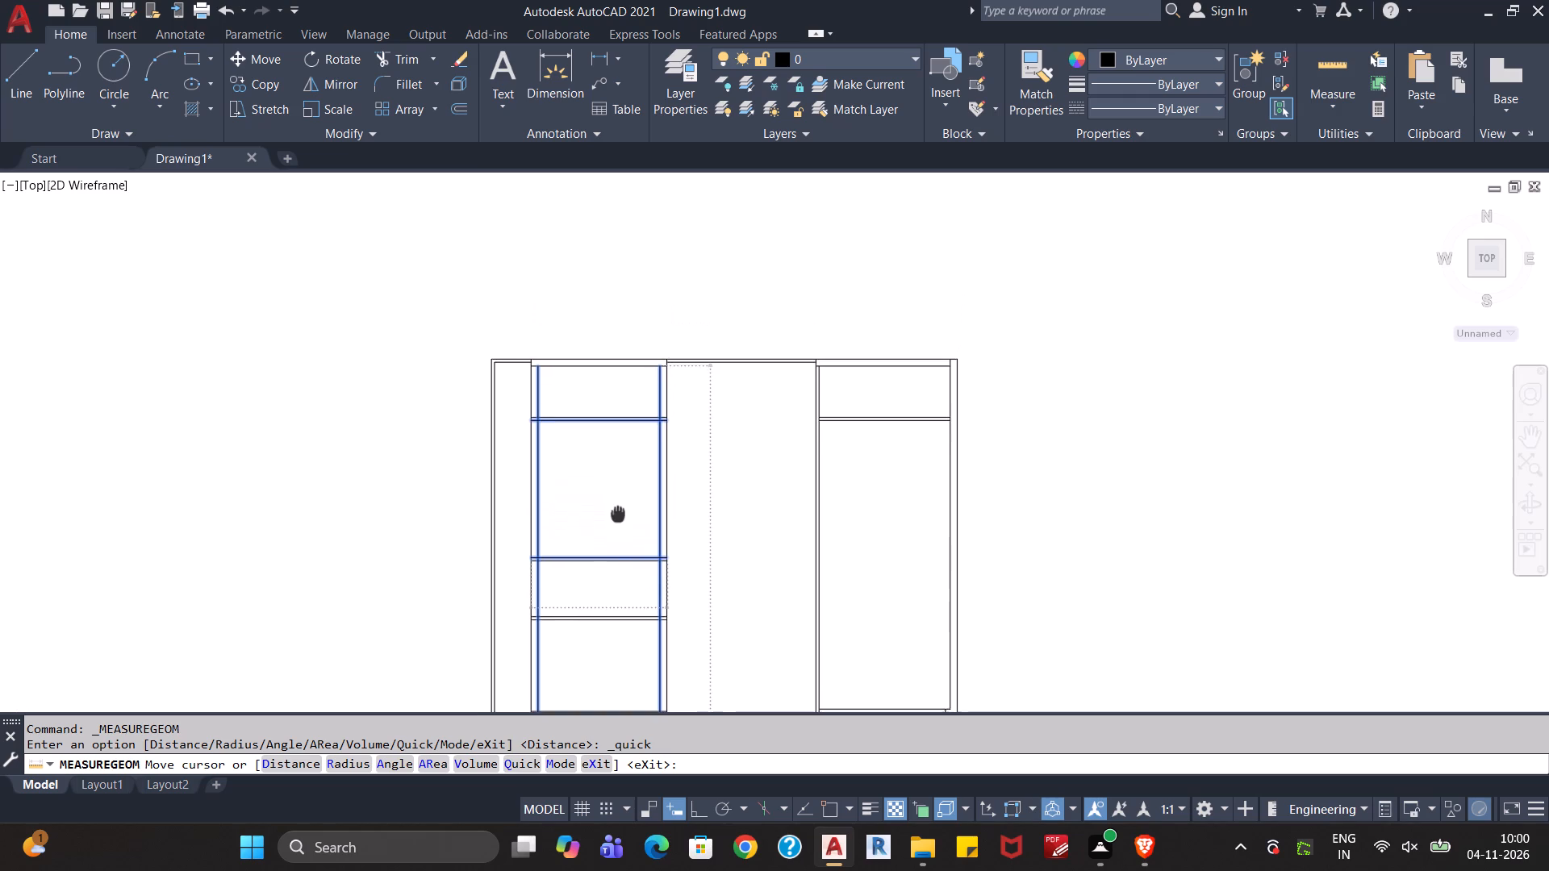
{"action": "middle_click_drag", "start_coordinate": [615, 524], "coordinate": [612, 533]}
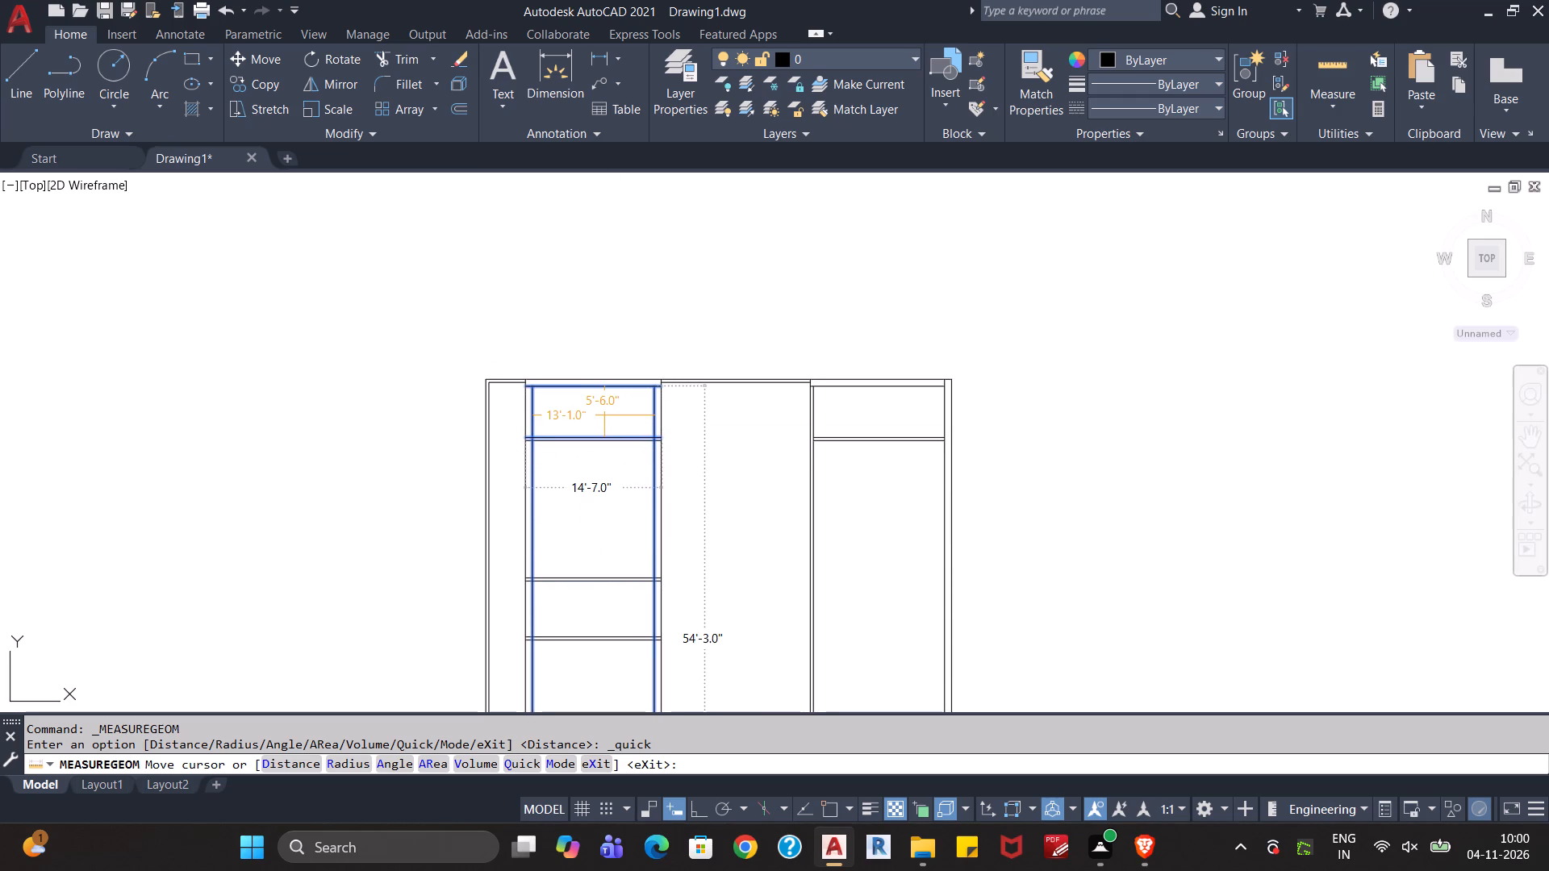
{"action": "key", "text": "Escape"}
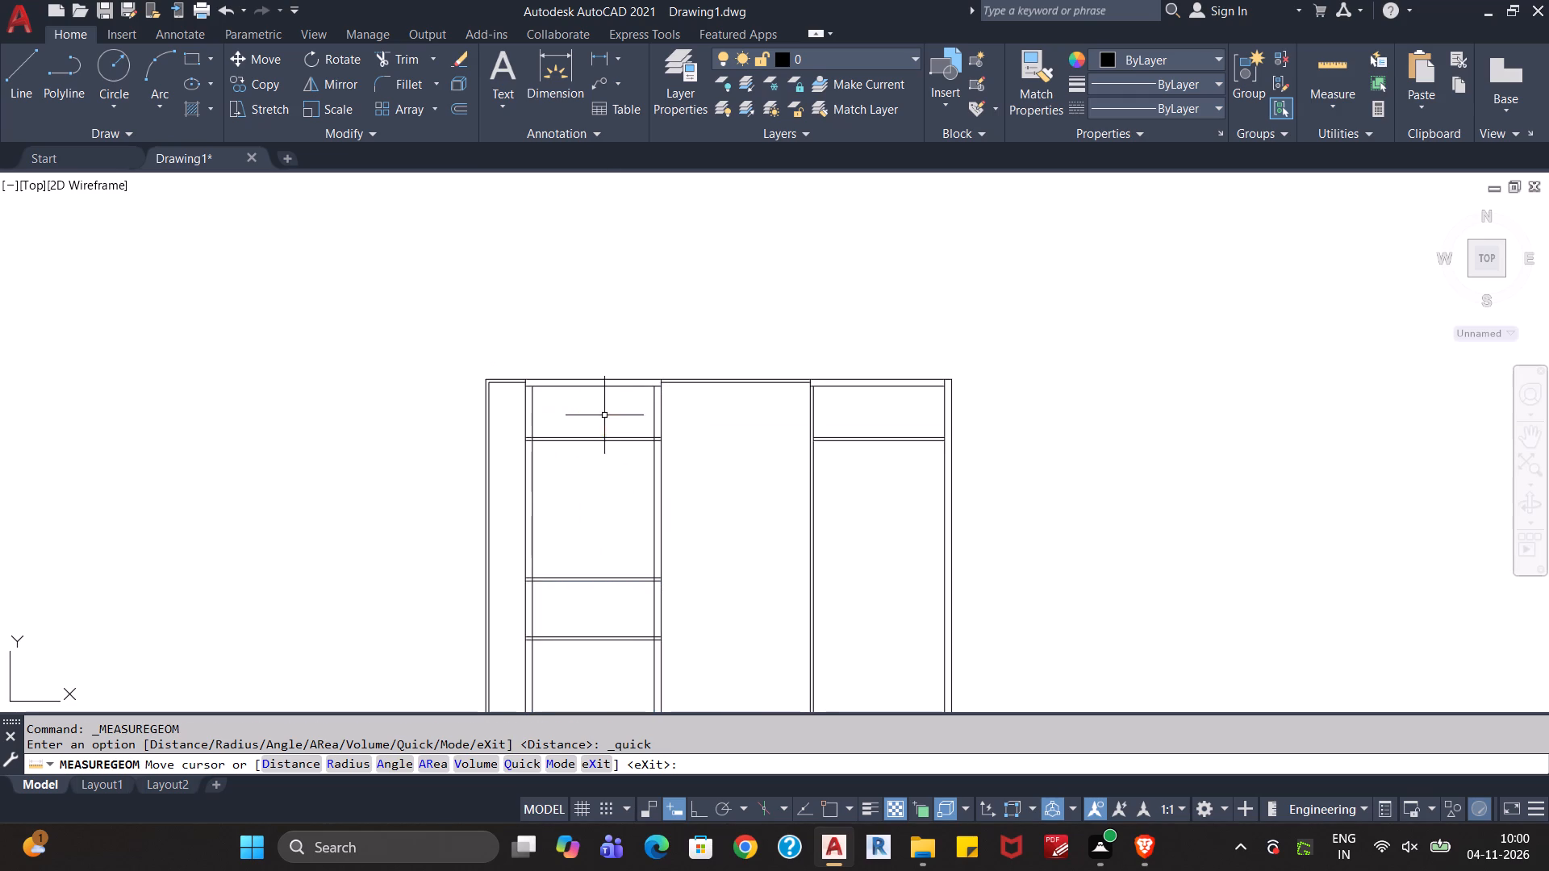
Offset the left column's right wall inner line 7'4" into the top room, and offset that copy 4" further left as a partition.
{"action": "key", "text": "Escape"}
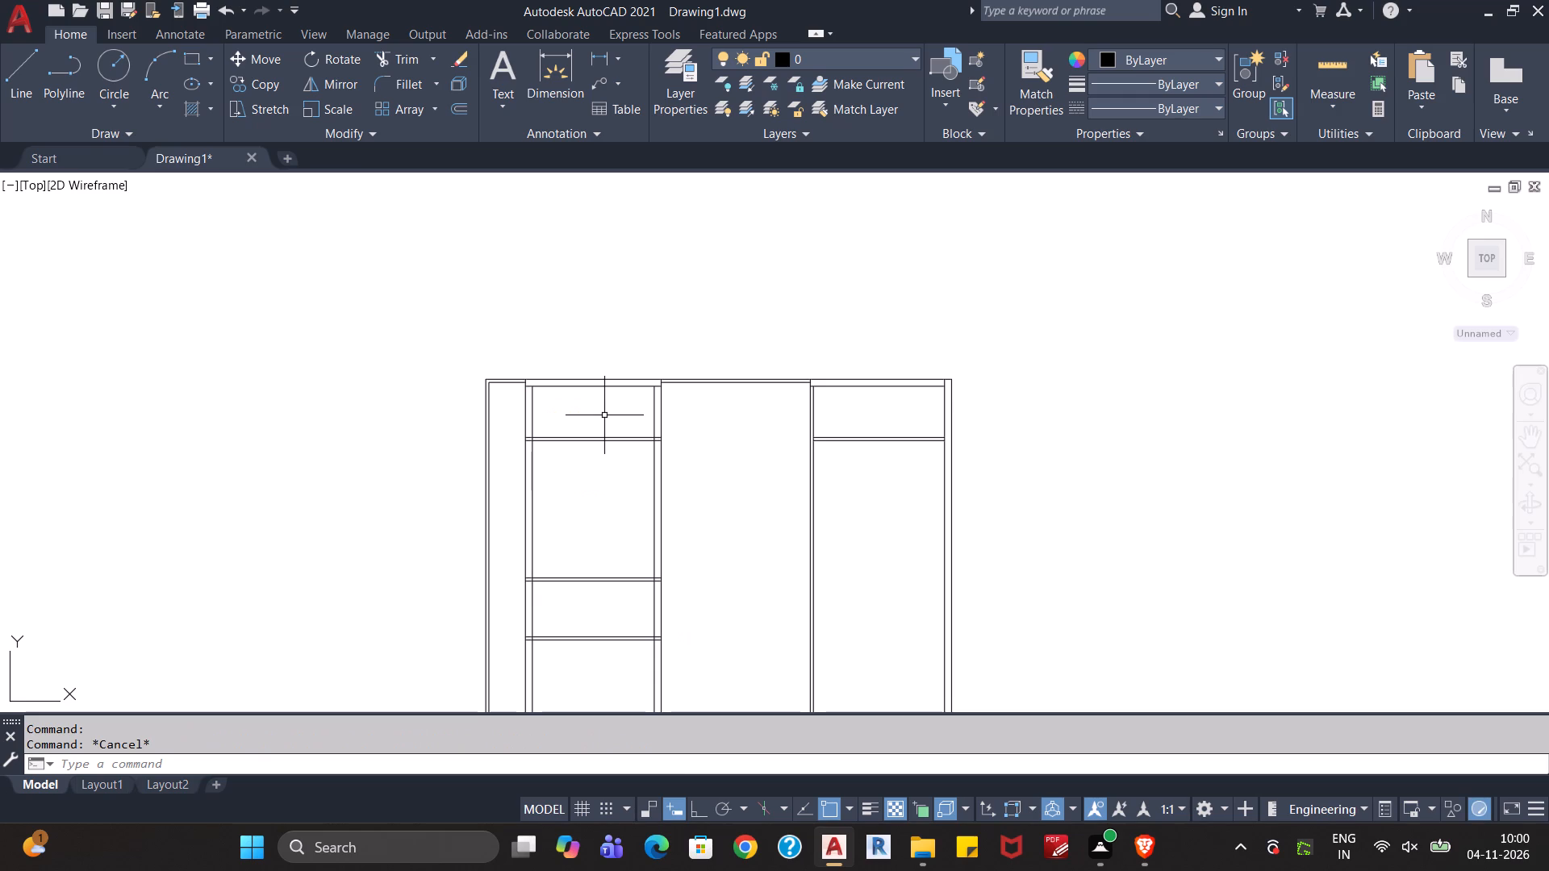
{"action": "key", "text": "o"}
{"action": "key", "text": "Return"}
{"action": "key", "text": "7"}
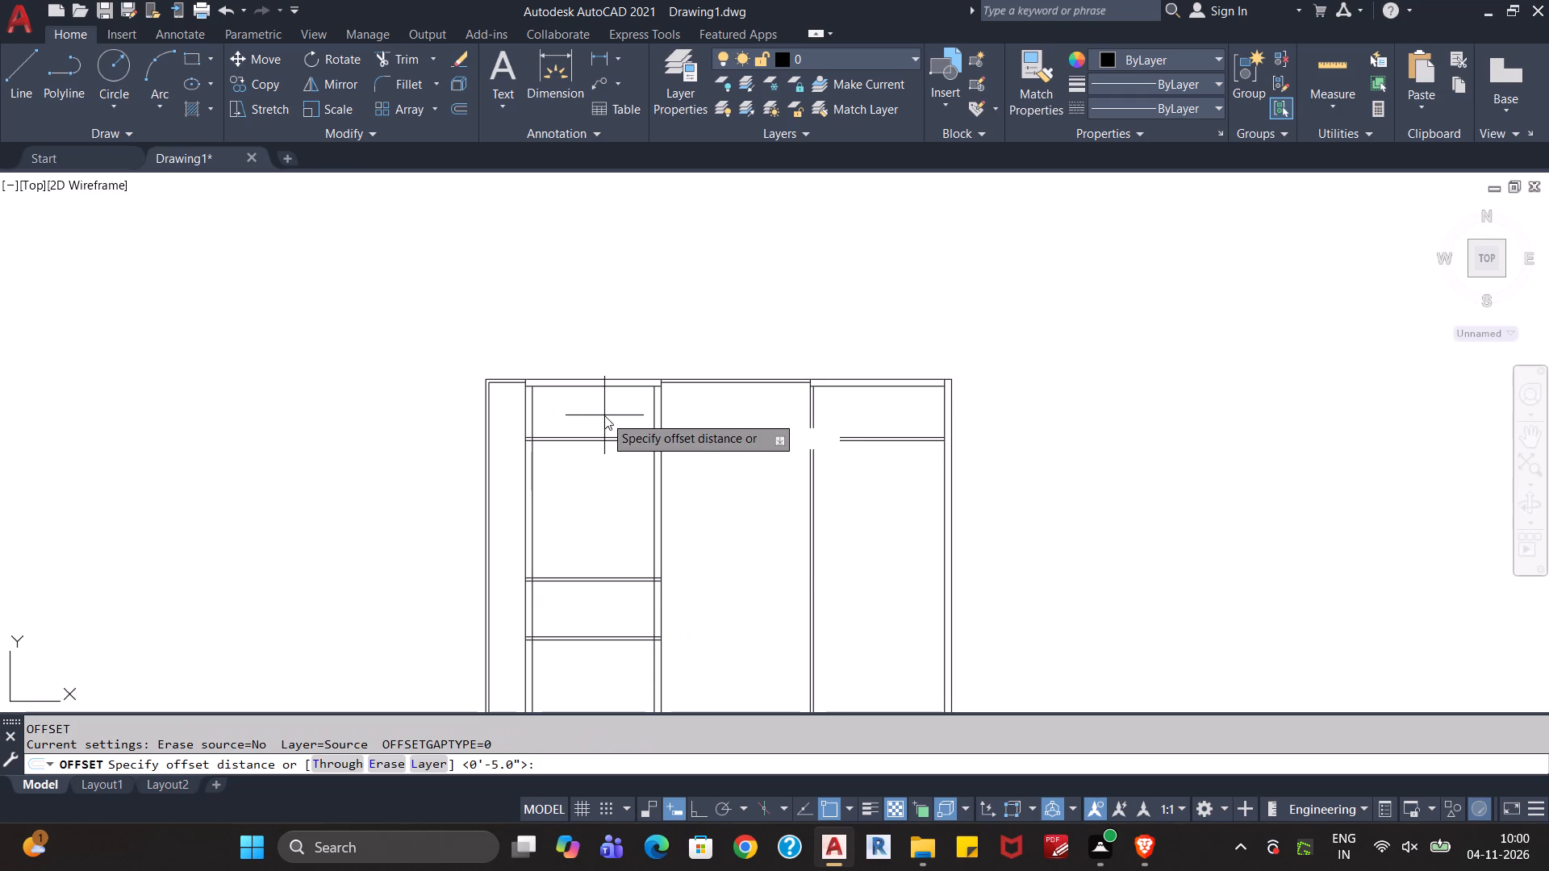
{"action": "key", "text": "apostrophe"}
{"action": "key", "text": "BackSpace"}
{"action": "key", "text": "BackSpace"}
{"action": "type", "text": "6'6\""}
{"action": "key", "text": "Return"}
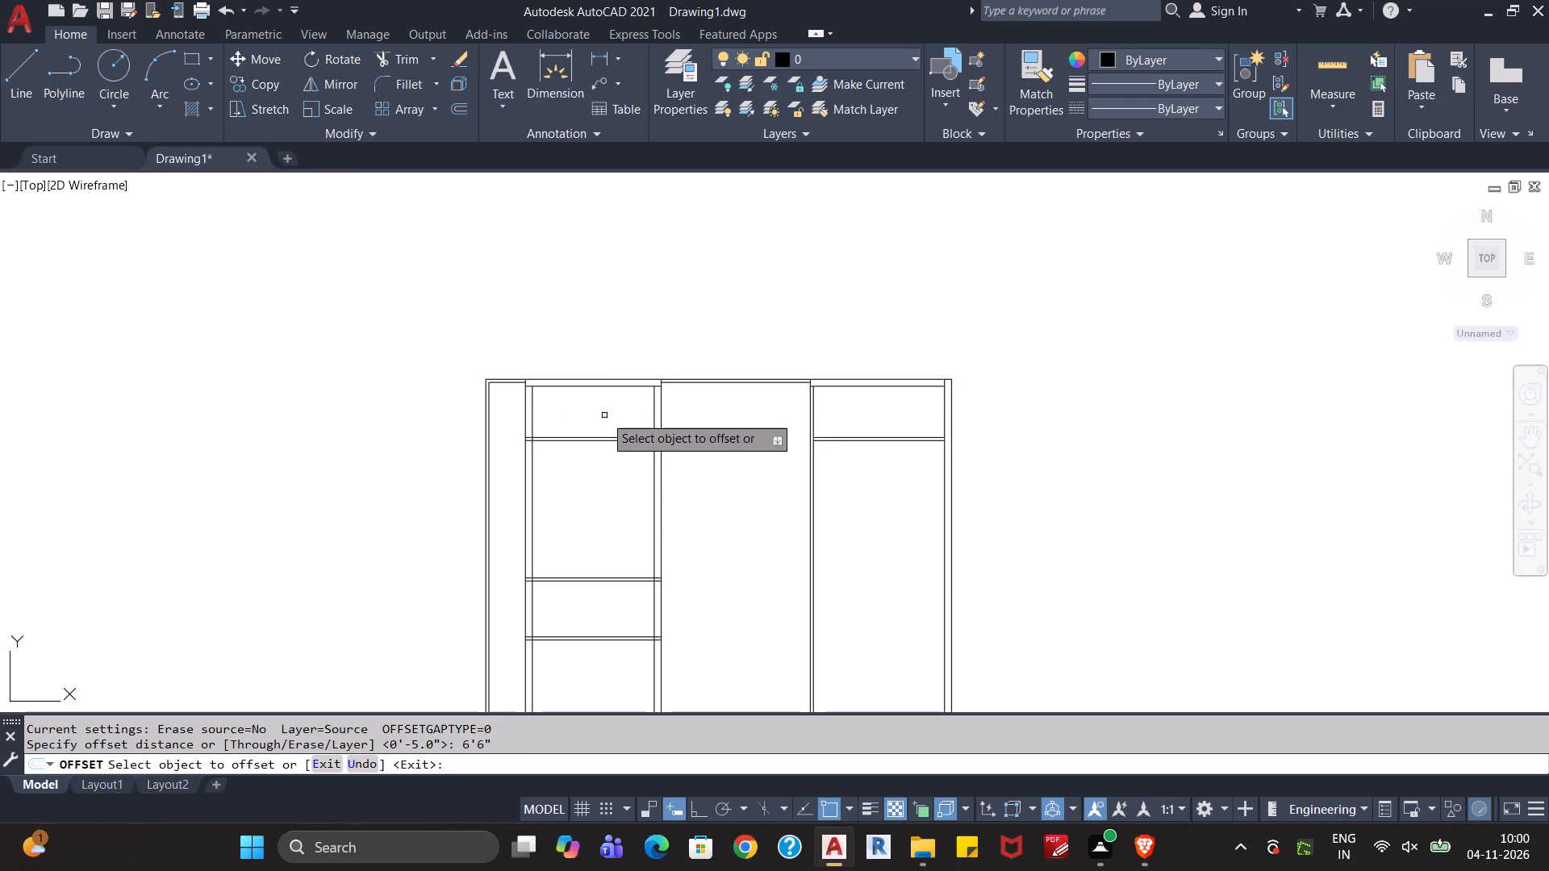
{"action": "left_click", "coordinate": [653, 414]}
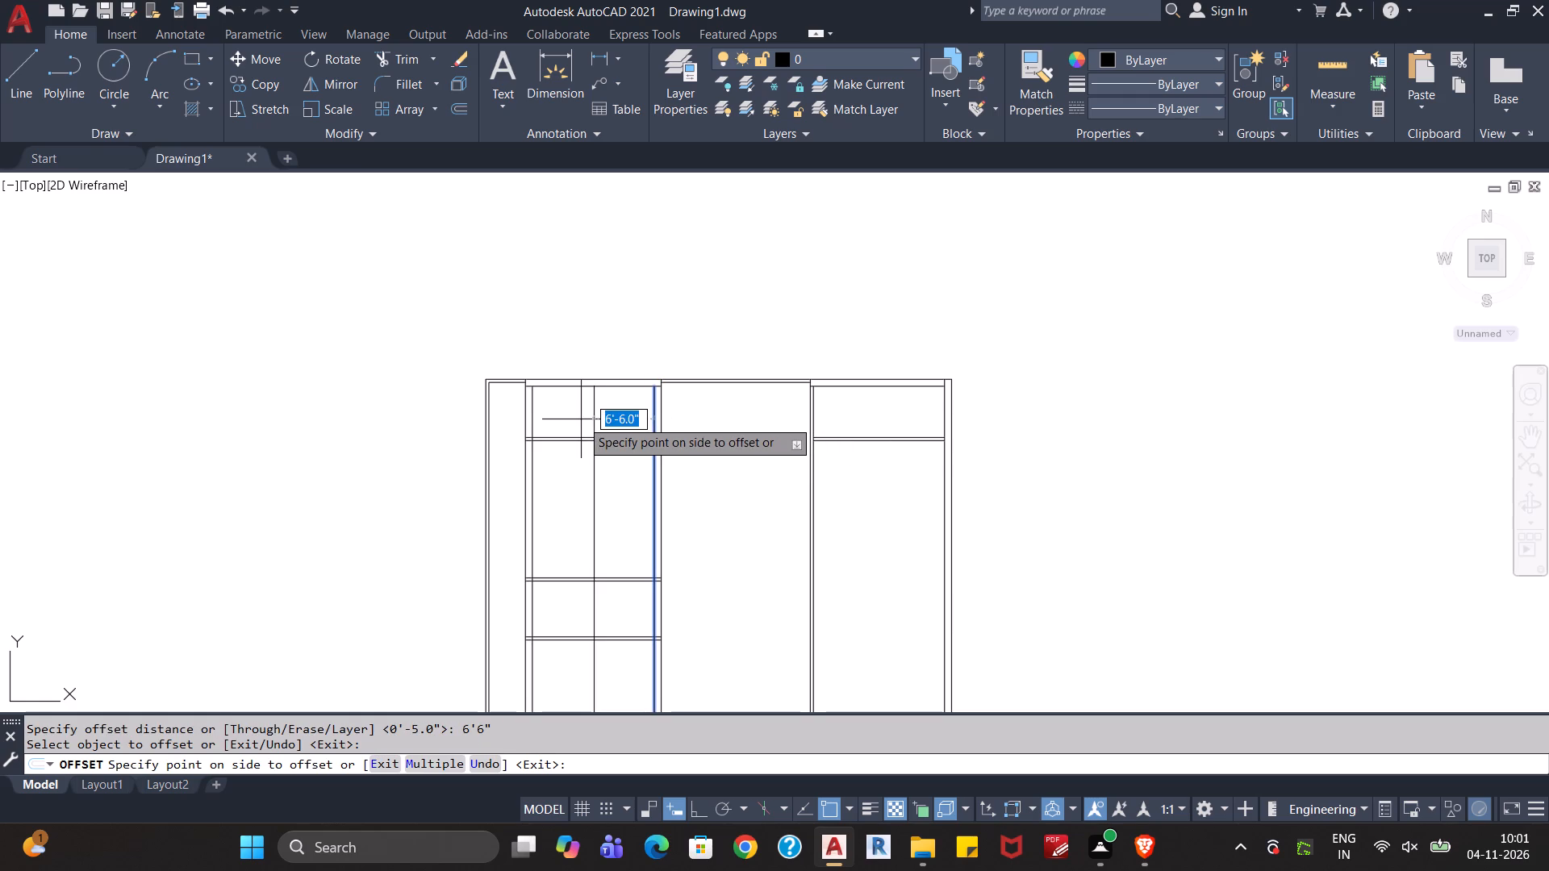
{"action": "key", "text": "7"}
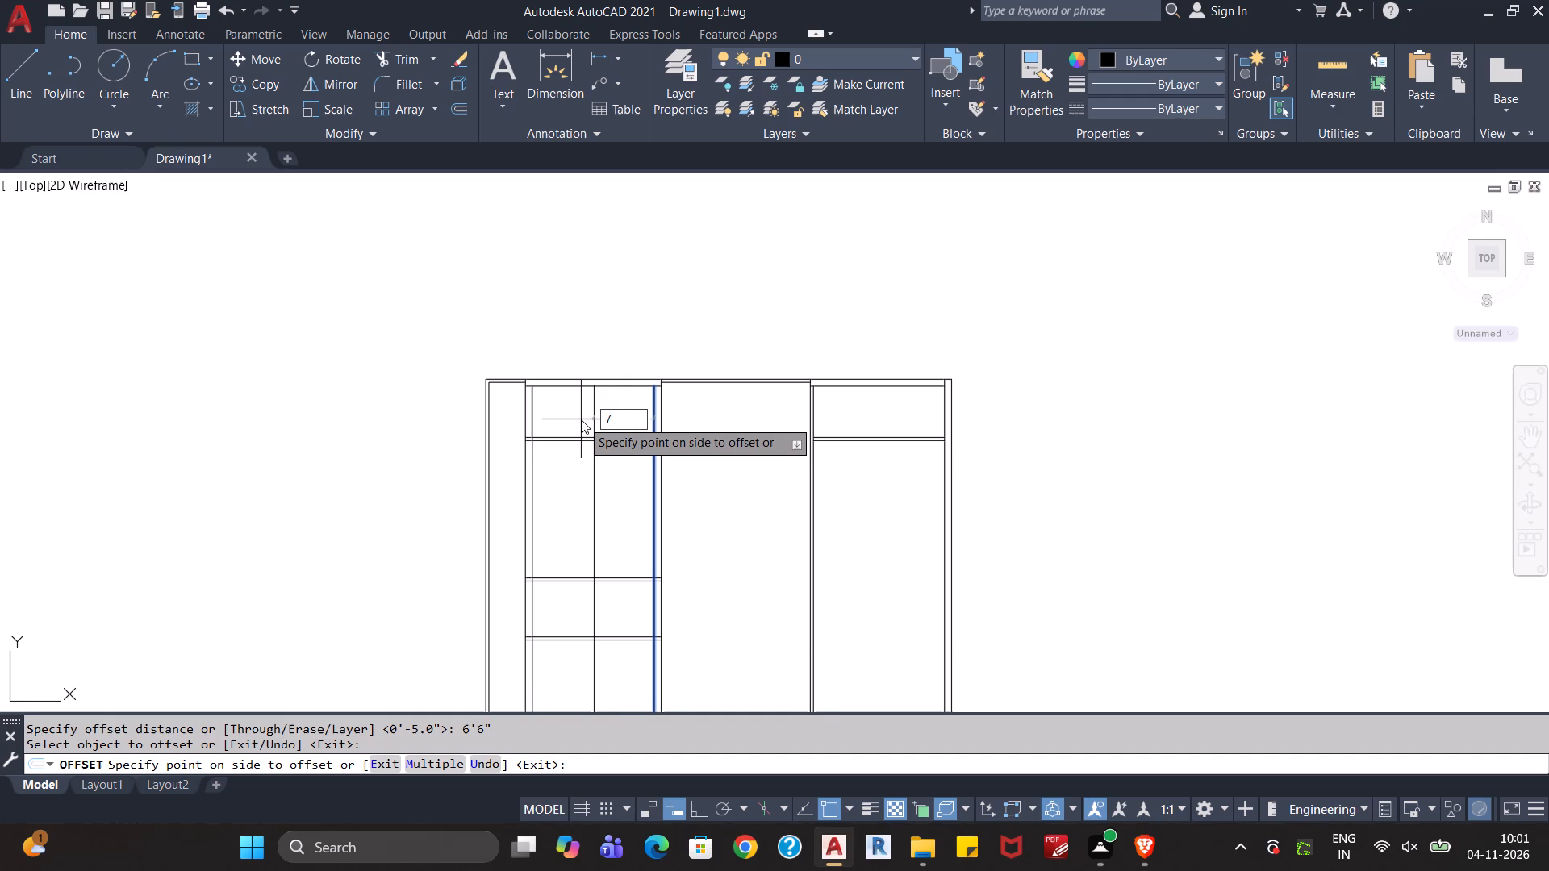
{"action": "key", "text": "apostrophe"}
{"action": "type", "text": "4\""}
{"action": "key", "text": "Return"}
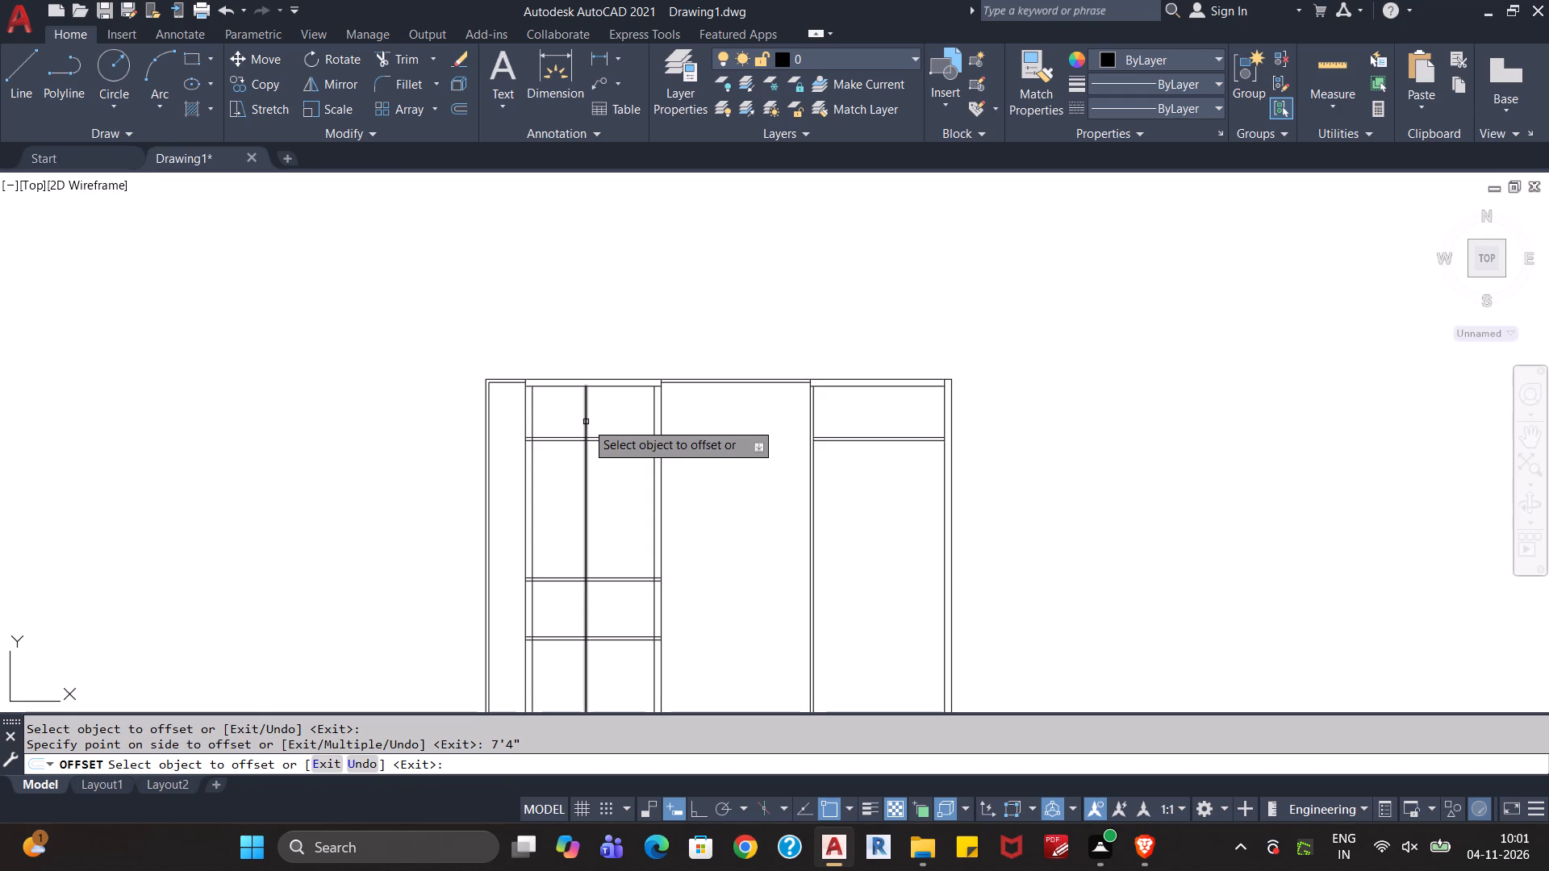
{"action": "left_click", "coordinate": [586, 422]}
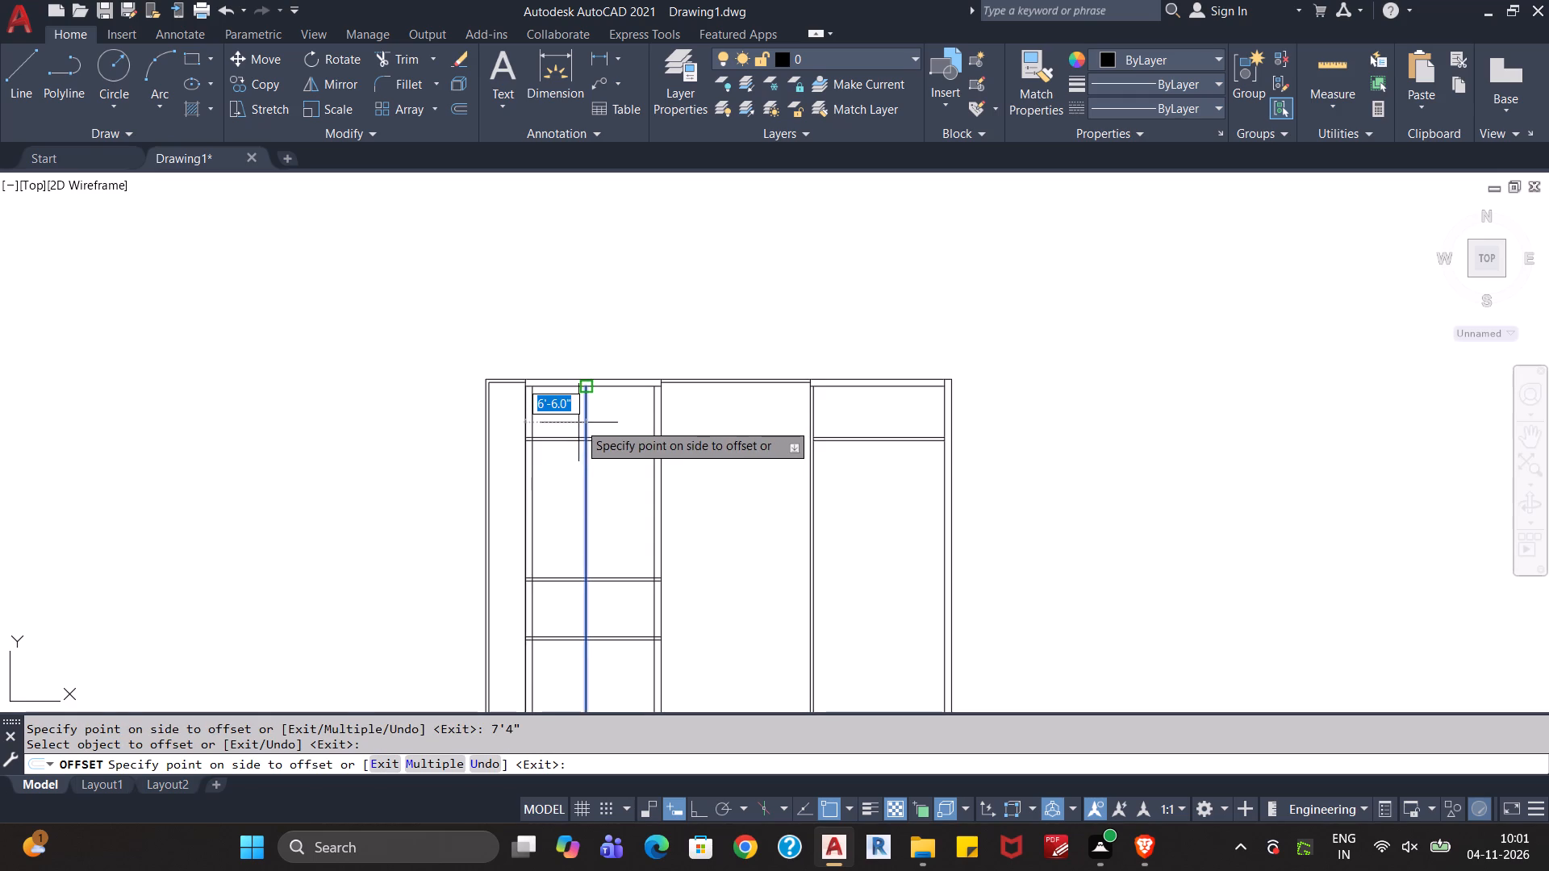
{"action": "type", "text": "4\""}
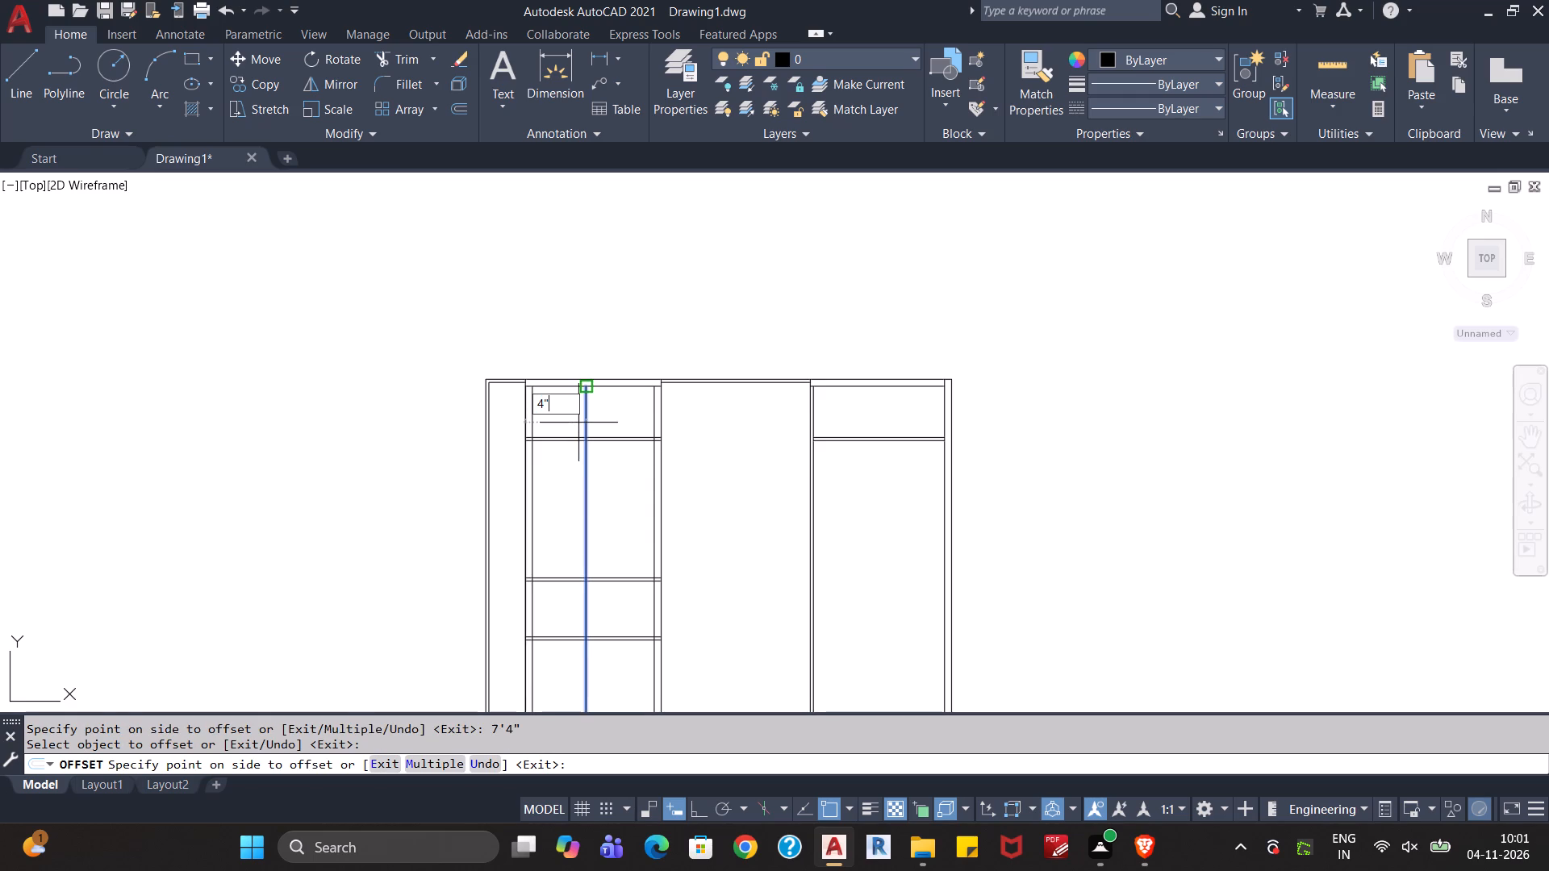
{"action": "key", "text": "Return"}
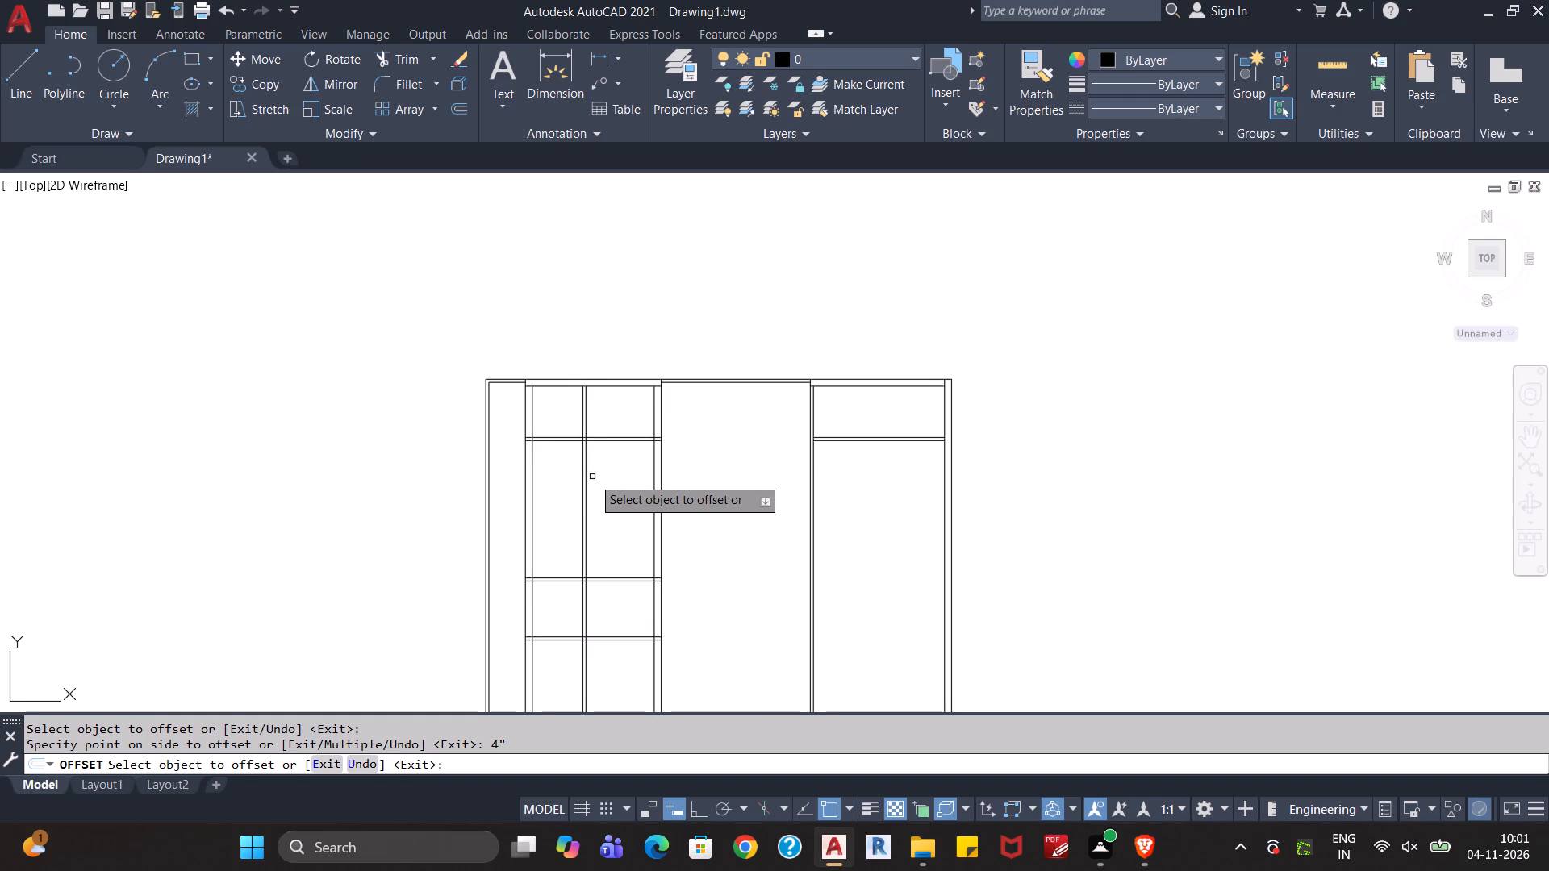
Trim the new vertical partition where it crosses the top room's lower partition, and erase its two lines below.
{"action": "type", "text": "tr"}
{"action": "key", "text": "Return"}
{"action": "key", "text": "Escape"}
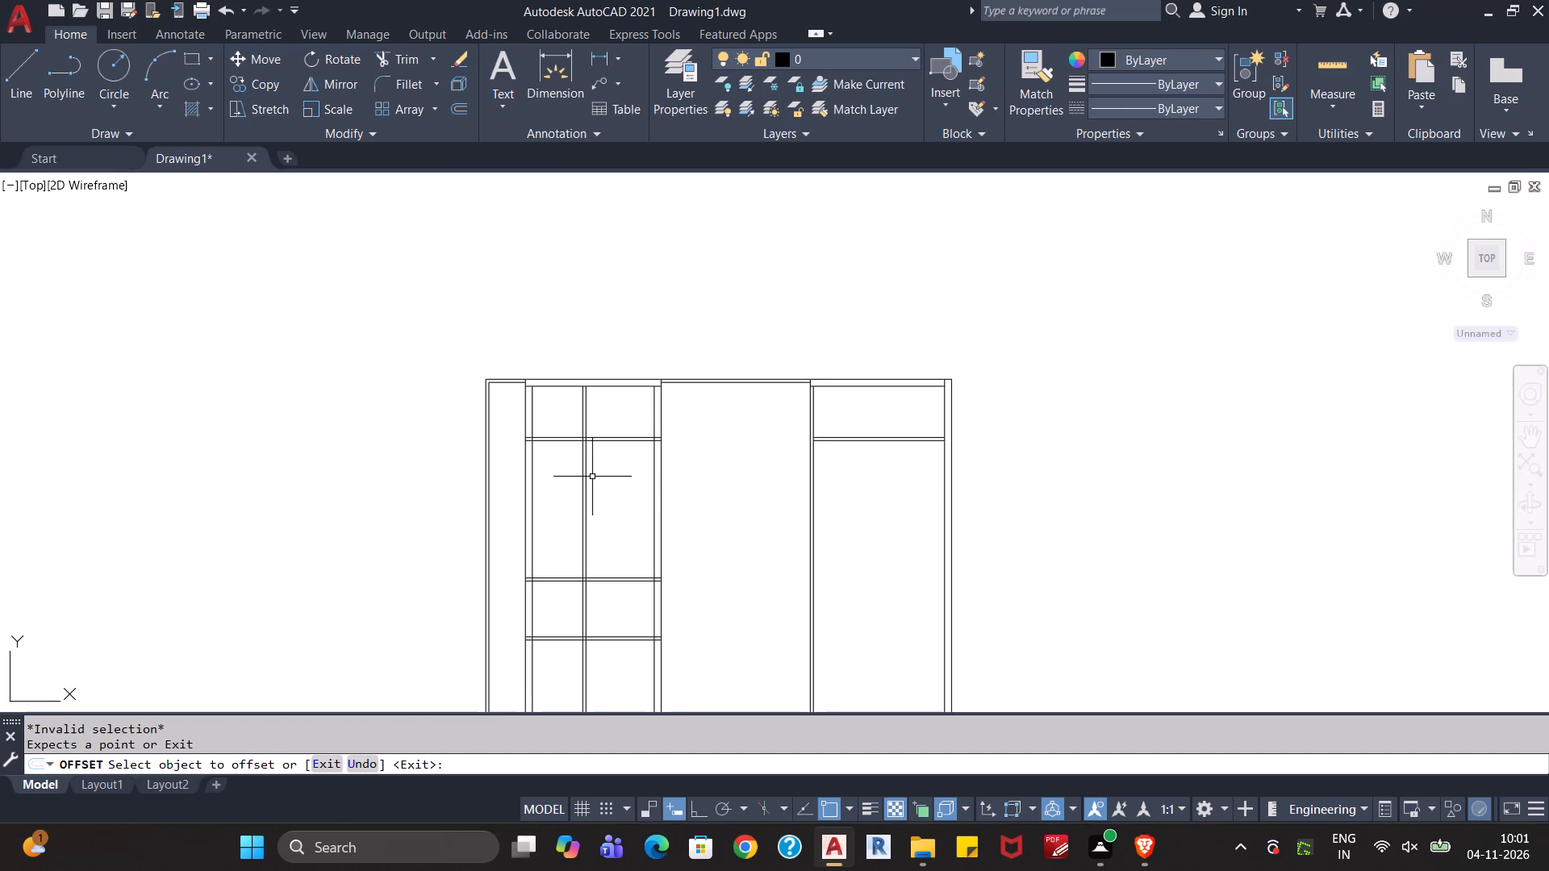
{"action": "key", "text": "Escape"}
{"action": "type", "text": "tr"}
{"action": "key", "text": "Return"}
{"action": "scroll", "coordinate": [592, 459], "scroll_direction": "up", "scroll_amount": 2}
{"action": "middle_click_drag", "start_coordinate": [600, 448], "coordinate": [598, 498]}
{"action": "scroll", "coordinate": [584, 478], "scroll_direction": "up", "scroll_amount": 3}
{"action": "left_click", "coordinate": [537, 409]}
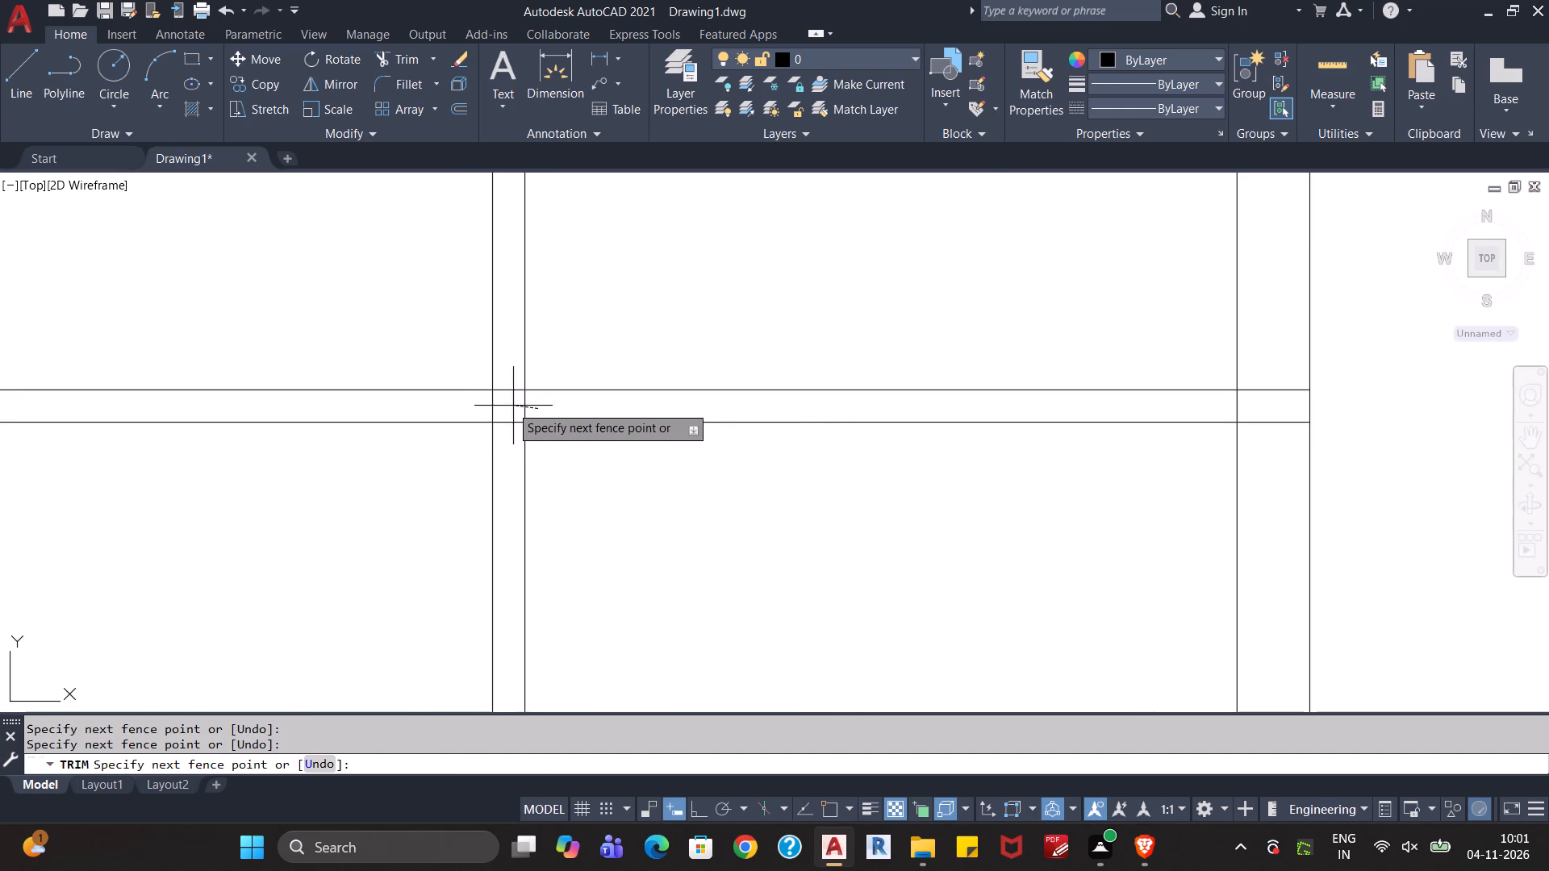
{"action": "left_click", "coordinate": [477, 403]}
{"action": "key", "text": "Escape"}
{"action": "key", "text": "Escape"}
{"action": "left_click", "coordinate": [582, 503]}
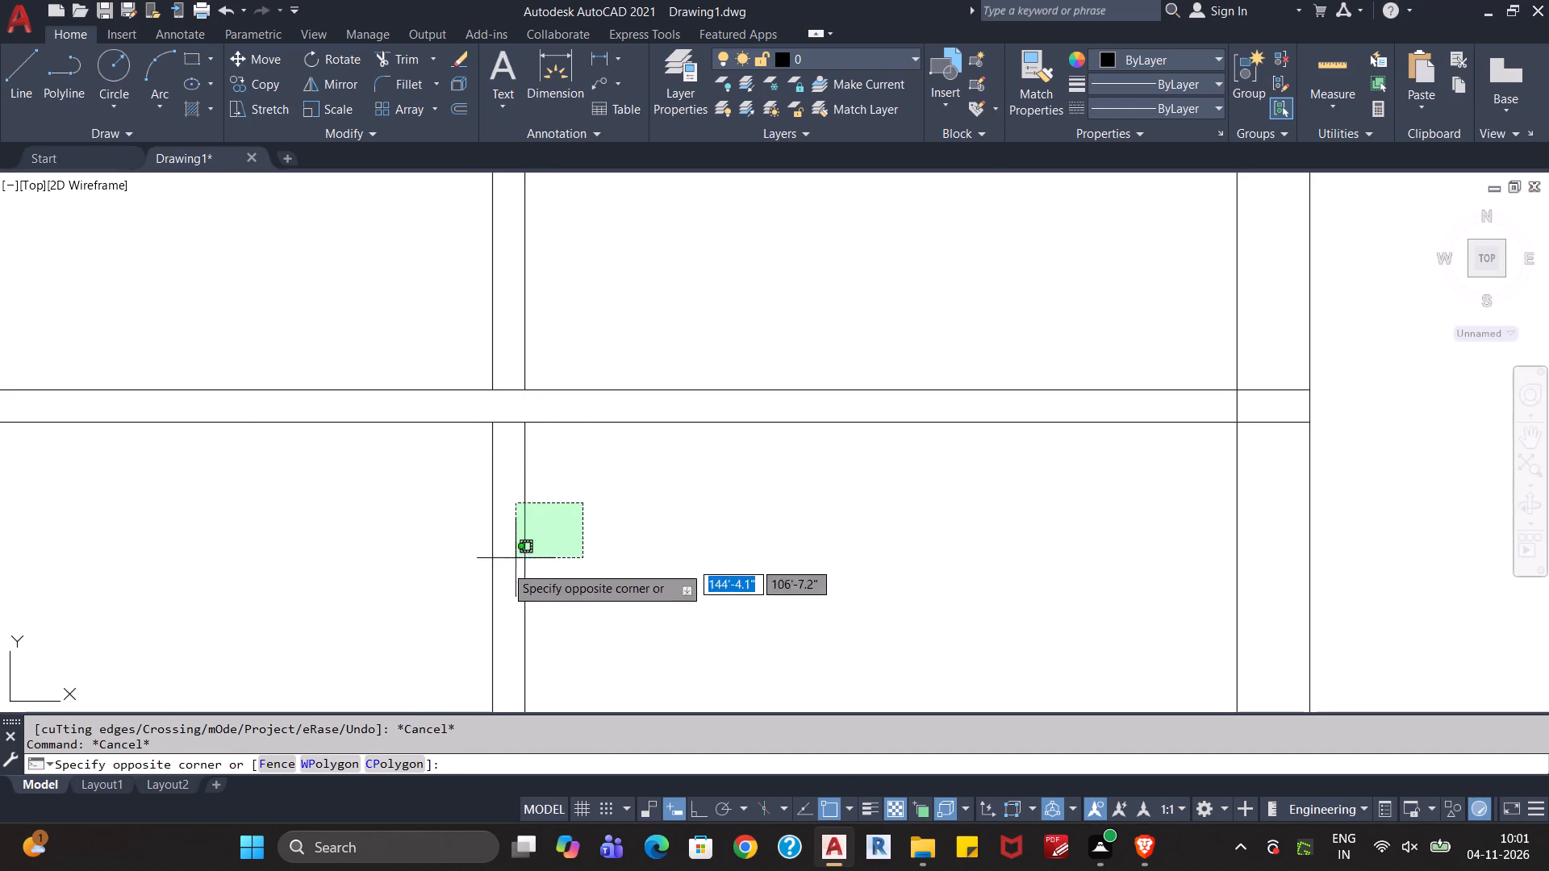
{"action": "left_click", "coordinate": [462, 599]}
{"action": "key", "text": "Delete"}
Offset the left column's left wall inner line 7'4" to the right, and offset that copy 4" further right as a partition.
{"action": "scroll", "coordinate": [463, 599], "scroll_direction": "down", "scroll_amount": 2}
{"action": "middle_click_drag", "start_coordinate": [517, 617], "coordinate": [626, 515]}
{"action": "scroll", "coordinate": [625, 517], "scroll_direction": "down", "scroll_amount": 3}
{"action": "middle_click_drag", "start_coordinate": [624, 565], "coordinate": [657, 447]}
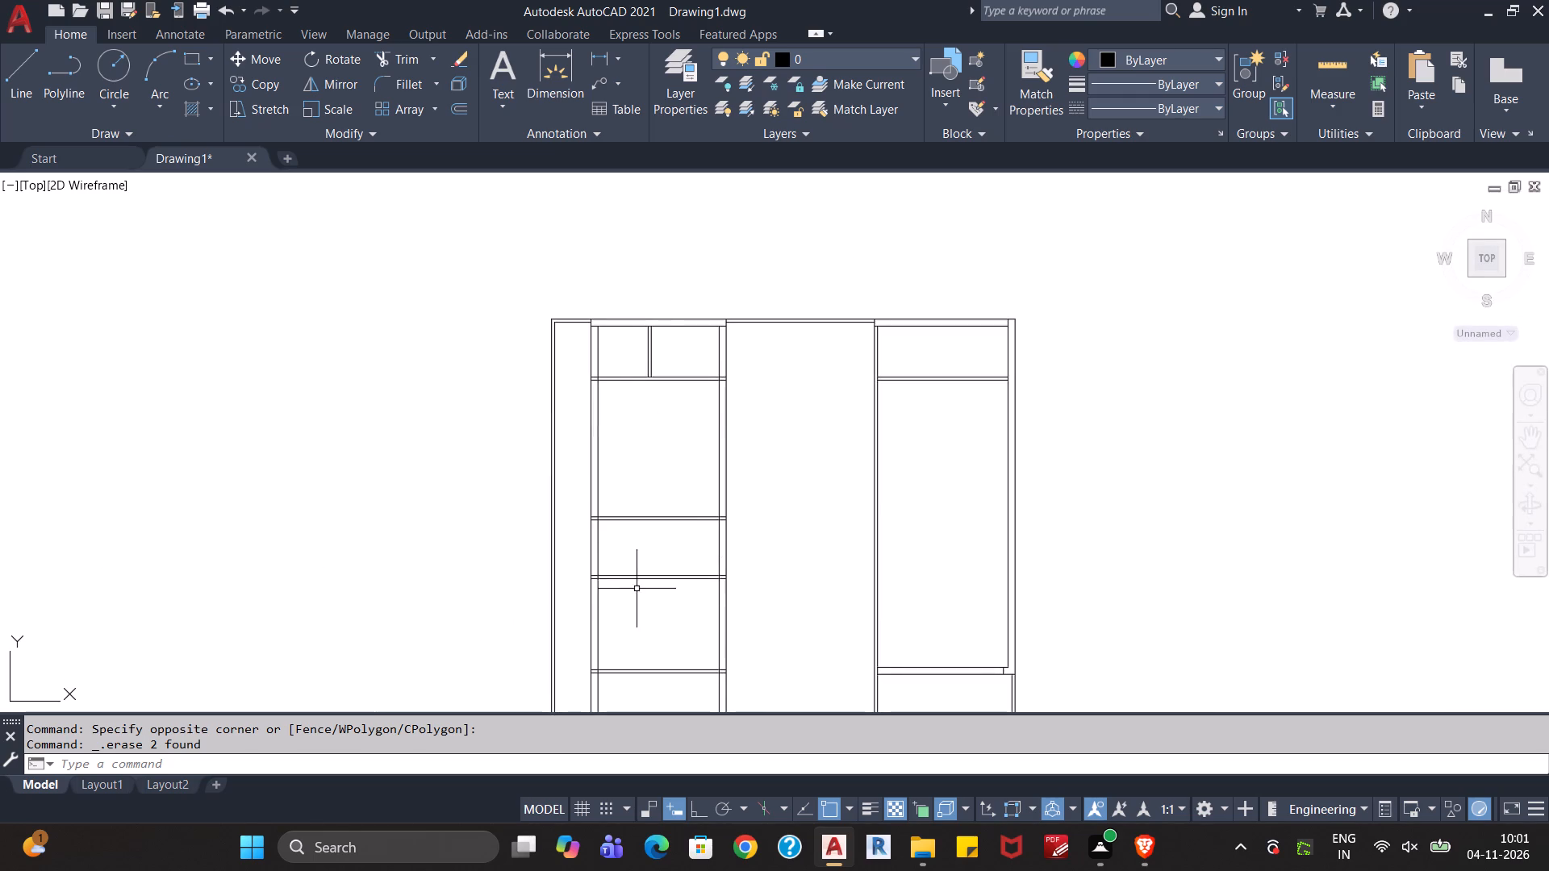
{"action": "middle_click_drag", "start_coordinate": [640, 593], "coordinate": [662, 465]}
{"action": "scroll", "coordinate": [658, 552], "scroll_direction": "up", "scroll_amount": 3}
{"action": "middle_click_drag", "start_coordinate": [658, 565], "coordinate": [676, 496]}
{"action": "scroll", "coordinate": [658, 565], "scroll_direction": "down", "scroll_amount": 1}
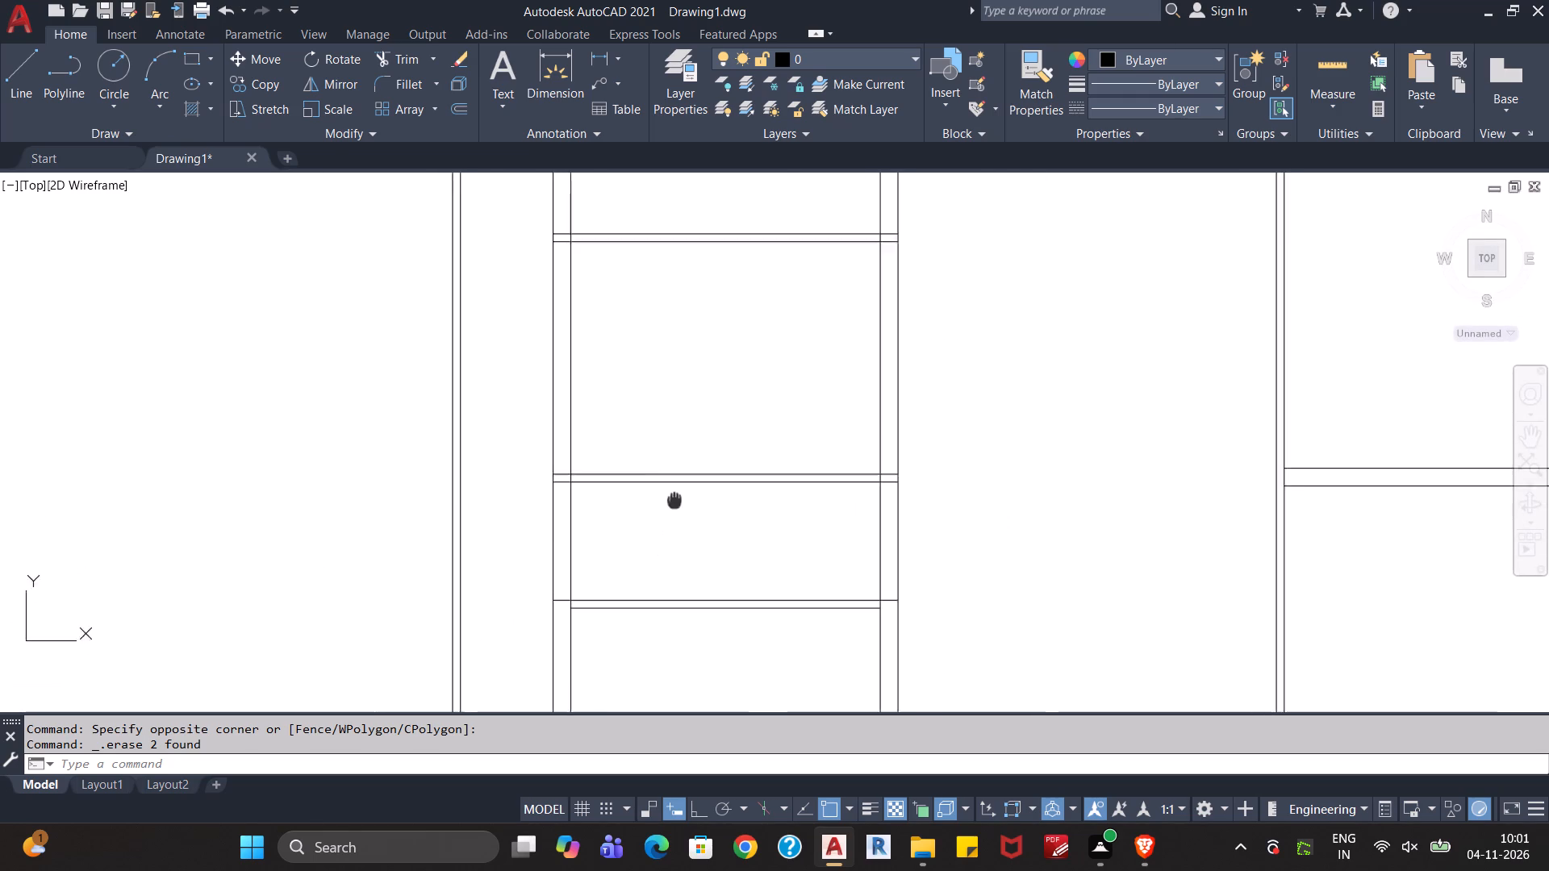
{"action": "middle_click_drag", "start_coordinate": [676, 496], "coordinate": [679, 484]}
{"action": "key", "text": "o"}
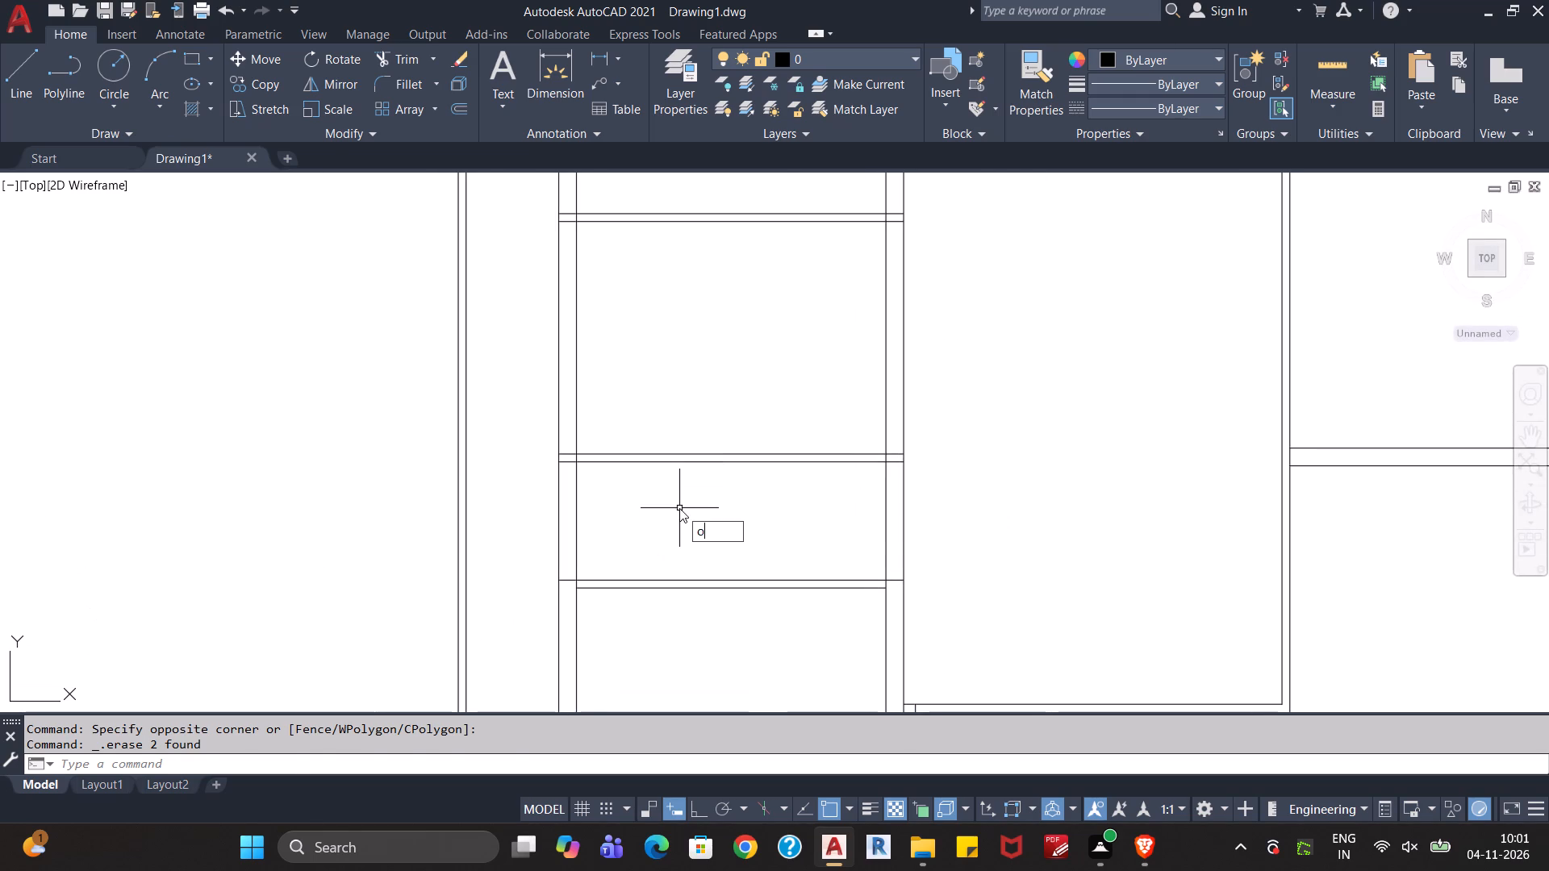
{"action": "key", "text": "Return"}
{"action": "type", "text": "7'4\""}
{"action": "key", "text": "Return"}
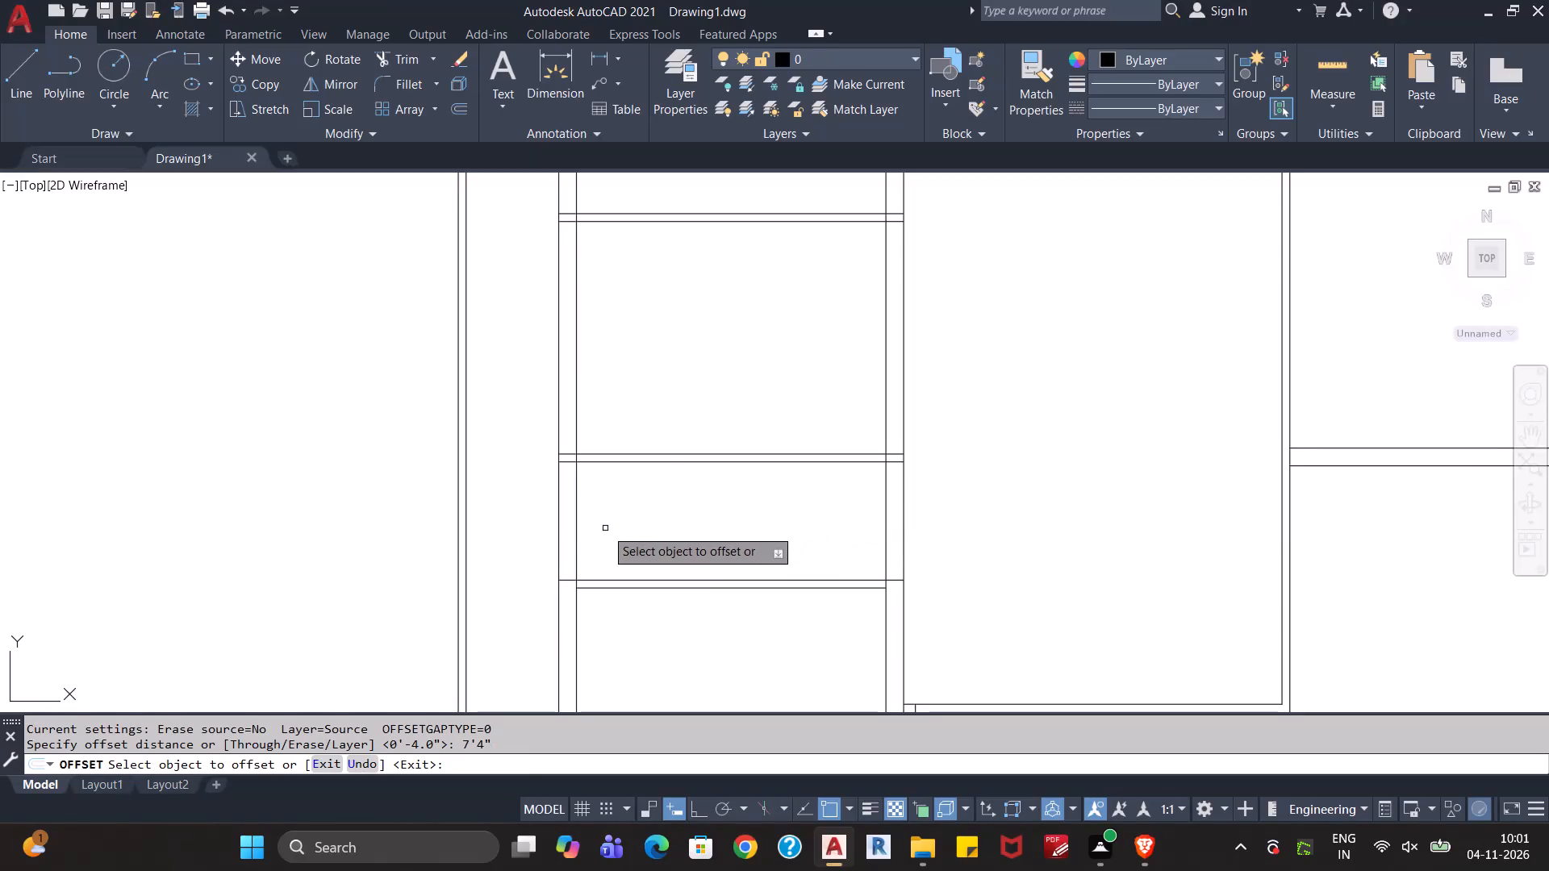
{"action": "left_click", "coordinate": [577, 540]}
{"action": "left_click", "coordinate": [705, 540]}
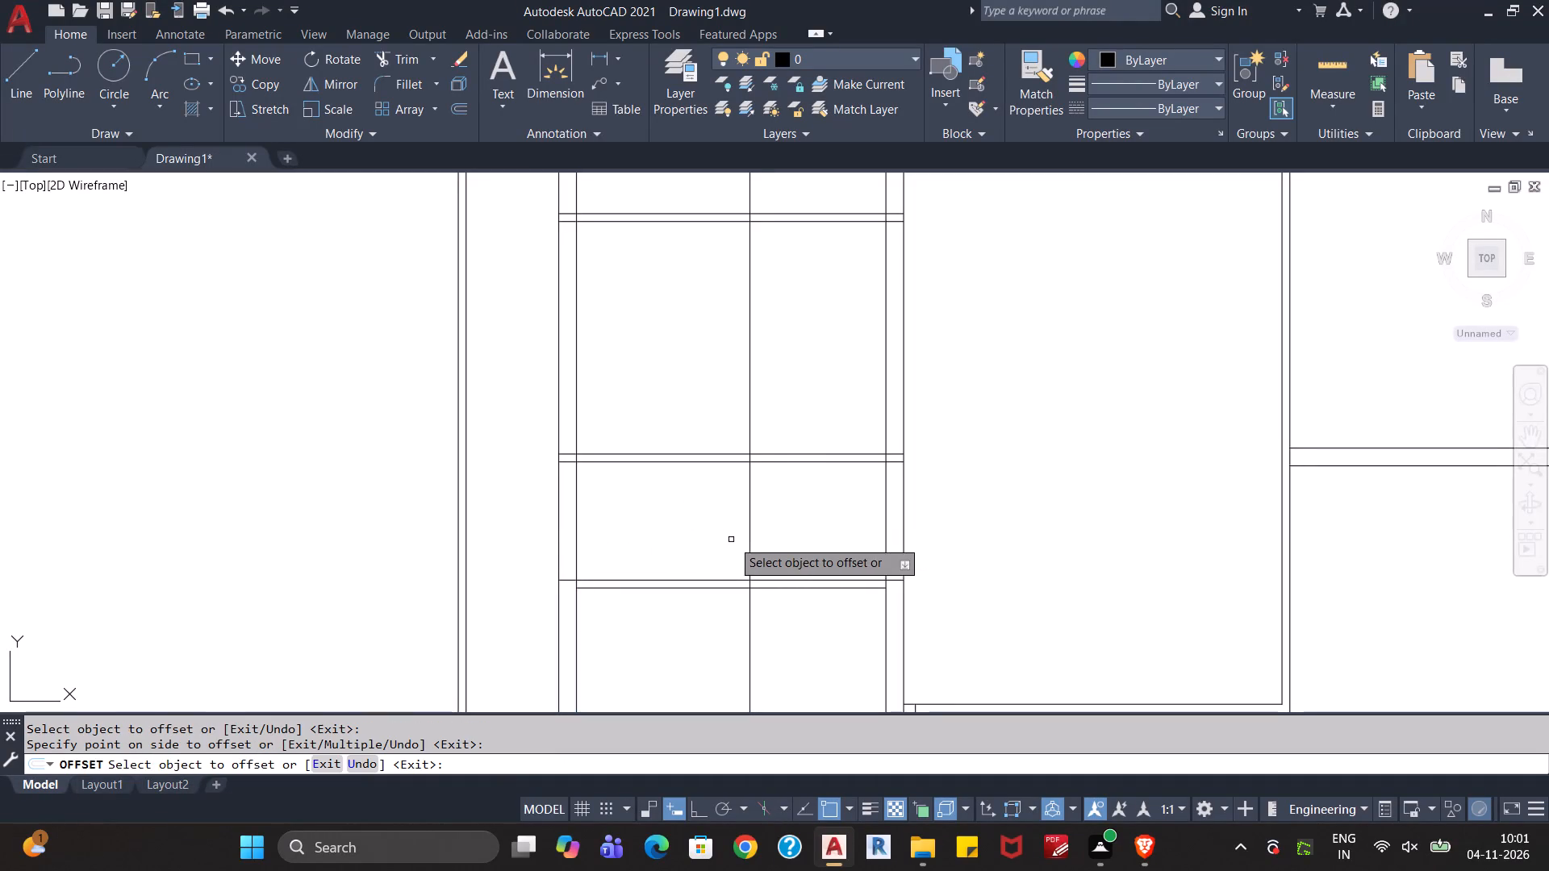
{"action": "left_click", "coordinate": [748, 536]}
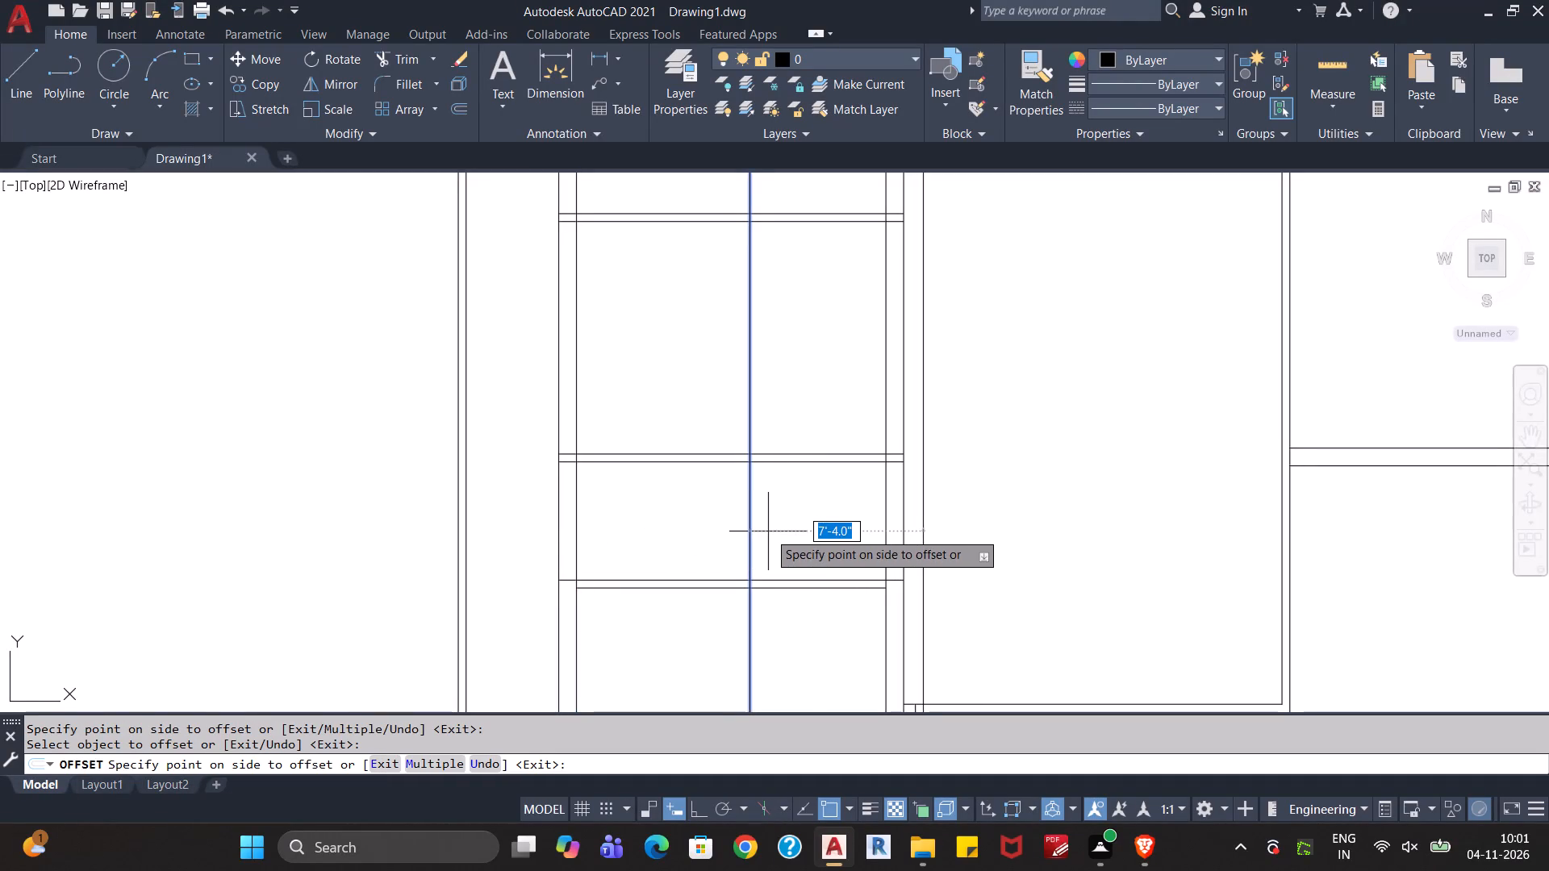
{"action": "type", "text": "4\""}
{"action": "key", "text": "Return"}
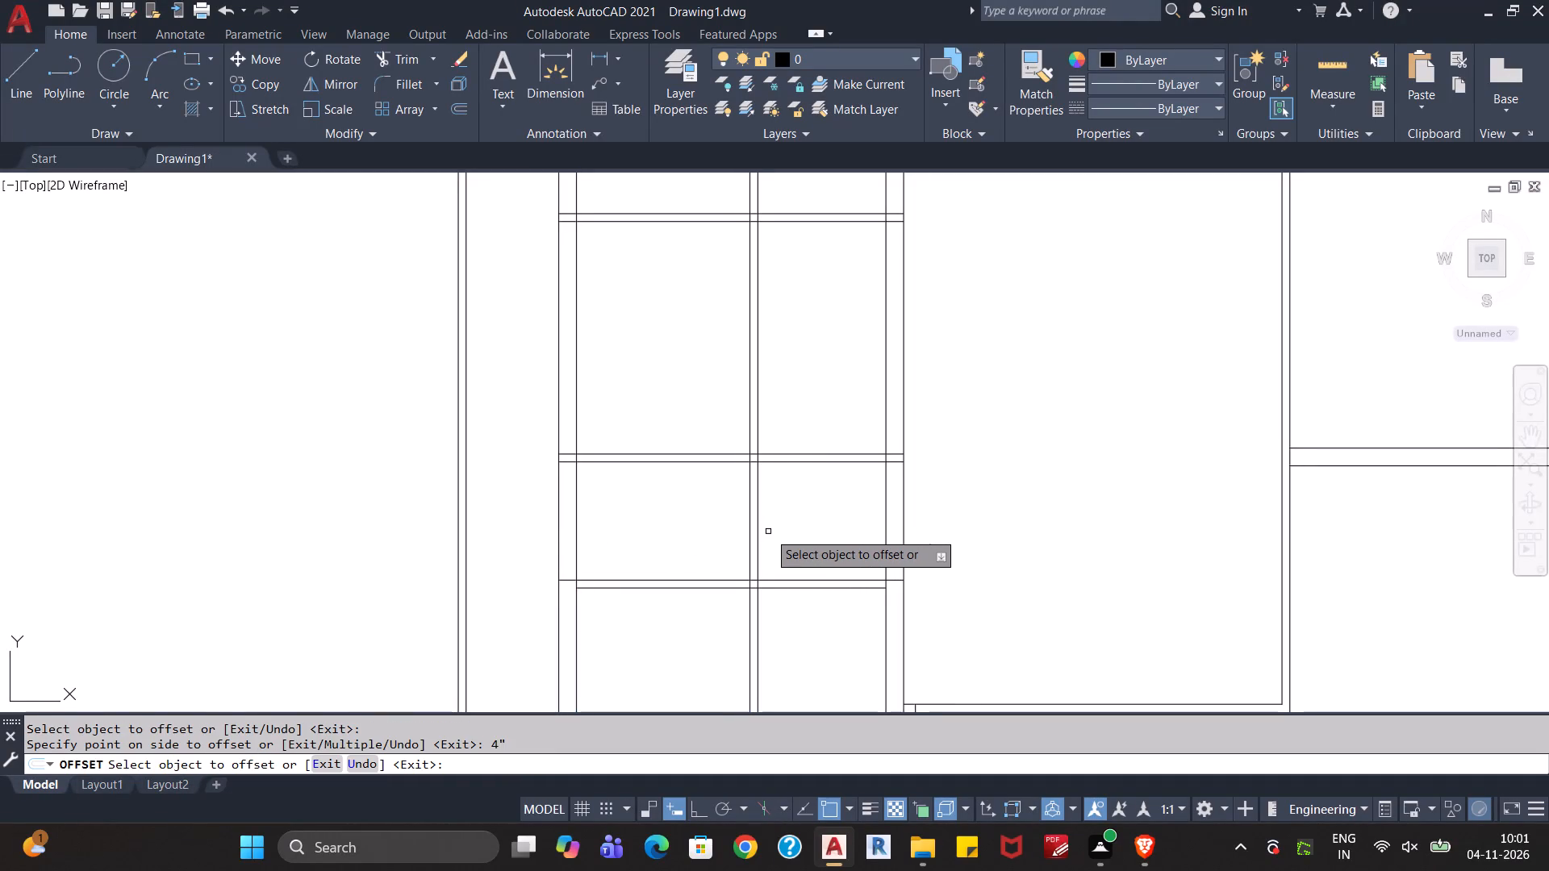
{"action": "scroll", "coordinate": [784, 519], "scroll_direction": "down", "scroll_amount": 1}
{"action": "middle_click_drag", "start_coordinate": [784, 519], "coordinate": [784, 540]}
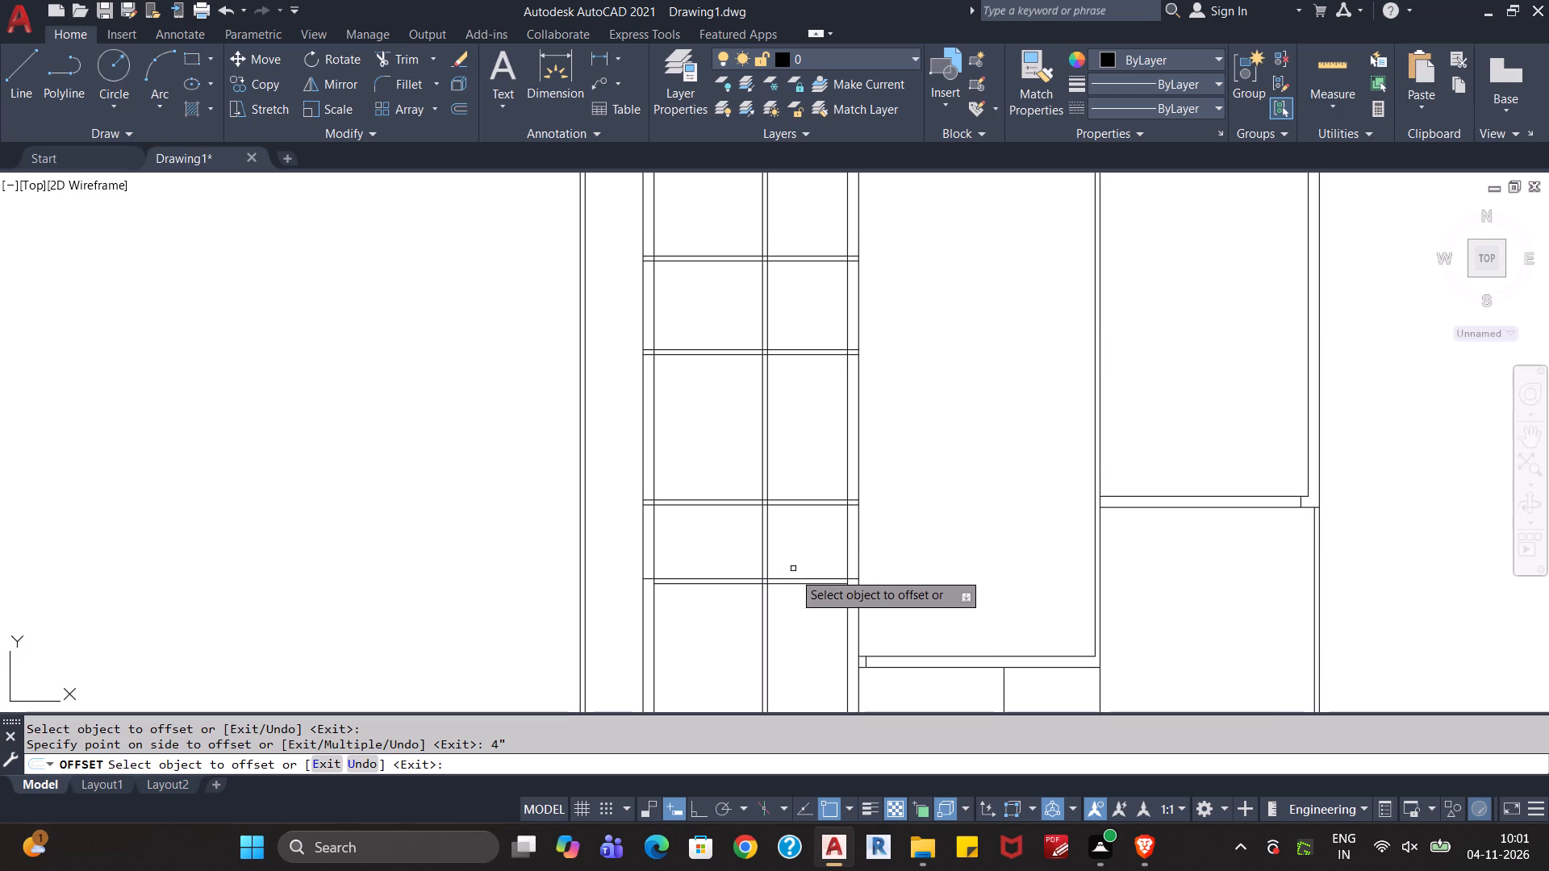
{"action": "key", "text": "Escape"}
Trim the new vertical partition below and above the narrow room just over the bottom room, keeping it only inside that room.
{"action": "type", "text": "tr"}
{"action": "key", "text": "Return"}
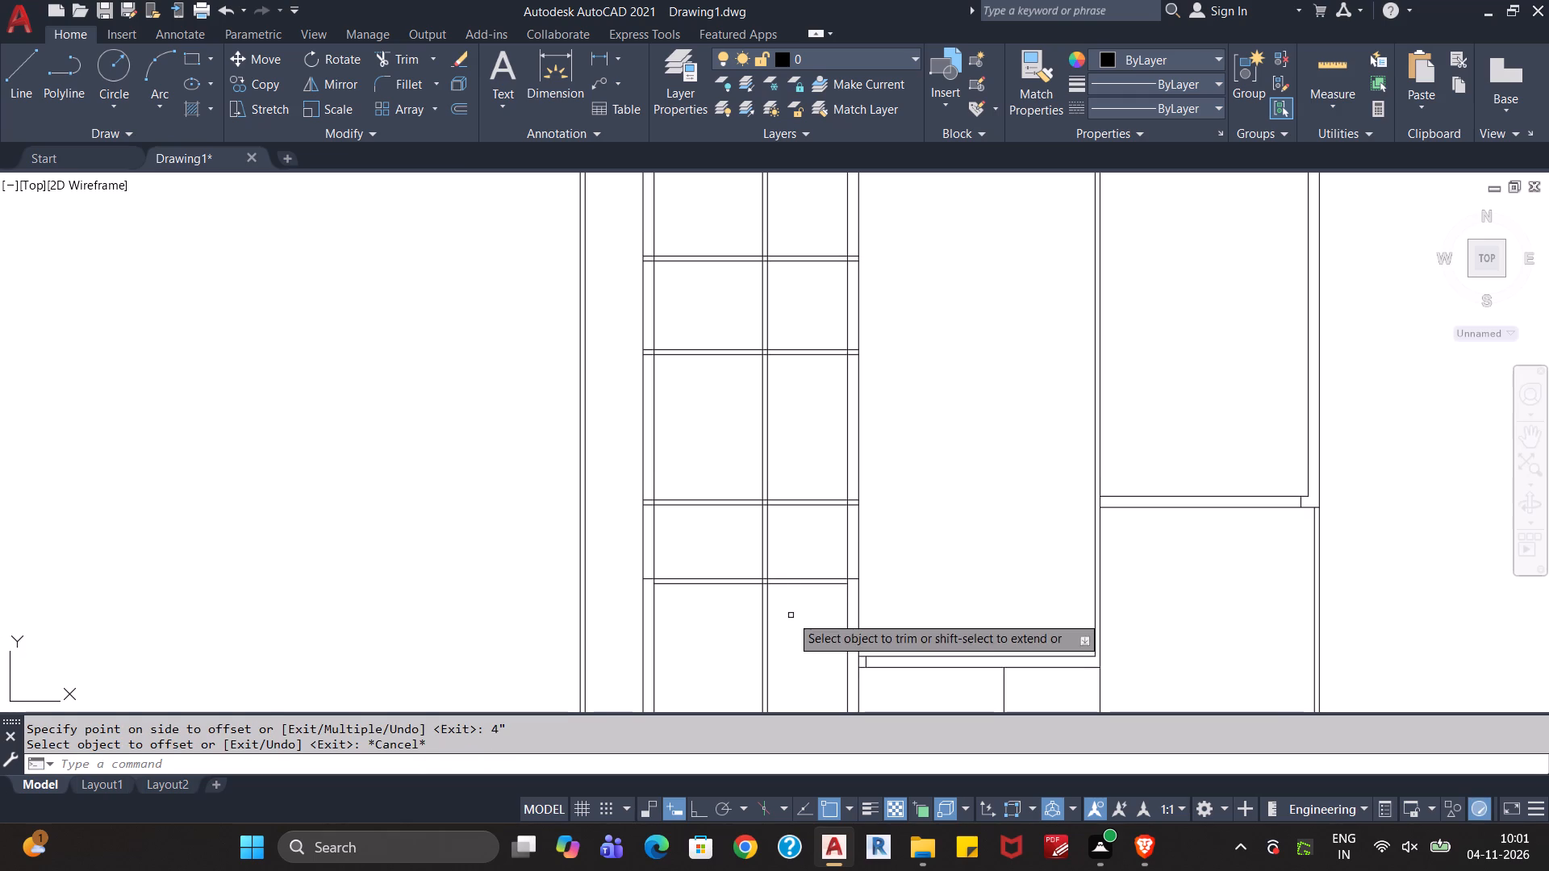
{"action": "scroll", "coordinate": [789, 609], "scroll_direction": "up", "scroll_amount": 4}
{"action": "left_click_drag", "start_coordinate": [696, 563], "coordinate": [689, 567]}
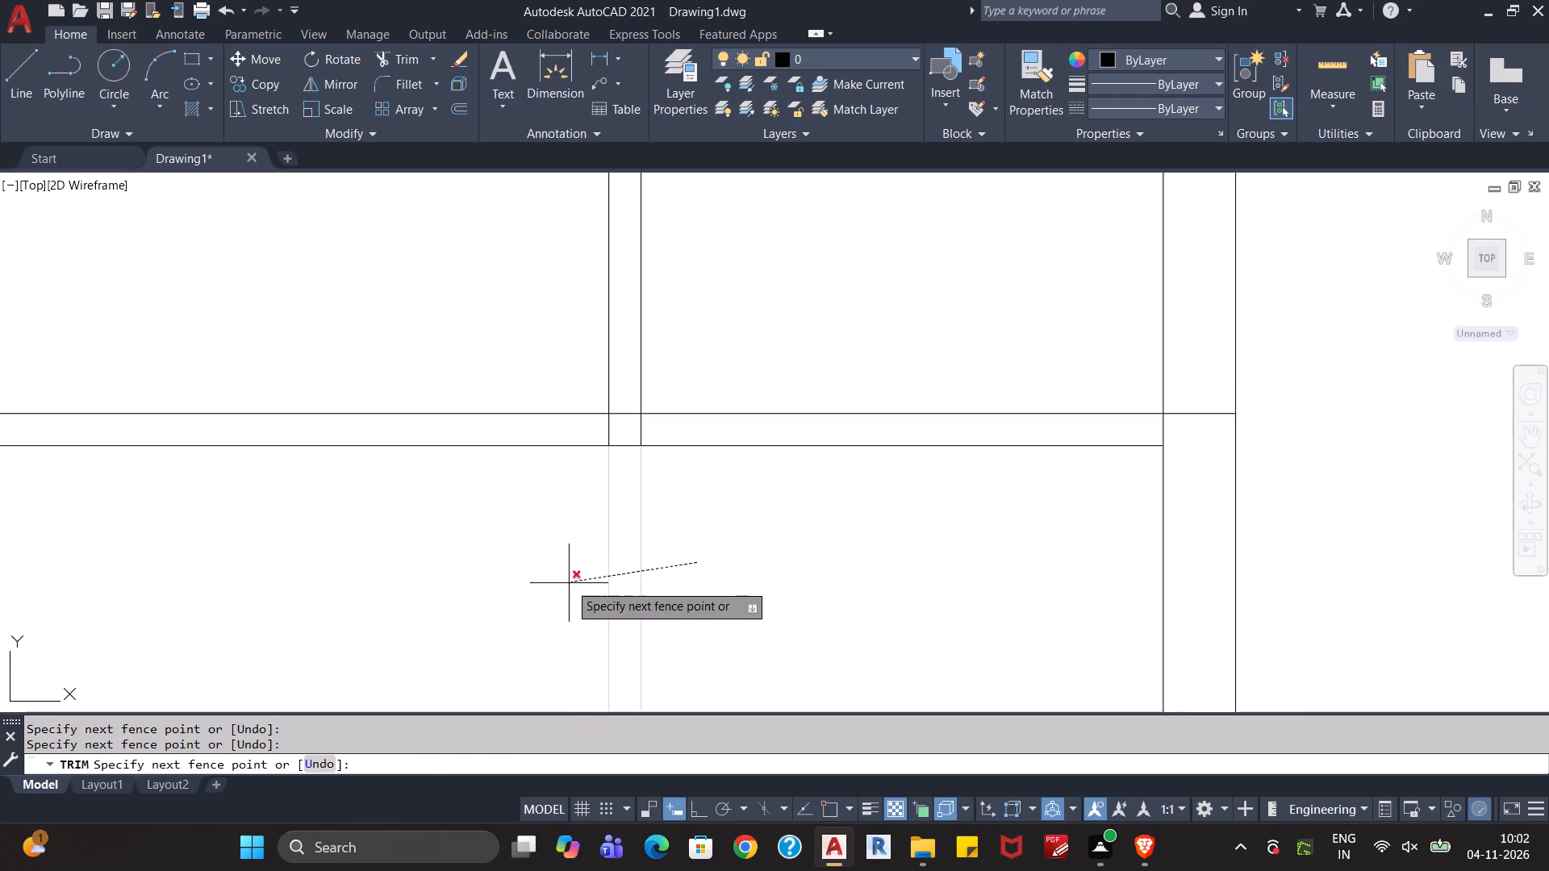
{"action": "left_click", "coordinate": [560, 583]}
{"action": "scroll", "coordinate": [637, 588], "scroll_direction": "down", "scroll_amount": 2}
{"action": "left_click", "coordinate": [672, 290]}
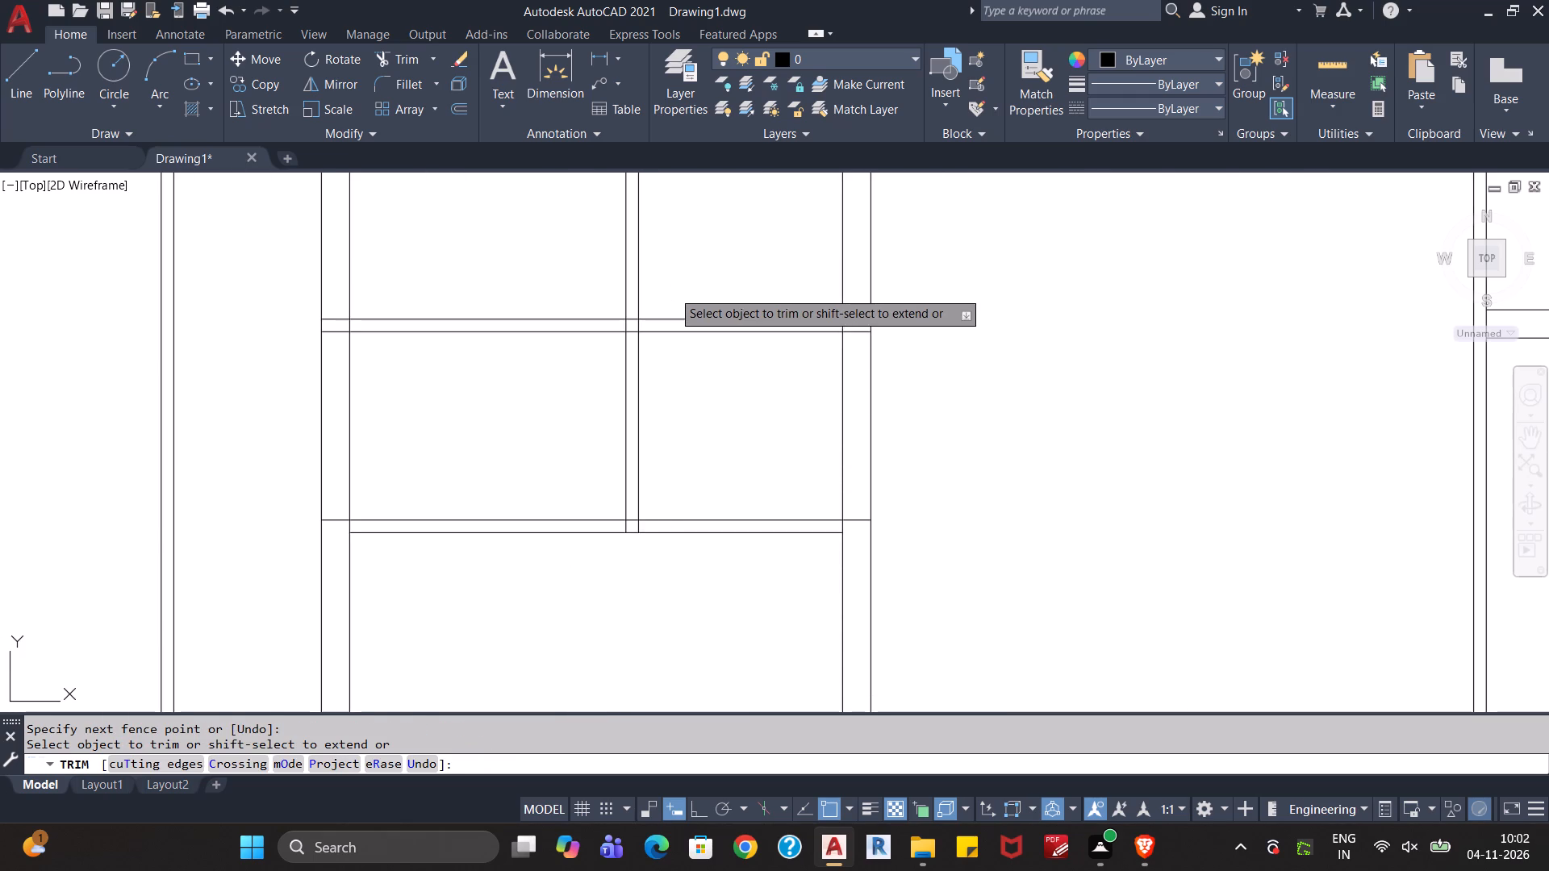
{"action": "left_click", "coordinate": [595, 283]}
{"action": "scroll", "coordinate": [623, 283], "scroll_direction": "down", "scroll_amount": 3}
{"action": "key", "text": "Escape"}
{"action": "key", "text": "Escape"}
Offset the left wall inner line 6'3" into the left column's narrow middle room, and offset that copy 4" further right as a partition.
{"action": "scroll", "coordinate": [650, 302], "scroll_direction": "down", "scroll_amount": 2}
{"action": "middle_click_drag", "start_coordinate": [649, 285], "coordinate": [653, 373]}
{"action": "scroll", "coordinate": [649, 385], "scroll_direction": "up", "scroll_amount": 2}
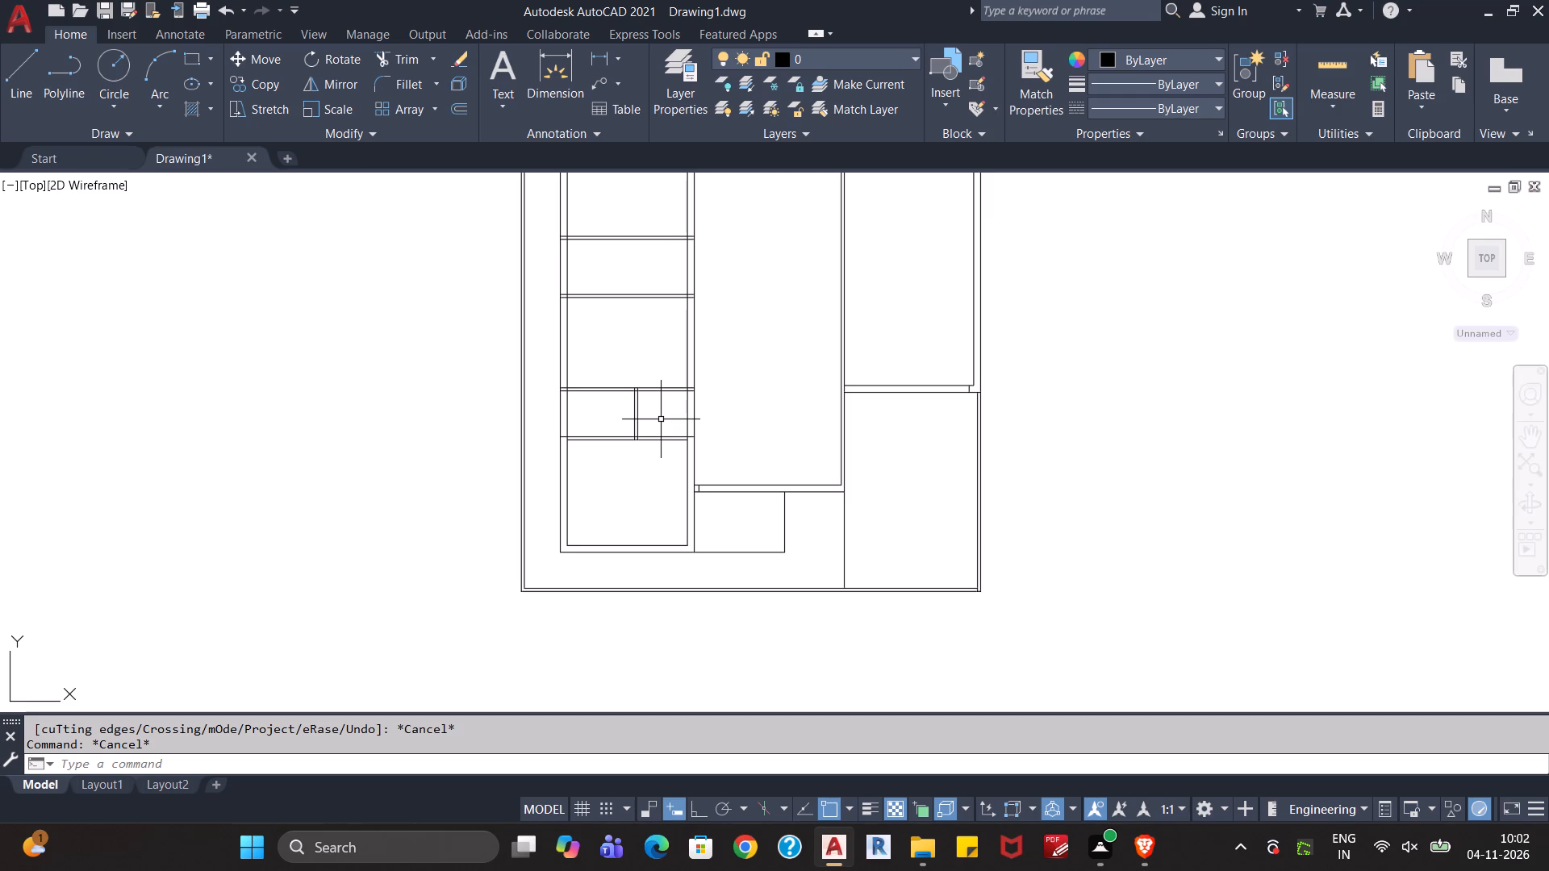
{"action": "middle_click_drag", "start_coordinate": [736, 369], "coordinate": [748, 433]}
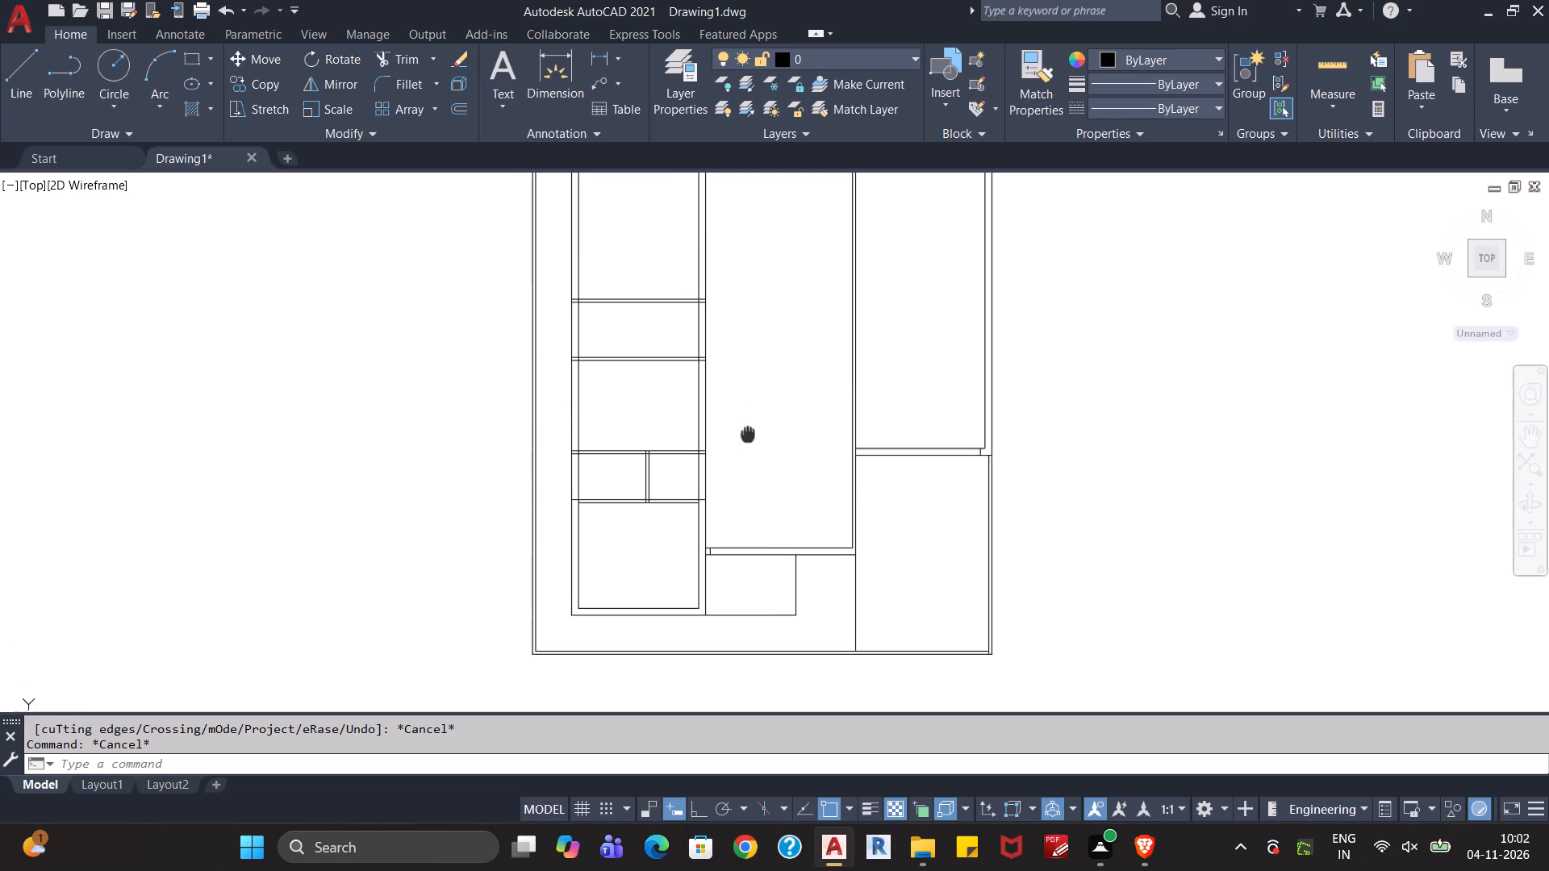
{"action": "middle_click_drag", "start_coordinate": [748, 433], "coordinate": [749, 452]}
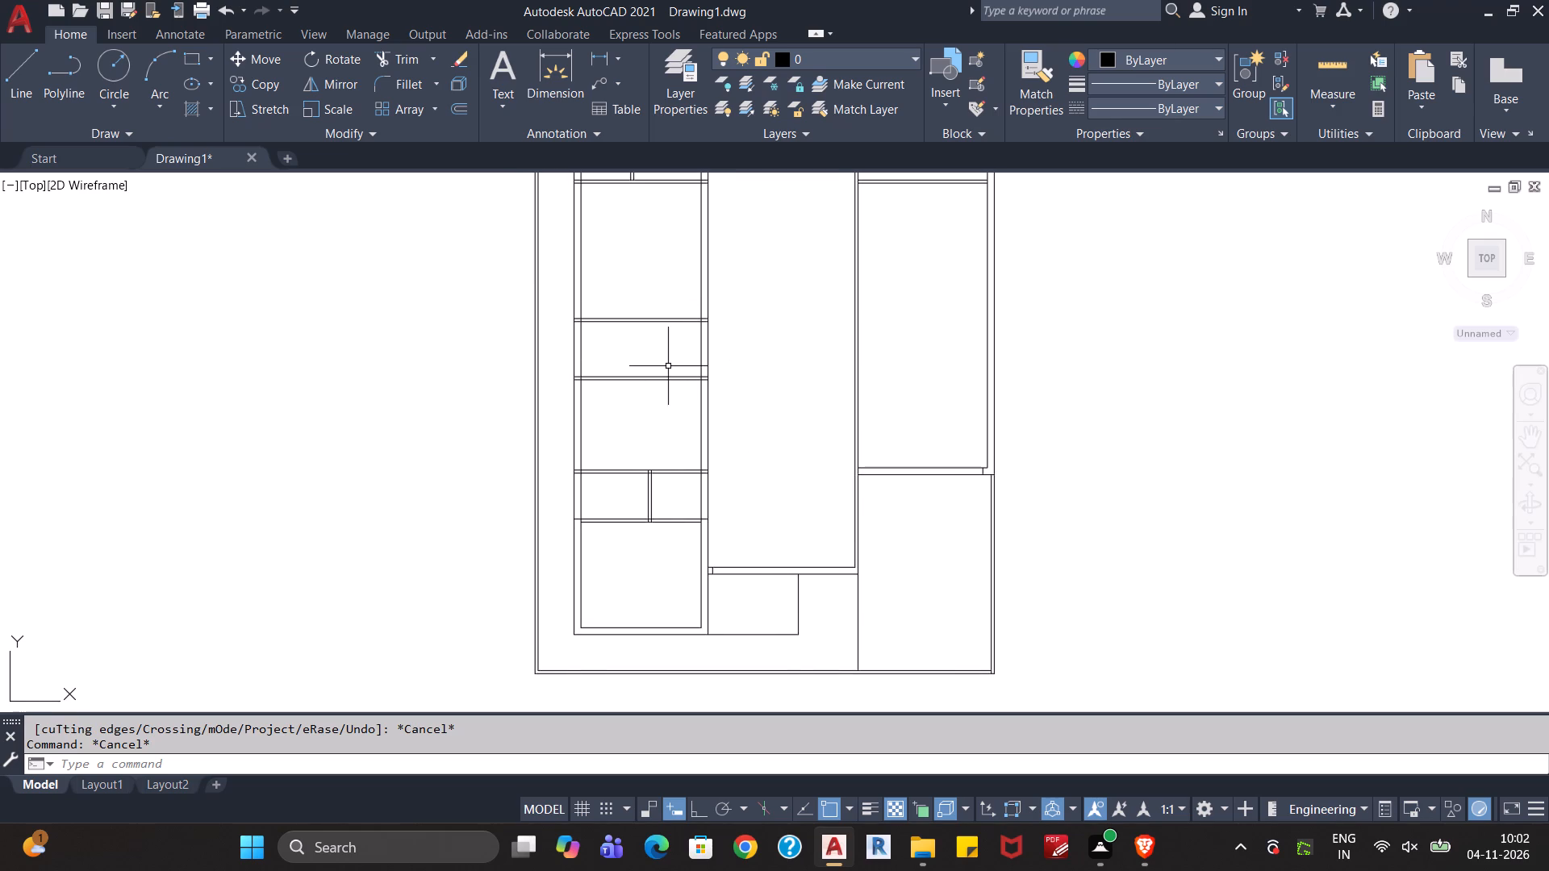
{"action": "middle_click_drag", "start_coordinate": [666, 365], "coordinate": [697, 415]}
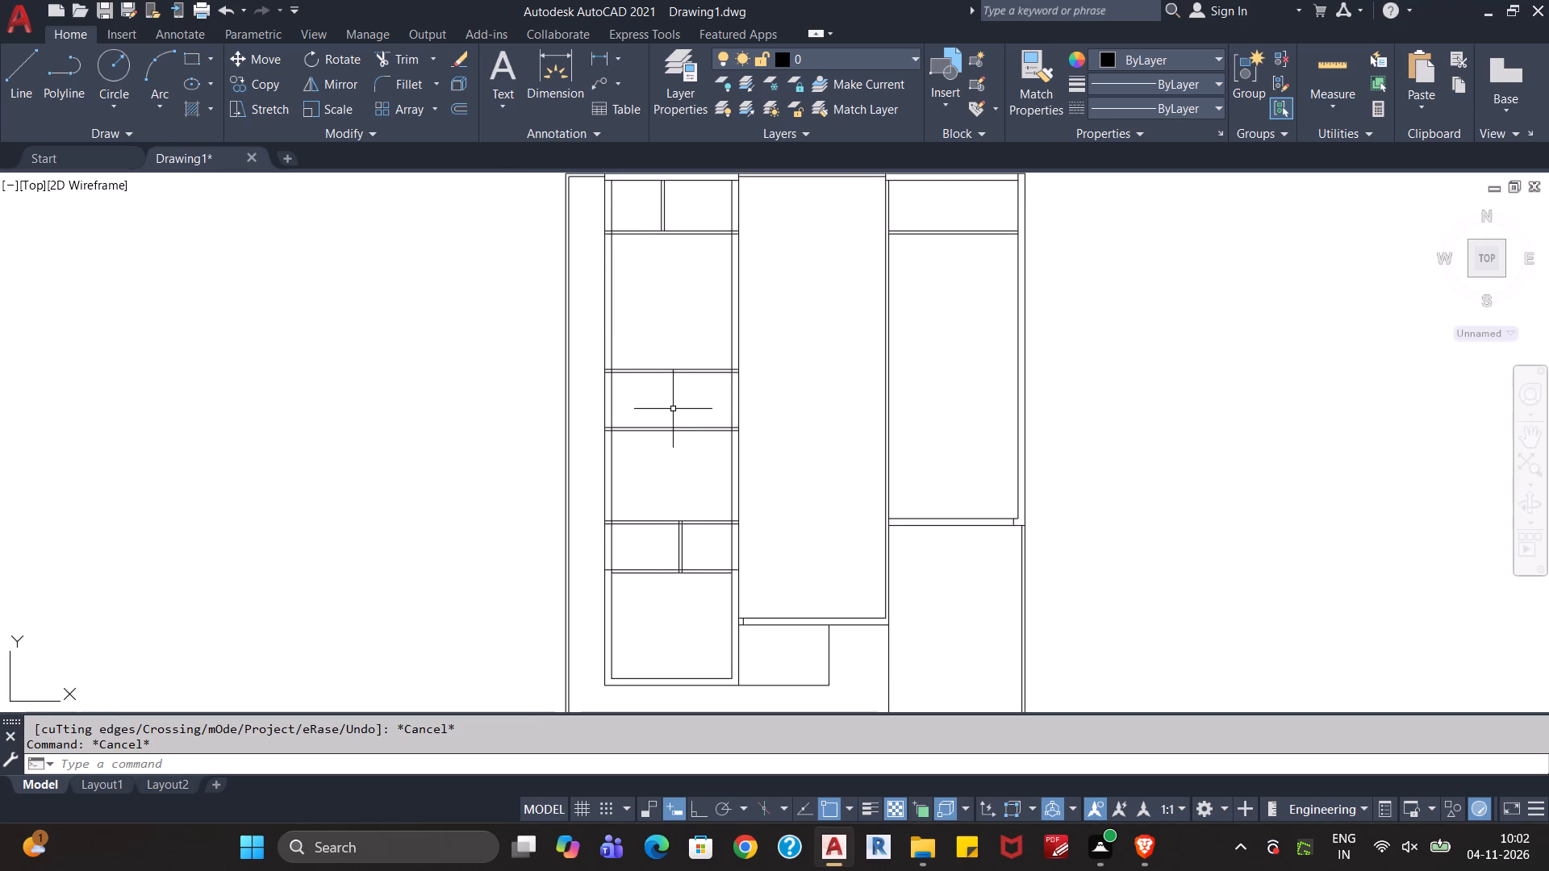
{"action": "scroll", "coordinate": [658, 409], "scroll_direction": "up", "scroll_amount": 2}
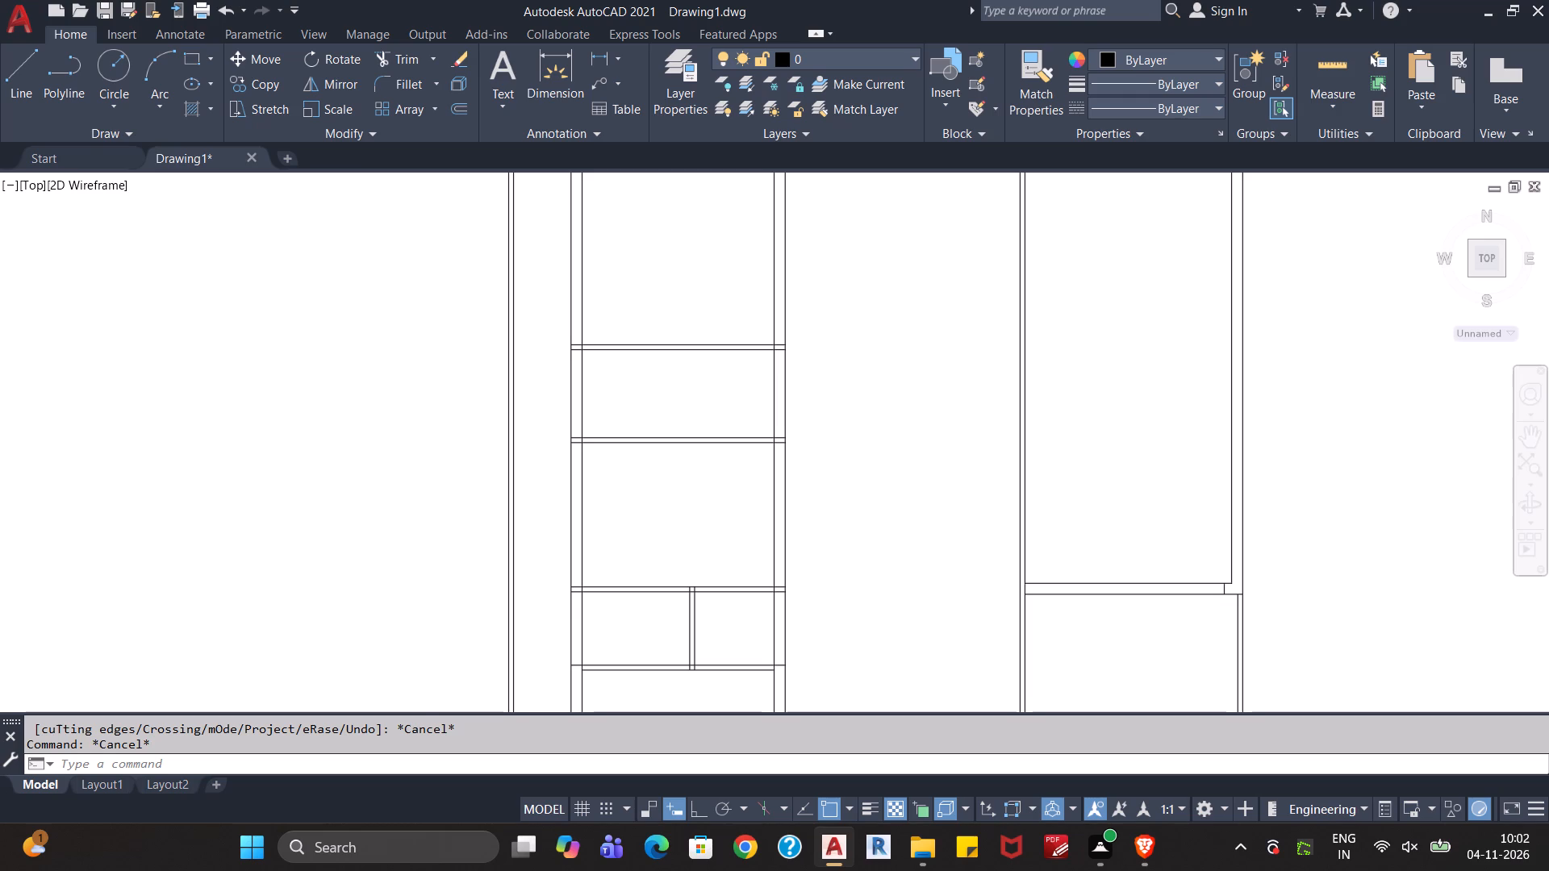
{"action": "key", "text": "o"}
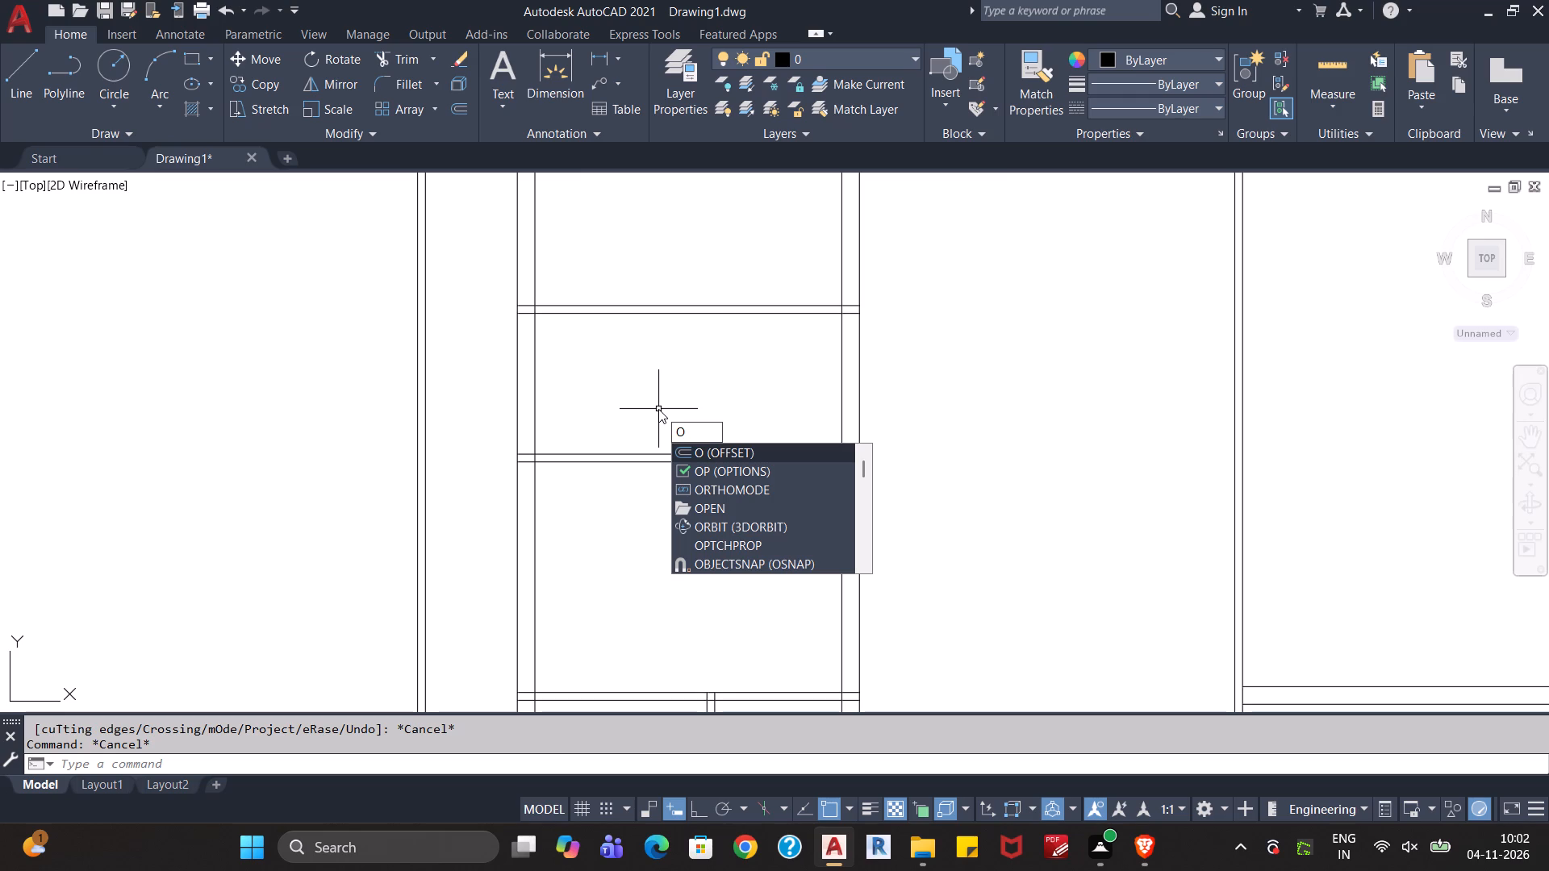
{"action": "key", "text": "Return"}
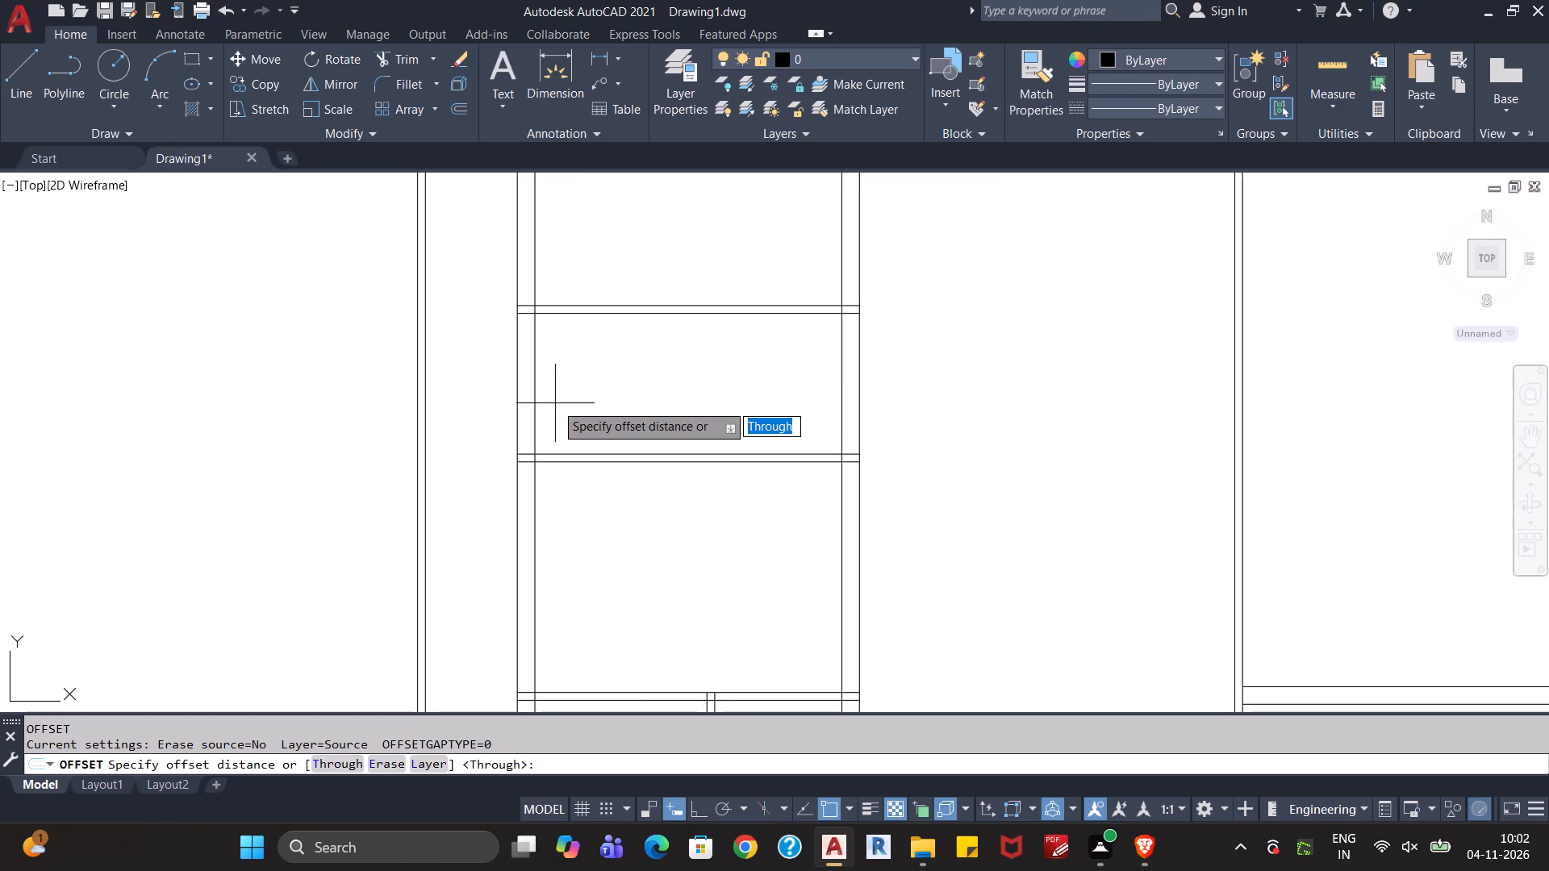
{"action": "type", "text": "6'"}
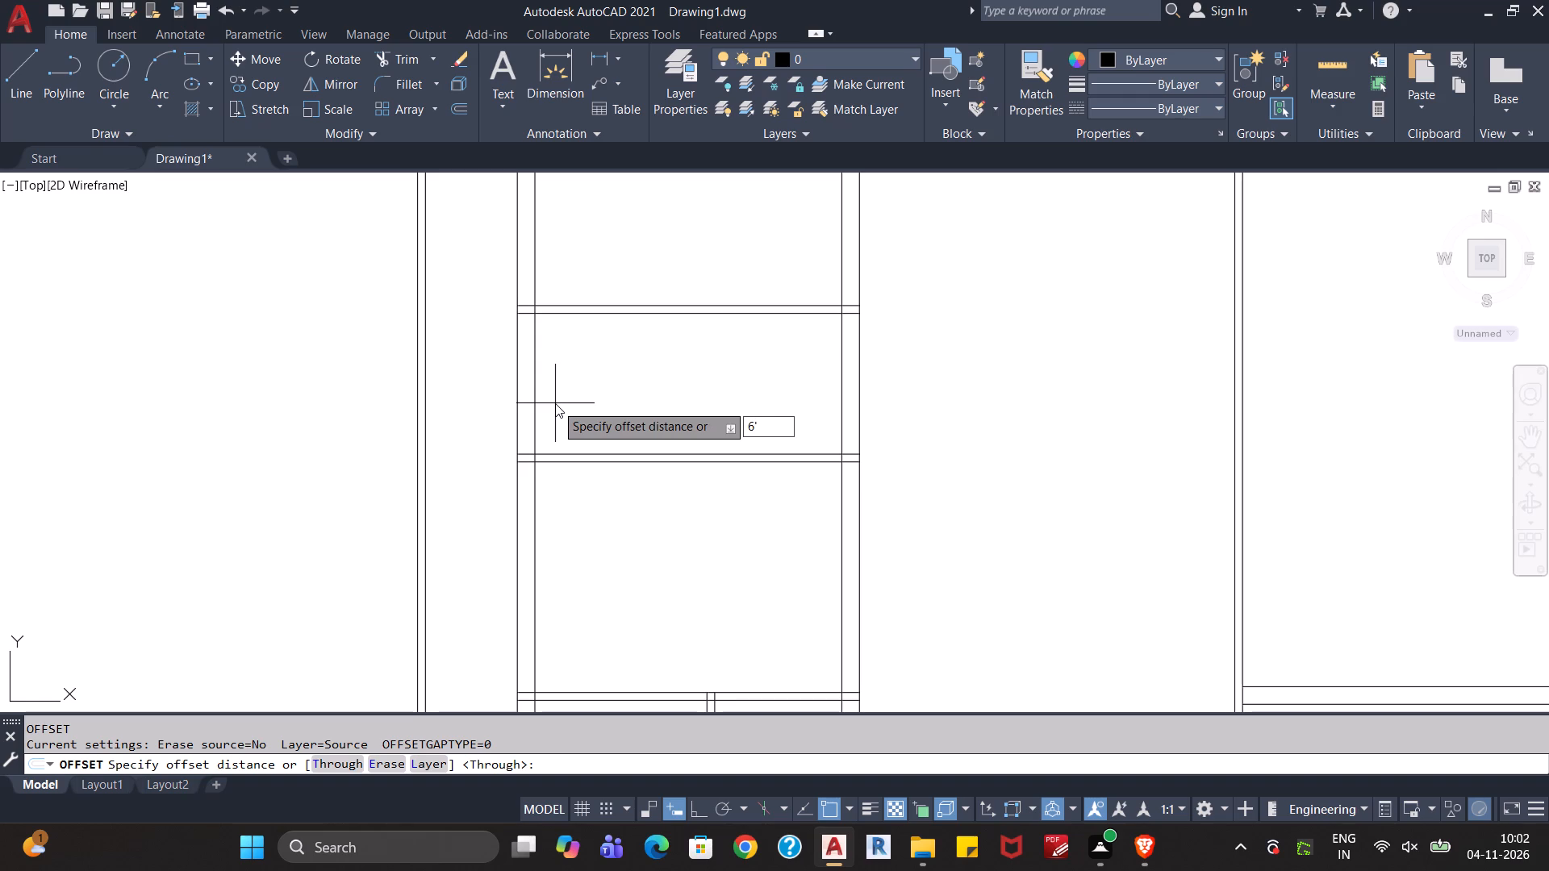
{"action": "key", "text": "3"}
{"action": "key", "text": "shift+quotedbl"}
{"action": "key", "text": "Return"}
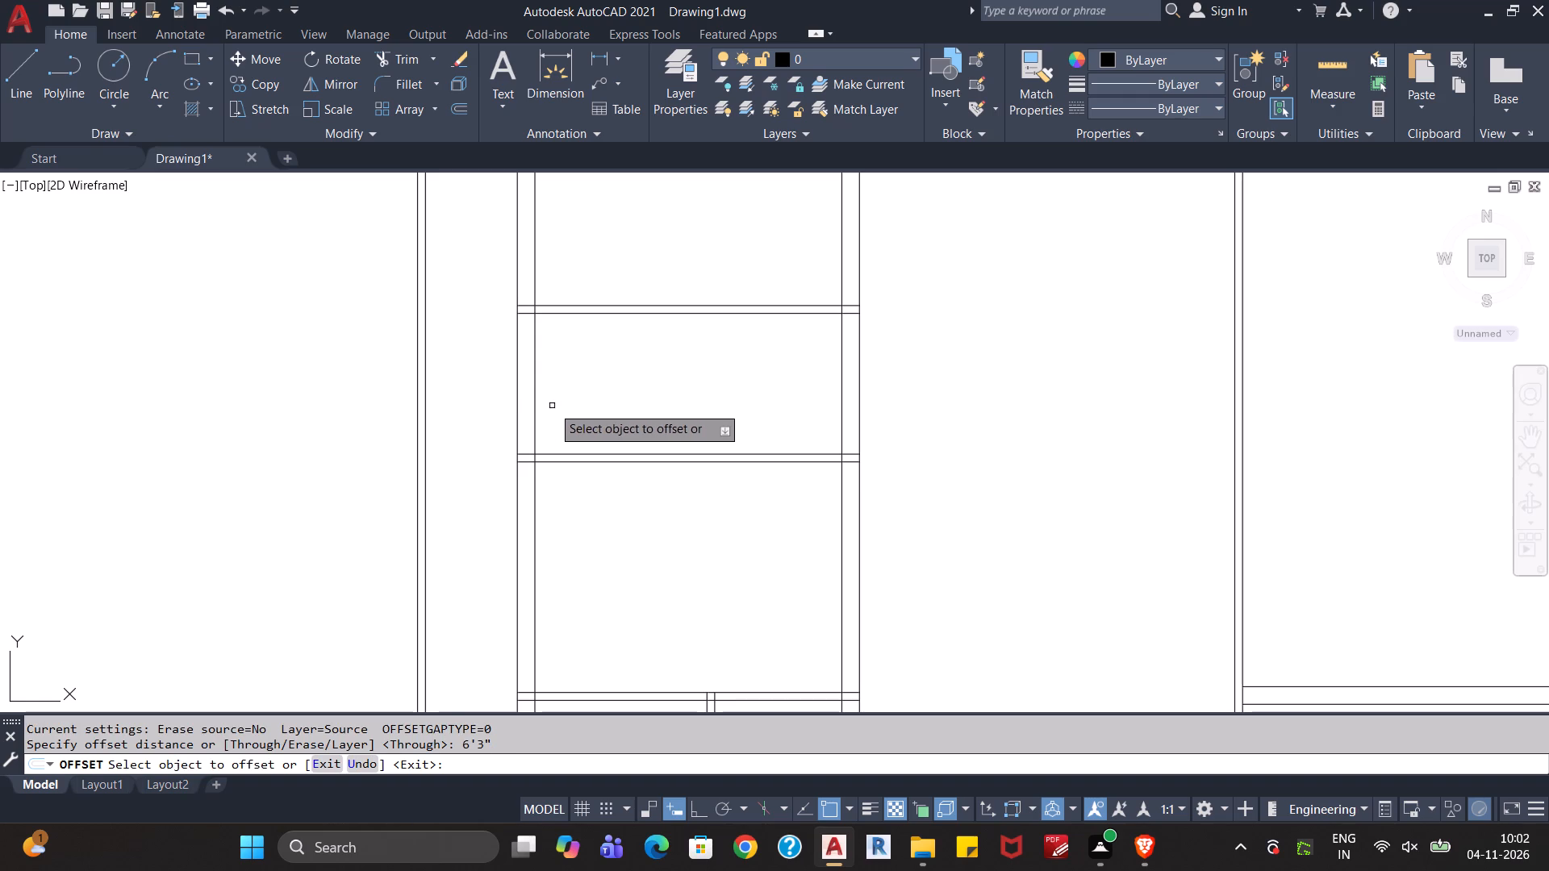
{"action": "left_click", "coordinate": [535, 419]}
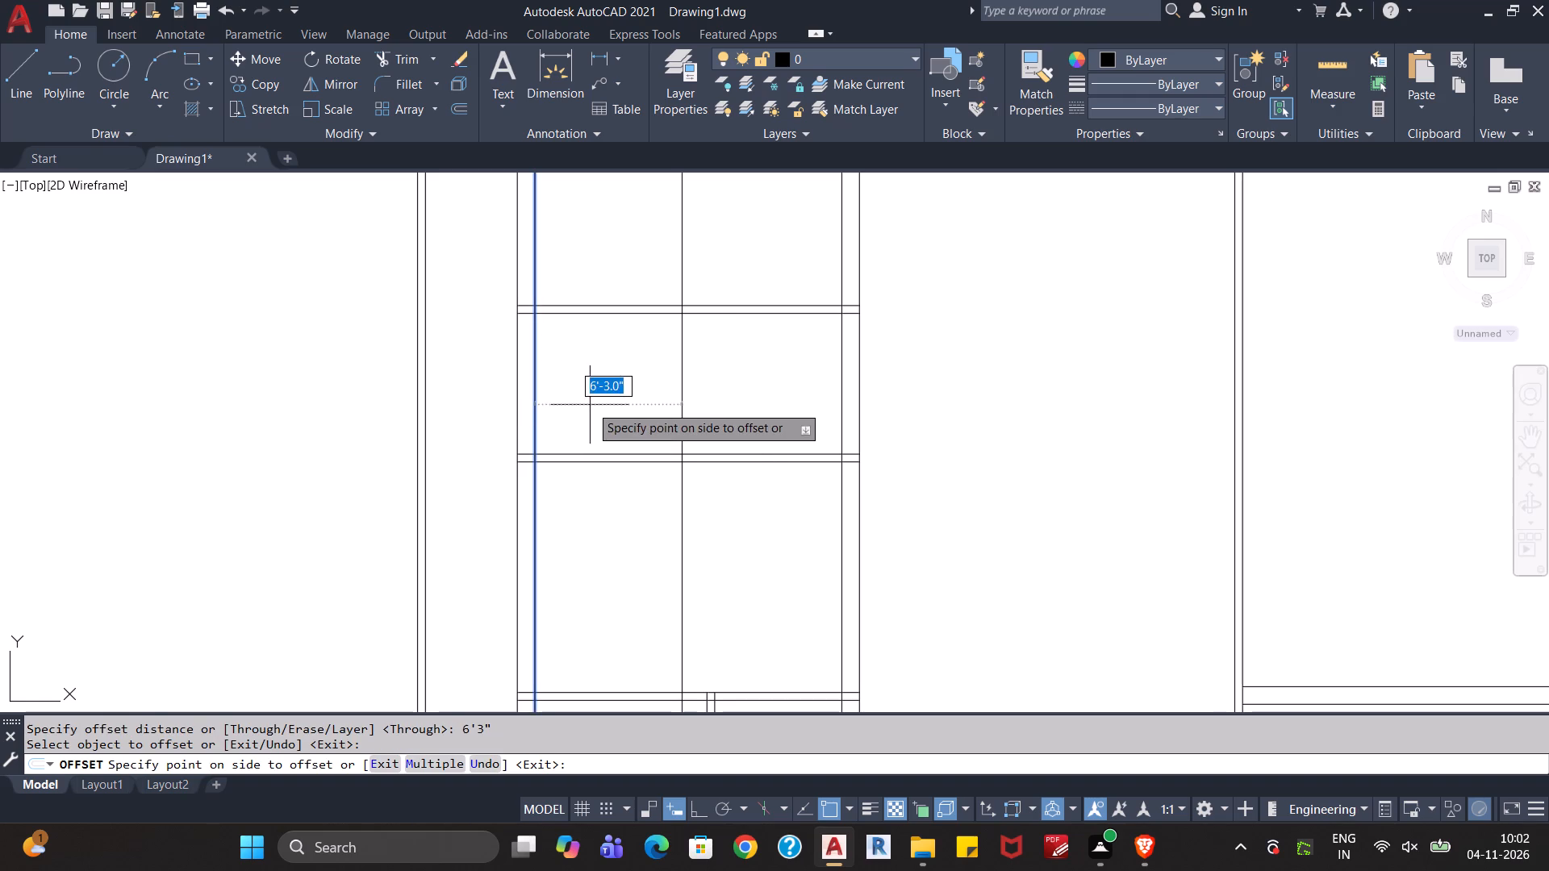
{"action": "left_click", "coordinate": [611, 399]}
{"action": "left_click", "coordinate": [683, 399]}
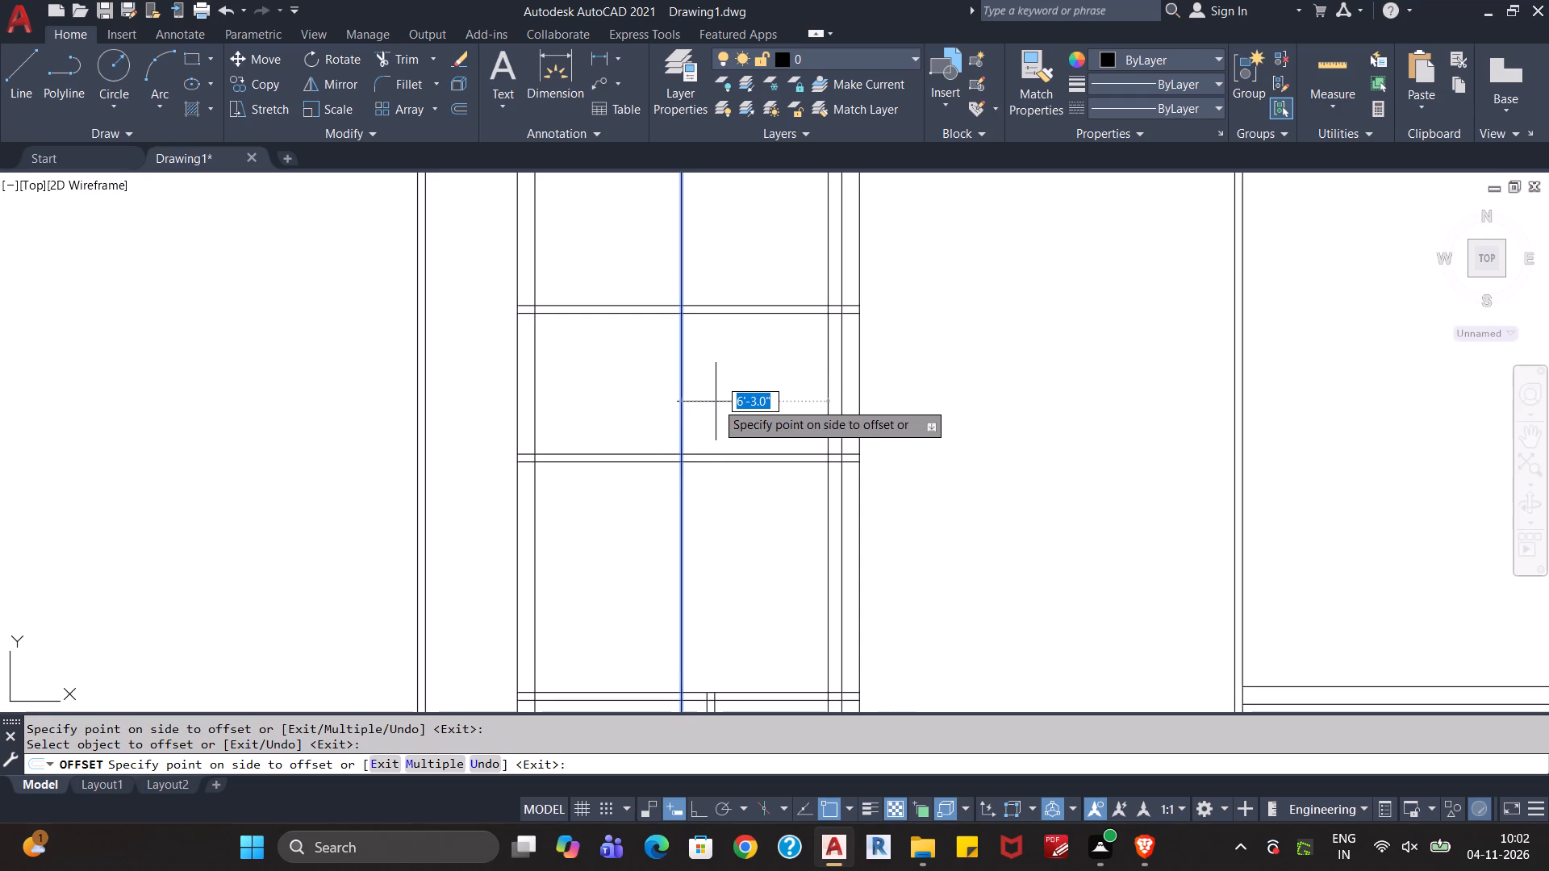
{"action": "type", "text": "4\""}
{"action": "key", "text": "Return"}
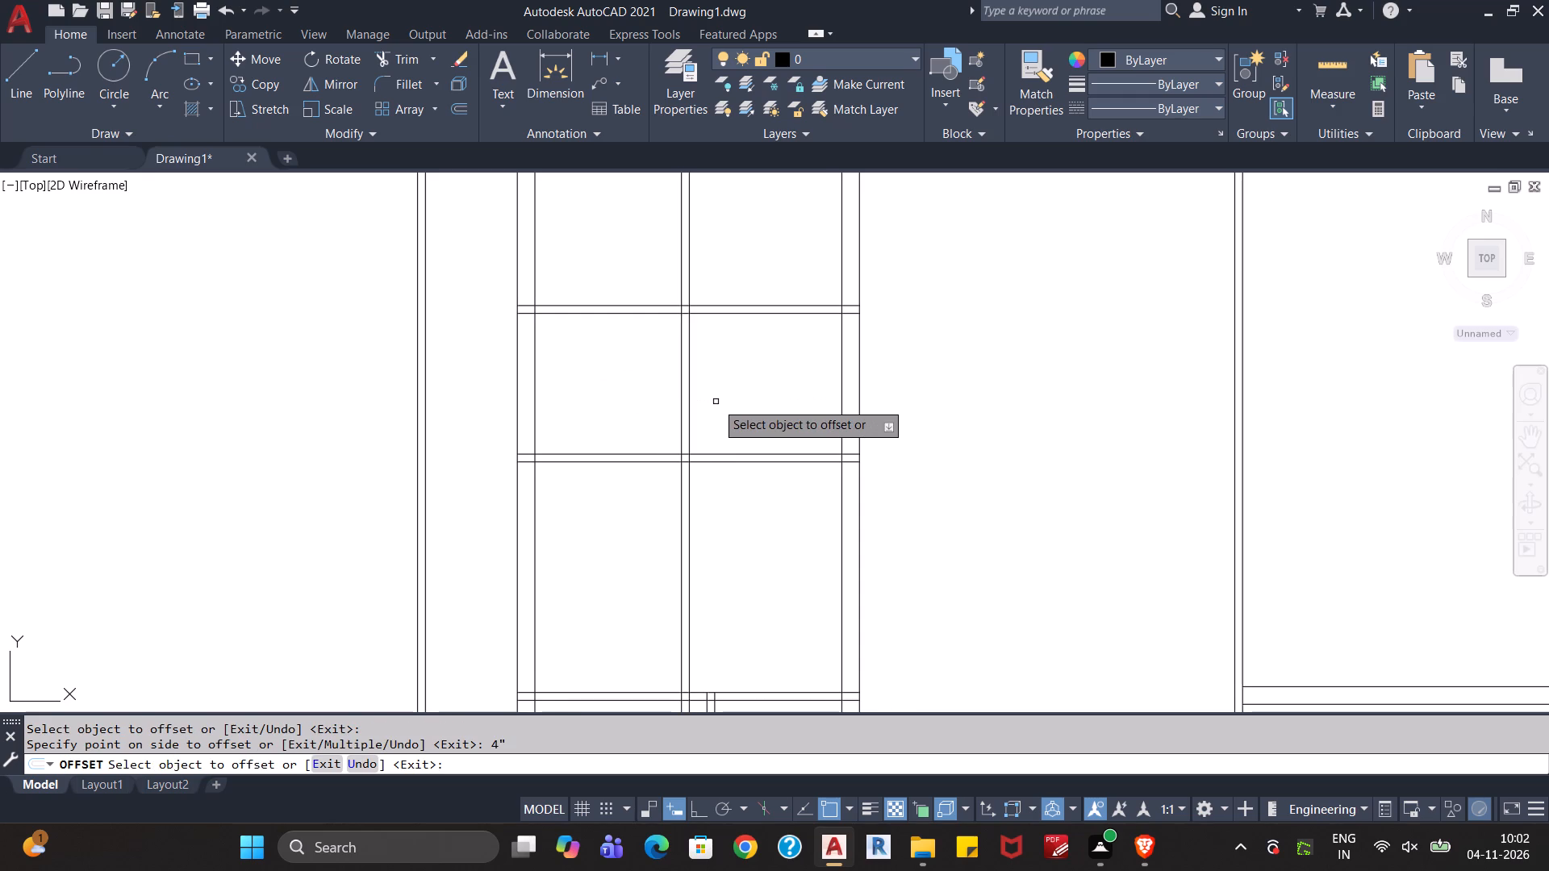
{"action": "key", "text": "Escape"}
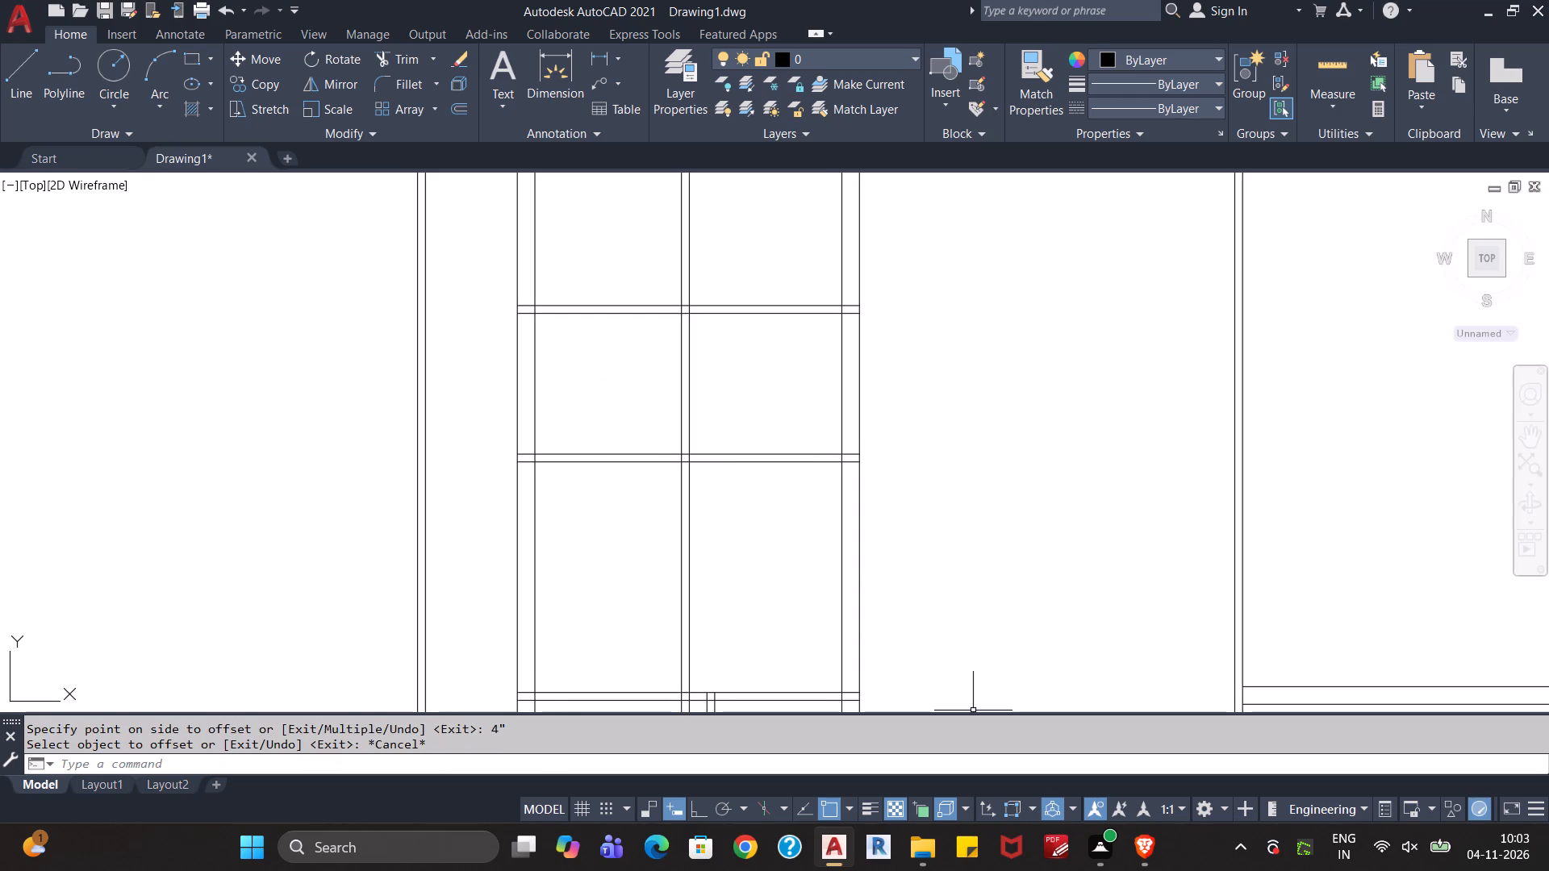
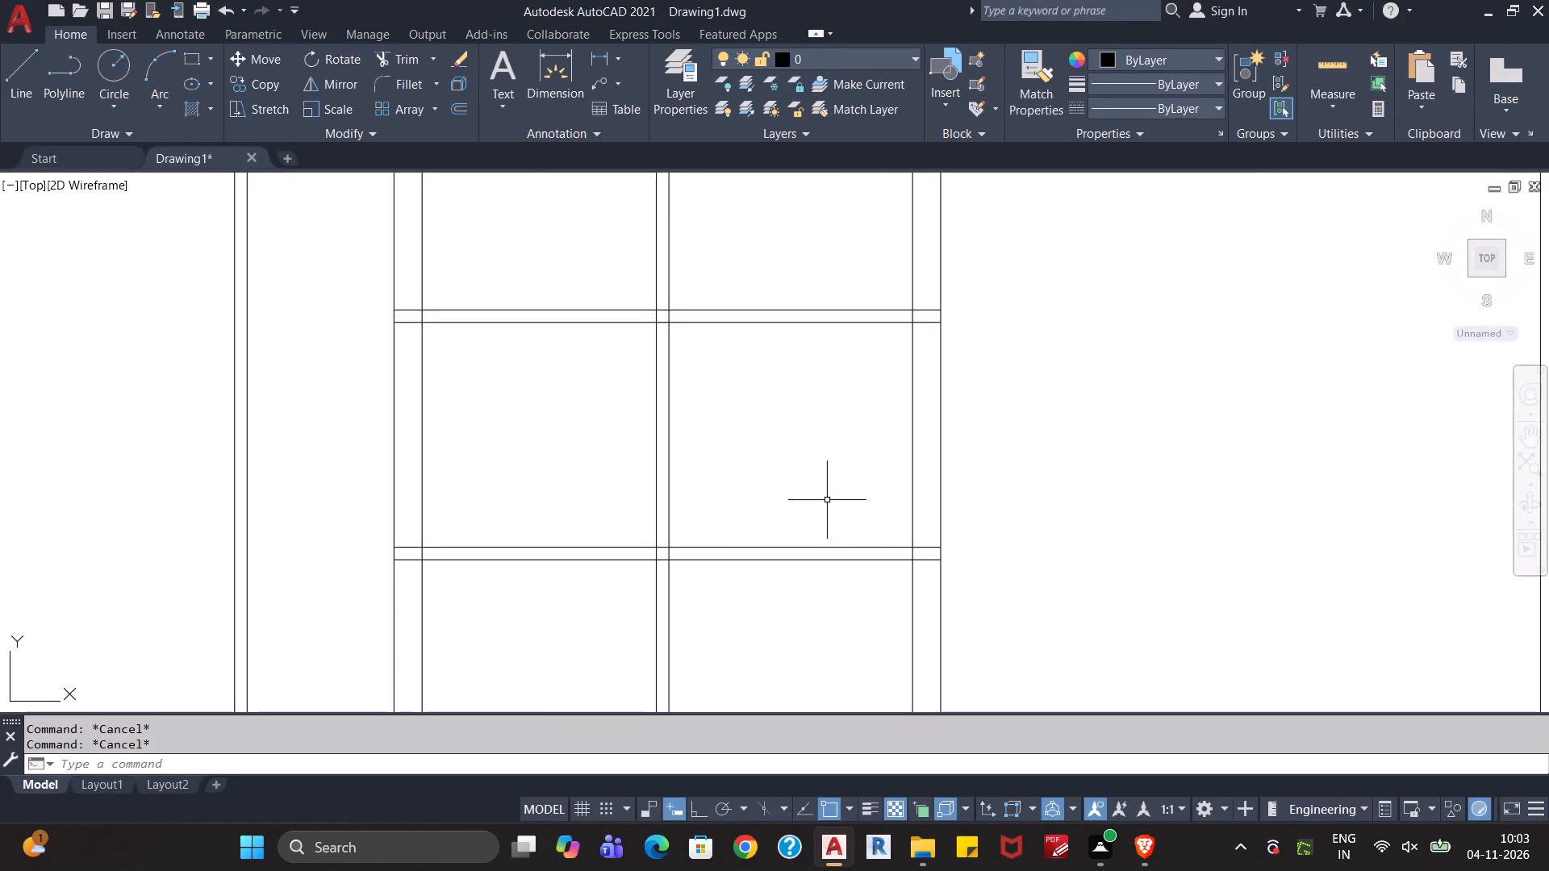
Measure the clear size of the compartment beside the new vertical partition in the left column's narrow middle room.
{"action": "left_click", "coordinate": [1345, 68]}
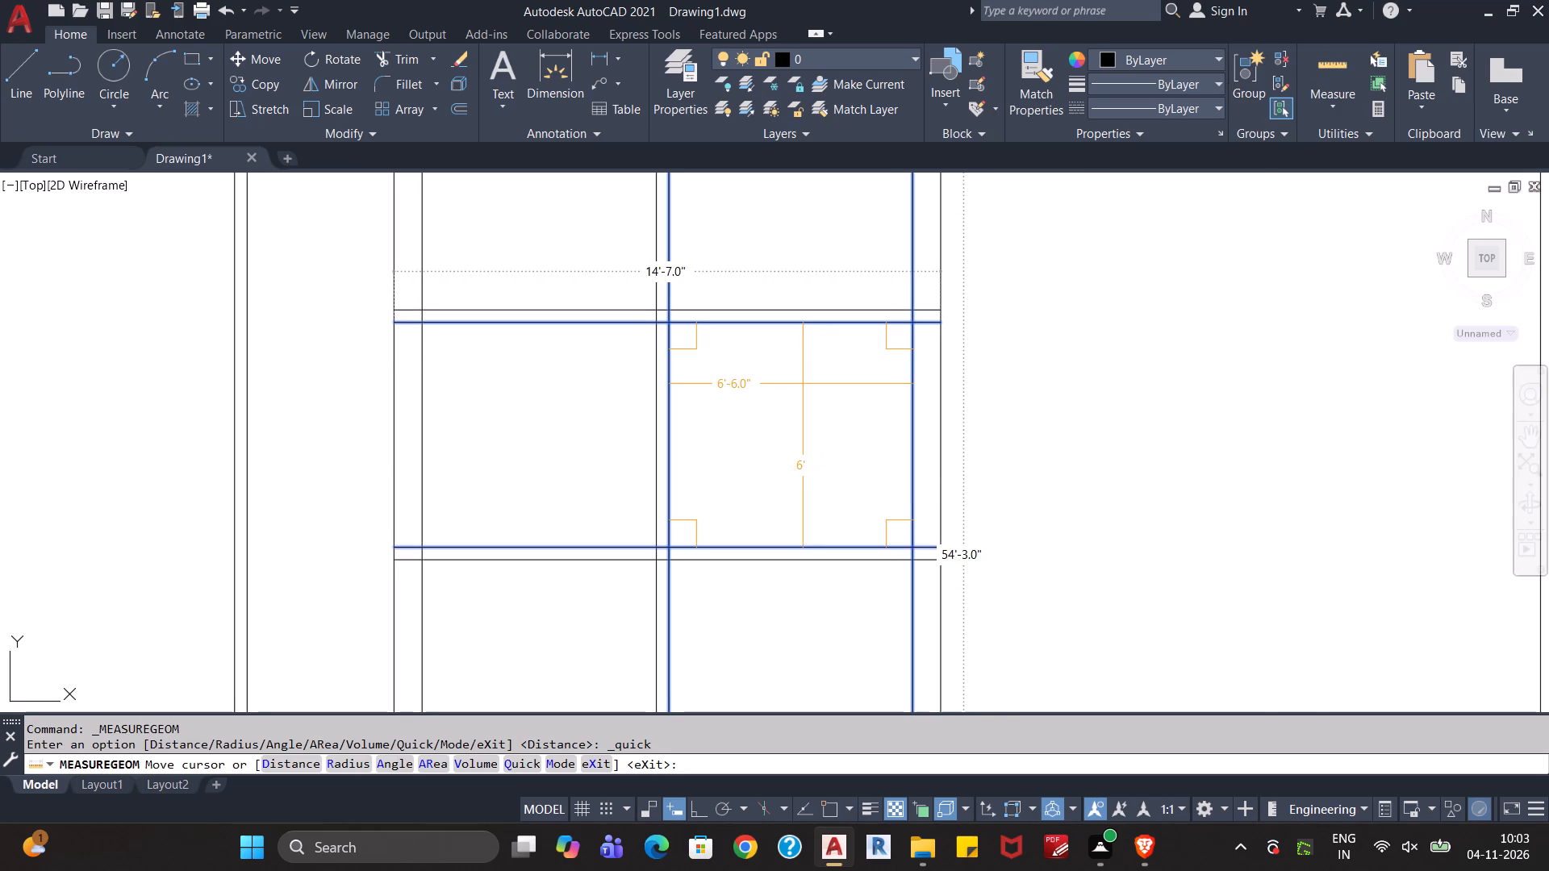
{"action": "scroll", "coordinate": [803, 384], "scroll_direction": "down", "scroll_amount": 2}
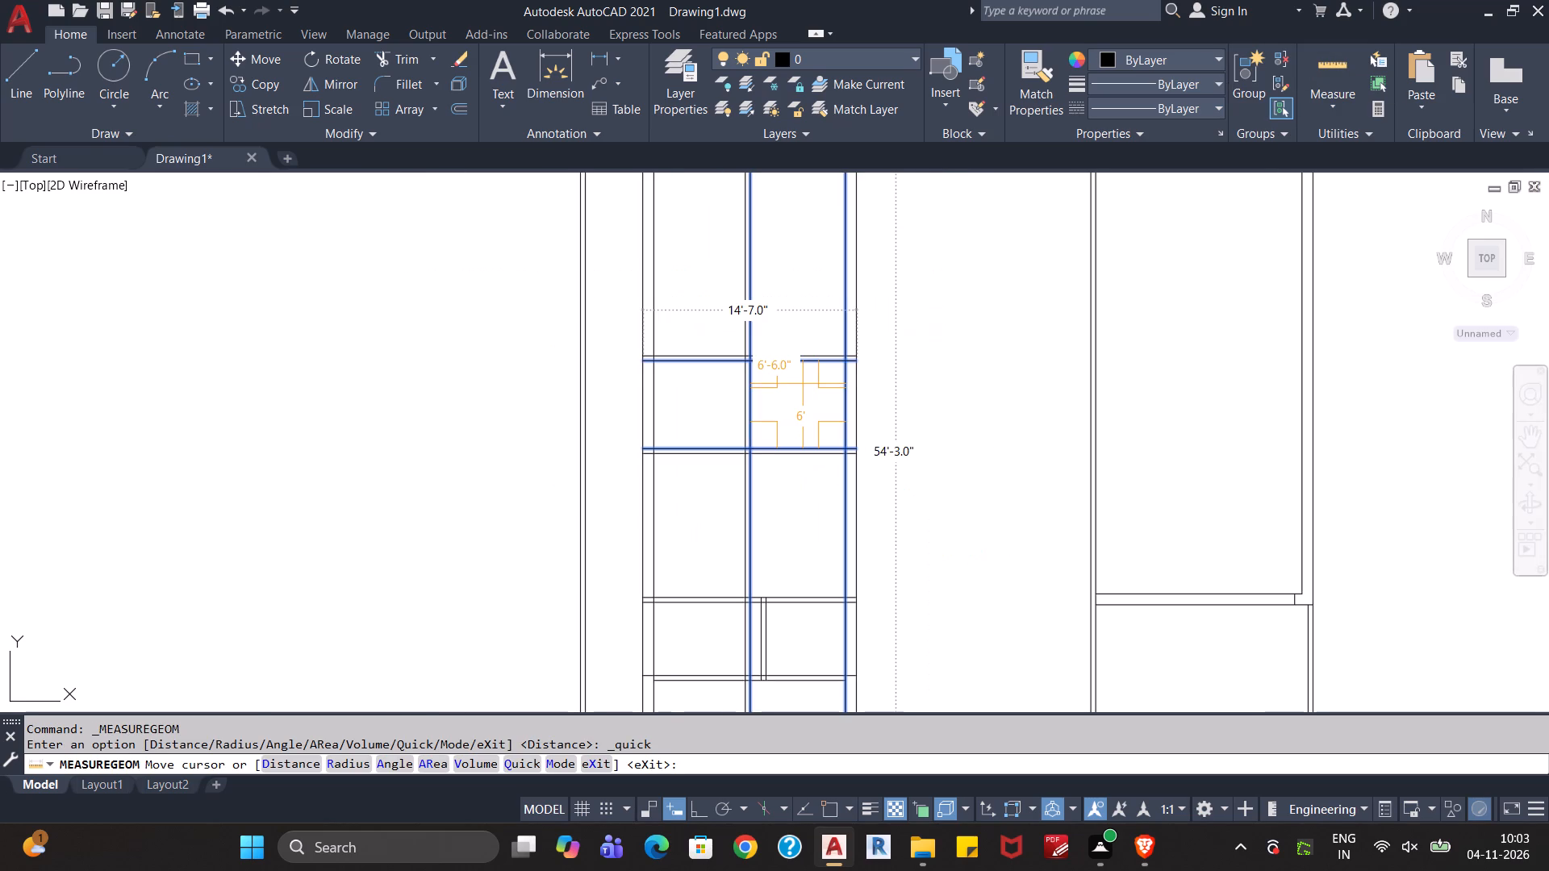
{"action": "key", "text": "Escape"}
{"action": "key", "text": "Escape"}
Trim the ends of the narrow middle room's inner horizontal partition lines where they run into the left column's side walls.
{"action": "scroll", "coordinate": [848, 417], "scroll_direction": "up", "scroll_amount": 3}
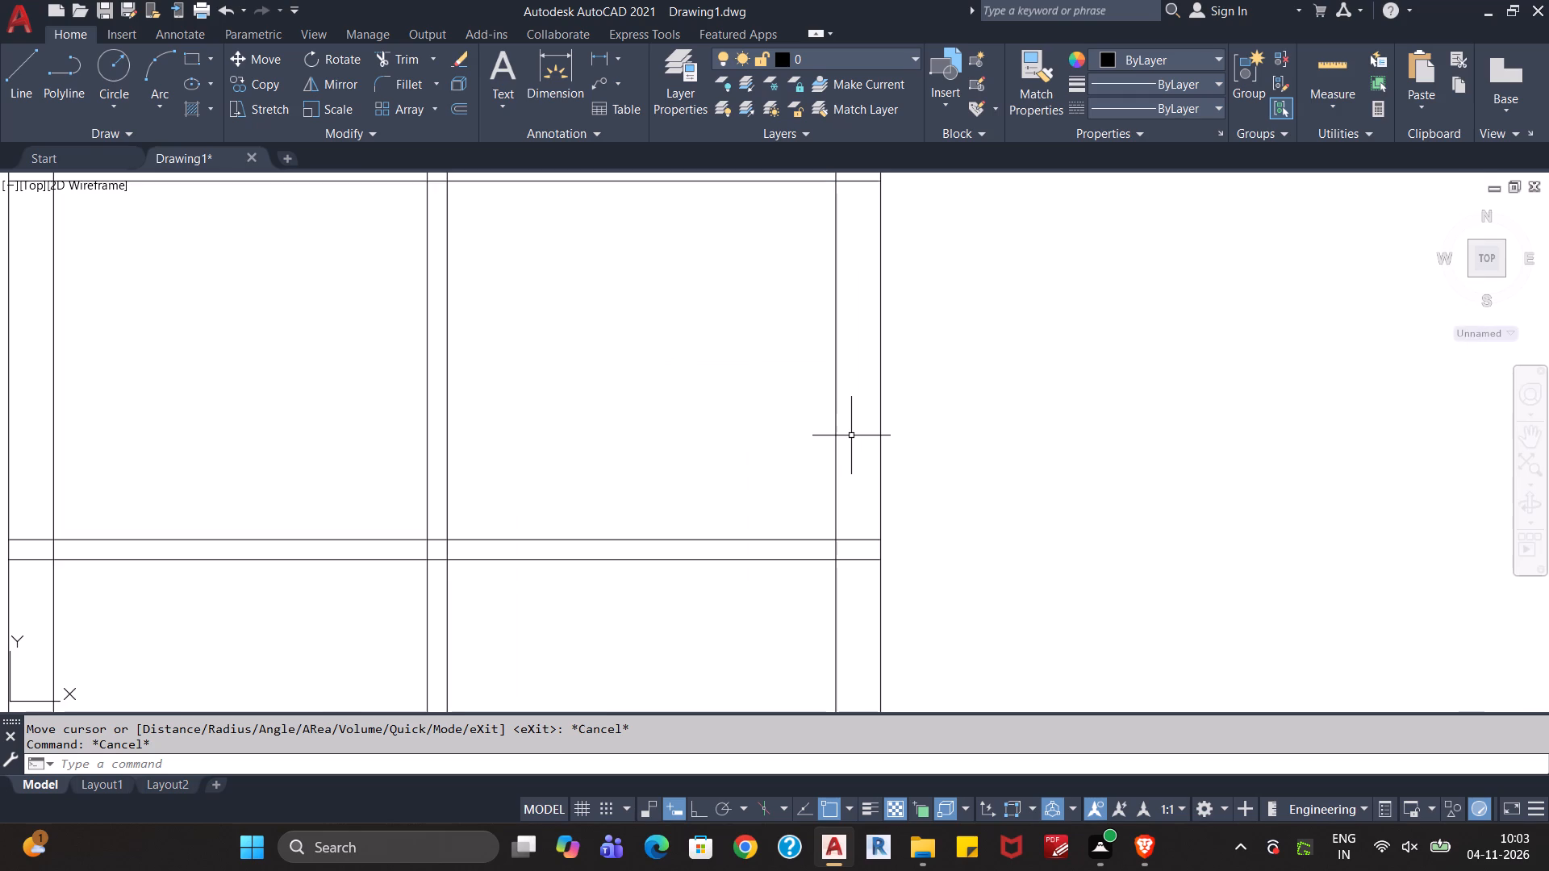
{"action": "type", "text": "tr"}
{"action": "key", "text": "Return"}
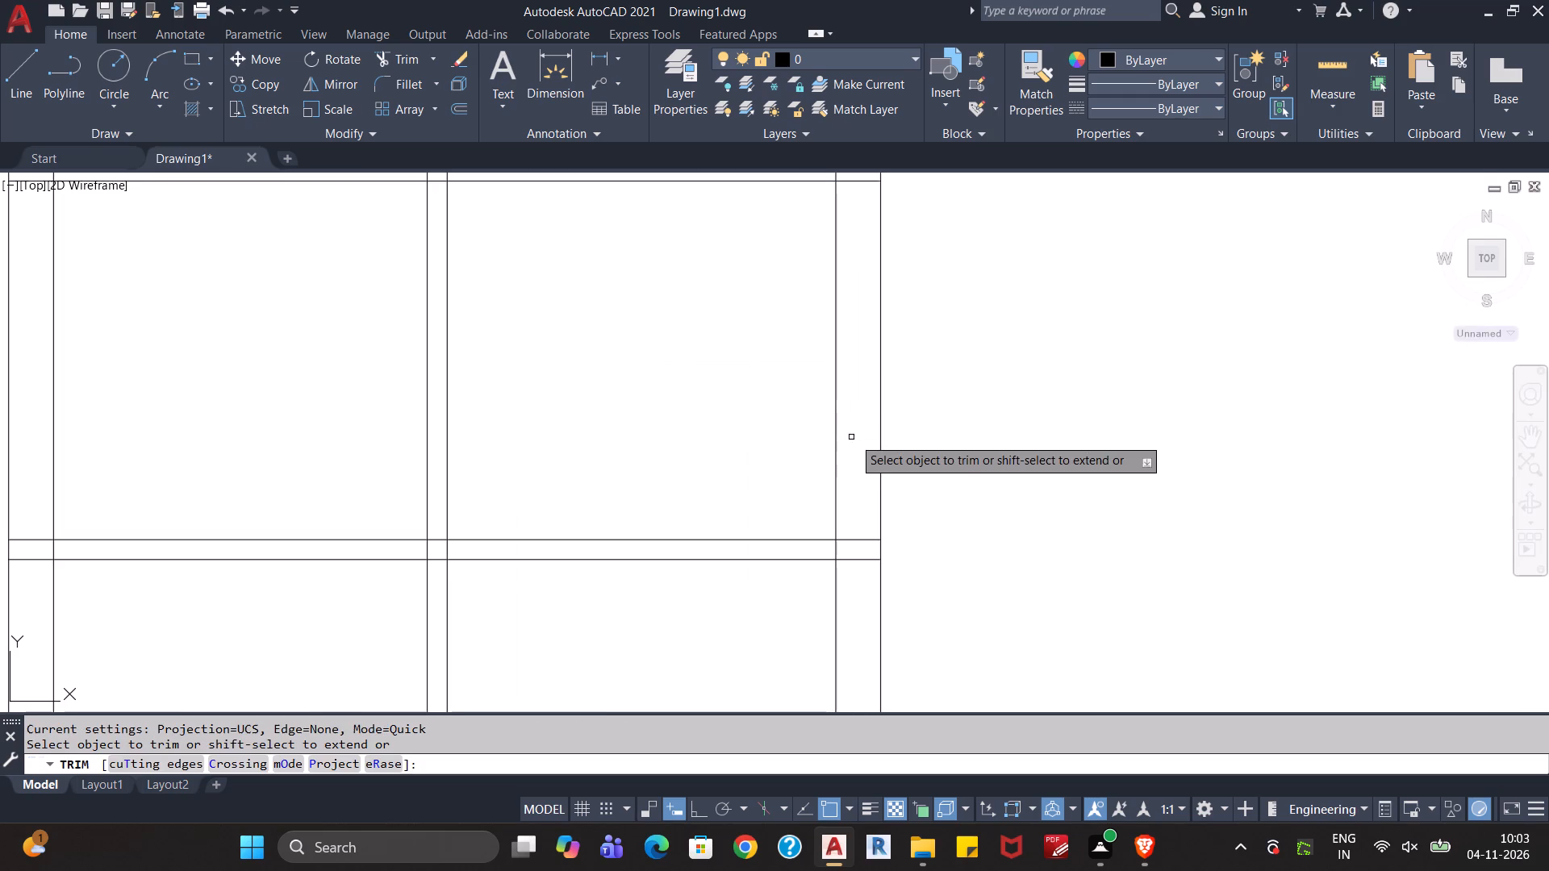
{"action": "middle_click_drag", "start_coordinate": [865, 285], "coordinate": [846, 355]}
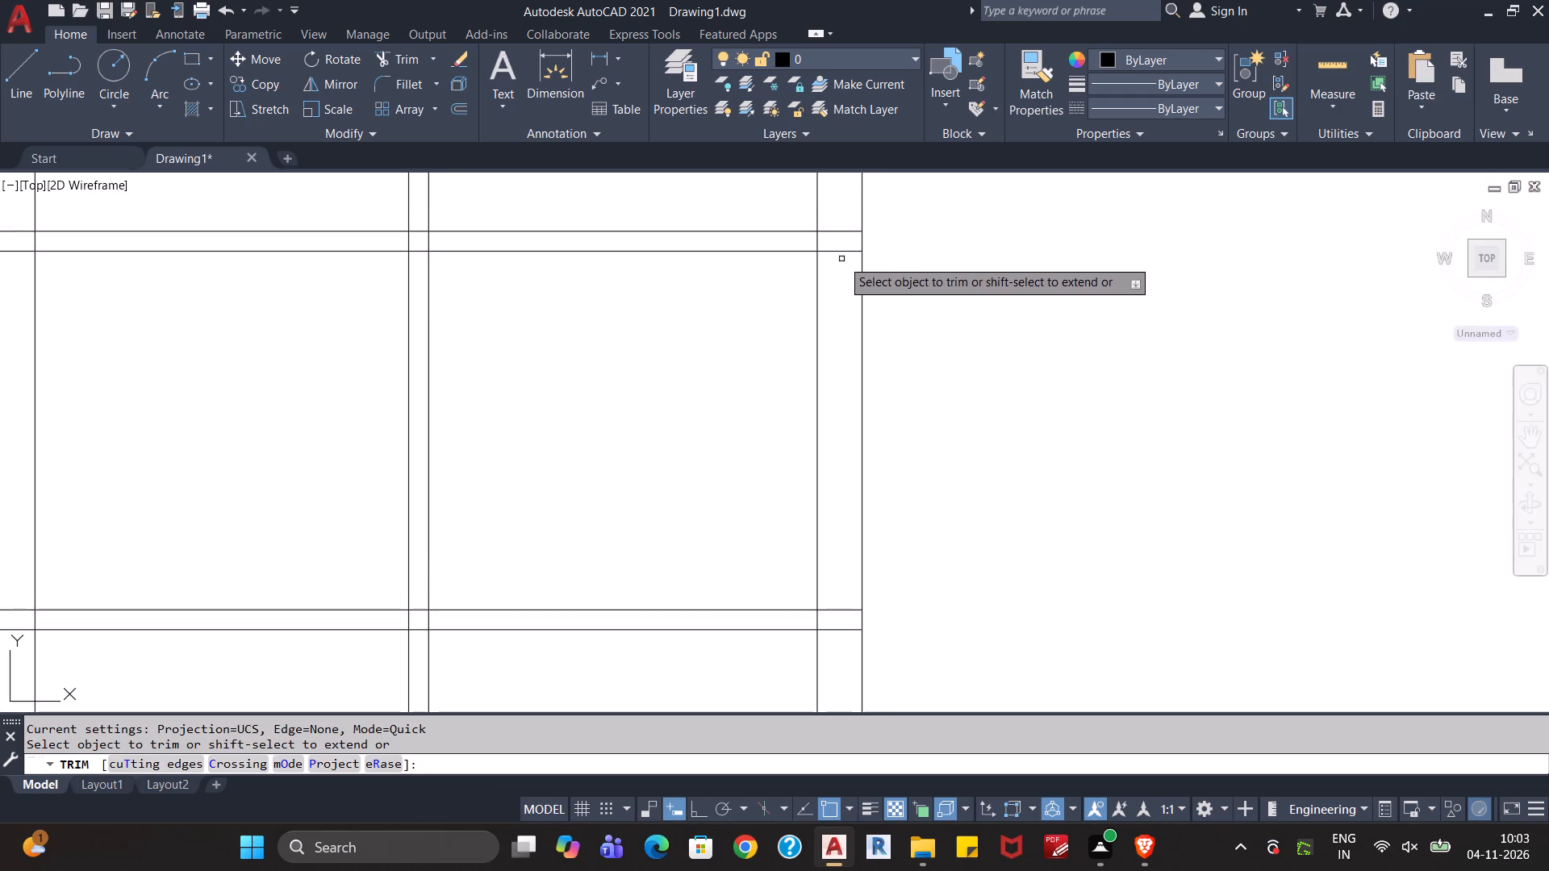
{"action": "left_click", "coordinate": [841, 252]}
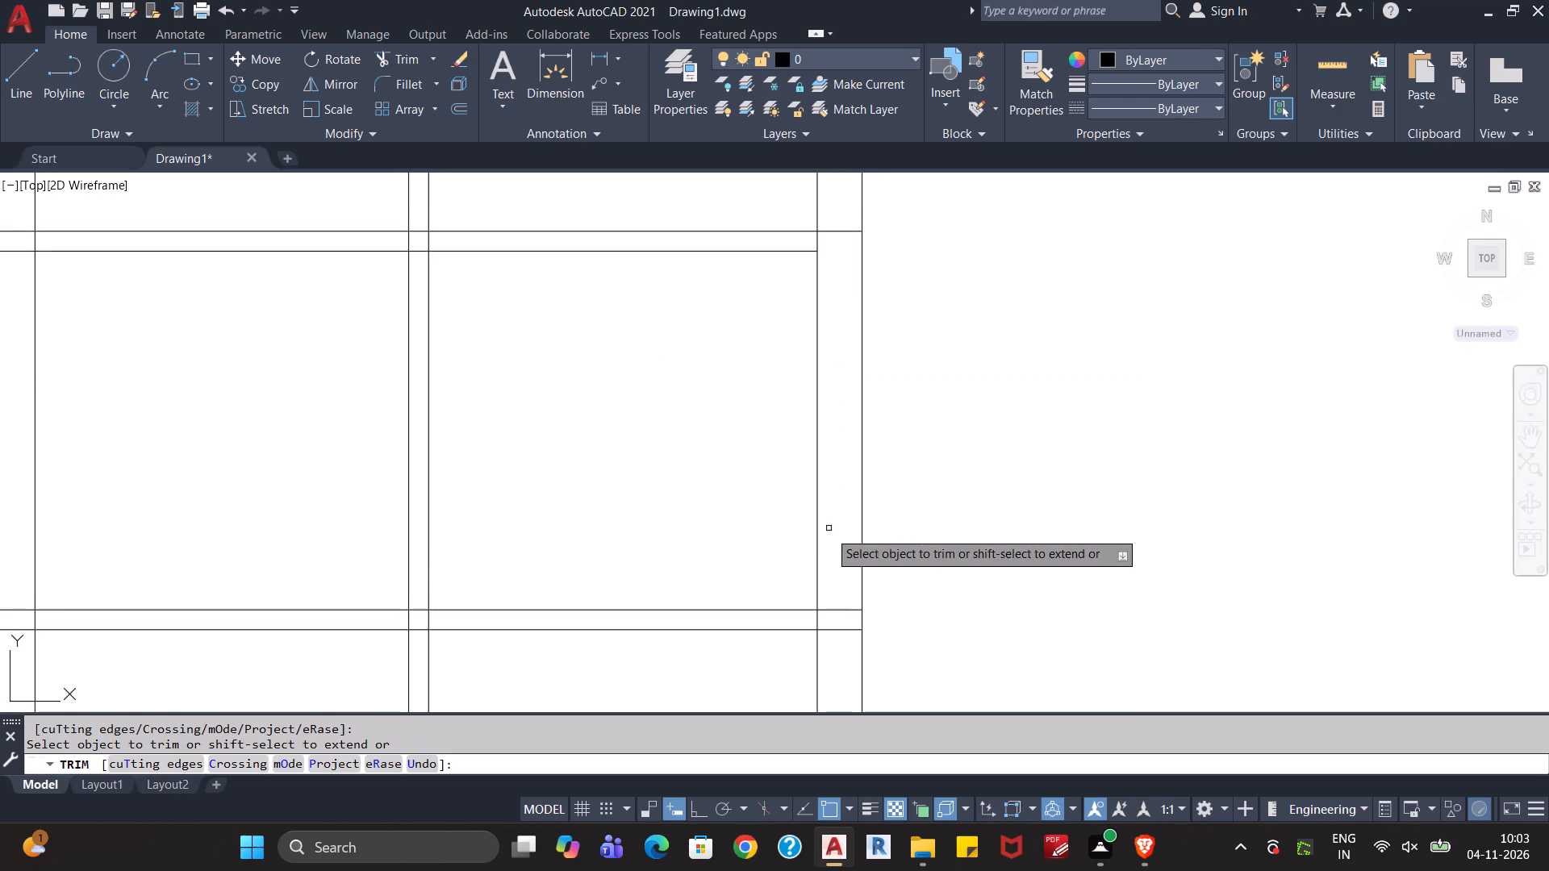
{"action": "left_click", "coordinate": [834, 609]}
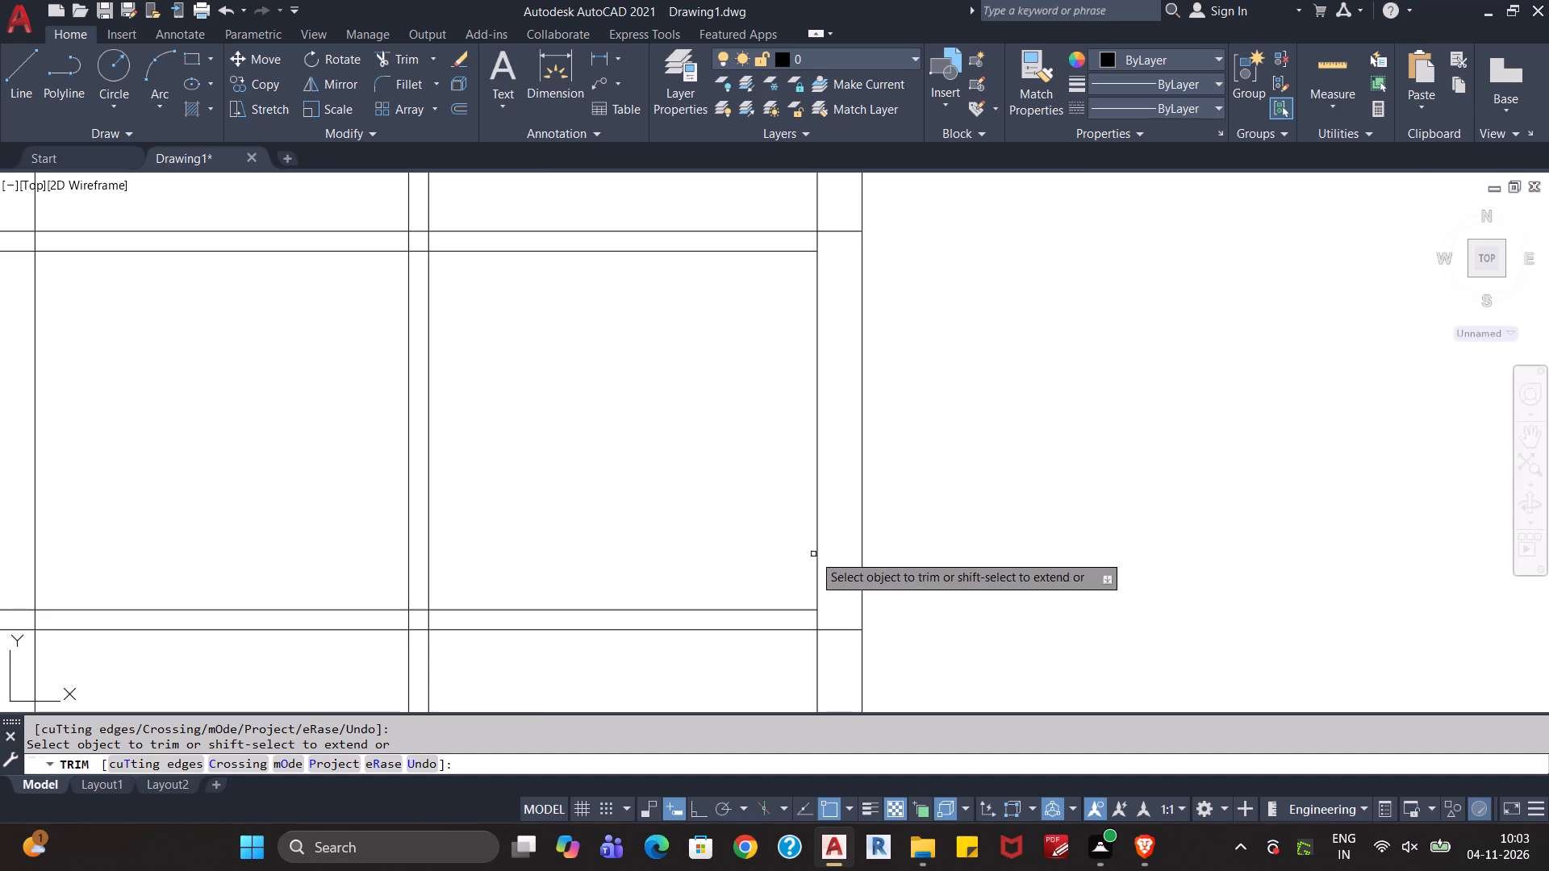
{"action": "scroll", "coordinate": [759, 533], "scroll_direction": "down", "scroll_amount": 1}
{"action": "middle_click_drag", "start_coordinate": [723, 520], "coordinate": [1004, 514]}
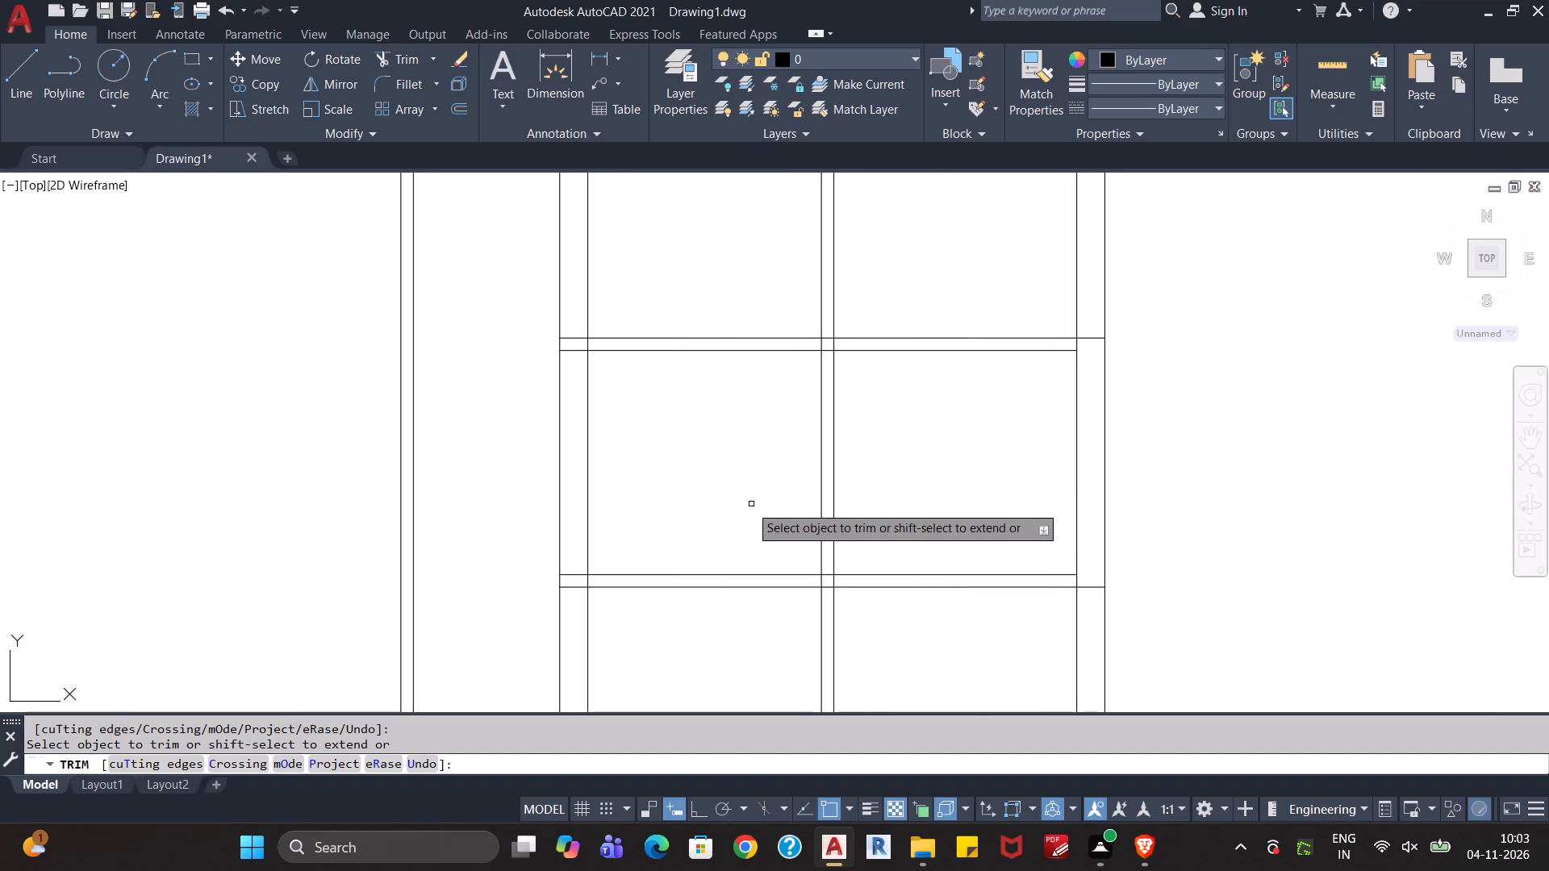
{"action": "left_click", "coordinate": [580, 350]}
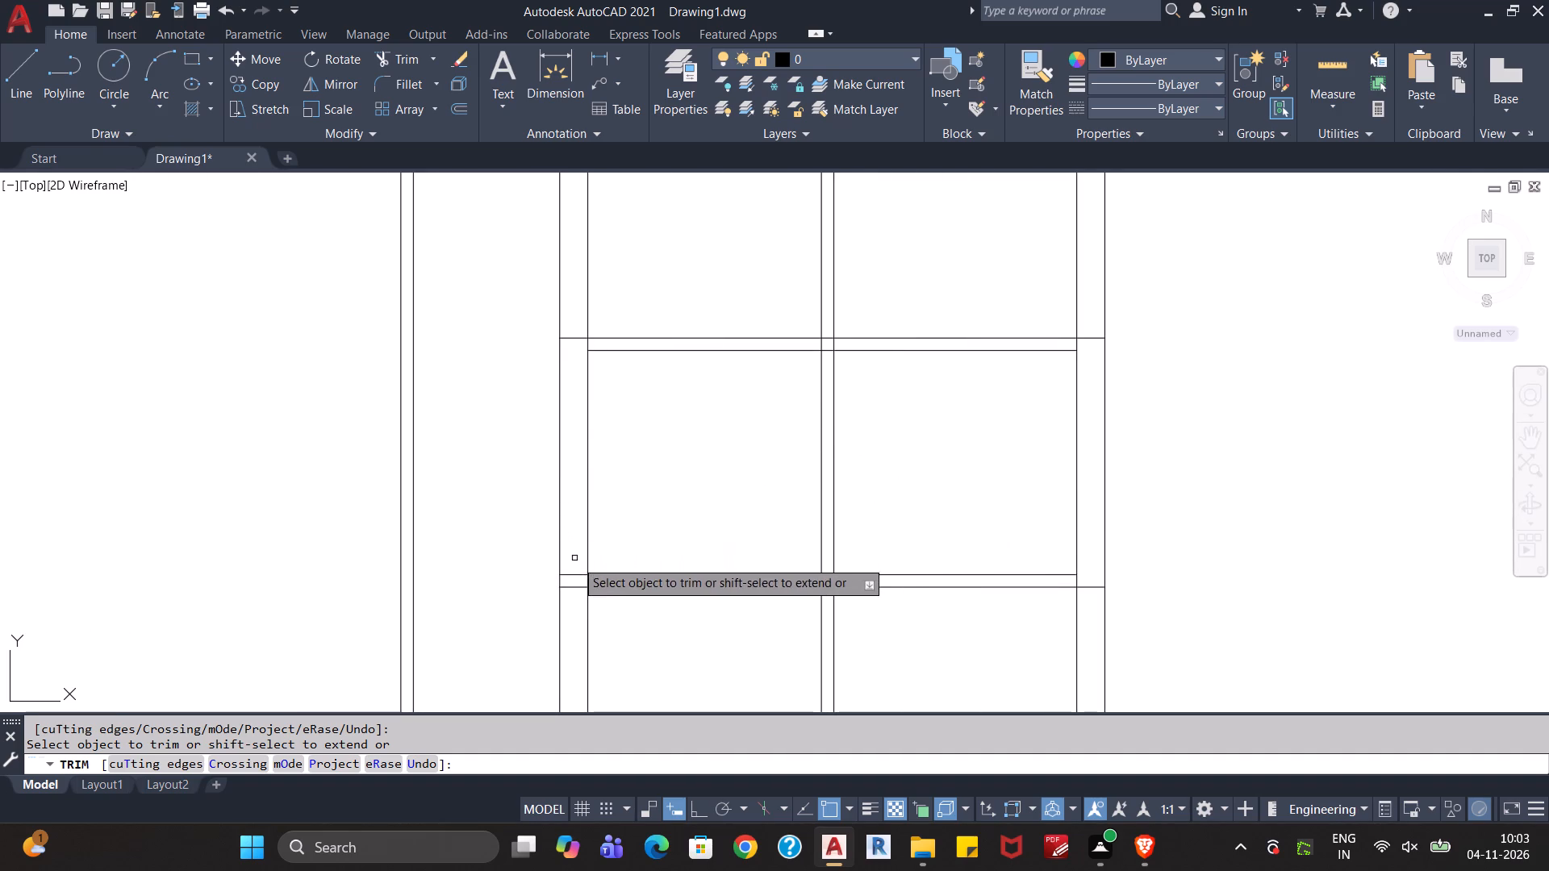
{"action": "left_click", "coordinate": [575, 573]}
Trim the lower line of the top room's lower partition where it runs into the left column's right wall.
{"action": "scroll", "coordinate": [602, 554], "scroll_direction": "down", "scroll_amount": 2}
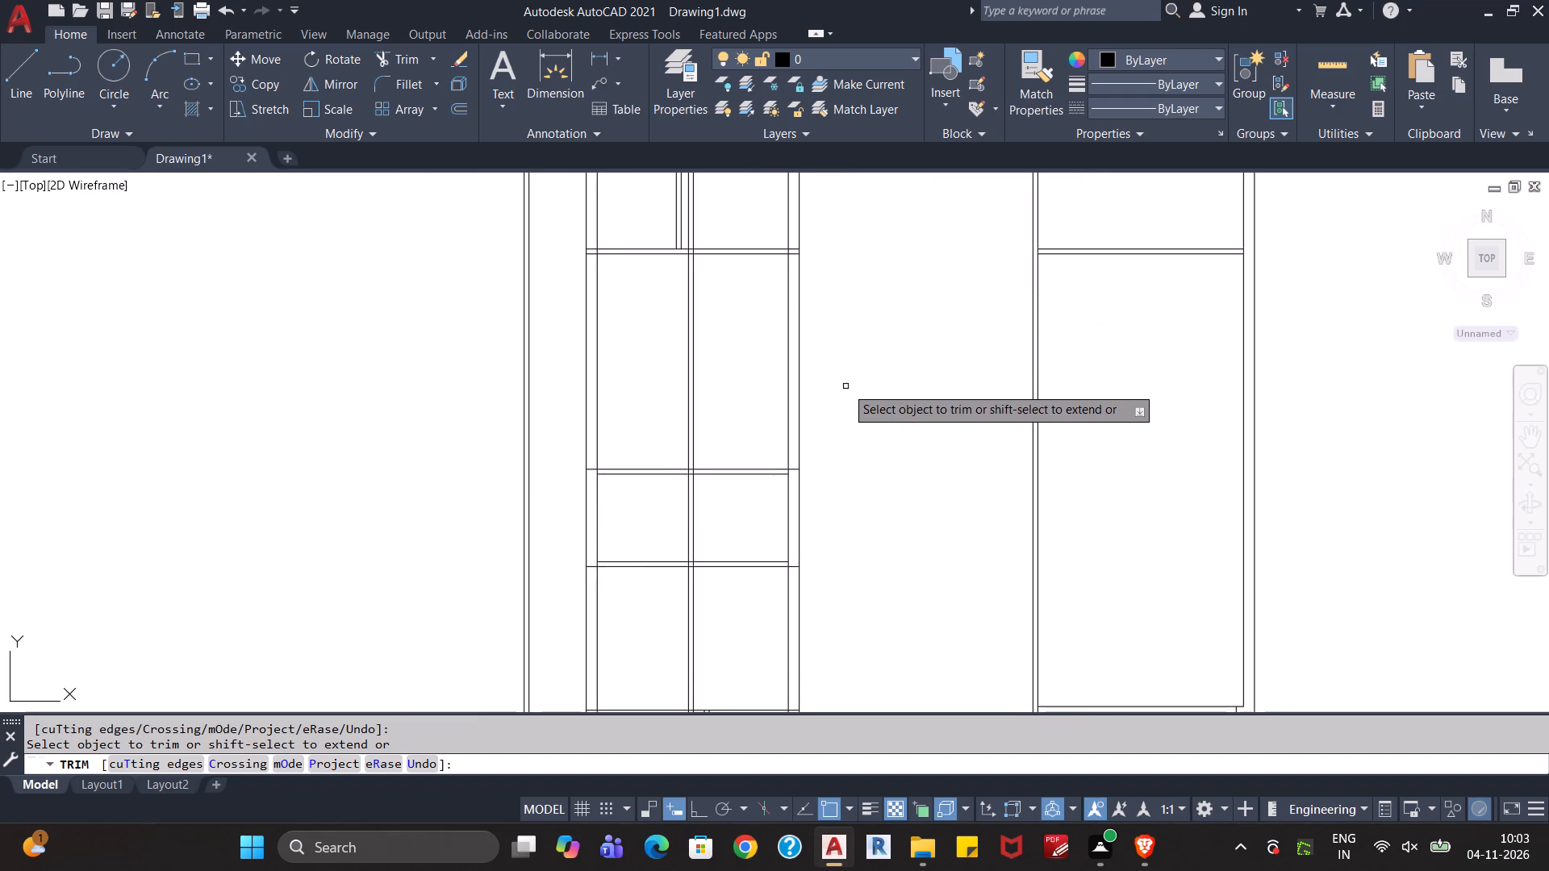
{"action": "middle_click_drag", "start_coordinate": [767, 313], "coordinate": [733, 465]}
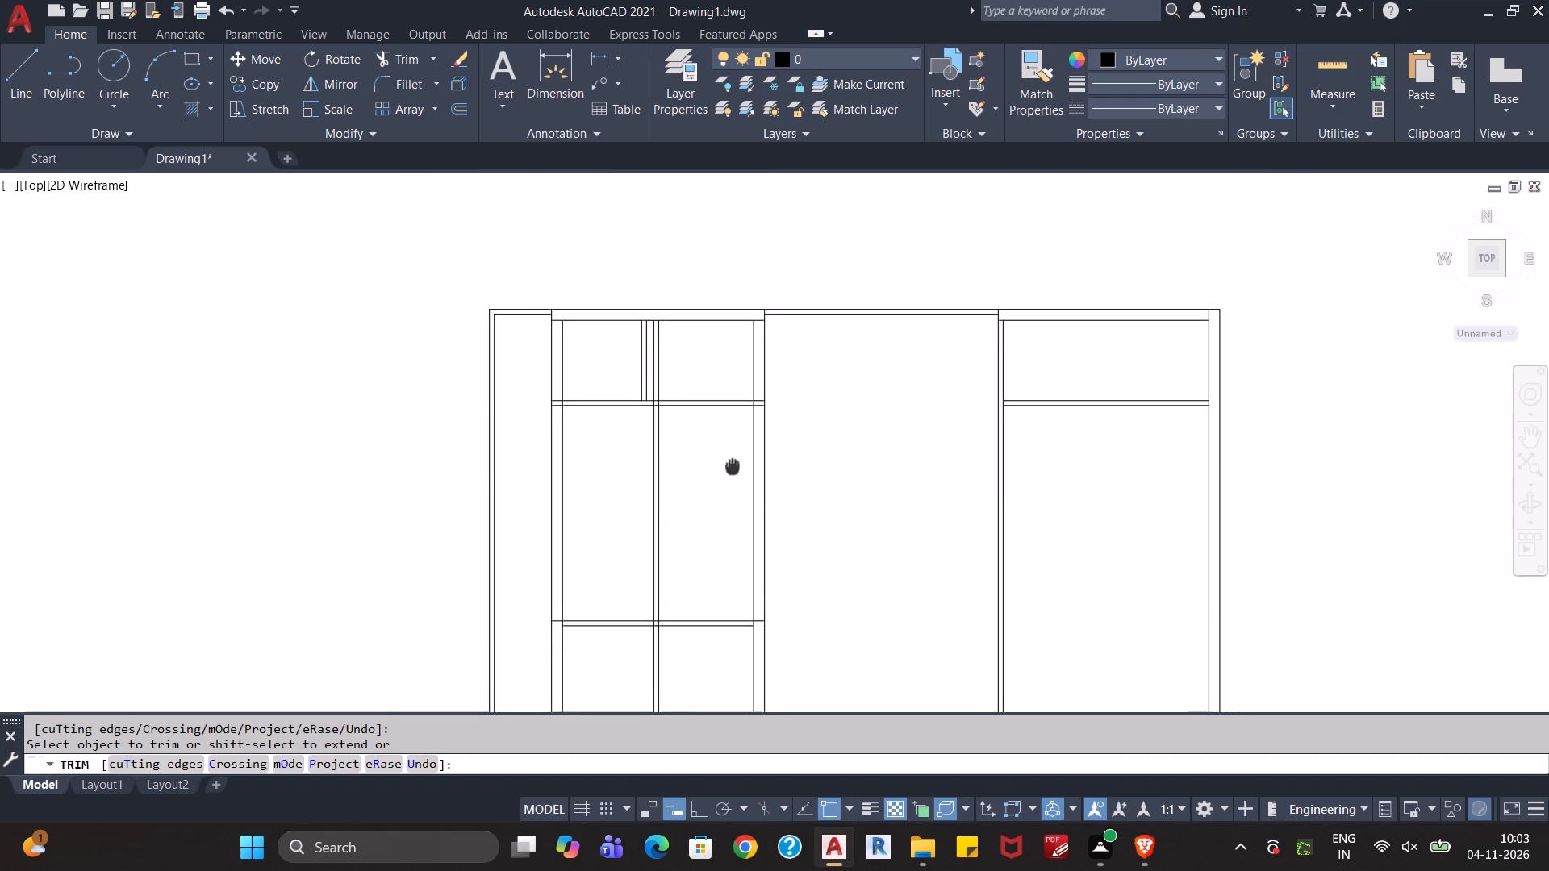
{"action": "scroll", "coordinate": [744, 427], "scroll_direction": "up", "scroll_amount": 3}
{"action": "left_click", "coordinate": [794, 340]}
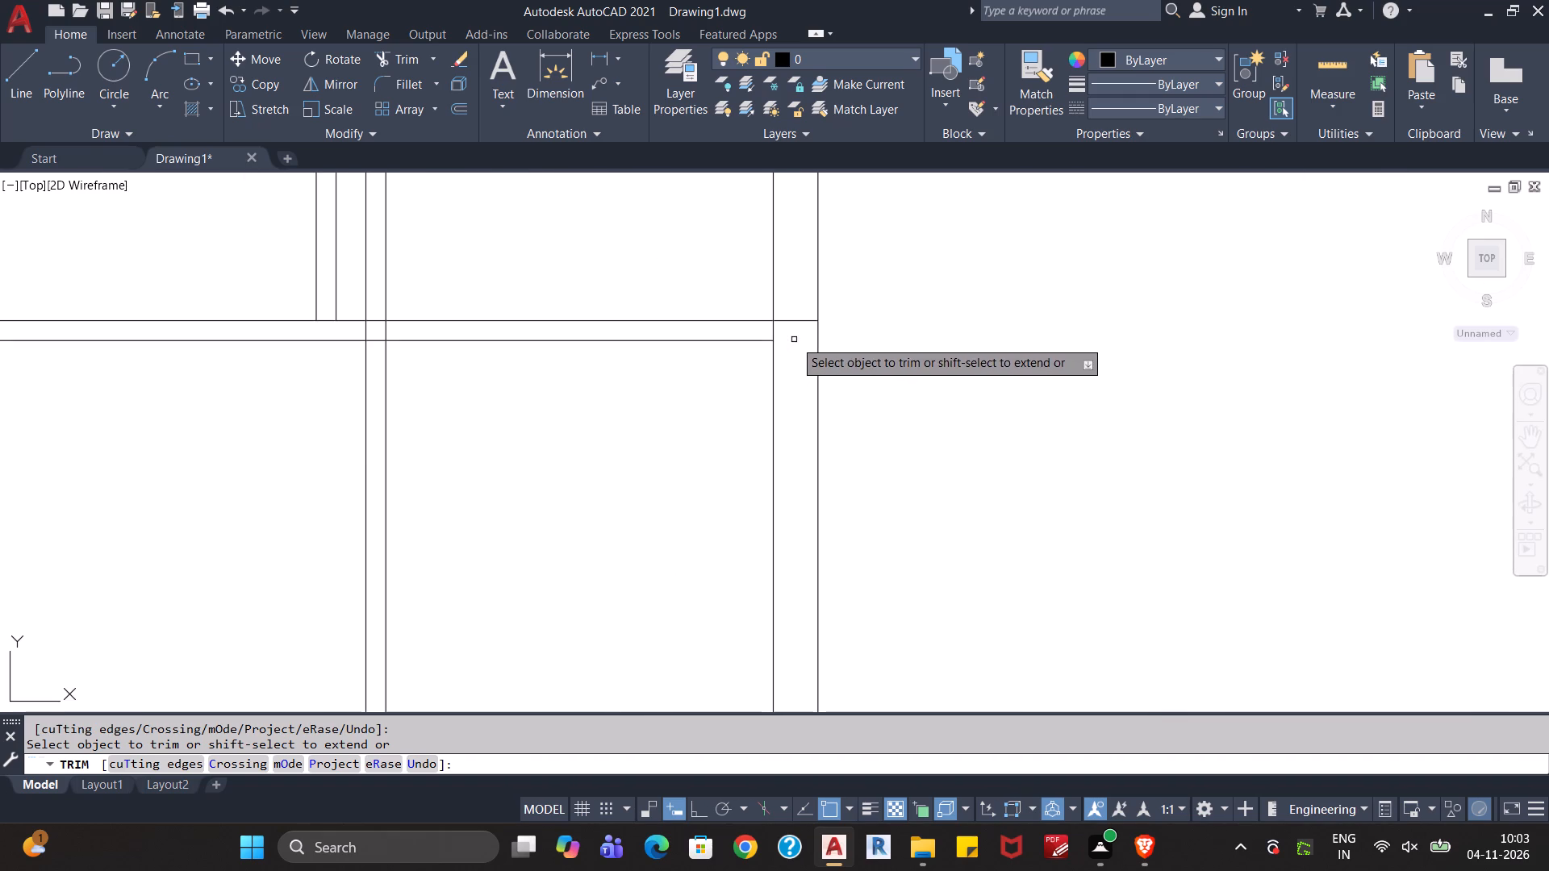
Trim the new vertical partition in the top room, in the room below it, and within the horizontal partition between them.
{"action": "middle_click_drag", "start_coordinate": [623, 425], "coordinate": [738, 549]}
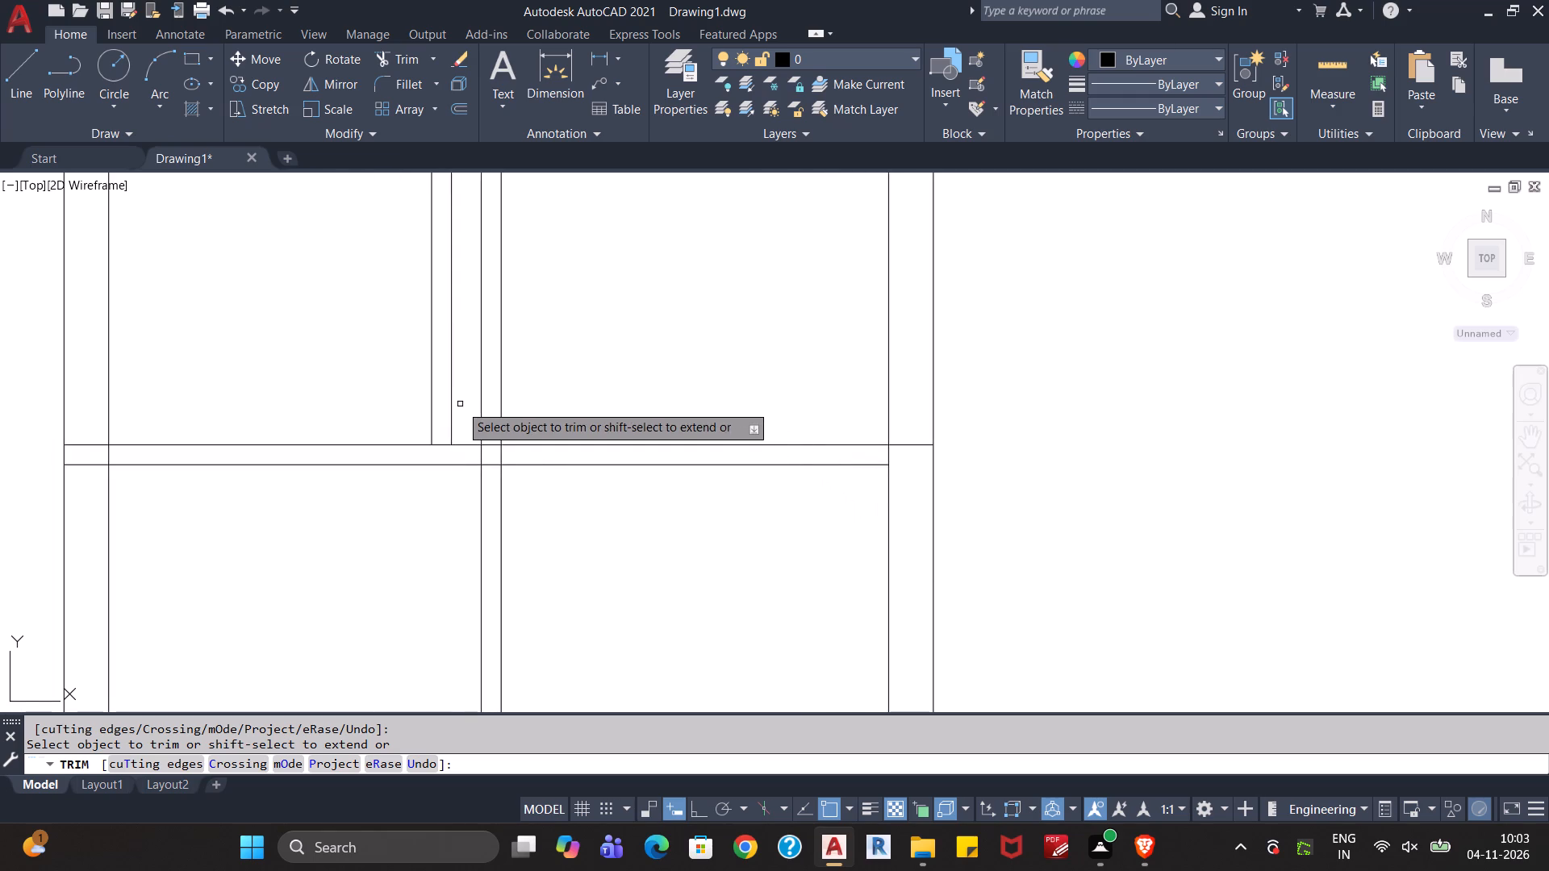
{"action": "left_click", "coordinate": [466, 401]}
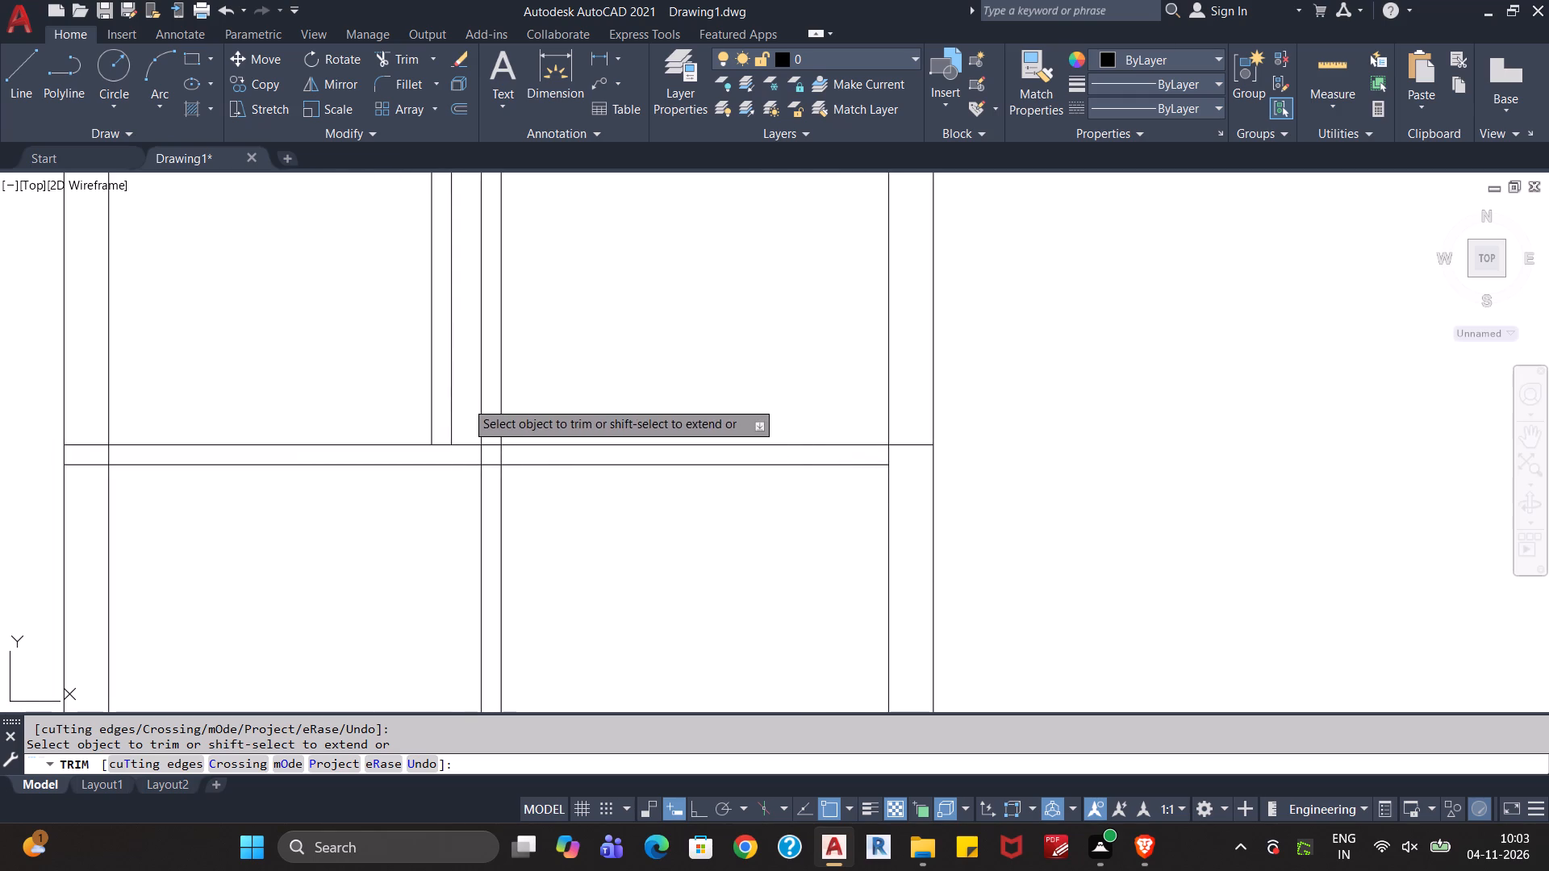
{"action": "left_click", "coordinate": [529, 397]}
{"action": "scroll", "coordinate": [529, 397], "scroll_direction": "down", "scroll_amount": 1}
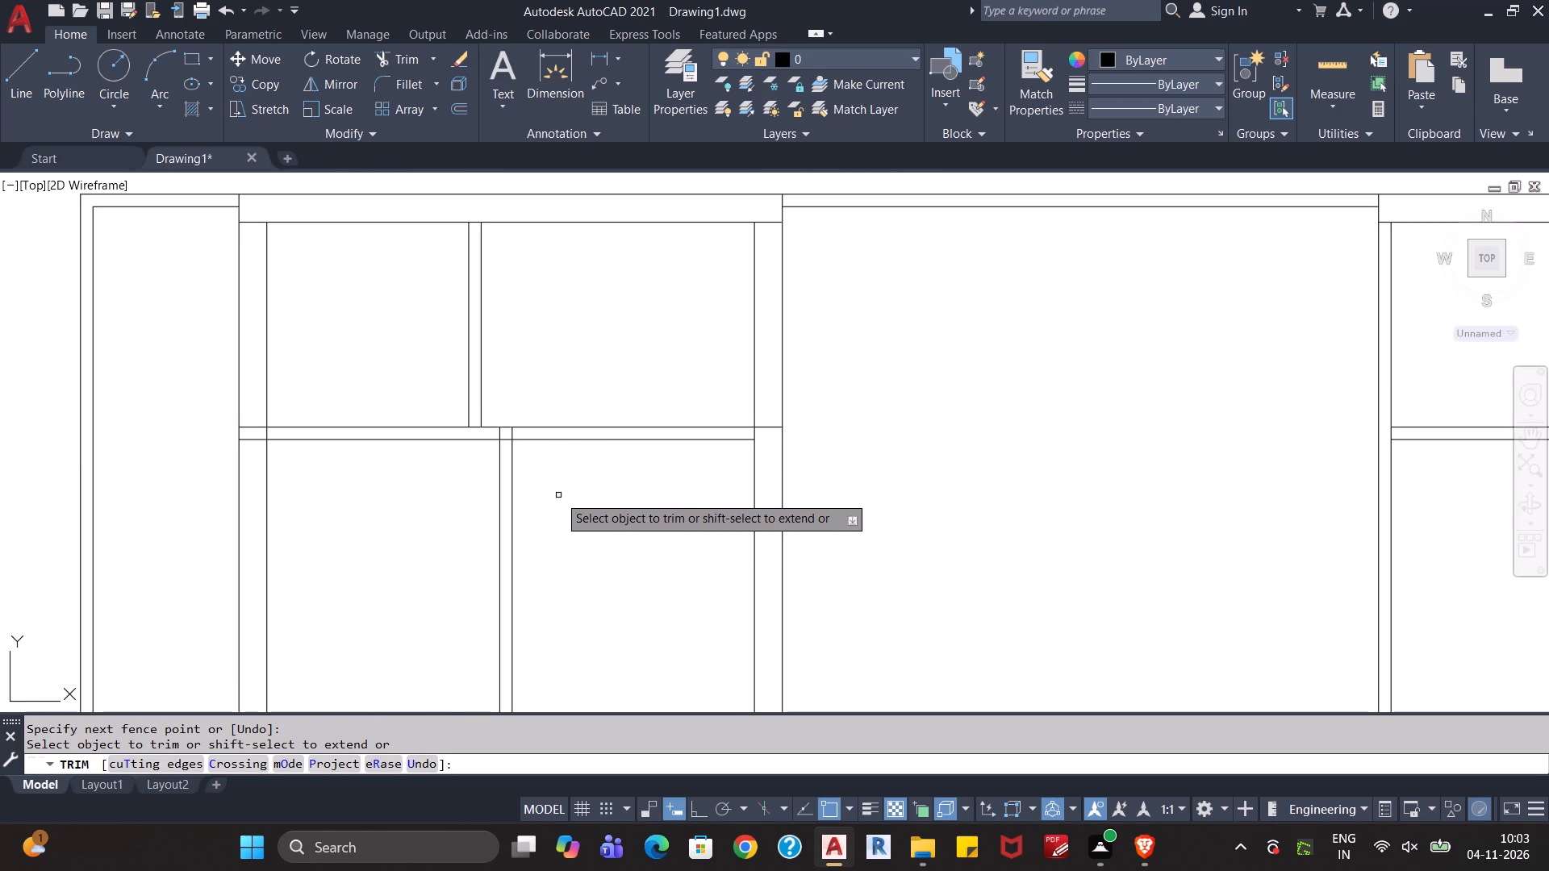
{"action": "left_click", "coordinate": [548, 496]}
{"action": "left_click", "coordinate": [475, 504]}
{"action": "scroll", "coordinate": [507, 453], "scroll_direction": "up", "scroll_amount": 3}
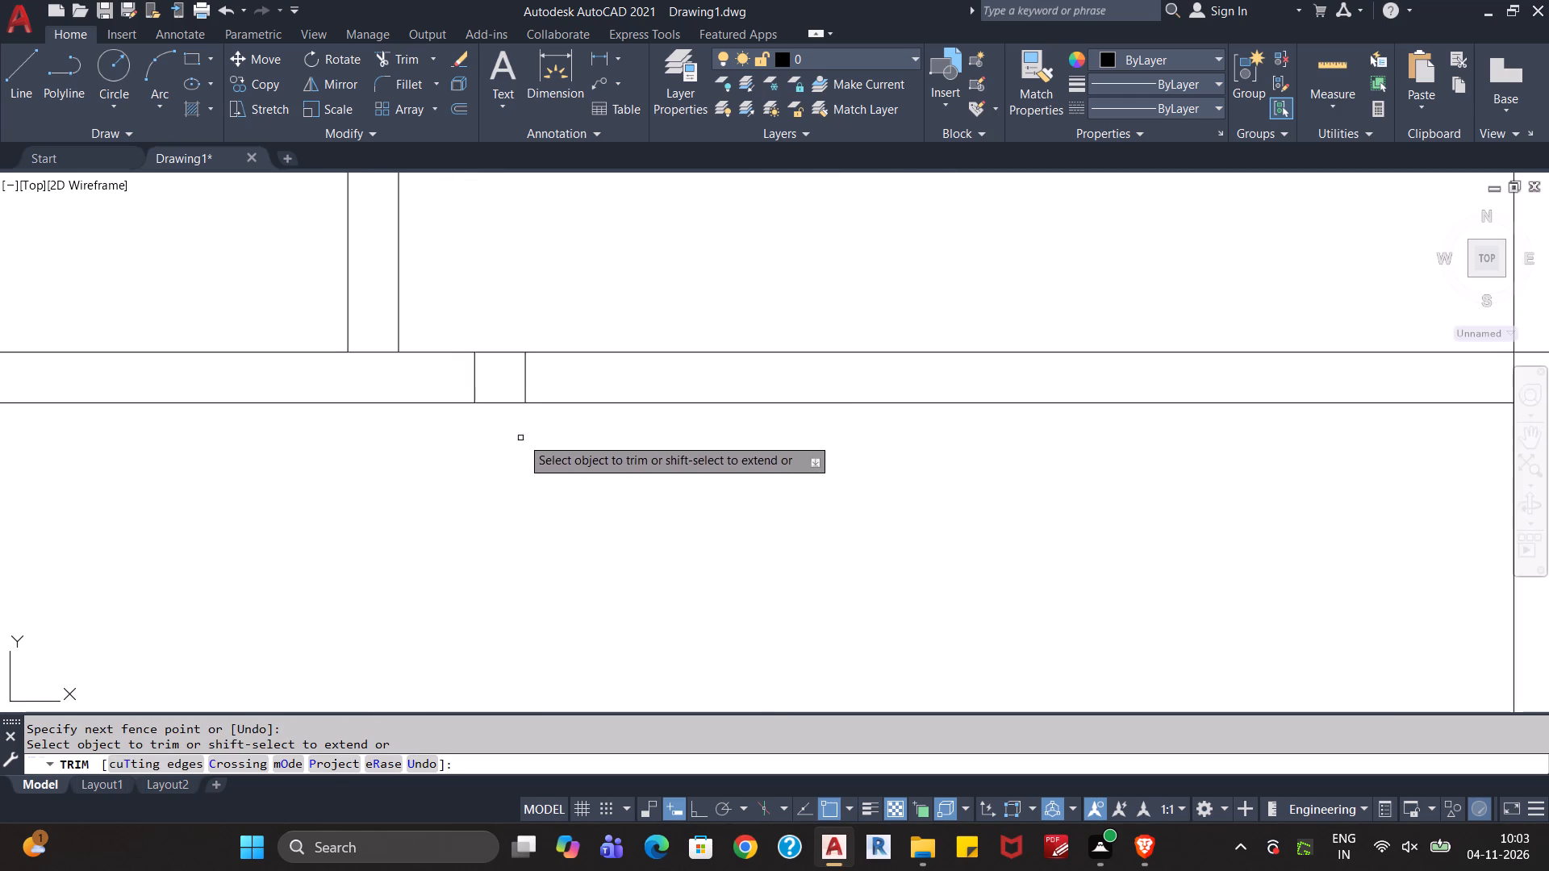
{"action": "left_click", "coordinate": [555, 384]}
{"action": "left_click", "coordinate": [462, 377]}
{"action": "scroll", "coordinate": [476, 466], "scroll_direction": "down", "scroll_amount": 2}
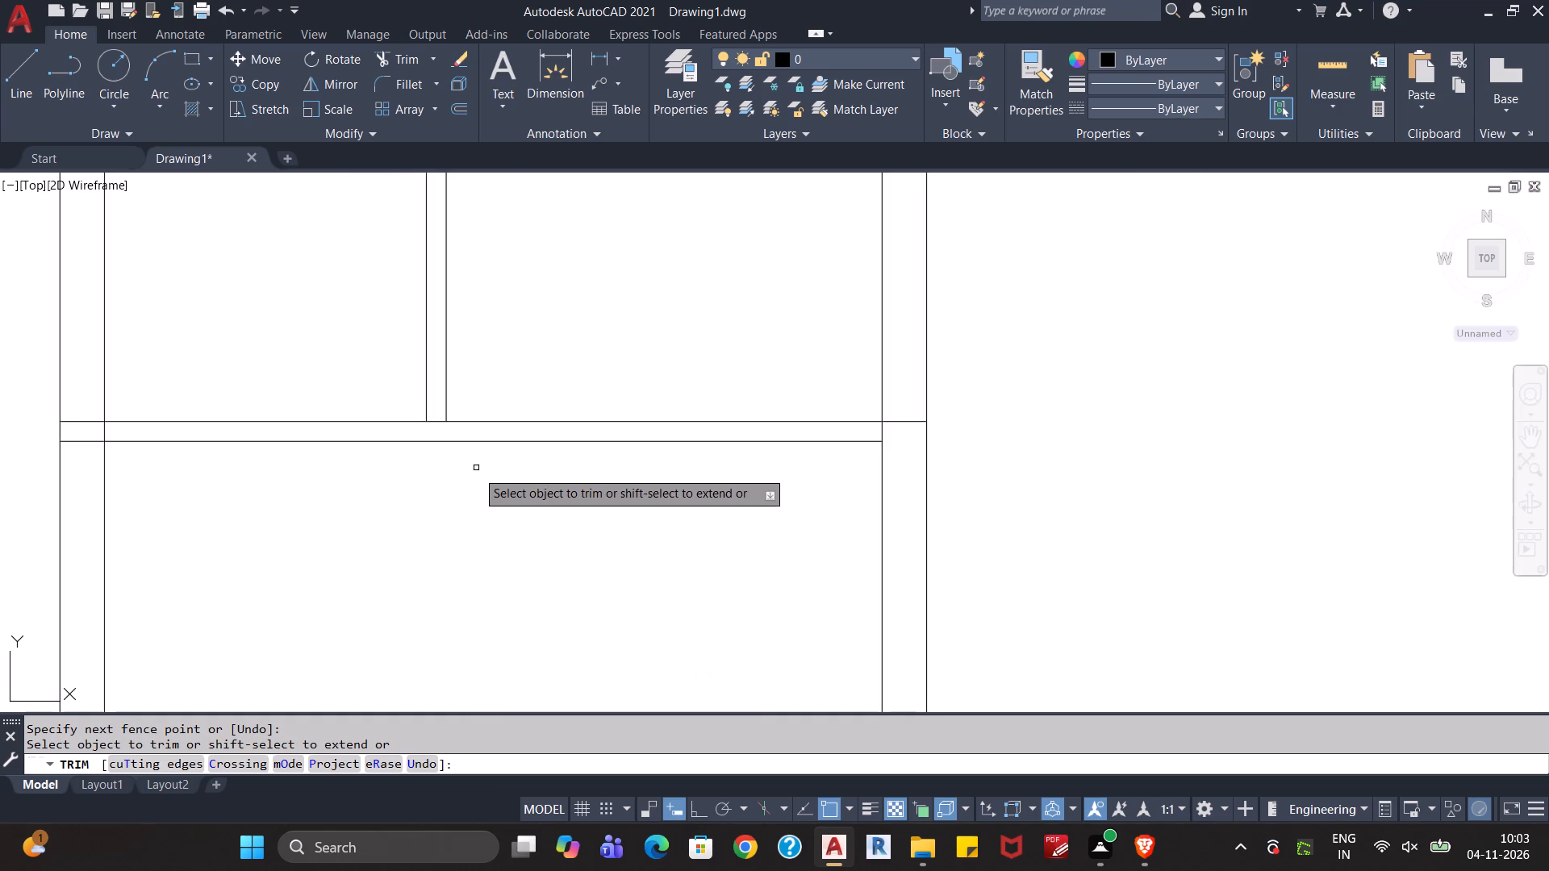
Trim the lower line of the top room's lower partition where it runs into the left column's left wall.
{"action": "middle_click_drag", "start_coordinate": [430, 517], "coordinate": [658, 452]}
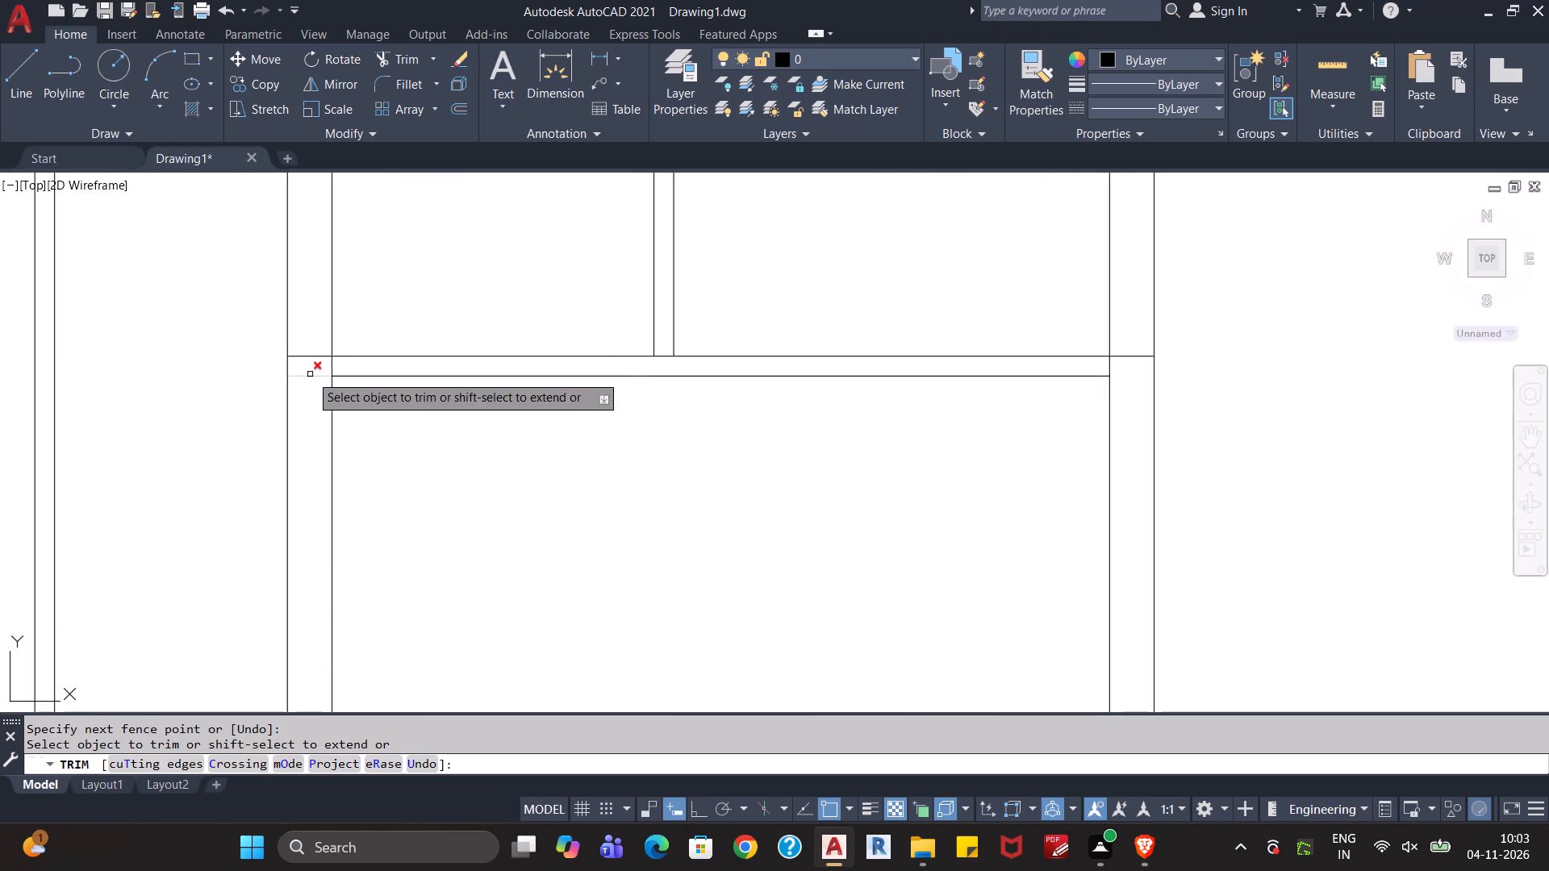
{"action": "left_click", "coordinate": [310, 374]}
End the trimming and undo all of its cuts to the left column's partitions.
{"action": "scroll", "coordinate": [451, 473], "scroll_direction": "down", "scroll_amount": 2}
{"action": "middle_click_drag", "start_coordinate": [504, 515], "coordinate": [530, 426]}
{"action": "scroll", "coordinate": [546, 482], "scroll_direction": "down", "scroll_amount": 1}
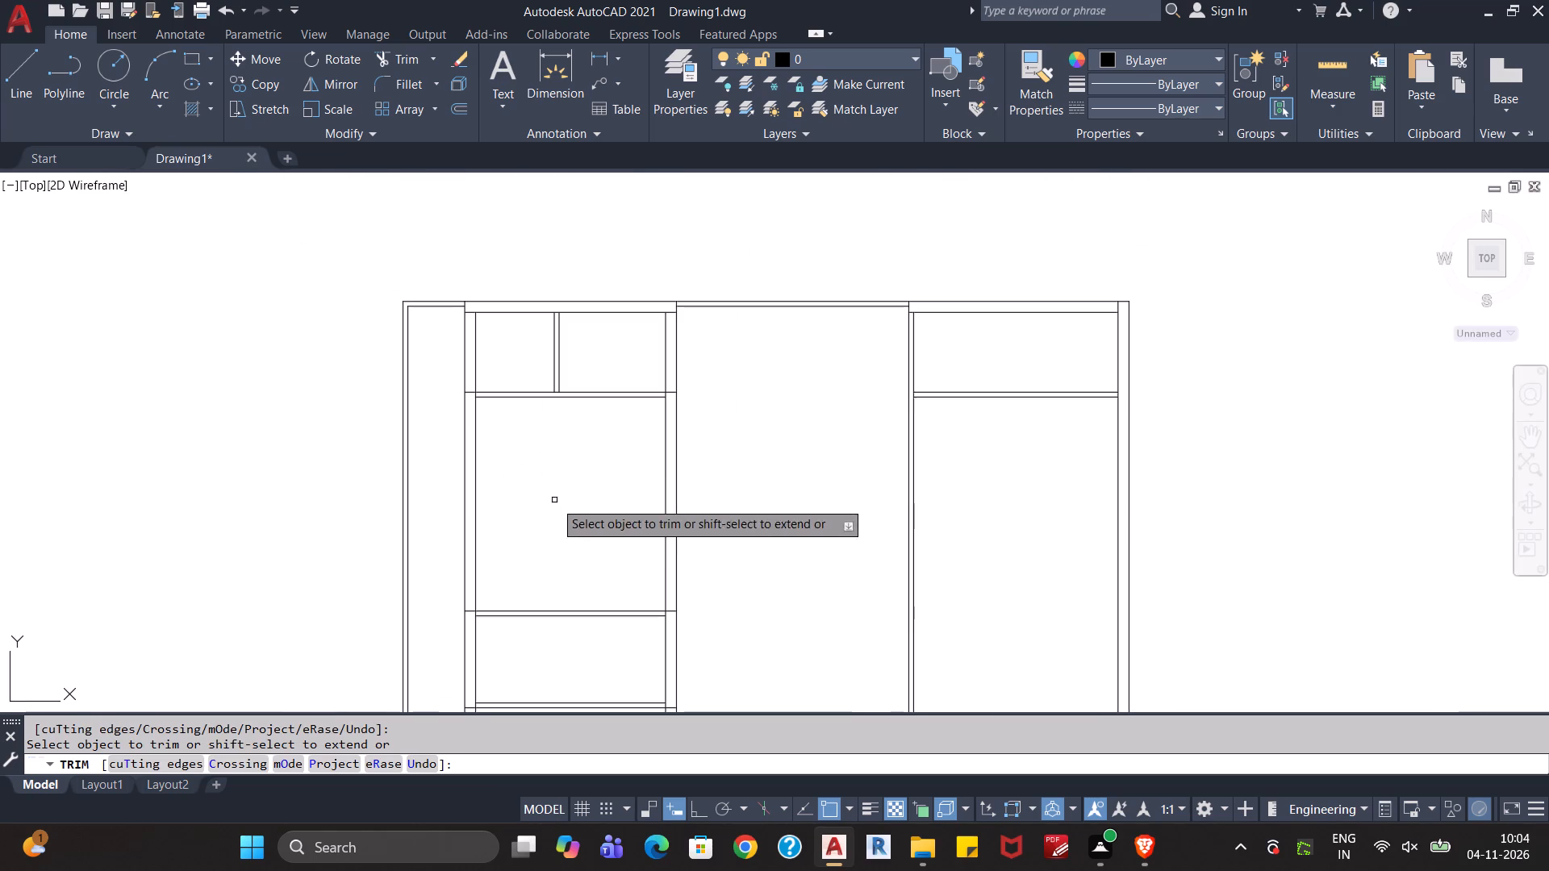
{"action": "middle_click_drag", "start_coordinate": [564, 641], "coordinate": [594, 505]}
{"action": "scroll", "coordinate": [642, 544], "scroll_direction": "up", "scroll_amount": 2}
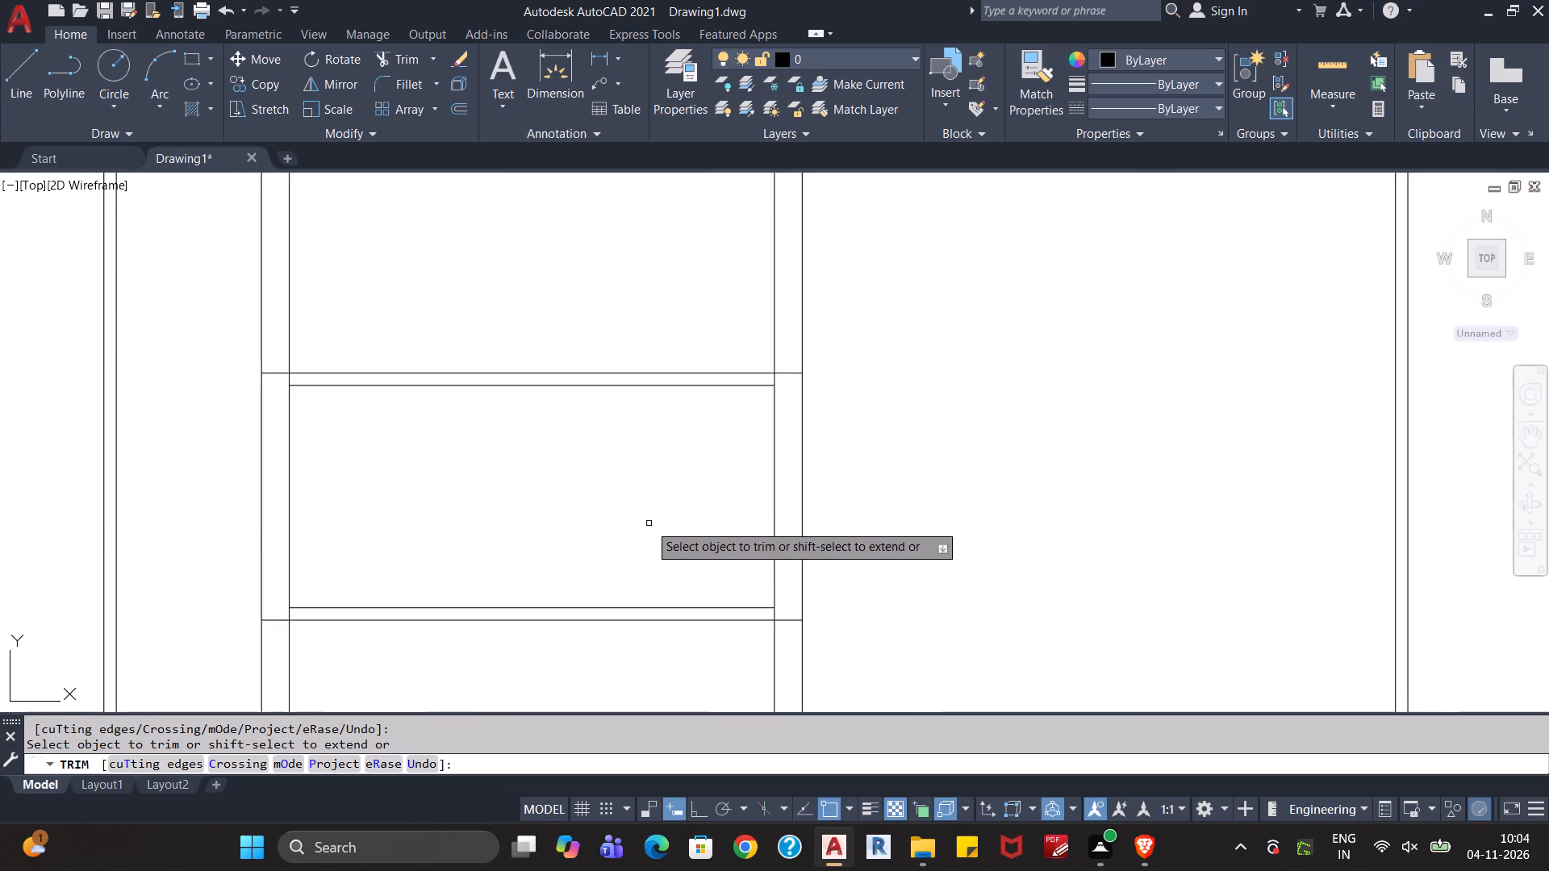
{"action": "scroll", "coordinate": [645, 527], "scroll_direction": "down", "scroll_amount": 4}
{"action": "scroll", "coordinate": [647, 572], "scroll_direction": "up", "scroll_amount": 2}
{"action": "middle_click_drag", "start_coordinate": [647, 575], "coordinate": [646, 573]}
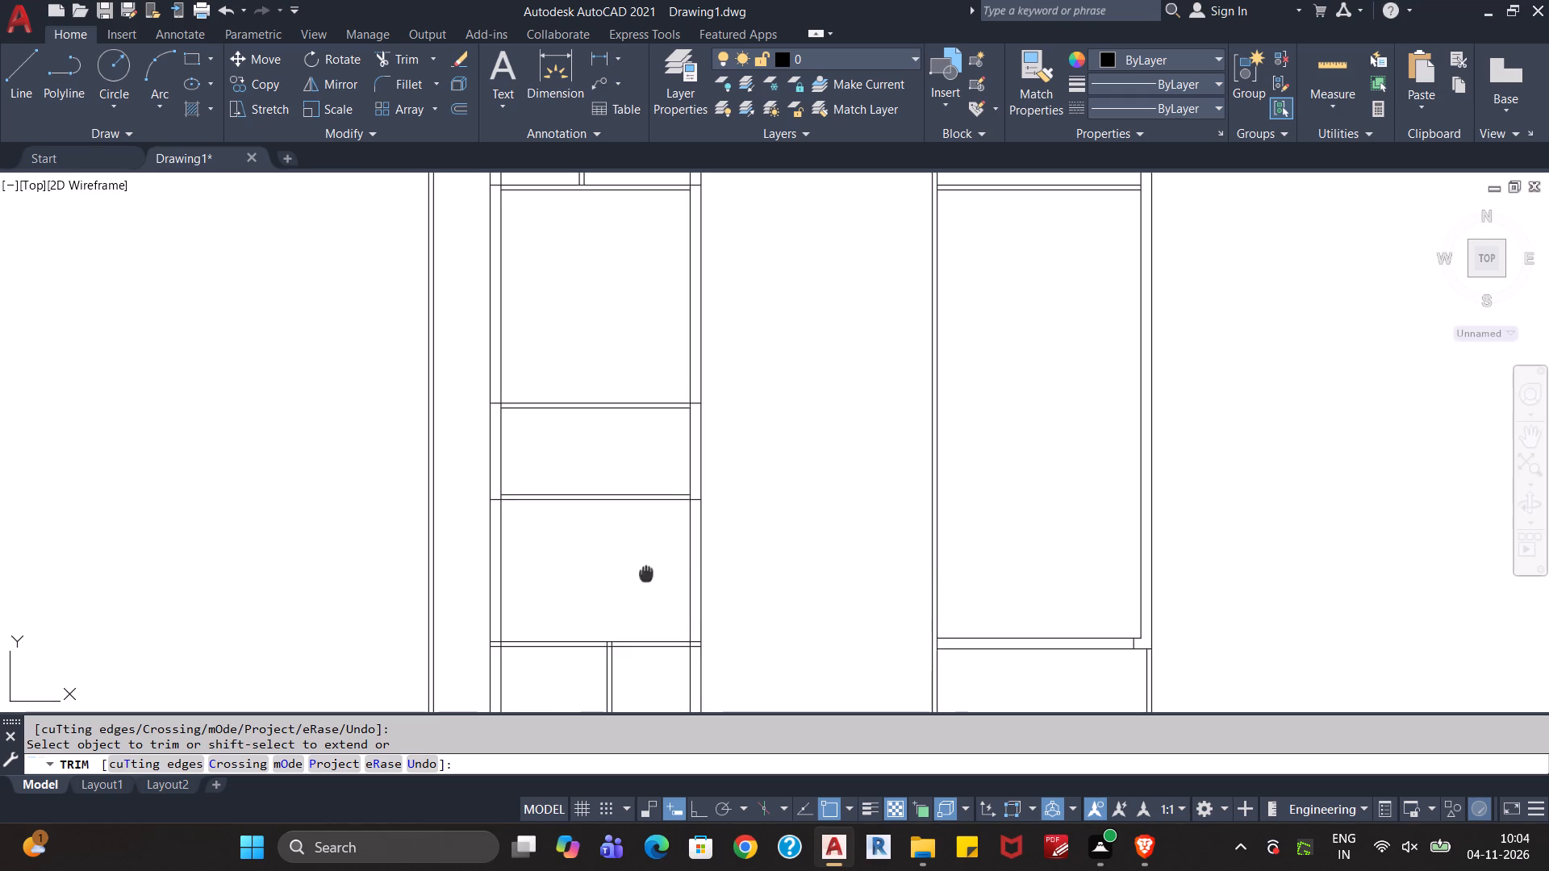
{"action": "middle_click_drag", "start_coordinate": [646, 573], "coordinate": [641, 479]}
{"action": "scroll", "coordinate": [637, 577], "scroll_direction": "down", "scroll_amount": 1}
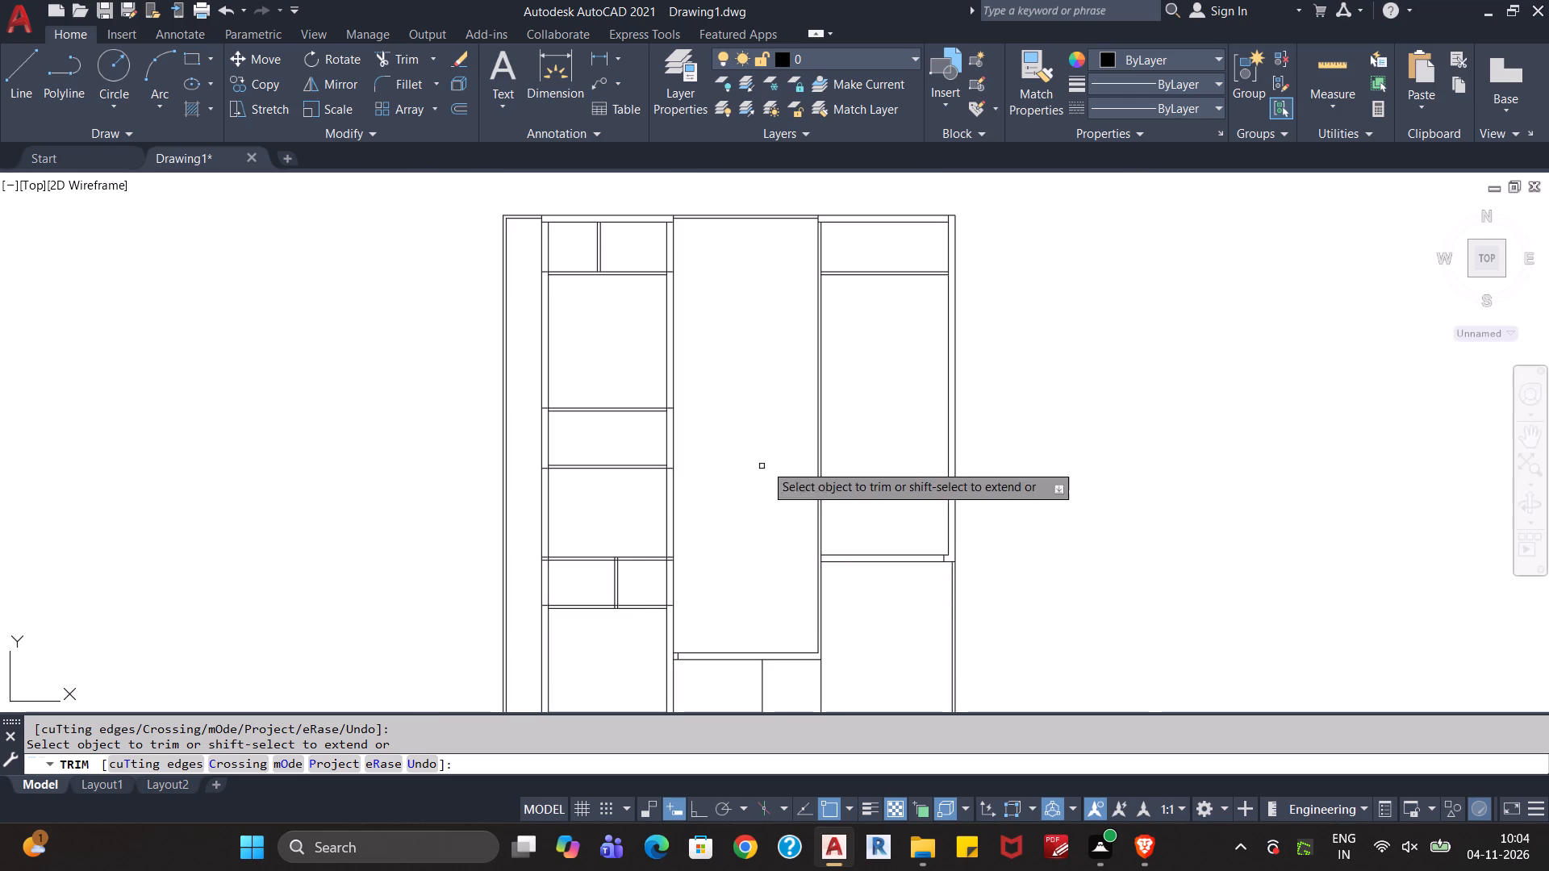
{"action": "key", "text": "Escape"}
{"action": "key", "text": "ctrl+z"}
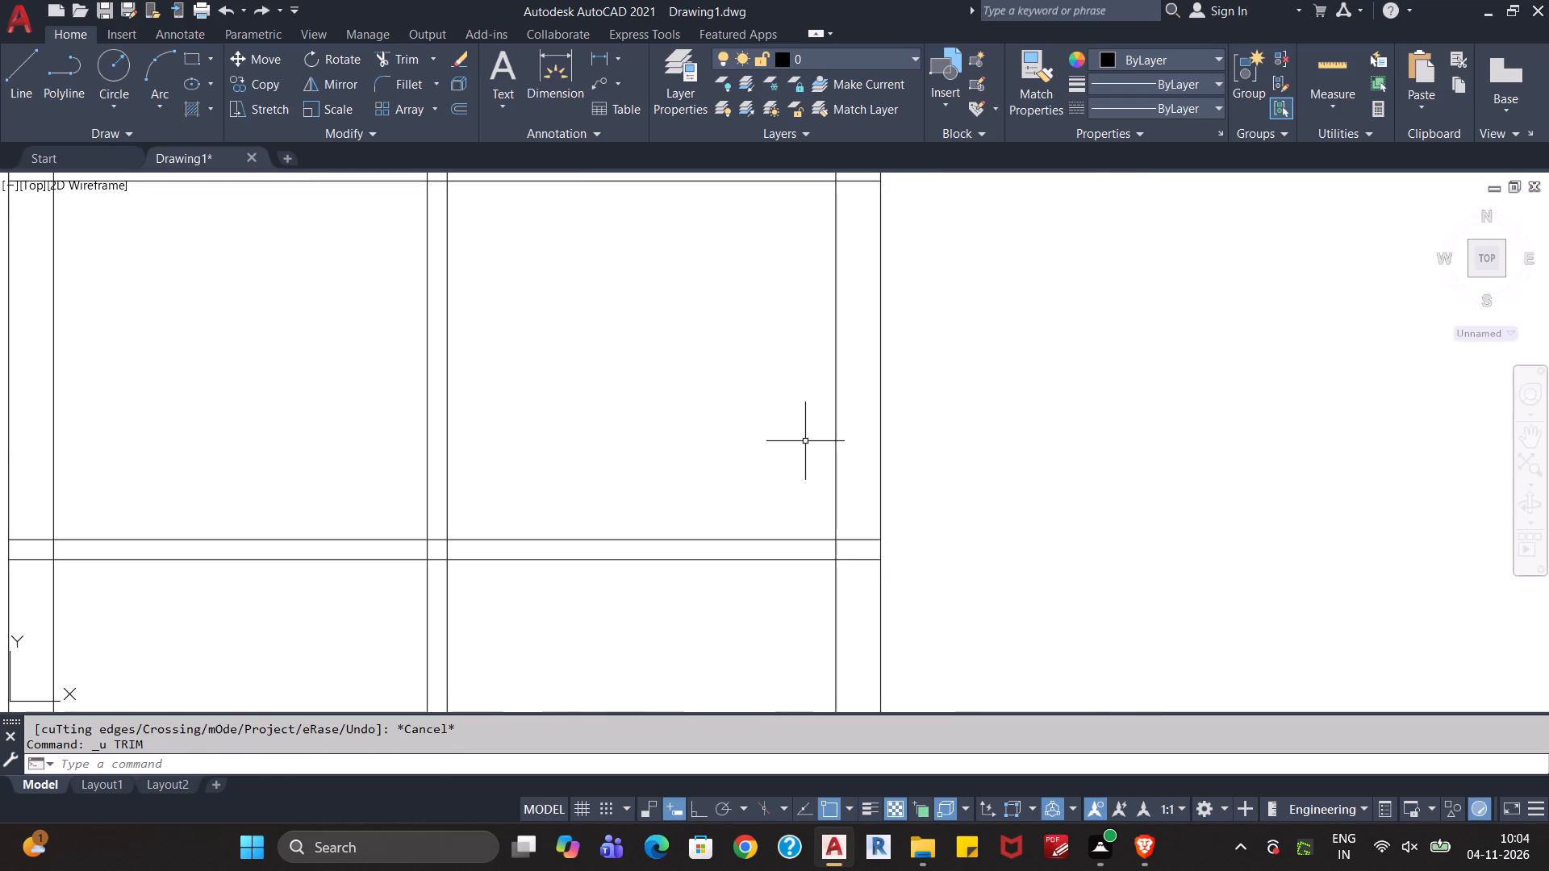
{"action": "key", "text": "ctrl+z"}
Trim the new vertical partition out of the room directly below the left column's narrow middle room.
{"action": "scroll", "coordinate": [805, 441], "scroll_direction": "down", "scroll_amount": 2}
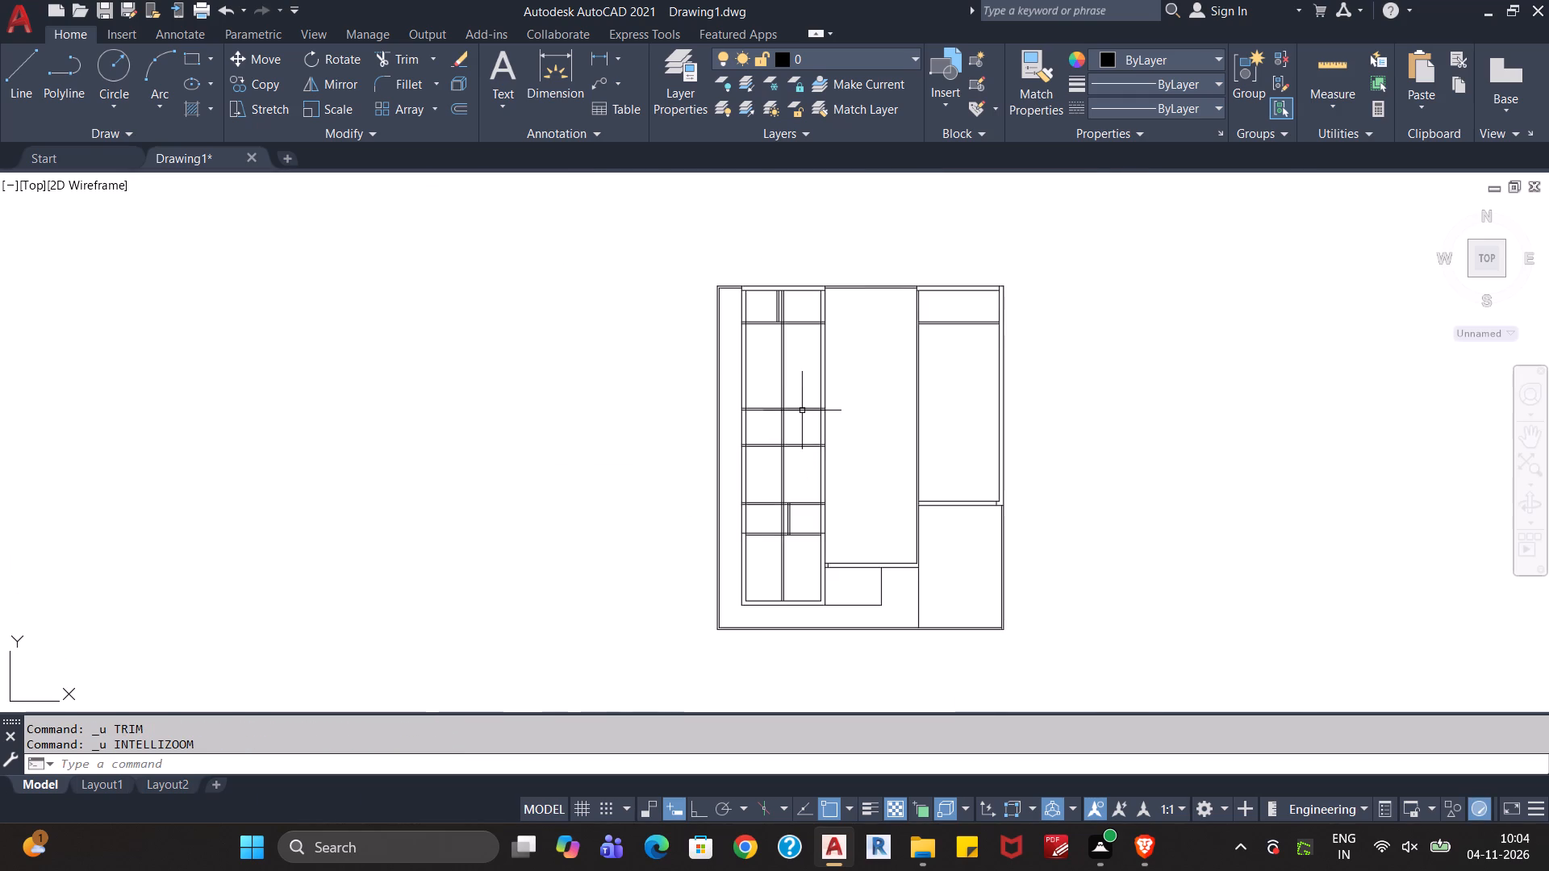
{"action": "scroll", "coordinate": [802, 449], "scroll_direction": "up", "scroll_amount": 2}
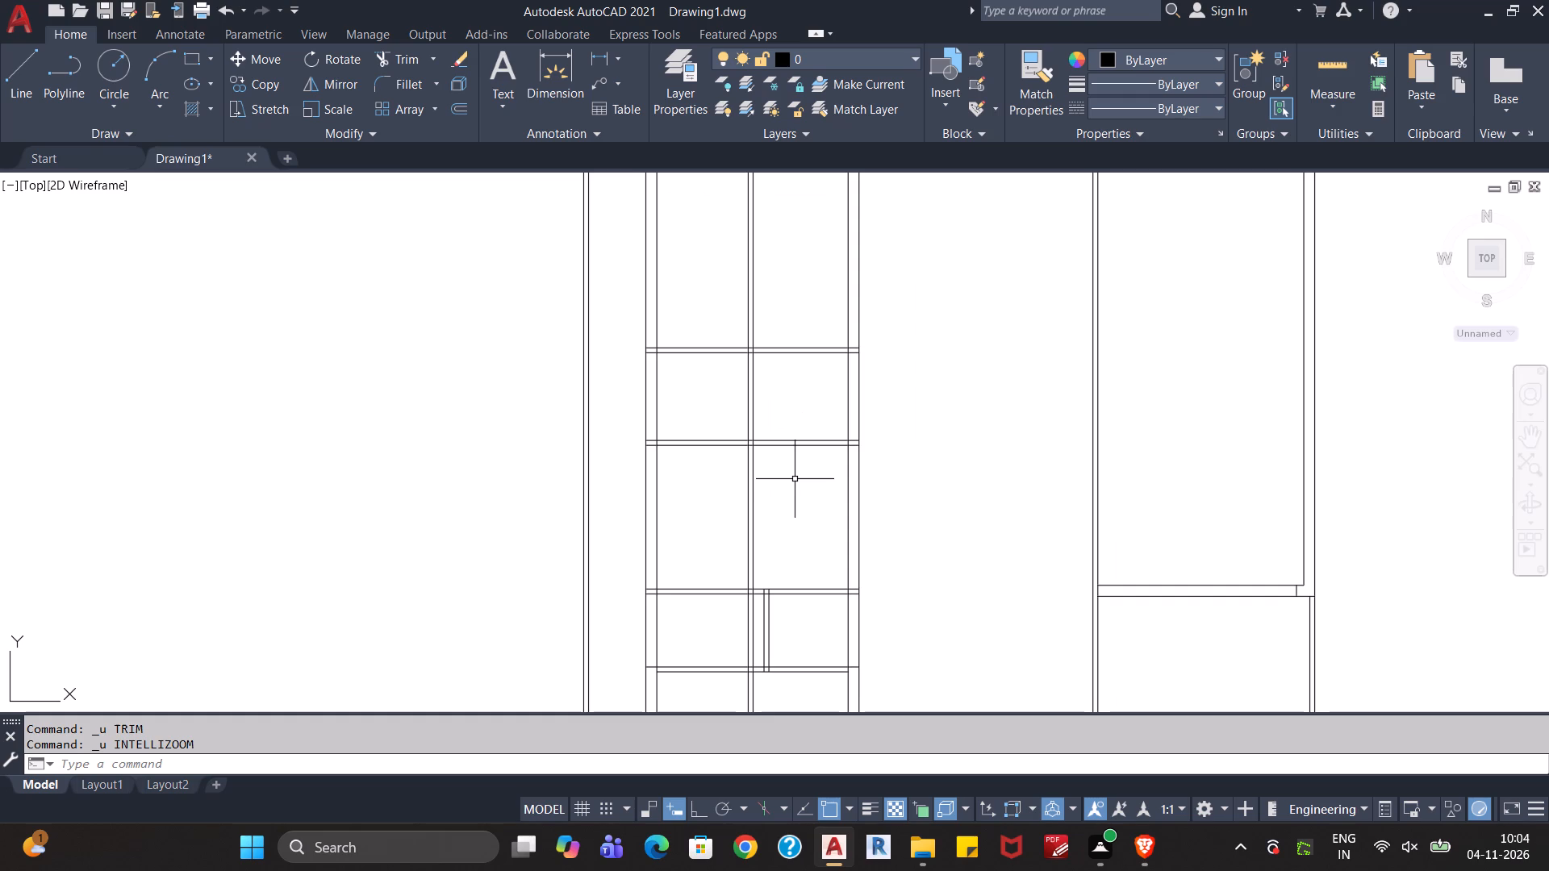
{"action": "type", "text": "tr"}
{"action": "key", "text": "Return"}
{"action": "left_click", "coordinate": [787, 506]}
{"action": "left_click", "coordinate": [738, 528]}
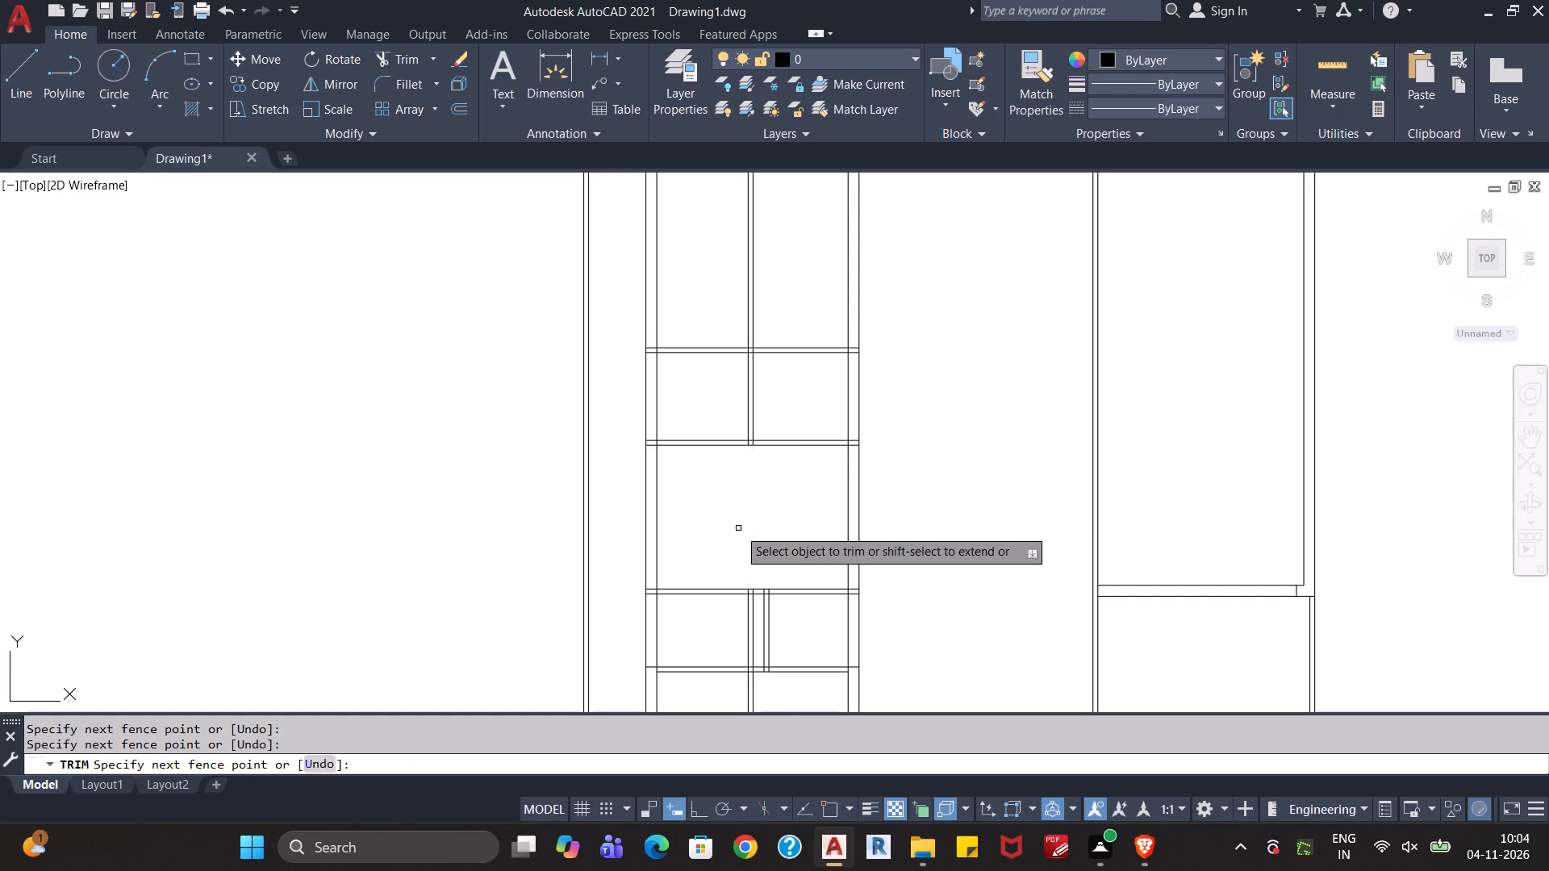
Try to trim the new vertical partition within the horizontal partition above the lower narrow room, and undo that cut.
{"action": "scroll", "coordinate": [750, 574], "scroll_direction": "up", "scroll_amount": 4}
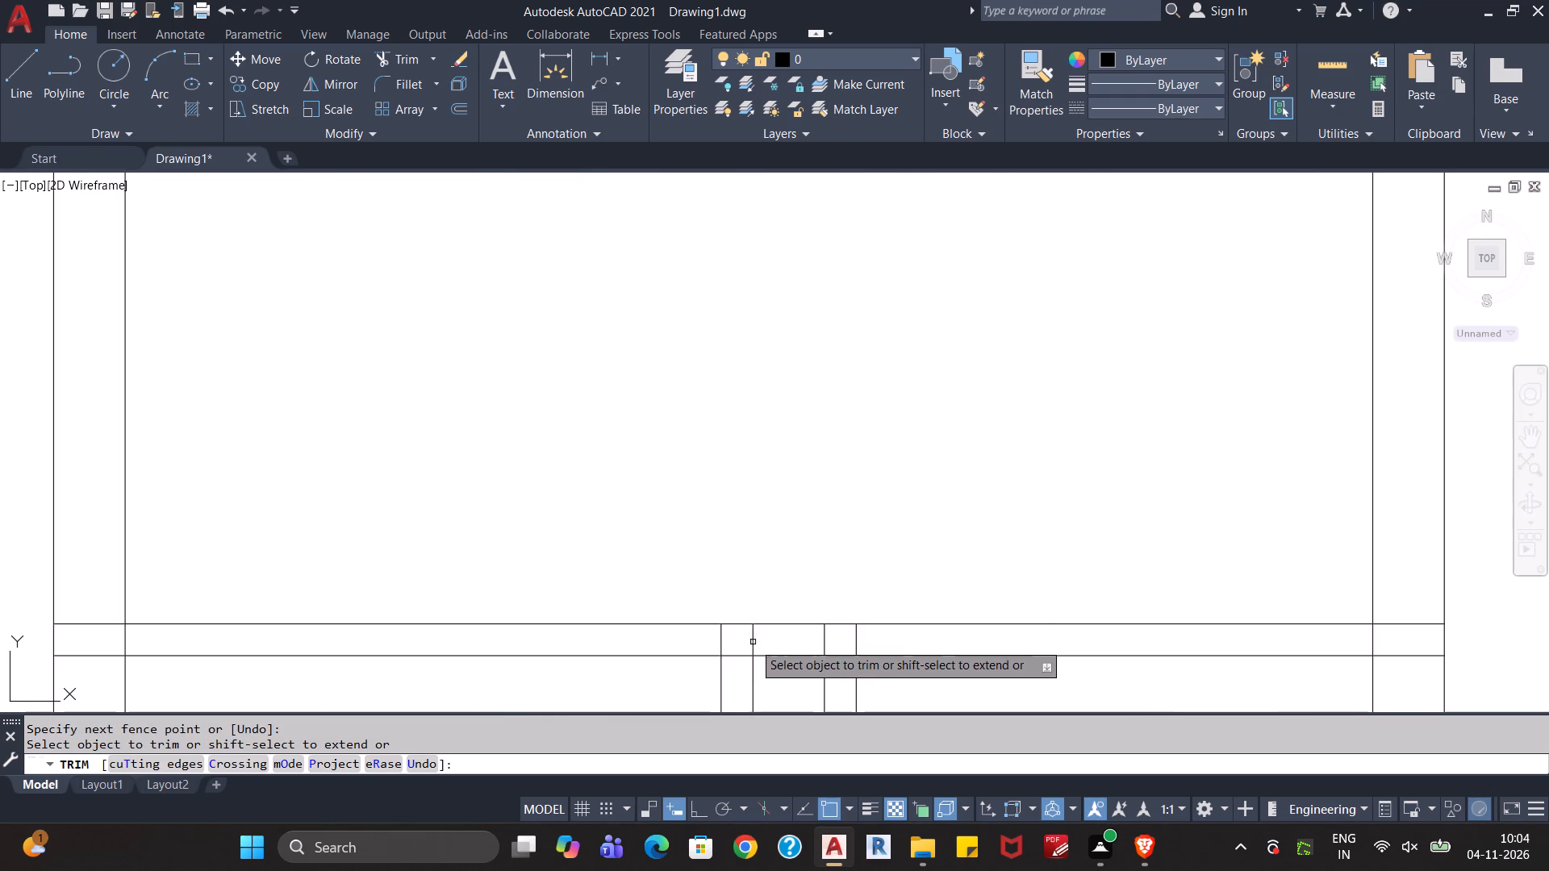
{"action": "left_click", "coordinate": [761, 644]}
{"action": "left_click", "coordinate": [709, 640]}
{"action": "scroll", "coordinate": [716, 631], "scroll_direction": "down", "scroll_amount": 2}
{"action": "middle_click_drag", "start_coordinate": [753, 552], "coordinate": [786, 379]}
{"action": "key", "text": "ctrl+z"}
Trim the new vertical partition everywhere above the left column's narrow middle room.
{"action": "left_click", "coordinate": [856, 366], "text": "ctrl"}
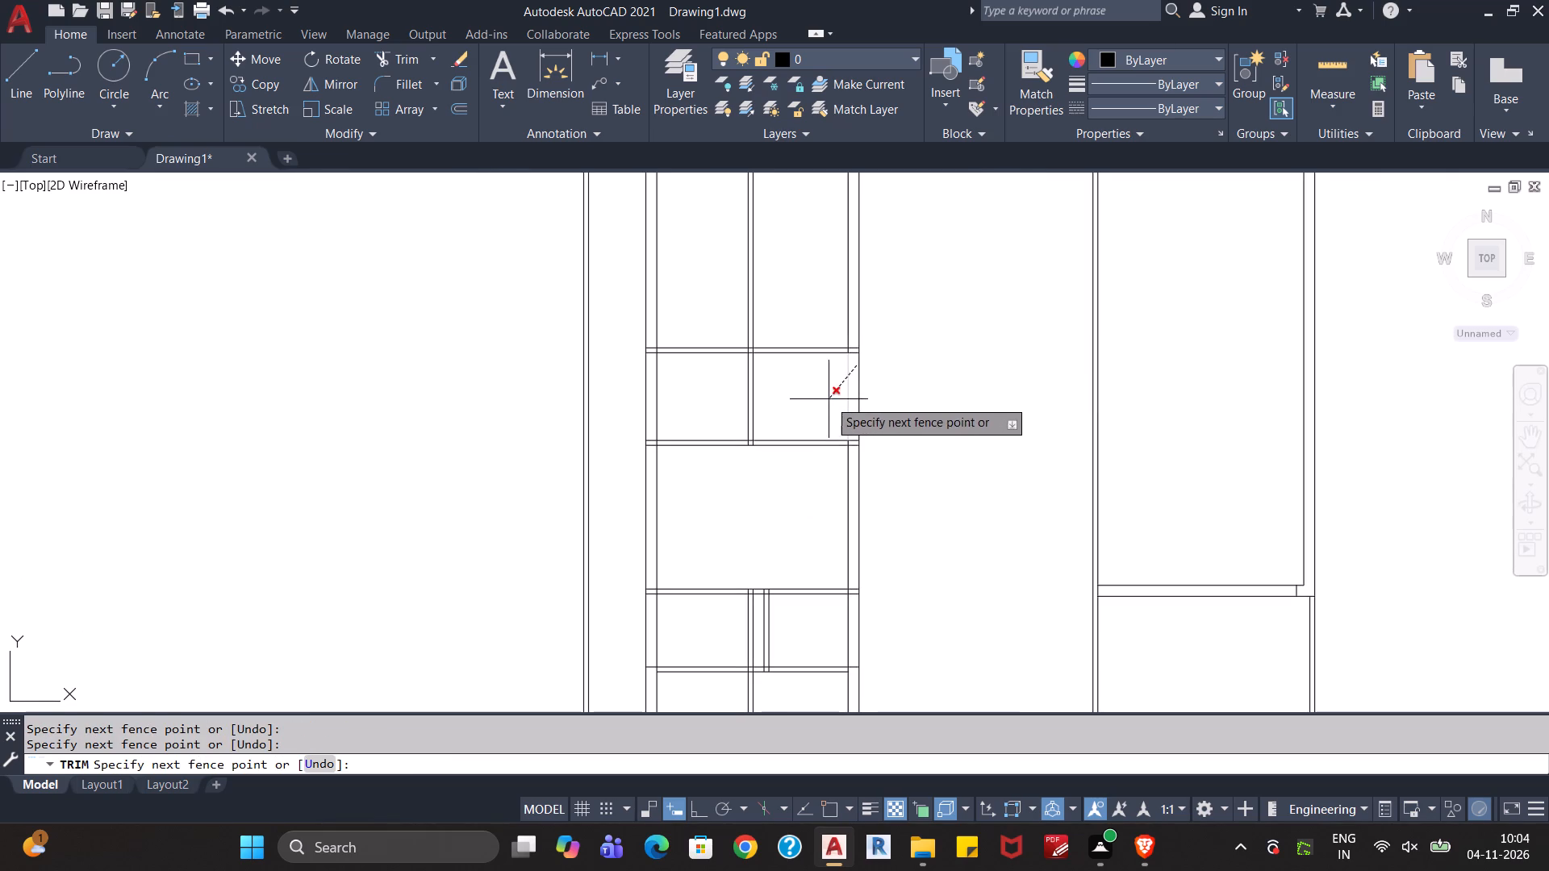
{"action": "left_click", "coordinate": [854, 370]}
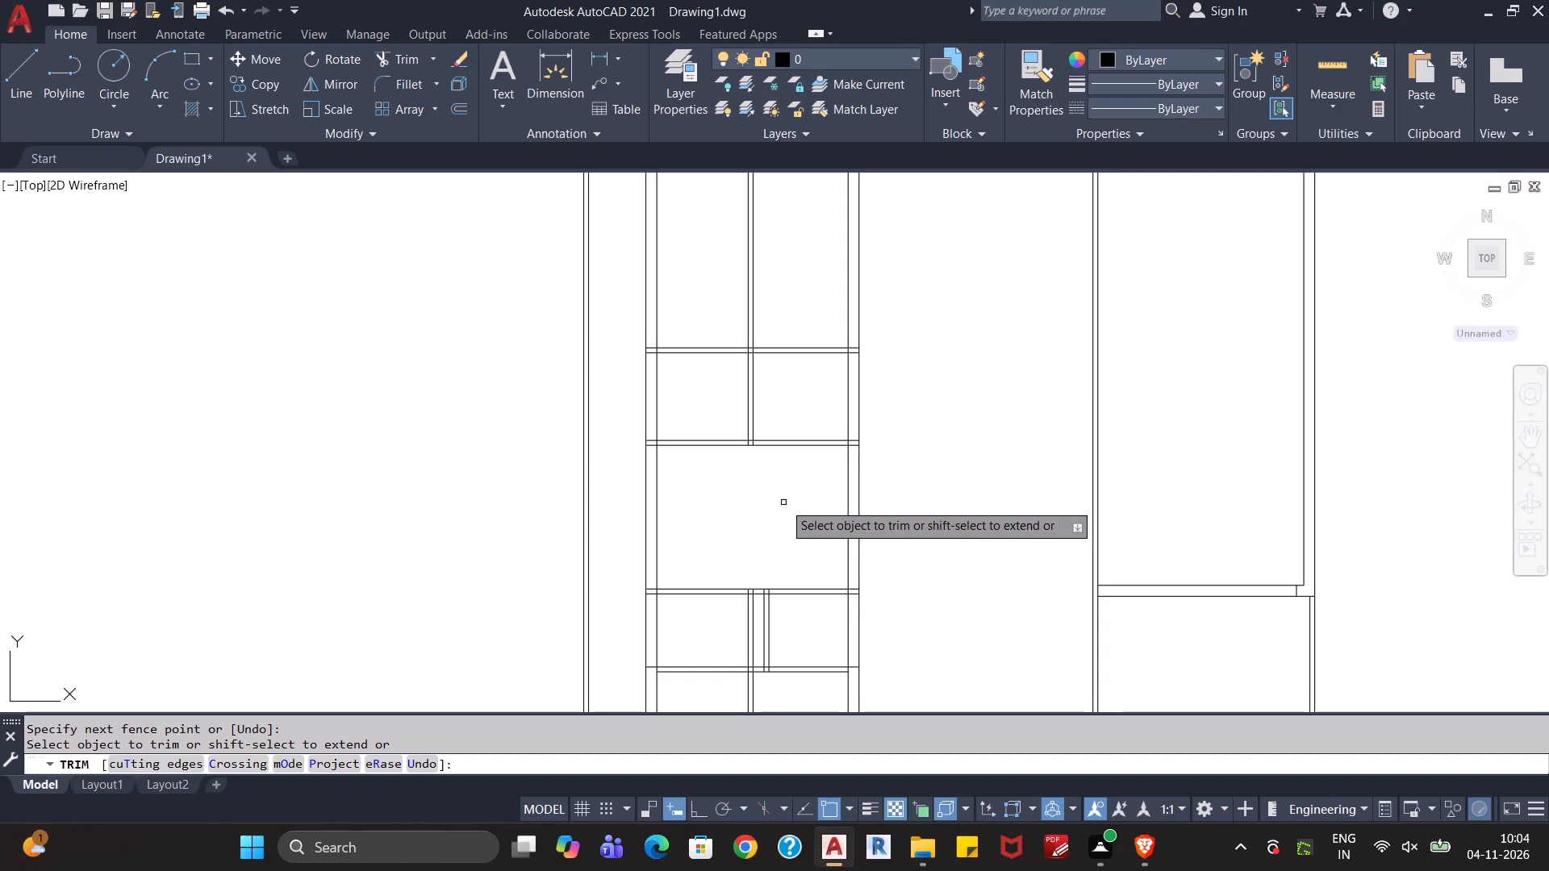
{"action": "left_click", "coordinate": [776, 323]}
{"action": "left_click", "coordinate": [720, 319]}
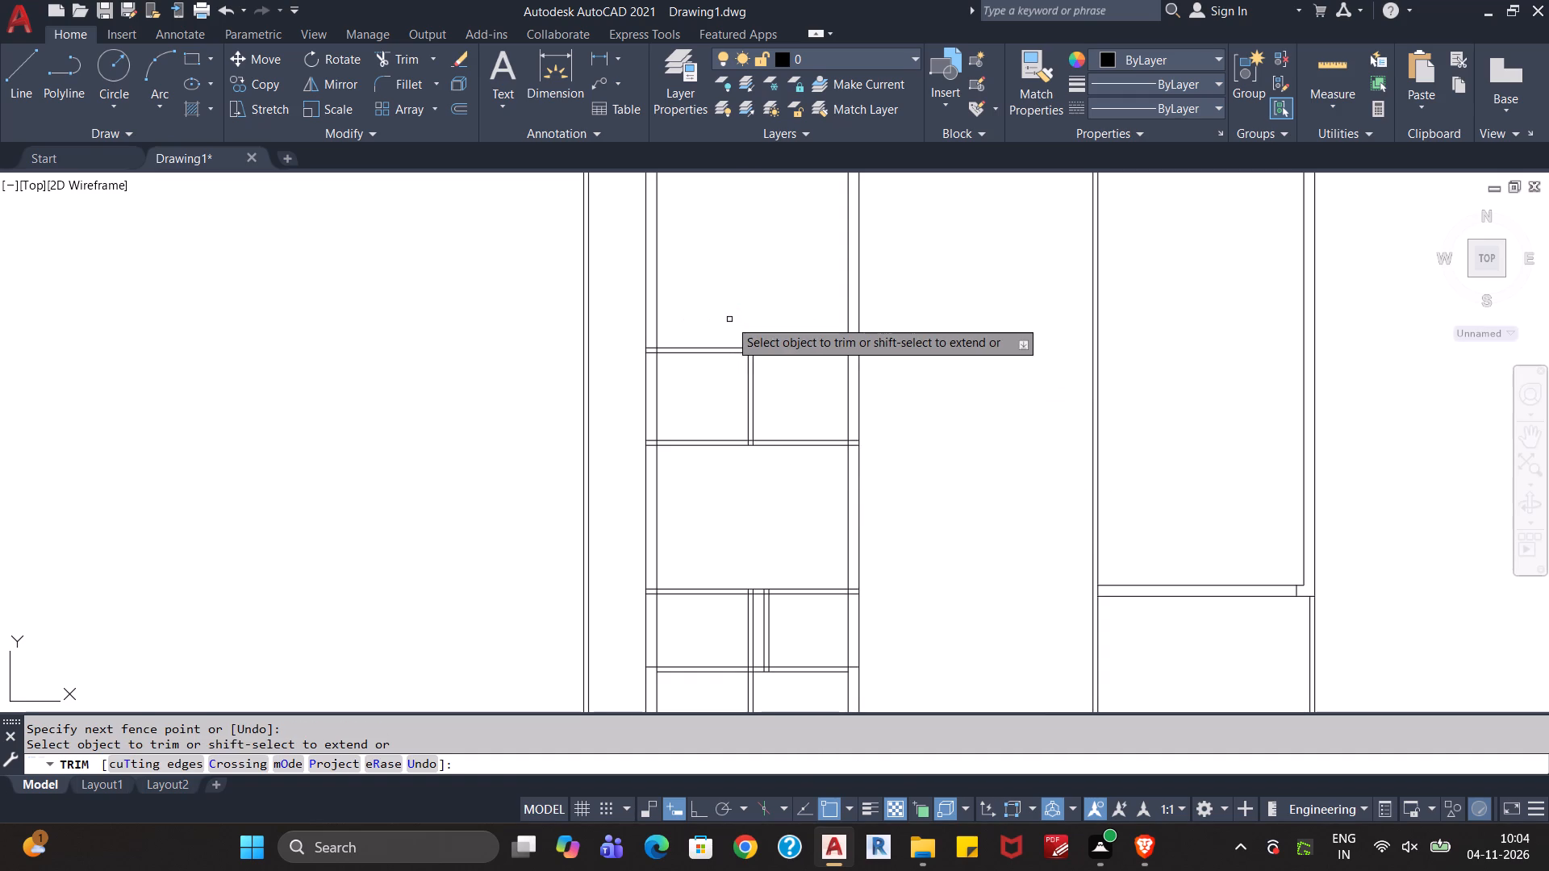
Trim the 6'3" vertical partition out of the lower narrow room, the bottom room and the horizontal partition between them.
{"action": "scroll", "coordinate": [729, 319], "scroll_direction": "down", "scroll_amount": 2}
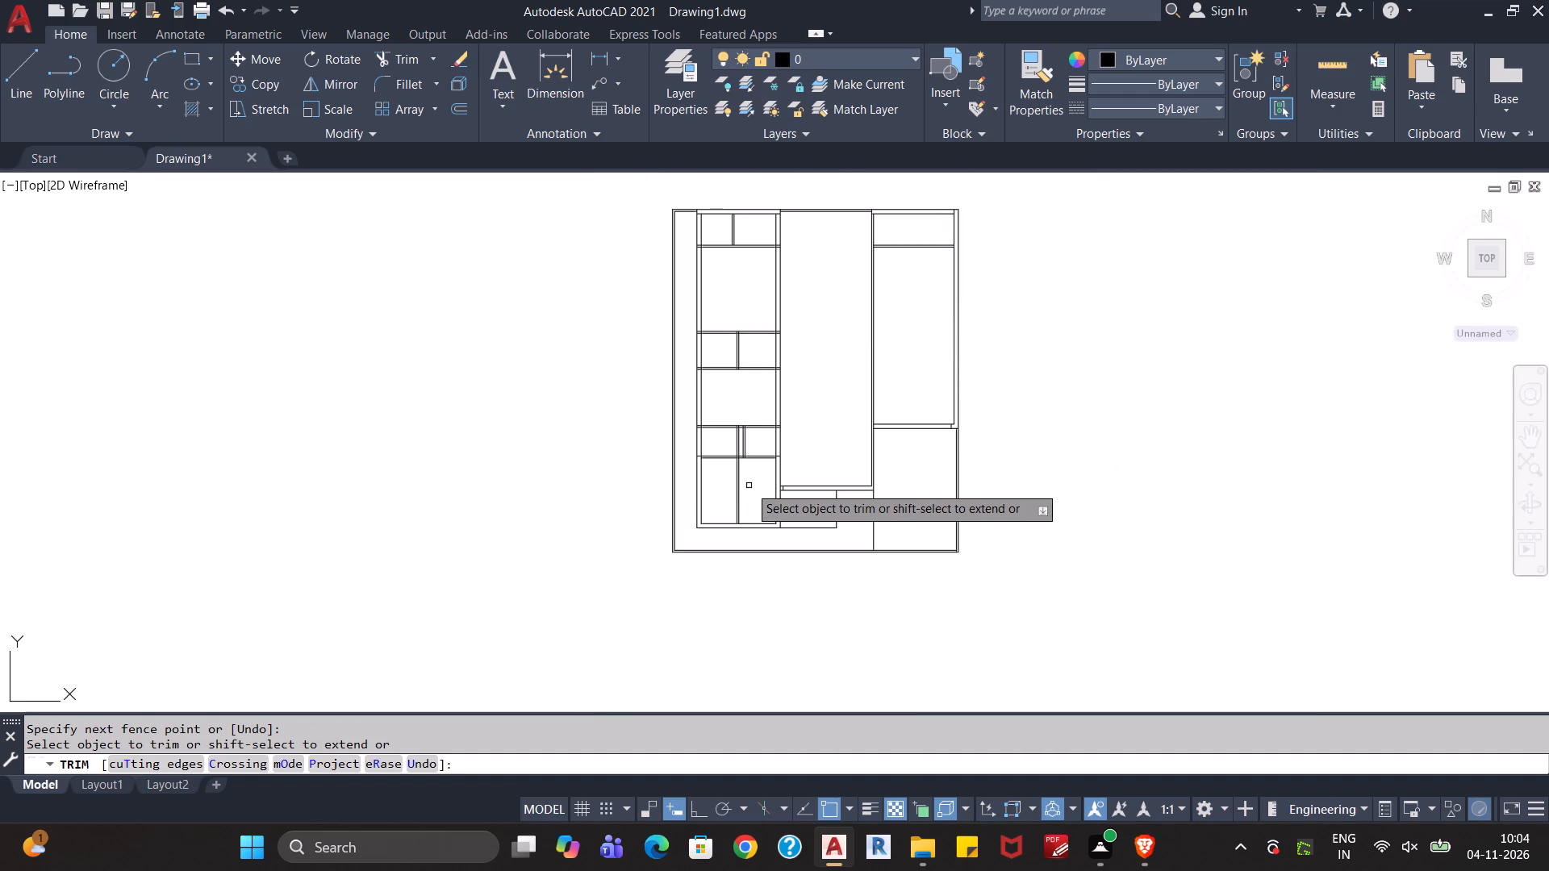
{"action": "scroll", "coordinate": [745, 478], "scroll_direction": "up", "scroll_amount": 4}
{"action": "left_click", "coordinate": [704, 319]}
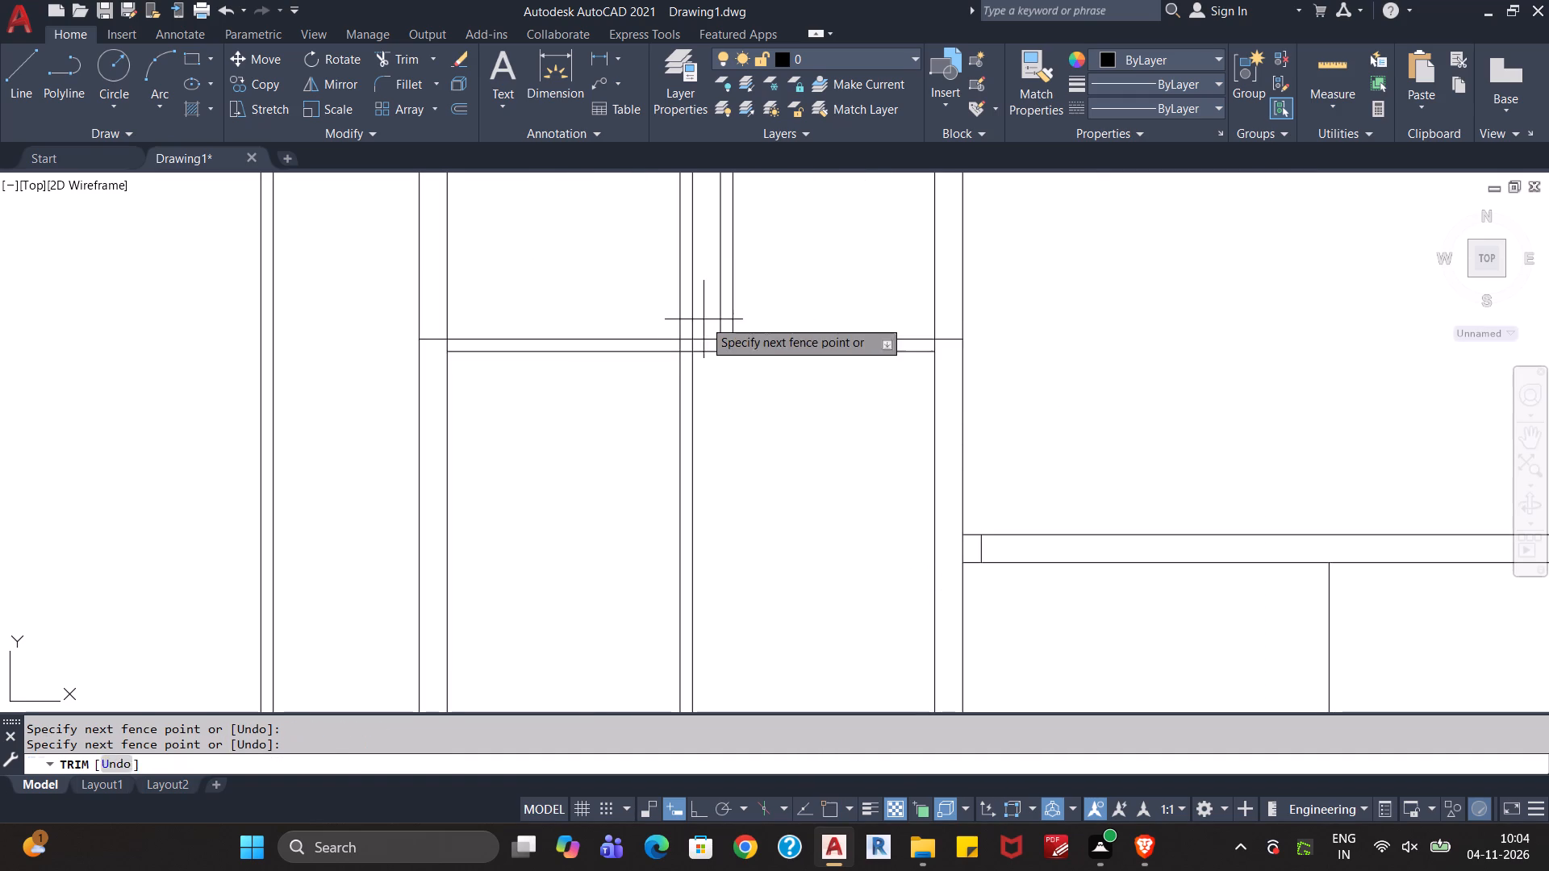
{"action": "left_click", "coordinate": [667, 323]}
{"action": "left_click", "coordinate": [716, 397]}
{"action": "left_click", "coordinate": [649, 413]}
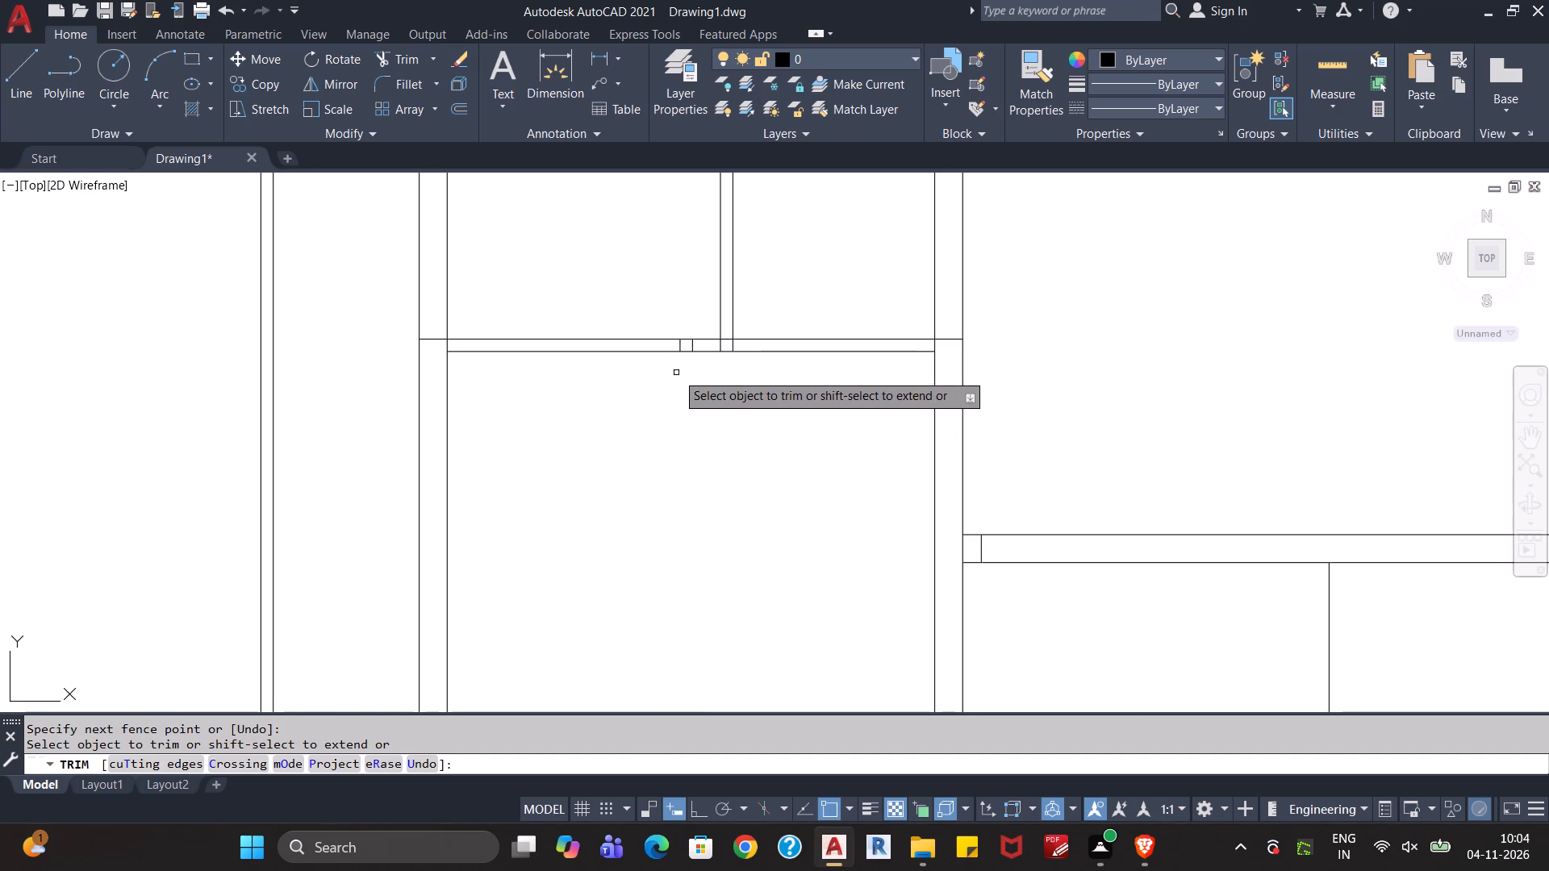
{"action": "scroll", "coordinate": [676, 373], "scroll_direction": "up", "scroll_amount": 3}
{"action": "left_click", "coordinate": [749, 263]}
{"action": "left_click", "coordinate": [668, 258]}
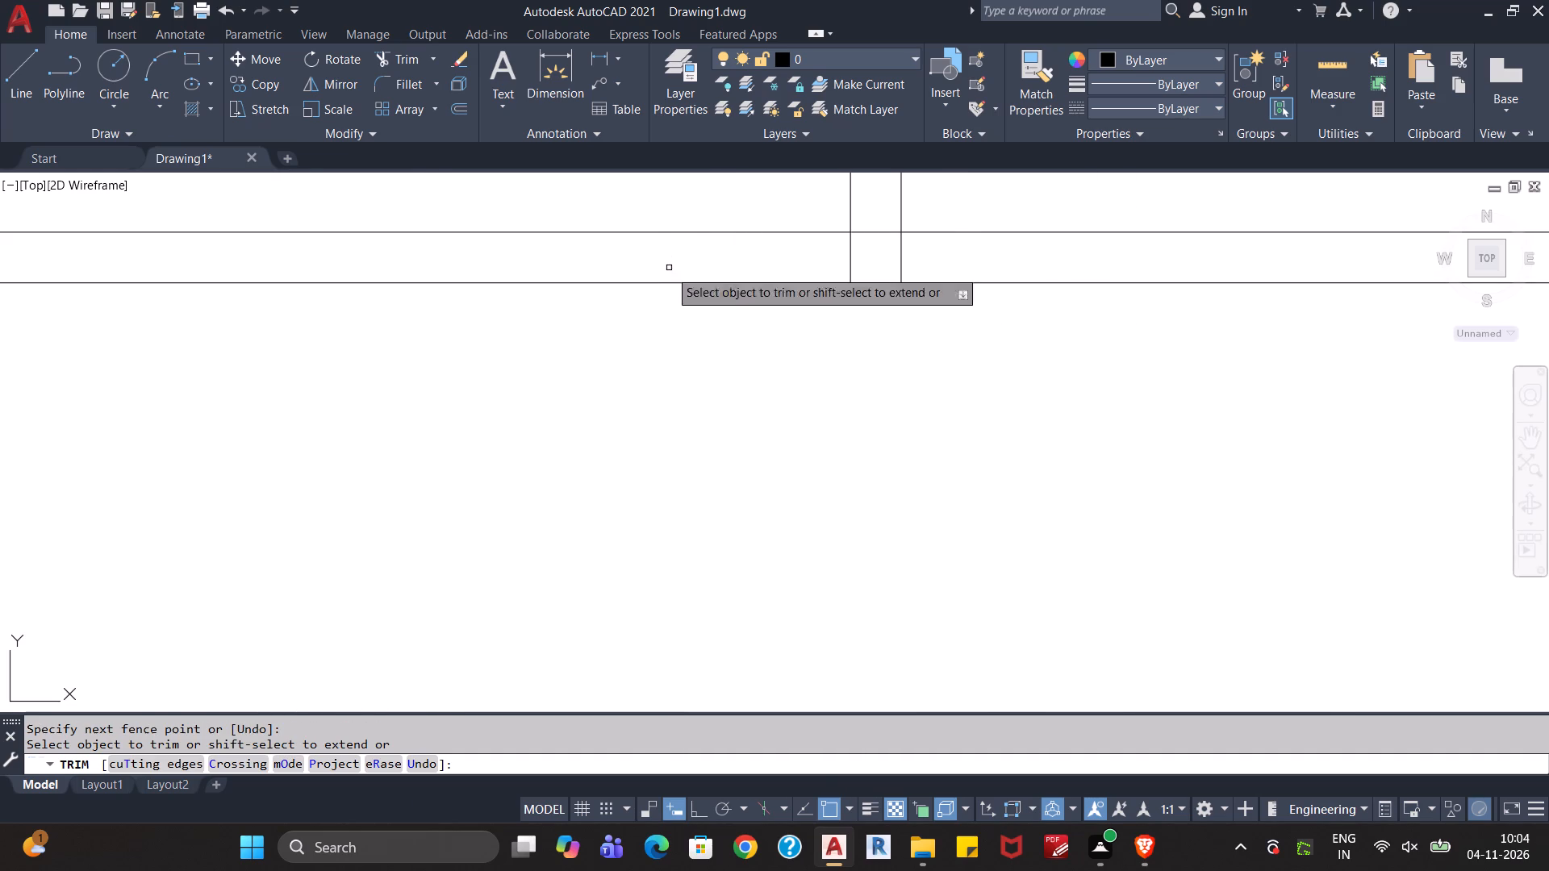
{"action": "scroll", "coordinate": [691, 352], "scroll_direction": "down", "scroll_amount": 6}
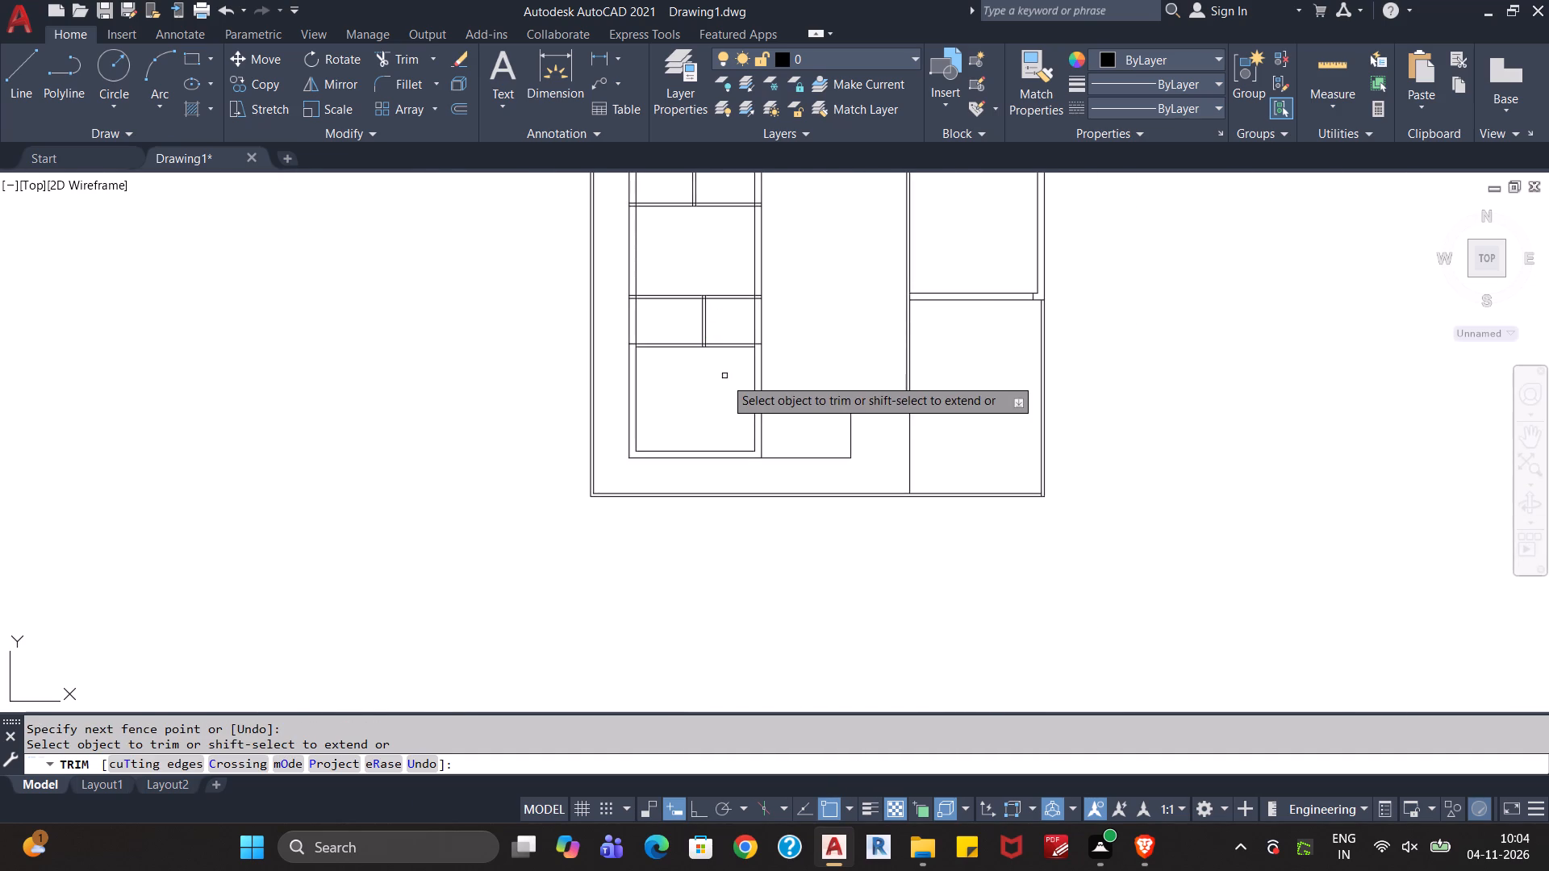
Offset the bottom room's right inner wall line 6" into the room.
{"action": "middle_click_drag", "start_coordinate": [730, 378], "coordinate": [731, 420]}
{"action": "scroll", "coordinate": [741, 410], "scroll_direction": "up", "scroll_amount": 1}
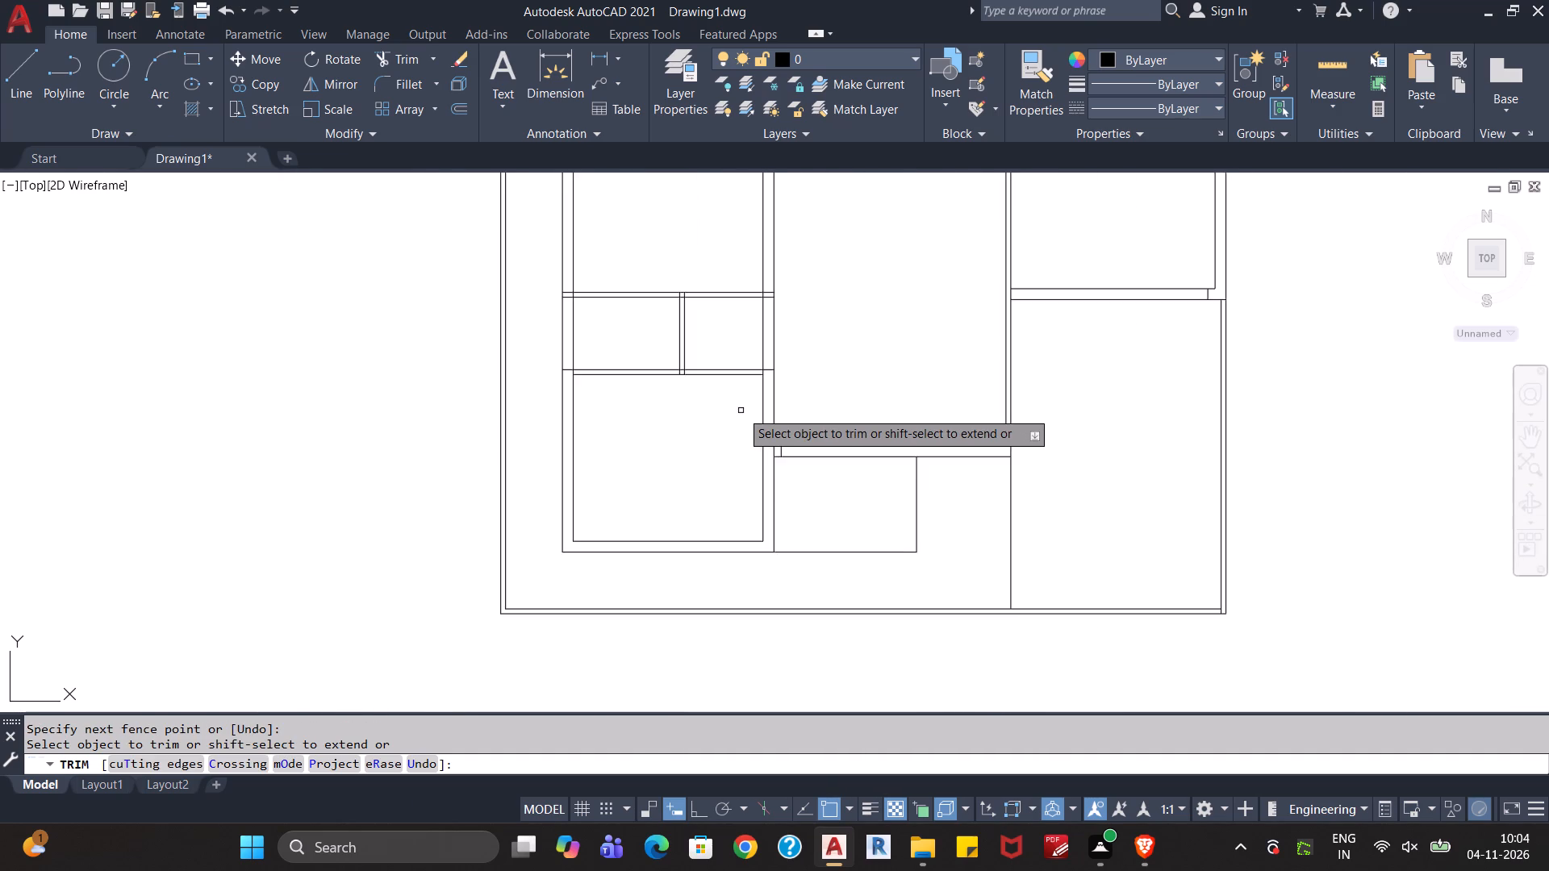
{"action": "scroll", "coordinate": [741, 410], "scroll_direction": "up", "scroll_amount": 2}
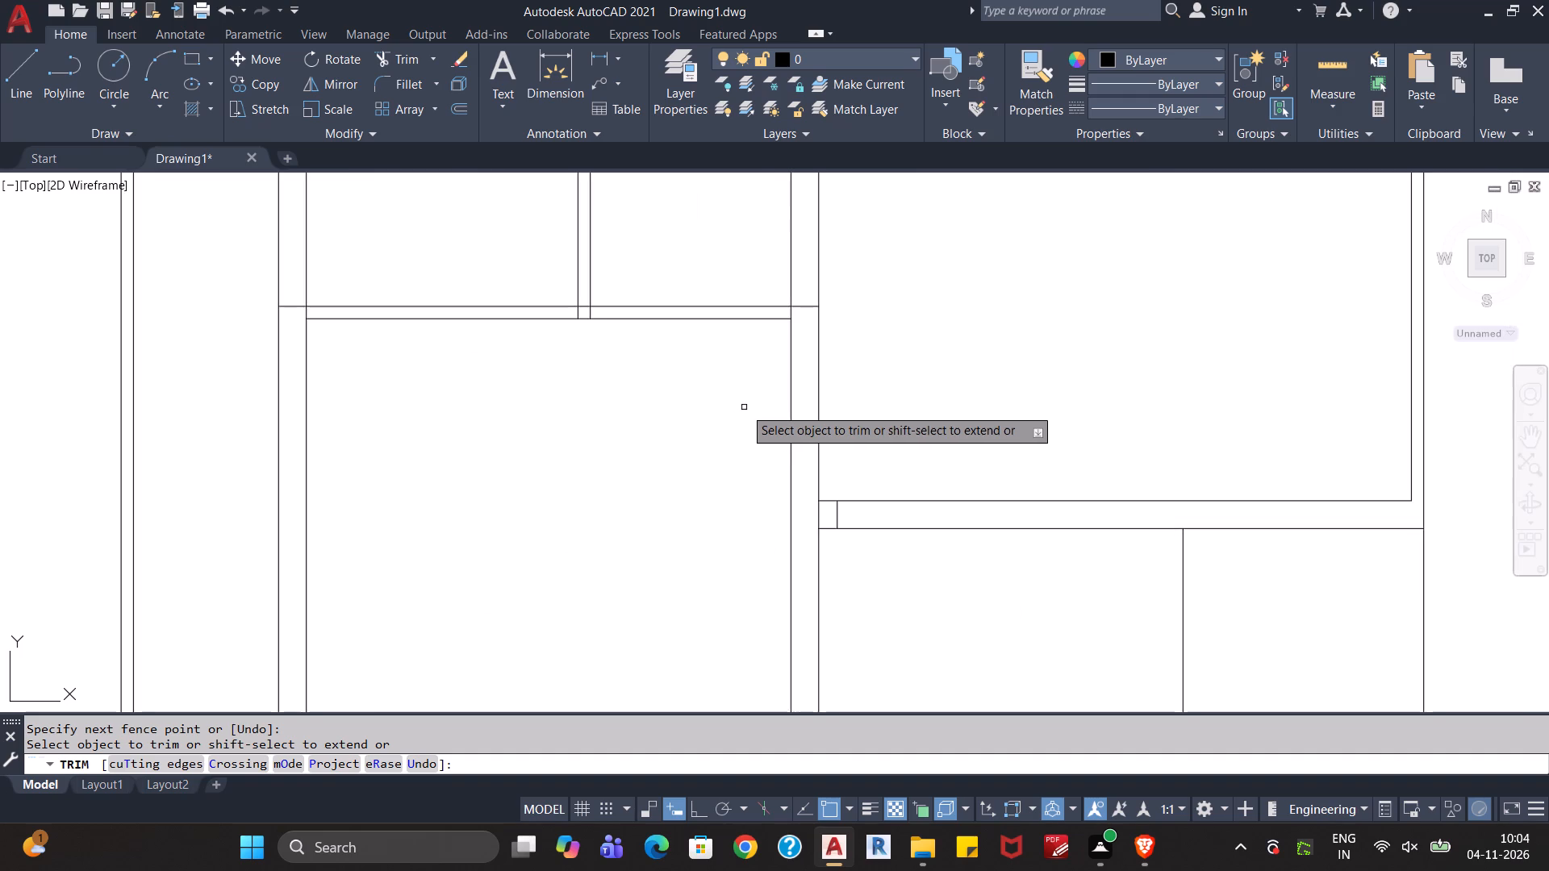
{"action": "scroll", "coordinate": [745, 407], "scroll_direction": "up", "scroll_amount": 2}
{"action": "middle_click_drag", "start_coordinate": [771, 381], "coordinate": [741, 464]}
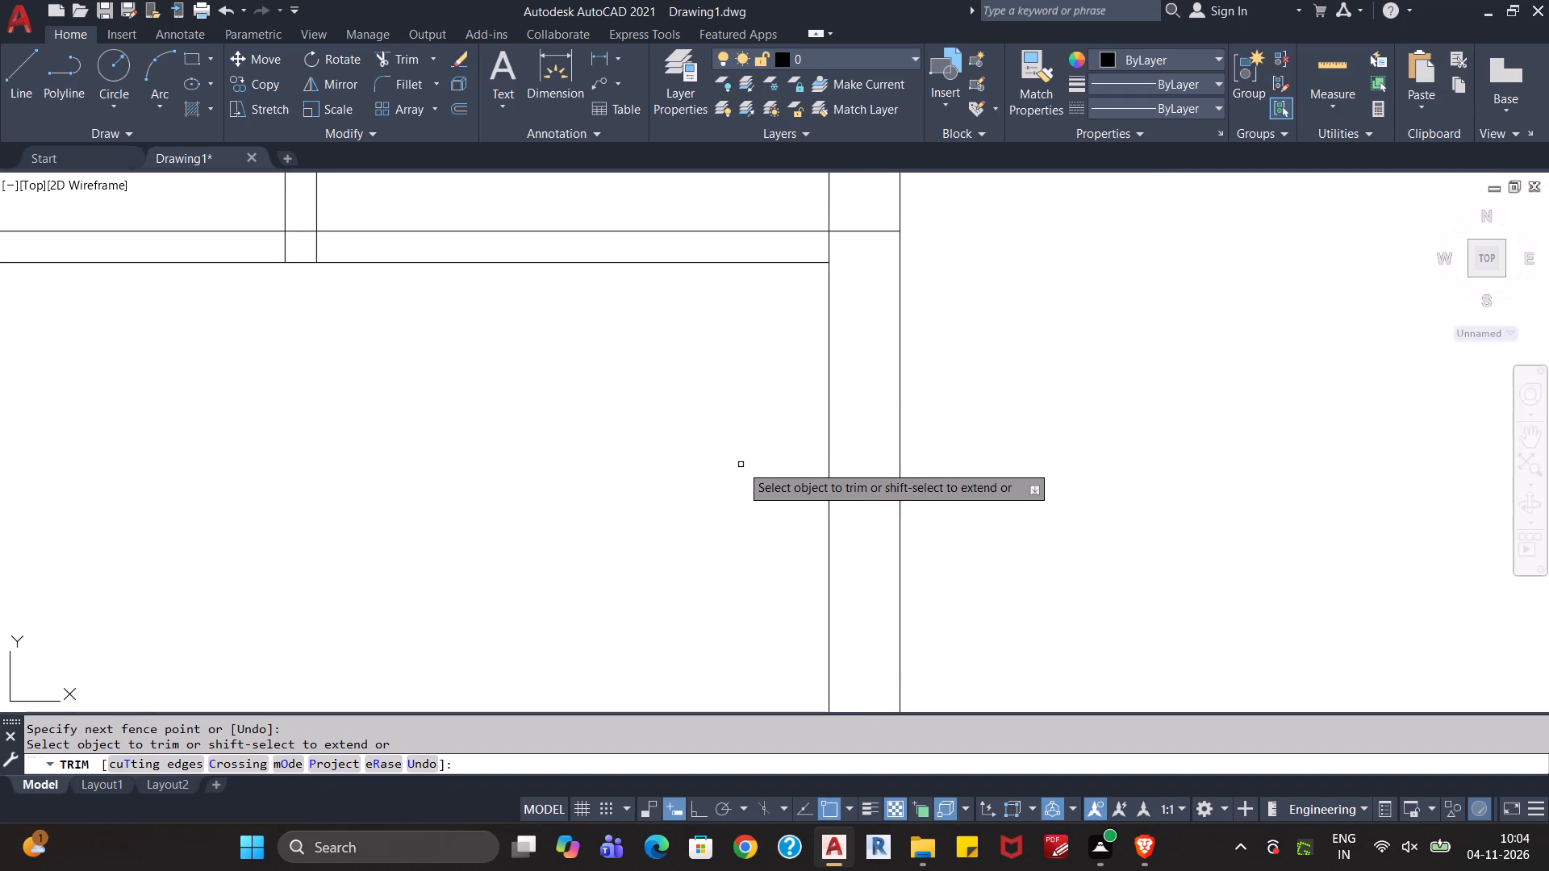
{"action": "key", "text": "Escape"}
{"action": "key", "text": "Escape"}
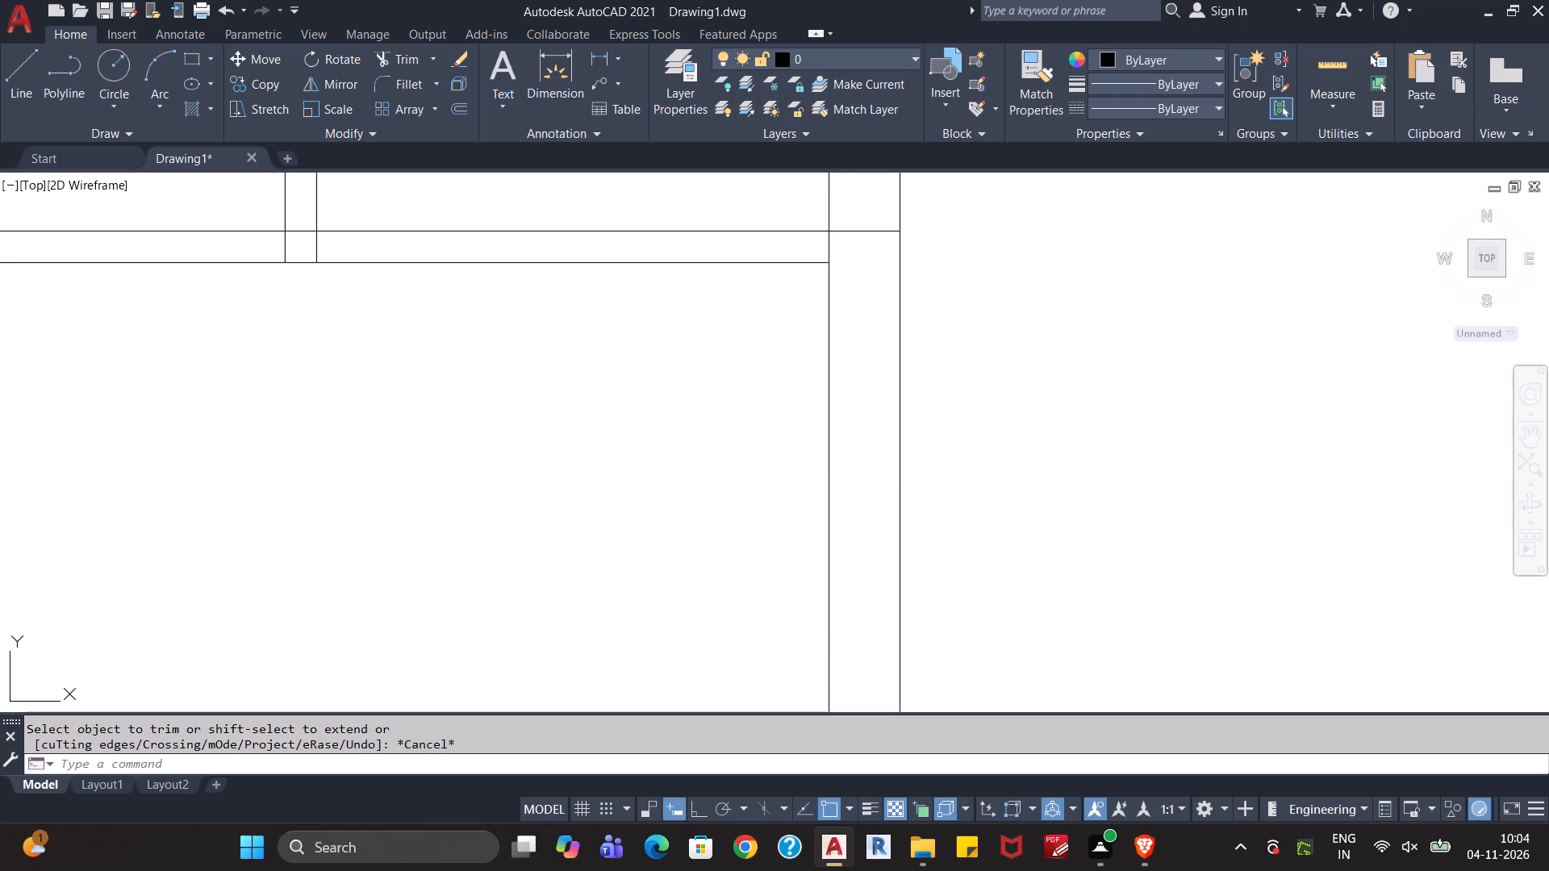
{"action": "key", "text": "o"}
{"action": "key", "text": "Return"}
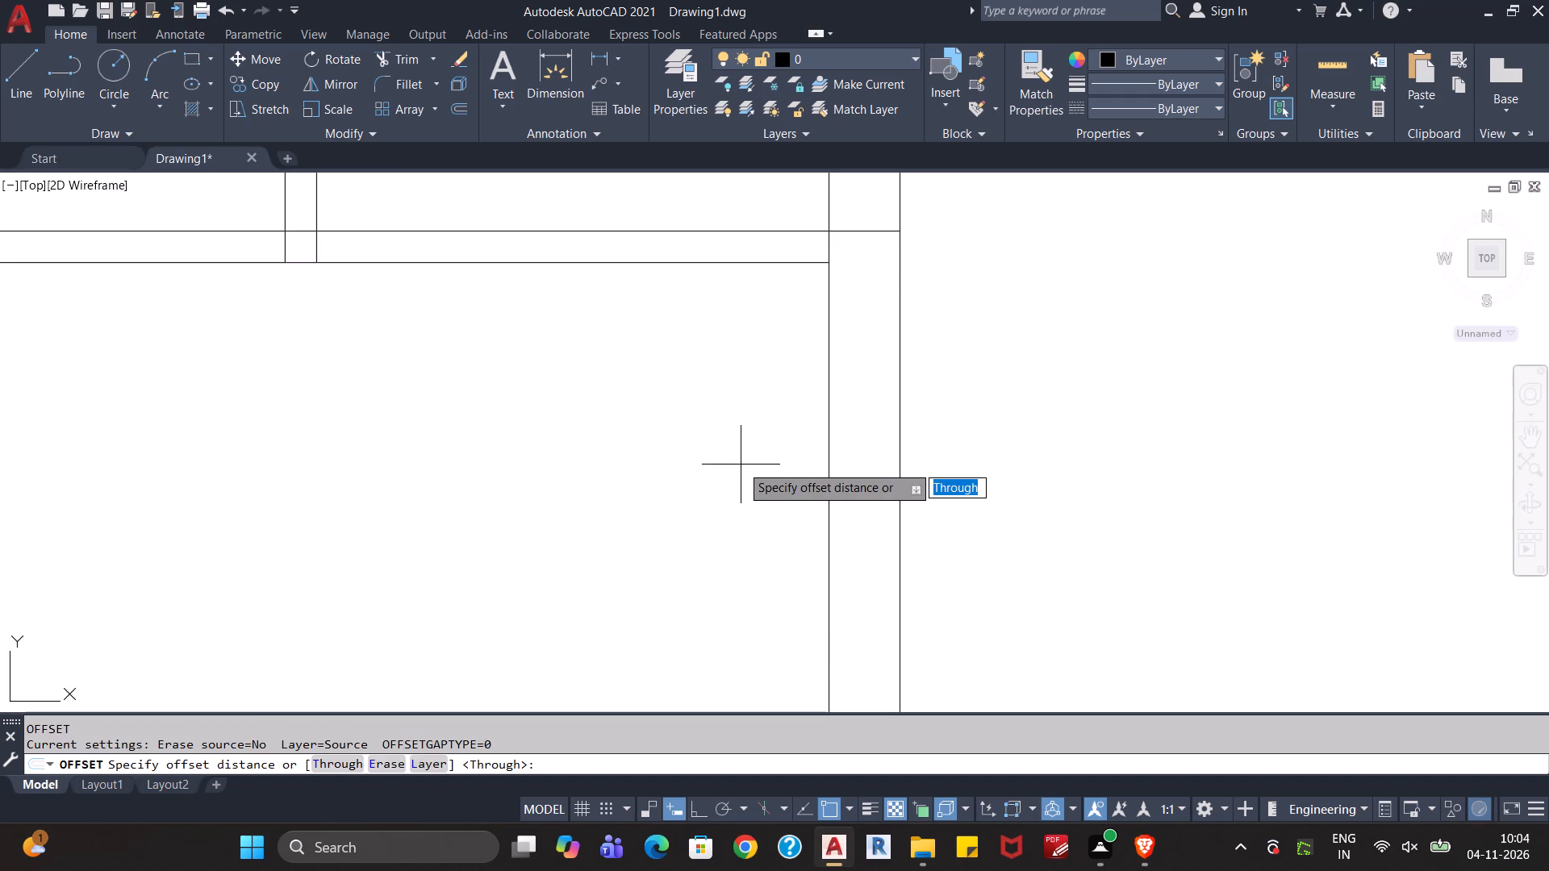
{"action": "type", "text": "6\""}
{"action": "key", "text": "Return"}
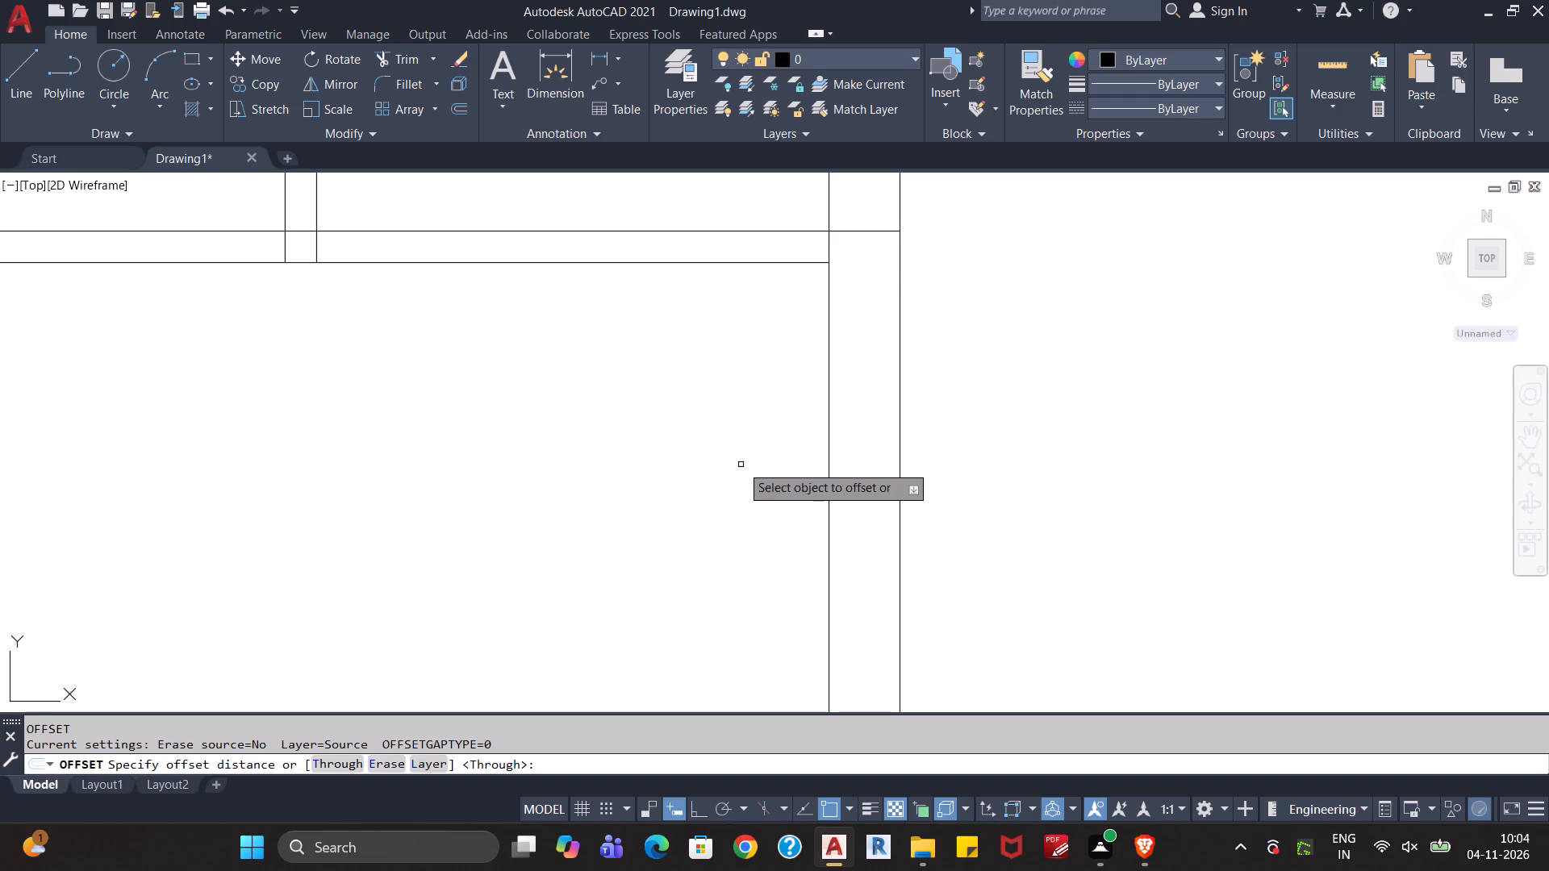
{"action": "left_click", "coordinate": [828, 382]}
{"action": "left_click", "coordinate": [733, 388]}
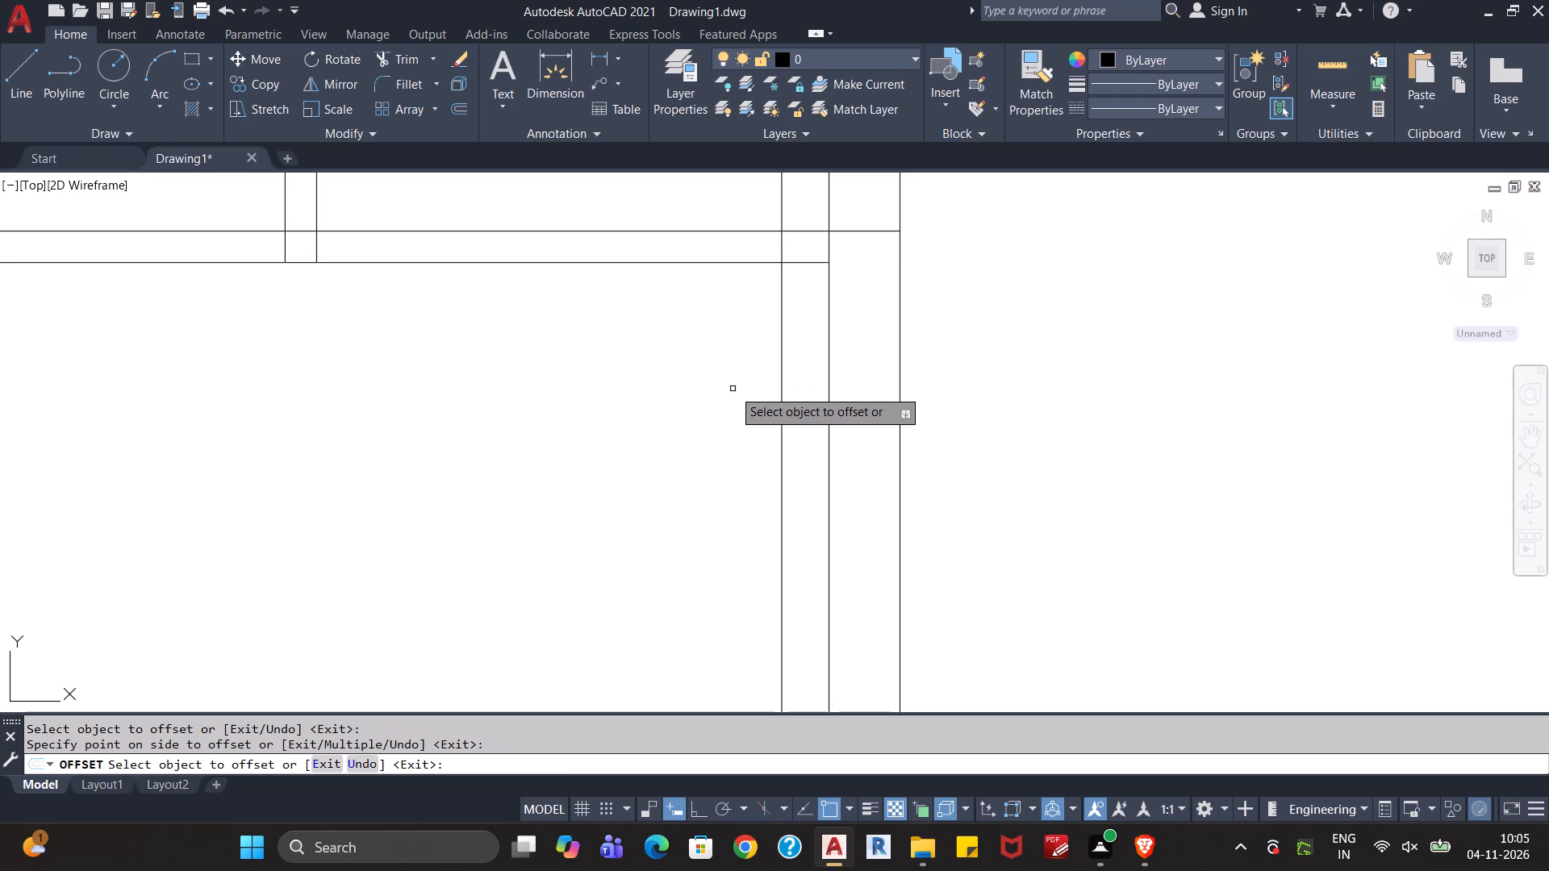
{"action": "key", "text": "Escape"}
Trim the new offset line above and below the horizontal partition between the lower narrow room and the bottom room.
{"action": "type", "text": "tr"}
{"action": "key", "text": "Return"}
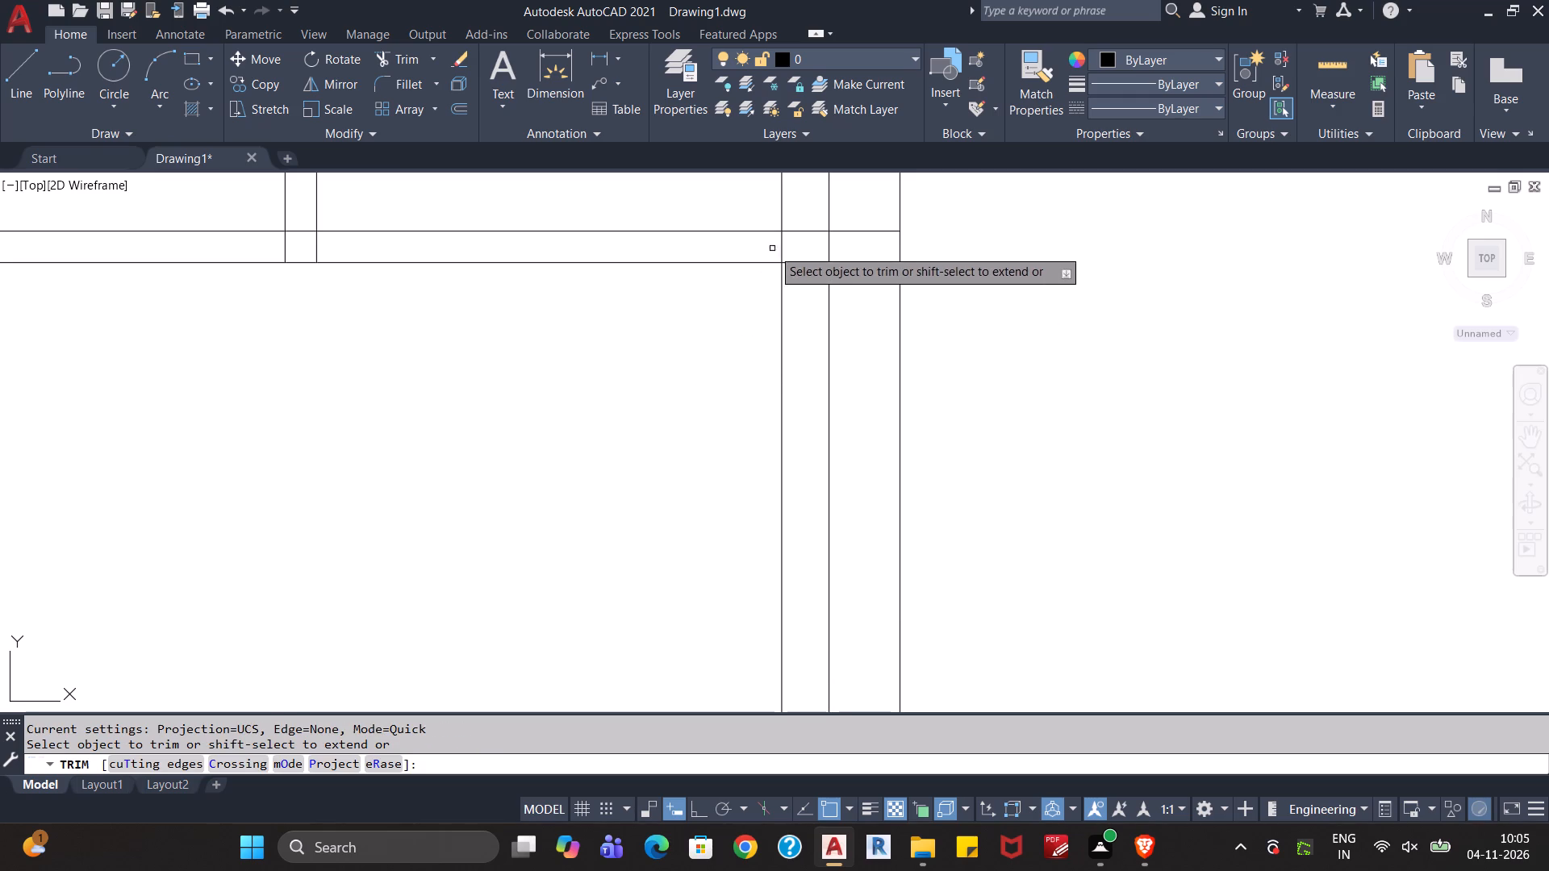
{"action": "left_click", "coordinate": [784, 206]}
{"action": "left_click", "coordinate": [782, 289]}
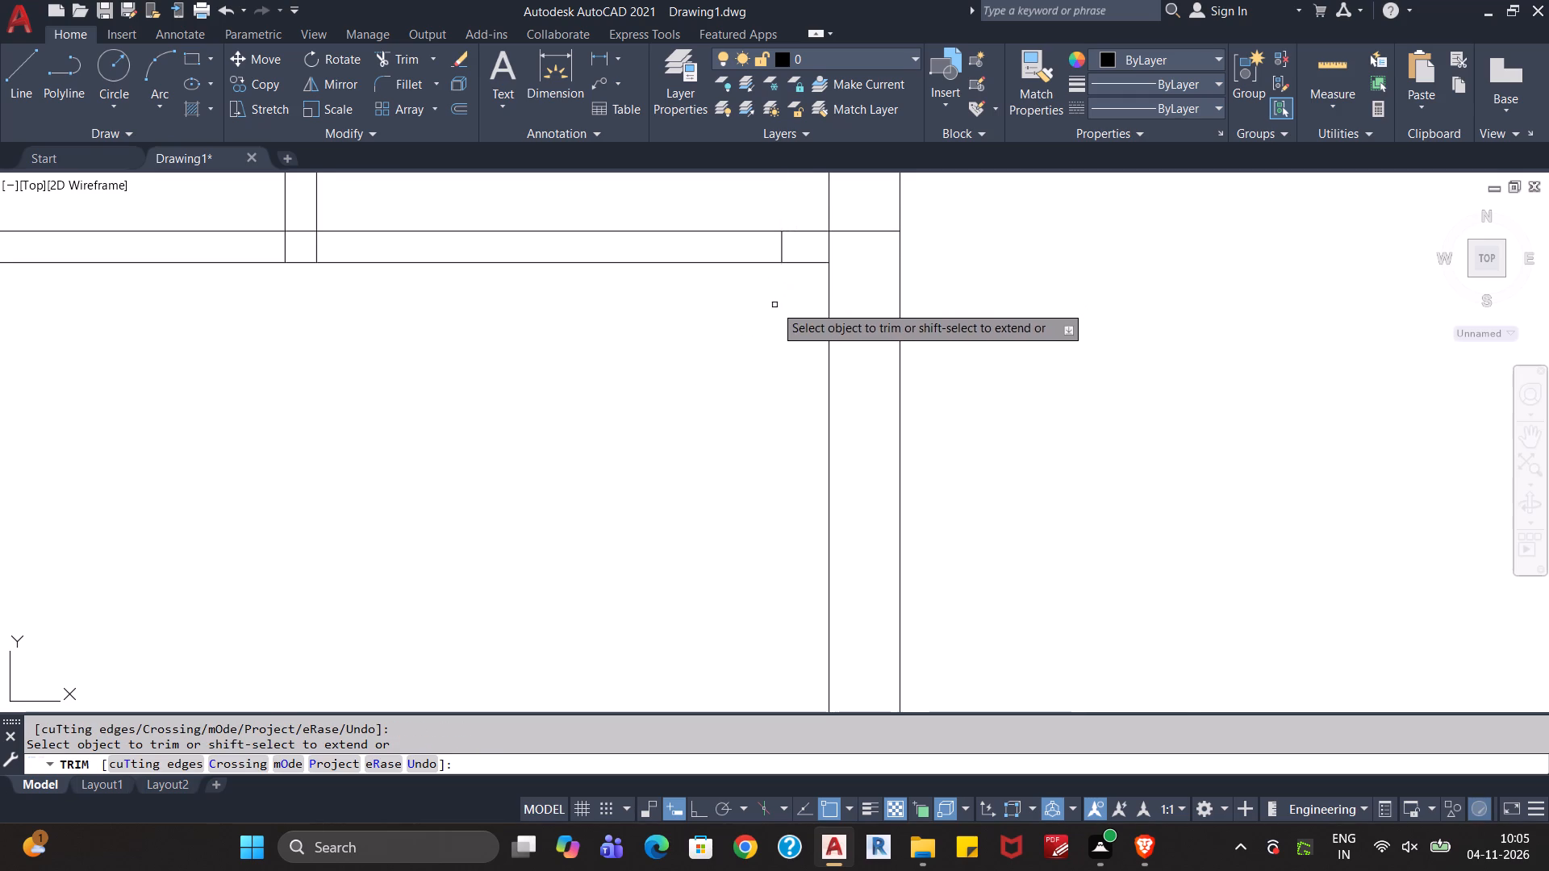
{"action": "scroll", "coordinate": [774, 327], "scroll_direction": "down", "scroll_amount": 5}
{"action": "key", "text": "Escape"}
{"action": "key", "text": "Escape"}
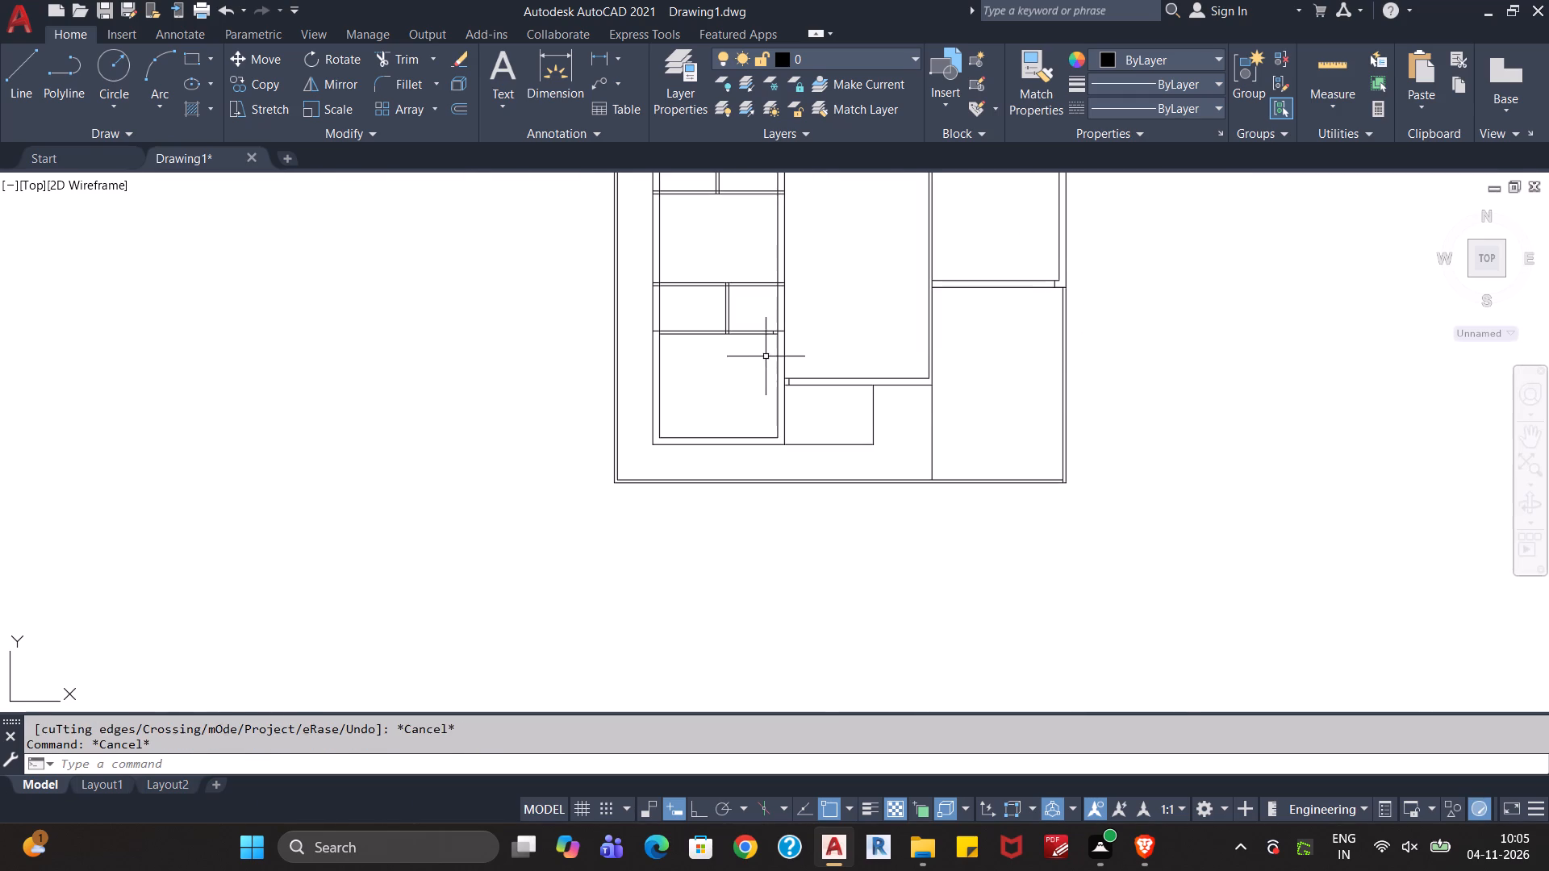
Trim the right inner wall line where it passes through the partition between the lower narrow room and the bottom room.
{"action": "scroll", "coordinate": [775, 338], "scroll_direction": "up", "scroll_amount": 4}
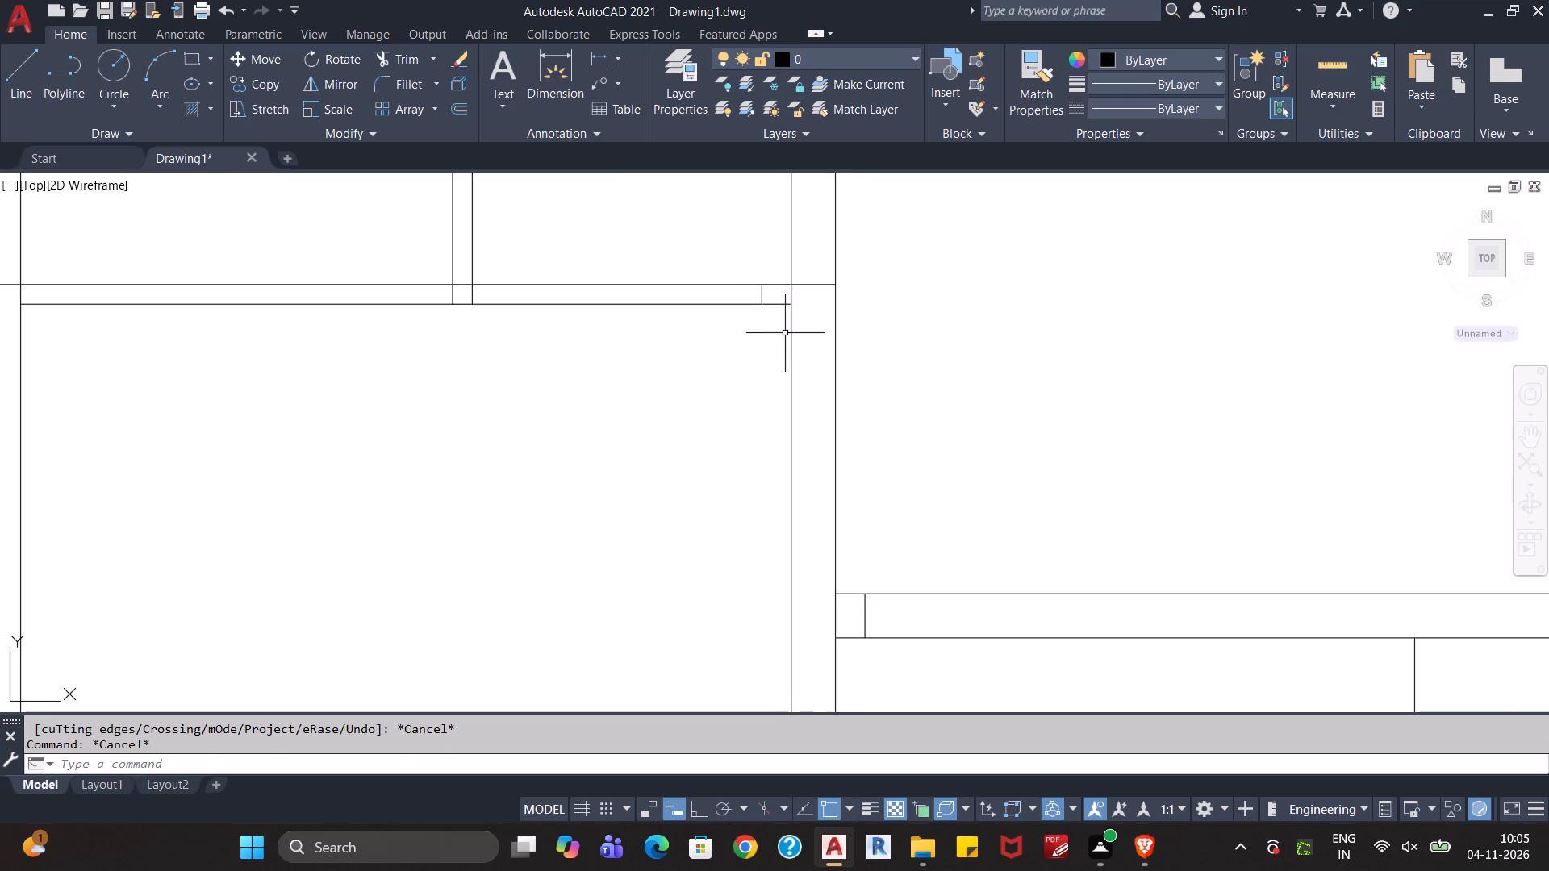
{"action": "scroll", "coordinate": [785, 333], "scroll_direction": "up", "scroll_amount": 2}
{"action": "type", "text": "tr"}
{"action": "key", "text": "Return"}
{"action": "left_click_drag", "start_coordinate": [778, 240], "coordinate": [778, 239]}
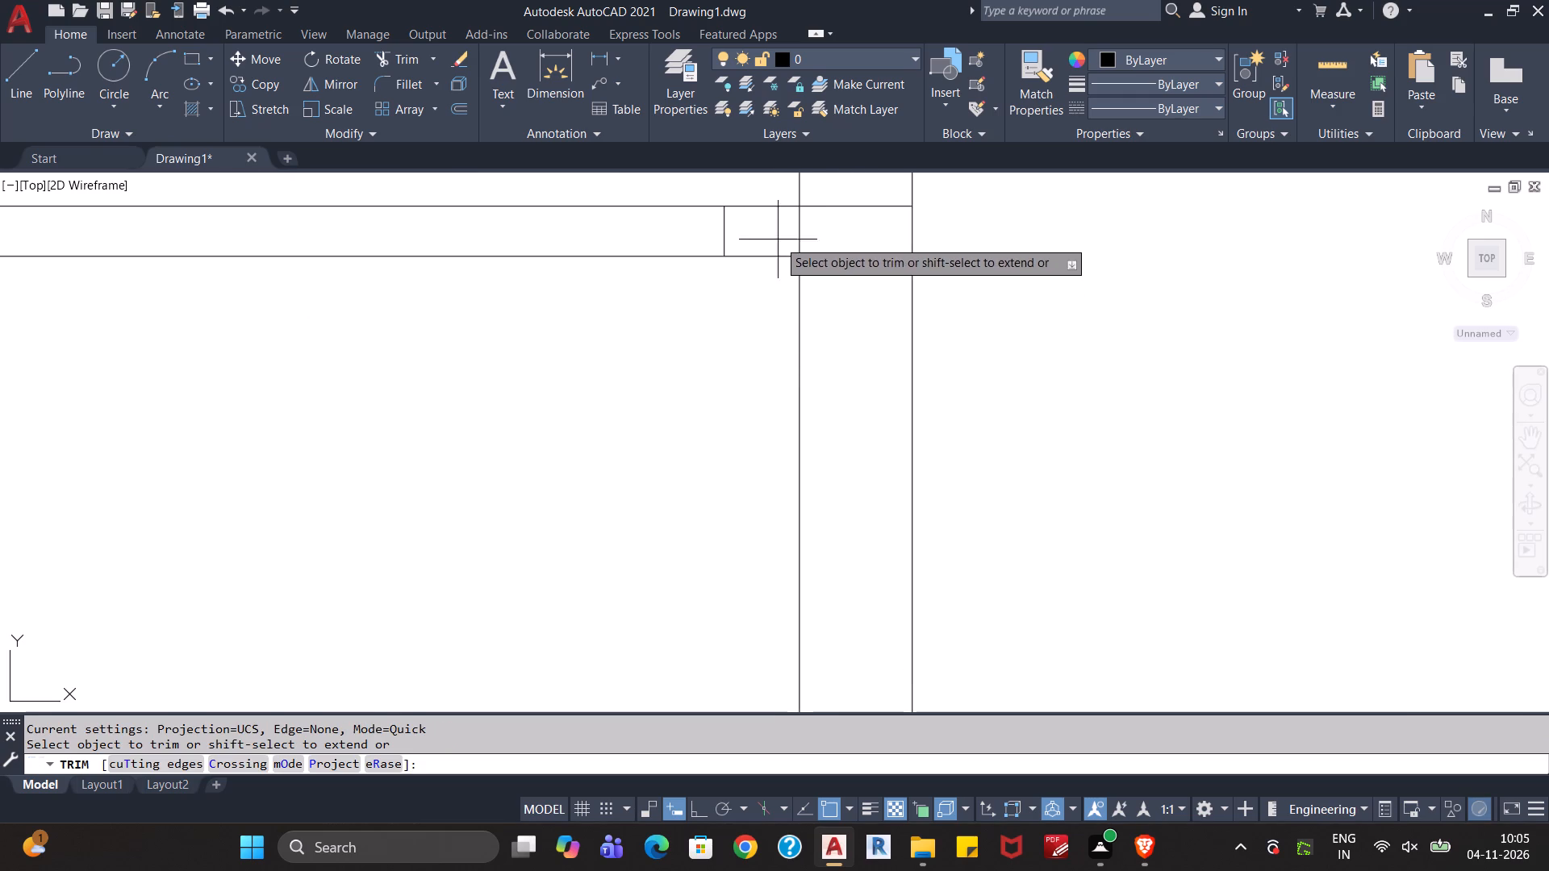
{"action": "left_click_drag", "start_coordinate": [778, 239], "coordinate": [822, 269]}
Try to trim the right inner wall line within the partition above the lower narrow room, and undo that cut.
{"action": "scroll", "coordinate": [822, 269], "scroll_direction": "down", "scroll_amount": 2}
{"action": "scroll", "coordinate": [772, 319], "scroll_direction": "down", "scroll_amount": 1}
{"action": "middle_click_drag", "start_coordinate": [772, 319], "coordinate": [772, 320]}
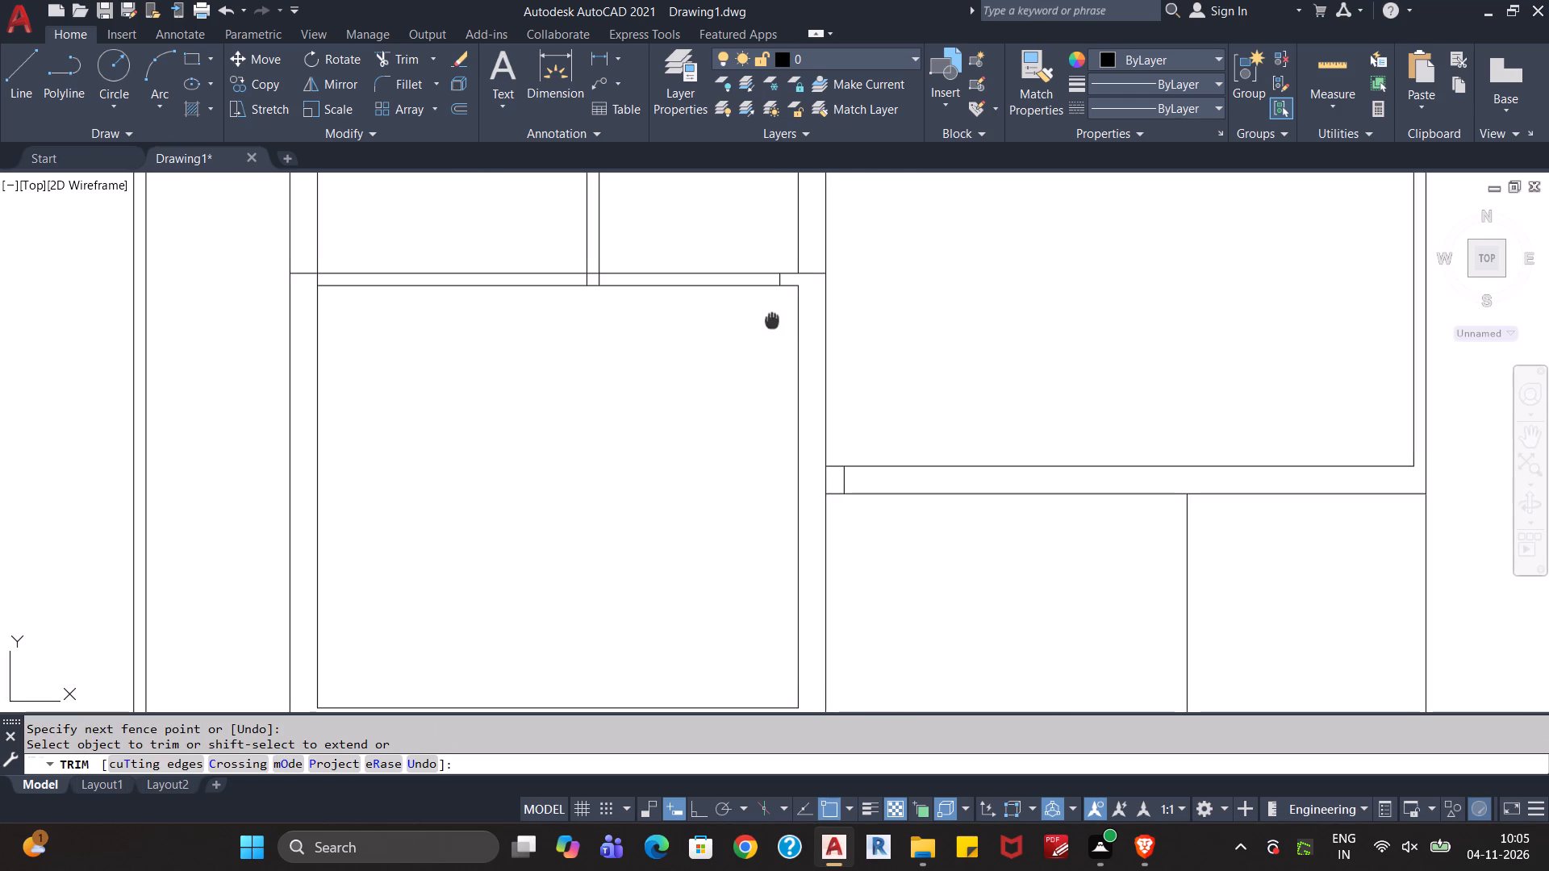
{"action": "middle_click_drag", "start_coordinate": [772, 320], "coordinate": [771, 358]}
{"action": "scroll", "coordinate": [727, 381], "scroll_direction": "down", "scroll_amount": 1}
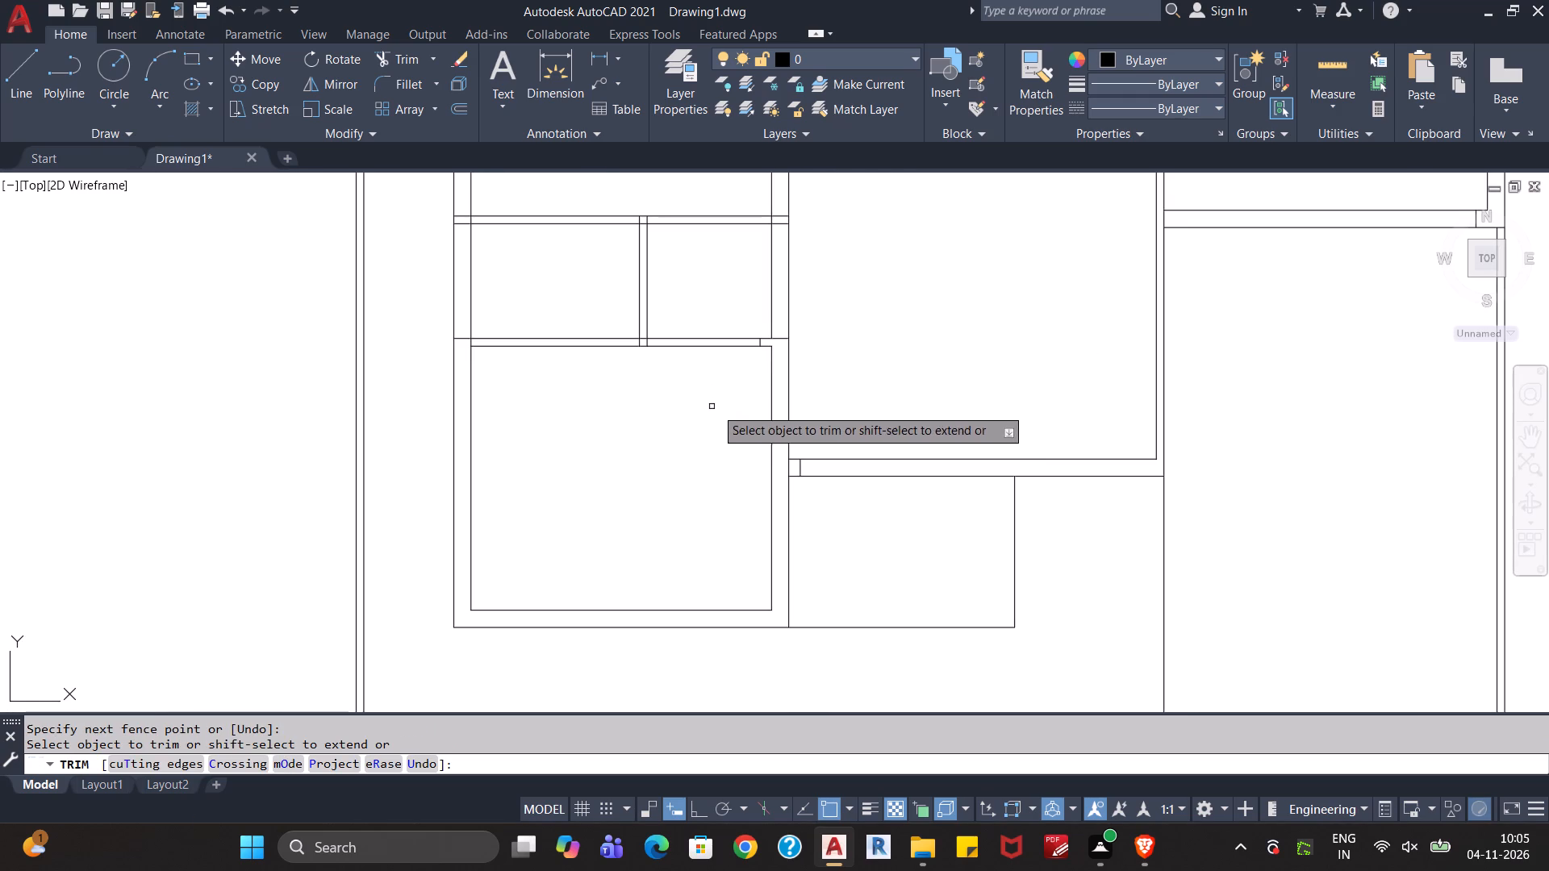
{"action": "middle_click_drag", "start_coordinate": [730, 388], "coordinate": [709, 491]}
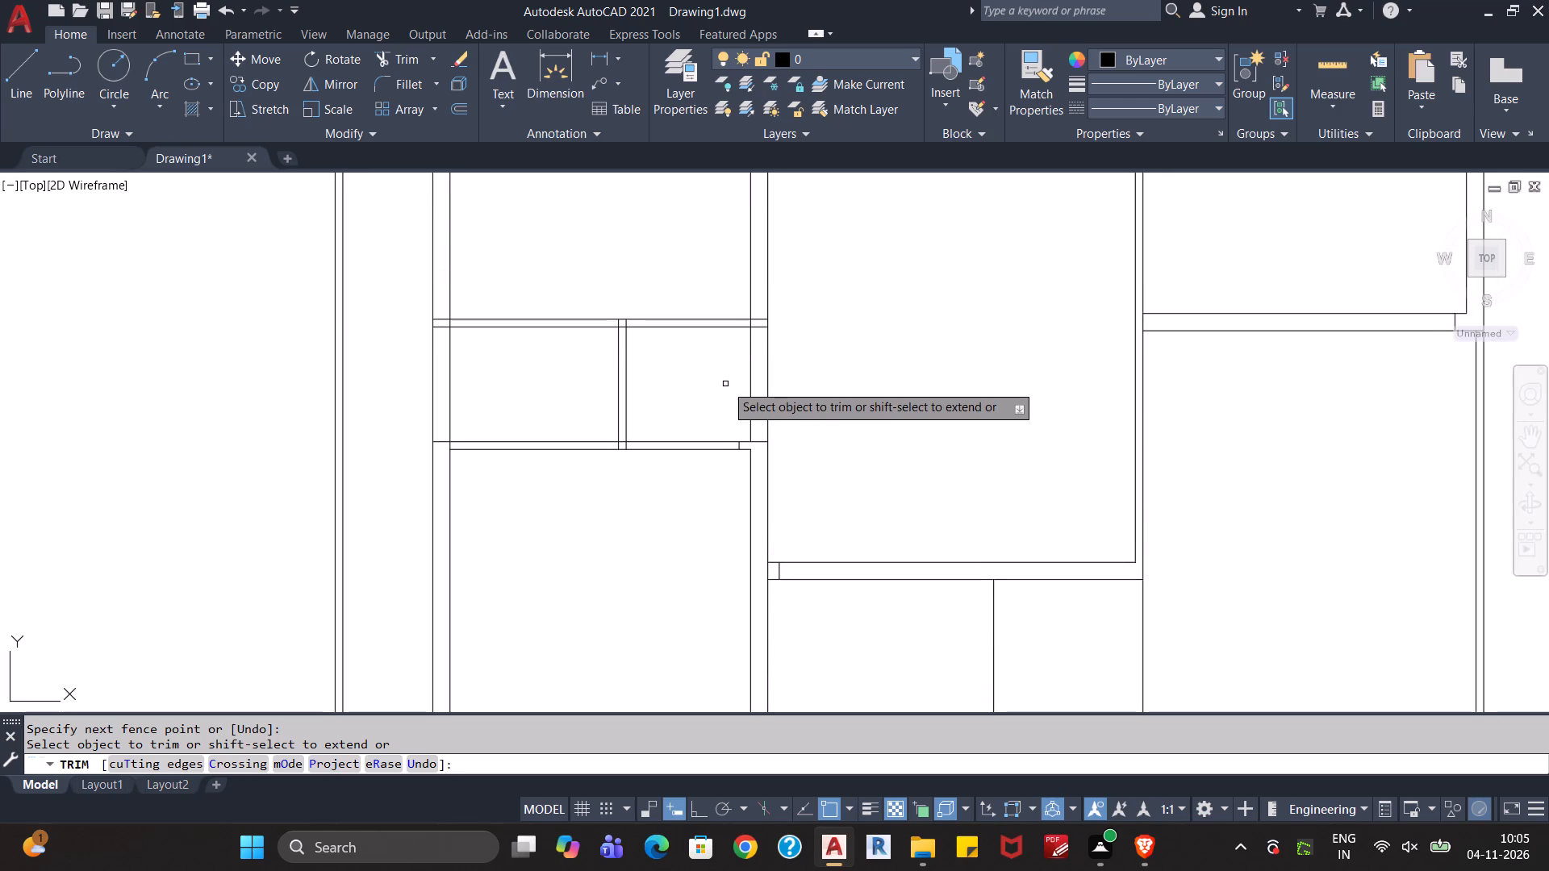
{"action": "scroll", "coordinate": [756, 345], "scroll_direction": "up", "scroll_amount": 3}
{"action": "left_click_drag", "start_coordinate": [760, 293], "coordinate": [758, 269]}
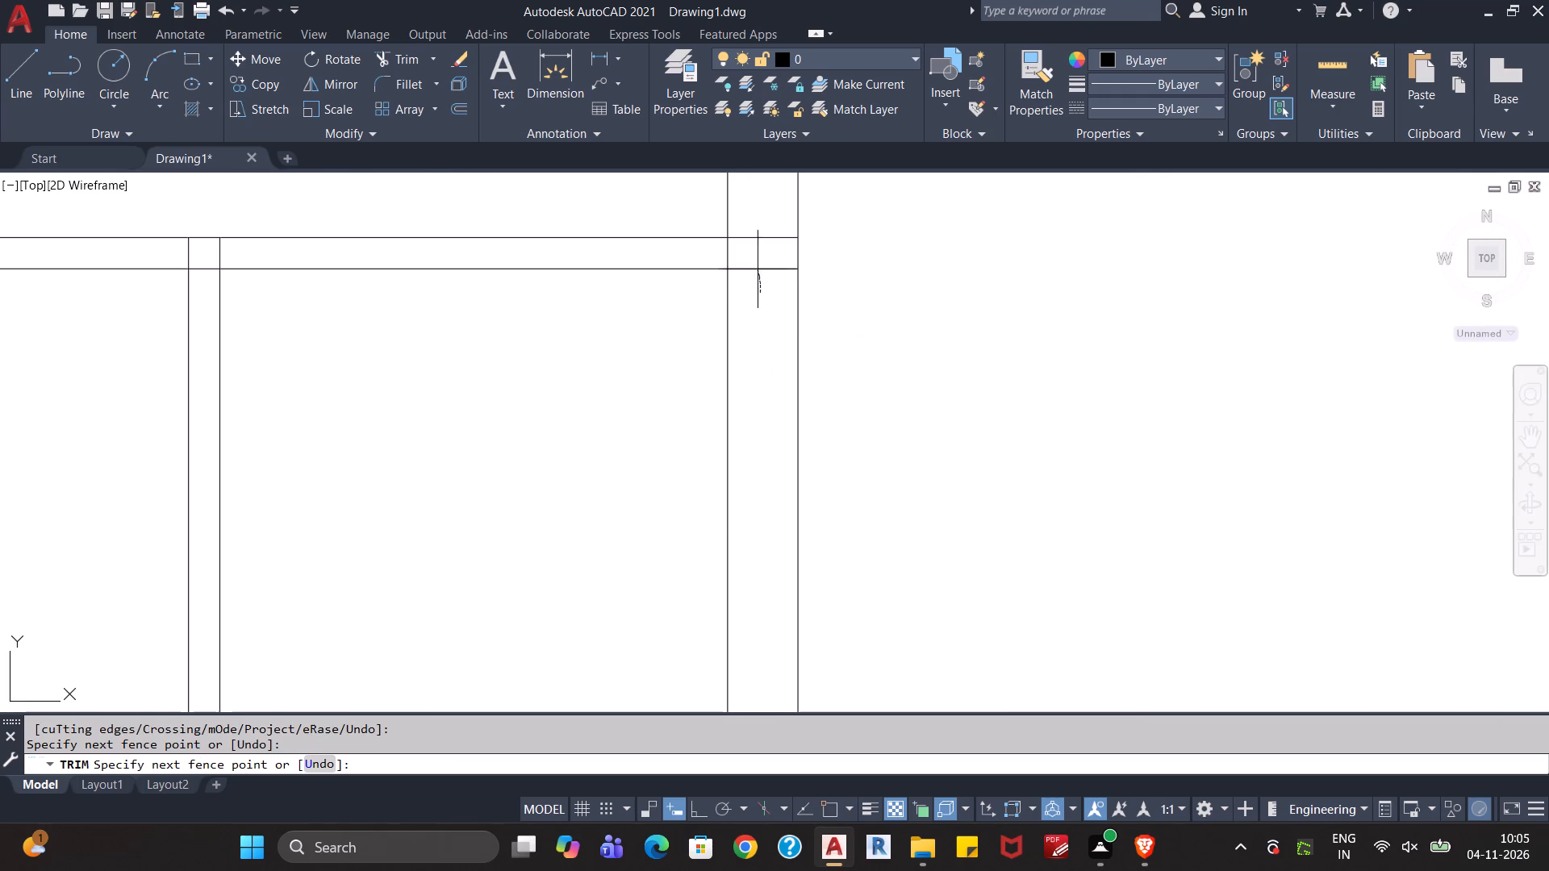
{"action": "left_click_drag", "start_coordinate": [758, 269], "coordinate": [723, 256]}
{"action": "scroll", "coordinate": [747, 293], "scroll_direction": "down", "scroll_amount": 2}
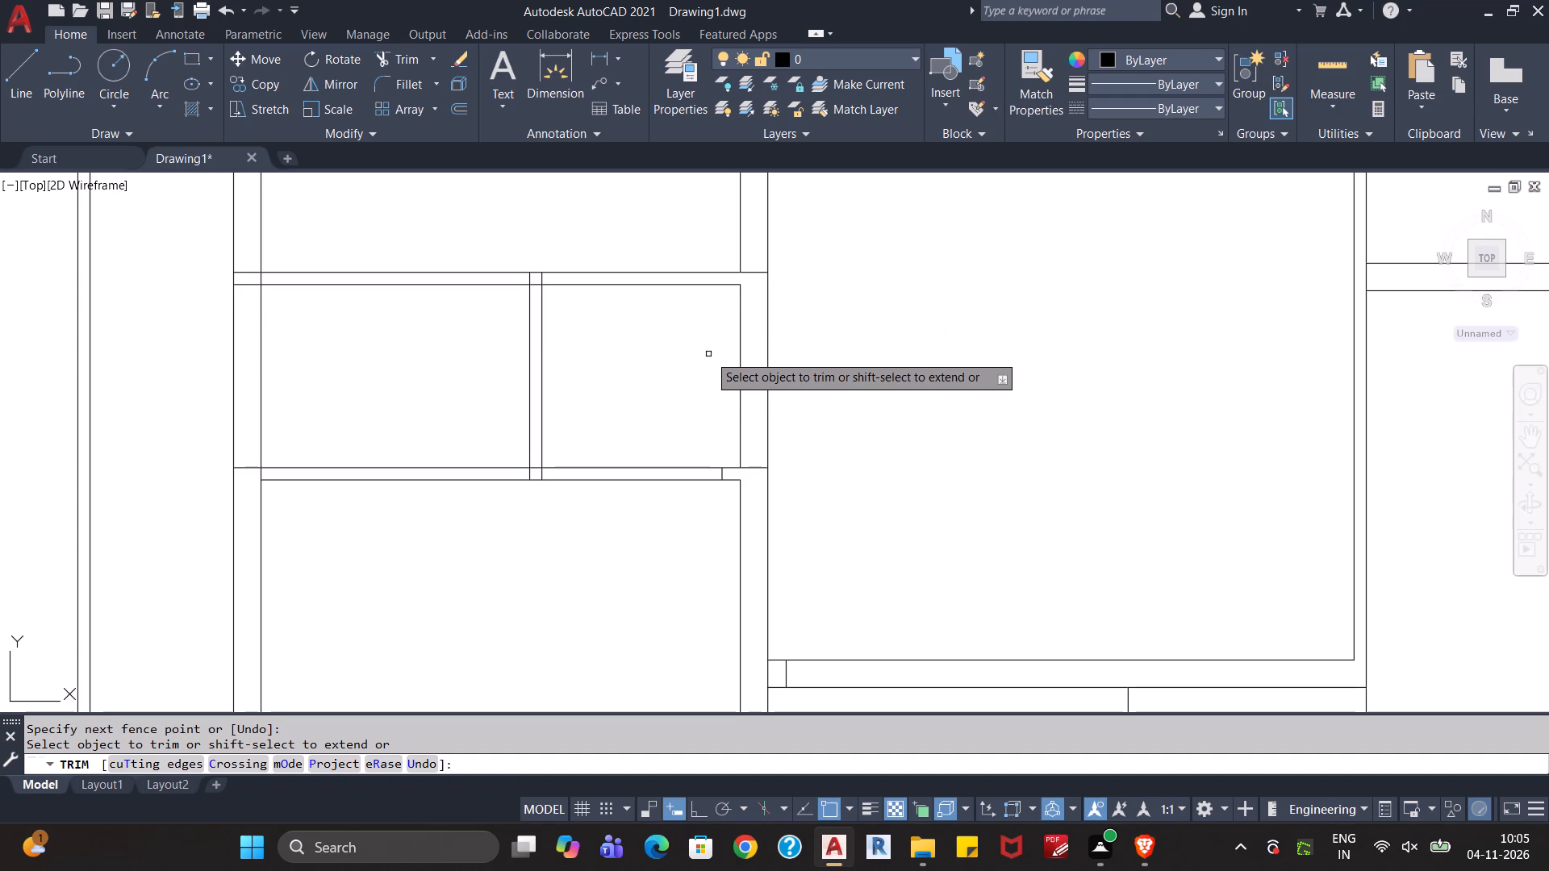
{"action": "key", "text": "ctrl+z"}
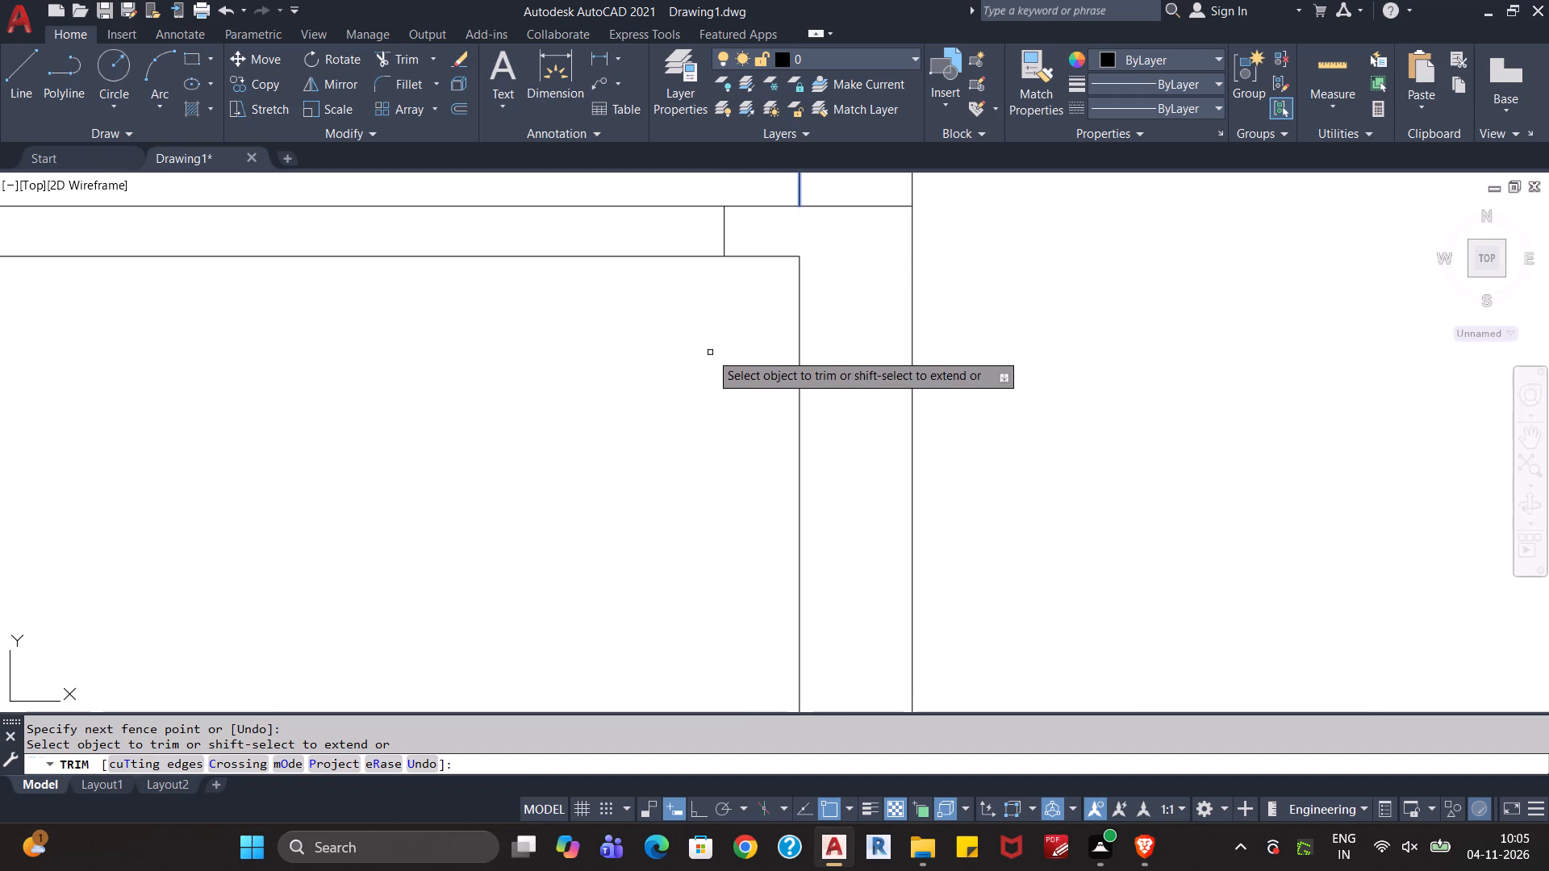
Trim both lines of the left column's right wall alongside the lower narrow room, opening it to the central space.
{"action": "scroll", "coordinate": [710, 352], "scroll_direction": "down", "scroll_amount": 4}
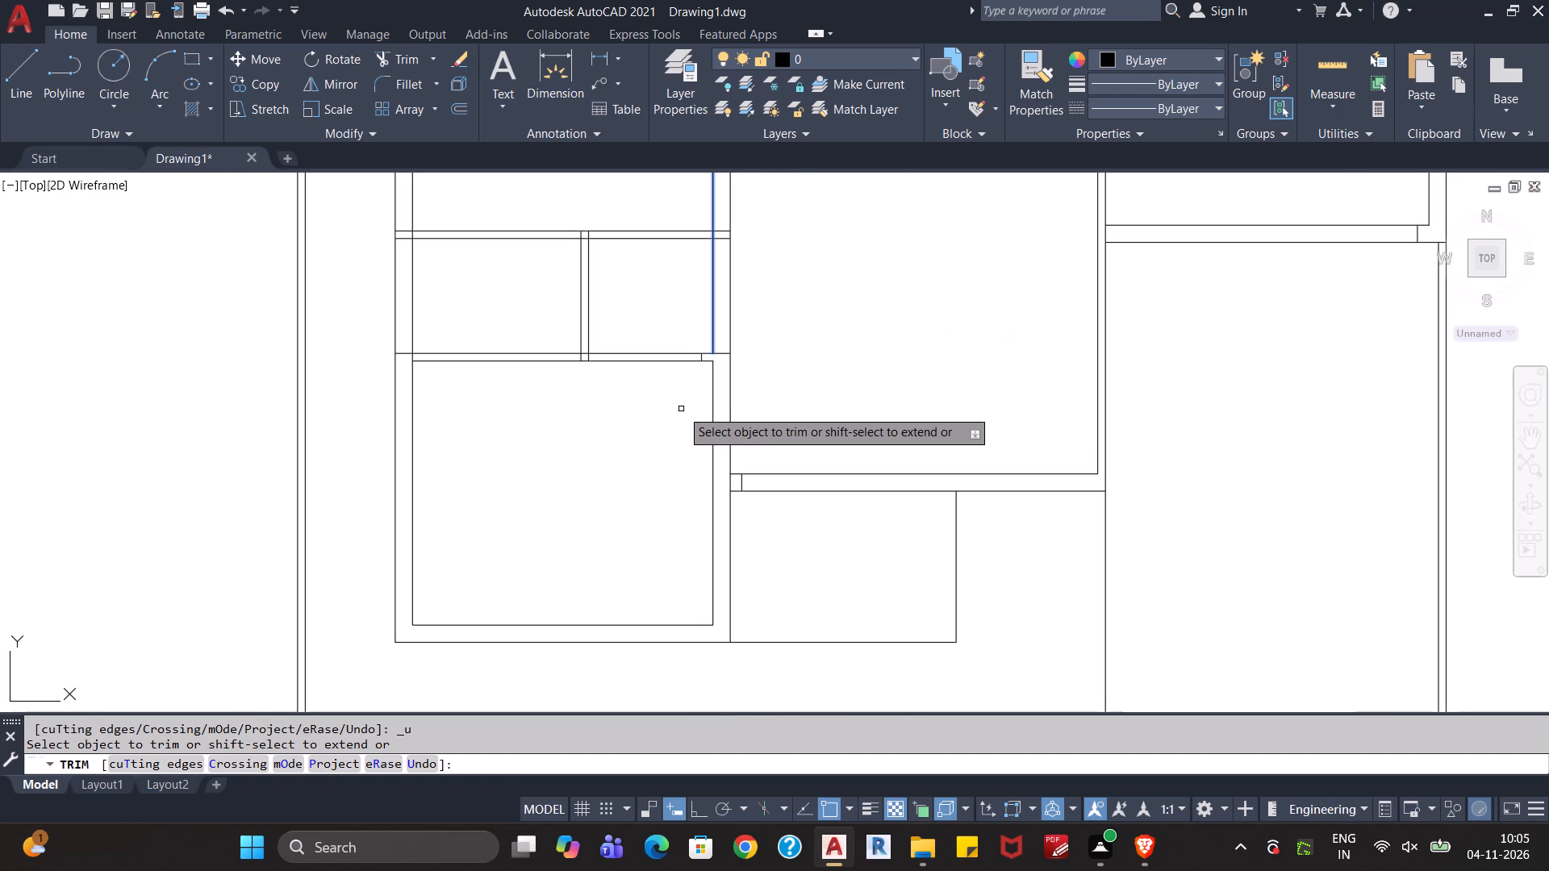
{"action": "left_click", "coordinate": [695, 300]}
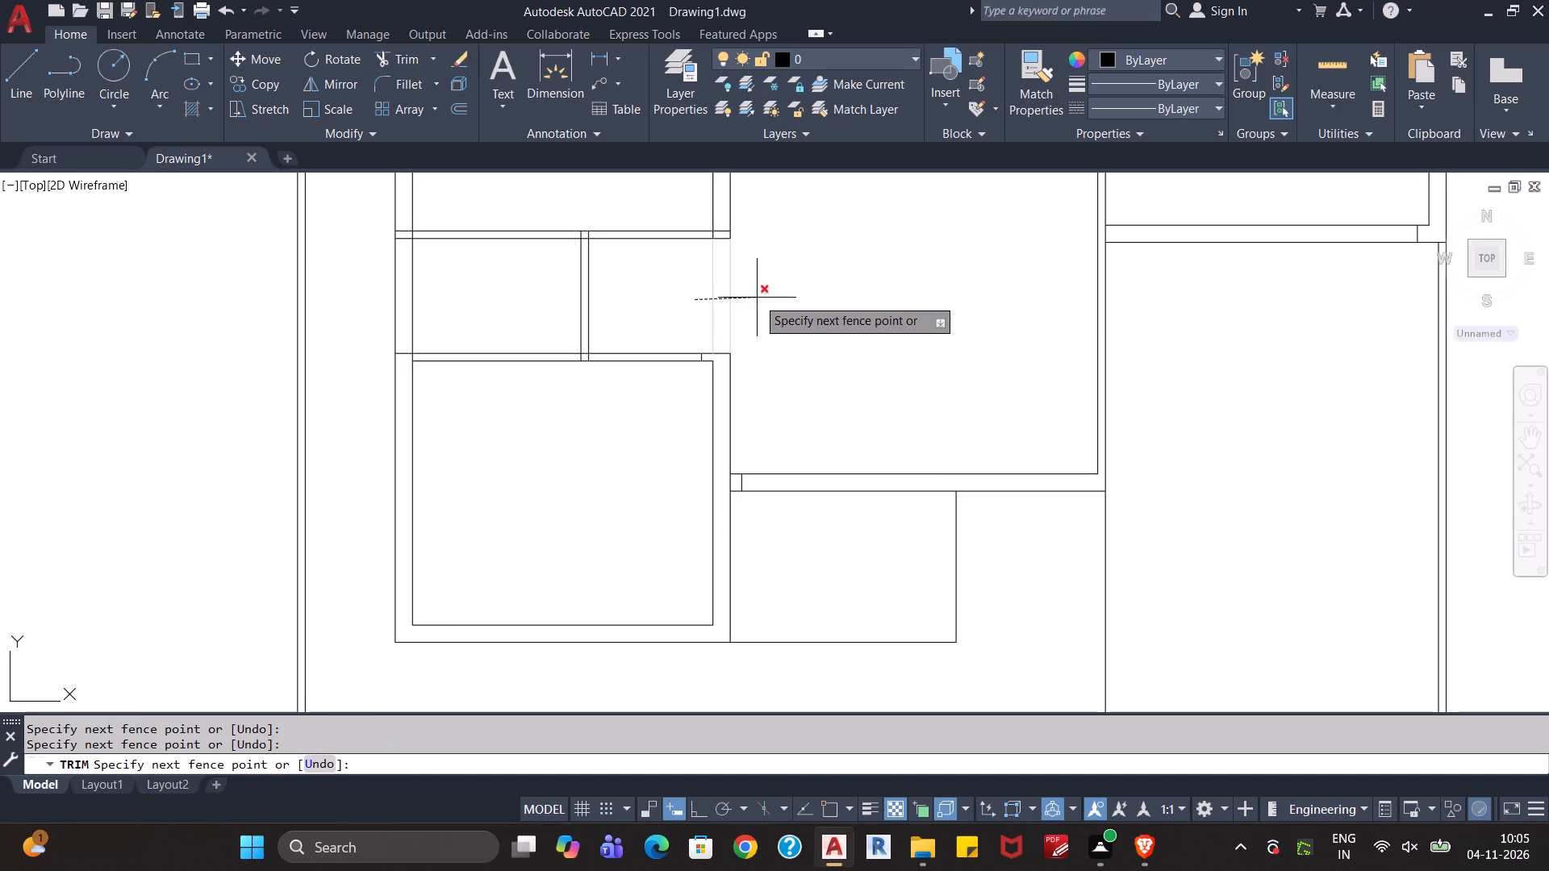
{"action": "left_click", "coordinate": [757, 298]}
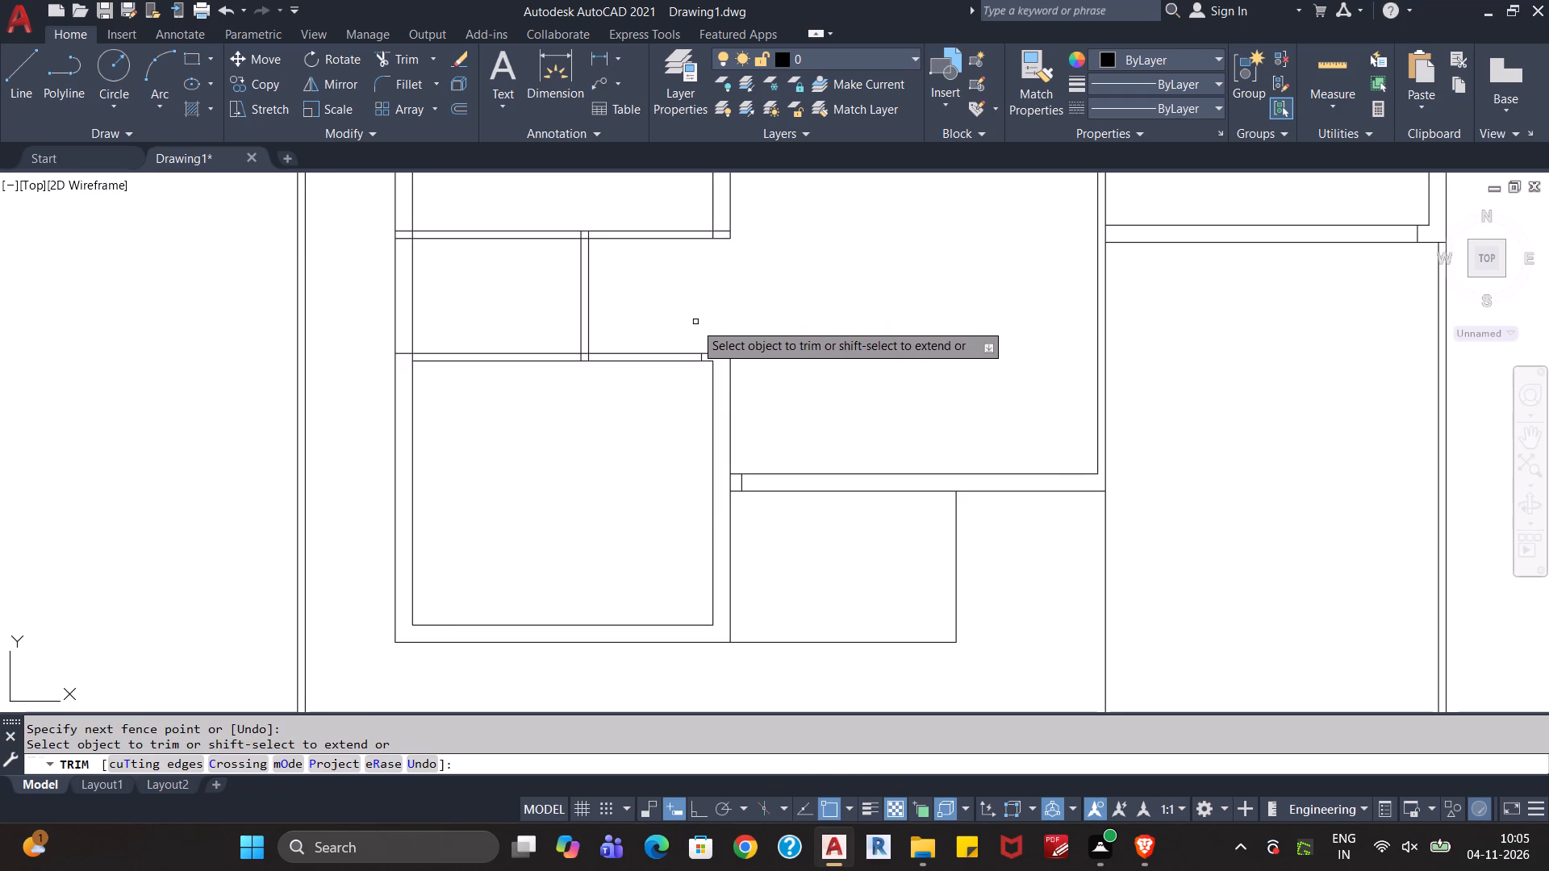
Trim the right wall's outer line alongside the room directly above the lower narrow room.
{"action": "middle_click_drag", "start_coordinate": [701, 300], "coordinate": [686, 418]}
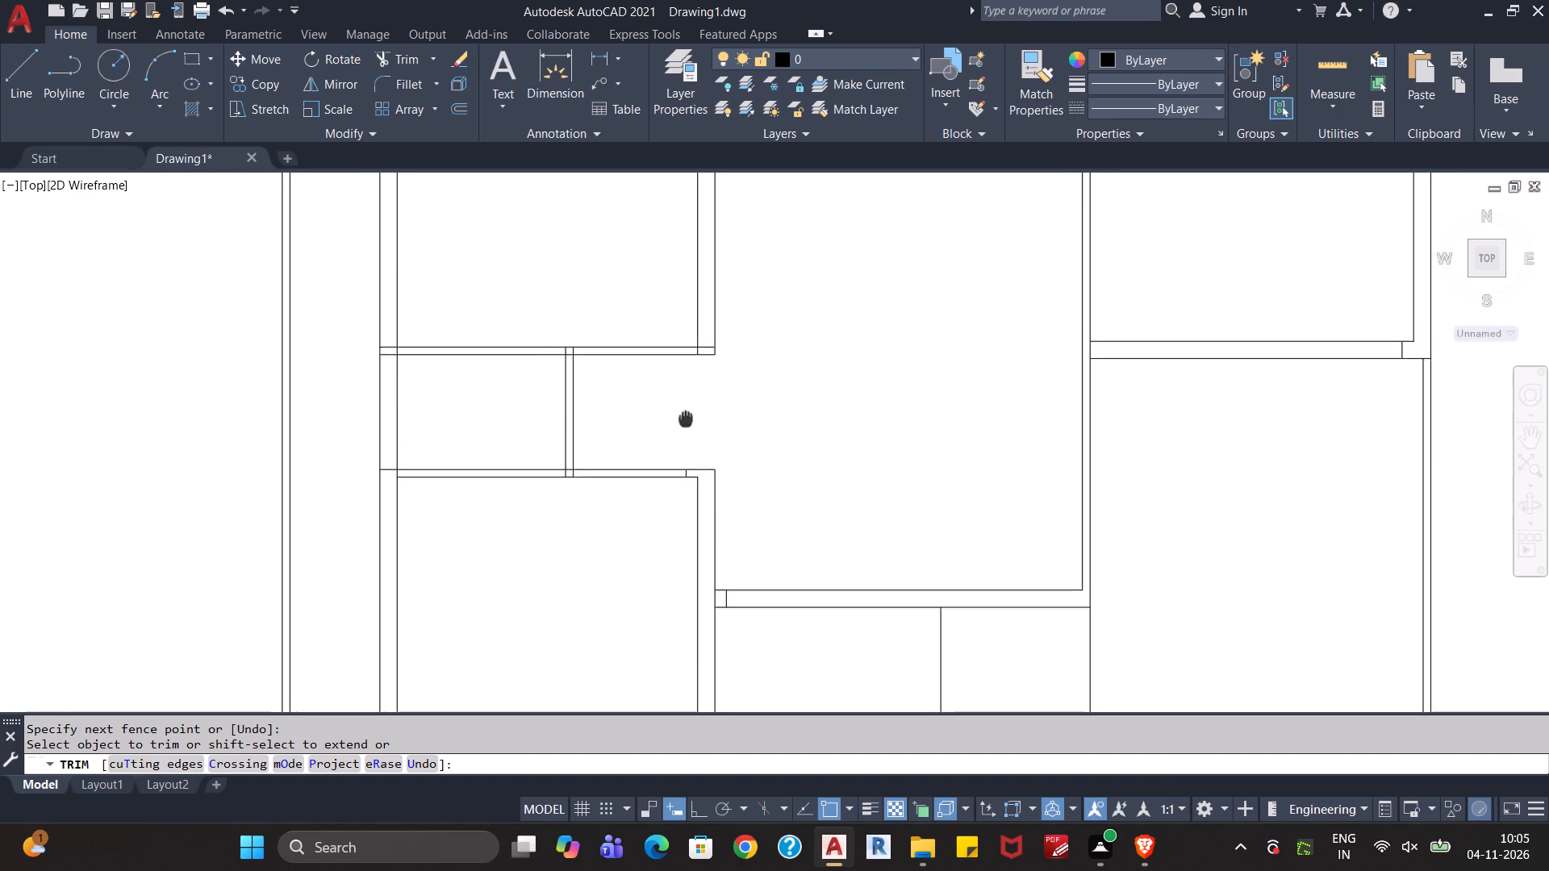
{"action": "middle_click_drag", "start_coordinate": [686, 418], "coordinate": [680, 441]}
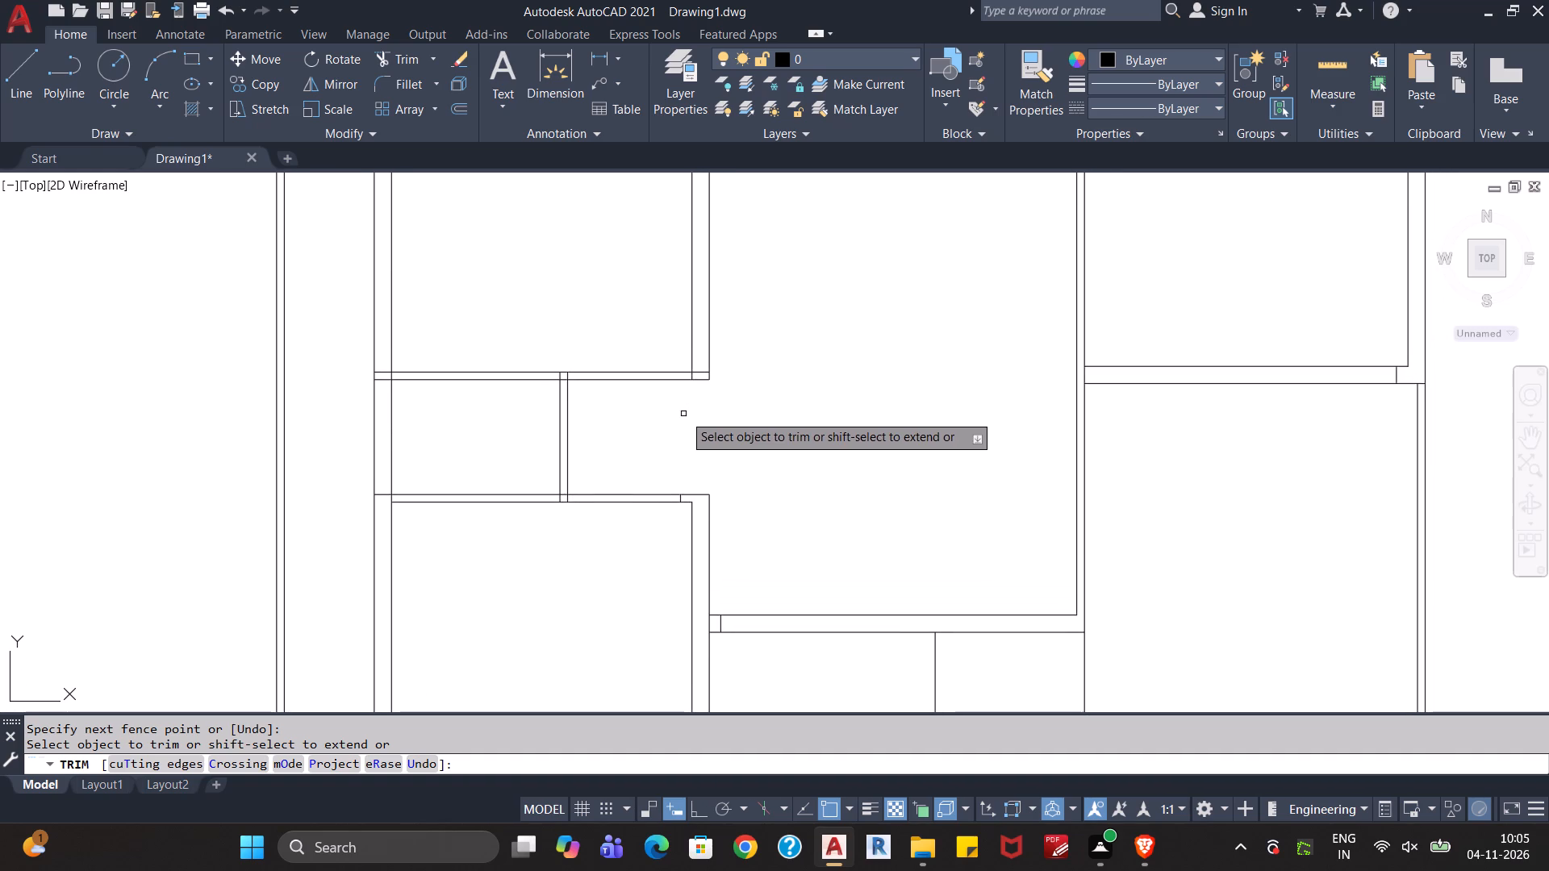
{"action": "scroll", "coordinate": [690, 406], "scroll_direction": "up", "scroll_amount": 1}
{"action": "middle_click_drag", "start_coordinate": [690, 406], "coordinate": [685, 465]}
{"action": "scroll", "coordinate": [685, 465], "scroll_direction": "down", "scroll_amount": 2}
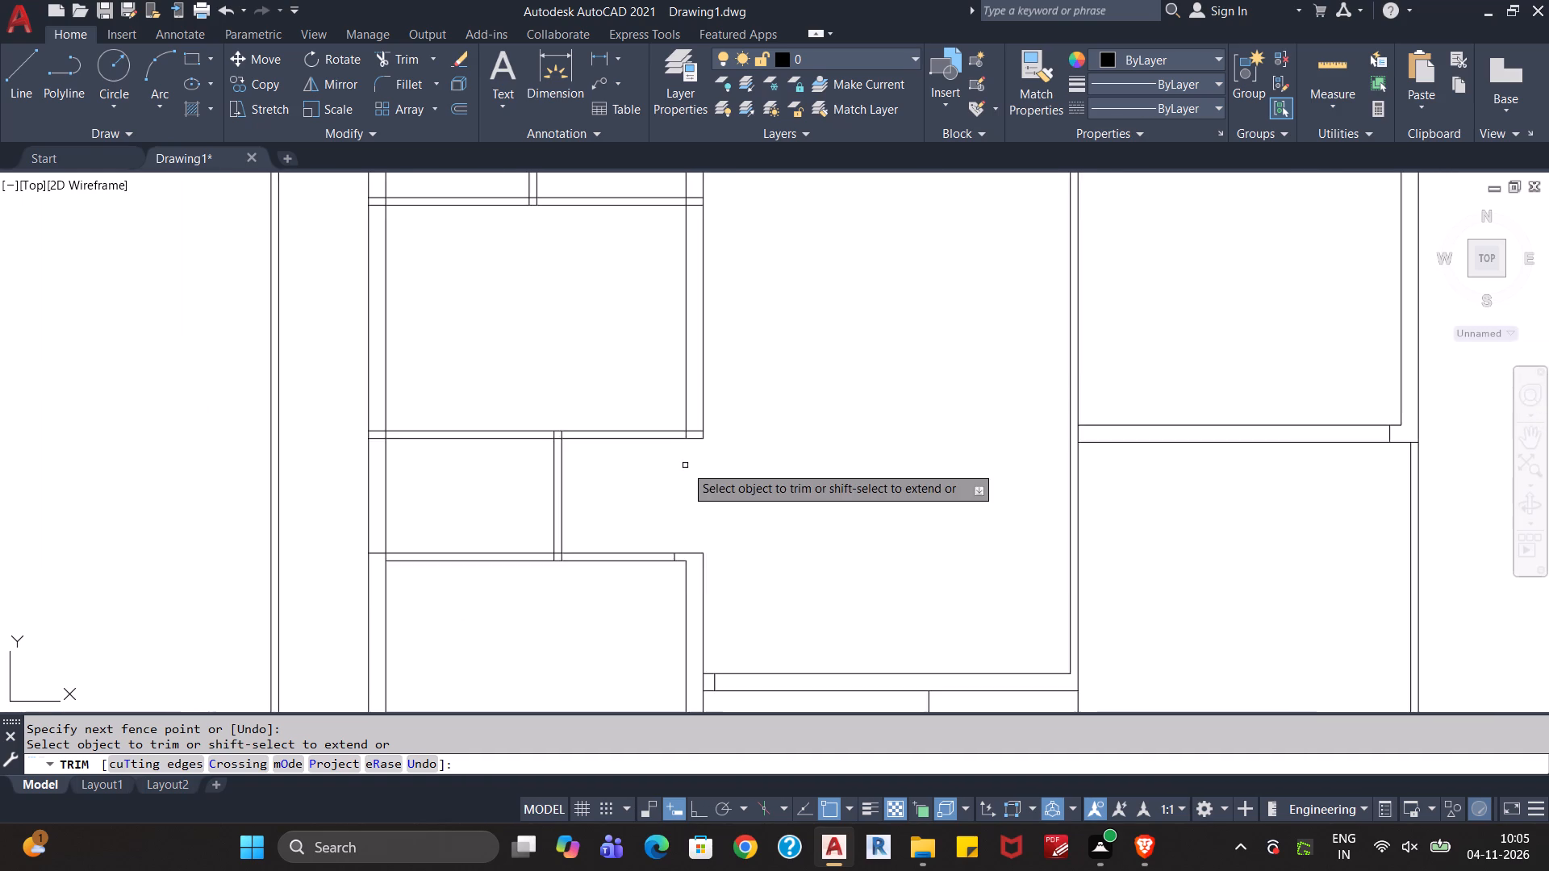
{"action": "scroll", "coordinate": [733, 464], "scroll_direction": "down", "scroll_amount": 1}
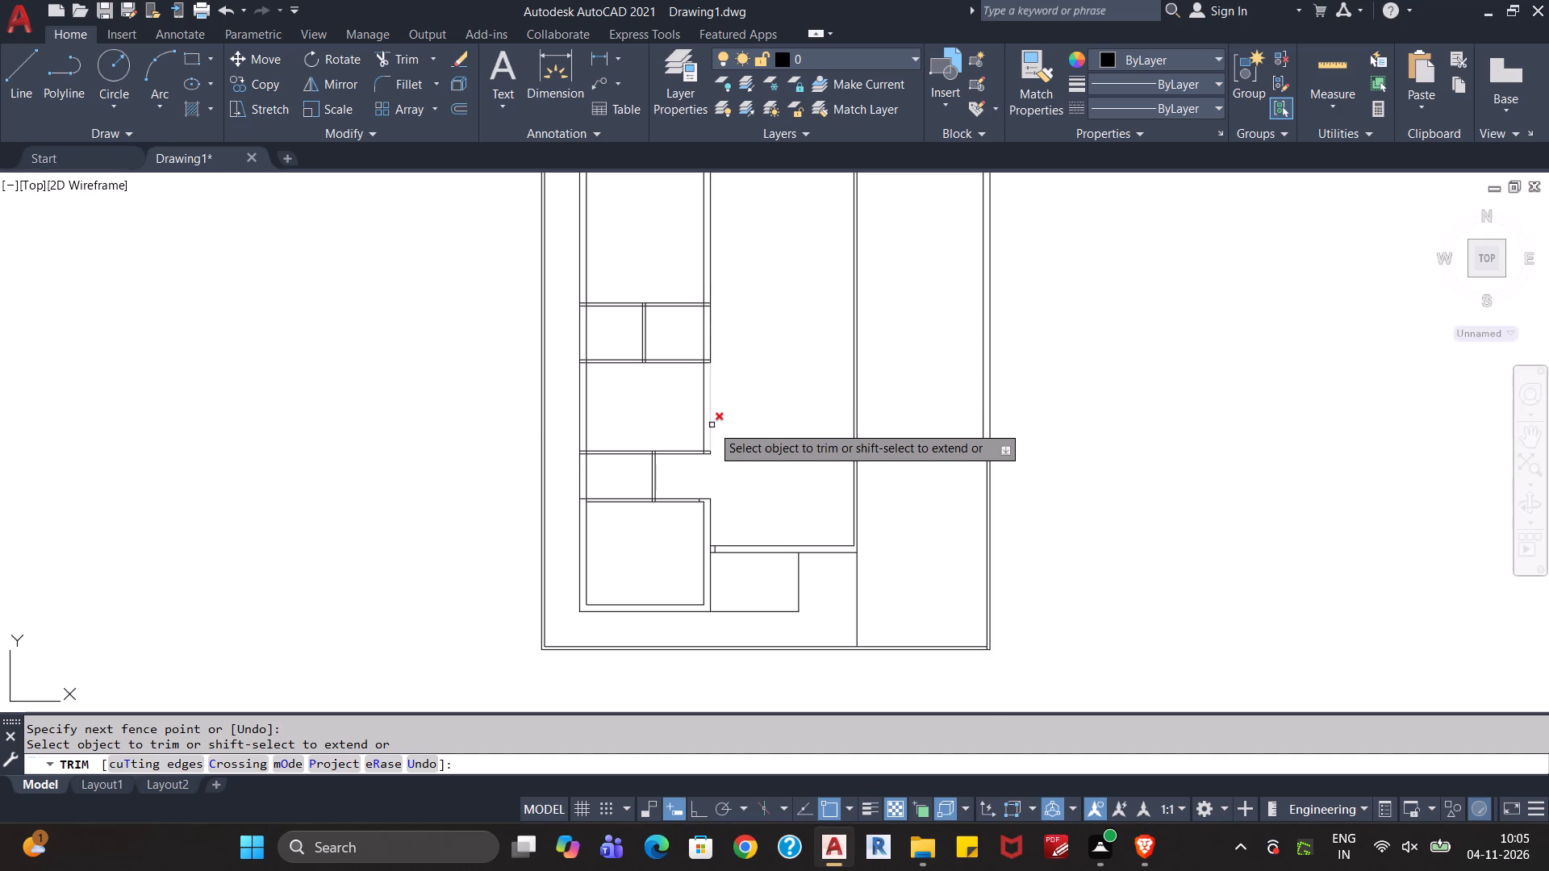
{"action": "left_click", "coordinate": [711, 441]}
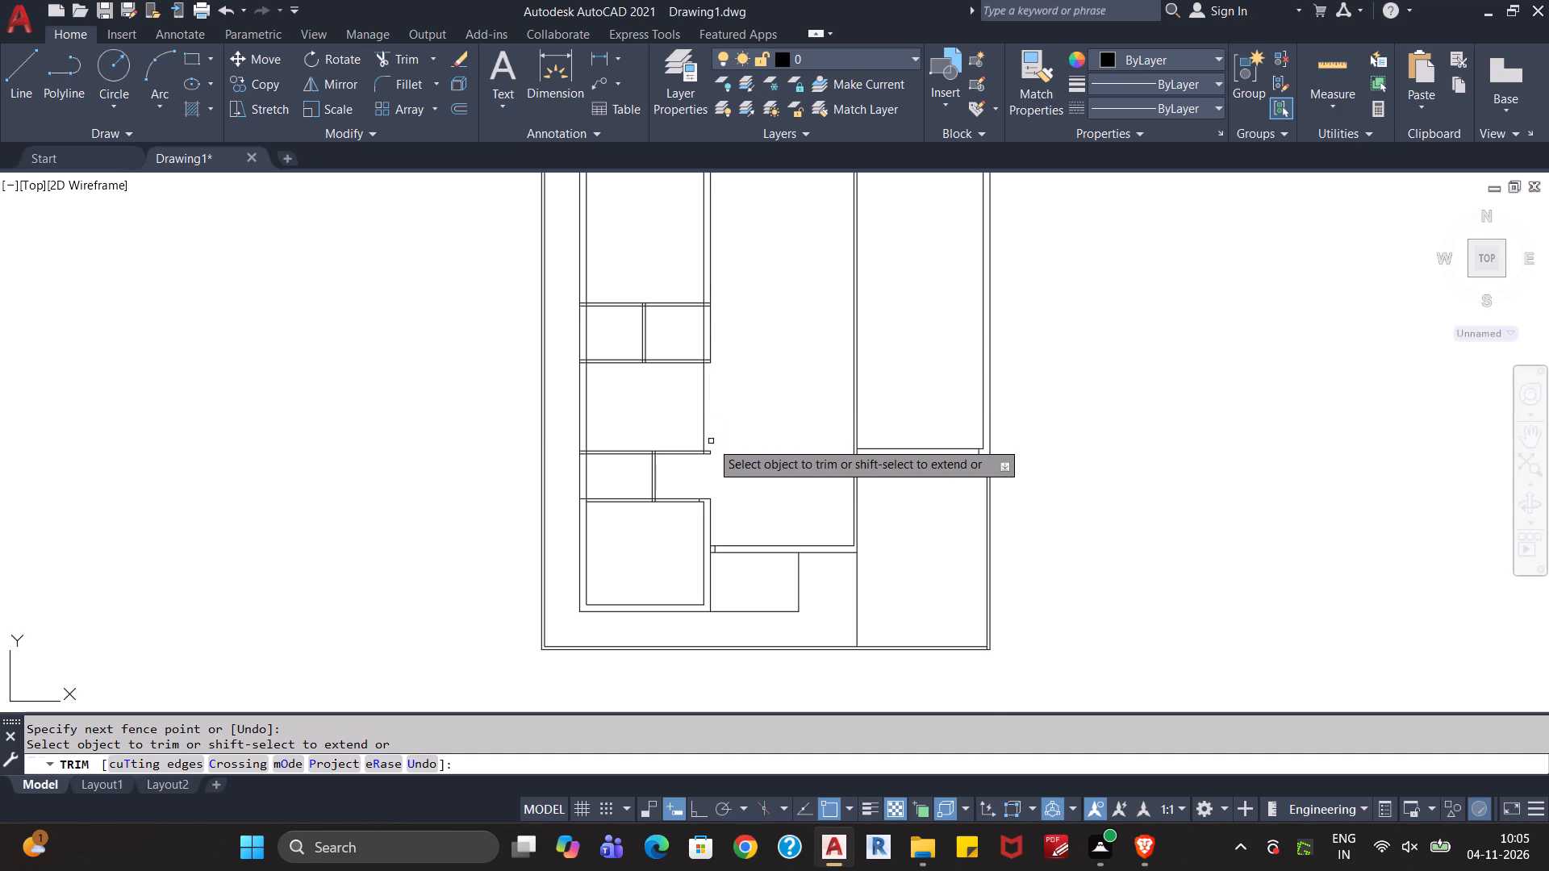
Trim the stubs of the partition above the lower narrow room that project past the right inner wall line.
{"action": "left_click", "coordinate": [710, 465]}
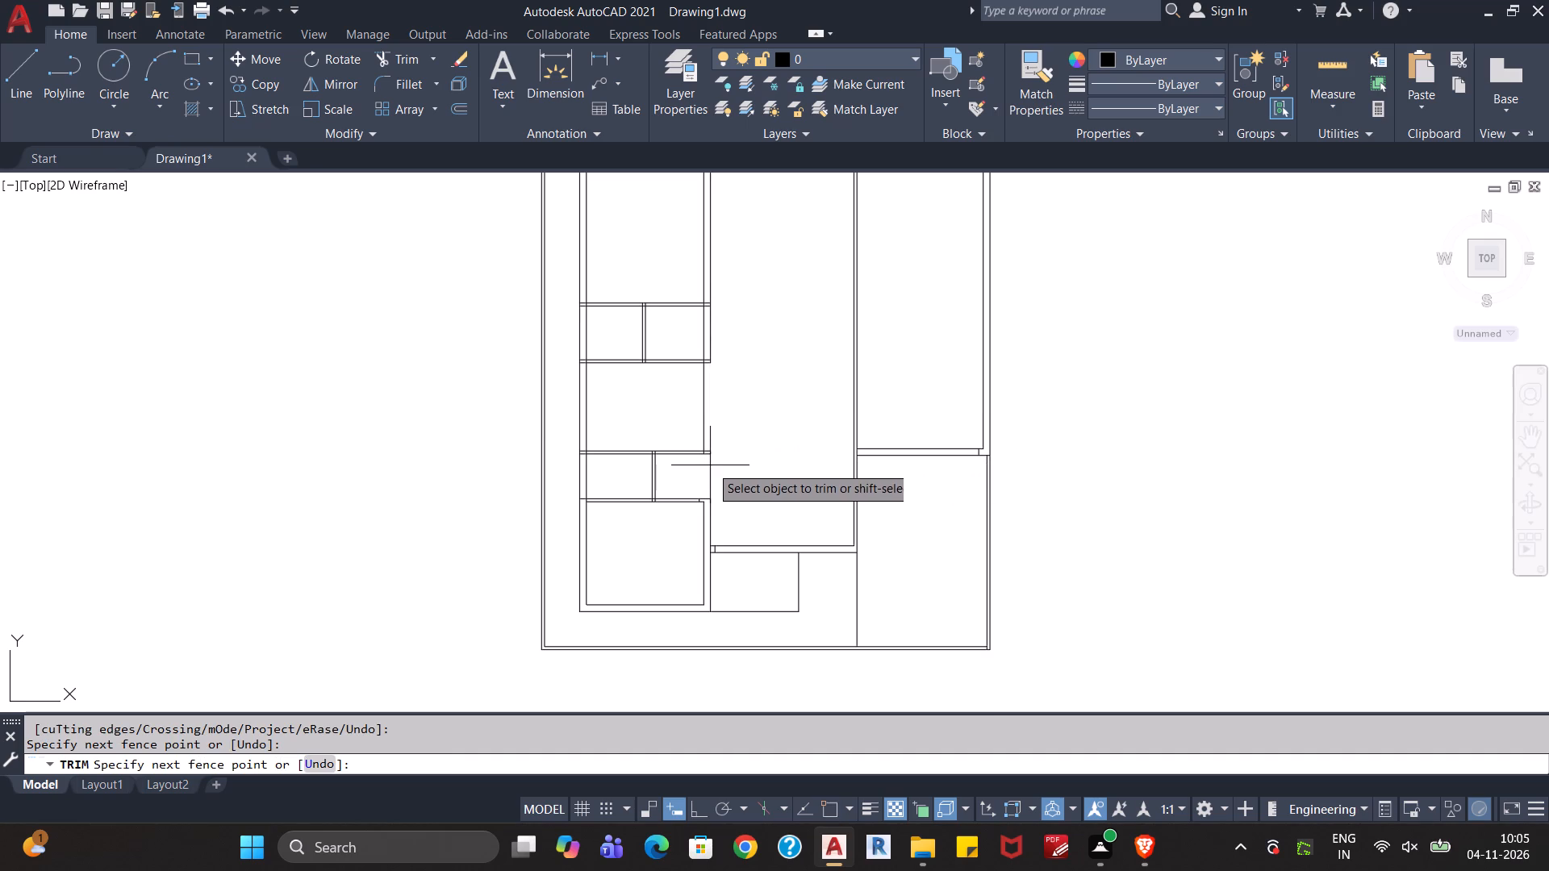
{"action": "left_click", "coordinate": [710, 445]}
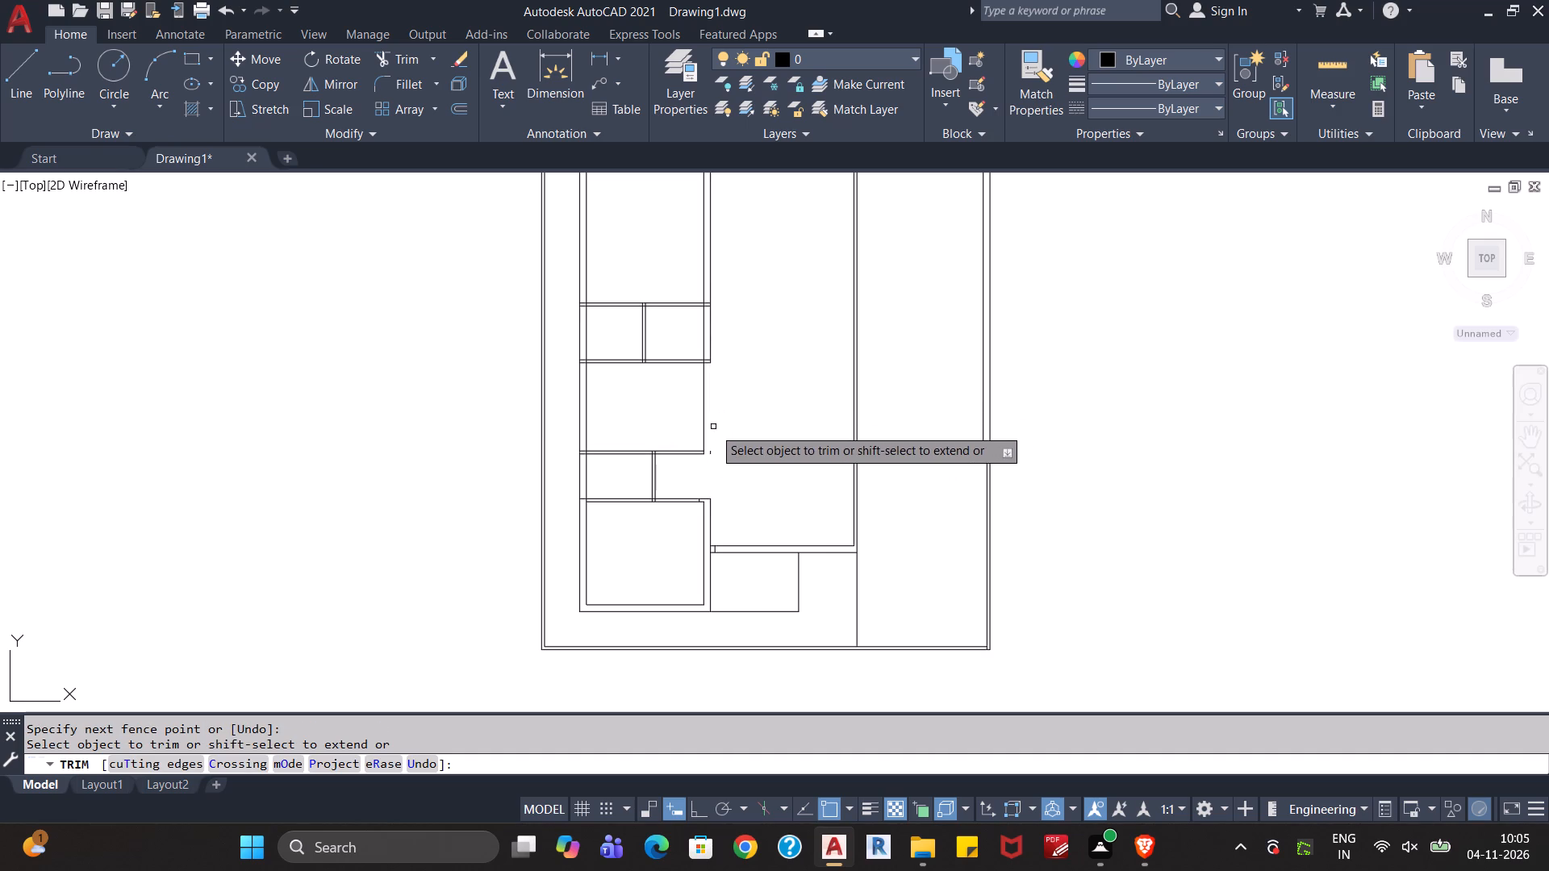
{"action": "scroll", "coordinate": [710, 448], "scroll_direction": "up", "scroll_amount": 3}
{"action": "left_click", "coordinate": [708, 461]}
{"action": "left_click", "coordinate": [702, 470]}
Trim the right wall's outer line alongside the left column's narrow middle room.
{"action": "scroll", "coordinate": [724, 439], "scroll_direction": "down", "scroll_amount": 1}
{"action": "middle_click_drag", "start_coordinate": [748, 355], "coordinate": [700, 531]}
{"action": "scroll", "coordinate": [697, 511], "scroll_direction": "down", "scroll_amount": 2}
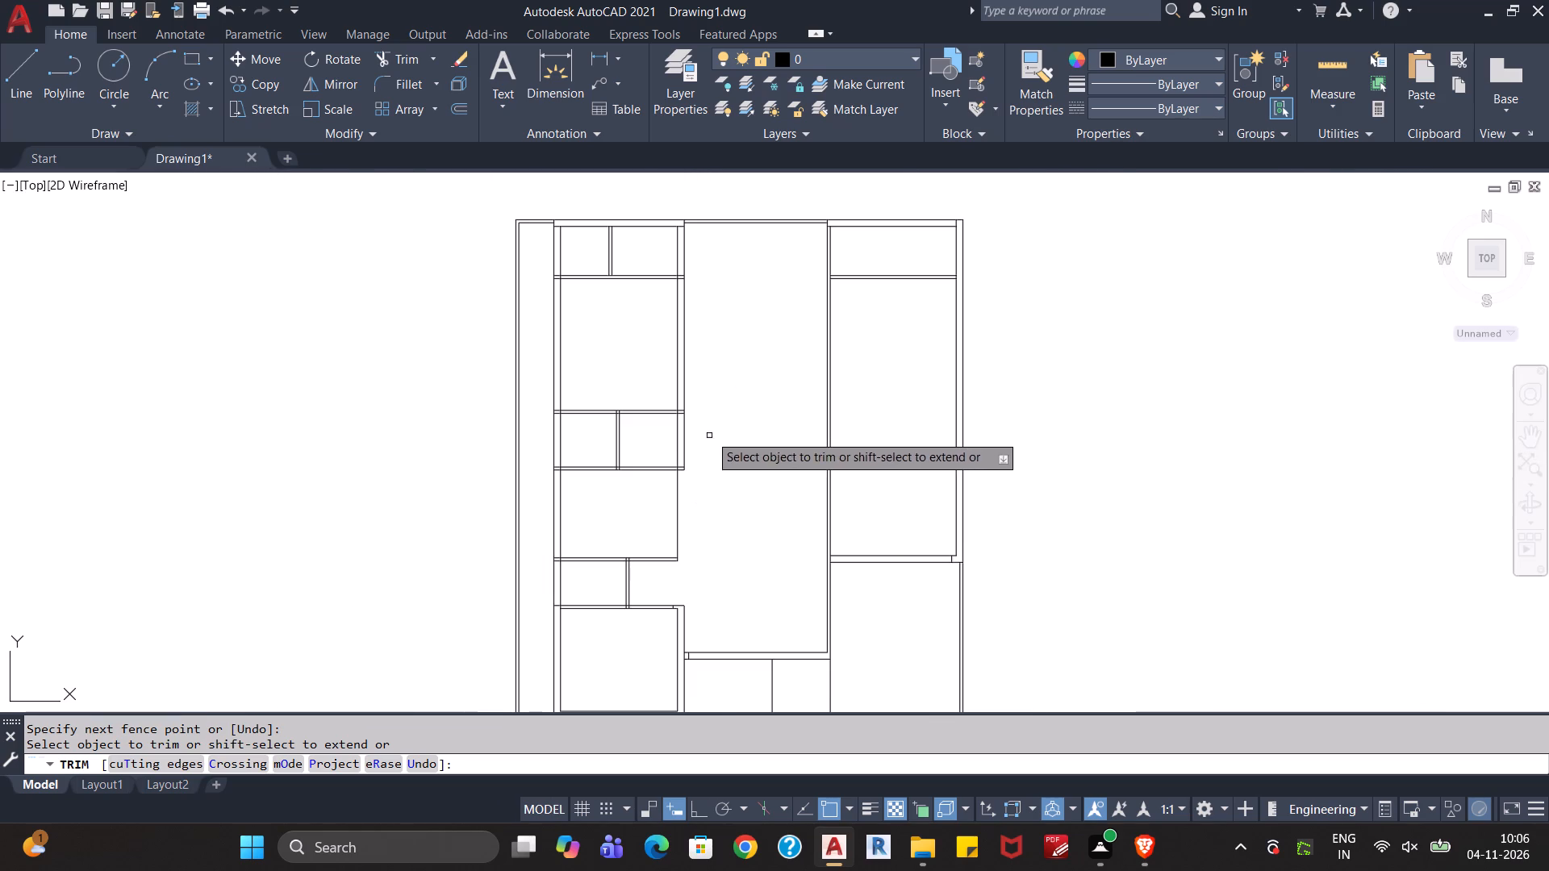
{"action": "scroll", "coordinate": [697, 273], "scroll_direction": "up", "scroll_amount": 3}
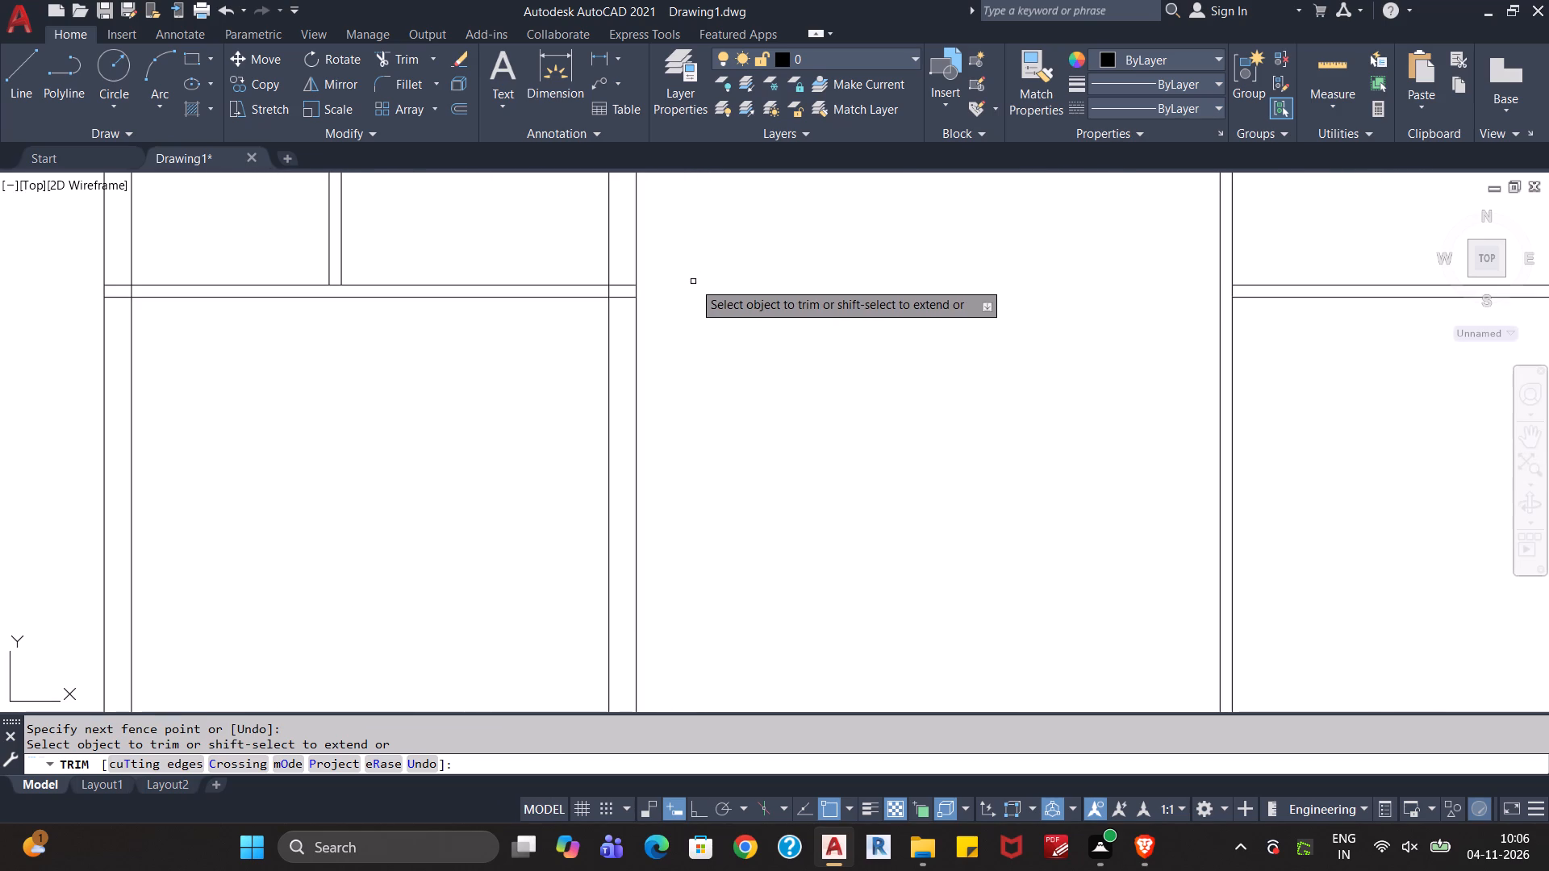
{"action": "scroll", "coordinate": [745, 327], "scroll_direction": "down", "scroll_amount": 1}
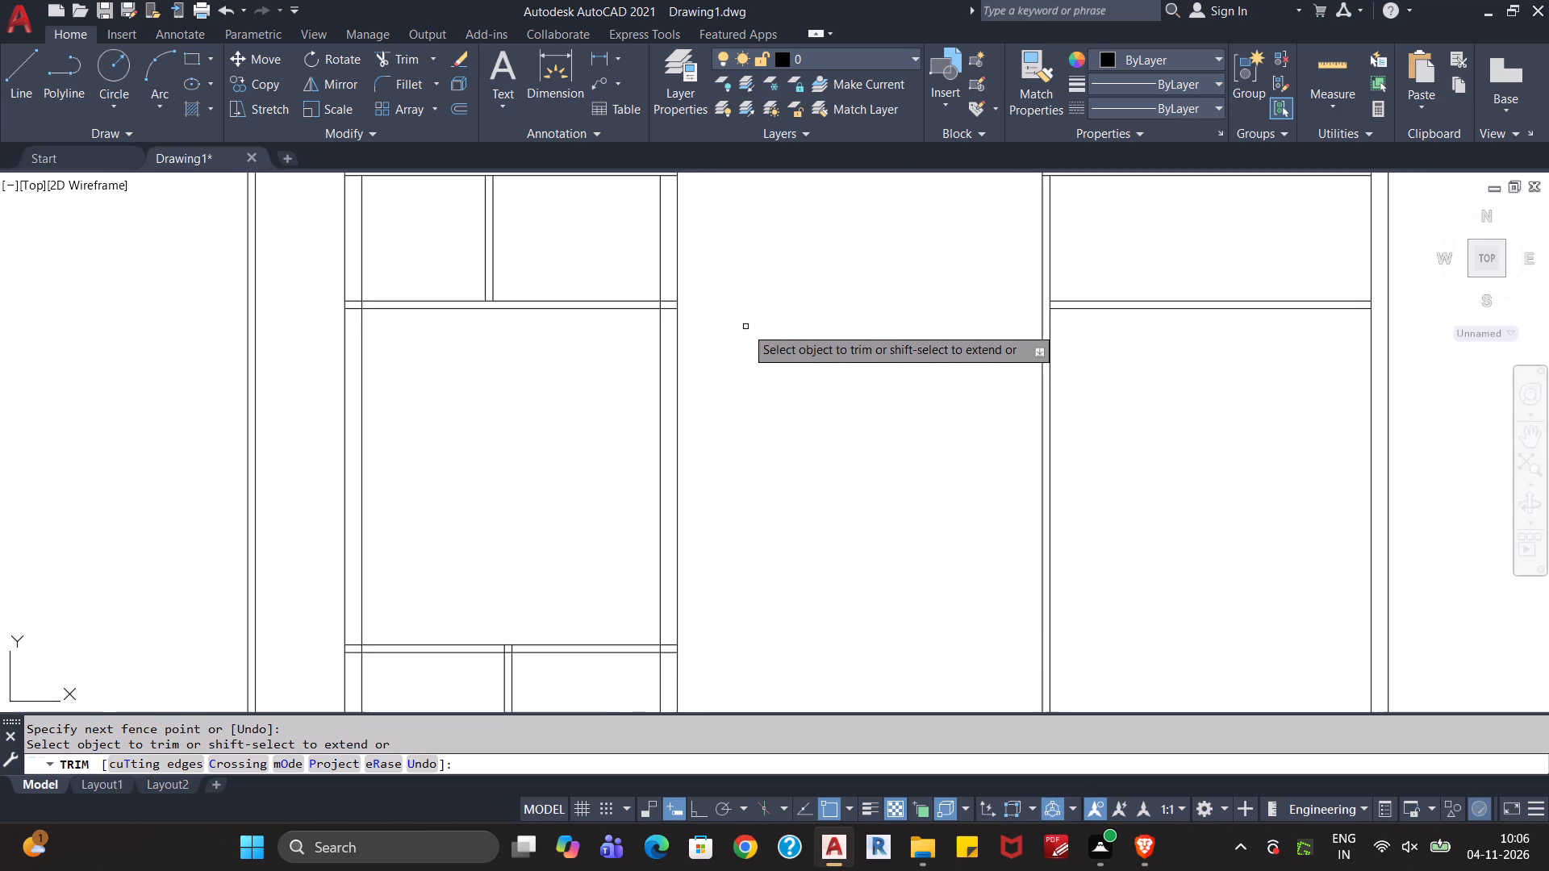
{"action": "scroll", "coordinate": [745, 327], "scroll_direction": "down", "scroll_amount": 2}
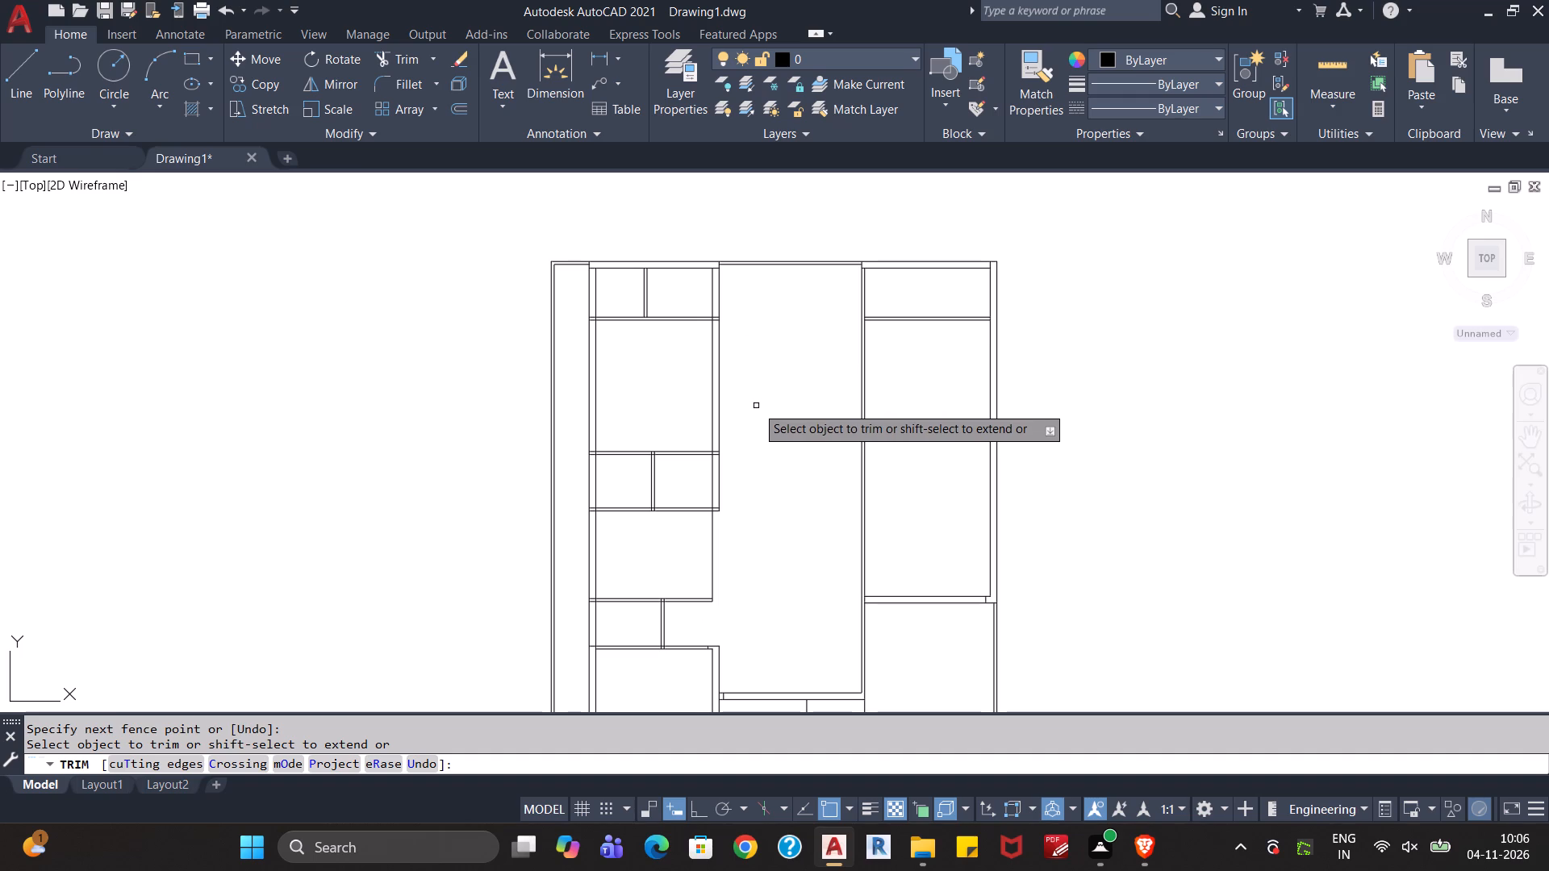
{"action": "left_click", "coordinate": [722, 492]}
Trim the stubs of the partition below the narrow middle room that project past the right inner wall line.
{"action": "left_click", "coordinate": [718, 494]}
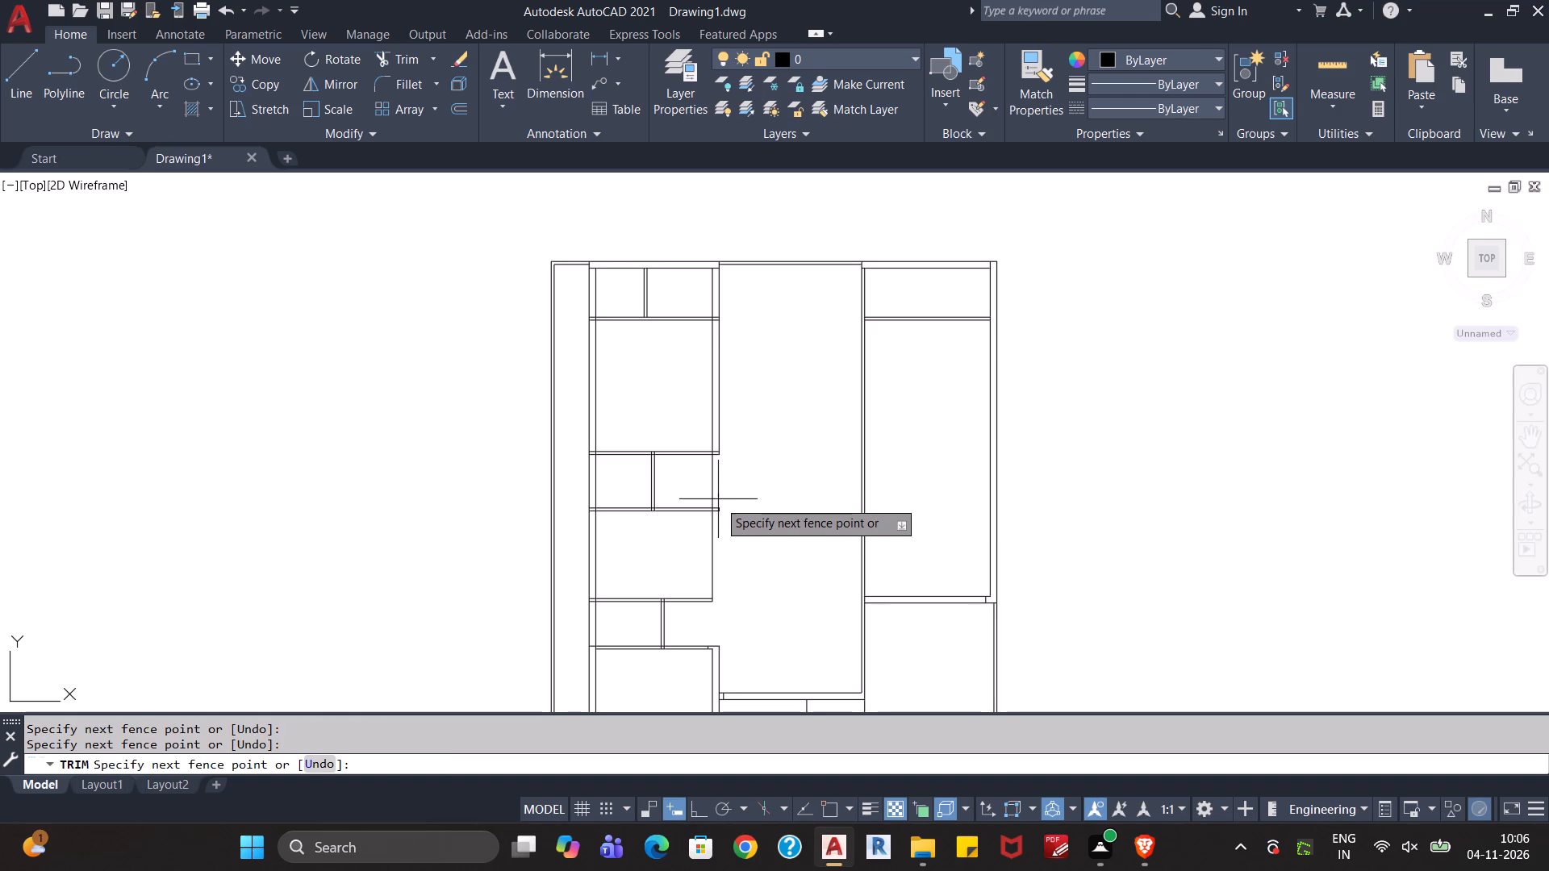
{"action": "left_click", "coordinate": [718, 516]}
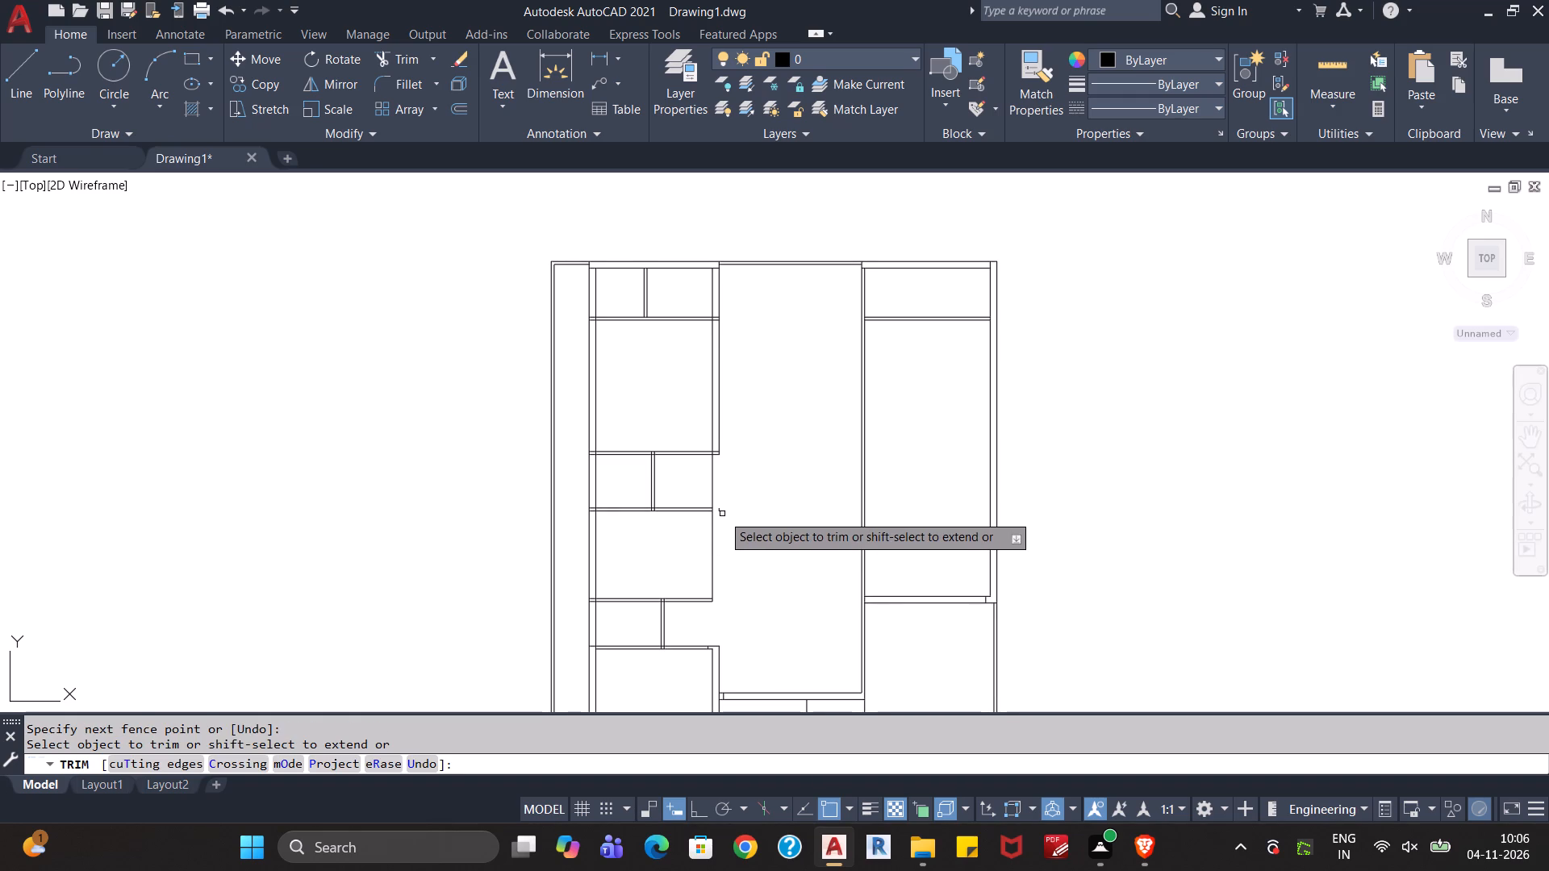
{"action": "left_click", "coordinate": [721, 513]}
{"action": "scroll", "coordinate": [734, 506], "scroll_direction": "down", "scroll_amount": 1}
{"action": "scroll", "coordinate": [748, 525], "scroll_direction": "up", "scroll_amount": 1}
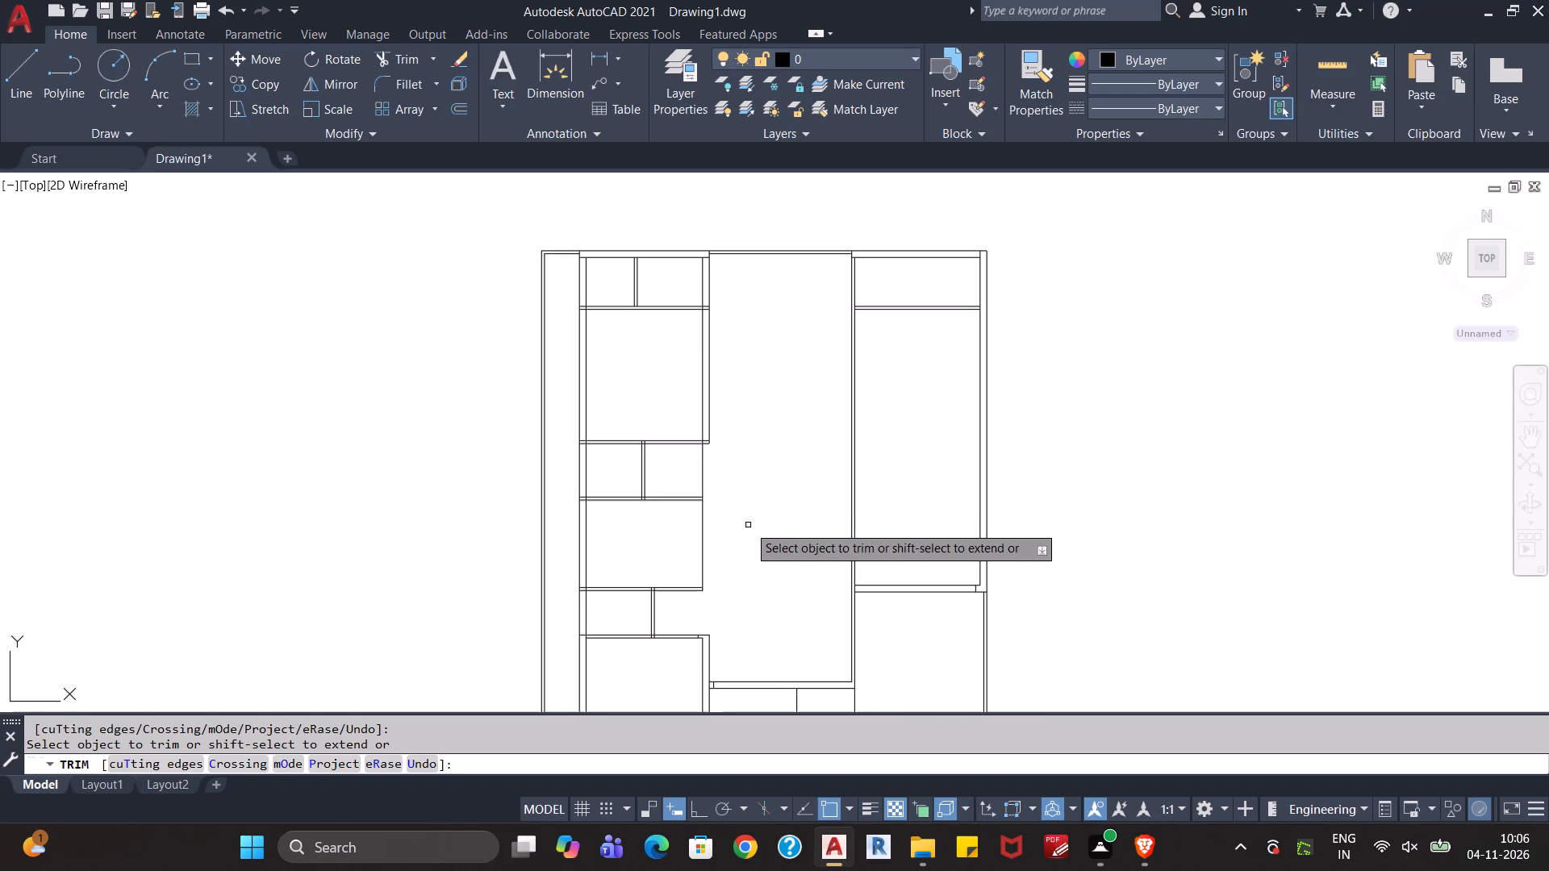
Offset the left column's right inner wall line 4" outward, alongside the narrow middle room and the room below it.
{"action": "middle_click_drag", "start_coordinate": [746, 540], "coordinate": [741, 532]}
{"action": "key", "text": "Escape"}
{"action": "key", "text": "Escape"}
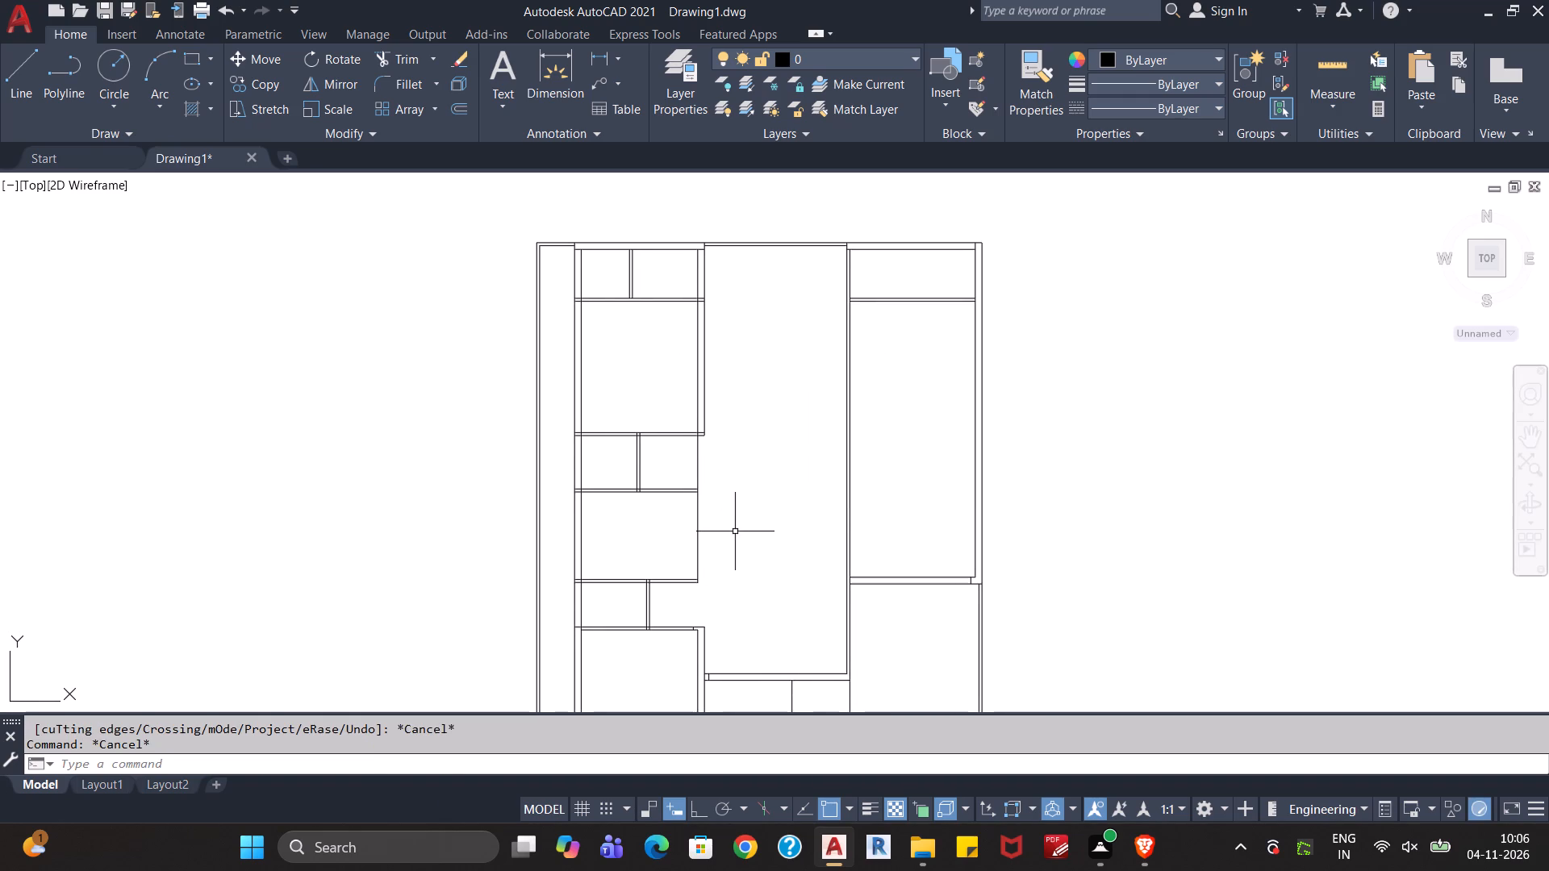
{"action": "key", "text": "o"}
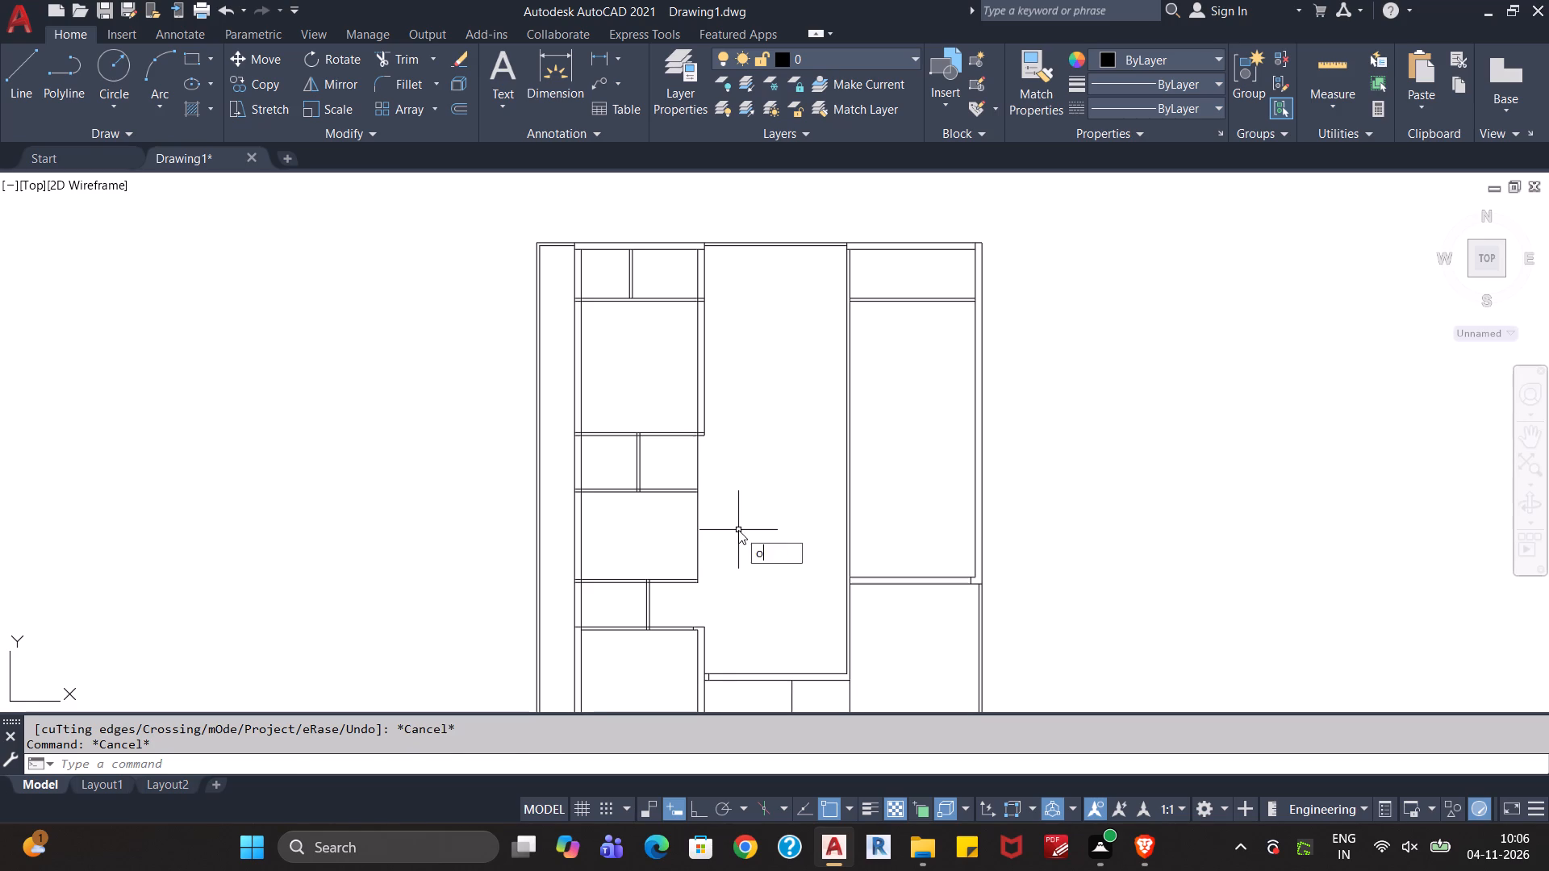
{"action": "key", "text": "Return"}
{"action": "type", "text": "4\""}
{"action": "key", "text": "Return"}
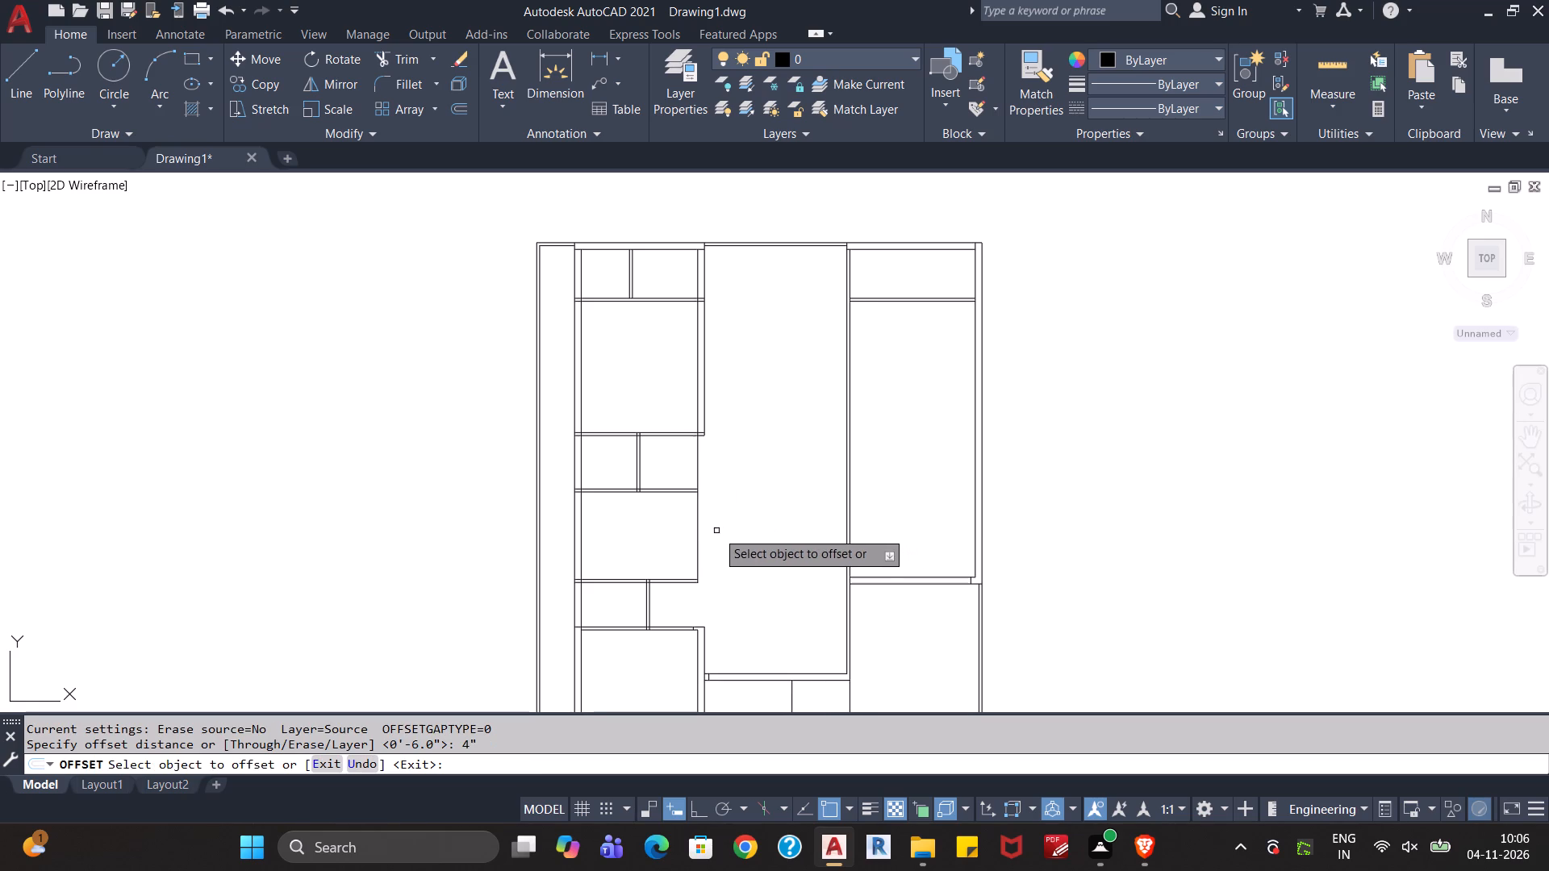
{"action": "left_click", "coordinate": [698, 534]}
{"action": "left_click", "coordinate": [708, 535]}
{"action": "scroll", "coordinate": [725, 520], "scroll_direction": "up", "scroll_amount": 3}
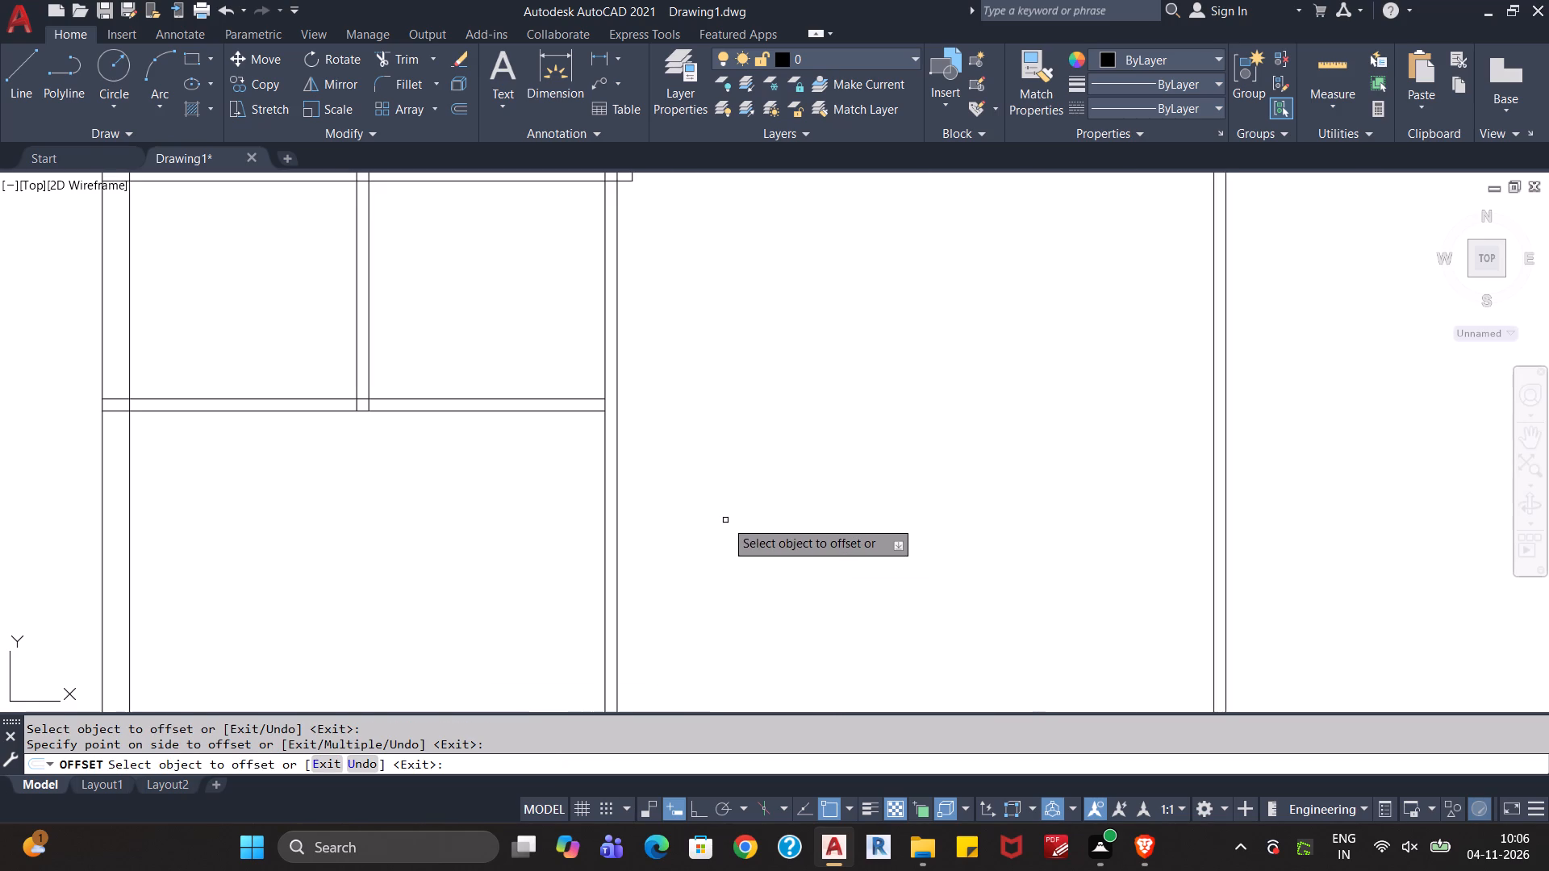
{"action": "middle_click_drag", "start_coordinate": [710, 444], "coordinate": [665, 651]}
{"action": "key", "text": "Escape"}
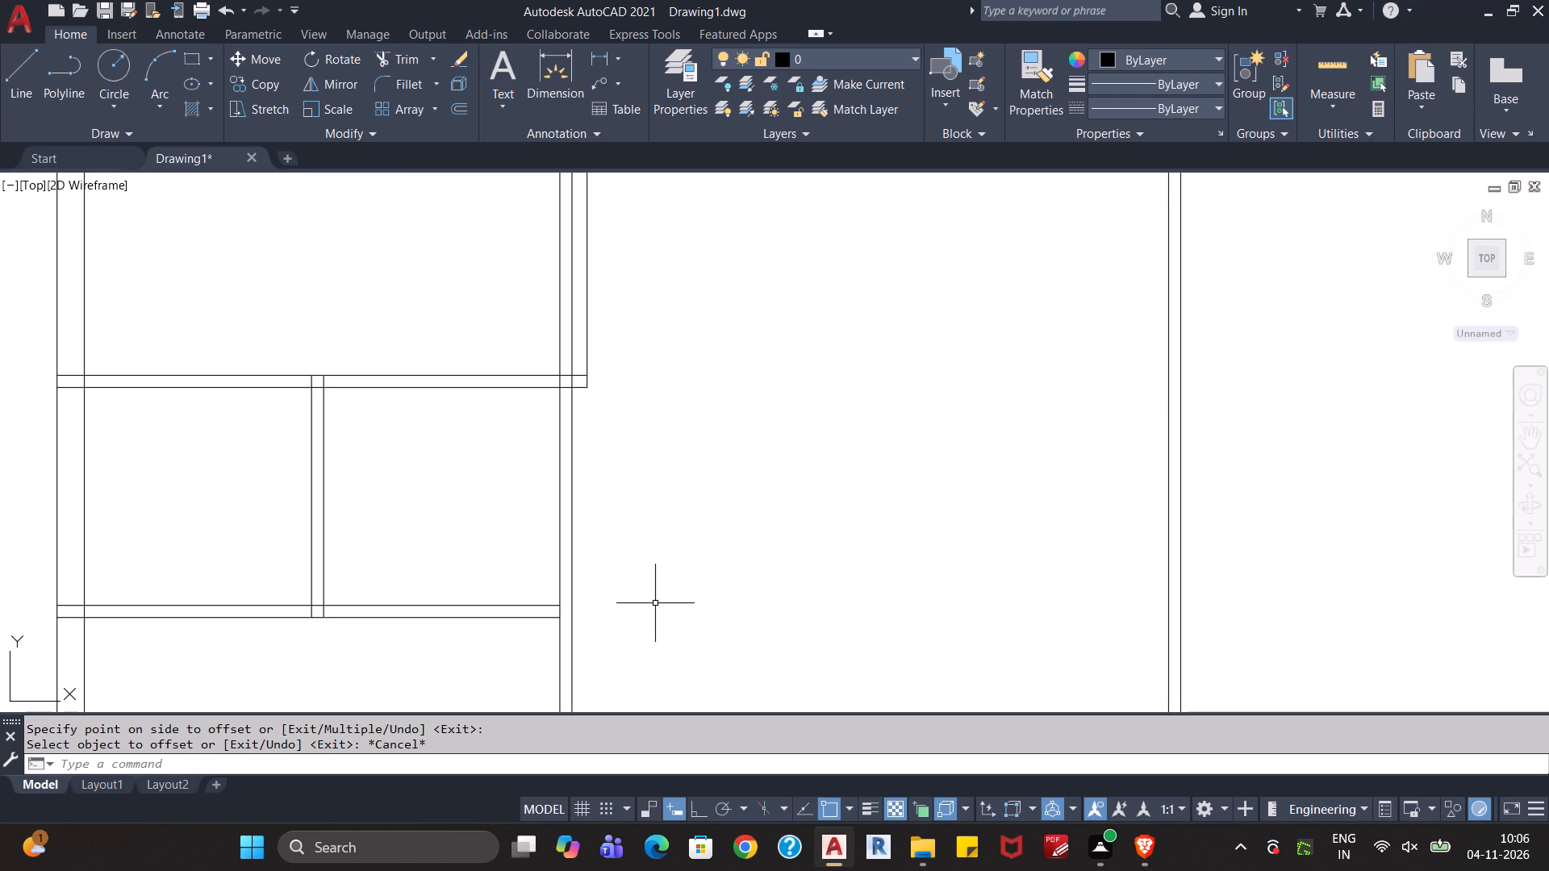
Trim the new 4" offset line where it runs above the partition at the top of the narrow middle room.
{"action": "type", "text": "tr"}
{"action": "key", "text": "Return"}
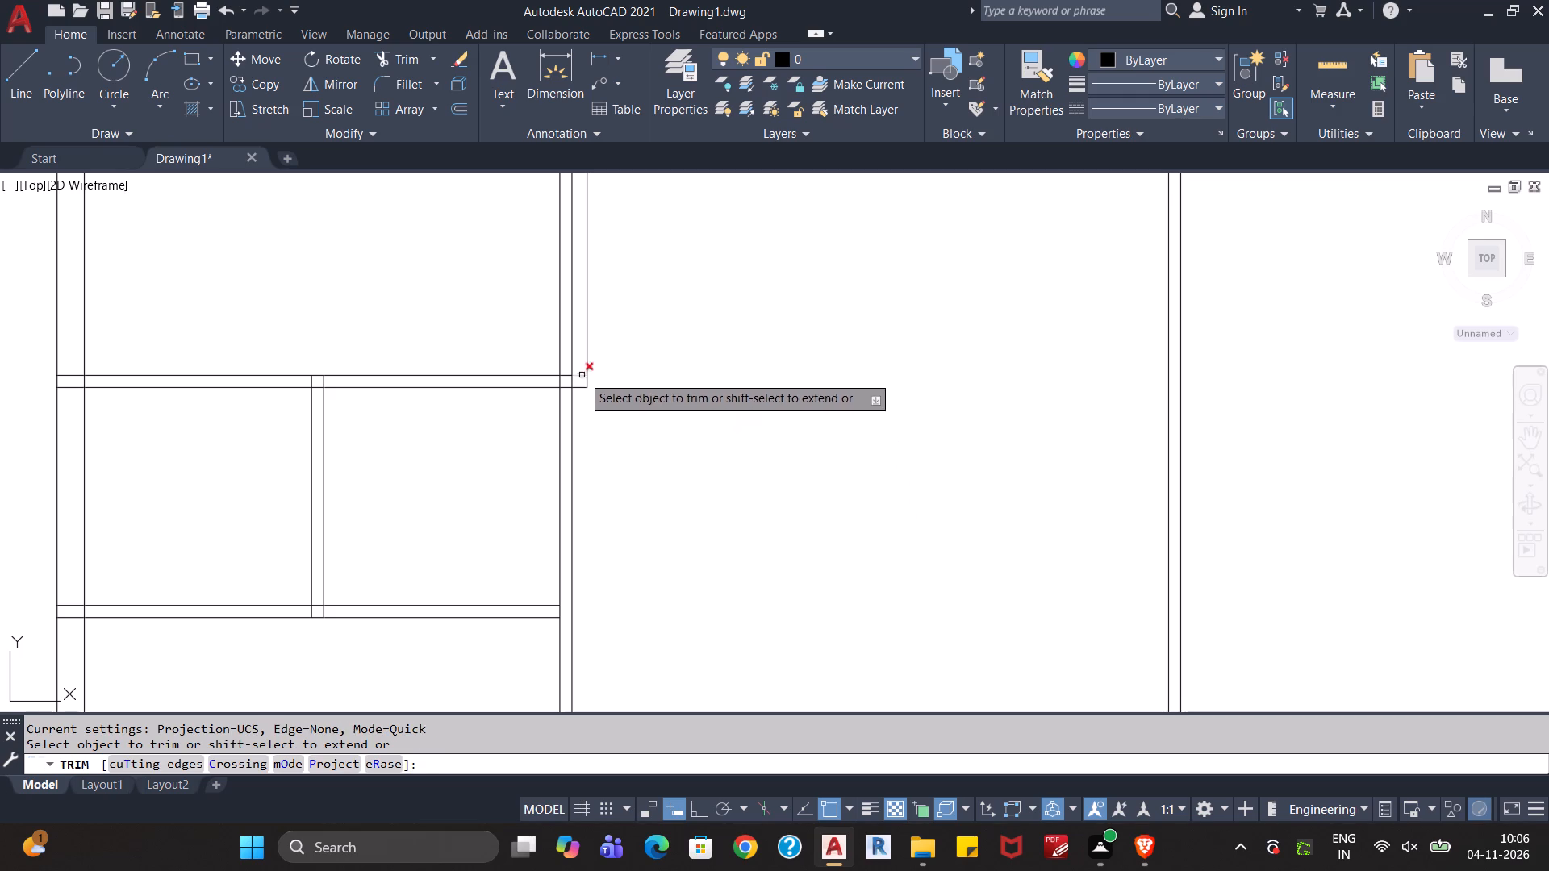
{"action": "left_click", "coordinate": [574, 362]}
{"action": "scroll", "coordinate": [633, 495], "scroll_direction": "down", "scroll_amount": 3}
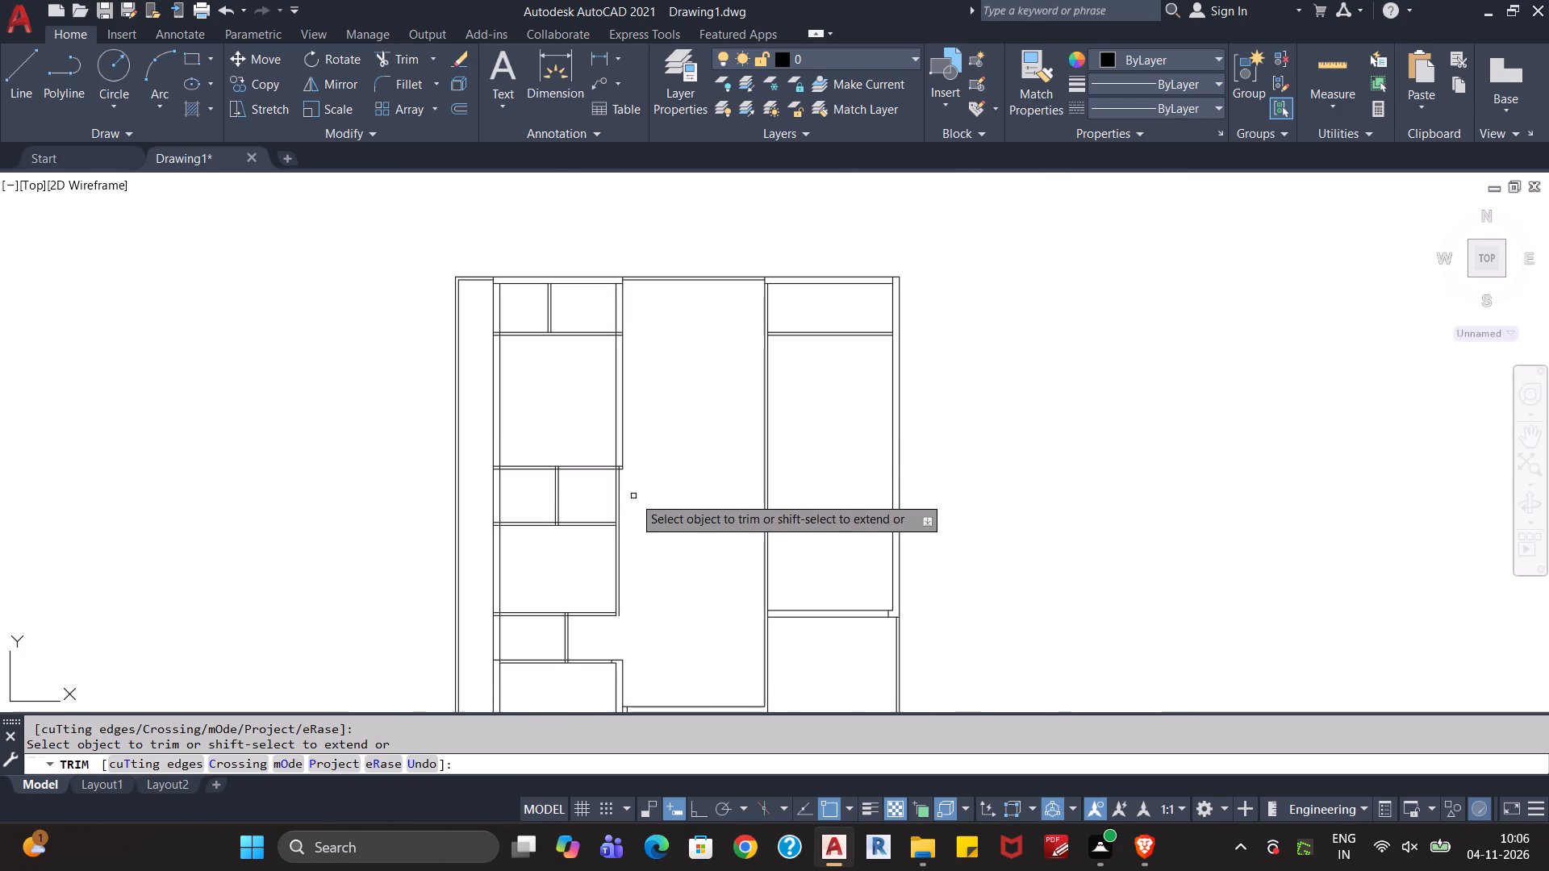
Extend the lower lines of the partitions above and below the room under the narrow middle room to the new outer wall line.
{"action": "scroll", "coordinate": [630, 531], "scroll_direction": "up", "scroll_amount": 3}
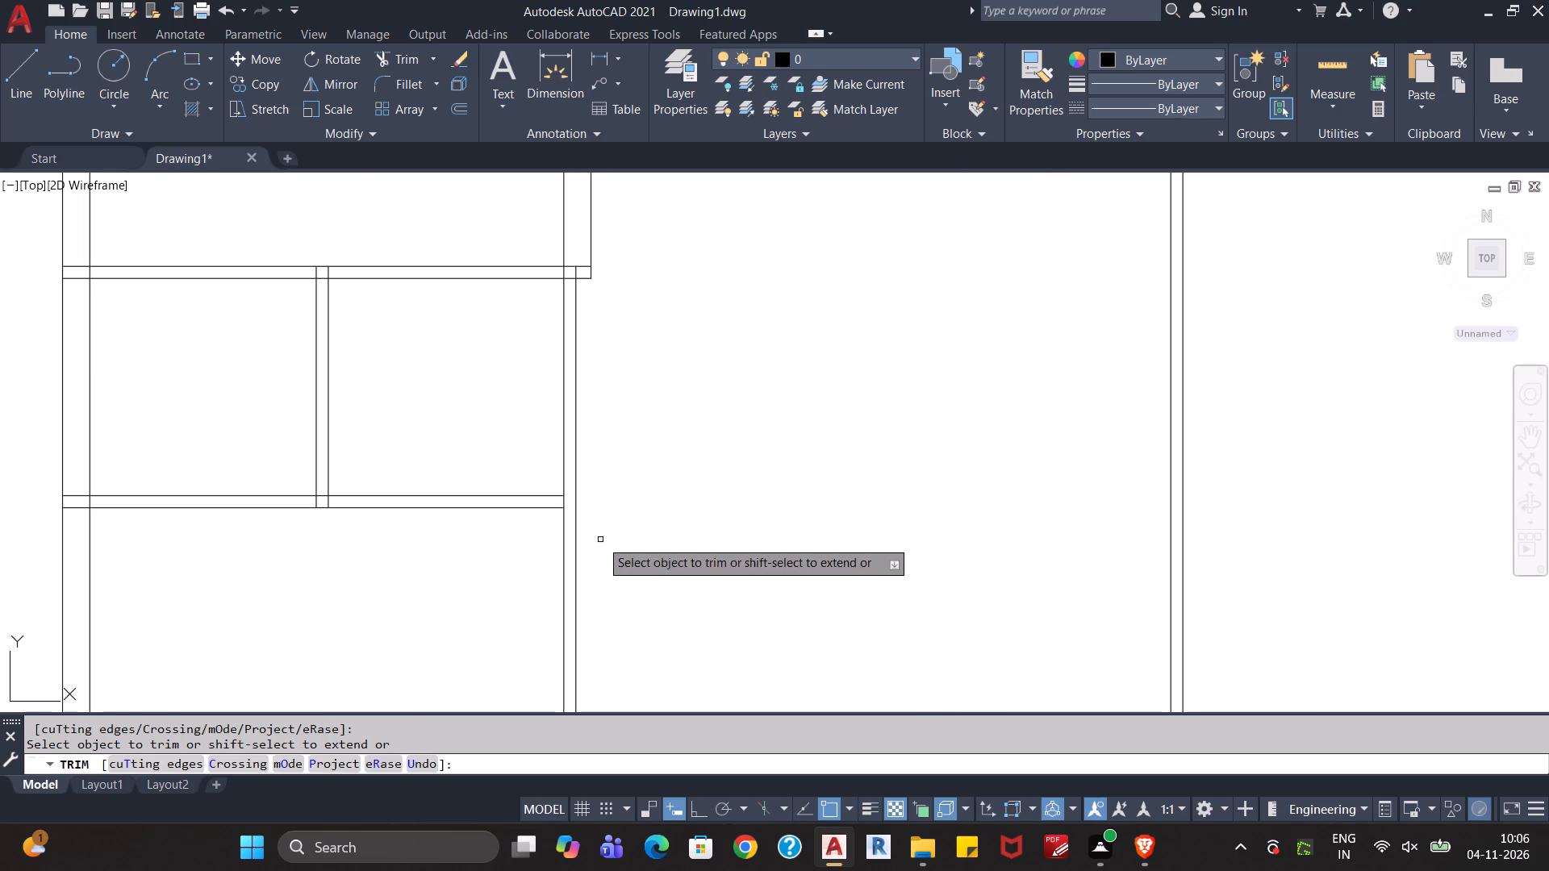
{"action": "left_click", "coordinate": [549, 511], "text": "shift"}
{"action": "scroll", "coordinate": [531, 585], "scroll_direction": "down", "scroll_amount": 1}
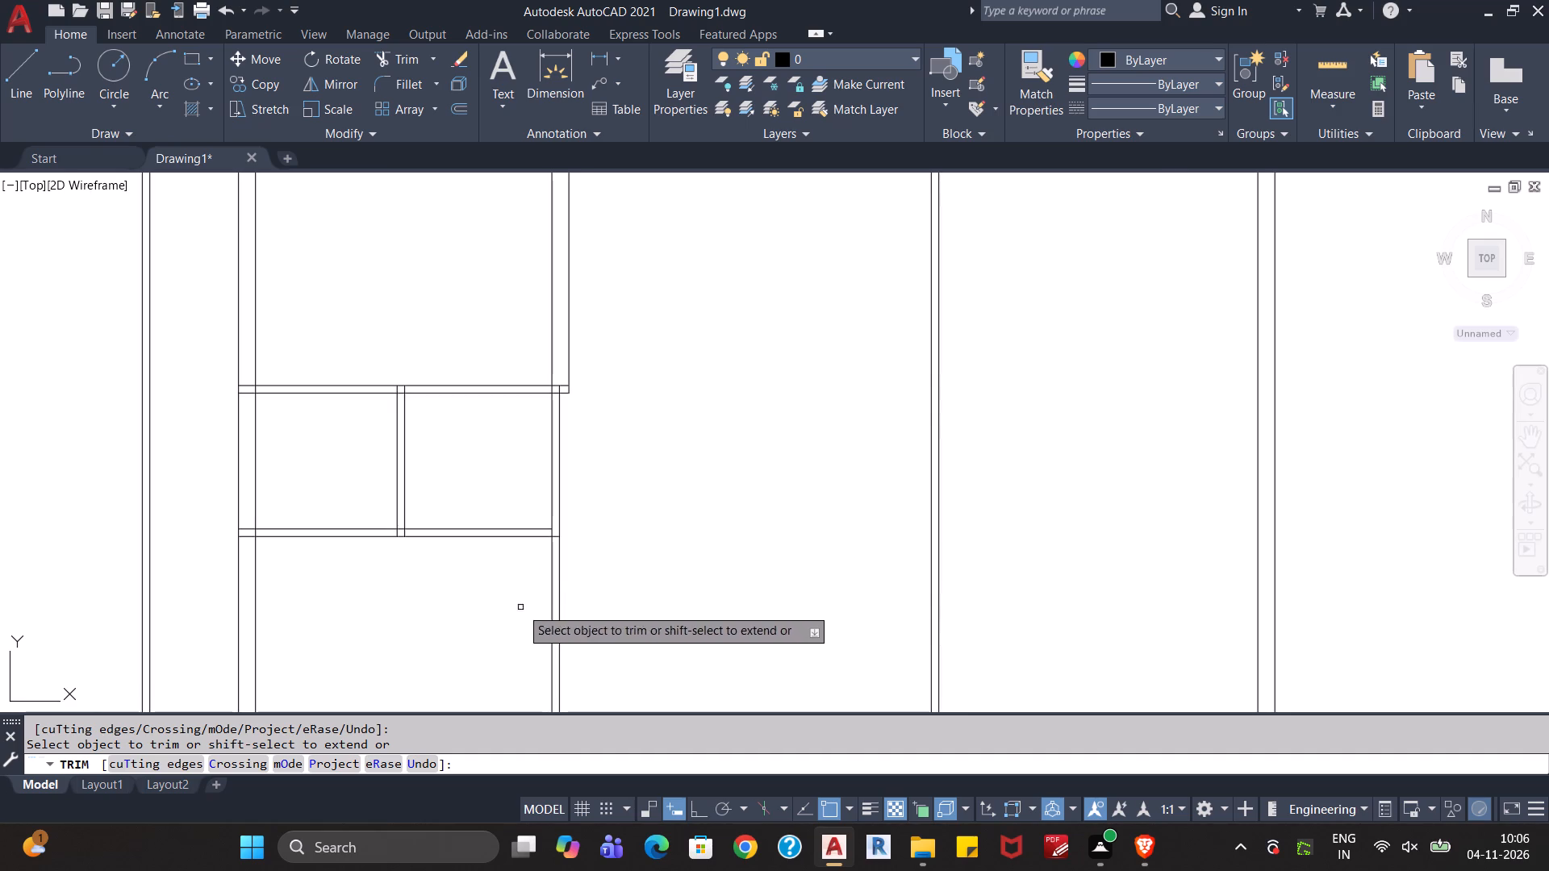
{"action": "middle_click_drag", "start_coordinate": [520, 607], "coordinate": [620, 437]}
{"action": "left_click", "coordinate": [646, 598], "text": "shift"}
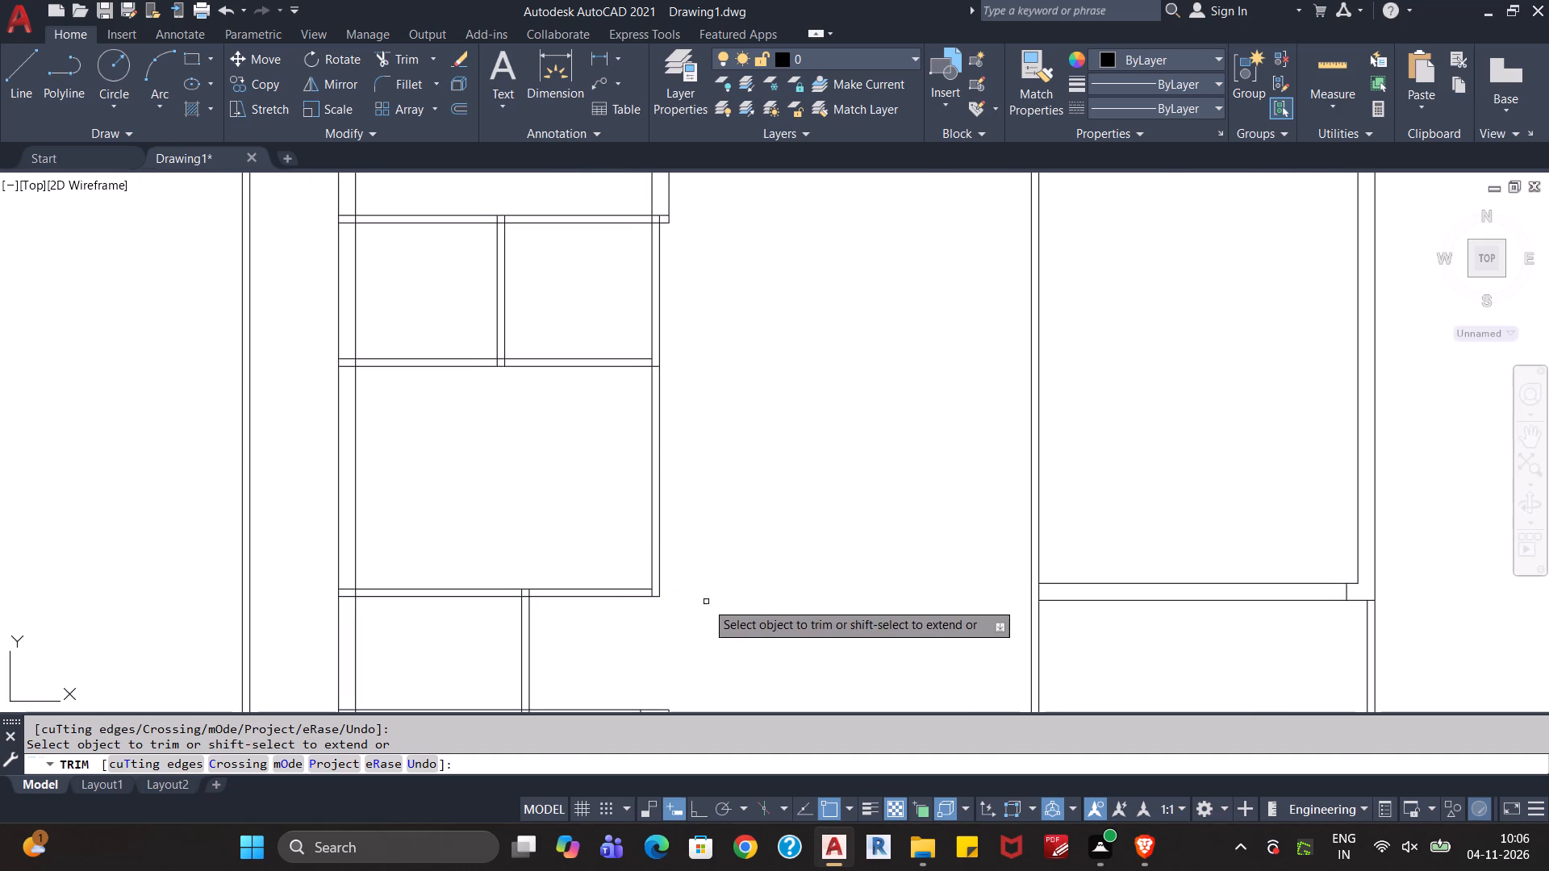
Trim the right inner wall line's stub between the partition lines at that room's lower right corner.
{"action": "scroll", "coordinate": [659, 596], "scroll_direction": "up", "scroll_amount": 2}
{"action": "left_click", "coordinate": [637, 589]}
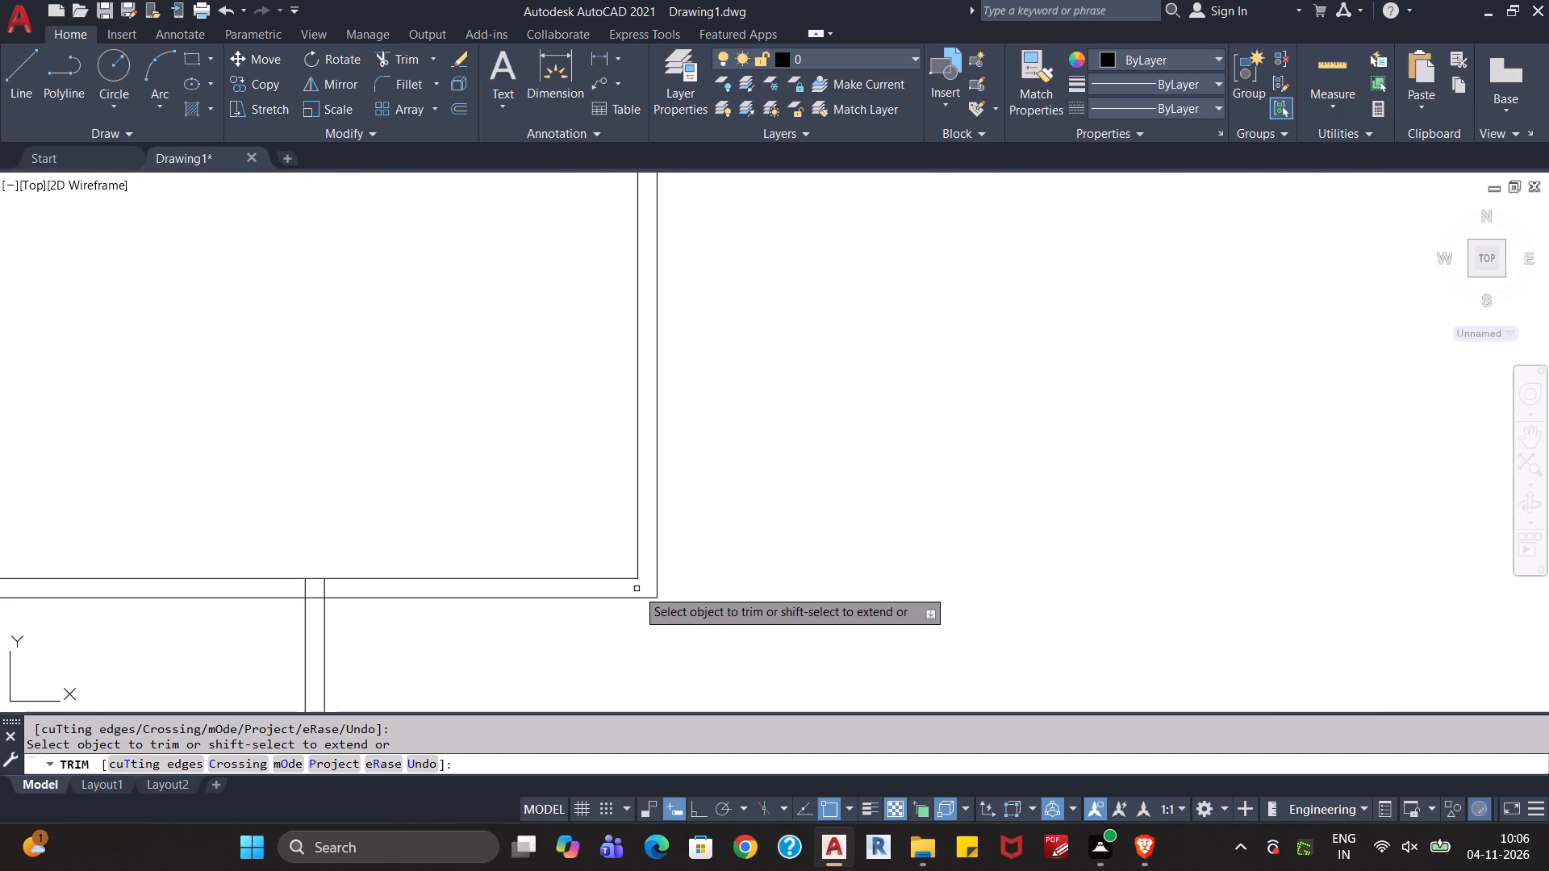
Trim the crossing lines where the narrow middle room's vertical divider meets its lower partition, opening the junction.
{"action": "scroll", "coordinate": [651, 594], "scroll_direction": "down", "scroll_amount": 2}
{"action": "middle_click_drag", "start_coordinate": [759, 604], "coordinate": [875, 497]}
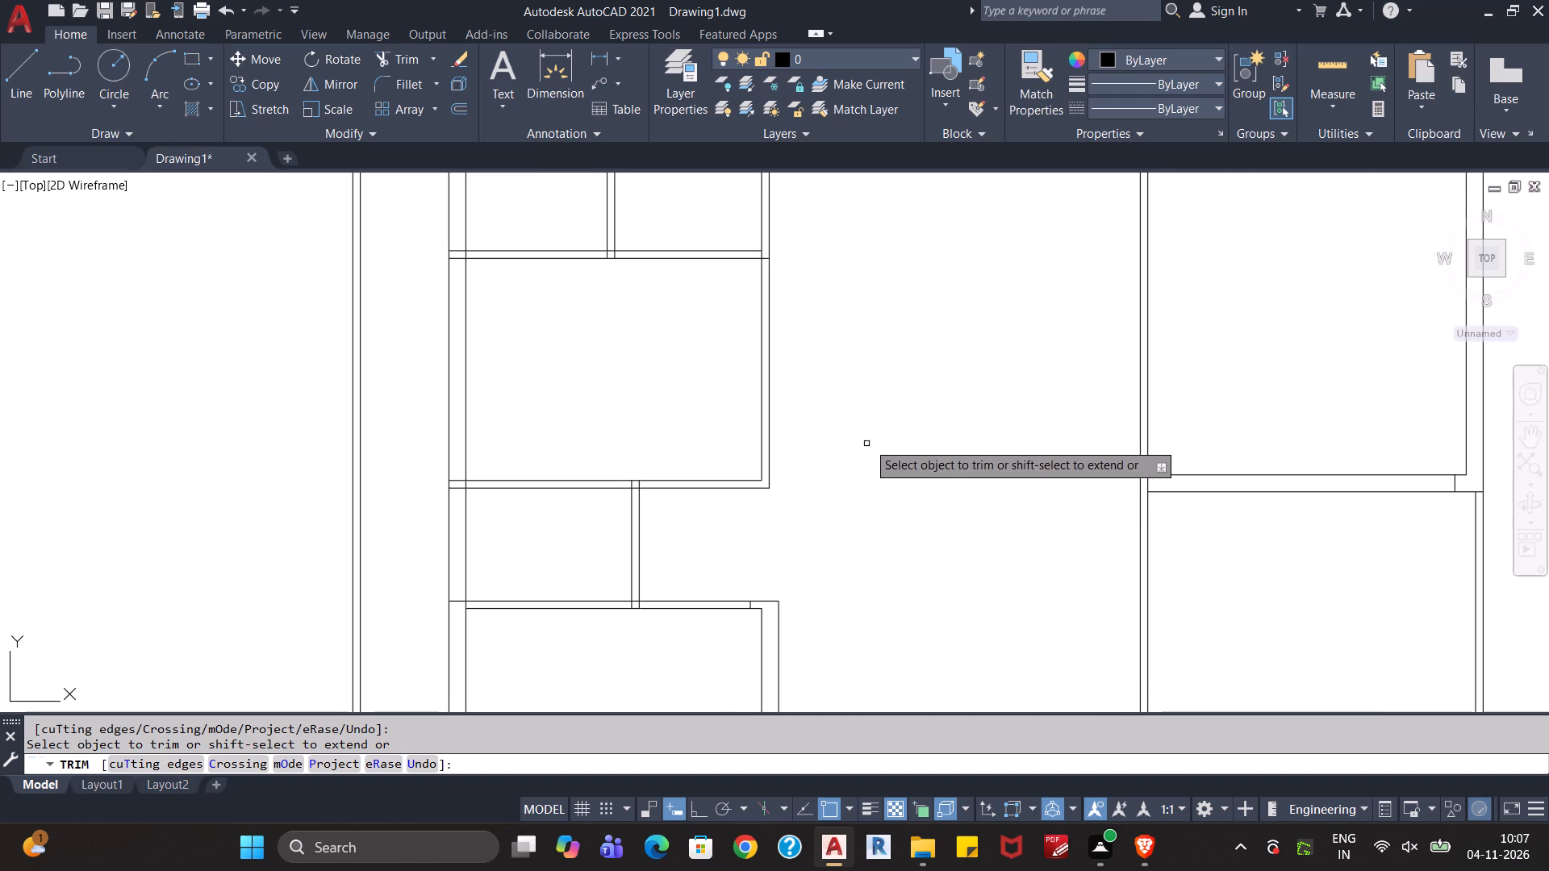
{"action": "middle_click_drag", "start_coordinate": [871, 436], "coordinate": [848, 547]}
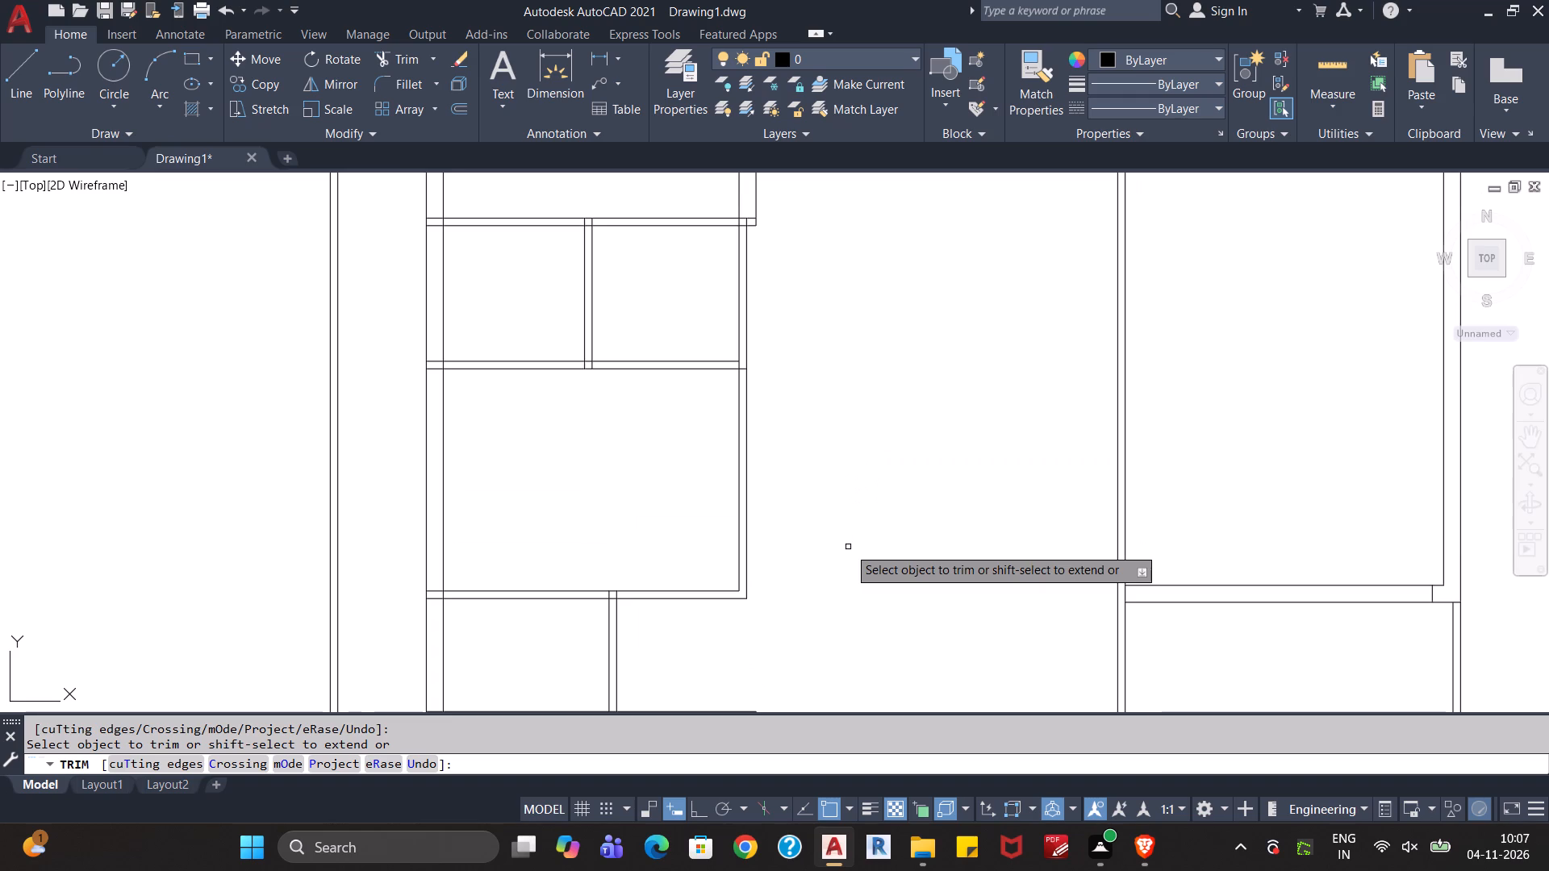
{"action": "middle_click_drag", "start_coordinate": [872, 461], "coordinate": [875, 597]}
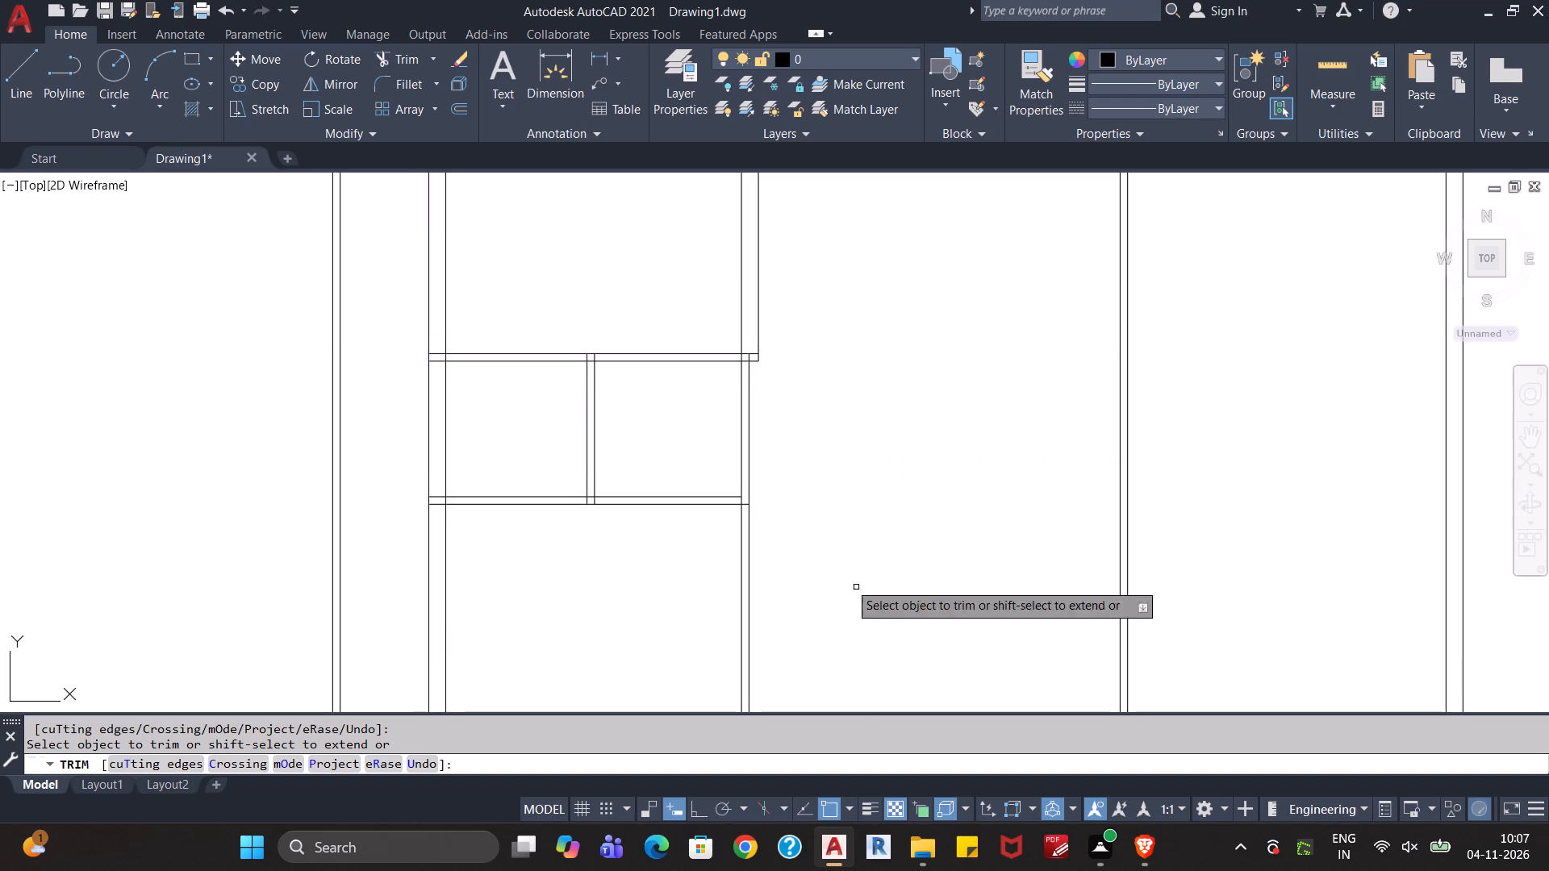
{"action": "scroll", "coordinate": [795, 530], "scroll_direction": "up", "scroll_amount": 2}
{"action": "middle_click_drag", "start_coordinate": [800, 529], "coordinate": [1117, 594]}
{"action": "scroll", "coordinate": [766, 603], "scroll_direction": "down", "scroll_amount": 1}
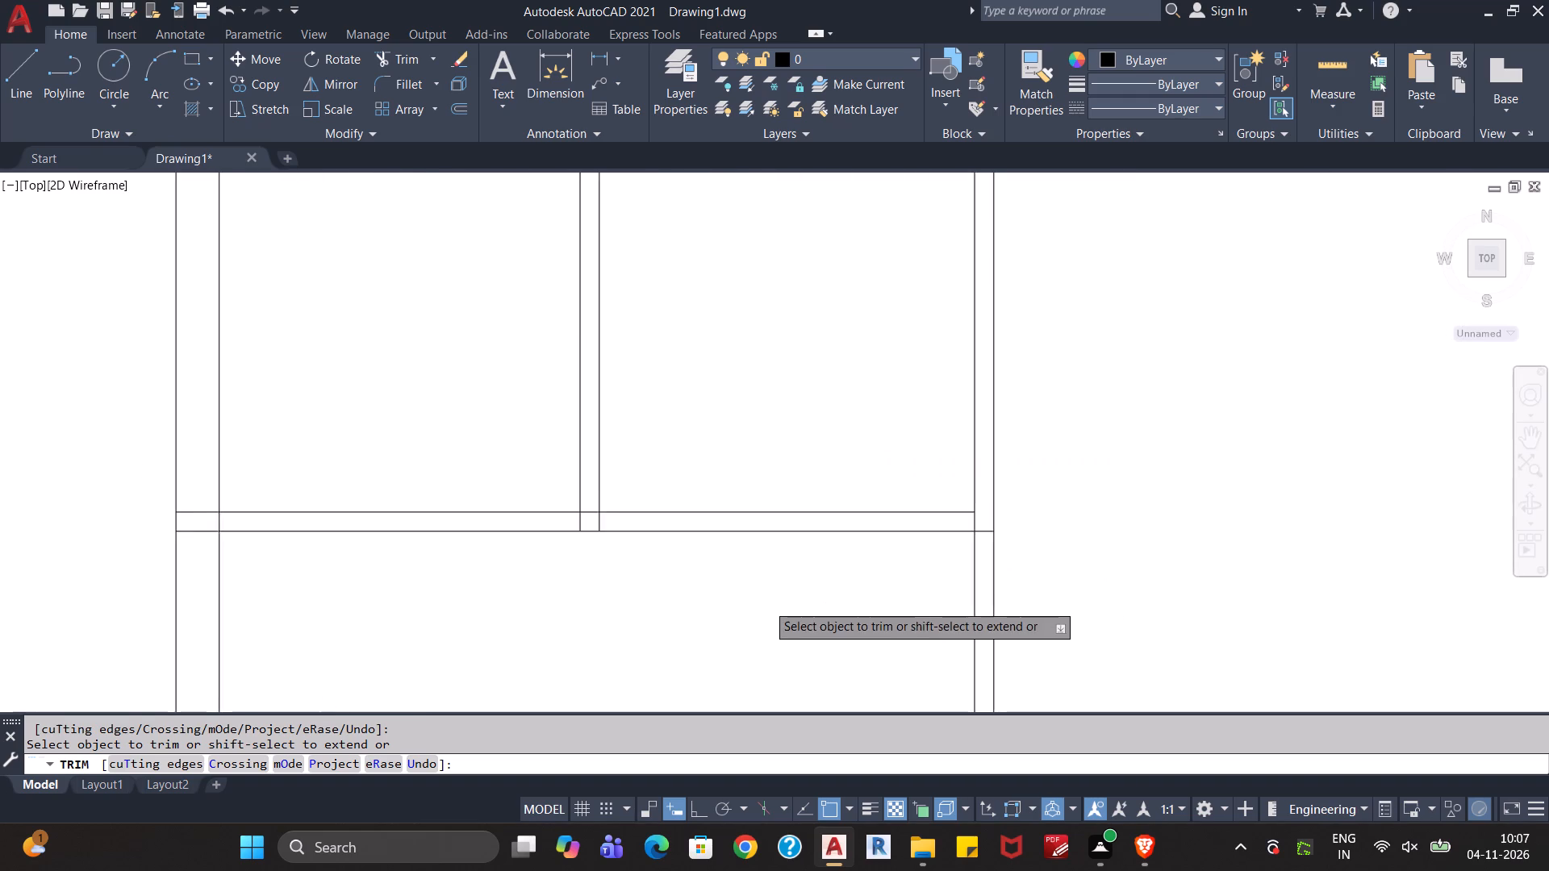
{"action": "scroll", "coordinate": [682, 588], "scroll_direction": "up", "scroll_amount": 1}
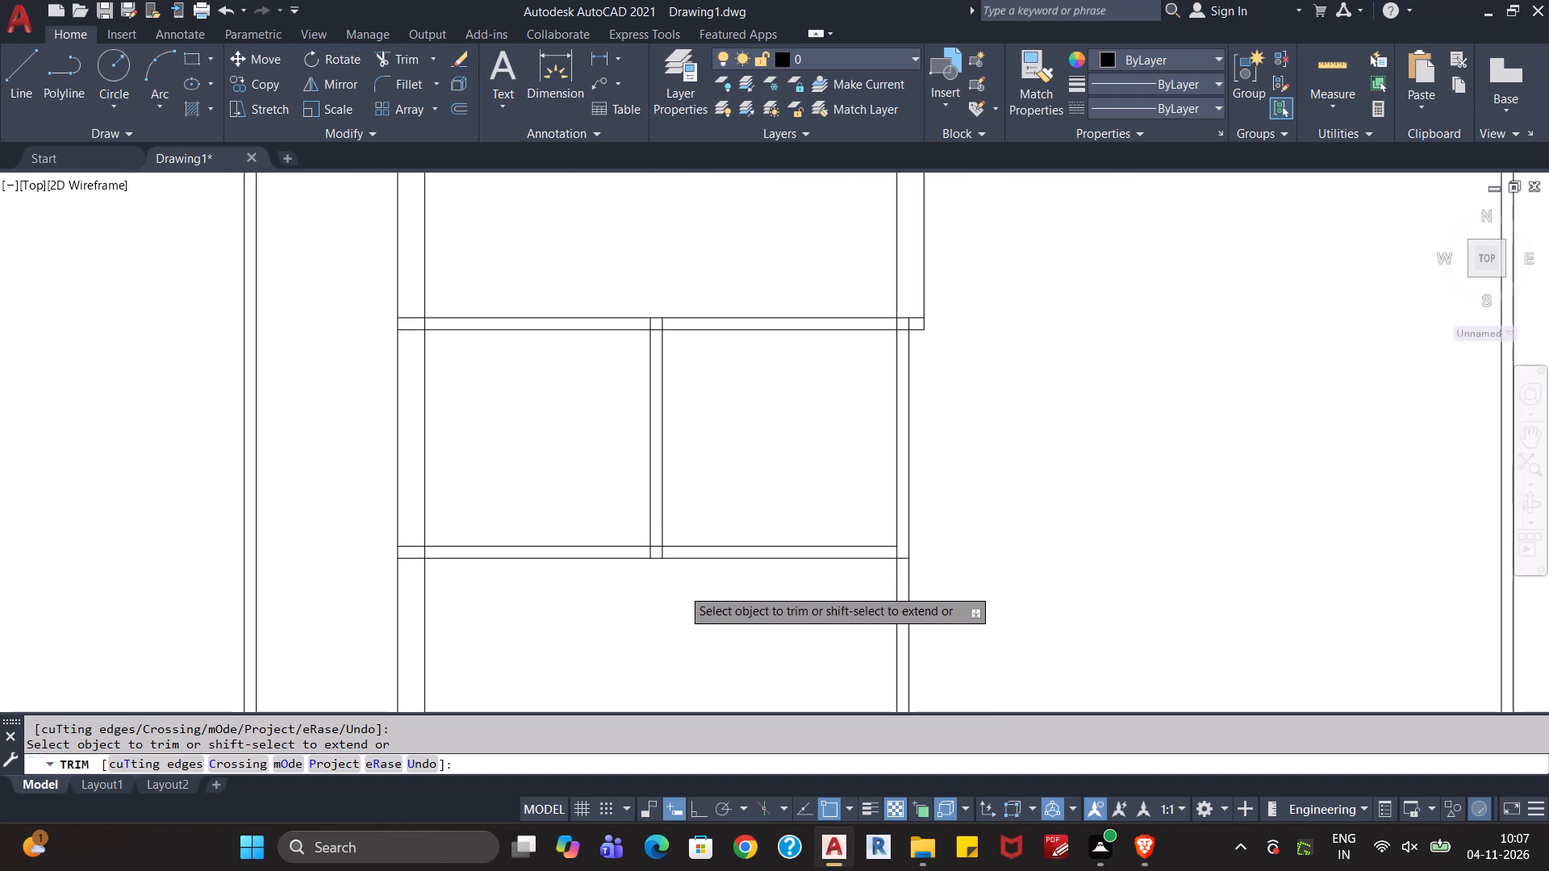
{"action": "scroll", "coordinate": [682, 588], "scroll_direction": "up", "scroll_amount": 2}
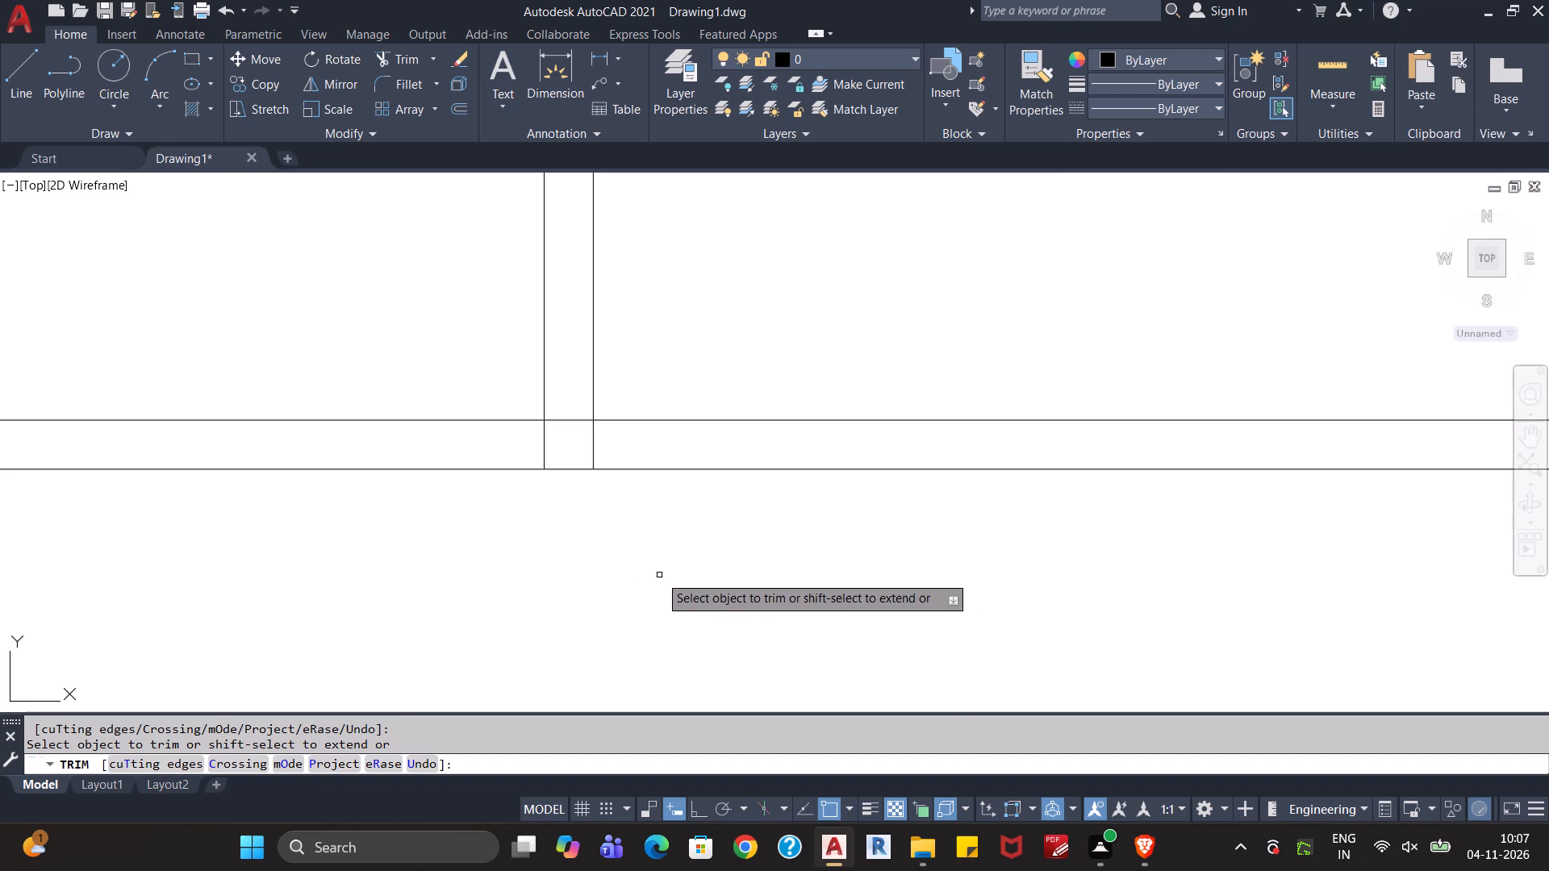
{"action": "scroll", "coordinate": [650, 549], "scroll_direction": "down", "scroll_amount": 2}
{"action": "left_click_drag", "start_coordinate": [639, 511], "coordinate": [618, 509]}
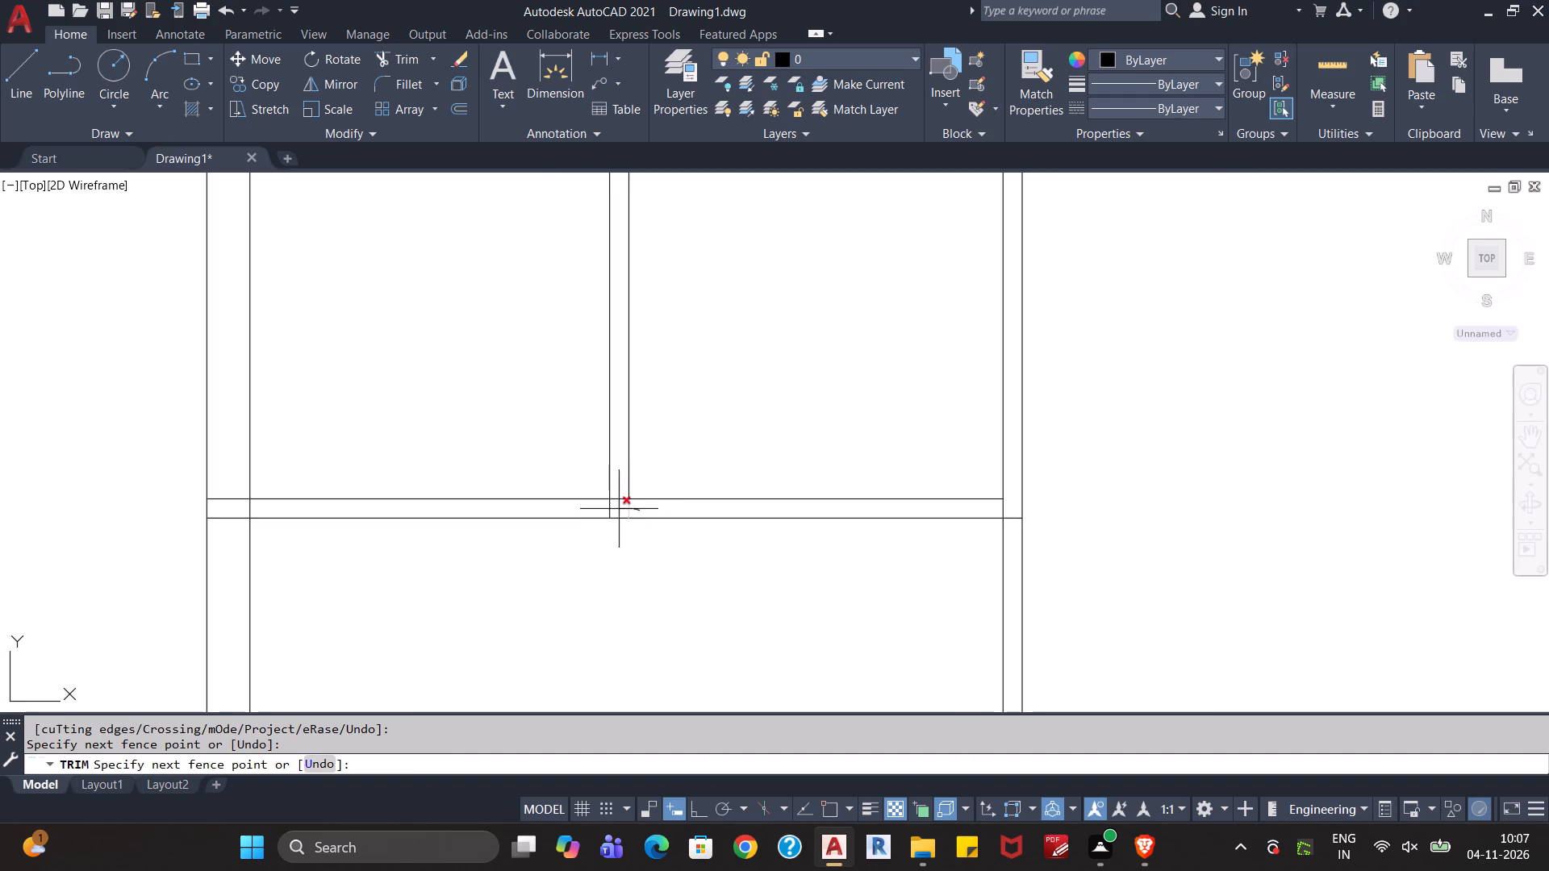
{"action": "left_click_drag", "start_coordinate": [618, 509], "coordinate": [603, 511]}
{"action": "left_click", "coordinate": [617, 500]}
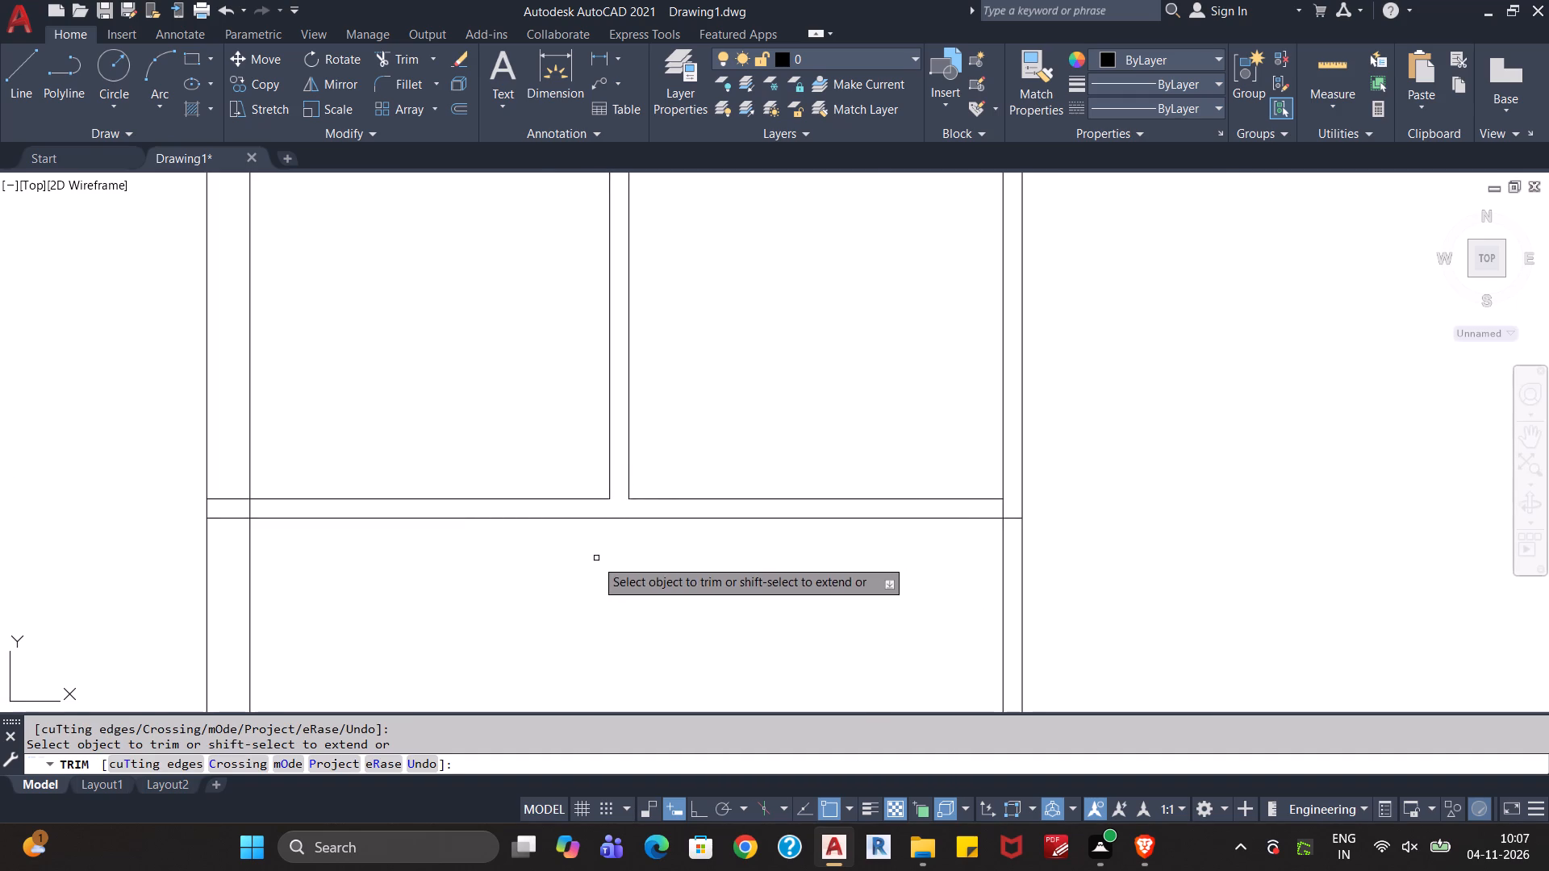
Trim the overlapping lines where the narrow middle room's lower partition meets the left wall: the partition's upper-line stub and the inner wall line.
{"action": "scroll", "coordinate": [594, 561], "scroll_direction": "down", "scroll_amount": 1}
{"action": "middle_click_drag", "start_coordinate": [543, 574], "coordinate": [792, 575]}
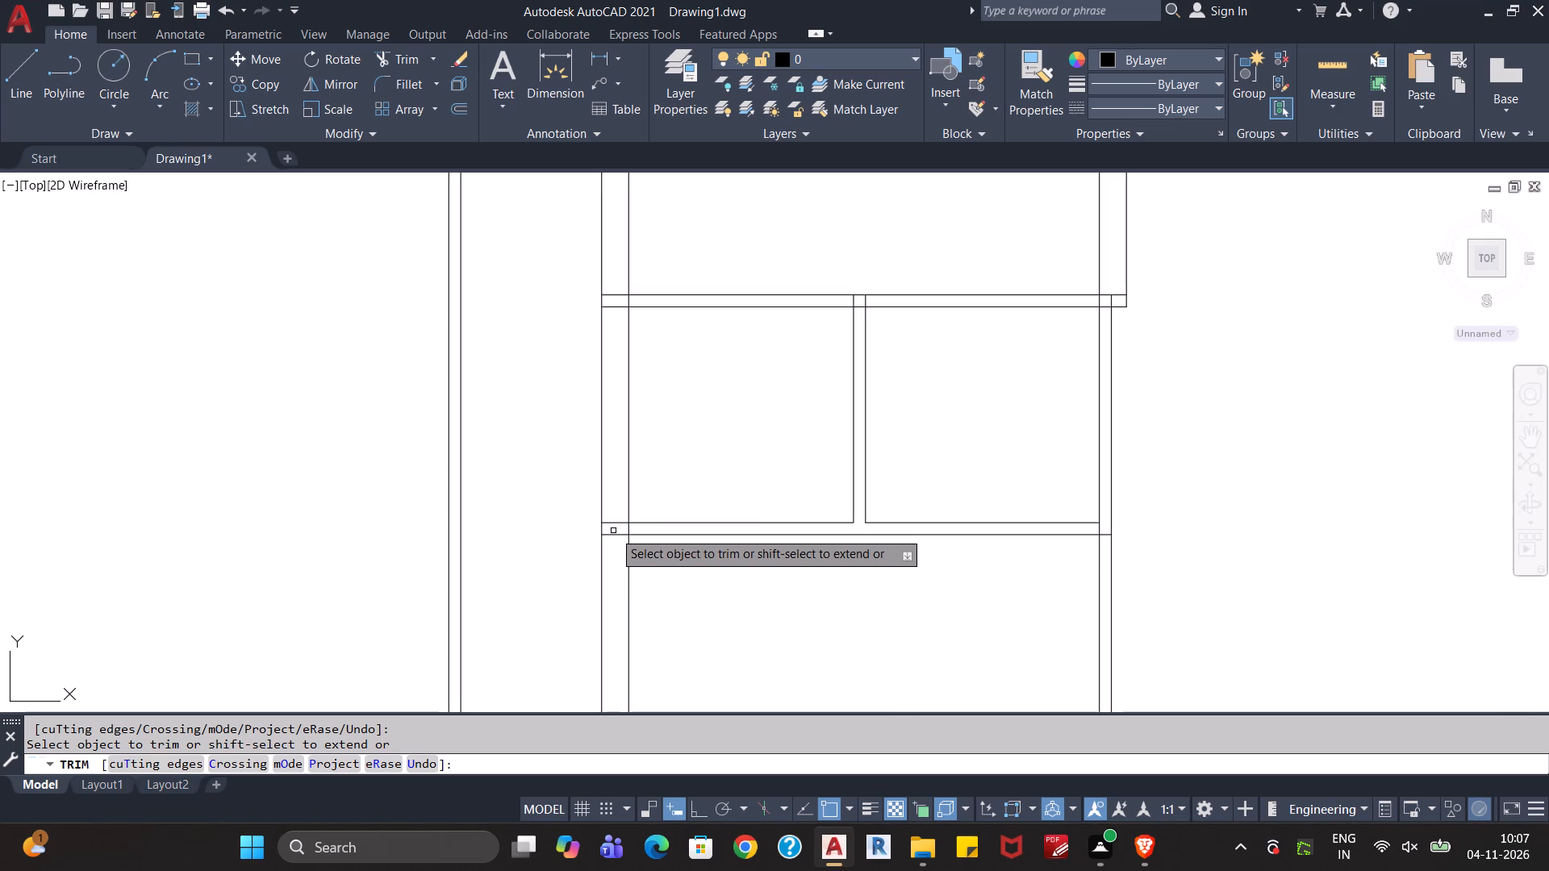
{"action": "left_click", "coordinate": [614, 523]}
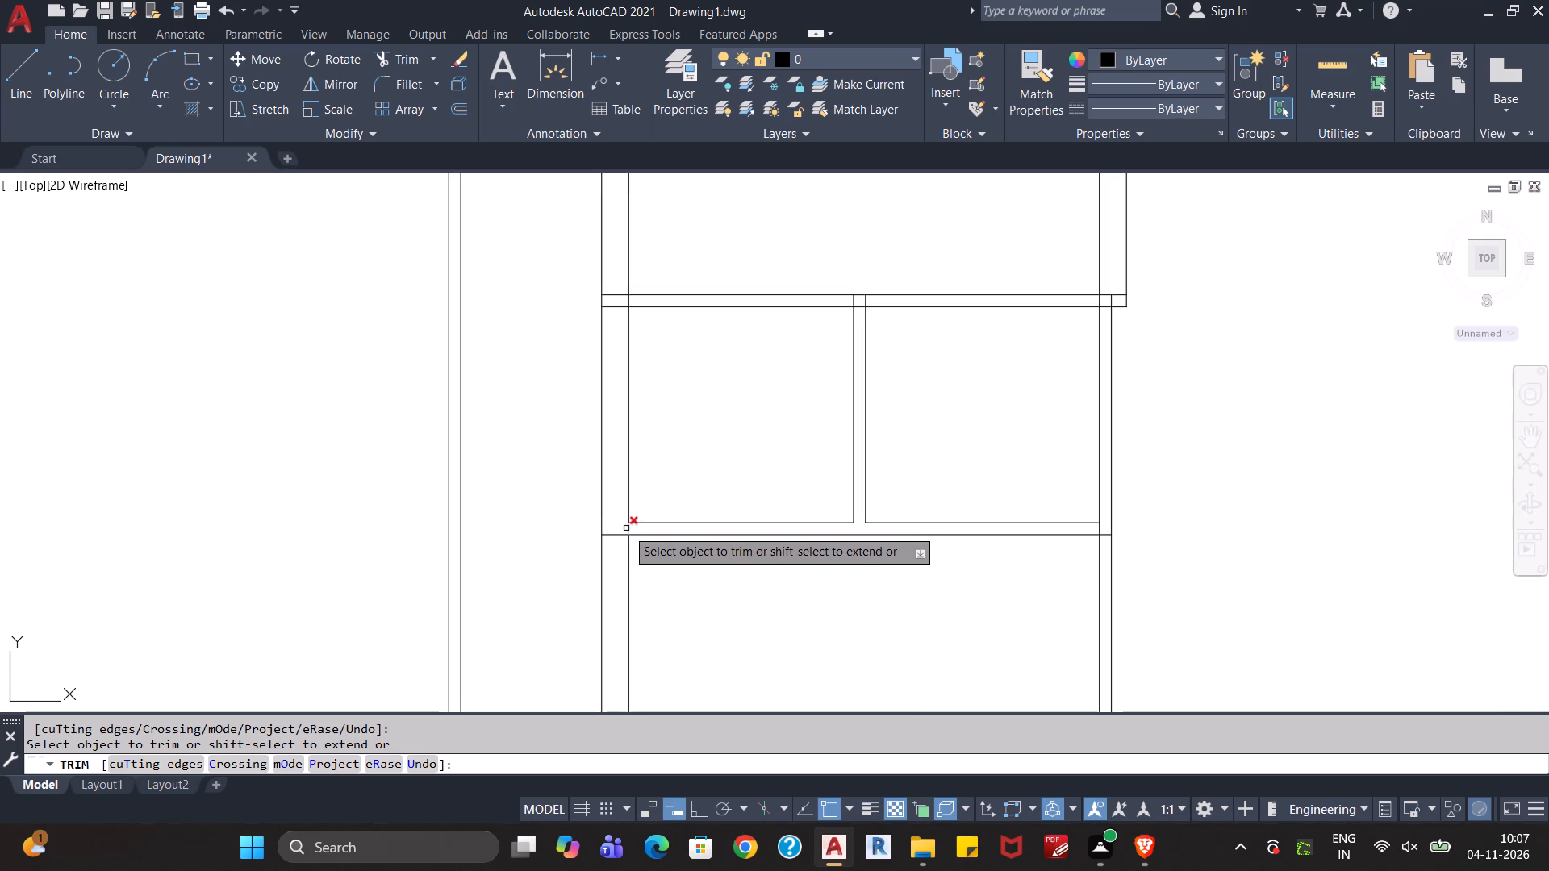
{"action": "left_click", "coordinate": [628, 530]}
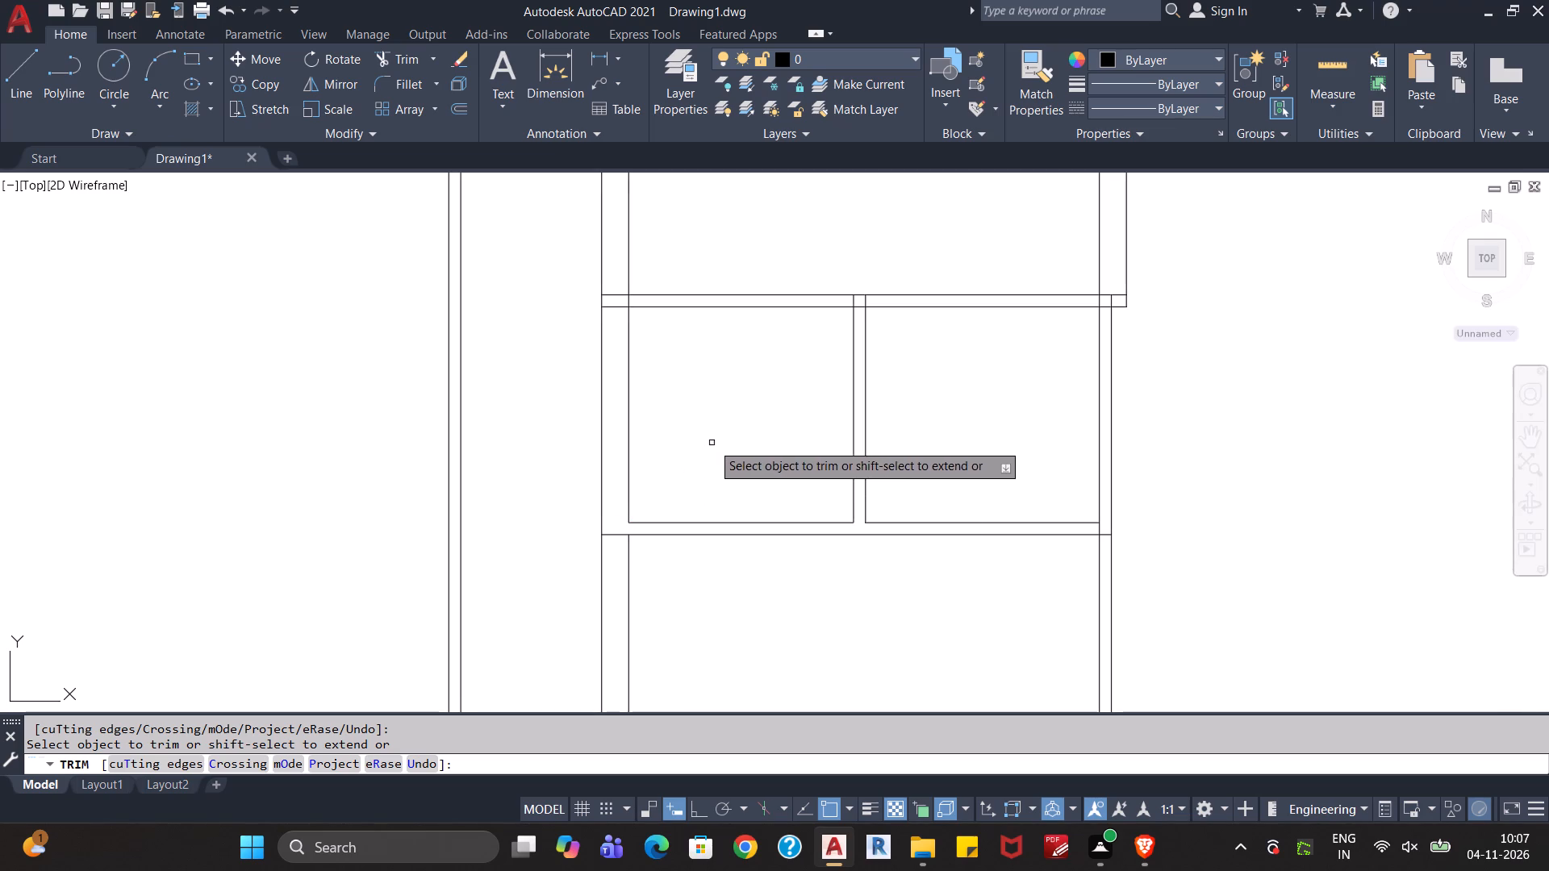
Trim the crossing lines where the narrow middle room's upper partition meets the left wall.
{"action": "middle_click_drag", "start_coordinate": [712, 442], "coordinate": [694, 564]}
{"action": "scroll", "coordinate": [694, 564], "scroll_direction": "down", "scroll_amount": 1}
{"action": "scroll", "coordinate": [645, 510], "scroll_direction": "up", "scroll_amount": 4}
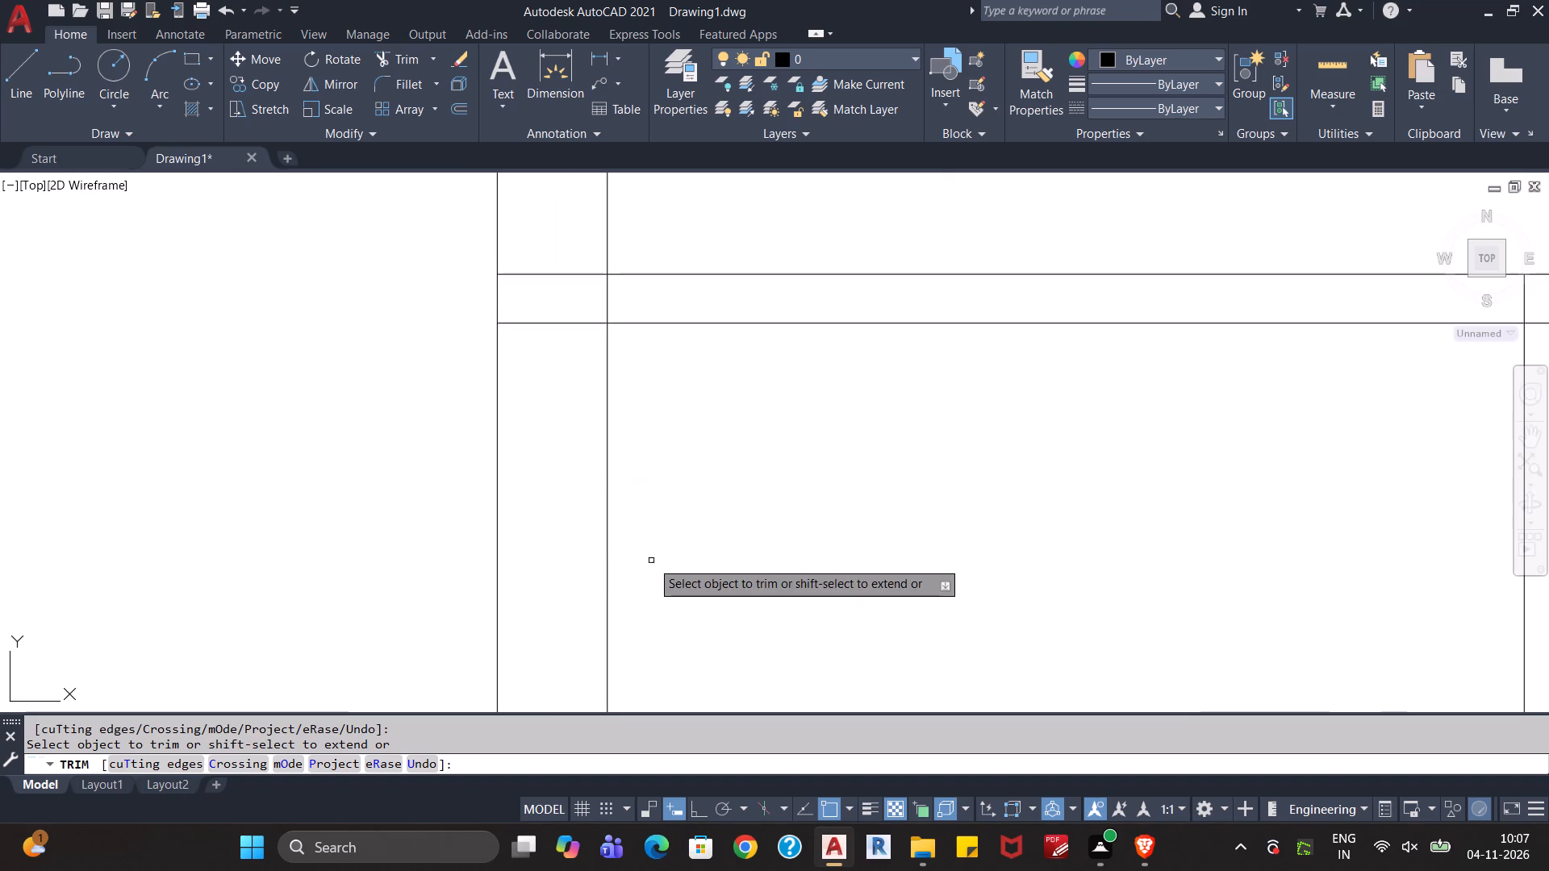
{"action": "left_click_drag", "start_coordinate": [567, 350], "coordinate": [624, 312]}
{"action": "scroll", "coordinate": [668, 420], "scroll_direction": "down", "scroll_amount": 1}
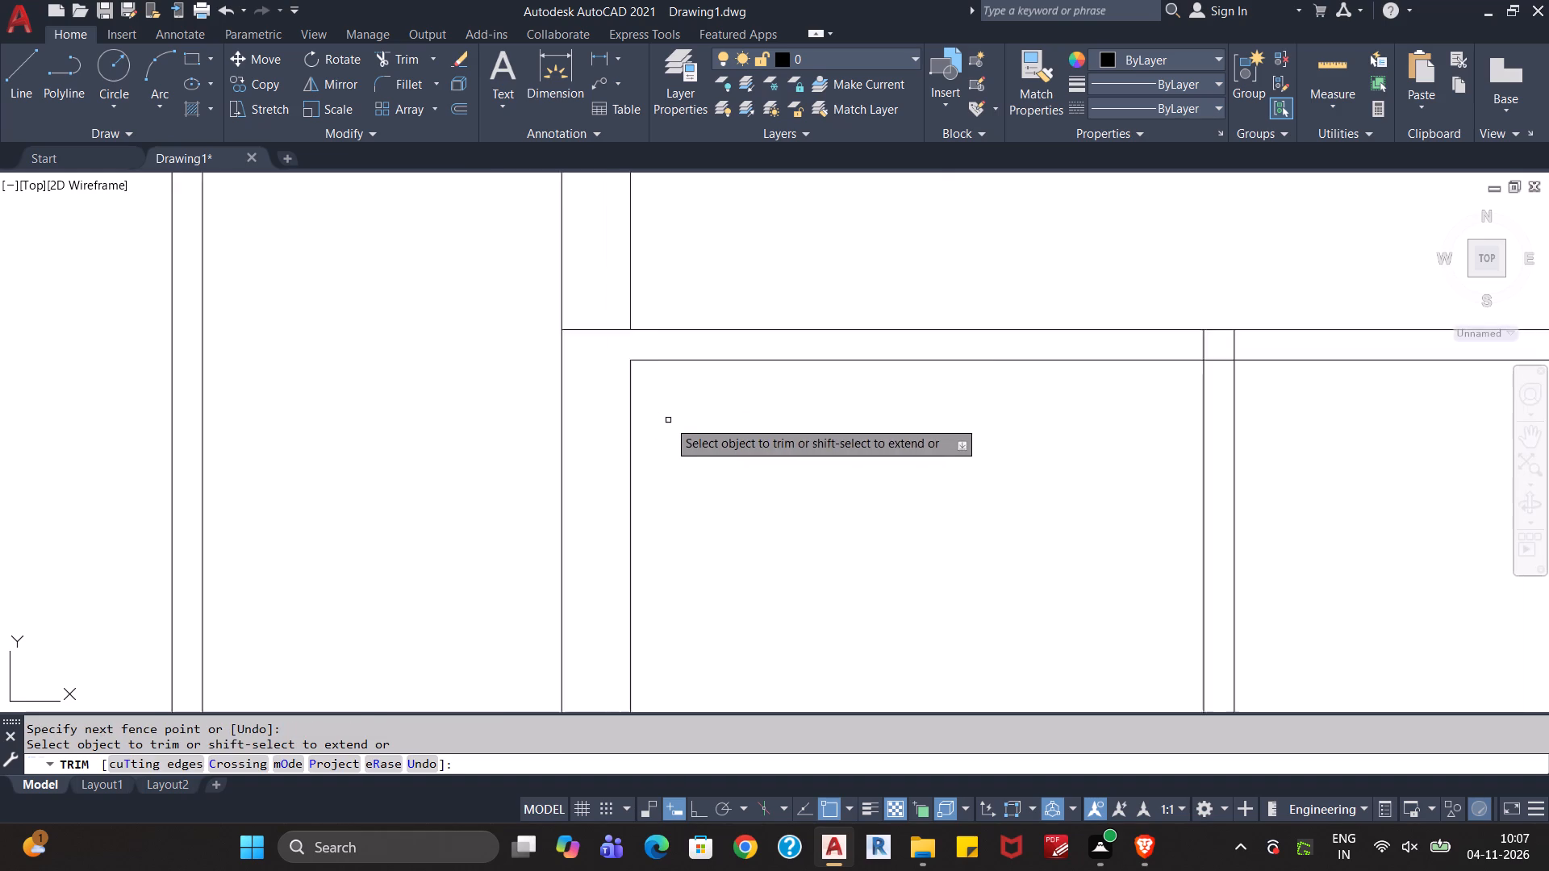
{"action": "scroll", "coordinate": [668, 420], "scroll_direction": "down", "scroll_amount": 1}
{"action": "middle_click_drag", "start_coordinate": [809, 441], "coordinate": [779, 449]}
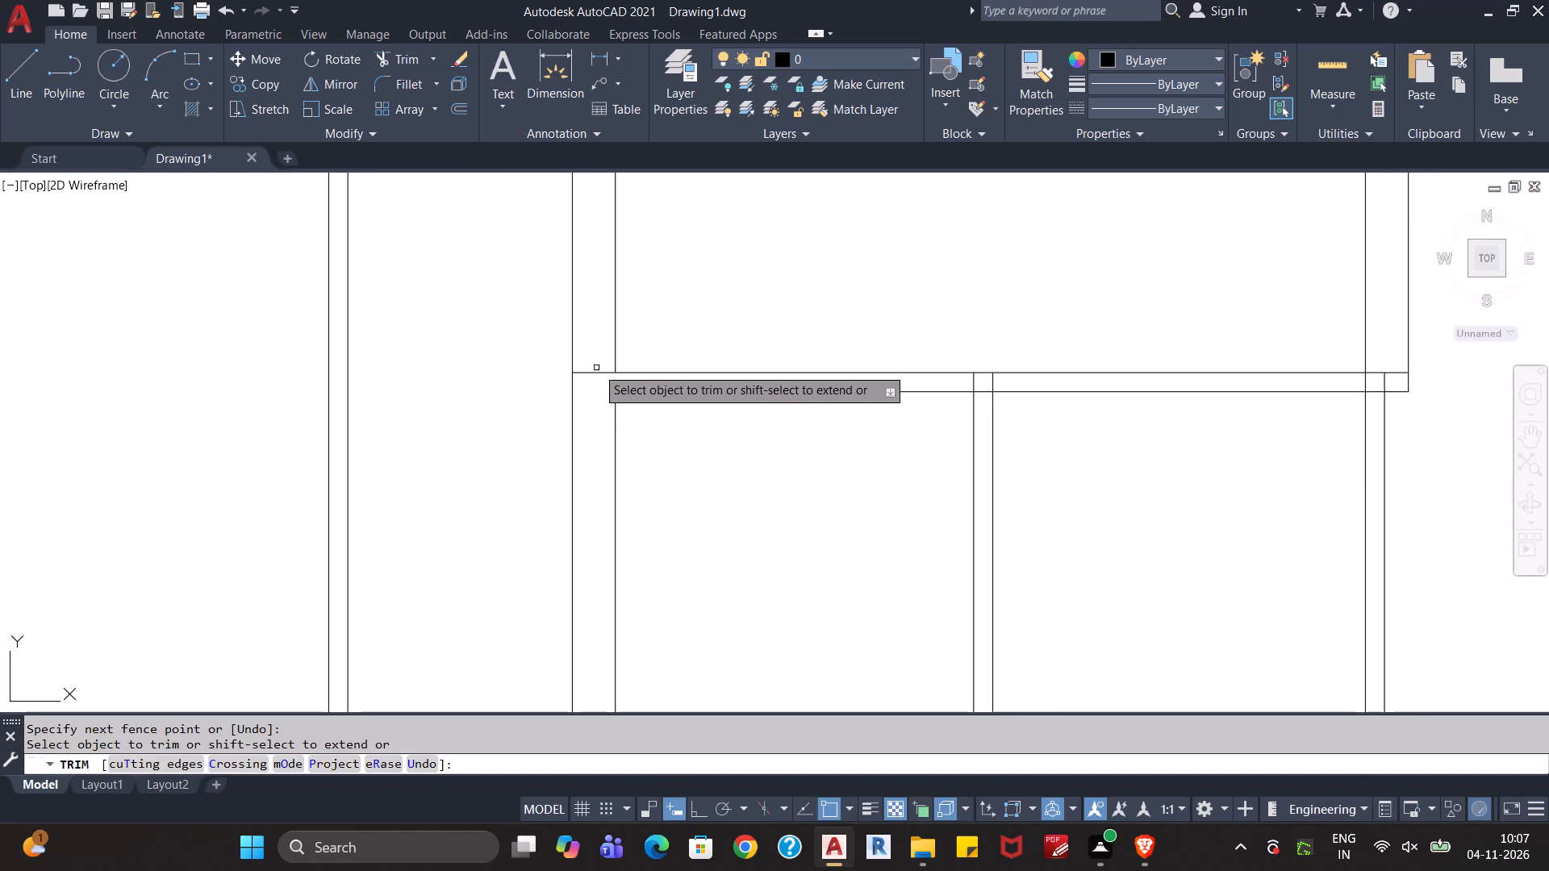
{"action": "left_click_drag", "start_coordinate": [595, 365], "coordinate": [607, 378]}
Trim the crossing lines where the narrow middle room's vertical divider meets its upper partition.
{"action": "scroll", "coordinate": [698, 416], "scroll_direction": "down", "scroll_amount": 1}
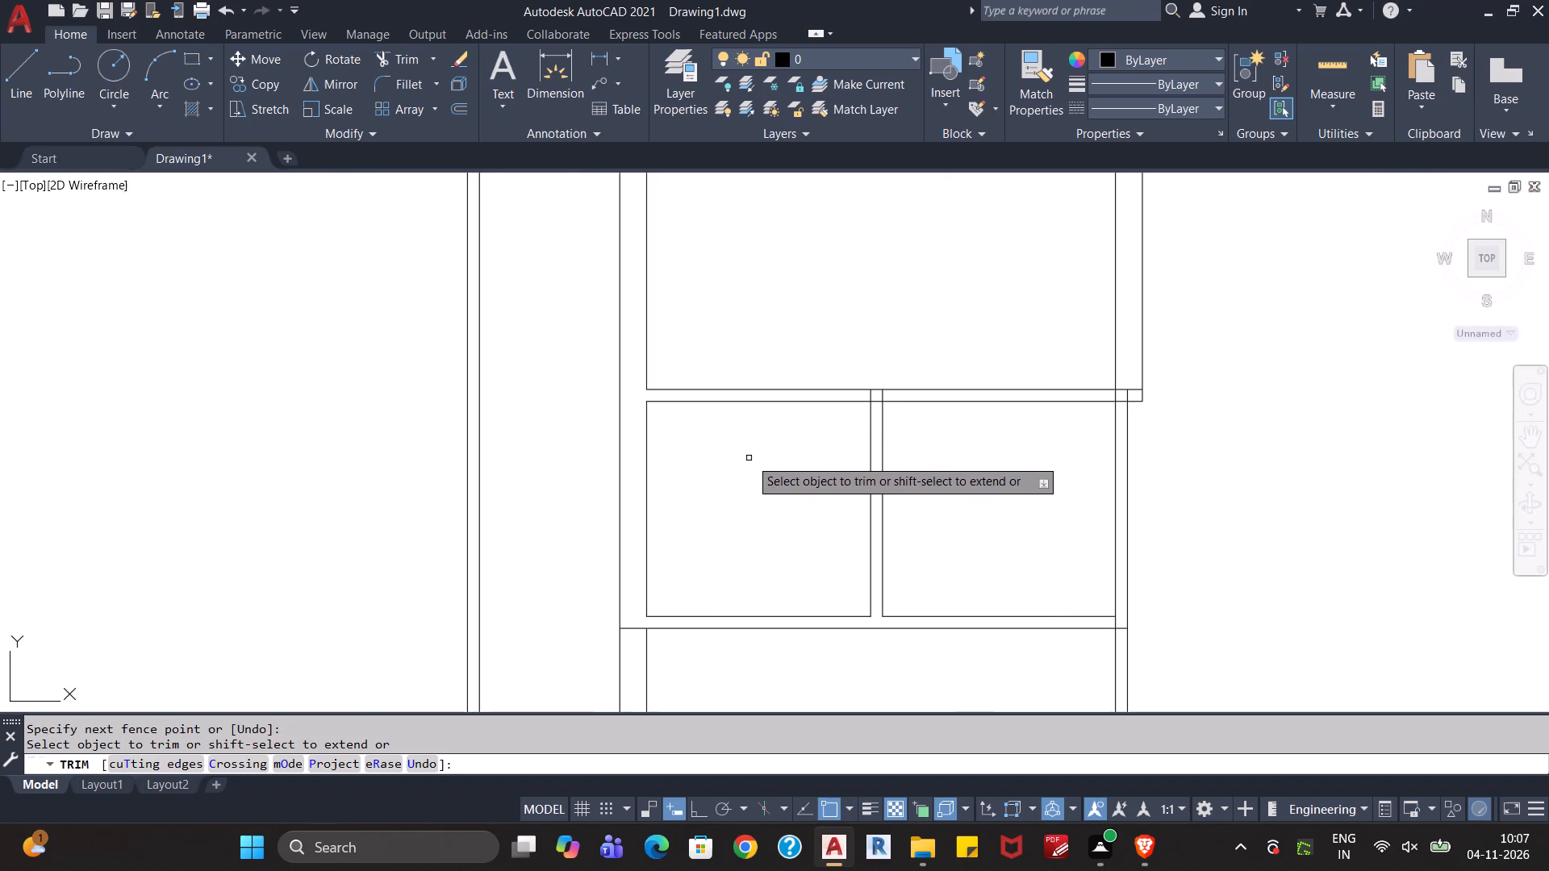
{"action": "middle_click_drag", "start_coordinate": [786, 456], "coordinate": [707, 486]}
{"action": "scroll", "coordinate": [707, 486], "scroll_direction": "down", "scroll_amount": 1}
{"action": "scroll", "coordinate": [785, 461], "scroll_direction": "up", "scroll_amount": 4}
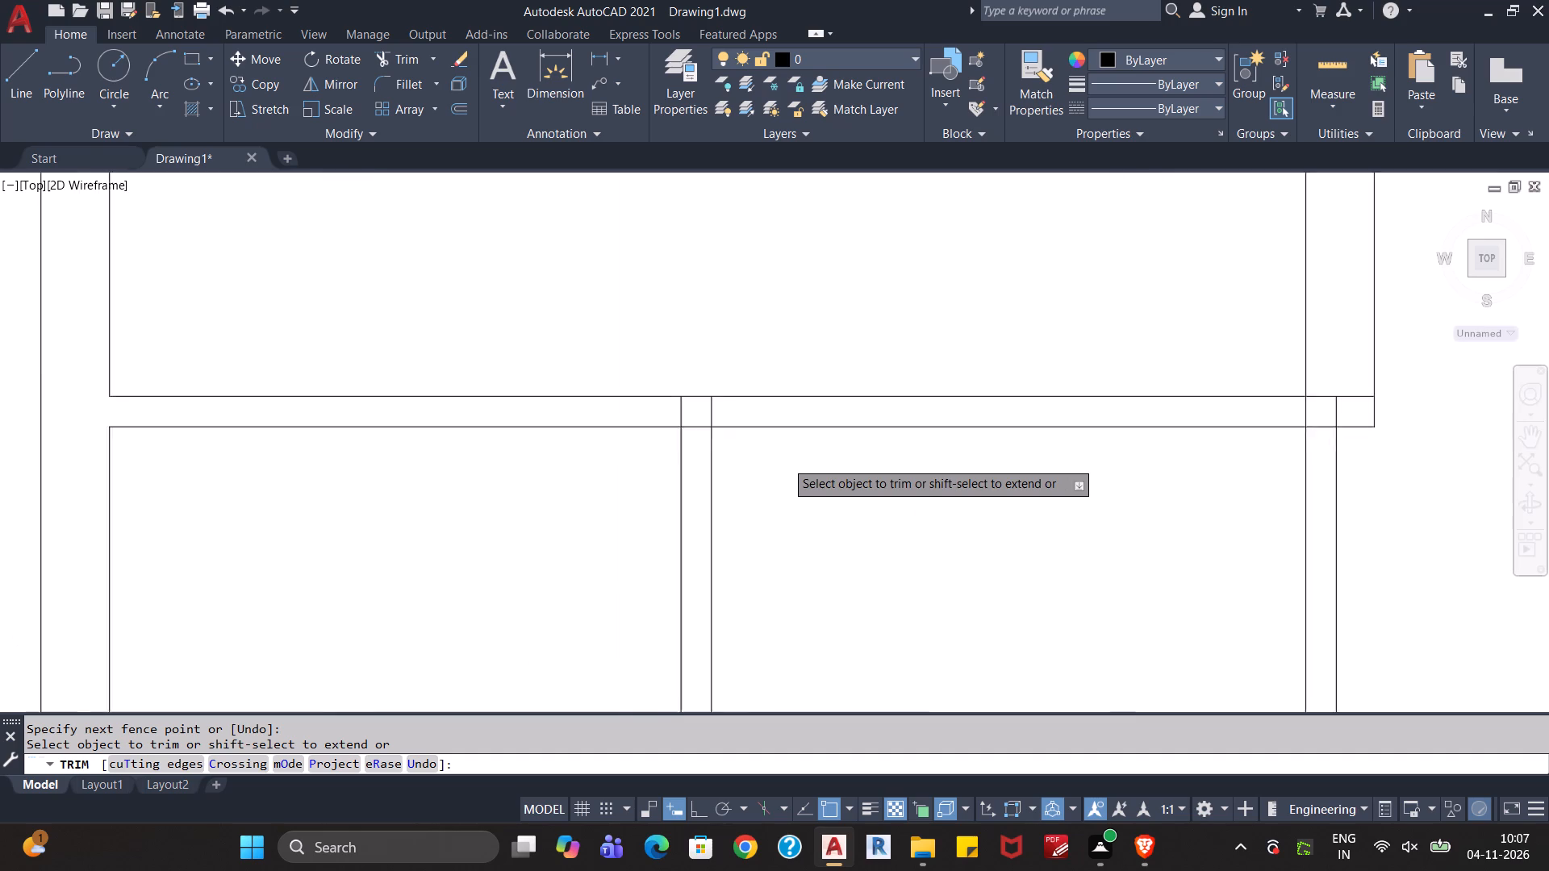
{"action": "left_click_drag", "start_coordinate": [694, 390], "coordinate": [611, 398]}
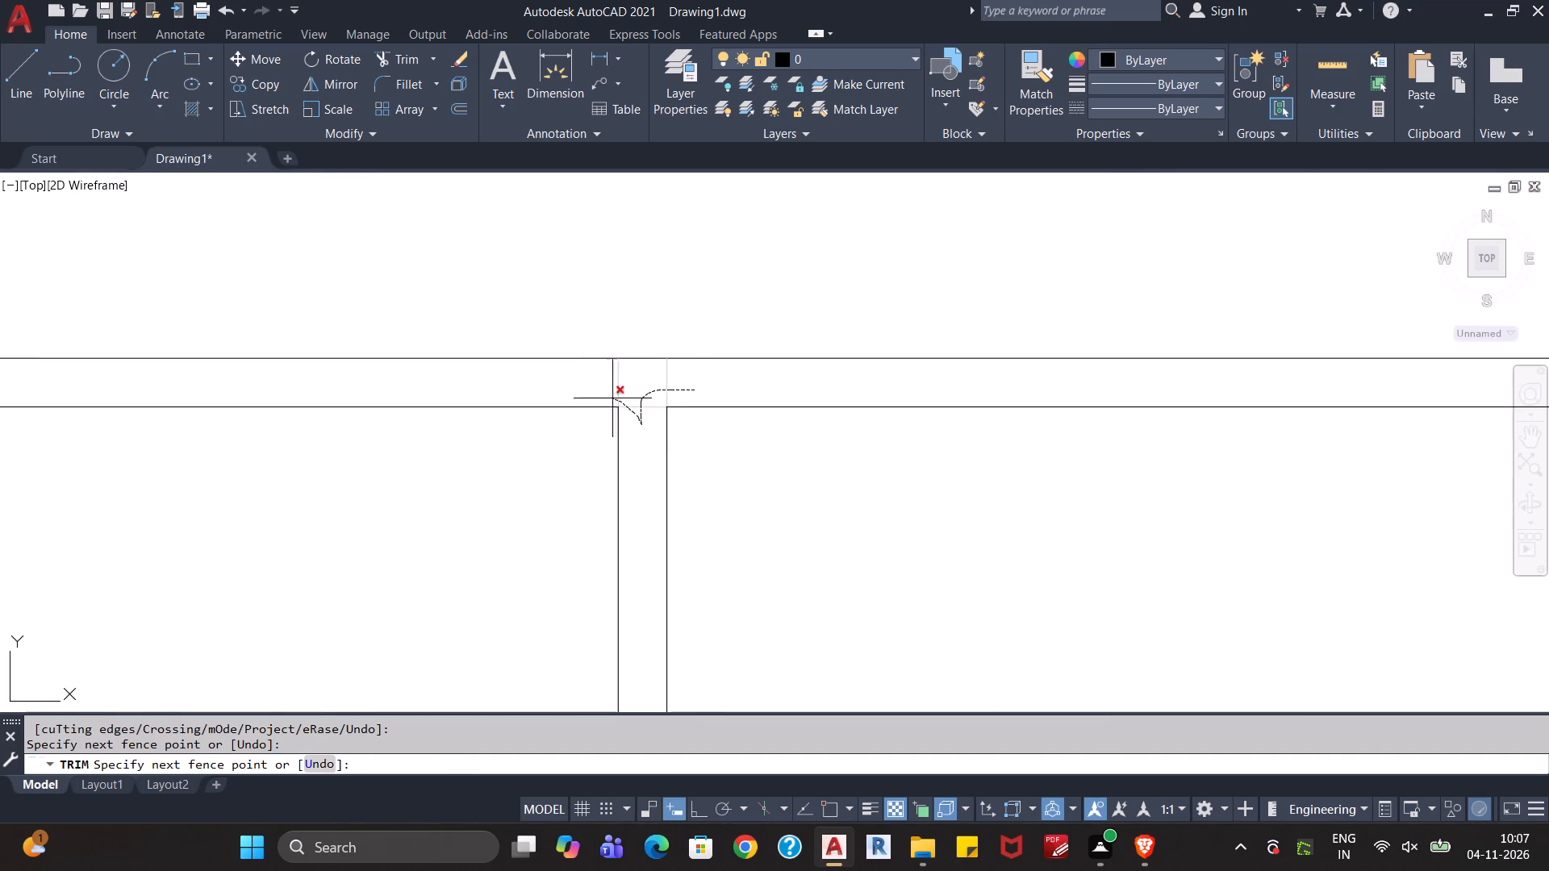
{"action": "left_click_drag", "start_coordinate": [611, 398], "coordinate": [596, 394]}
Extend the left line of the narrow middle room's divider down to the lower partition's bottom line.
{"action": "scroll", "coordinate": [666, 484], "scroll_direction": "down", "scroll_amount": 2}
{"action": "scroll", "coordinate": [788, 553], "scroll_direction": "down", "scroll_amount": 1}
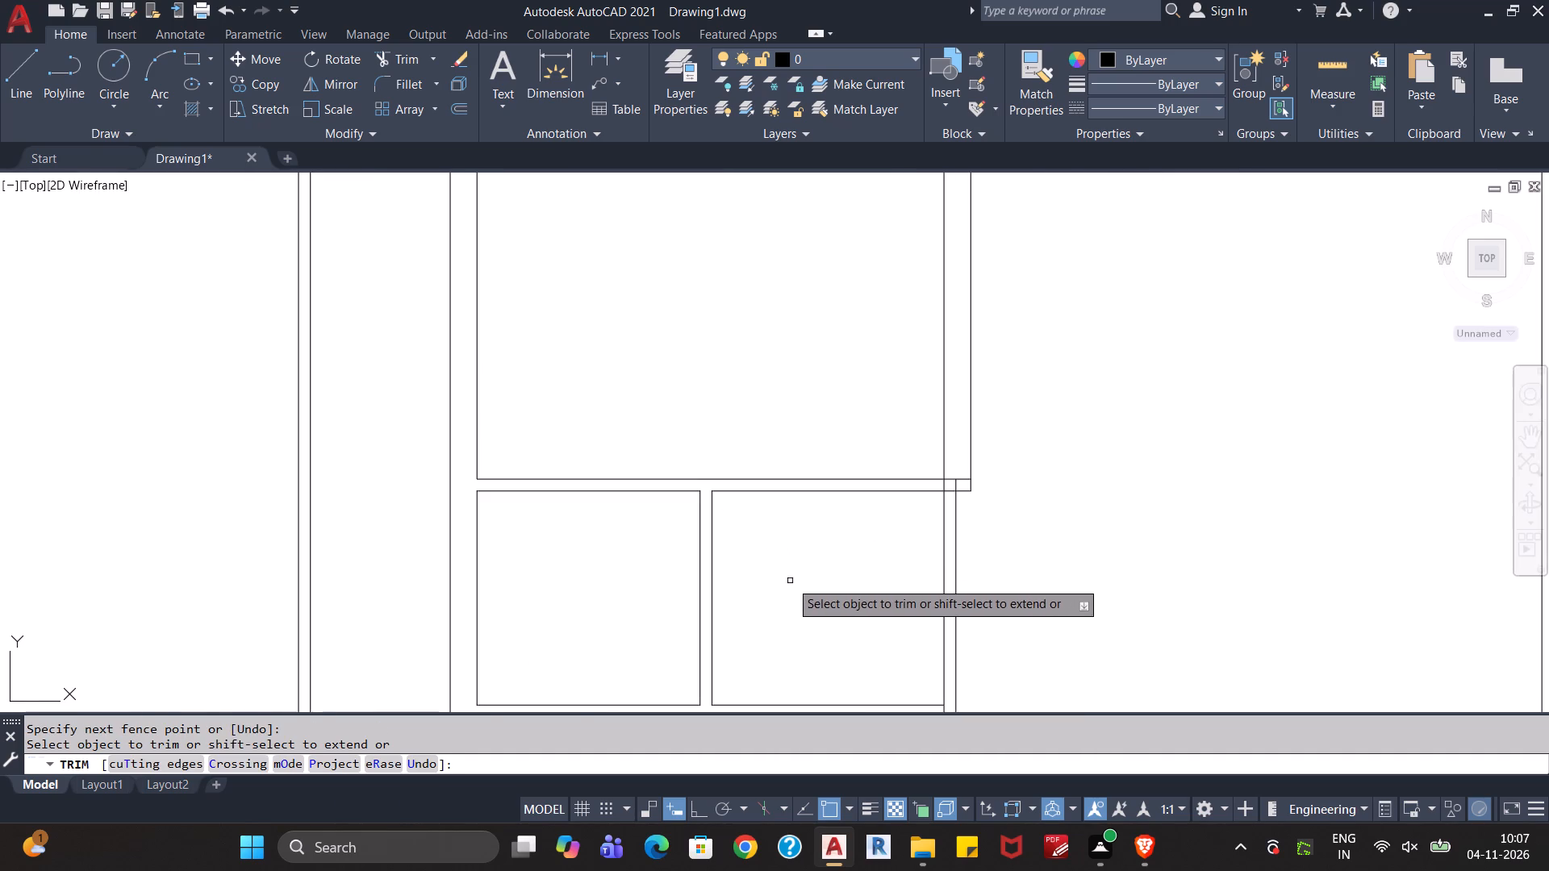
{"action": "scroll", "coordinate": [790, 581], "scroll_direction": "down", "scroll_amount": 1}
{"action": "middle_click_drag", "start_coordinate": [790, 577], "coordinate": [782, 498]}
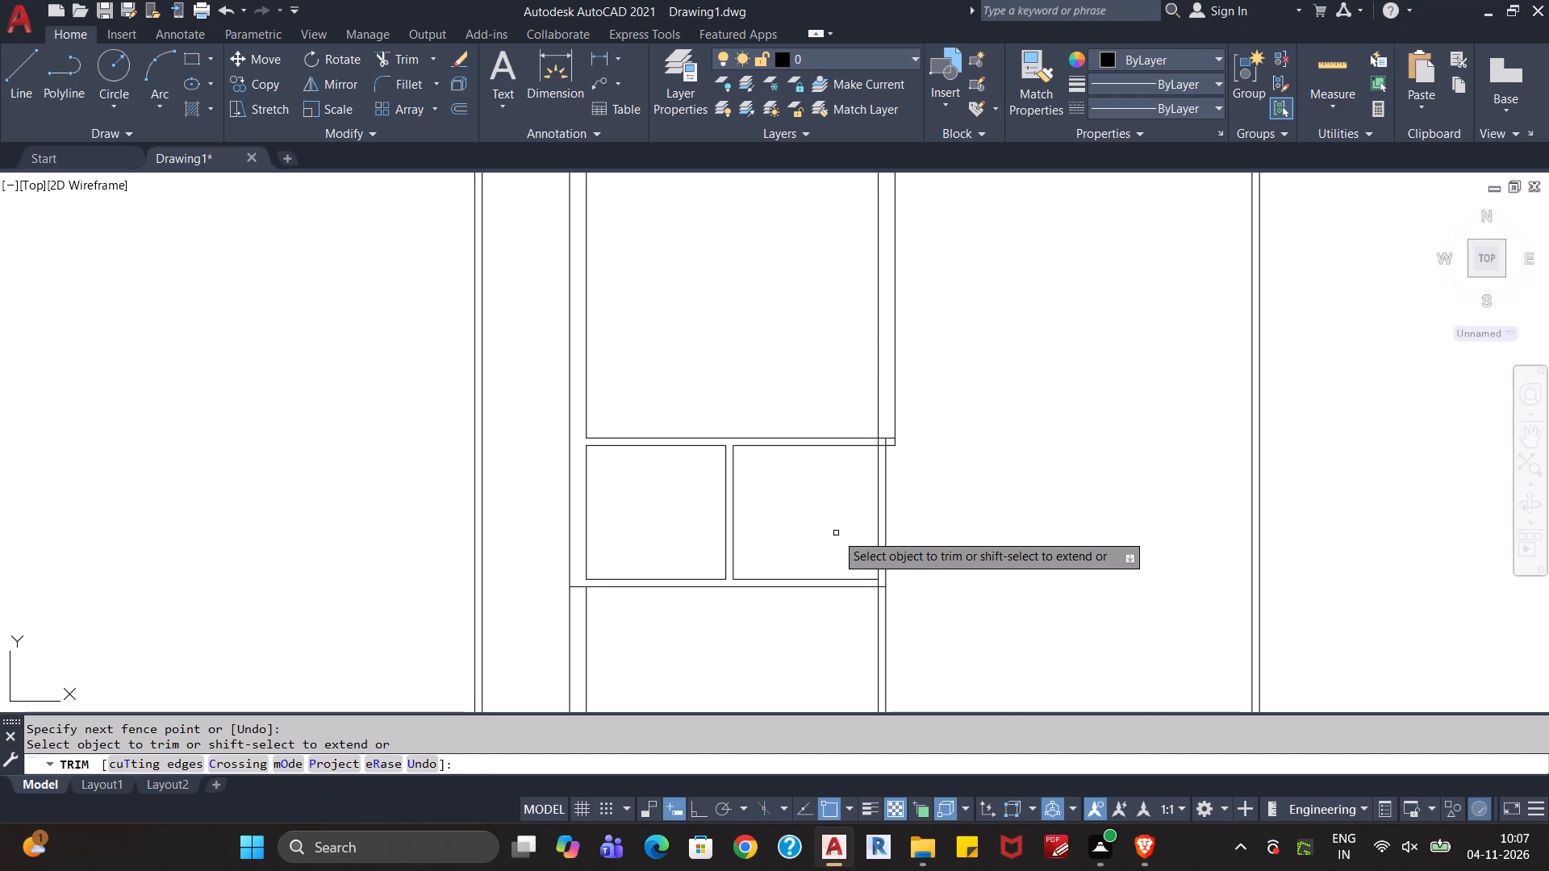
{"action": "left_click", "coordinate": [725, 554], "text": "shift"}
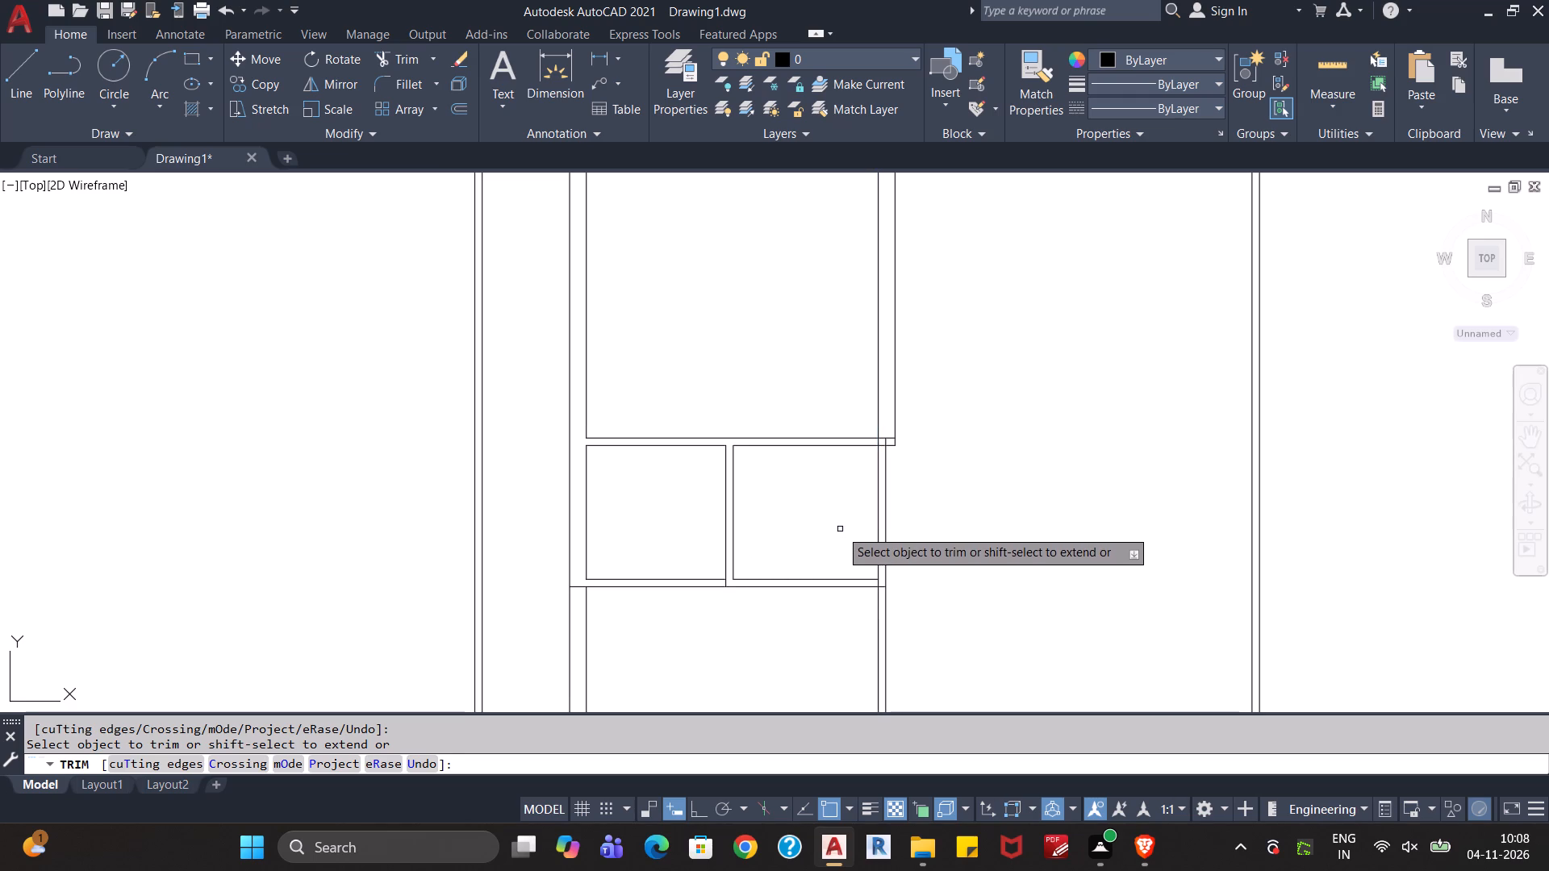
{"action": "key", "text": "Escape"}
{"action": "key", "text": "Escape"}
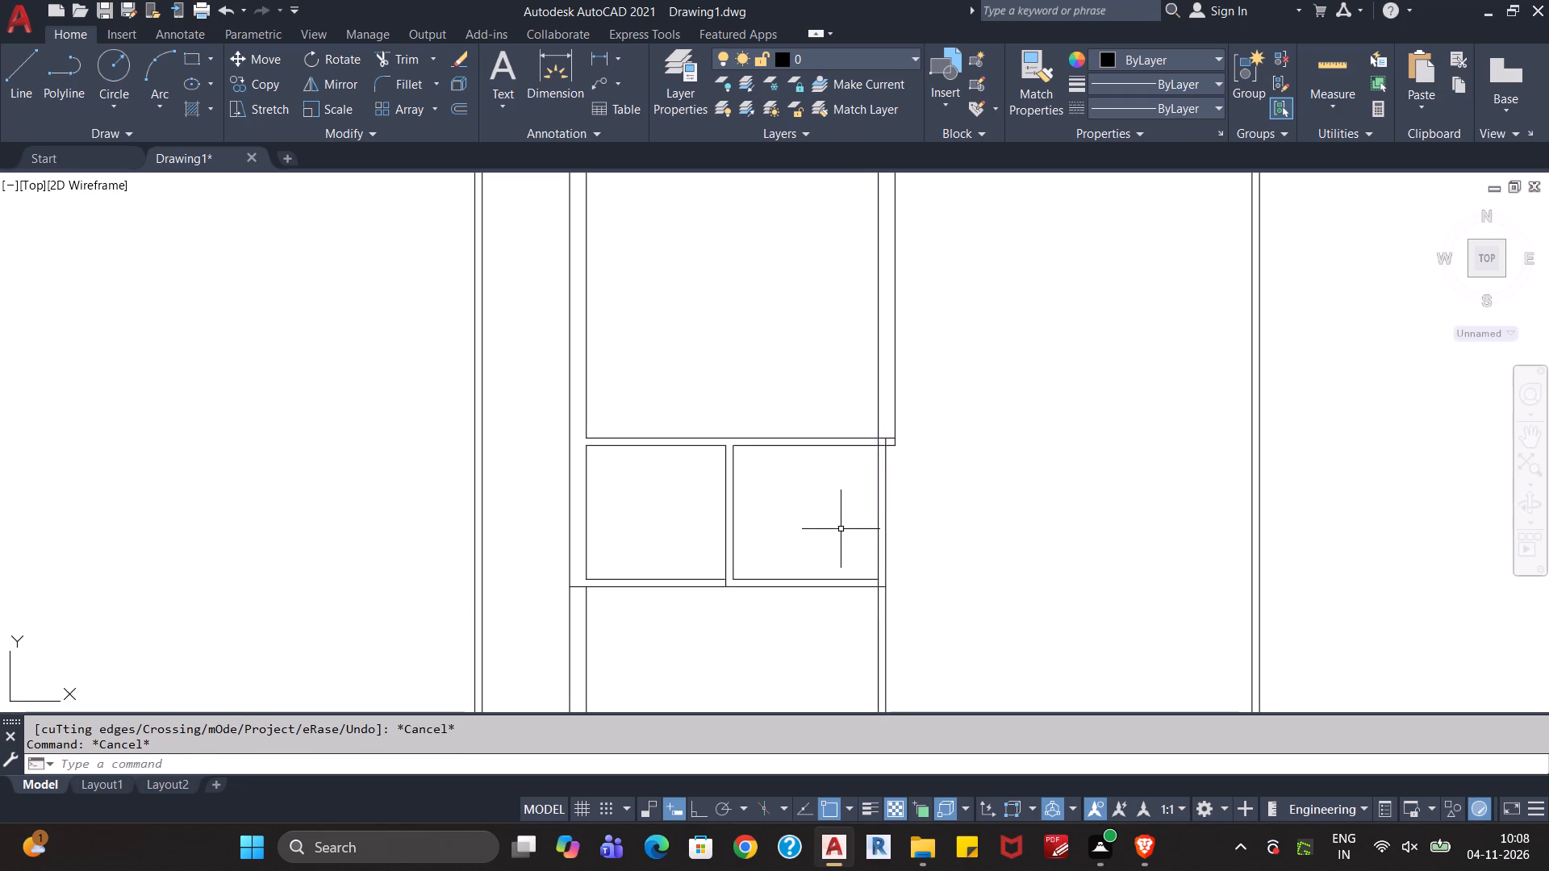
Offset the right inner wall line of the left column 6" inward, into the narrow middle room's right compartment.
{"action": "key", "text": "o"}
{"action": "key", "text": "Return"}
{"action": "type", "text": "6\""}
{"action": "key", "text": "Return"}
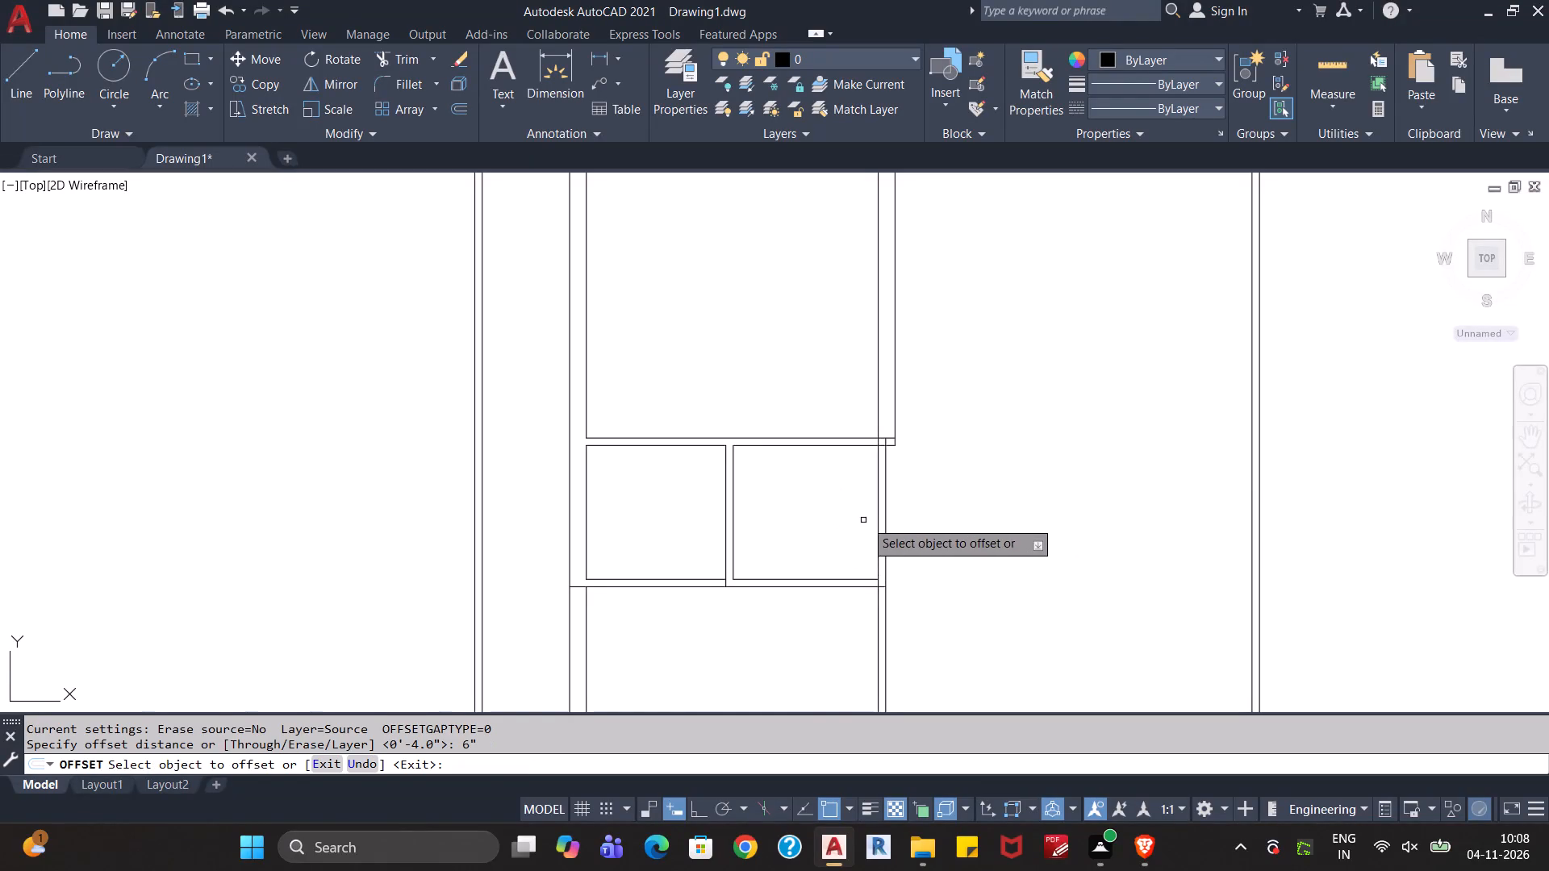
{"action": "left_click", "coordinate": [879, 515]}
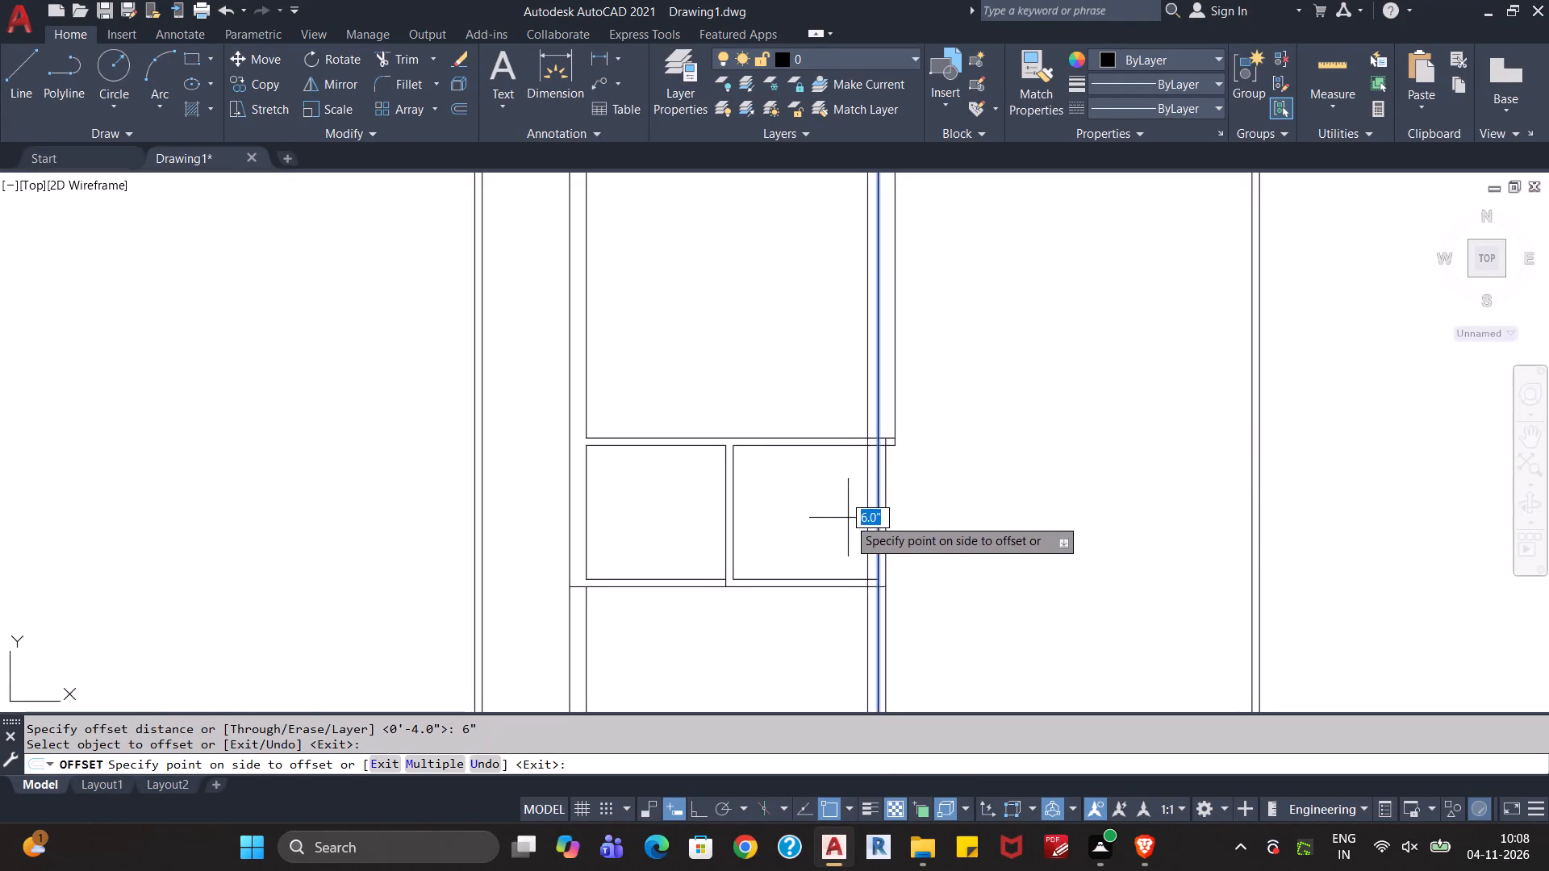
{"action": "left_click", "coordinate": [848, 518]}
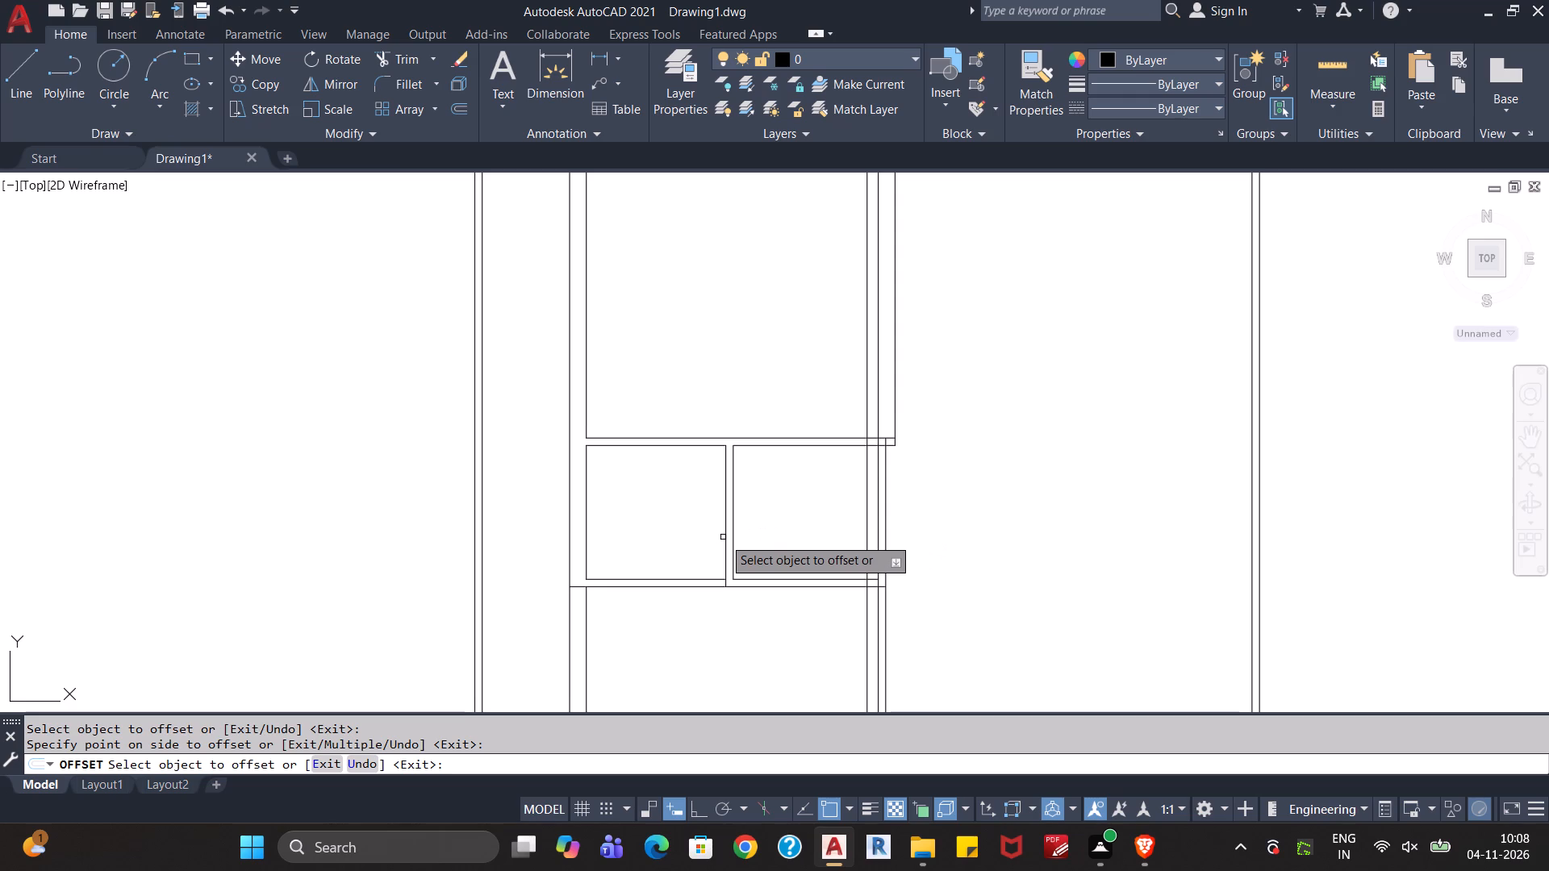
Offset the left line of the narrow middle room's vertical divider 6" into the room's left compartment.
{"action": "left_click", "coordinate": [725, 535]}
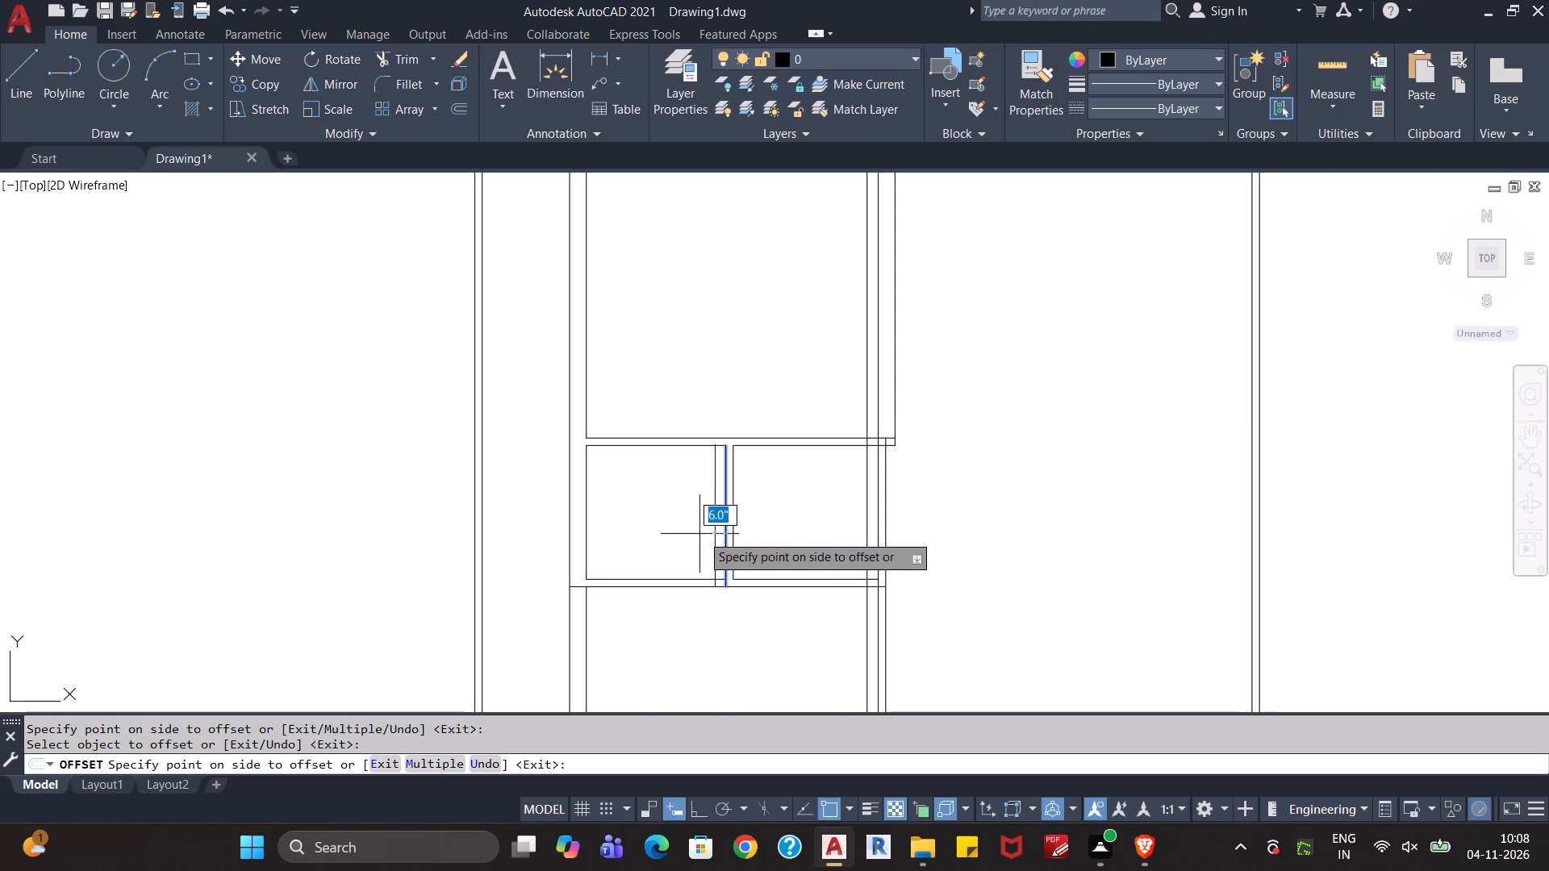
{"action": "left_click", "coordinate": [695, 532]}
{"action": "key", "text": "Escape"}
{"action": "key", "text": "Escape"}
Trim the two new offset lines inside the narrow middle room's compartments, keeping their short ends in the lower partition.
{"action": "scroll", "coordinate": [767, 548], "scroll_direction": "up", "scroll_amount": 1}
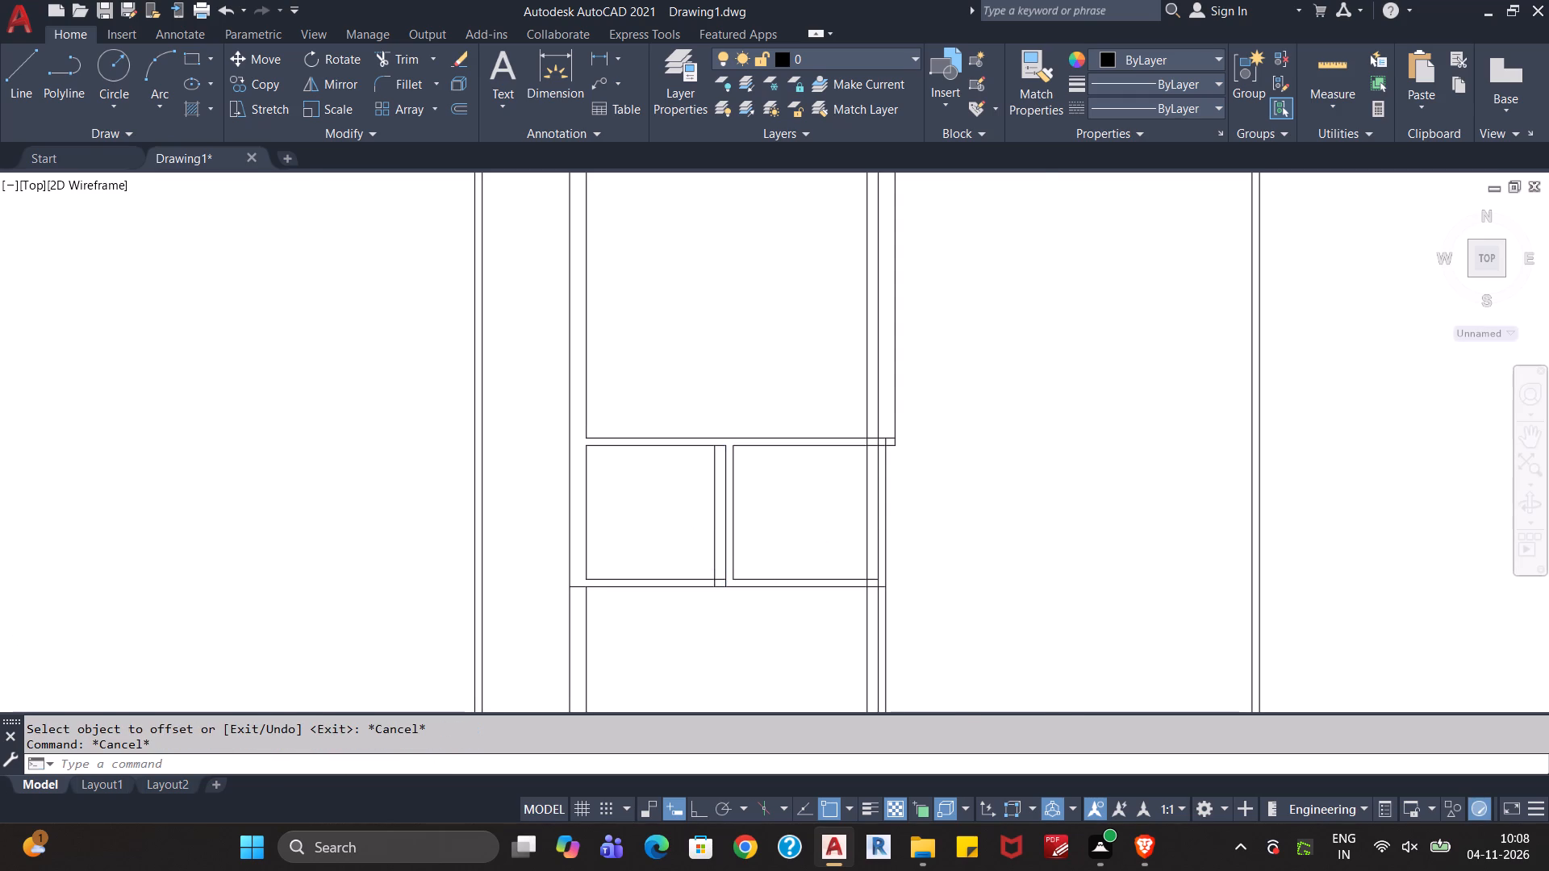
{"action": "scroll", "coordinate": [767, 548], "scroll_direction": "up", "scroll_amount": 1}
{"action": "type", "text": "tr"}
{"action": "key", "text": "Return"}
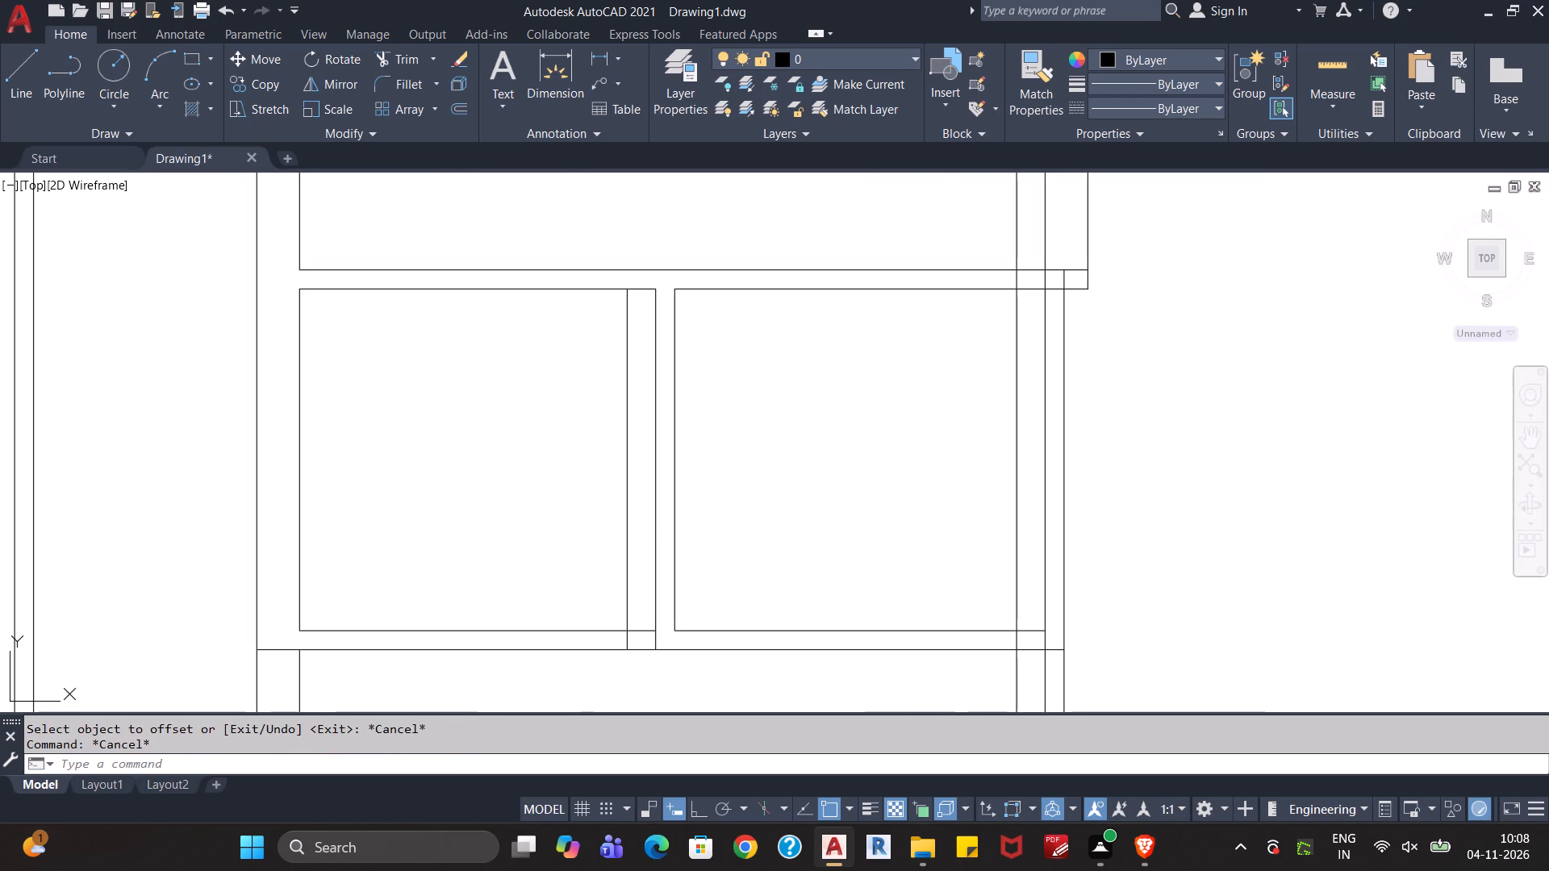
{"action": "left_click", "coordinate": [624, 575]}
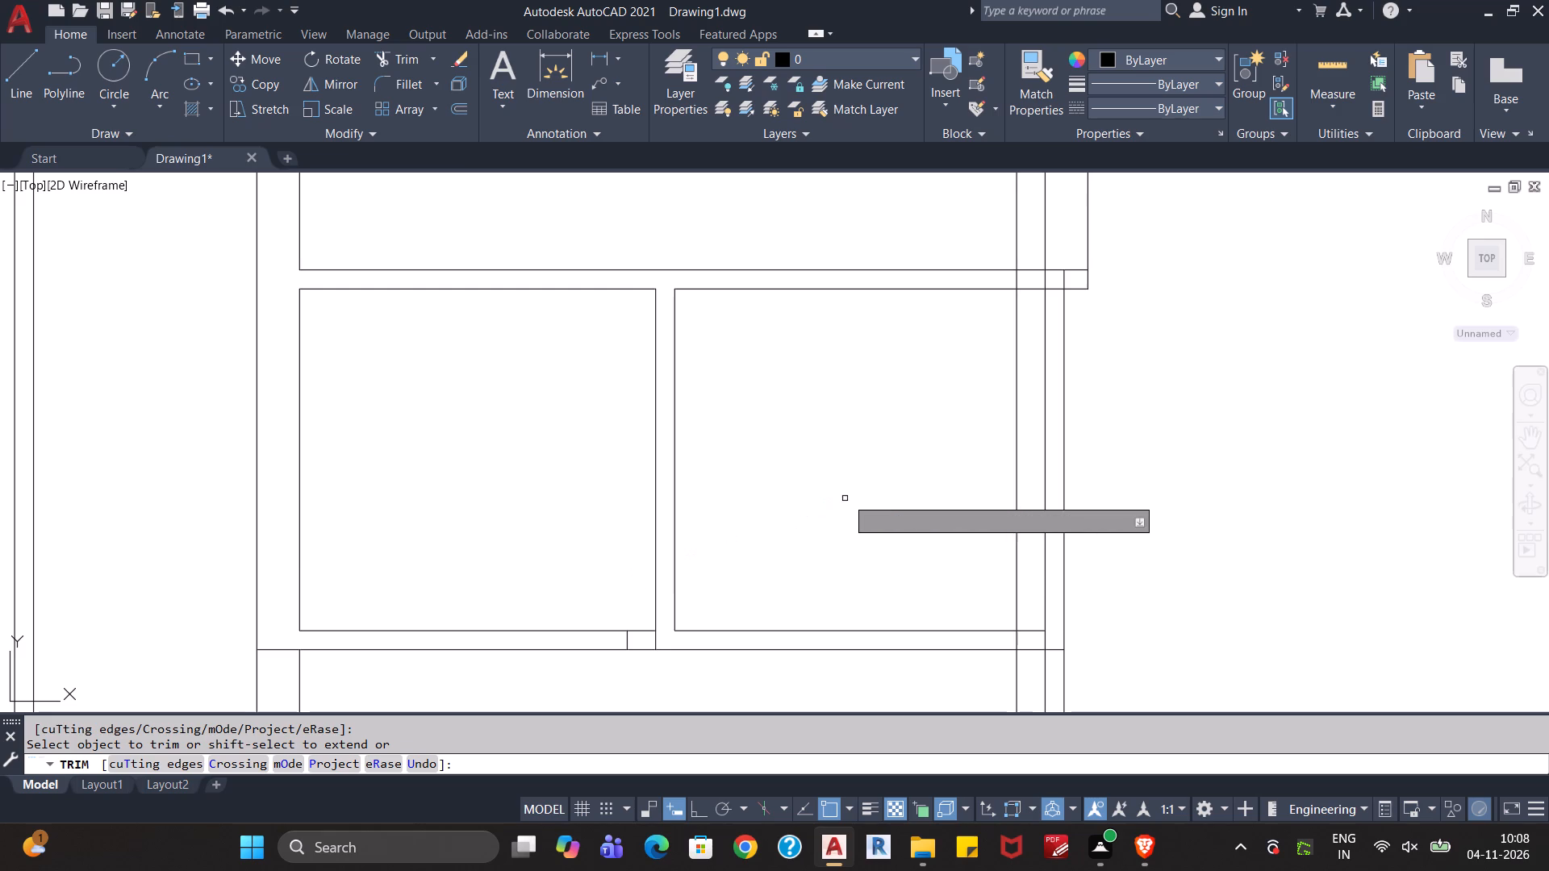
{"action": "left_click", "coordinate": [1017, 472]}
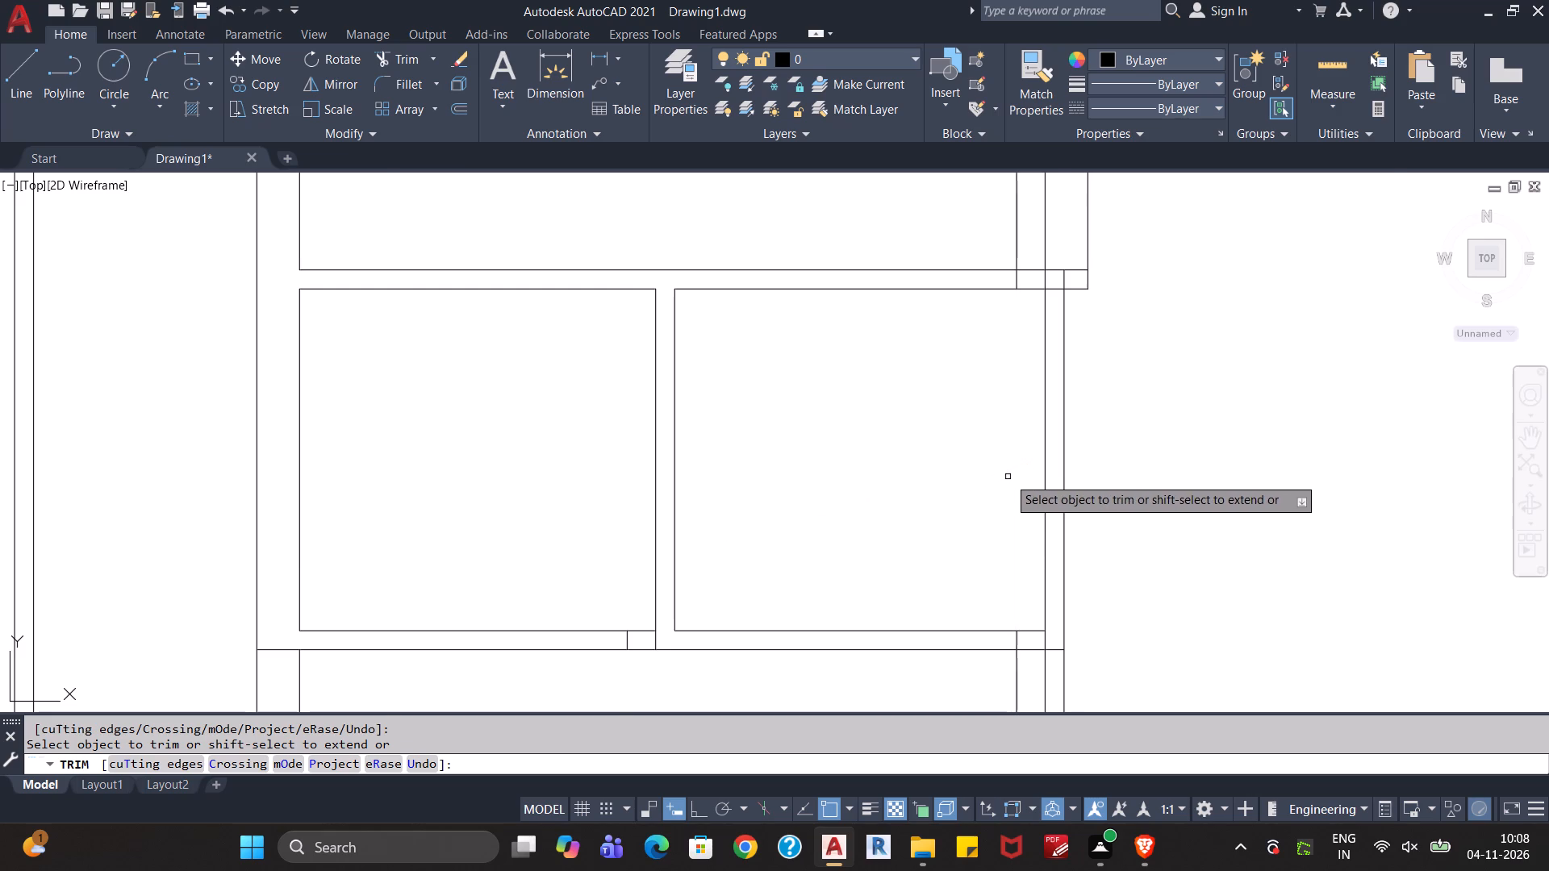
Trim the right offset line's remaining pieces in the rooms above and below and within the upper partition.
{"action": "scroll", "coordinate": [1006, 479], "scroll_direction": "down", "scroll_amount": 2}
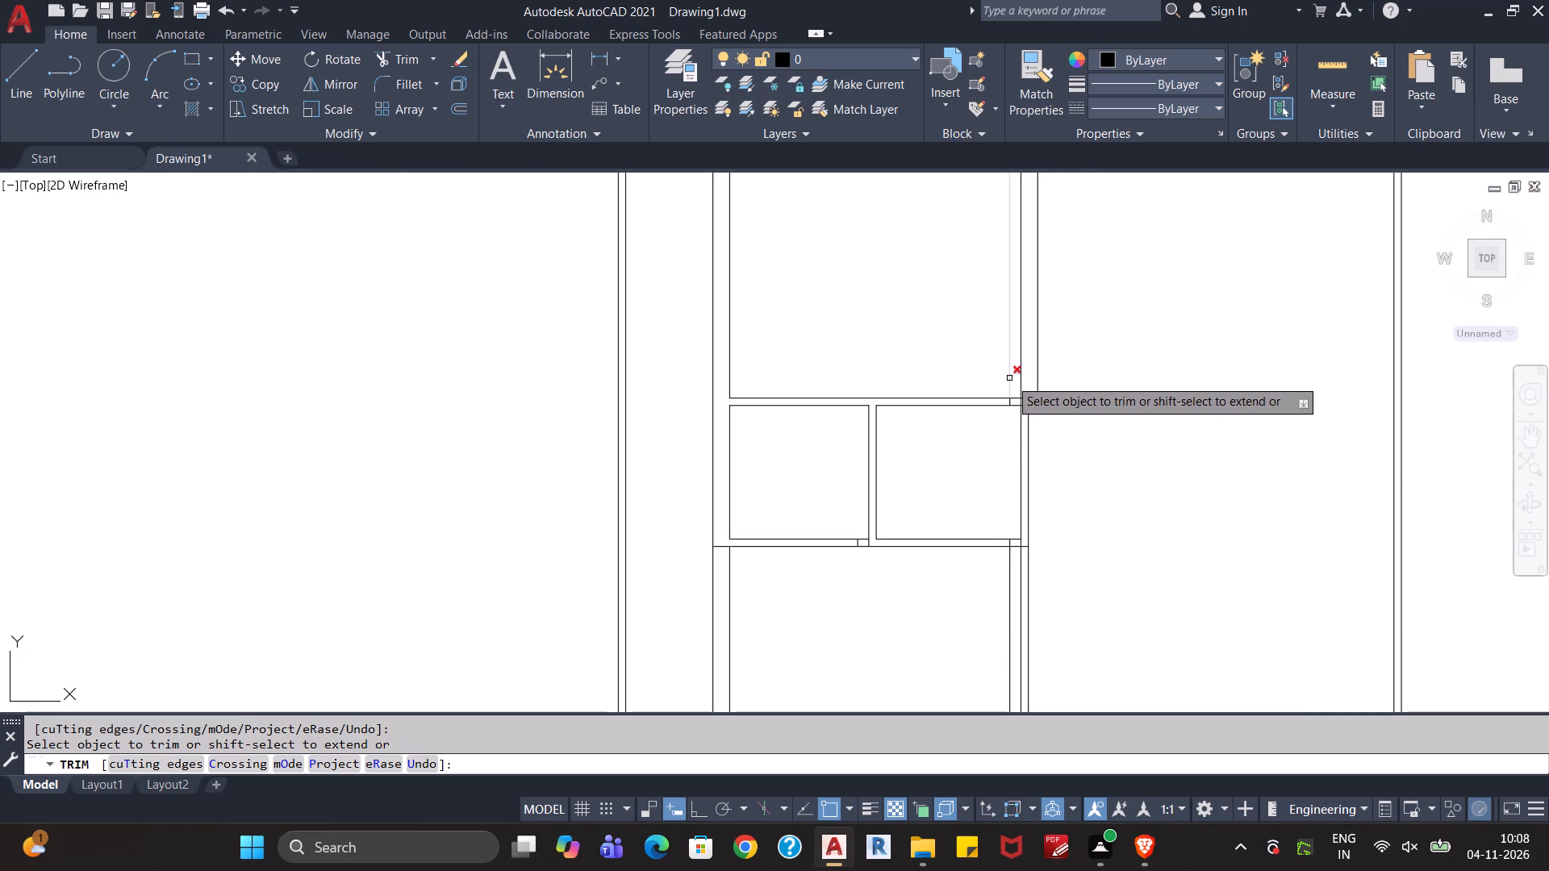
{"action": "left_click", "coordinate": [1009, 378]}
{"action": "left_click", "coordinate": [1008, 571]}
{"action": "scroll", "coordinate": [1010, 538], "scroll_direction": "up", "scroll_amount": 2}
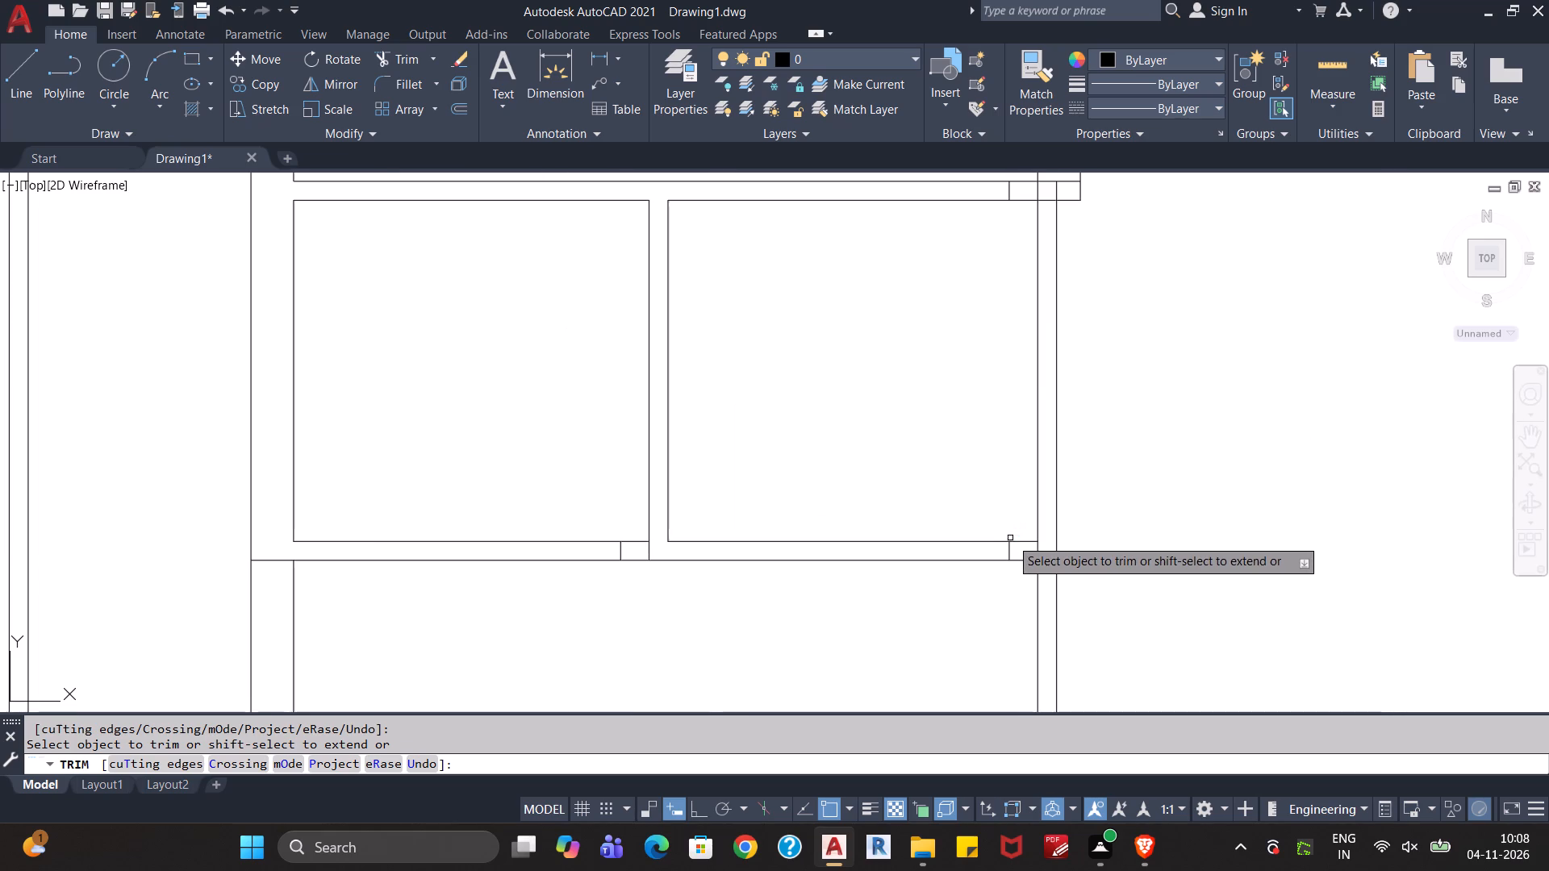
{"action": "middle_click_drag", "start_coordinate": [992, 342], "coordinate": [952, 507]}
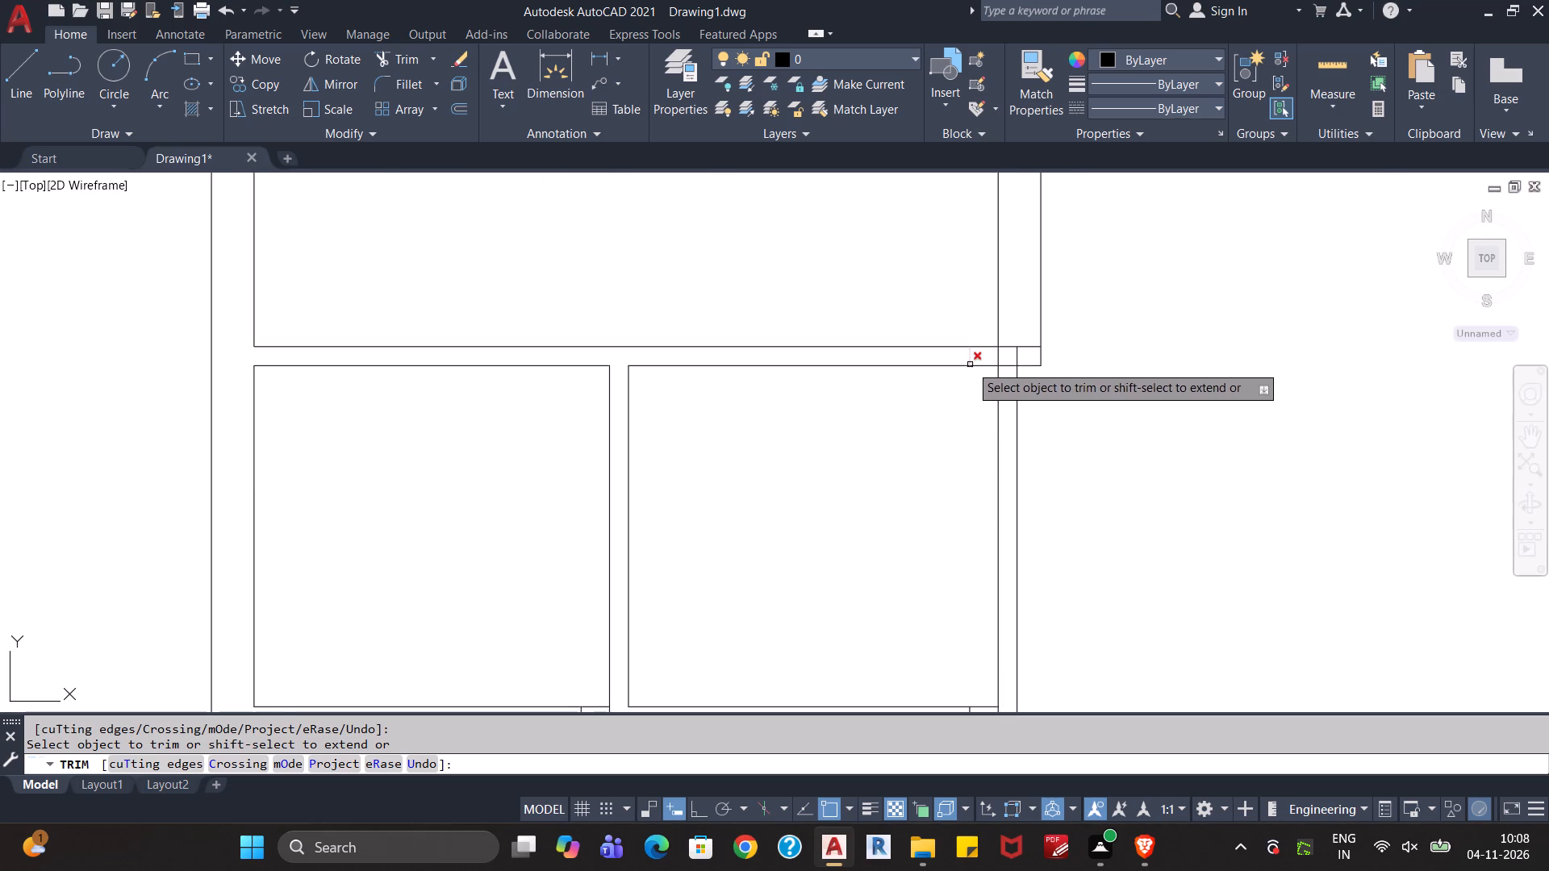
{"action": "left_click", "coordinate": [972, 358]}
{"action": "scroll", "coordinate": [953, 431], "scroll_direction": "down", "scroll_amount": 4}
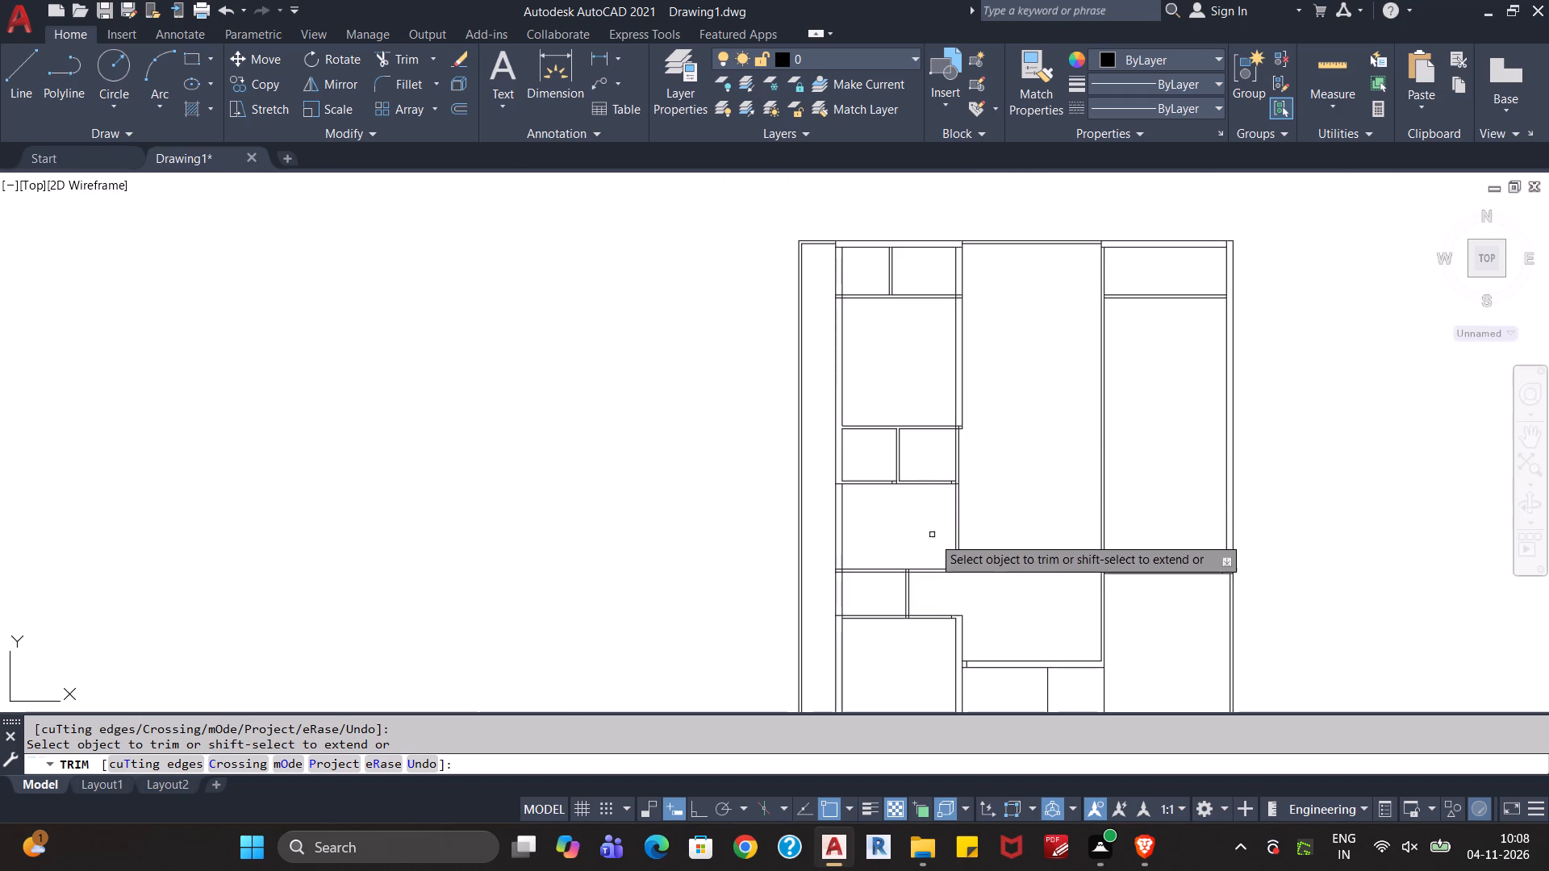
{"action": "scroll", "coordinate": [930, 498], "scroll_direction": "up", "scroll_amount": 2}
{"action": "middle_click_drag", "start_coordinate": [937, 512], "coordinate": [937, 510]}
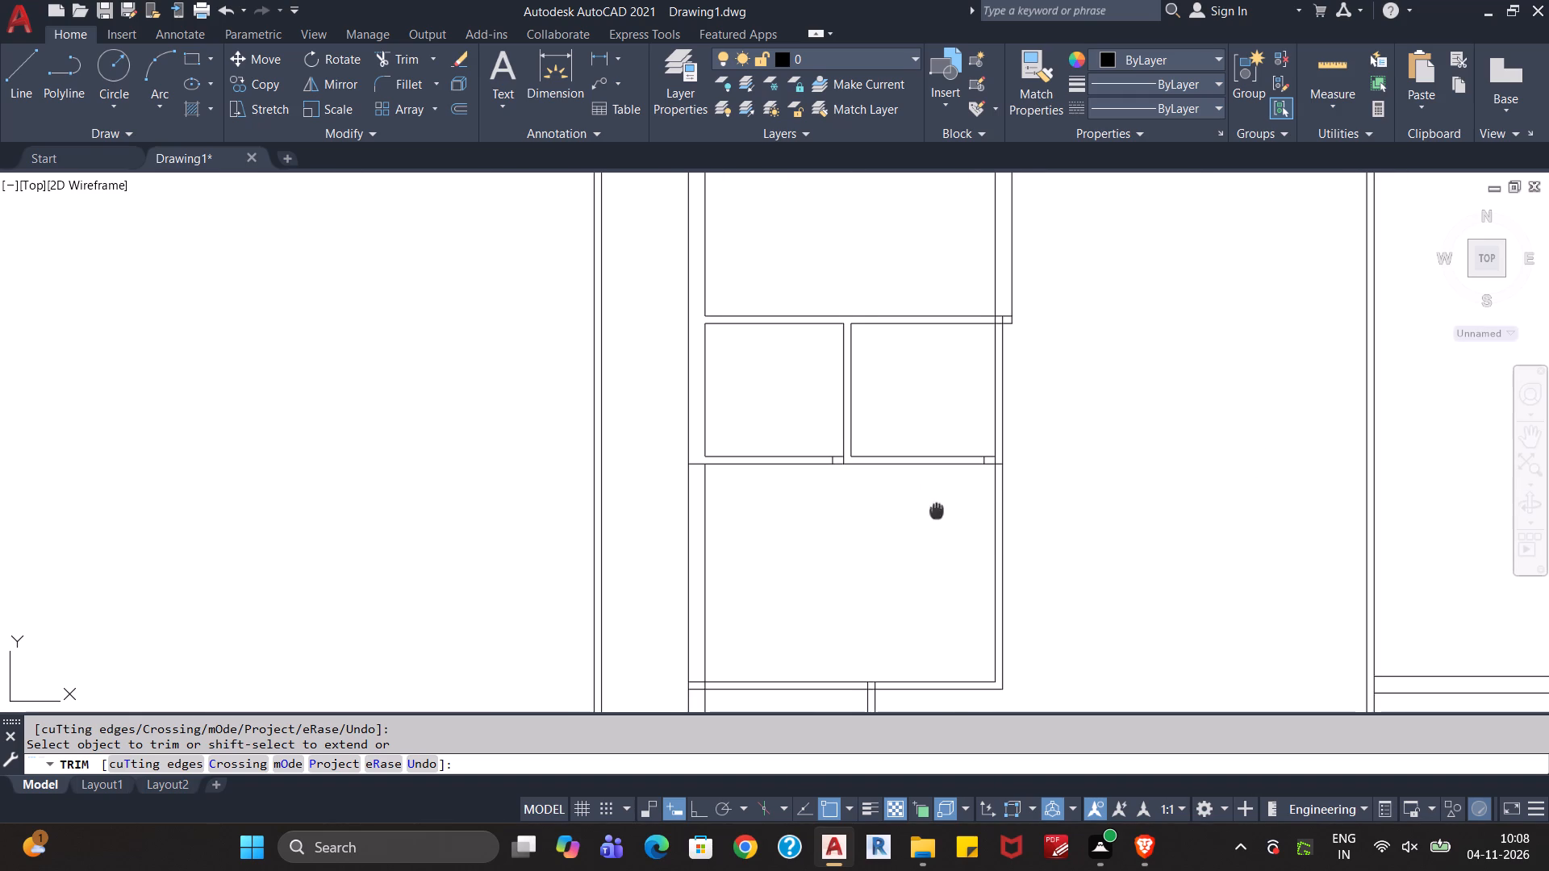
{"action": "middle_click_drag", "start_coordinate": [937, 510], "coordinate": [928, 427]}
{"action": "scroll", "coordinate": [926, 441], "scroll_direction": "down", "scroll_amount": 1}
{"action": "middle_click_drag", "start_coordinate": [925, 462], "coordinate": [918, 430]}
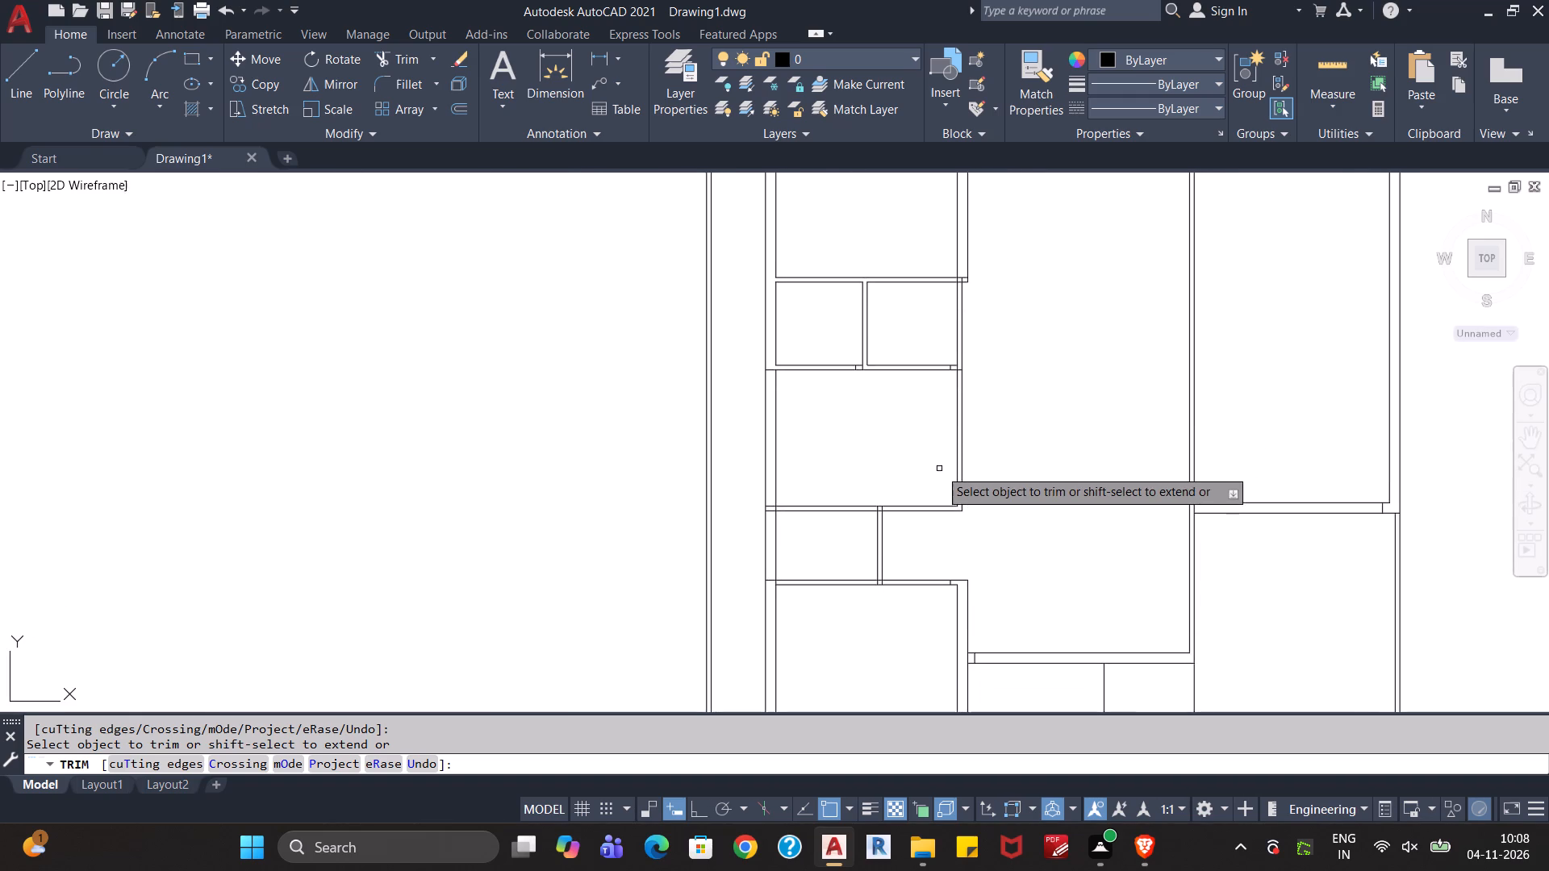
{"action": "scroll", "coordinate": [939, 471], "scroll_direction": "up", "scroll_amount": 1}
{"action": "key", "text": "Escape"}
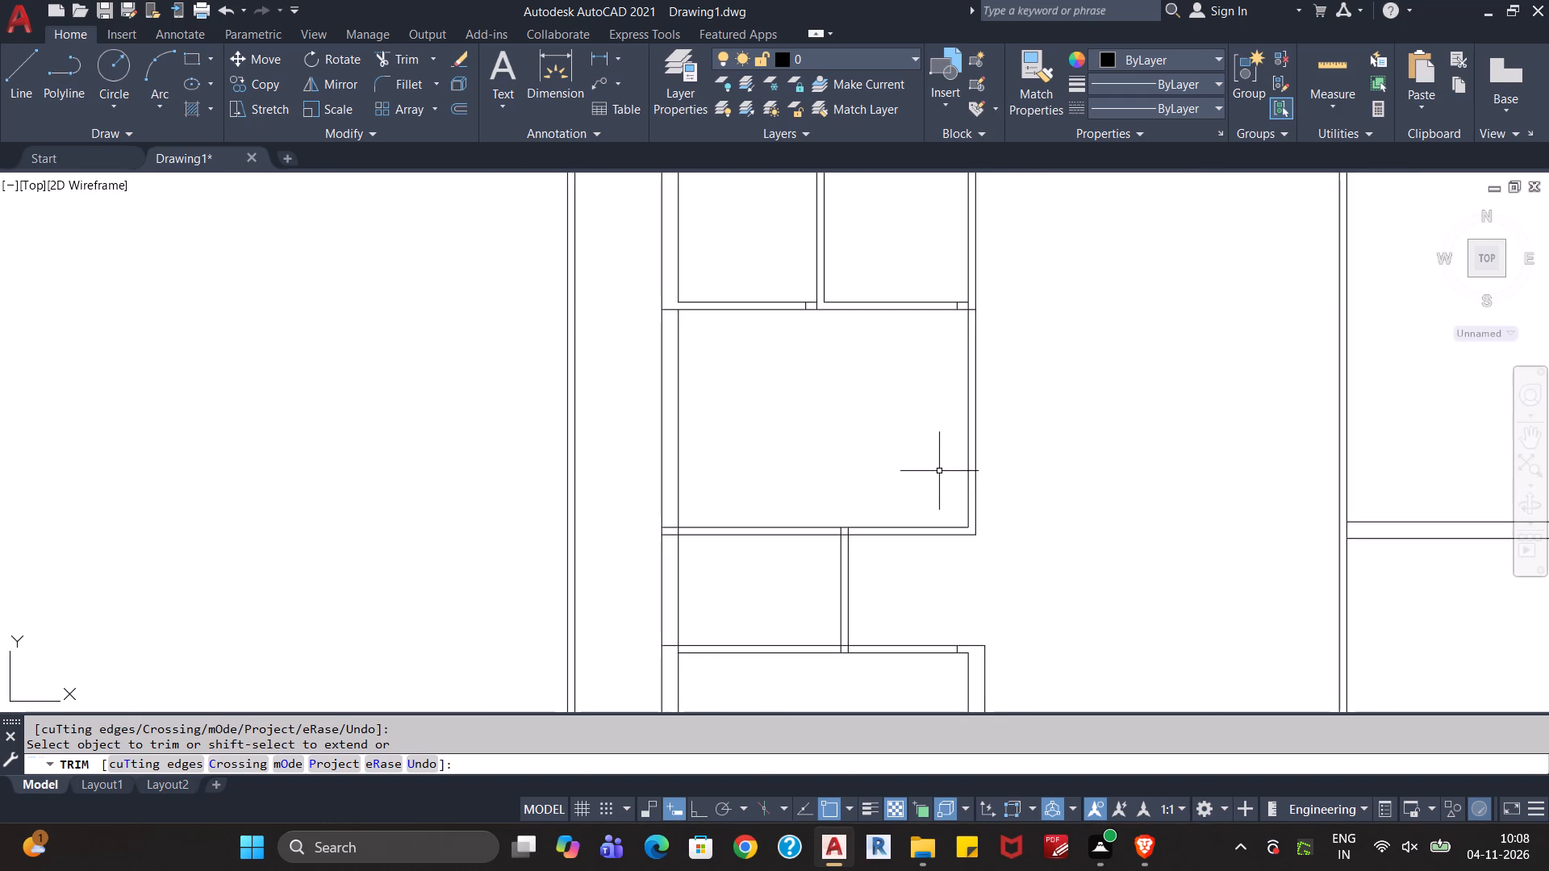
{"action": "key", "text": "Escape"}
Trim the crossing lines where the narrow middle room's upper partition meets the left column's right wall.
{"action": "middle_click_drag", "start_coordinate": [915, 427], "coordinate": [906, 497]}
{"action": "middle_click_drag", "start_coordinate": [874, 456], "coordinate": [874, 507]}
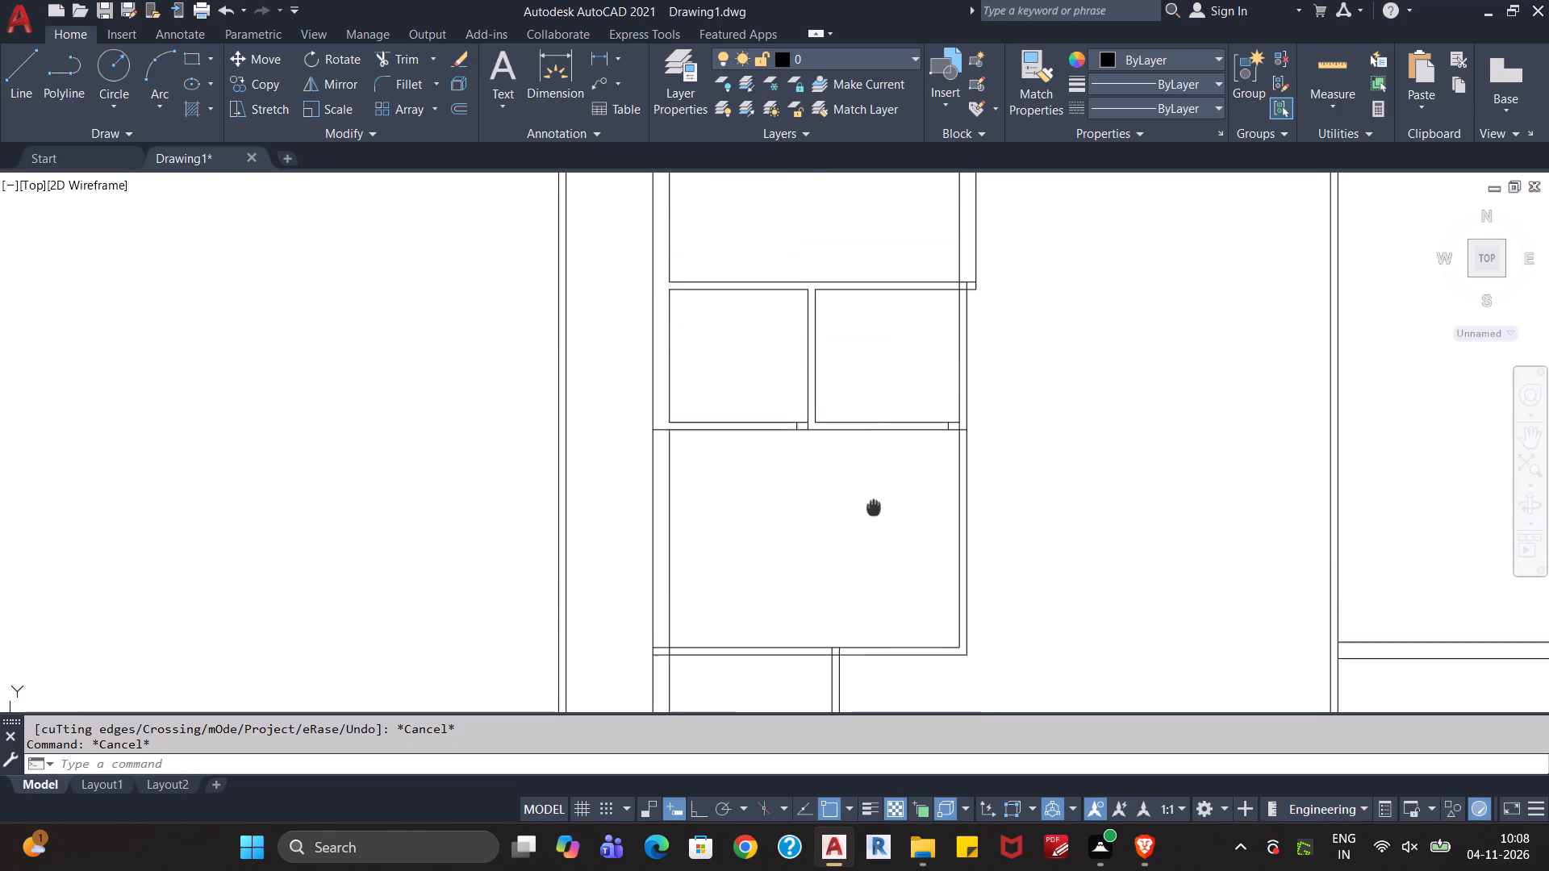
{"action": "middle_click_drag", "start_coordinate": [874, 507], "coordinate": [874, 512]}
{"action": "scroll", "coordinate": [923, 490], "scroll_direction": "down", "scroll_amount": 1}
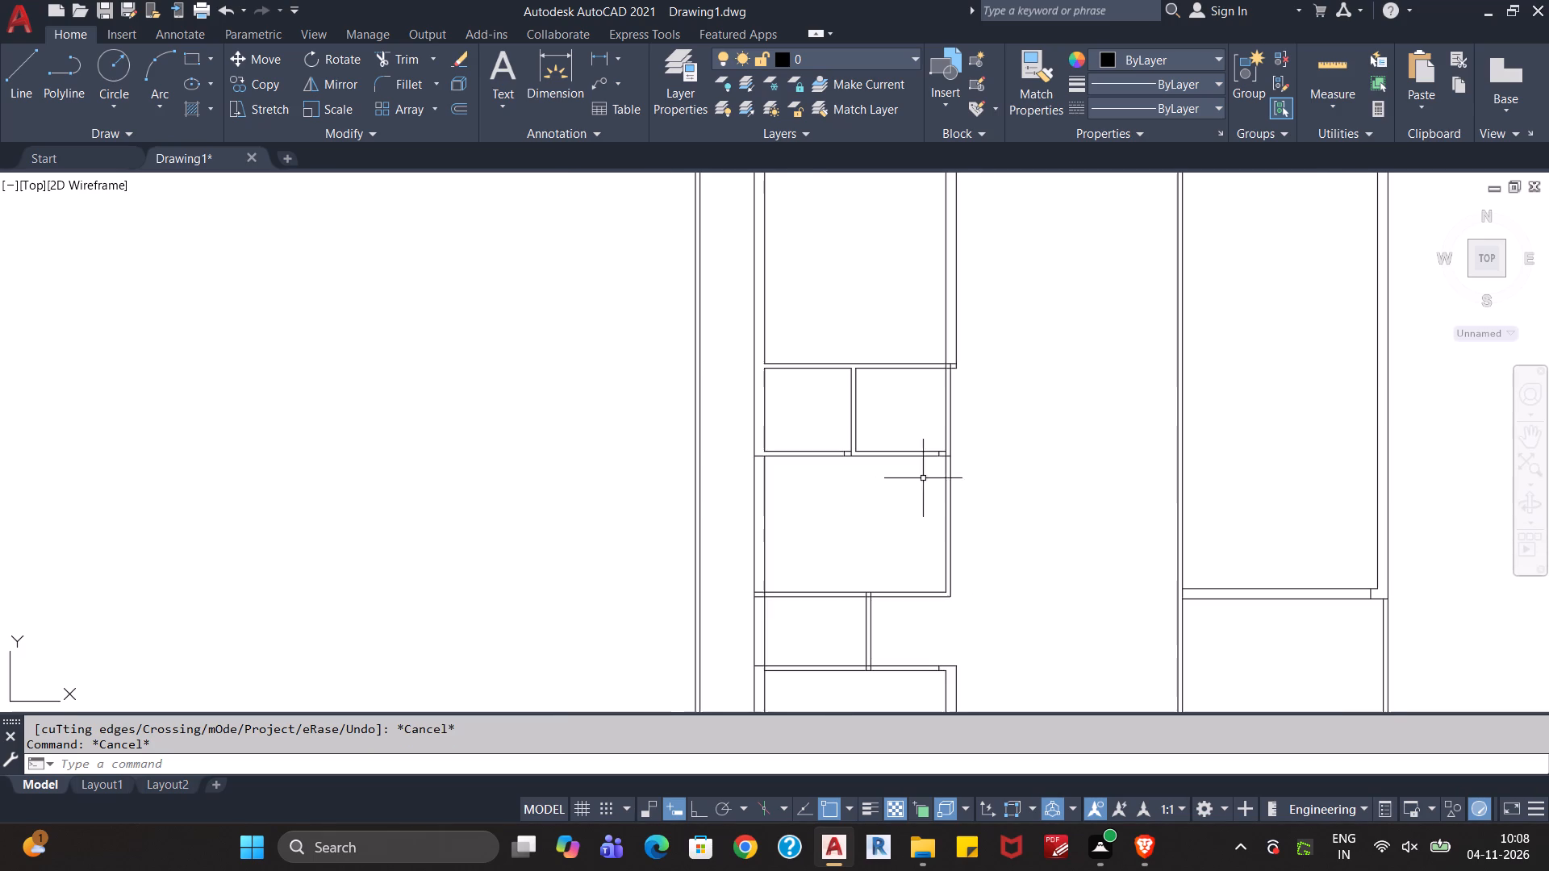
{"action": "middle_click_drag", "start_coordinate": [911, 430], "coordinate": [879, 563]}
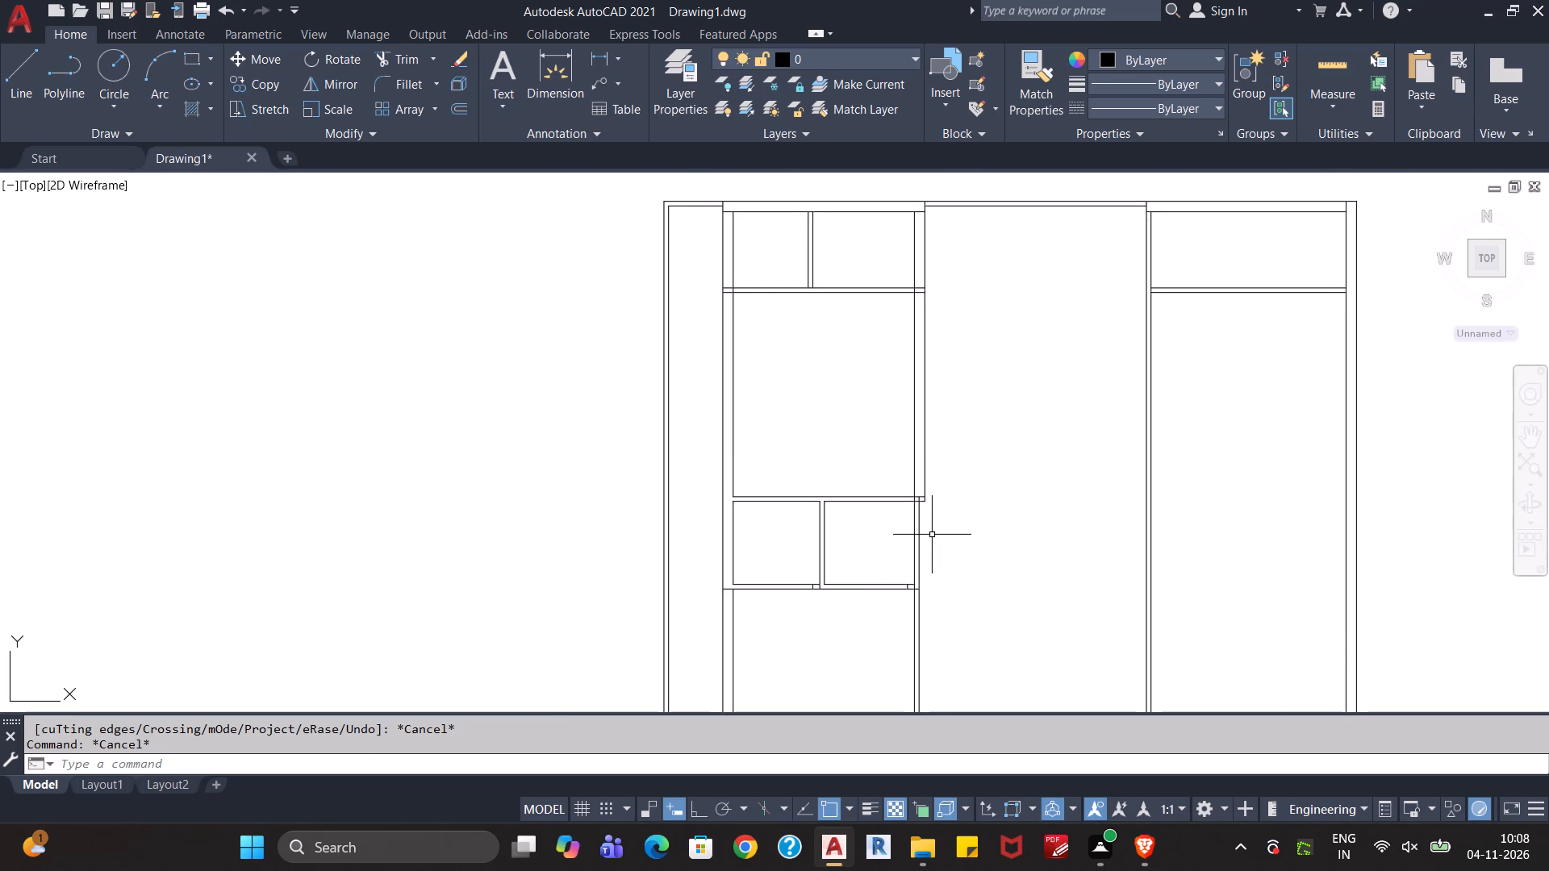
{"action": "scroll", "coordinate": [927, 523], "scroll_direction": "up", "scroll_amount": 3}
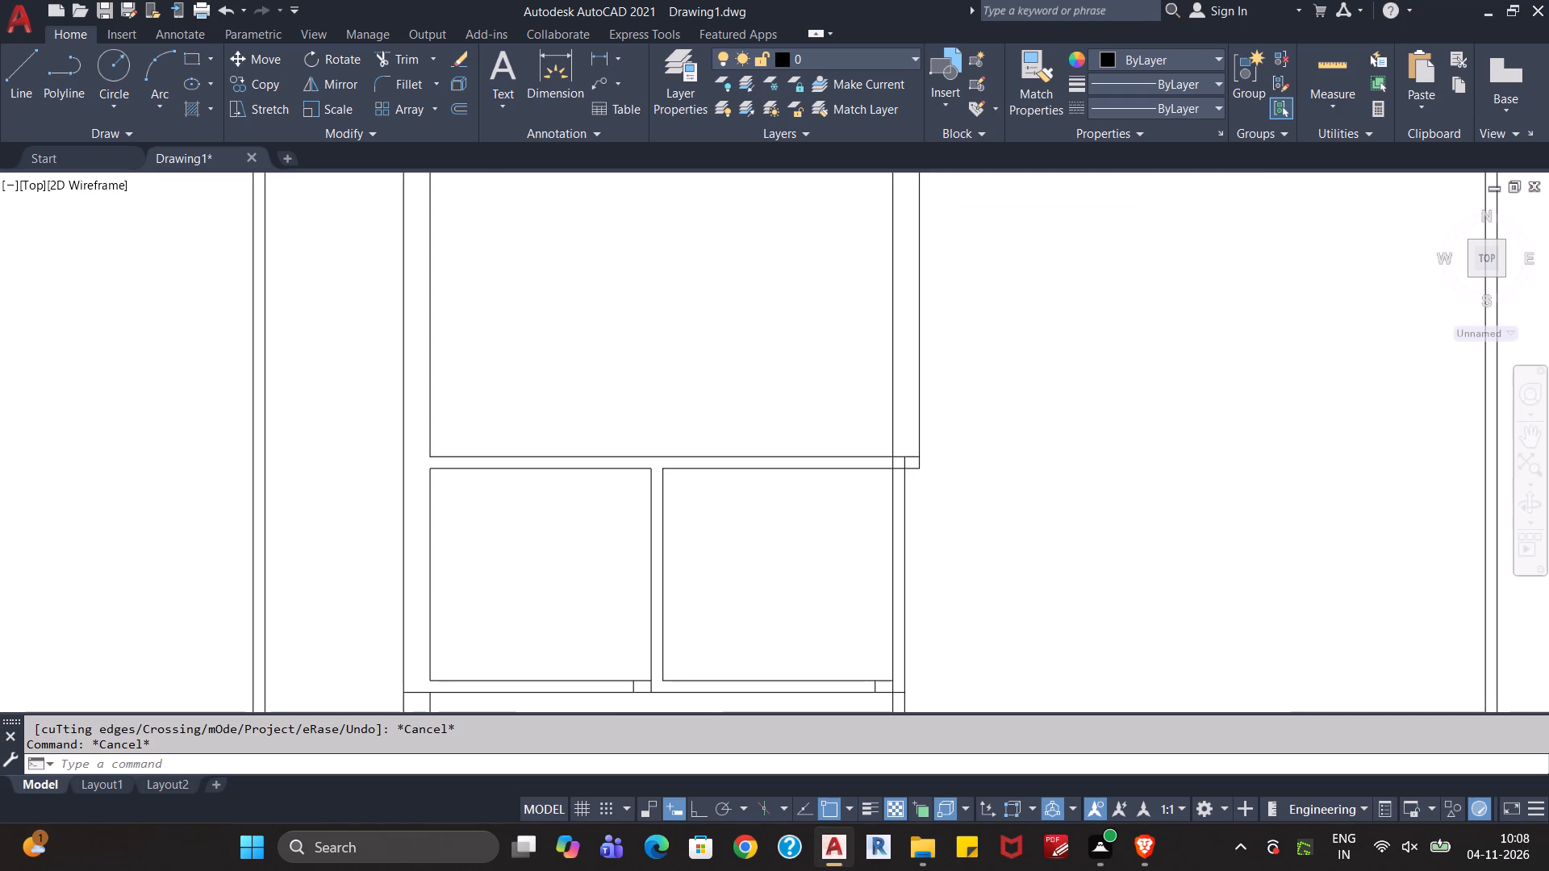
{"action": "type", "text": "tr"}
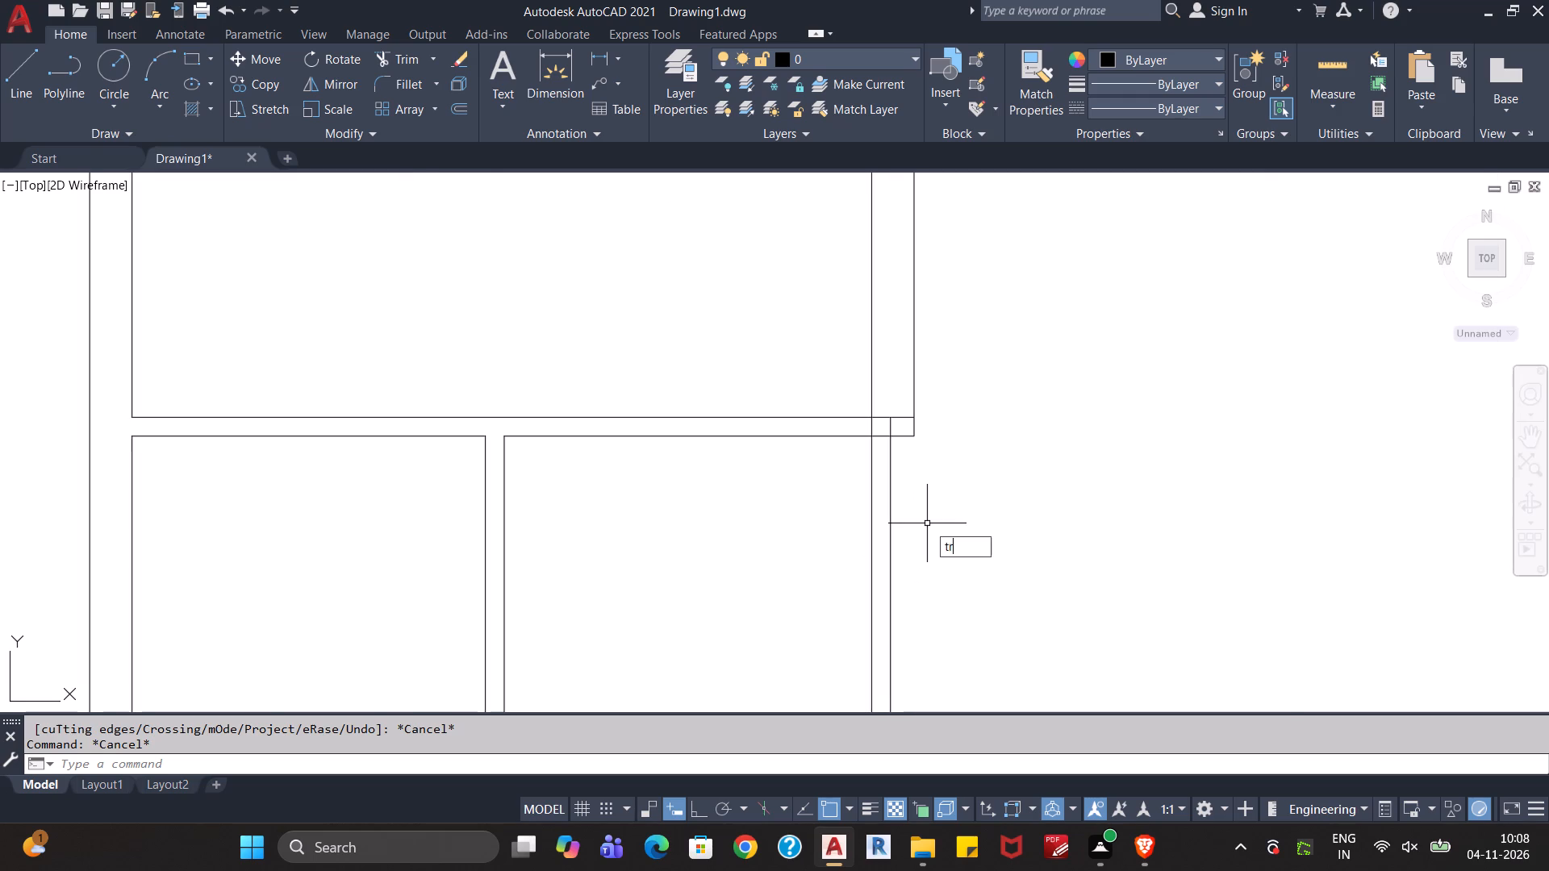
{"action": "key", "text": "Return"}
{"action": "left_click_drag", "start_coordinate": [883, 433], "coordinate": [900, 414]}
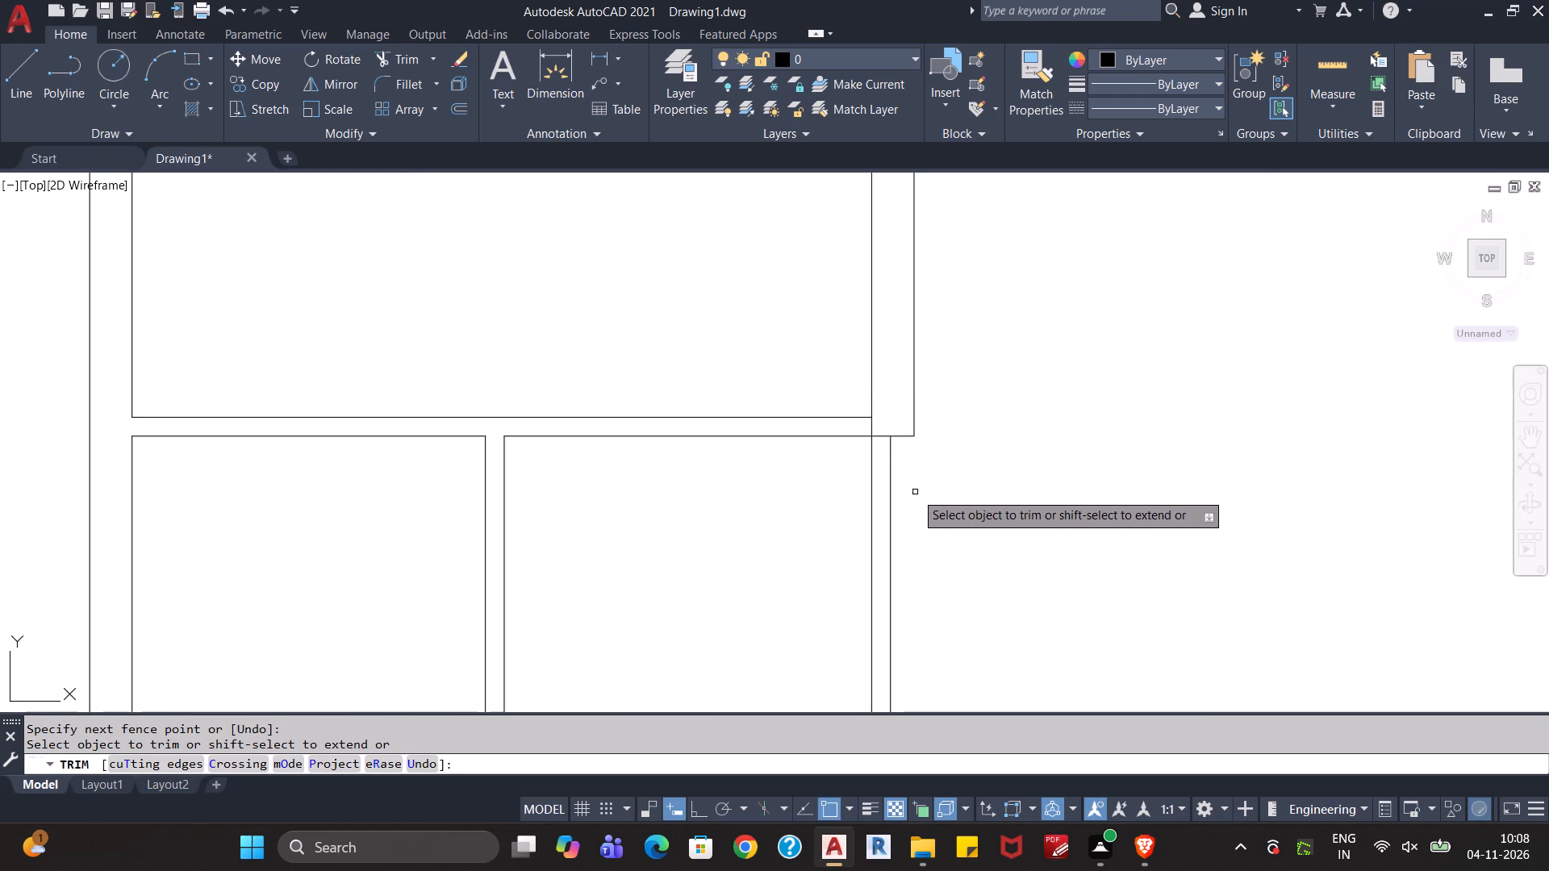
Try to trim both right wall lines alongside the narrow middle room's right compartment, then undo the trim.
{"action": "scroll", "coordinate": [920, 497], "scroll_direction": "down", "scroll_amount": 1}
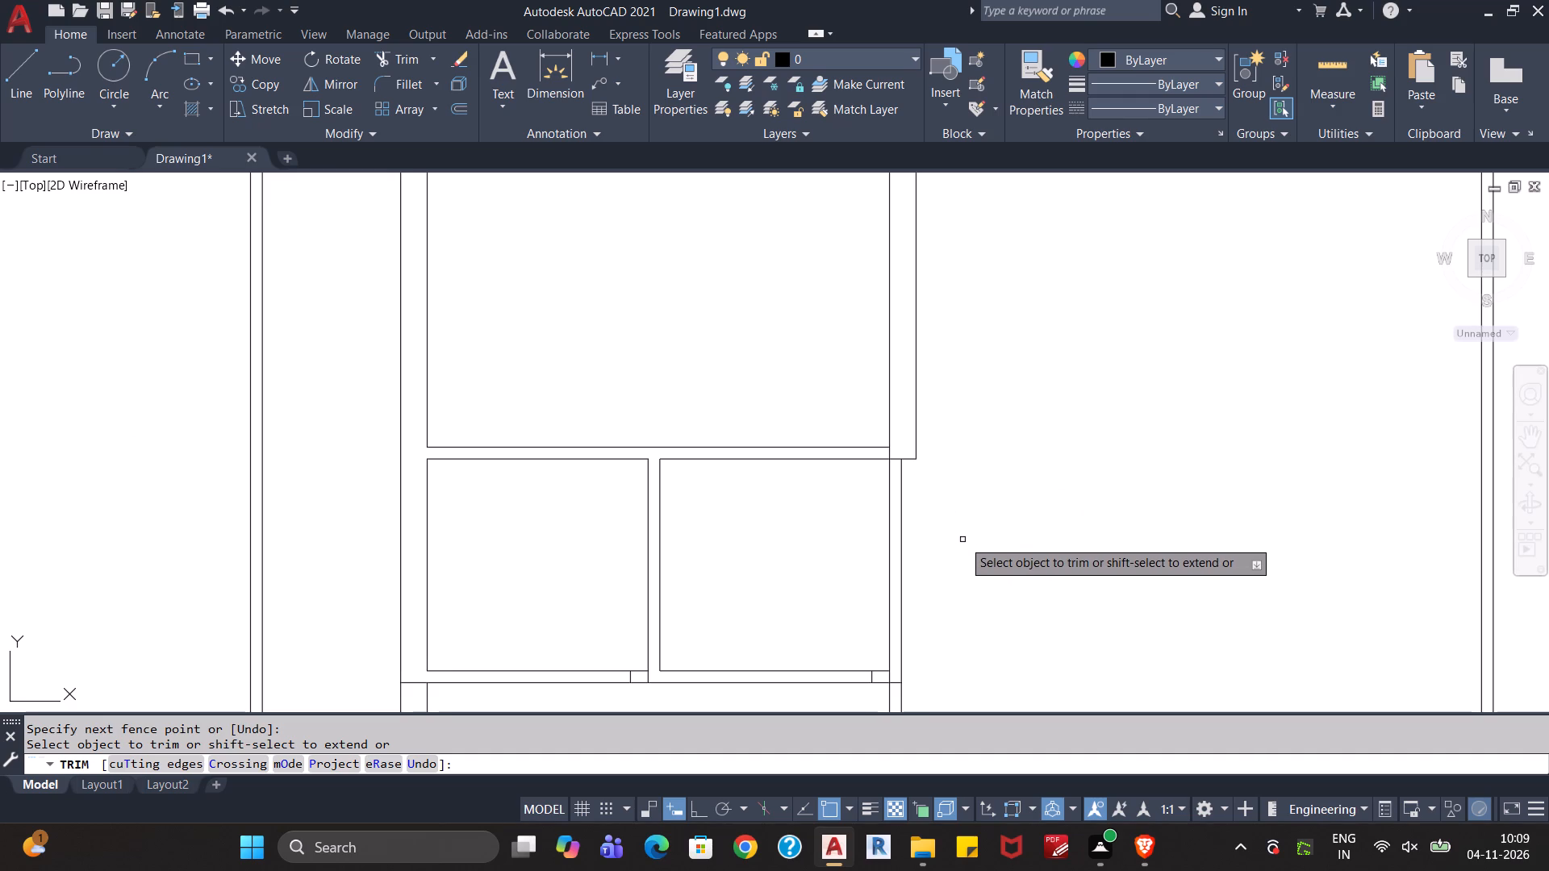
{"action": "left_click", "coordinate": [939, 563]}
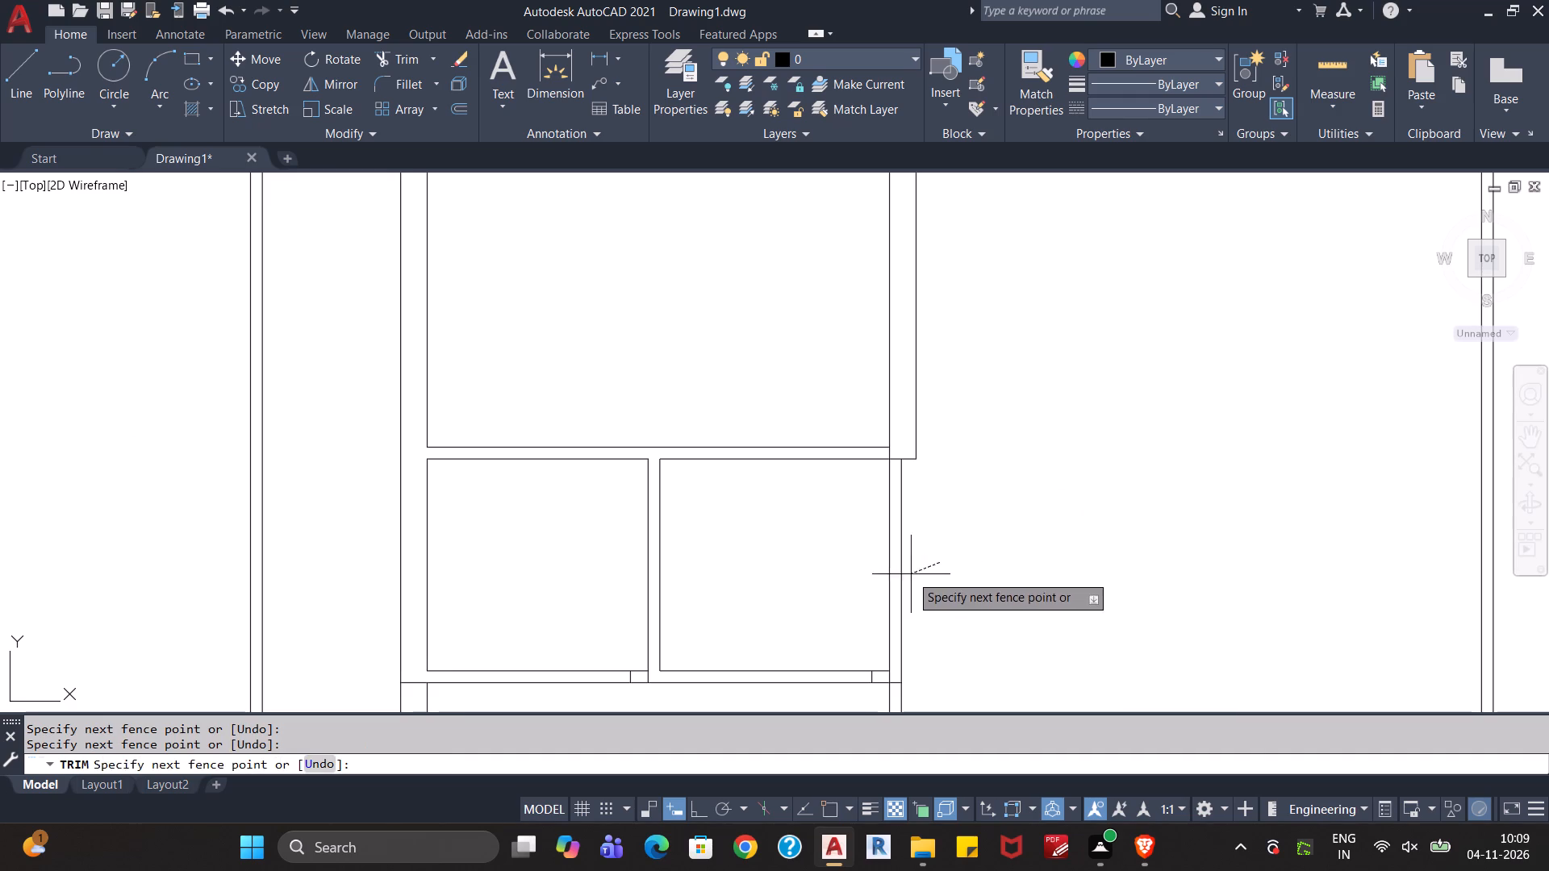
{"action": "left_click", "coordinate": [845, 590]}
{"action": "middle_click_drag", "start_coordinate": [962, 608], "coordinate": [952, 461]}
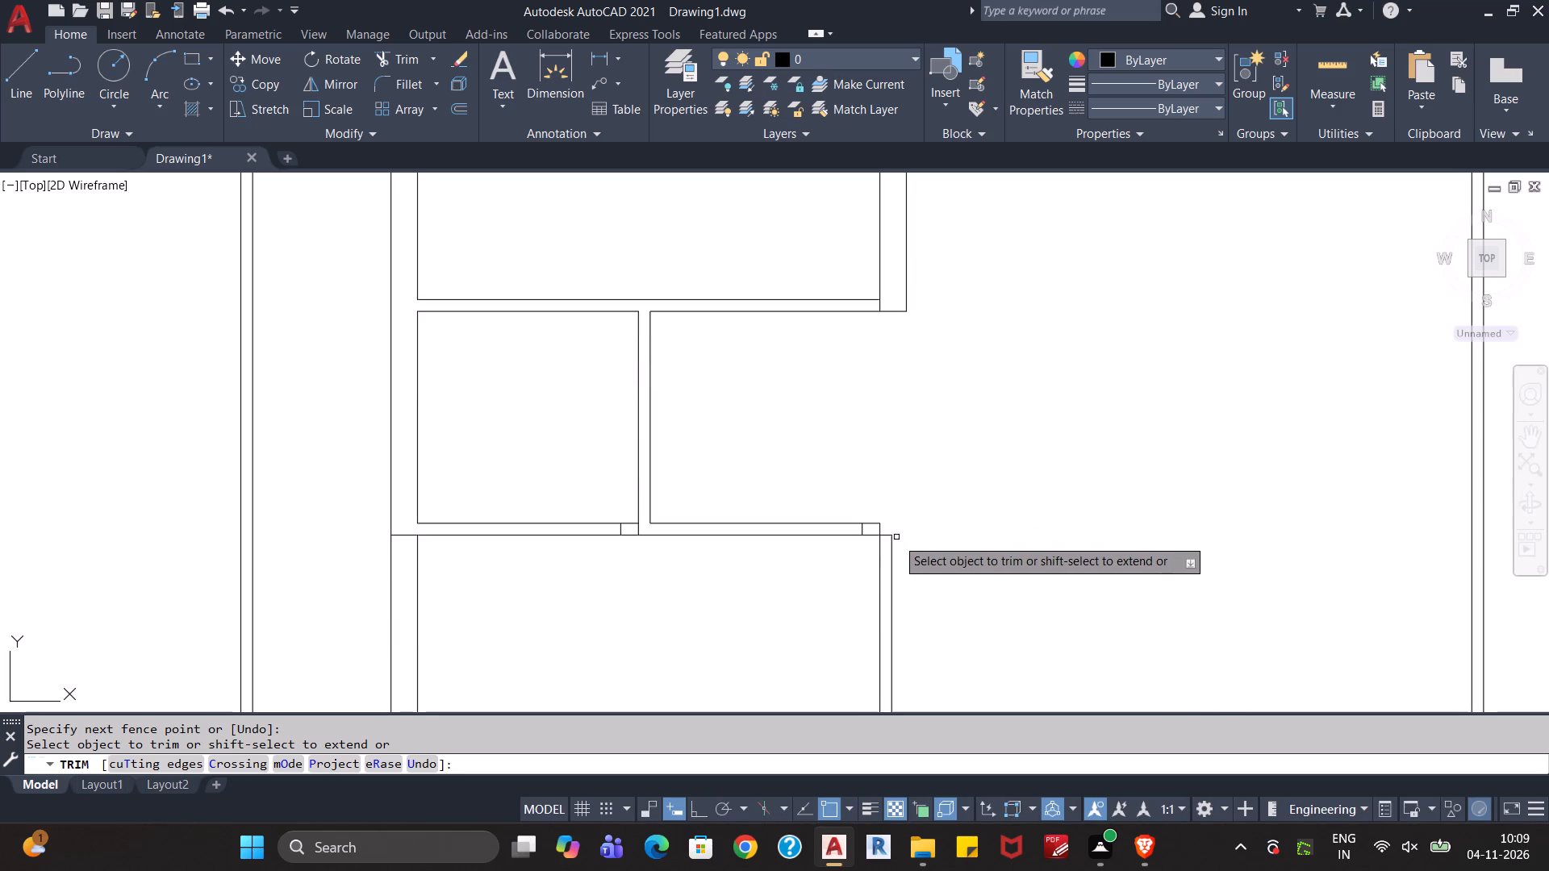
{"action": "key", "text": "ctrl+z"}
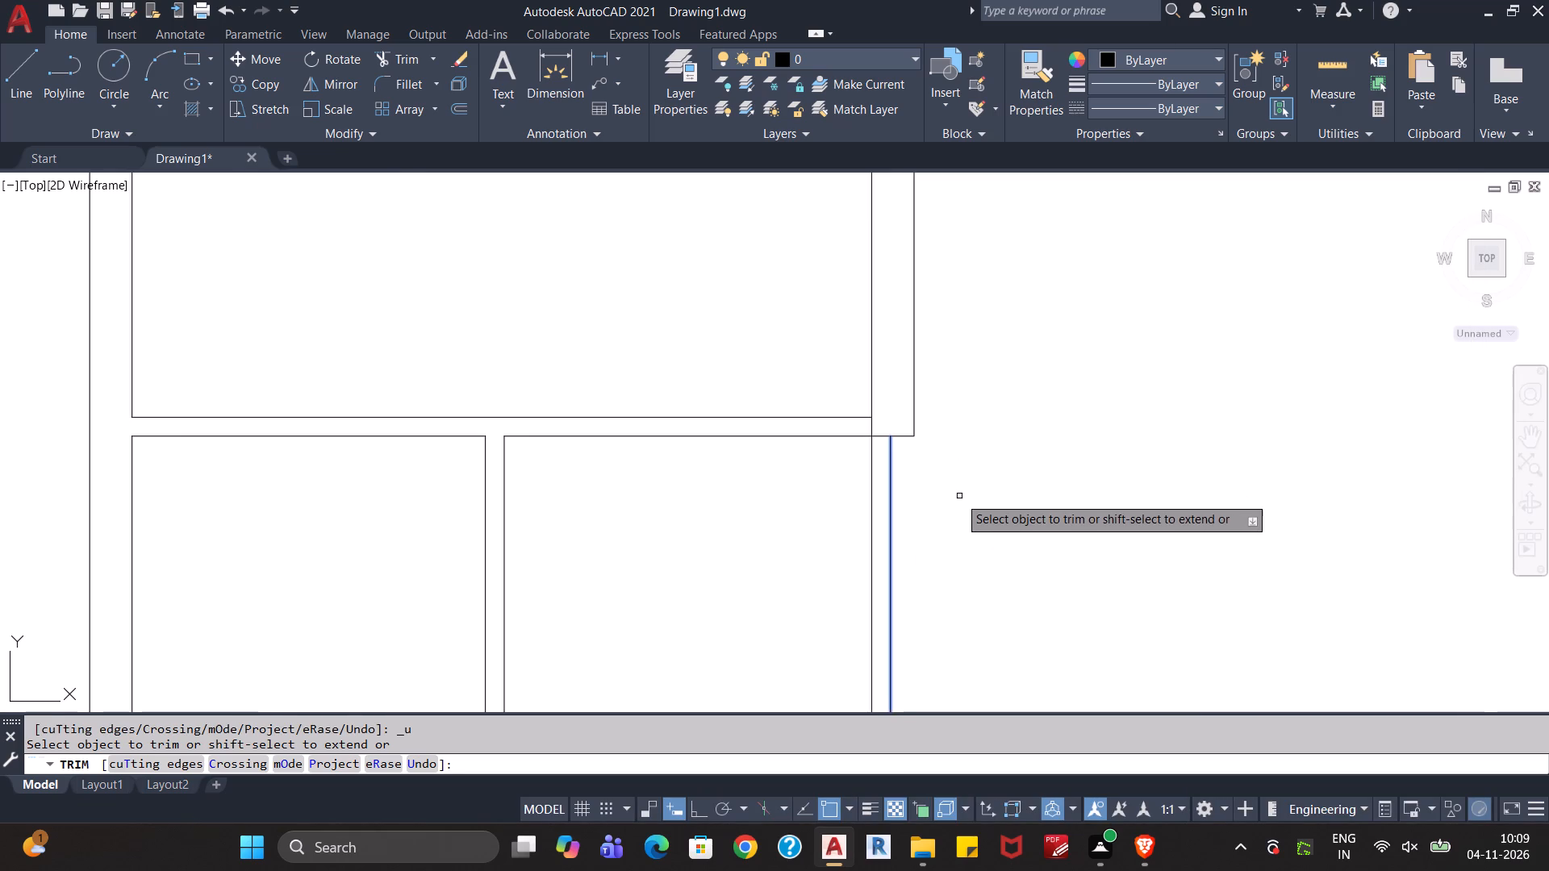
Extend the lower partition's top line in the right compartment to the outer line of the right wall.
{"action": "scroll", "coordinate": [946, 494], "scroll_direction": "down", "scroll_amount": 4}
{"action": "scroll", "coordinate": [959, 551], "scroll_direction": "up", "scroll_amount": 3}
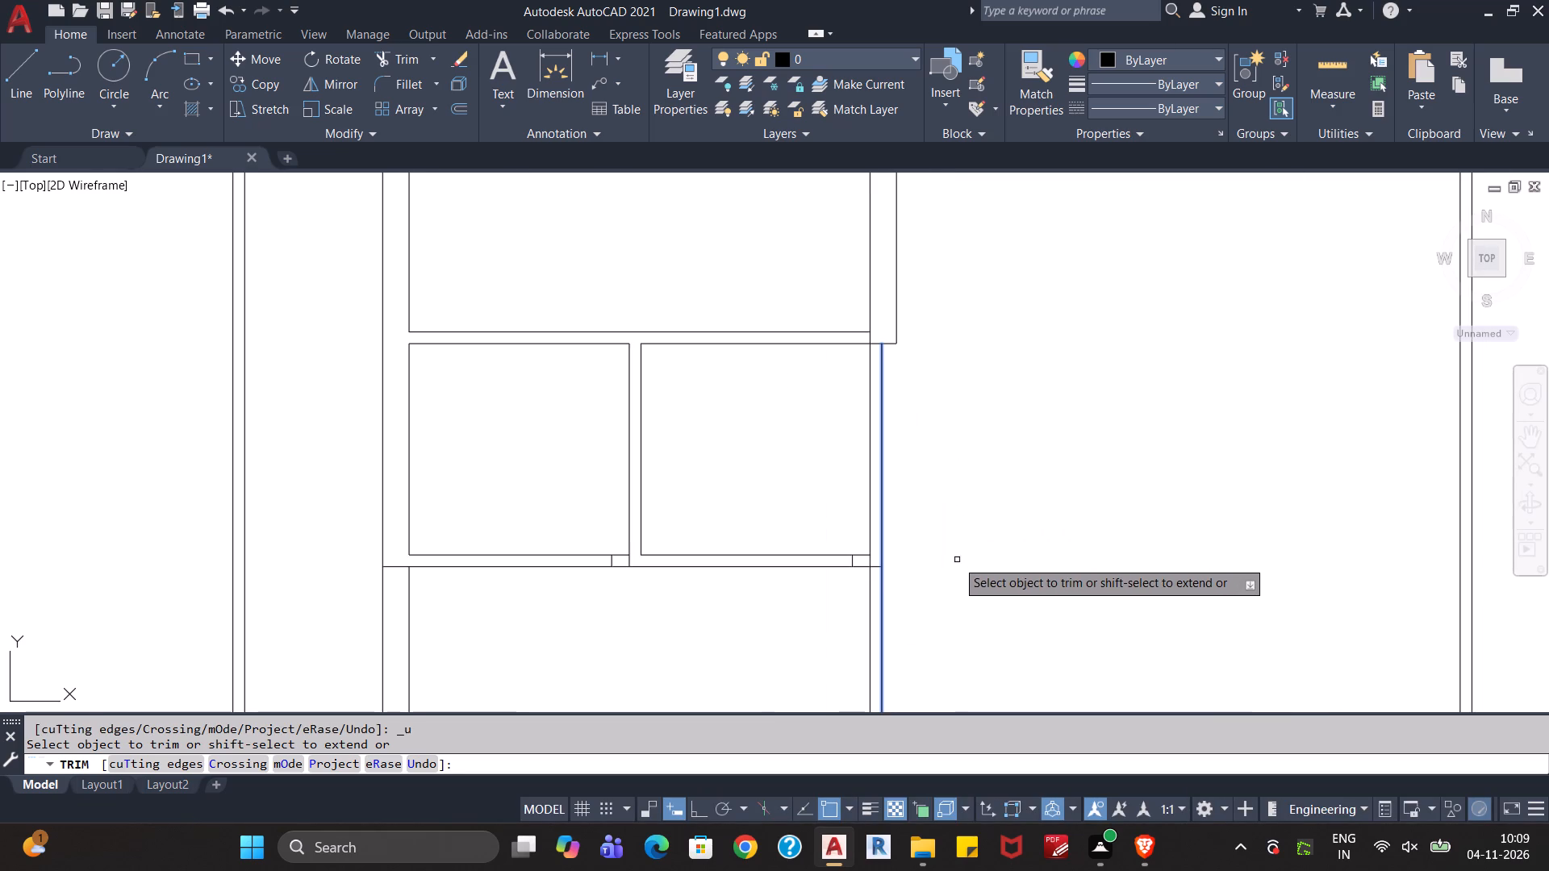
{"action": "left_click", "coordinate": [863, 553], "text": "shift"}
Trim away both right wall lines alongside the narrow middle room's right compartment to leave that side open.
{"action": "left_click", "coordinate": [958, 483]}
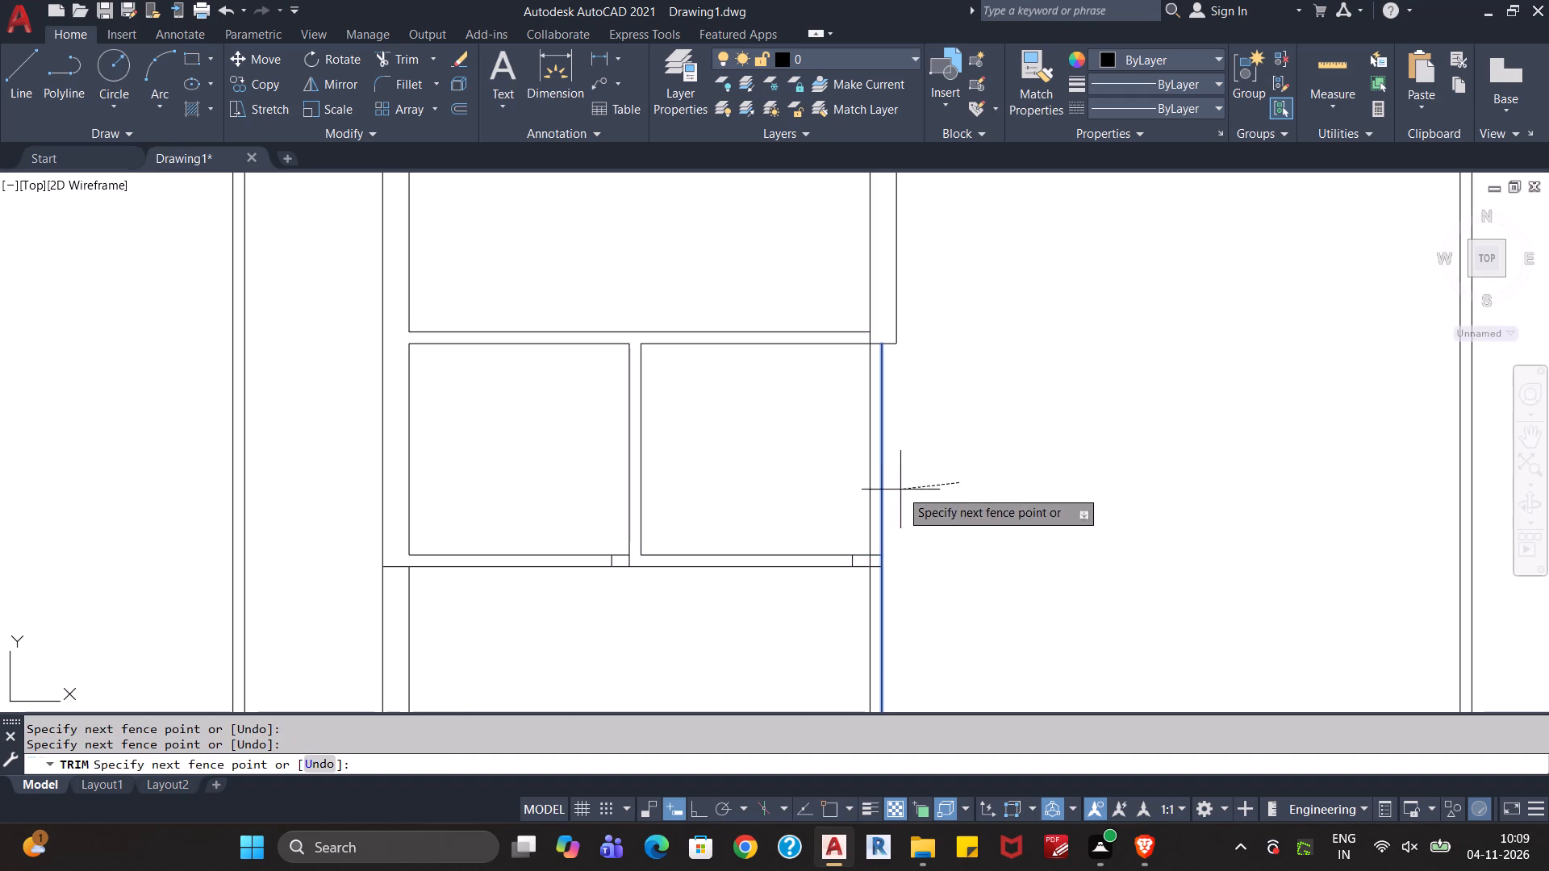
{"action": "left_click", "coordinate": [858, 490]}
Trim the crossing lines at the corner where the lower partition meets the right wall below the opened compartment.
{"action": "scroll", "coordinate": [916, 481], "scroll_direction": "down", "scroll_amount": 1}
{"action": "scroll", "coordinate": [925, 527], "scroll_direction": "up", "scroll_amount": 2}
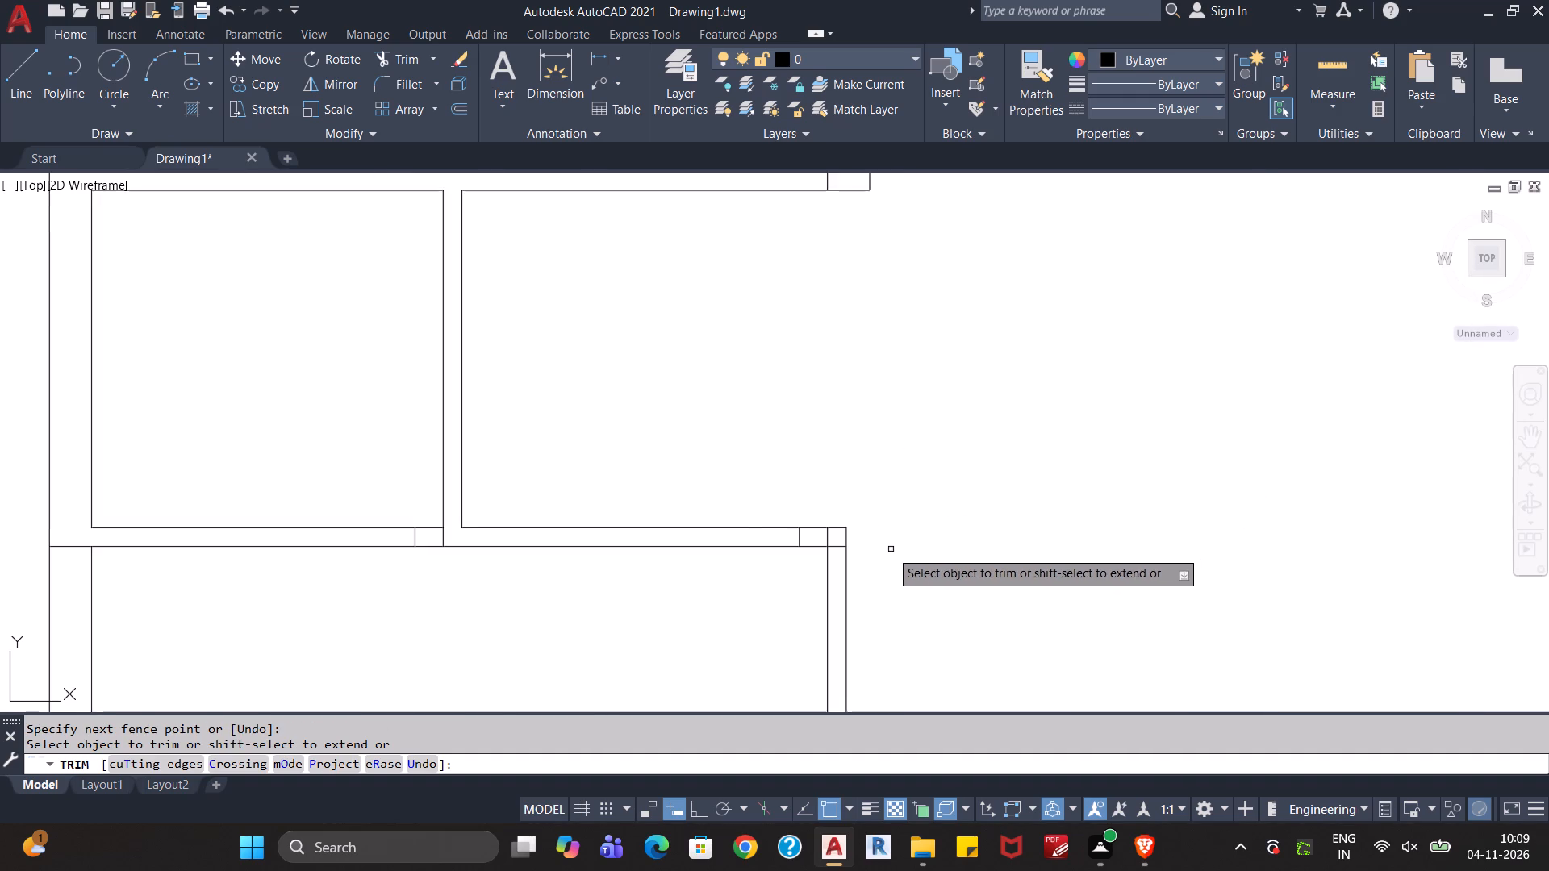
{"action": "scroll", "coordinate": [887, 551], "scroll_direction": "up", "scroll_amount": 2}
{"action": "left_click_drag", "start_coordinate": [761, 566], "coordinate": [720, 522]}
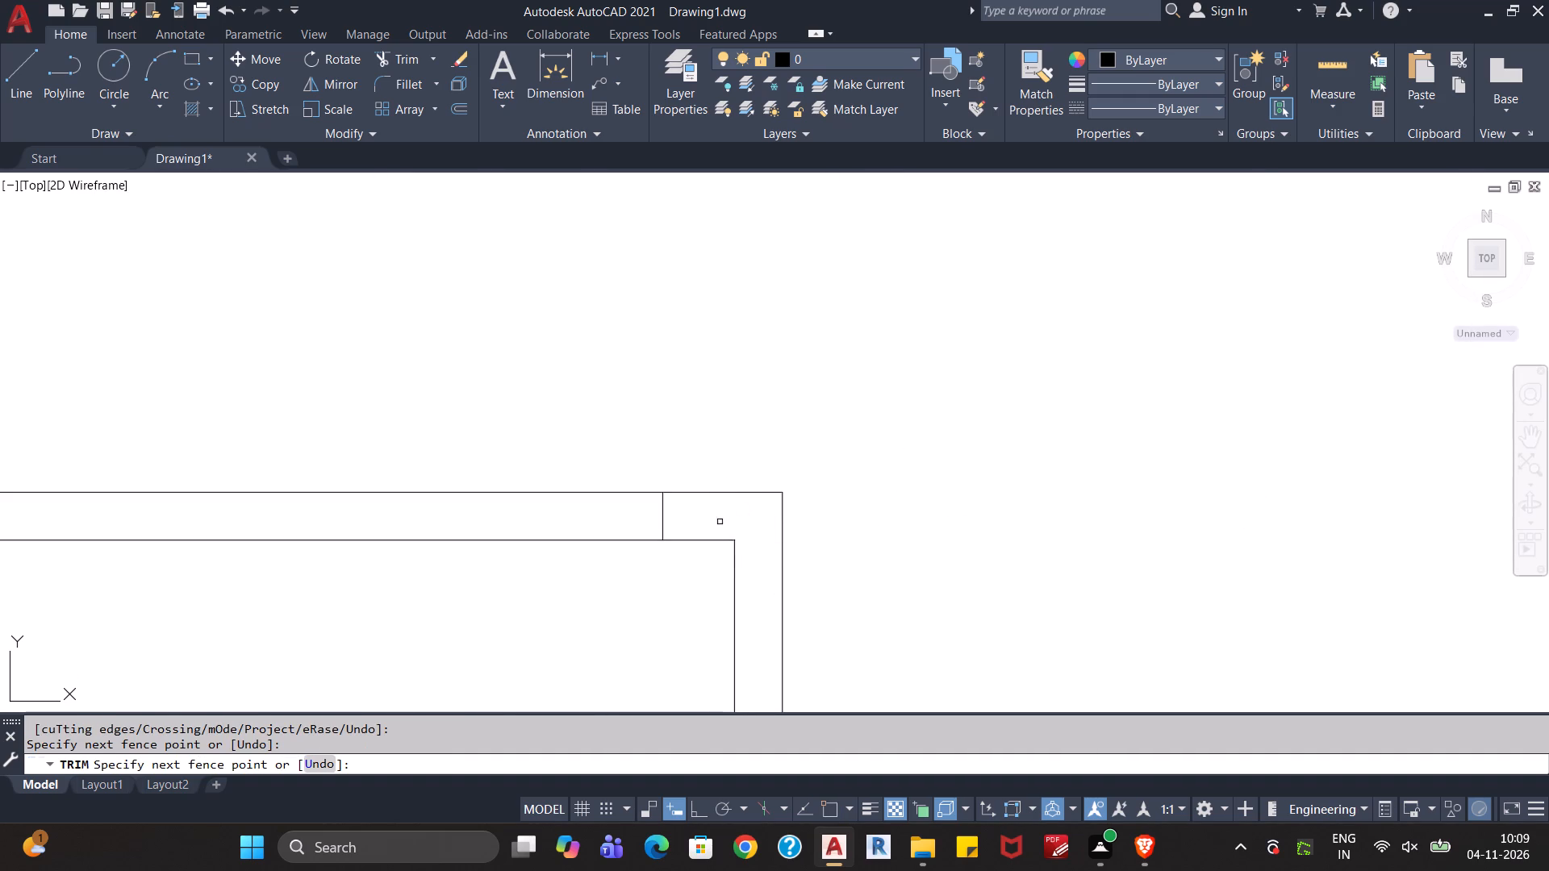
Start saving the drawing and name the file "17. The Compact Haven".
{"action": "scroll", "coordinate": [812, 542], "scroll_direction": "down", "scroll_amount": 2}
{"action": "scroll", "coordinate": [913, 524], "scroll_direction": "down", "scroll_amount": 2}
{"action": "middle_click_drag", "start_coordinate": [934, 524], "coordinate": [934, 468]}
{"action": "scroll", "coordinate": [933, 468], "scroll_direction": "down", "scroll_amount": 1}
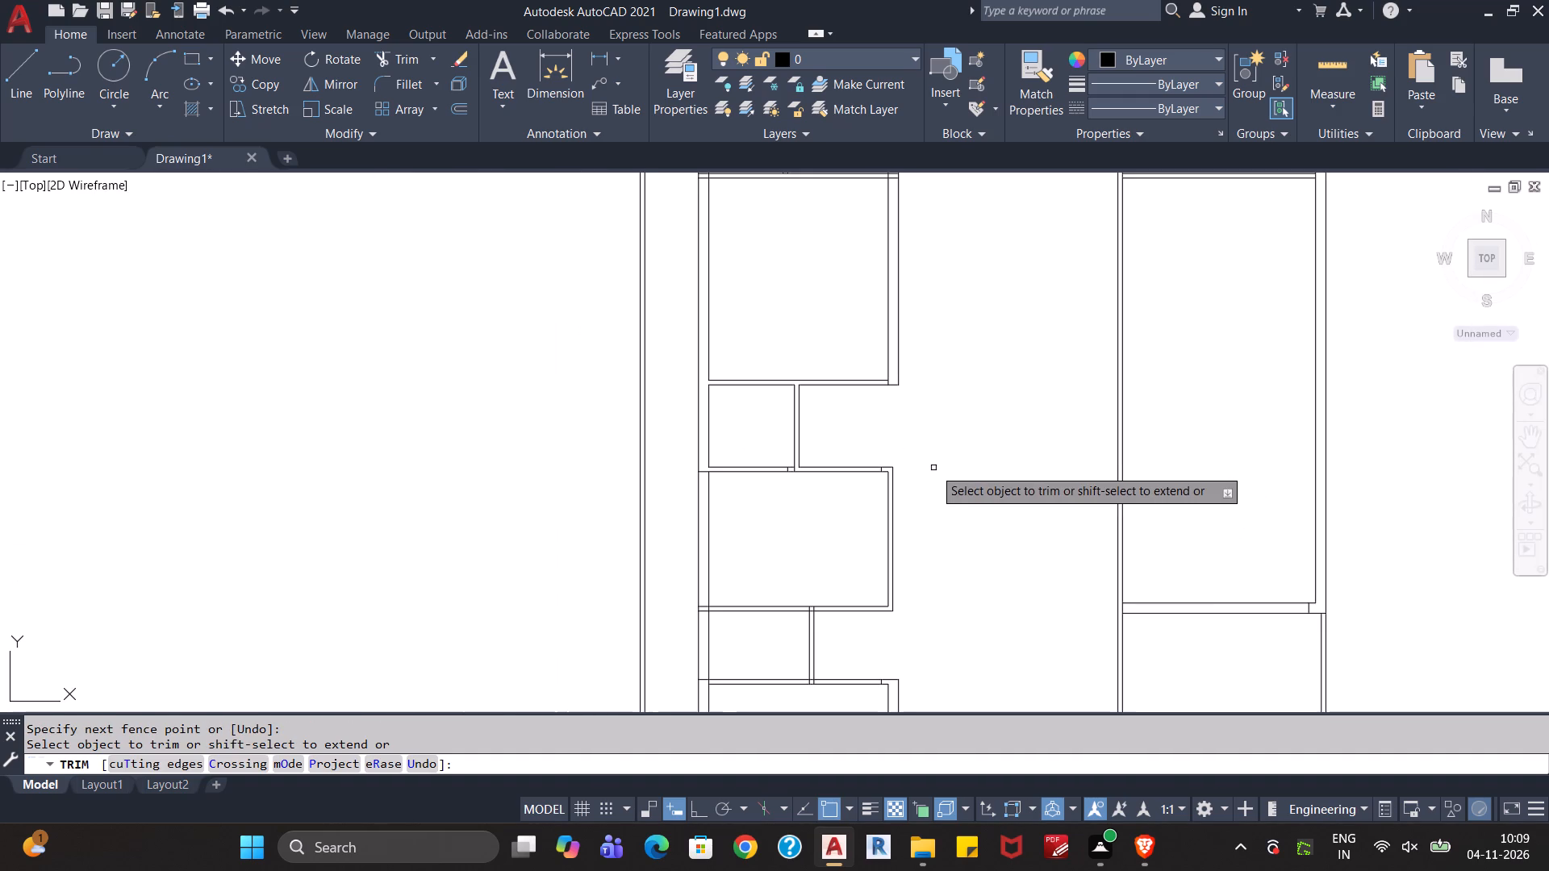
{"action": "key", "text": "ctrl+s"}
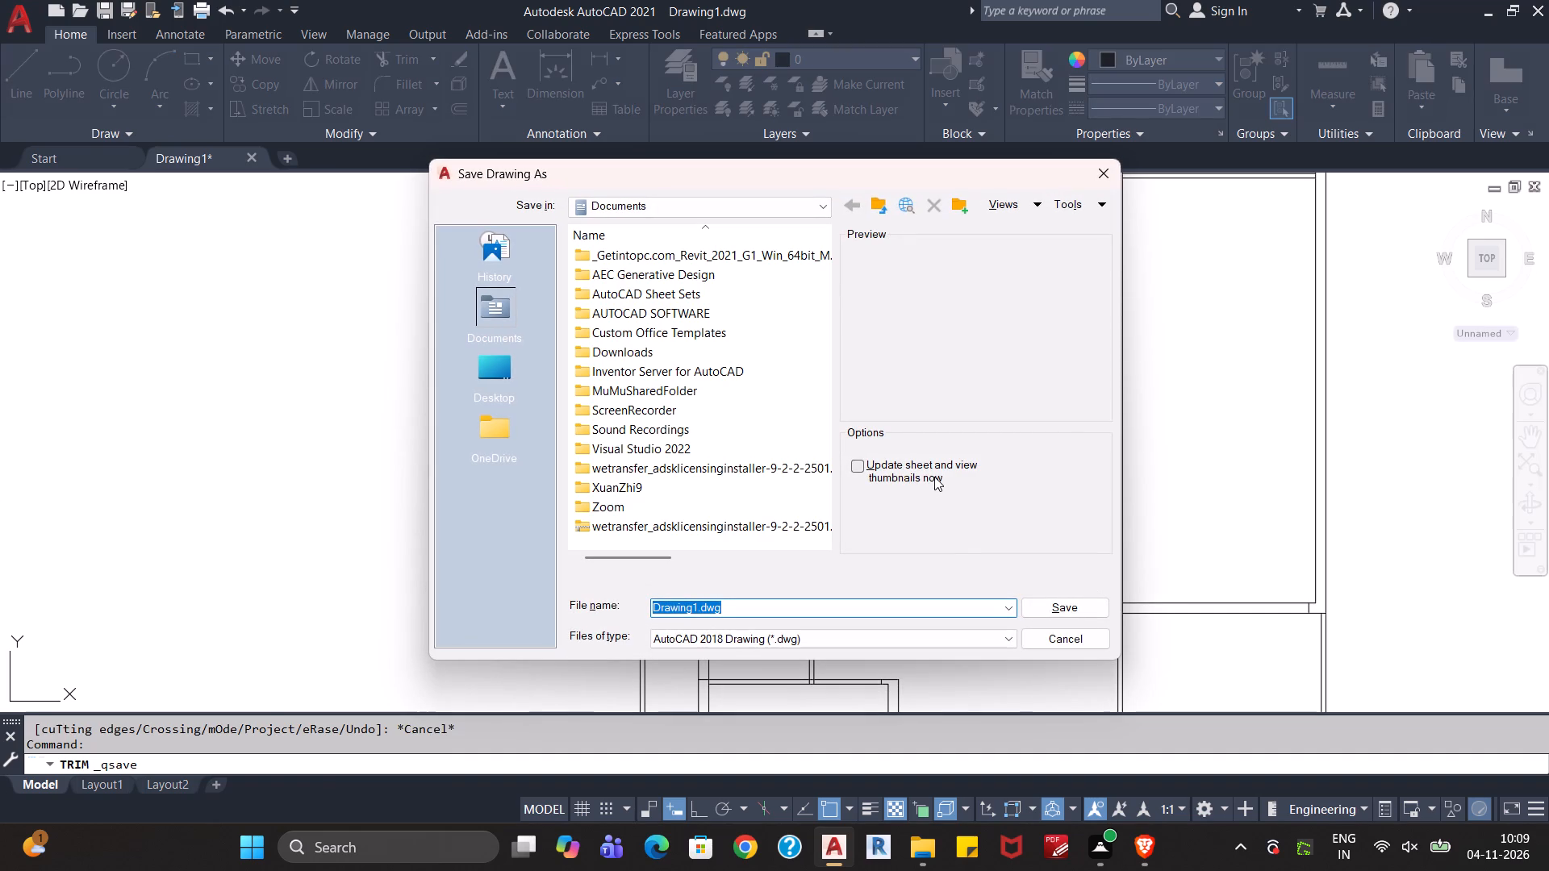
{"action": "type", "text": "The"}
{"action": "key", "text": "space"}
{"action": "type", "text": "Compact Haven"}
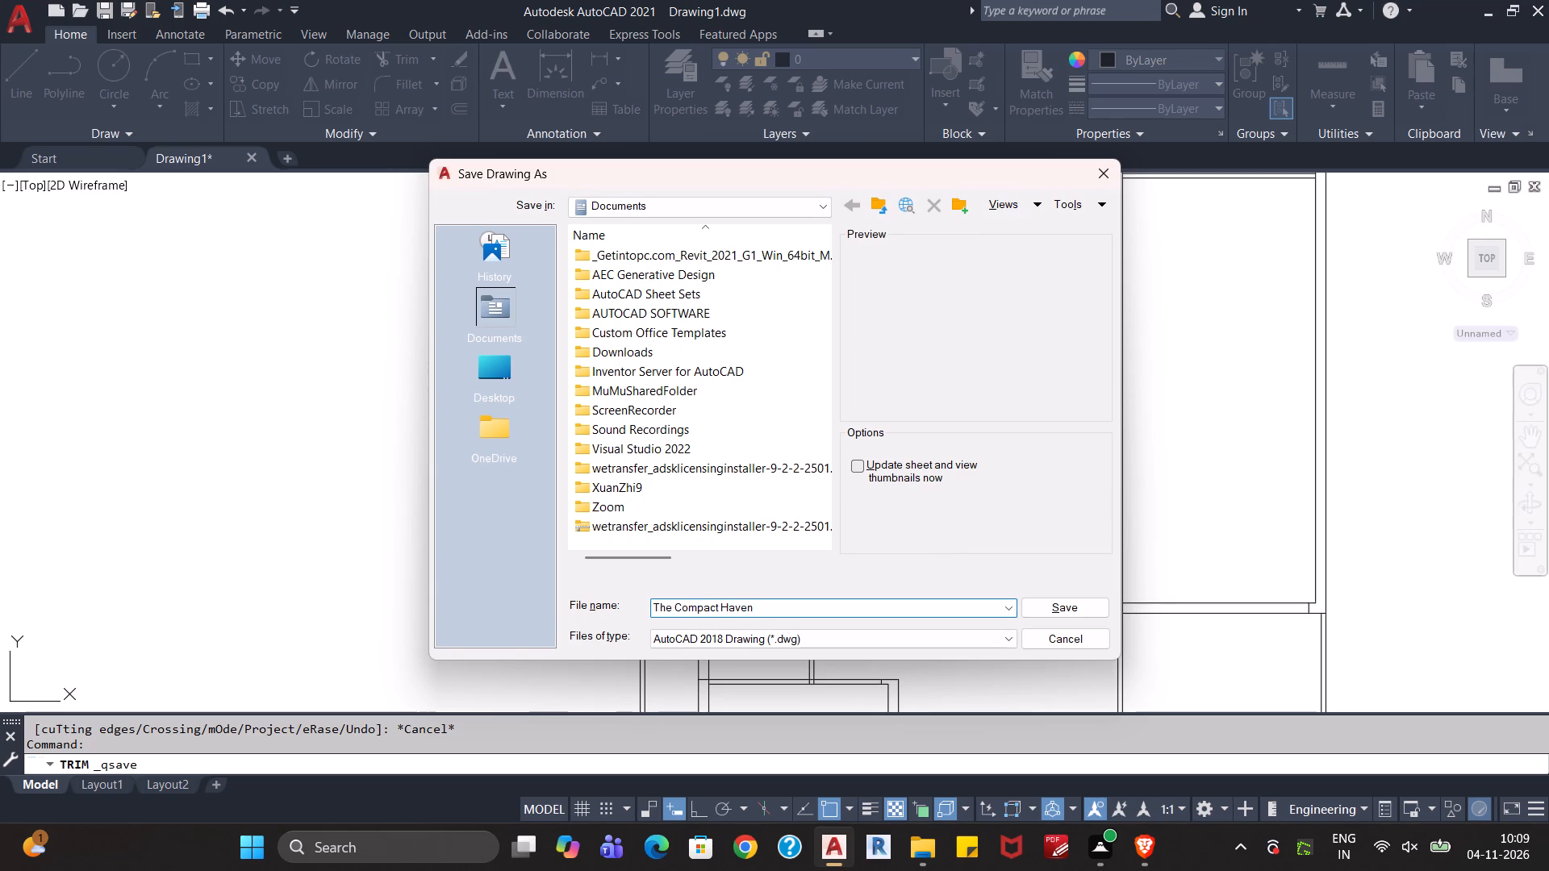
{"action": "key", "text": "ctrl+Left"}
{"action": "key", "text": "ctrl+Left"}
{"action": "key", "text": "ctrl+Left"}
{"action": "type", "text": "17."}
{"action": "key", "text": "space"}
Set the save location to the FLOOR PLANs folder inside Fuji Uploading plans on the Desktop and enable updating sheet and view thumbnails.
{"action": "left_click", "coordinate": [515, 373]}
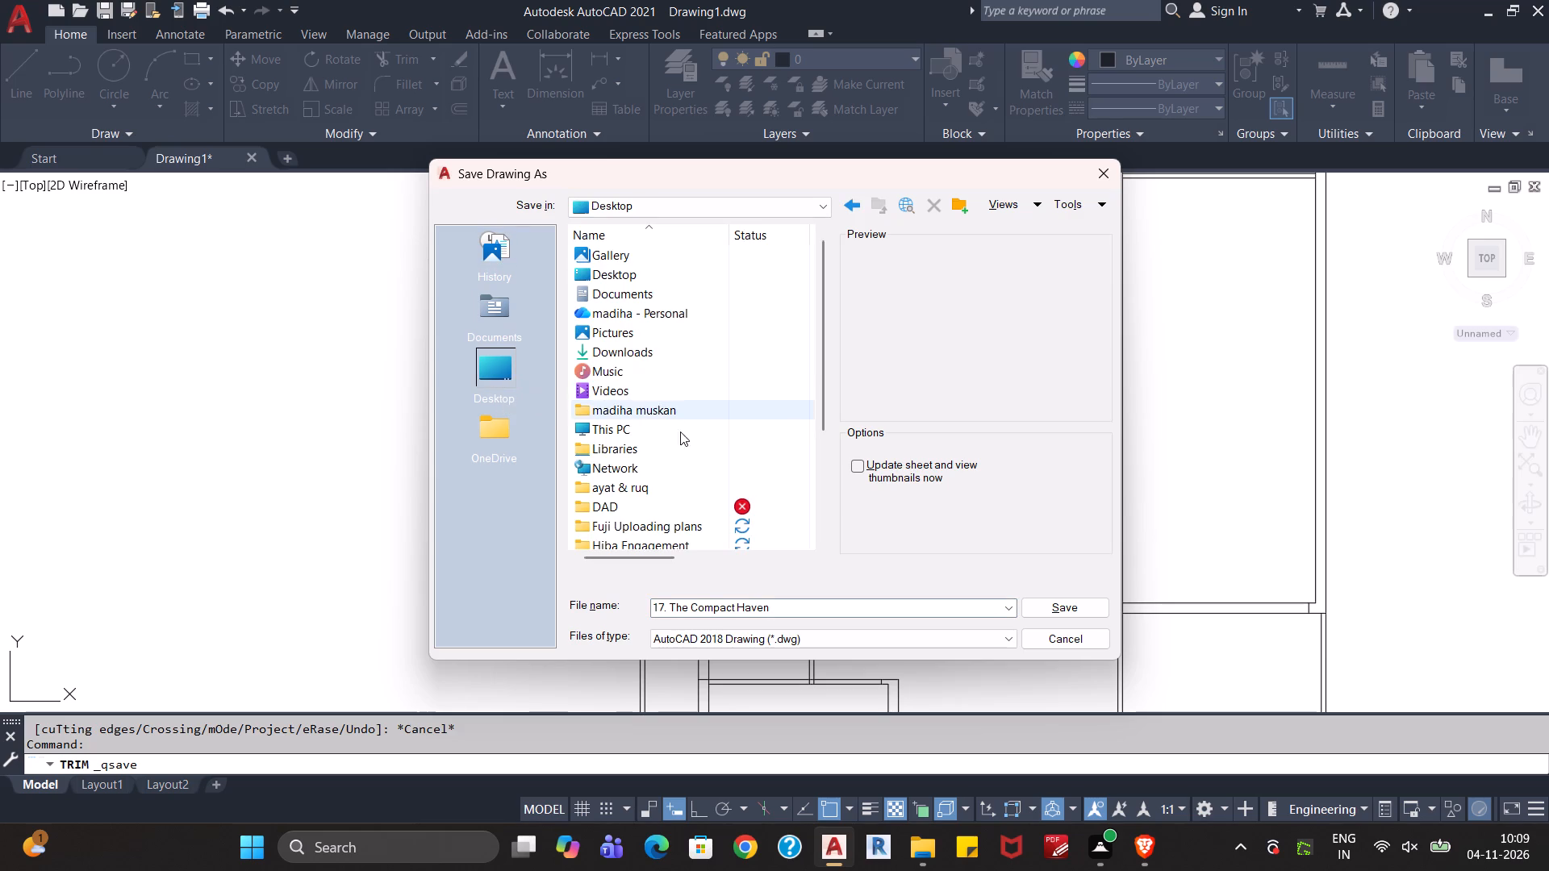
{"action": "scroll", "coordinate": [657, 420], "scroll_direction": "down", "scroll_amount": 4}
{"action": "double_click", "coordinate": [674, 365]}
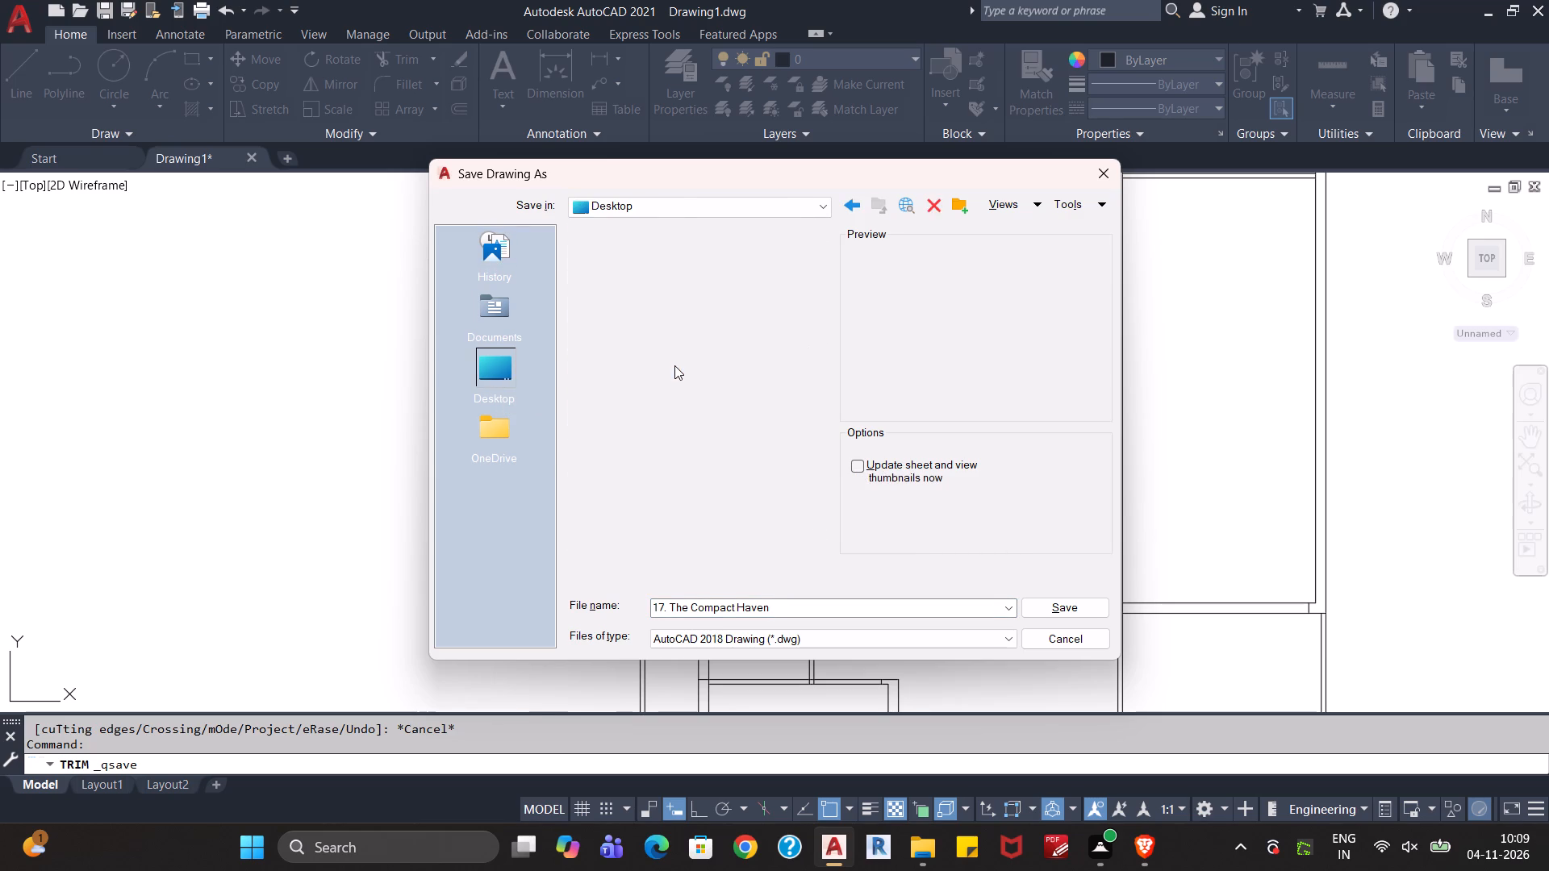
{"action": "right_click", "coordinate": [701, 379]}
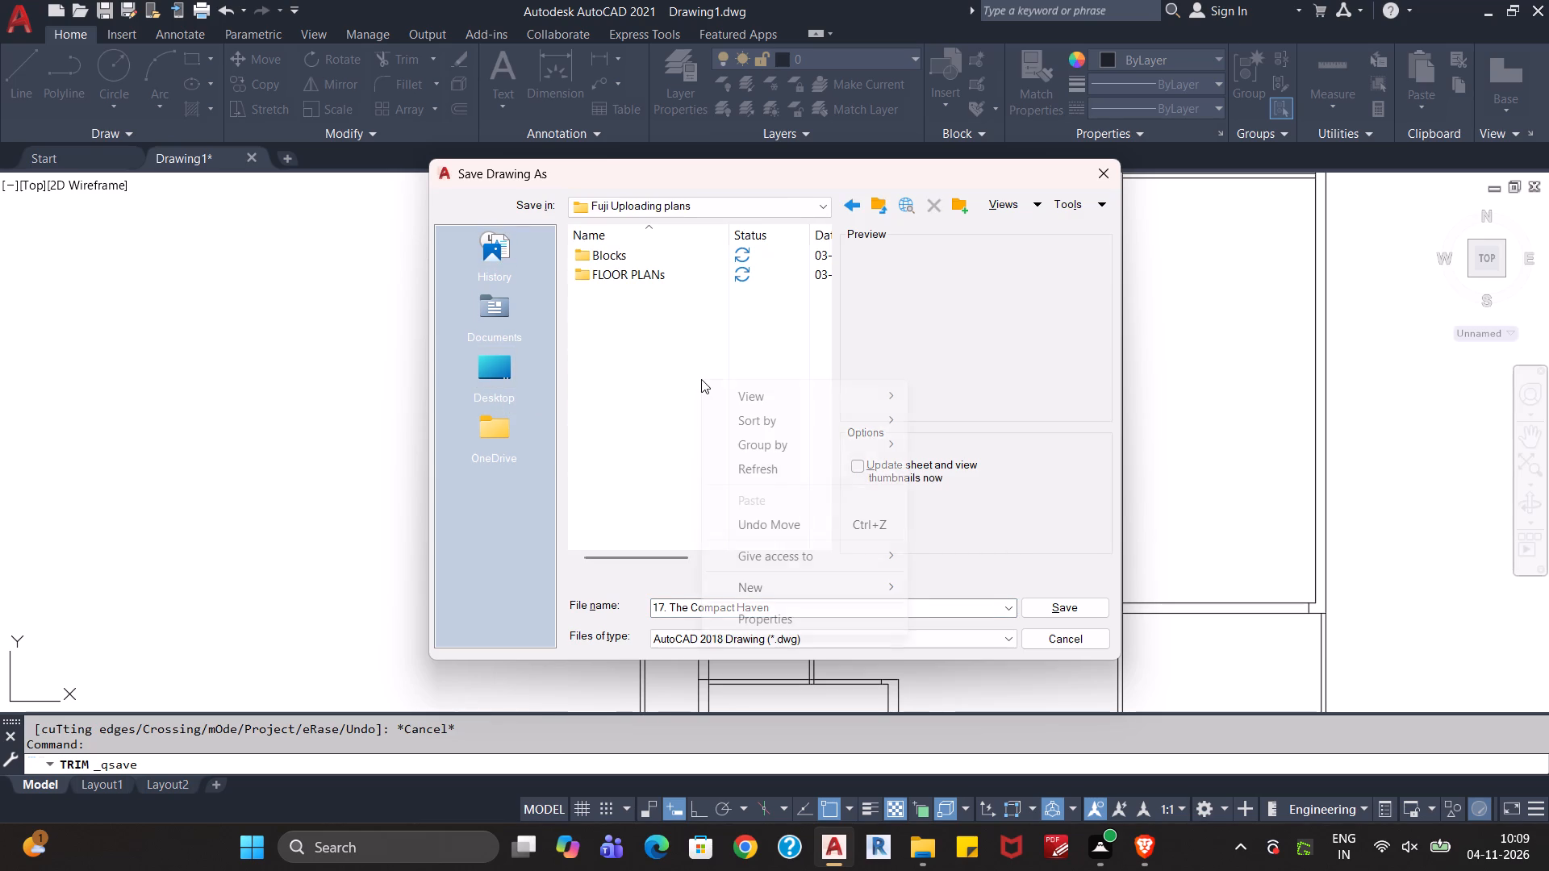
{"action": "left_click", "coordinate": [686, 465]}
{"action": "left_click", "coordinate": [870, 639]}
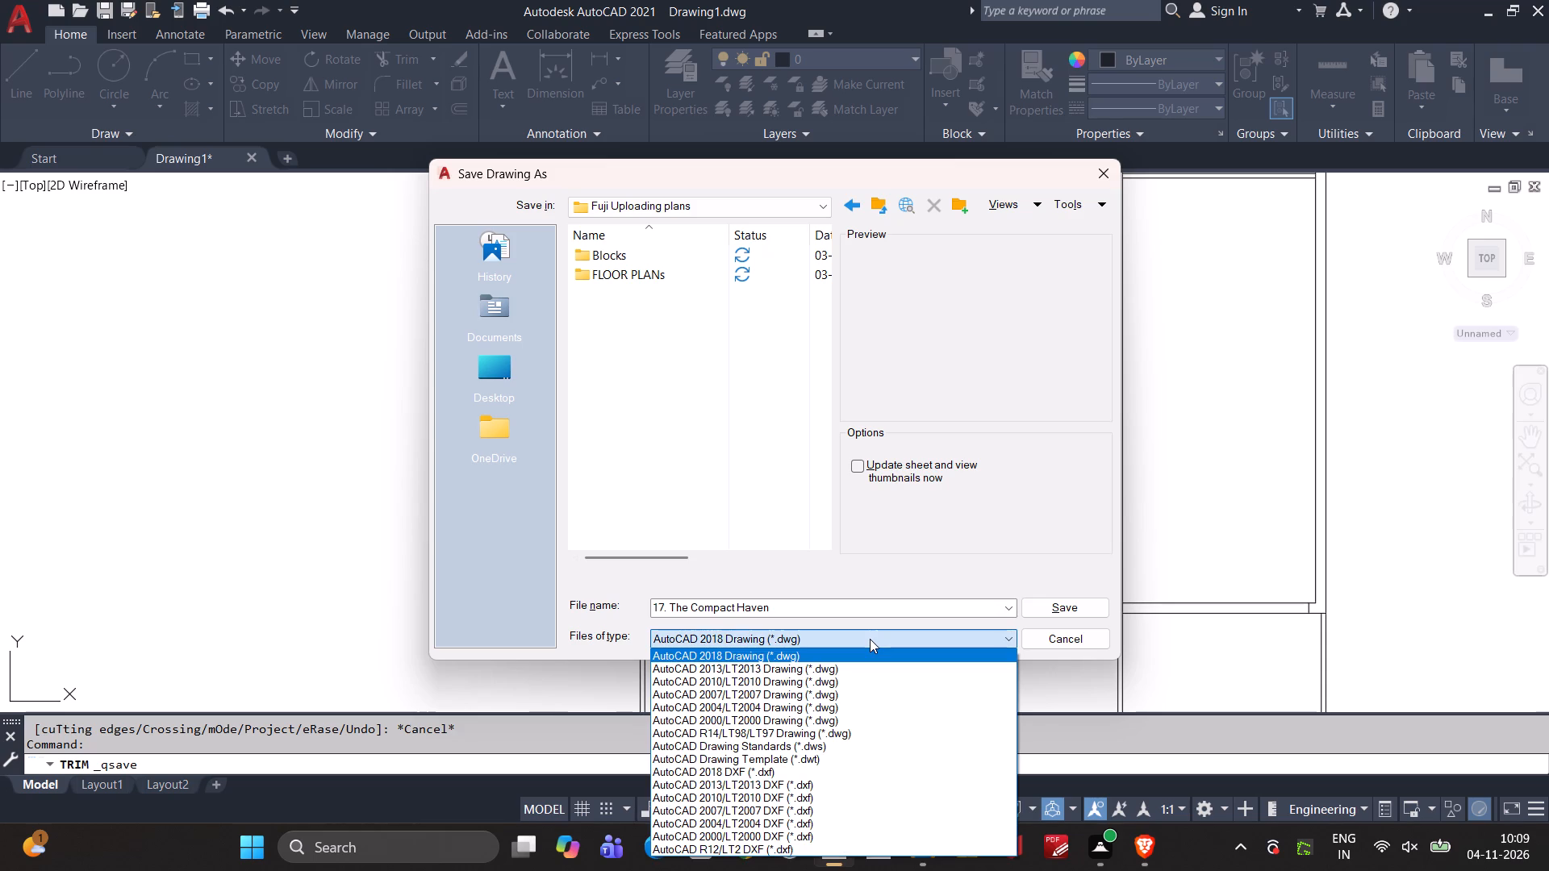
{"action": "left_click", "coordinate": [788, 486]}
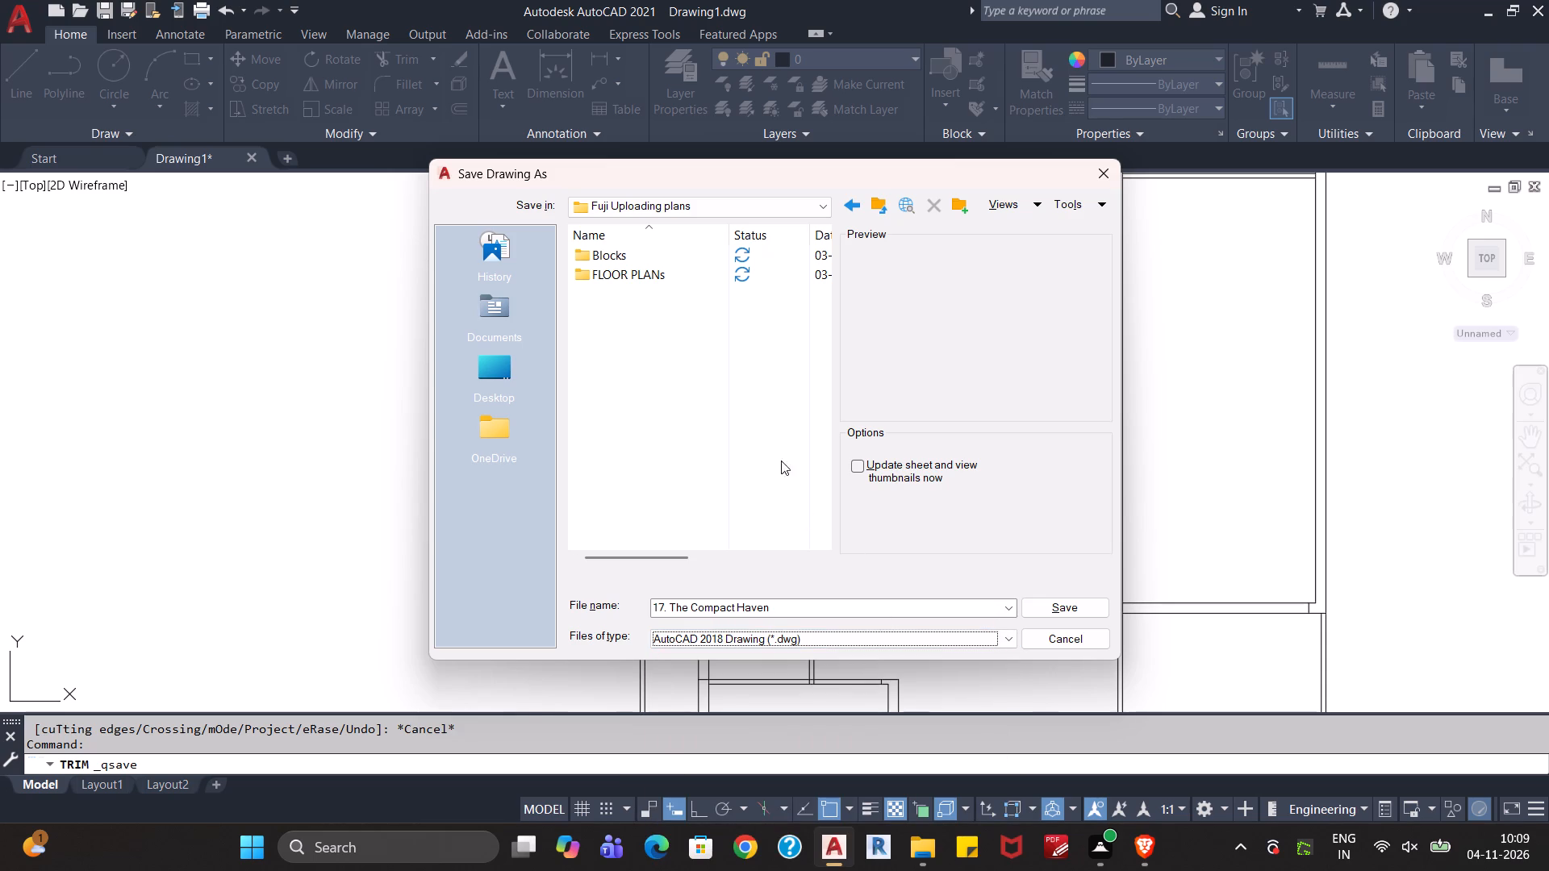
{"action": "left_click", "coordinate": [862, 467]}
{"action": "double_click", "coordinate": [649, 283]}
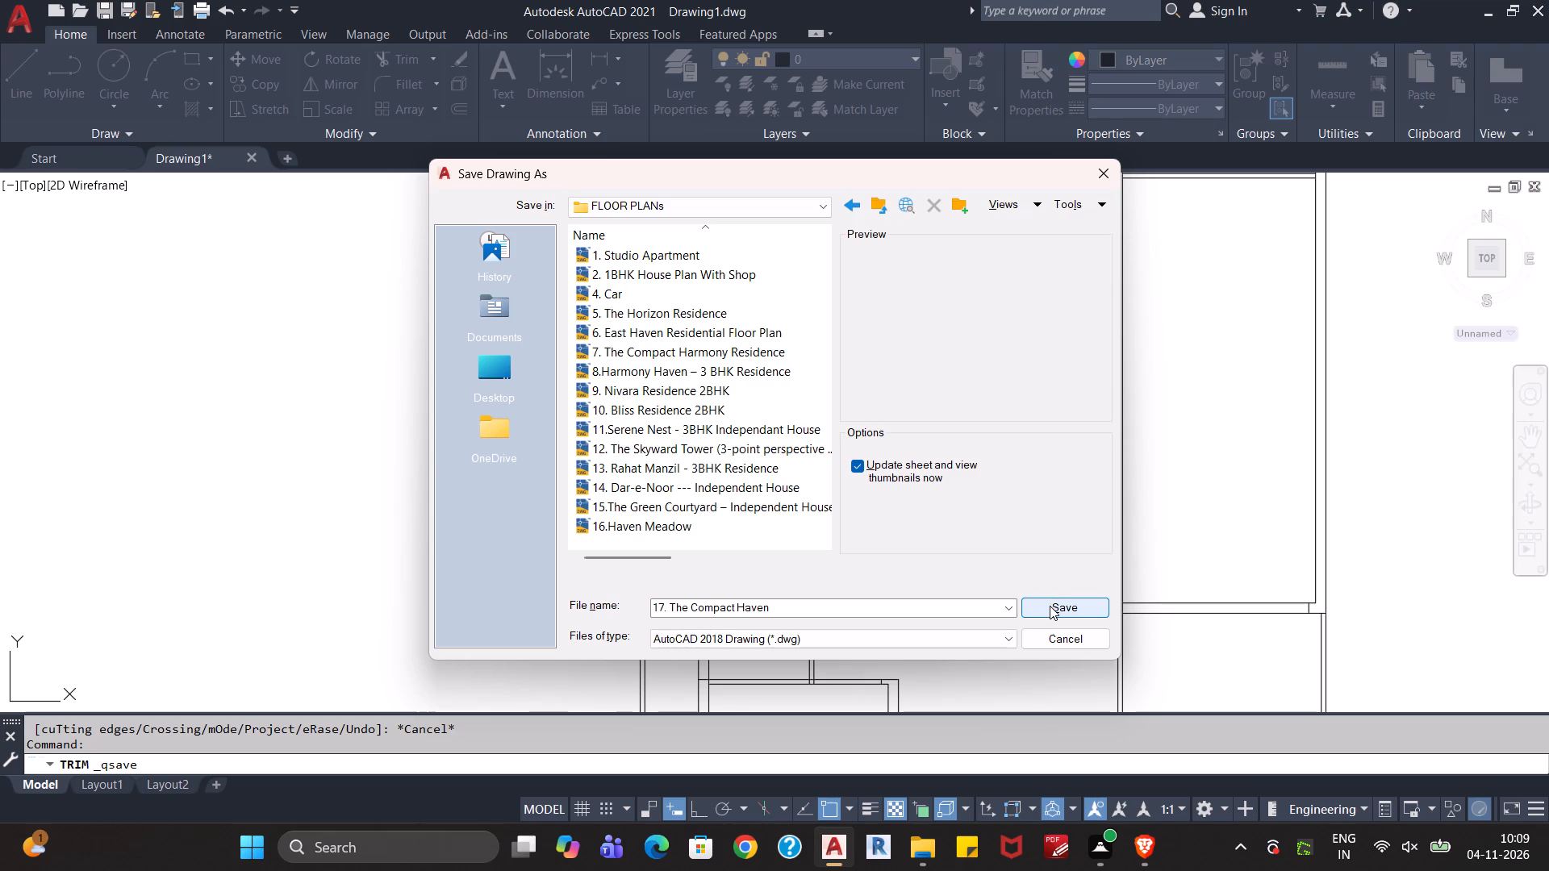
Switch to File Explorer, check the numbered plan files in the Fuji Uploading plans folder, and return to the AutoCAD drawing.
{"action": "left_click", "coordinate": [926, 844]}
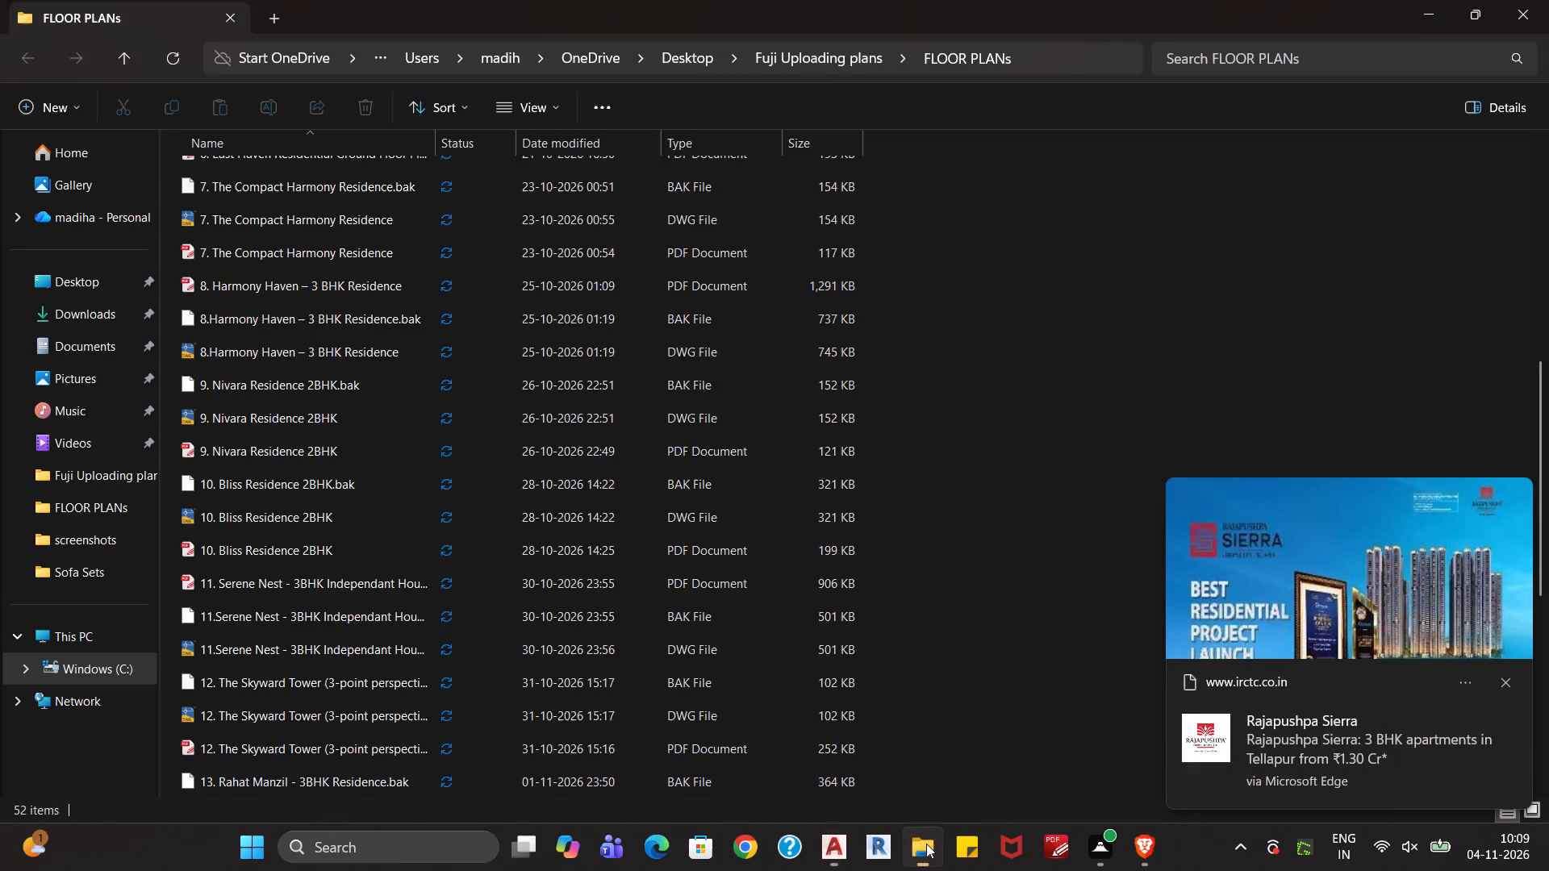
{"action": "left_click", "coordinate": [922, 683]}
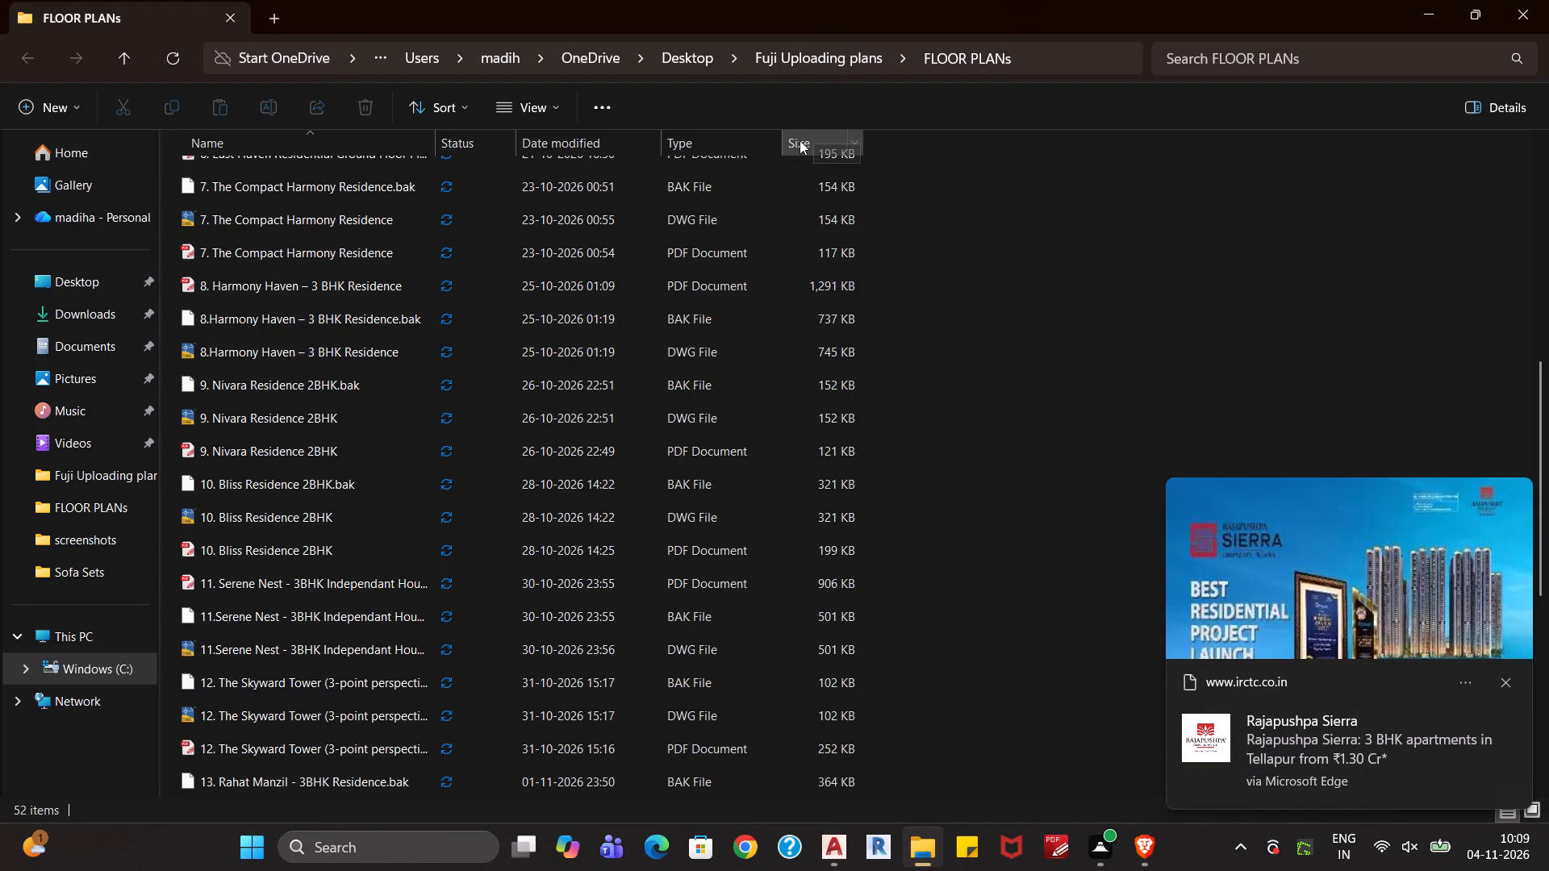
{"action": "left_click", "coordinate": [829, 60]}
{"action": "scroll", "coordinate": [851, 312], "scroll_direction": "down", "scroll_amount": 9}
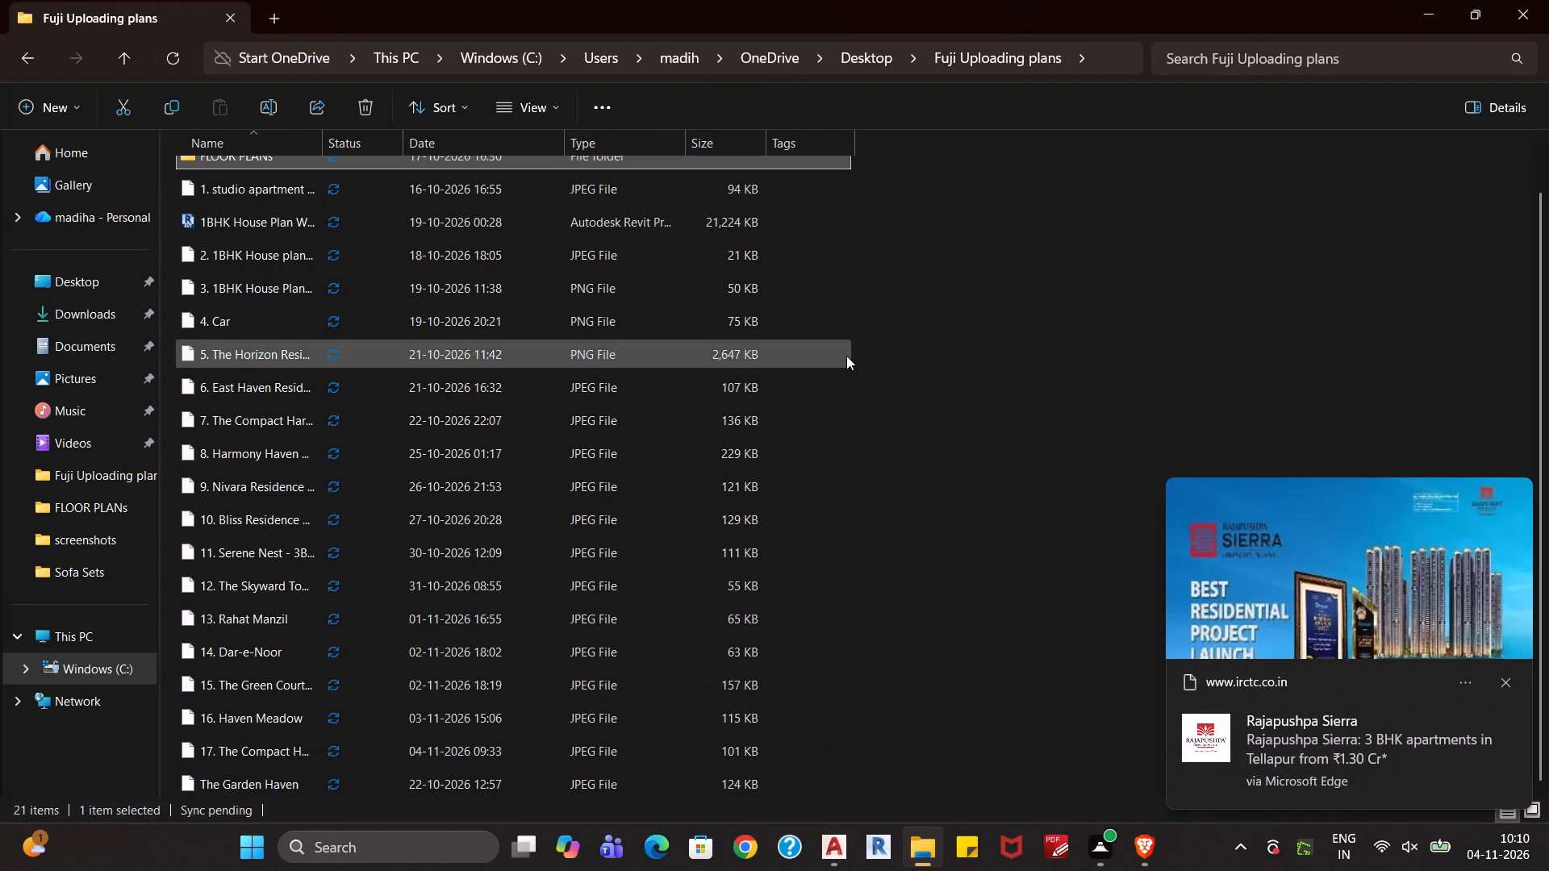
{"action": "scroll", "coordinate": [840, 378], "scroll_direction": "down", "scroll_amount": 6}
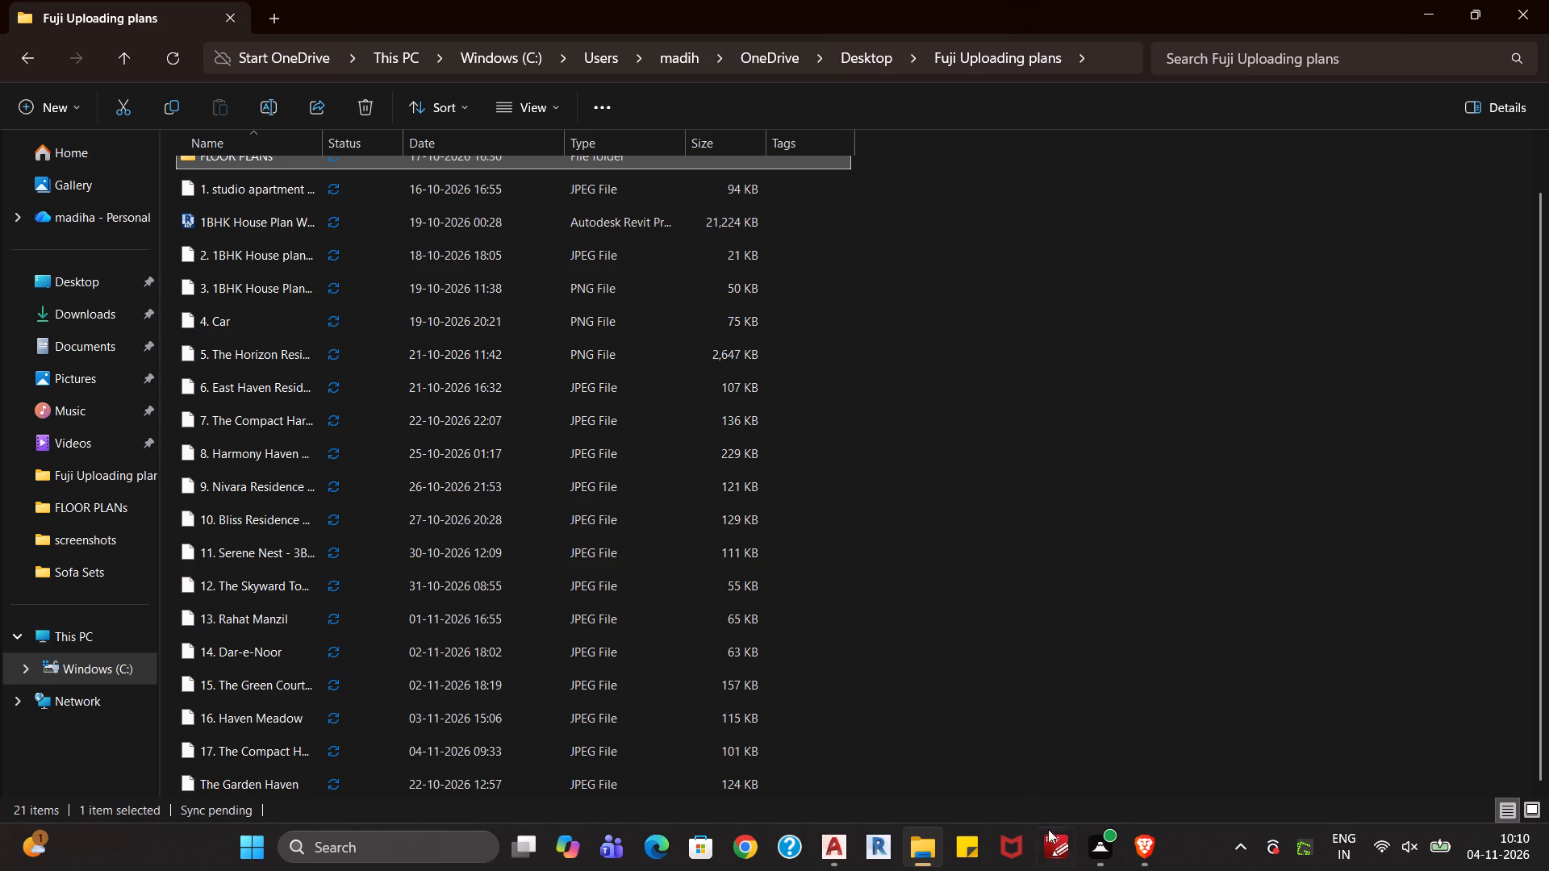
{"action": "left_click", "coordinate": [845, 853]}
Save the drawing as "17. The Compact Haven" in the FLOOR PLANs folder and dismiss the web and mobile tip.
{"action": "left_click", "coordinate": [900, 602]}
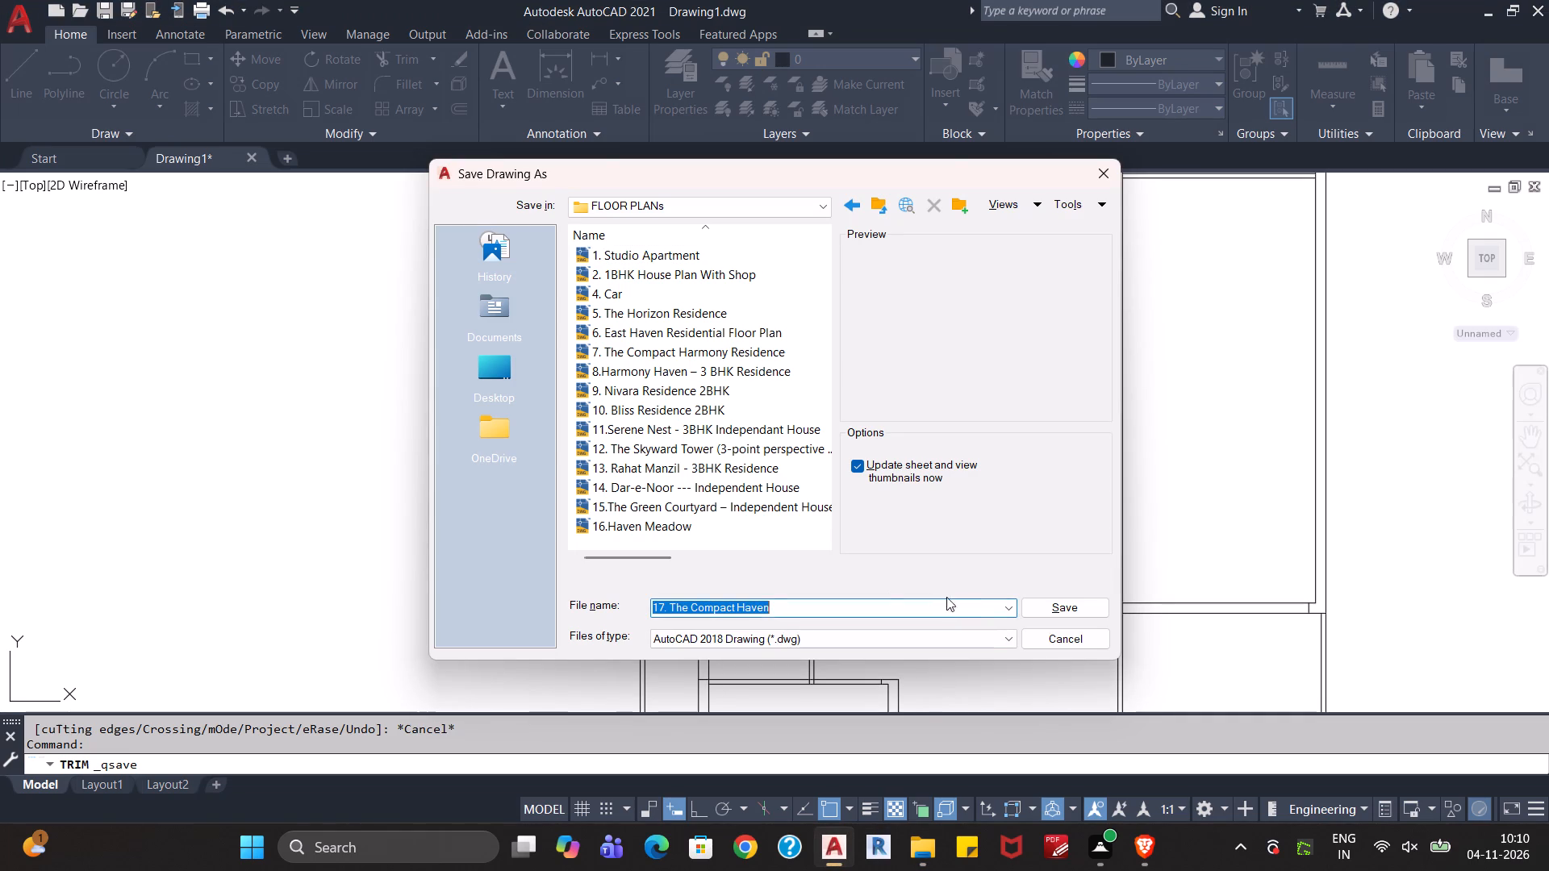
{"action": "left_click", "coordinate": [933, 603]}
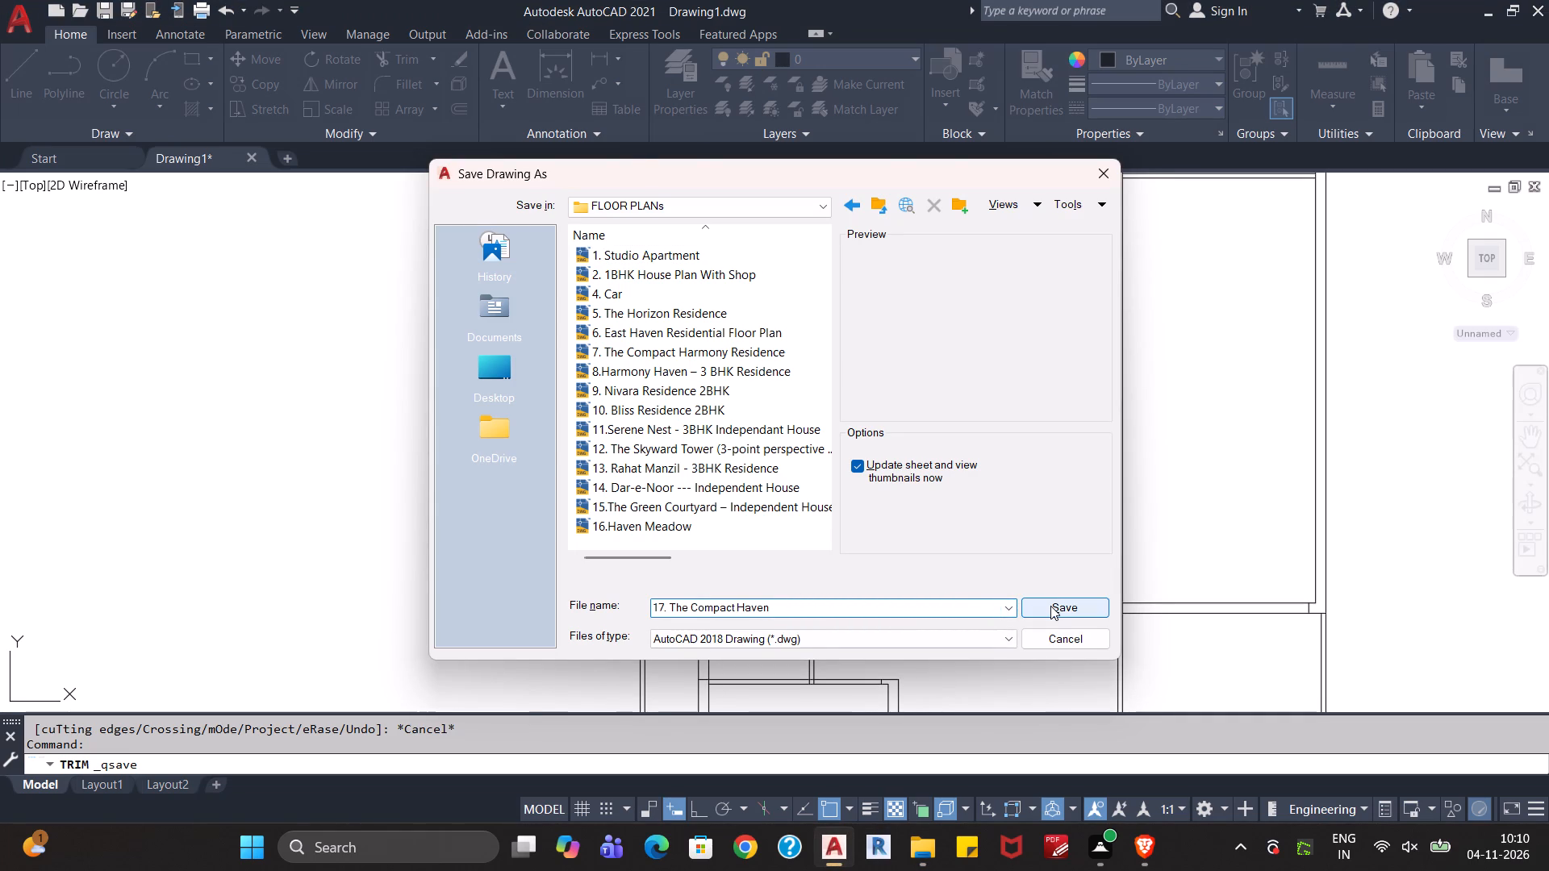
{"action": "left_click", "coordinate": [1050, 606]}
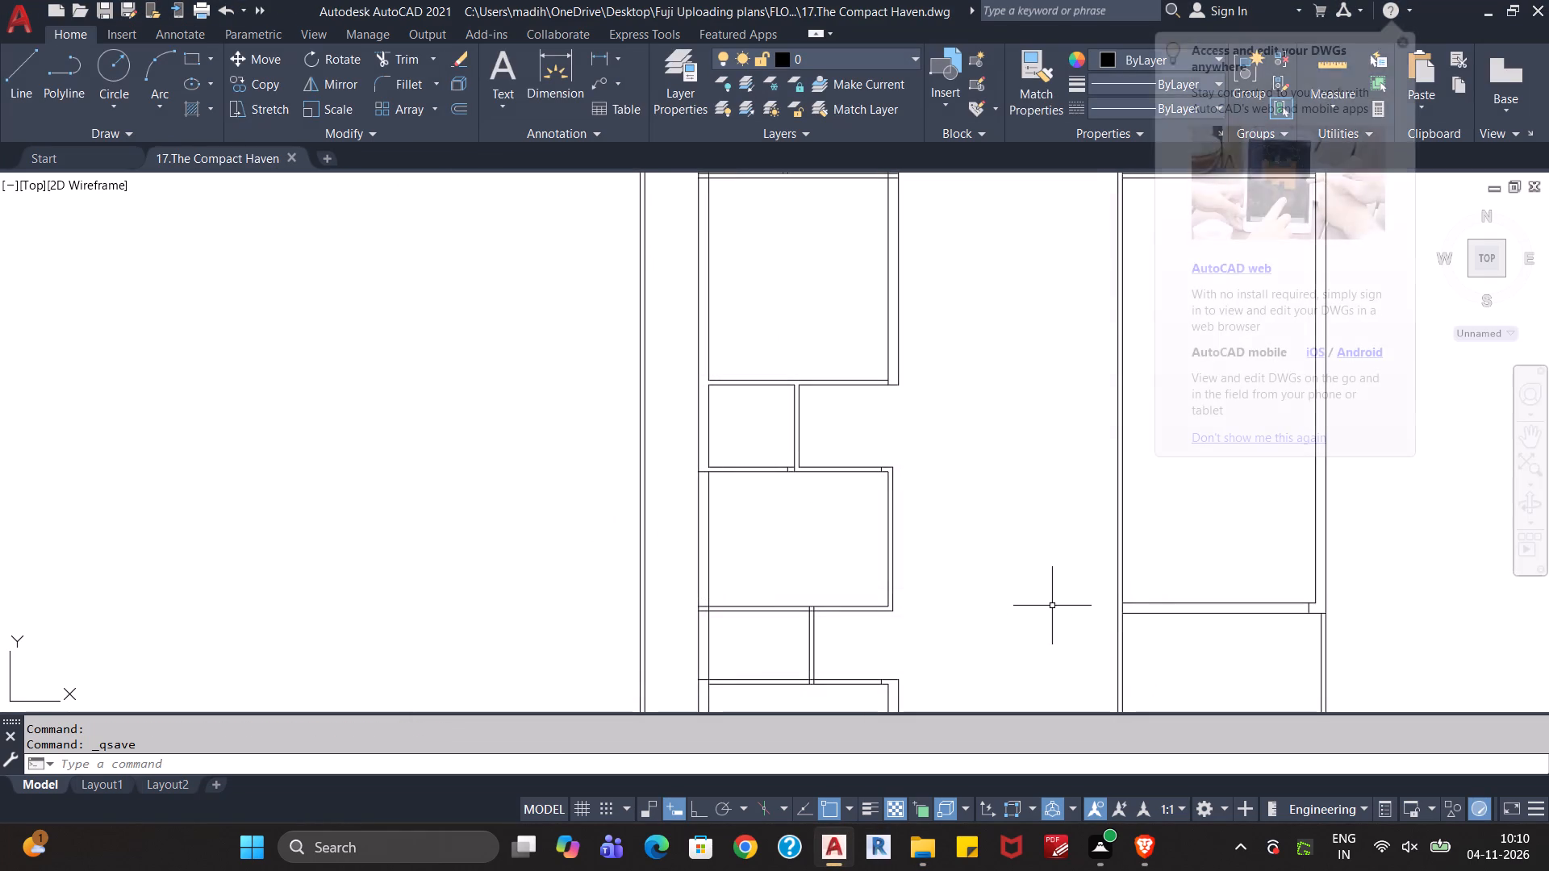
{"action": "left_click", "coordinate": [1400, 38]}
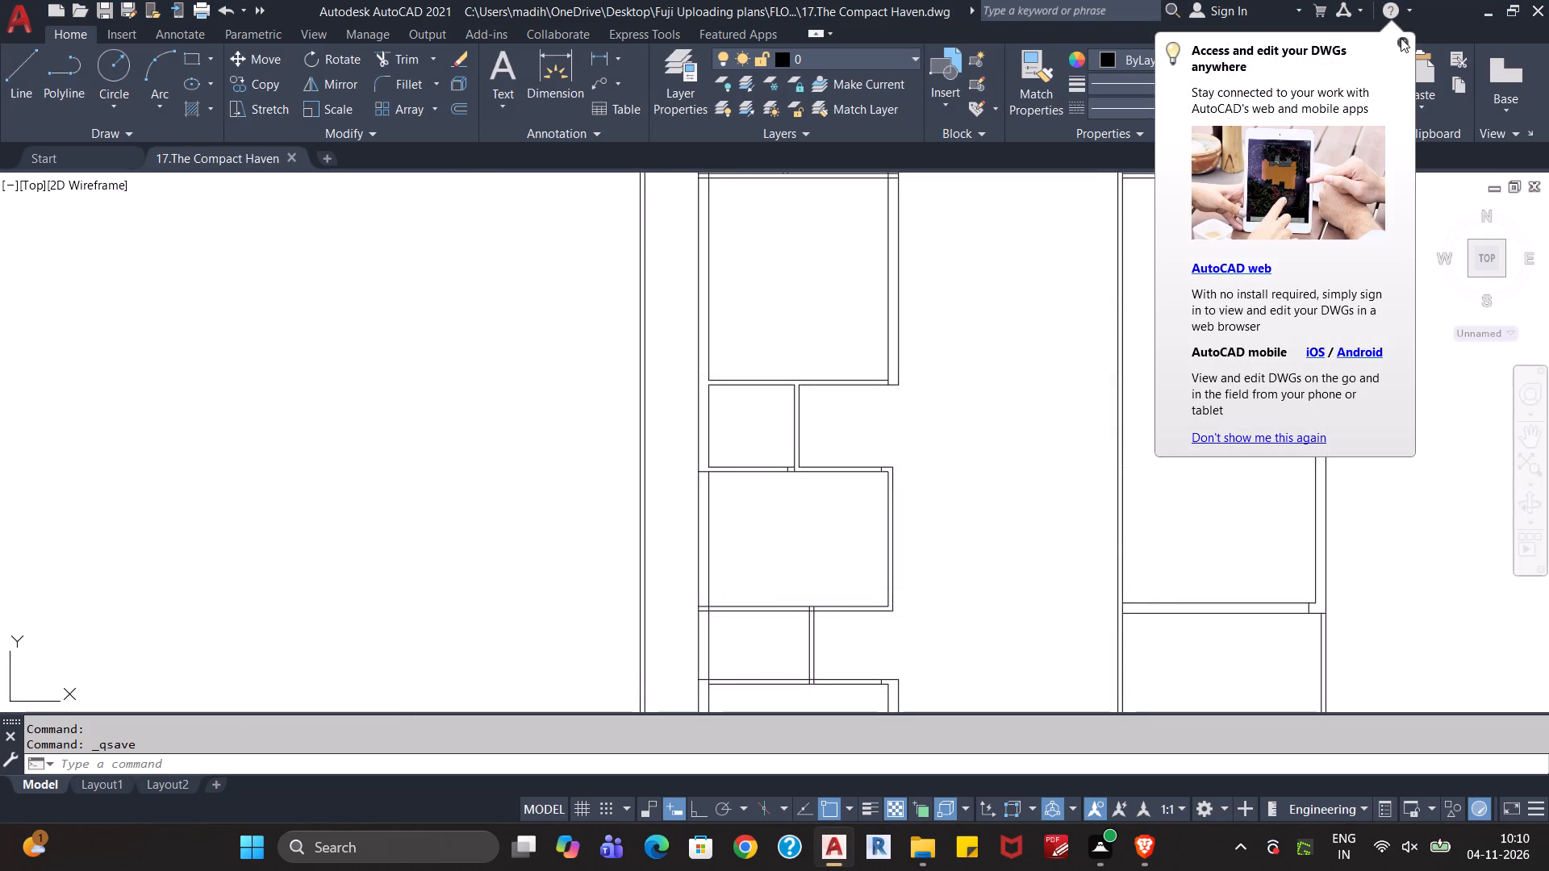
Offset the top wall's inner line in the central hall 9'10" downward.
{"action": "scroll", "coordinate": [1106, 278], "scroll_direction": "down", "scroll_amount": 2}
{"action": "middle_click_drag", "start_coordinate": [1098, 302], "coordinate": [995, 431]}
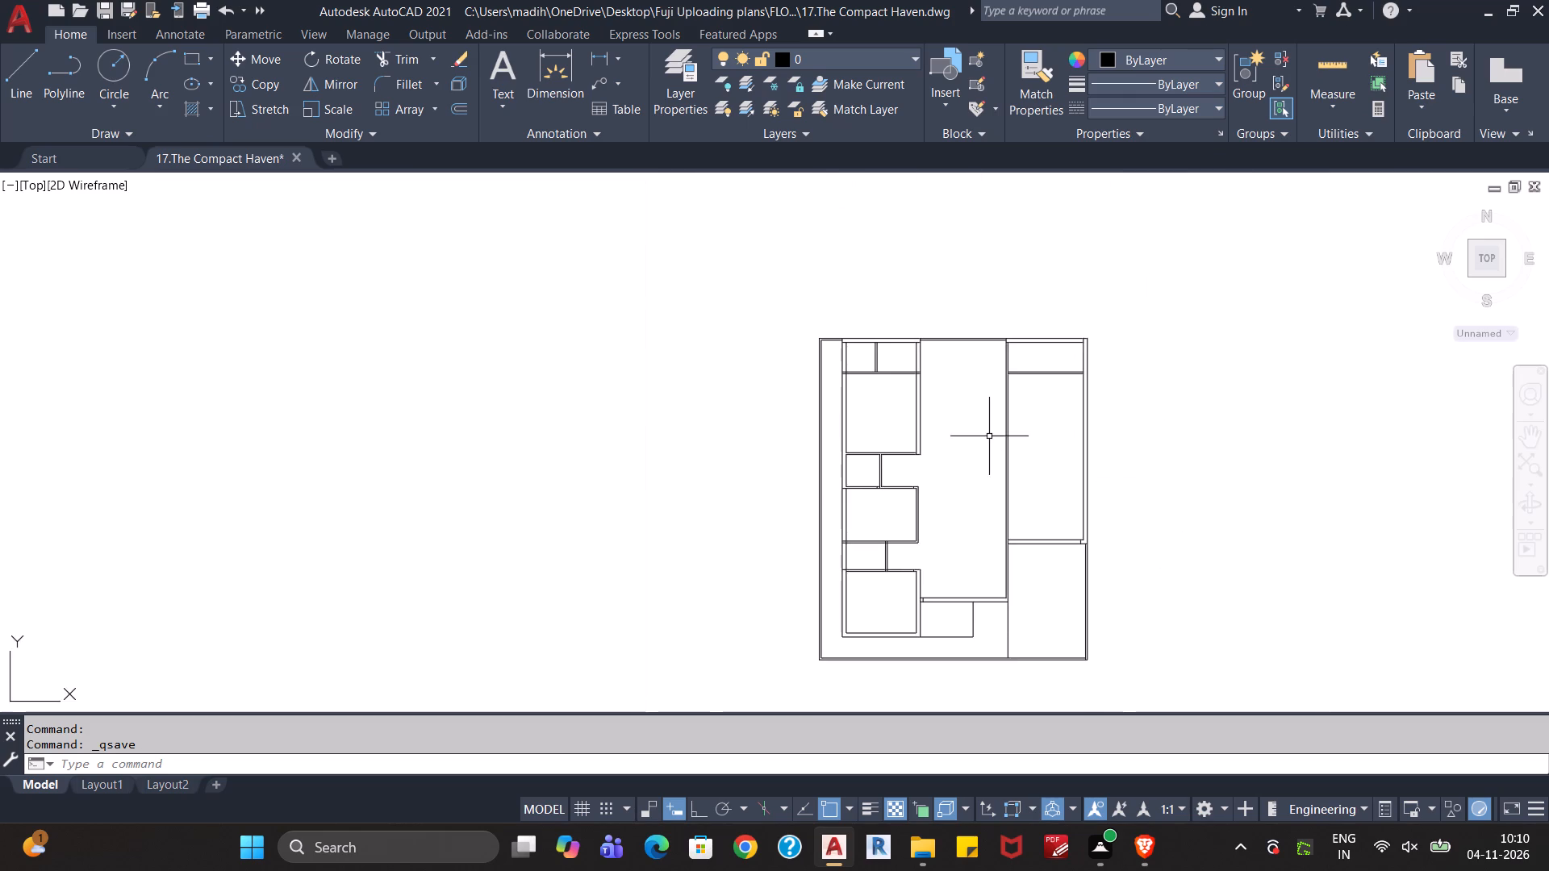
{"action": "scroll", "coordinate": [988, 439], "scroll_direction": "up", "scroll_amount": 1}
{"action": "middle_click_drag", "start_coordinate": [988, 439], "coordinate": [937, 400]}
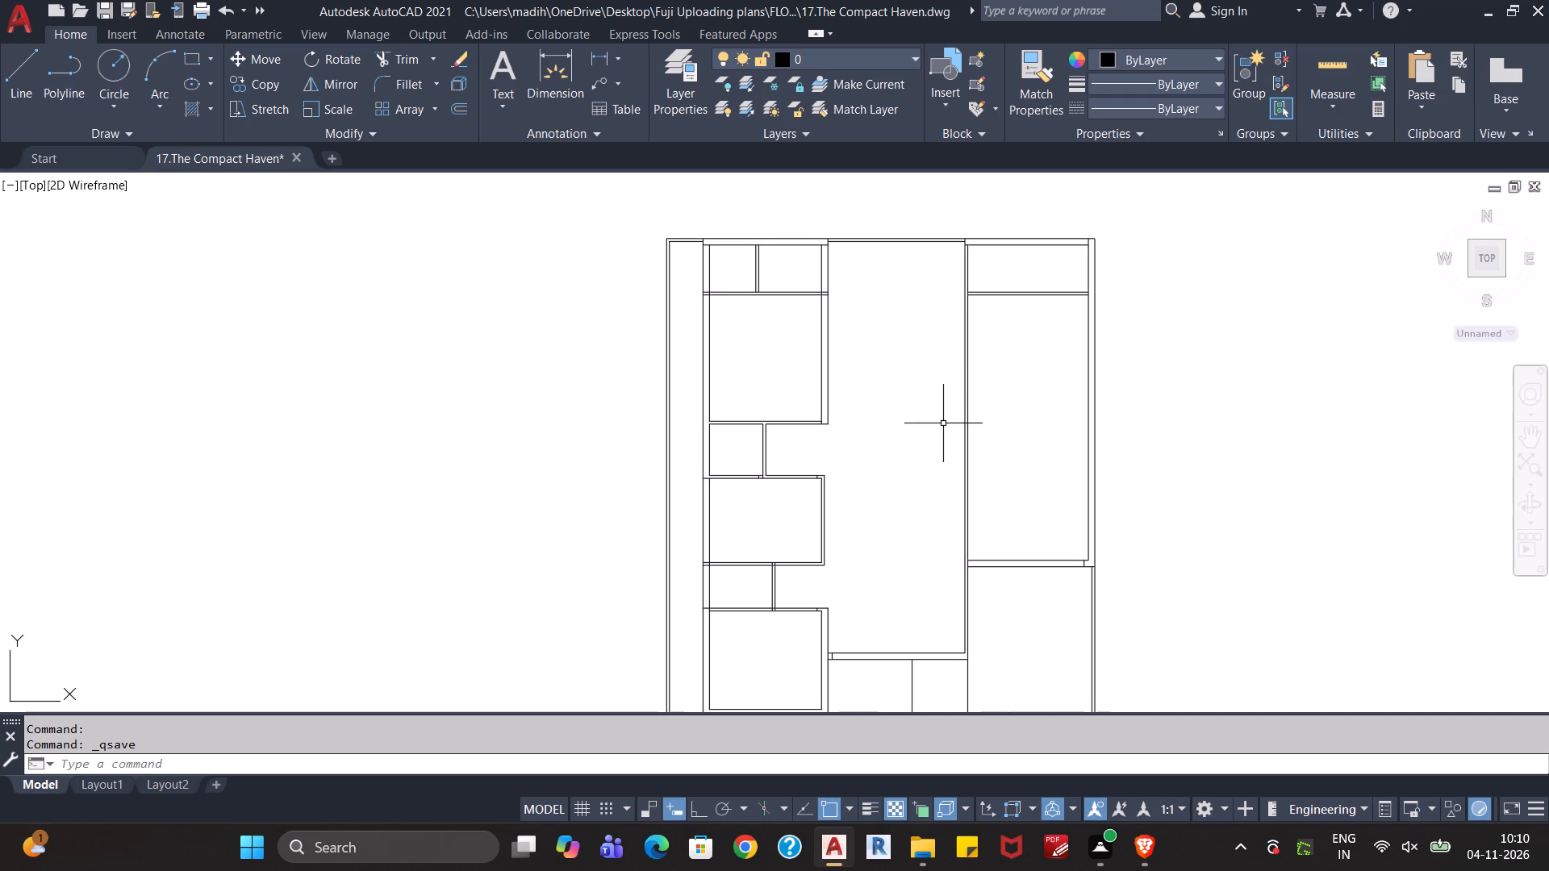
{"action": "key", "text": "Escape"}
{"action": "key", "text": "Escape"}
{"action": "middle_click_drag", "start_coordinate": [904, 328], "coordinate": [889, 388]}
{"action": "scroll", "coordinate": [887, 378], "scroll_direction": "up", "scroll_amount": 2}
{"action": "middle_click_drag", "start_coordinate": [892, 360], "coordinate": [892, 427]}
{"action": "key", "text": "o"}
{"action": "key", "text": "Return"}
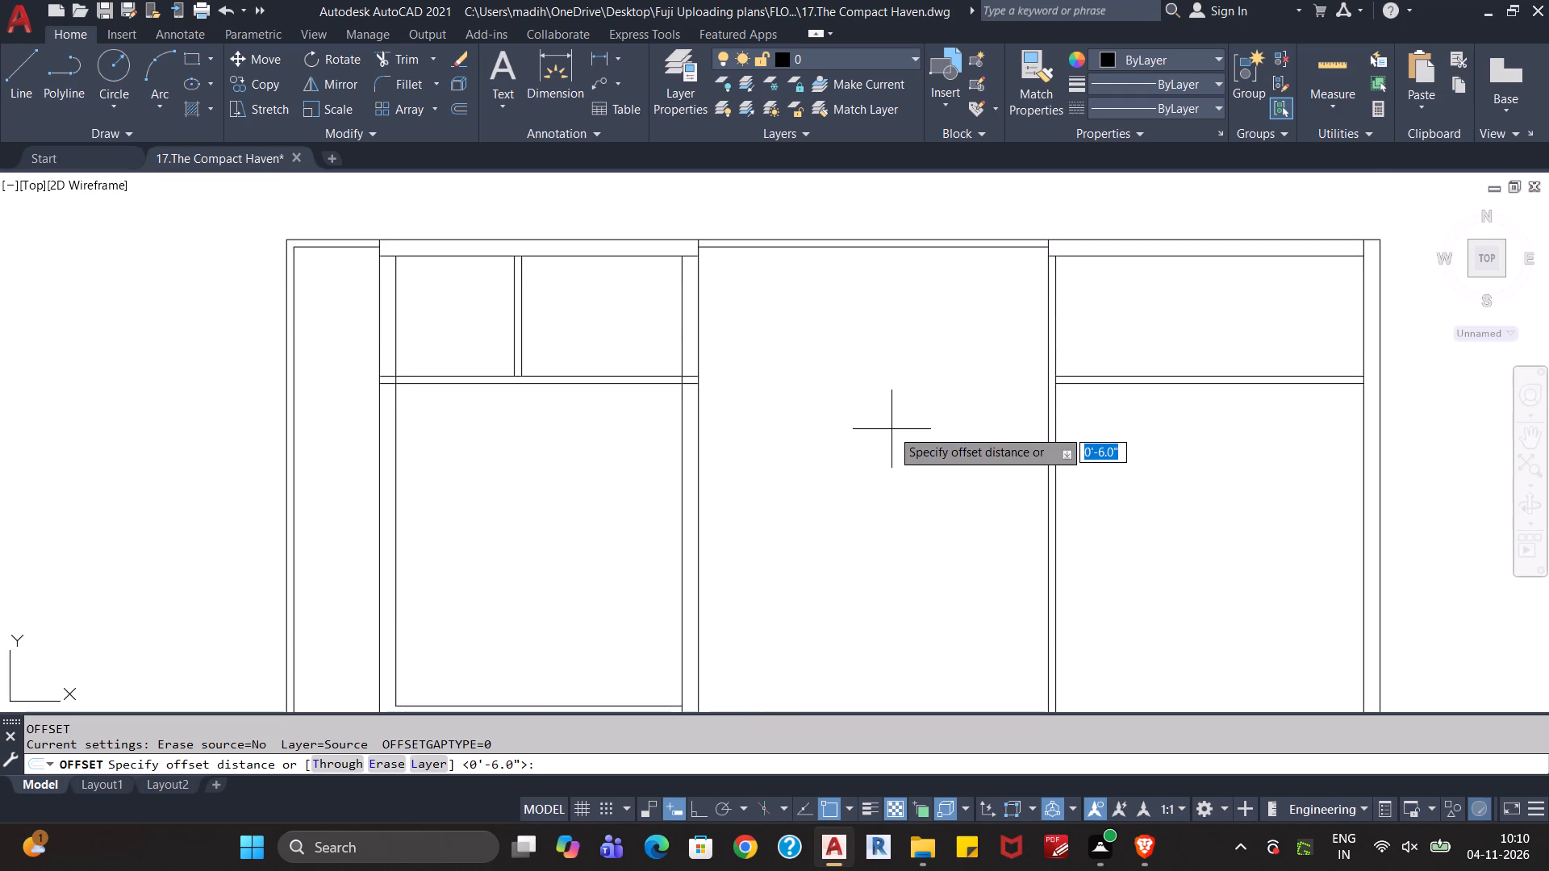
{"action": "type", "text": "9'10\""}
{"action": "key", "text": "Return"}
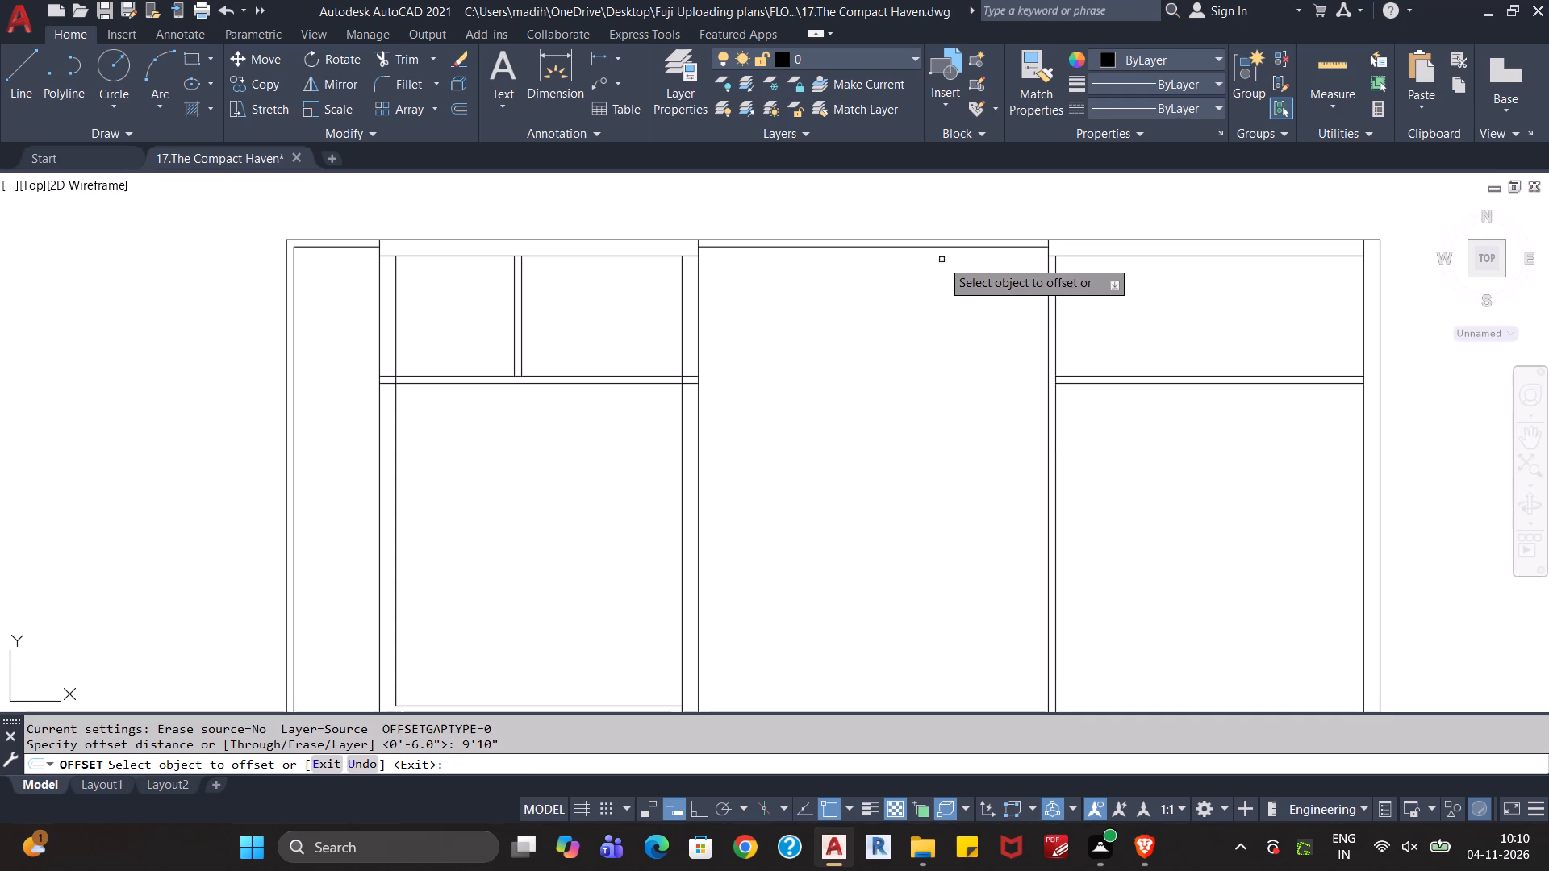
{"action": "left_click", "coordinate": [954, 246]}
{"action": "left_click", "coordinate": [907, 475]}
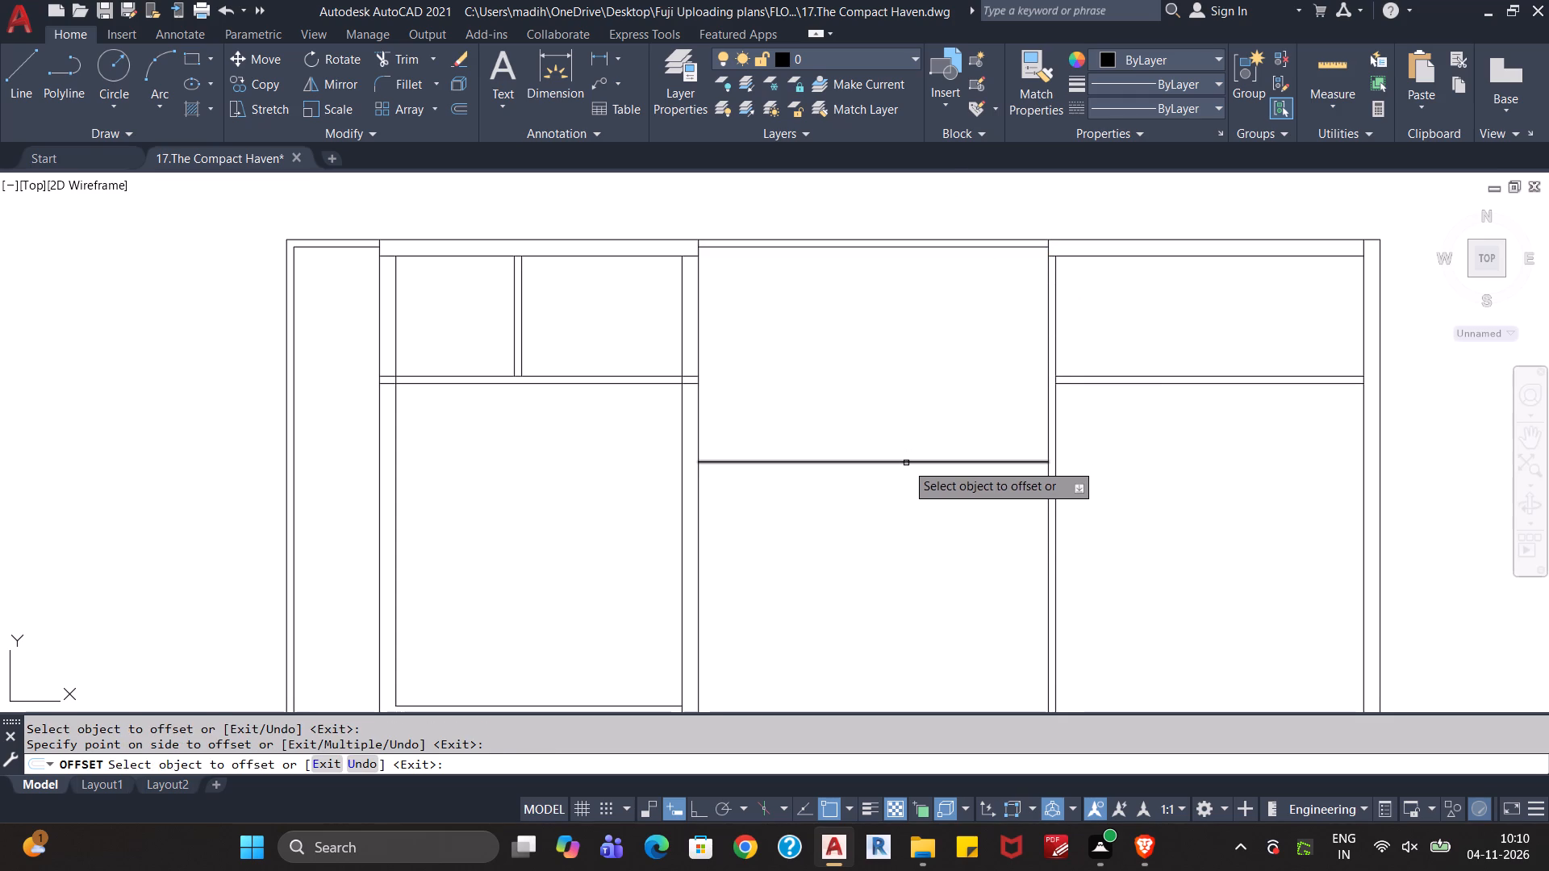
Offset the new line across the central hall 9" downward to give the partition its thickness.
{"action": "left_click", "coordinate": [906, 463]}
{"action": "type", "text": "9\""}
{"action": "key", "text": "Return"}
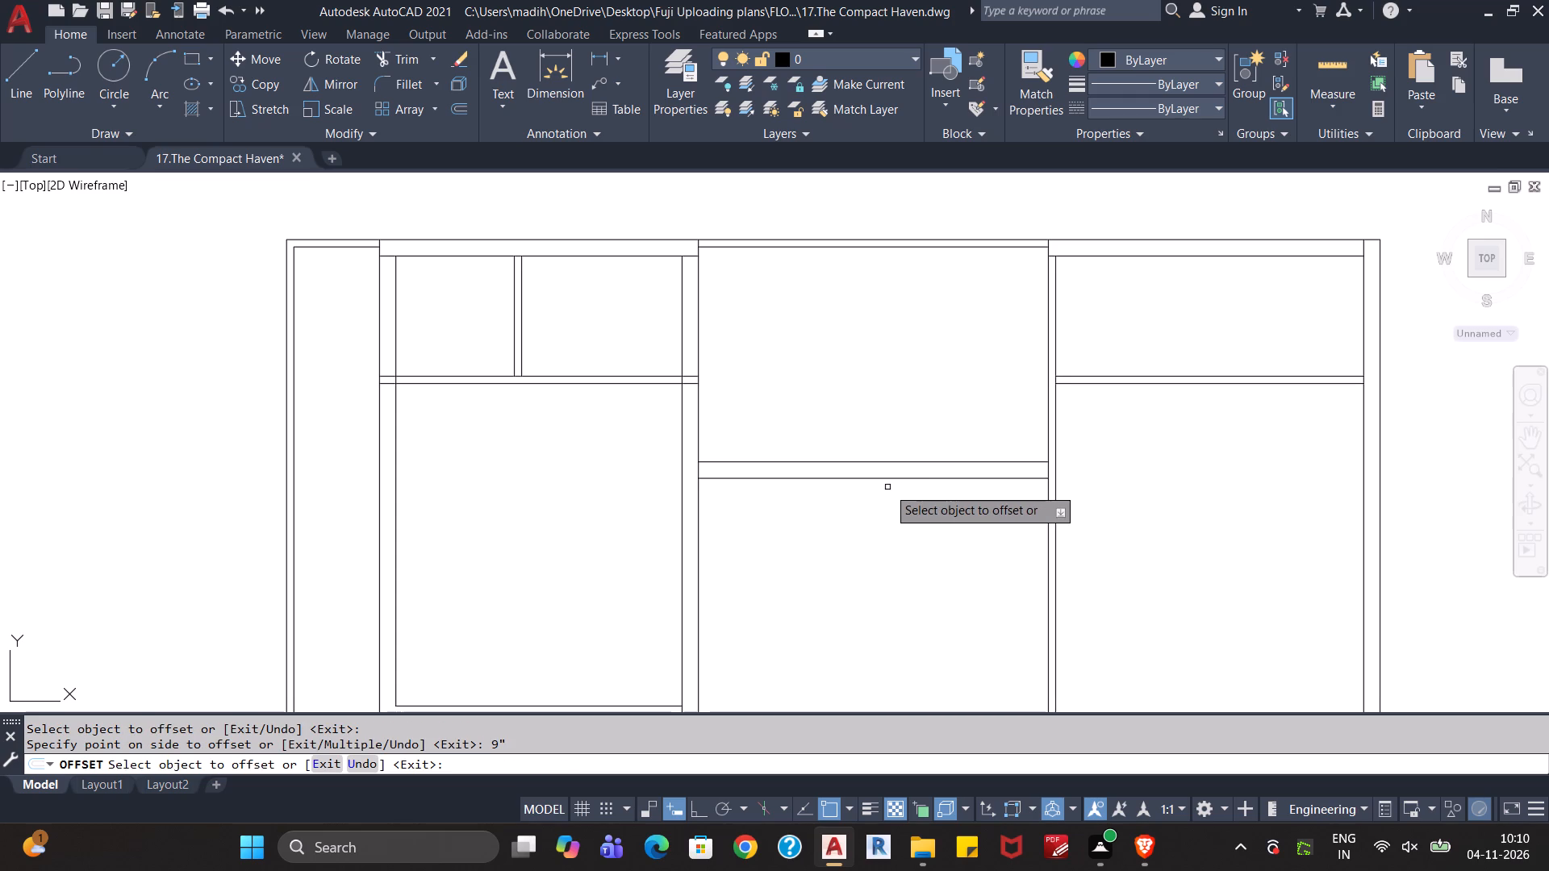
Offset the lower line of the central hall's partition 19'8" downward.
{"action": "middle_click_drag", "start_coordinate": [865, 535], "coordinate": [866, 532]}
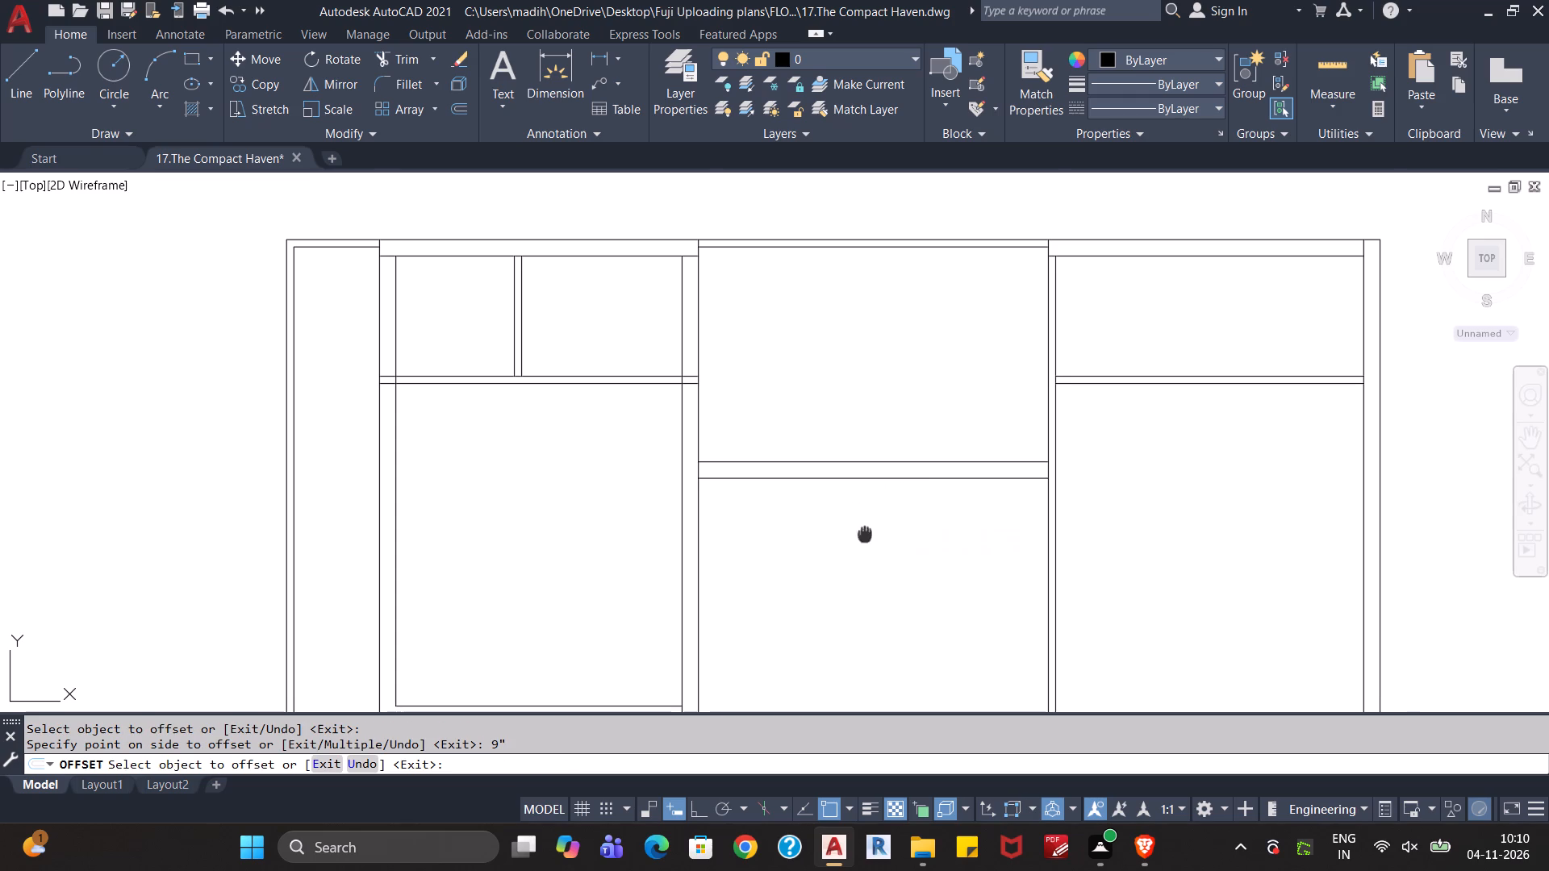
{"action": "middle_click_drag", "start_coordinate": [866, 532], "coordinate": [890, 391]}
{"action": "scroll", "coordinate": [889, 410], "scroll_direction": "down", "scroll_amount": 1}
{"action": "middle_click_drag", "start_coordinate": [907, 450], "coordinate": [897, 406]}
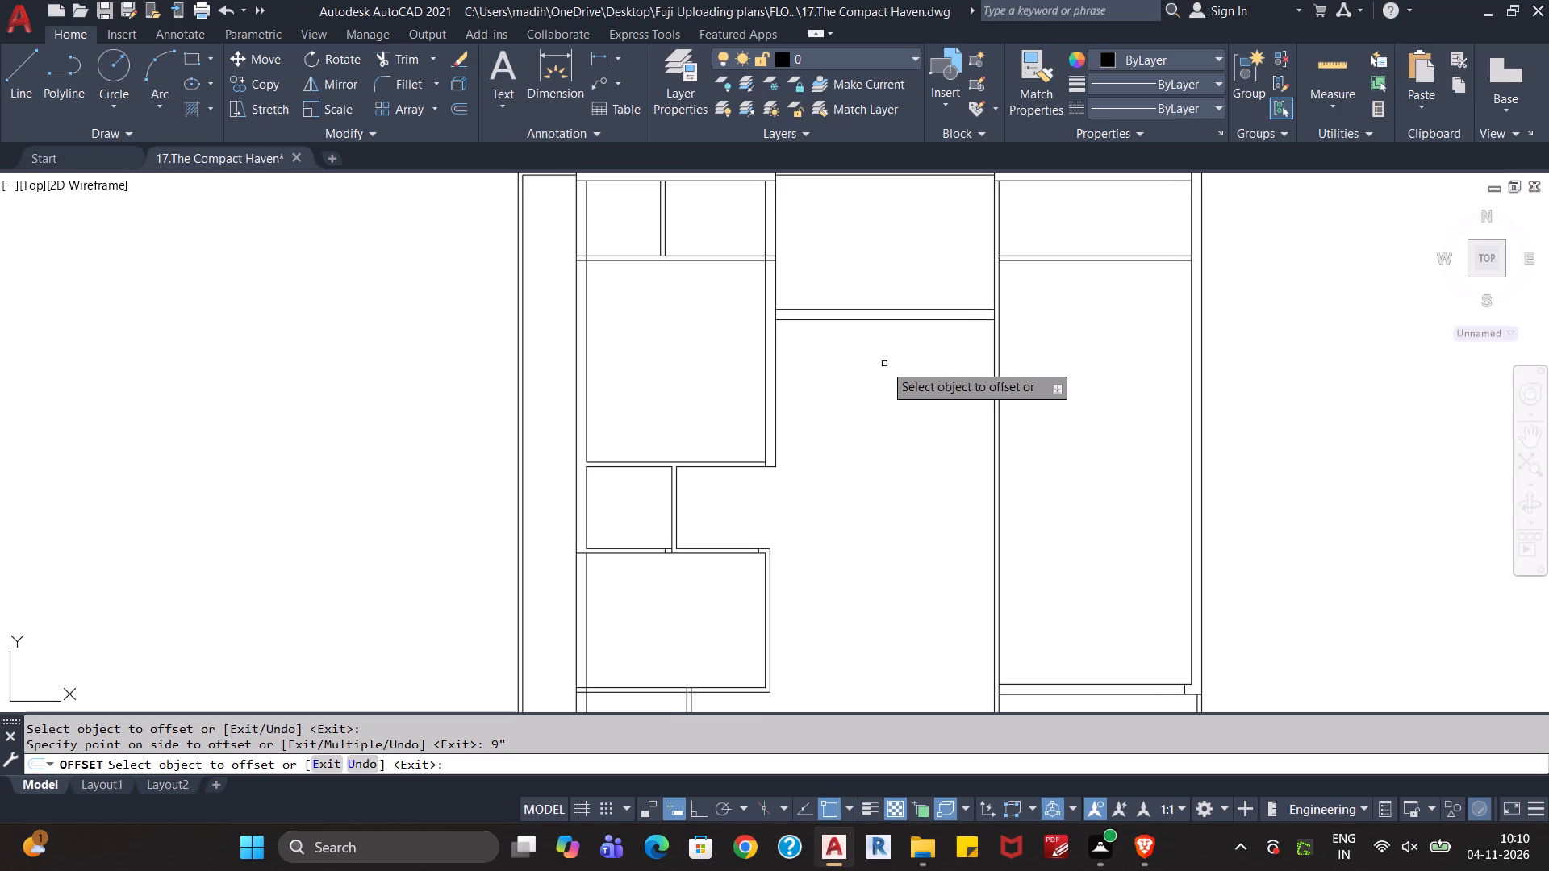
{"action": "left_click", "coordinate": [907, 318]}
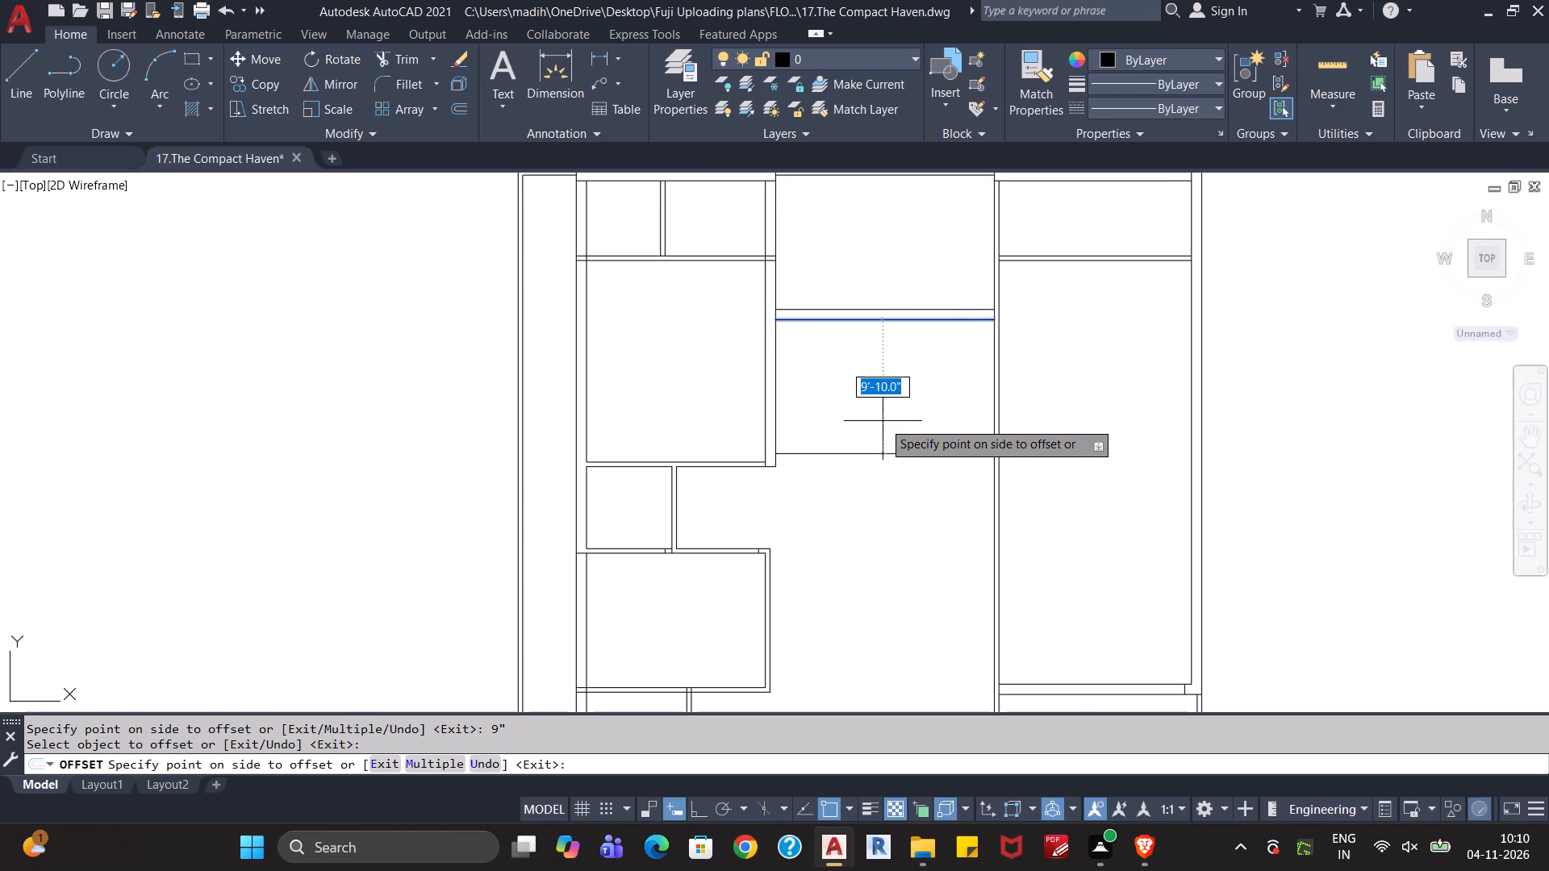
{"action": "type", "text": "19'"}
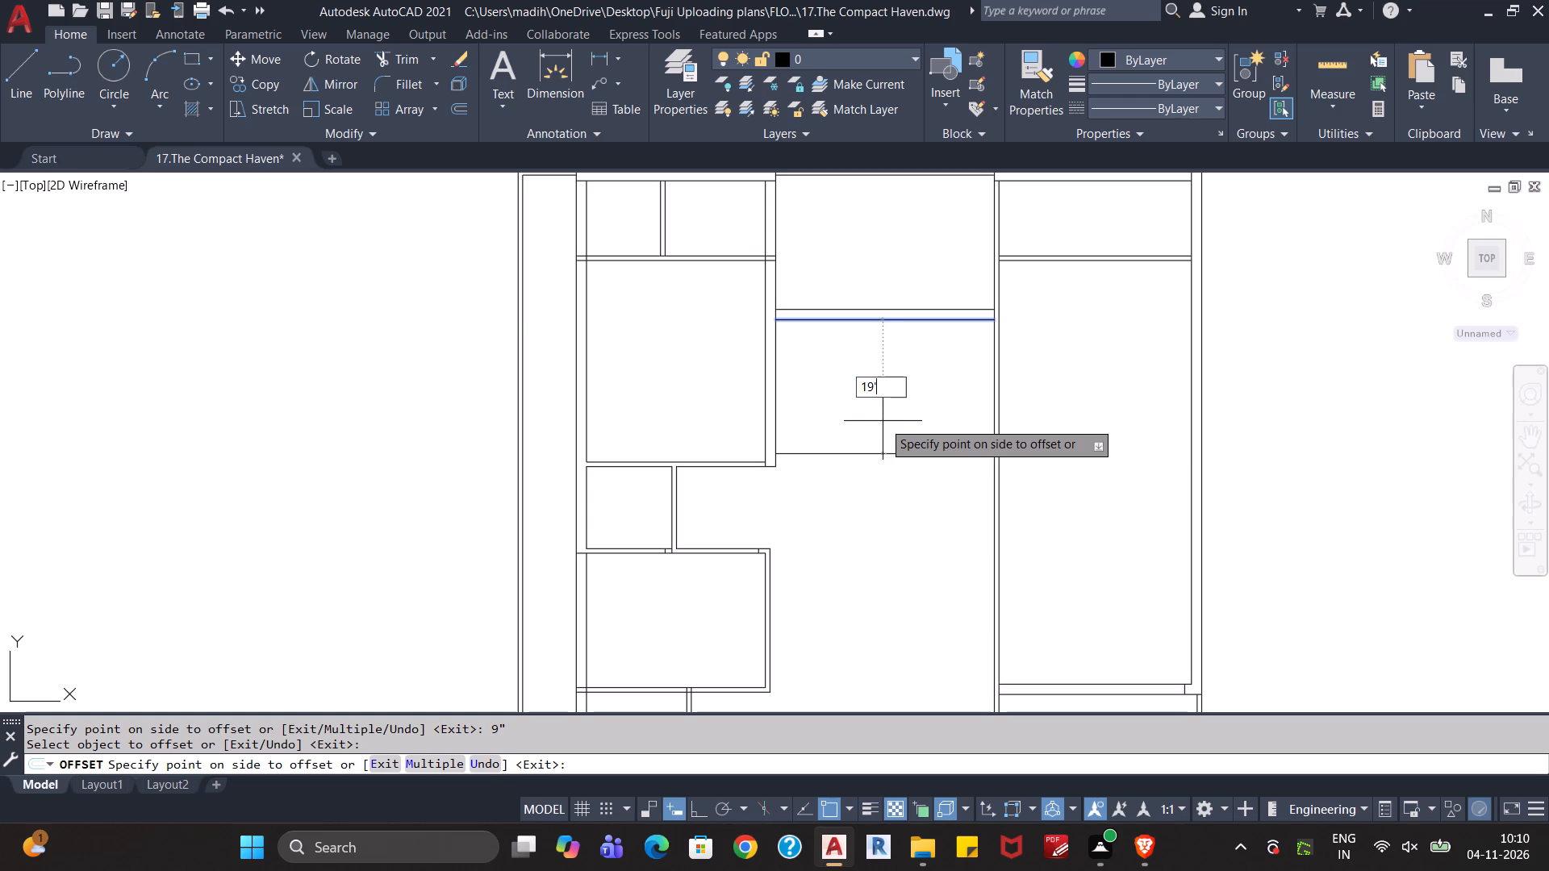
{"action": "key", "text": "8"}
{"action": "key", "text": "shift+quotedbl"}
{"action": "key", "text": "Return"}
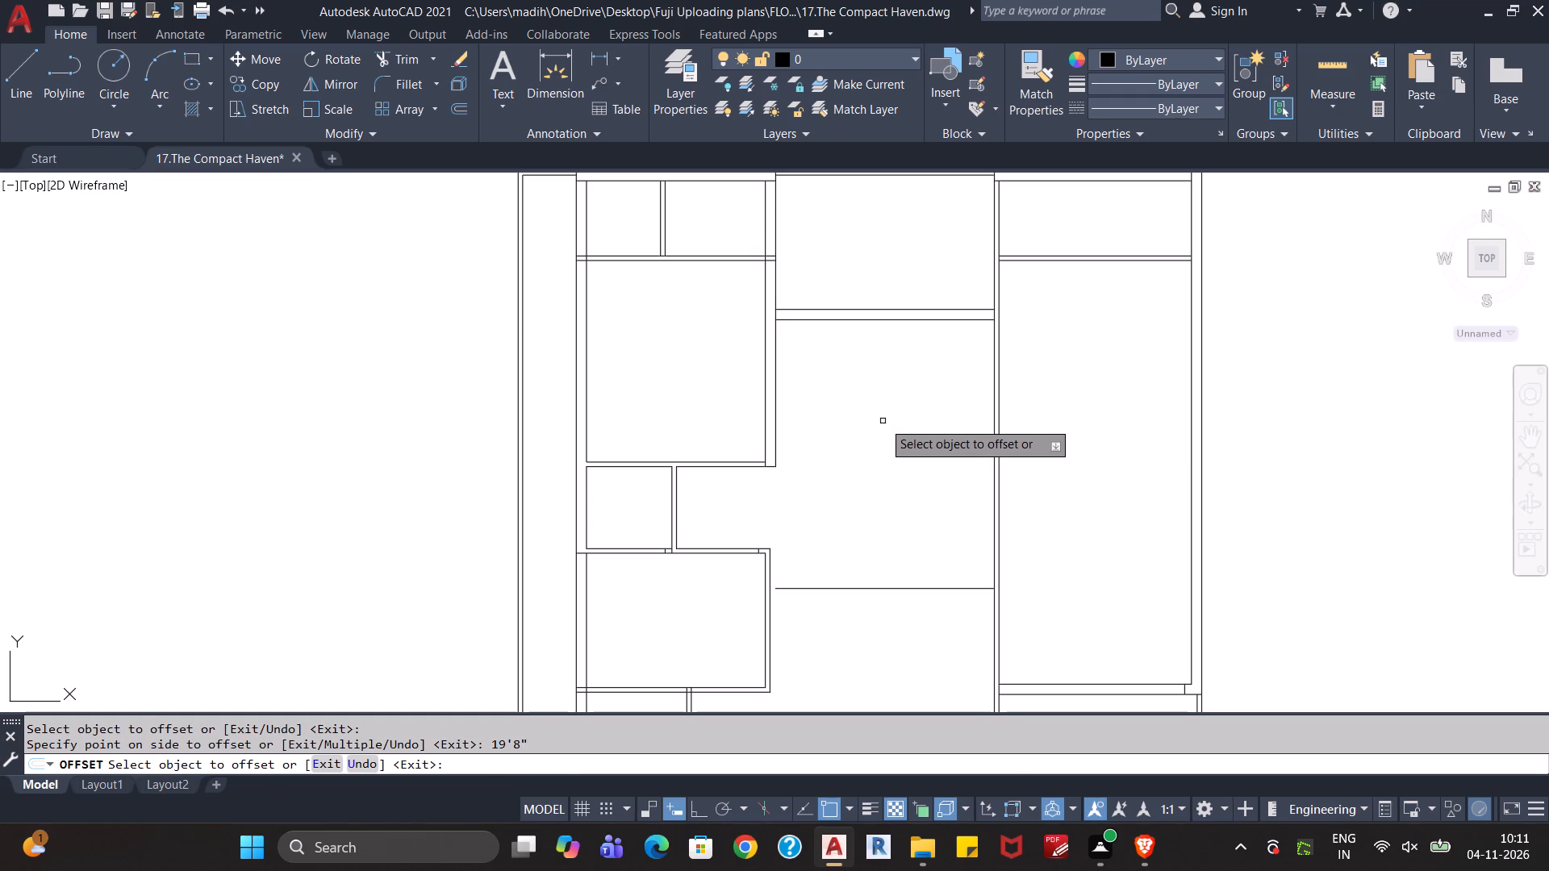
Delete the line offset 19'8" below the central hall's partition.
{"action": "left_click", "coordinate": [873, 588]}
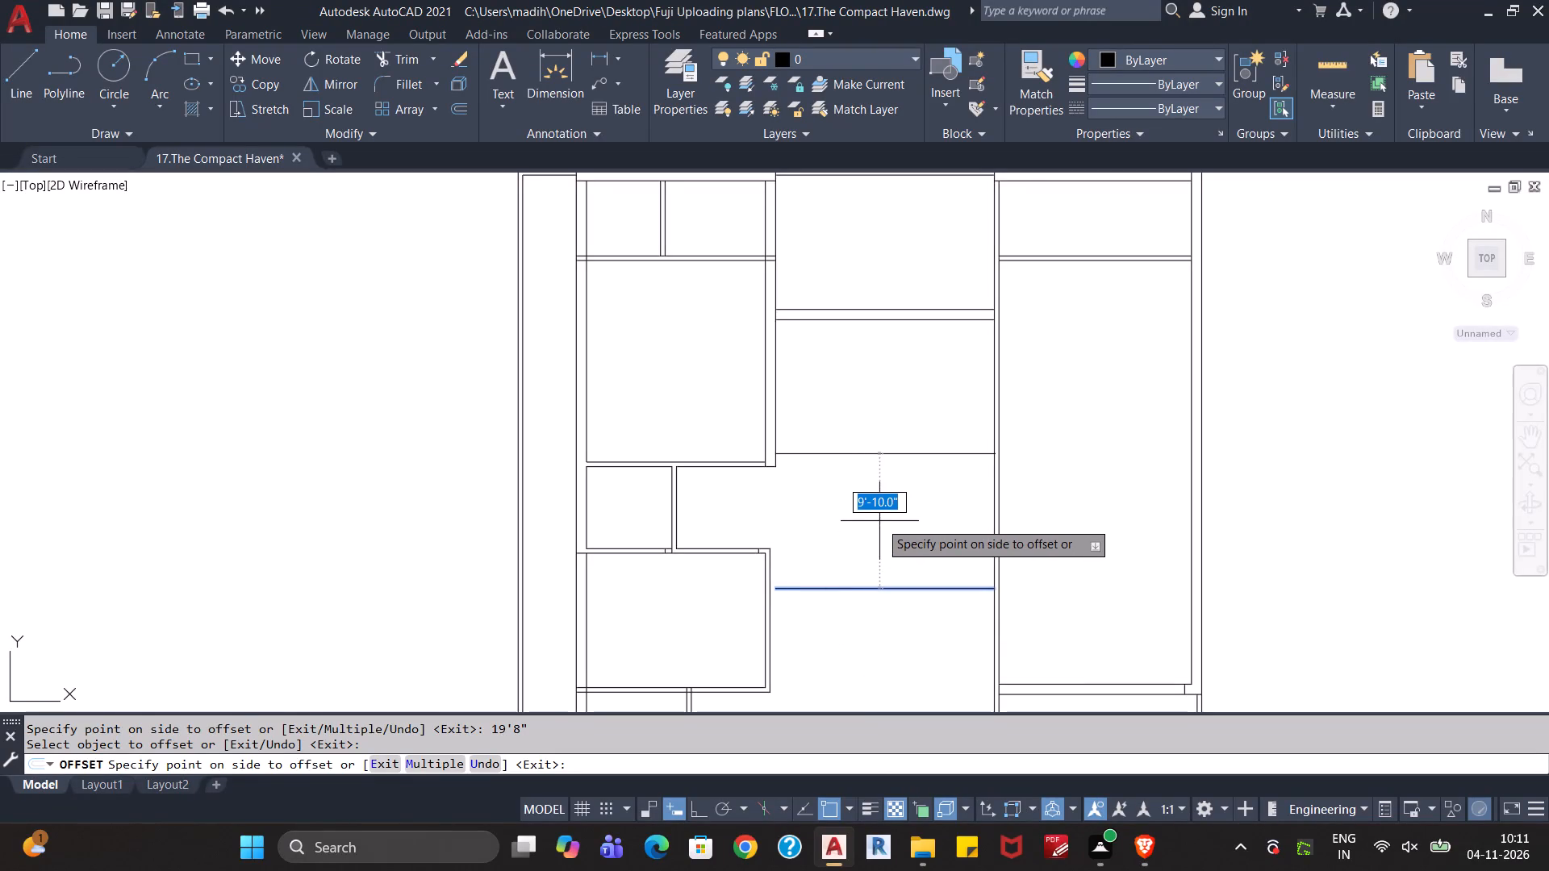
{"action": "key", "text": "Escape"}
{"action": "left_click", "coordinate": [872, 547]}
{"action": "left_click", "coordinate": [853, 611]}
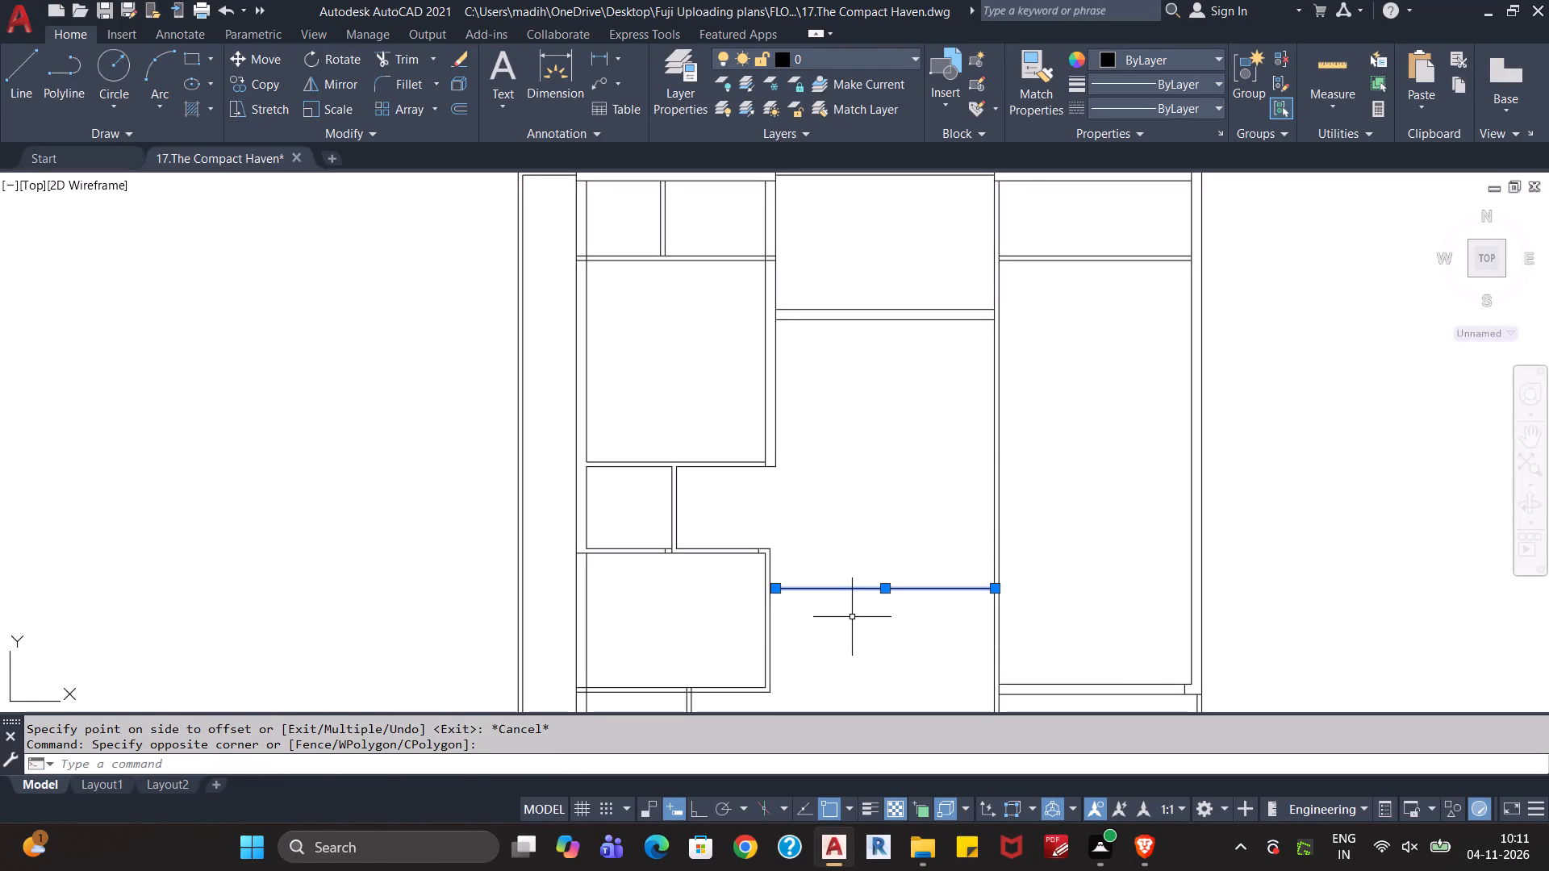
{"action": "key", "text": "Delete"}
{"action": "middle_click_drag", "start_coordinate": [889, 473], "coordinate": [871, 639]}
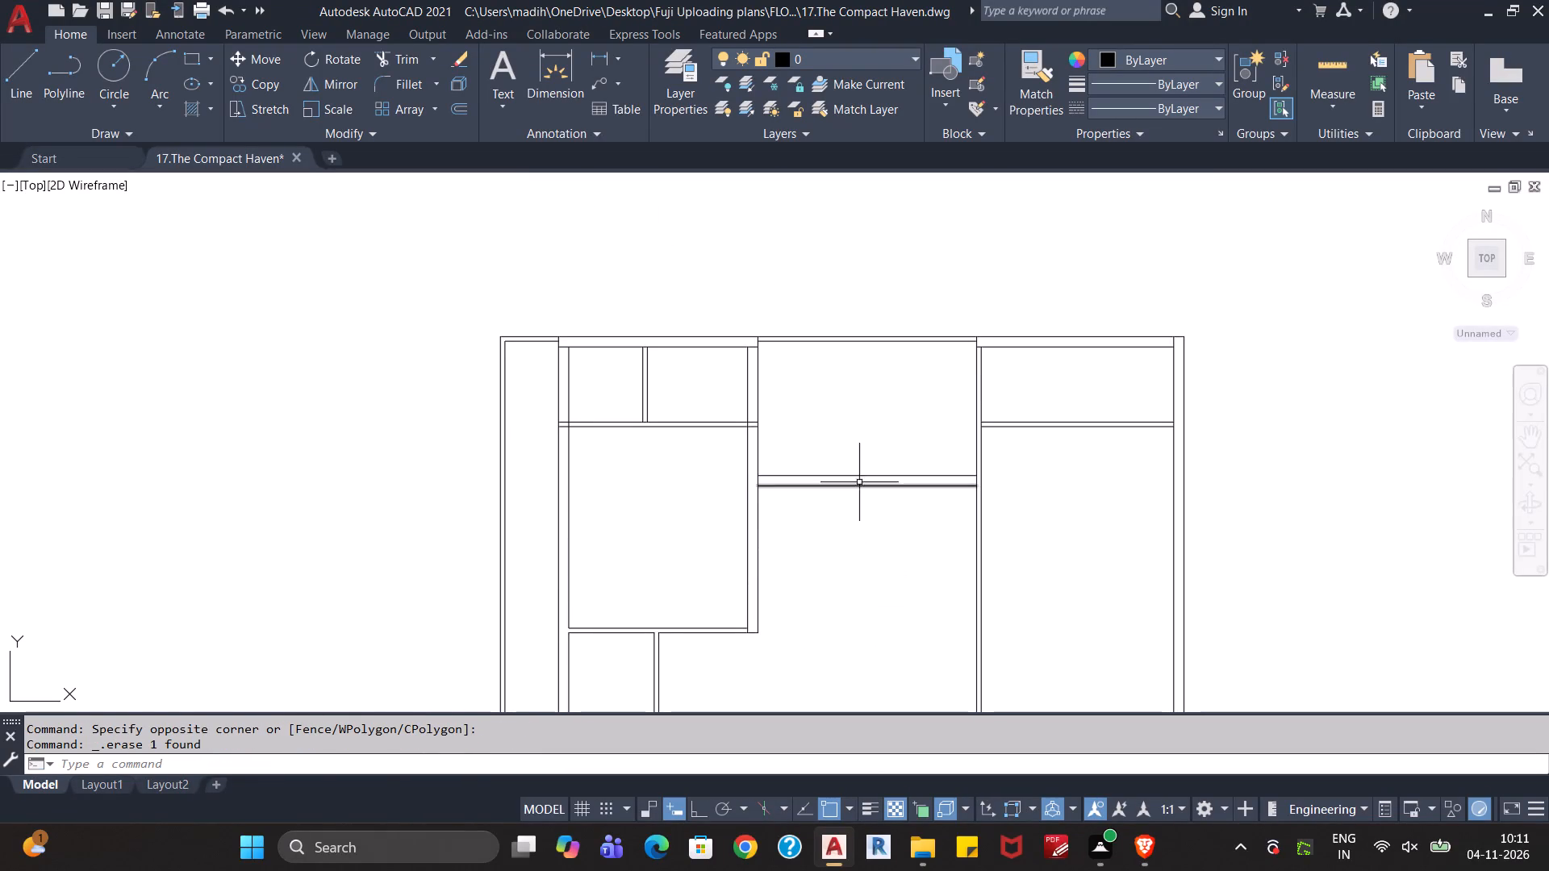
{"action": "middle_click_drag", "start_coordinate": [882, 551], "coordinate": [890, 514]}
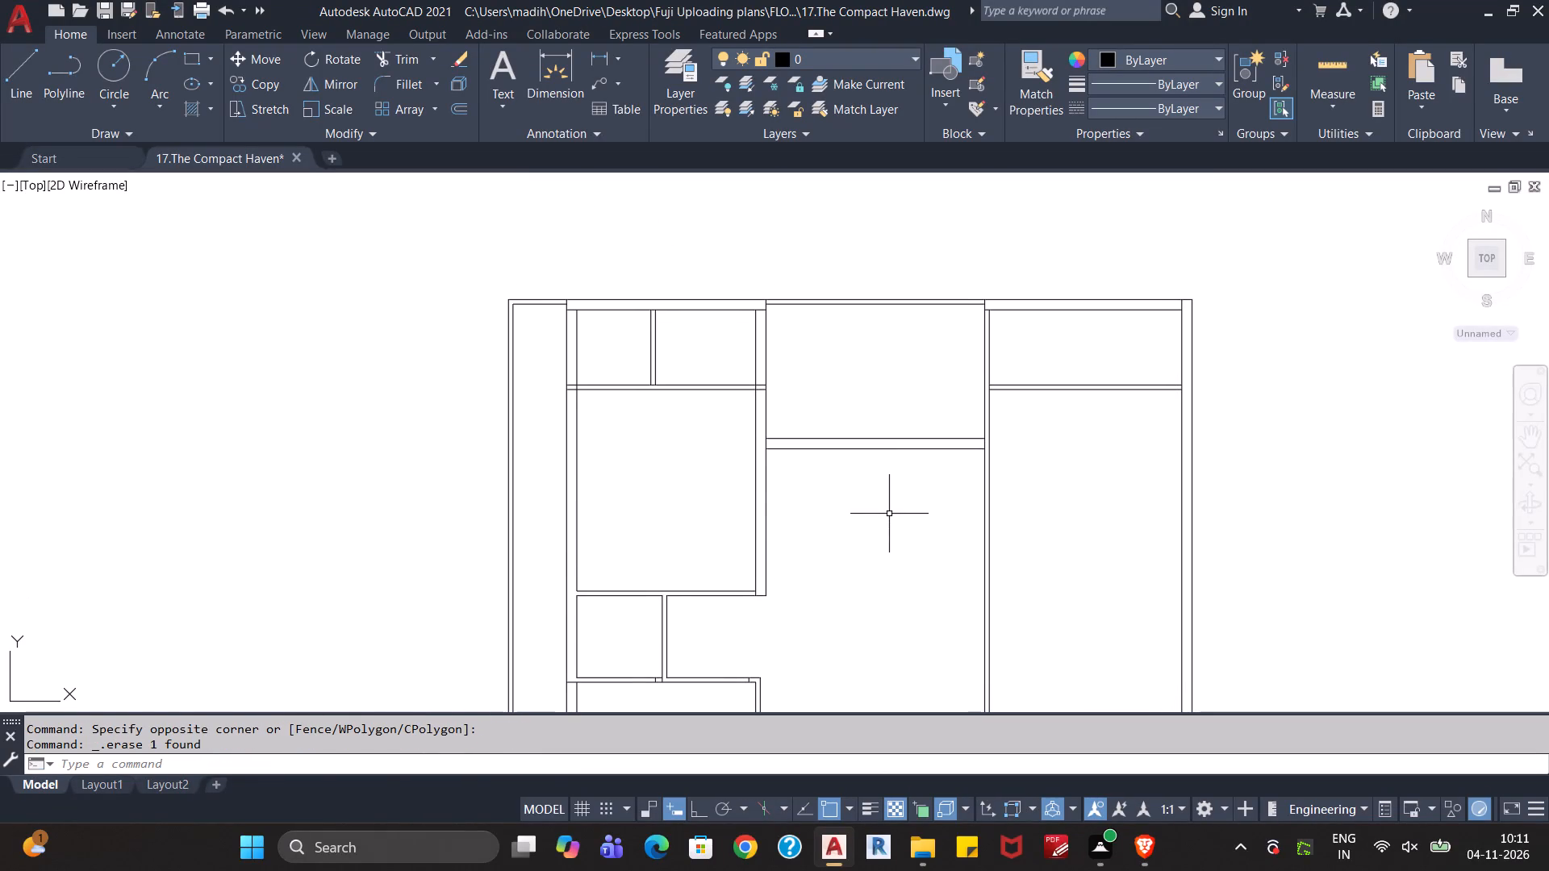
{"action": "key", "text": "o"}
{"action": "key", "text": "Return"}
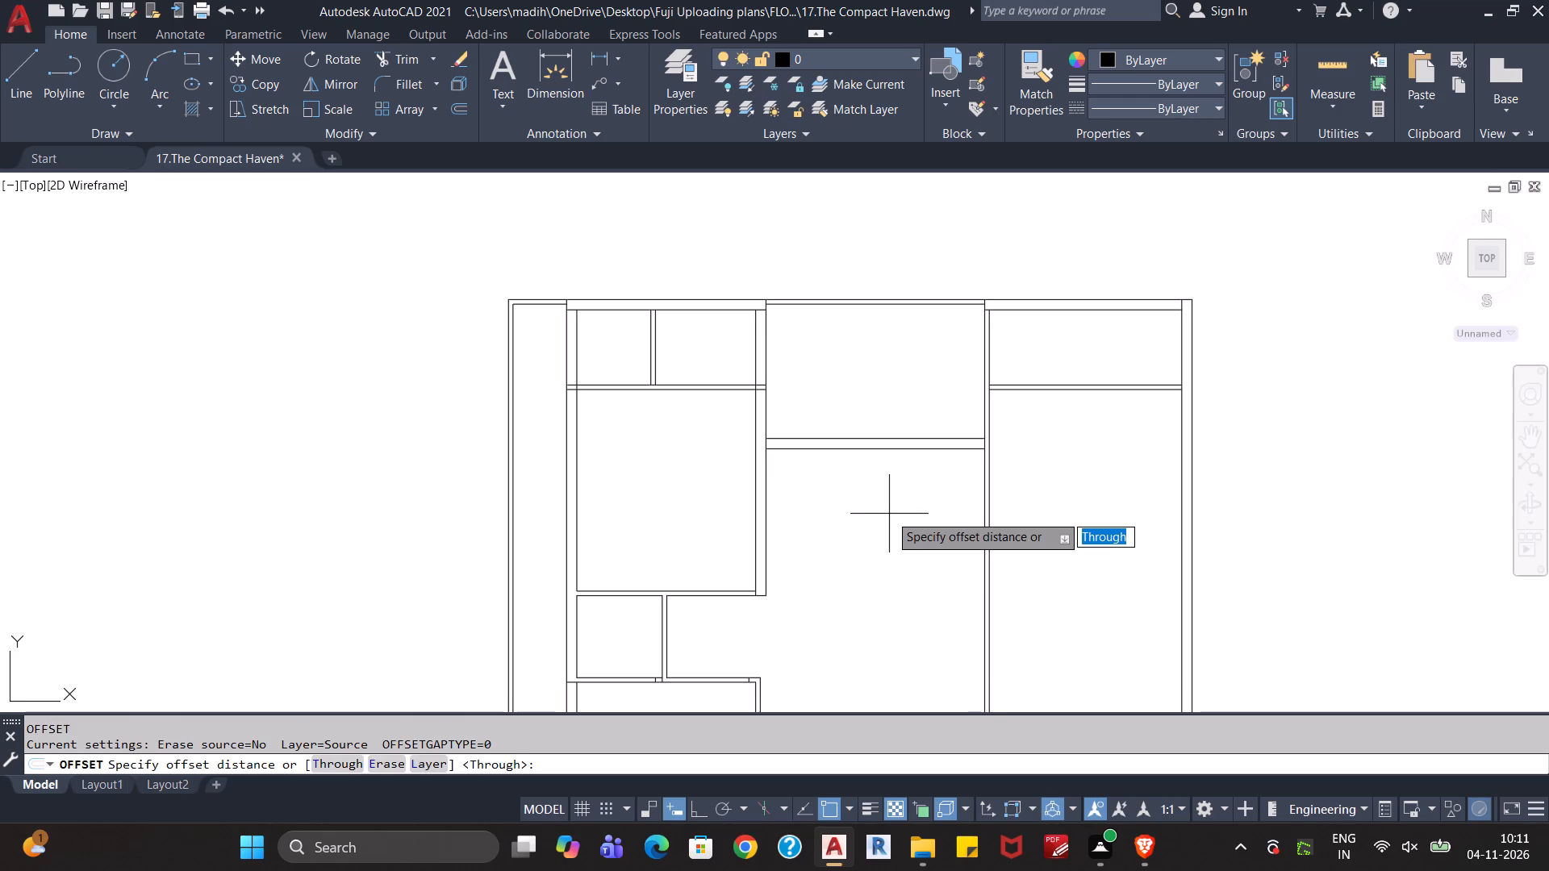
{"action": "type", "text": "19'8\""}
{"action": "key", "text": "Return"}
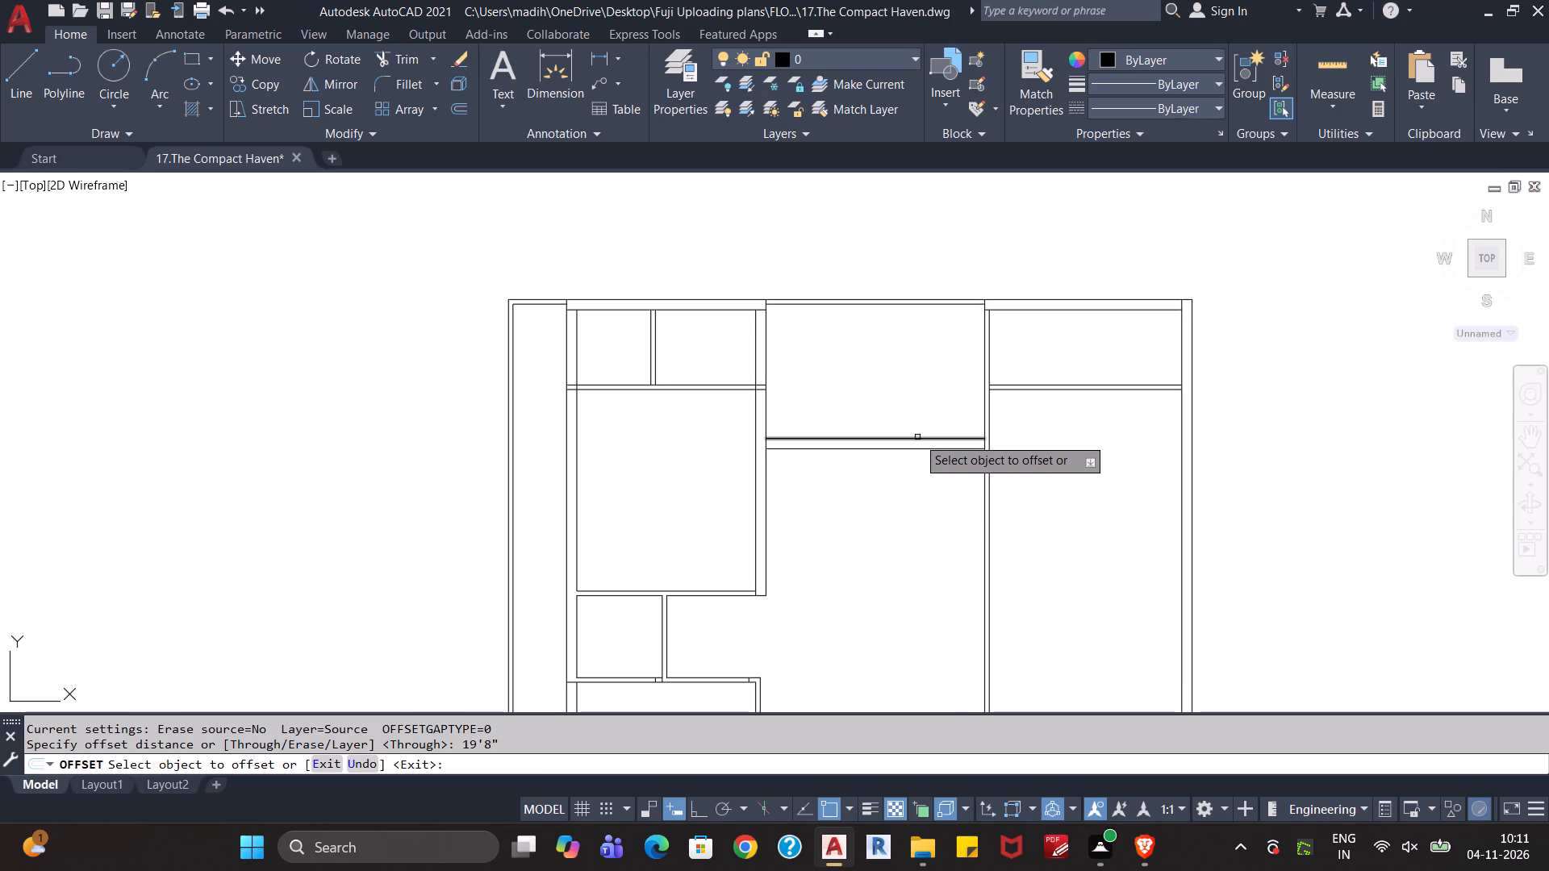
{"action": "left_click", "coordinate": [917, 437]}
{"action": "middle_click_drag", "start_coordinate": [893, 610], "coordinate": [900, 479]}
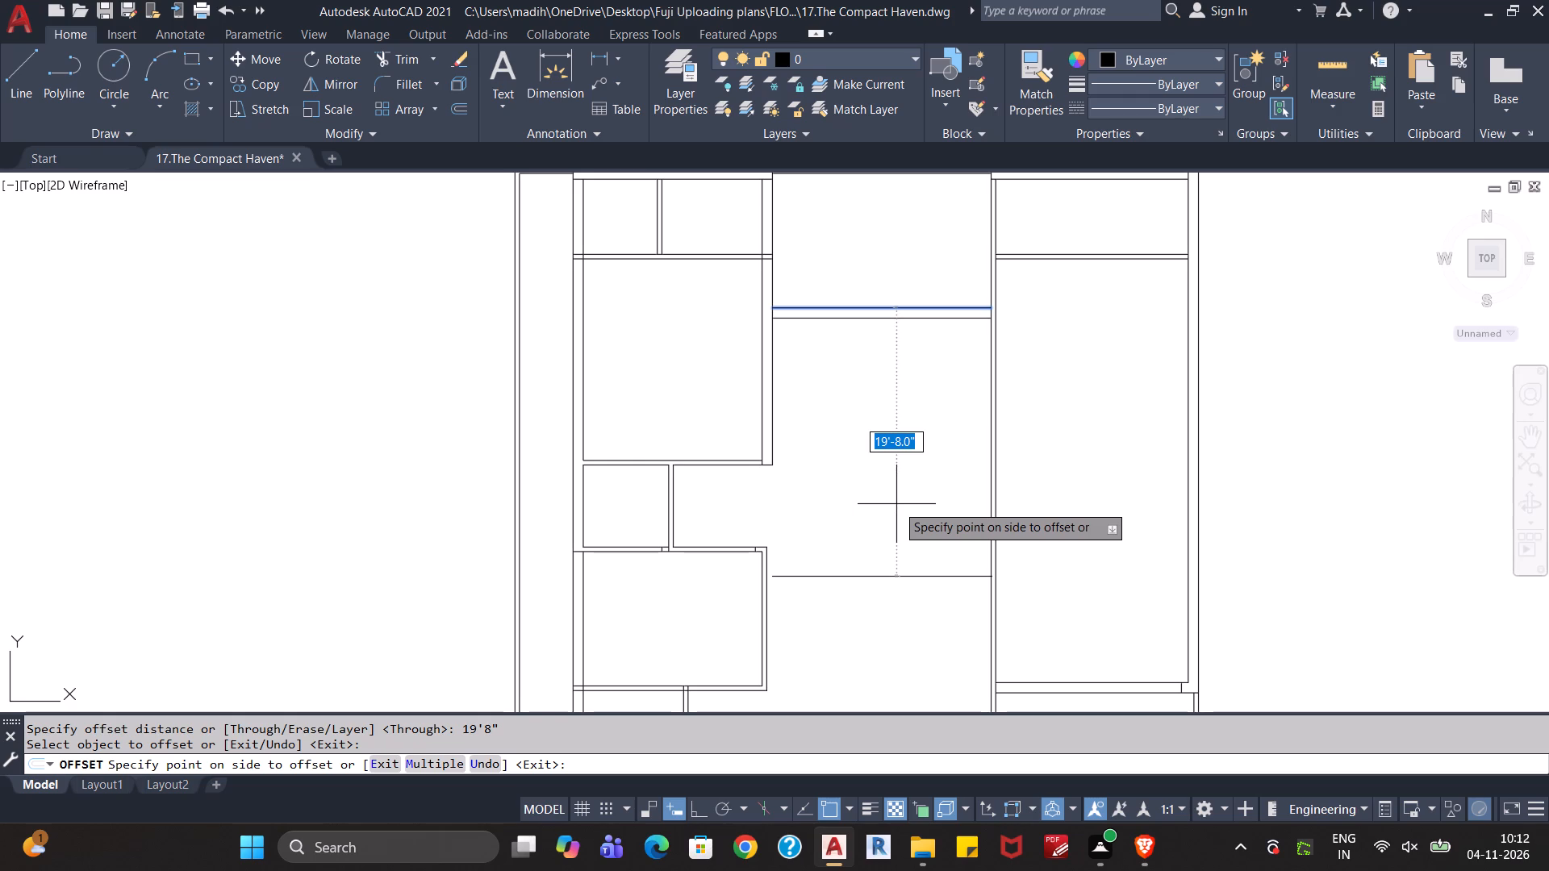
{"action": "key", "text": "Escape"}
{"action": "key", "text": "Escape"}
Offset the lower line of the right-hand rooms' top partition 14'9" downward, after checking the upper-left bedroom's dimensions.
{"action": "scroll", "coordinate": [896, 504], "scroll_direction": "down", "scroll_amount": 1}
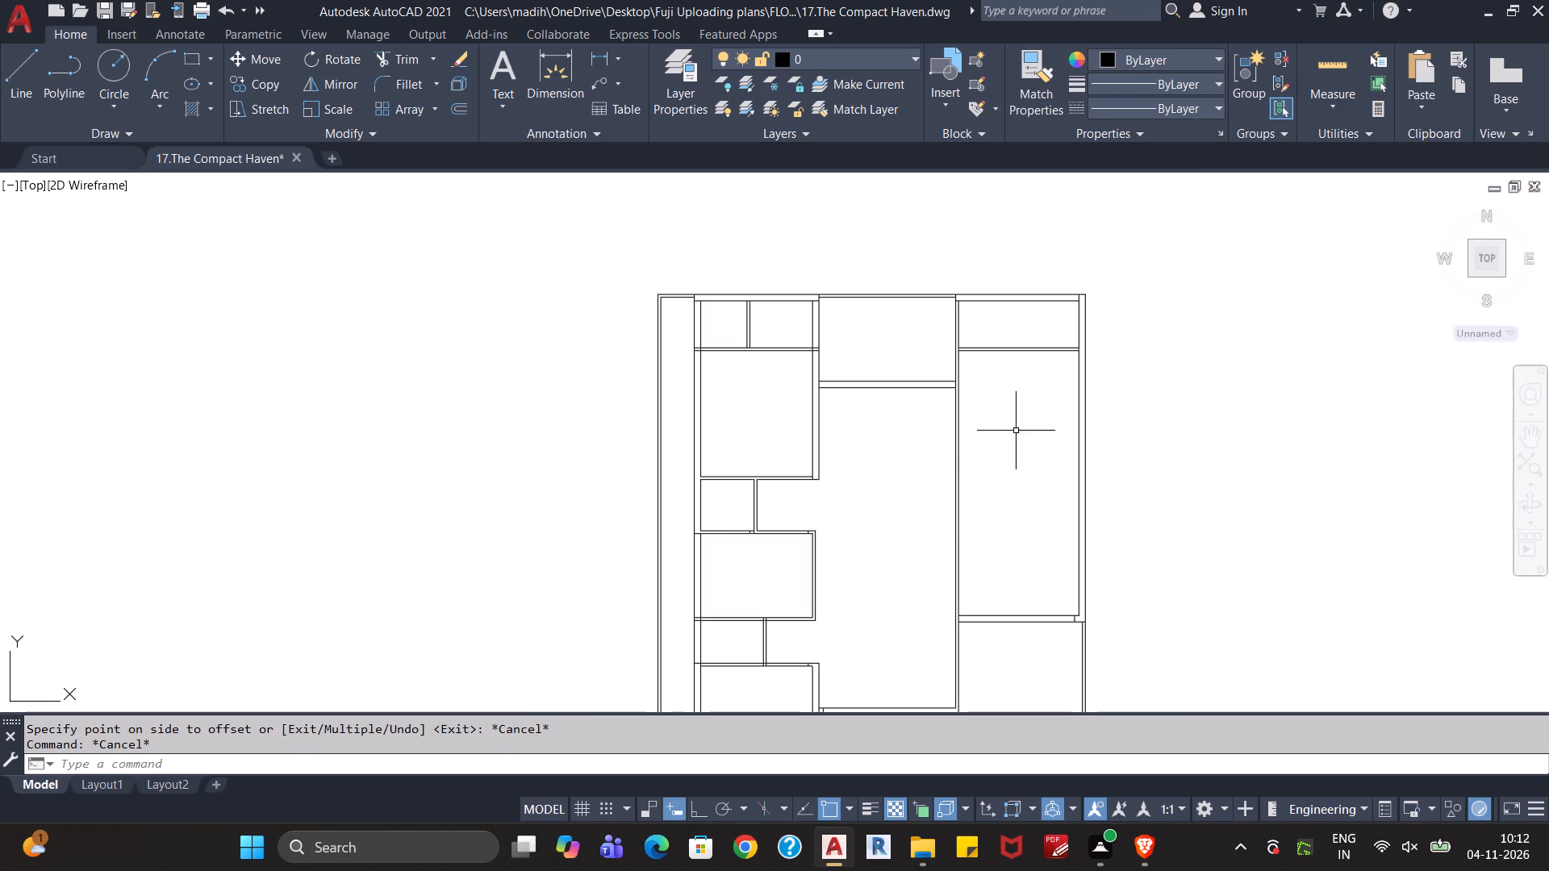
{"action": "scroll", "coordinate": [1017, 412], "scroll_direction": "up", "scroll_amount": 1}
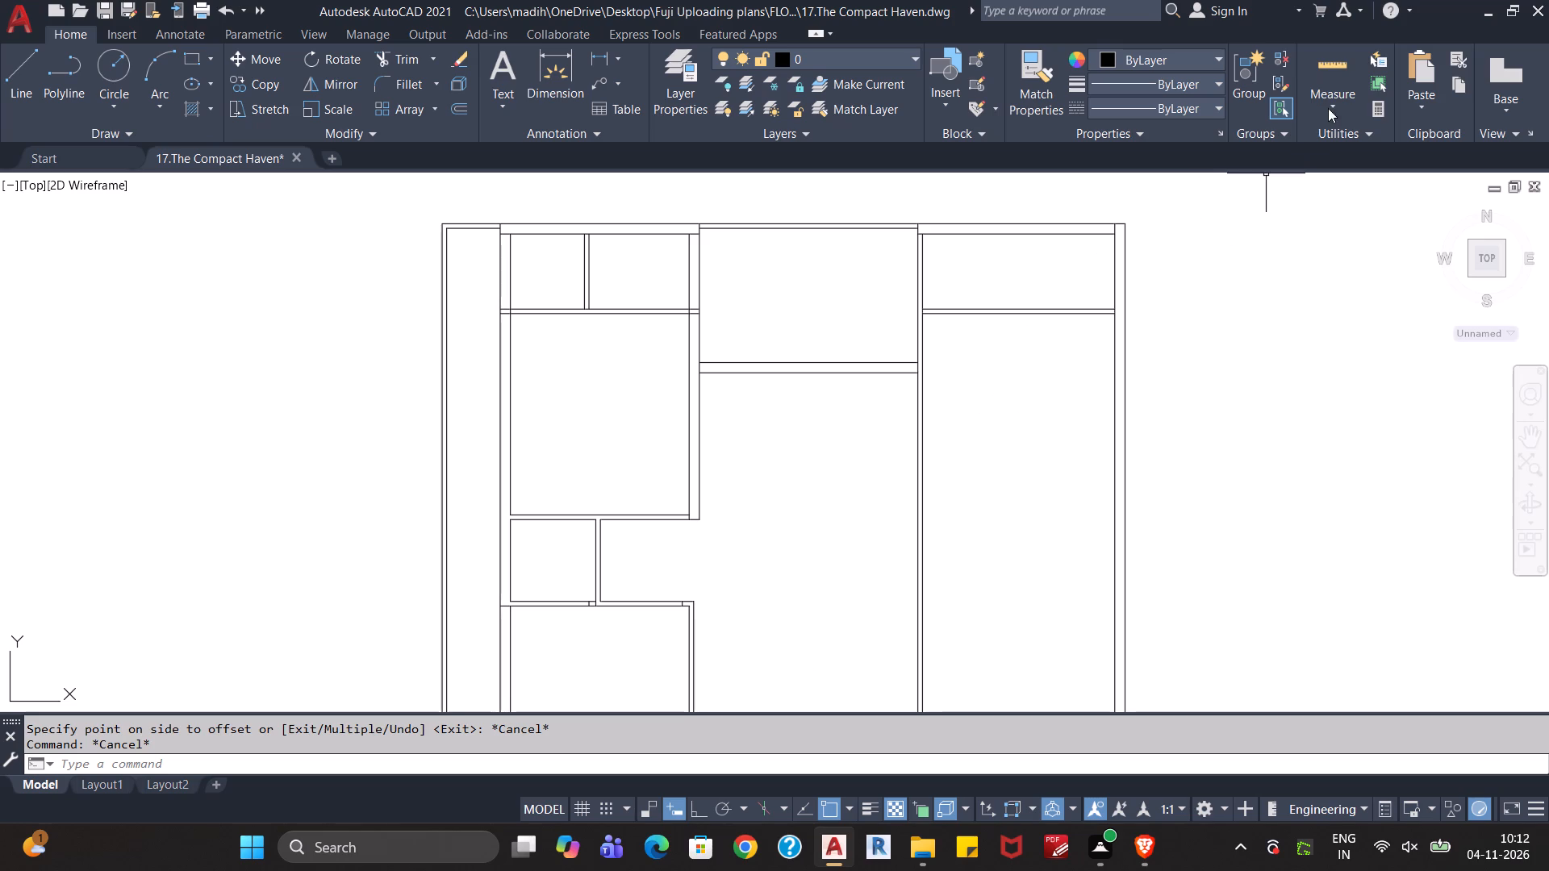
{"action": "left_click", "coordinate": [1332, 77]}
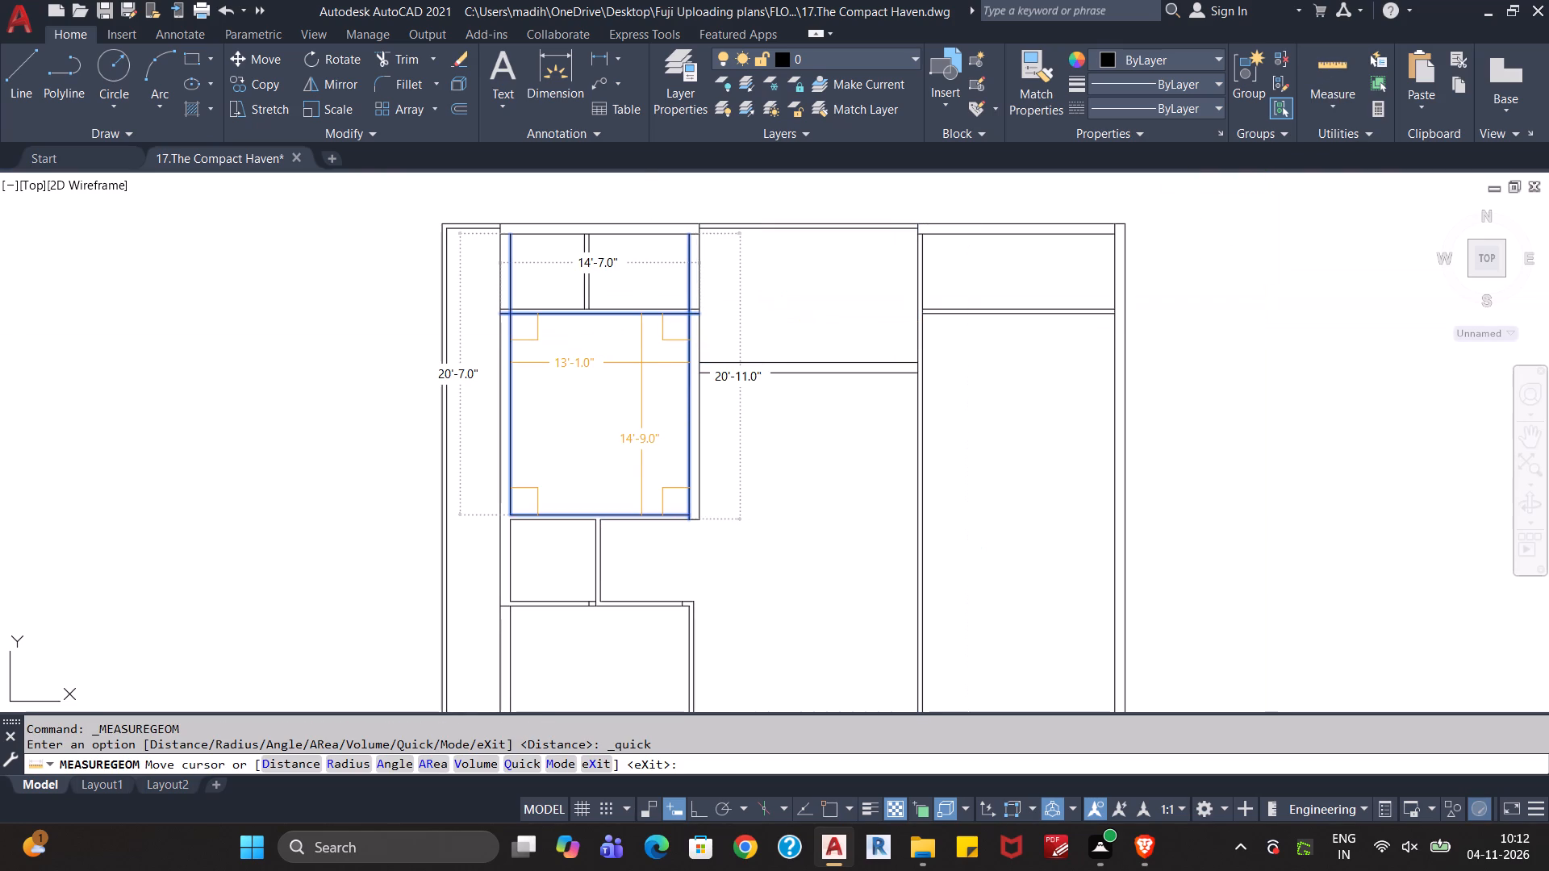
{"action": "key", "text": "Escape"}
{"action": "key", "text": "Escape"}
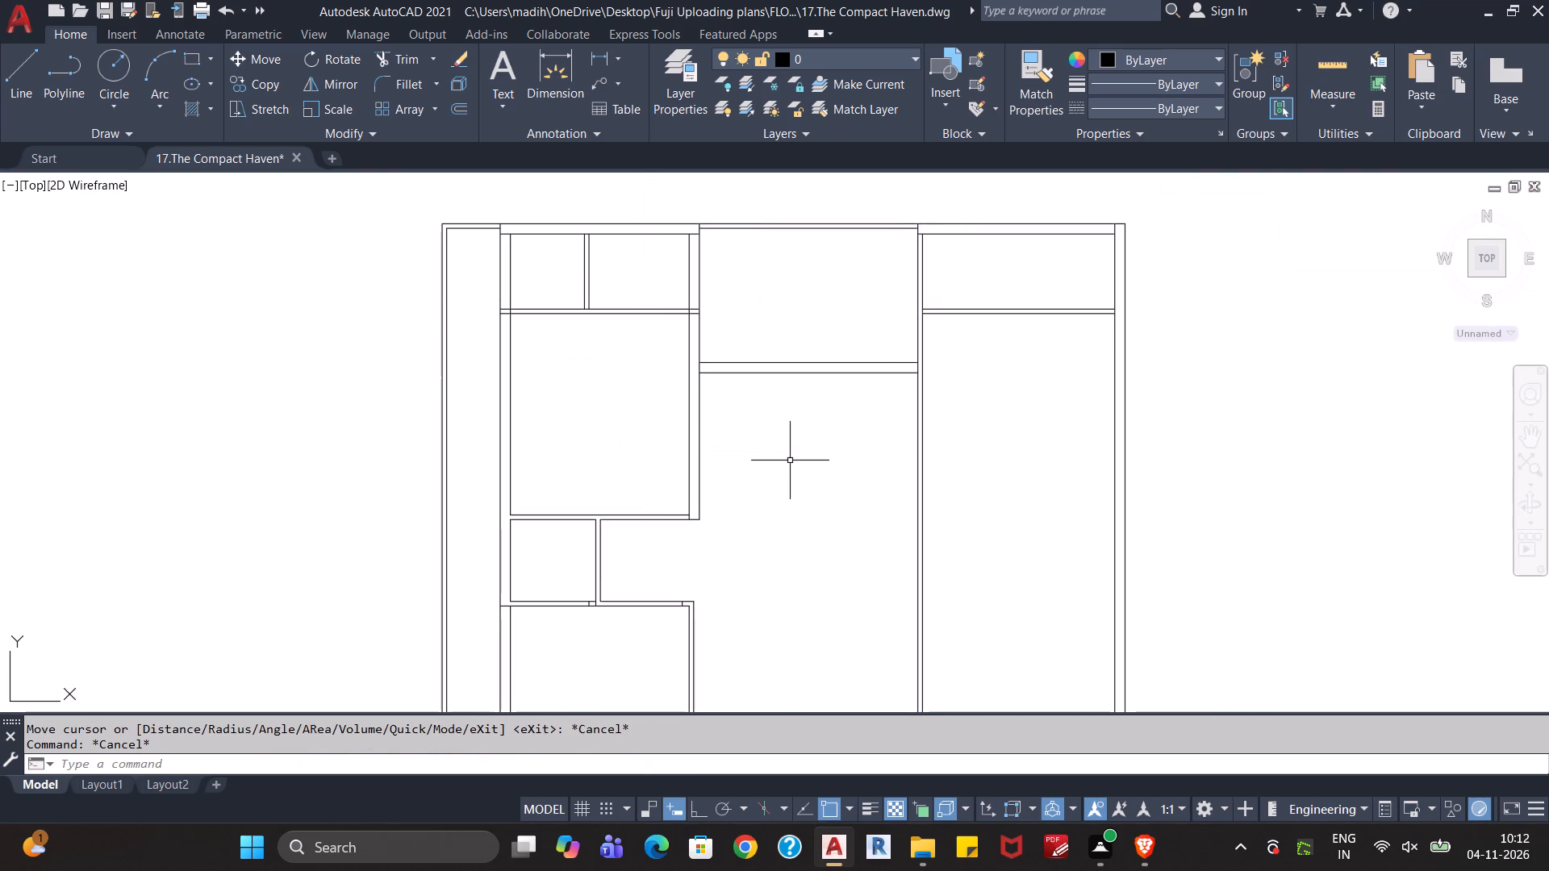
{"action": "key", "text": "o"}
{"action": "key", "text": "Return"}
{"action": "key", "text": "1"}
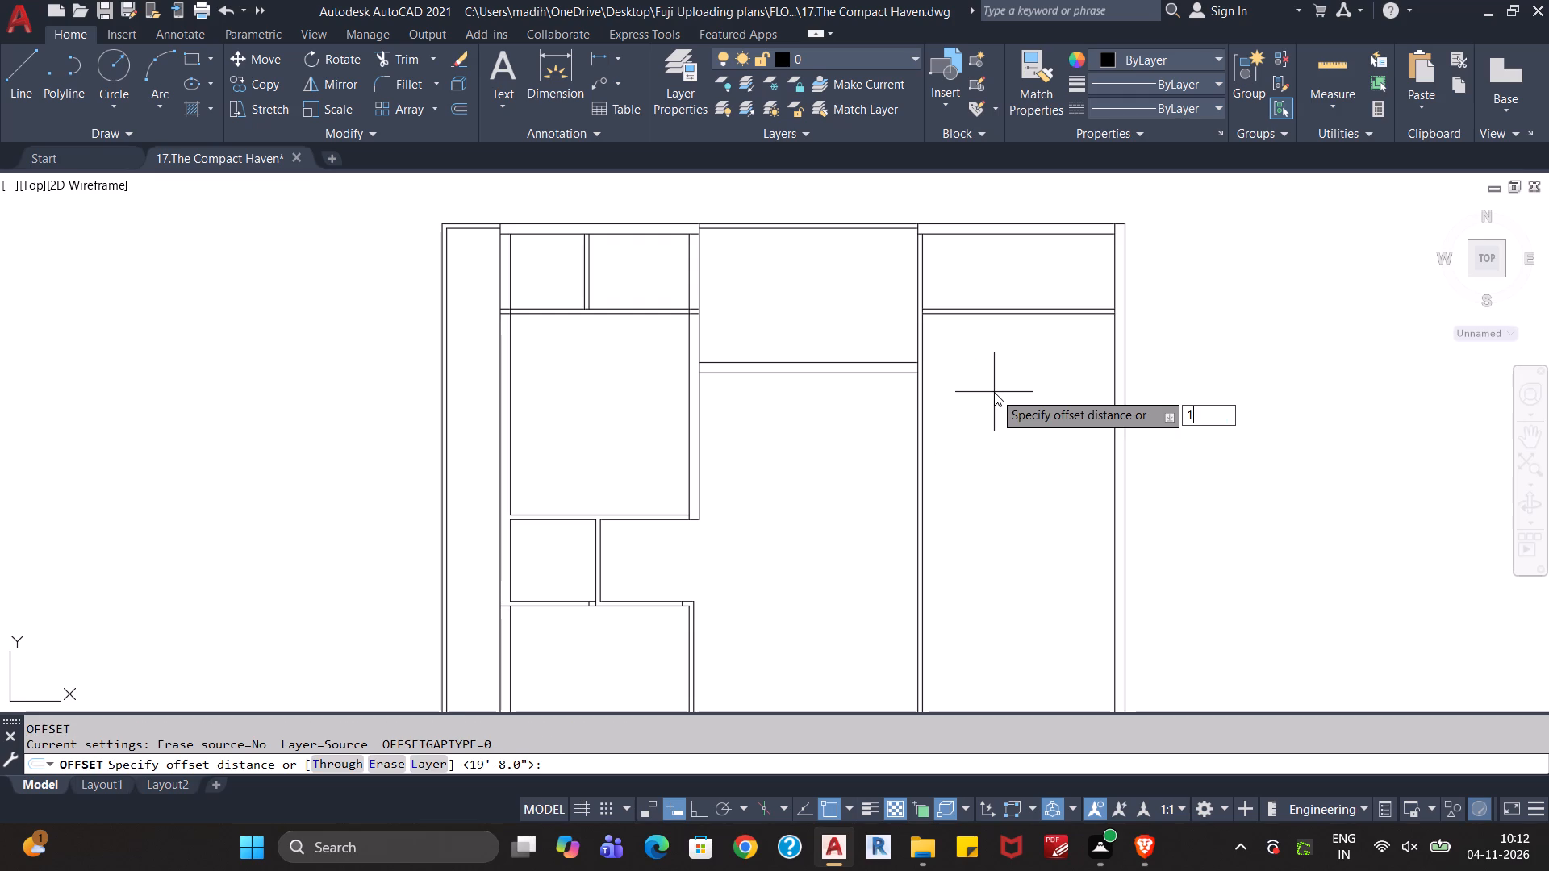
{"action": "key", "text": "4"}
{"action": "type", "text": "'9"}
{"action": "key", "text": "shift+quotedbl"}
{"action": "key", "text": "Return"}
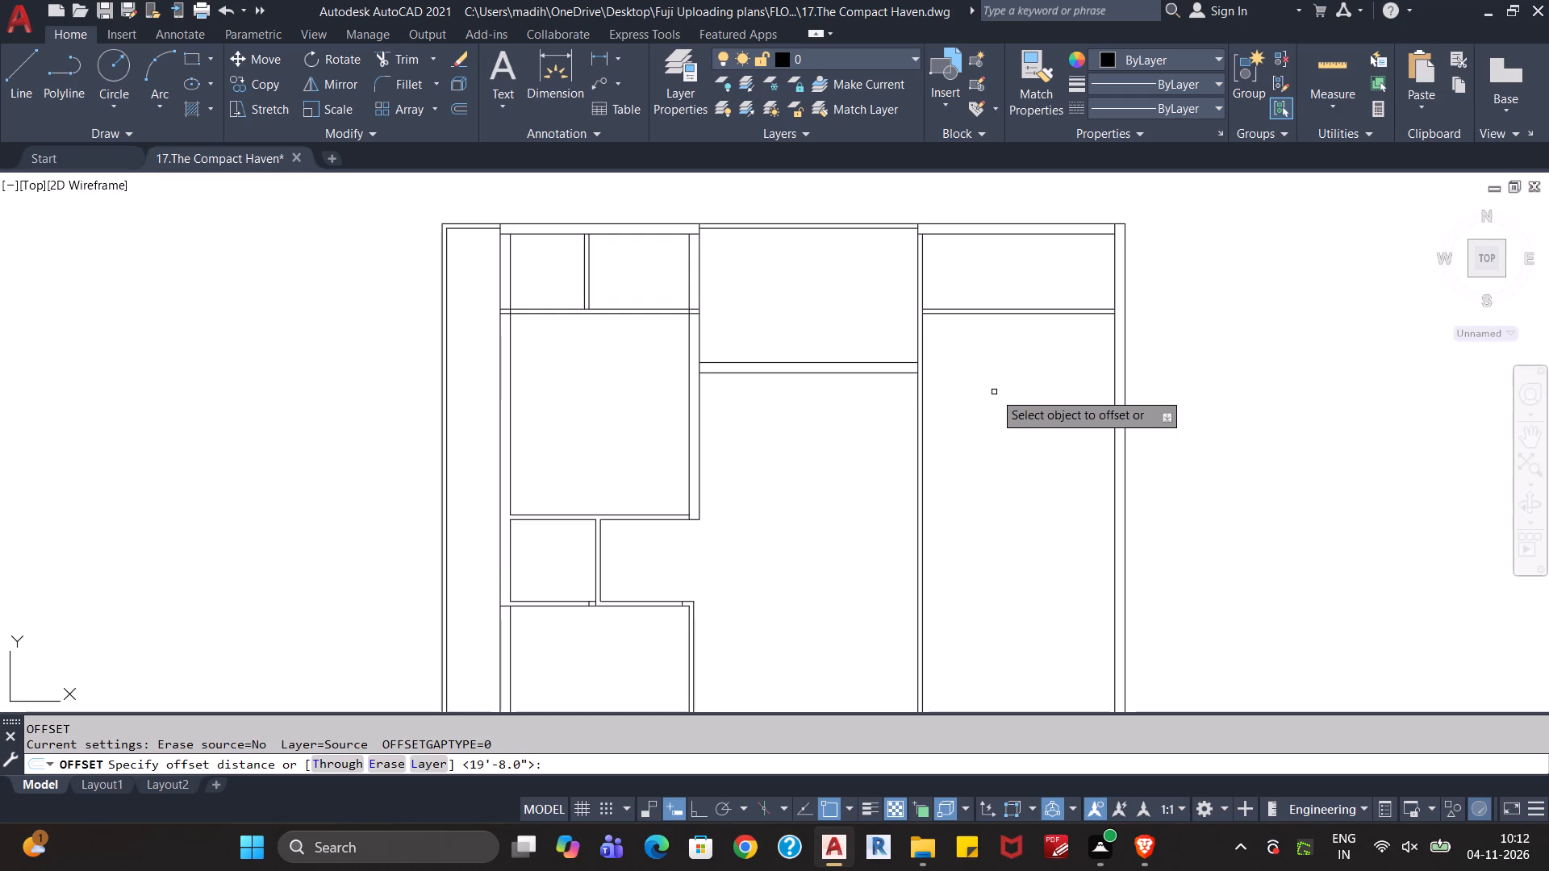
{"action": "left_click", "coordinate": [1056, 314]}
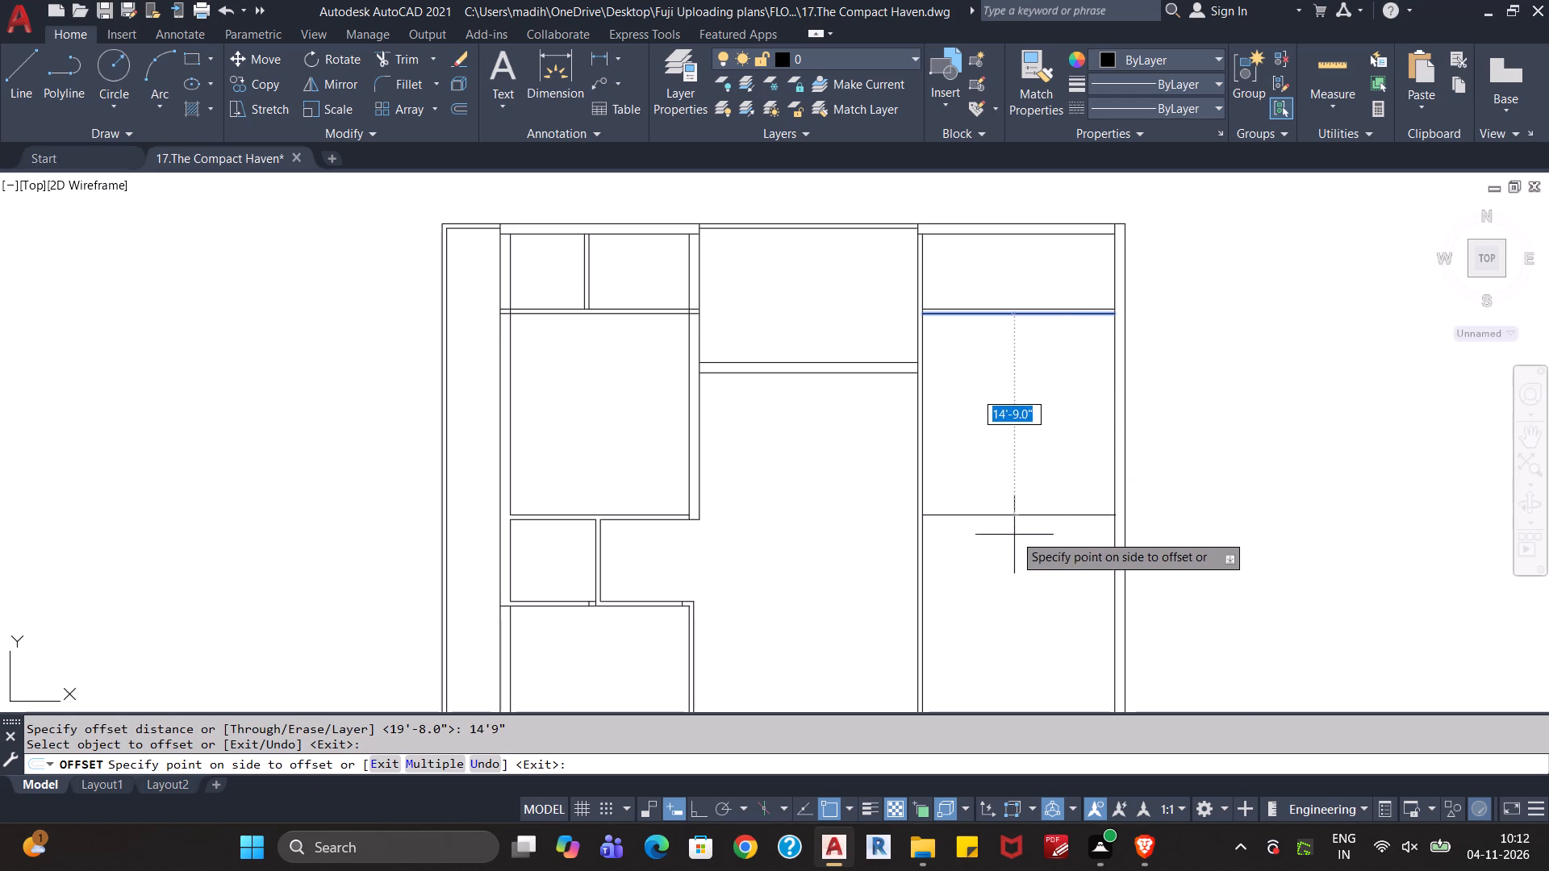
{"action": "left_click", "coordinate": [1014, 536]}
Offset the new line across the right-hand rooms 4" downward to give the partition its thickness.
{"action": "left_click", "coordinate": [1012, 514]}
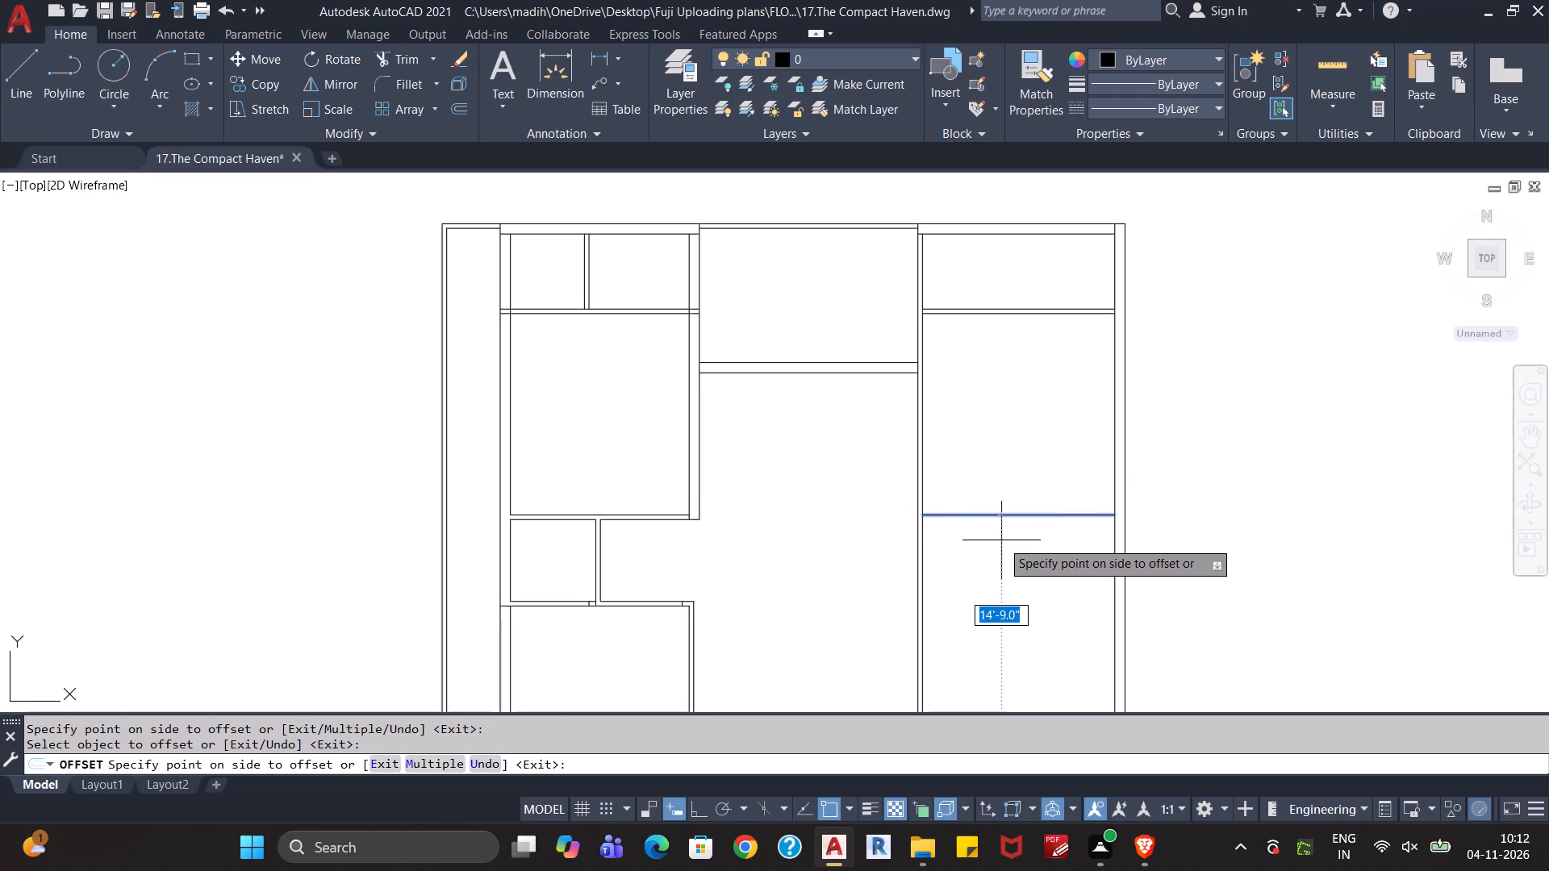
{"action": "type", "text": "4\""}
{"action": "key", "text": "Return"}
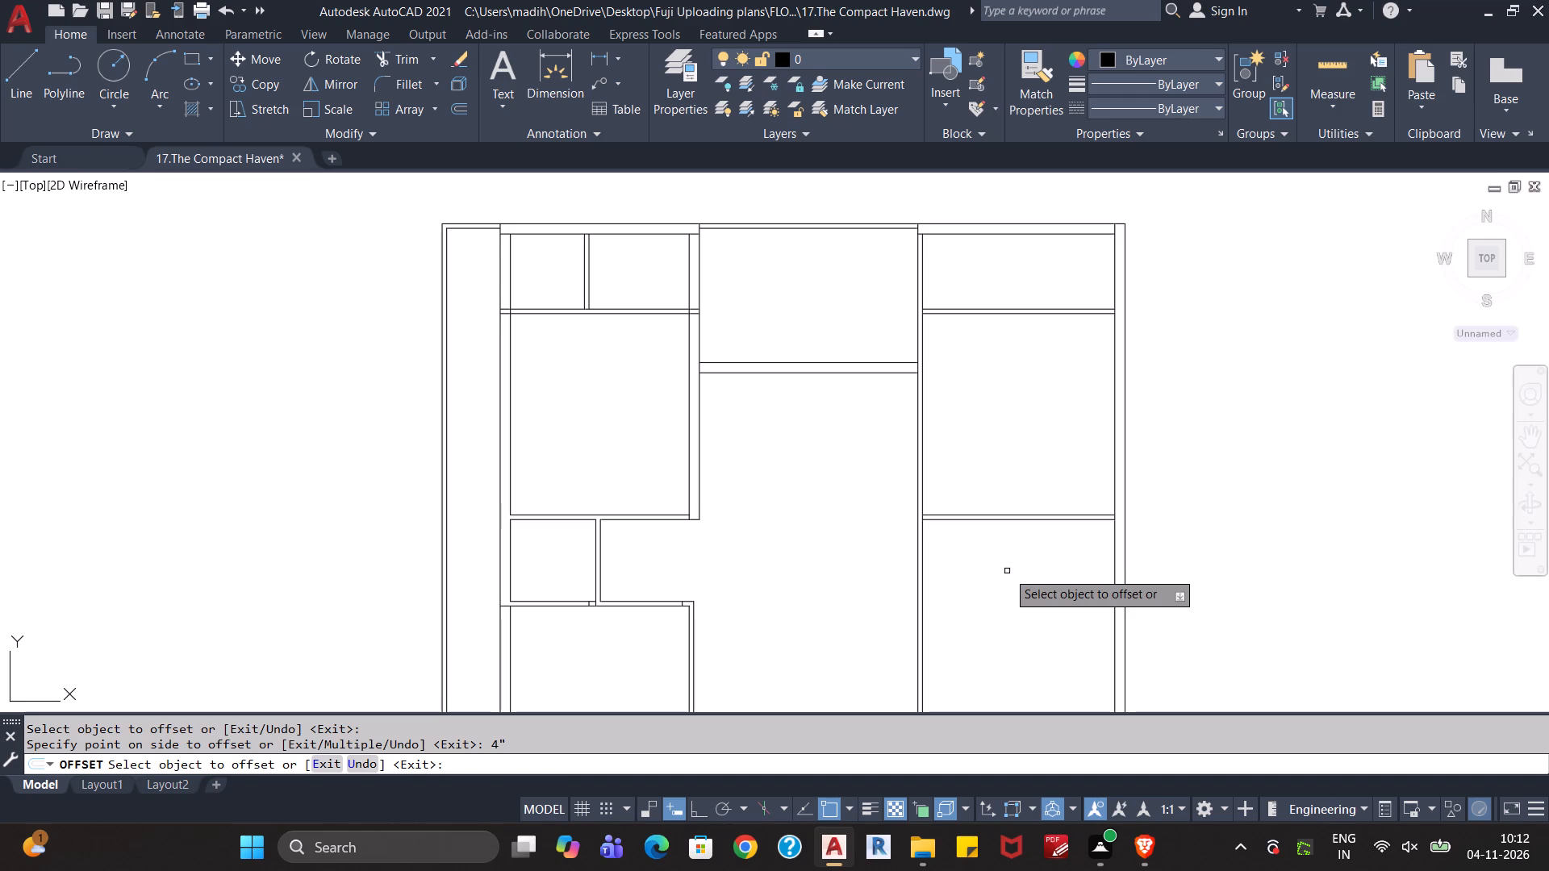
{"action": "middle_click_drag", "start_coordinate": [1007, 571], "coordinate": [1013, 421]}
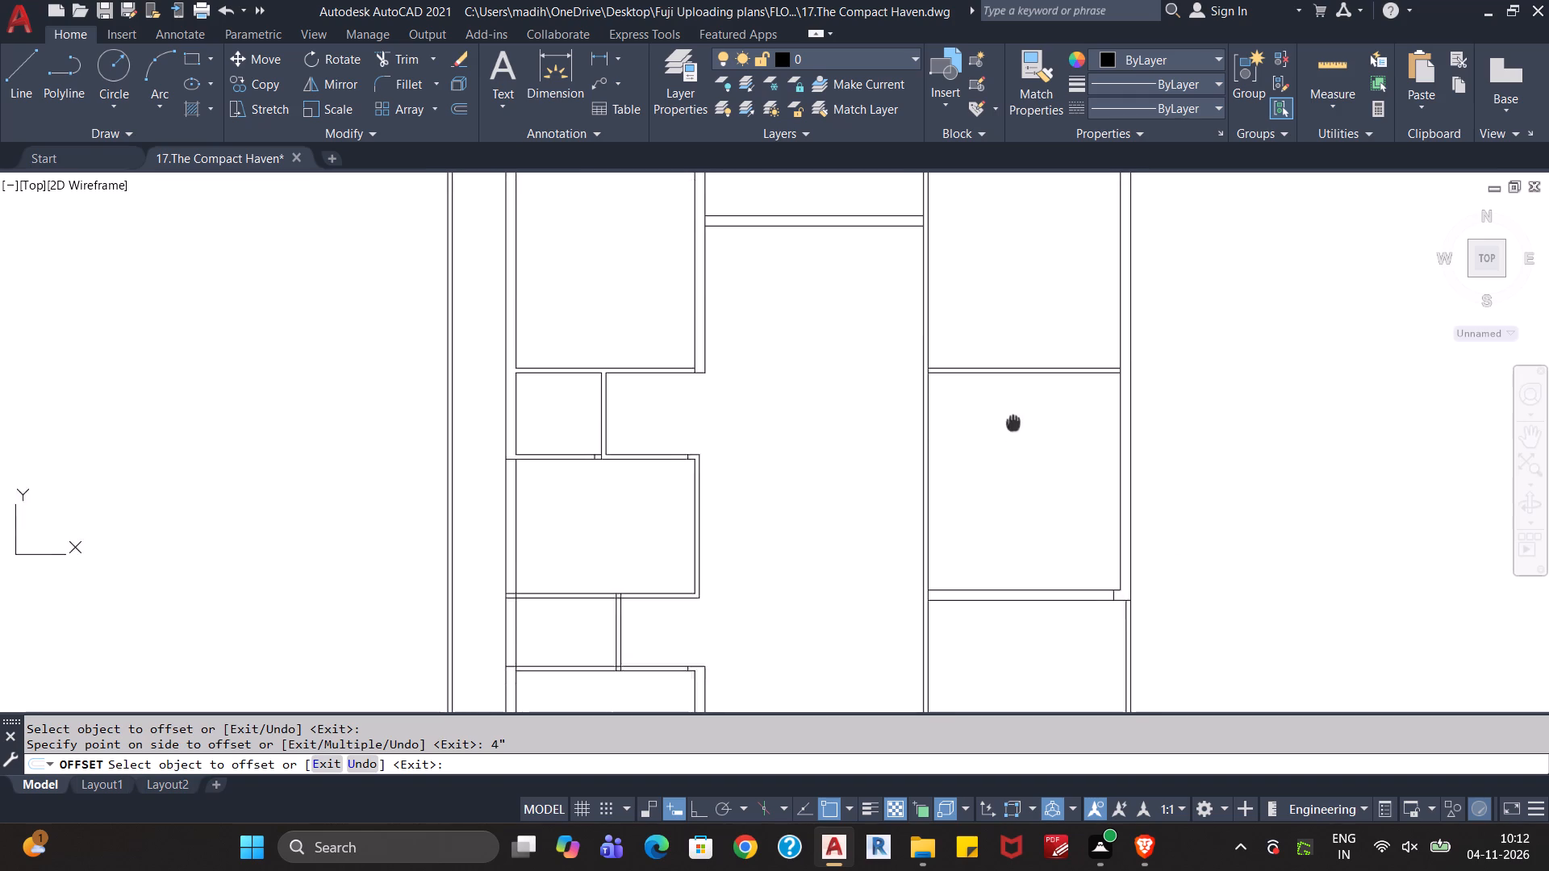
{"action": "middle_click_drag", "start_coordinate": [1013, 421], "coordinate": [1018, 402]}
{"action": "key", "text": "Escape"}
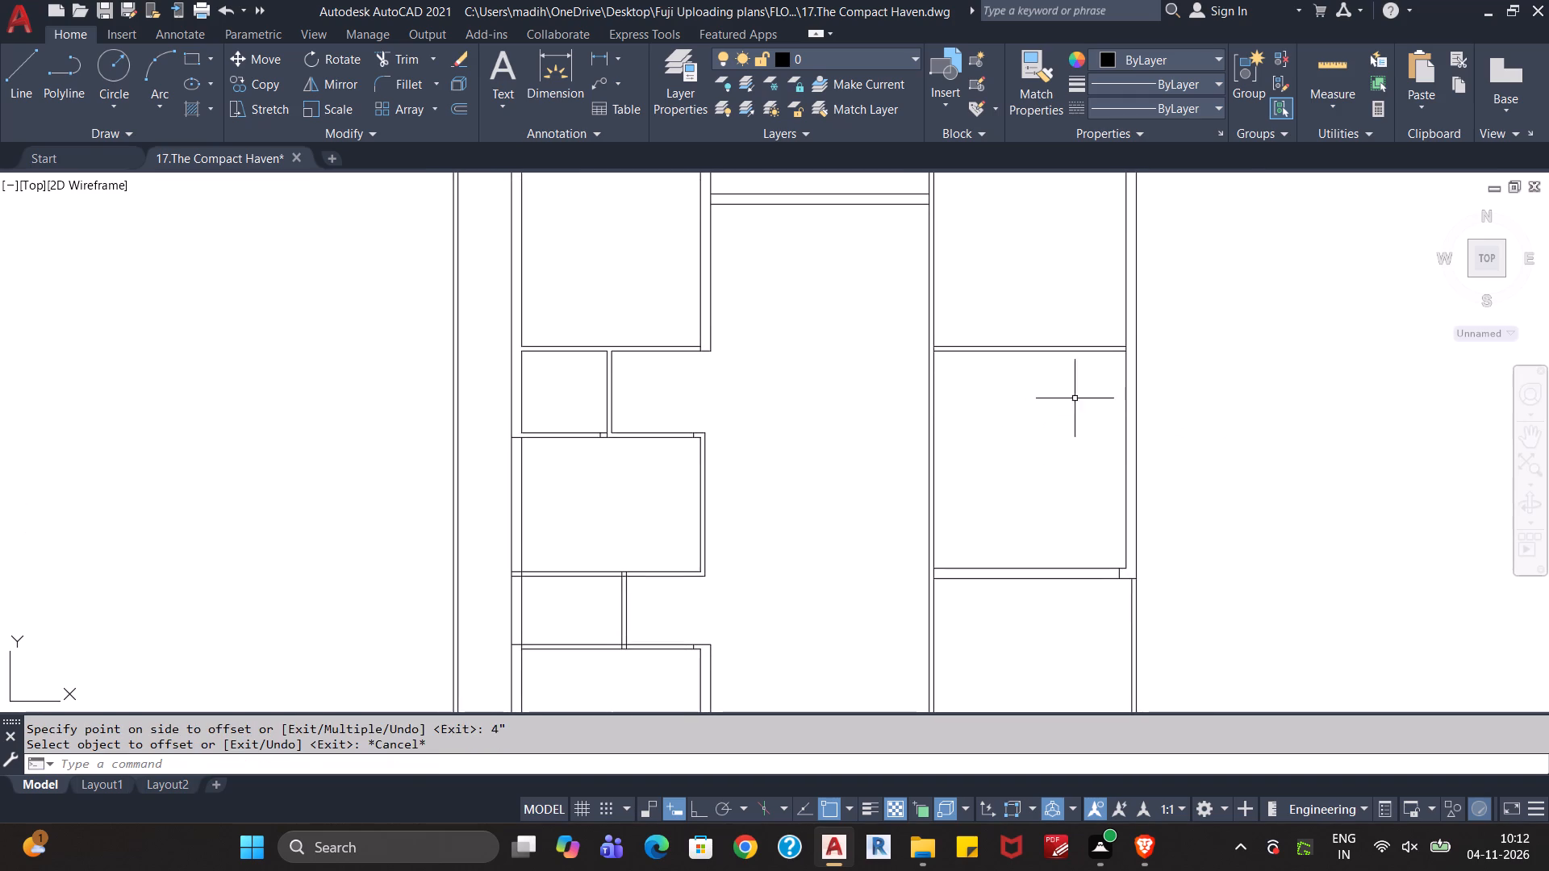
Offset the lower line of the new 4" partition 16'5" downward, after checking the dimensions of the room below it.
{"action": "left_click", "coordinate": [1326, 68]}
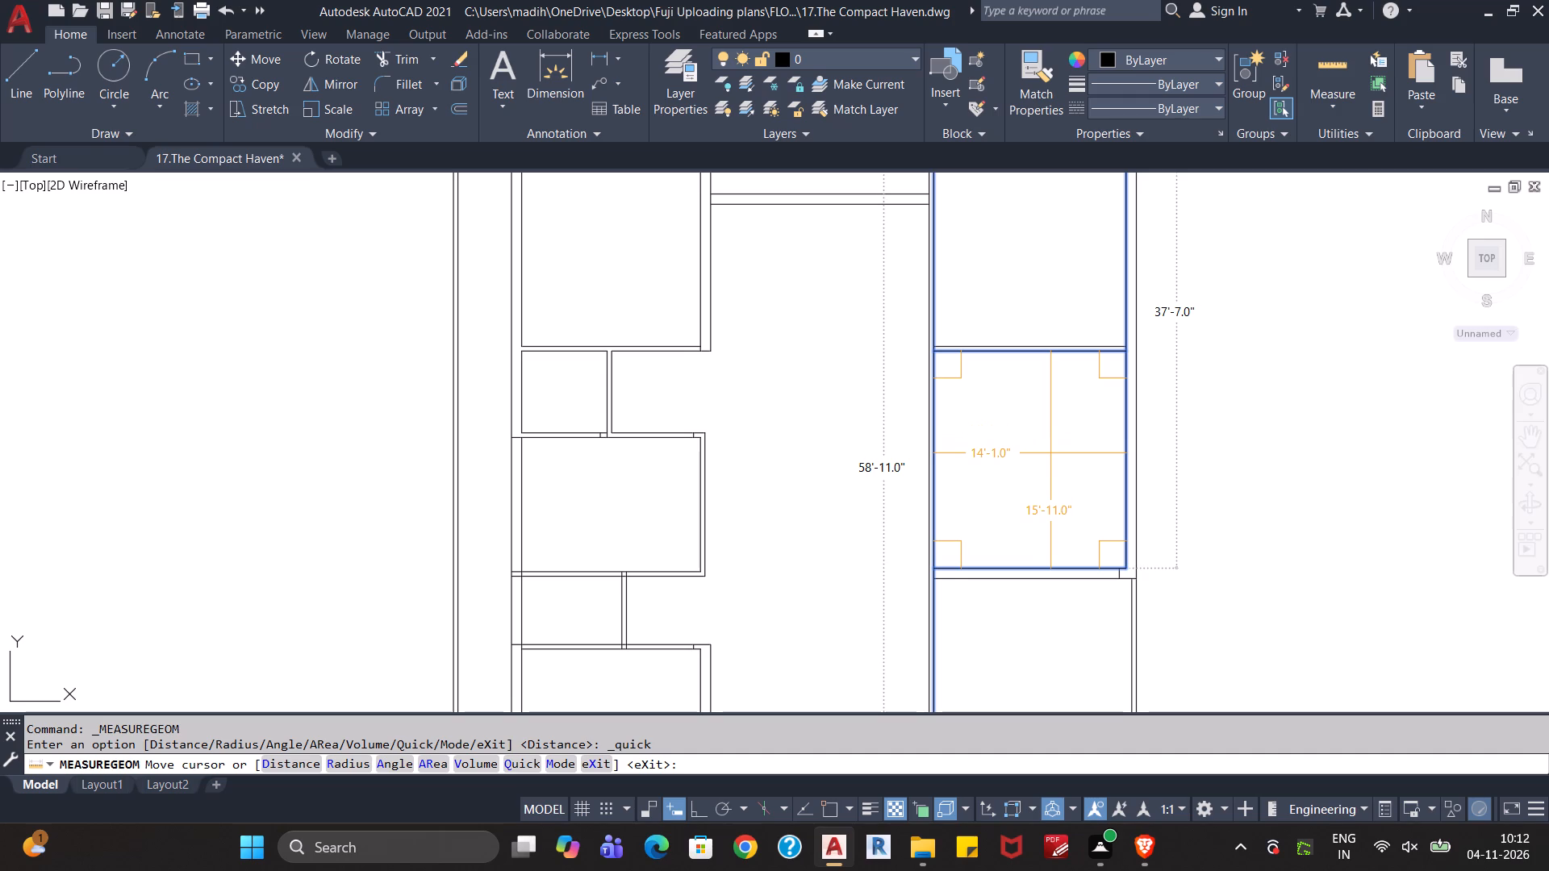
{"action": "key", "text": "Escape"}
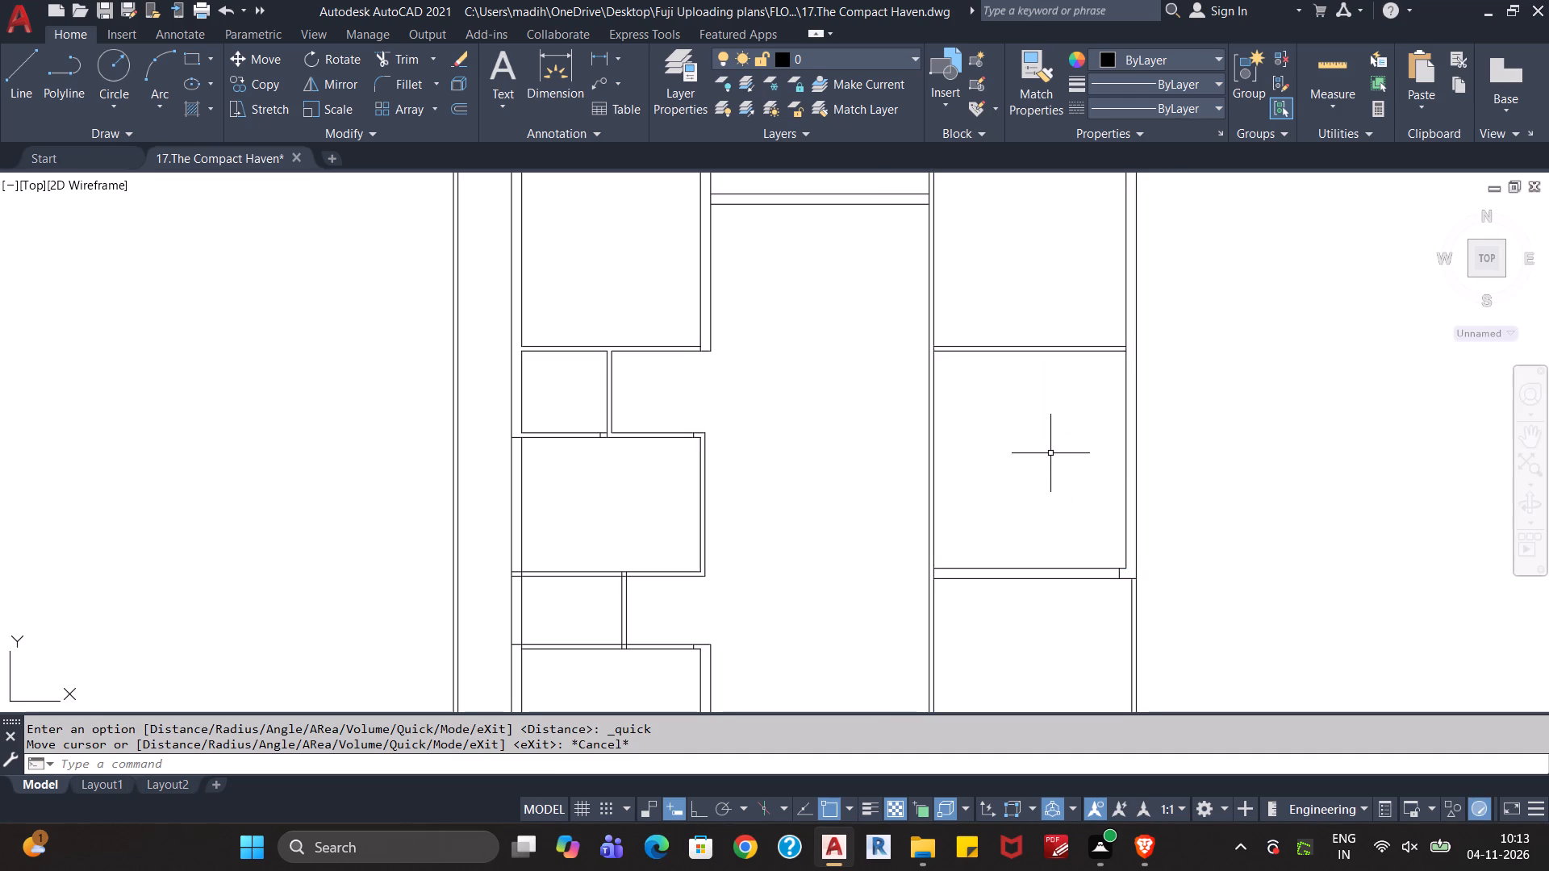
{"action": "key", "text": "o"}
{"action": "key", "text": "Return"}
{"action": "type", "text": "16'5\""}
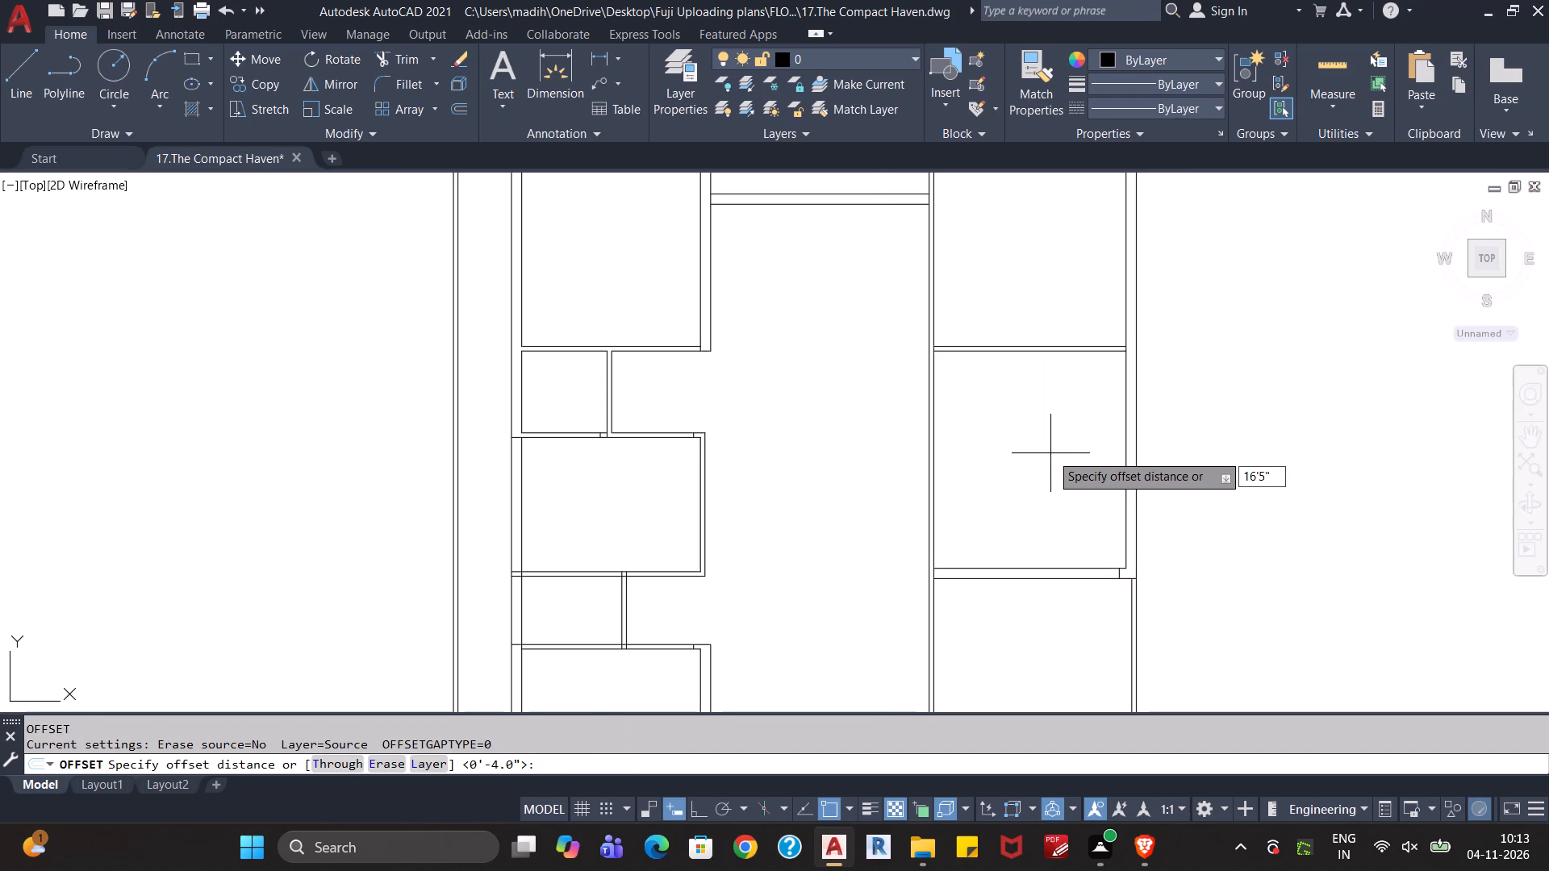
{"action": "key", "text": "Return"}
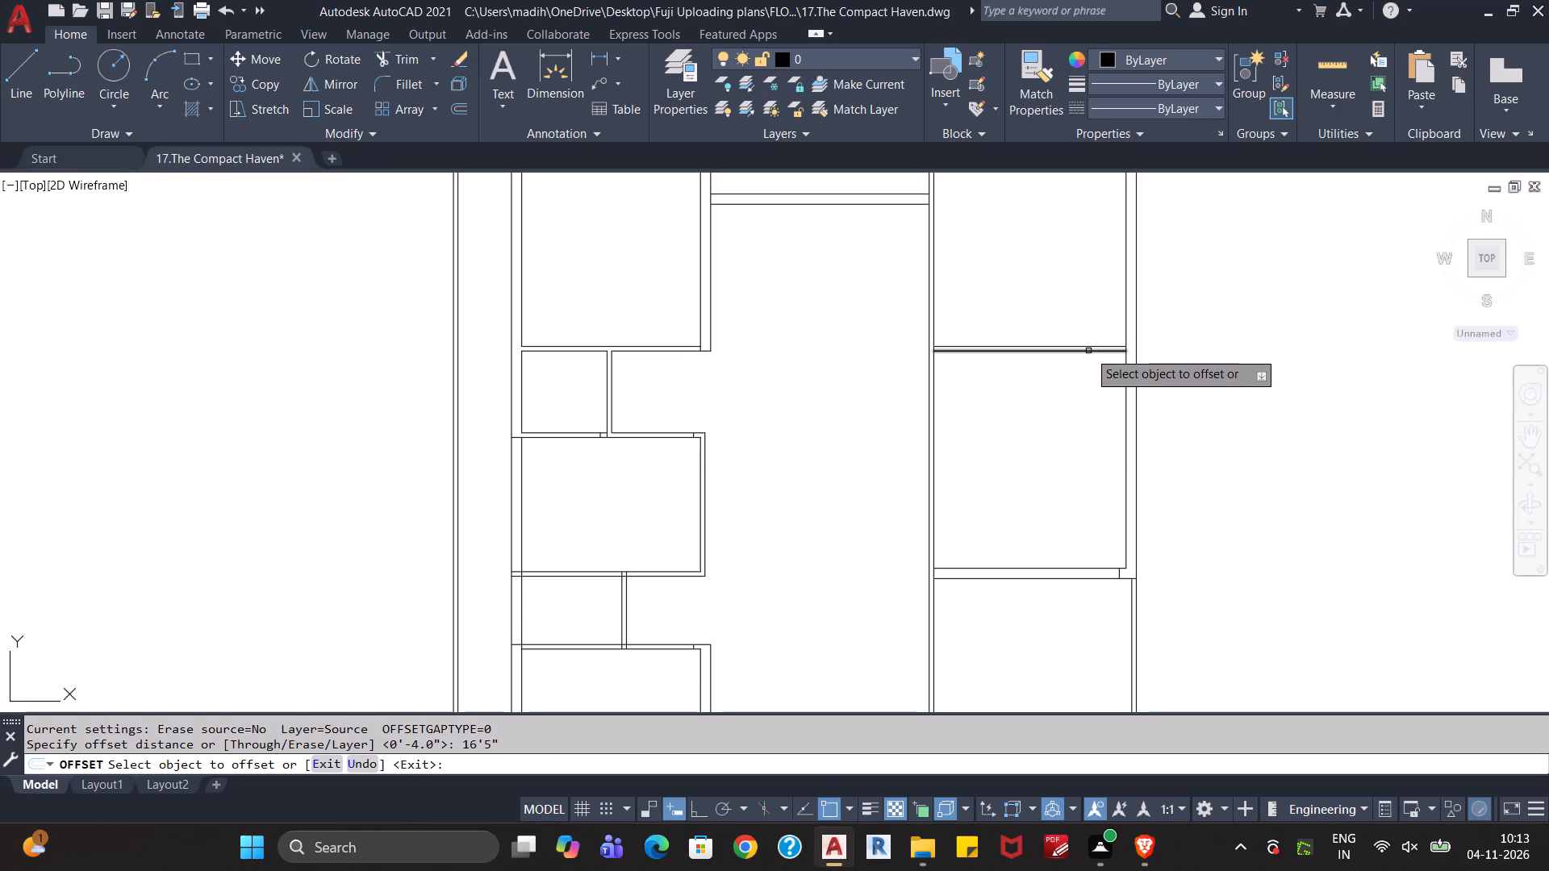
{"action": "left_click", "coordinate": [1088, 351]}
{"action": "left_click", "coordinate": [1070, 404]}
Offset the new line near the right-hand room's bottom wall 9" downward to form the wall's thickness.
{"action": "scroll", "coordinate": [1067, 550], "scroll_direction": "up", "scroll_amount": 2}
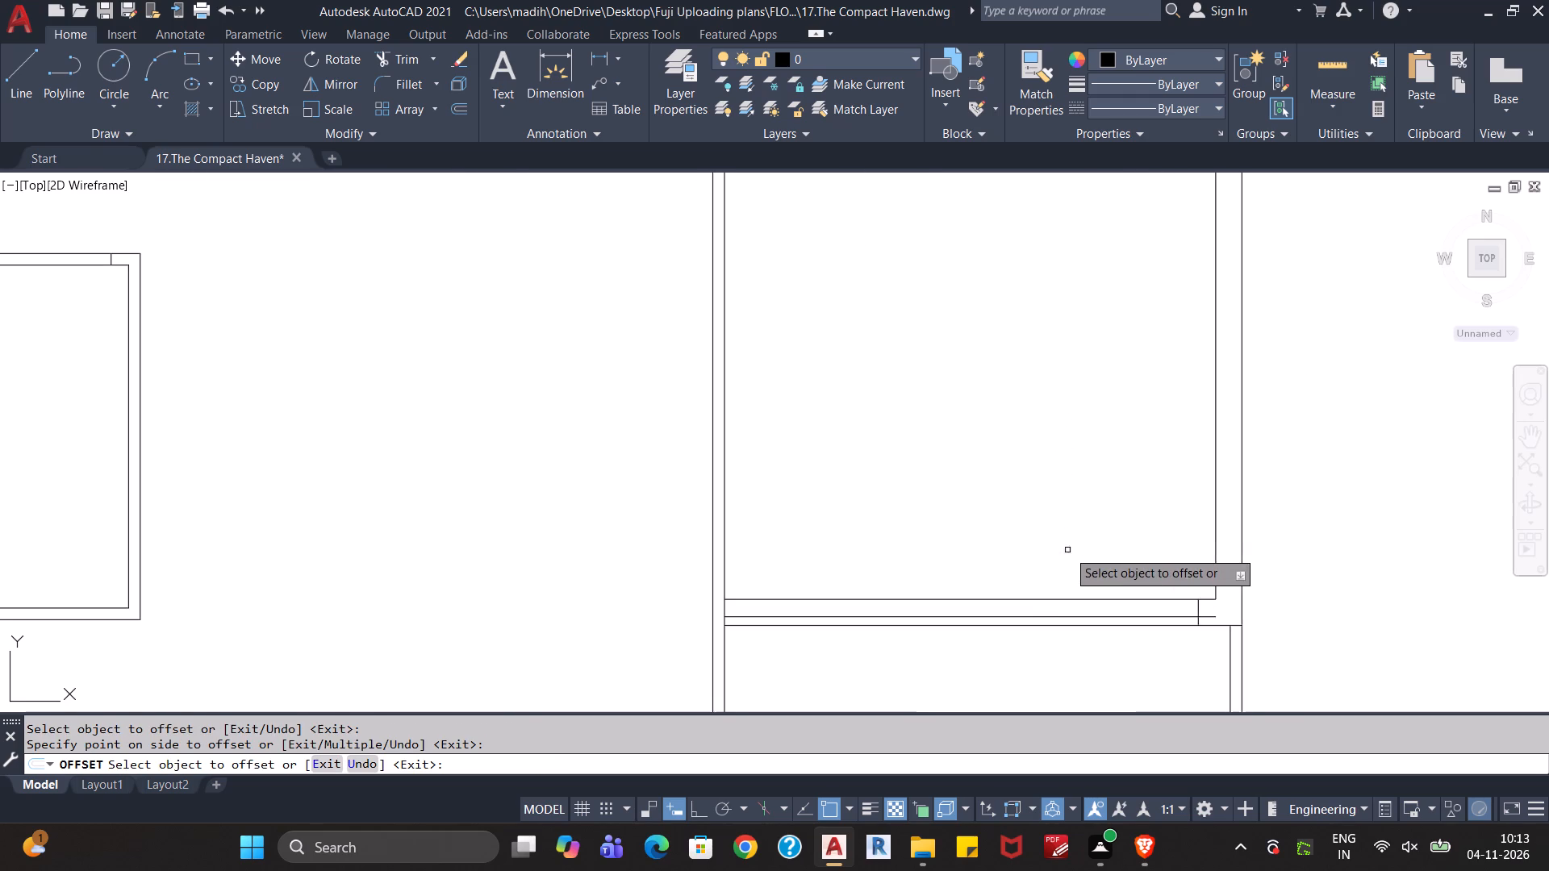
{"action": "scroll", "coordinate": [1040, 655], "scroll_direction": "up", "scroll_amount": 2}
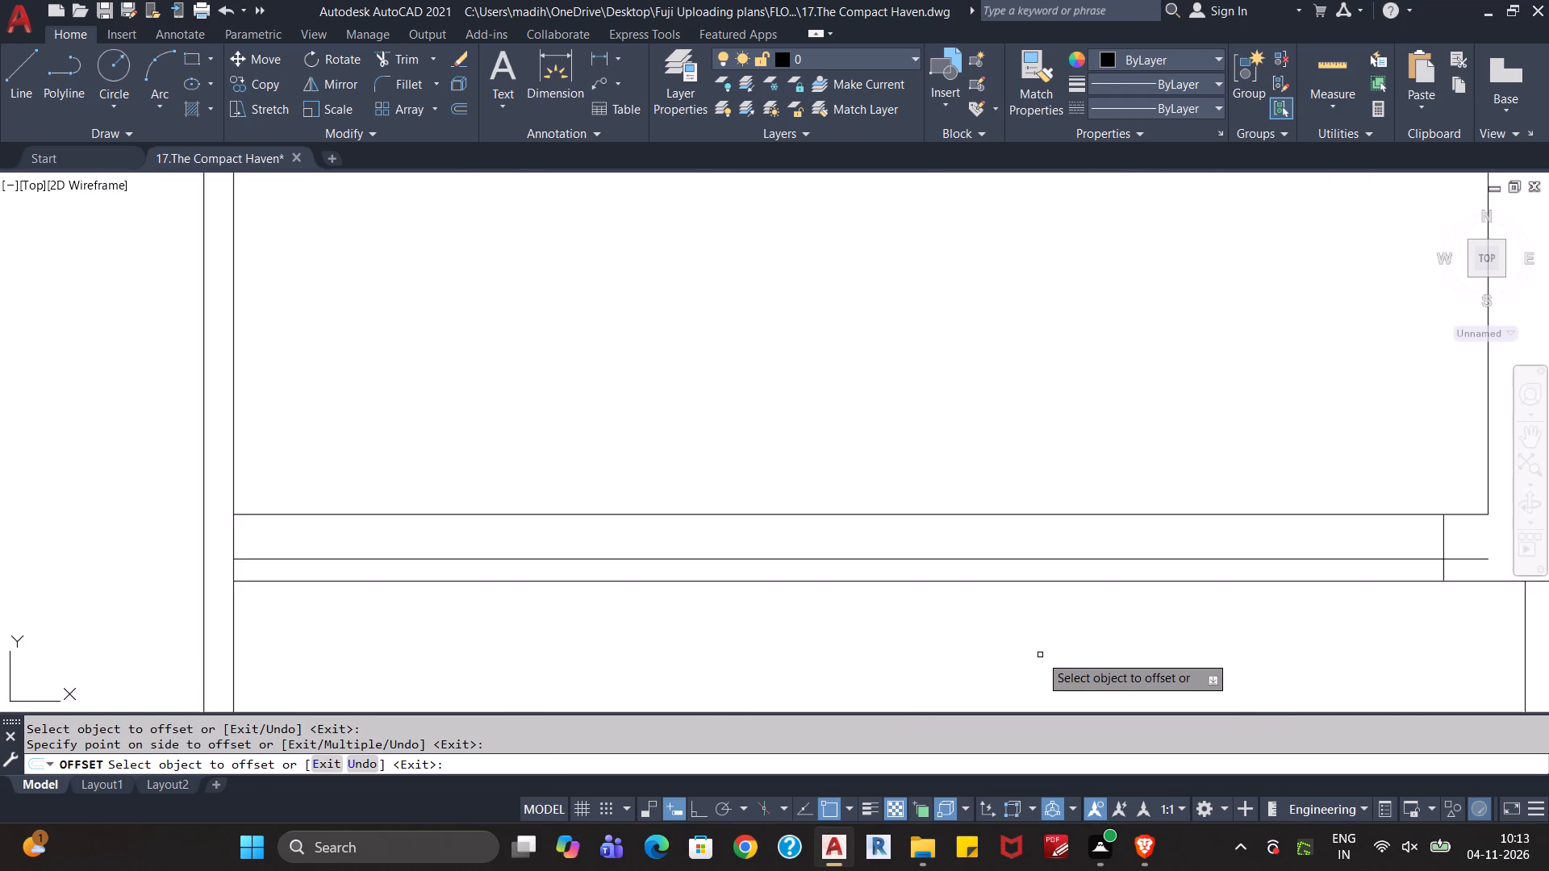
{"action": "middle_click_drag", "start_coordinate": [1040, 655], "coordinate": [1018, 612]}
{"action": "scroll", "coordinate": [1018, 611], "scroll_direction": "down", "scroll_amount": 2}
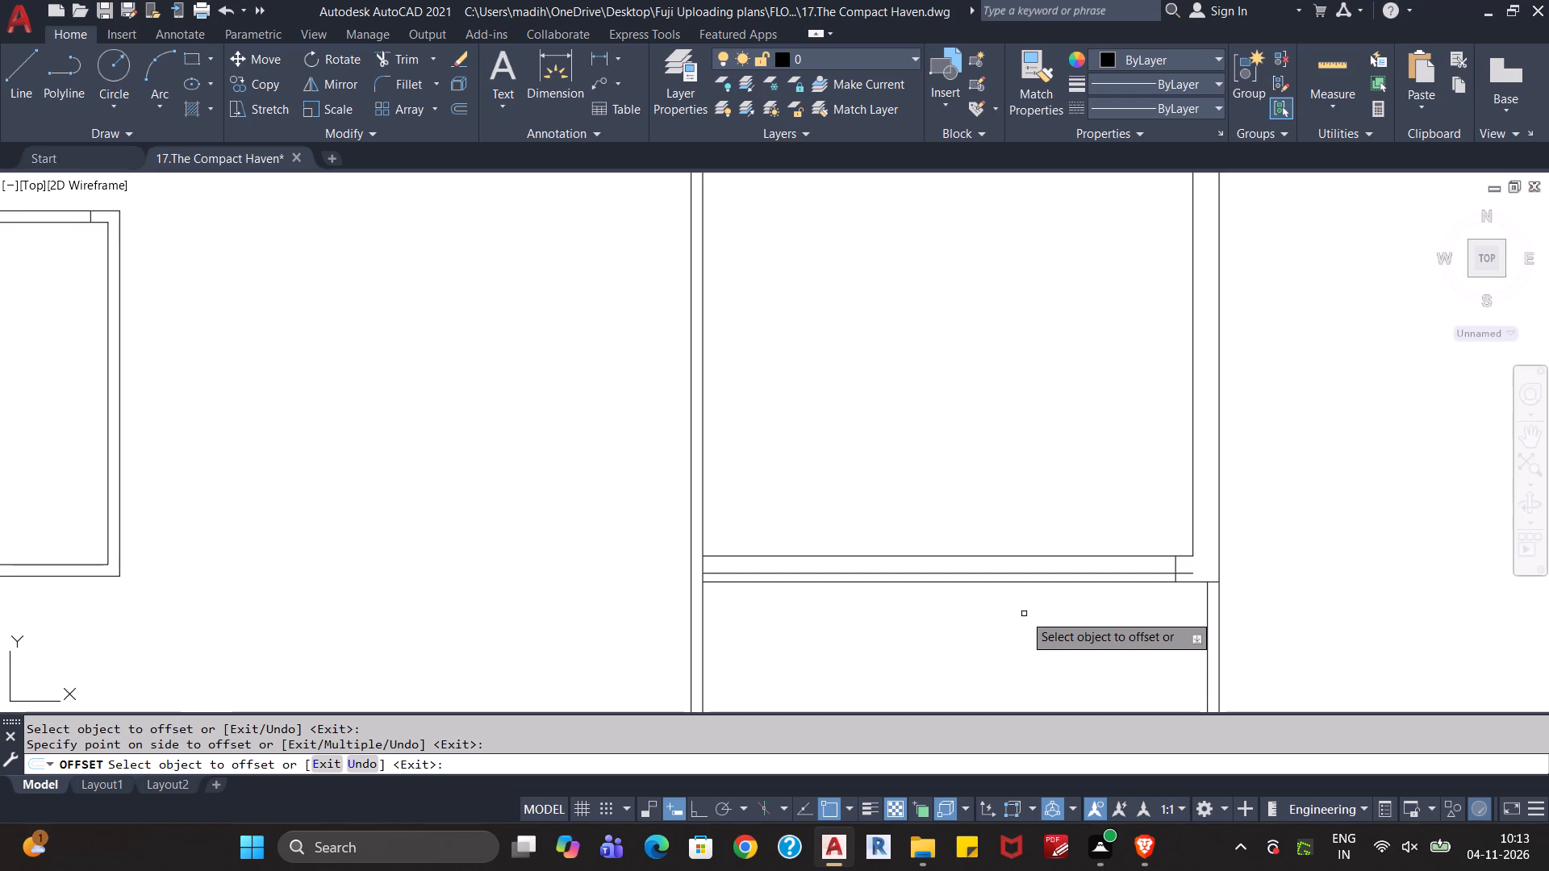
{"action": "left_click", "coordinate": [1062, 573]}
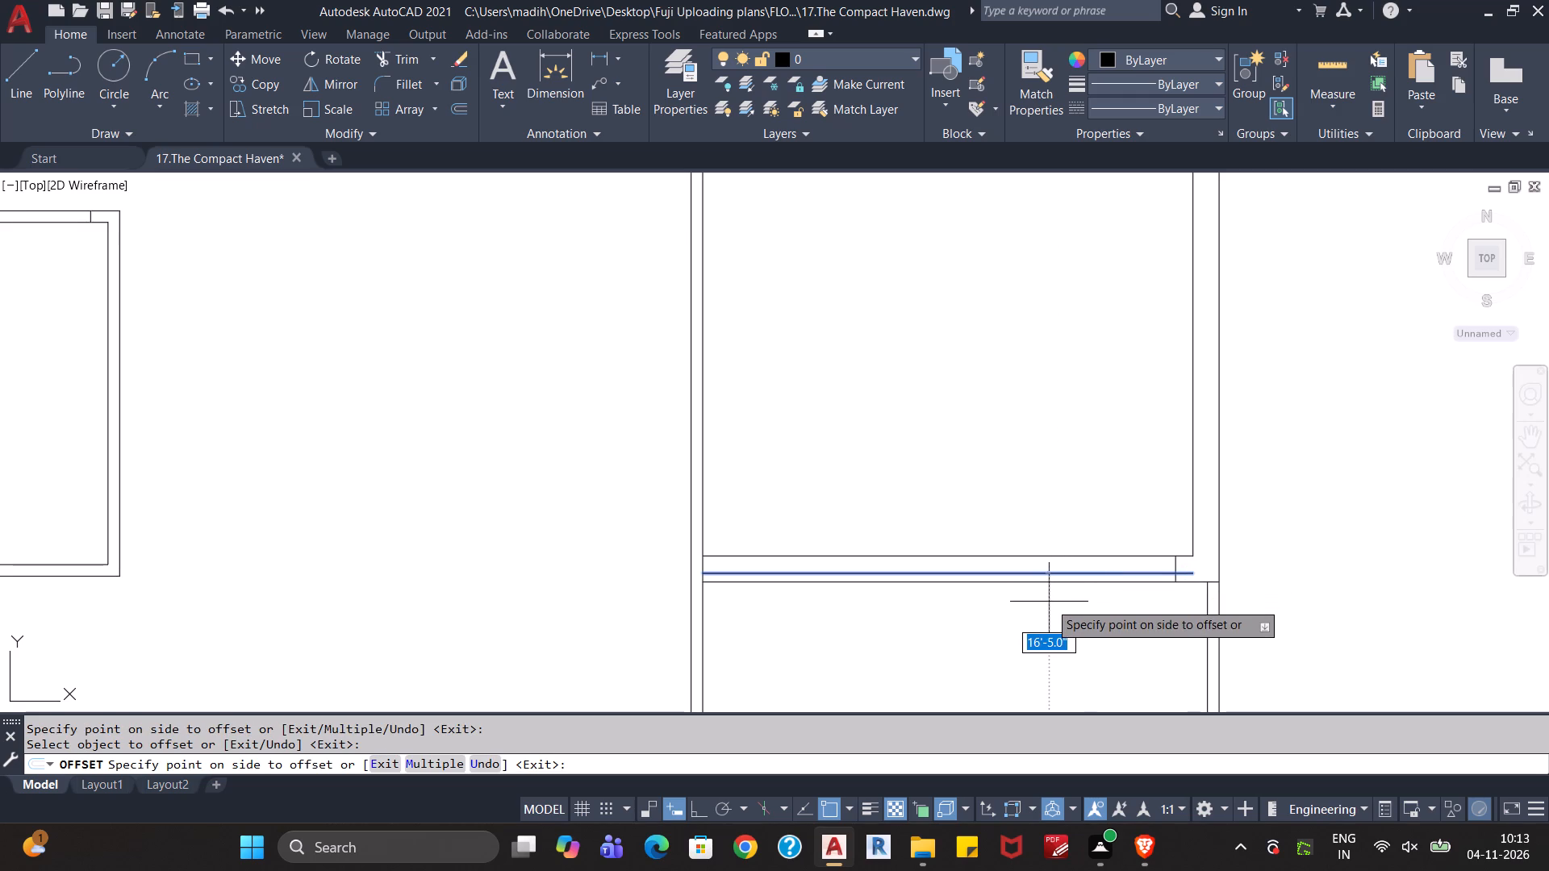
{"action": "type", "text": "9\""}
{"action": "key", "text": "Return"}
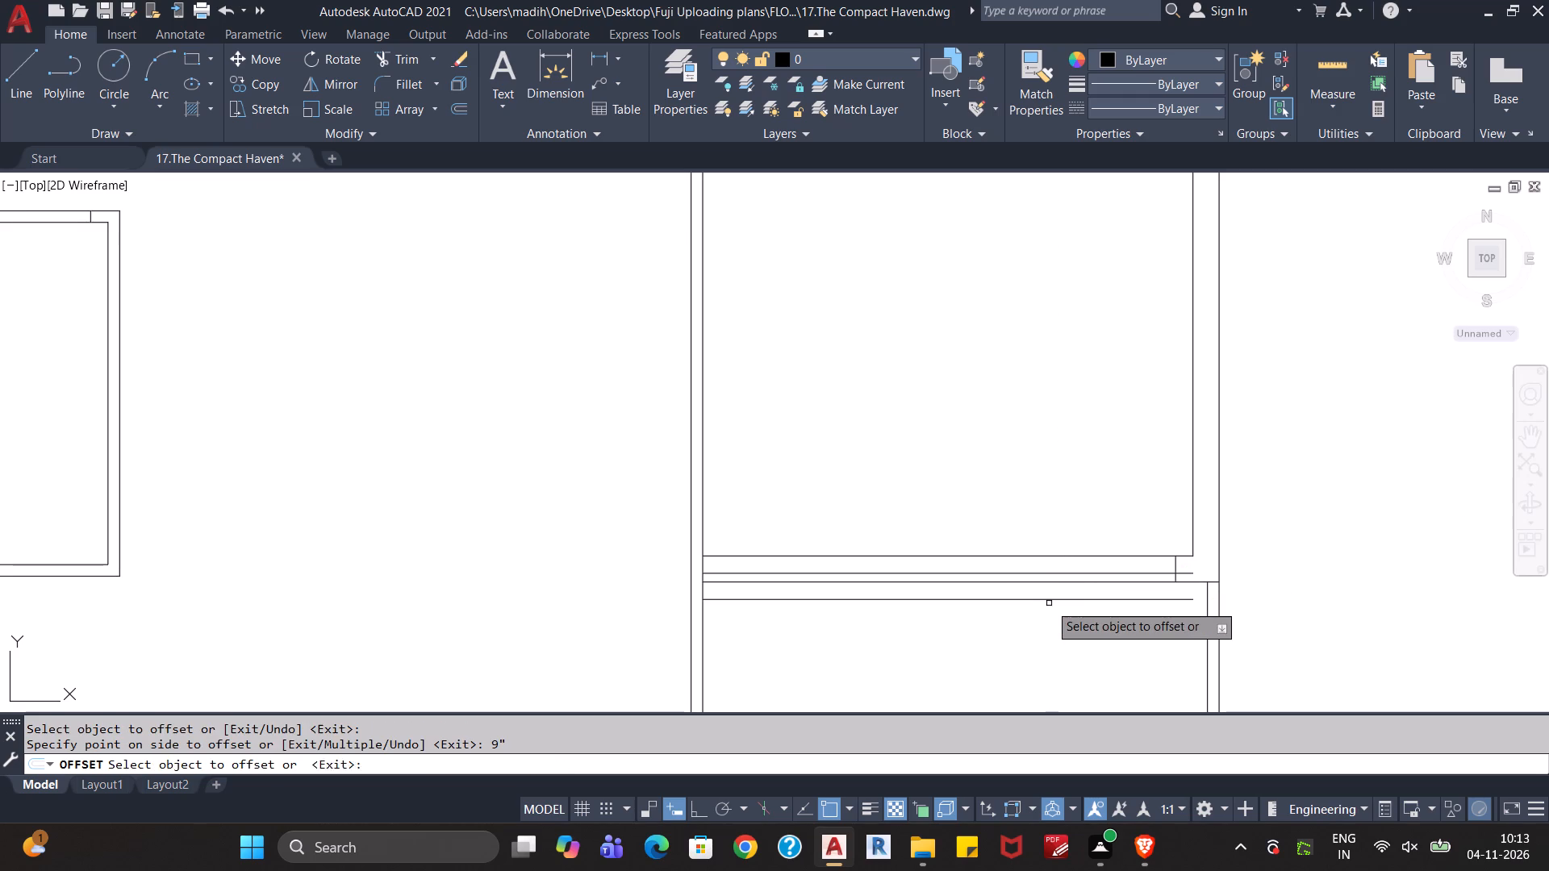
{"action": "key", "text": "Escape"}
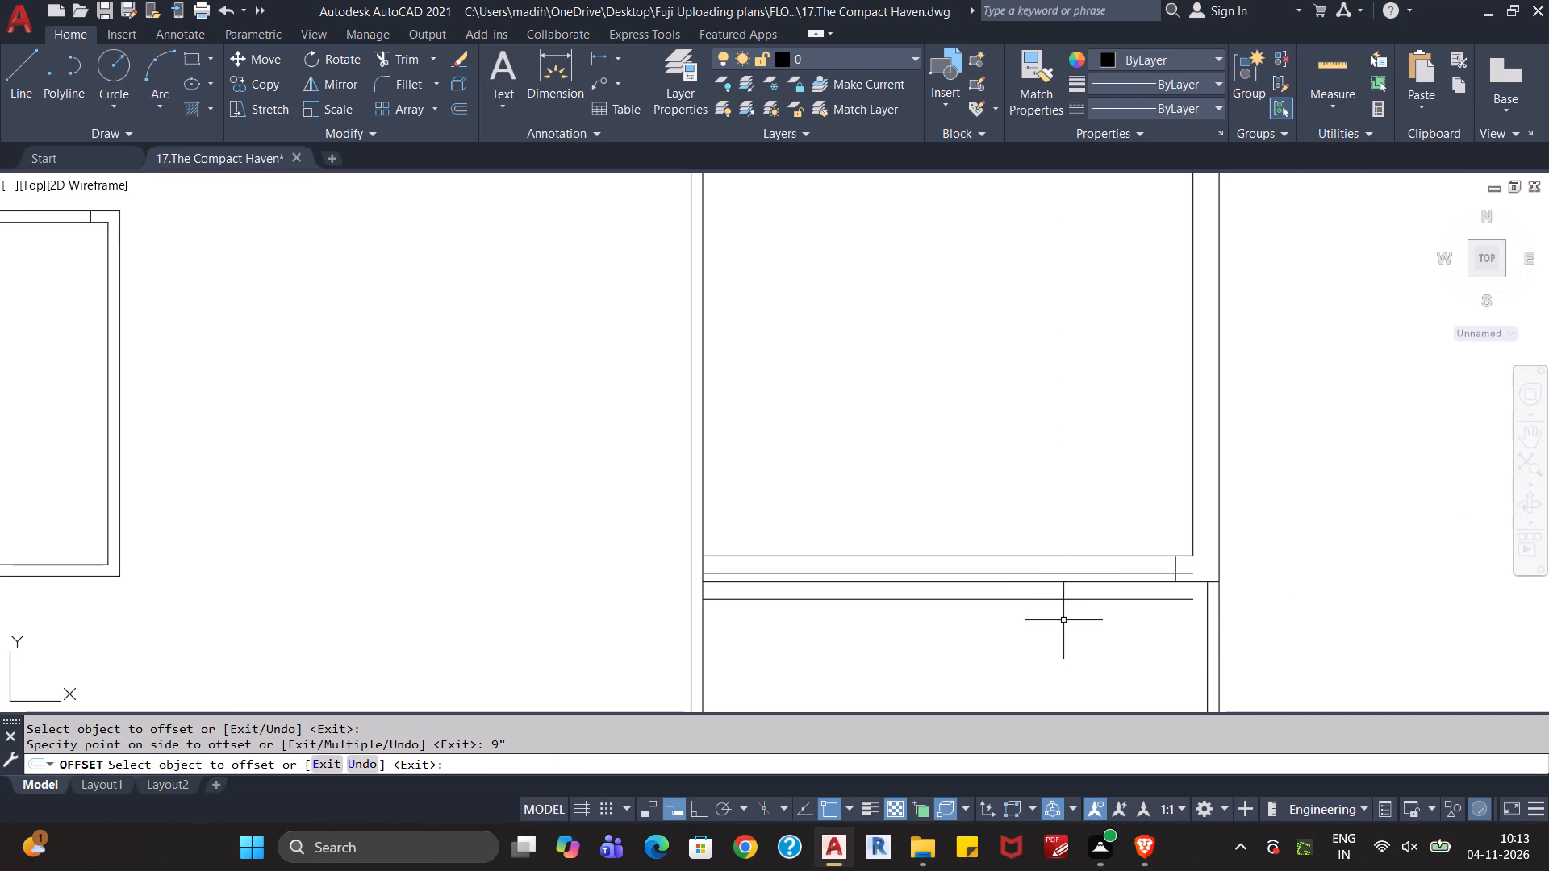
{"action": "key", "text": "Escape"}
Measure the width and height of the lower-right space beneath the new 9" wall.
{"action": "middle_click_drag", "start_coordinate": [1066, 649], "coordinate": [1064, 411]}
{"action": "scroll", "coordinate": [1054, 456], "scroll_direction": "down", "scroll_amount": 1}
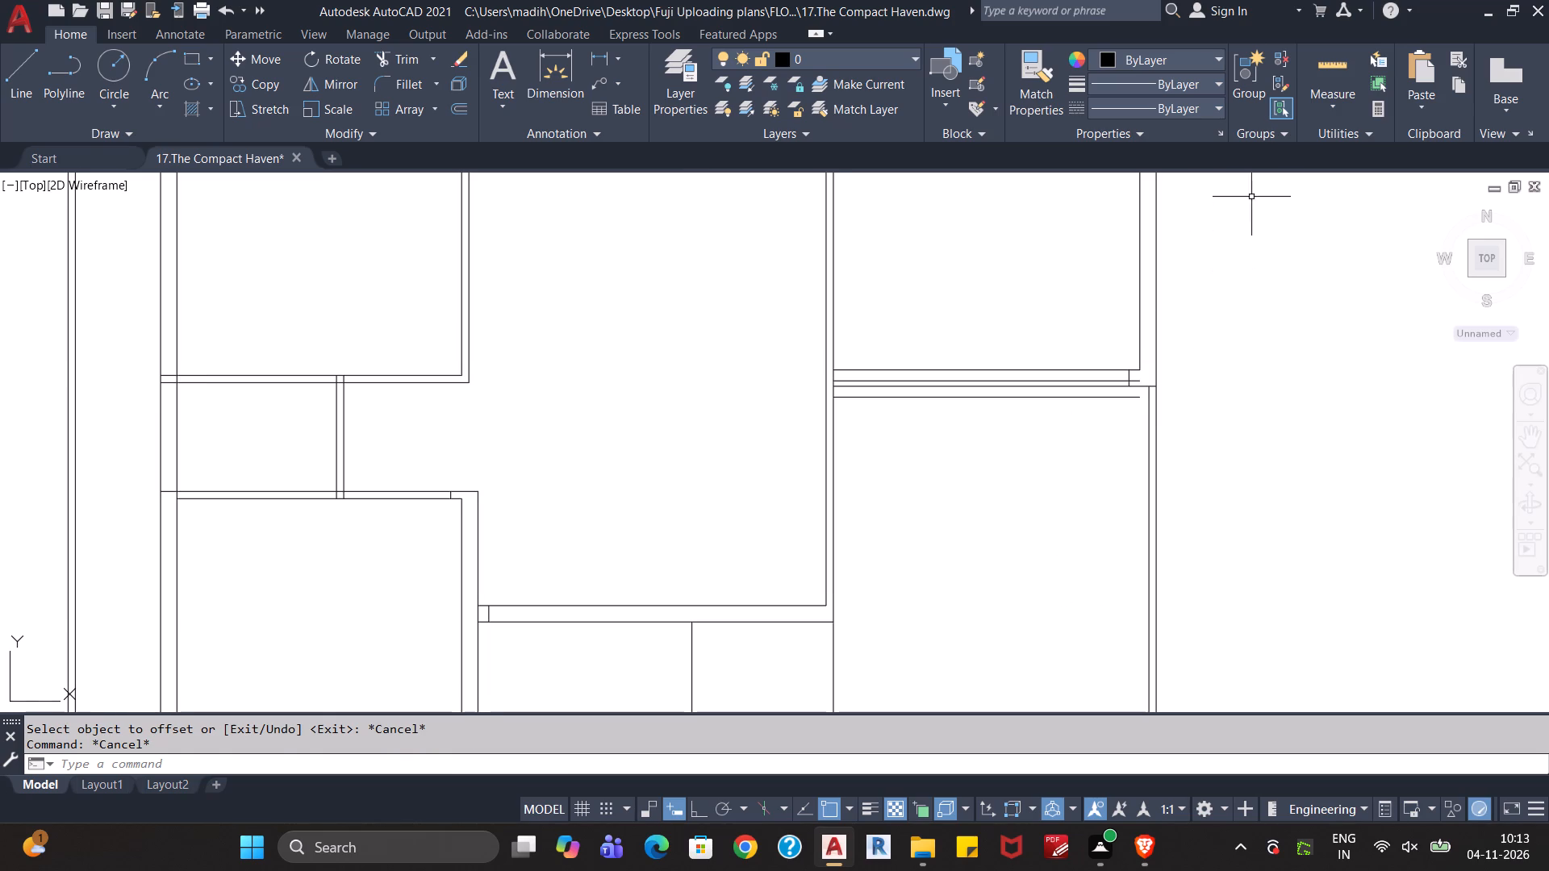
{"action": "left_click", "coordinate": [1328, 71]}
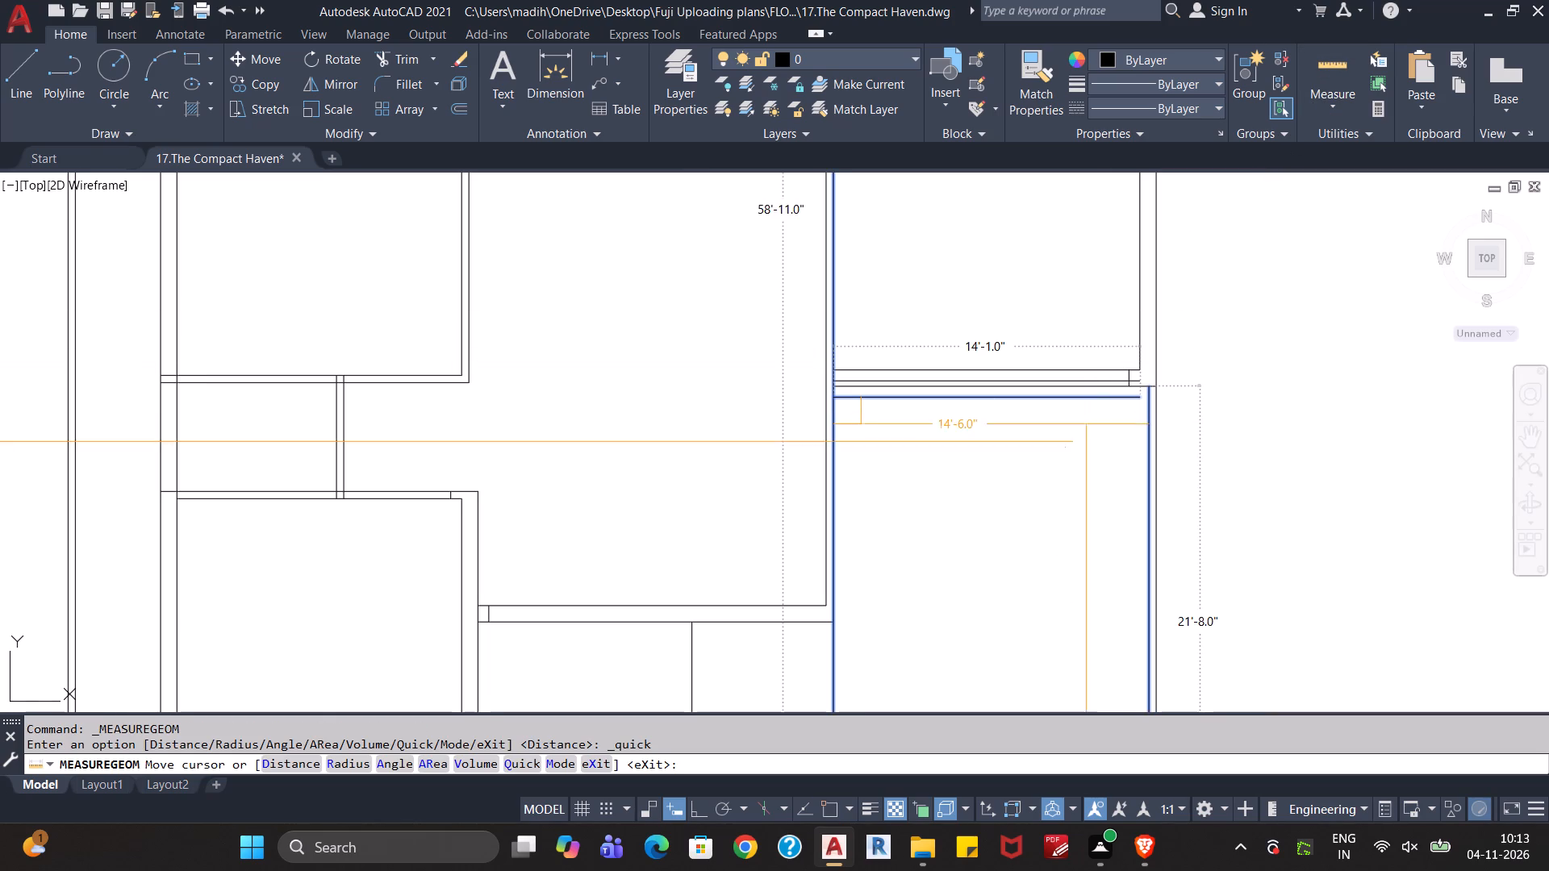
{"action": "middle_click_drag", "start_coordinate": [1044, 461], "coordinate": [1047, 293]}
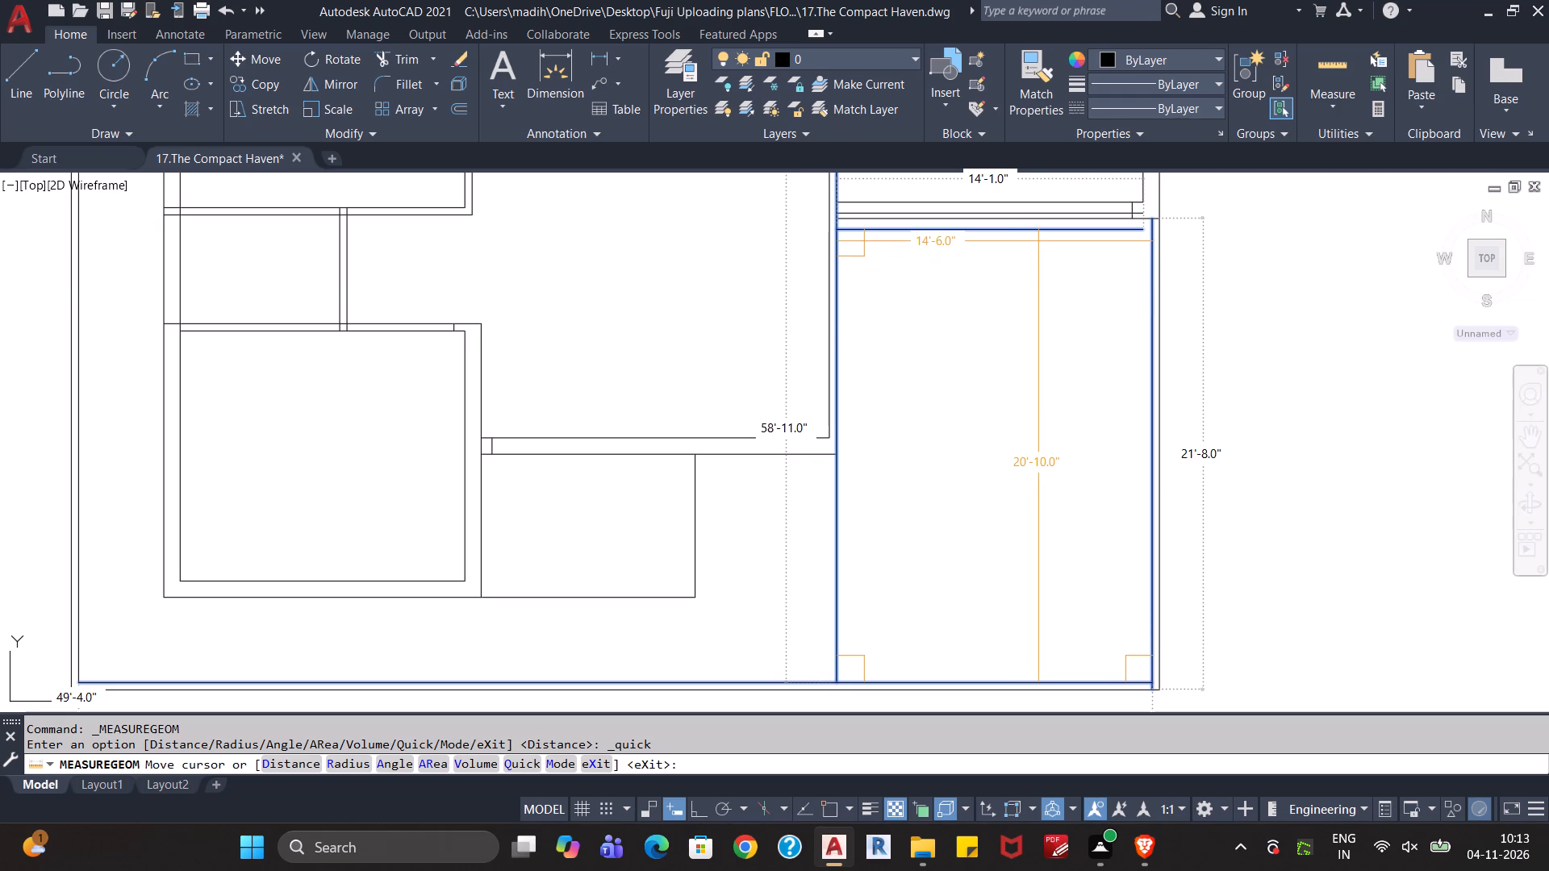
{"action": "middle_click_drag", "start_coordinate": [1038, 241], "coordinate": [1020, 335]}
{"action": "scroll", "coordinate": [1019, 332], "scroll_direction": "down", "scroll_amount": 2}
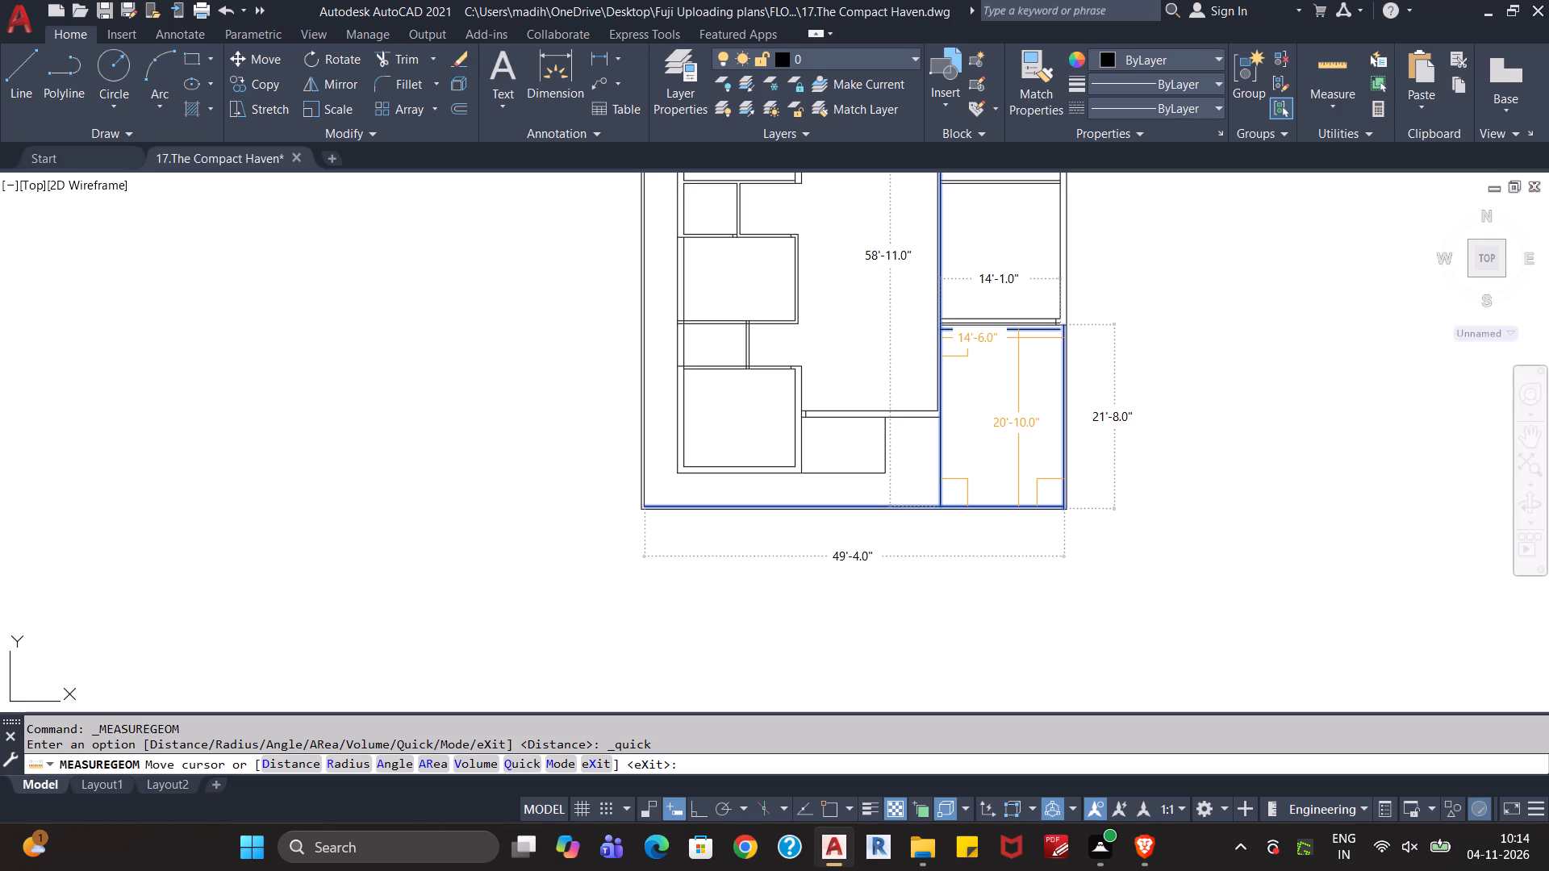
{"action": "key", "text": "Escape"}
{"action": "key", "text": "Escape"}
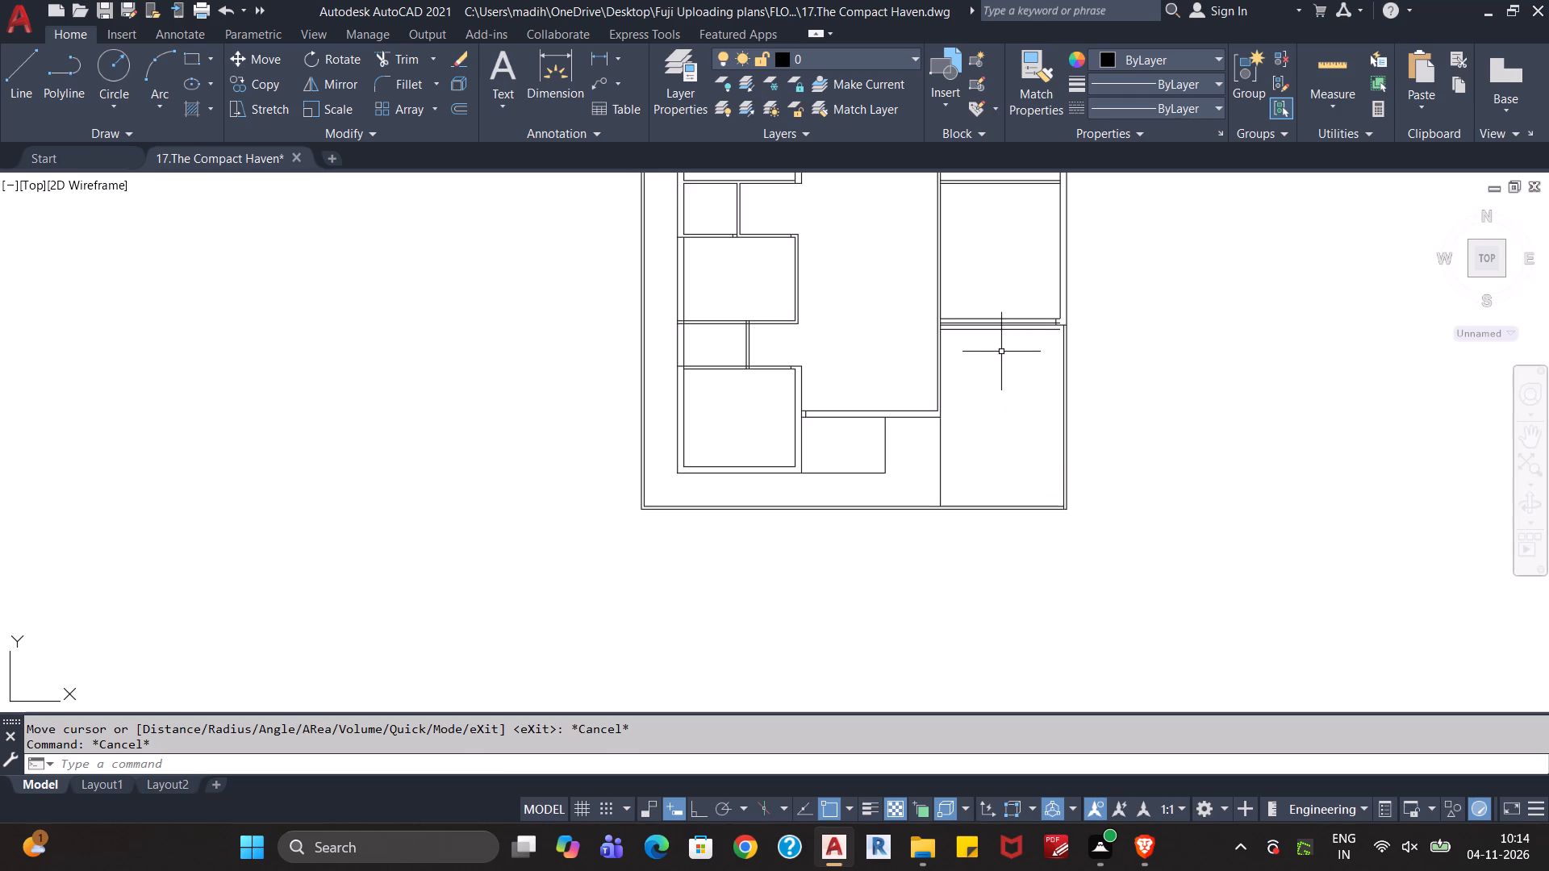
Extend the horizontal wall lines beneath the right-hand room to the boundary wall, and the boundary's inner line up across them.
{"action": "middle_click_drag", "start_coordinate": [1021, 345], "coordinate": [983, 451]}
{"action": "scroll", "coordinate": [983, 431], "scroll_direction": "up", "scroll_amount": 3}
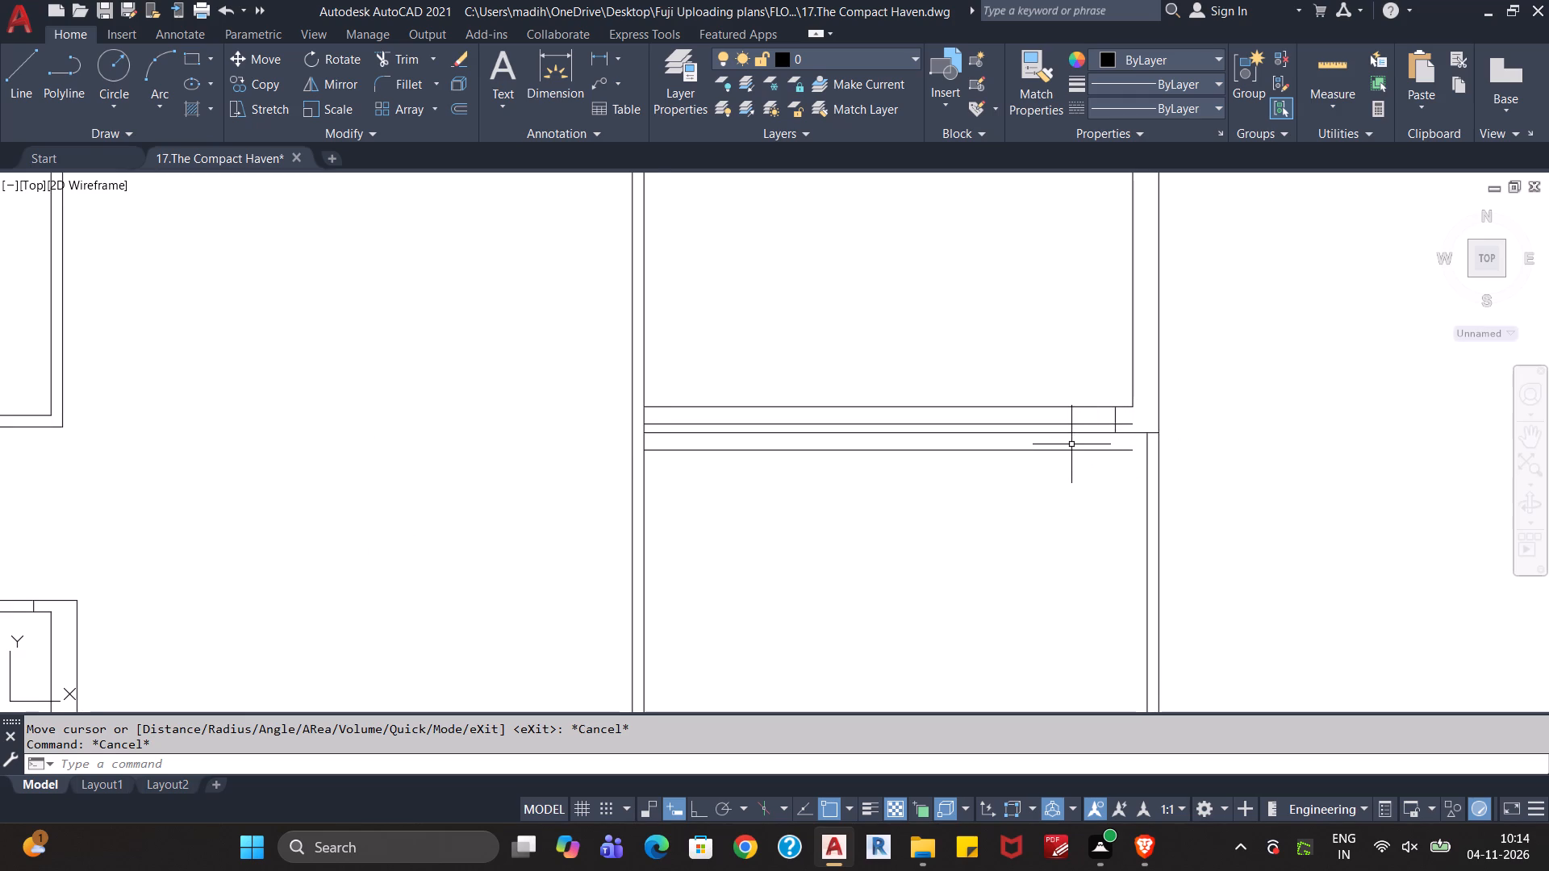
{"action": "type", "text": "ex"}
{"action": "key", "text": "Return"}
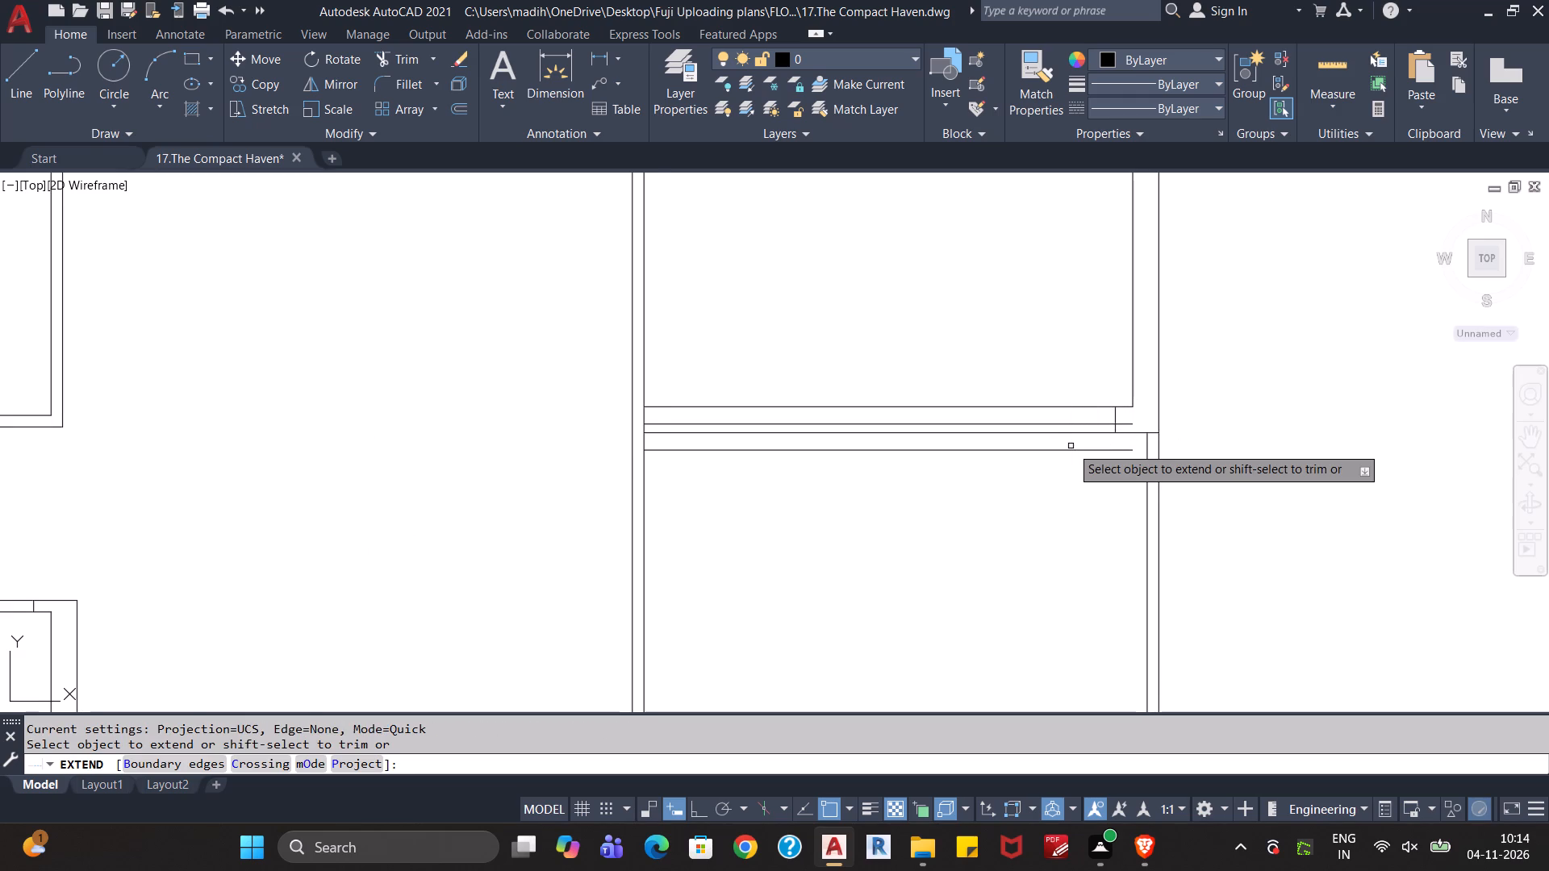
{"action": "left_click", "coordinate": [1125, 425]}
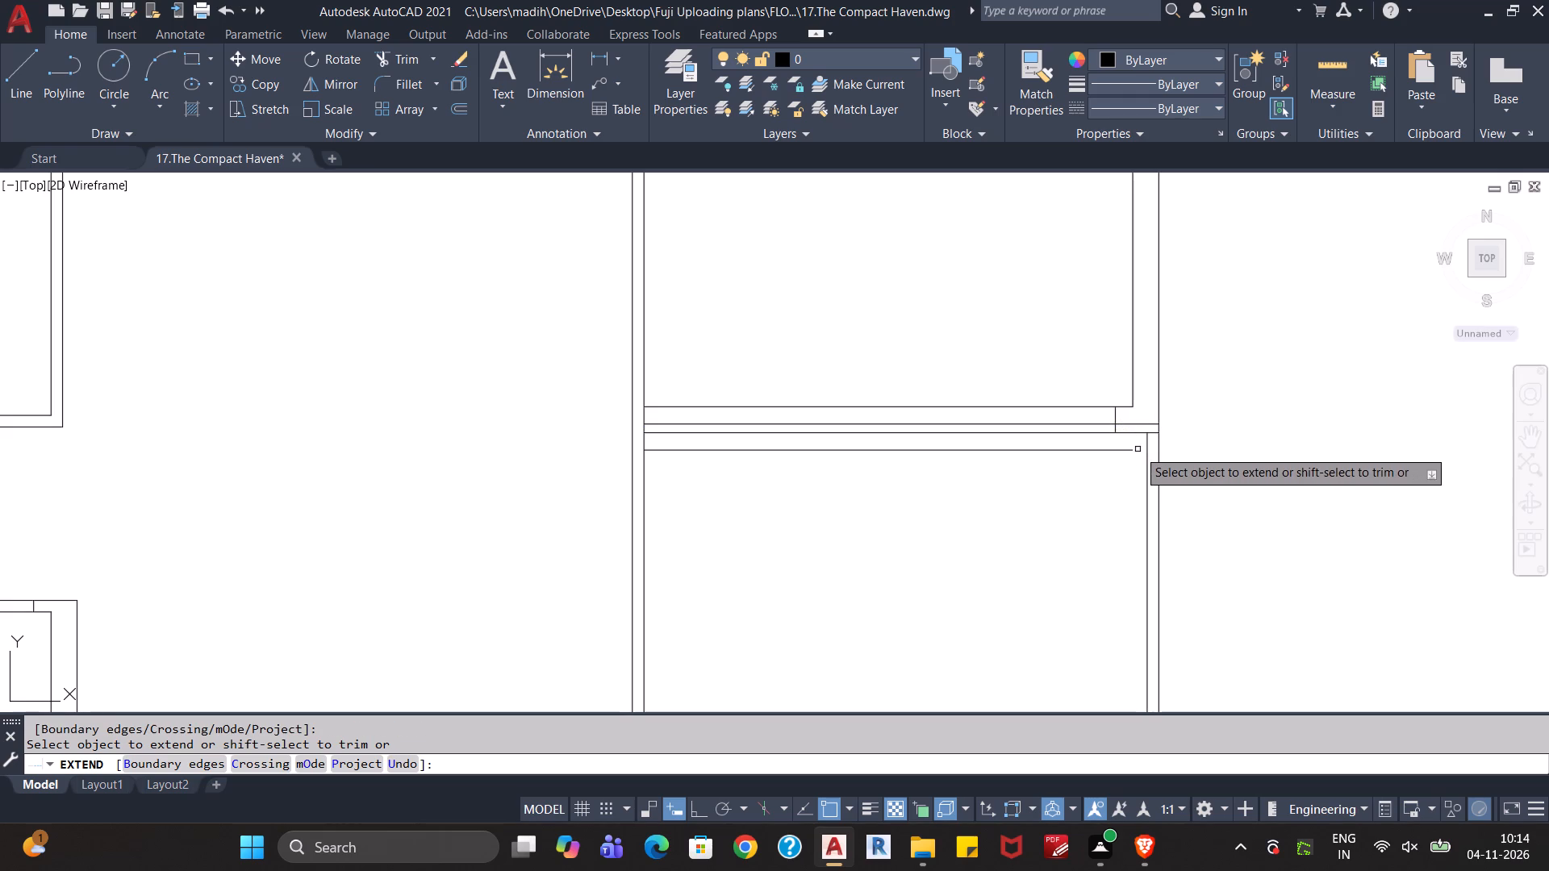
{"action": "left_click", "coordinate": [1150, 448]}
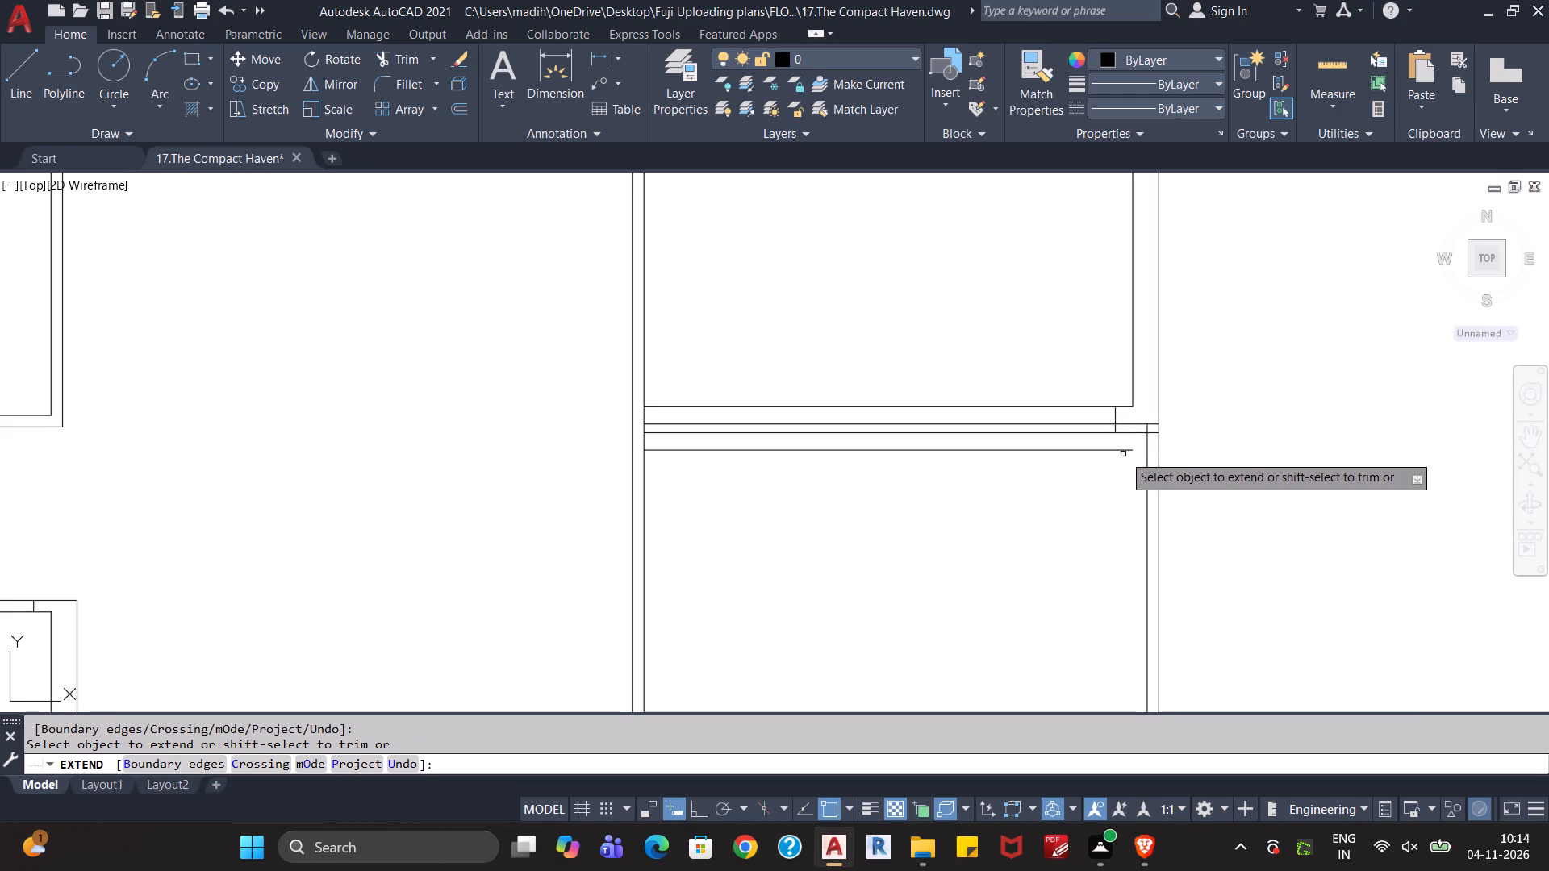
{"action": "left_click", "coordinate": [1123, 448]}
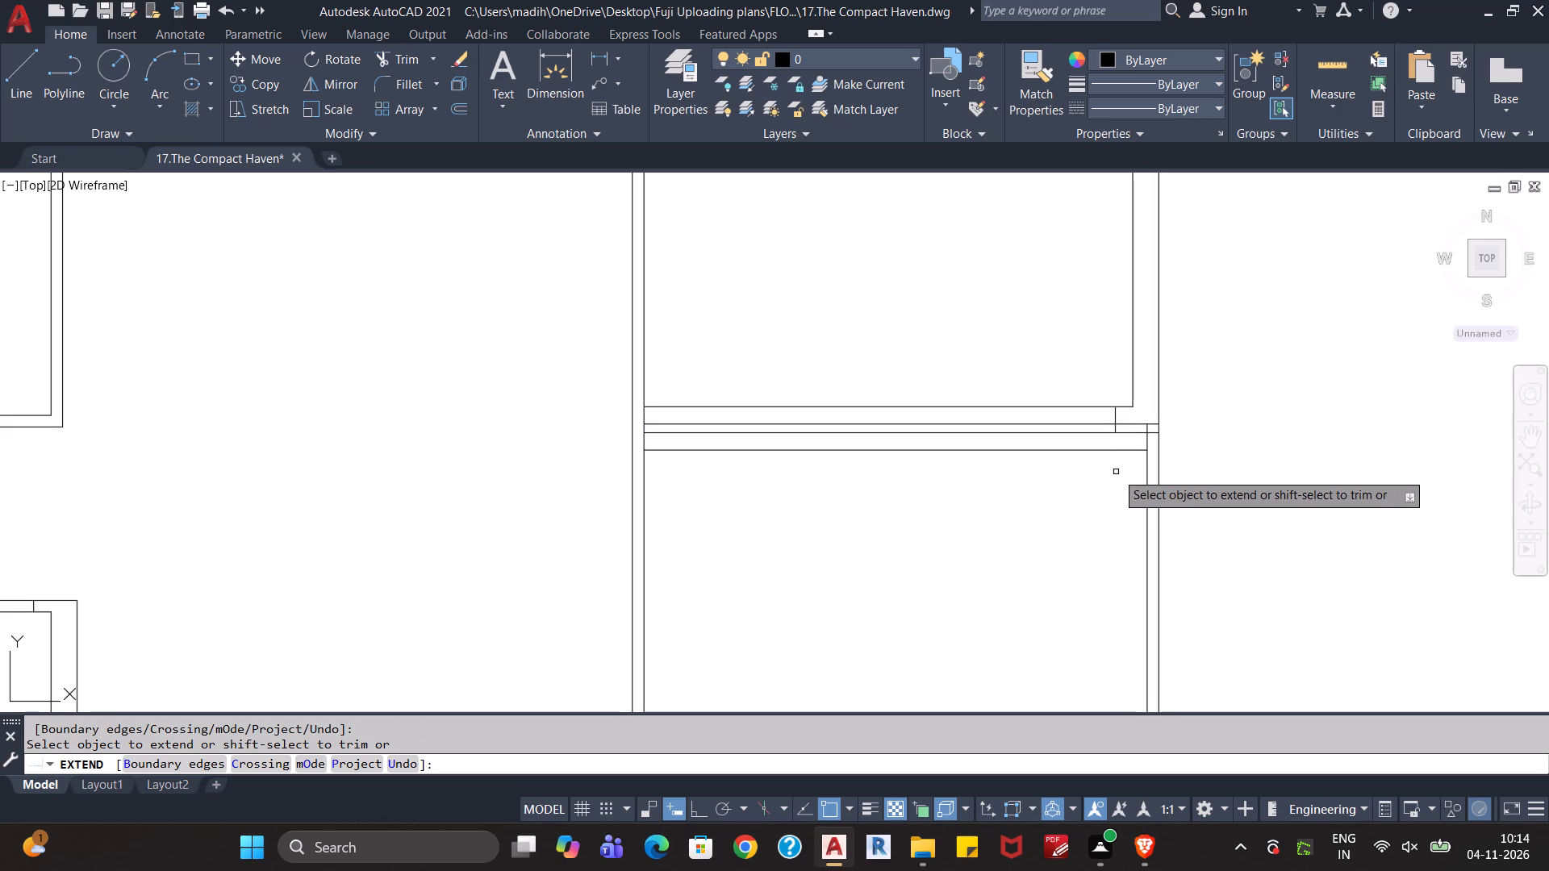
{"action": "left_click", "coordinate": [1128, 406]}
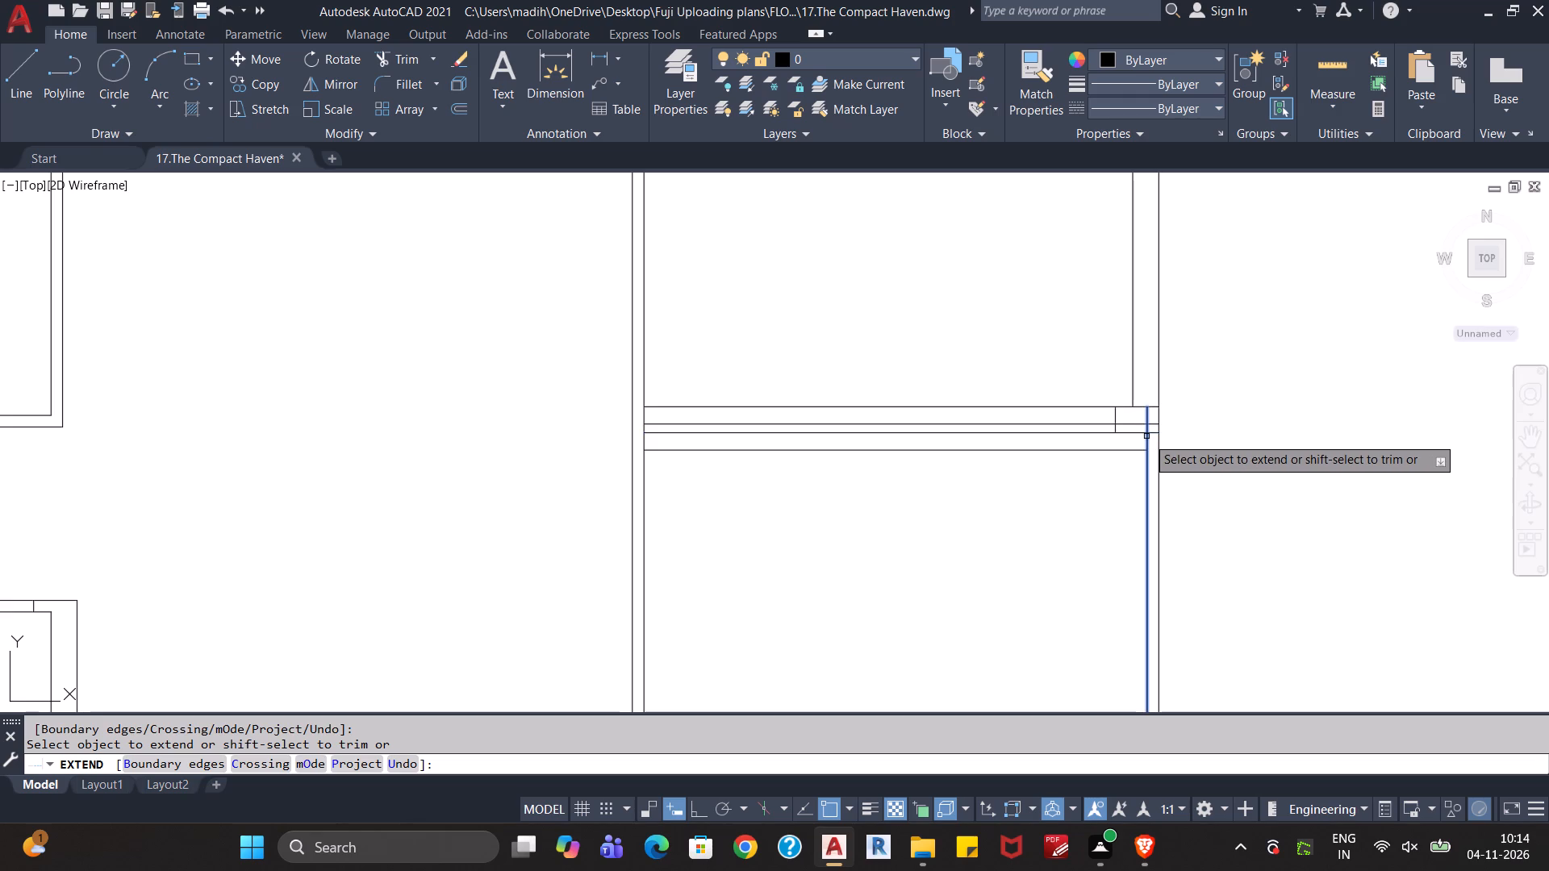
{"action": "left_click", "coordinate": [1146, 436]}
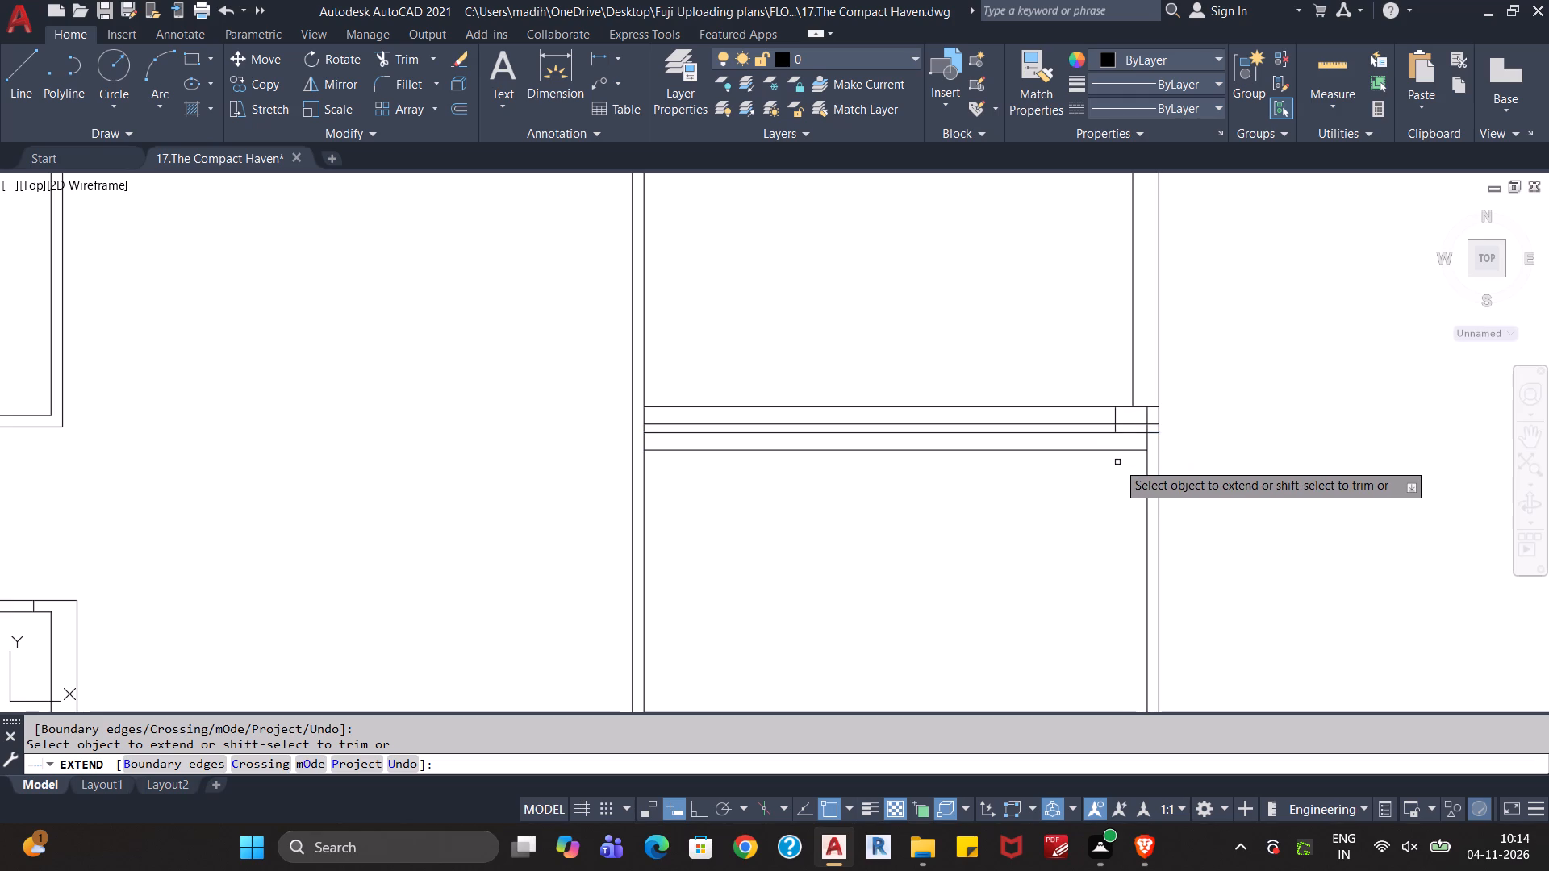
Extend the short vertical line near the boundary wall down to the lowest line of the new 9" wall.
{"action": "scroll", "coordinate": [1117, 462], "scroll_direction": "up", "scroll_amount": 2}
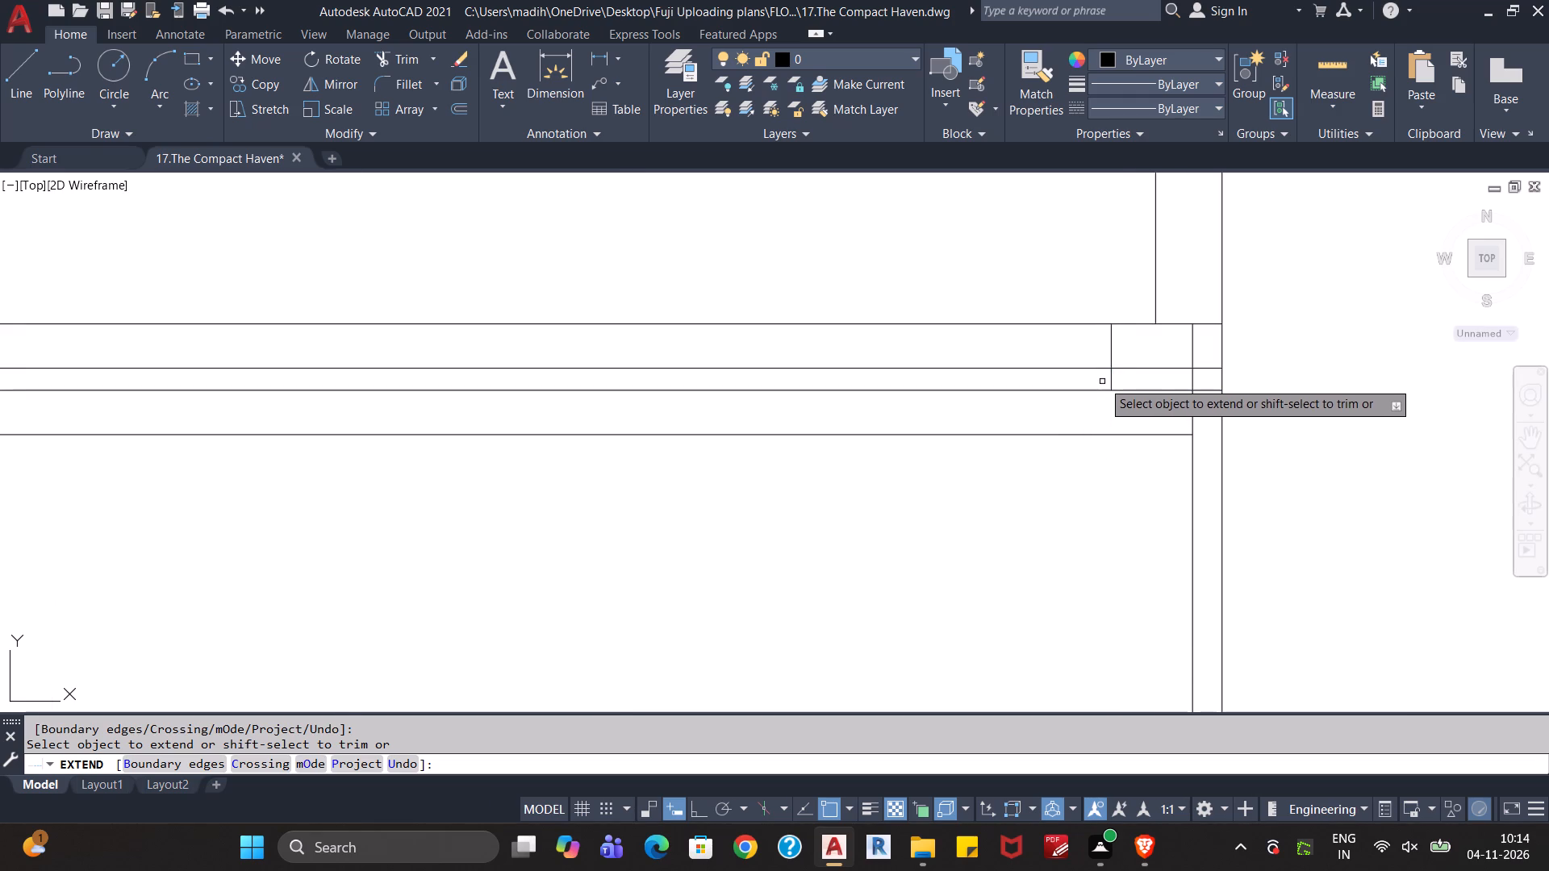
{"action": "left_click", "coordinate": [1102, 381]}
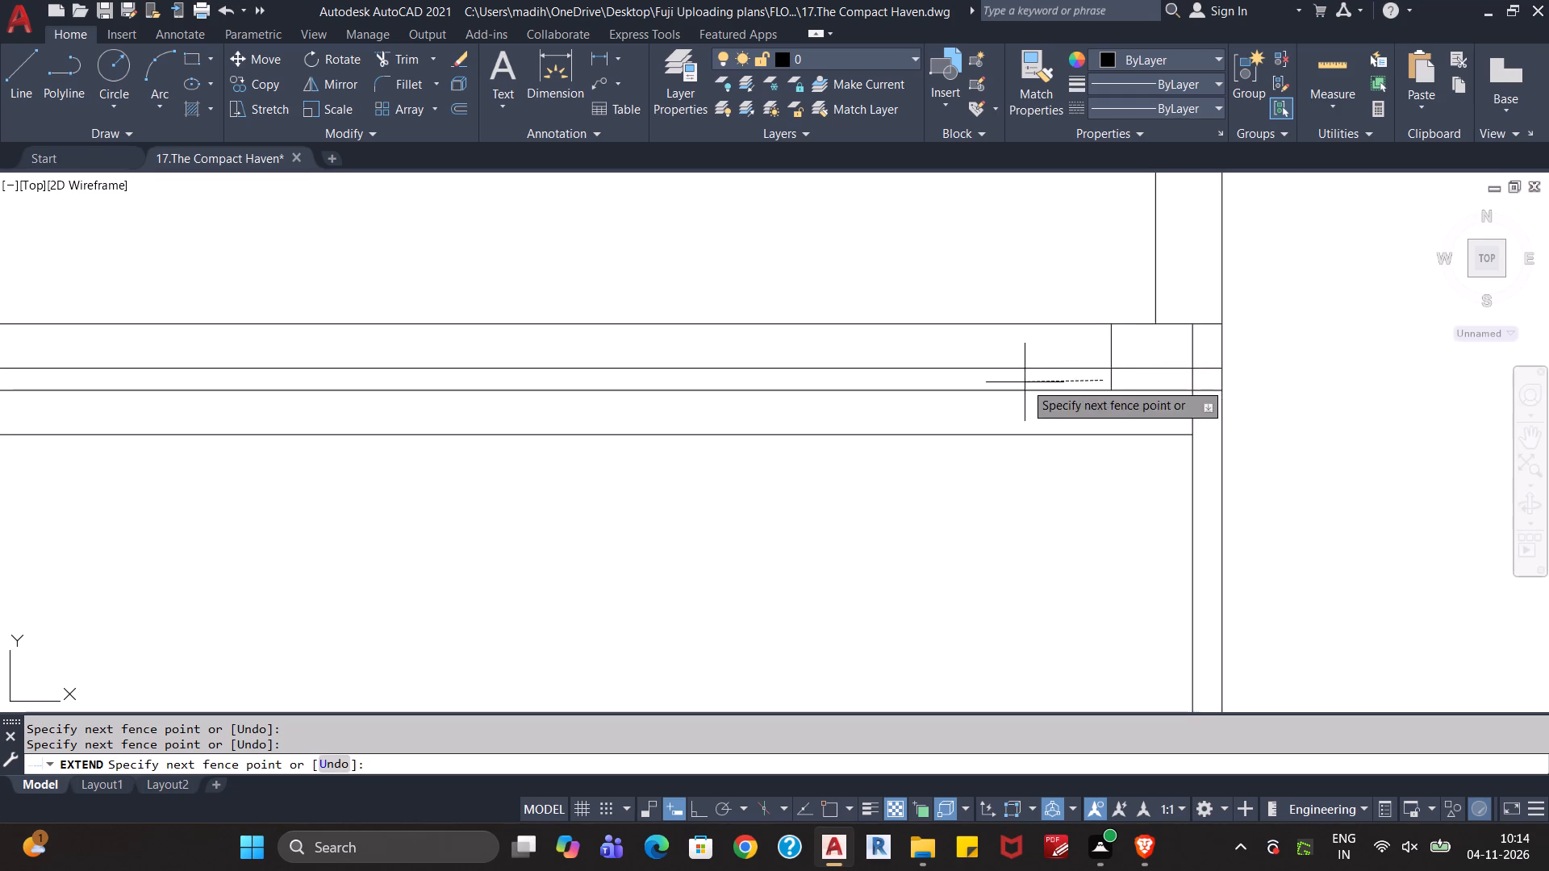
{"action": "left_click", "coordinate": [1105, 382]}
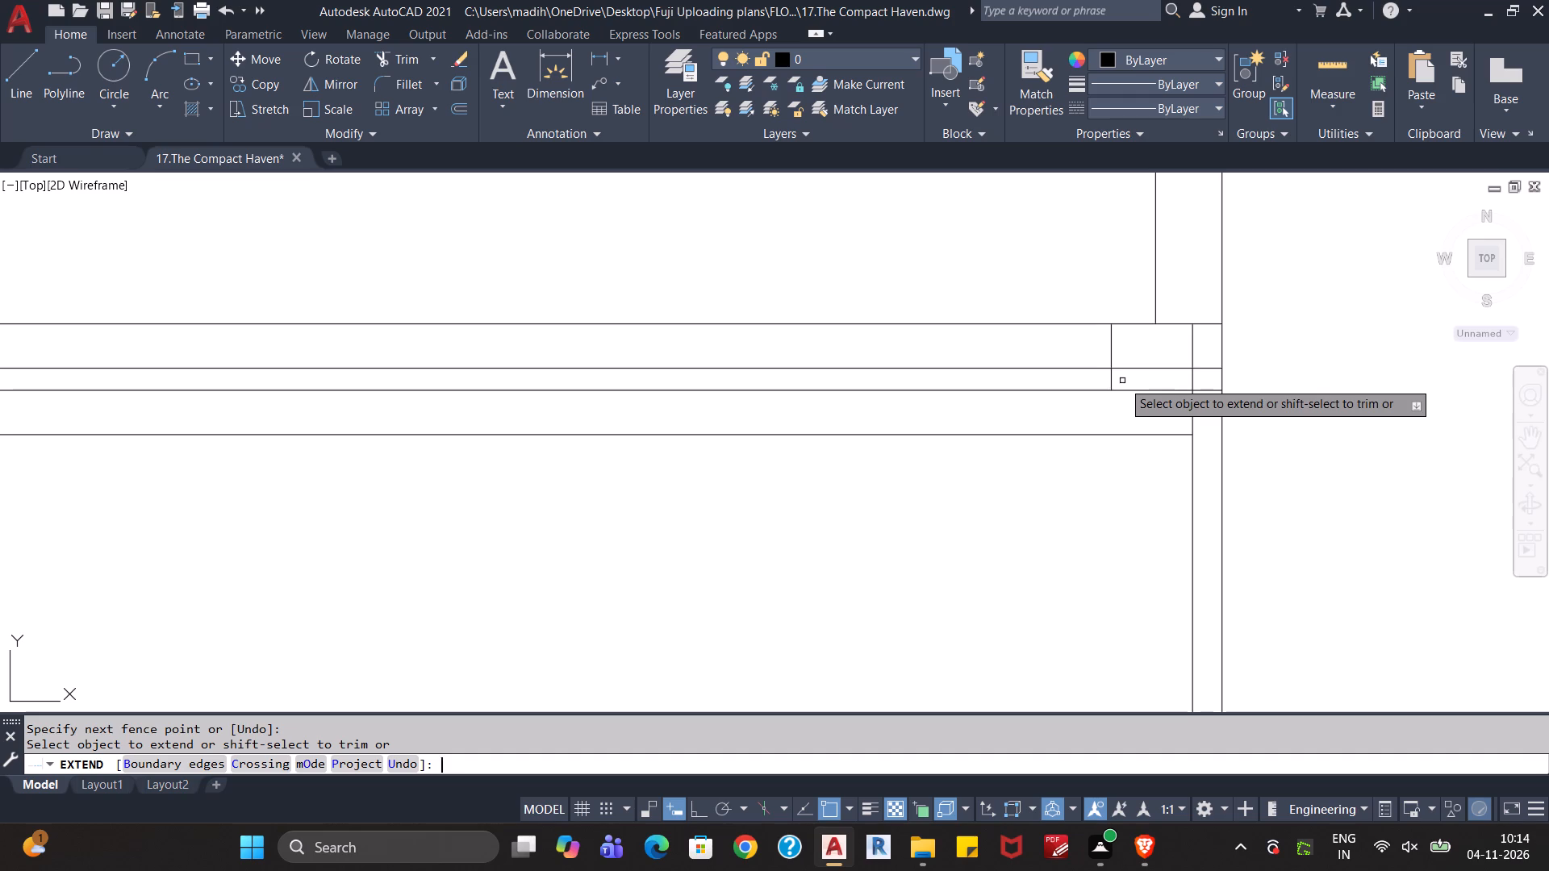
{"action": "left_click", "coordinate": [1127, 377]}
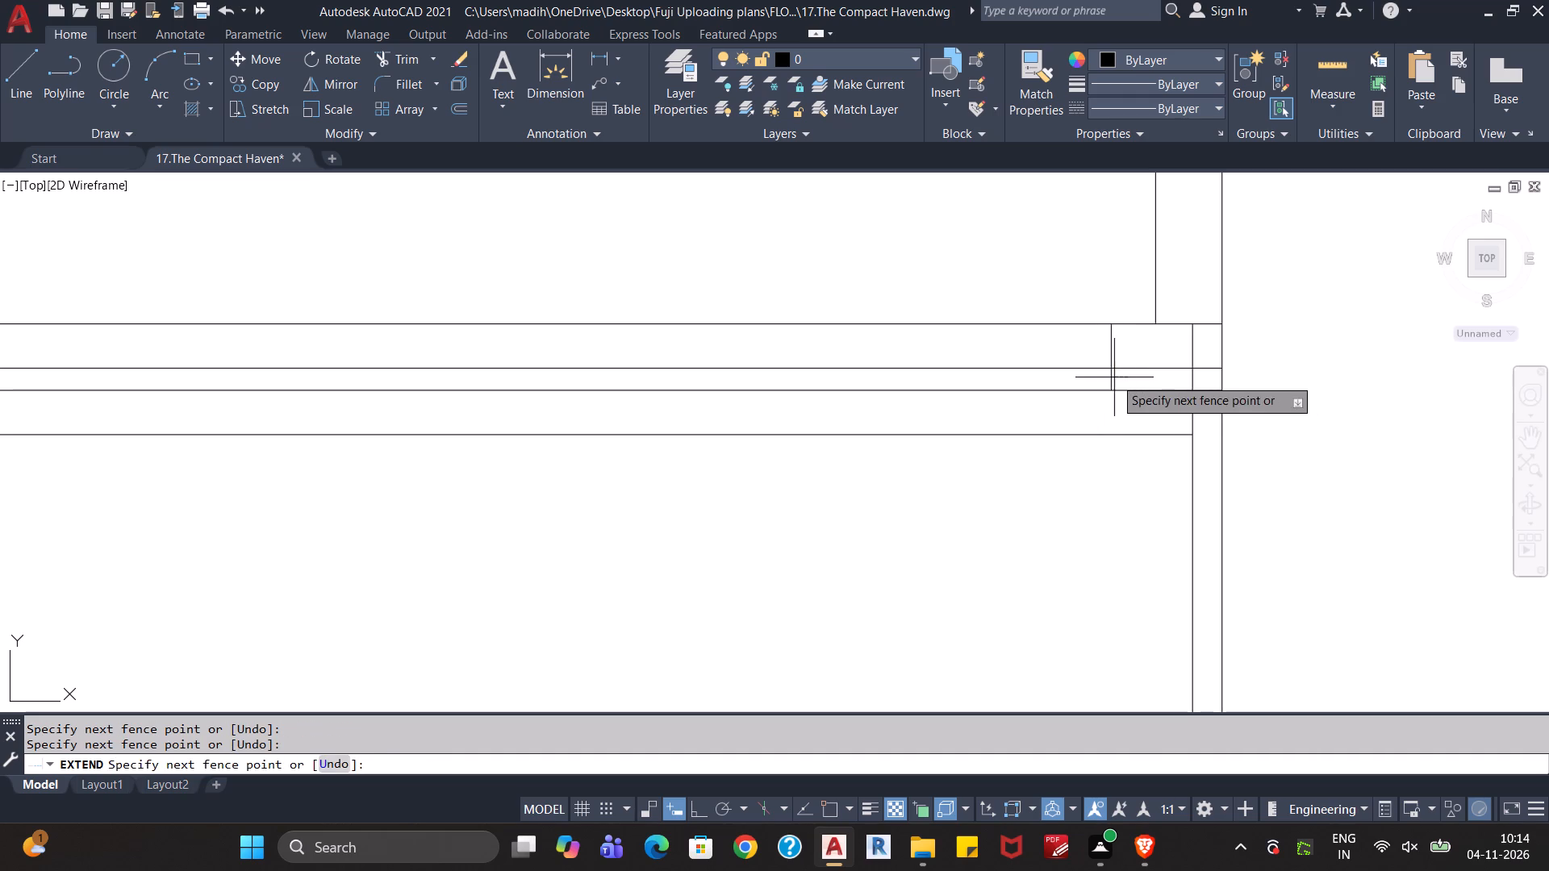
{"action": "left_click", "coordinate": [1096, 381]}
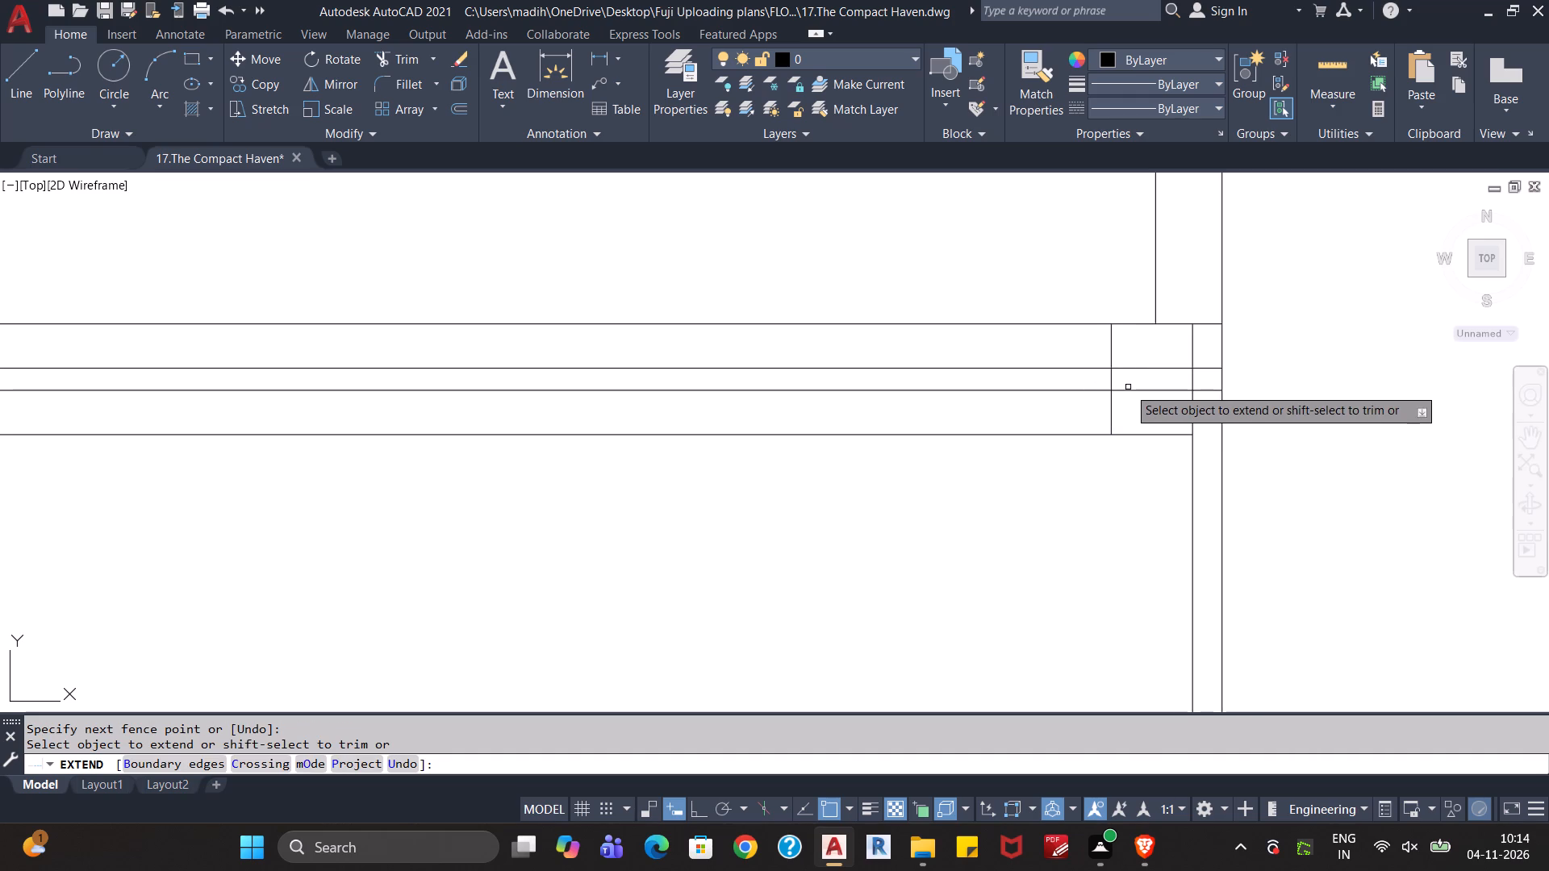
{"action": "key", "text": "Escape"}
{"action": "key", "text": "Escape"}
Trim away the old horizontal line inside the new 9" wall and the short vertical piece crossing it.
{"action": "type", "text": "tr"}
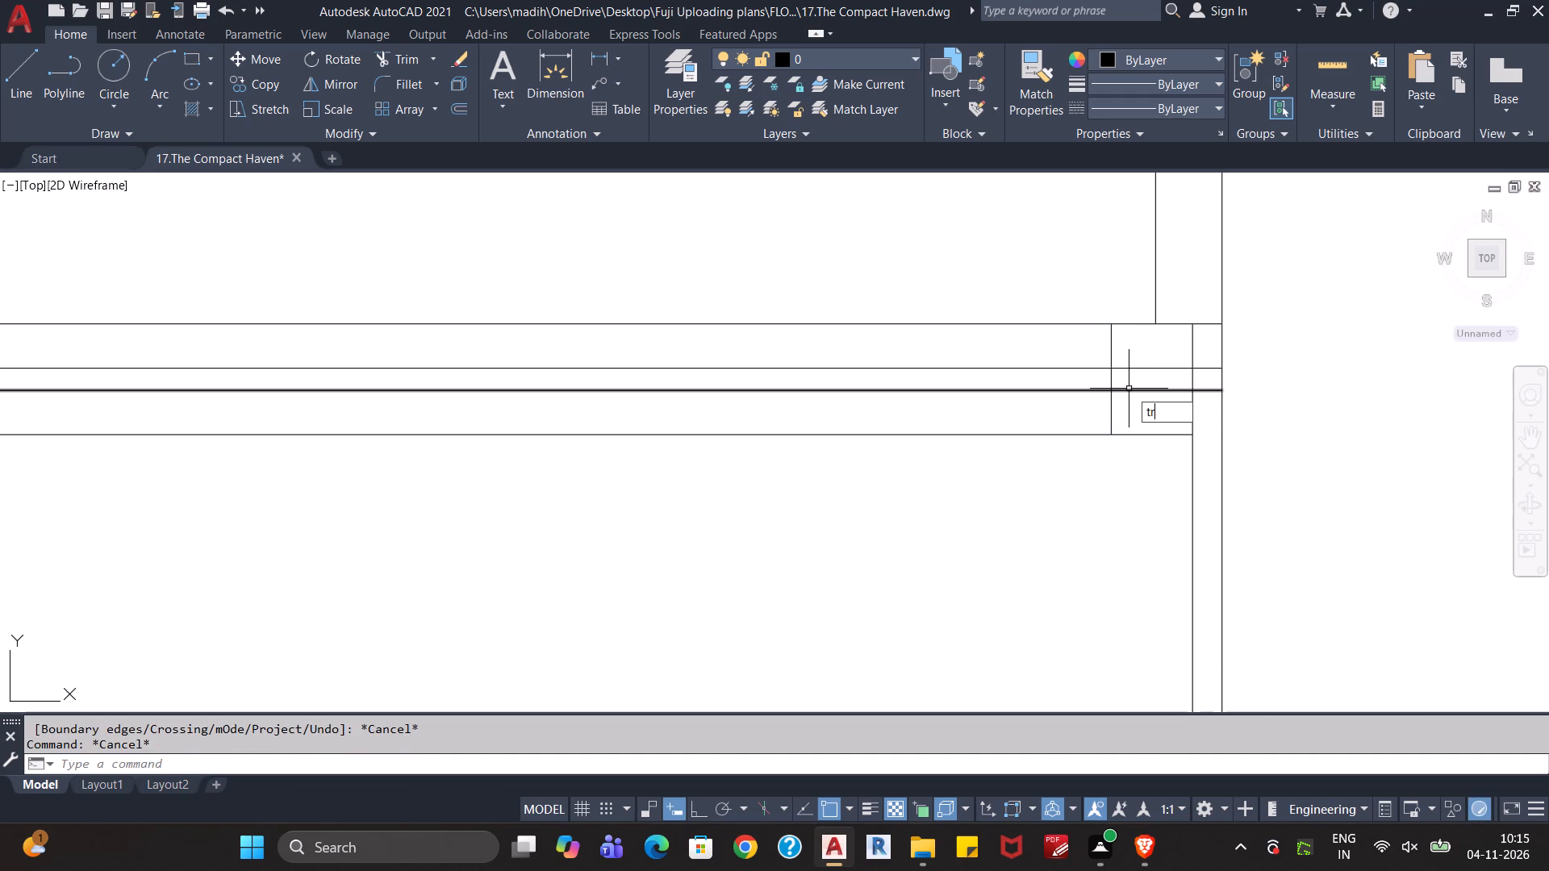
{"action": "key", "text": "Return"}
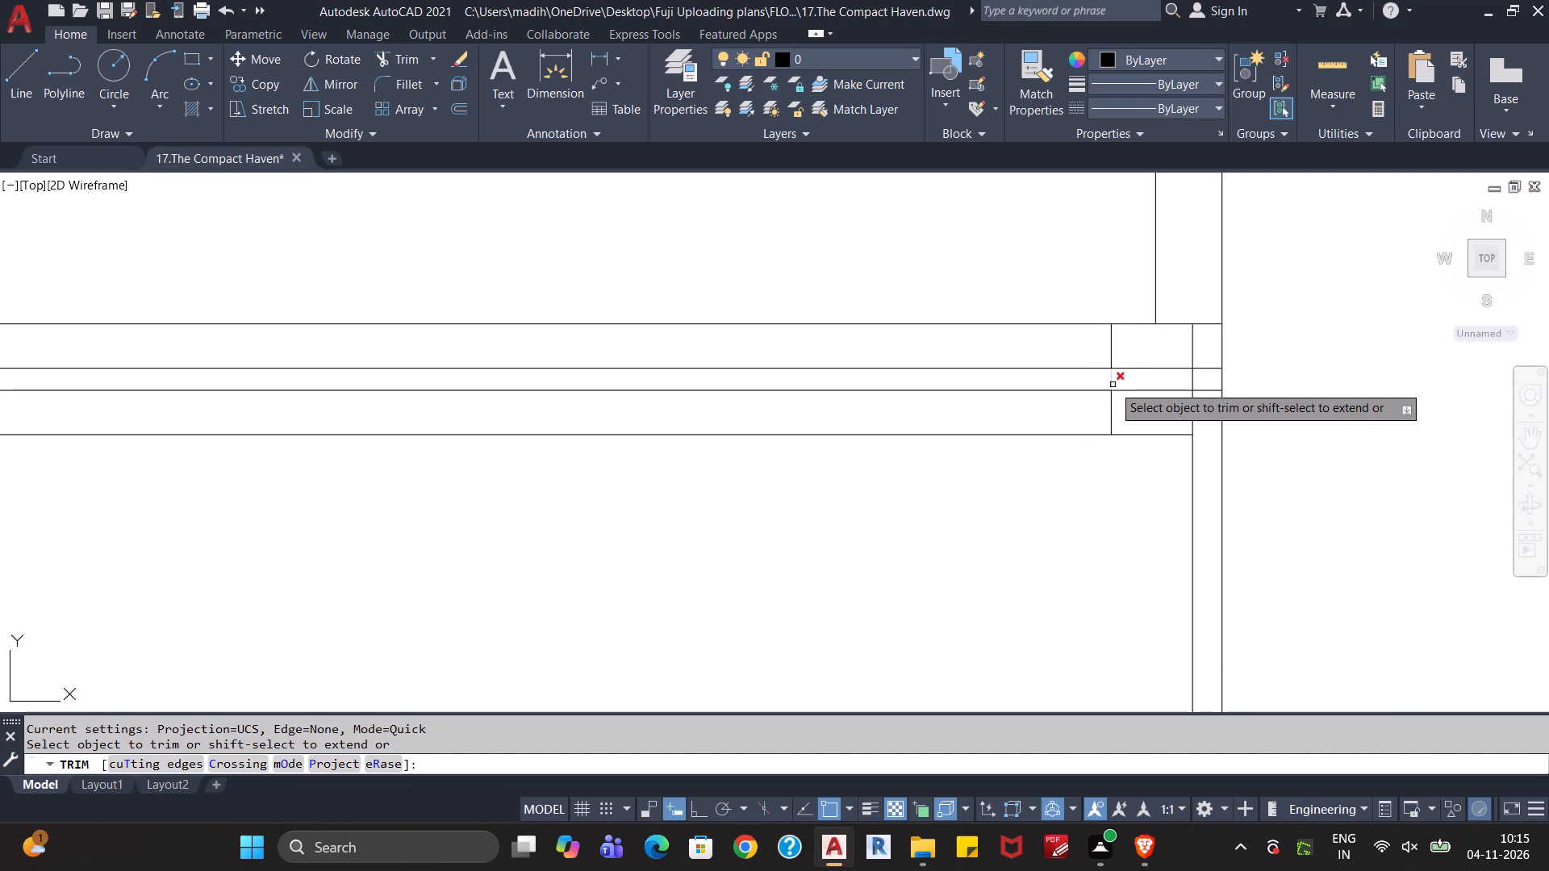
{"action": "left_click", "coordinate": [1113, 385]}
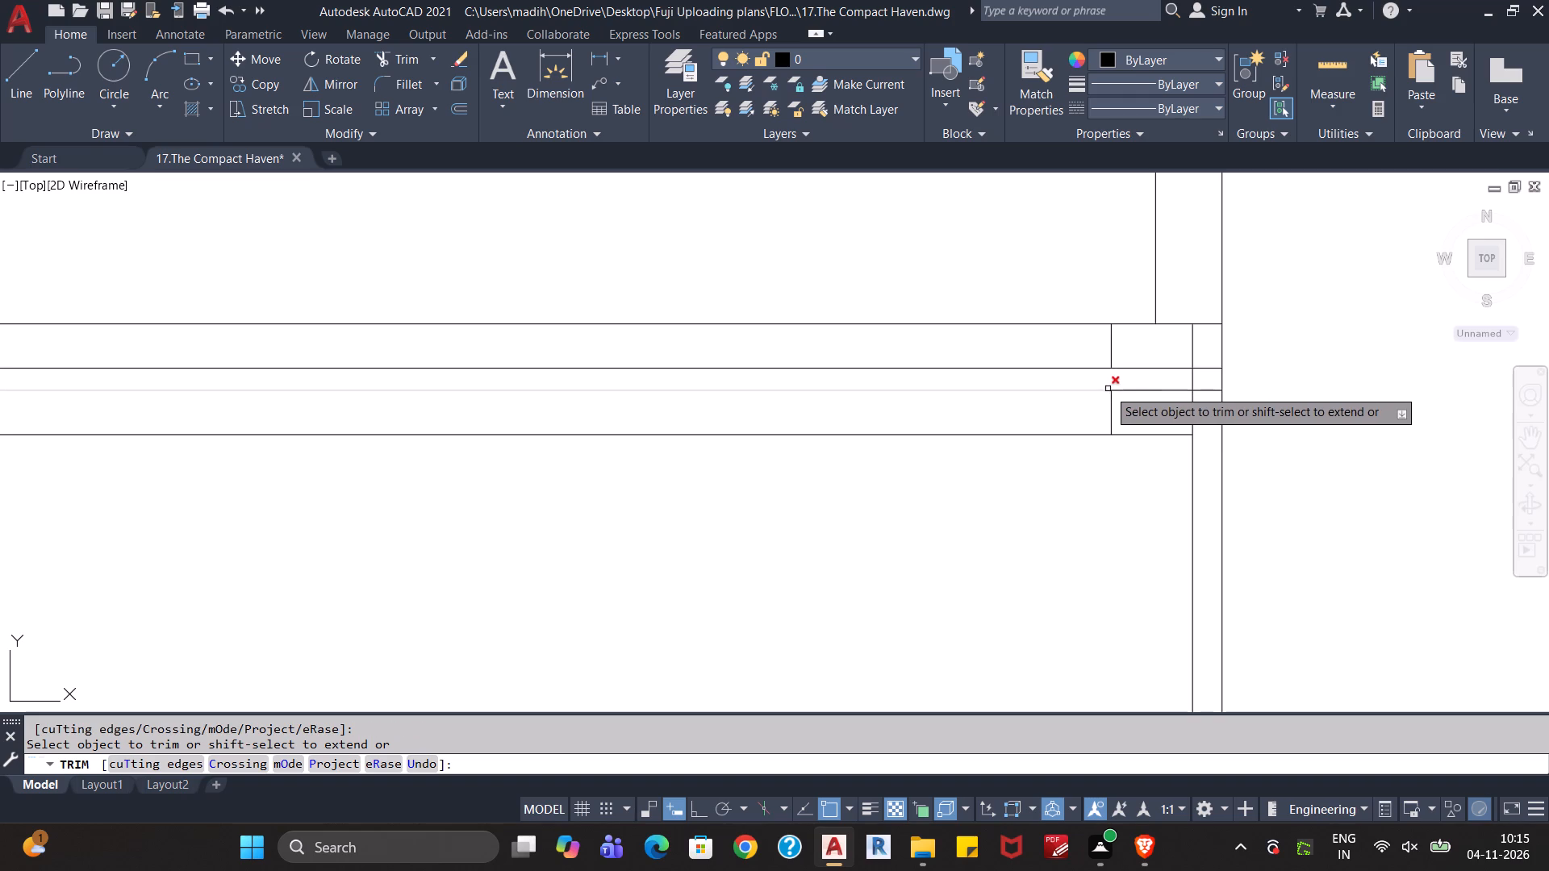
{"action": "left_click", "coordinate": [1108, 389]}
{"action": "left_click", "coordinate": [1130, 390]}
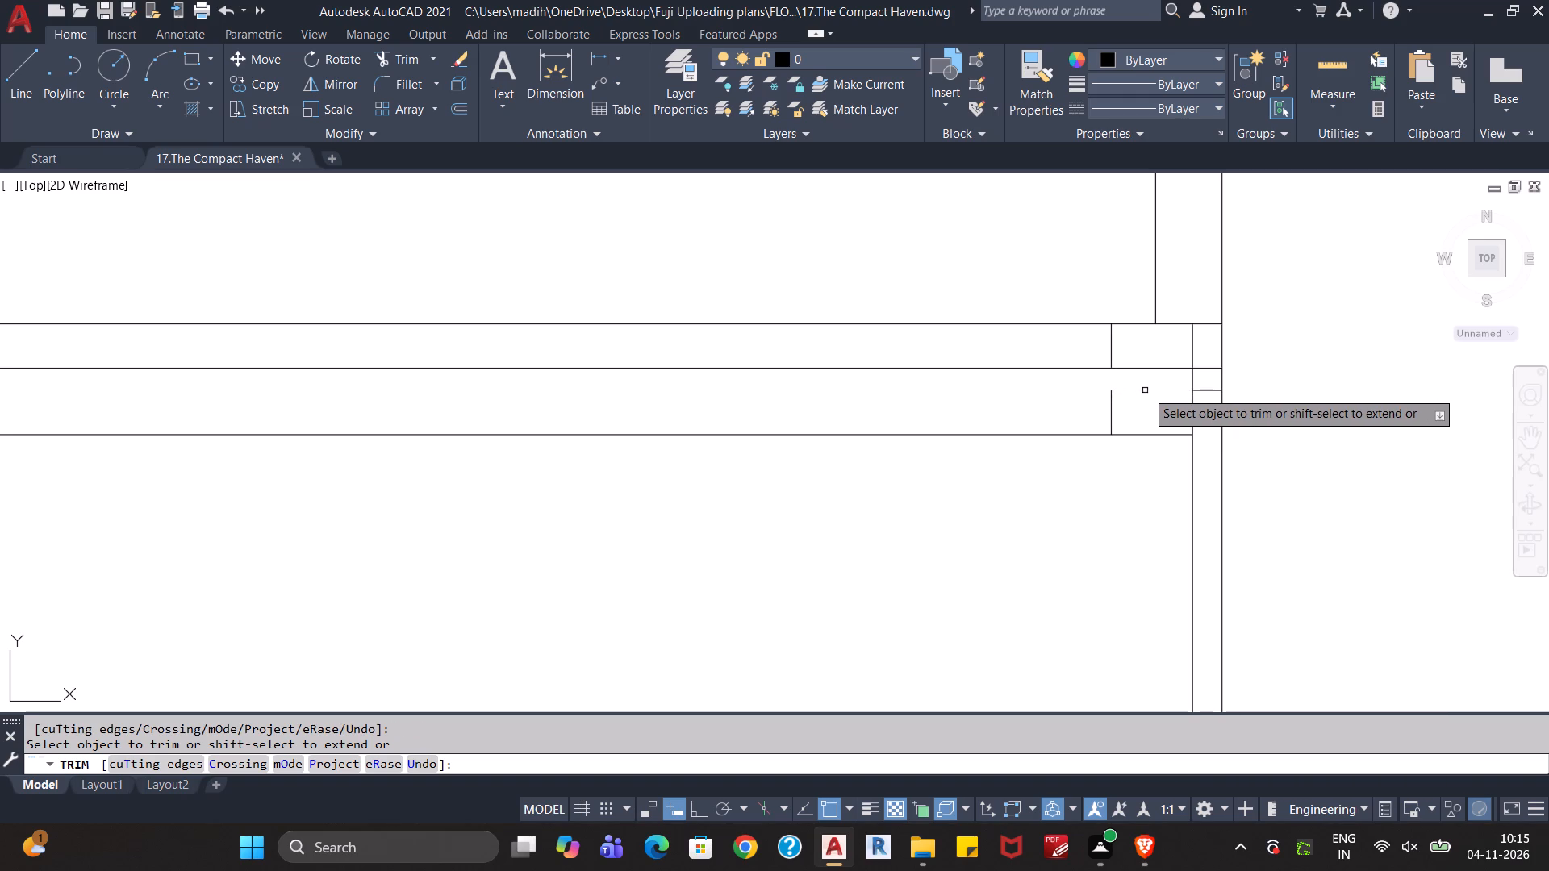
{"action": "left_click", "coordinate": [1203, 389]}
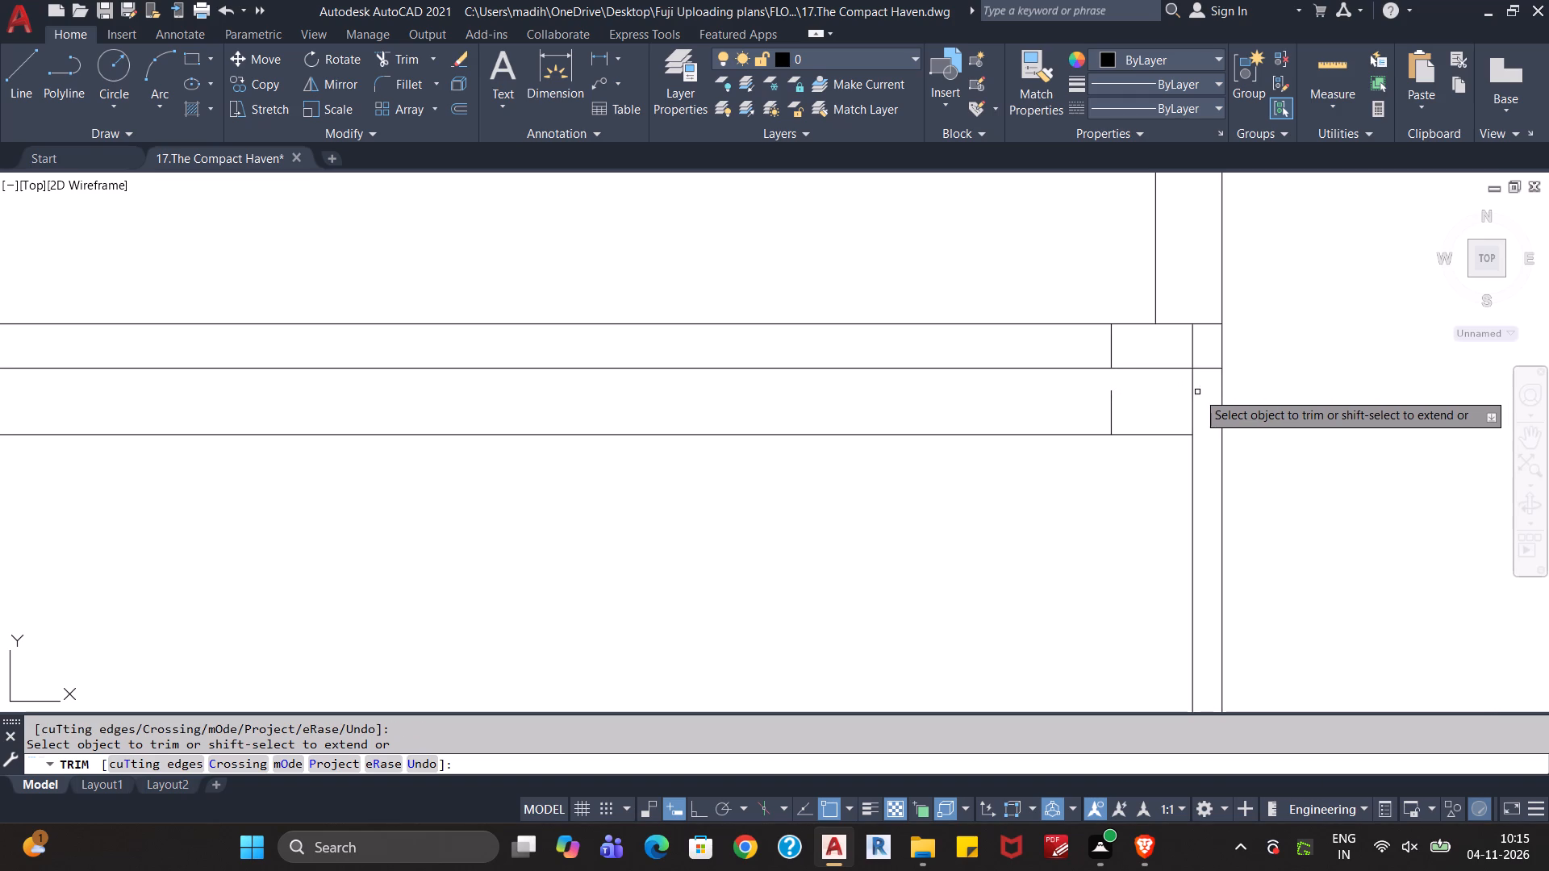
Rejoin the short vertical line through the 9" wall and trim the overlapping line ends between it and the boundary wall.
{"action": "scroll", "coordinate": [1175, 388], "scroll_direction": "down", "scroll_amount": 2}
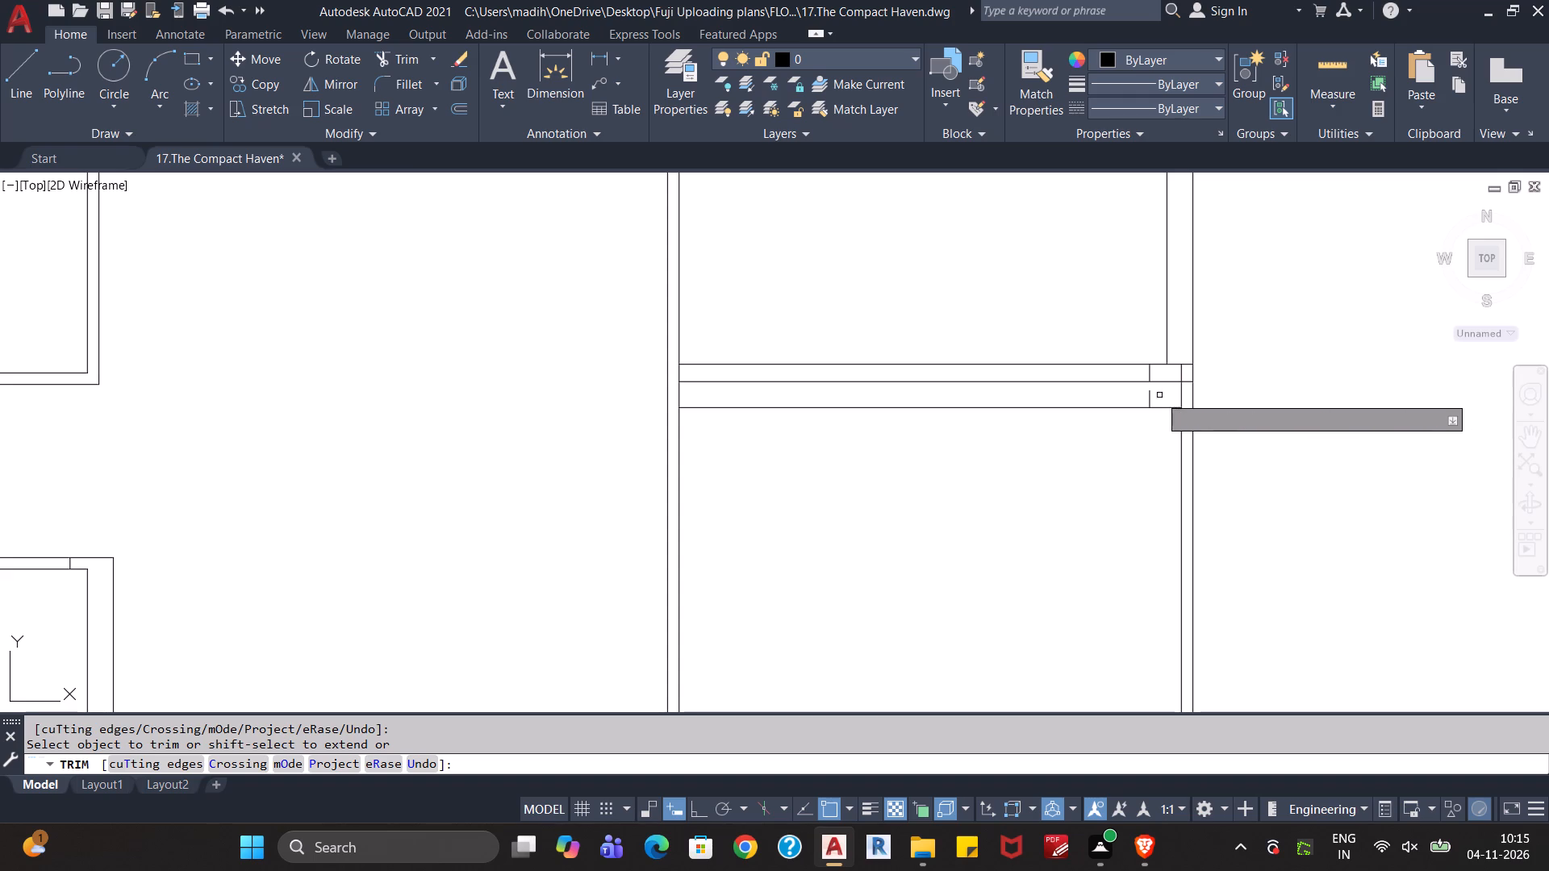
{"action": "left_click", "coordinate": [1151, 394]}
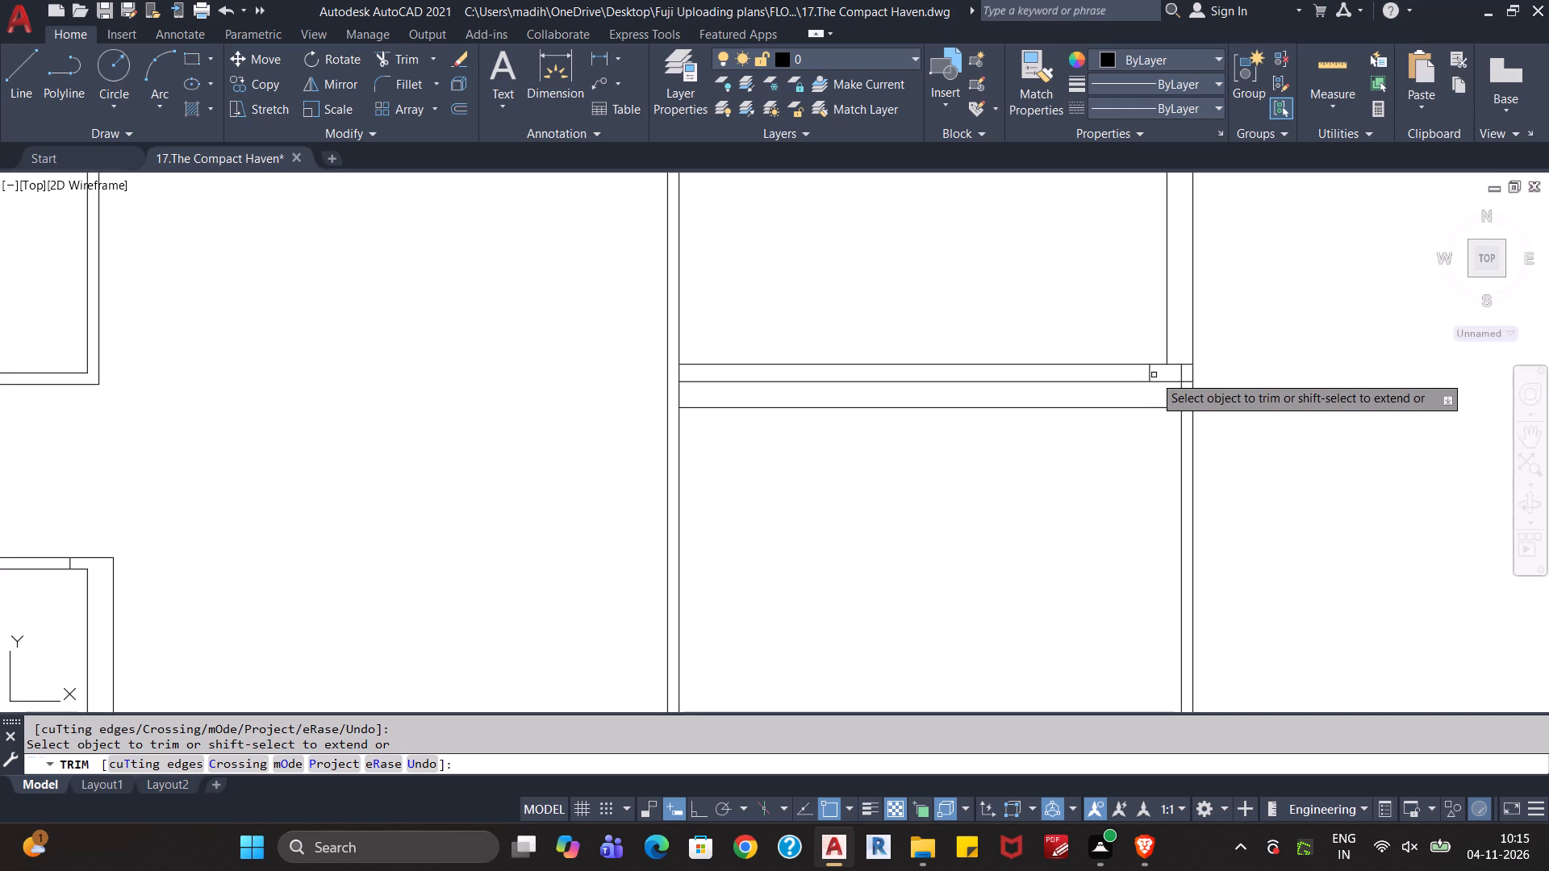
{"action": "left_click", "coordinate": [1150, 375], "text": "shift"}
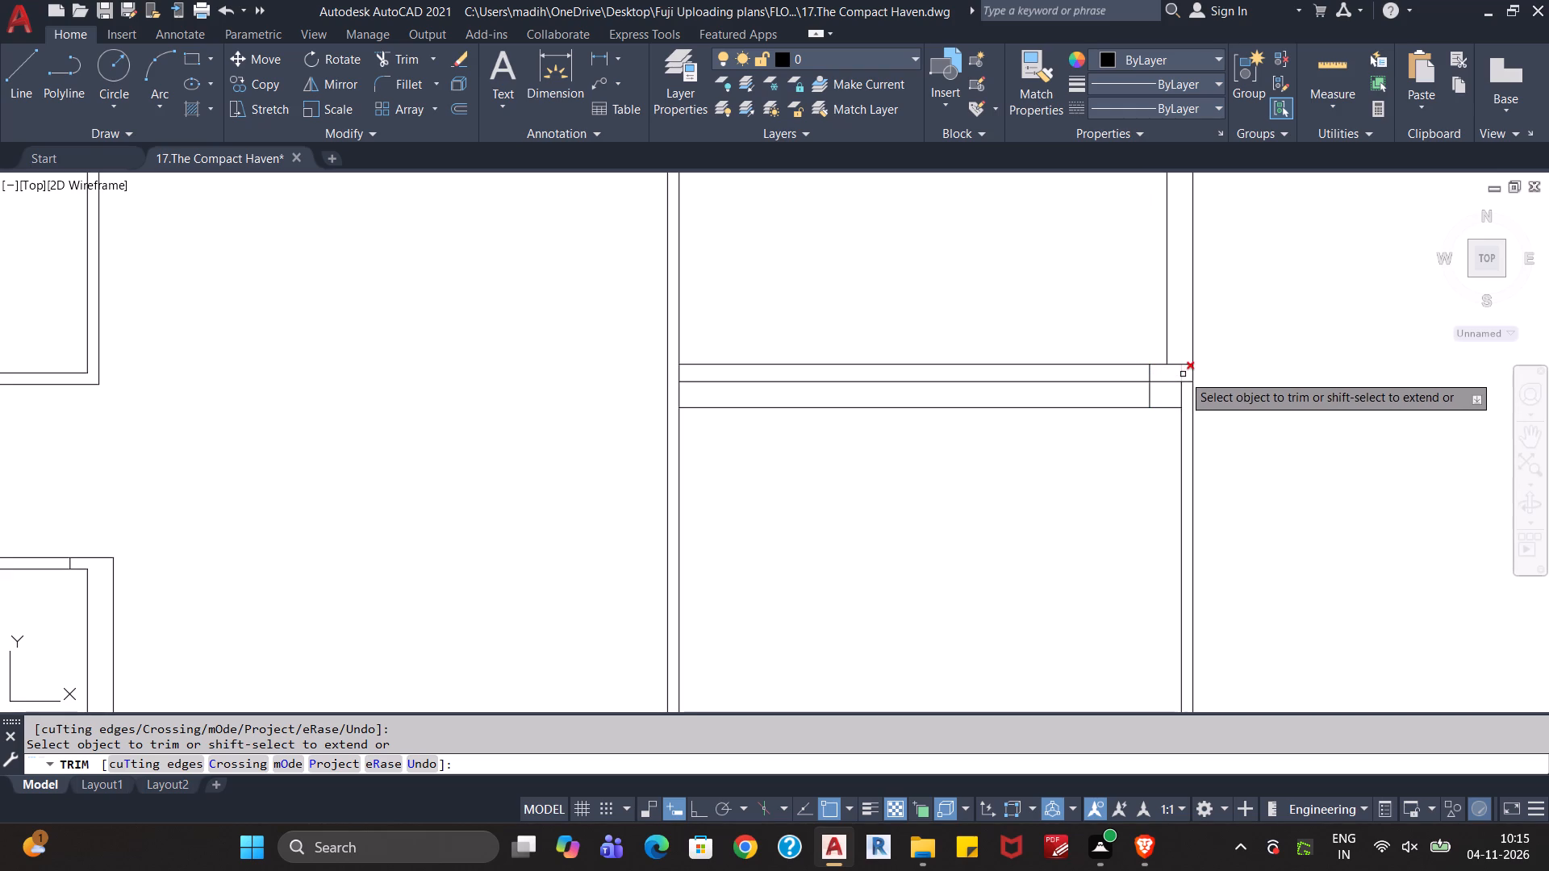
{"action": "left_click", "coordinate": [1183, 374]}
{"action": "left_click", "coordinate": [1171, 382]}
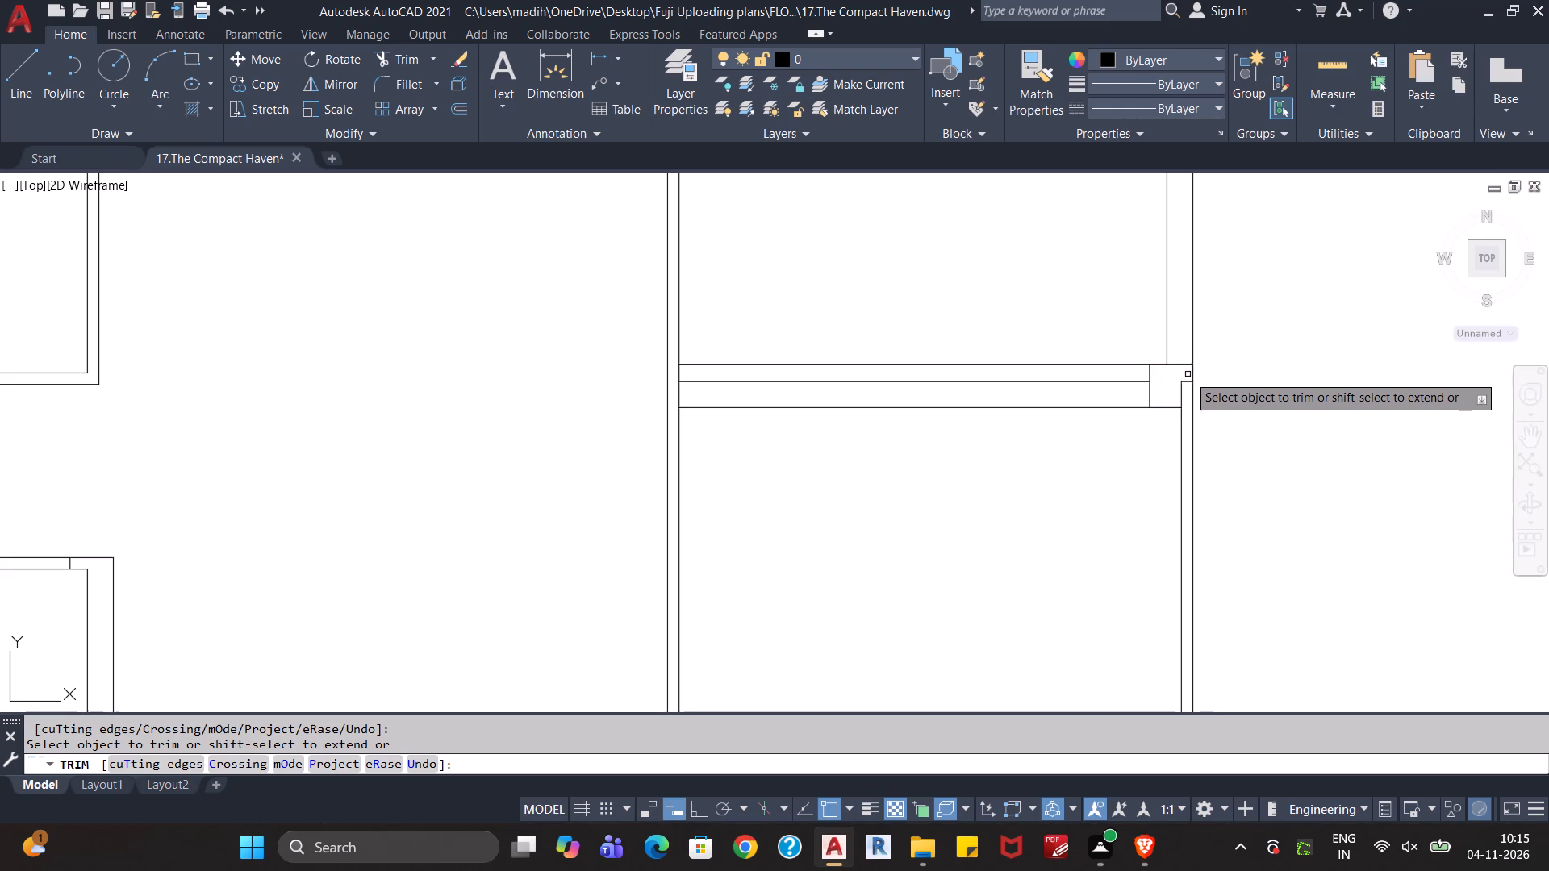
{"action": "left_click", "coordinate": [1186, 381], "text": "shift"}
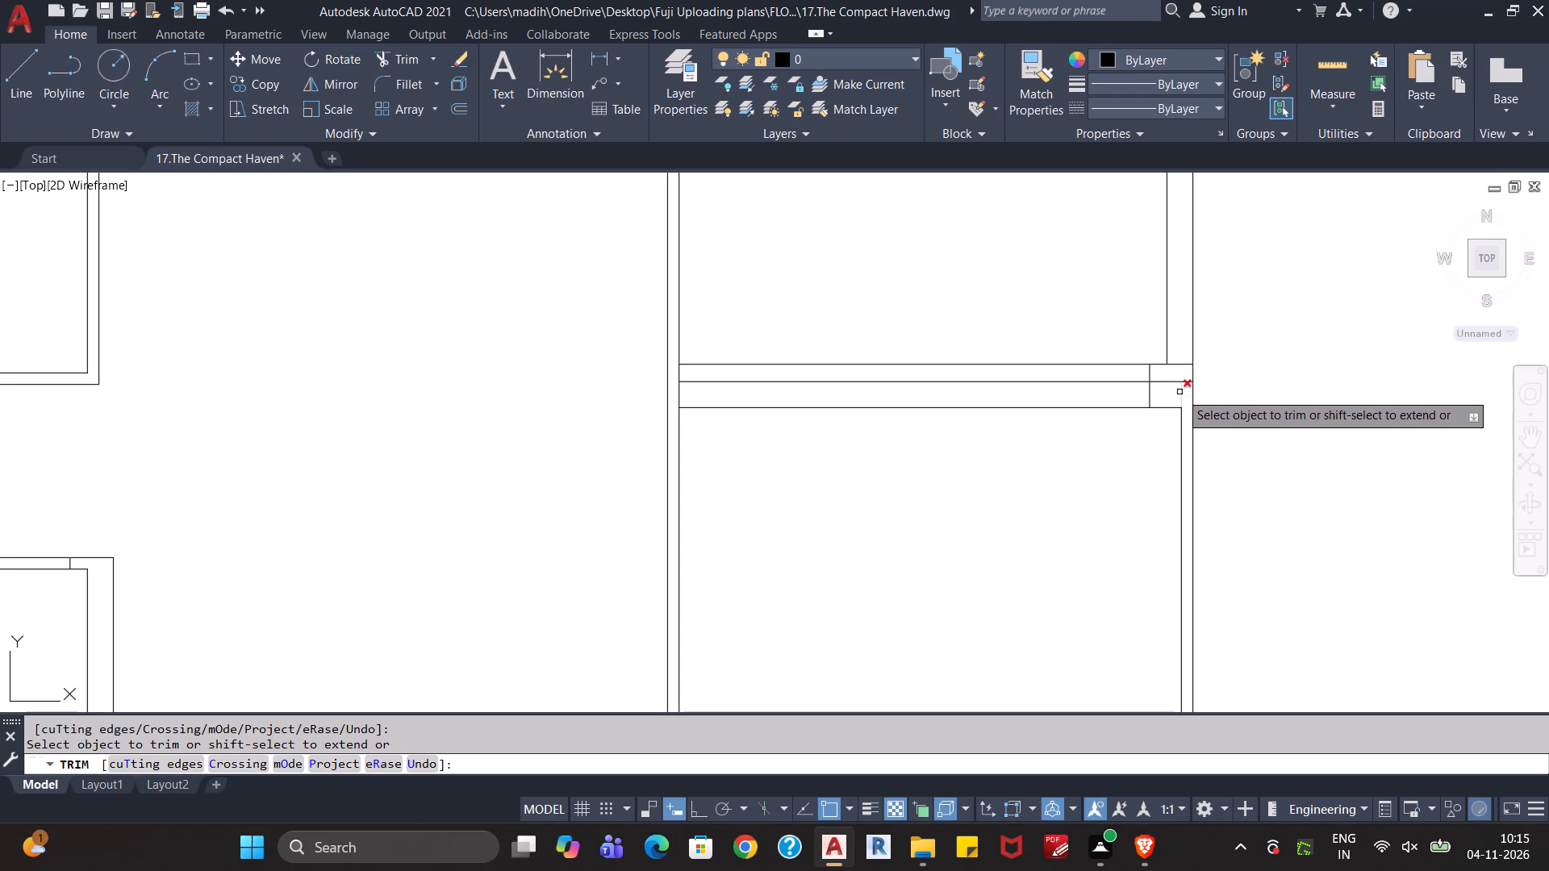
{"action": "left_click", "coordinate": [1179, 392]}
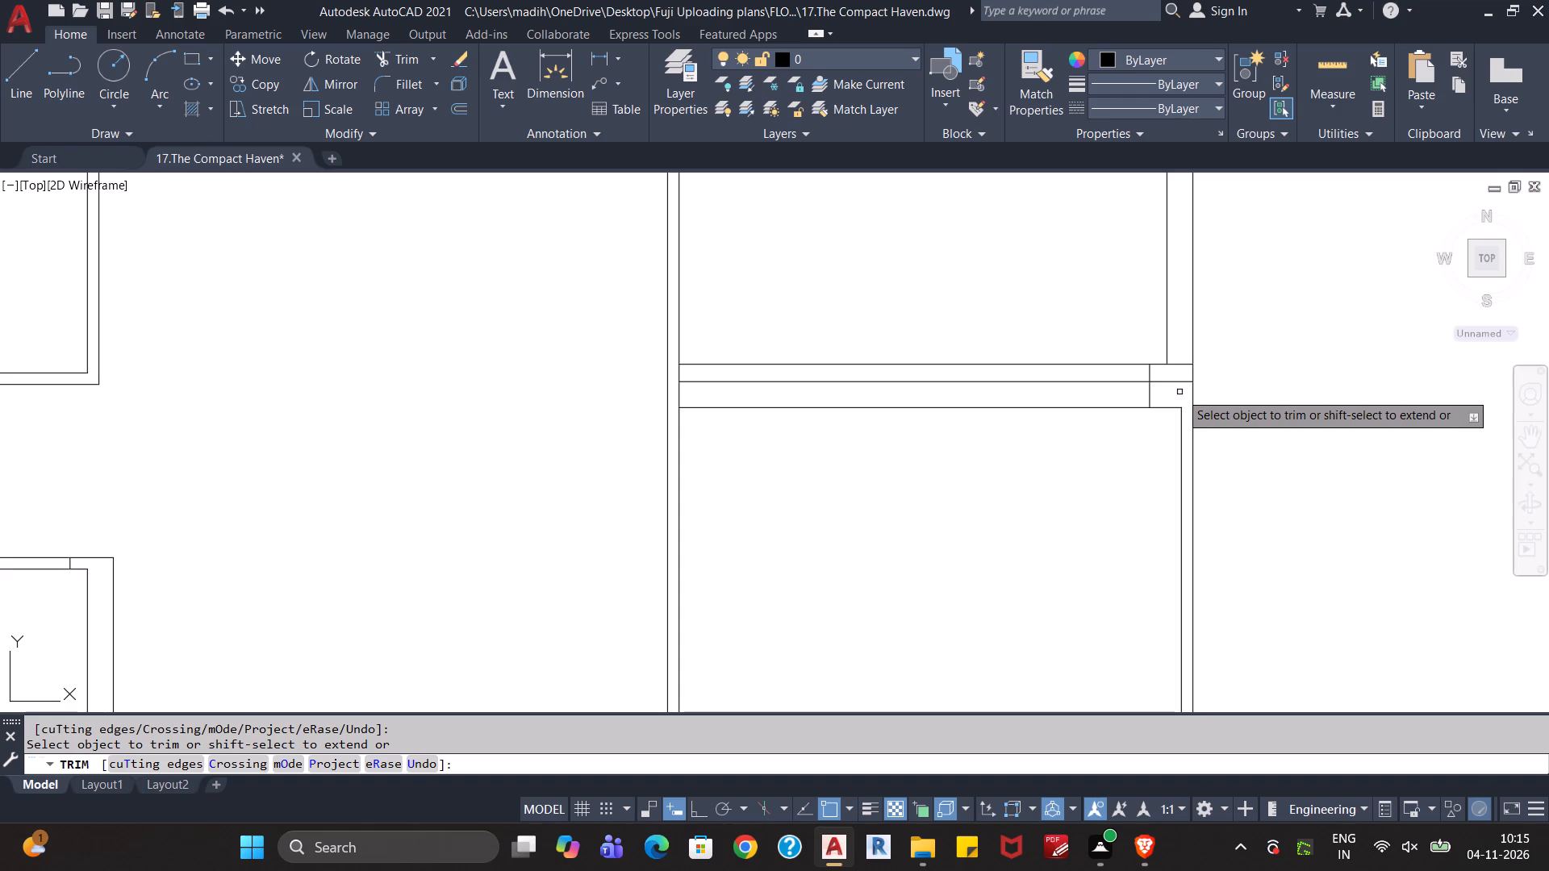
{"action": "left_click", "coordinate": [1179, 383]}
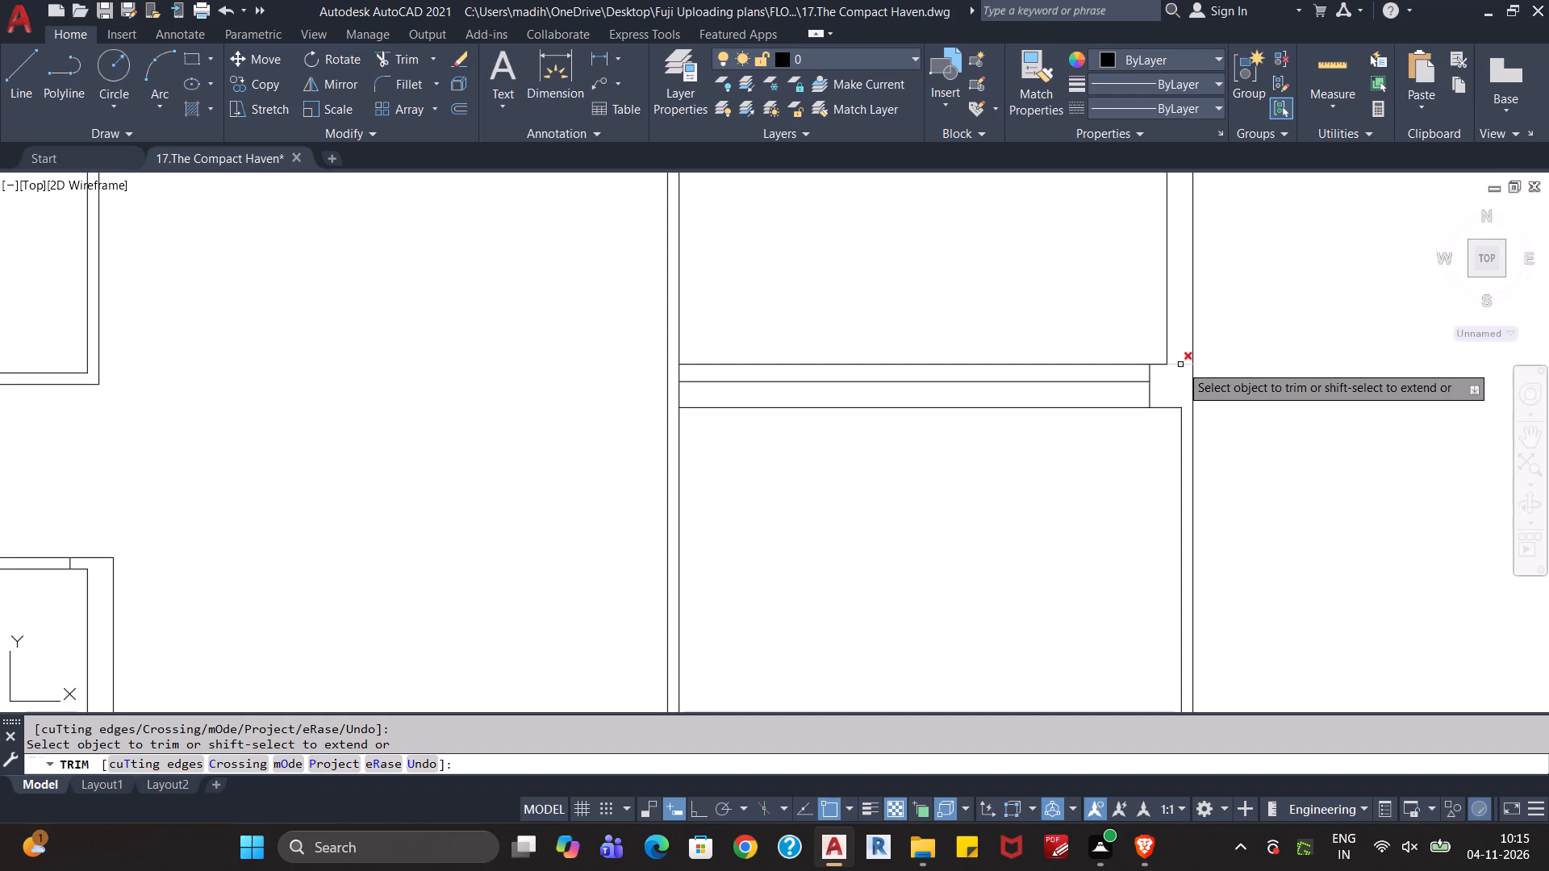
{"action": "left_click", "coordinate": [1180, 365]}
{"action": "scroll", "coordinate": [1176, 378], "scroll_direction": "down", "scroll_amount": 2}
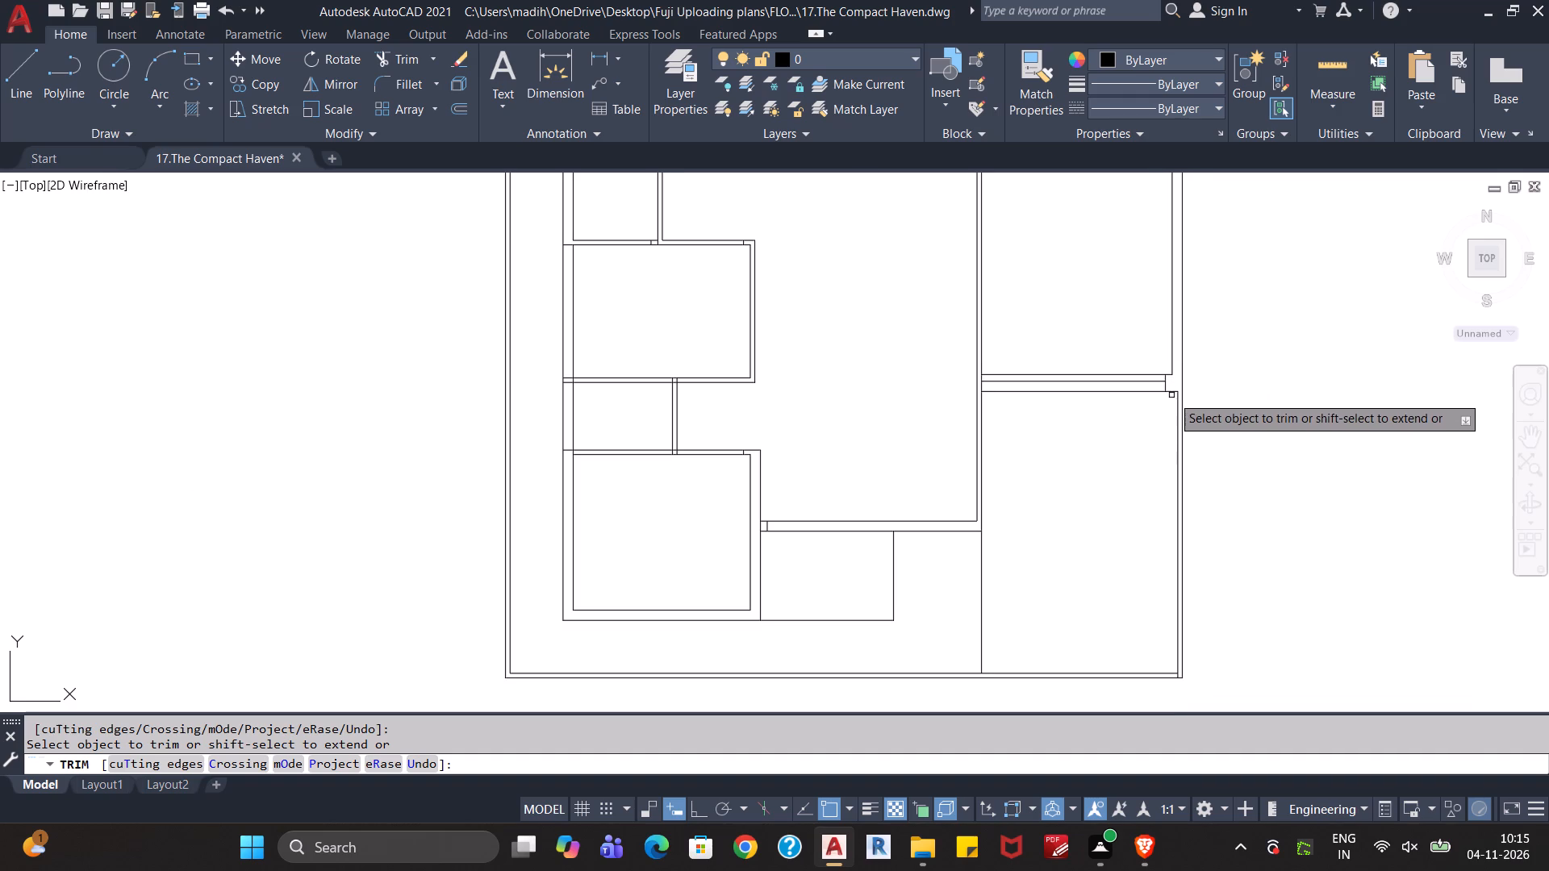
{"action": "left_click", "coordinate": [1171, 394], "text": "shift"}
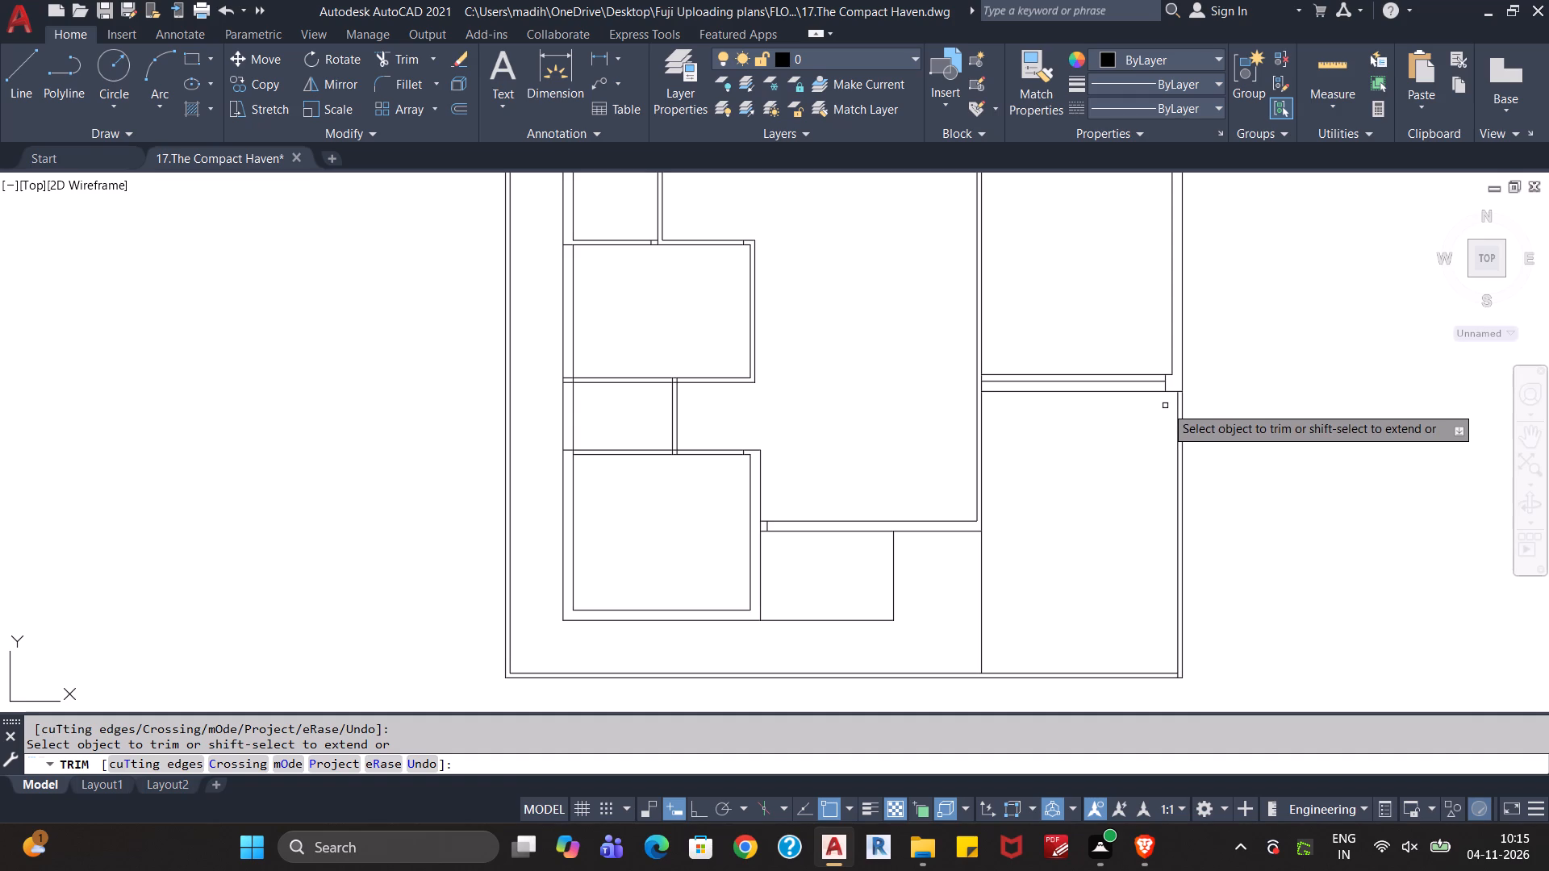
Measure the lower-right space and the thickness of the 9" wall above it.
{"action": "left_click", "coordinate": [1342, 74]}
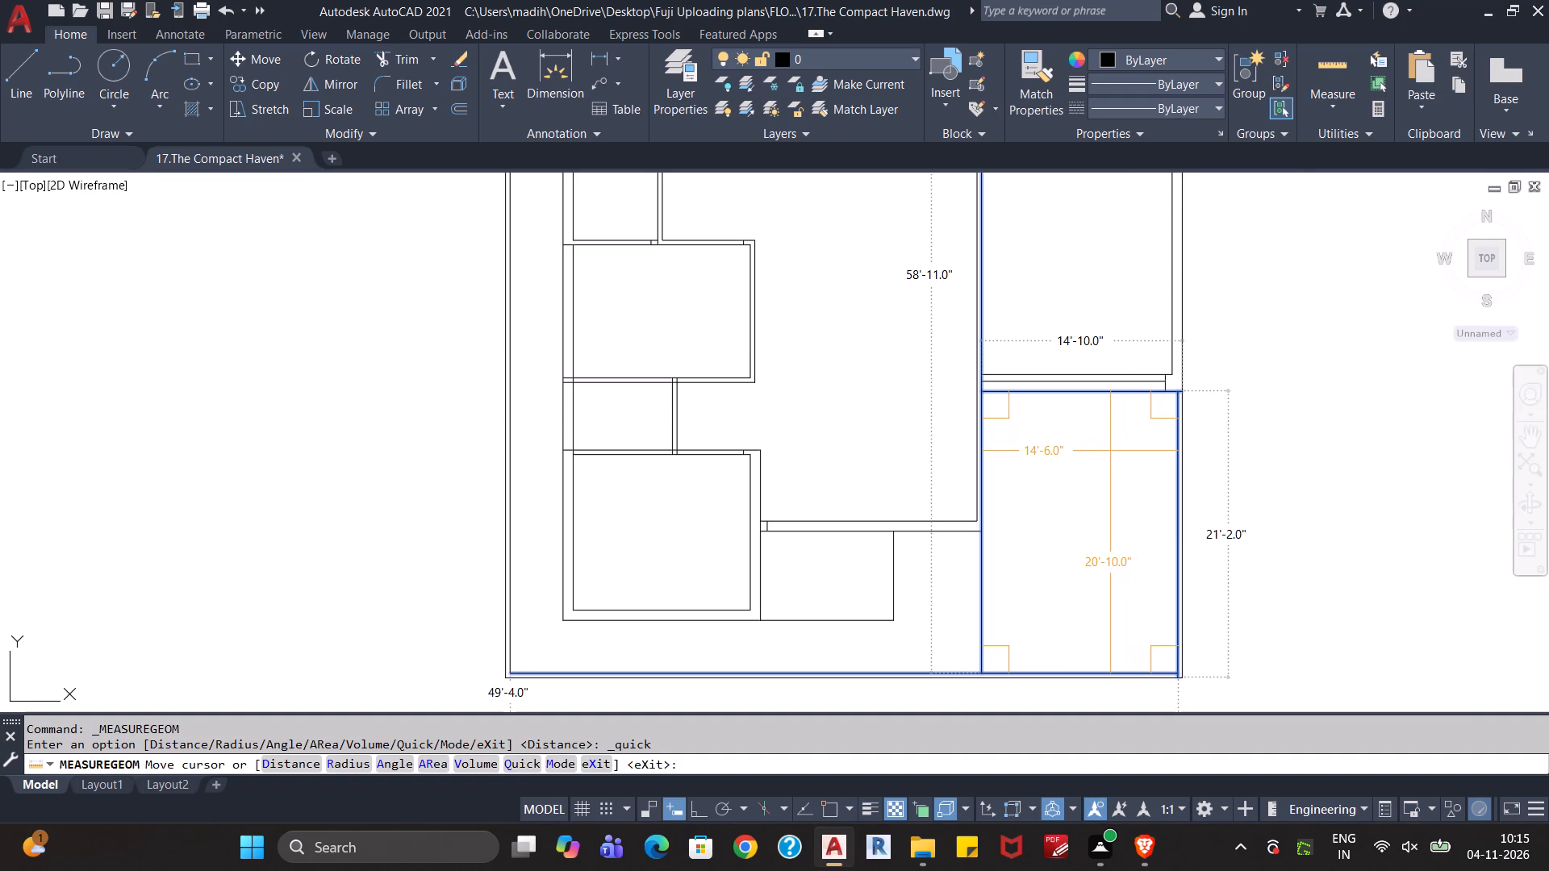
{"action": "key", "text": "Escape"}
{"action": "key", "text": "Escape"}
{"action": "scroll", "coordinate": [1131, 423], "scroll_direction": "up", "scroll_amount": 2}
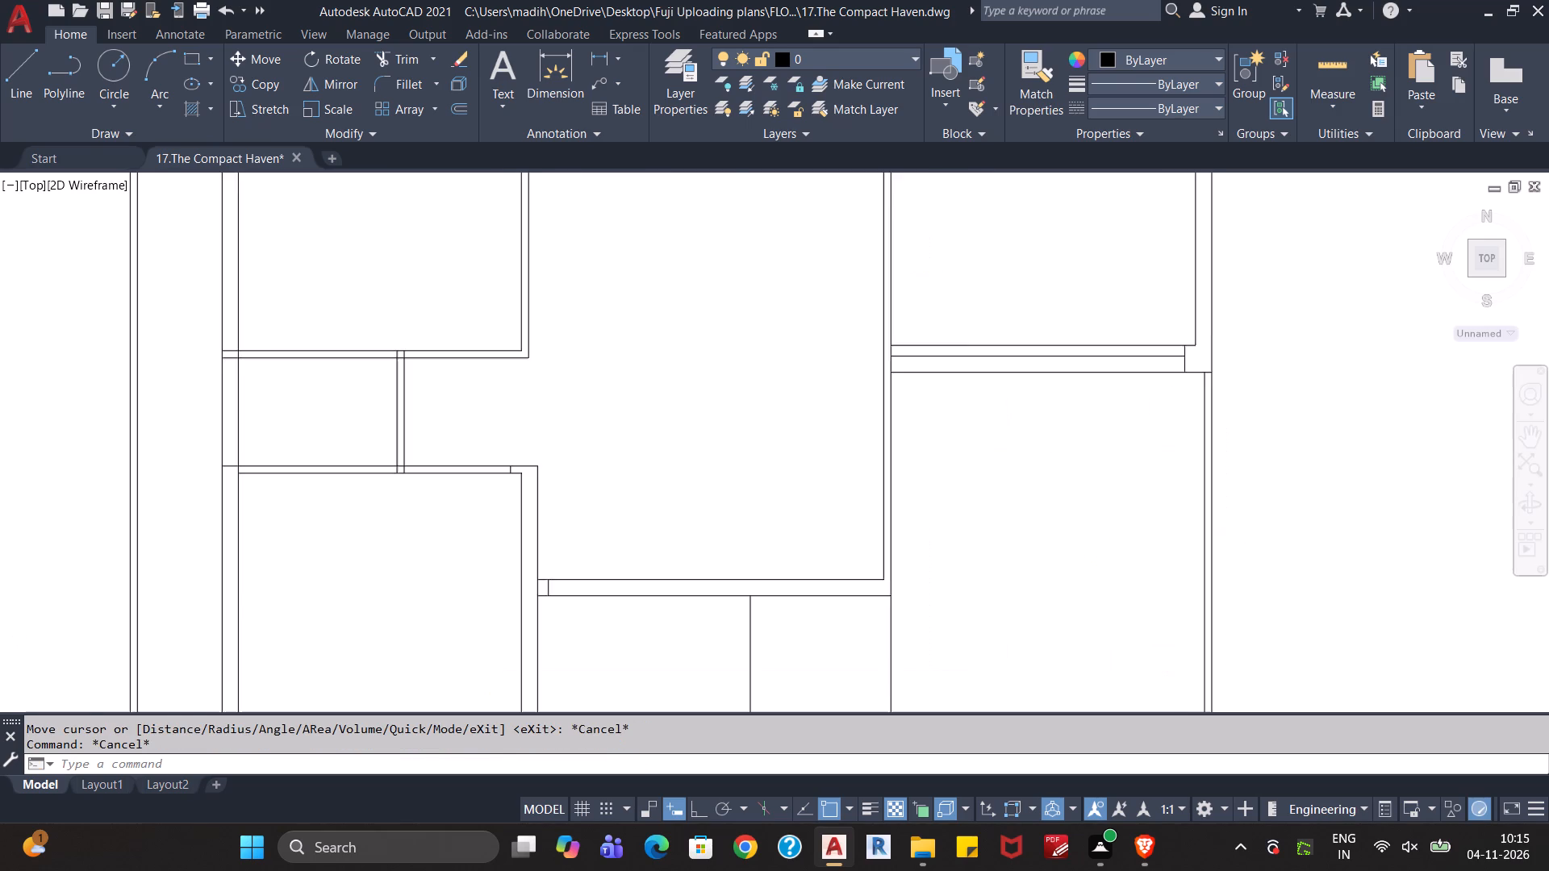
{"action": "middle_click_drag", "start_coordinate": [1137, 415], "coordinate": [1116, 504]}
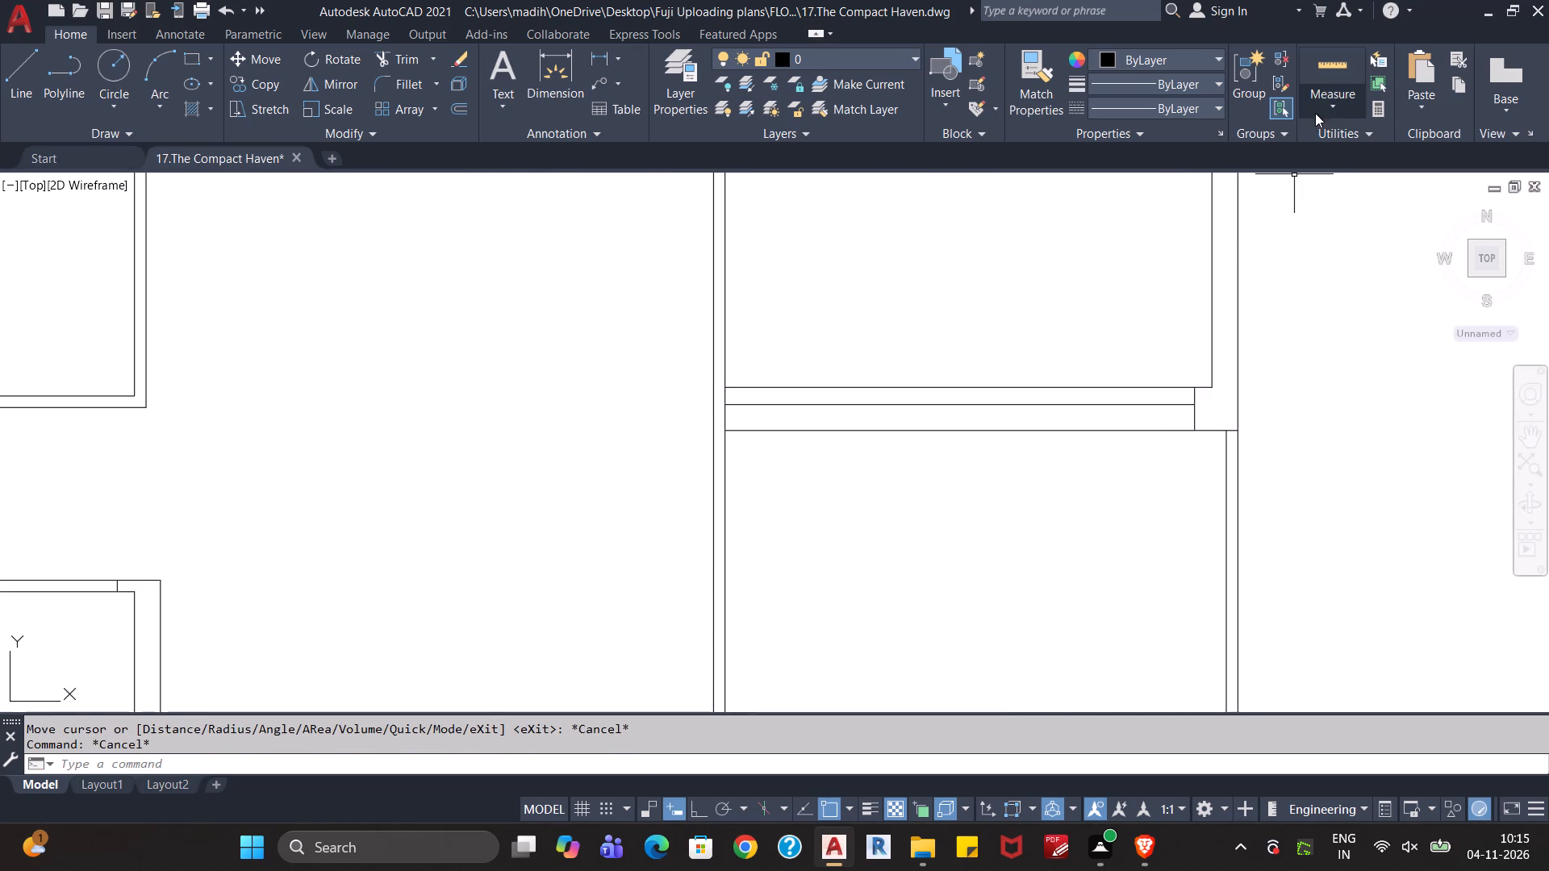
{"action": "left_click", "coordinate": [1330, 70]}
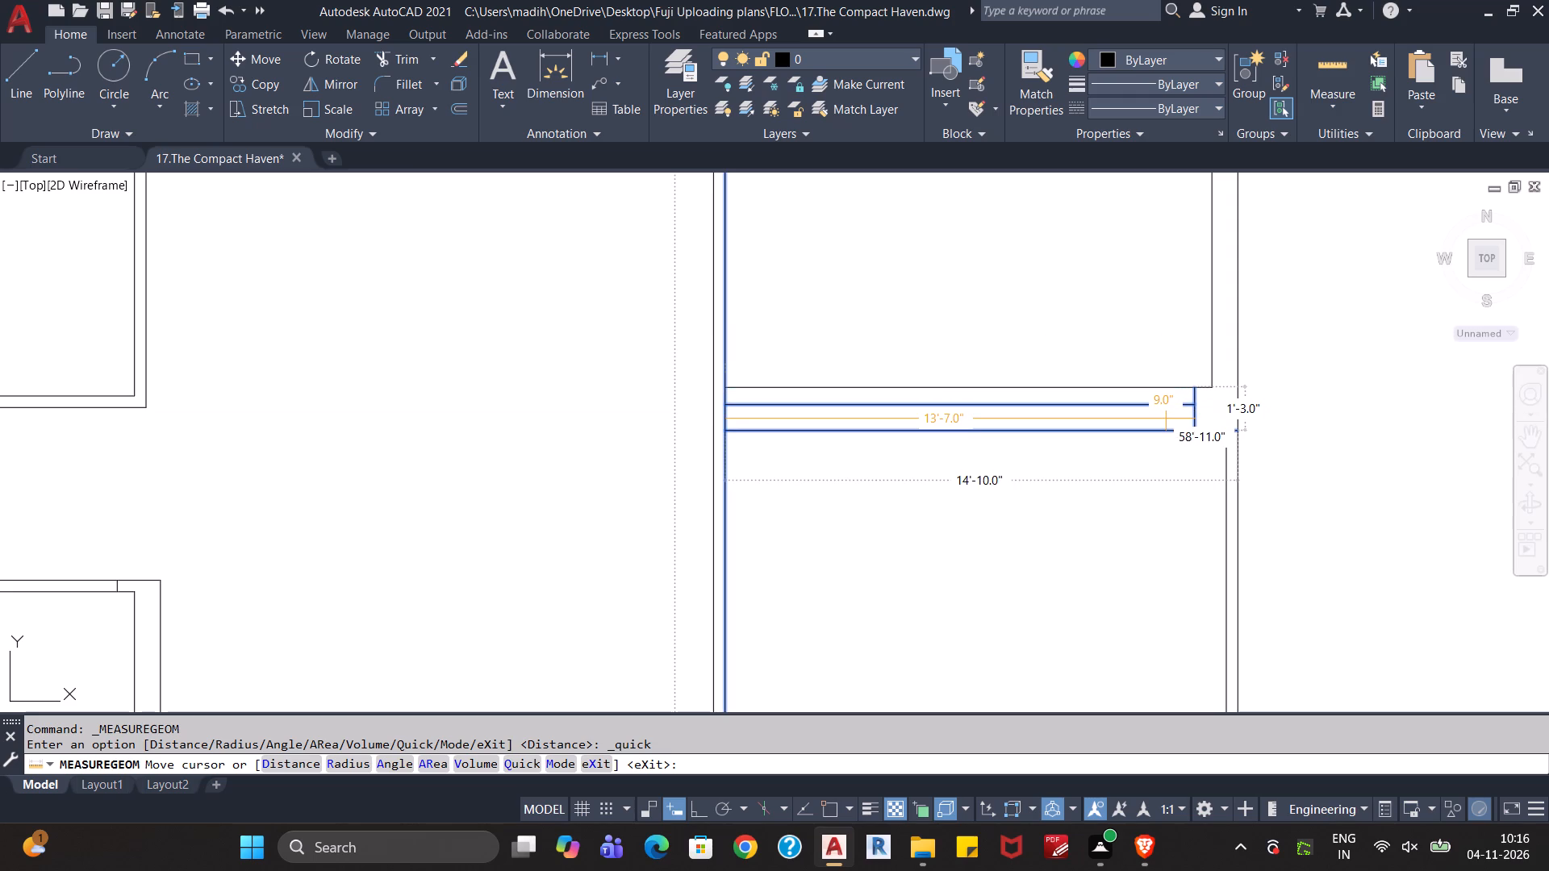
{"action": "key", "text": "Escape"}
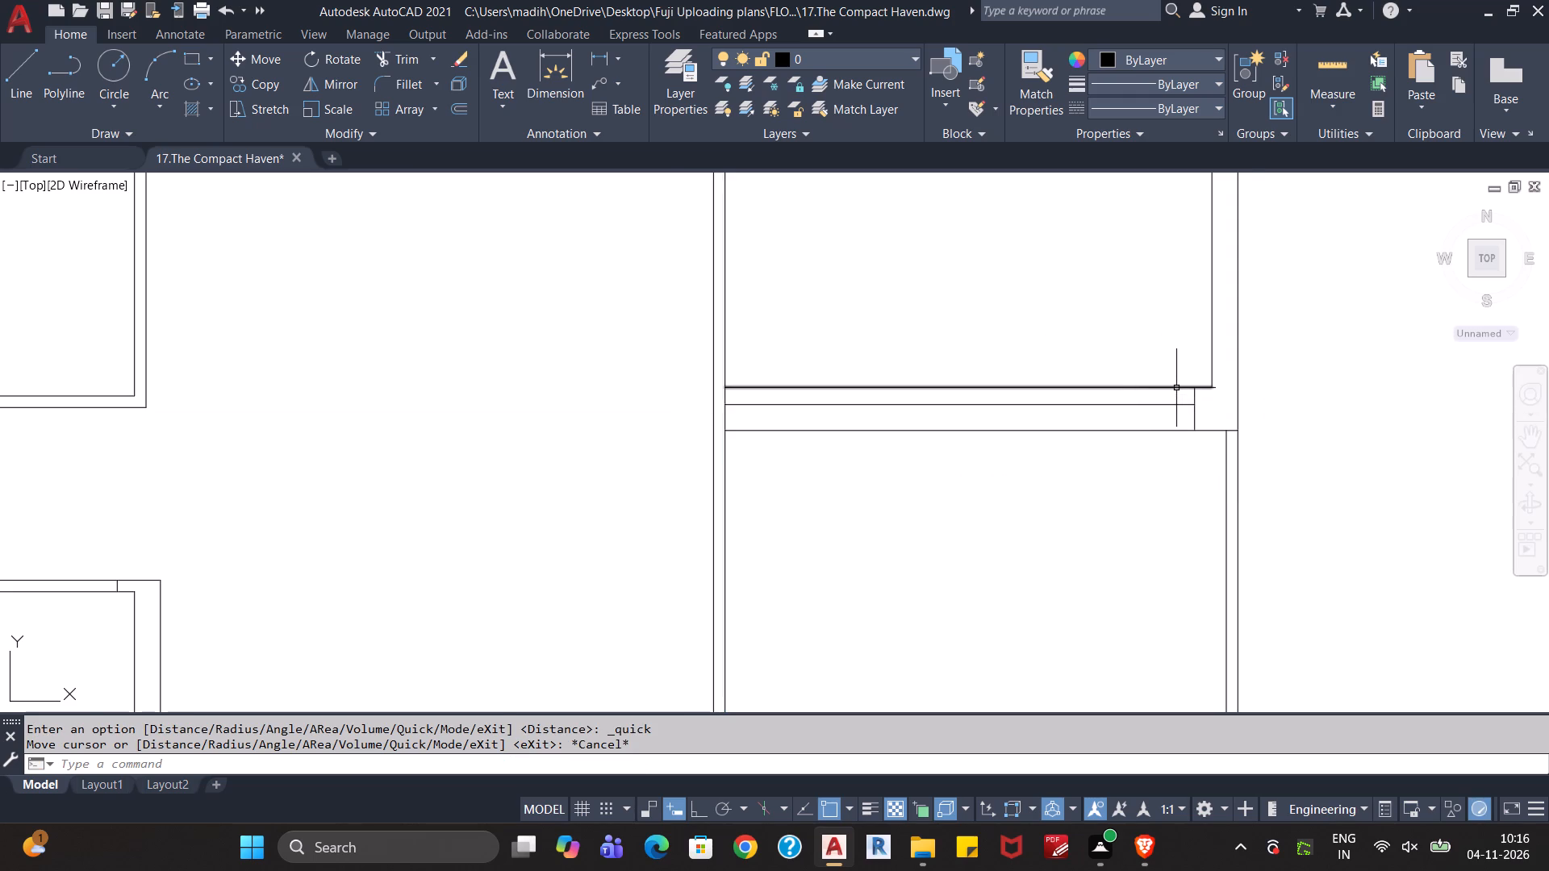
Trim the right-hand room's old bottom line back to the short vertical line, leaving only the 9" wall below.
{"action": "type", "text": "tr"}
{"action": "key", "text": "Return"}
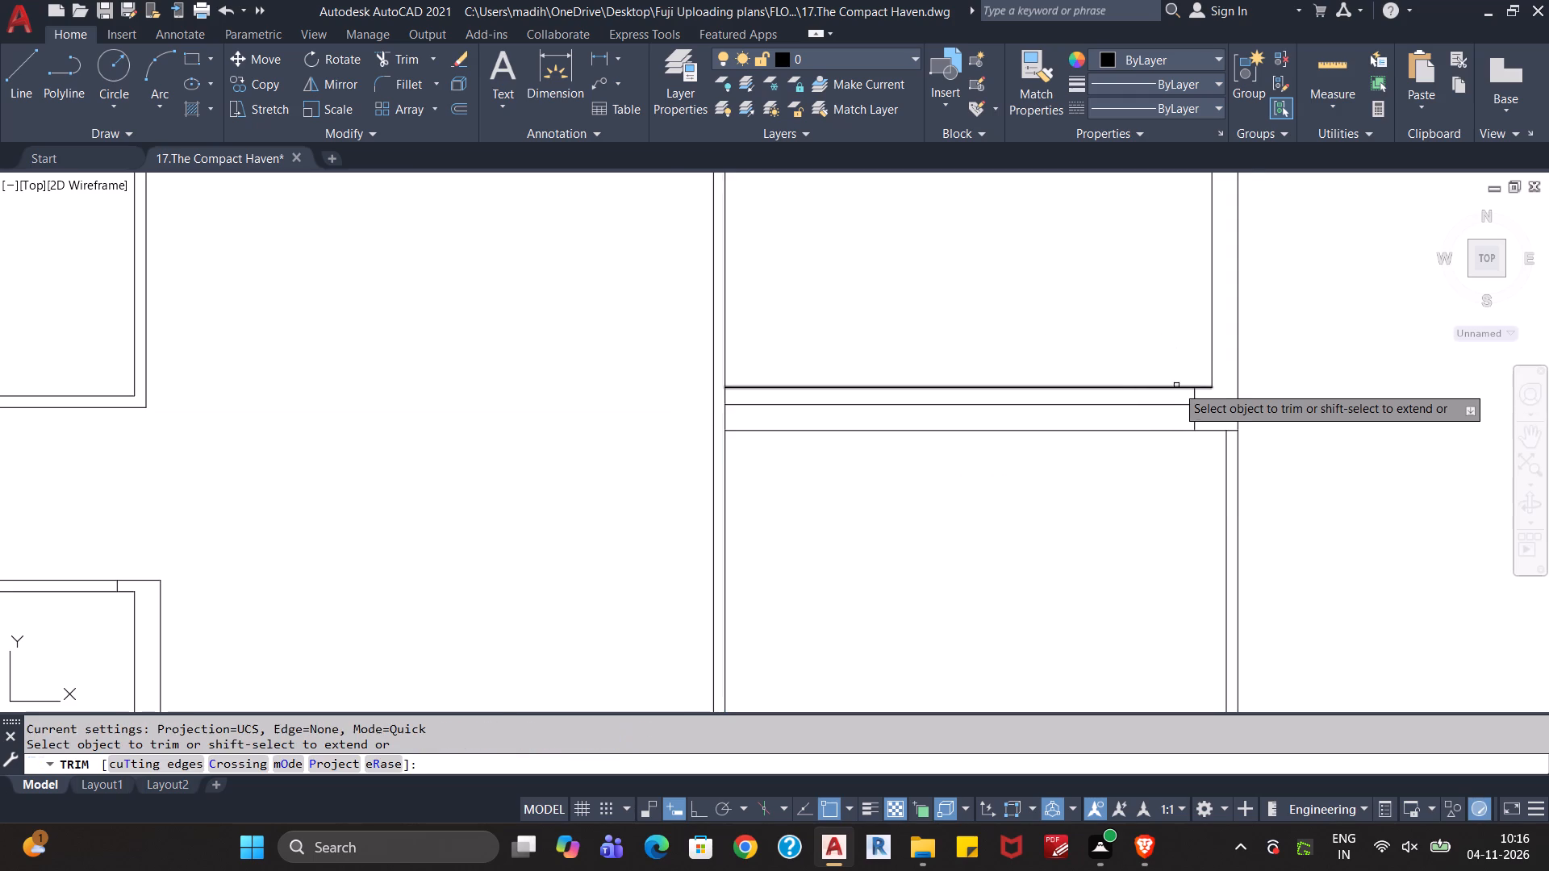
{"action": "left_click", "coordinate": [1166, 389]}
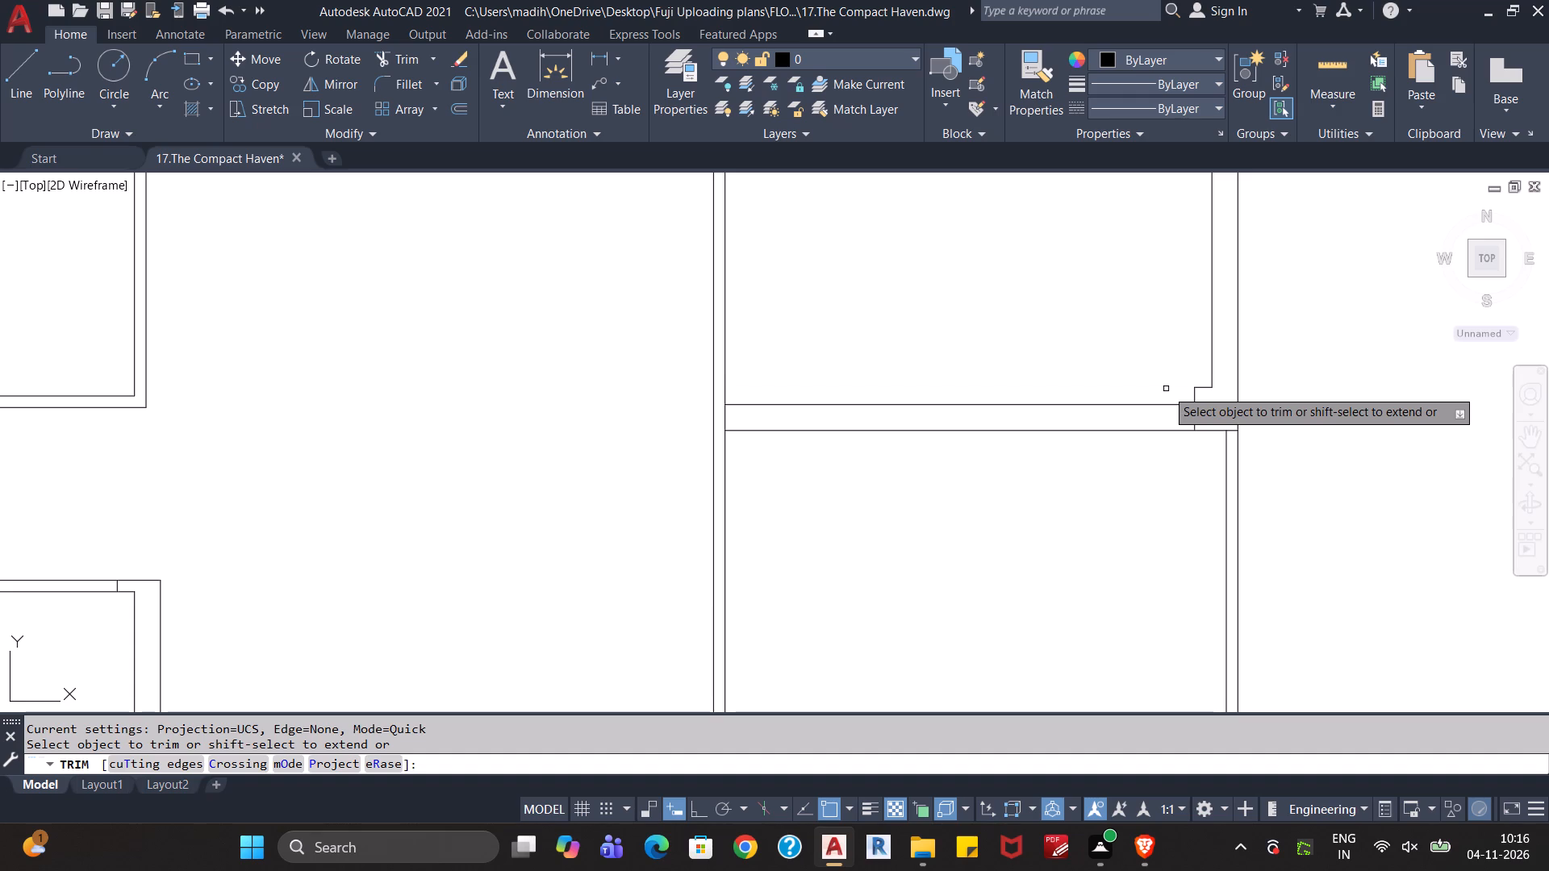
{"action": "left_click", "coordinate": [1166, 389]}
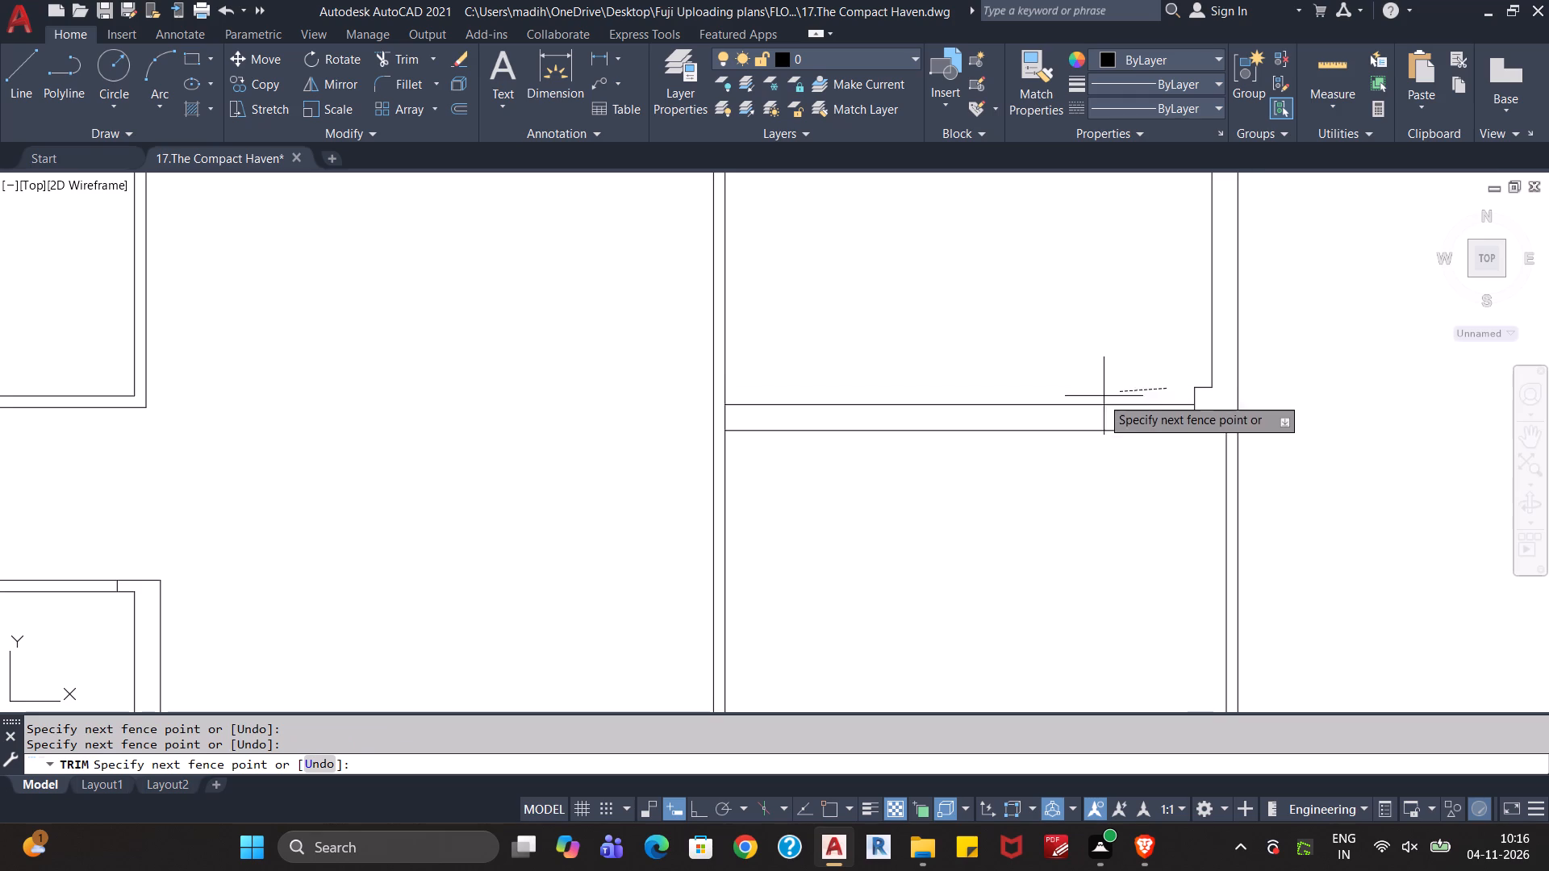
{"action": "key", "text": "Escape"}
{"action": "key", "text": "Escape"}
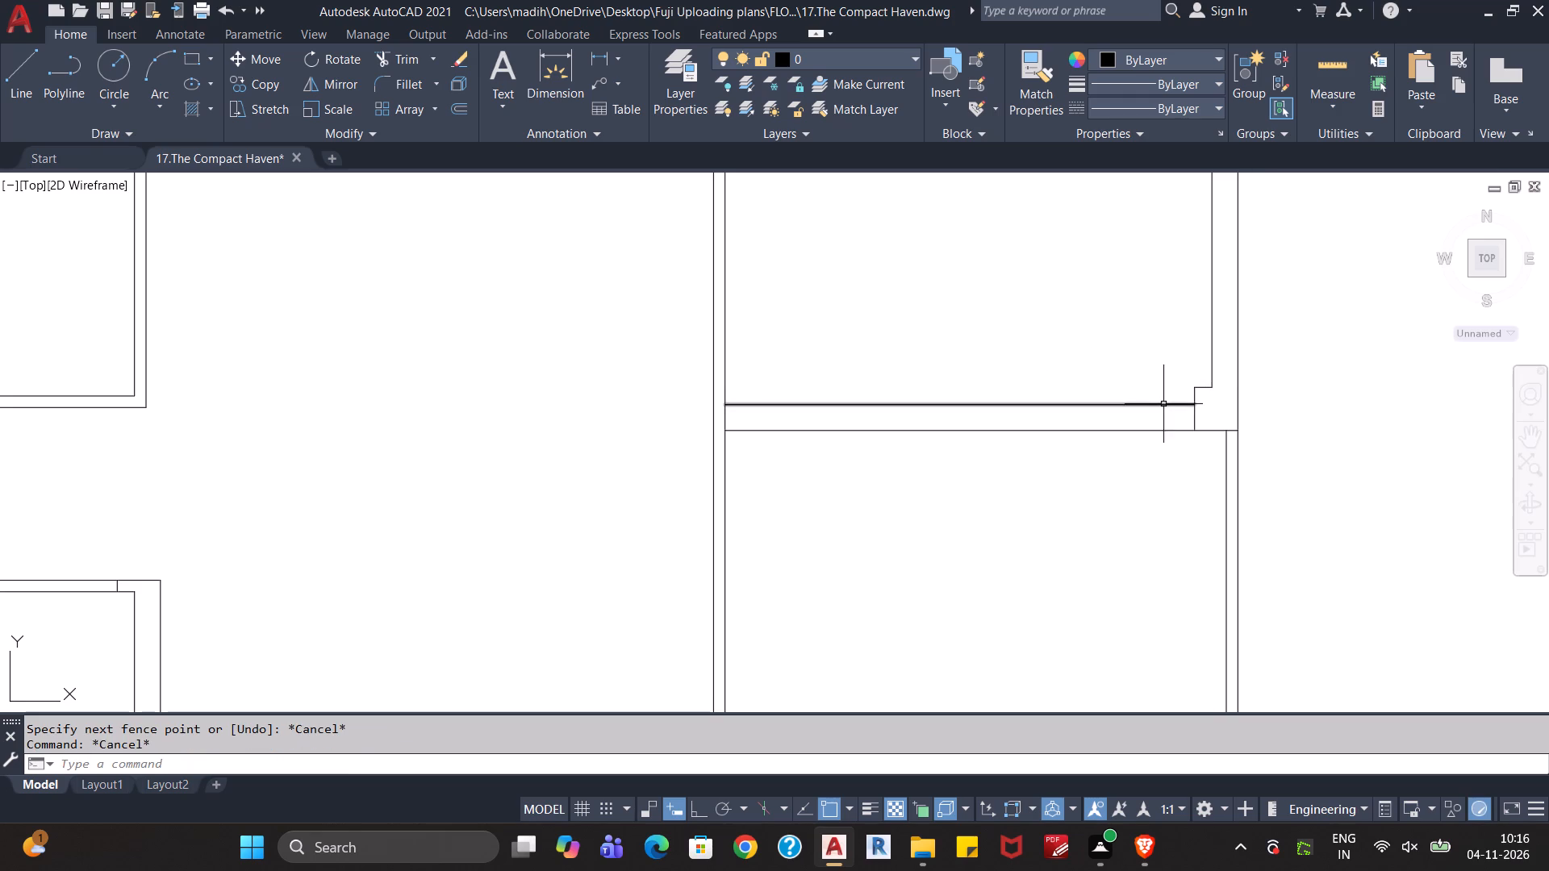
Extend the 9" wall's top line to the boundary wall and the room's inner side line down to it, removing the corner jog.
{"action": "scroll", "coordinate": [1192, 418], "scroll_direction": "up", "scroll_amount": 1}
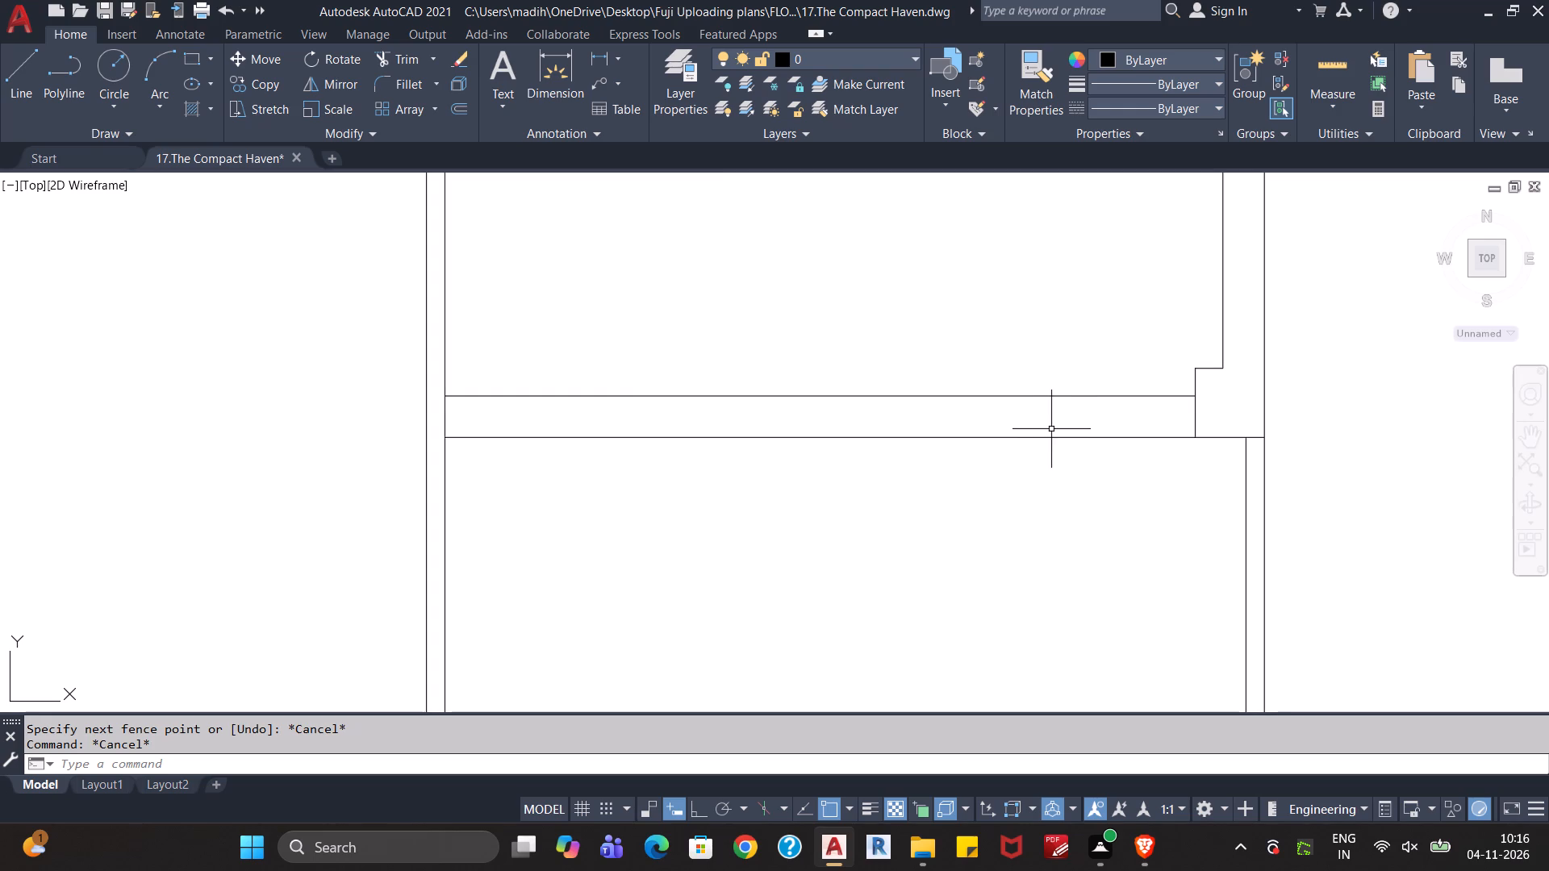
{"action": "middle_click_drag", "start_coordinate": [1054, 423], "coordinate": [1174, 420]}
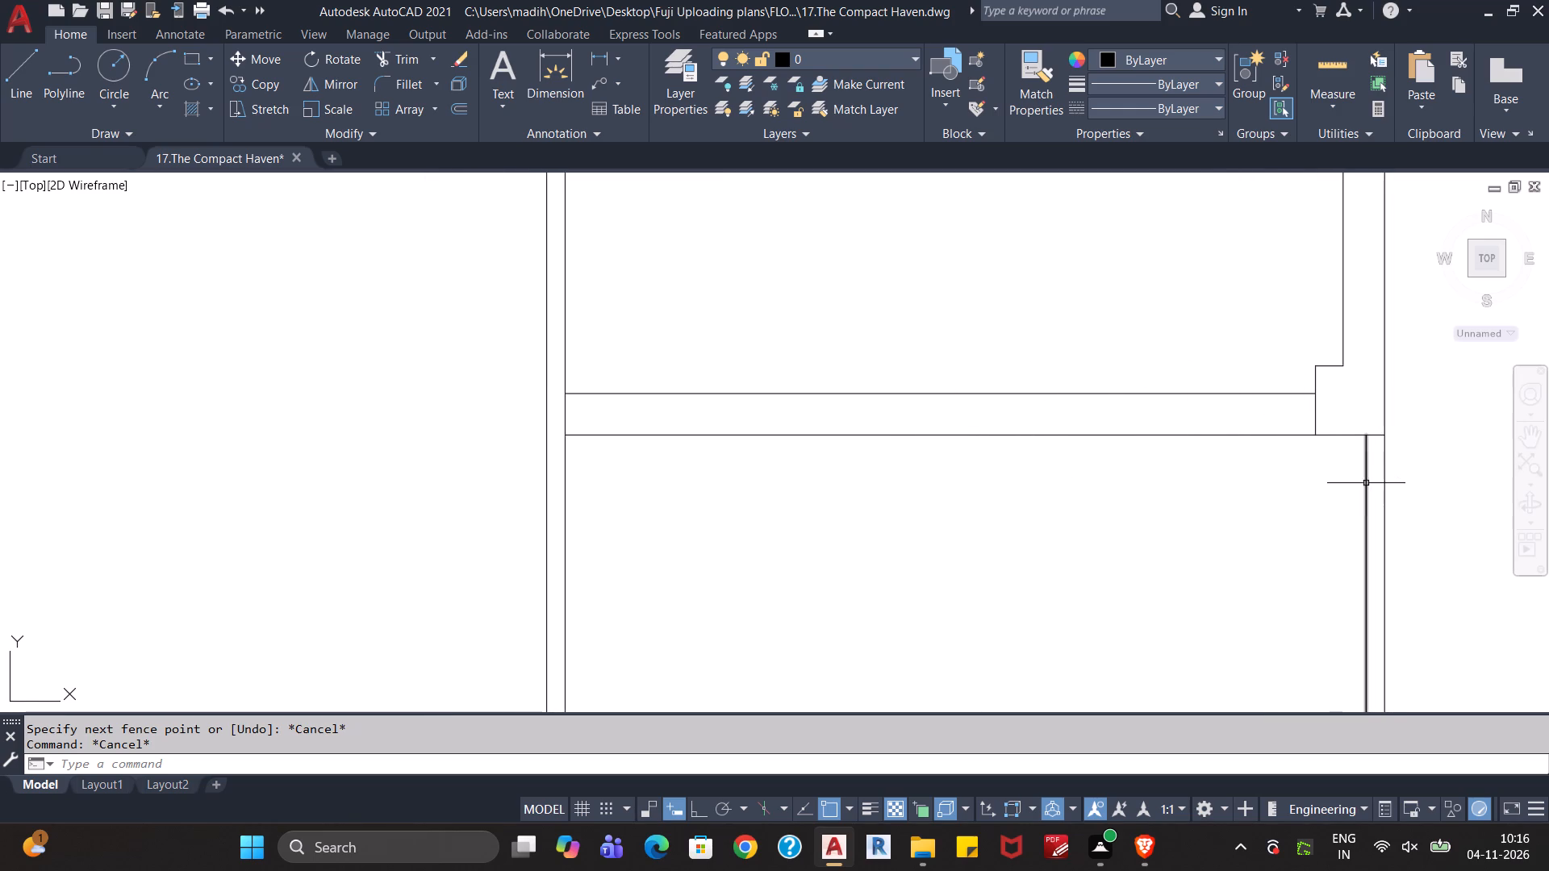
{"action": "type", "text": "ex"}
{"action": "key", "text": "Return"}
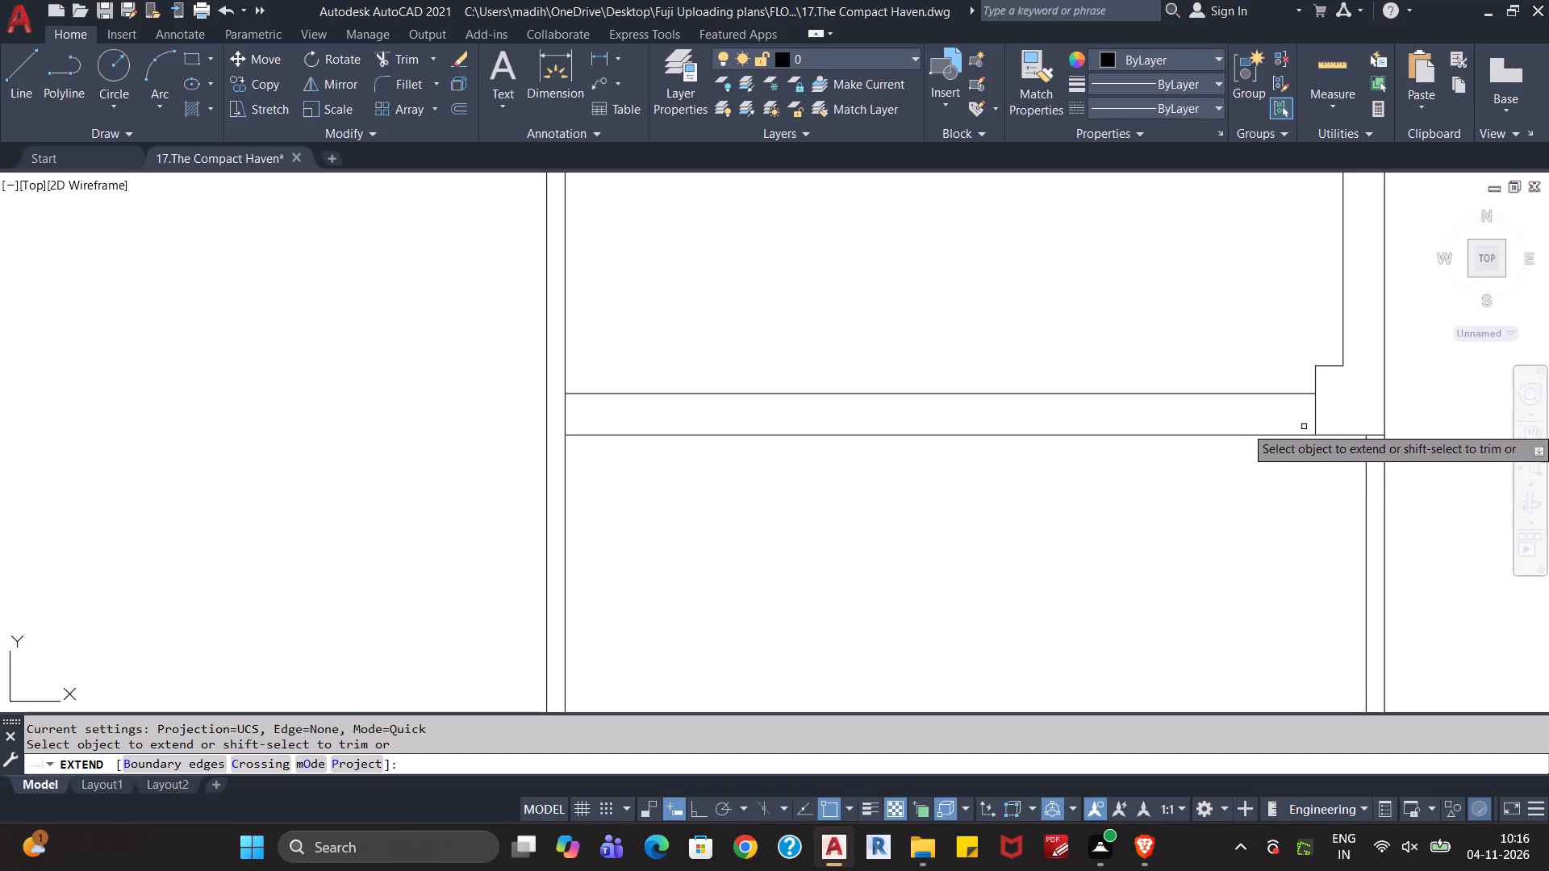
{"action": "left_click", "coordinate": [1306, 394]}
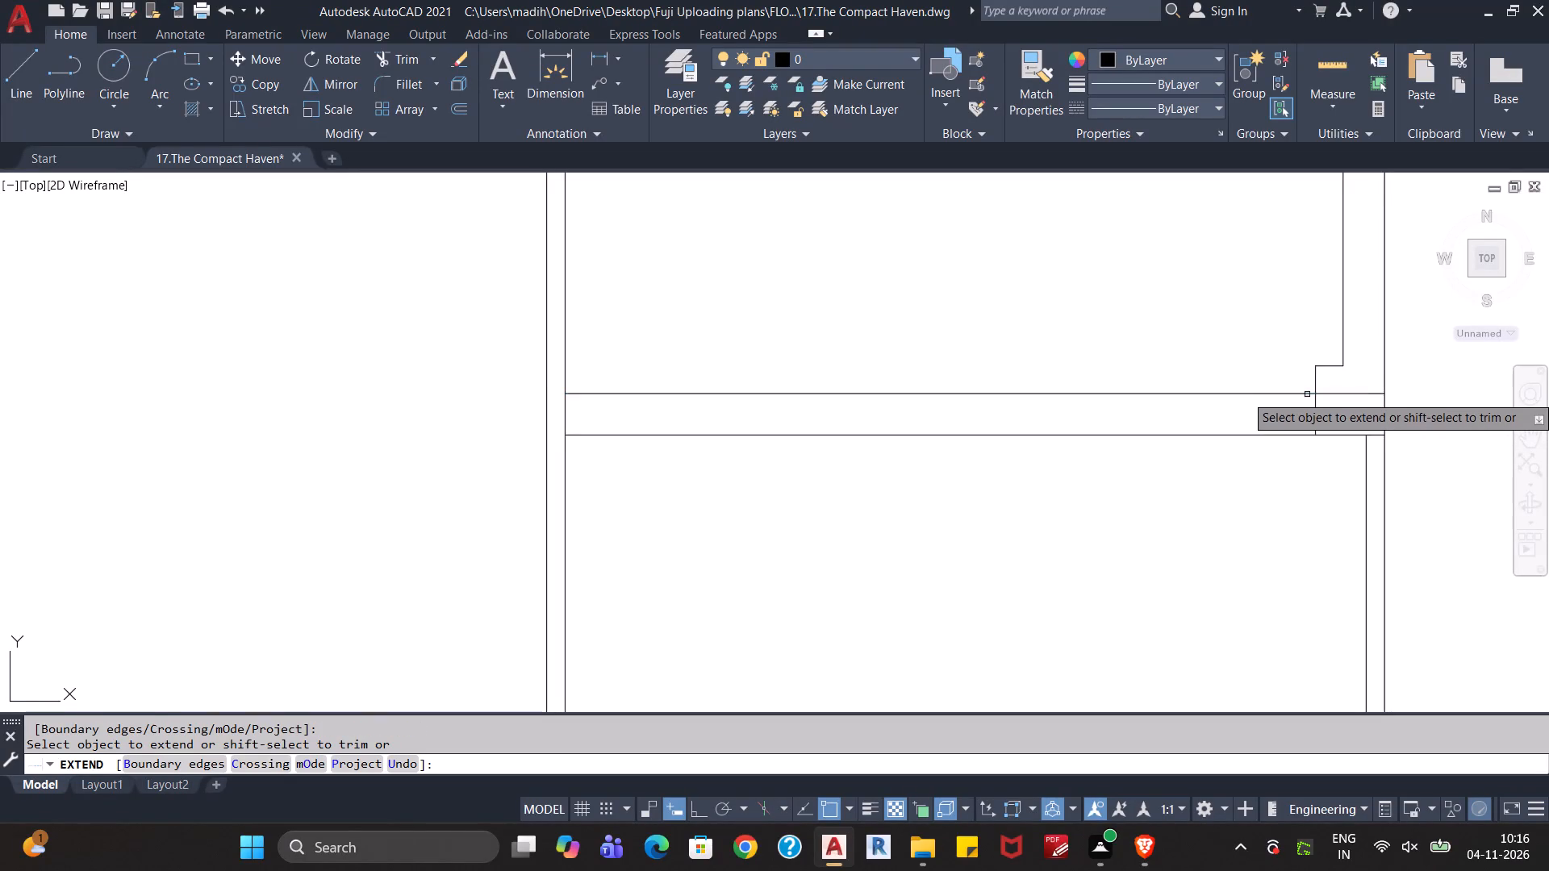
{"action": "left_click", "coordinate": [1345, 357]}
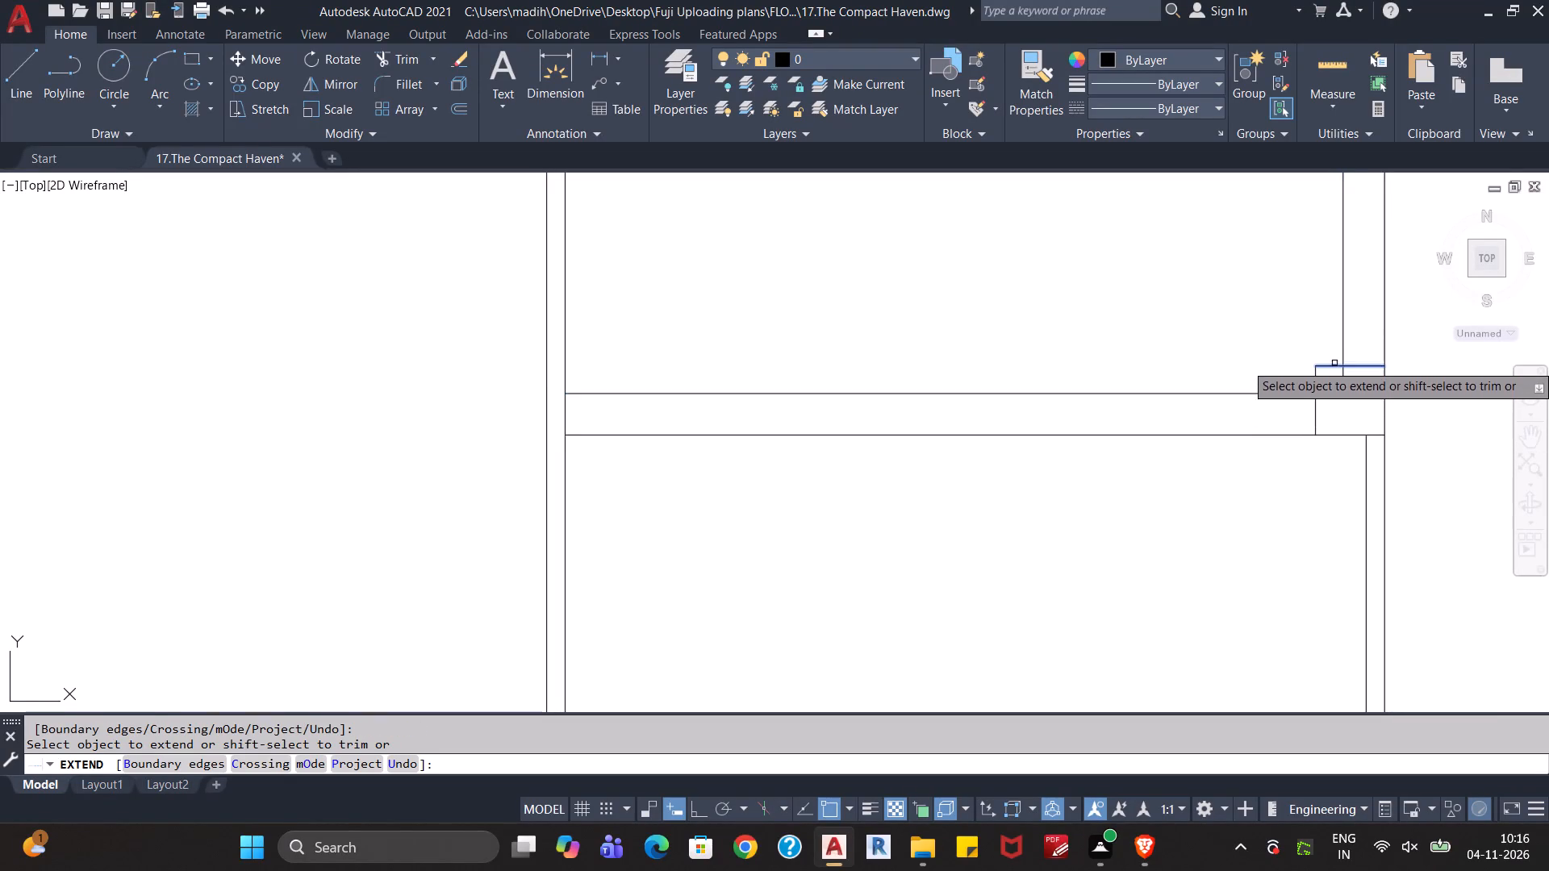
{"action": "left_click", "coordinate": [1334, 360]}
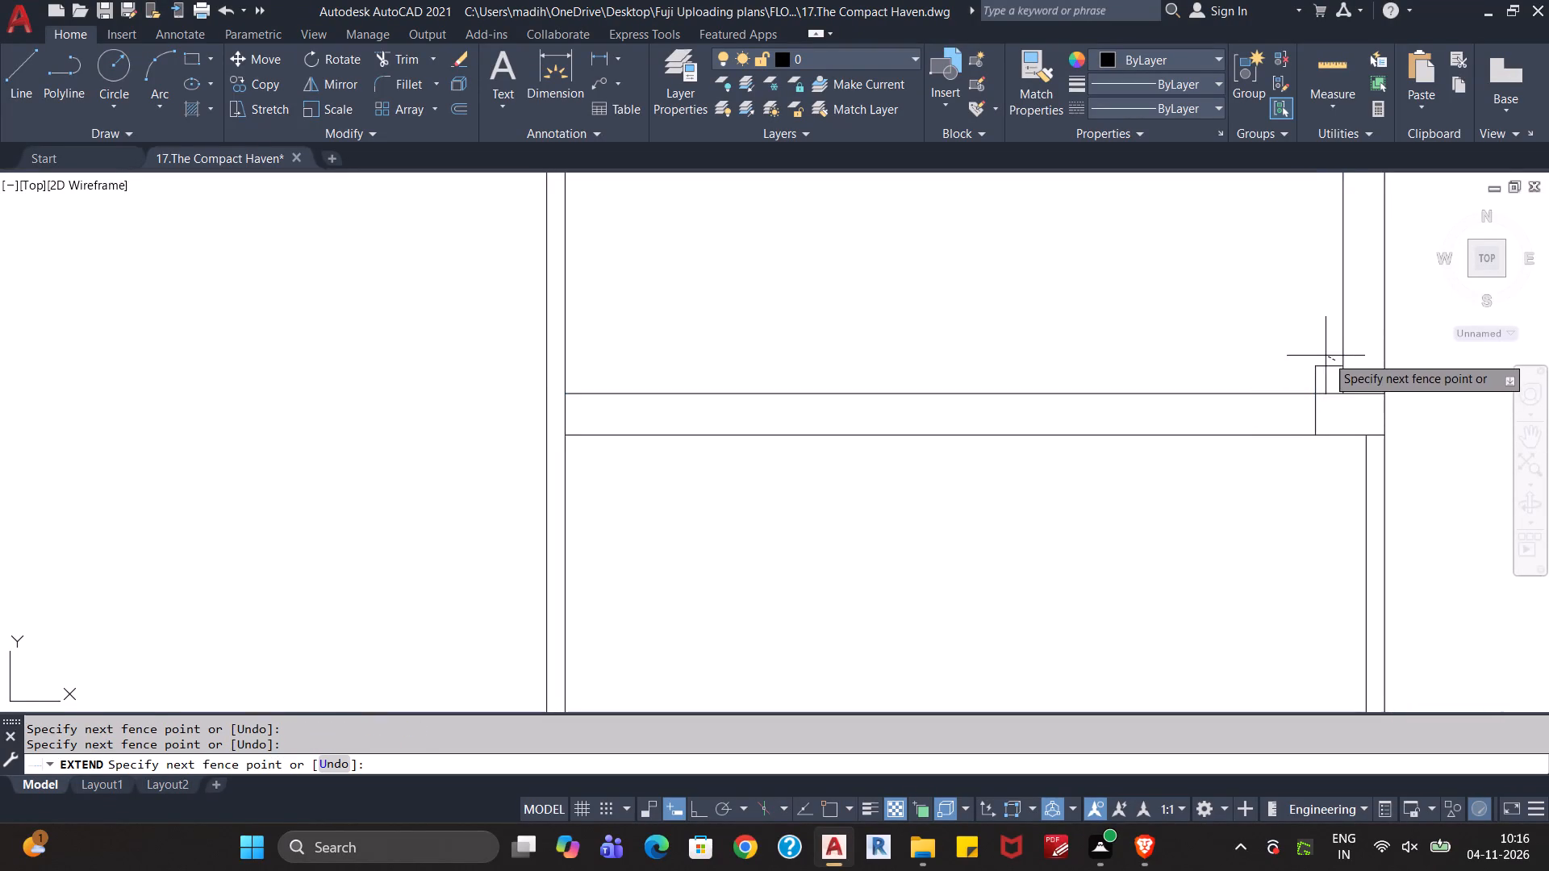
{"action": "left_click", "coordinate": [1330, 348]}
{"action": "left_click", "coordinate": [1330, 353], "text": "shift"}
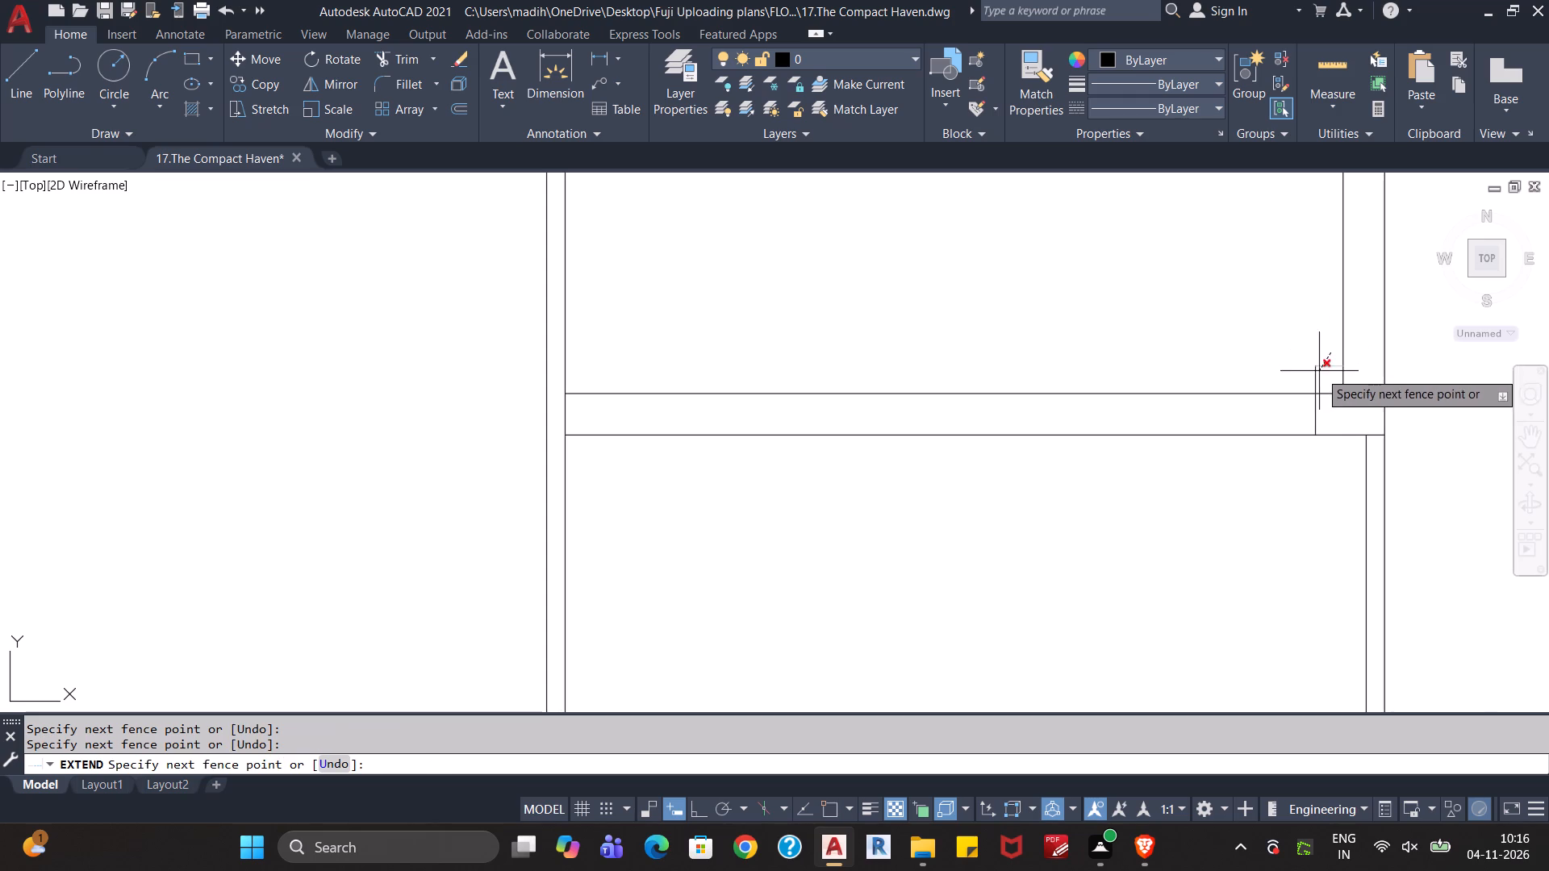
{"action": "left_click", "coordinate": [1313, 379], "text": "shift"}
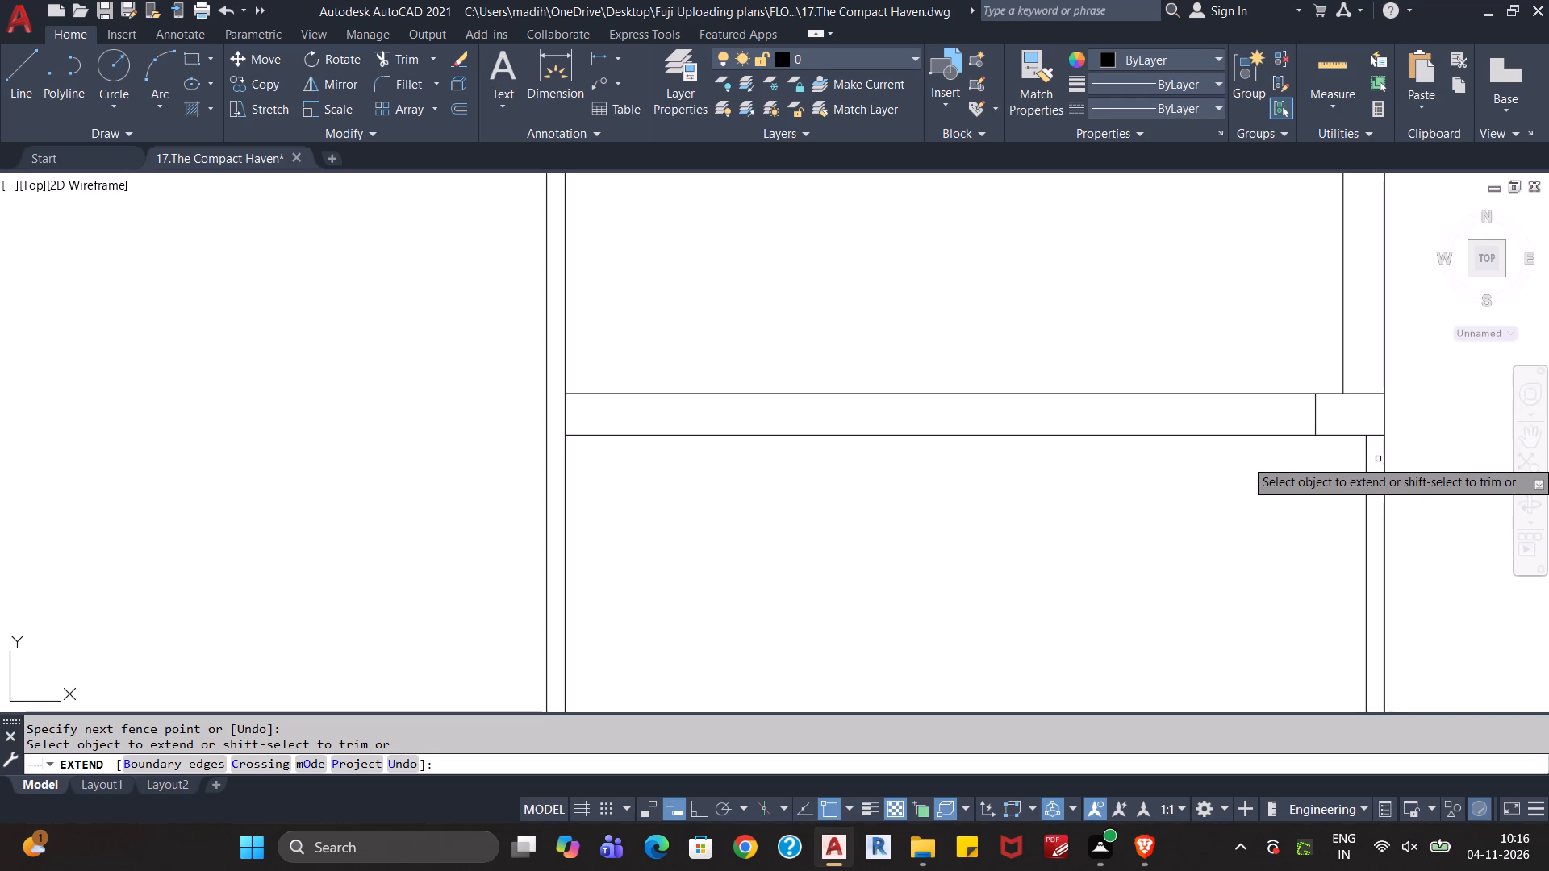
Trim the 9" wall's top line where it runs past the room's corner into the boundary wall.
{"action": "left_click", "coordinate": [1367, 456]}
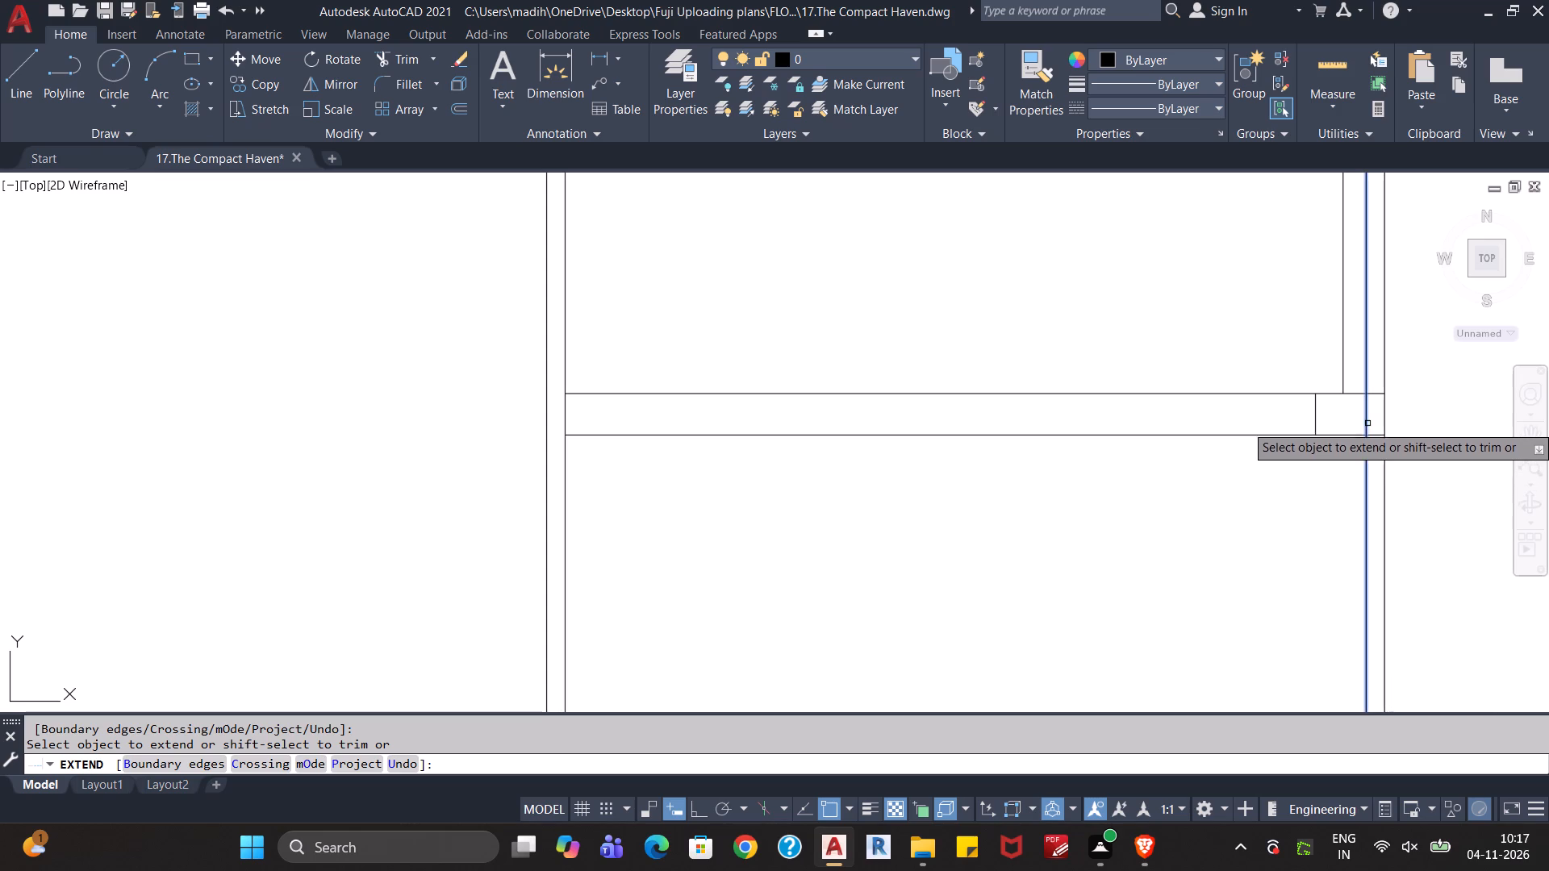
{"action": "left_click", "coordinate": [1351, 422], "text": "shift"}
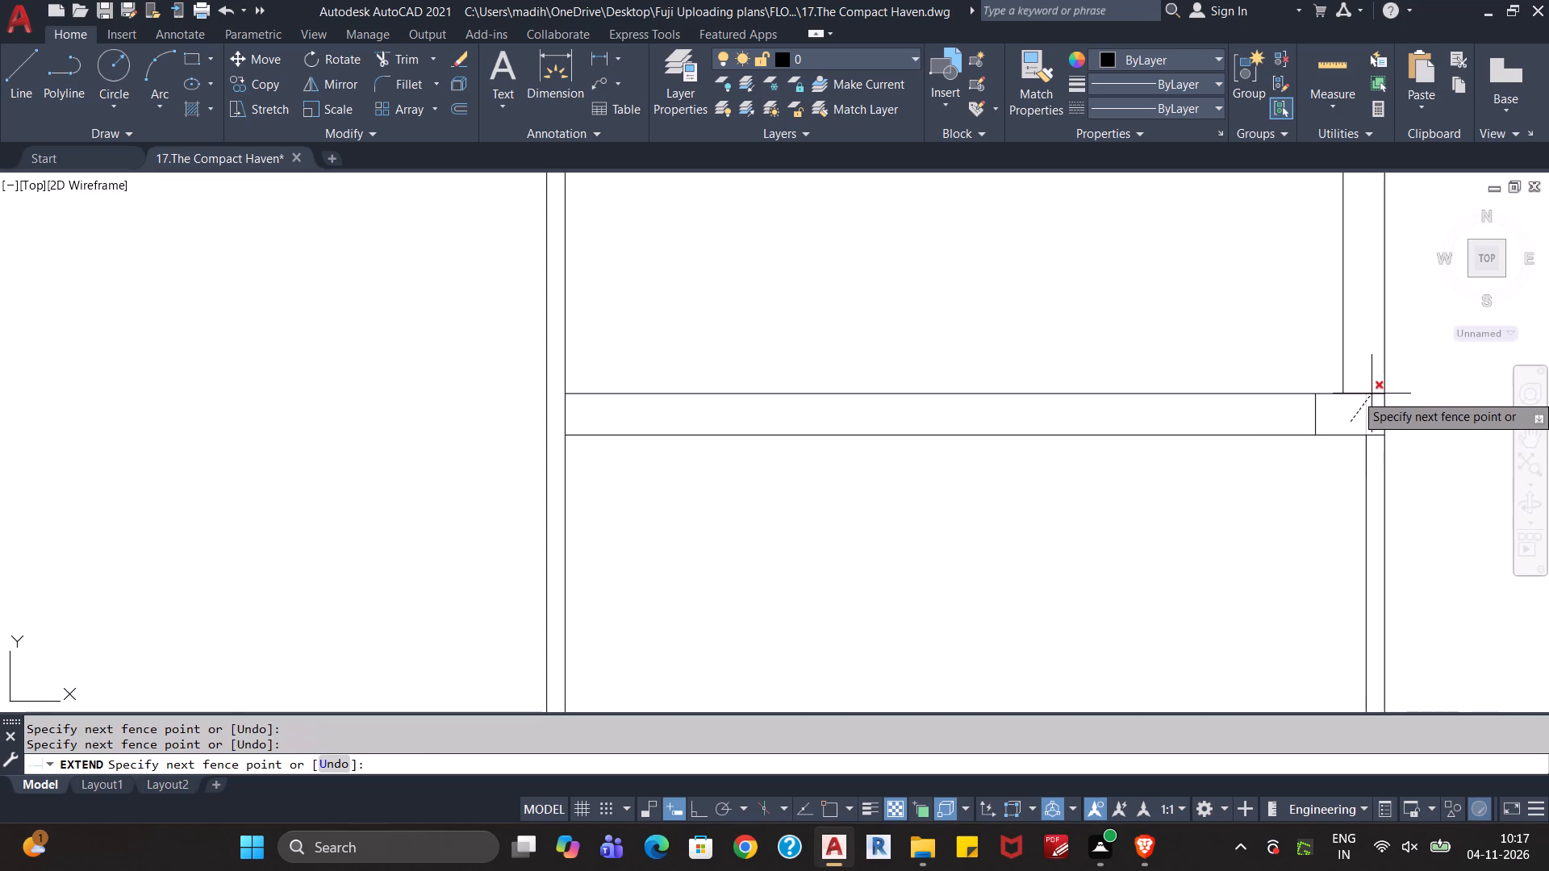
{"action": "left_click", "coordinate": [1371, 393], "text": "shift"}
Measure the 9" wall and the widths of the rooms on either side of it.
{"action": "scroll", "coordinate": [1346, 448], "scroll_direction": "down", "scroll_amount": 1}
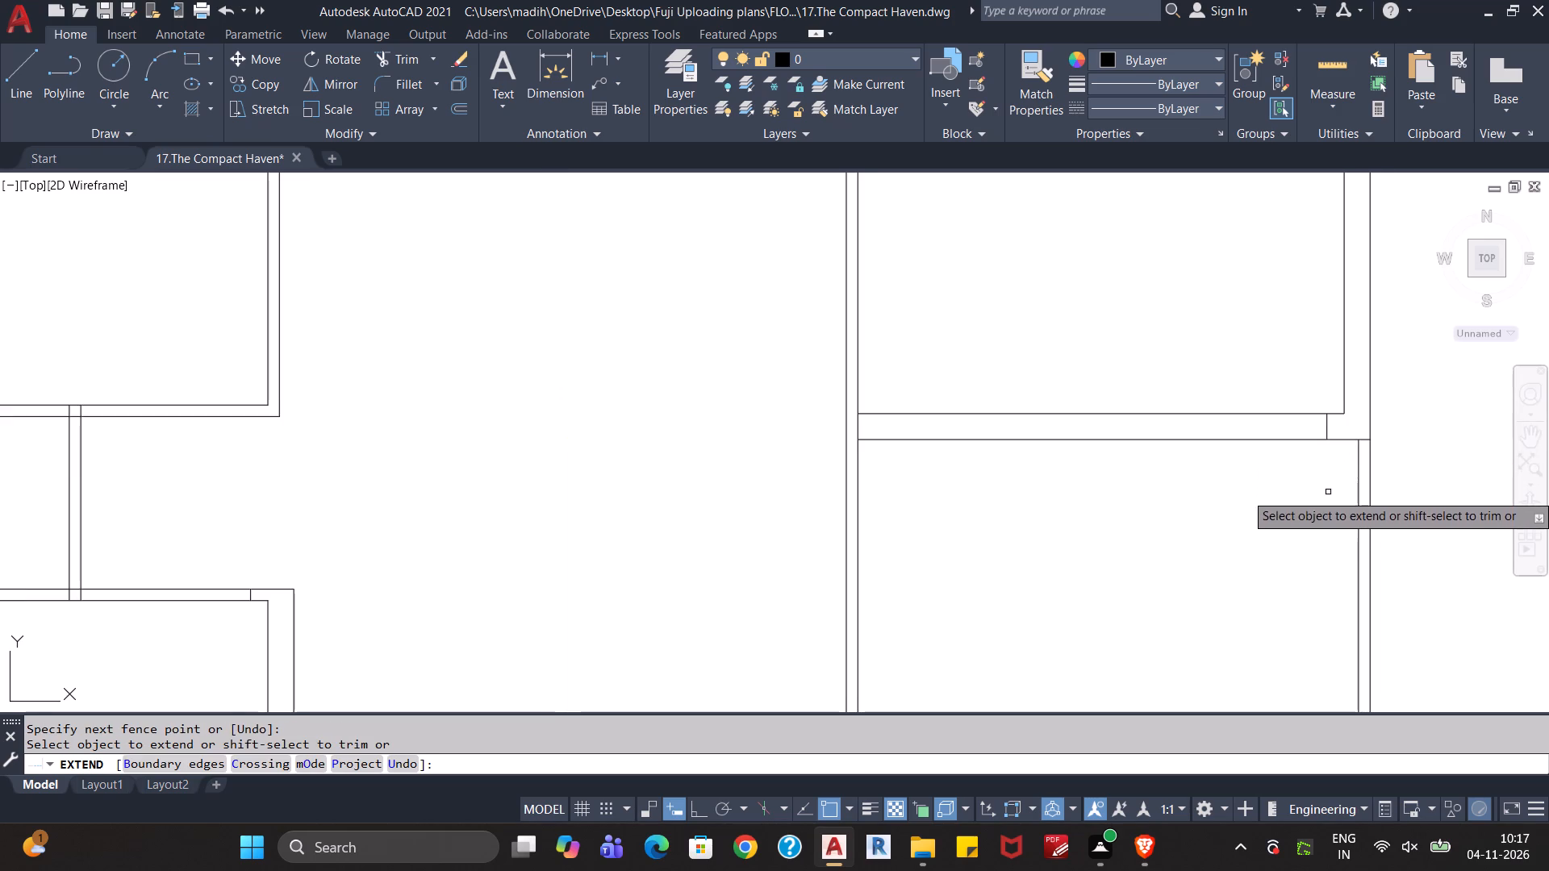
{"action": "middle_click_drag", "start_coordinate": [1321, 499], "coordinate": [1340, 466]}
{"action": "scroll", "coordinate": [1322, 473], "scroll_direction": "down", "scroll_amount": 1}
{"action": "middle_click_drag", "start_coordinate": [1296, 467], "coordinate": [1295, 473]}
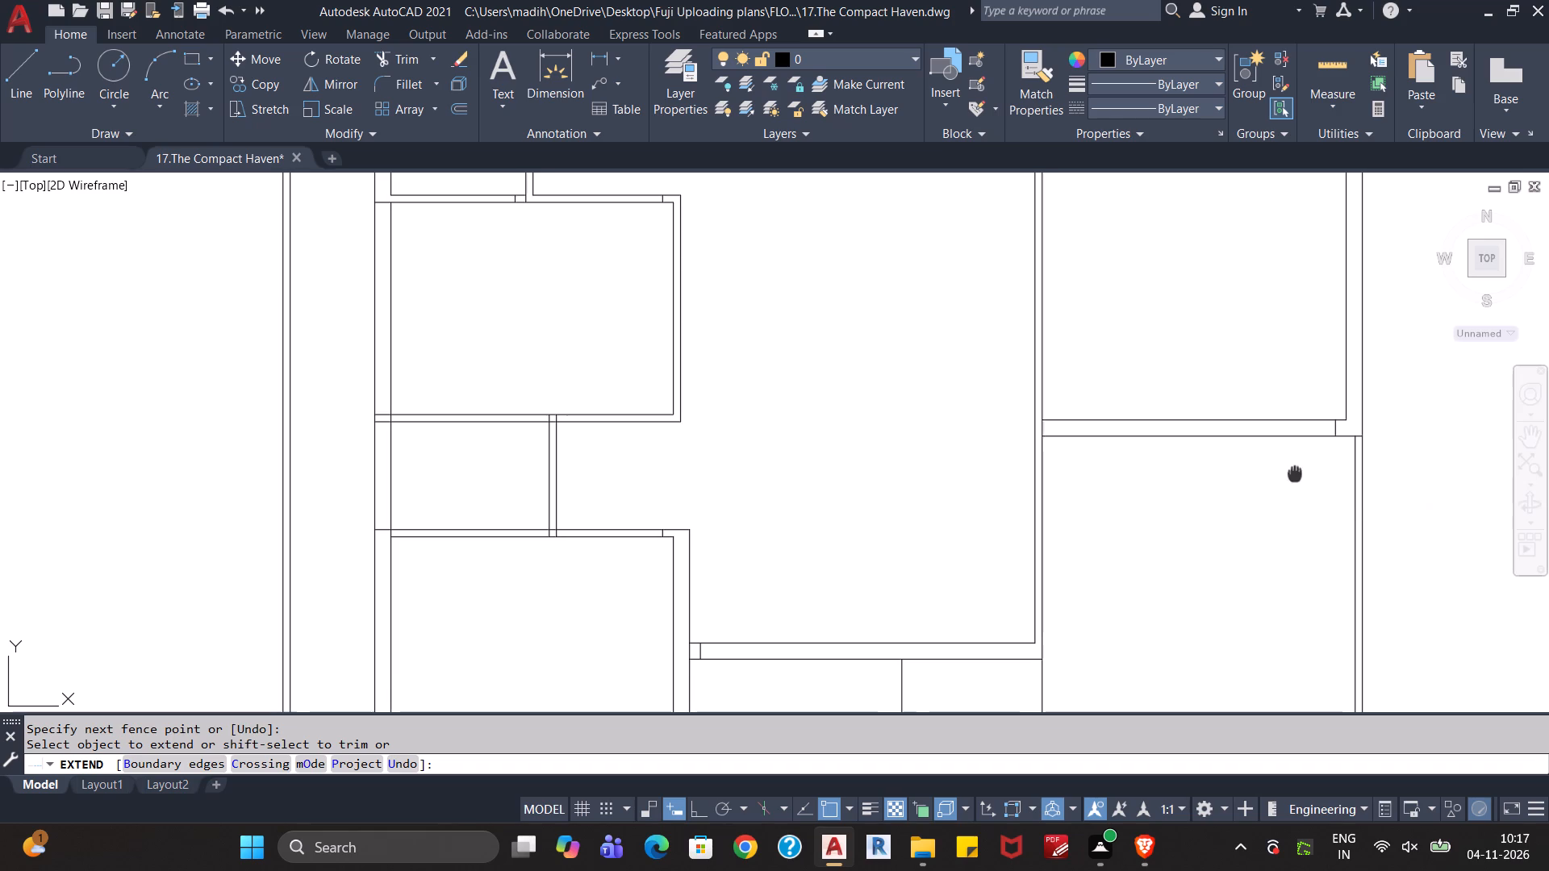
{"action": "middle_click_drag", "start_coordinate": [1295, 473], "coordinate": [1297, 532]}
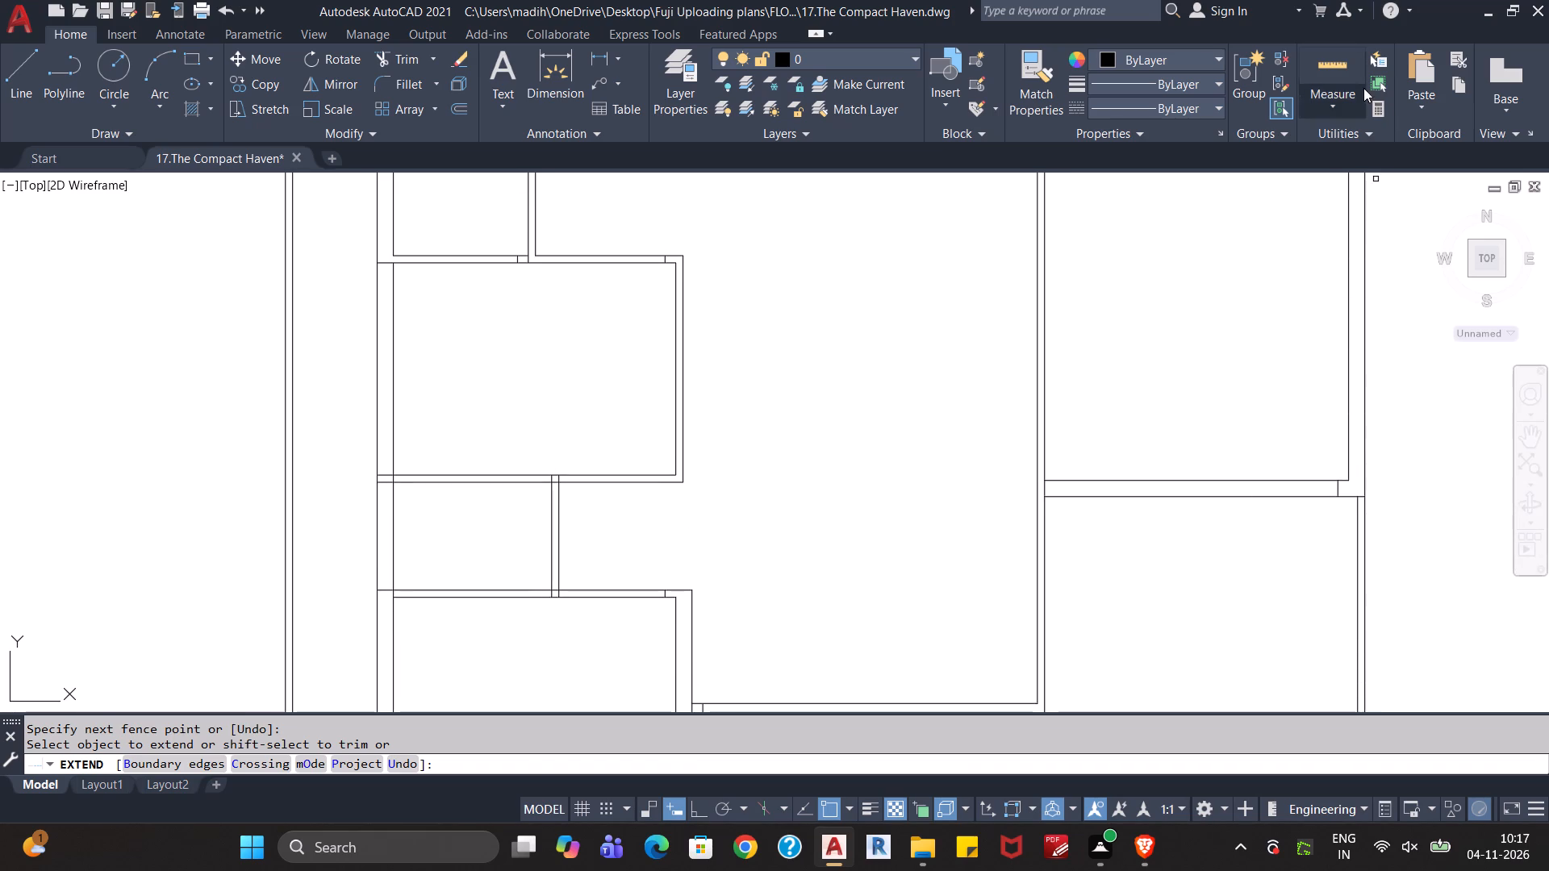
{"action": "left_click", "coordinate": [1347, 74]}
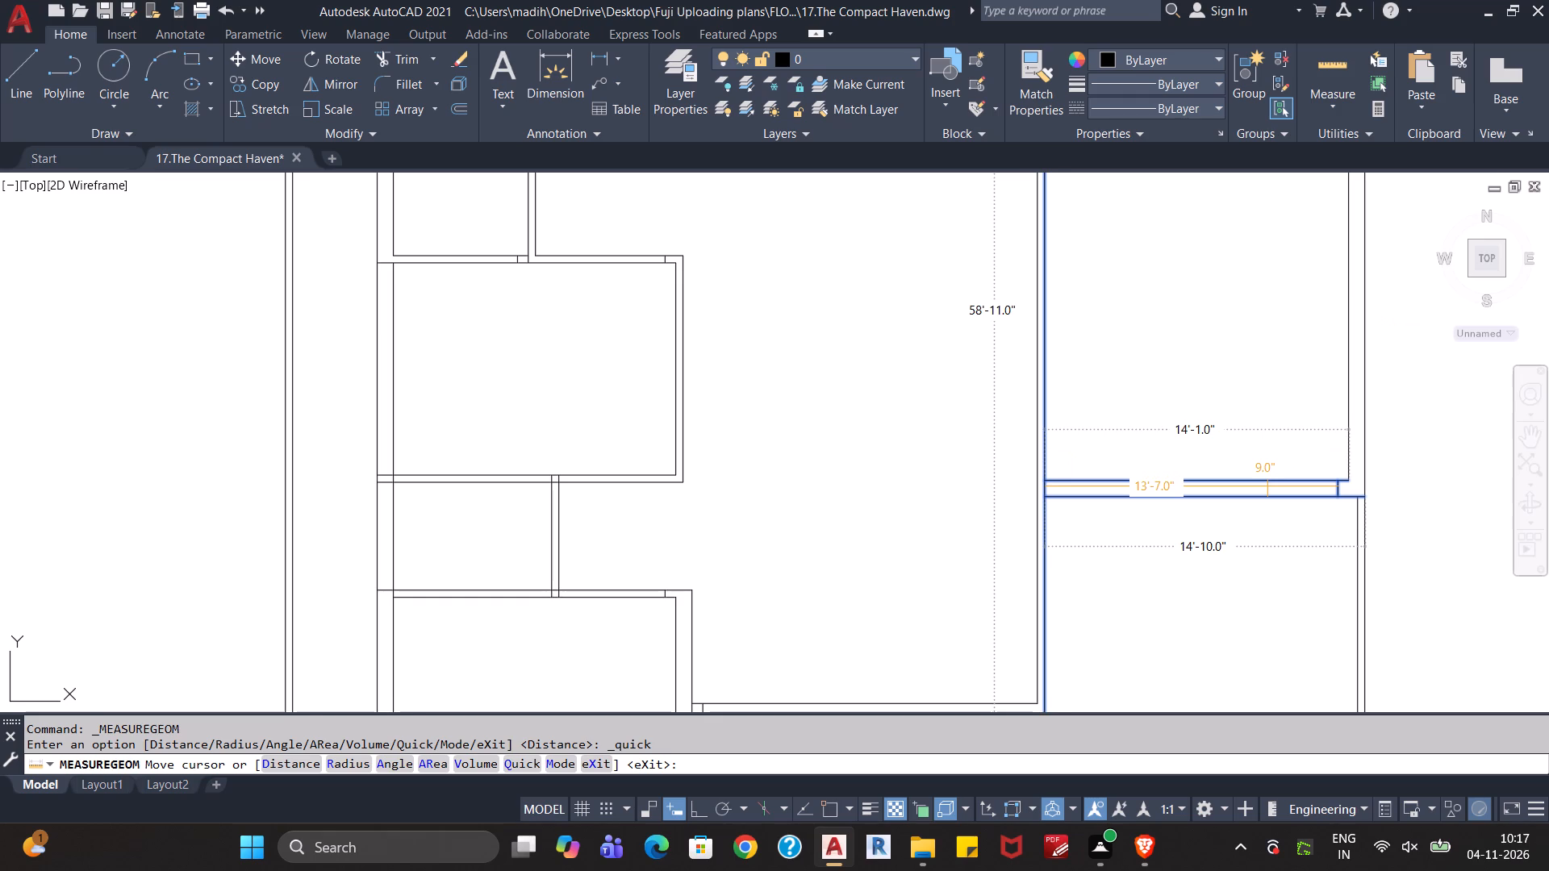
{"action": "key", "text": "Escape"}
{"action": "key", "text": "Escape"}
Trim the inner line of the room's left wall where it crosses the end of the 9" wall.
{"action": "middle_click_drag", "start_coordinate": [1275, 522], "coordinate": [1299, 551]}
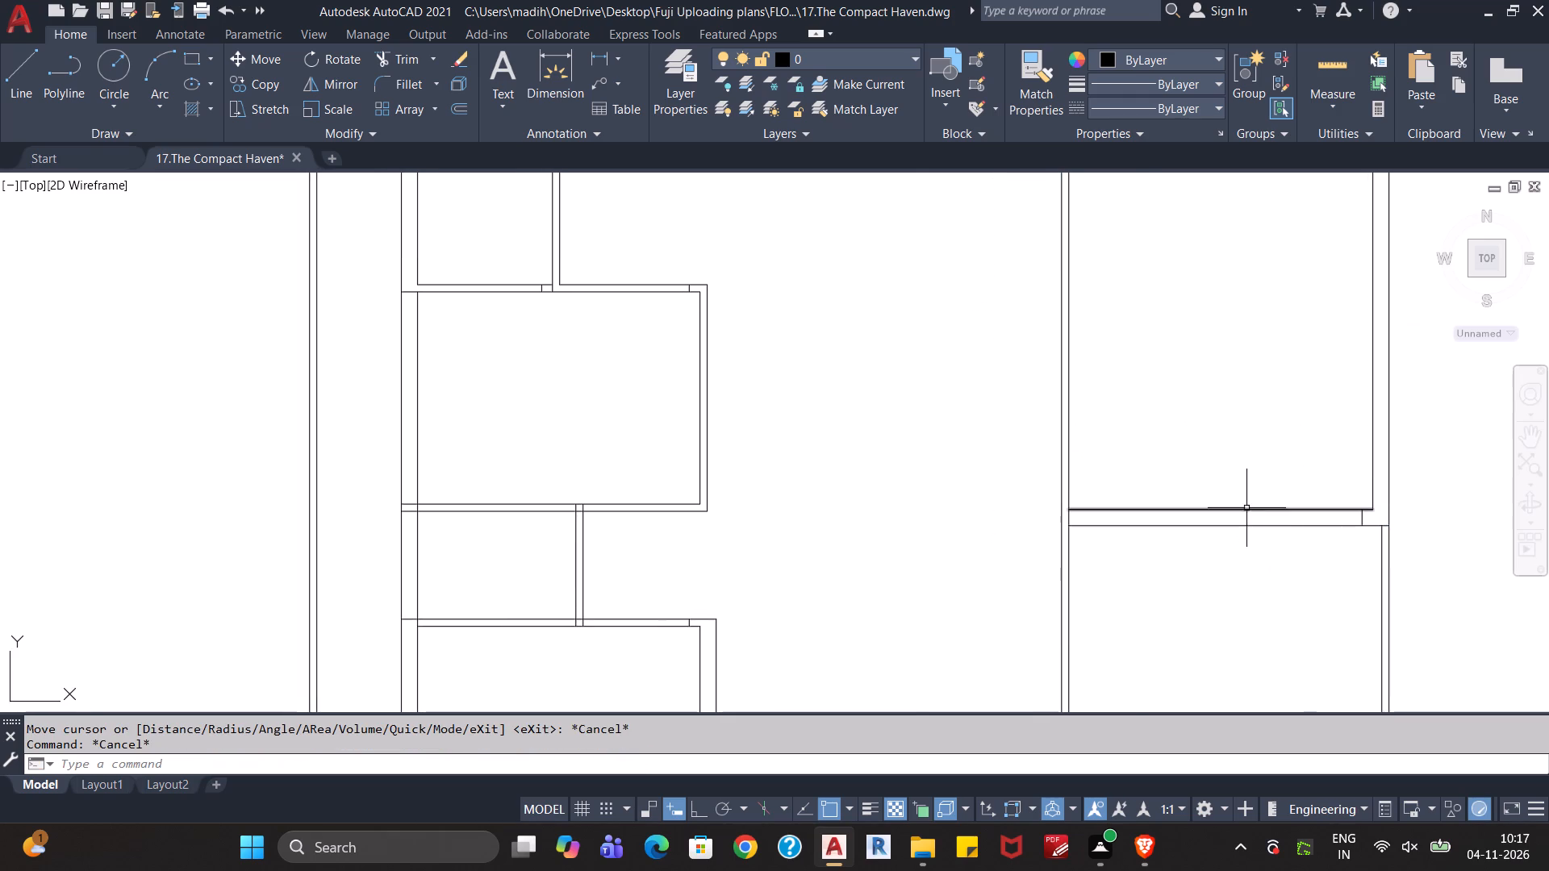
{"action": "scroll", "coordinate": [1246, 508], "scroll_direction": "down", "scroll_amount": 1}
{"action": "scroll", "coordinate": [1207, 531], "scroll_direction": "up", "scroll_amount": 2}
{"action": "scroll", "coordinate": [1189, 538], "scroll_direction": "down", "scroll_amount": 1}
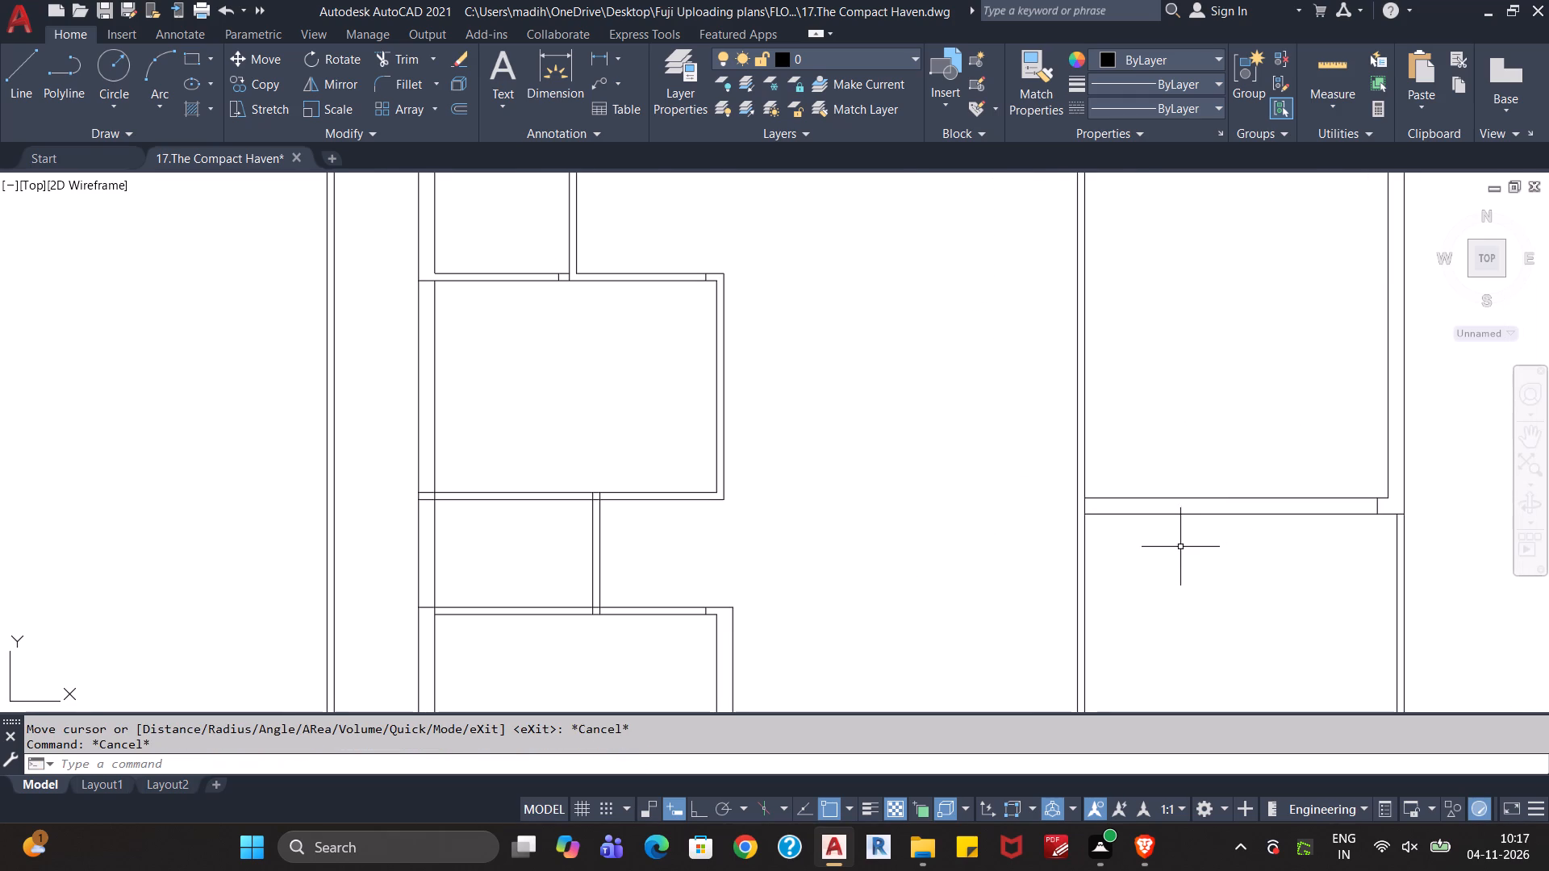
{"action": "scroll", "coordinate": [1135, 541], "scroll_direction": "up", "scroll_amount": 1}
{"action": "type", "text": "tr"}
{"action": "key", "text": "Return"}
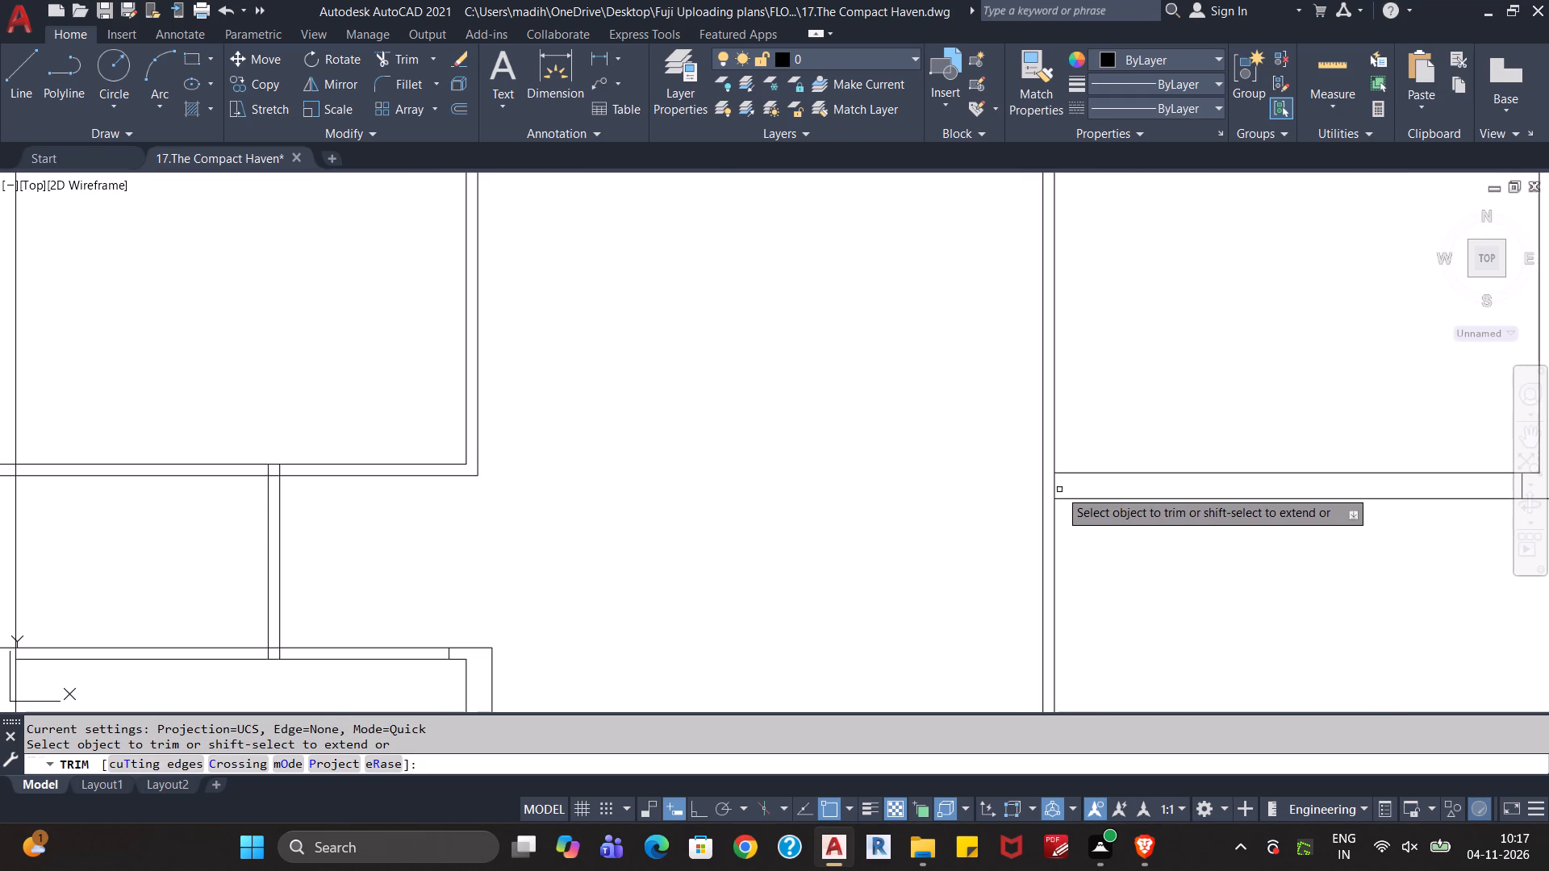
{"action": "left_click", "coordinate": [1058, 488]}
{"action": "left_click", "coordinate": [1053, 492]}
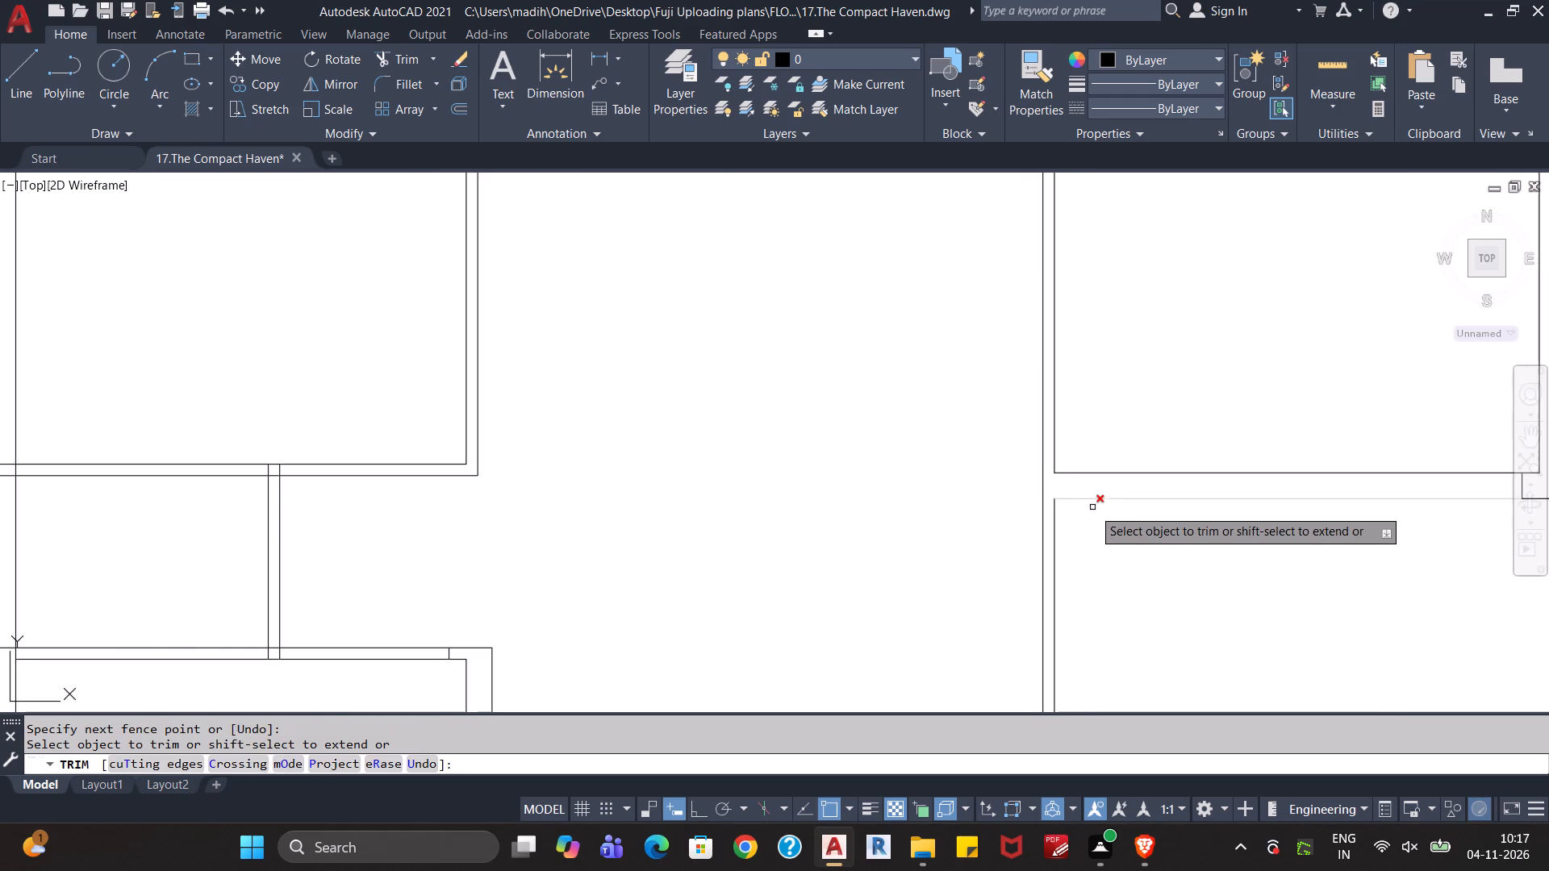
{"action": "scroll", "coordinate": [1096, 512], "scroll_direction": "down", "scroll_amount": 1}
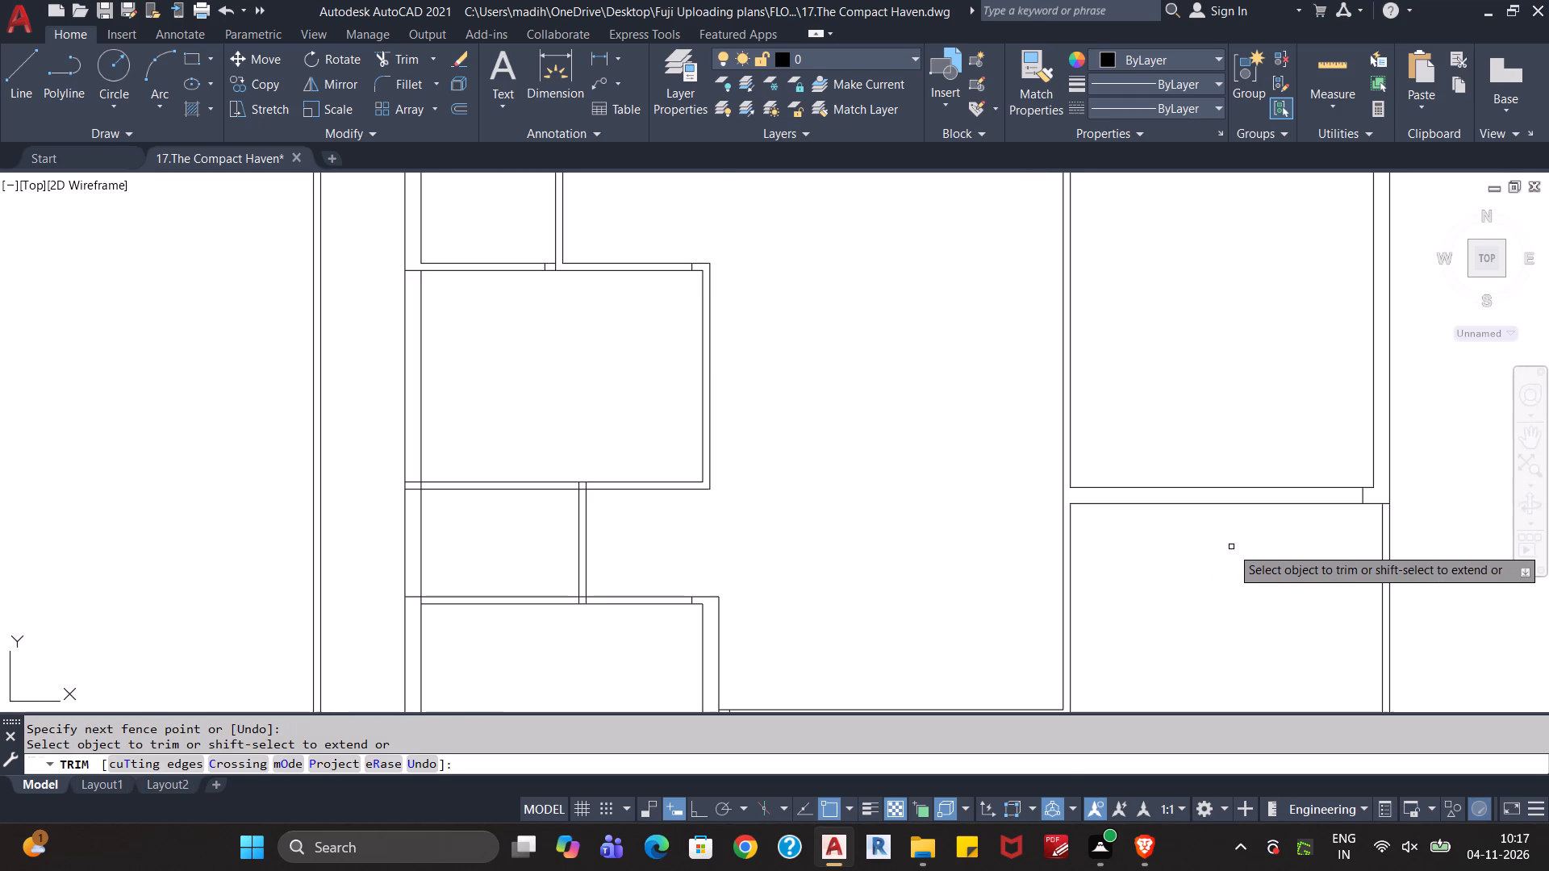
{"action": "key", "text": "Escape"}
{"action": "key", "text": "Escape"}
Trim the side wall lines crossing both ends of the partition above the room with the 9" bottom wall.
{"action": "scroll", "coordinate": [1237, 463], "scroll_direction": "down", "scroll_amount": 1}
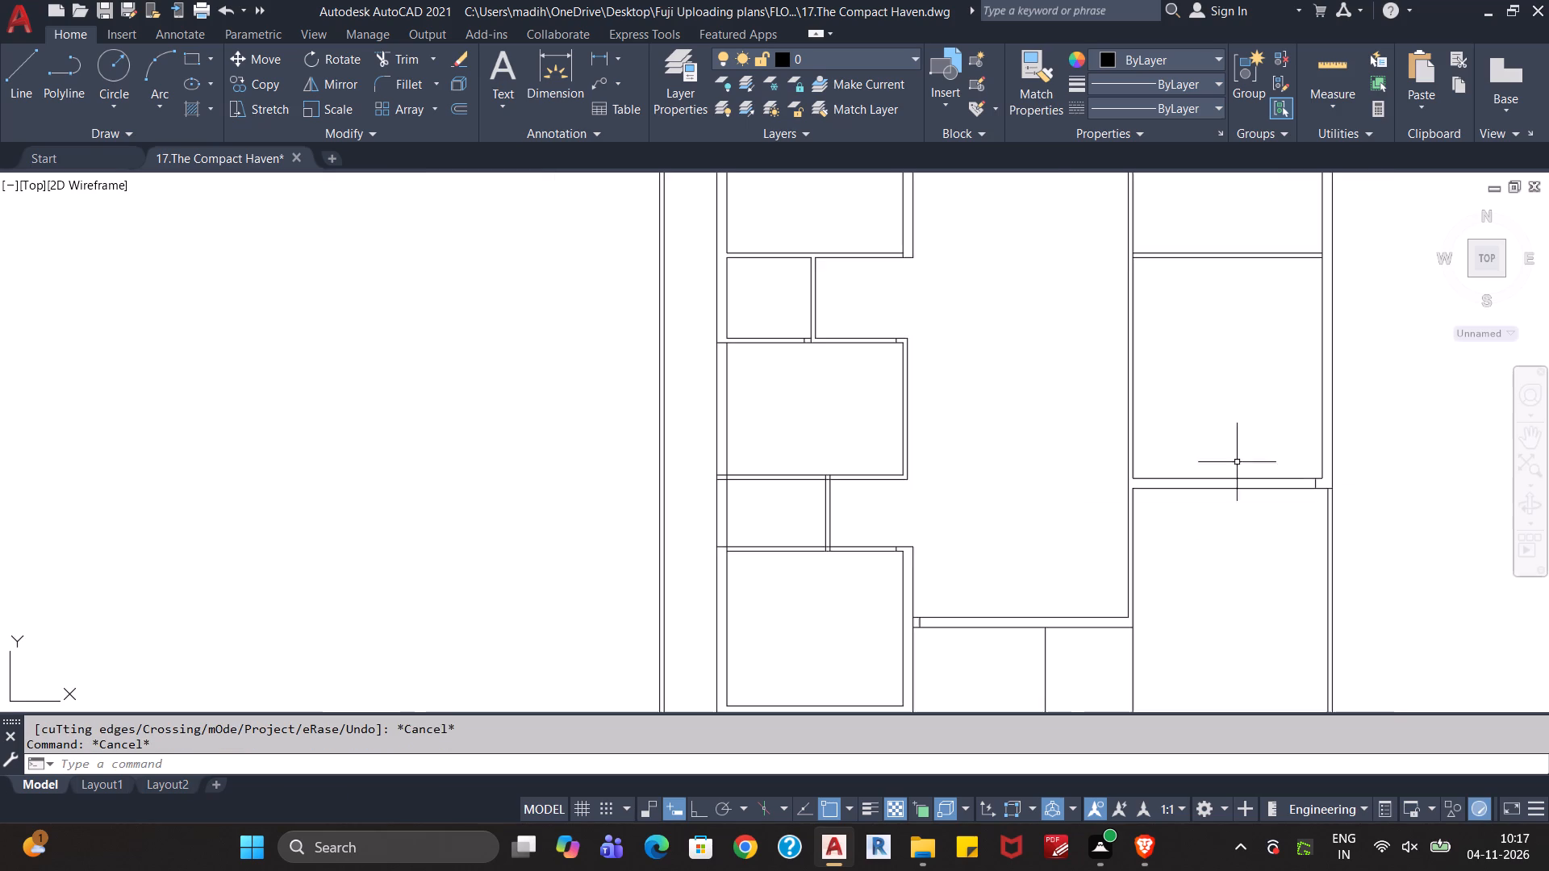
{"action": "middle_click_drag", "start_coordinate": [1255, 427], "coordinate": [1213, 561]}
{"action": "scroll", "coordinate": [1250, 424], "scroll_direction": "up", "scroll_amount": 2}
{"action": "middle_click_drag", "start_coordinate": [1262, 406], "coordinate": [1262, 410]}
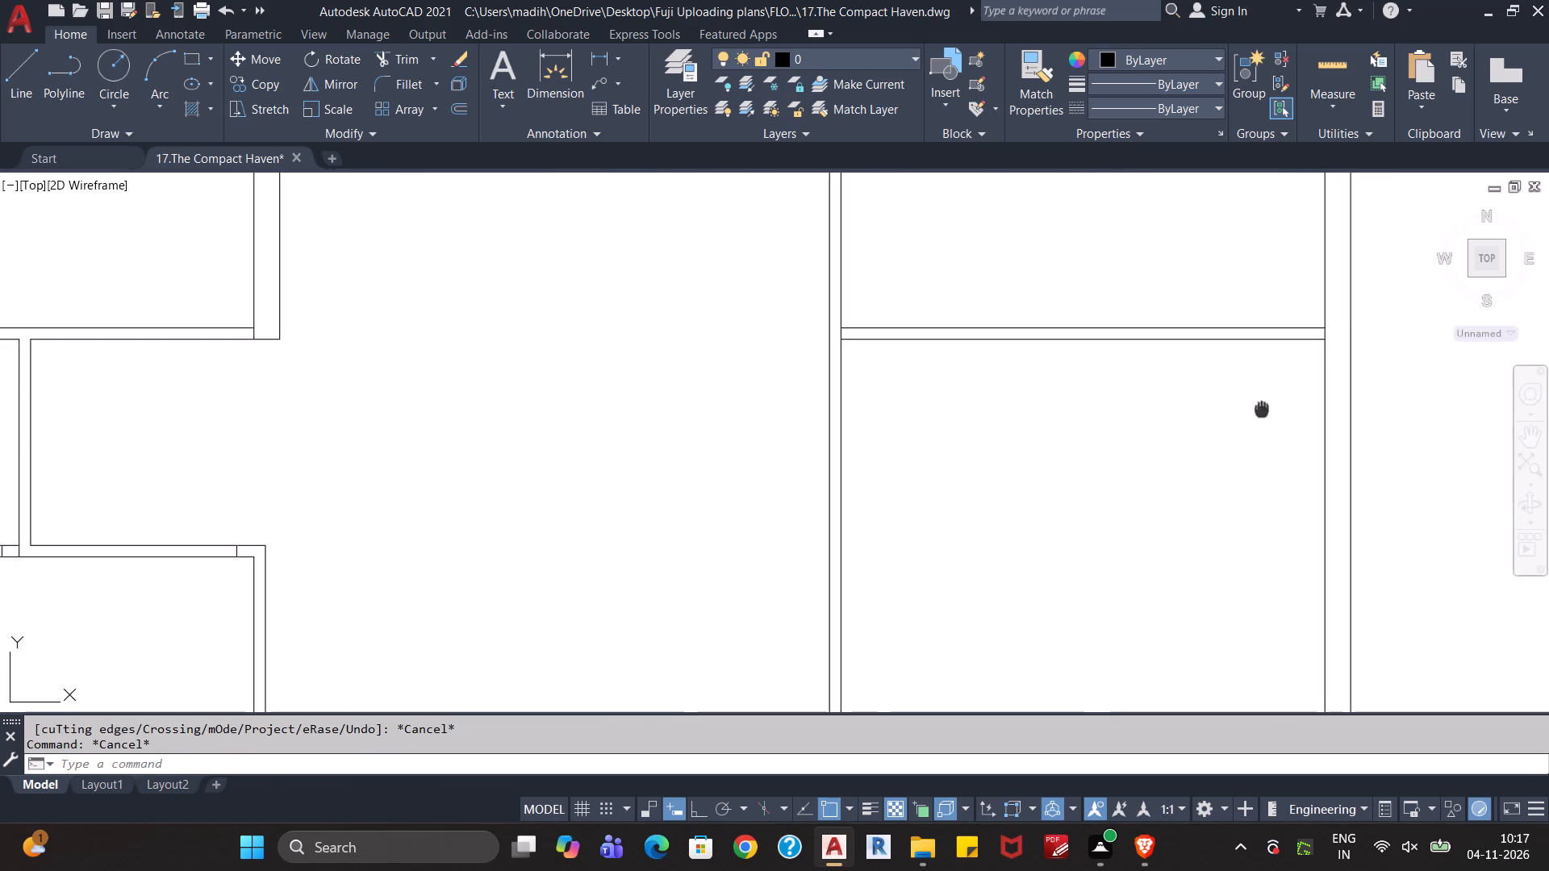
{"action": "middle_click_drag", "start_coordinate": [1262, 410], "coordinate": [1225, 581]}
{"action": "scroll", "coordinate": [1280, 520], "scroll_direction": "up", "scroll_amount": 3}
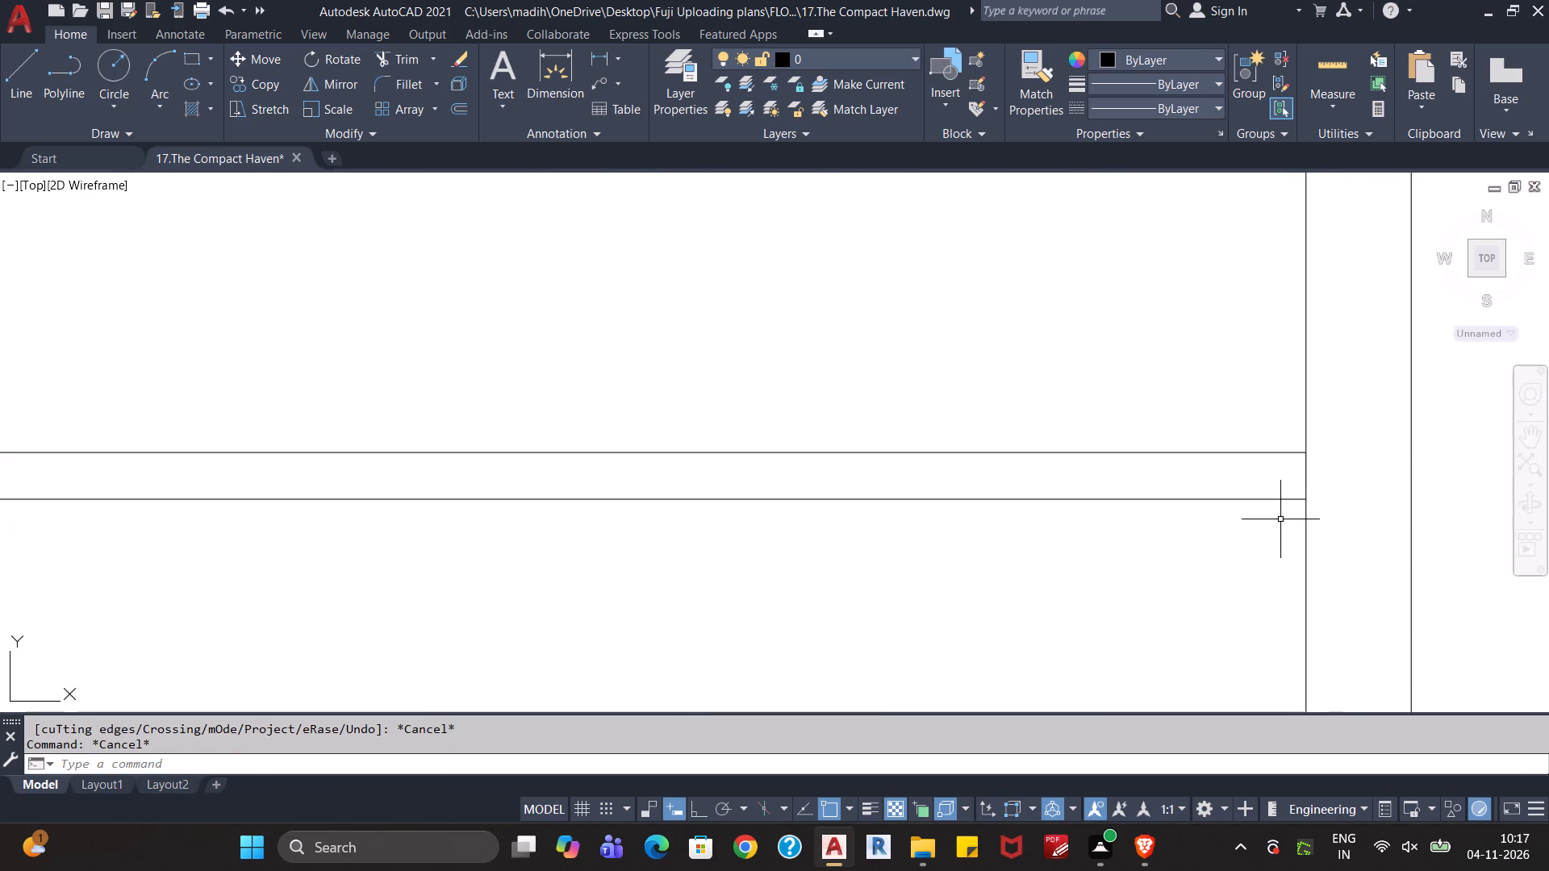
{"action": "type", "text": "tr"}
{"action": "key", "text": "Return"}
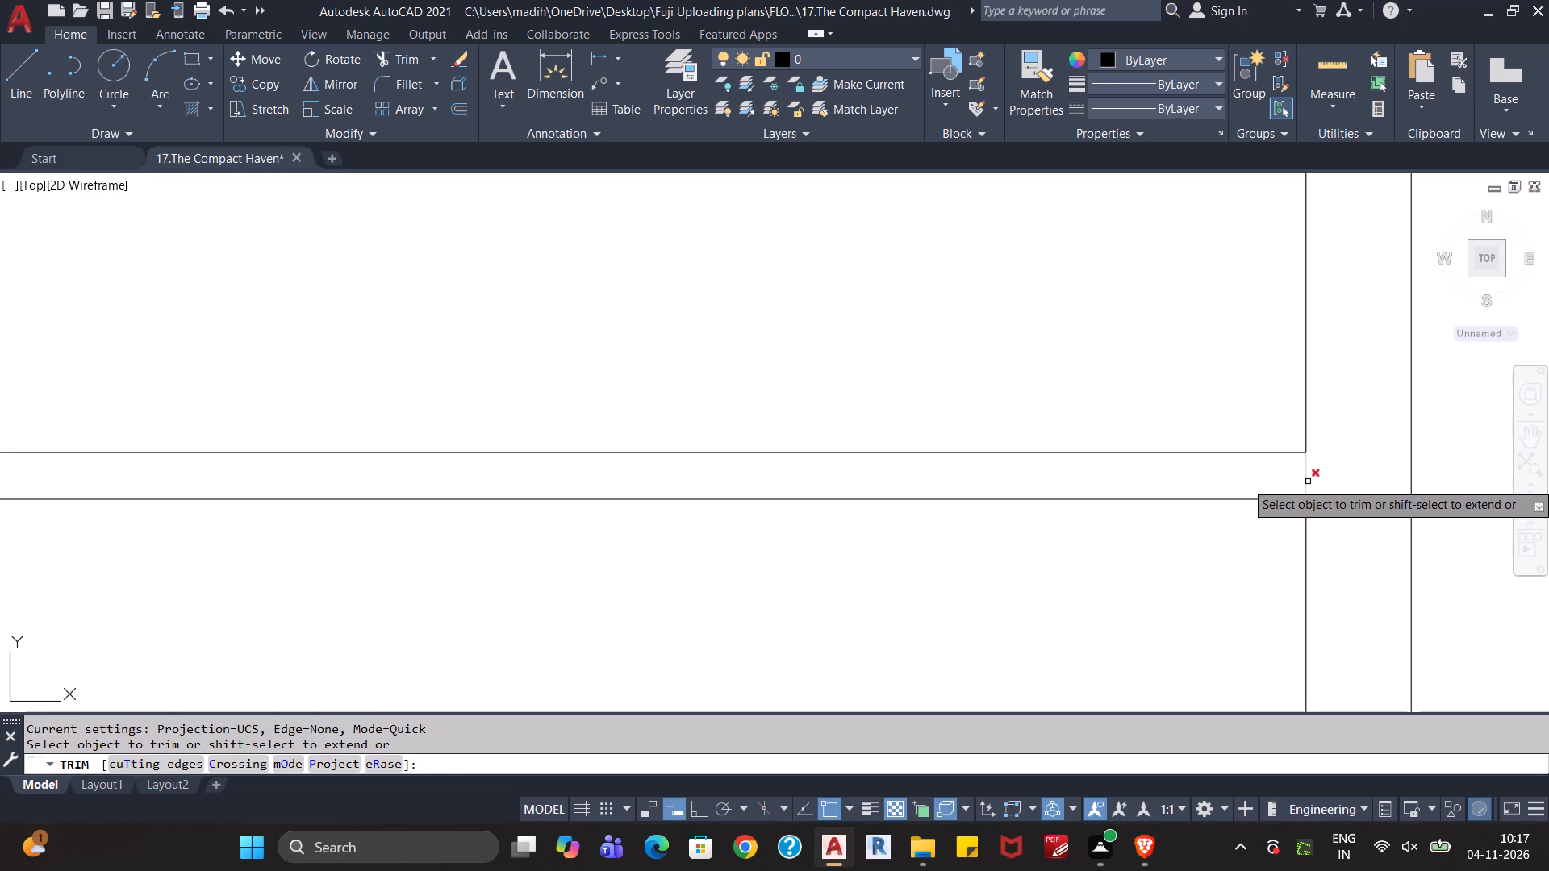
{"action": "left_click", "coordinate": [1308, 481]}
{"action": "scroll", "coordinate": [1101, 563], "scroll_direction": "down", "scroll_amount": 2}
{"action": "middle_click_drag", "start_coordinate": [1001, 602], "coordinate": [1343, 594]}
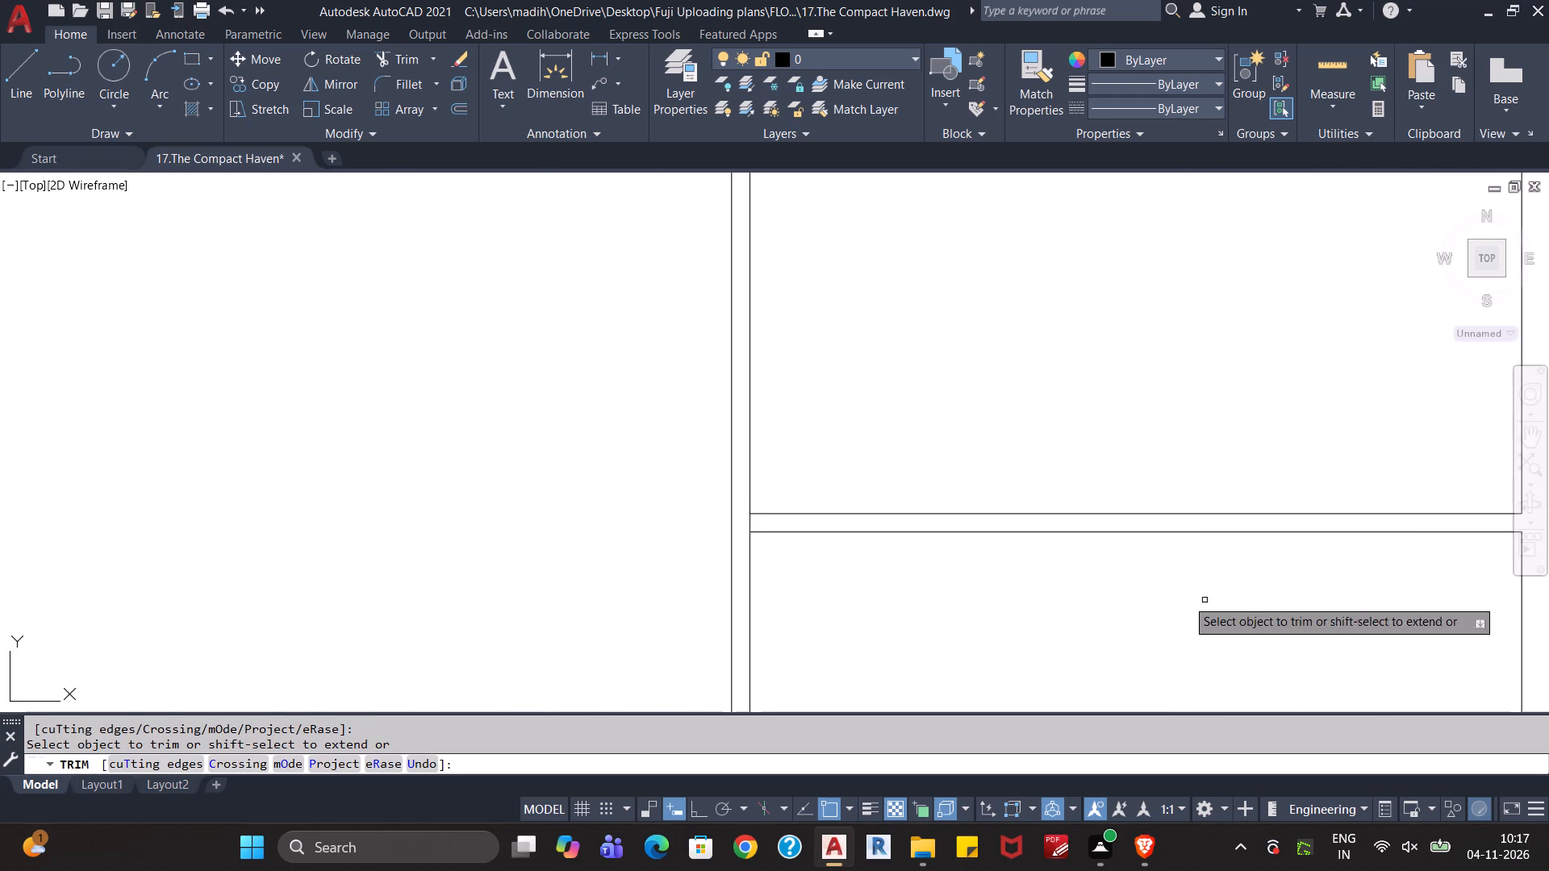
{"action": "scroll", "coordinate": [797, 531], "scroll_direction": "up", "scroll_amount": 2}
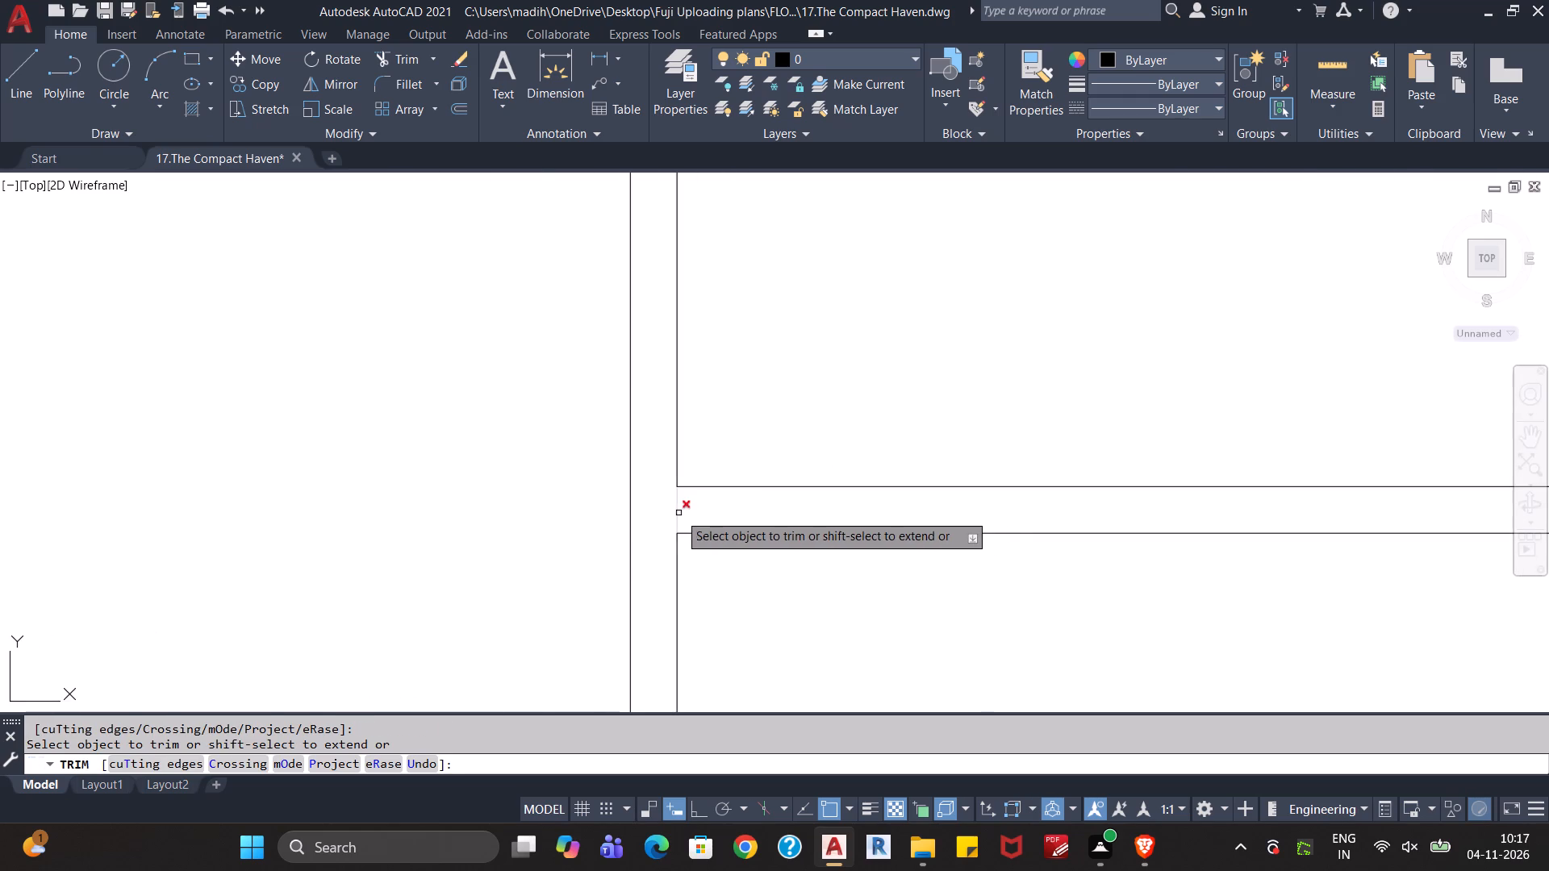
{"action": "left_click", "coordinate": [678, 513]}
Trim the side wall lines crossing both ends of the partition below the small top-right room.
{"action": "scroll", "coordinate": [783, 544], "scroll_direction": "down", "scroll_amount": 3}
{"action": "middle_click_drag", "start_coordinate": [1002, 590], "coordinate": [935, 577]}
{"action": "scroll", "coordinate": [926, 573], "scroll_direction": "down", "scroll_amount": 2}
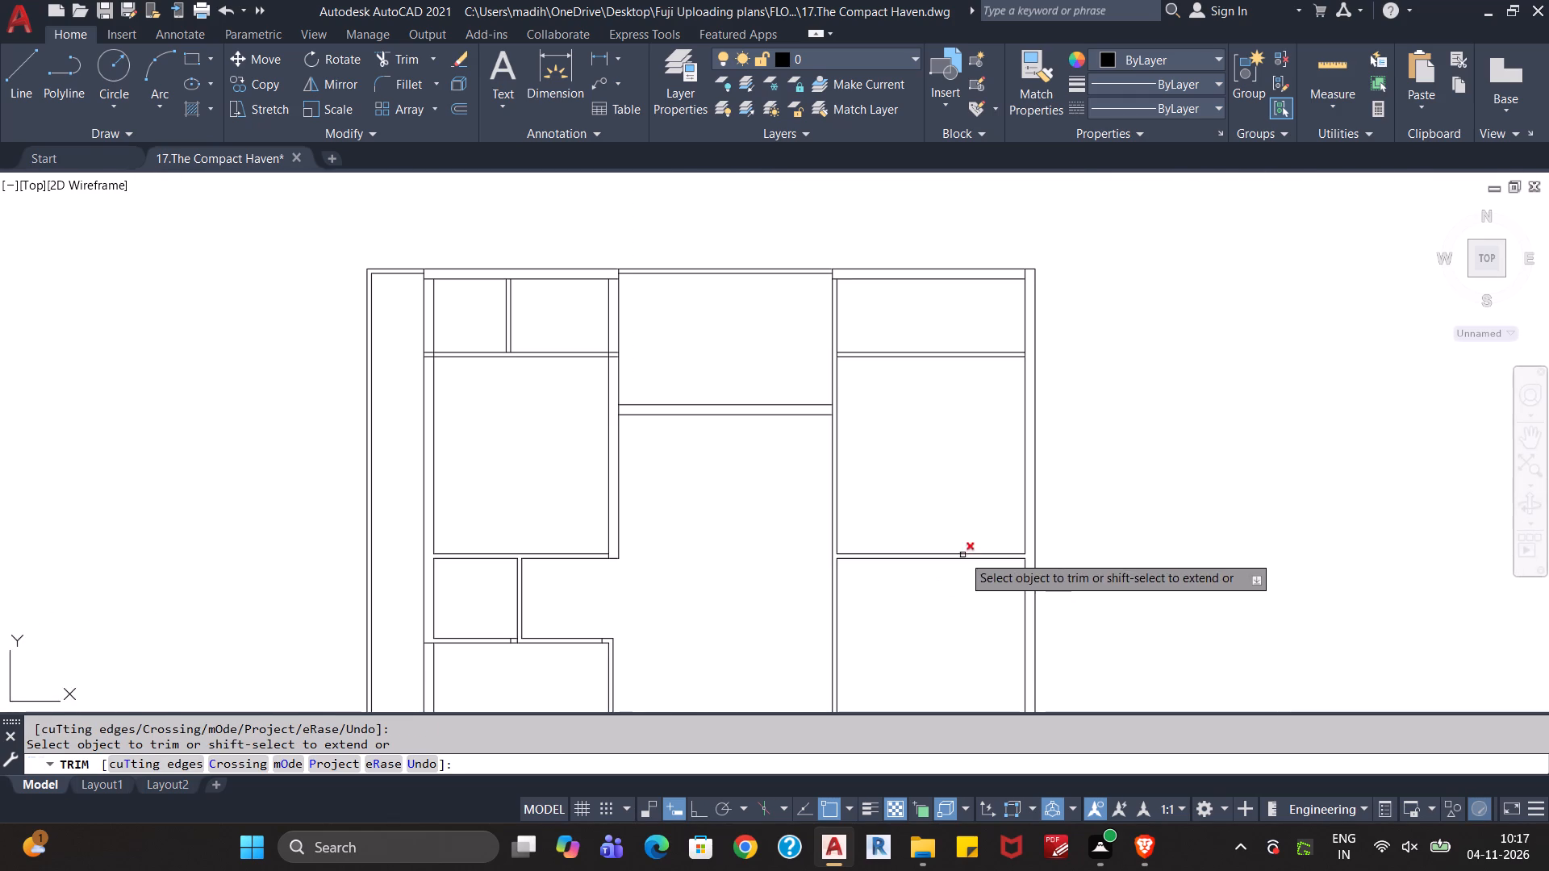
{"action": "middle_click_drag", "start_coordinate": [987, 447], "coordinate": [942, 608]}
{"action": "scroll", "coordinate": [978, 528], "scroll_direction": "up", "scroll_amount": 4}
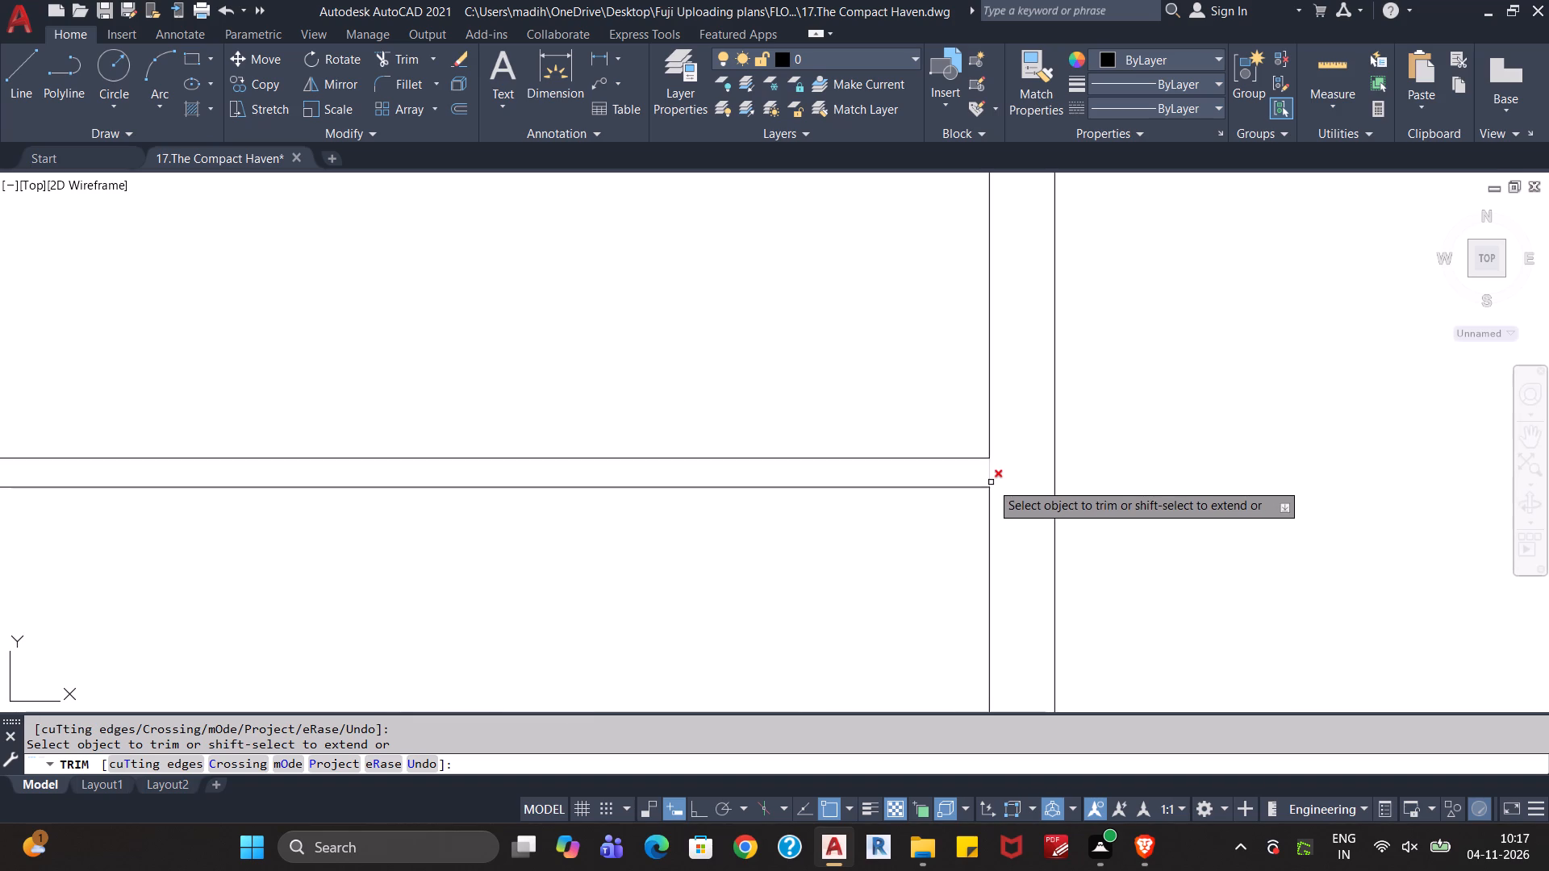
{"action": "left_click", "coordinate": [991, 479]}
{"action": "scroll", "coordinate": [904, 561], "scroll_direction": "down", "scroll_amount": 2}
{"action": "middle_click_drag", "start_coordinate": [762, 602], "coordinate": [1033, 594]}
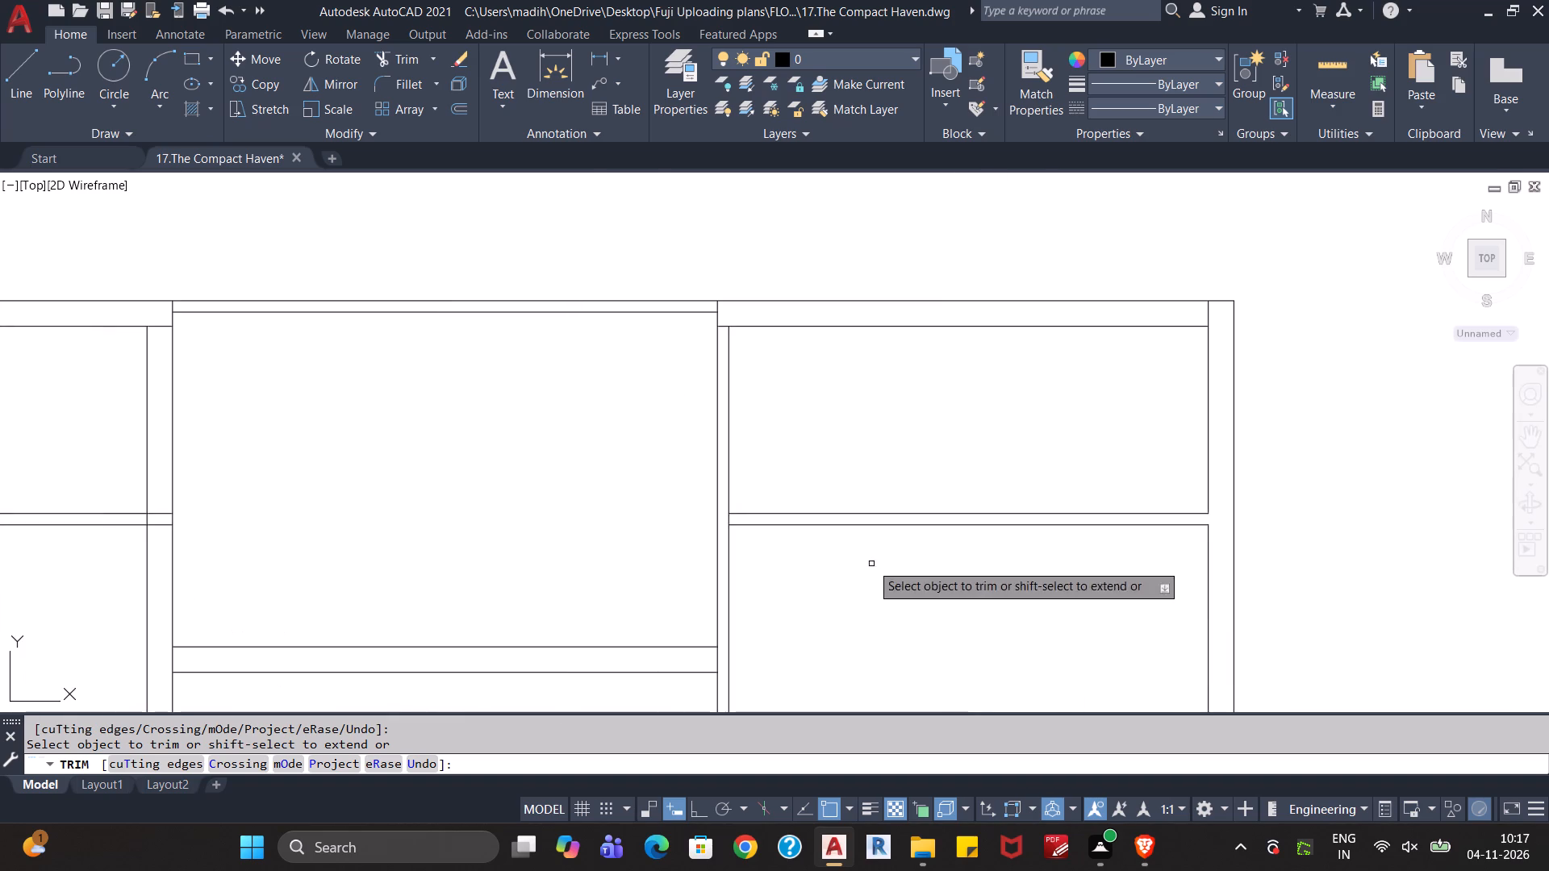
{"action": "scroll", "coordinate": [818, 555], "scroll_direction": "up", "scroll_amount": 3}
{"action": "left_click", "coordinate": [461, 413]}
{"action": "scroll", "coordinate": [615, 508], "scroll_direction": "down", "scroll_amount": 4}
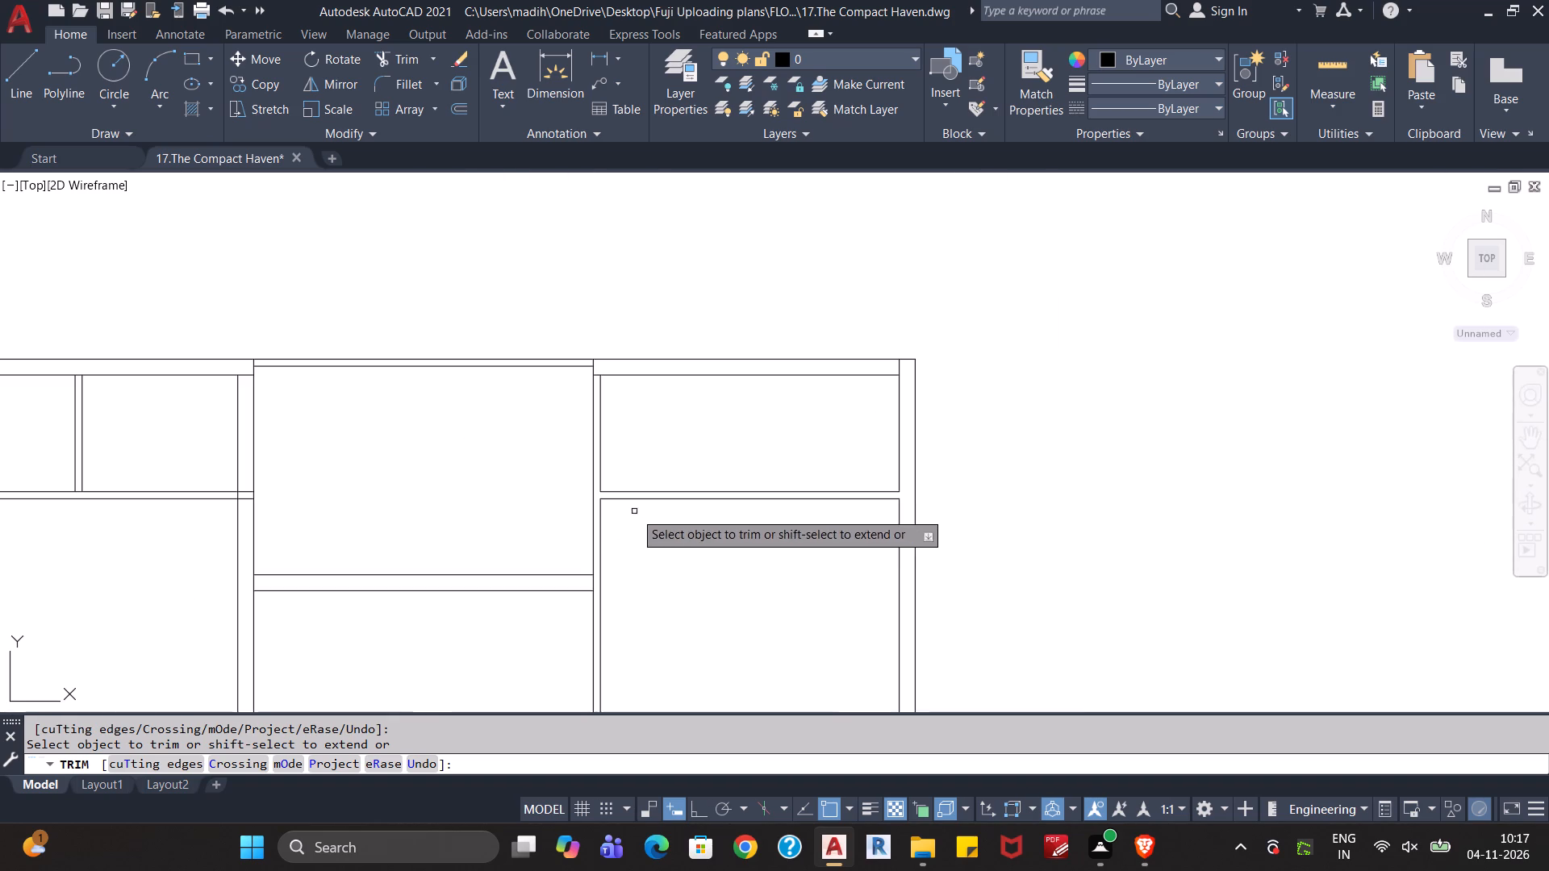
{"action": "middle_click_drag", "start_coordinate": [758, 562], "coordinate": [750, 516]}
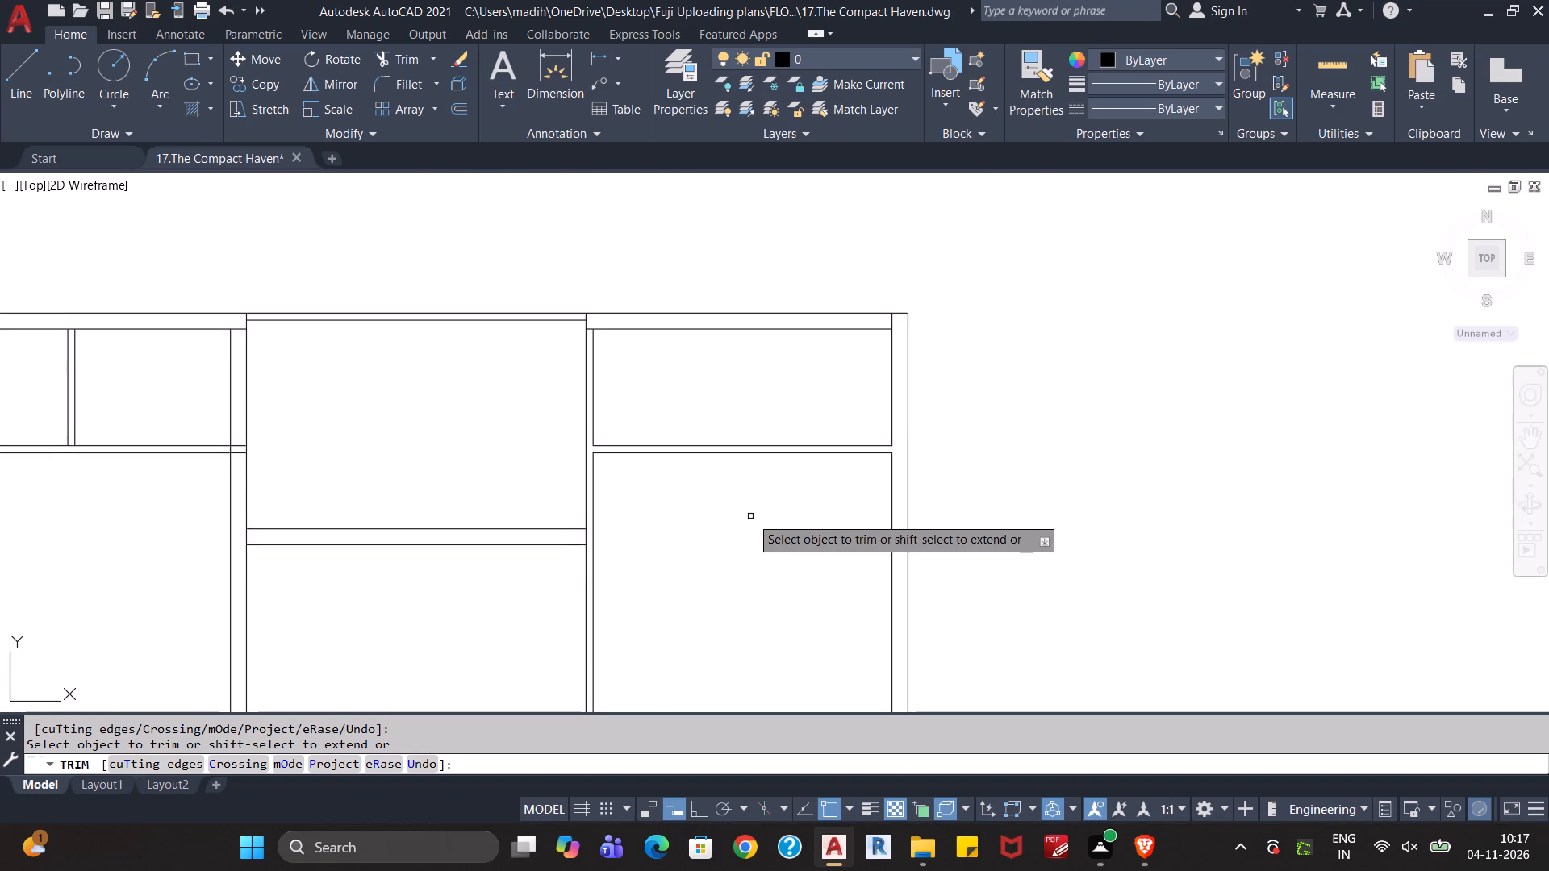
{"action": "scroll", "coordinate": [750, 516], "scroll_direction": "down", "scroll_amount": 1}
{"action": "key", "text": "Escape"}
Measure the interior widths and heights of the right-hand rooms, up to the small room at the plan's top-right corner.
{"action": "scroll", "coordinate": [750, 517], "scroll_direction": "down", "scroll_amount": 1}
{"action": "middle_click_drag", "start_coordinate": [762, 540], "coordinate": [793, 479]}
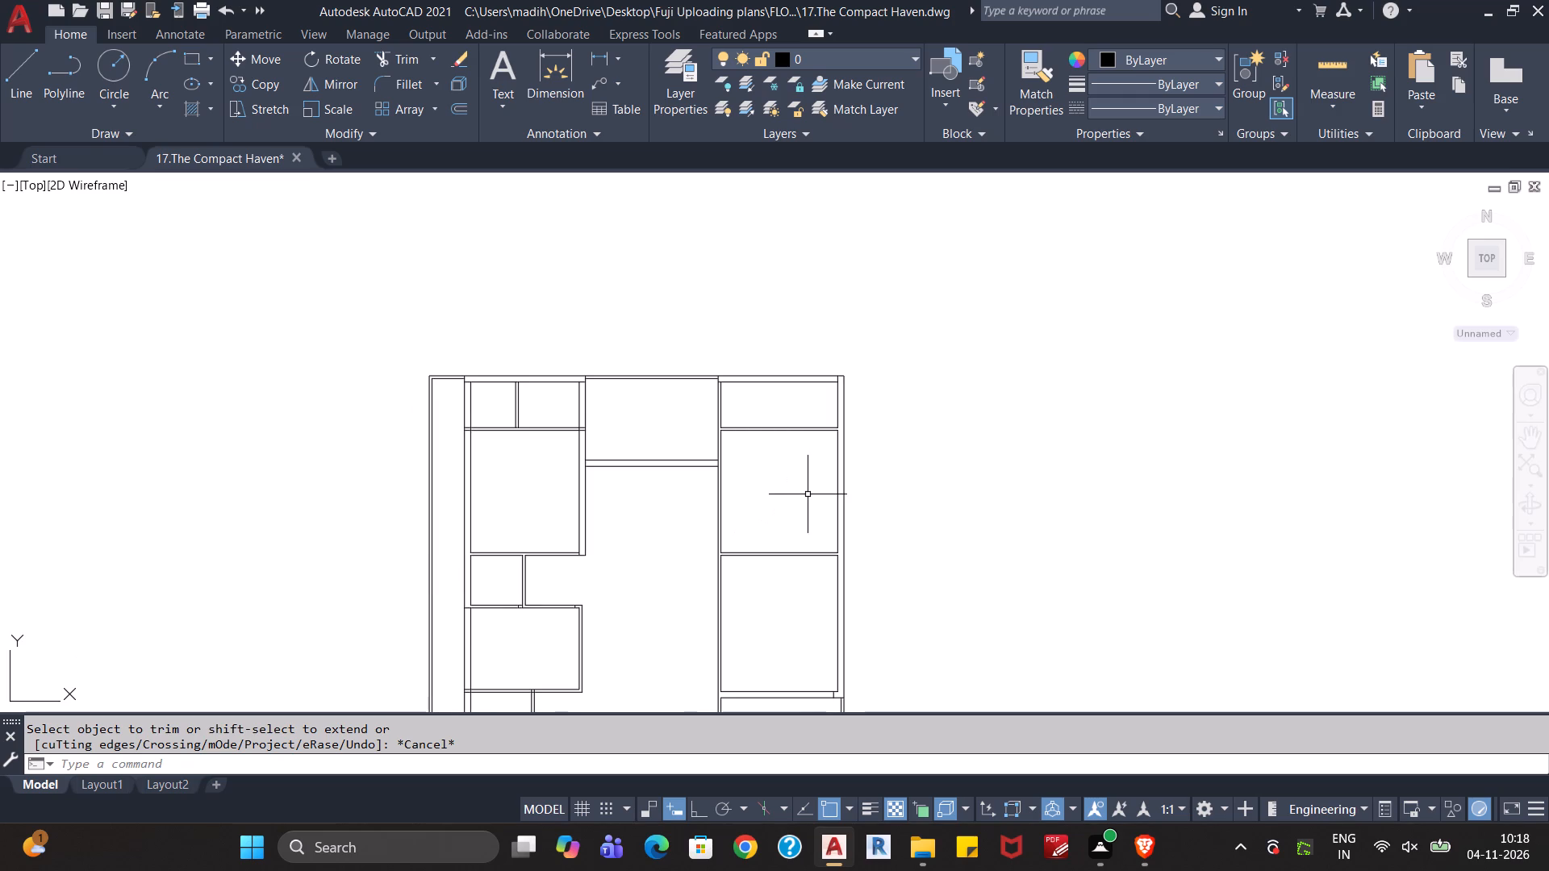
{"action": "middle_click_drag", "start_coordinate": [775, 586], "coordinate": [782, 532]}
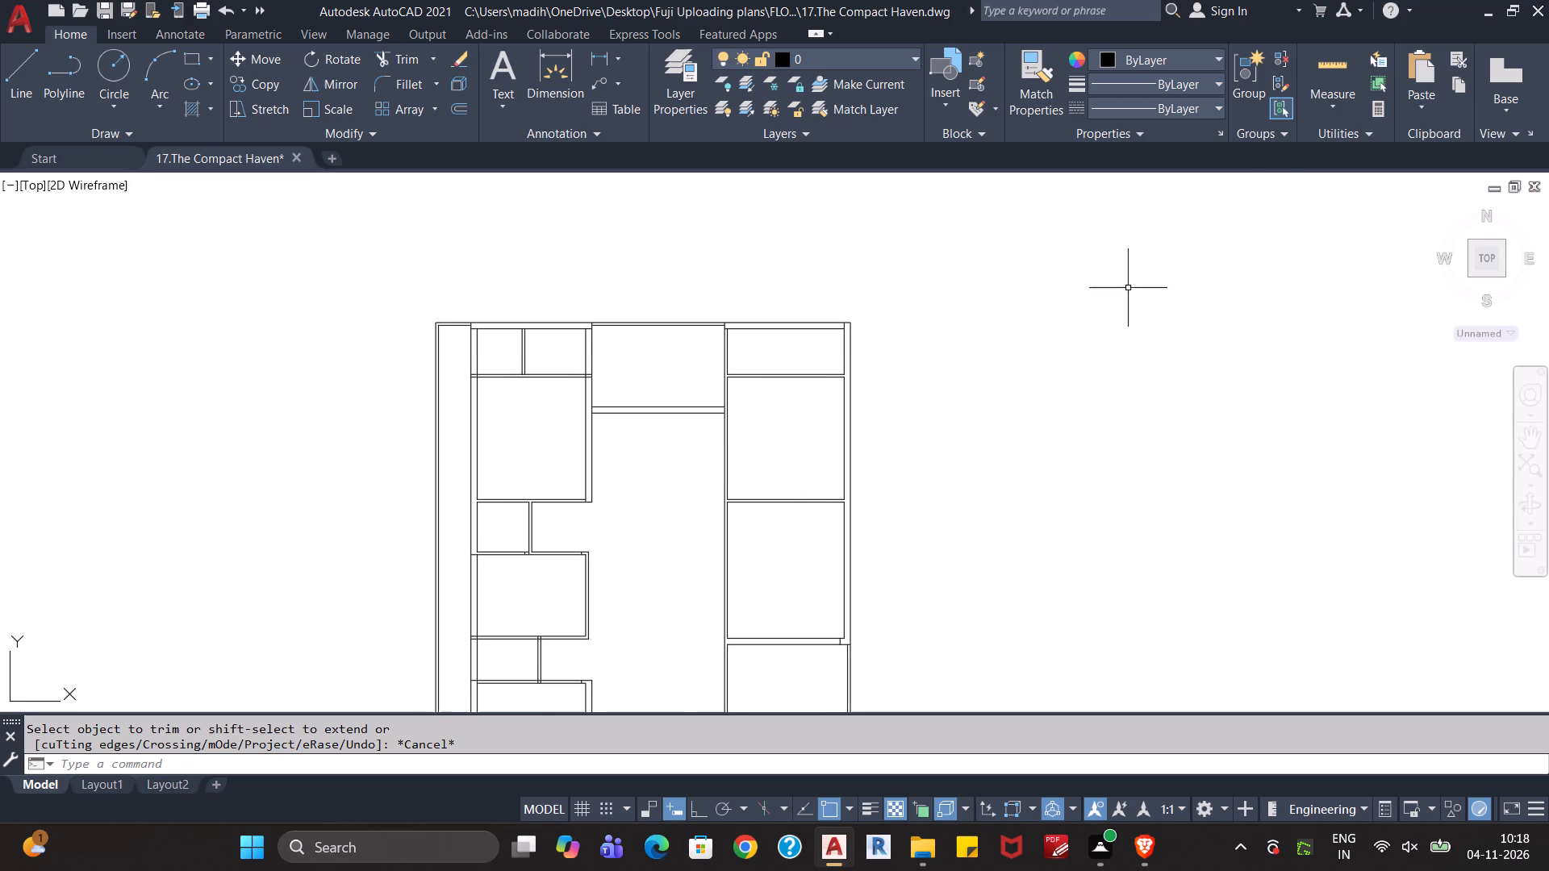
{"action": "left_click", "coordinate": [1341, 72]}
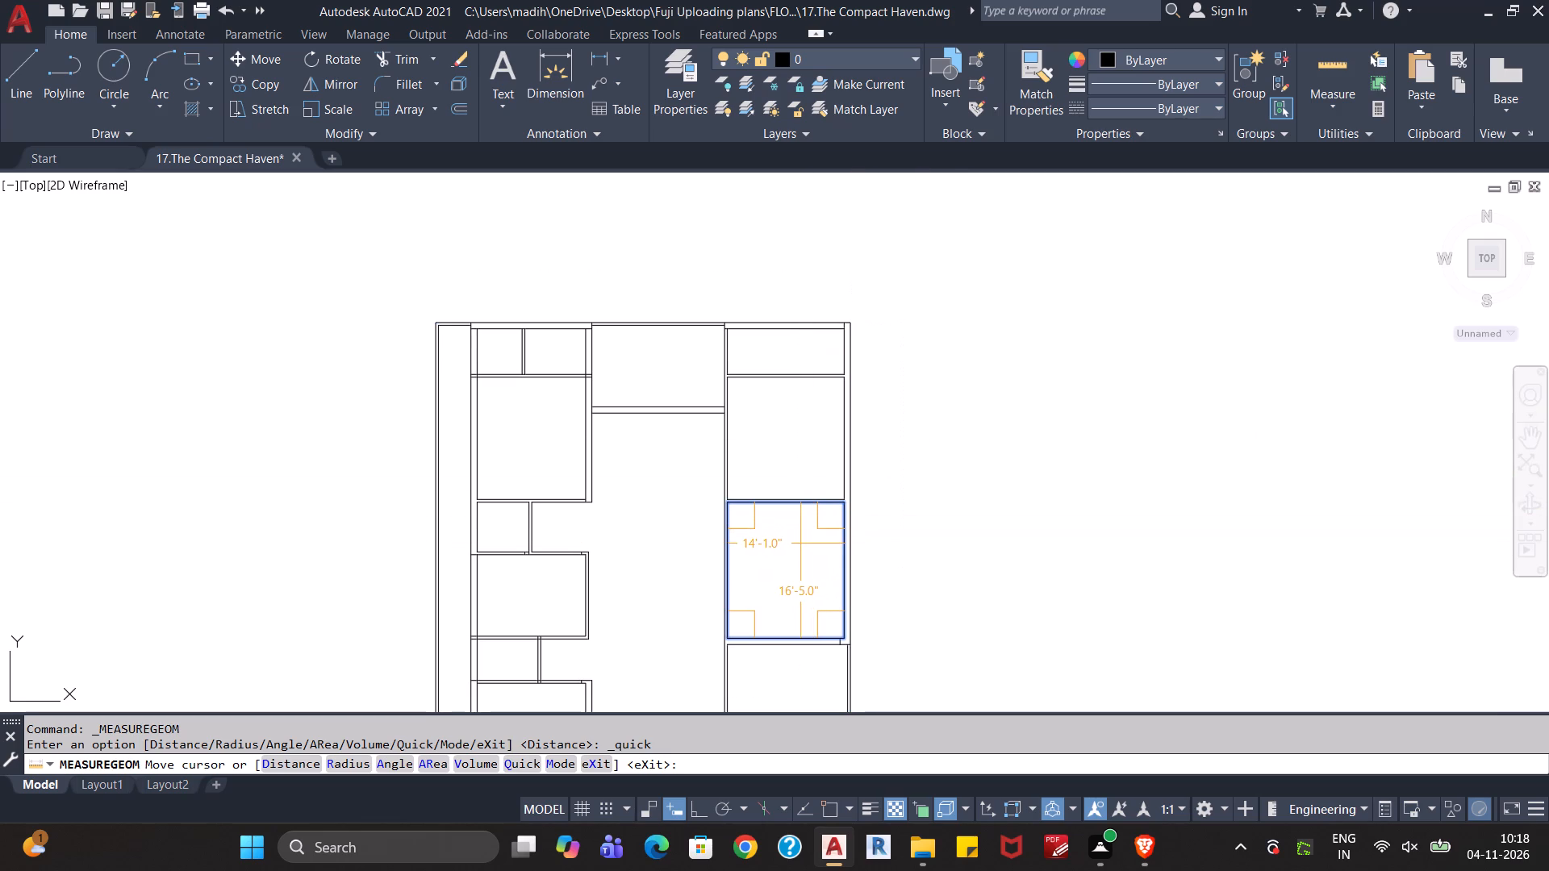
{"action": "middle_click_drag", "start_coordinate": [800, 544], "coordinate": [800, 468]}
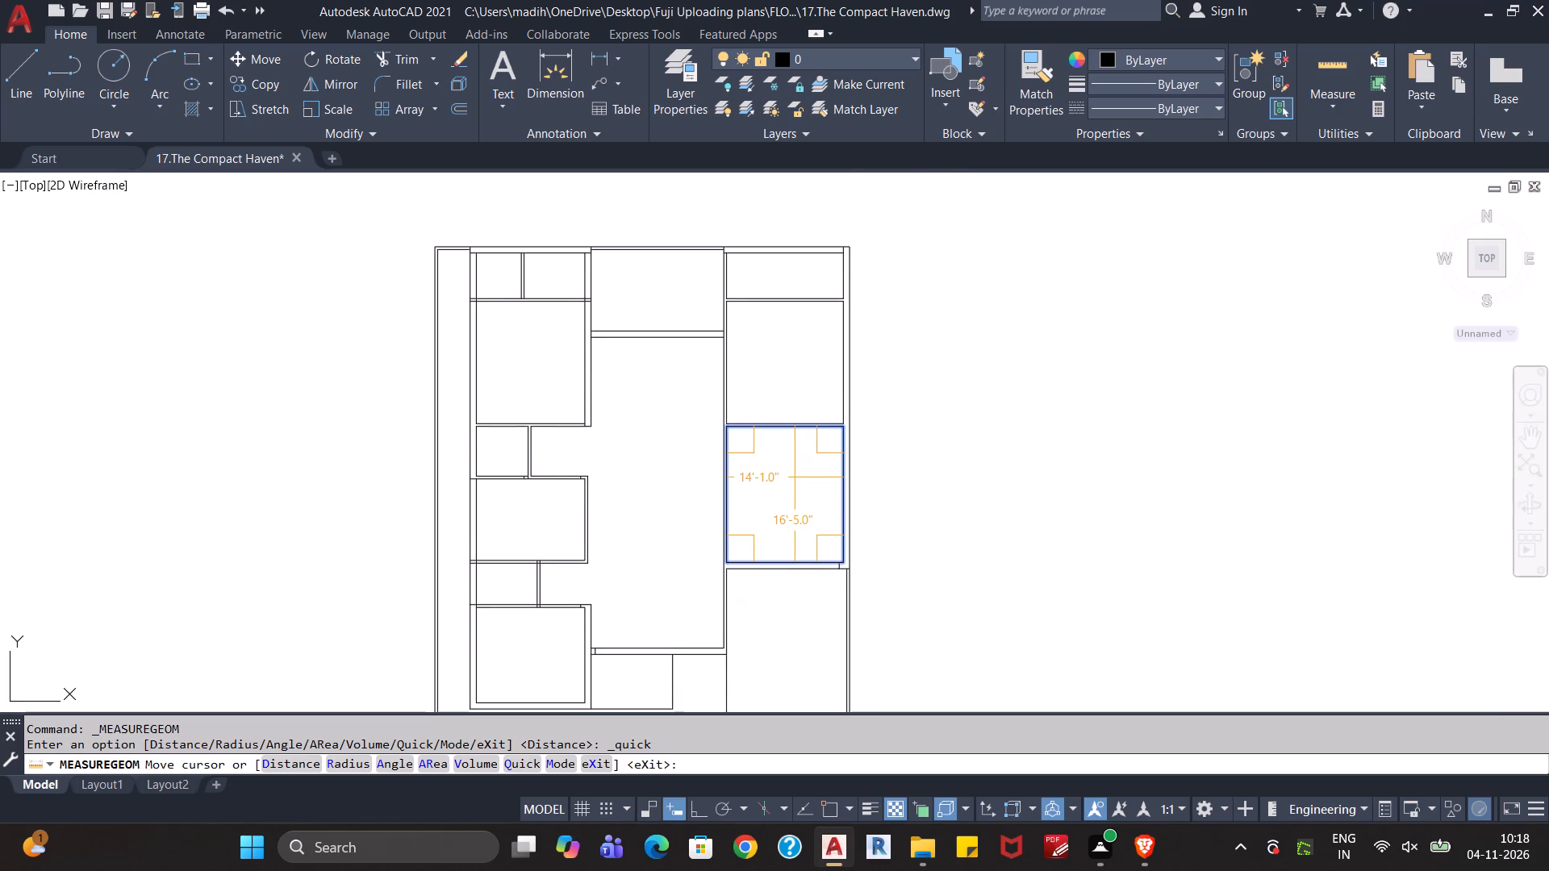
{"action": "scroll", "coordinate": [795, 477], "scroll_direction": "up", "scroll_amount": 1}
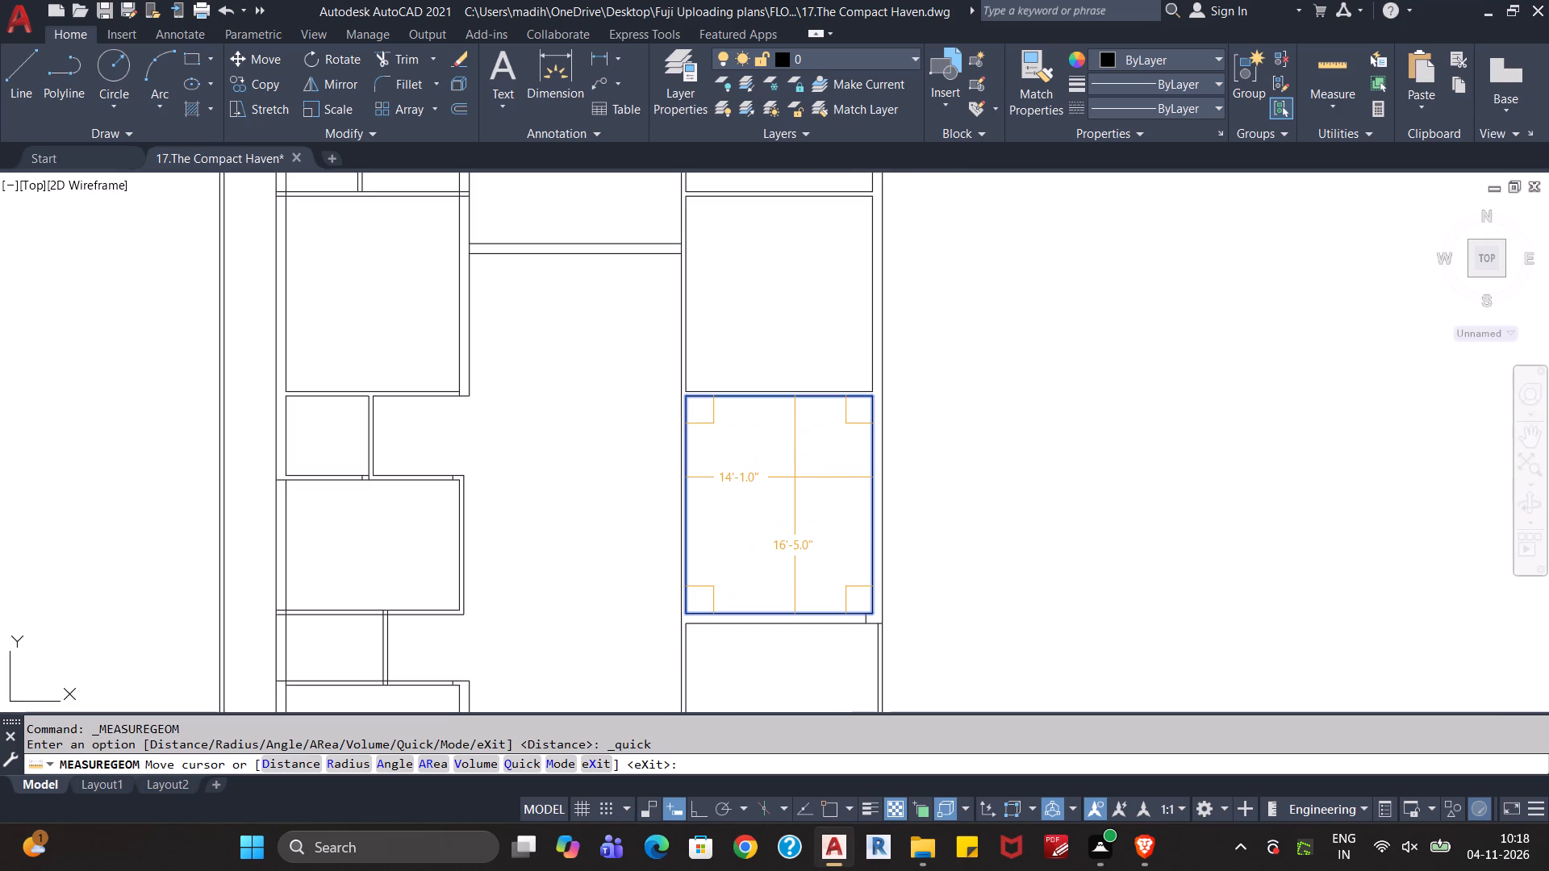
{"action": "middle_click_drag", "start_coordinate": [790, 482], "coordinate": [808, 367]}
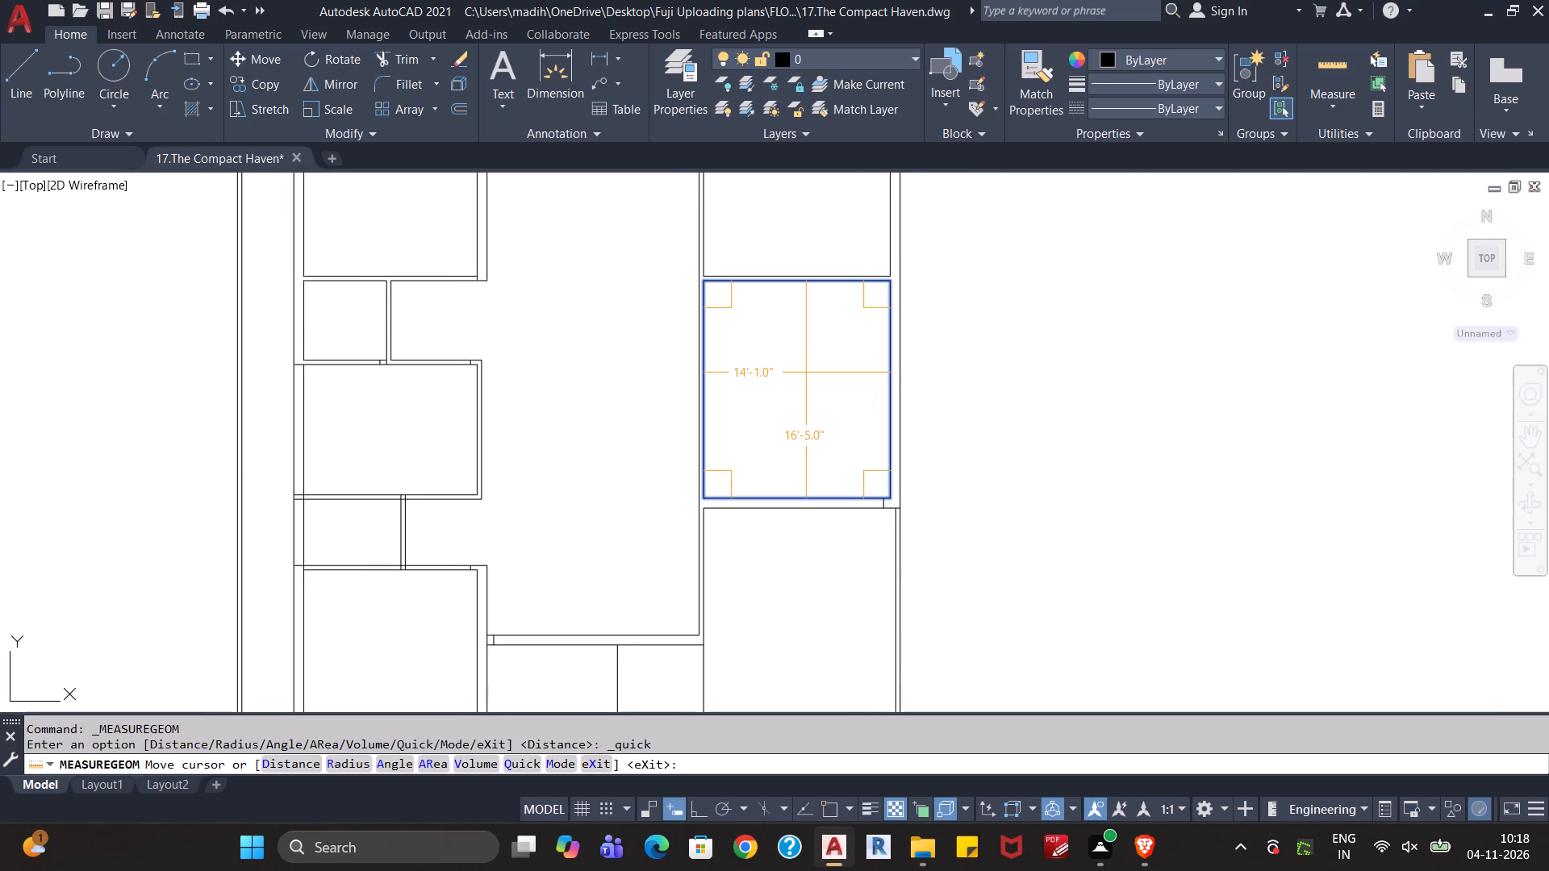
{"action": "middle_click_drag", "start_coordinate": [806, 373], "coordinate": [813, 329]}
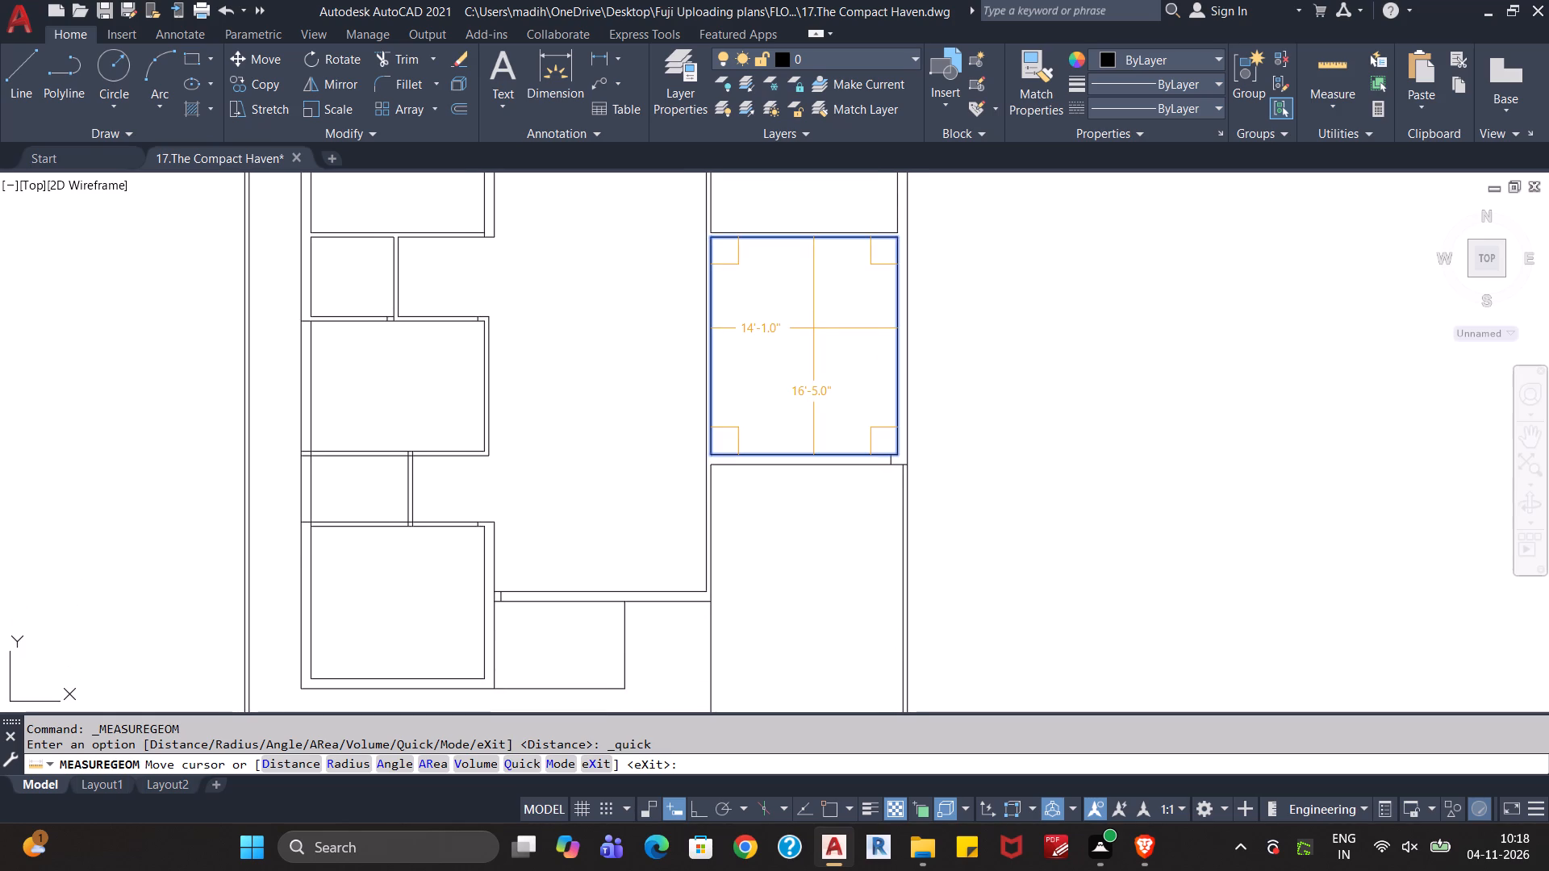
{"action": "middle_click_drag", "start_coordinate": [812, 319], "coordinate": [793, 457]}
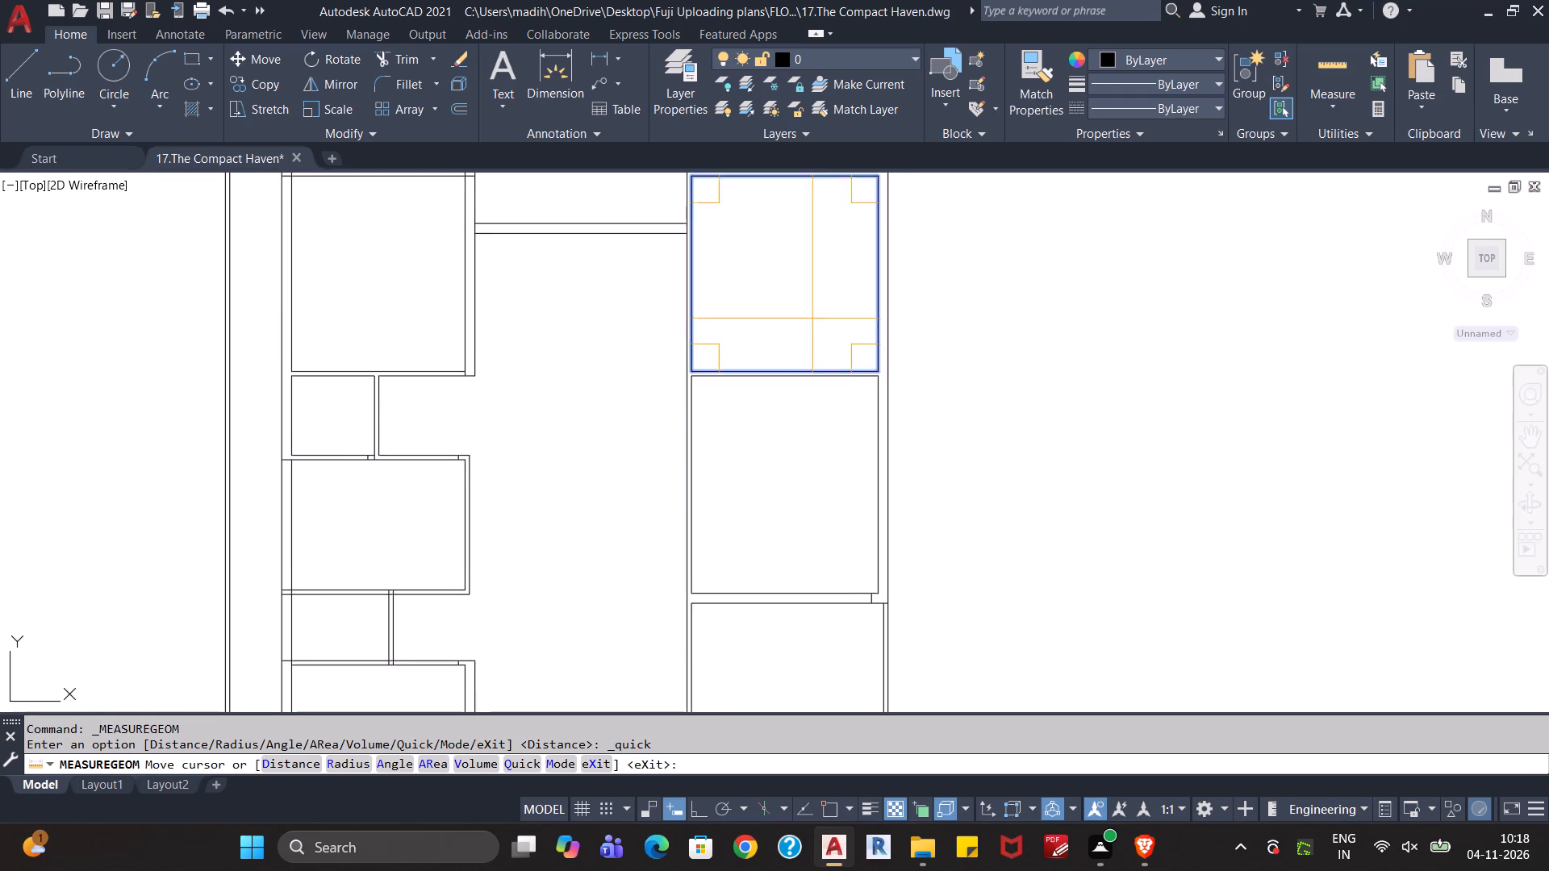
{"action": "middle_click_drag", "start_coordinate": [799, 302], "coordinate": [770, 475]}
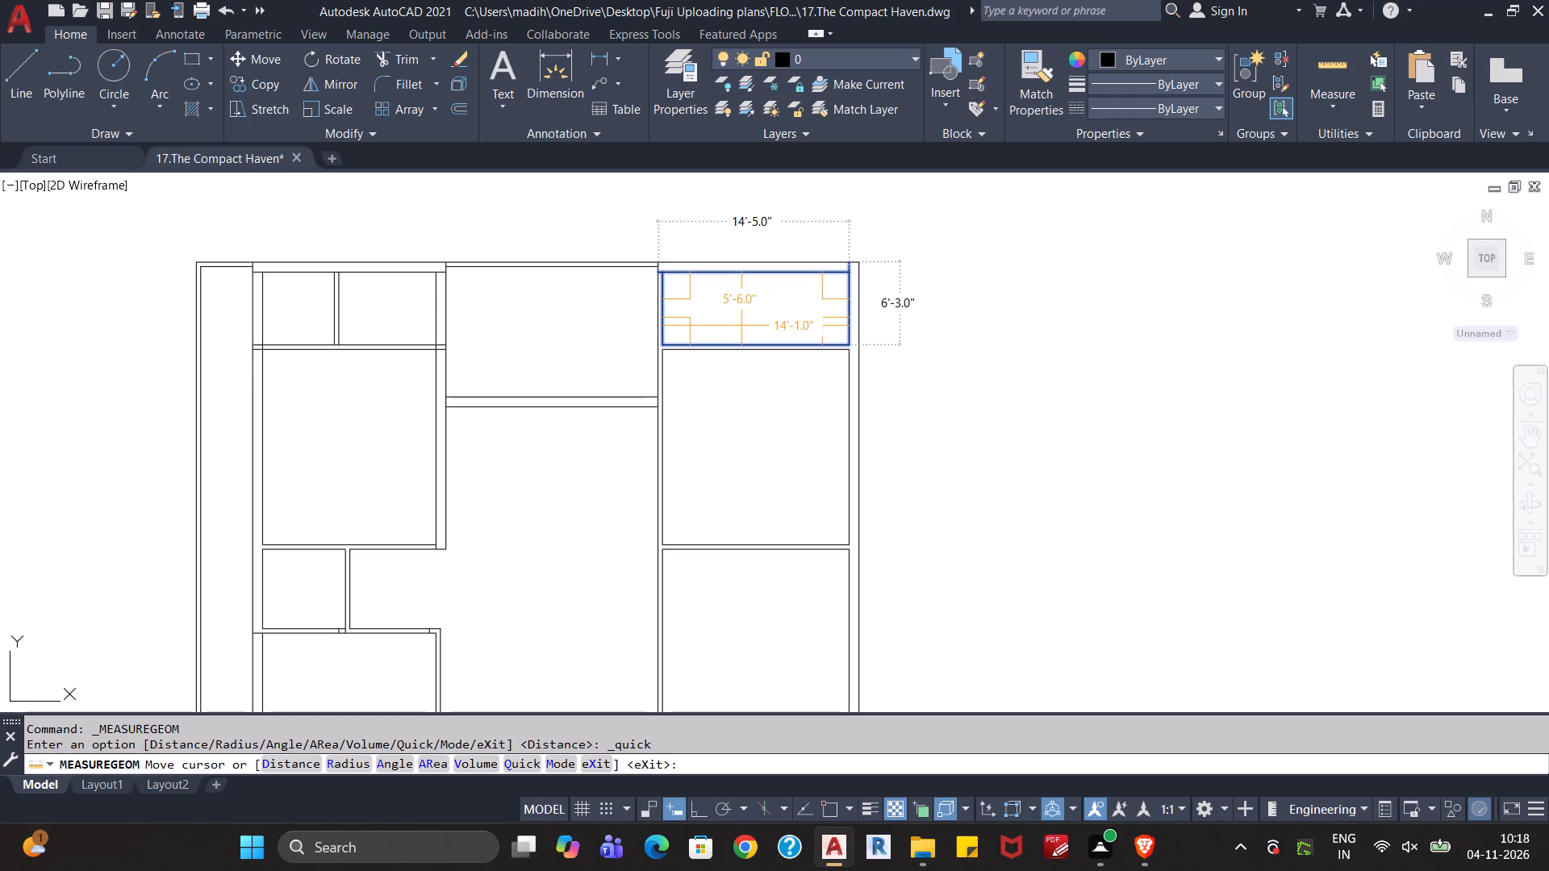
{"action": "key", "text": "Escape"}
{"action": "key", "text": "Escape"}
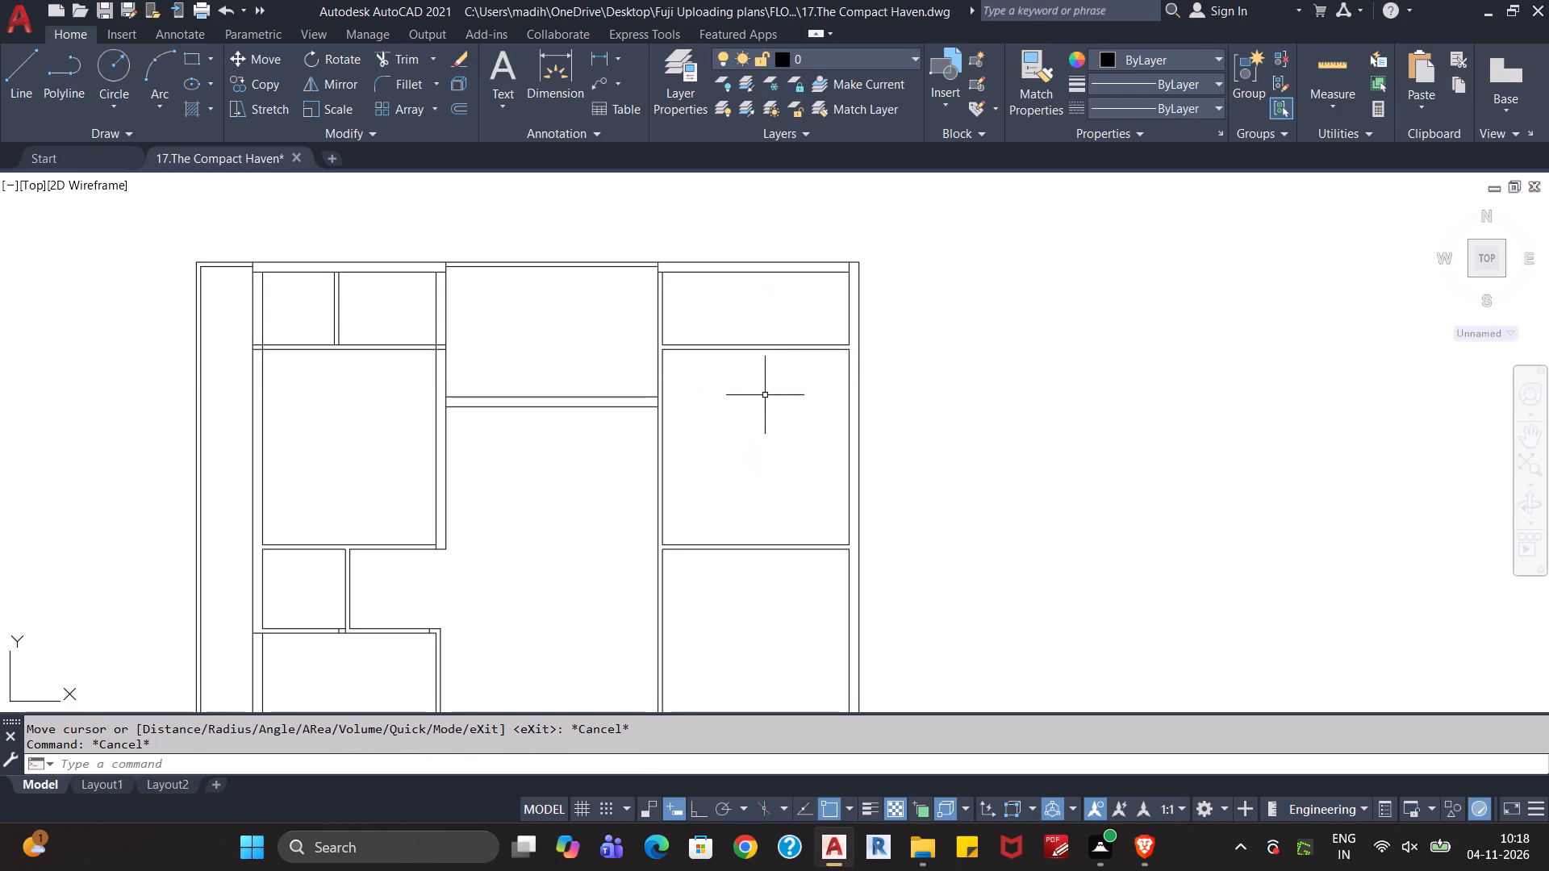
Trim the side wall lines crossing both ends of the horizontal wall in the upper central space.
{"action": "middle_click_drag", "start_coordinate": [774, 400], "coordinate": [845, 429]}
{"action": "scroll", "coordinate": [819, 410], "scroll_direction": "up", "scroll_amount": 2}
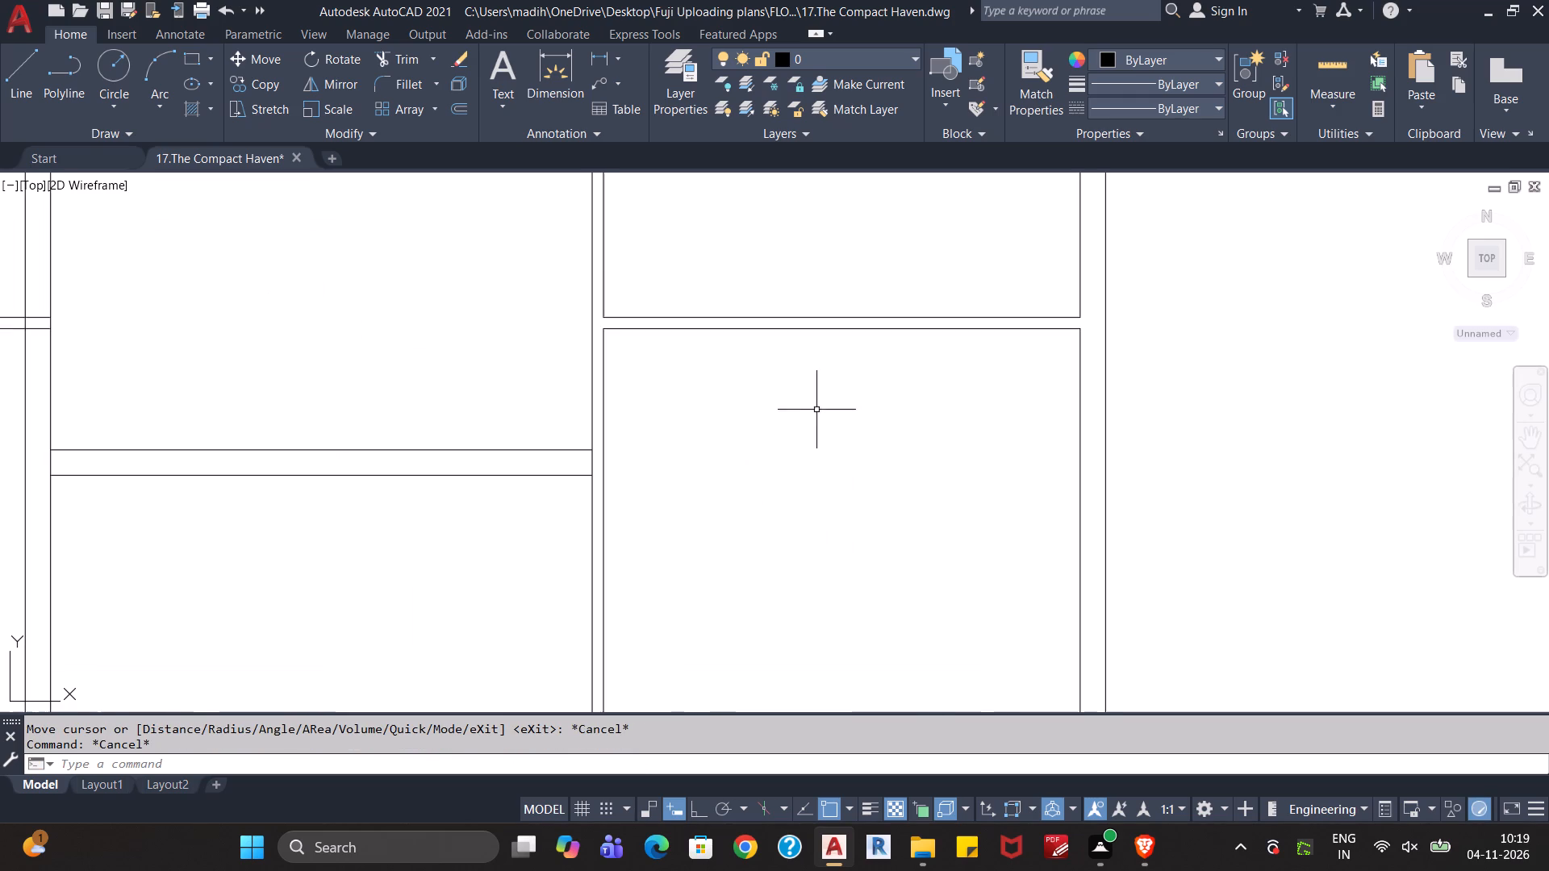
{"action": "middle_click_drag", "start_coordinate": [806, 269], "coordinate": [800, 495]}
{"action": "scroll", "coordinate": [825, 436], "scroll_direction": "down", "scroll_amount": 1}
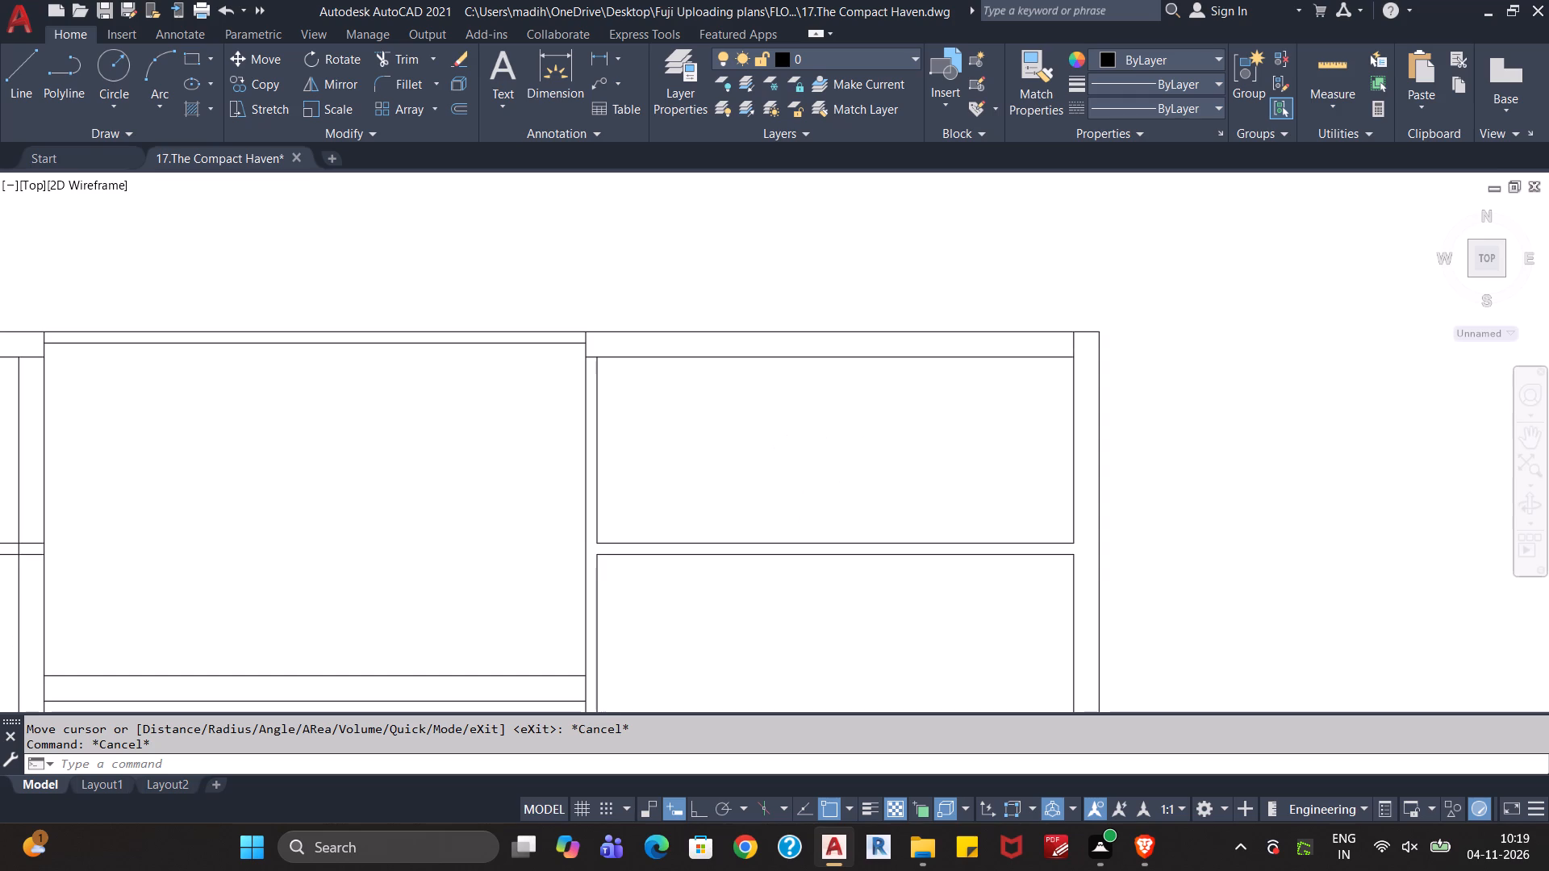
{"action": "scroll", "coordinate": [825, 436], "scroll_direction": "down", "scroll_amount": 1}
{"action": "middle_click_drag", "start_coordinate": [815, 522], "coordinate": [849, 443]}
{"action": "scroll", "coordinate": [791, 461], "scroll_direction": "up", "scroll_amount": 2}
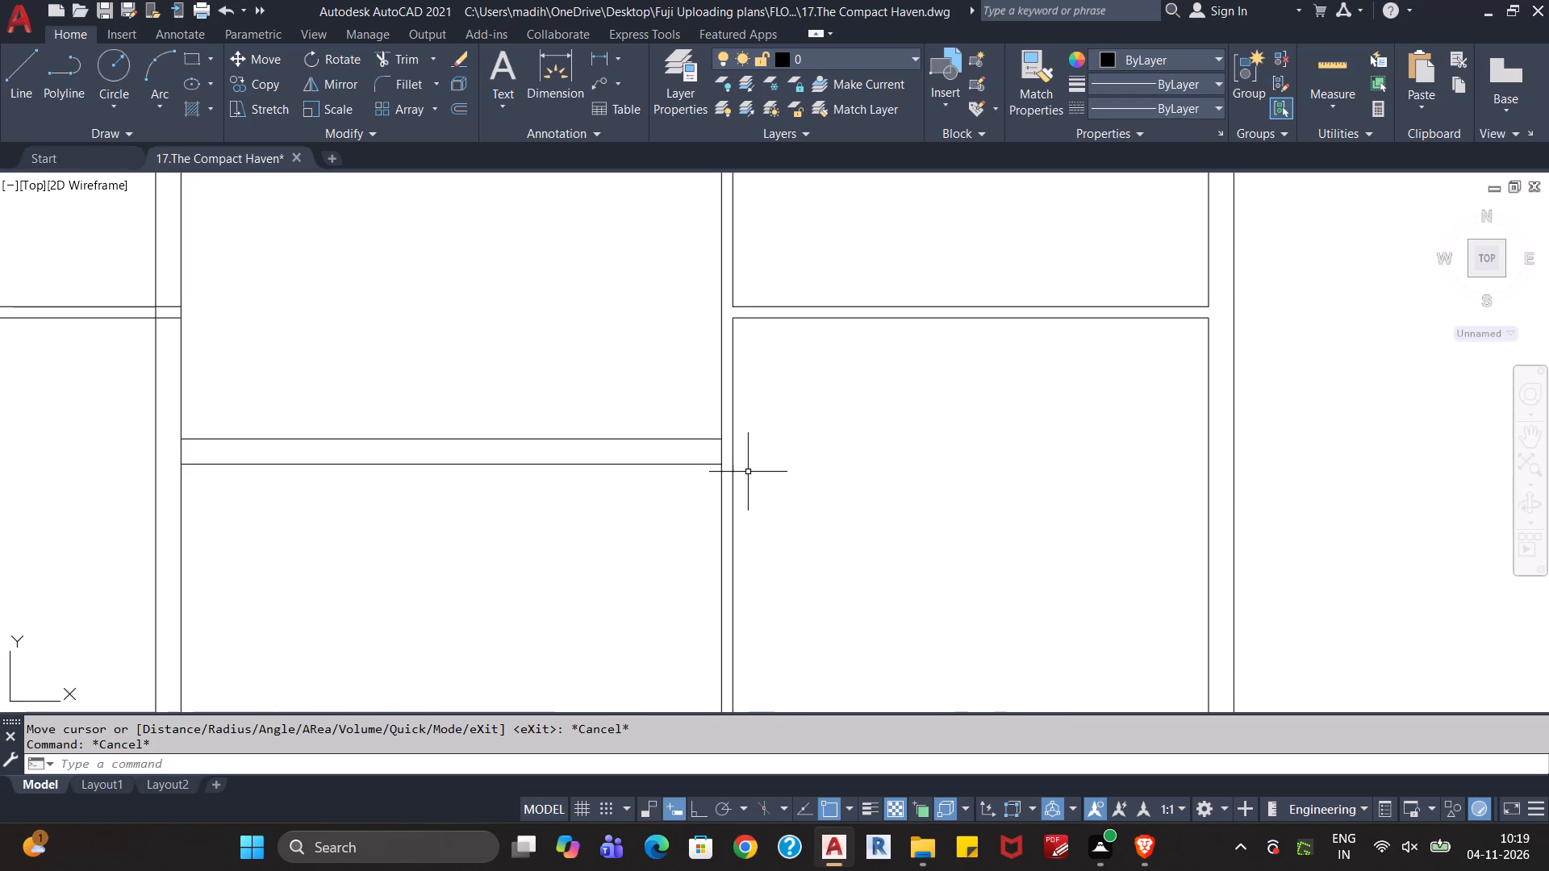
{"action": "type", "text": "tr"}
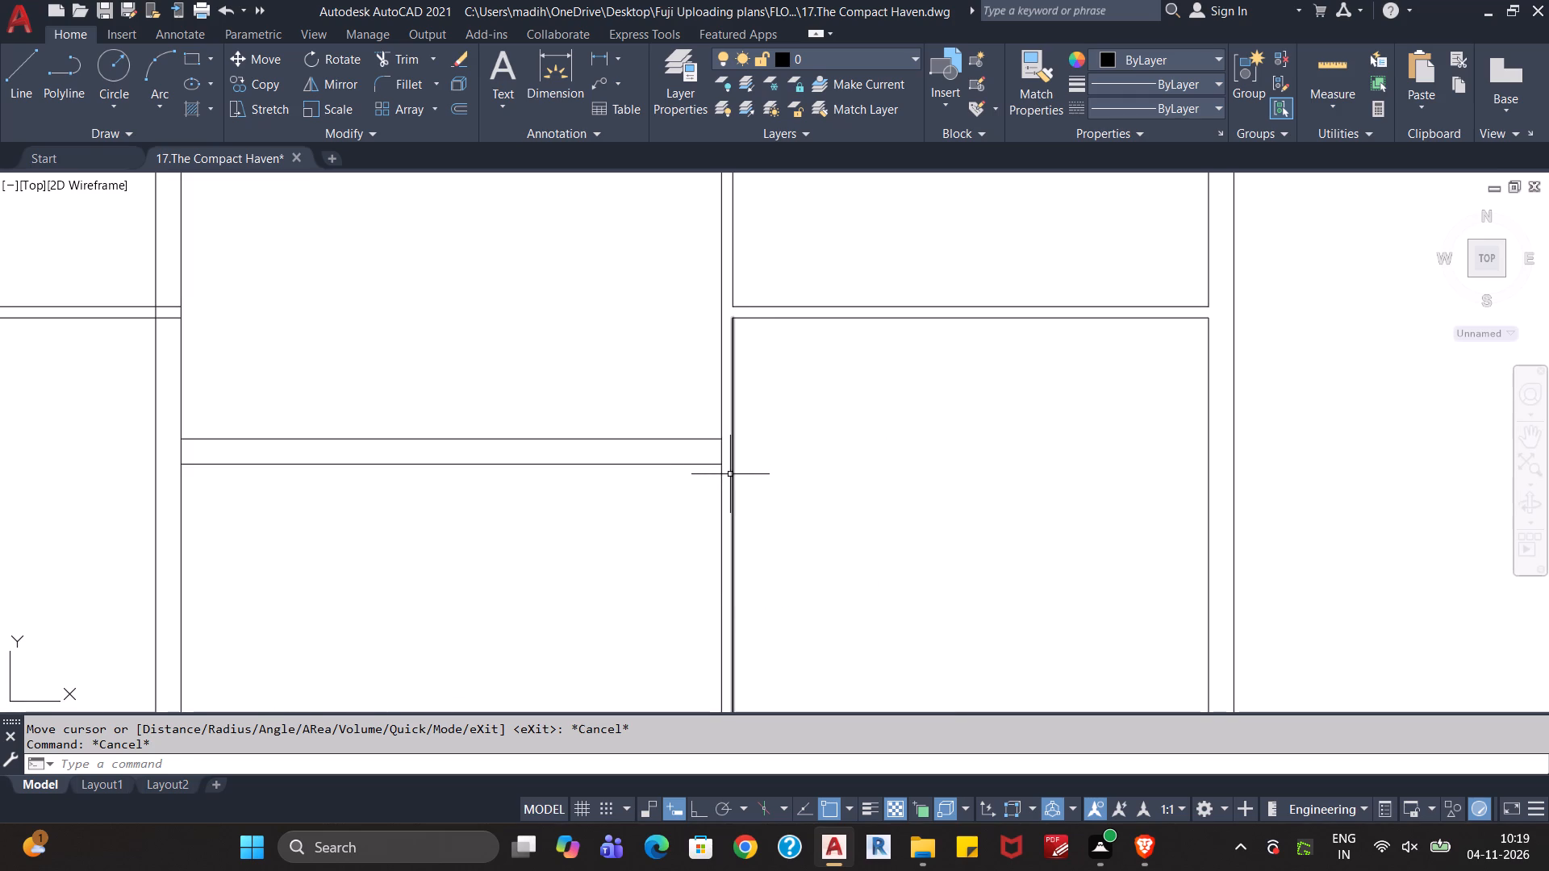
{"action": "key", "text": "Return"}
{"action": "left_click", "coordinate": [720, 455]}
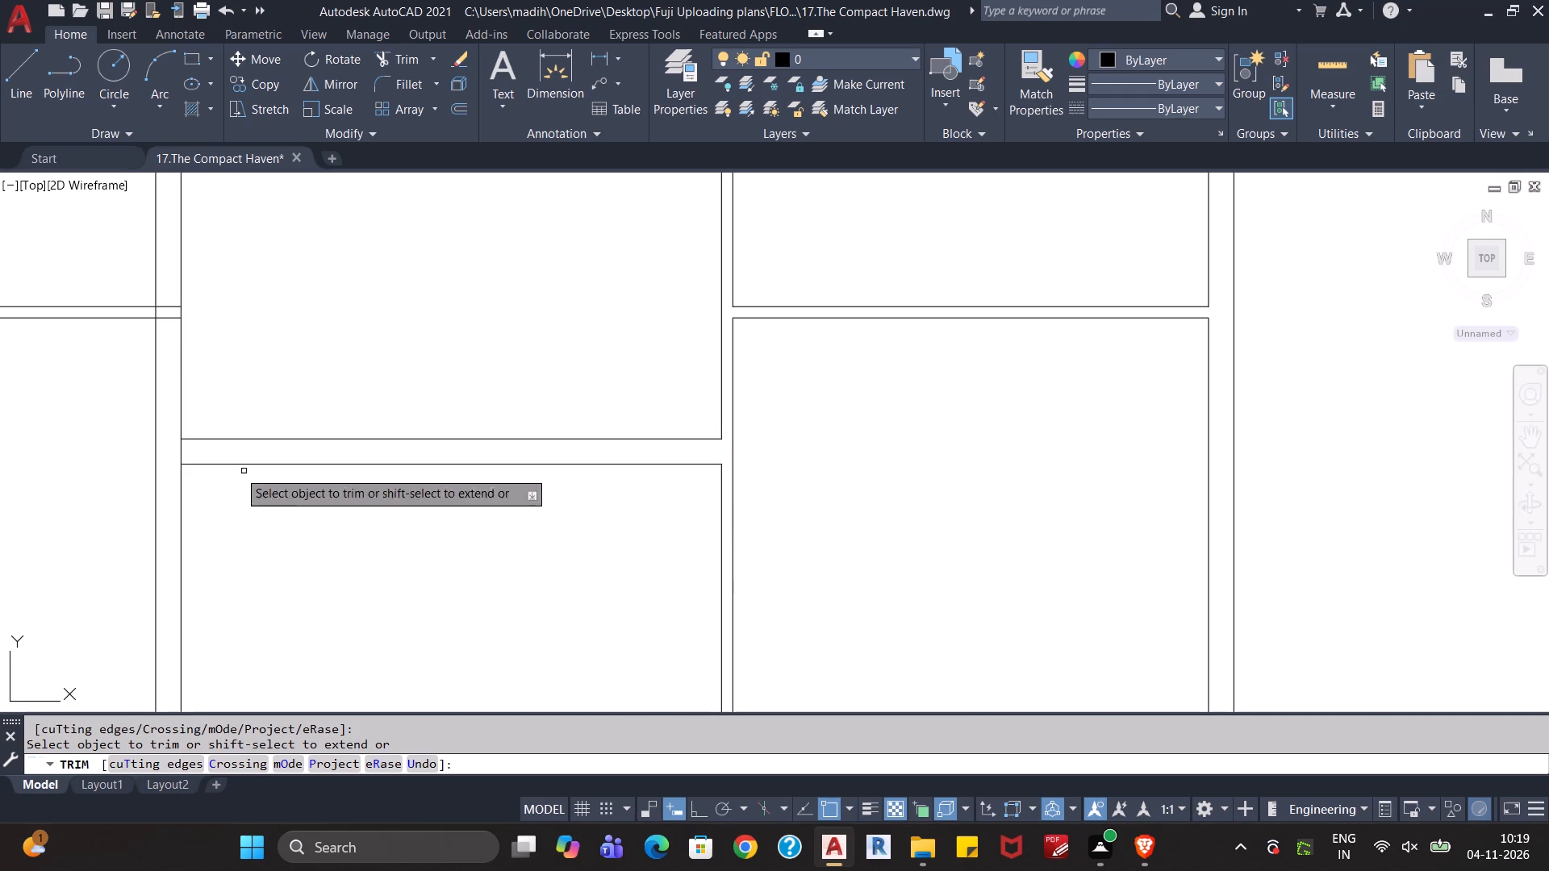
{"action": "left_click", "coordinate": [182, 459]}
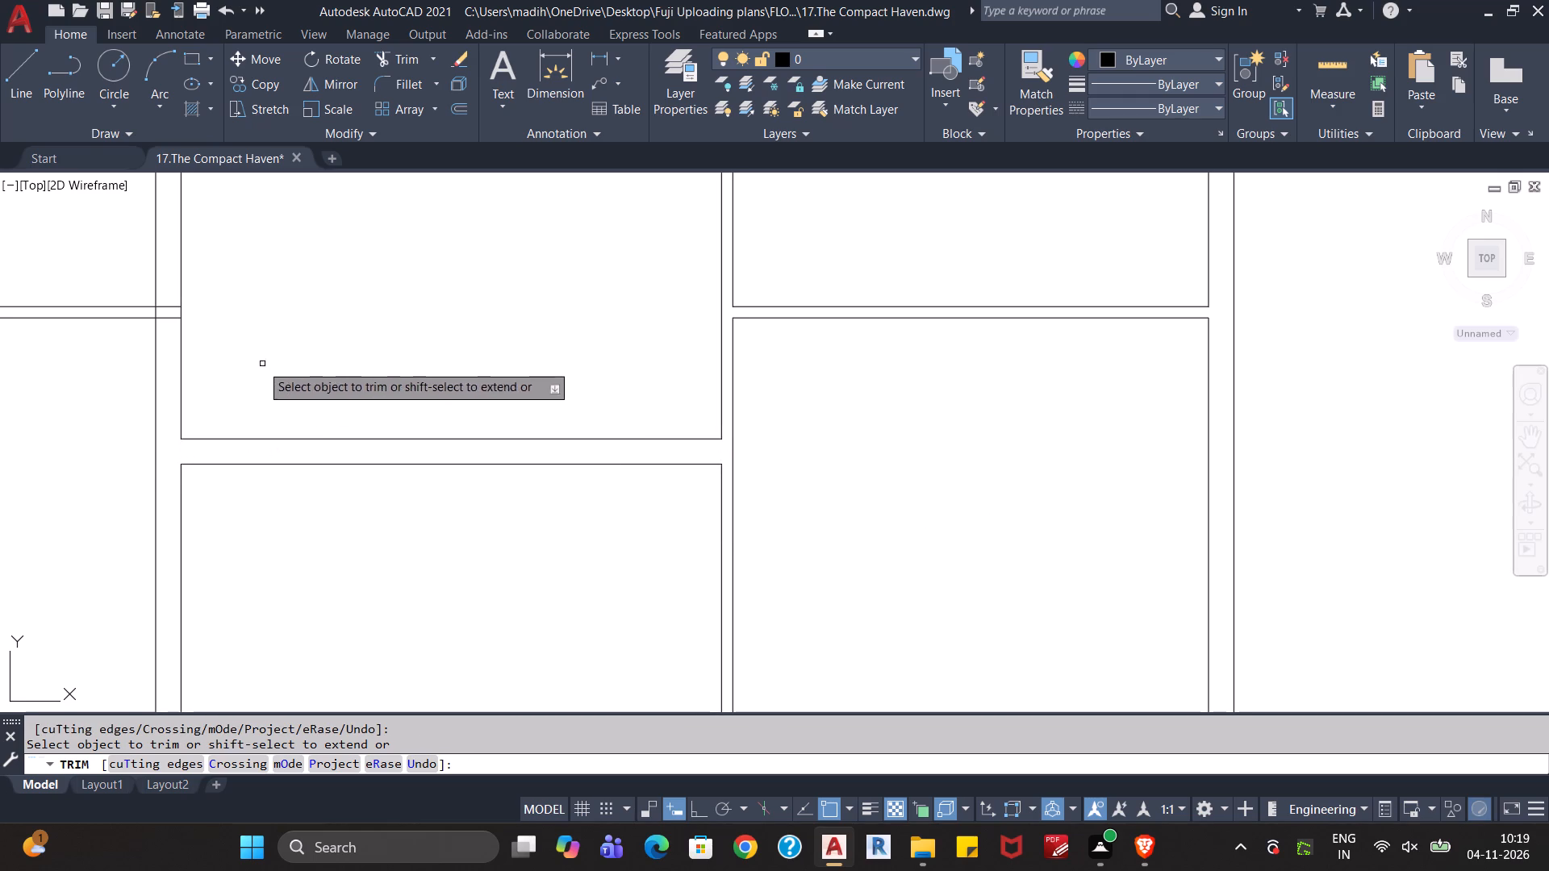
Trim the overlapping lines where the partition below the two small top-left rooms meets their right-hand wall.
{"action": "middle_click_drag", "start_coordinate": [246, 350], "coordinate": [664, 427]}
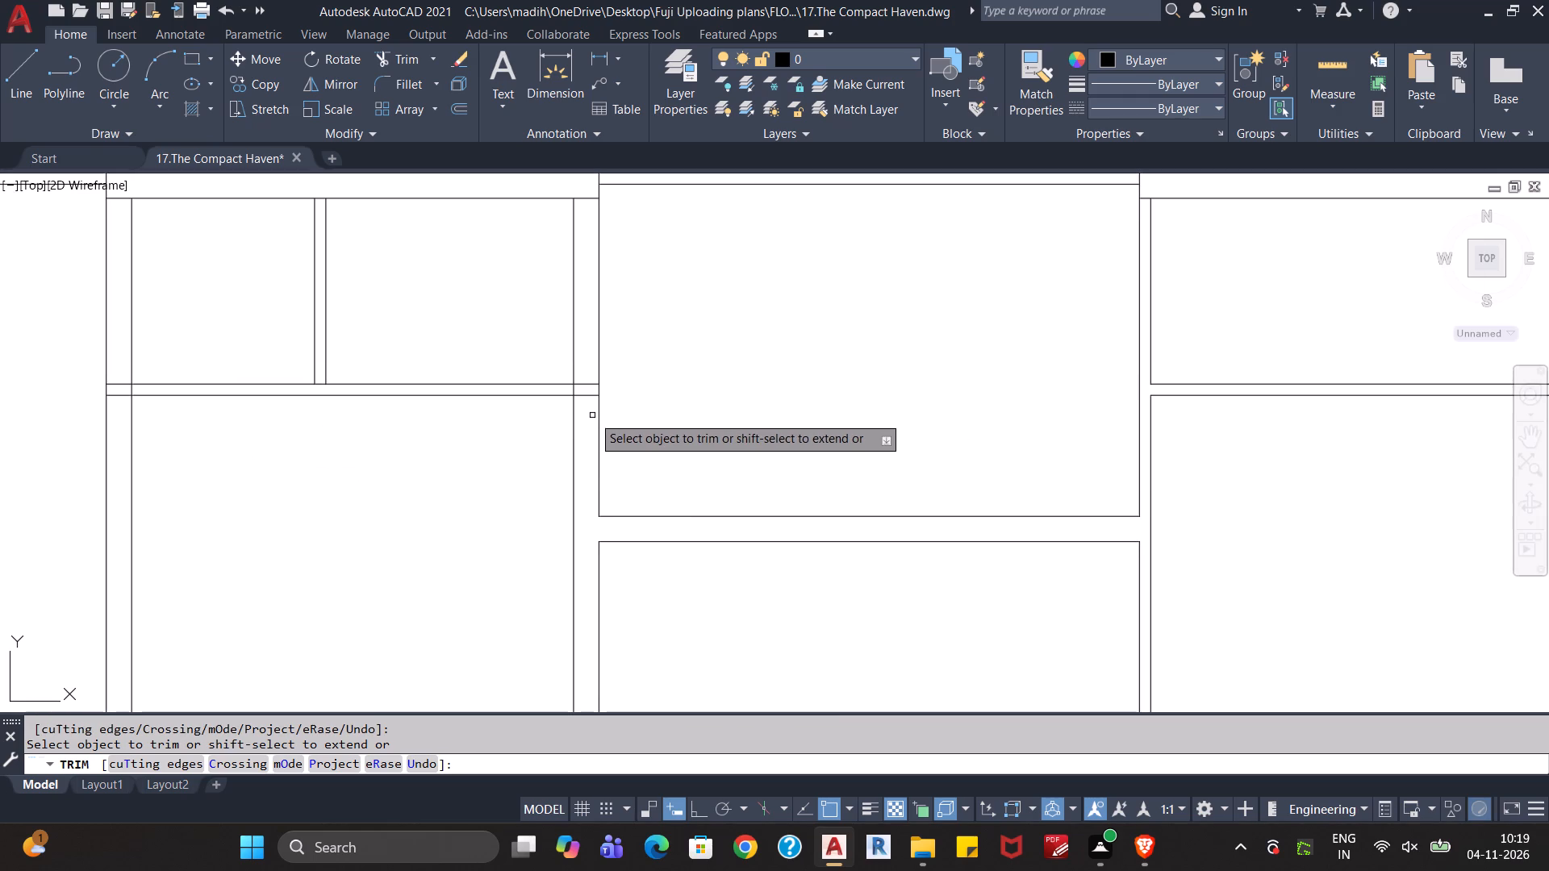
{"action": "left_click", "coordinate": [592, 415]}
{"action": "left_click", "coordinate": [595, 369]}
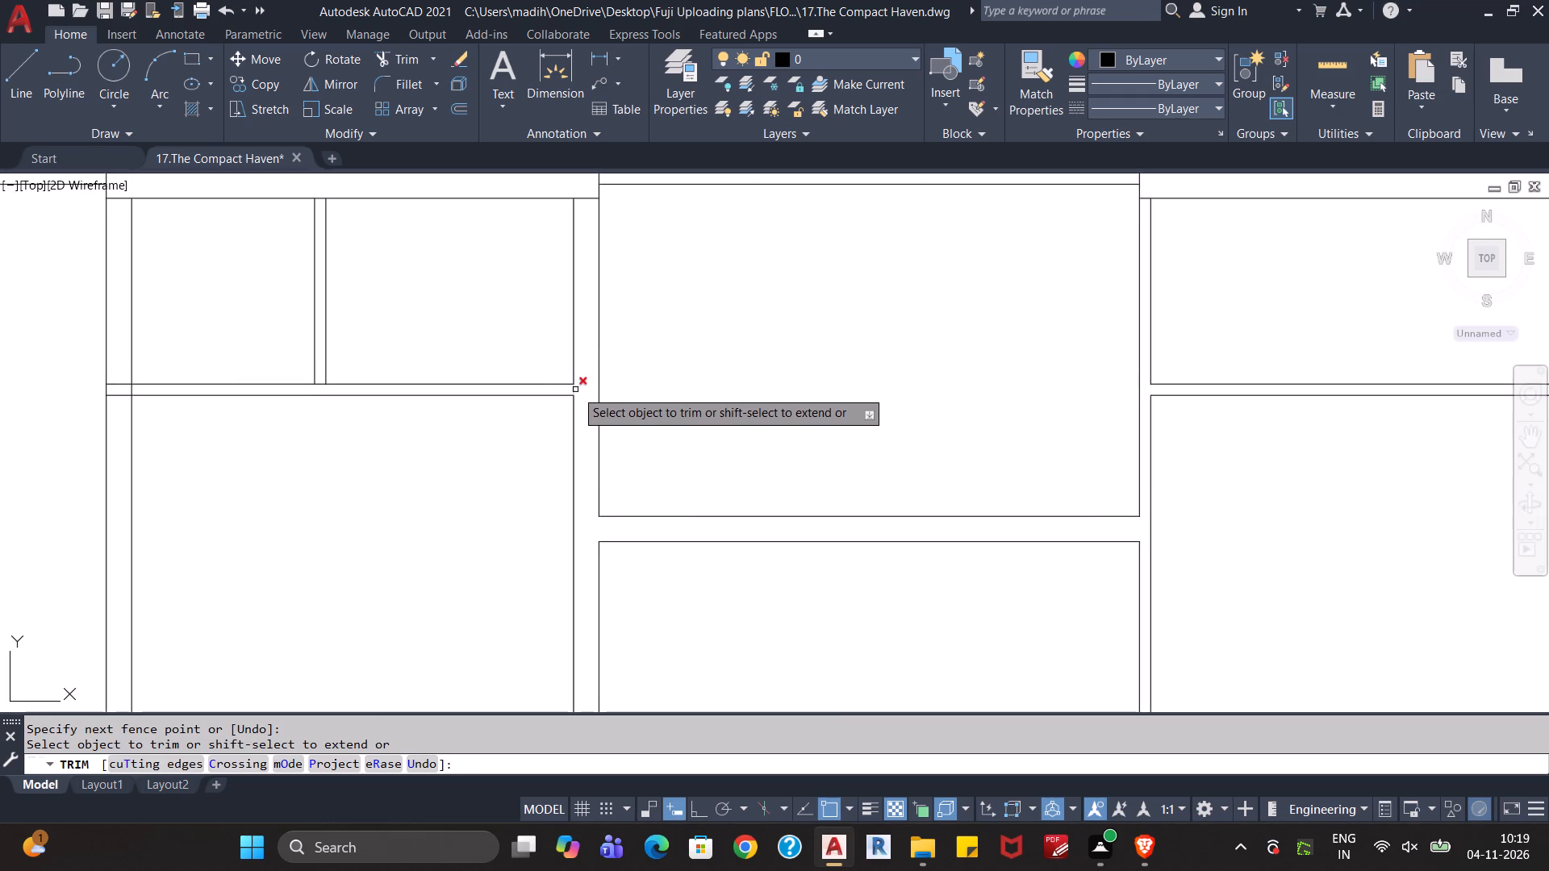
{"action": "left_click", "coordinate": [575, 390]}
Trim the wall lines crossing both ends of the vertical partition between the two small top-left rooms.
{"action": "middle_click_drag", "start_coordinate": [448, 423], "coordinate": [808, 454]}
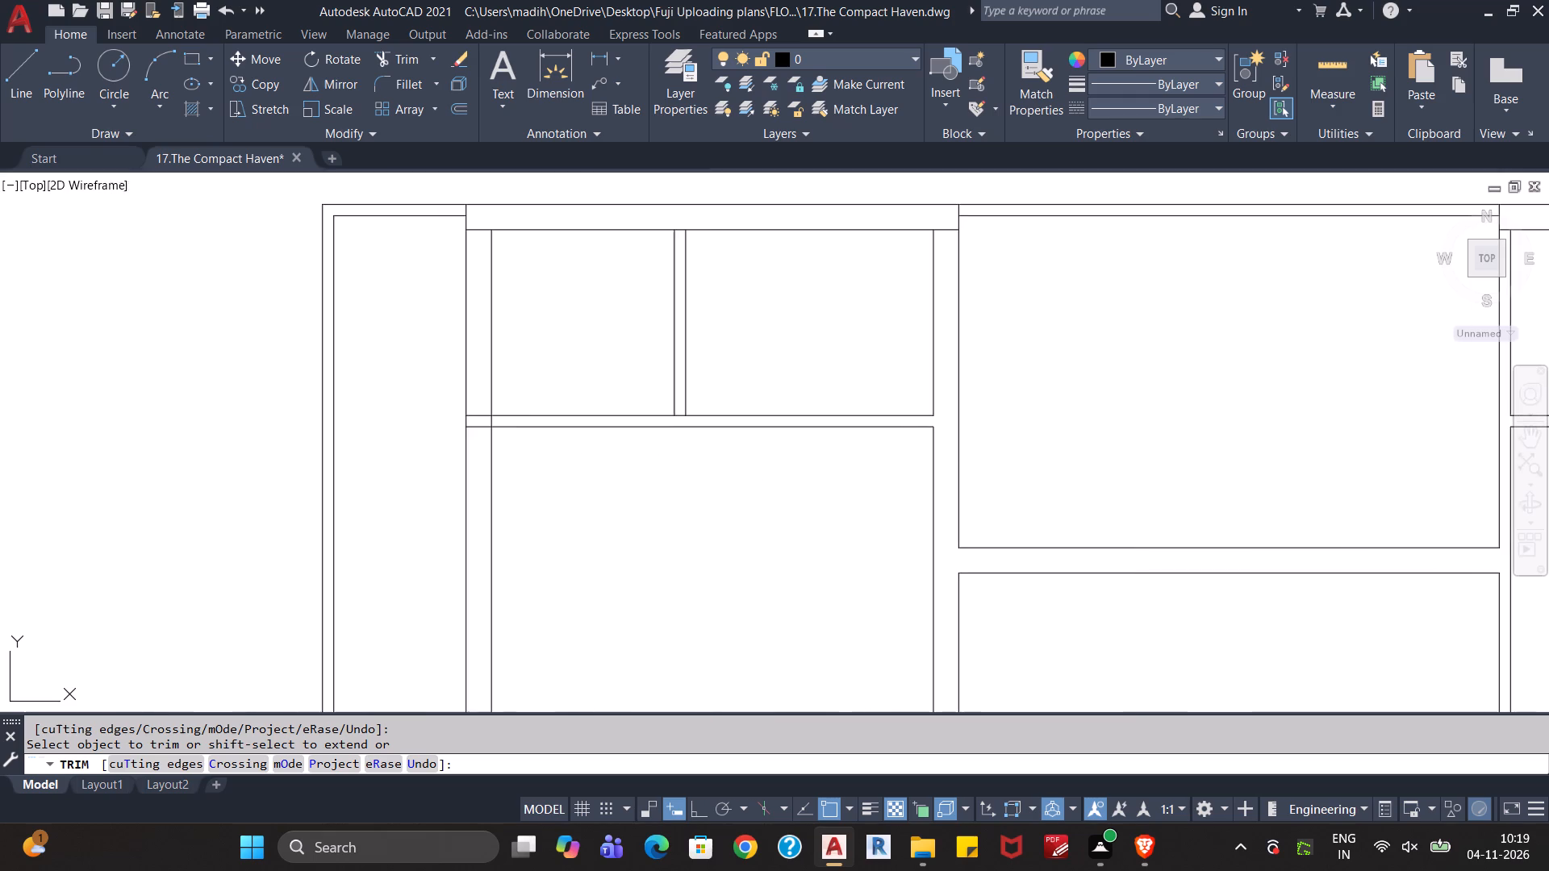
{"action": "scroll", "coordinate": [690, 422], "scroll_direction": "up", "scroll_amount": 1}
{"action": "left_click", "coordinate": [671, 410]}
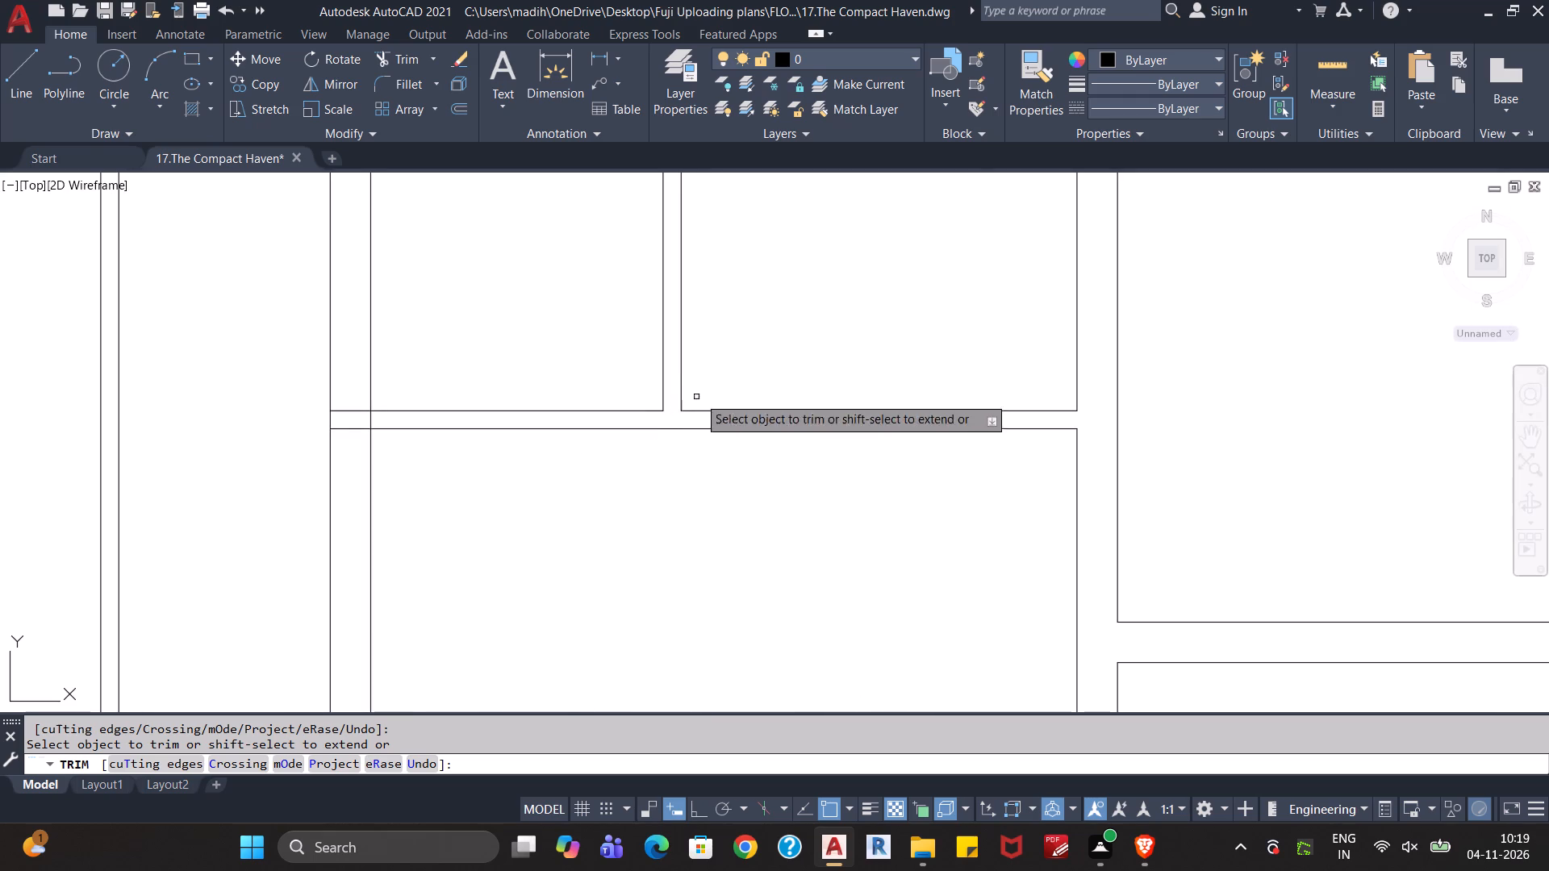
{"action": "middle_click_drag", "start_coordinate": [775, 323], "coordinate": [779, 514]}
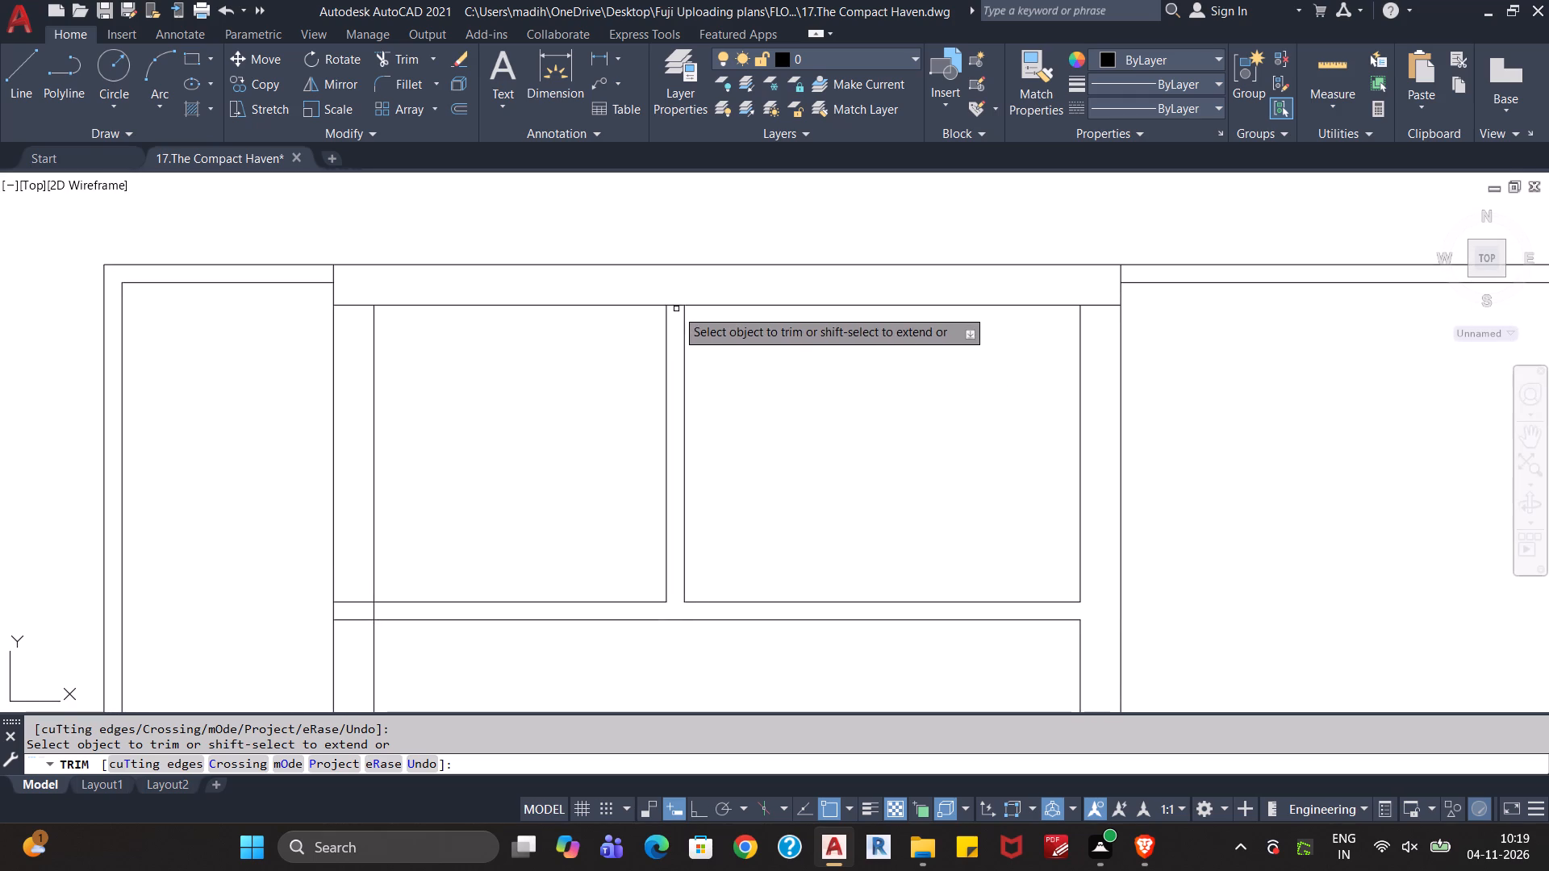
{"action": "left_click", "coordinate": [676, 305]}
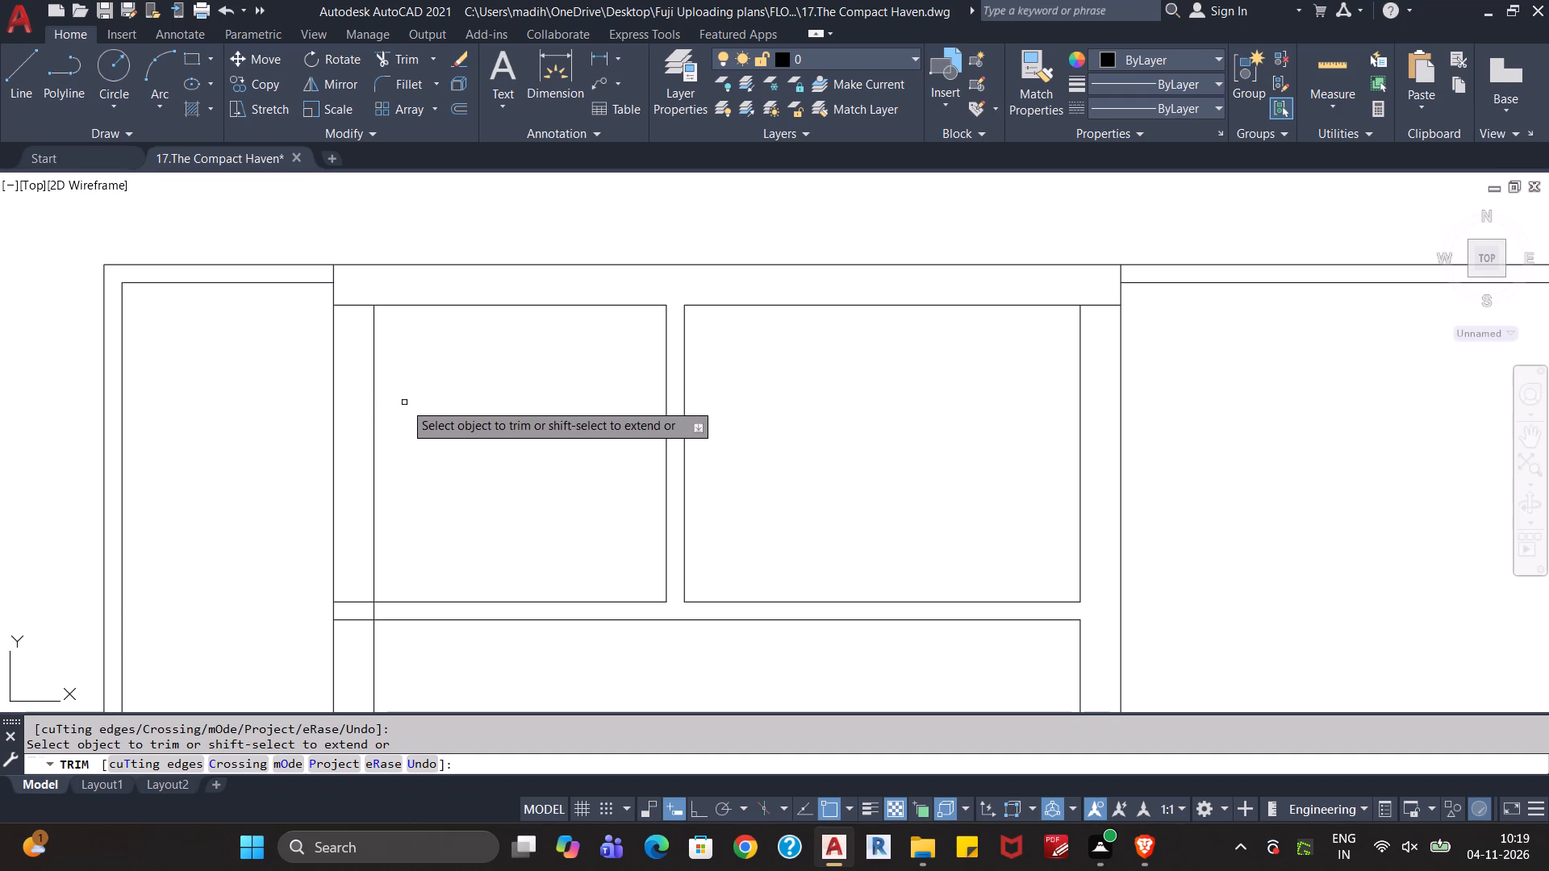
Trim the top wall and partition lines running through the top-left rooms' left wall, plus its inner line across the partition end.
{"action": "left_click", "coordinate": [354, 294]}
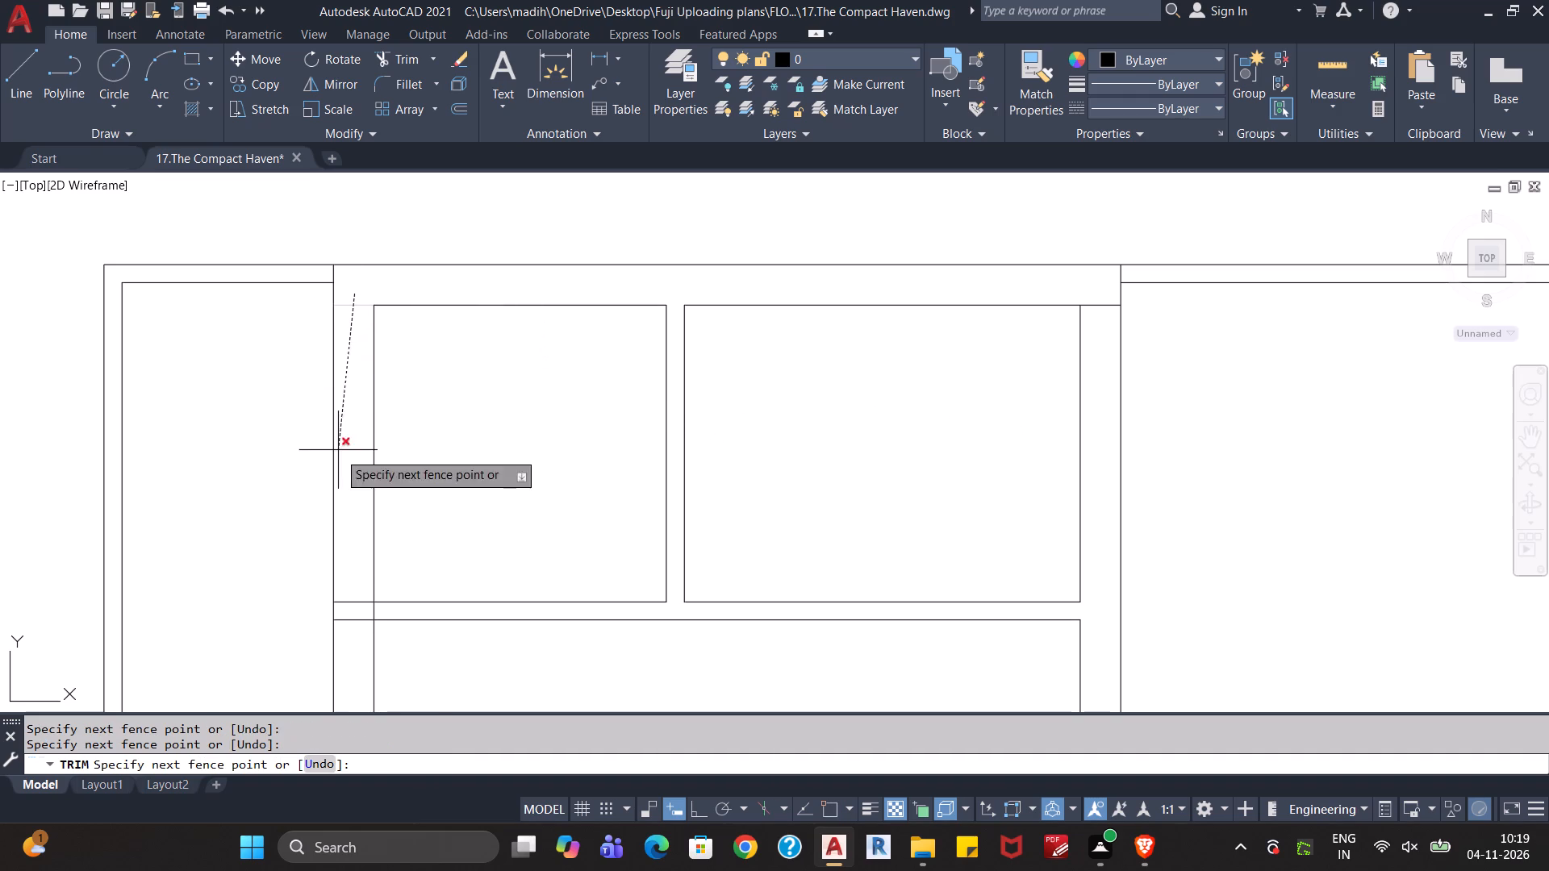
{"action": "left_click", "coordinate": [343, 641]}
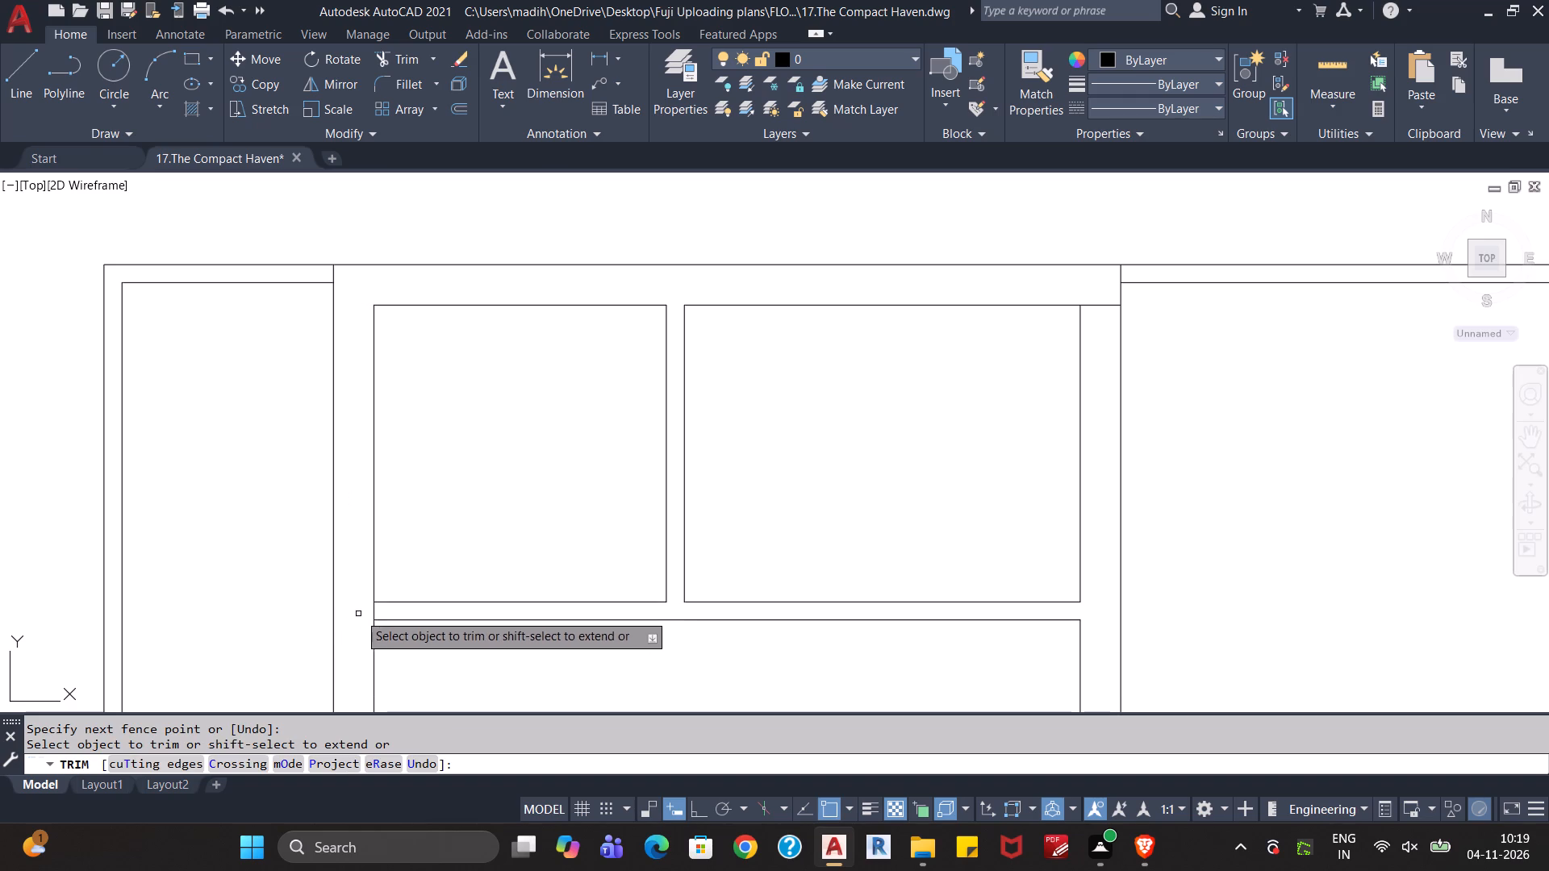
{"action": "left_click", "coordinate": [372, 612]}
{"action": "scroll", "coordinate": [421, 625], "scroll_direction": "down", "scroll_amount": 1}
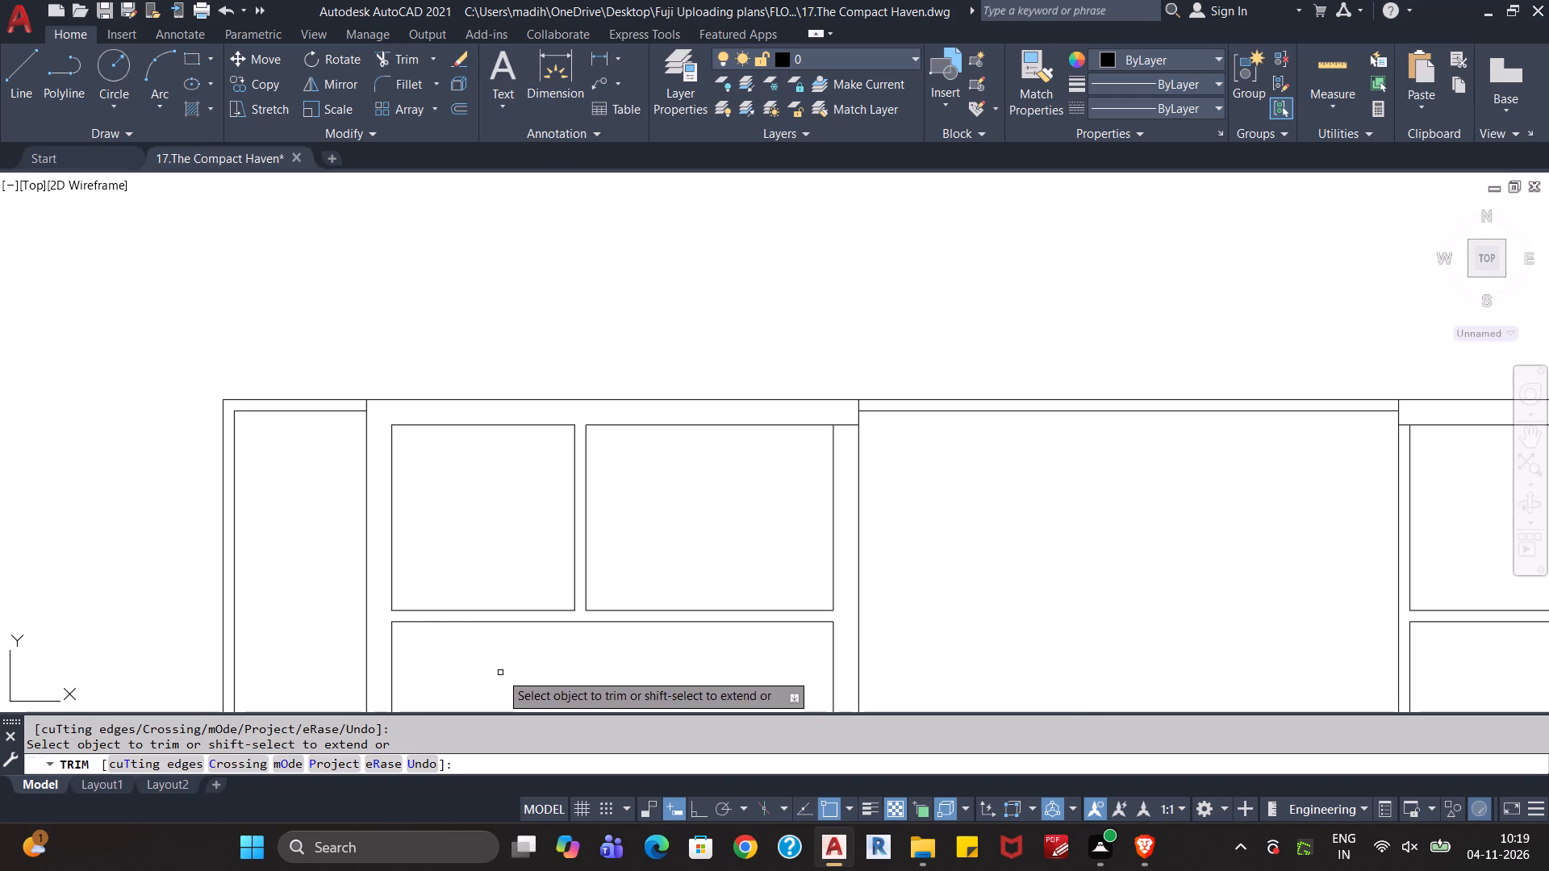
{"action": "middle_click_drag", "start_coordinate": [500, 673], "coordinate": [495, 590]}
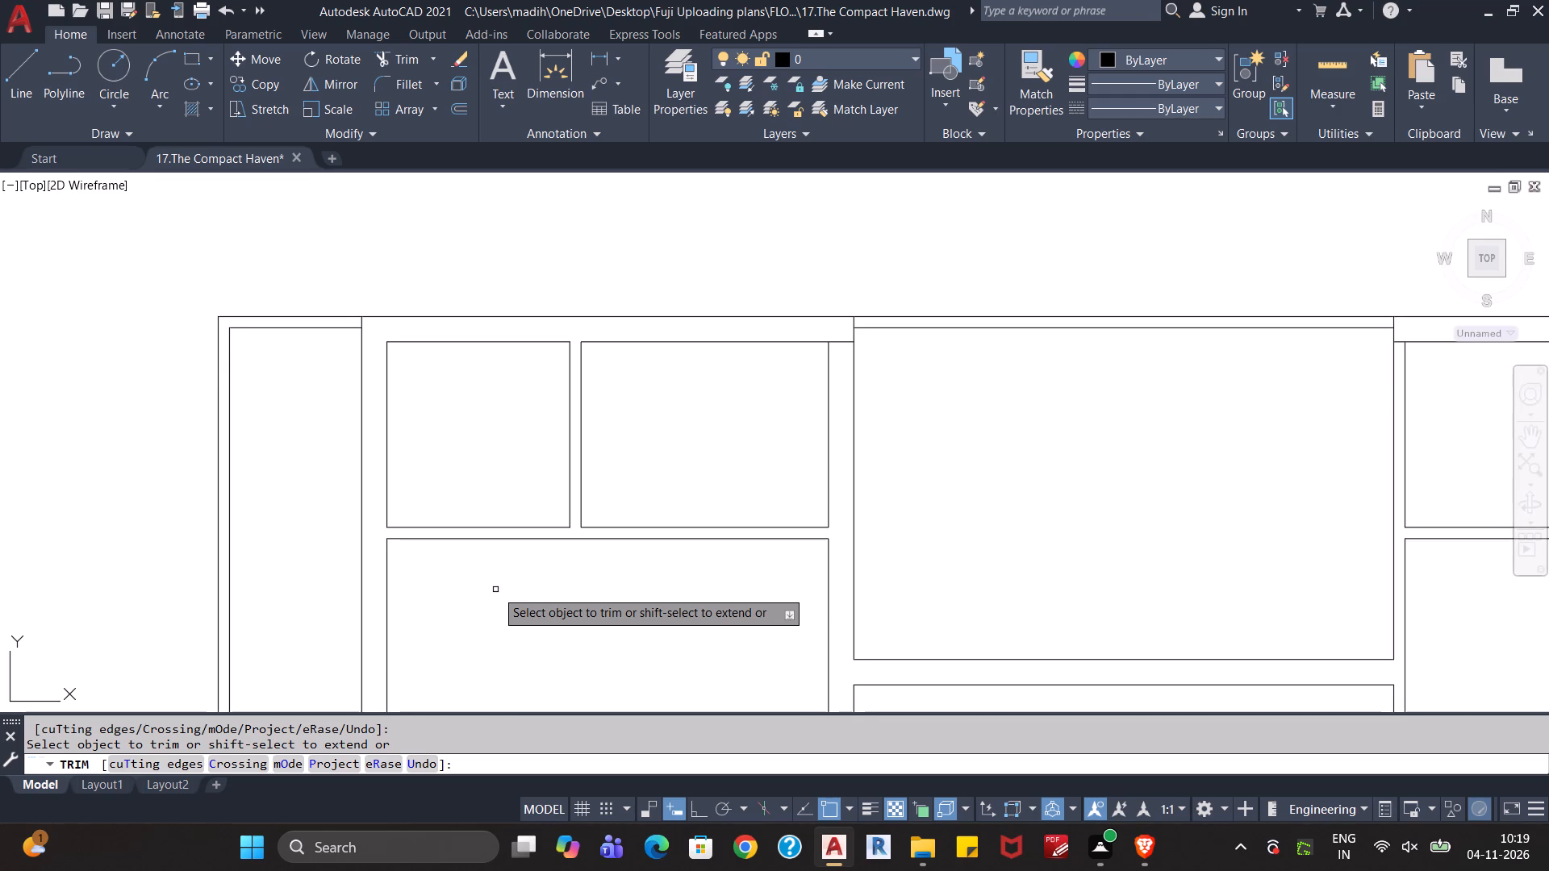
{"action": "key", "text": "Escape"}
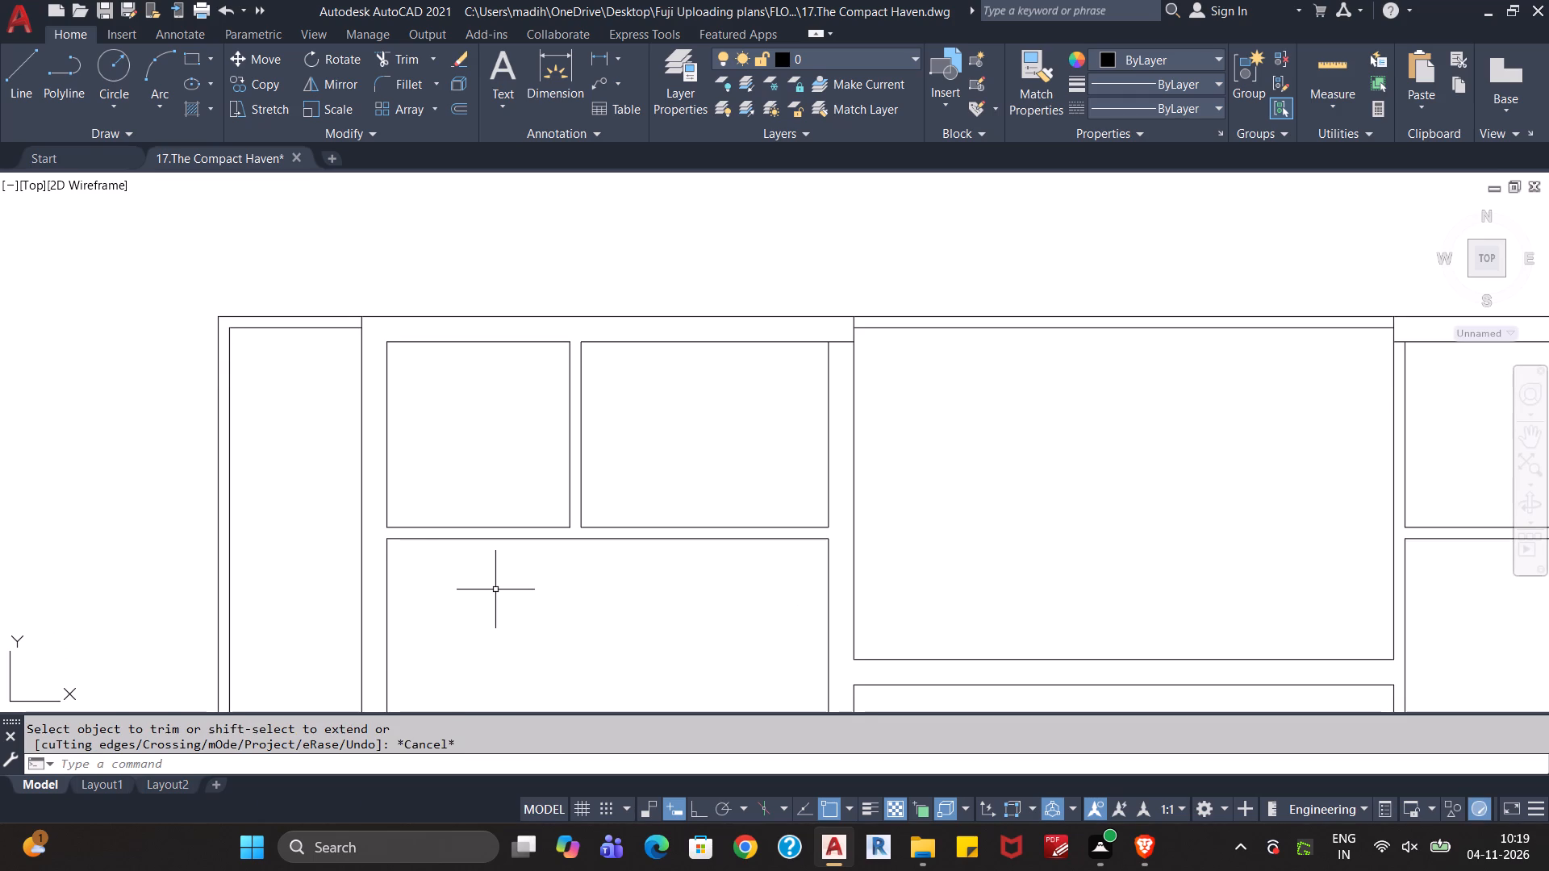
Trim the inner line of the large upper-left room's right wall where it overruns the bottom-right corner.
{"action": "middle_click_drag", "start_coordinate": [519, 604], "coordinate": [521, 528]}
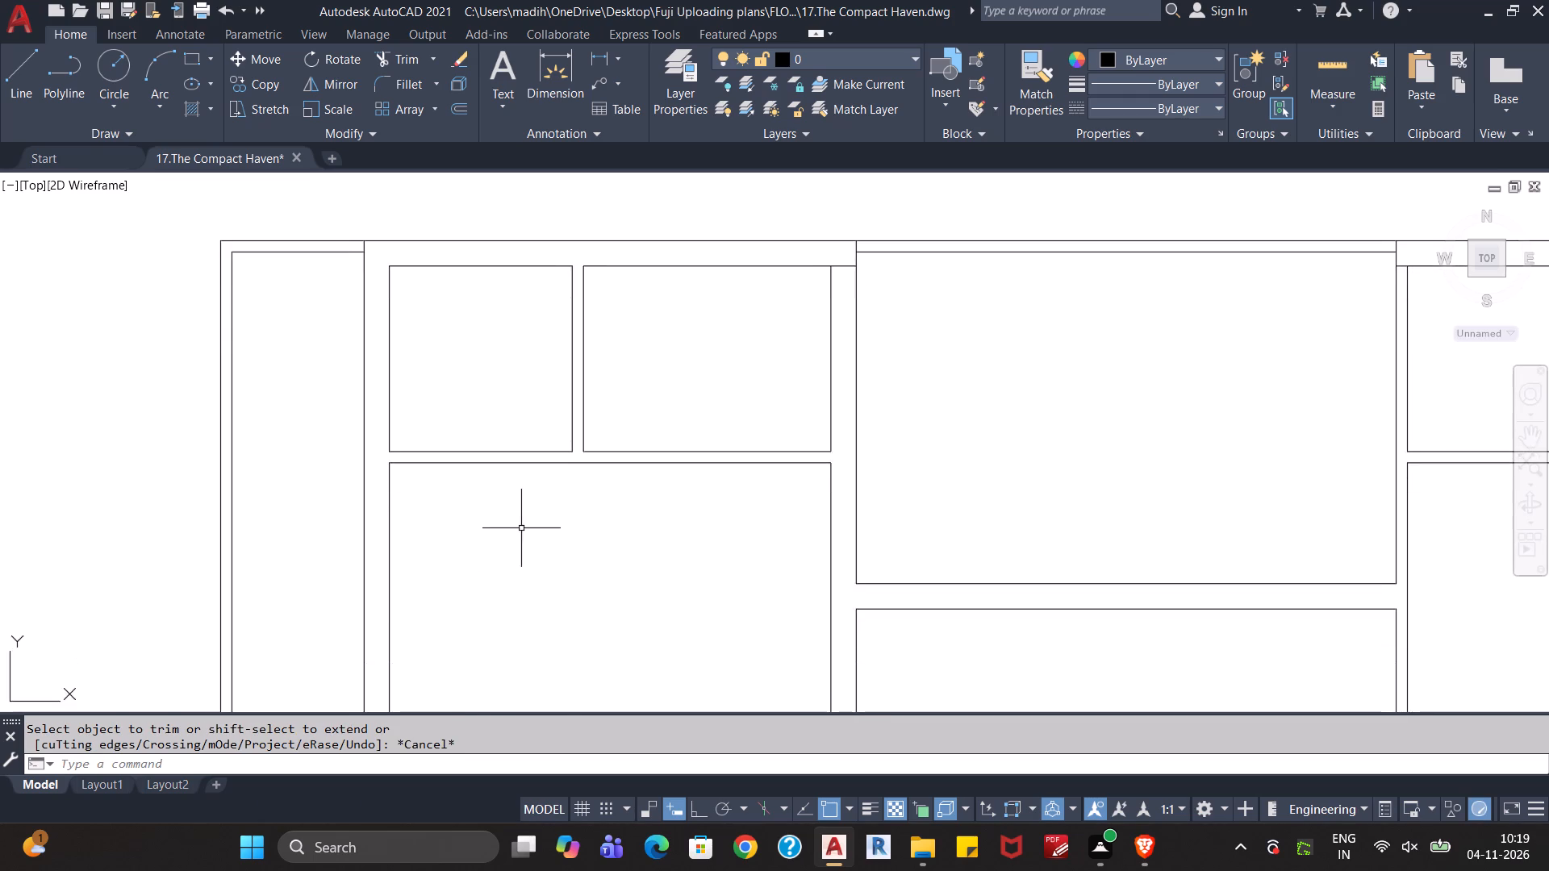
{"action": "scroll", "coordinate": [522, 527], "scroll_direction": "down", "scroll_amount": 2}
{"action": "middle_click_drag", "start_coordinate": [569, 587], "coordinate": [548, 490]}
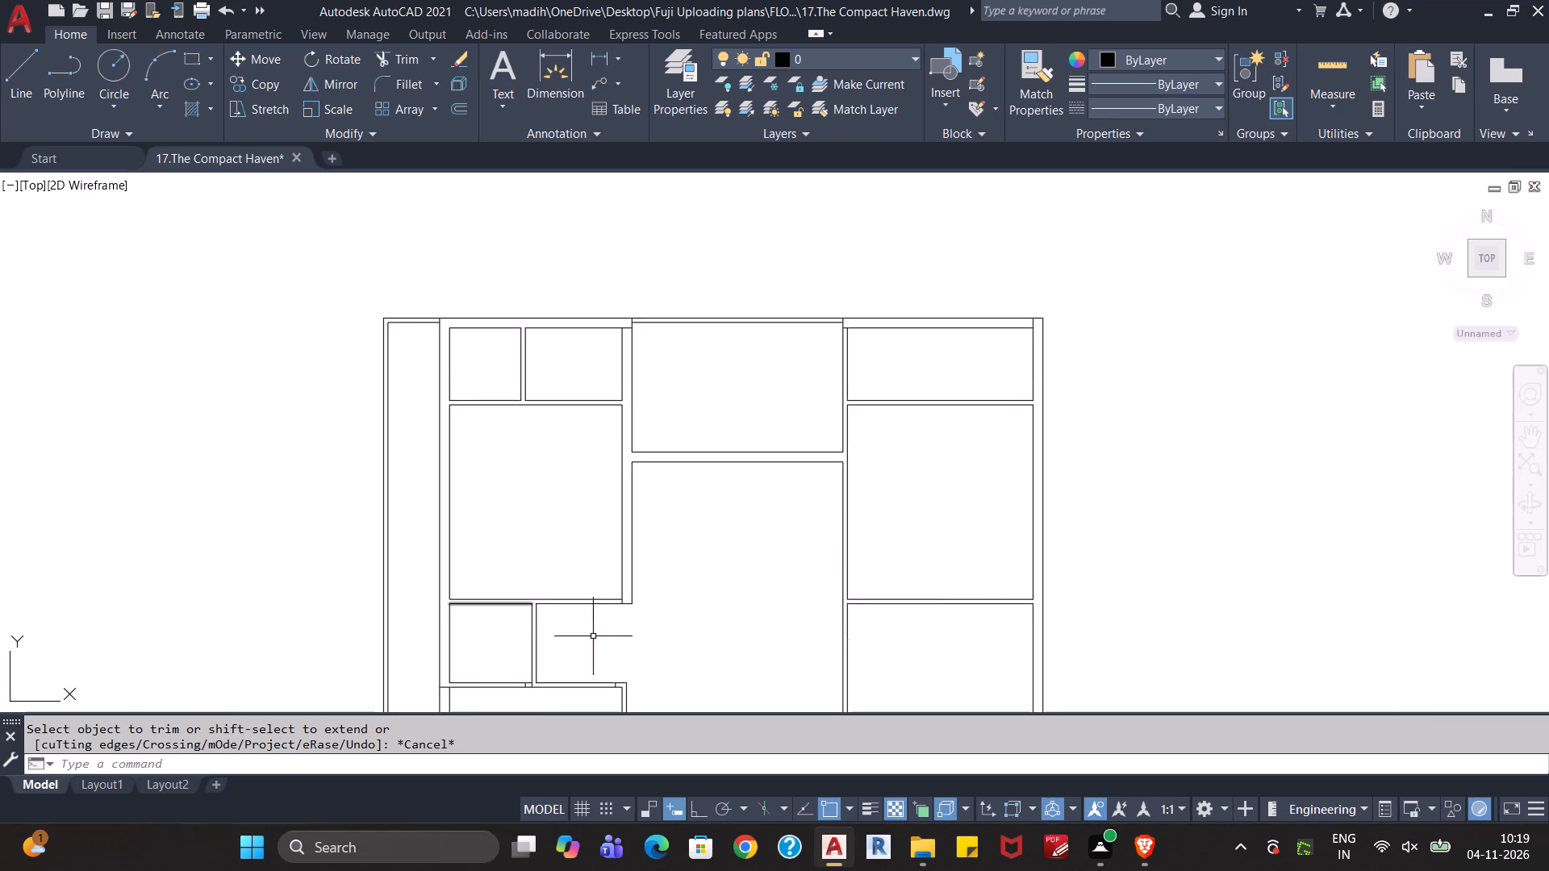
{"action": "scroll", "coordinate": [599, 637], "scroll_direction": "up", "scroll_amount": 3}
{"action": "type", "text": "tr"}
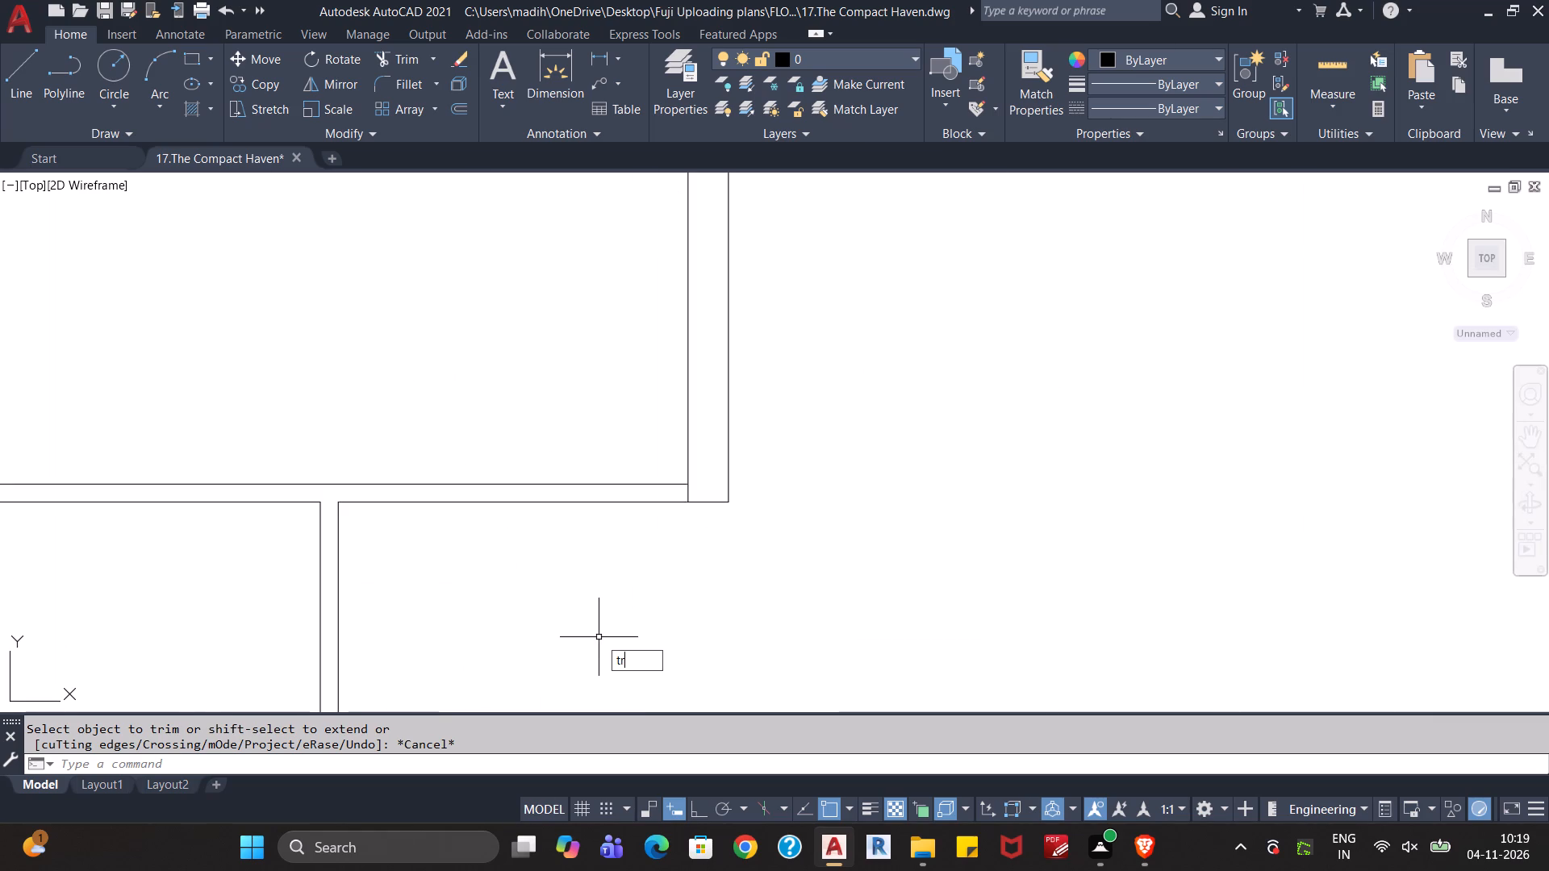
{"action": "key", "text": "Return"}
{"action": "left_click", "coordinate": [687, 498]}
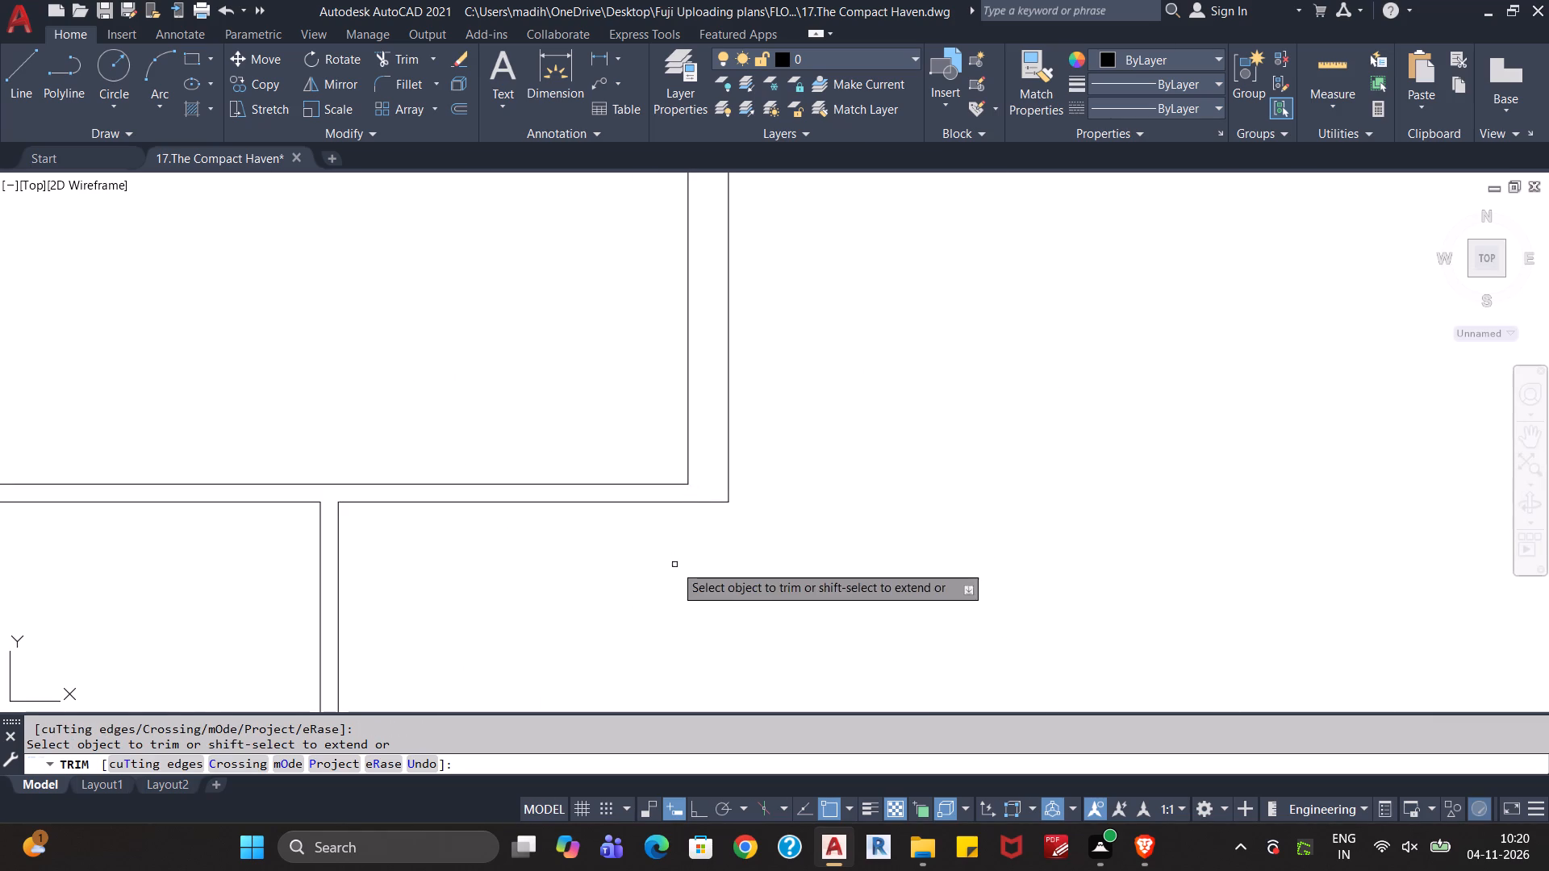
Trim the partition line that runs into the wall below the small room beneath the large upper-left room.
{"action": "scroll", "coordinate": [624, 598], "scroll_direction": "down", "scroll_amount": 2}
{"action": "middle_click_drag", "start_coordinate": [591, 619], "coordinate": [609, 504]}
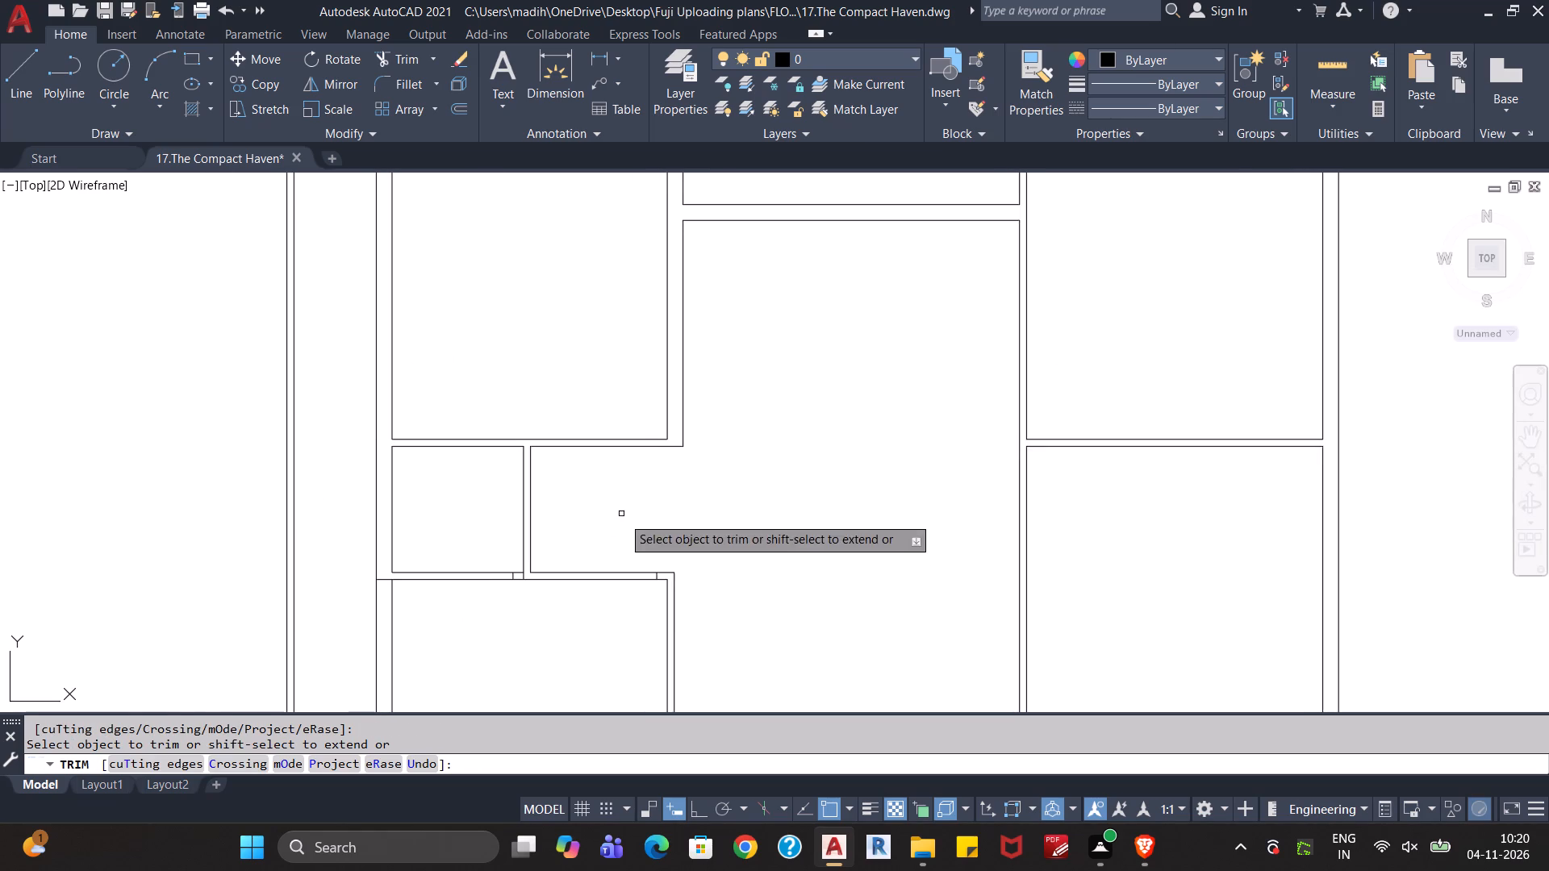
{"action": "scroll", "coordinate": [540, 594], "scroll_direction": "up", "scroll_amount": 3}
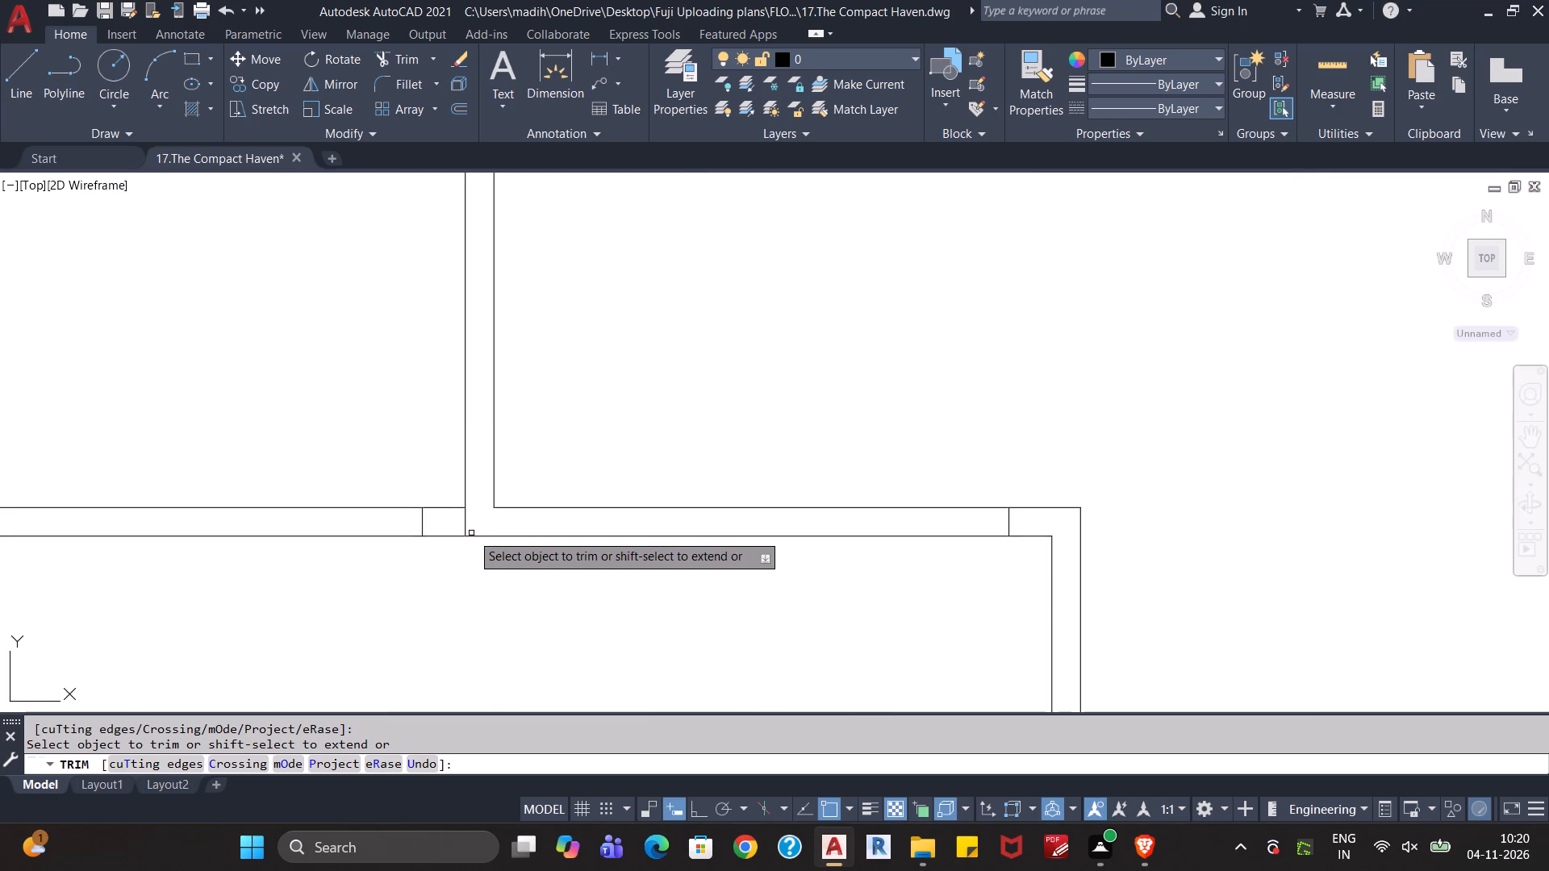
{"action": "left_click", "coordinate": [466, 524]}
{"action": "scroll", "coordinate": [487, 585], "scroll_direction": "down", "scroll_amount": 1}
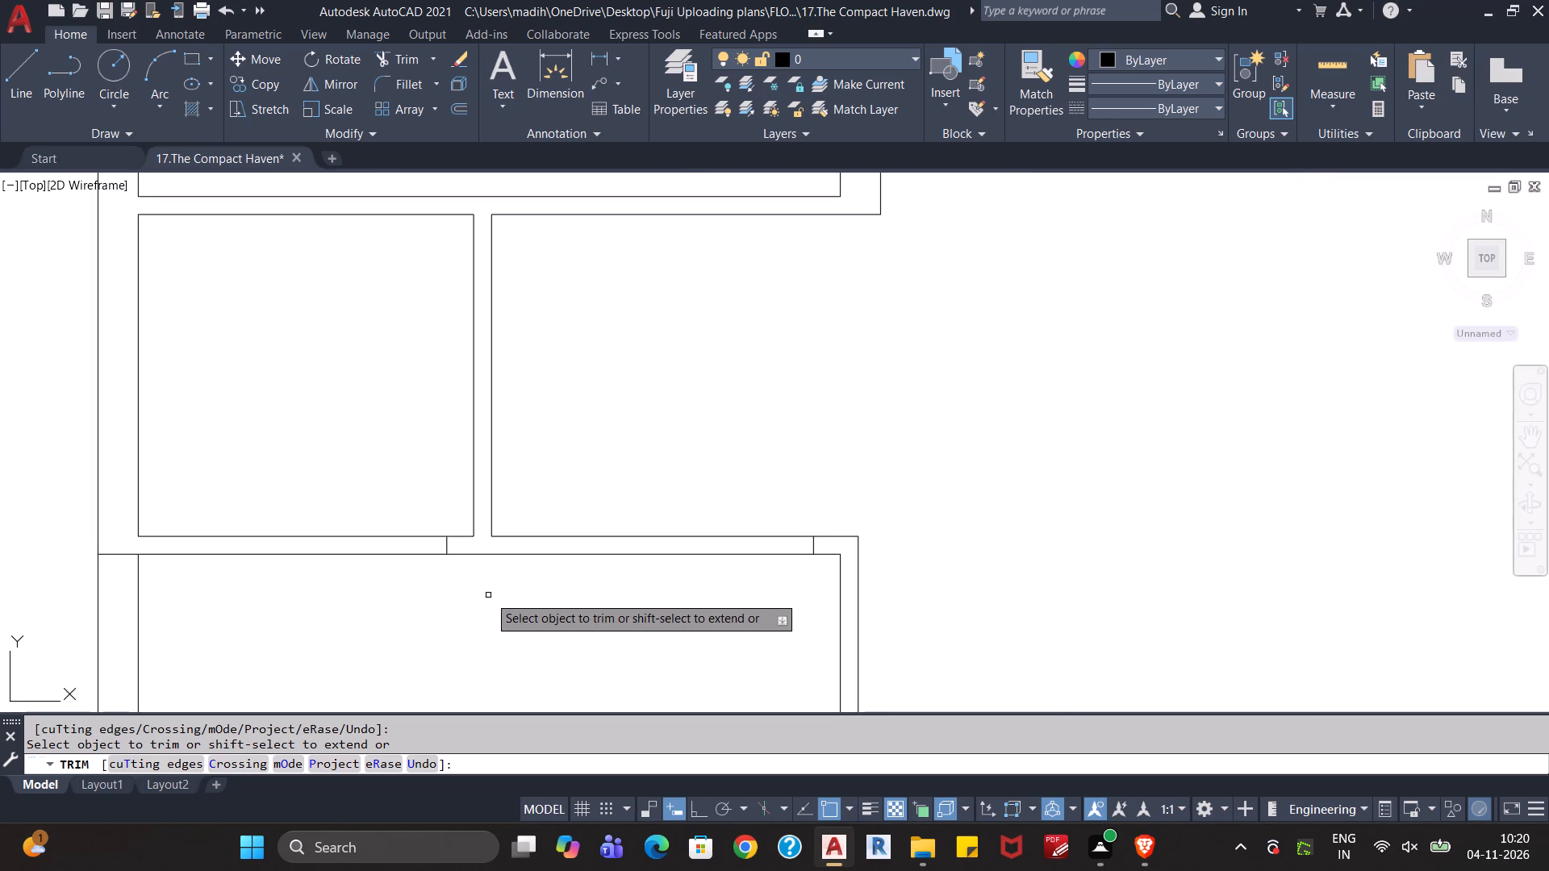
{"action": "middle_click_drag", "start_coordinate": [325, 616], "coordinate": [600, 539]}
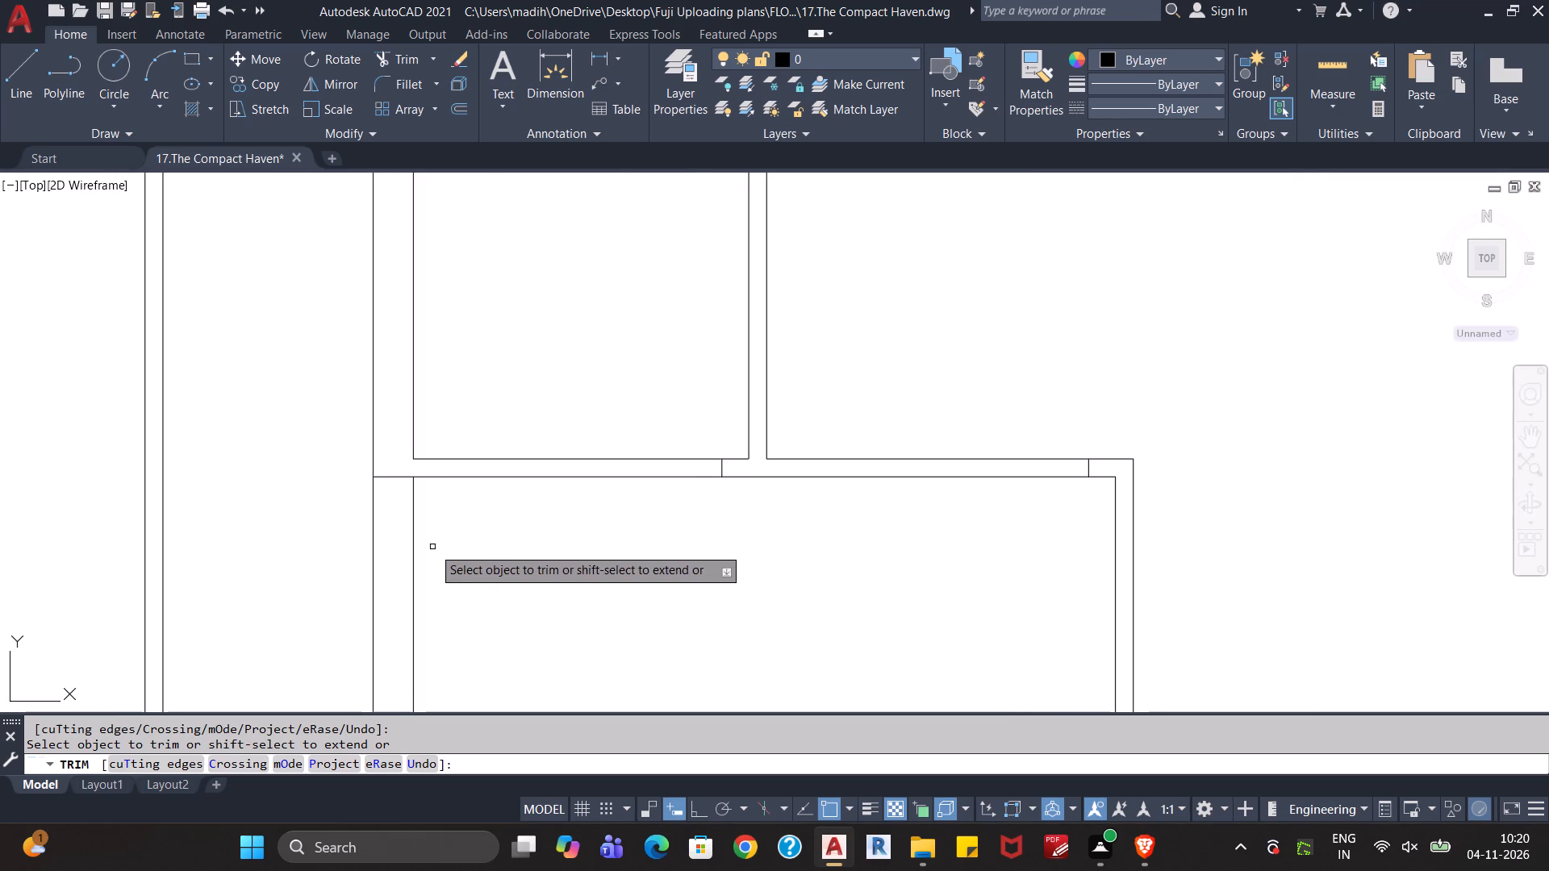
Trim the crossing lines where the top wall of the bottom-left room meets the left wall.
{"action": "scroll", "coordinate": [507, 574], "scroll_direction": "down", "scroll_amount": 2}
{"action": "middle_click_drag", "start_coordinate": [537, 588], "coordinate": [561, 498]}
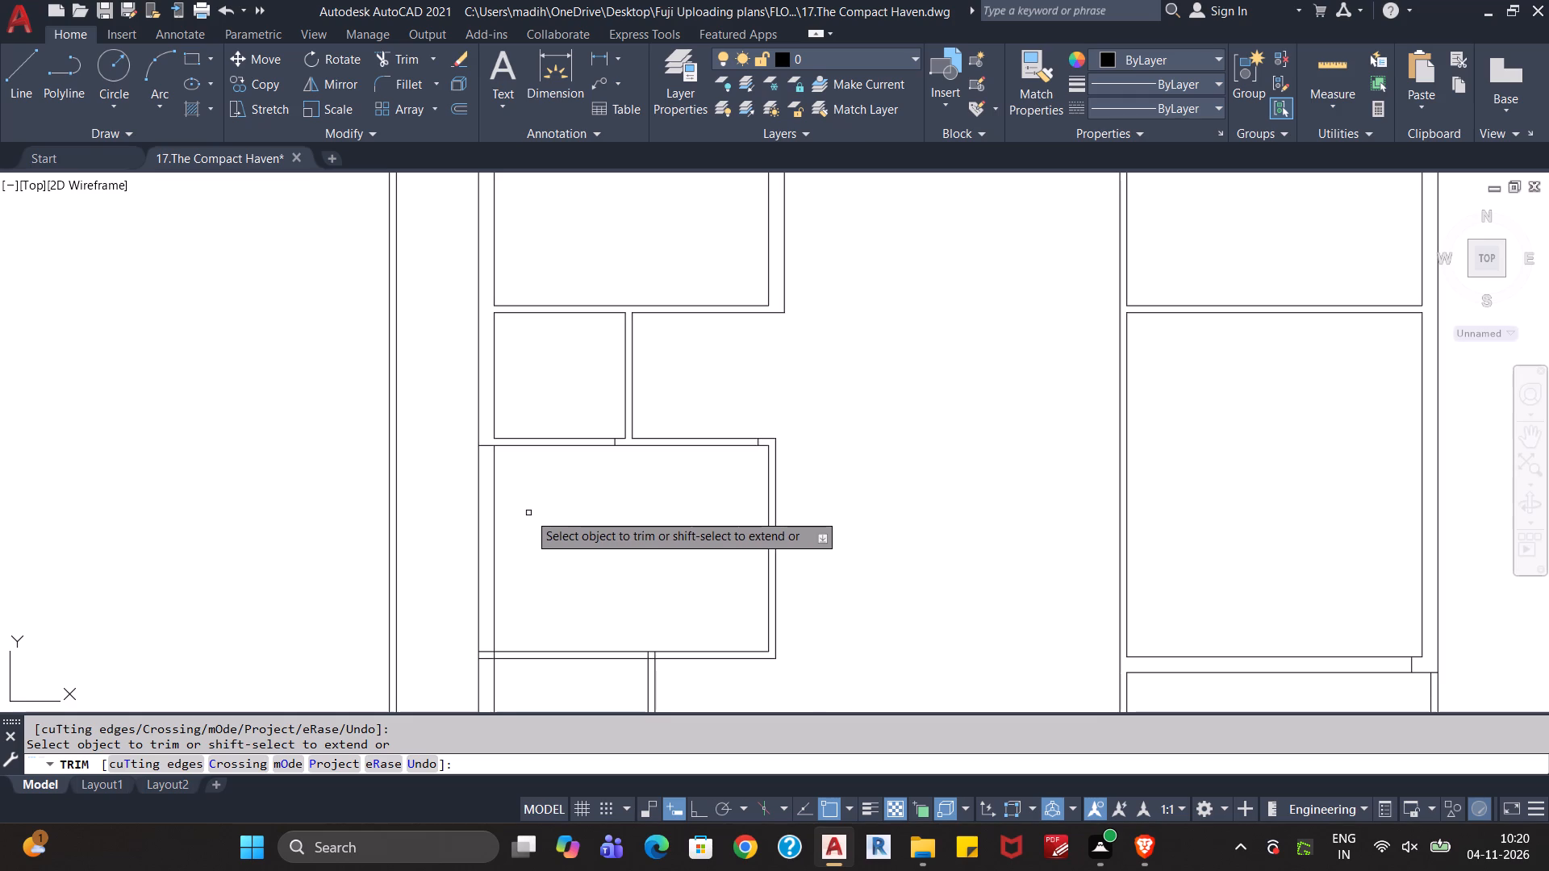
{"action": "scroll", "coordinate": [537, 509], "scroll_direction": "down", "scroll_amount": 2}
{"action": "middle_click_drag", "start_coordinate": [568, 523], "coordinate": [587, 418]}
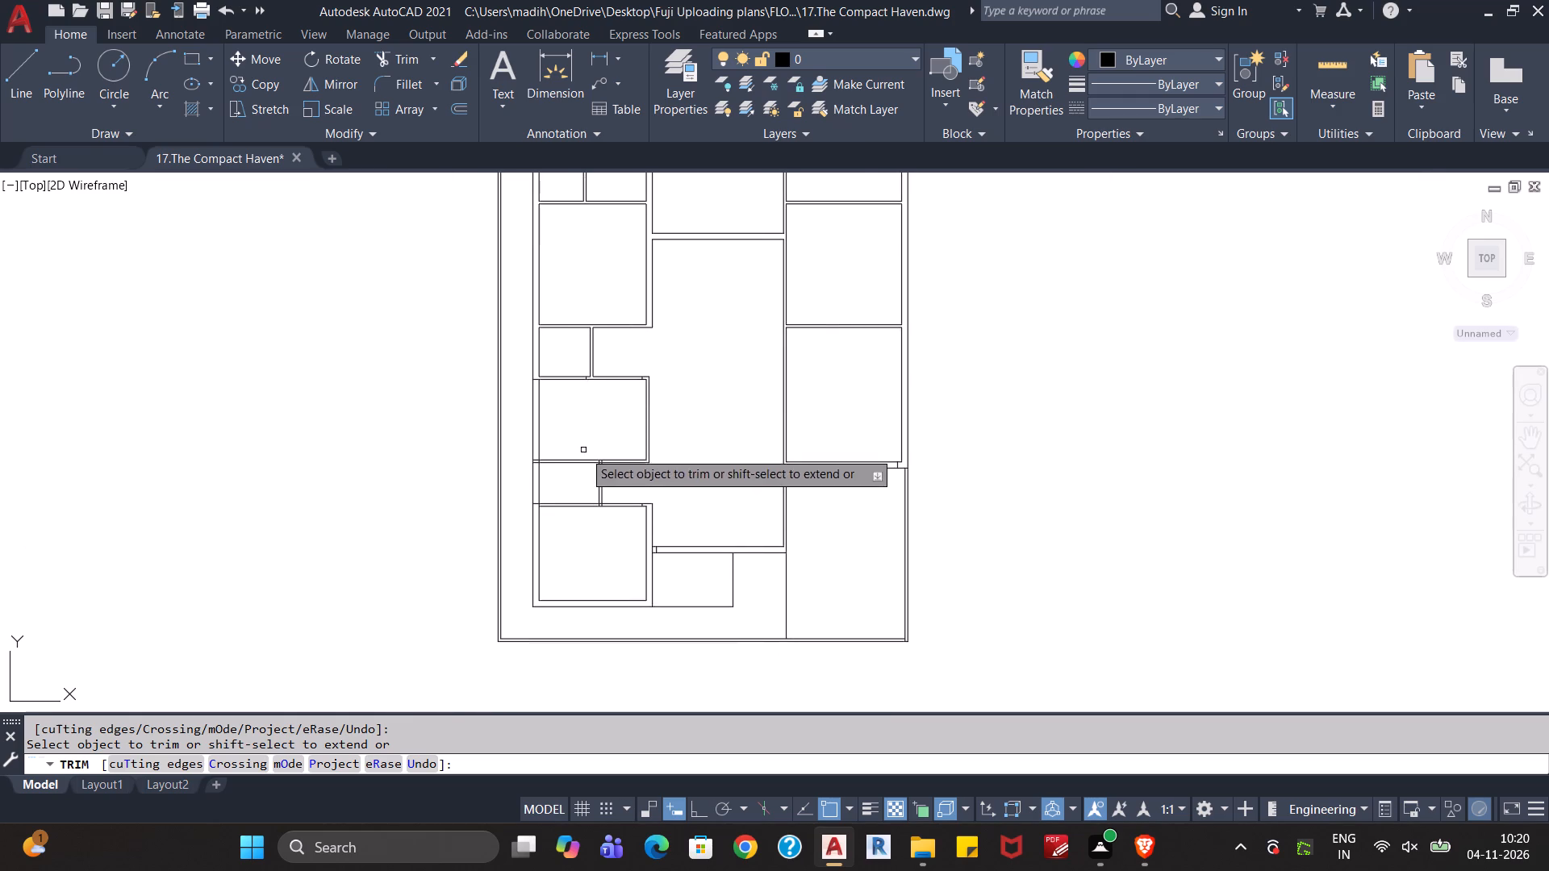
{"action": "scroll", "coordinate": [545, 471], "scroll_direction": "up", "scroll_amount": 3}
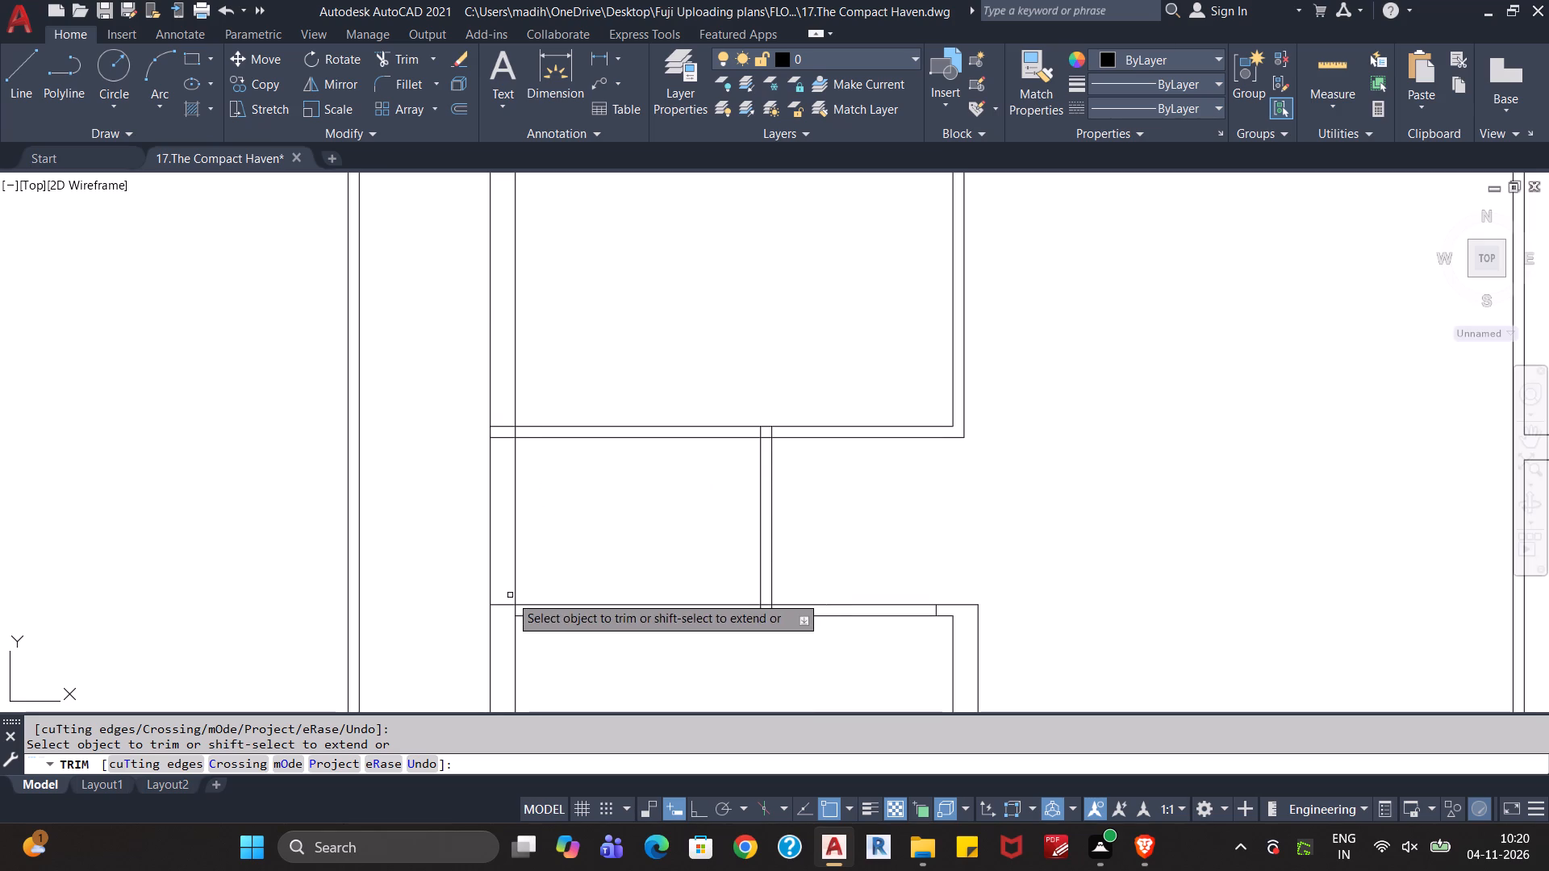
{"action": "left_click", "coordinate": [507, 599]}
{"action": "scroll", "coordinate": [507, 610], "scroll_direction": "up", "scroll_amount": 4}
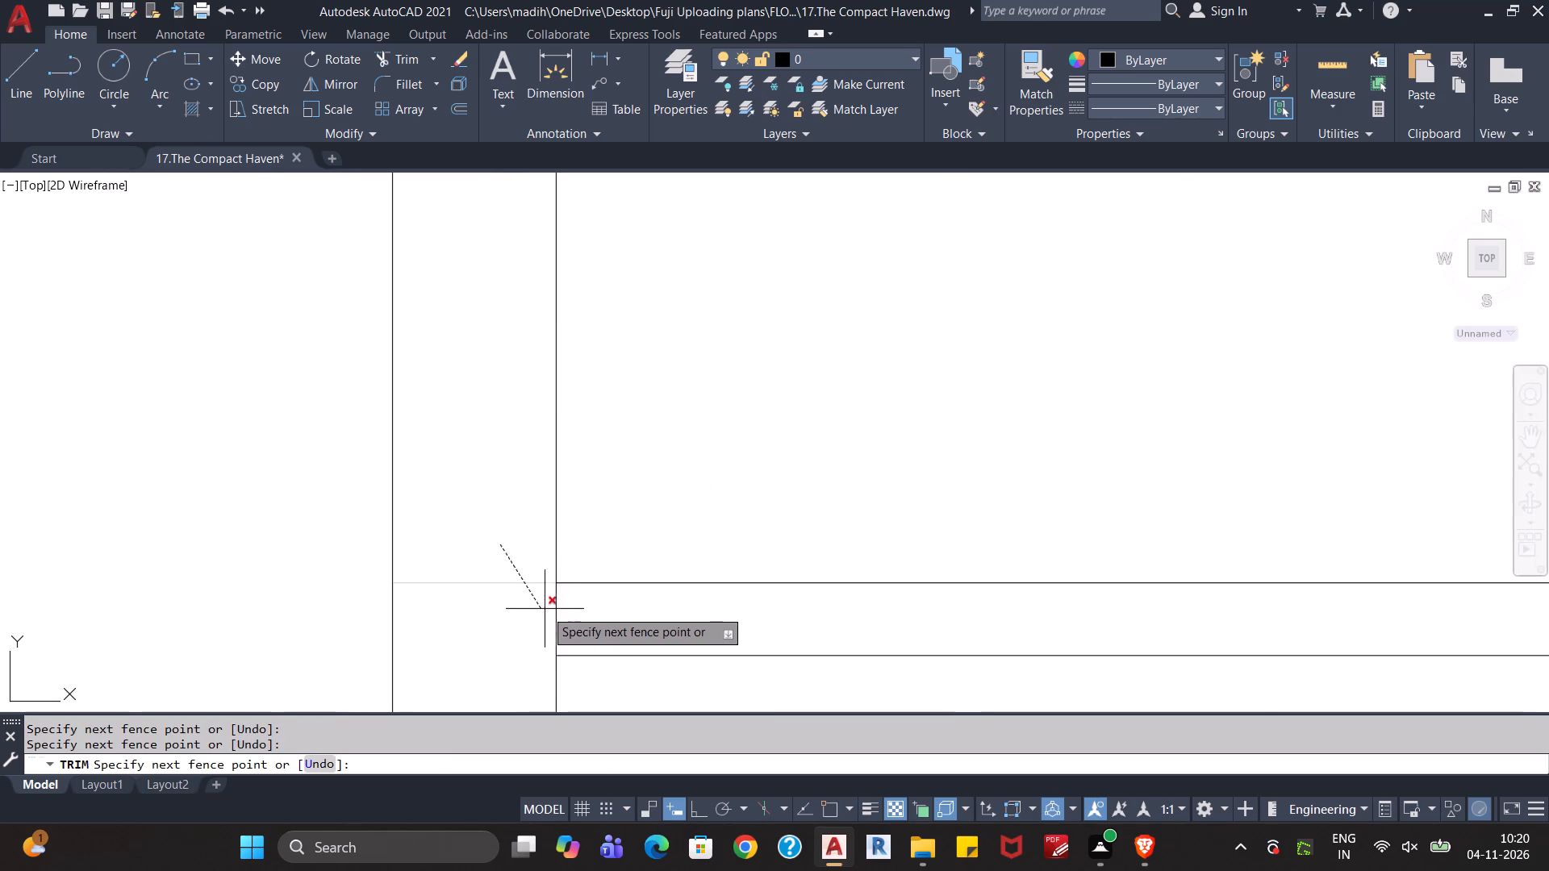
{"action": "left_click", "coordinate": [569, 615]}
{"action": "scroll", "coordinate": [509, 542], "scroll_direction": "down", "scroll_amount": 2}
Trim the overlapping wall and partition lines at both ends of the vertical partition beside the small room above the bottom-left room.
{"action": "middle_click_drag", "start_coordinate": [489, 424], "coordinate": [492, 486]}
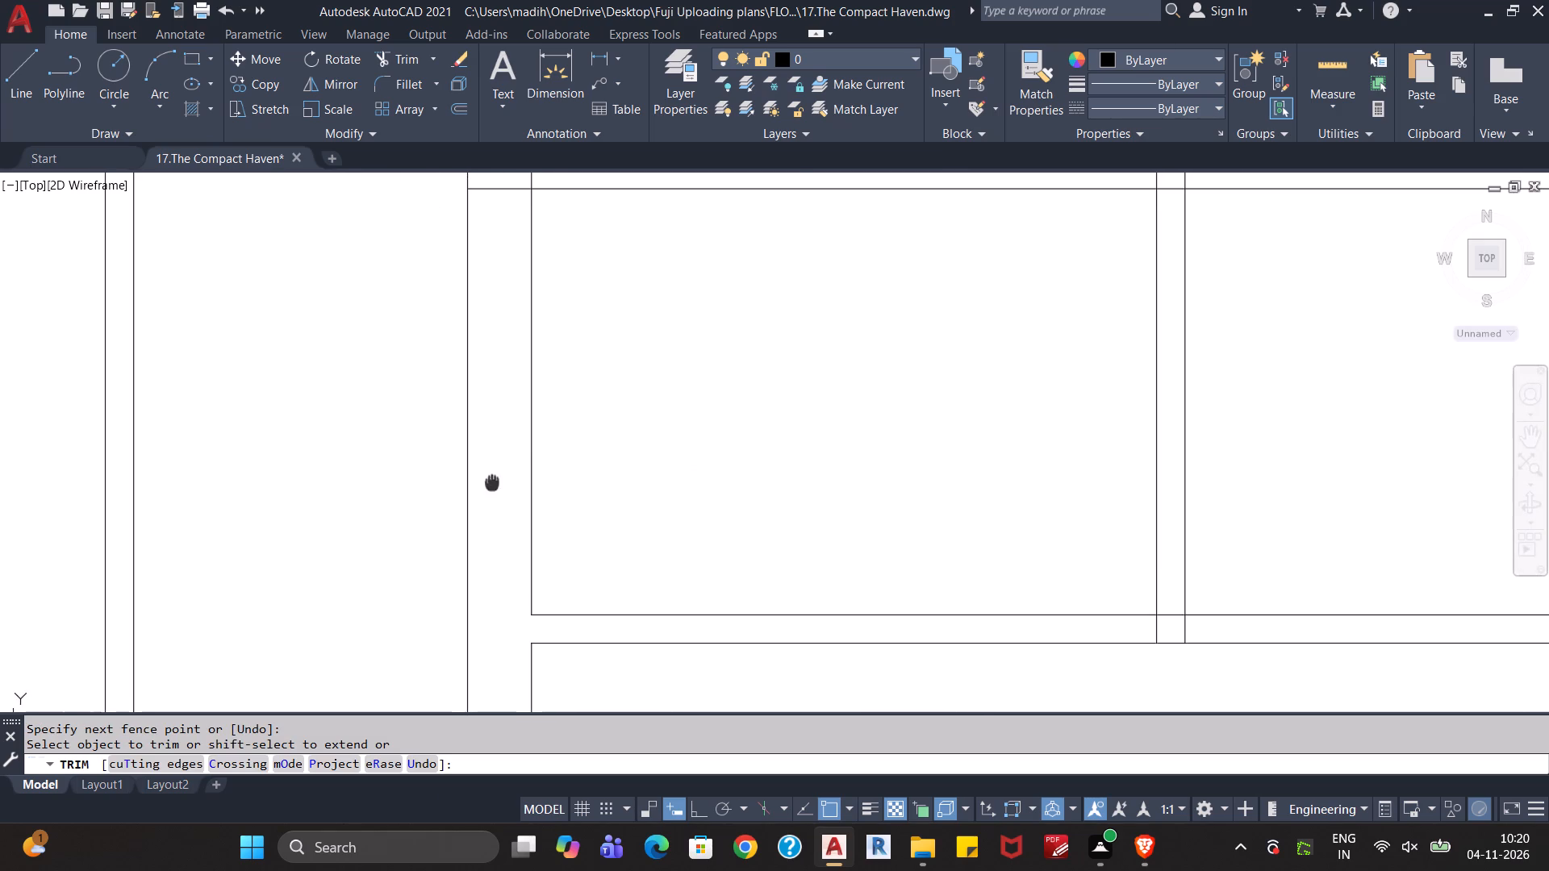
{"action": "scroll", "coordinate": [1025, 633], "scroll_direction": "up", "scroll_amount": 1}
{"action": "left_click_drag", "start_coordinate": [1230, 645], "coordinate": [1296, 636]}
{"action": "scroll", "coordinate": [1137, 654], "scroll_direction": "down", "scroll_amount": 2}
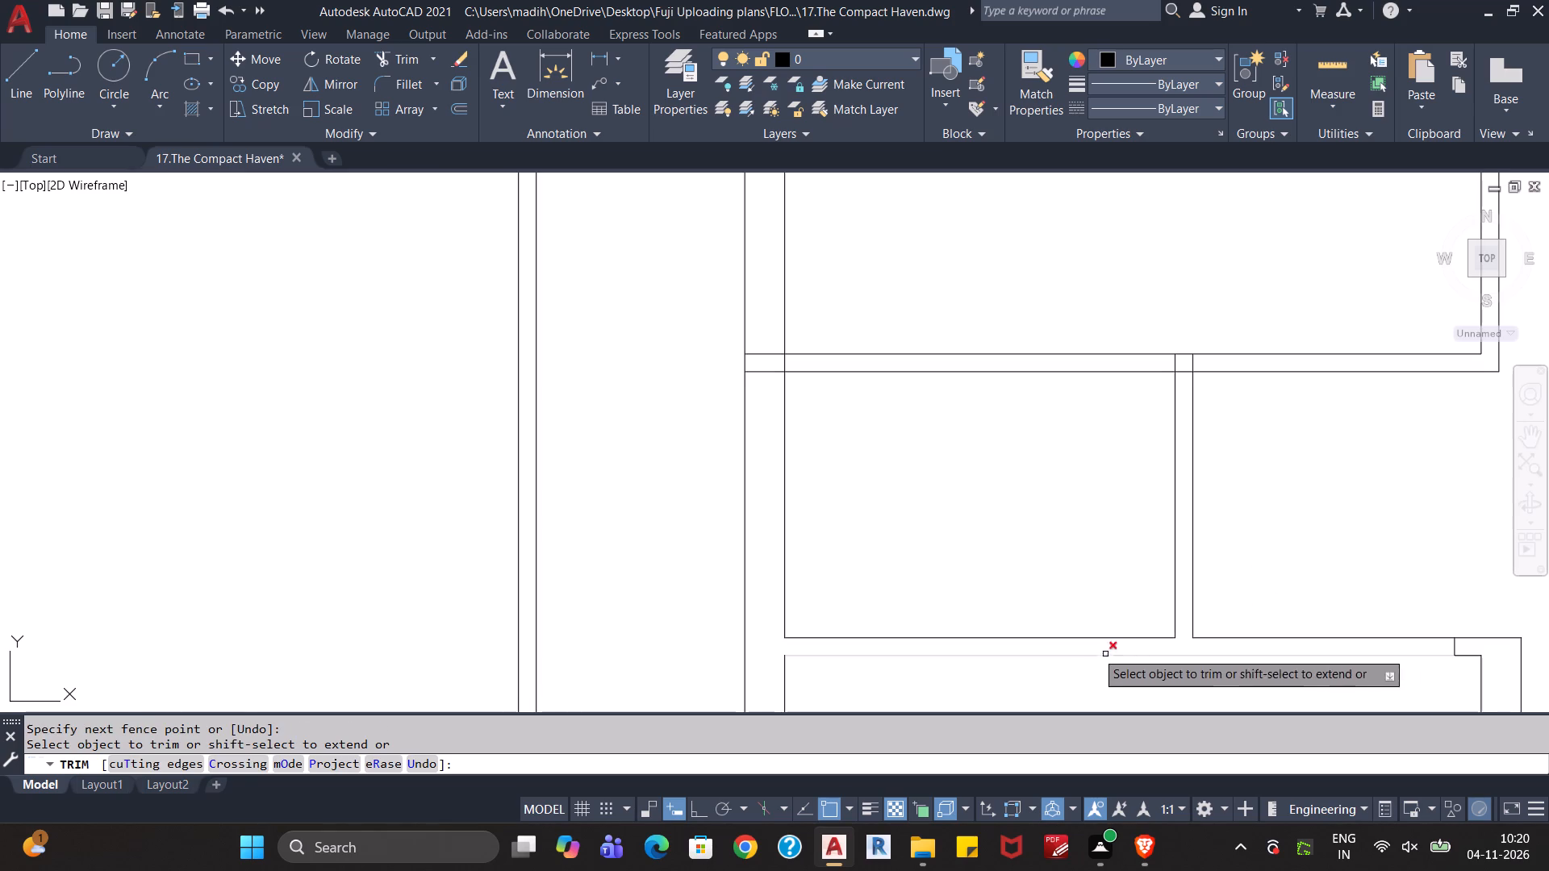
{"action": "middle_click_drag", "start_coordinate": [1141, 488], "coordinate": [1008, 642]}
{"action": "scroll", "coordinate": [1075, 540], "scroll_direction": "up", "scroll_amount": 2}
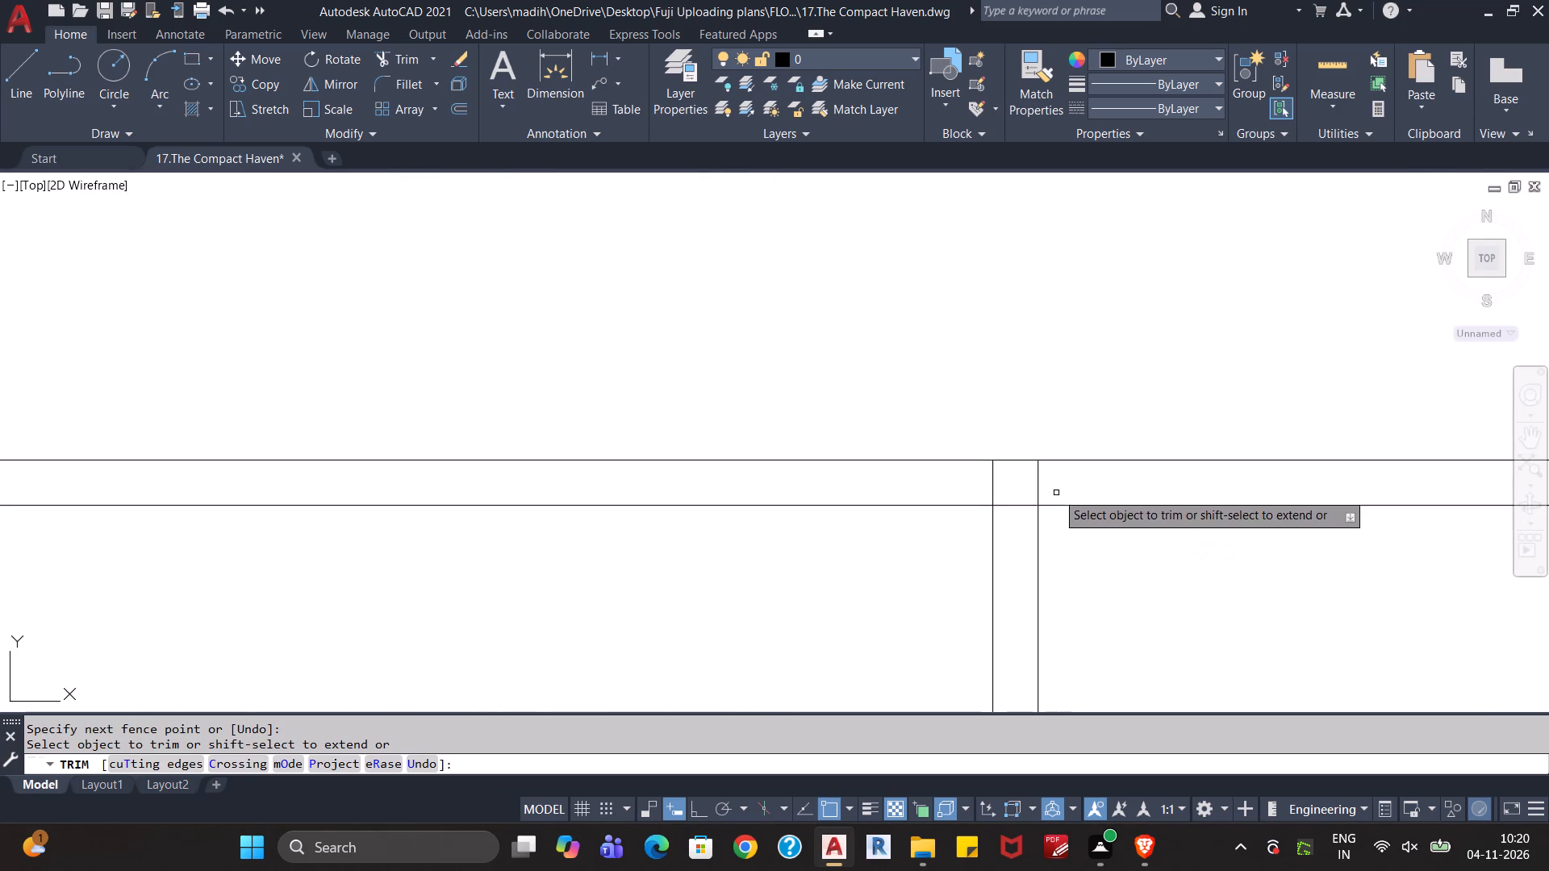
{"action": "left_click_drag", "start_coordinate": [1056, 480], "coordinate": [977, 496]}
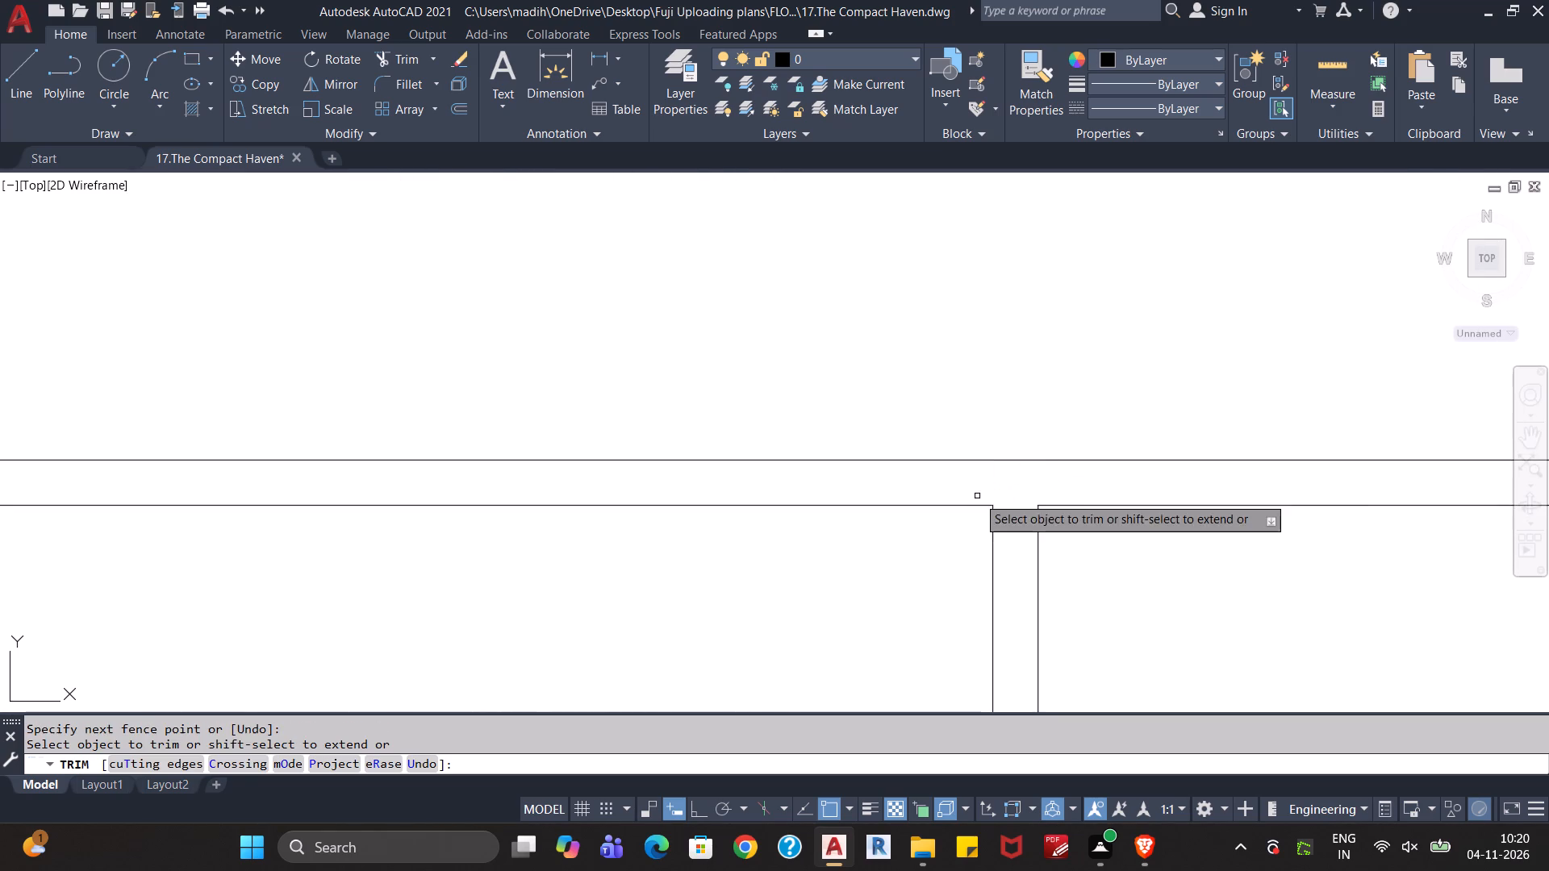
{"action": "scroll", "coordinate": [977, 498], "scroll_direction": "down", "scroll_amount": 2}
Trim both lines of the wall above that small room, plus the left wall's inner line, at their junction.
{"action": "middle_click_drag", "start_coordinate": [851, 590], "coordinate": [993, 509]}
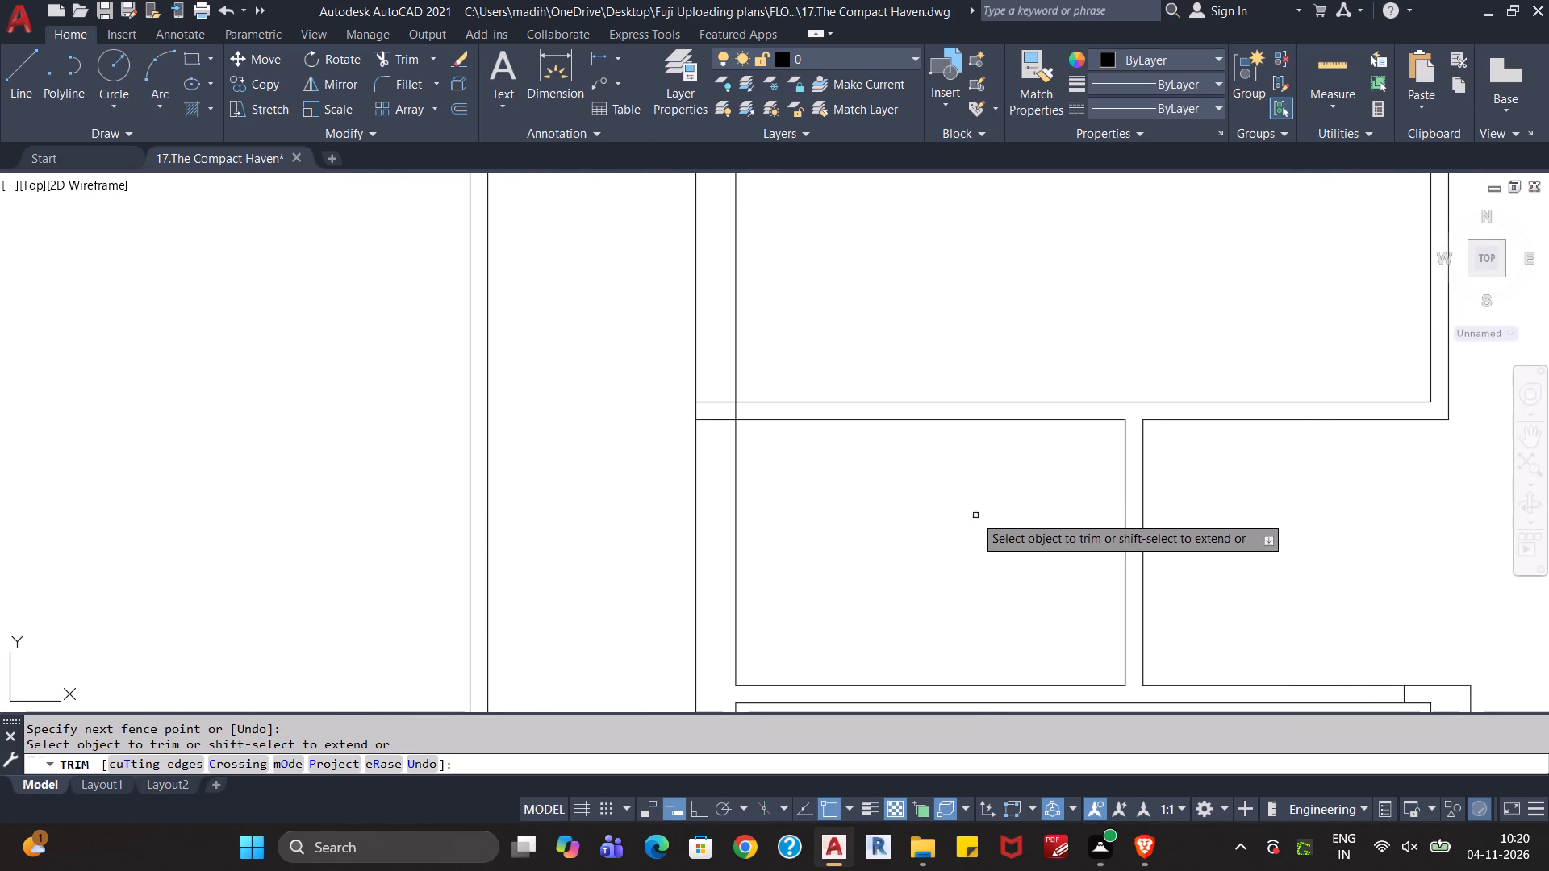
{"action": "left_click_drag", "start_coordinate": [716, 442], "coordinate": [738, 415]}
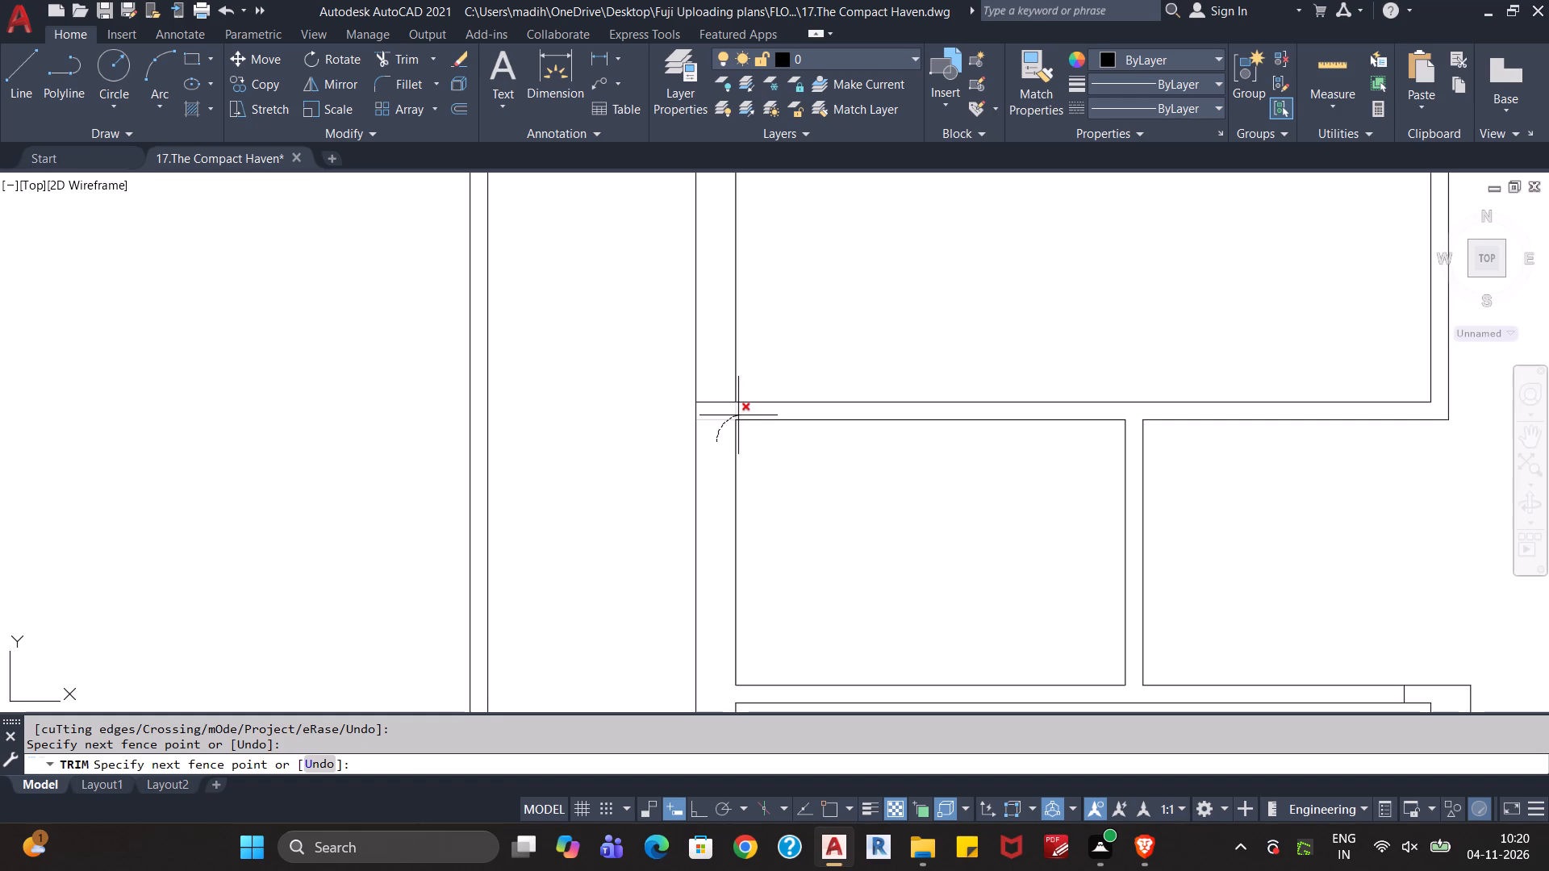
{"action": "left_click_drag", "start_coordinate": [738, 415], "coordinate": [719, 397]}
Trim the top wall line of the middle left-hand room where it runs through the left wall, and finish trimming.
{"action": "scroll", "coordinate": [730, 448], "scroll_direction": "down", "scroll_amount": 2}
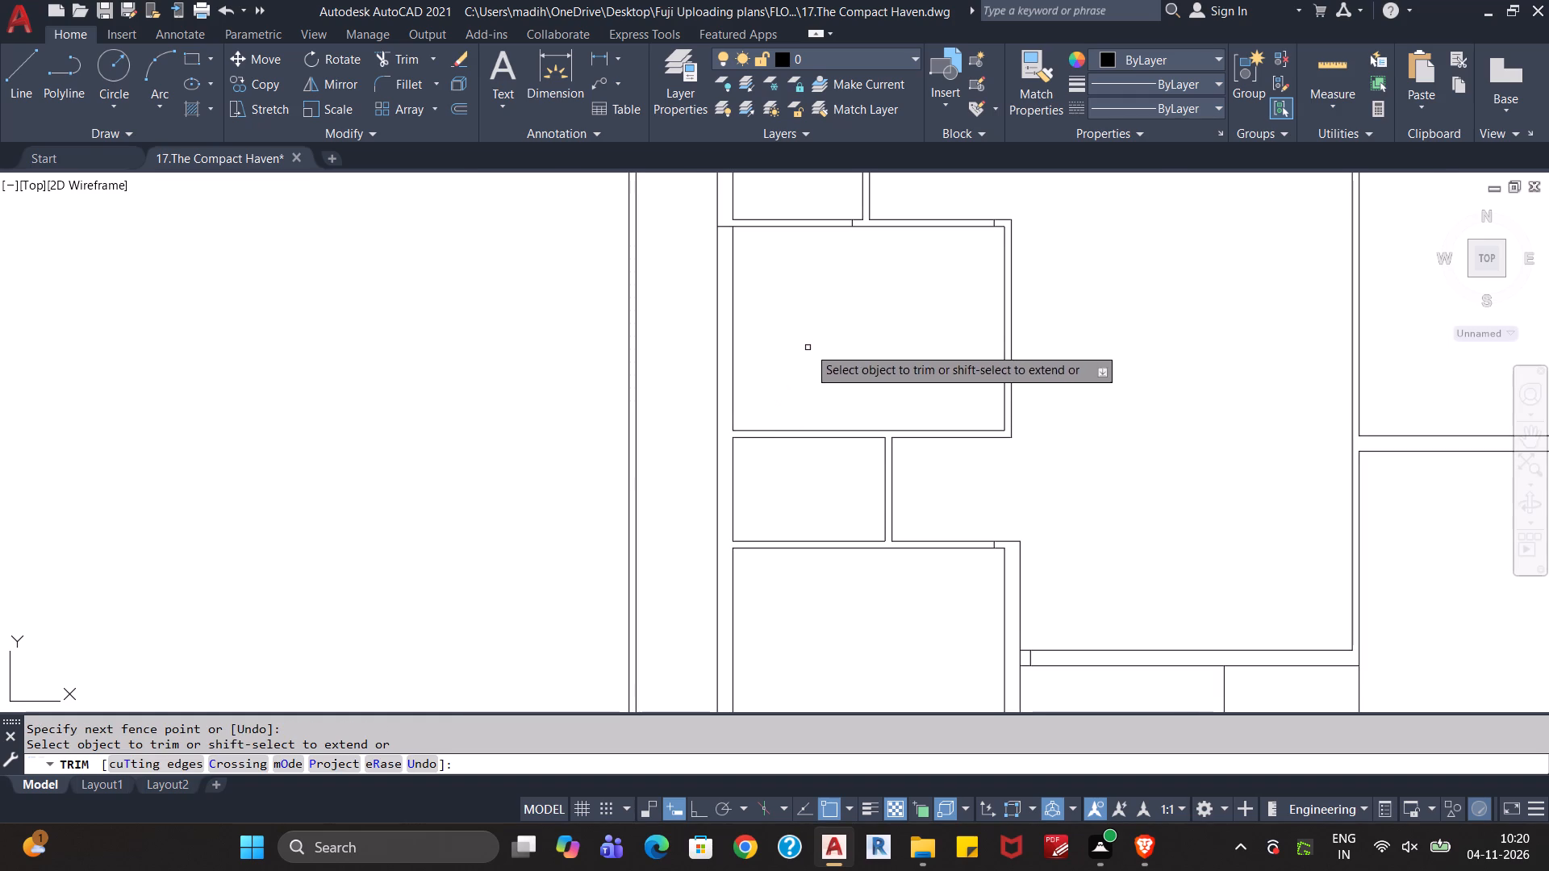
{"action": "middle_click_drag", "start_coordinate": [813, 342], "coordinate": [820, 596]}
{"action": "scroll", "coordinate": [762, 530], "scroll_direction": "up", "scroll_amount": 3}
{"action": "middle_click_drag", "start_coordinate": [747, 463], "coordinate": [827, 566]}
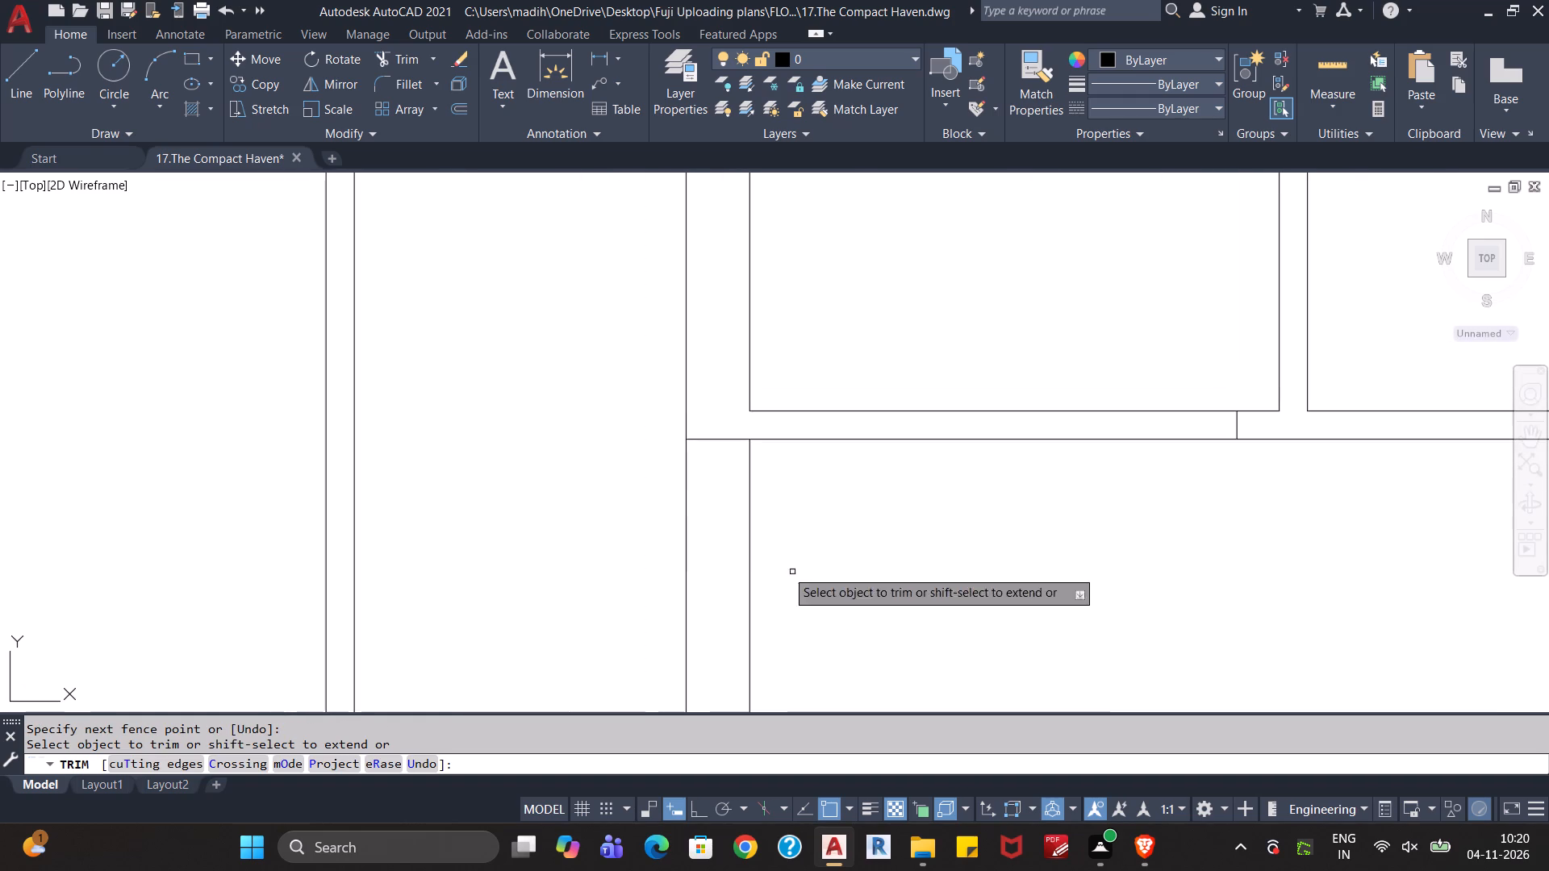
{"action": "left_click_drag", "start_coordinate": [711, 470], "coordinate": [718, 455]}
{"action": "left_click_drag", "start_coordinate": [728, 441], "coordinate": [744, 428]}
{"action": "scroll", "coordinate": [725, 490], "scroll_direction": "down", "scroll_amount": 1}
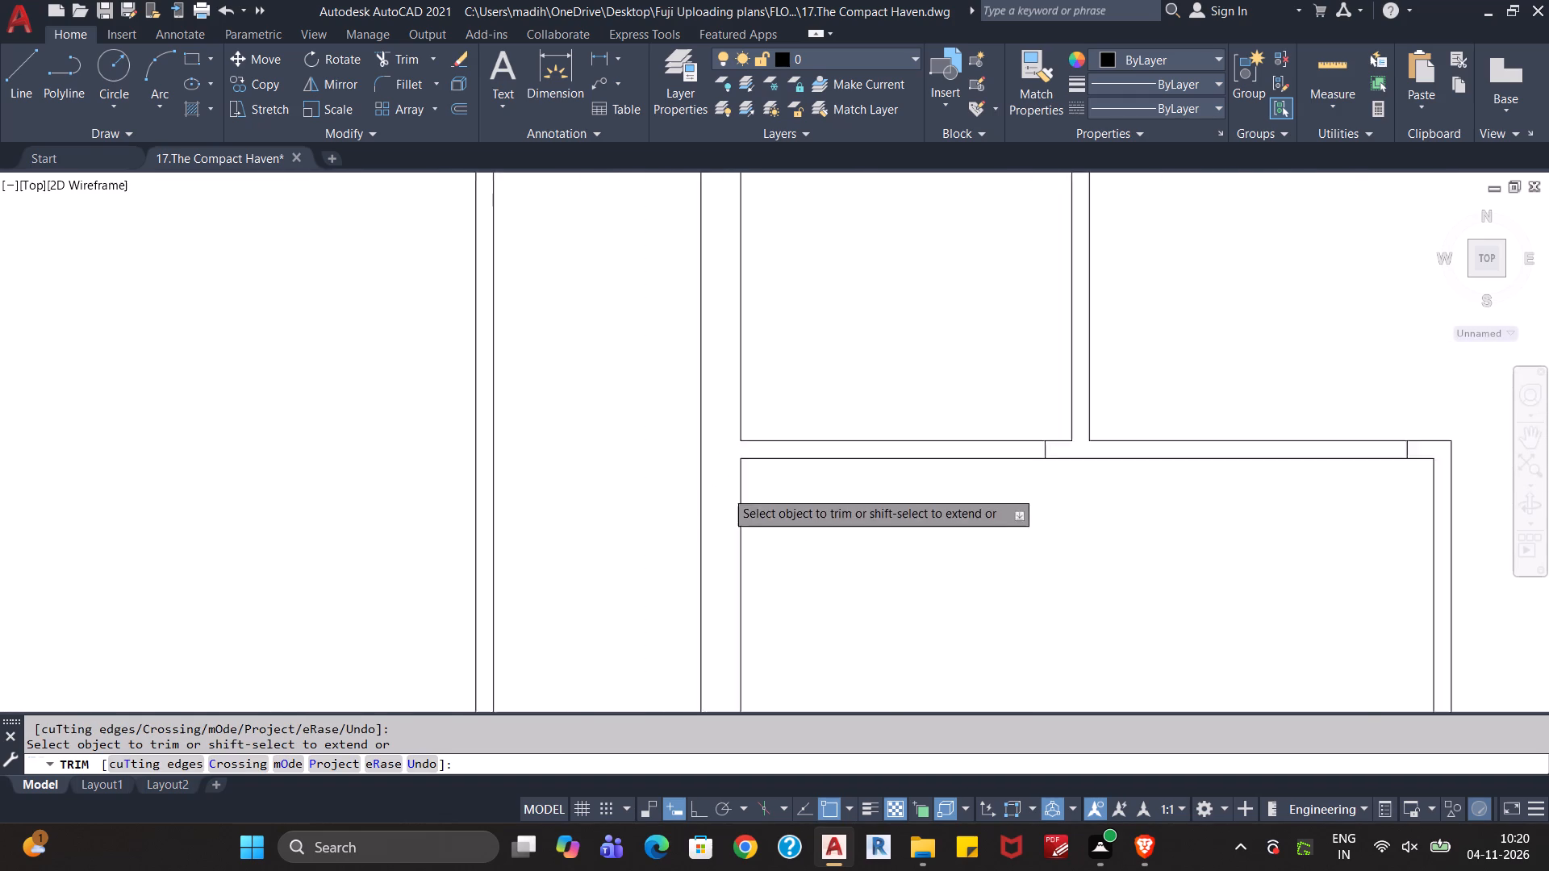
{"action": "scroll", "coordinate": [725, 490], "scroll_direction": "down", "scroll_amount": 2}
{"action": "middle_click_drag", "start_coordinate": [906, 552], "coordinate": [887, 503]}
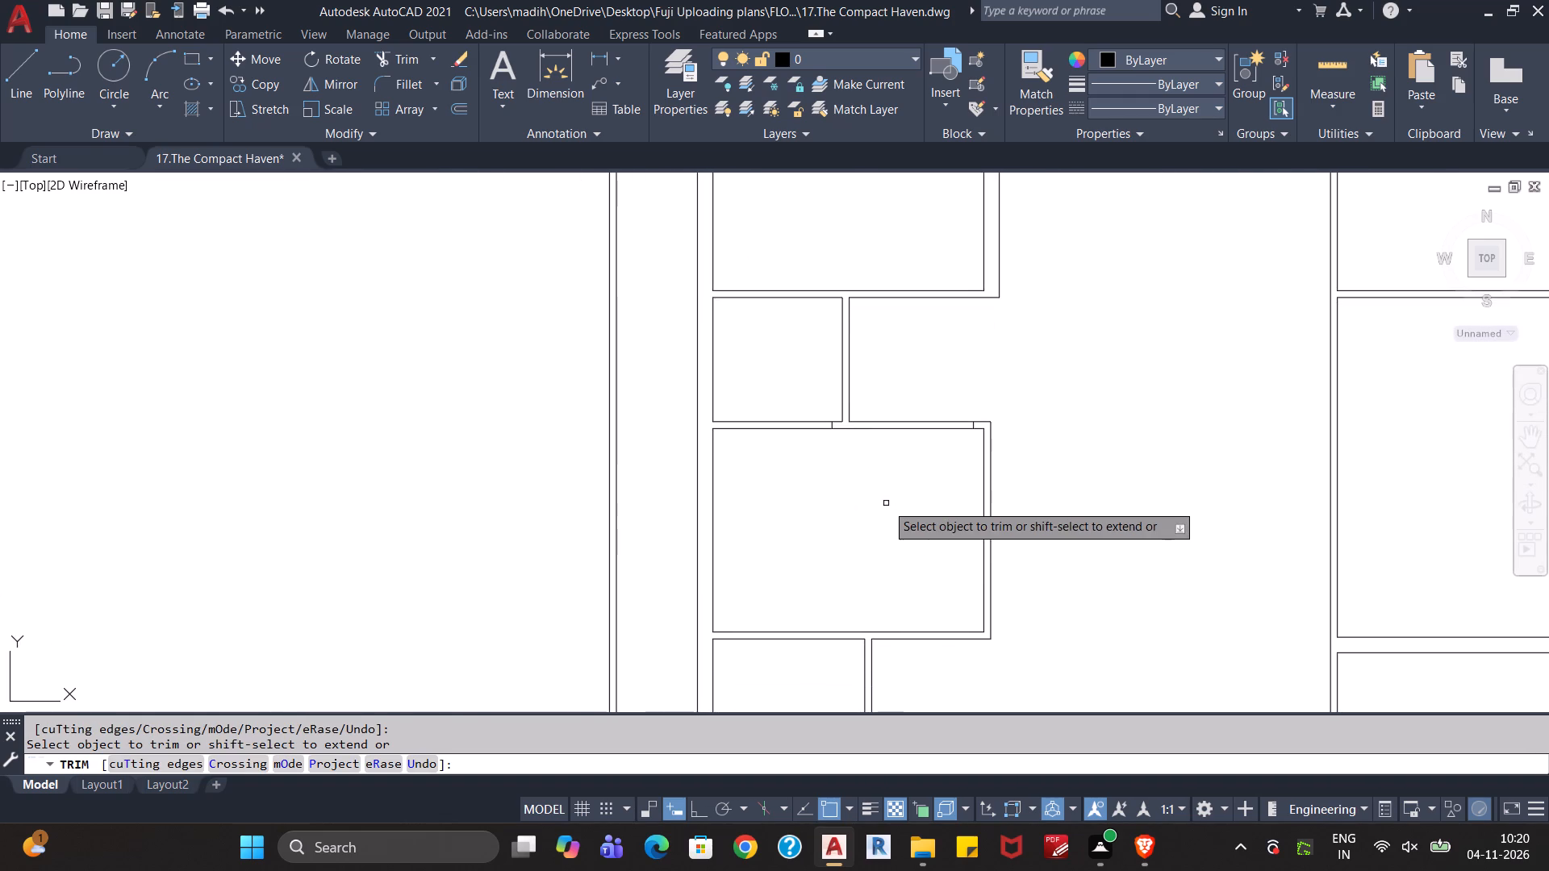
{"action": "scroll", "coordinate": [886, 503], "scroll_direction": "down", "scroll_amount": 1}
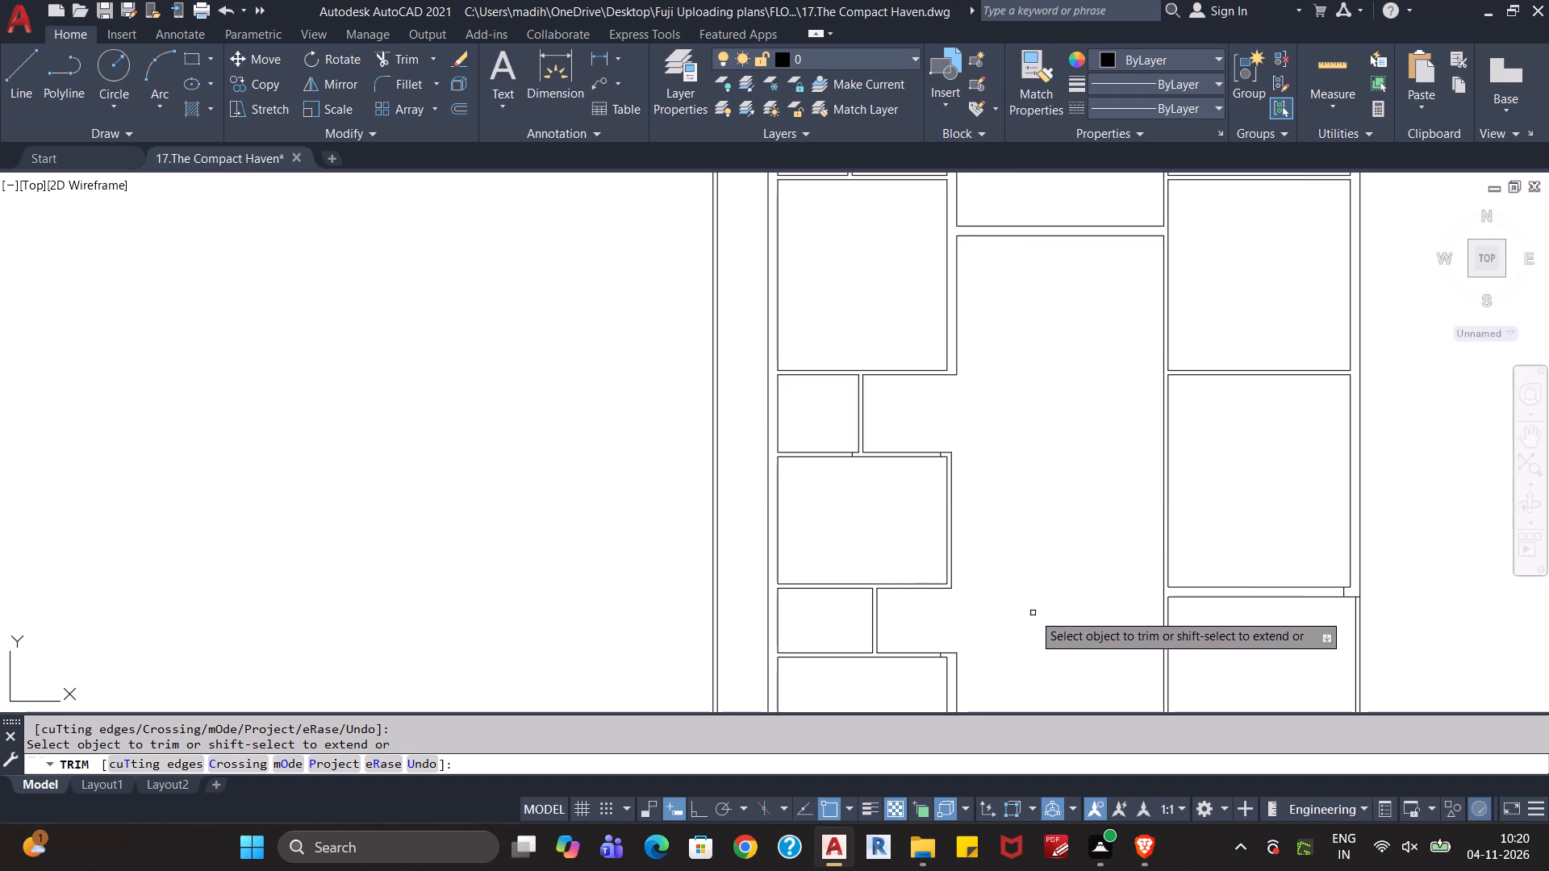
{"action": "middle_click_drag", "start_coordinate": [1033, 613], "coordinate": [977, 552]}
{"action": "scroll", "coordinate": [974, 552], "scroll_direction": "down", "scroll_amount": 2}
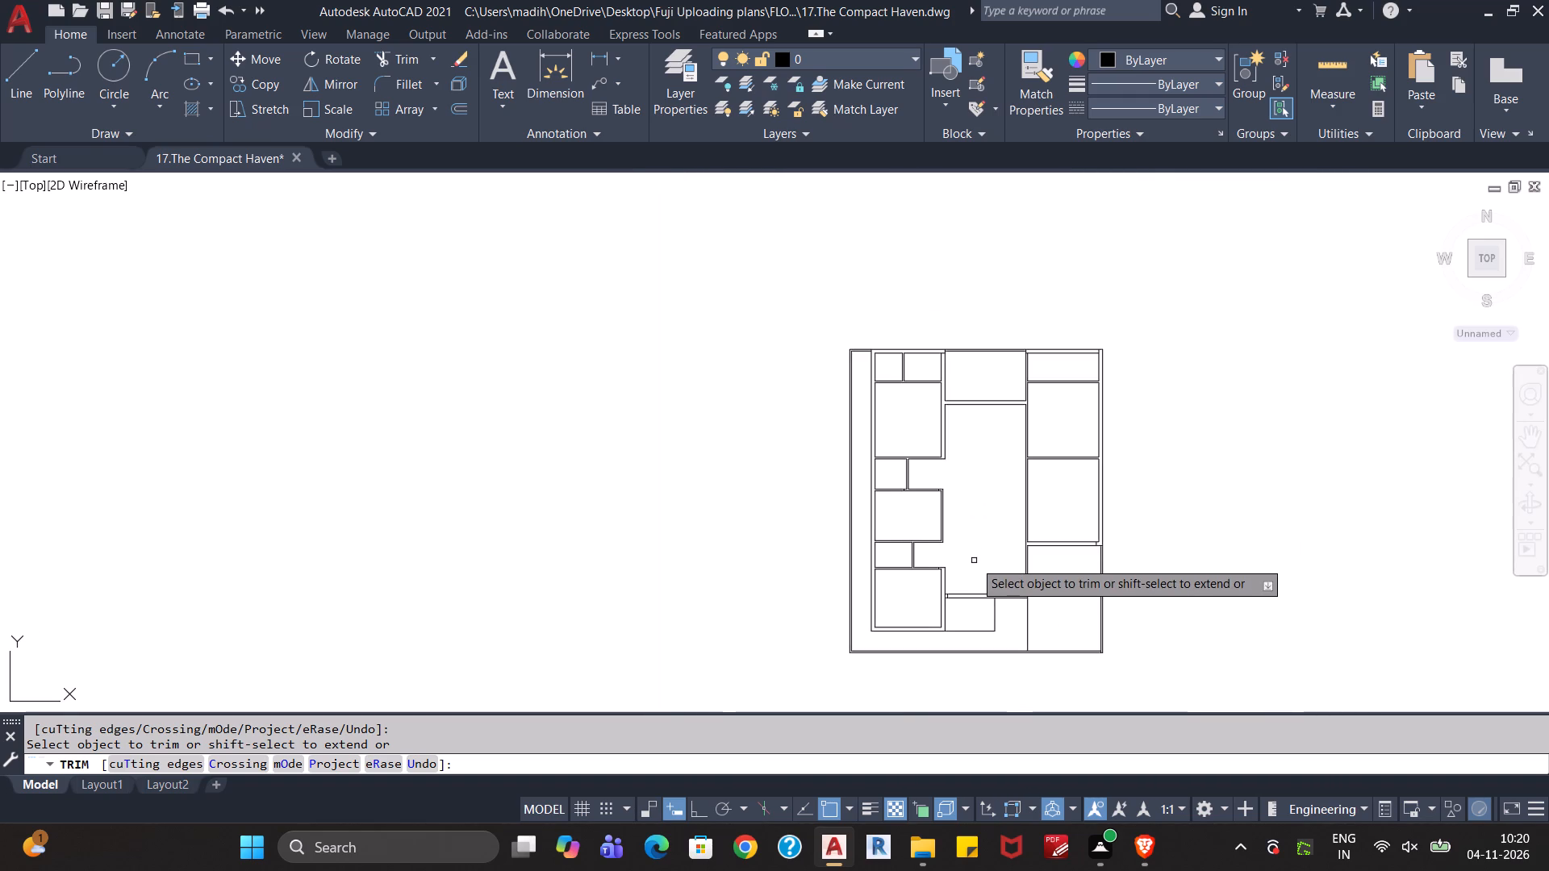
{"action": "key", "text": "Escape"}
{"action": "key", "text": "Escape"}
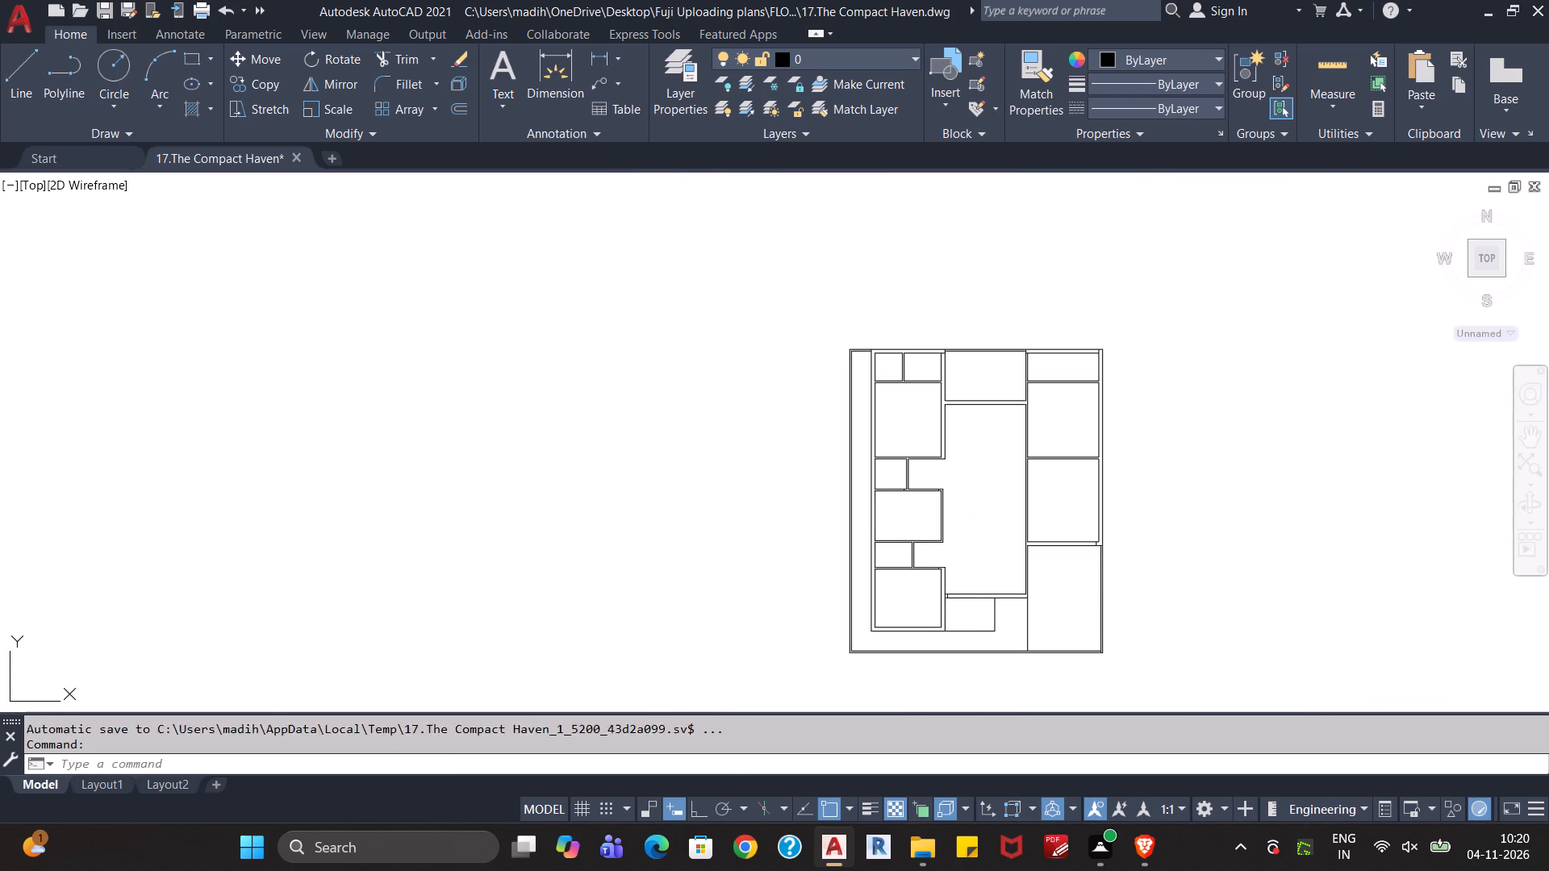
Start a quick measurement of the rooms in the floor plan.
{"action": "scroll", "coordinate": [983, 568], "scroll_direction": "up", "scroll_amount": 1}
{"action": "middle_click_drag", "start_coordinate": [984, 571], "coordinate": [954, 525]}
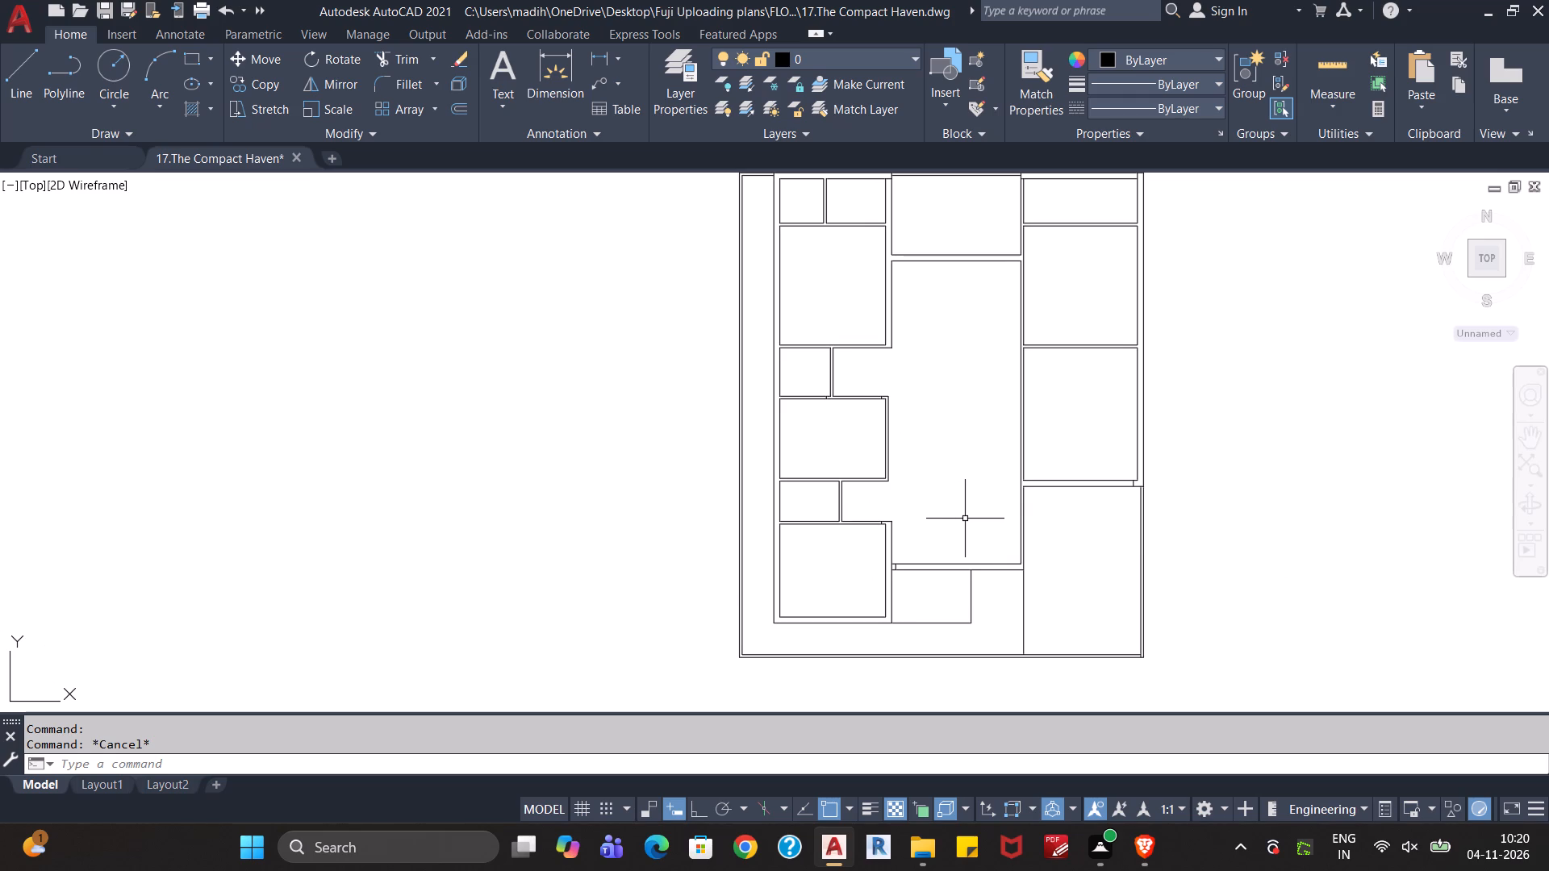
{"action": "left_click", "coordinate": [1332, 68]}
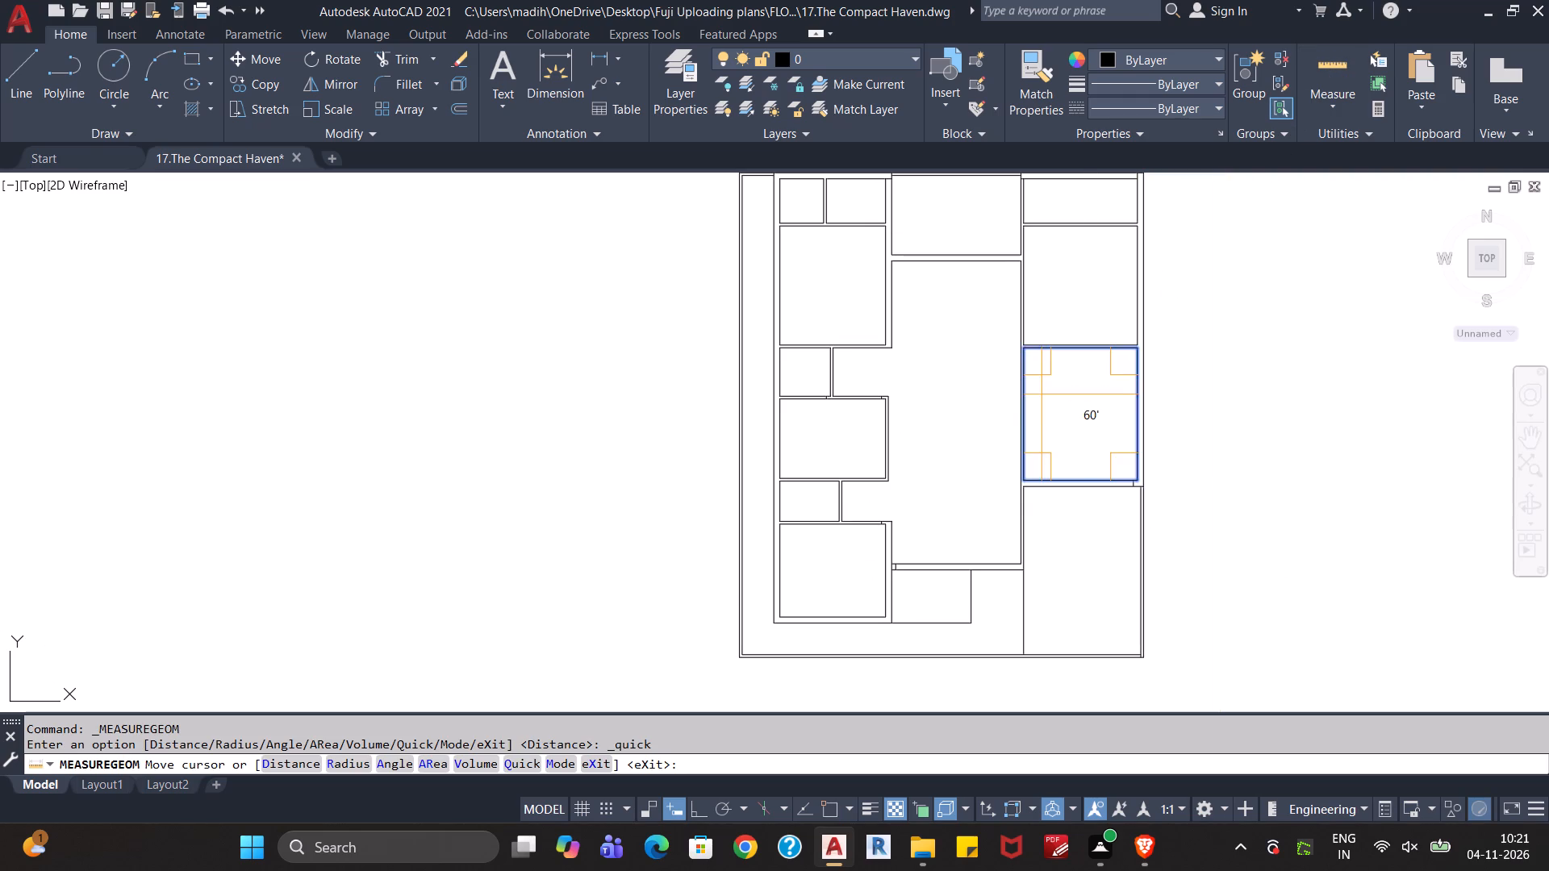
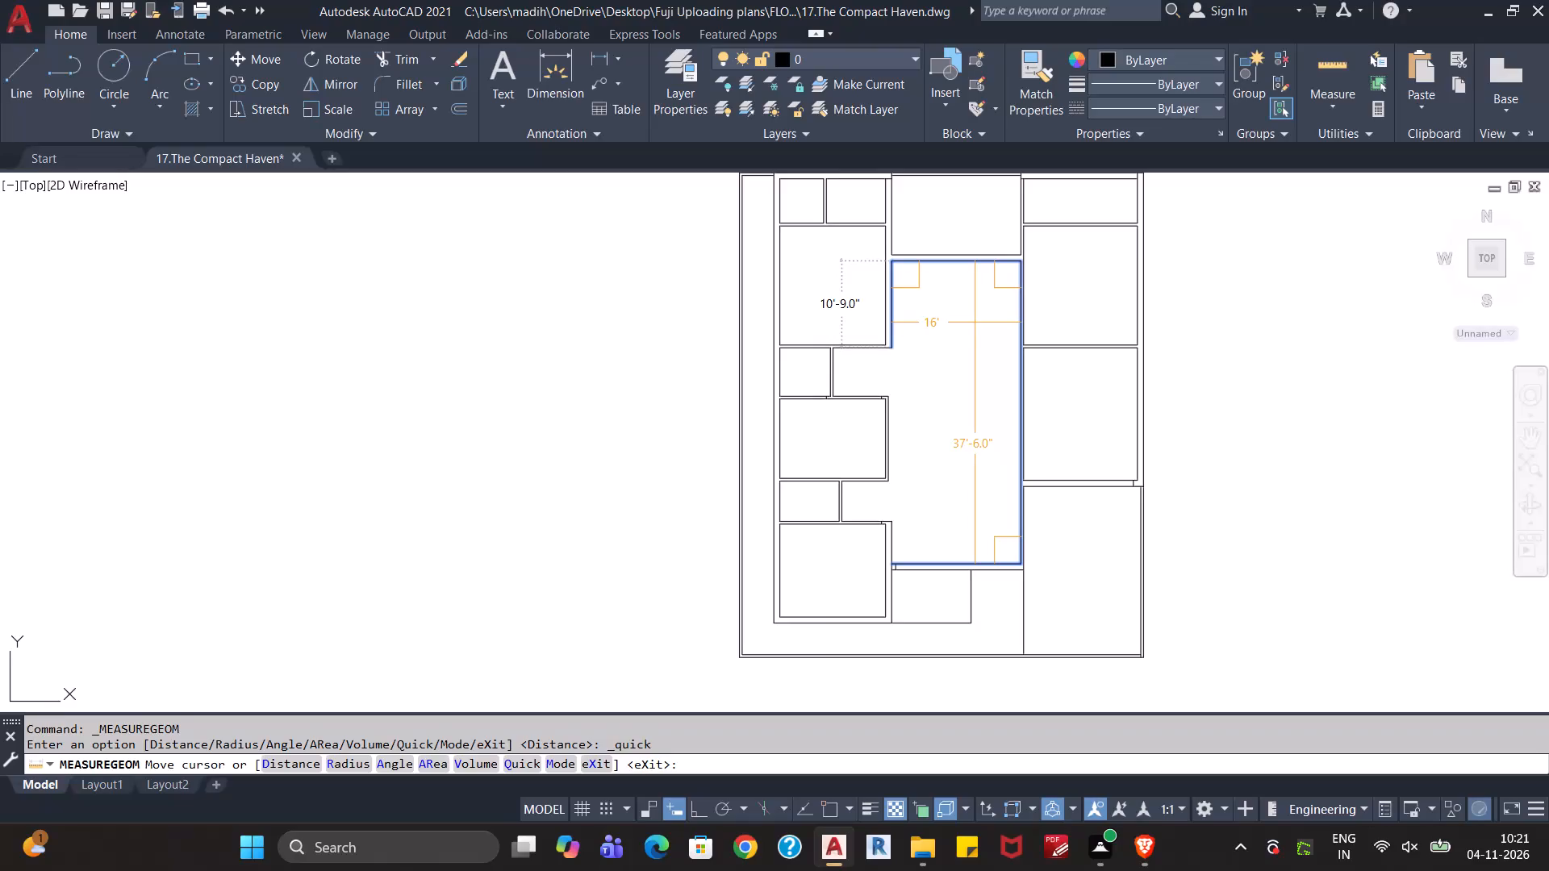
Offset the hall-side line of the bottom-left room's right wall 5" inward toward the room.
{"action": "key", "text": "Escape"}
{"action": "key", "text": "Escape"}
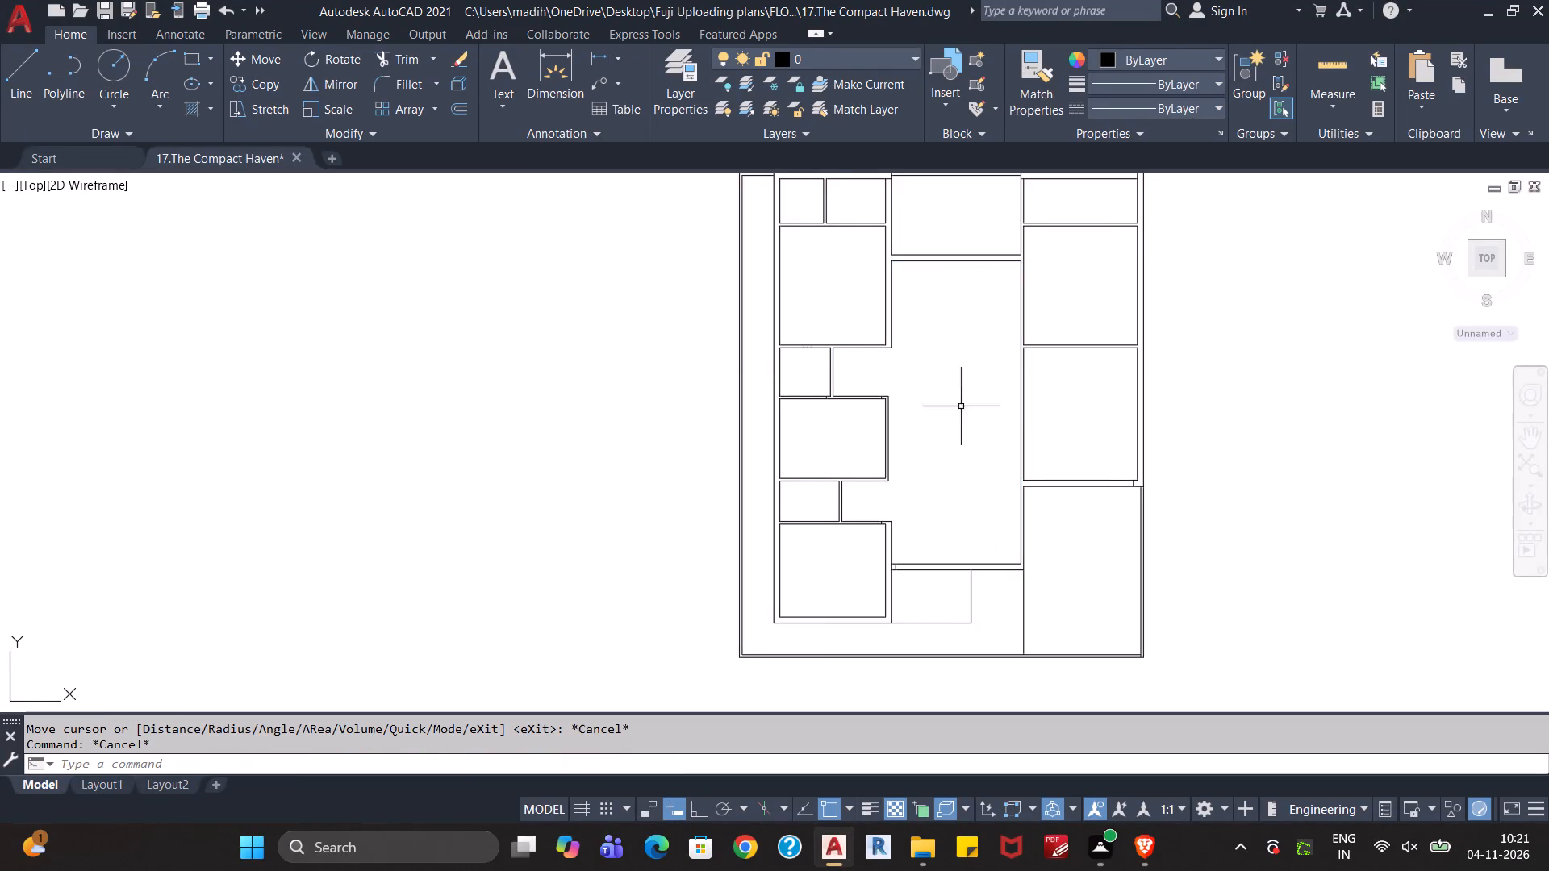
{"action": "scroll", "coordinate": [946, 475], "scroll_direction": "up", "scroll_amount": 1}
{"action": "key", "text": "o"}
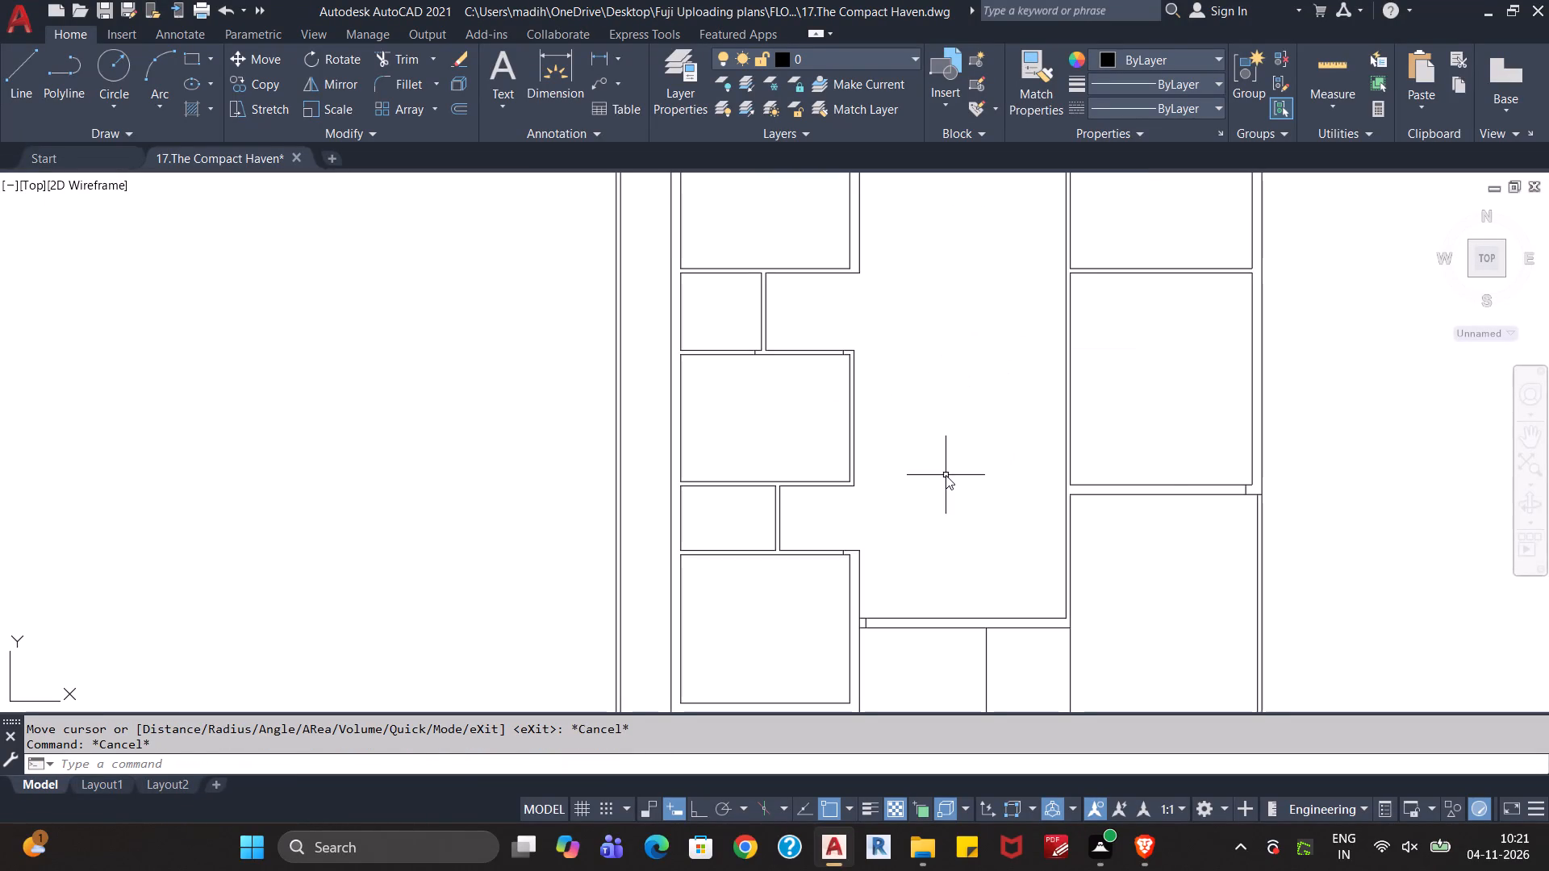
{"action": "key", "text": "Return"}
{"action": "type", "text": "5\""}
{"action": "key", "text": "Return"}
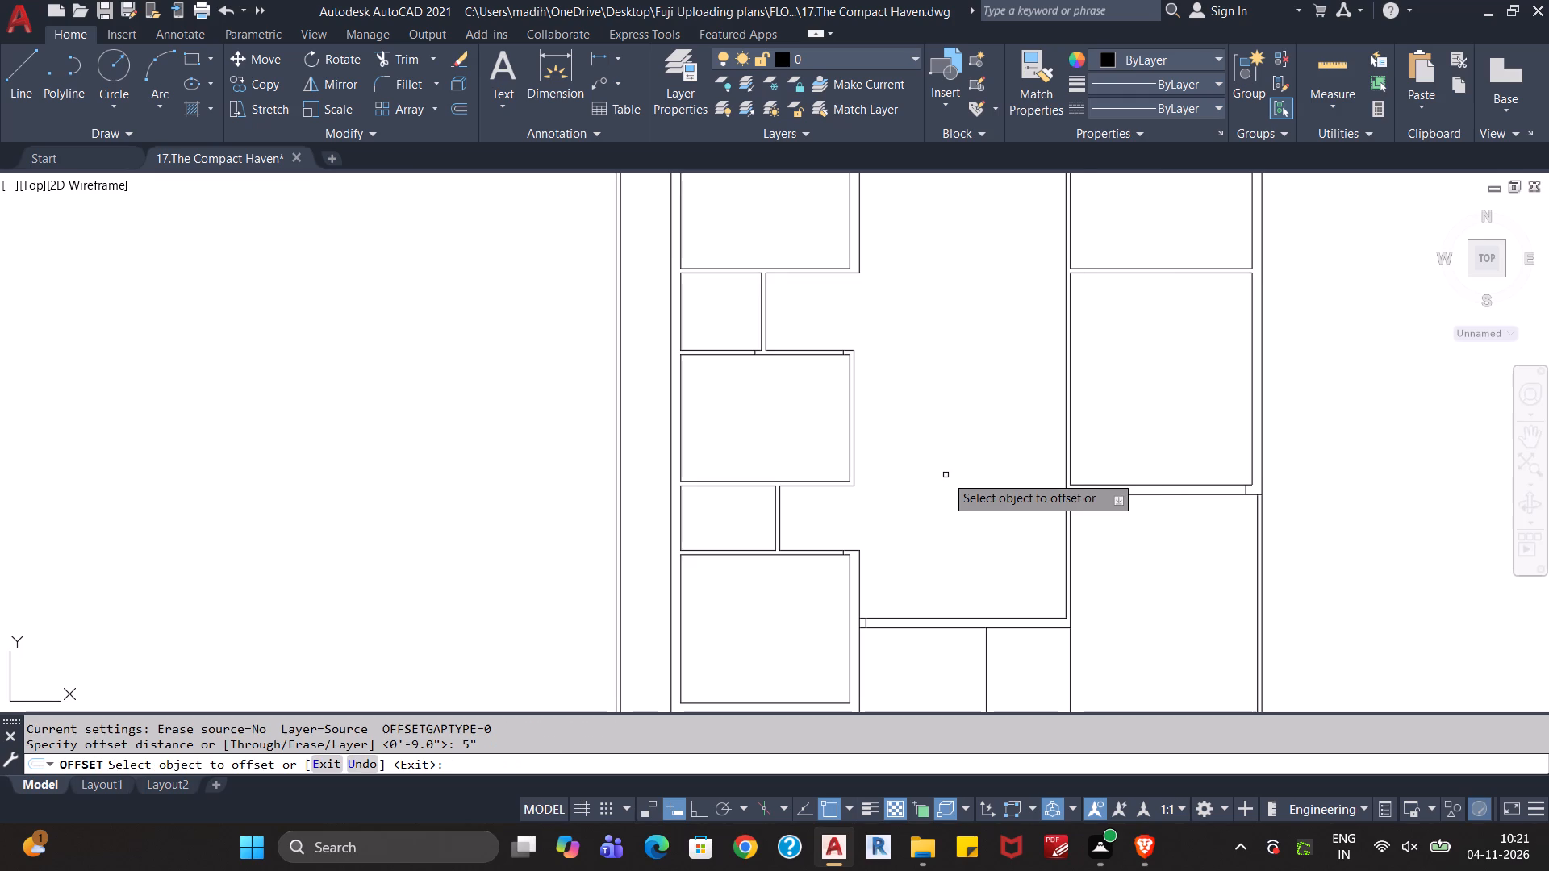
{"action": "scroll", "coordinate": [900, 548], "scroll_direction": "up", "scroll_amount": 1}
{"action": "middle_click_drag", "start_coordinate": [900, 548], "coordinate": [939, 404]}
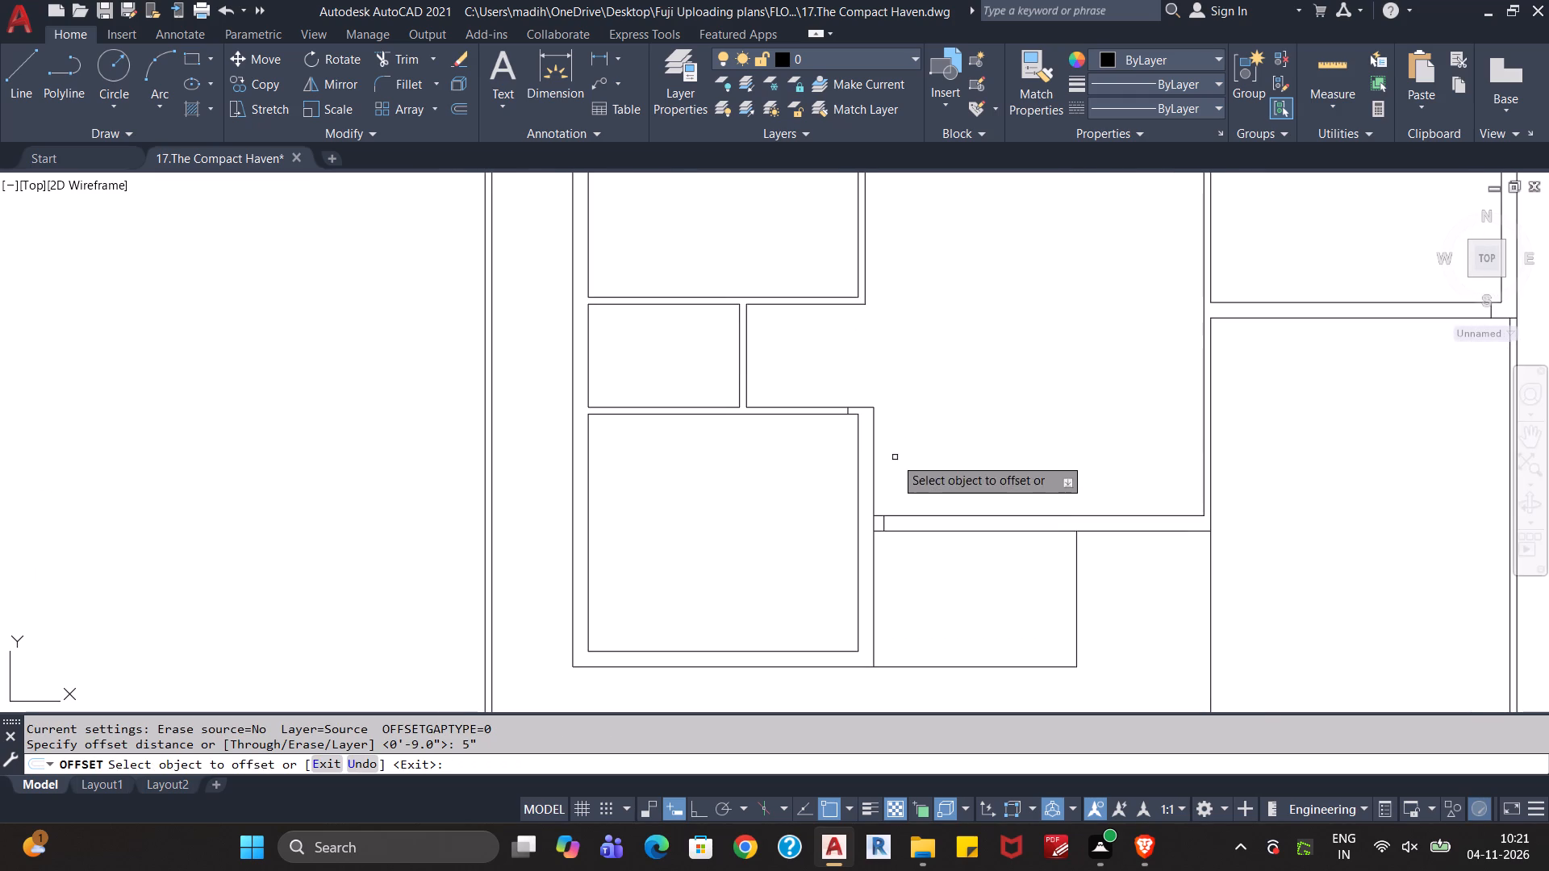
{"action": "left_click", "coordinate": [875, 480]}
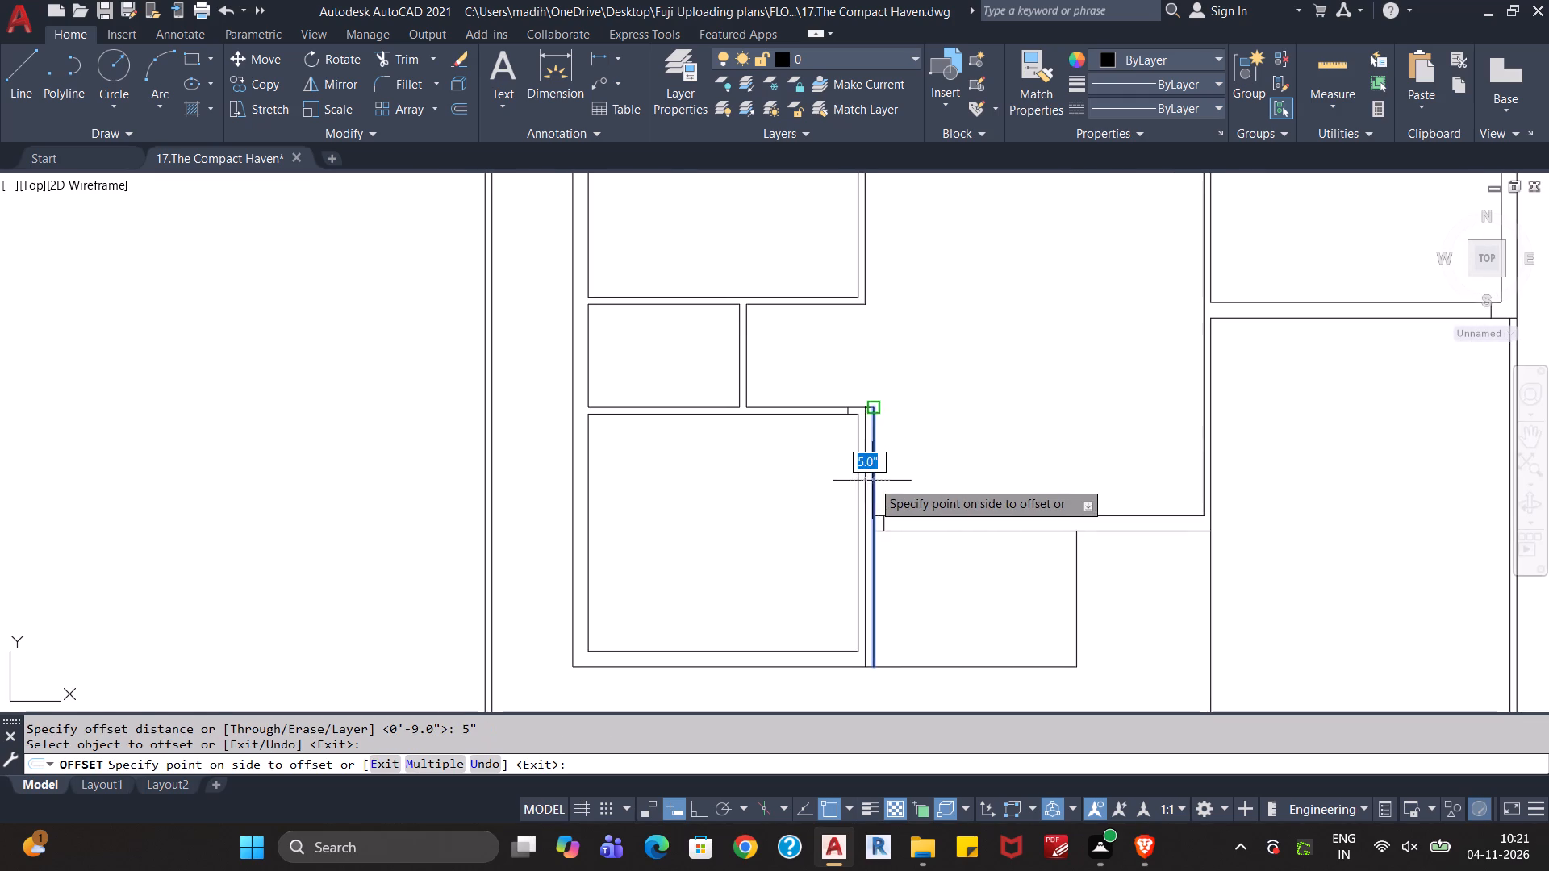
{"action": "left_click", "coordinate": [841, 485]}
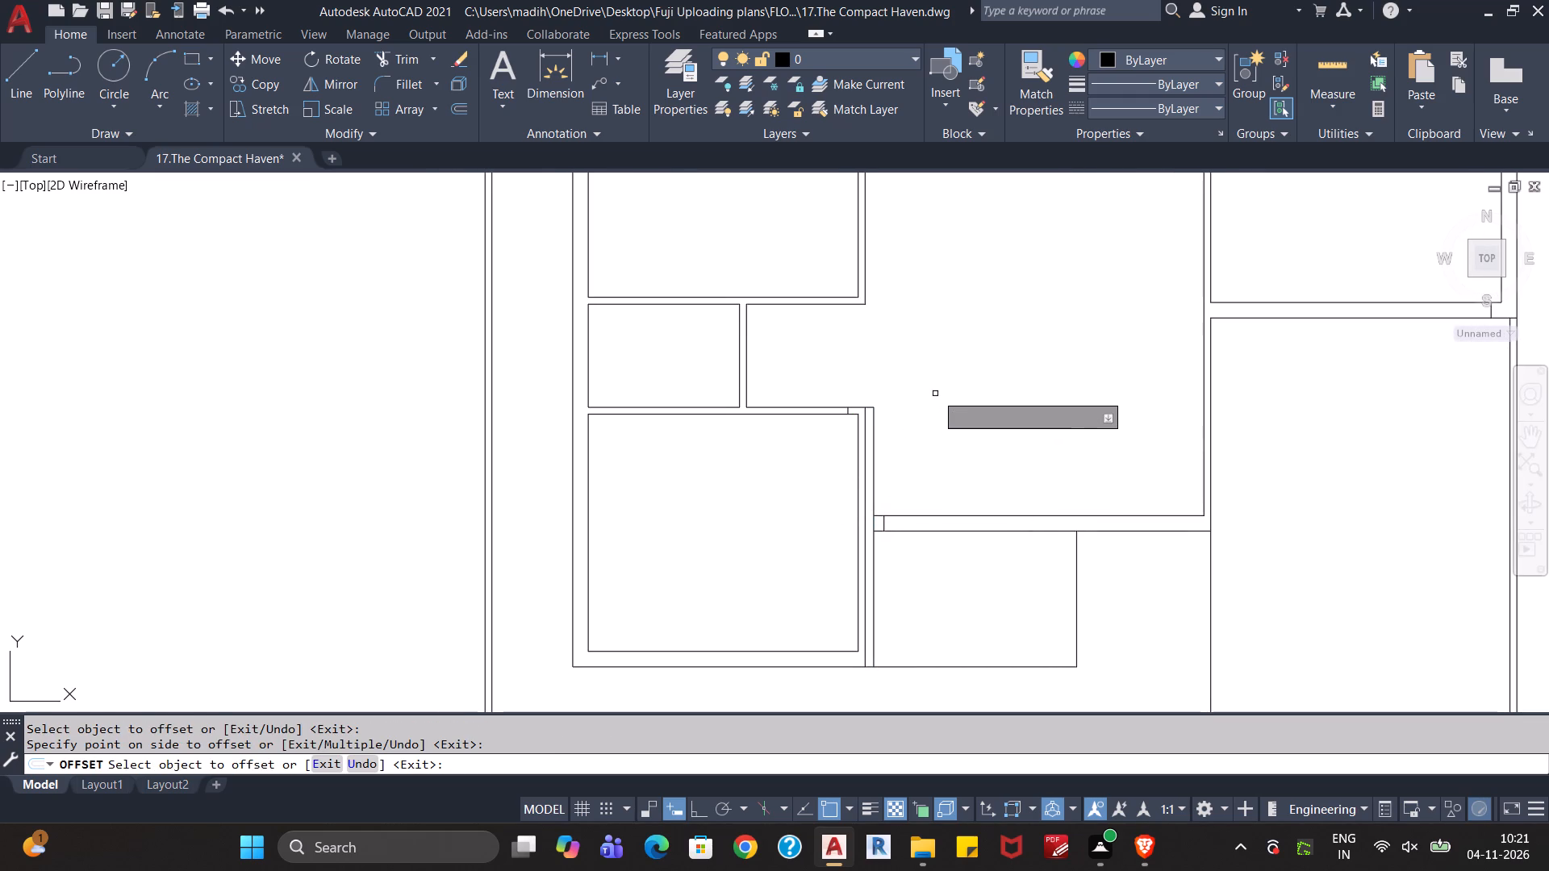
Offset the hall-side wall line beside the large upper-left room 5" toward that room, and finish offsetting.
{"action": "middle_click_drag", "start_coordinate": [962, 347], "coordinate": [954, 469]}
{"action": "scroll", "coordinate": [947, 415], "scroll_direction": "down", "scroll_amount": 2}
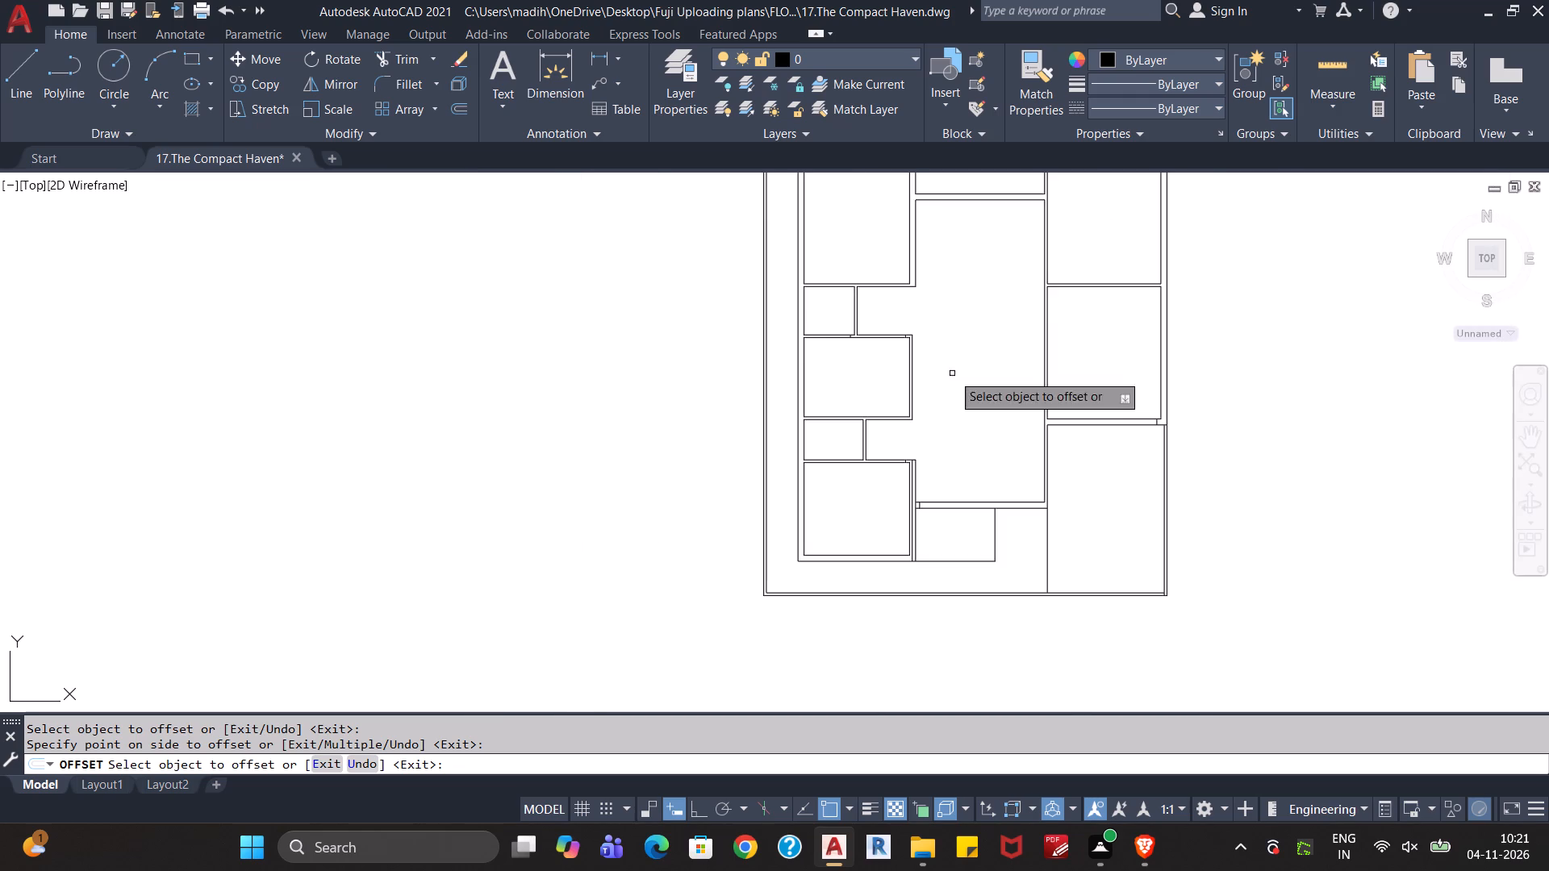
{"action": "middle_click_drag", "start_coordinate": [966, 317], "coordinate": [940, 467]}
{"action": "scroll", "coordinate": [915, 440], "scroll_direction": "up", "scroll_amount": 2}
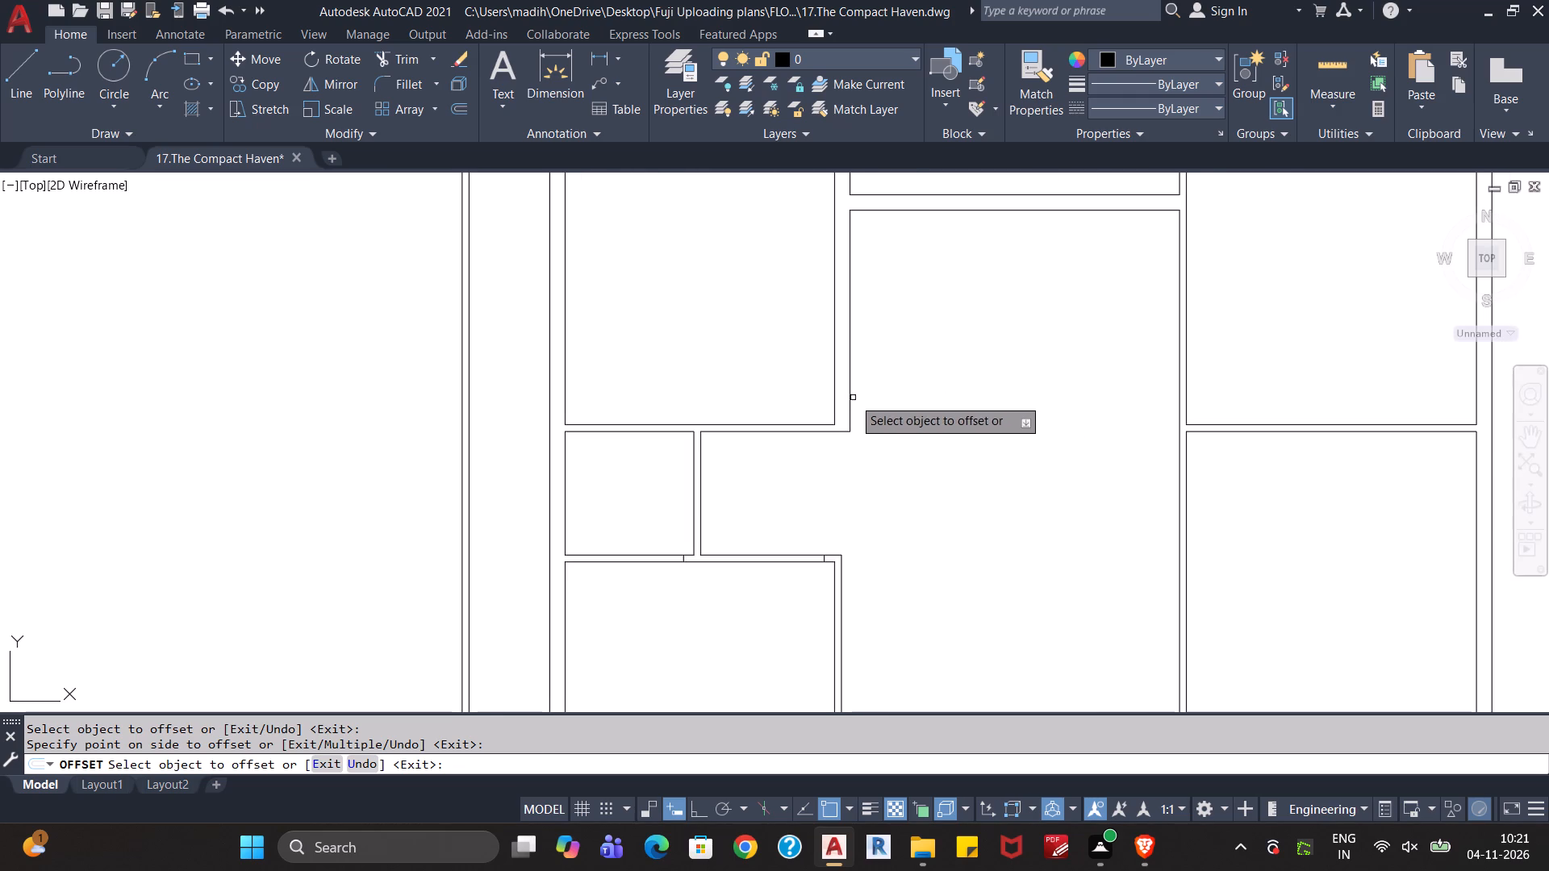
{"action": "left_click", "coordinate": [852, 398]}
{"action": "left_click", "coordinate": [845, 399]}
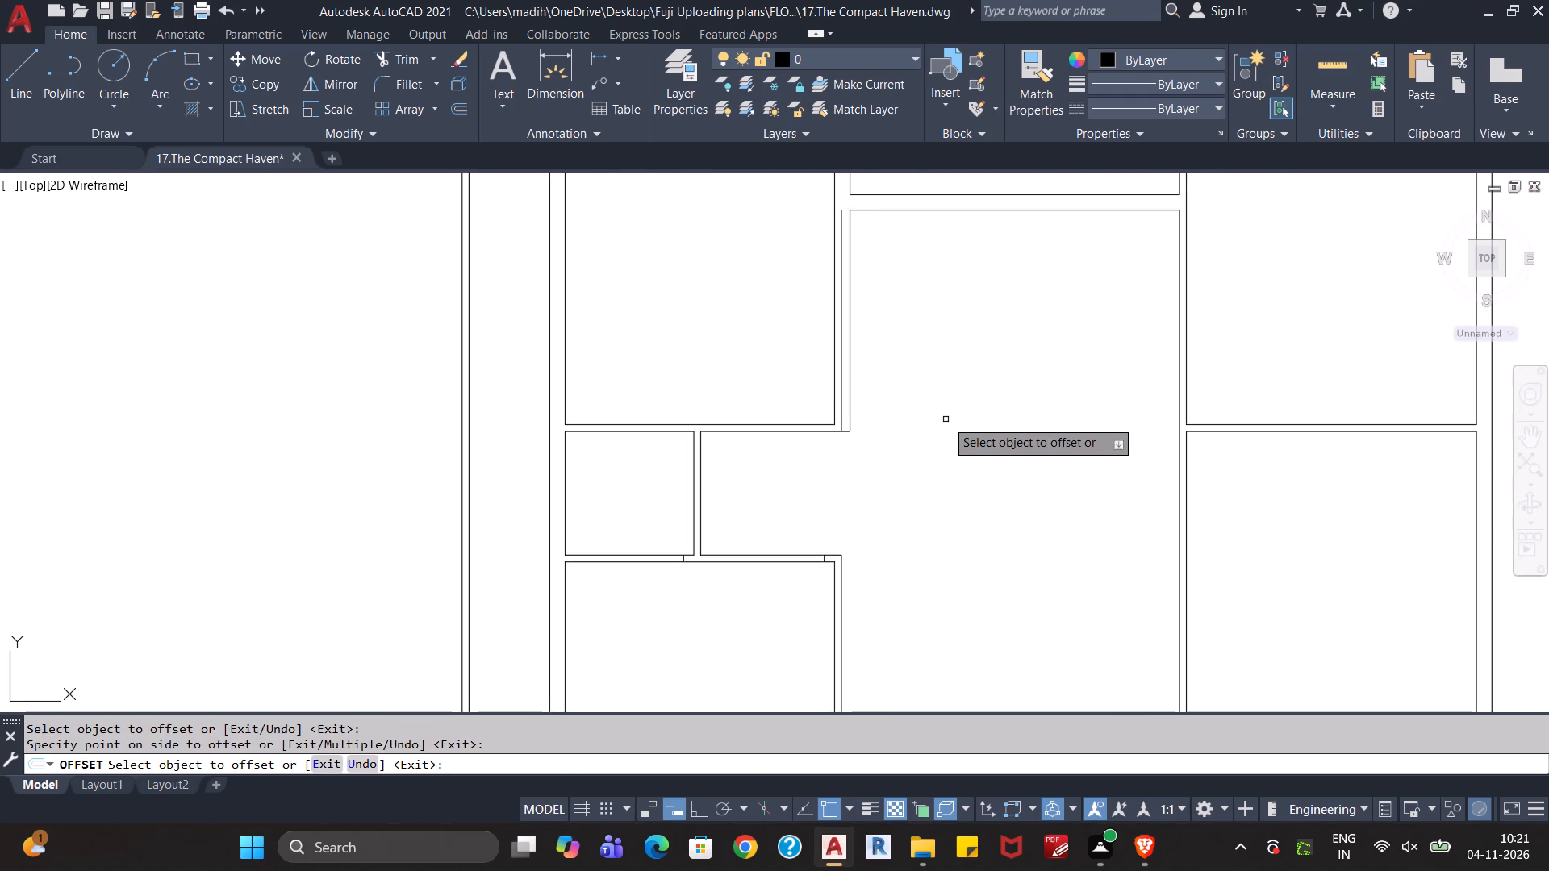
{"action": "key", "text": "Escape"}
{"action": "key", "text": "Escape"}
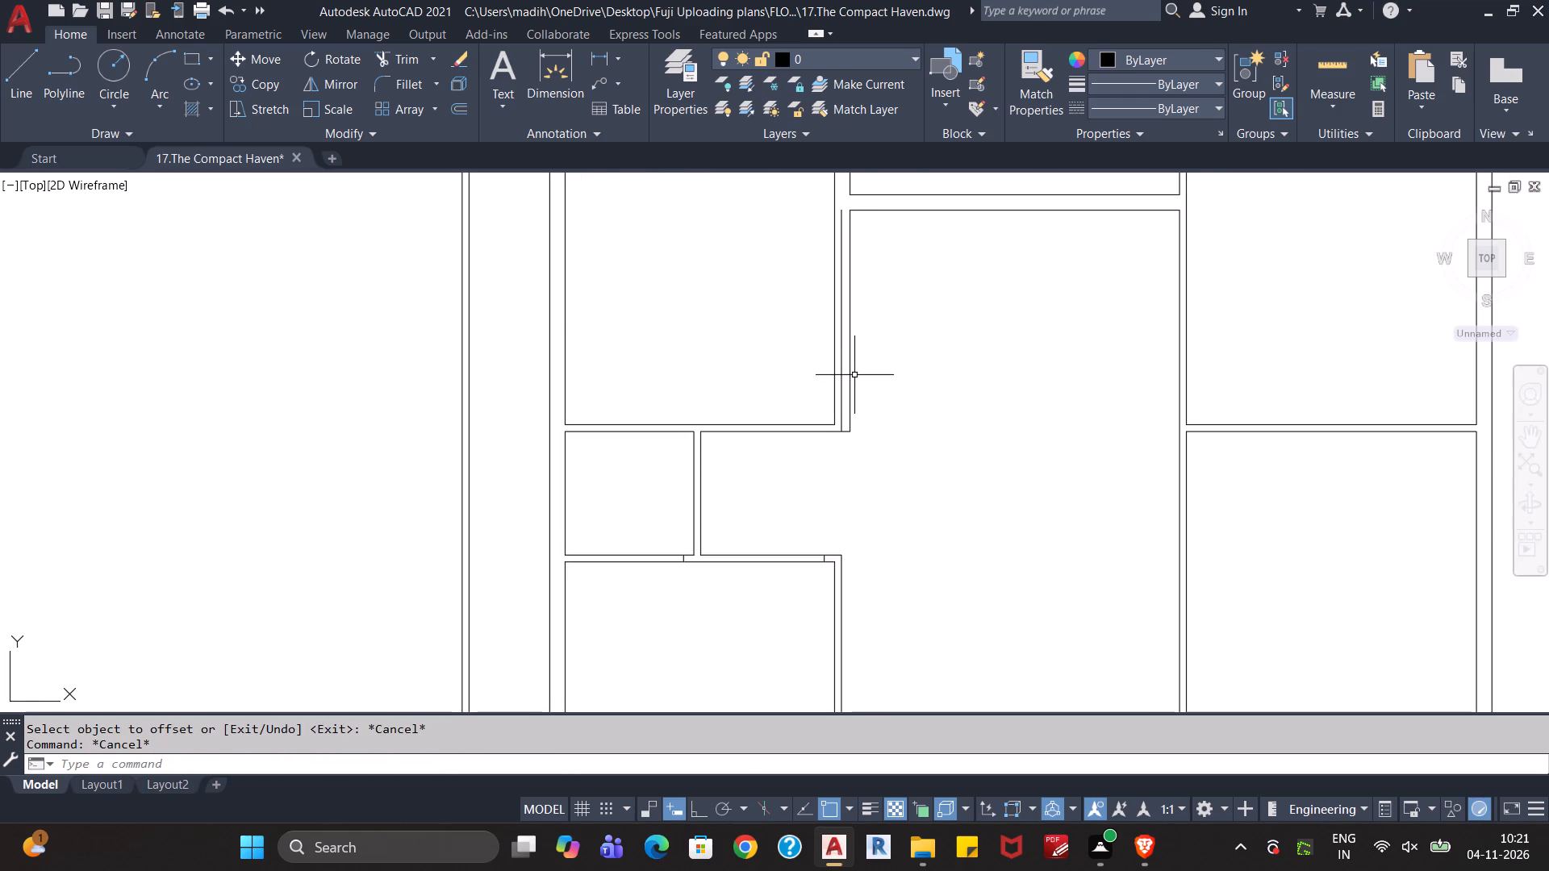
Erase the two original hall-side wall lines beside the large upper-left room and the bottom-left room, keeping the 5" offset copies.
{"action": "left_click", "coordinate": [850, 377]}
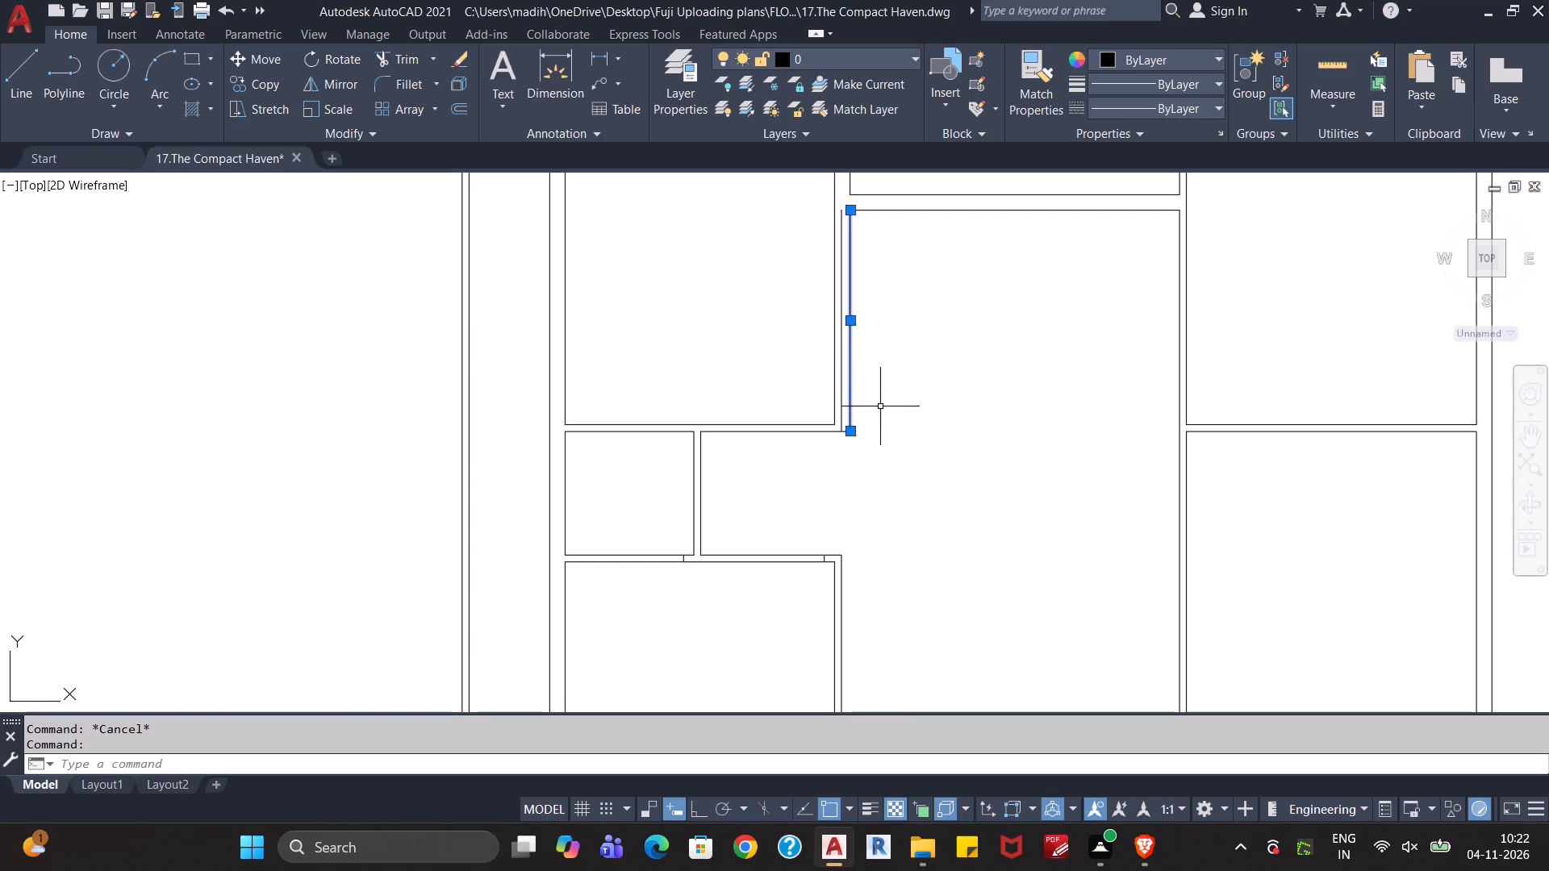
{"action": "key", "text": "e"}
{"action": "key", "text": "Return"}
{"action": "scroll", "coordinate": [890, 469], "scroll_direction": "down", "scroll_amount": 1}
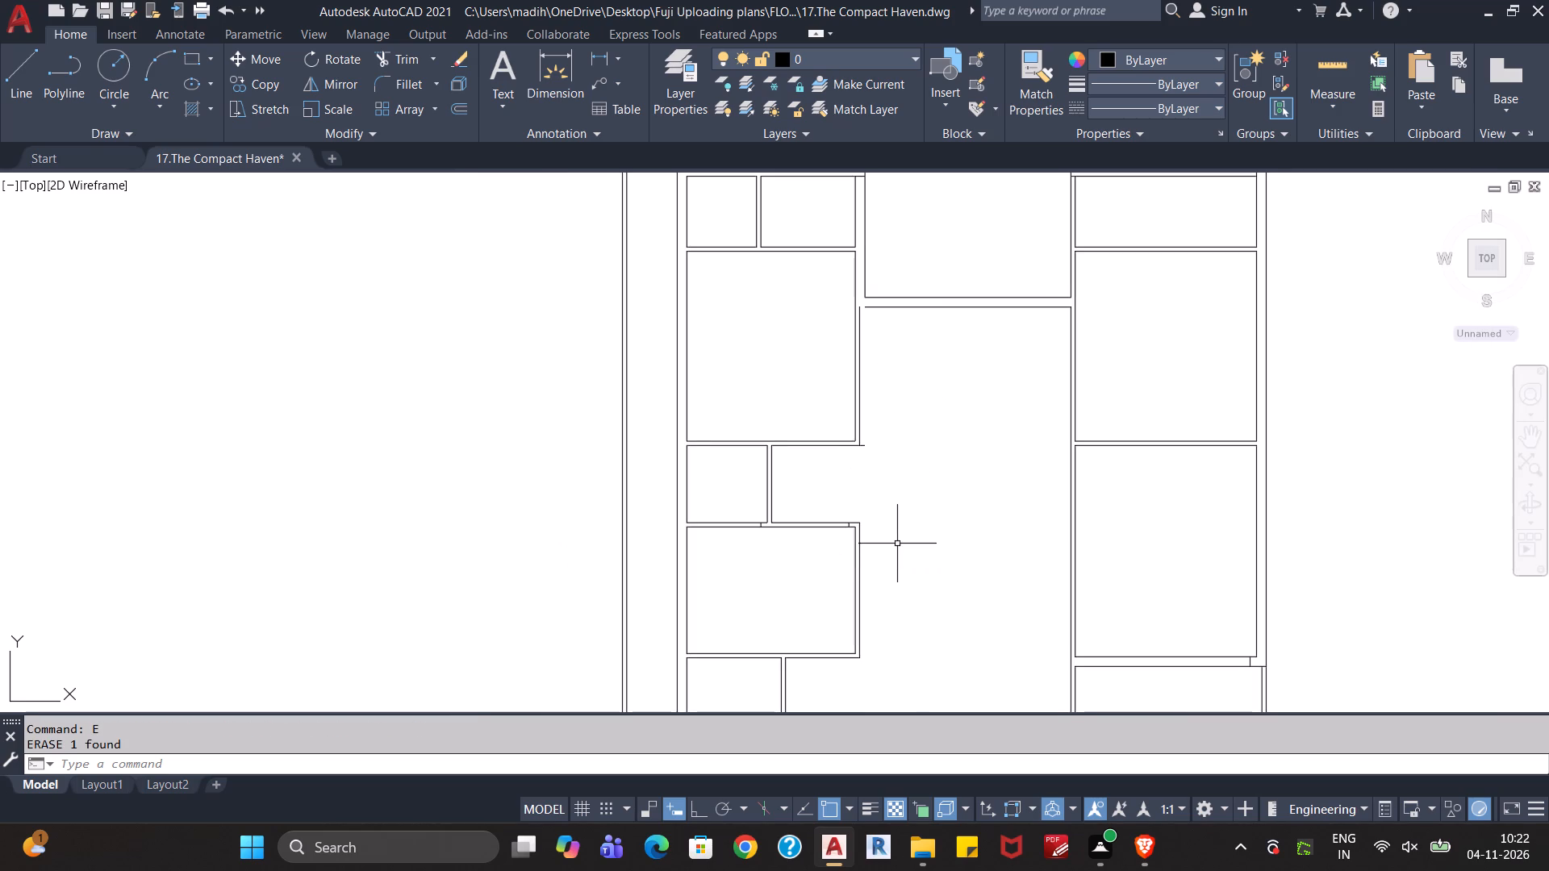
{"action": "middle_click_drag", "start_coordinate": [896, 548], "coordinate": [885, 402]}
{"action": "scroll", "coordinate": [854, 573], "scroll_direction": "up", "scroll_amount": 3}
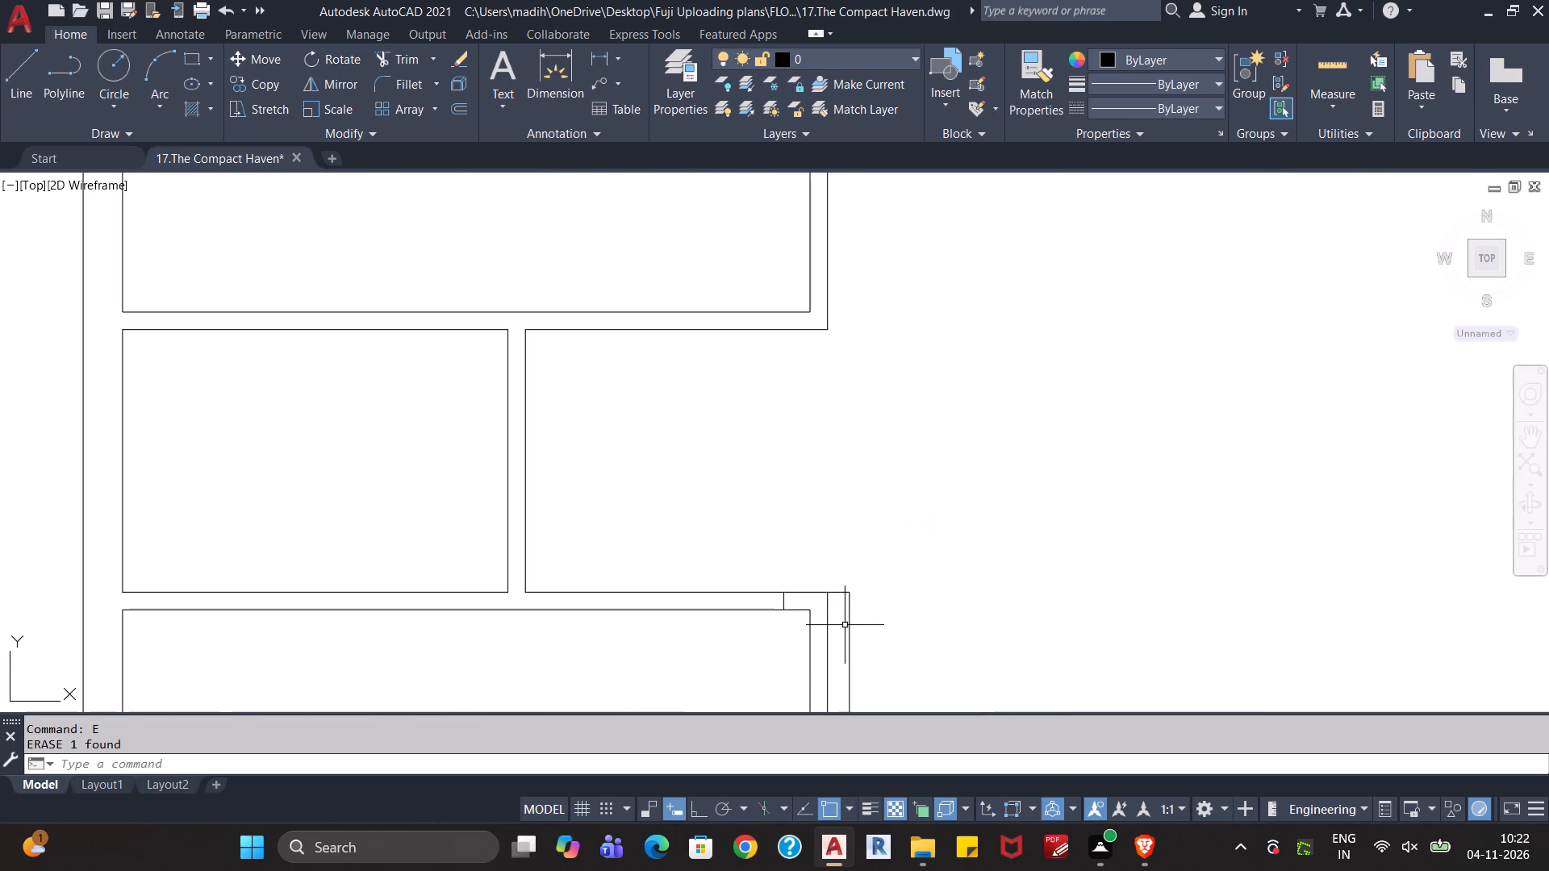
{"action": "left_click", "coordinate": [848, 628]}
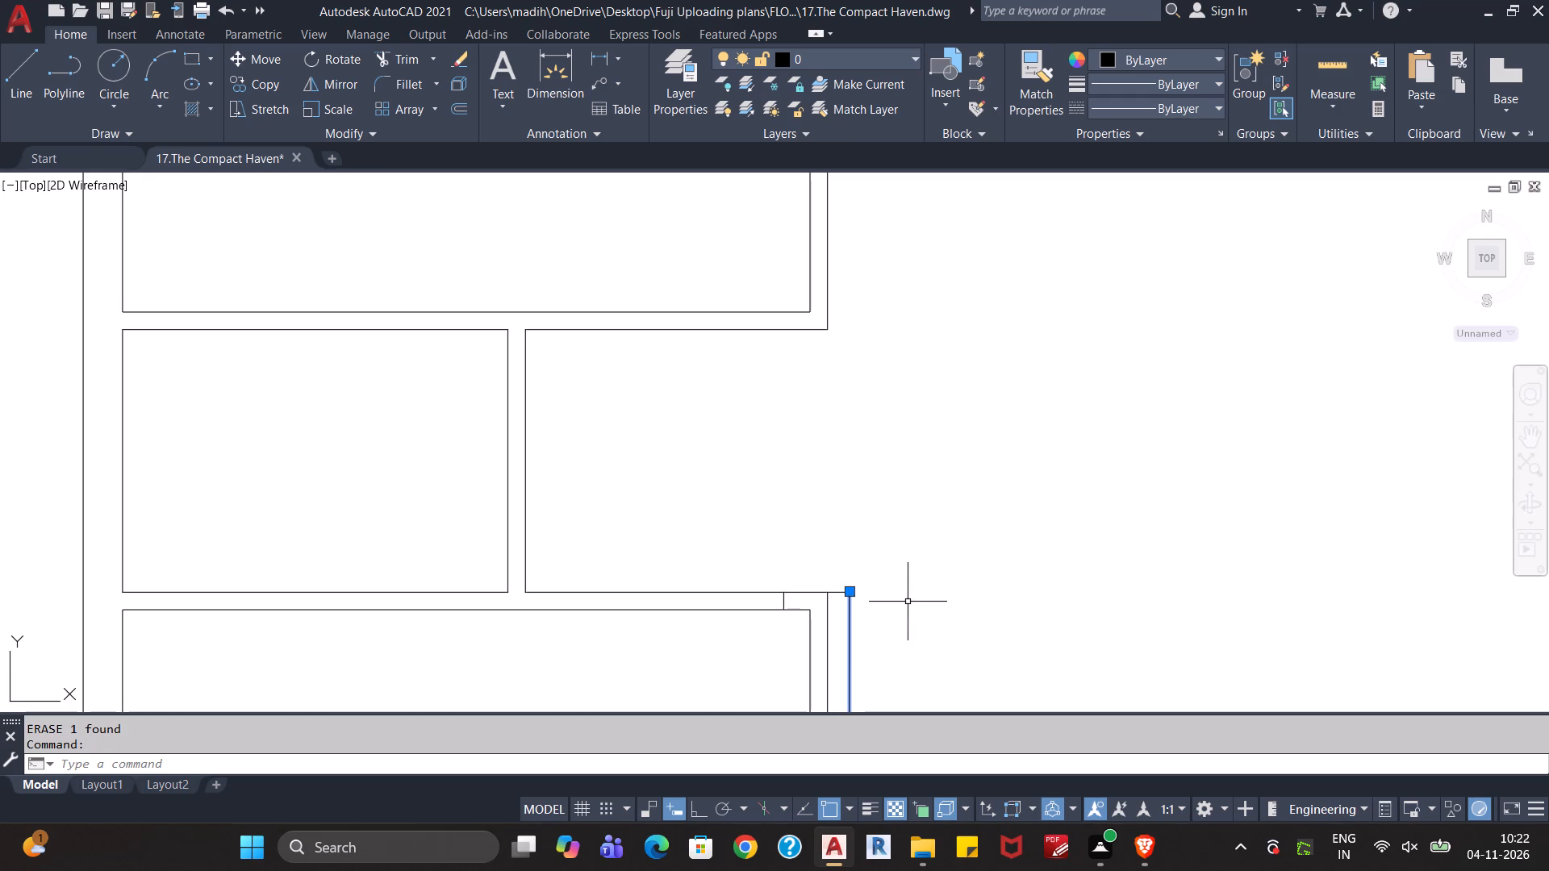
{"action": "key", "text": "e"}
{"action": "key", "text": "Return"}
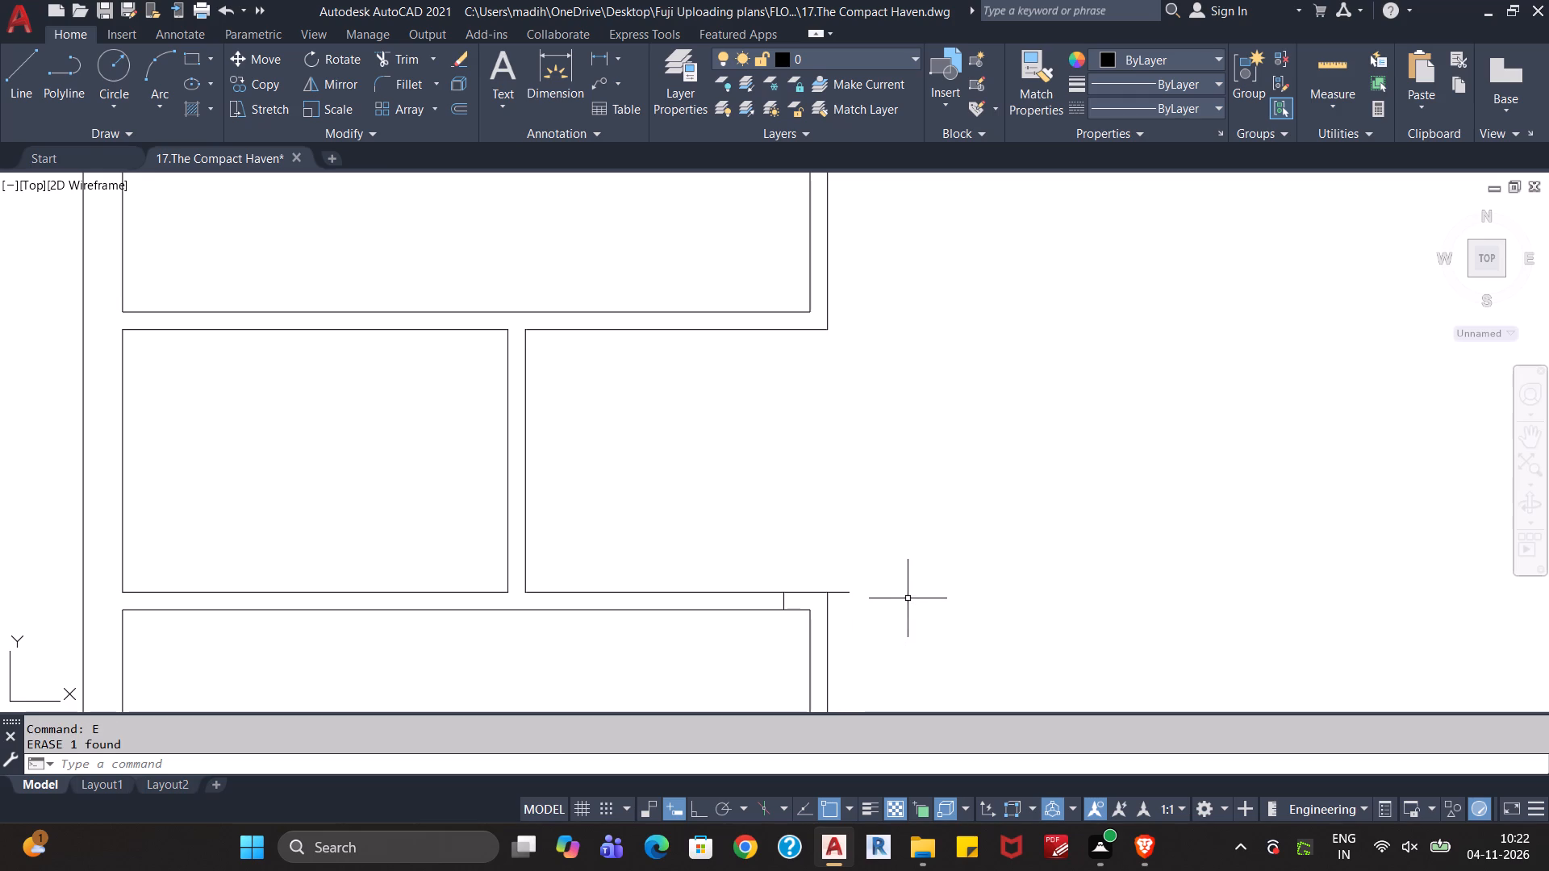
Trim the stub of the bottom-left room's top wall line that projects past its right wall into the hall.
{"action": "middle_click_drag", "start_coordinate": [926, 626], "coordinate": [928, 458]}
{"action": "type", "text": "tr"}
{"action": "key", "text": "Return"}
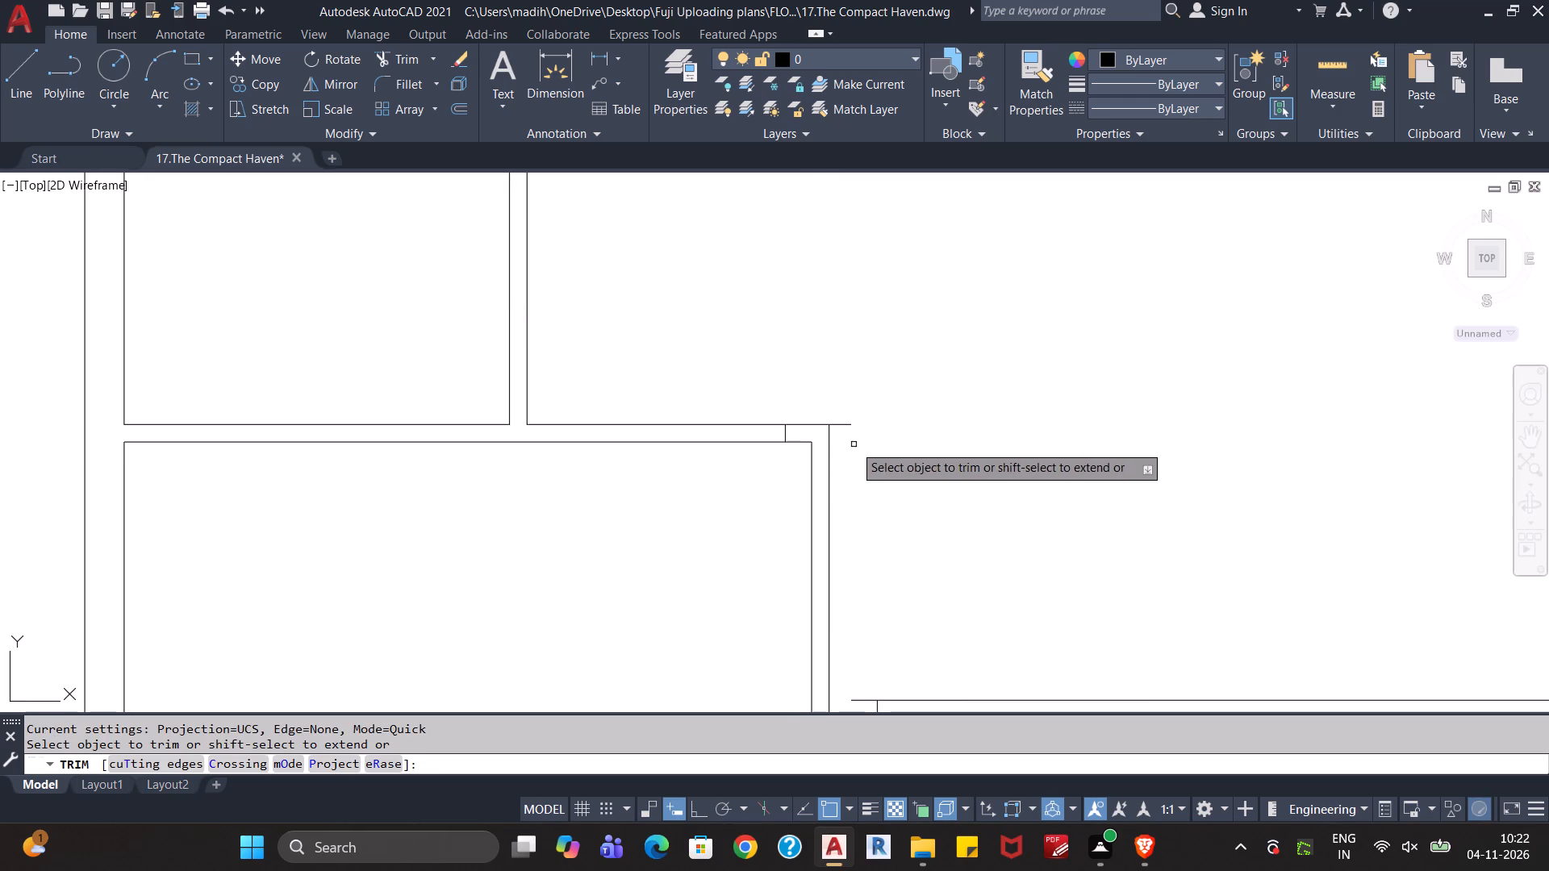
{"action": "left_click", "coordinate": [853, 444]}
{"action": "left_click", "coordinate": [845, 412]}
Extend both lines of the hall's bottom wall to meet the bottom-left room's right wall.
{"action": "scroll", "coordinate": [863, 515], "scroll_direction": "down", "scroll_amount": 1}
{"action": "middle_click_drag", "start_coordinate": [882, 561], "coordinate": [919, 477]}
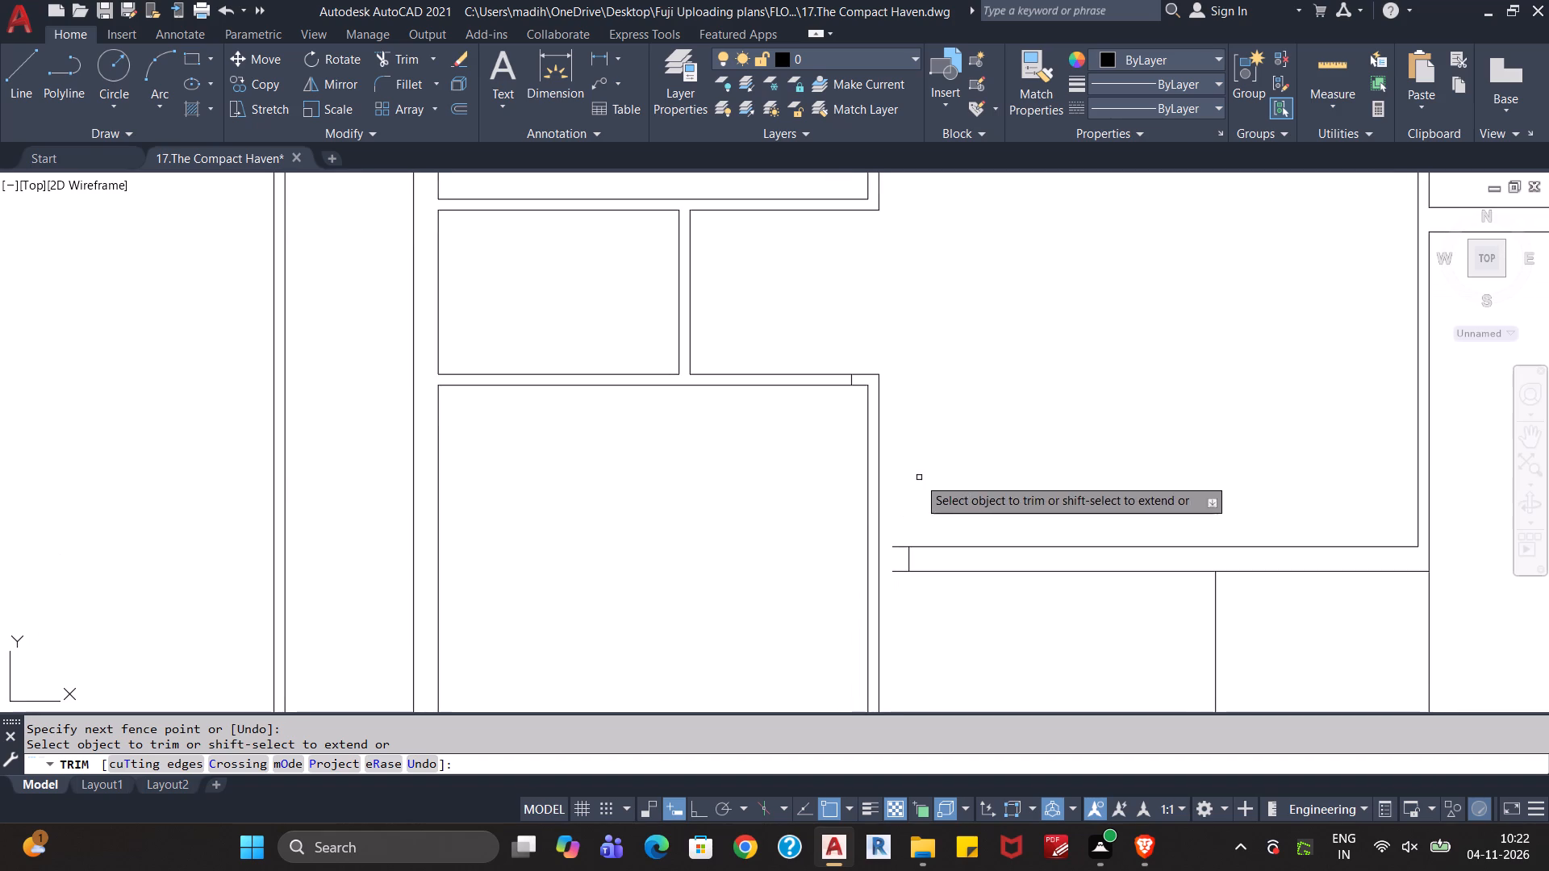
{"action": "scroll", "coordinate": [903, 517], "scroll_direction": "up", "scroll_amount": 1}
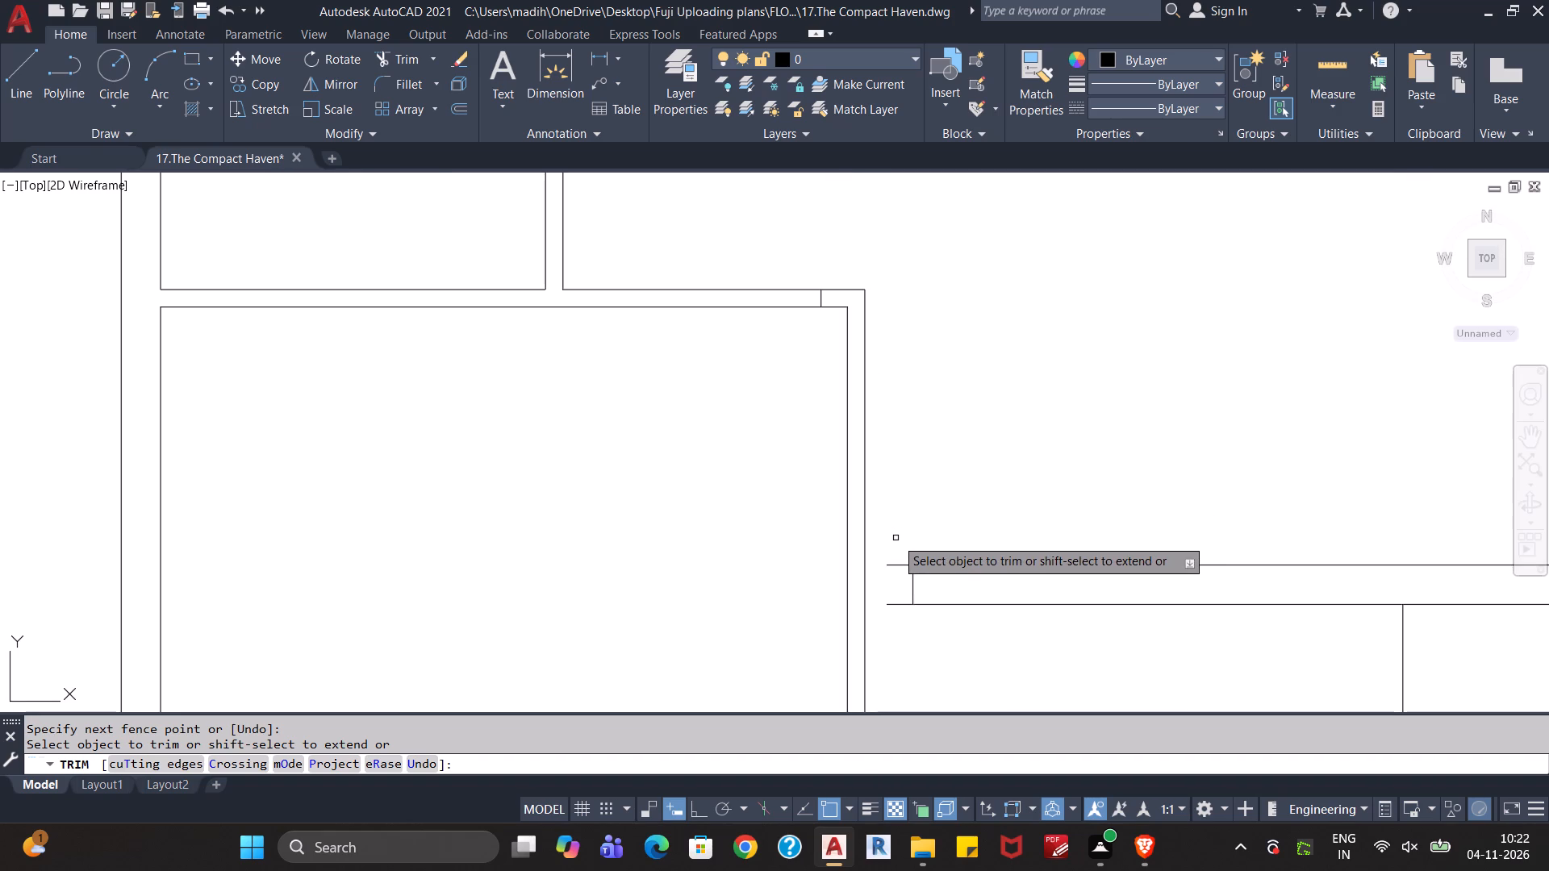
{"action": "left_click", "coordinate": [896, 538], "text": "shift"}
{"action": "left_click", "coordinate": [893, 615], "text": "shift"}
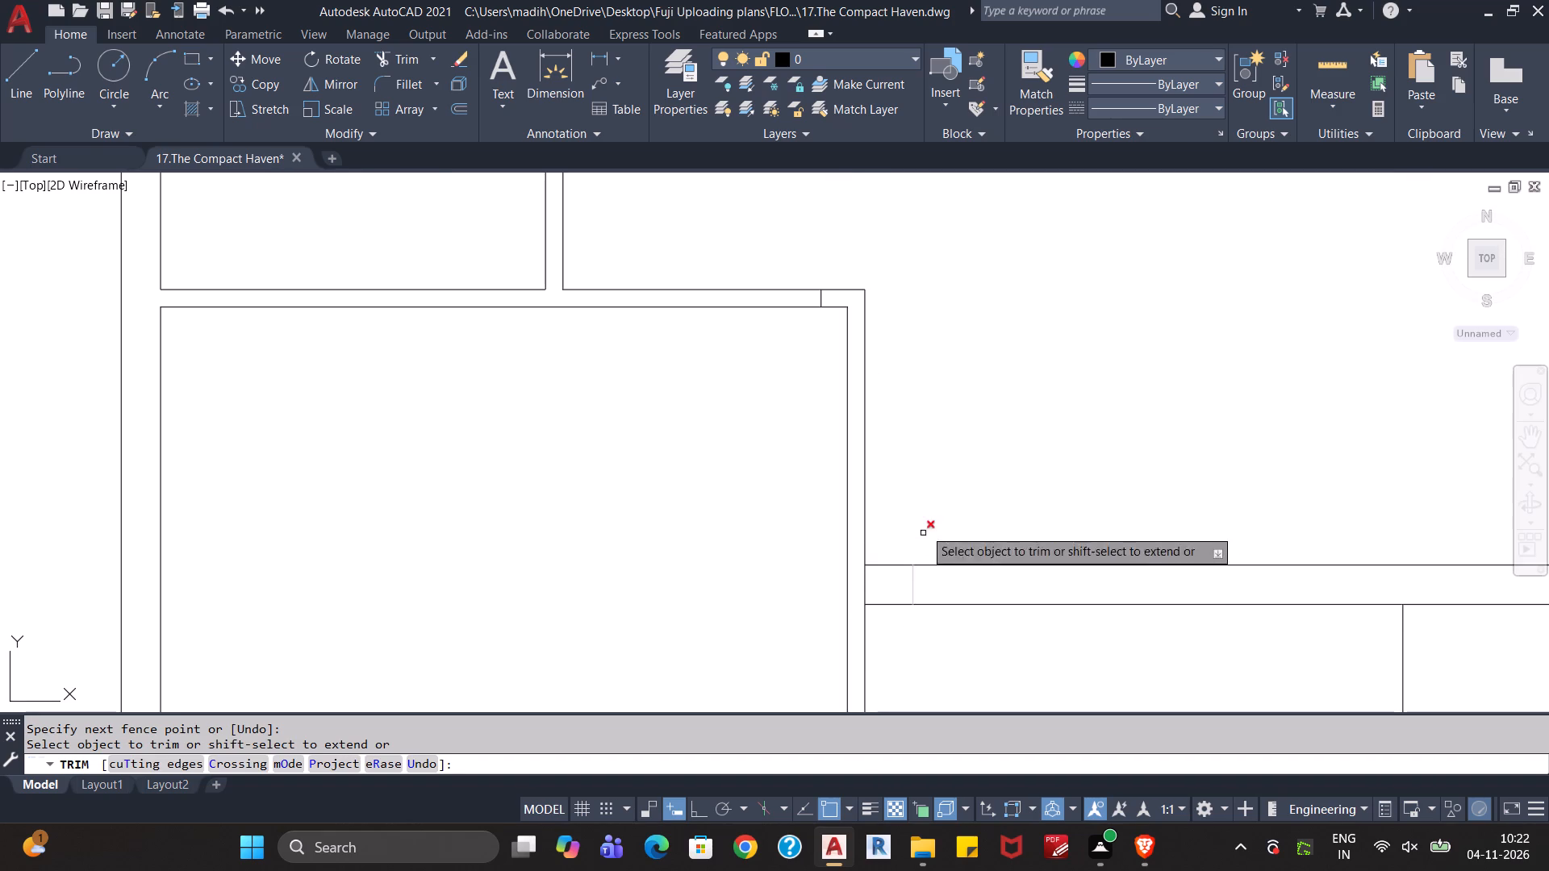
{"action": "key", "text": "Escape"}
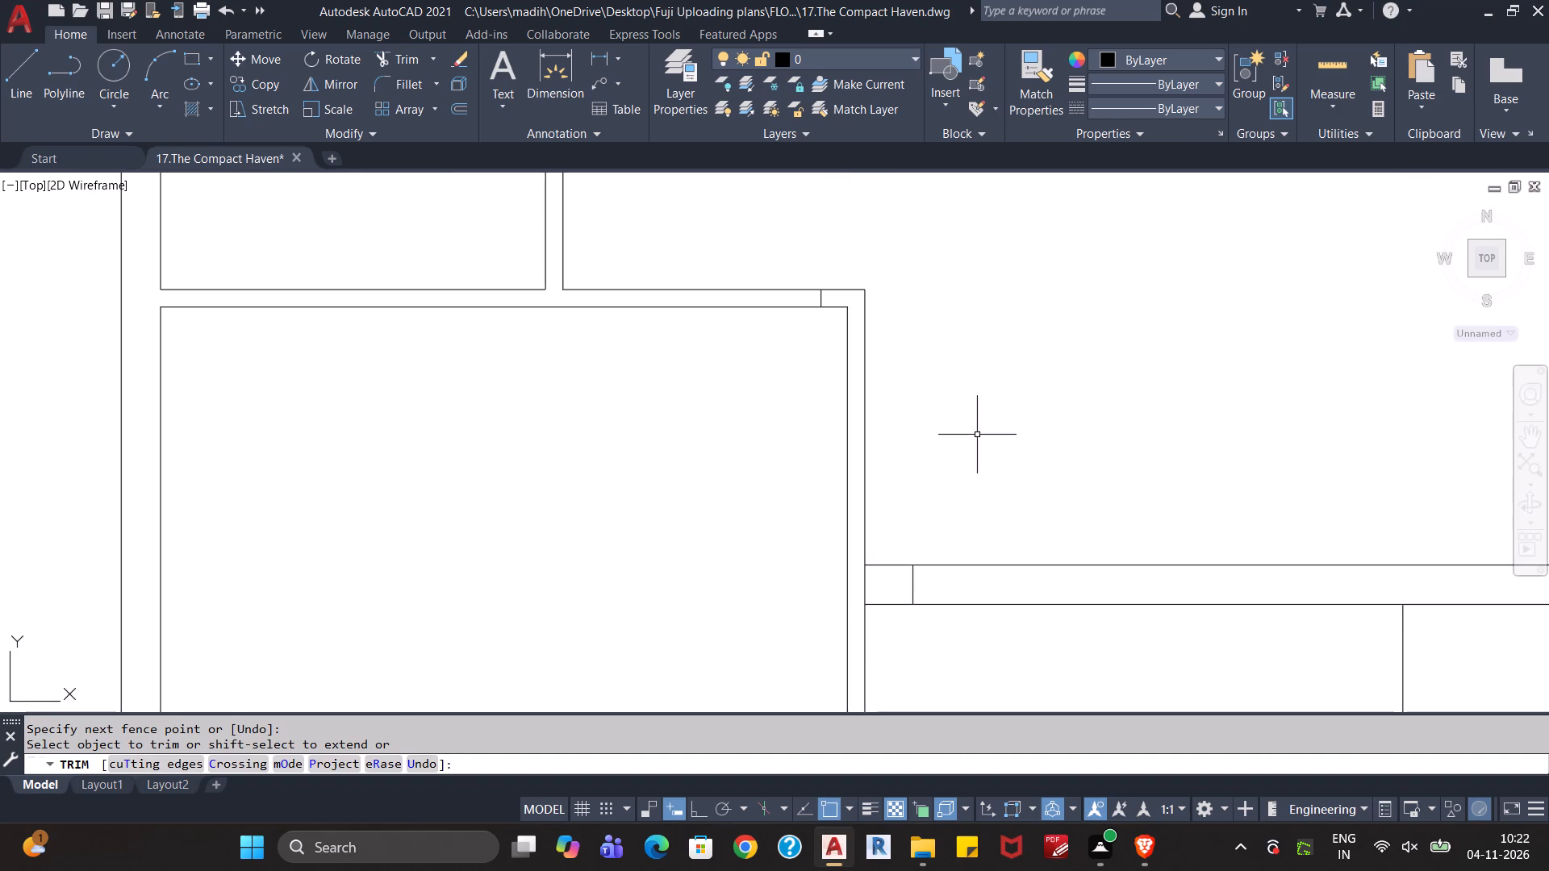
{"action": "key", "text": "Escape"}
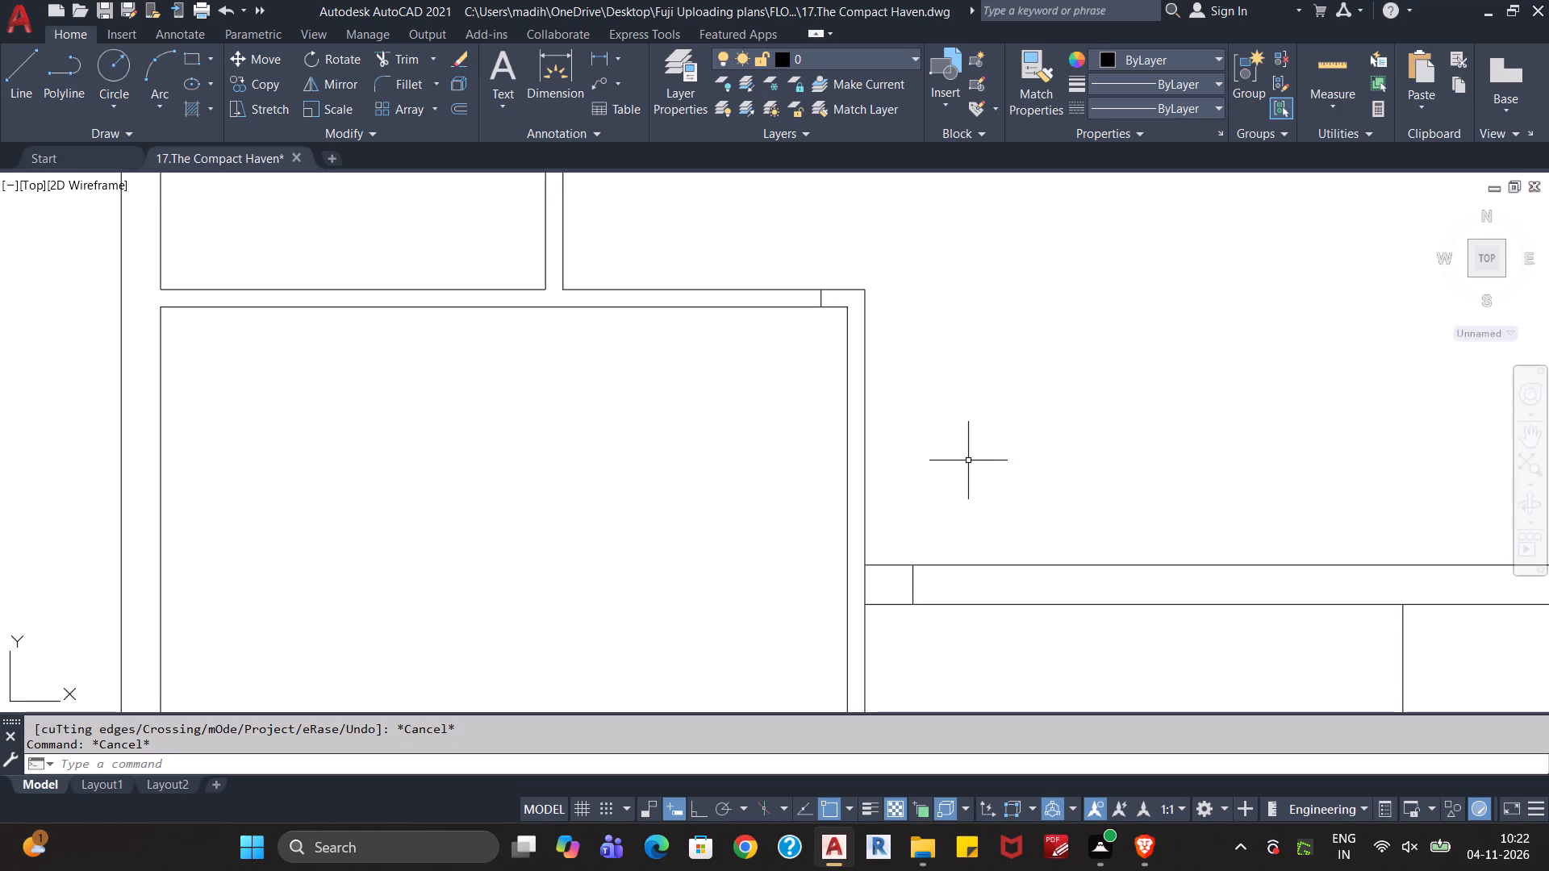
Offset the short opening line in the hall's bottom wall 5" toward the bottom-left room.
{"action": "key", "text": "o"}
{"action": "key", "text": "Return"}
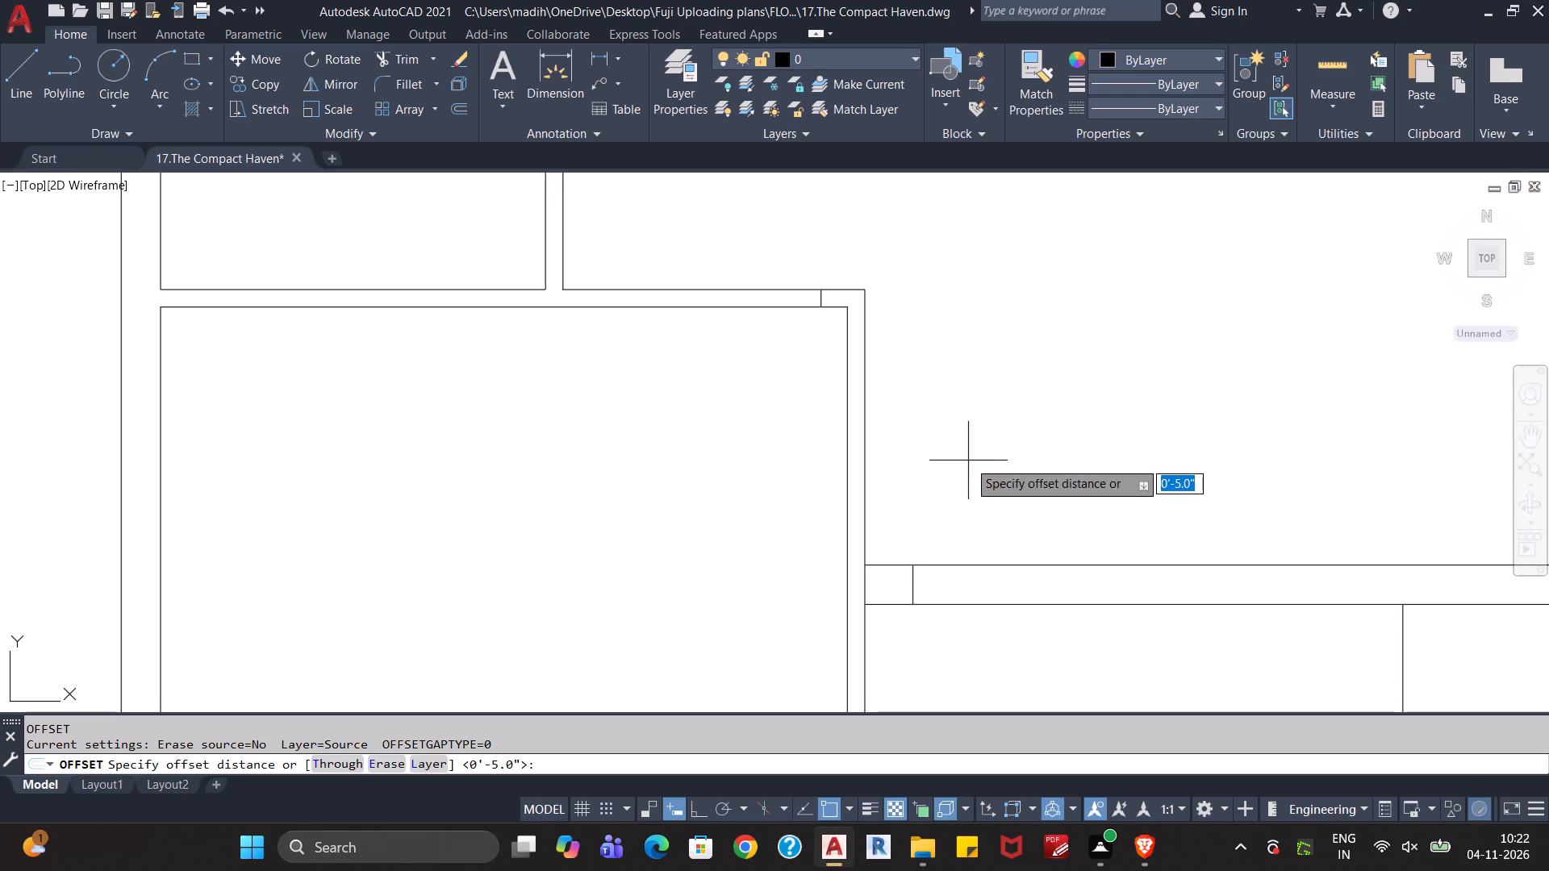
{"action": "key", "text": "Return"}
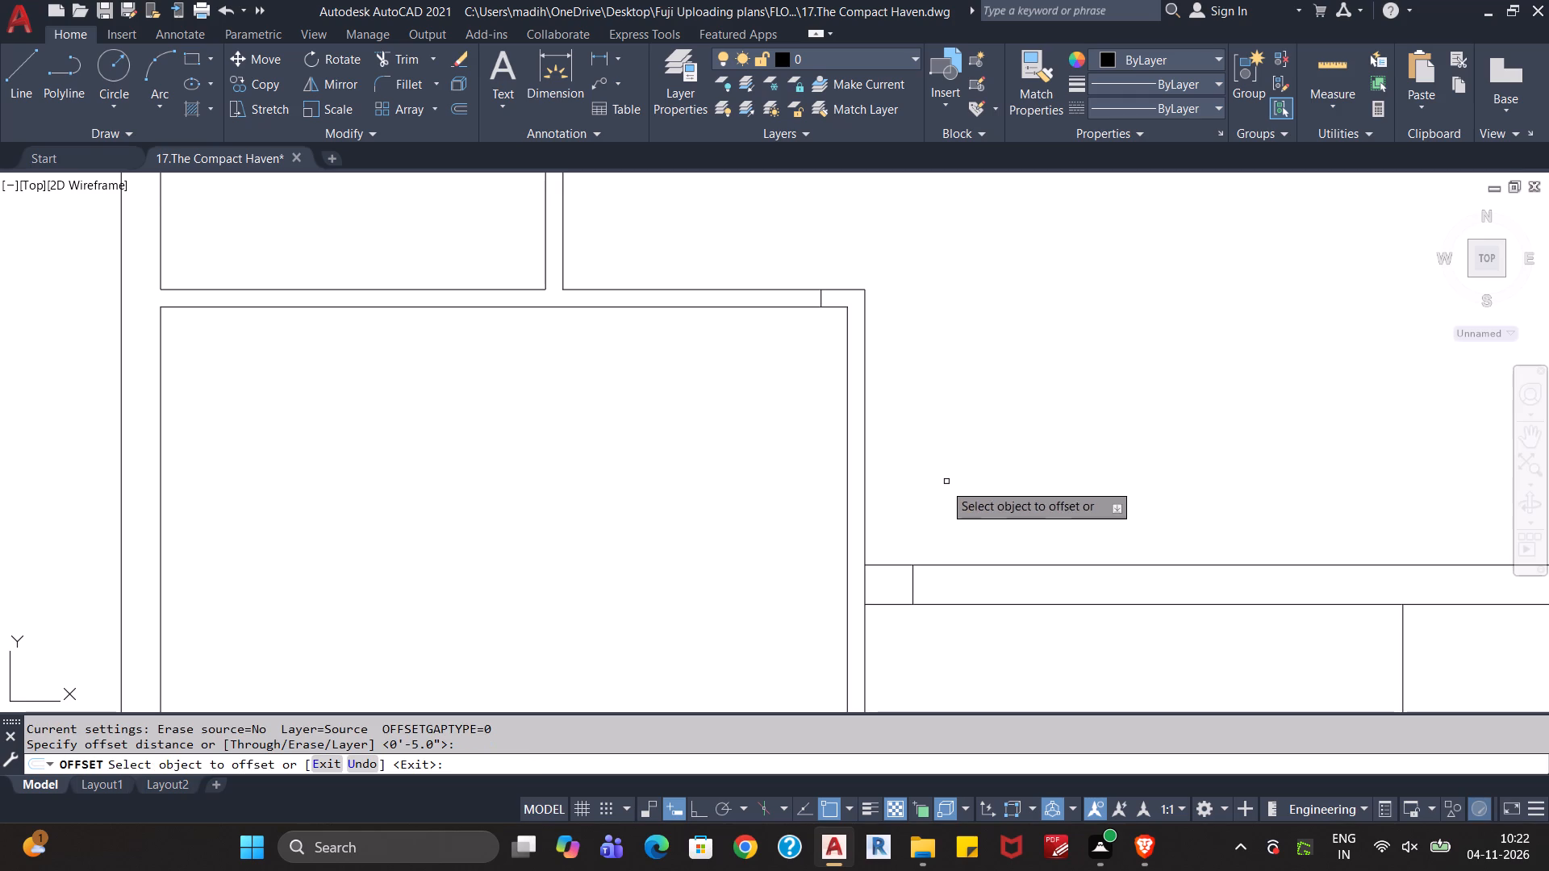
{"action": "left_click", "coordinate": [912, 584]}
{"action": "left_click", "coordinate": [902, 588]}
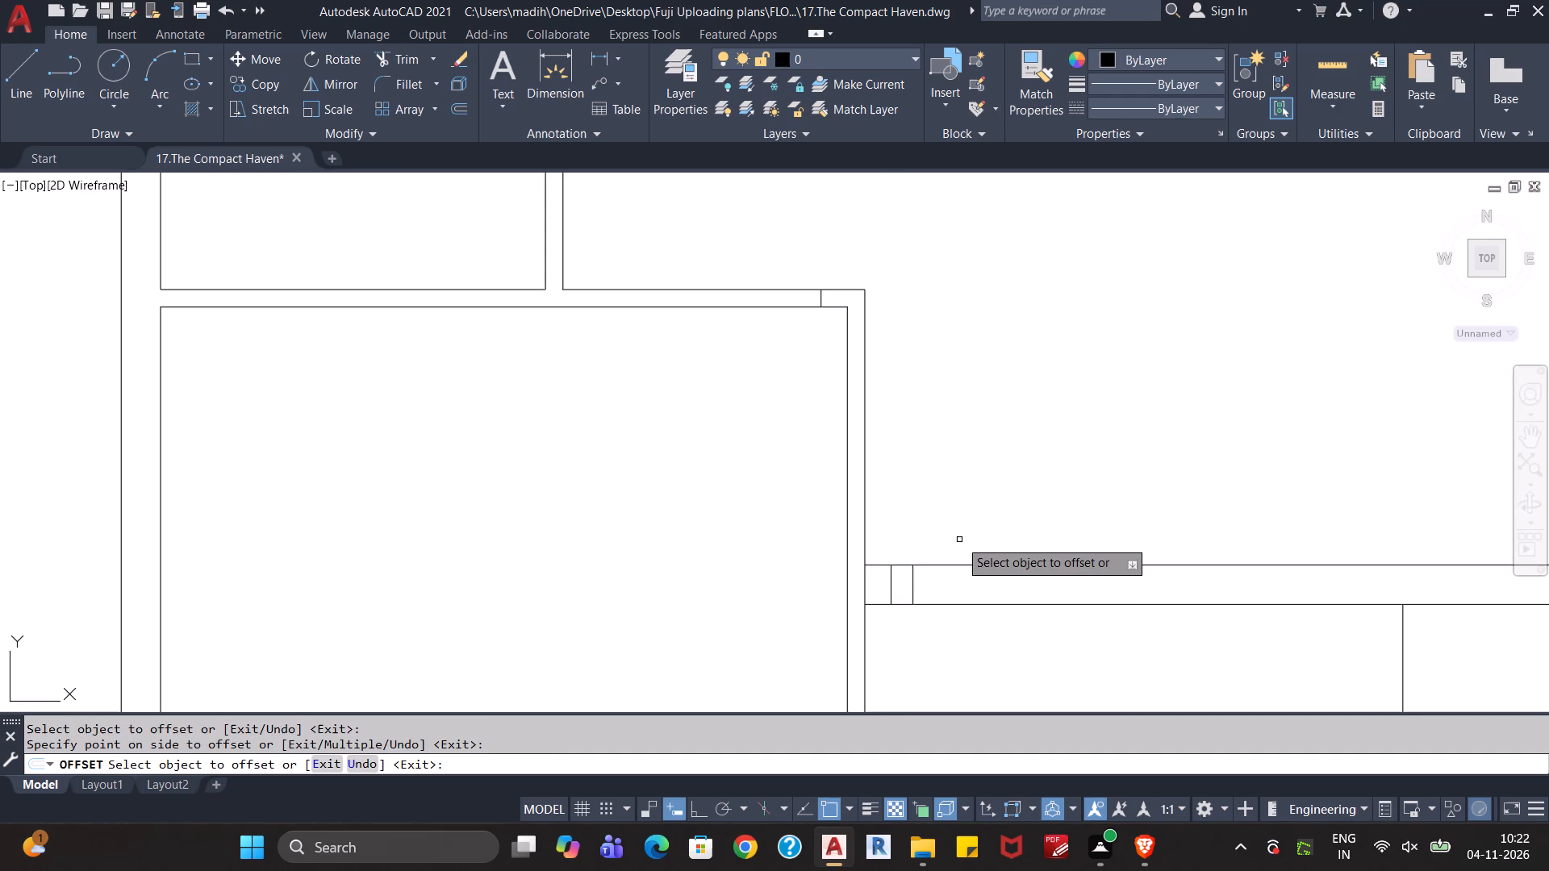
{"action": "scroll", "coordinate": [959, 540], "scroll_direction": "down", "scroll_amount": 1}
{"action": "middle_click_drag", "start_coordinate": [1016, 424], "coordinate": [986, 581]}
{"action": "scroll", "coordinate": [986, 581], "scroll_direction": "down", "scroll_amount": 1}
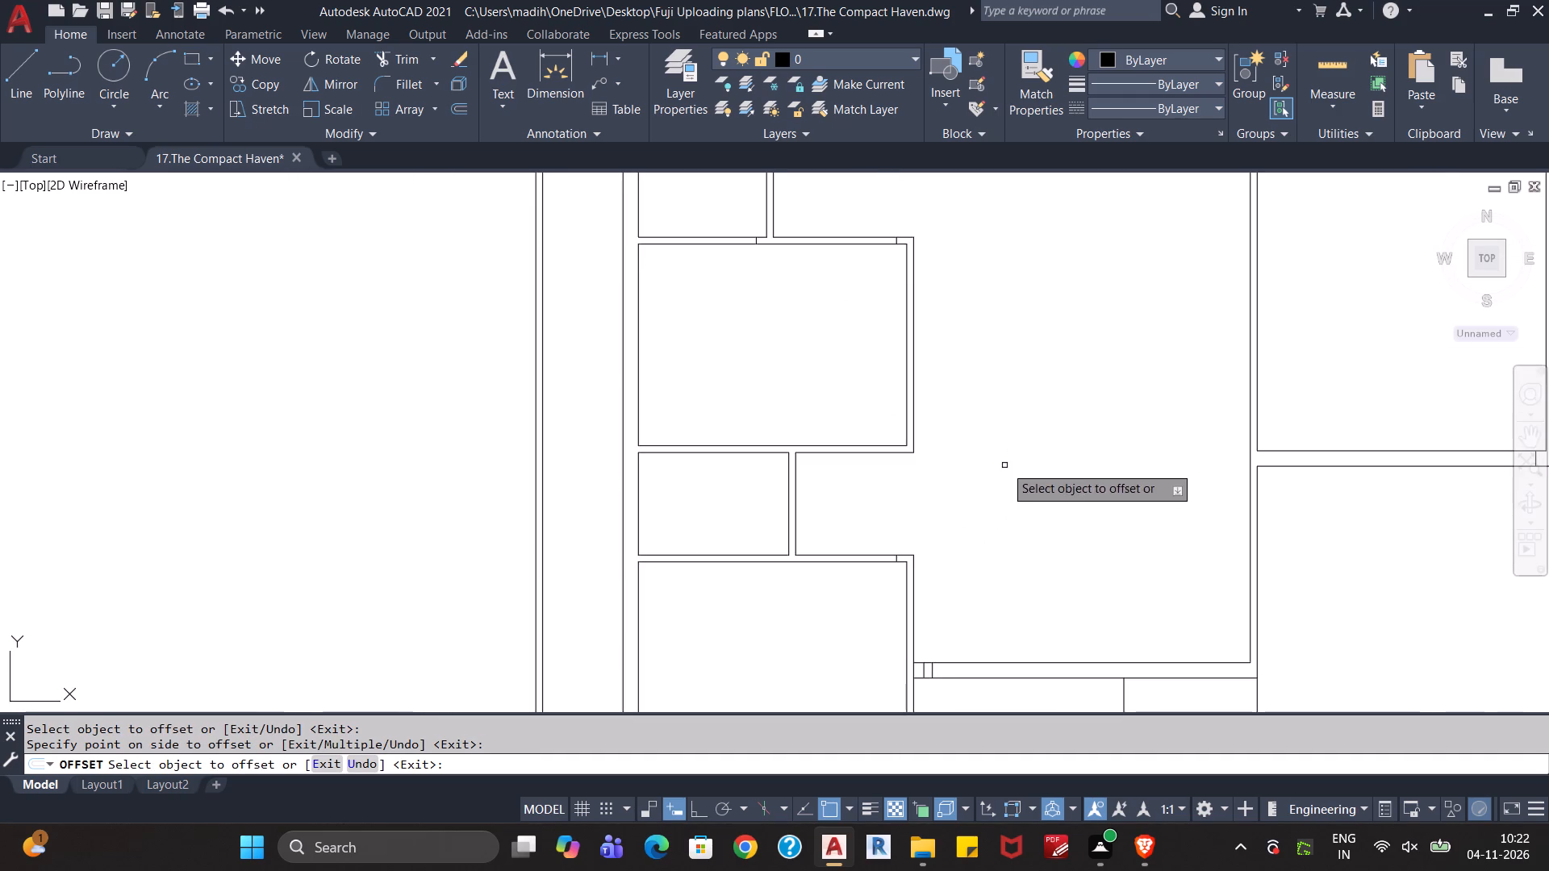
{"action": "scroll", "coordinate": [1004, 465], "scroll_direction": "down", "scroll_amount": 2}
{"action": "middle_click_drag", "start_coordinate": [1024, 396], "coordinate": [999, 556]}
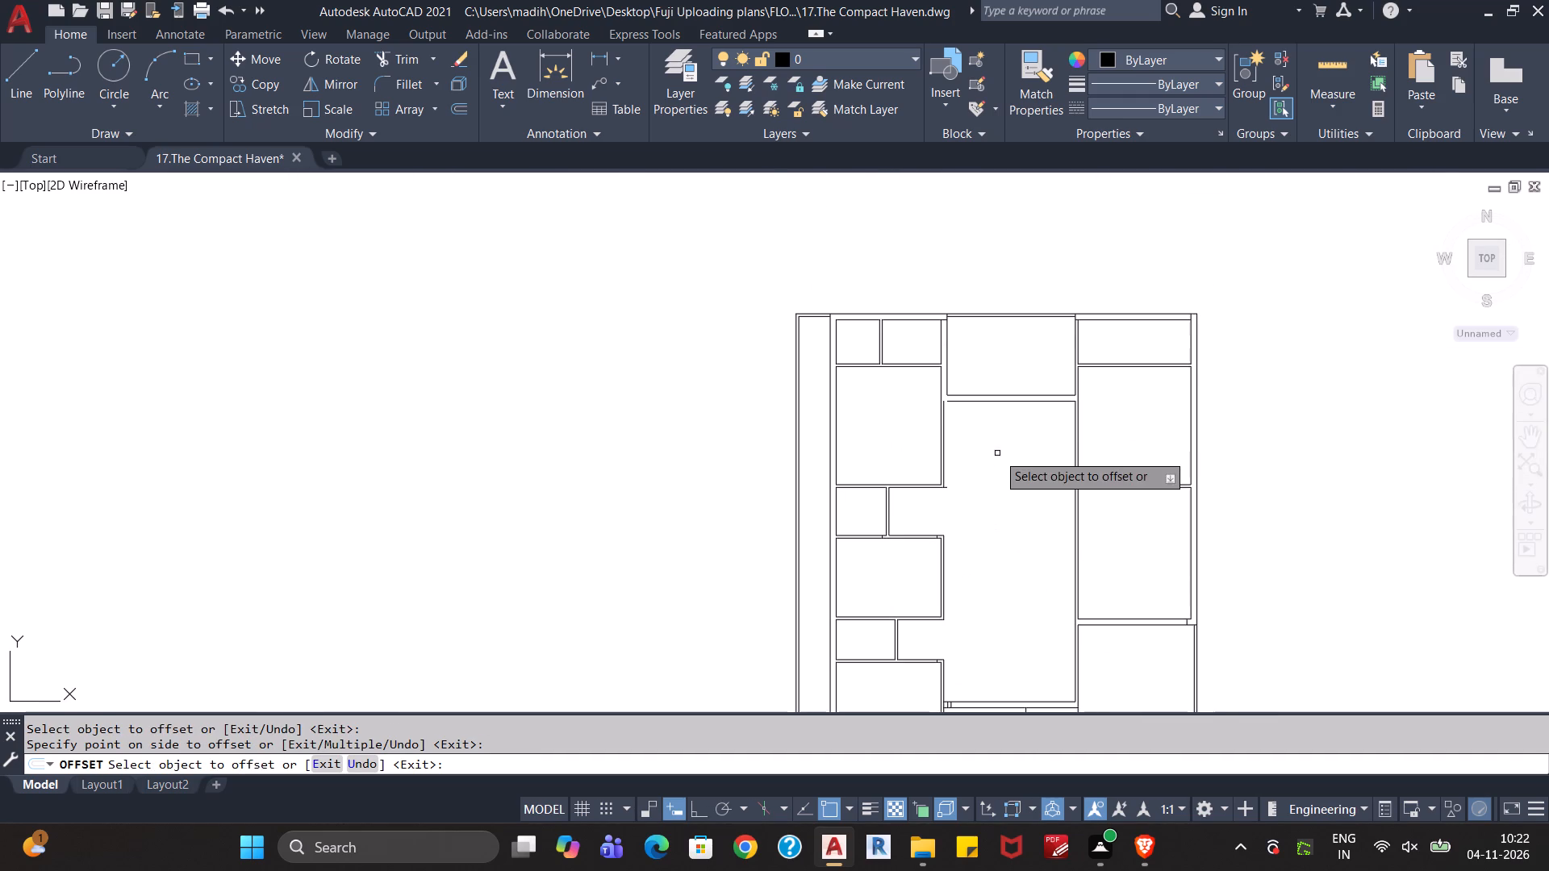
{"action": "key", "text": "Escape"}
{"action": "key", "text": "Escape"}
Erase the original short opening line in the hall's bottom wall, farther from the bottom-left room.
{"action": "middle_click_drag", "start_coordinate": [988, 577], "coordinate": [988, 464]}
{"action": "scroll", "coordinate": [988, 581], "scroll_direction": "up", "scroll_amount": 2}
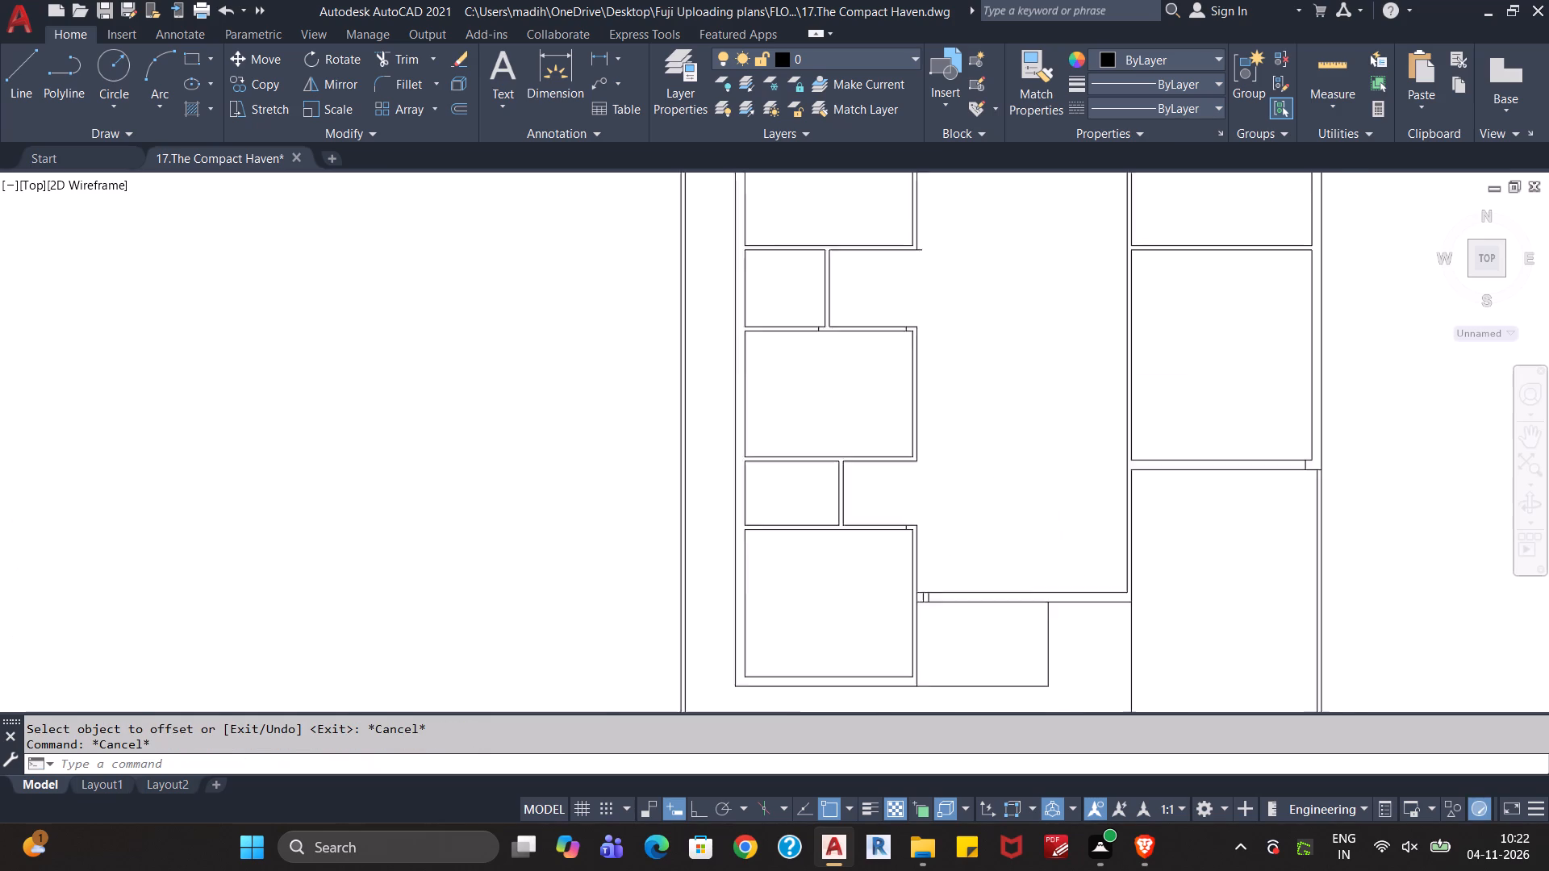
{"action": "scroll", "coordinate": [988, 581], "scroll_direction": "up", "scroll_amount": 1}
{"action": "left_click", "coordinate": [836, 625]}
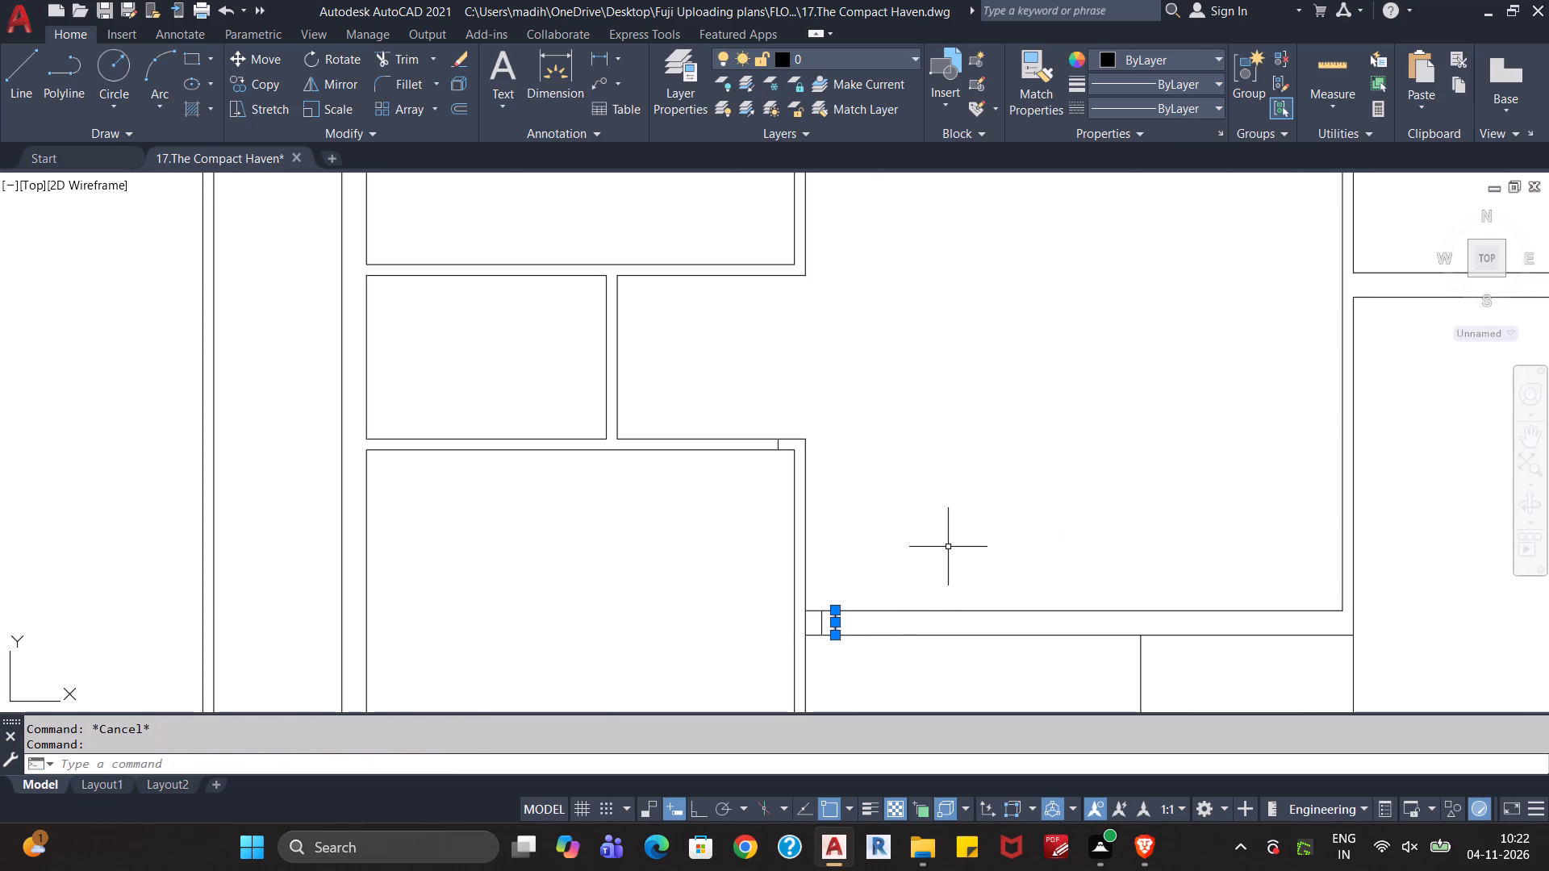
{"action": "key", "text": "Delete"}
Measure the bottom-left room's right wall with a quick measurement.
{"action": "middle_click_drag", "start_coordinate": [942, 657], "coordinate": [952, 599]}
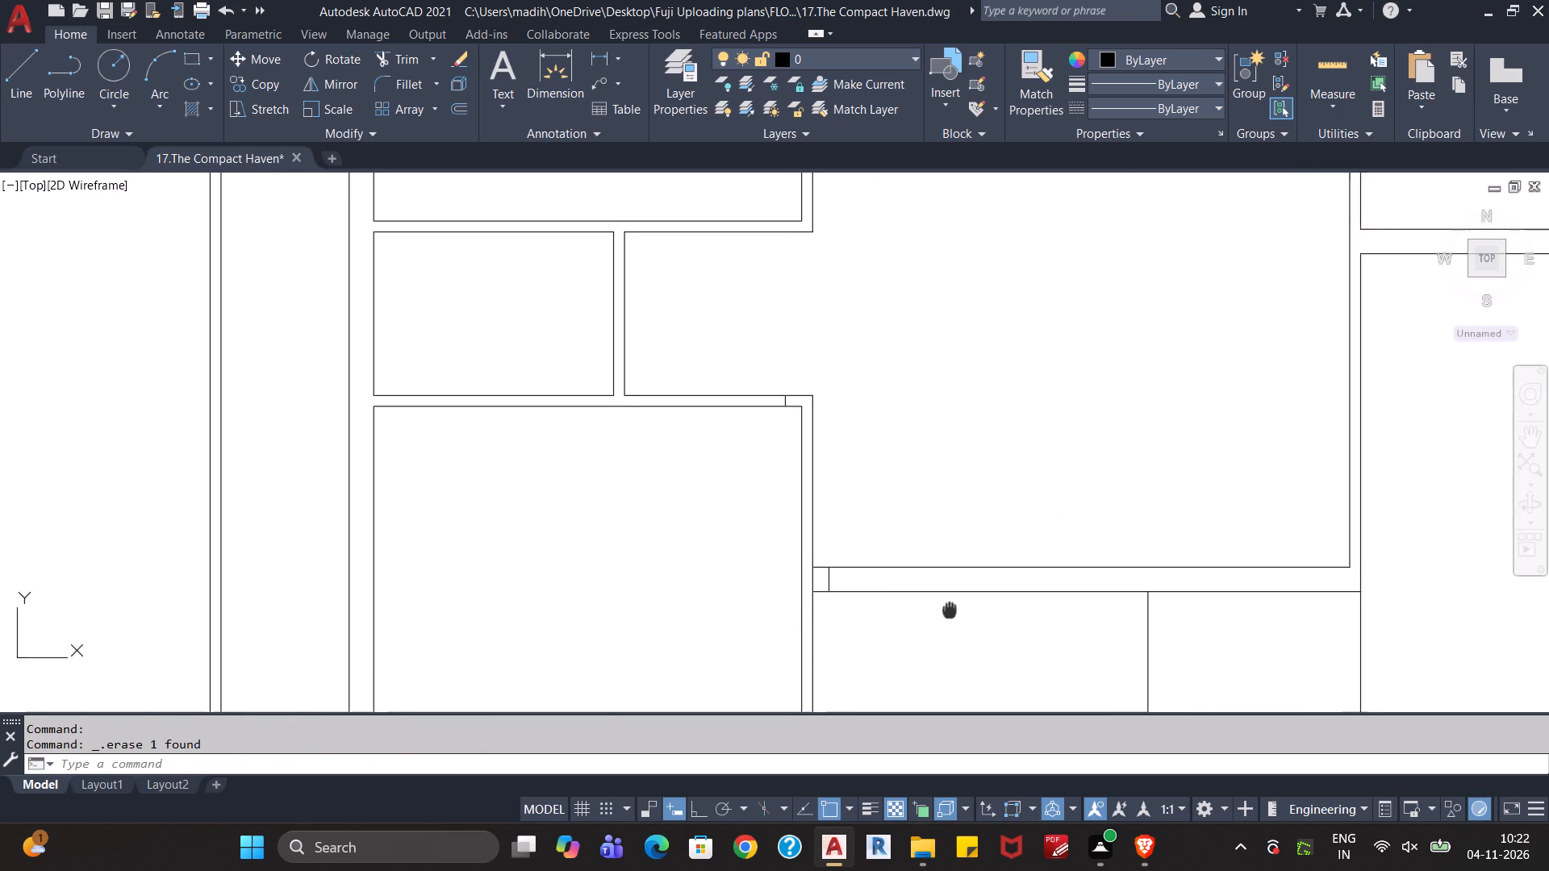
{"action": "middle_click_drag", "start_coordinate": [952, 599], "coordinate": [983, 482]}
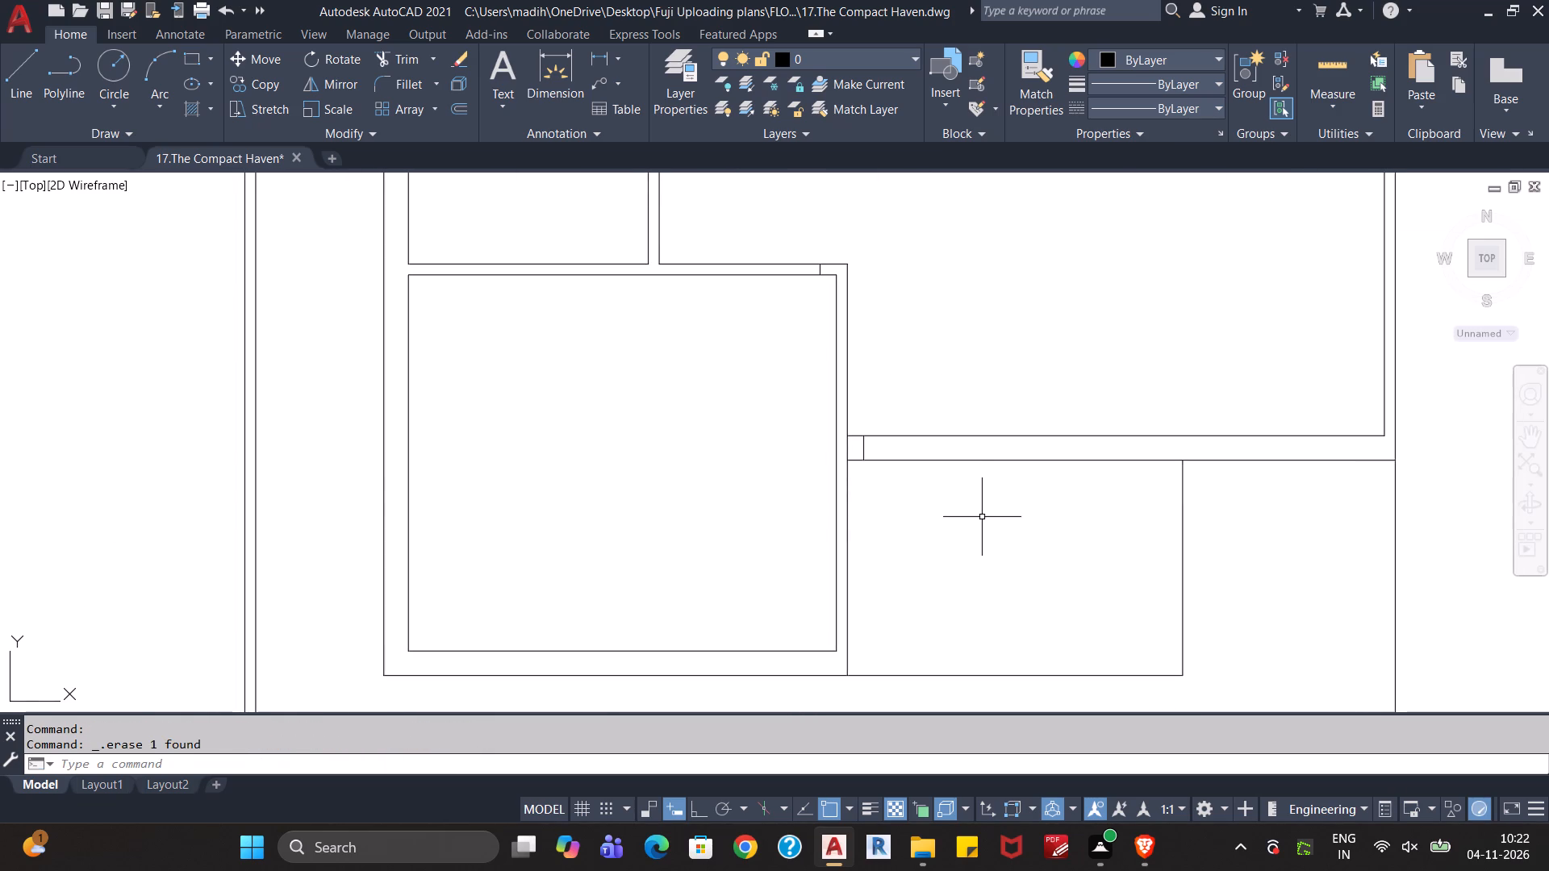
{"action": "left_click", "coordinate": [1321, 63]}
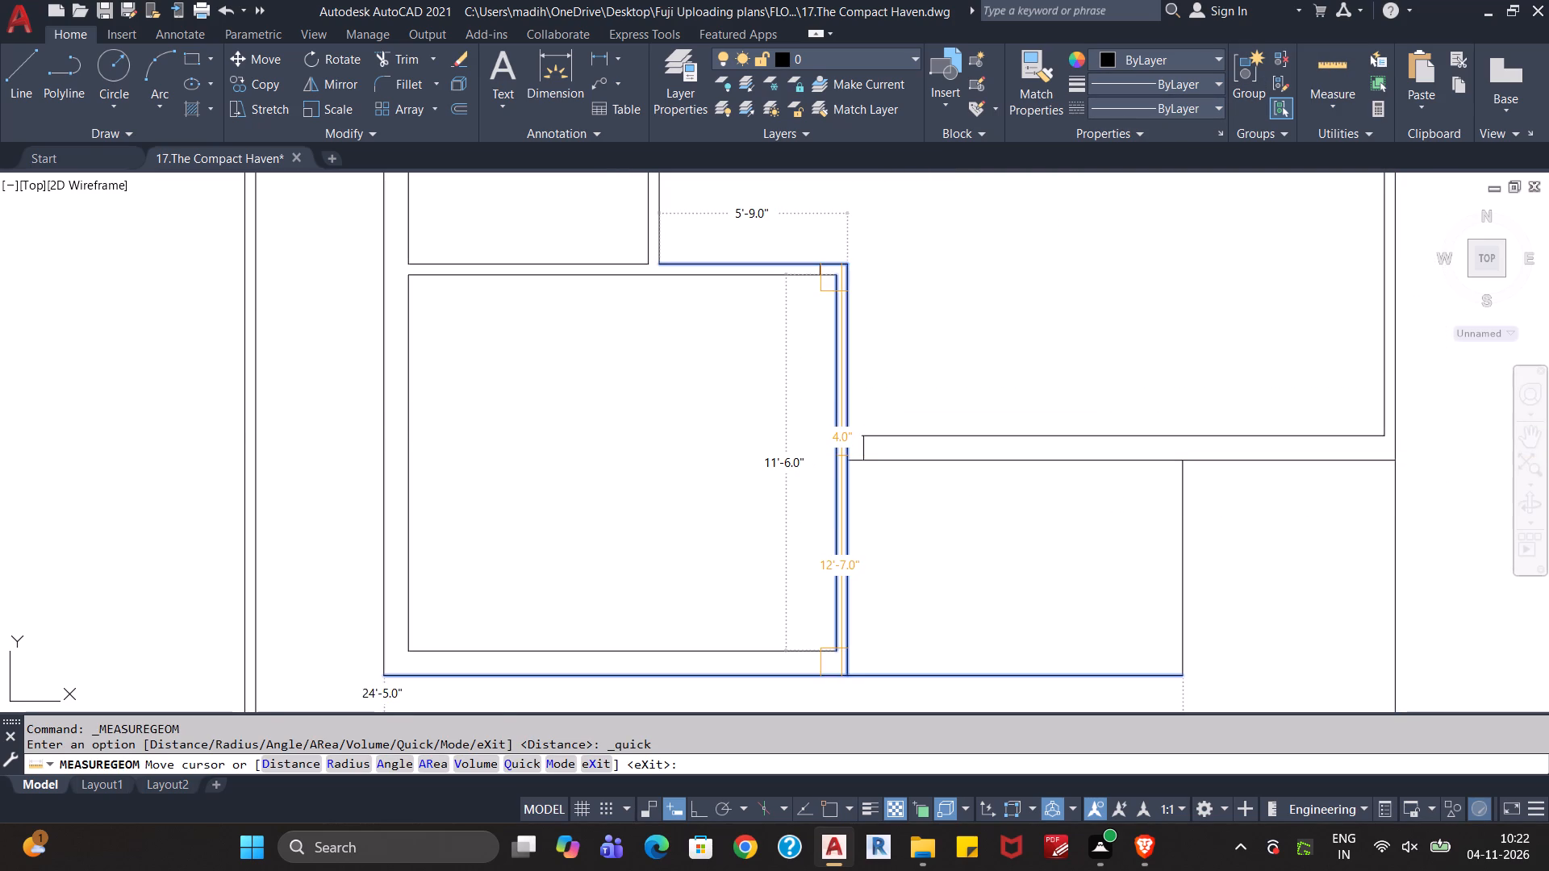
{"action": "key", "text": "Escape"}
Offset the right line of the small space below the hall 5" inward, toward the bottom-left room.
{"action": "scroll", "coordinate": [979, 342], "scroll_direction": "down", "scroll_amount": 2}
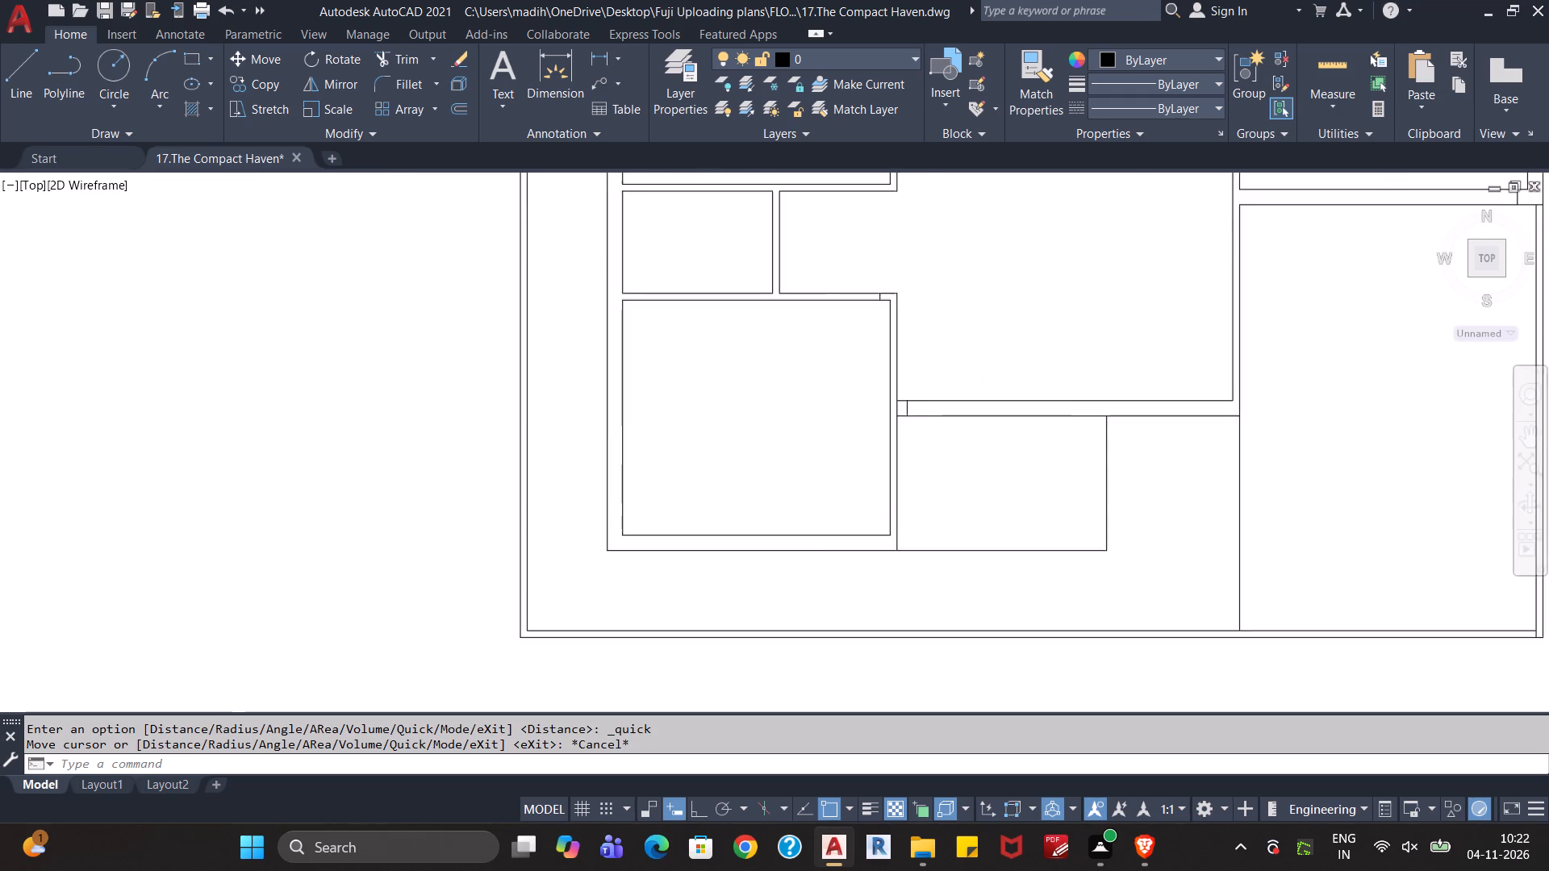
{"action": "middle_click_drag", "start_coordinate": [997, 320], "coordinate": [985, 381]}
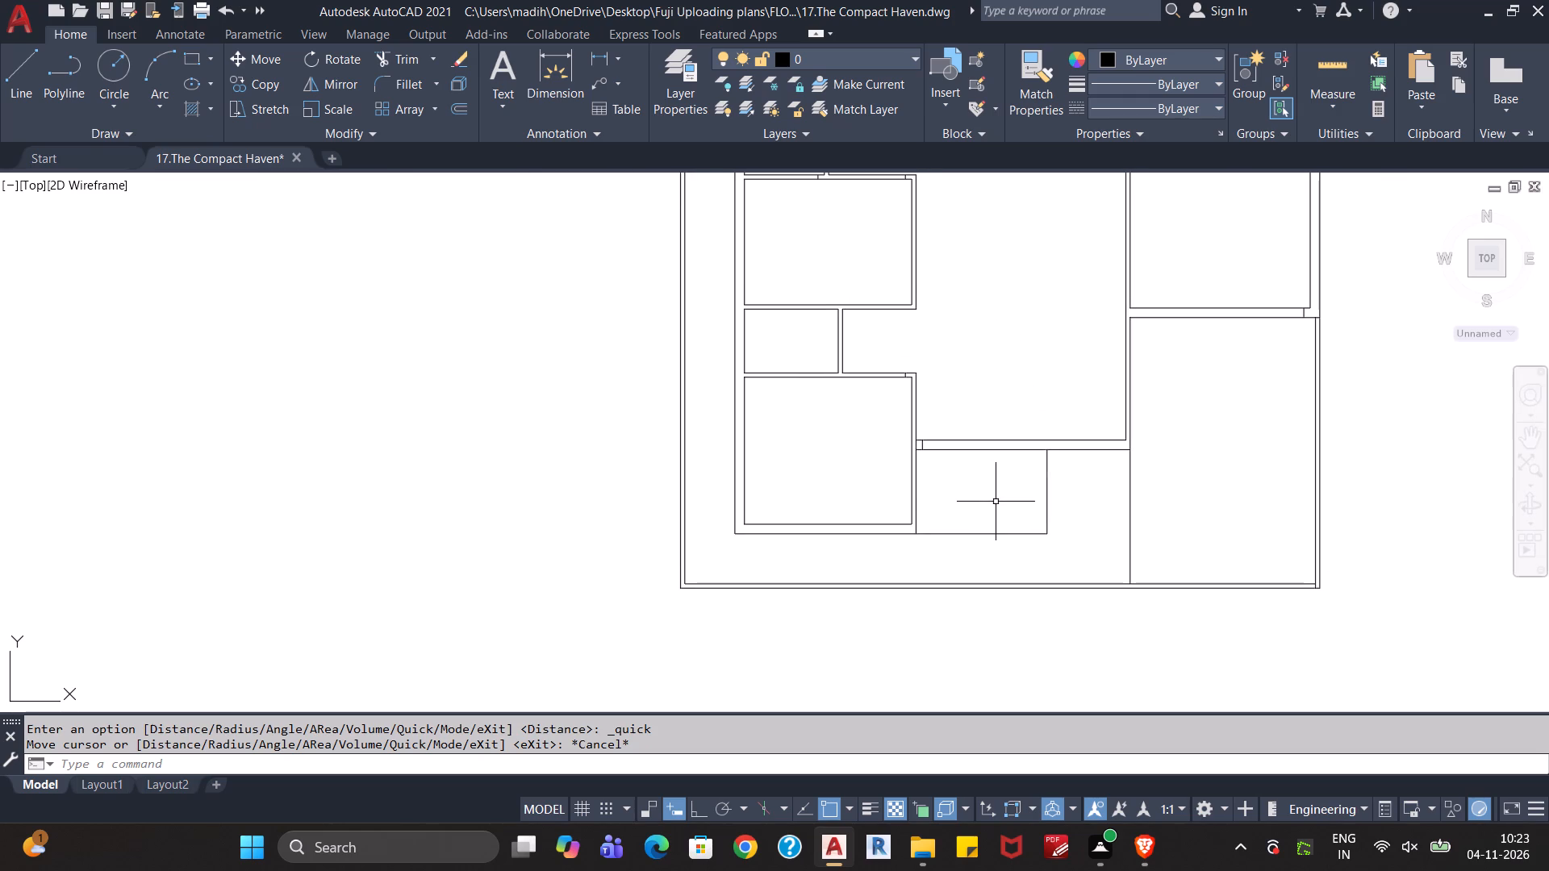
{"action": "key", "text": "Escape"}
{"action": "key", "text": "o"}
{"action": "key", "text": "Return"}
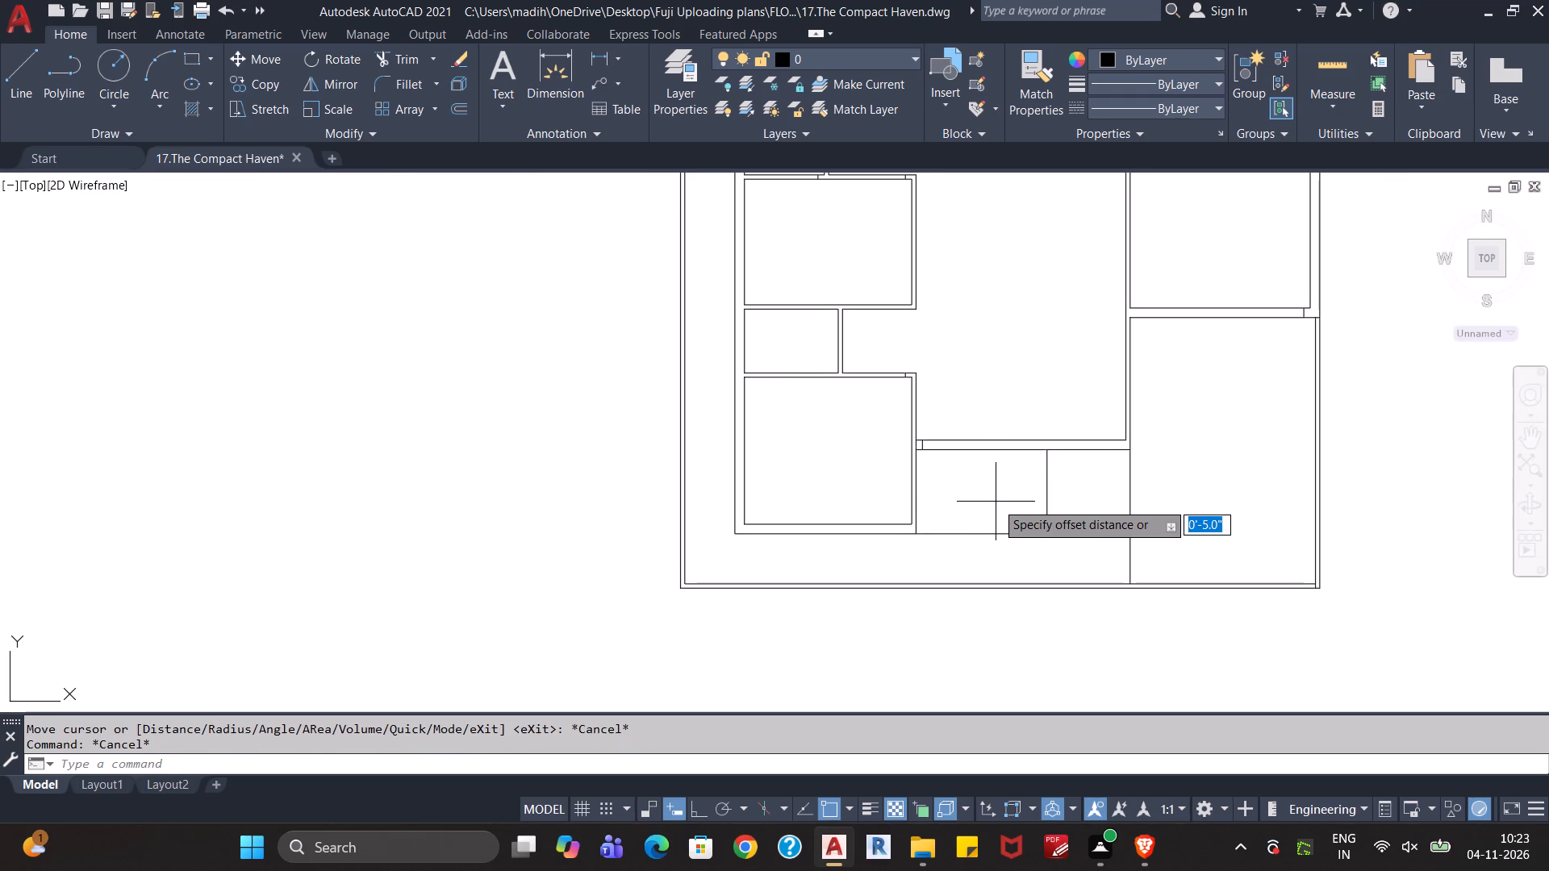
{"action": "key", "text": "Return"}
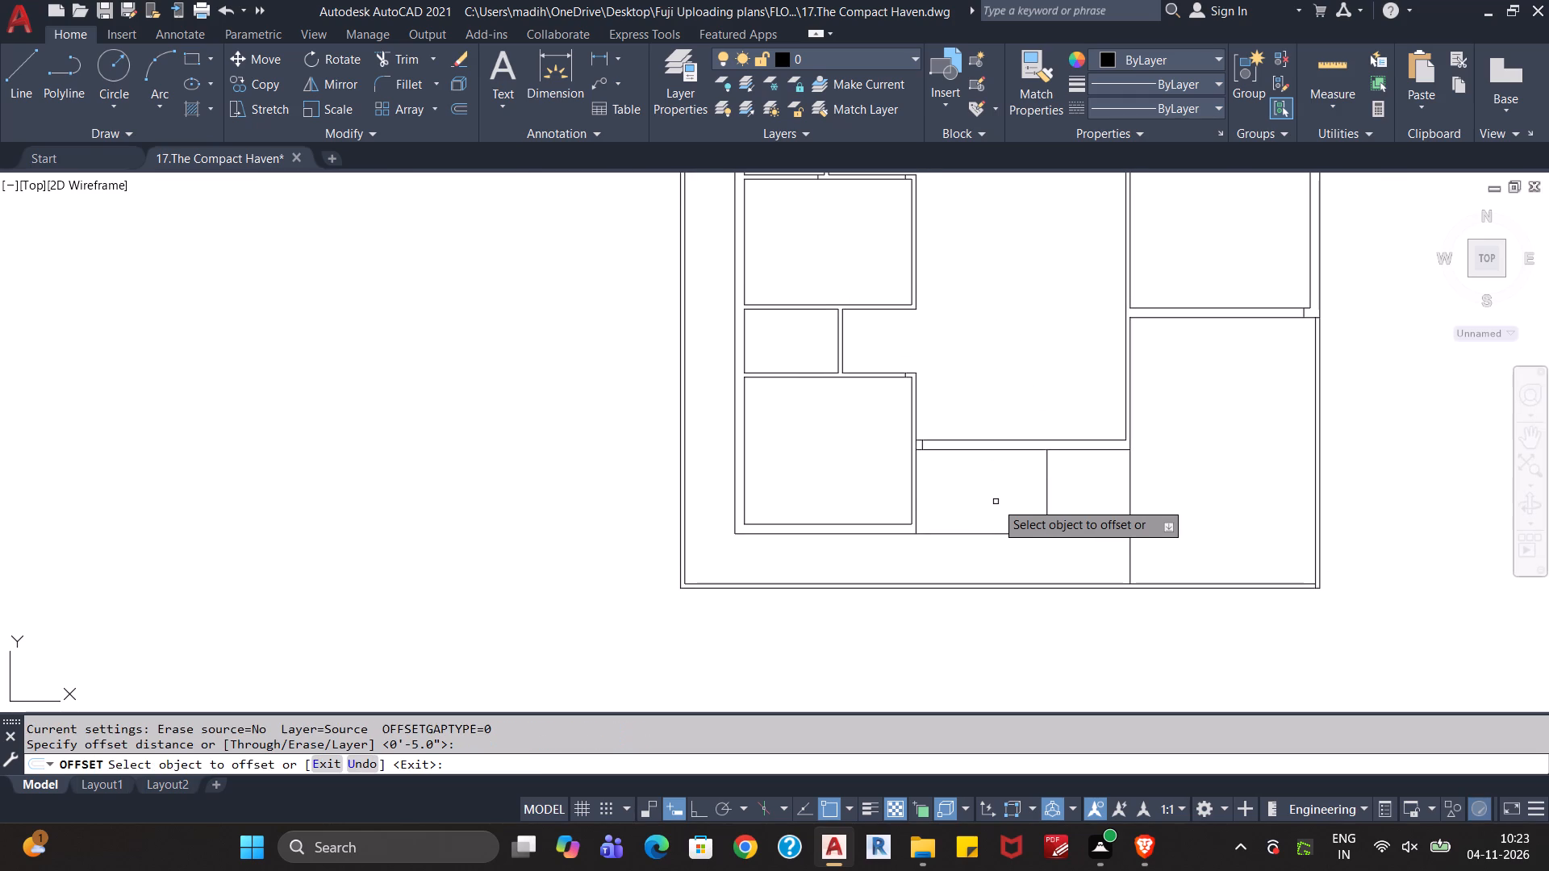
{"action": "left_click", "coordinate": [1046, 485]}
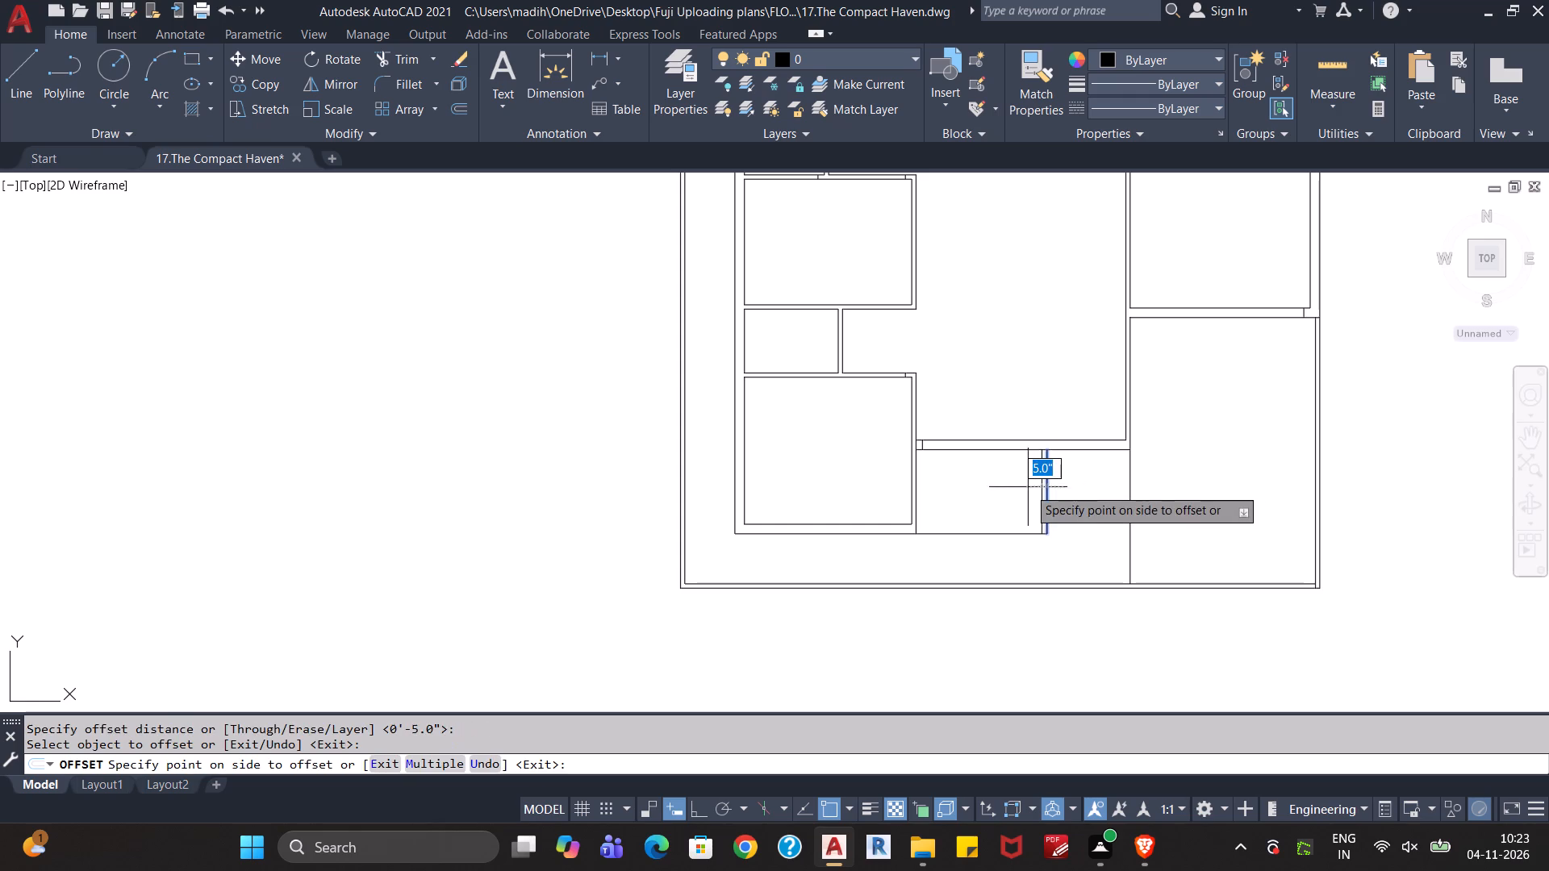
{"action": "left_click", "coordinate": [1028, 487]}
{"action": "key", "text": "Escape"}
{"action": "key", "text": "Escape"}
Trim away the original outer right line of the small space below the hall and the bottom line's overhang.
{"action": "scroll", "coordinate": [1060, 516], "scroll_direction": "up", "scroll_amount": 2}
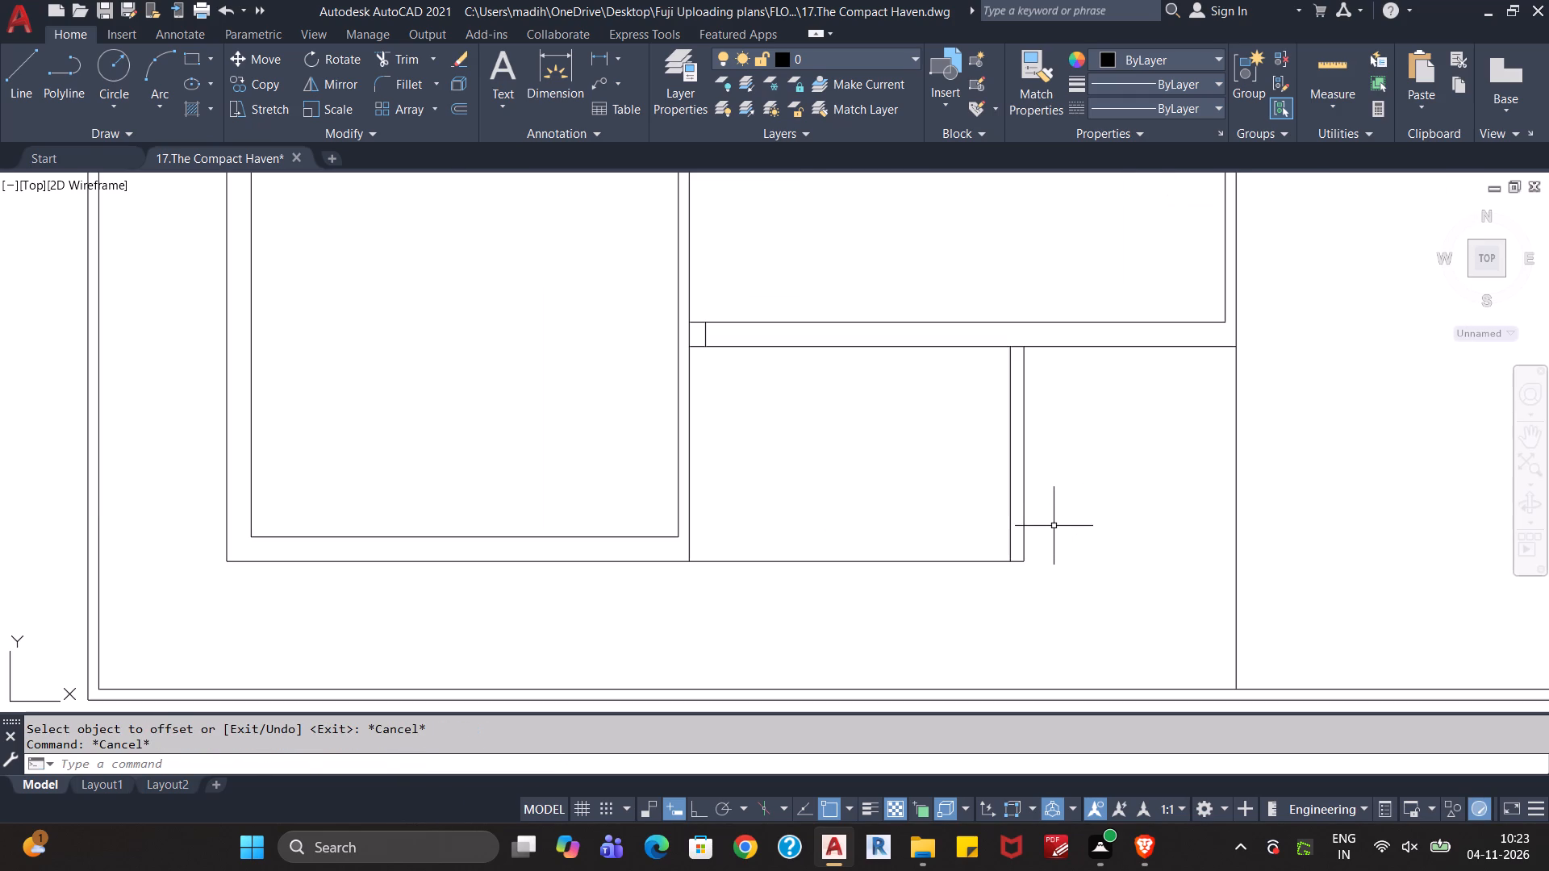
{"action": "type", "text": "tr"}
{"action": "key", "text": "Return"}
{"action": "left_click", "coordinate": [1038, 532]}
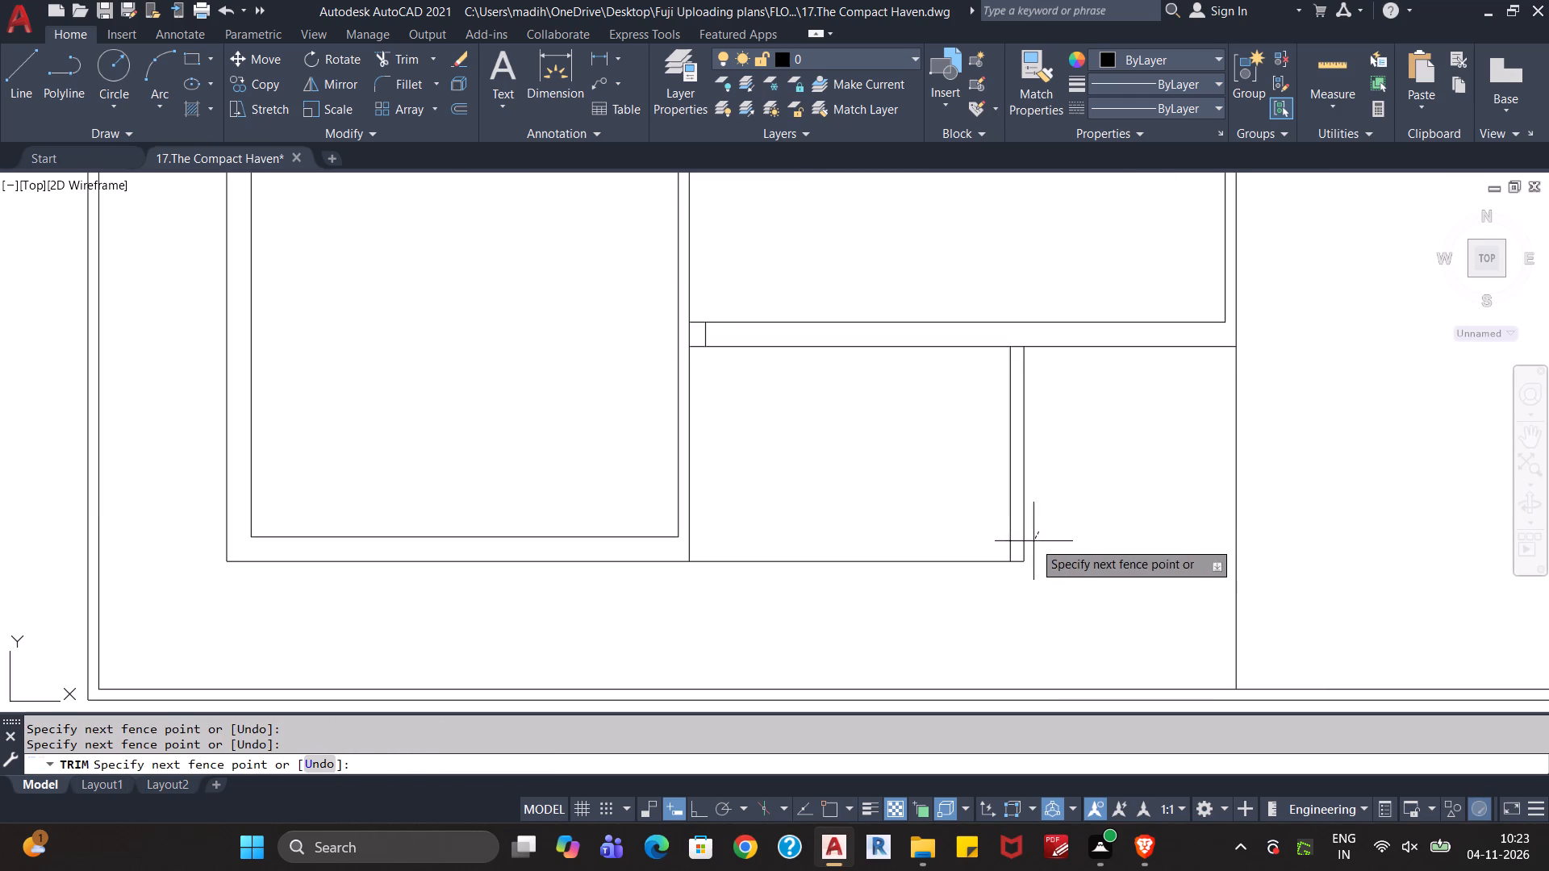
{"action": "left_click", "coordinate": [1021, 565]}
{"action": "scroll", "coordinate": [1025, 574], "scroll_direction": "down", "scroll_amount": 2}
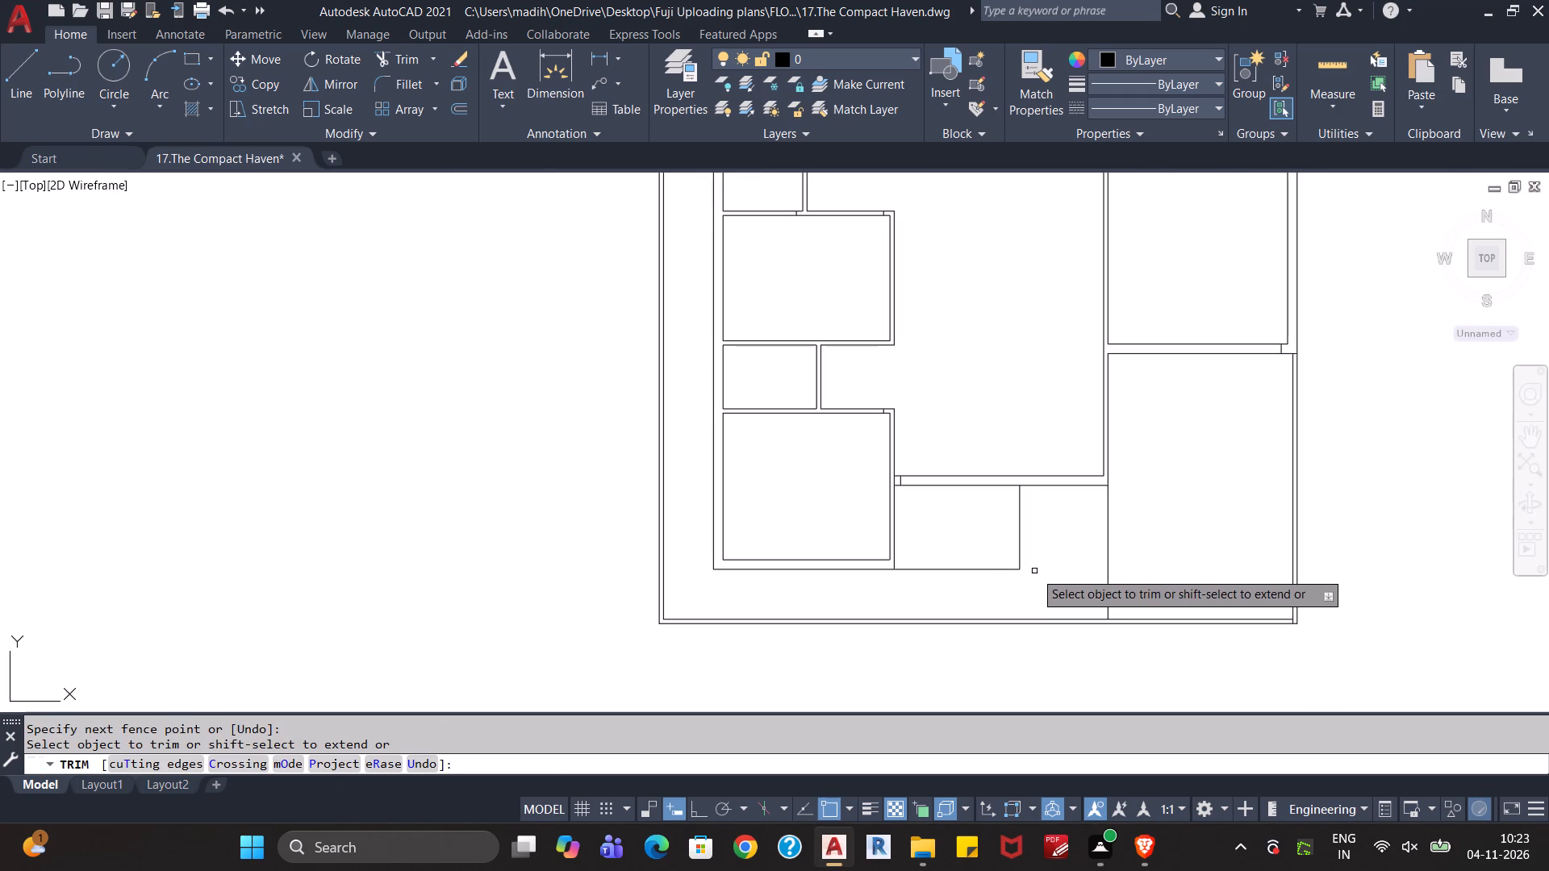
{"action": "key", "text": "Escape"}
{"action": "key", "text": "Escape"}
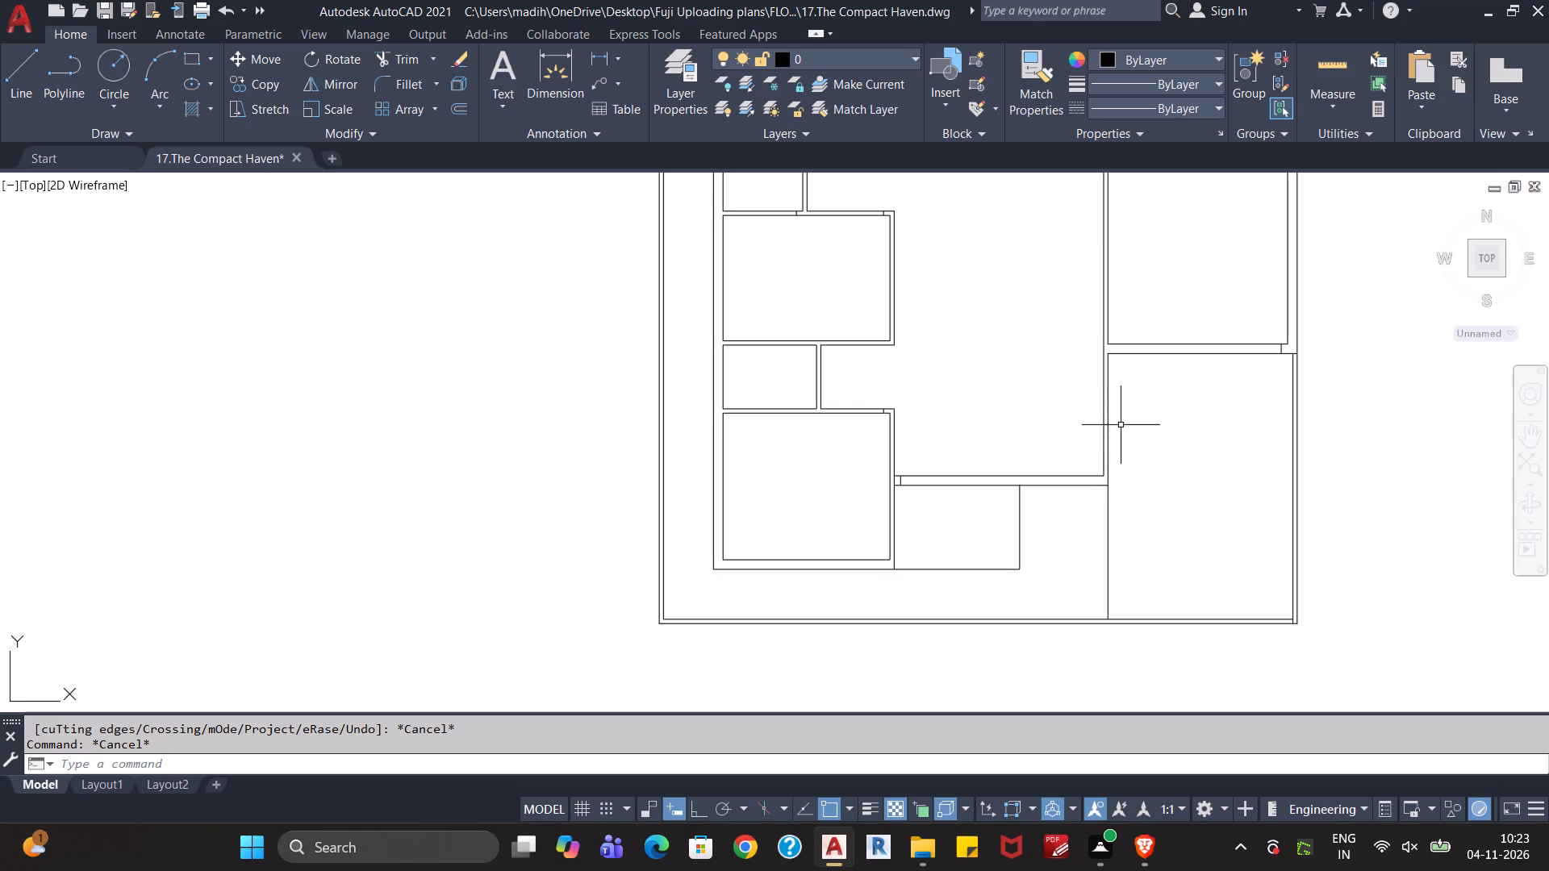
Check the sizes of the right-hand rooms, up to the top-right room, with a quick measurement.
{"action": "left_click", "coordinate": [1321, 81]}
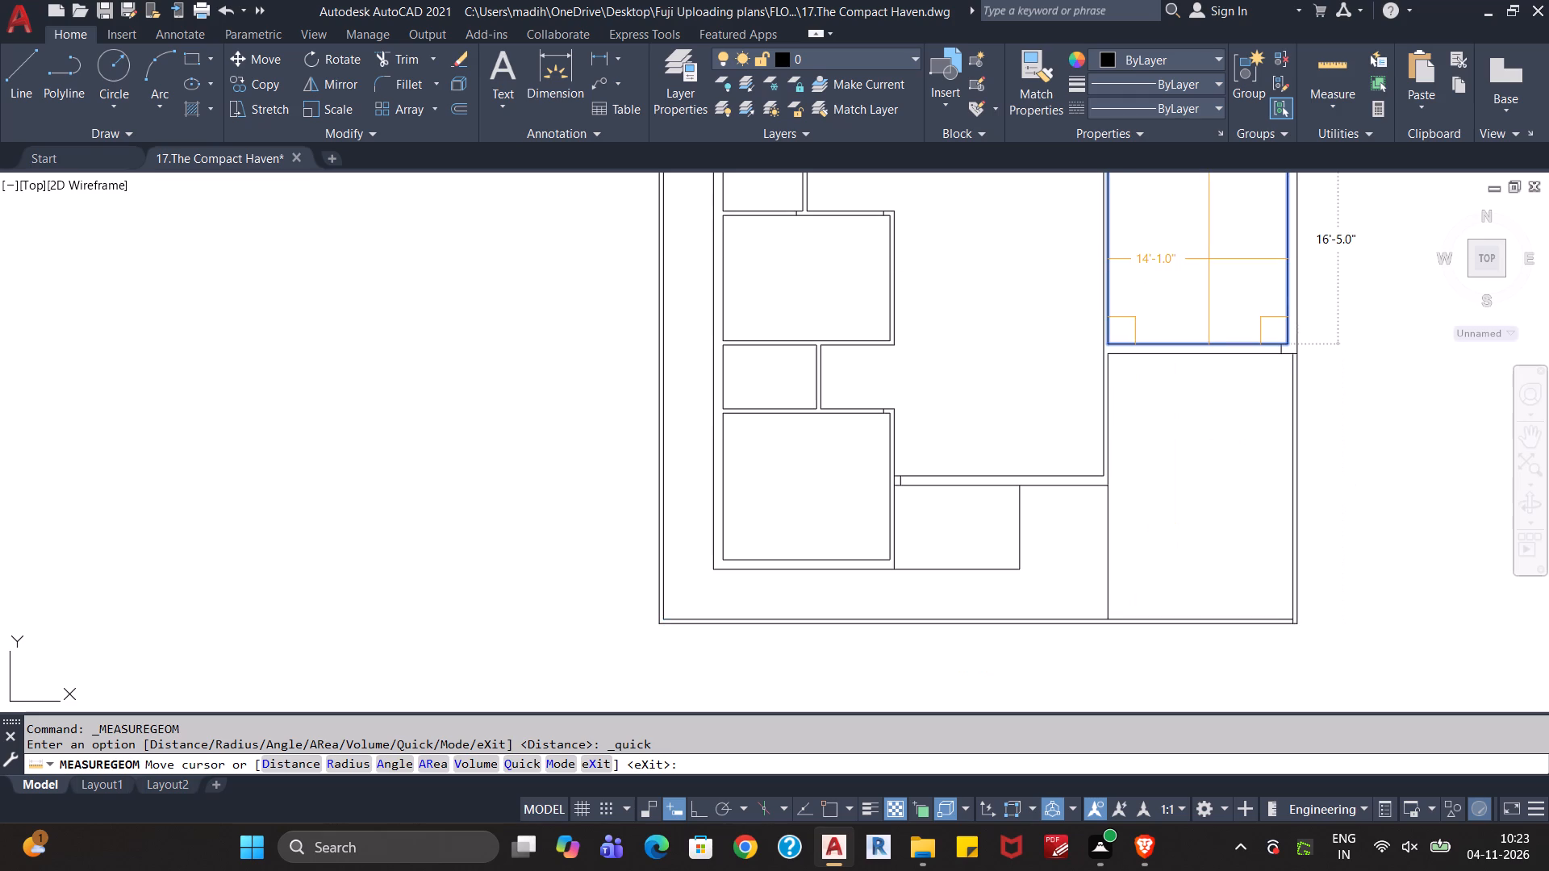
{"action": "middle_click_drag", "start_coordinate": [1209, 259], "coordinate": [1155, 515]}
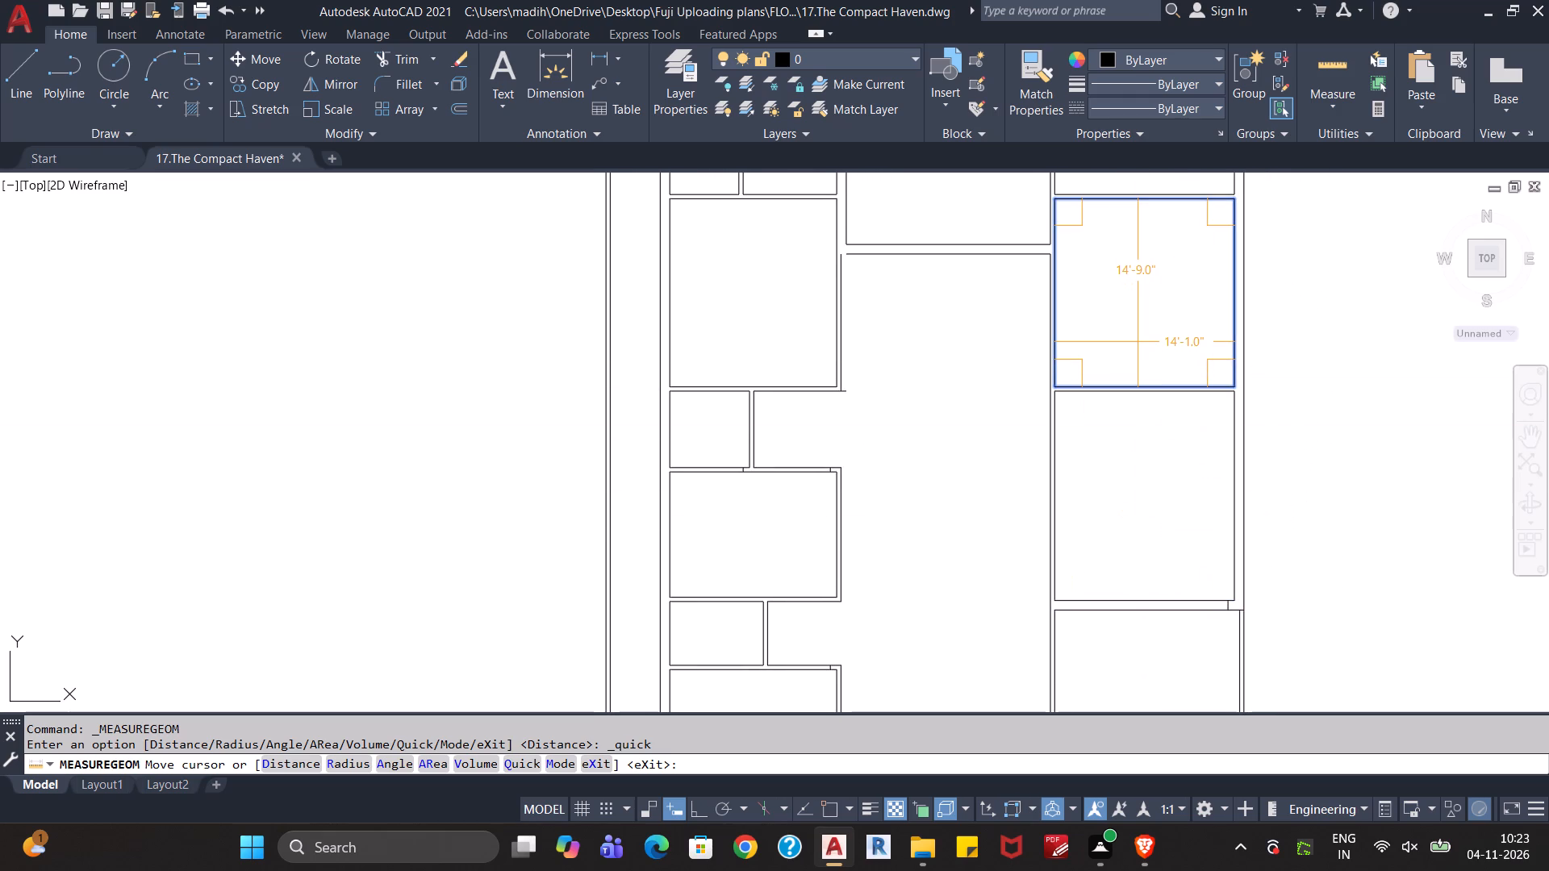
{"action": "middle_click_drag", "start_coordinate": [1144, 327], "coordinate": [1142, 493]}
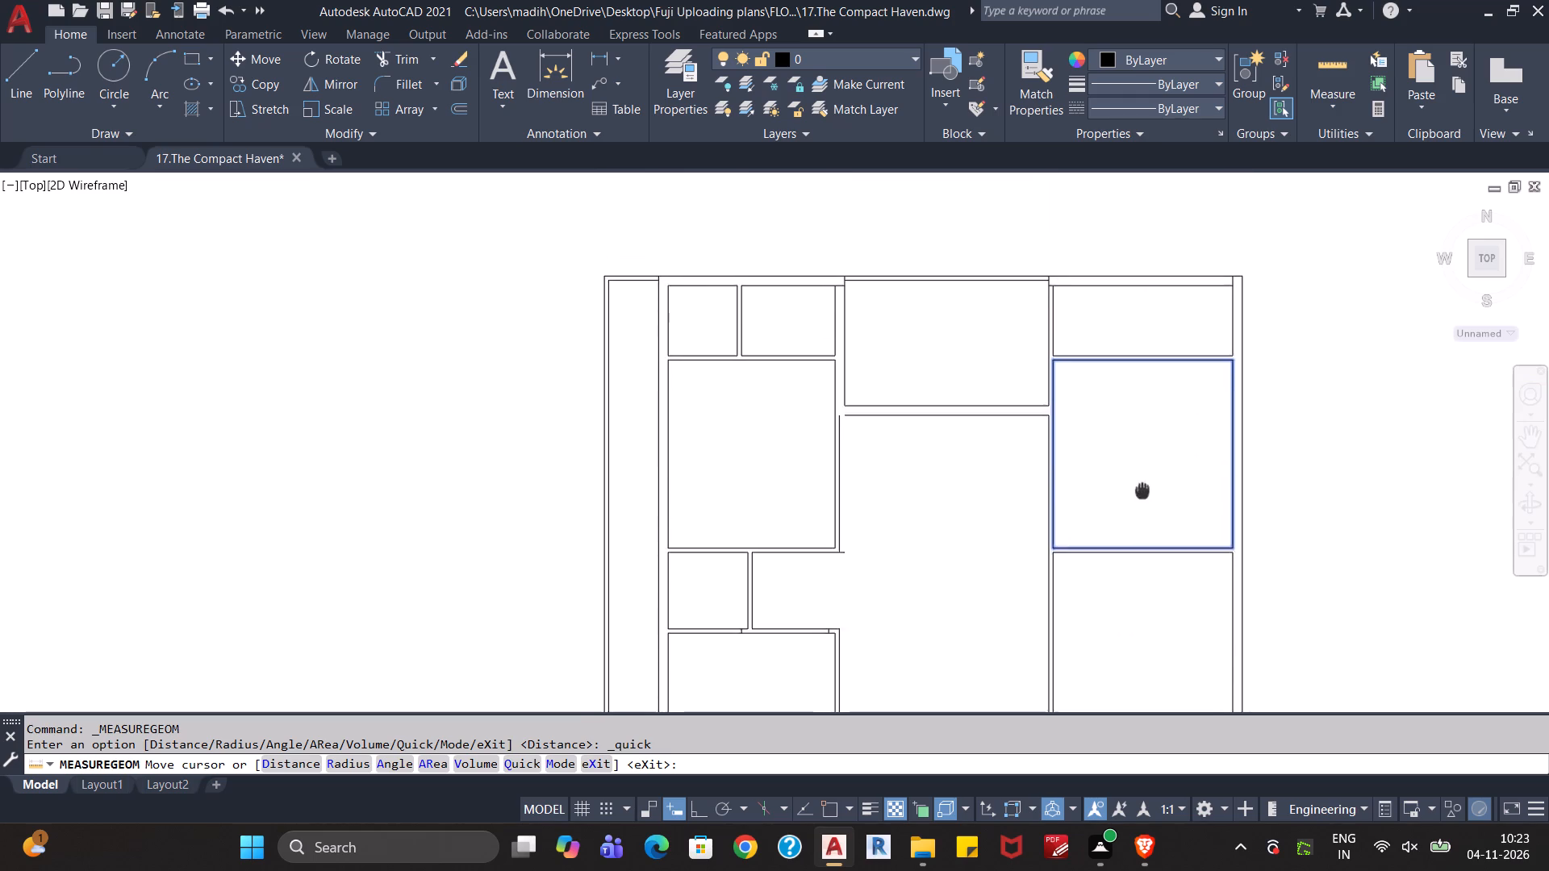
{"action": "middle_click_drag", "start_coordinate": [1142, 493], "coordinate": [1129, 550]}
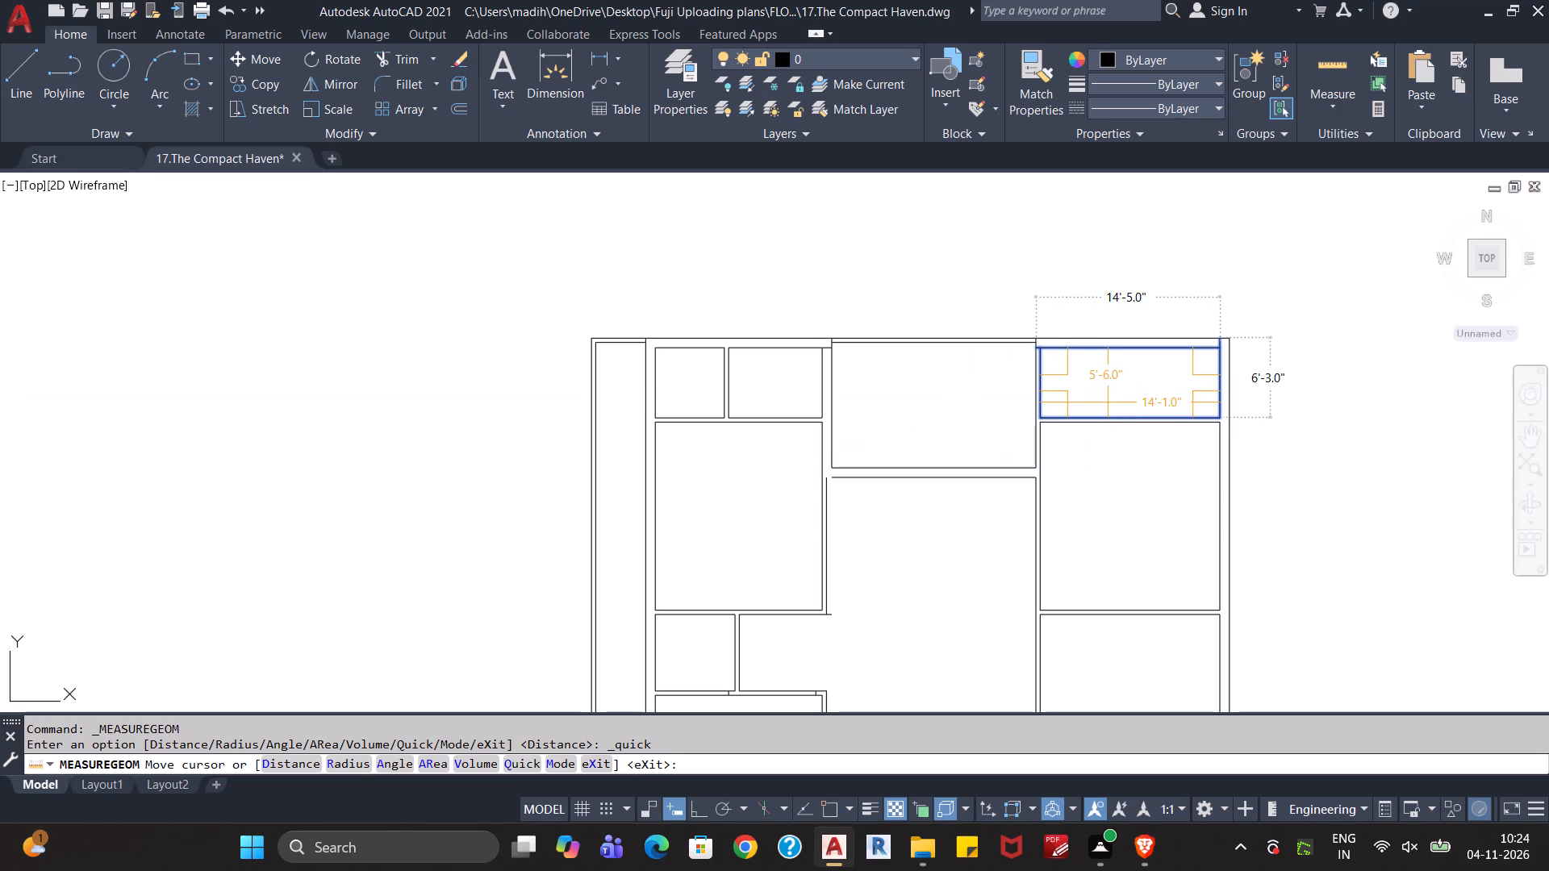
{"action": "key", "text": "Escape"}
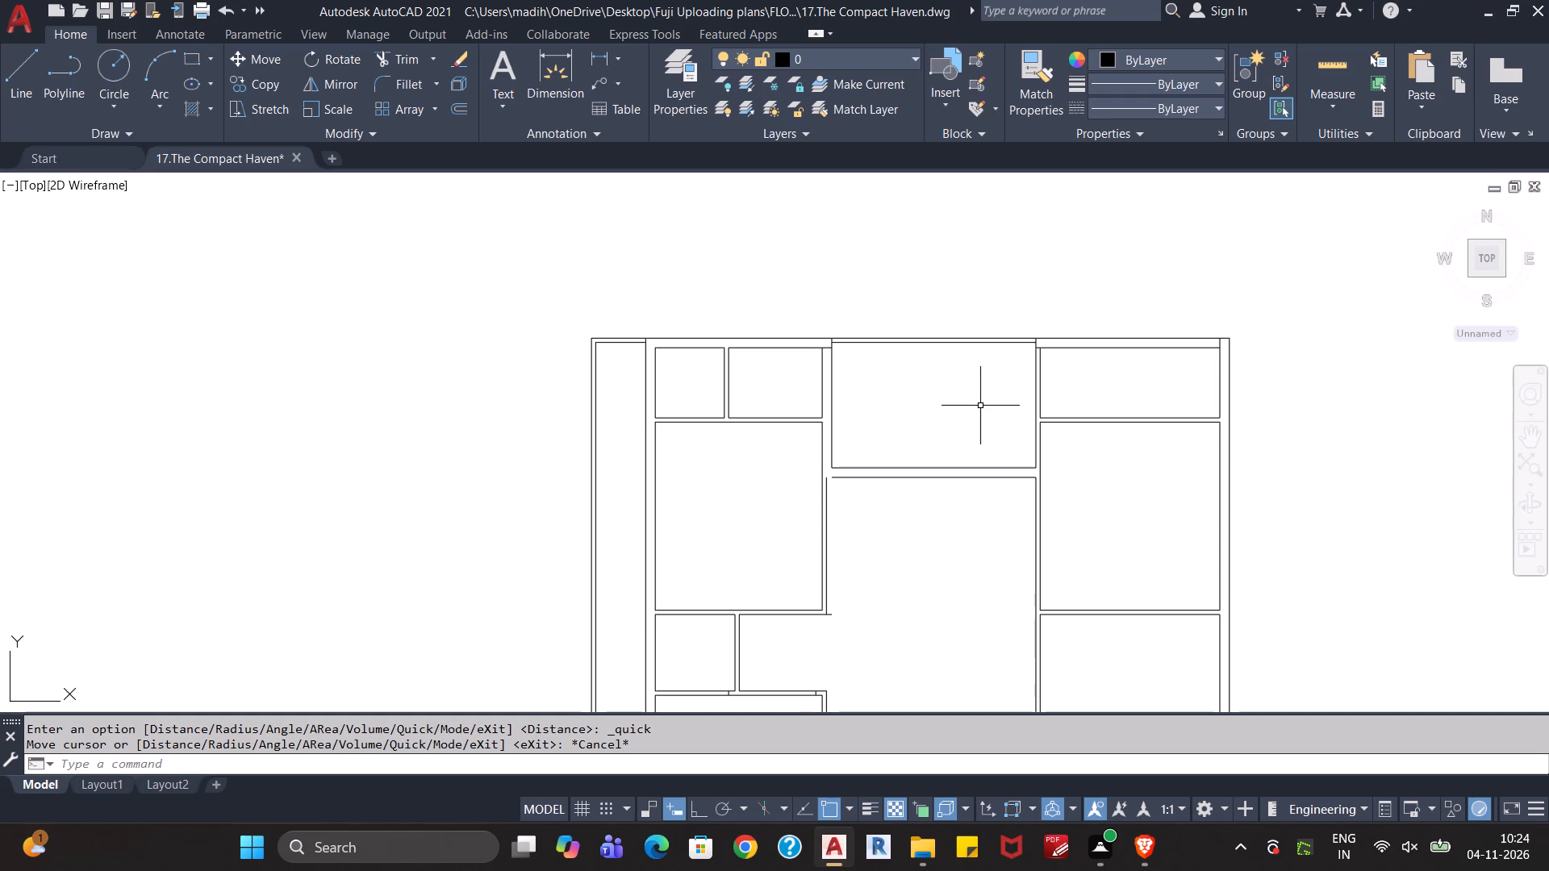
Offset the top middle room's right wall line 5" into the room.
{"action": "key", "text": "o"}
{"action": "key", "text": "Return"}
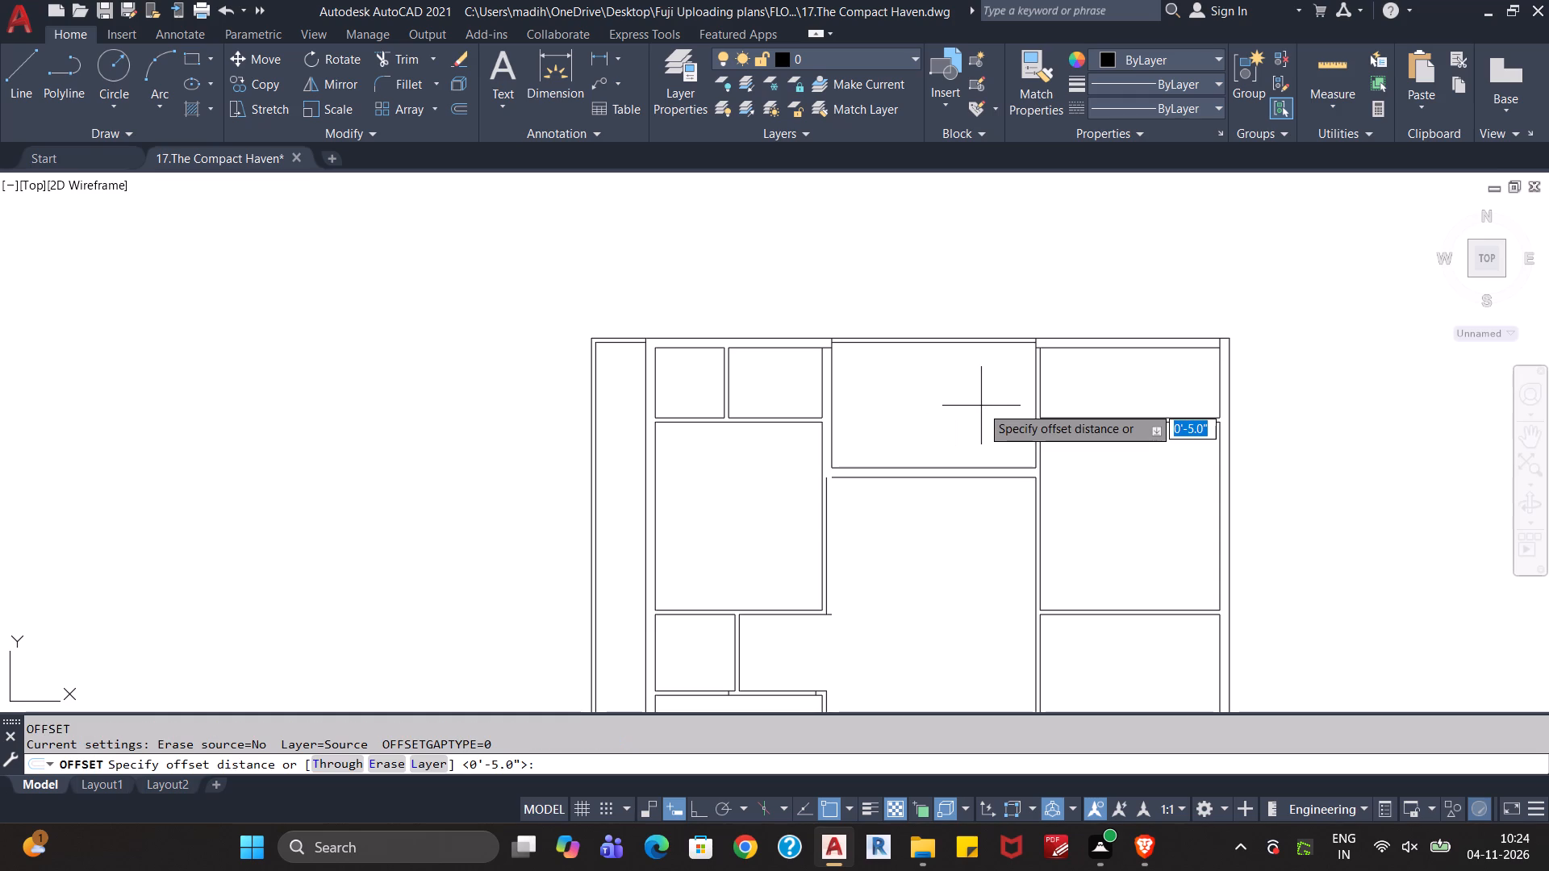
{"action": "key", "text": "Return"}
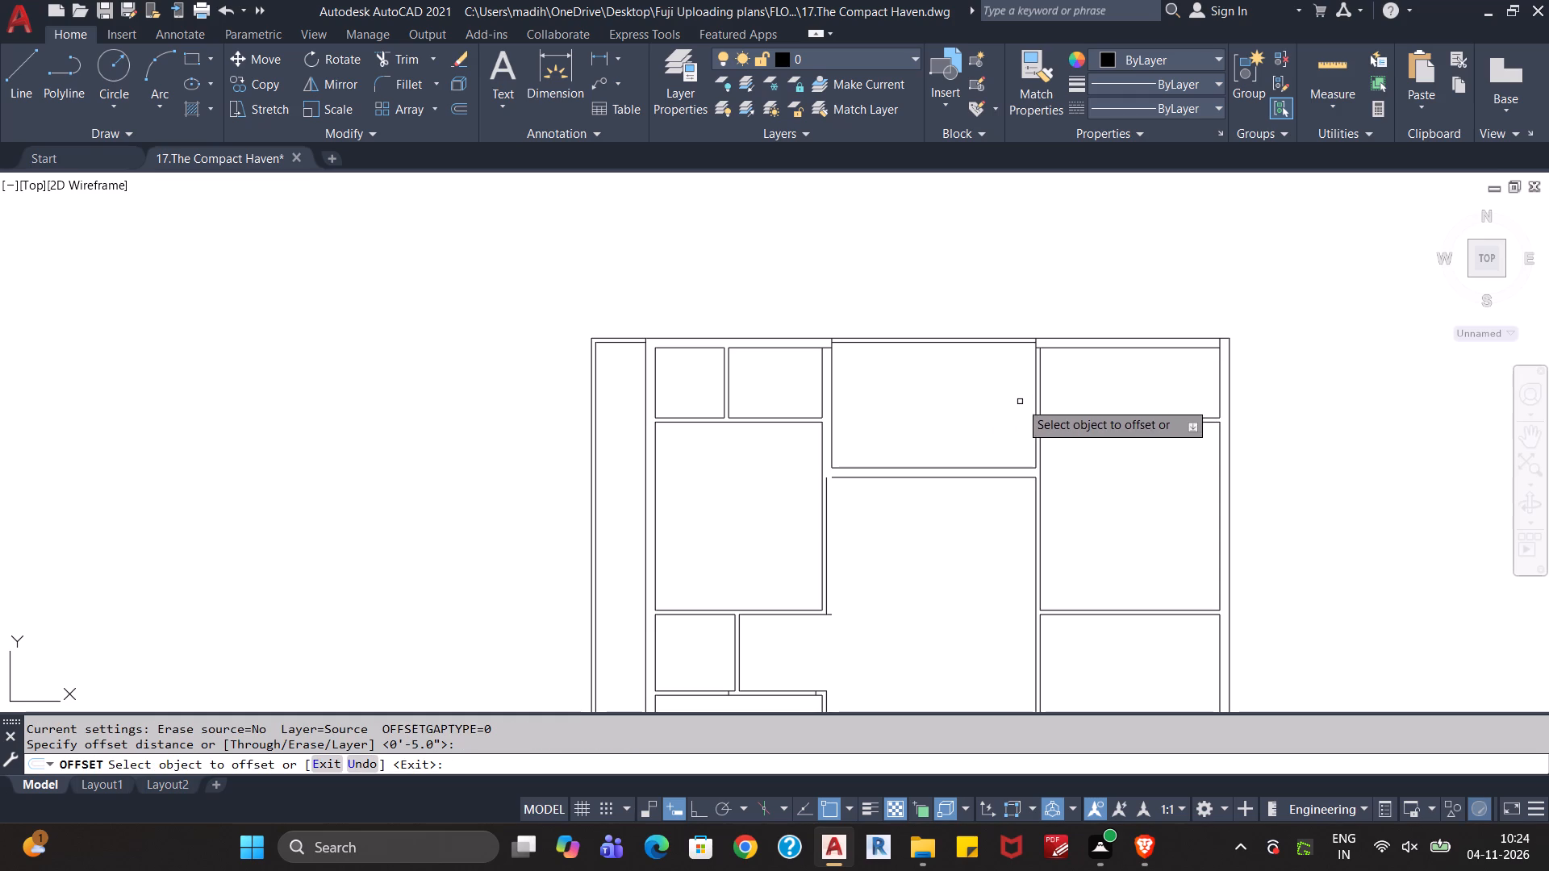
{"action": "left_click", "coordinate": [1034, 410]}
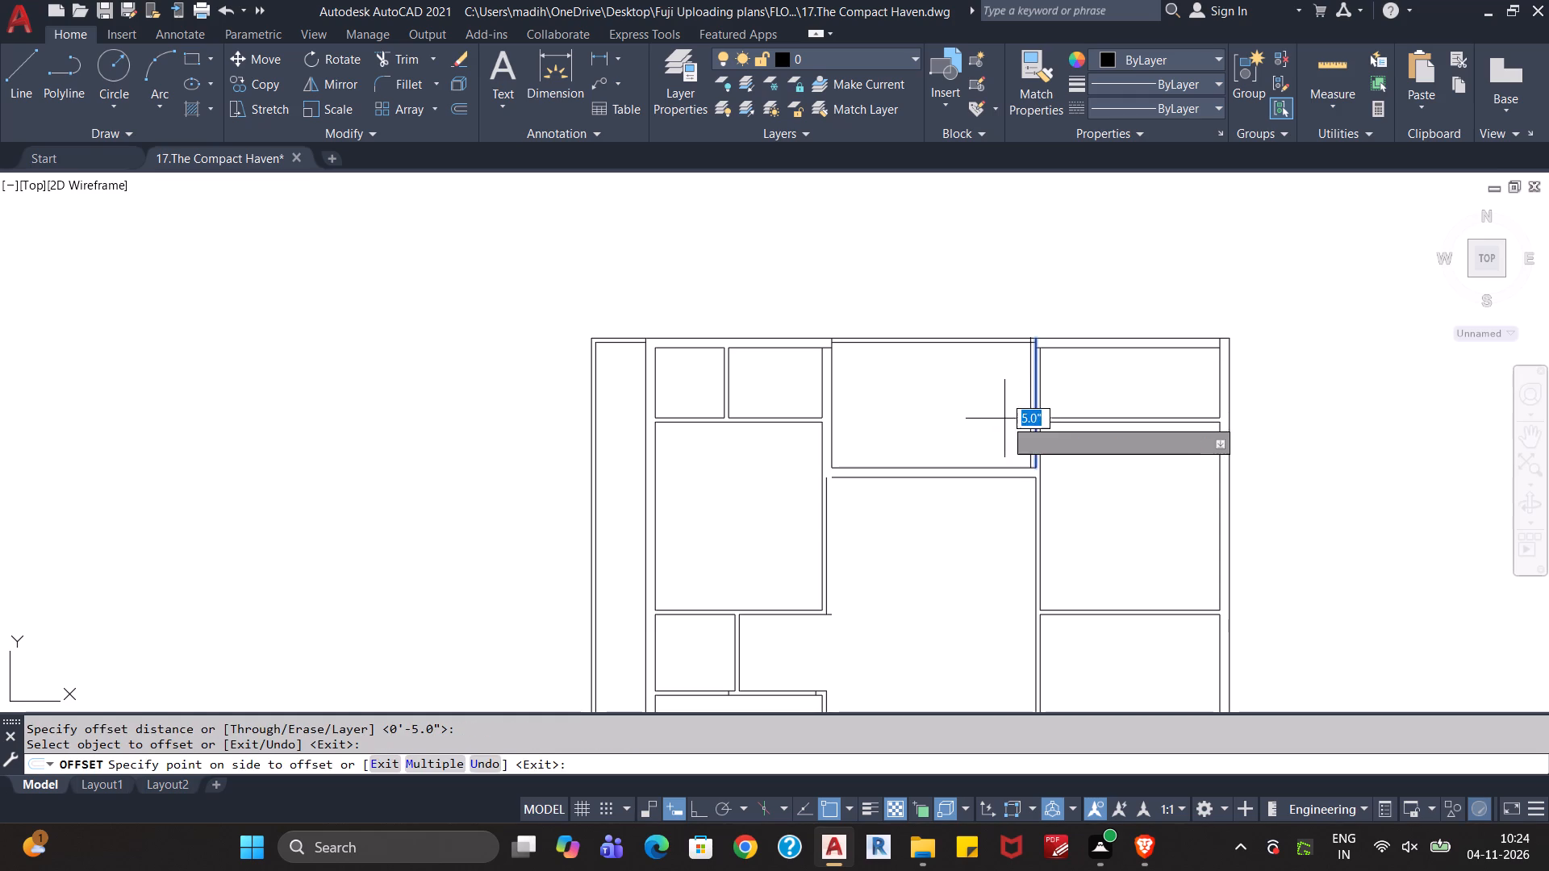
{"action": "left_click", "coordinate": [1001, 419]}
{"action": "key", "text": "Escape"}
{"action": "key", "text": "Escape"}
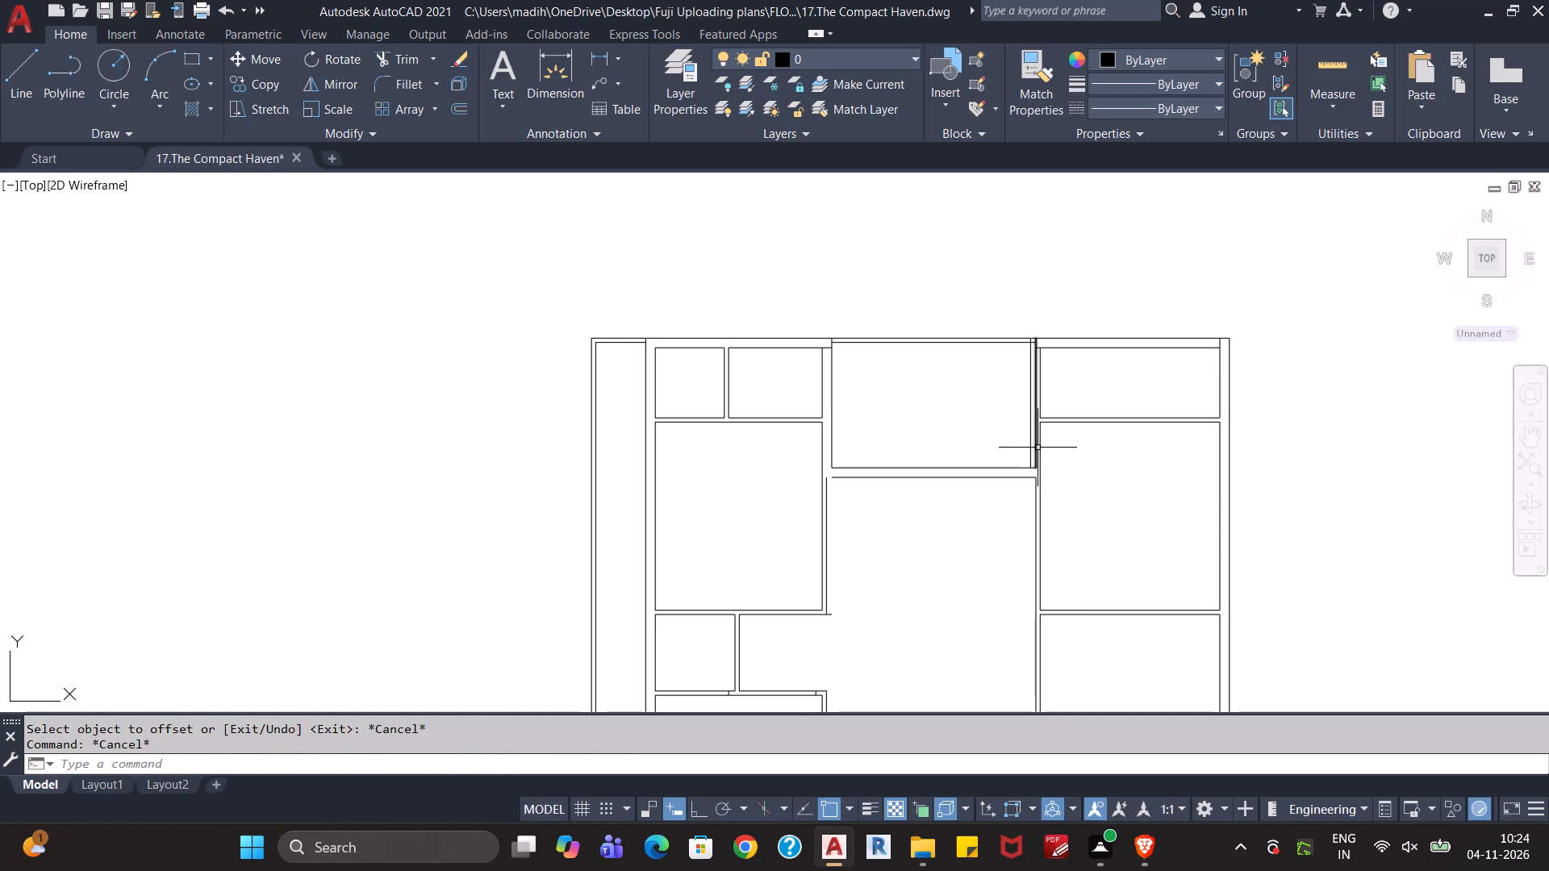
Erase the original right wall line of the top middle room, nearer the top-right room.
{"action": "left_click", "coordinate": [1036, 449]}
{"action": "key", "text": "Delete"}
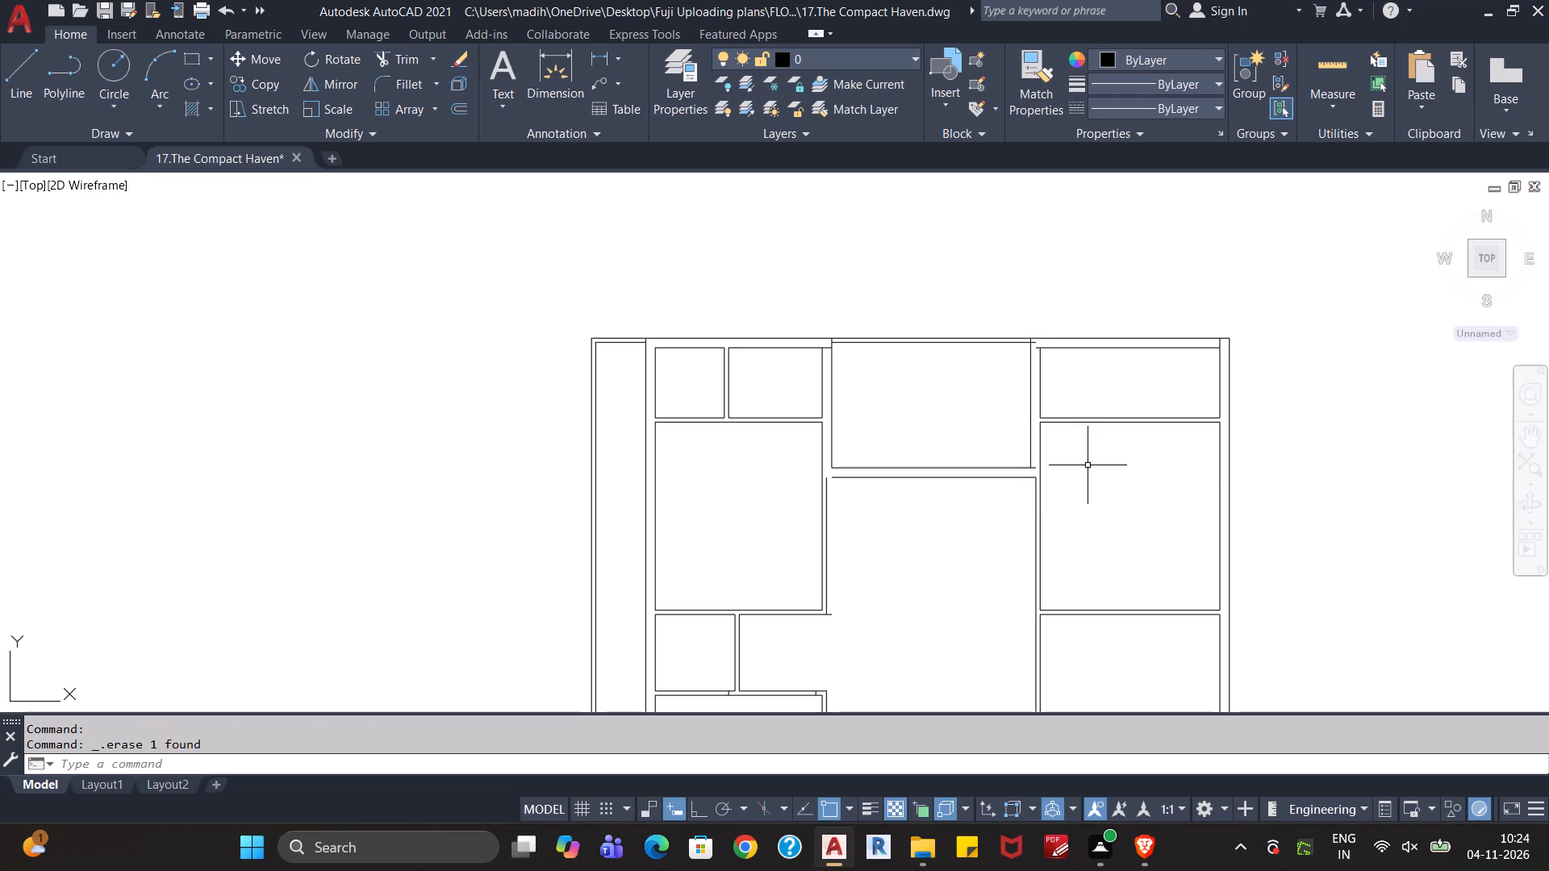
Extend the top middle room's bottom line and the top-right room's top line across the wall between them, trimming the inner top line's overhang.
{"action": "scroll", "coordinate": [1088, 466], "scroll_direction": "up", "scroll_amount": 2}
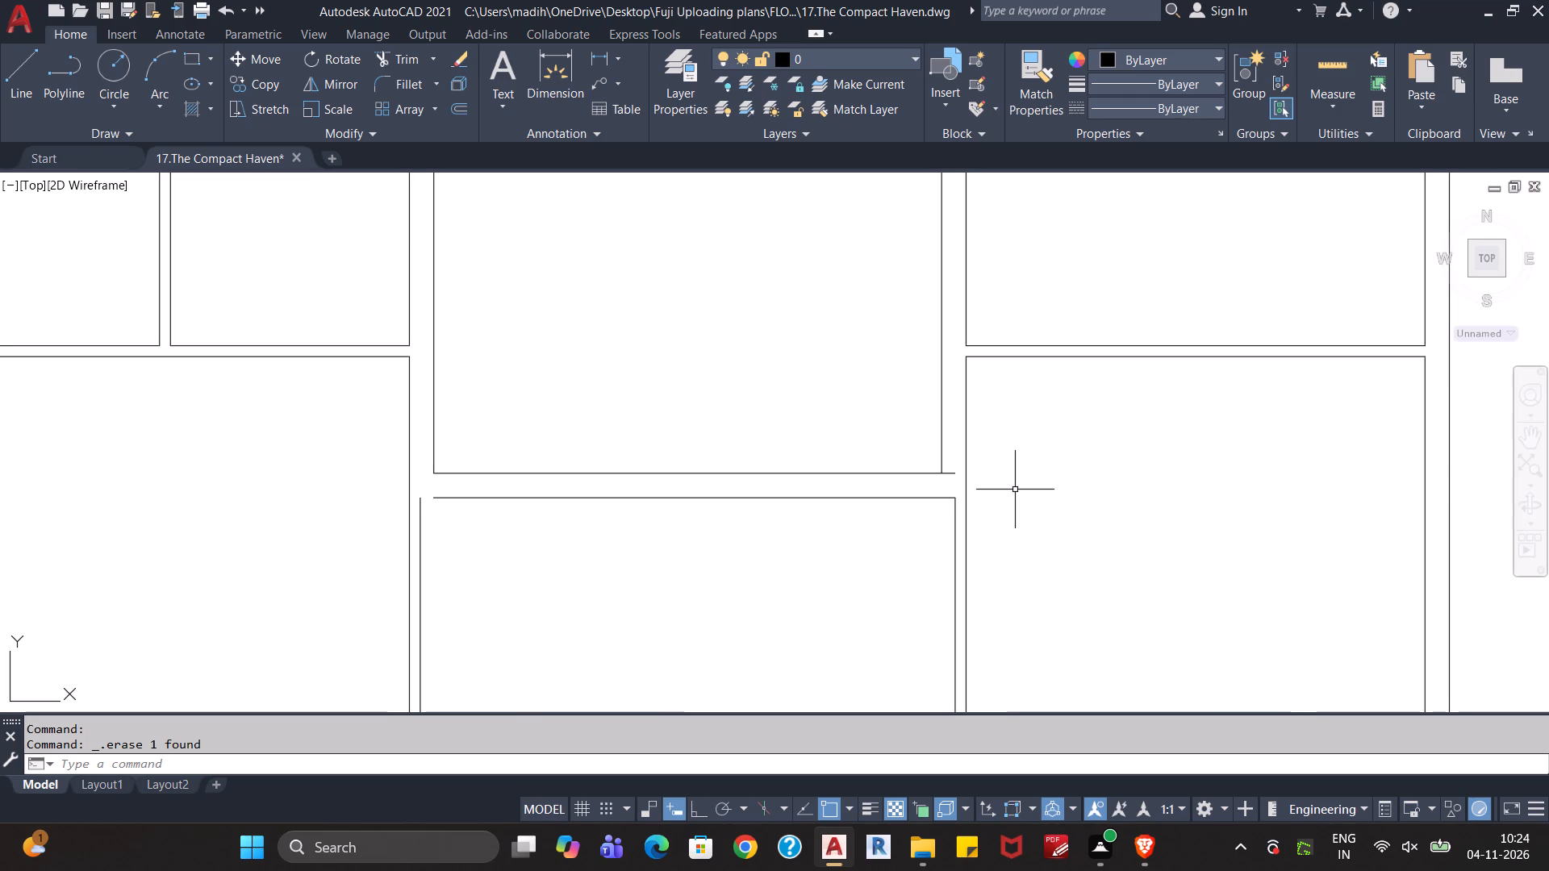
{"action": "type", "text": "ex"}
{"action": "key", "text": "Return"}
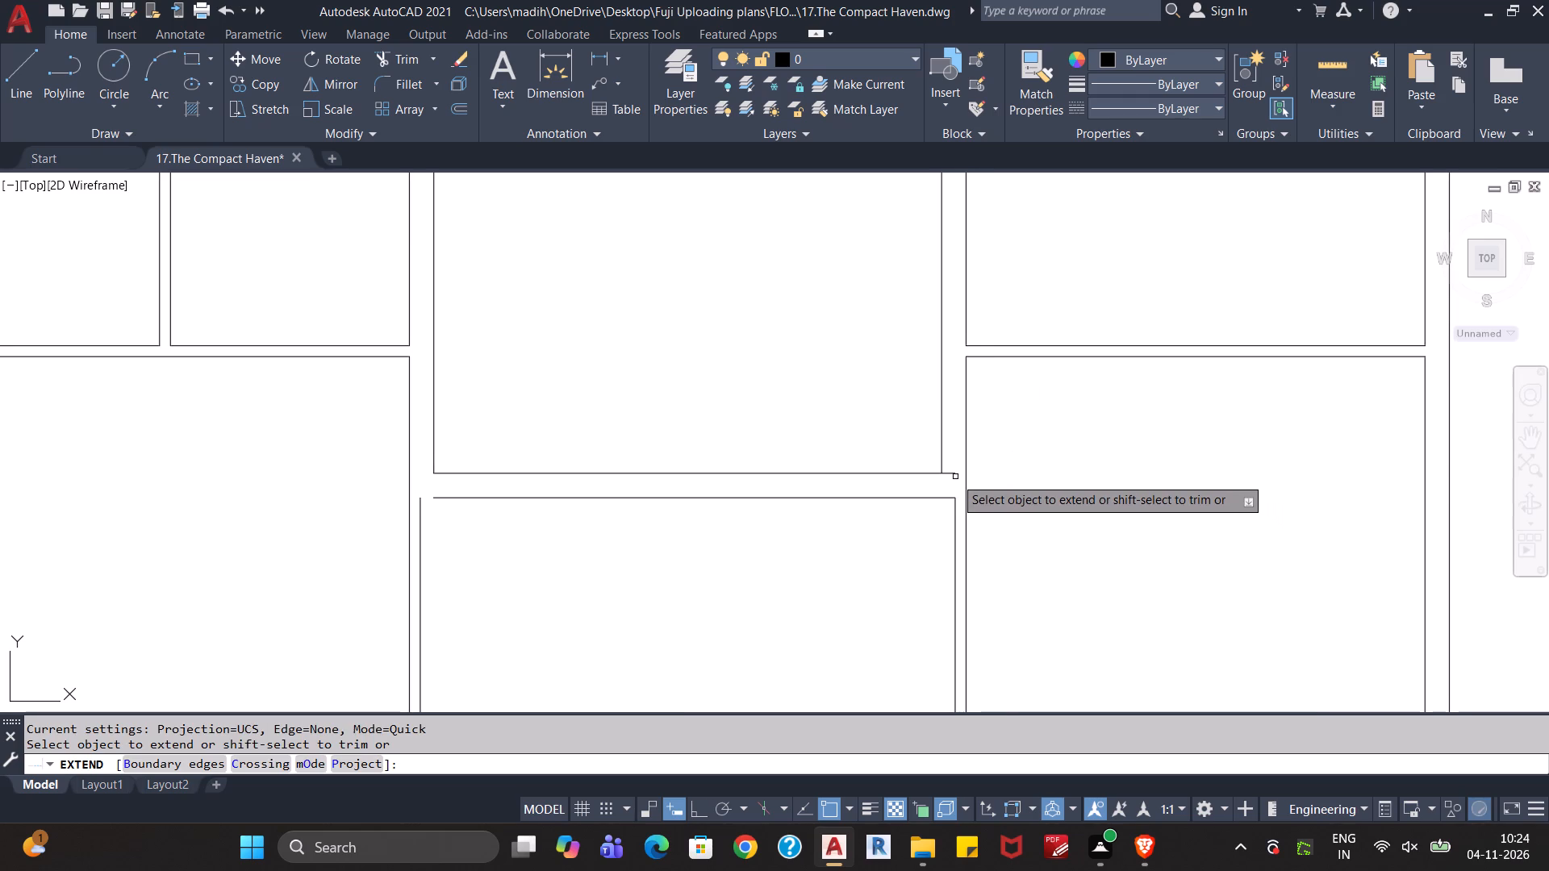
{"action": "left_click", "coordinate": [954, 476]}
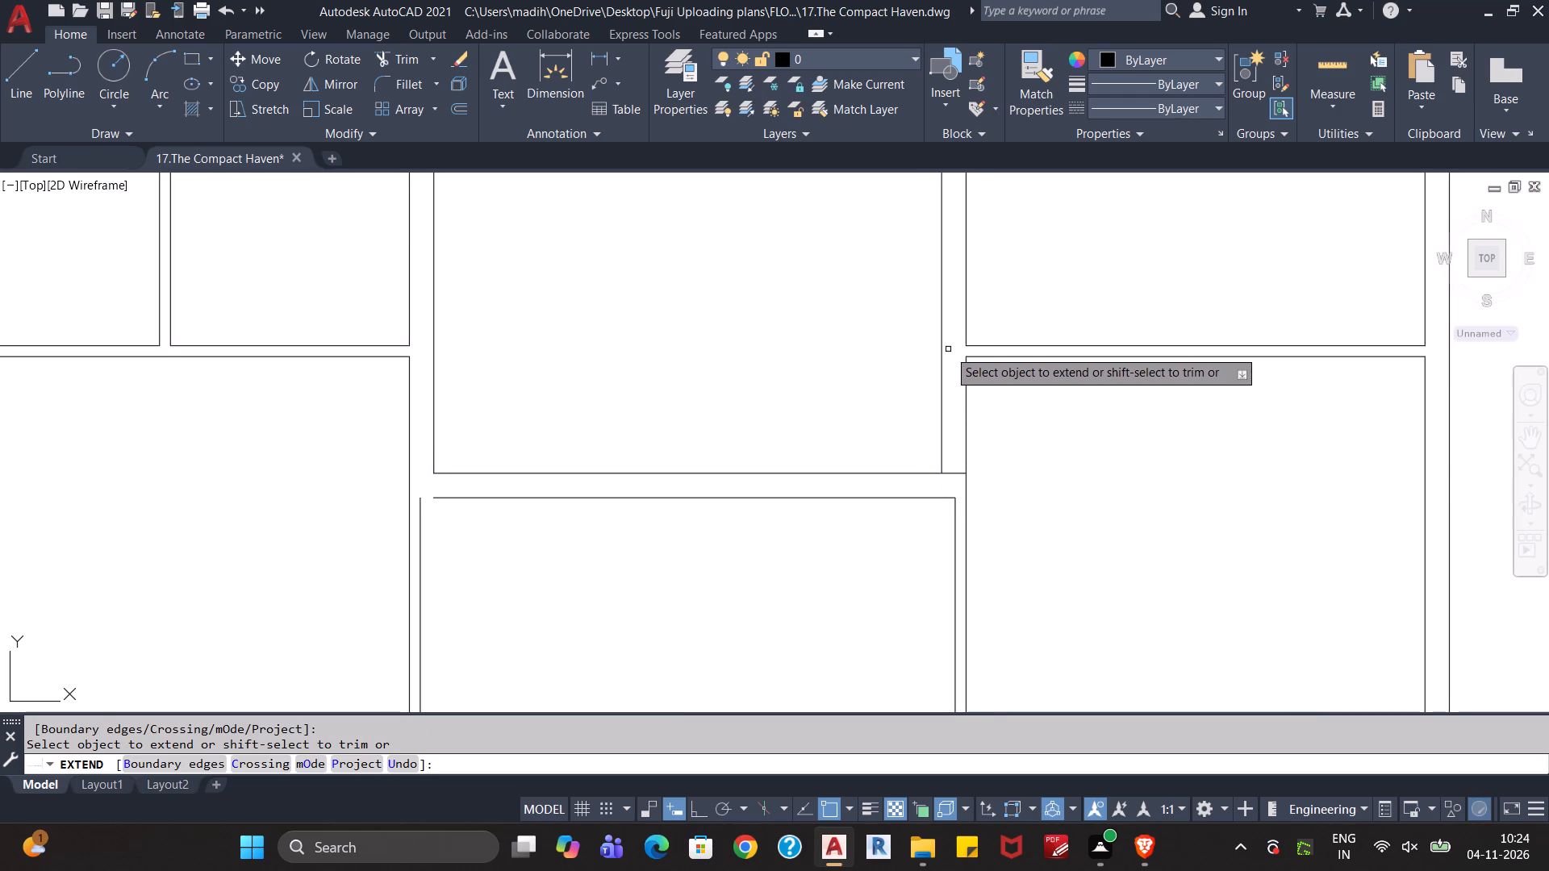
{"action": "middle_click_drag", "start_coordinate": [951, 348], "coordinate": [919, 616]}
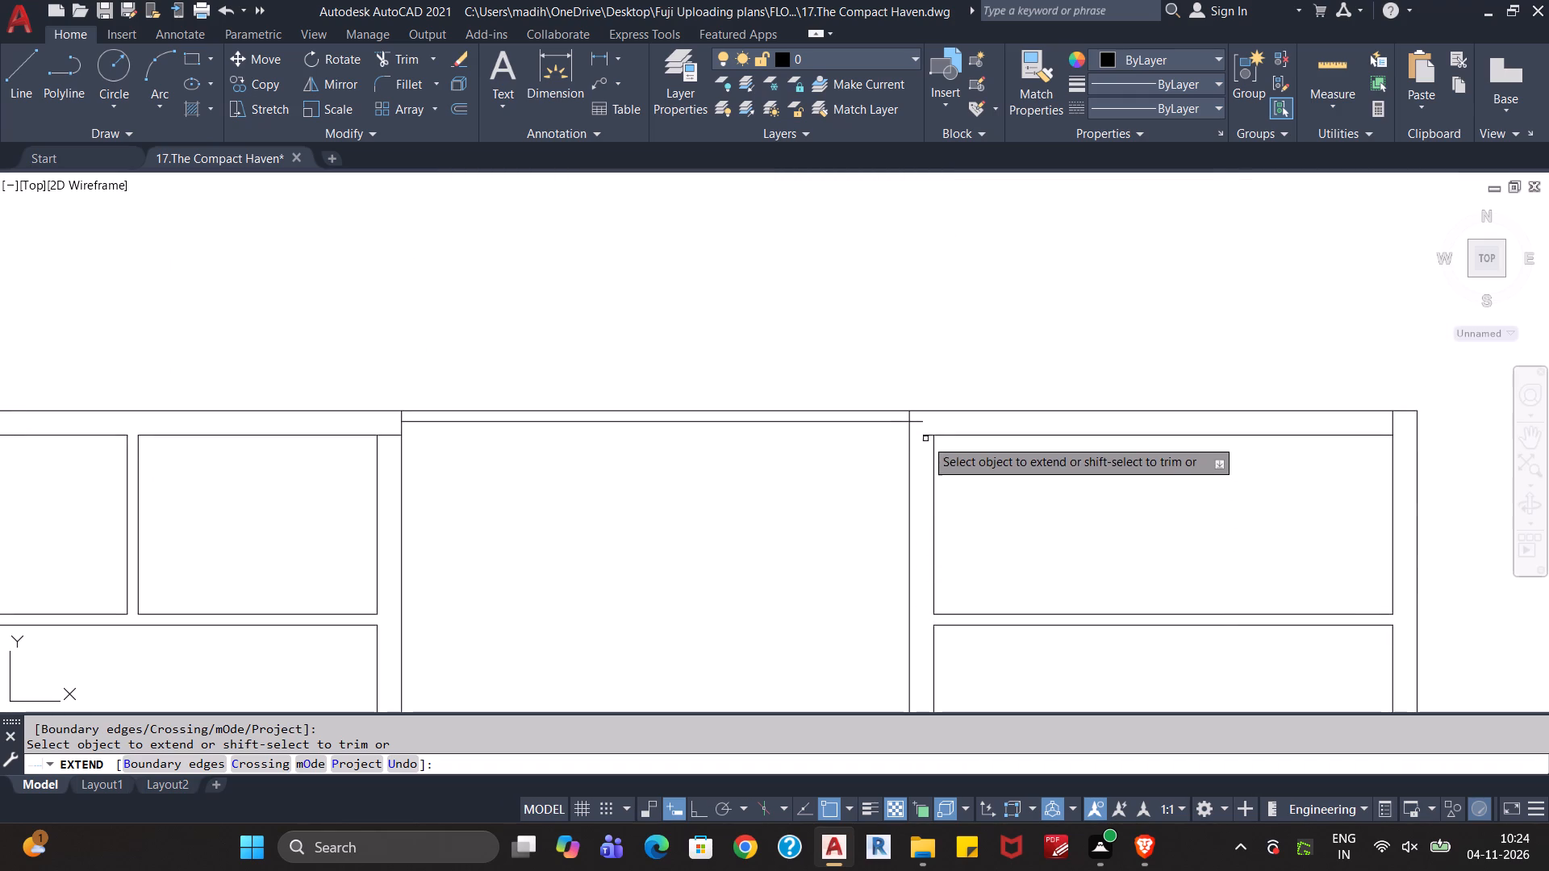
{"action": "left_click", "coordinate": [925, 435]}
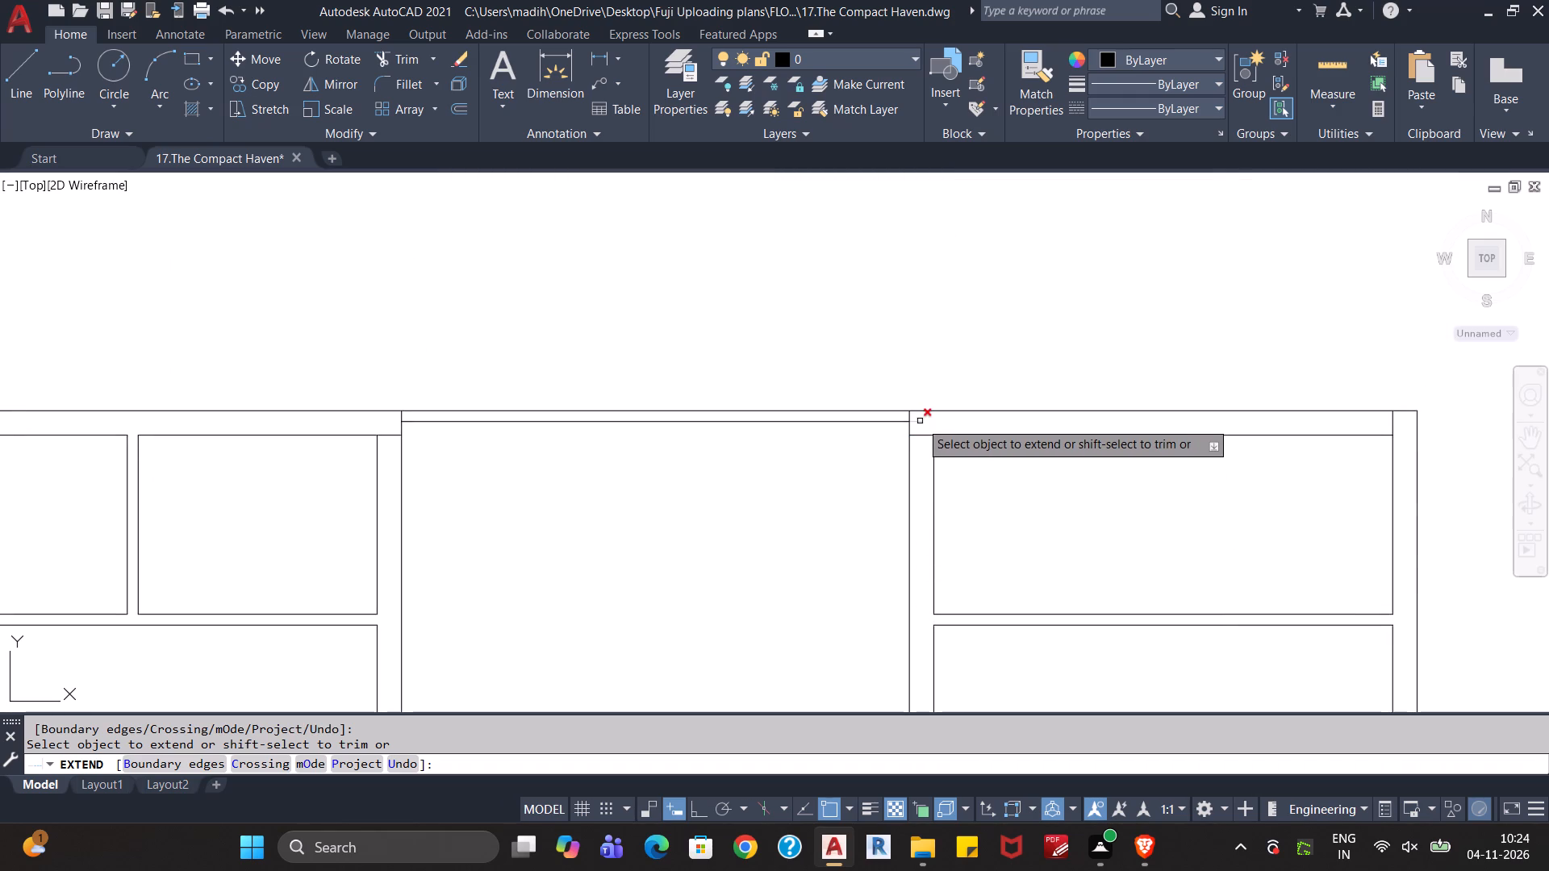
{"action": "left_click", "coordinate": [920, 421], "text": "shift"}
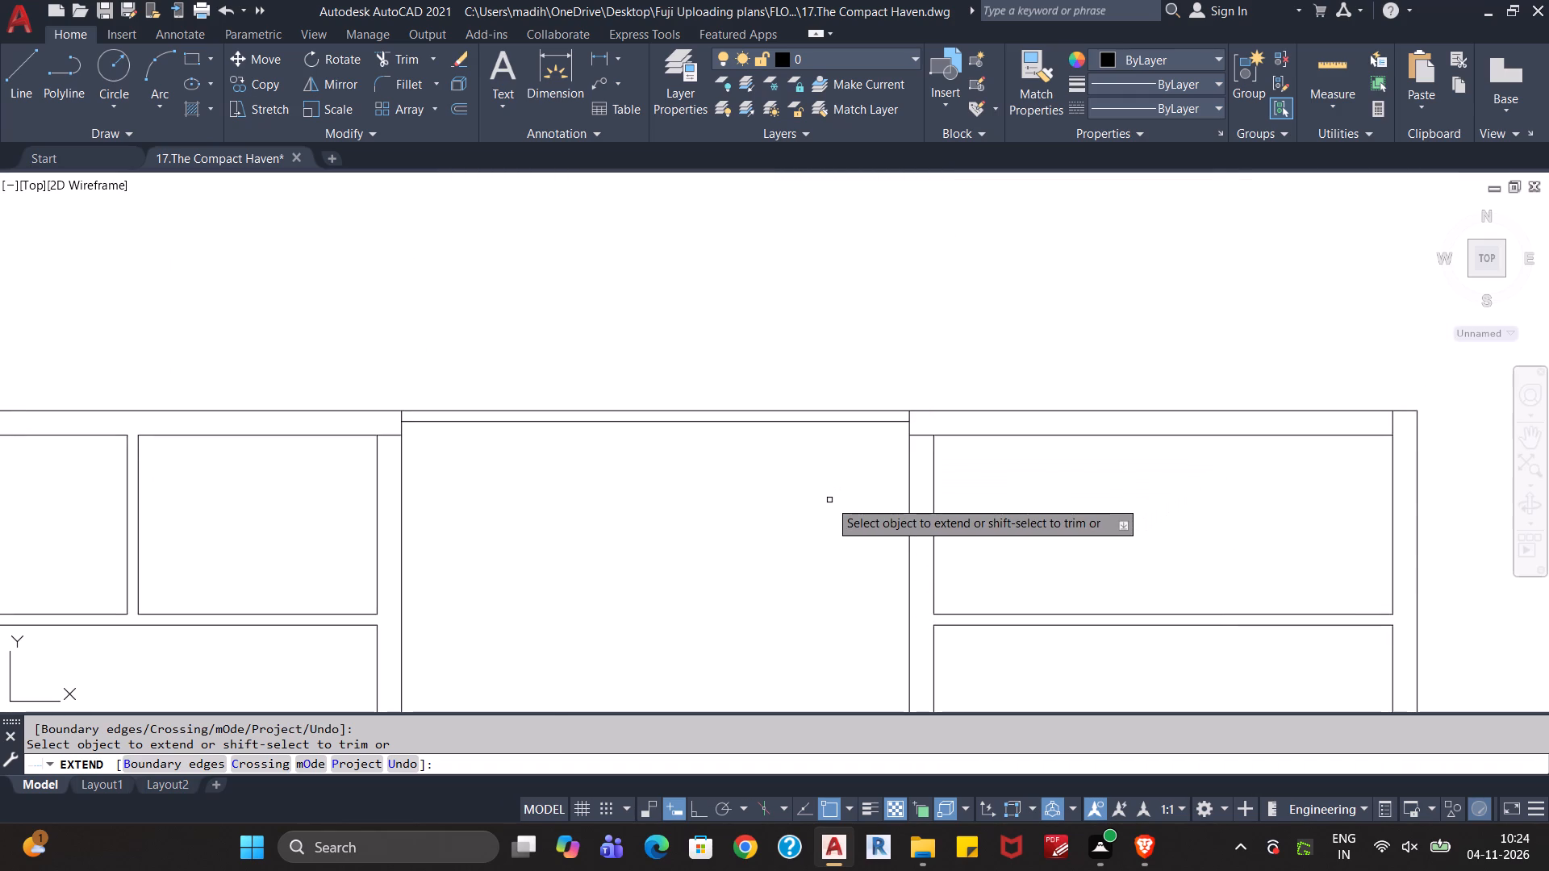
Extend the hall's top wall line to meet the hall's left wall line.
{"action": "scroll", "coordinate": [829, 500], "scroll_direction": "down", "scroll_amount": 1}
{"action": "middle_click_drag", "start_coordinate": [827, 534], "coordinate": [836, 480]}
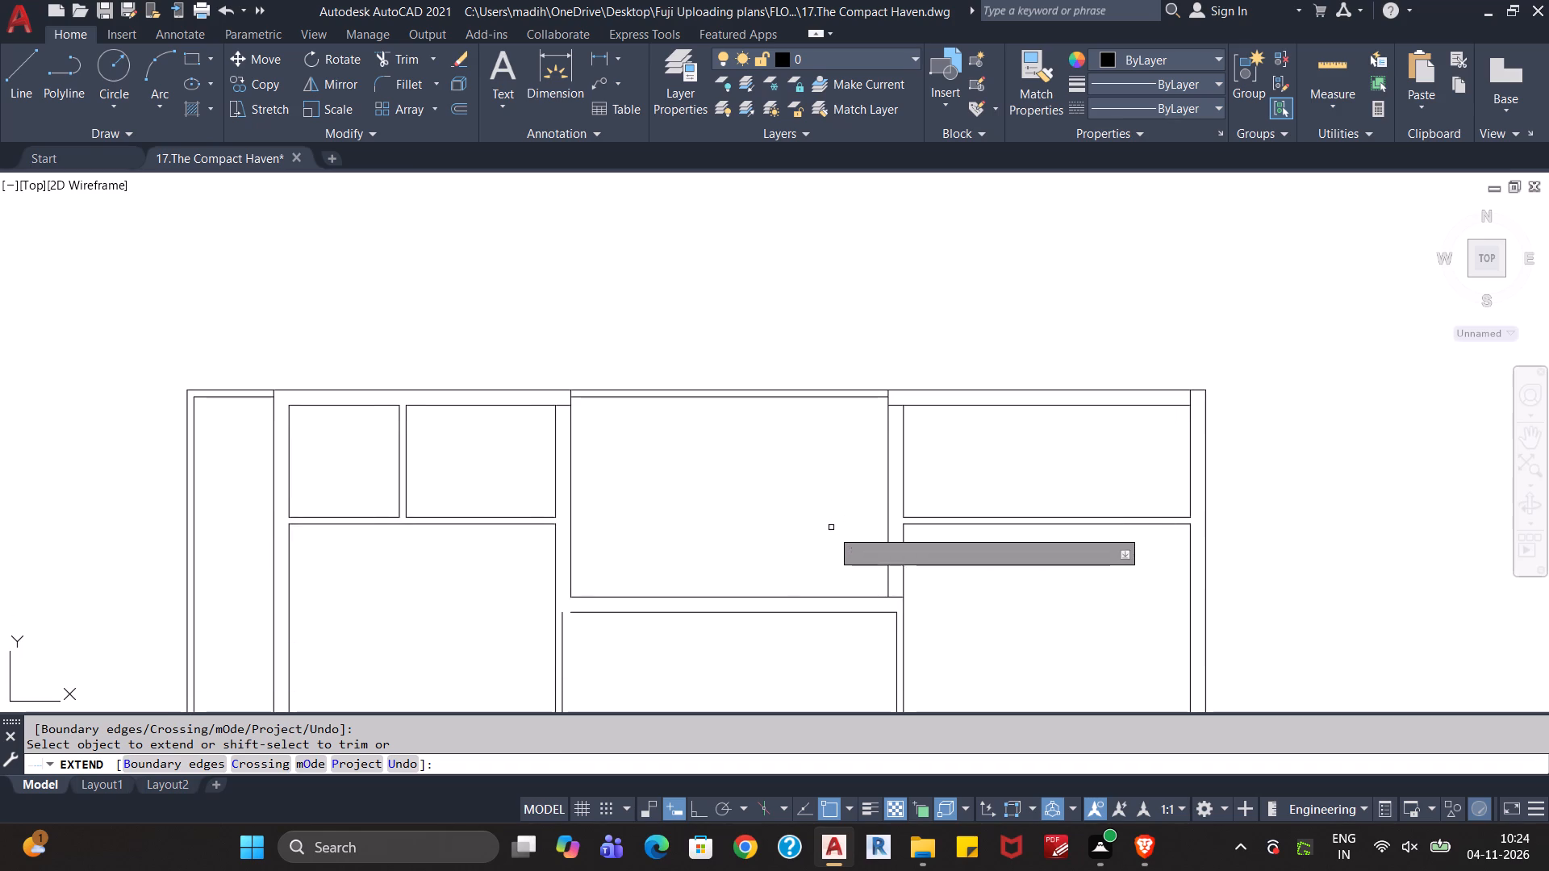
{"action": "left_click", "coordinate": [591, 613]}
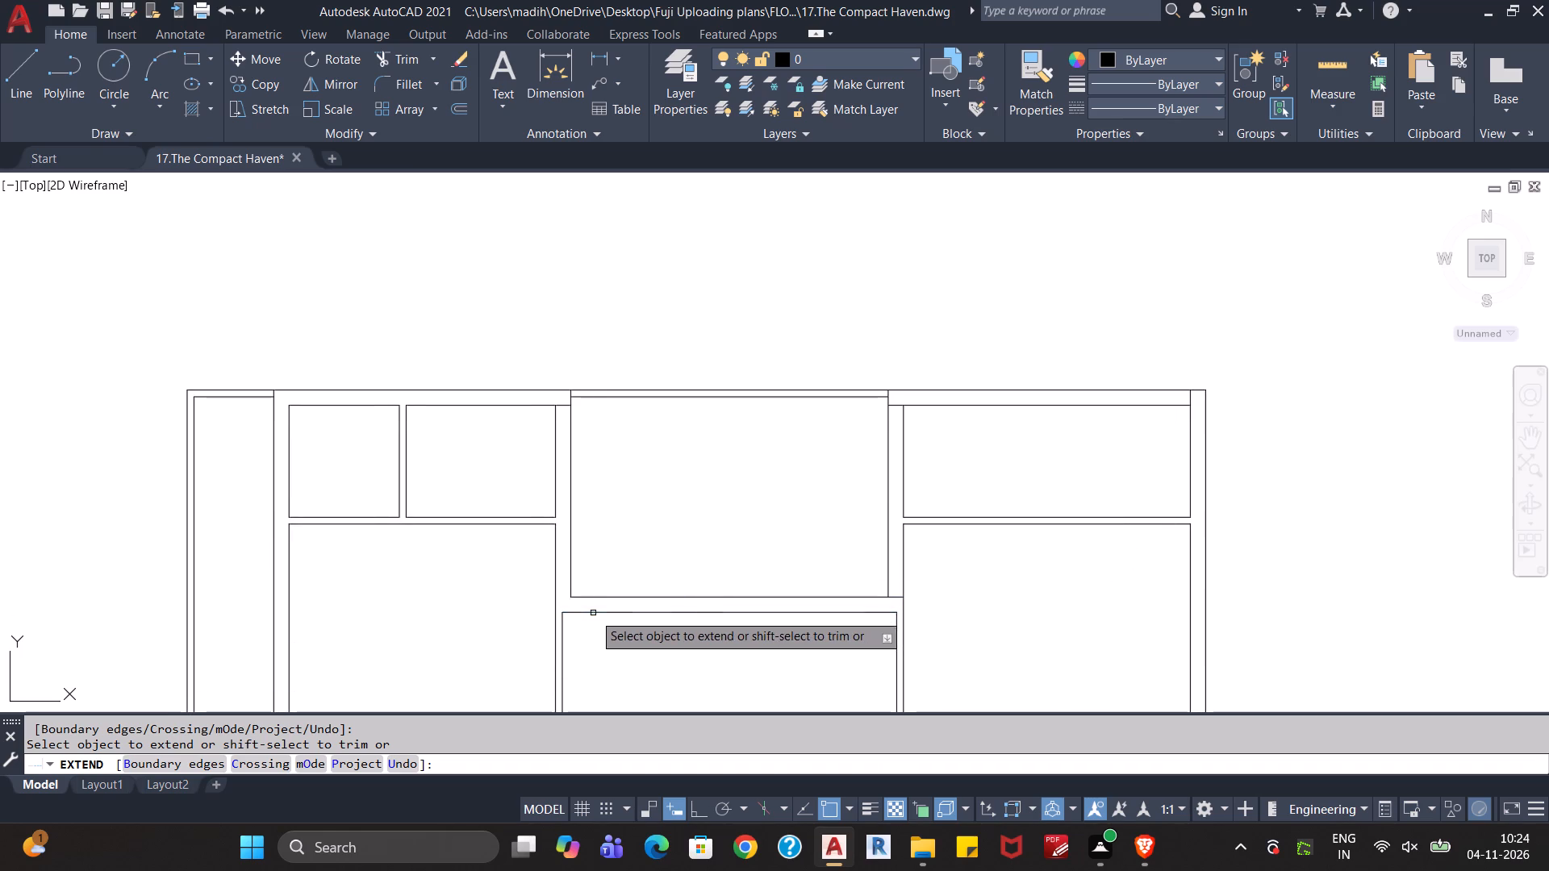
{"action": "scroll", "coordinate": [660, 641], "scroll_direction": "down", "scroll_amount": 1}
{"action": "middle_click_drag", "start_coordinate": [675, 620], "coordinate": [680, 602]}
{"action": "middle_click_drag", "start_coordinate": [707, 644], "coordinate": [721, 589]}
{"action": "key", "text": "Escape"}
{"action": "key", "text": "Escape"}
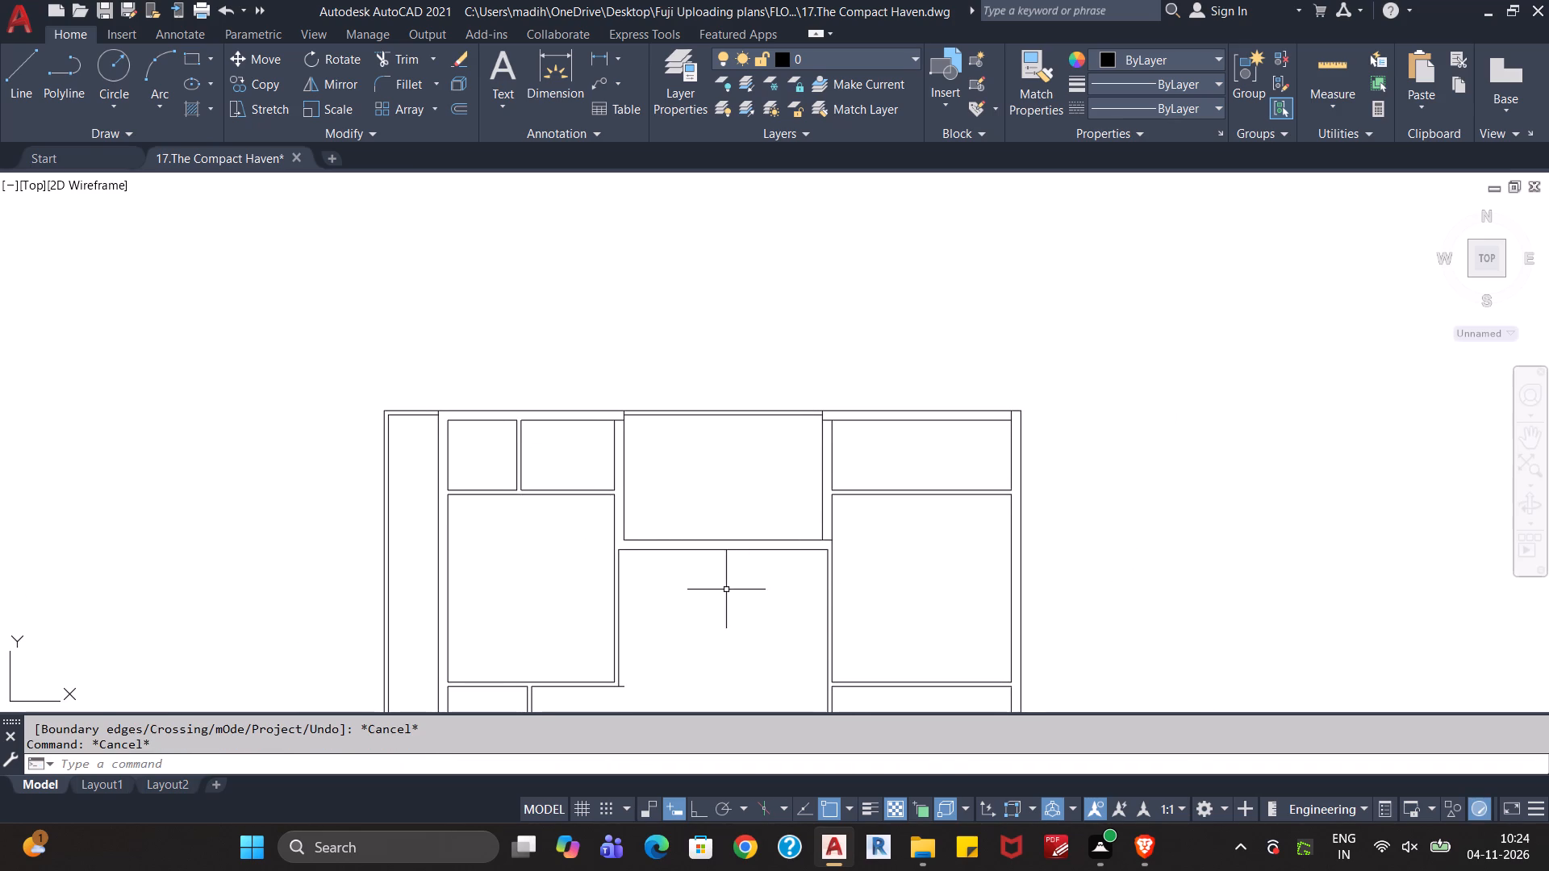
Measure the top middle room with a quick measurement.
{"action": "left_click", "coordinate": [1340, 69]}
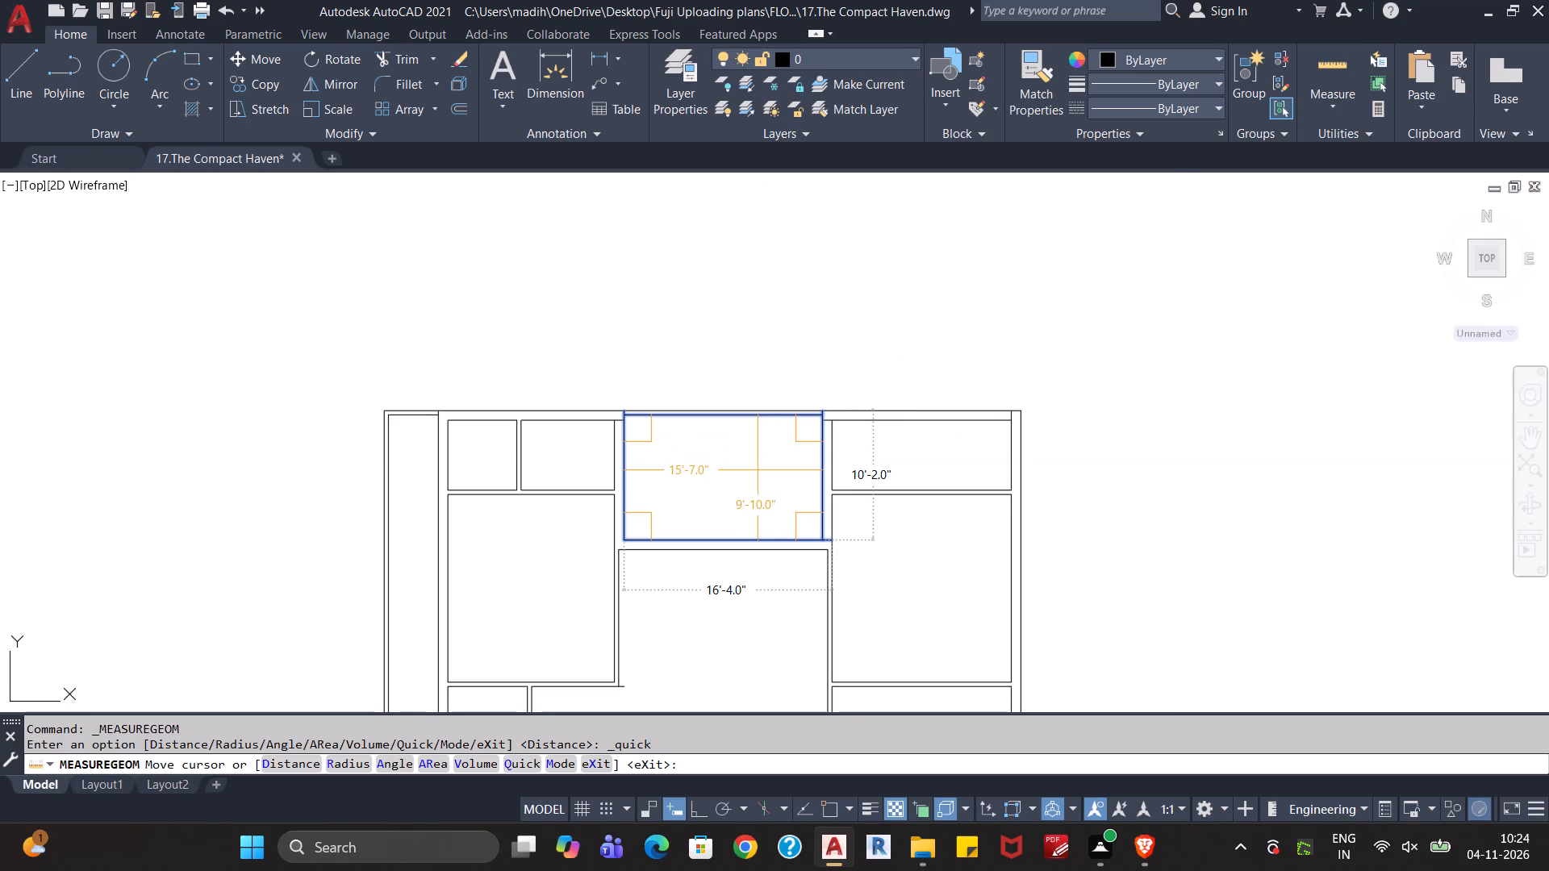
{"action": "key", "text": "Escape"}
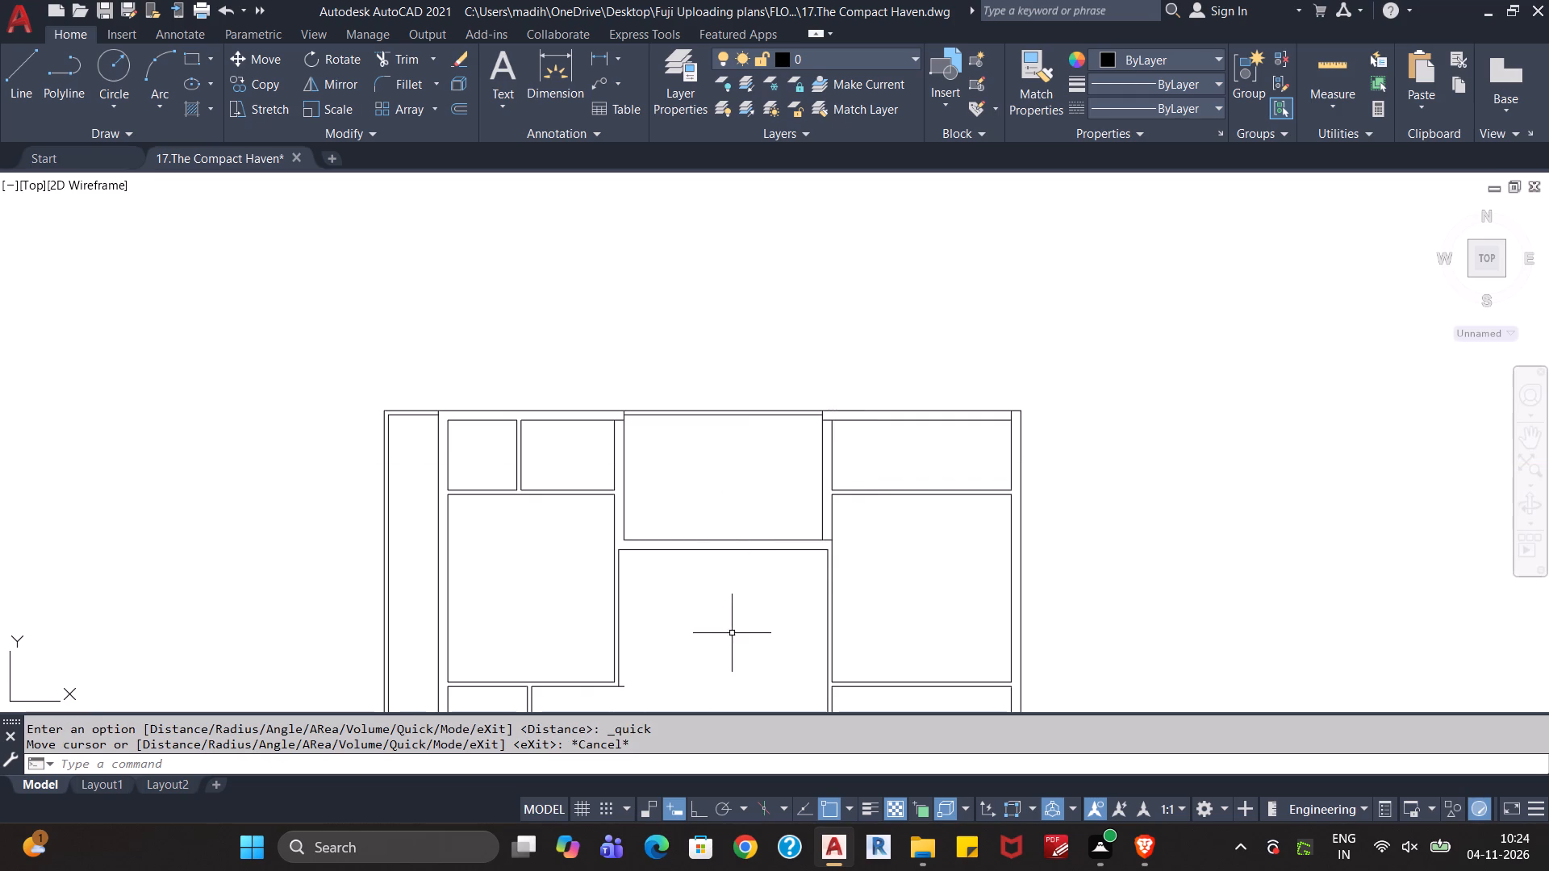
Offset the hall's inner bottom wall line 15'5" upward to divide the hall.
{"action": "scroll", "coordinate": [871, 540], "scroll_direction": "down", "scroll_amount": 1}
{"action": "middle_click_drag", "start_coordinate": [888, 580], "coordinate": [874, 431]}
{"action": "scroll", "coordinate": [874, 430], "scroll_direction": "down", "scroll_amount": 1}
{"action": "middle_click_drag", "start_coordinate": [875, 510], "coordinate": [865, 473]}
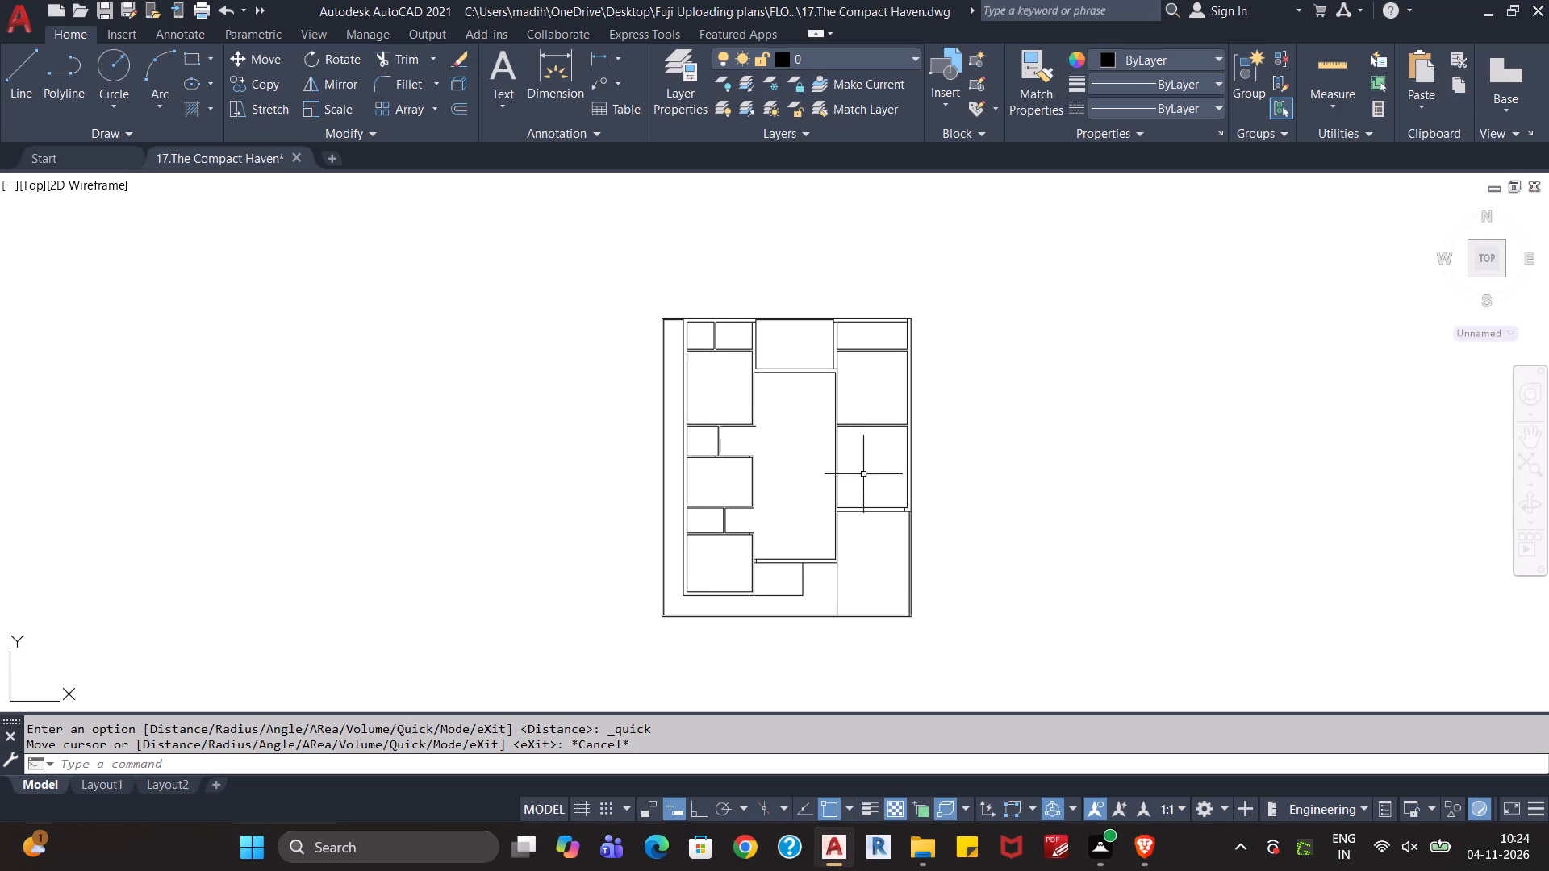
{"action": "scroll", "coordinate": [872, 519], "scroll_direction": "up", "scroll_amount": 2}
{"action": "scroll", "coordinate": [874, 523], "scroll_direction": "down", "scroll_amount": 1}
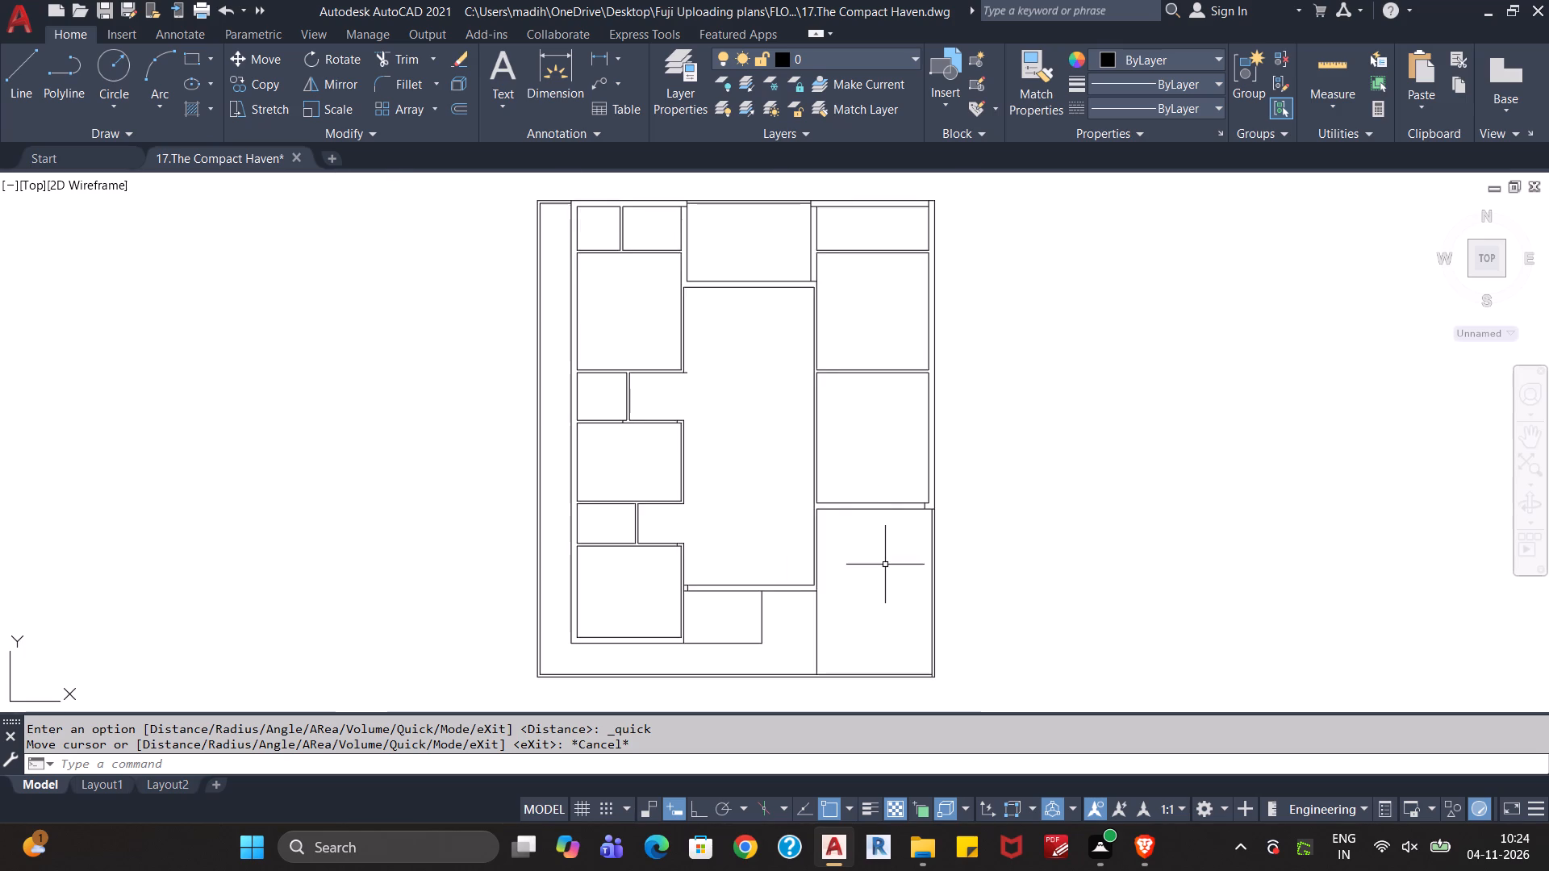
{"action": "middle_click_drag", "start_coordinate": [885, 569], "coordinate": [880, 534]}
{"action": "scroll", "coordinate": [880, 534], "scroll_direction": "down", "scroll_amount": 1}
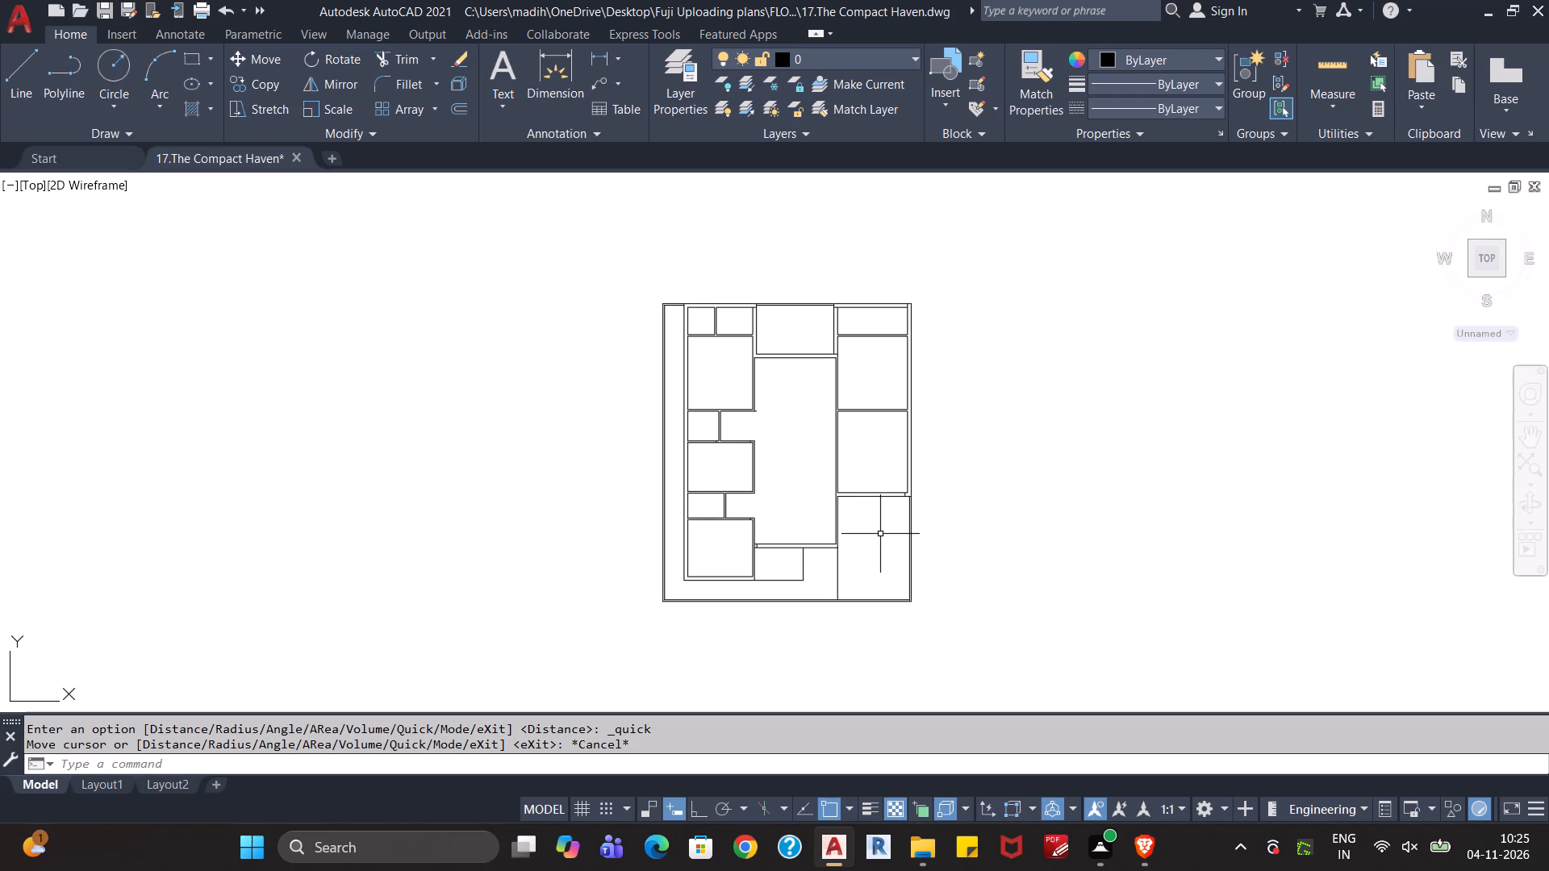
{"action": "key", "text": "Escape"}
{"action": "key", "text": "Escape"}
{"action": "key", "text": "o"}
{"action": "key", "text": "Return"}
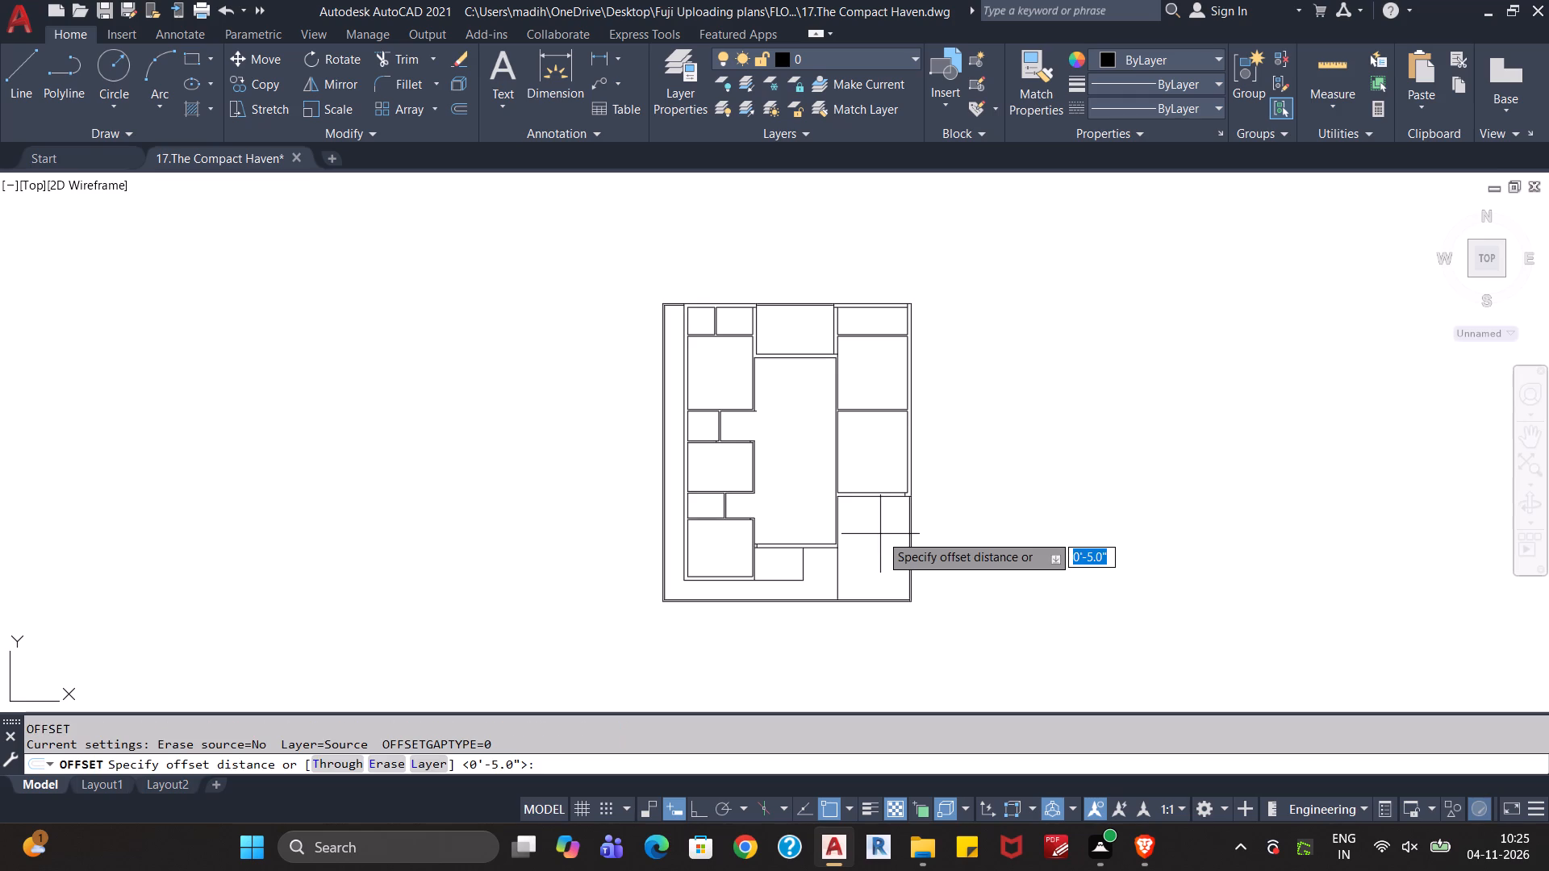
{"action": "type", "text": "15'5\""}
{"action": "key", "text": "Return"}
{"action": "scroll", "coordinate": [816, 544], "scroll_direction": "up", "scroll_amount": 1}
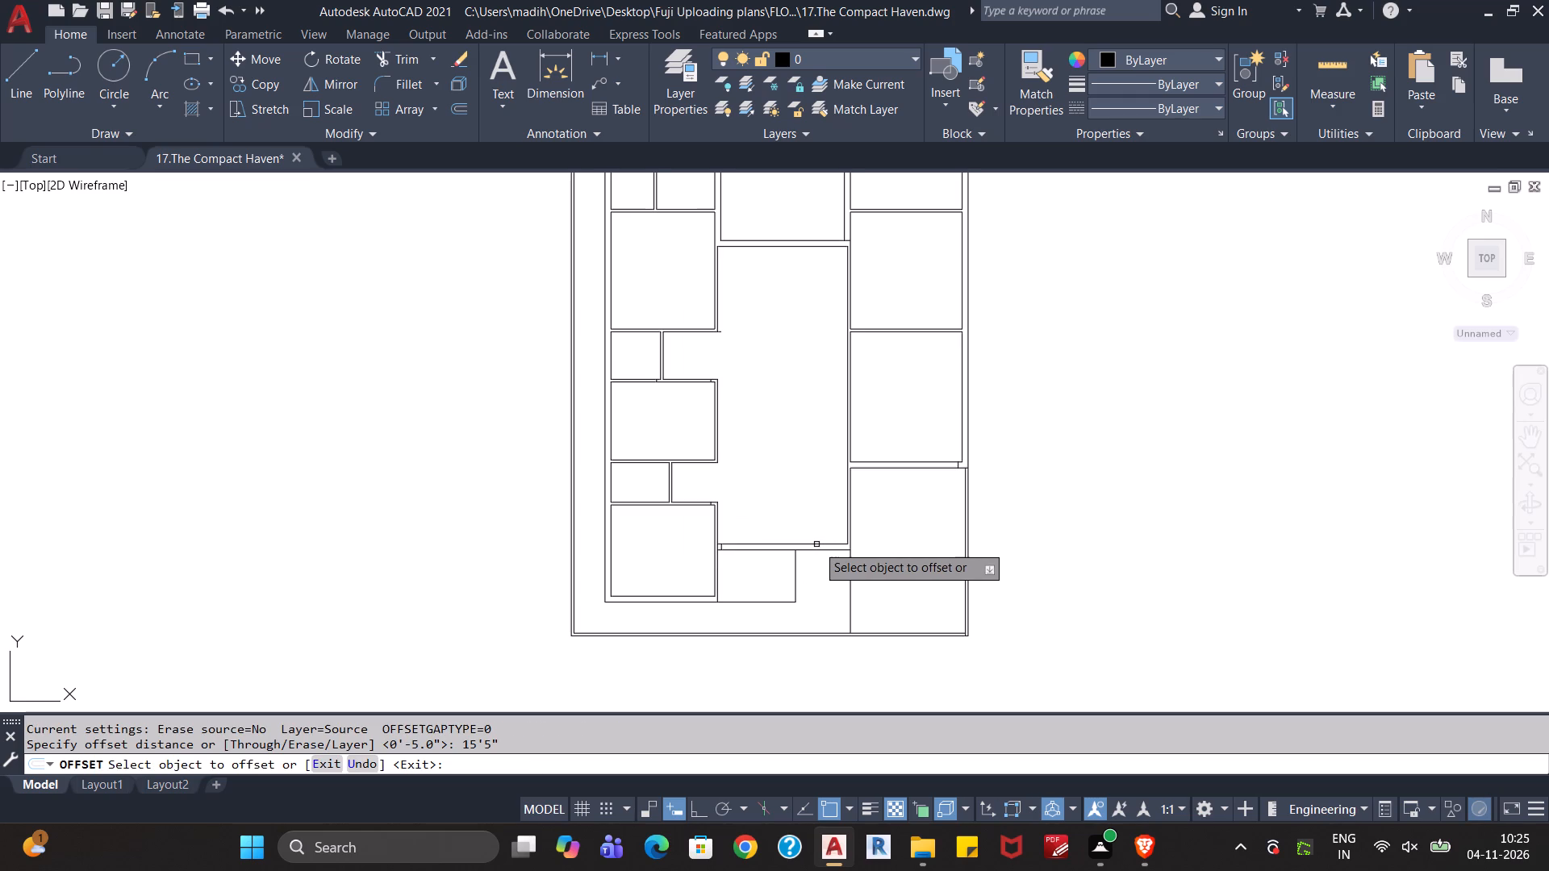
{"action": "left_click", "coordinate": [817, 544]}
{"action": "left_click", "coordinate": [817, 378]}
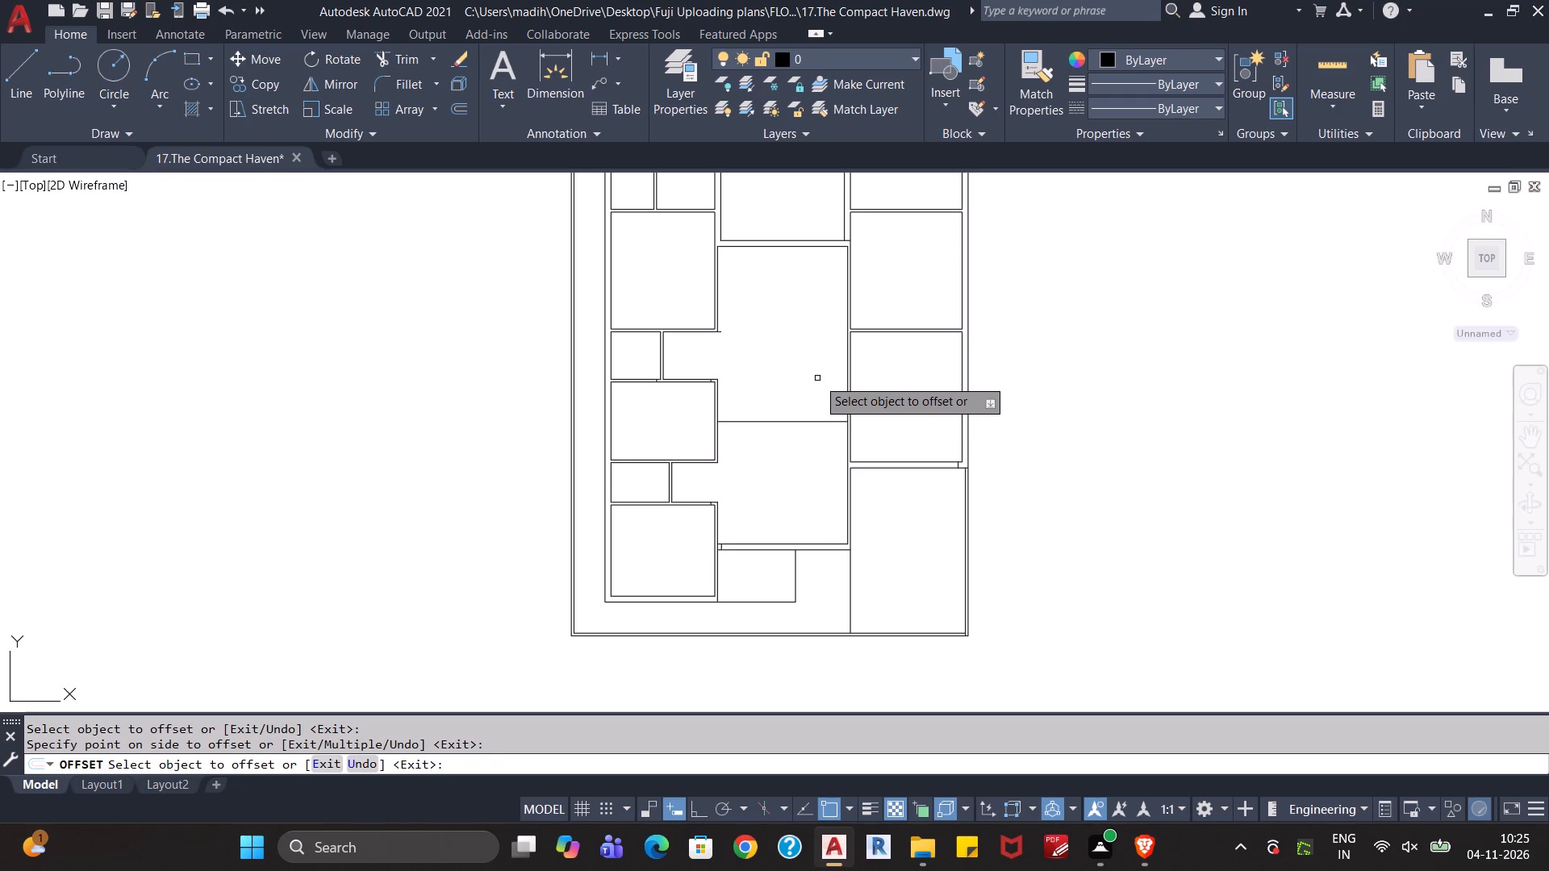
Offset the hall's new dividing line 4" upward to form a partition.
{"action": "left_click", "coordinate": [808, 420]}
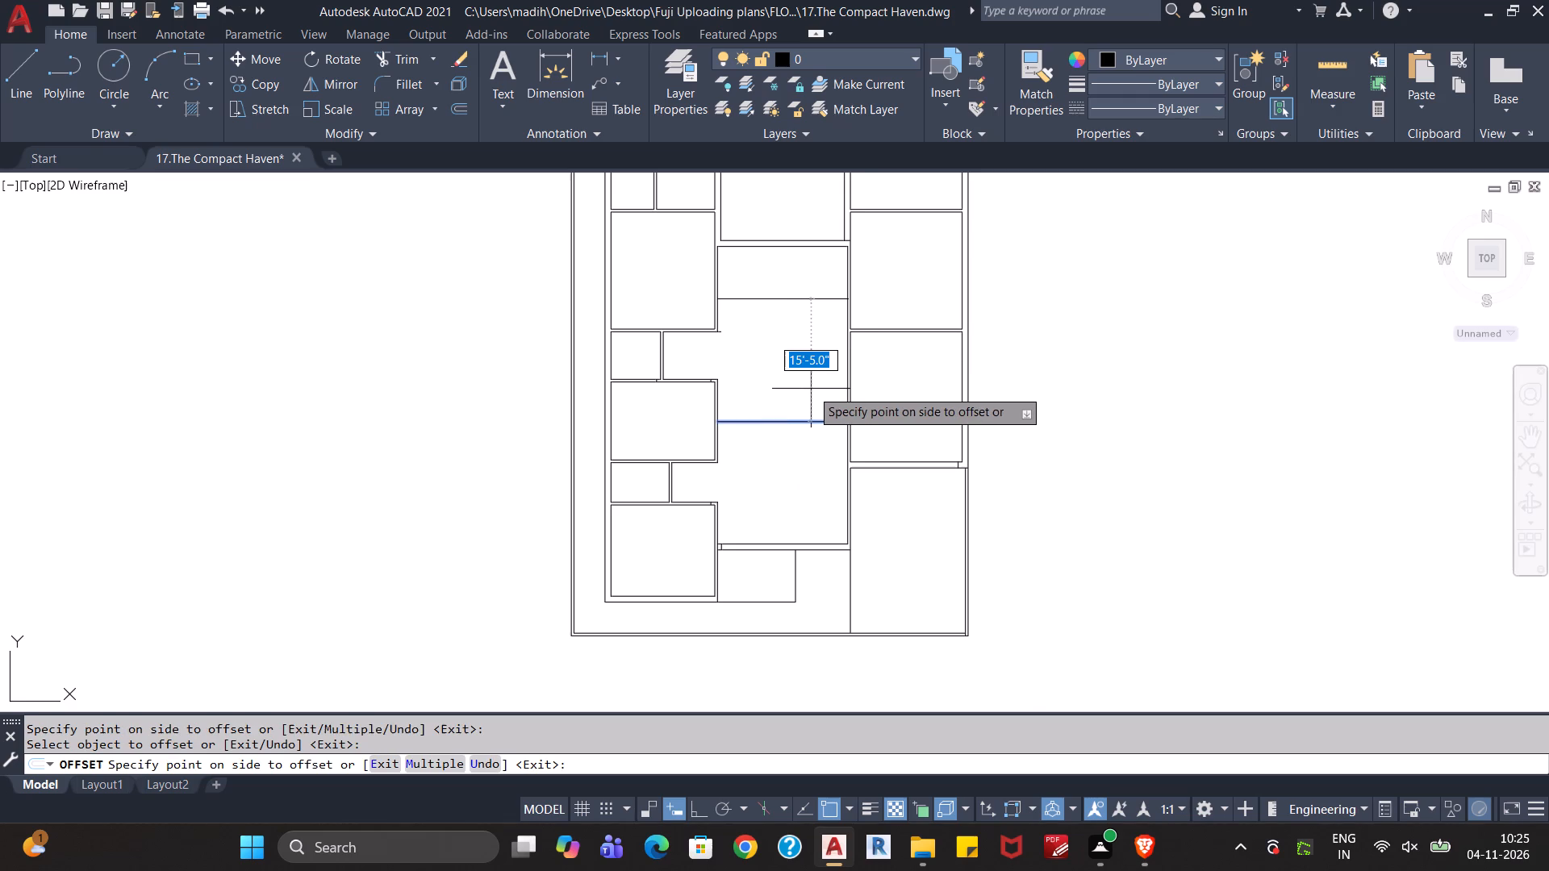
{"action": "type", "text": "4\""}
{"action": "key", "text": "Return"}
Measure the two divided parts of the hall and the small room below it with a quick measurement.
{"action": "scroll", "coordinate": [808, 376], "scroll_direction": "up", "scroll_amount": 1}
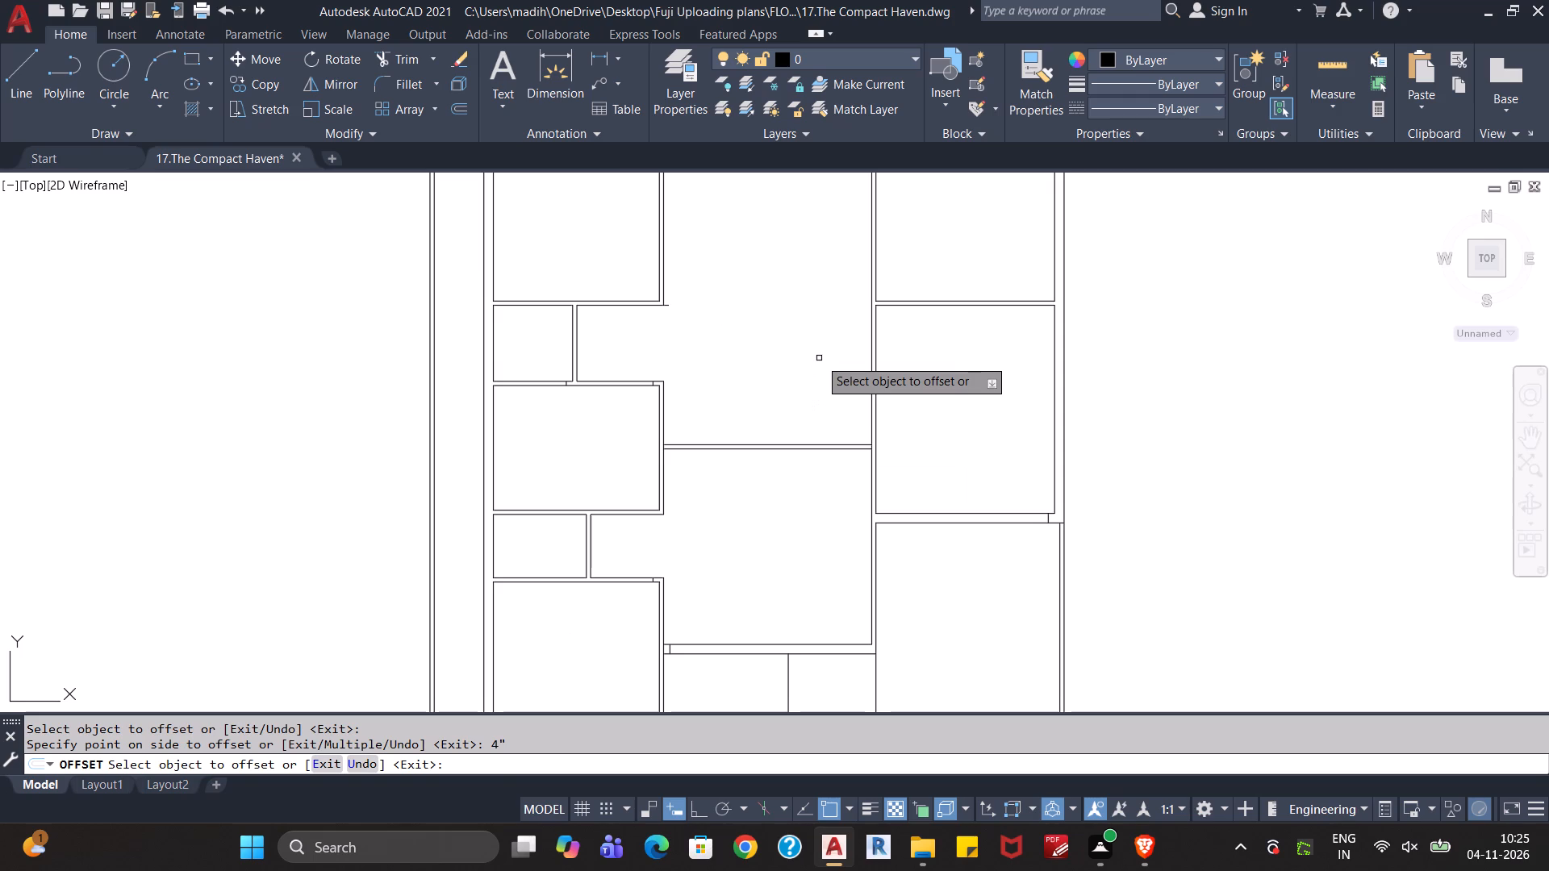
{"action": "middle_click_drag", "start_coordinate": [829, 324], "coordinate": [812, 385]}
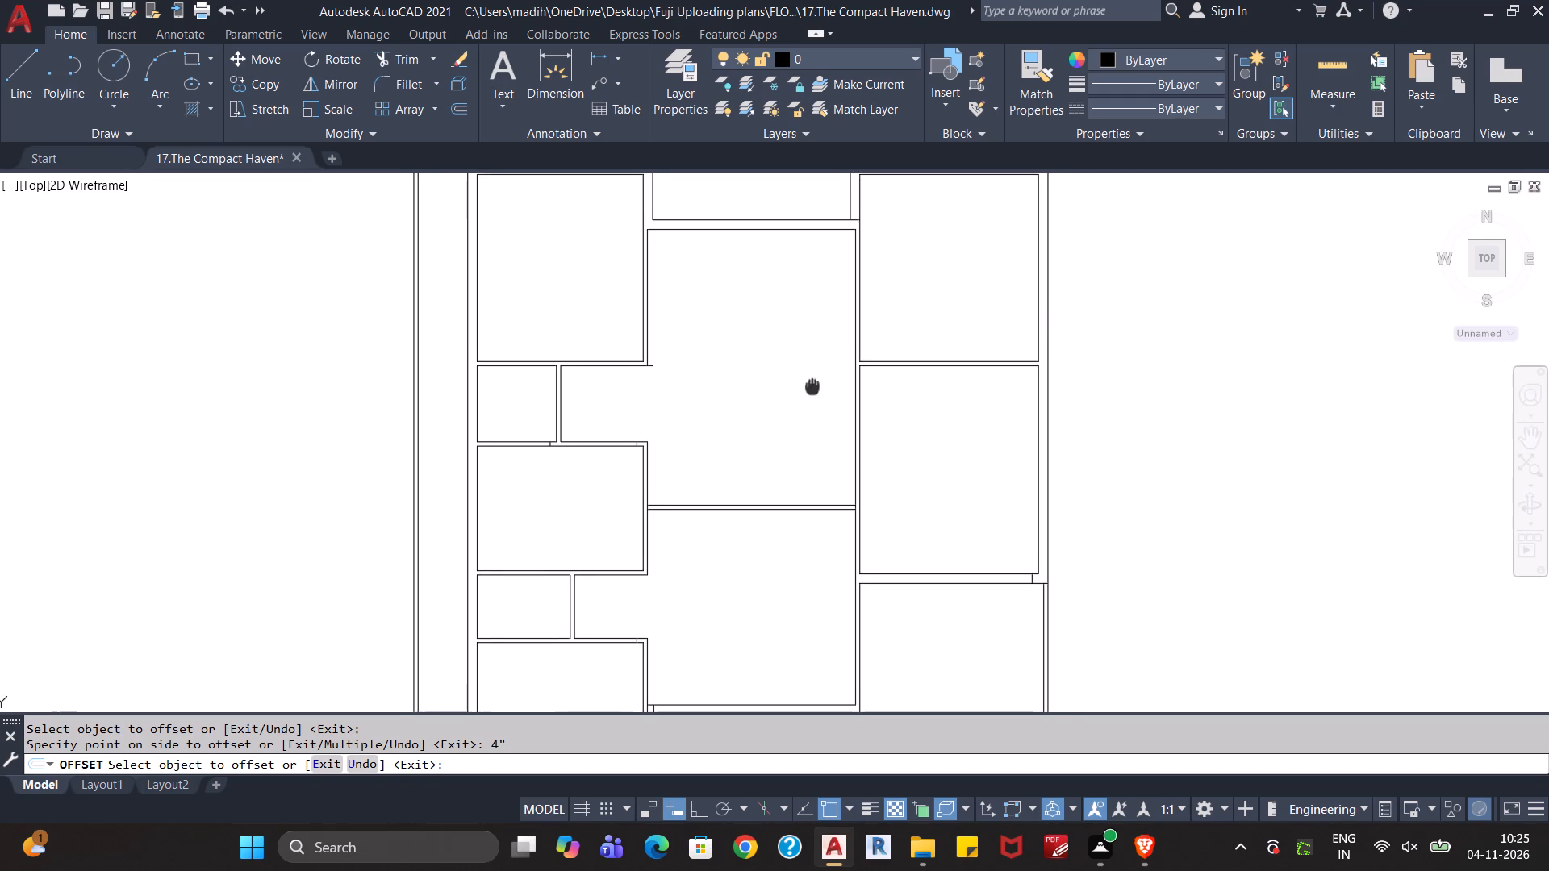
{"action": "middle_click_drag", "start_coordinate": [812, 385], "coordinate": [812, 385]}
{"action": "left_click", "coordinate": [1326, 71]}
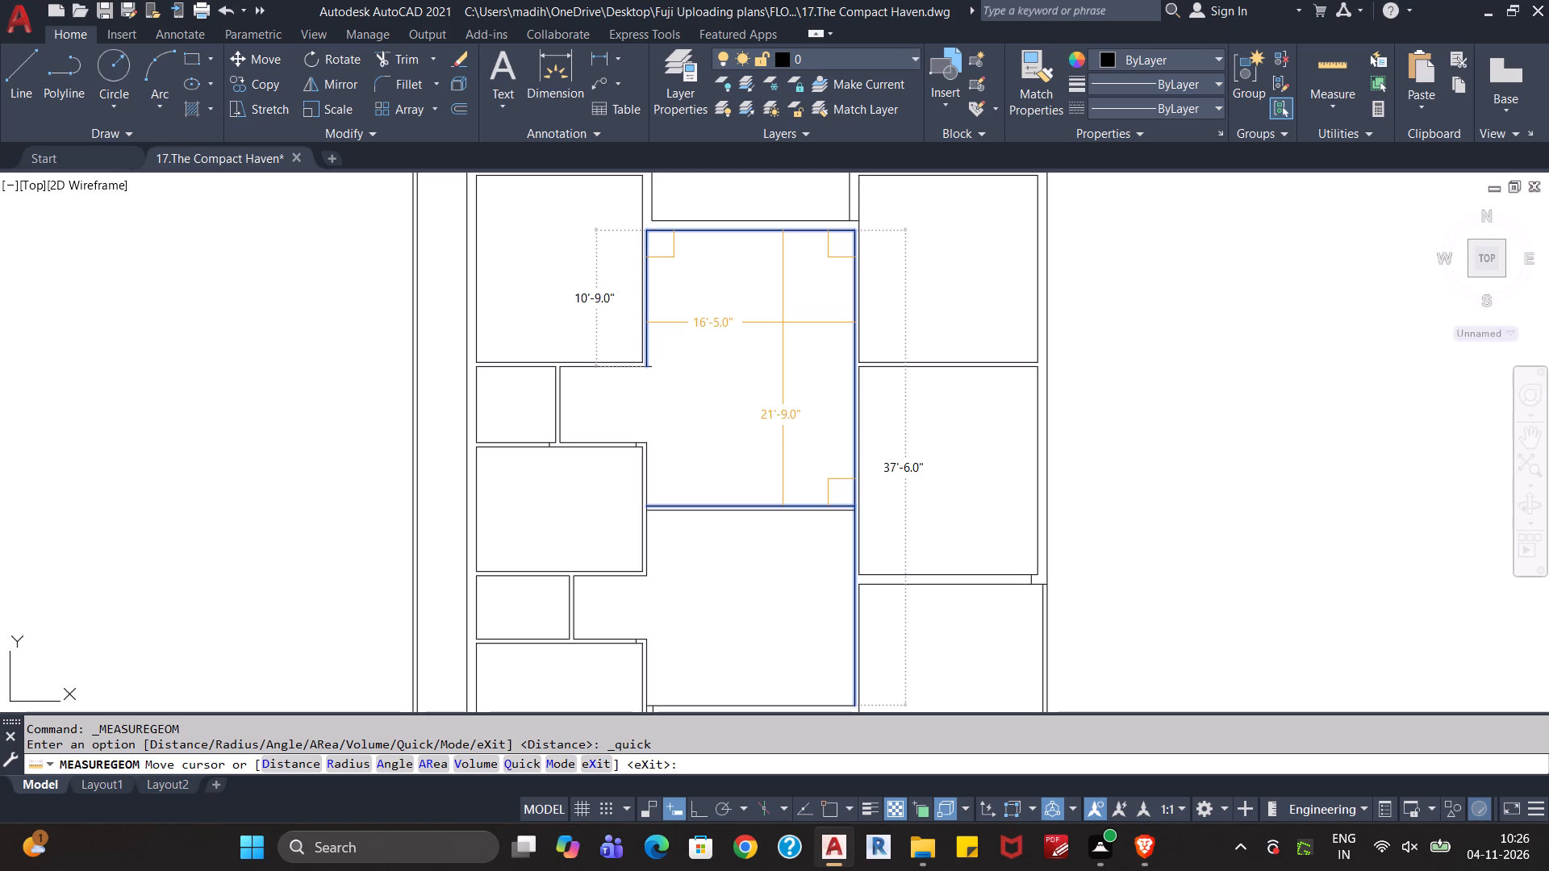
{"action": "scroll", "coordinate": [783, 323], "scroll_direction": "down", "scroll_amount": 2}
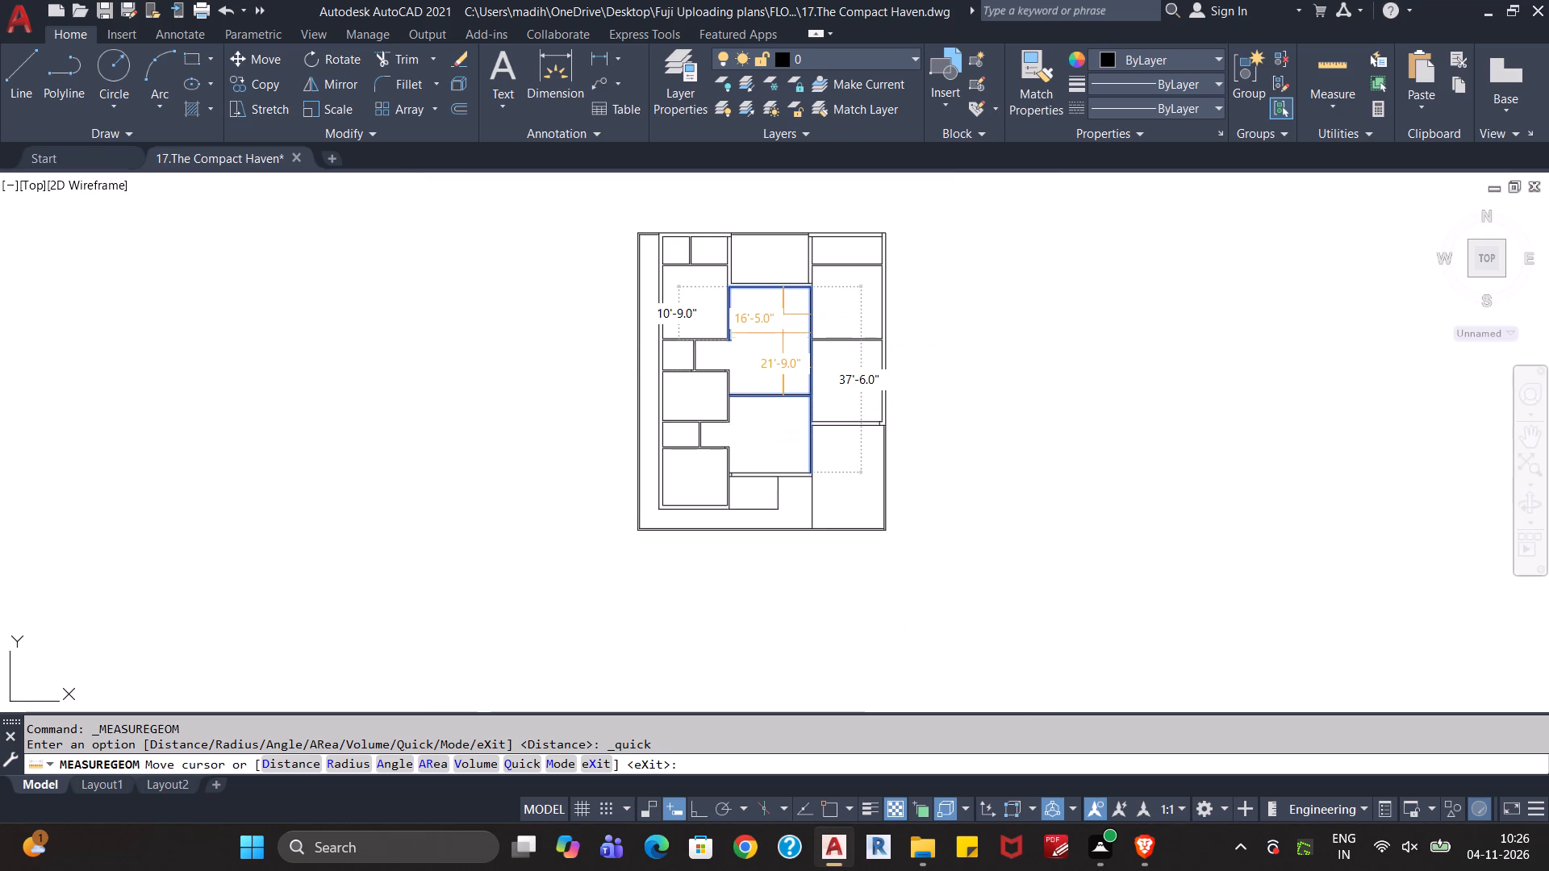
{"action": "middle_click_drag", "start_coordinate": [770, 433], "coordinate": [770, 409]}
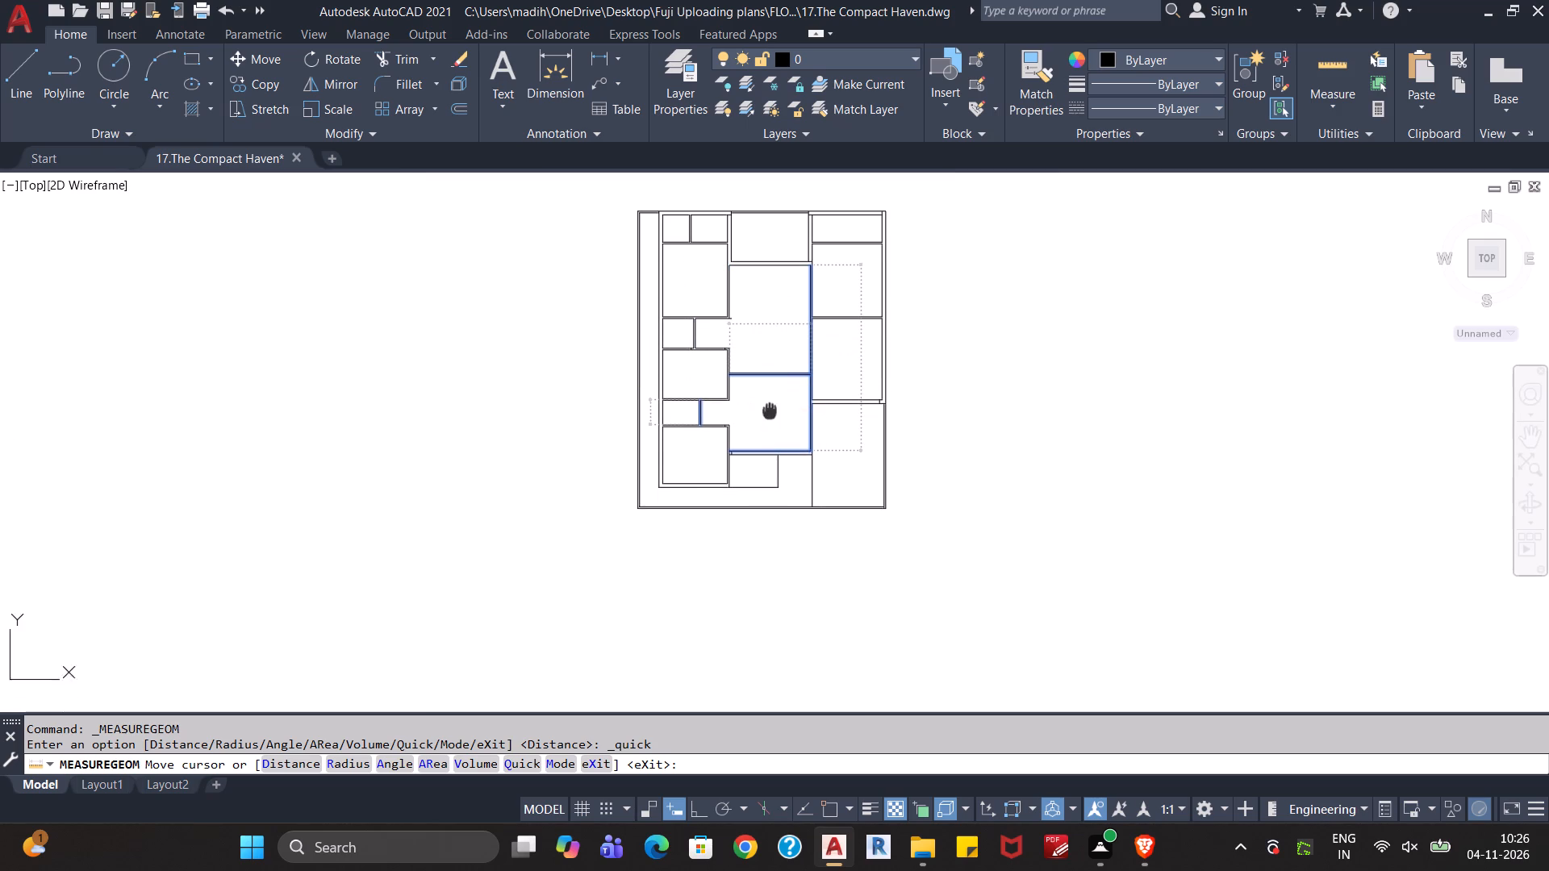
{"action": "middle_click_drag", "start_coordinate": [770, 409], "coordinate": [770, 351]}
{"action": "scroll", "coordinate": [761, 406], "scroll_direction": "up", "scroll_amount": 3}
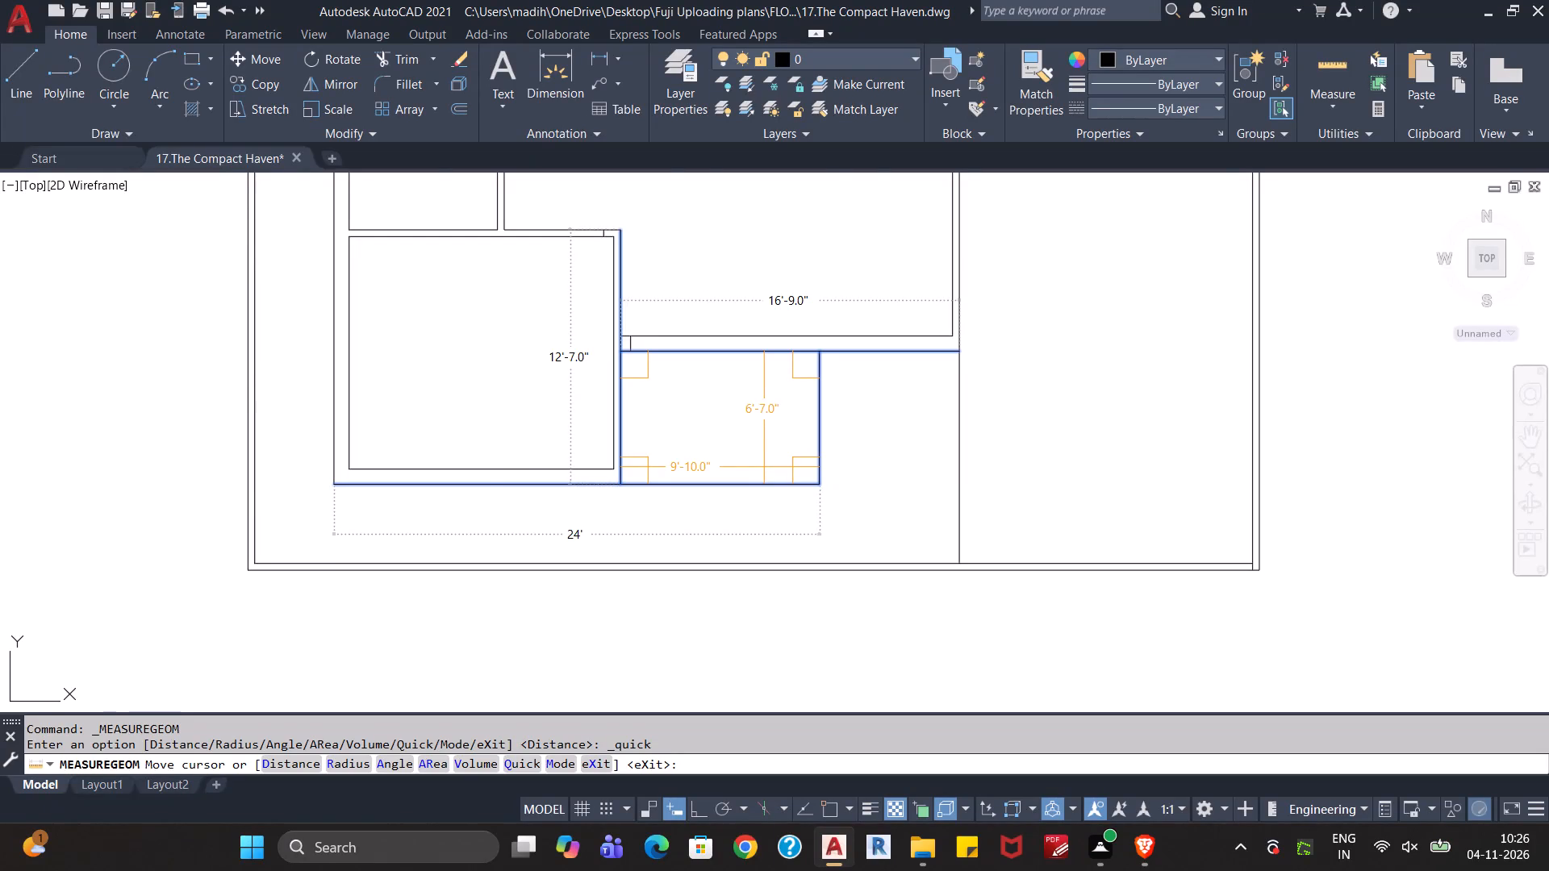
{"action": "scroll", "coordinate": [764, 467], "scroll_direction": "down", "scroll_amount": 2}
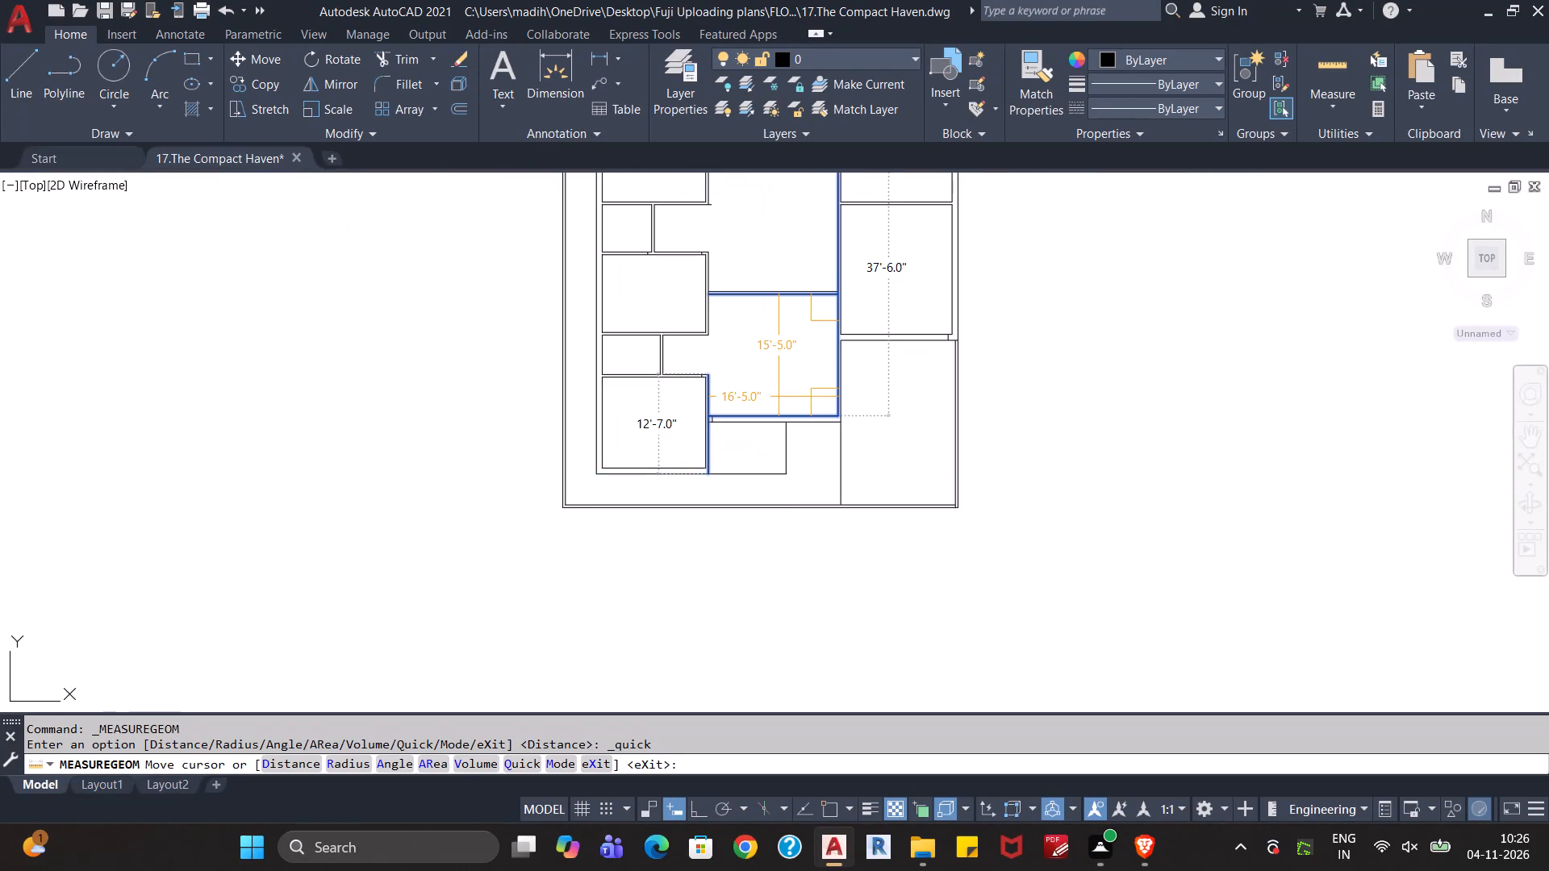
{"action": "key", "text": "Escape"}
{"action": "key", "text": "Escape"}
Erase the hall's partition lines, both lines of its bottom wall and the right line of the small room below.
{"action": "middle_click_drag", "start_coordinate": [783, 383], "coordinate": [762, 464]}
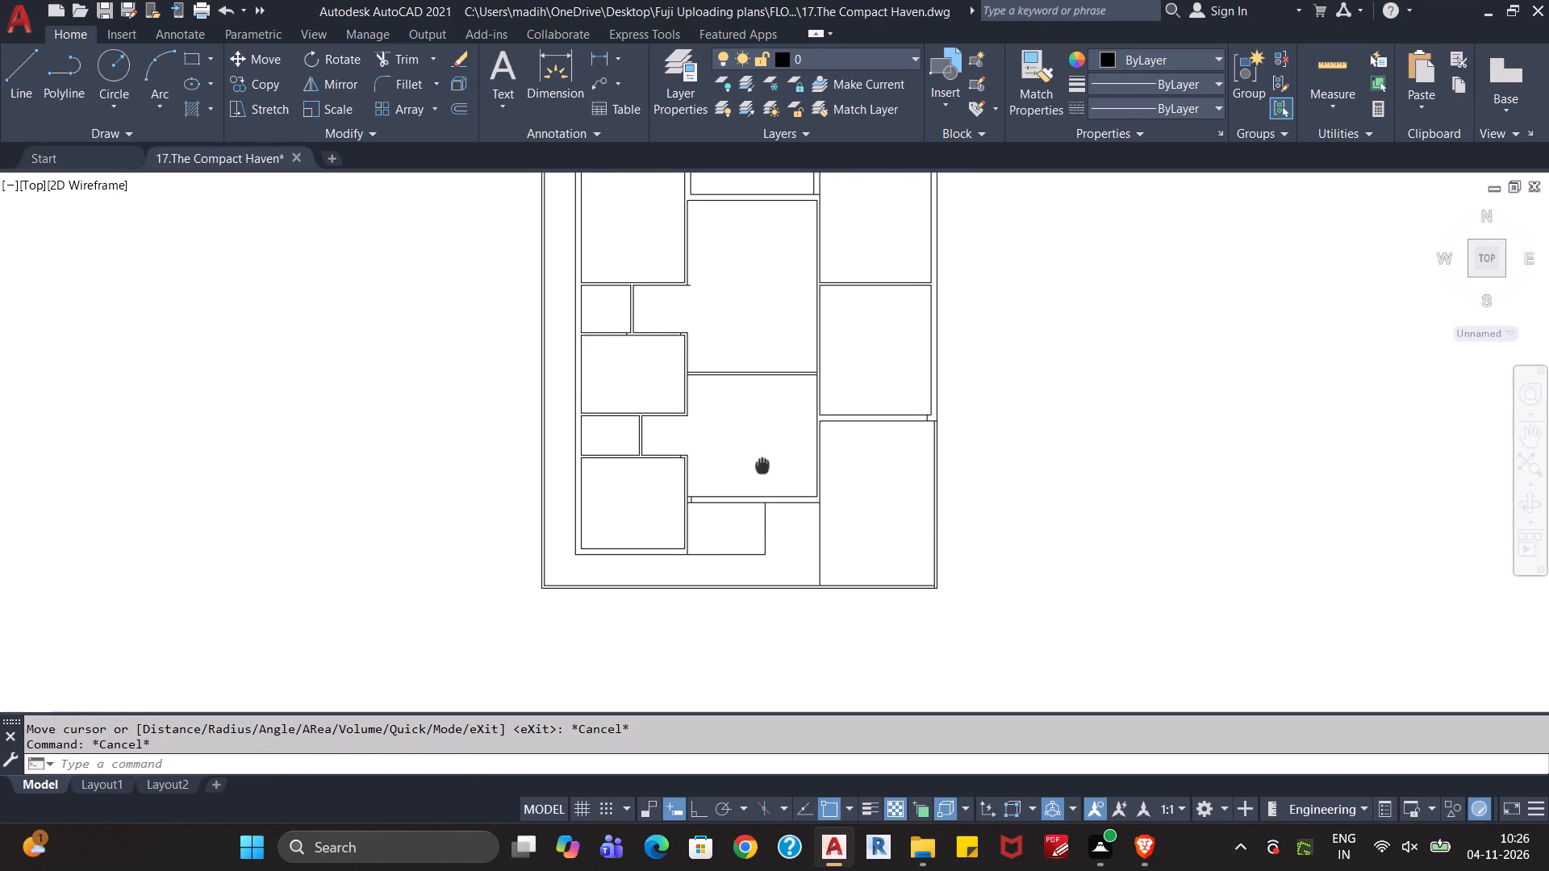
{"action": "middle_click_drag", "start_coordinate": [762, 464], "coordinate": [761, 474]}
{"action": "left_click", "coordinate": [769, 329]}
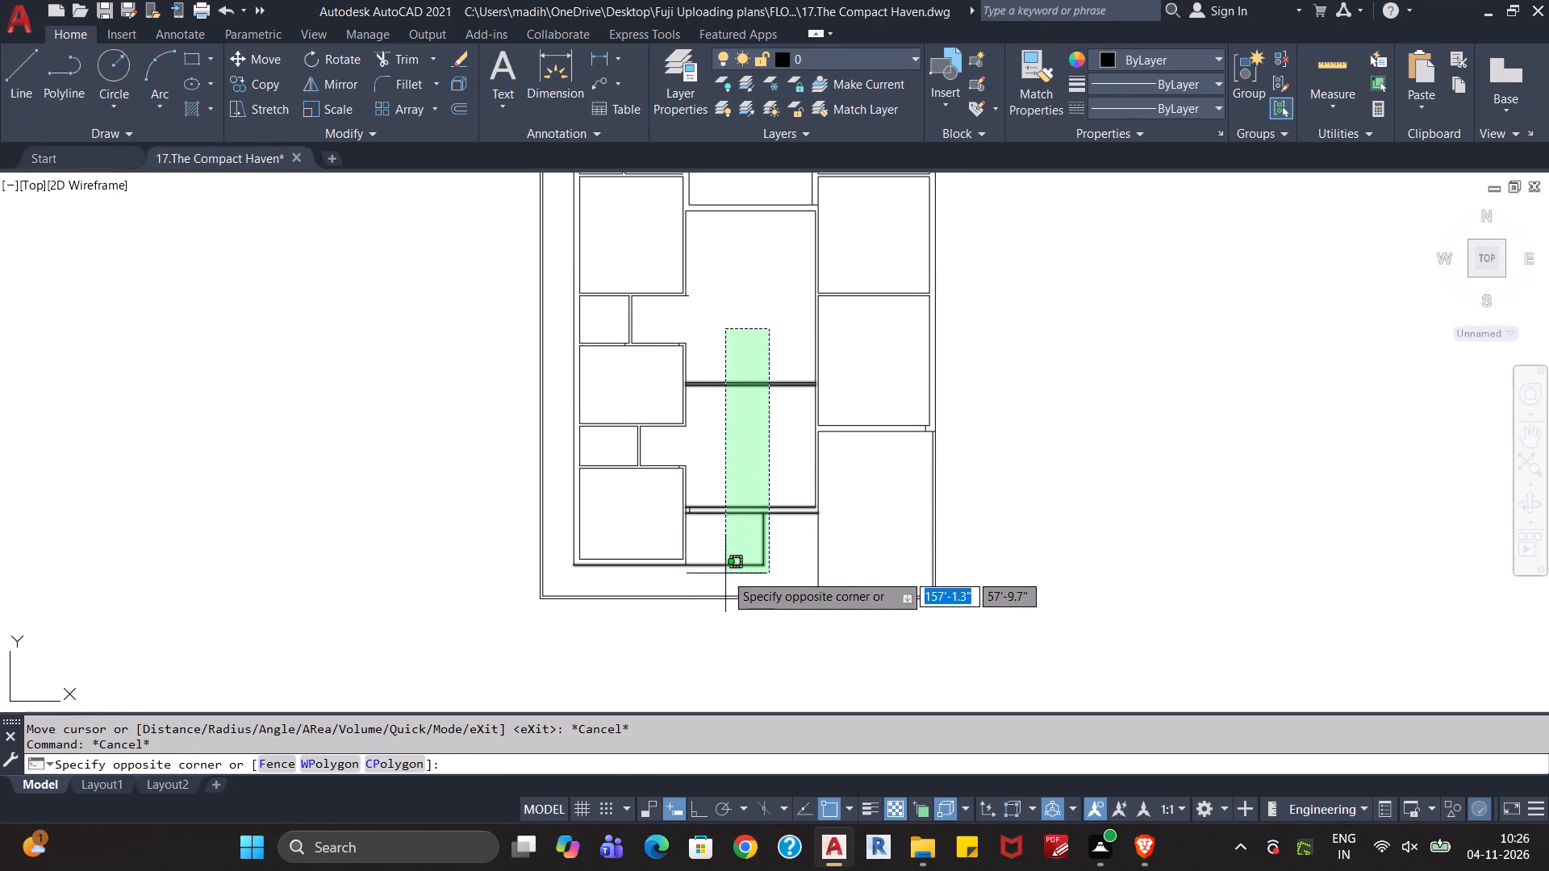
{"action": "left_click", "coordinate": [726, 553]}
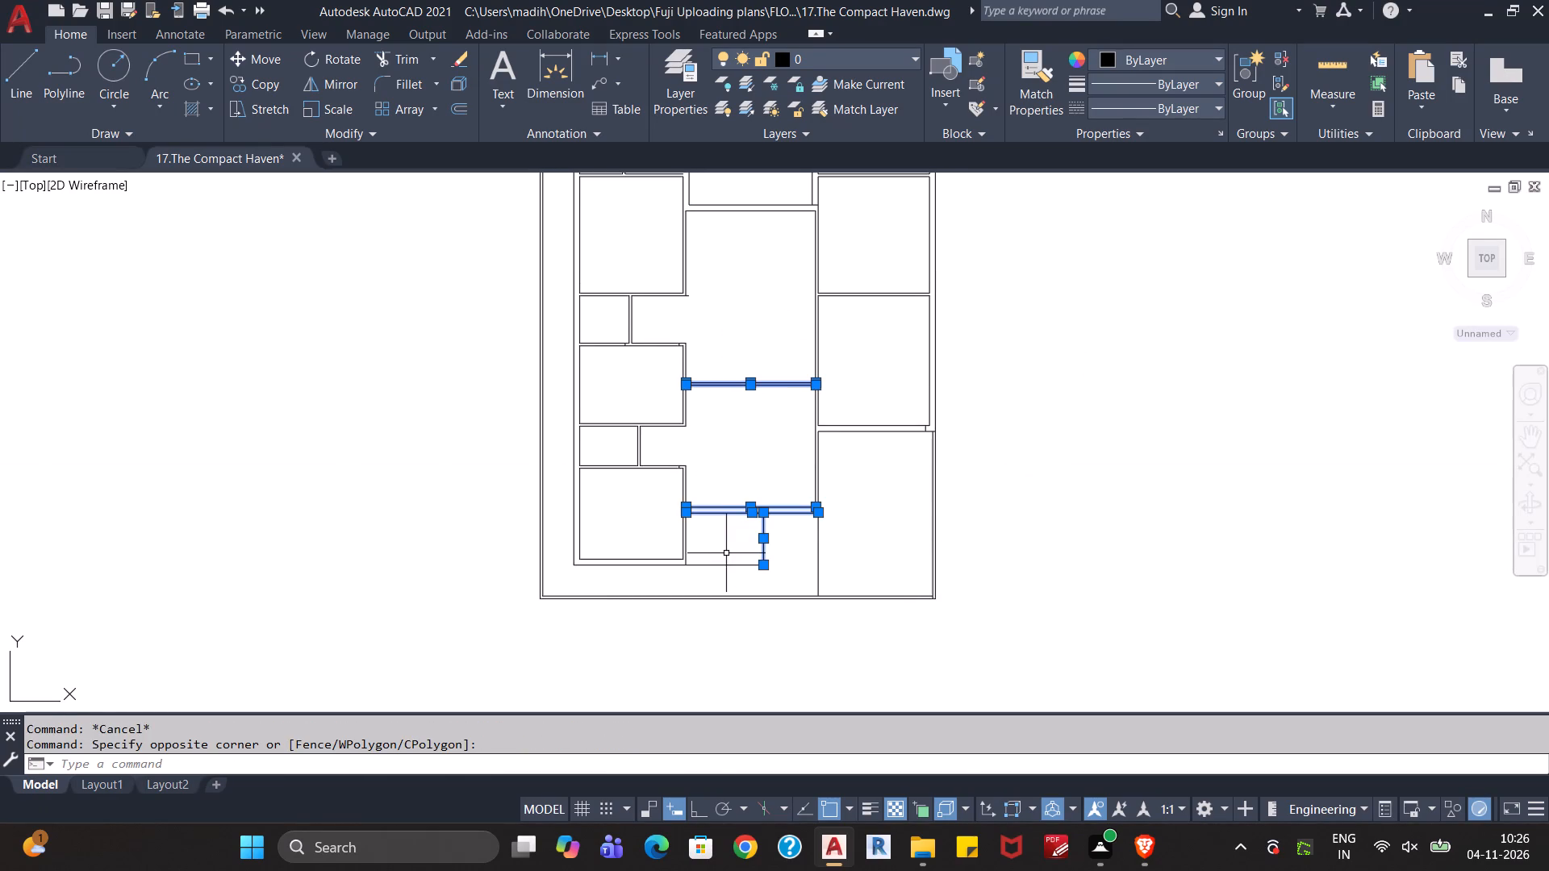
{"action": "key", "text": "Delete"}
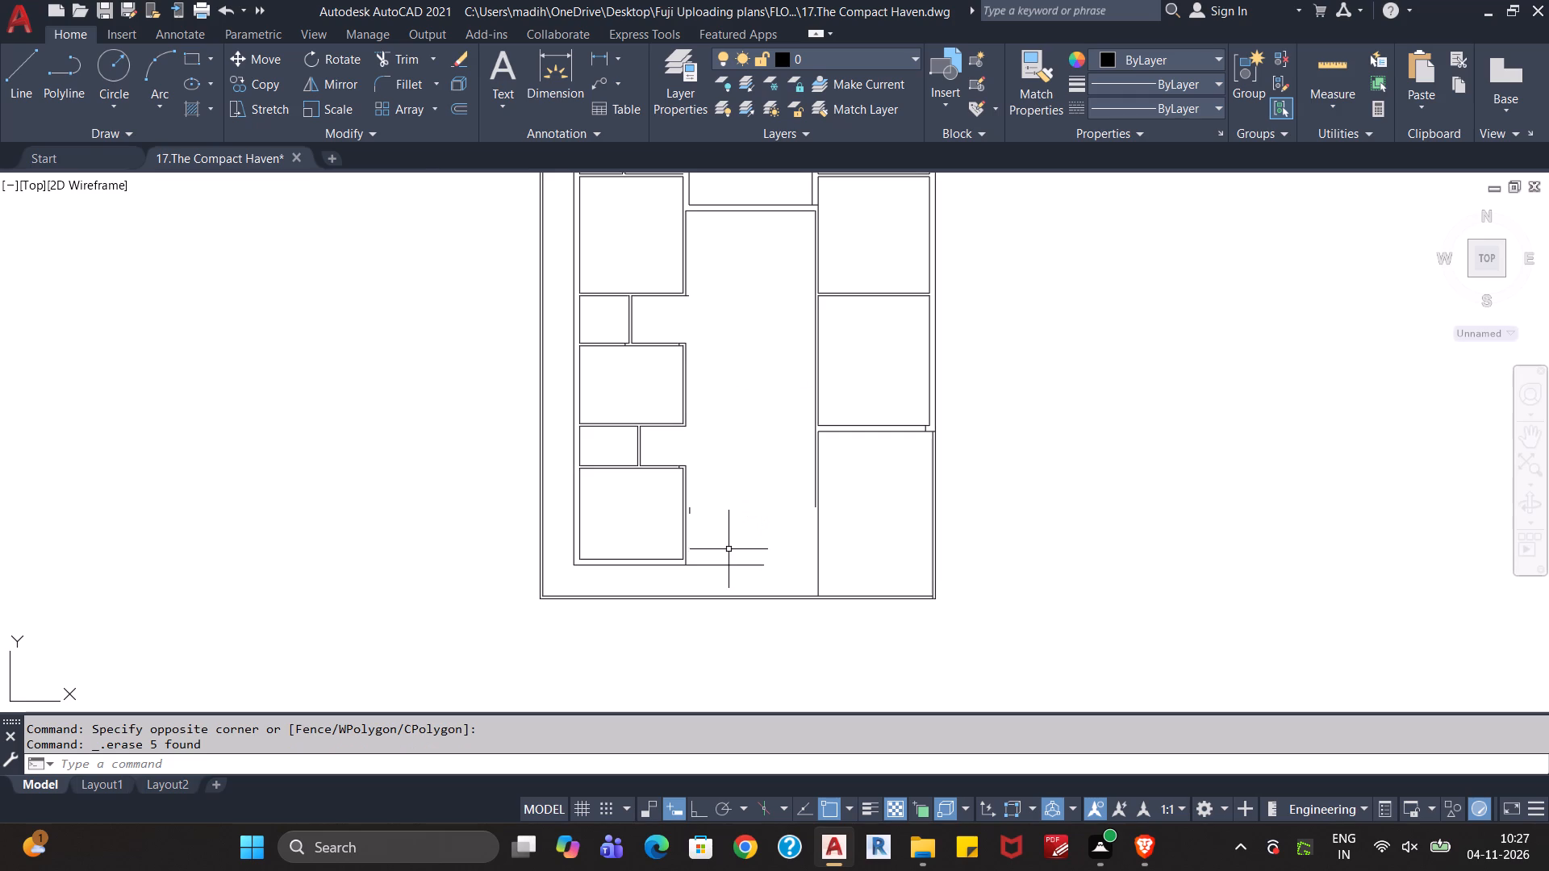
Offset the long outer bottom line under the bottom-left room and hall 9" upward.
{"action": "scroll", "coordinate": [737, 540], "scroll_direction": "up", "scroll_amount": 2}
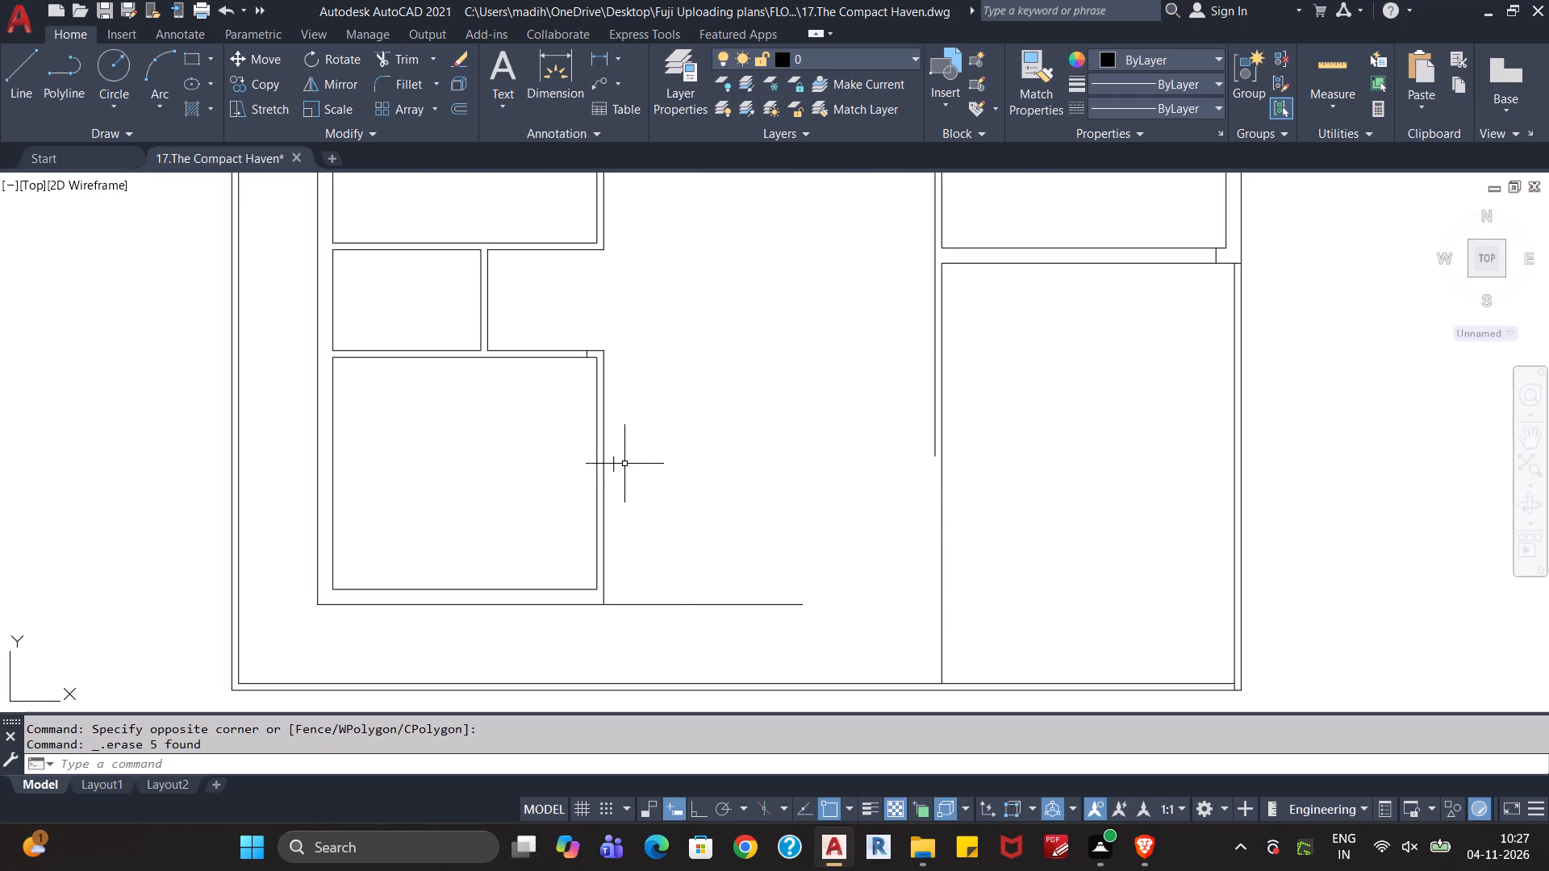
{"action": "type", "text": "tr"}
{"action": "key", "text": "Escape"}
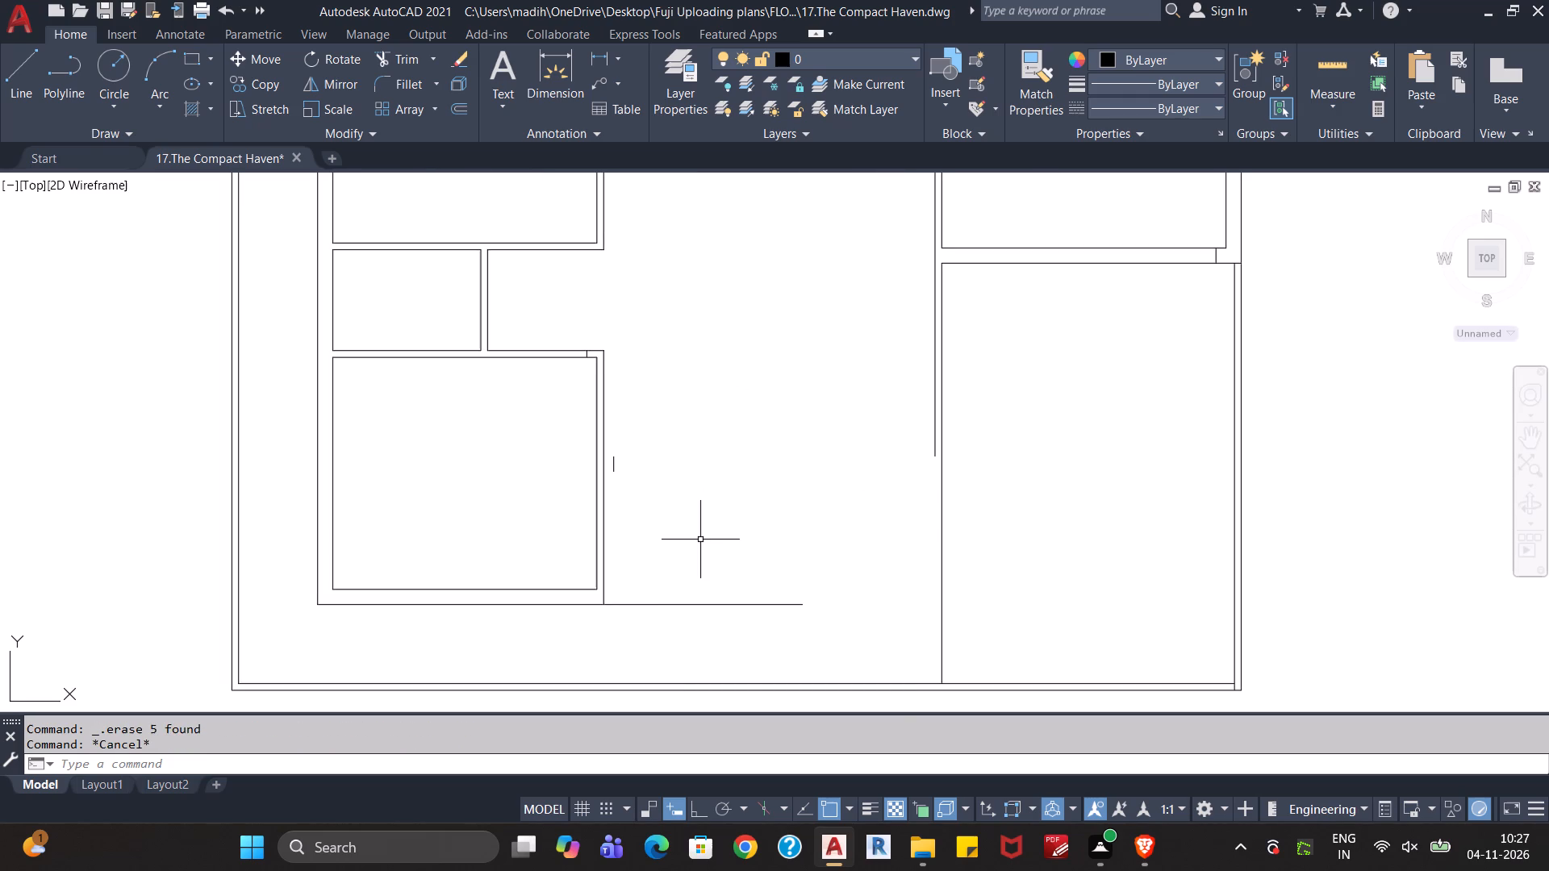
{"action": "key", "text": "o"}
{"action": "key", "text": "Return"}
{"action": "type", "text": "9\""}
{"action": "key", "text": "Return"}
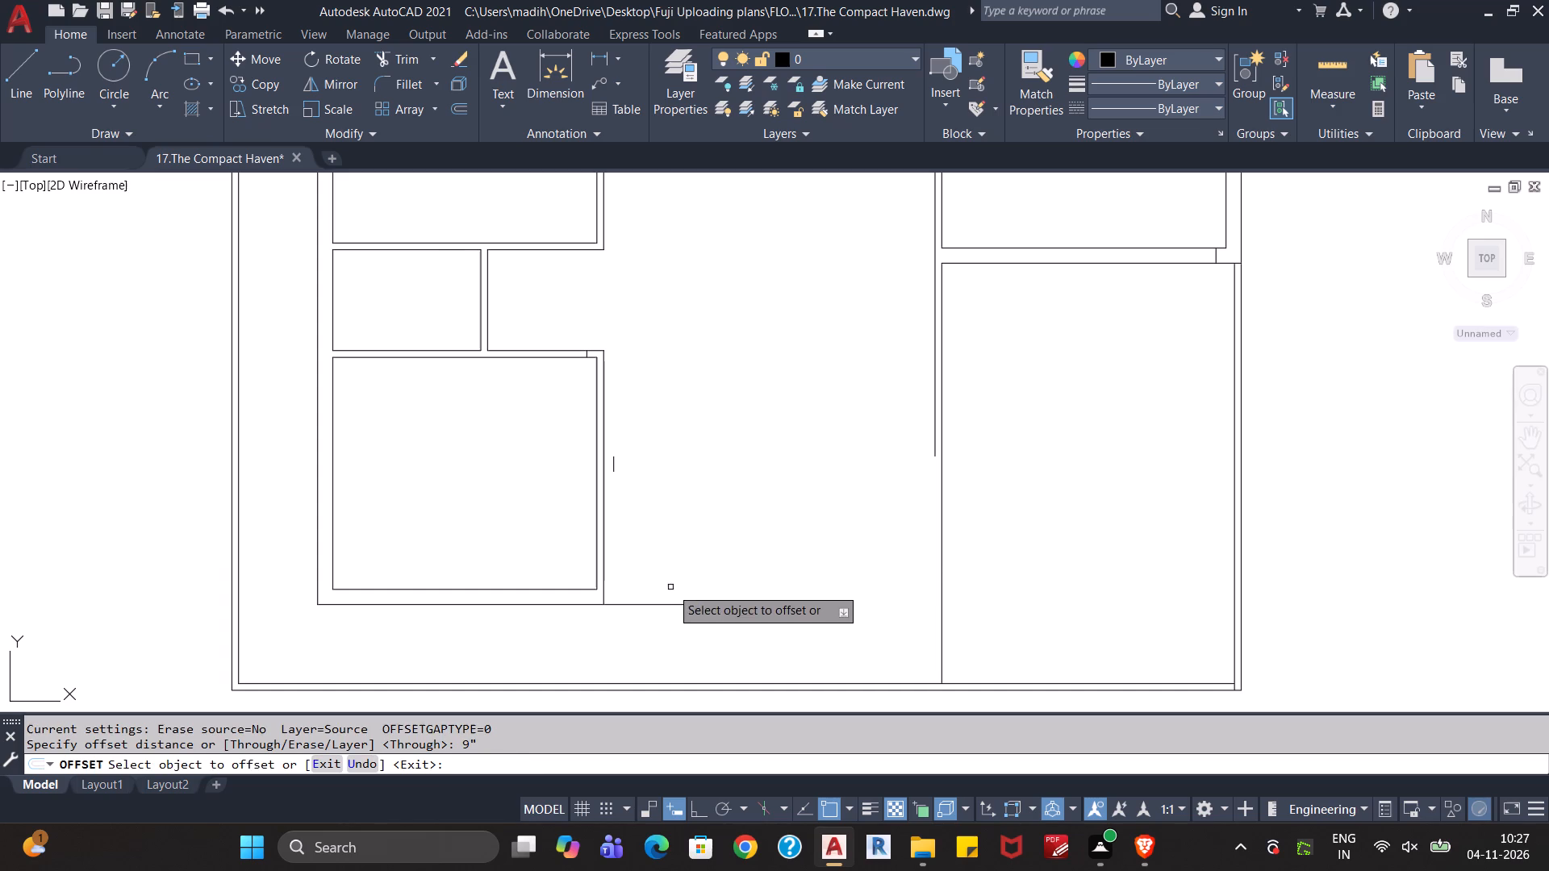
{"action": "left_click", "coordinate": [662, 606]}
{"action": "left_click", "coordinate": [665, 565]}
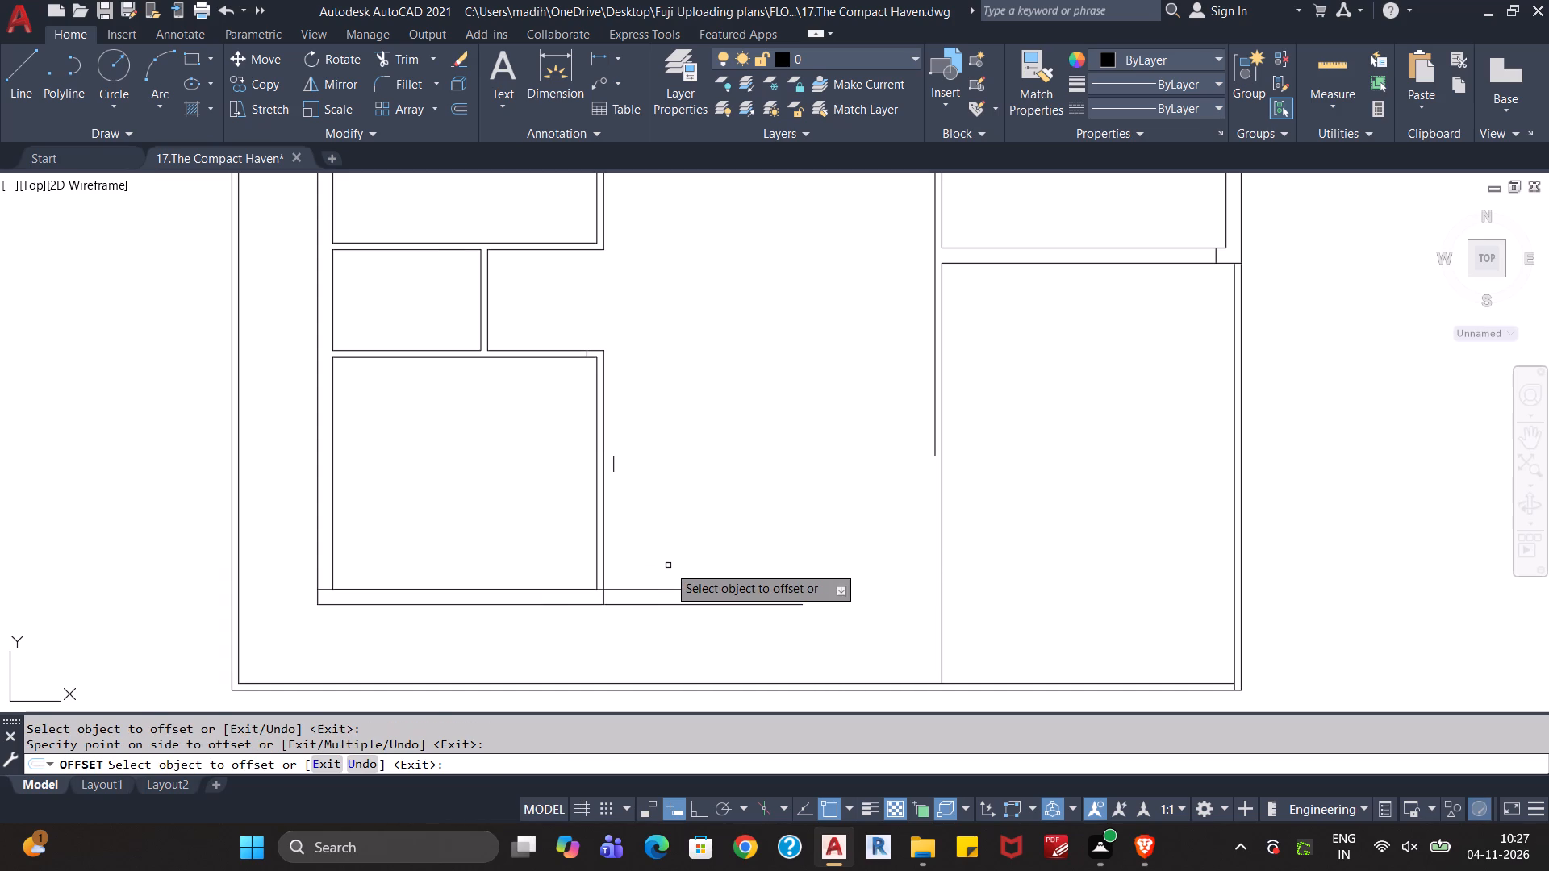
{"action": "scroll", "coordinate": [649, 567], "scroll_direction": "up", "scroll_amount": 2}
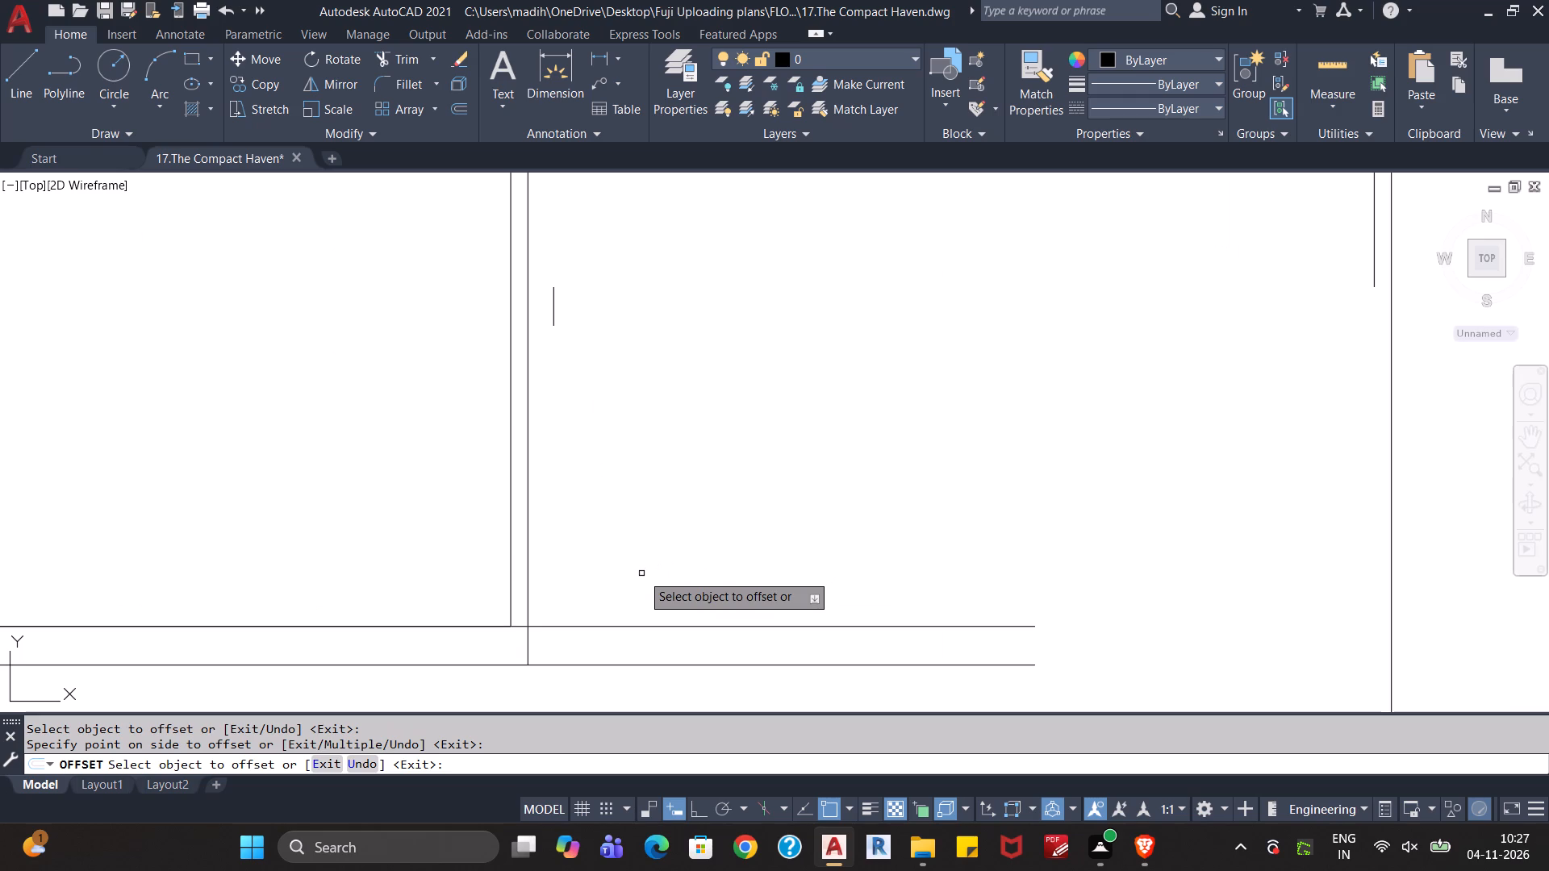
{"action": "key", "text": "Escape"}
{"action": "key", "text": "Escape"}
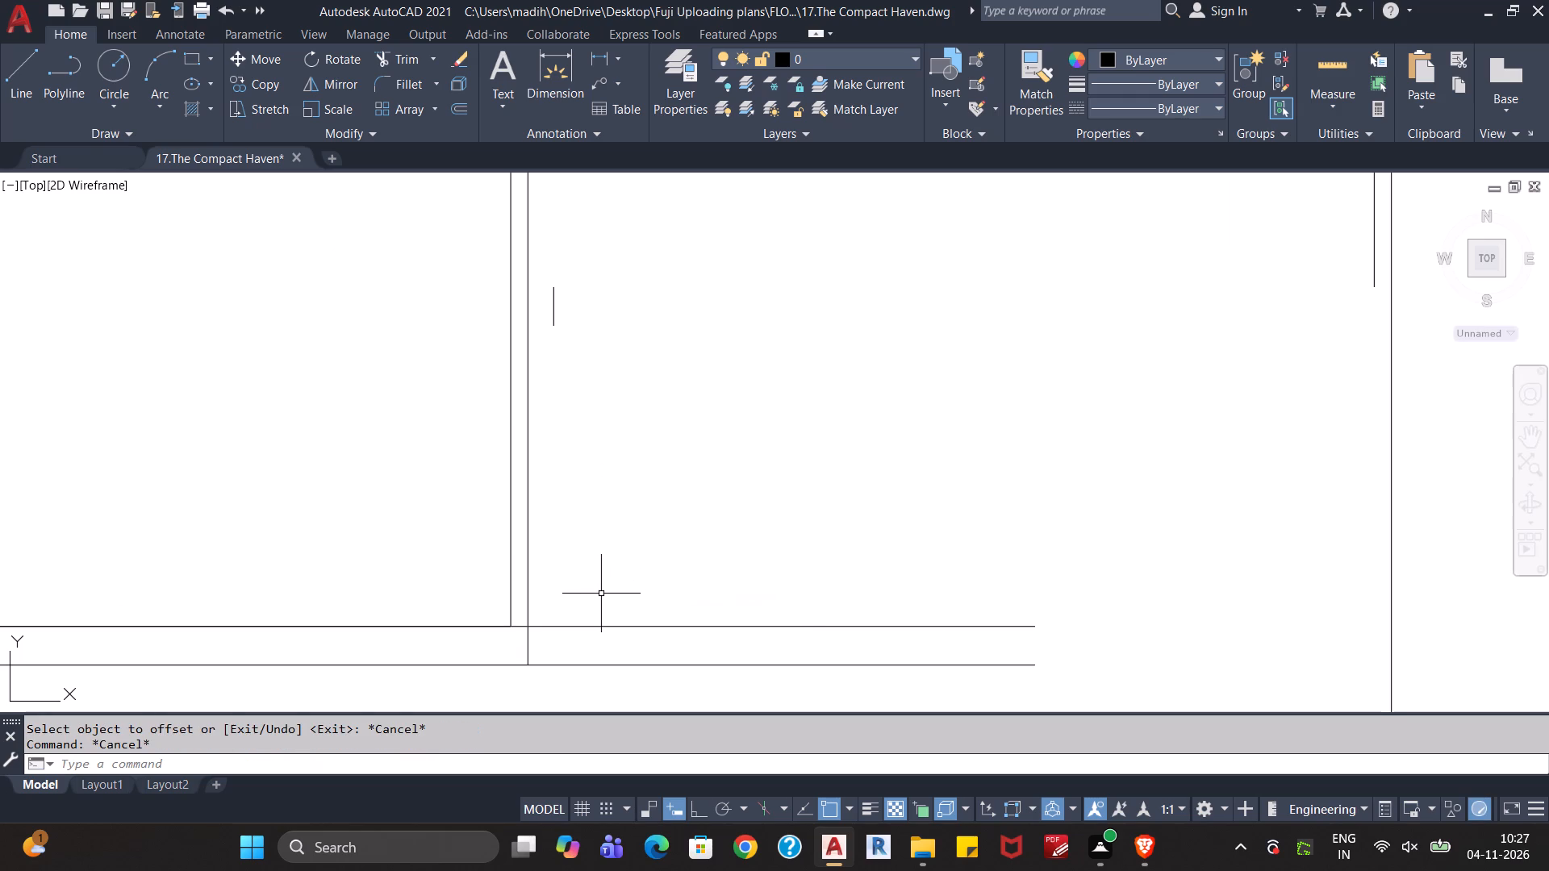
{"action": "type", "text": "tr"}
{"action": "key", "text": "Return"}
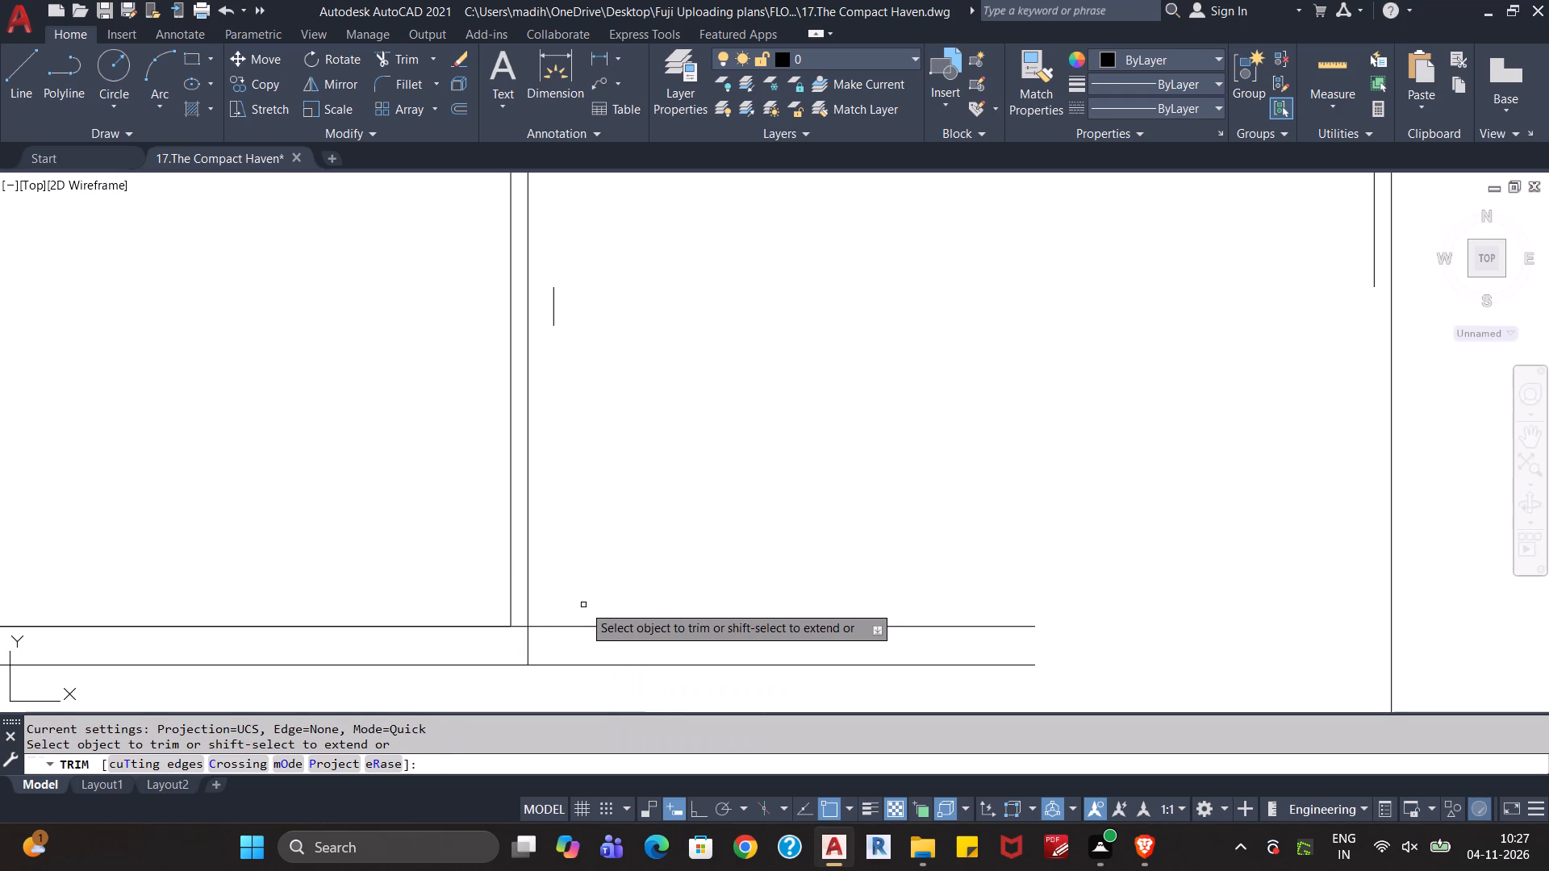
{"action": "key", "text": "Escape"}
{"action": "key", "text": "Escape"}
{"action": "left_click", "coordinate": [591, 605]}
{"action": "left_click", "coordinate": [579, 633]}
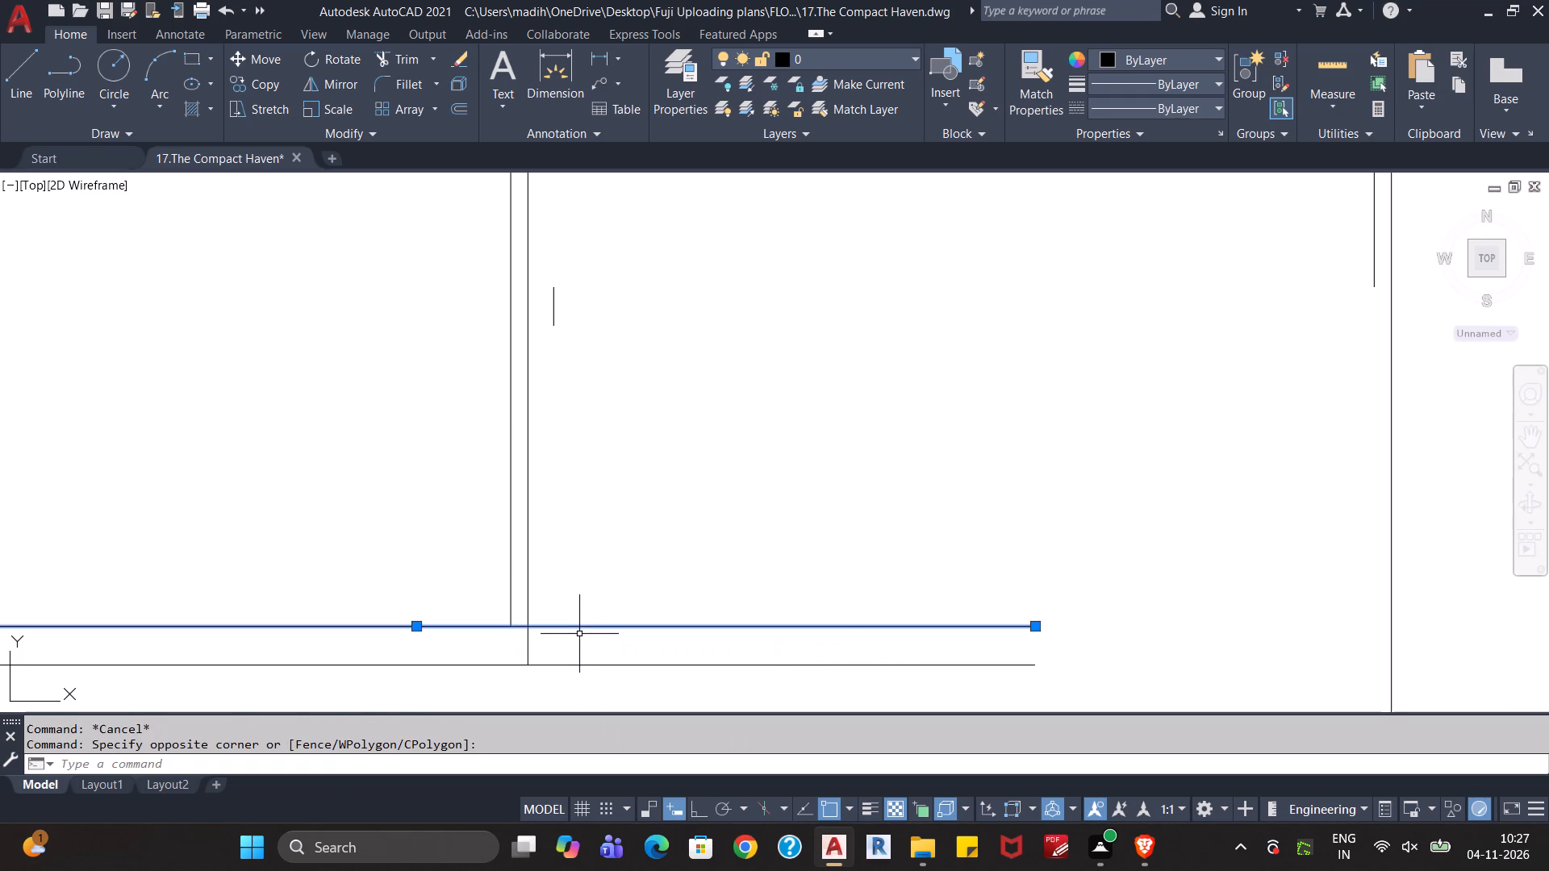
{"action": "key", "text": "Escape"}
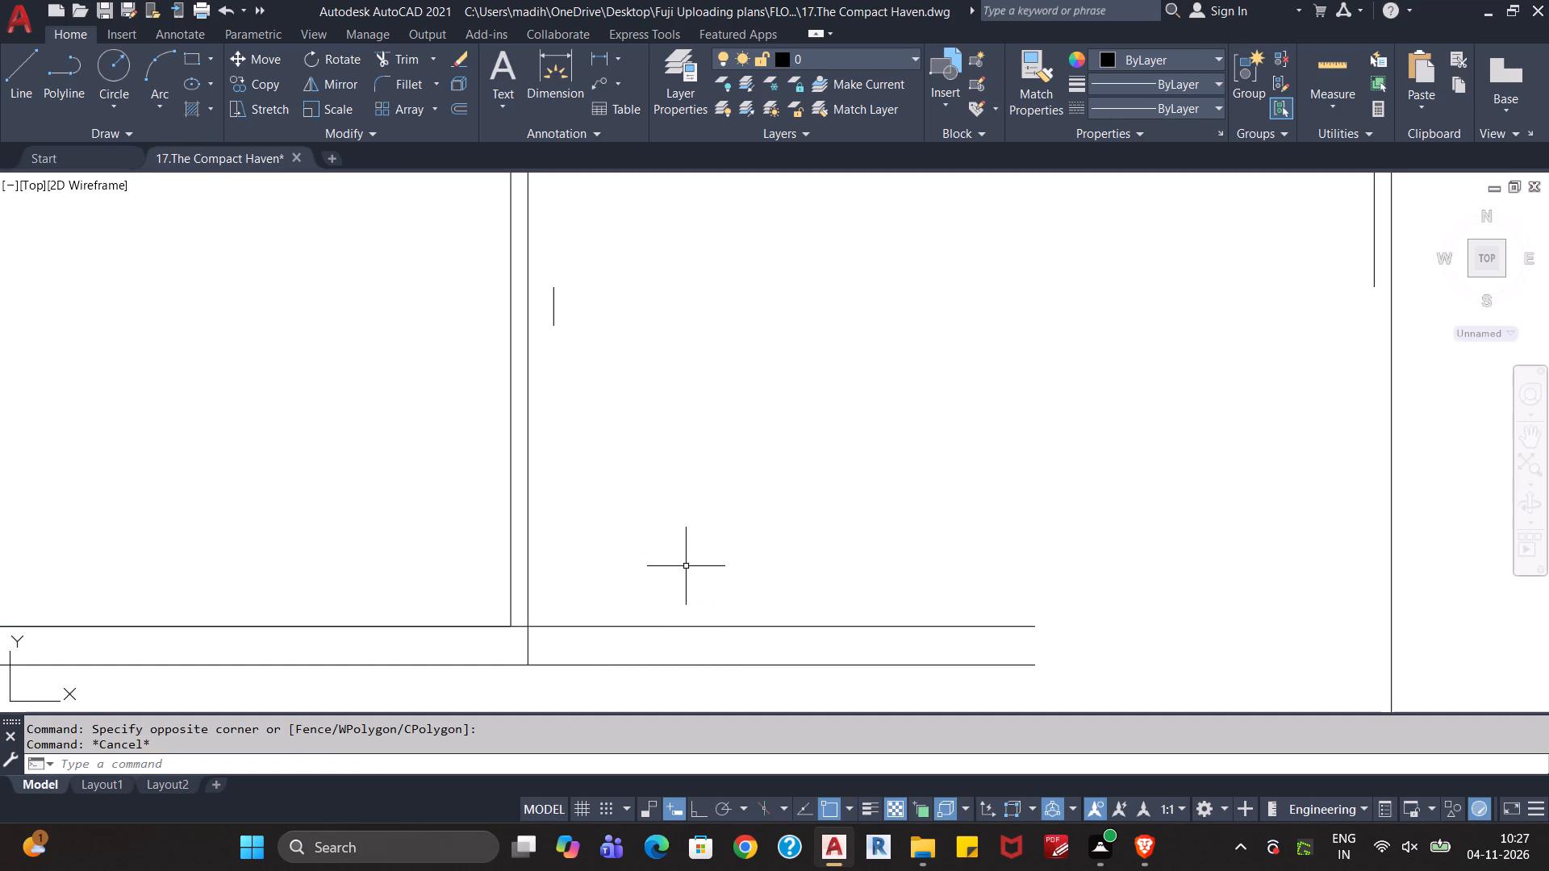
Offset the new inner bottom line 6'7" upward across the bottom-left room and hall.
{"action": "key", "text": "o"}
{"action": "key", "text": "Return"}
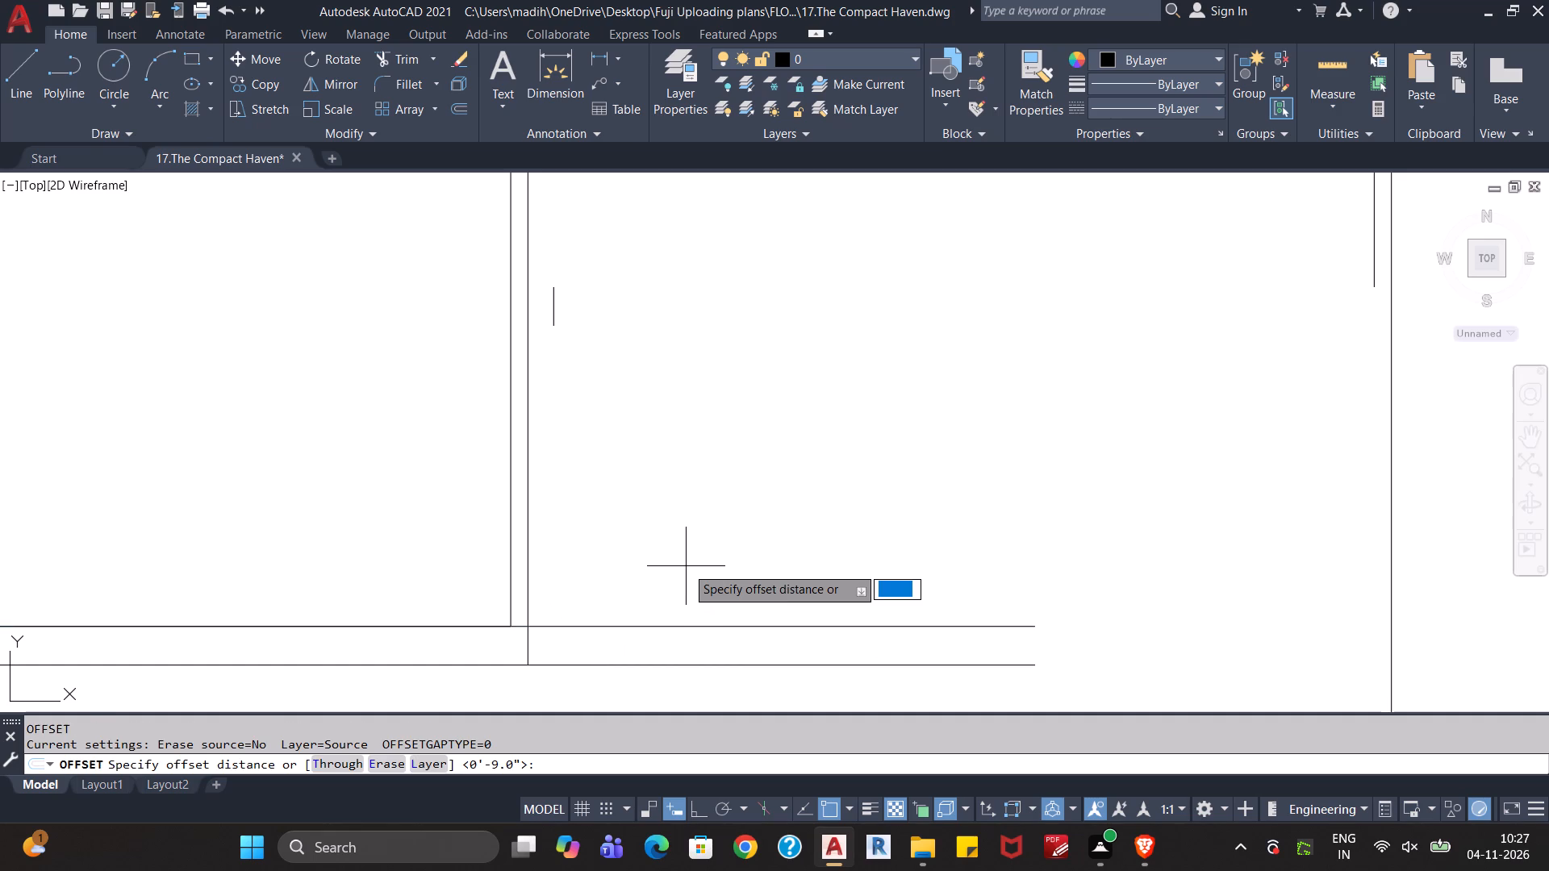
{"action": "type", "text": "6'"}
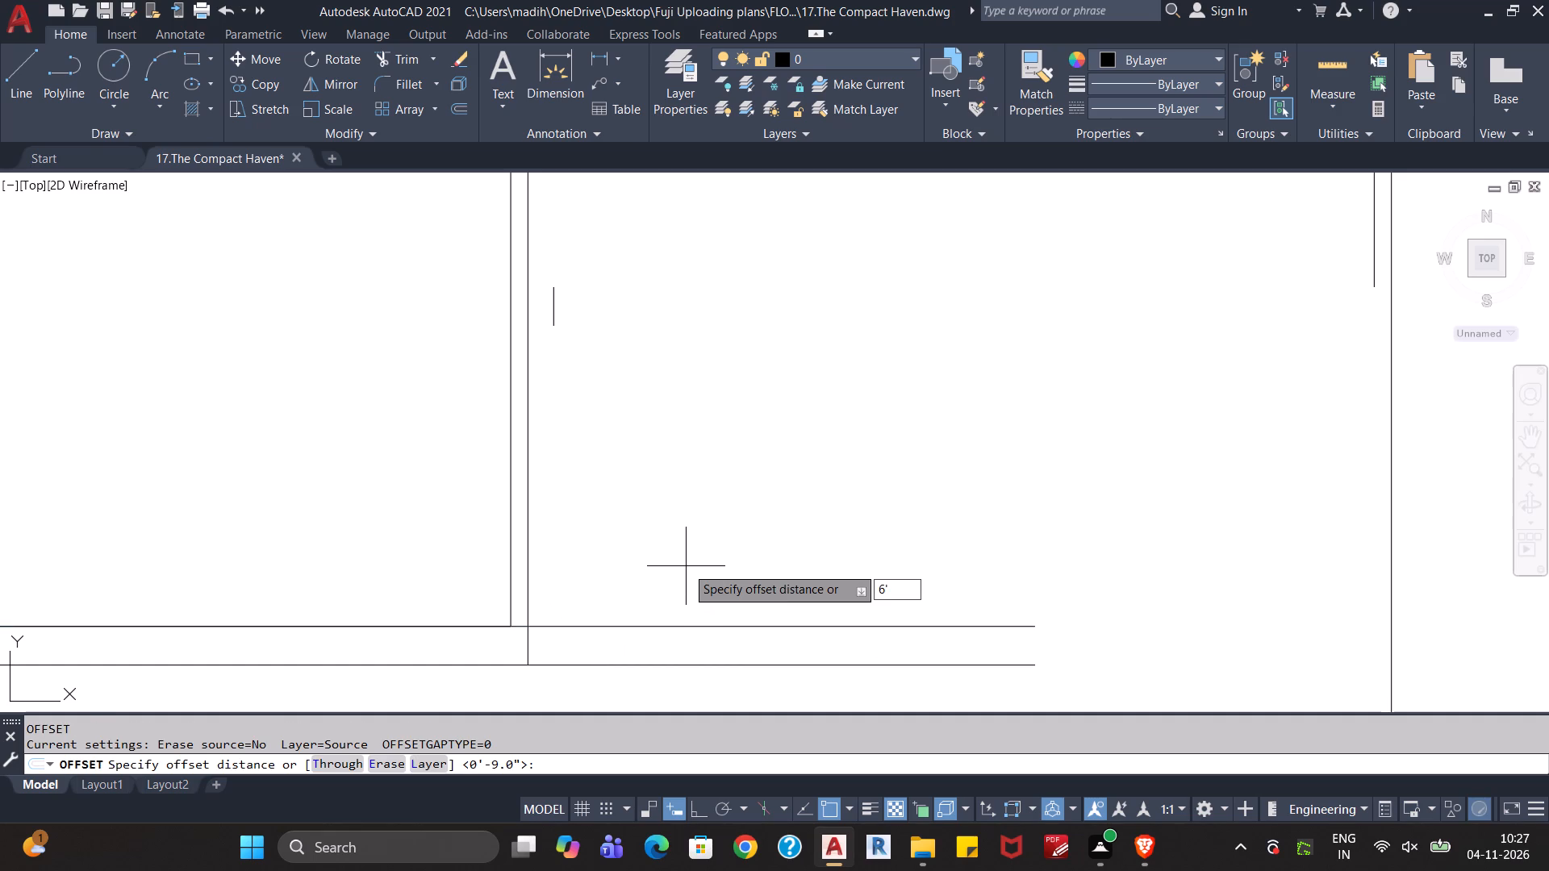
{"action": "type", "text": "7\""}
{"action": "key", "text": "Return"}
{"action": "left_click", "coordinate": [729, 625]}
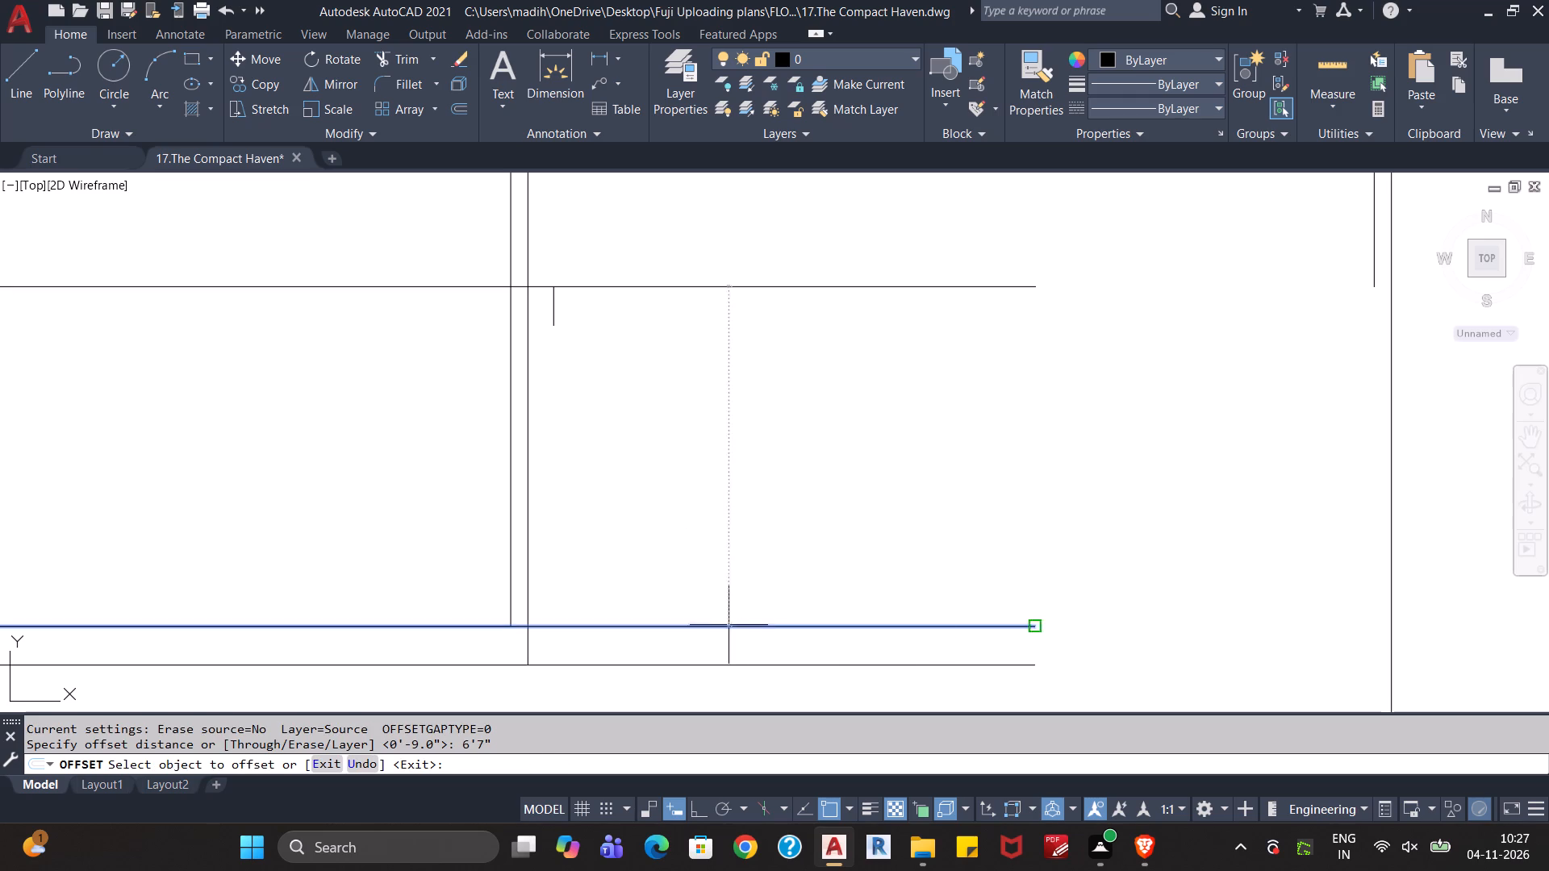
{"action": "left_click", "coordinate": [768, 427]}
{"action": "scroll", "coordinate": [799, 402], "scroll_direction": "down", "scroll_amount": 1}
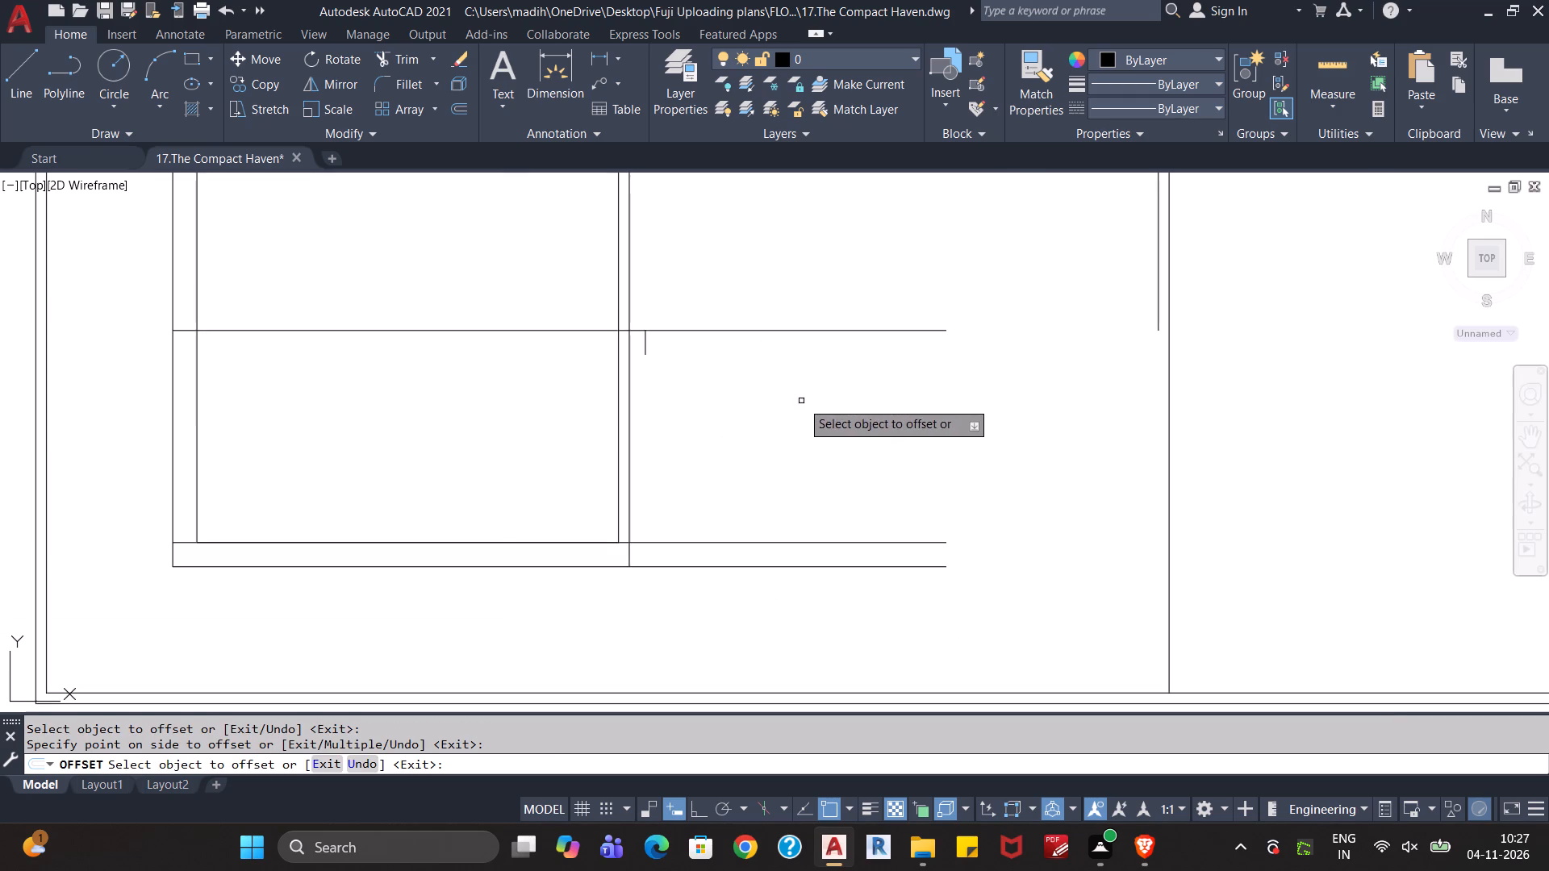
{"action": "middle_click_drag", "start_coordinate": [812, 392], "coordinate": [812, 547]}
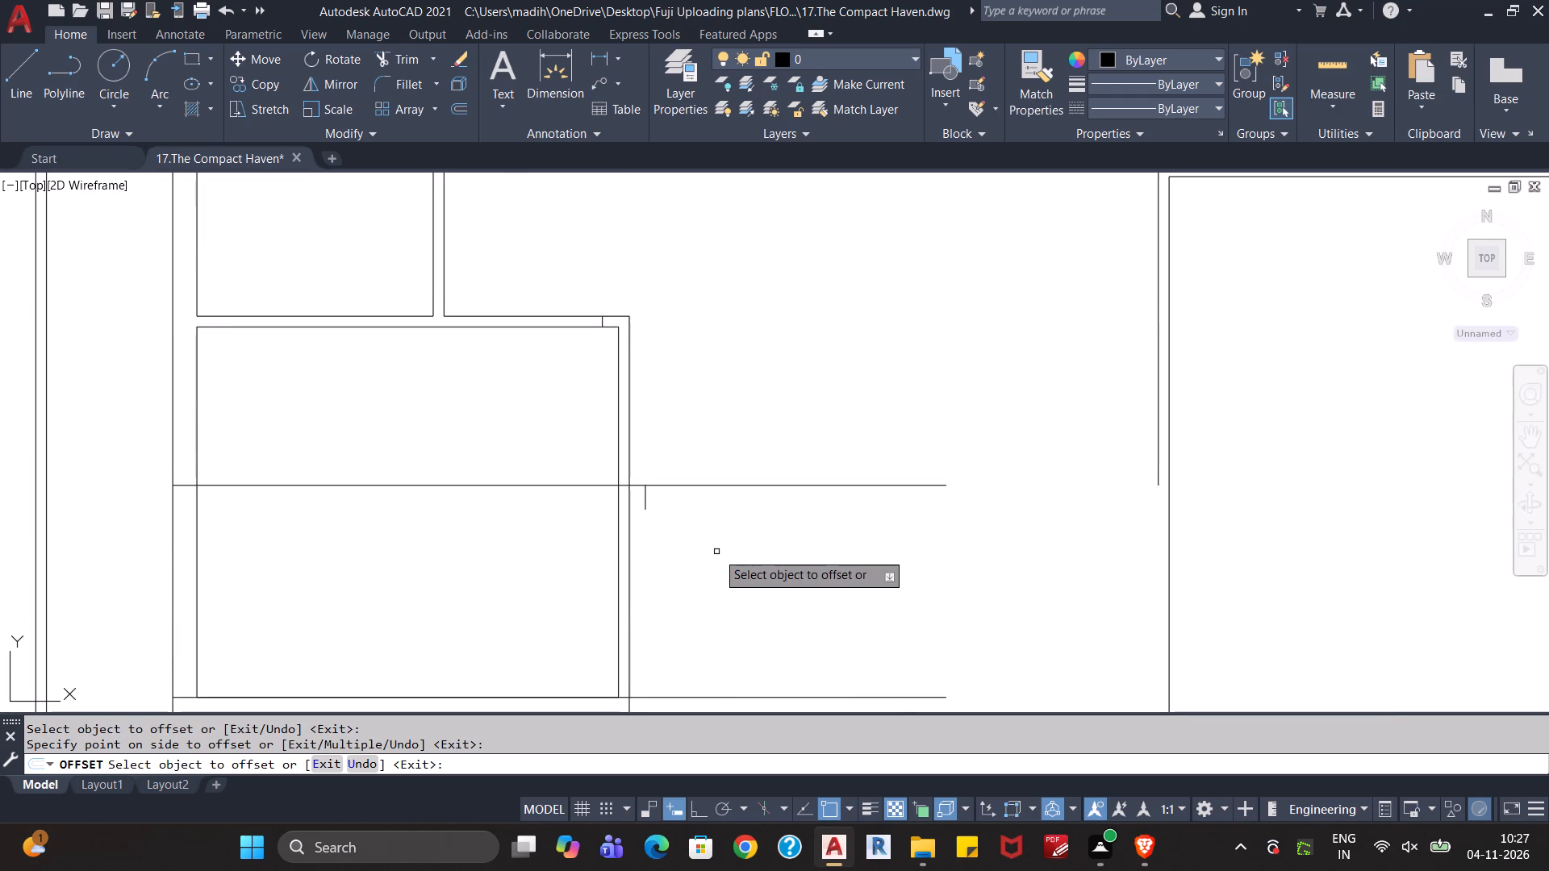
Mirror the short vertical line beside the bottom-left room's right wall about a vertical axis through its upper end, with Ortho on, keeping the source.
{"action": "key", "text": "Escape"}
{"action": "key", "text": "Escape"}
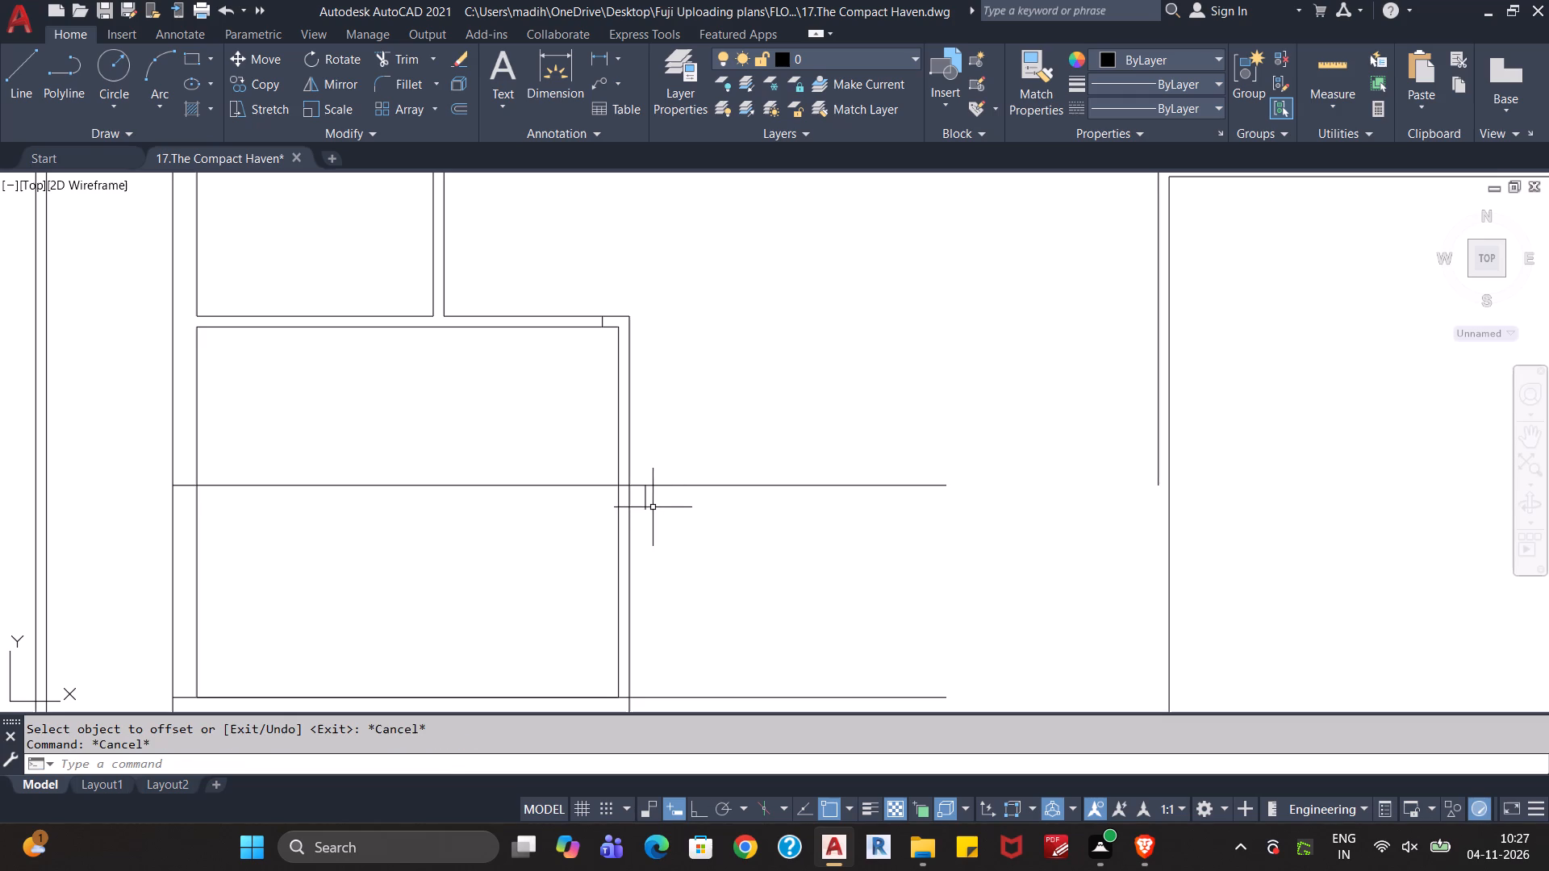
{"action": "left_click", "coordinate": [645, 506]}
{"action": "type", "text": "mi"}
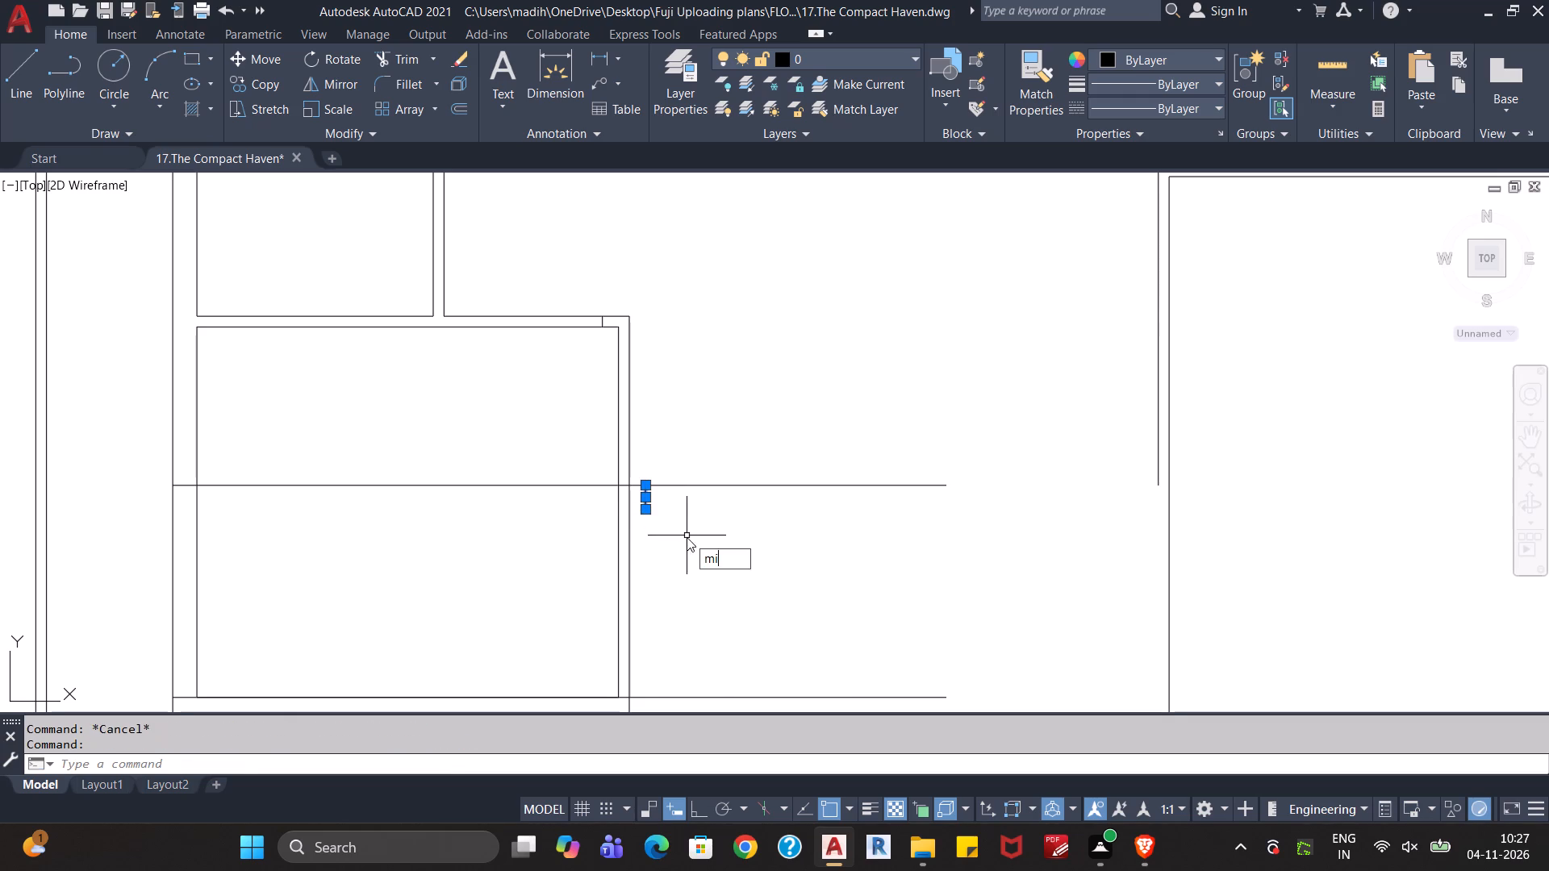
{"action": "key", "text": "Return"}
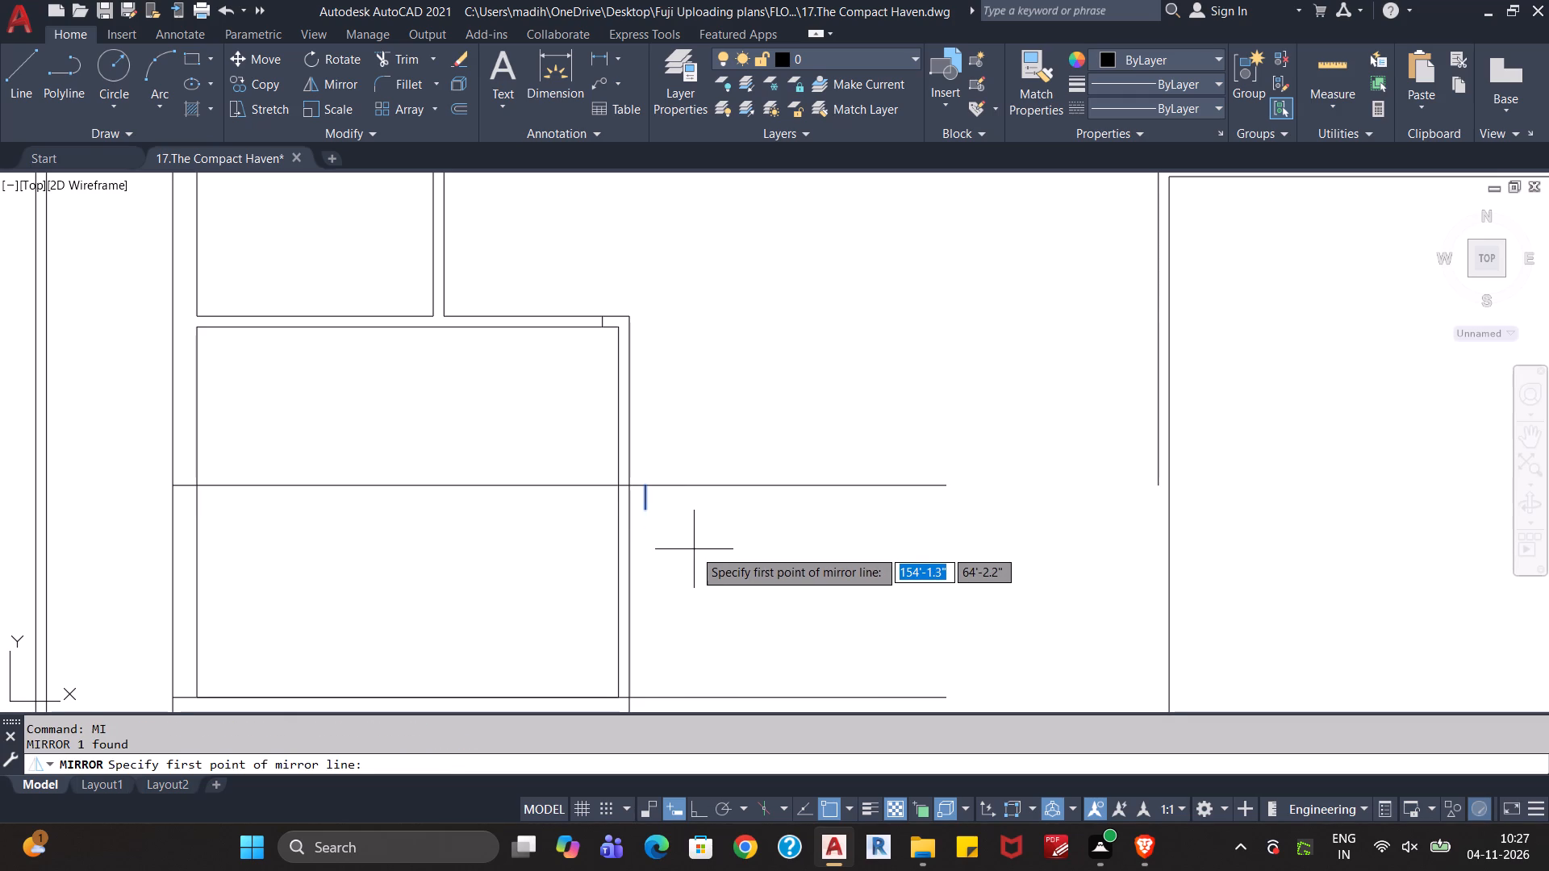
{"action": "key", "text": "F8"}
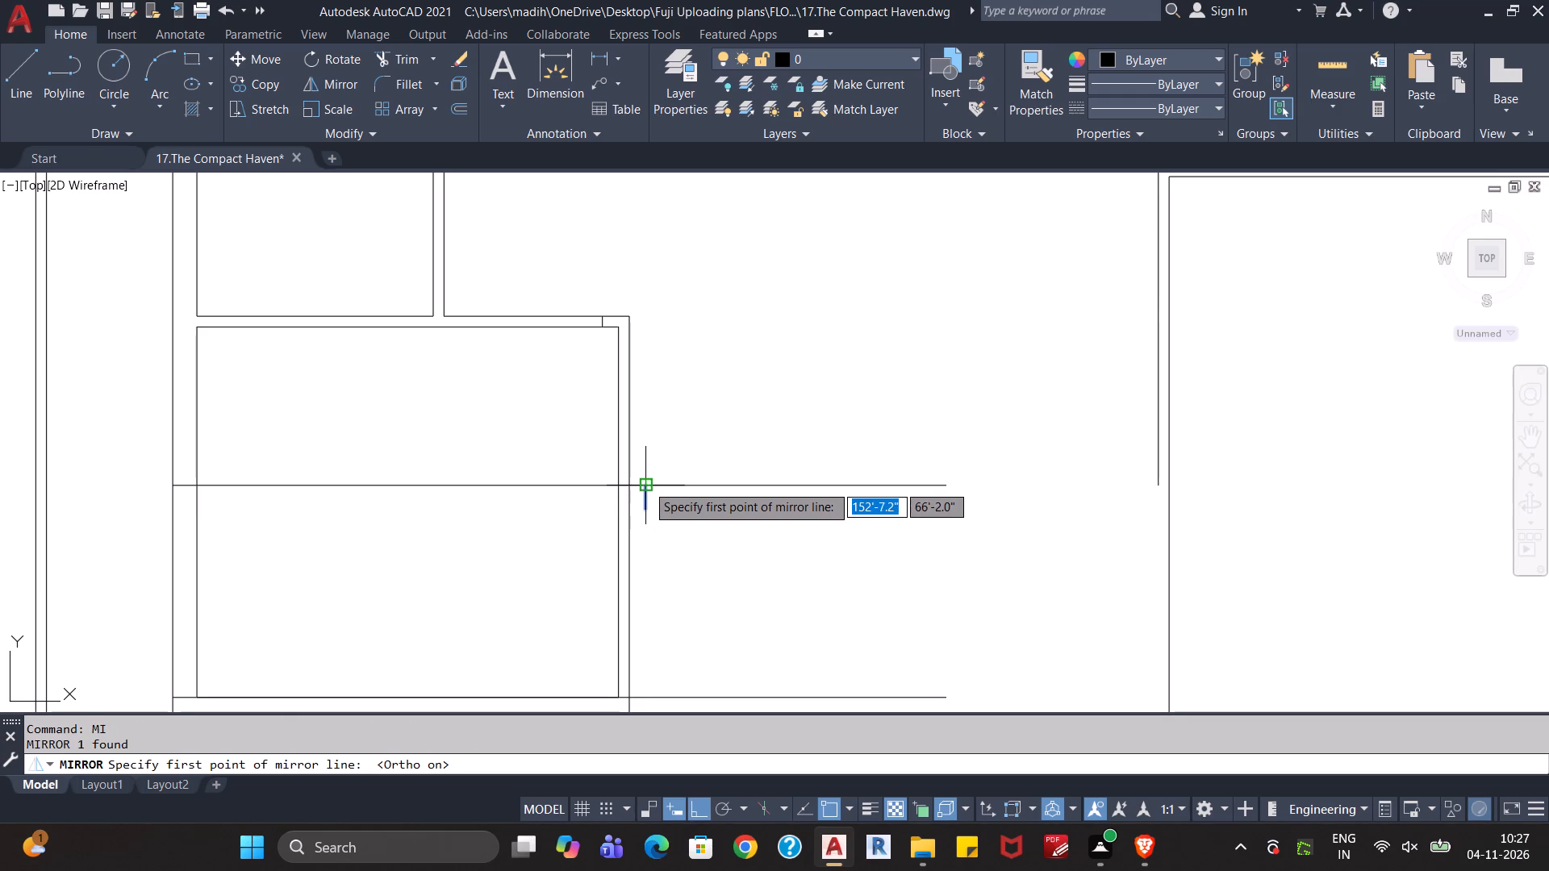
{"action": "left_click", "coordinate": [646, 484]}
{"action": "left_click", "coordinate": [703, 564]}
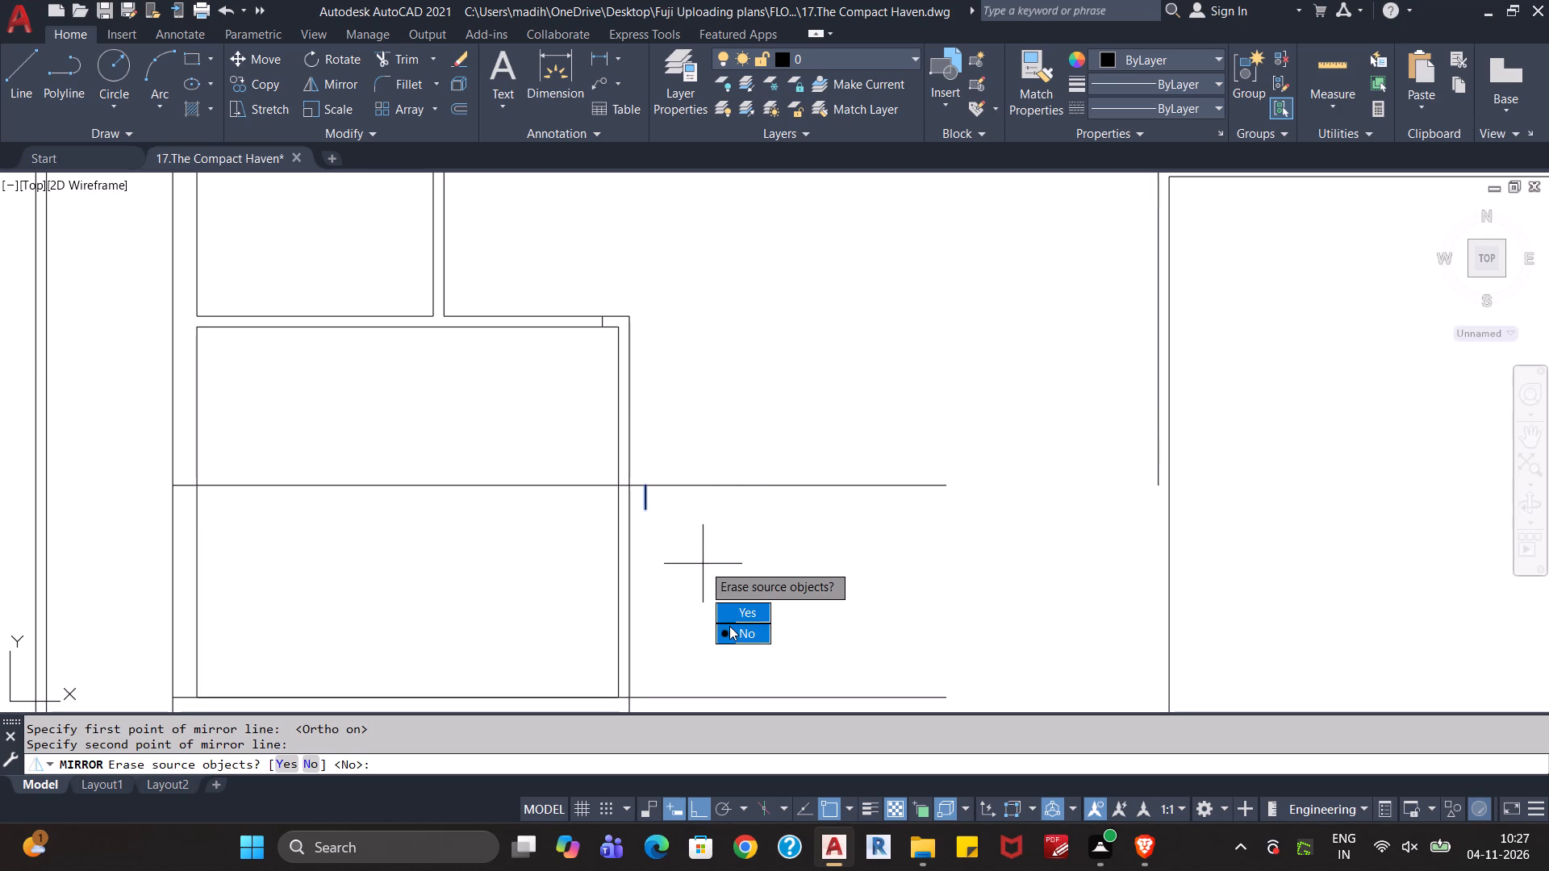
{"action": "left_click_drag", "start_coordinate": [729, 626], "coordinate": [703, 564]}
{"action": "scroll", "coordinate": [658, 519], "scroll_direction": "up", "scroll_amount": 2}
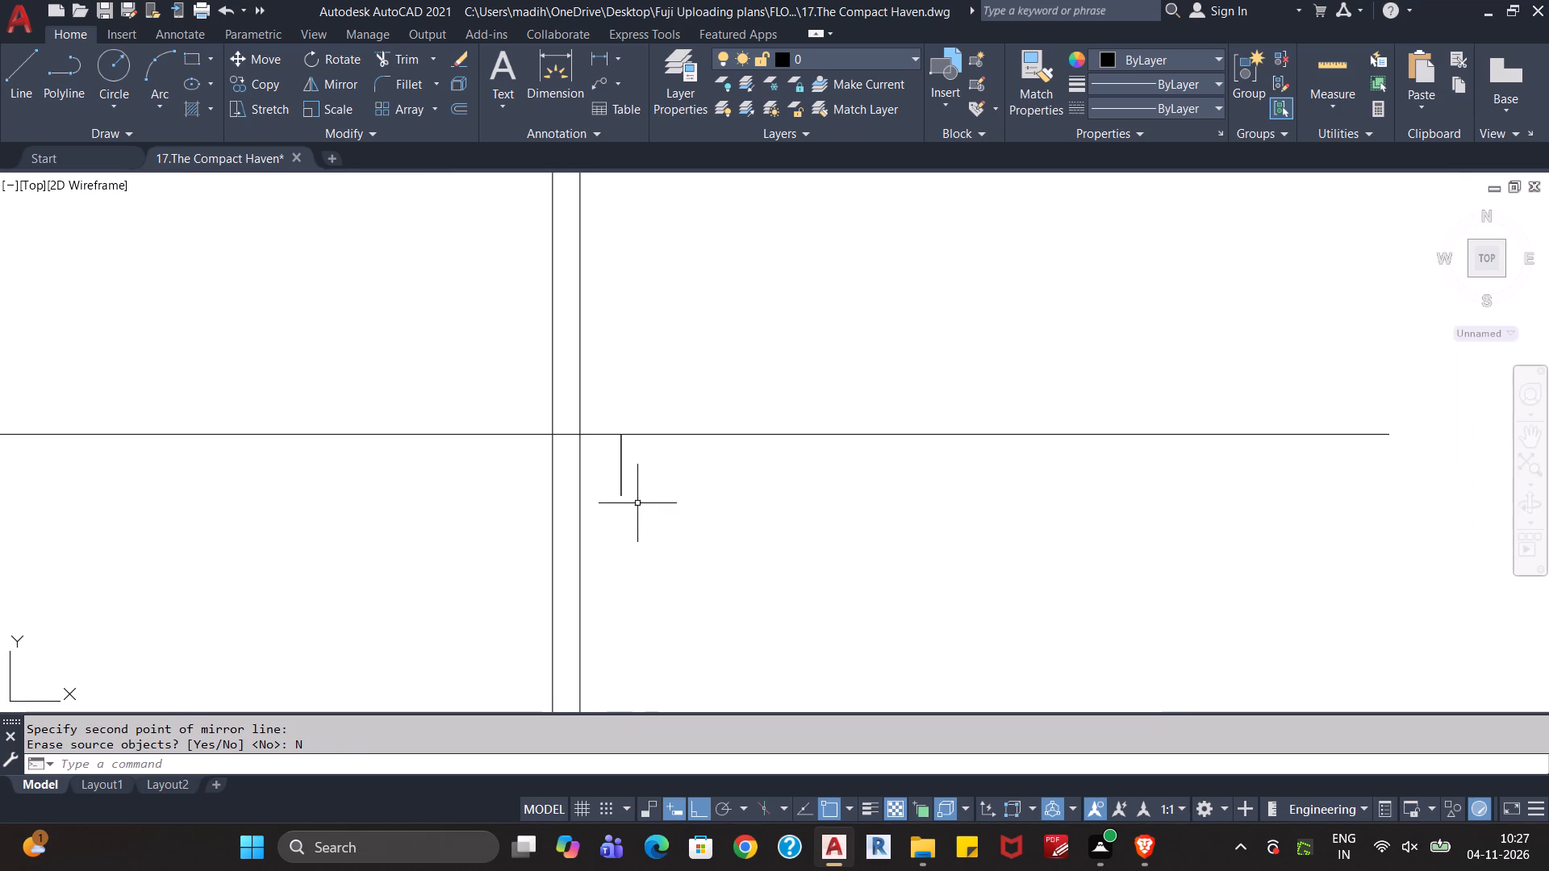
Cut the short vertical line beside the bottom-left room and paste it standing directly above the long horizontal line.
{"action": "left_click", "coordinate": [621, 482]}
{"action": "key", "text": "ctrl+x"}
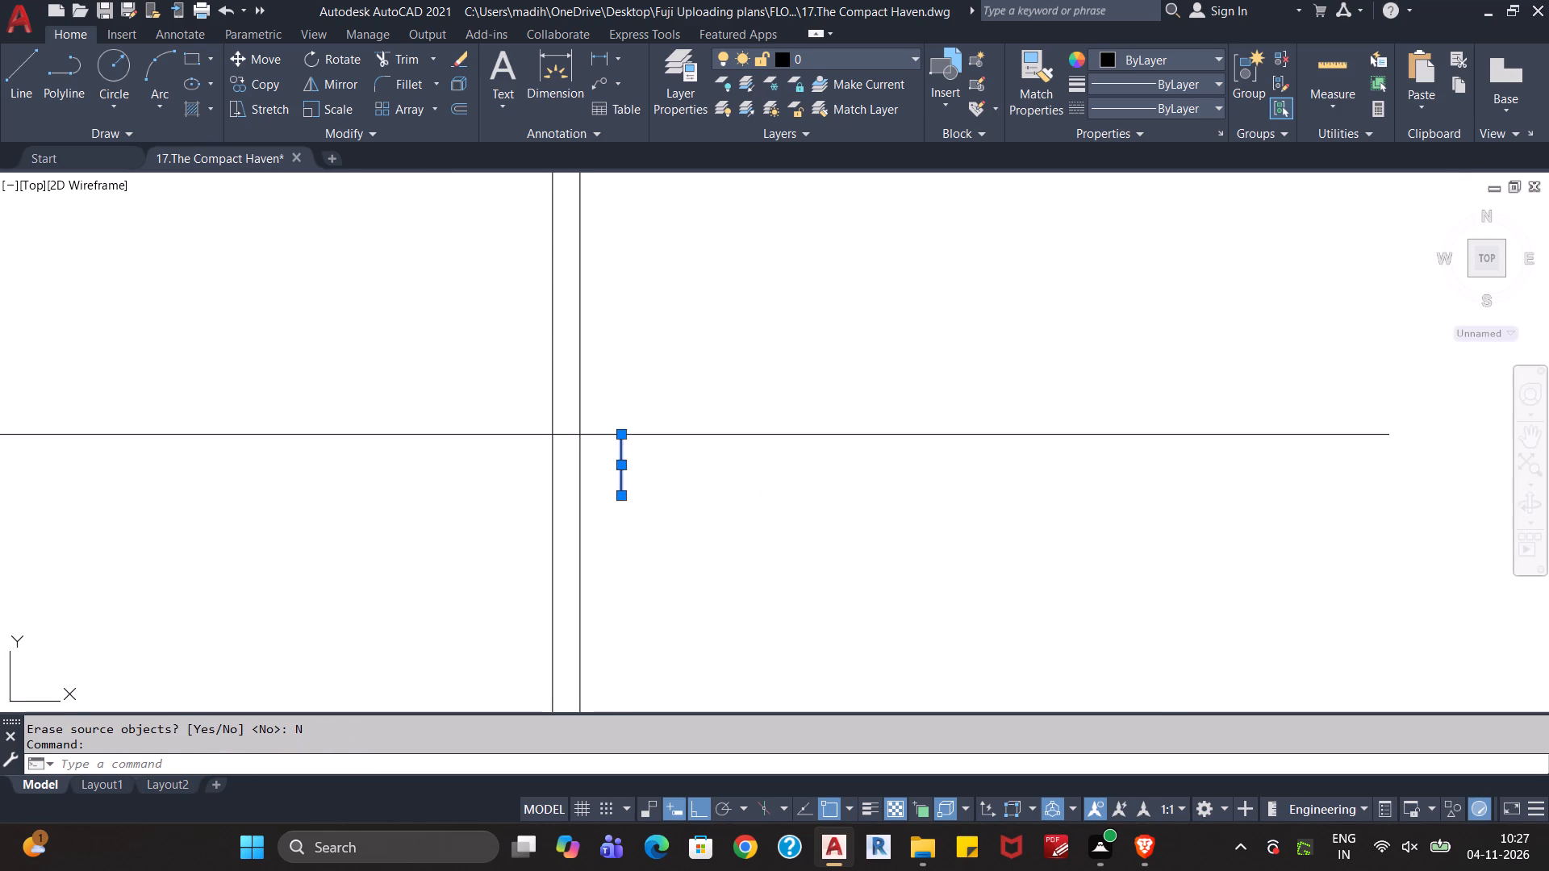
{"action": "key", "text": "ctrl+v"}
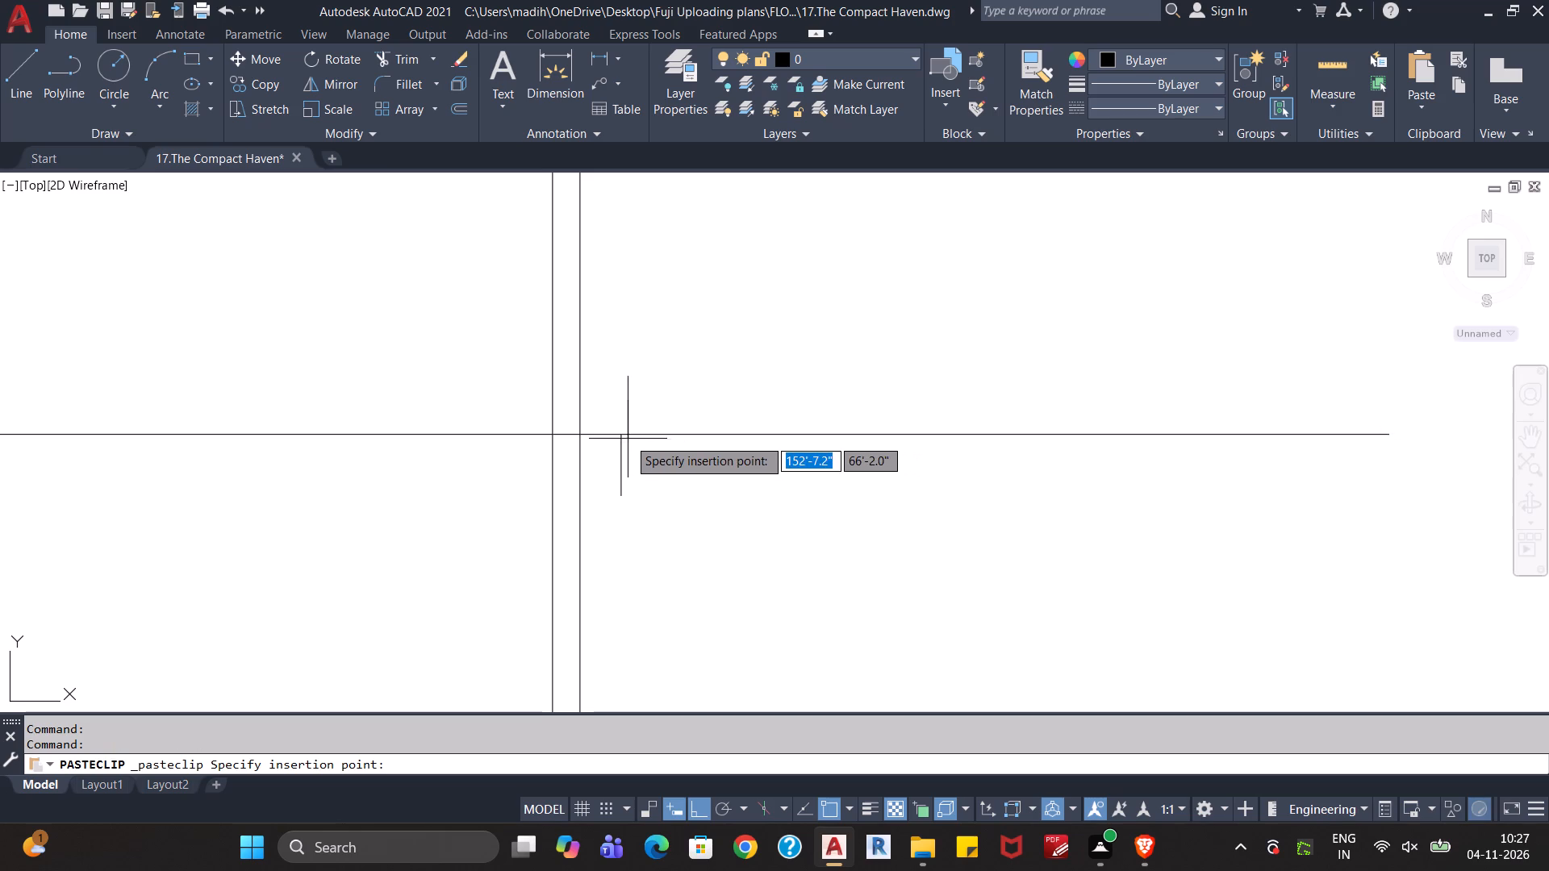
{"action": "left_click", "coordinate": [624, 435]}
{"action": "key", "text": "Escape"}
{"action": "key", "text": "Escape"}
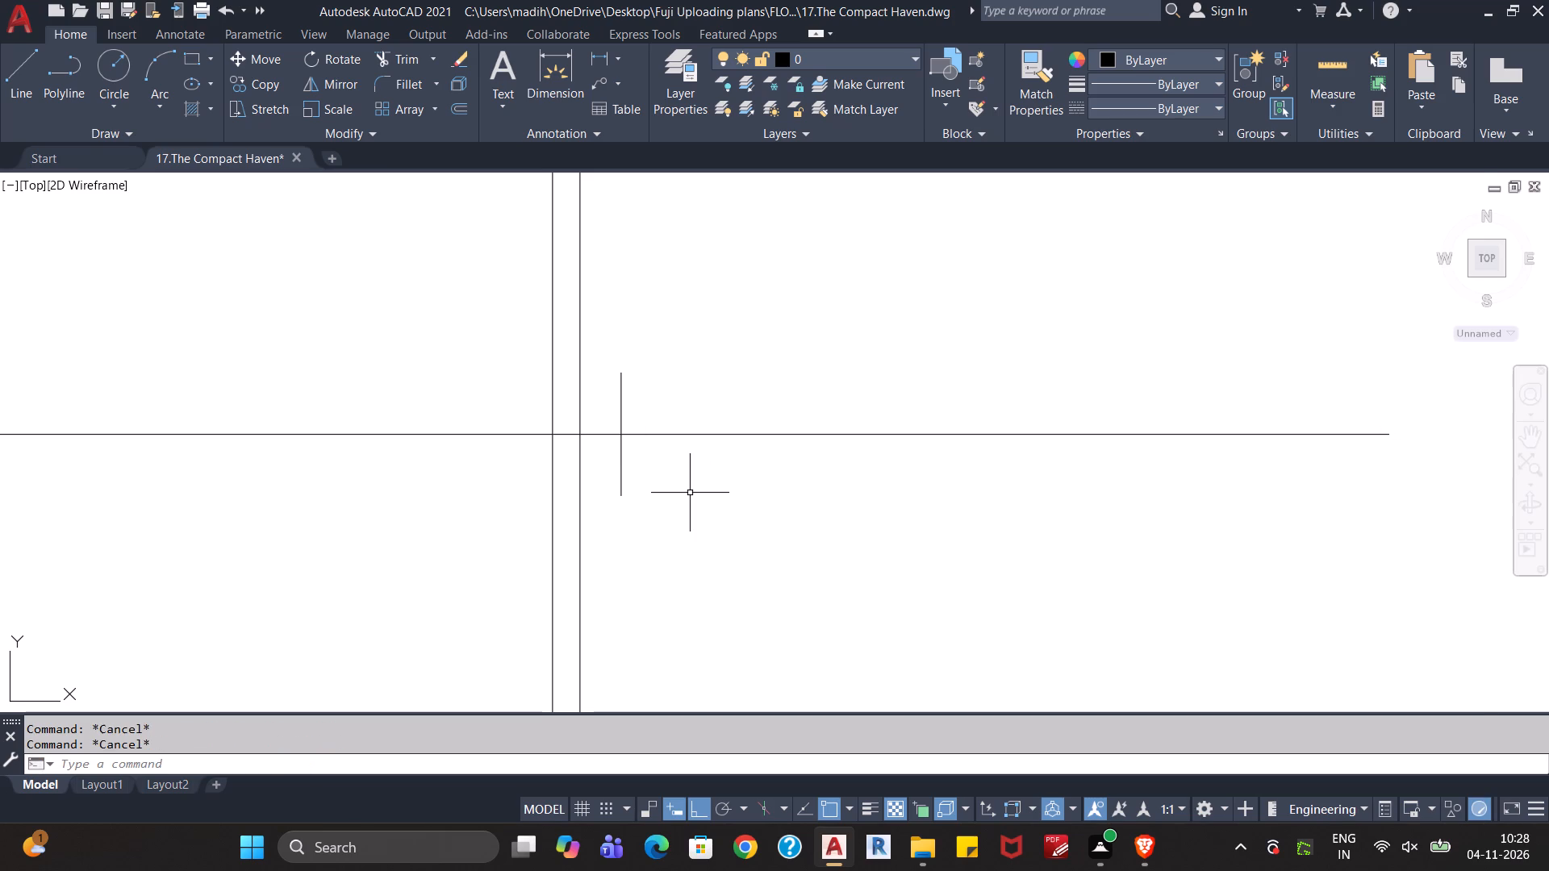
{"action": "key", "text": "Escape"}
Trim away the short vertical line's portion below the long horizontal line.
{"action": "scroll", "coordinate": [690, 494], "scroll_direction": "down", "scroll_amount": 1}
{"action": "type", "text": "tr"}
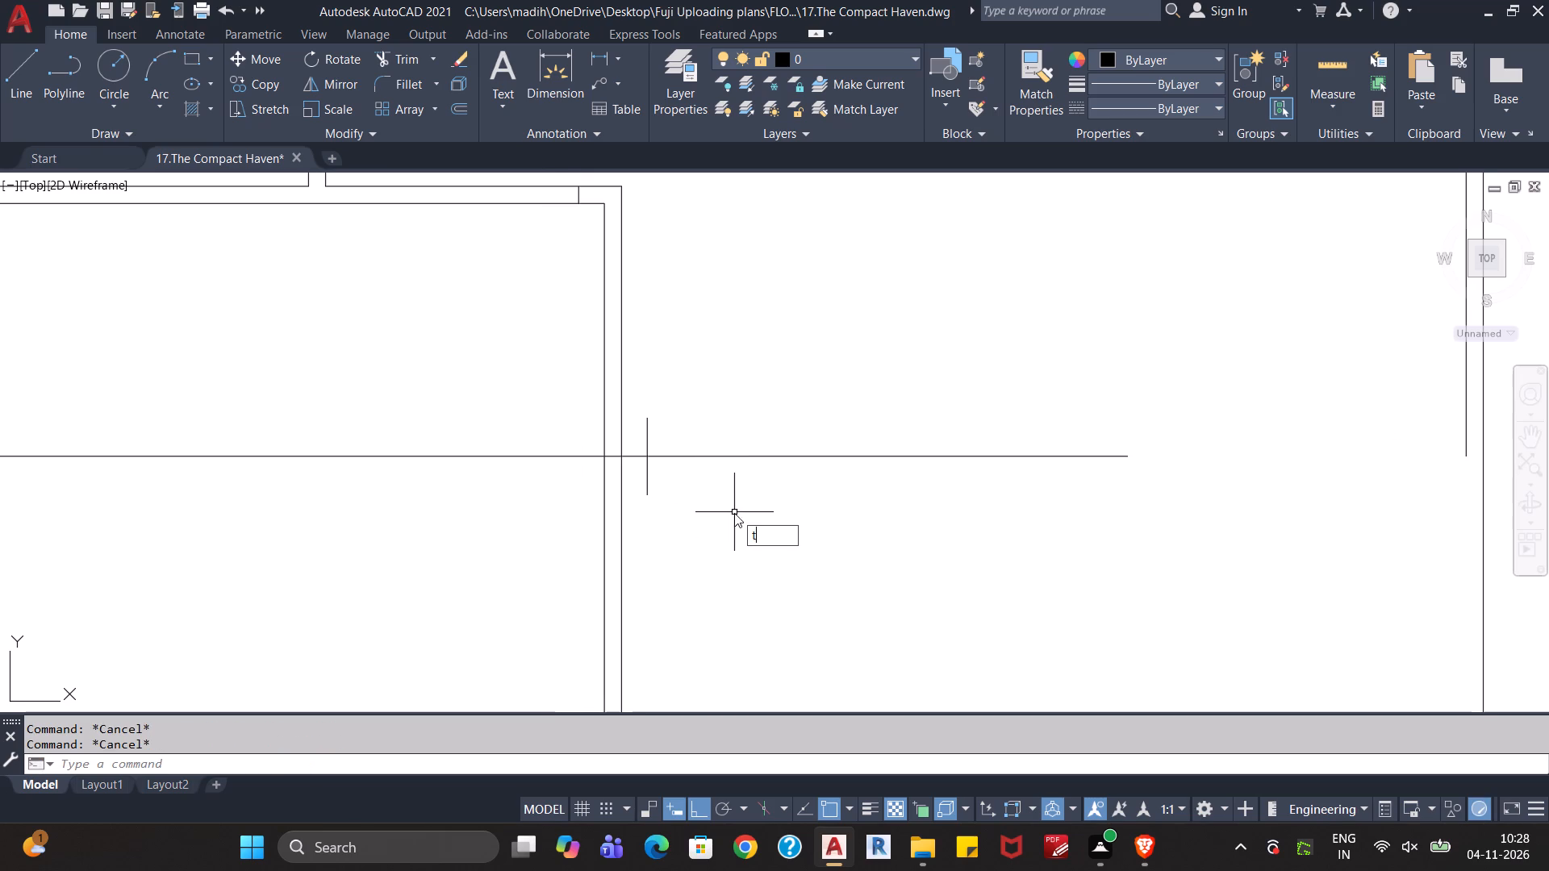
{"action": "key", "text": "Return"}
{"action": "left_click", "coordinate": [649, 491]}
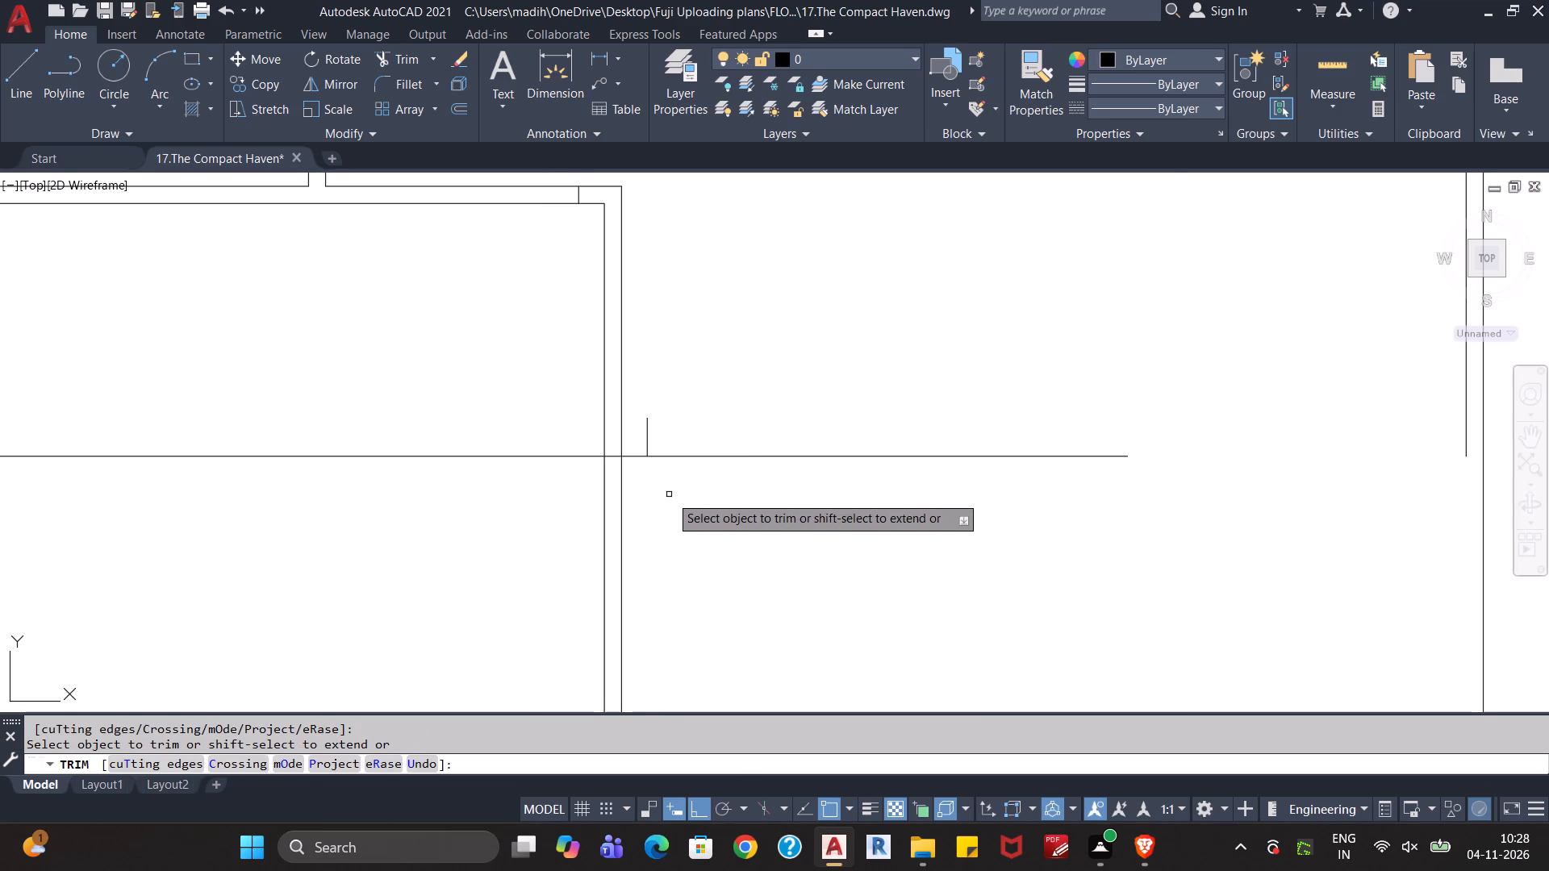
{"action": "scroll", "coordinate": [684, 500], "scroll_direction": "down", "scroll_amount": 1}
{"action": "key", "text": "Escape"}
{"action": "key", "text": "Escape"}
{"action": "scroll", "coordinate": [714, 520], "scroll_direction": "down", "scroll_amount": 1}
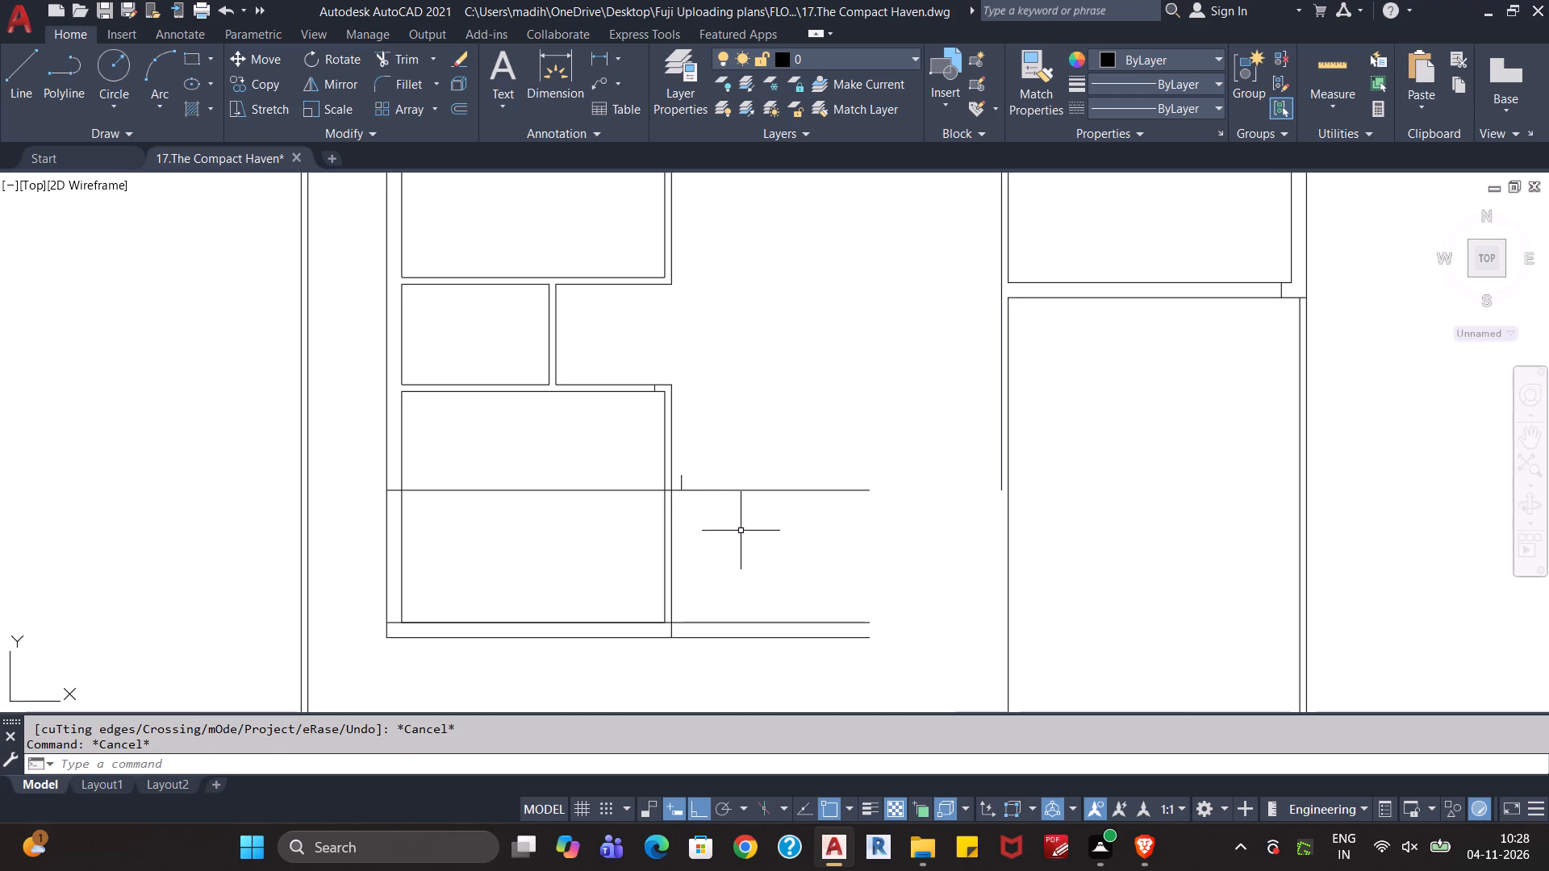
Draw a 6'7" vertical line joining the open right ends of the upper horizontal line and the inner bottom line.
{"action": "middle_click_drag", "start_coordinate": [747, 536], "coordinate": [724, 505]}
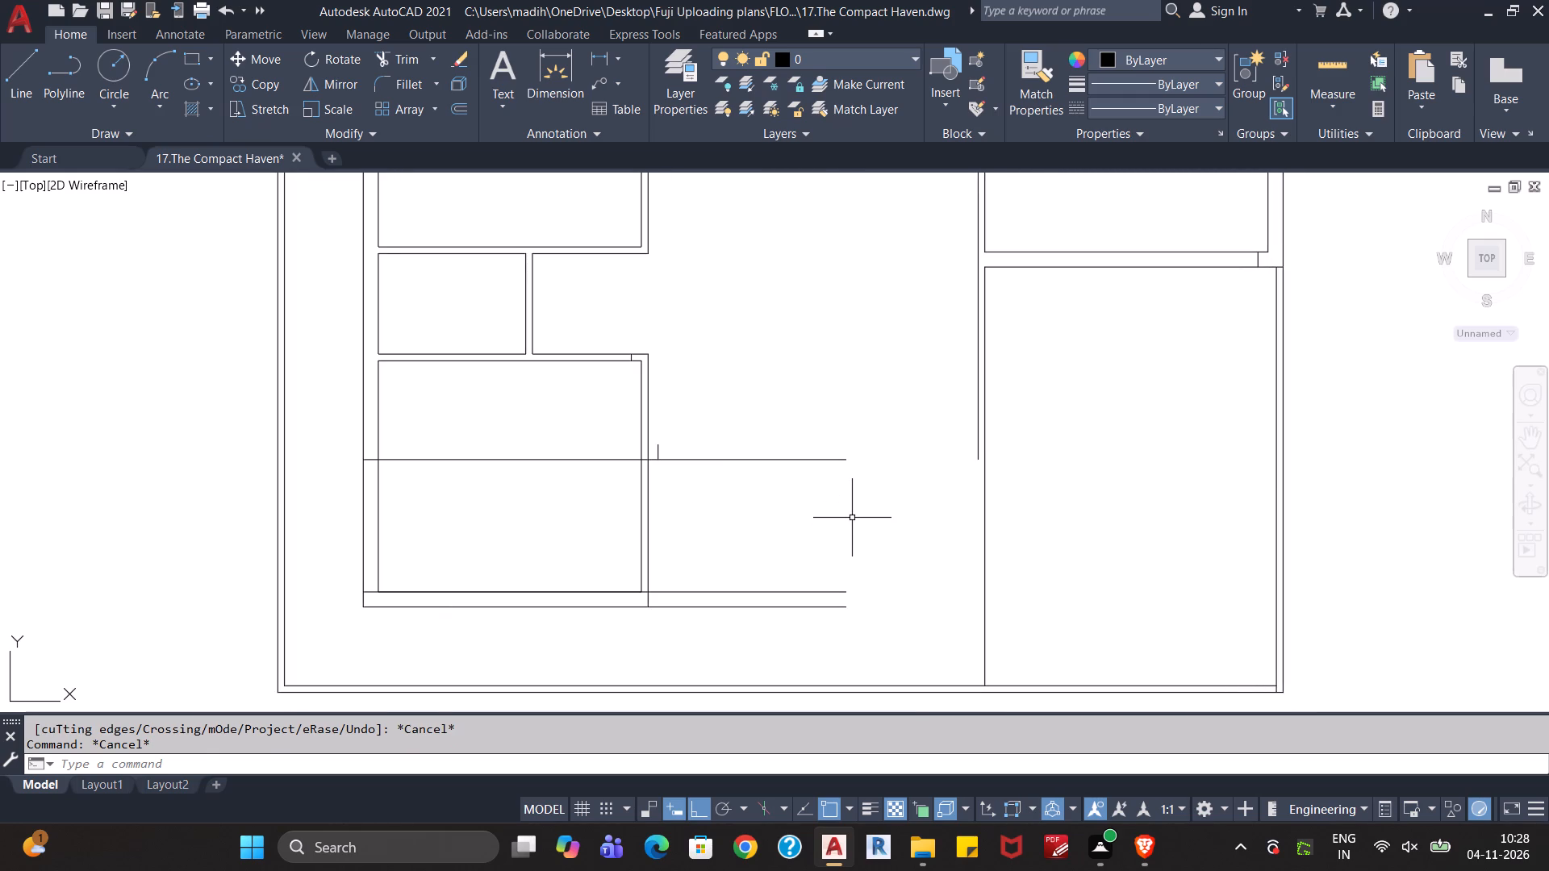
{"action": "key", "text": "l"}
{"action": "key", "text": "Return"}
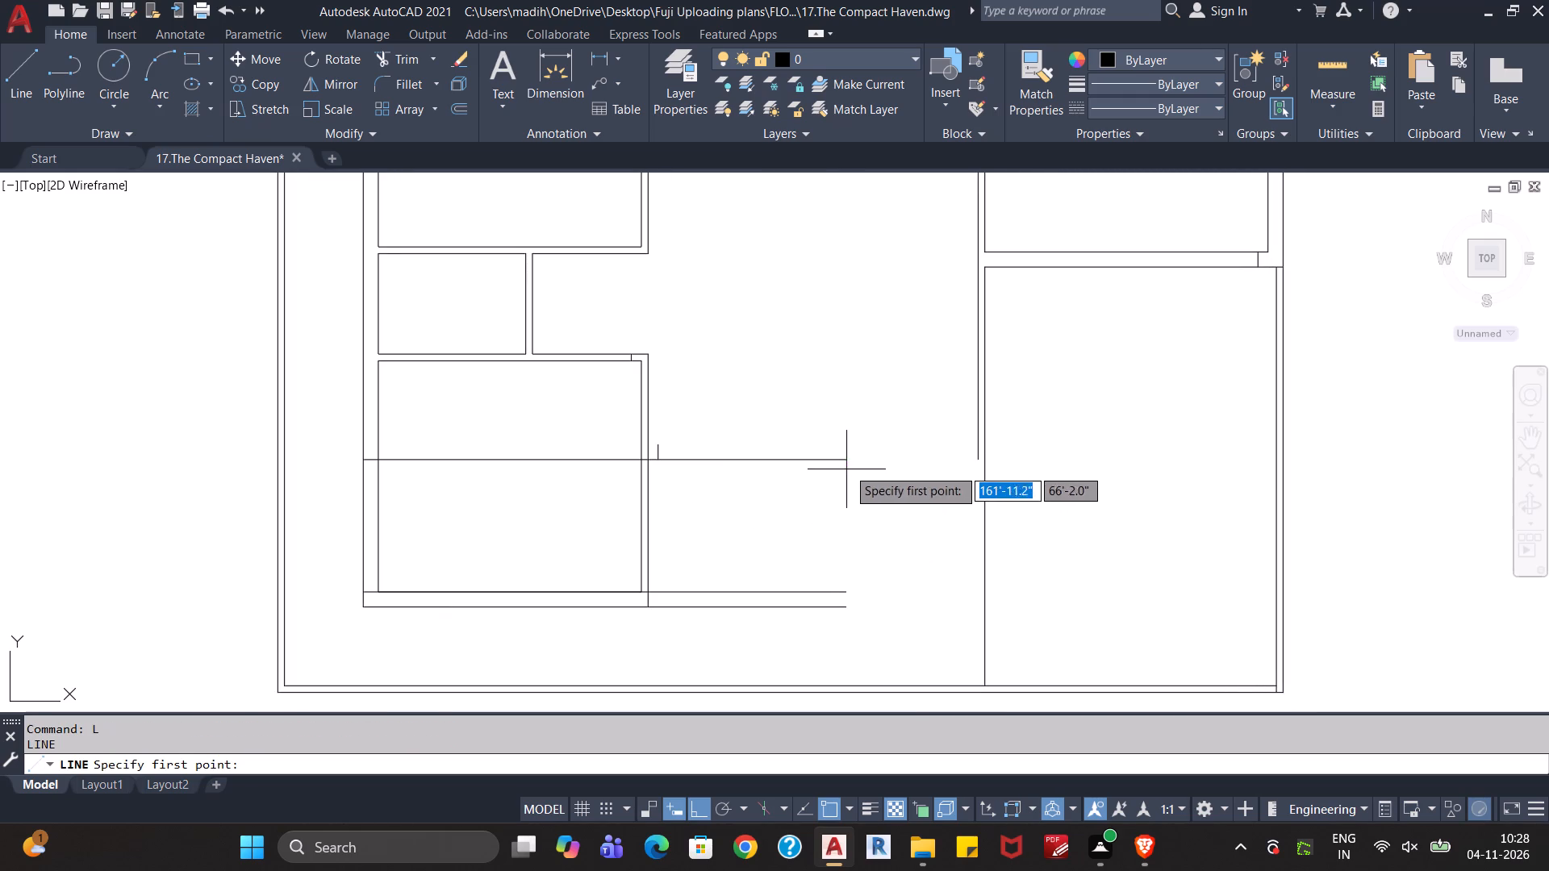
{"action": "left_click", "coordinate": [845, 463]}
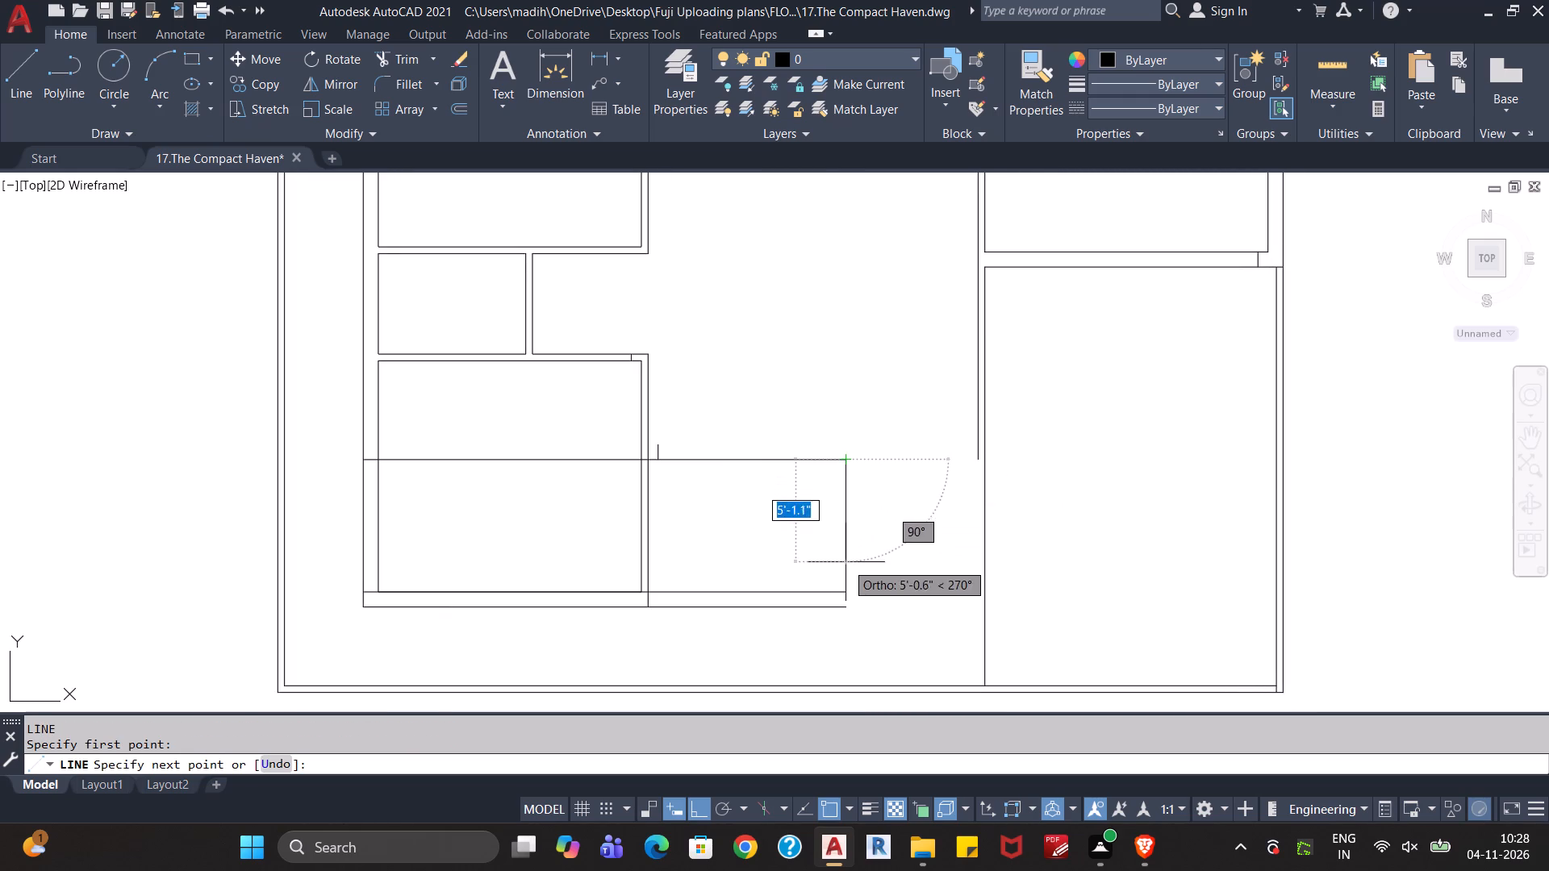
{"action": "left_click", "coordinate": [844, 591]}
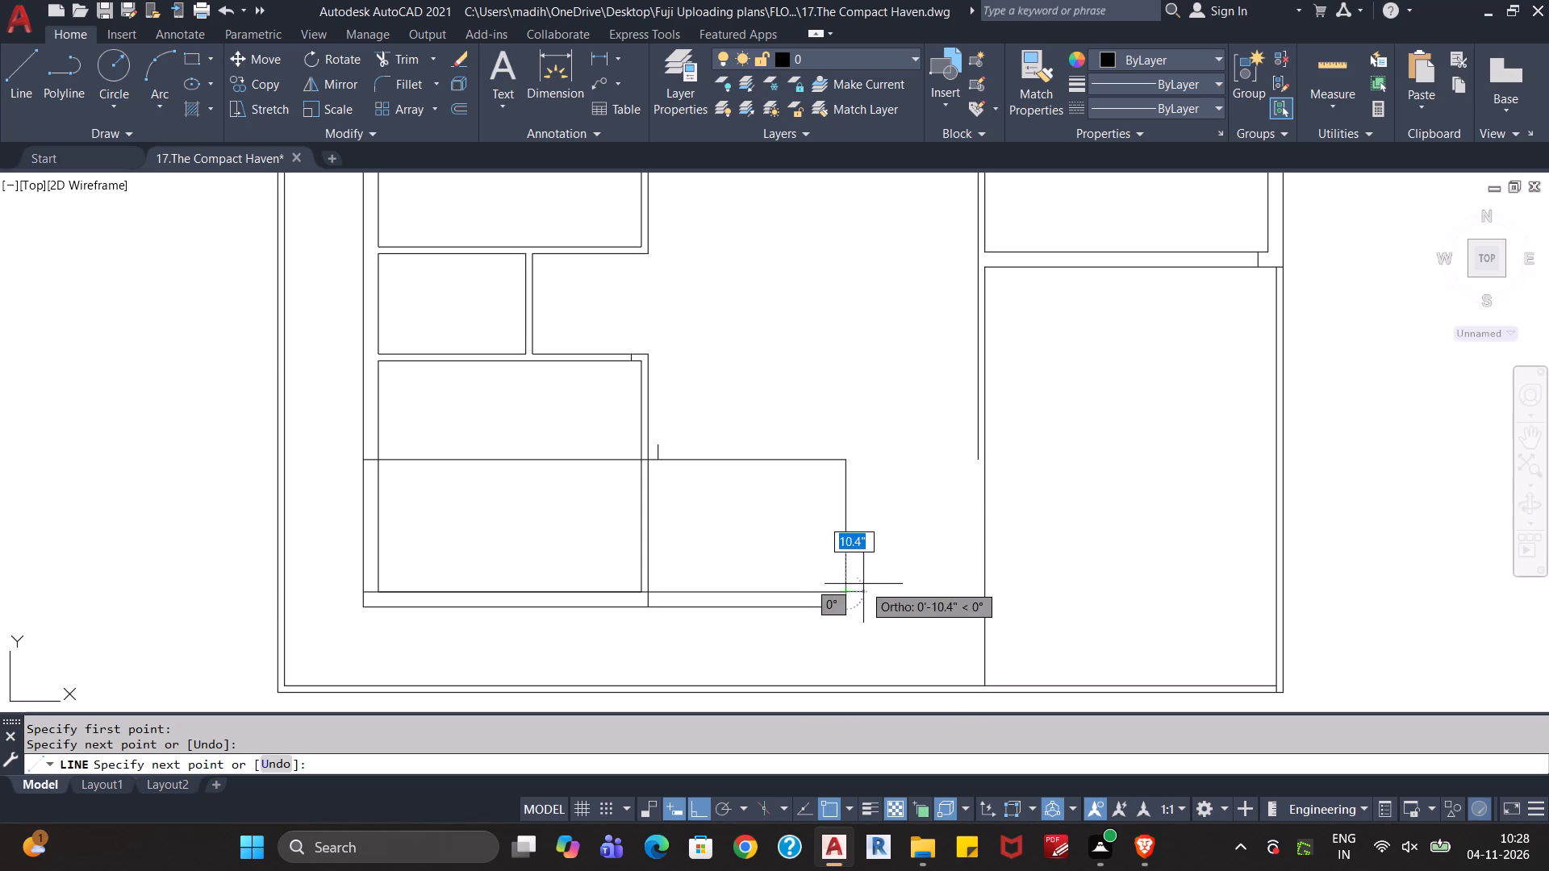
{"action": "key", "text": "Escape"}
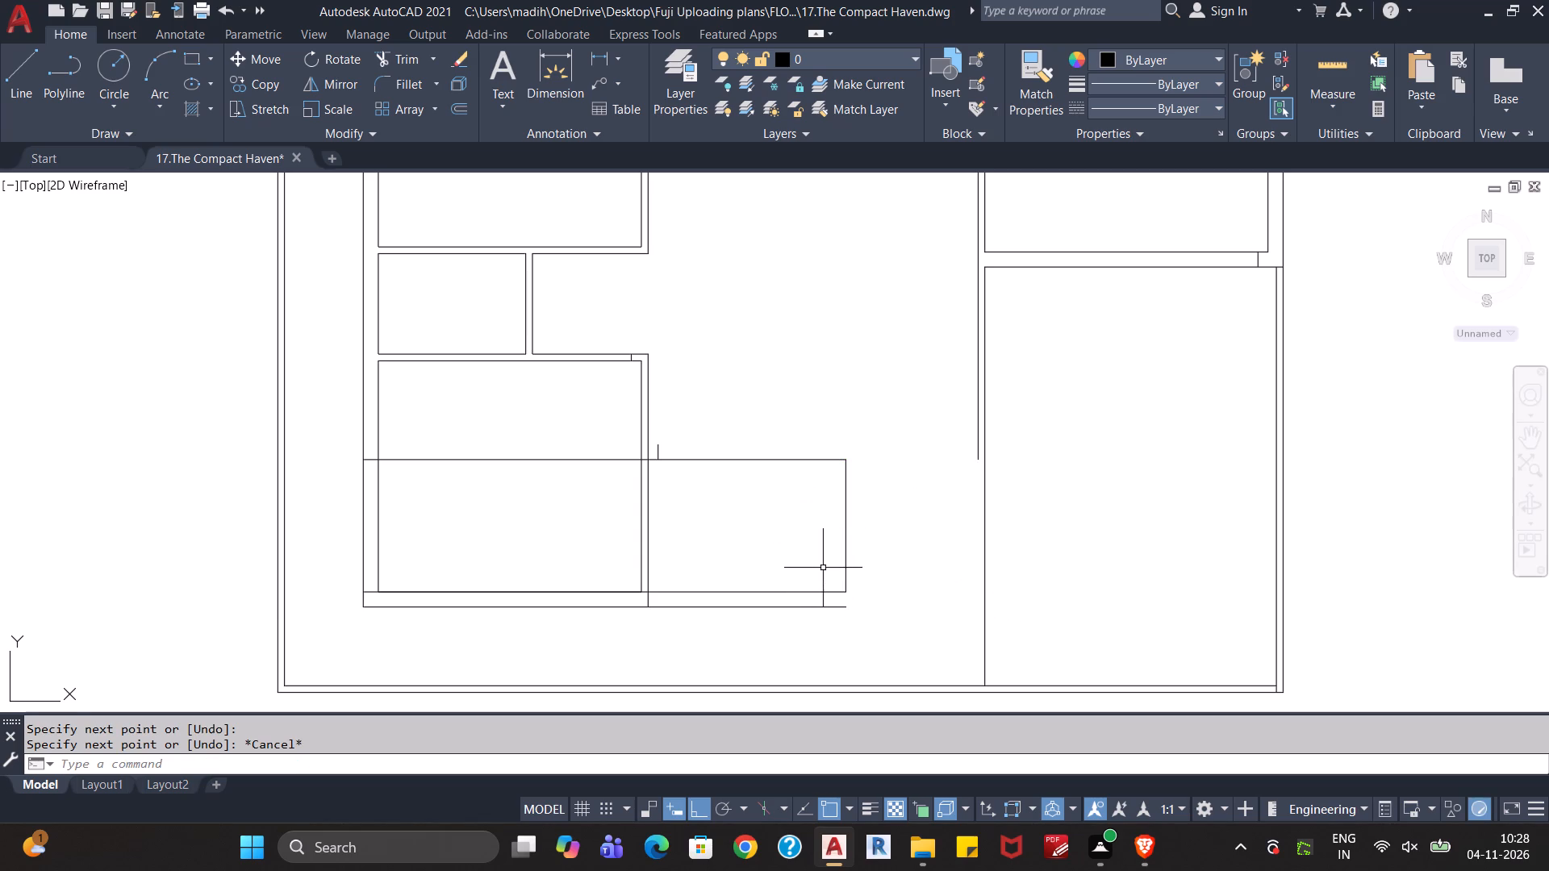
Measure the newly closed rectangle beside the bottom-left room with a quick measurement.
{"action": "left_click", "coordinate": [1332, 62]}
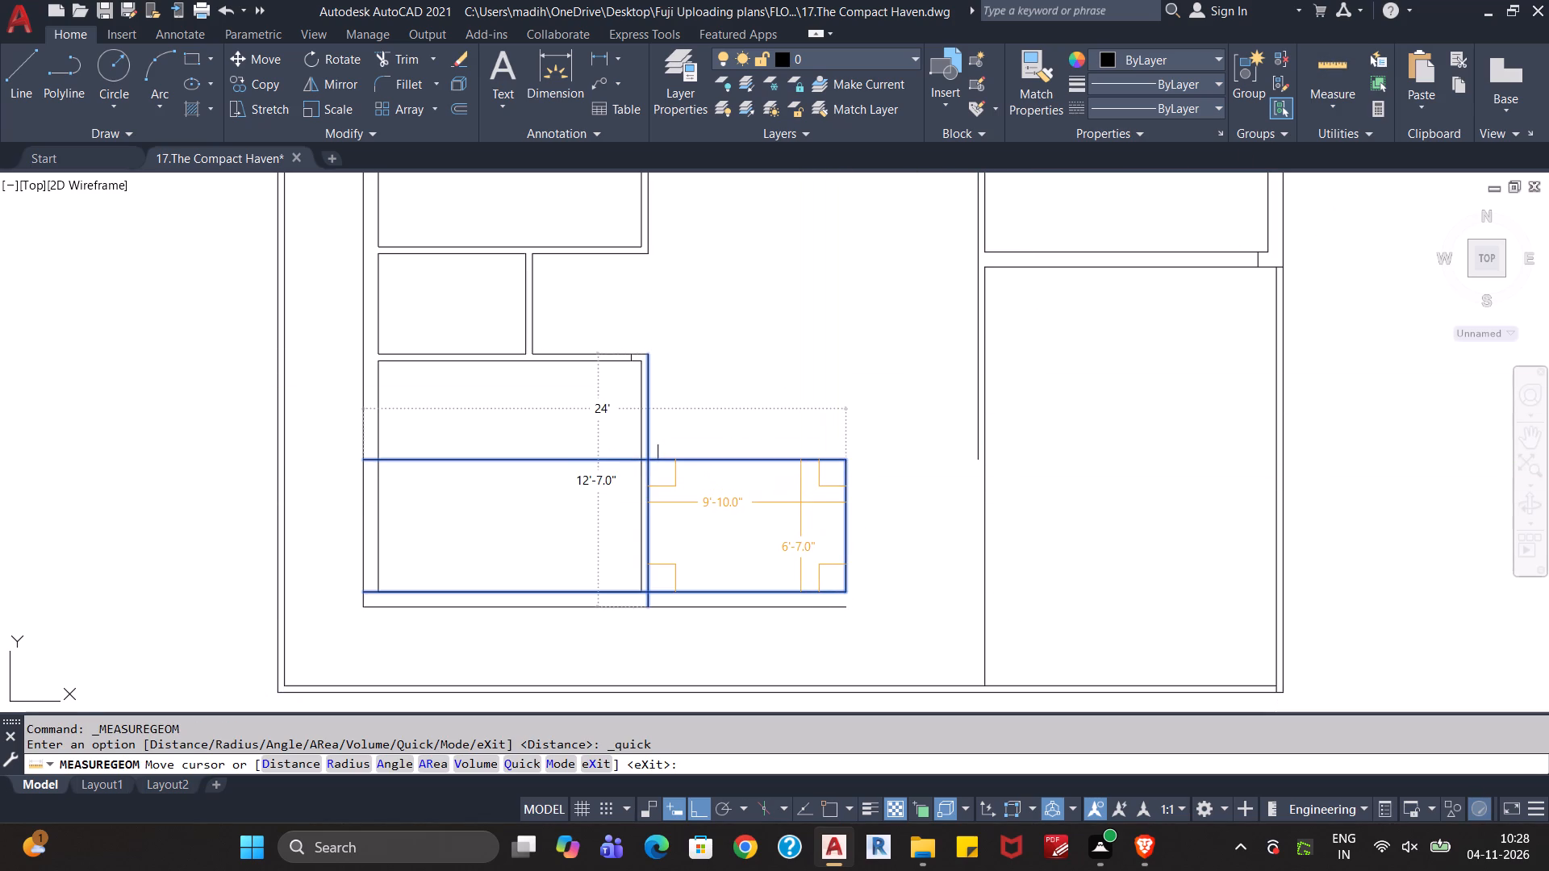
{"action": "key", "text": "Escape"}
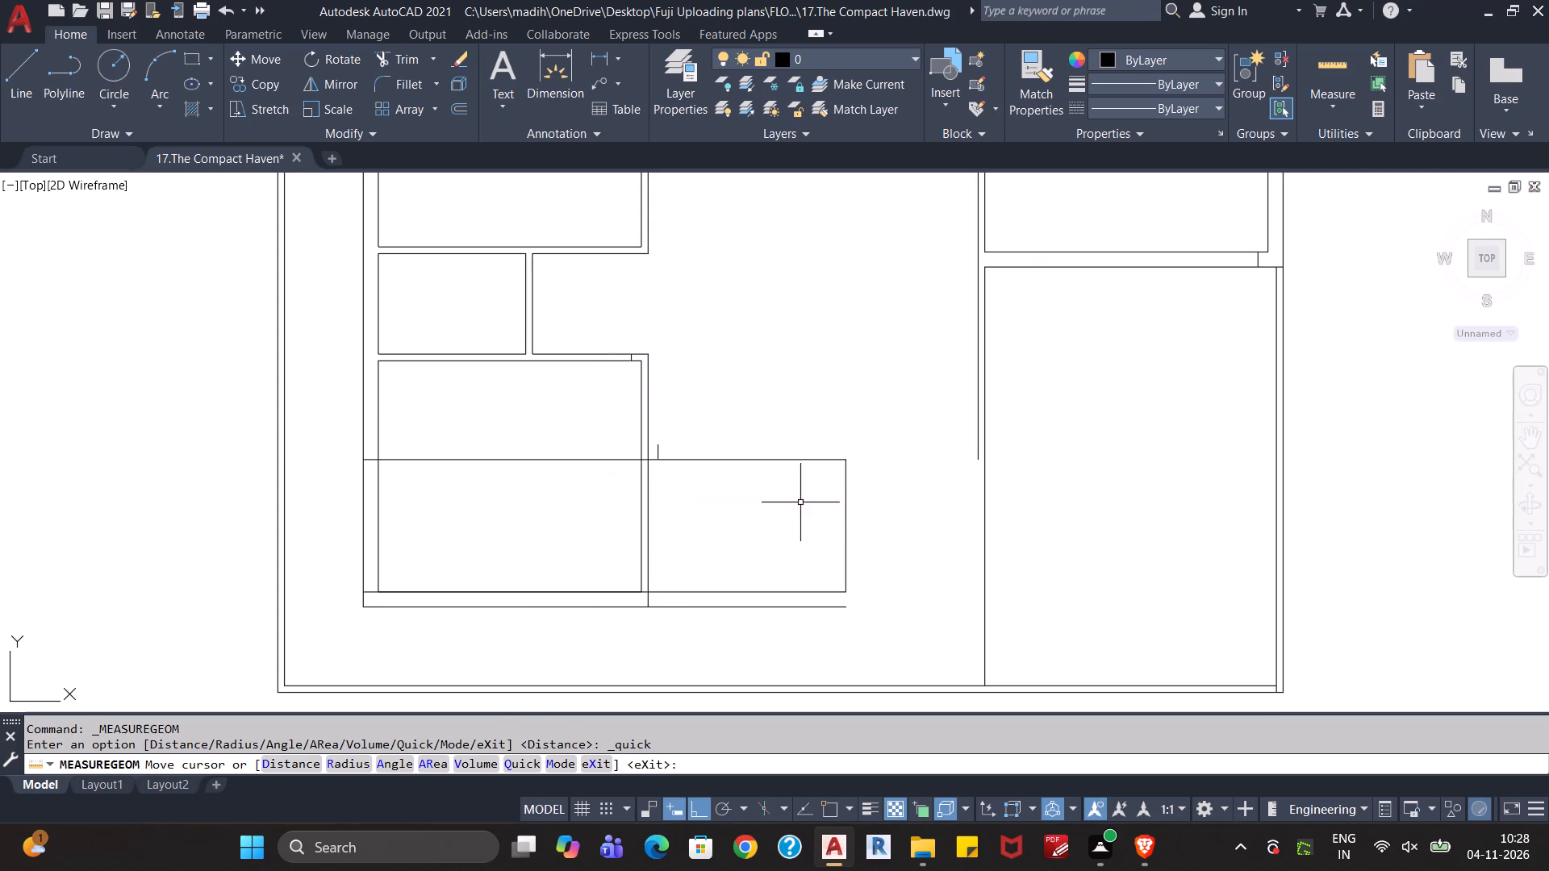
{"action": "key", "text": "Escape"}
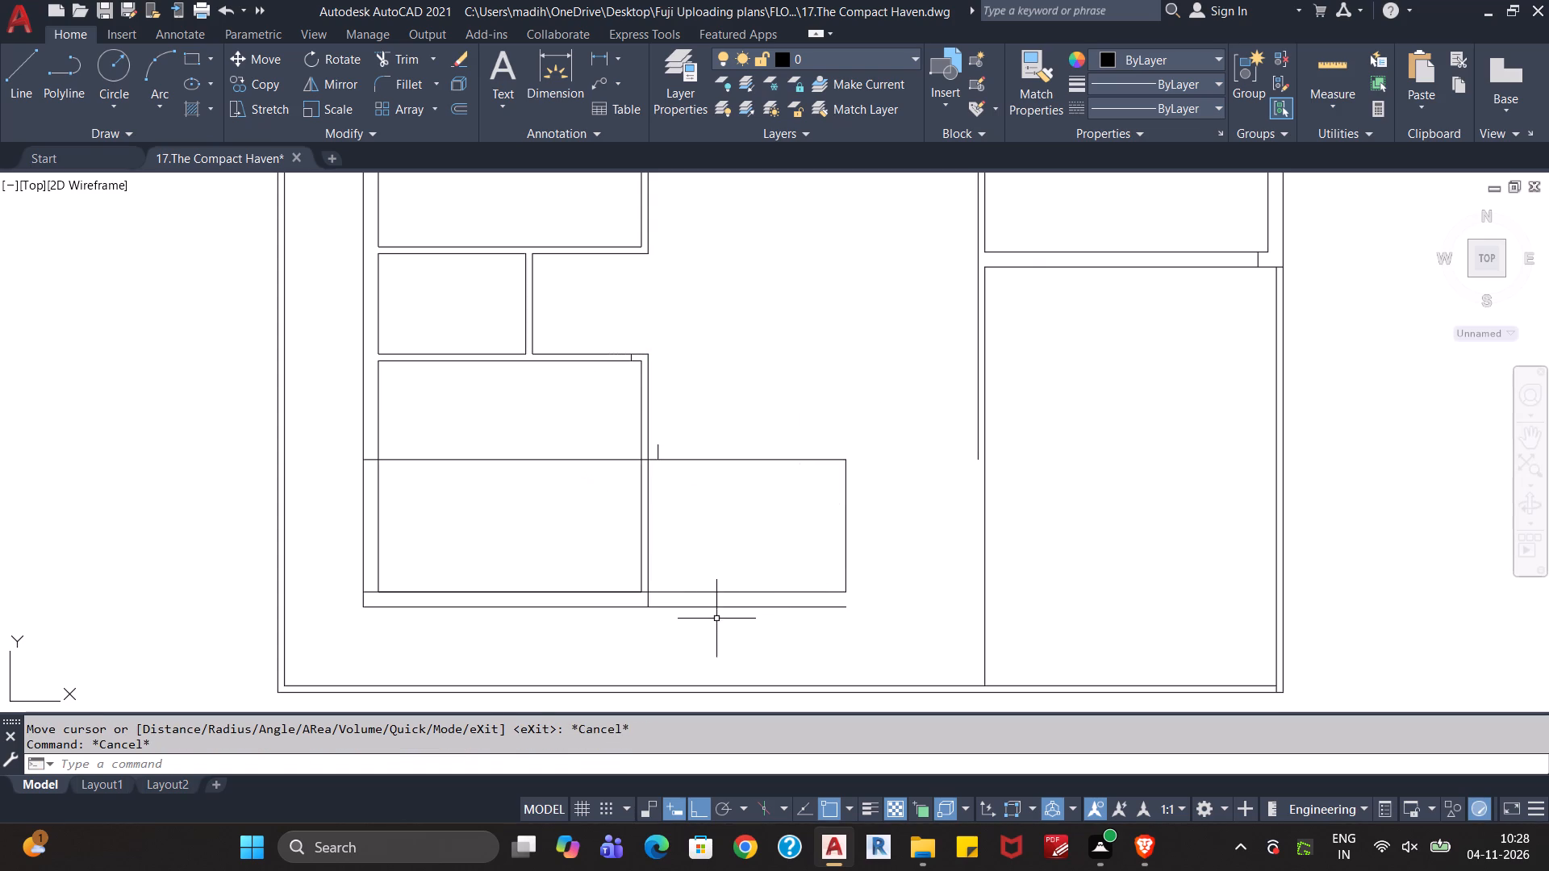
Trim the outer bottom line where it runs past the bottom-left room's right wall.
{"action": "middle_click_drag", "start_coordinate": [719, 633], "coordinate": [745, 527]}
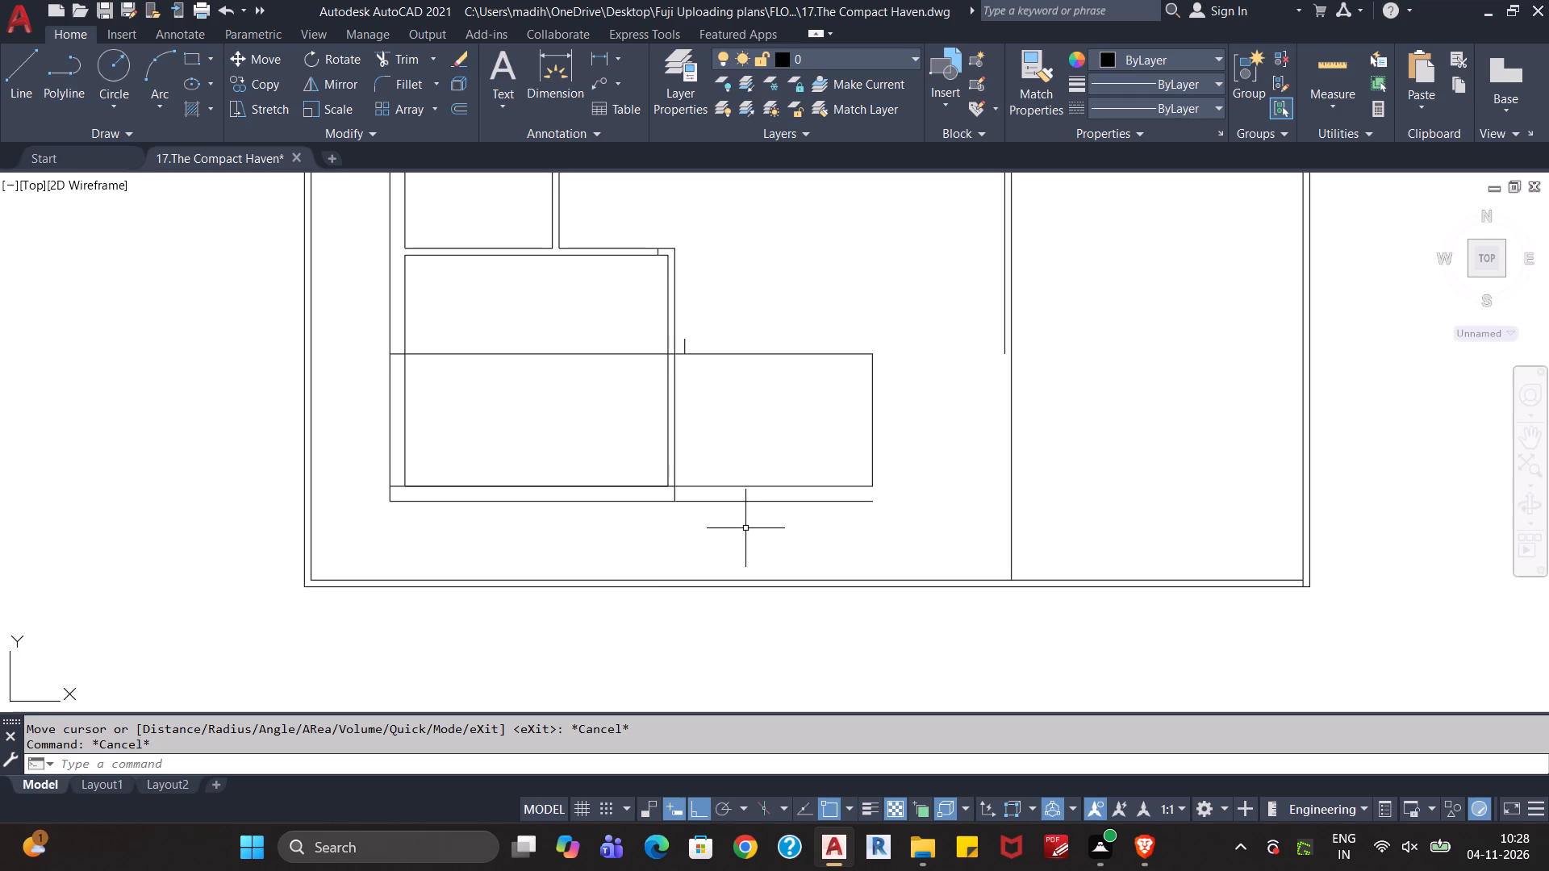
{"action": "type", "text": "tr"}
{"action": "key", "text": "Return"}
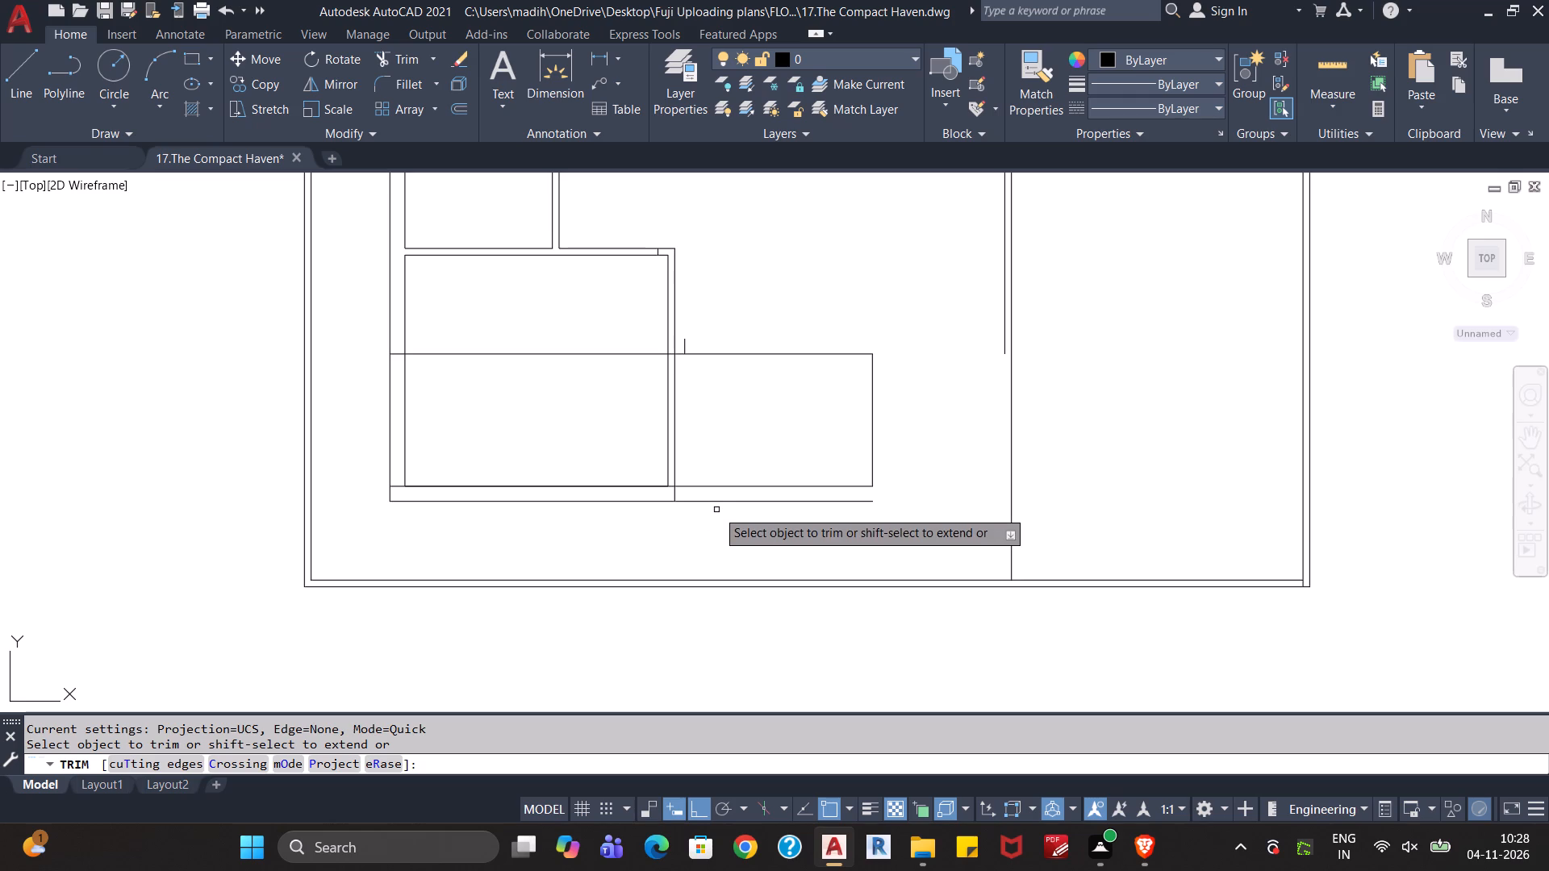
{"action": "left_click", "coordinate": [721, 502]}
Extend the upper horizontal line of the small rectangle to the hall's right wall line.
{"action": "scroll", "coordinate": [749, 514], "scroll_direction": "down", "scroll_amount": 1}
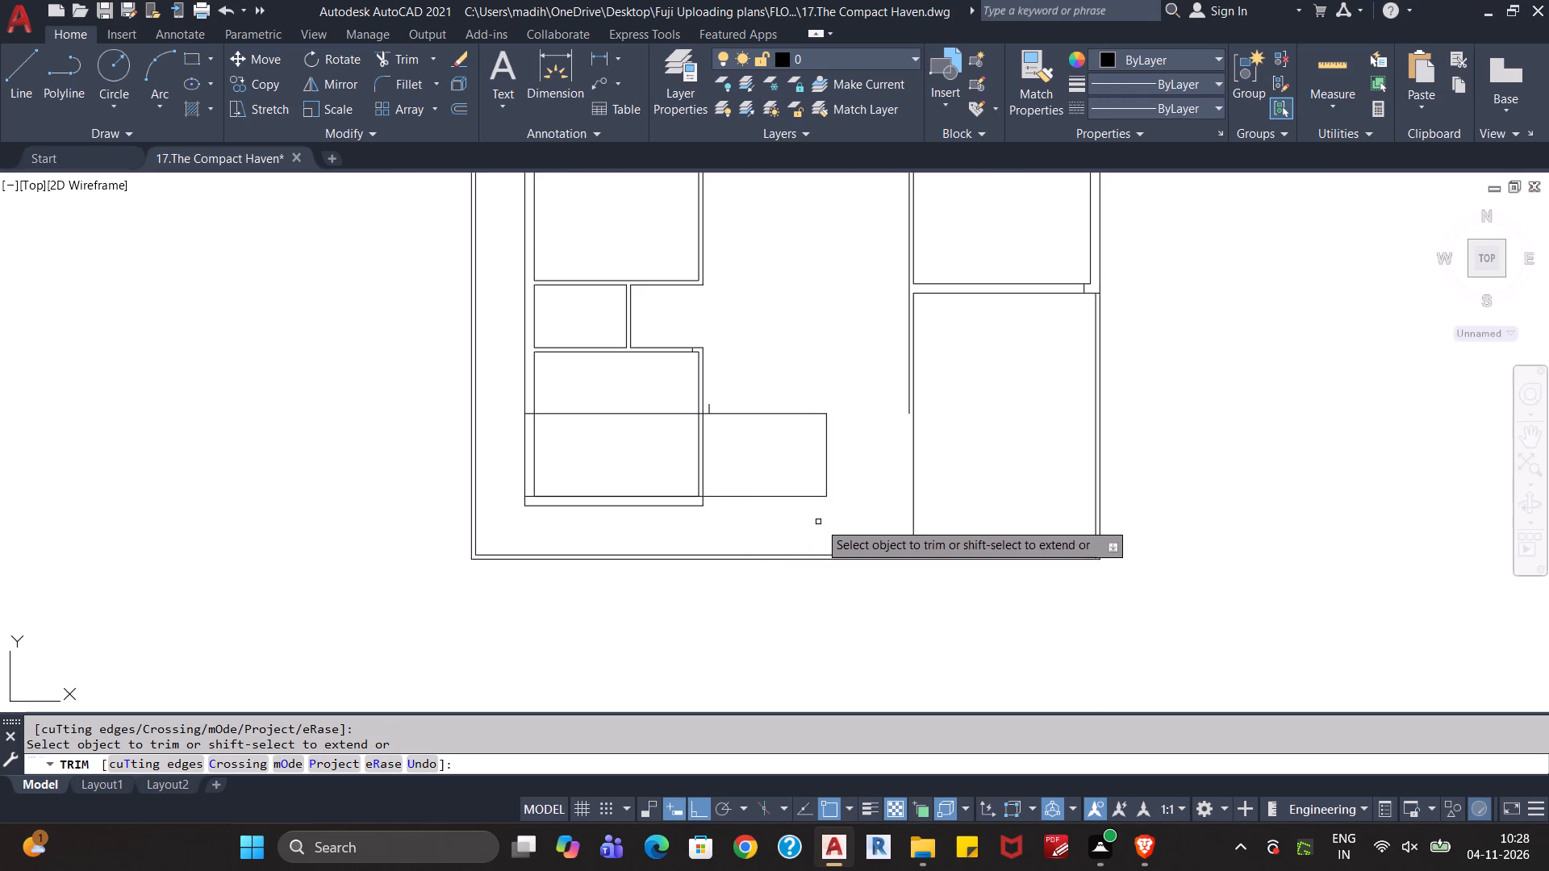
{"action": "scroll", "coordinate": [866, 492], "scroll_direction": "up", "scroll_amount": 1}
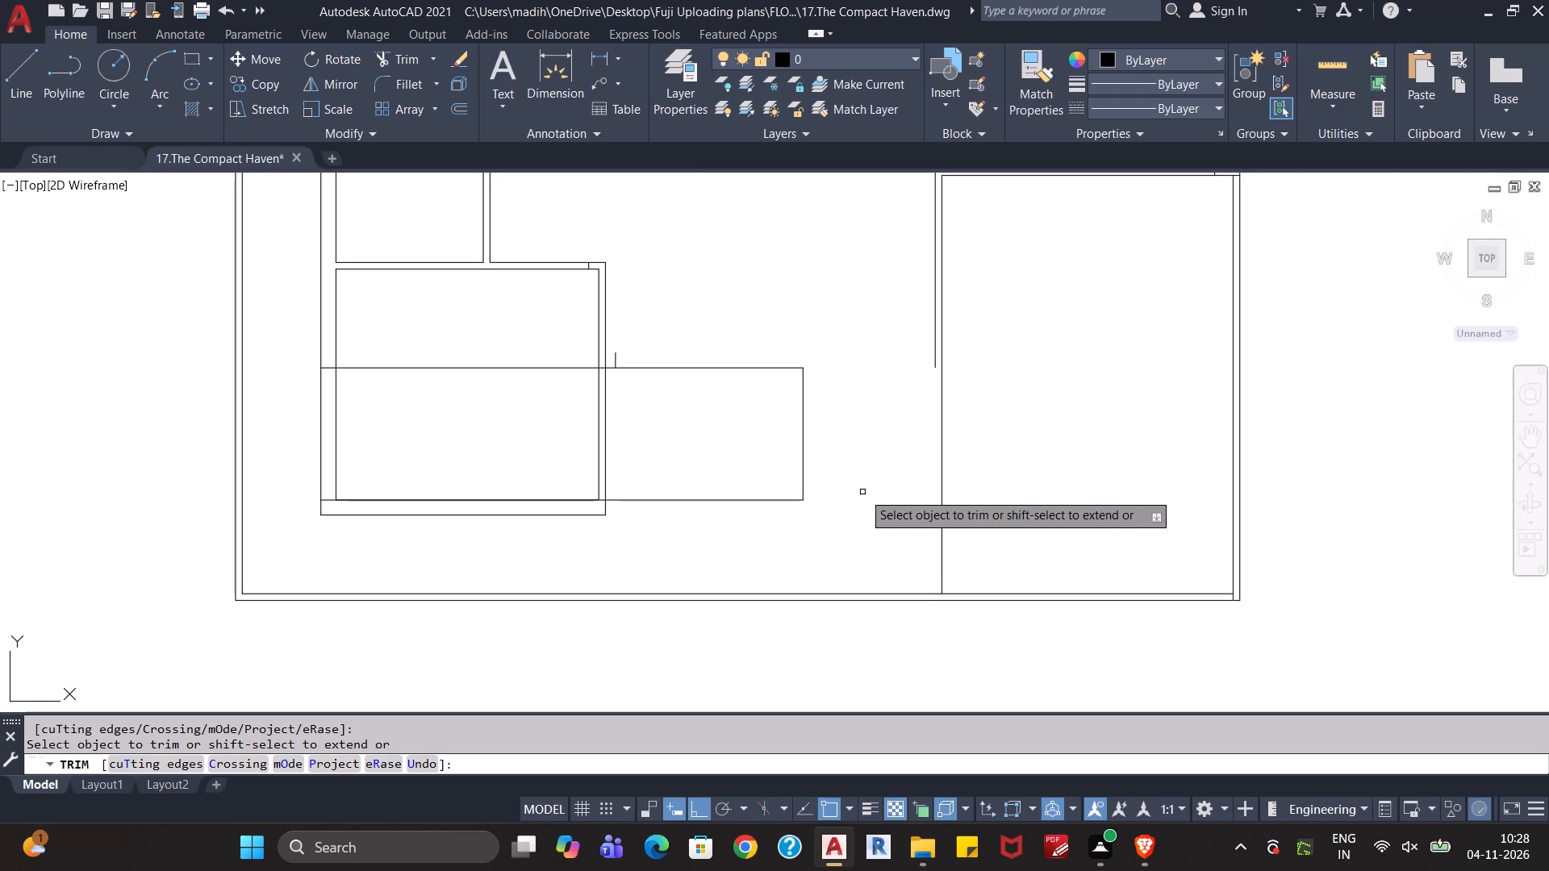
{"action": "left_click", "coordinate": [775, 369], "text": "shift"}
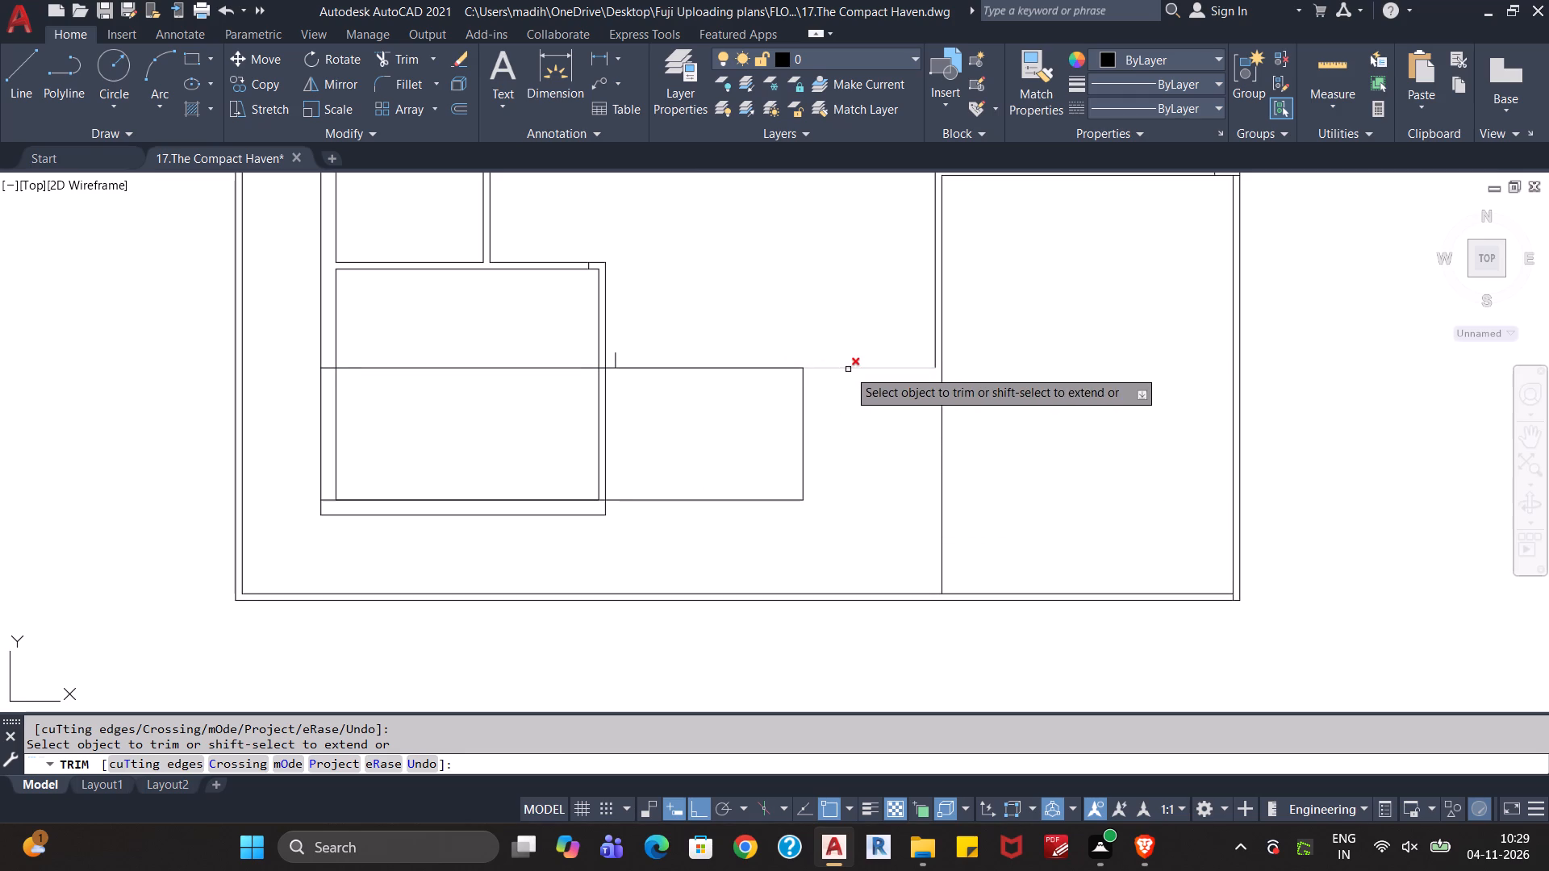
{"action": "key", "text": "Escape"}
{"action": "key", "text": "Escape"}
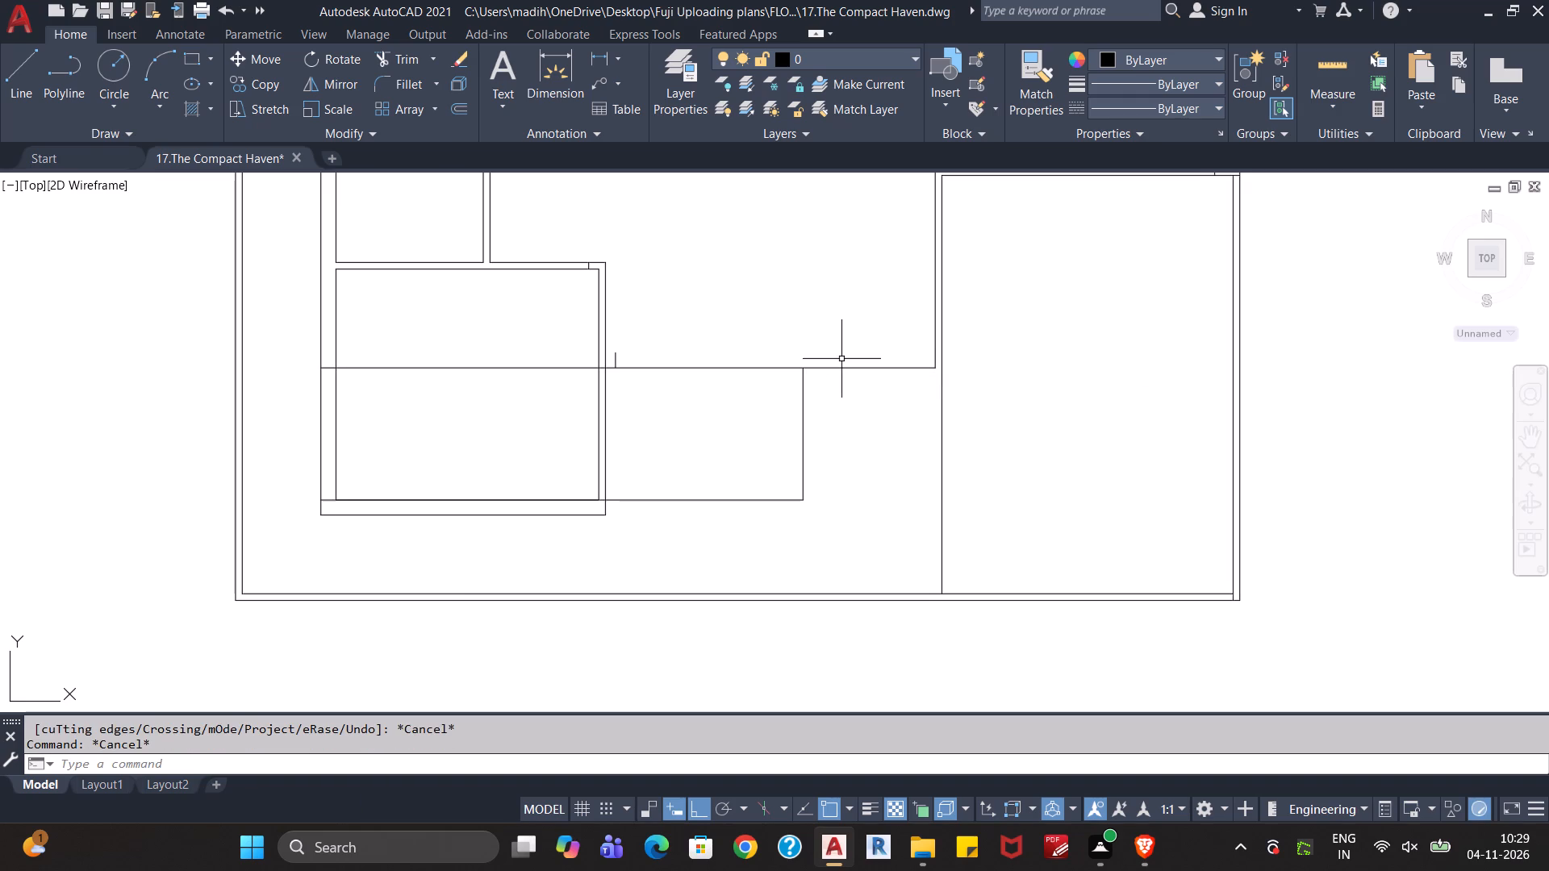
Offset the hall's extended bottom line 9" upward.
{"action": "key", "text": "o"}
{"action": "key", "text": "Return"}
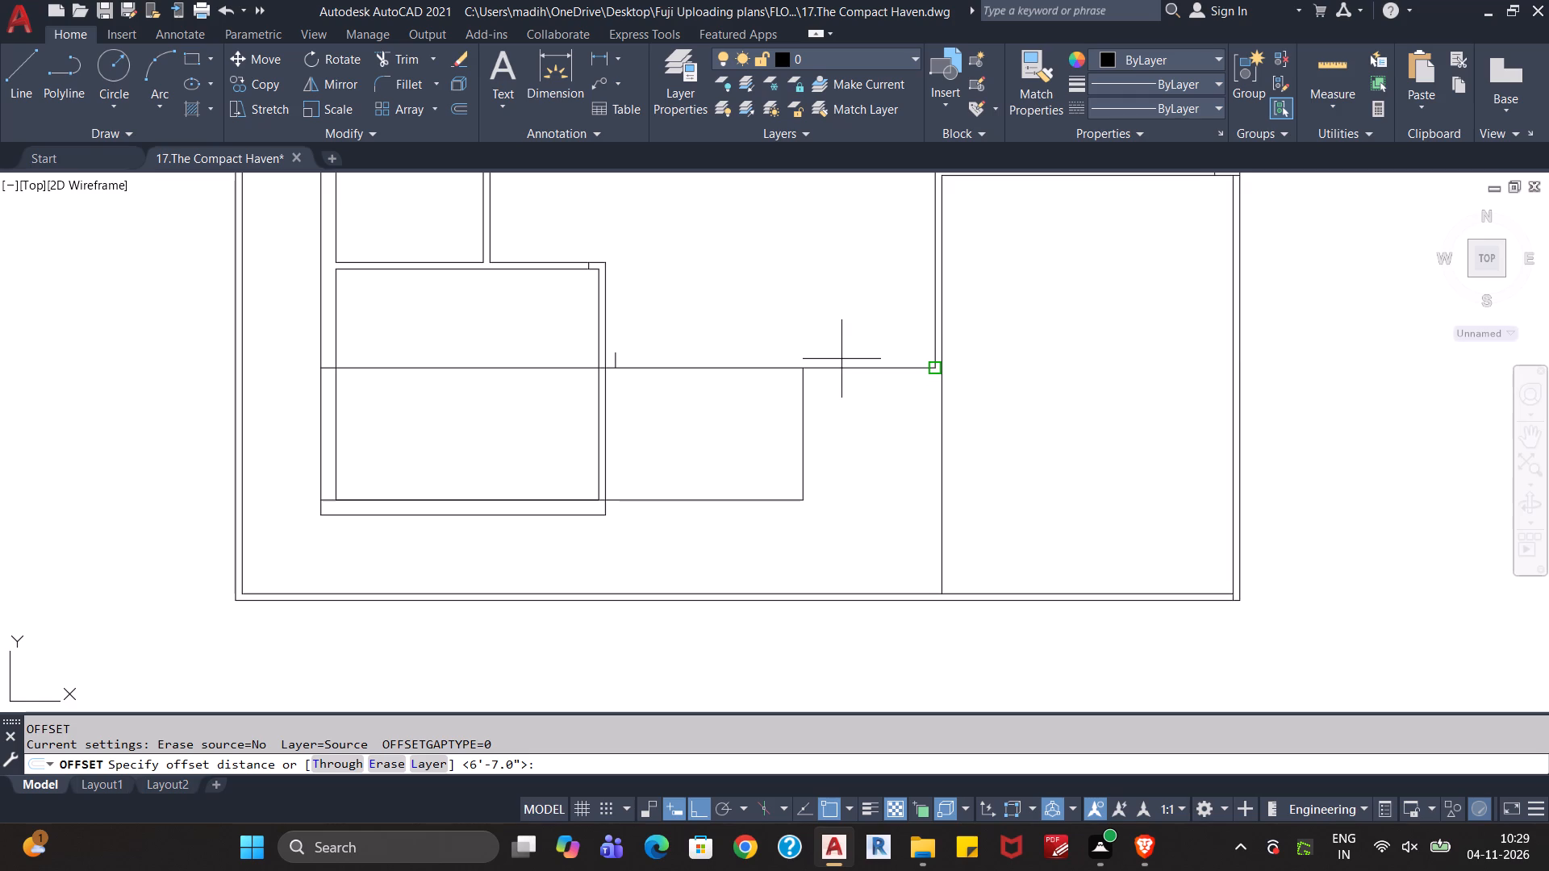
{"action": "key", "text": "9"}
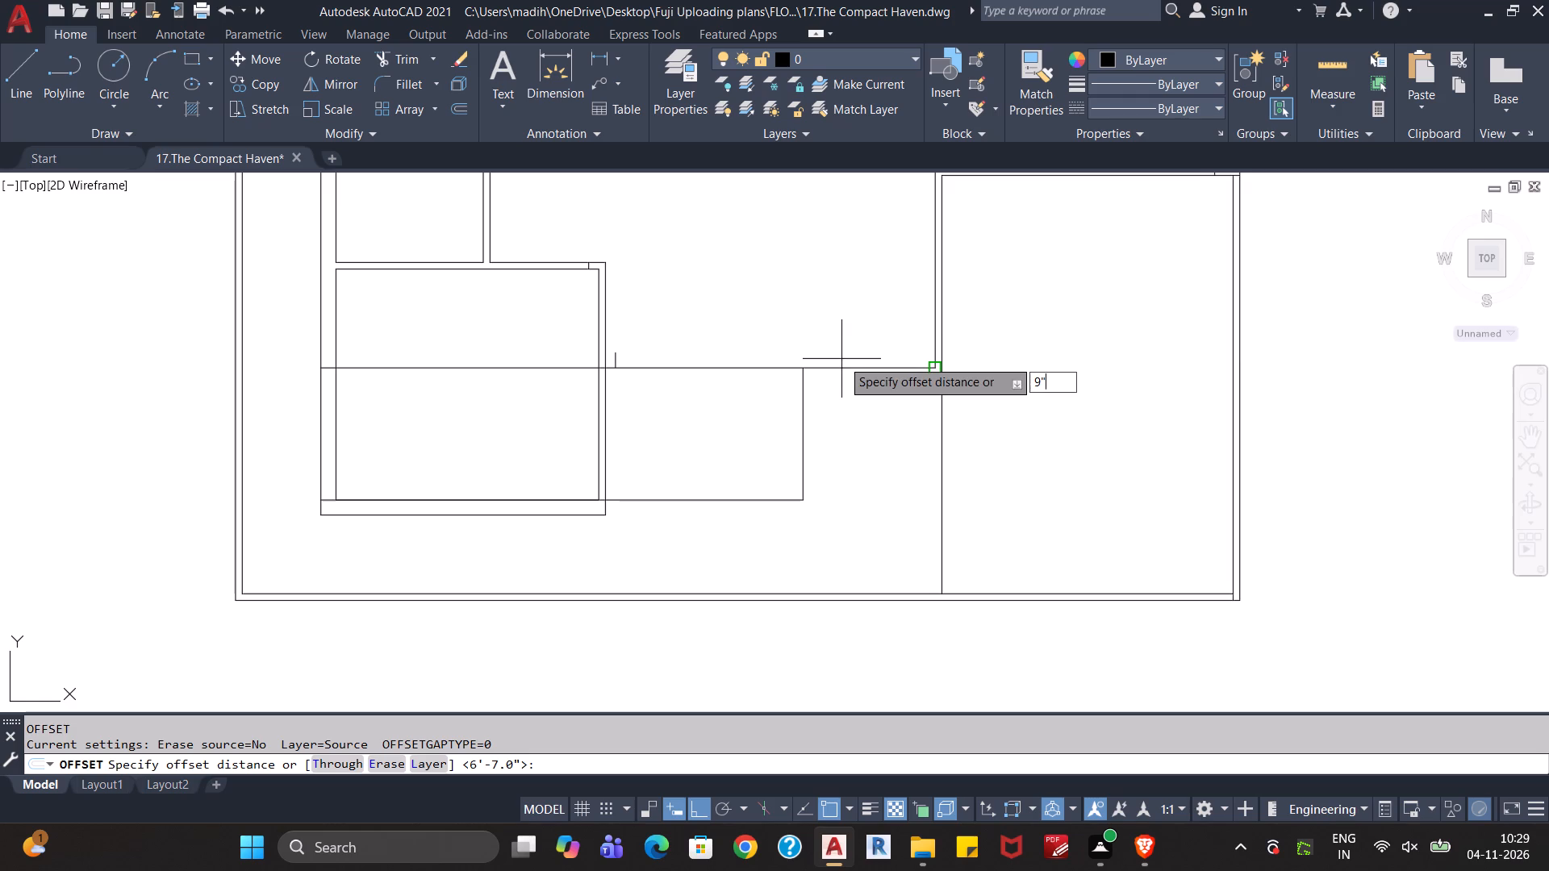
{"action": "key", "text": "shift+quotedbl"}
{"action": "key", "text": "Return"}
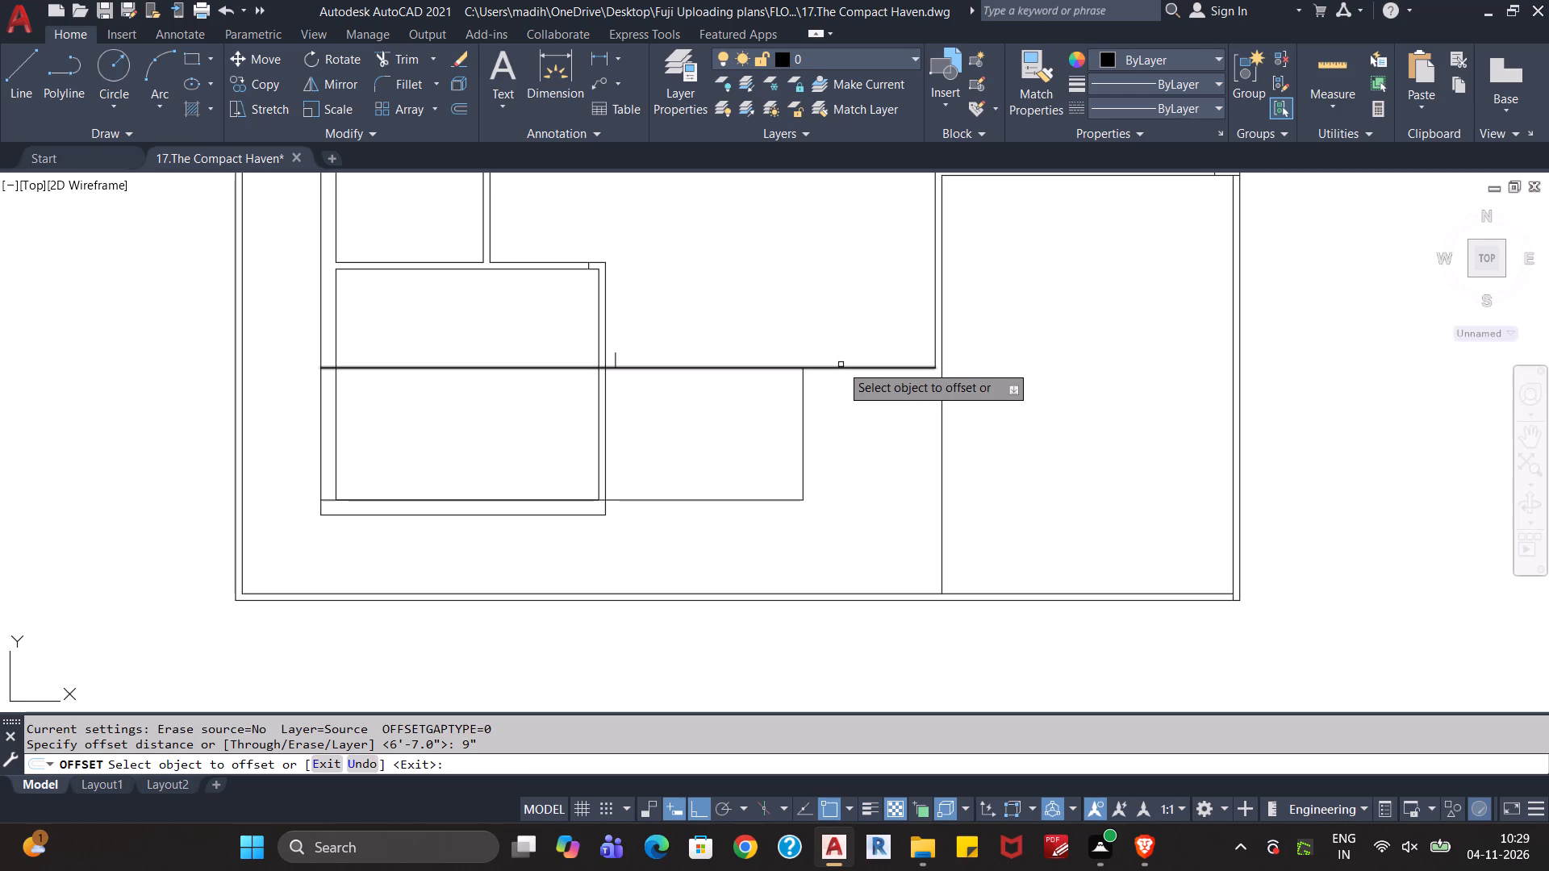
{"action": "left_click", "coordinate": [841, 365]}
{"action": "left_click", "coordinate": [782, 370]}
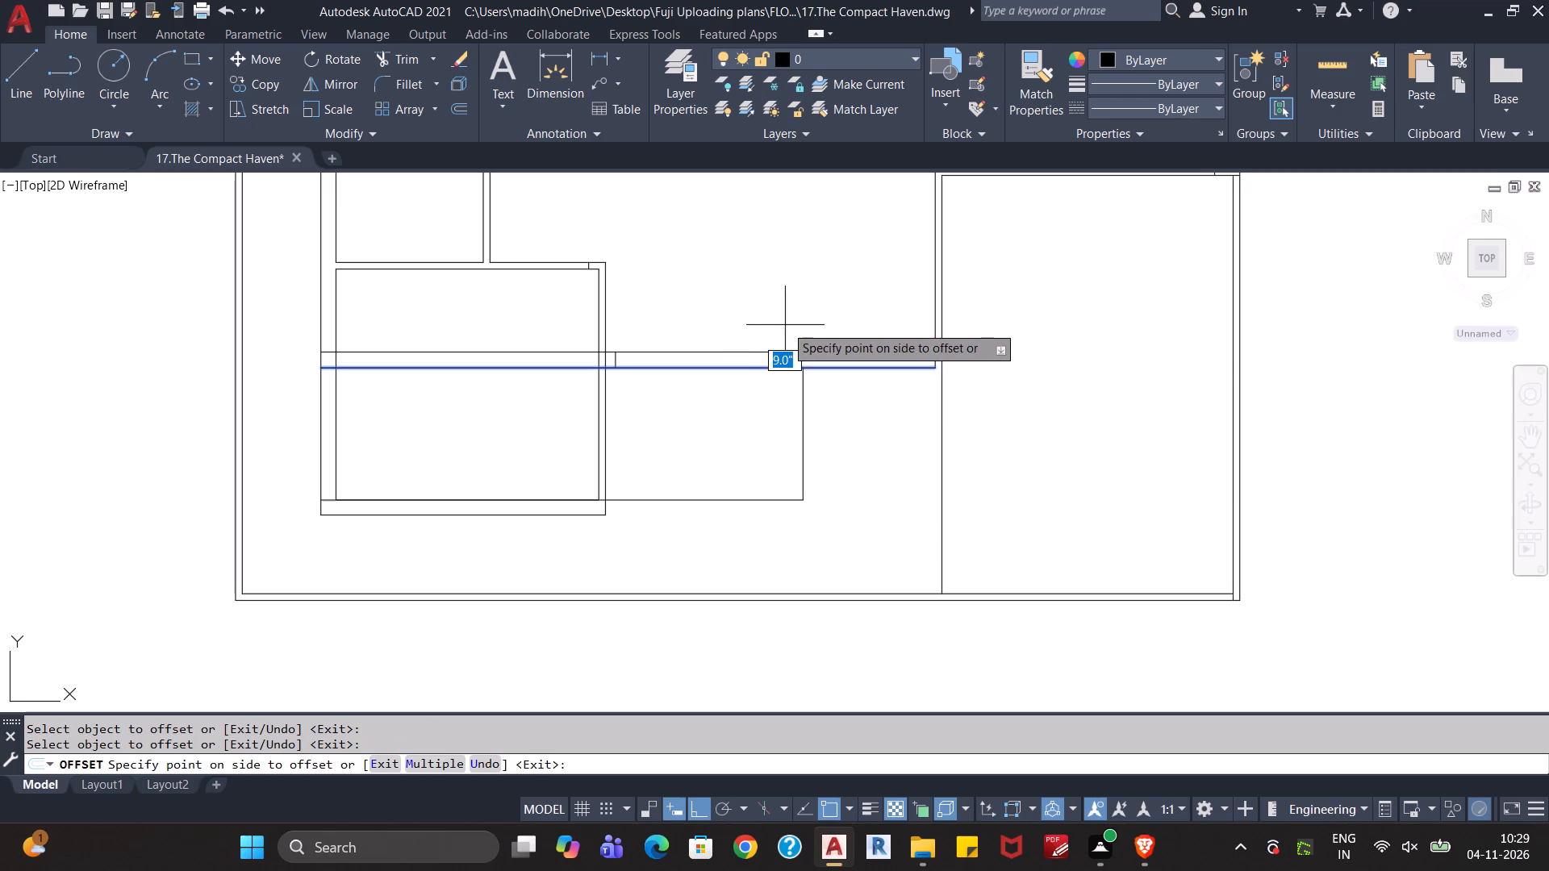
{"action": "left_click", "coordinate": [785, 325]}
{"action": "key", "text": "Escape"}
{"action": "key", "text": "Escape"}
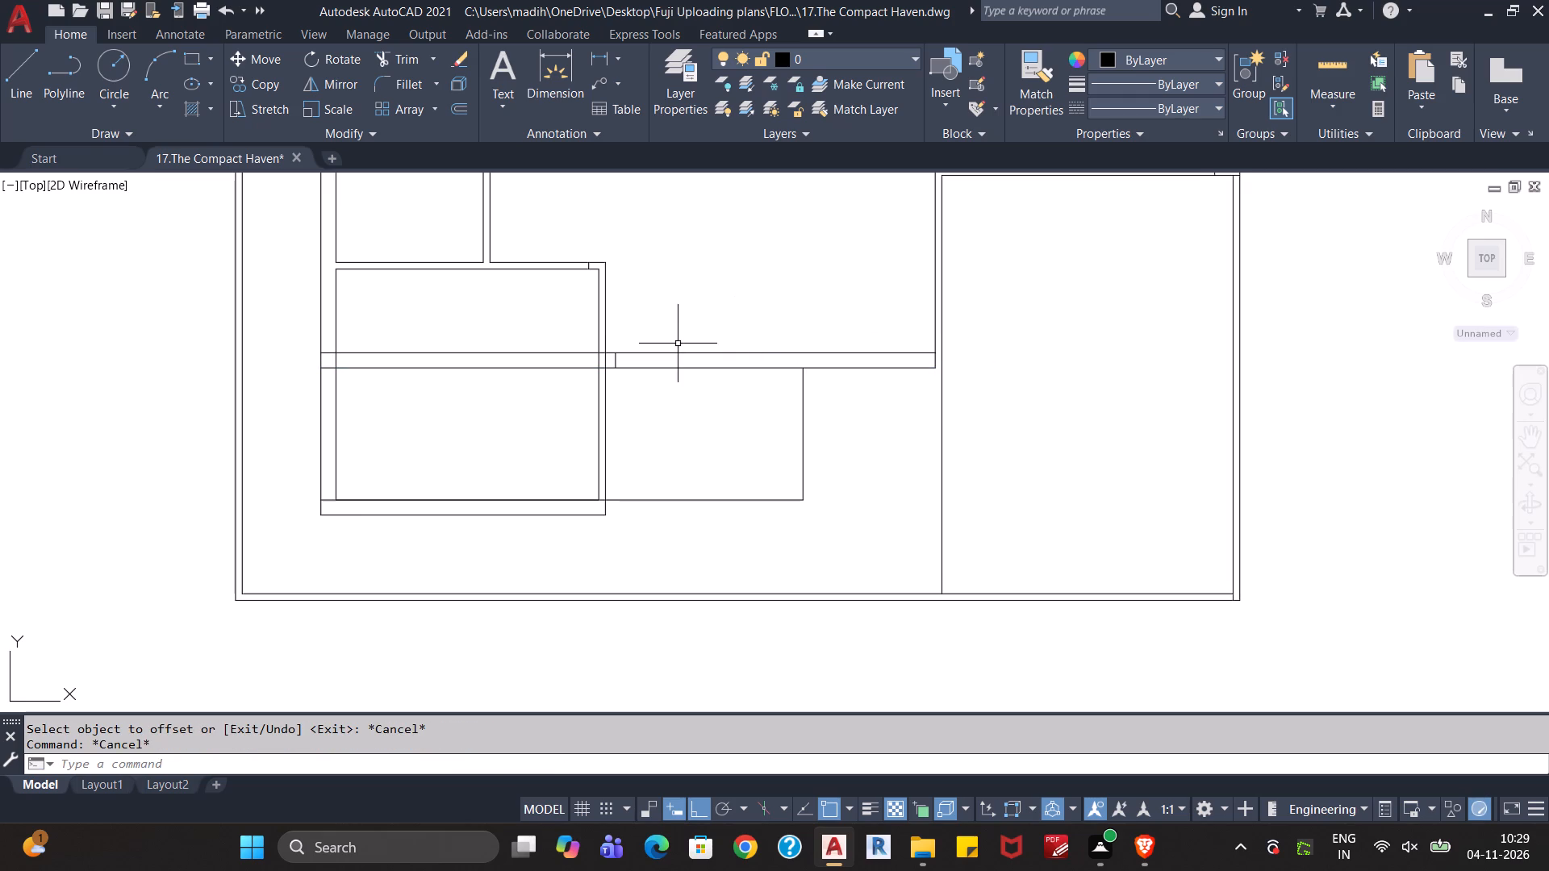
Trim both hall bottom wall lines out of the bottom-left room and from within its right wall.
{"action": "type", "text": "tr"}
{"action": "key", "text": "Return"}
{"action": "scroll", "coordinate": [623, 356], "scroll_direction": "up", "scroll_amount": 3}
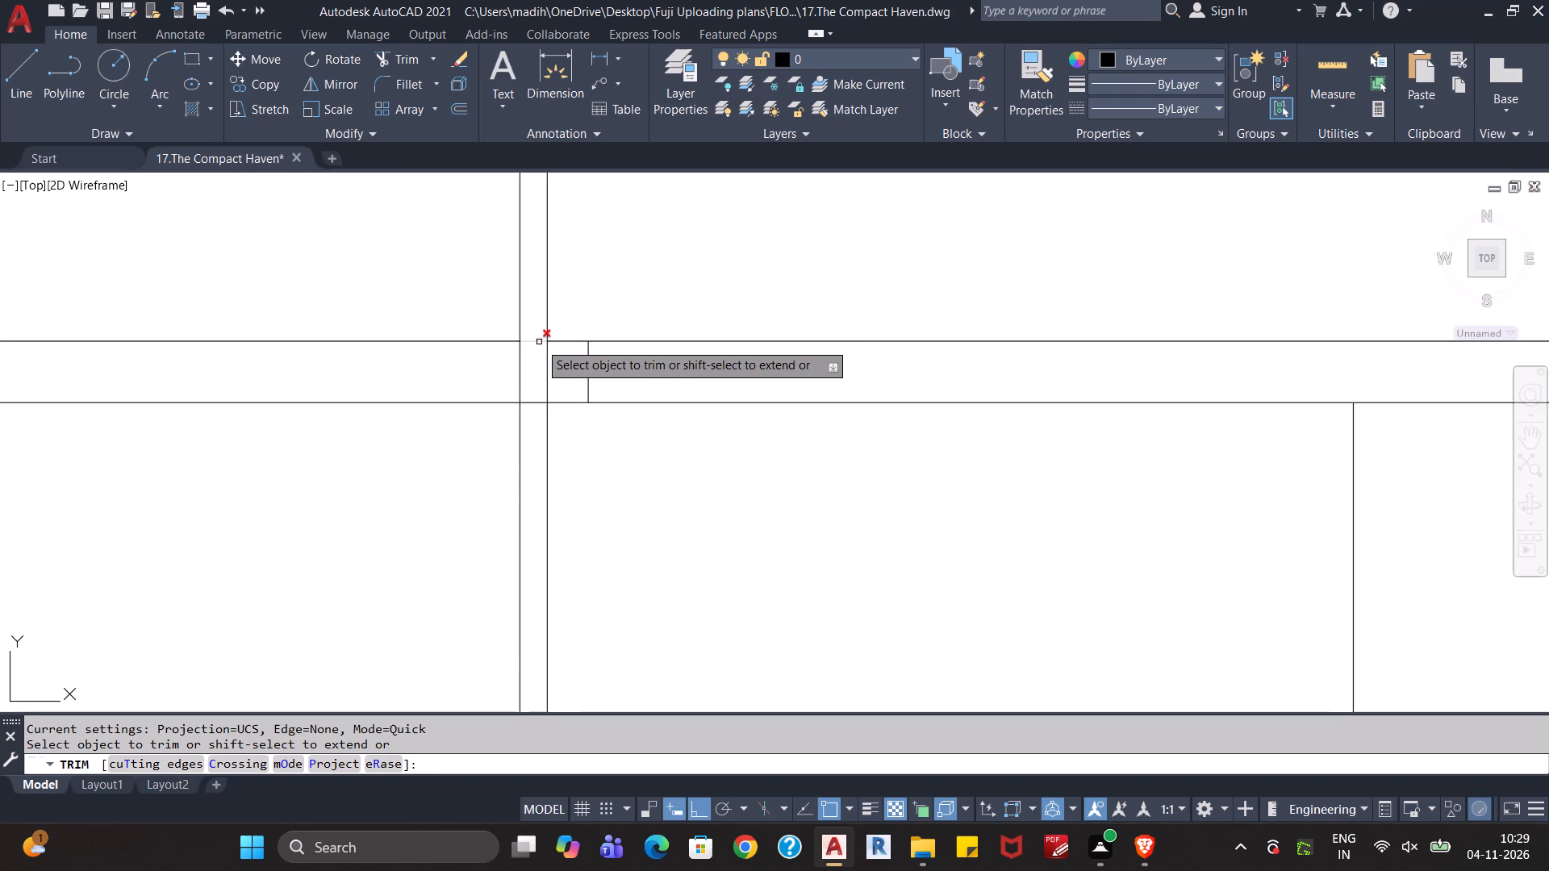
{"action": "left_click", "coordinate": [539, 342]}
{"action": "left_click", "coordinate": [536, 398]}
{"action": "left_click", "coordinate": [536, 411]}
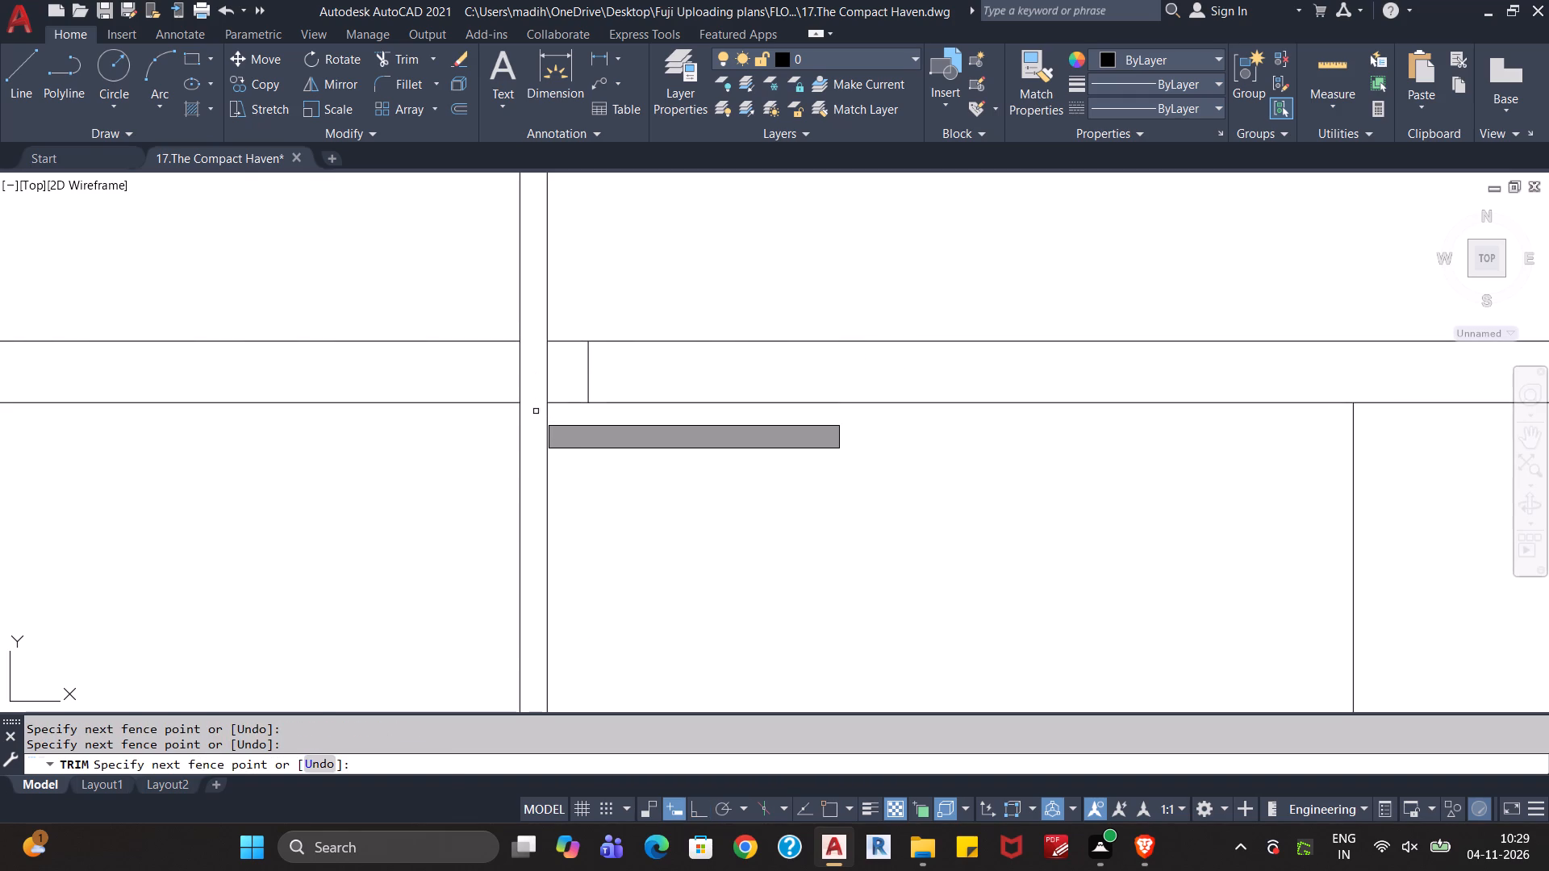
{"action": "left_click", "coordinate": [474, 421]}
{"action": "left_click", "coordinate": [474, 294]}
{"action": "scroll", "coordinate": [466, 326], "scroll_direction": "down", "scroll_amount": 3}
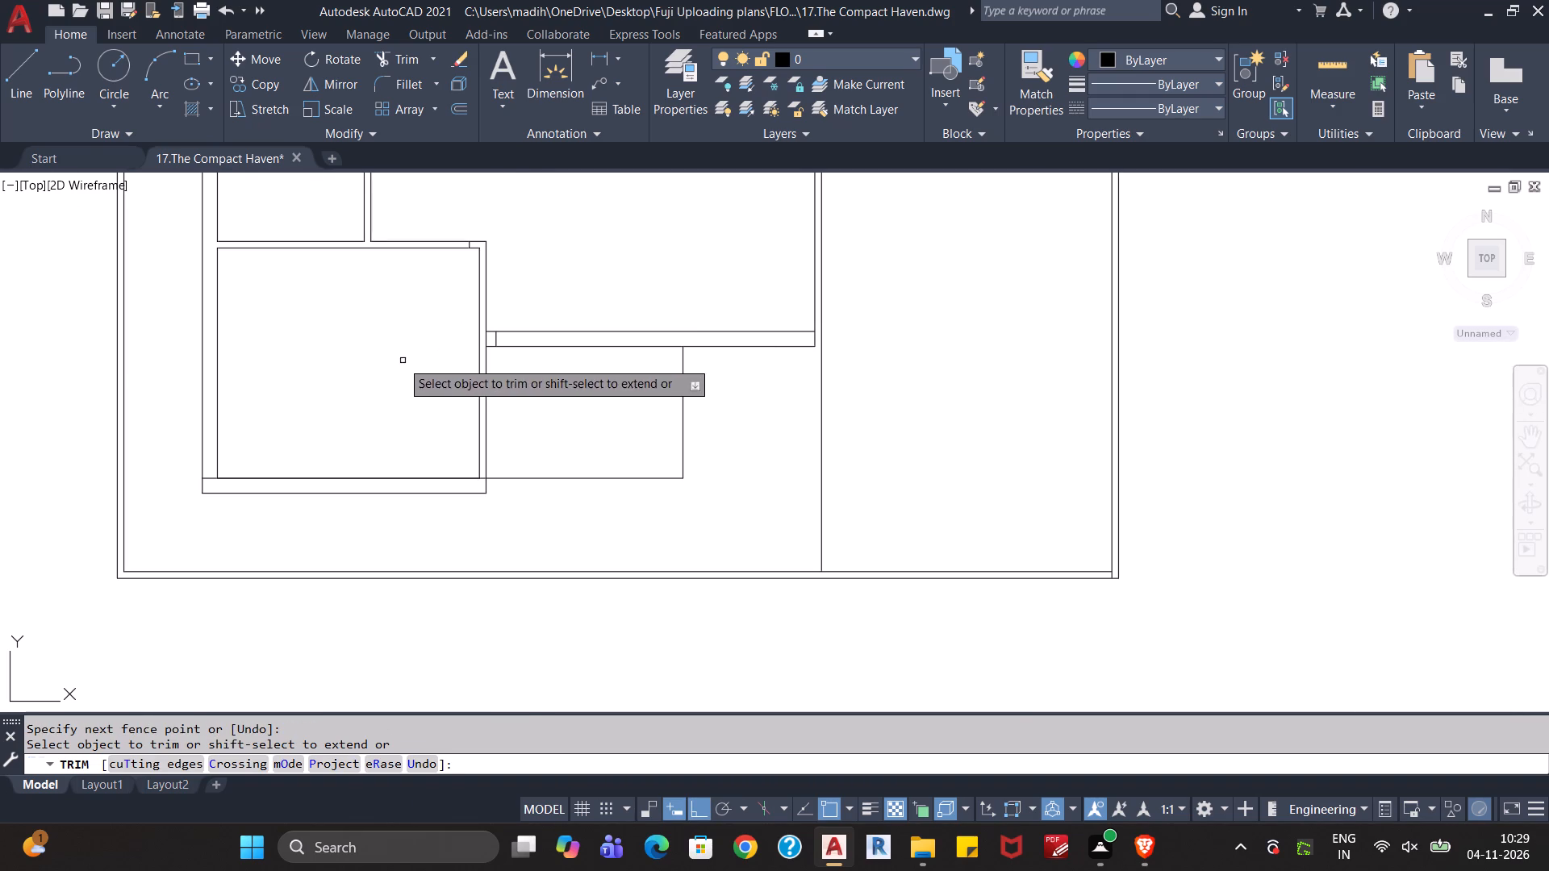
Extend the lower line of the hall's bottom wall to the far line of the hall's right wall.
{"action": "key", "text": "Escape"}
{"action": "key", "text": "Escape"}
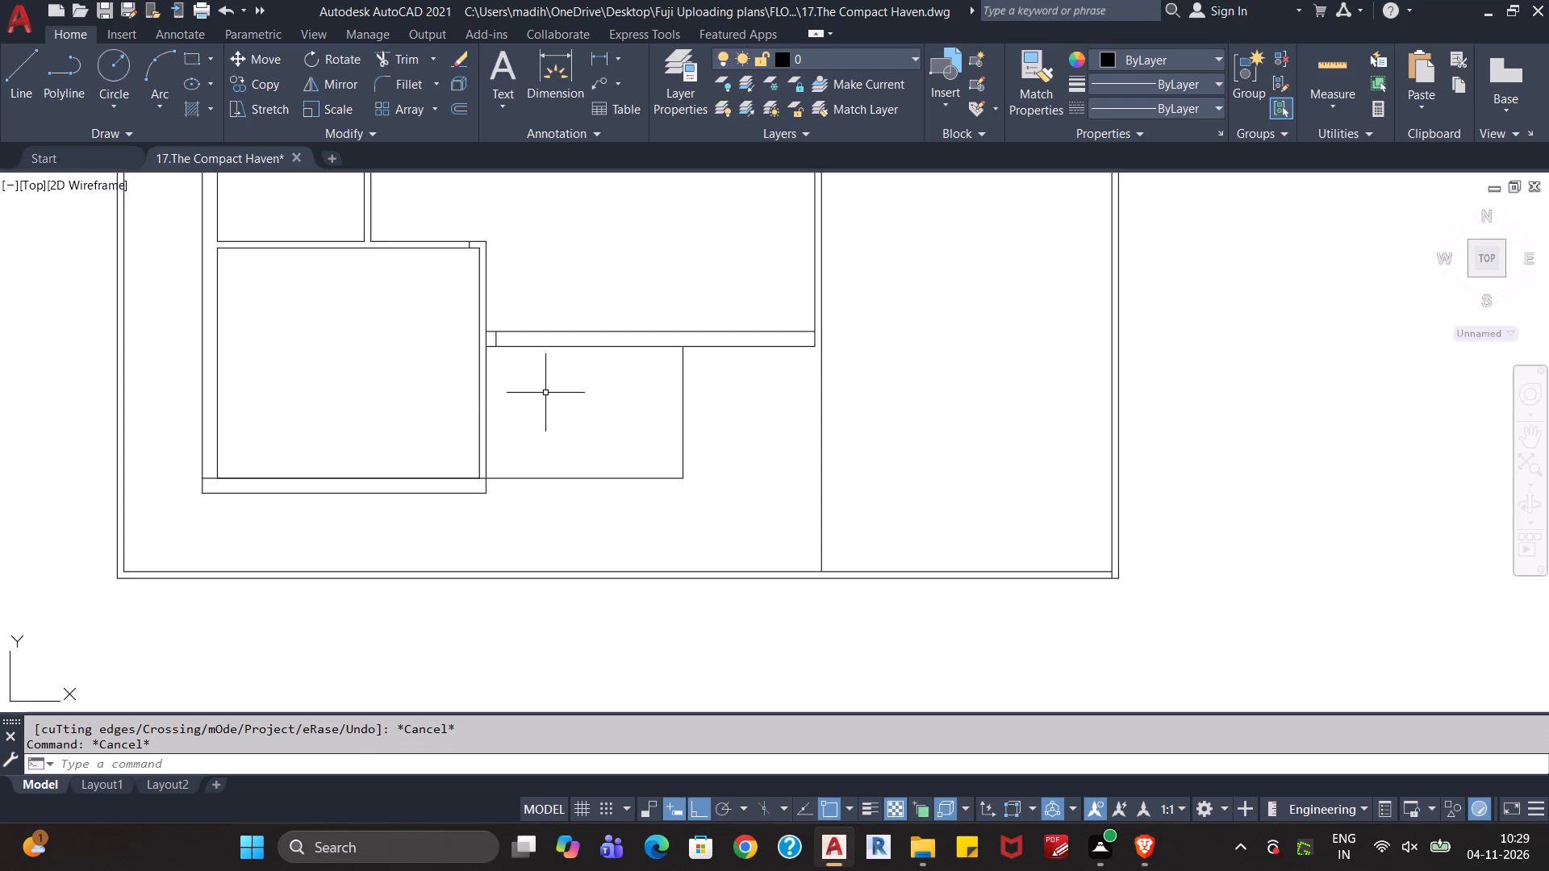
{"action": "scroll", "coordinate": [547, 394], "scroll_direction": "down", "scroll_amount": 1}
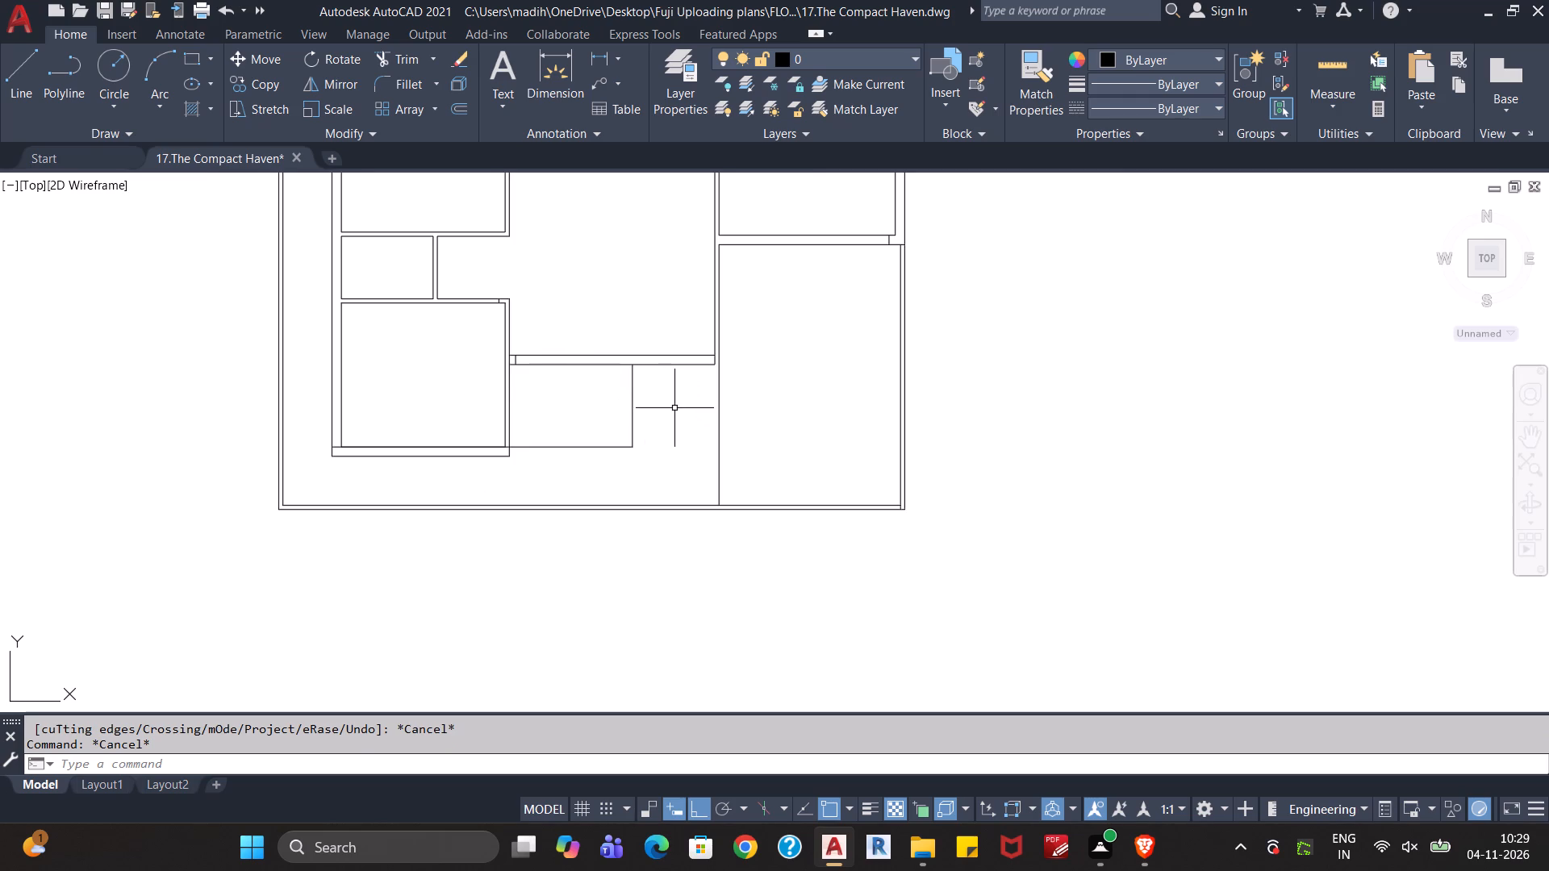
{"action": "middle_click_drag", "start_coordinate": [675, 408], "coordinate": [655, 483]}
{"action": "scroll", "coordinate": [625, 365], "scroll_direction": "down", "scroll_amount": 1}
{"action": "middle_click_drag", "start_coordinate": [626, 358], "coordinate": [626, 444]}
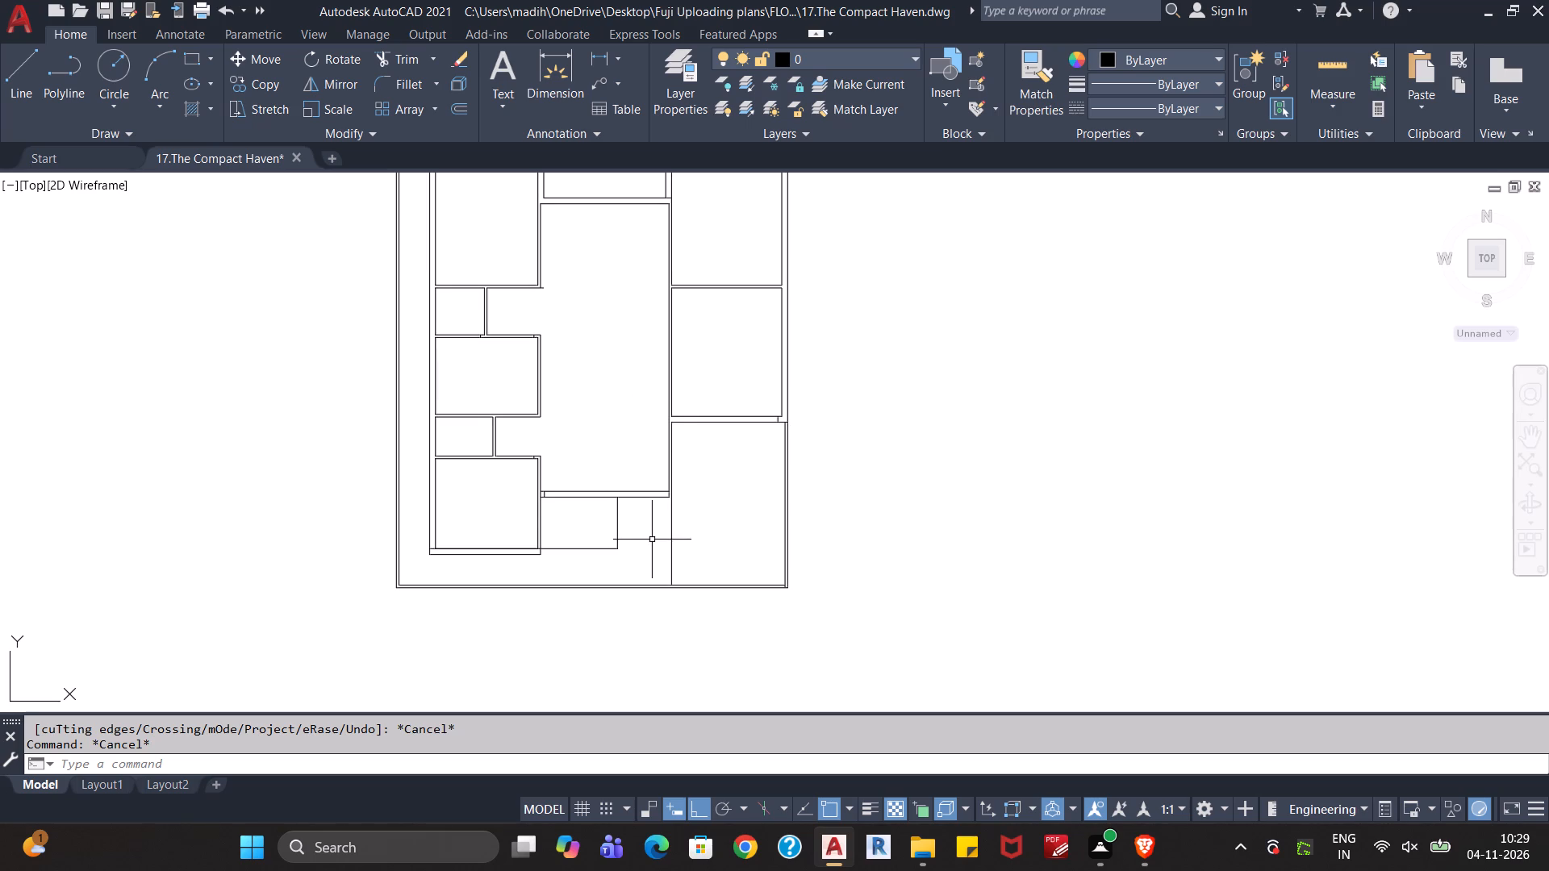
{"action": "middle_click_drag", "start_coordinate": [653, 540], "coordinate": [642, 494]}
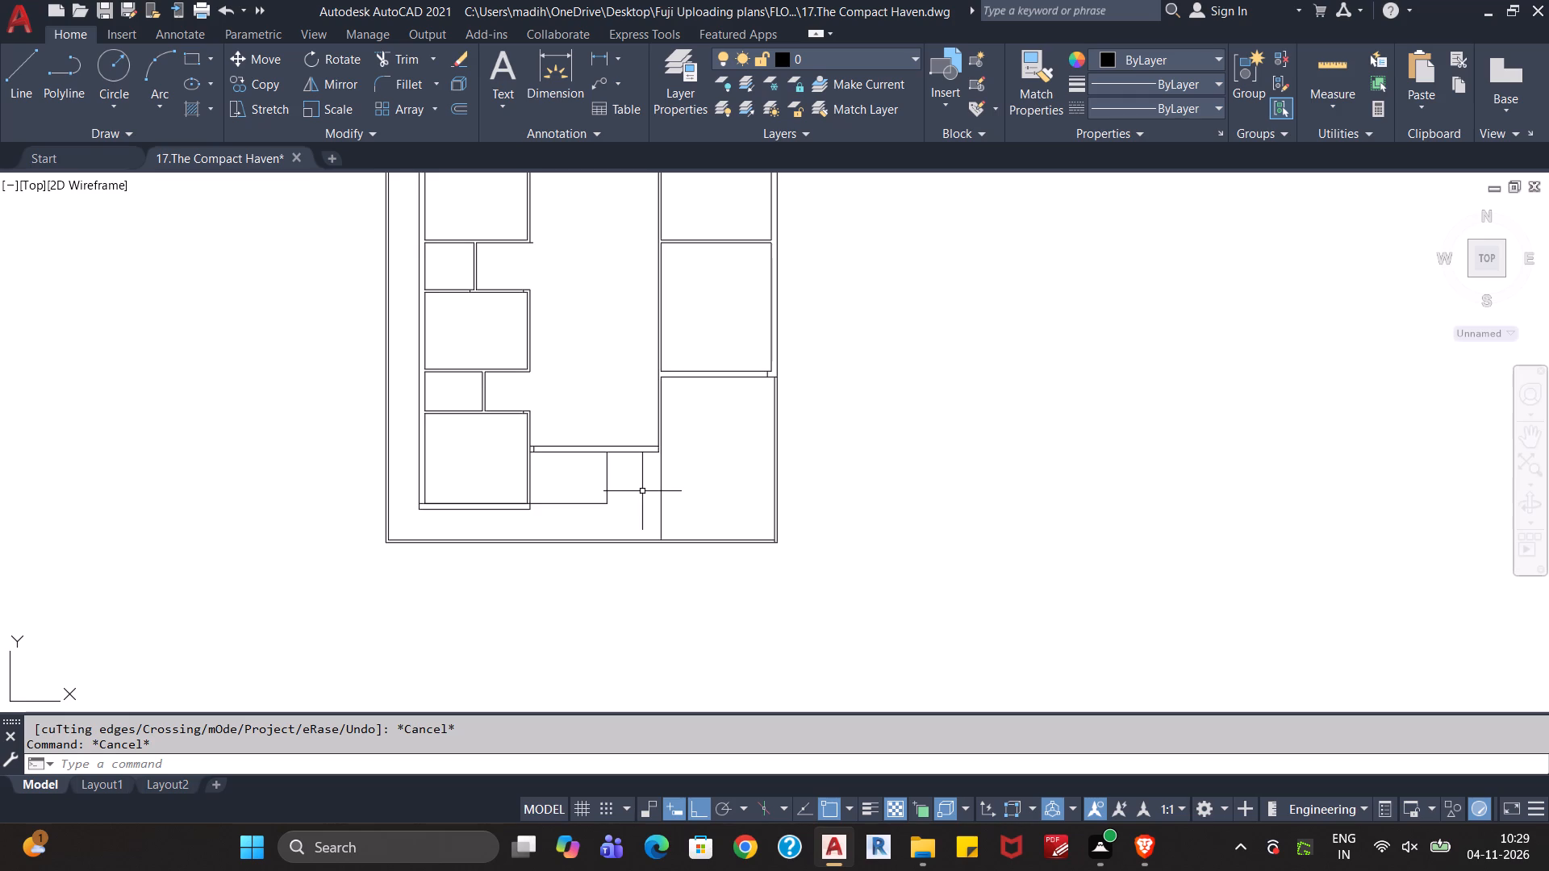
{"action": "scroll", "coordinate": [578, 505], "scroll_direction": "up", "scroll_amount": 2}
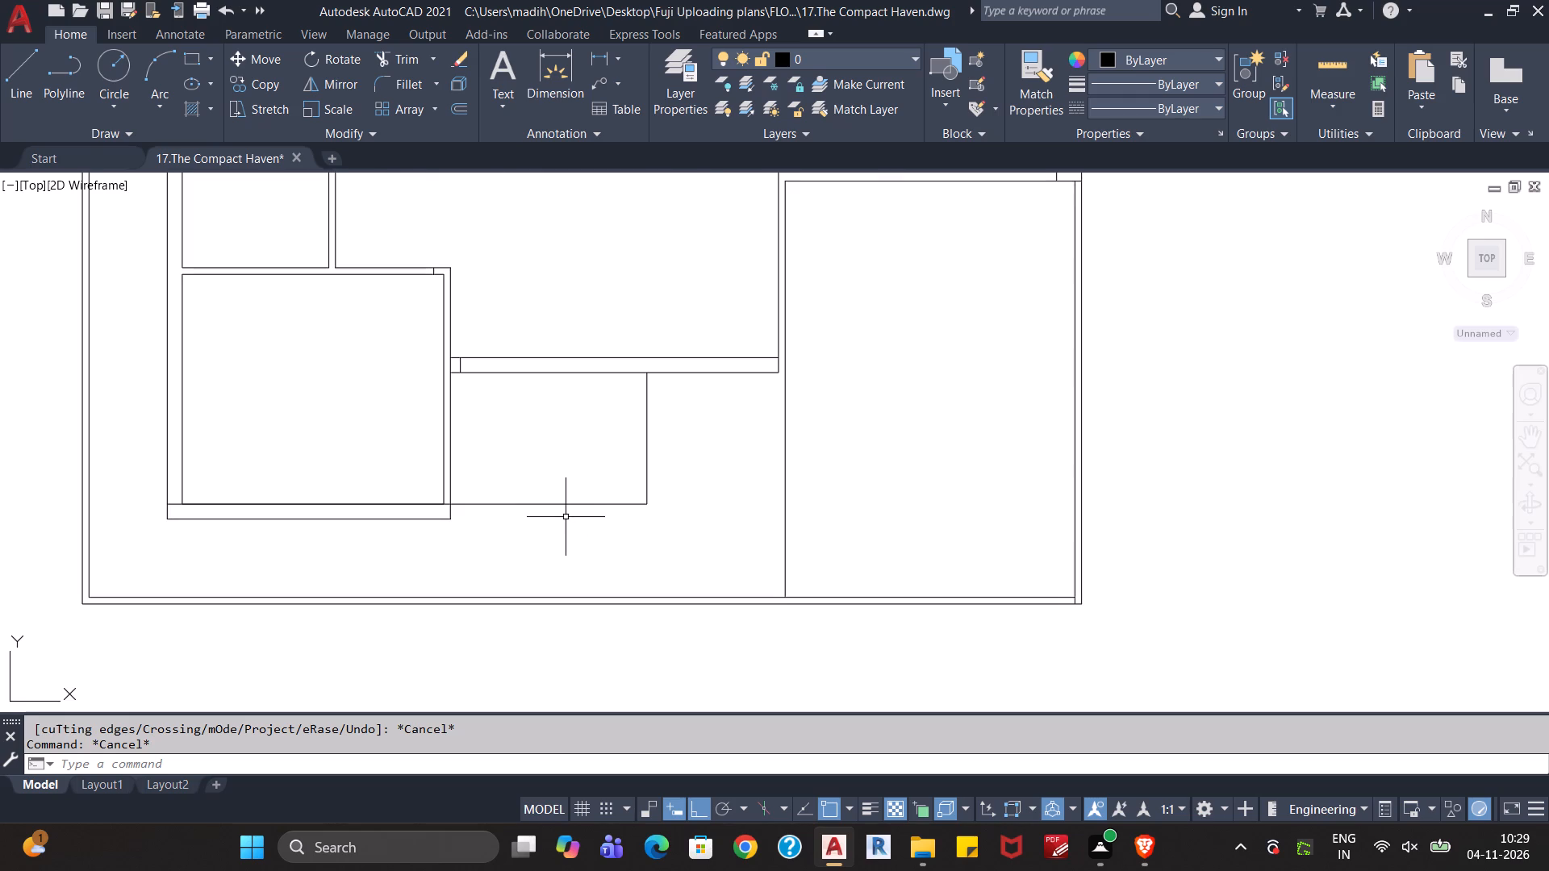
{"action": "scroll", "coordinate": [565, 518], "scroll_direction": "down", "scroll_amount": 1}
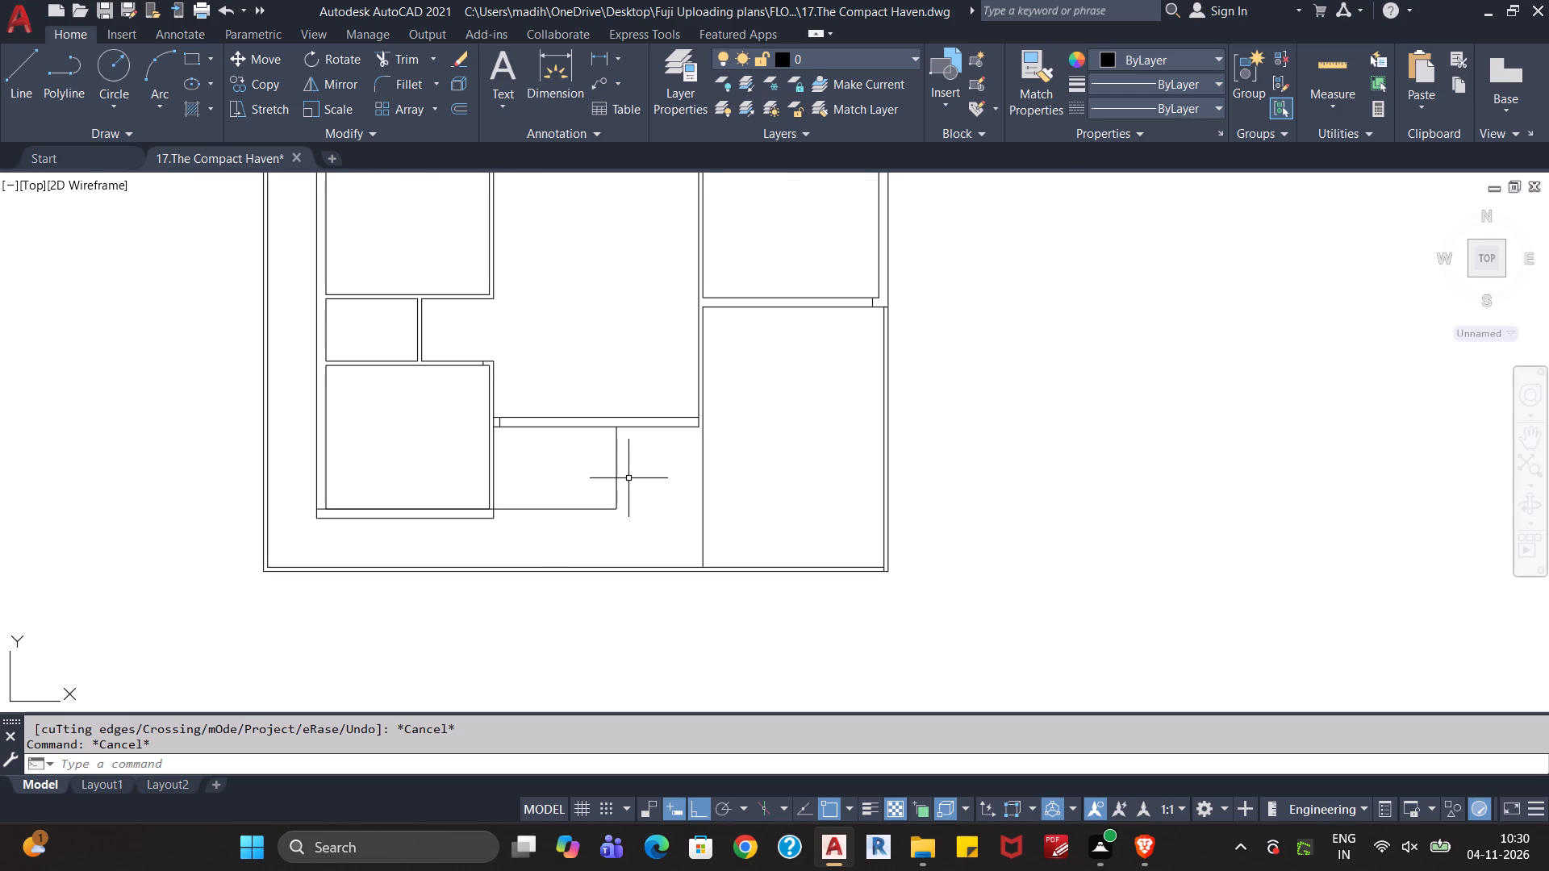
{"action": "type", "text": "ex"}
{"action": "key", "text": "Return"}
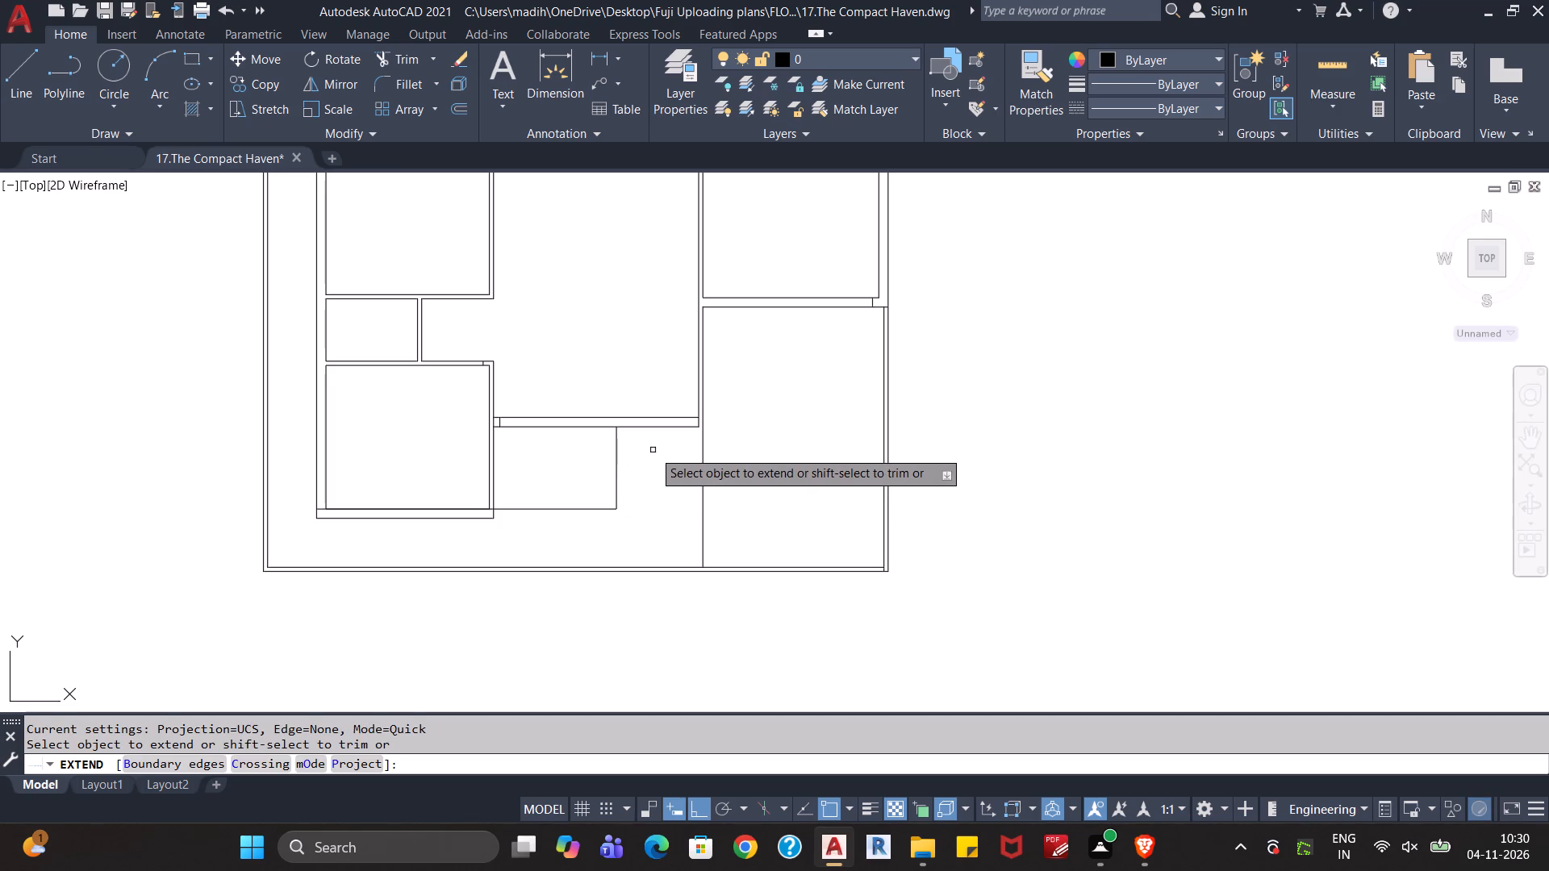
{"action": "left_click", "coordinate": [676, 427]}
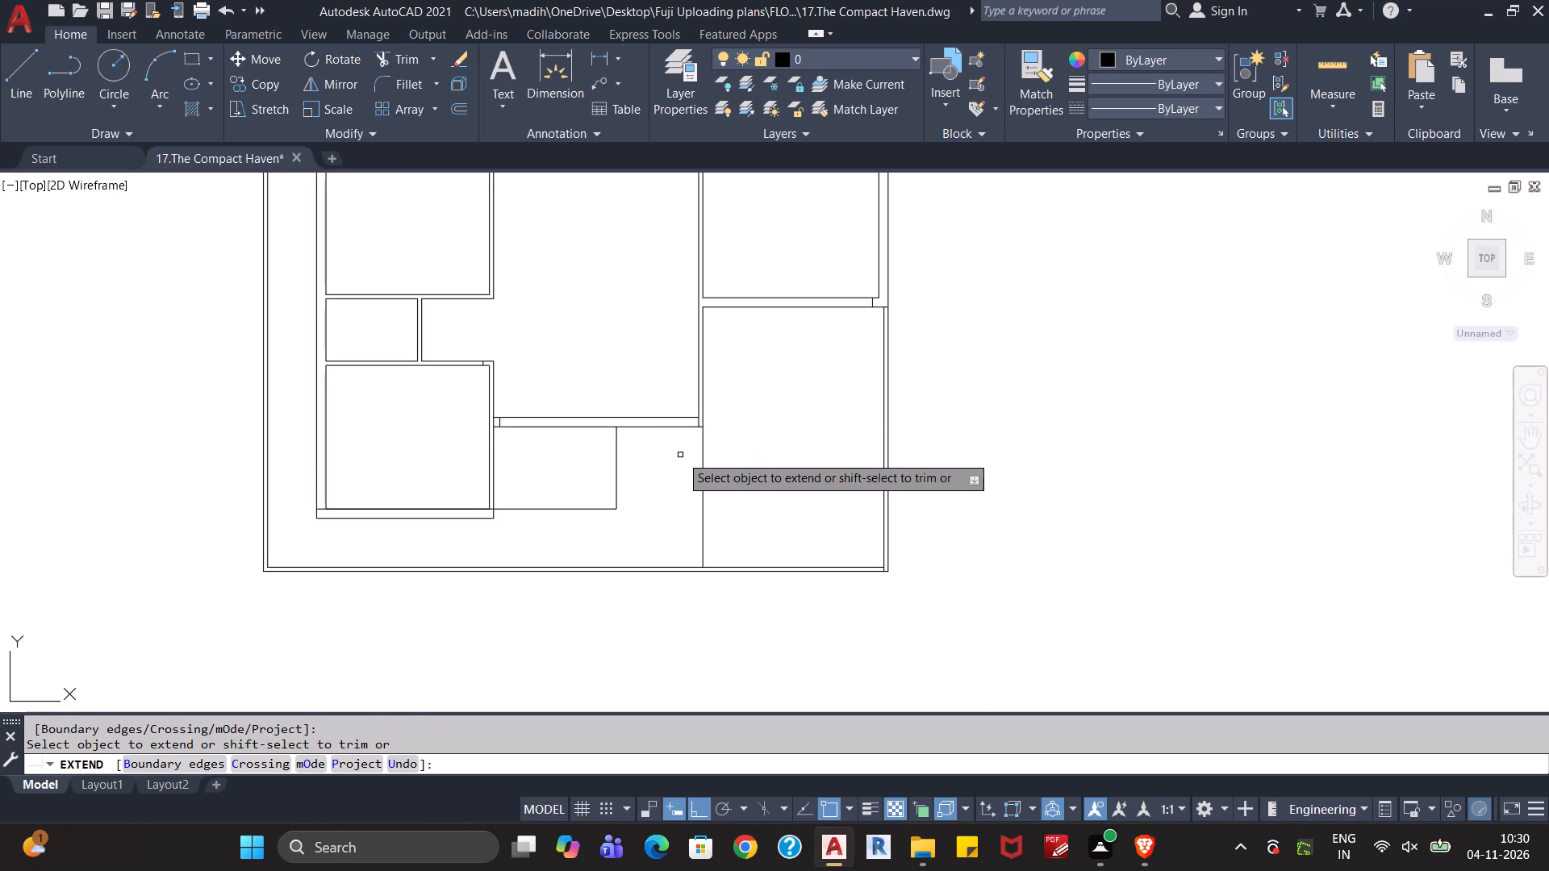
{"action": "key", "text": "Escape"}
Offset the upper line of the hall's bottom wall 15'5" upward into the hall.
{"action": "scroll", "coordinate": [680, 456], "scroll_direction": "down", "scroll_amount": 2}
{"action": "middle_click_drag", "start_coordinate": [729, 446], "coordinate": [729, 473]}
{"action": "scroll", "coordinate": [726, 465], "scroll_direction": "up", "scroll_amount": 1}
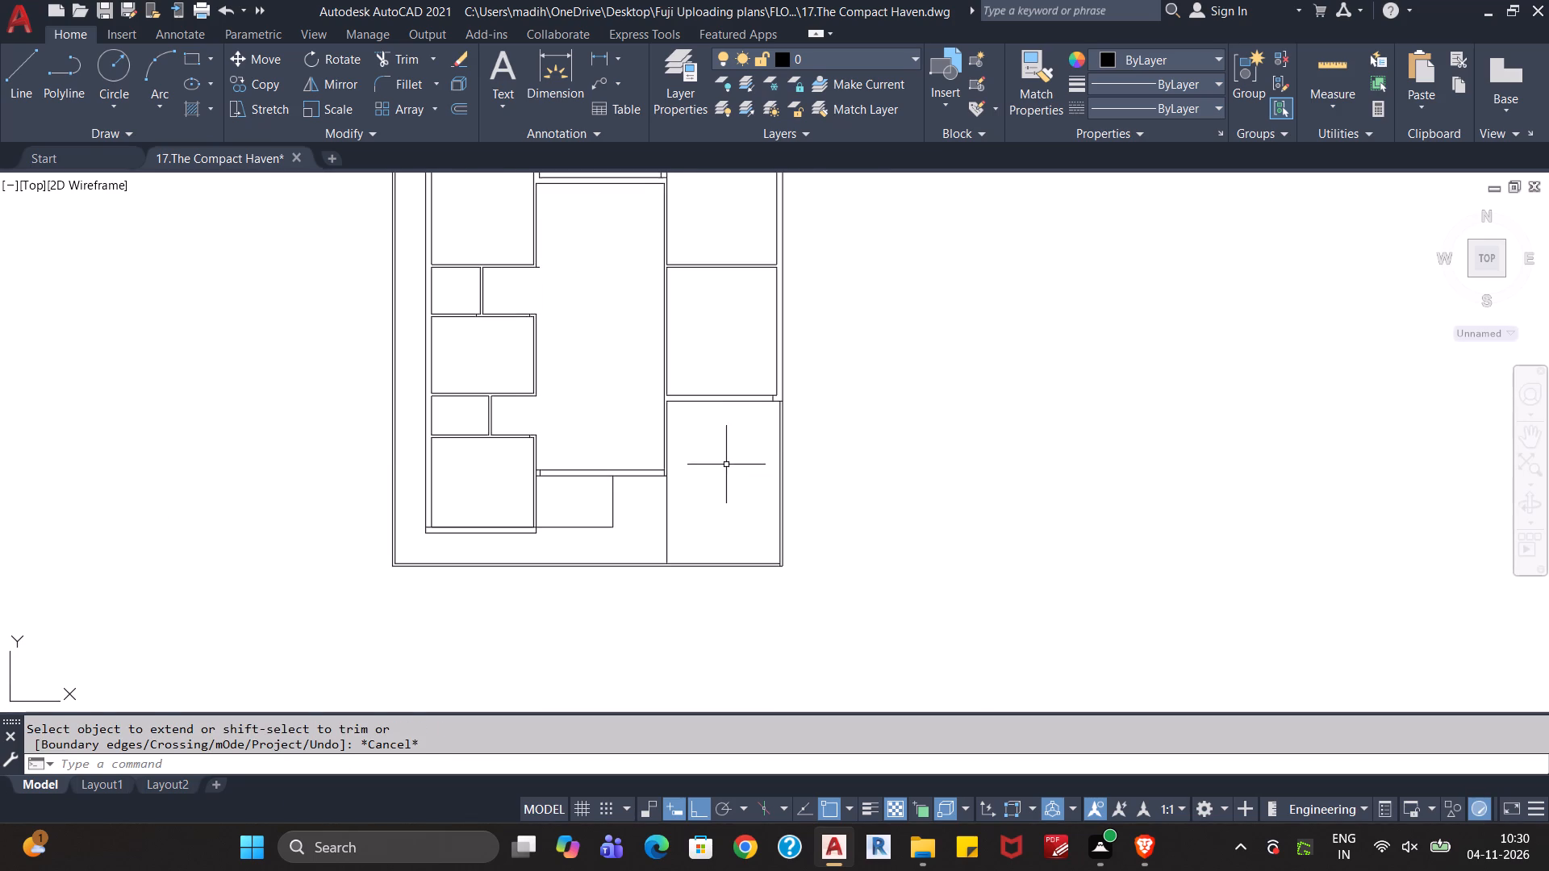
{"action": "middle_click_drag", "start_coordinate": [708, 451], "coordinate": [746, 500]}
{"action": "middle_click_drag", "start_coordinate": [669, 432], "coordinate": [678, 488]}
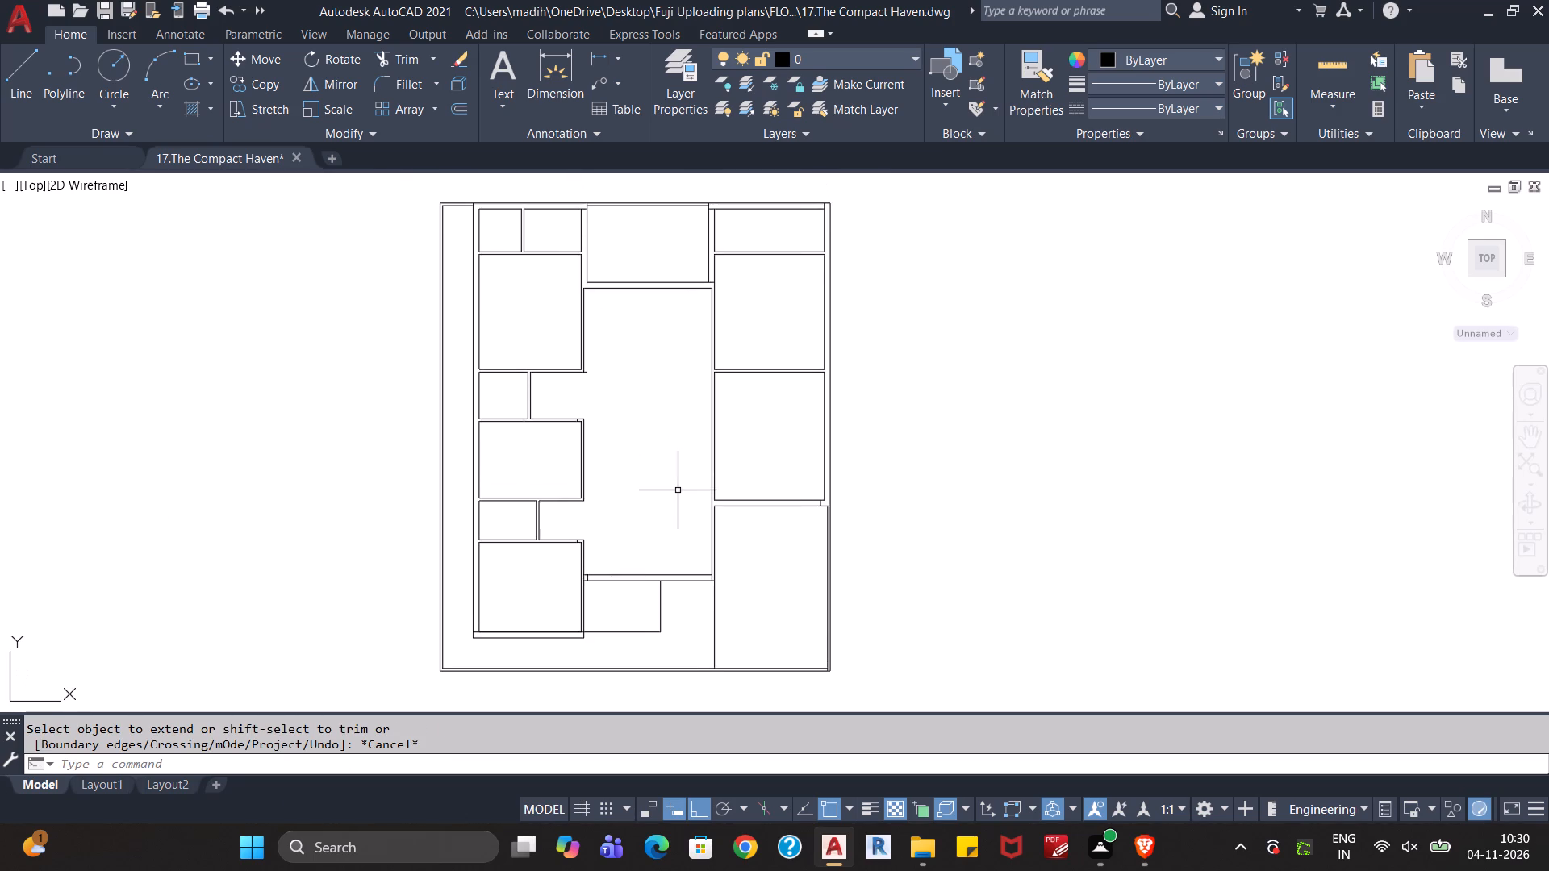
{"action": "key", "text": "o"}
{"action": "key", "text": "Return"}
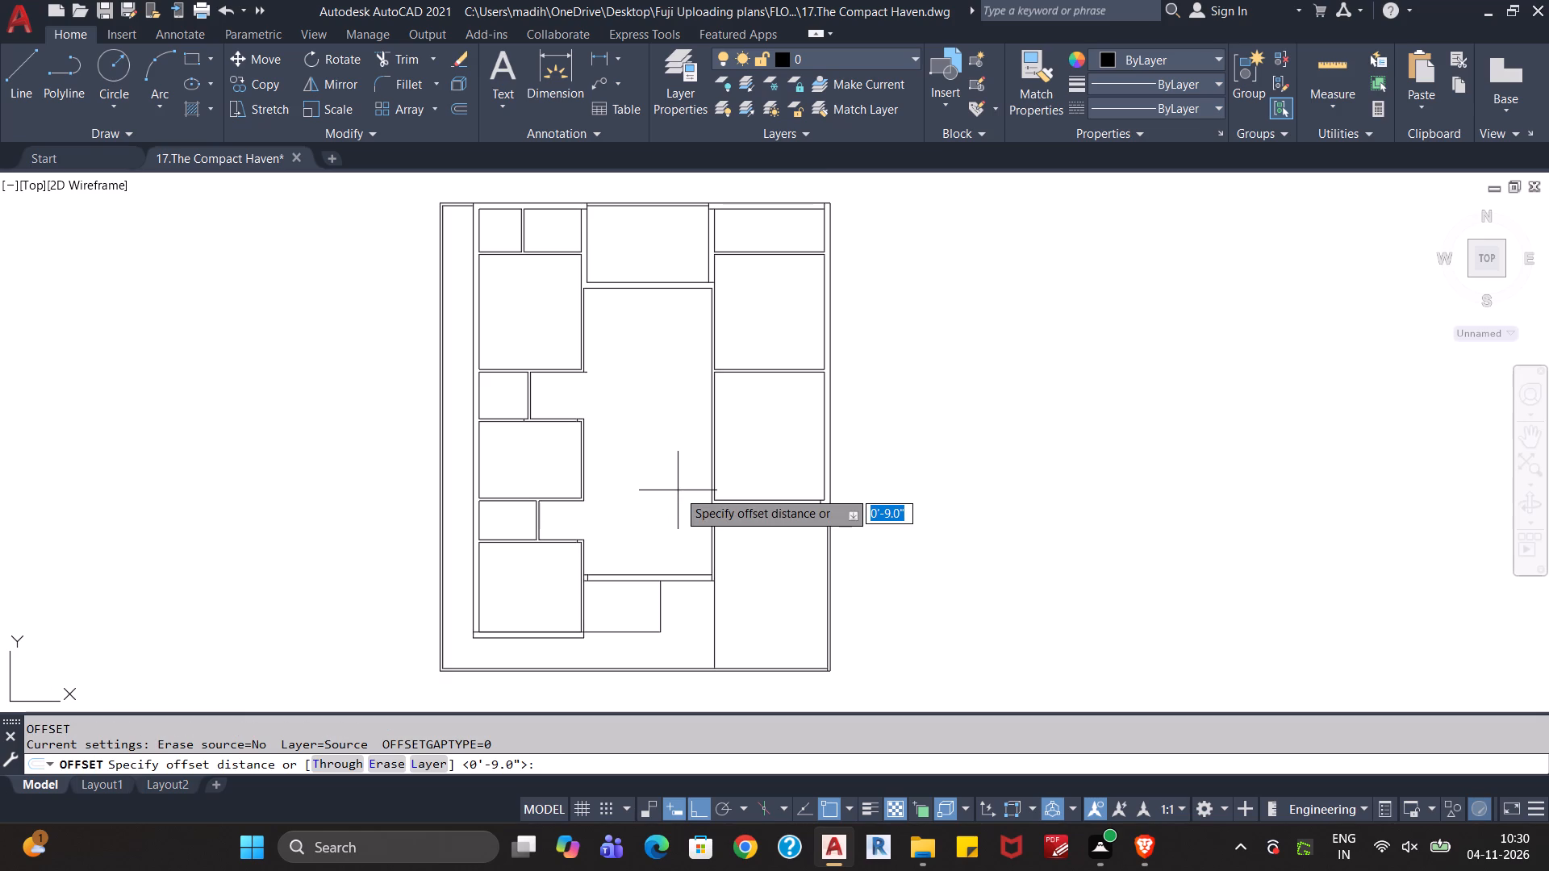
{"action": "type", "text": "15'5'"}
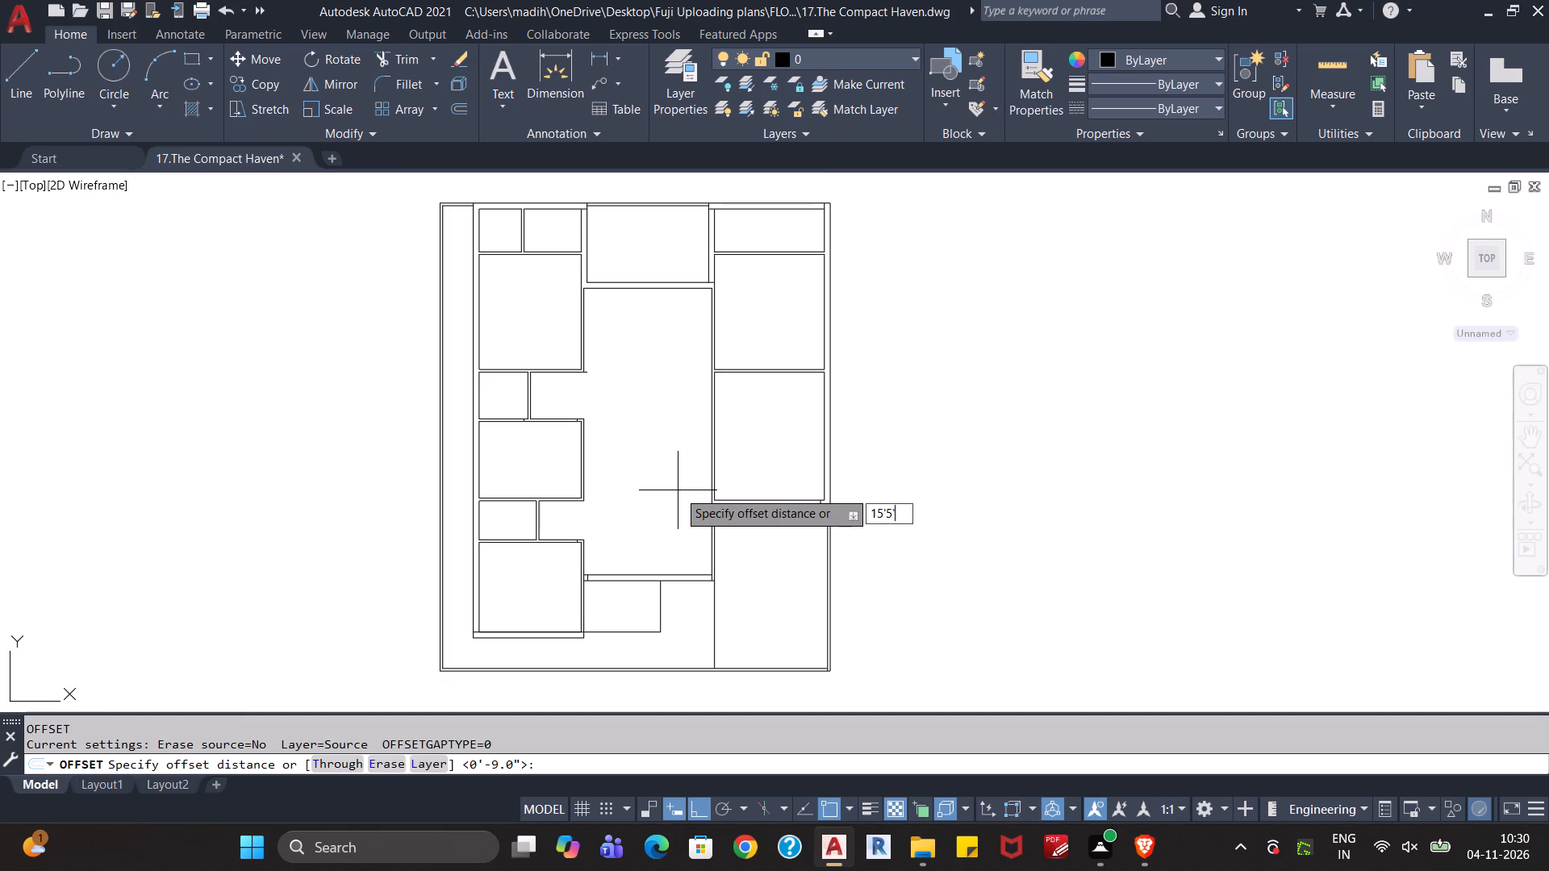
{"action": "key", "text": "BackSpace"}
{"action": "key", "text": "shift+quotedbl"}
{"action": "key", "text": "Return"}
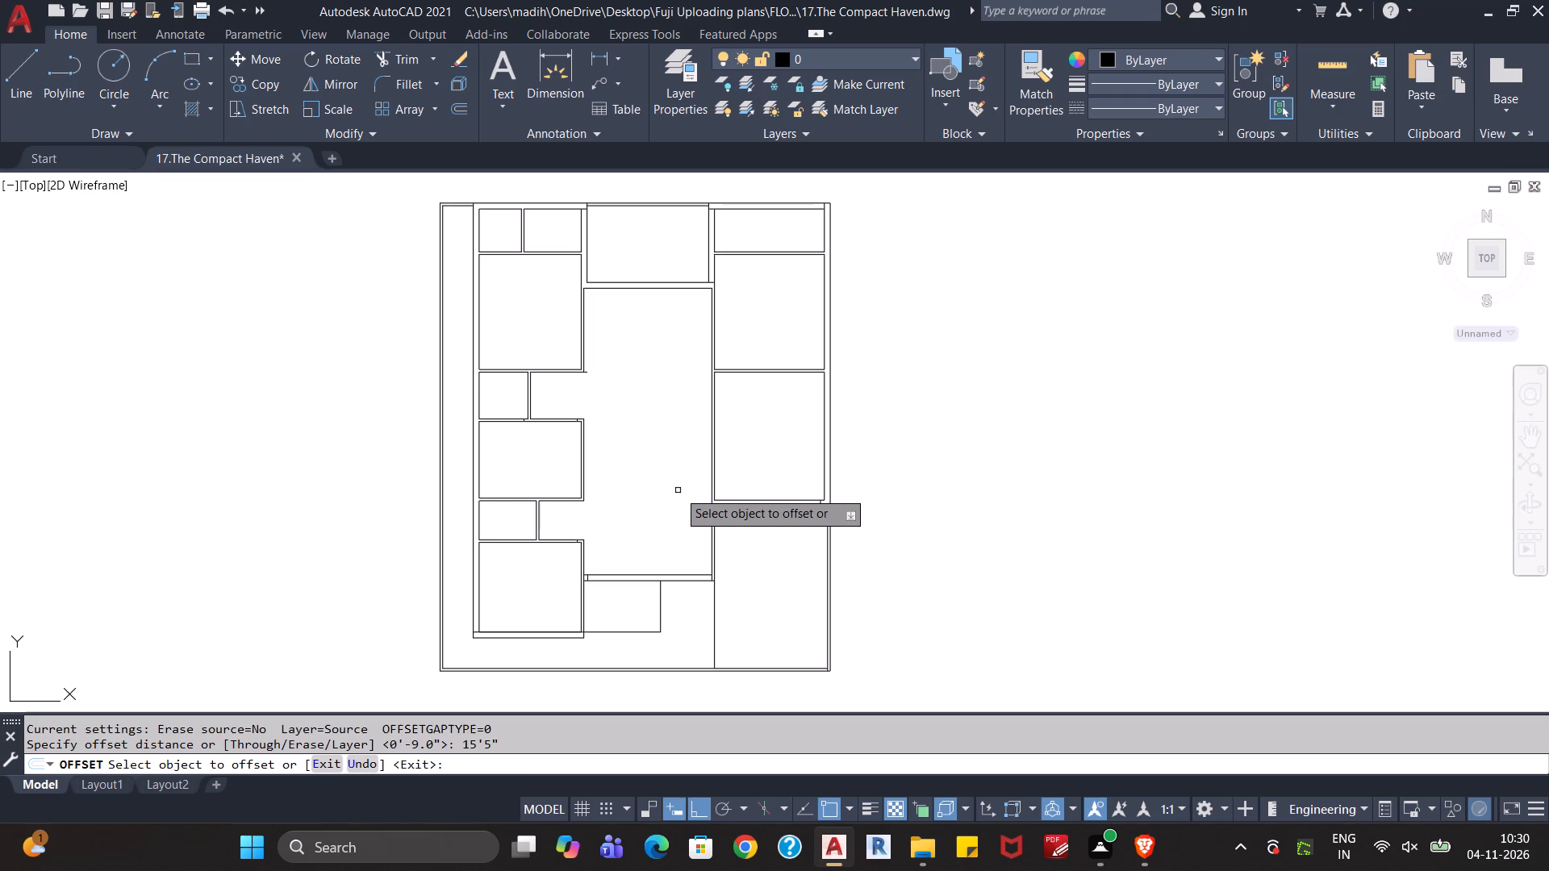
{"action": "left_click", "coordinate": [631, 575]}
{"action": "left_click", "coordinate": [650, 420]}
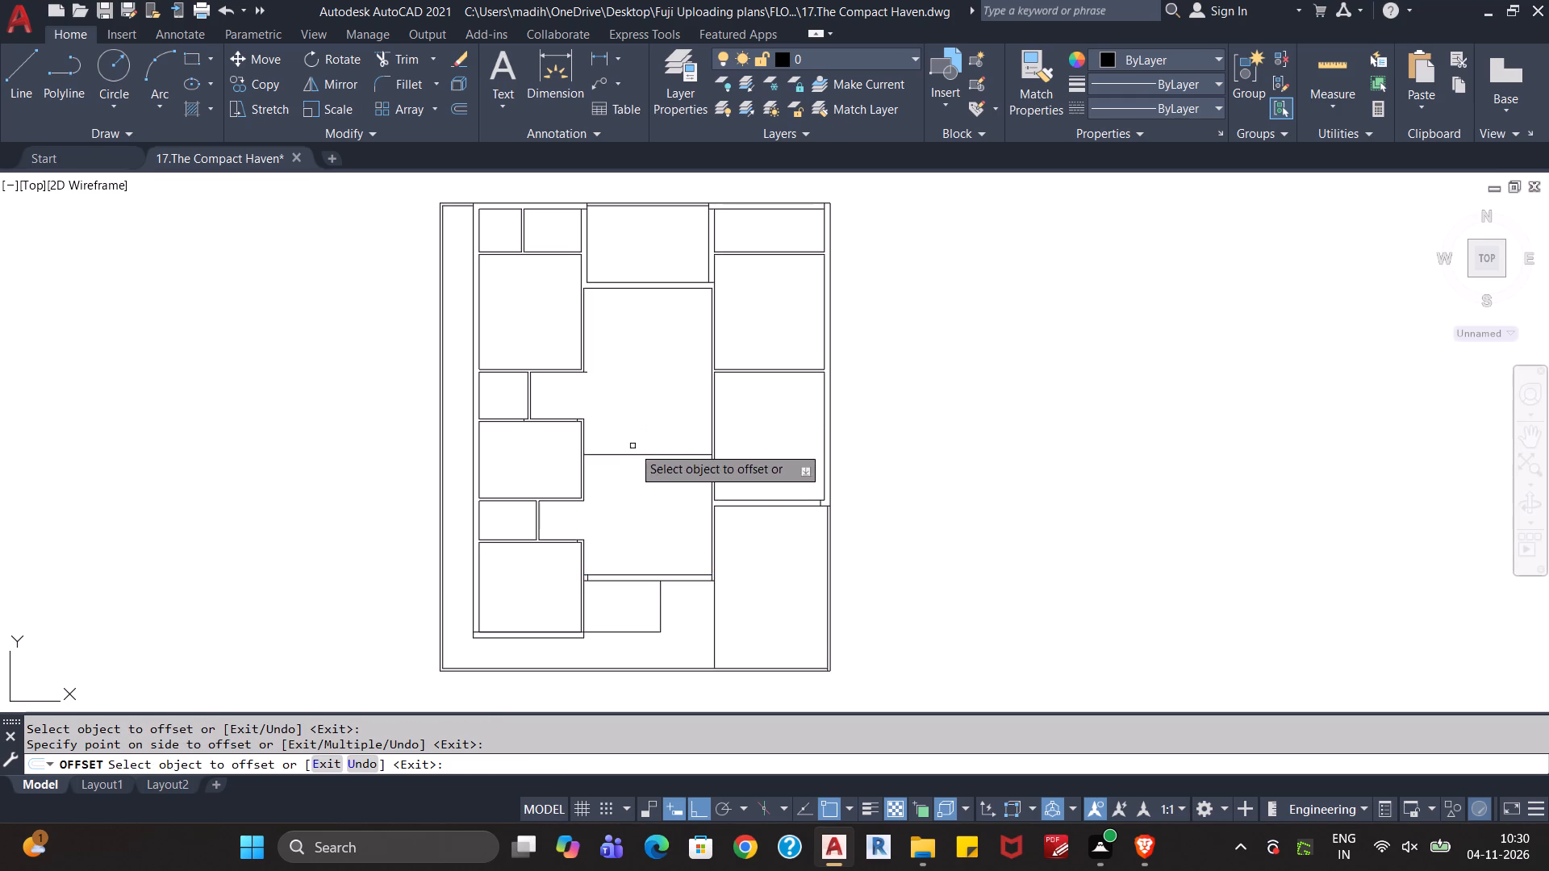
Offset the new horizontal line across the hall 4" upward to form a partition.
{"action": "left_click", "coordinate": [630, 455]}
{"action": "key", "text": "9"}
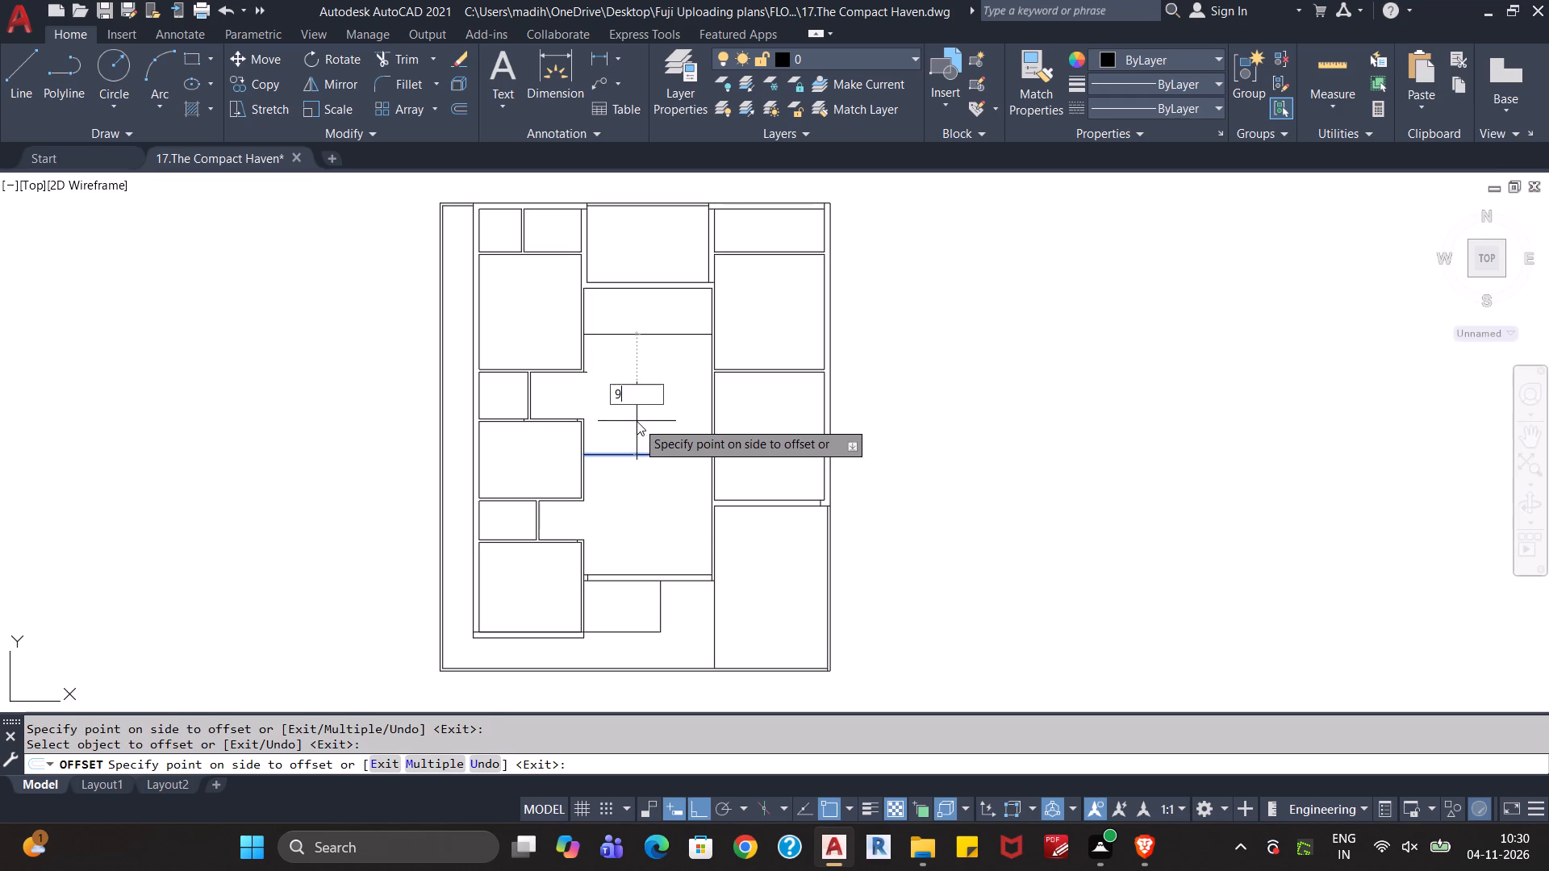
{"action": "key", "text": "BackSpace"}
{"action": "type", "text": "4\""}
{"action": "key", "text": "Return"}
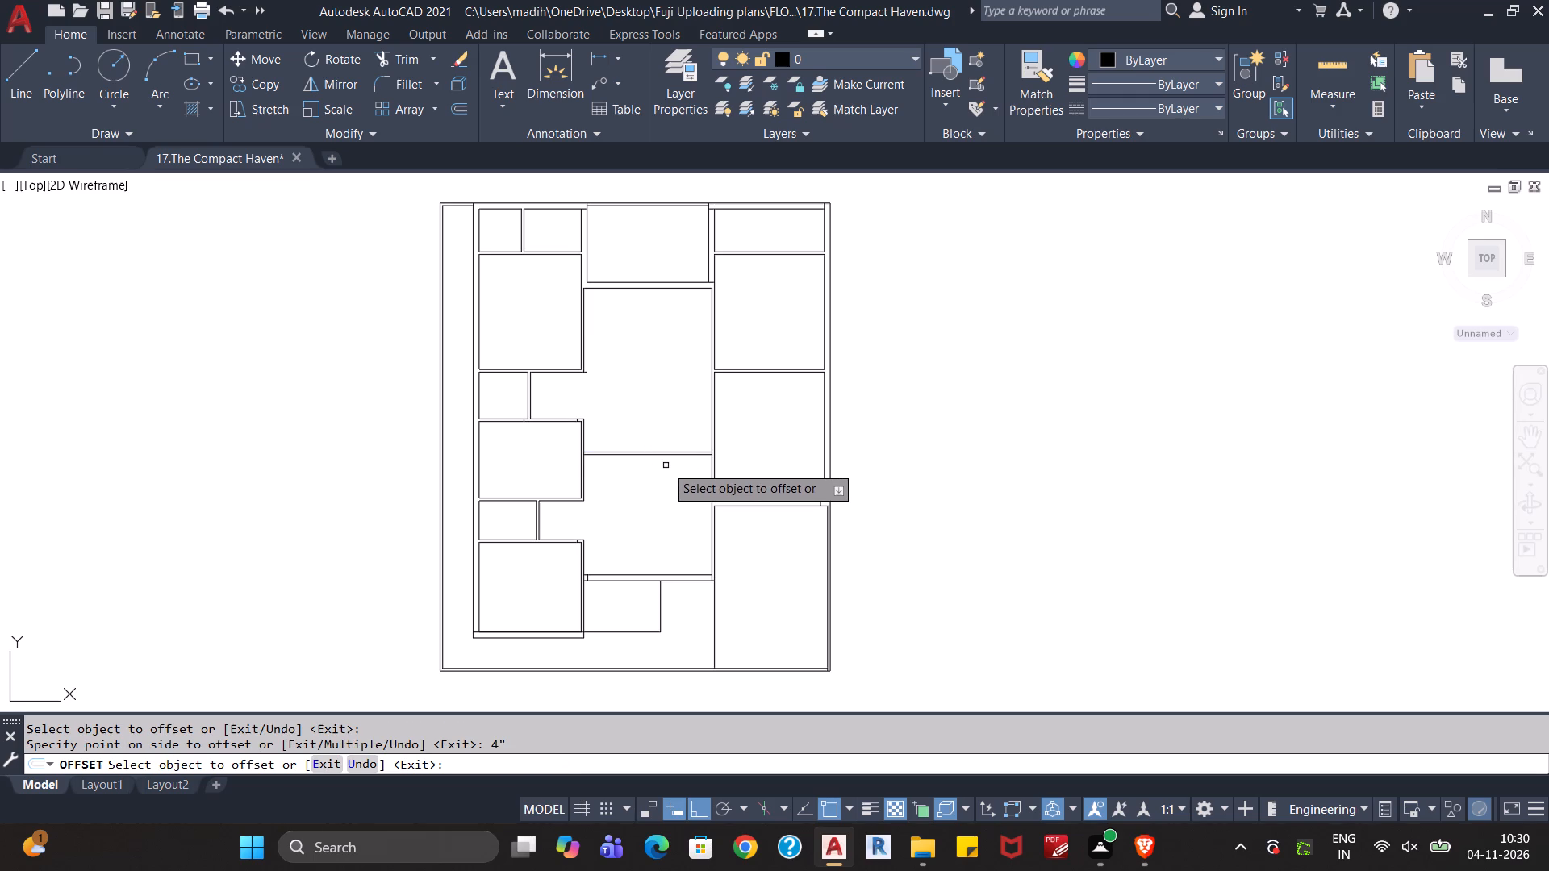
{"action": "key", "text": "Escape"}
{"action": "key", "text": "Escape"}
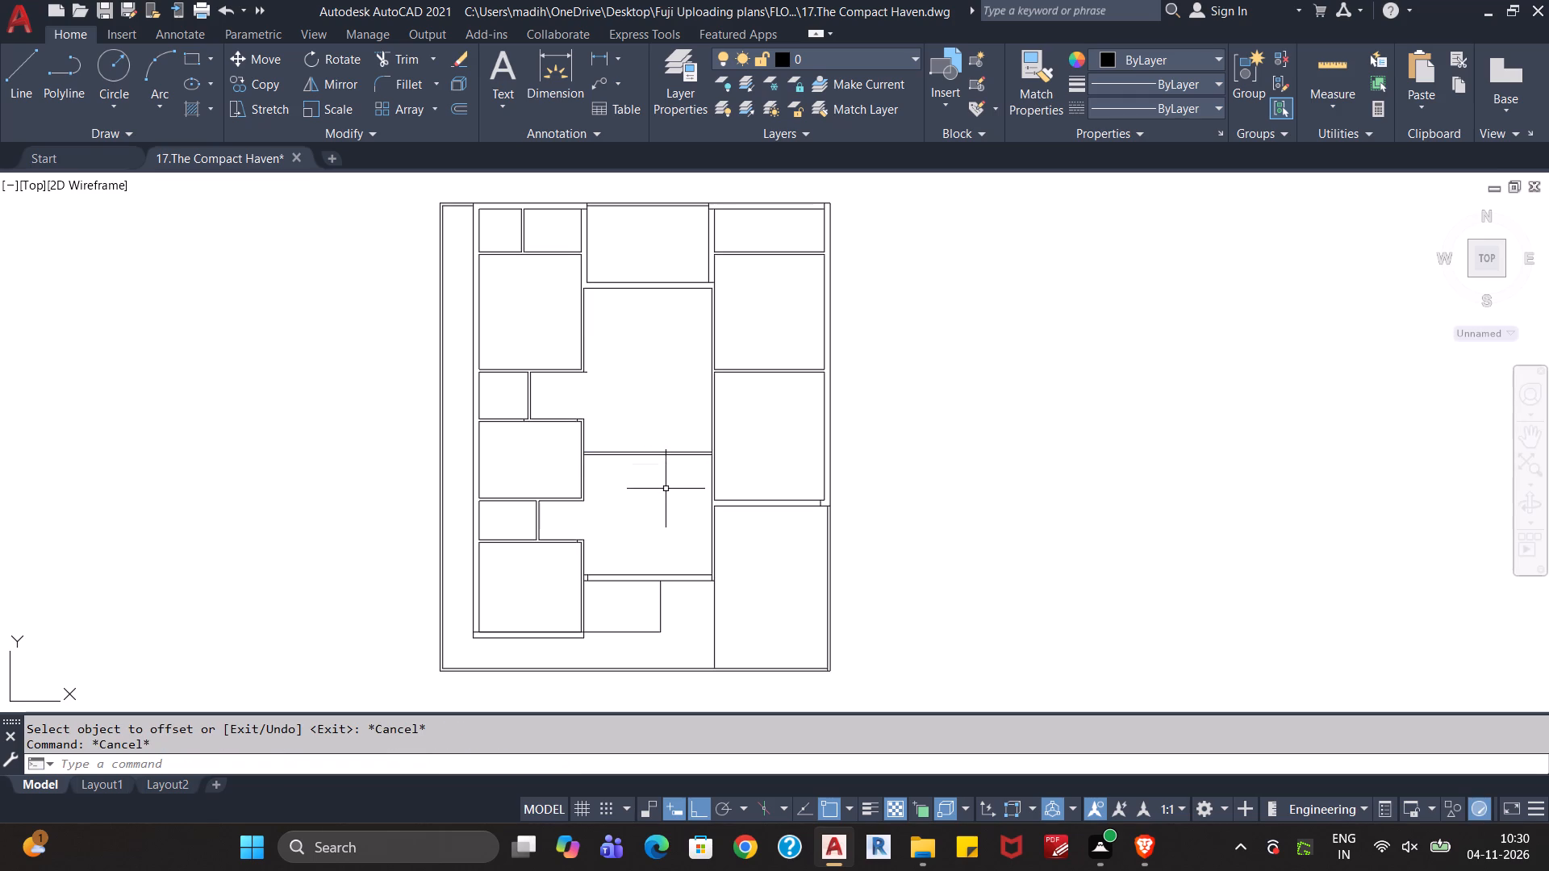
Check room dimensions in the plan with Quick measure, including the upper bedroom-sized room in the right column.
{"action": "left_click", "coordinate": [1318, 69]}
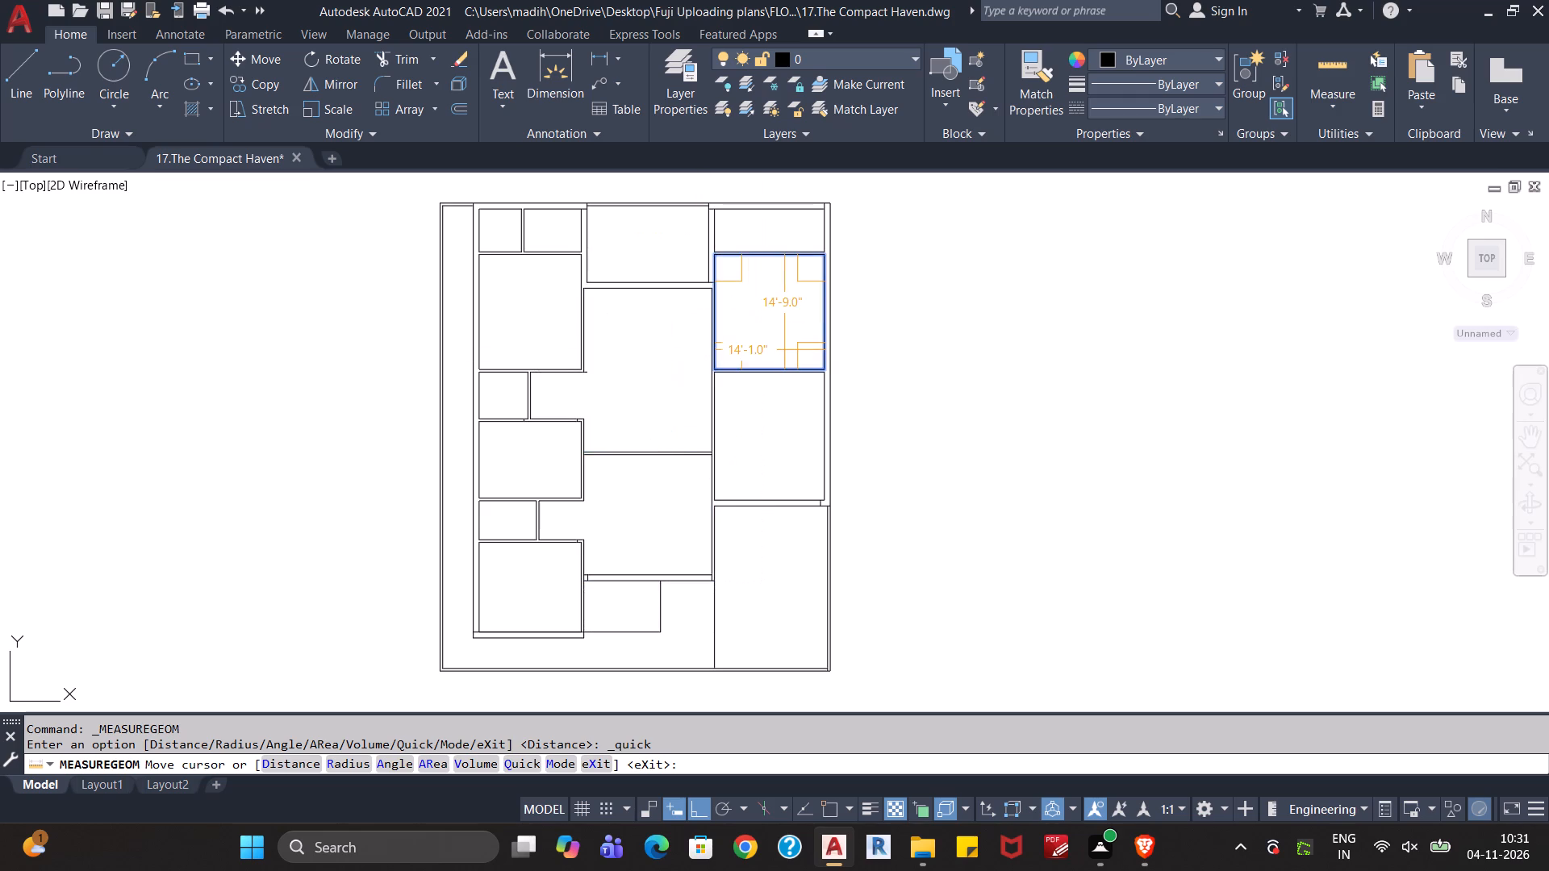
{"action": "key", "text": "Escape"}
{"action": "key", "text": "Escape"}
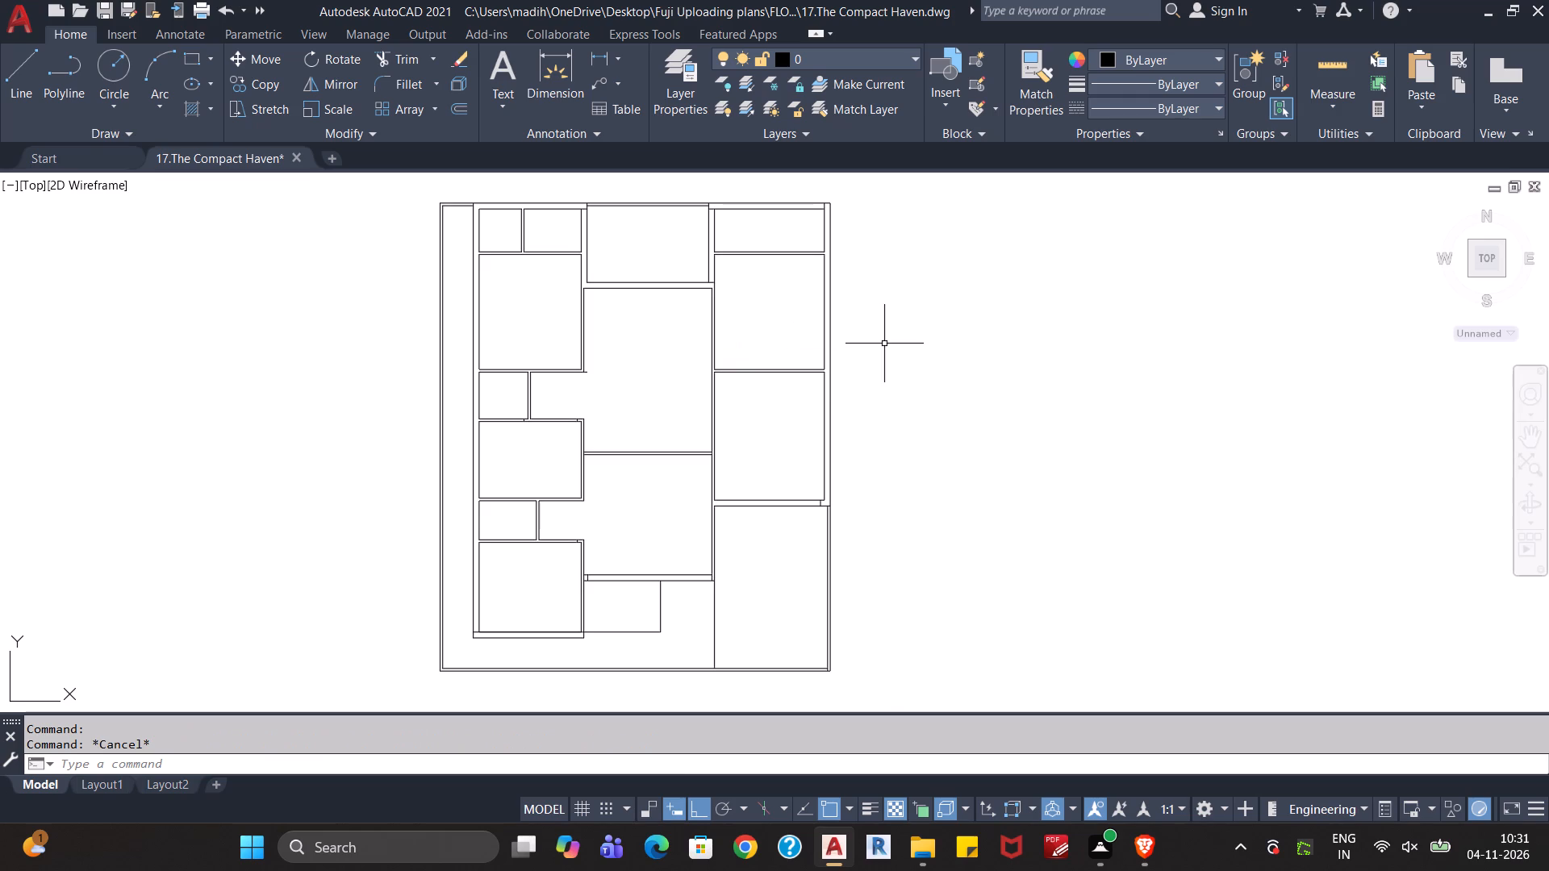
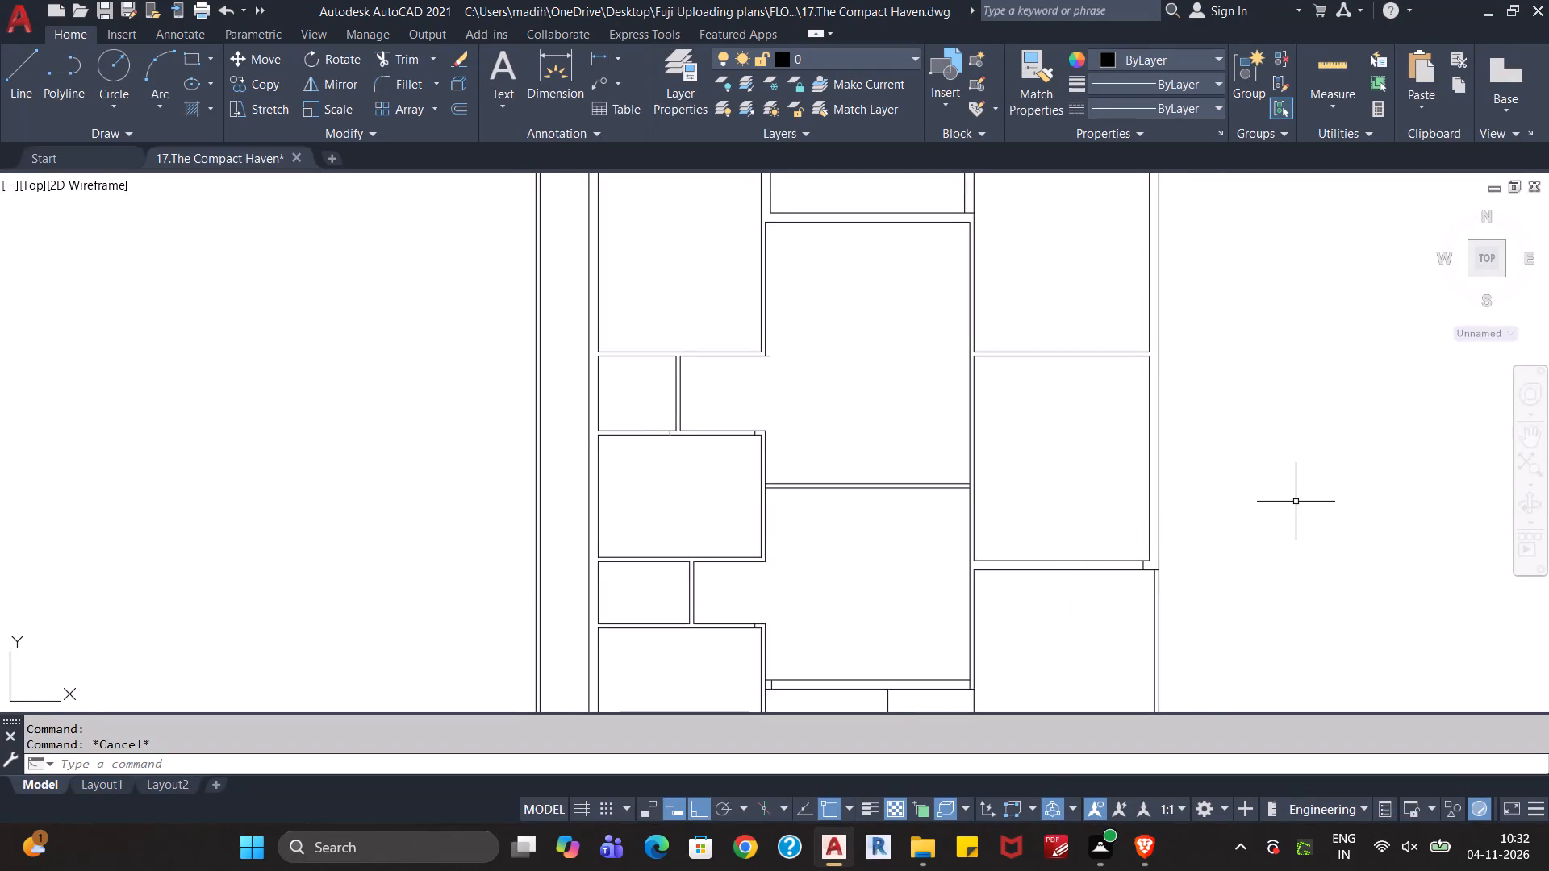
Check the dimensions of the central hall and the upper-middle room with Quick measure.
{"action": "middle_click_drag", "start_coordinate": [1296, 501], "coordinate": [1351, 594]}
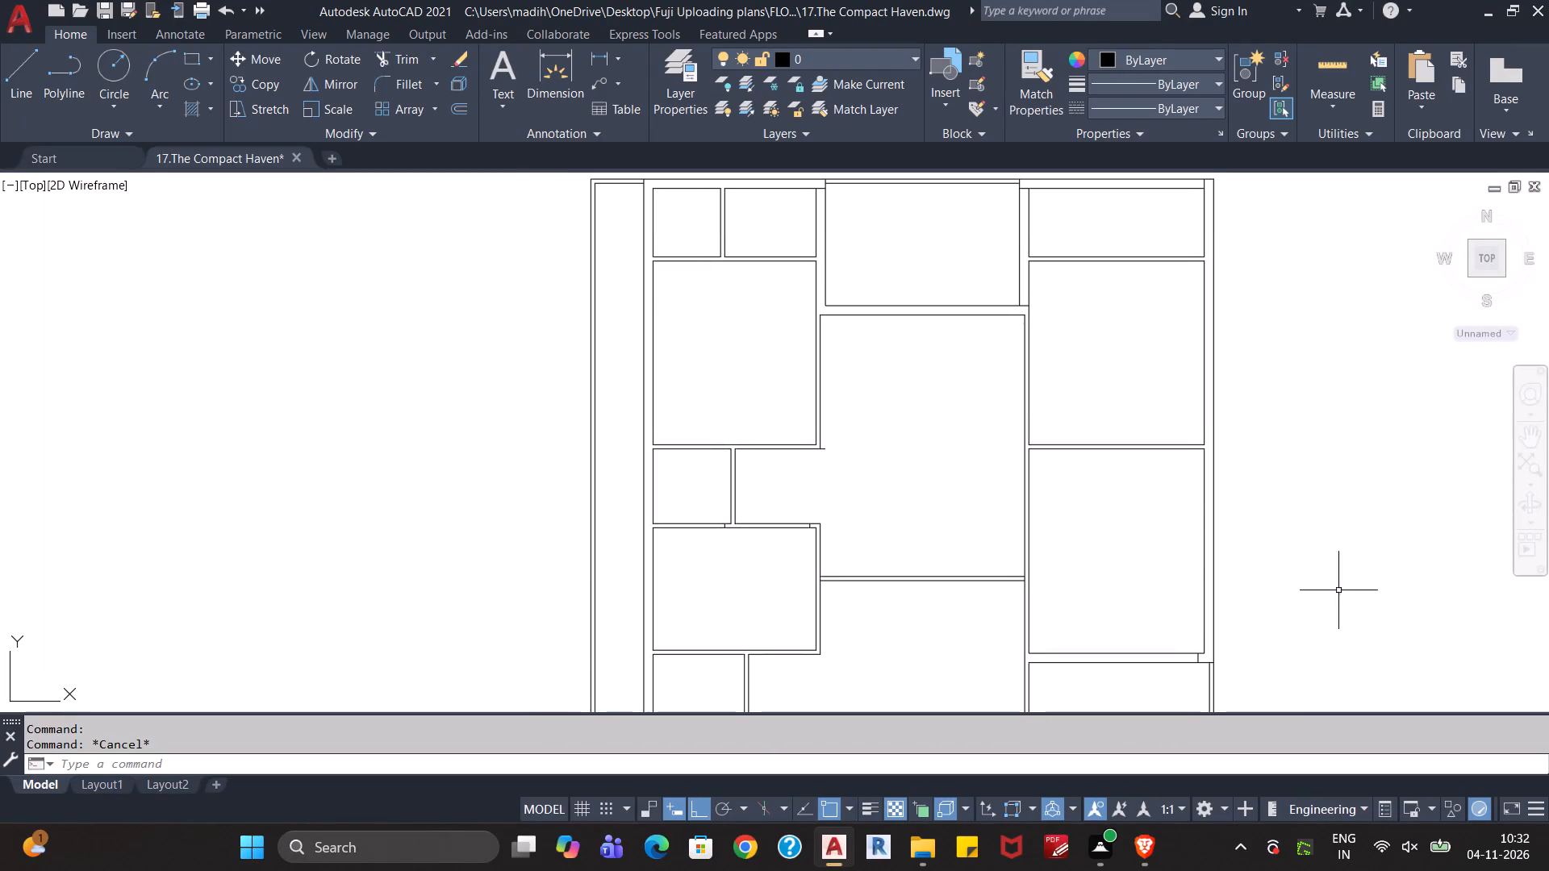
{"action": "middle_click_drag", "start_coordinate": [962, 484], "coordinate": [981, 551]}
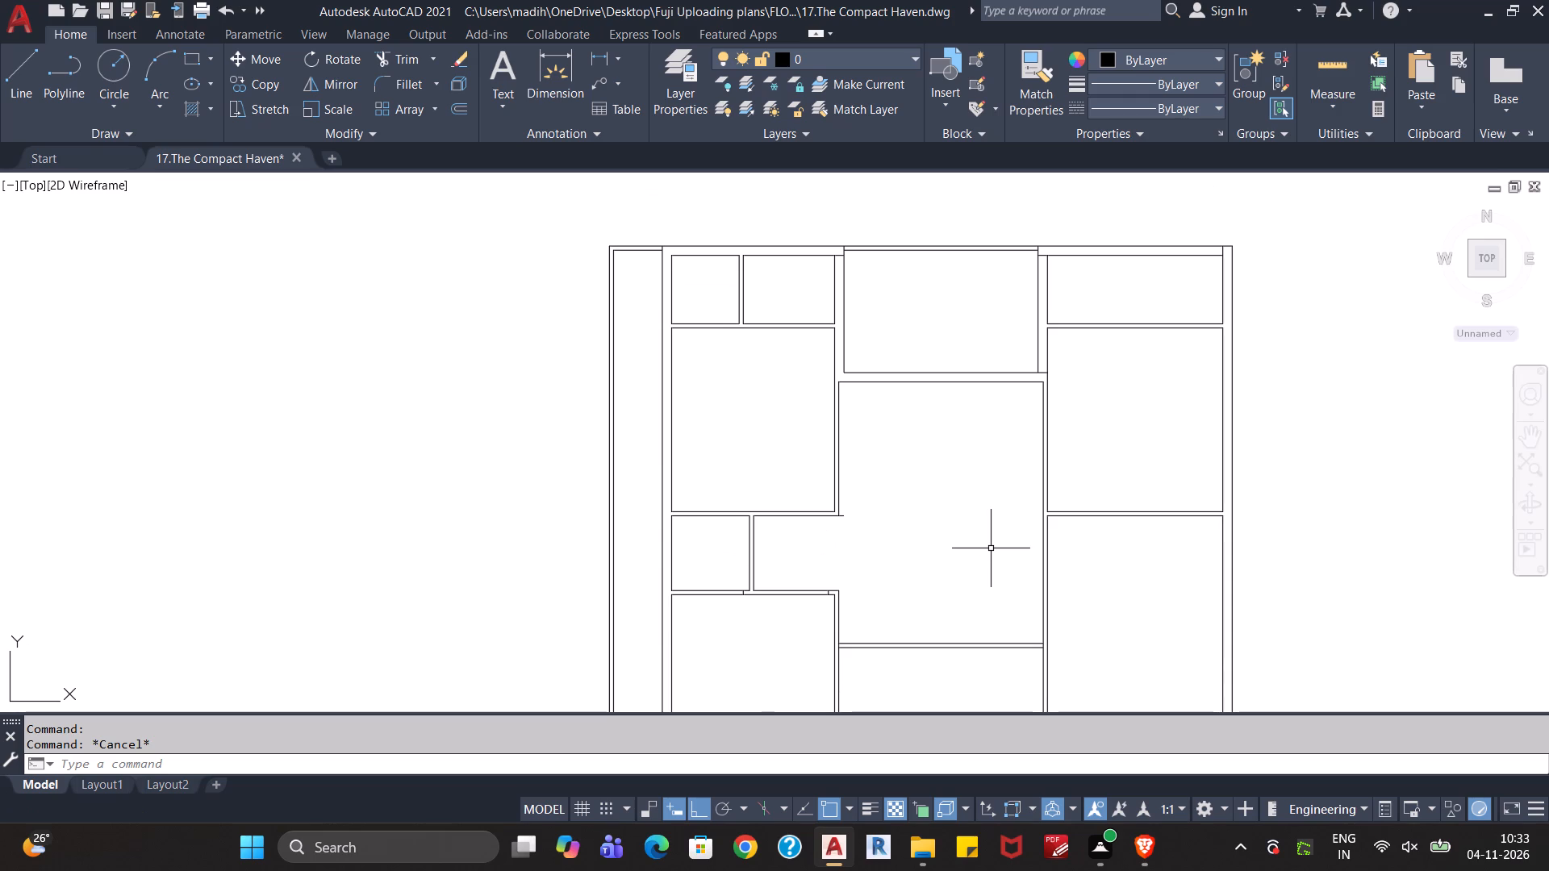
{"action": "middle_click_drag", "start_coordinate": [993, 556], "coordinate": [987, 371]}
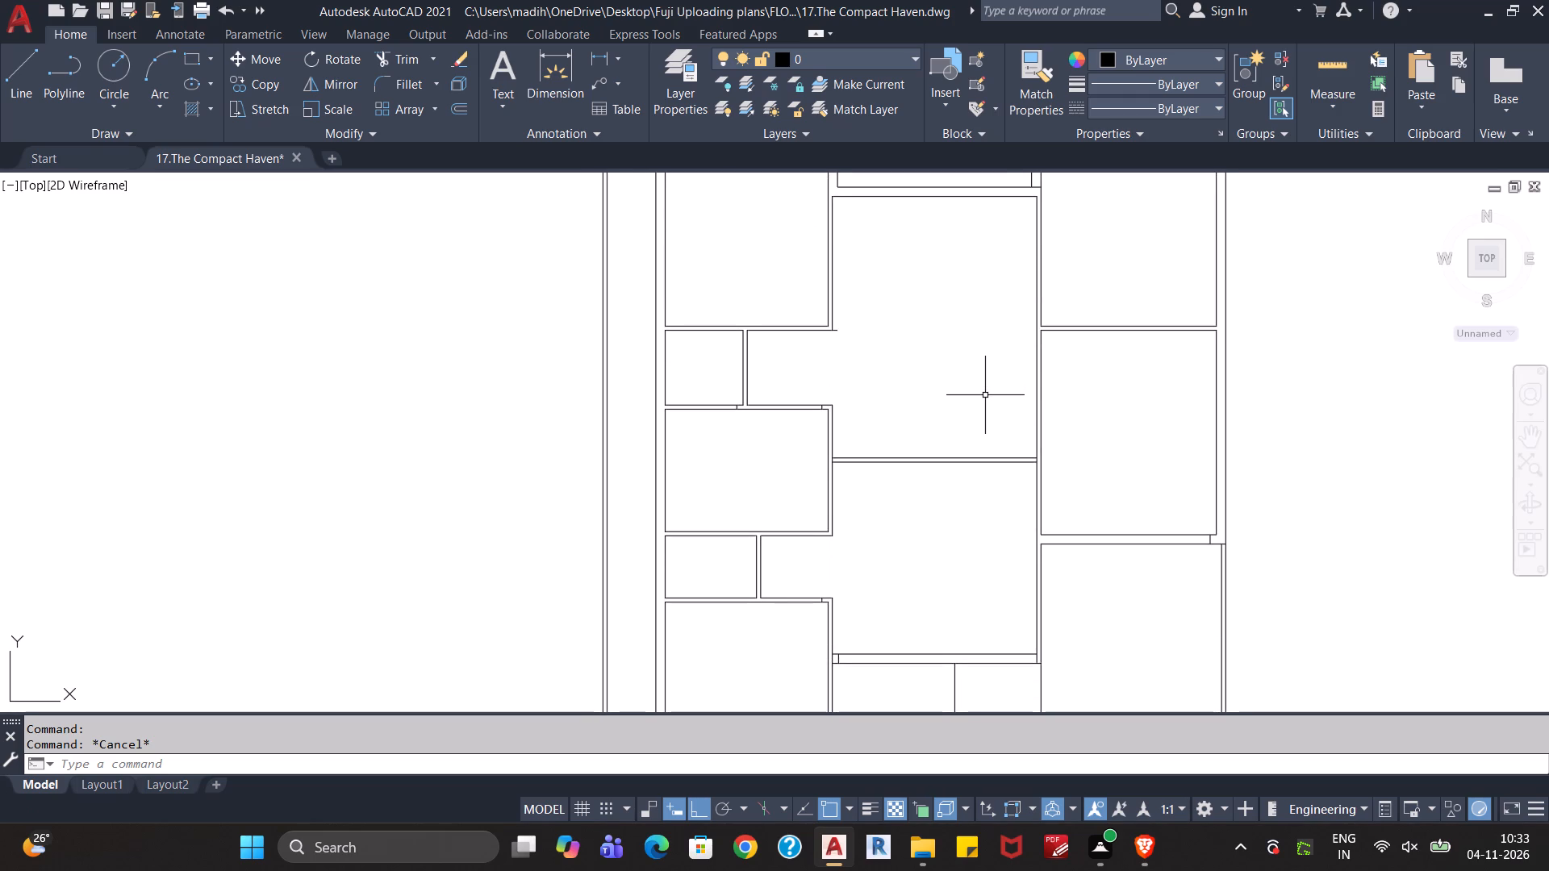
{"action": "scroll", "coordinate": [985, 395], "scroll_direction": "down", "scroll_amount": 2}
{"action": "scroll", "coordinate": [982, 406], "scroll_direction": "up", "scroll_amount": 1}
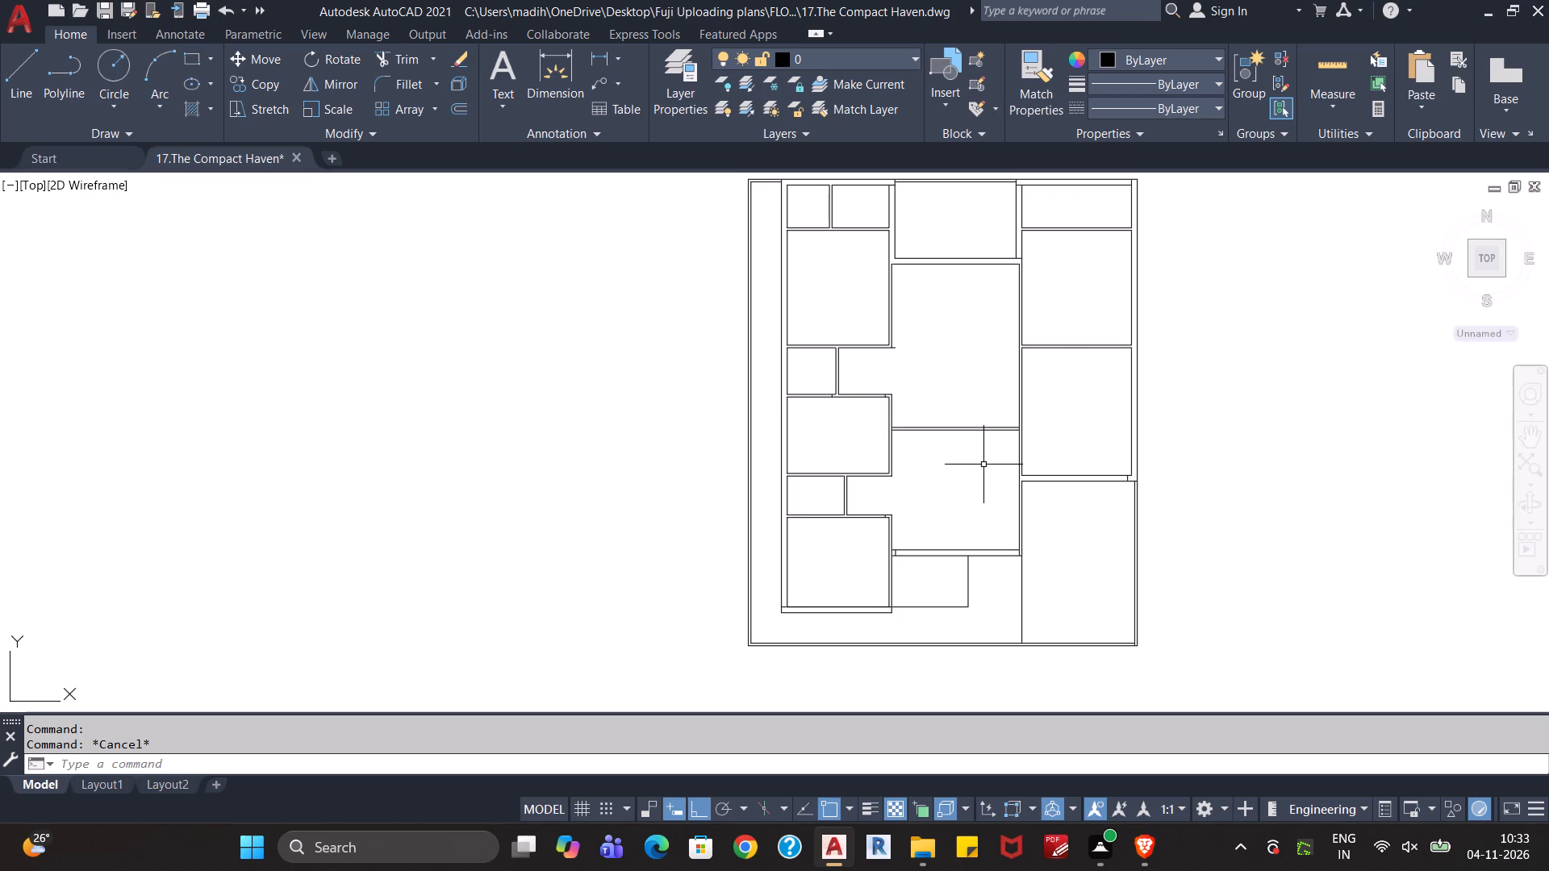
{"action": "left_click", "coordinate": [1326, 73]}
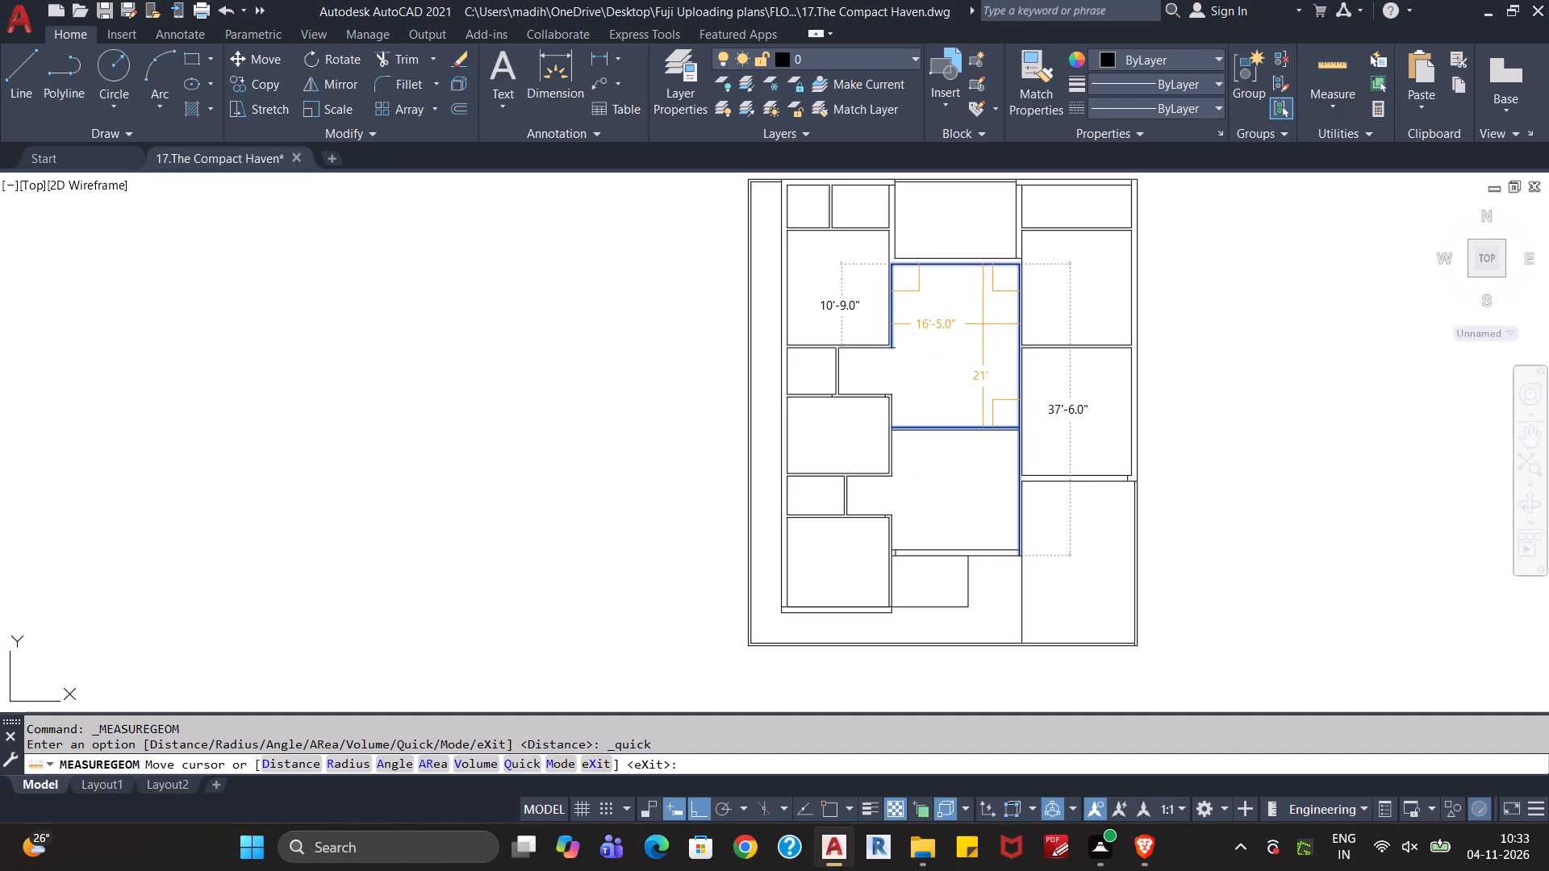
{"action": "scroll", "coordinate": [983, 324], "scroll_direction": "down", "scroll_amount": 1}
{"action": "middle_click_drag", "start_coordinate": [982, 324], "coordinate": [956, 413]}
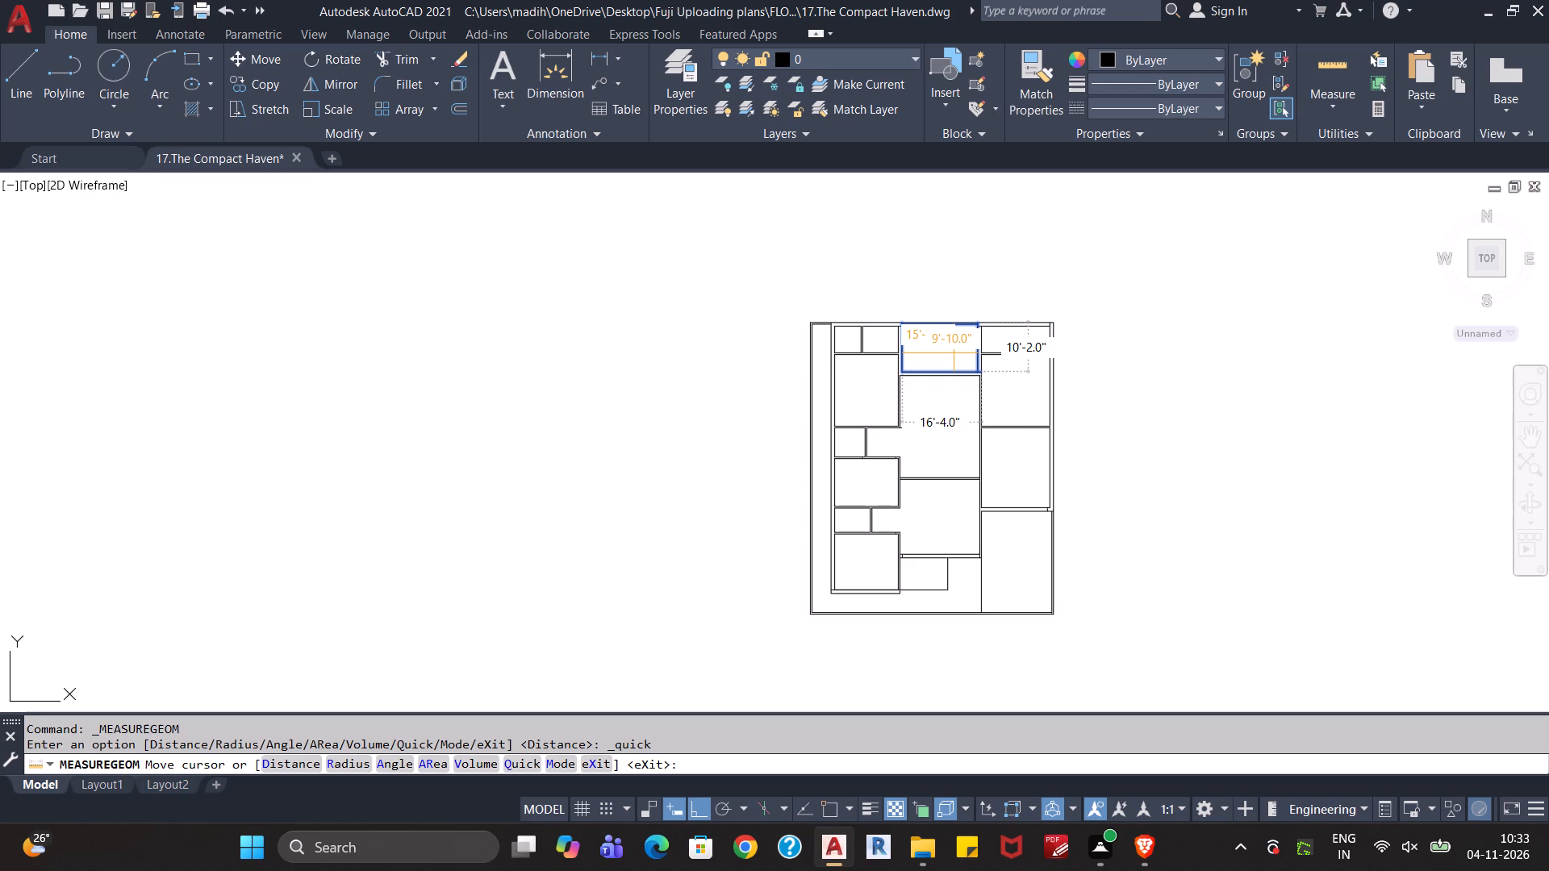
{"action": "scroll", "coordinate": [954, 353], "scroll_direction": "up", "scroll_amount": 2}
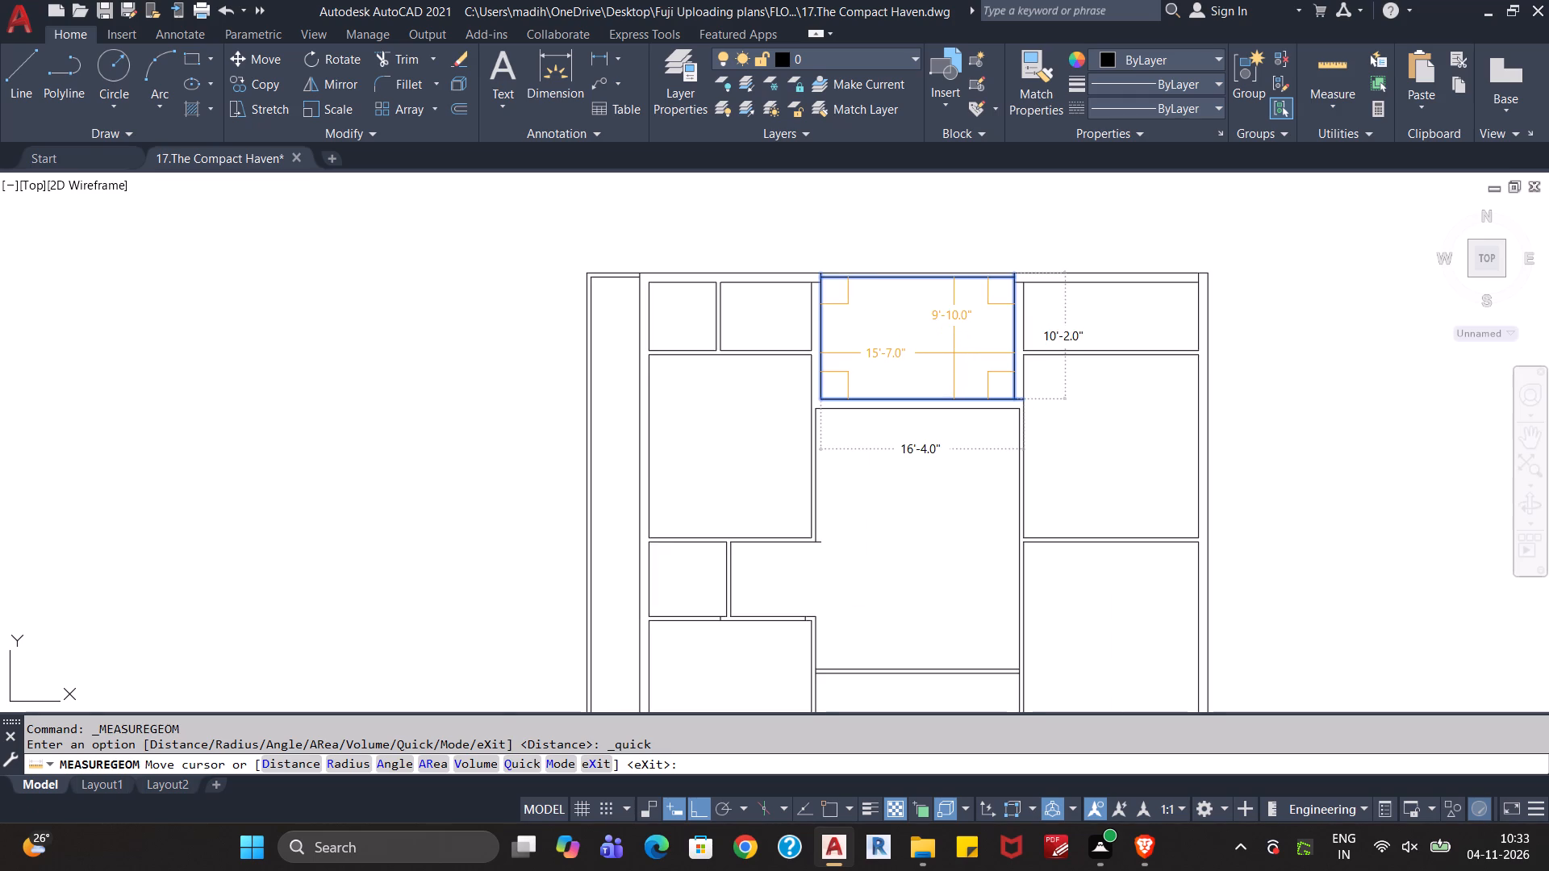
{"action": "key", "text": "Escape"}
Offset the bottom line of the upper-middle room 3' upward into the room.
{"action": "key", "text": "o"}
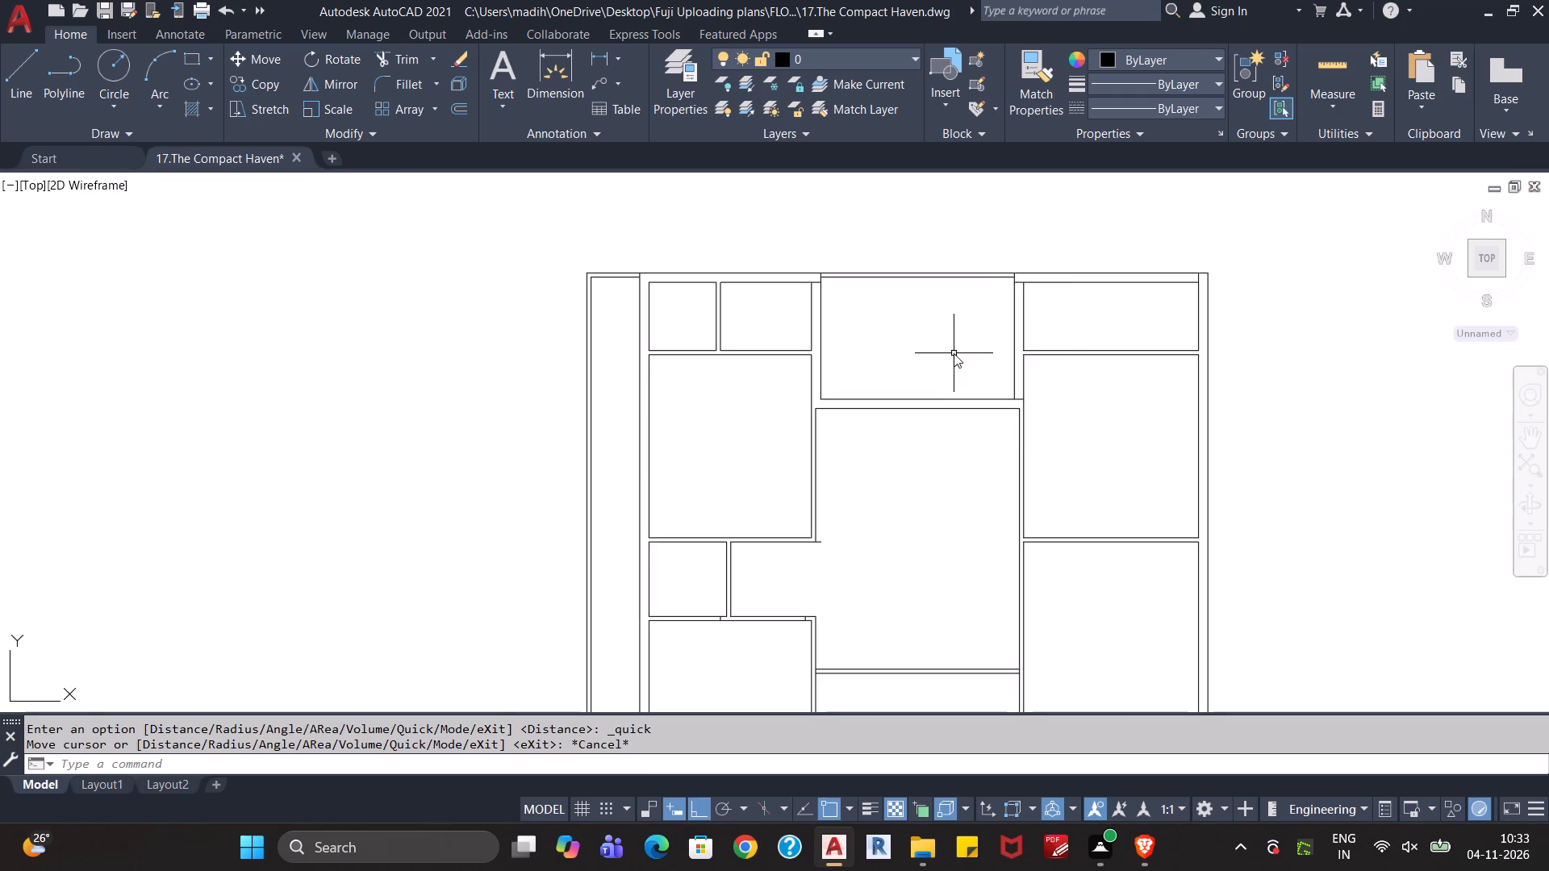
{"action": "key", "text": "Return"}
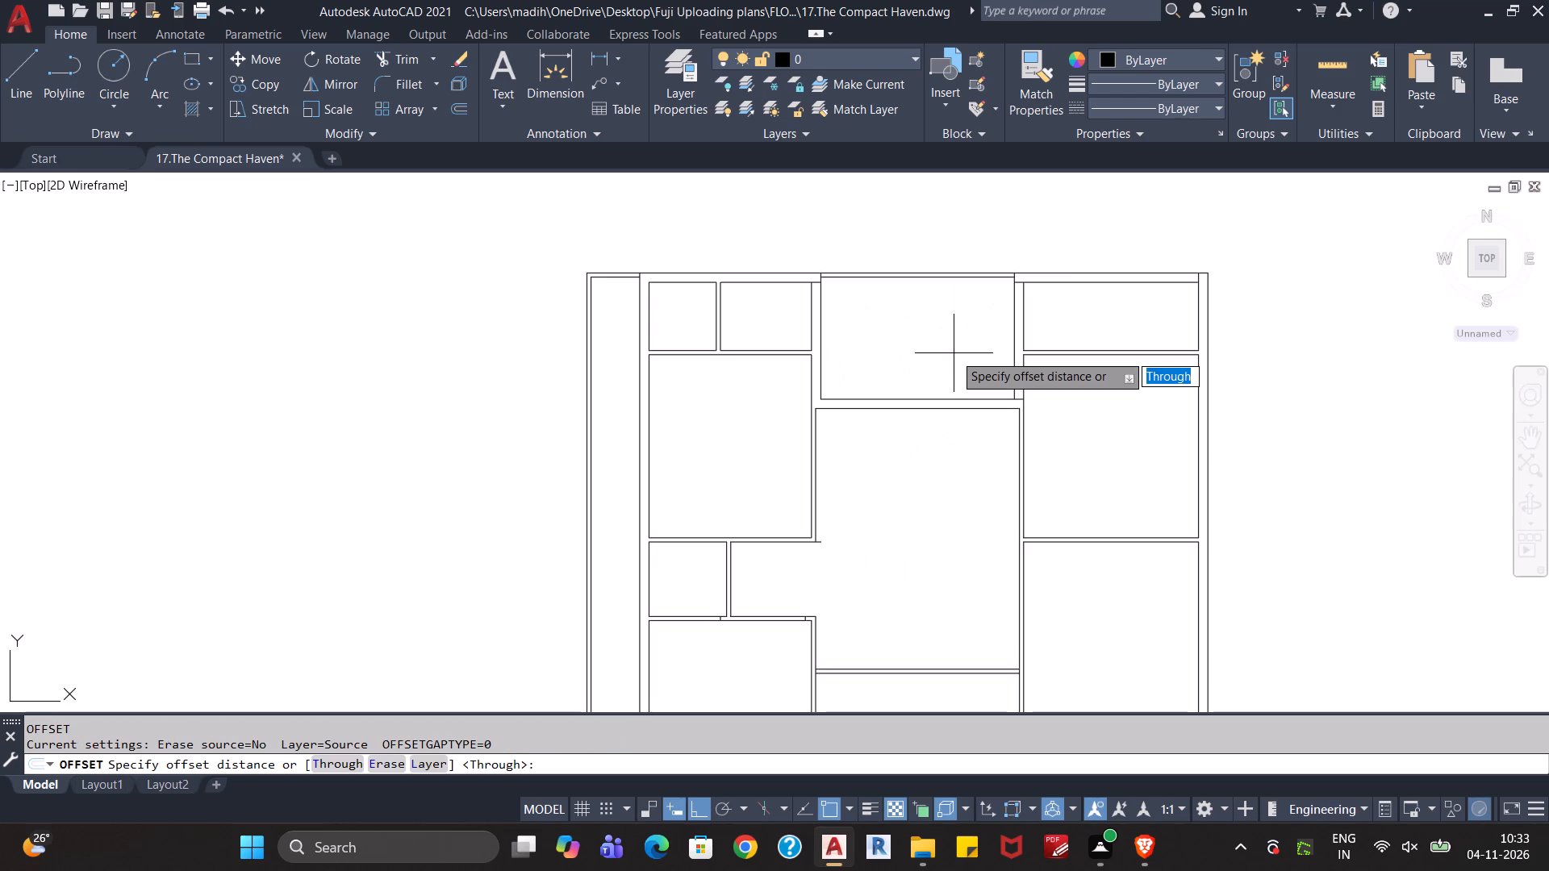
{"action": "key", "text": "3"}
{"action": "key", "text": "apostrophe"}
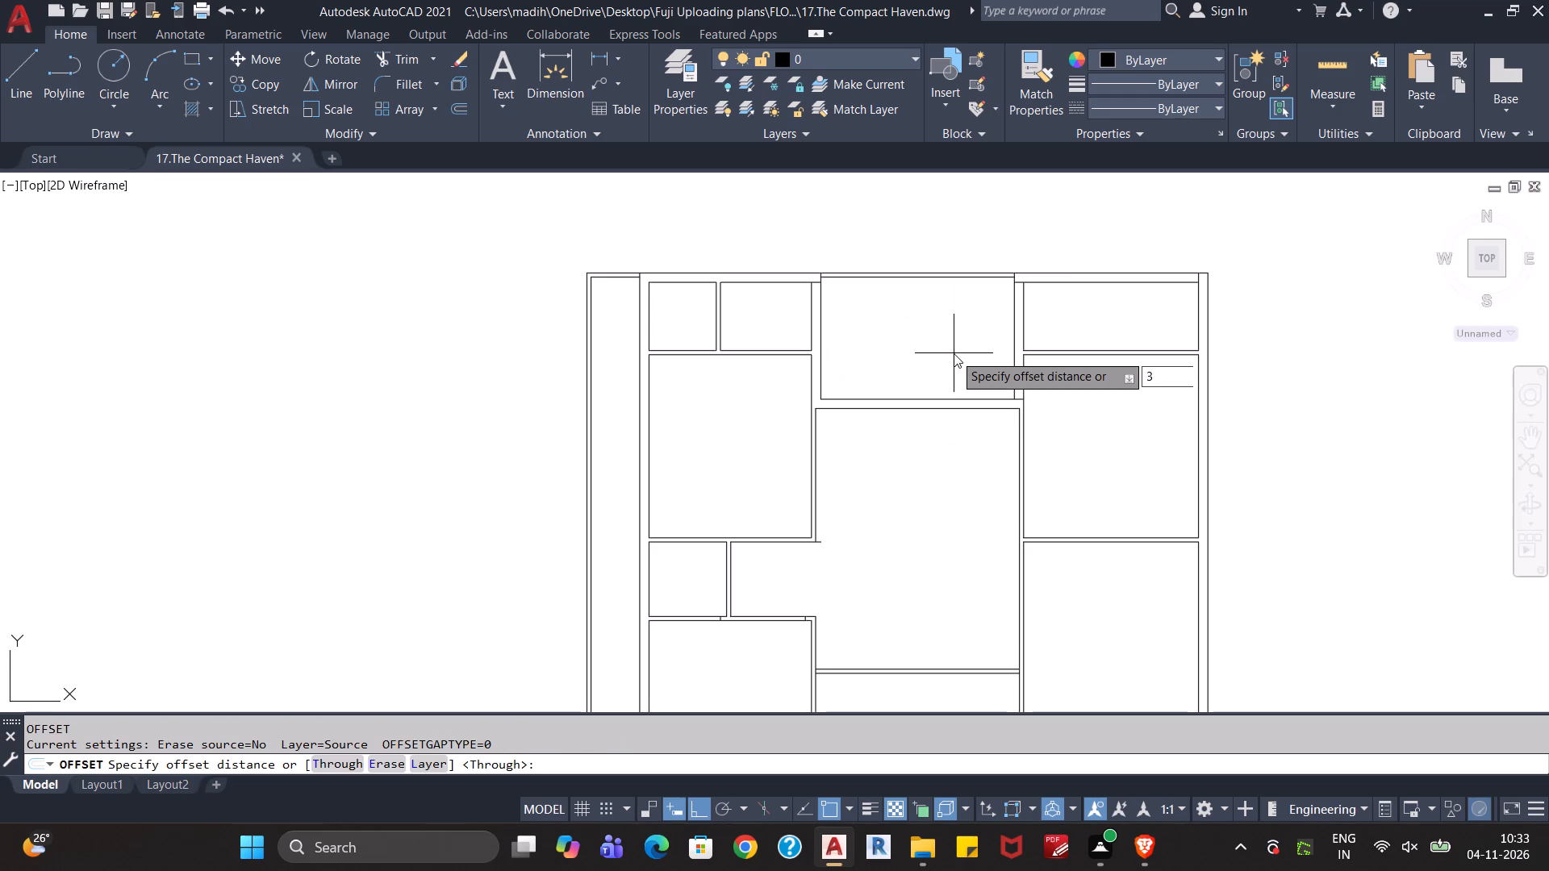
{"action": "key", "text": "Return"}
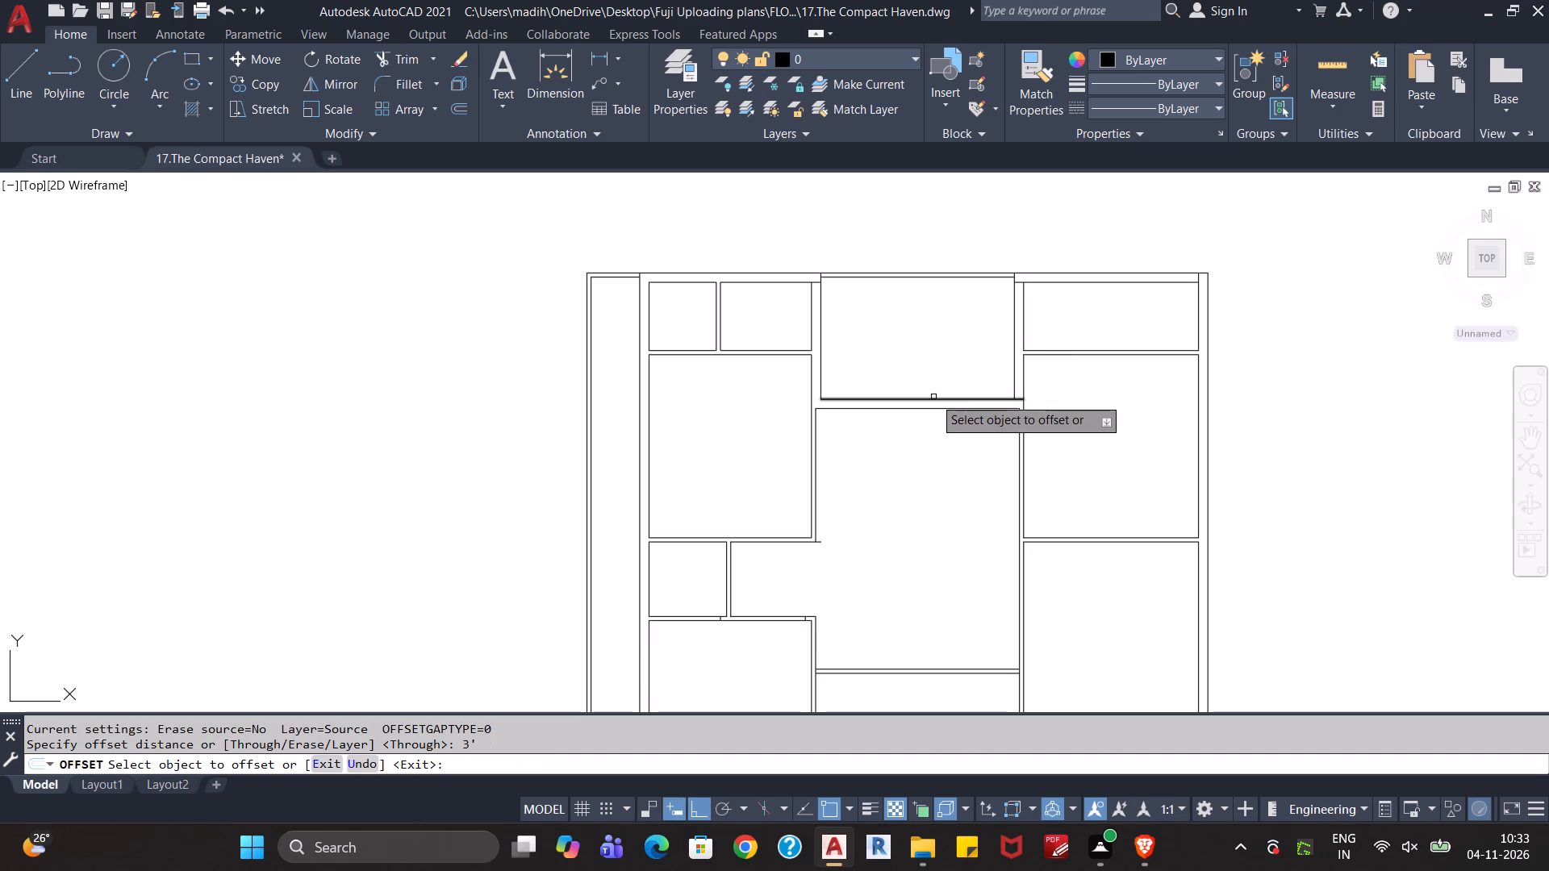
{"action": "left_click", "coordinate": [933, 397]}
{"action": "left_click", "coordinate": [938, 340]}
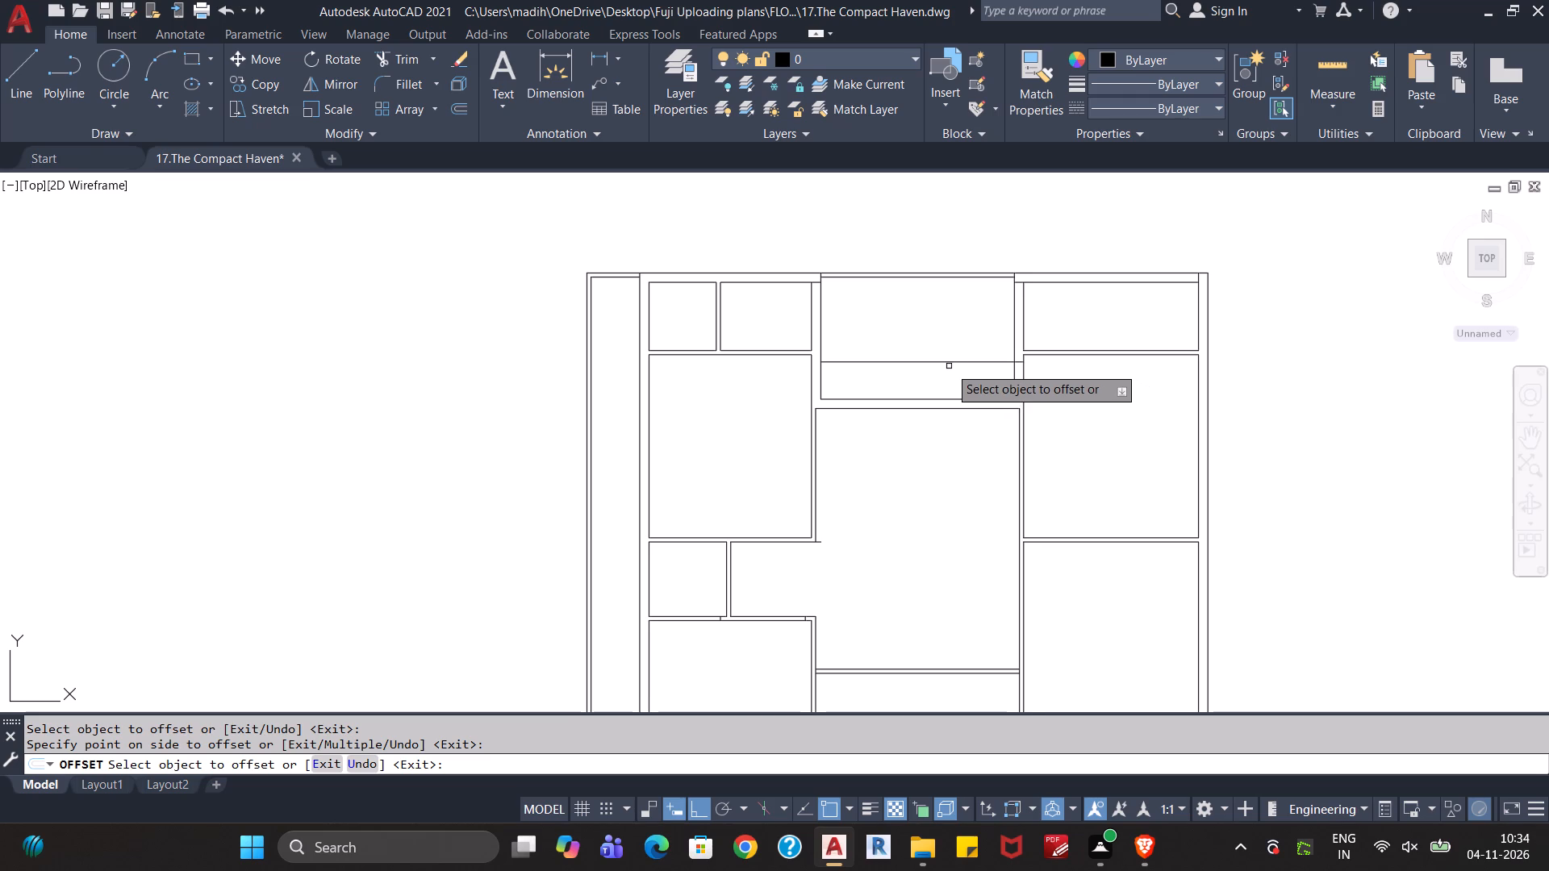
{"action": "scroll", "coordinate": [949, 366], "scroll_direction": "up", "scroll_amount": 1}
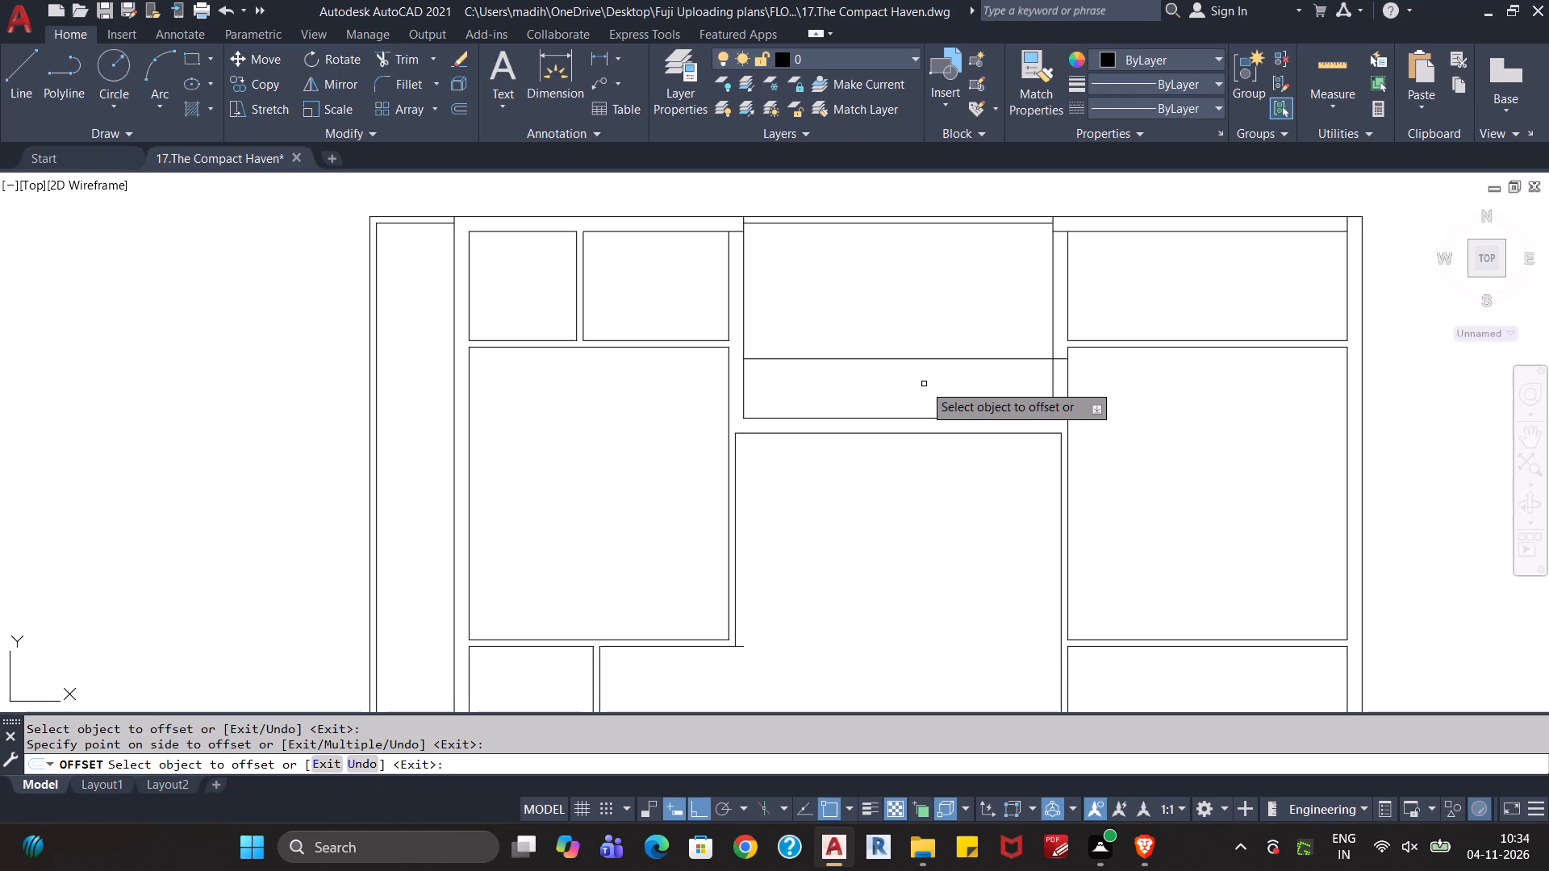
{"action": "scroll", "coordinate": [924, 384], "scroll_direction": "down", "scroll_amount": 1}
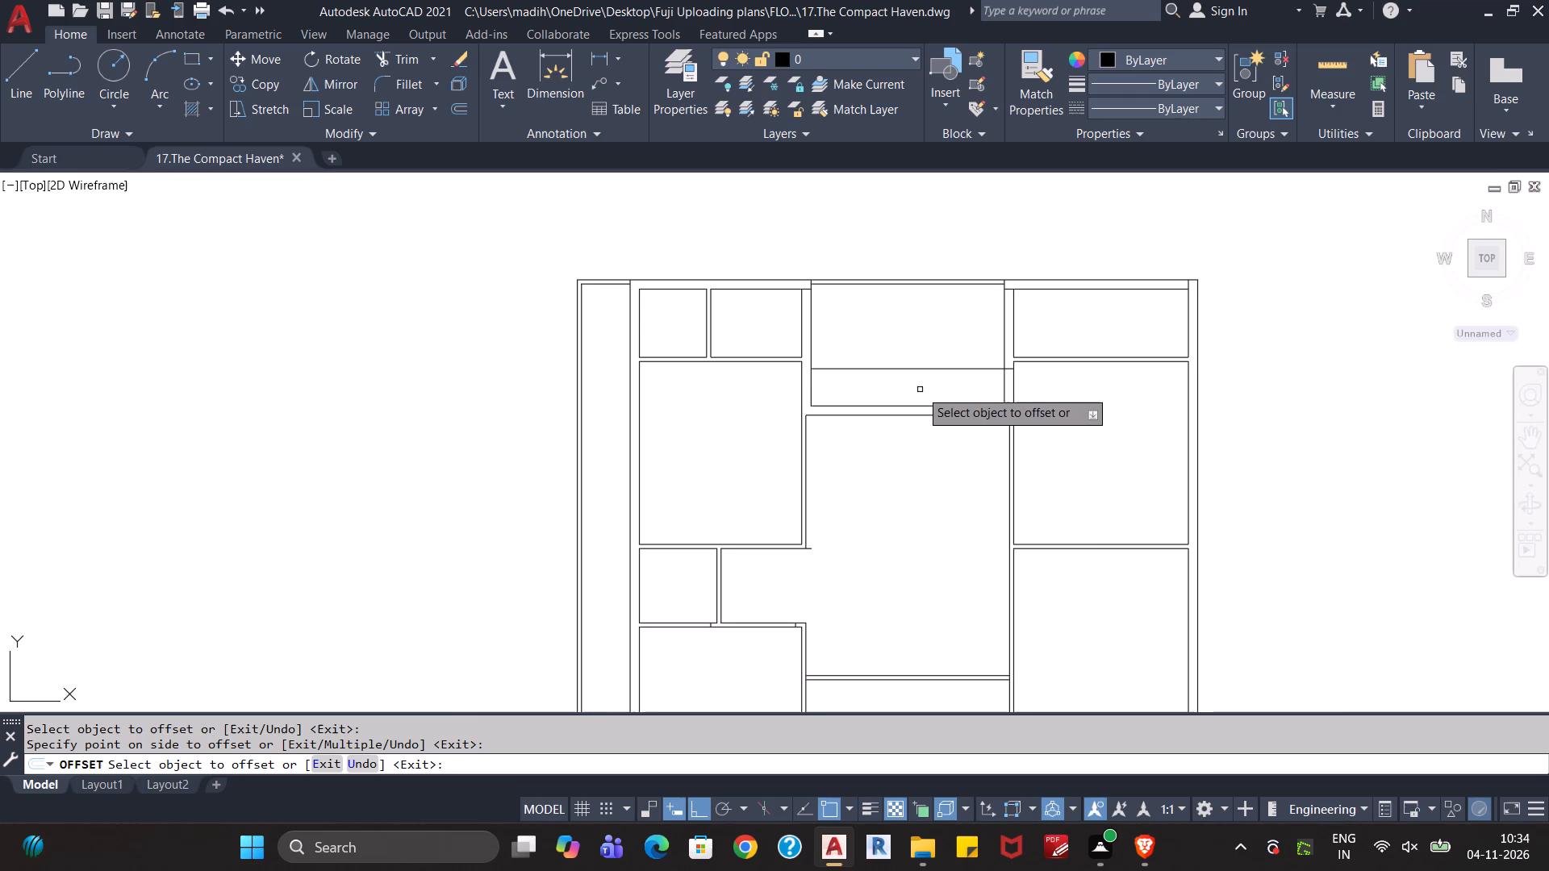
{"action": "key", "text": "Escape"}
{"action": "key", "text": "Escape"}
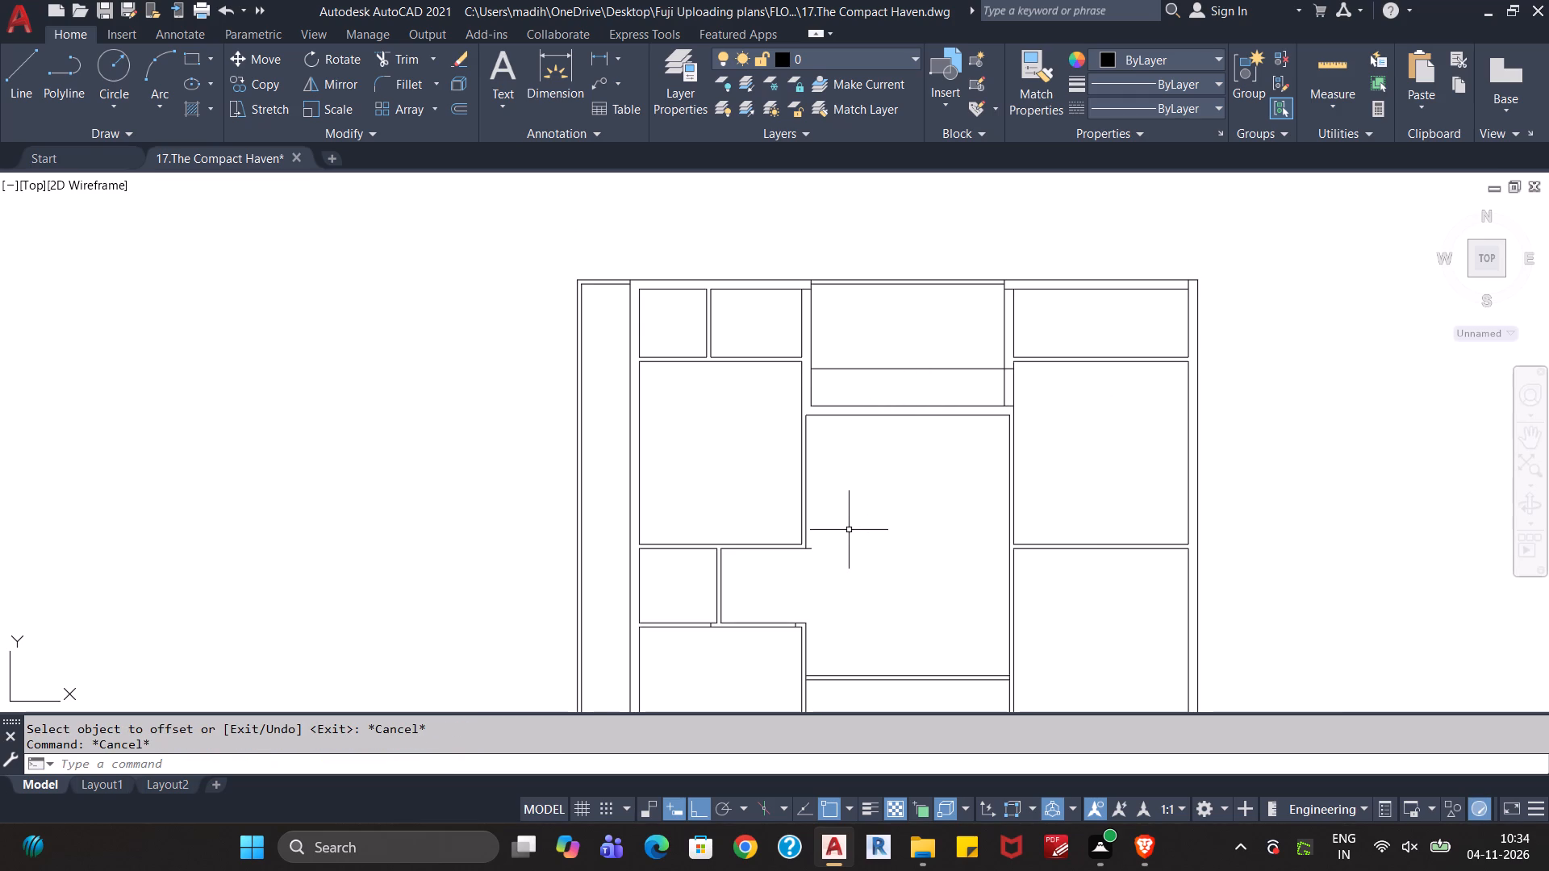
Trim the wall line overhanging into the central hall at the lower-right corner of the large upper-left room.
{"action": "type", "text": "tr"}
{"action": "key", "text": "Return"}
{"action": "scroll", "coordinate": [846, 530], "scroll_direction": "left", "scroll_amount": 2}
{"action": "scroll", "coordinate": [823, 544], "scroll_direction": "up", "scroll_amount": 4}
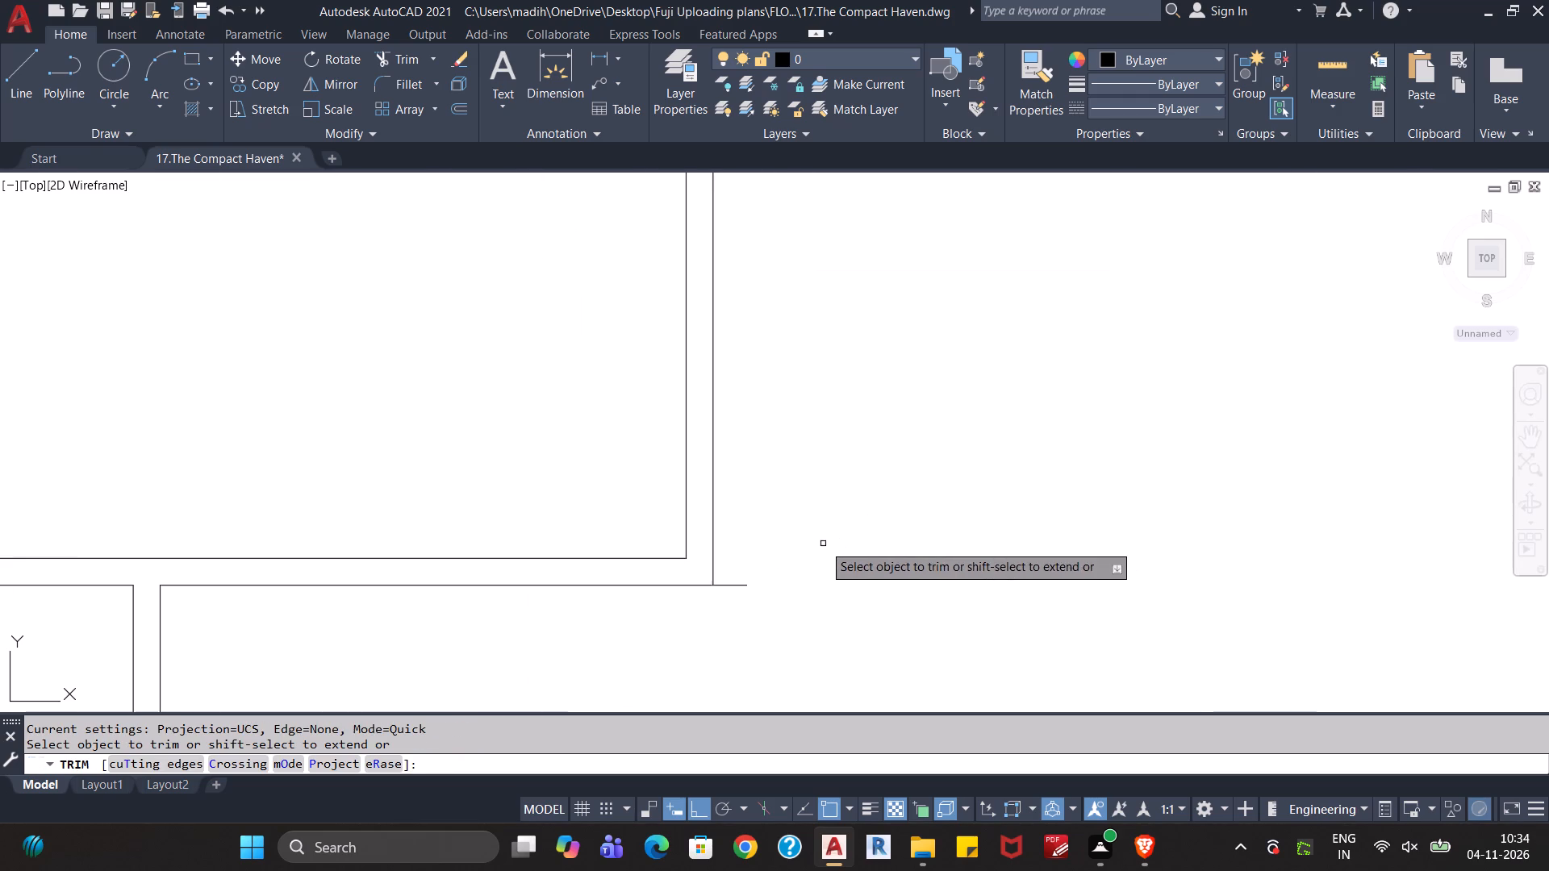
{"action": "left_click", "coordinate": [727, 581]}
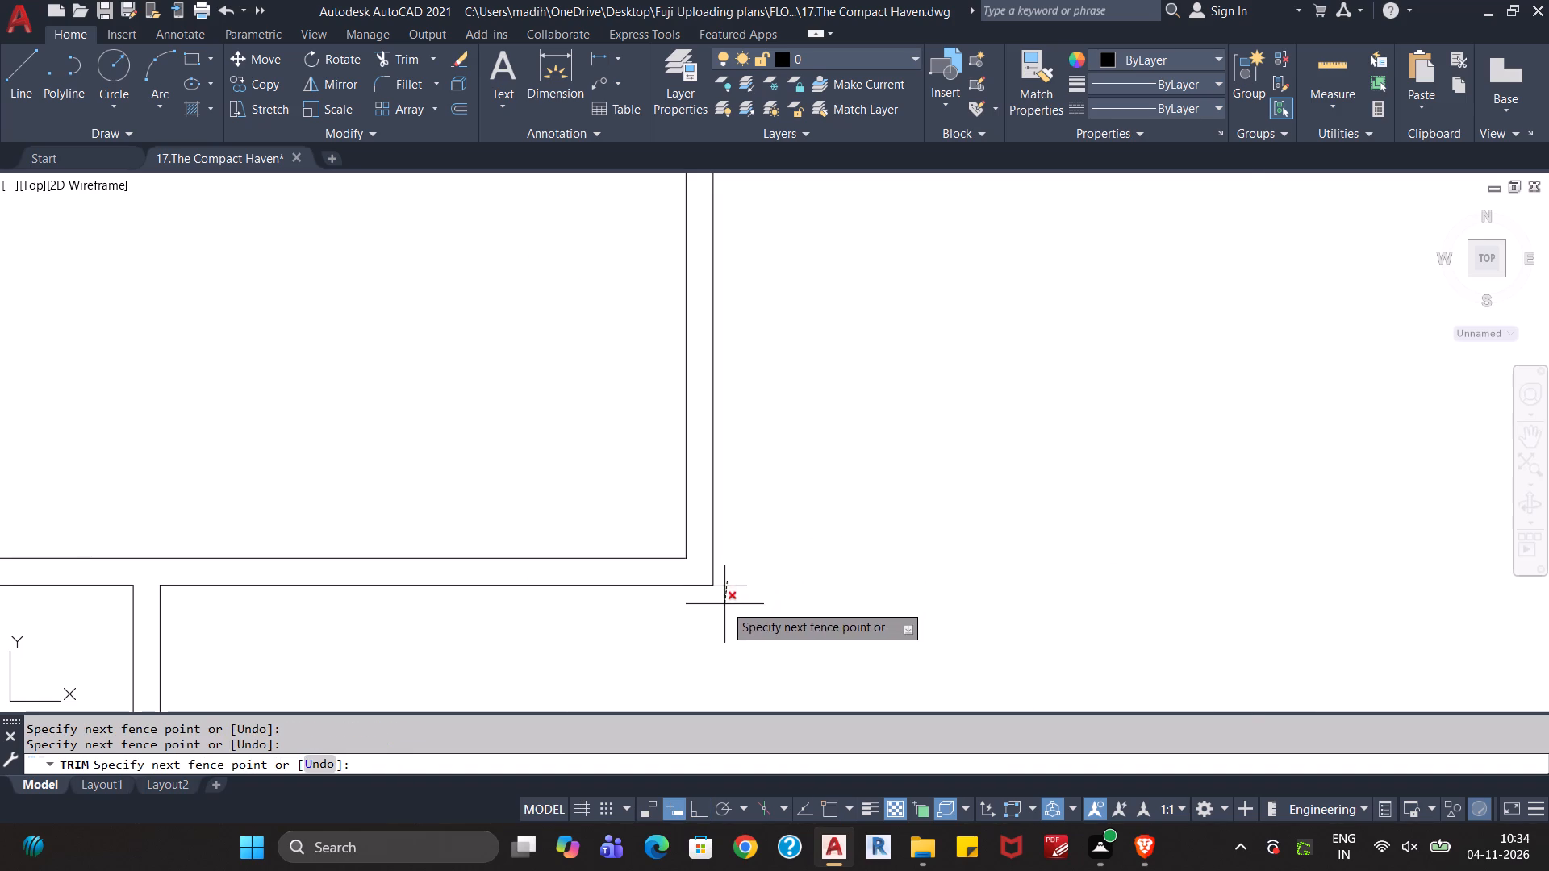
{"action": "left_click", "coordinate": [724, 604]}
{"action": "scroll", "coordinate": [724, 605], "scroll_direction": "down", "scroll_amount": 3}
{"action": "middle_click_drag", "start_coordinate": [804, 563], "coordinate": [820, 476]}
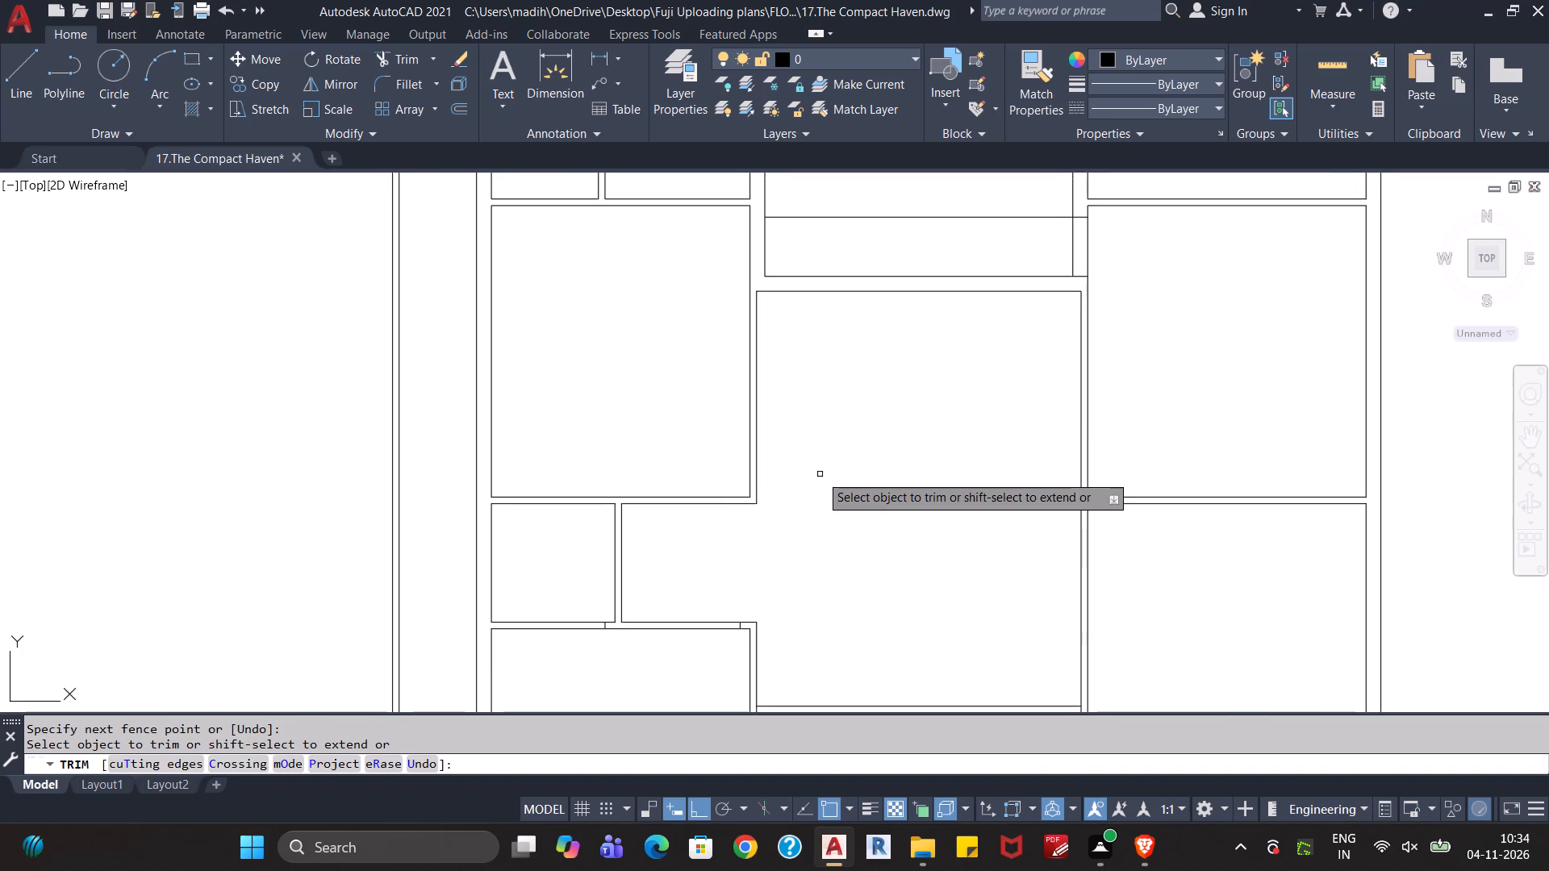
{"action": "key", "text": "Escape"}
{"action": "key", "text": "Escape"}
Trim the ends of the upper-middle room's bottom line and the offset line that cross its right wall.
{"action": "scroll", "coordinate": [820, 474], "scroll_direction": "down", "scroll_amount": 1}
{"action": "middle_click_drag", "start_coordinate": [858, 505], "coordinate": [869, 398]}
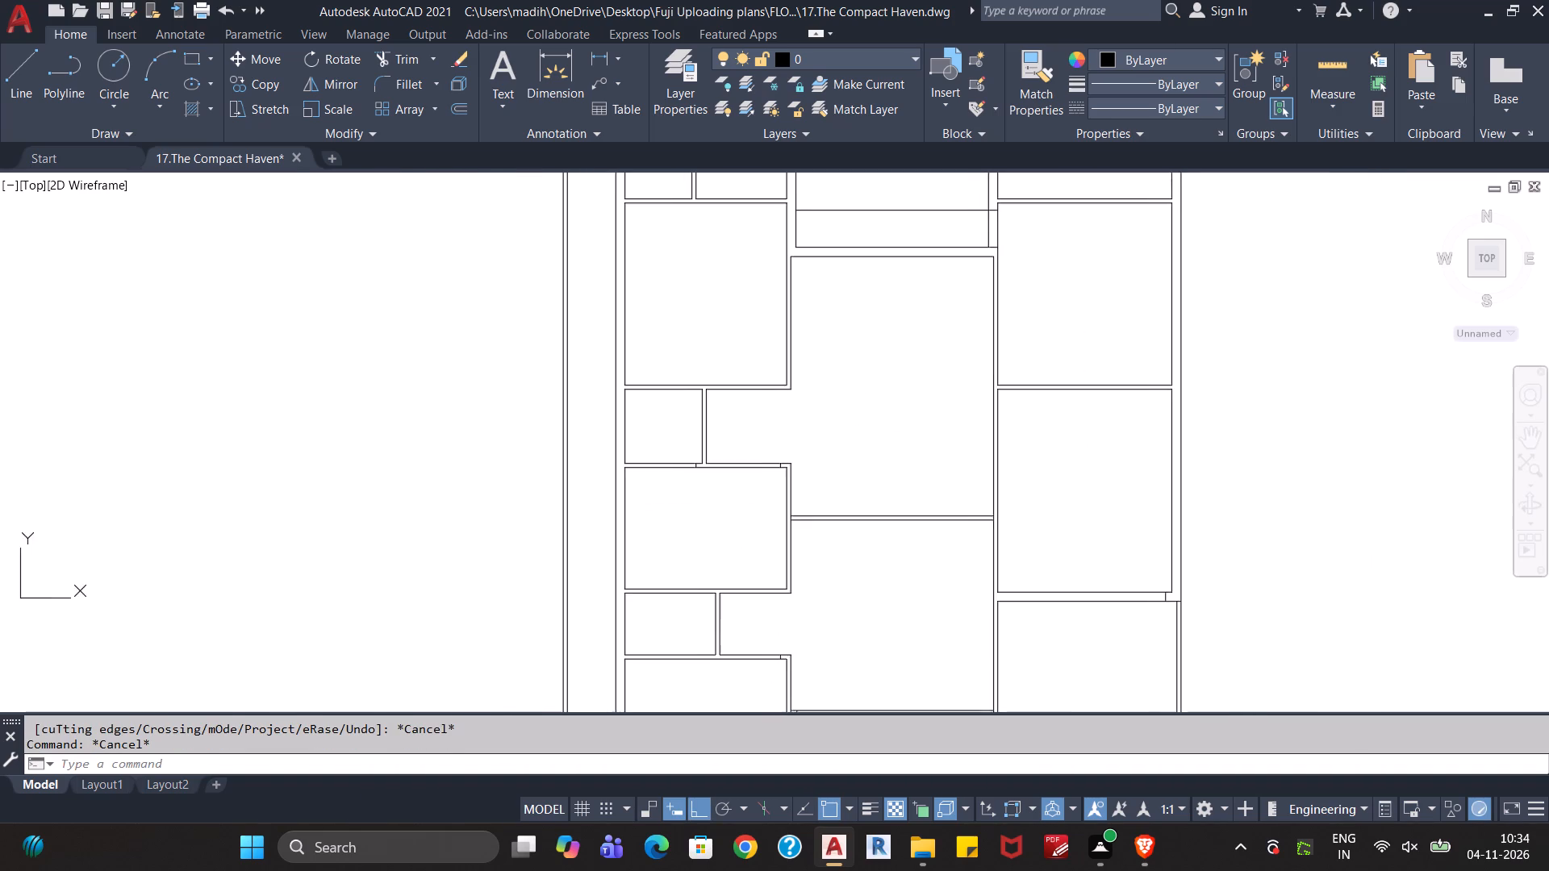
{"action": "middle_click_drag", "start_coordinate": [869, 398], "coordinate": [869, 400]}
{"action": "scroll", "coordinate": [870, 410], "scroll_direction": "down", "scroll_amount": 1}
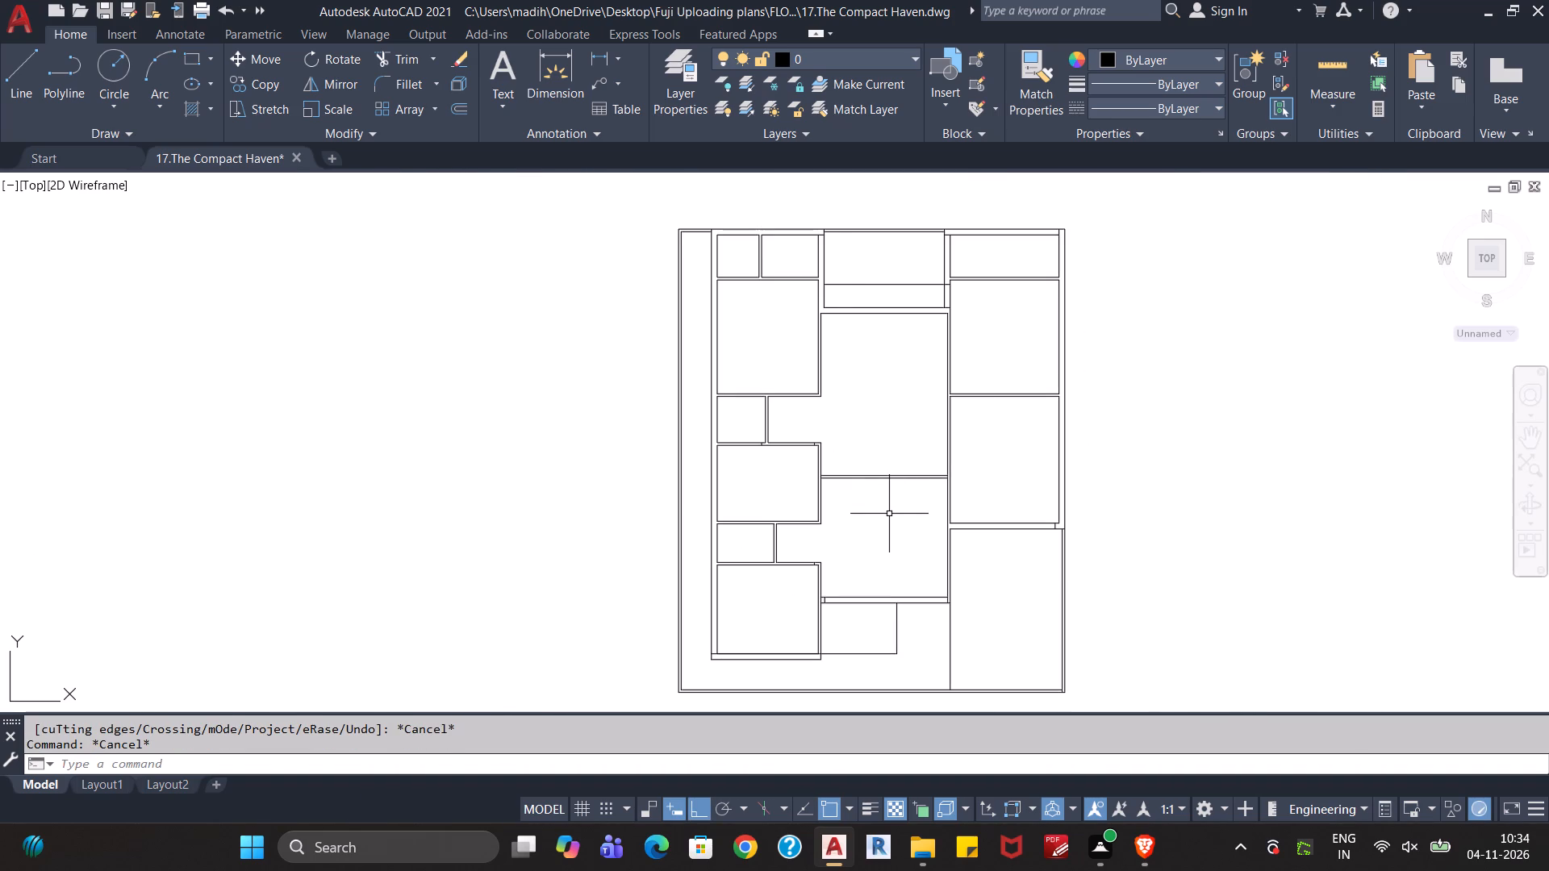
{"action": "middle_click_drag", "start_coordinate": [897, 515], "coordinate": [895, 523]}
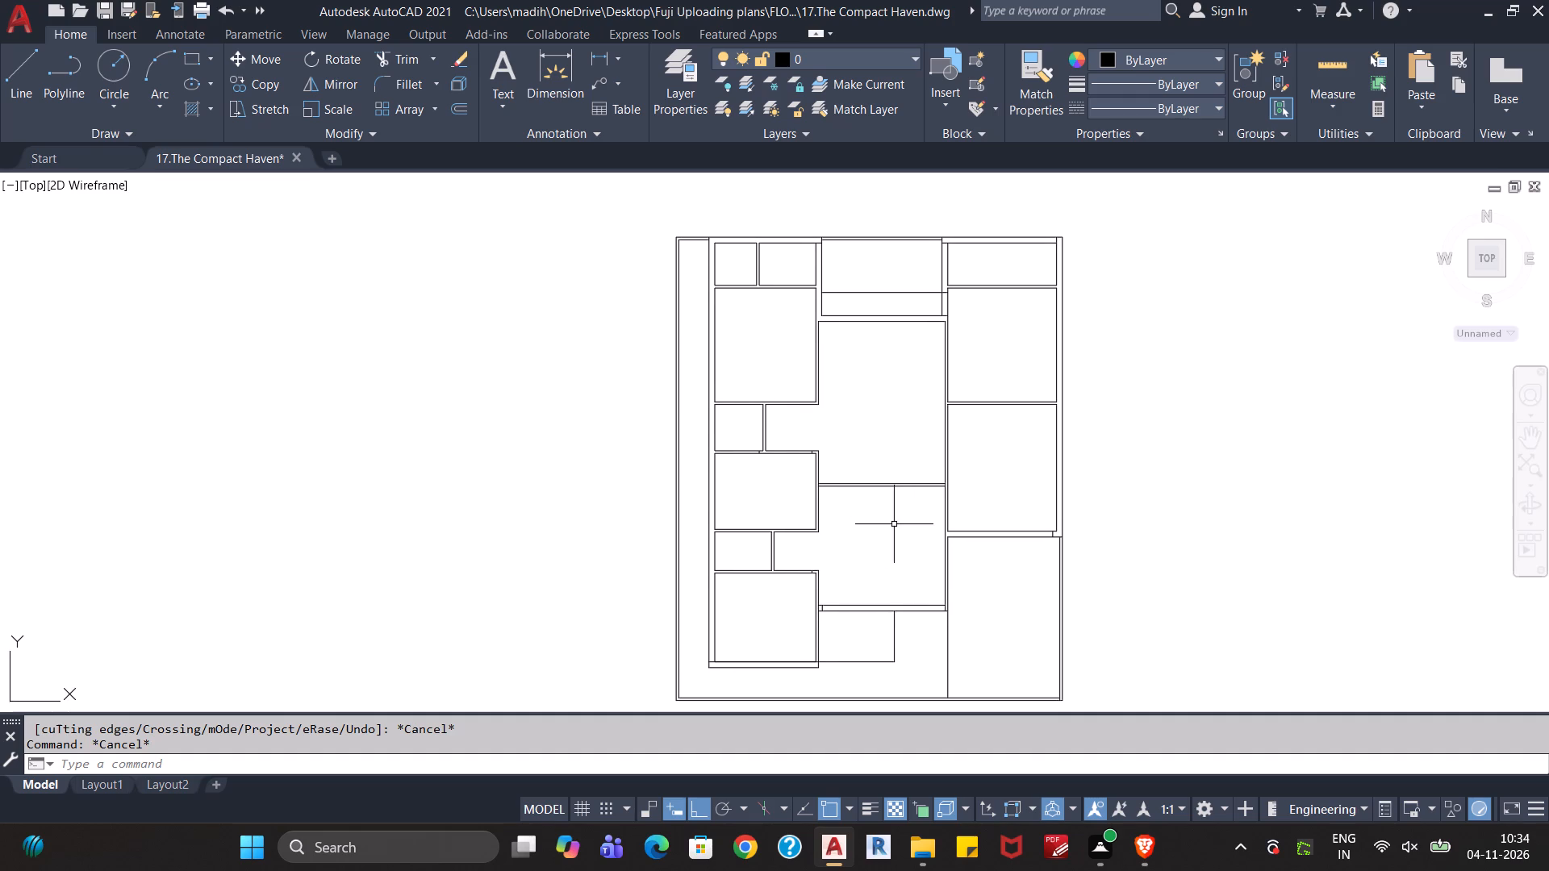
{"action": "middle_click_drag", "start_coordinate": [894, 524], "coordinate": [883, 504]}
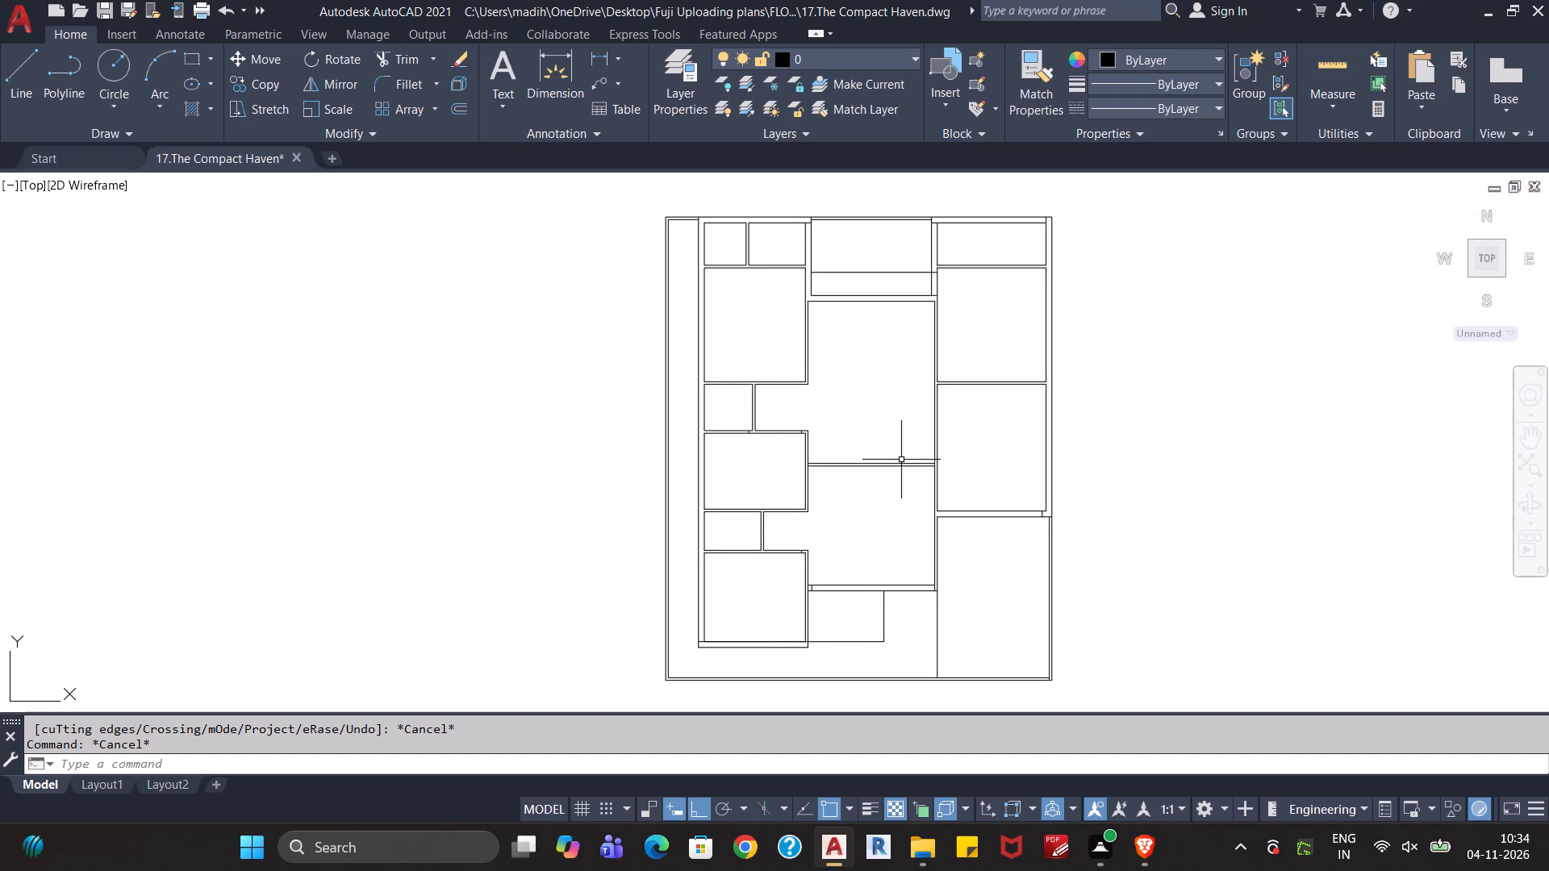
{"action": "scroll", "coordinate": [930, 313], "scroll_direction": "up", "scroll_amount": 1}
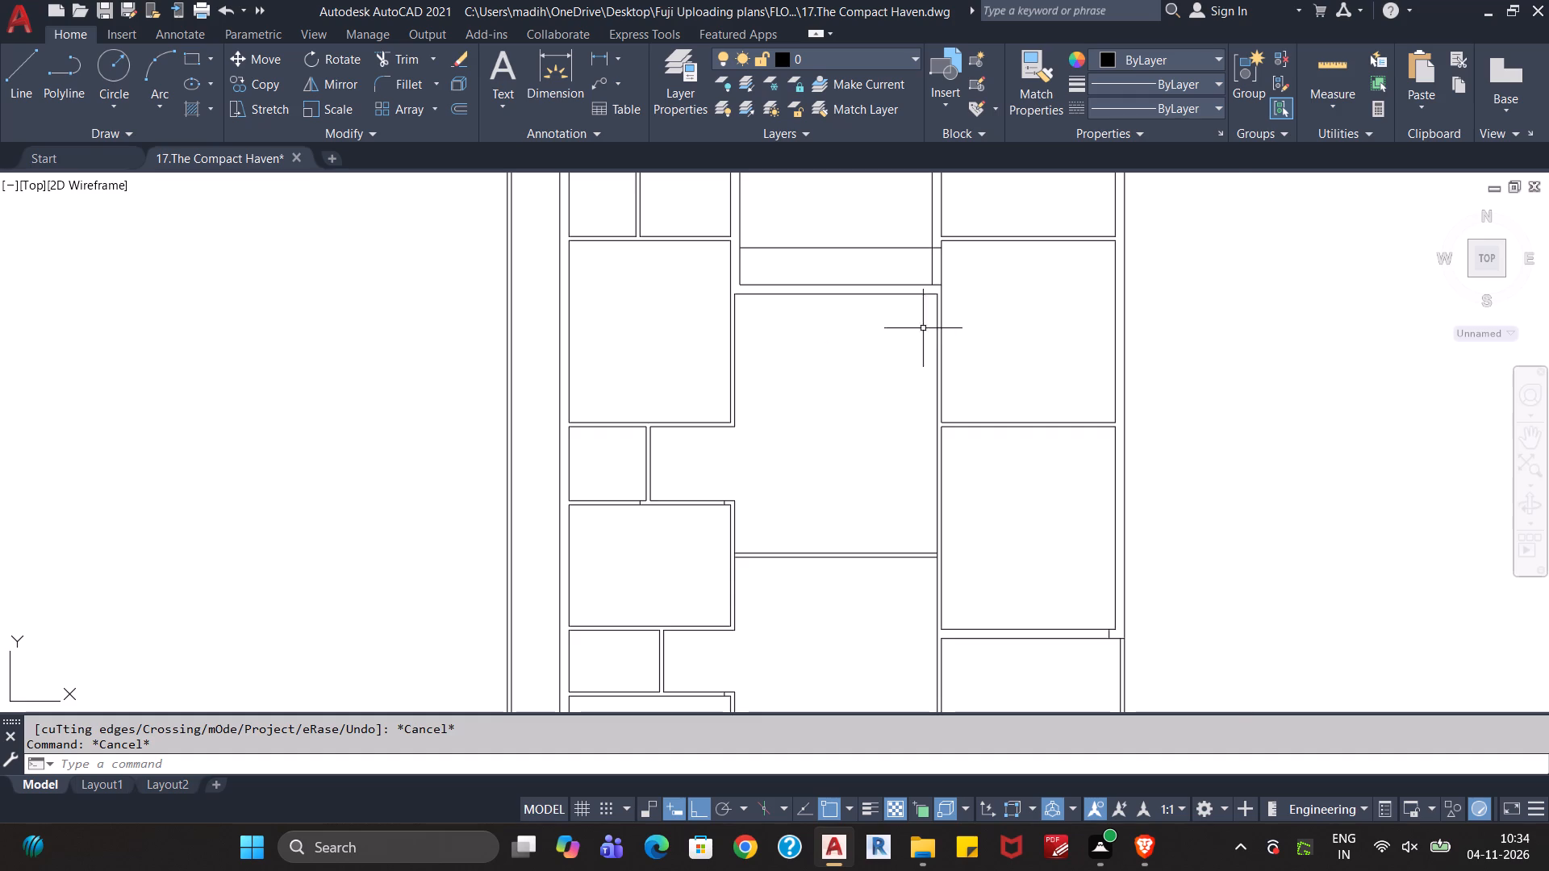
{"action": "scroll", "coordinate": [935, 323], "scroll_direction": "up", "scroll_amount": 2}
{"action": "middle_click_drag", "start_coordinate": [992, 292], "coordinate": [948, 491]}
{"action": "scroll", "coordinate": [993, 294], "scroll_direction": "up", "scroll_amount": 1}
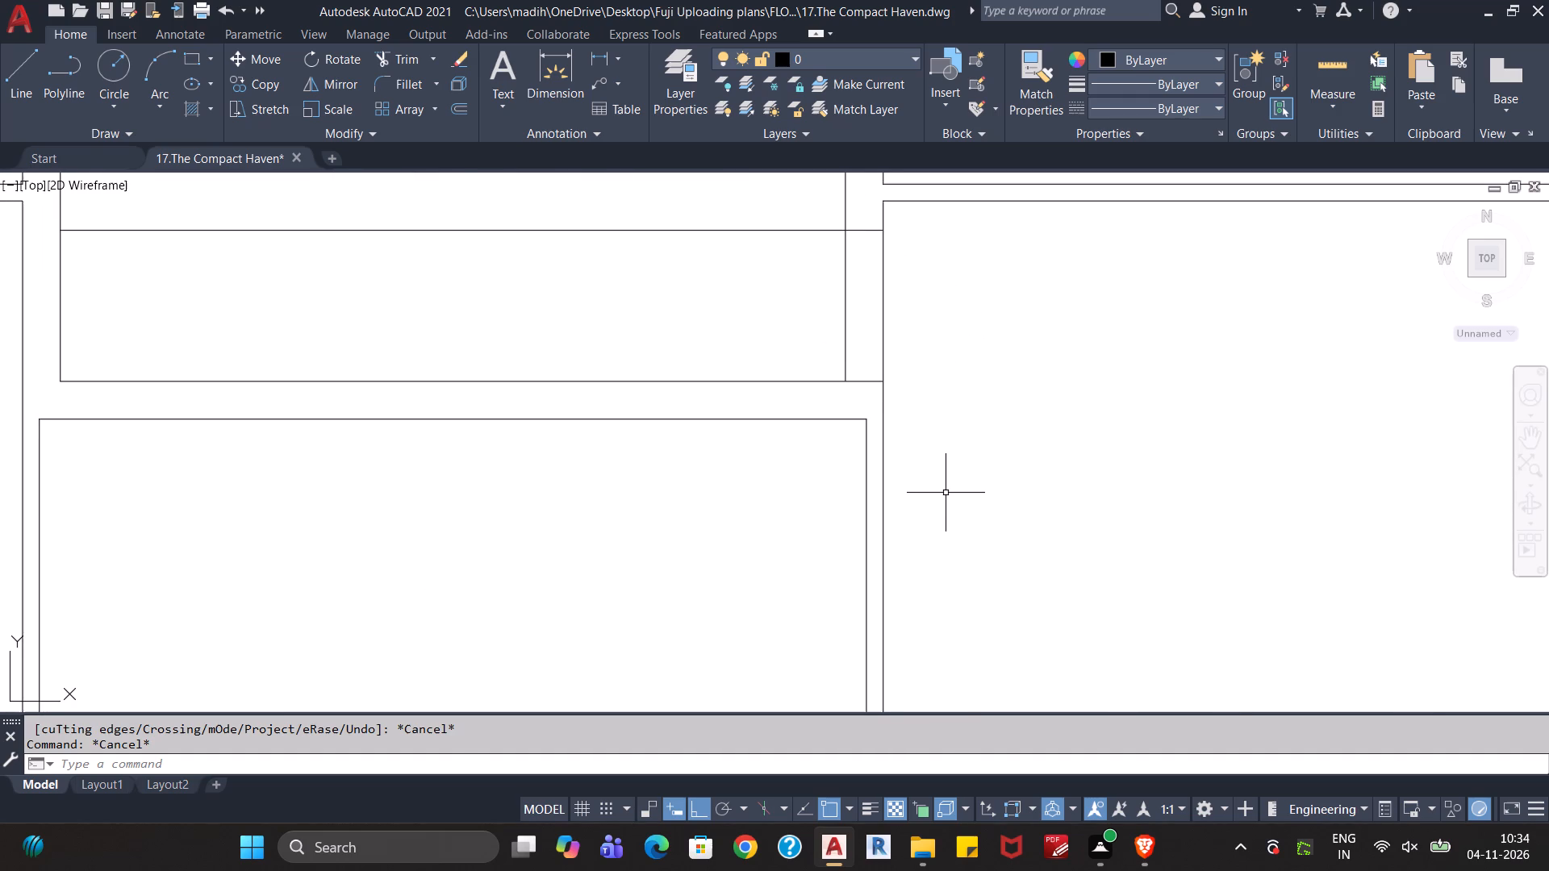
{"action": "key", "text": "r"}
{"action": "key", "text": "BackSpace"}
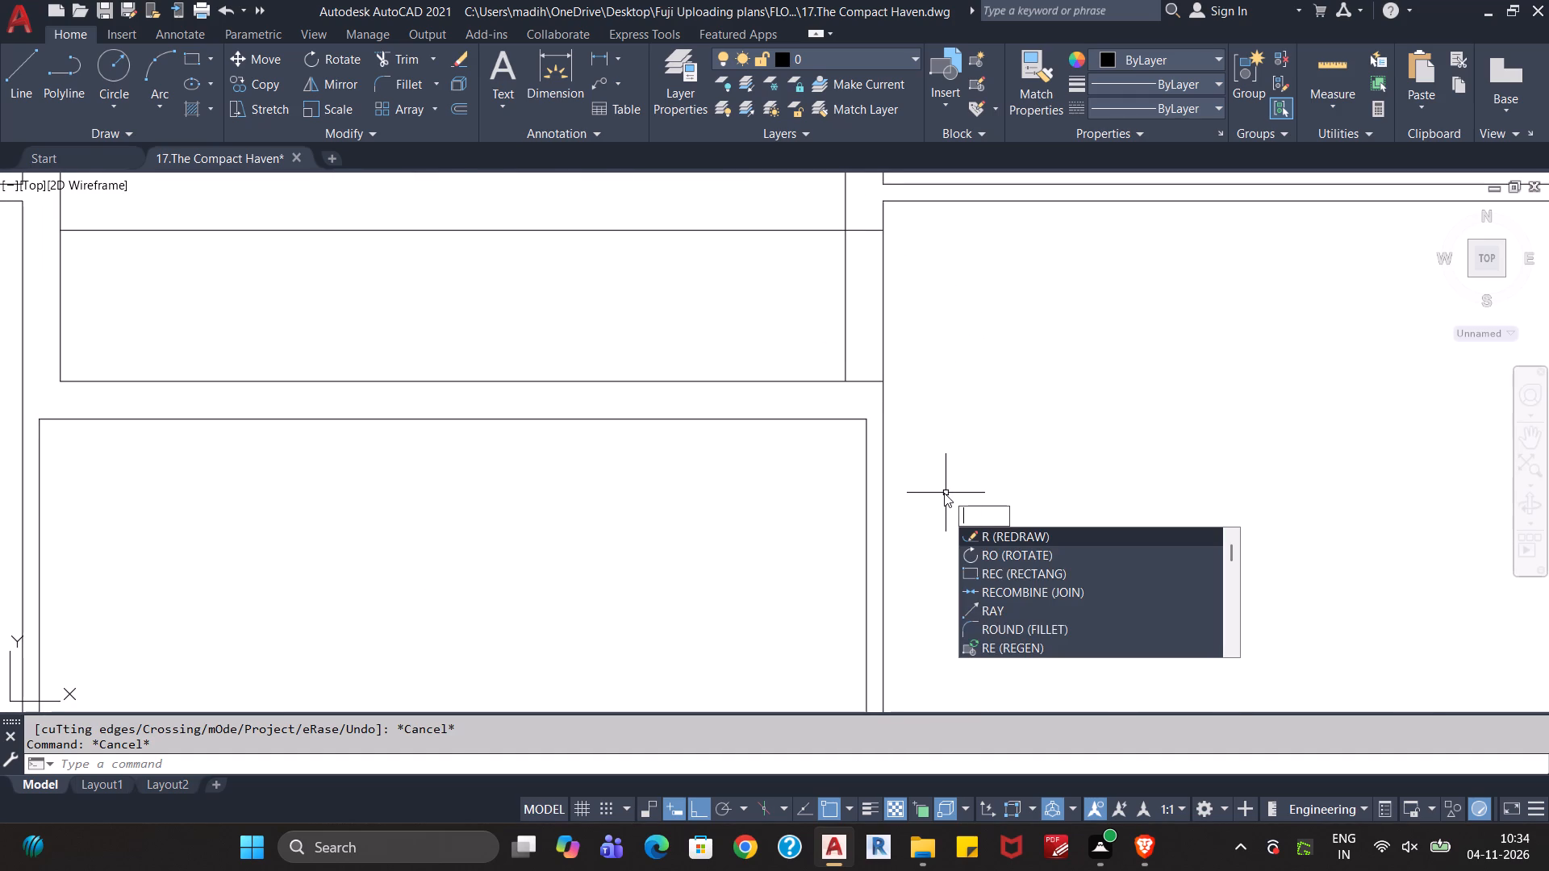
{"action": "type", "text": "tr"}
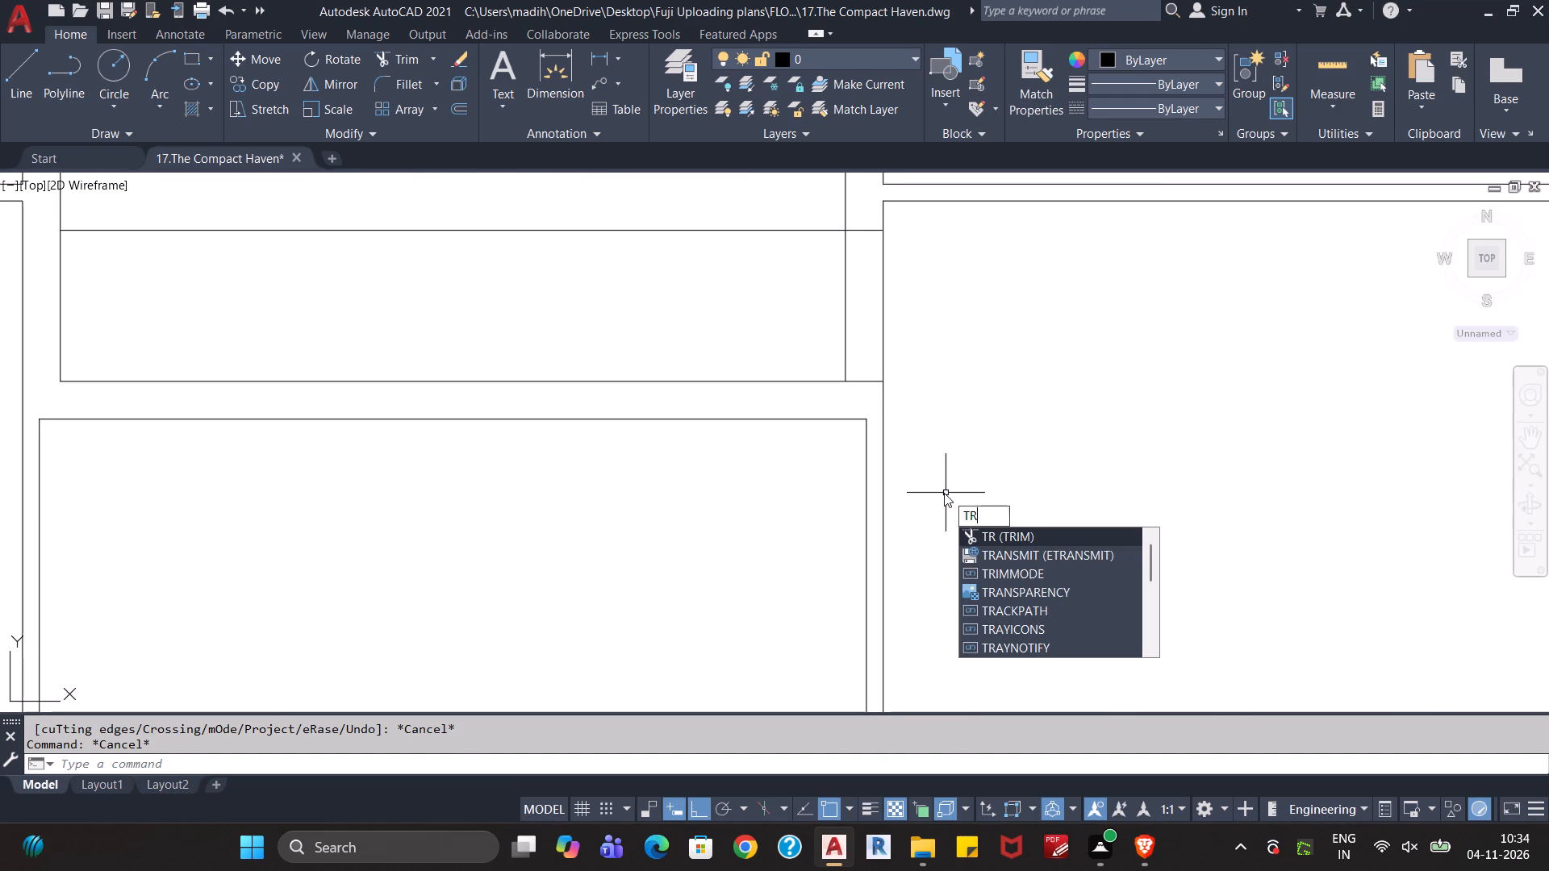
{"action": "key", "text": "Return"}
{"action": "left_click", "coordinate": [871, 390]}
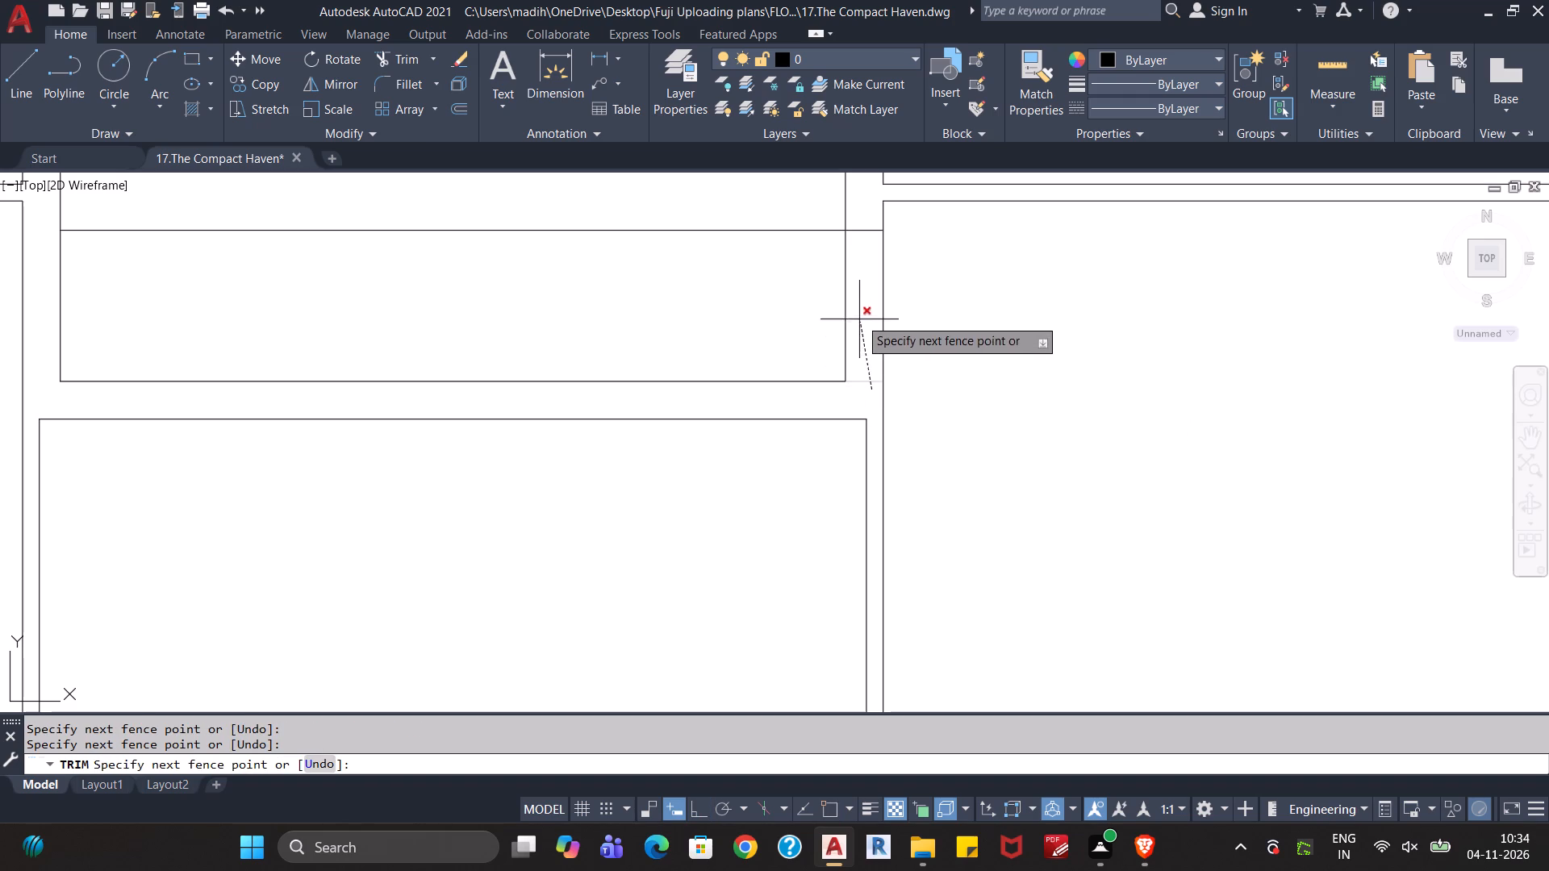
{"action": "left_click", "coordinate": [867, 229]}
{"action": "scroll", "coordinate": [866, 260], "scroll_direction": "down", "scroll_amount": 2}
{"action": "middle_click_drag", "start_coordinate": [927, 290], "coordinate": [915, 401]}
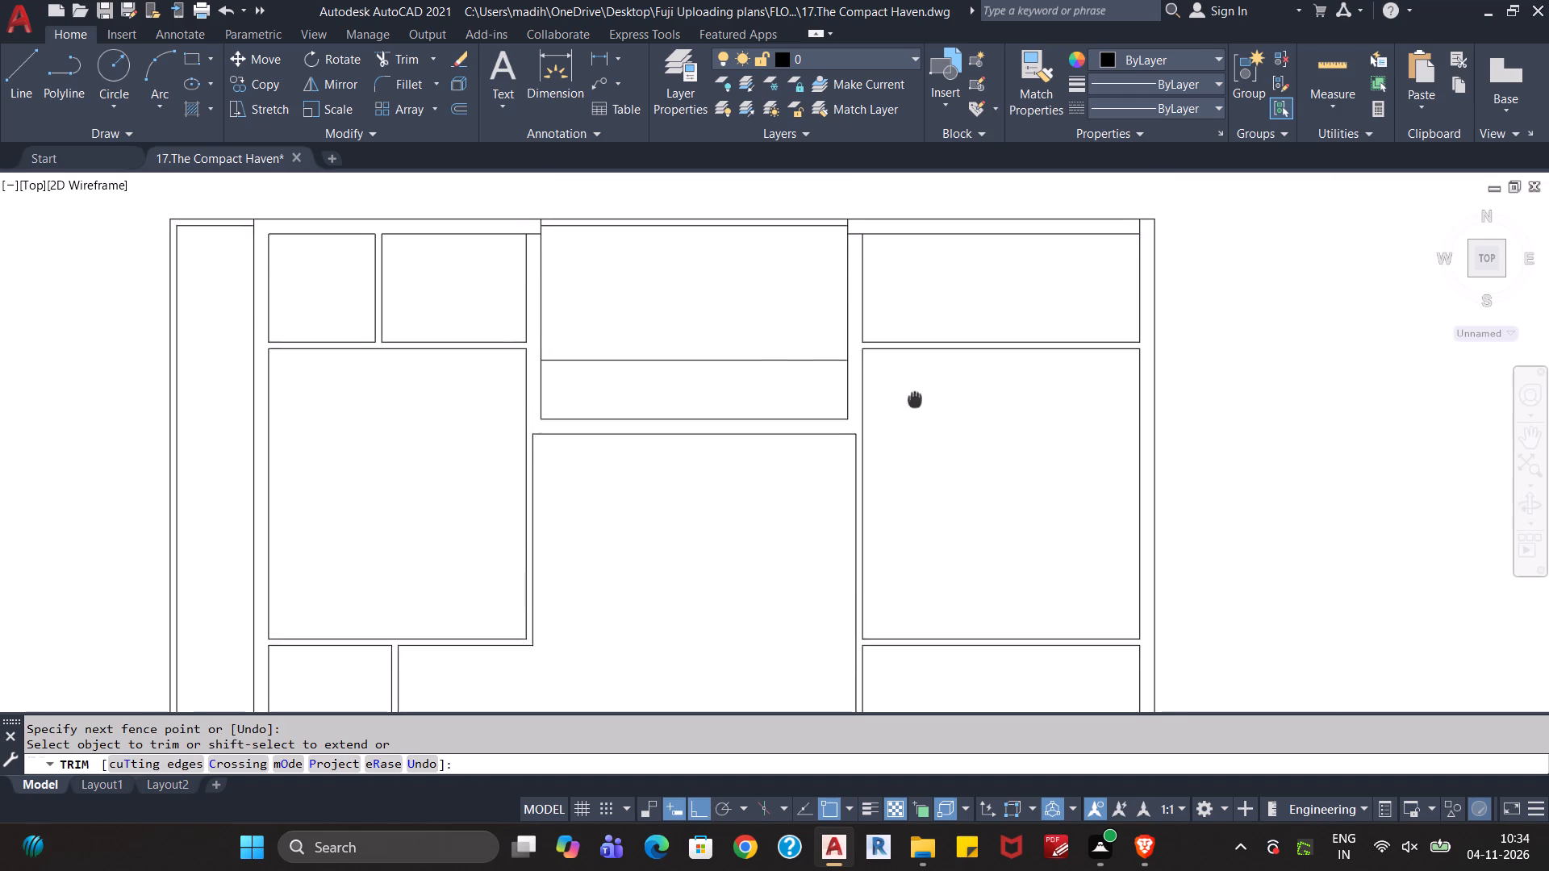
{"action": "middle_click_drag", "start_coordinate": [915, 401], "coordinate": [912, 410]}
Trim the leftover line stubs inside the outer top wall at the upper-right room's two corners and beside the upper-middle room's left wall.
{"action": "left_click", "coordinate": [852, 248]}
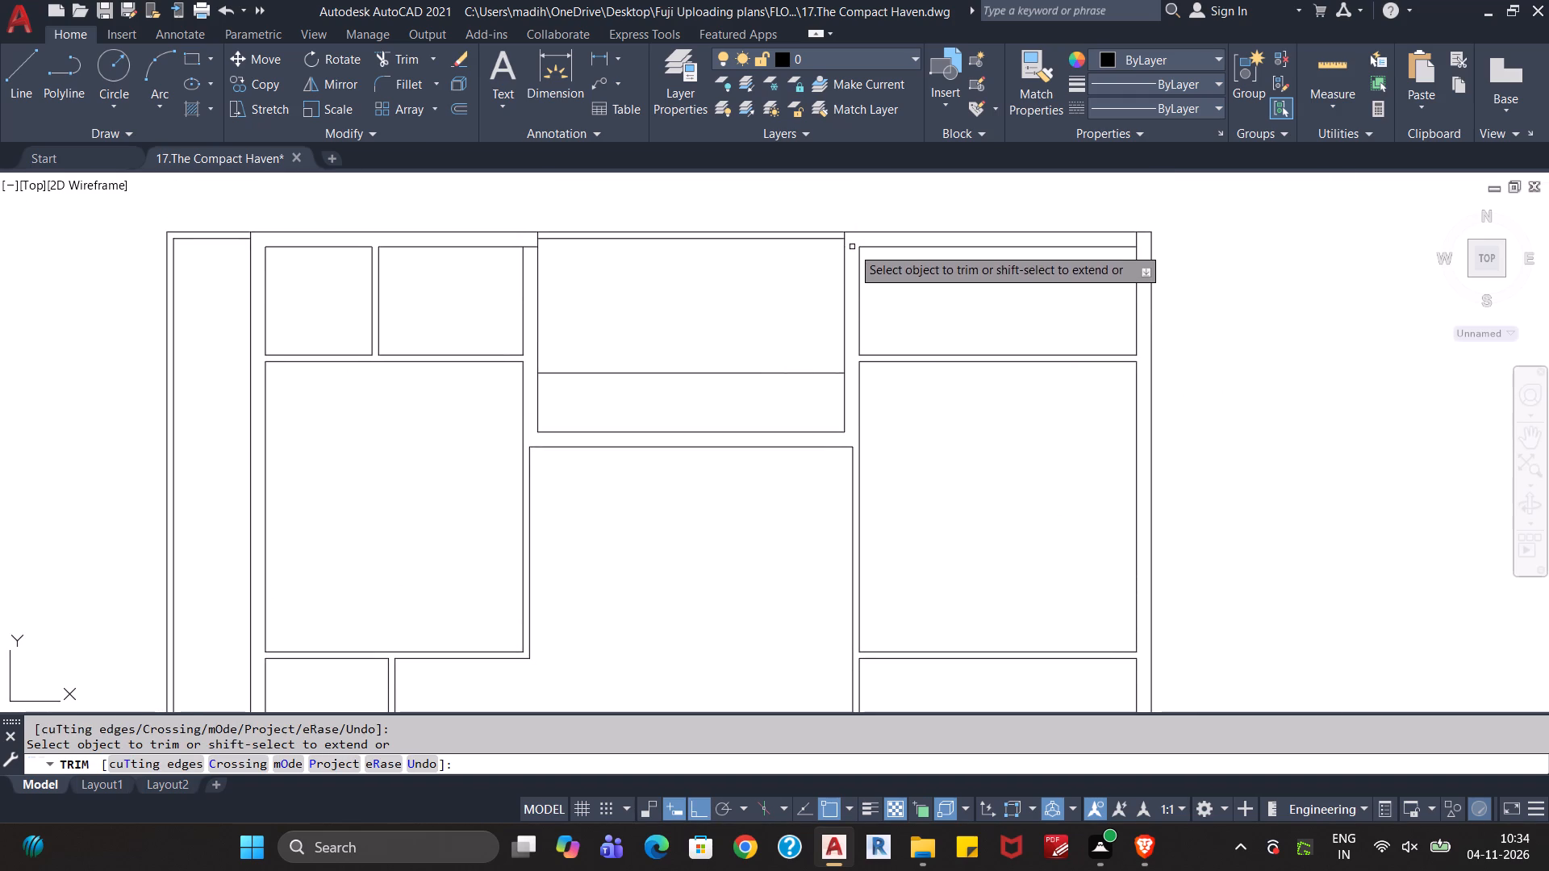
{"action": "left_click", "coordinate": [1138, 241]}
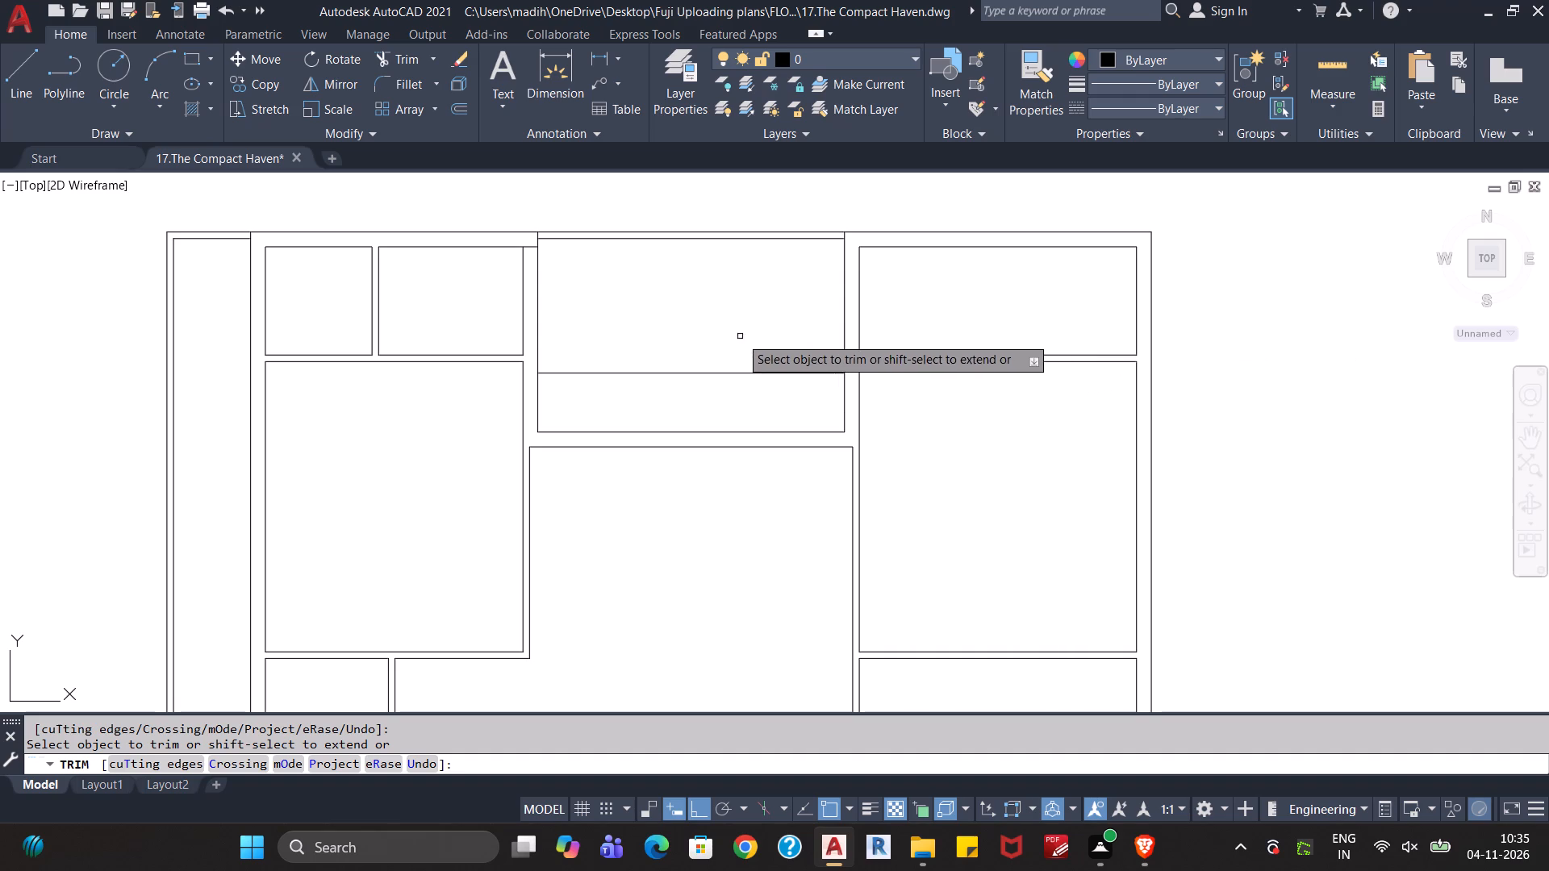
{"action": "left_click", "coordinate": [535, 248]}
{"action": "key", "text": "ctrl+z"}
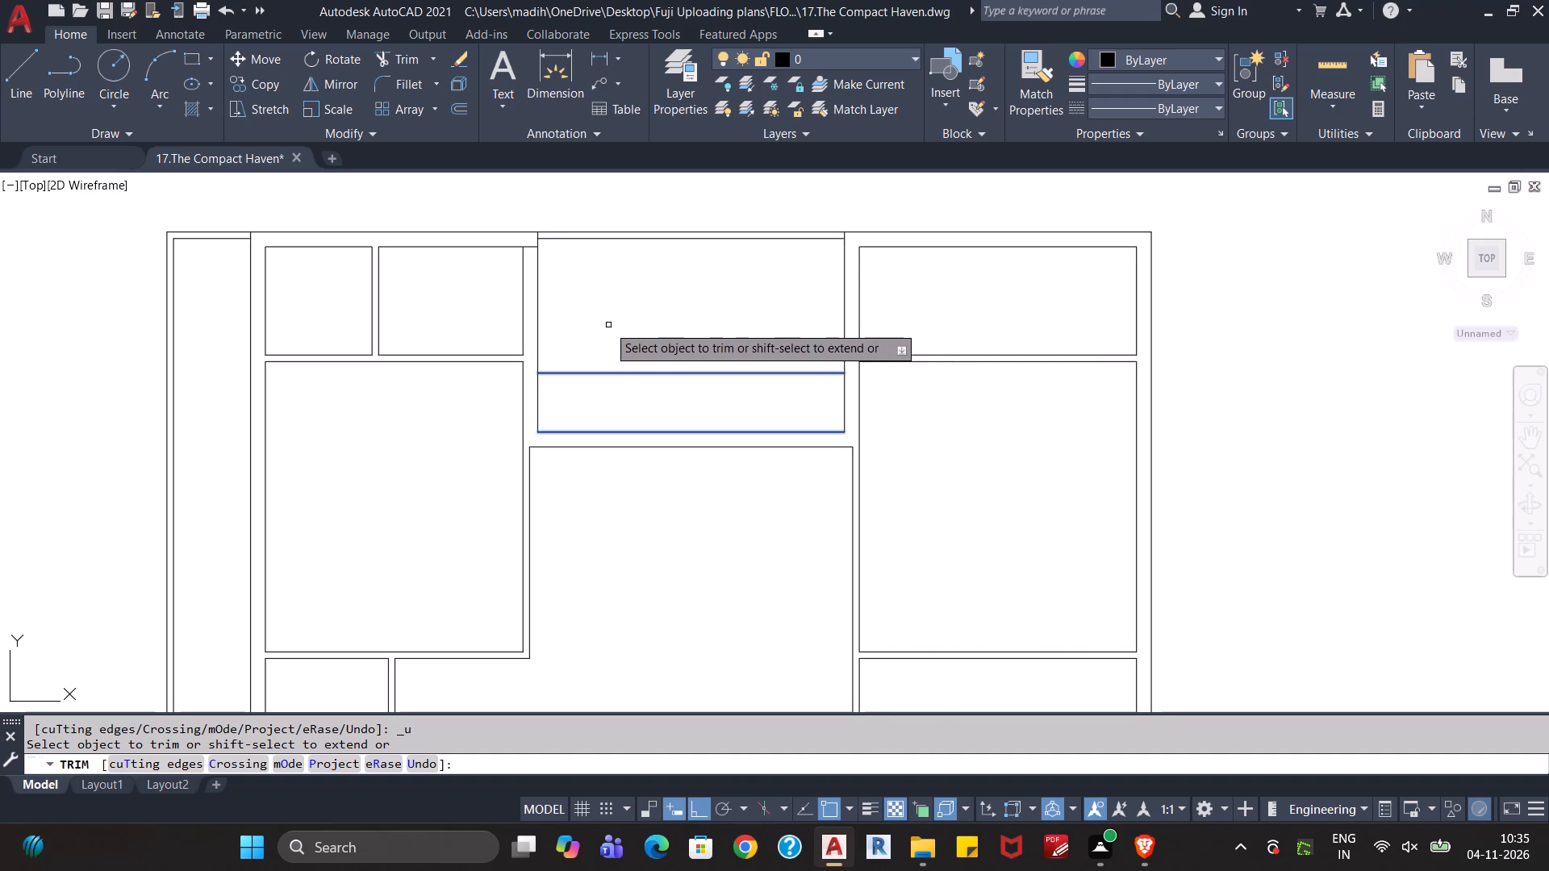
{"action": "middle_click_drag", "start_coordinate": [595, 306], "coordinate": [678, 436]}
{"action": "scroll", "coordinate": [612, 425], "scroll_direction": "up", "scroll_amount": 2}
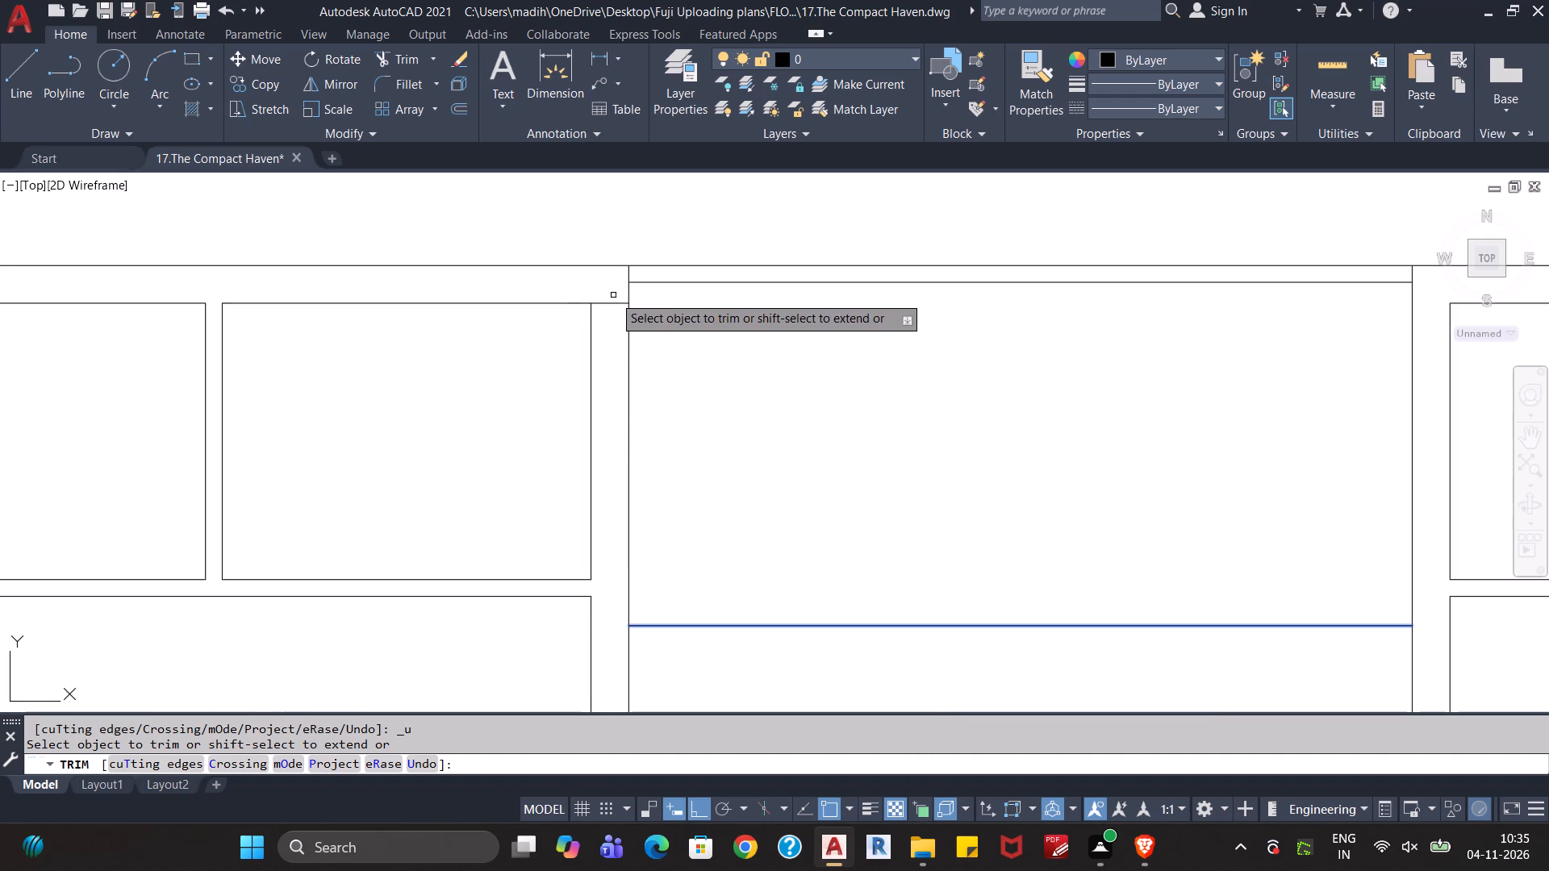
{"action": "left_click", "coordinate": [613, 295]}
{"action": "left_click", "coordinate": [609, 313]}
{"action": "scroll", "coordinate": [628, 356], "scroll_direction": "down", "scroll_amount": 2}
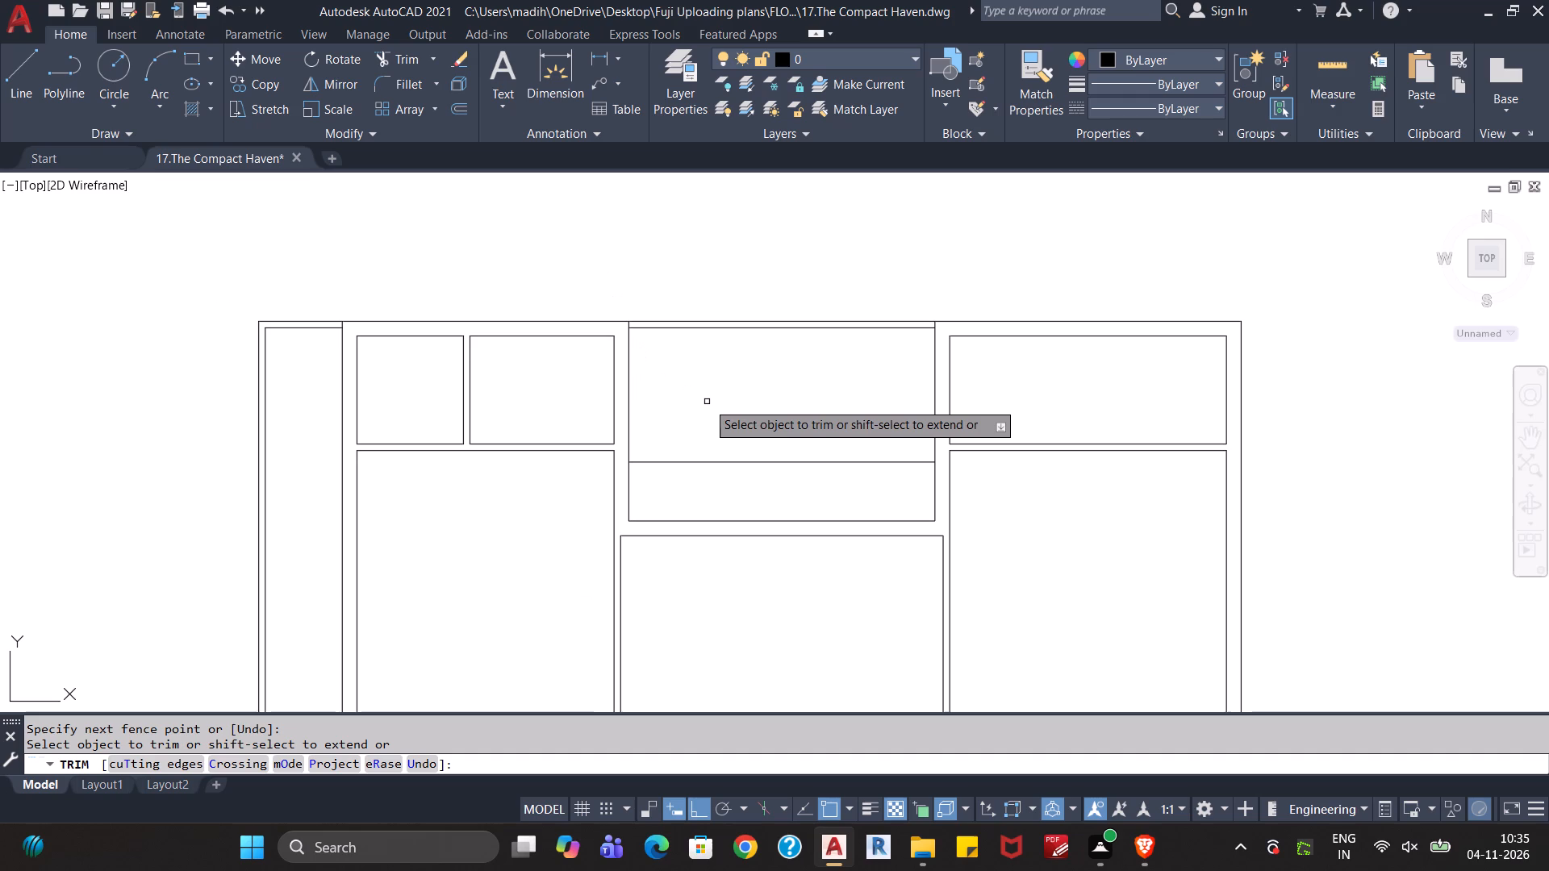
{"action": "key", "text": "Escape"}
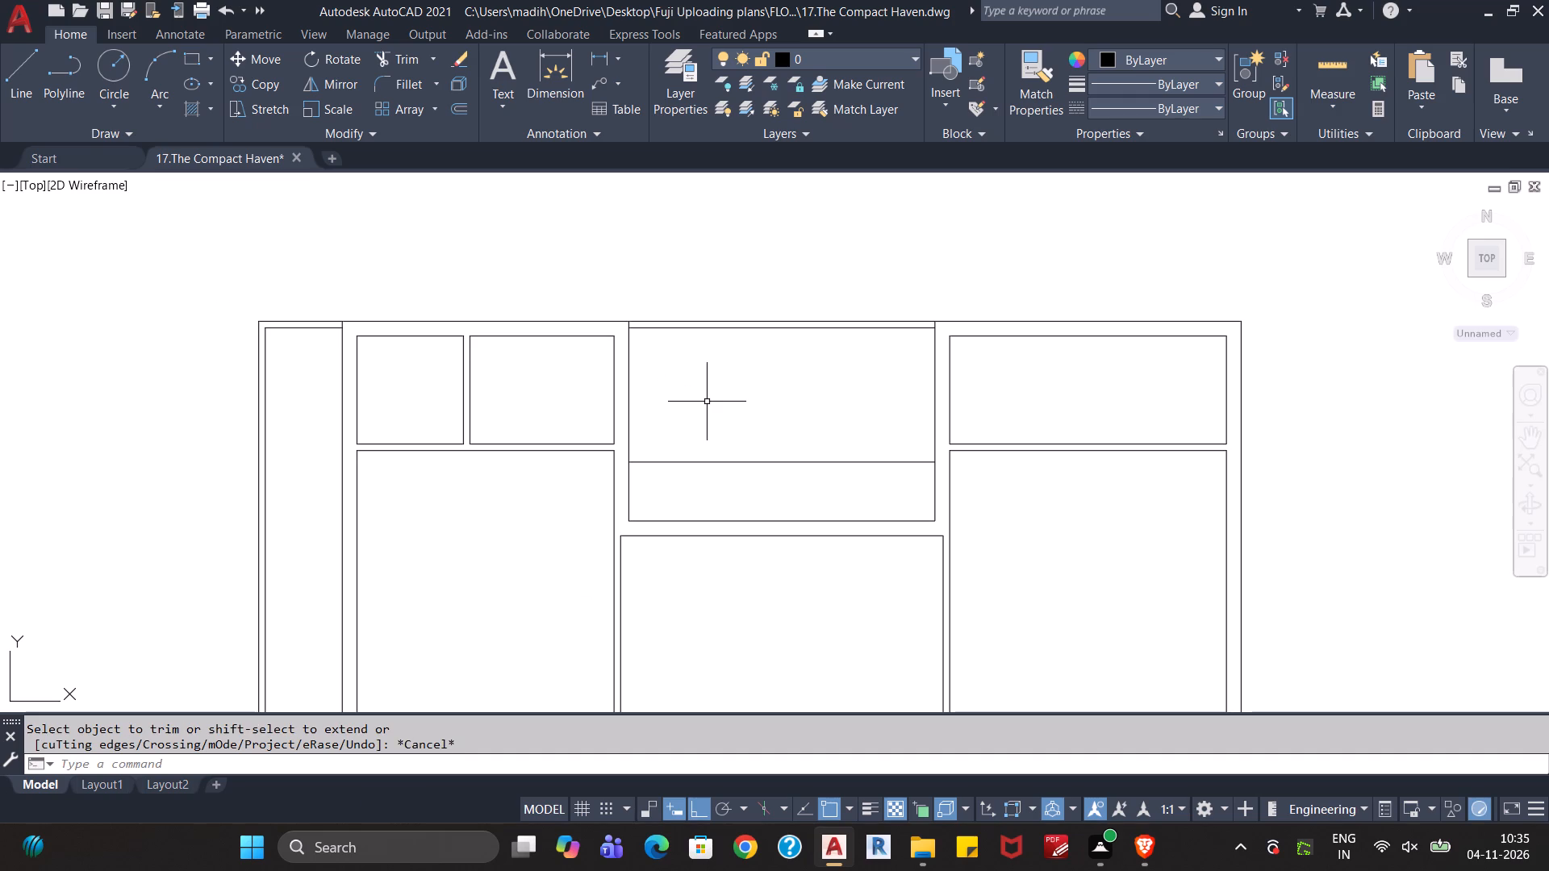
{"action": "scroll", "coordinate": [720, 403], "scroll_direction": "down", "scroll_amount": 1}
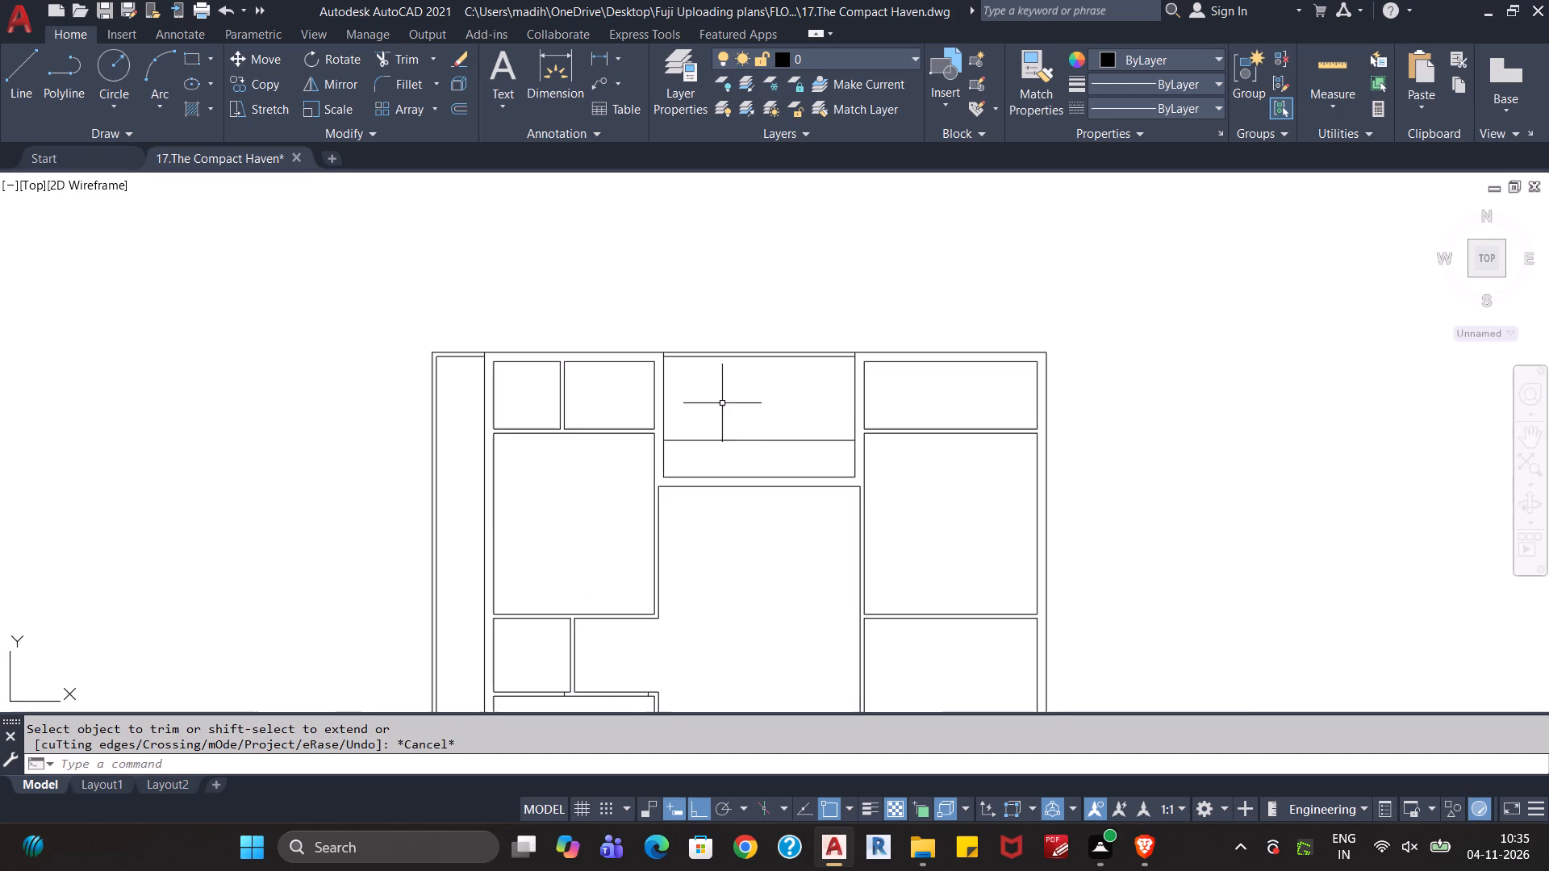
With Ortho off, draw a diagonal line from the left end of the upper-middle room's offset line to the room's top-right inner corner.
{"action": "middle_click_drag", "start_coordinate": [802, 409], "coordinate": [802, 356]}
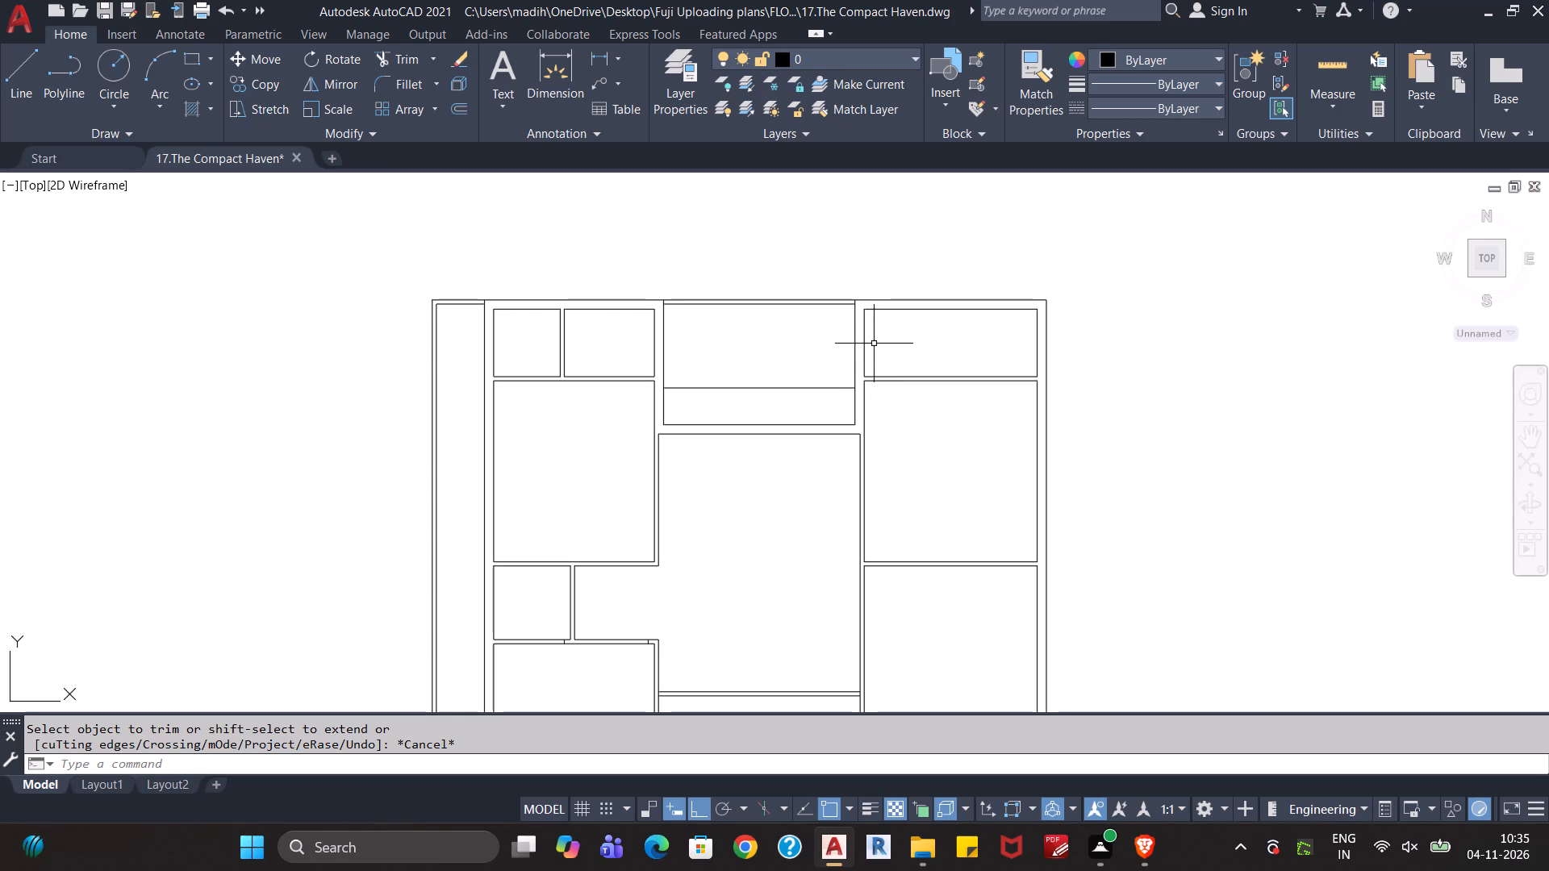
{"action": "key", "text": "l"}
{"action": "key", "text": "Return"}
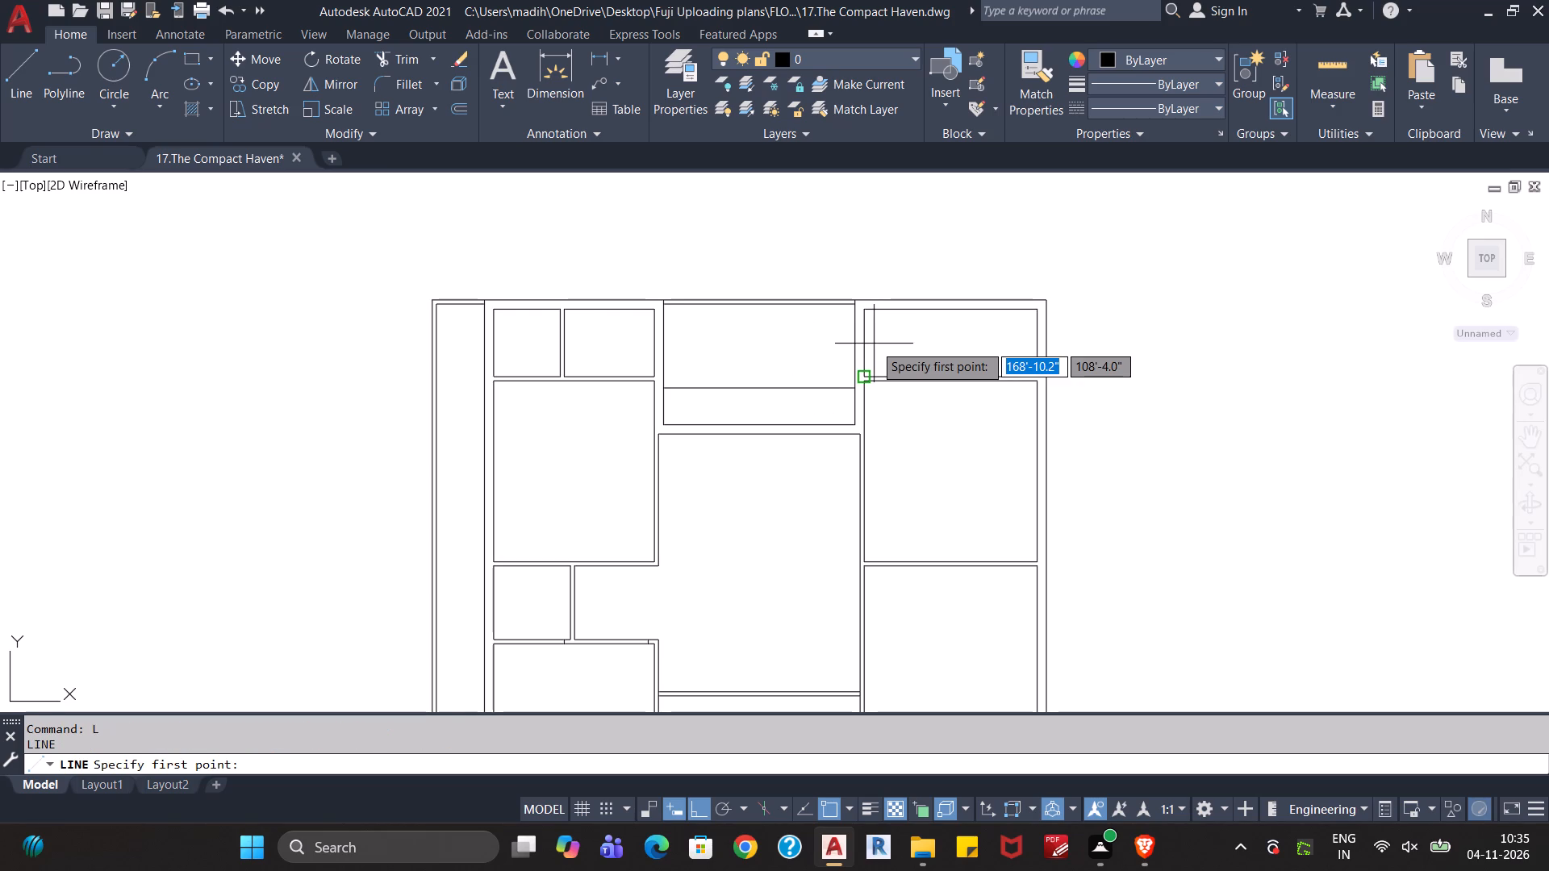
{"action": "key", "text": "F8"}
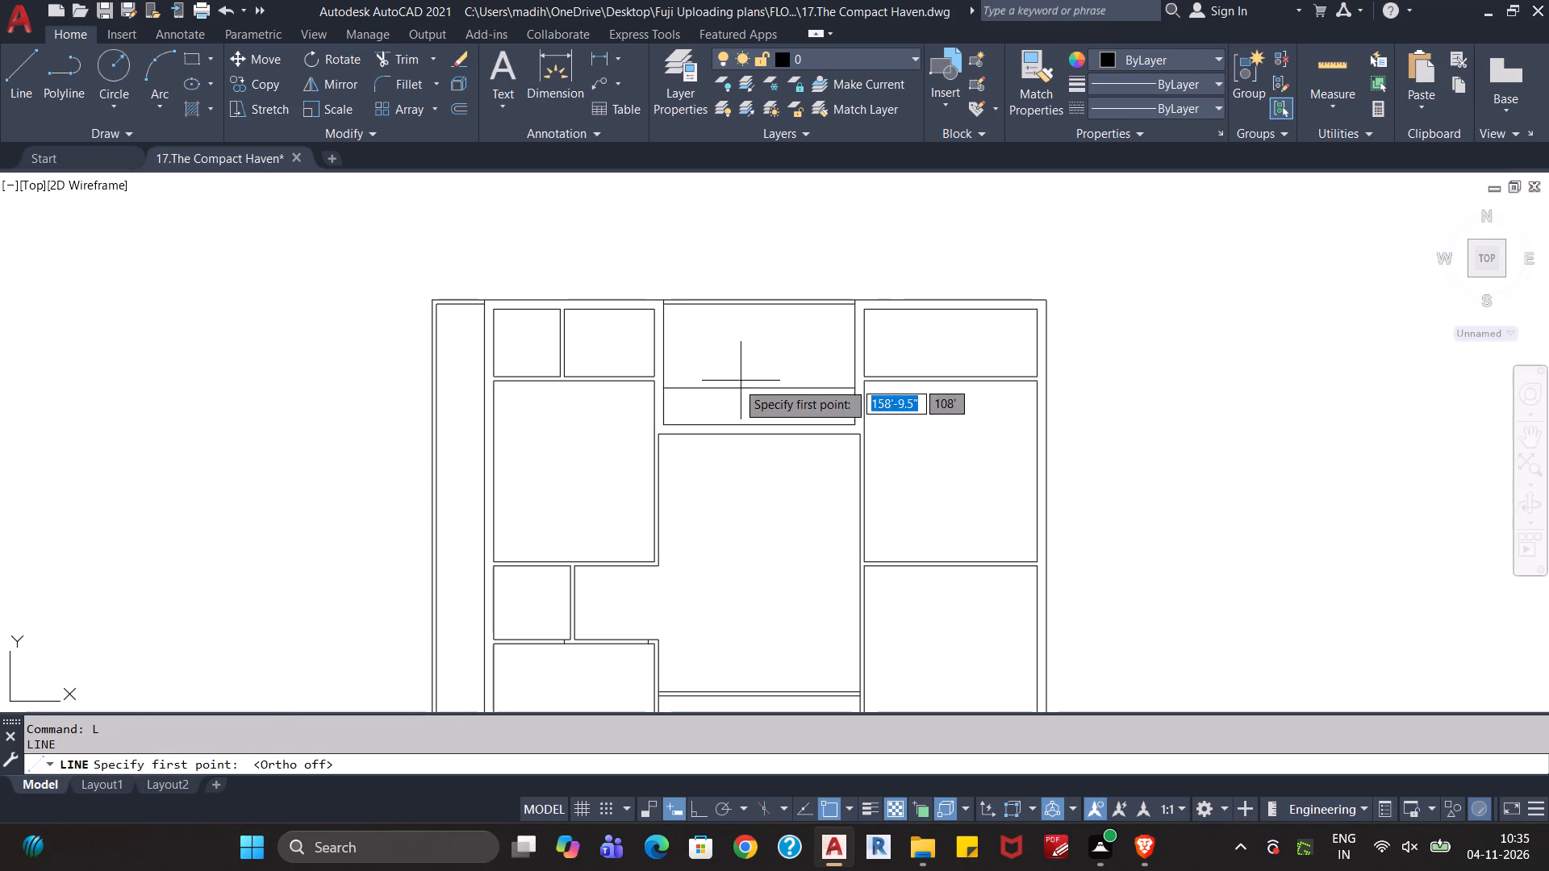
{"action": "scroll", "coordinate": [699, 383], "scroll_direction": "up", "scroll_amount": 2}
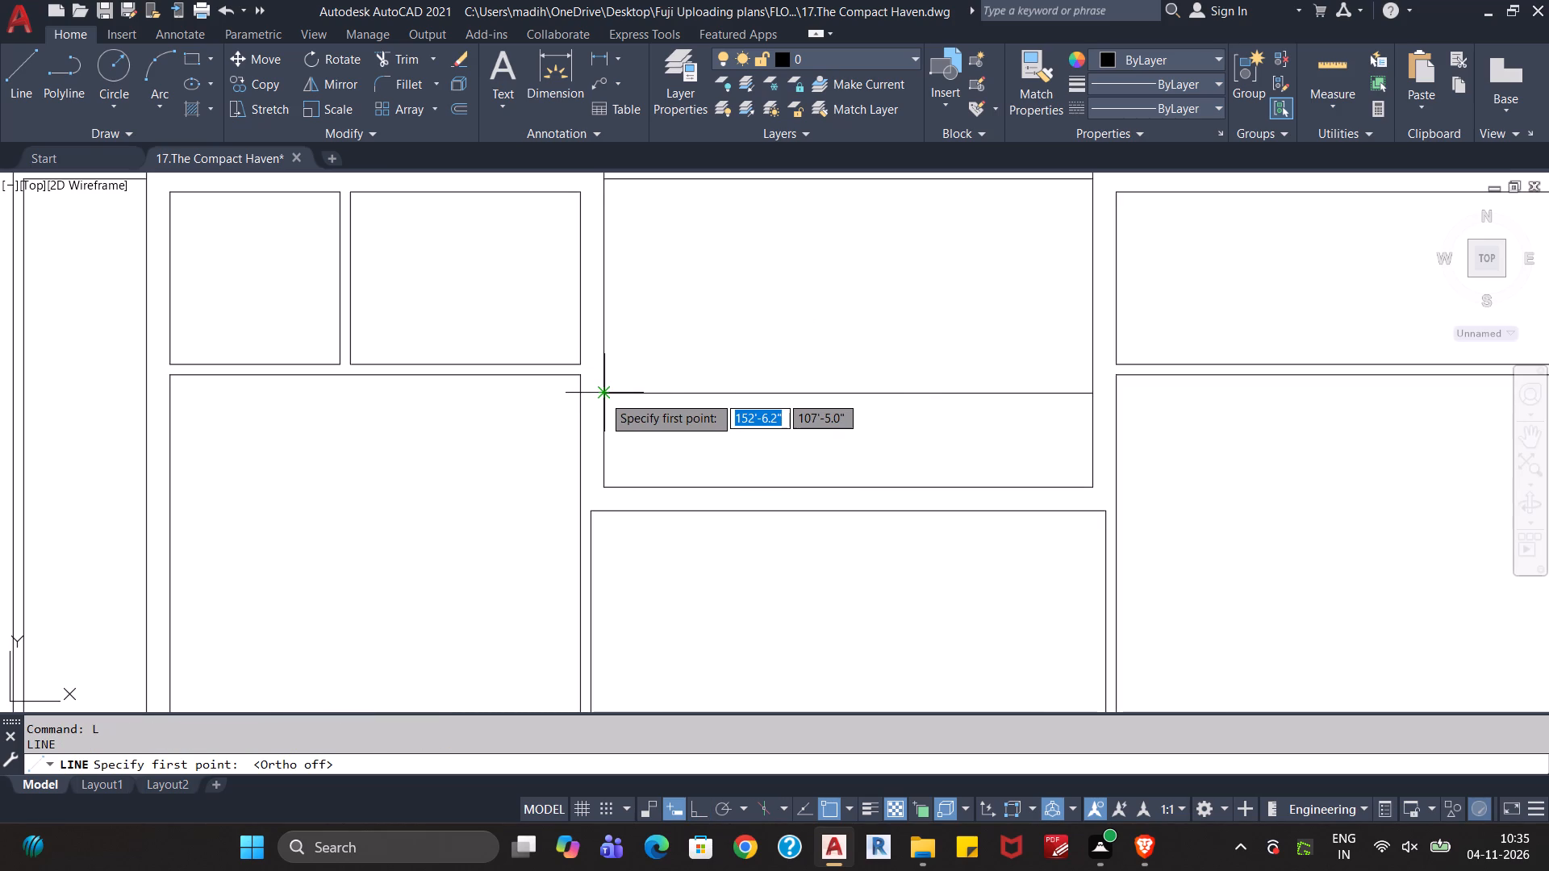
{"action": "left_click", "coordinate": [603, 395]}
{"action": "middle_click_drag", "start_coordinate": [937, 270], "coordinate": [708, 462]}
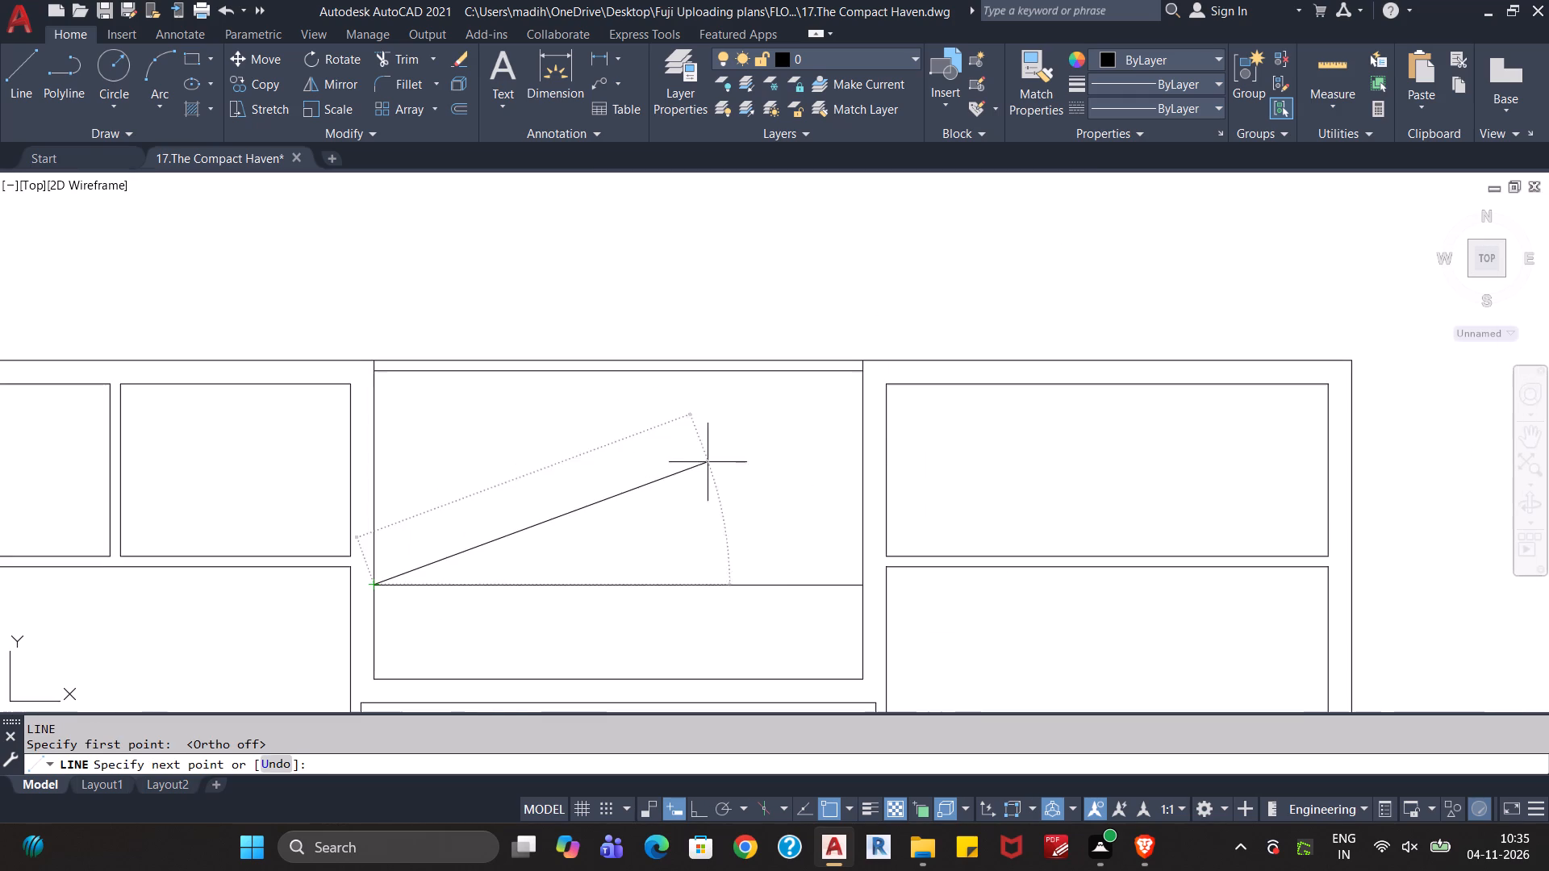
{"action": "scroll", "coordinate": [851, 381], "scroll_direction": "up", "scroll_amount": 2}
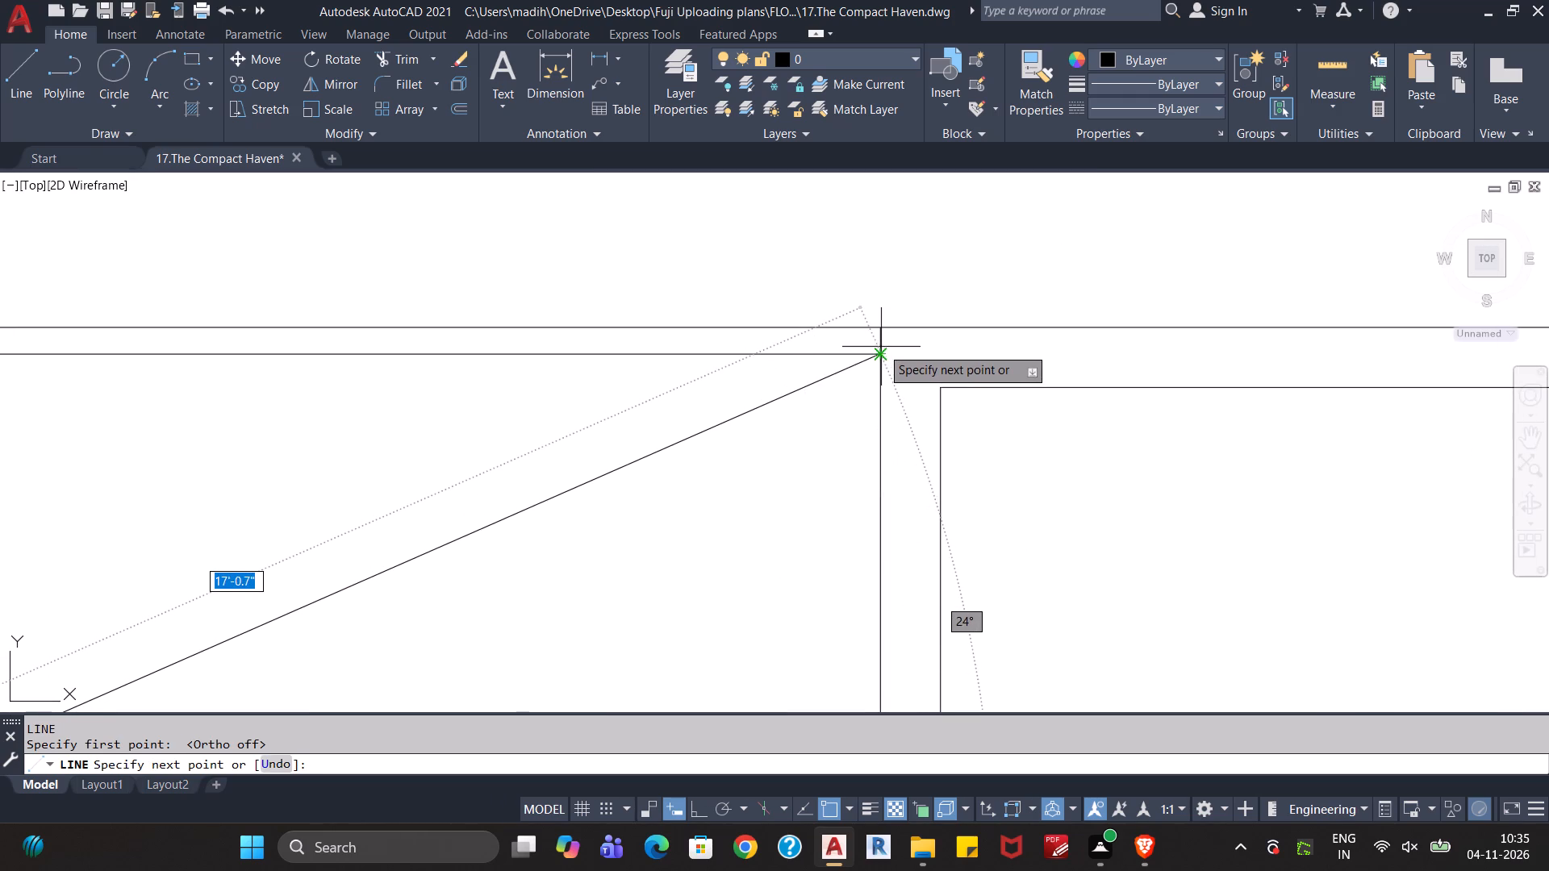
{"action": "left_click", "coordinate": [881, 351]}
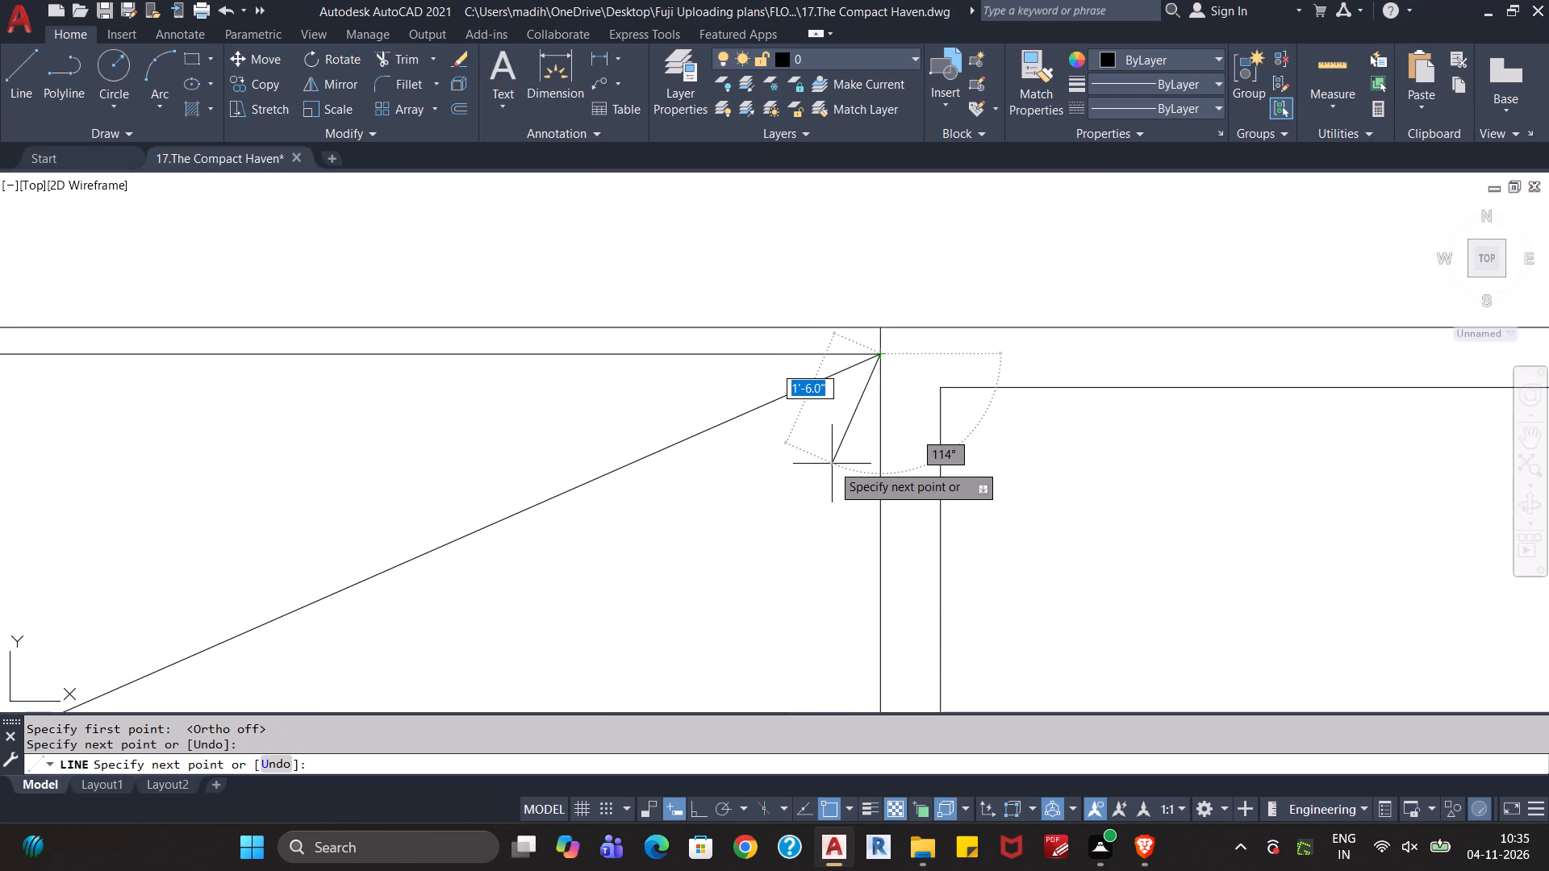
{"action": "key", "text": "Escape"}
{"action": "scroll", "coordinate": [804, 515], "scroll_direction": "down", "scroll_amount": 1}
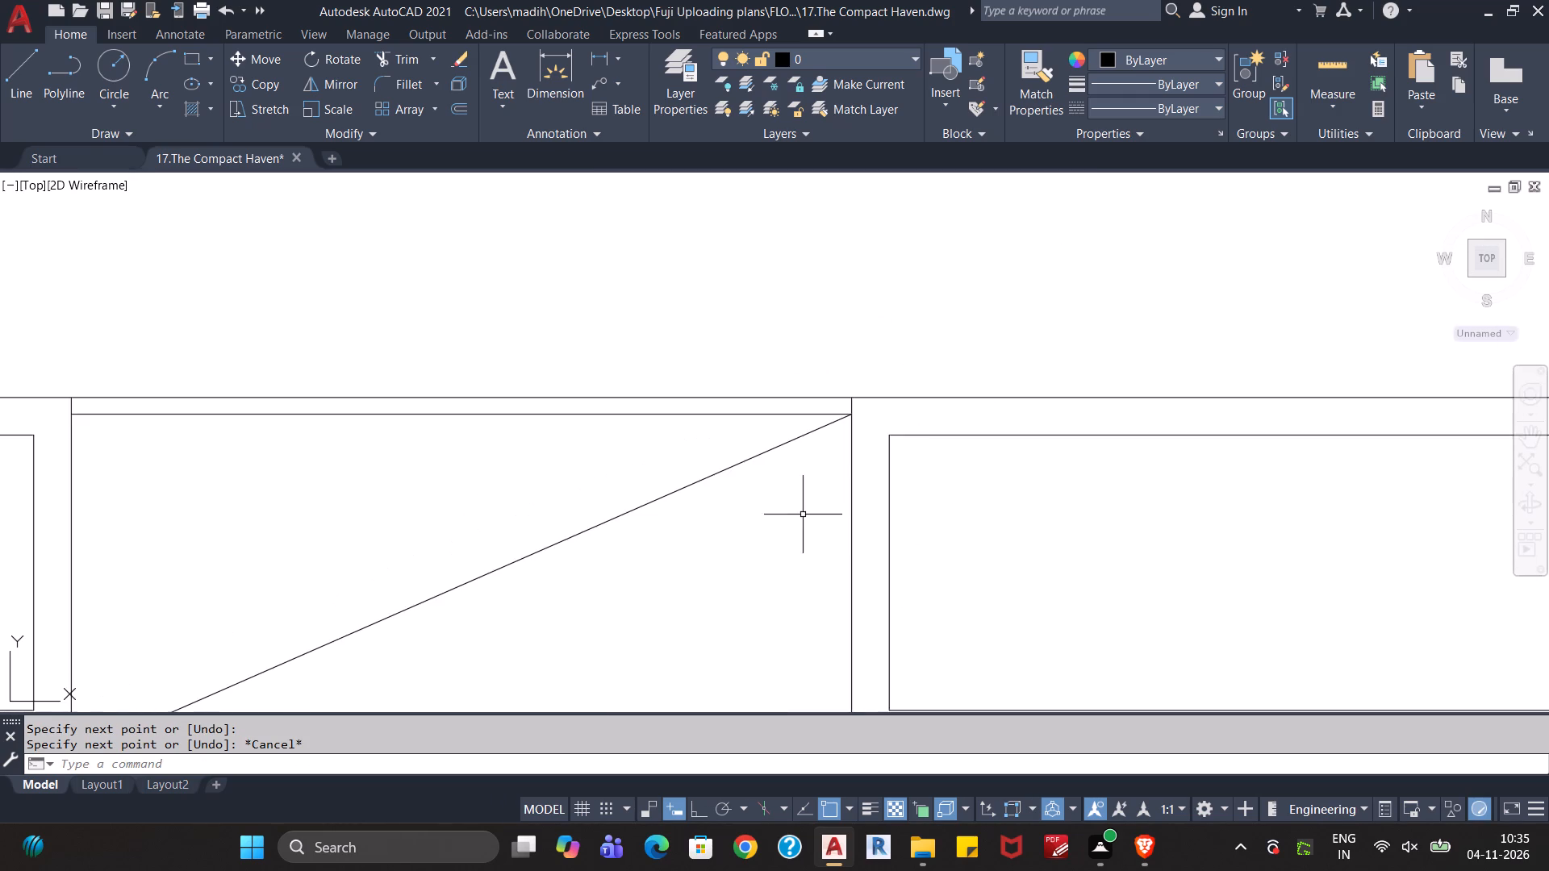
Draw the opposite diagonal from the right end of the upper-middle room's offset line to the room's top-left inner corner.
{"action": "middle_click_drag", "start_coordinate": [775, 536], "coordinate": [715, 457]}
{"action": "scroll", "coordinate": [708, 466], "scroll_direction": "down", "scroll_amount": 2}
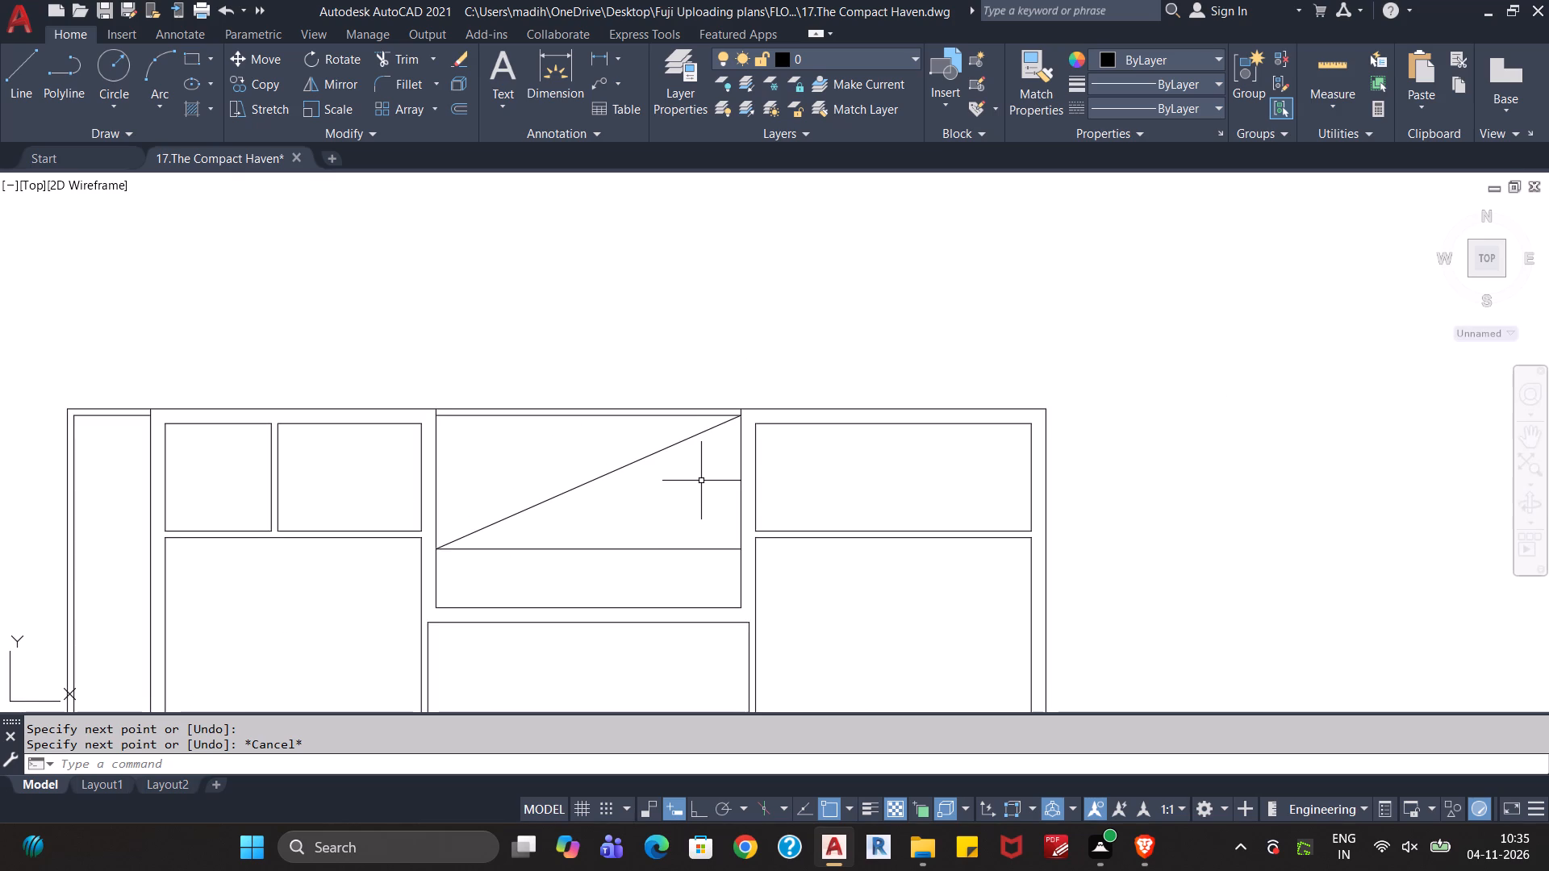
{"action": "key", "text": "l"}
{"action": "key", "text": "Return"}
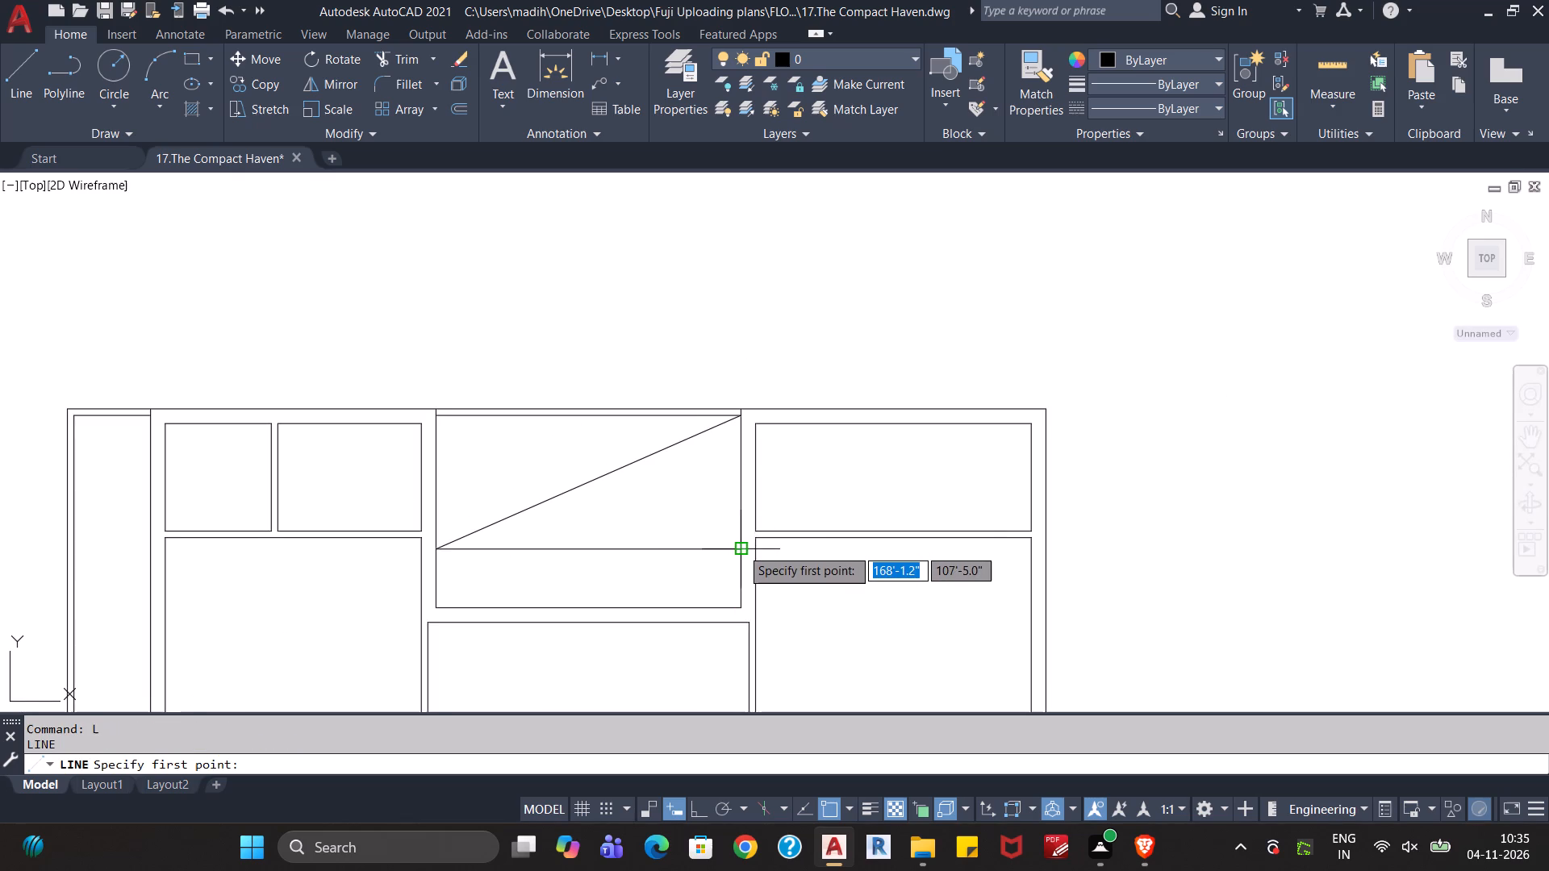
{"action": "left_click", "coordinate": [741, 548]}
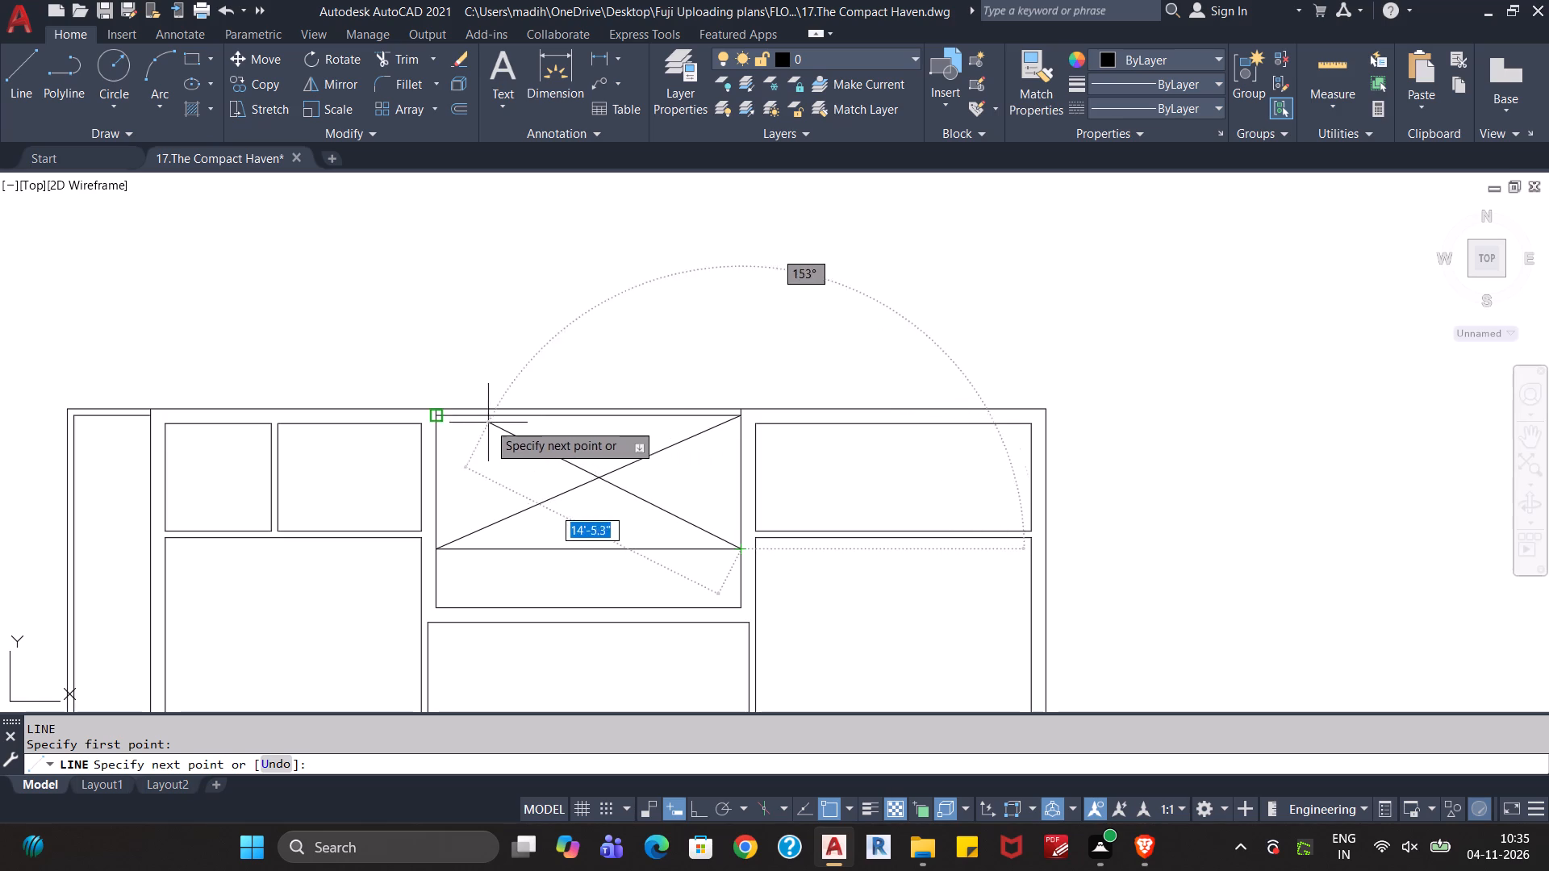
{"action": "left_click", "coordinate": [439, 419]}
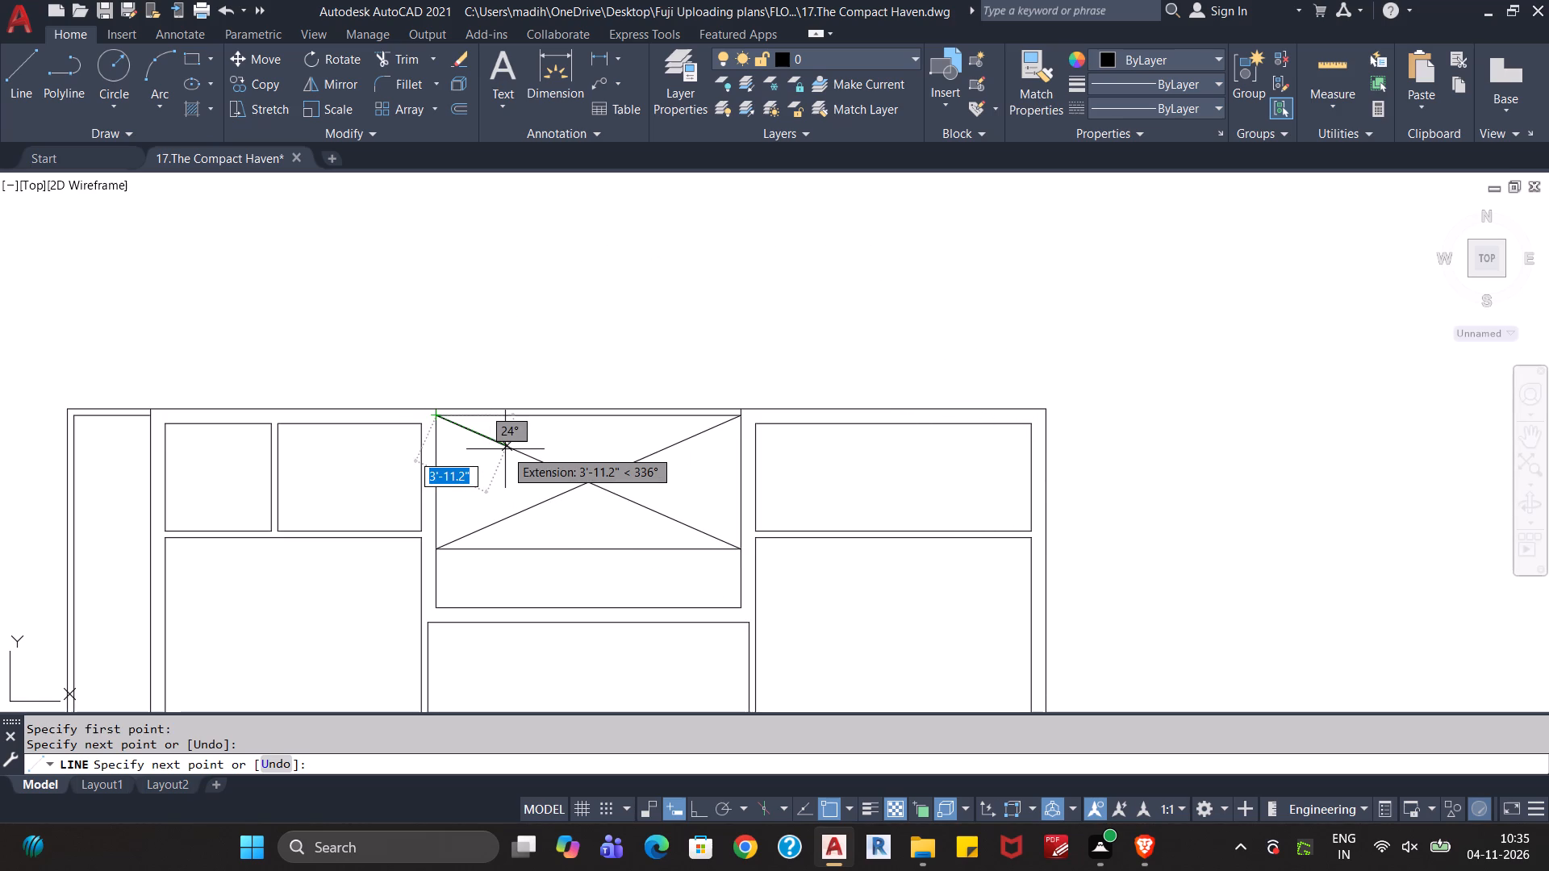
{"action": "key", "text": "Escape"}
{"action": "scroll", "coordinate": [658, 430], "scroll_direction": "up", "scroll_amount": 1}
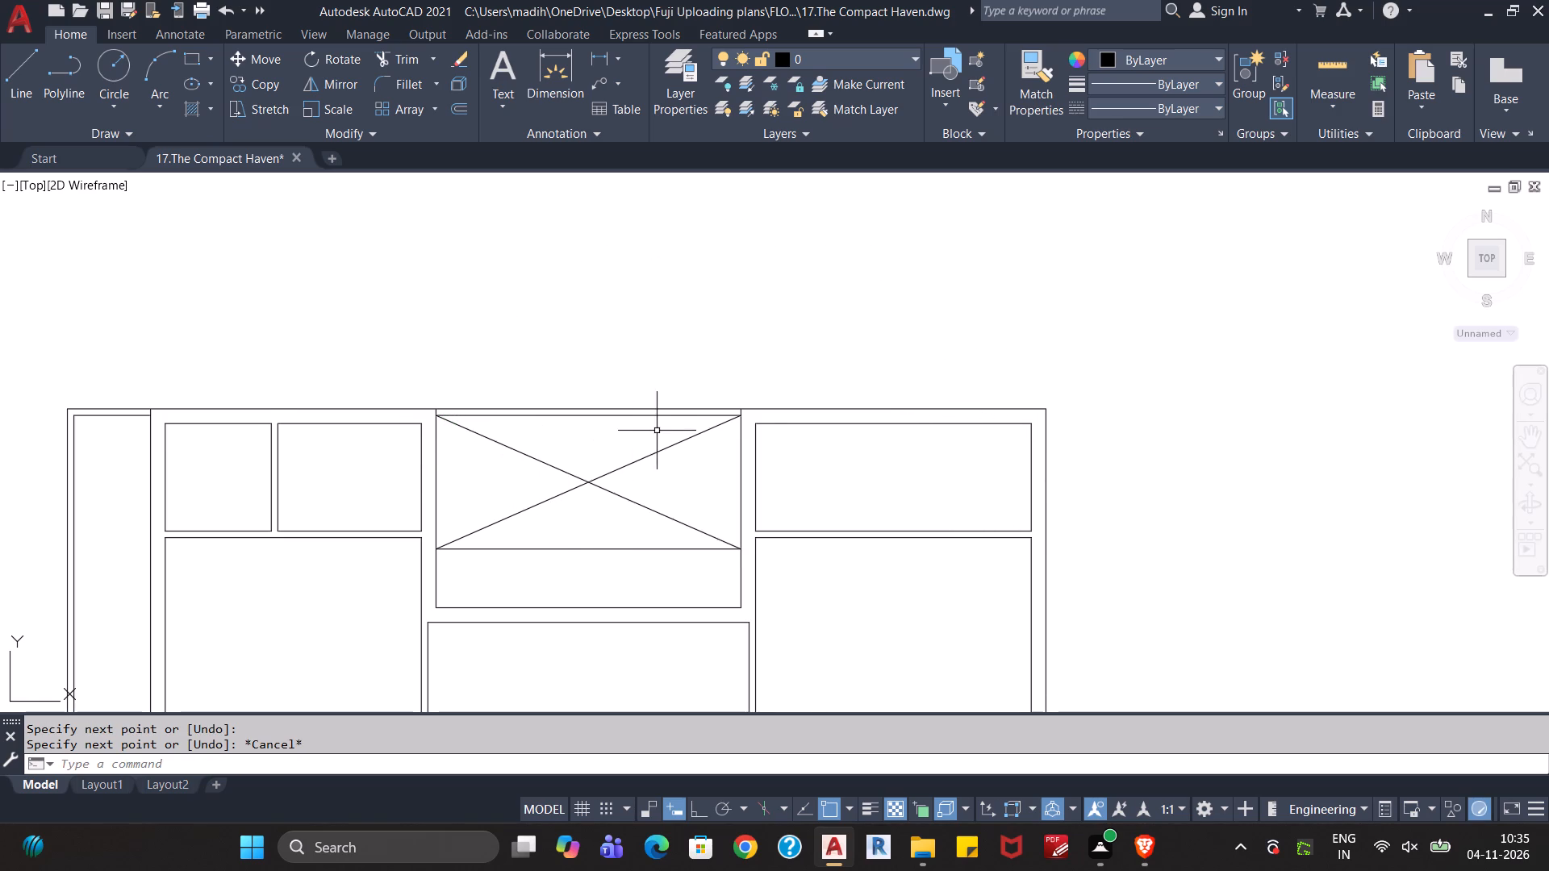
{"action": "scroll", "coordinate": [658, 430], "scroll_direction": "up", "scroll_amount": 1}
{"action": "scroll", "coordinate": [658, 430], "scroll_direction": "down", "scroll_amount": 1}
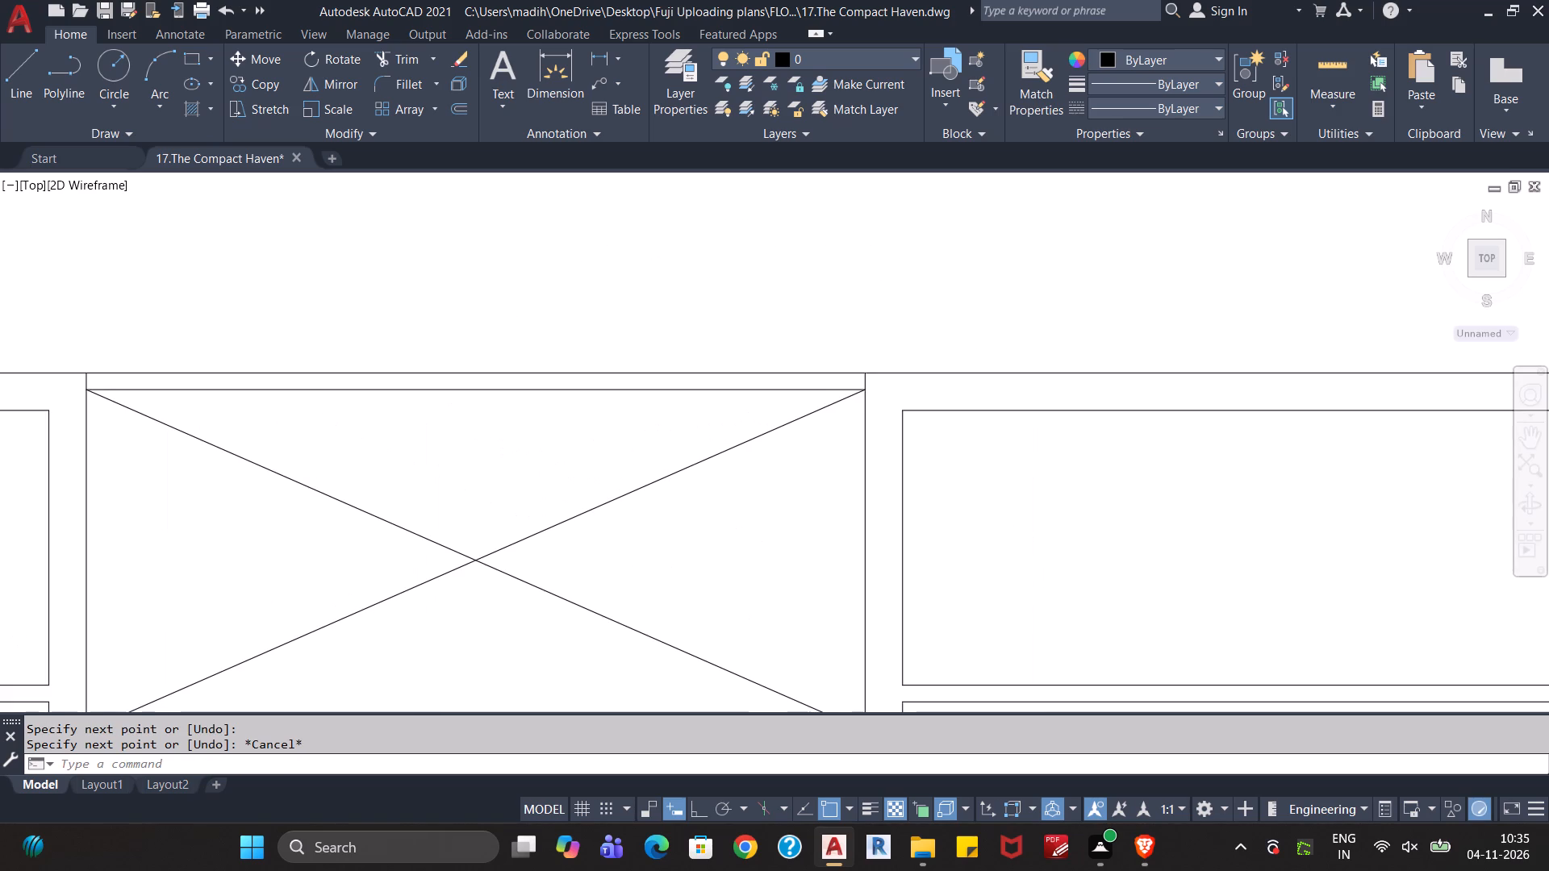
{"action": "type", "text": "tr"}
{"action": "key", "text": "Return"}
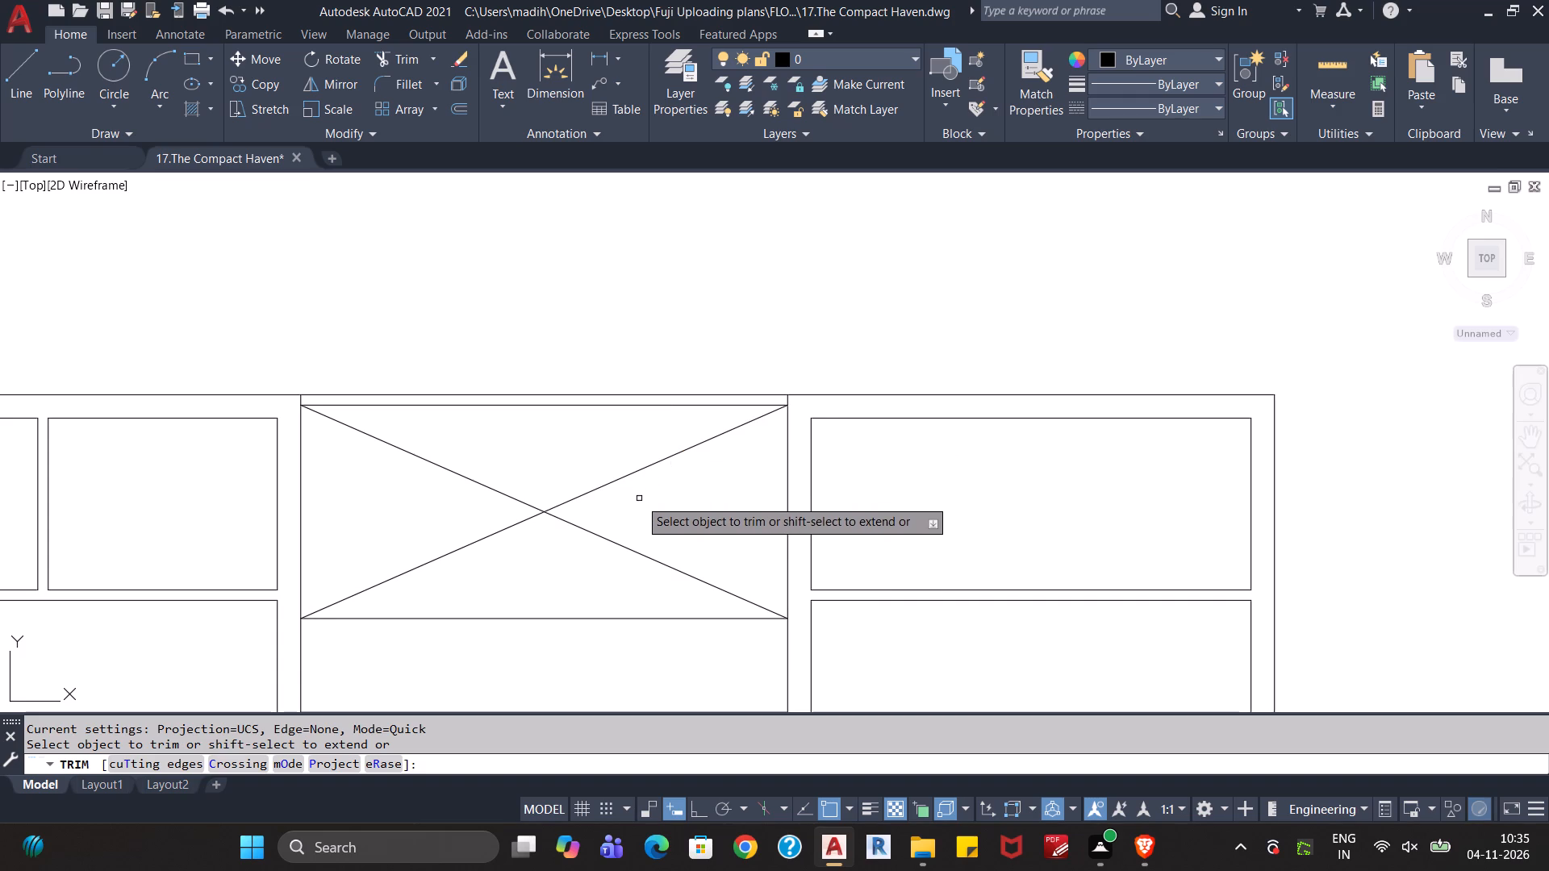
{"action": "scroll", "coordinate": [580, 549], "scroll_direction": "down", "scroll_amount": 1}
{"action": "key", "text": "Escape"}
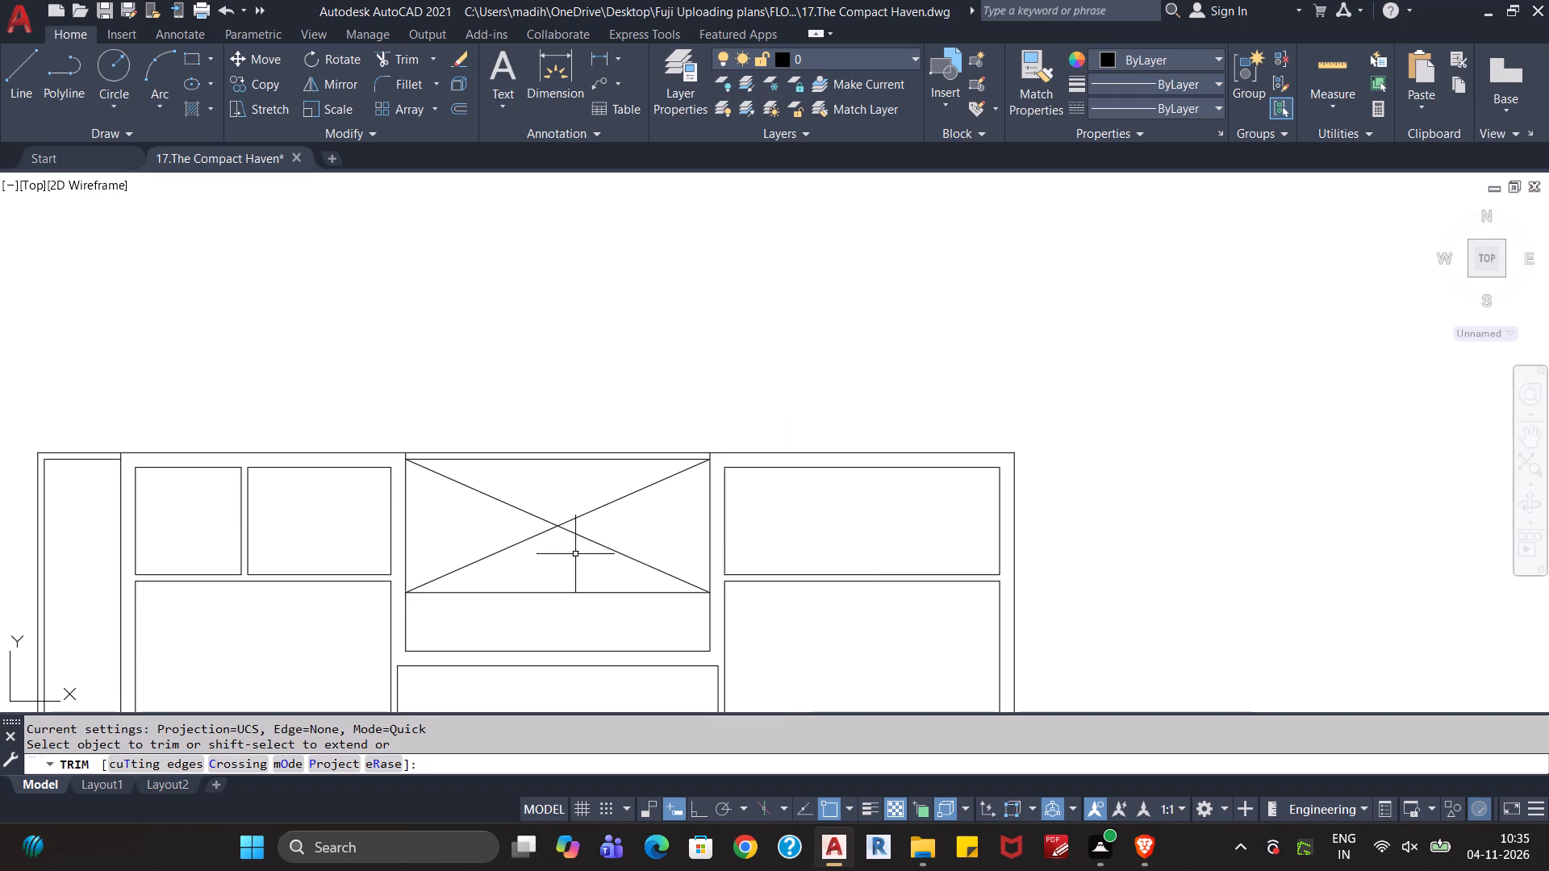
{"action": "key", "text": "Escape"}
Trim the vertical line stub crossing the bottom wall at the lower-right corner of the lower central room.
{"action": "middle_click_drag", "start_coordinate": [566, 565], "coordinate": [624, 488]}
{"action": "scroll", "coordinate": [624, 491], "scroll_direction": "down", "scroll_amount": 1}
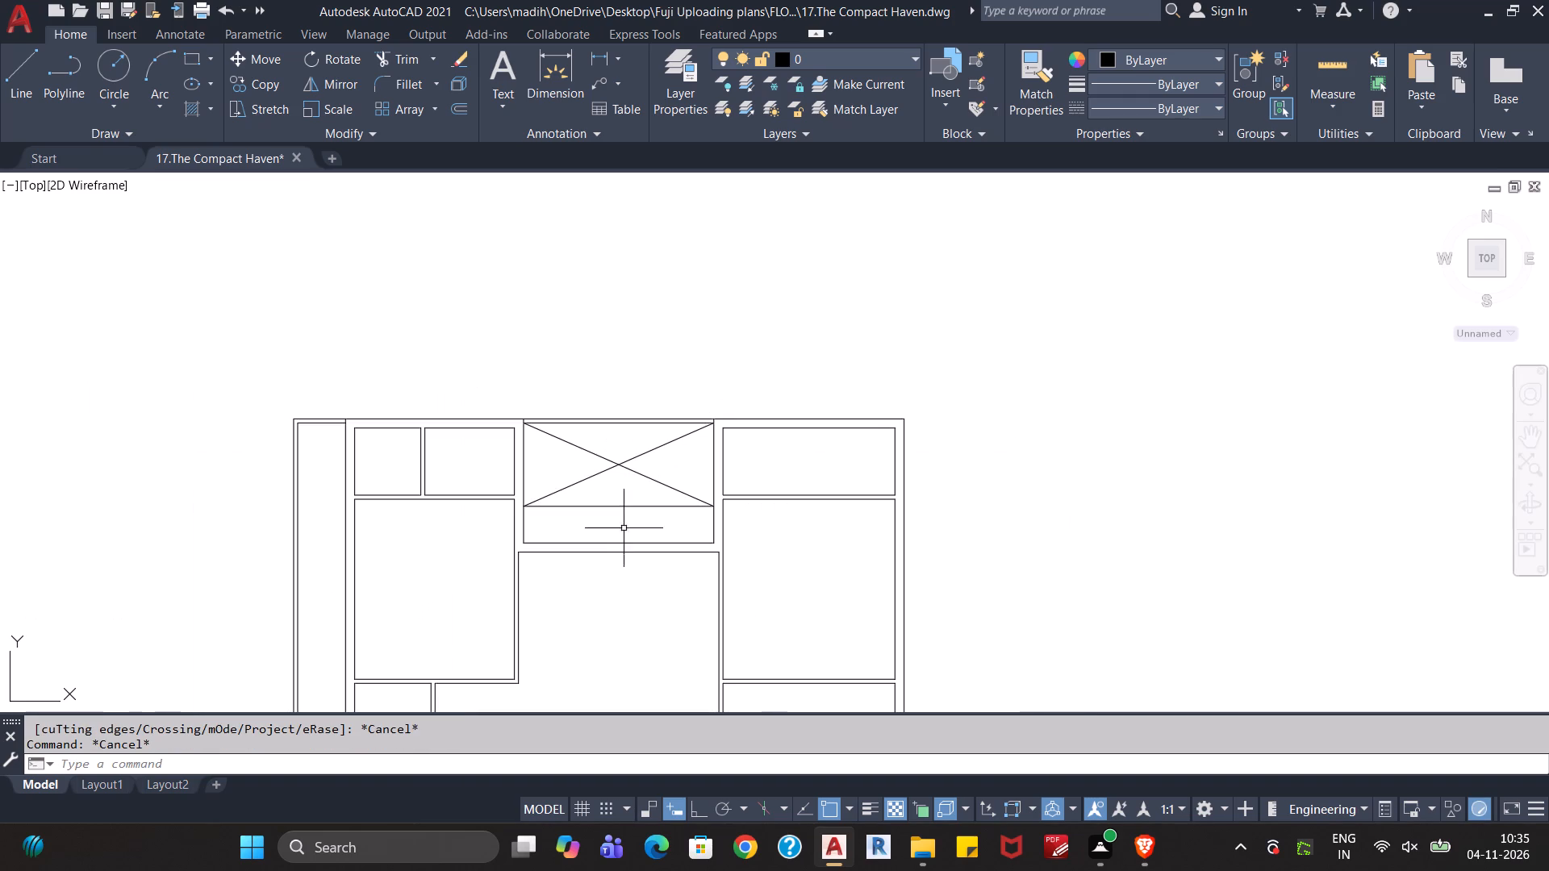
{"action": "middle_click_drag", "start_coordinate": [613, 580], "coordinate": [622, 436]}
{"action": "scroll", "coordinate": [621, 469], "scroll_direction": "down", "scroll_amount": 2}
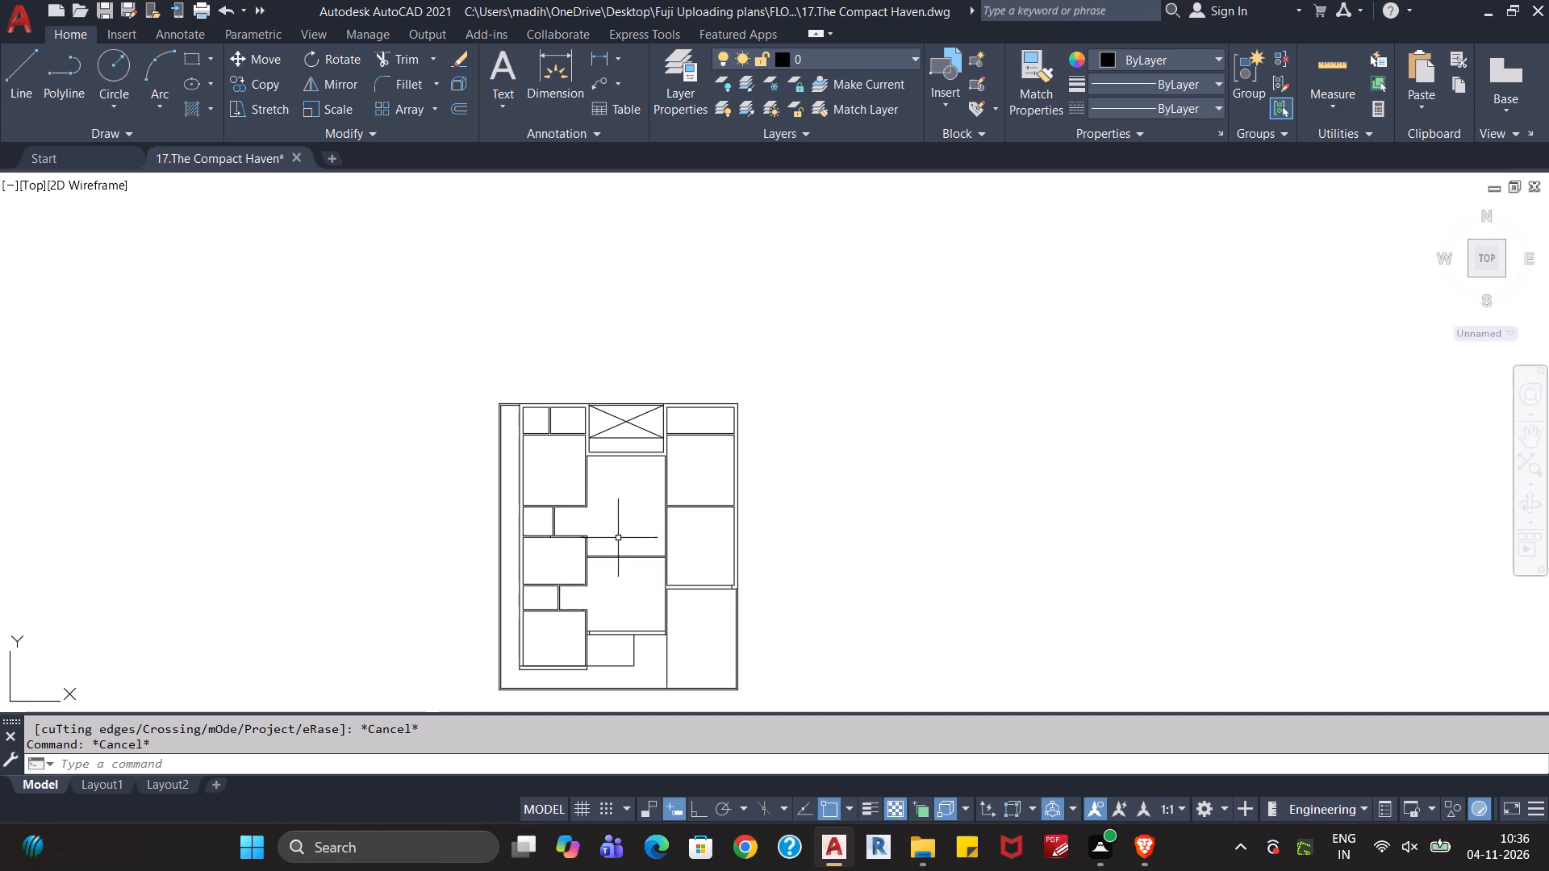
{"action": "middle_click_drag", "start_coordinate": [620, 578], "coordinate": [620, 542]}
{"action": "scroll", "coordinate": [620, 543], "scroll_direction": "up", "scroll_amount": 2}
{"action": "middle_click_drag", "start_coordinate": [616, 573], "coordinate": [632, 504]}
{"action": "scroll", "coordinate": [667, 550], "scroll_direction": "up", "scroll_amount": 2}
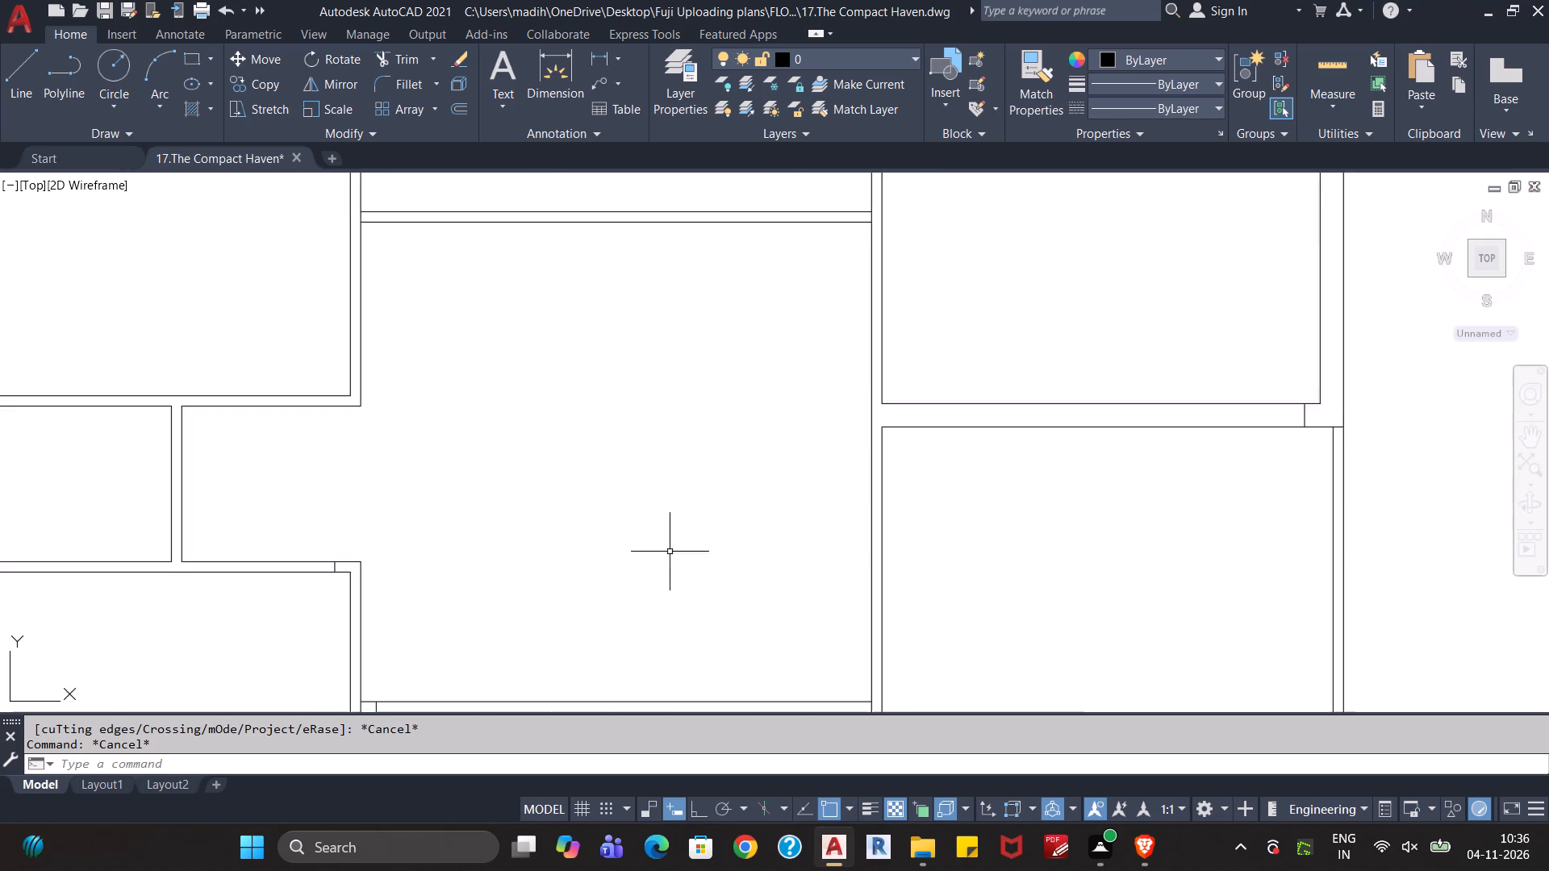
{"action": "middle_click_drag", "start_coordinate": [729, 581], "coordinate": [677, 371]}
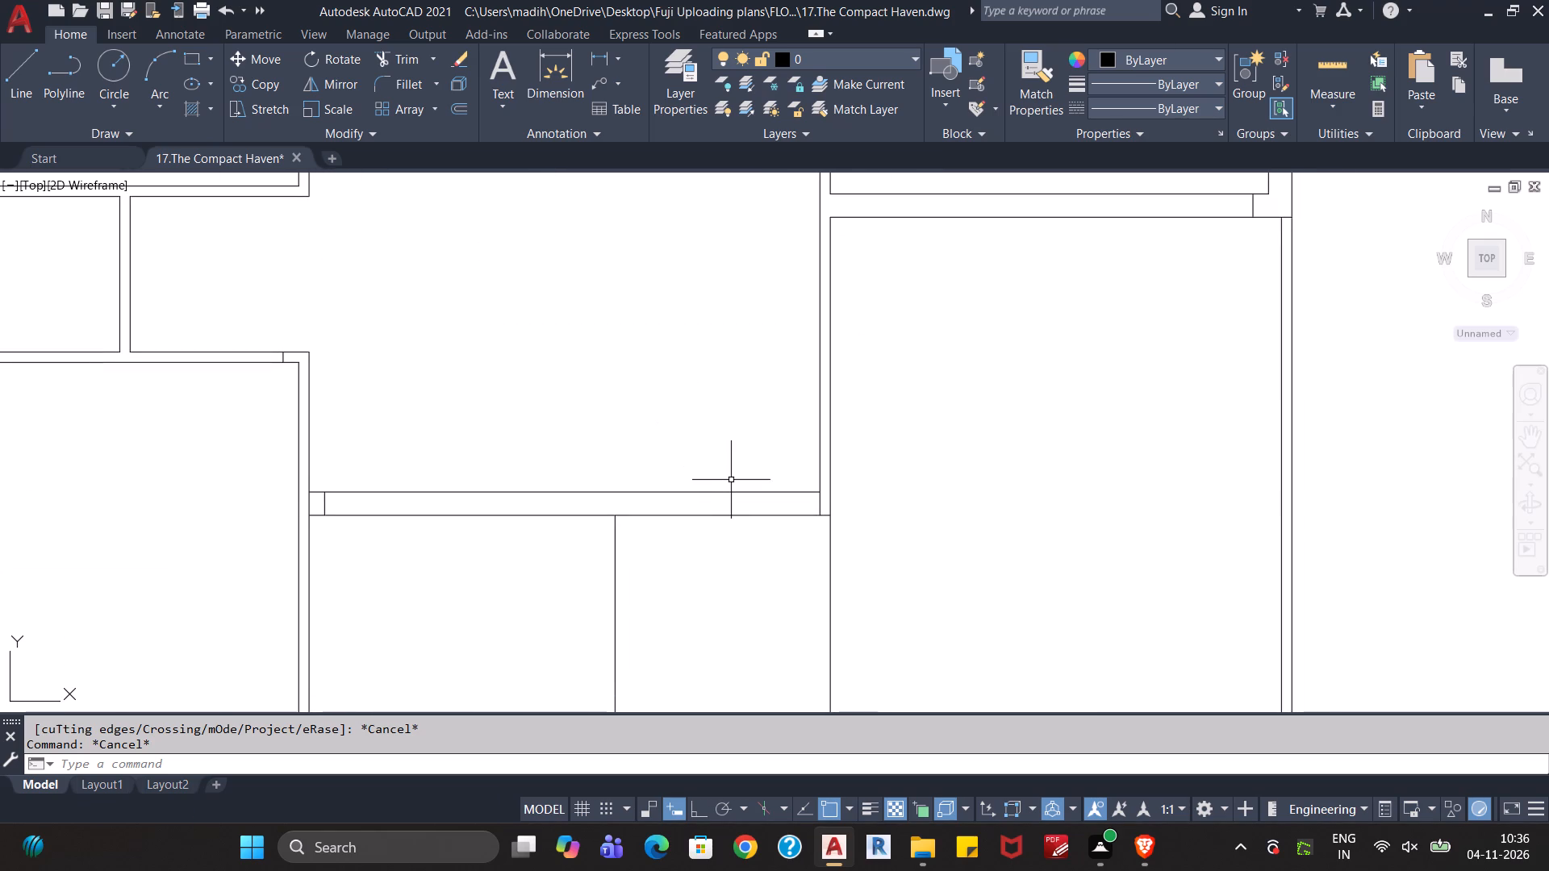
{"action": "type", "text": "tr"}
{"action": "key", "text": "Return"}
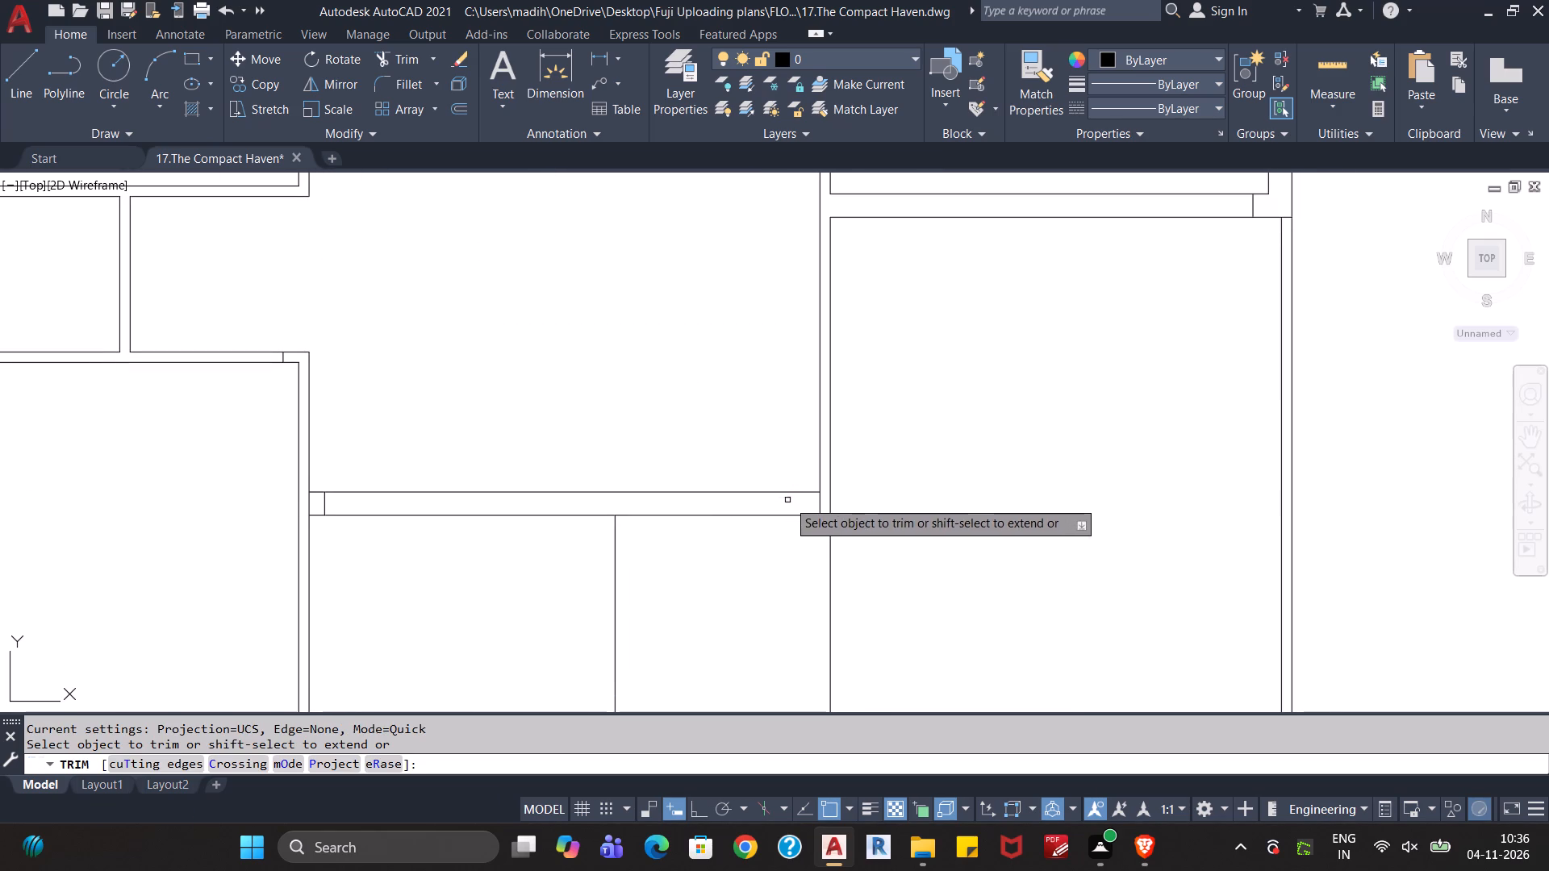
{"action": "left_click", "coordinate": [818, 503]}
{"action": "scroll", "coordinate": [804, 515], "scroll_direction": "down", "scroll_amount": 2}
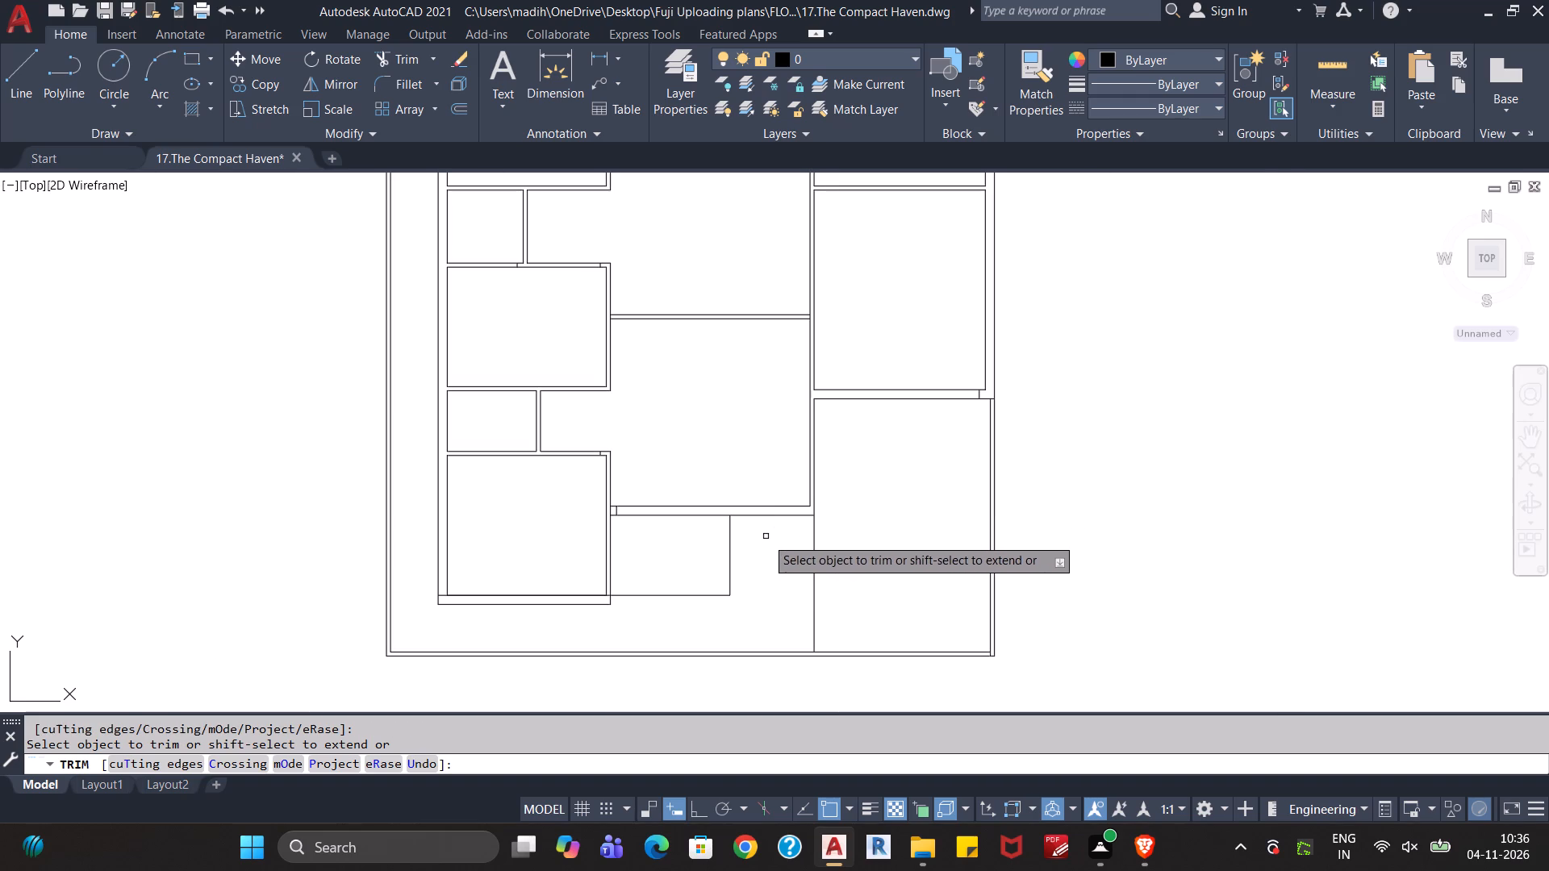
{"action": "key", "text": "Escape"}
{"action": "key", "text": "Escape"}
Offset the bottom line of the right column's second room from the top 6" upward into the room.
{"action": "scroll", "coordinate": [651, 549], "scroll_direction": "up", "scroll_amount": 2}
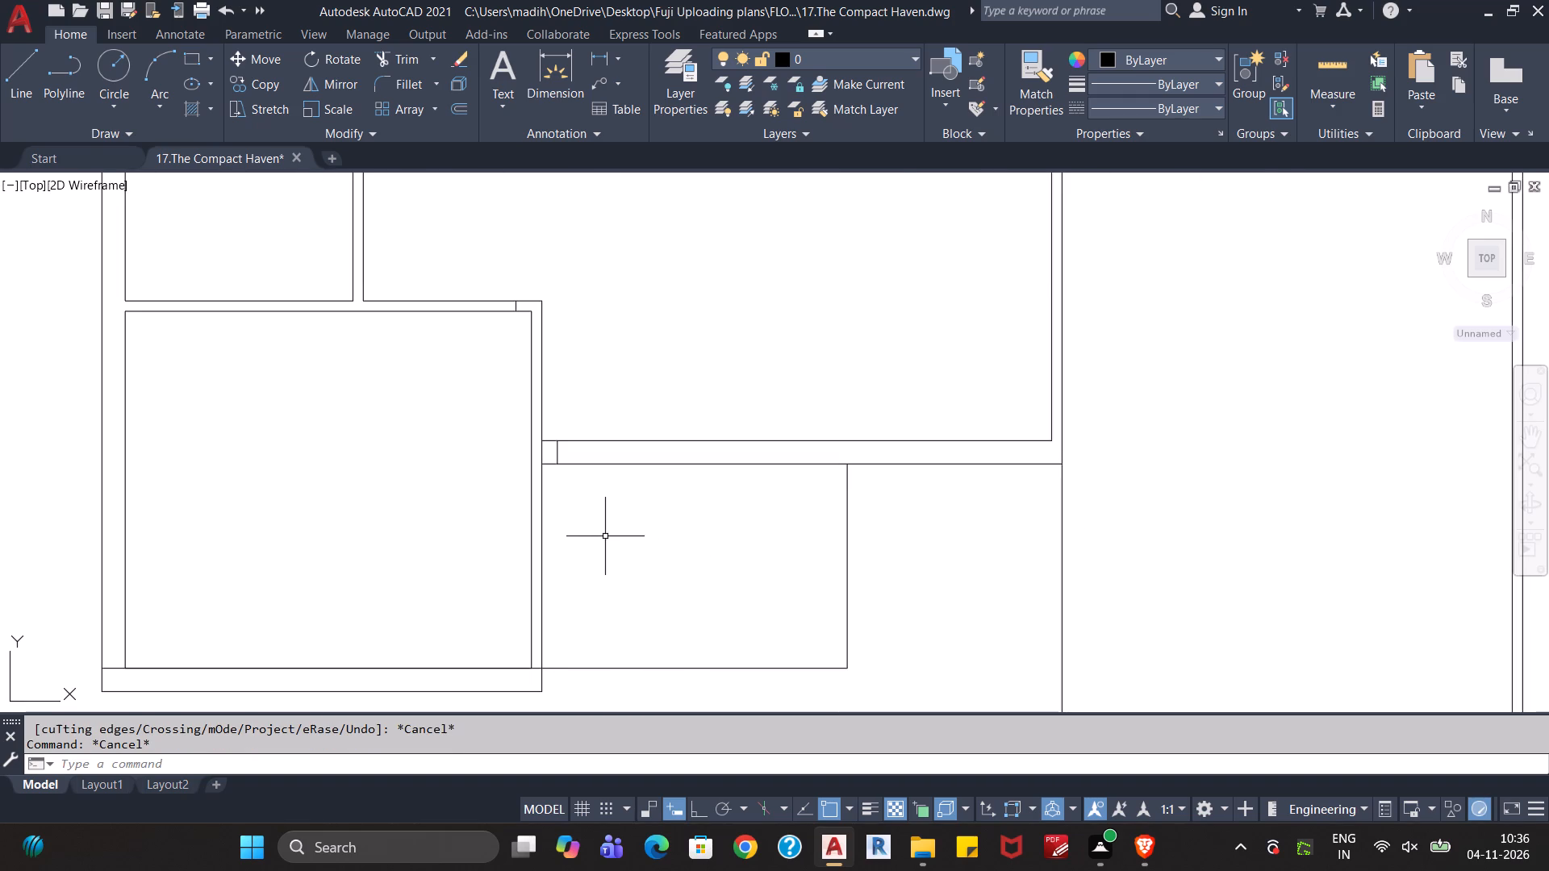
{"action": "scroll", "coordinate": [603, 536], "scroll_direction": "down", "scroll_amount": 3}
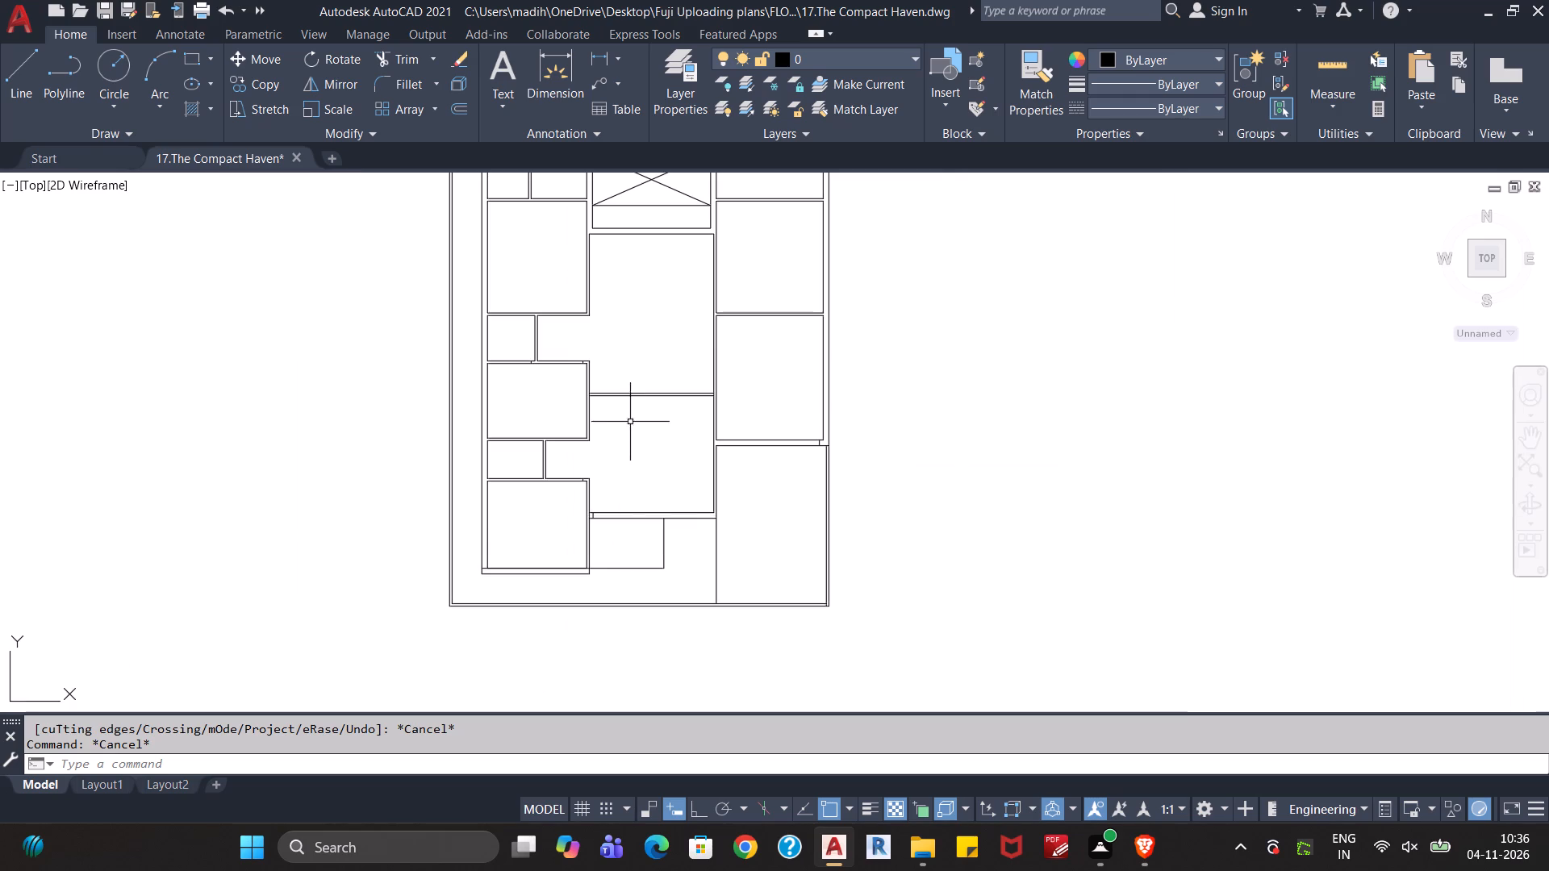
{"action": "middle_click_drag", "start_coordinate": [642, 370], "coordinate": [618, 499]}
{"action": "scroll", "coordinate": [730, 429], "scroll_direction": "up", "scroll_amount": 1}
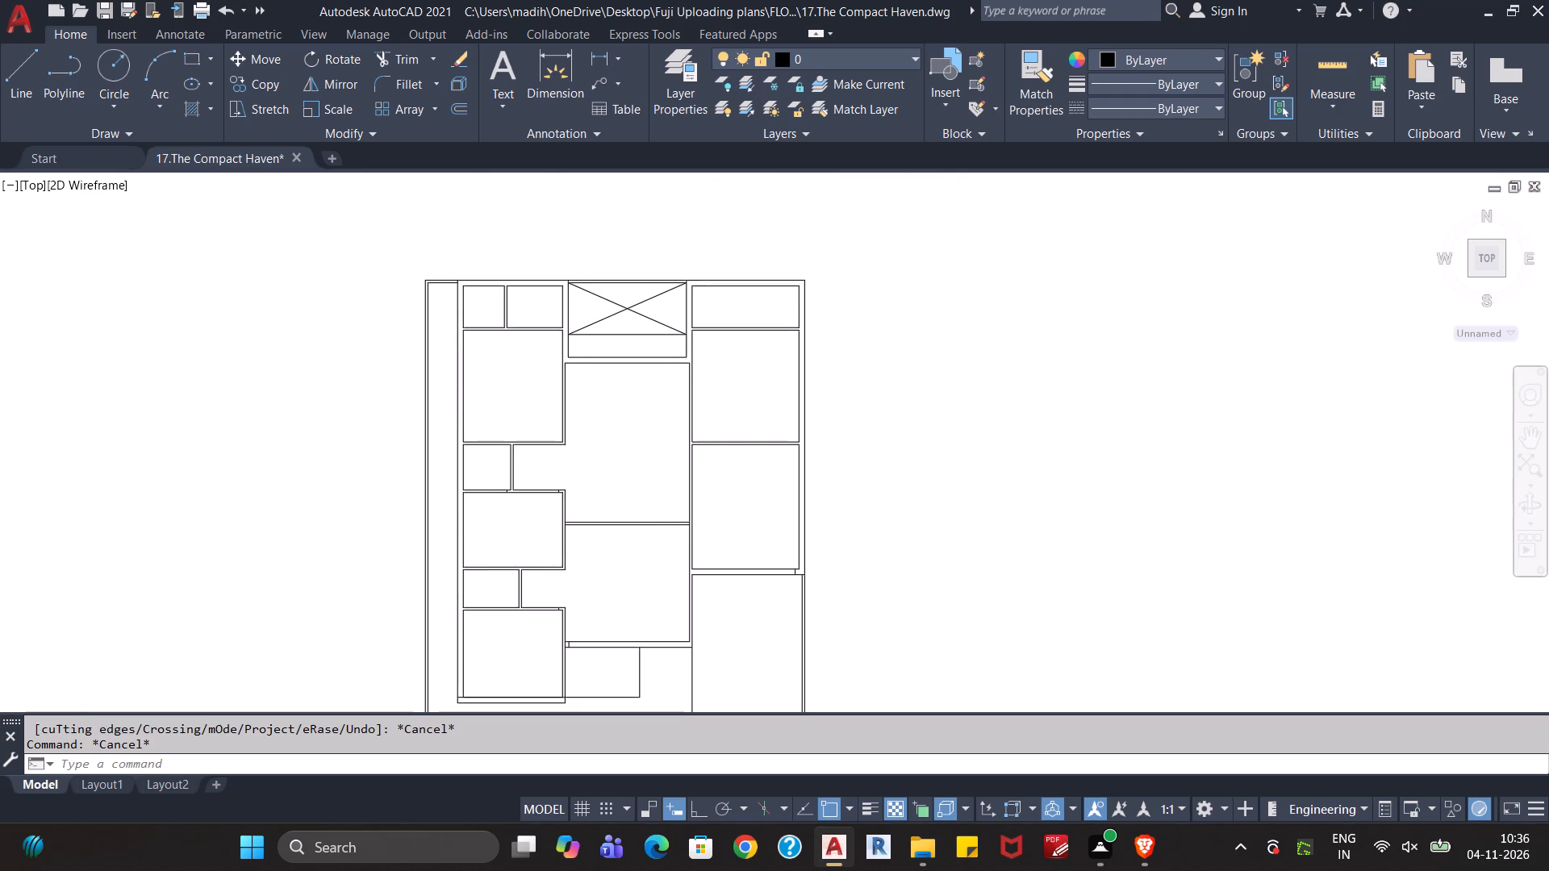
{"action": "key", "text": "o"}
{"action": "key", "text": "Return"}
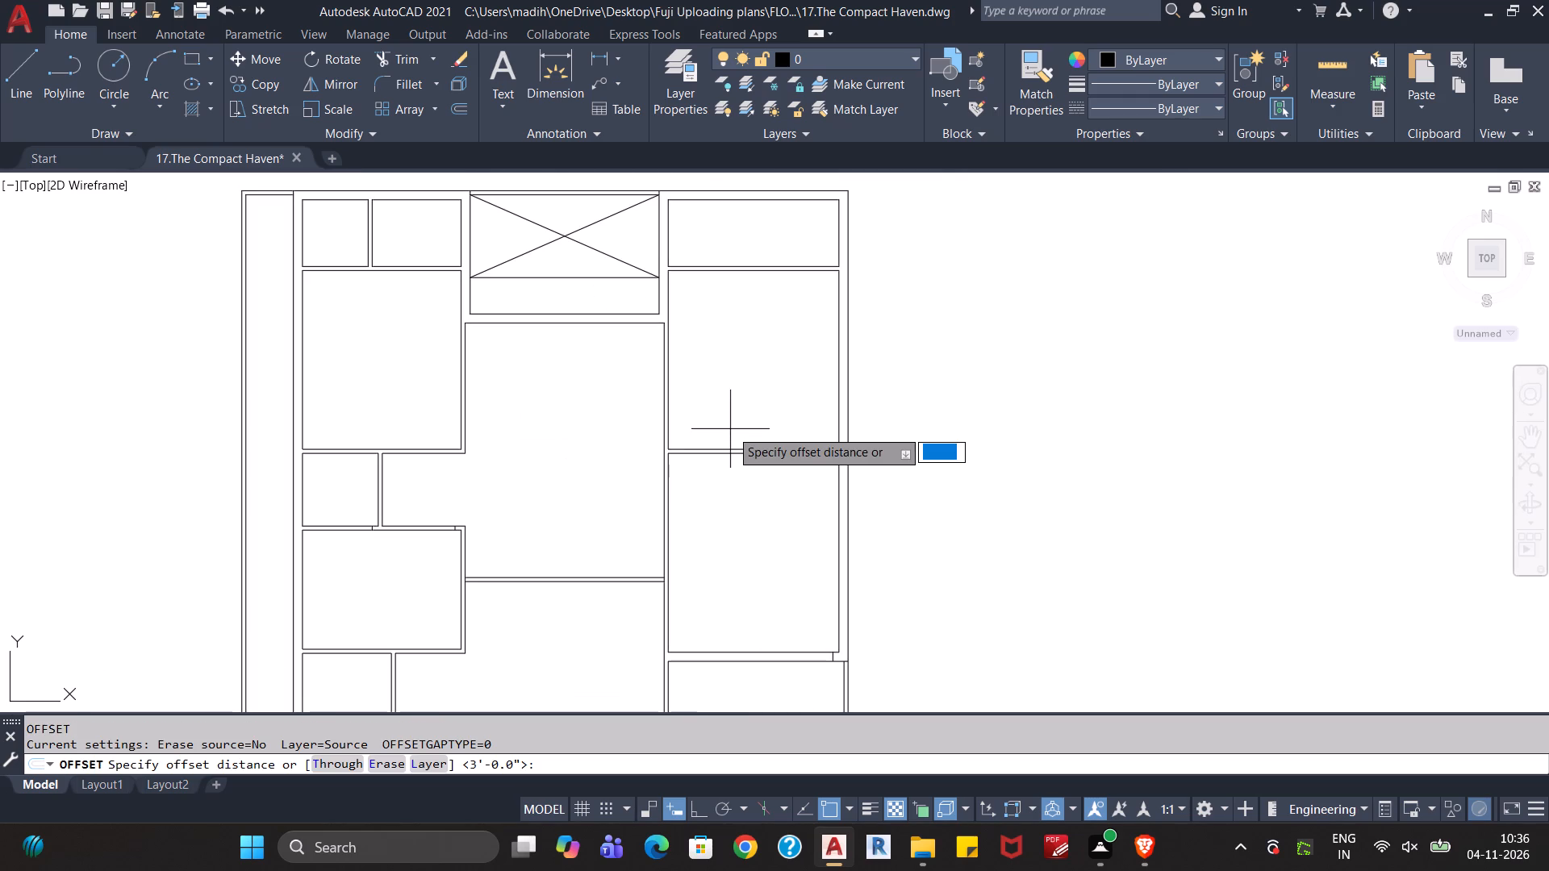
{"action": "key", "text": "9"}
{"action": "key", "text": "BackSpace"}
{"action": "type", "text": "6\""}
{"action": "key", "text": "Return"}
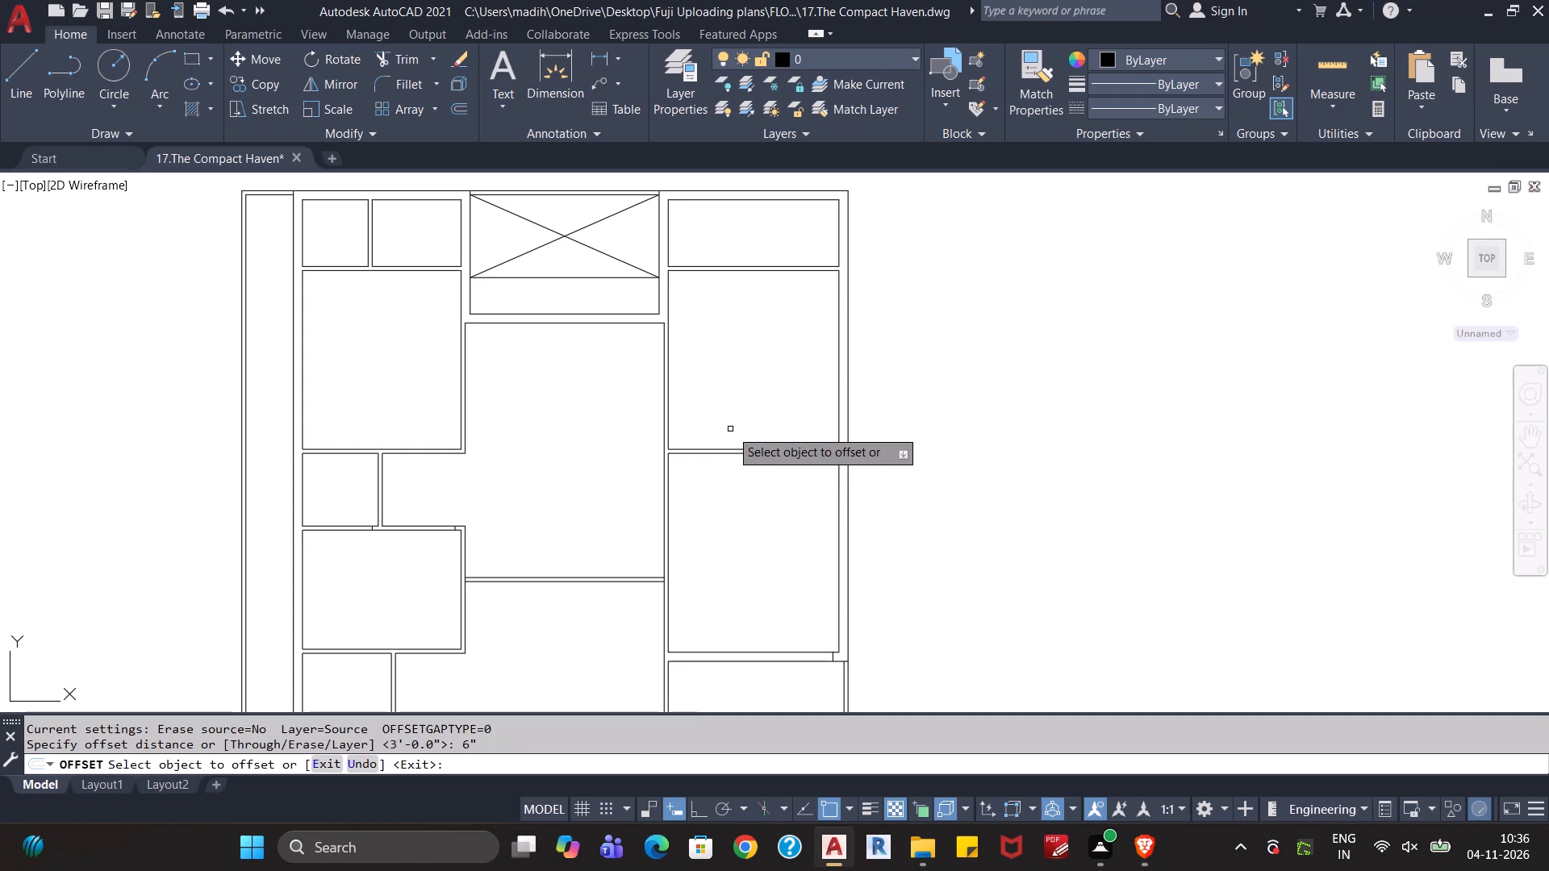
{"action": "left_click", "coordinate": [726, 448]}
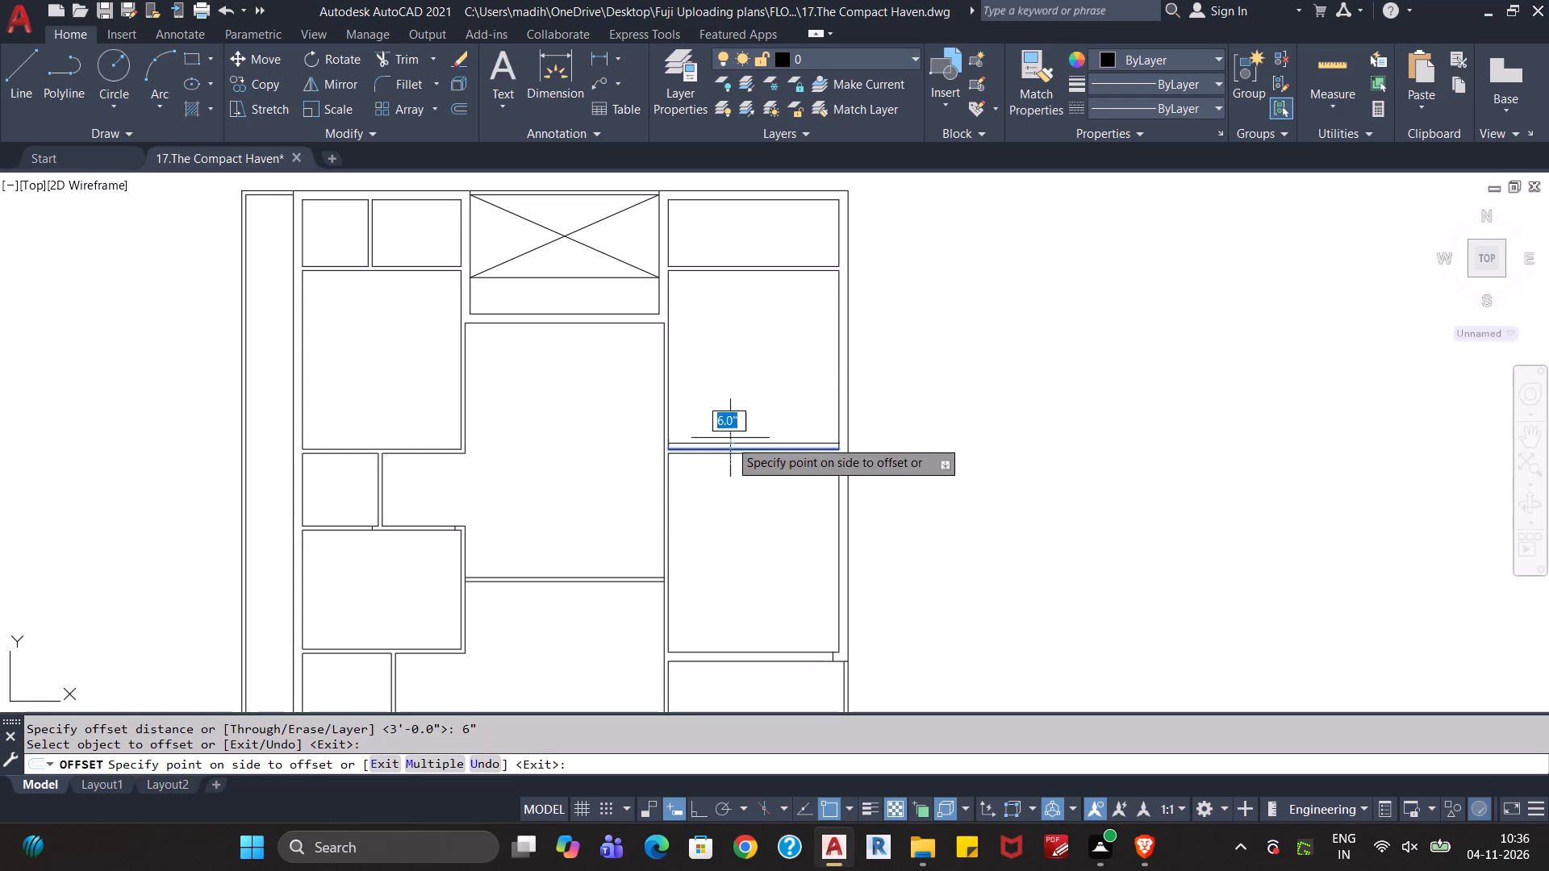
{"action": "left_click", "coordinate": [735, 420]}
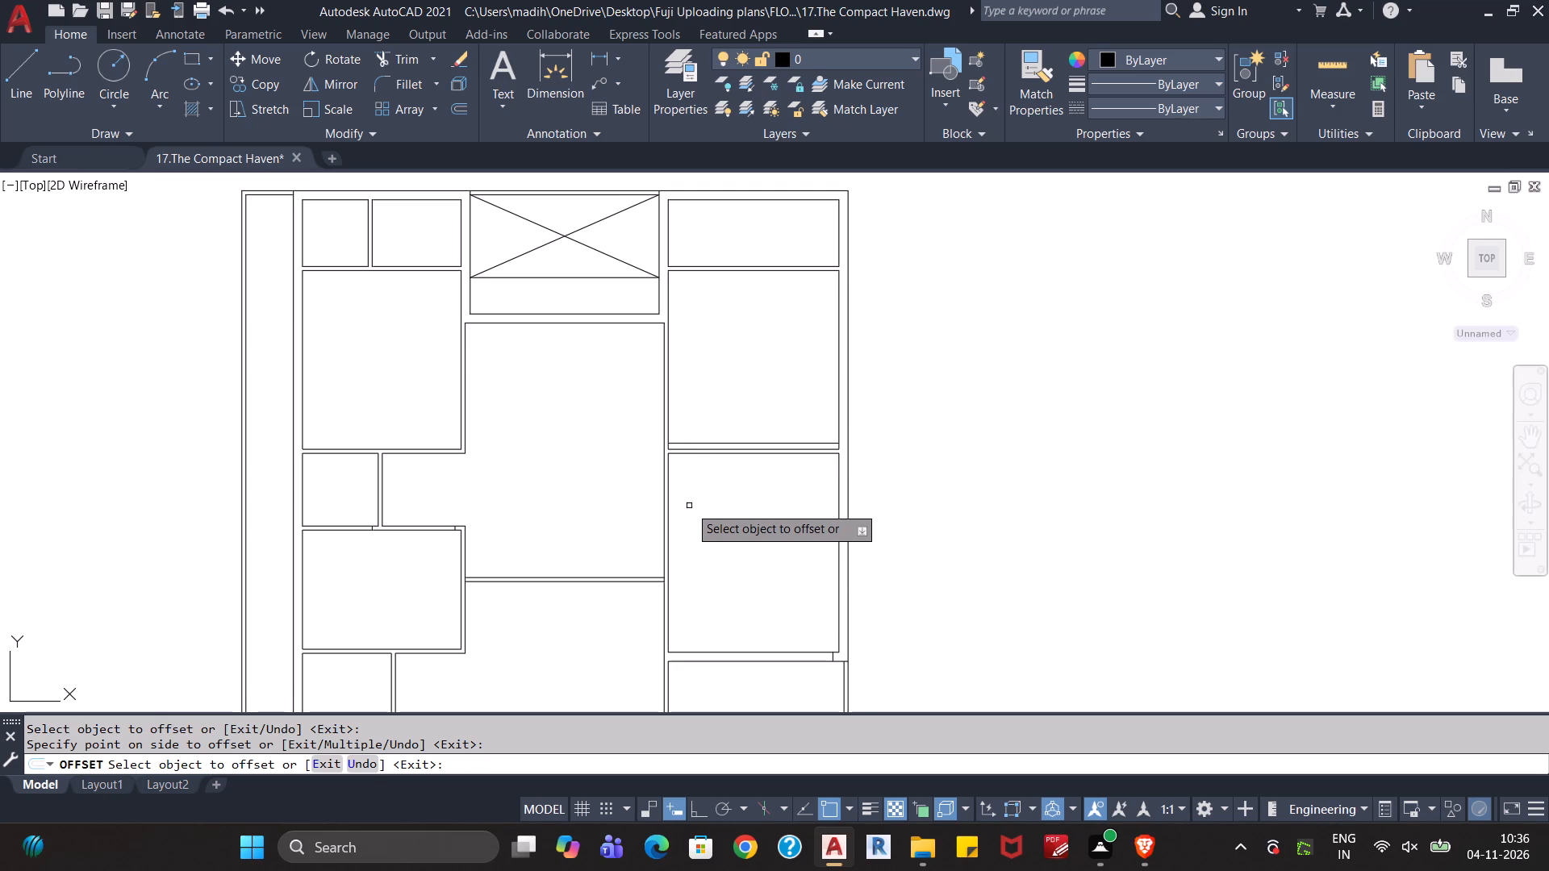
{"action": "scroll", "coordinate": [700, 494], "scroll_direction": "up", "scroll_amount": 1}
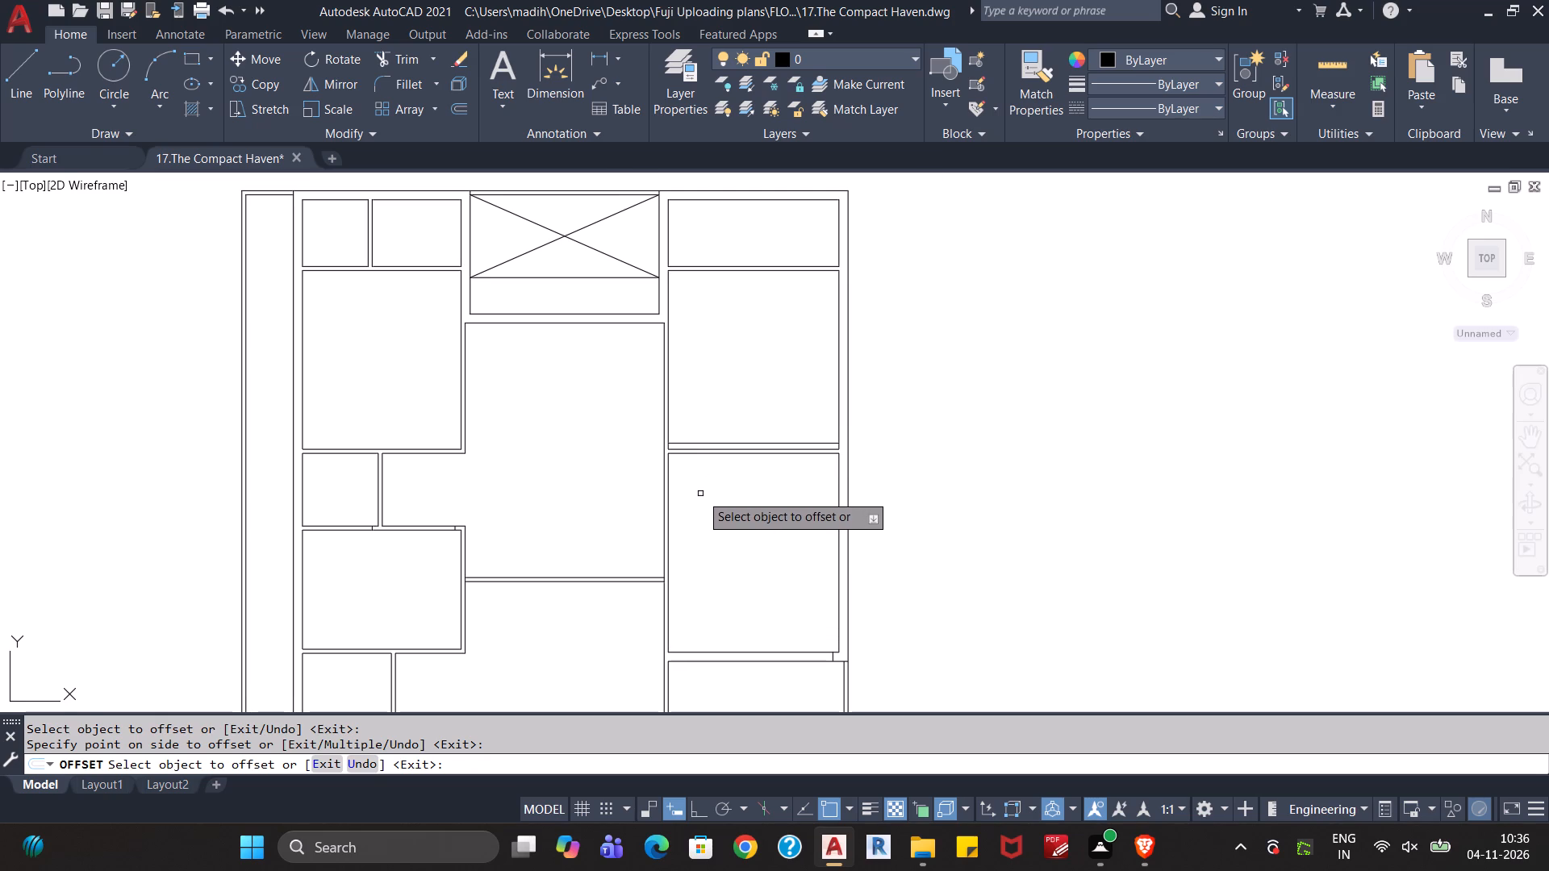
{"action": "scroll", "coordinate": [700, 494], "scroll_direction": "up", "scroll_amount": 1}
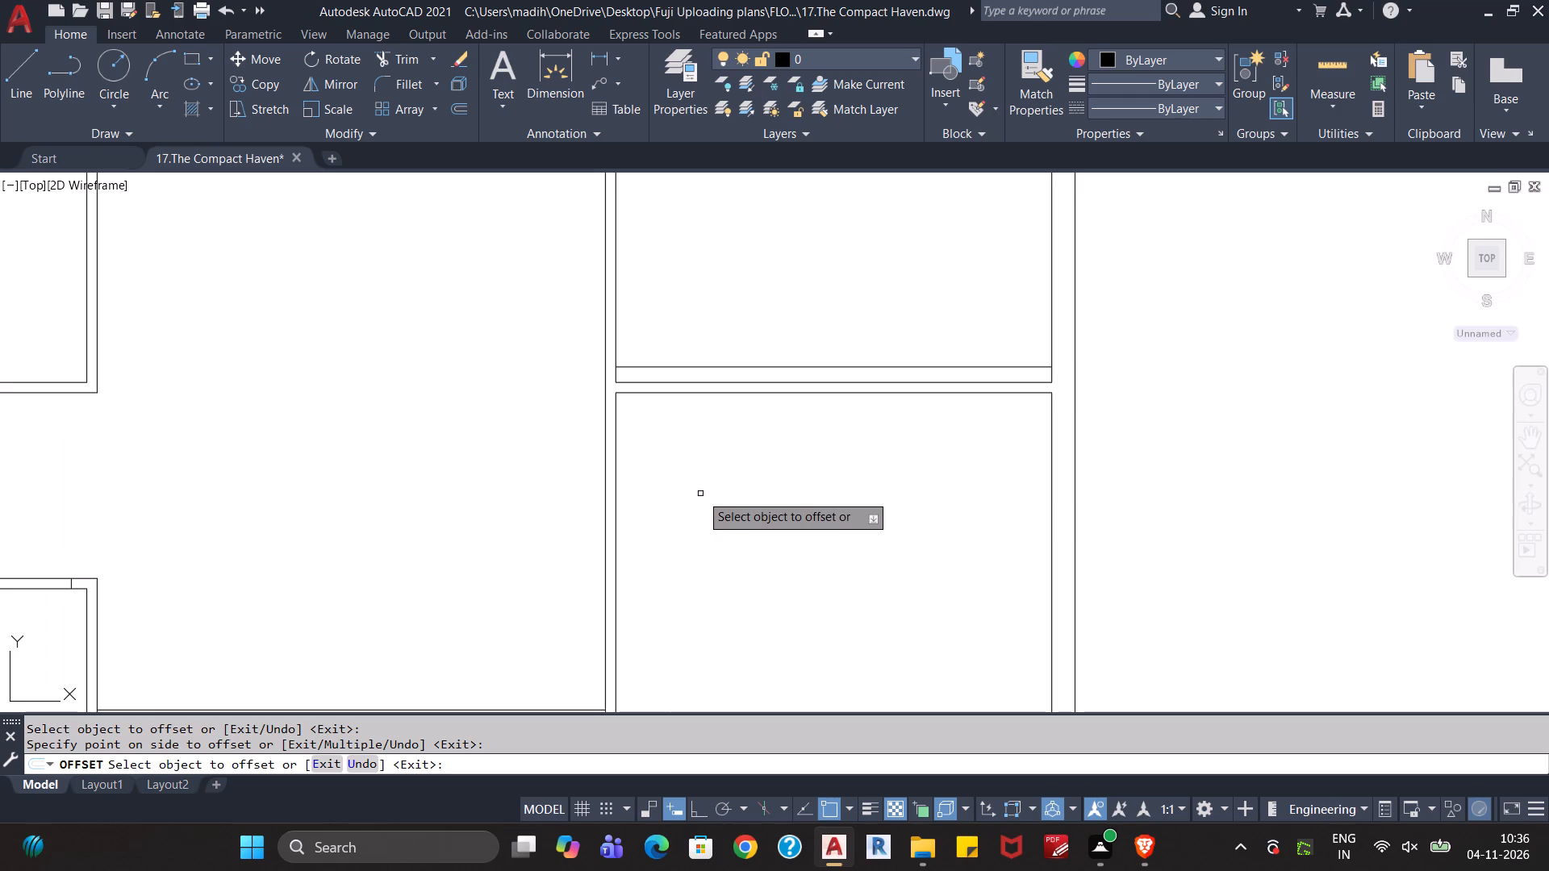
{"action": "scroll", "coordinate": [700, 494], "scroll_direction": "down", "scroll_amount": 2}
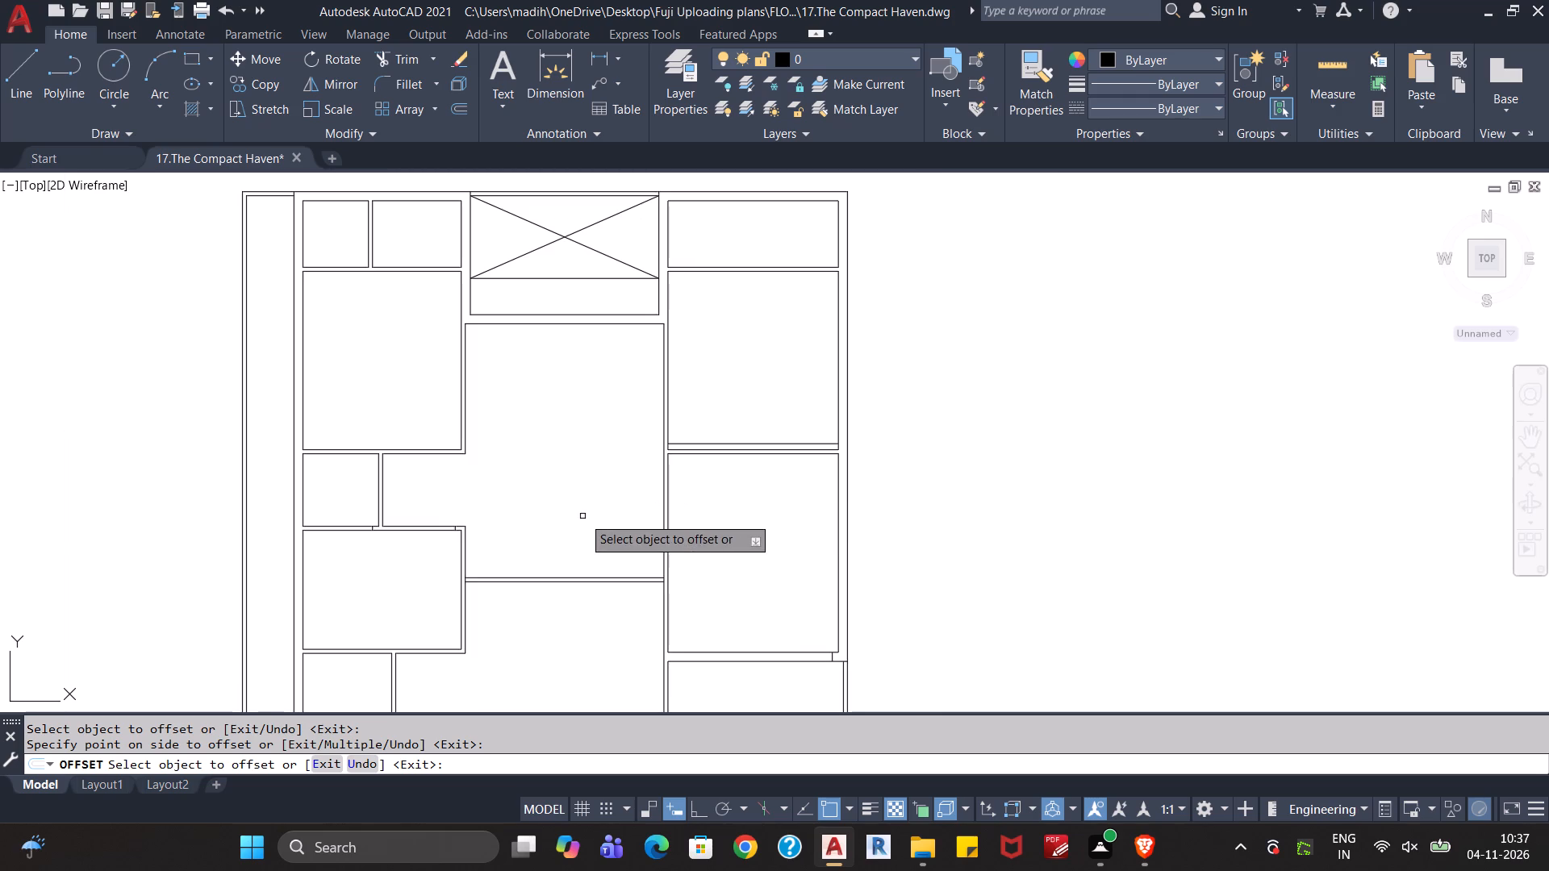
Offset the bottom line of the left column's large upper room 6" upward into the room.
{"action": "left_click", "coordinate": [442, 448]}
{"action": "left_click", "coordinate": [440, 419]}
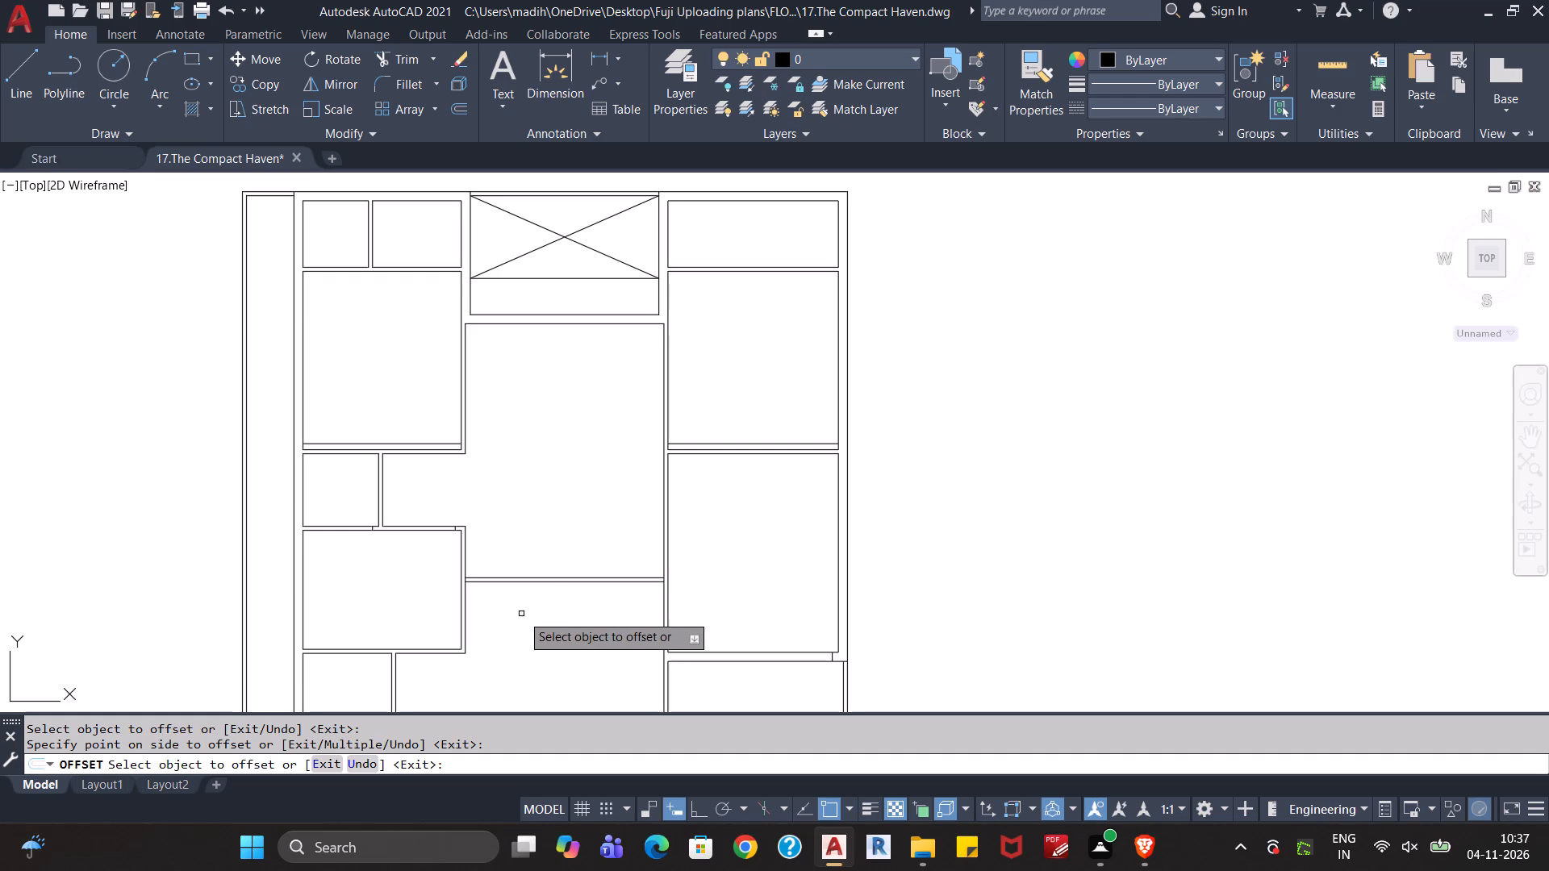
Extend the two 6" offset lines in the left and right columns' upper rooms to the central room's side wall lines.
{"action": "scroll", "coordinate": [521, 614], "scroll_direction": "up", "scroll_amount": 1}
{"action": "scroll", "coordinate": [521, 614], "scroll_direction": "down", "scroll_amount": 2}
{"action": "middle_click_drag", "start_coordinate": [530, 640], "coordinate": [528, 638]}
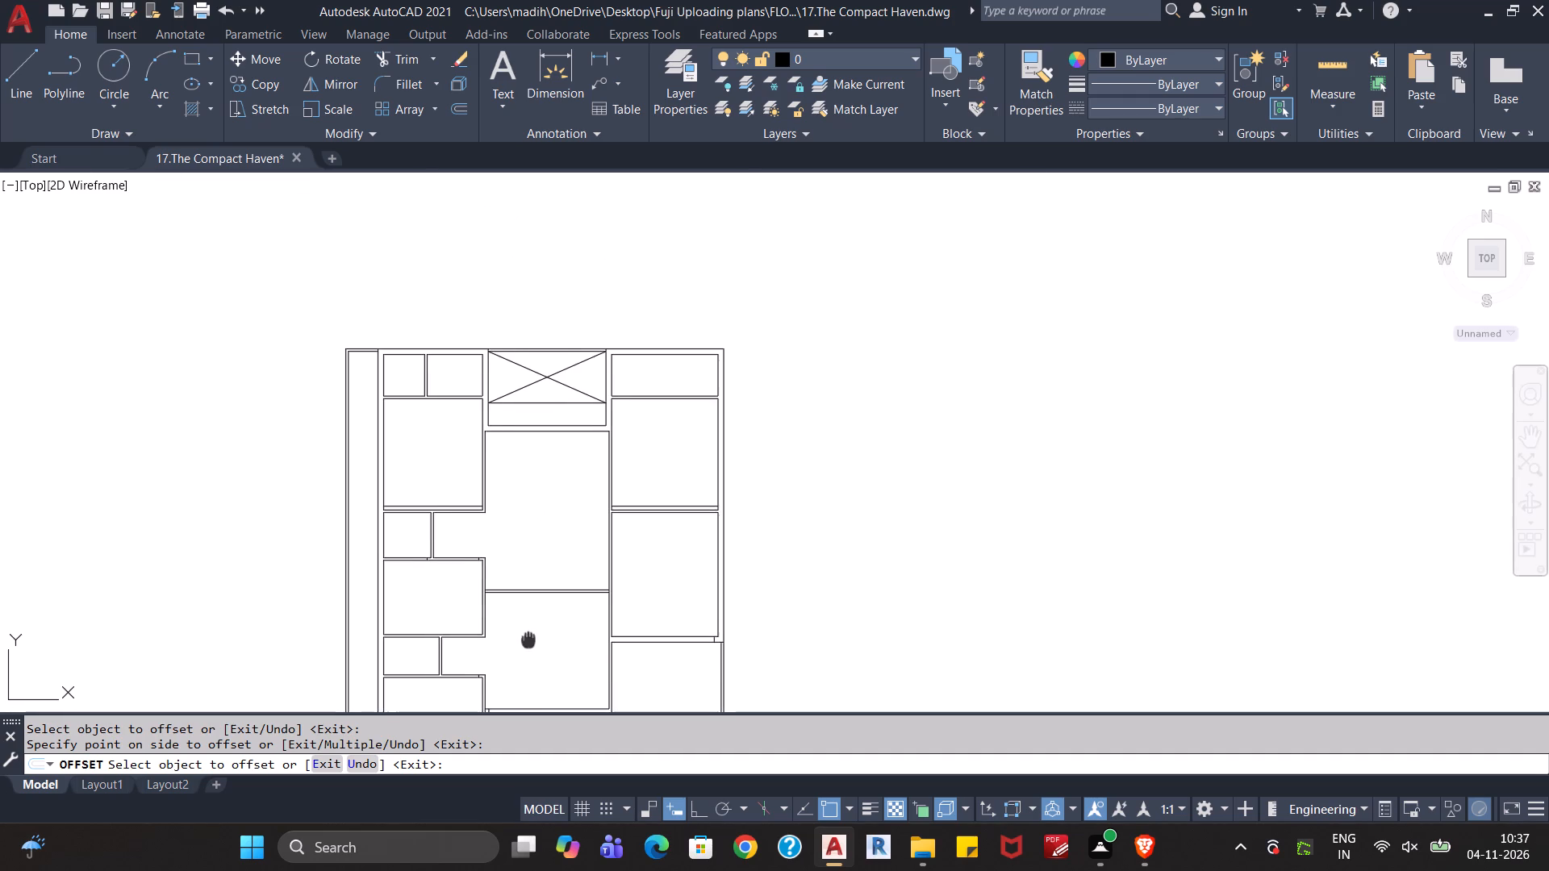
{"action": "middle_click_drag", "start_coordinate": [528, 638], "coordinate": [523, 554]}
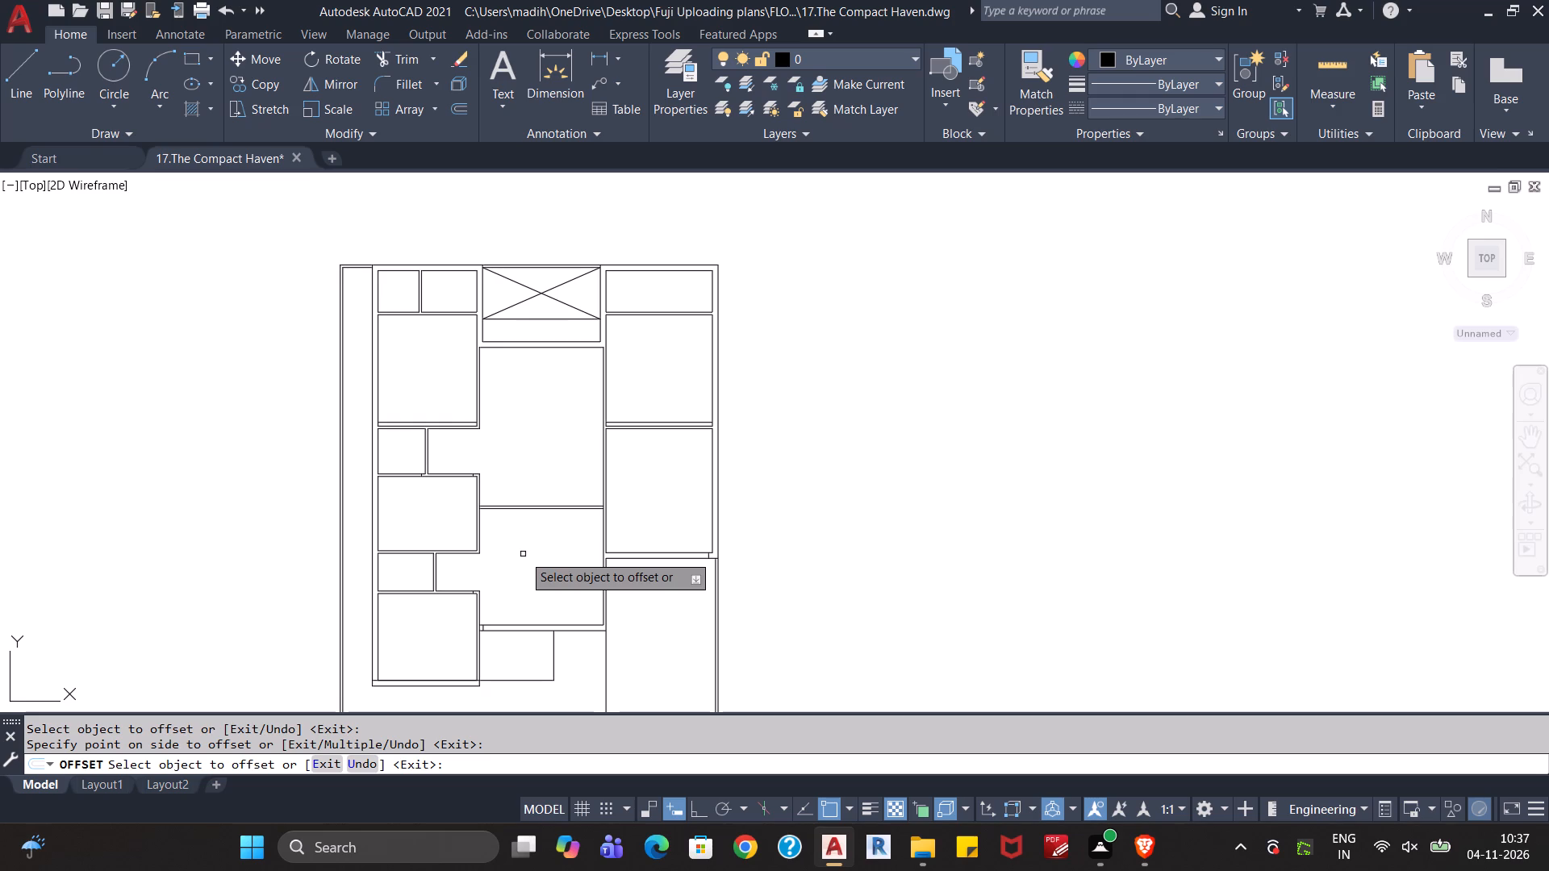
{"action": "scroll", "coordinate": [523, 554], "scroll_direction": "up", "scroll_amount": 2}
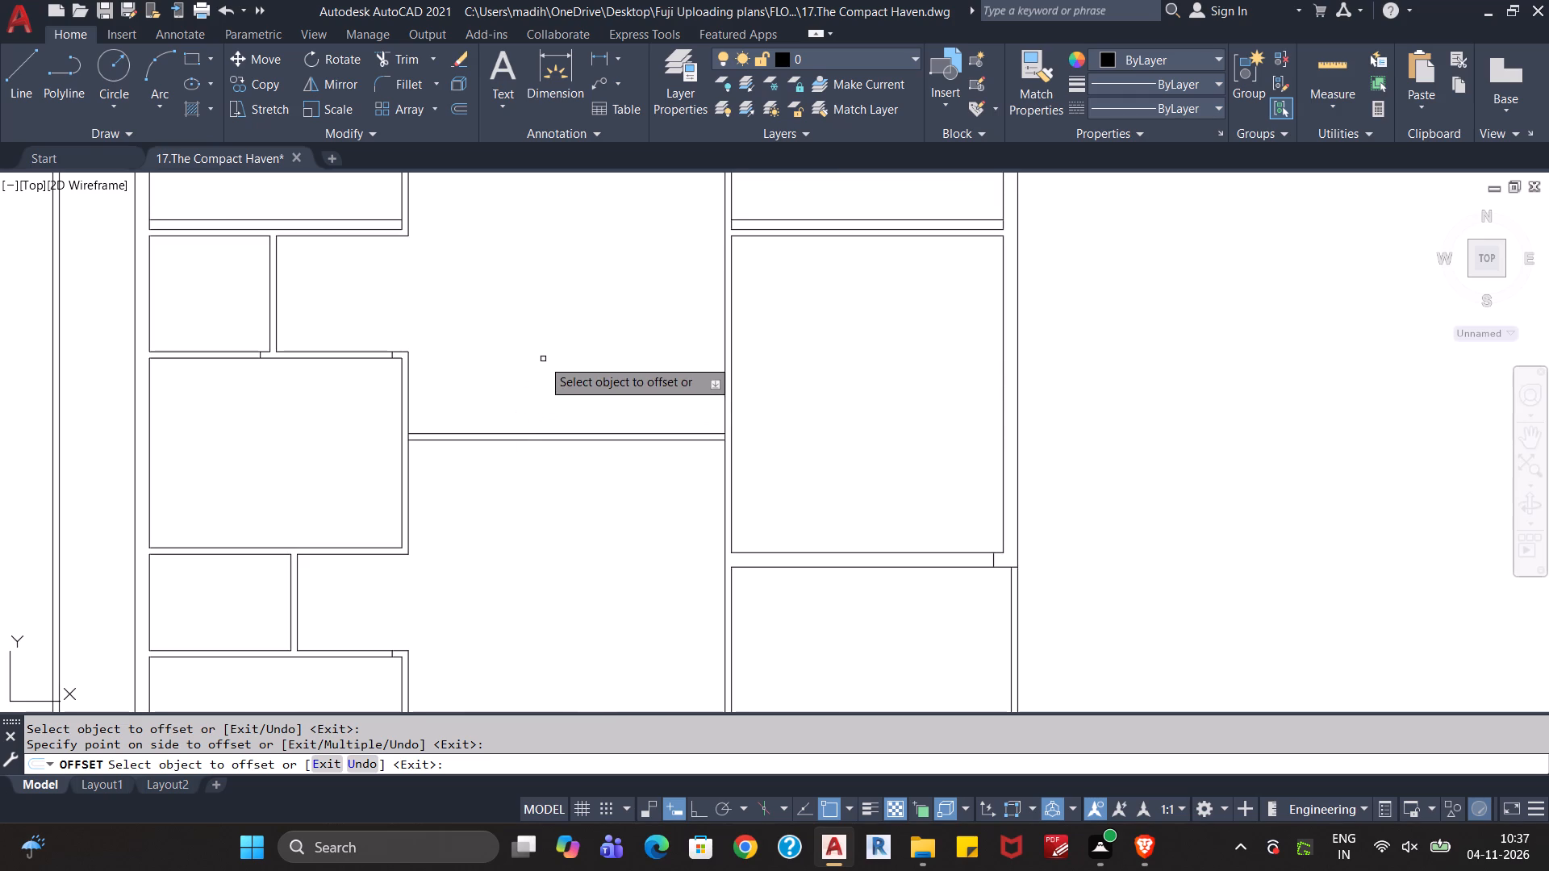
{"action": "middle_click_drag", "start_coordinate": [529, 327], "coordinate": [556, 498]}
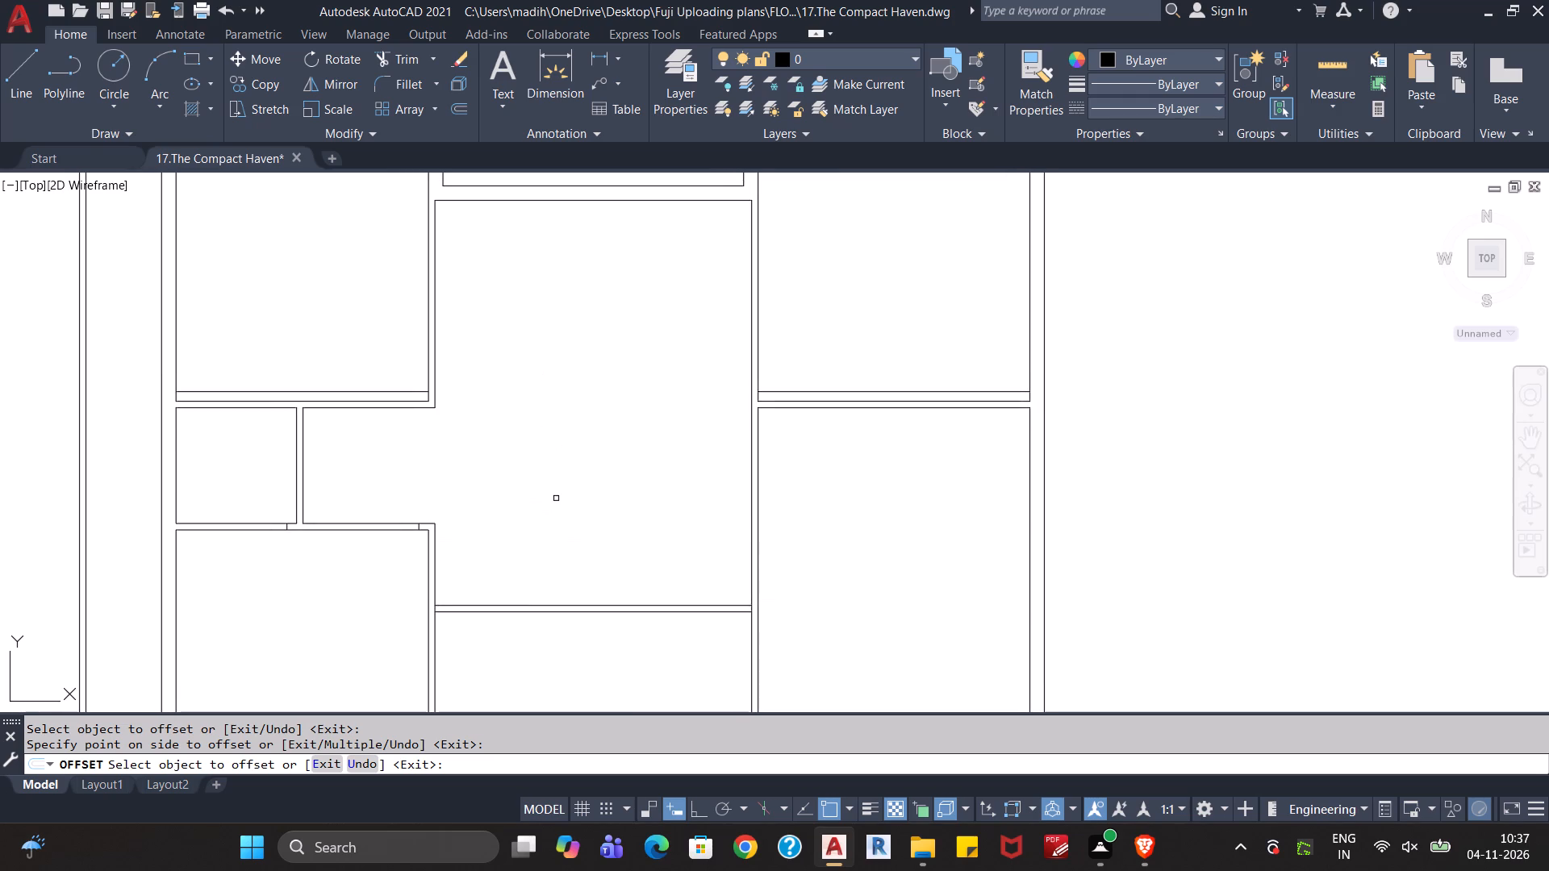
{"action": "key", "text": "Escape"}
{"action": "key", "text": "Escape"}
{"action": "type", "text": "ex"}
{"action": "key", "text": "Return"}
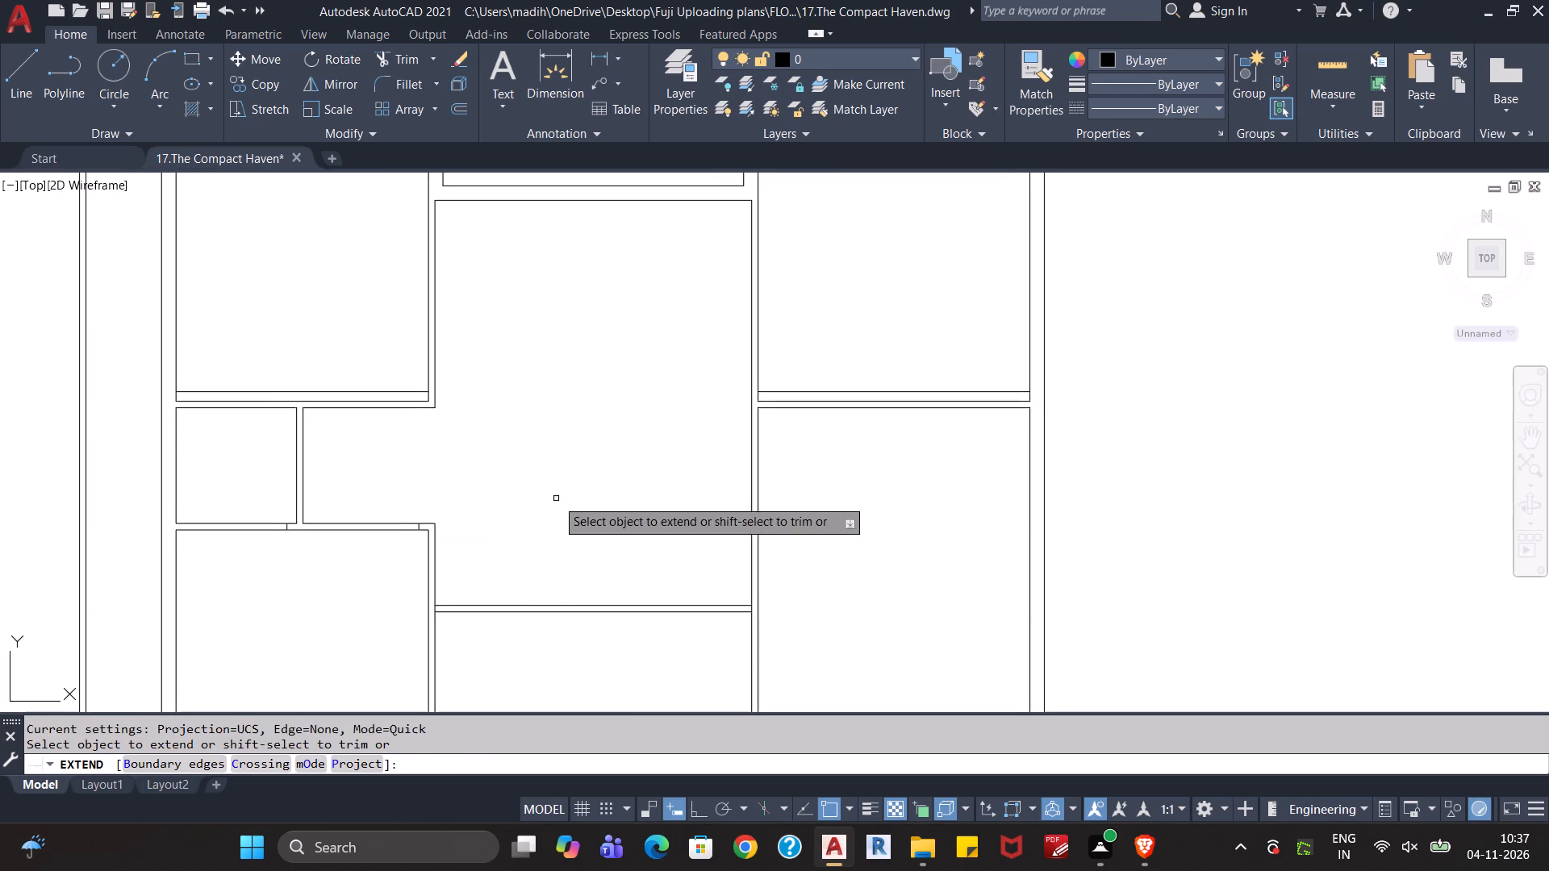
{"action": "left_click", "coordinate": [765, 390]}
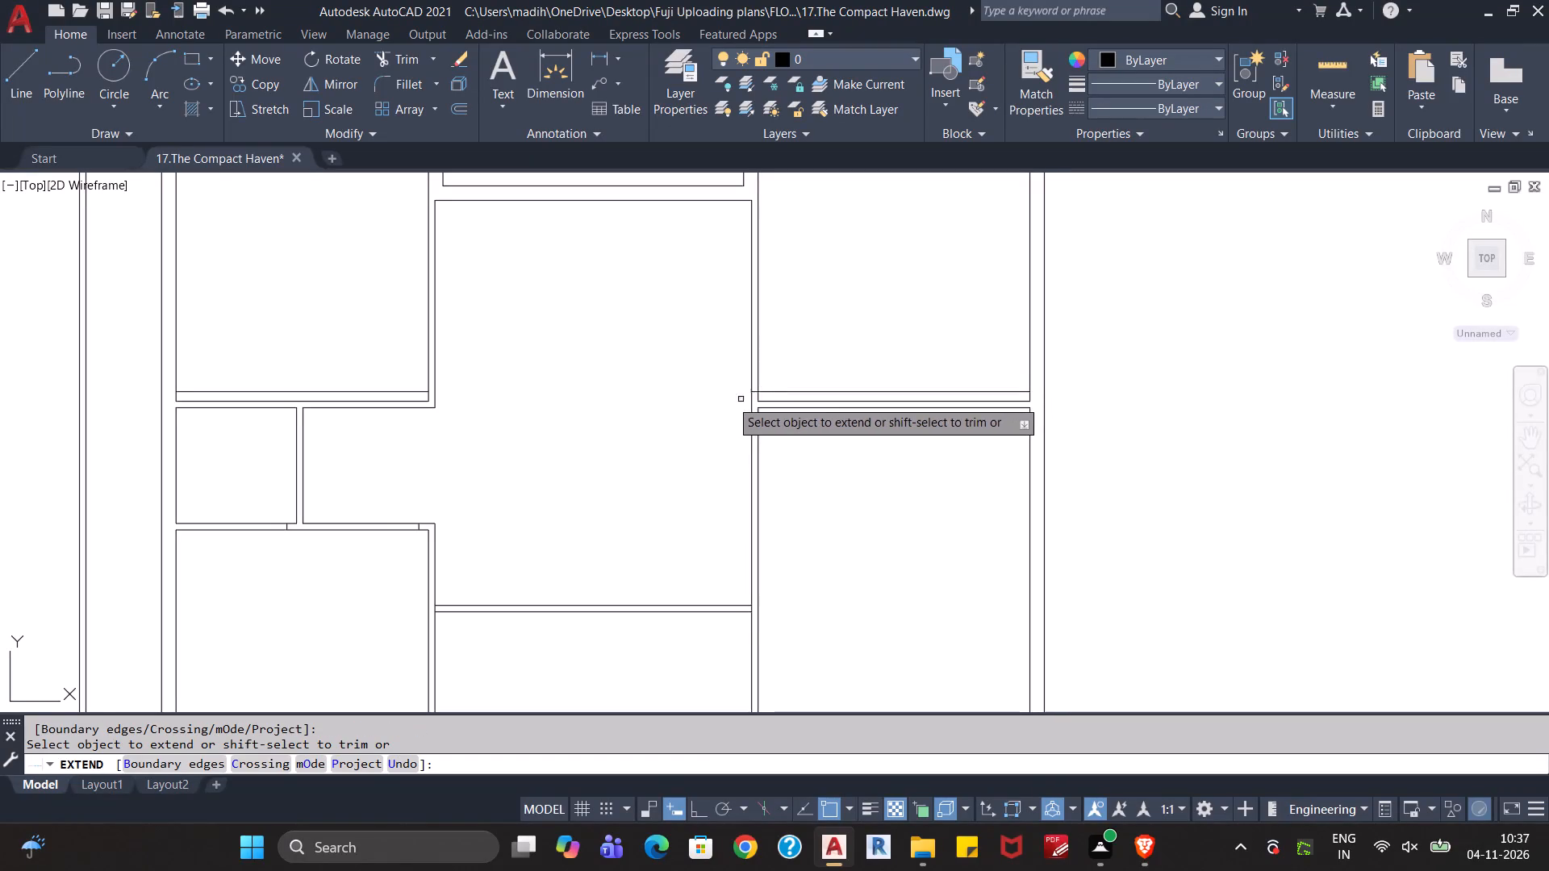
{"action": "left_click", "coordinate": [415, 390]}
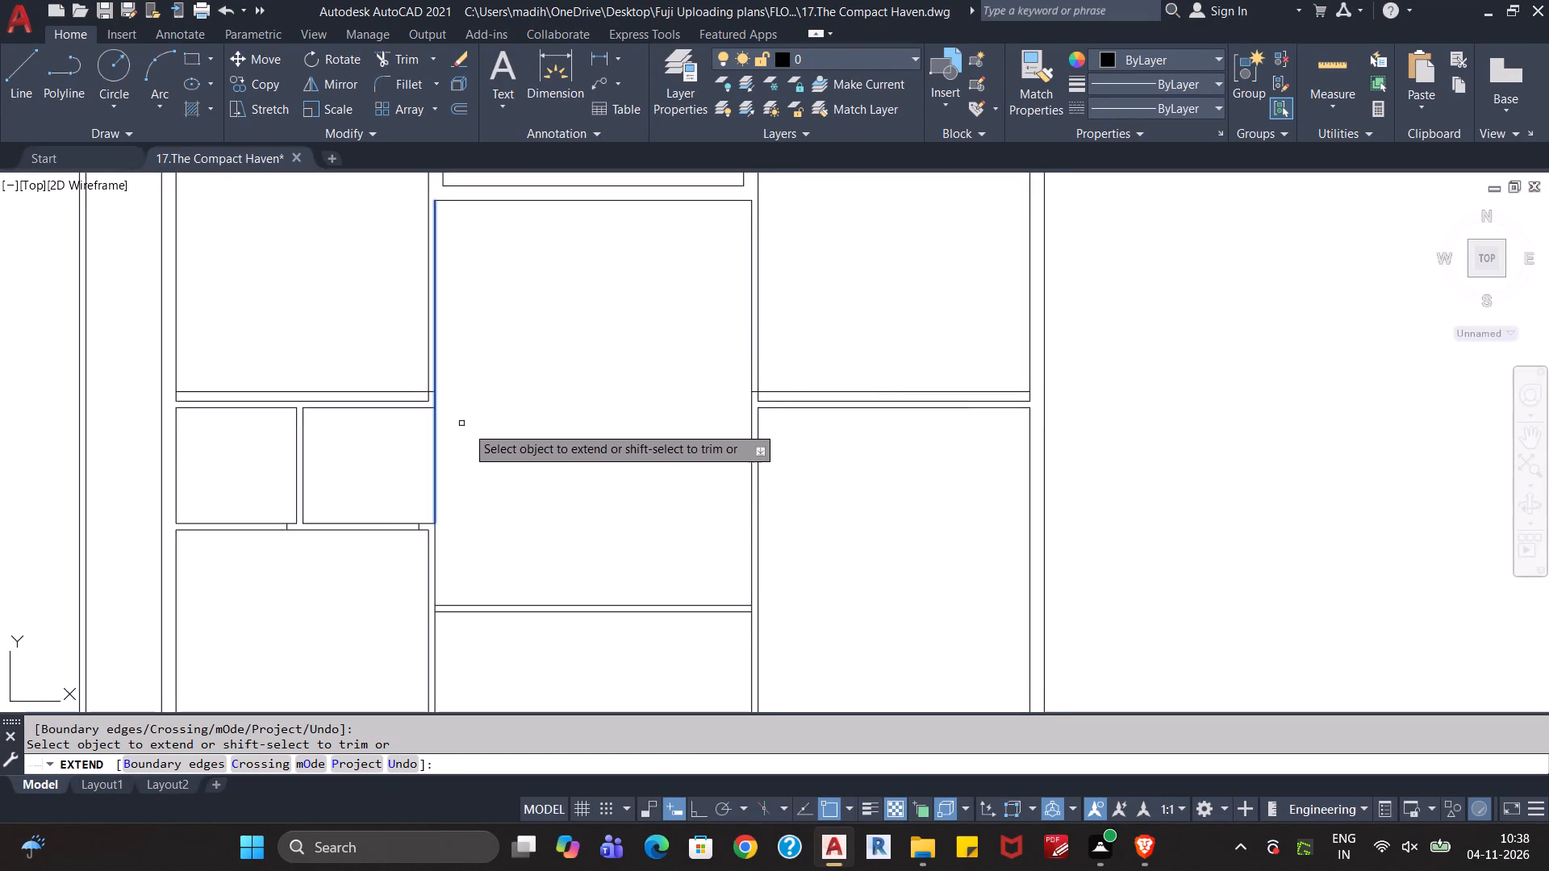
Extend both left wall lines of the central room down across the small-room opening, and the wall's lower line below it to meet them.
{"action": "left_click", "coordinate": [436, 401]}
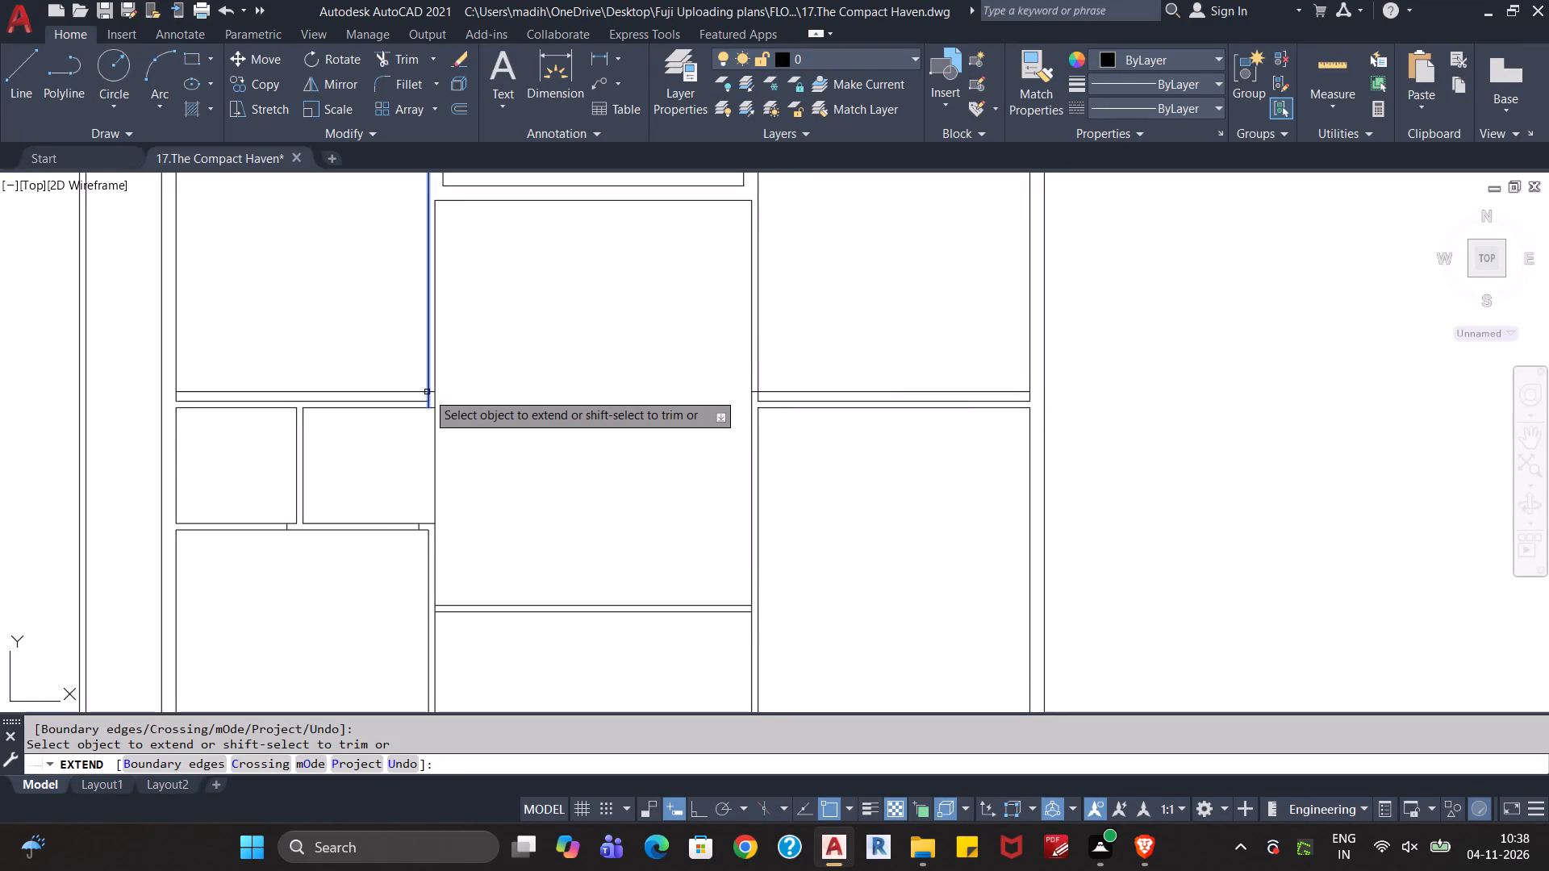
{"action": "left_click", "coordinate": [427, 392]}
{"action": "left_click", "coordinate": [427, 398]}
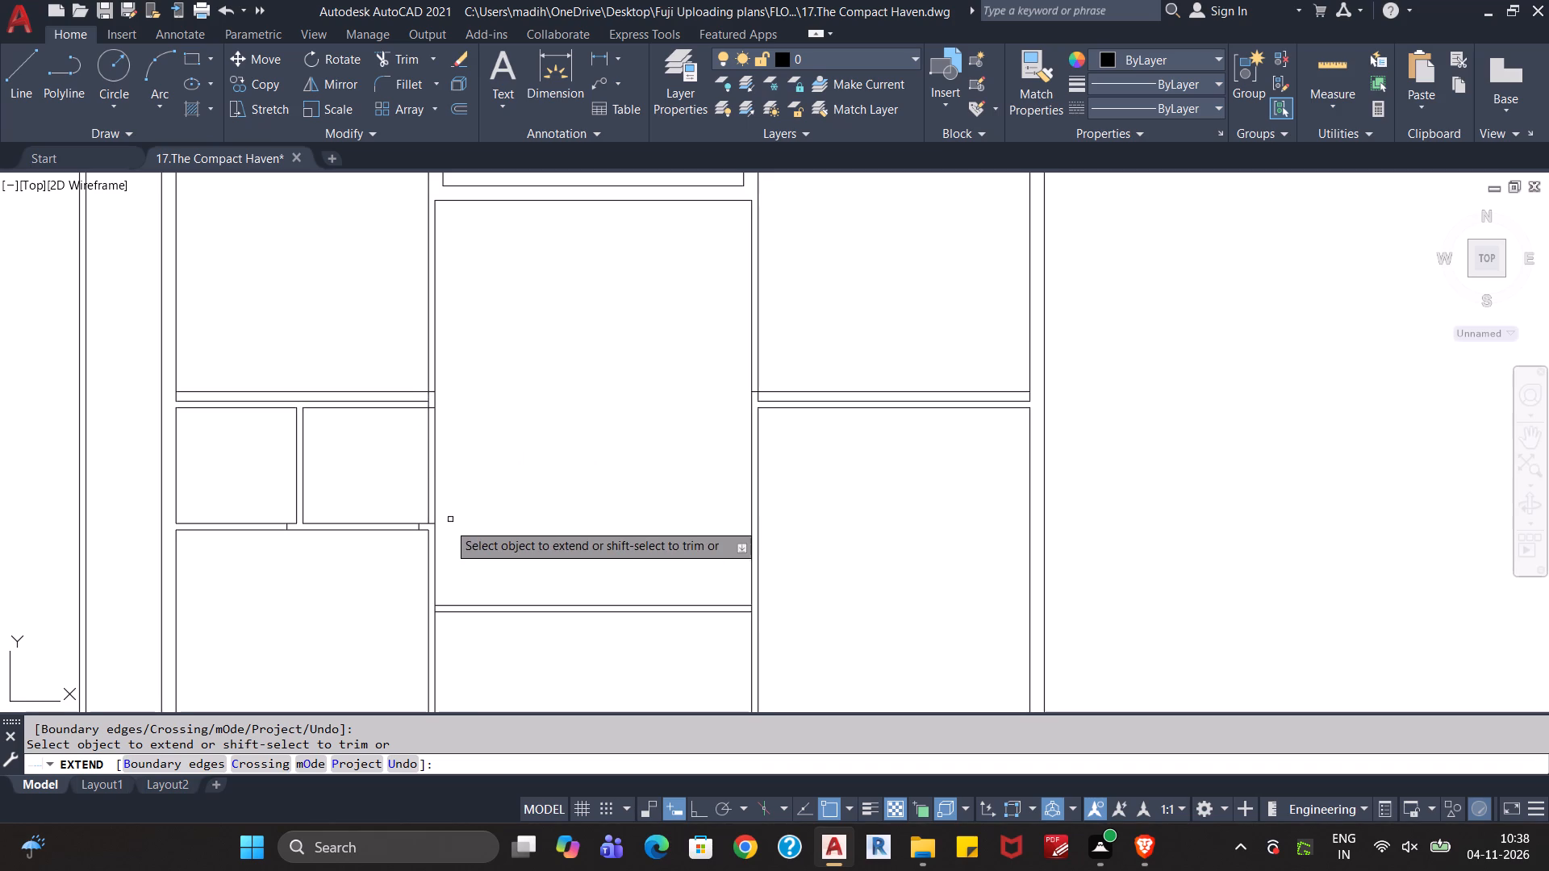
{"action": "left_click", "coordinate": [425, 531]}
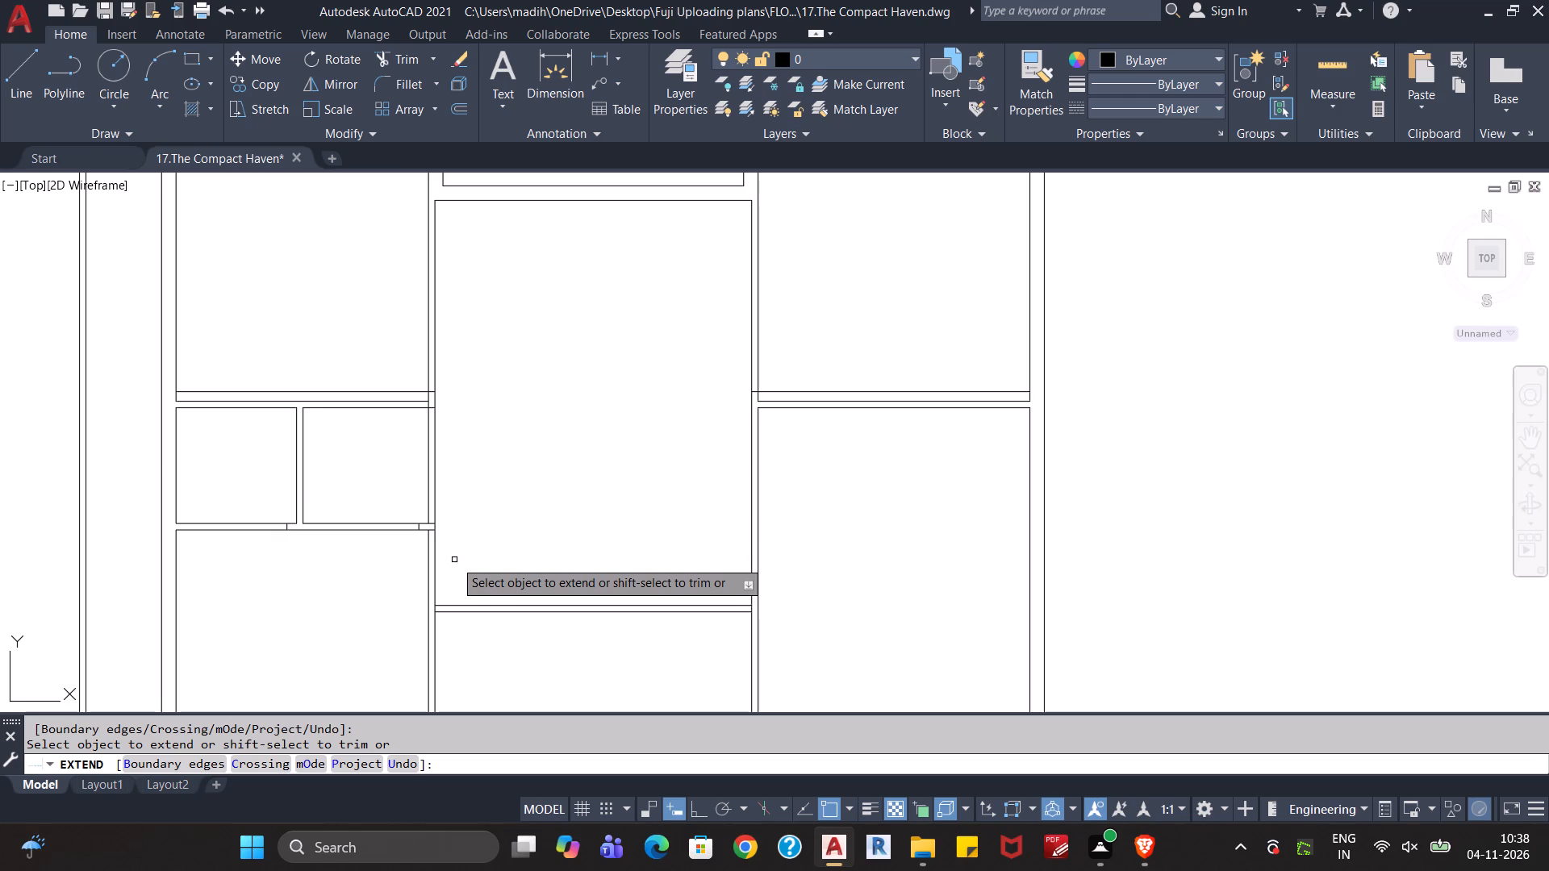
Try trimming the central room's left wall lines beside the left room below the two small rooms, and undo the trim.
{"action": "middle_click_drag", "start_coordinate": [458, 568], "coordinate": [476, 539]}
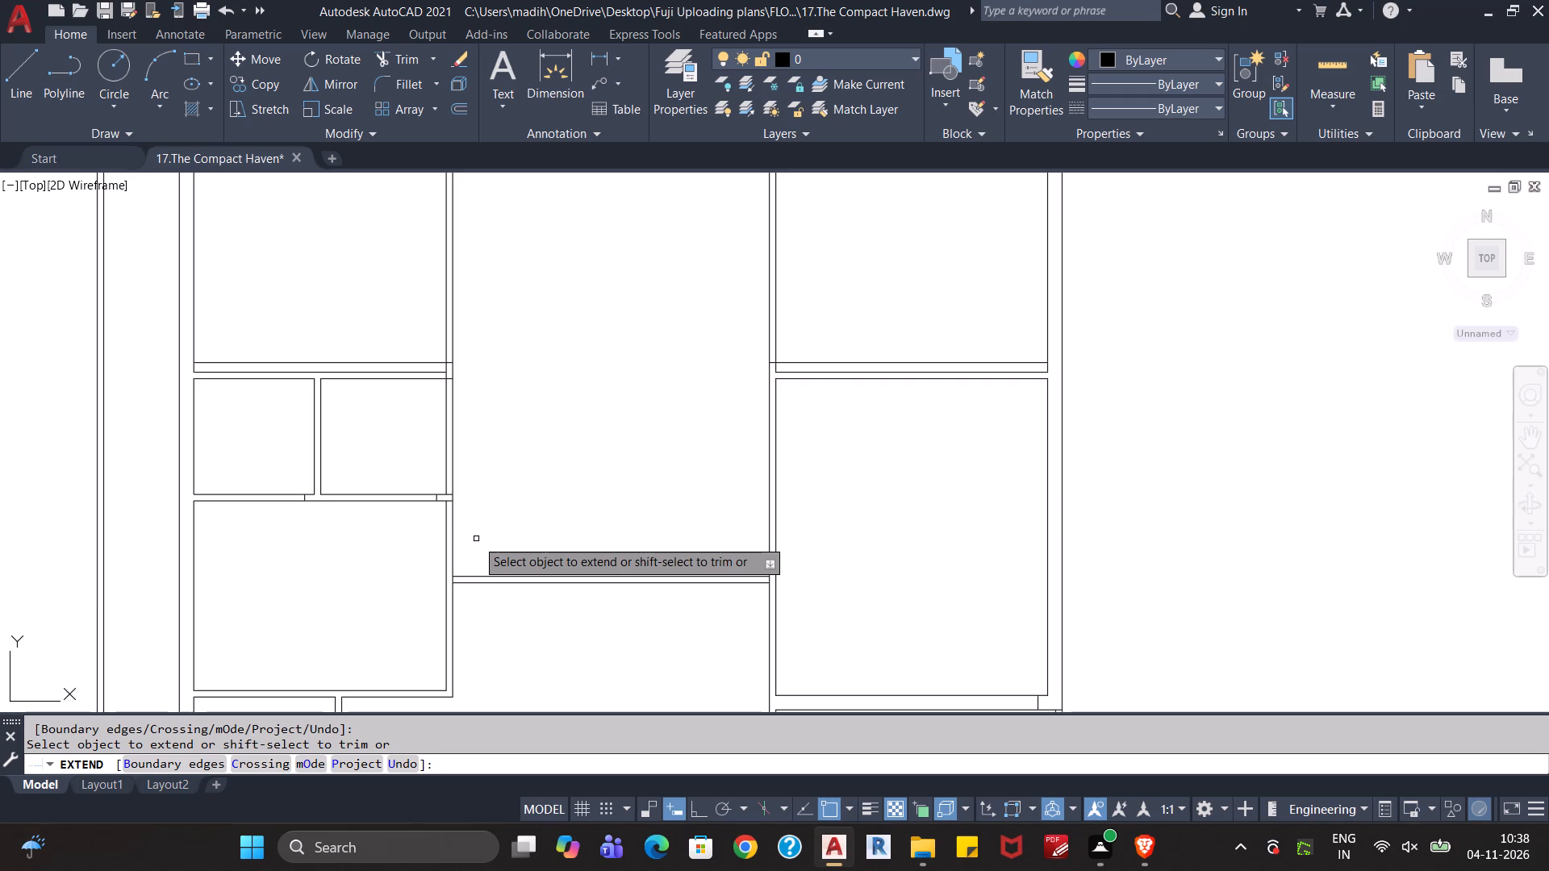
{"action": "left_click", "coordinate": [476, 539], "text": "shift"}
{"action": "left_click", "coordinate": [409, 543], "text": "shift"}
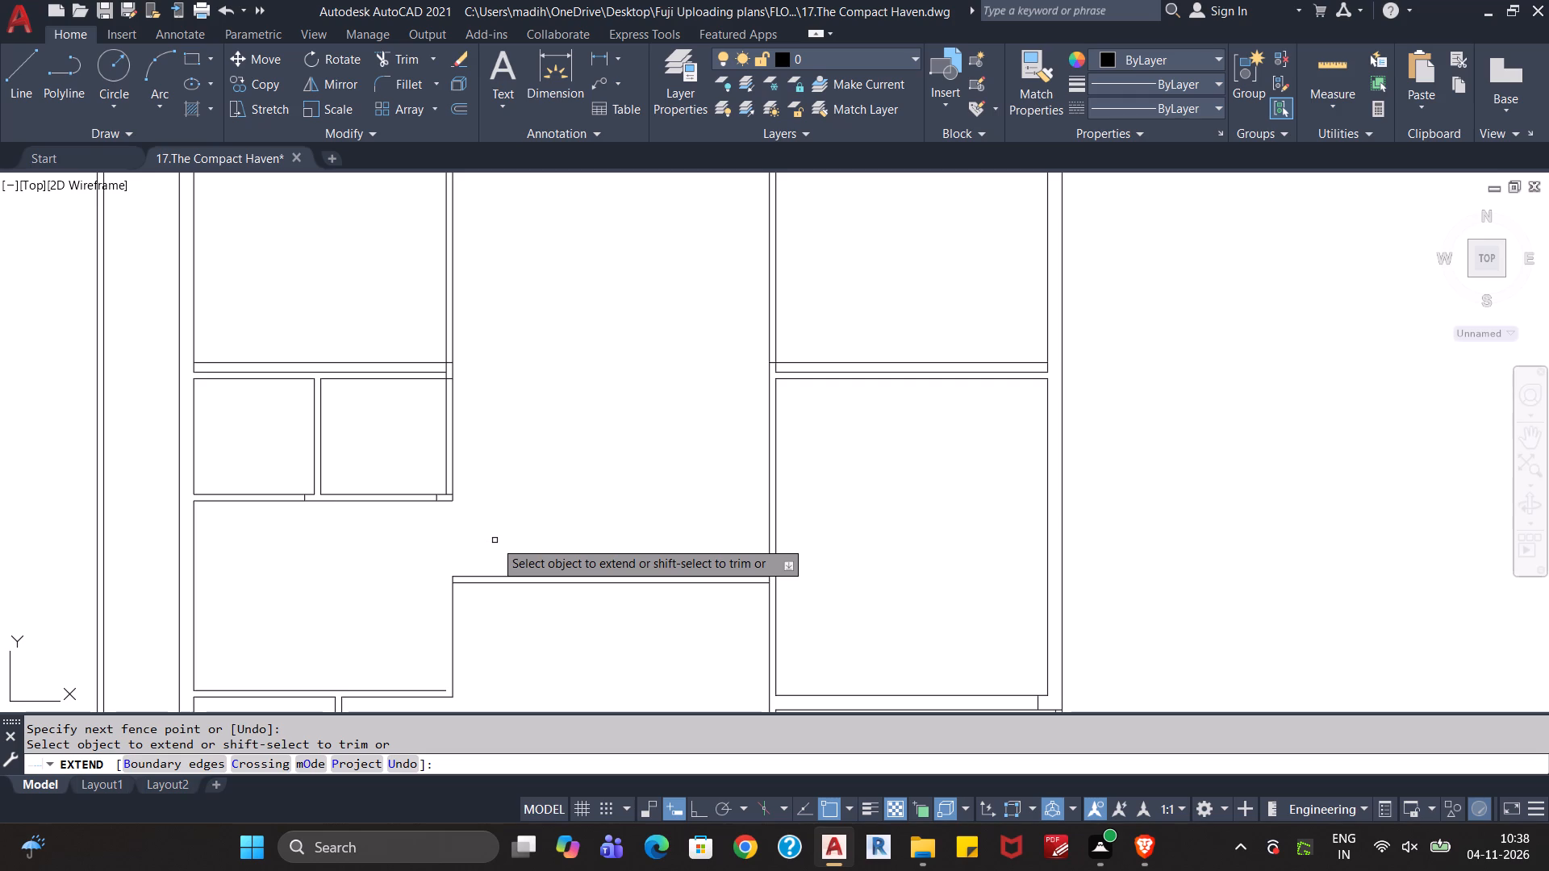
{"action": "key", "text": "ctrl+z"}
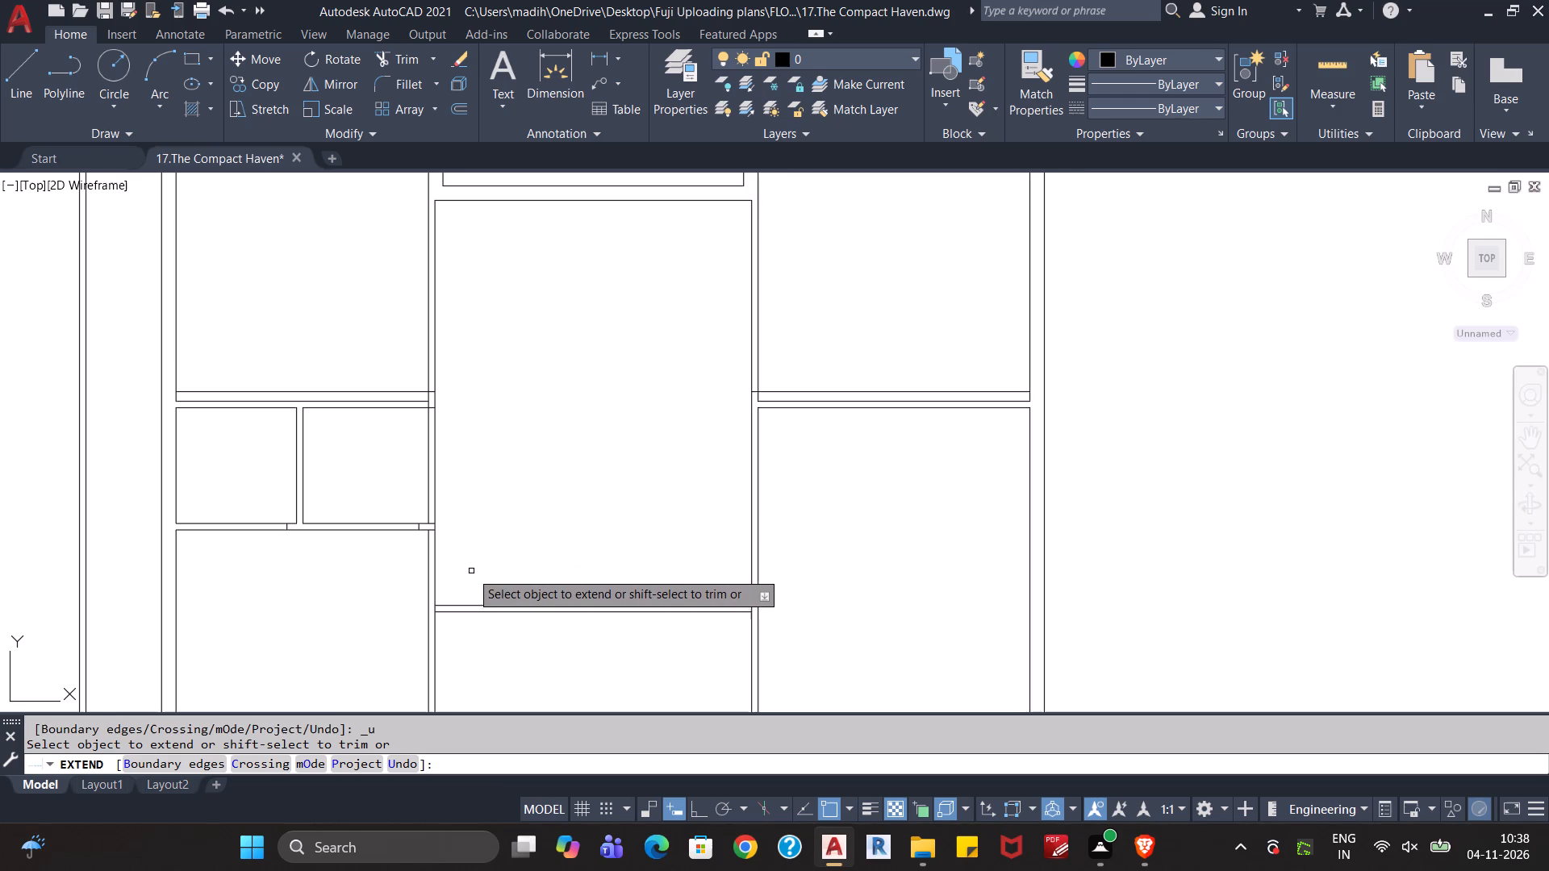
Extend the central cross wall's upper line to the outer left wall line and trim the vertical wall lines above it, opening the left room.
{"action": "left_click", "coordinate": [441, 605]}
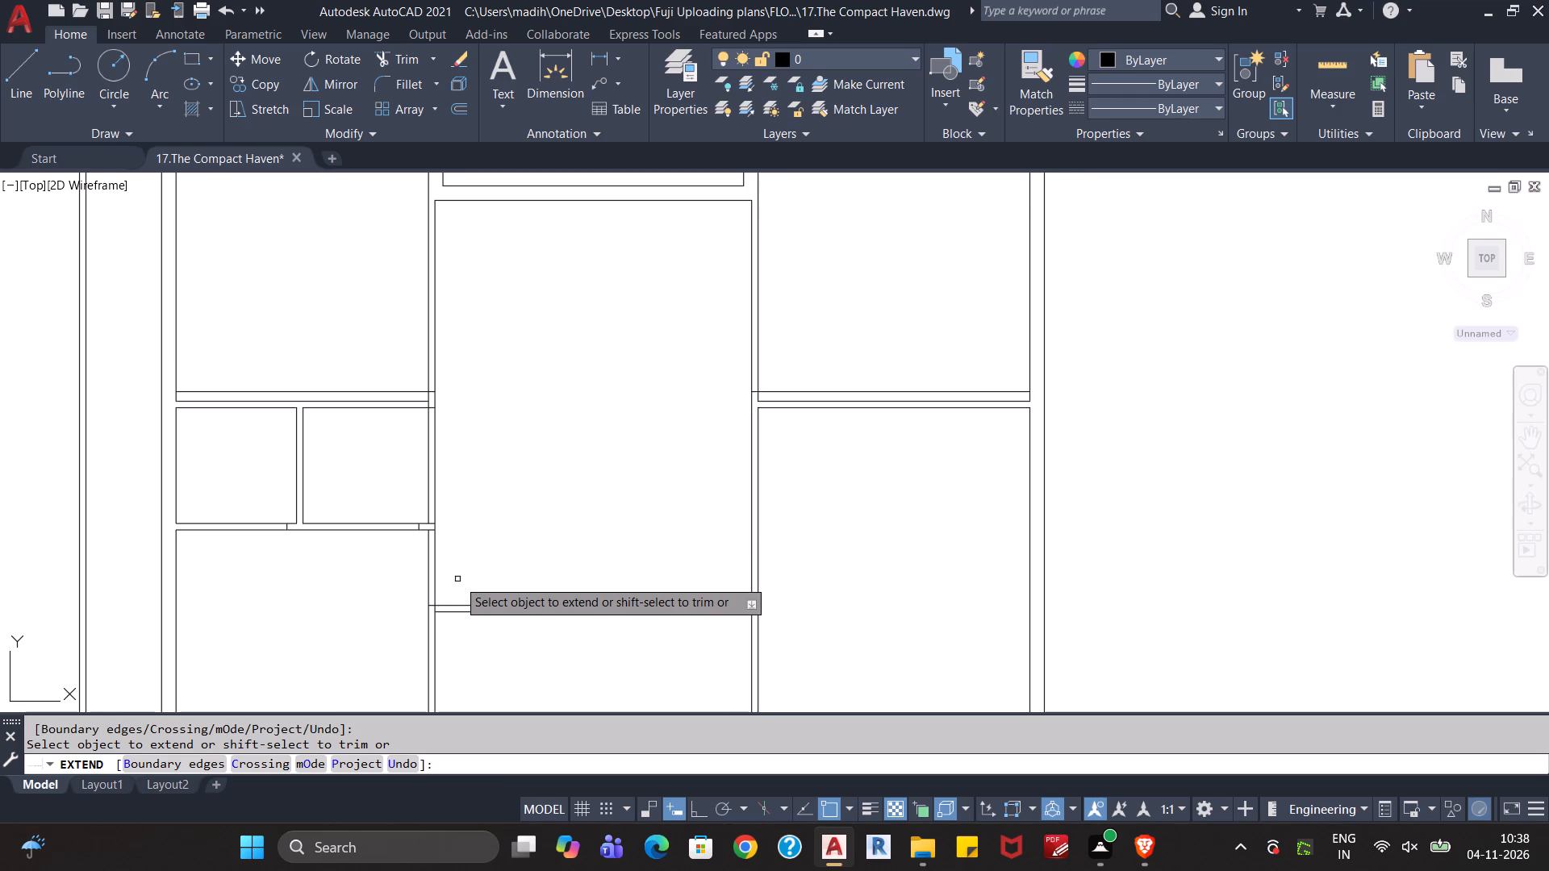
{"action": "left_click", "coordinate": [470, 579], "text": "shift"}
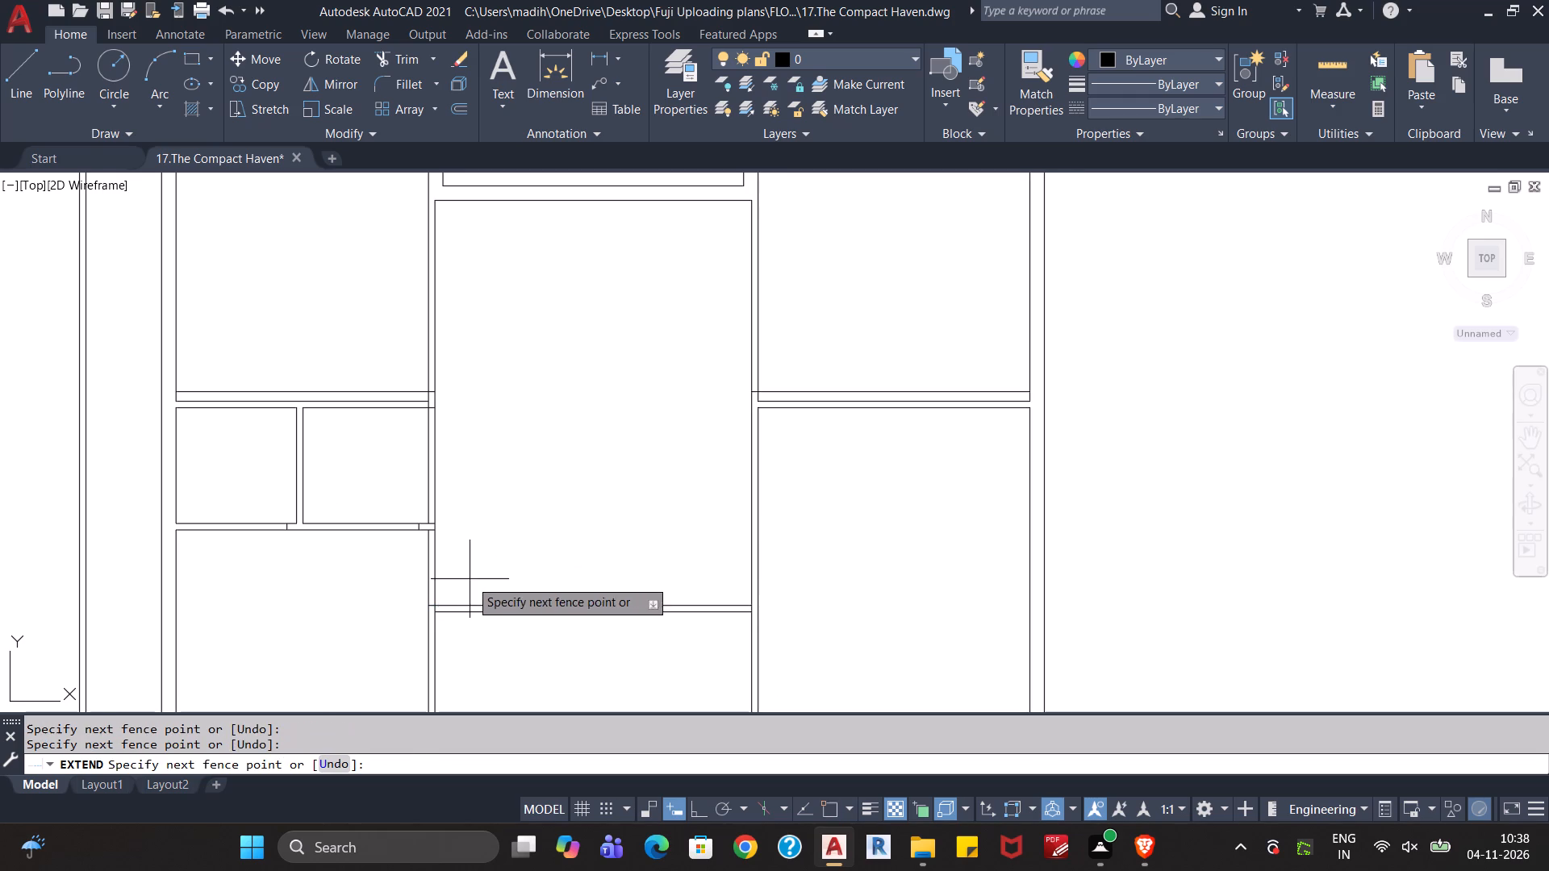
{"action": "left_click", "coordinate": [412, 579], "text": "shift"}
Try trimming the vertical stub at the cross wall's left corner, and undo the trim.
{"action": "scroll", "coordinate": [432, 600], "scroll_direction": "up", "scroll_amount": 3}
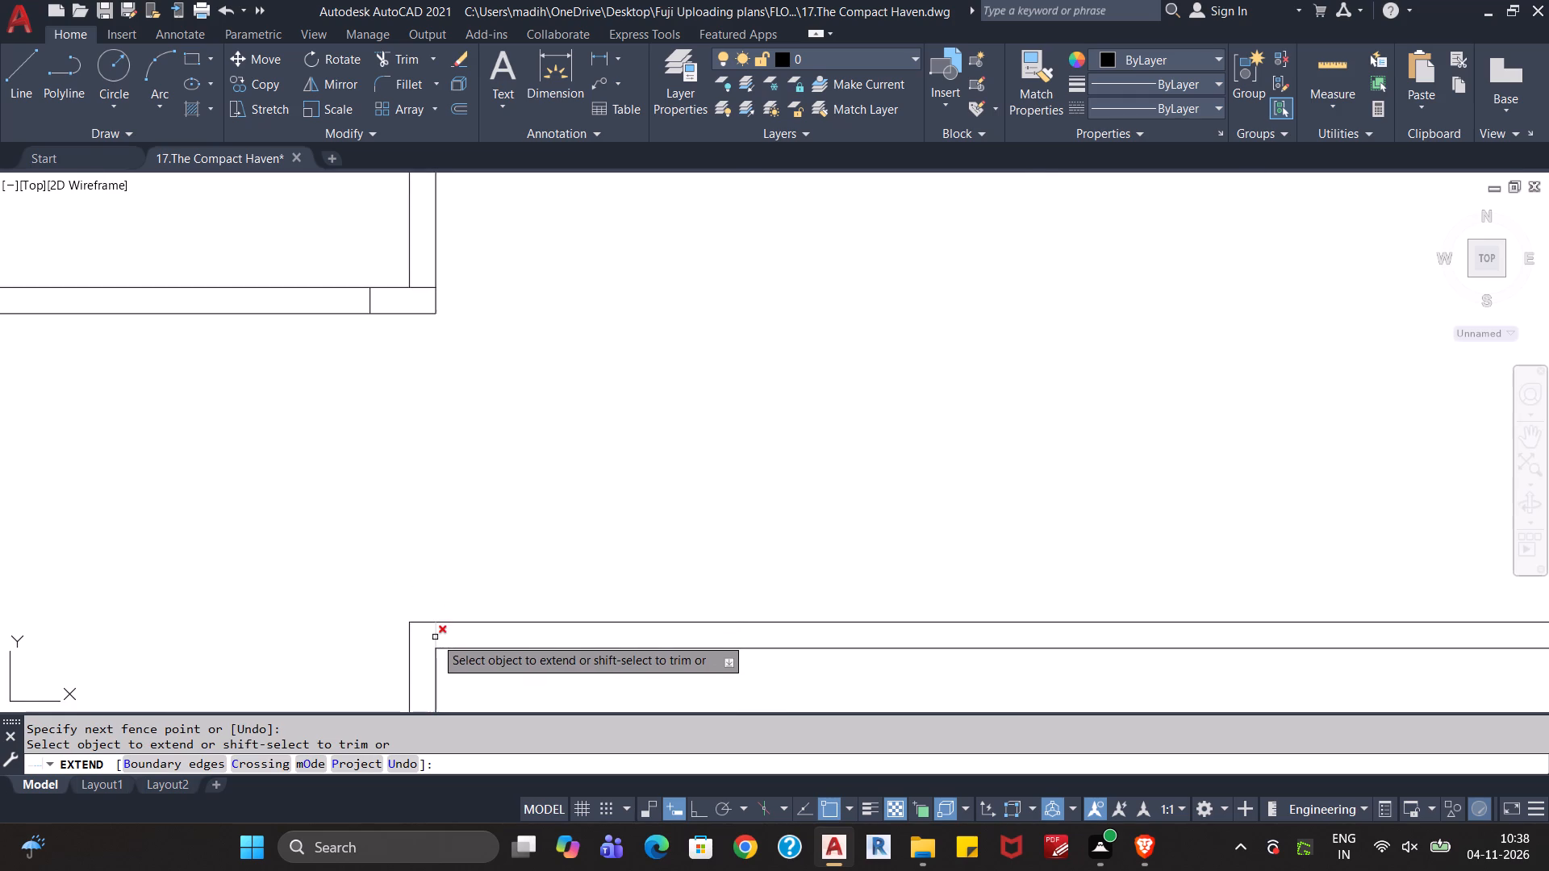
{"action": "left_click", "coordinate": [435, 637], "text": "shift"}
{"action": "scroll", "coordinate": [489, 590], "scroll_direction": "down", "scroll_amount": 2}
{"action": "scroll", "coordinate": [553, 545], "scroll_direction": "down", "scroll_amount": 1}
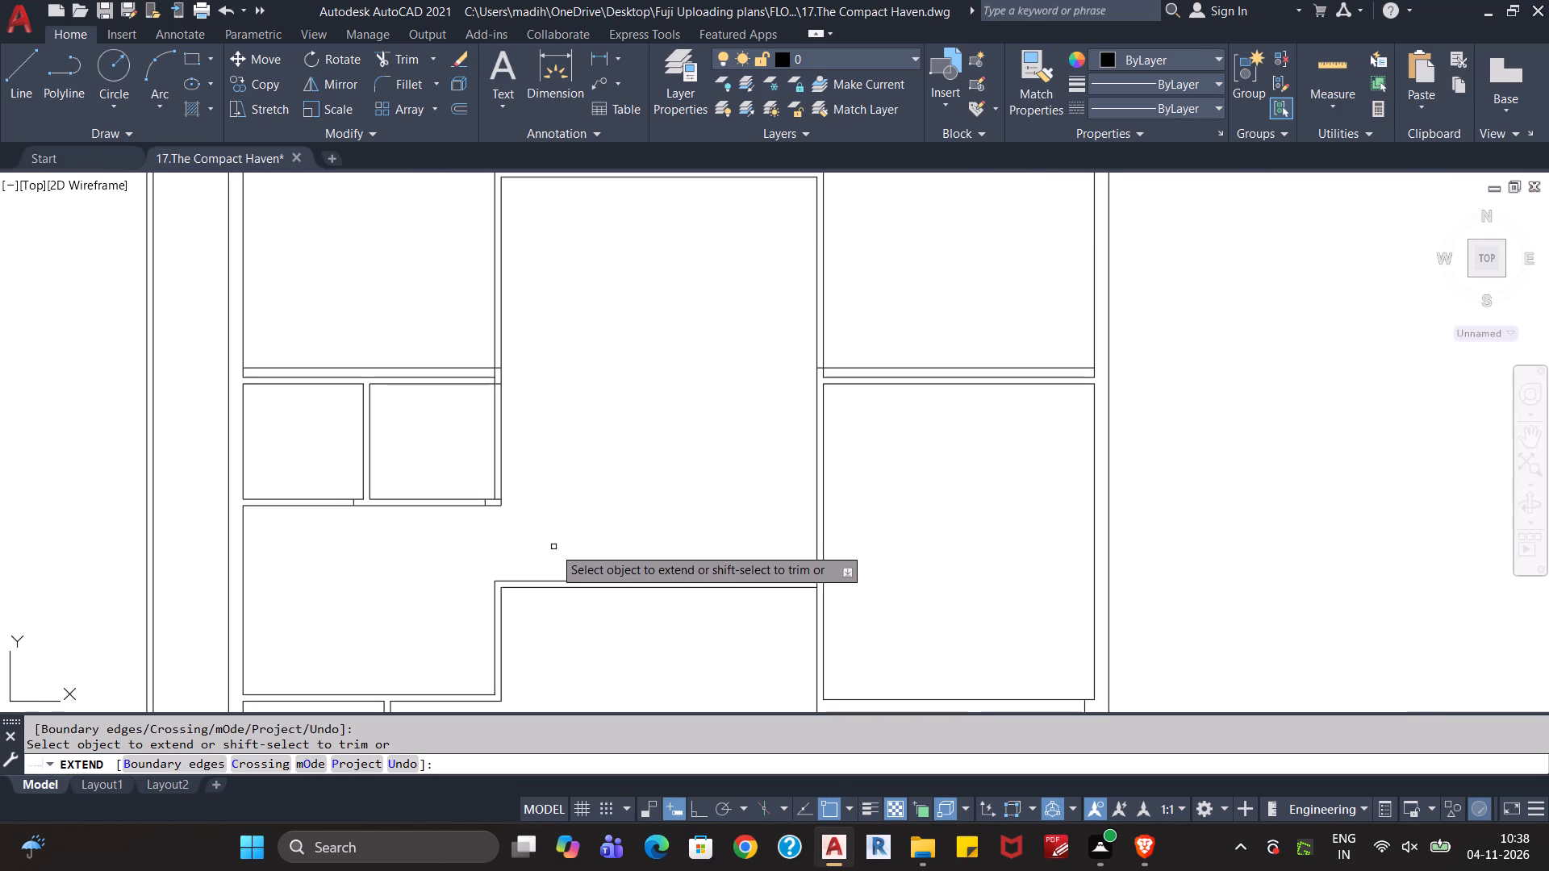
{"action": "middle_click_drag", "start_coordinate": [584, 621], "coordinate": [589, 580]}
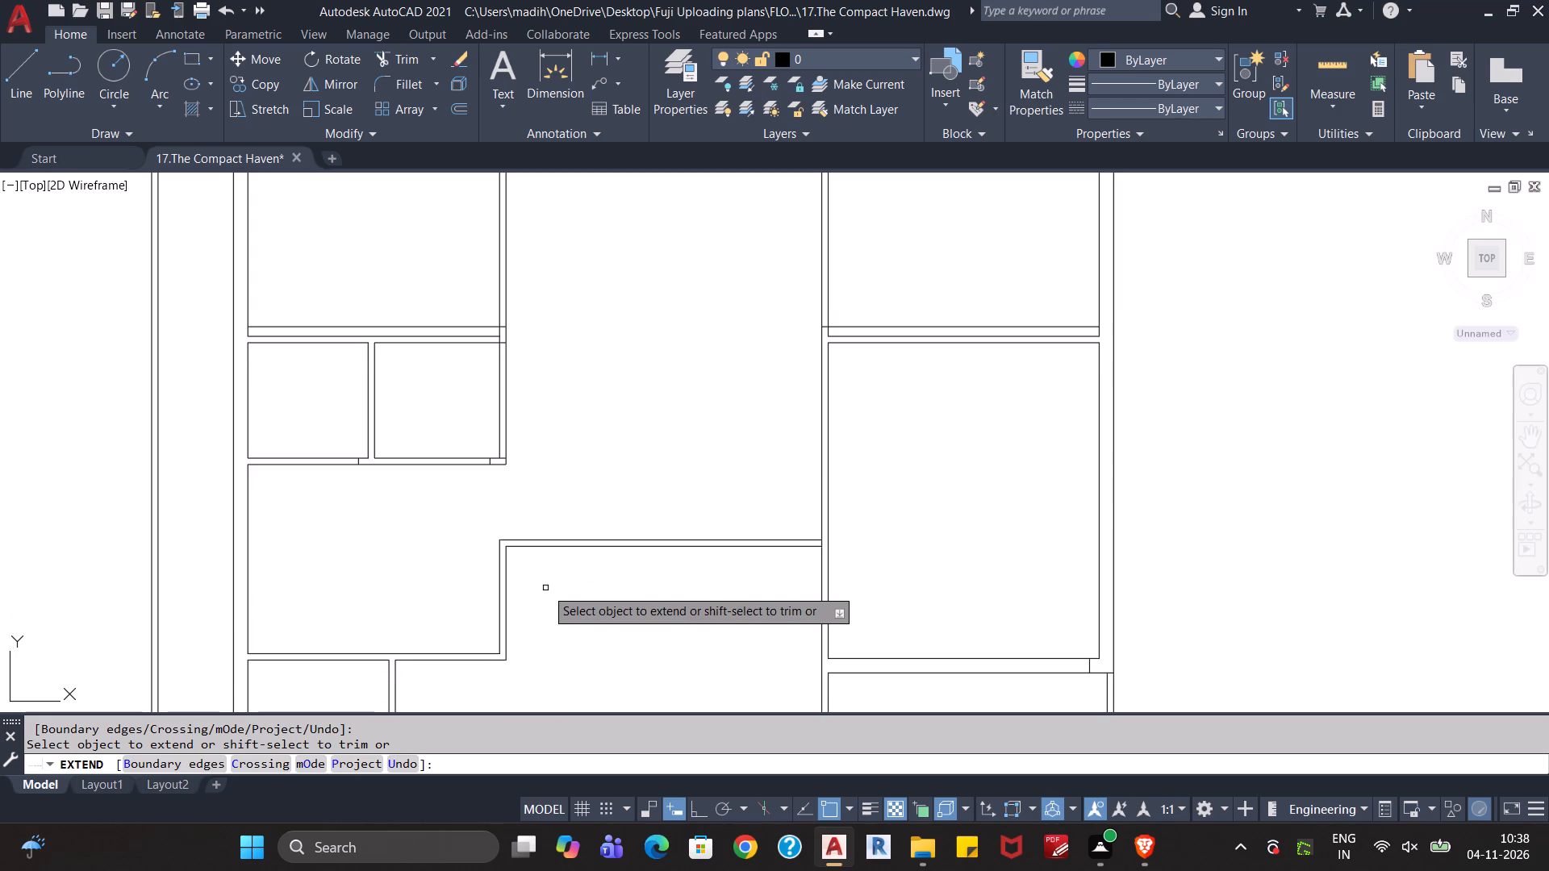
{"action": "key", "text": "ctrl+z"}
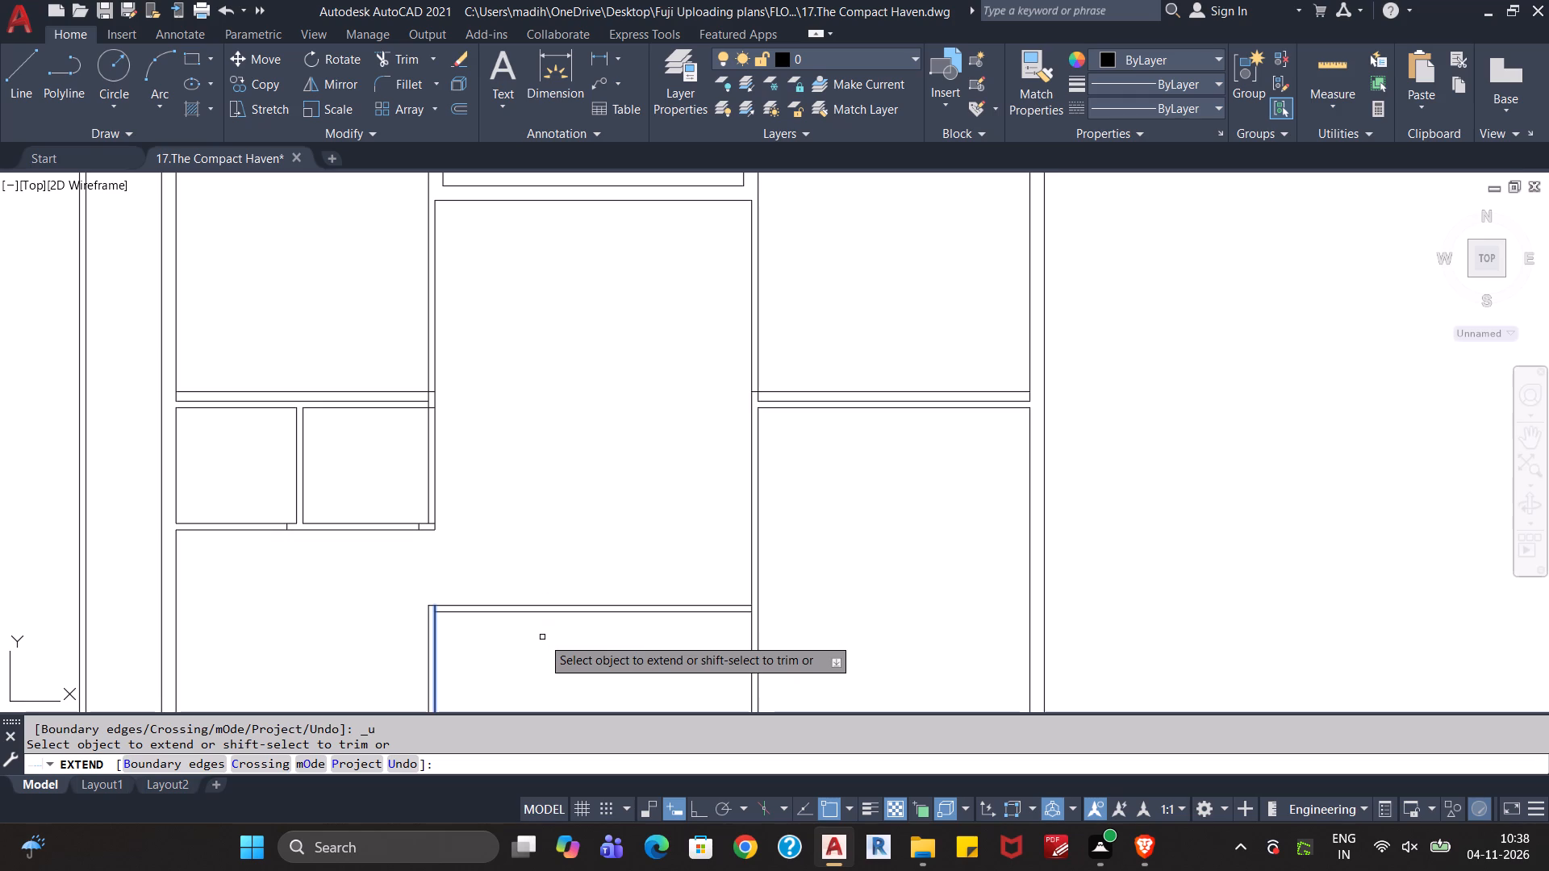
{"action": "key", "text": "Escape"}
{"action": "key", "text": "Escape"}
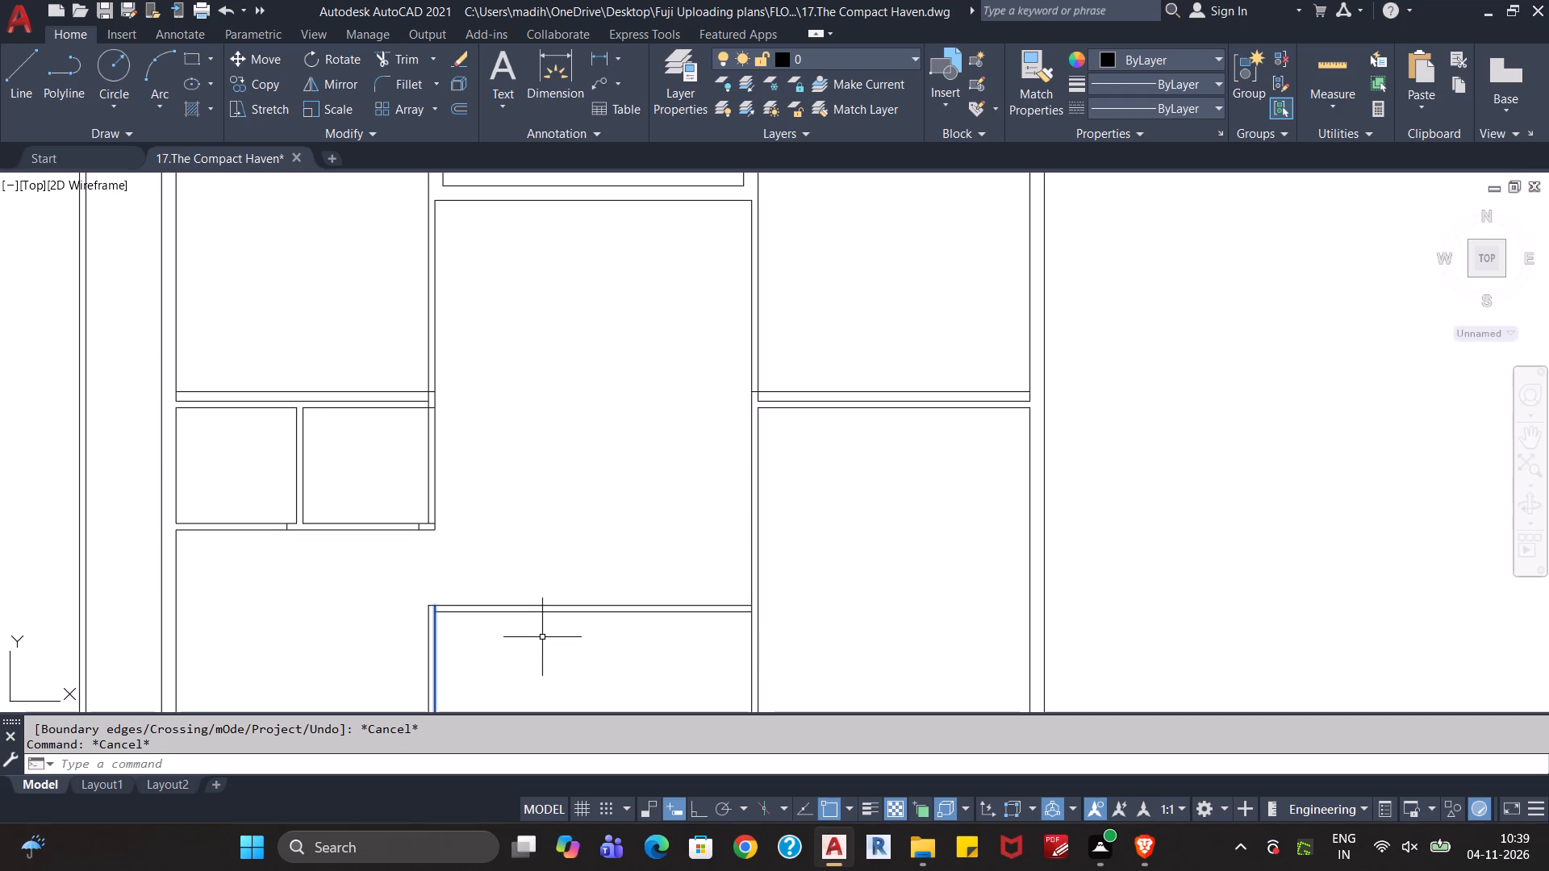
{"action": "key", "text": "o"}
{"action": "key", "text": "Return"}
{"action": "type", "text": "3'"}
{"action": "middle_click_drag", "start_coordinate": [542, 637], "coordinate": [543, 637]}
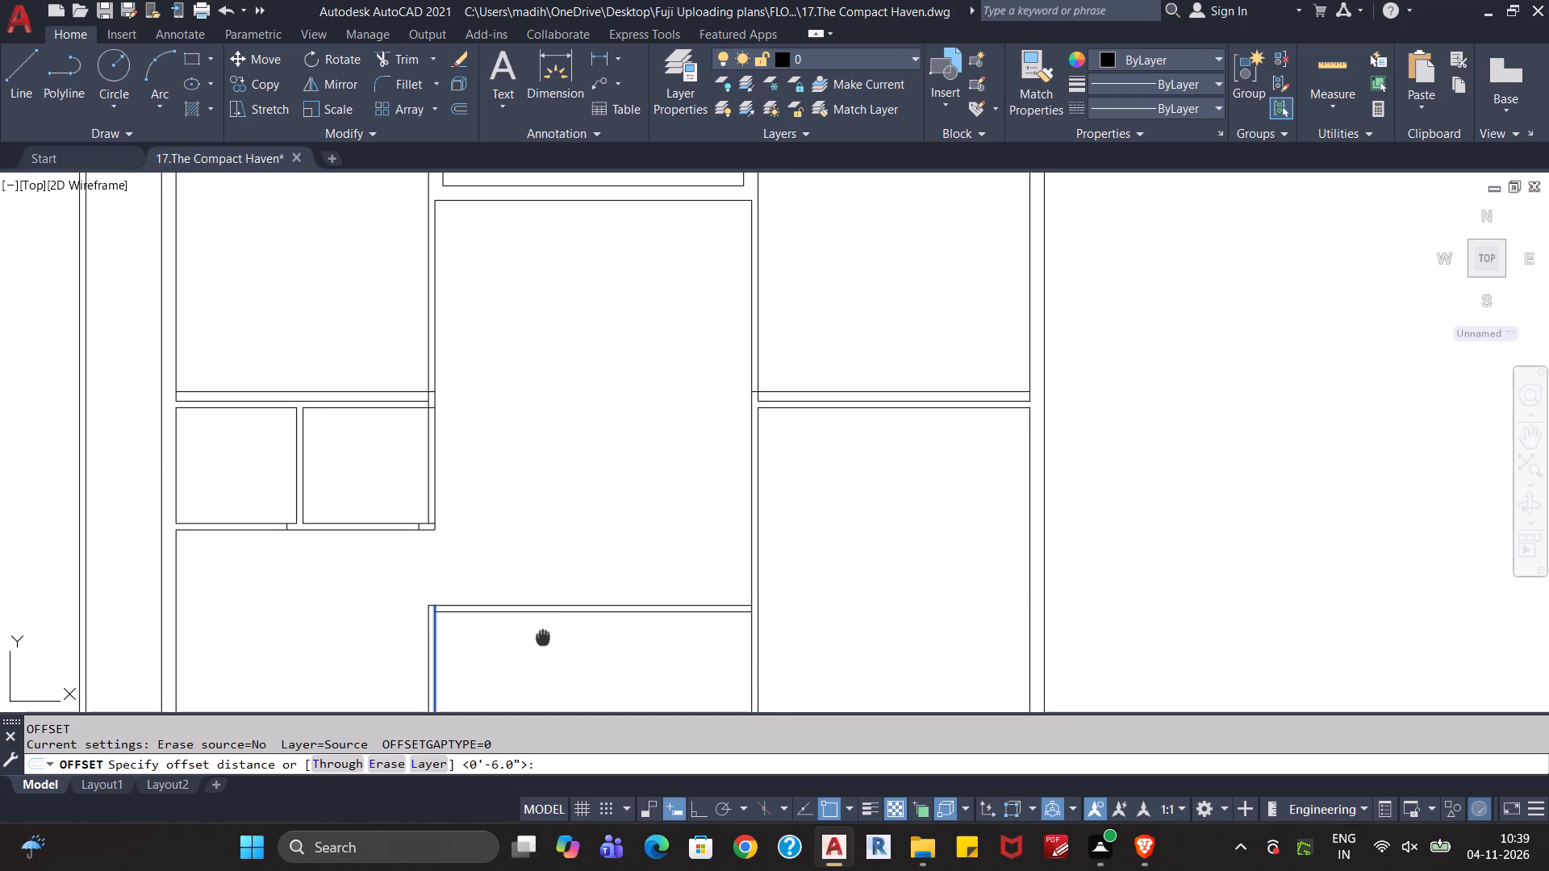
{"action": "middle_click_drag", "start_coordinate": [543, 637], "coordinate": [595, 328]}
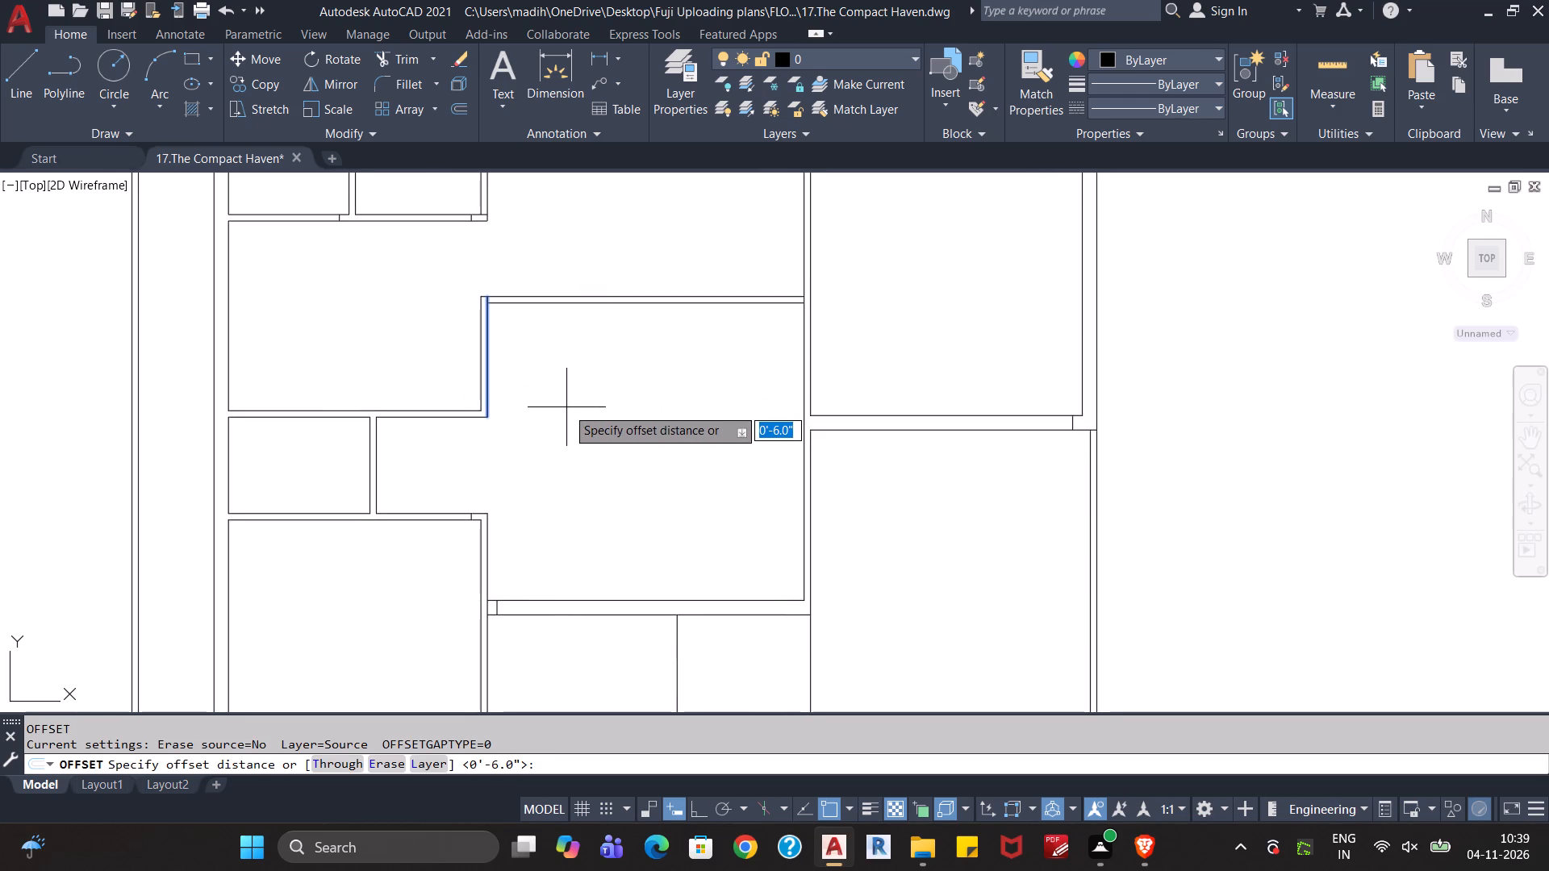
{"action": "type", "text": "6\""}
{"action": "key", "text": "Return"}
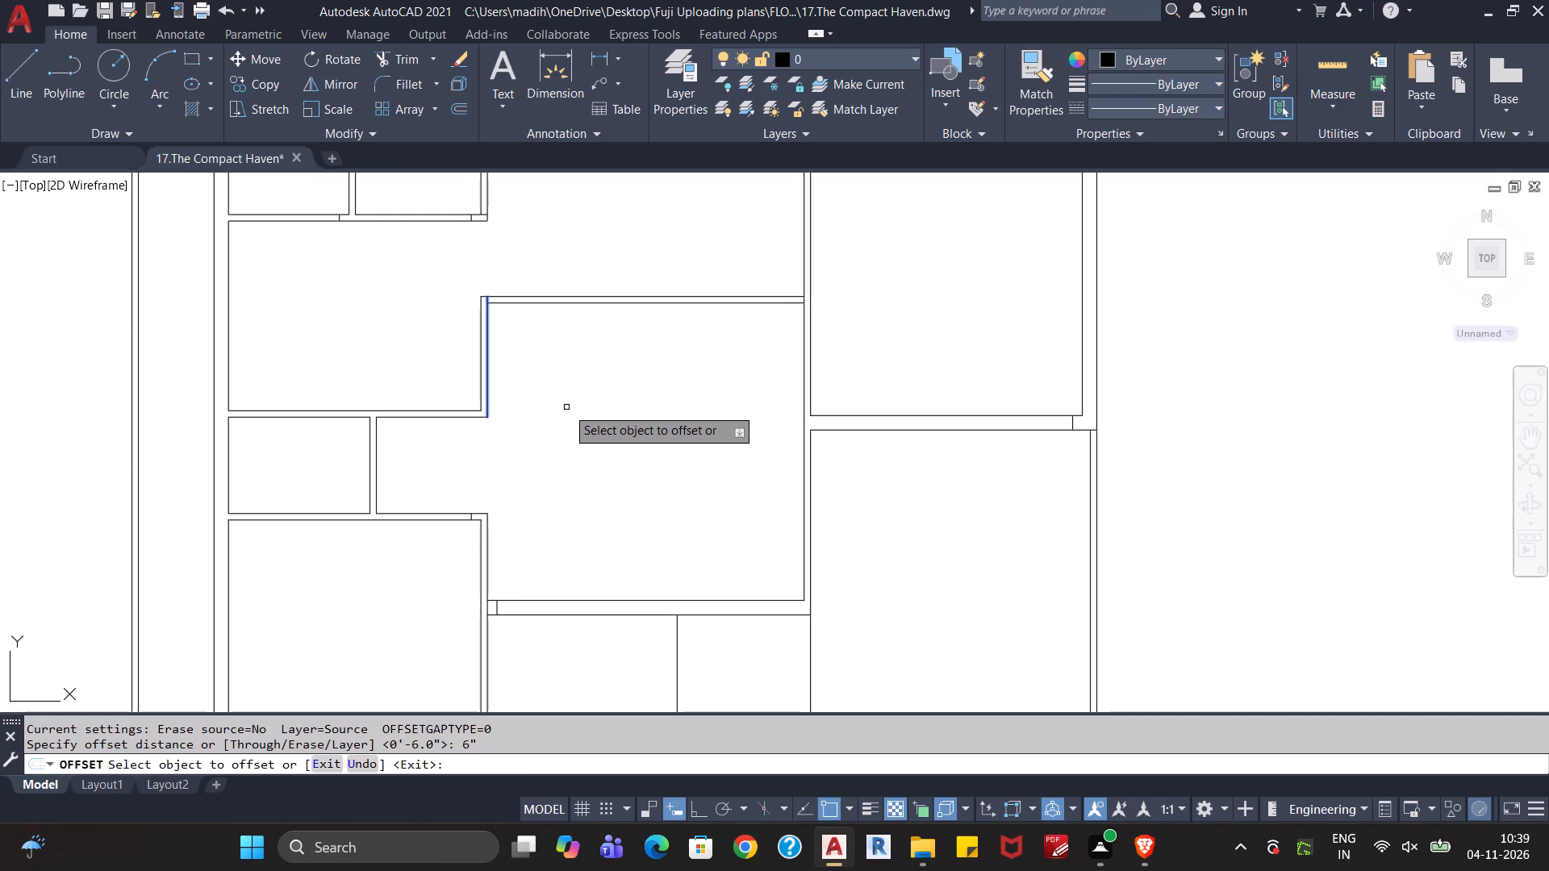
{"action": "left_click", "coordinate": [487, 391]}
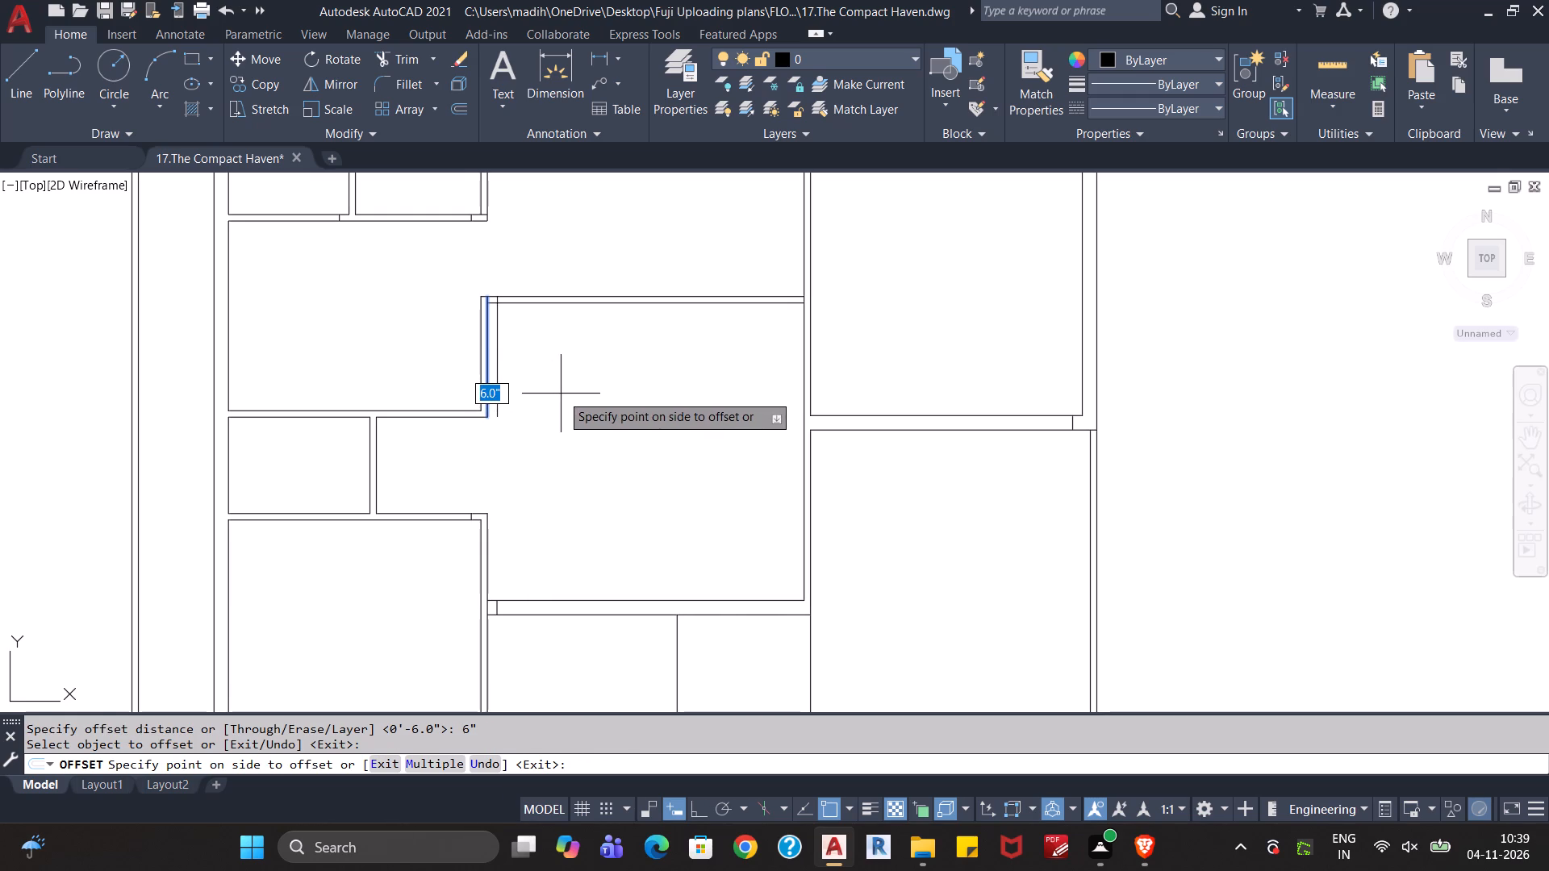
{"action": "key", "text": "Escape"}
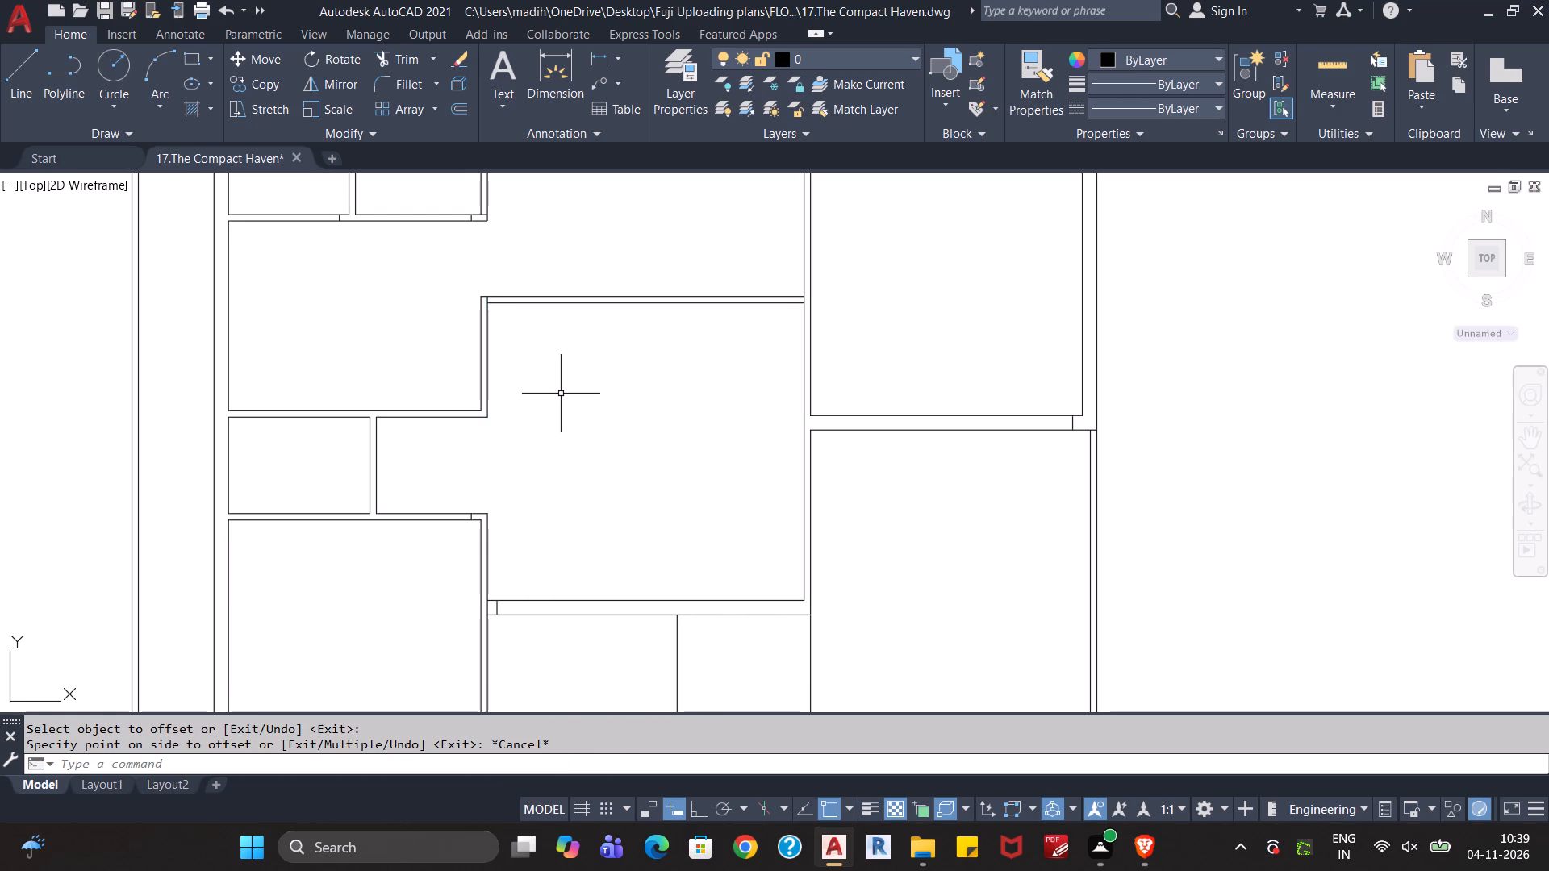
Offset the upper-left vertical wall line of the lower central room 3'6" into the room.
{"action": "key", "text": "o"}
{"action": "key", "text": "Return"}
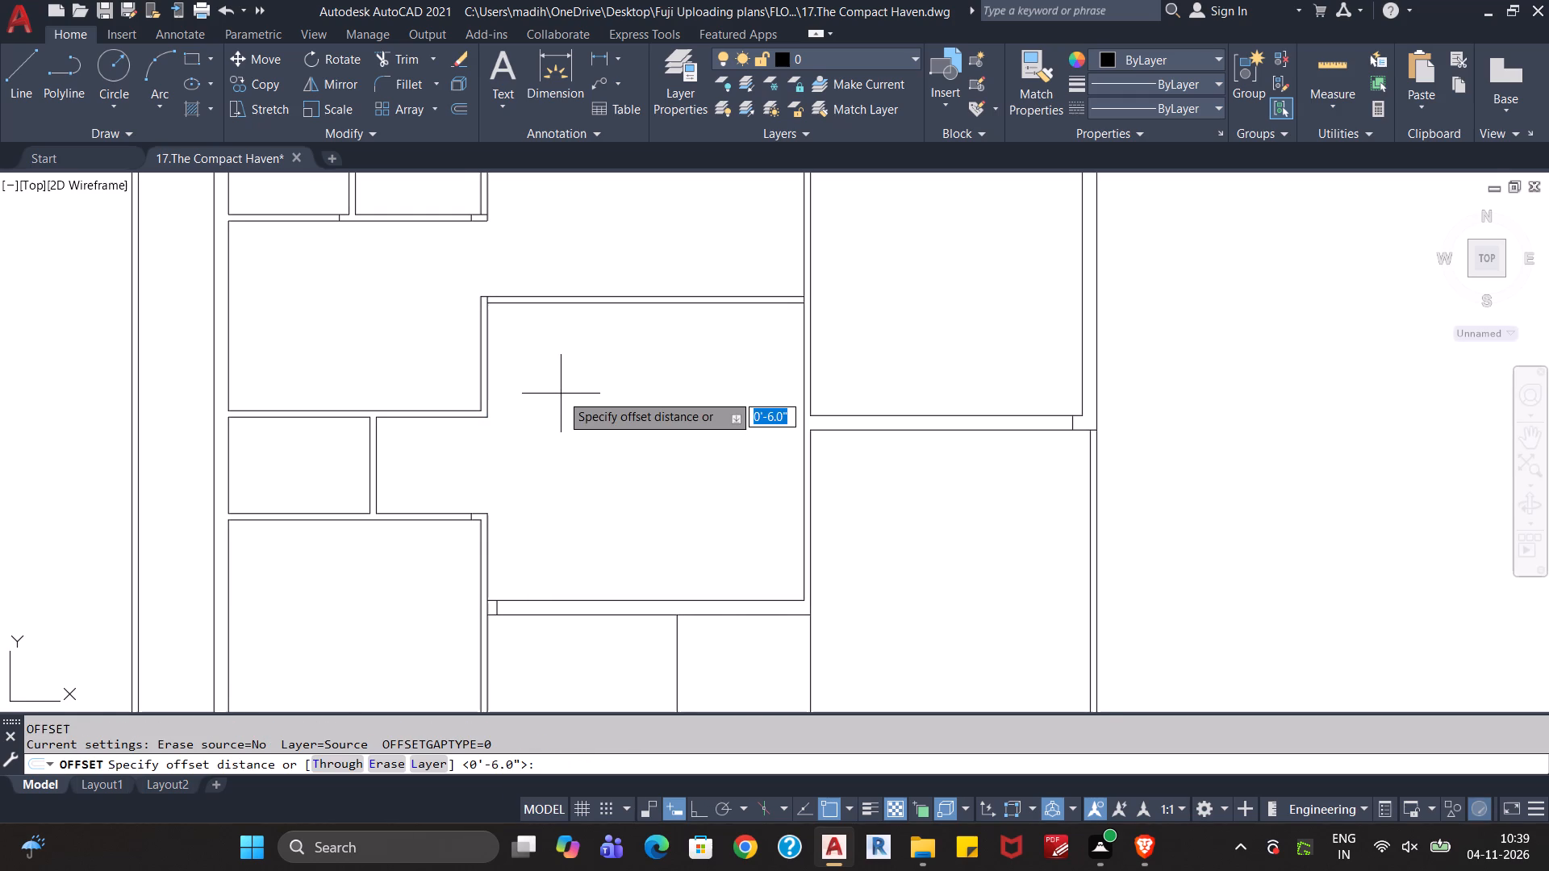
{"action": "type", "text": "3'6\""}
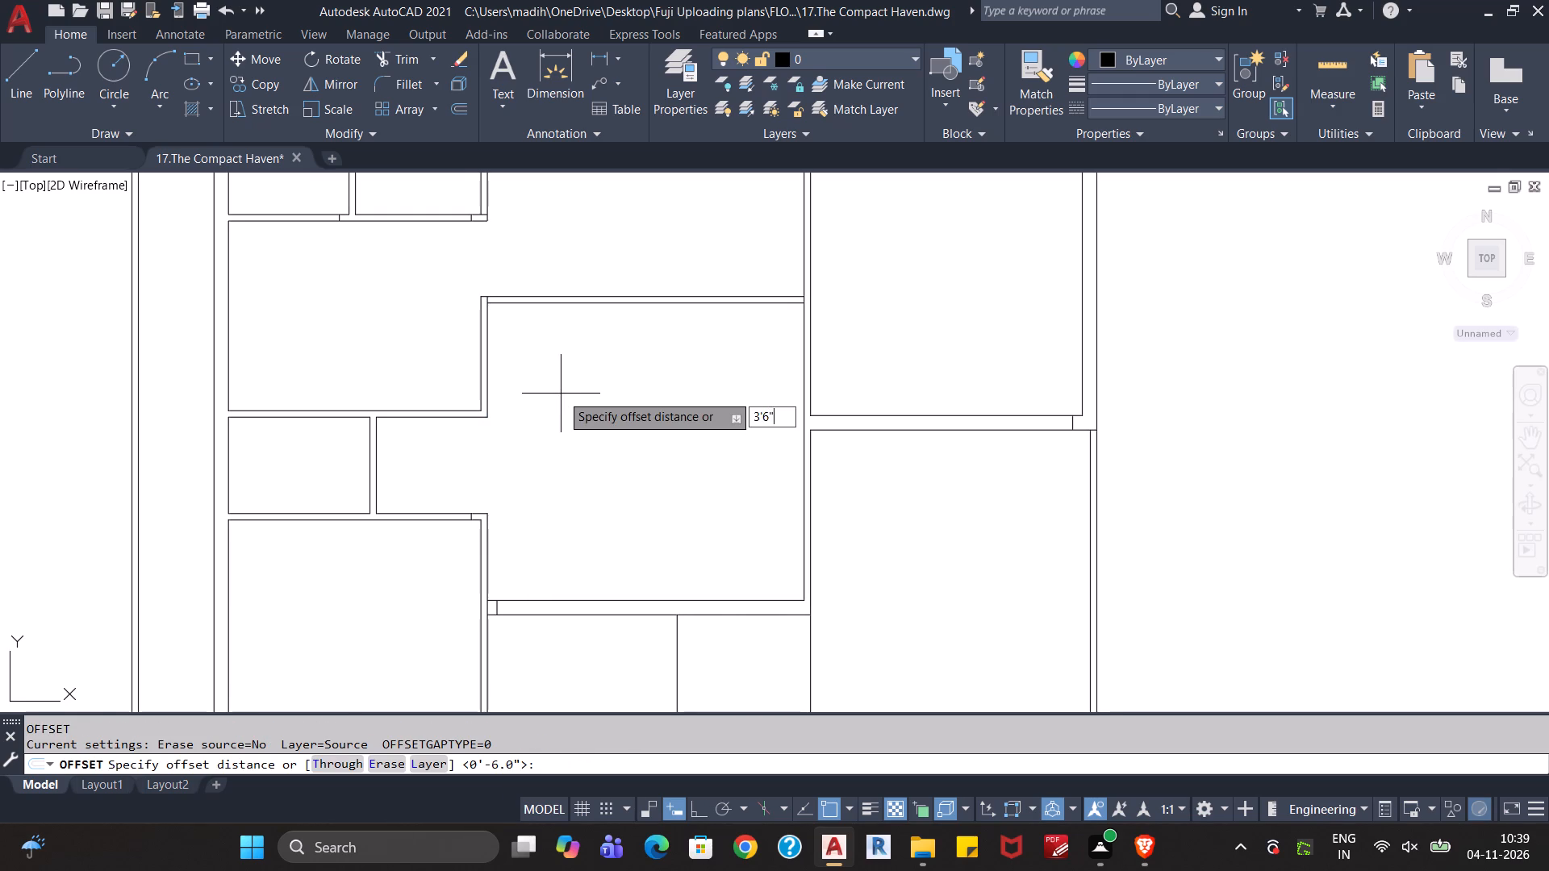
{"action": "key", "text": "Return"}
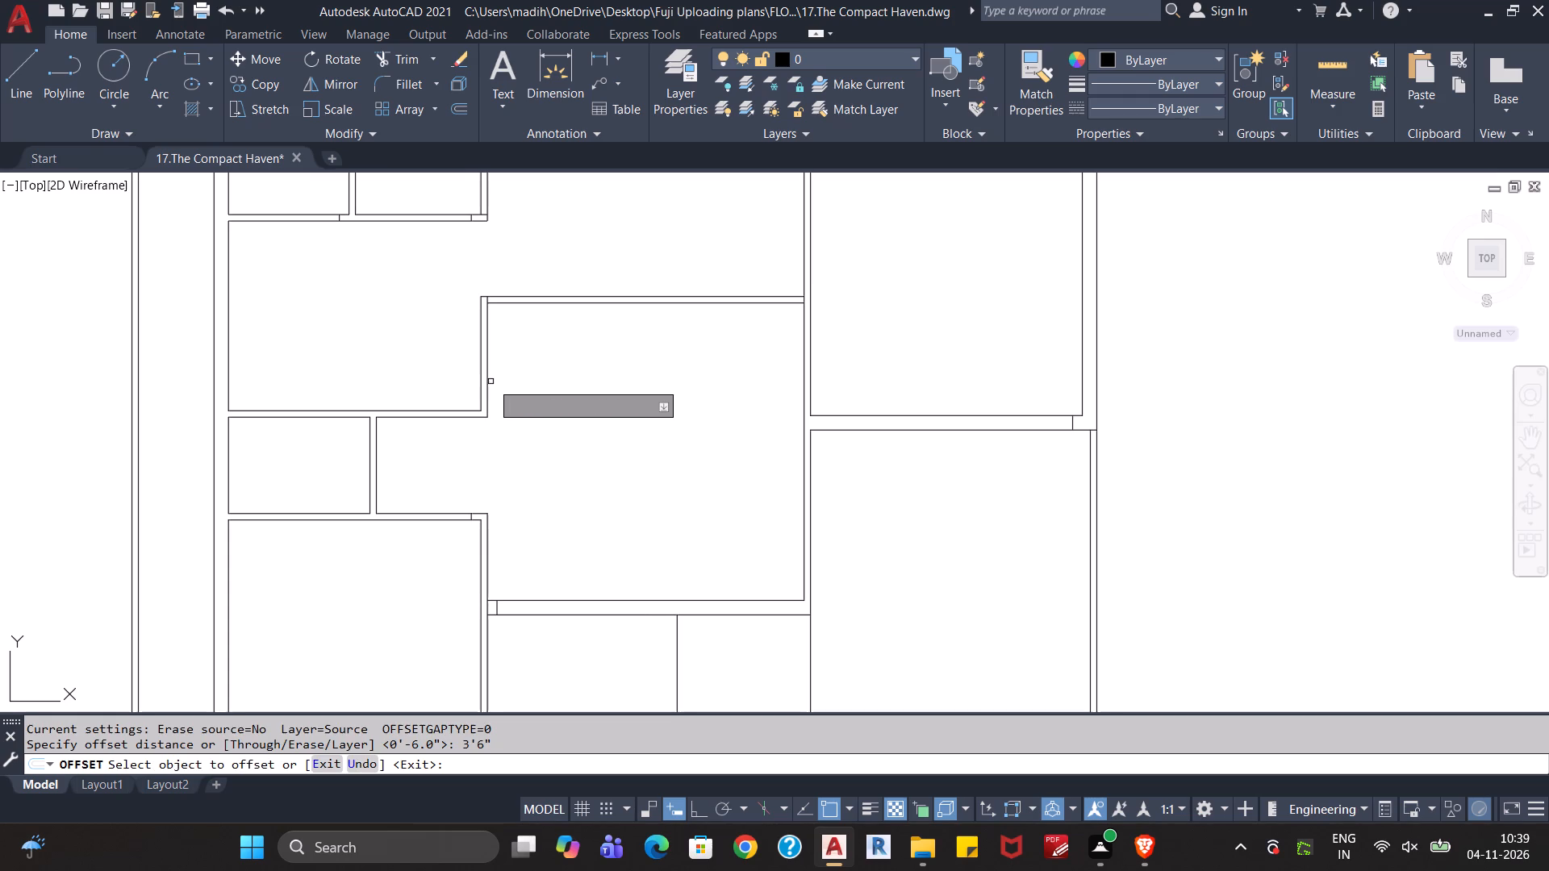
{"action": "left_click", "coordinate": [487, 381]}
{"action": "left_click", "coordinate": [591, 382]}
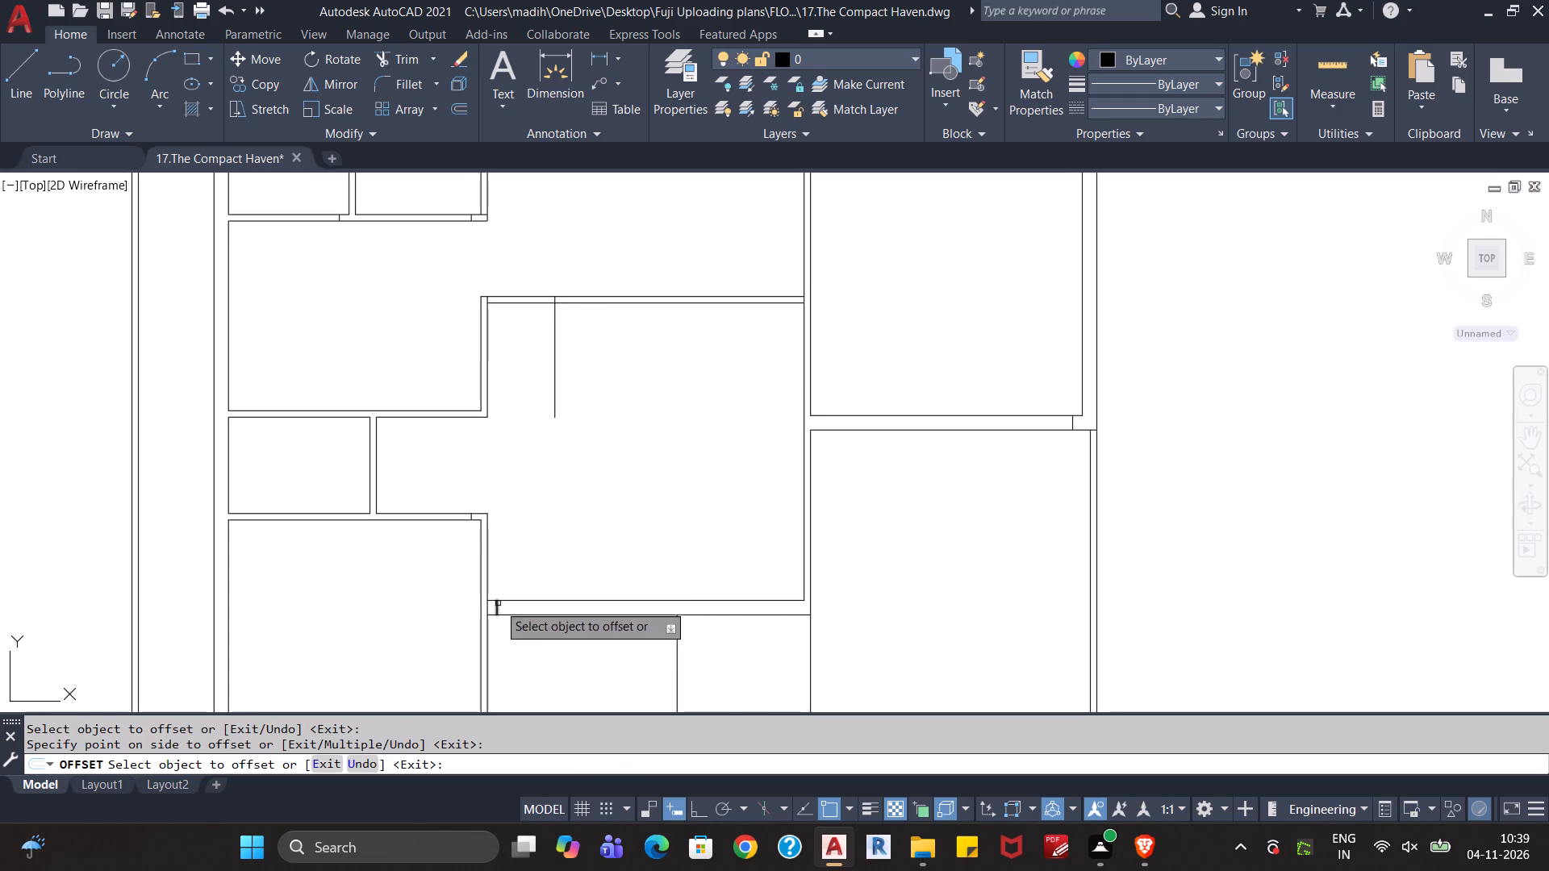
Offset the short opening line in the lower central room's bottom wall 3'6" to the right.
{"action": "left_click", "coordinate": [496, 609]}
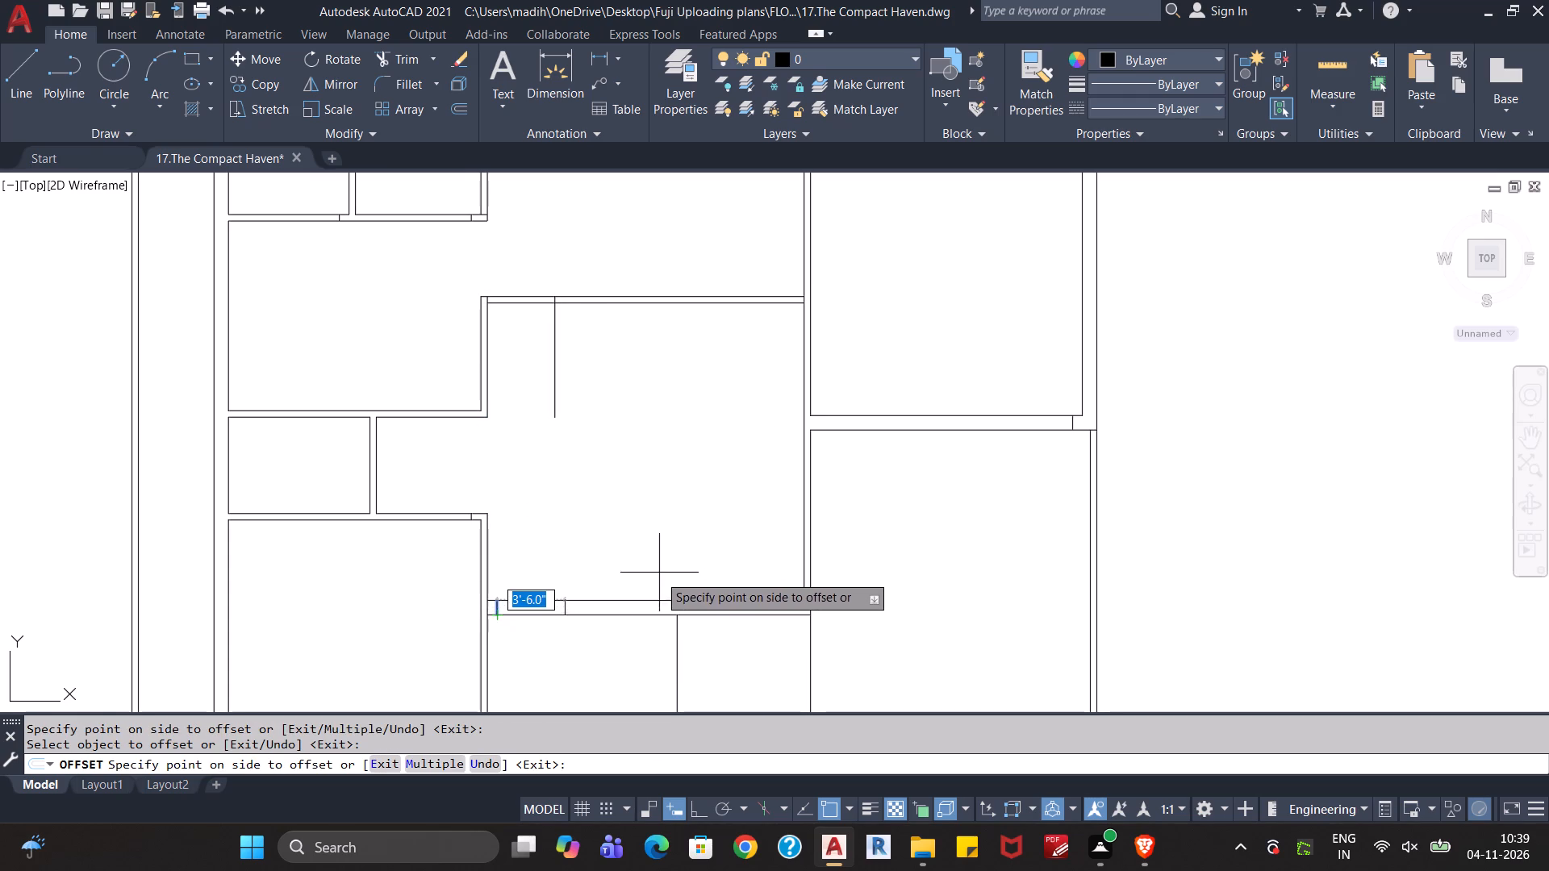
{"action": "left_click", "coordinate": [678, 542]}
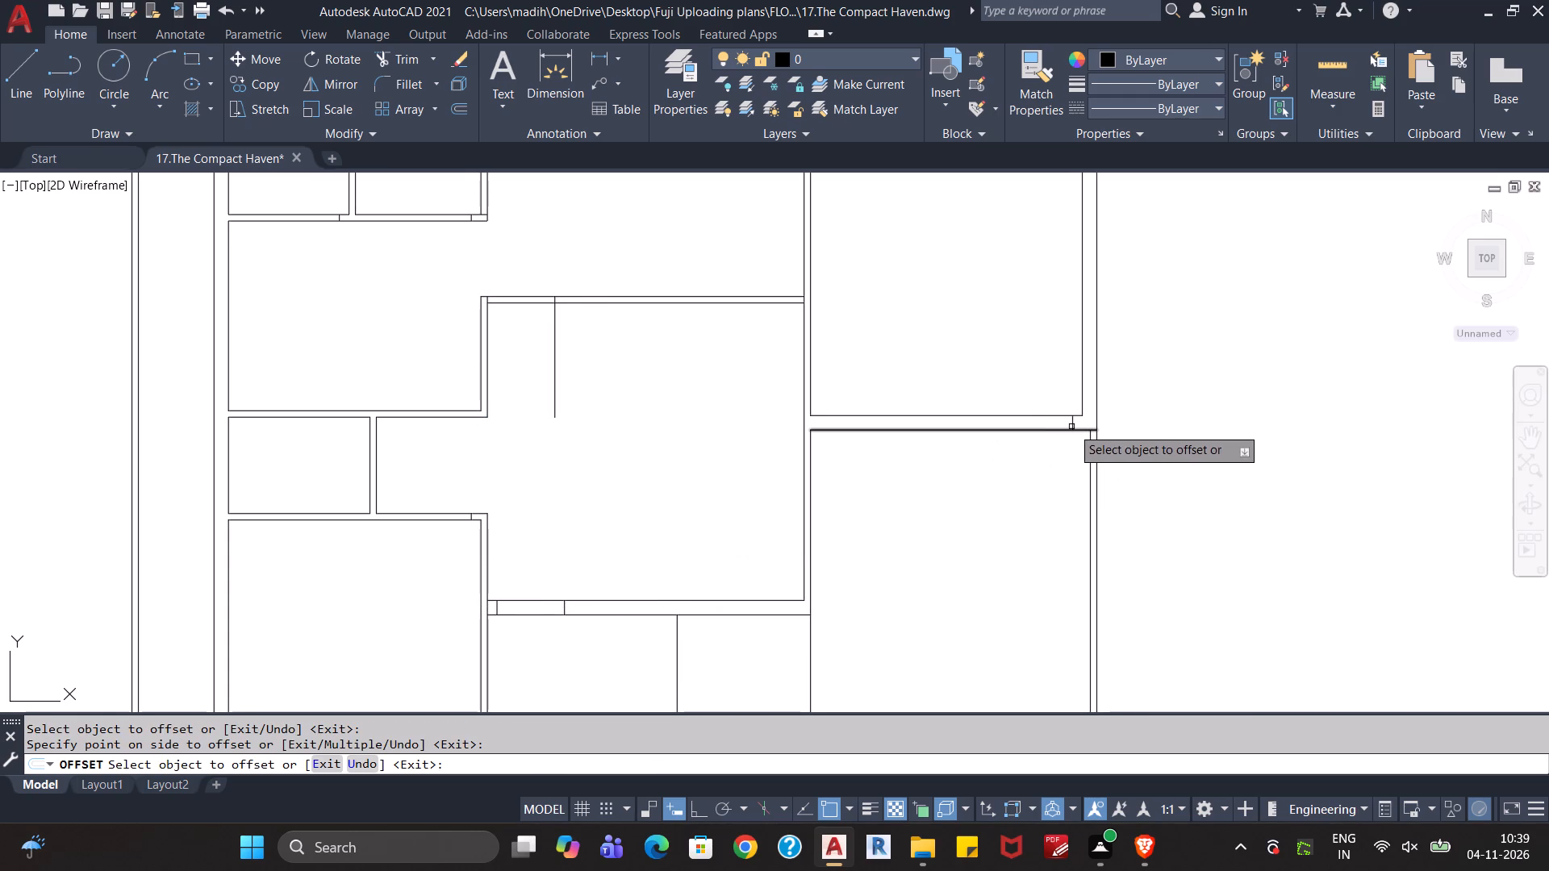
Offset the short opening line in the wall below the right-hand room 3'6" to the left.
{"action": "left_click", "coordinate": [1075, 425]}
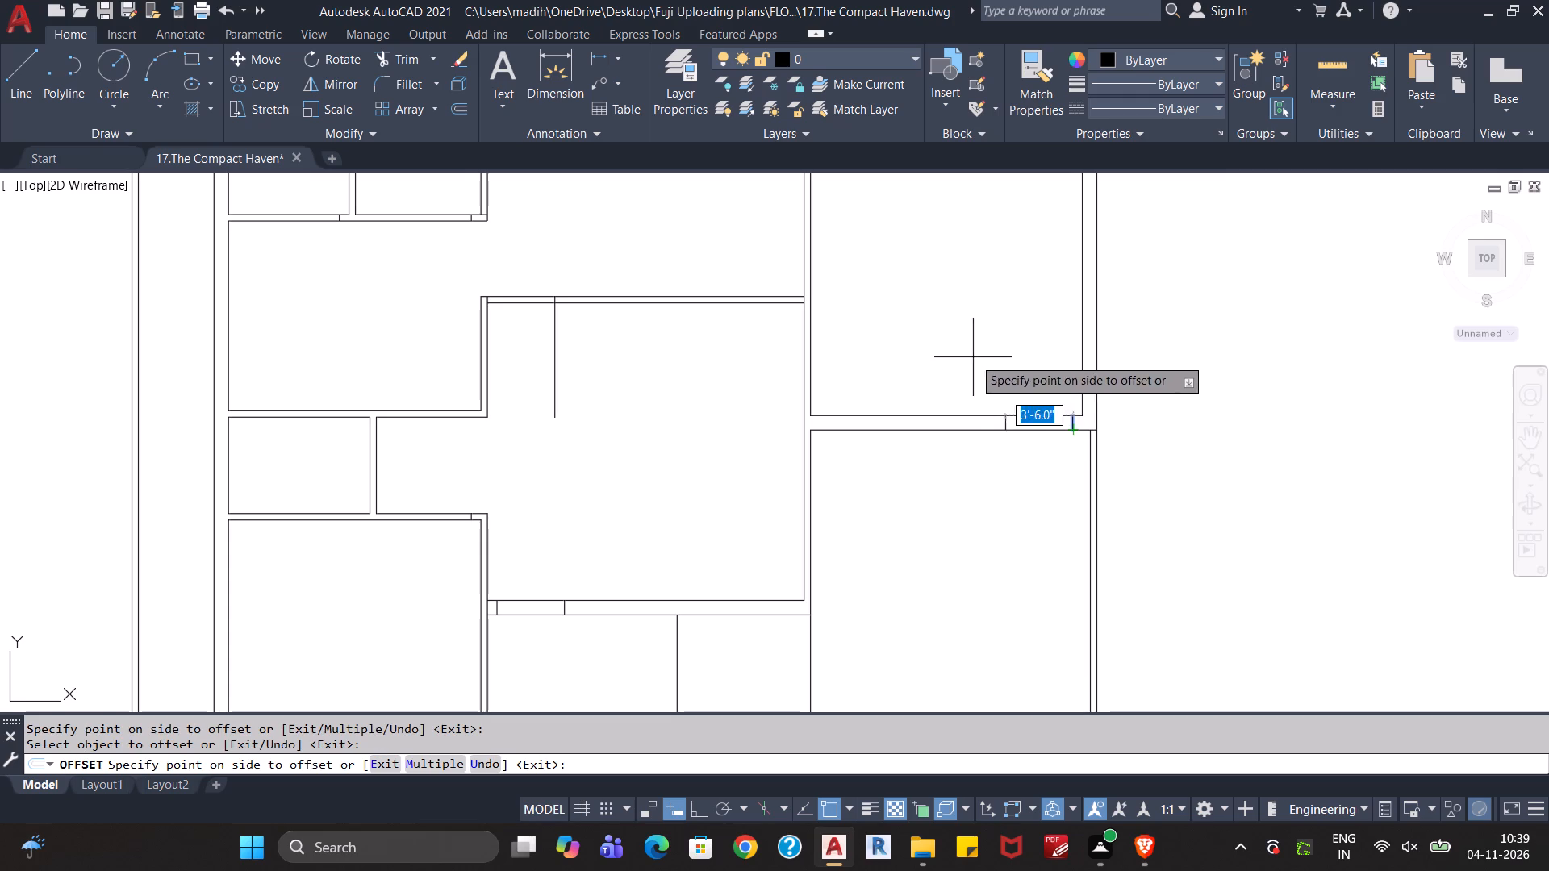
{"action": "left_click", "coordinate": [971, 352]}
Offset the short opening lines in the bottom wall of the two small left-side rooms 3' to the left.
{"action": "scroll", "coordinate": [989, 486], "scroll_direction": "down", "scroll_amount": 1}
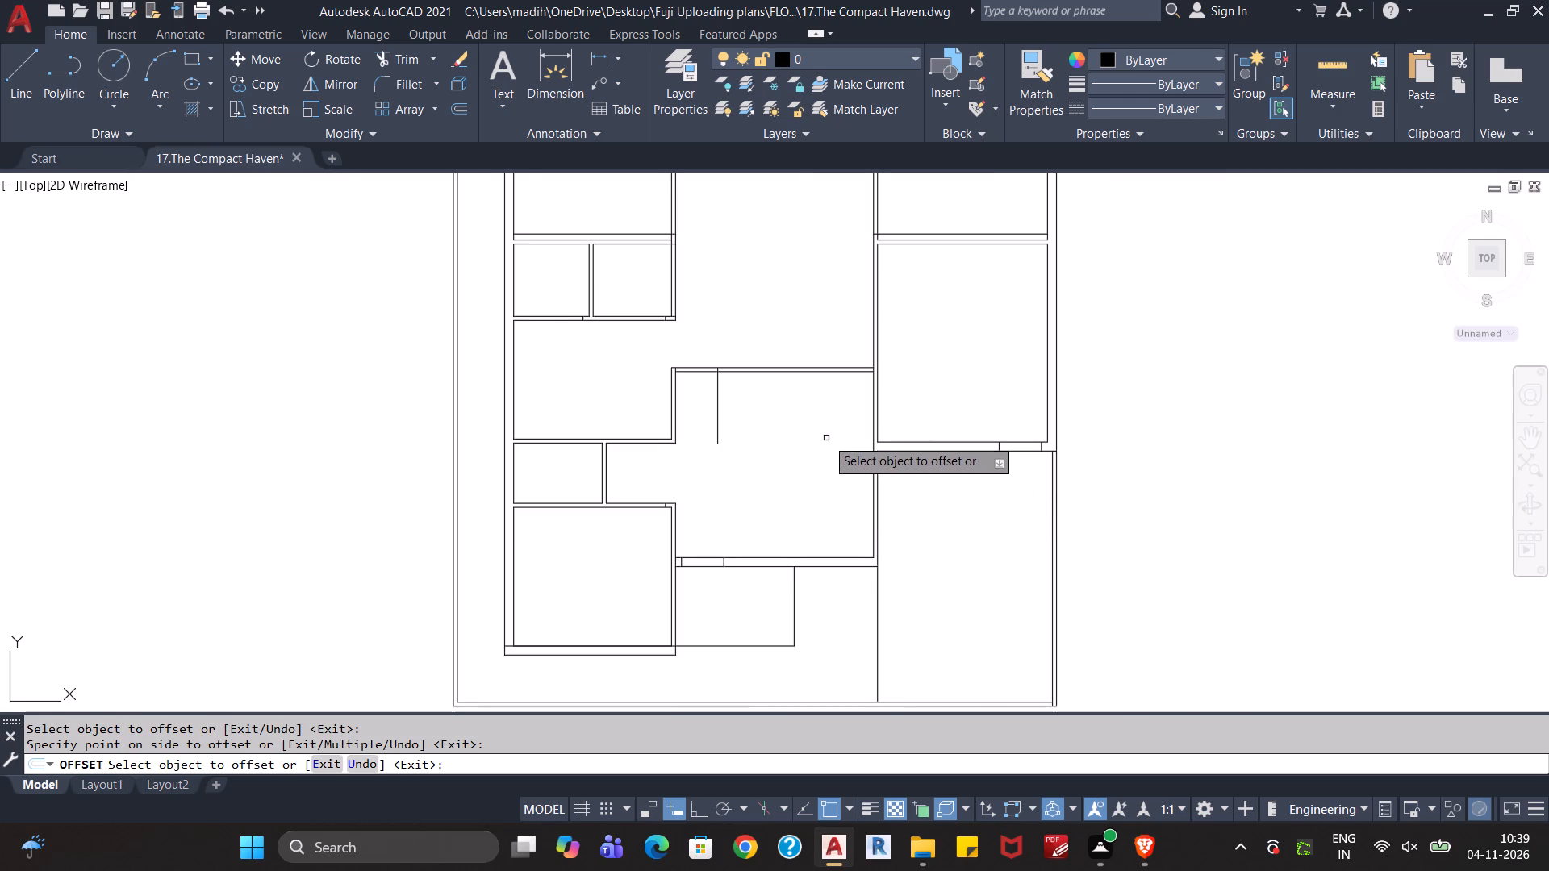
{"action": "middle_click_drag", "start_coordinate": [826, 438], "coordinate": [839, 551]}
{"action": "scroll", "coordinate": [776, 534], "scroll_direction": "up", "scroll_amount": 1}
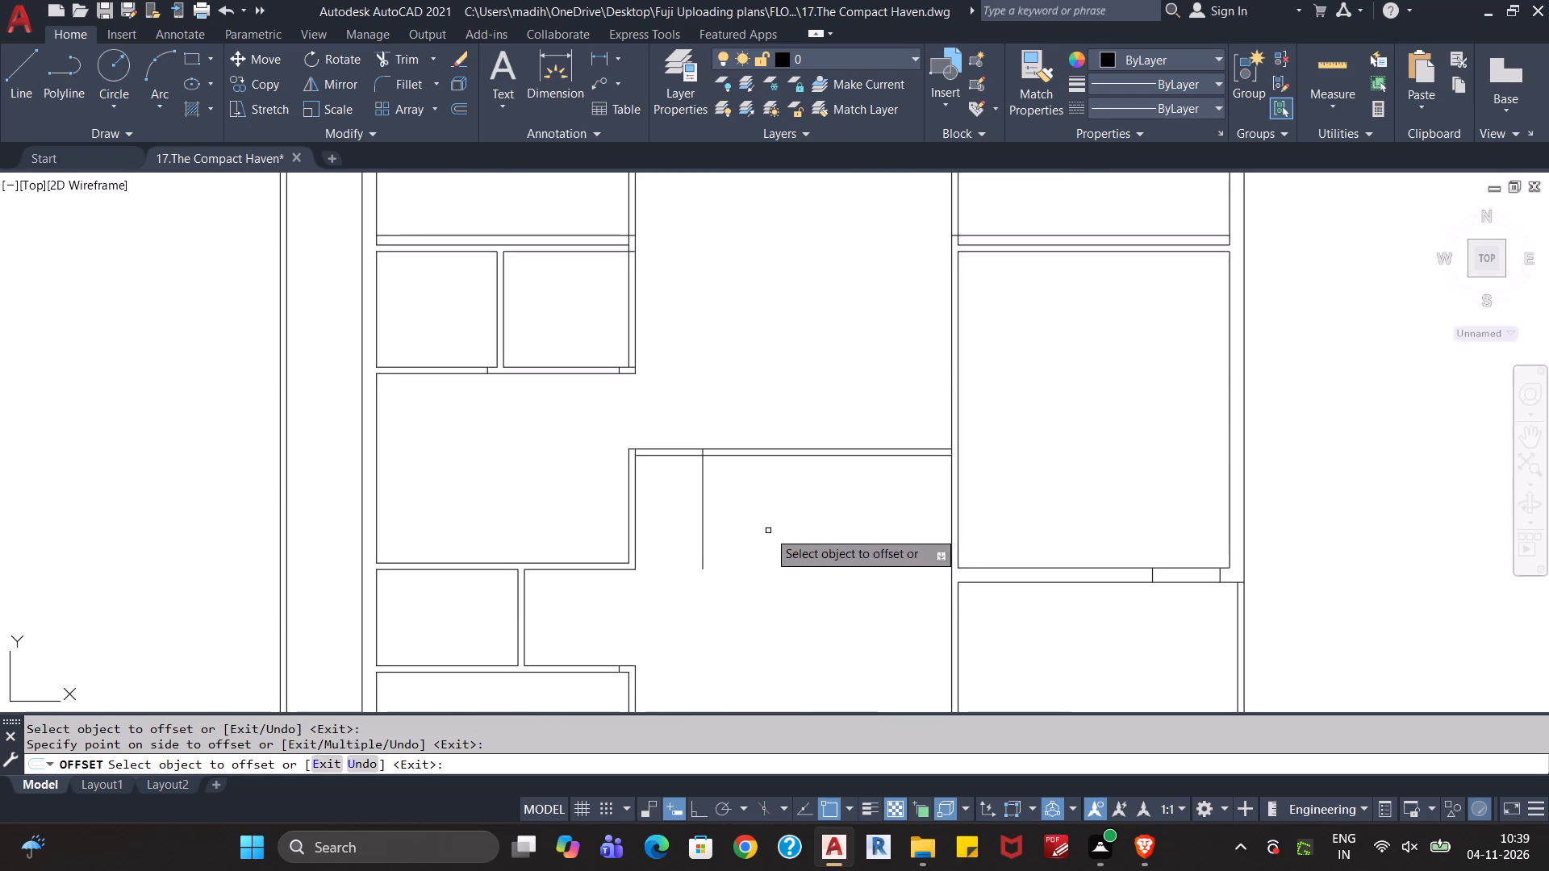
{"action": "middle_click_drag", "start_coordinate": [640, 423], "coordinate": [716, 513]}
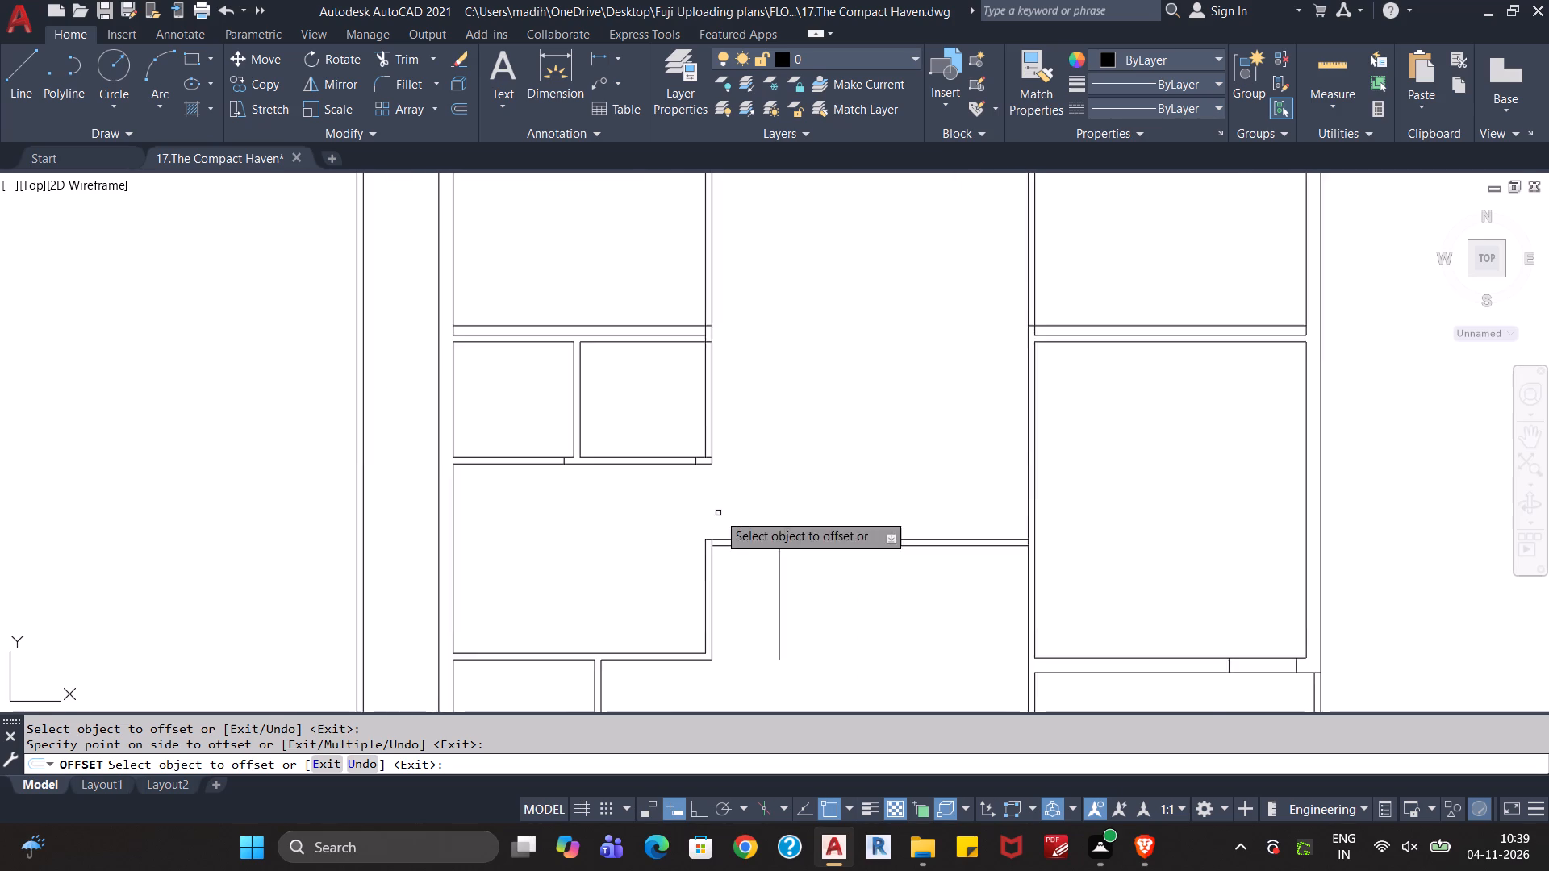
{"action": "scroll", "coordinate": [718, 512], "scroll_direction": "up", "scroll_amount": 2}
{"action": "middle_click_drag", "start_coordinate": [693, 473], "coordinate": [777, 546]}
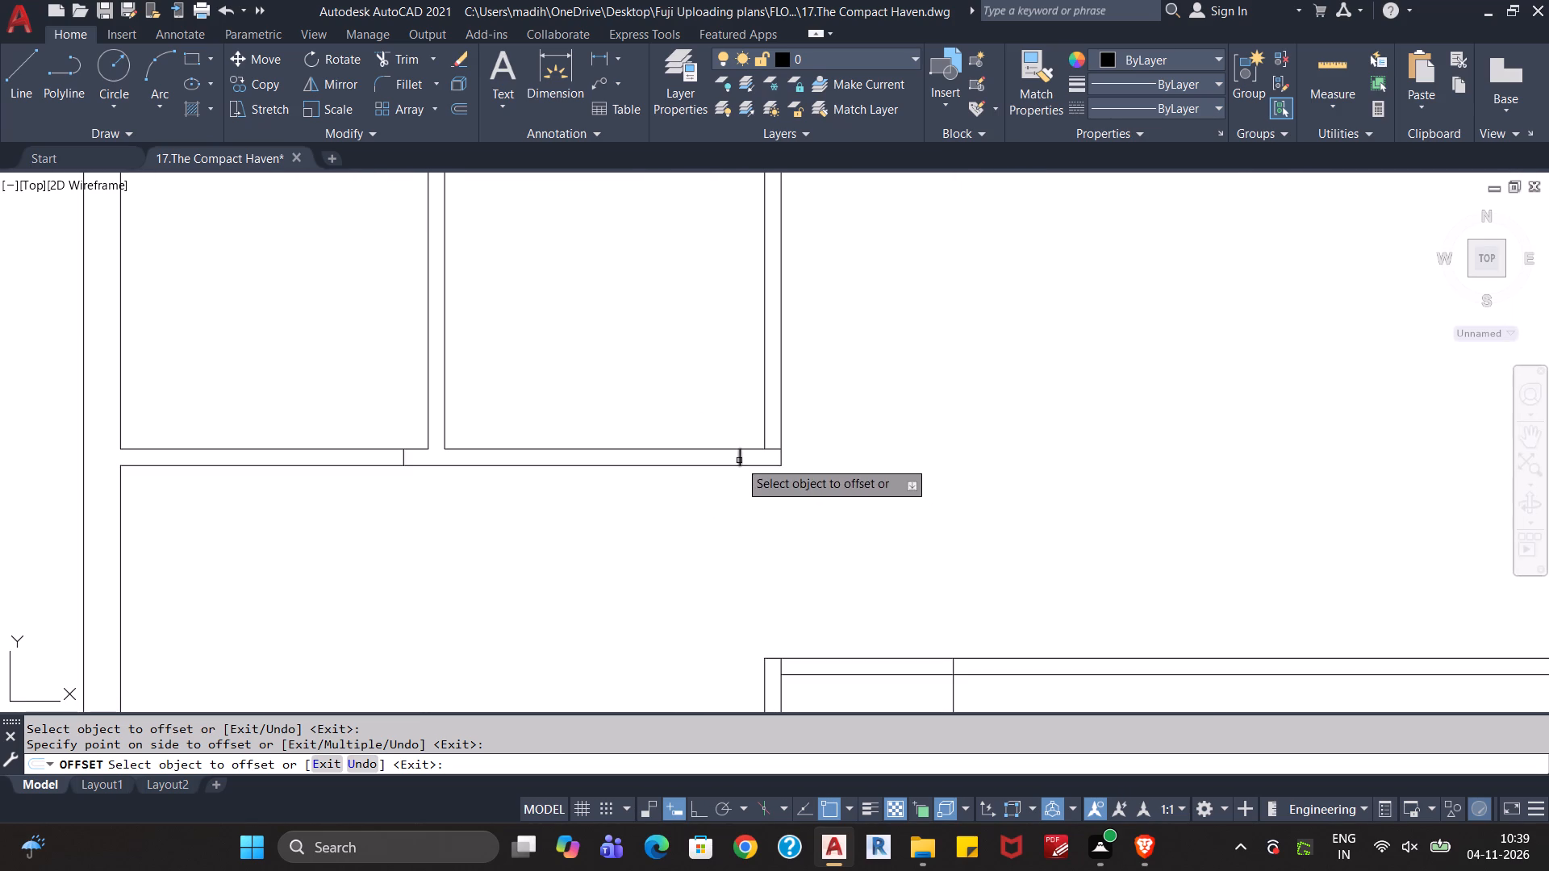
{"action": "left_click", "coordinate": [739, 460]}
{"action": "key", "text": "6"}
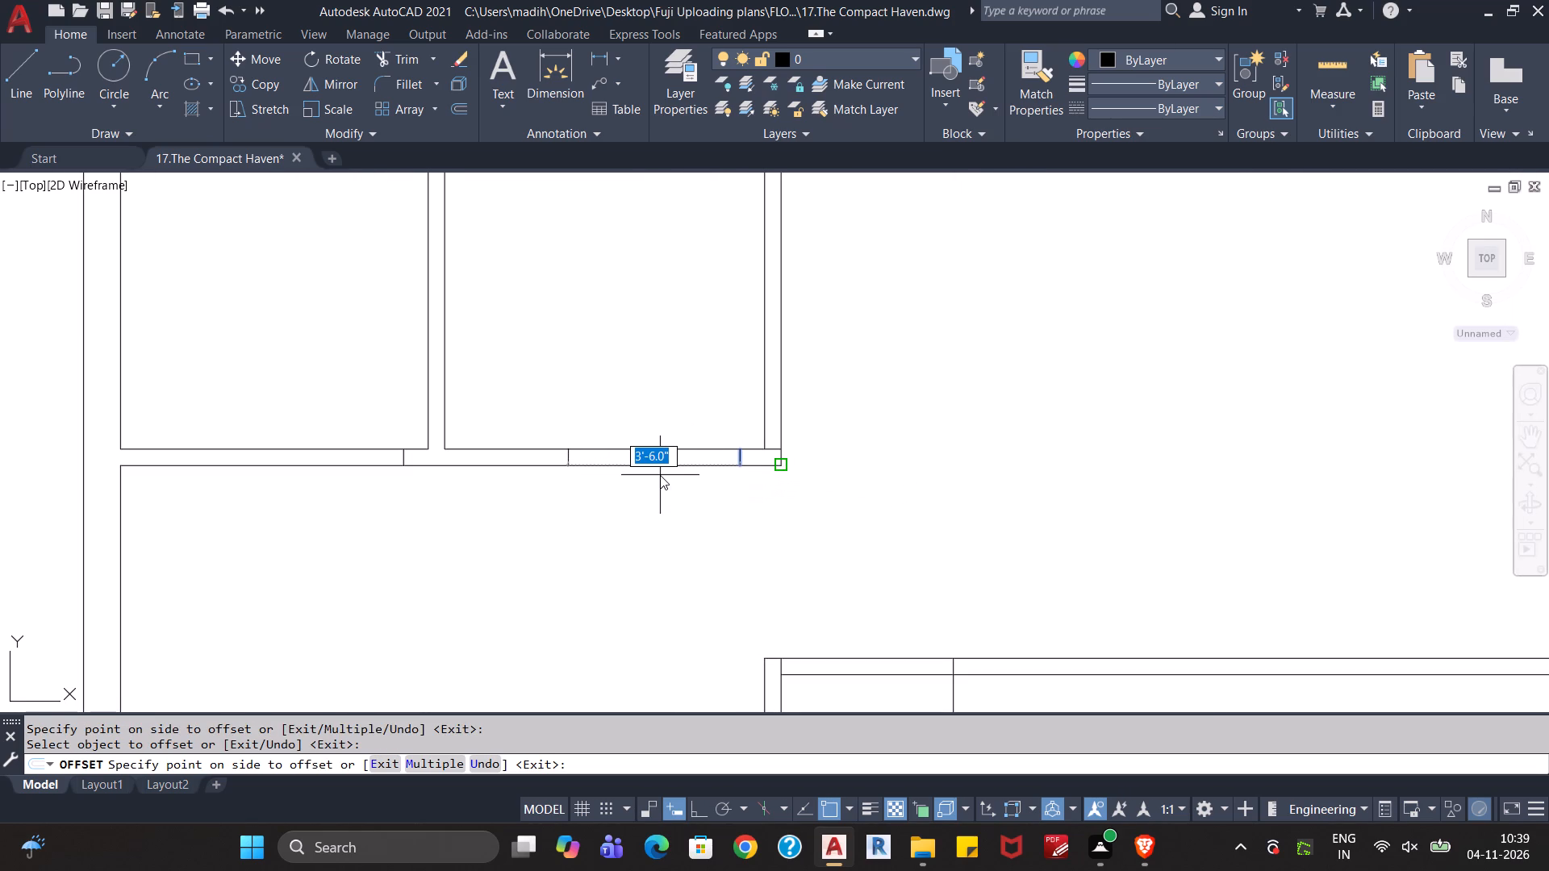
{"action": "key", "text": "BackSpace"}
{"action": "type", "text": "3'"}
{"action": "key", "text": "Return"}
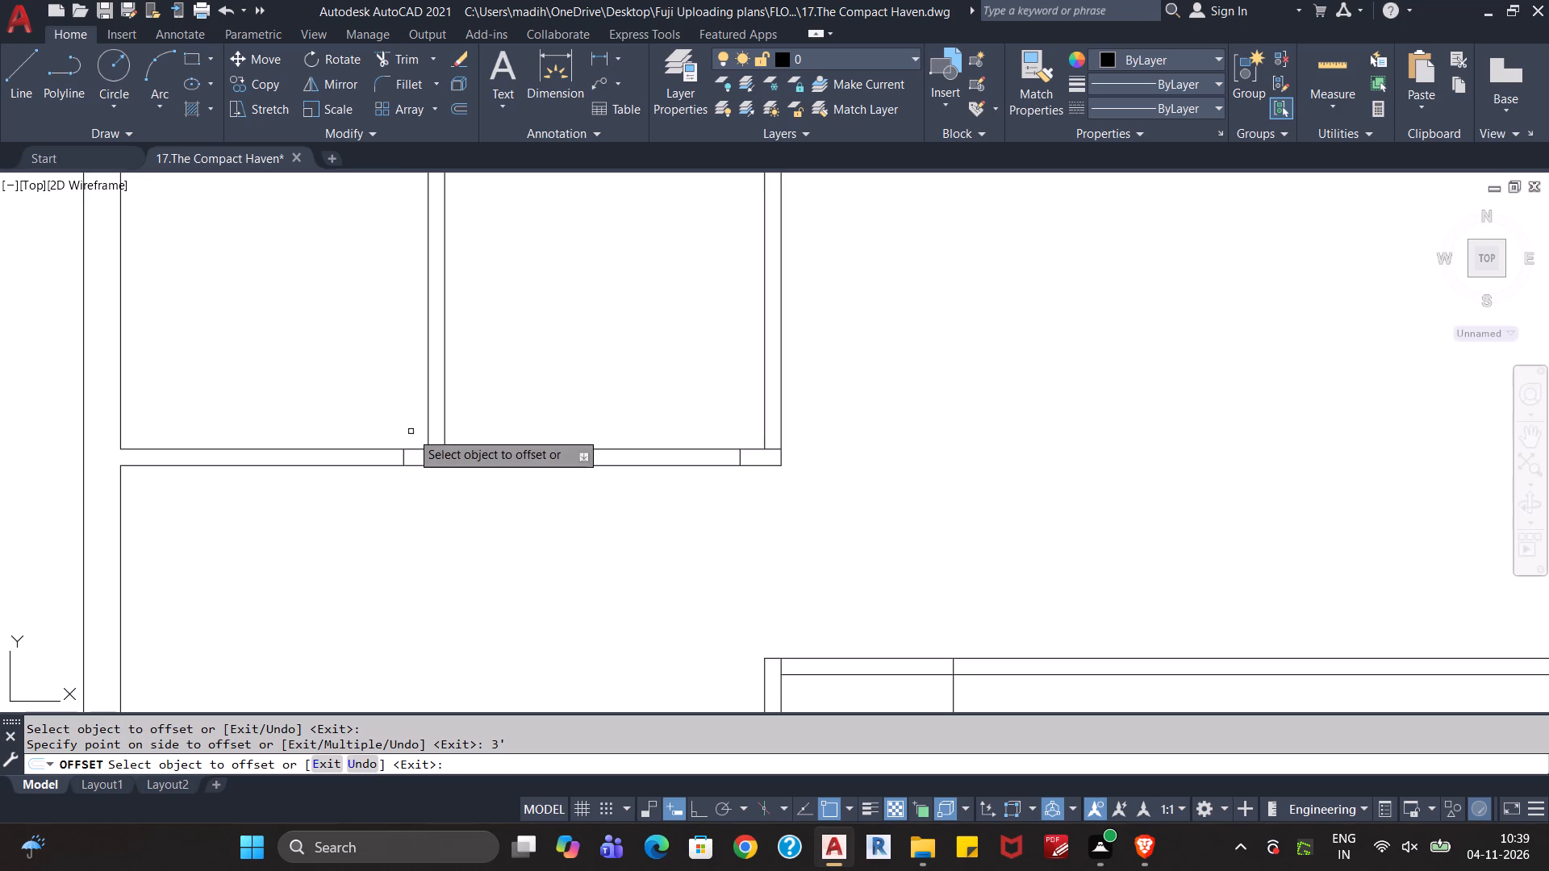
{"action": "left_click", "coordinate": [403, 458]}
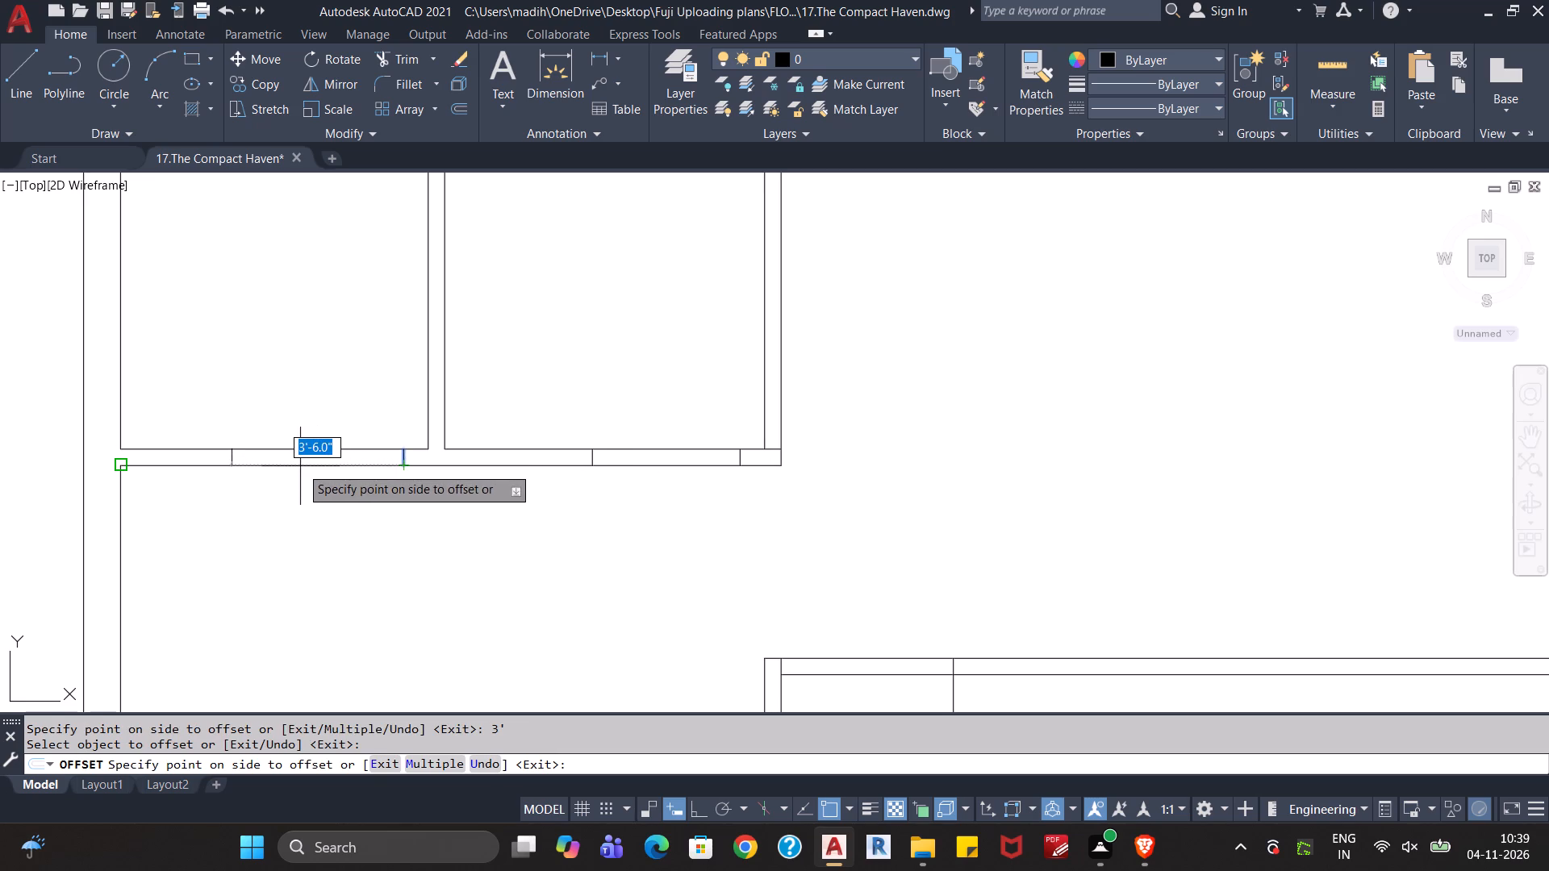
{"action": "type", "text": "3'"}
{"action": "key", "text": "Return"}
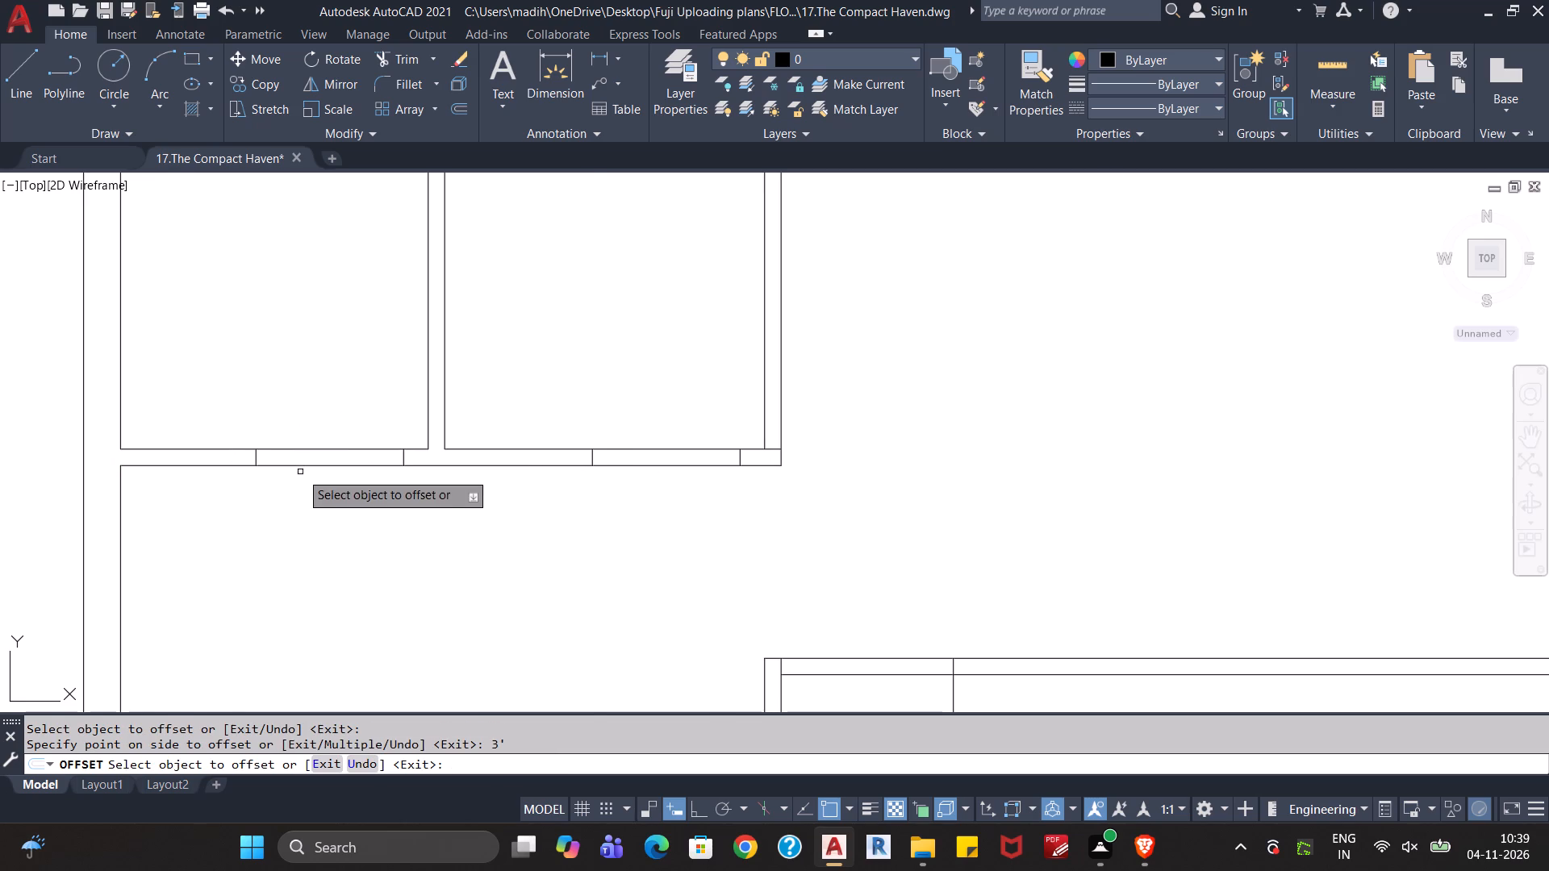
Offset the horizontal lines just above the bottom walls of the large upper-left and upper-right rooms 3' upward.
{"action": "scroll", "coordinate": [304, 481], "scroll_direction": "down", "scroll_amount": 1}
{"action": "middle_click_drag", "start_coordinate": [656, 426], "coordinate": [639, 569]}
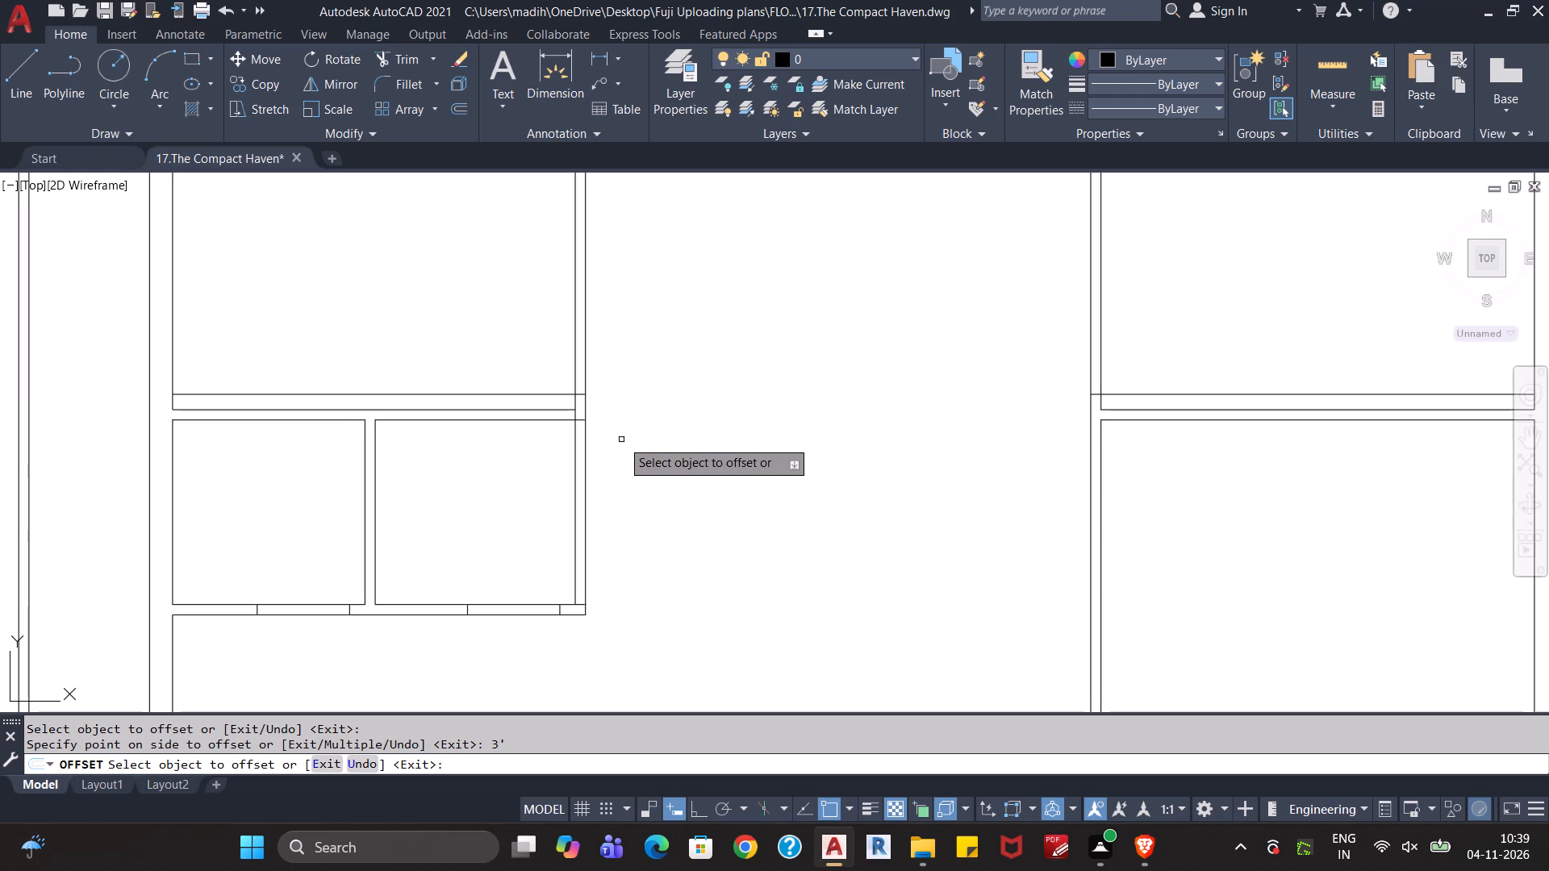
{"action": "scroll", "coordinate": [621, 440], "scroll_direction": "down", "scroll_amount": 1}
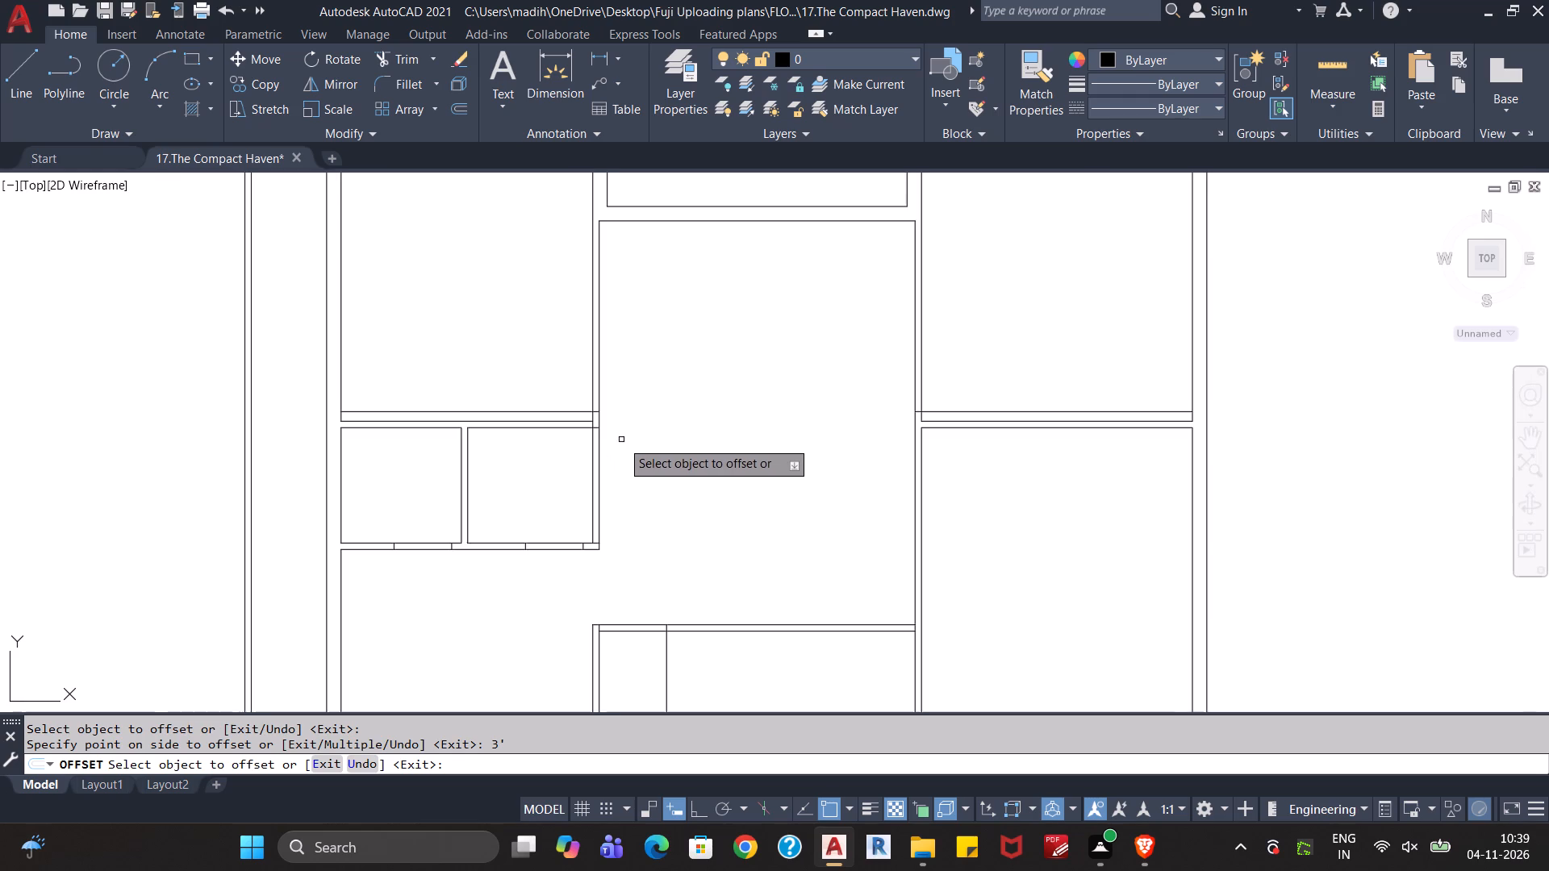
{"action": "scroll", "coordinate": [624, 456], "scroll_direction": "up", "scroll_amount": 1}
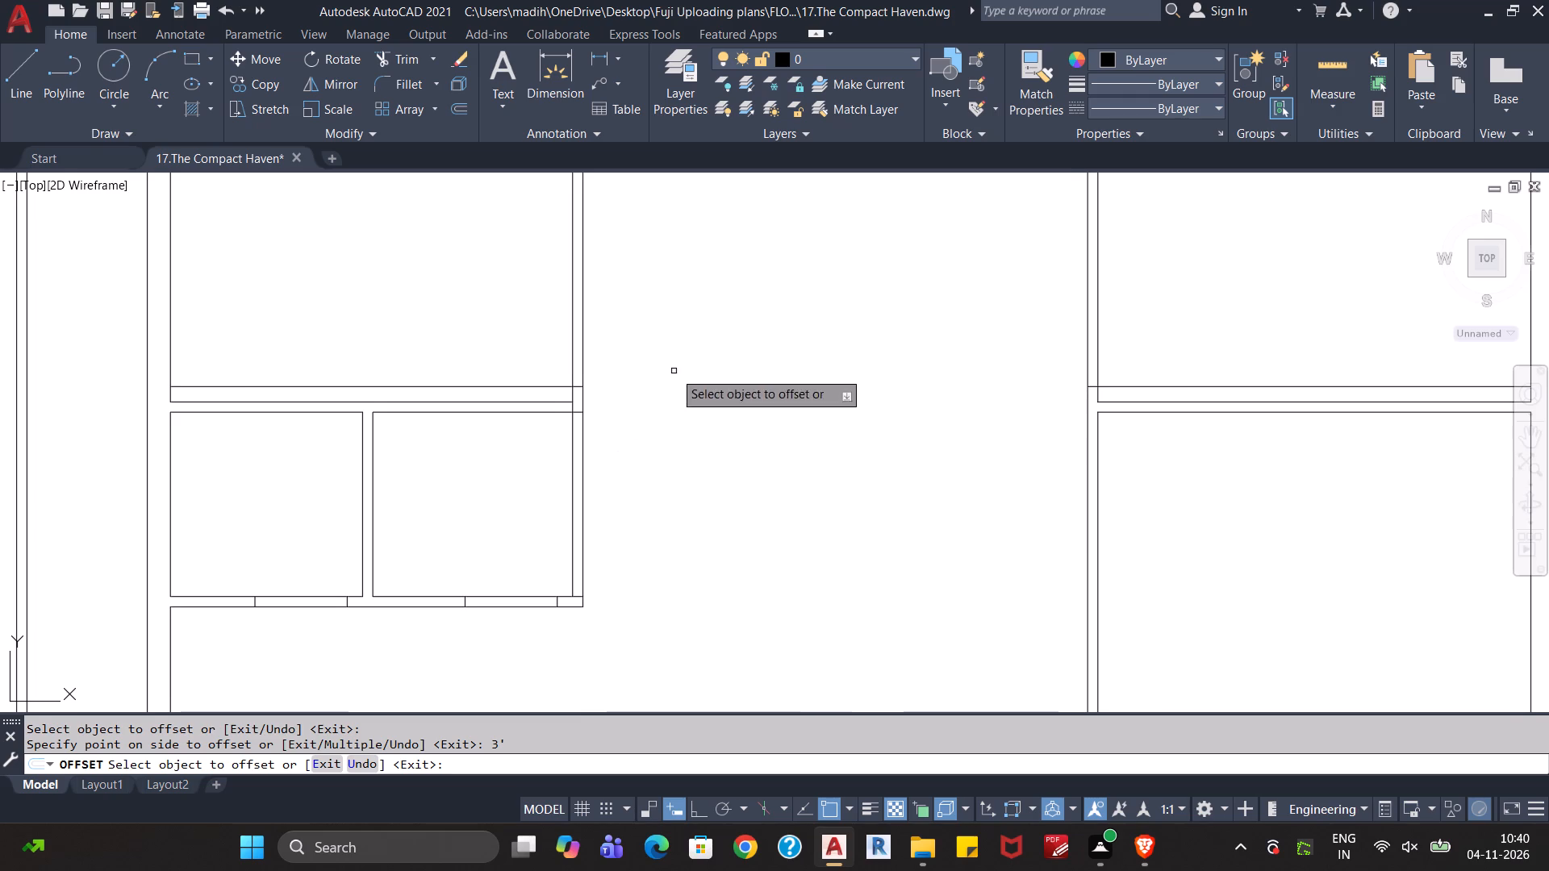
{"action": "middle_click_drag", "start_coordinate": [674, 371], "coordinate": [680, 538]}
{"action": "scroll", "coordinate": [680, 537], "scroll_direction": "down", "scroll_amount": 1}
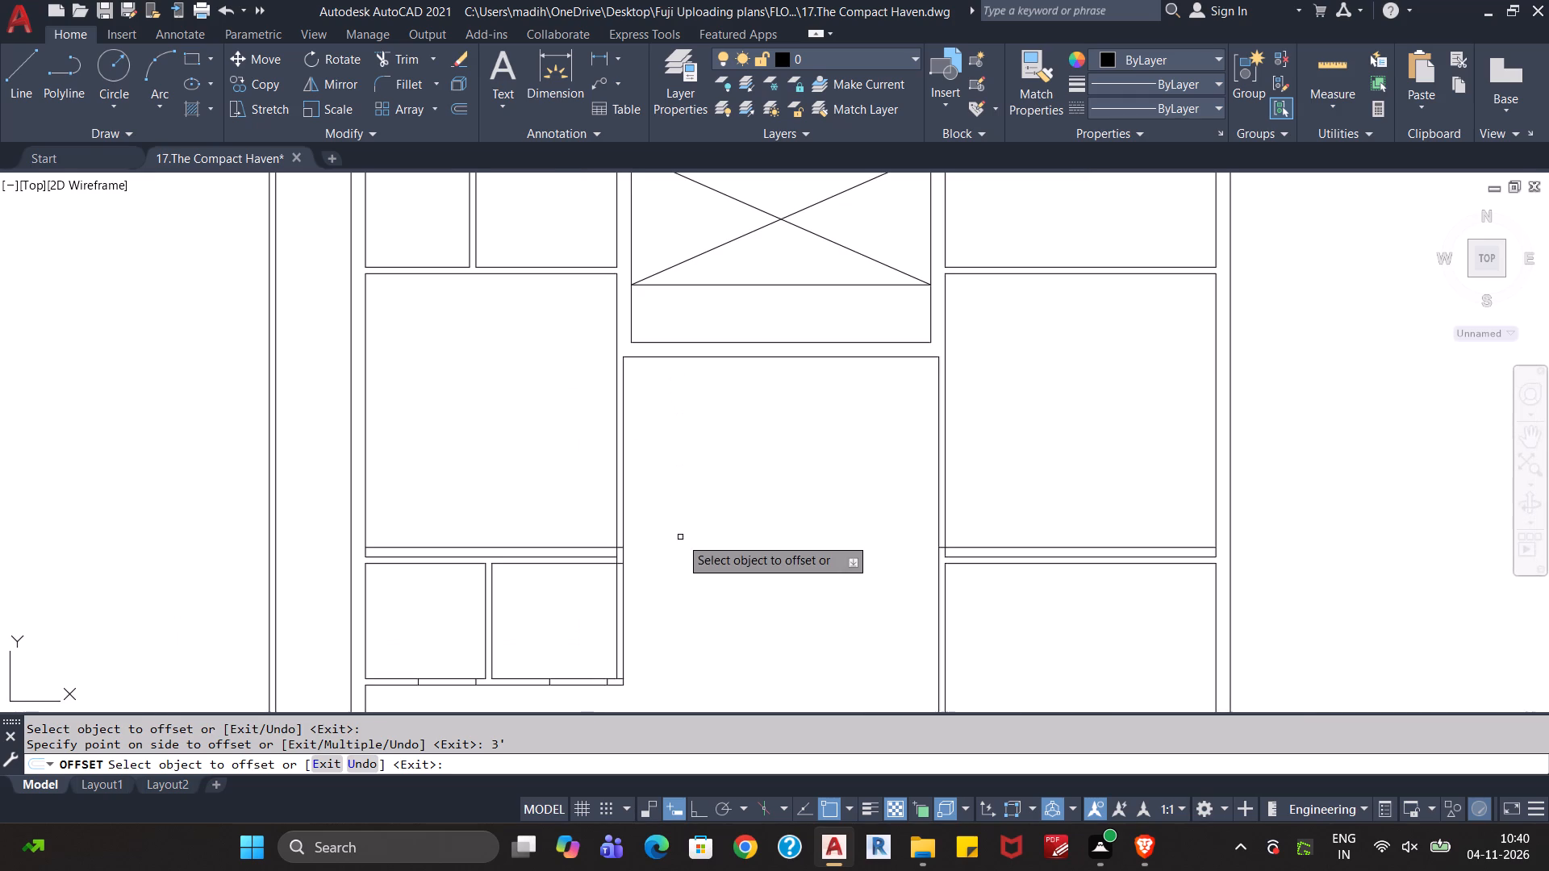
{"action": "left_click", "coordinate": [612, 547]}
{"action": "type", "text": "3'"}
{"action": "key", "text": "Return"}
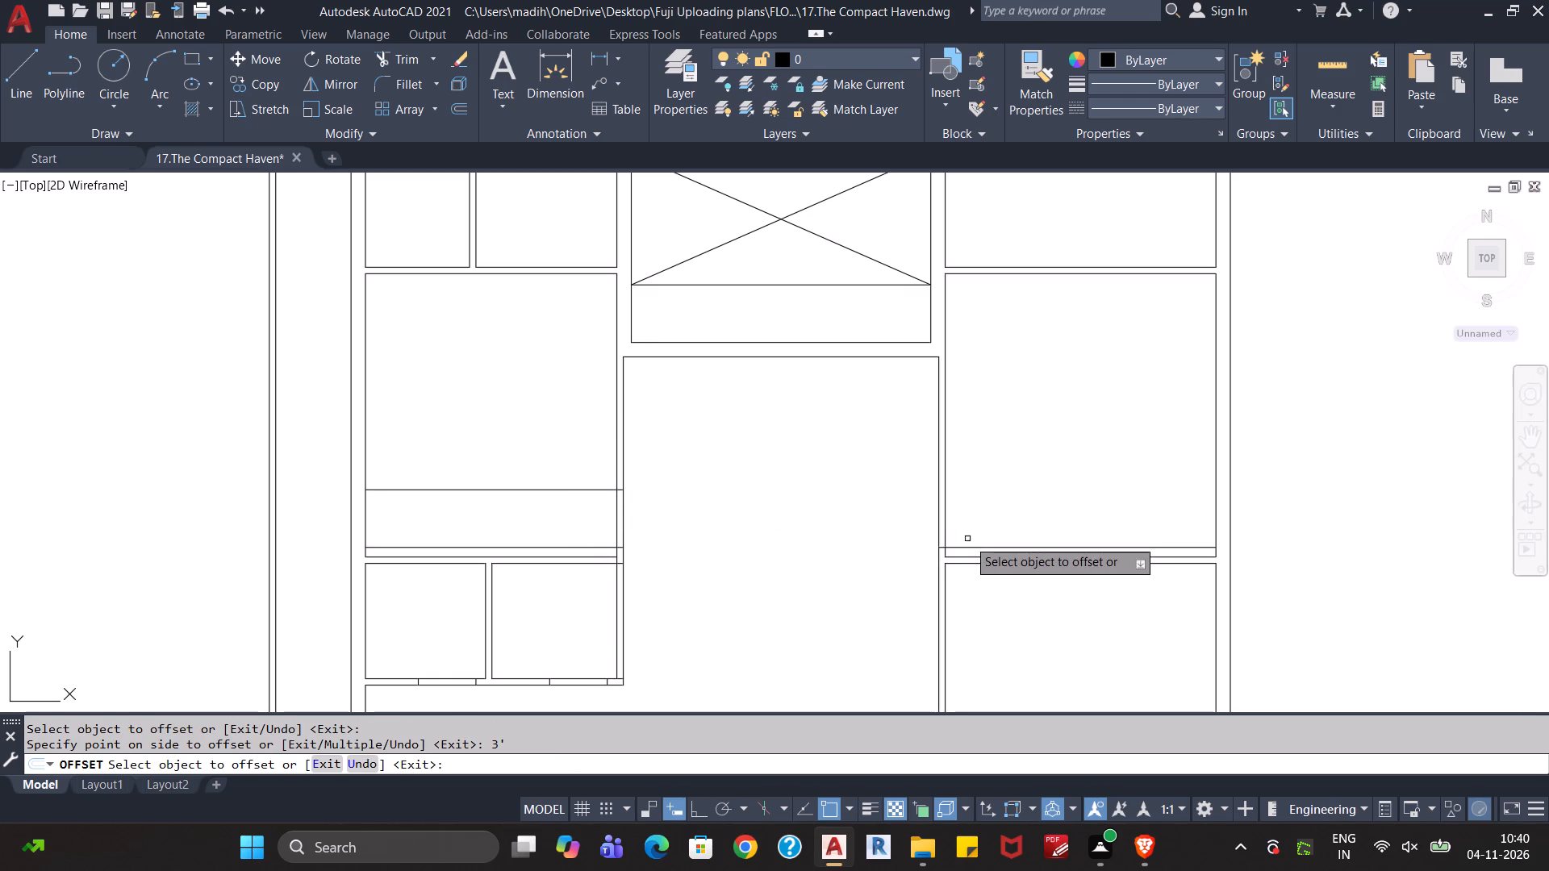
{"action": "left_click", "coordinate": [969, 546]}
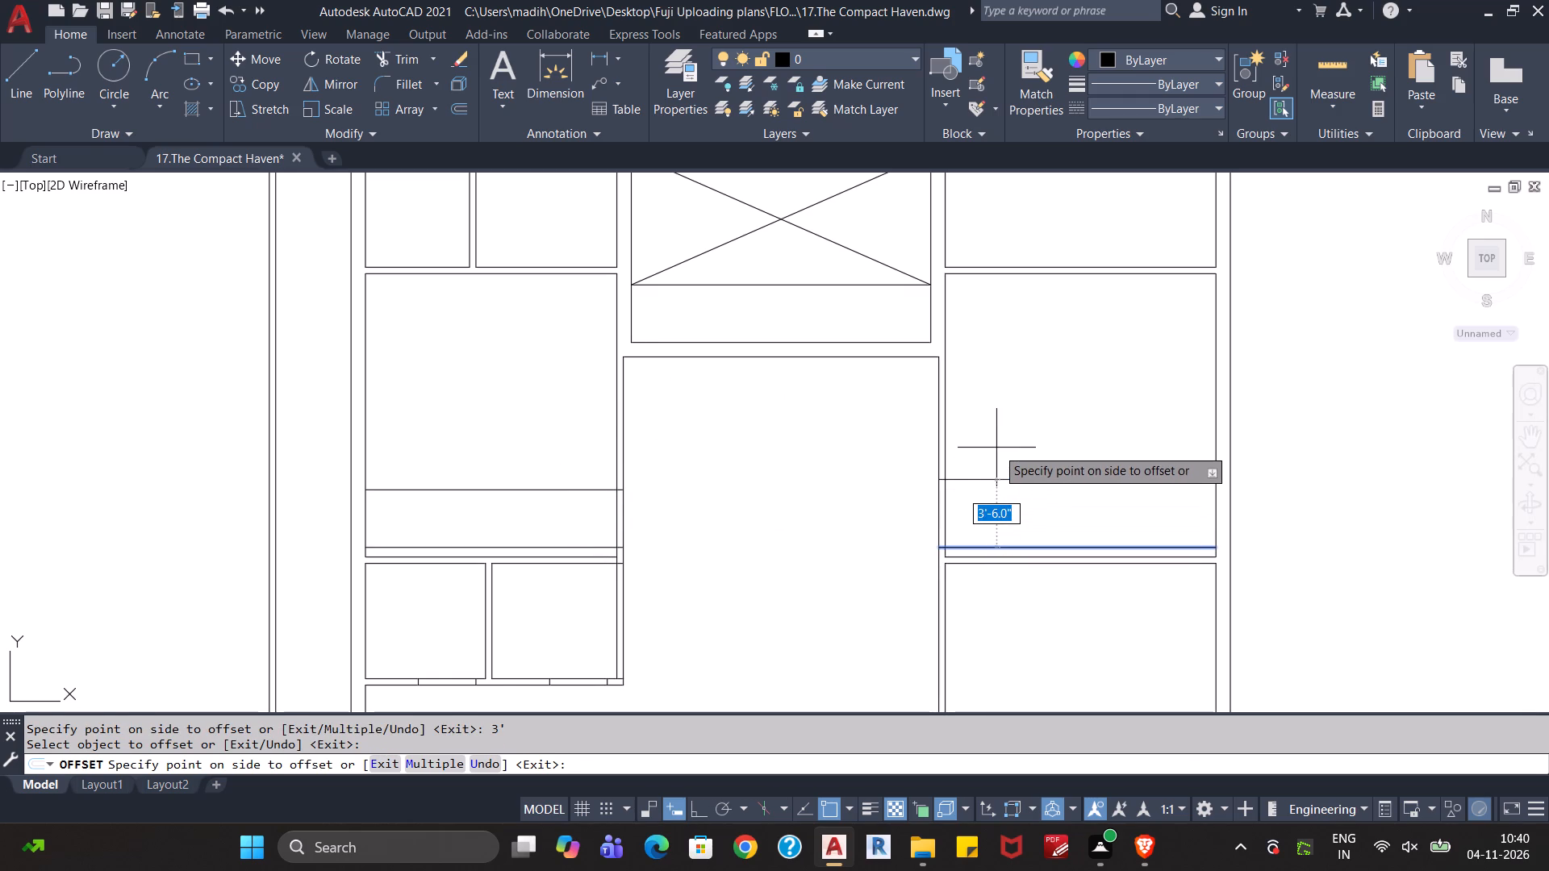
{"action": "type", "text": "3'"}
{"action": "key", "text": "Return"}
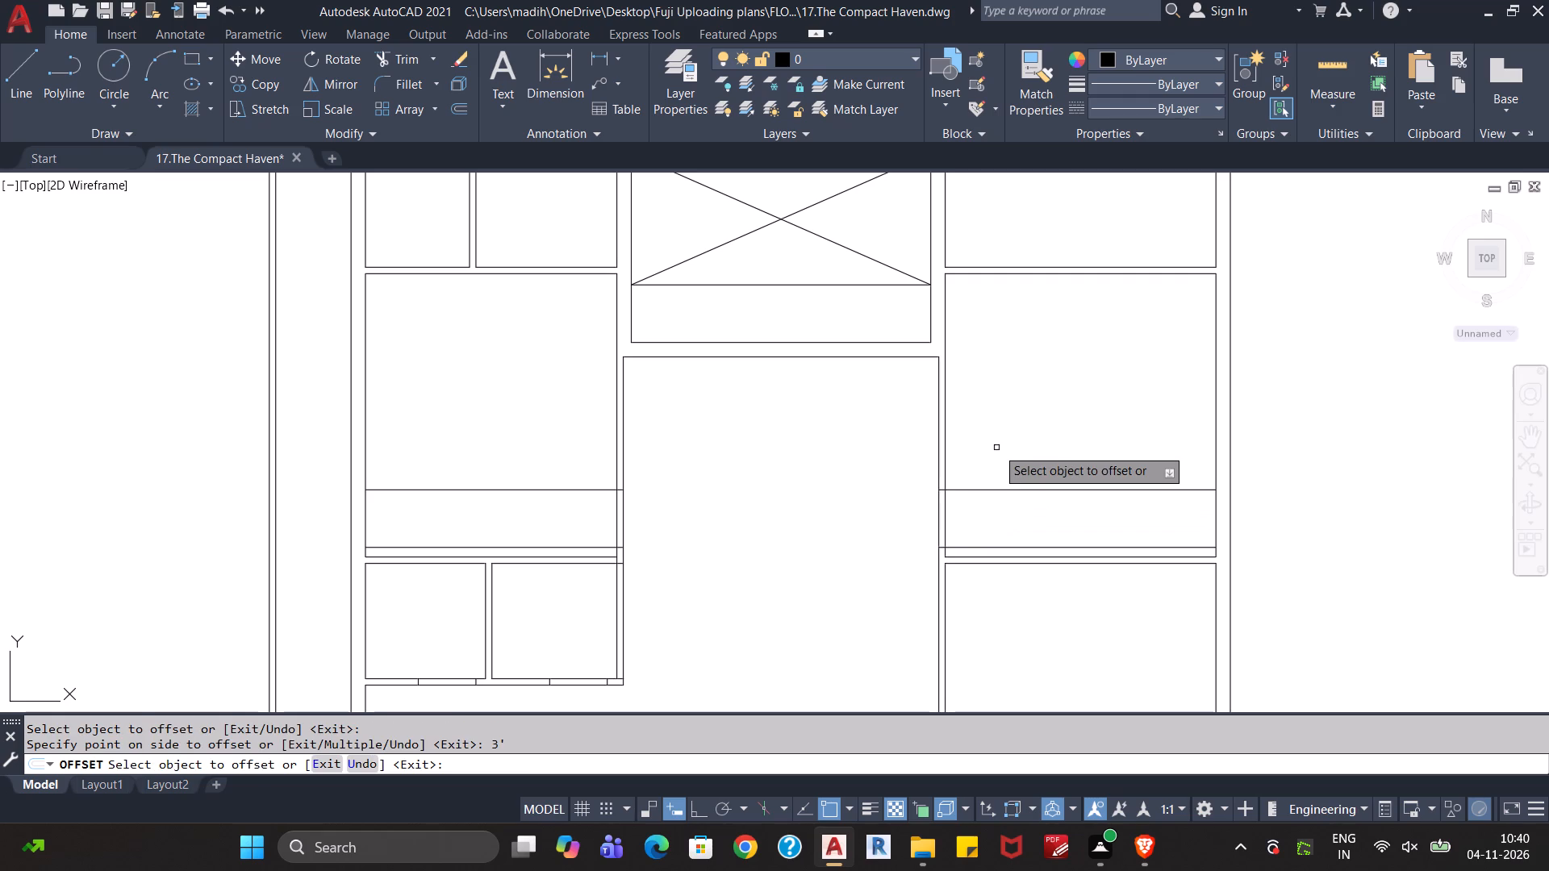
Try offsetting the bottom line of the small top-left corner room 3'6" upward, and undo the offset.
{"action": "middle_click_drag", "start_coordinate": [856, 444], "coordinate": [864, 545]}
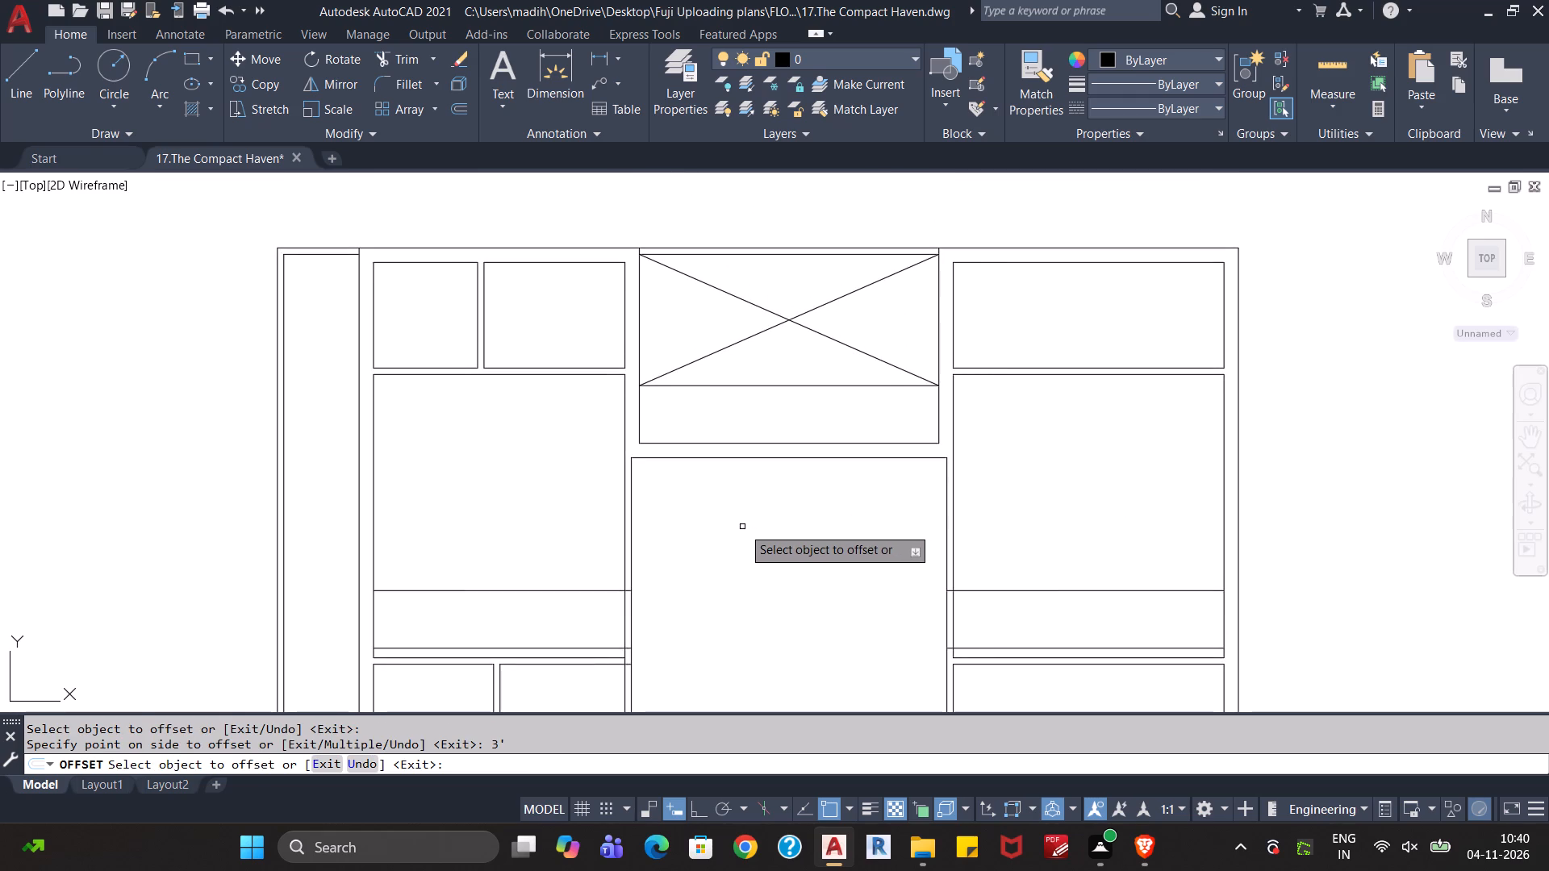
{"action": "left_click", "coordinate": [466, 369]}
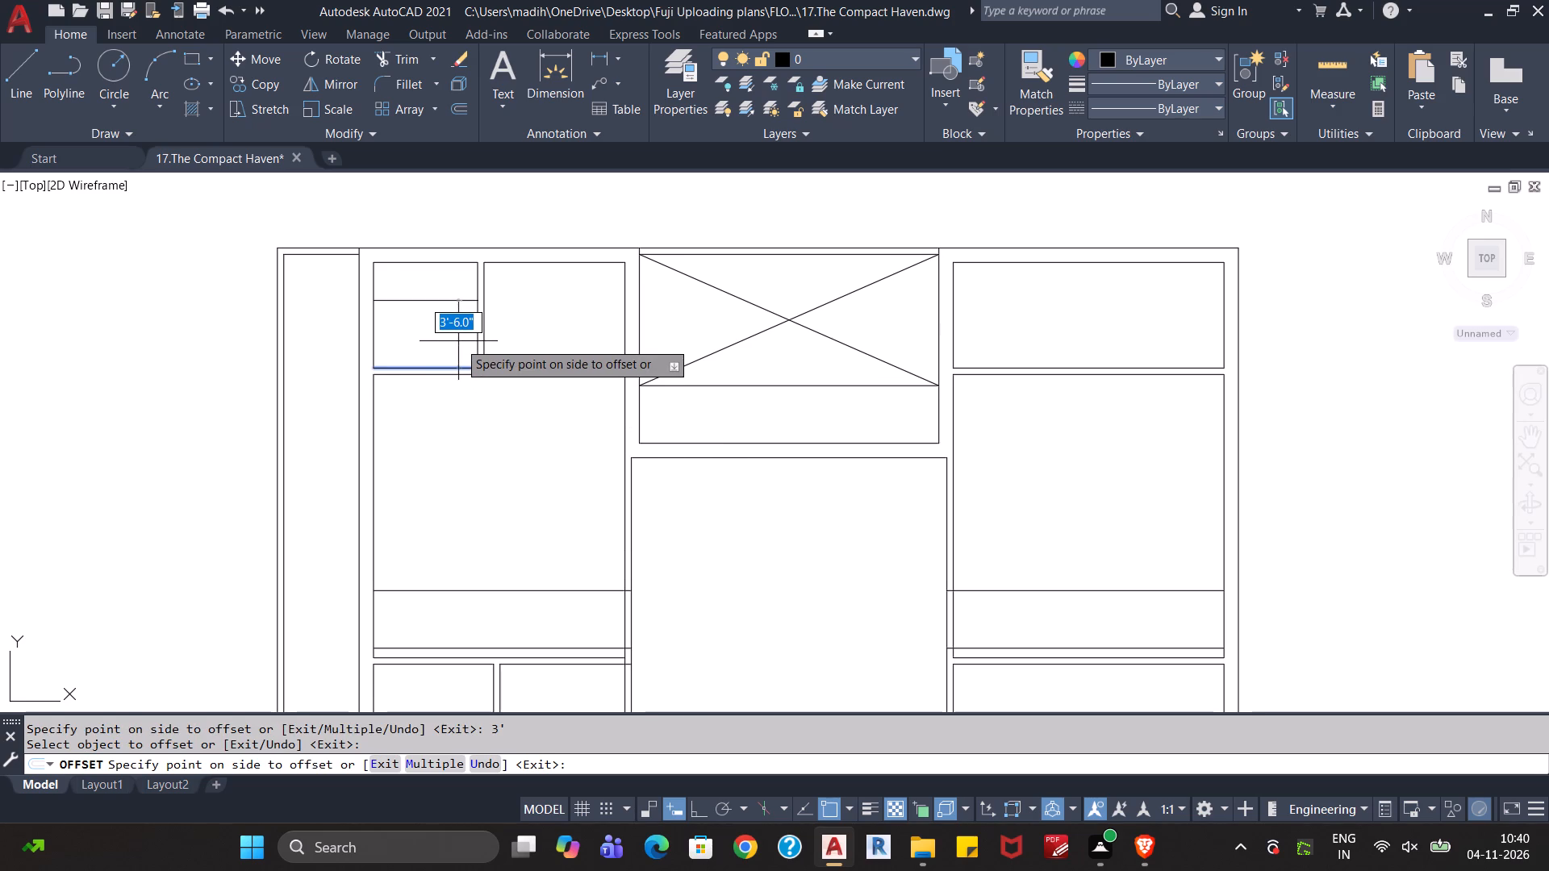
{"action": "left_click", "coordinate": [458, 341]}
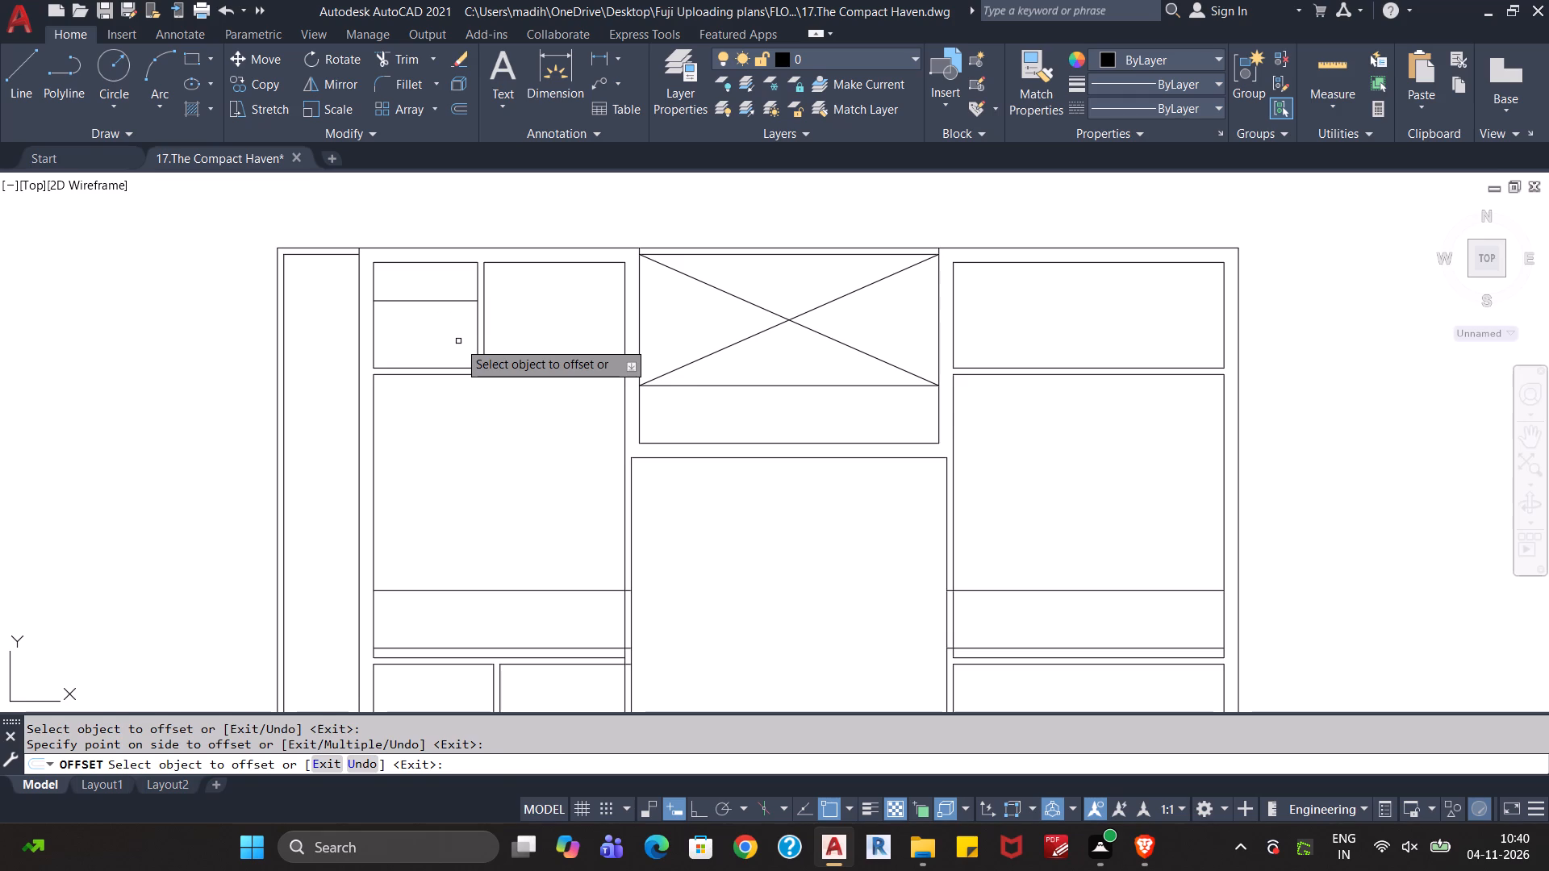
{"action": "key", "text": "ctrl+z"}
Offset the bottom lines of the two small top-left rooms 6" upward into the rooms.
{"action": "left_click", "coordinate": [460, 365]}
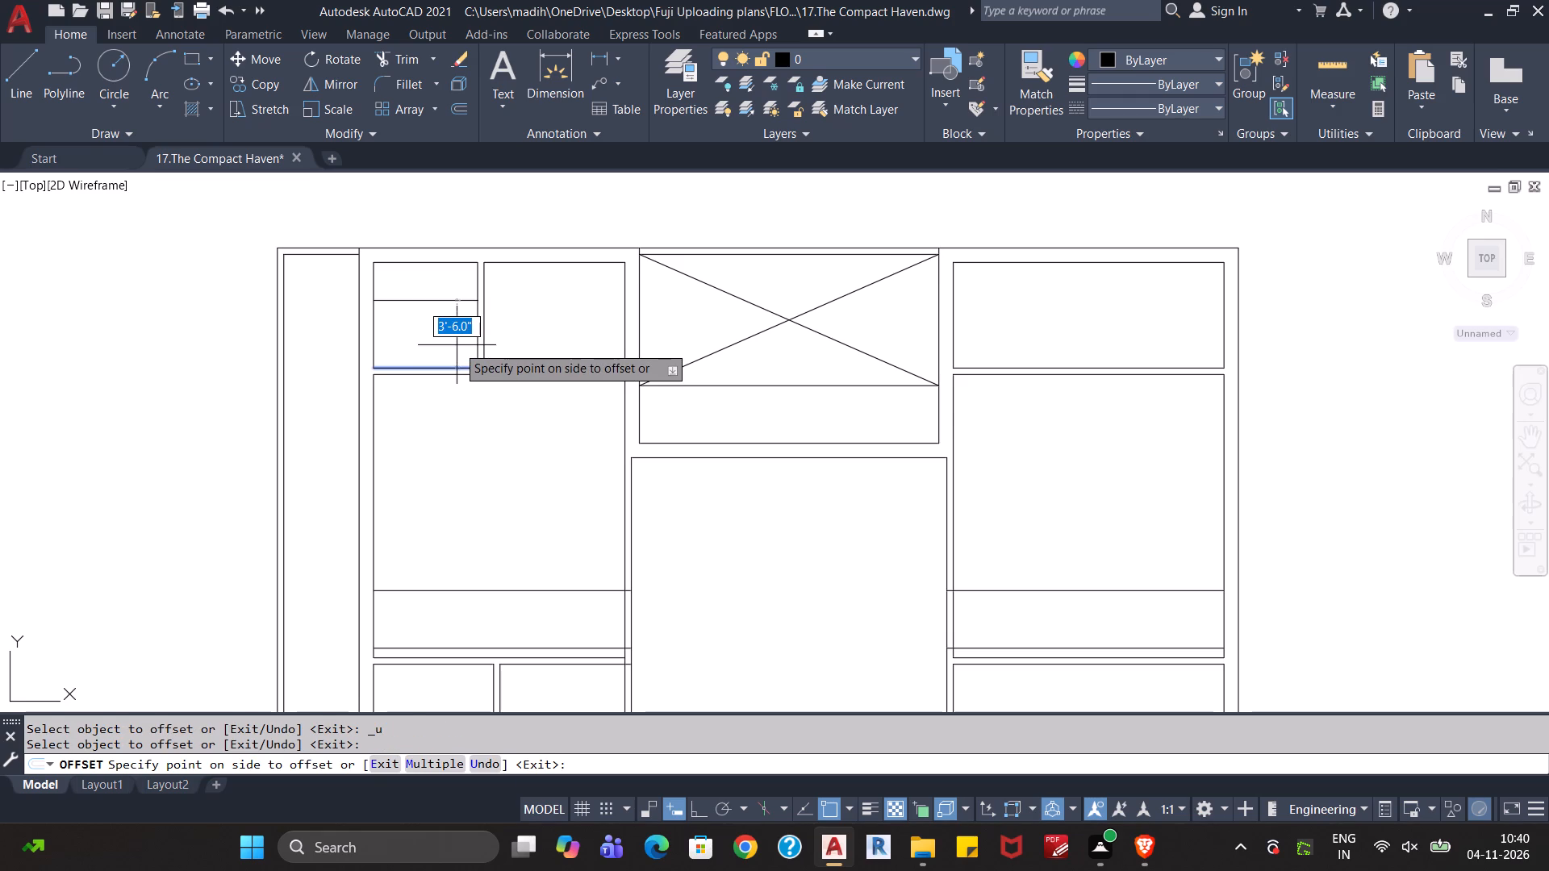
{"action": "key", "text": "6"}
{"action": "key", "text": "shift+quotedbl"}
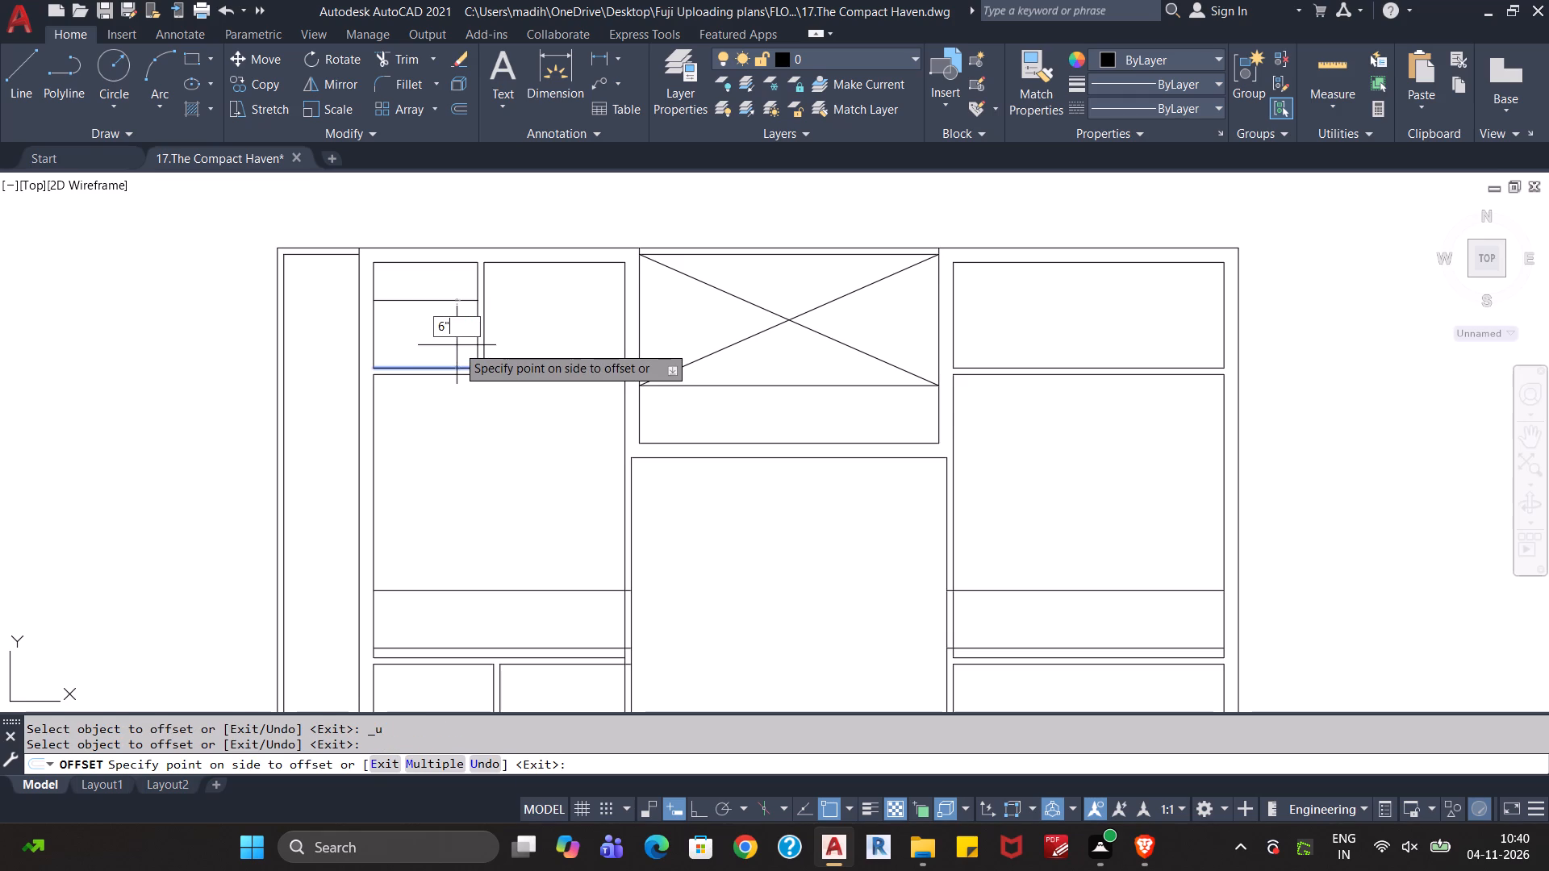
{"action": "key", "text": "Return"}
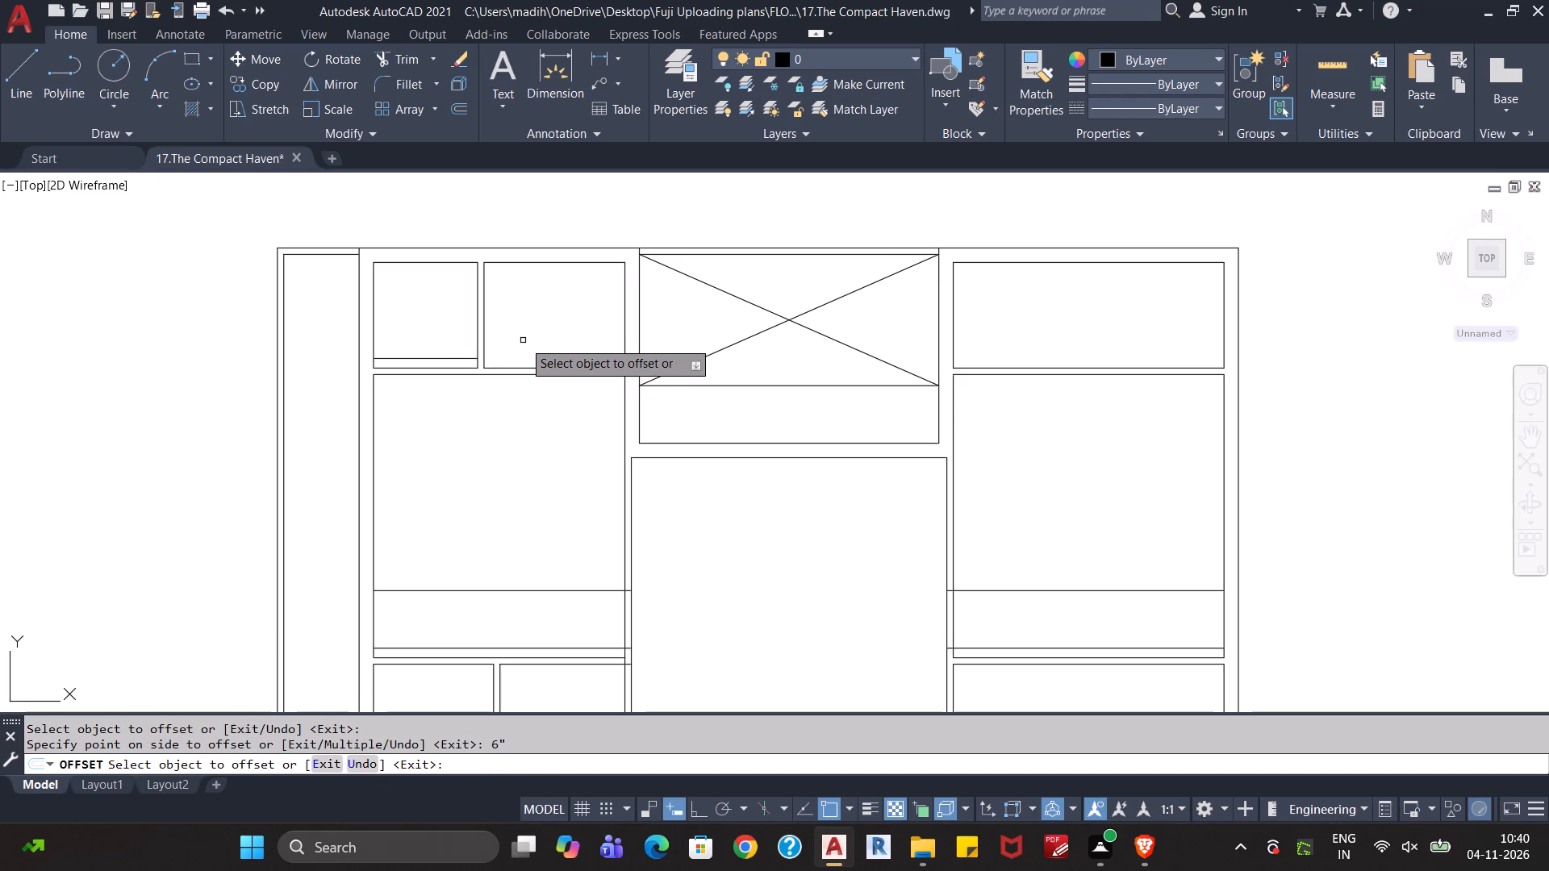
{"action": "middle_click_drag", "start_coordinate": [523, 341], "coordinate": [584, 337]}
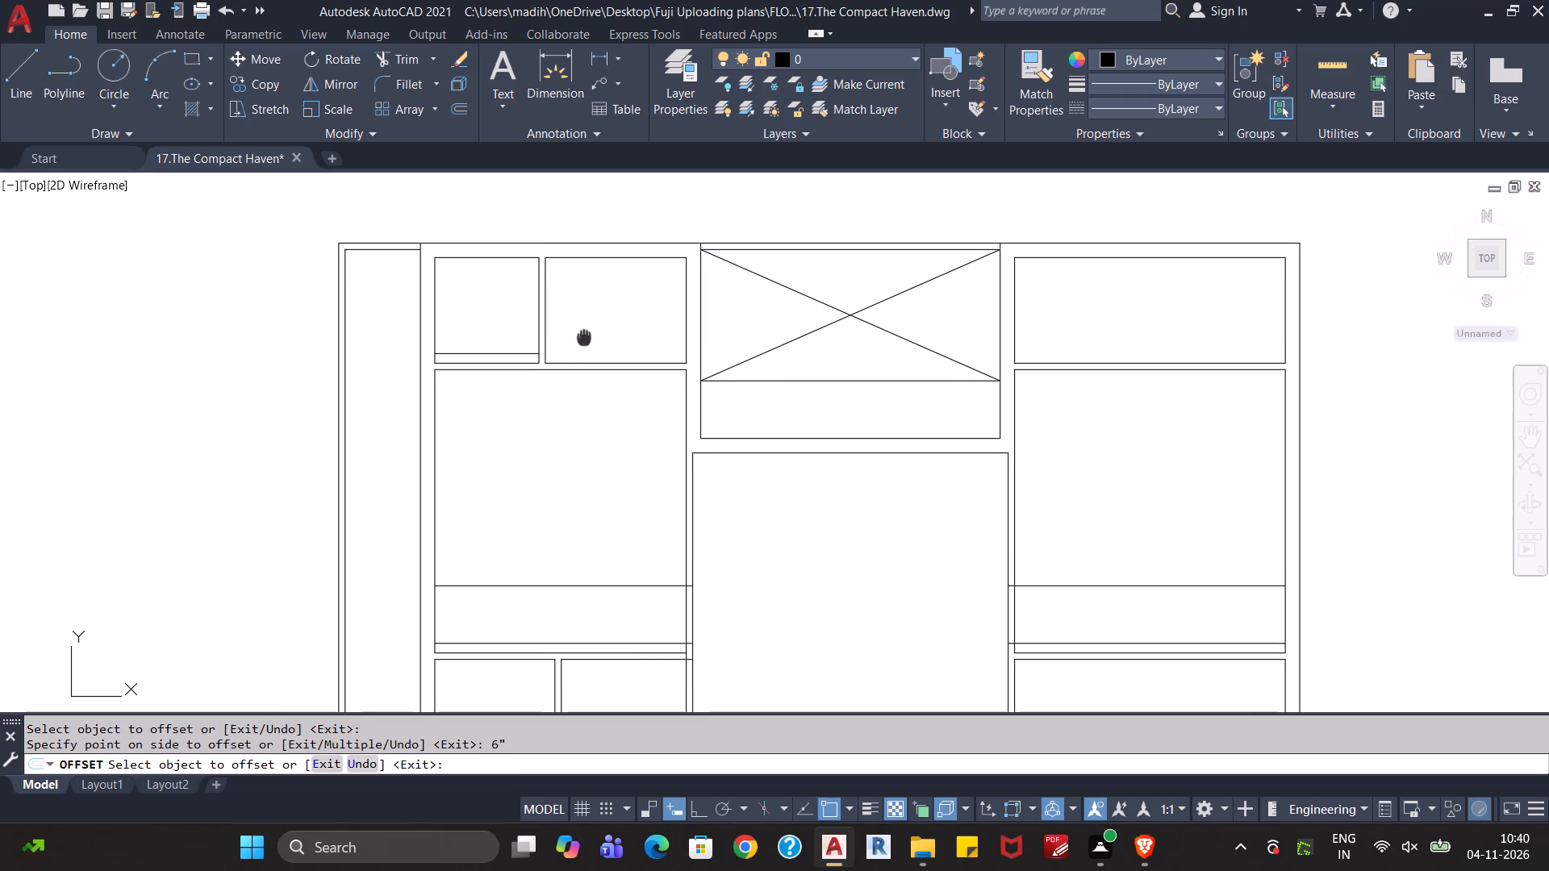
{"action": "middle_click_drag", "start_coordinate": [584, 337], "coordinate": [584, 340]}
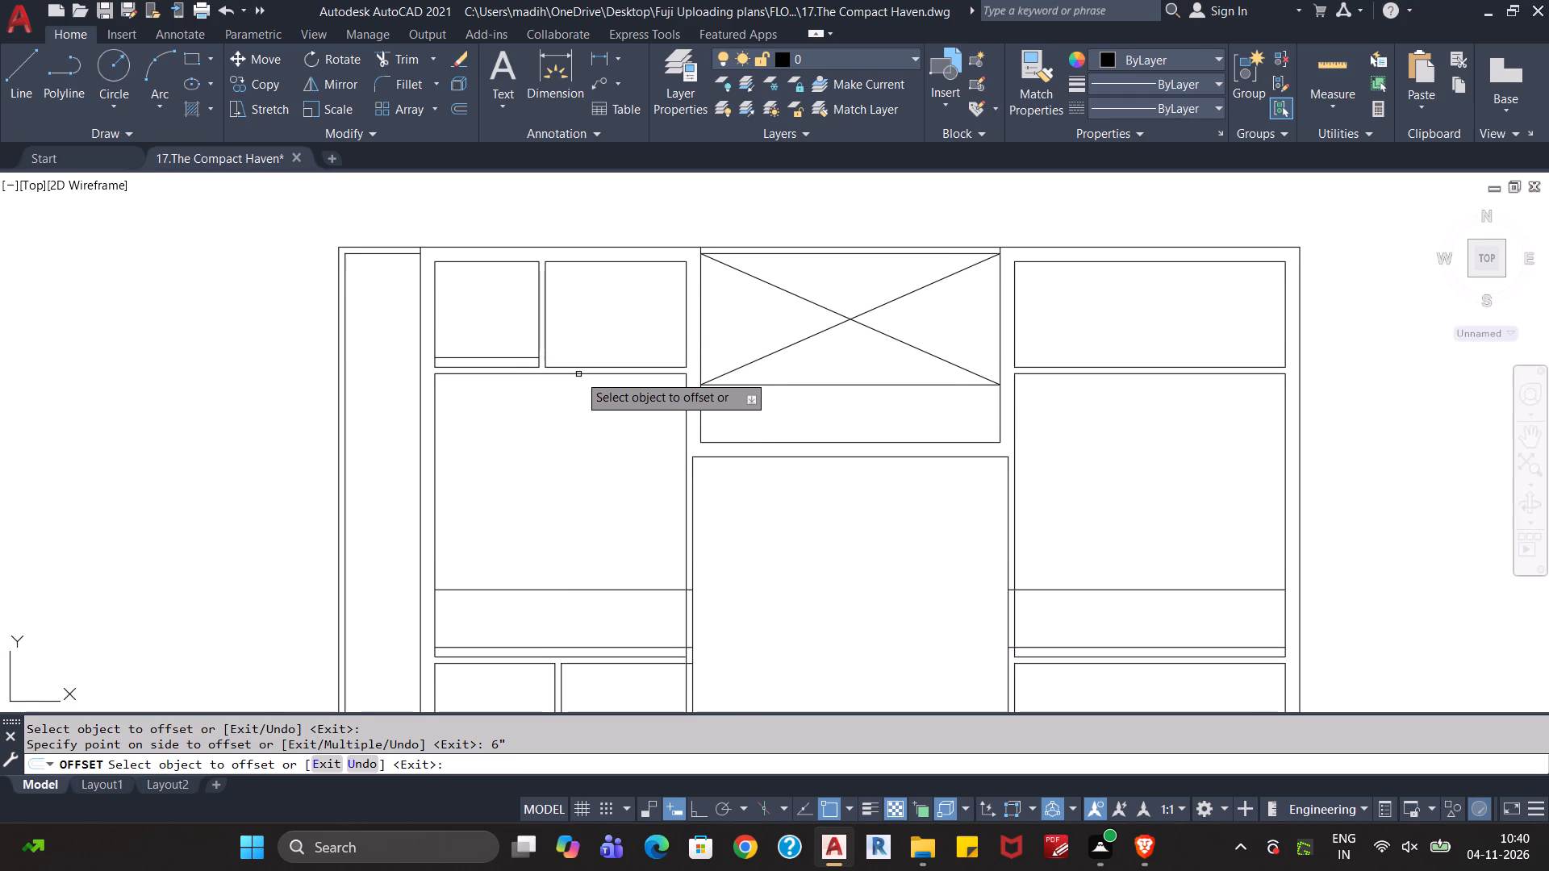
{"action": "left_click", "coordinate": [580, 368]}
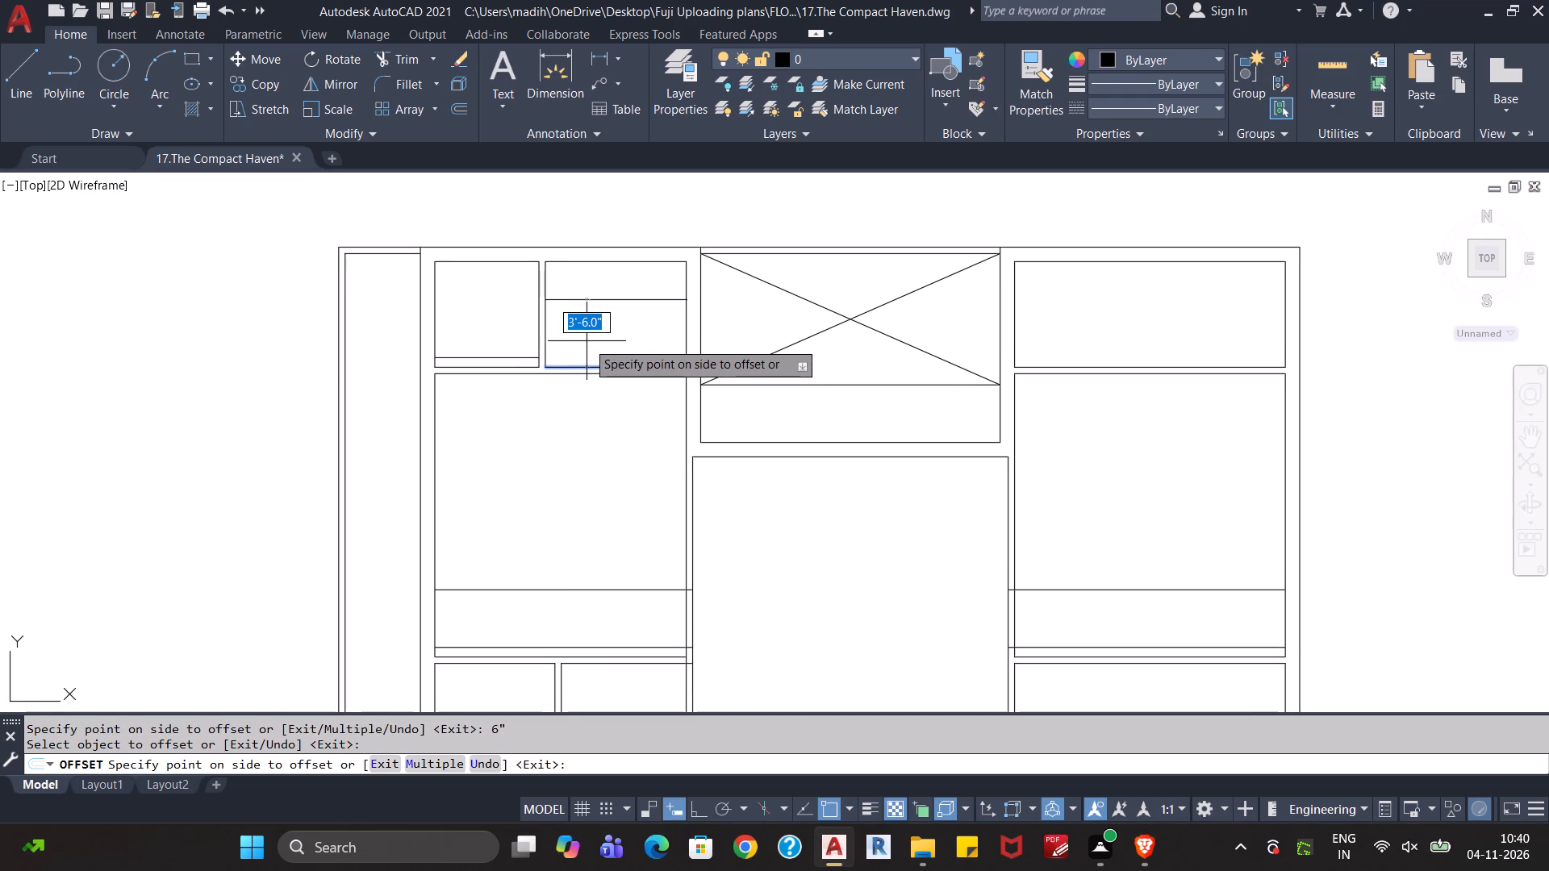
{"action": "type", "text": "6\""}
{"action": "key", "text": "Return"}
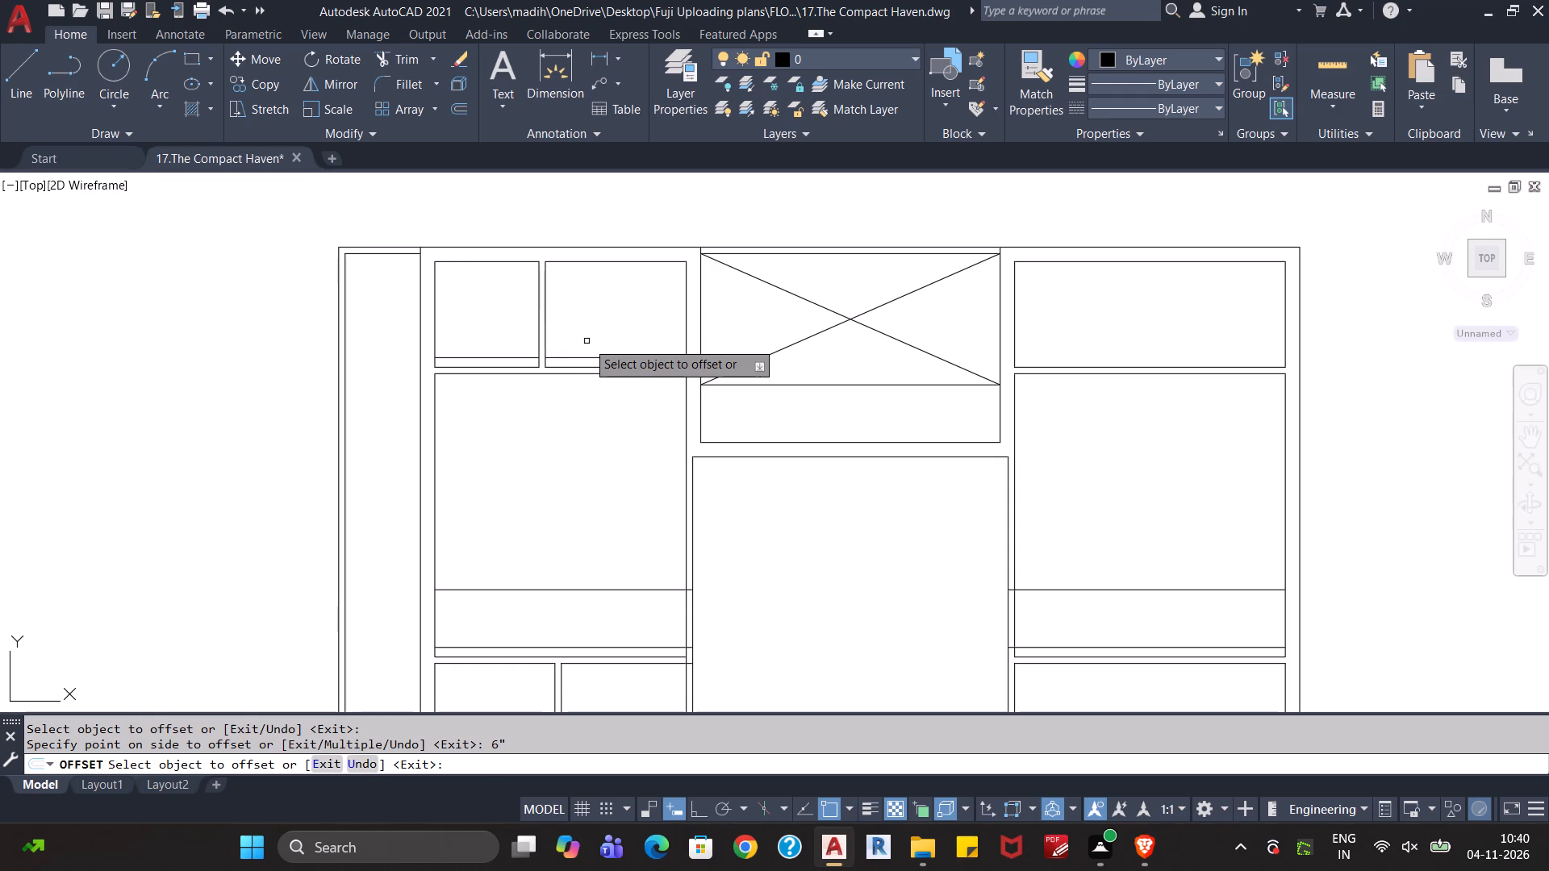
Offset the horizontal lines just above the bottom walls of the two small top-left rooms 2'6" upward.
{"action": "left_click", "coordinate": [583, 357]}
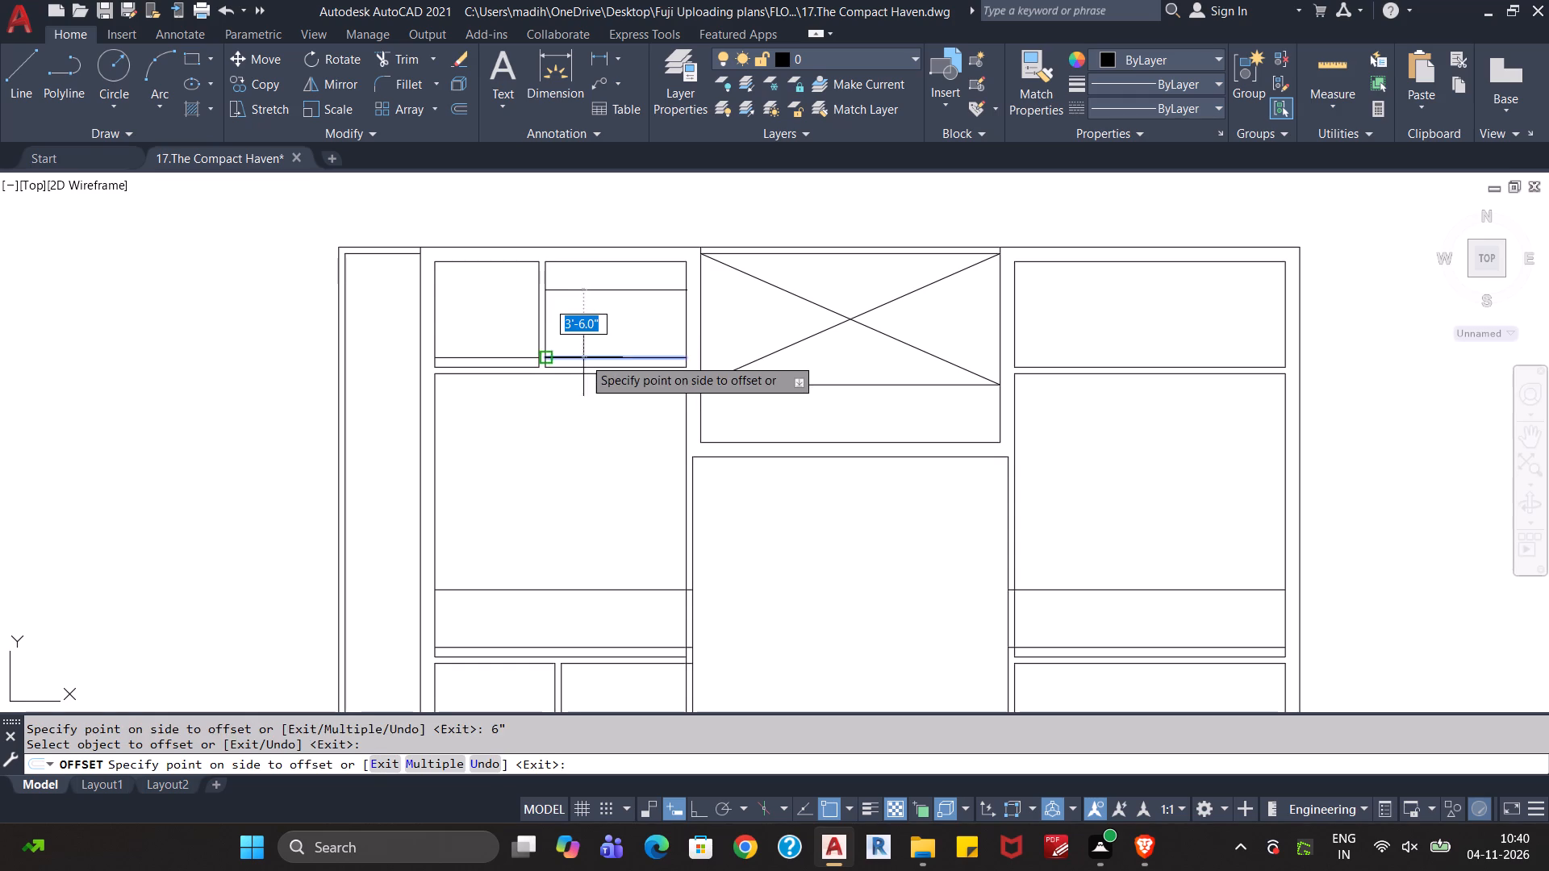
{"action": "type", "text": "2'6\""}
{"action": "key", "text": "Return"}
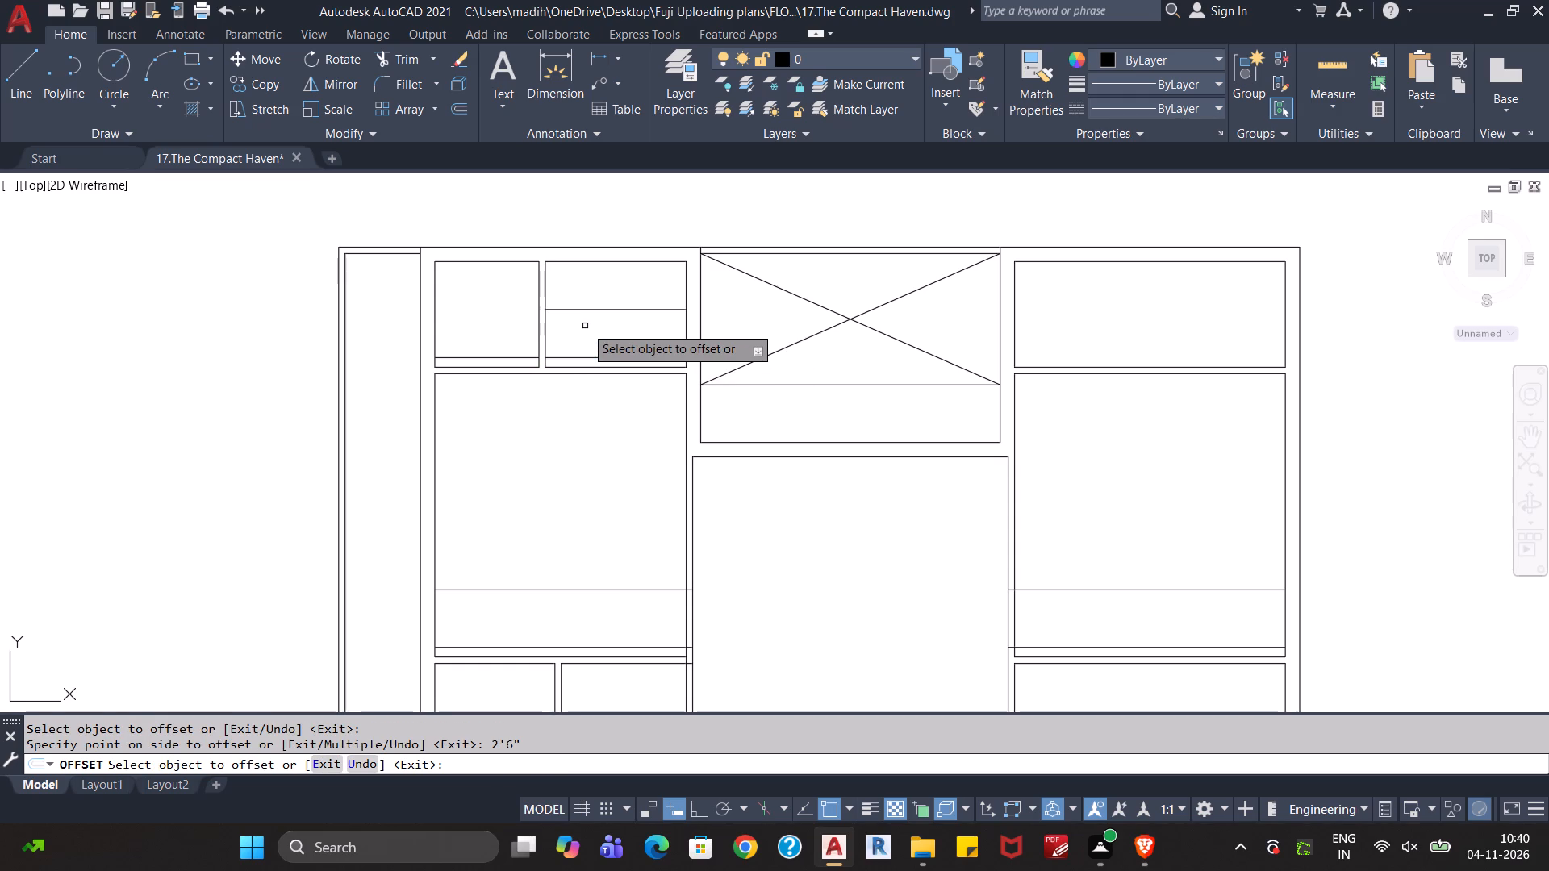
{"action": "left_click", "coordinate": [522, 356]}
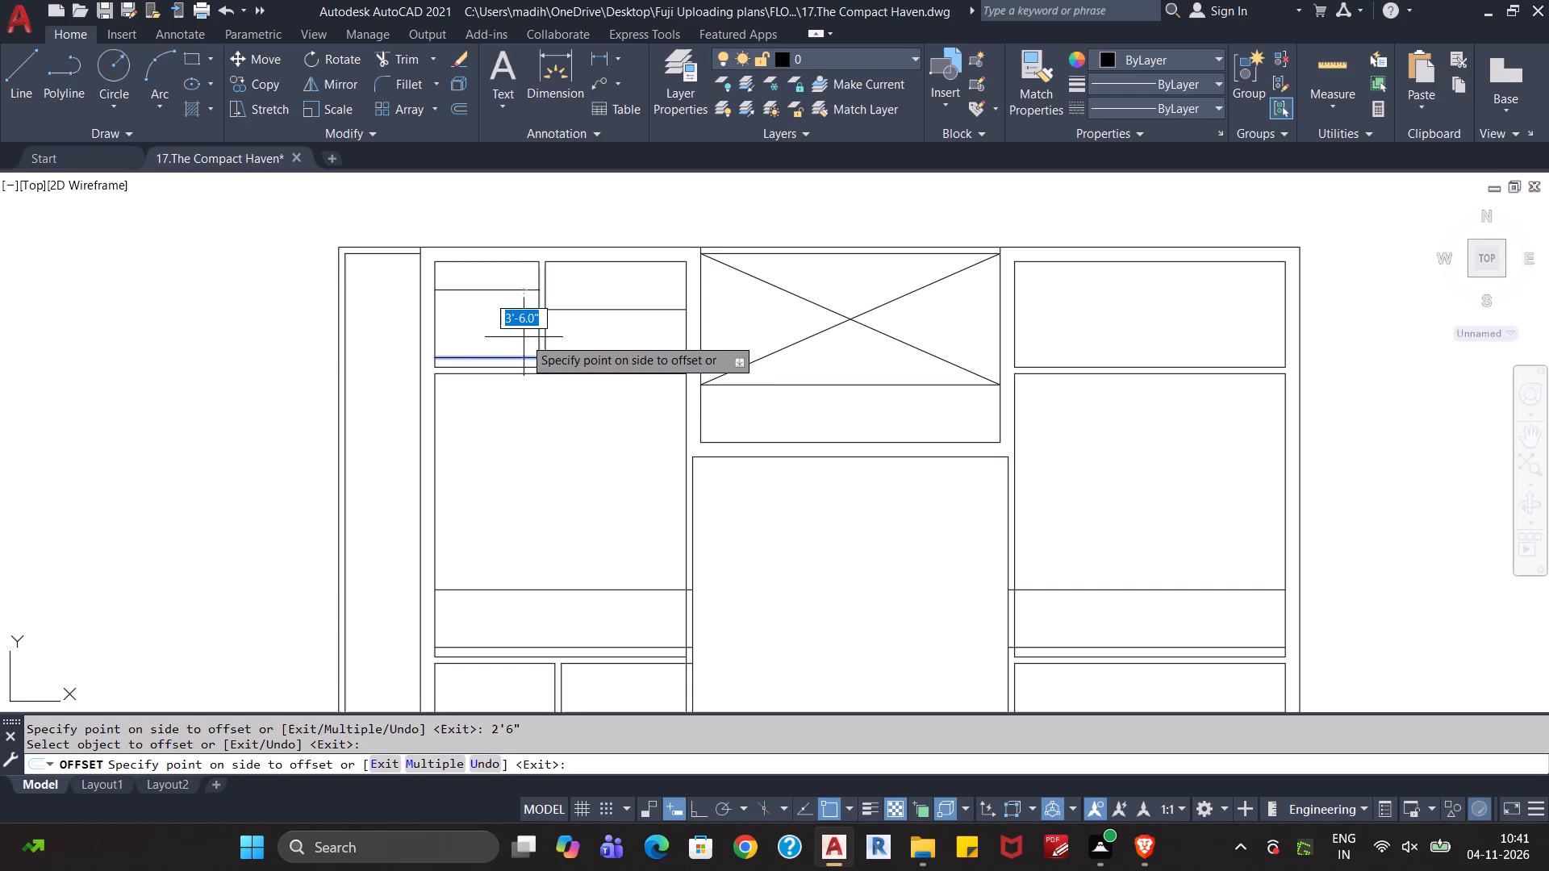
{"action": "key", "text": "2"}
{"action": "type", "text": "'6\""}
{"action": "key", "text": "Return"}
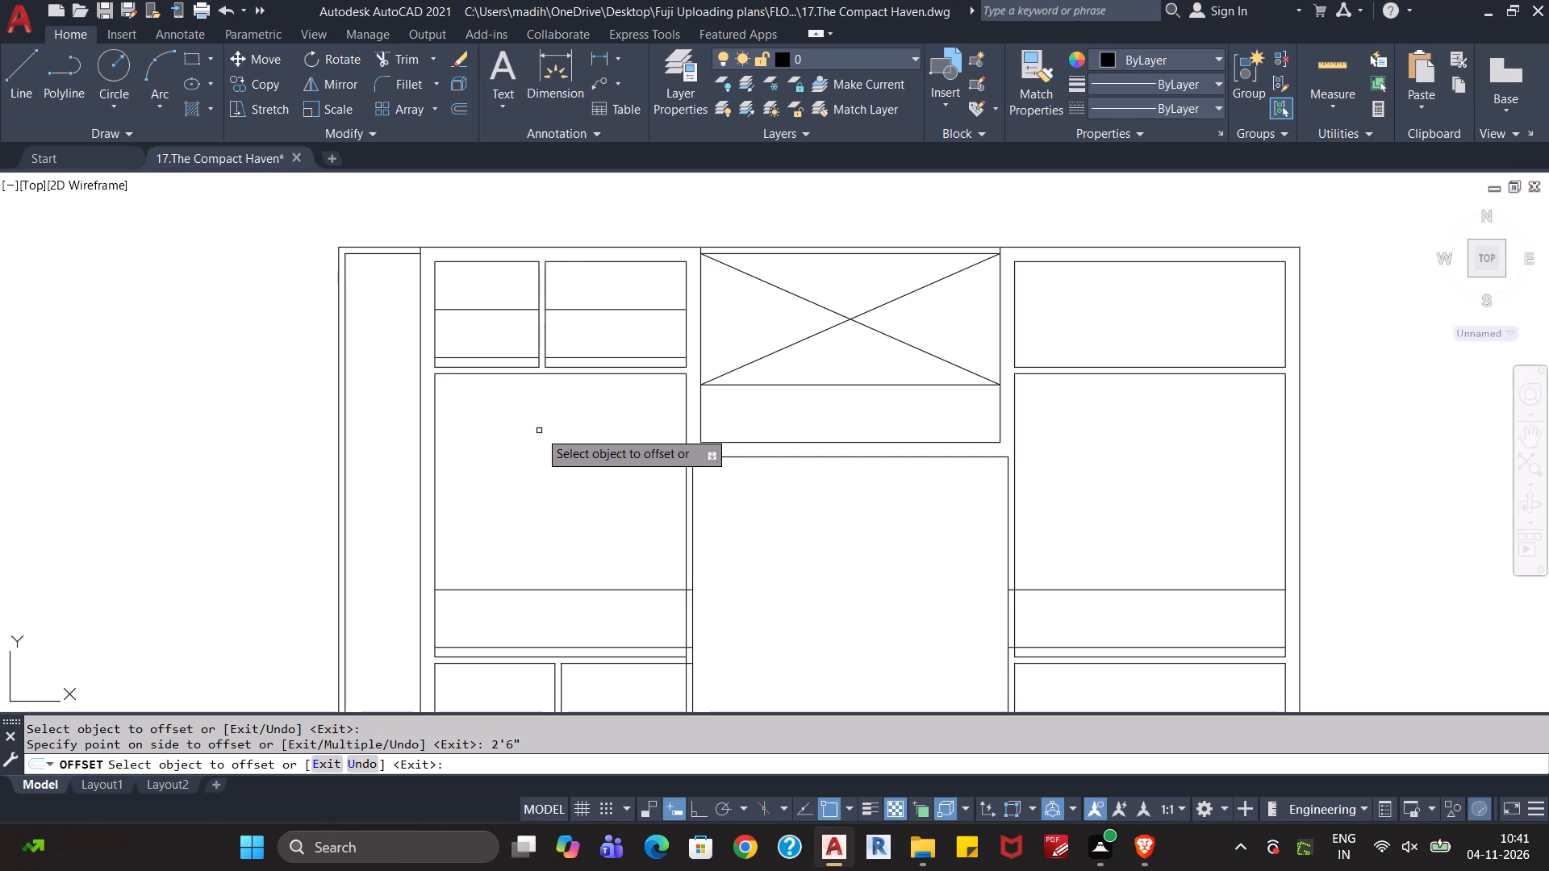
Offset the right wall line of the small top-left corner room 2' to the left into the room.
{"action": "left_click", "coordinate": [539, 351]}
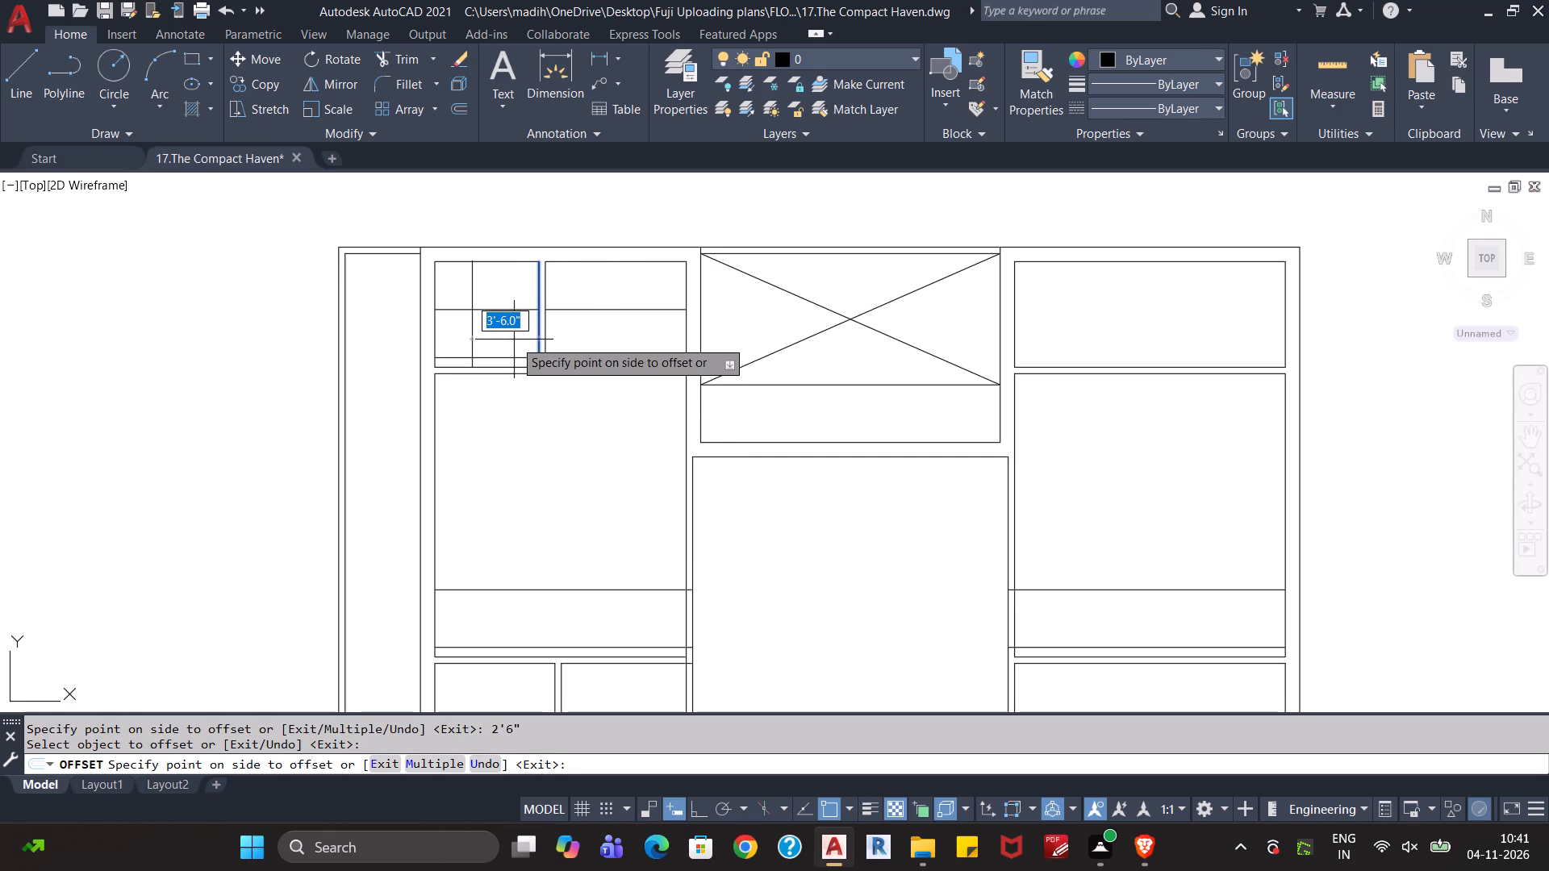
{"action": "key", "text": "2"}
{"action": "key", "text": "apostrophe"}
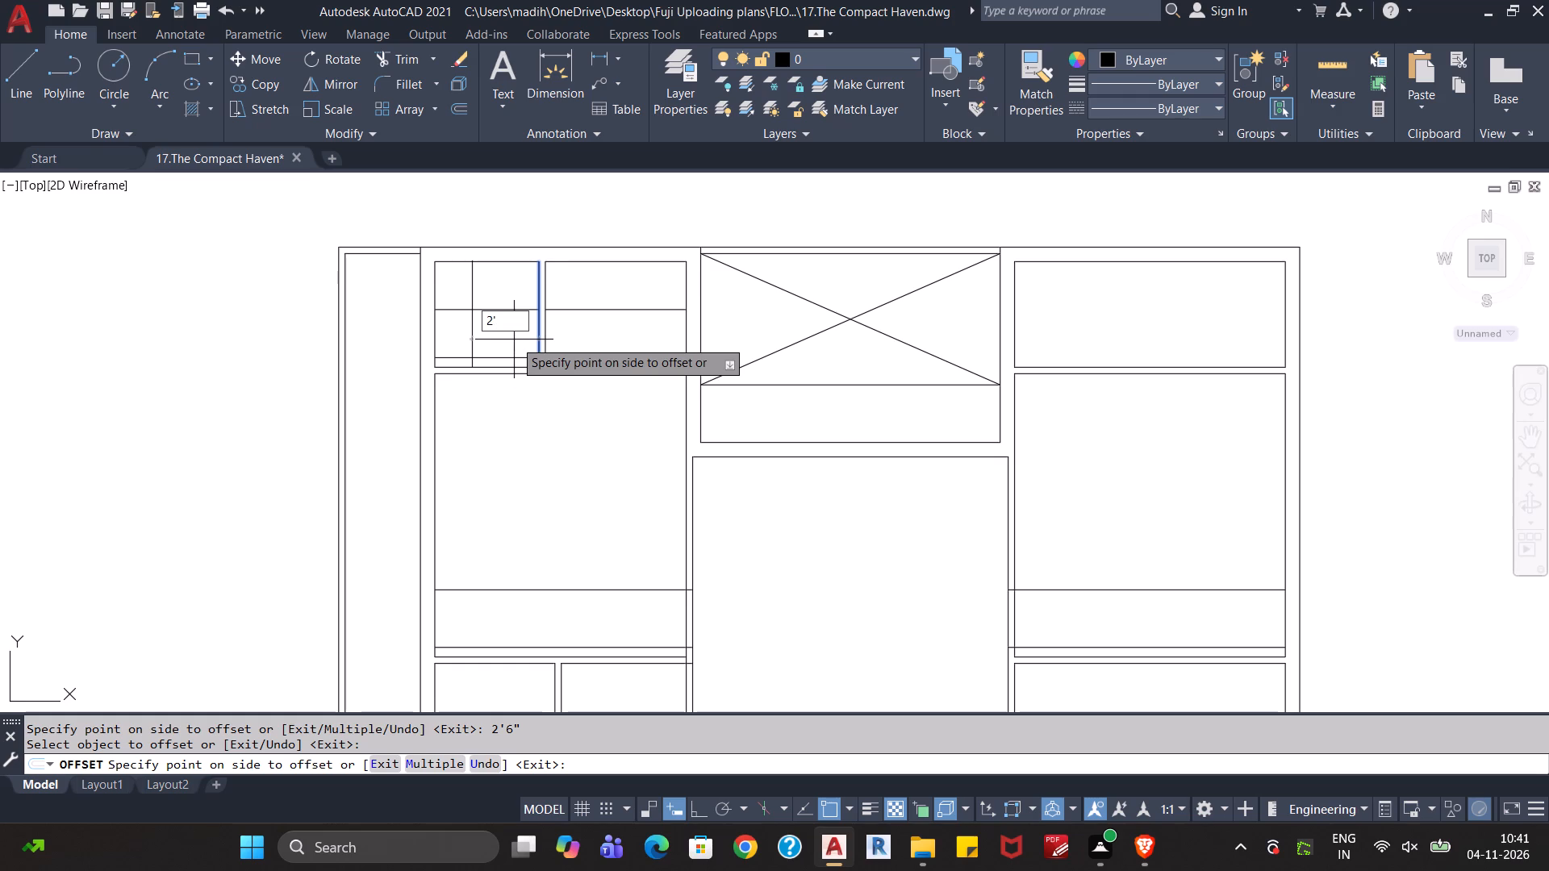
{"action": "key", "text": "Return"}
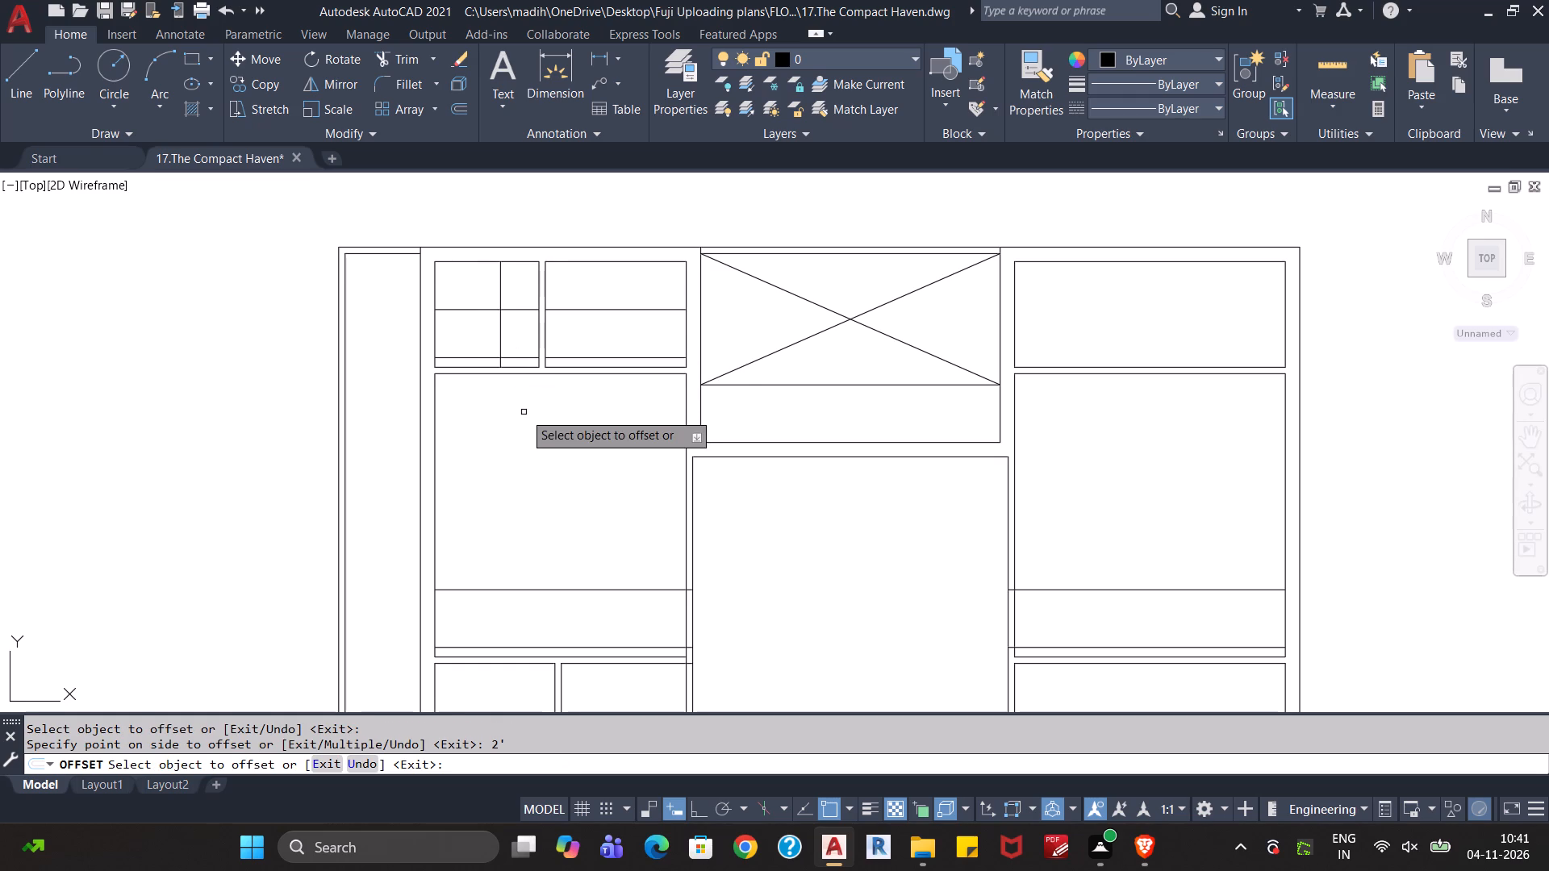
{"action": "key", "text": "Escape"}
{"action": "key", "text": "Escape"}
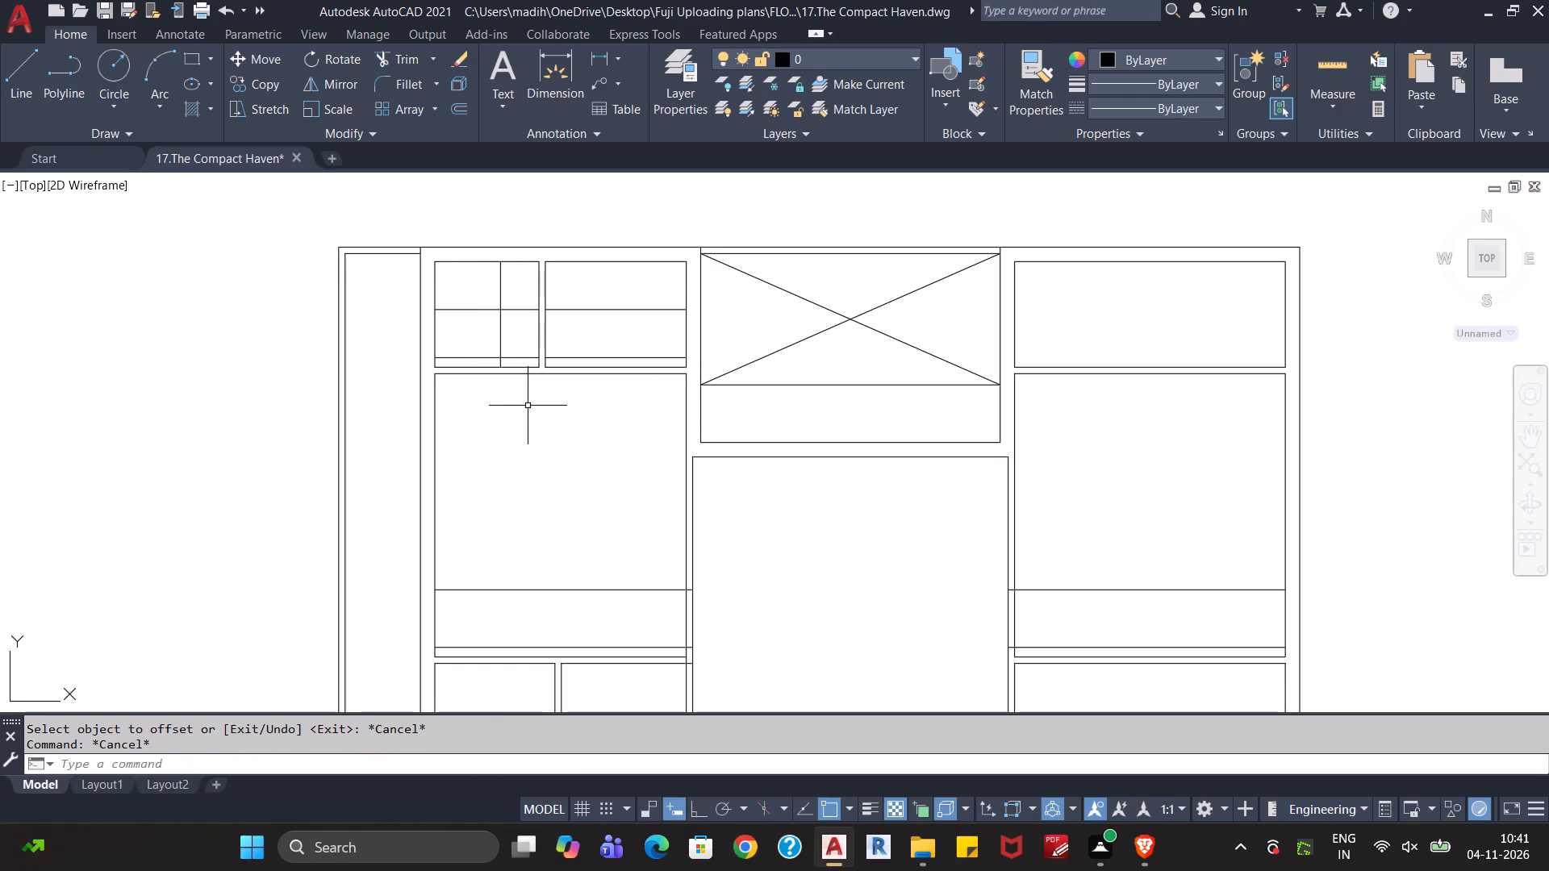
Extend the horizontal offset lines through the partition between the two small top-left rooms and trim the partition between them to open a doorway.
{"action": "type", "text": "ex"}
{"action": "key", "text": "Return"}
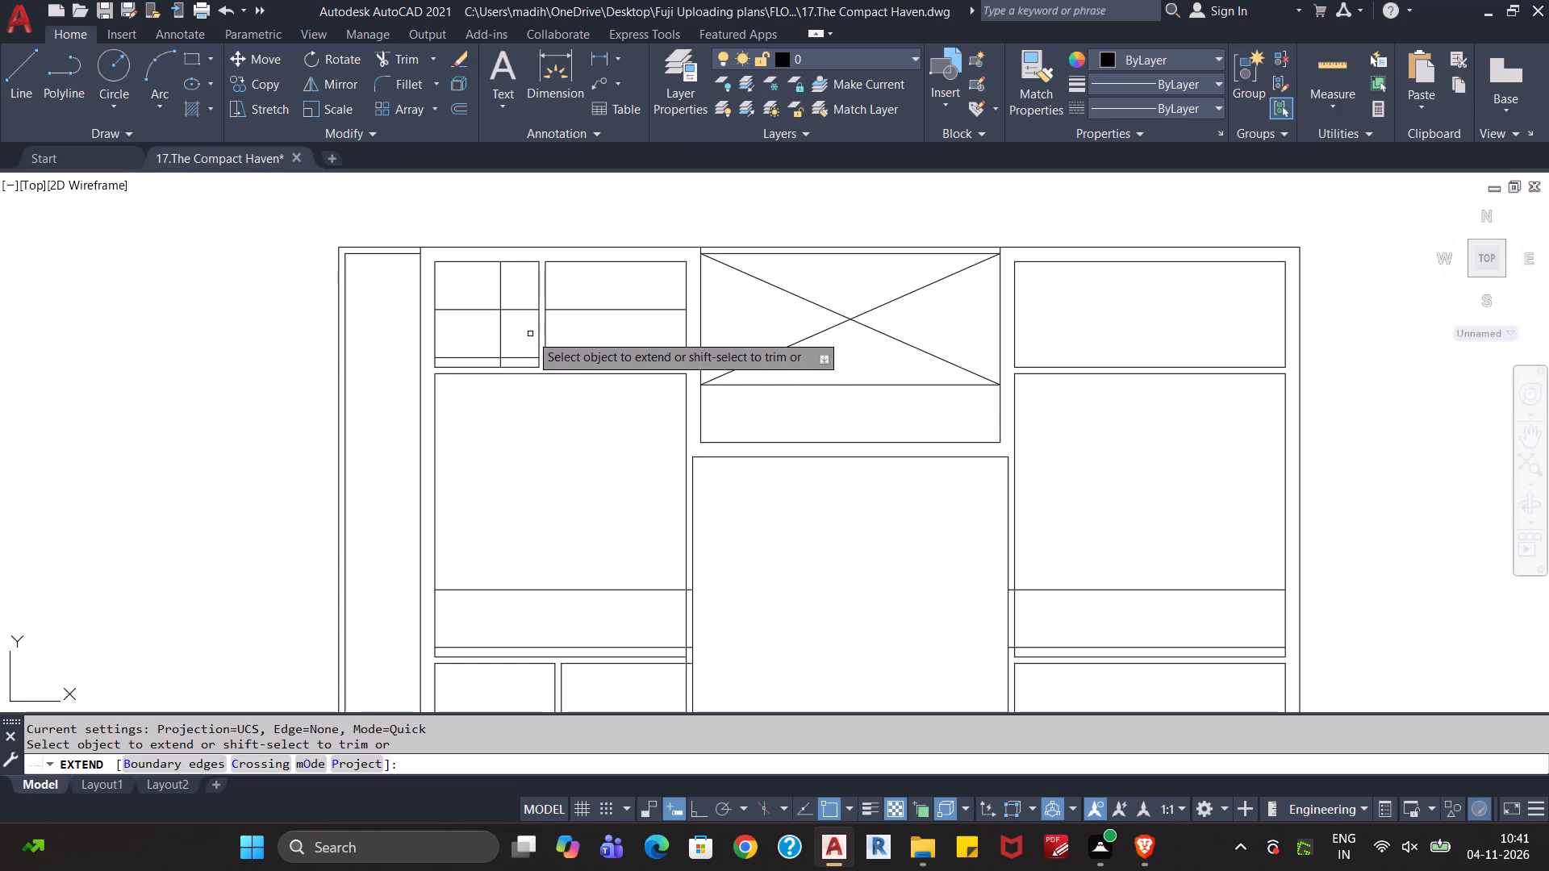
{"action": "left_click", "coordinate": [524, 310]}
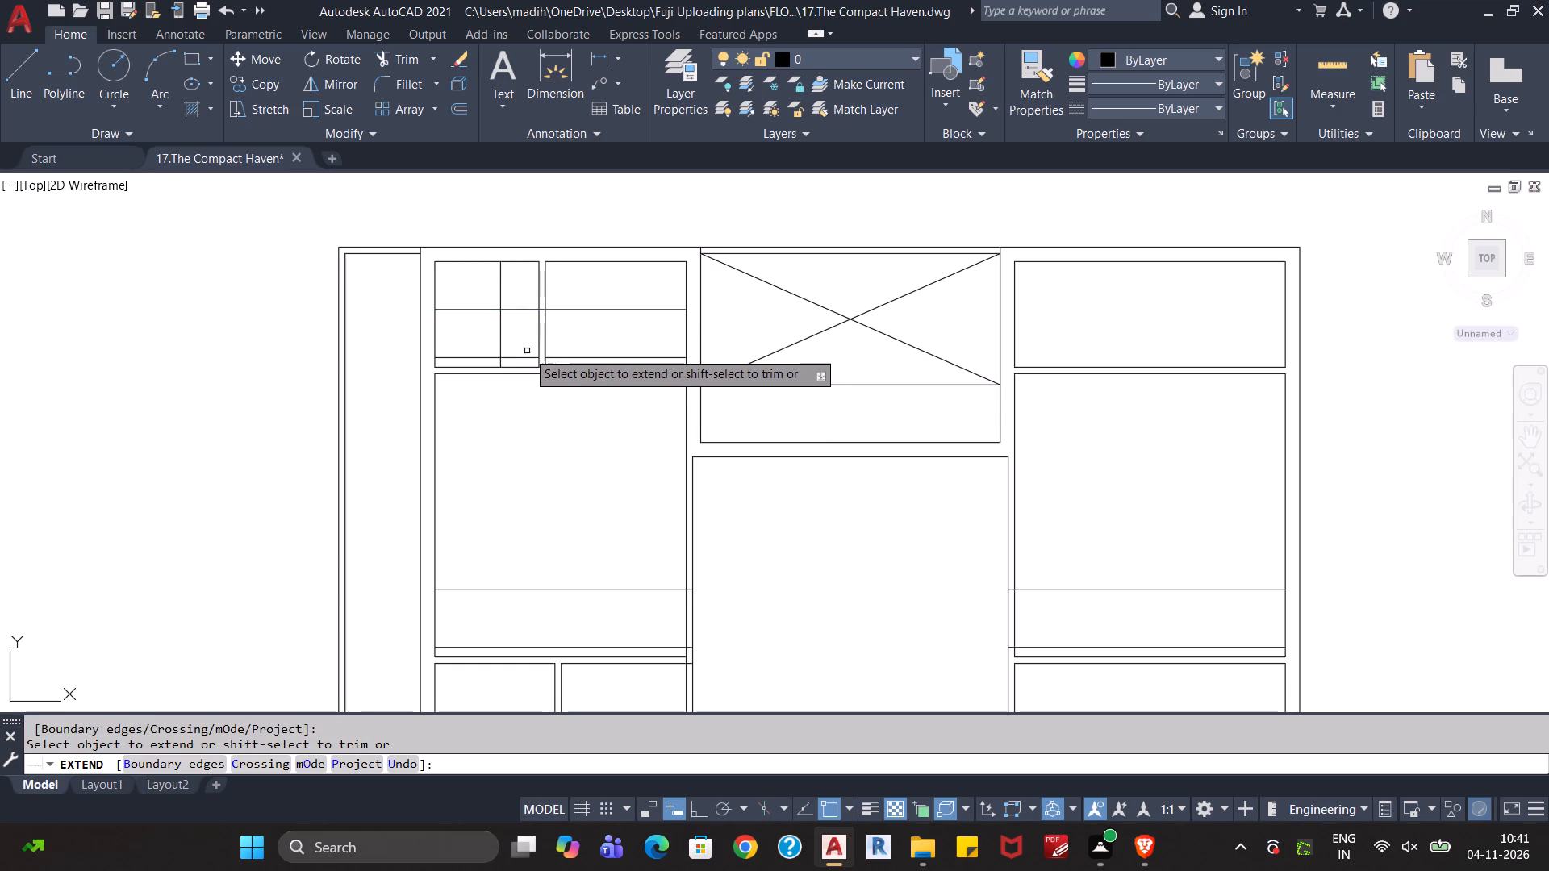
{"action": "left_click", "coordinate": [526, 357]}
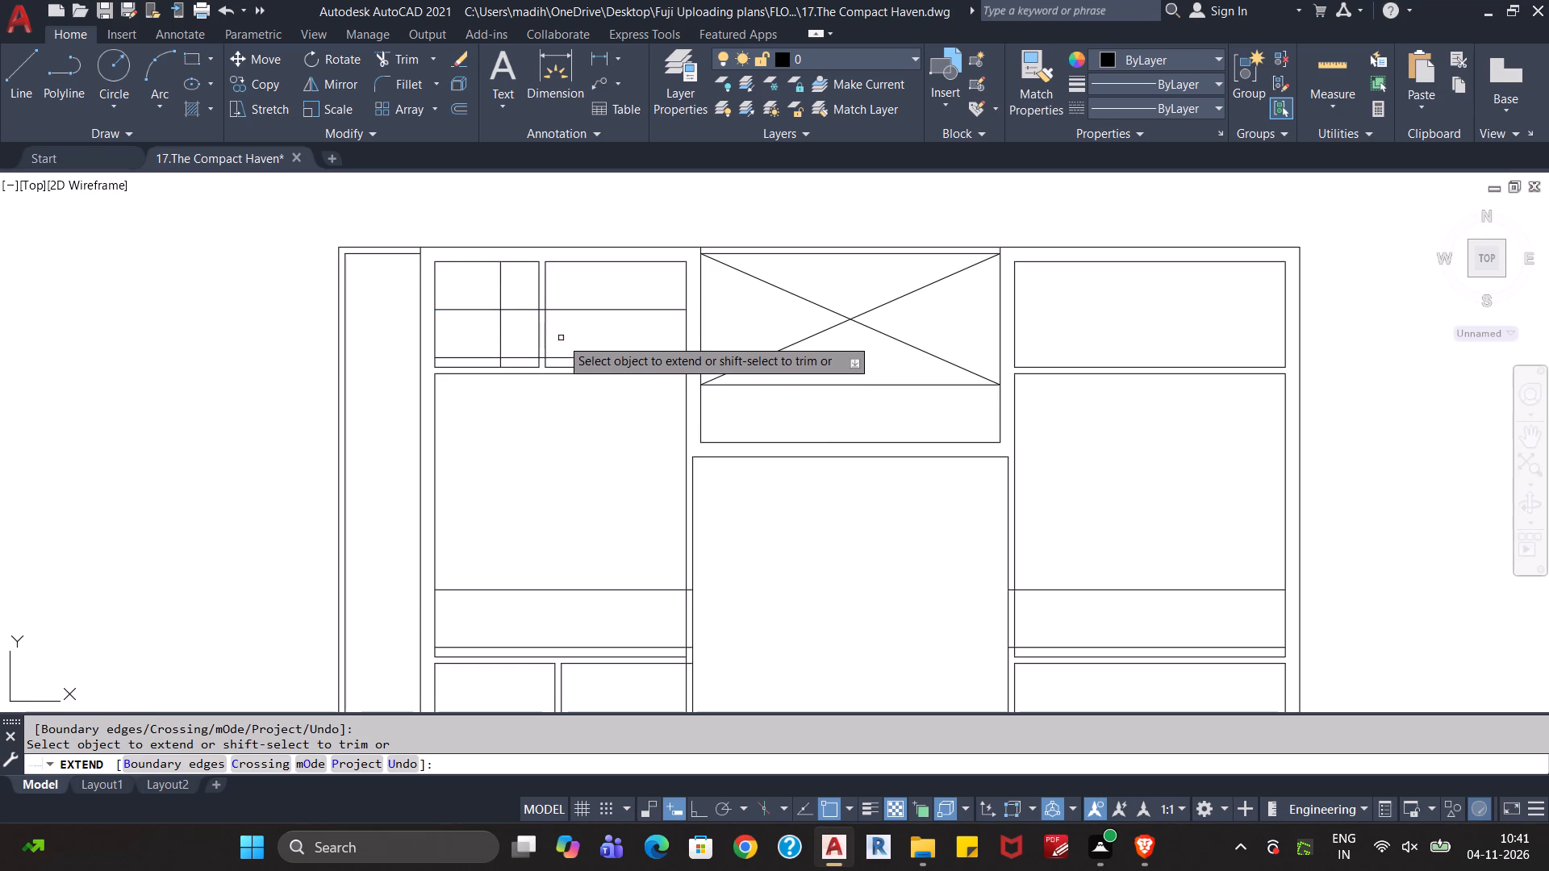
{"action": "left_click", "coordinate": [562, 338], "text": "shift"}
{"action": "left_click", "coordinate": [522, 341], "text": "shift"}
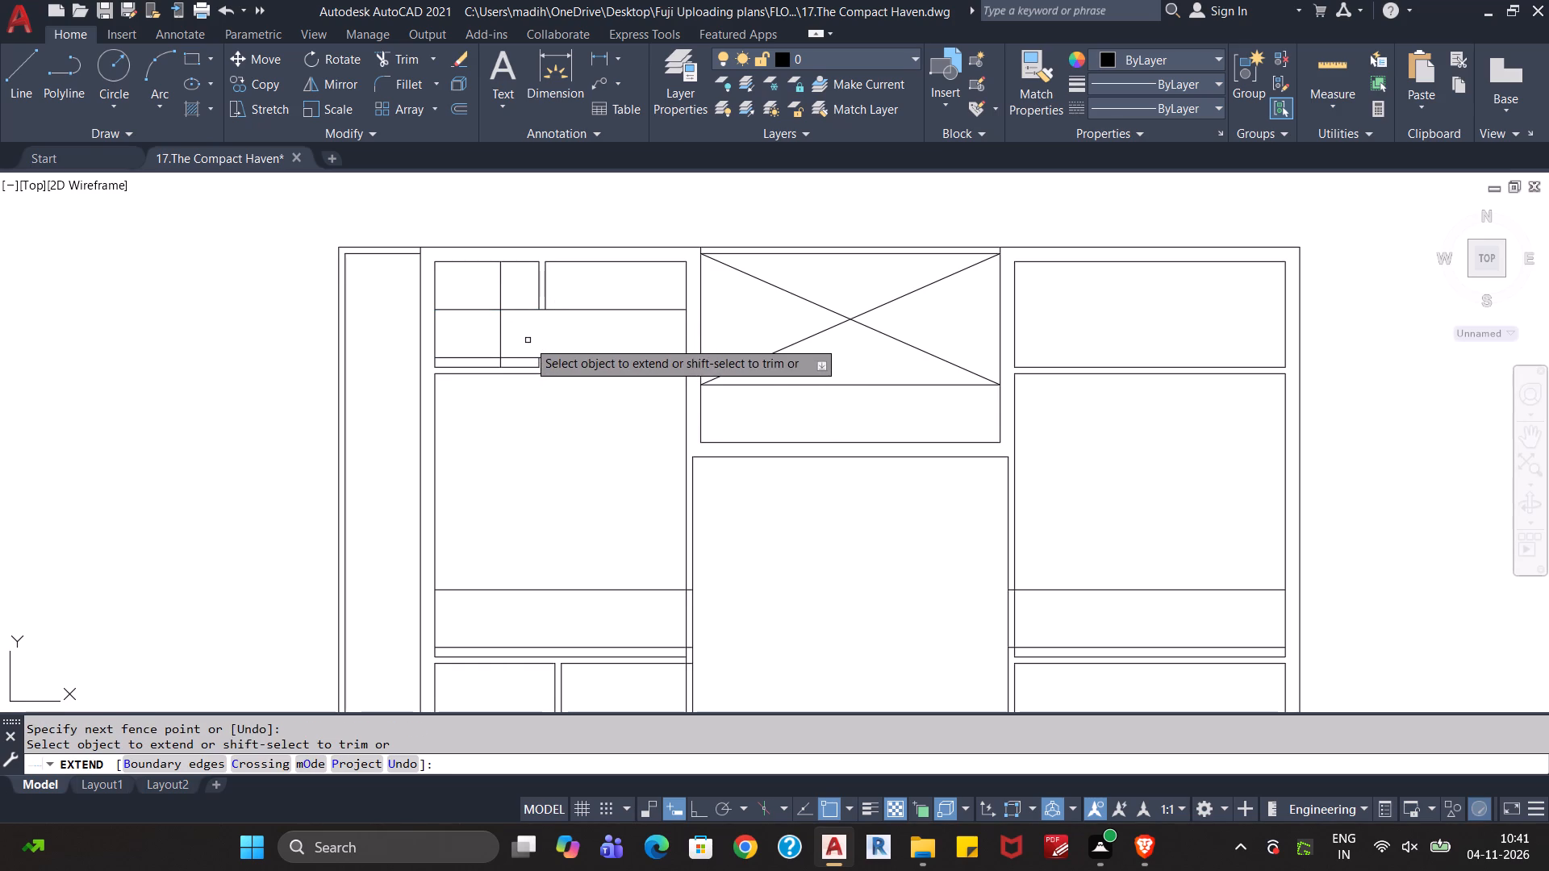
Trim away the leftover offset lines inside the two small top-left rooms around the new partition doorway.
{"action": "left_click", "coordinate": [595, 293]}
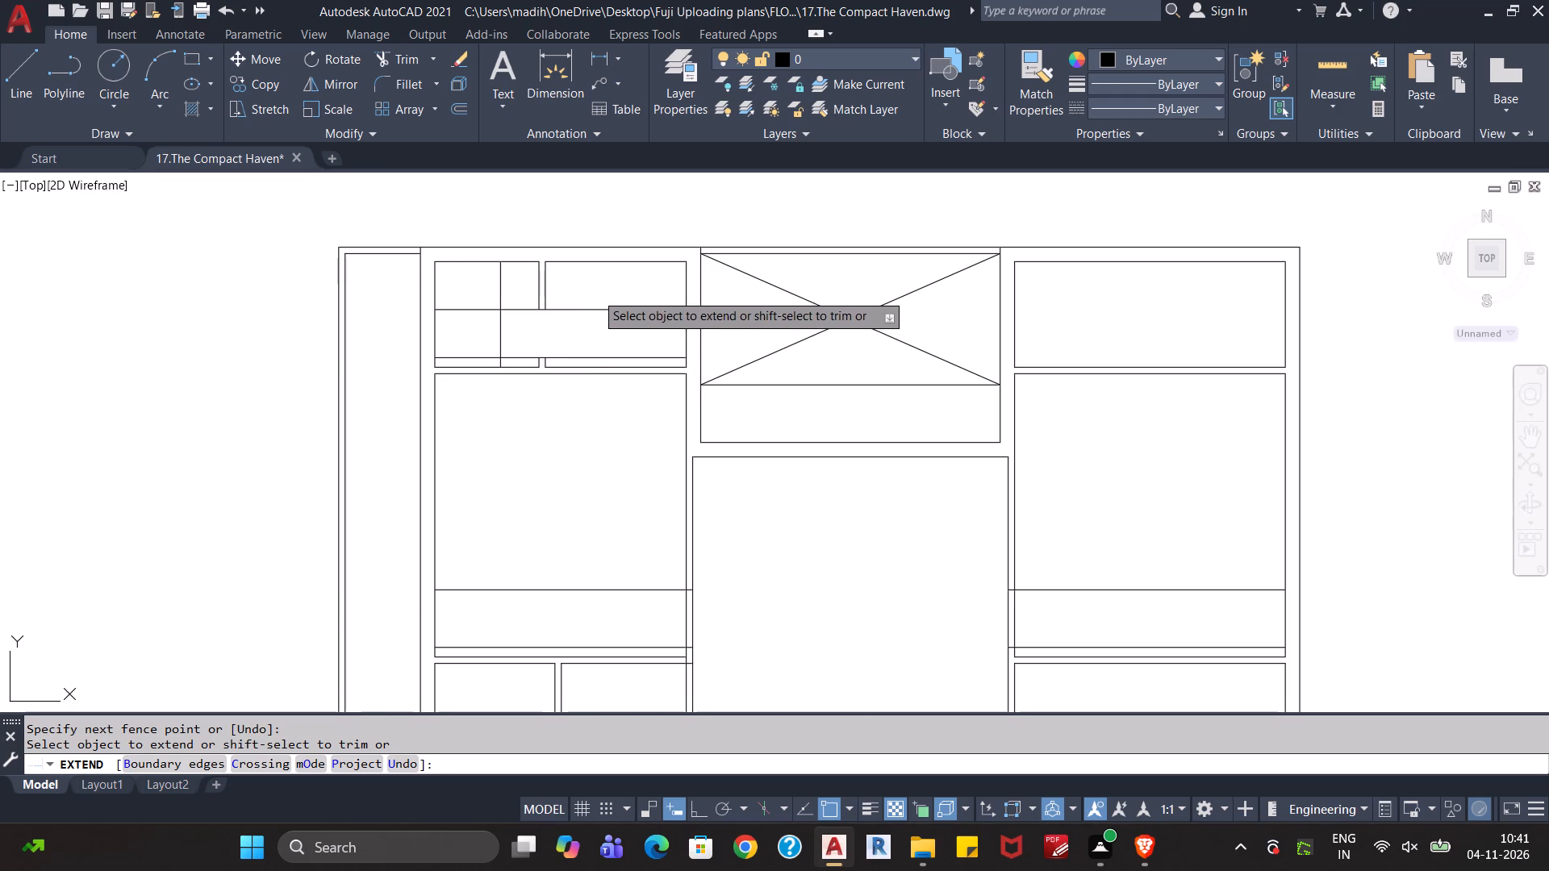
{"action": "left_click", "coordinate": [571, 359], "text": "shift"}
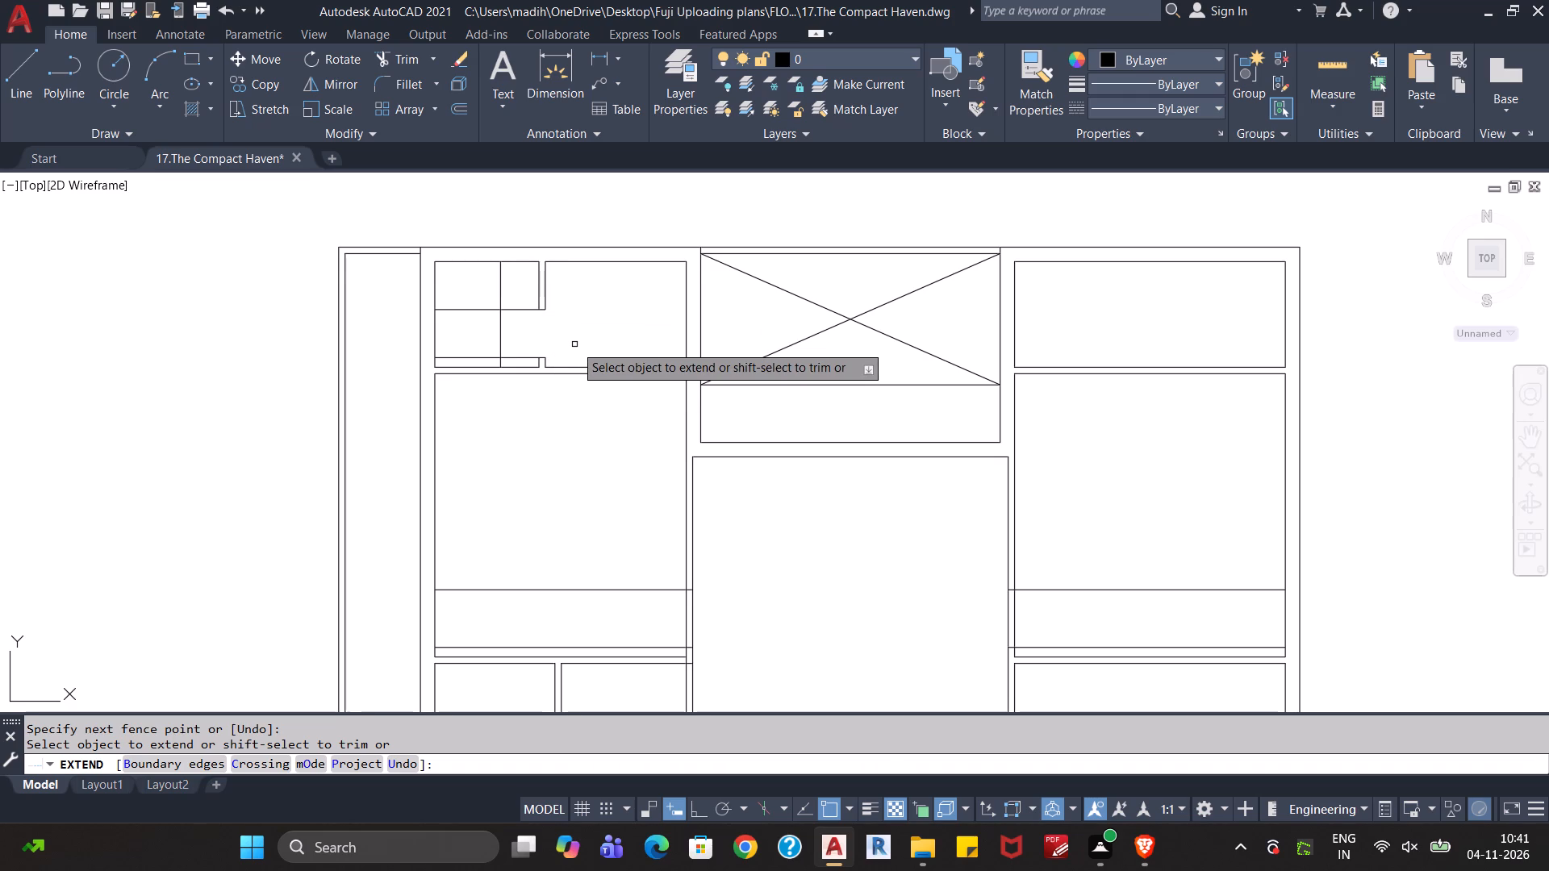
{"action": "left_click", "coordinate": [519, 291]}
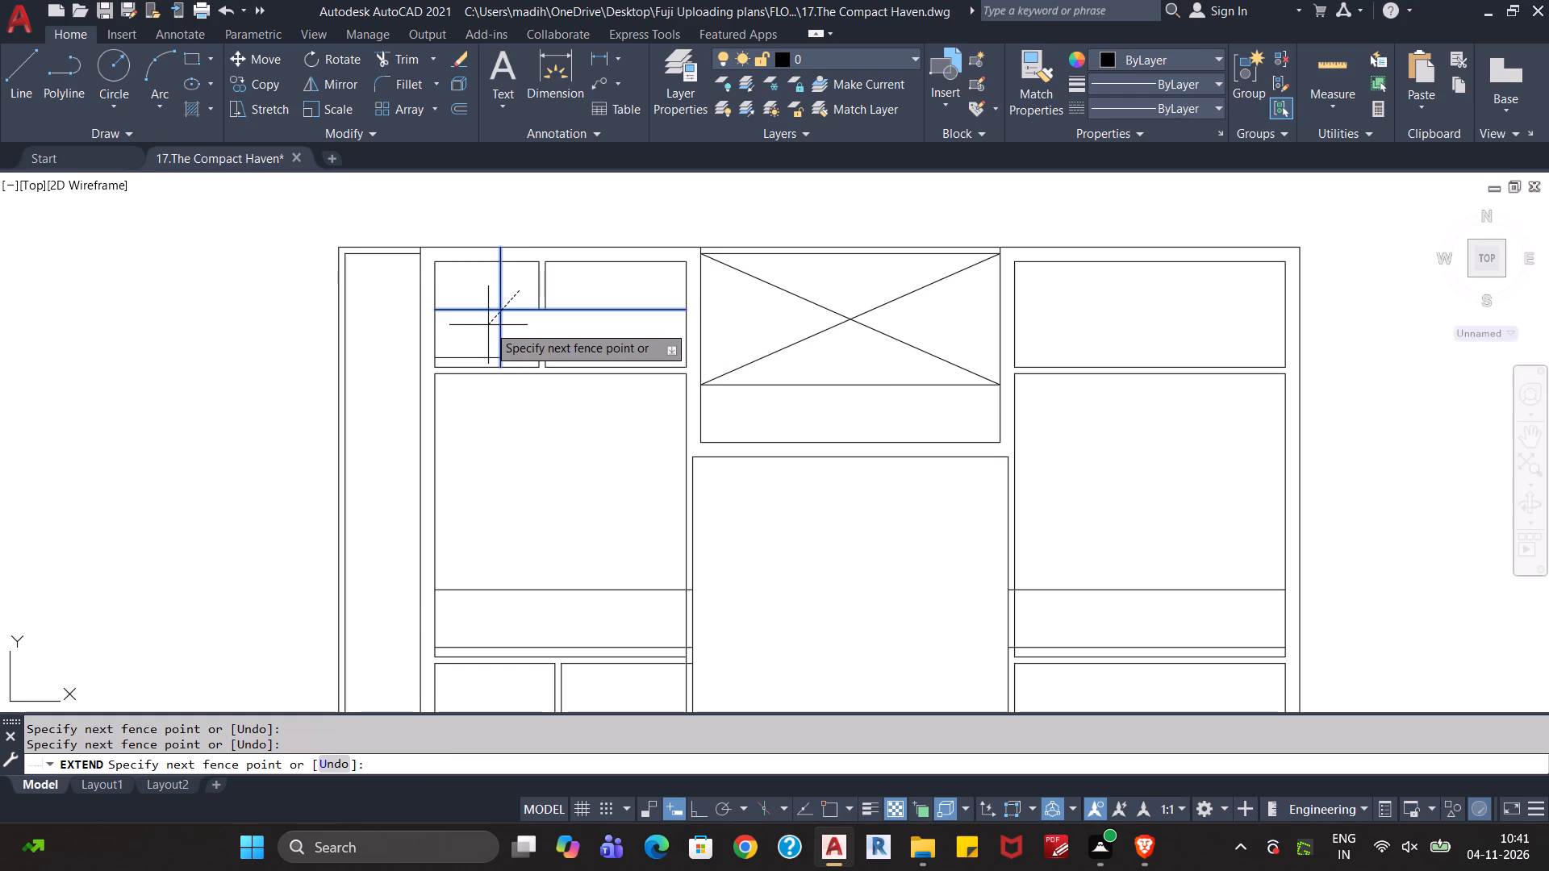
{"action": "left_click", "coordinate": [488, 325], "text": "shift"}
{"action": "left_click", "coordinate": [516, 289]}
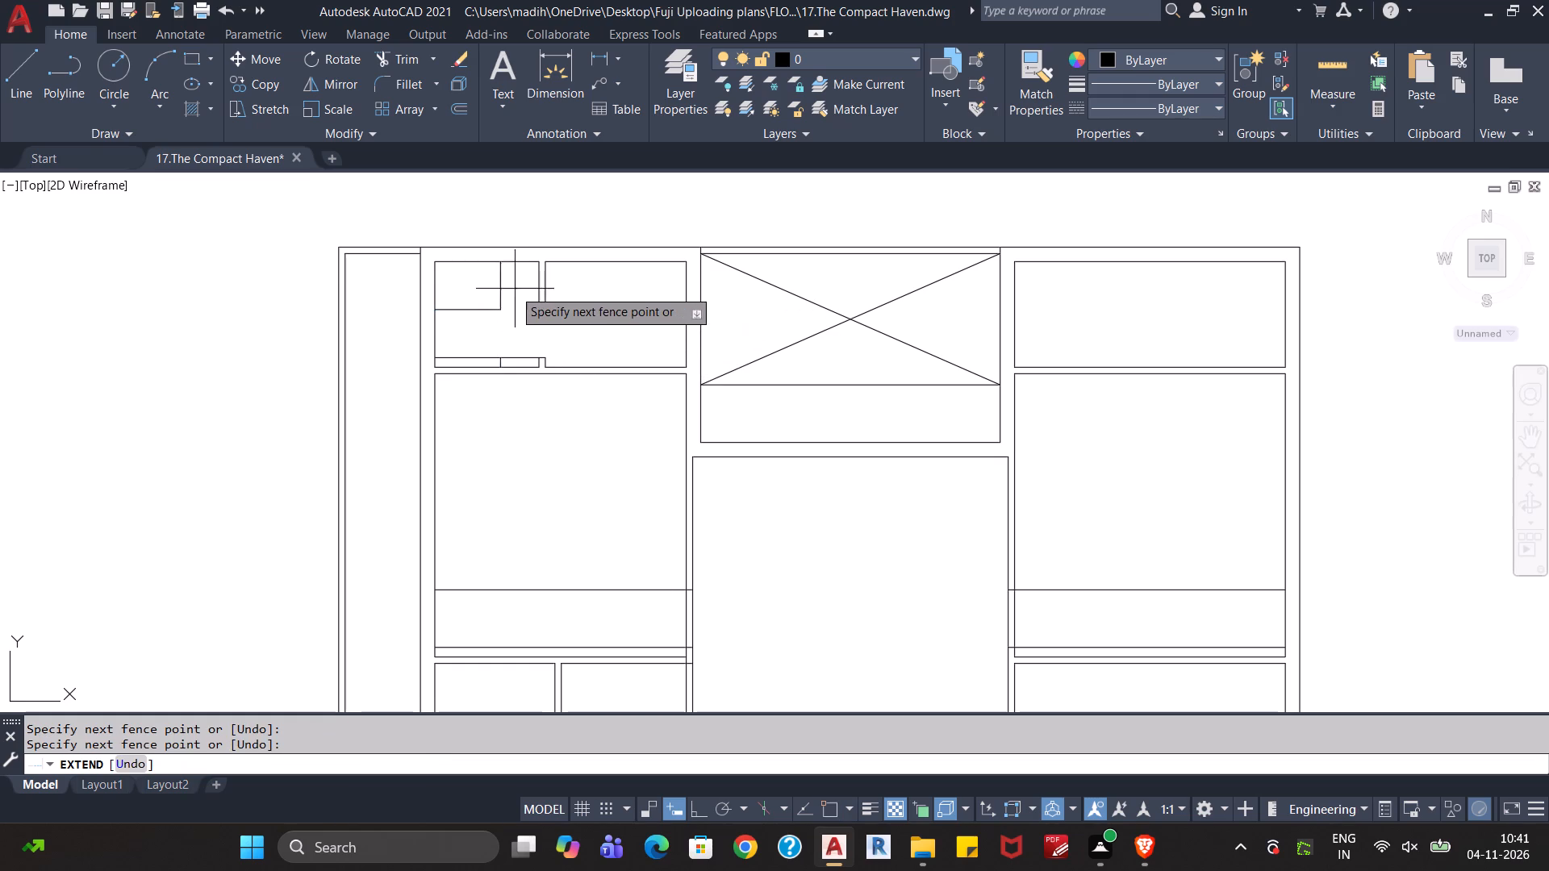
{"action": "left_click", "coordinate": [478, 317], "text": "shift"}
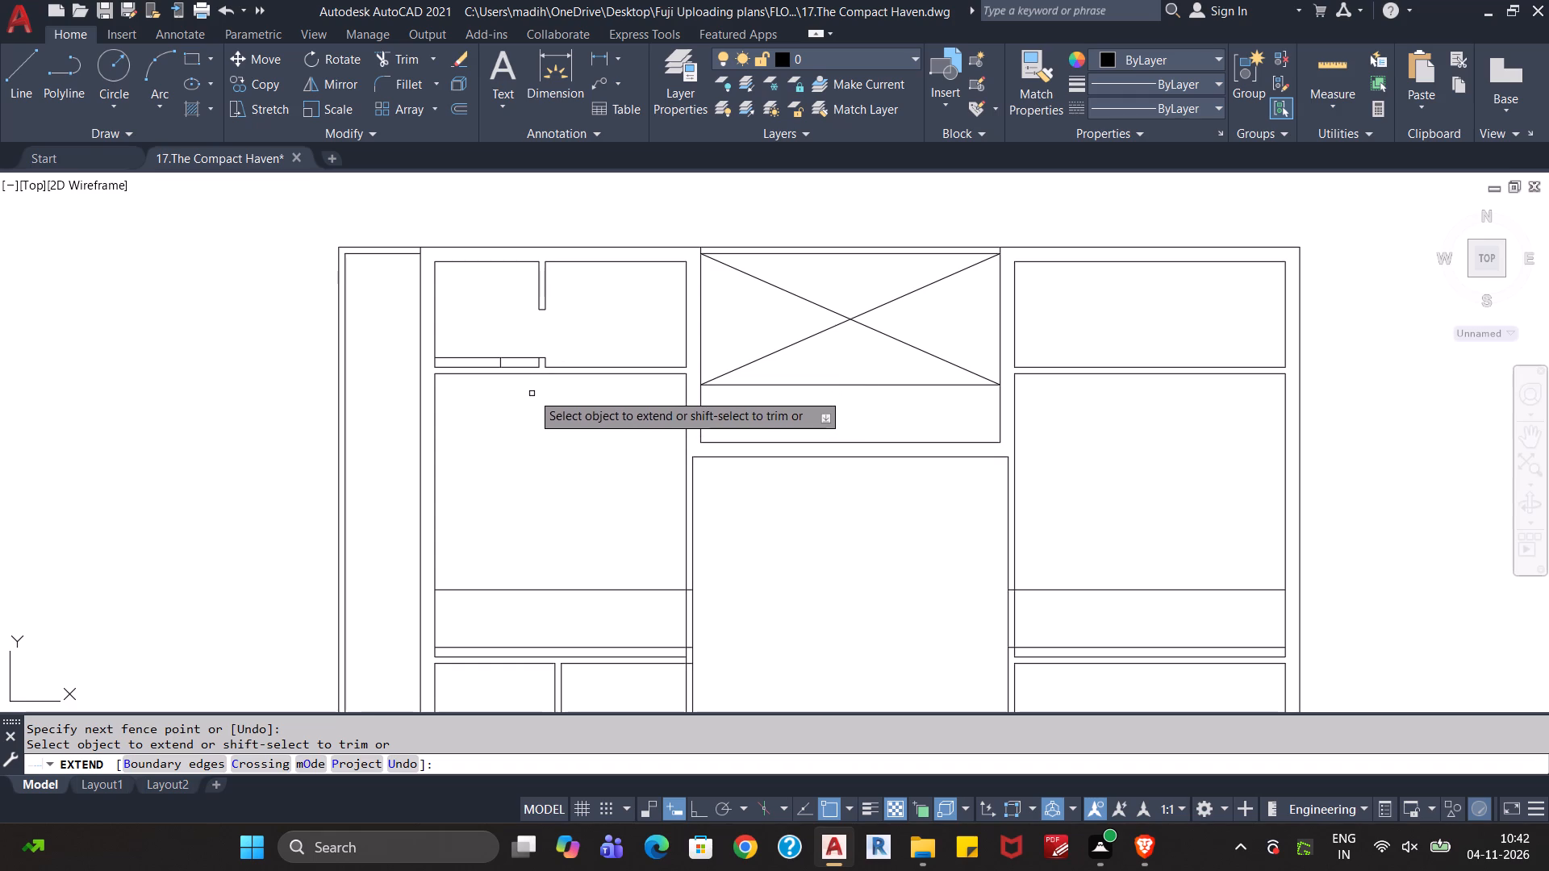
Extend the corner room's vertical offset line across its bottom wall, trim the wall left of it, and extend the left wall line across the gap.
{"action": "left_click", "coordinate": [501, 364]}
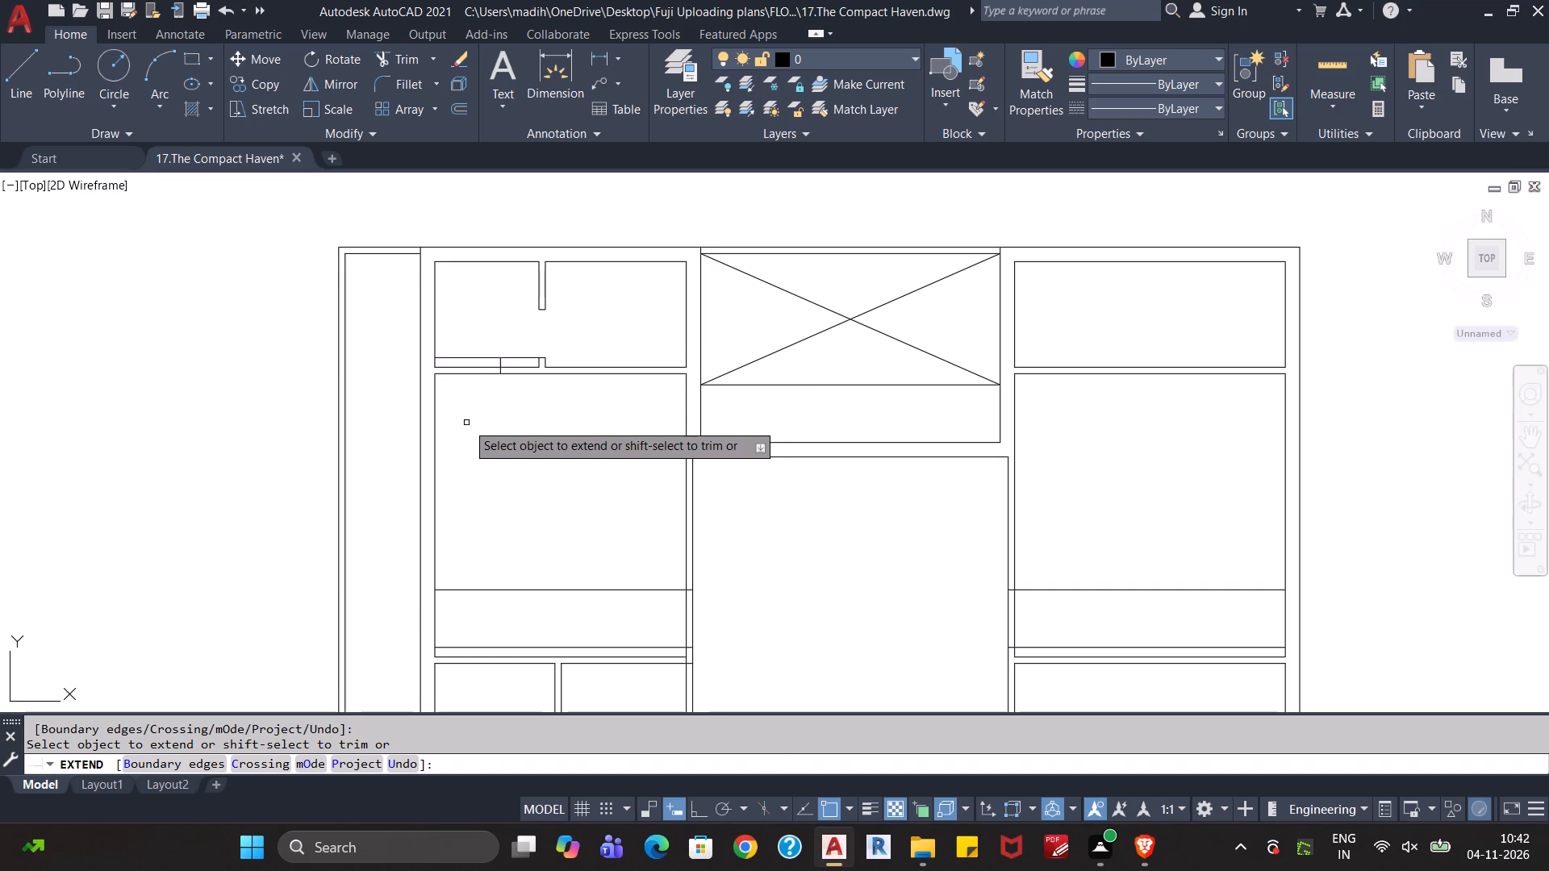
{"action": "left_click", "coordinate": [468, 402]}
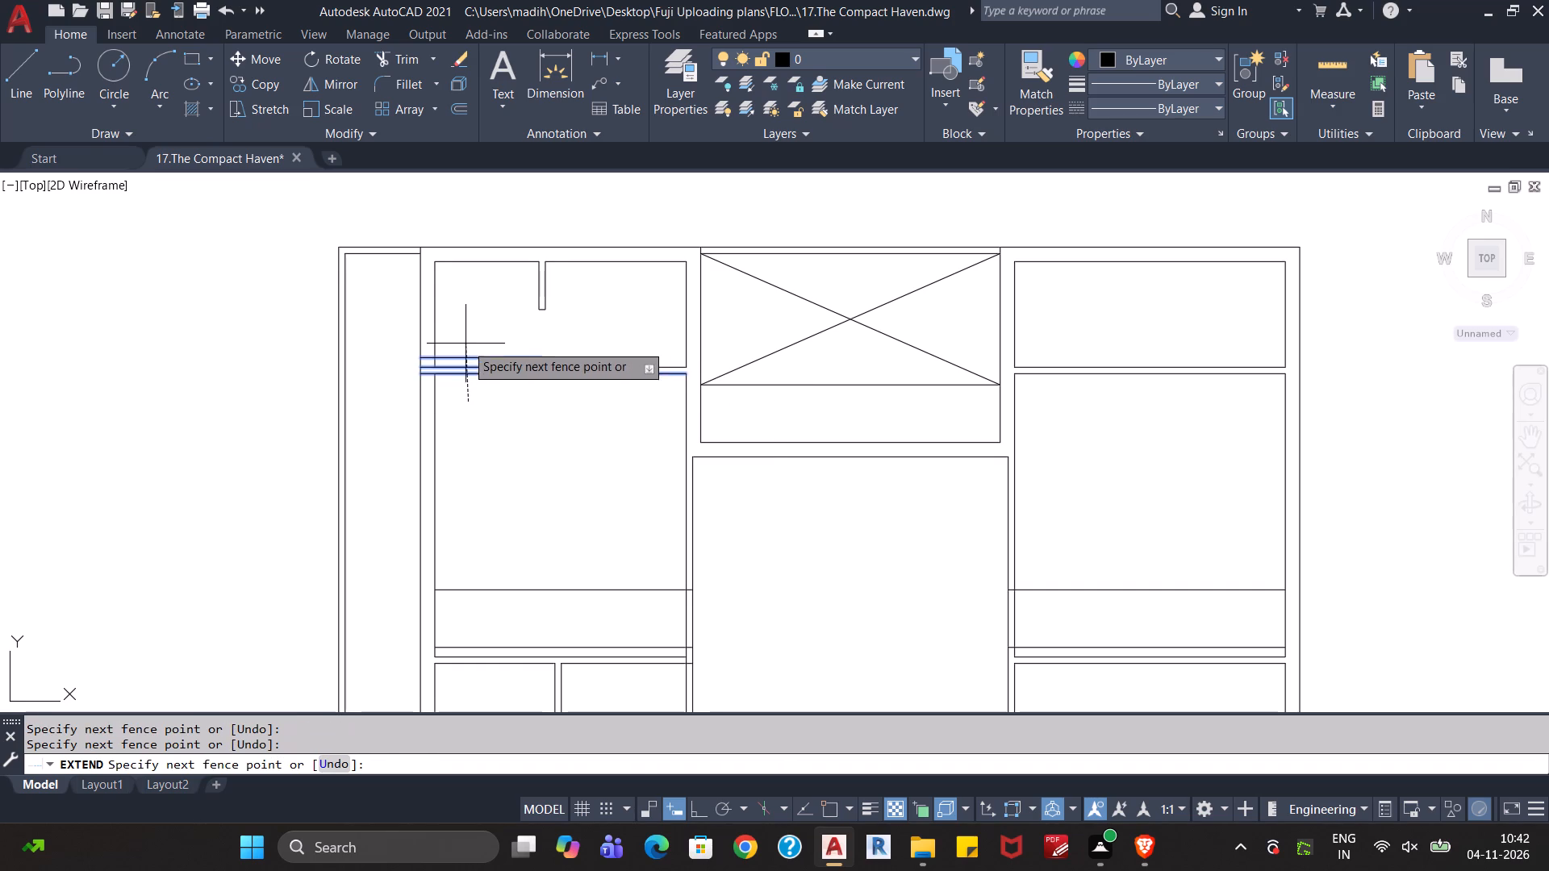
{"action": "left_click", "coordinate": [466, 343], "text": "shift"}
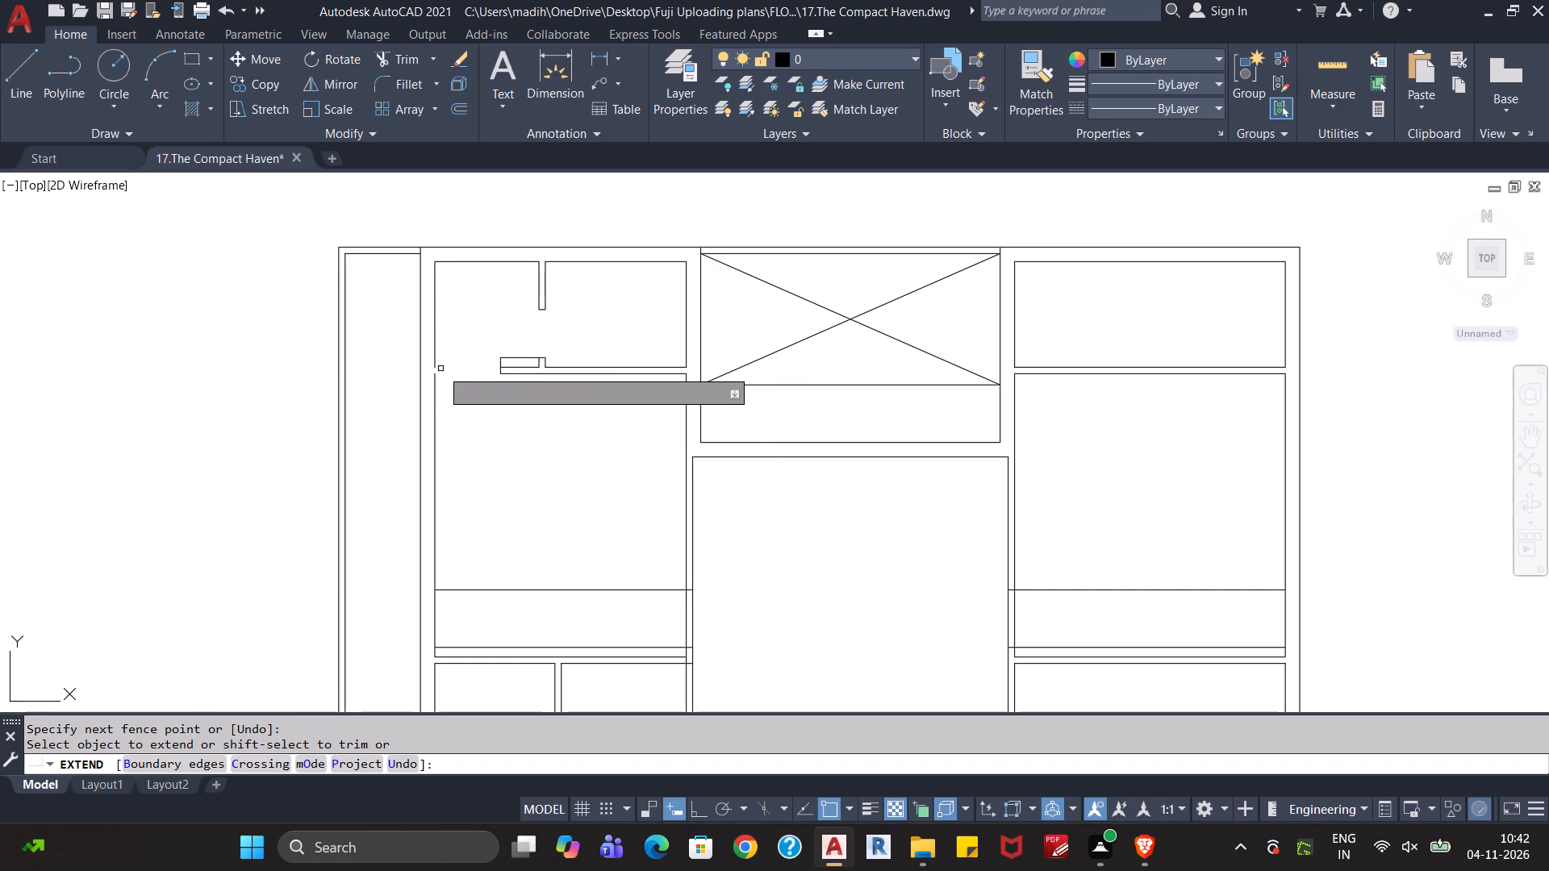
{"action": "left_click", "coordinate": [436, 413]}
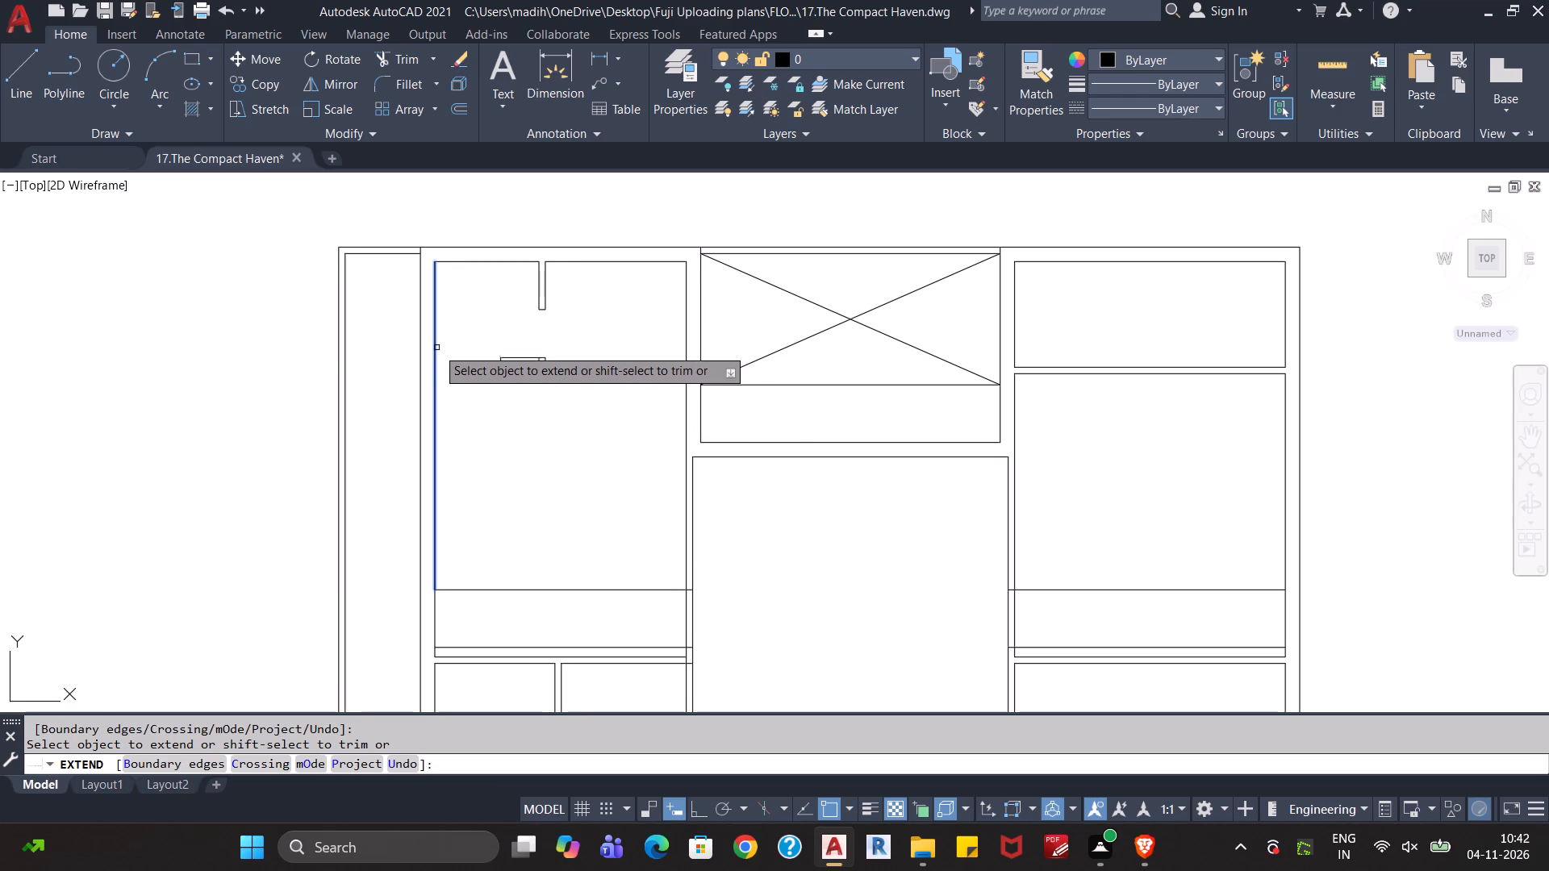
Trim the leftover horizontal and vertical line pieces just above the corner room's remaining bottom wall stub.
{"action": "middle_click_drag", "start_coordinate": [502, 431], "coordinate": [535, 493]}
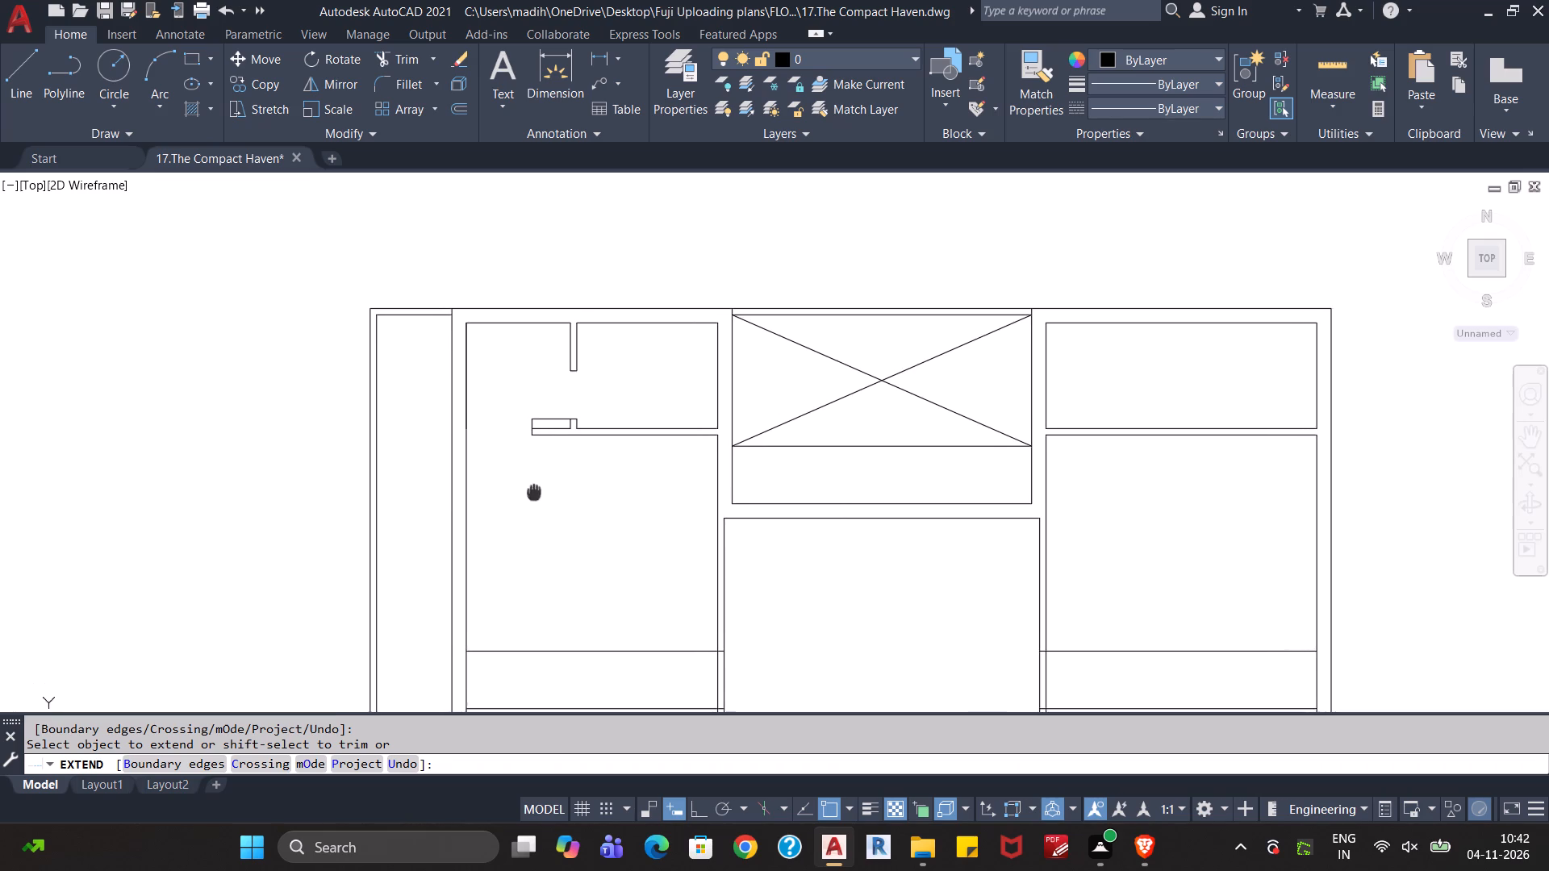
{"action": "middle_click_drag", "start_coordinate": [535, 493], "coordinate": [537, 494]}
{"action": "scroll", "coordinate": [567, 463], "scroll_direction": "up", "scroll_amount": 2}
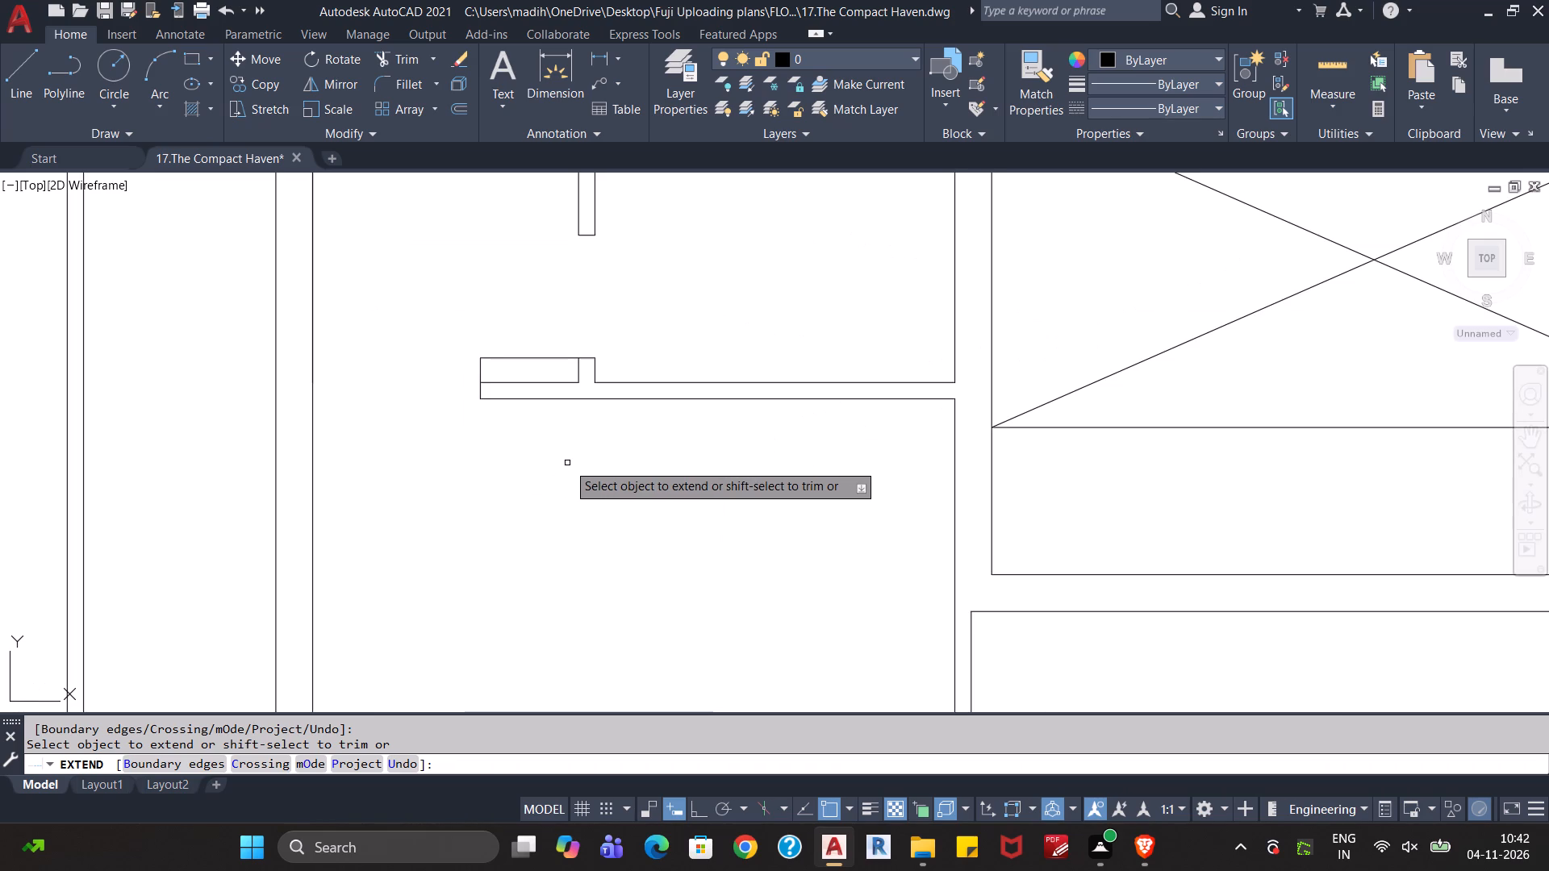
{"action": "scroll", "coordinate": [567, 463], "scroll_direction": "down", "scroll_amount": 1}
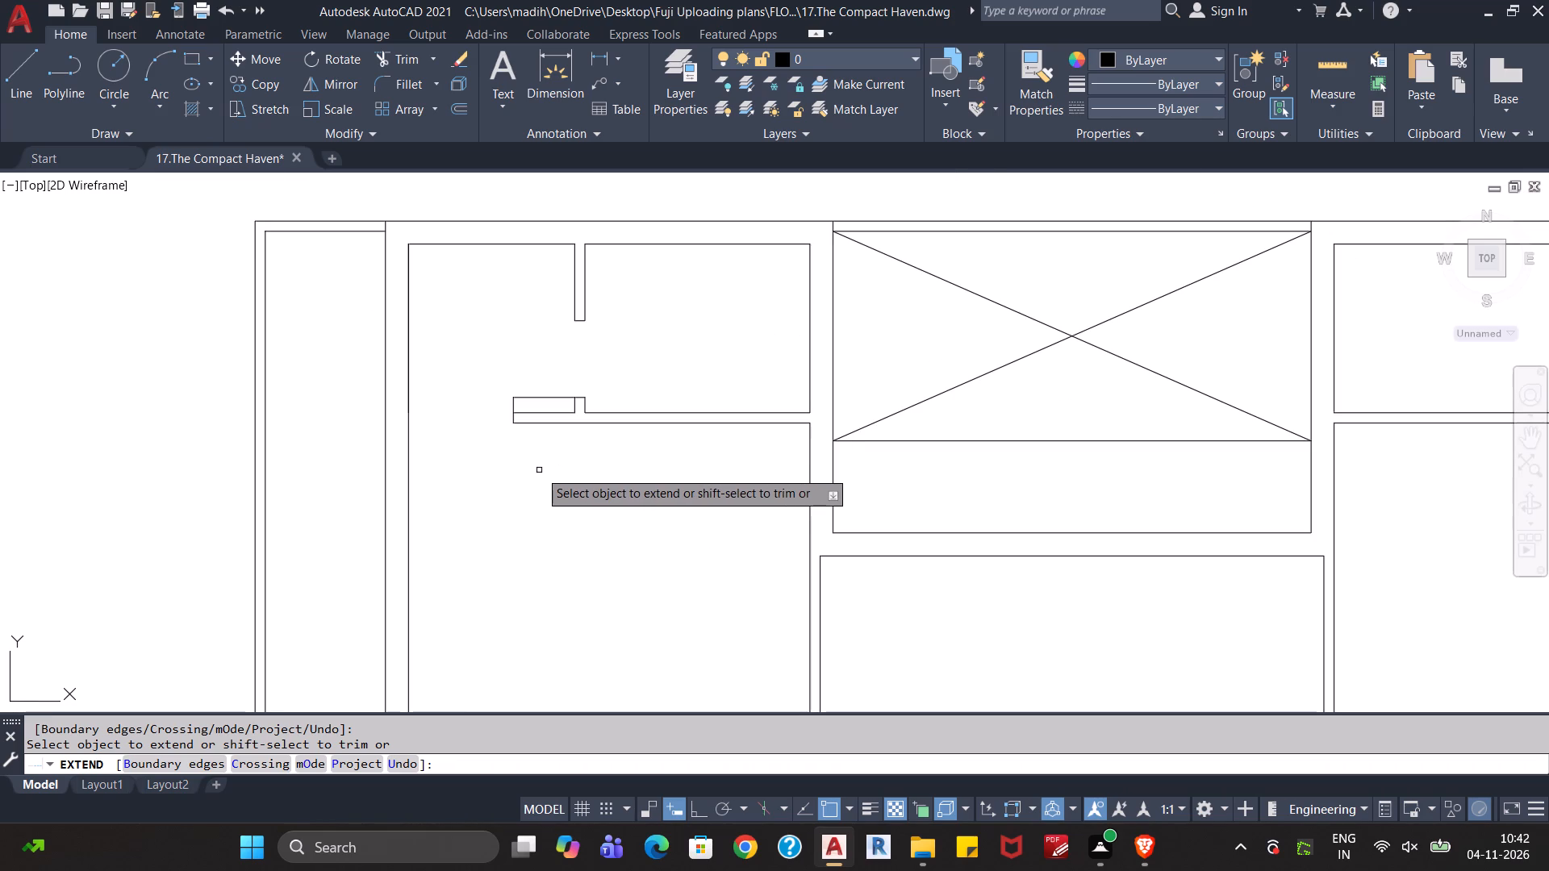
{"action": "left_click", "coordinate": [552, 399], "text": "shift"}
{"action": "left_click", "coordinate": [516, 405], "text": "shift"}
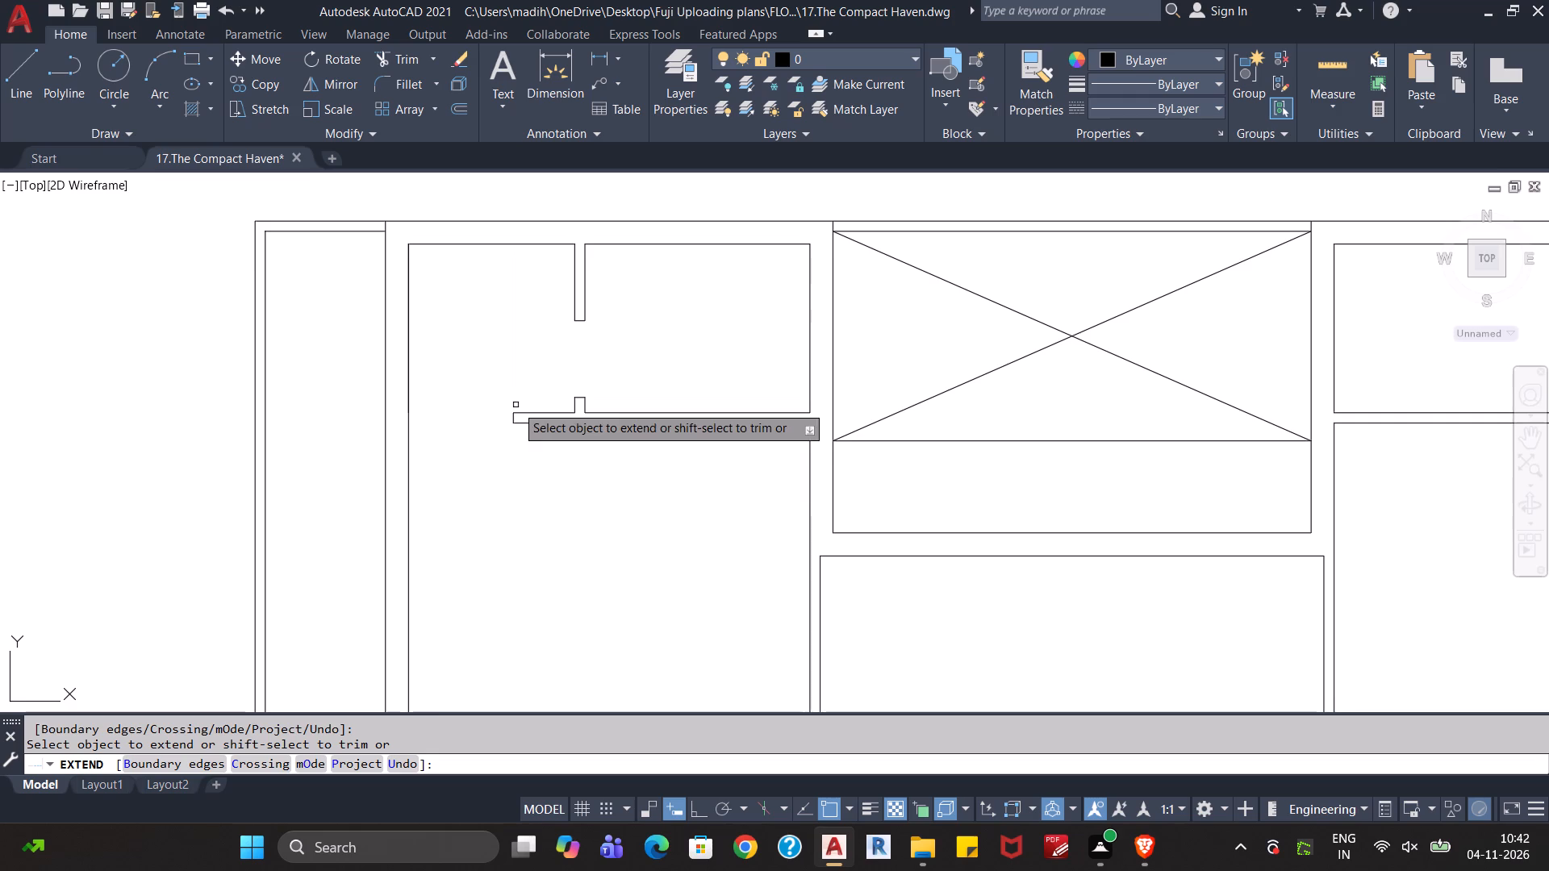
Extend the bottom lines of the rooms flanking the central hall across the hall walls and trim the leftover offset lines inside both rooms.
{"action": "scroll", "coordinate": [528, 474], "scroll_direction": "down", "scroll_amount": 1}
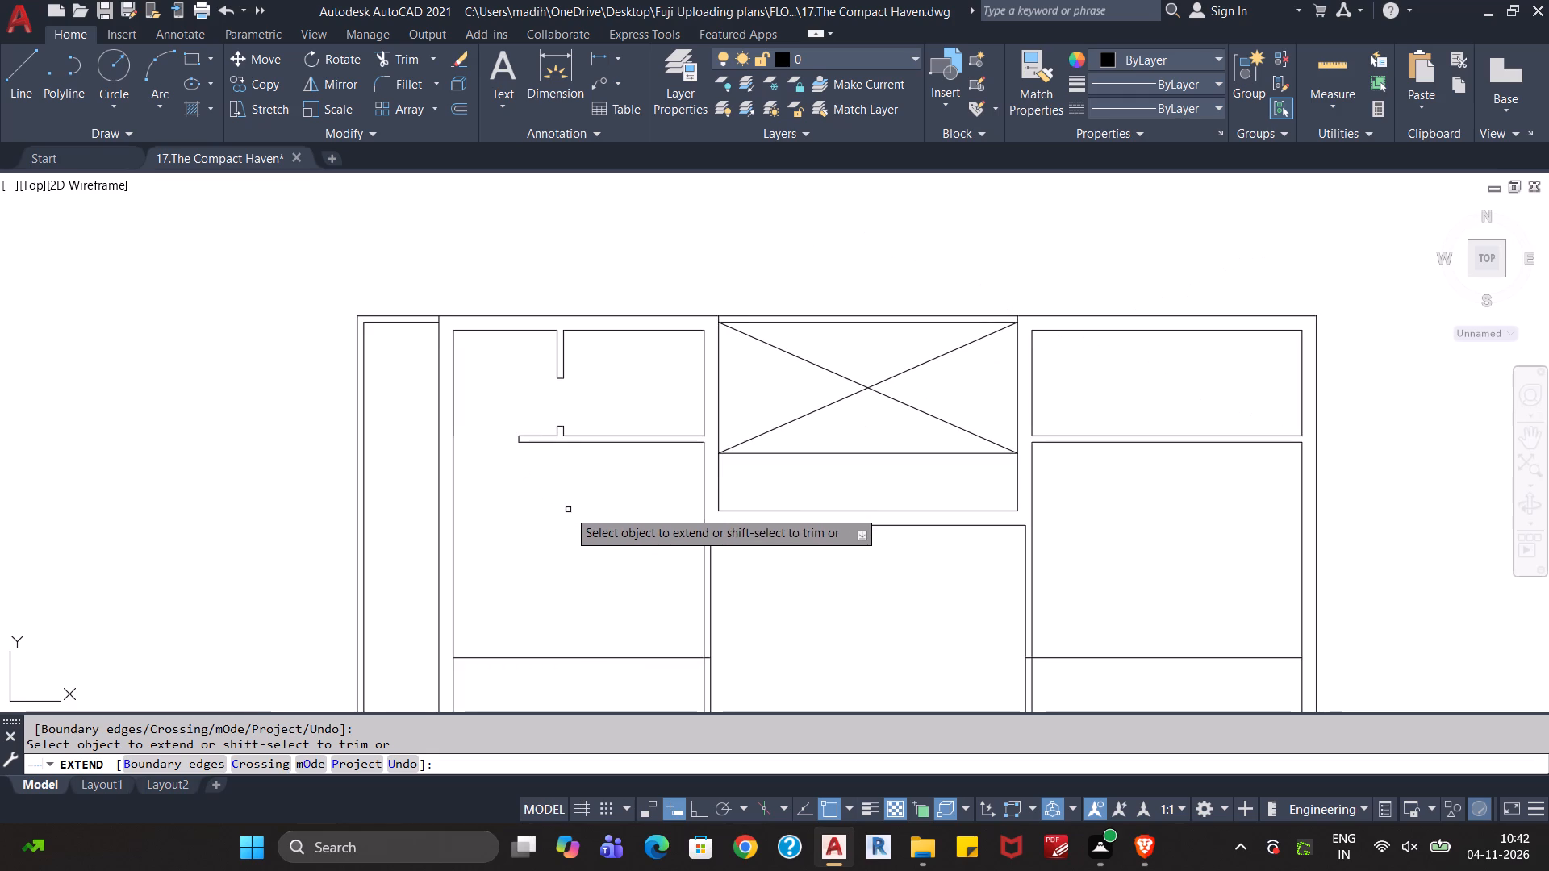
{"action": "middle_click_drag", "start_coordinate": [569, 510], "coordinate": [569, 449]}
{"action": "scroll", "coordinate": [562, 460], "scroll_direction": "down", "scroll_amount": 1}
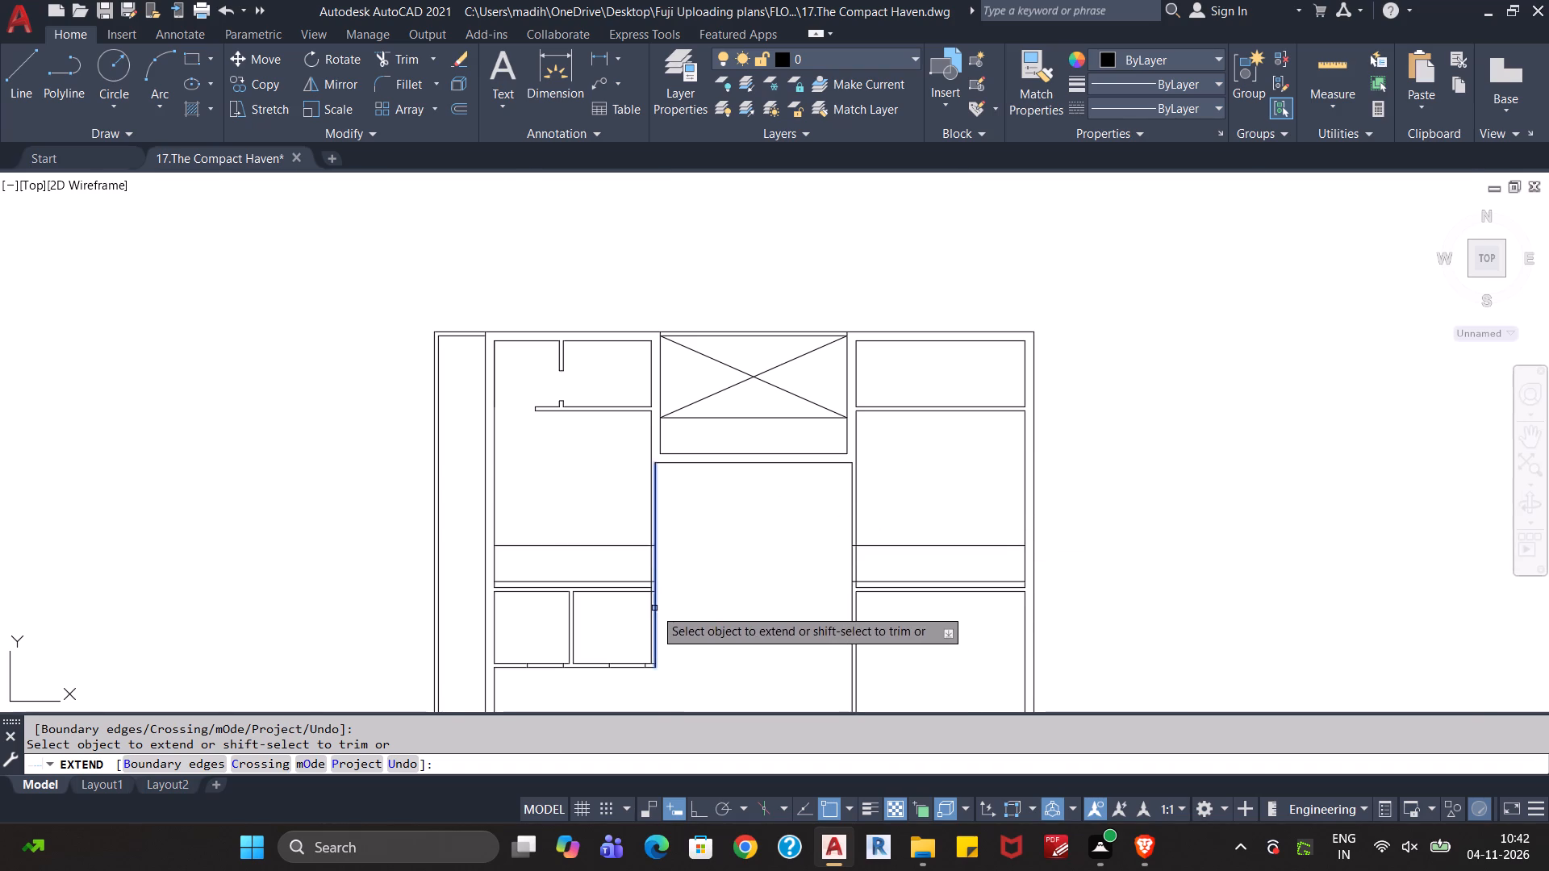
{"action": "scroll", "coordinate": [654, 608], "scroll_direction": "up", "scroll_amount": 3}
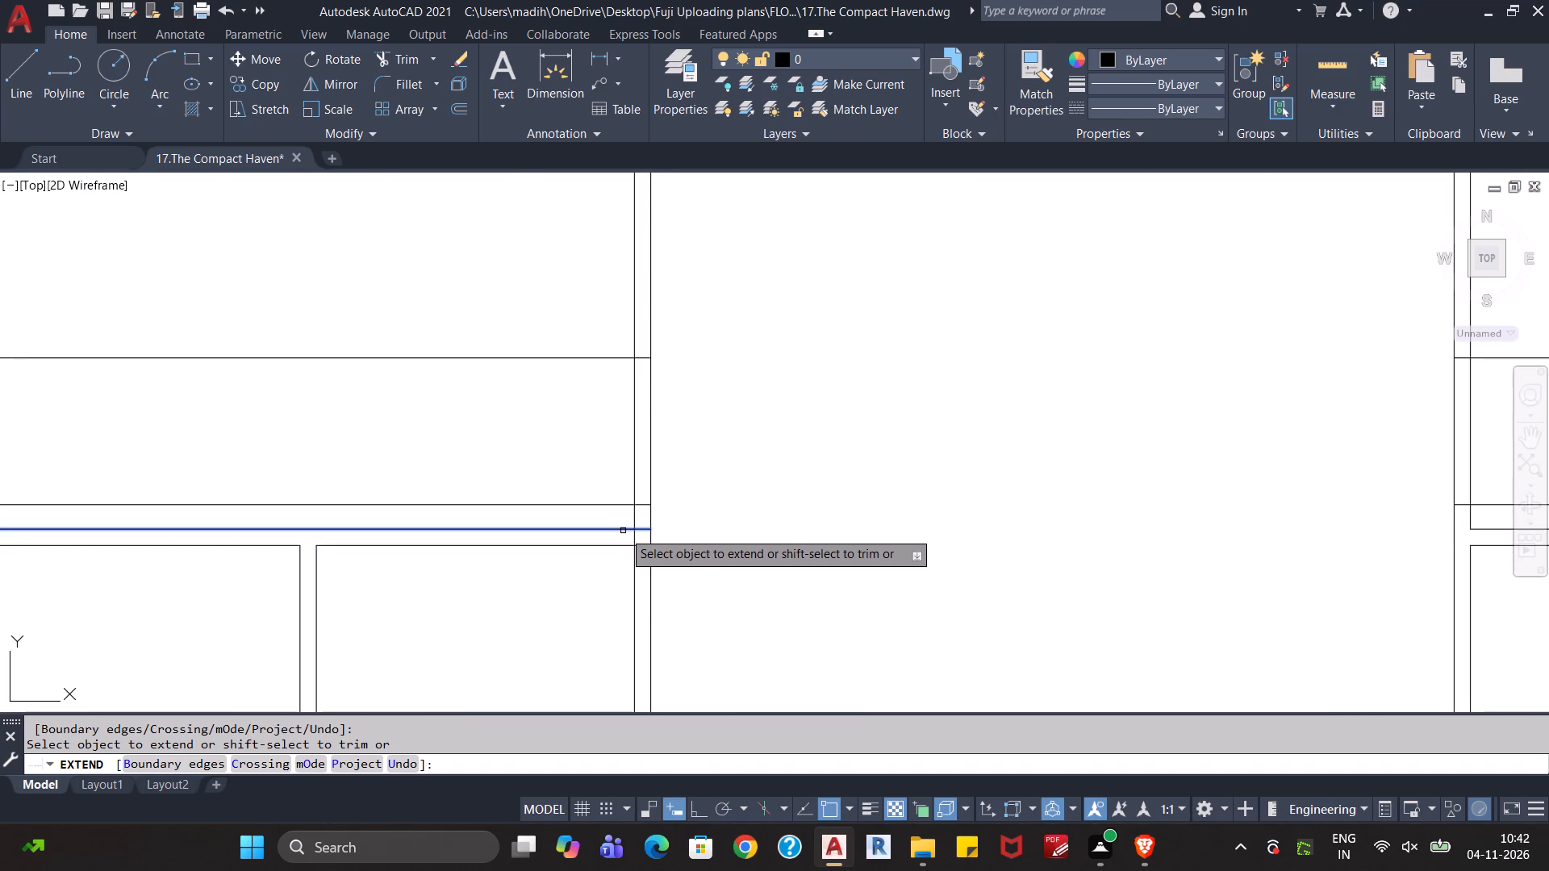
{"action": "left_click", "coordinate": [623, 531]}
{"action": "scroll", "coordinate": [742, 567], "scroll_direction": "down", "scroll_amount": 1}
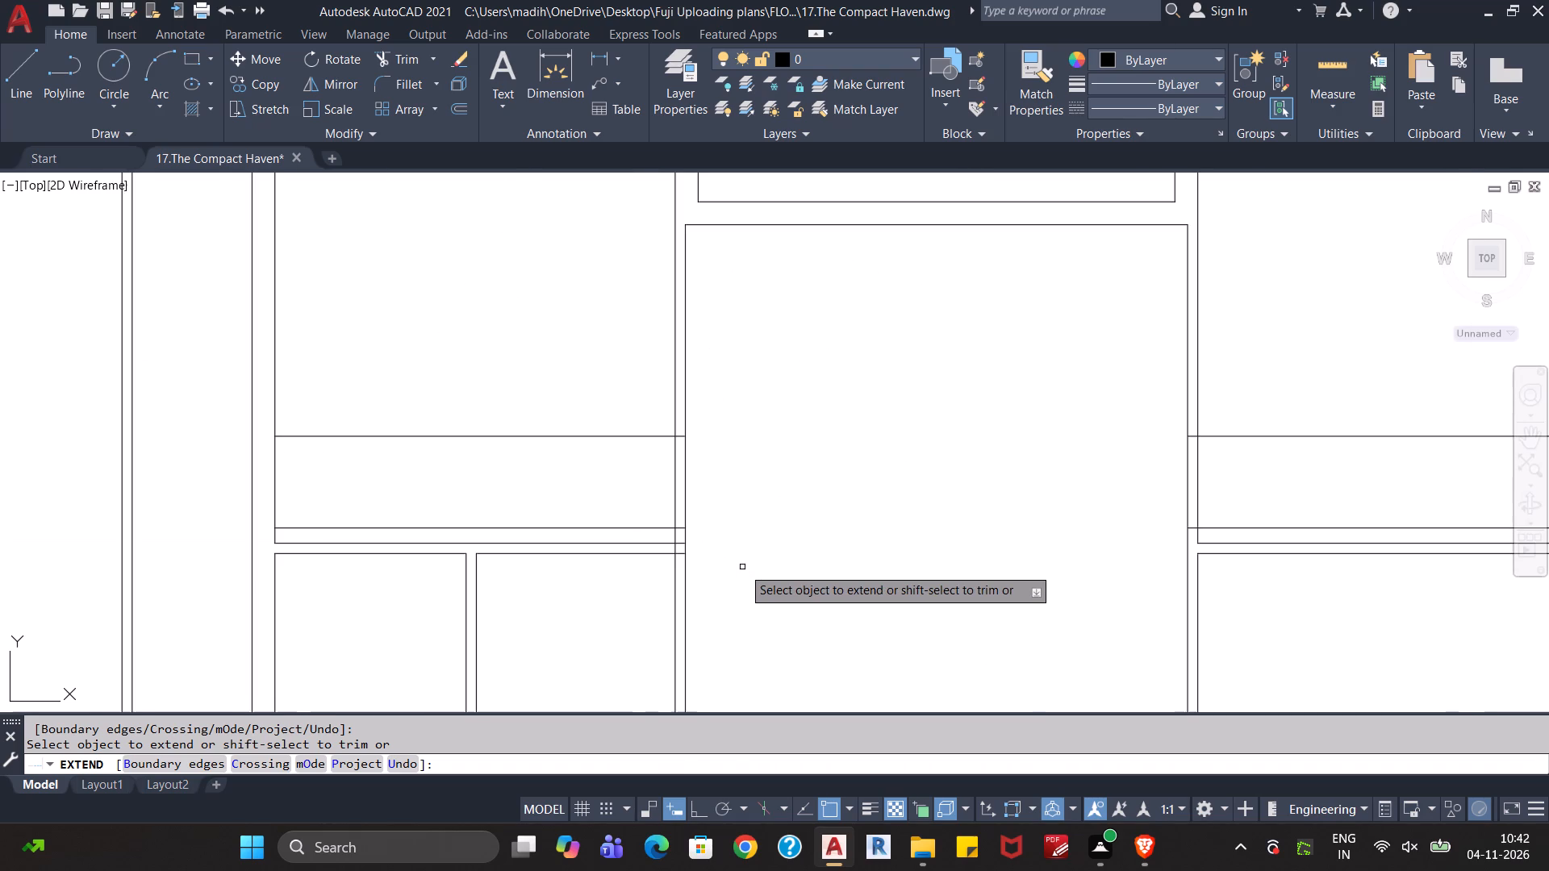
{"action": "left_click", "coordinate": [646, 537], "text": "shift"}
{"action": "left_click", "coordinate": [638, 399], "text": "shift"}
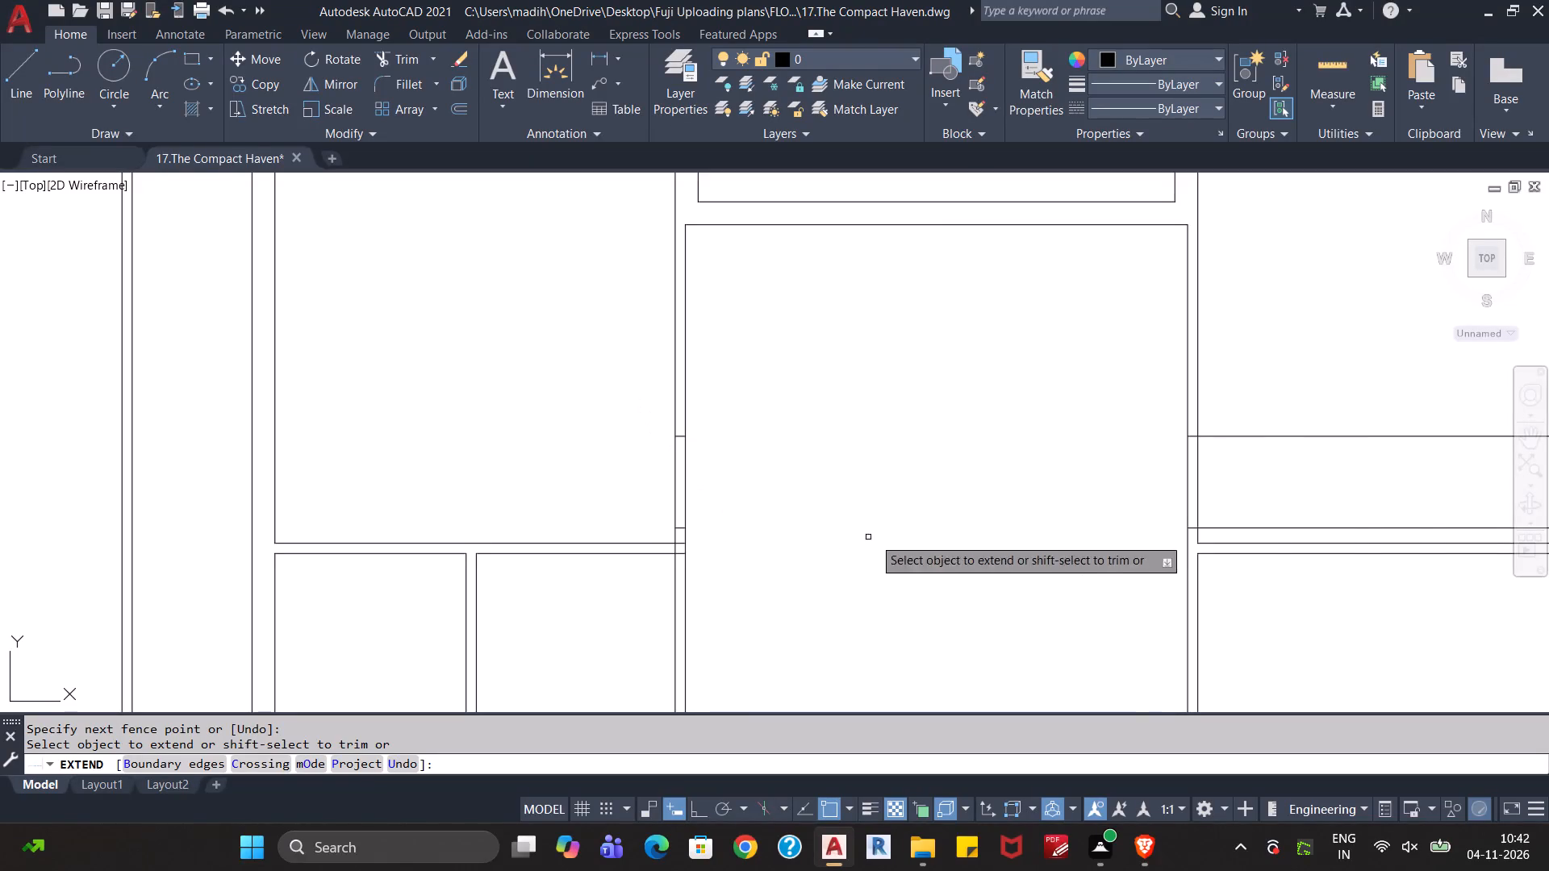
{"action": "left_click", "coordinate": [1222, 544]}
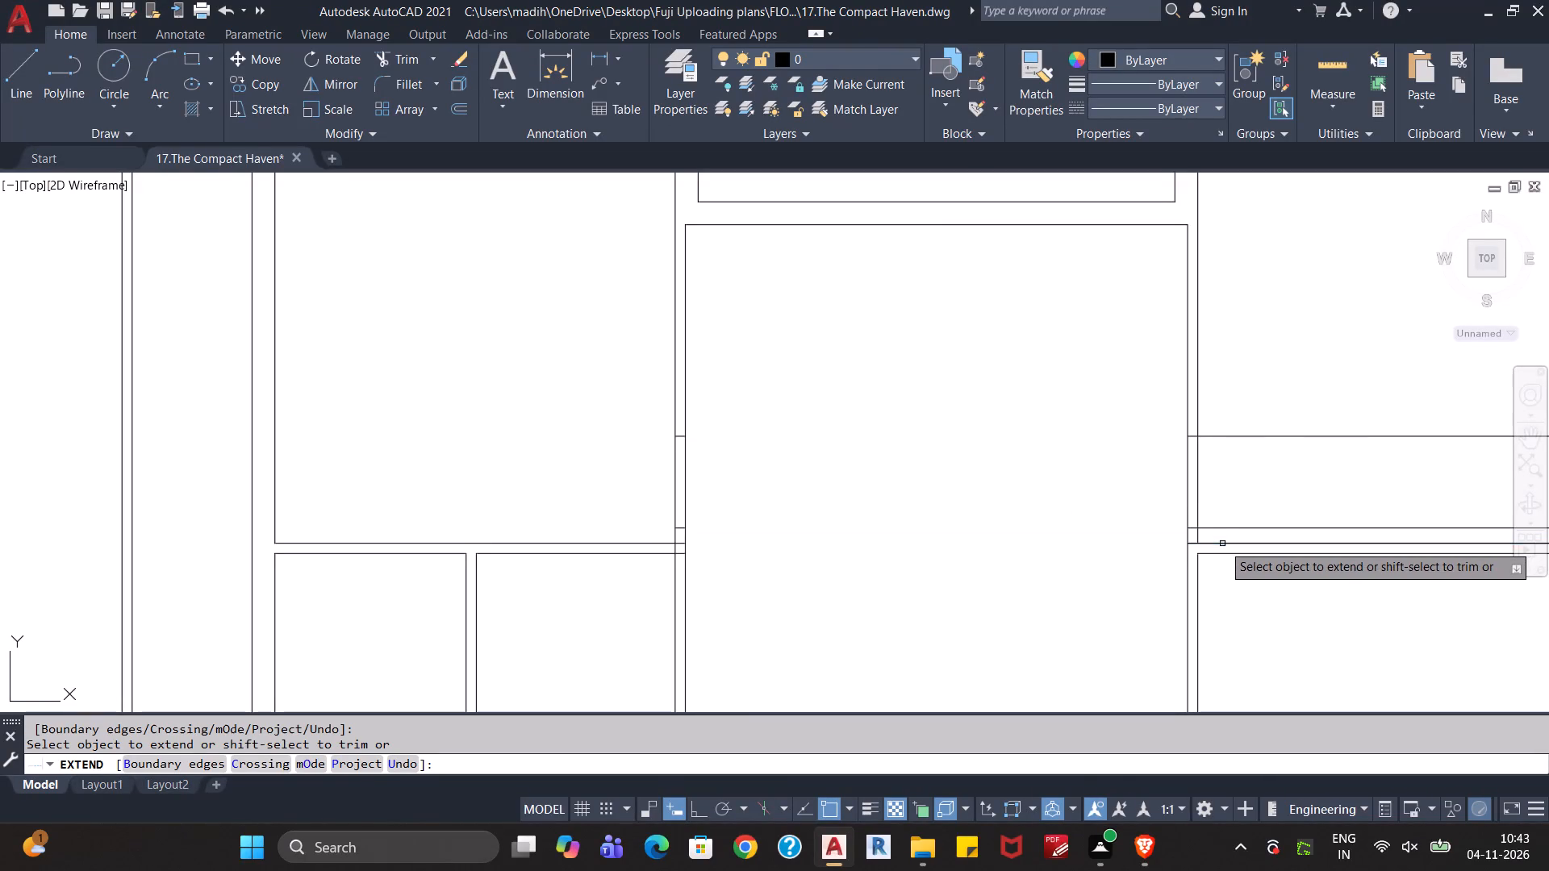
{"action": "left_click", "coordinate": [1222, 538], "text": "shift"}
{"action": "left_click", "coordinate": [1218, 415], "text": "shift"}
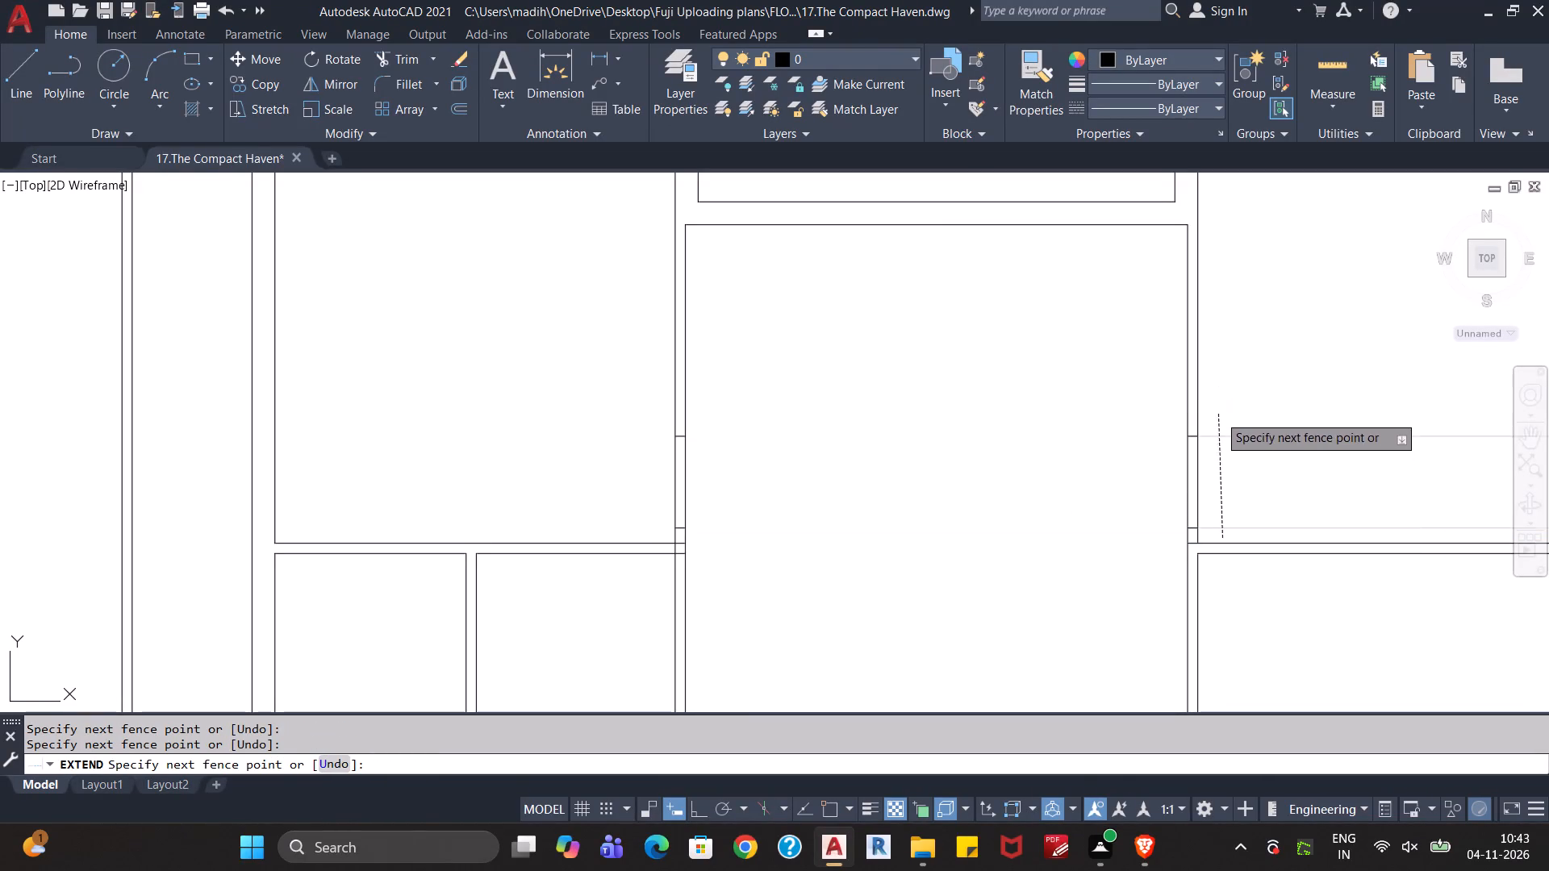
Trim both side walls of the central hall between the offset marks to open a doorway on each side.
{"action": "left_click", "coordinate": [1231, 492], "text": "shift"}
{"action": "left_click", "coordinate": [1128, 498], "text": "shift"}
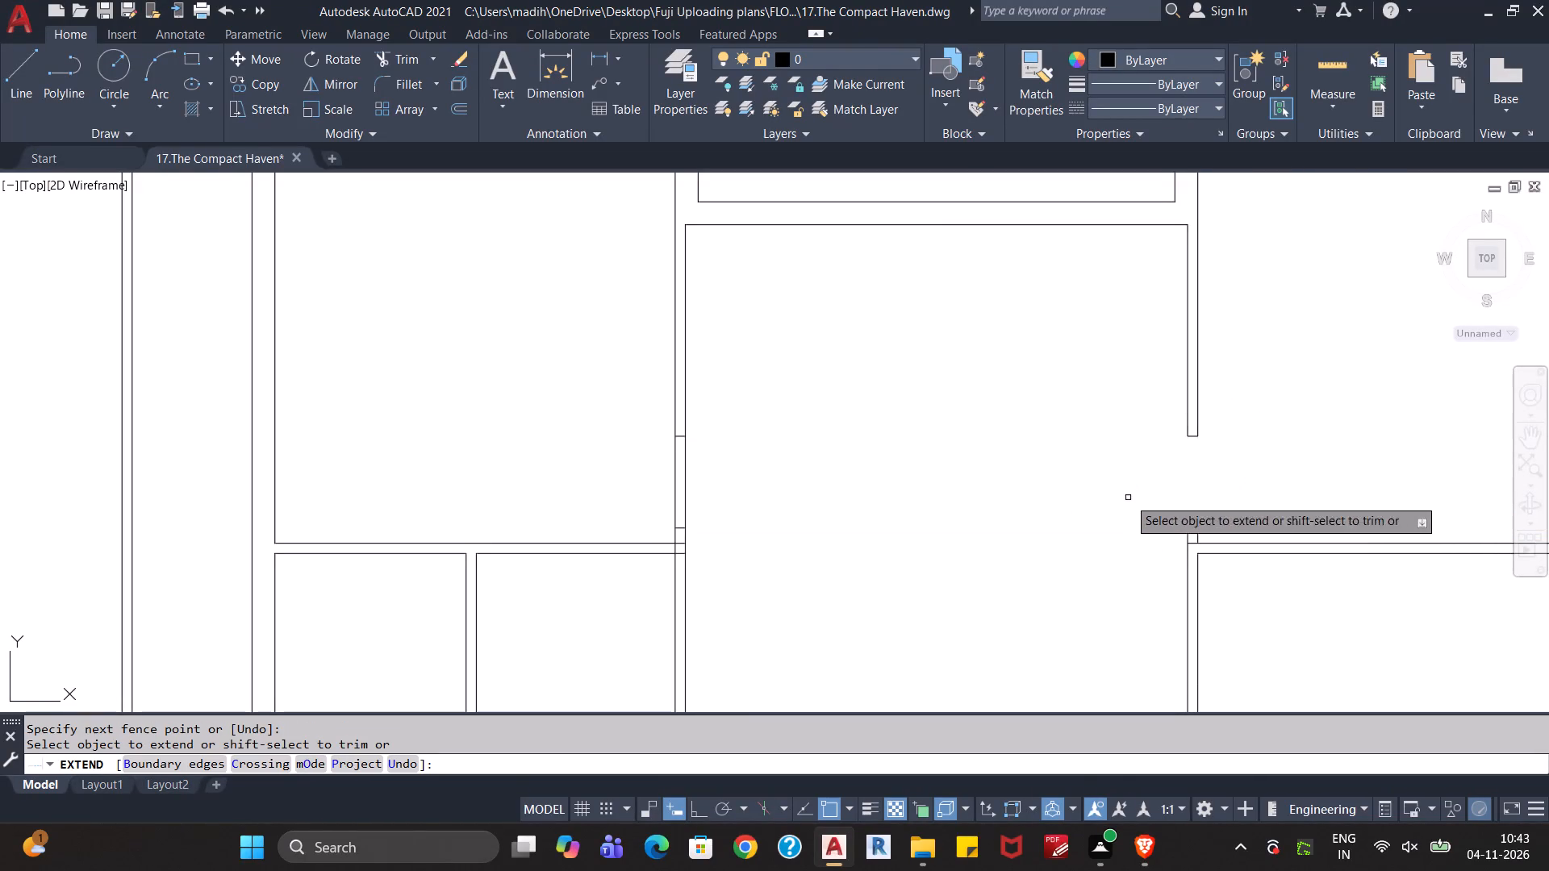
{"action": "left_click", "coordinate": [737, 502], "text": "shift"}
{"action": "left_click", "coordinate": [607, 492], "text": "shift"}
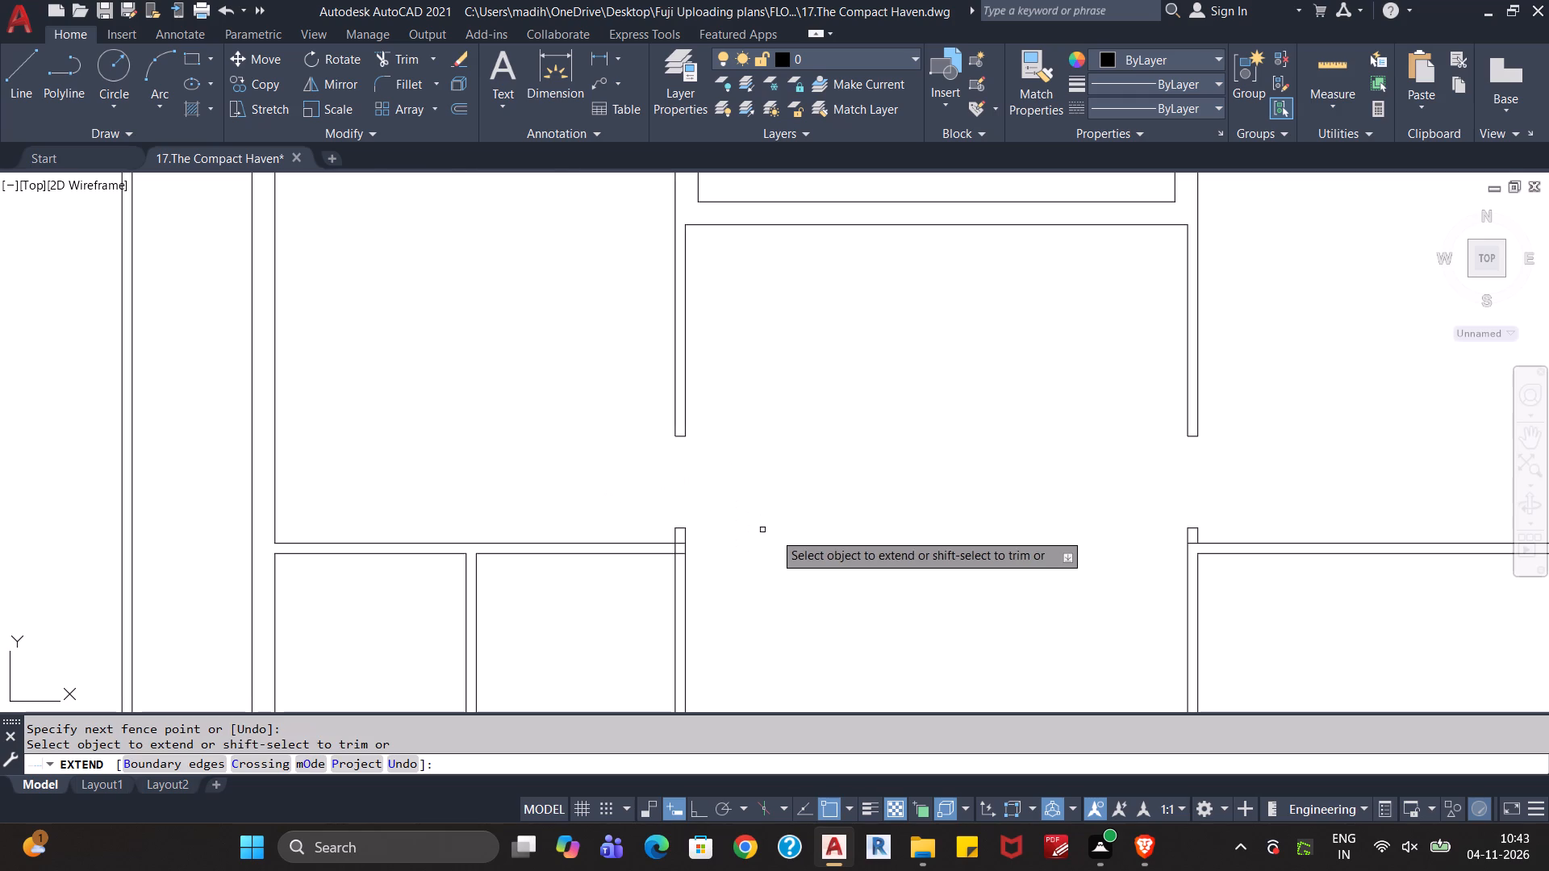
Trim the bottom walls of the two small rooms left of the hall to open their doorways, and clear the line crossing the corner wall joint.
{"action": "scroll", "coordinate": [779, 536], "scroll_direction": "down", "scroll_amount": 1}
{"action": "middle_click_drag", "start_coordinate": [829, 581], "coordinate": [794, 544]}
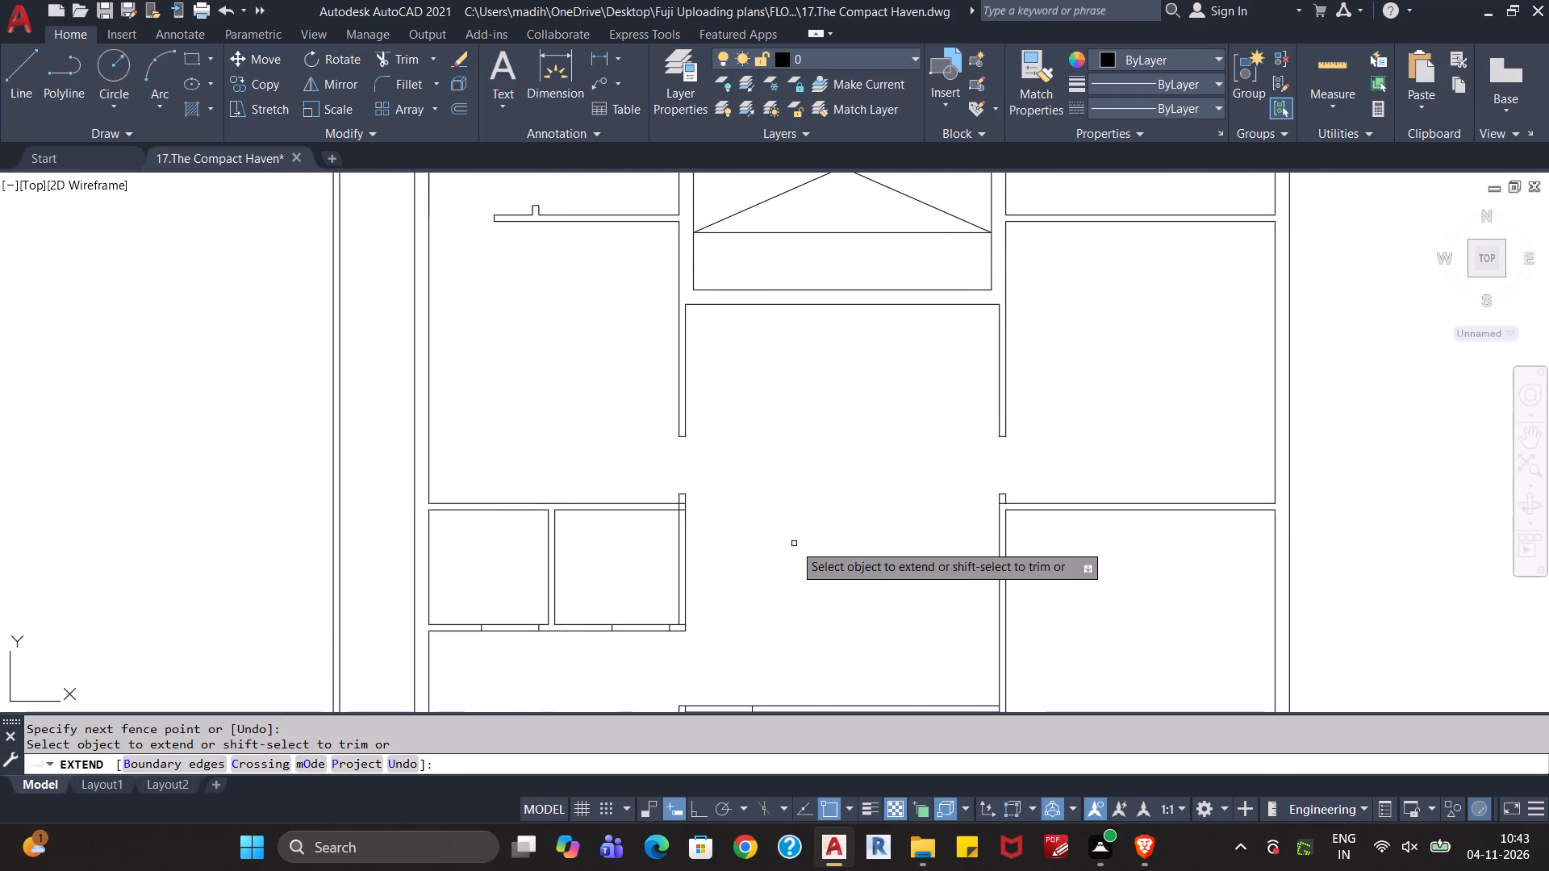
{"action": "scroll", "coordinate": [794, 544], "scroll_direction": "down", "scroll_amount": 1}
{"action": "scroll", "coordinate": [733, 598], "scroll_direction": "up", "scroll_amount": 1}
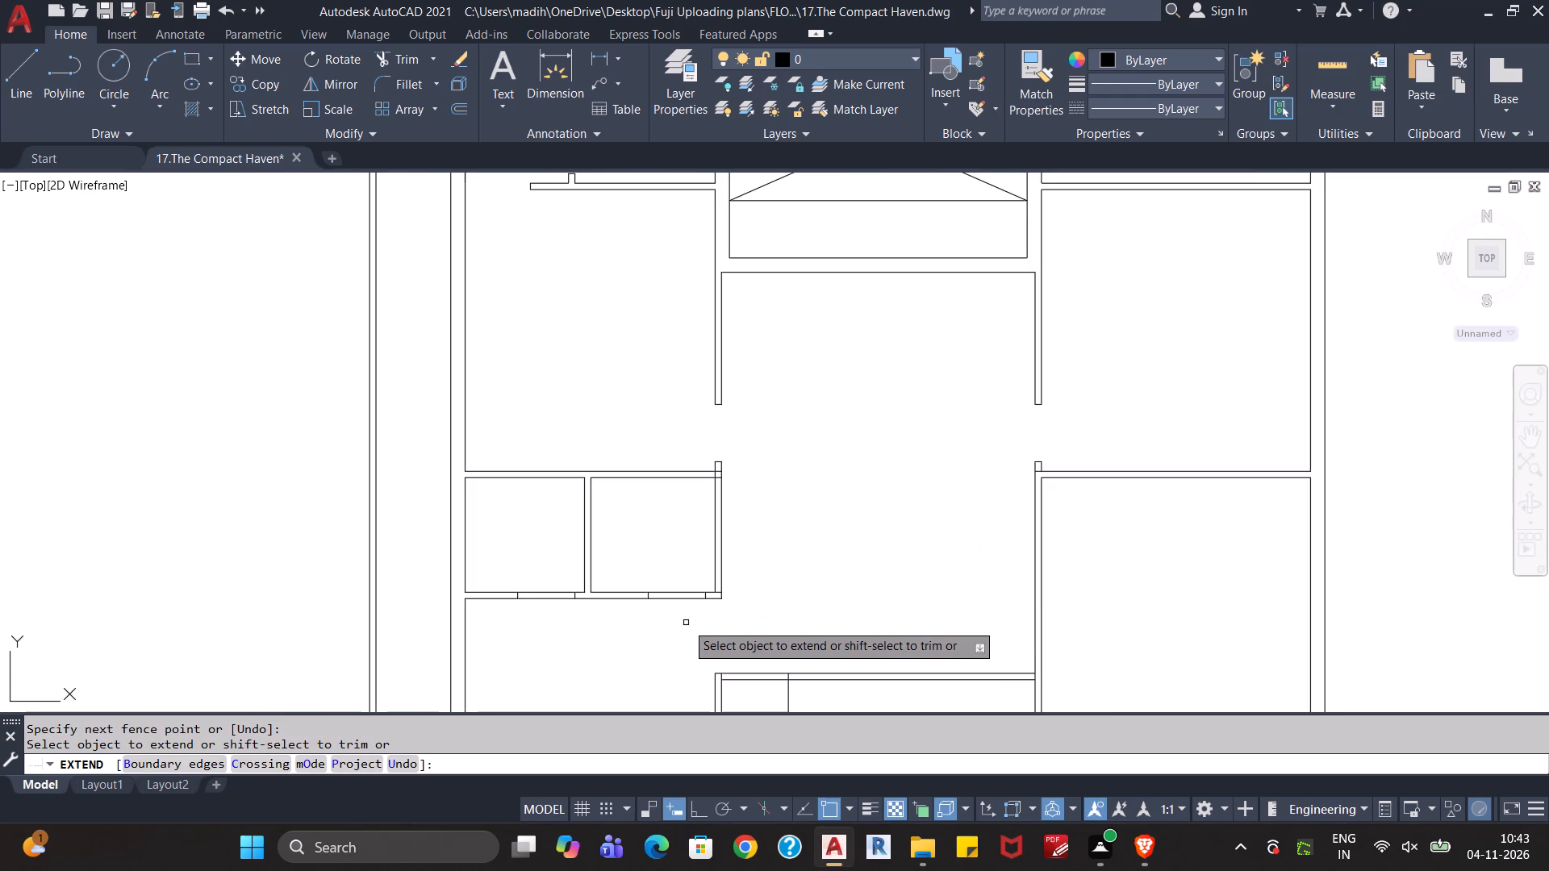
{"action": "scroll", "coordinate": [685, 620], "scroll_direction": "up", "scroll_amount": 2}
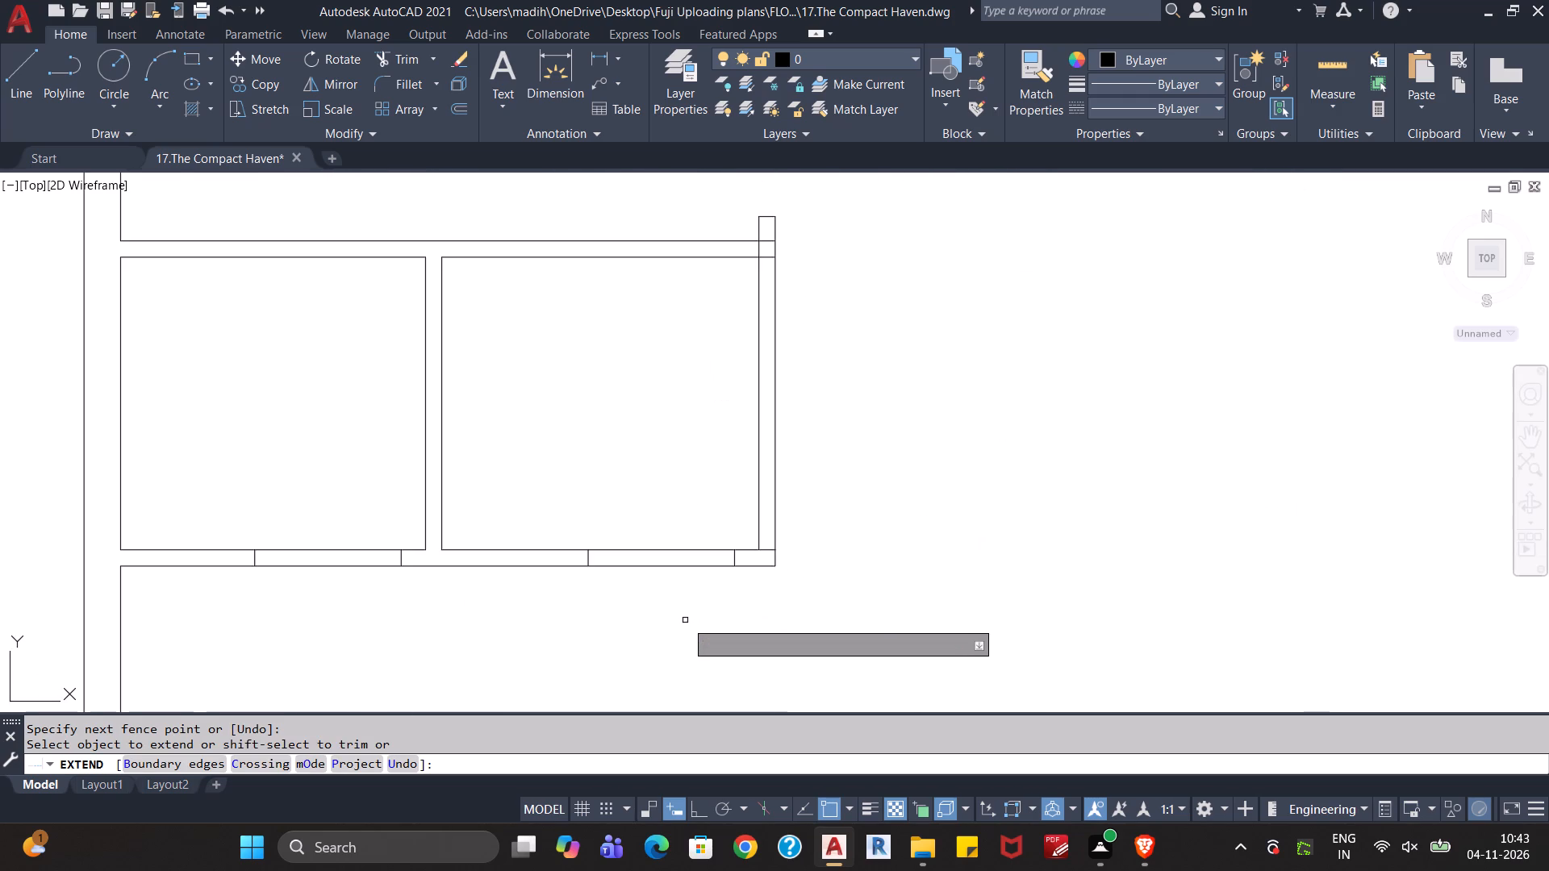
{"action": "left_click", "coordinate": [690, 602], "text": "shift"}
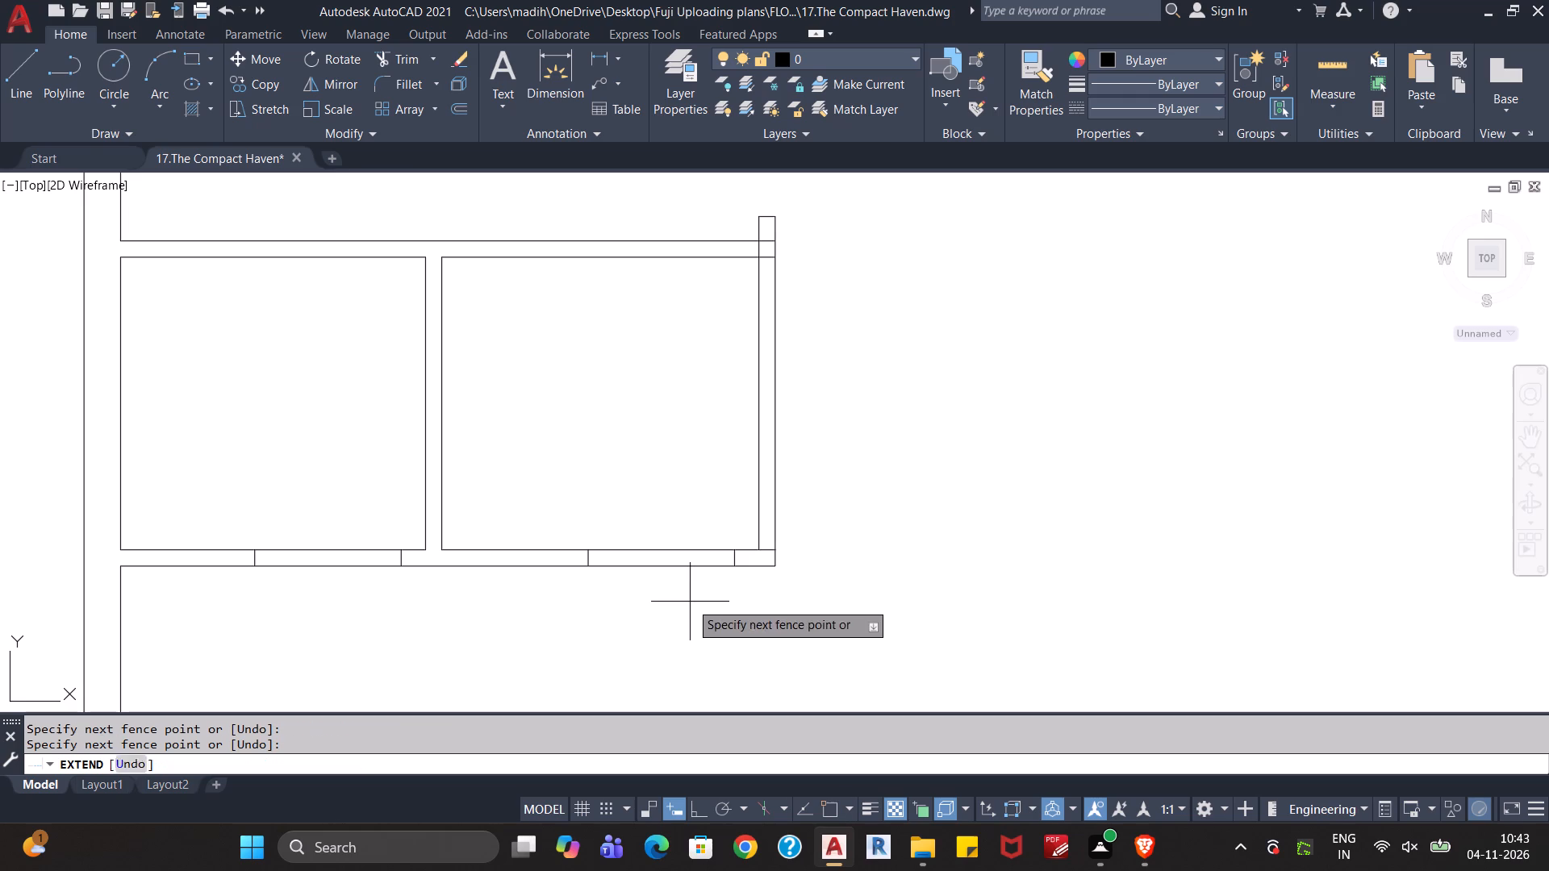
{"action": "left_click", "coordinate": [687, 531], "text": "shift"}
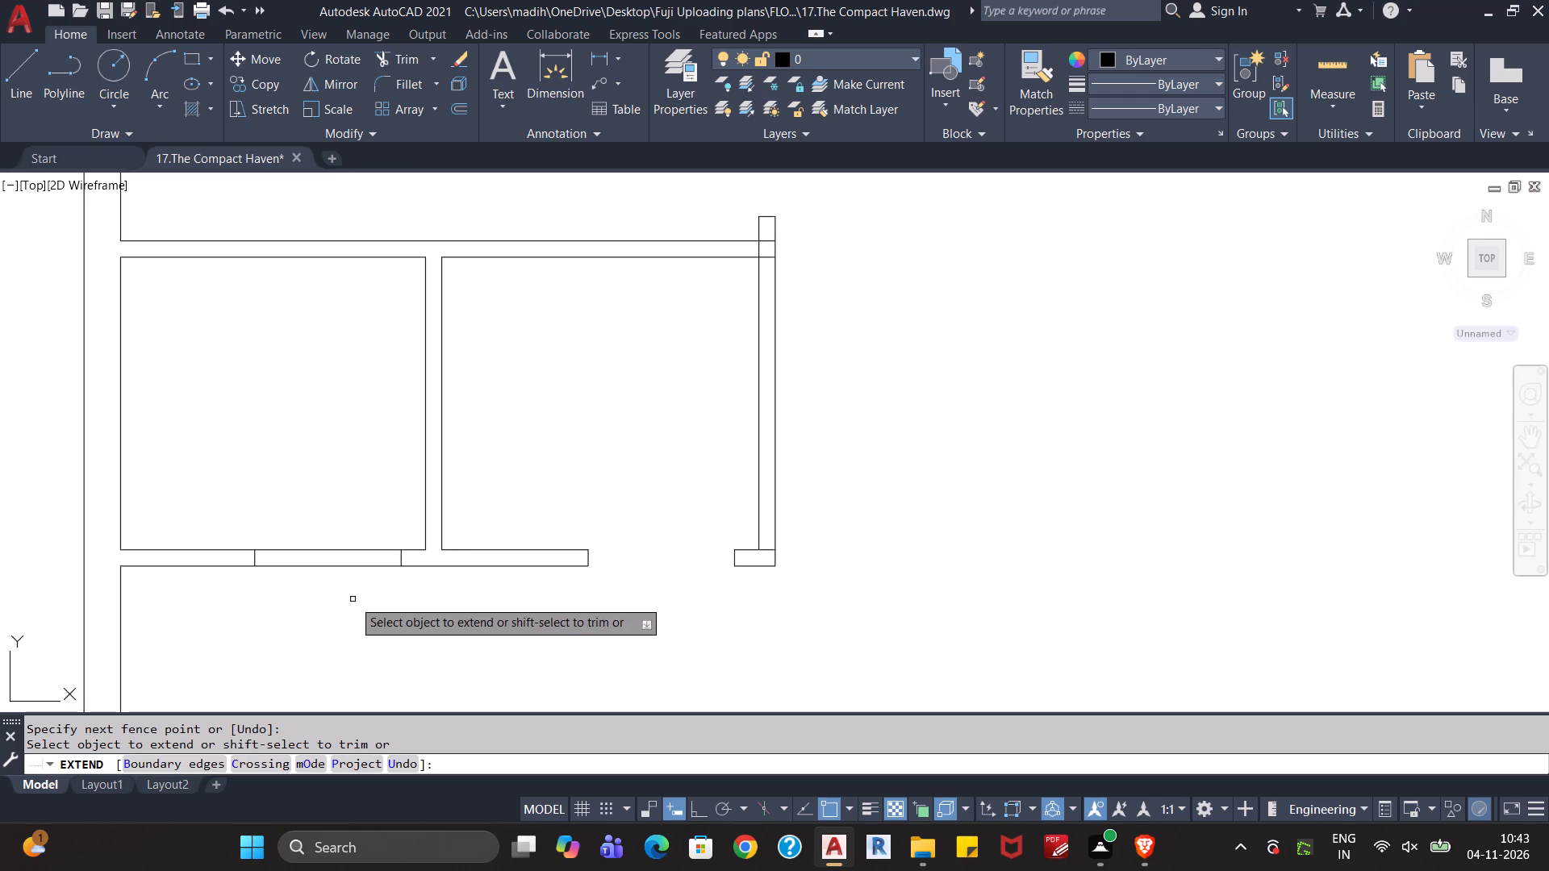
{"action": "left_click", "coordinate": [353, 599], "text": "shift"}
{"action": "left_click", "coordinate": [356, 511], "text": "shift"}
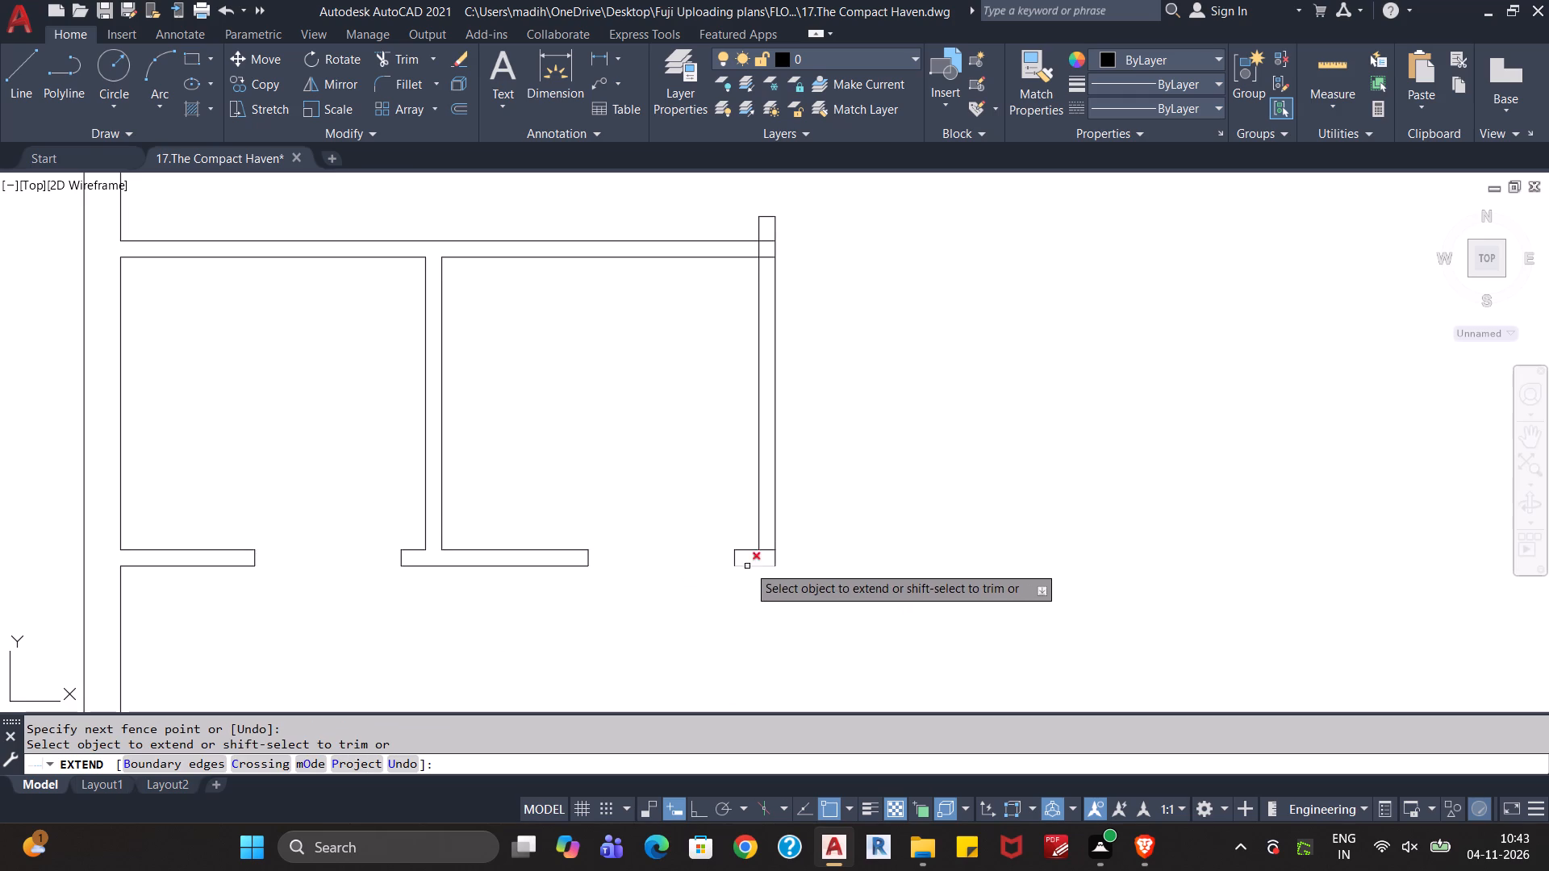
{"action": "left_click", "coordinate": [766, 552], "text": "shift"}
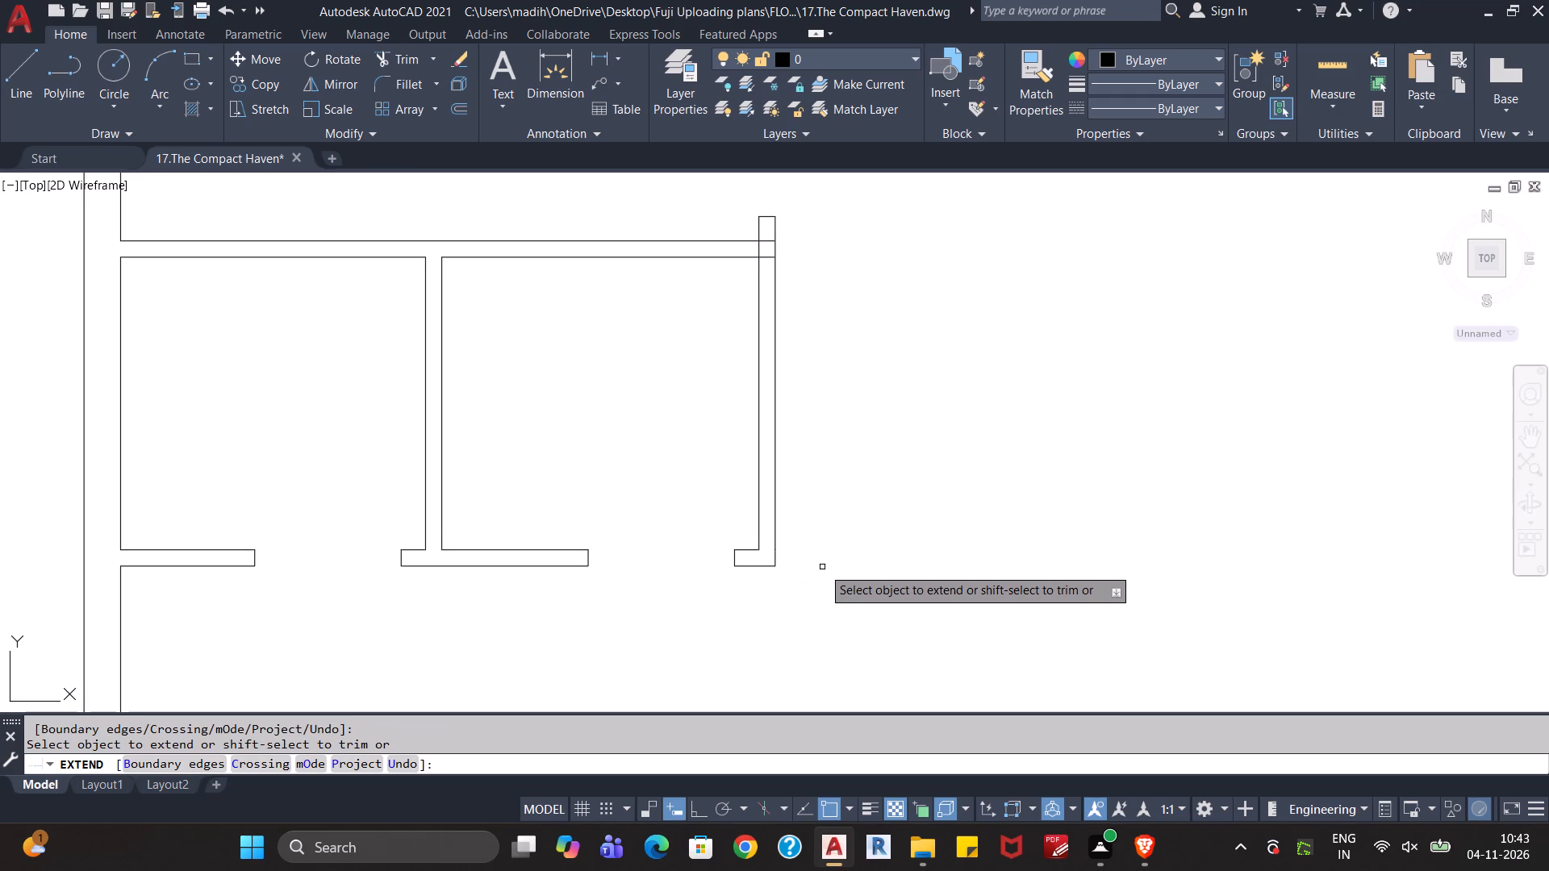
Trim the lines crossing the junction where the top wall of the two small rooms meets the hall's left side wall.
{"action": "middle_click_drag", "start_coordinate": [853, 426], "coordinate": [842, 620]}
{"action": "scroll", "coordinate": [834, 633], "scroll_direction": "down", "scroll_amount": 1}
{"action": "scroll", "coordinate": [782, 567], "scroll_direction": "up", "scroll_amount": 3}
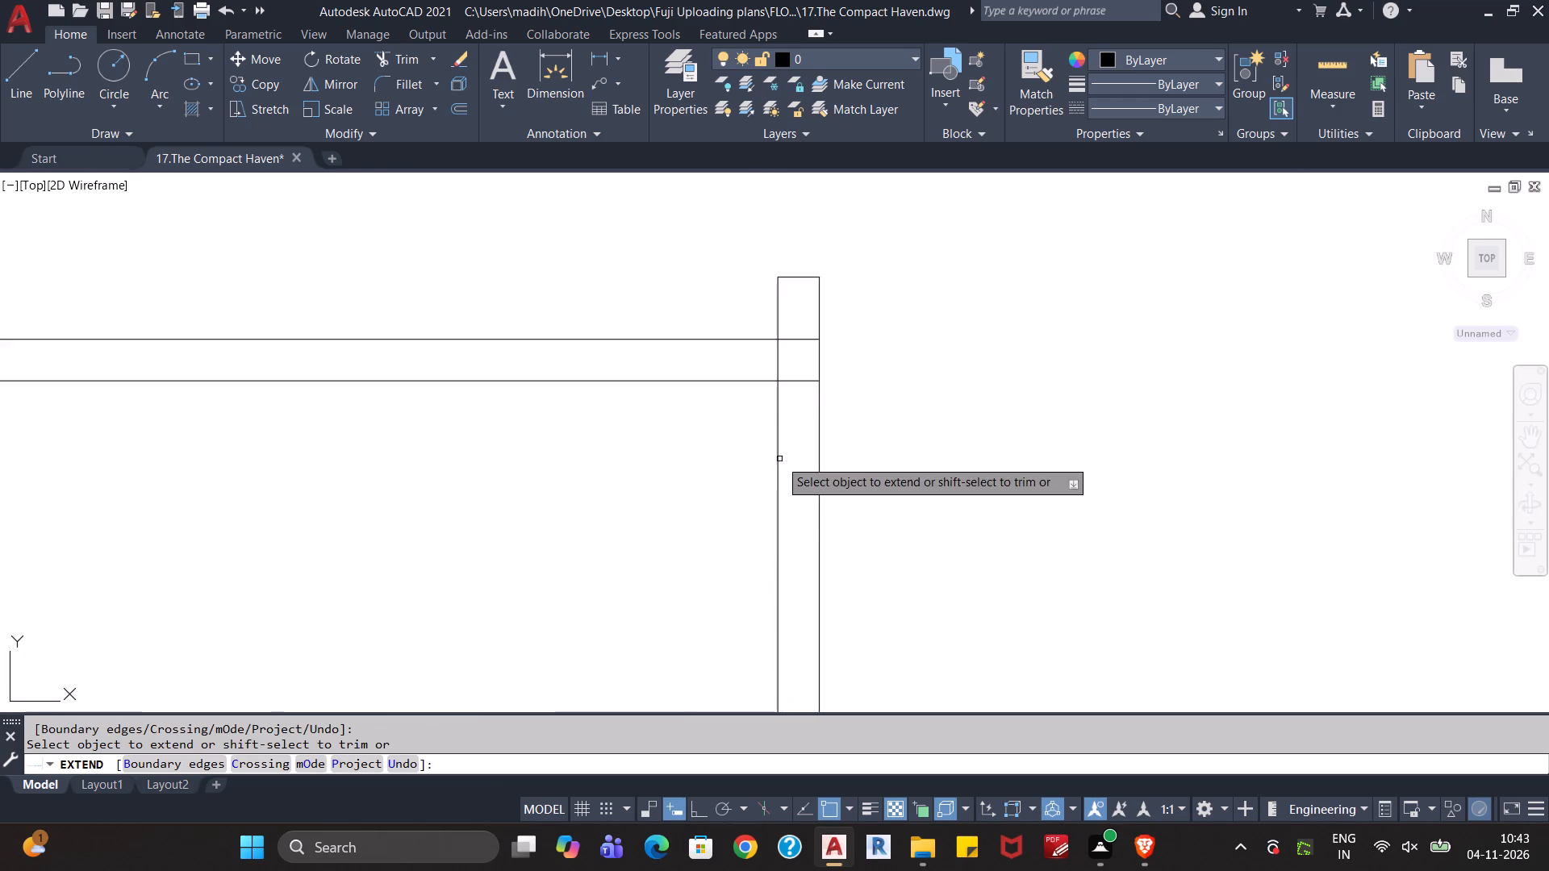
{"action": "middle_click_drag", "start_coordinate": [790, 444], "coordinate": [783, 570]}
{"action": "left_click_drag", "start_coordinate": [790, 550], "coordinate": [789, 540], "text": "shift"}
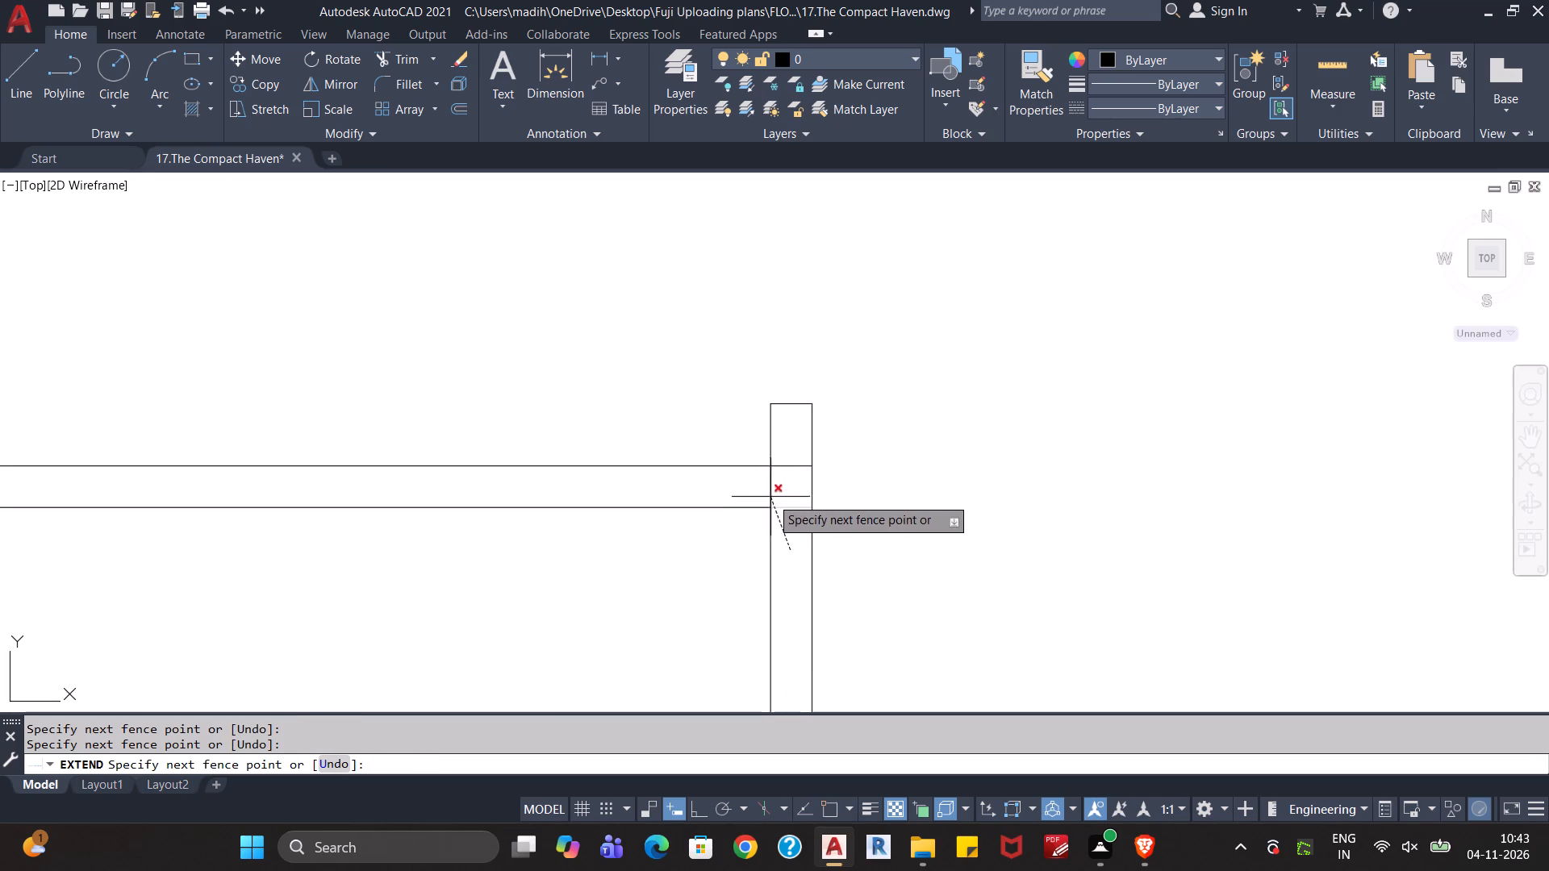
{"action": "left_click", "coordinate": [765, 489], "text": "shift"}
{"action": "left_click", "coordinate": [795, 466], "text": "shift"}
Trim the wall across the hall's lower end up to the vertical offset line to open a doorway, and remove that leftover line.
{"action": "scroll", "coordinate": [790, 543], "scroll_direction": "down", "scroll_amount": 3}
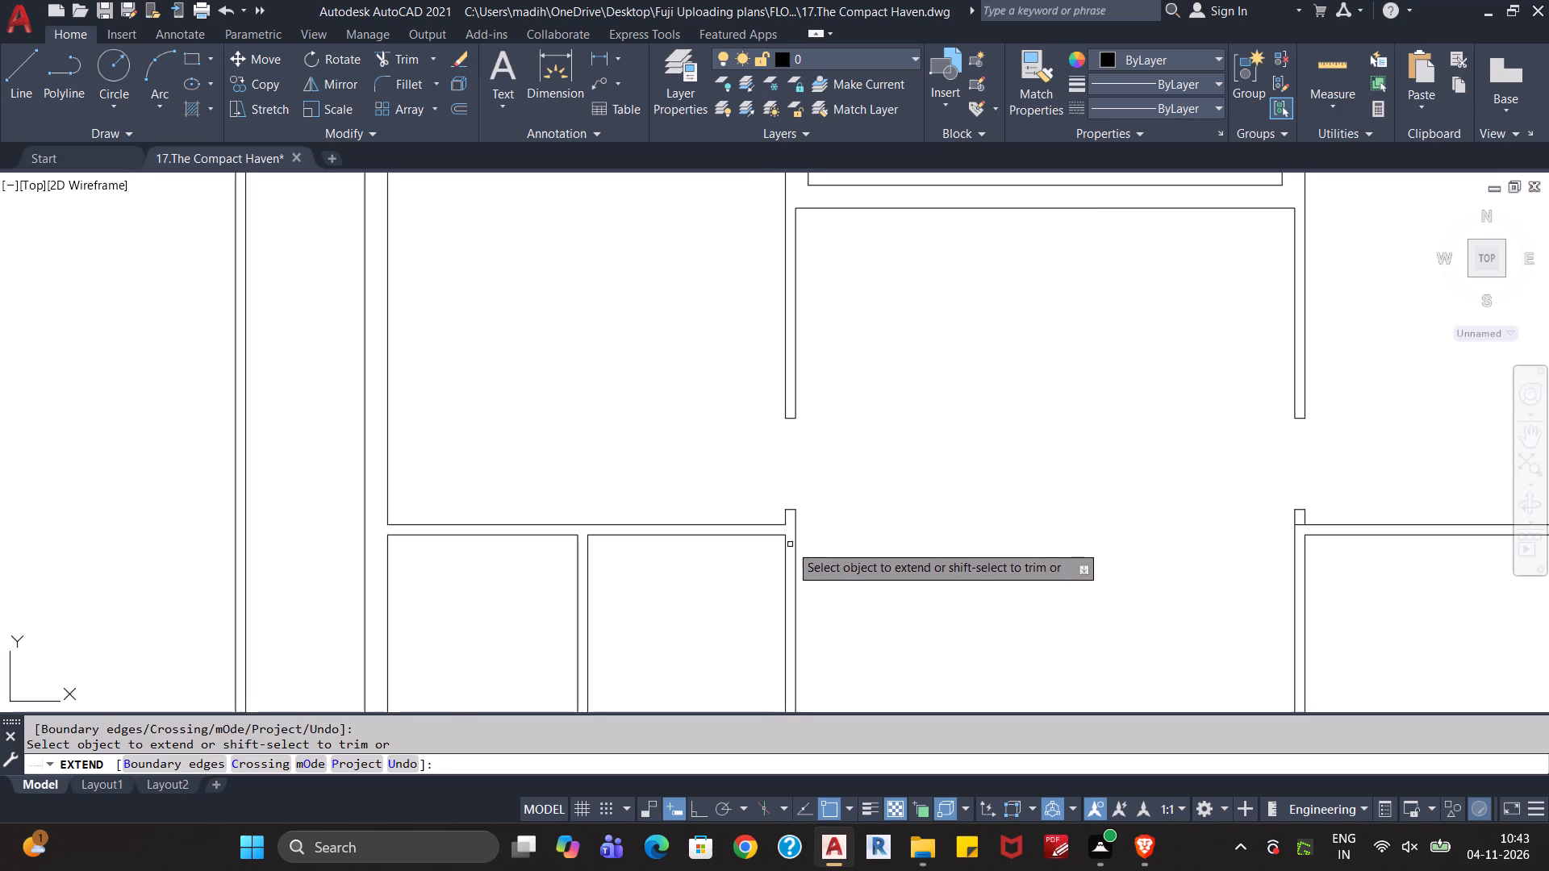
{"action": "scroll", "coordinate": [891, 600], "scroll_direction": "down", "scroll_amount": 1}
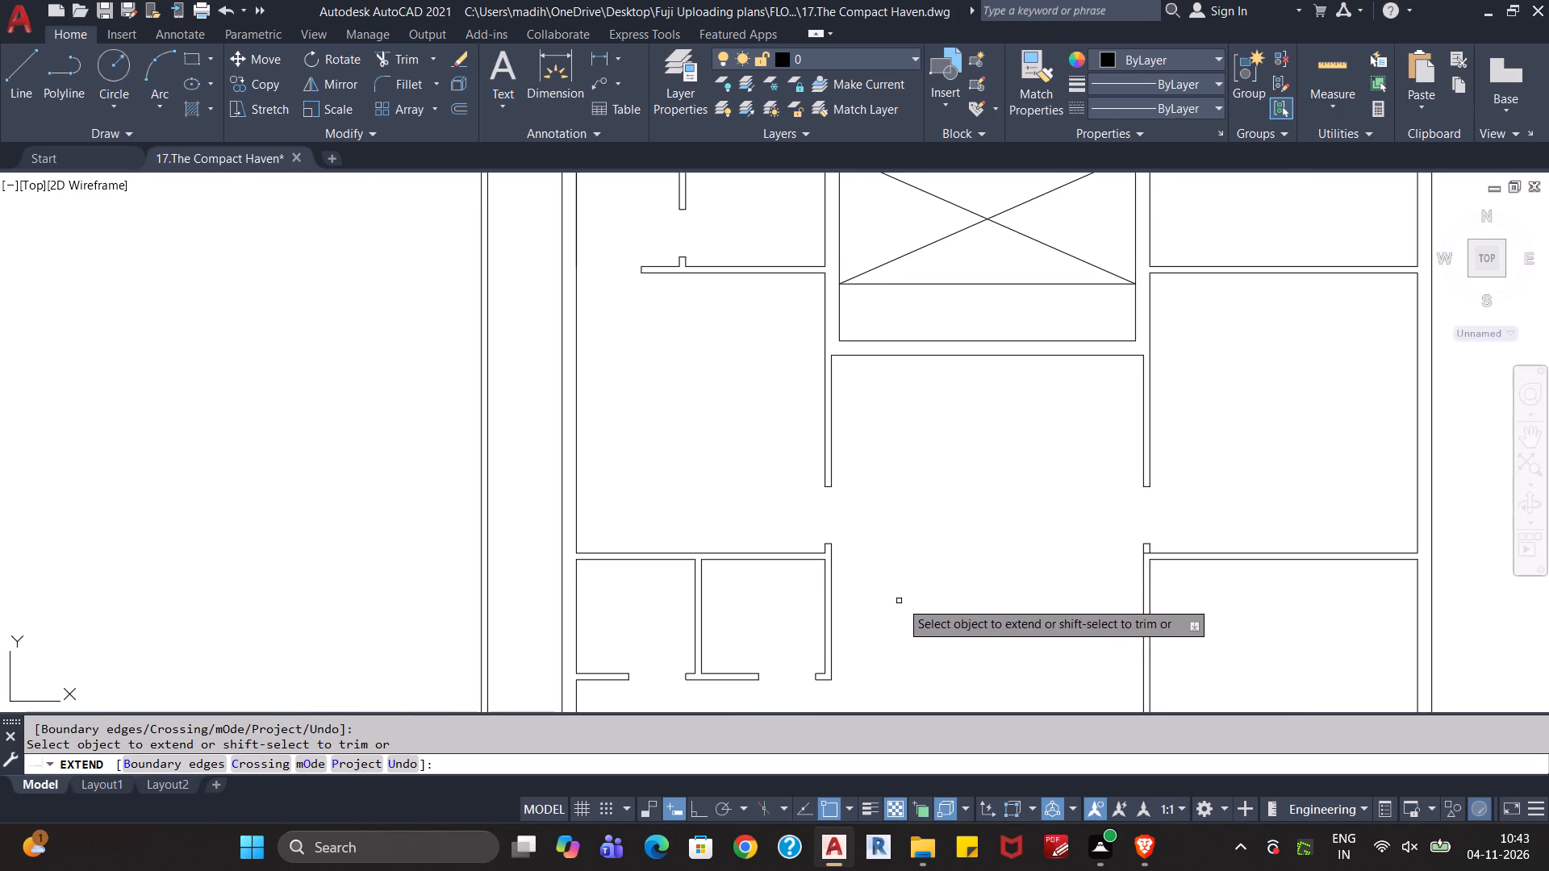
{"action": "middle_click_drag", "start_coordinate": [909, 599], "coordinate": [816, 453]}
{"action": "scroll", "coordinate": [824, 476], "scroll_direction": "down", "scroll_amount": 1}
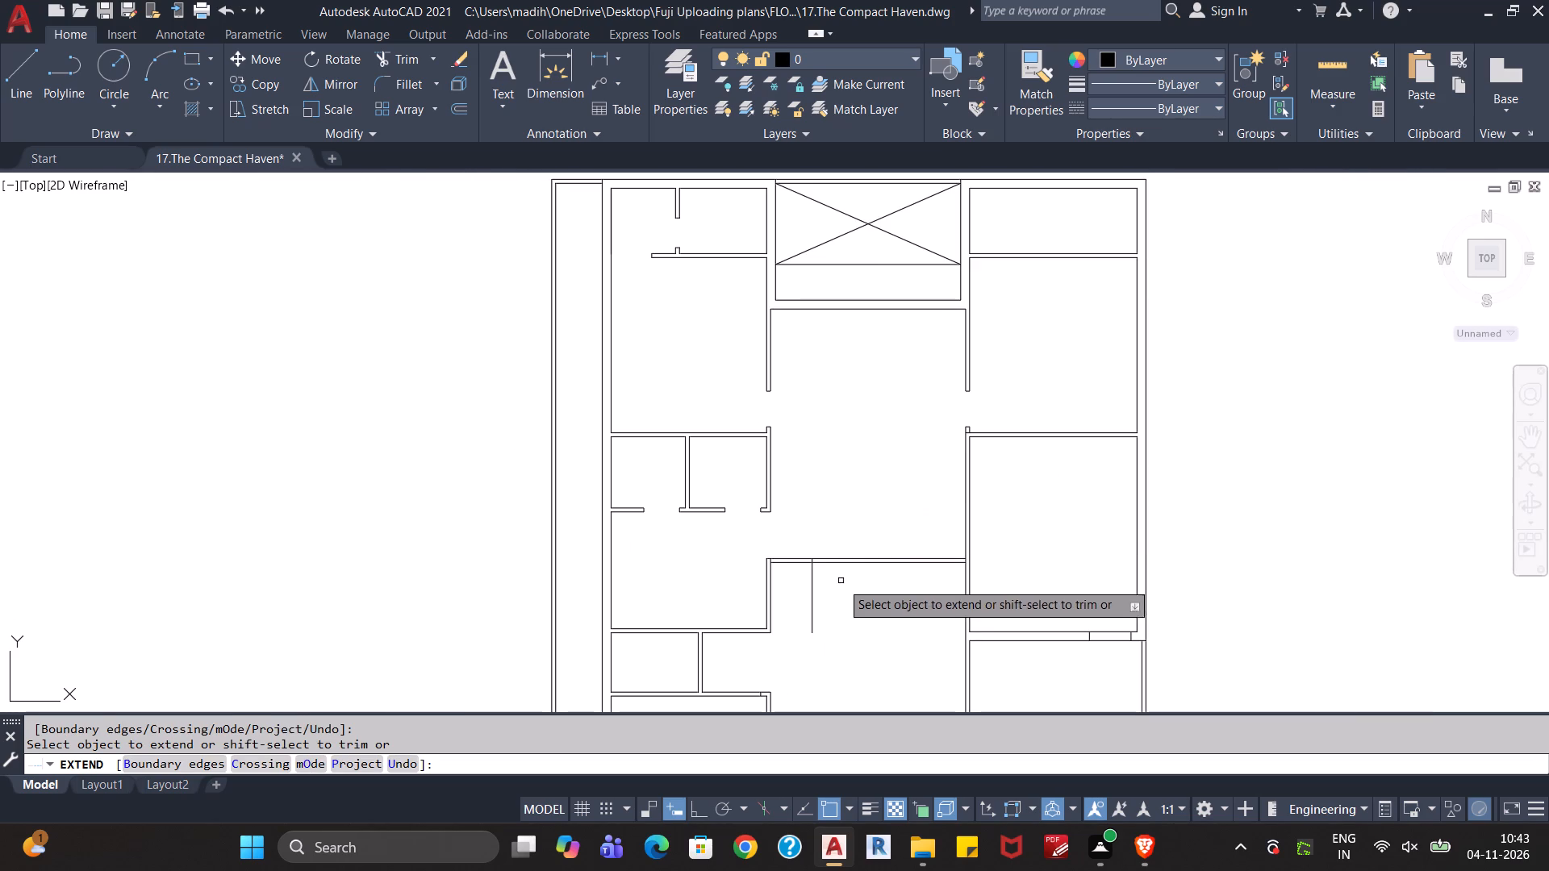
{"action": "scroll", "coordinate": [836, 604], "scroll_direction": "up", "scroll_amount": 1}
{"action": "scroll", "coordinate": [840, 633], "scroll_direction": "down", "scroll_amount": 2}
{"action": "middle_click_drag", "start_coordinate": [841, 653], "coordinate": [840, 486]}
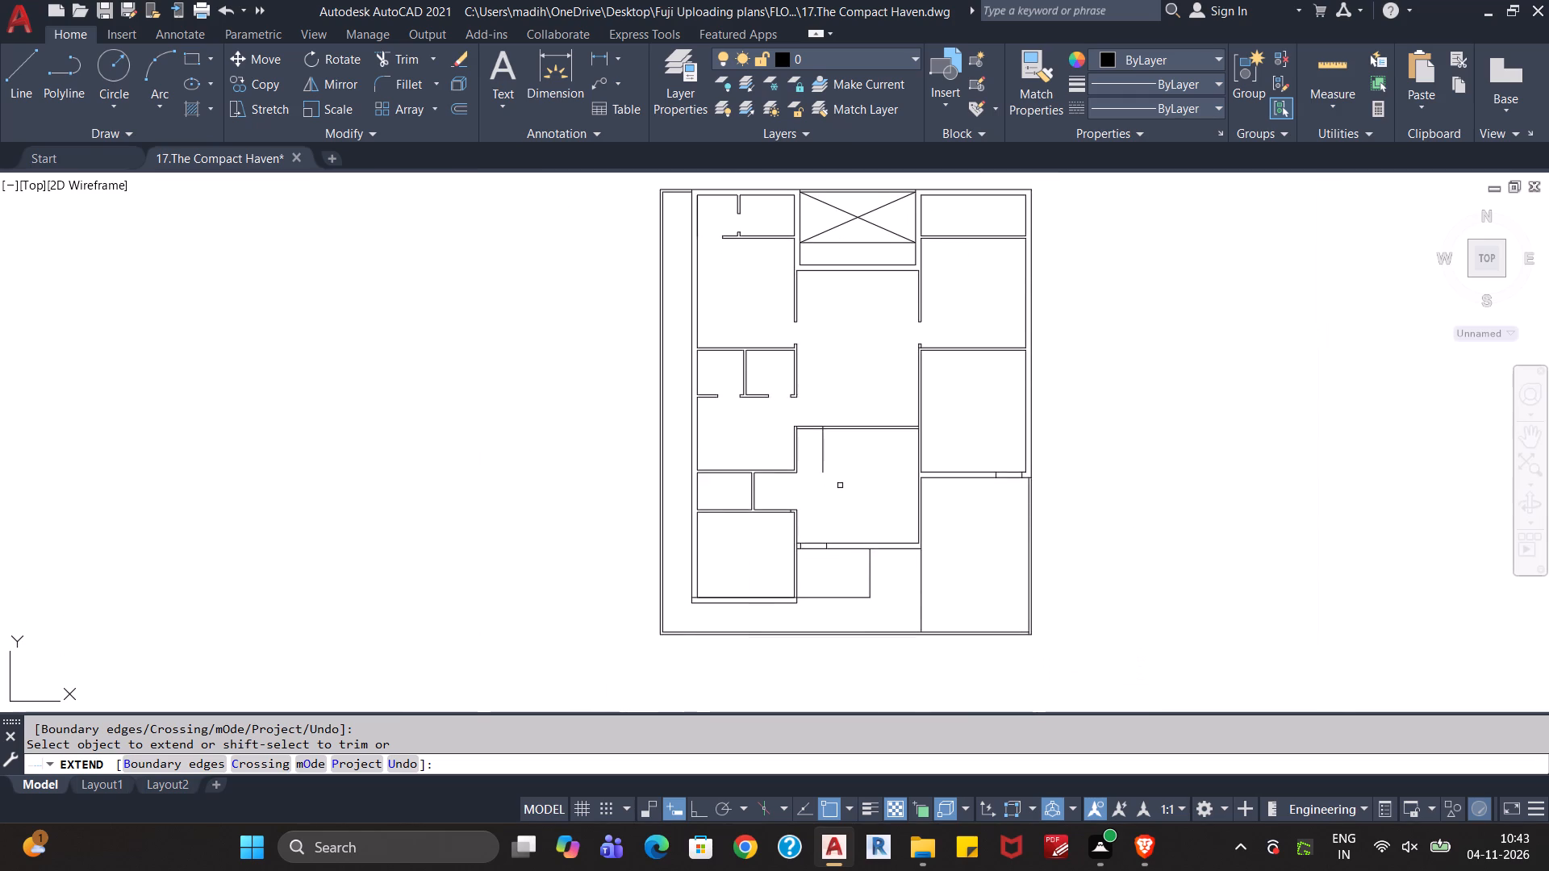
{"action": "scroll", "coordinate": [841, 456], "scroll_direction": "up", "scroll_amount": 2}
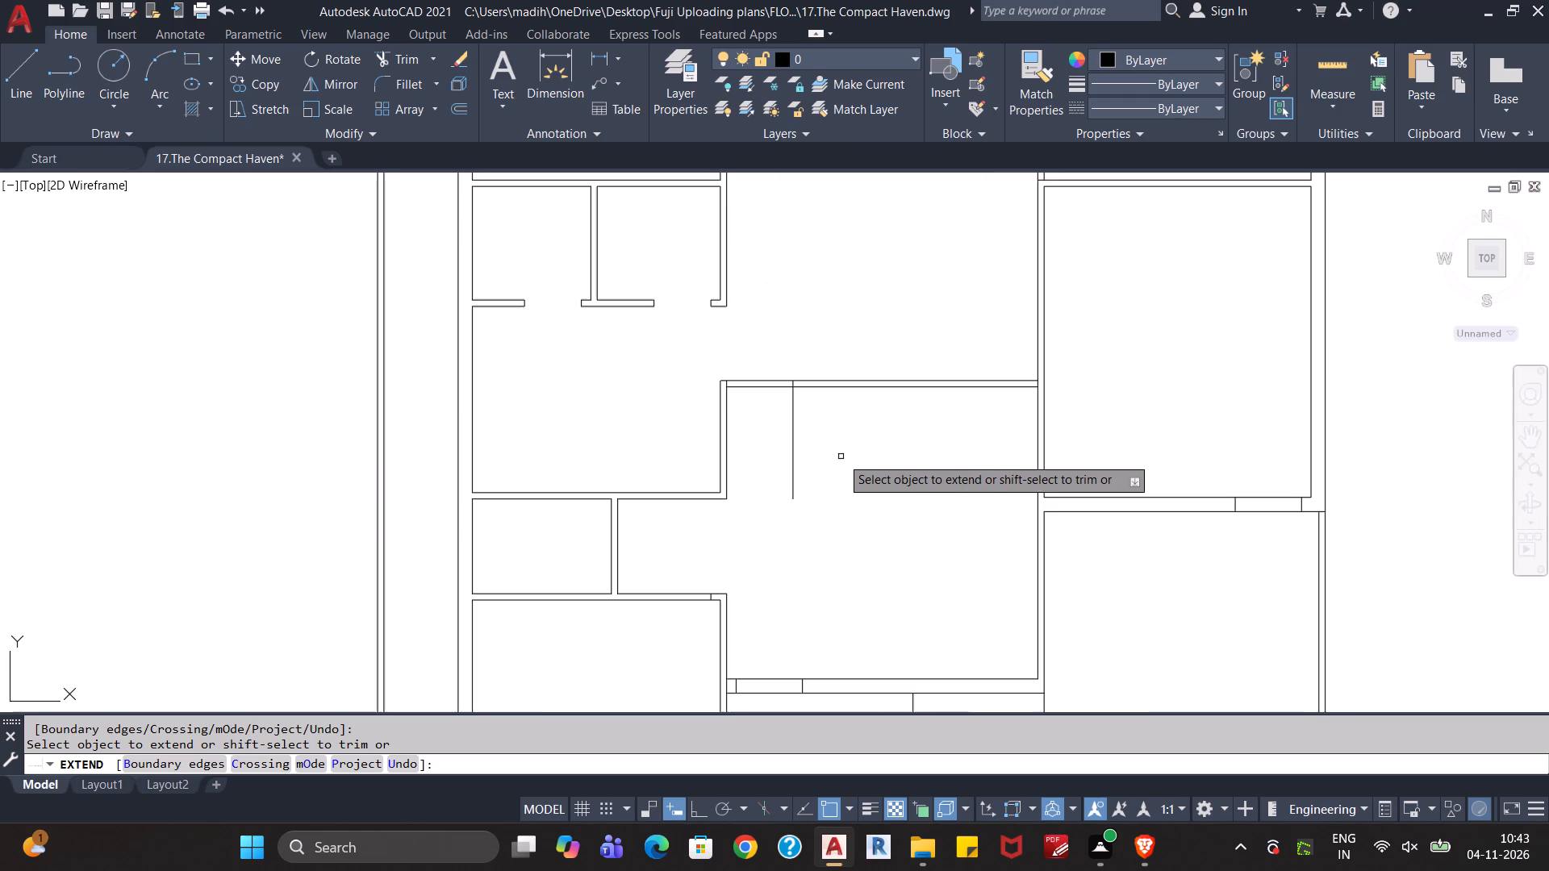
{"action": "left_click", "coordinate": [754, 433], "text": "shift"}
{"action": "left_click", "coordinate": [761, 352], "text": "shift"}
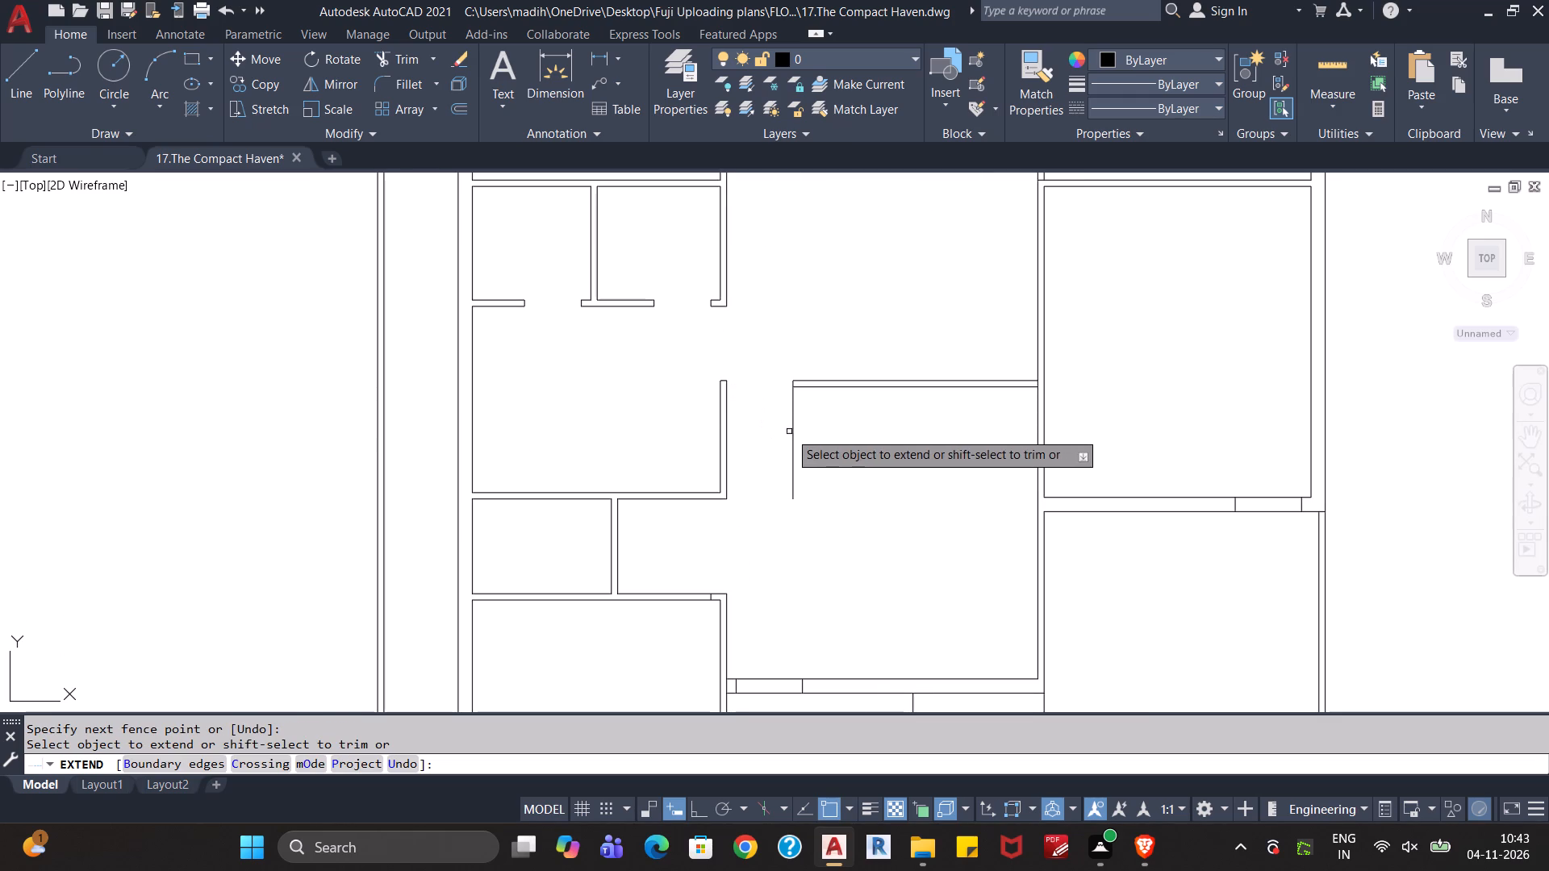
{"action": "left_click", "coordinate": [793, 428], "text": "shift"}
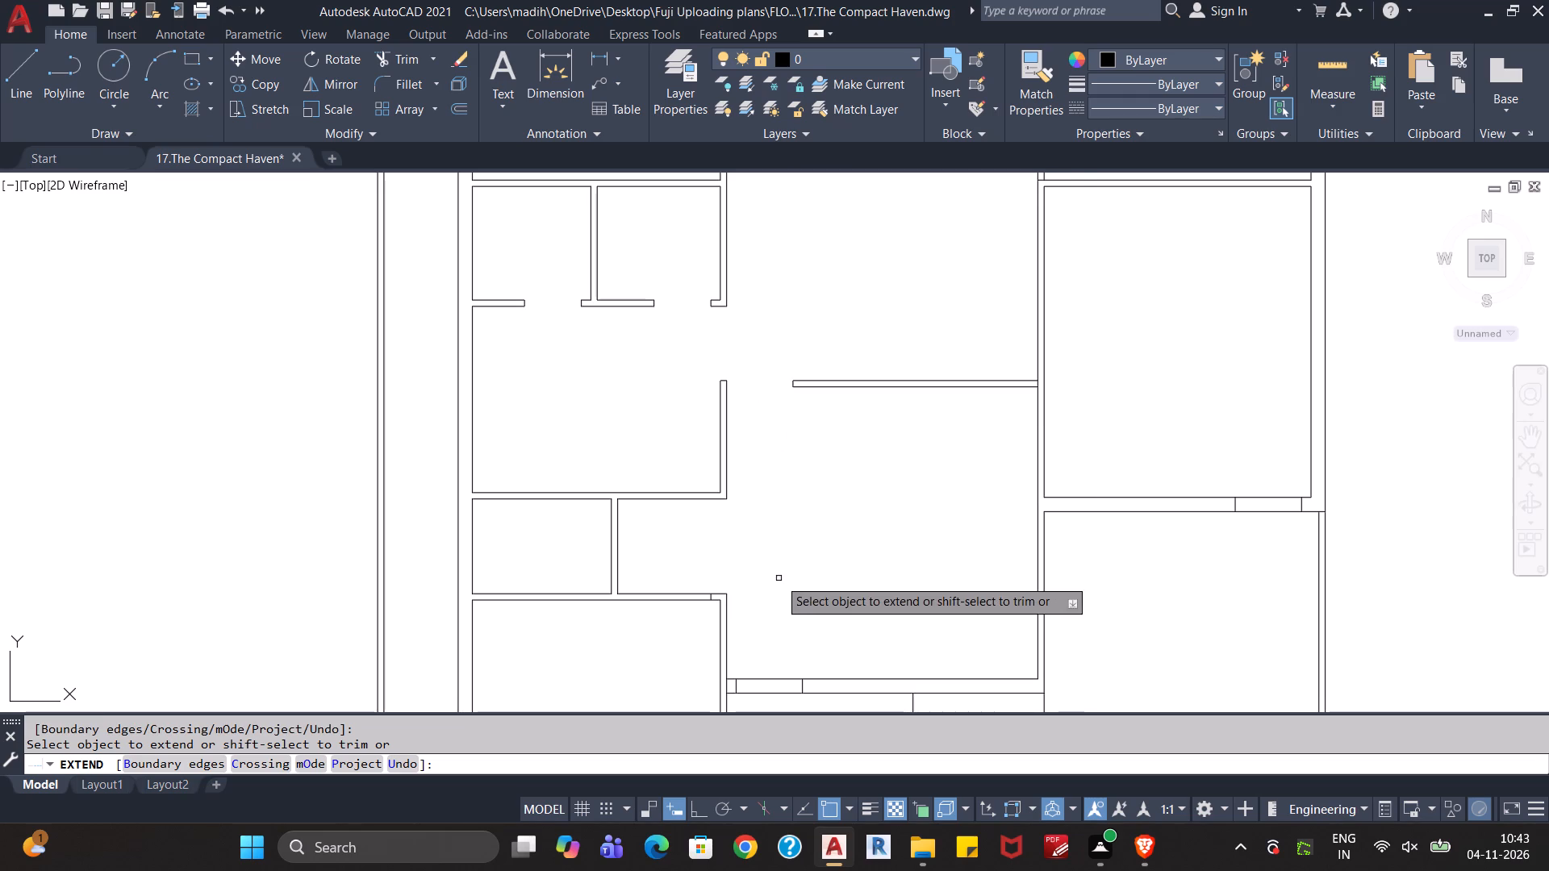
Trim the central room's bottom wall between the two marks to open the doorway beside the bottom-left room.
{"action": "middle_click_drag", "start_coordinate": [772, 598], "coordinate": [820, 422]}
{"action": "left_click", "coordinate": [820, 422], "text": "shift"}
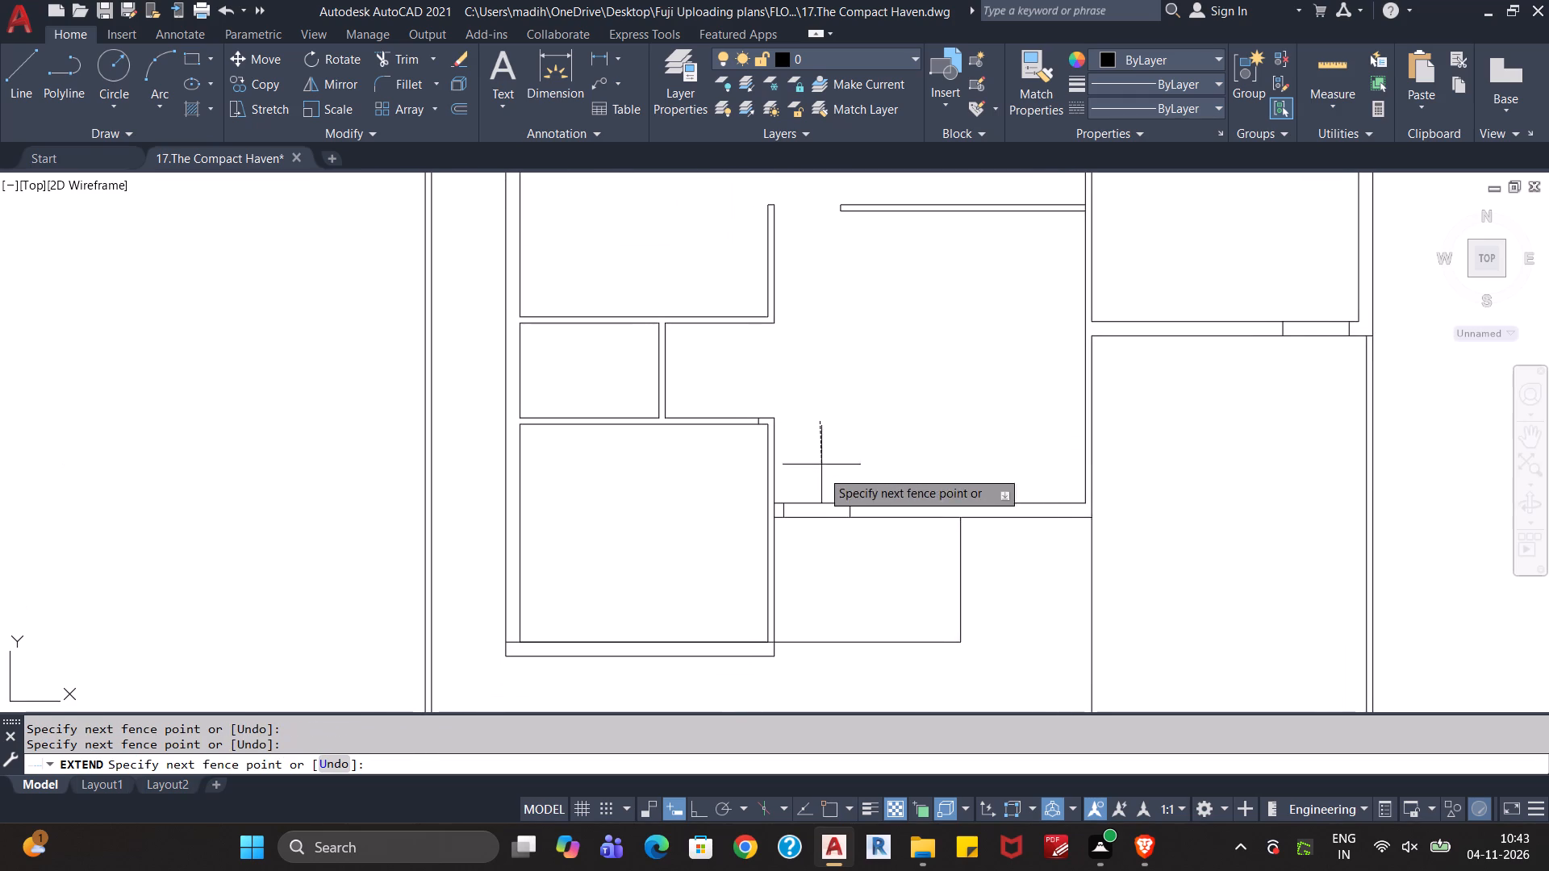
{"action": "left_click", "coordinate": [815, 539], "text": "shift"}
{"action": "scroll", "coordinate": [841, 548], "scroll_direction": "down", "scroll_amount": 1}
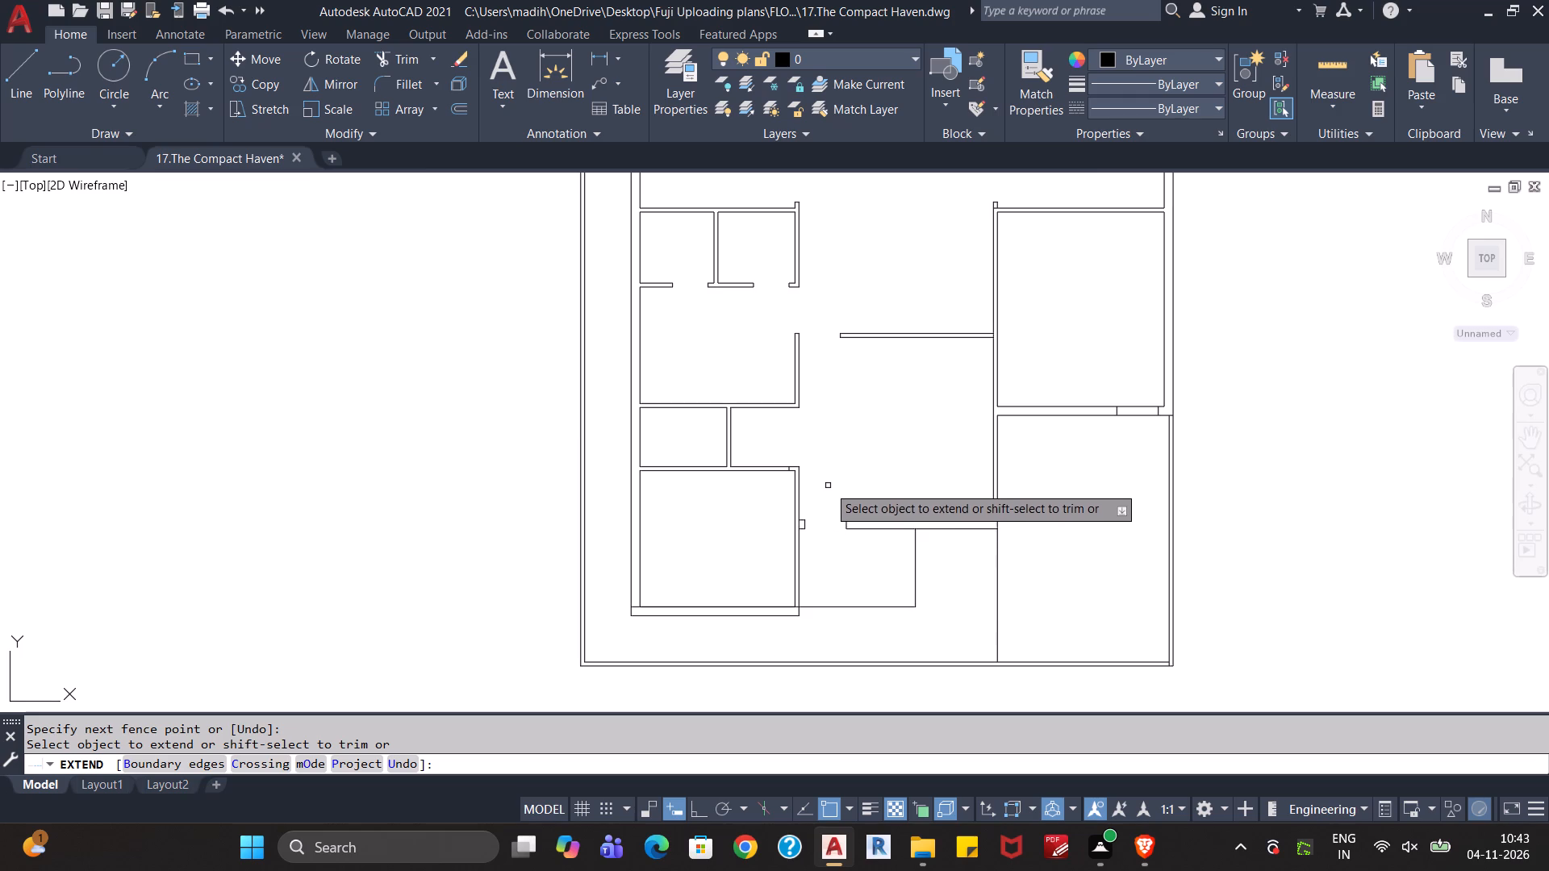
{"action": "scroll", "coordinate": [775, 496], "scroll_direction": "up", "scroll_amount": 1}
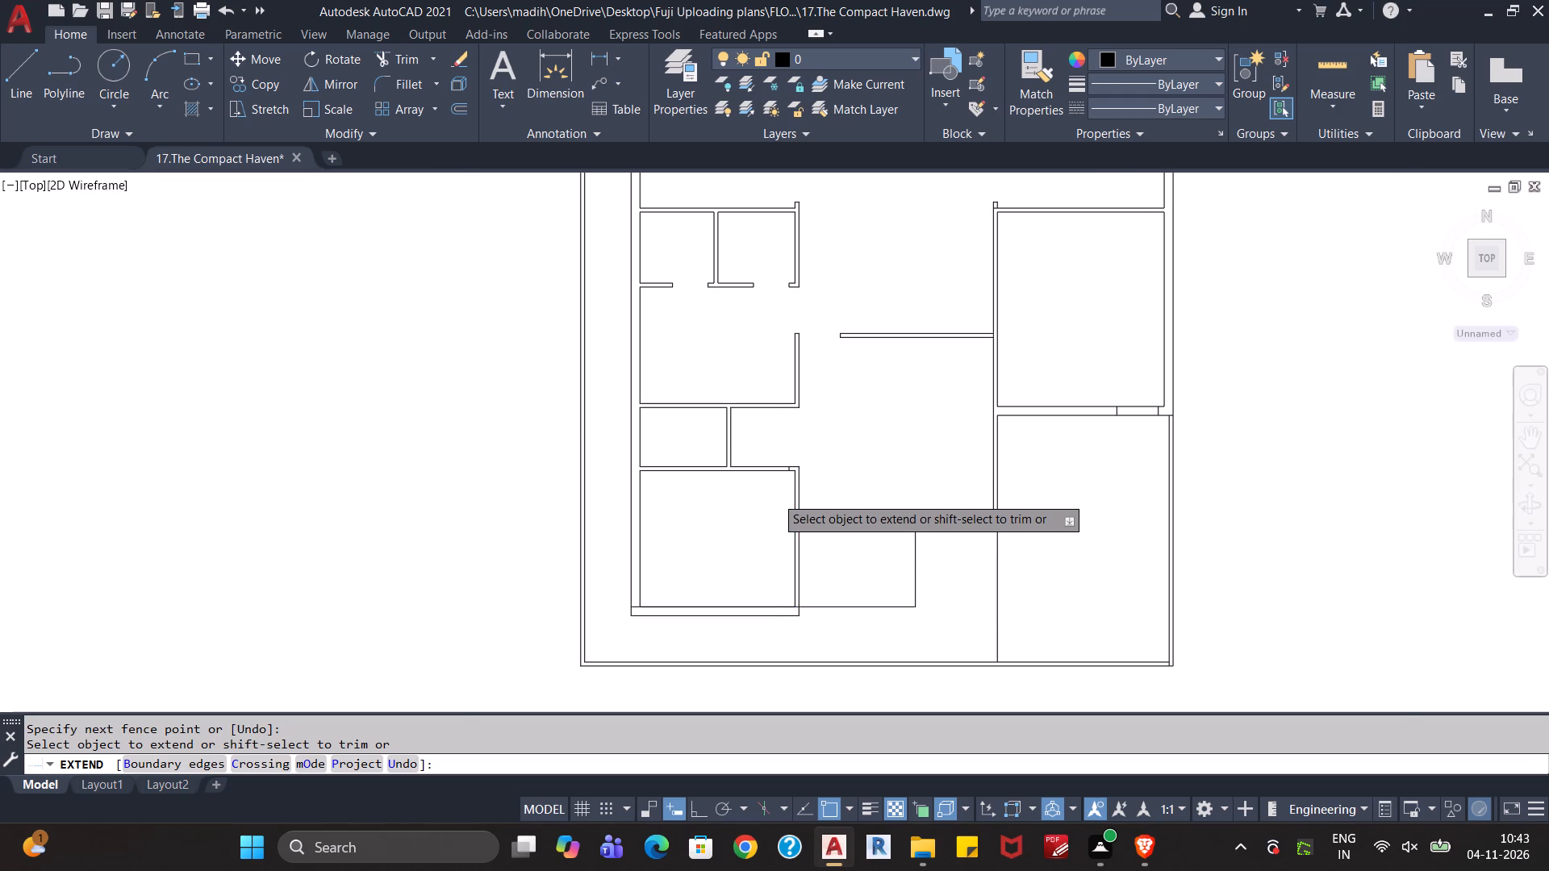
{"action": "scroll", "coordinate": [775, 496], "scroll_direction": "up", "scroll_amount": 1}
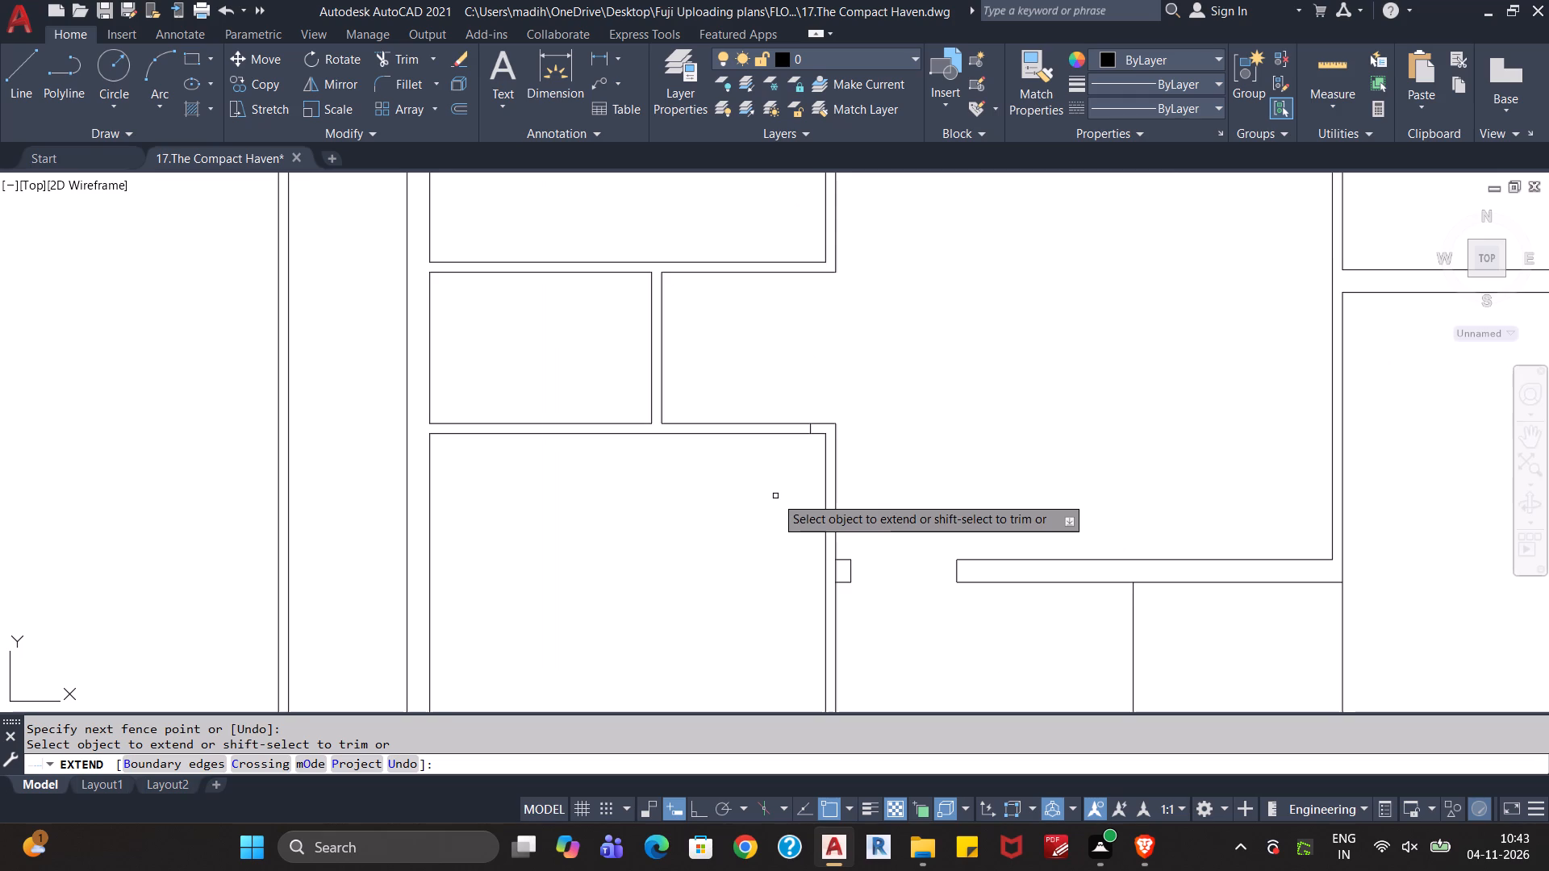
{"action": "key", "text": "Escape"}
{"action": "key", "text": "Escape"}
Offset the short mark in the bottom-left room's top wall 3' to the left to mark the doorway's other side.
{"action": "key", "text": "o"}
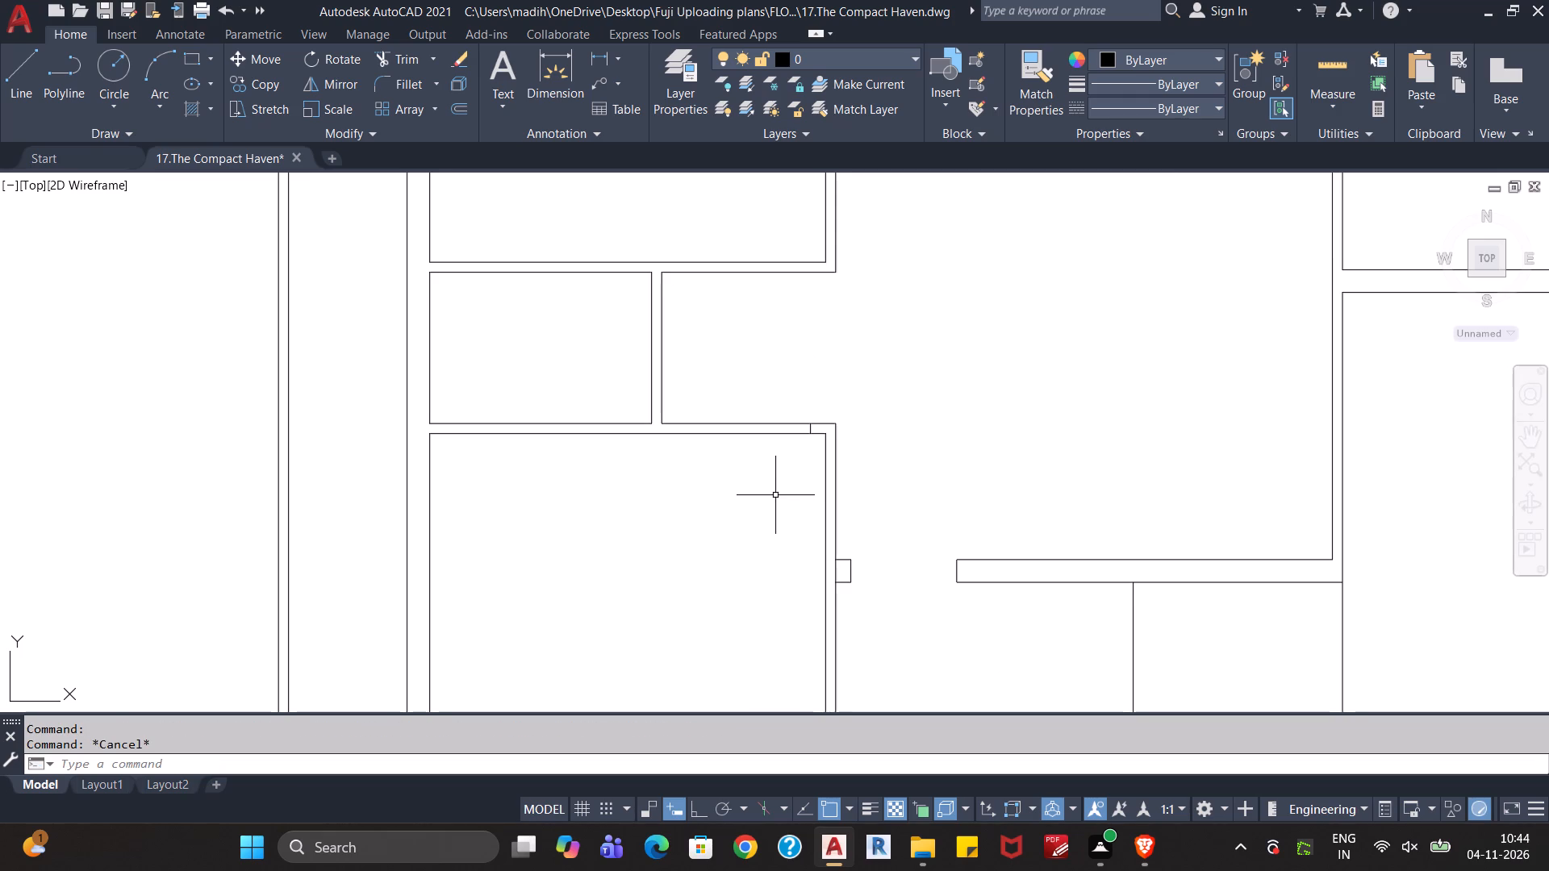
{"action": "key", "text": "Escape"}
{"action": "key", "text": "grave"}
{"action": "key", "text": "Escape"}
{"action": "key", "text": "Escape"}
{"action": "key", "text": "o"}
{"action": "key", "text": "Return"}
{"action": "type", "text": "3'"}
{"action": "key", "text": "Return"}
{"action": "scroll", "coordinate": [779, 487], "scroll_direction": "up", "scroll_amount": 1}
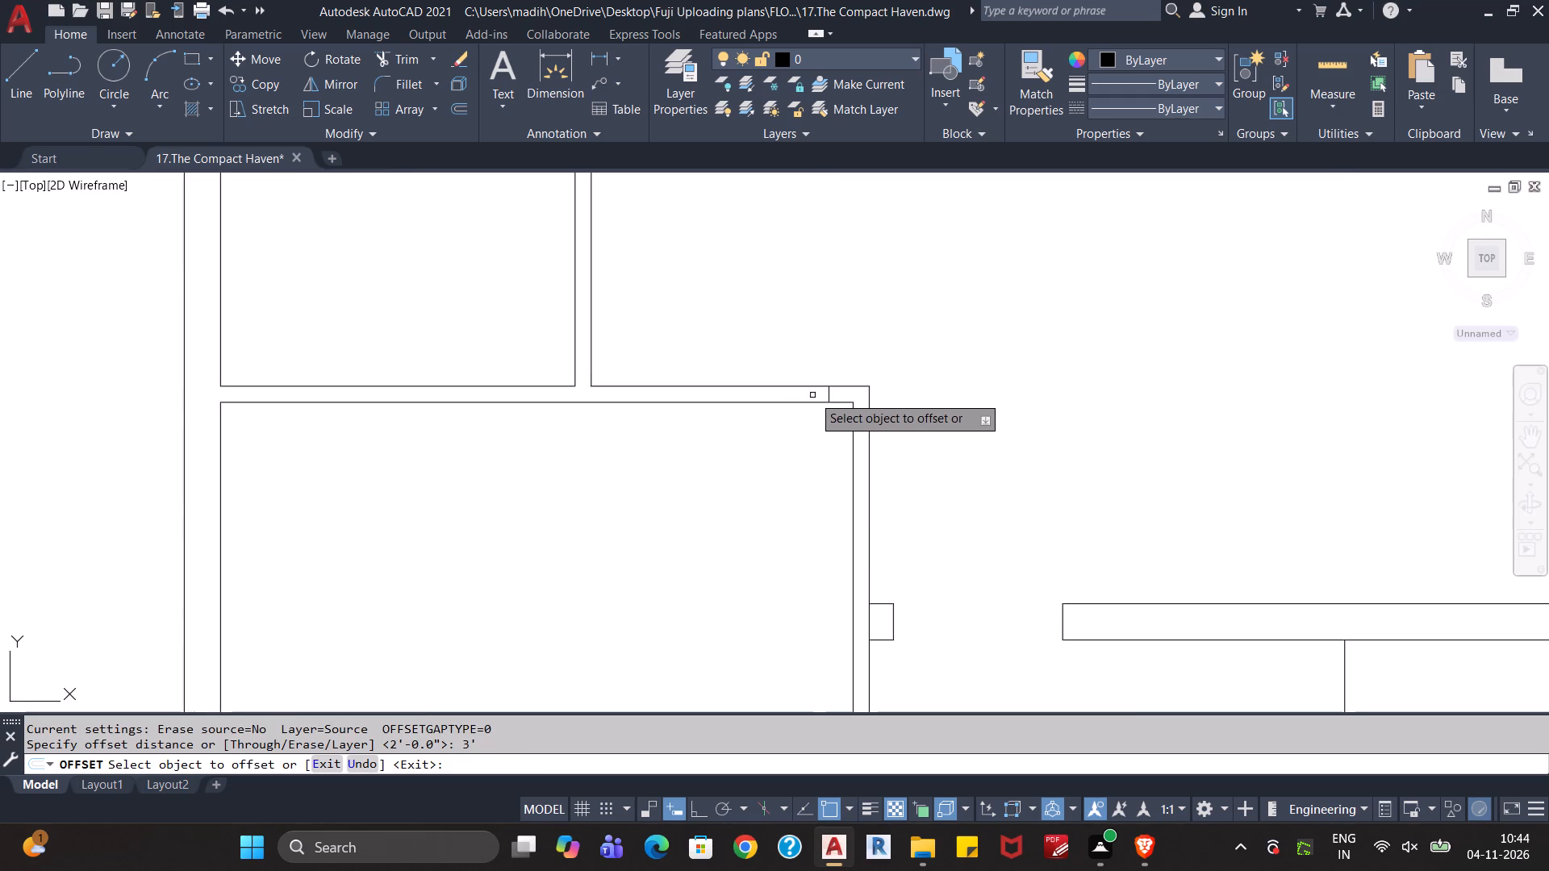
{"action": "left_click", "coordinate": [828, 394]}
{"action": "left_click", "coordinate": [721, 412]}
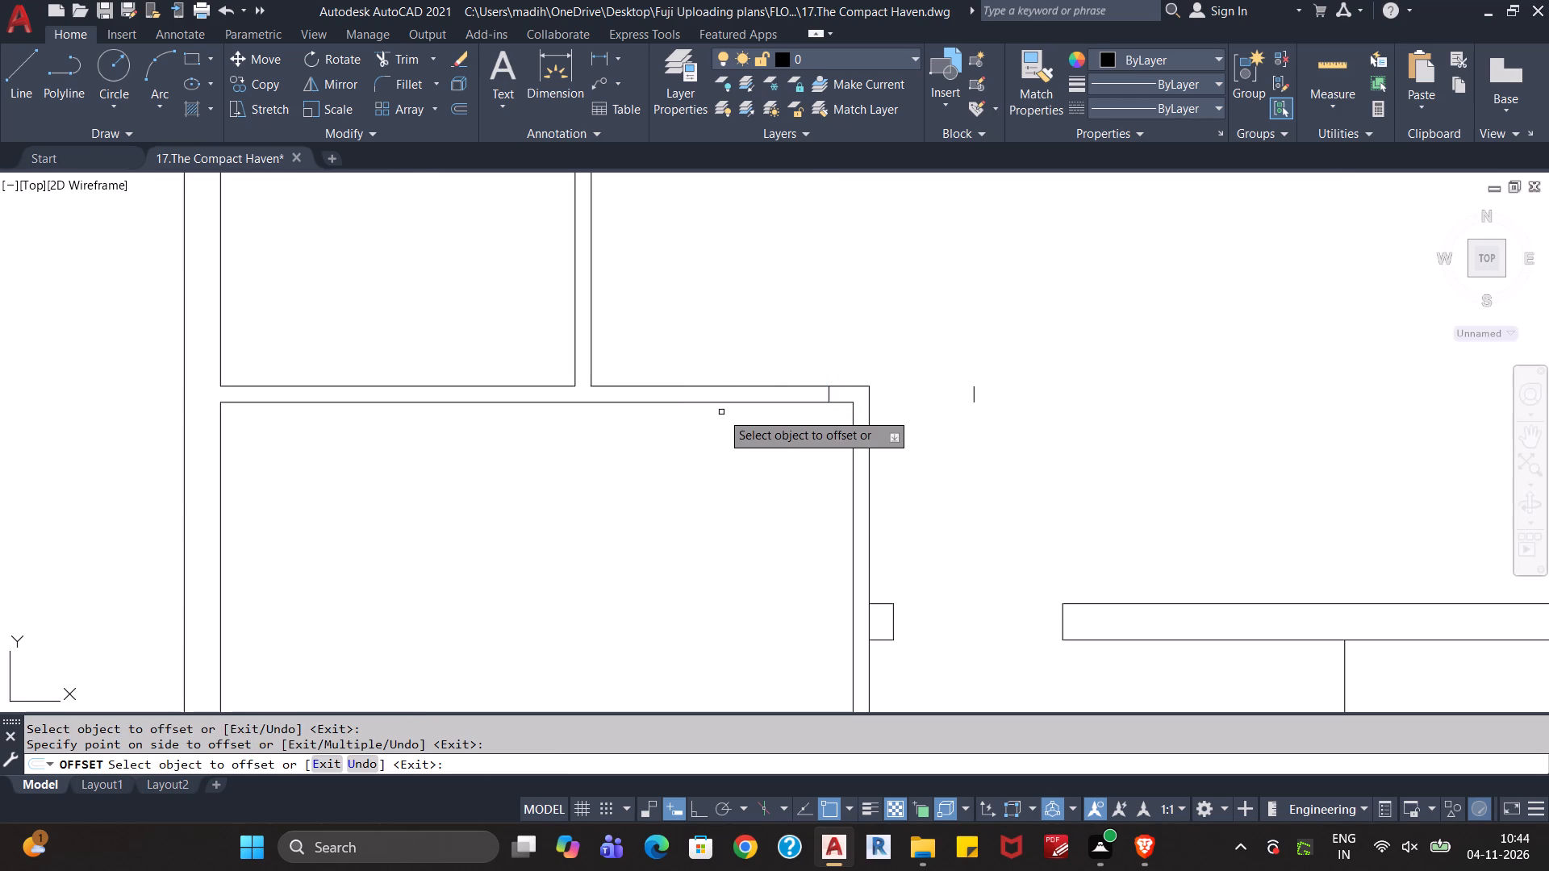
{"action": "key", "text": "ctrl+z"}
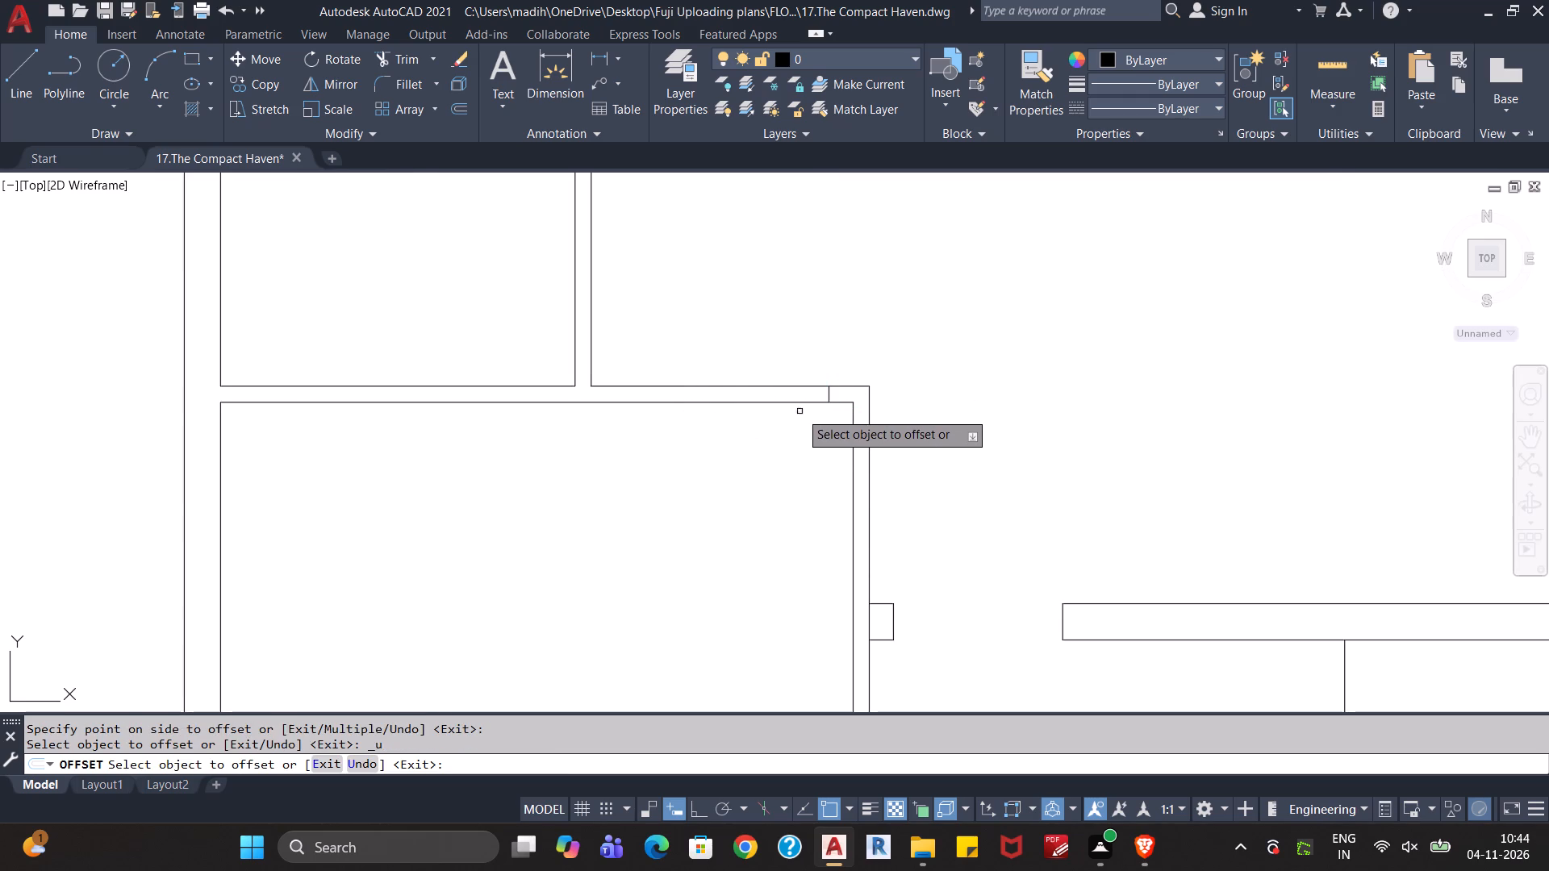
{"action": "left_click", "coordinate": [831, 392]}
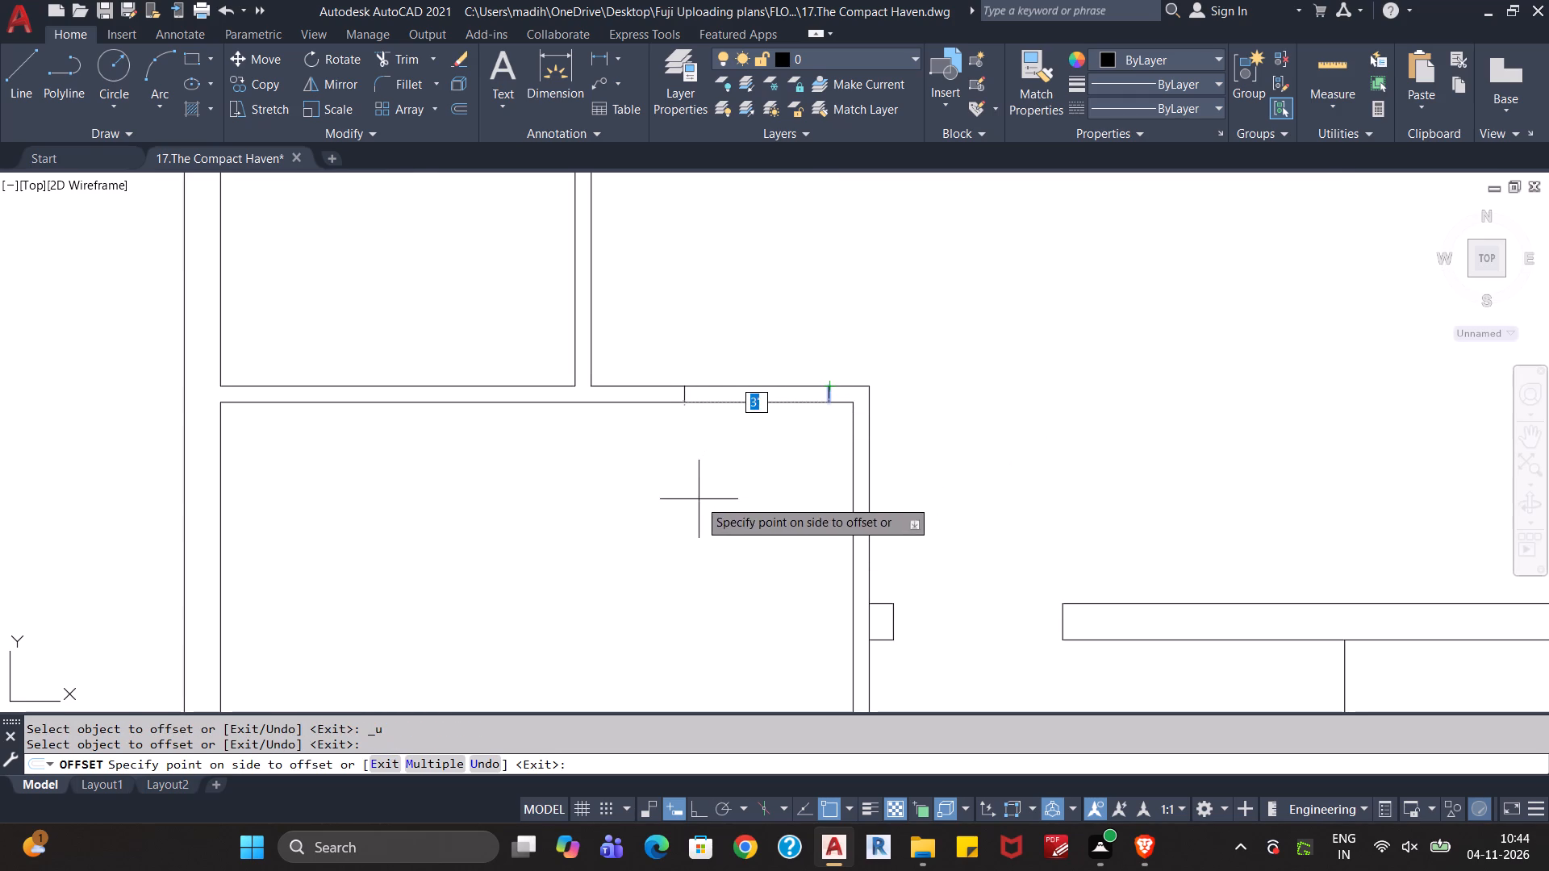
{"action": "left_click", "coordinate": [699, 499]}
{"action": "key", "text": "Escape"}
Trim both top wall lines of the bottom-left room between the two marks to open its doorway.
{"action": "type", "text": "tr"}
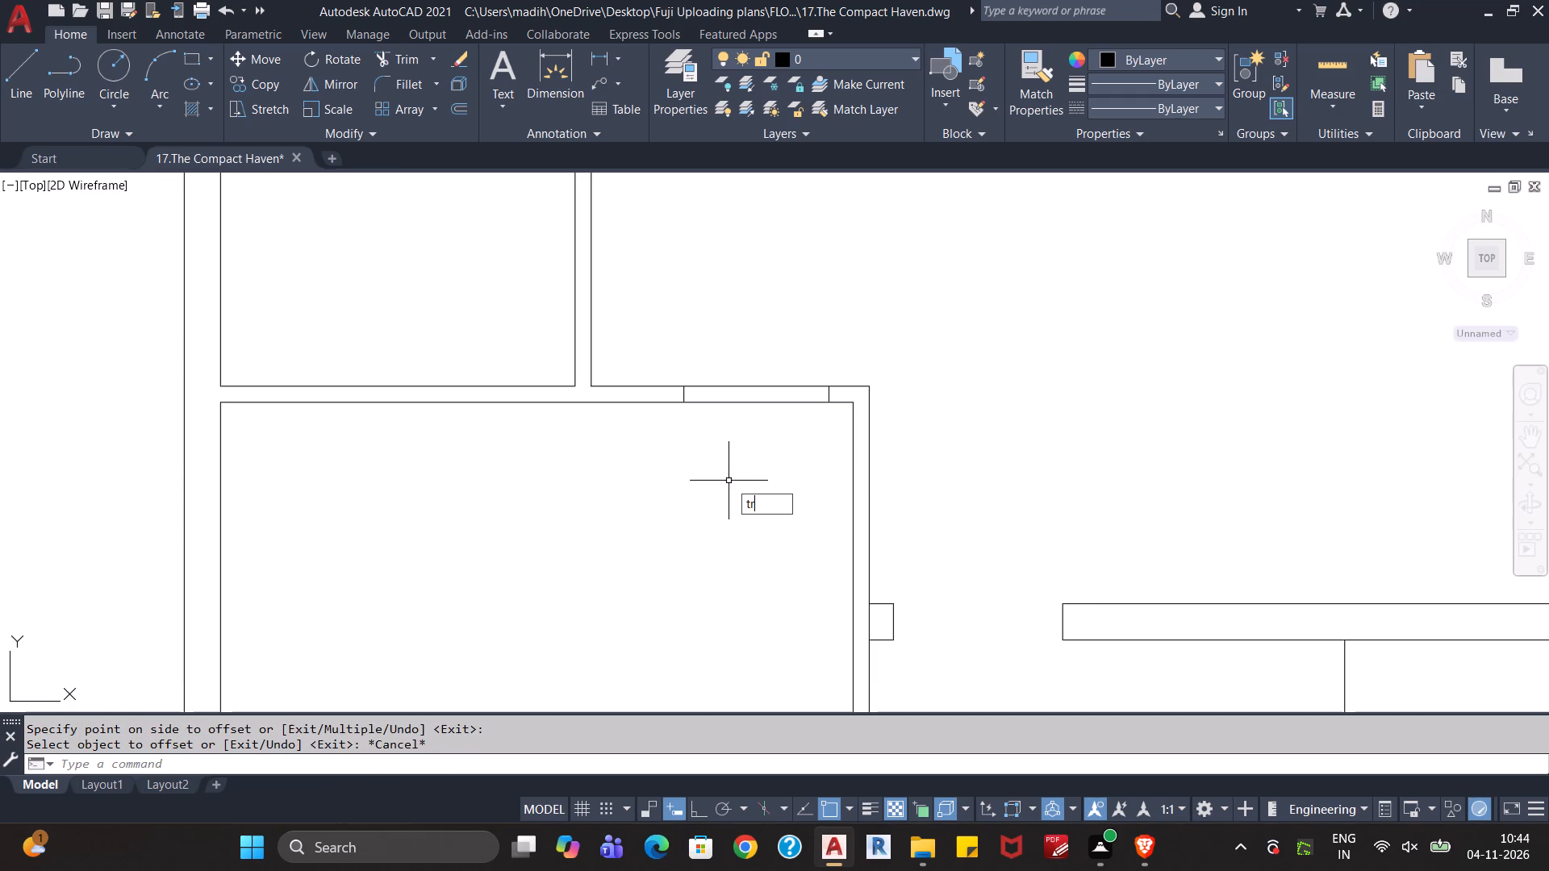
{"action": "key", "text": "Return"}
{"action": "left_click", "coordinate": [758, 444]}
{"action": "left_click", "coordinate": [766, 350]}
{"action": "scroll", "coordinate": [763, 436], "scroll_direction": "down", "scroll_amount": 1}
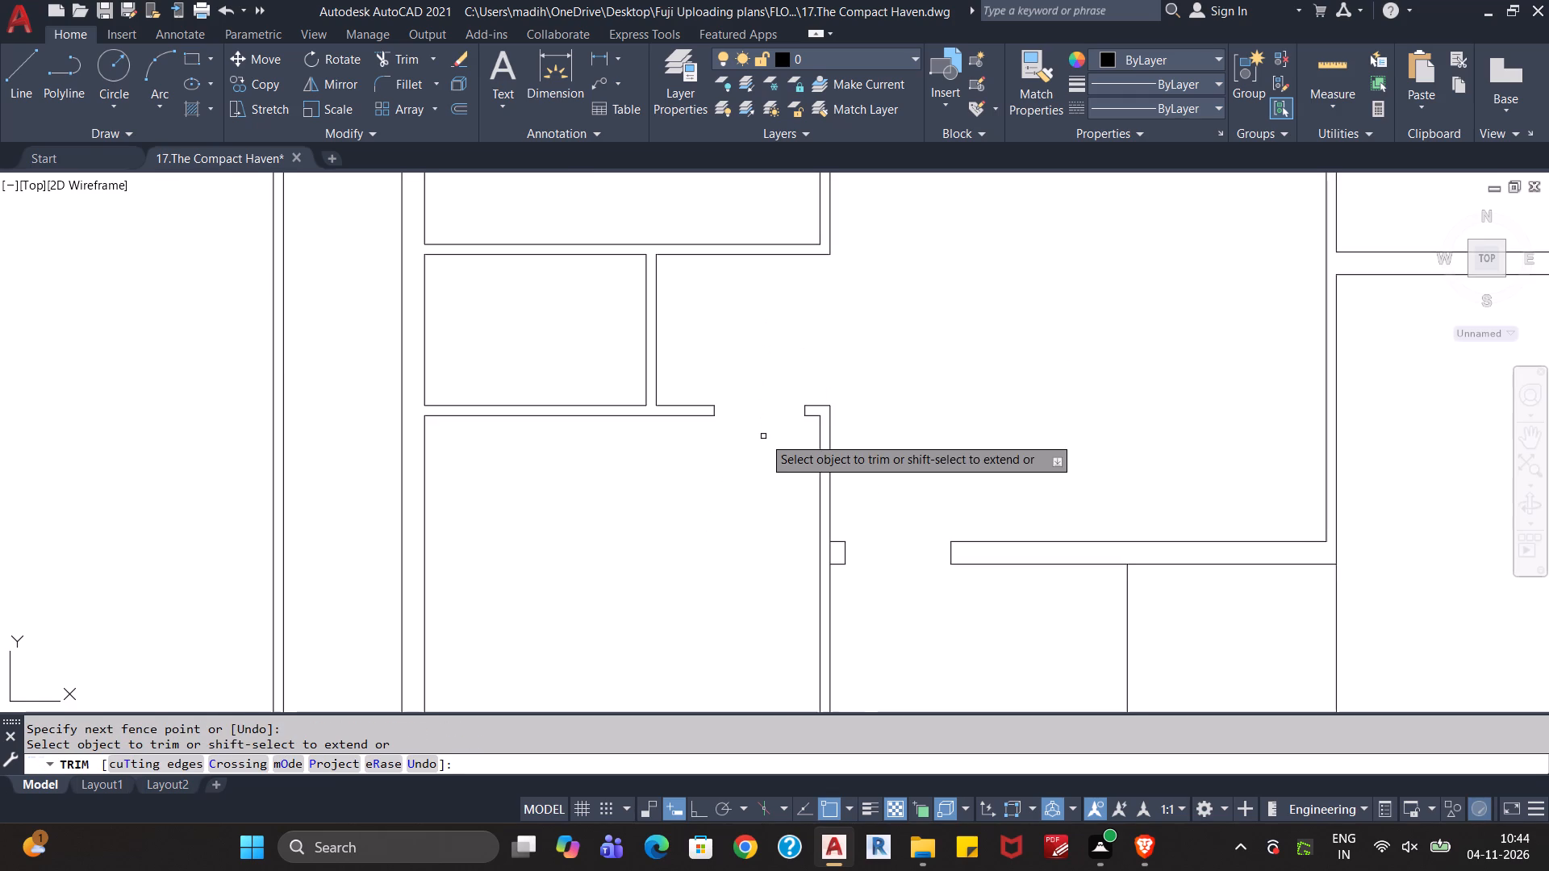
{"action": "key", "text": "Escape"}
{"action": "key", "text": "Escape"}
Trim the line pieces crossing the outer wall thickness at both bottom corners of the bottom-left room.
{"action": "scroll", "coordinate": [761, 454], "scroll_direction": "down", "scroll_amount": 1}
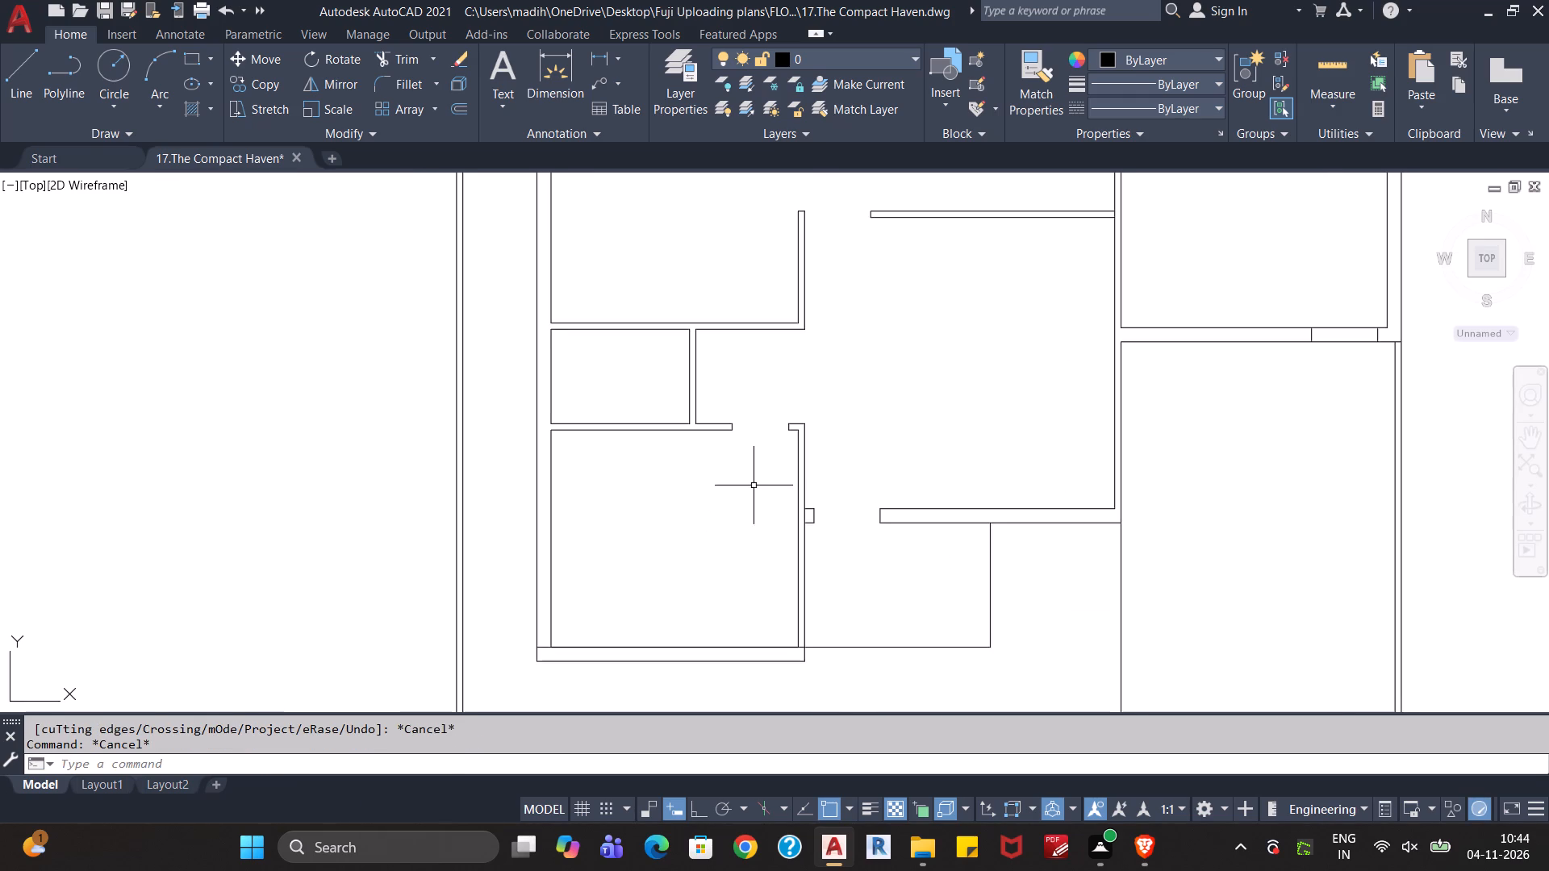
{"action": "middle_click_drag", "start_coordinate": [753, 486], "coordinate": [748, 453]}
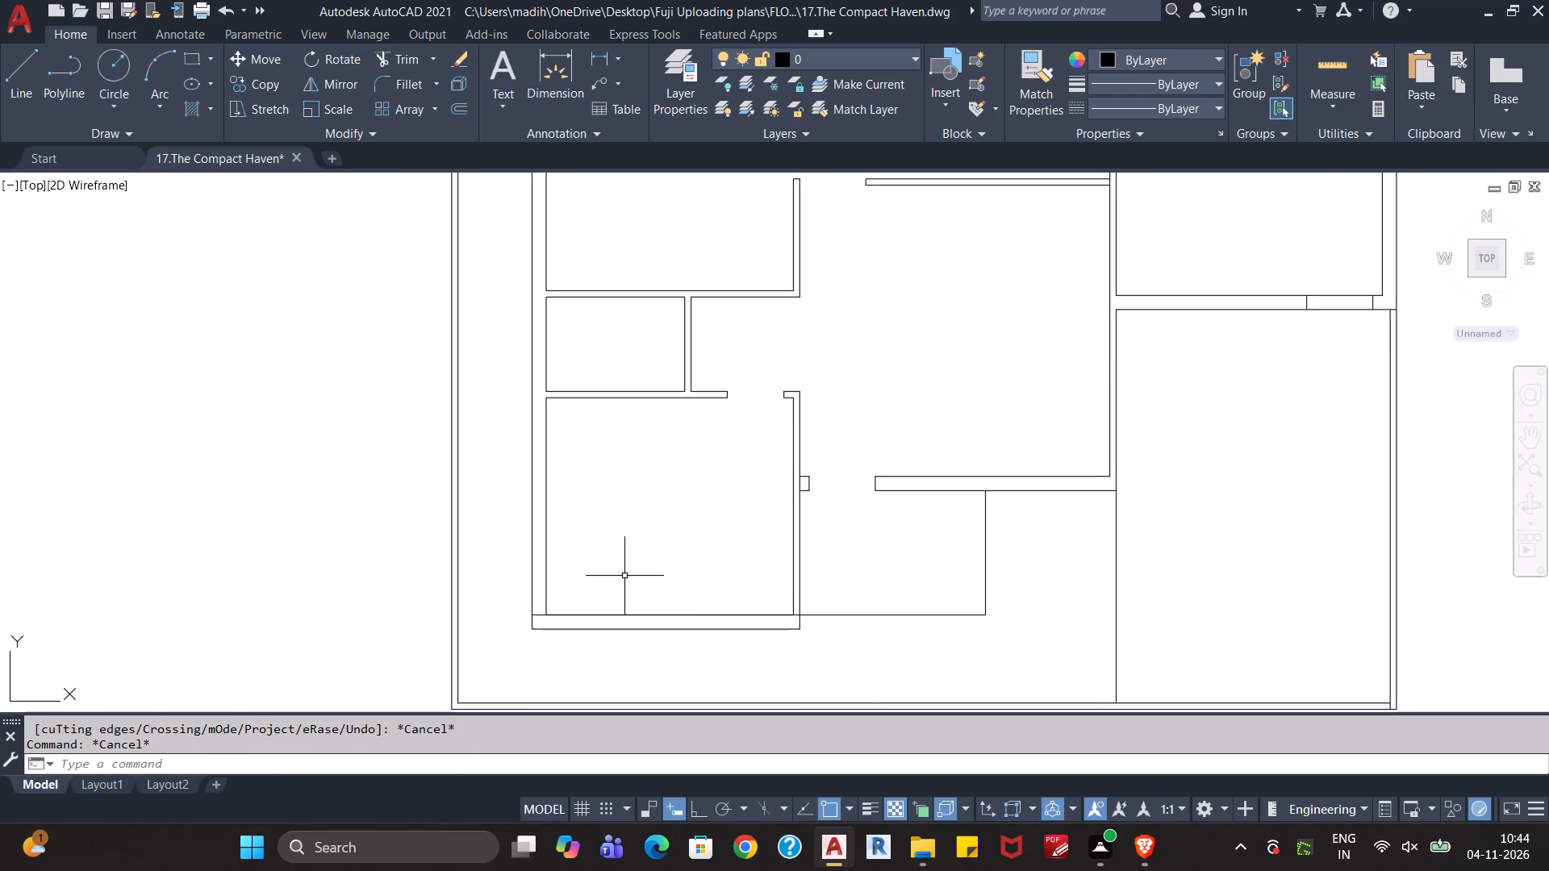
{"action": "type", "text": "tr"}
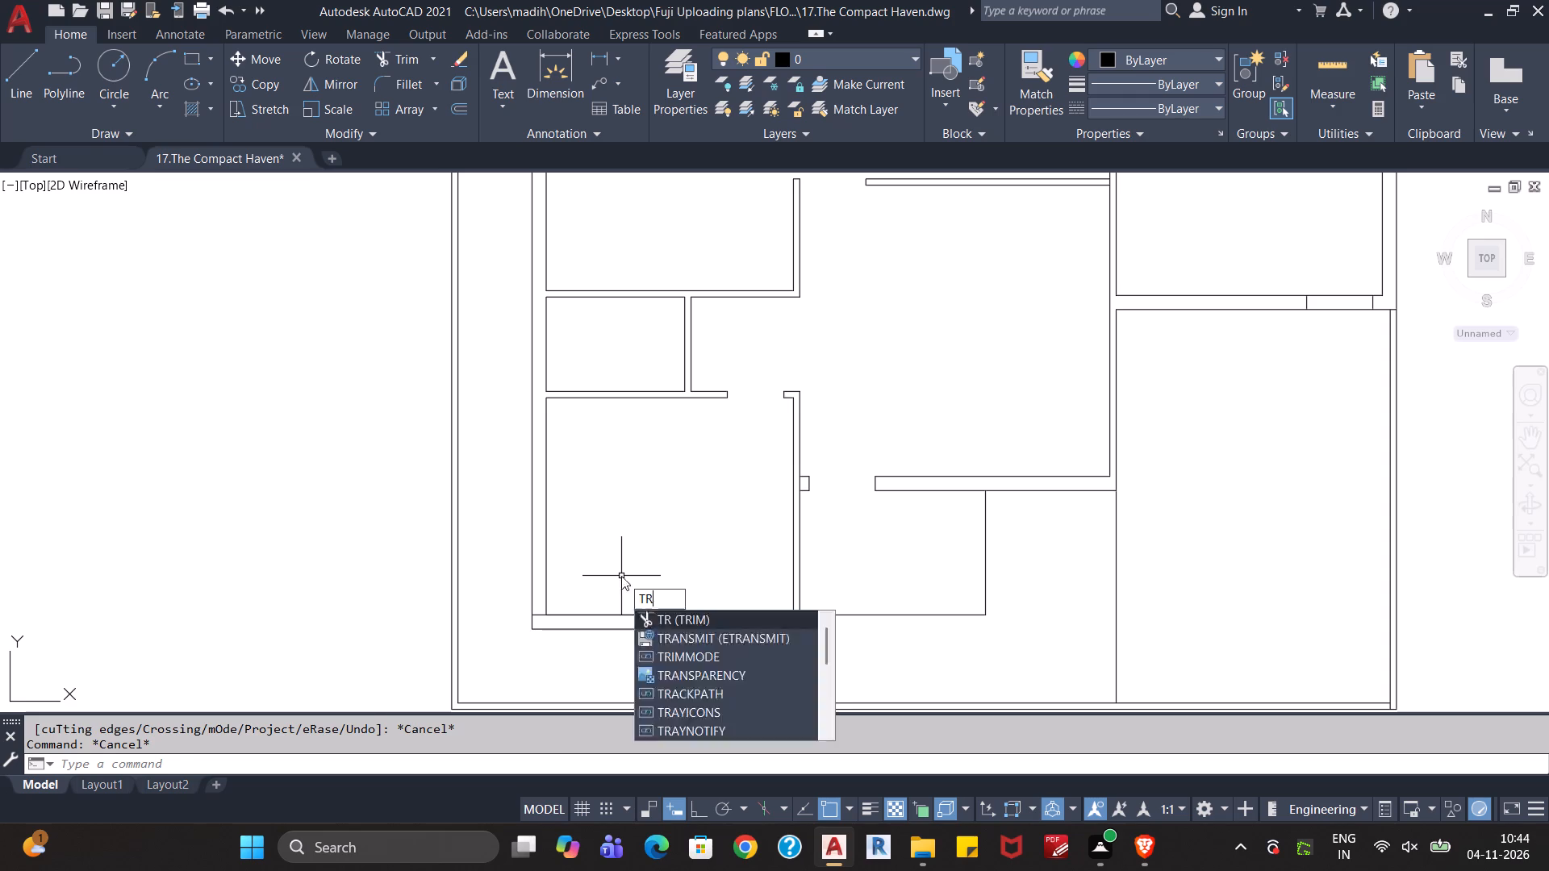
{"action": "key", "text": "Return"}
{"action": "left_click", "coordinate": [540, 615]}
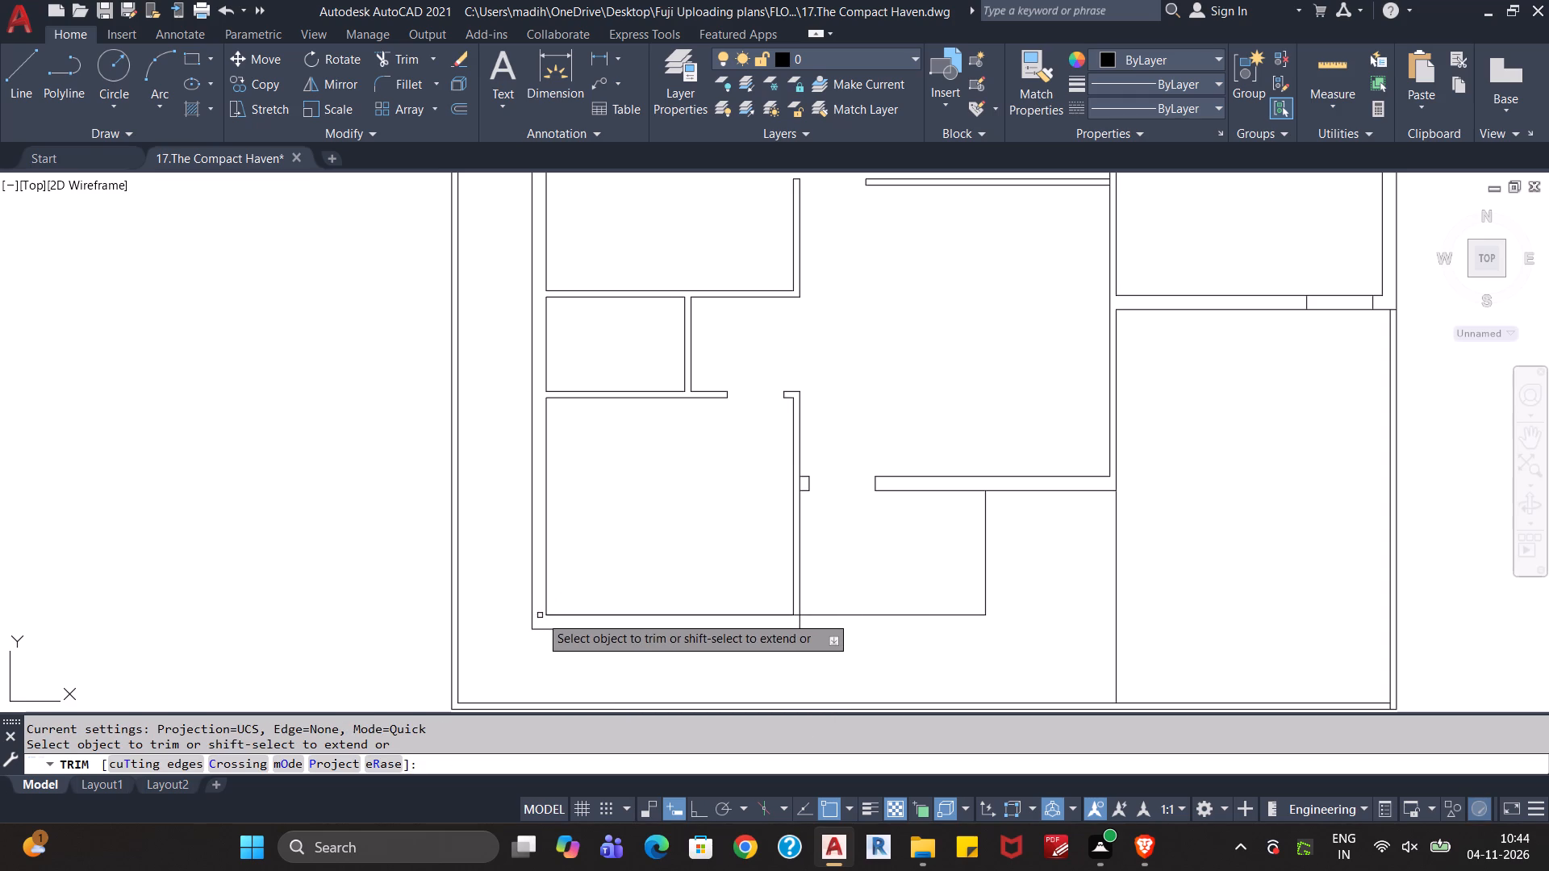
{"action": "scroll", "coordinate": [617, 543], "scroll_direction": "down", "scroll_amount": 1}
{"action": "scroll", "coordinate": [740, 606], "scroll_direction": "up", "scroll_amount": 4}
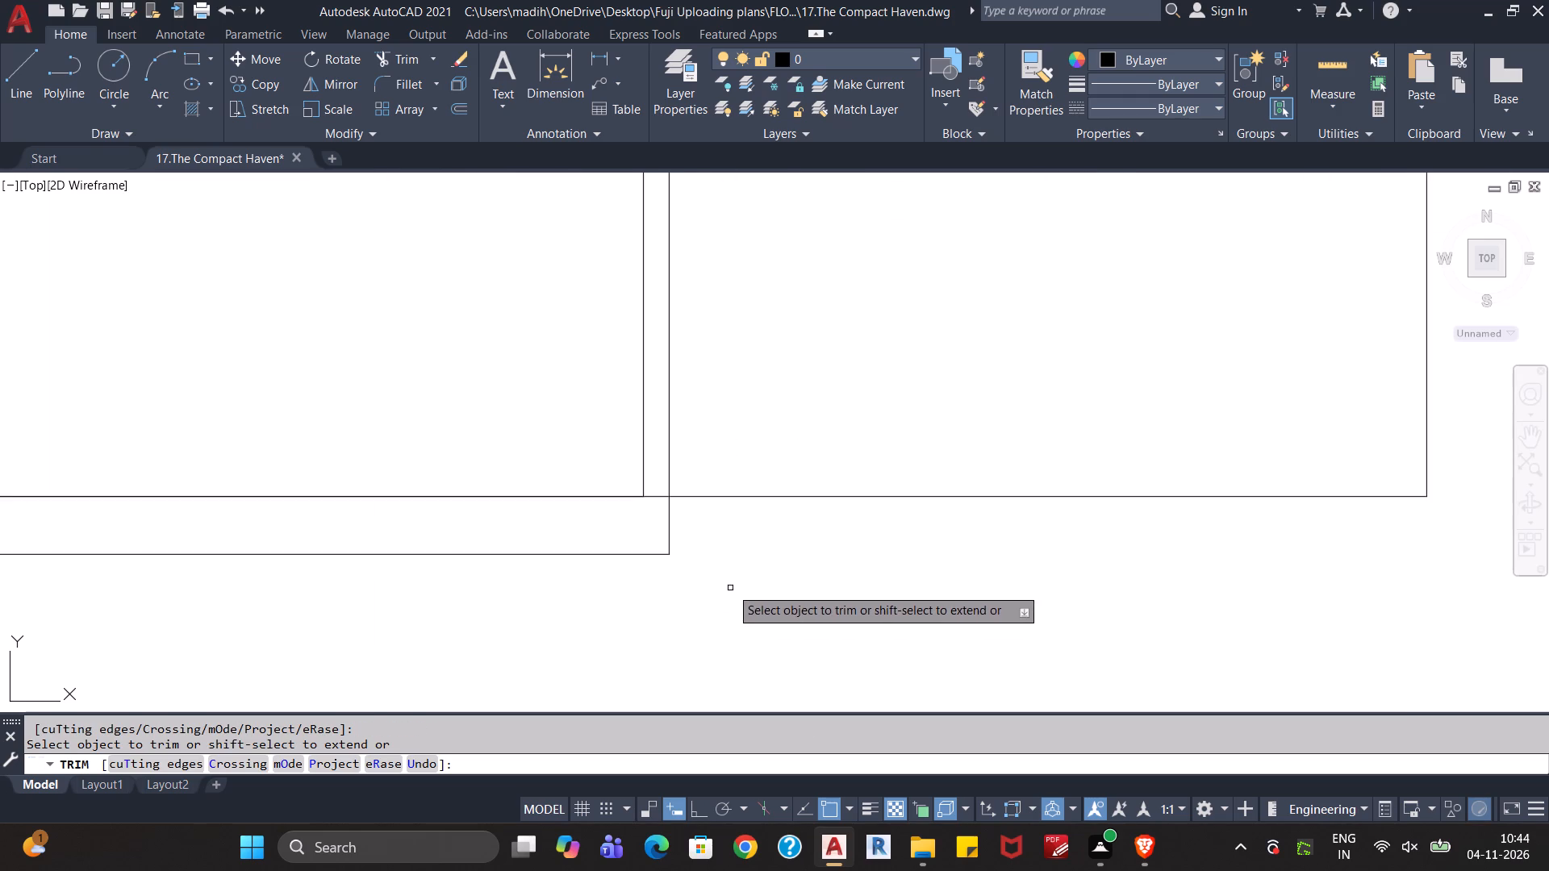
{"action": "left_click_drag", "start_coordinate": [697, 565], "coordinate": [678, 535]}
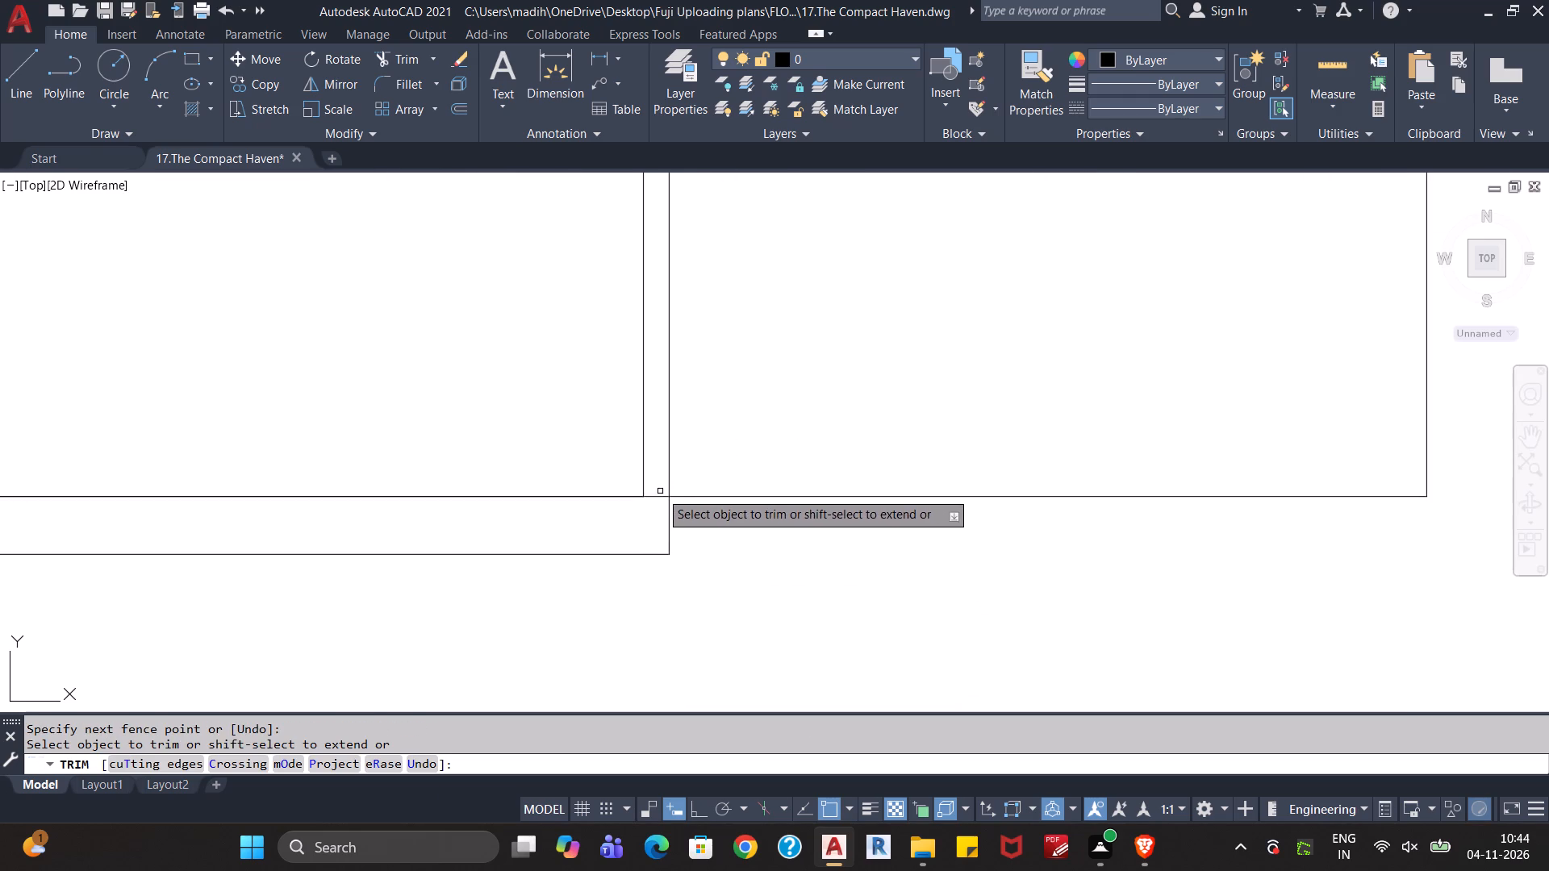
{"action": "left_click", "coordinate": [660, 491]}
{"action": "left_click", "coordinate": [660, 506]}
{"action": "scroll", "coordinate": [659, 521], "scroll_direction": "down", "scroll_amount": 2}
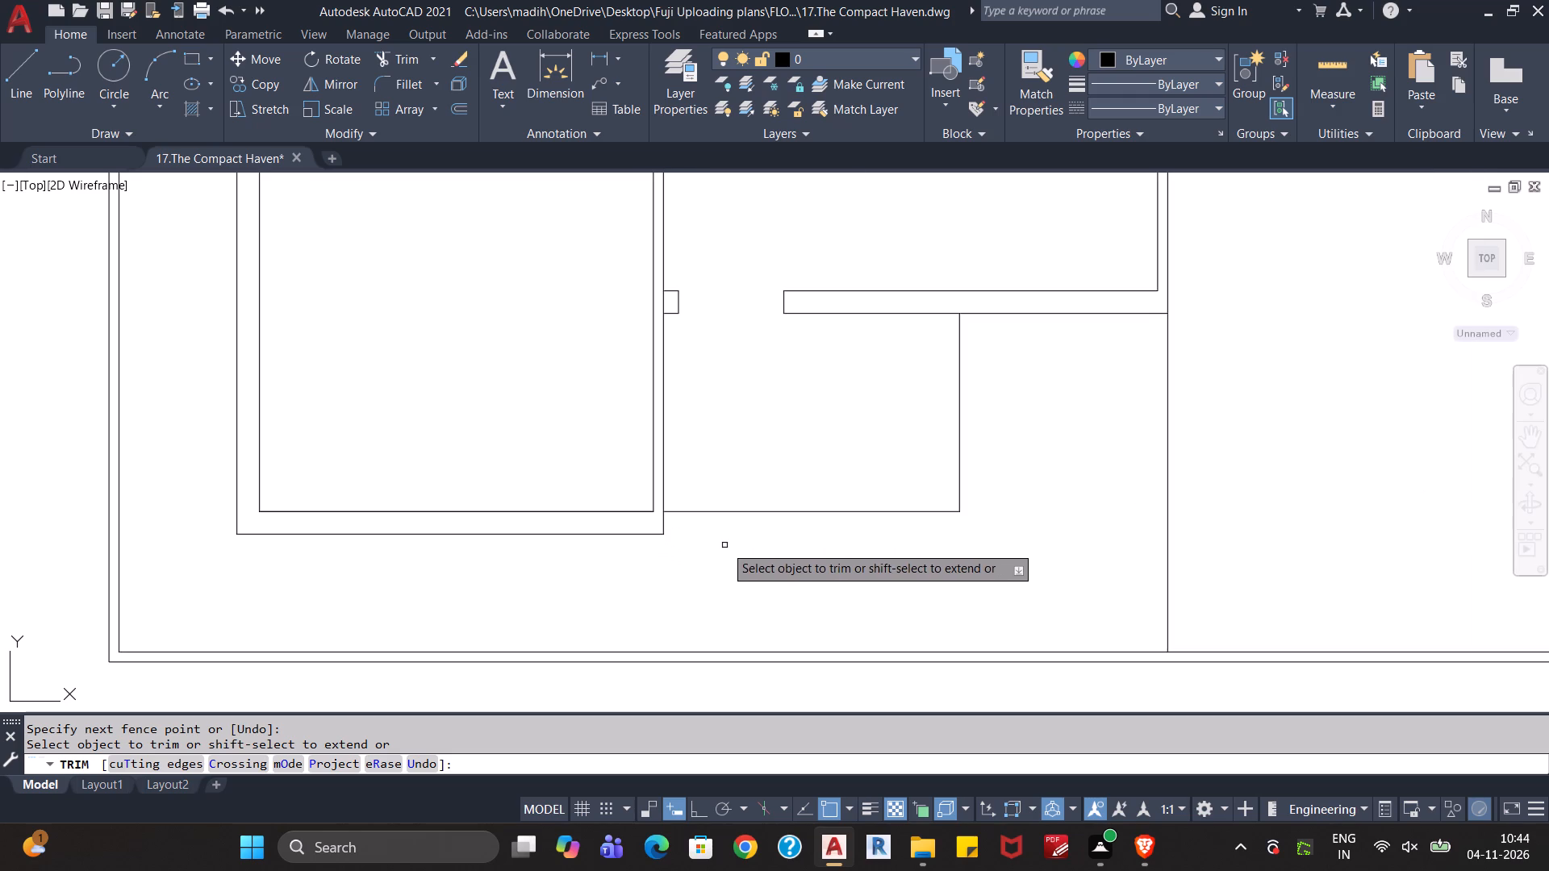
{"action": "key", "text": "Escape"}
{"action": "key", "text": "Escape"}
Measure the marked opening in the wall between the two lower rooms on the plan's right side.
{"action": "scroll", "coordinate": [724, 545], "scroll_direction": "down", "scroll_amount": 1}
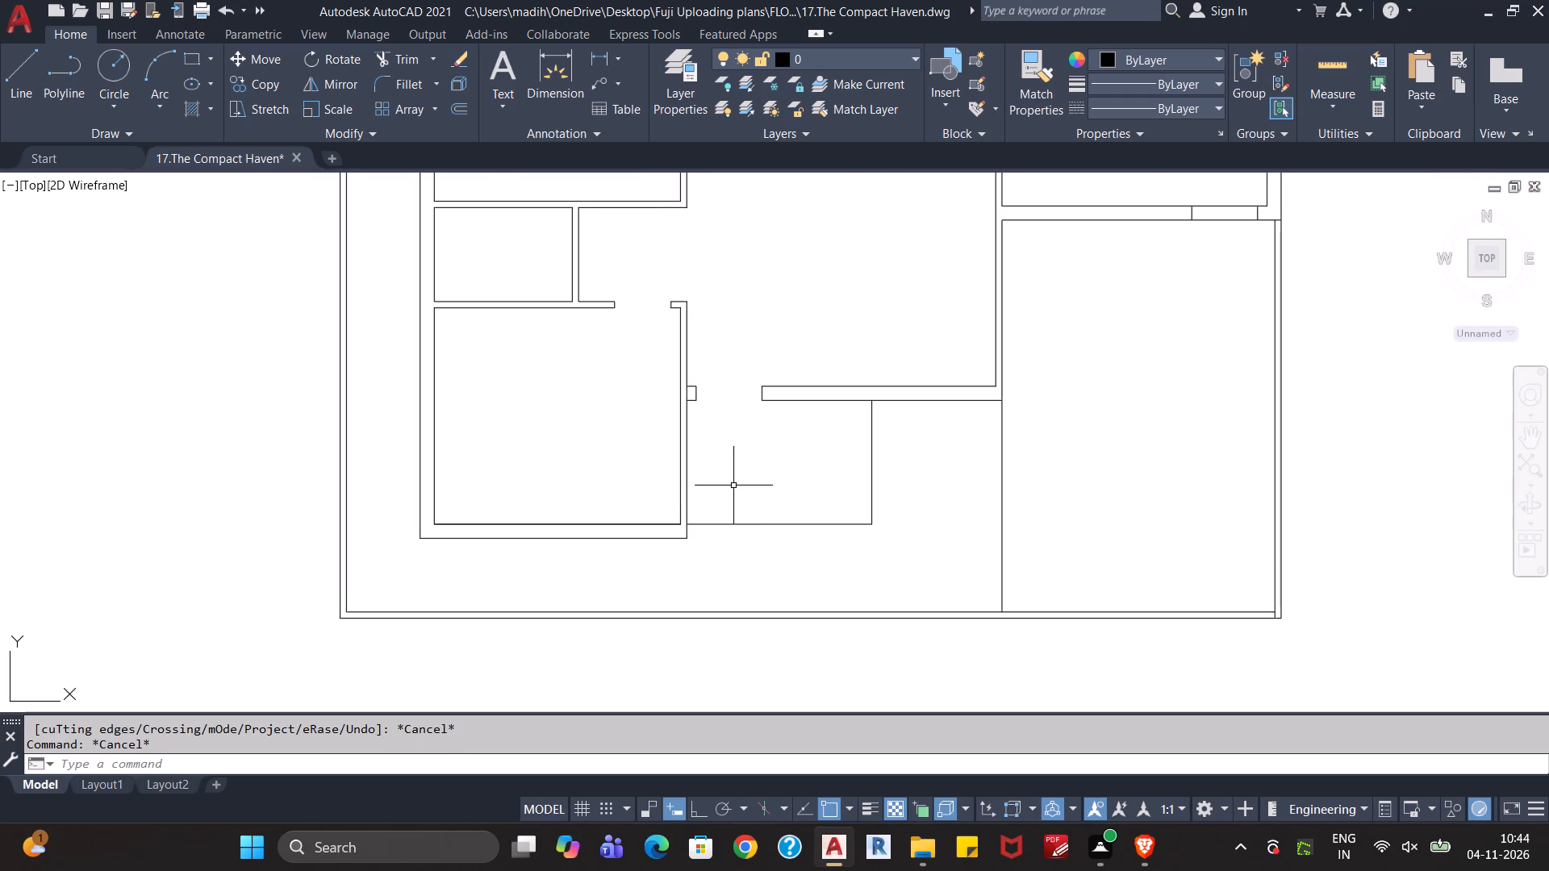
{"action": "middle_click_drag", "start_coordinate": [734, 485], "coordinate": [711, 577]}
{"action": "scroll", "coordinate": [733, 494], "scroll_direction": "down", "scroll_amount": 1}
{"action": "middle_click_drag", "start_coordinate": [993, 469], "coordinate": [992, 480]}
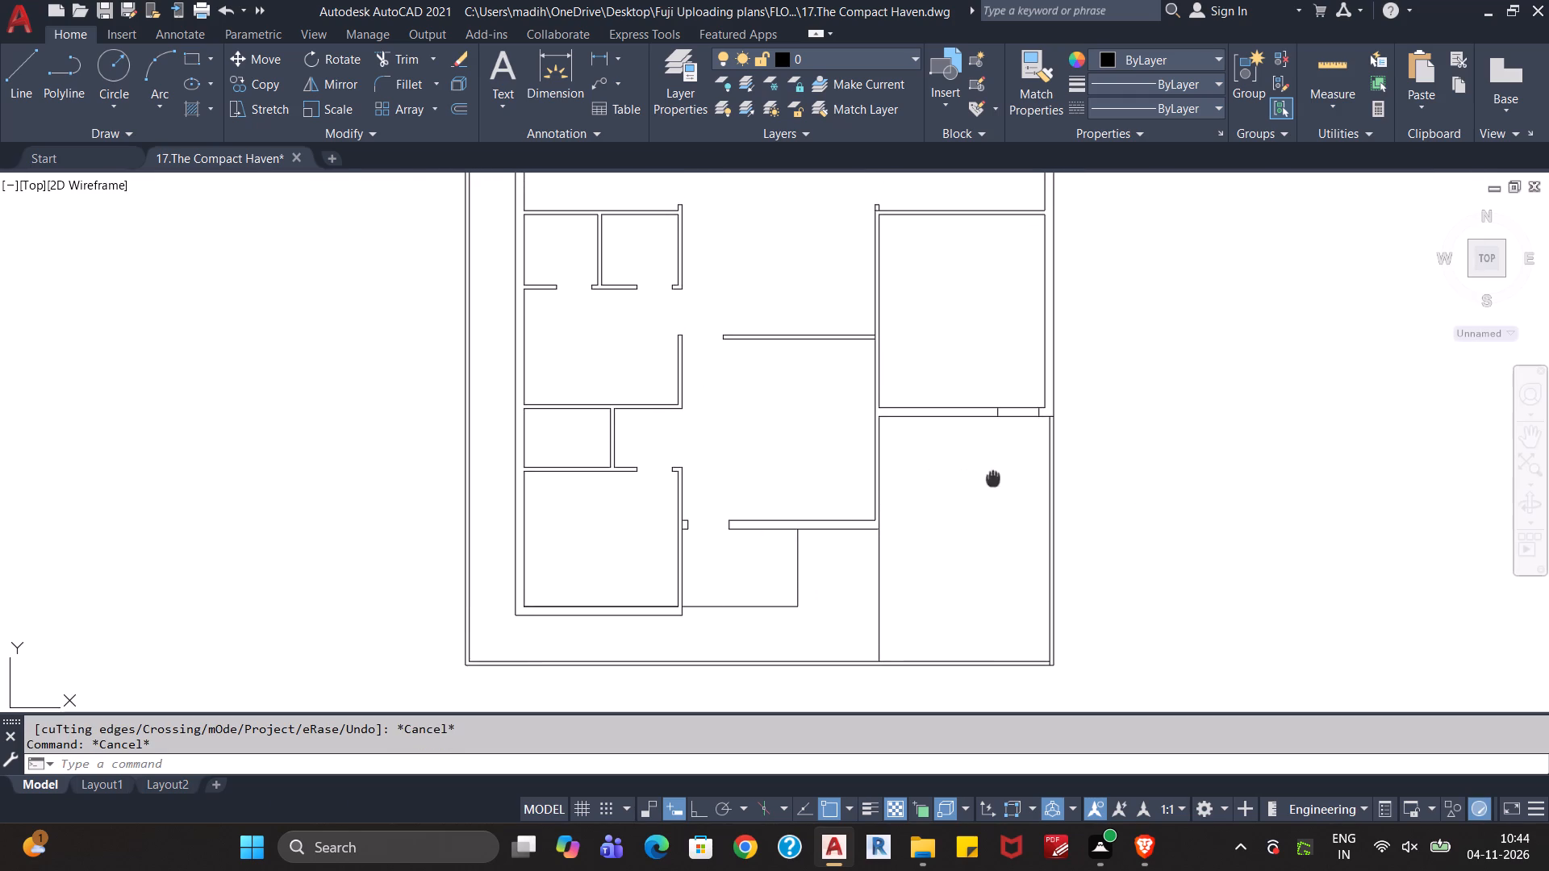
{"action": "middle_click_drag", "start_coordinate": [992, 480], "coordinate": [912, 574]}
{"action": "scroll", "coordinate": [925, 554], "scroll_direction": "up", "scroll_amount": 2}
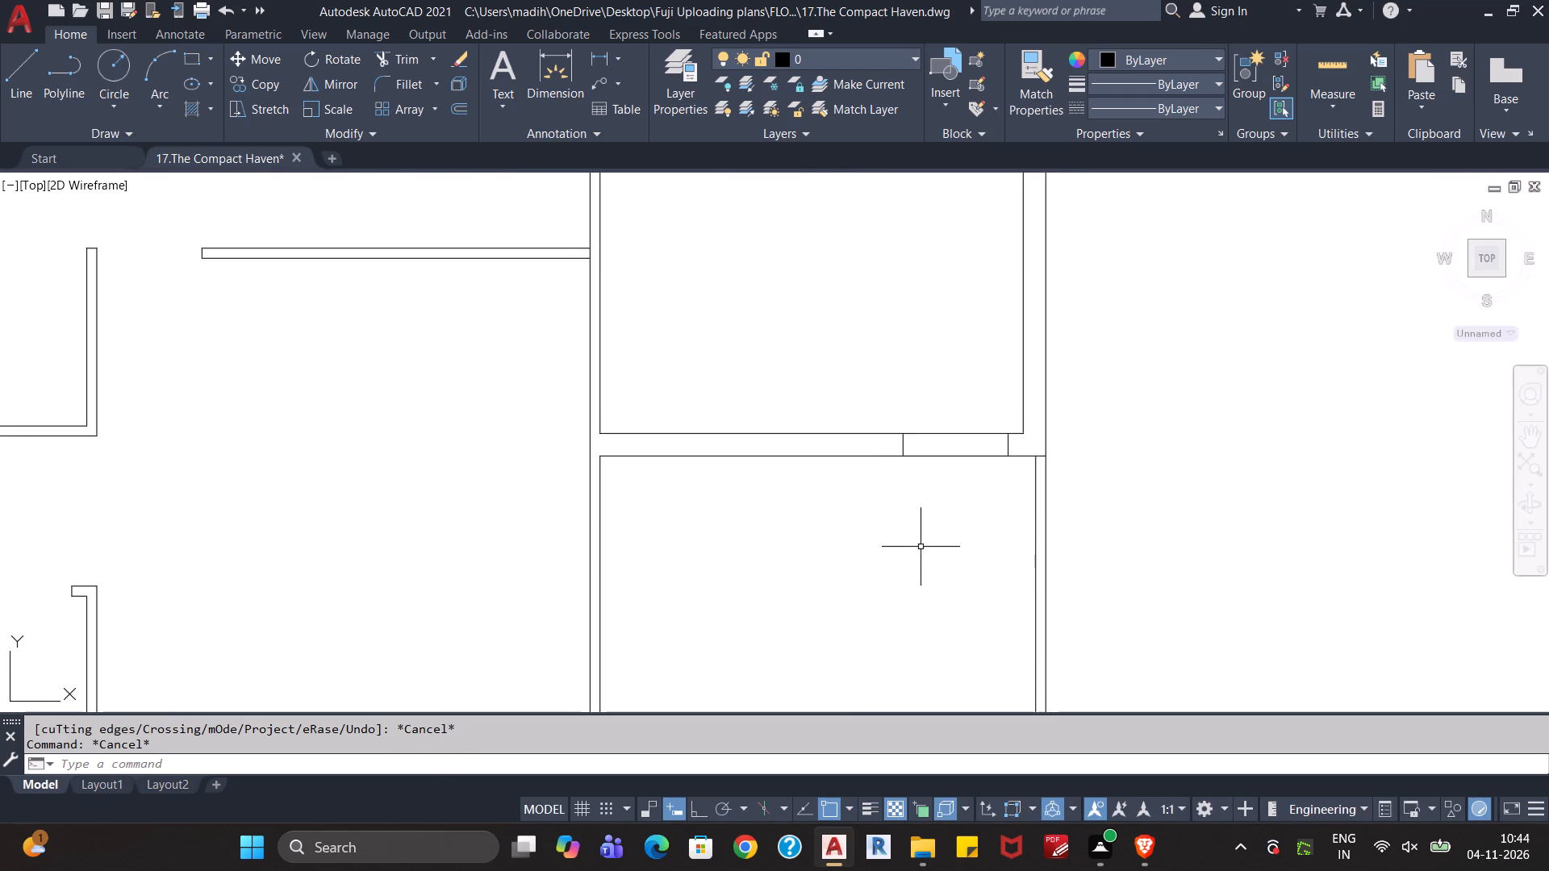
{"action": "left_click", "coordinate": [904, 448]}
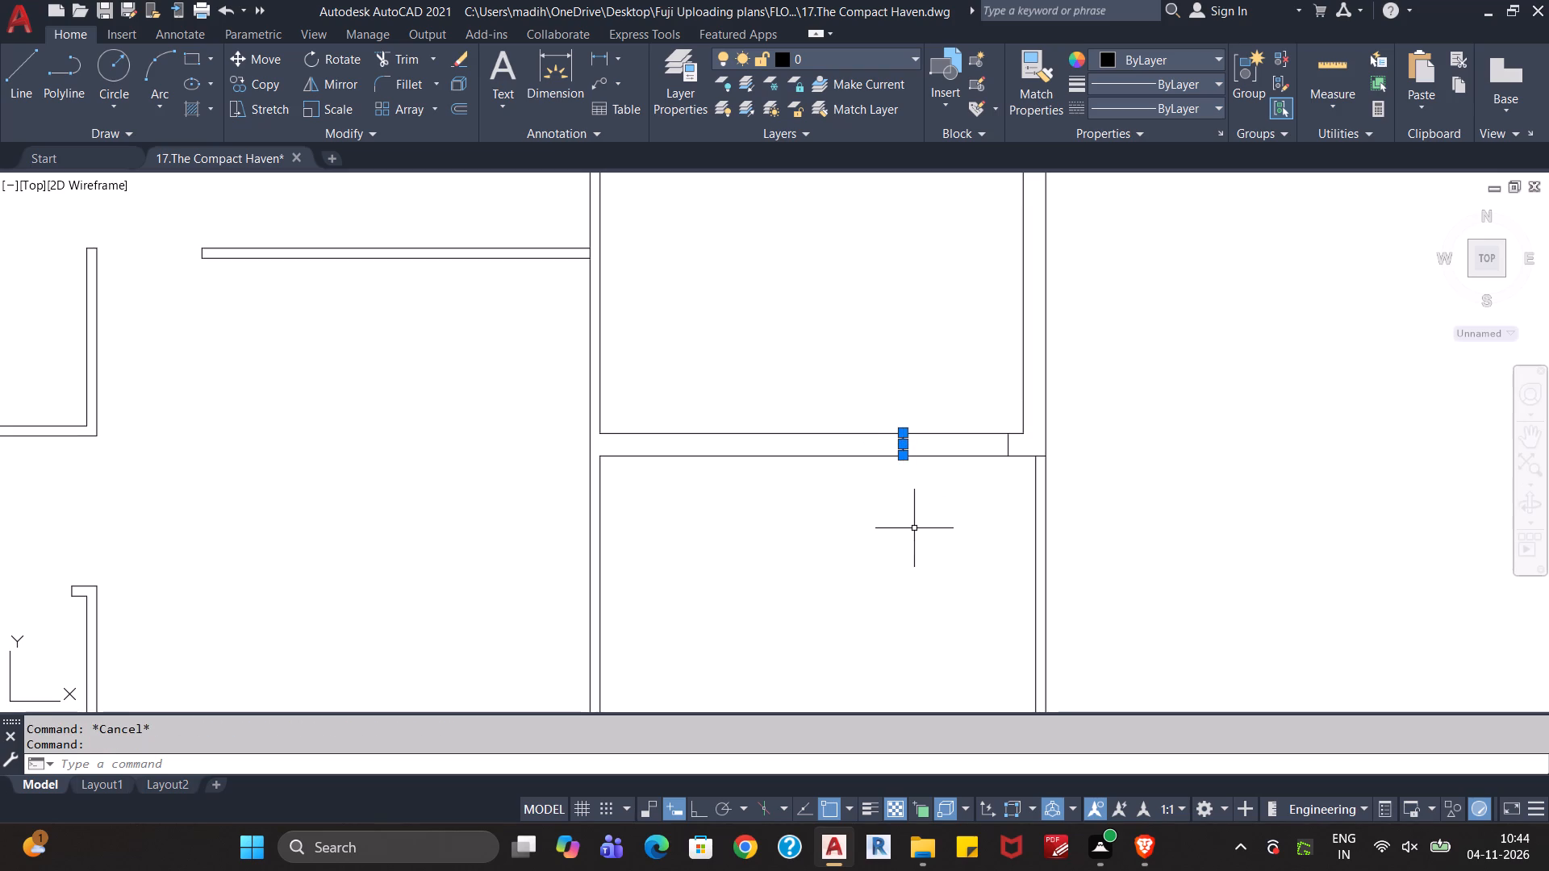
{"action": "key", "text": "Escape"}
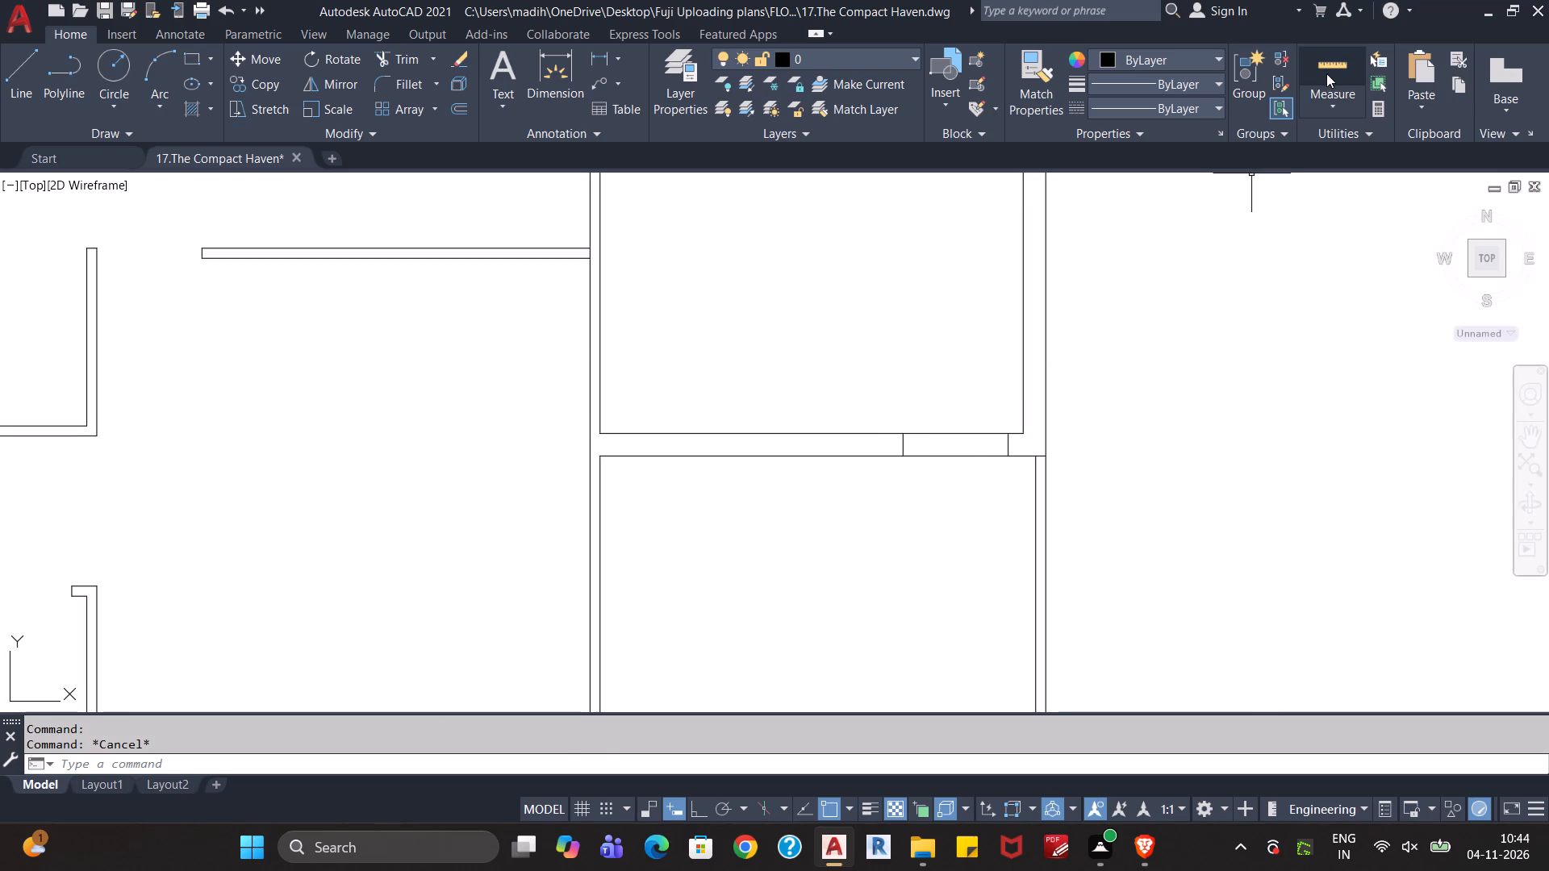
{"action": "left_click", "coordinate": [1326, 73]}
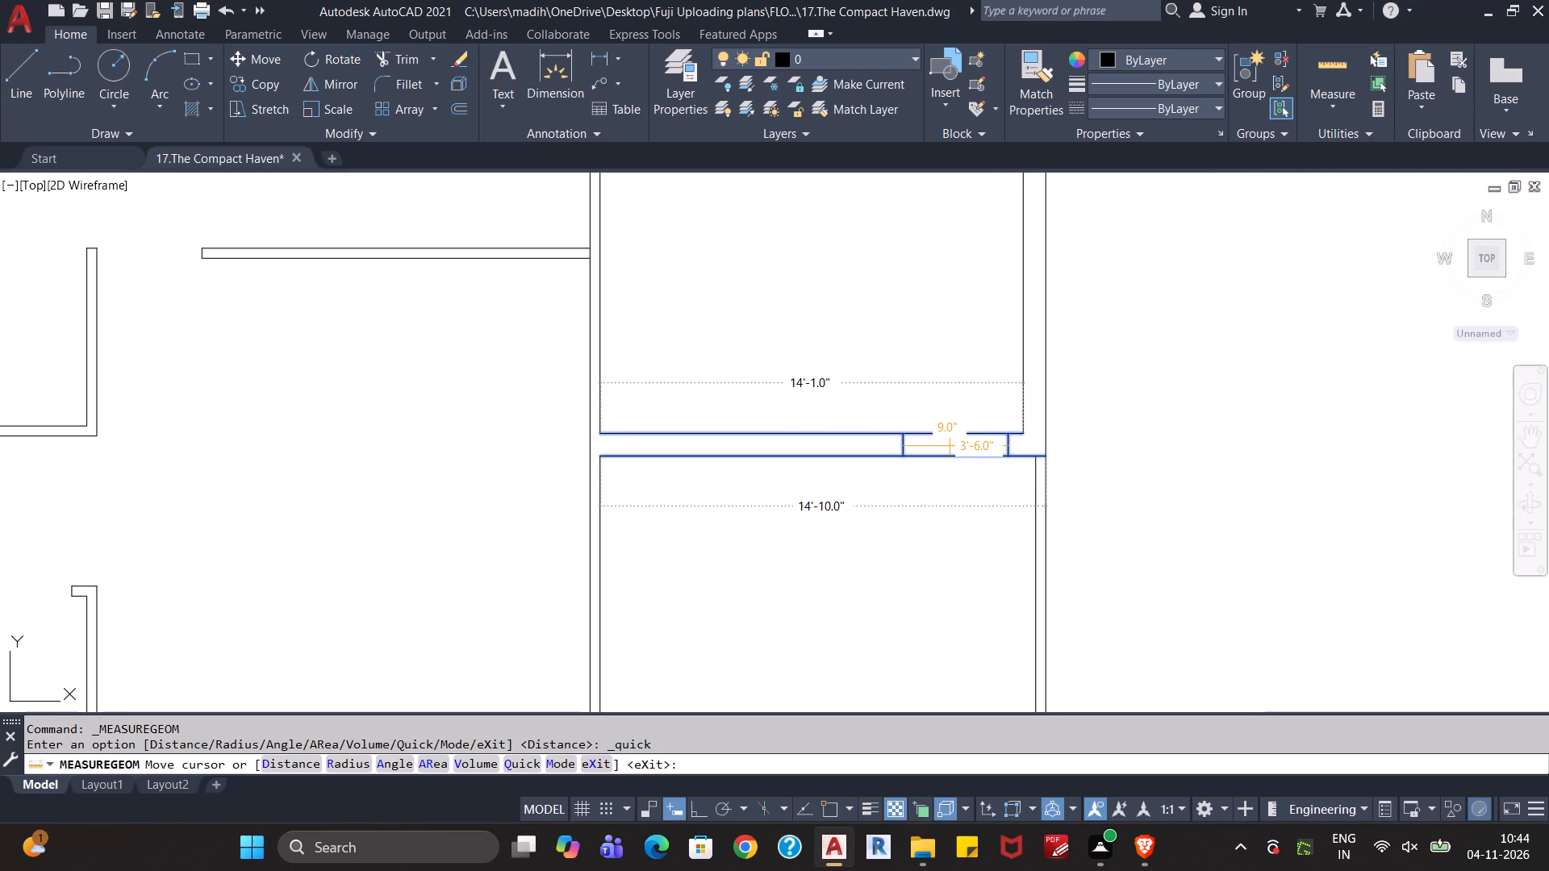
{"action": "key", "text": "Escape"}
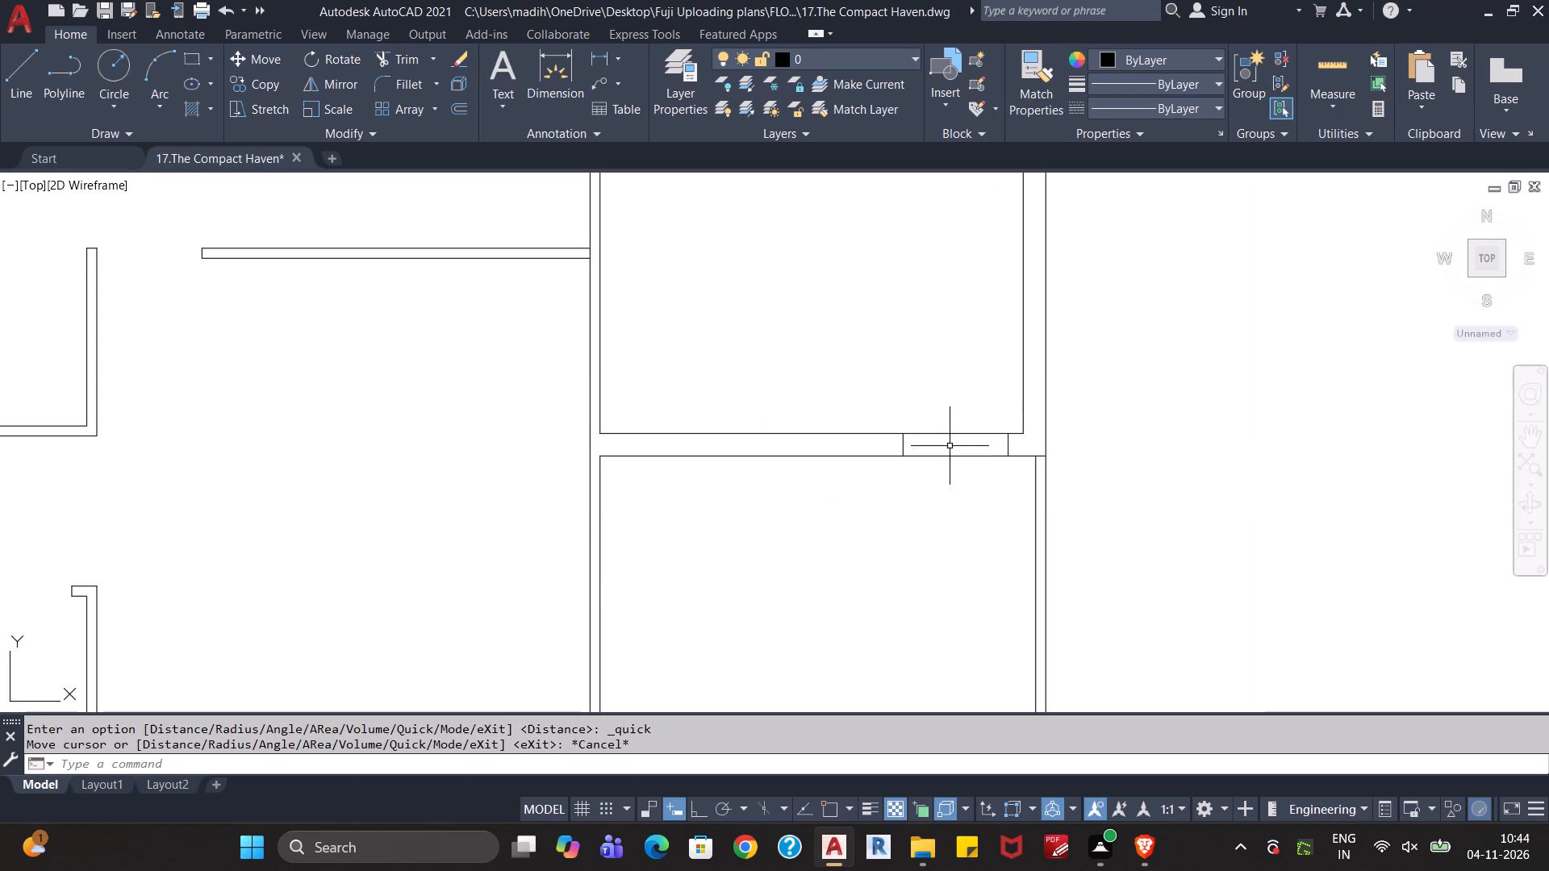
Trim both wall lines between the two marks to open the doorway between the two lower rooms on the plan's right side.
{"action": "type", "text": "tr"}
{"action": "key", "text": "Return"}
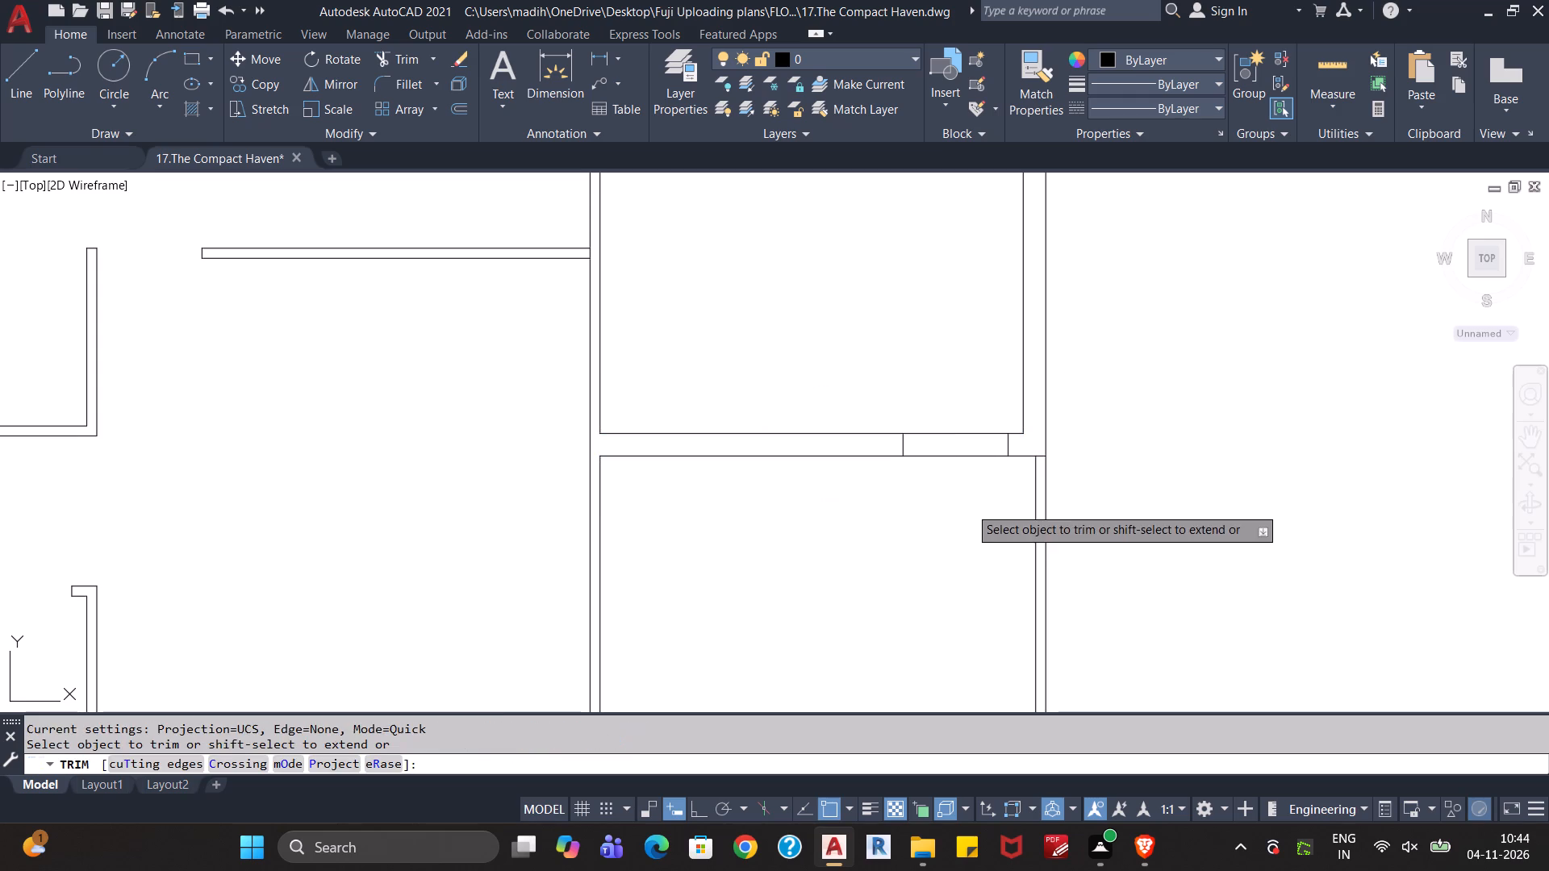
{"action": "left_click", "coordinate": [969, 506]}
{"action": "left_click", "coordinate": [982, 390]}
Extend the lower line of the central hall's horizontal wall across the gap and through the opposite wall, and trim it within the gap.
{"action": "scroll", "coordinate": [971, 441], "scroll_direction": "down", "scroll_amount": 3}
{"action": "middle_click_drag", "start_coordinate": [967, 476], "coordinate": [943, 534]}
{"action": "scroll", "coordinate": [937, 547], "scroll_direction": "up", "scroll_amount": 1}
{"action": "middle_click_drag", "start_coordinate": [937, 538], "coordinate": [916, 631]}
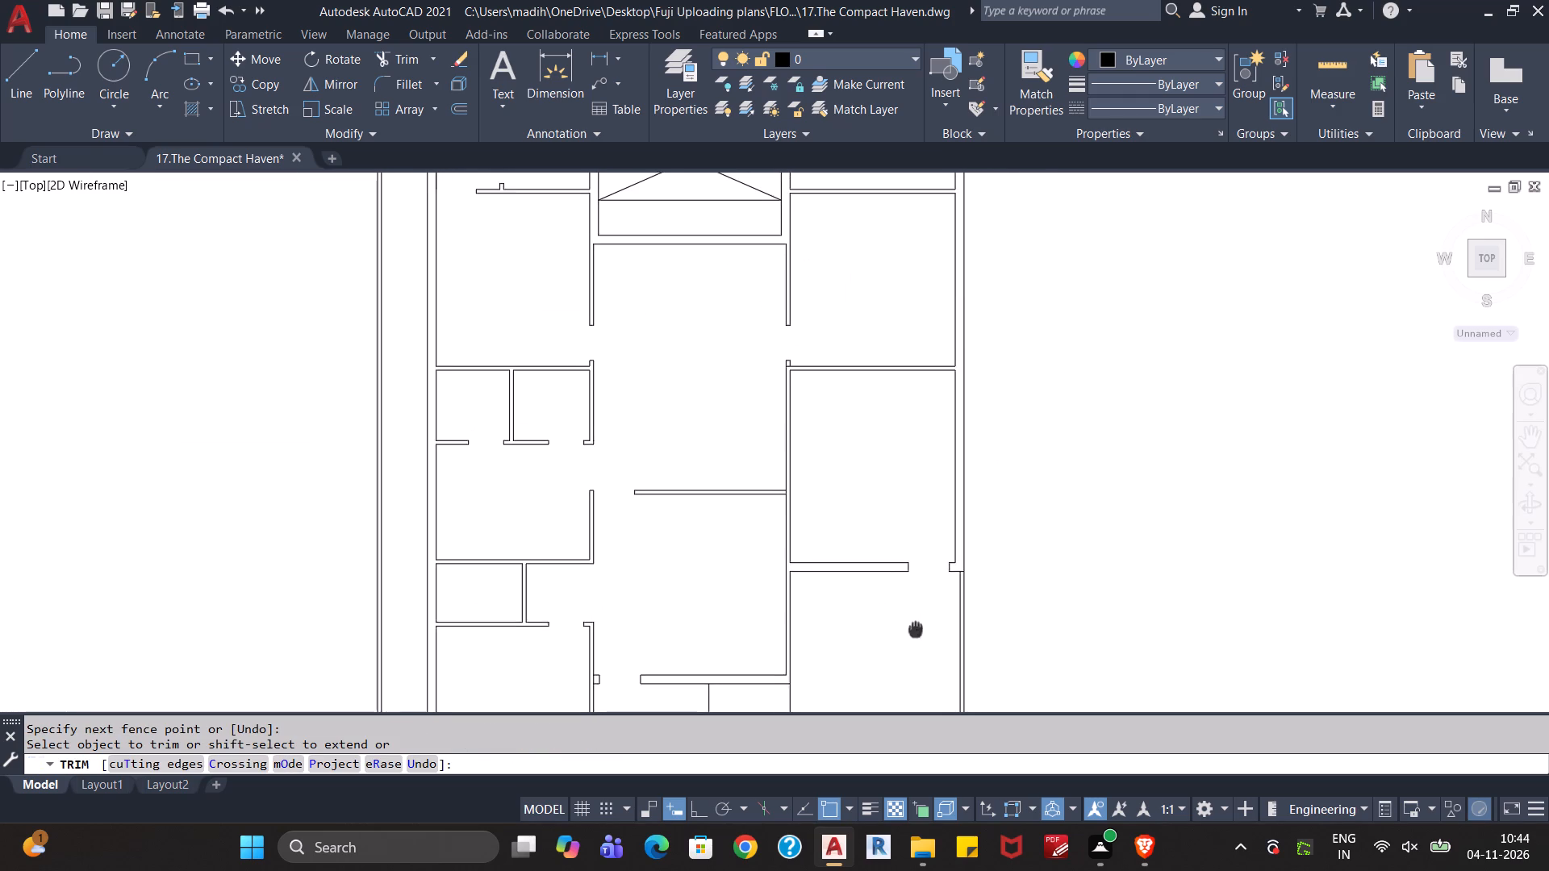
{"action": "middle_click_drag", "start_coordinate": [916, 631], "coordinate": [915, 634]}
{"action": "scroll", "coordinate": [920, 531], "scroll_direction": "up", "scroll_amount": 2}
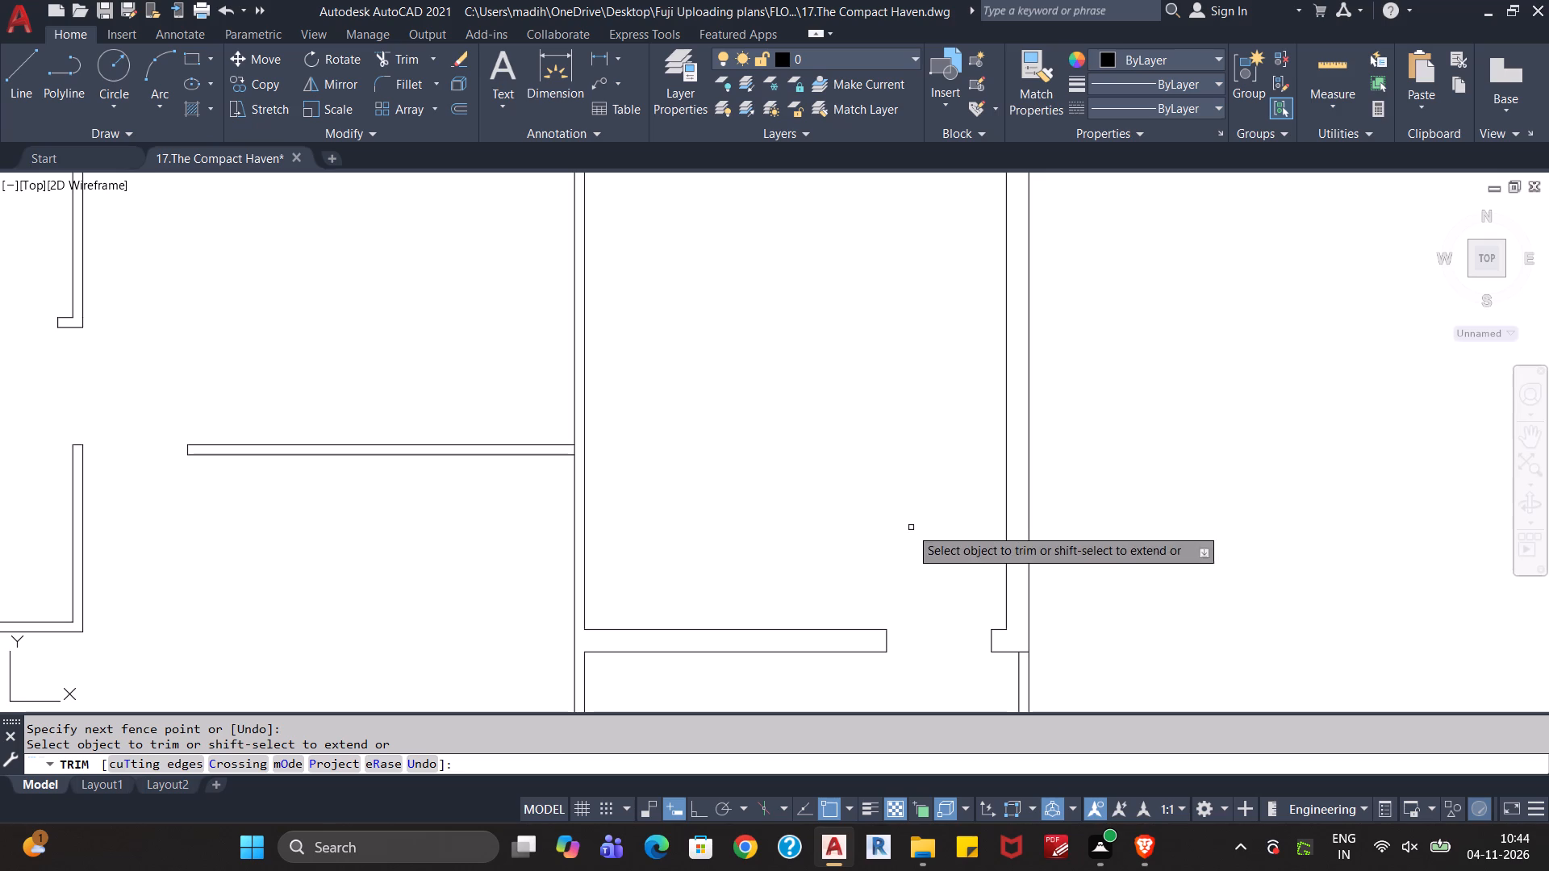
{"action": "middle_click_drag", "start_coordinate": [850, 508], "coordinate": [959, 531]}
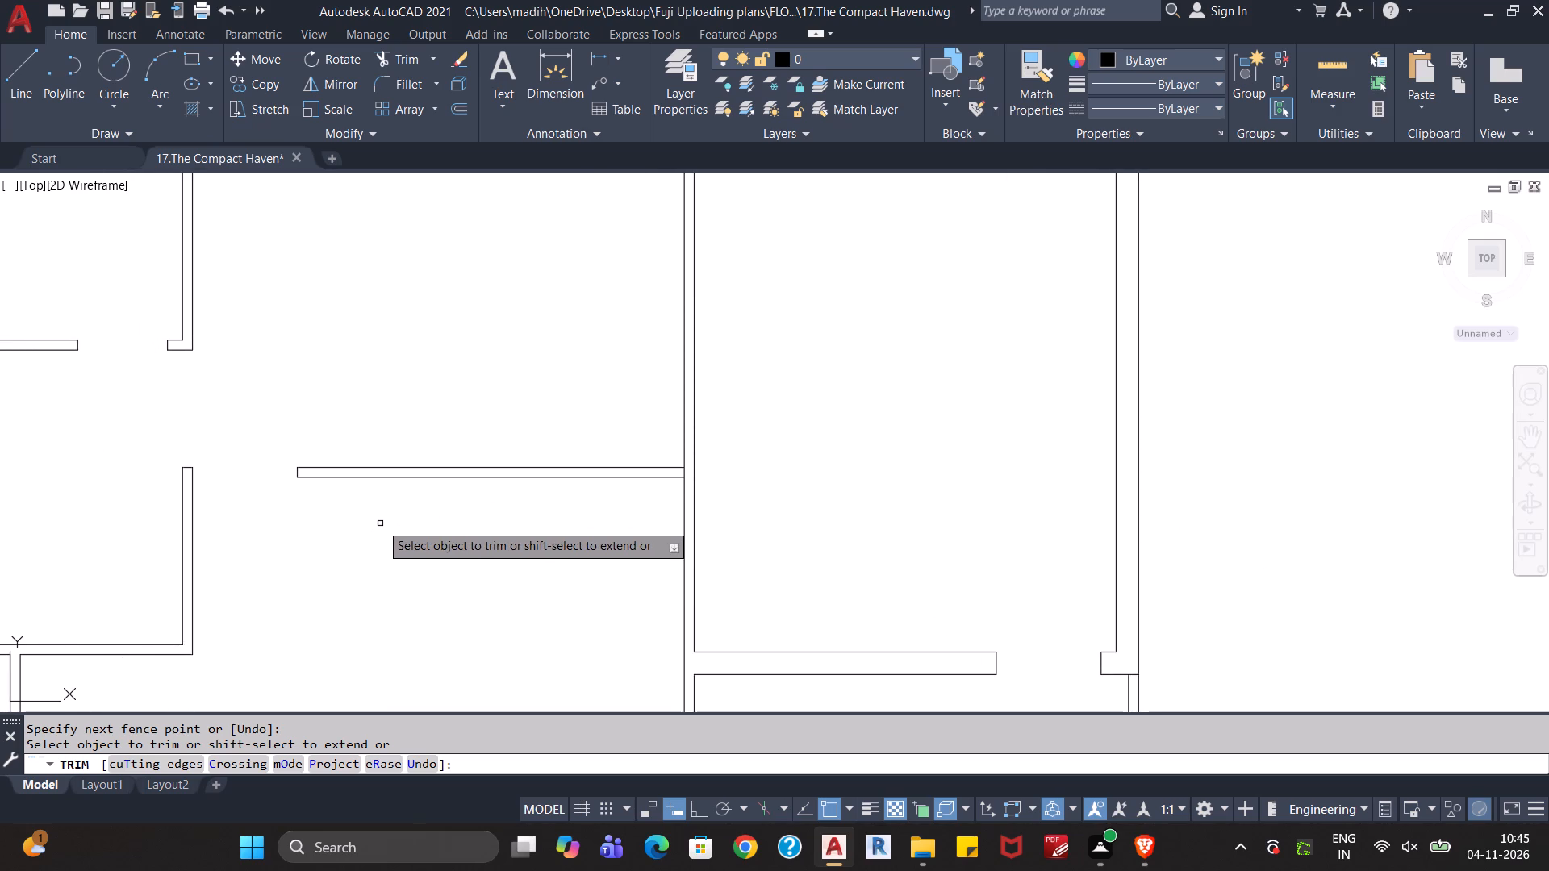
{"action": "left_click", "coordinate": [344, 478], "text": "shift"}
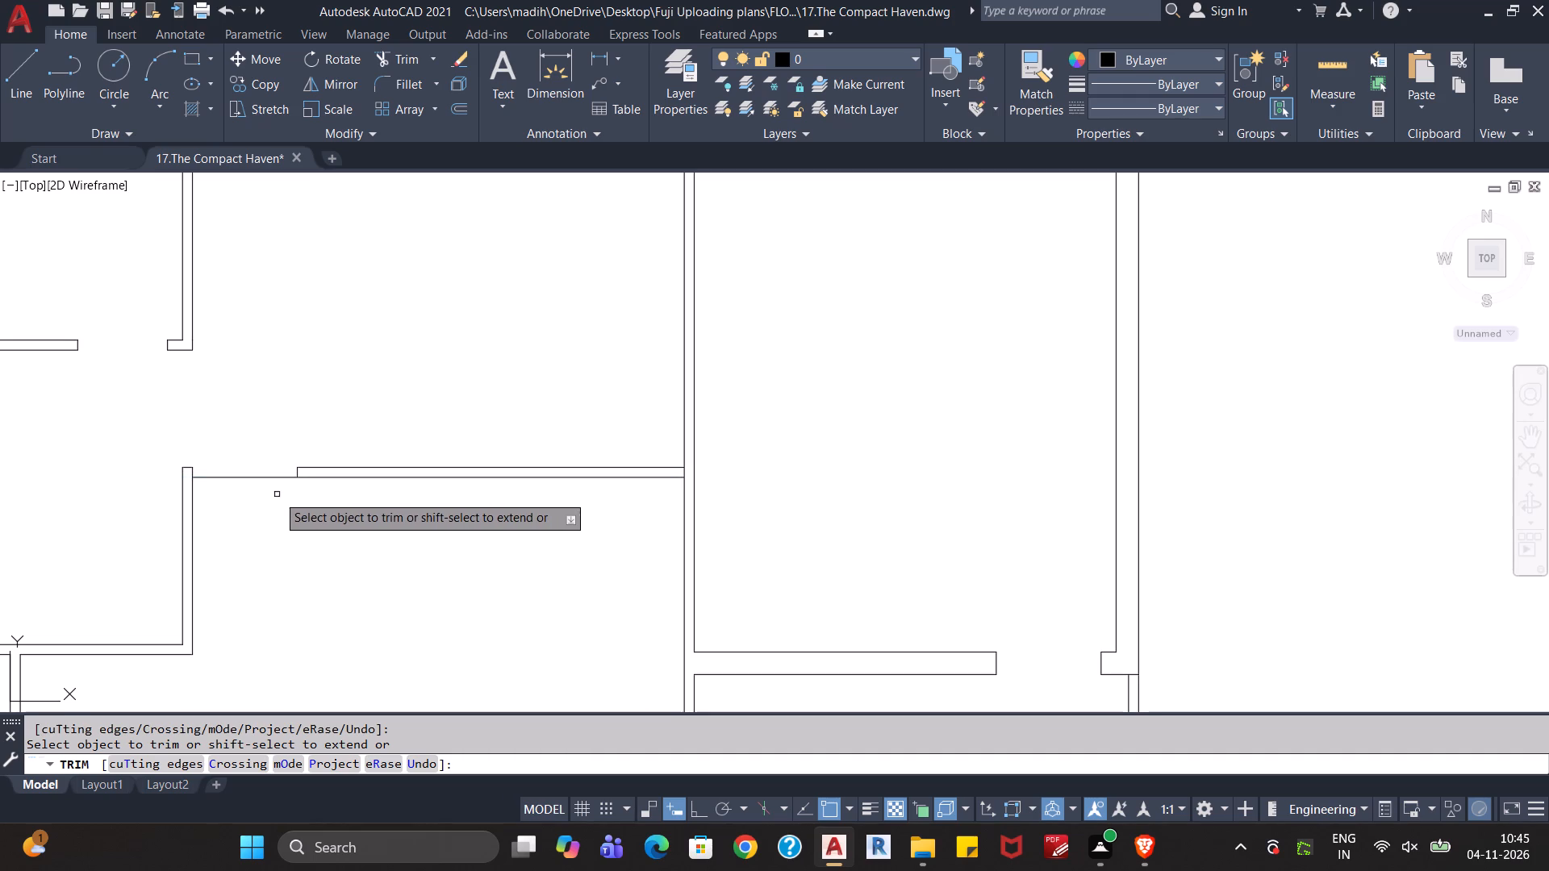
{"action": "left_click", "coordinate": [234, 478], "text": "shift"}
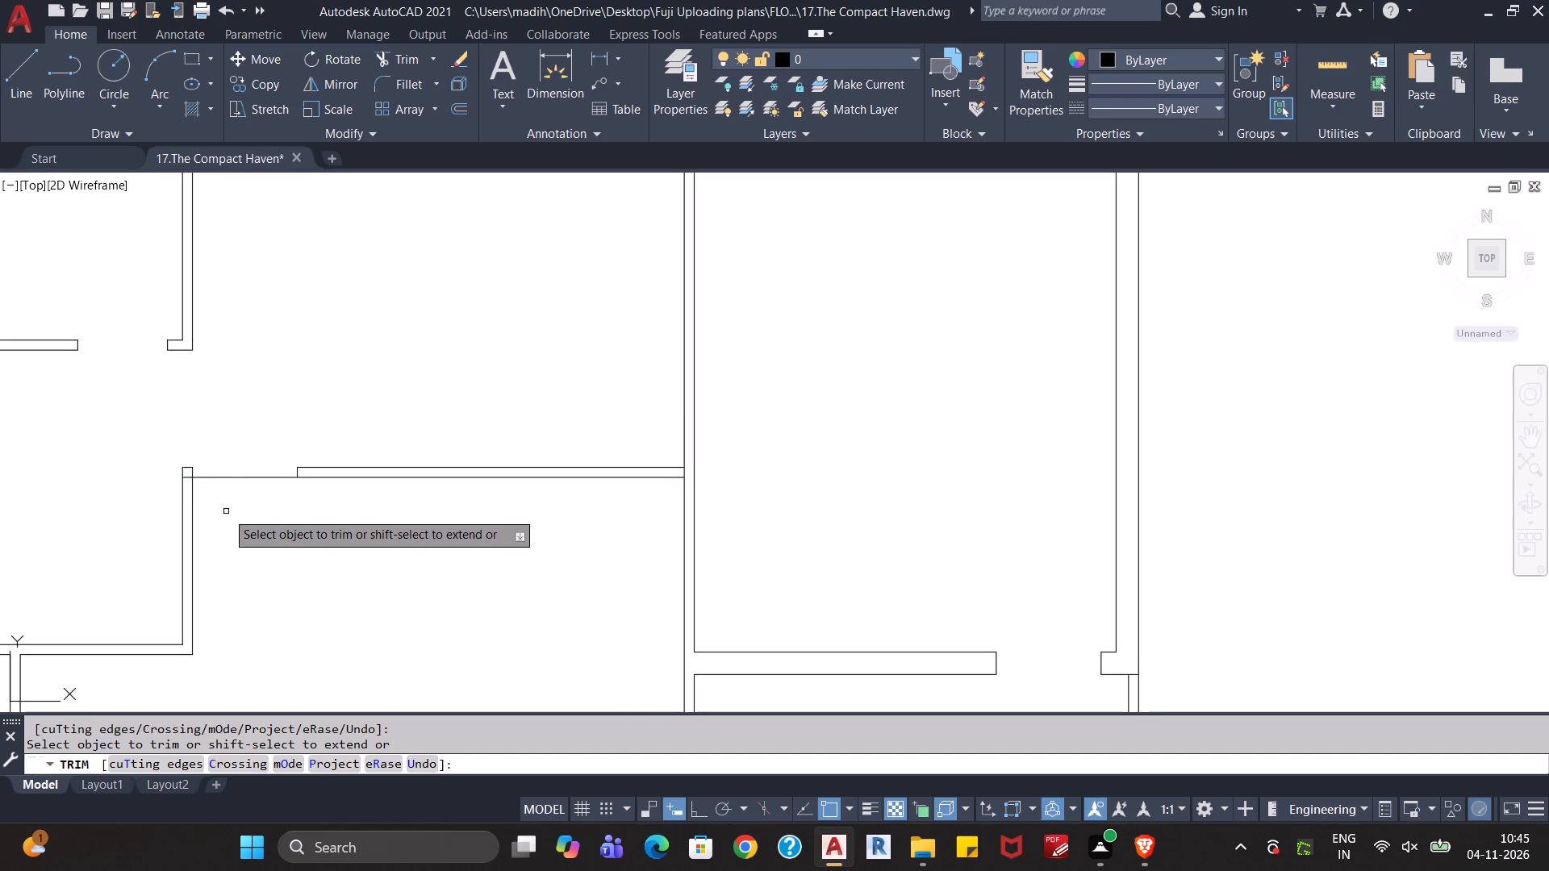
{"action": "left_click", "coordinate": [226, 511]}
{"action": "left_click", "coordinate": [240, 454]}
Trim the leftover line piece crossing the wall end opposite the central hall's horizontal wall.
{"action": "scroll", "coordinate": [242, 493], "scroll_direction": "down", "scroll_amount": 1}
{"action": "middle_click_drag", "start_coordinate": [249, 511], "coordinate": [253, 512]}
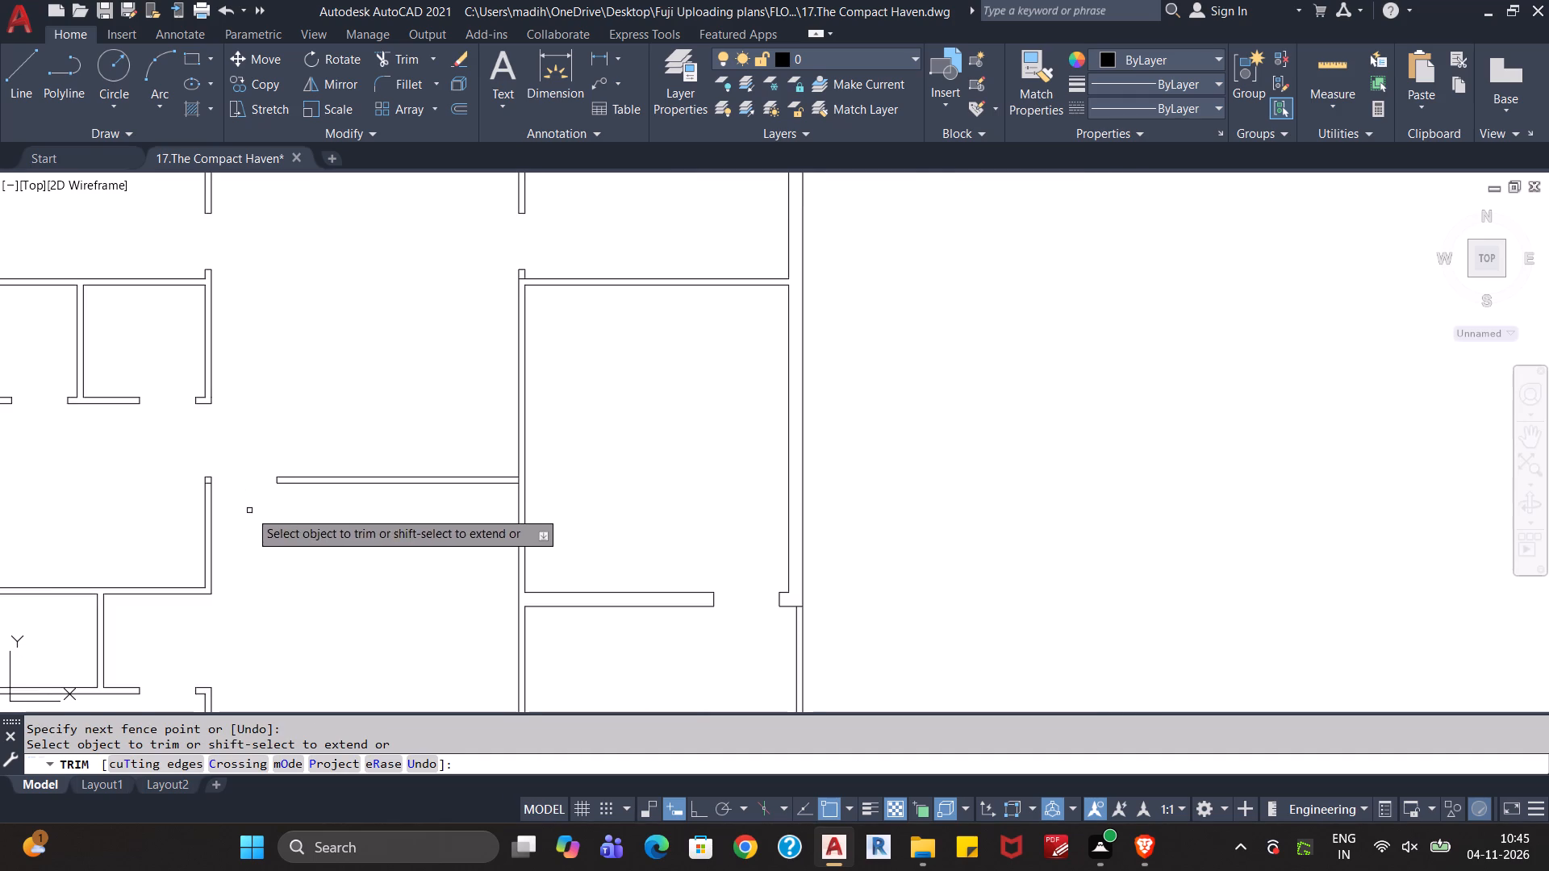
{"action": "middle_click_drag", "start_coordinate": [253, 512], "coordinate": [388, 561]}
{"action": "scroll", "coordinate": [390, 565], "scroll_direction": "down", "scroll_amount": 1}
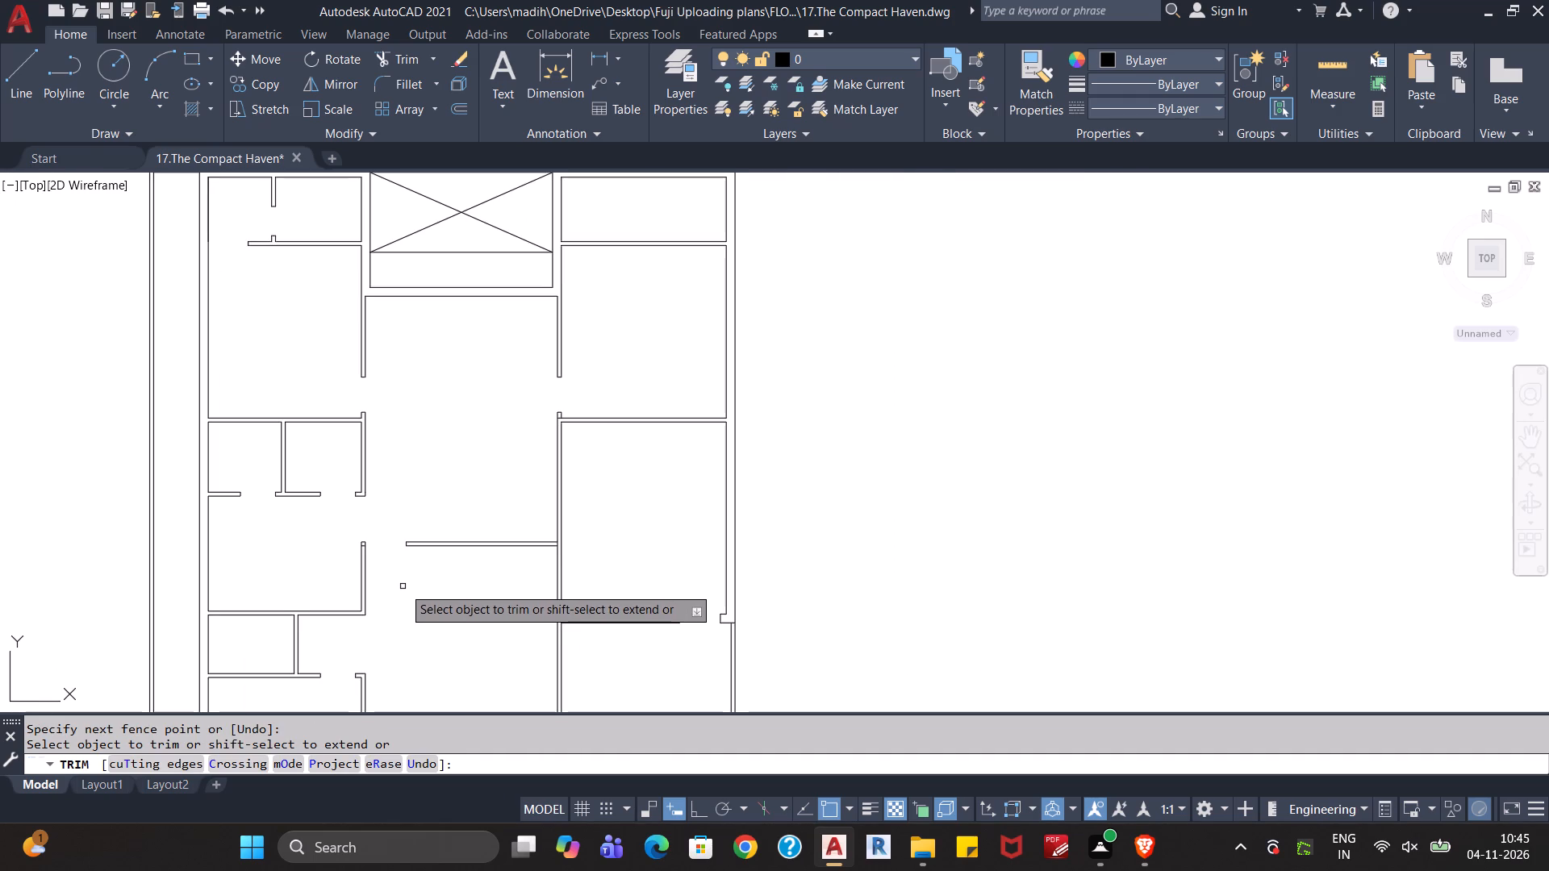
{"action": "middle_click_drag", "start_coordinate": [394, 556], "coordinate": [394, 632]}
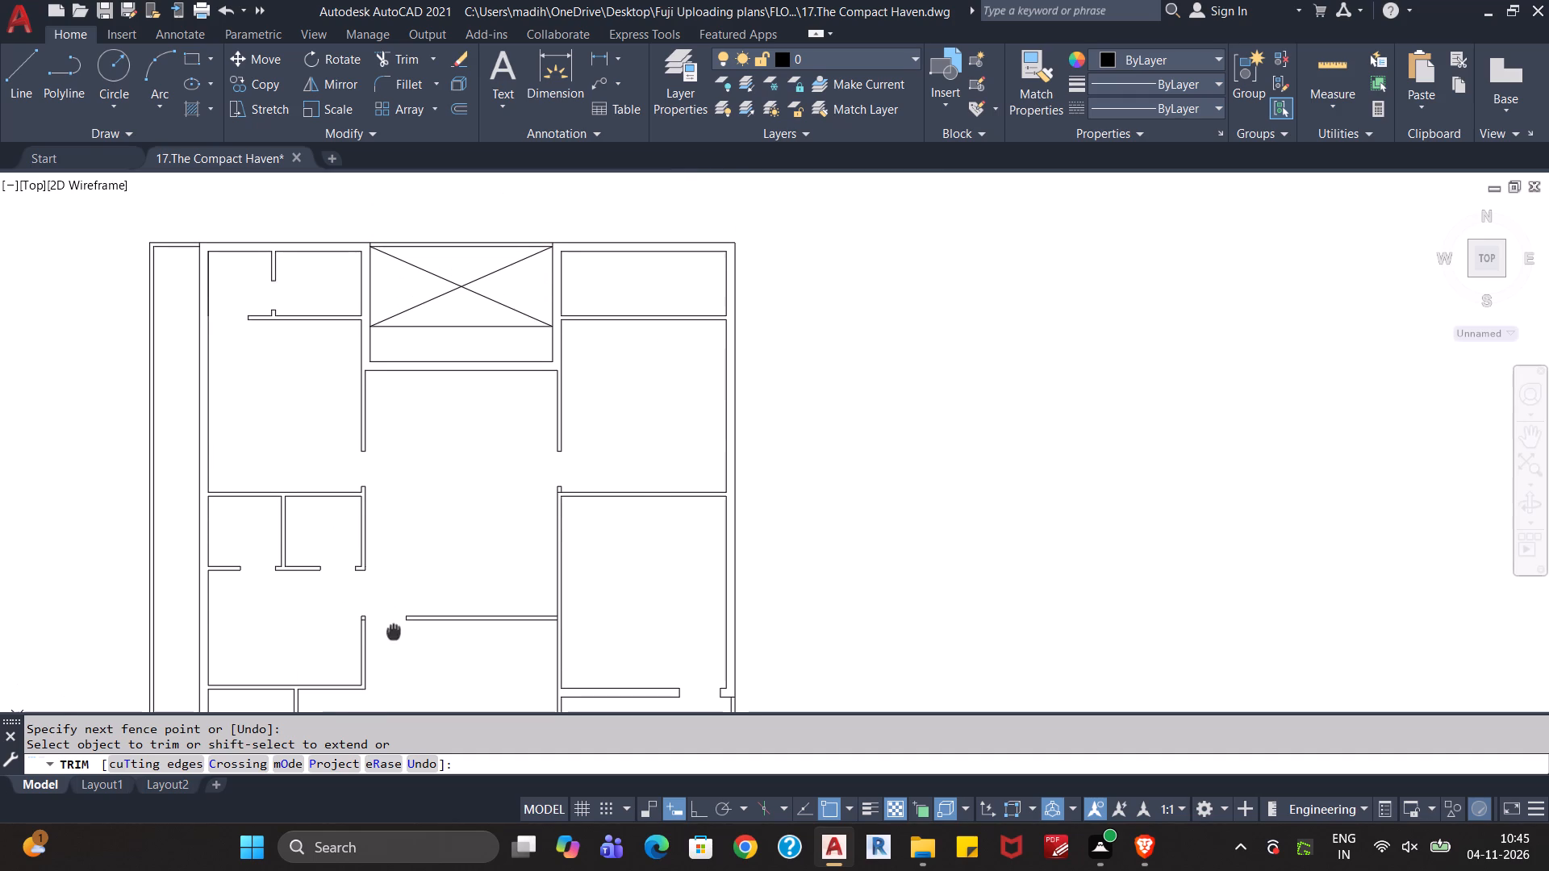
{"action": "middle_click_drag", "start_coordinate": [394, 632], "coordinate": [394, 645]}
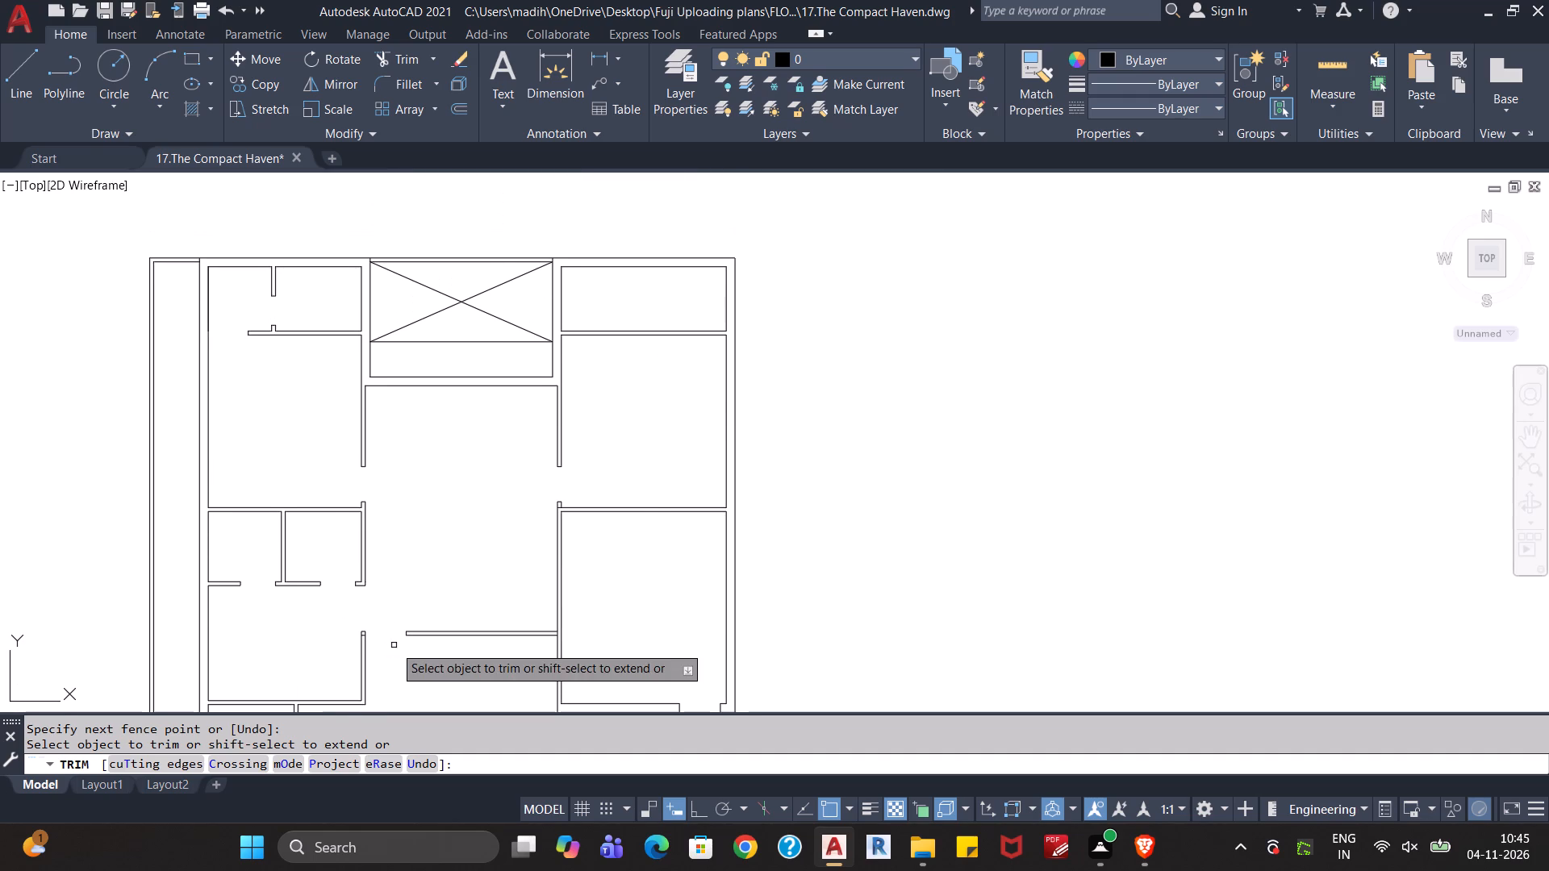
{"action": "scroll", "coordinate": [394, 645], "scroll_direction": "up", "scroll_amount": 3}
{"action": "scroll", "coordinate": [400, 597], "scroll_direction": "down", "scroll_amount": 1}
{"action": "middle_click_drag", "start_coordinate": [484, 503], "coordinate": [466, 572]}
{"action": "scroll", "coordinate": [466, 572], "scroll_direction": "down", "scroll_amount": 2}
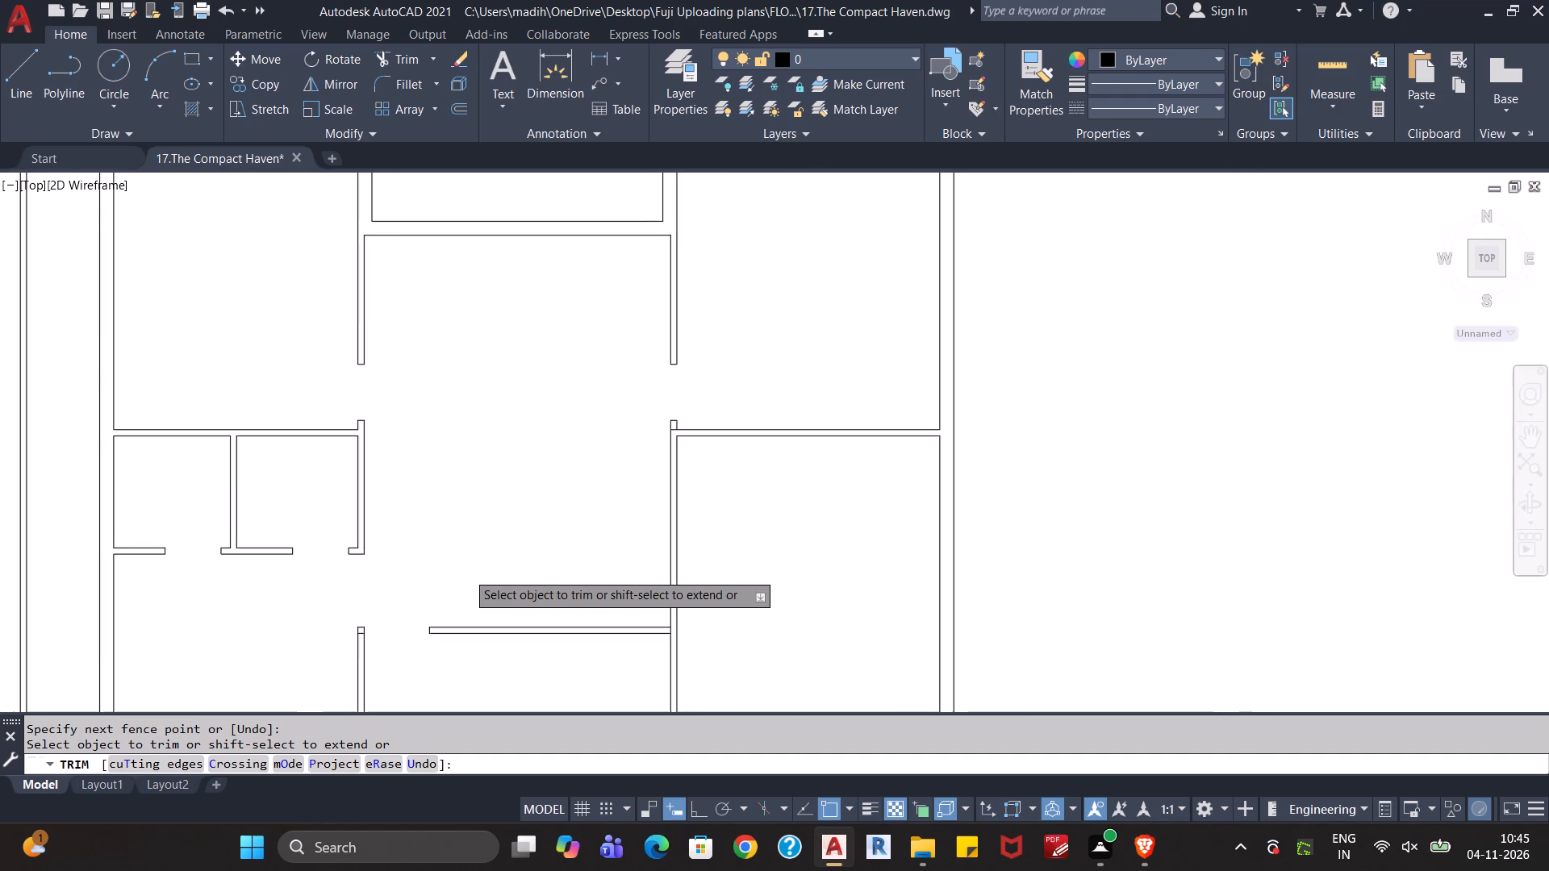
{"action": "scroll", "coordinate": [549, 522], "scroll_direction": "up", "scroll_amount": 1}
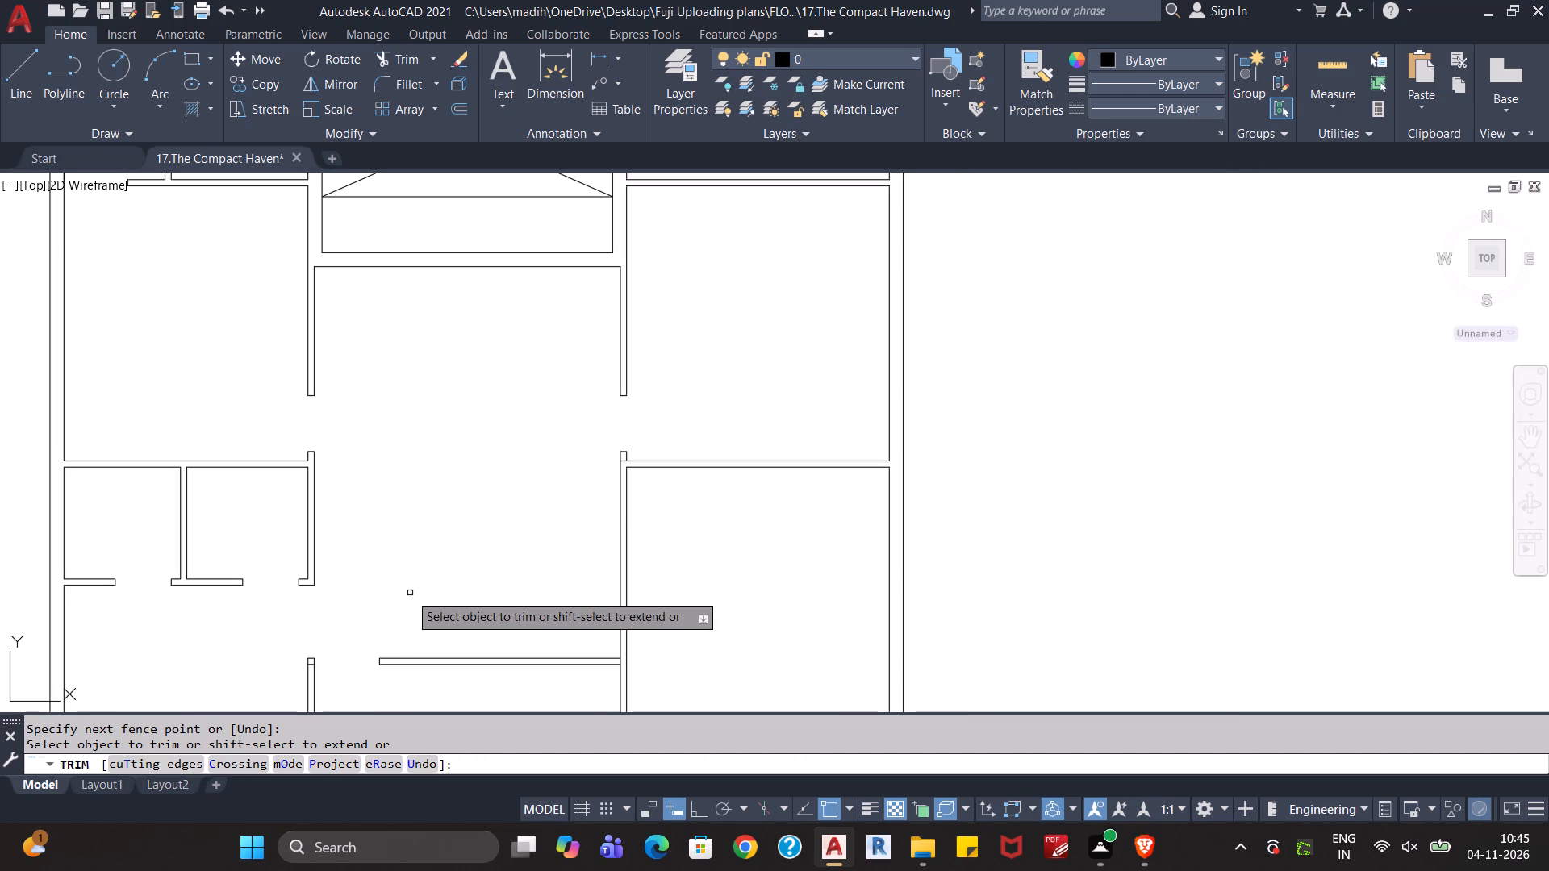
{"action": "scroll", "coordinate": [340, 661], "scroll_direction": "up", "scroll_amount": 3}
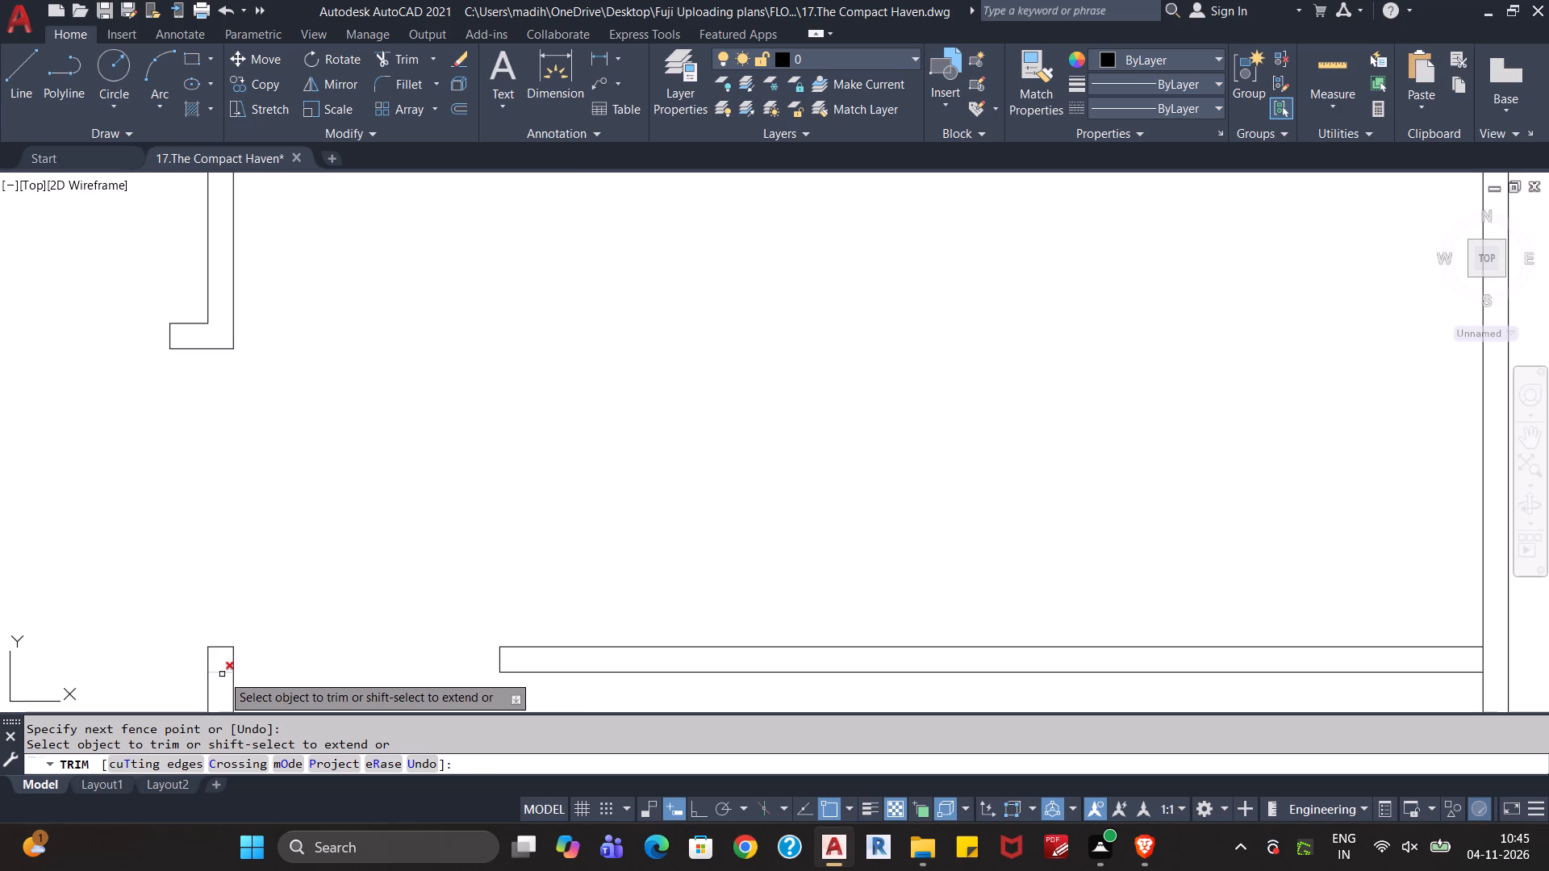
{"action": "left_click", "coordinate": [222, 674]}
Trim the line piece crossing the central hall's right wall where the wall between the two right-hand rooms meets it.
{"action": "scroll", "coordinate": [280, 674], "scroll_direction": "down", "scroll_amount": 3}
{"action": "middle_click_drag", "start_coordinate": [367, 606], "coordinate": [531, 377]}
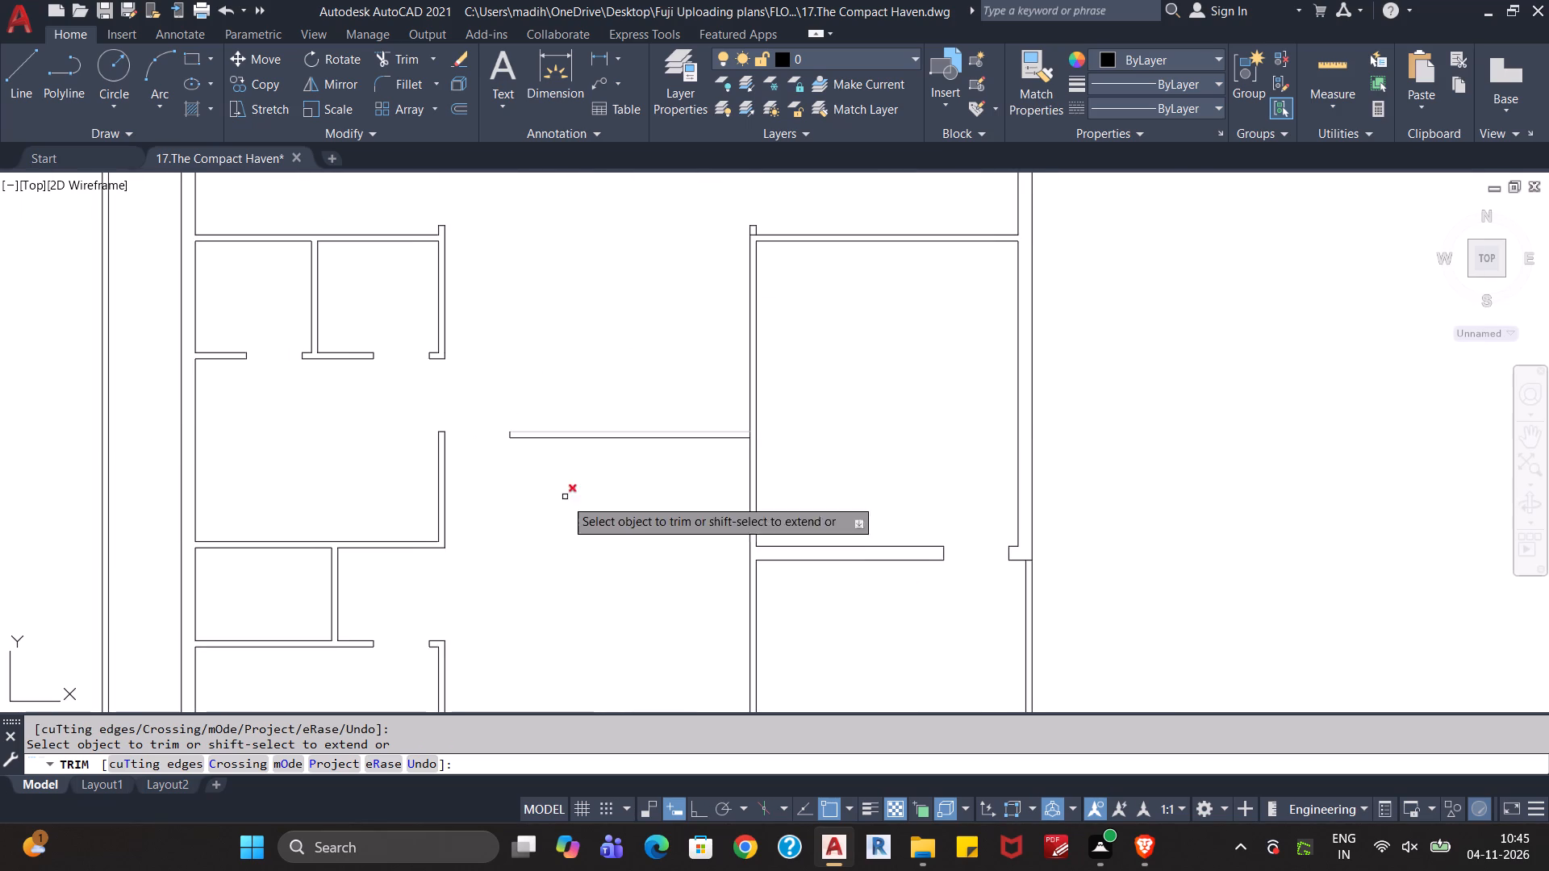
{"action": "middle_click_drag", "start_coordinate": [556, 565], "coordinate": [562, 455]}
{"action": "scroll", "coordinate": [562, 458], "scroll_direction": "down", "scroll_amount": 1}
{"action": "middle_click_drag", "start_coordinate": [571, 446], "coordinate": [570, 522]}
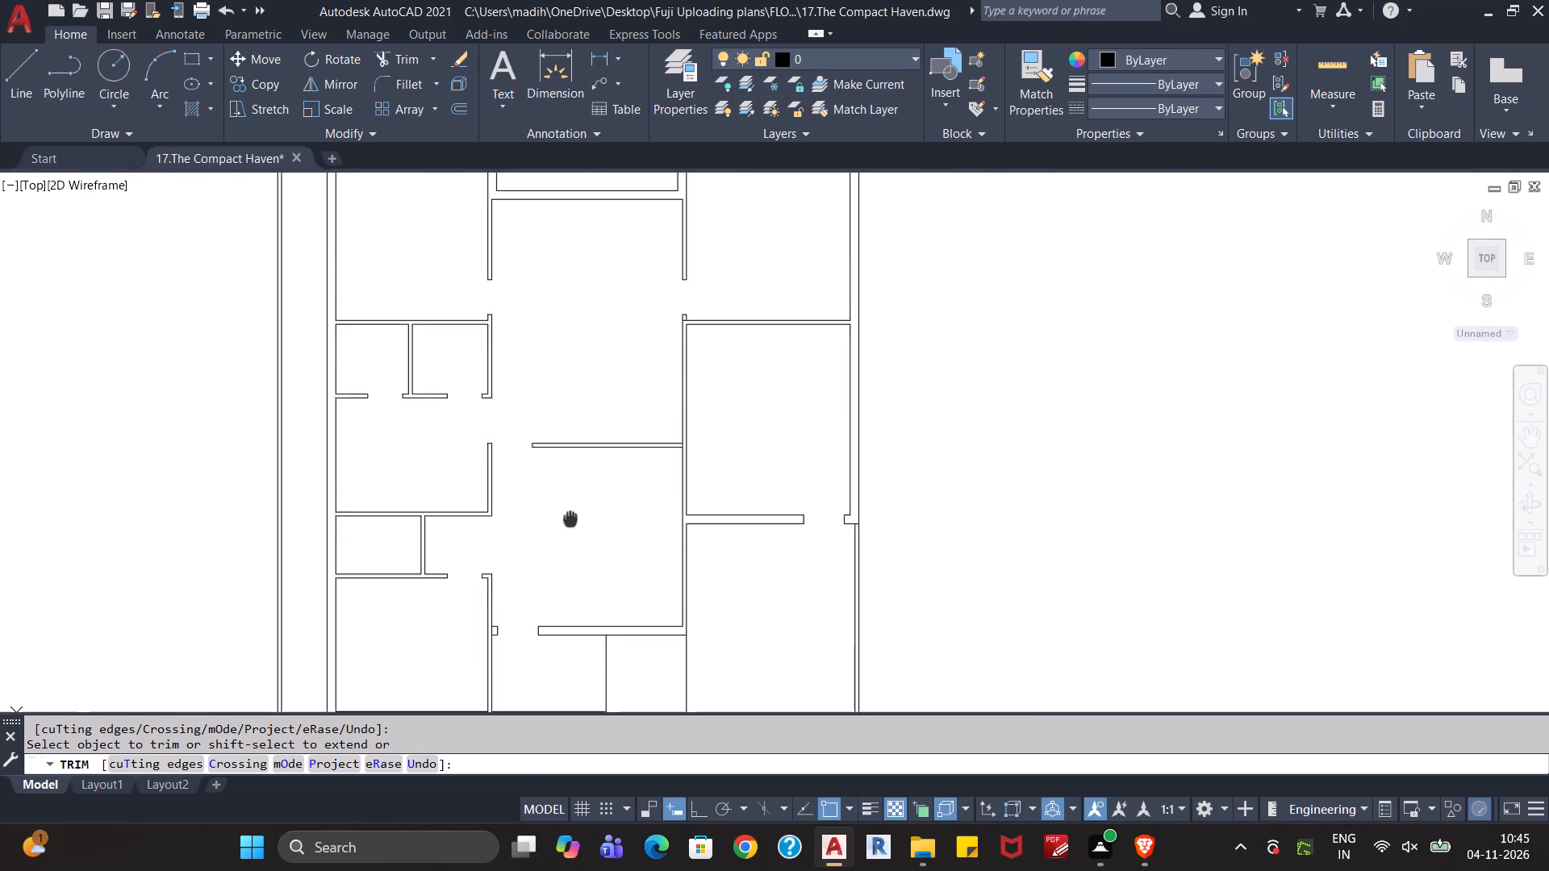
{"action": "middle_click_drag", "start_coordinate": [570, 522], "coordinate": [557, 588]}
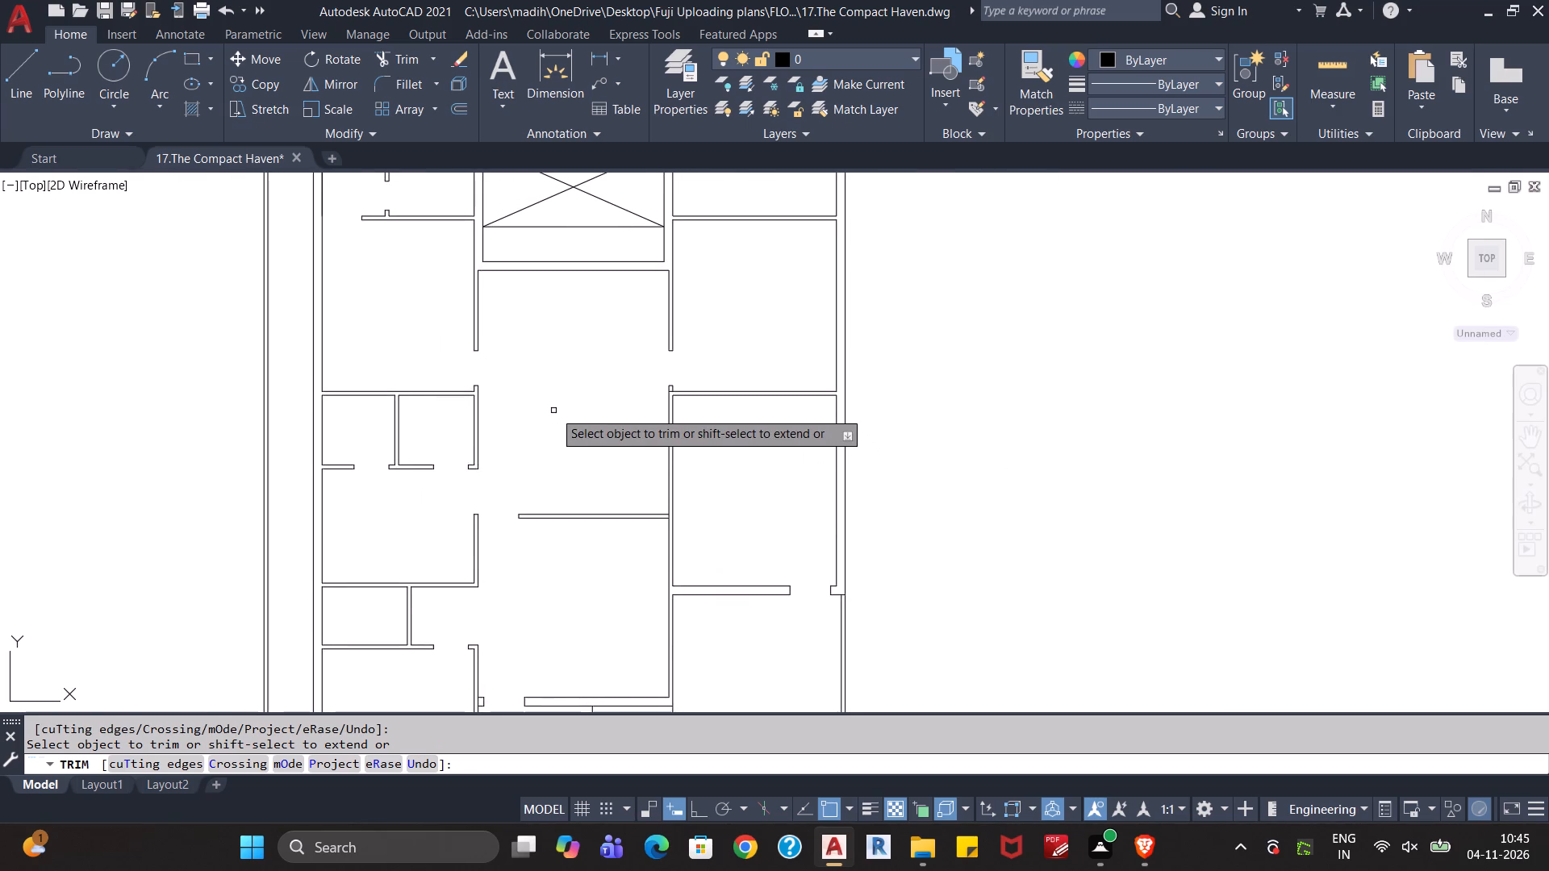
{"action": "middle_click_drag", "start_coordinate": [553, 425], "coordinate": [553, 500]}
{"action": "scroll", "coordinate": [673, 474], "scroll_direction": "up", "scroll_amount": 4}
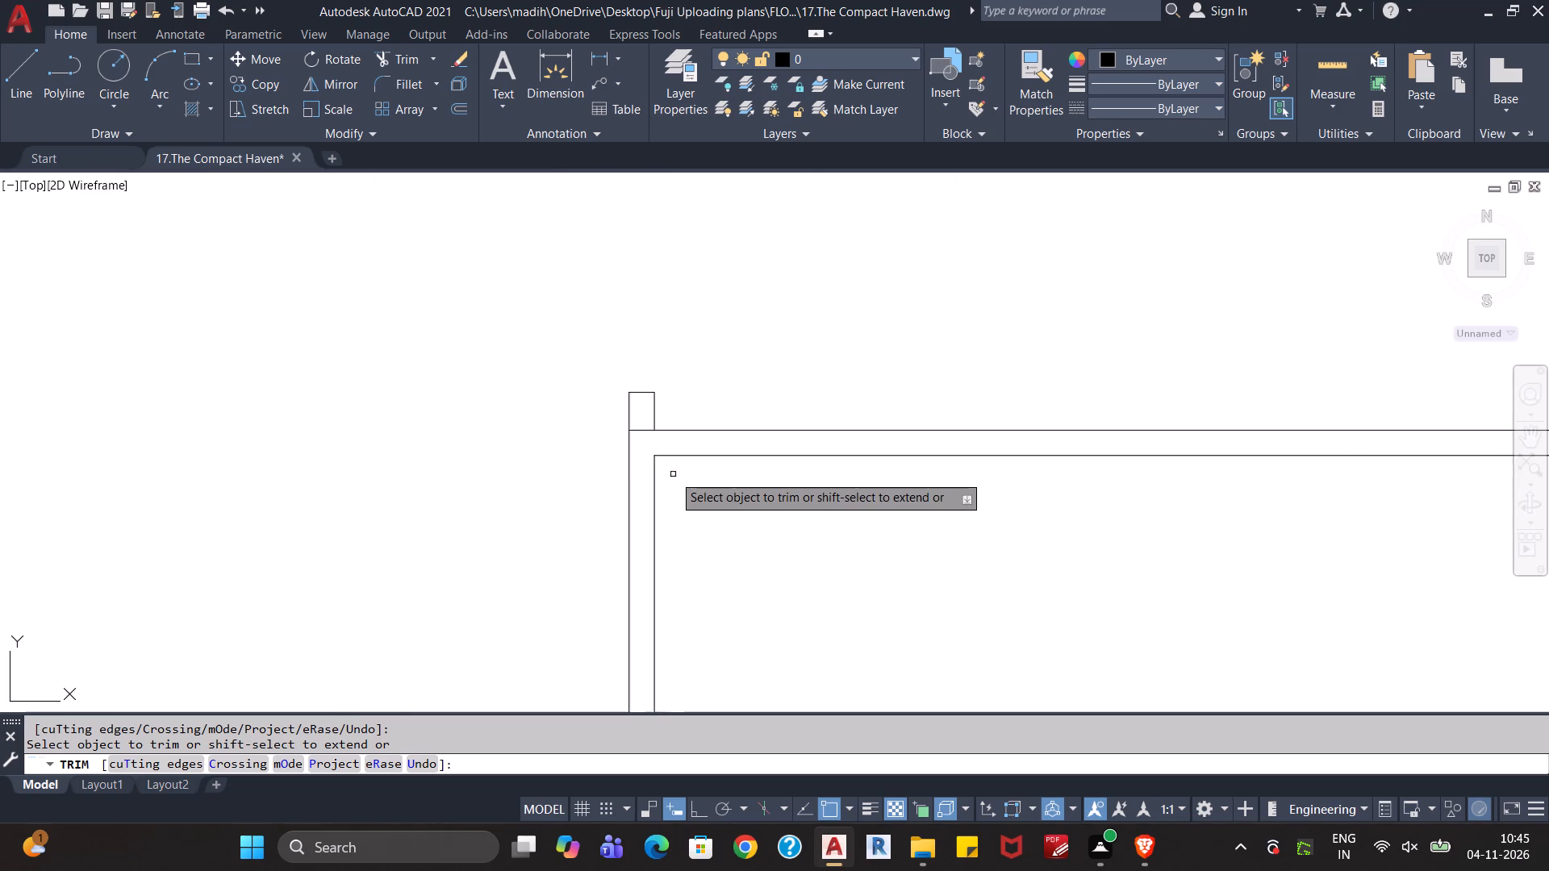
{"action": "left_click", "coordinate": [644, 432]}
{"action": "scroll", "coordinate": [599, 508], "scroll_direction": "down", "scroll_amount": 2}
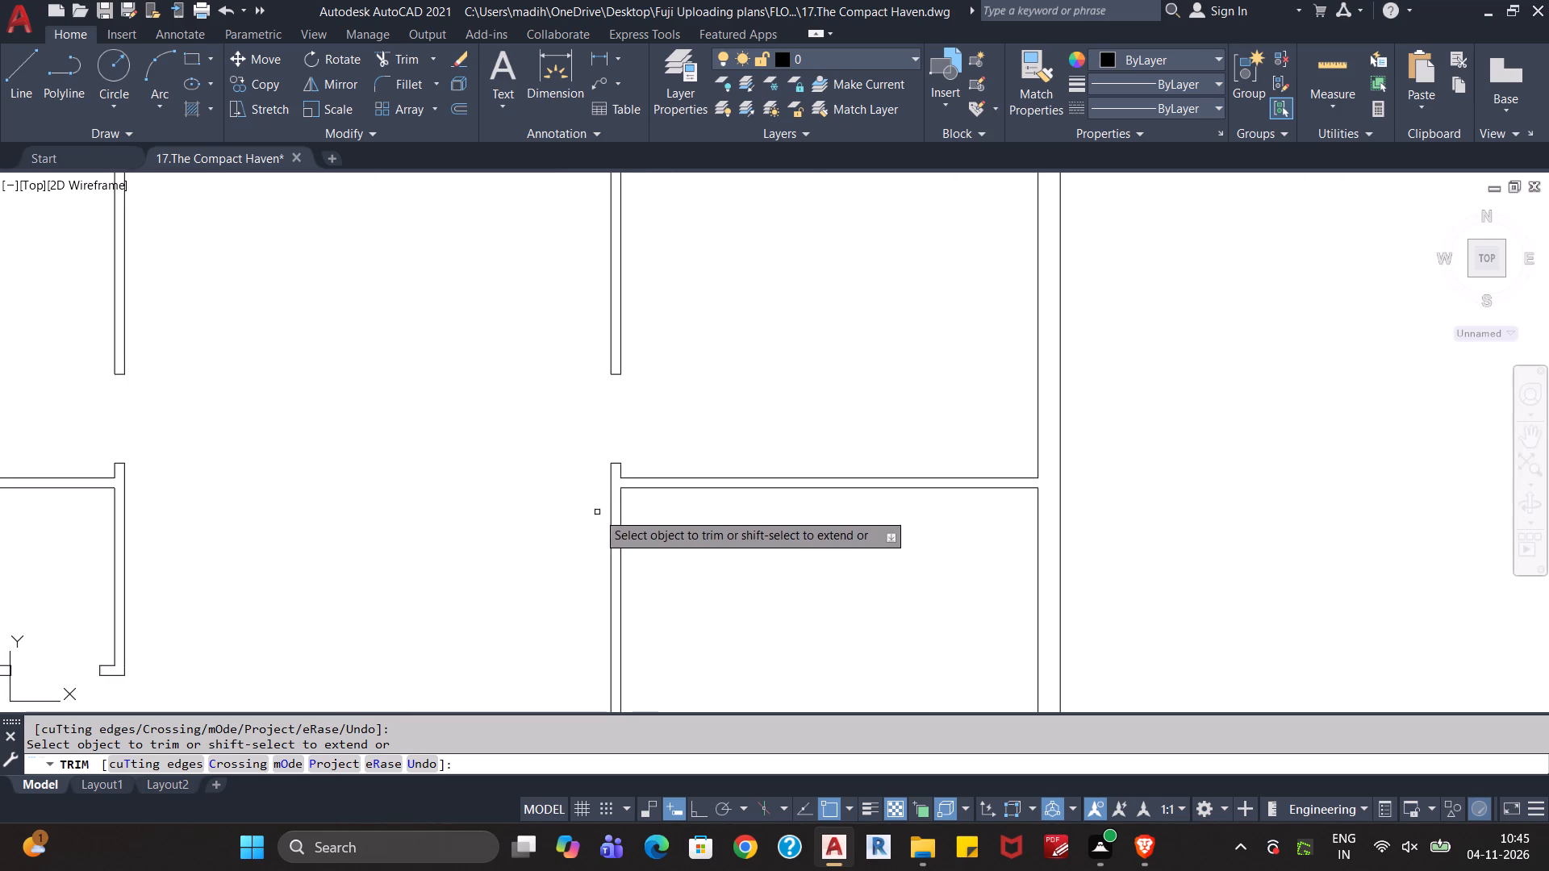
{"action": "scroll", "coordinate": [741, 435], "scroll_direction": "down", "scroll_amount": 1}
{"action": "middle_click_drag", "start_coordinate": [755, 405], "coordinate": [736, 522]}
{"action": "scroll", "coordinate": [755, 405], "scroll_direction": "down", "scroll_amount": 1}
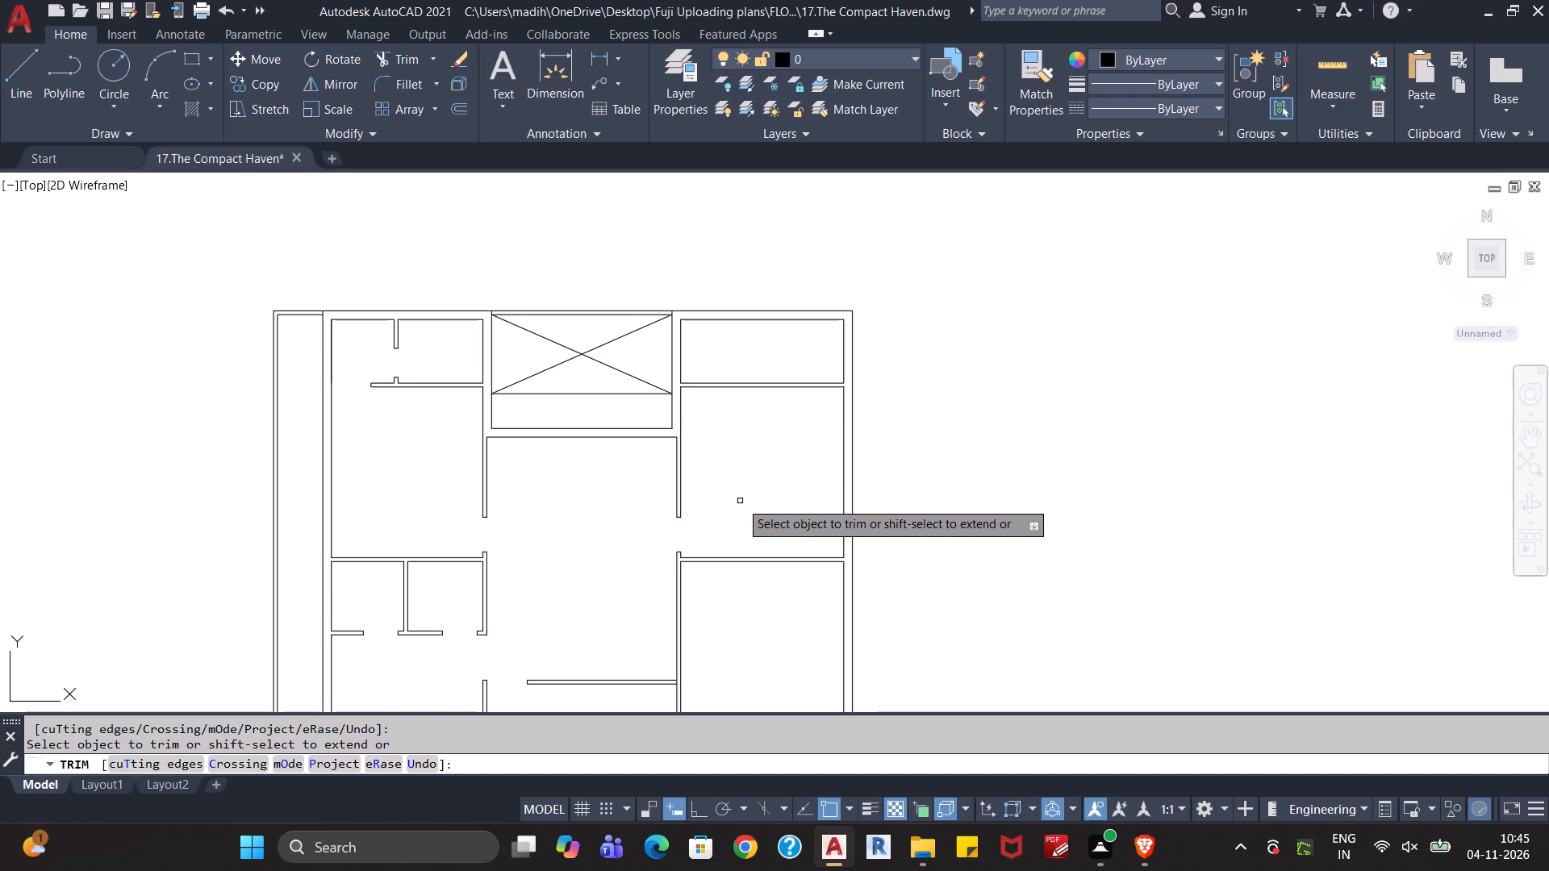
{"action": "key", "text": "Escape"}
Offset the small top-right room's left wall line 7'4" to the right and the new line 4" further to form a partition.
{"action": "key", "text": "o"}
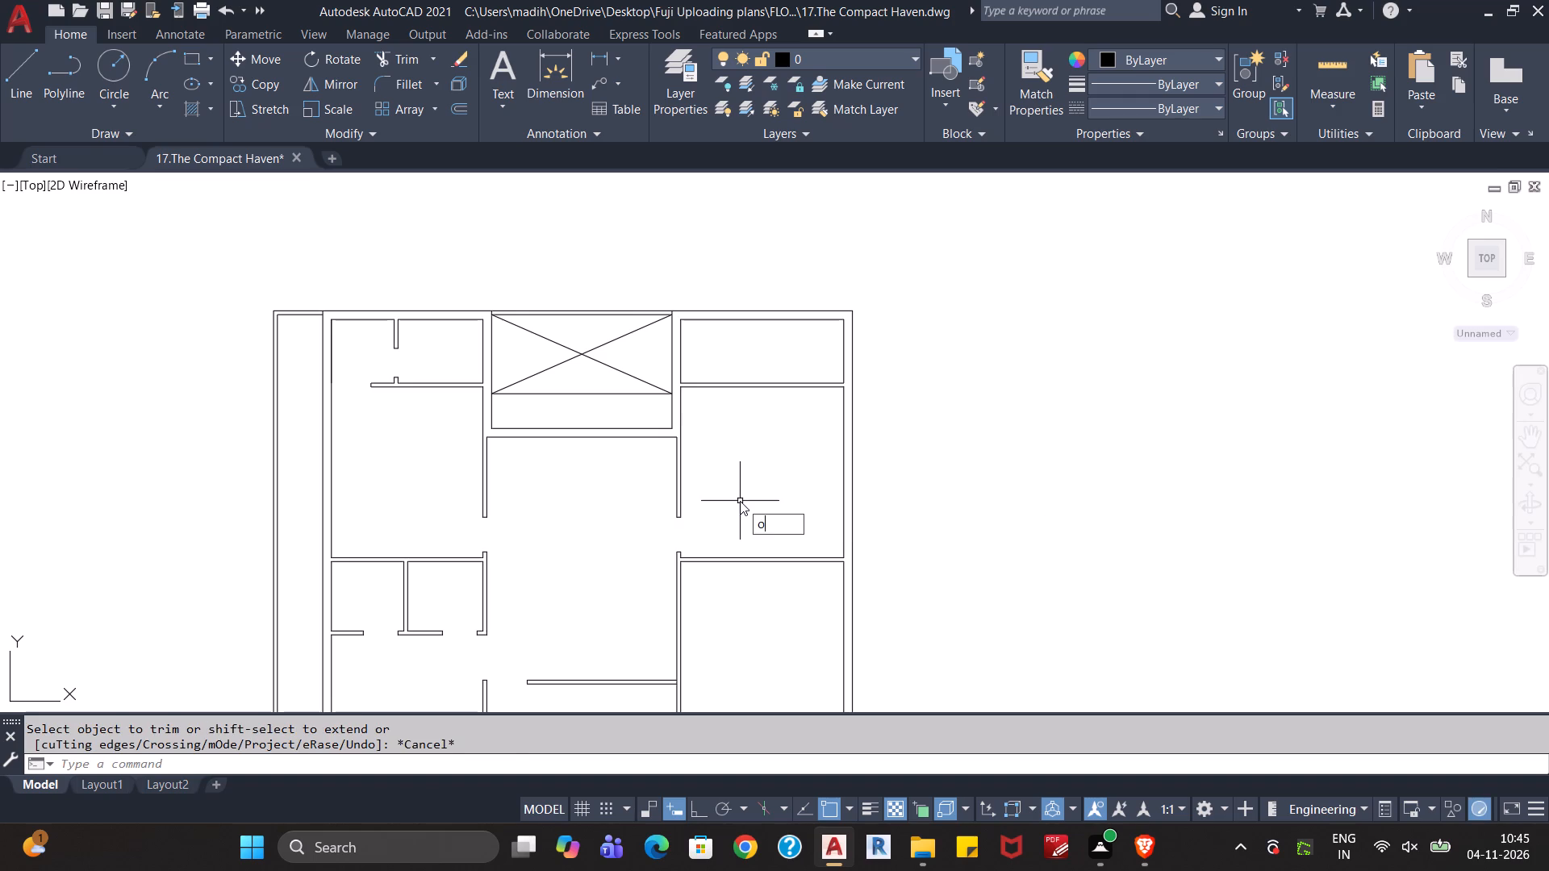
{"action": "key", "text": "Return"}
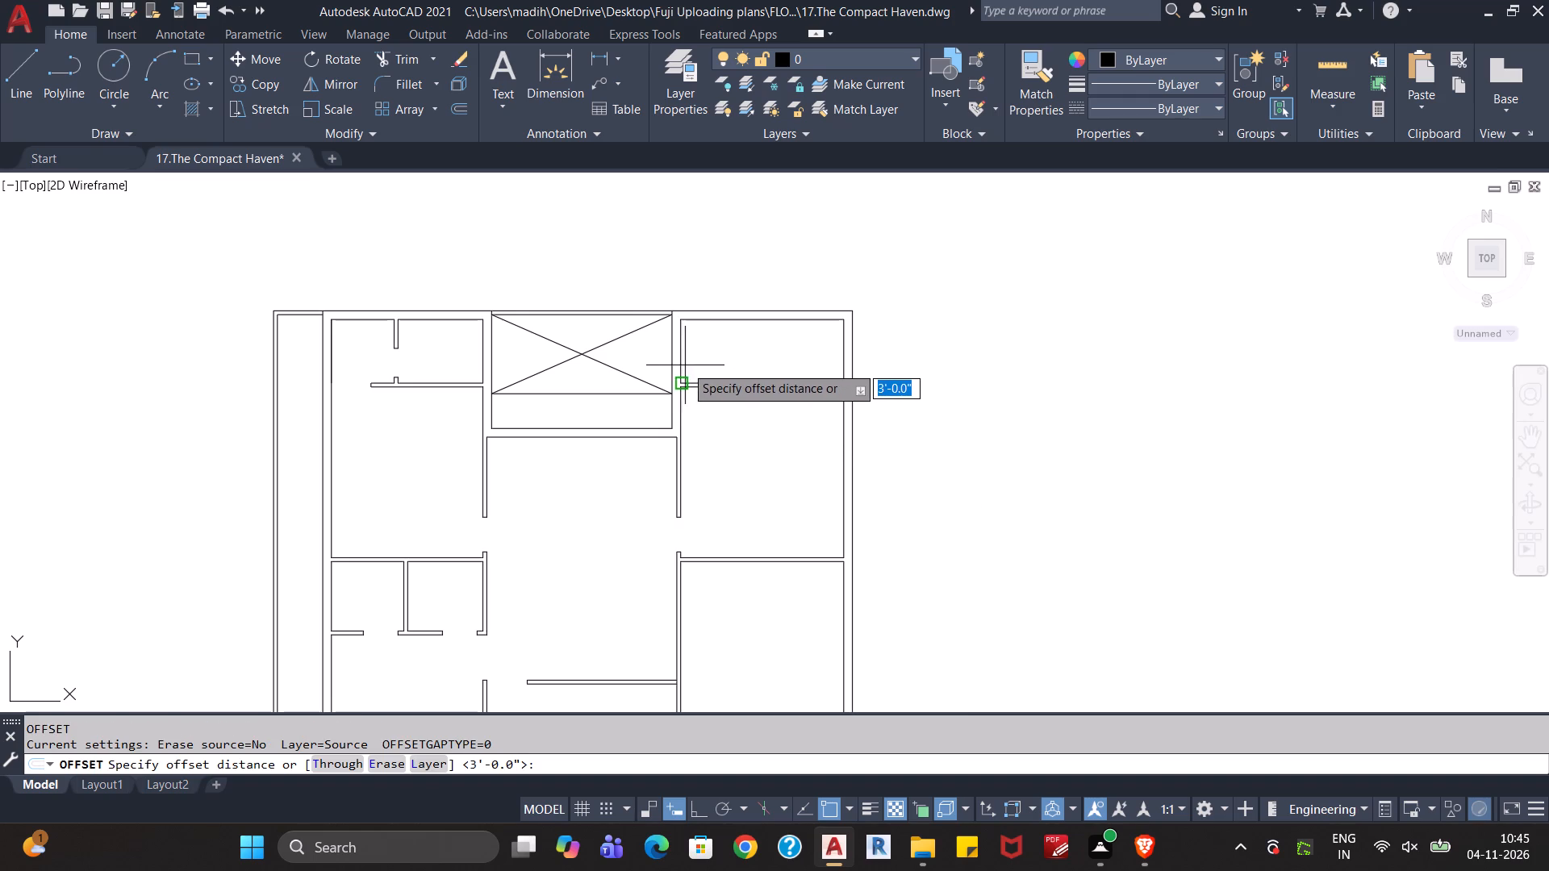
{"action": "type", "text": "7'"}
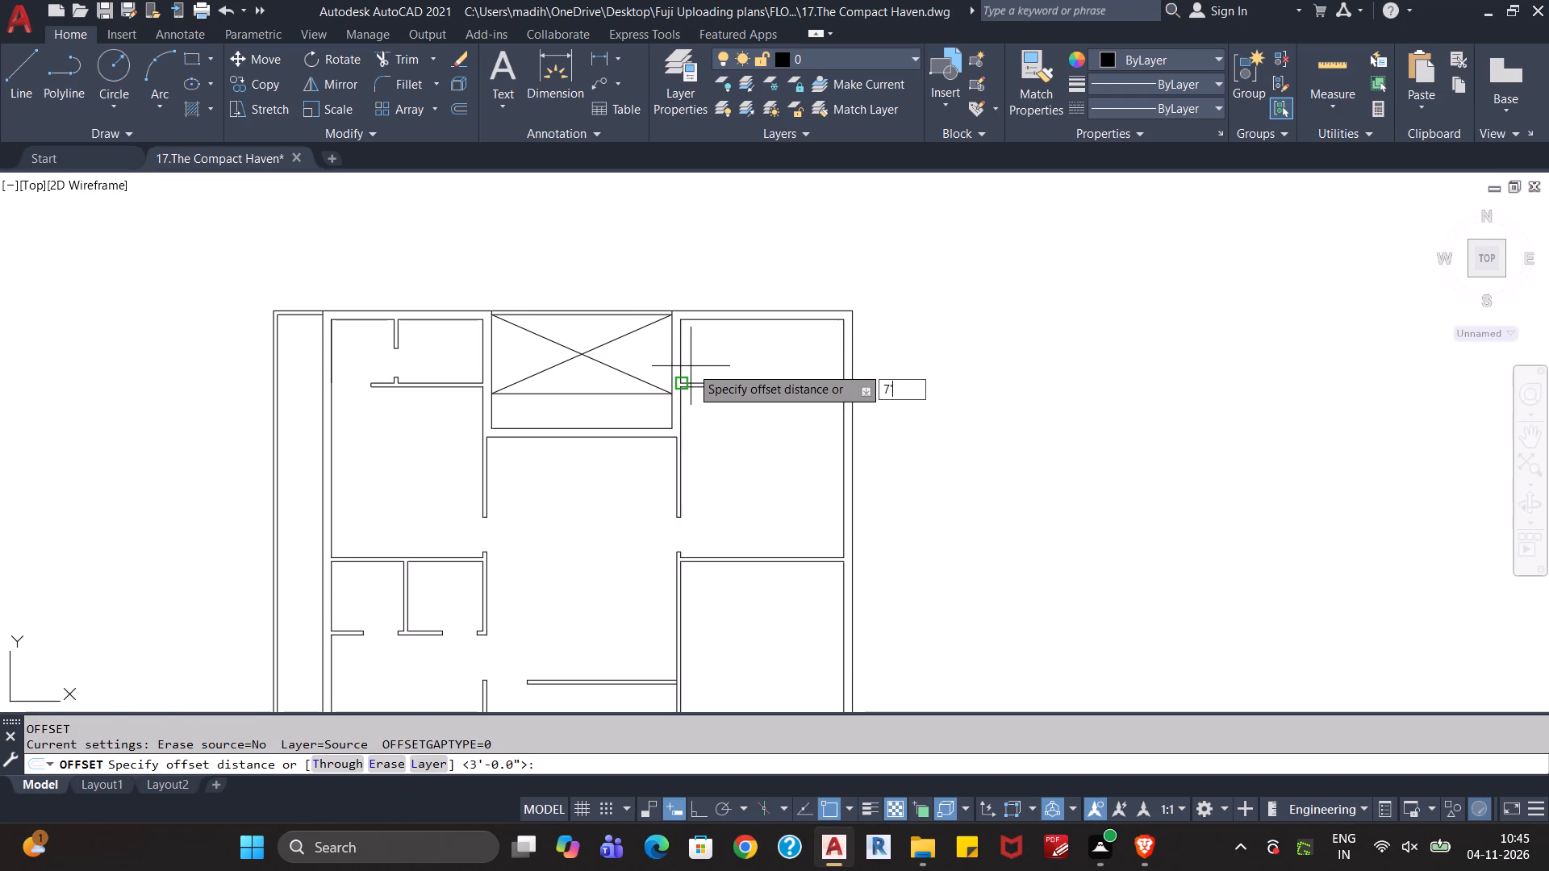
{"action": "type", "text": "4\""}
{"action": "key", "text": "Return"}
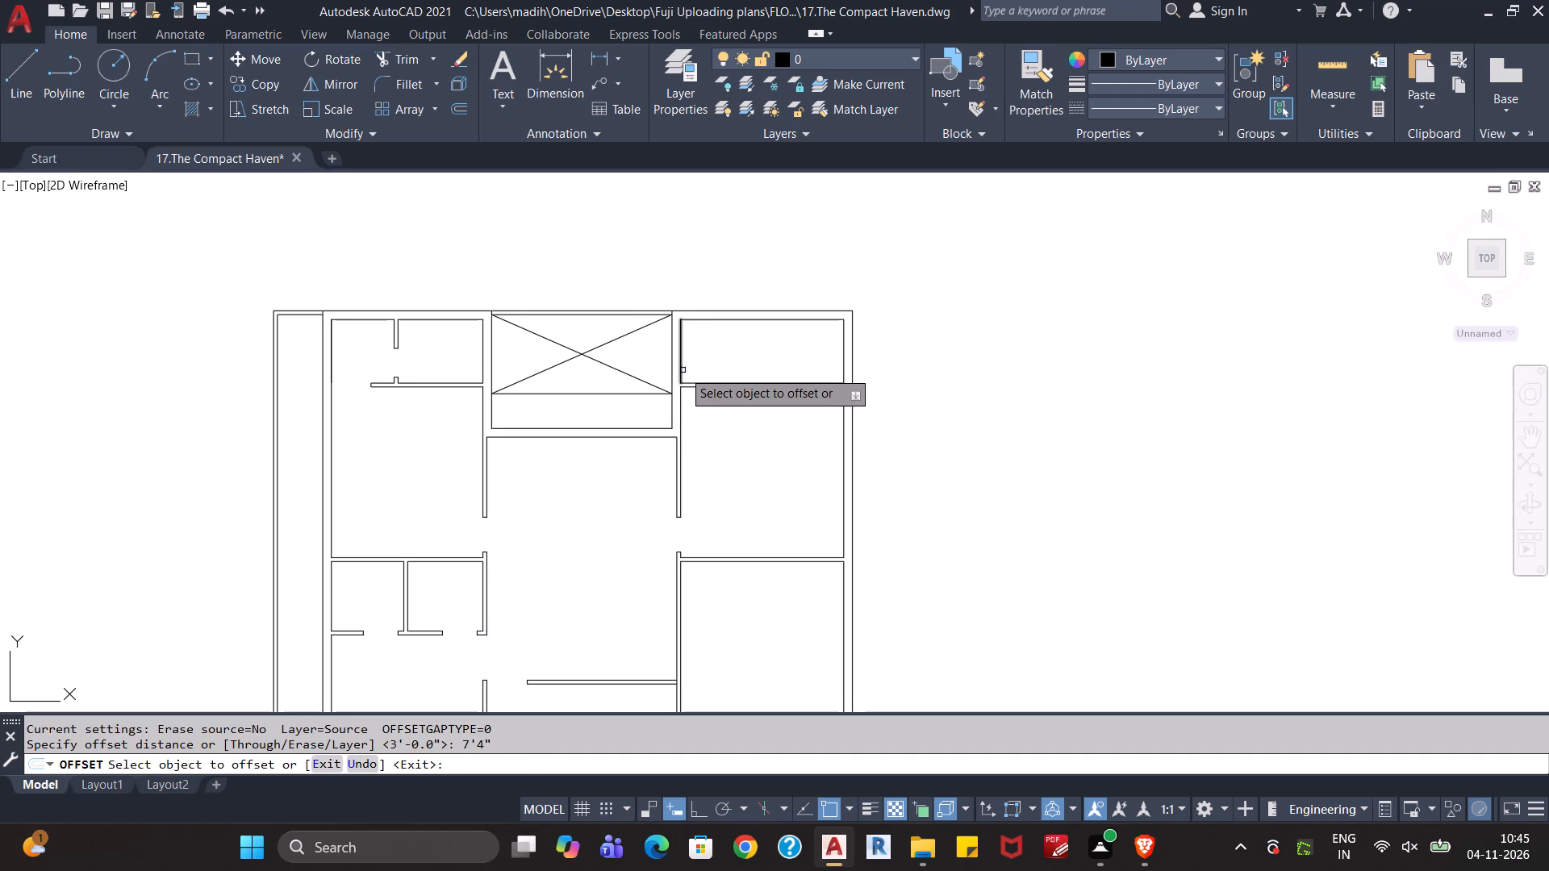
{"action": "left_click", "coordinate": [683, 370]}
{"action": "left_click", "coordinate": [779, 365]}
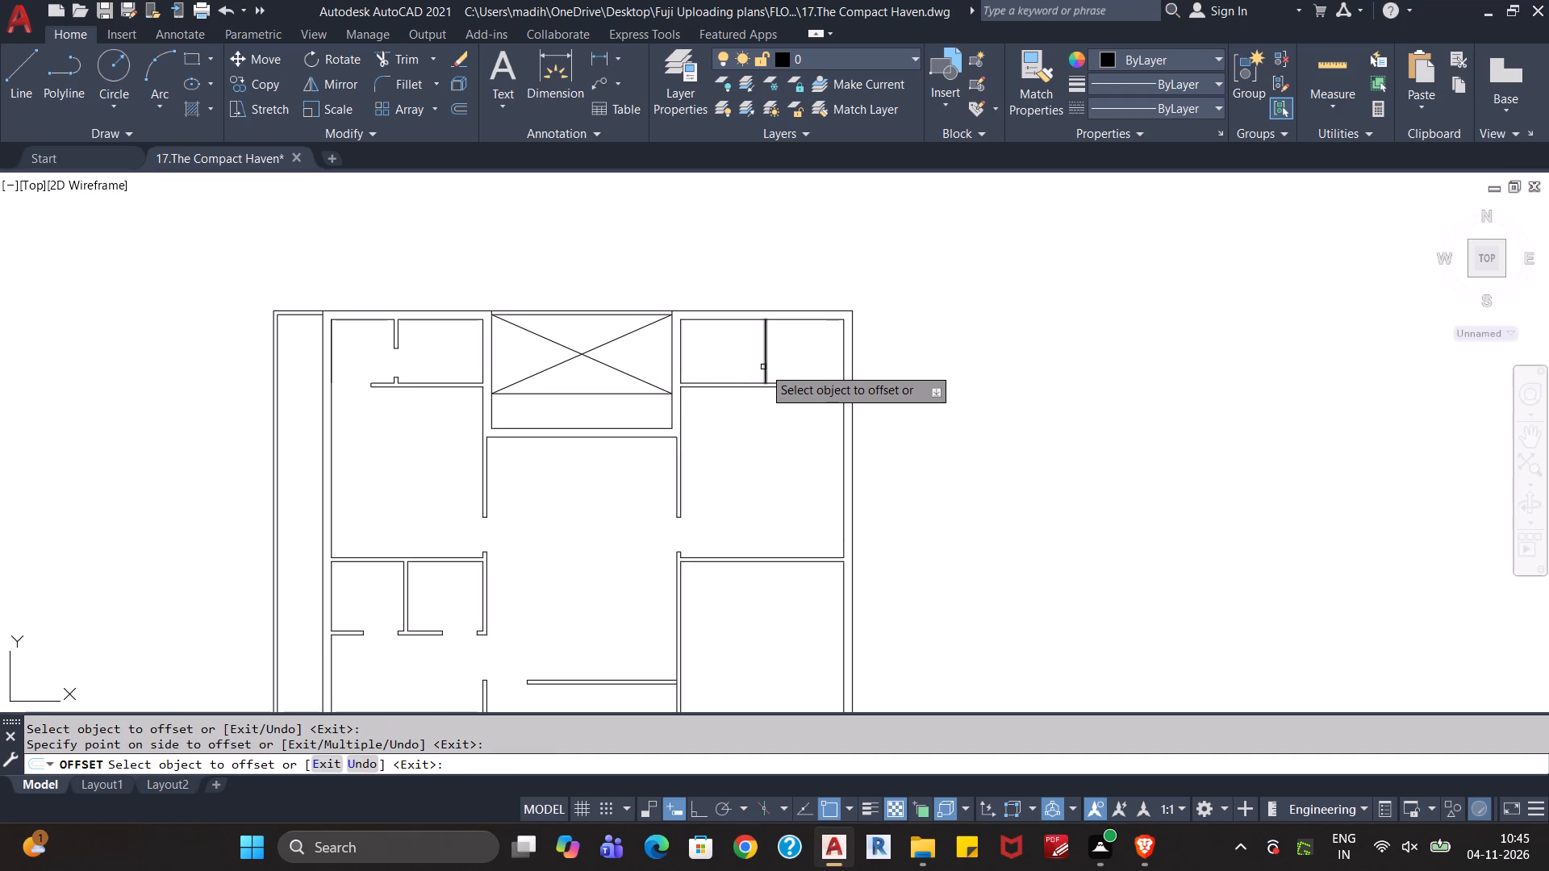
{"action": "left_click", "coordinate": [767, 366]}
{"action": "type", "text": "4\""}
{"action": "key", "text": "Return"}
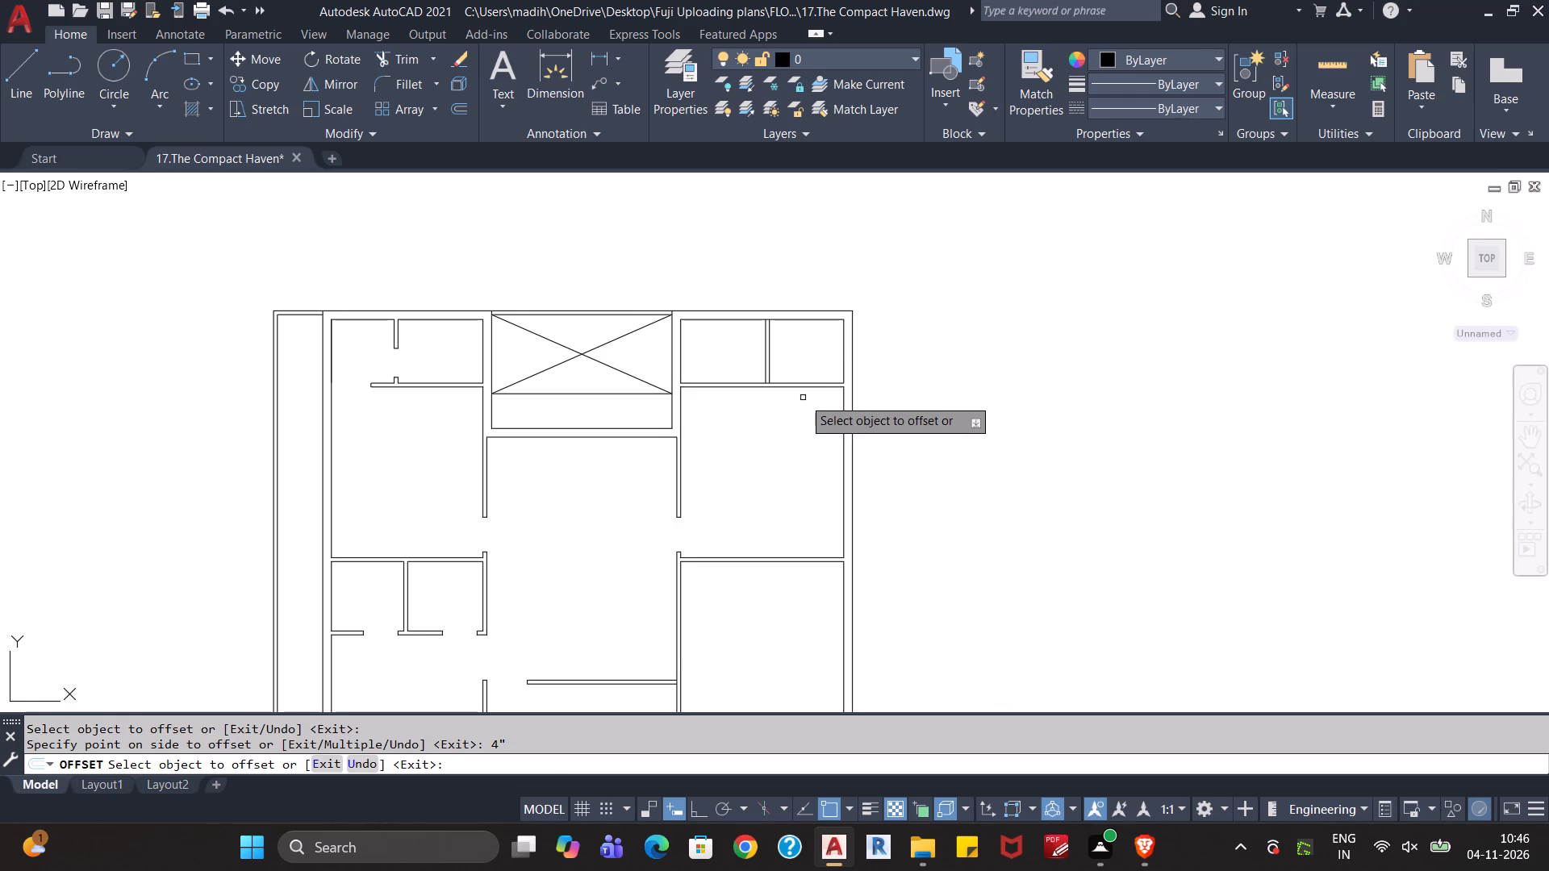
Offset the partition's right line 2' to the right inside the small top-right room.
{"action": "scroll", "coordinate": [804, 404], "scroll_direction": "up", "scroll_amount": 1}
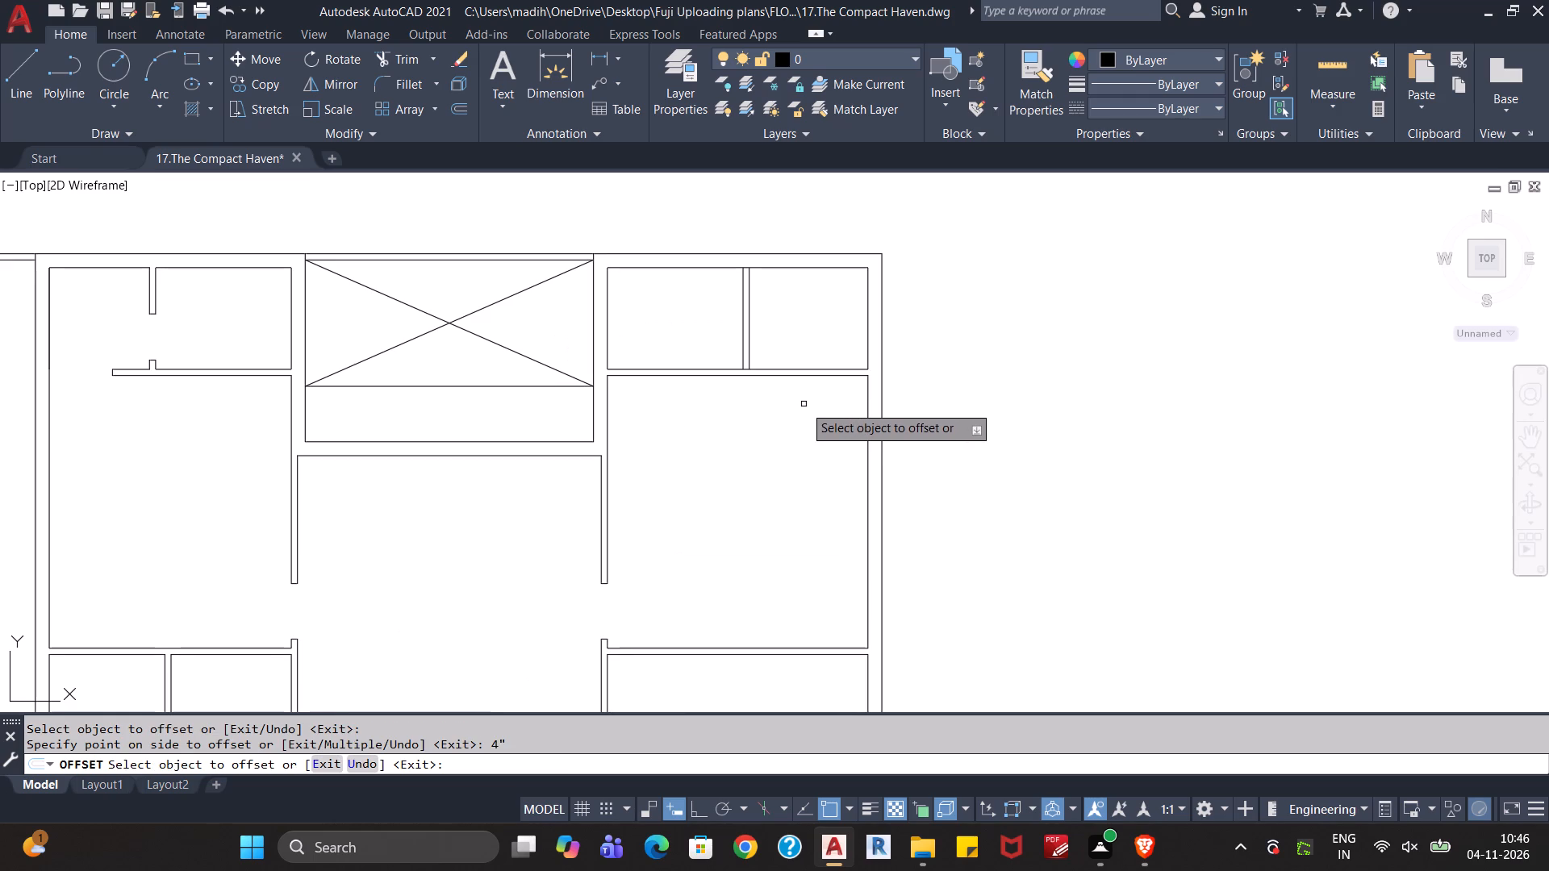
{"action": "left_click", "coordinate": [749, 356]}
{"action": "type", "text": "2'"}
{"action": "key", "text": "Return"}
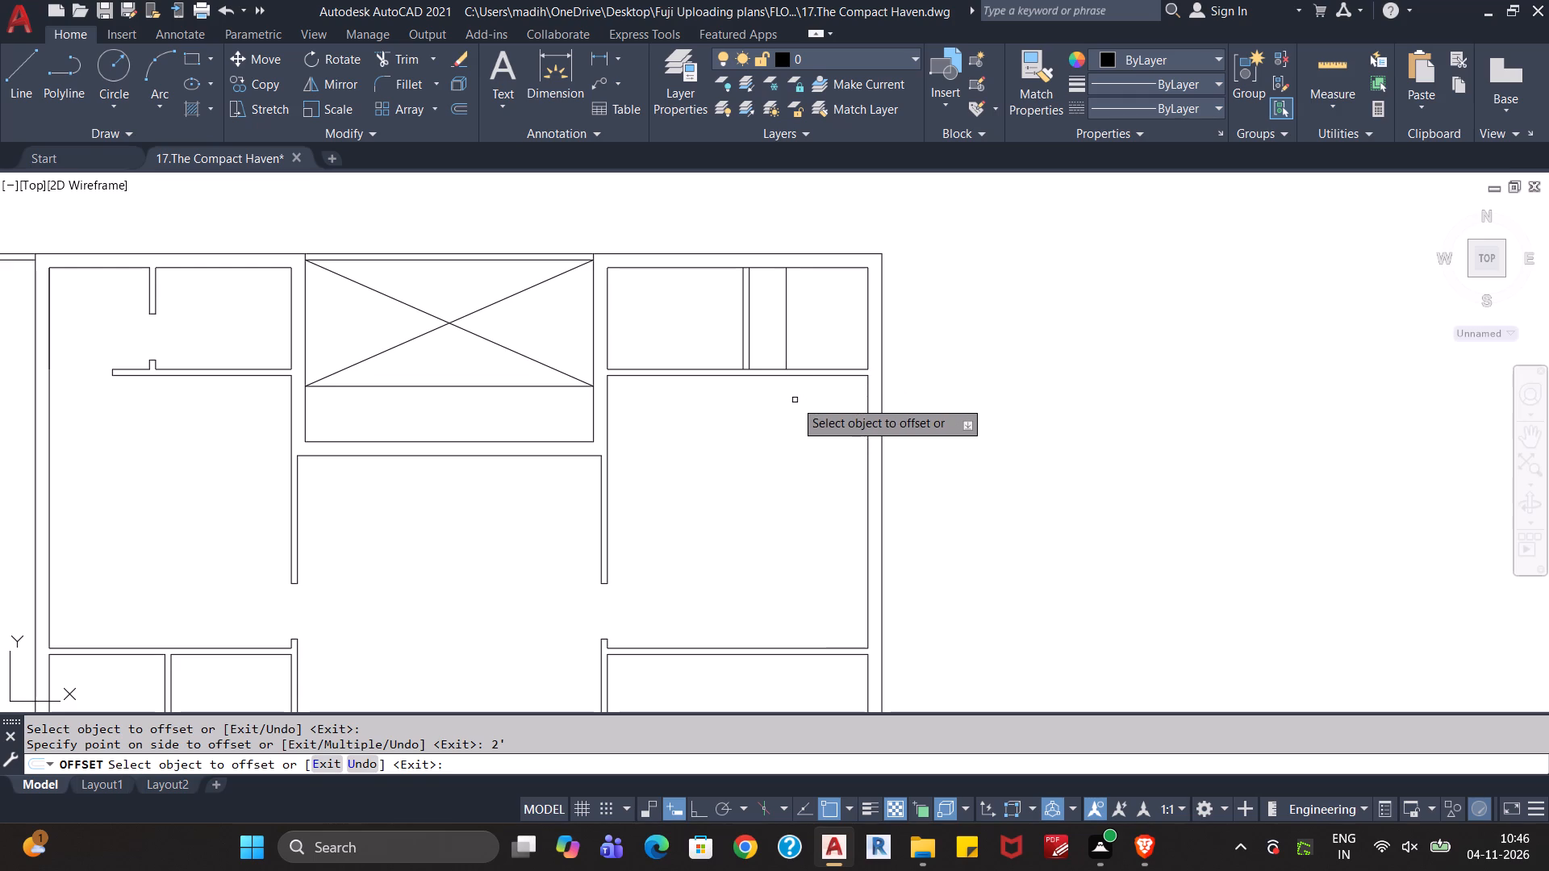
{"action": "key", "text": "Escape"}
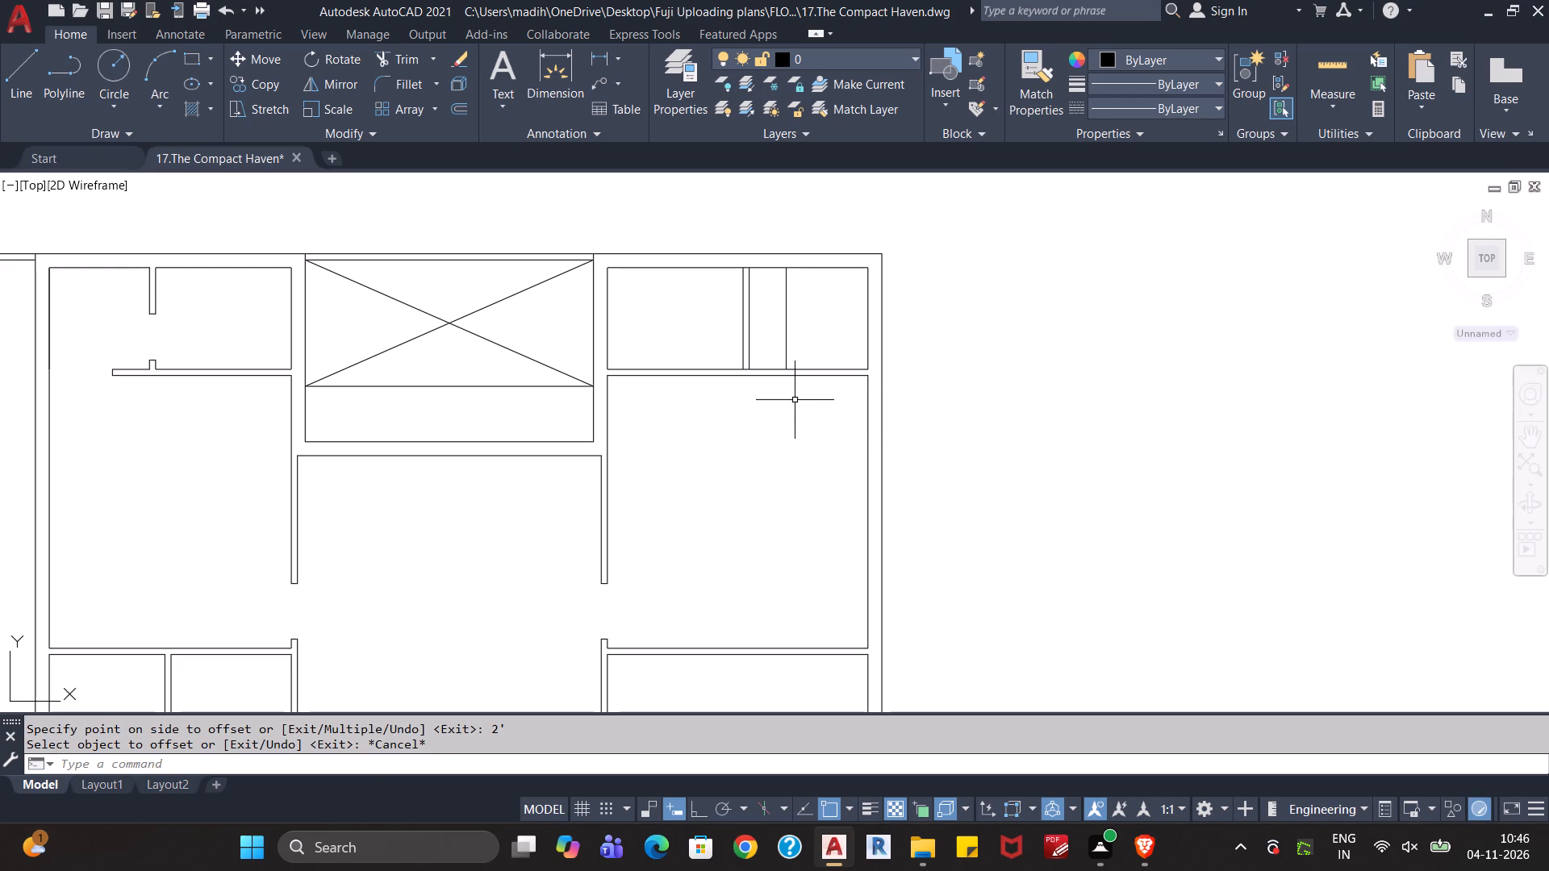
Extend the 2' offset line and both partition lines down through the thickness of the small top-right room's bottom wall.
{"action": "key", "text": "e"}
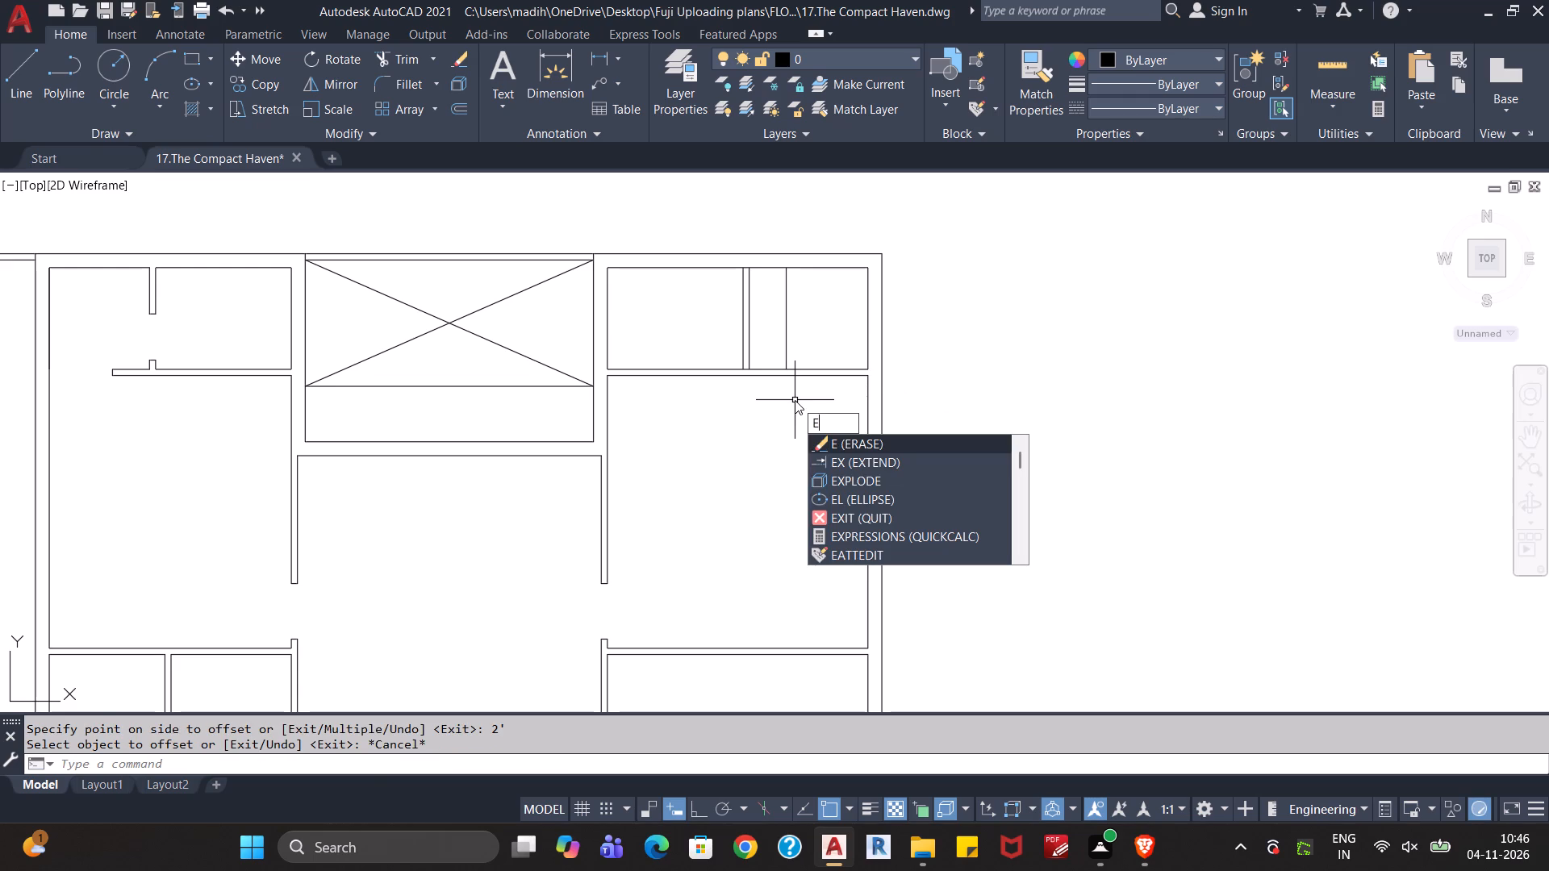
{"action": "key", "text": "x"}
{"action": "key", "text": "Return"}
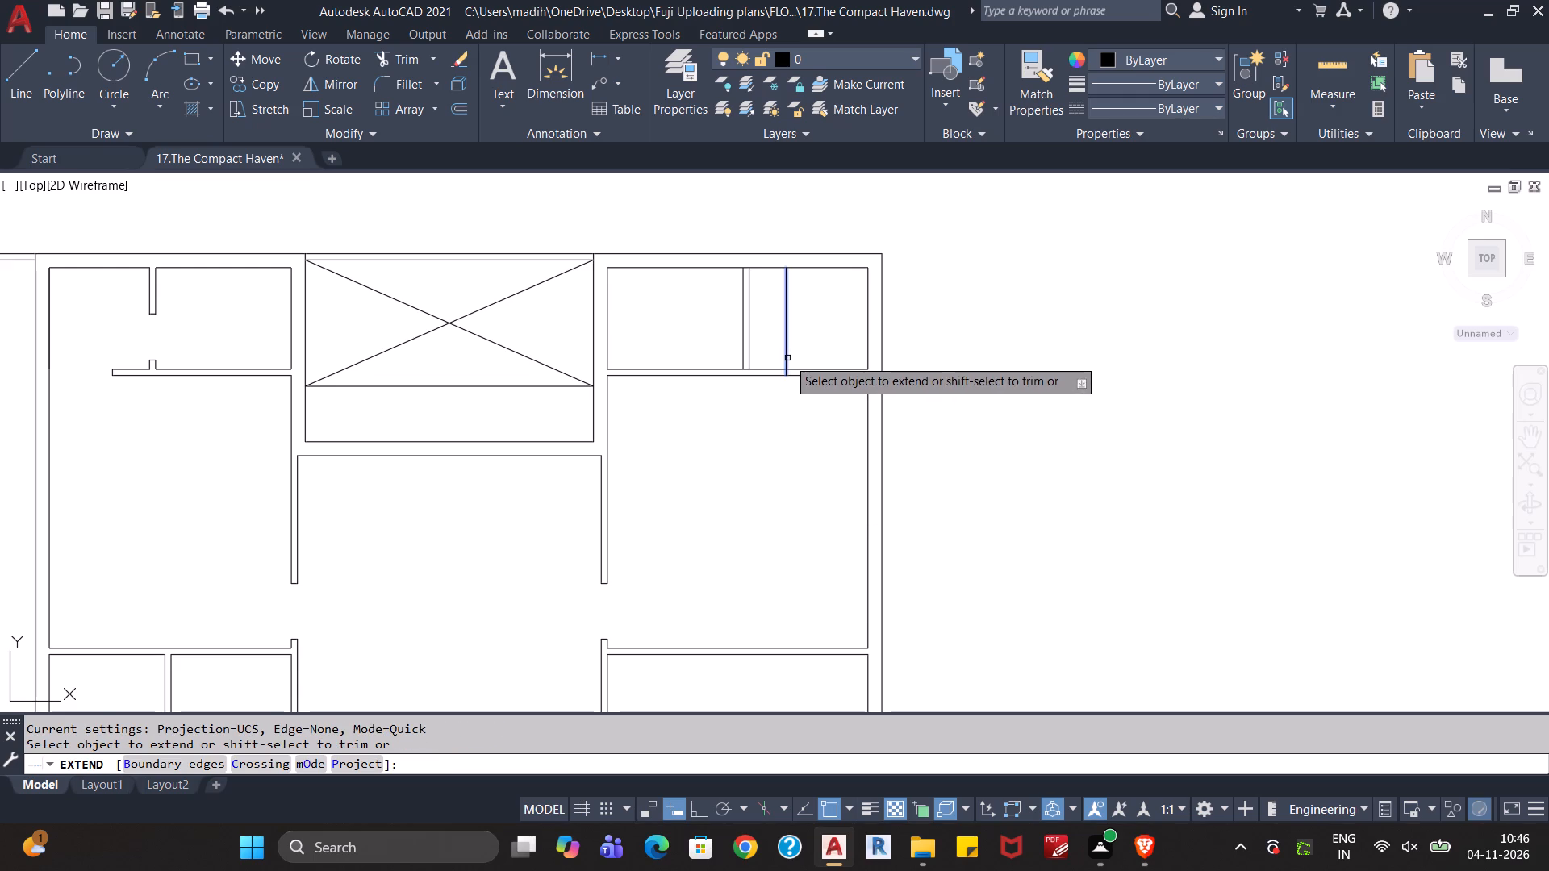
{"action": "left_click", "coordinate": [787, 358]}
{"action": "left_click", "coordinate": [762, 360]}
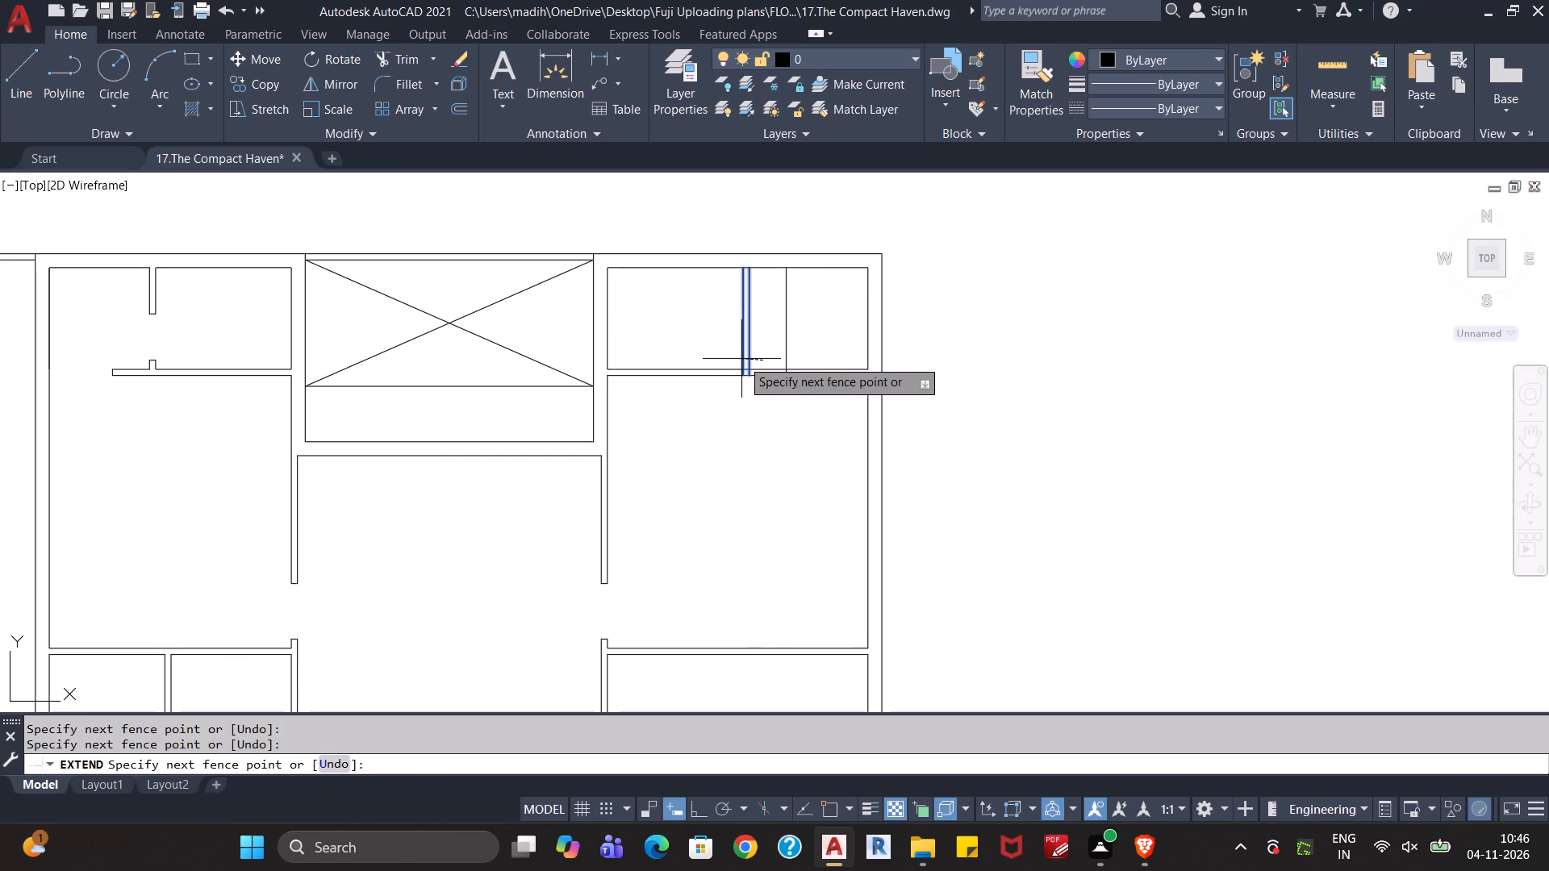
{"action": "left_click", "coordinate": [741, 359]}
{"action": "key", "text": "Escape"}
{"action": "key", "text": "Escape"}
{"action": "key", "text": "Escape"}
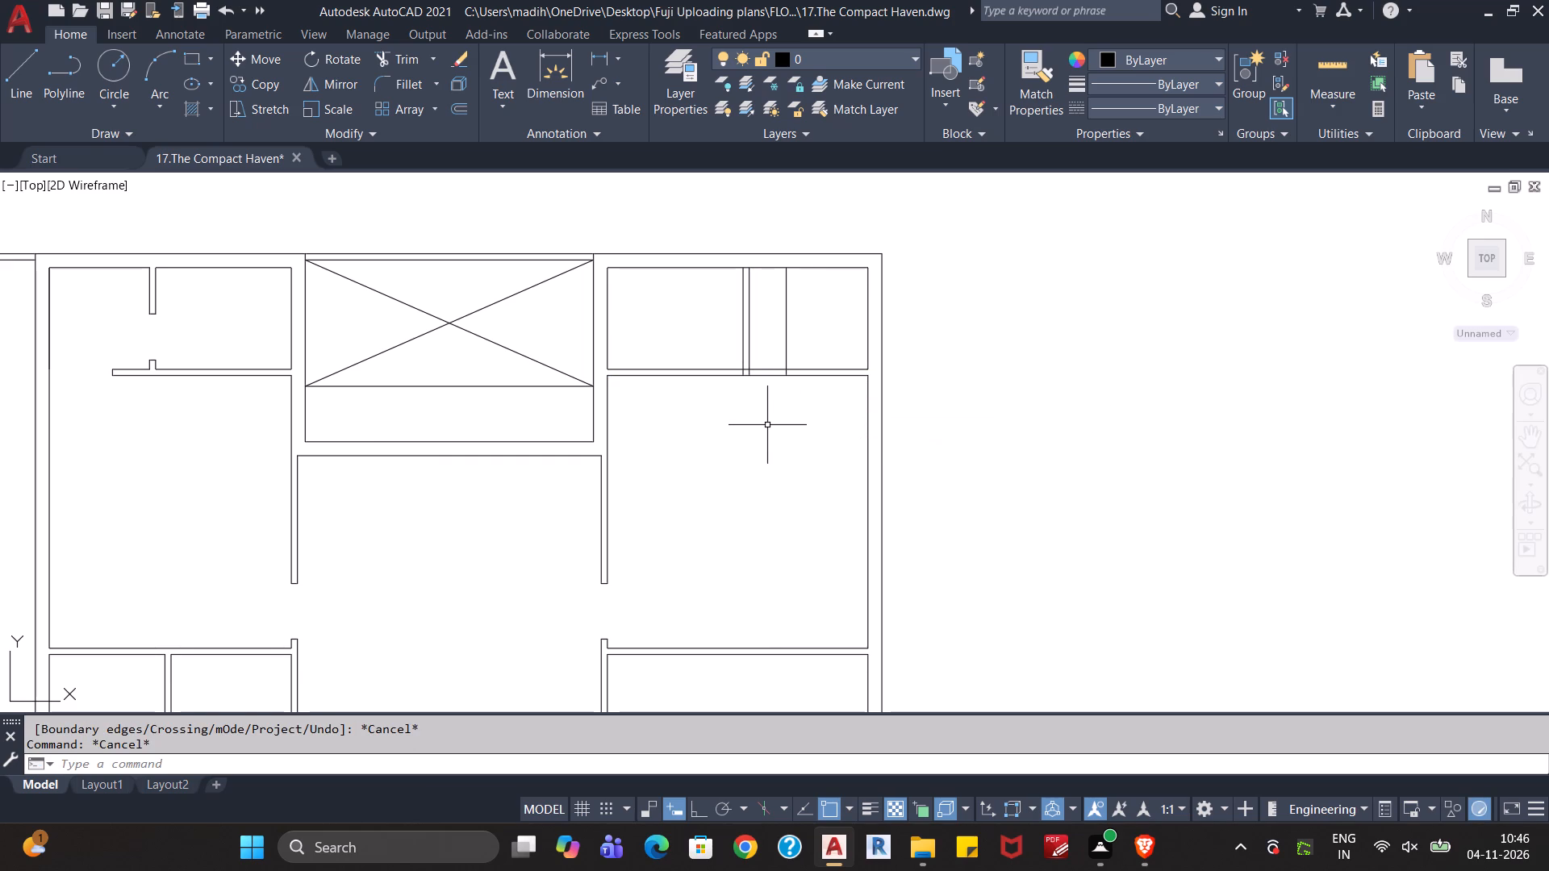
Offset the inner bottom wall line of the small top-right room 6" upward.
{"action": "key", "text": "o"}
{"action": "key", "text": "Return"}
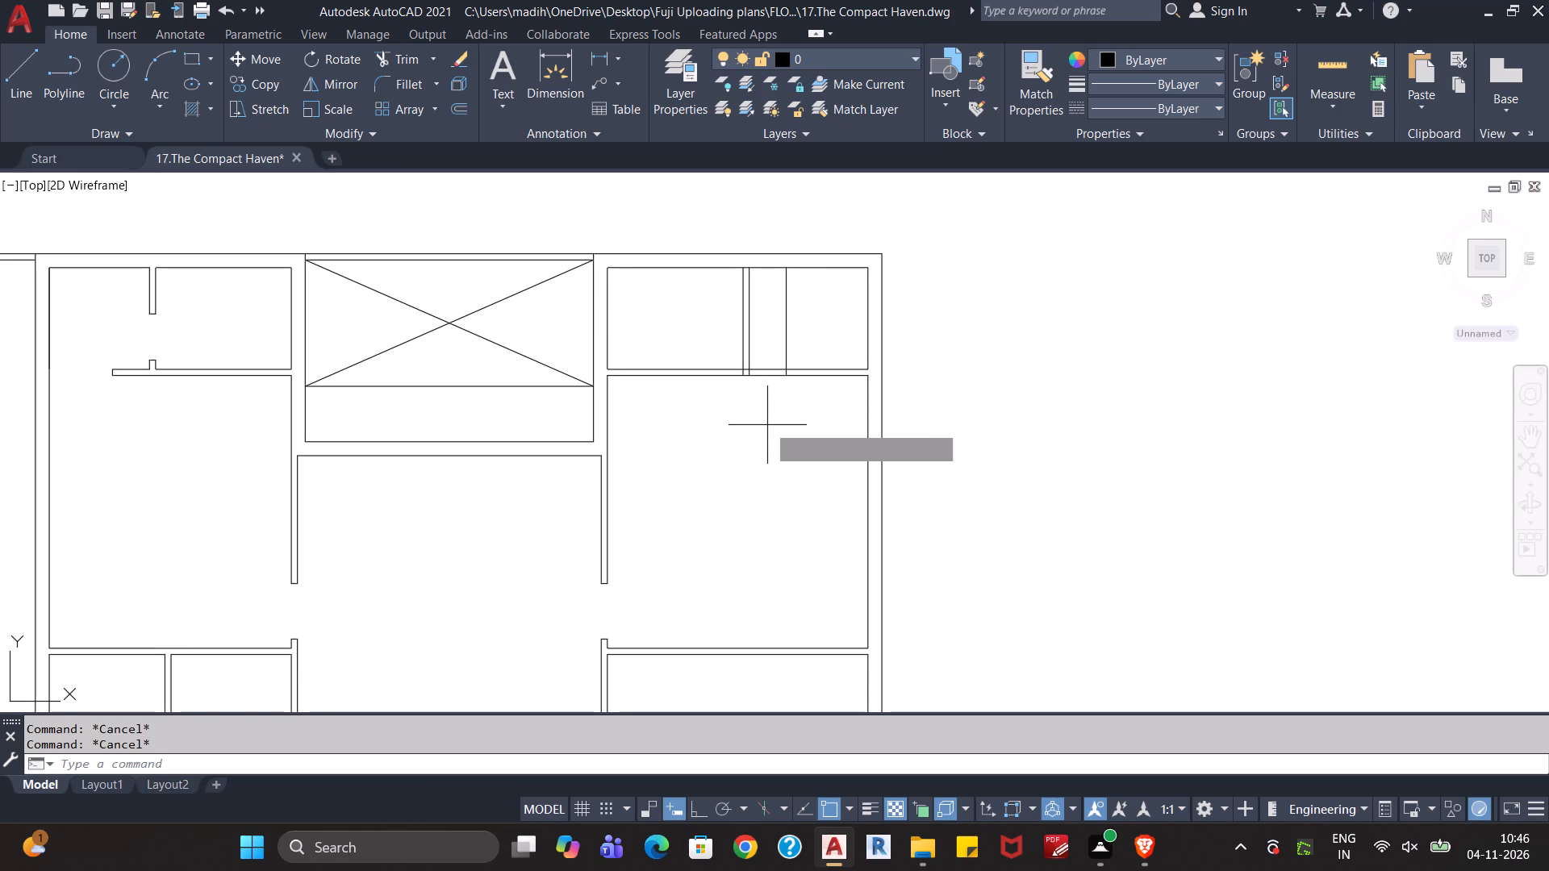
{"action": "type", "text": "6\""}
{"action": "key", "text": "Return"}
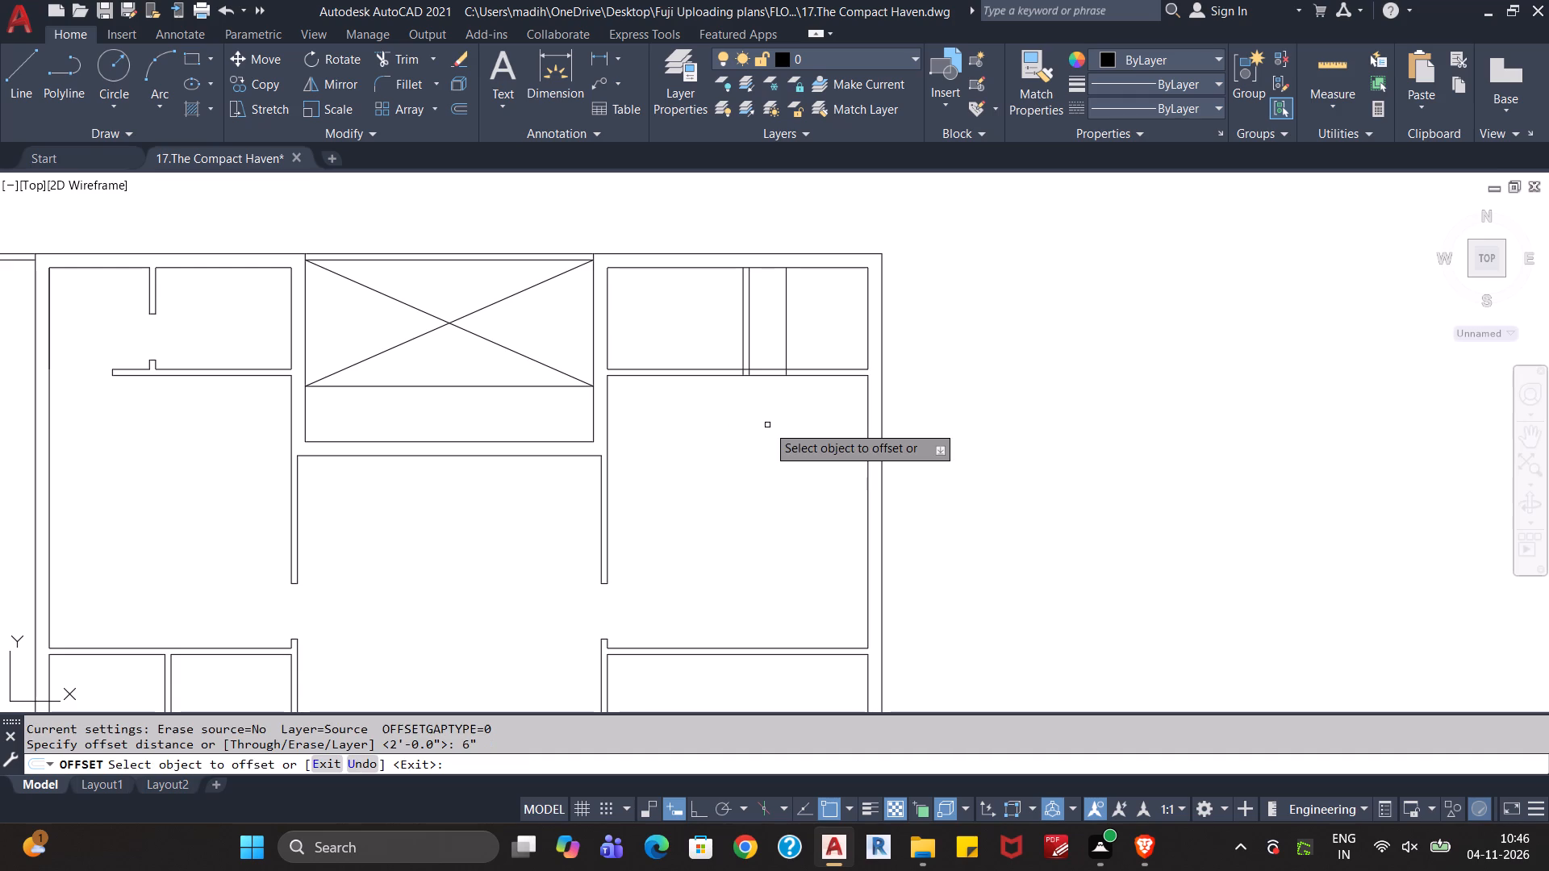
{"action": "left_click", "coordinate": [728, 371]}
{"action": "left_click", "coordinate": [726, 344]}
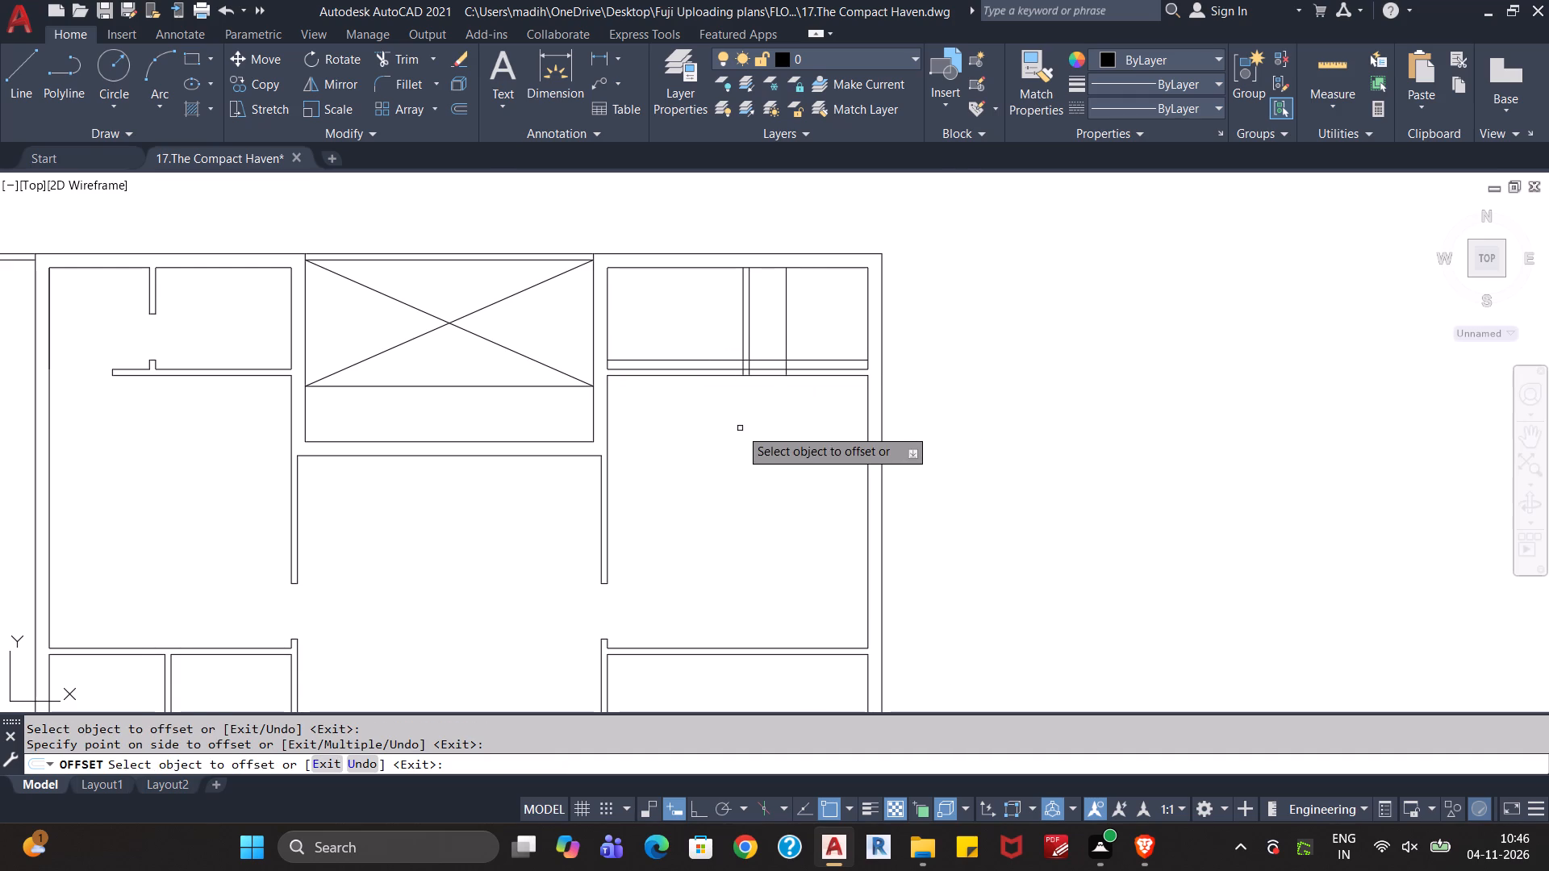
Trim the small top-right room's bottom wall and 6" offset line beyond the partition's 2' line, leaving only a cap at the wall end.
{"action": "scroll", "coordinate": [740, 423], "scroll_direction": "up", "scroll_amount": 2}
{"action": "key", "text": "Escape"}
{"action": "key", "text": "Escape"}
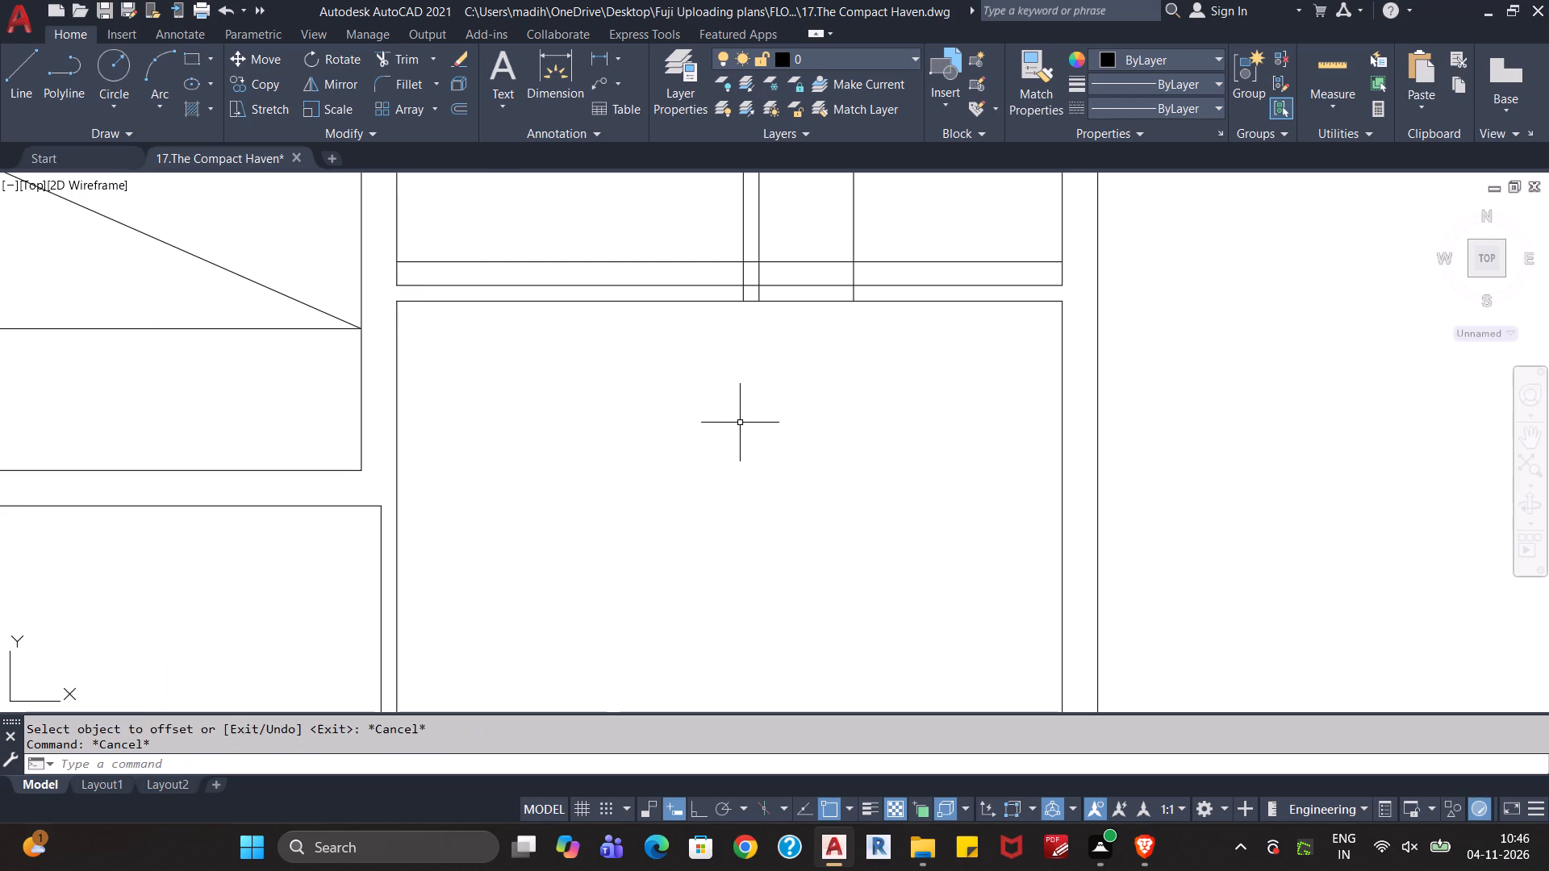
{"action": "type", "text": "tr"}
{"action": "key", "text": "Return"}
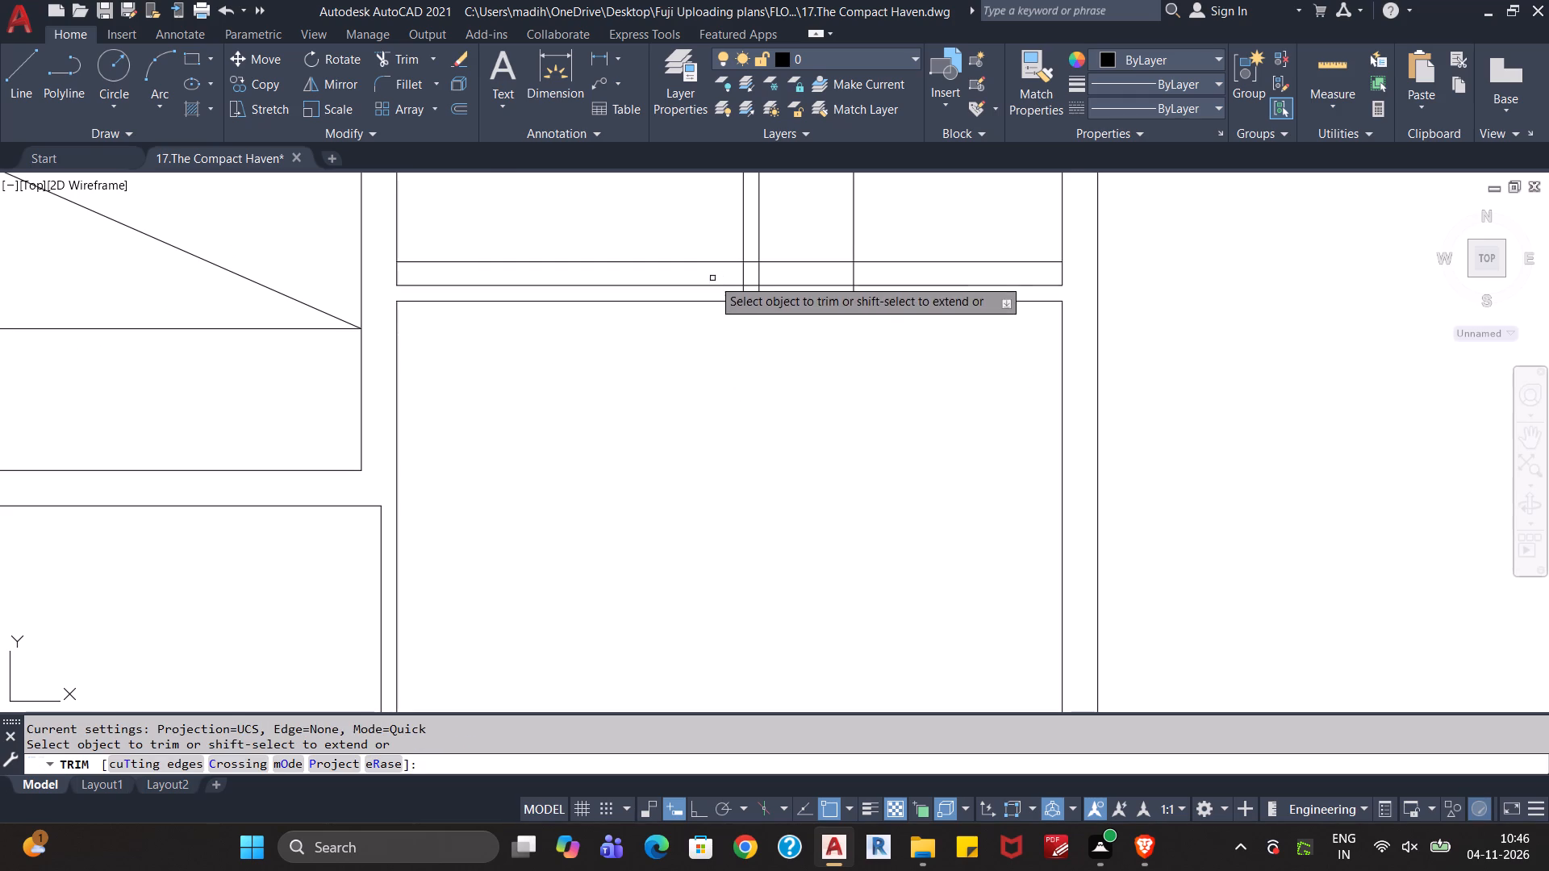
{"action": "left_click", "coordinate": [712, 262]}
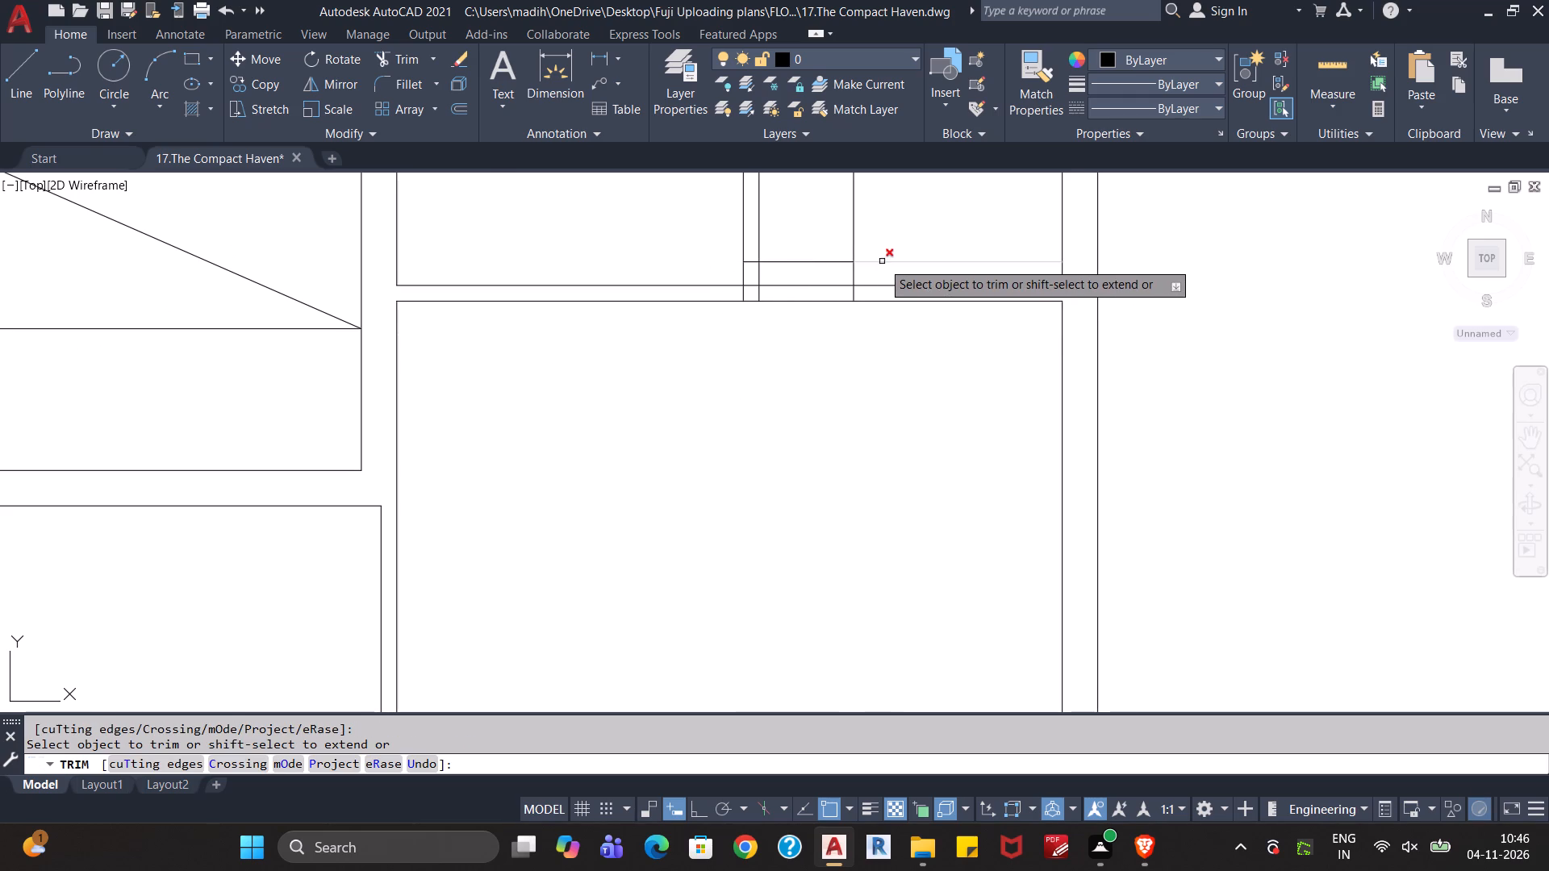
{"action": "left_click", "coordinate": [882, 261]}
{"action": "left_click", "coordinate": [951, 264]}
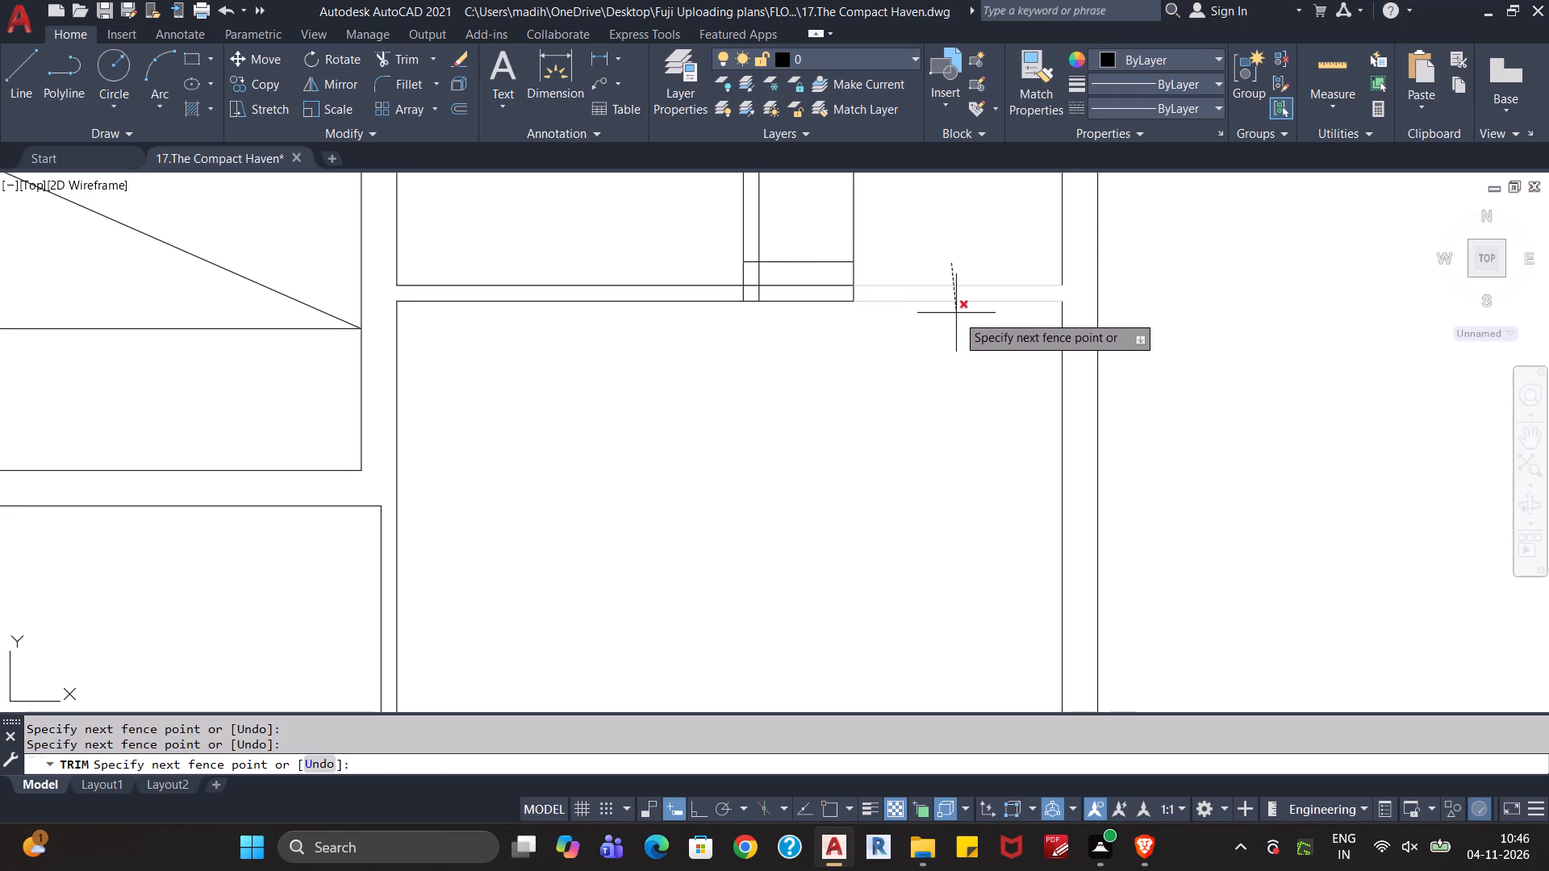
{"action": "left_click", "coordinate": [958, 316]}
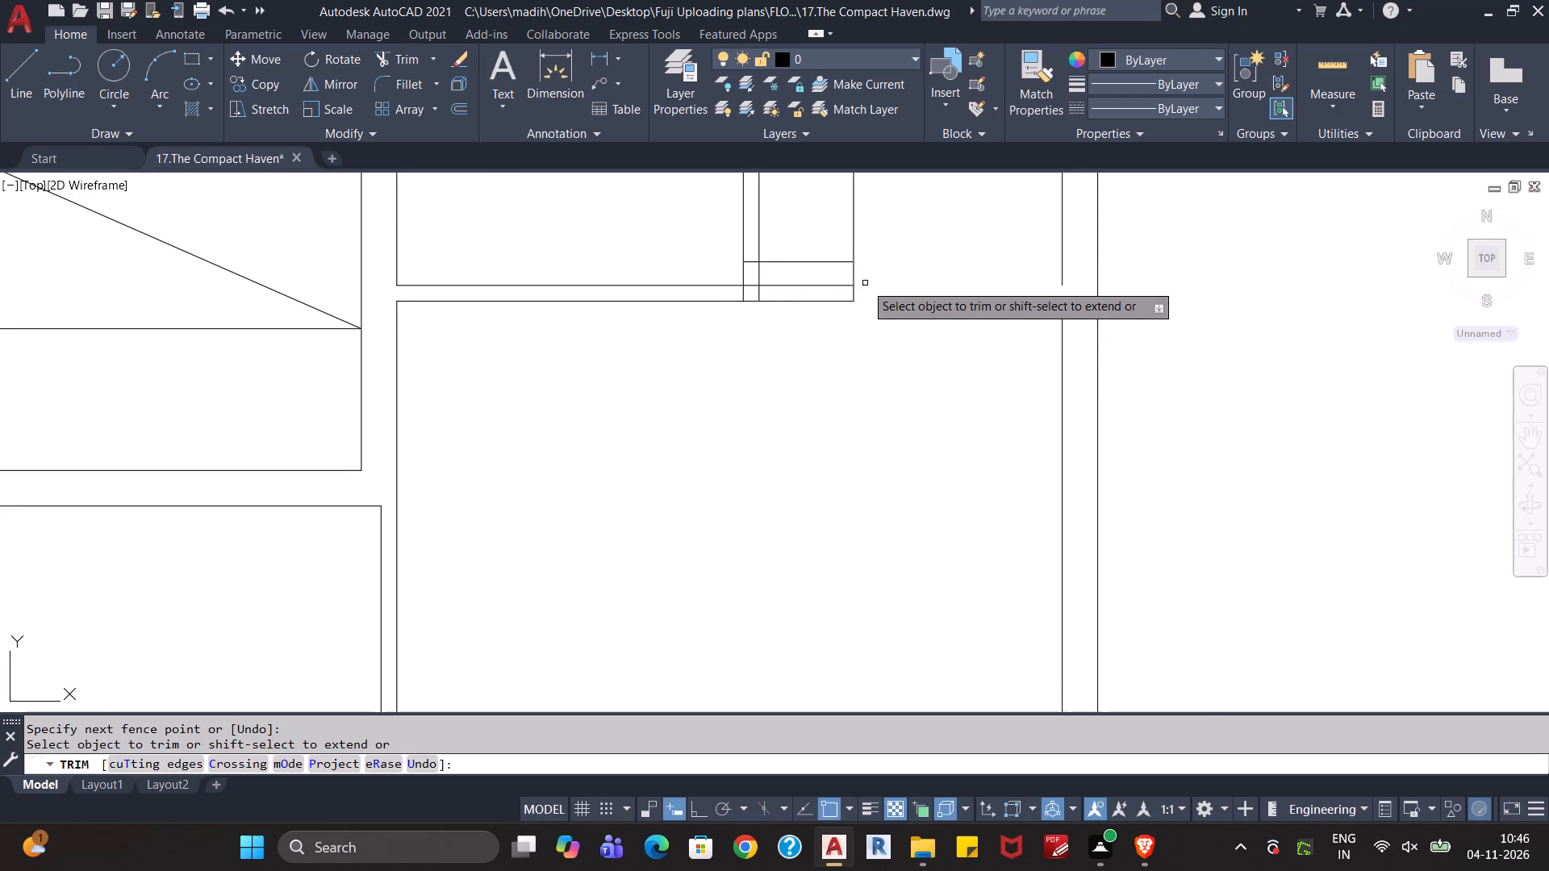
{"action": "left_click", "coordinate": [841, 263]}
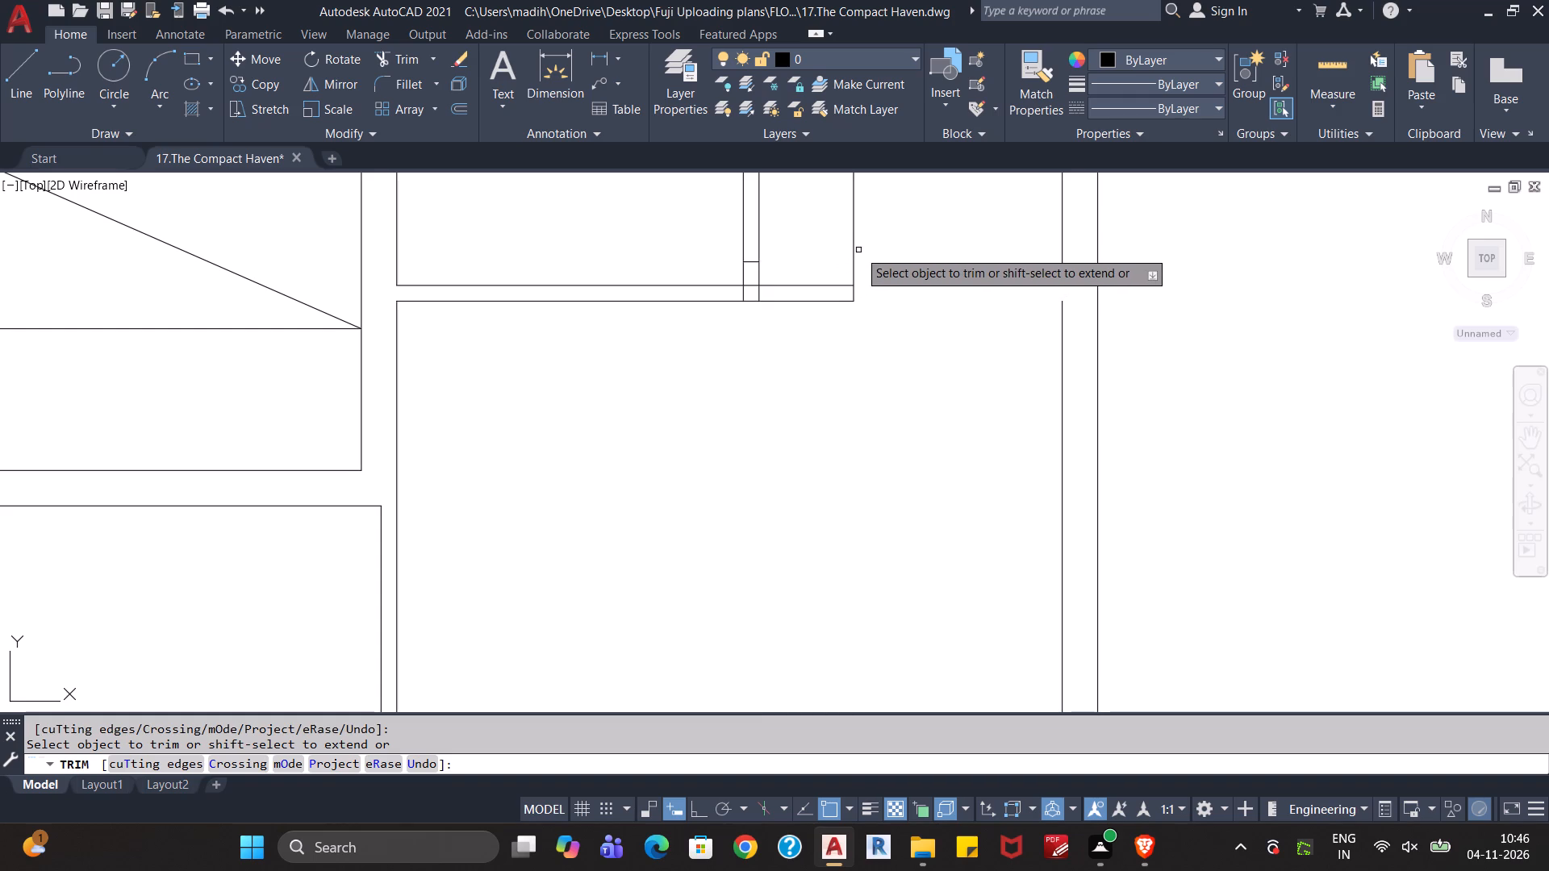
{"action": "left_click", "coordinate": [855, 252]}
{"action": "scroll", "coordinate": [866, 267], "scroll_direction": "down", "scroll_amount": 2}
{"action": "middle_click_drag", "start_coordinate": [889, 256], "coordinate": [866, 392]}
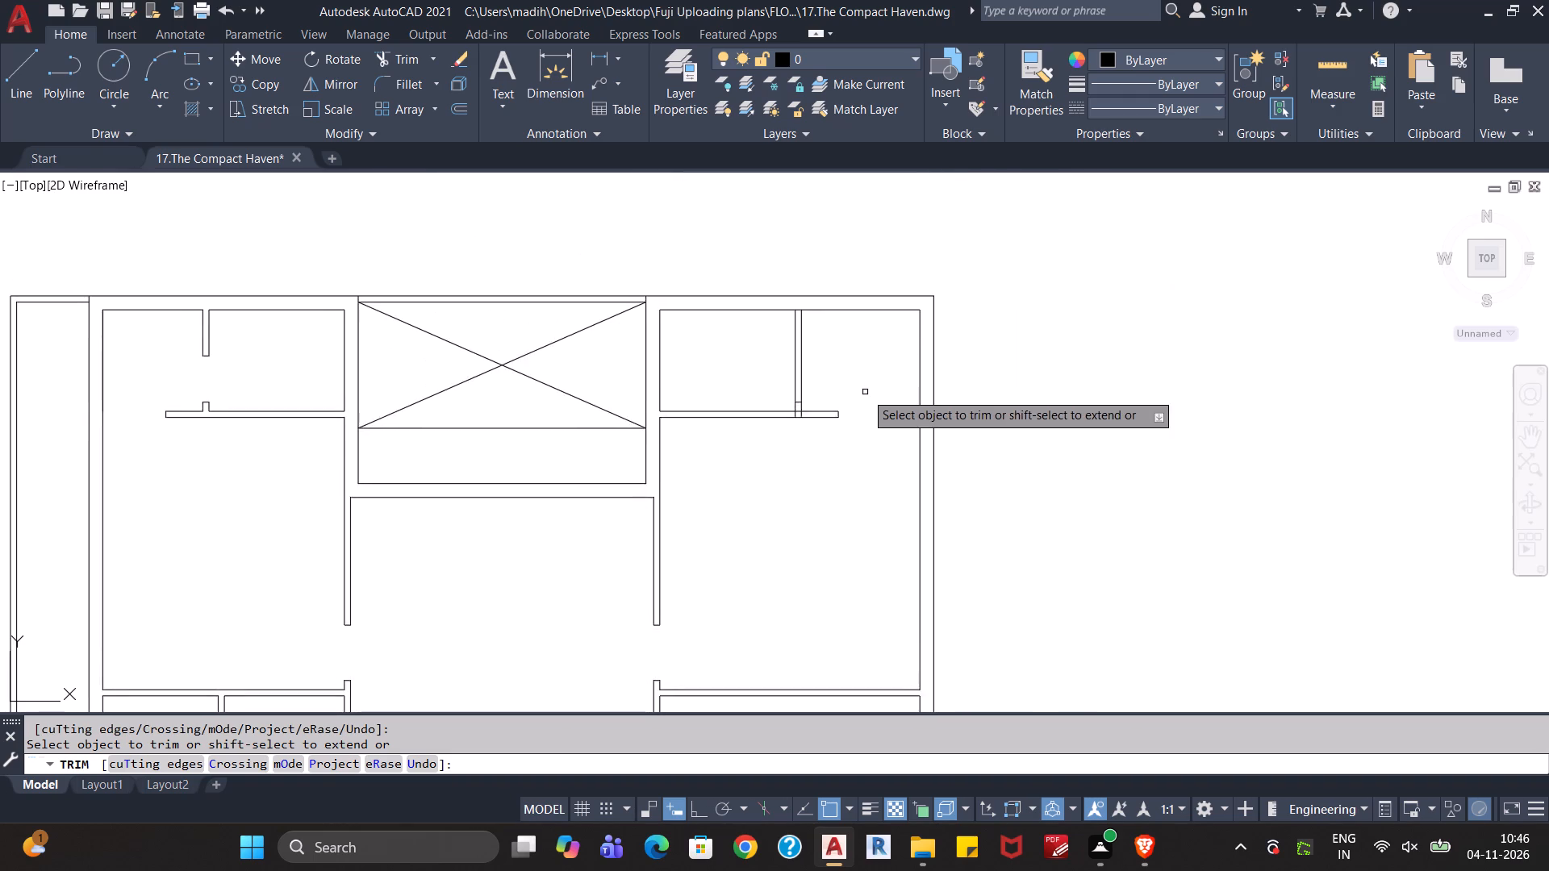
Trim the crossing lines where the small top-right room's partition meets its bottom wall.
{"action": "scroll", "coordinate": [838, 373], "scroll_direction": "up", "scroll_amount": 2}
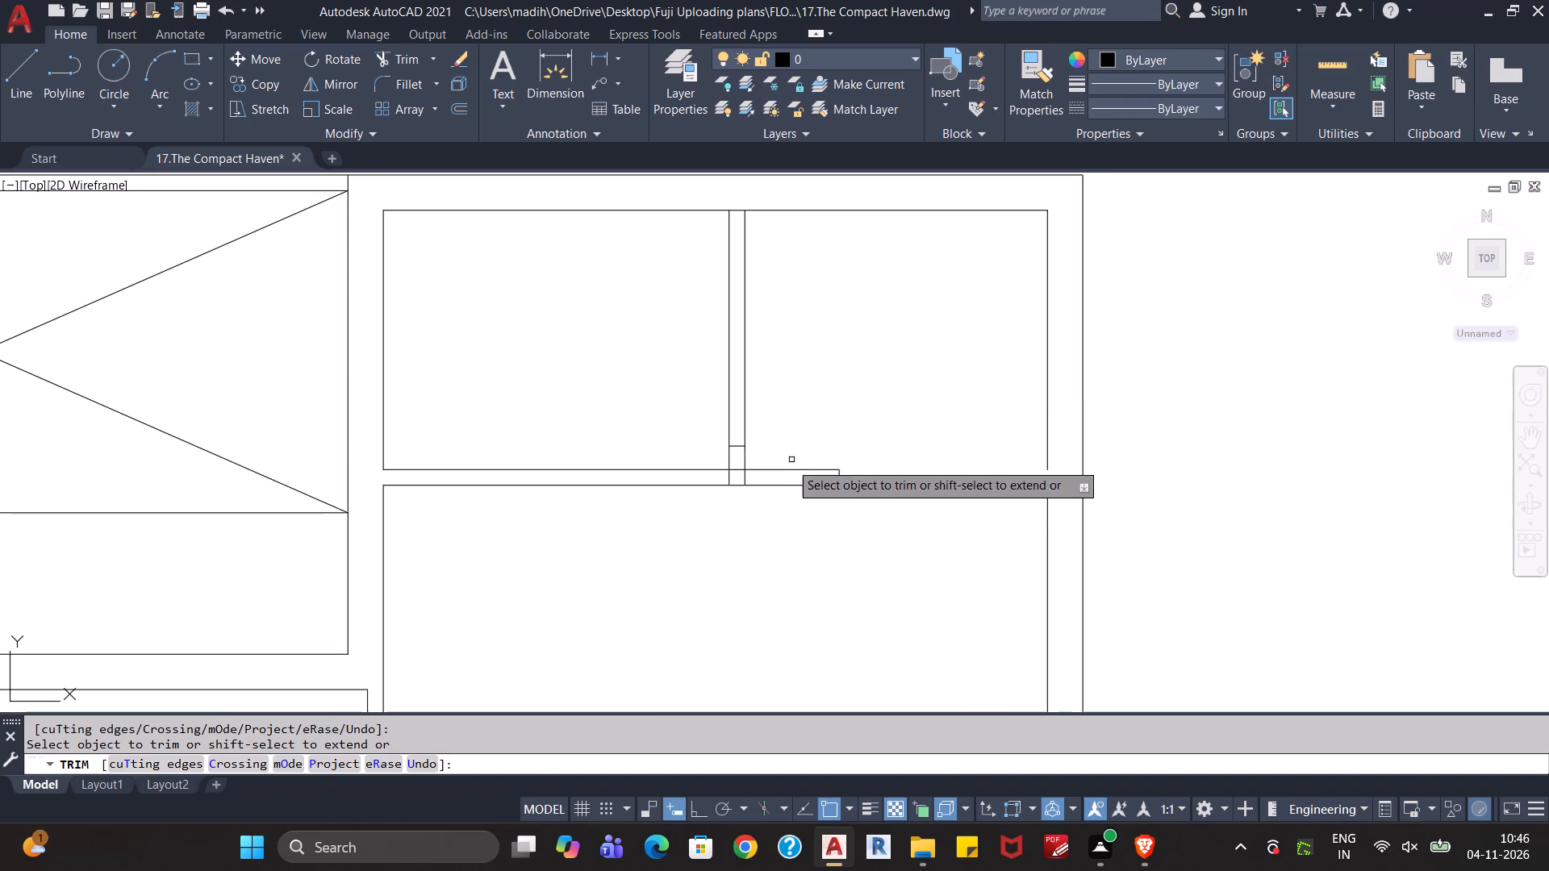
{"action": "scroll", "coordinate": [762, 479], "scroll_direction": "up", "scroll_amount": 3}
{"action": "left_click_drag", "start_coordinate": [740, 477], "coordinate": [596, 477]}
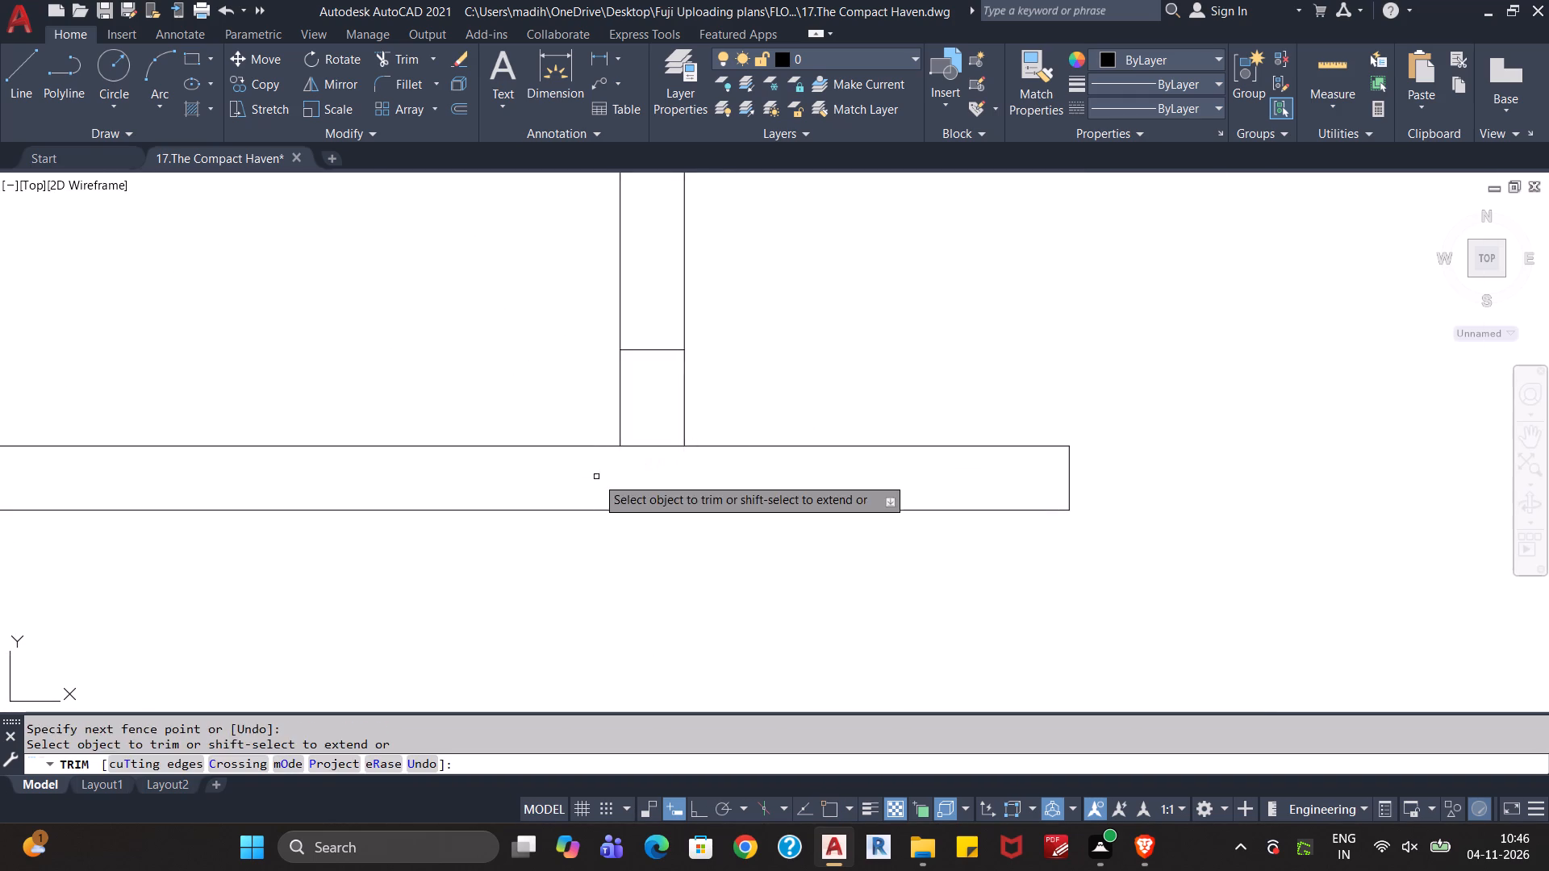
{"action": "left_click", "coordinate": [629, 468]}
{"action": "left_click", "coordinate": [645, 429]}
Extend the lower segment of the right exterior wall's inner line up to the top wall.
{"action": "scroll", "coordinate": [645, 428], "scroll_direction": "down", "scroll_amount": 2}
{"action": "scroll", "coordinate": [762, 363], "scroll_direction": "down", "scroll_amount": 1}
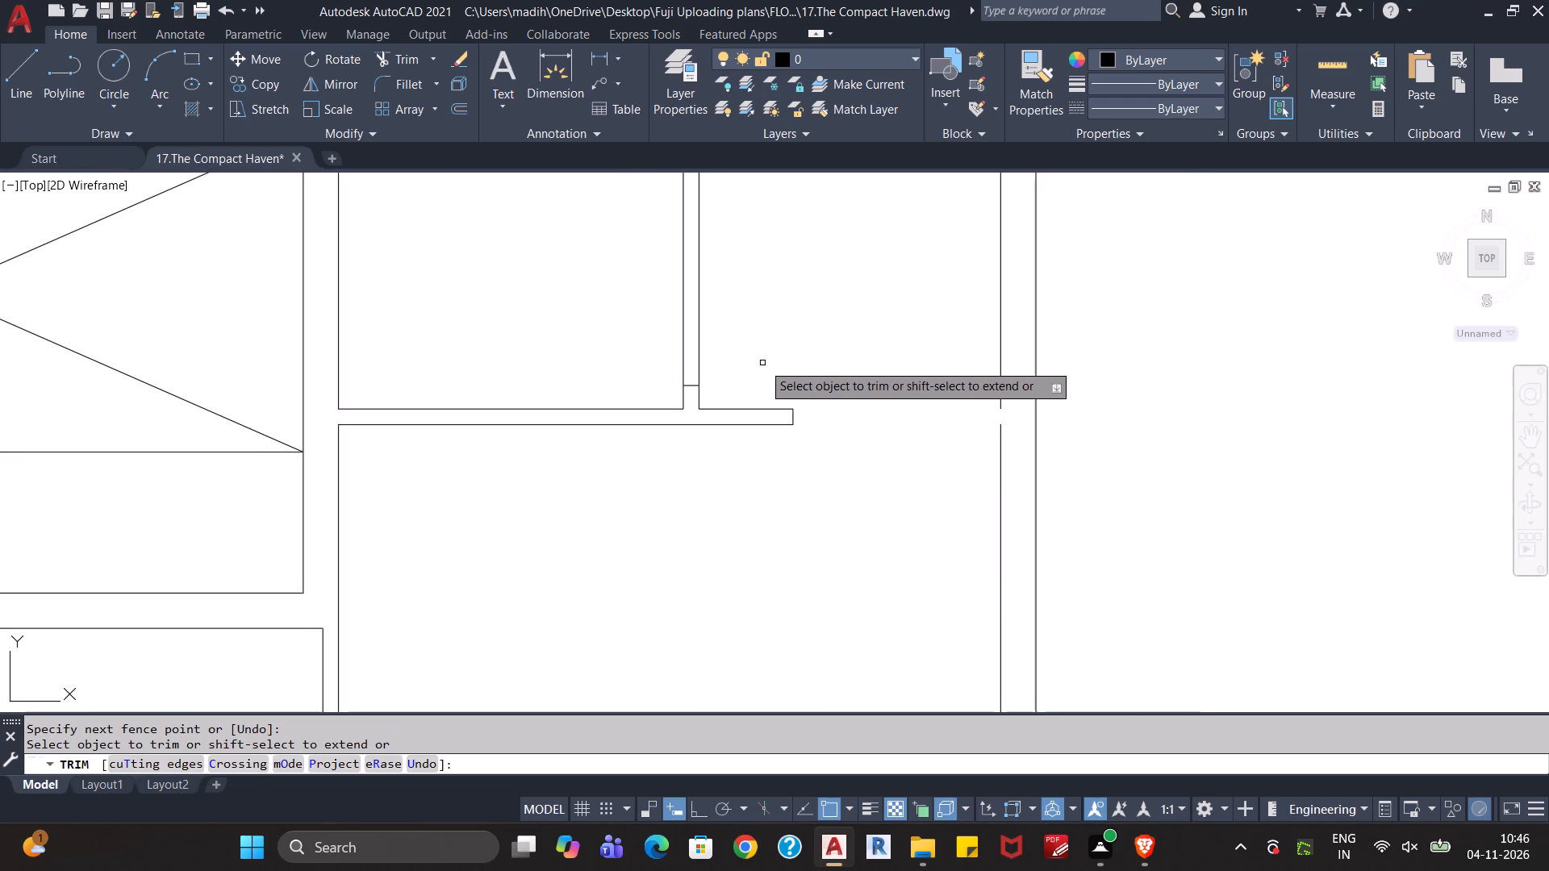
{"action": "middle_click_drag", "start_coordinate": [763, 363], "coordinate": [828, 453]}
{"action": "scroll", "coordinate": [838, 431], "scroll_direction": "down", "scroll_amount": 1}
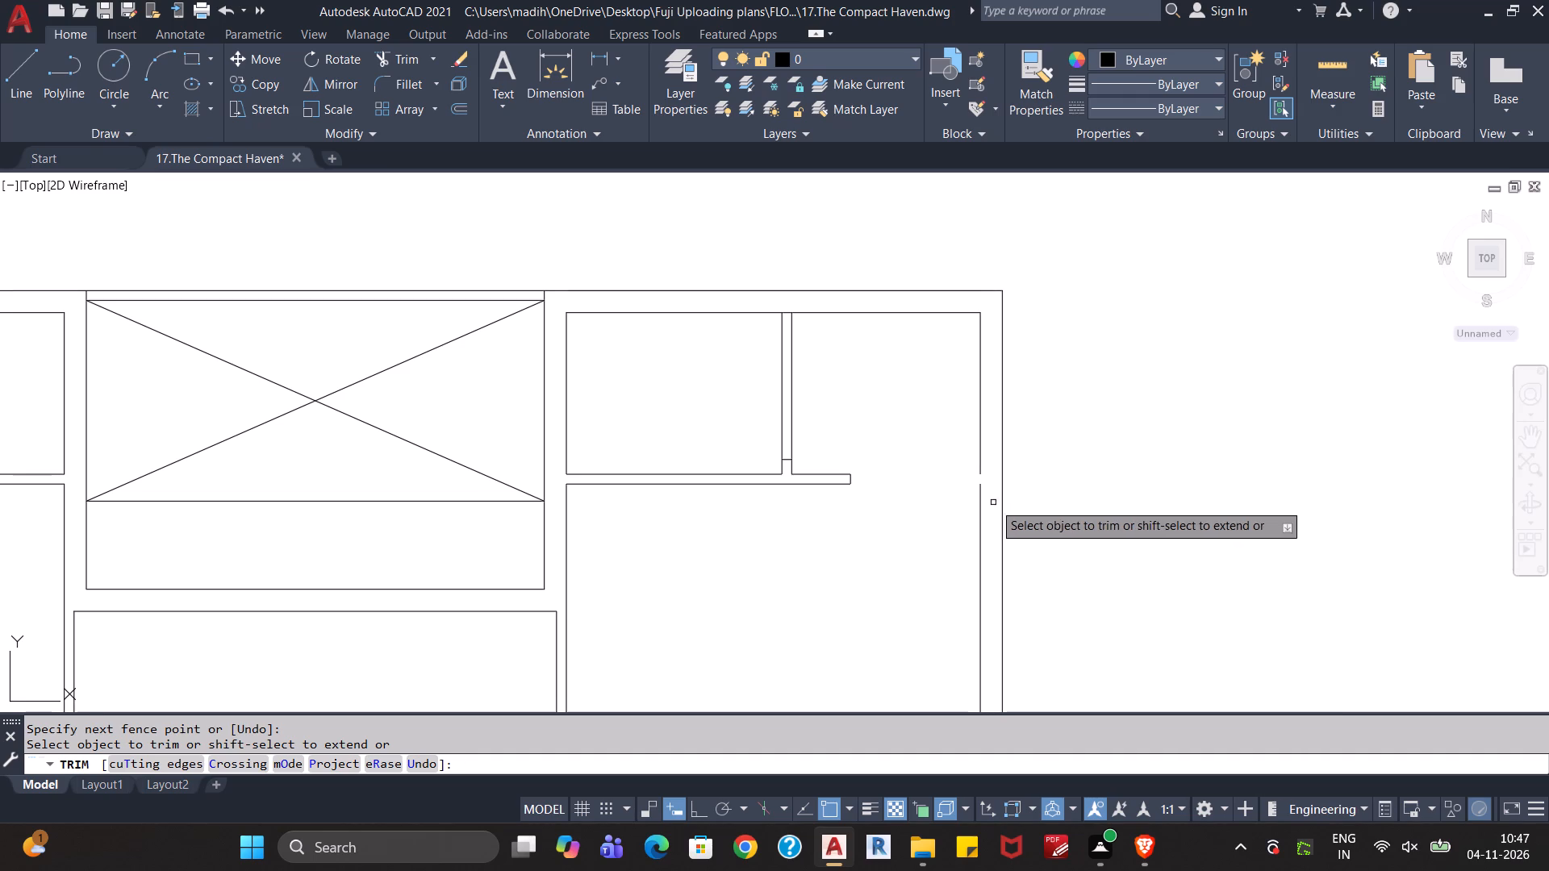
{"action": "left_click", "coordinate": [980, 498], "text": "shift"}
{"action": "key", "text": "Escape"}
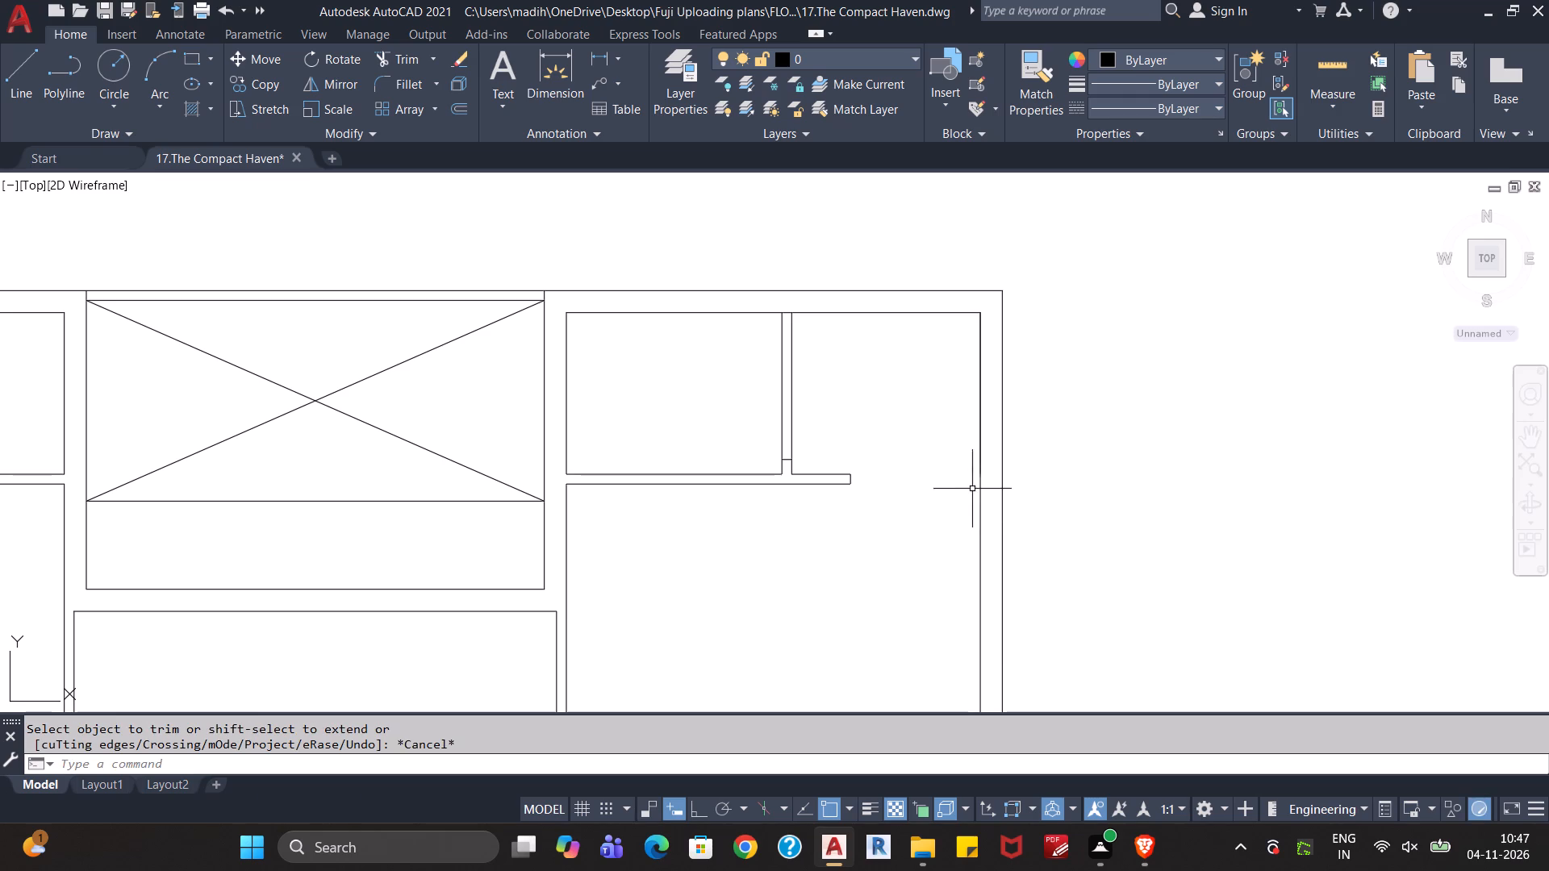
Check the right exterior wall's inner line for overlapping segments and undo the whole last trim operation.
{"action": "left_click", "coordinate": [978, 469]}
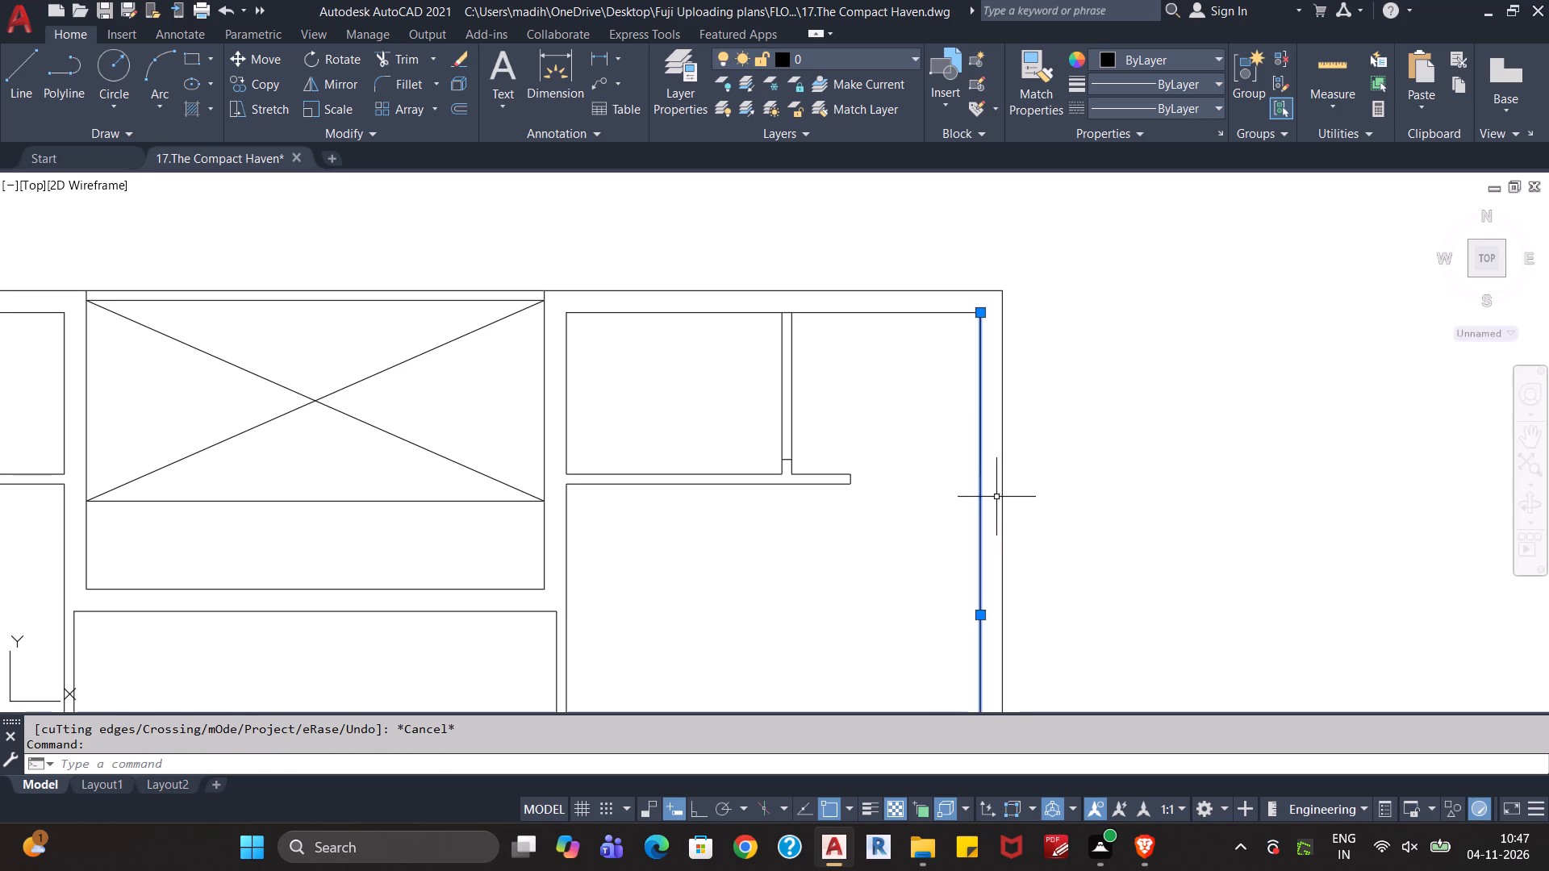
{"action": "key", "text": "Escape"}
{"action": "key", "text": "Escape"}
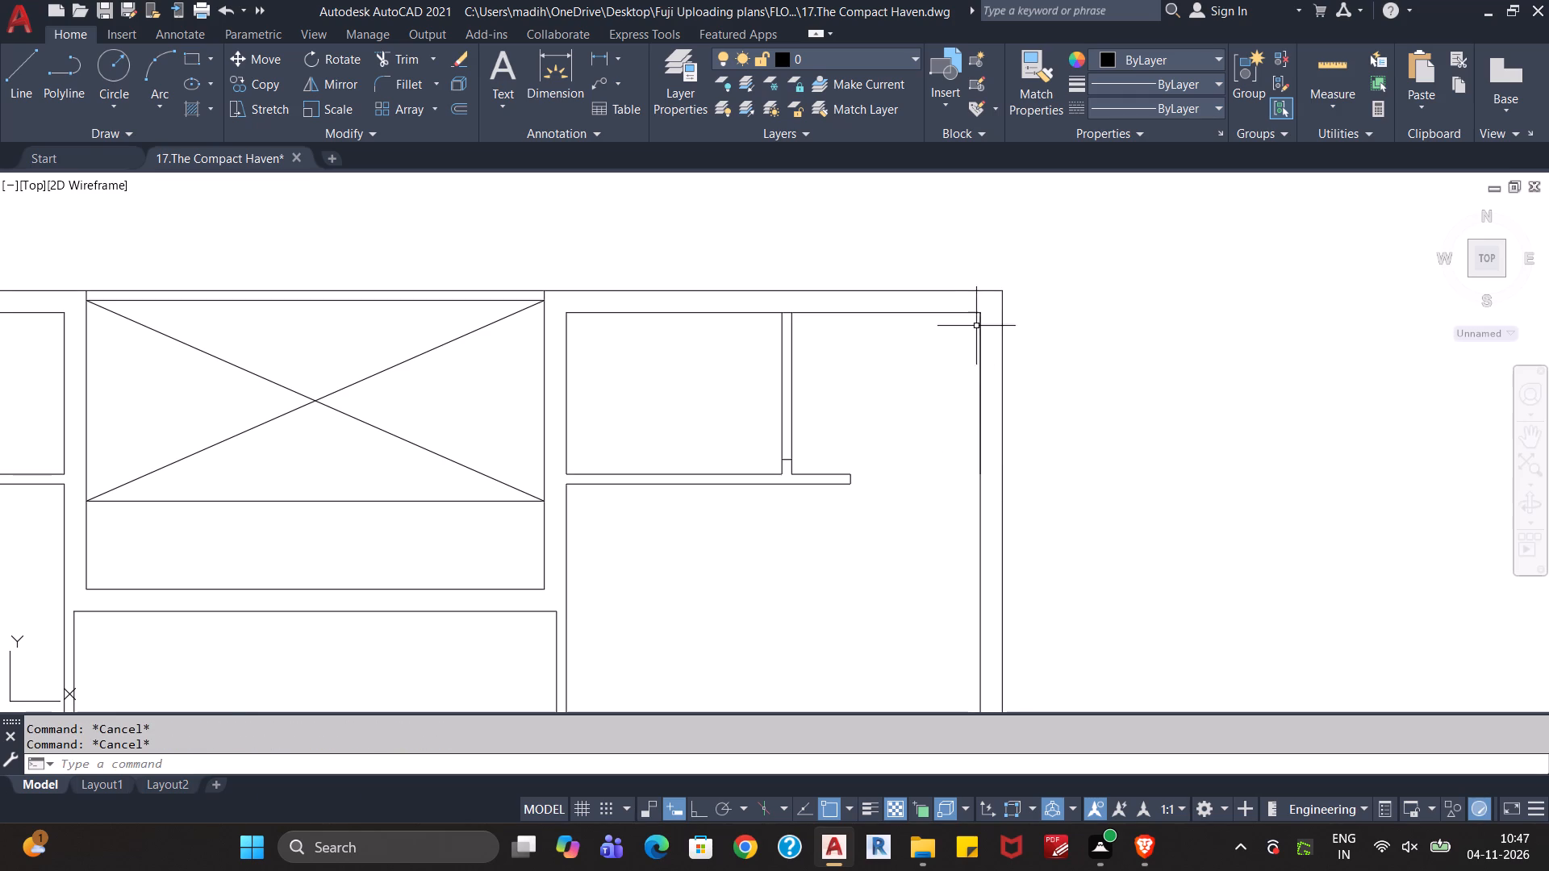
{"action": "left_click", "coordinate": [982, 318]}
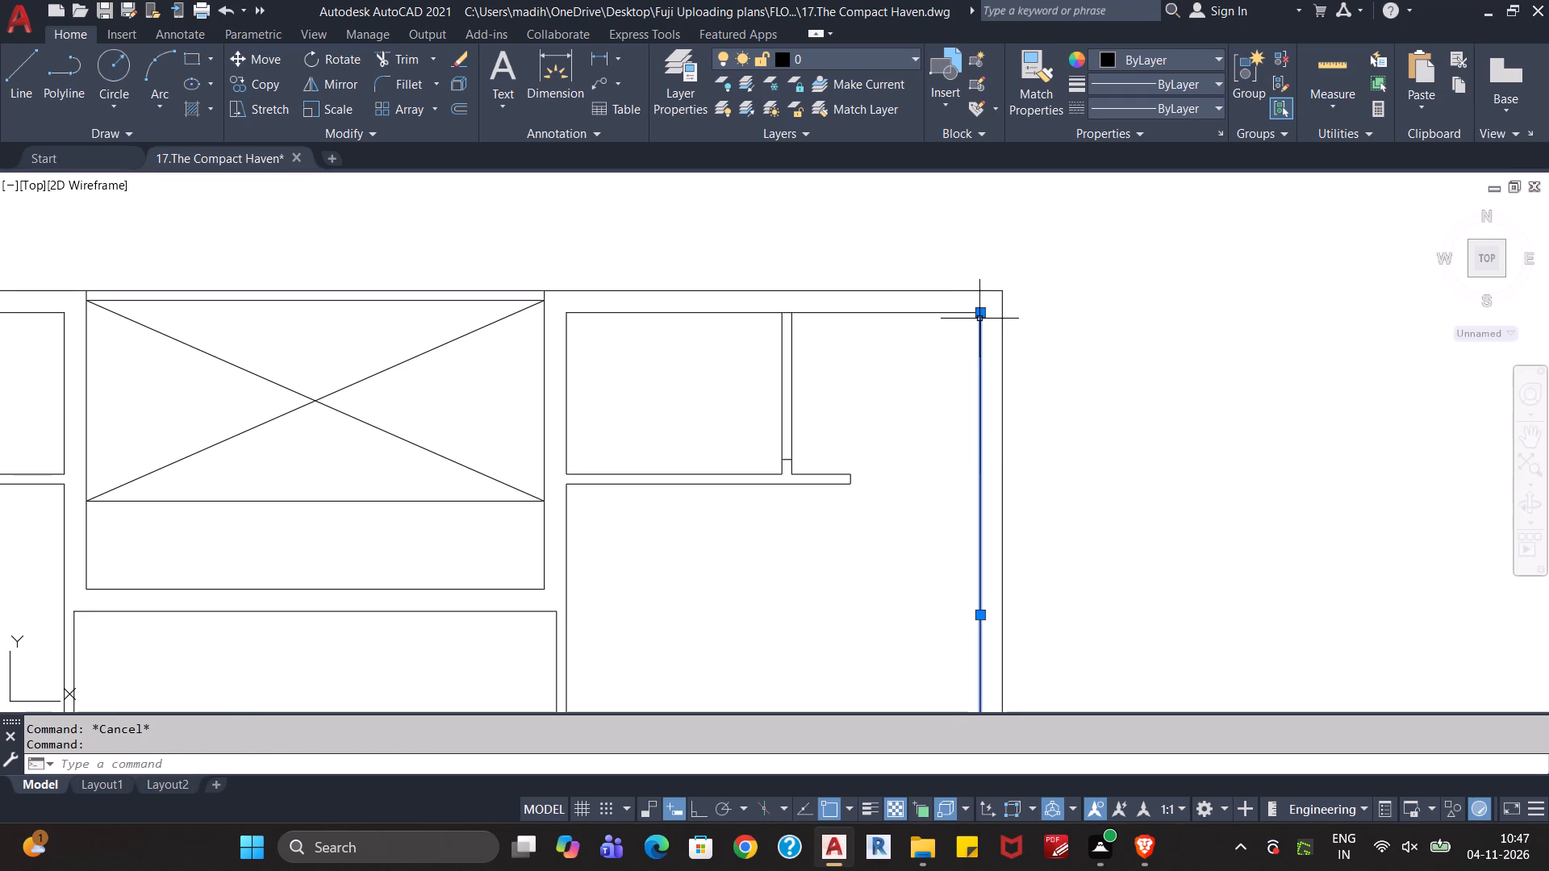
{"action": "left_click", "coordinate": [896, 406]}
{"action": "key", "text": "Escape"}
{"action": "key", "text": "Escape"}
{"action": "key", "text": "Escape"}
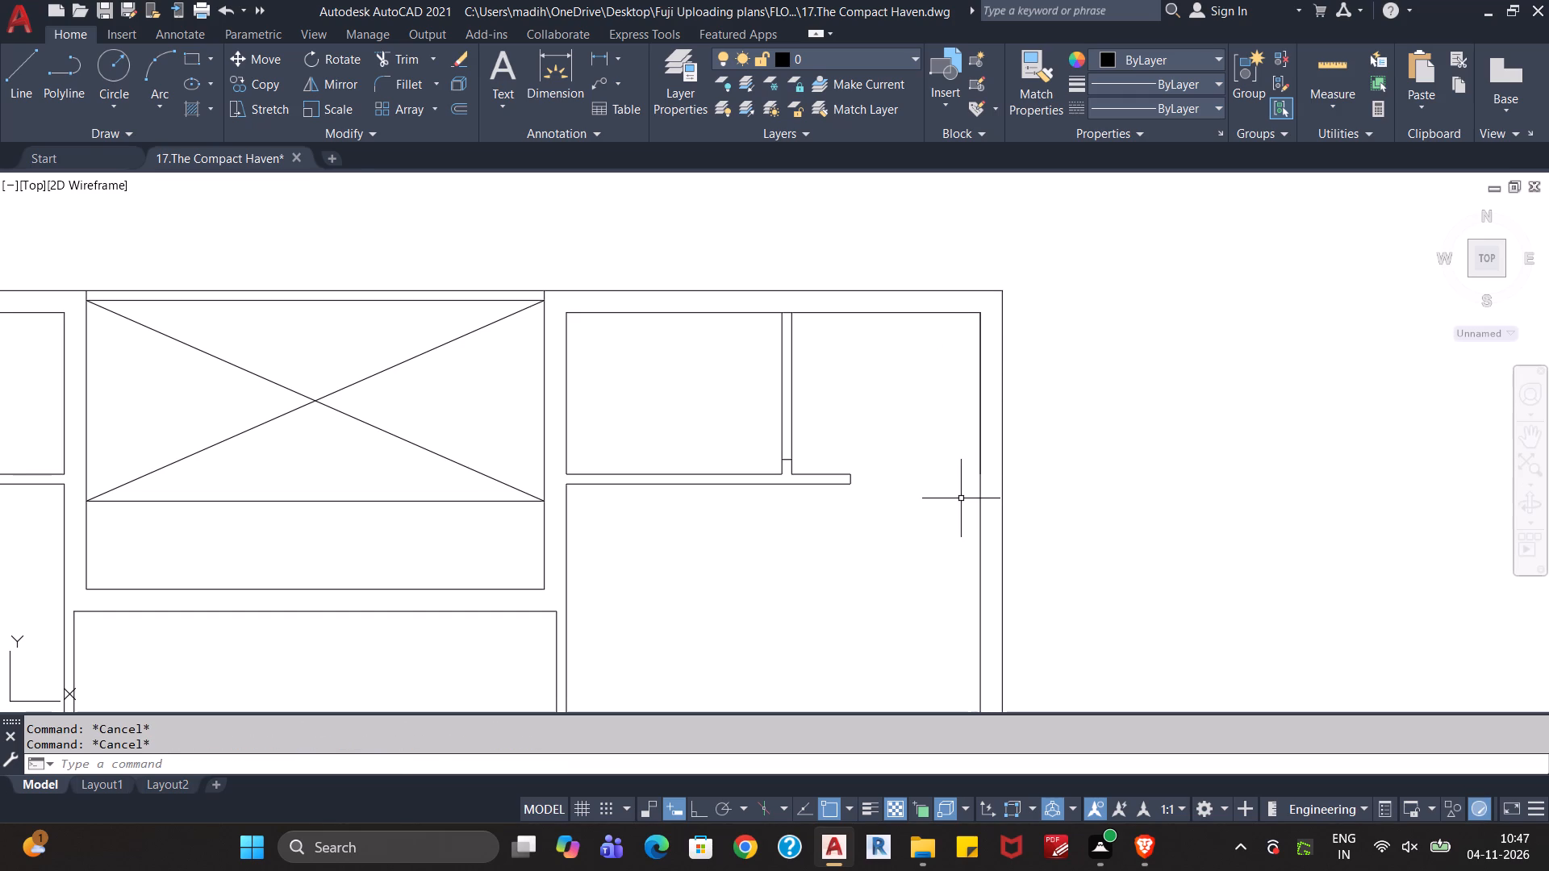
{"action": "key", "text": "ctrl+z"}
Trim the small top-right room's bottom wall and 6" offset lines beyond the 2' line, and remove the room's right inner wall segment.
{"action": "scroll", "coordinate": [978, 455], "scroll_direction": "down", "scroll_amount": 2}
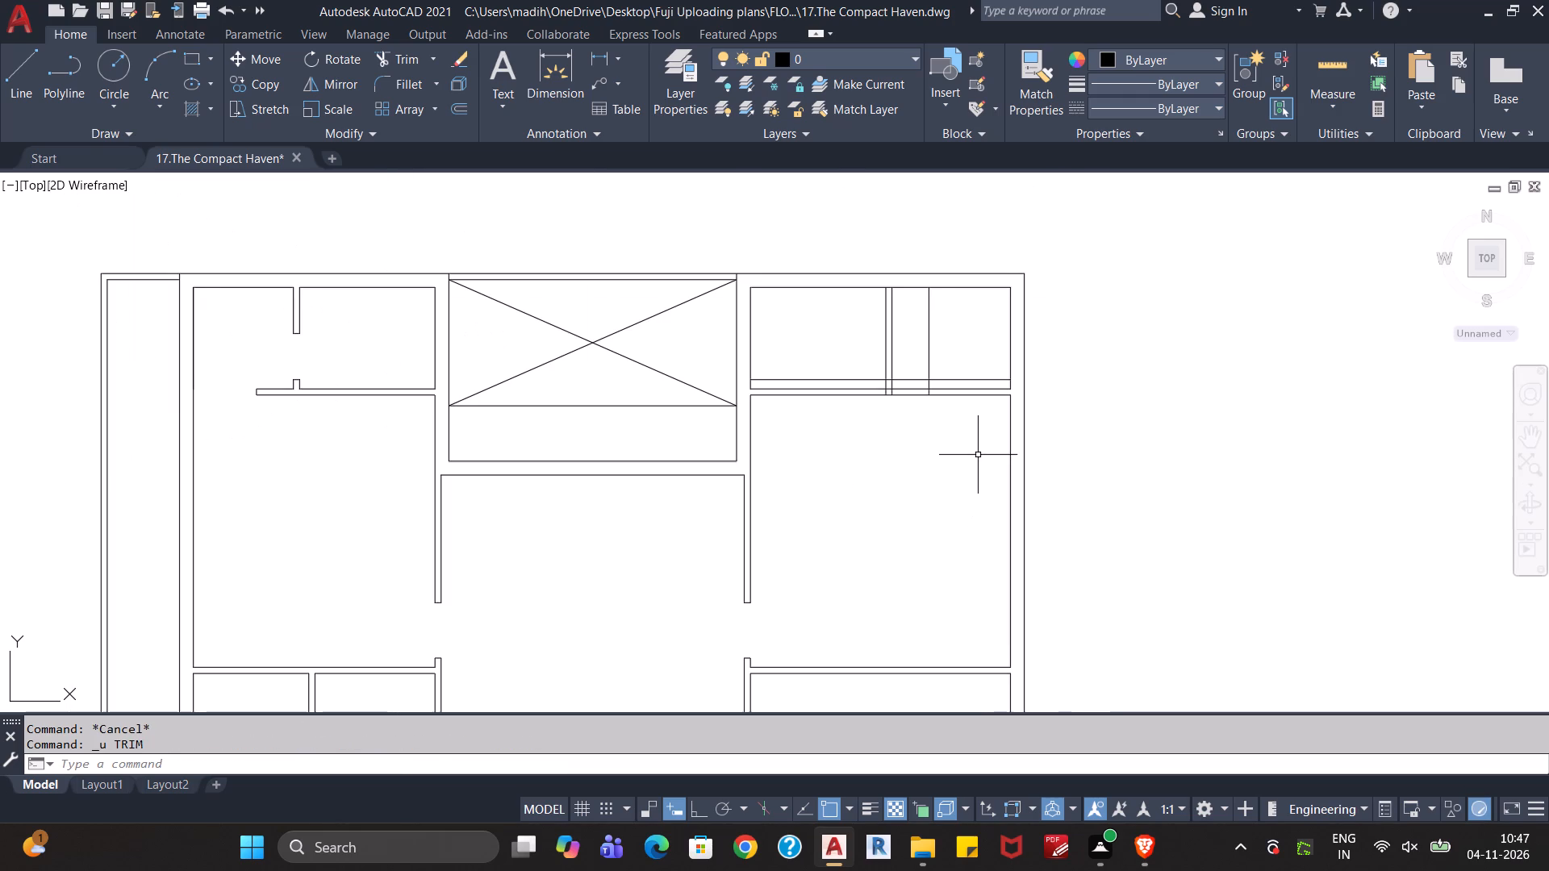
{"action": "type", "text": "tr"}
{"action": "key", "text": "Return"}
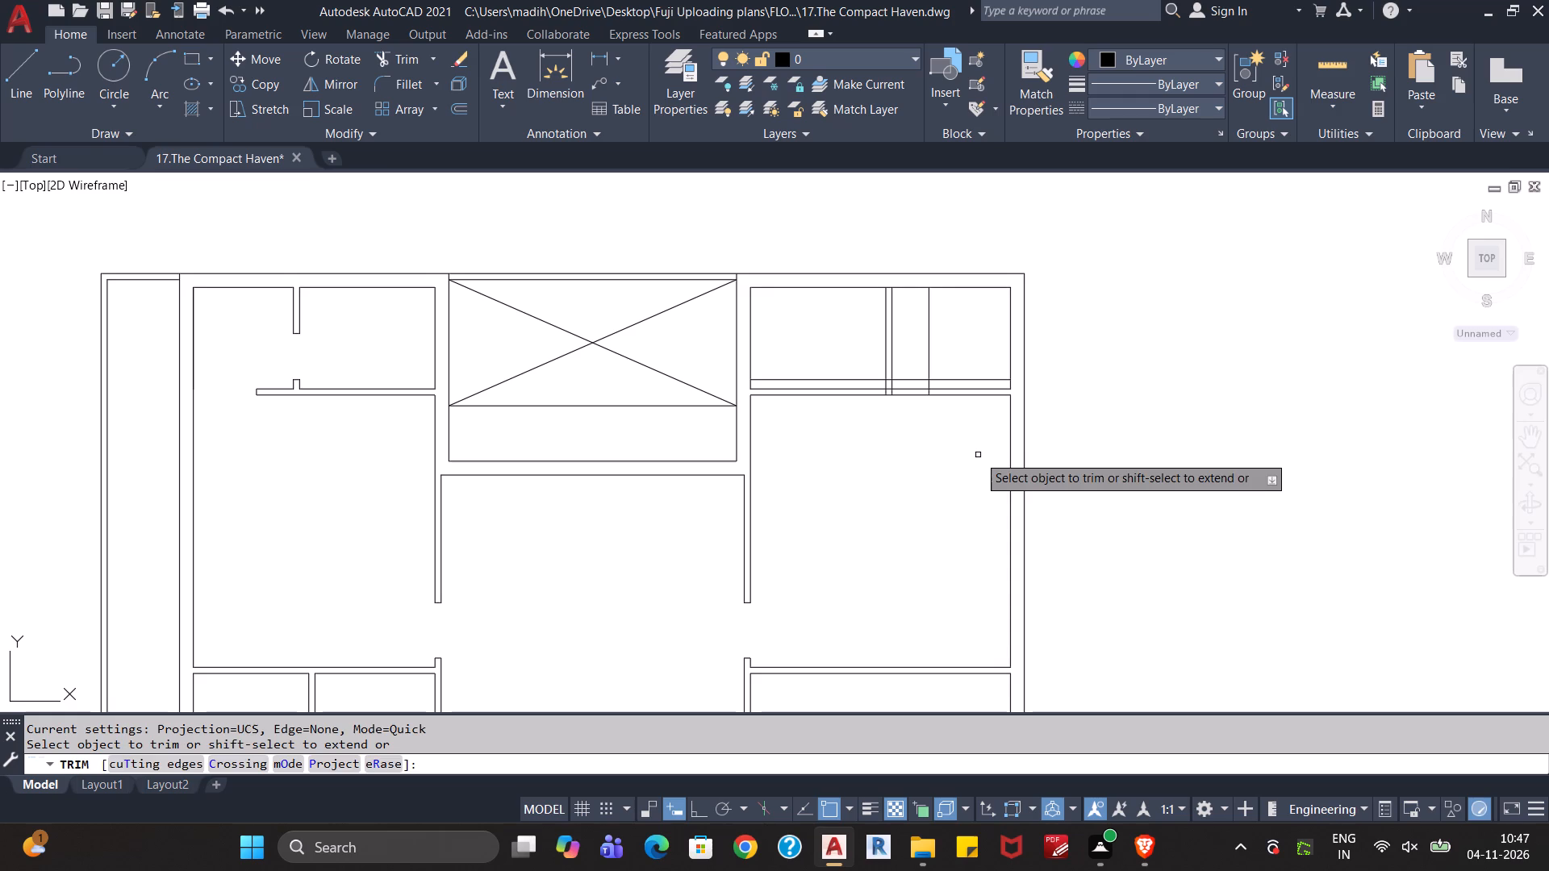
{"action": "left_click", "coordinate": [984, 424]}
{"action": "left_click", "coordinate": [984, 362]}
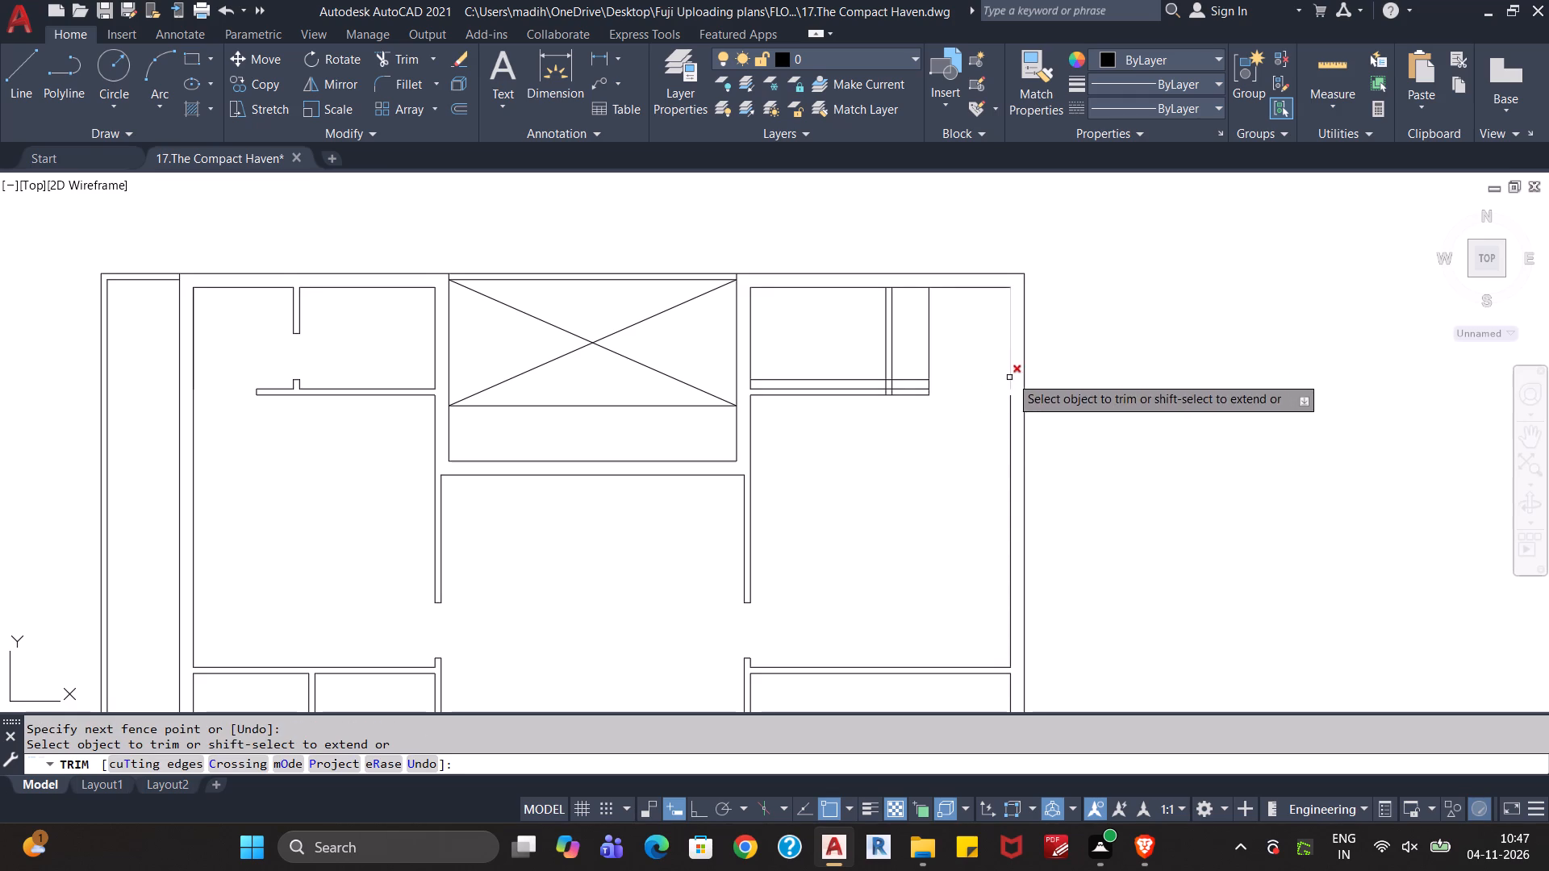
{"action": "left_click", "coordinate": [1012, 374]}
Clean the partition and bottom wall junction, trimming the 6" offset line to the partition's width and the 2' line to an end cap.
{"action": "scroll", "coordinate": [947, 410], "scroll_direction": "up", "scroll_amount": 3}
{"action": "middle_click_drag", "start_coordinate": [946, 407], "coordinate": [958, 540]}
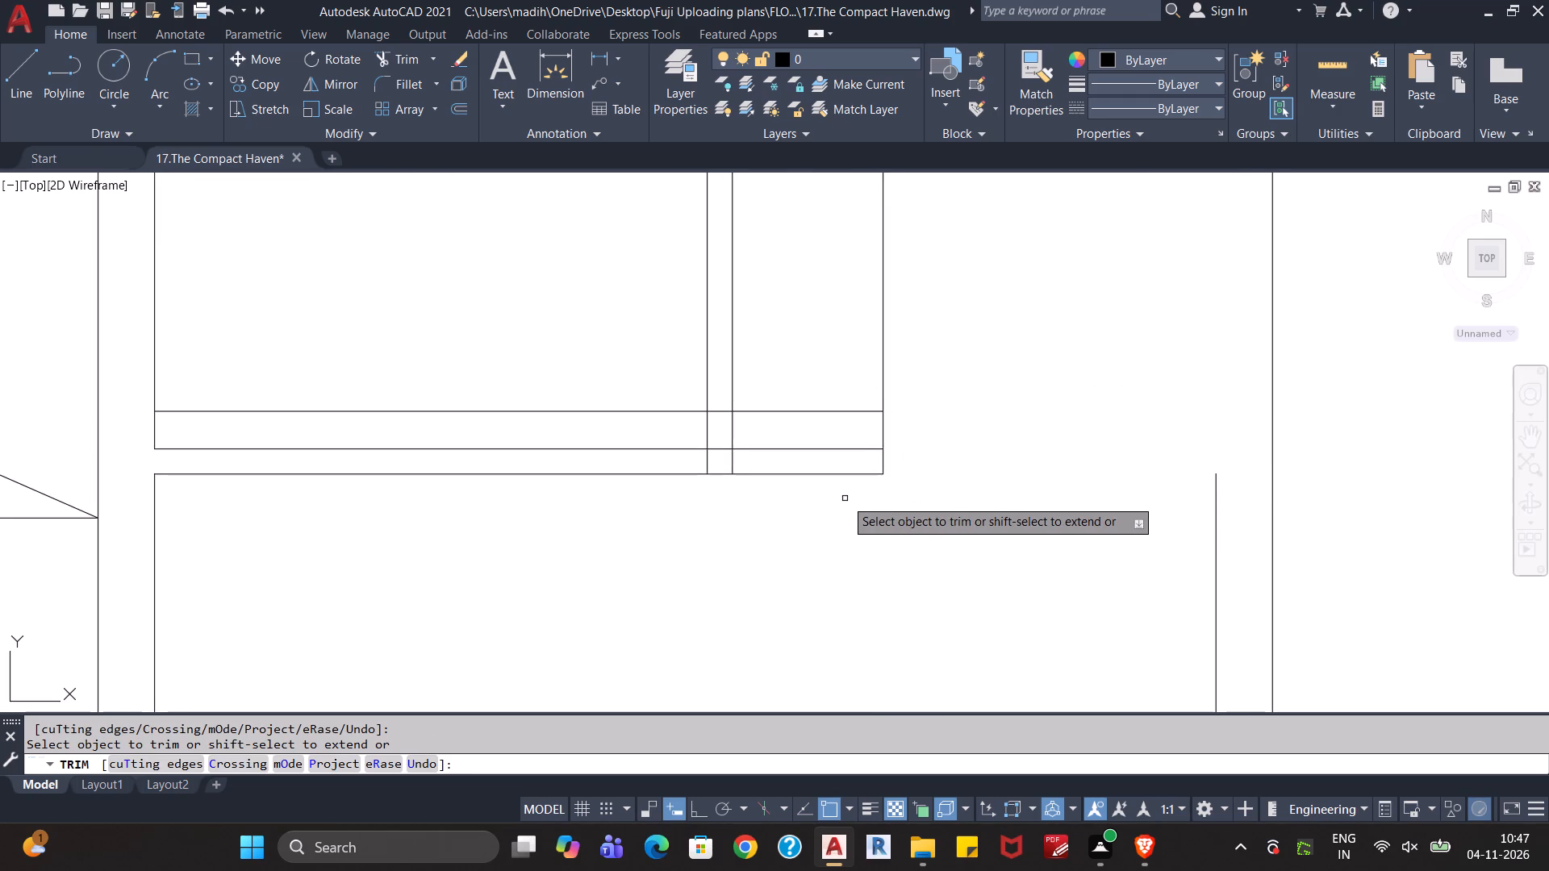
{"action": "left_click_drag", "start_coordinate": [689, 465], "coordinate": [722, 450]}
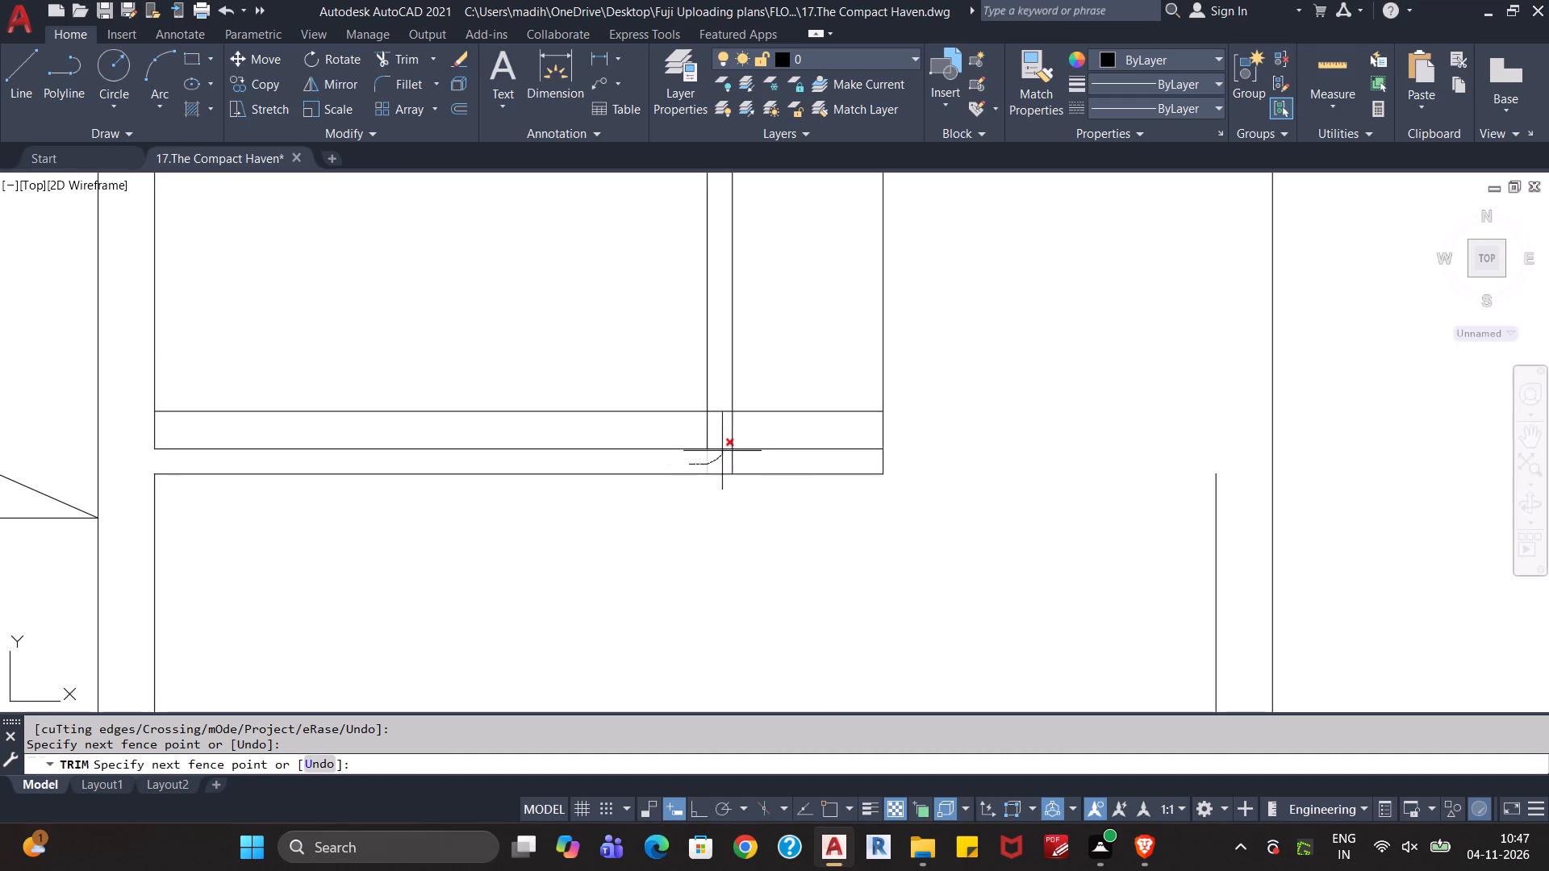
{"action": "left_click_drag", "start_coordinate": [722, 450], "coordinate": [751, 462]}
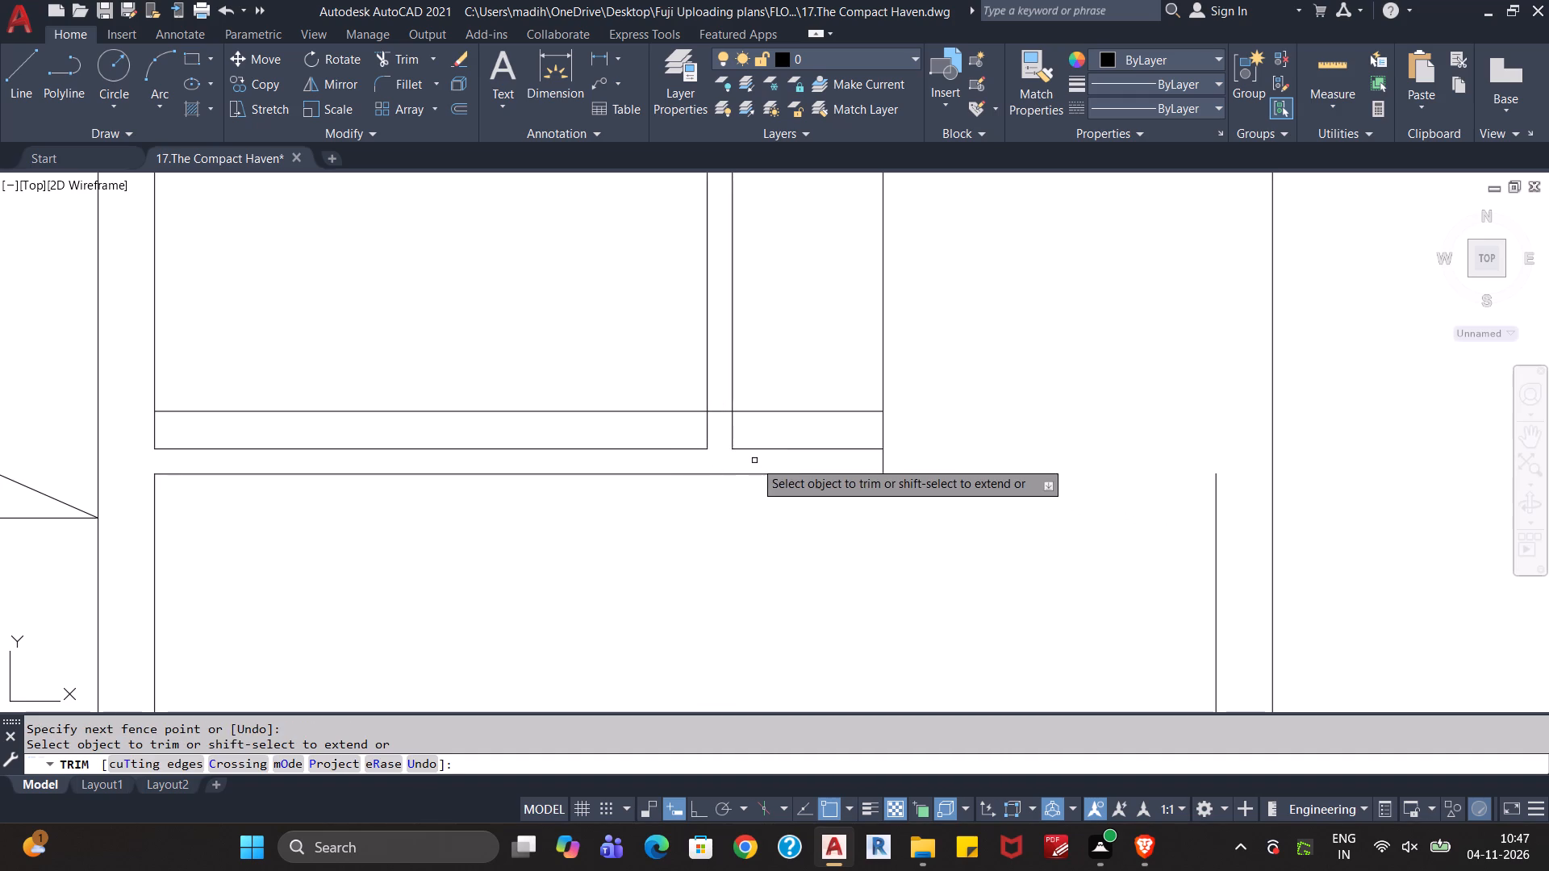
{"action": "left_click", "coordinate": [766, 406]}
{"action": "left_click", "coordinate": [762, 414]}
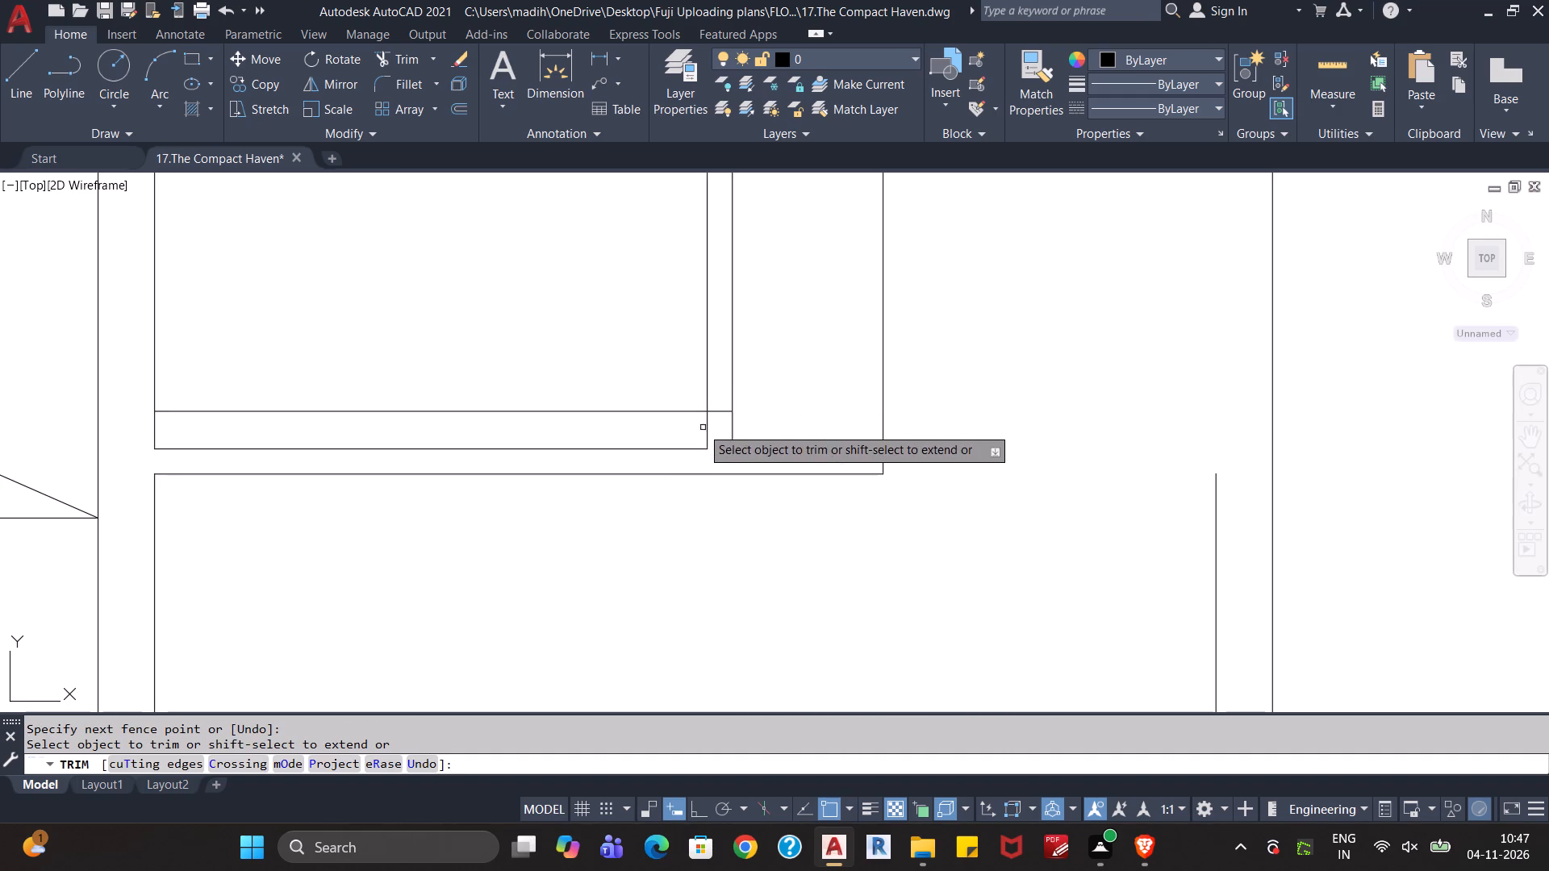
{"action": "left_click", "coordinate": [690, 421]}
{"action": "left_click", "coordinate": [690, 396]}
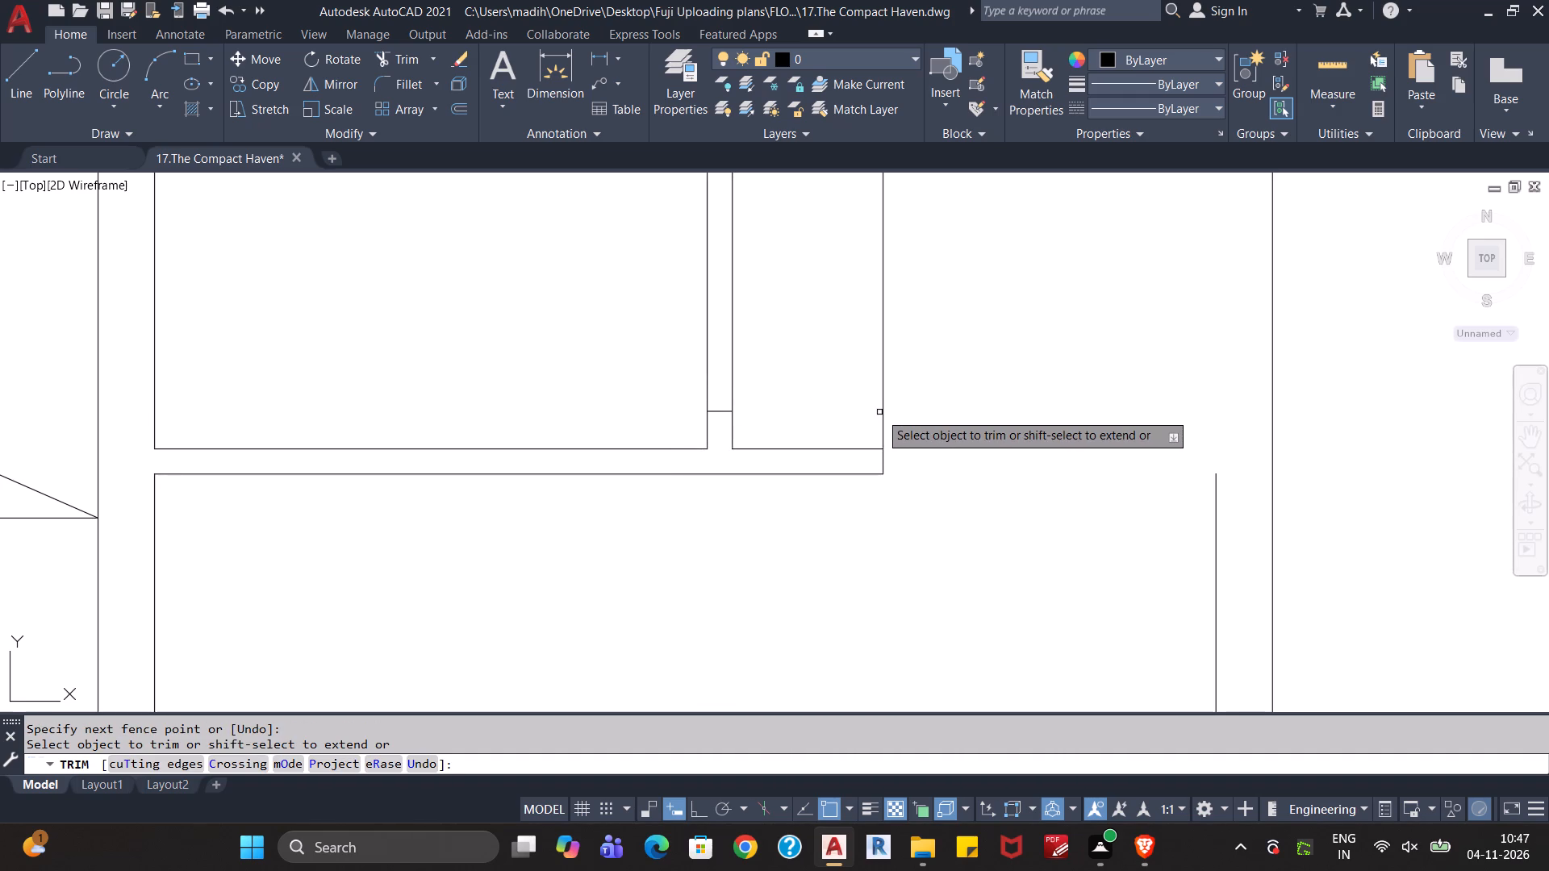
{"action": "left_click", "coordinate": [884, 409]}
Extend the remaining right inner wall line up to the inner top wall line.
{"action": "scroll", "coordinate": [899, 446], "scroll_direction": "down", "scroll_amount": 2}
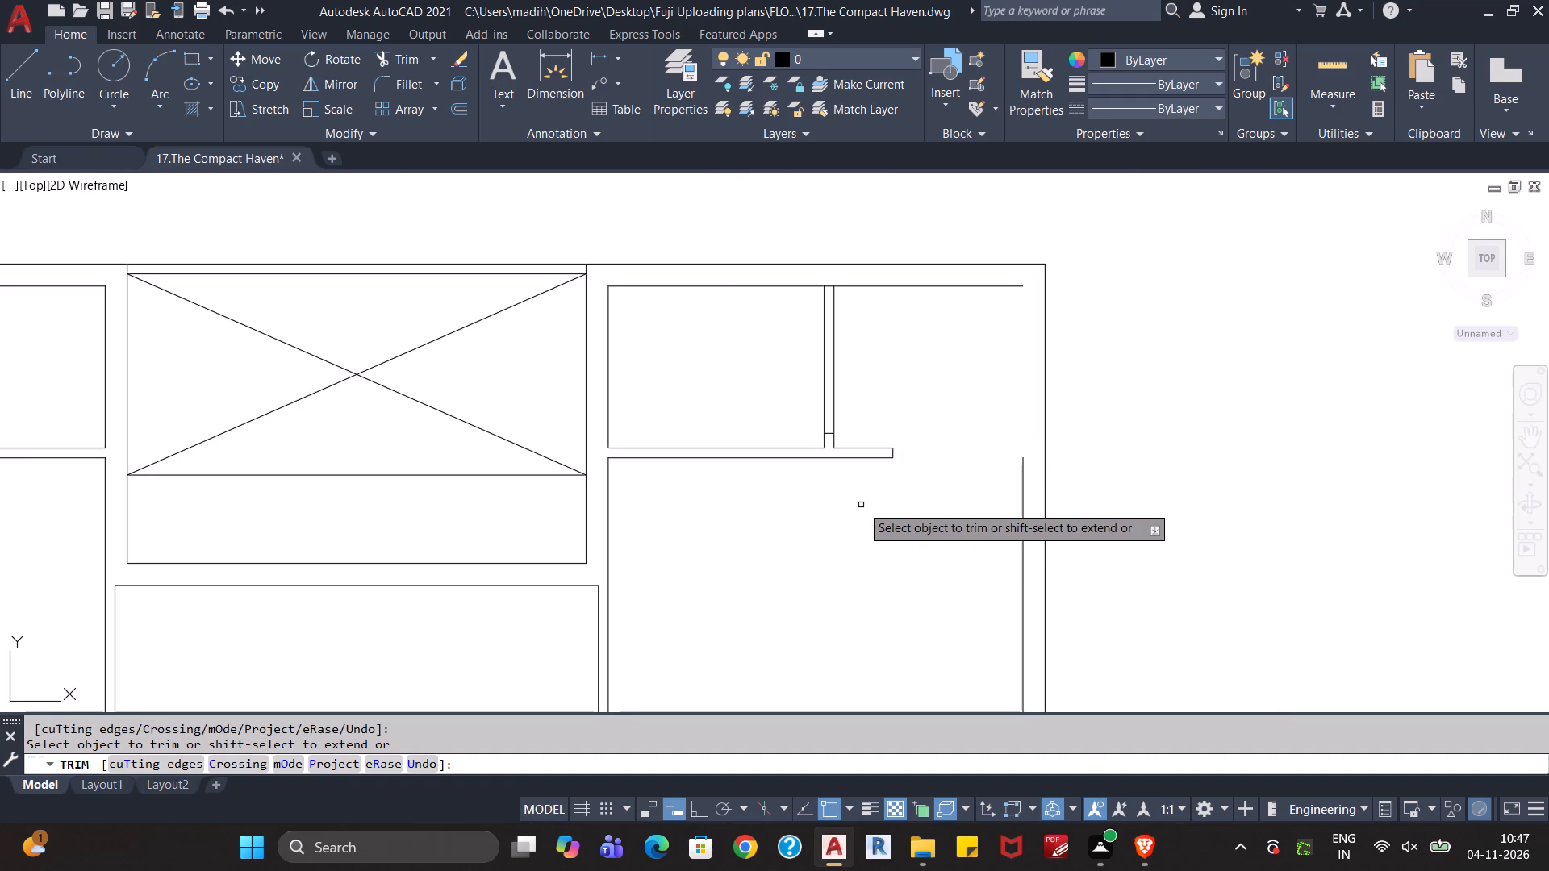
{"action": "left_click", "coordinate": [1022, 486], "text": "shift"}
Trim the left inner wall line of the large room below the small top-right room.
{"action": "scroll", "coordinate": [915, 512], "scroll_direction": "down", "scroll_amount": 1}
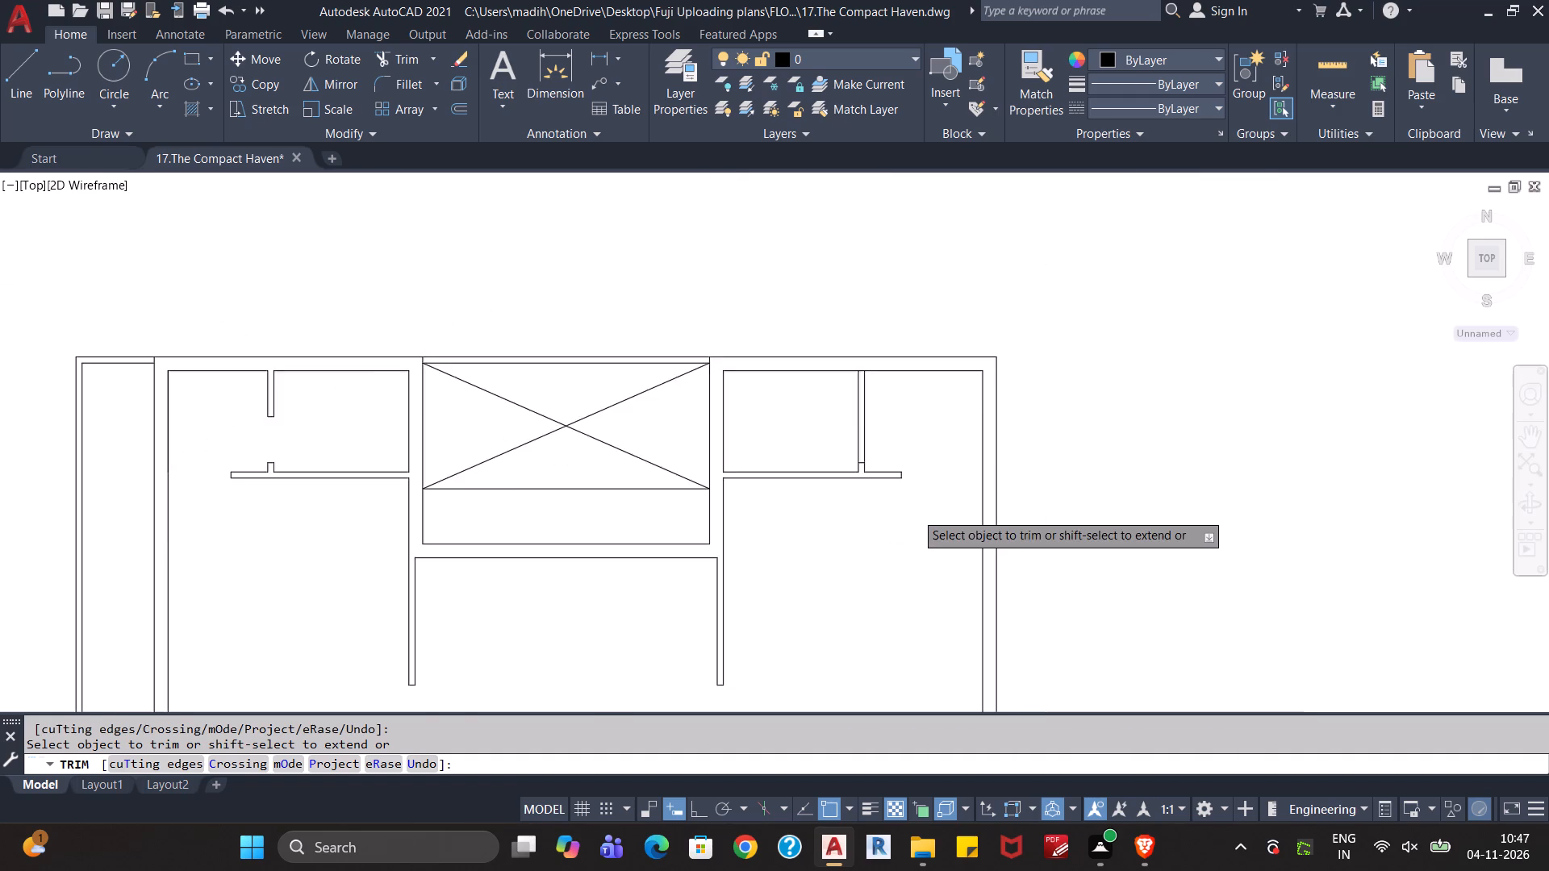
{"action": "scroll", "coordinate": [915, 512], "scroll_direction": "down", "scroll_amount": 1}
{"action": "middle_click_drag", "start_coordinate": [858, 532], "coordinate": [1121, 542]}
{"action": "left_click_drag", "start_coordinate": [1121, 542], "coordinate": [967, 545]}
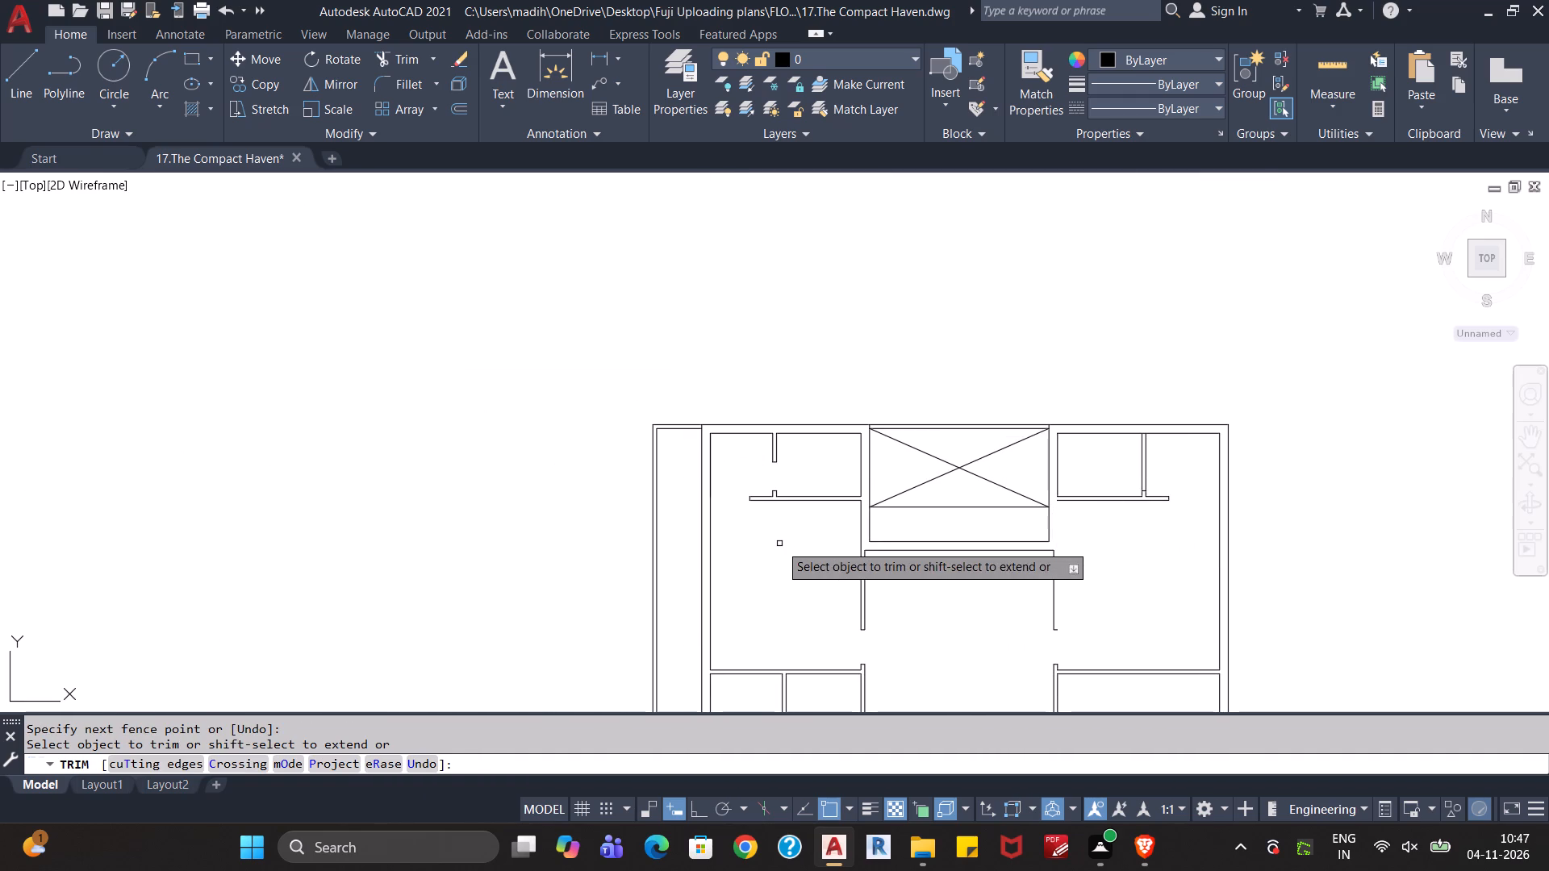
Trim away the overlapping upper segment of the left inner wall line in the small top-left room.
{"action": "scroll", "coordinate": [754, 540], "scroll_direction": "up", "scroll_amount": 2}
{"action": "middle_click_drag", "start_coordinate": [724, 520], "coordinate": [779, 564]}
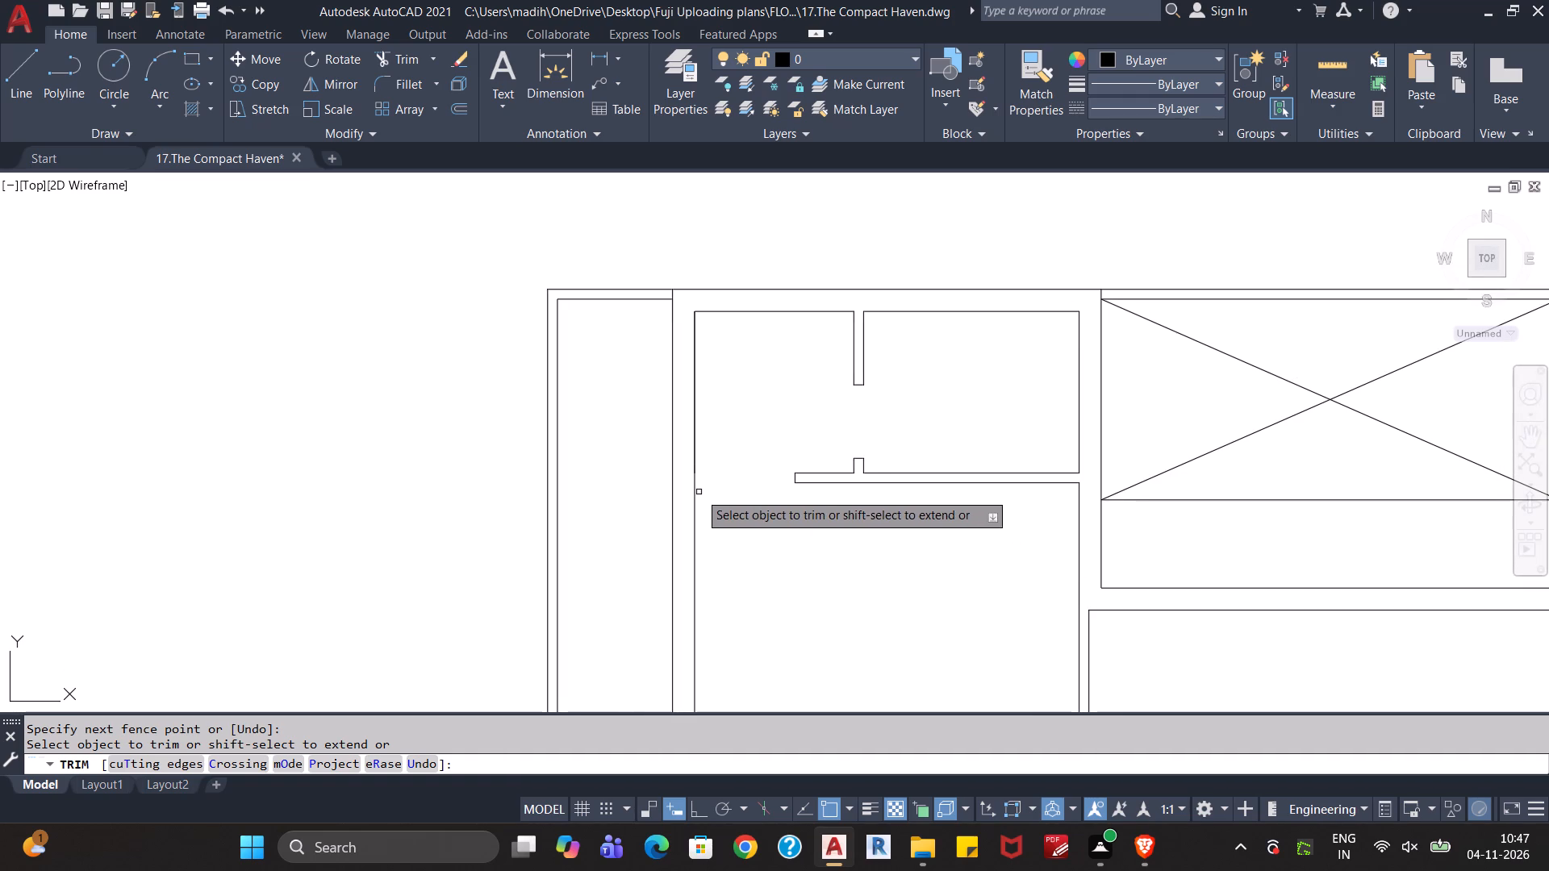
{"action": "scroll", "coordinate": [697, 492], "scroll_direction": "down", "scroll_amount": 1}
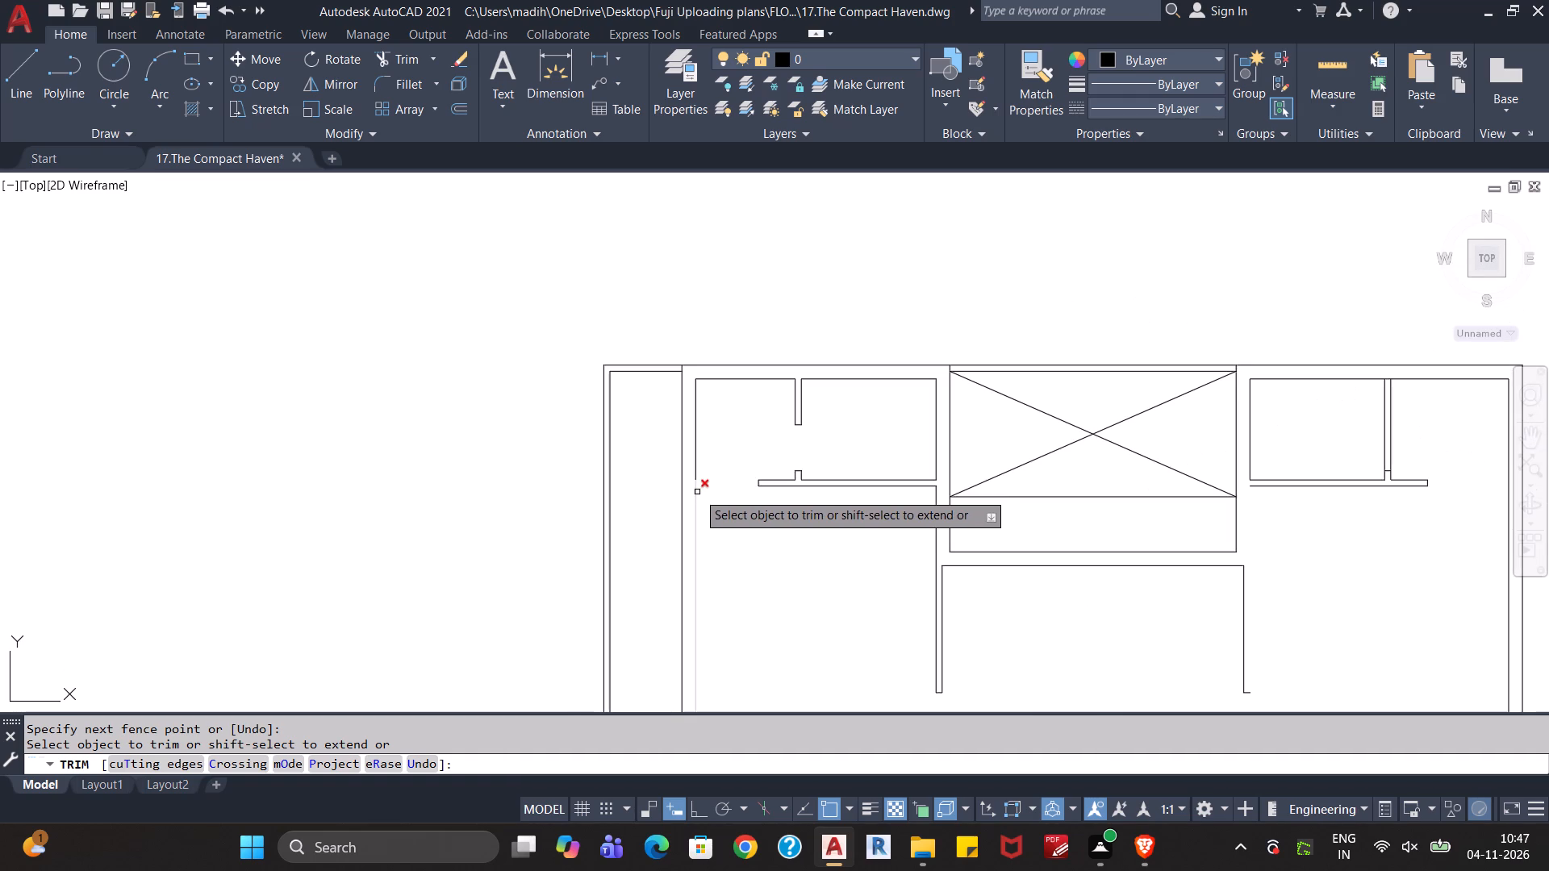
{"action": "left_click", "coordinate": [695, 421]}
Extend the small top-right room's left wall line down to the end of the wall stub at the large right room's door opening.
{"action": "scroll", "coordinate": [724, 465], "scroll_direction": "up", "scroll_amount": 3}
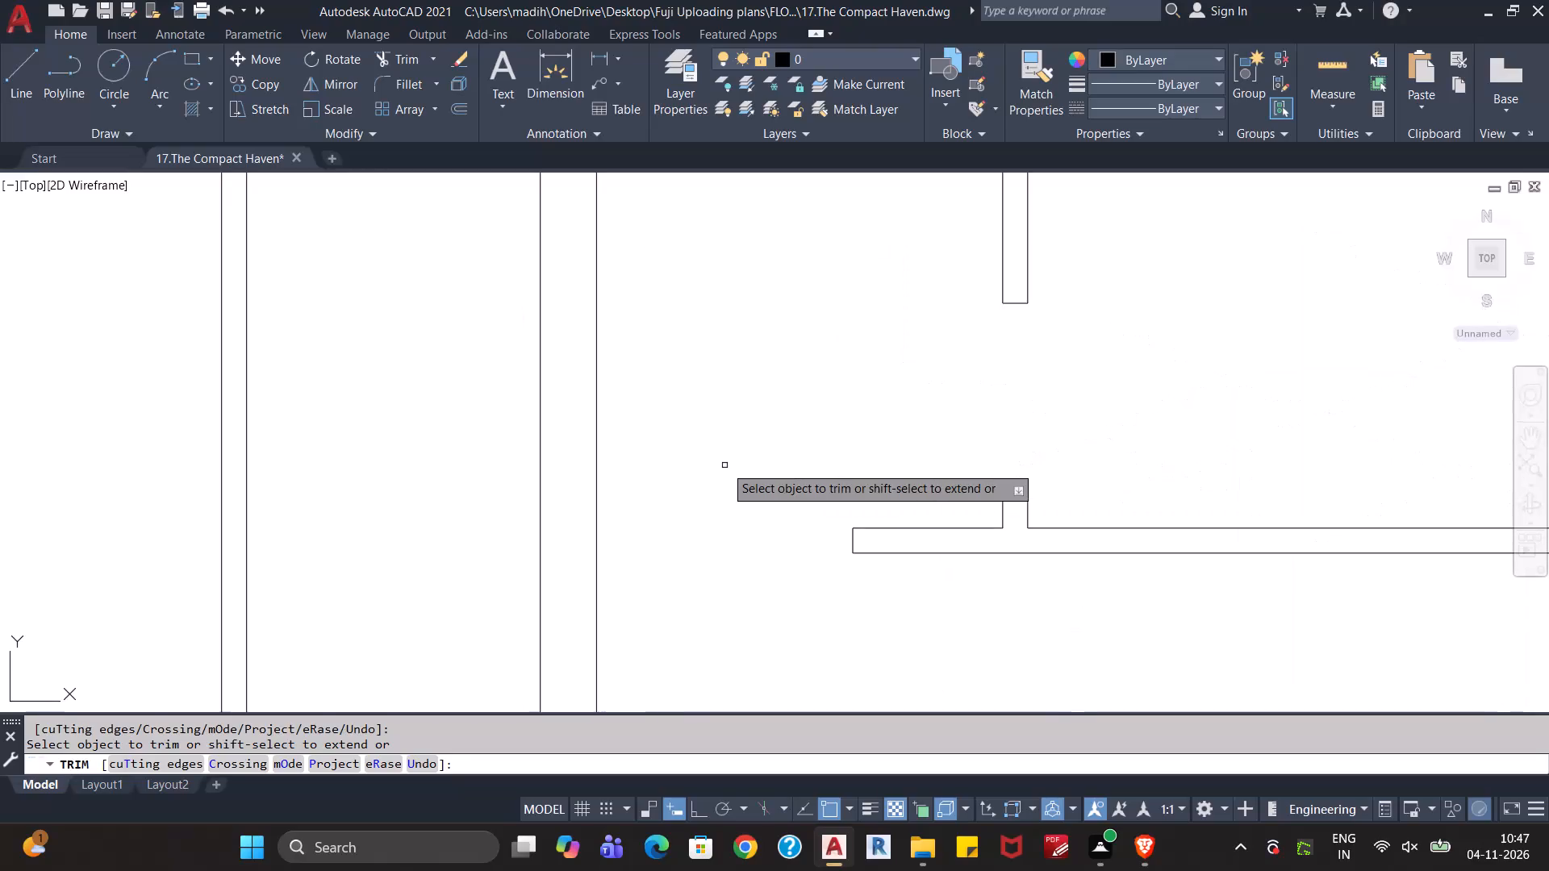
{"action": "middle_click_drag", "start_coordinate": [724, 426], "coordinate": [697, 563]}
{"action": "scroll", "coordinate": [724, 426], "scroll_direction": "down", "scroll_amount": 1}
{"action": "scroll", "coordinate": [697, 563], "scroll_direction": "down", "scroll_amount": 3}
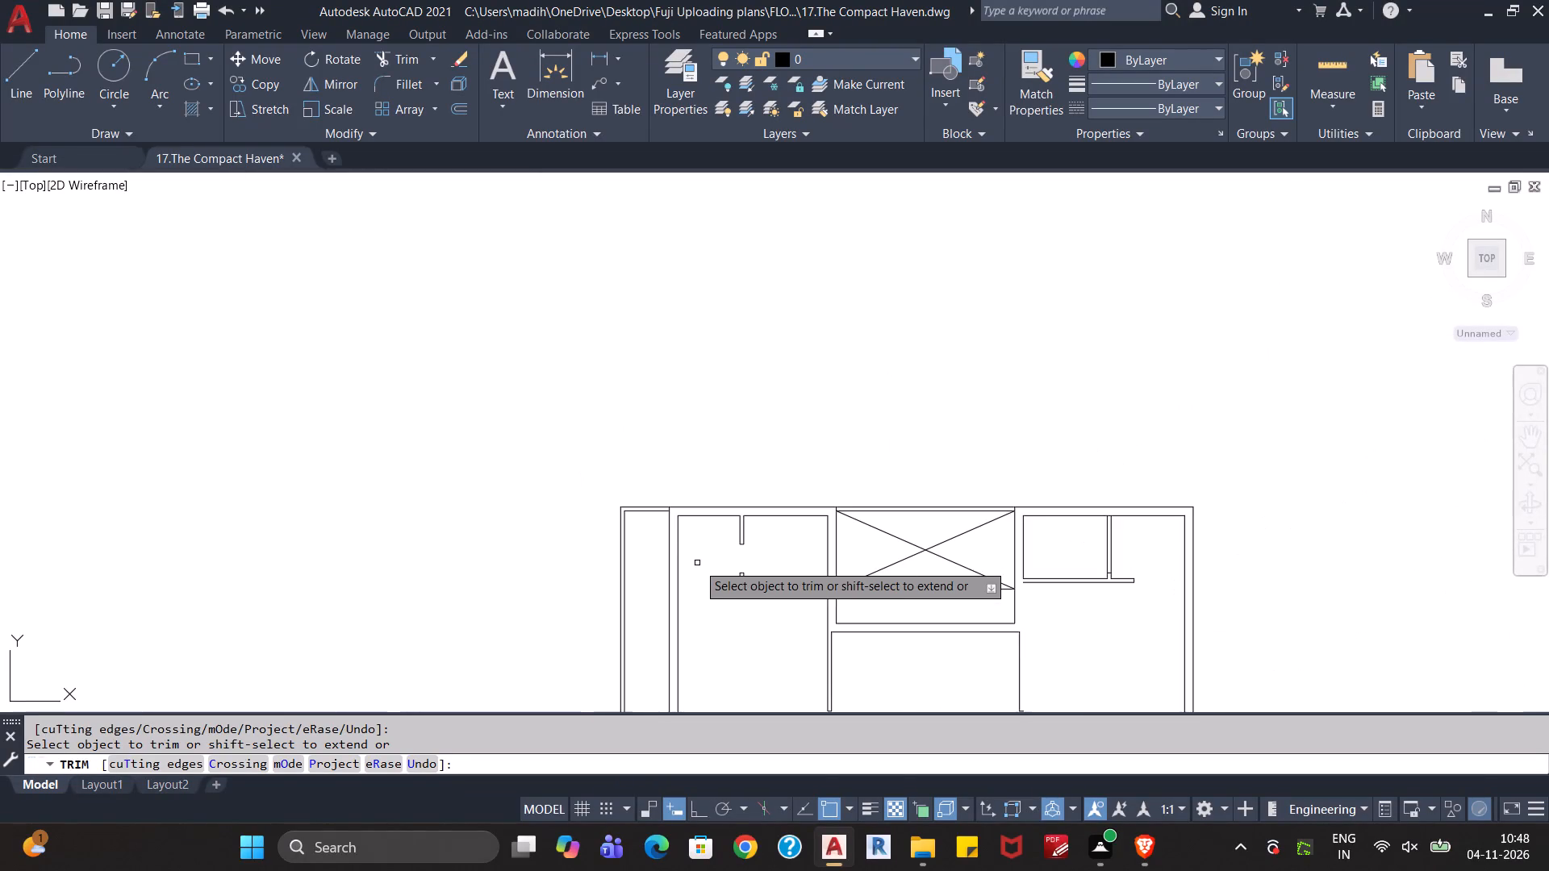
{"action": "middle_click_drag", "start_coordinate": [741, 632], "coordinate": [655, 516]}
{"action": "scroll", "coordinate": [866, 559], "scroll_direction": "down", "scroll_amount": 1}
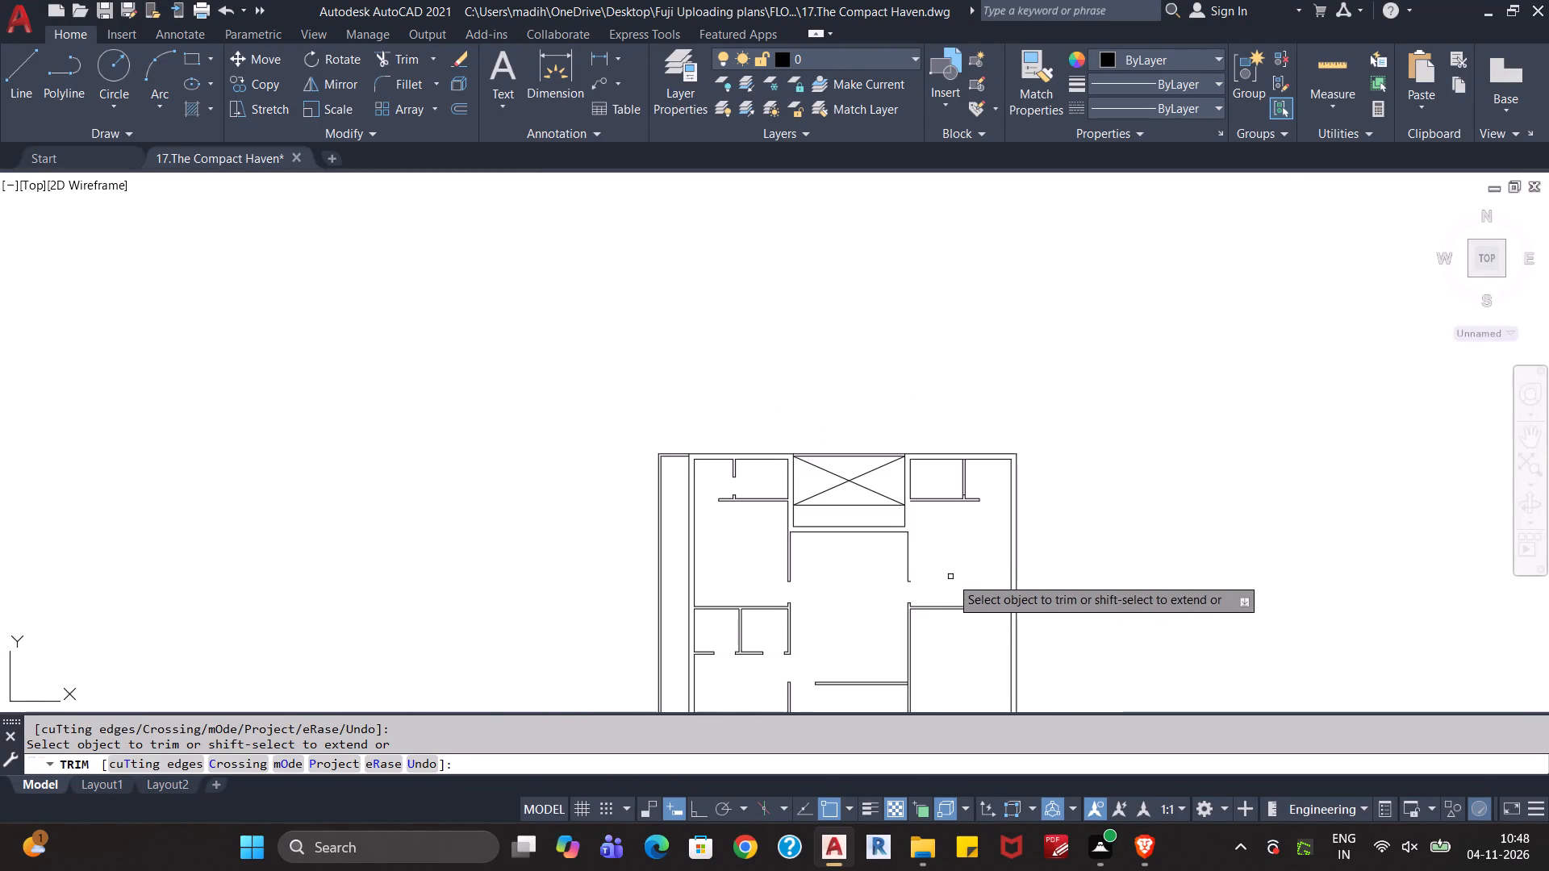
{"action": "scroll", "coordinate": [946, 574], "scroll_direction": "up", "scroll_amount": 2}
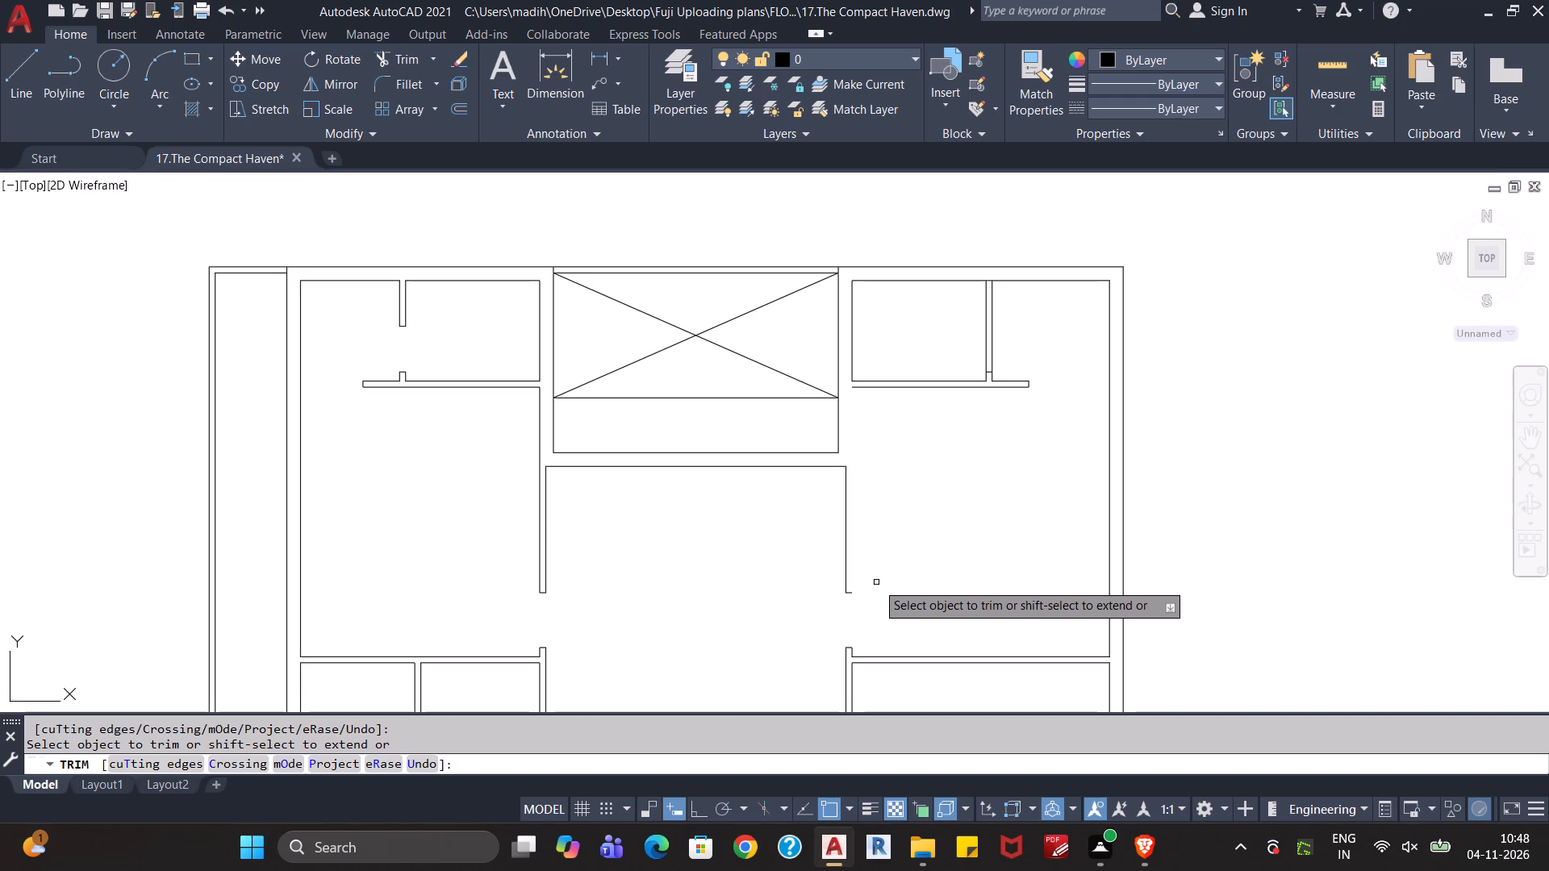
{"action": "left_click", "coordinate": [854, 375], "text": "shift"}
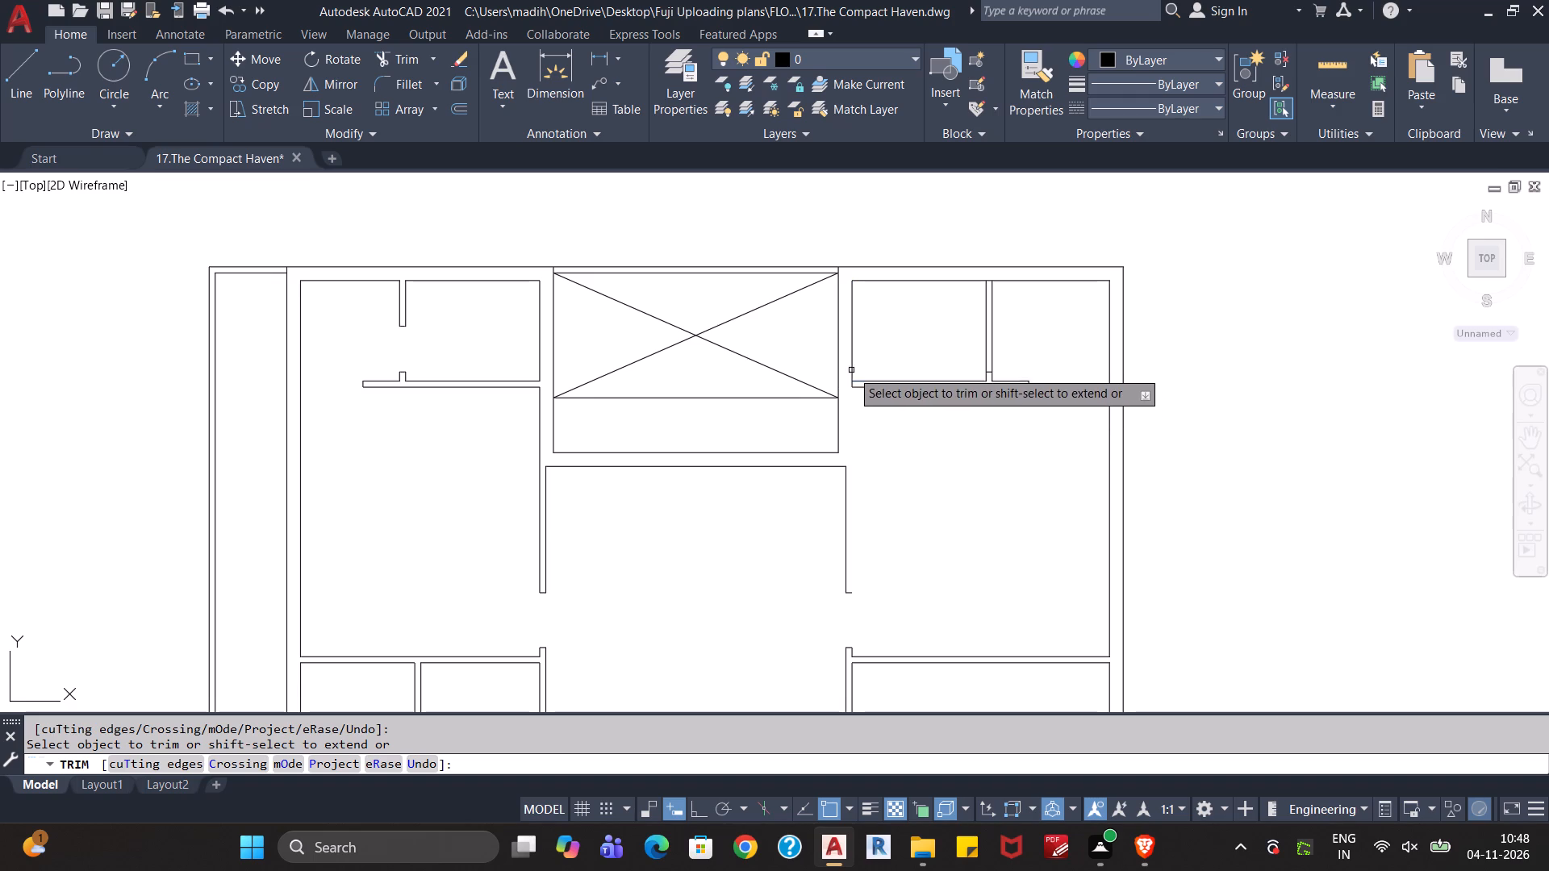
{"action": "left_click", "coordinate": [854, 366], "text": "shift"}
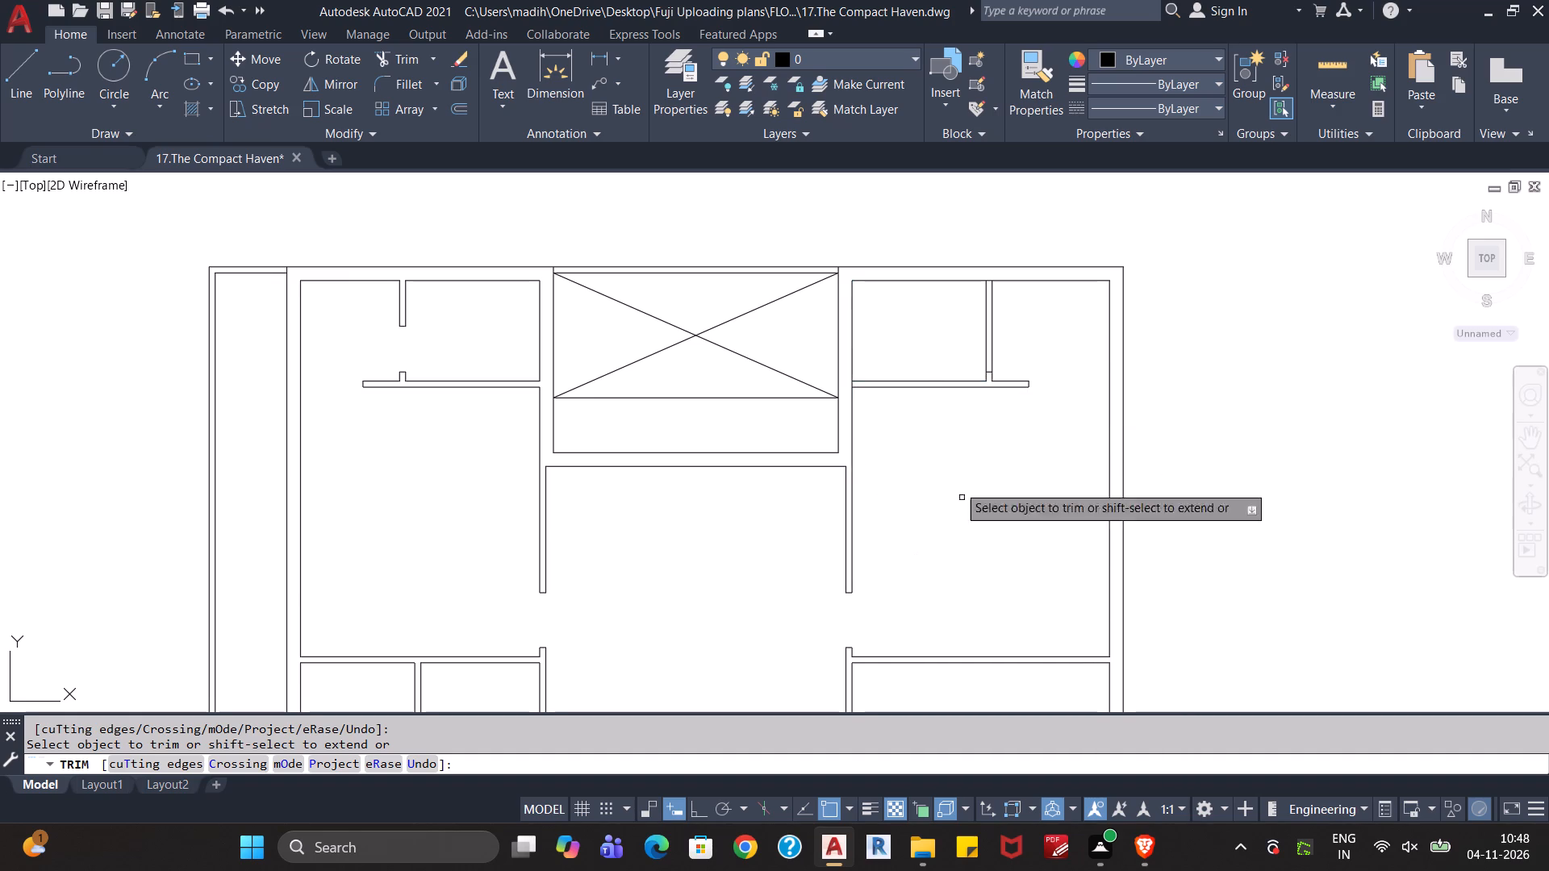
Trim away the short wall segment between the two partition lines at the small top-right room's lower-left corner.
{"action": "scroll", "coordinate": [884, 366], "scroll_direction": "up", "scroll_amount": 4}
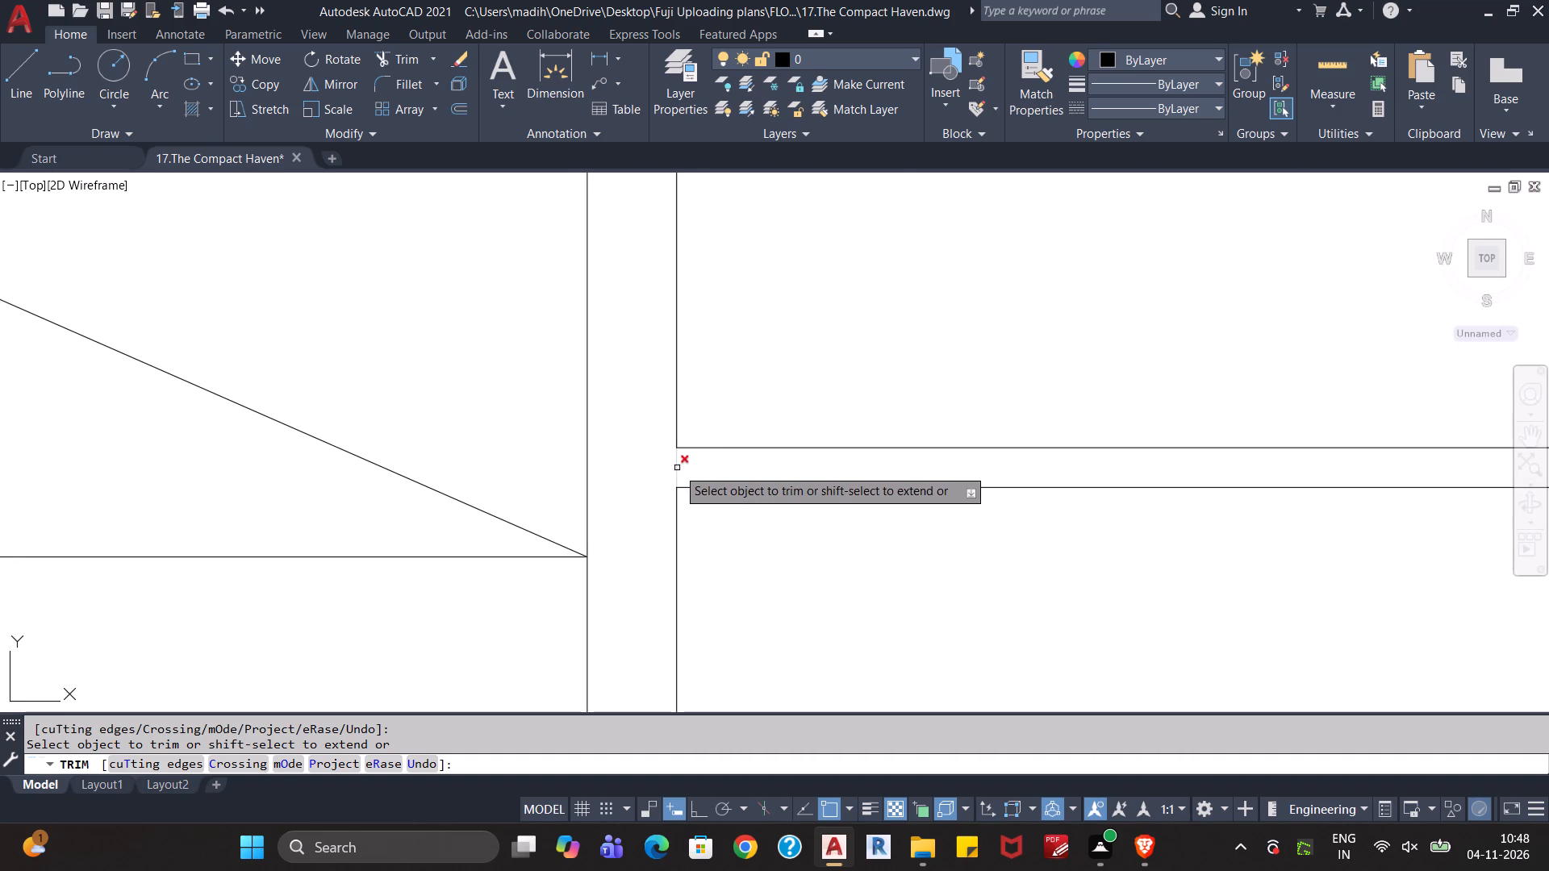
{"action": "left_click", "coordinate": [677, 468]}
{"action": "scroll", "coordinate": [795, 488], "scroll_direction": "down", "scroll_amount": 2}
{"action": "left_click_drag", "start_coordinate": [1076, 481], "coordinate": [1095, 481]}
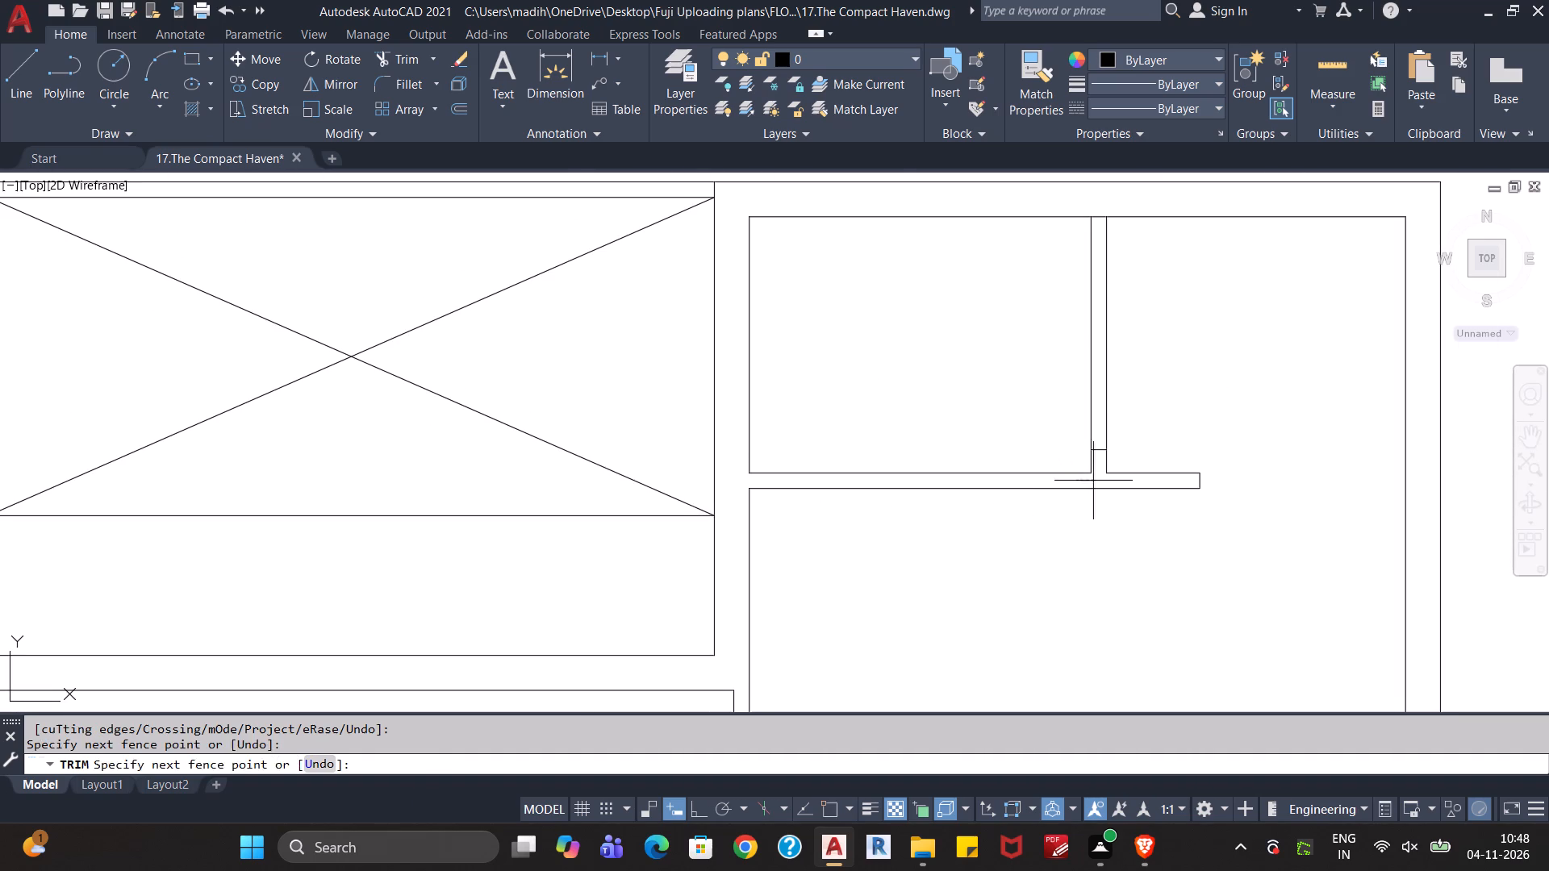
{"action": "left_click_drag", "start_coordinate": [1095, 481], "coordinate": [1100, 481]}
{"action": "key", "text": "Escape"}
{"action": "key", "text": "Escape"}
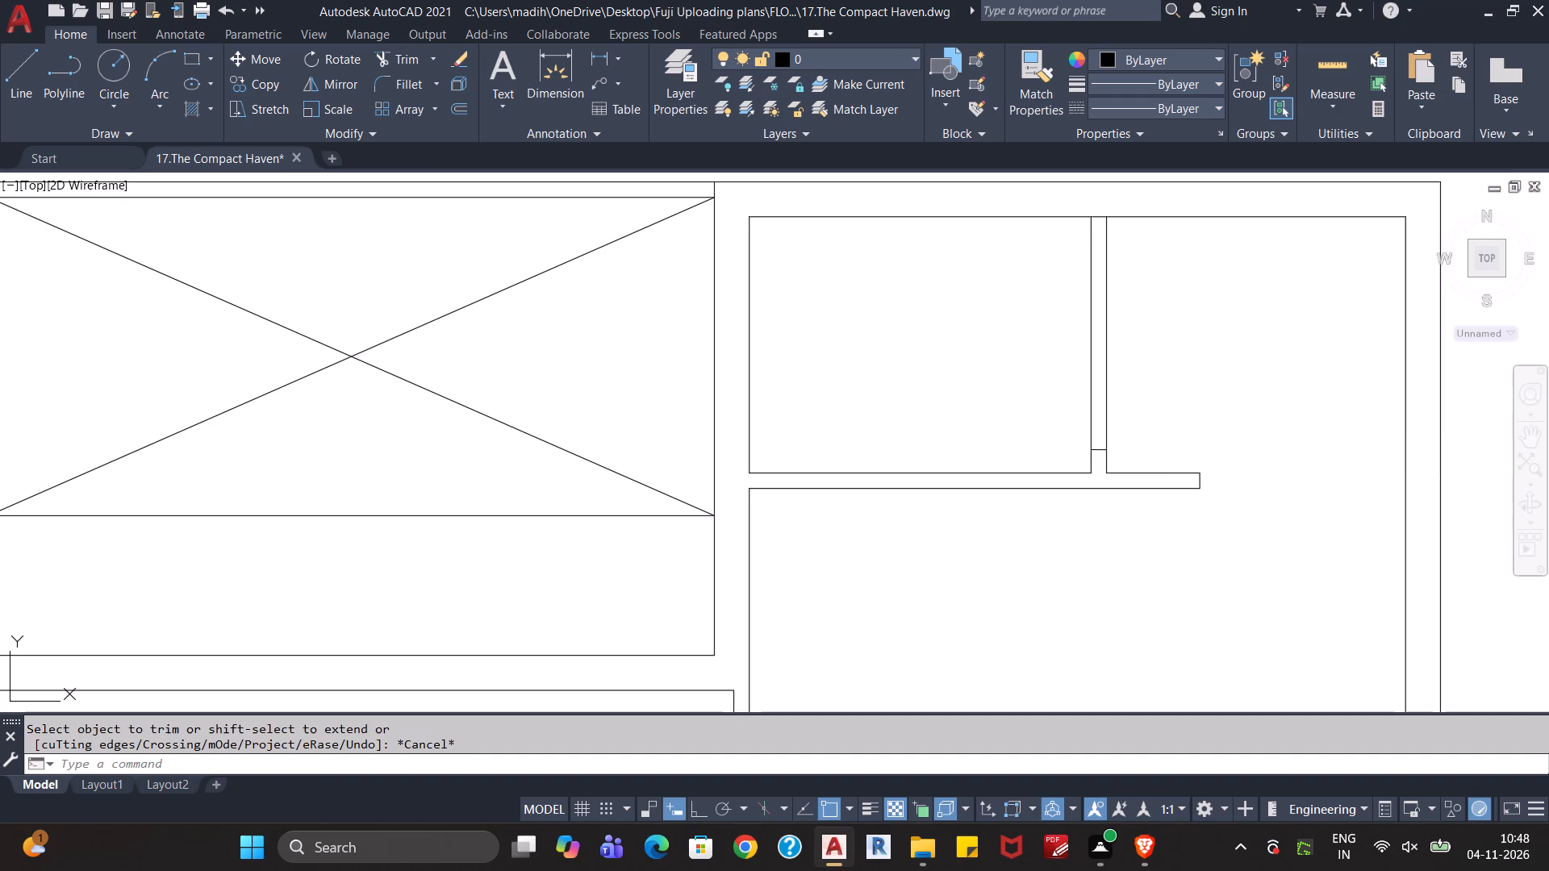
Offset the end line of the short wall stub in the small top-right room upward by 2'6".
{"action": "key", "text": "o"}
{"action": "key", "text": "Return"}
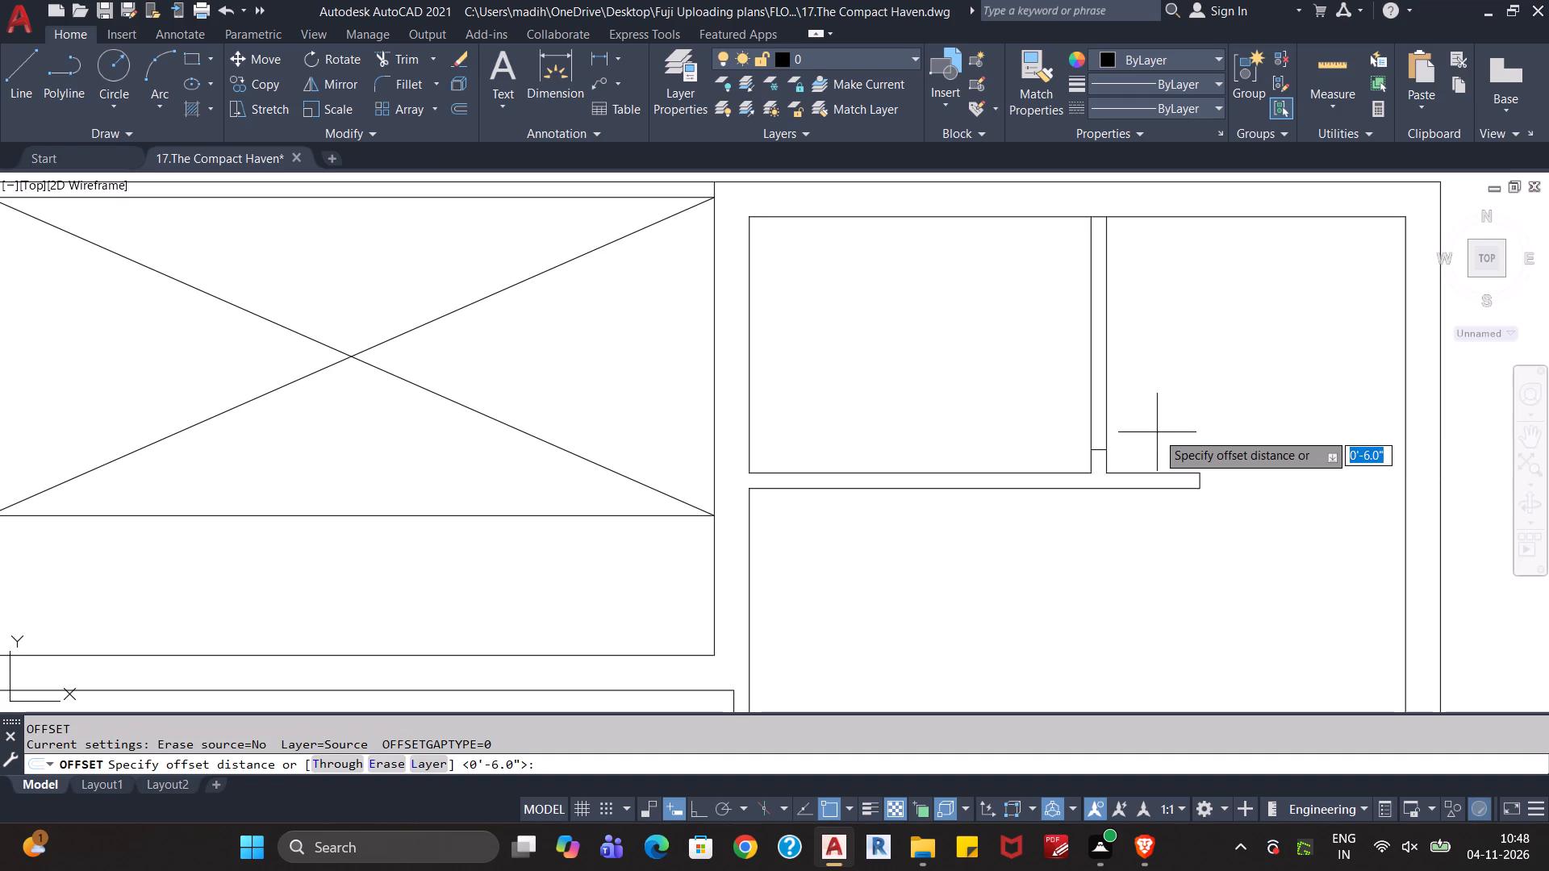
{"action": "type", "text": "2'6"}
{"action": "key", "text": "shift+quotedbl"}
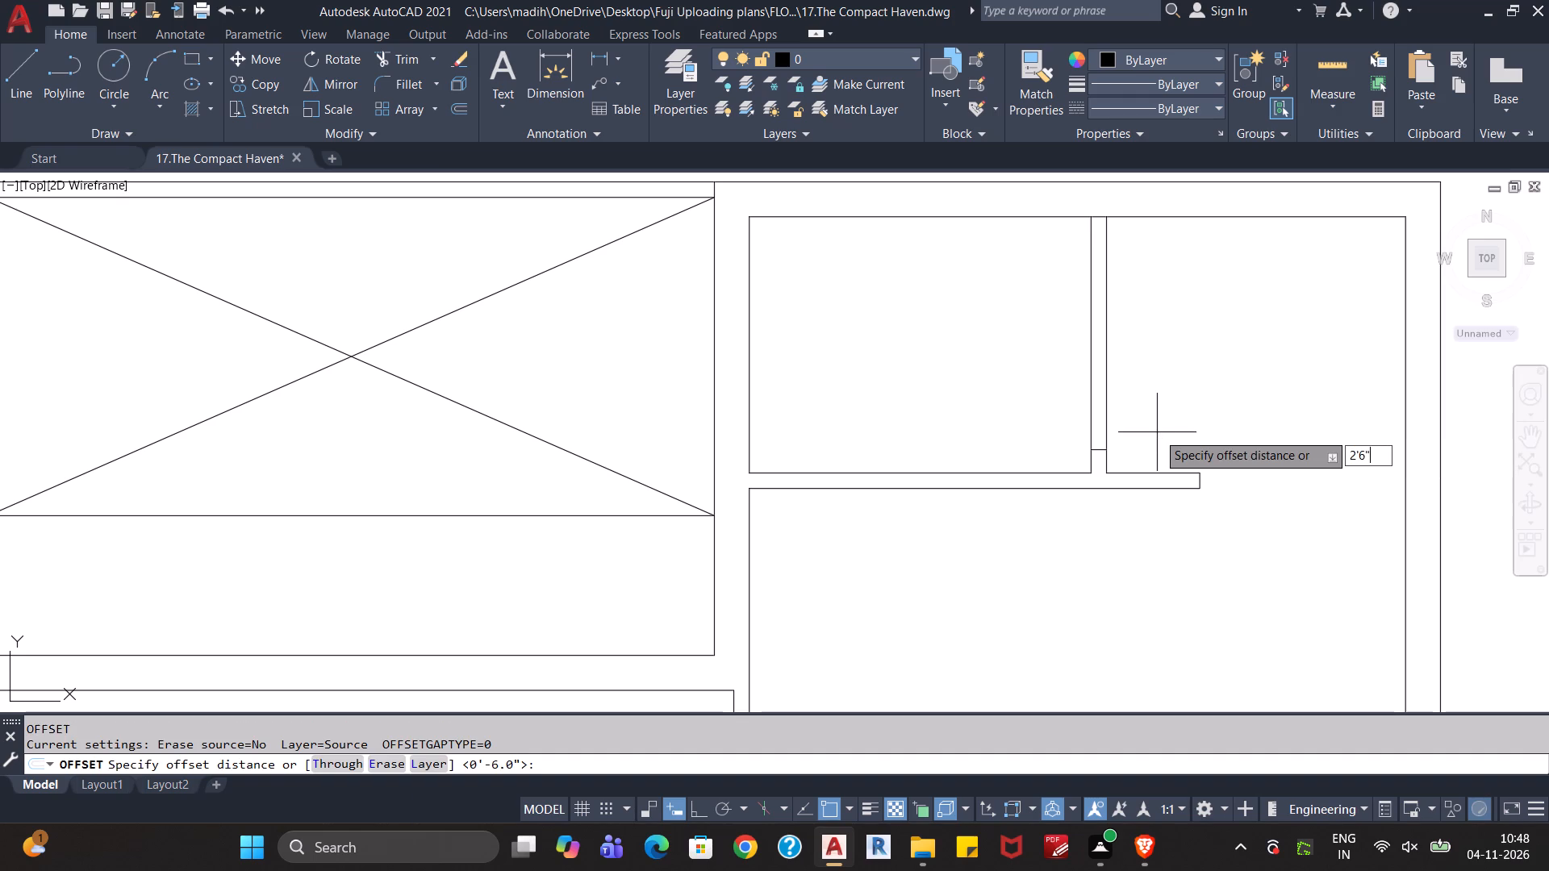
{"action": "key", "text": "Return"}
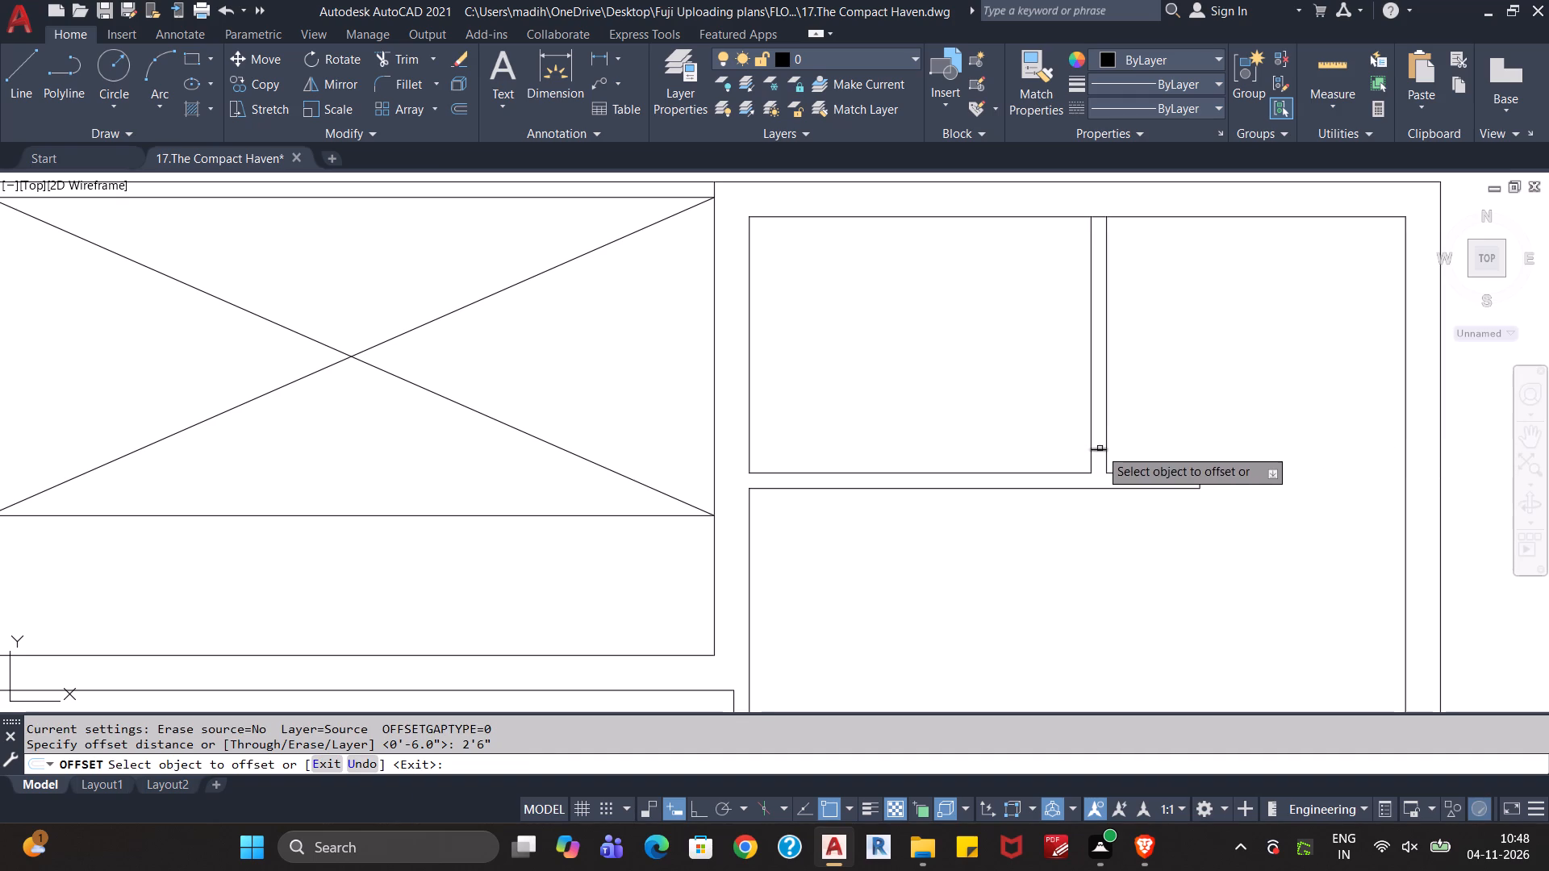
{"action": "left_click", "coordinate": [1100, 448]}
{"action": "left_click", "coordinate": [1127, 317]}
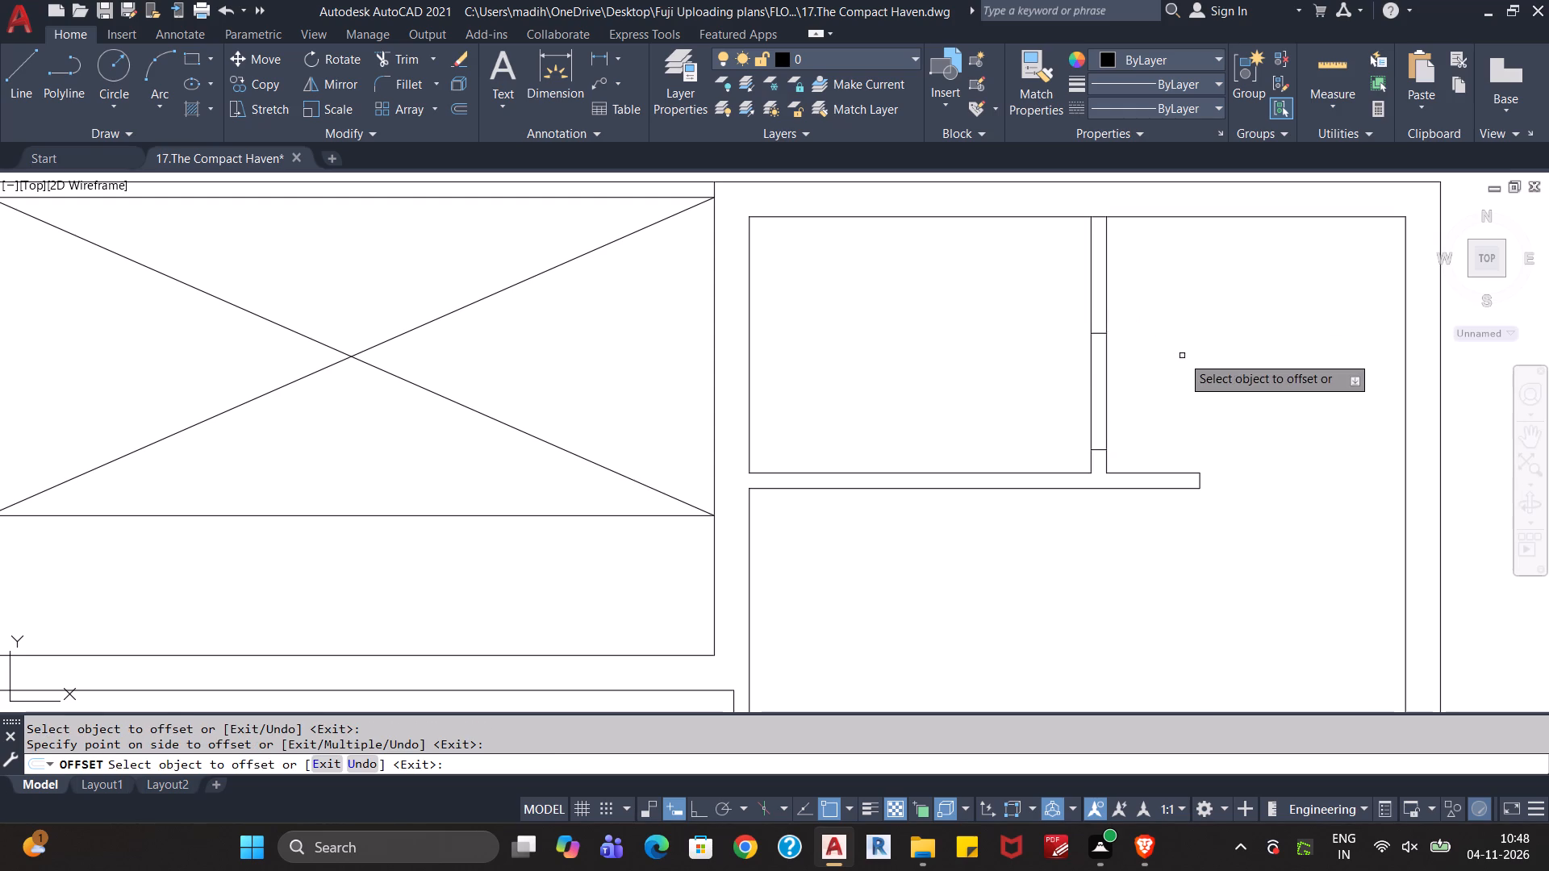
Trim both right wall lines of the small top-right room between the stub end and the offset line to open a doorway.
{"action": "key", "text": "Escape"}
{"action": "key", "text": "Escape"}
{"action": "type", "text": "tr"}
{"action": "key", "text": "Return"}
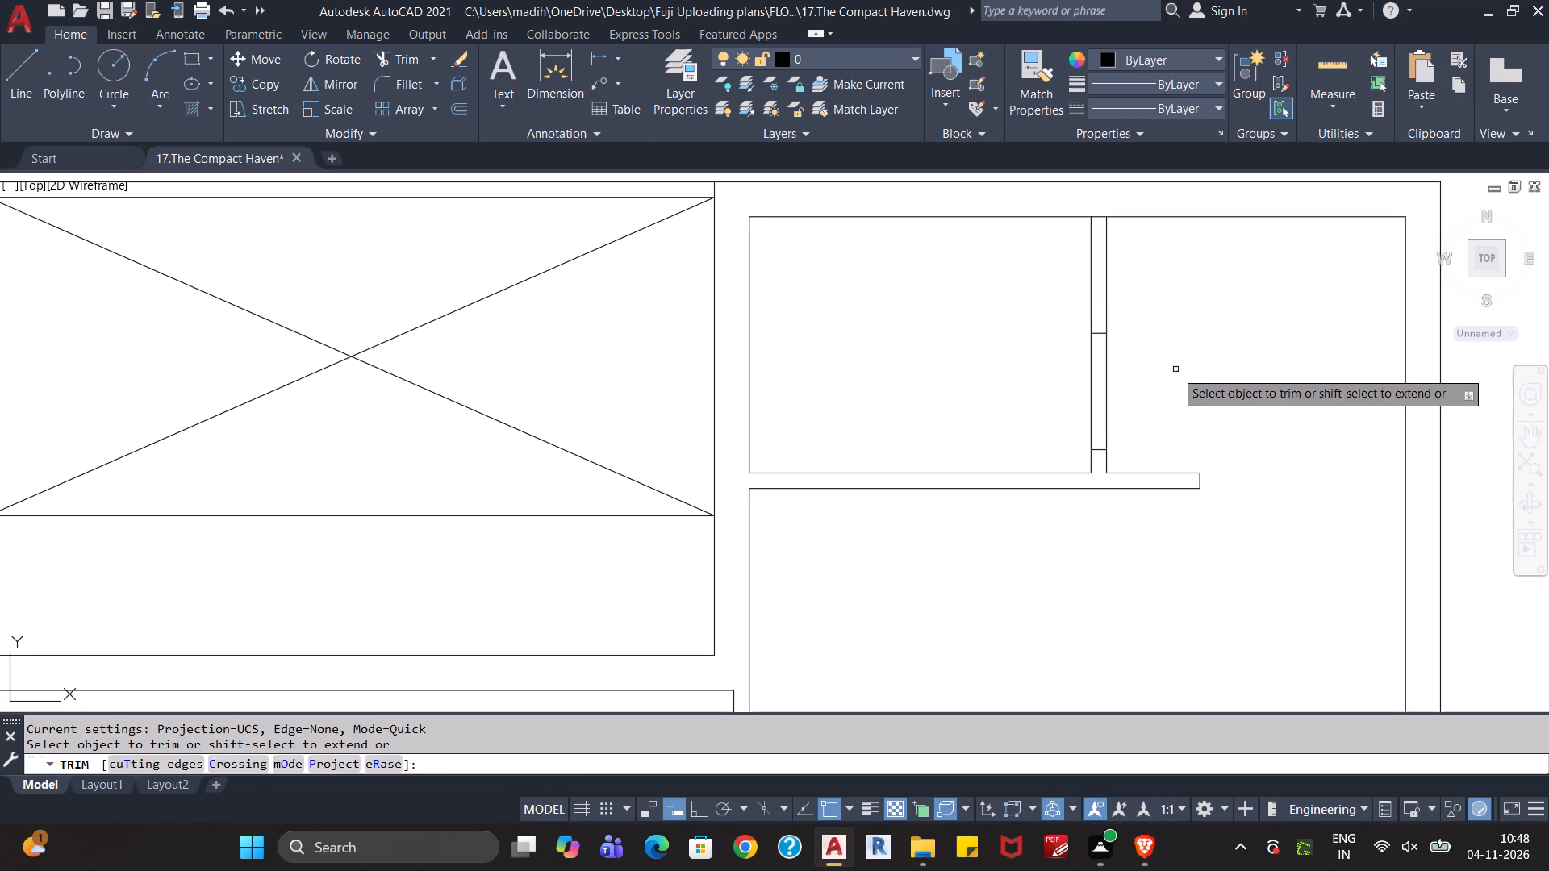
{"action": "left_click_drag", "start_coordinate": [1162, 385], "coordinate": [1151, 392]}
{"action": "left_click", "coordinate": [1055, 428]}
{"action": "scroll", "coordinate": [1071, 421], "scroll_direction": "down", "scroll_amount": 2}
{"action": "key", "text": "Escape"}
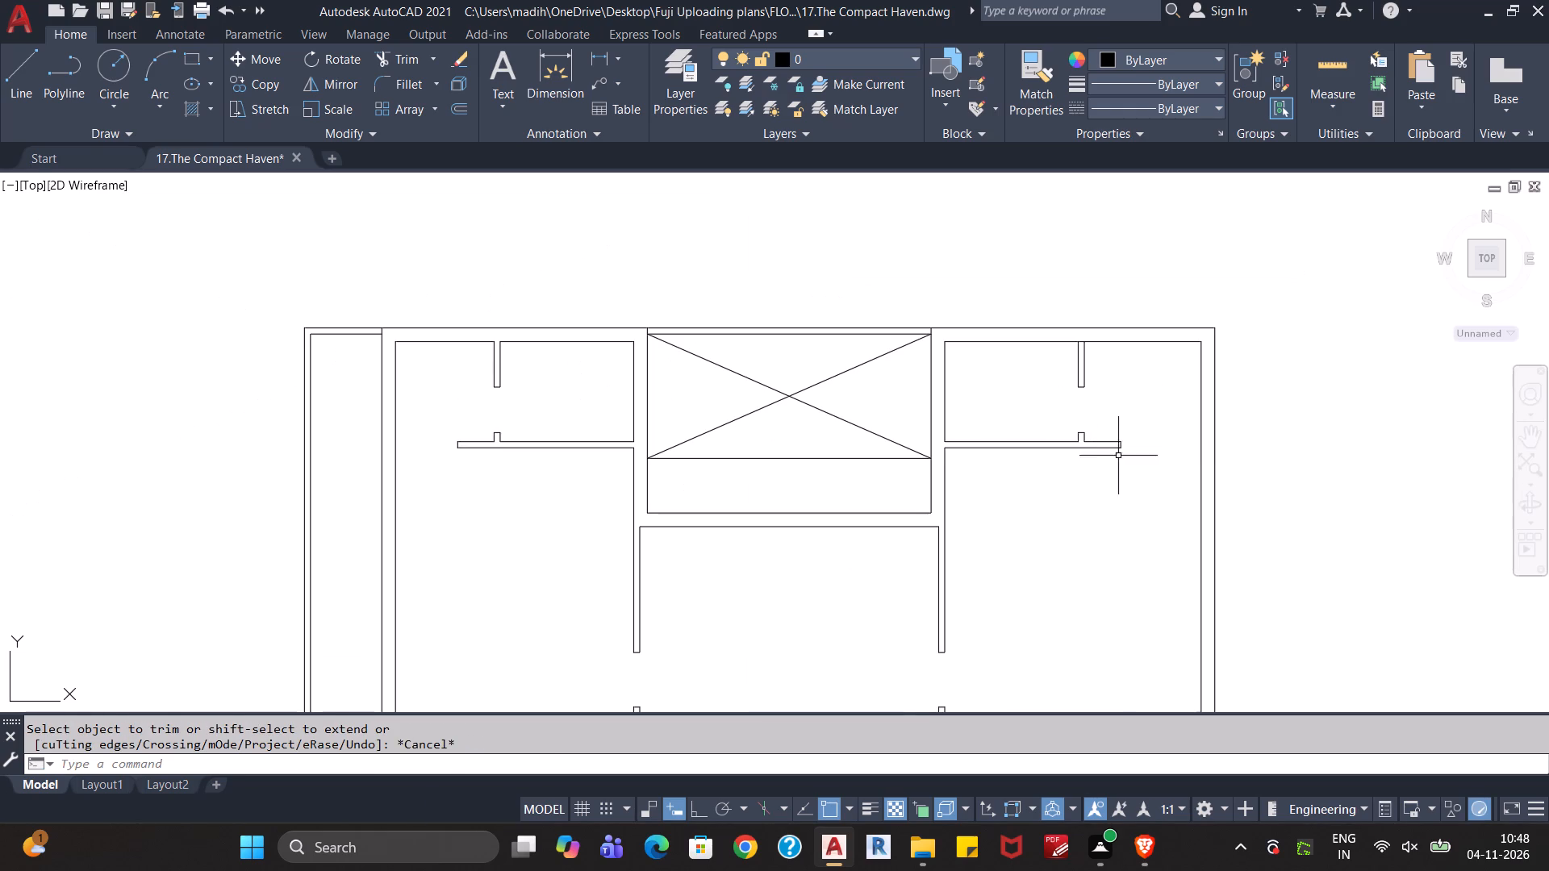
{"action": "key", "text": "Escape"}
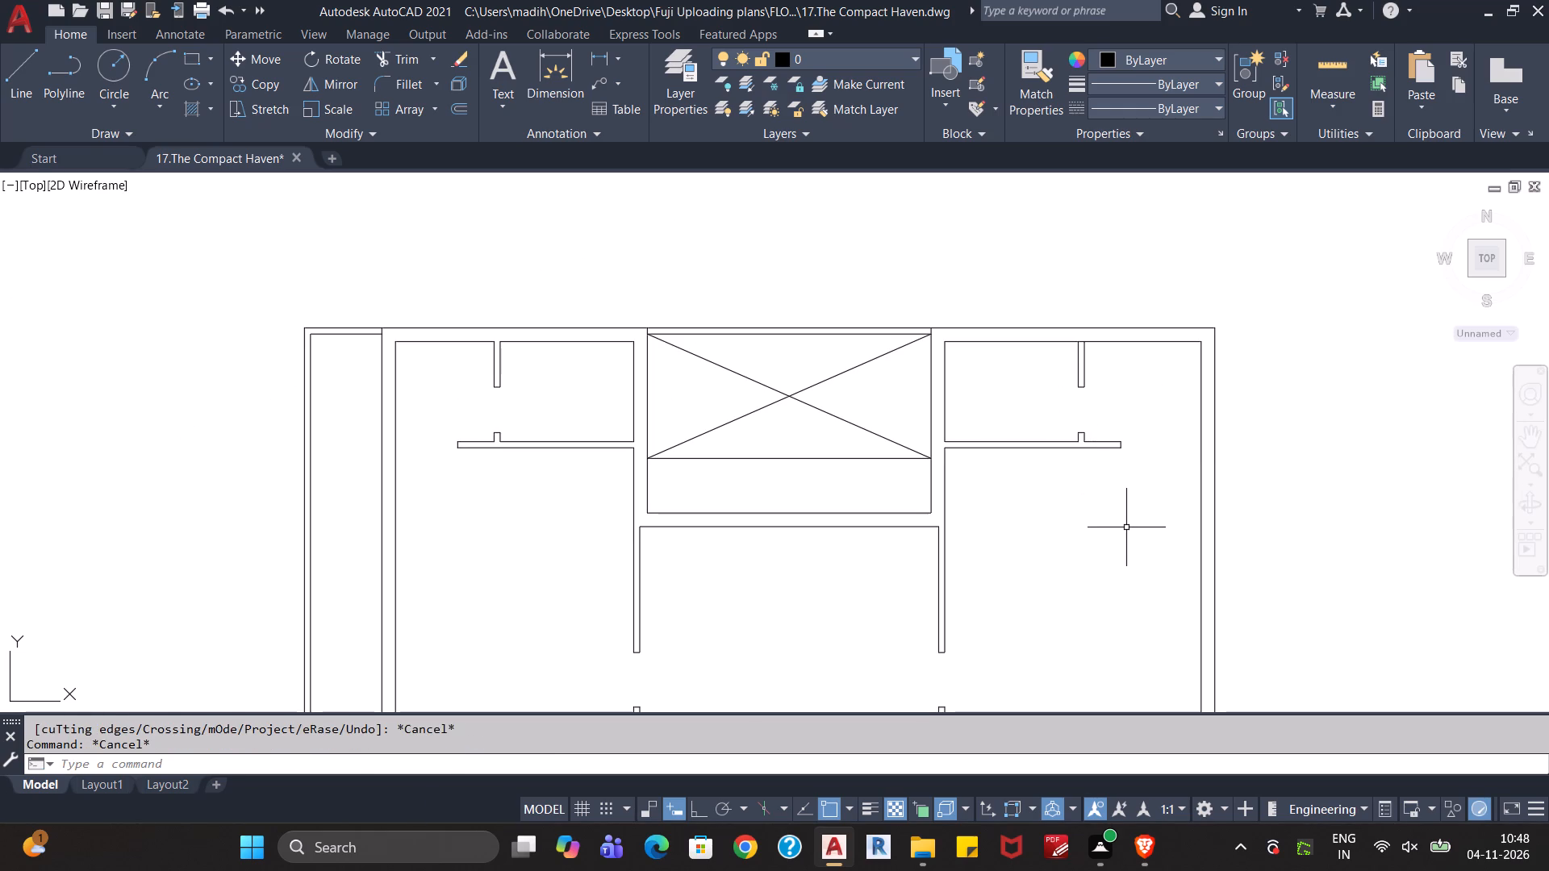
Review the floor plan's rooms and openings, and quick-measure the central room above the short horizontal partition.
{"action": "middle_click_drag", "start_coordinate": [1130, 536], "coordinate": [1125, 496]}
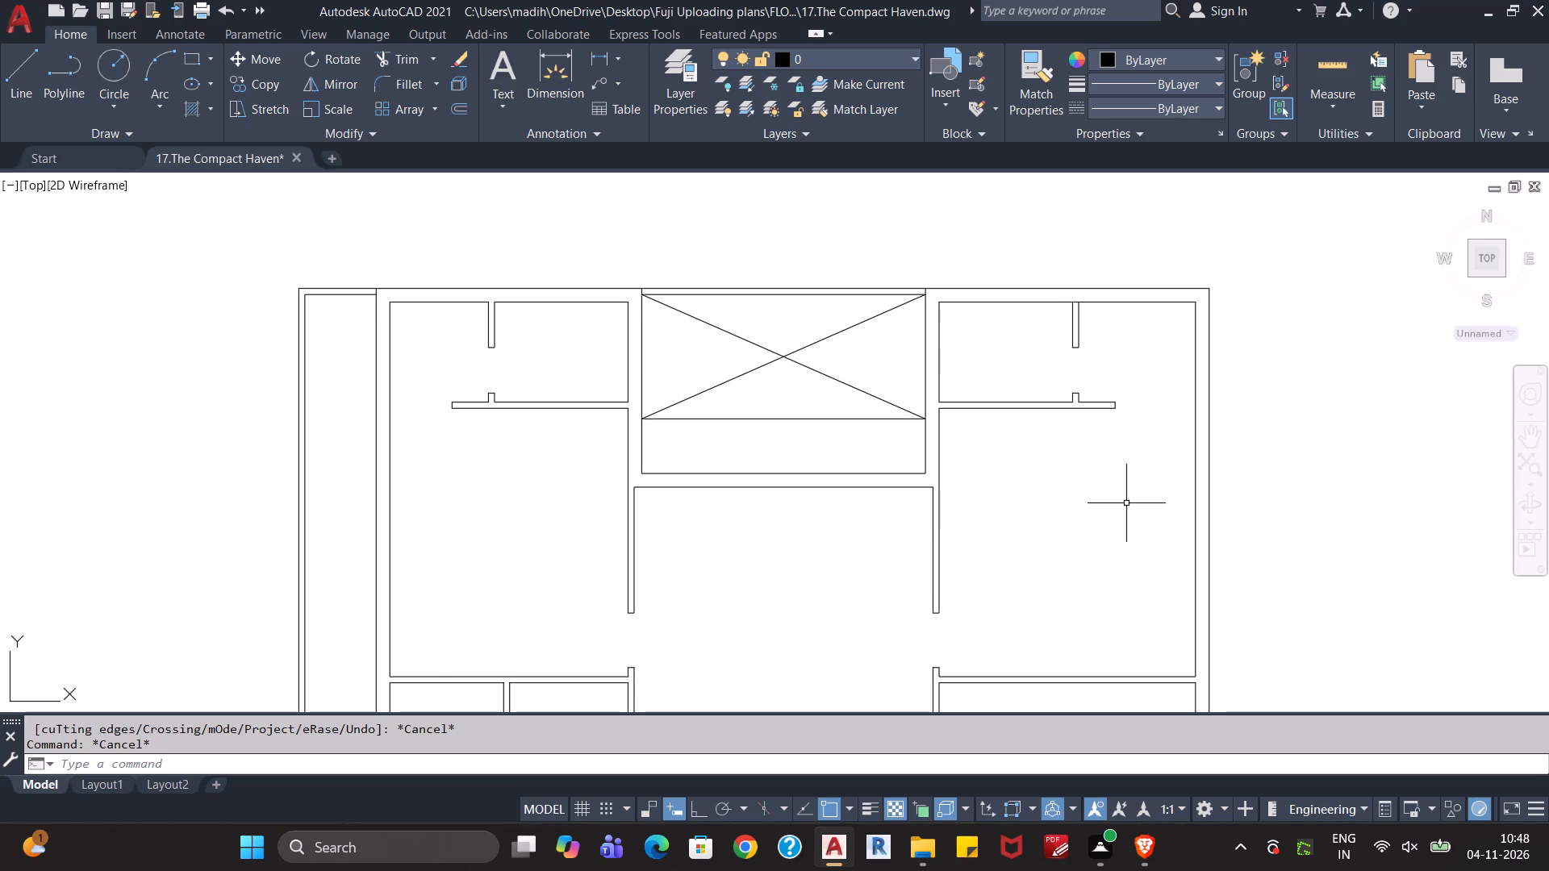
{"action": "middle_click_drag", "start_coordinate": [1126, 503], "coordinate": [1115, 476]}
{"action": "scroll", "coordinate": [1126, 503], "scroll_direction": "up", "scroll_amount": 1}
{"action": "scroll", "coordinate": [1115, 476], "scroll_direction": "down", "scroll_amount": 1}
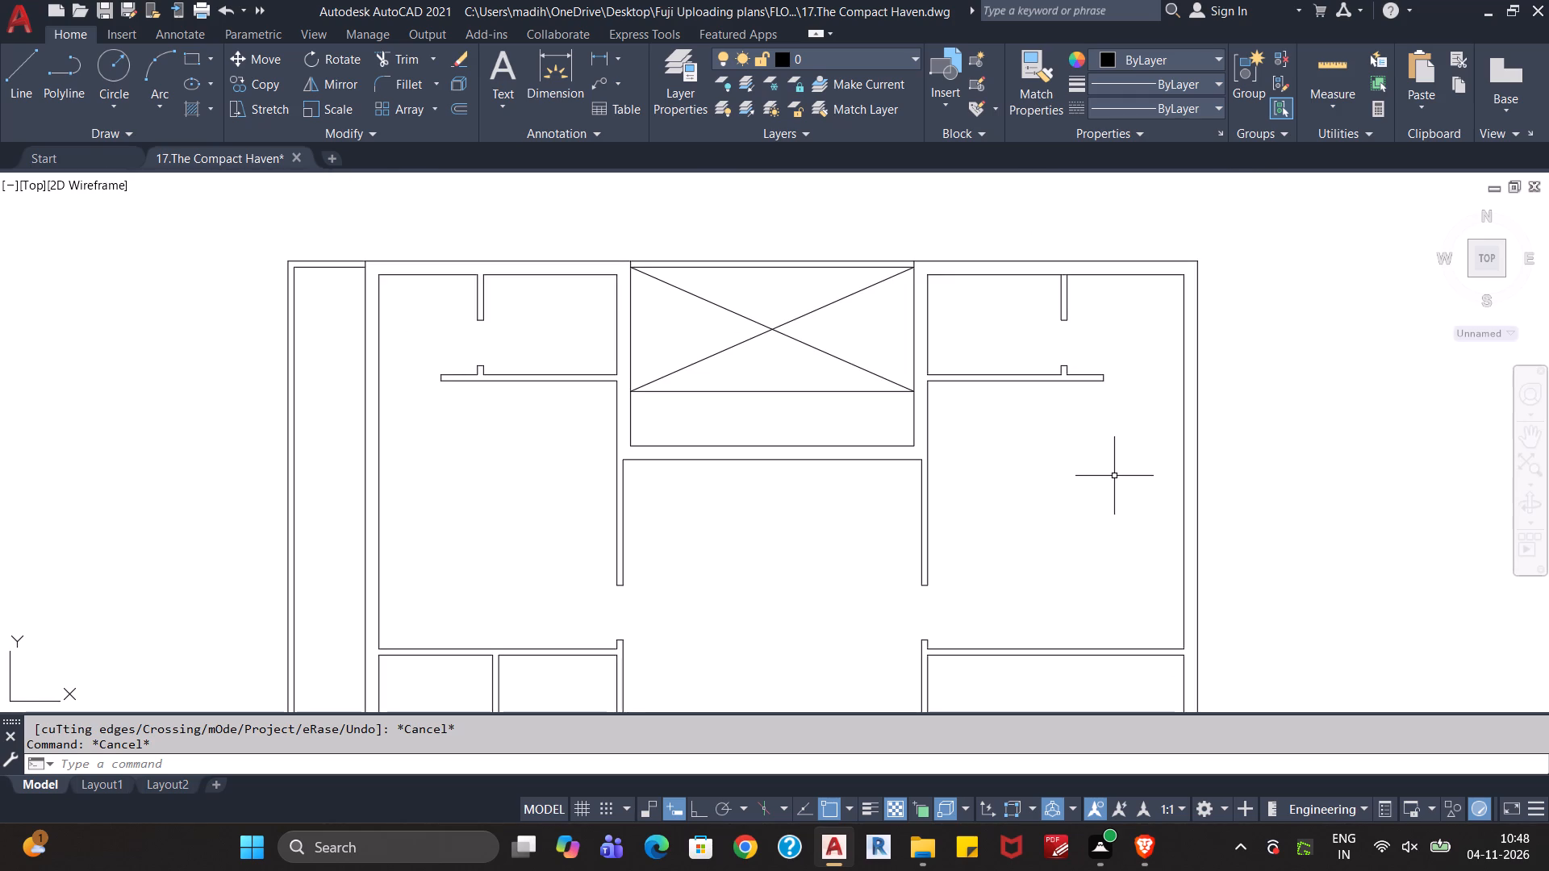
{"action": "scroll", "coordinate": [1114, 476], "scroll_direction": "down", "scroll_amount": 2}
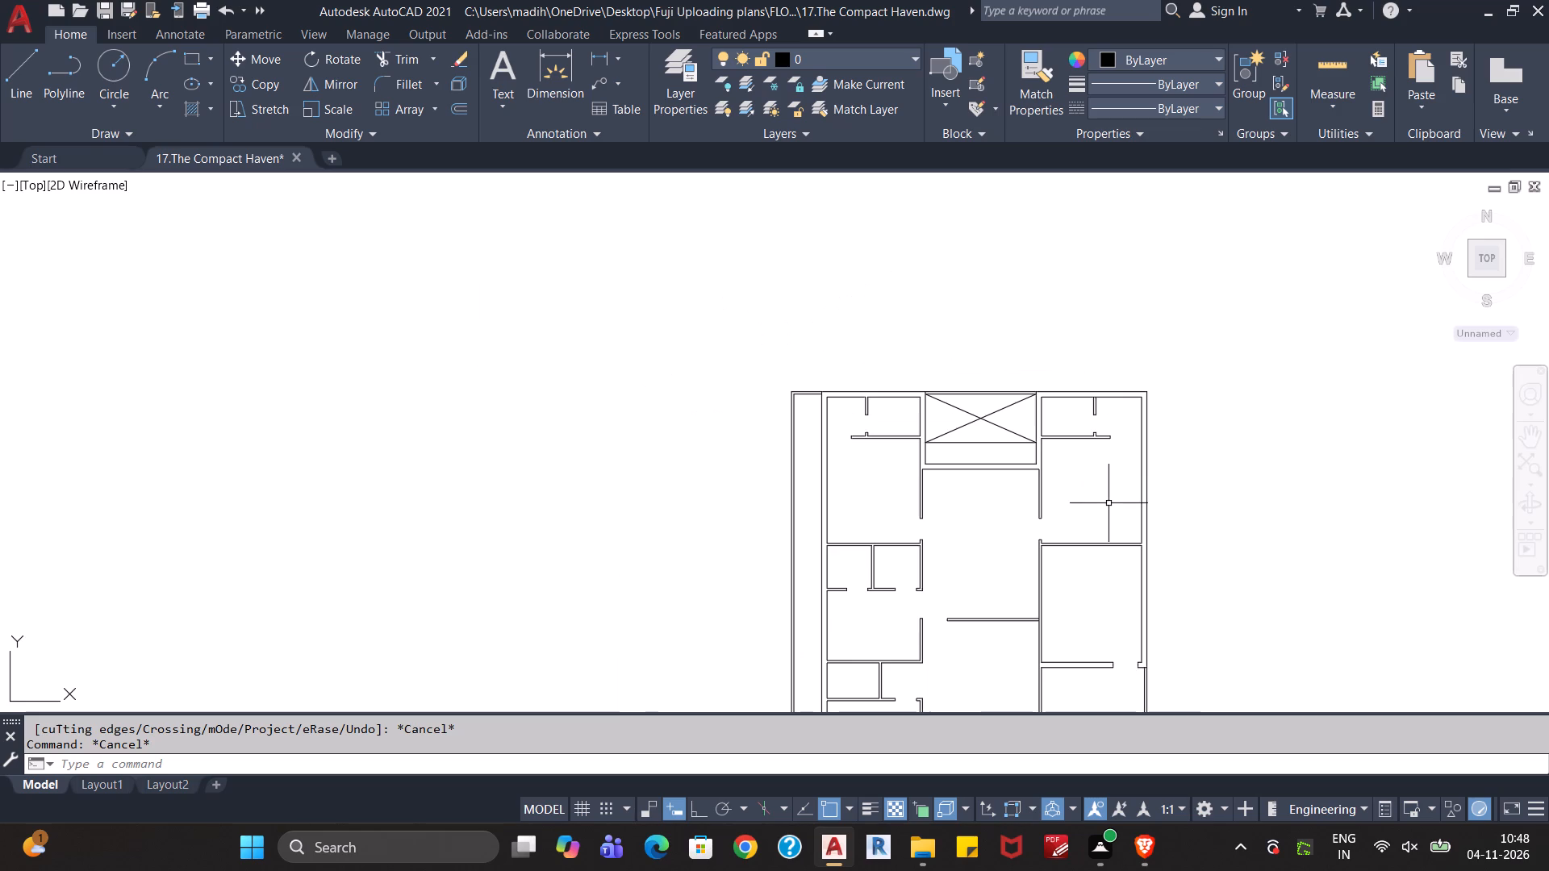
{"action": "middle_click_drag", "start_coordinate": [1108, 504], "coordinate": [1075, 361]}
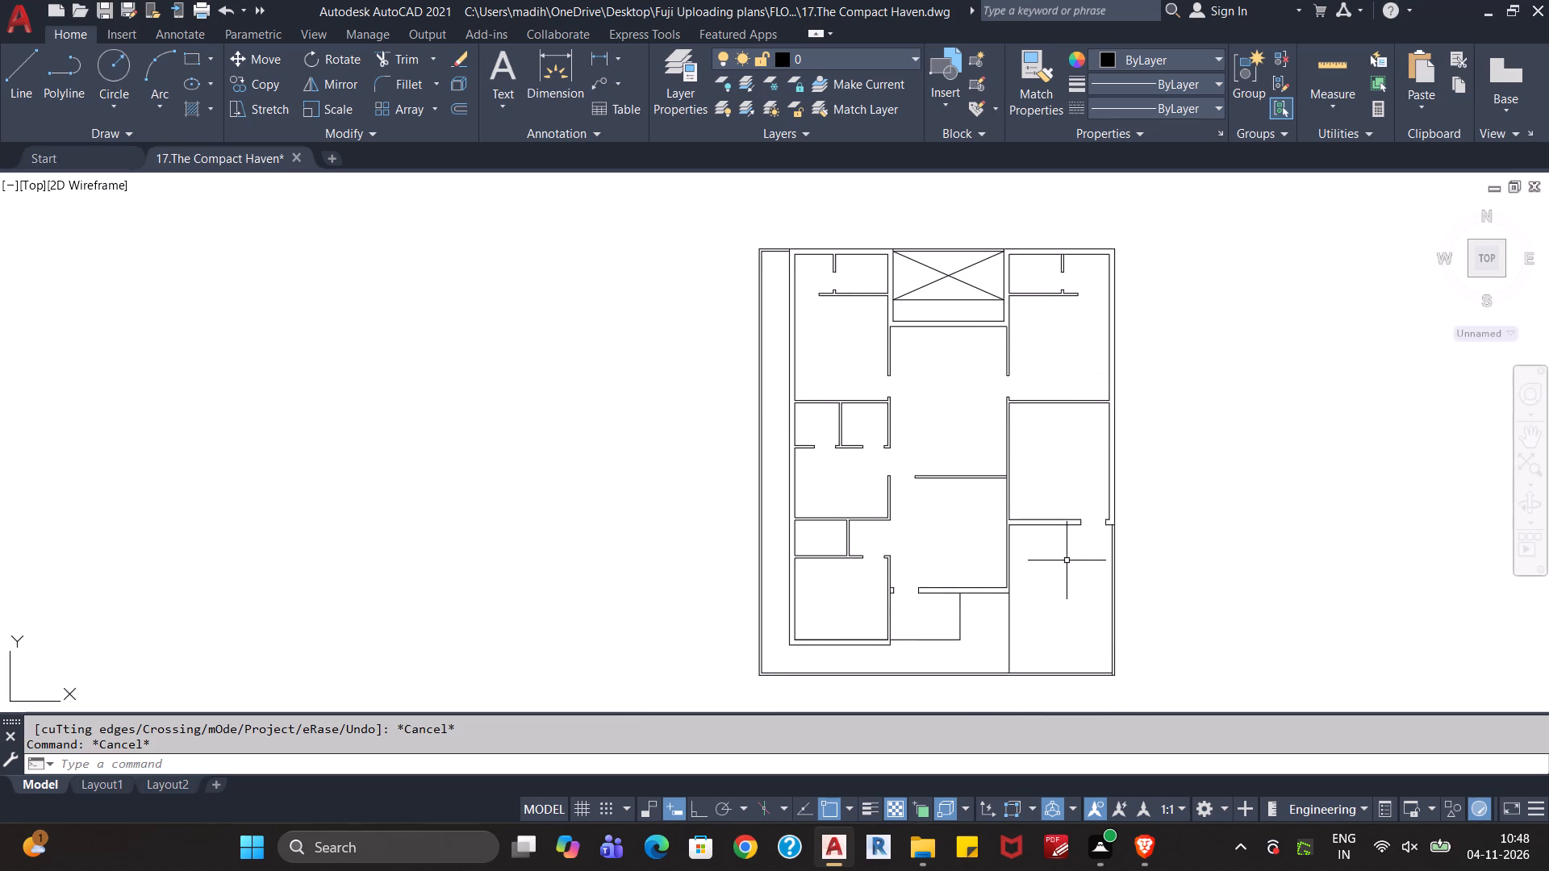
{"action": "middle_click_drag", "start_coordinate": [1067, 561], "coordinate": [1058, 523]}
{"action": "scroll", "coordinate": [1056, 550], "scroll_direction": "up", "scroll_amount": 1}
{"action": "middle_click_drag", "start_coordinate": [1078, 567], "coordinate": [1040, 513]}
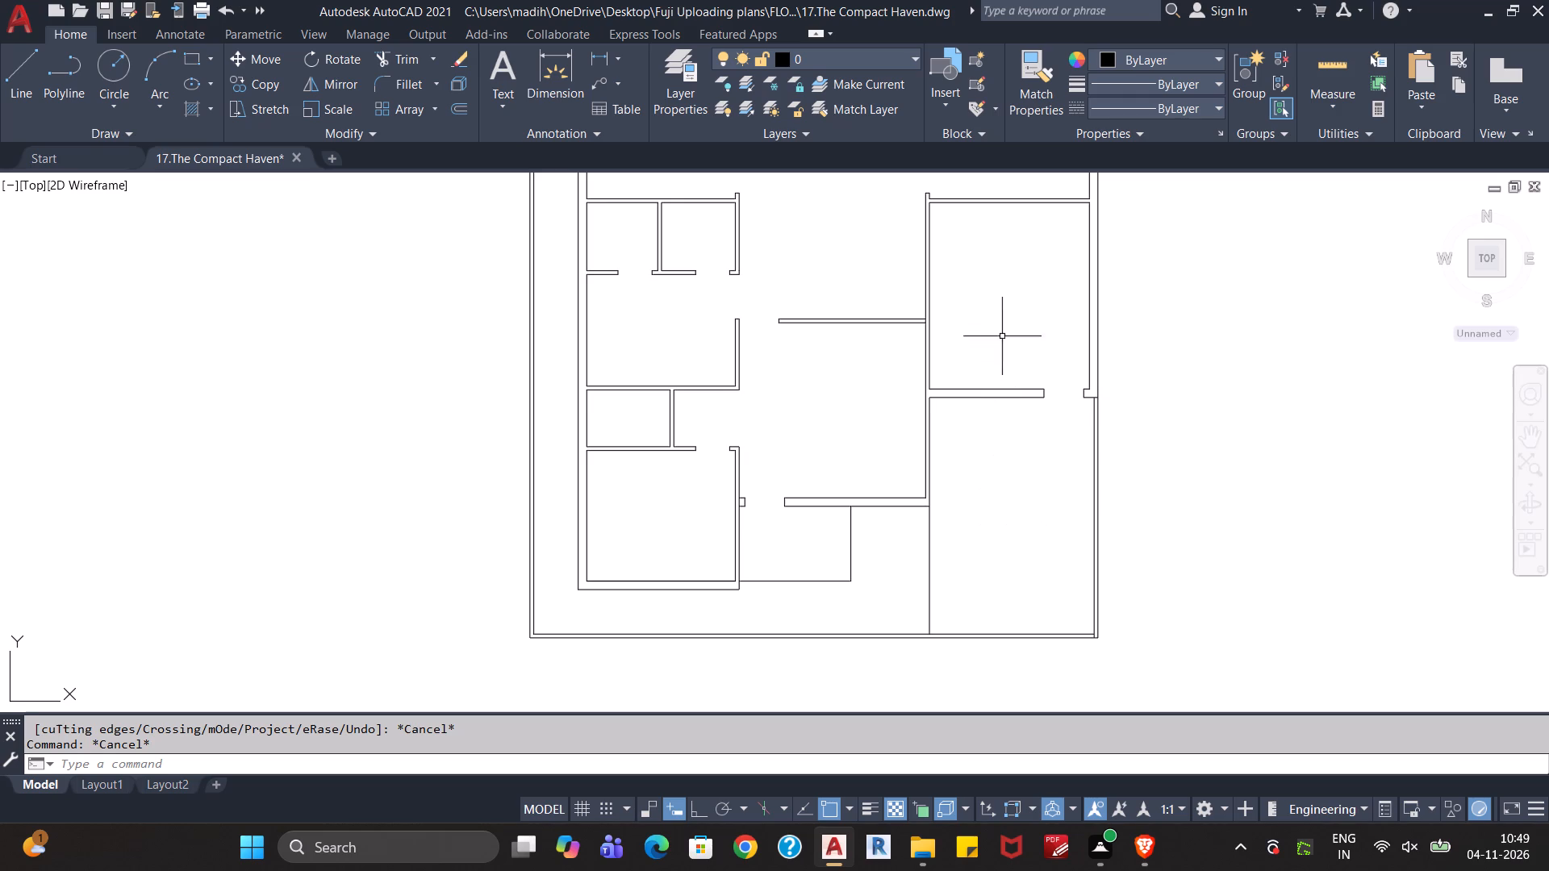
{"action": "middle_click_drag", "start_coordinate": [1012, 313], "coordinate": [1008, 439]}
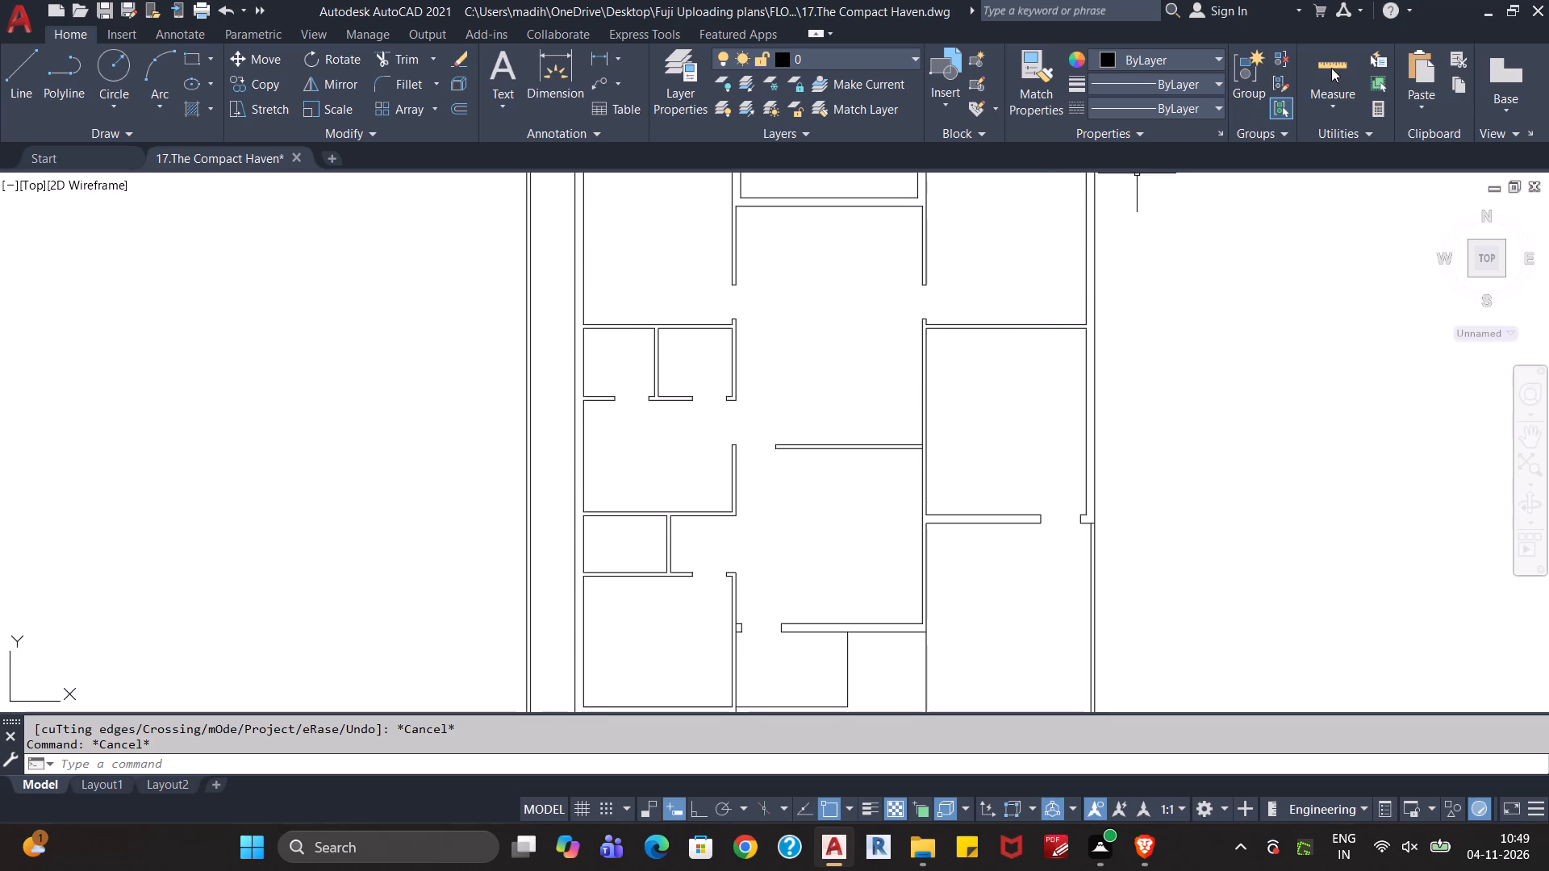
{"action": "left_click", "coordinate": [1331, 68]}
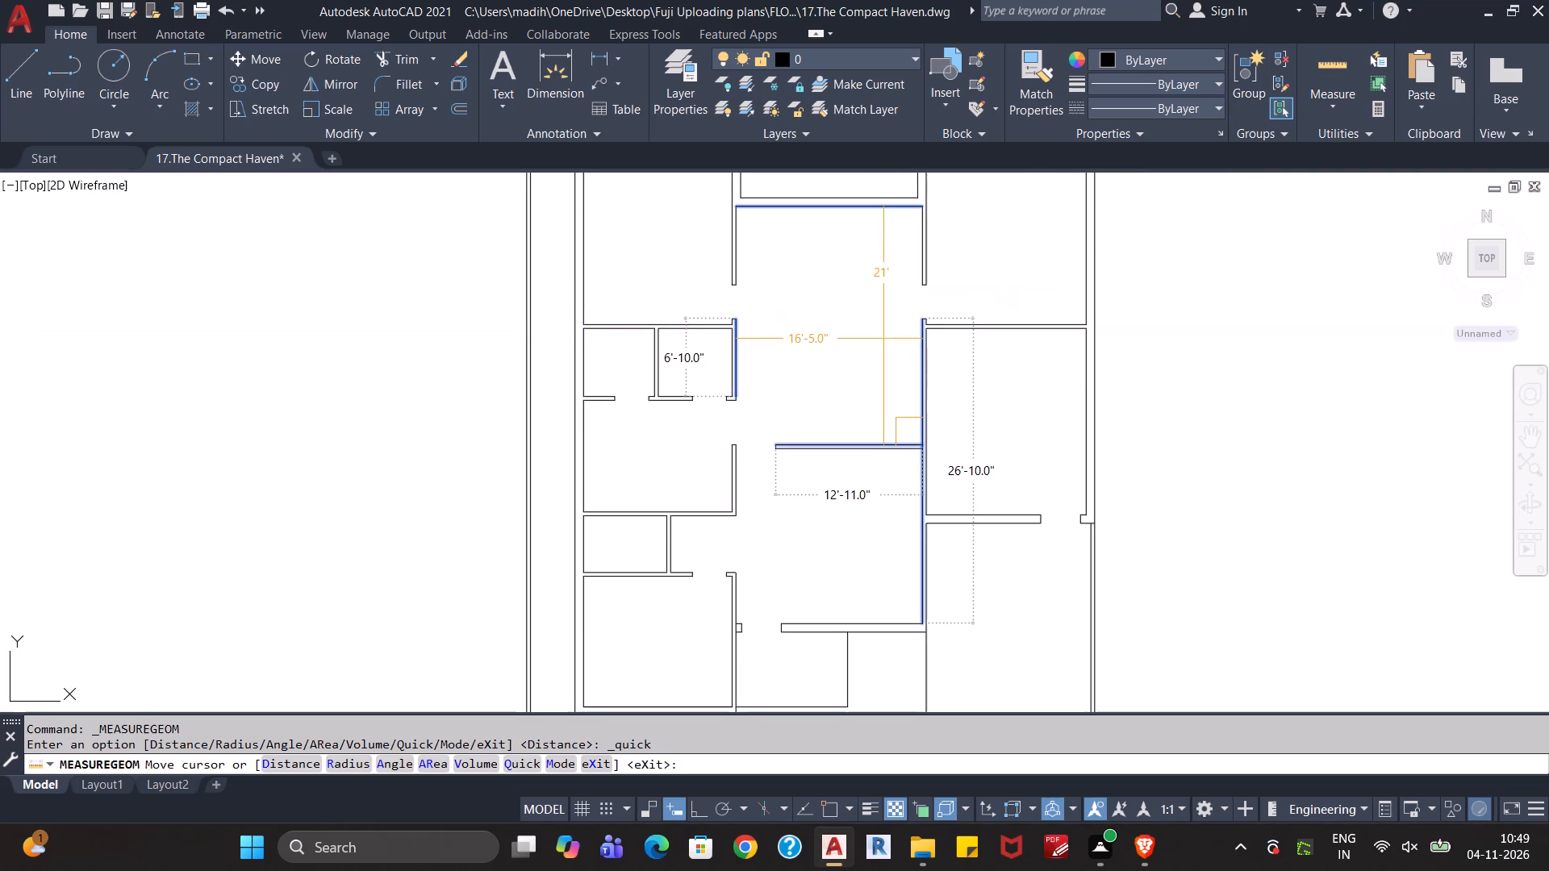
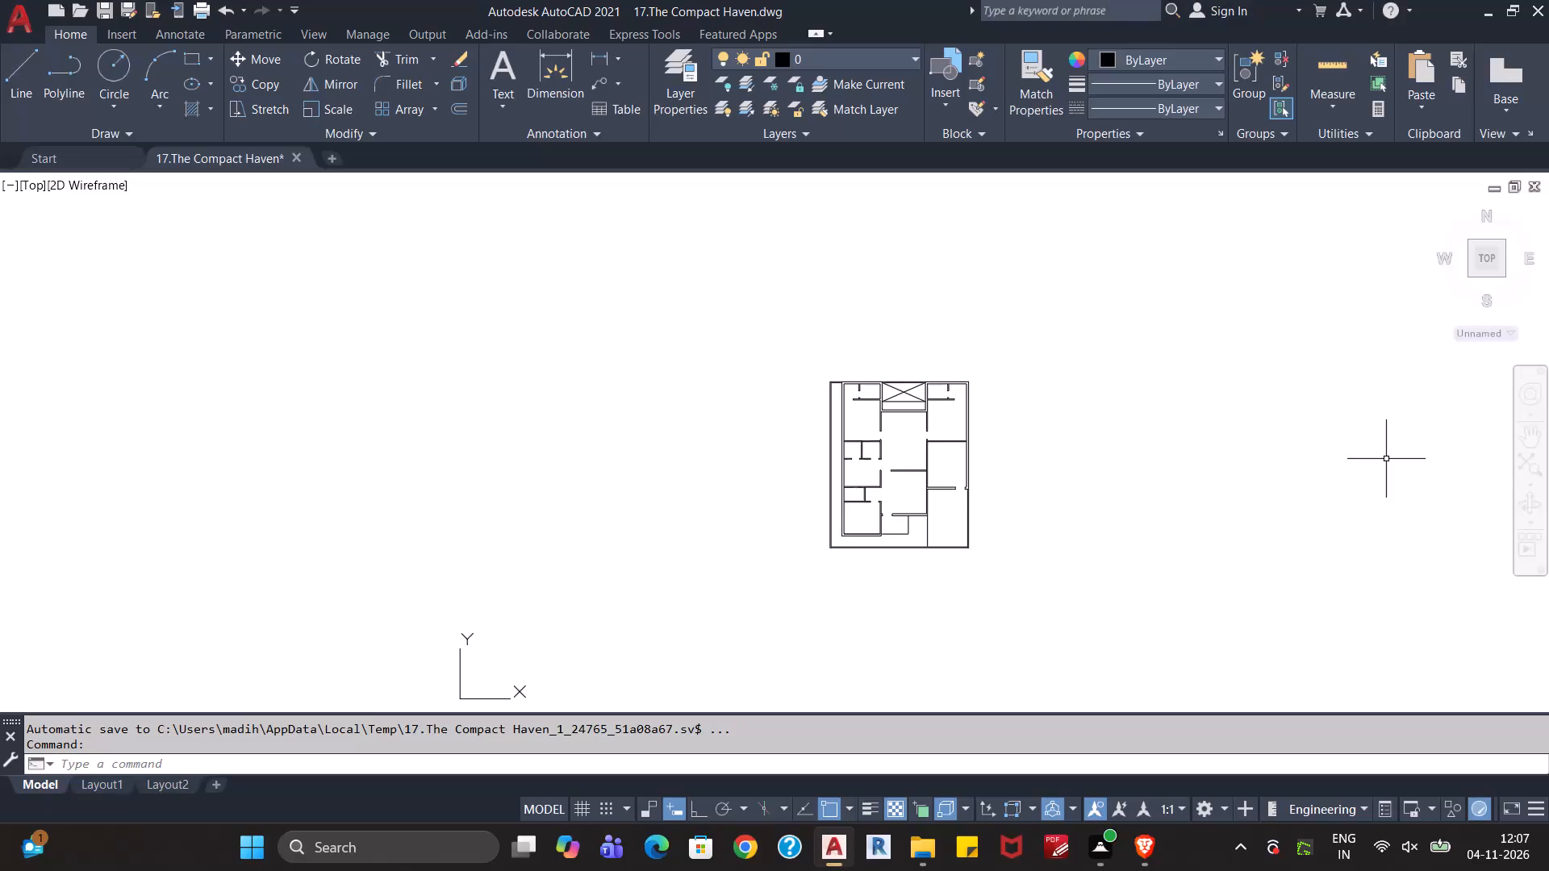
Extend the lower line of the wall above the bottom-right area across its door opening to the stub by the outer wall.
{"action": "scroll", "coordinate": [1175, 510], "scroll_direction": "up", "scroll_amount": 2}
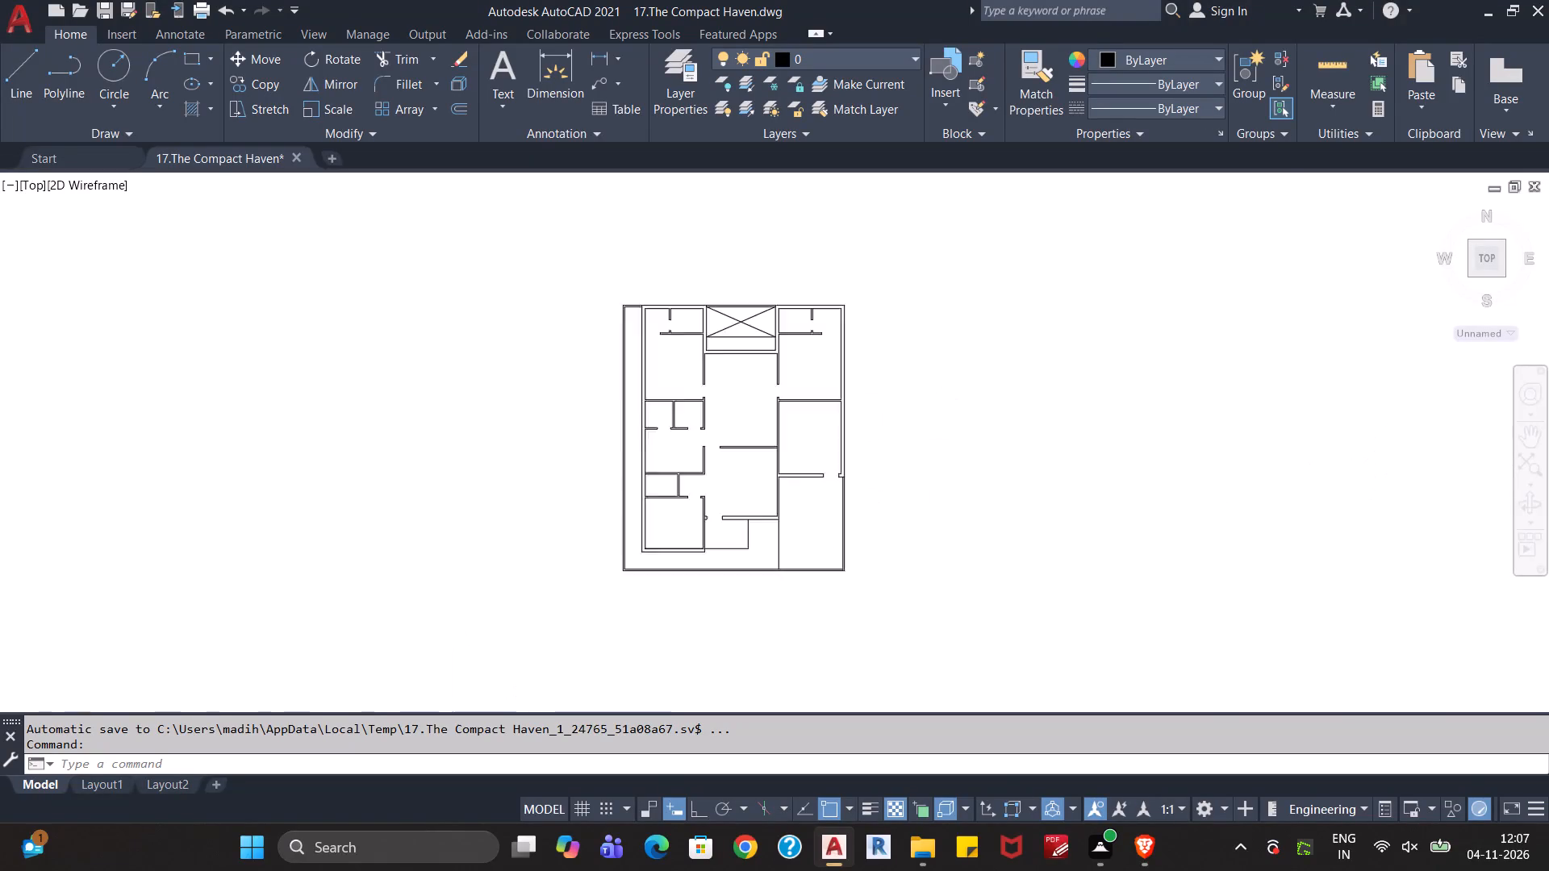
{"action": "middle_click_drag", "start_coordinate": [937, 519], "coordinate": [1038, 540]}
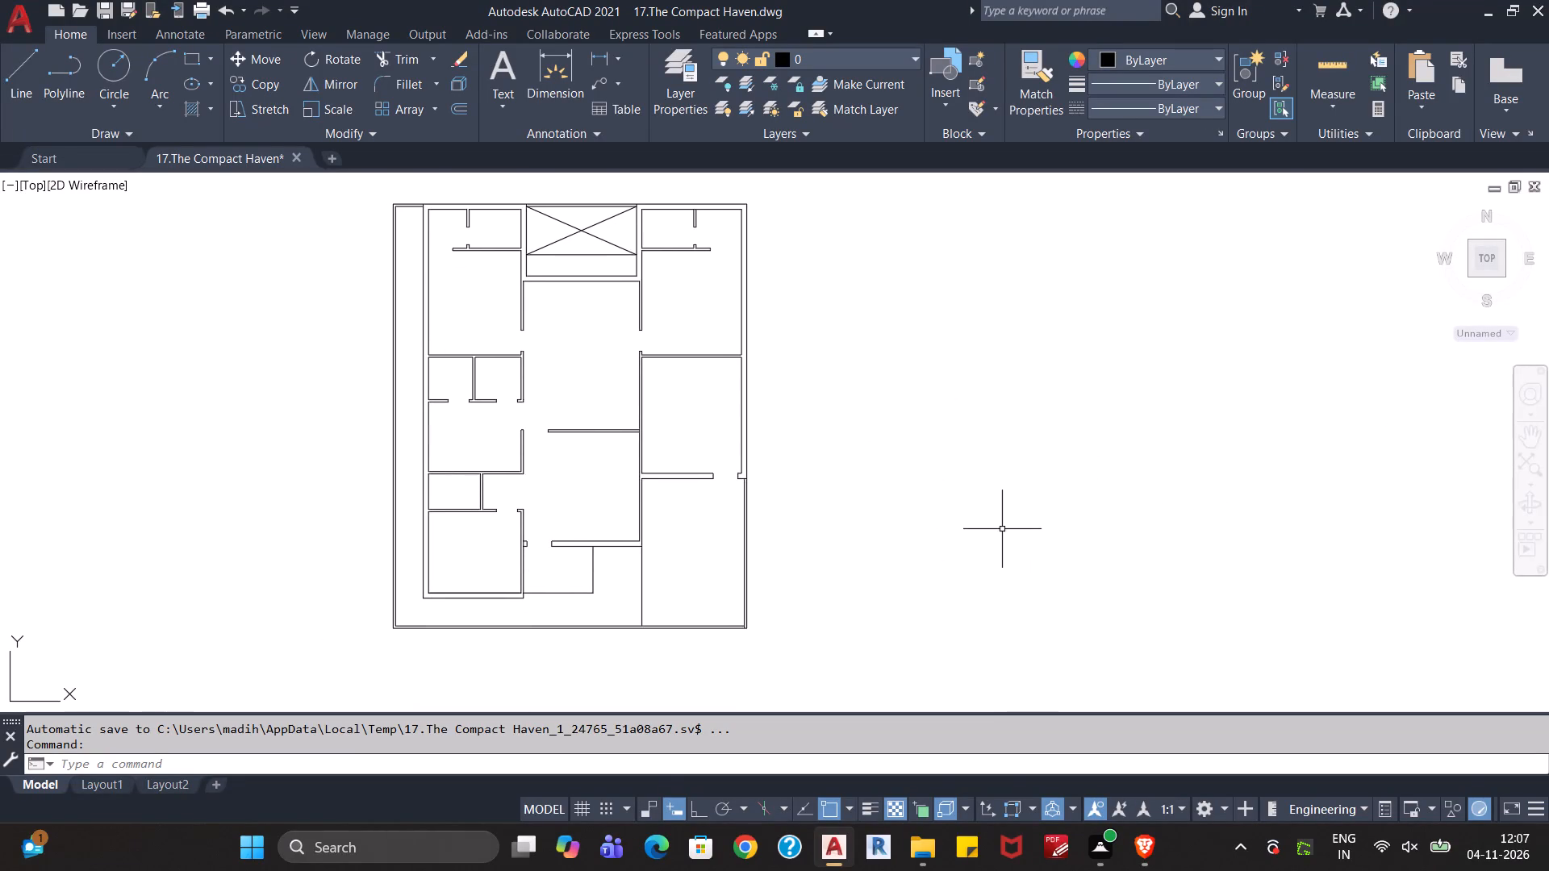
{"action": "middle_click_drag", "start_coordinate": [925, 510], "coordinate": [1000, 538]}
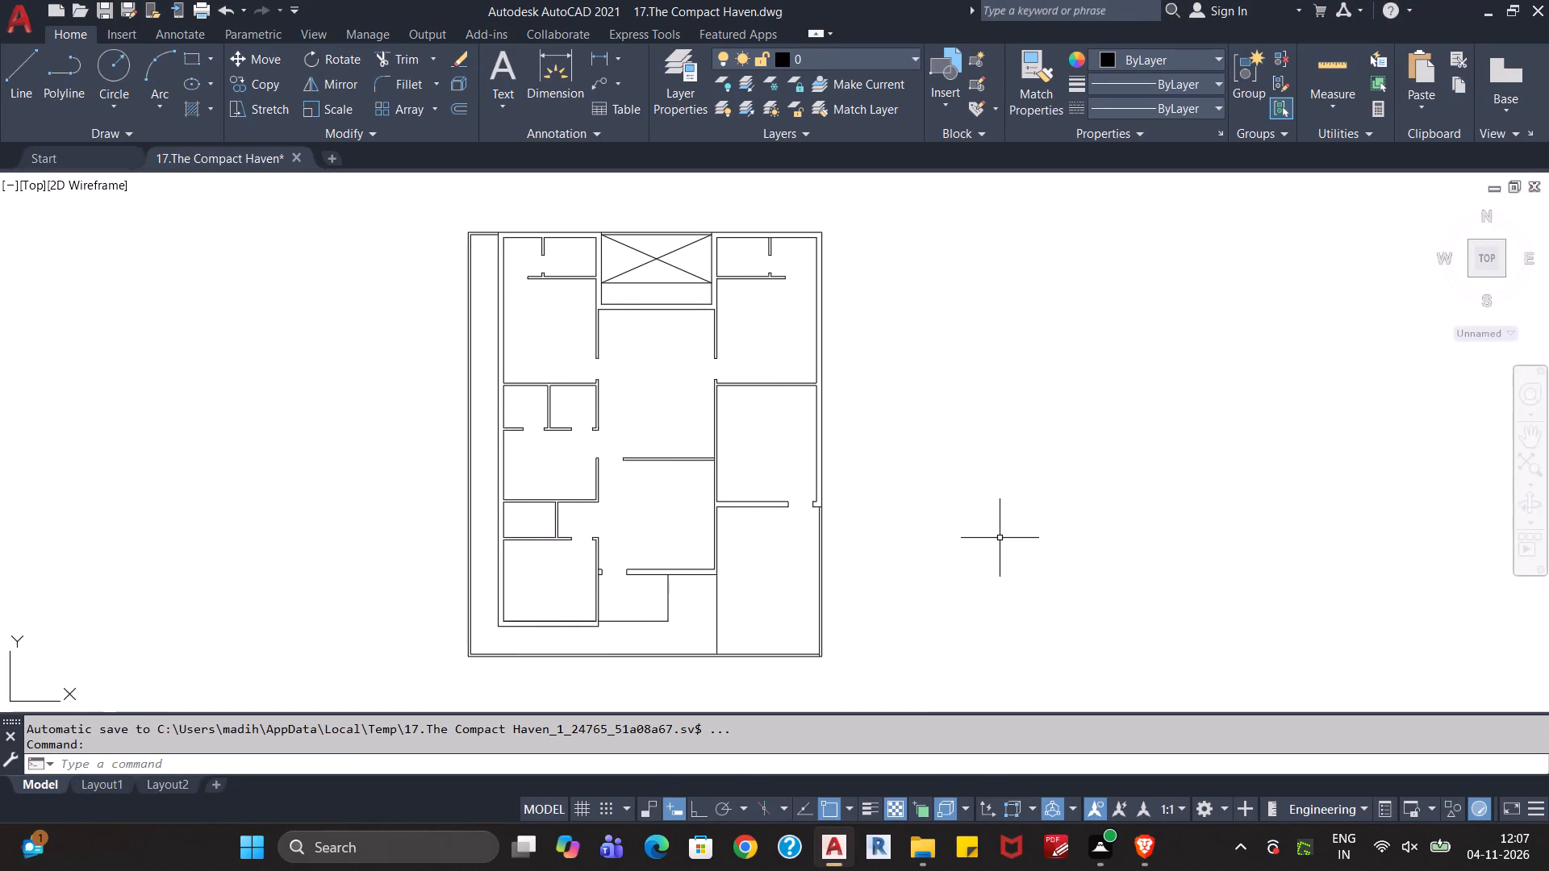
{"action": "scroll", "coordinate": [937, 530], "scroll_direction": "up", "scroll_amount": 3}
{"action": "middle_click_drag", "start_coordinate": [749, 514], "coordinate": [946, 510]}
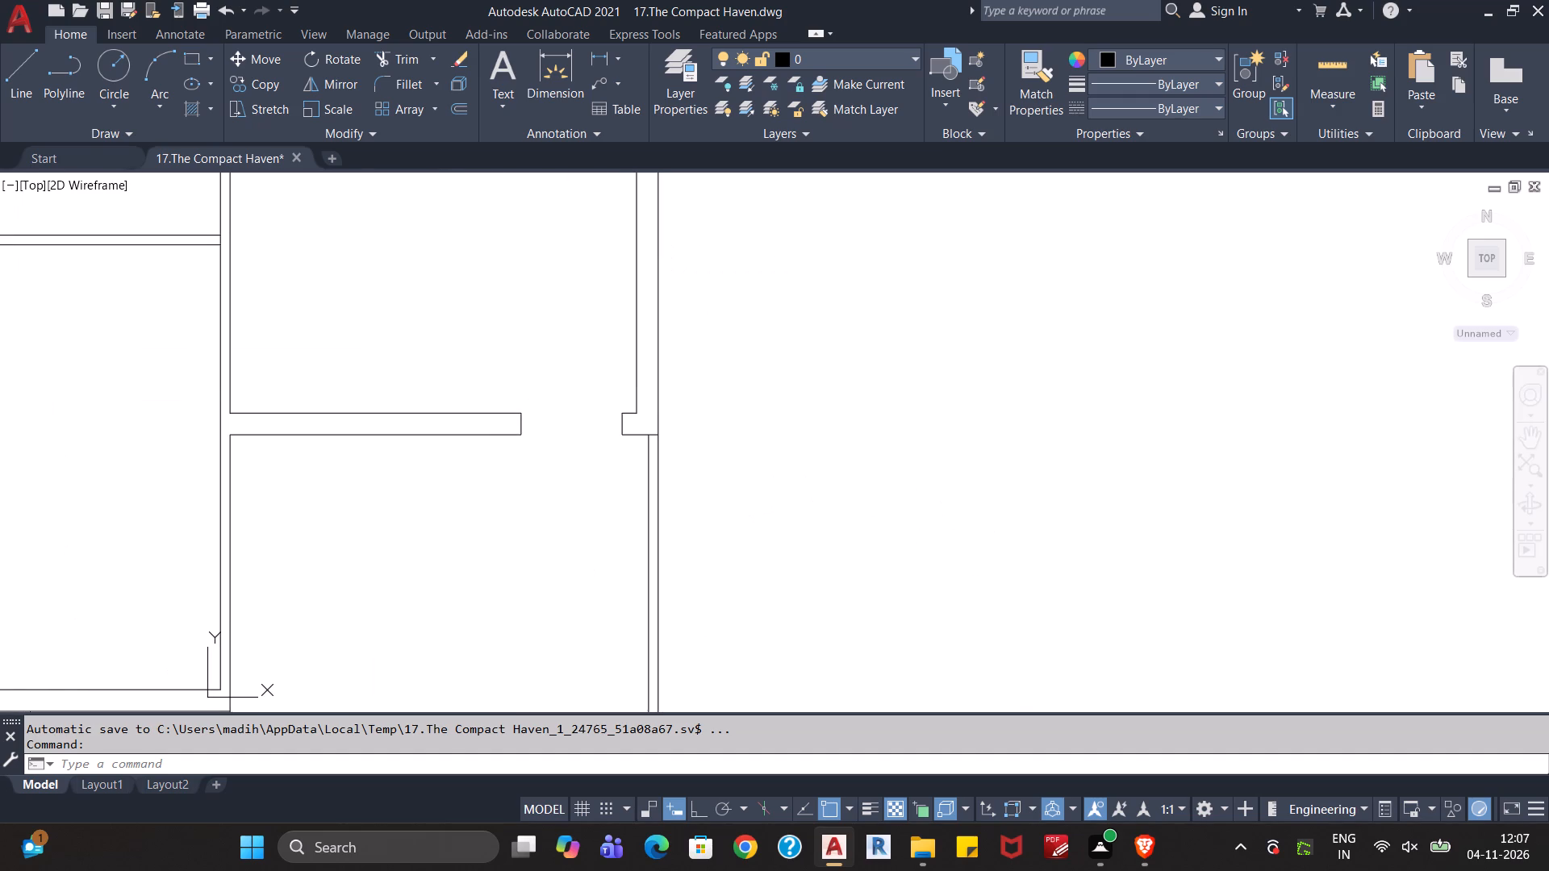
{"action": "type", "text": "ex"}
{"action": "key", "text": "Return"}
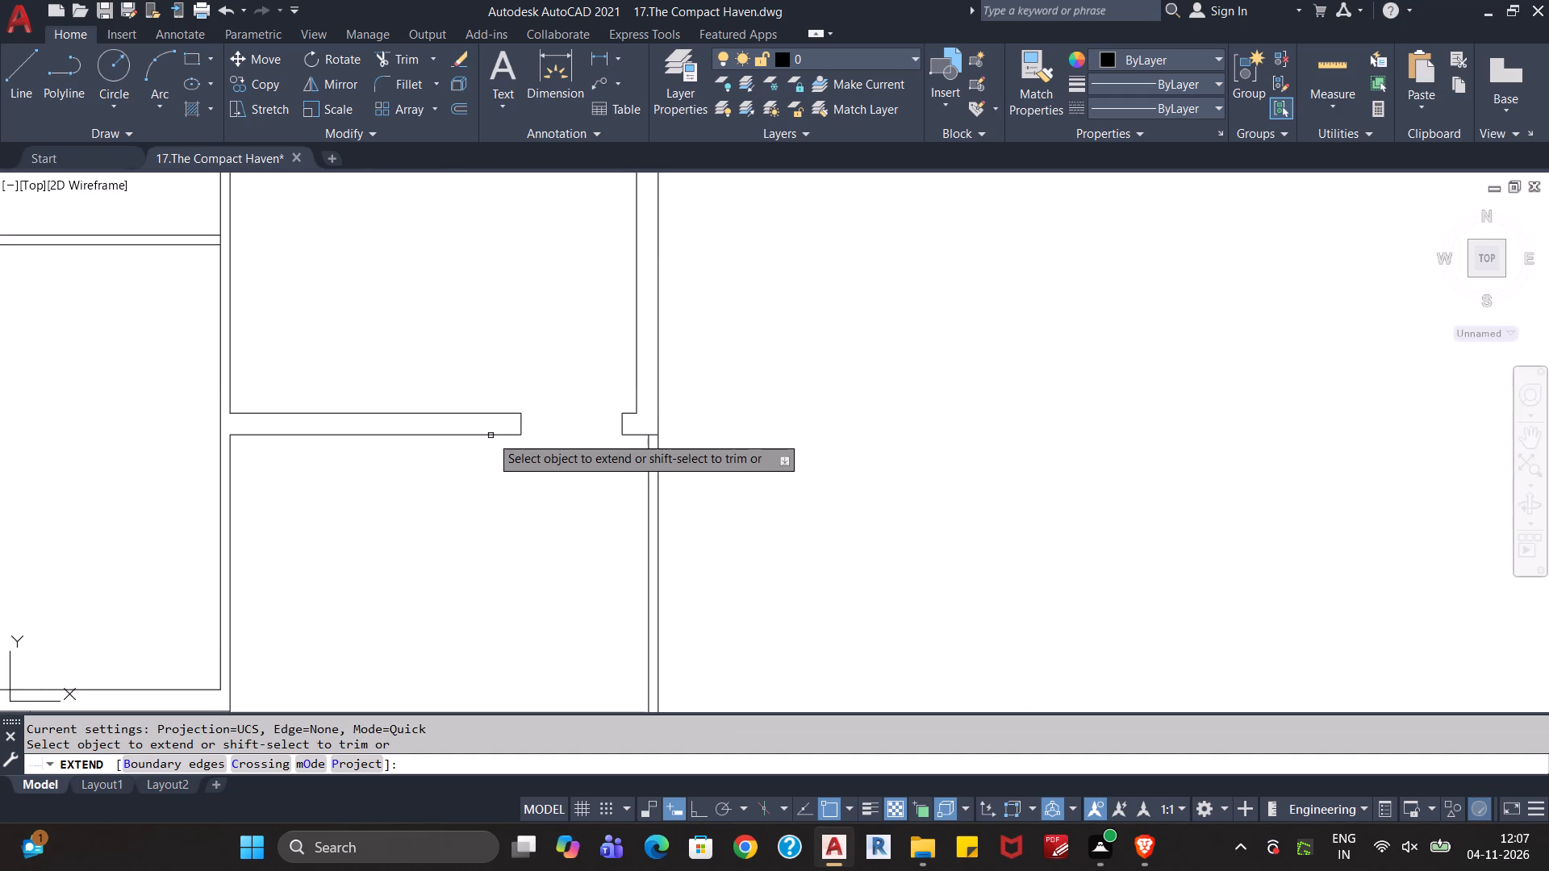
{"action": "left_click", "coordinate": [491, 435]}
{"action": "key", "text": "Escape"}
{"action": "key", "text": "Escape"}
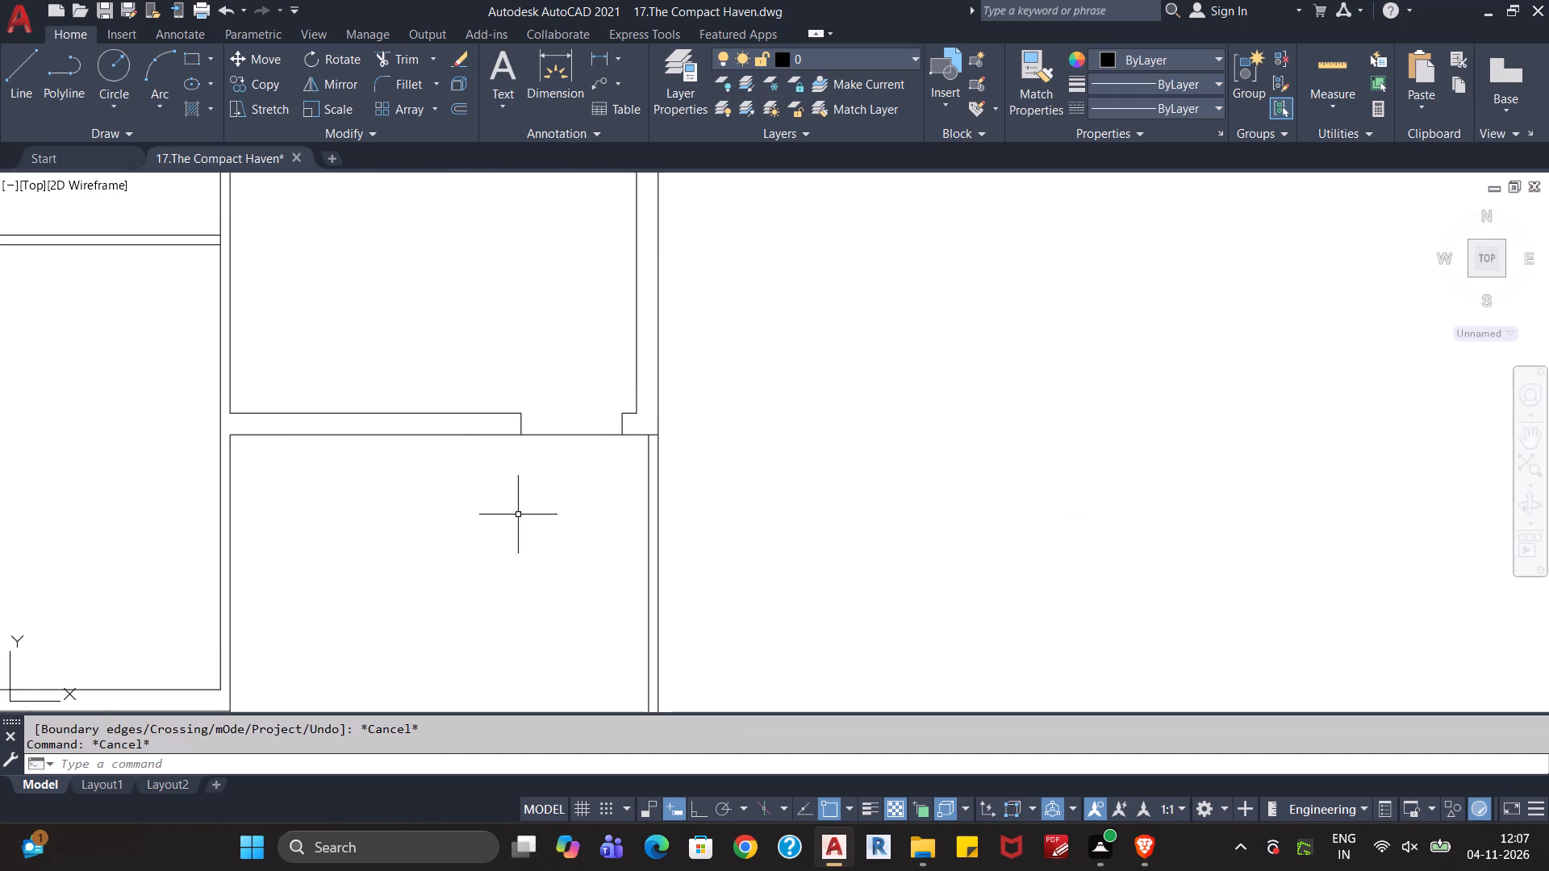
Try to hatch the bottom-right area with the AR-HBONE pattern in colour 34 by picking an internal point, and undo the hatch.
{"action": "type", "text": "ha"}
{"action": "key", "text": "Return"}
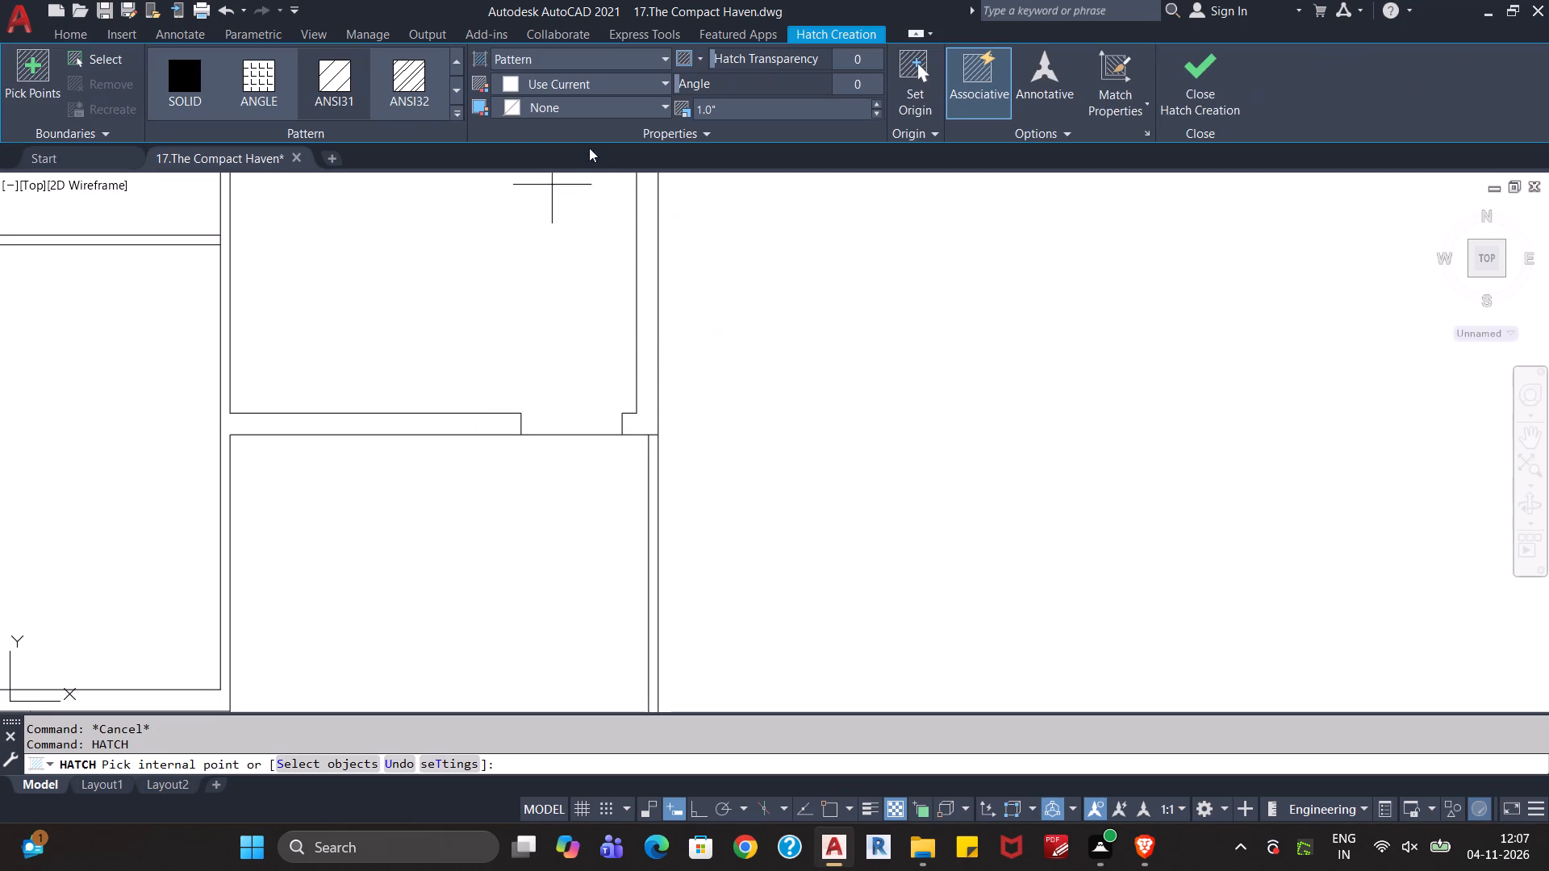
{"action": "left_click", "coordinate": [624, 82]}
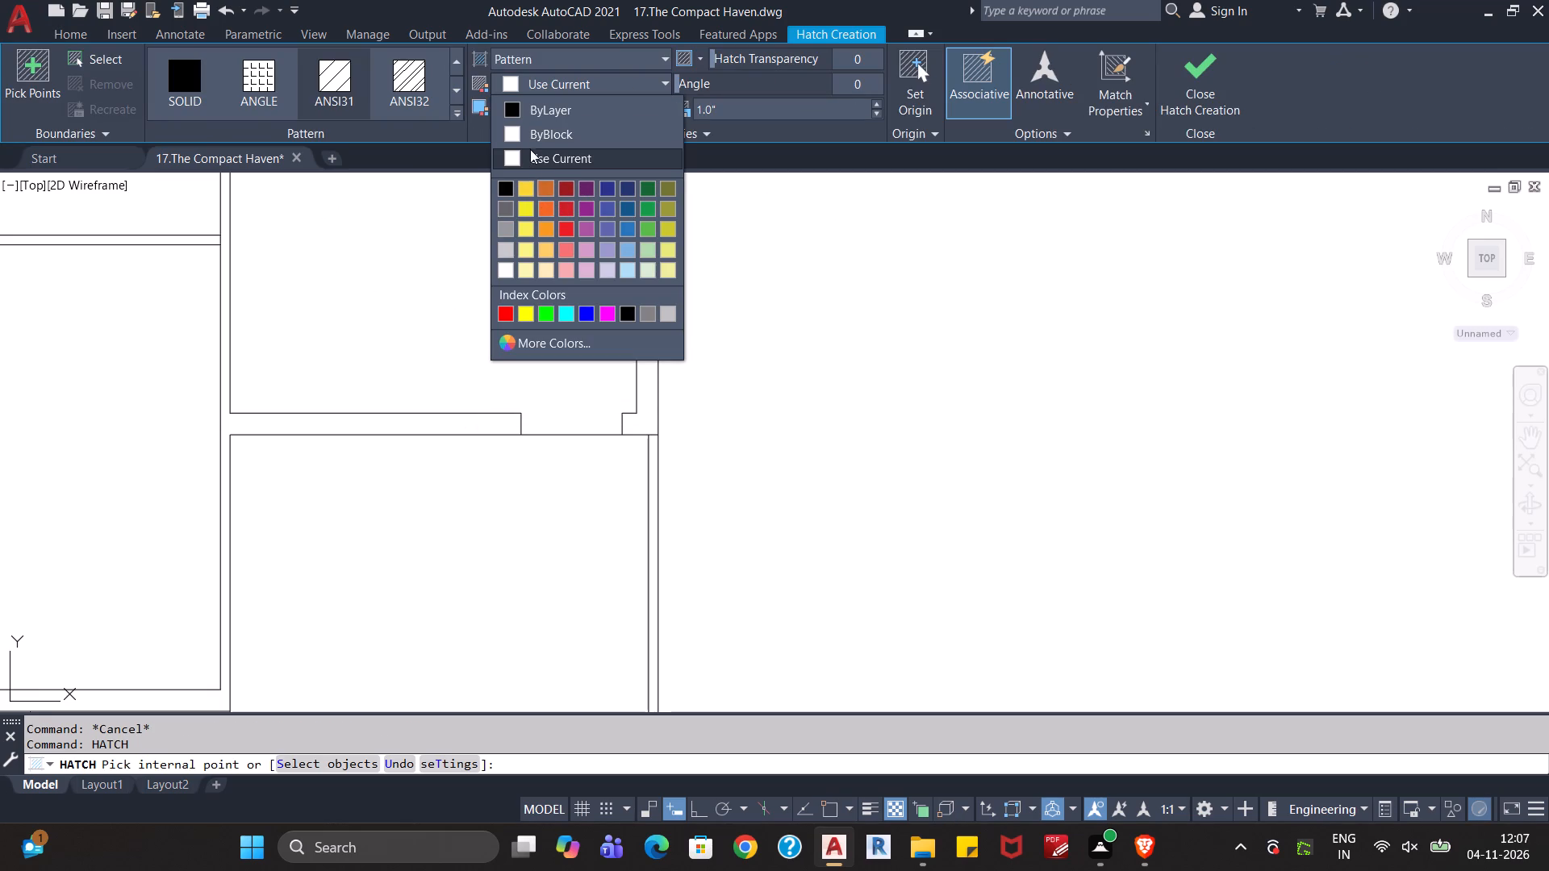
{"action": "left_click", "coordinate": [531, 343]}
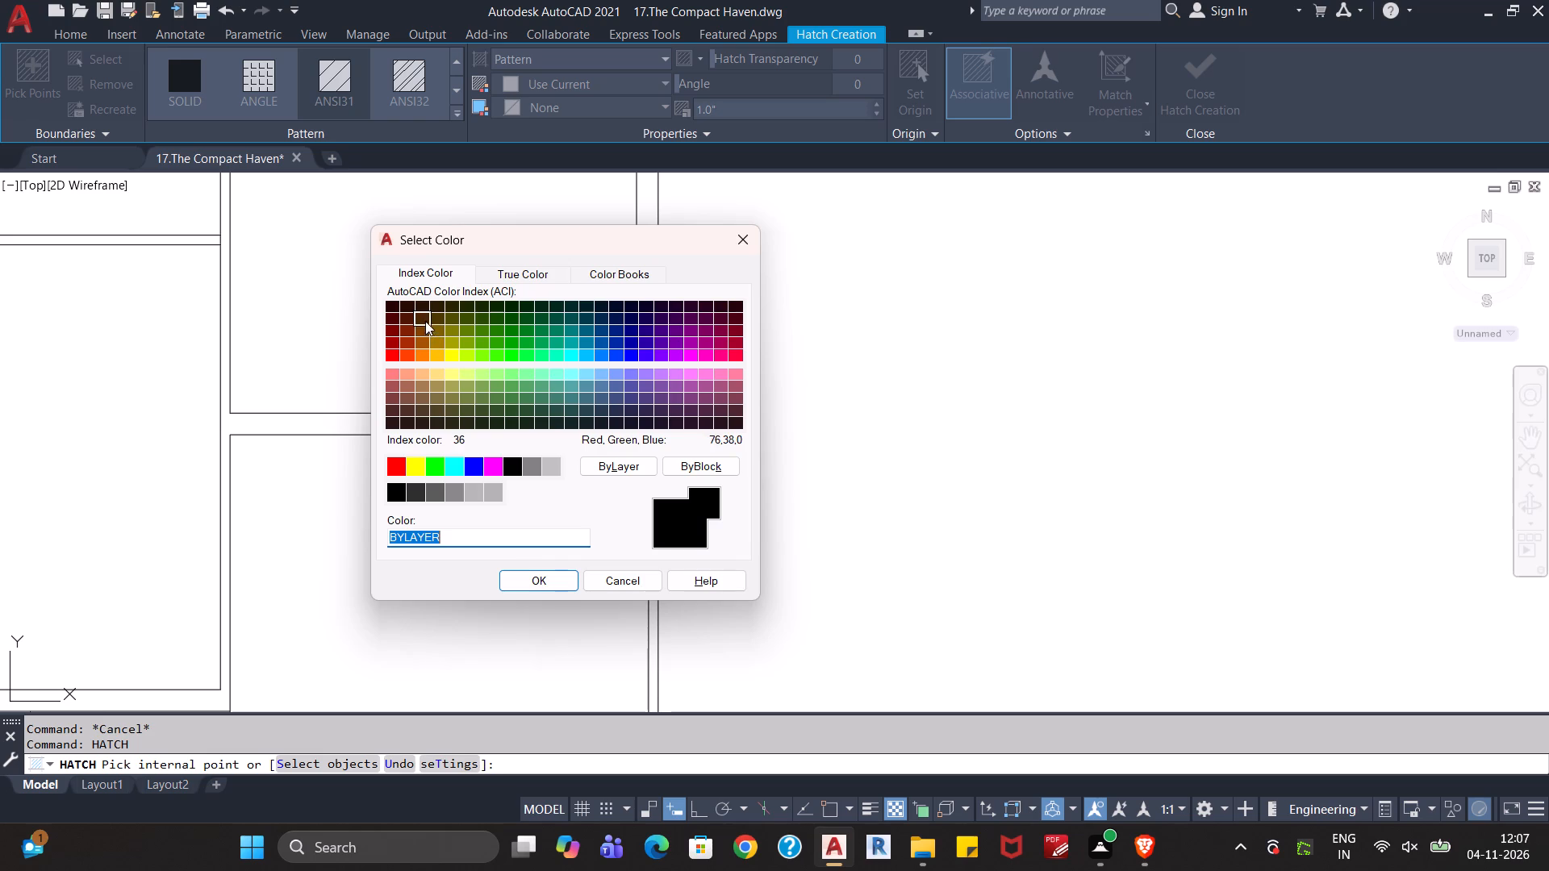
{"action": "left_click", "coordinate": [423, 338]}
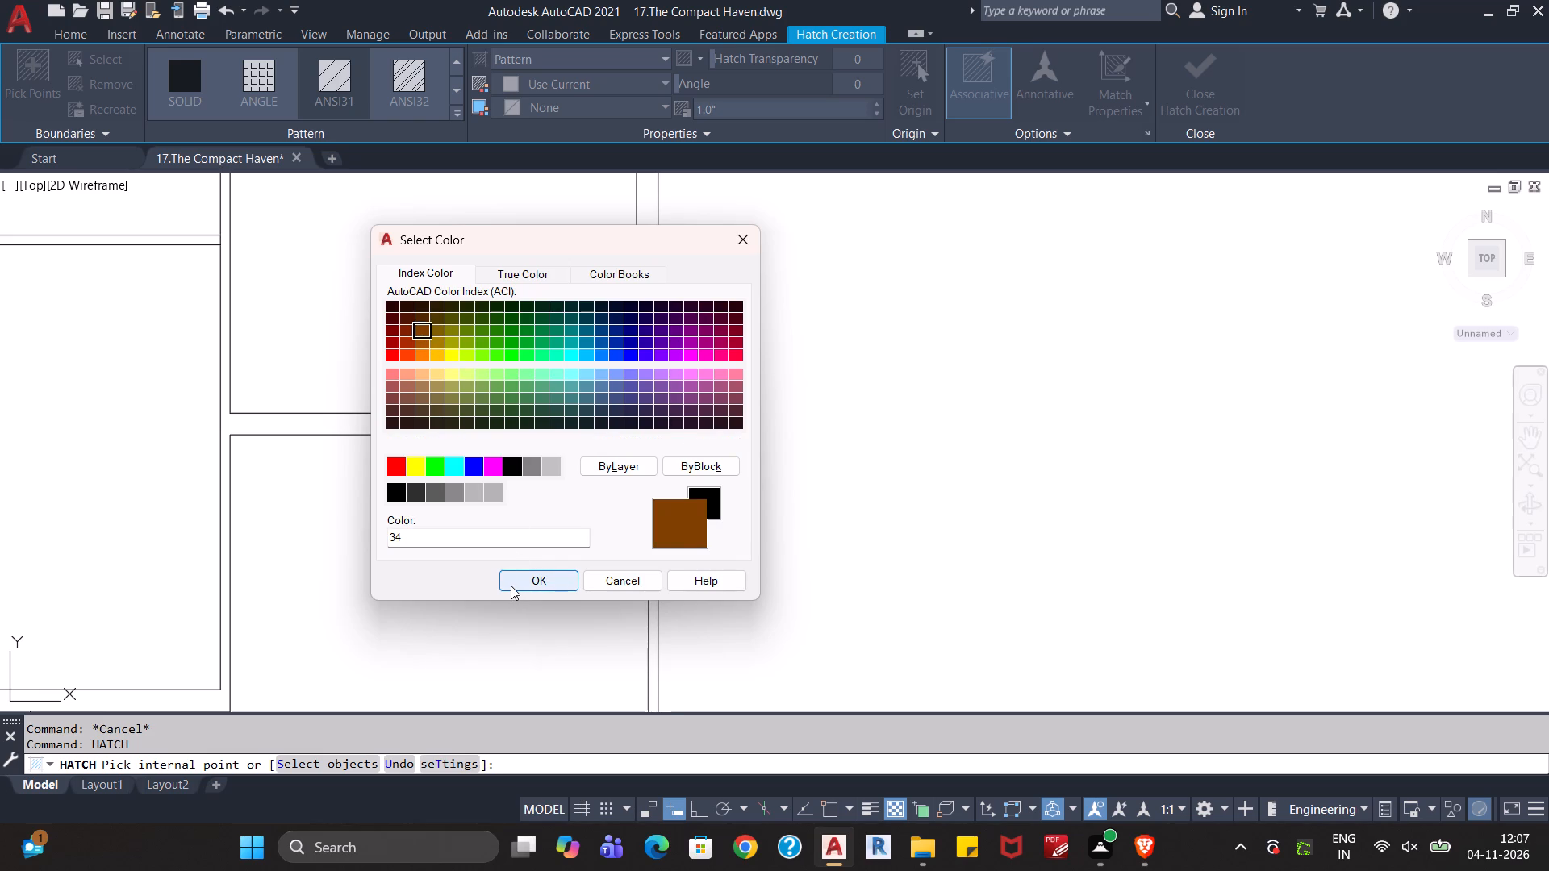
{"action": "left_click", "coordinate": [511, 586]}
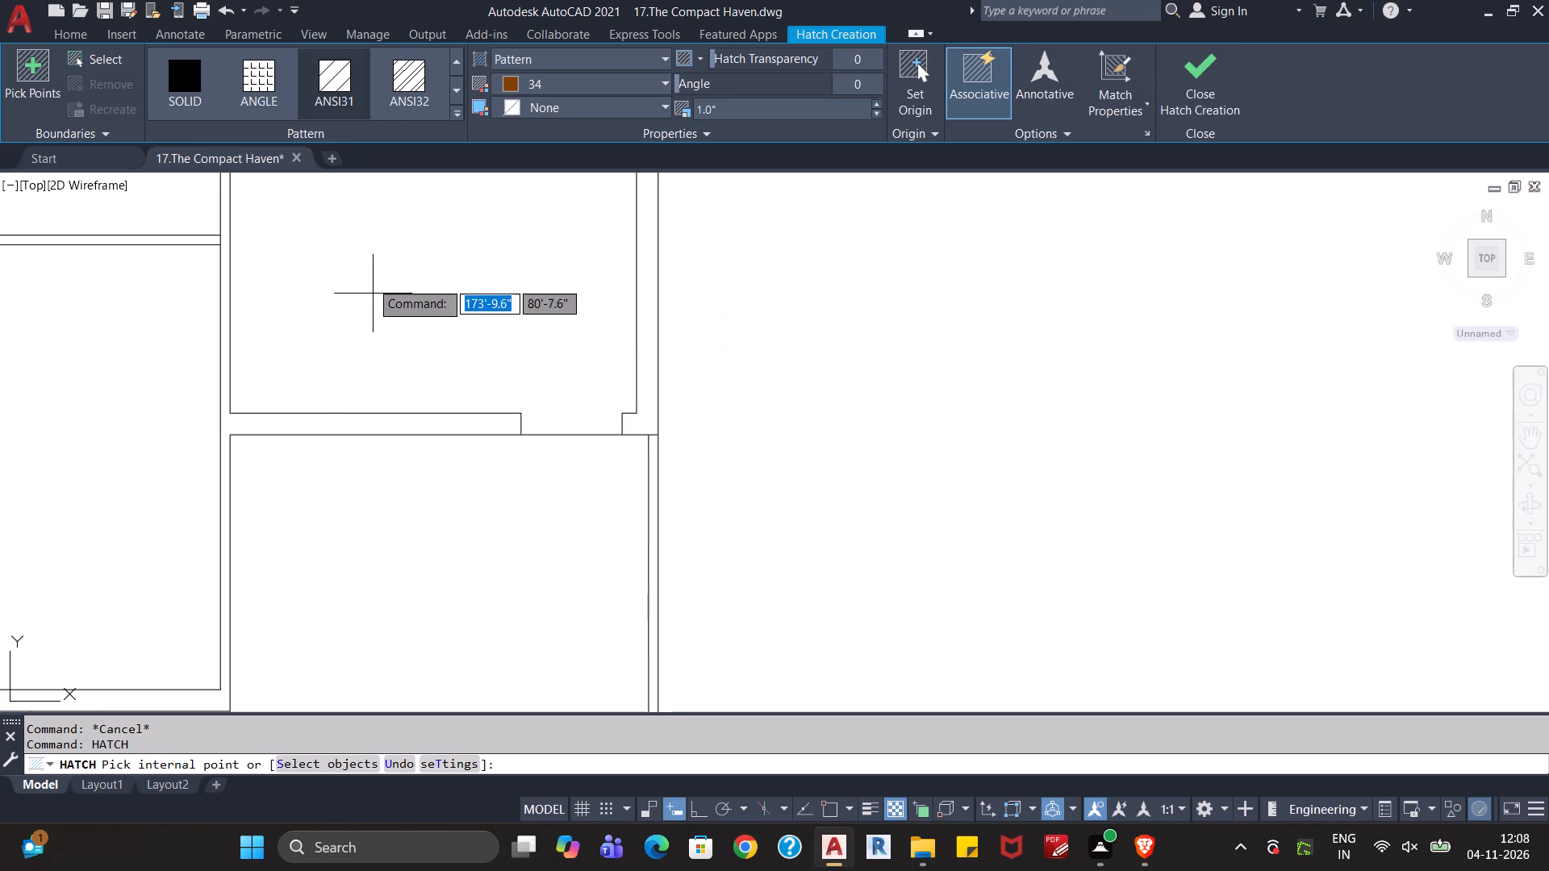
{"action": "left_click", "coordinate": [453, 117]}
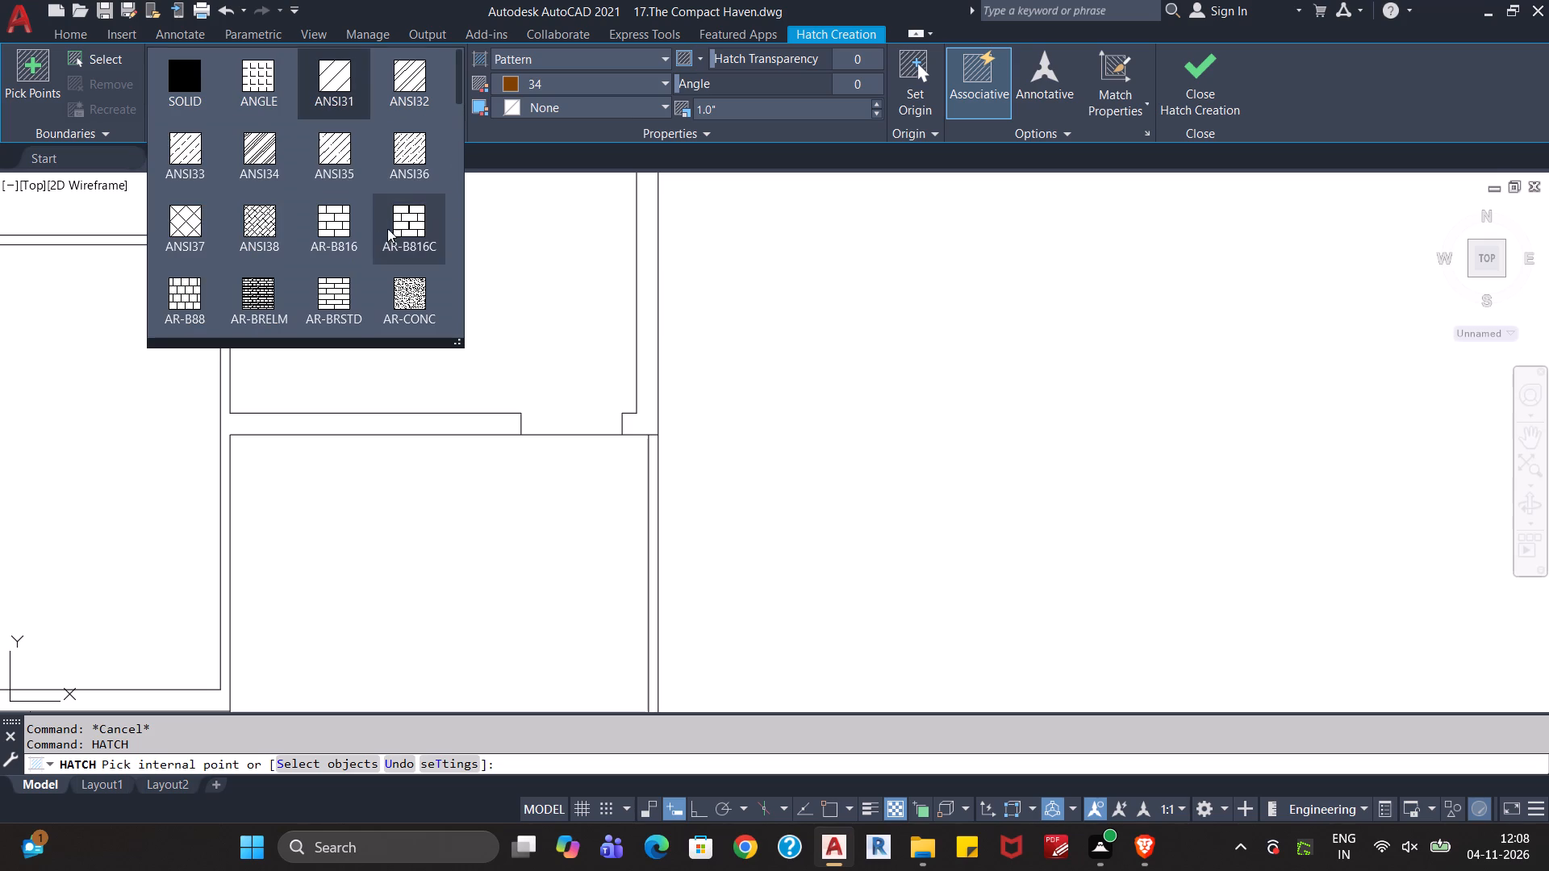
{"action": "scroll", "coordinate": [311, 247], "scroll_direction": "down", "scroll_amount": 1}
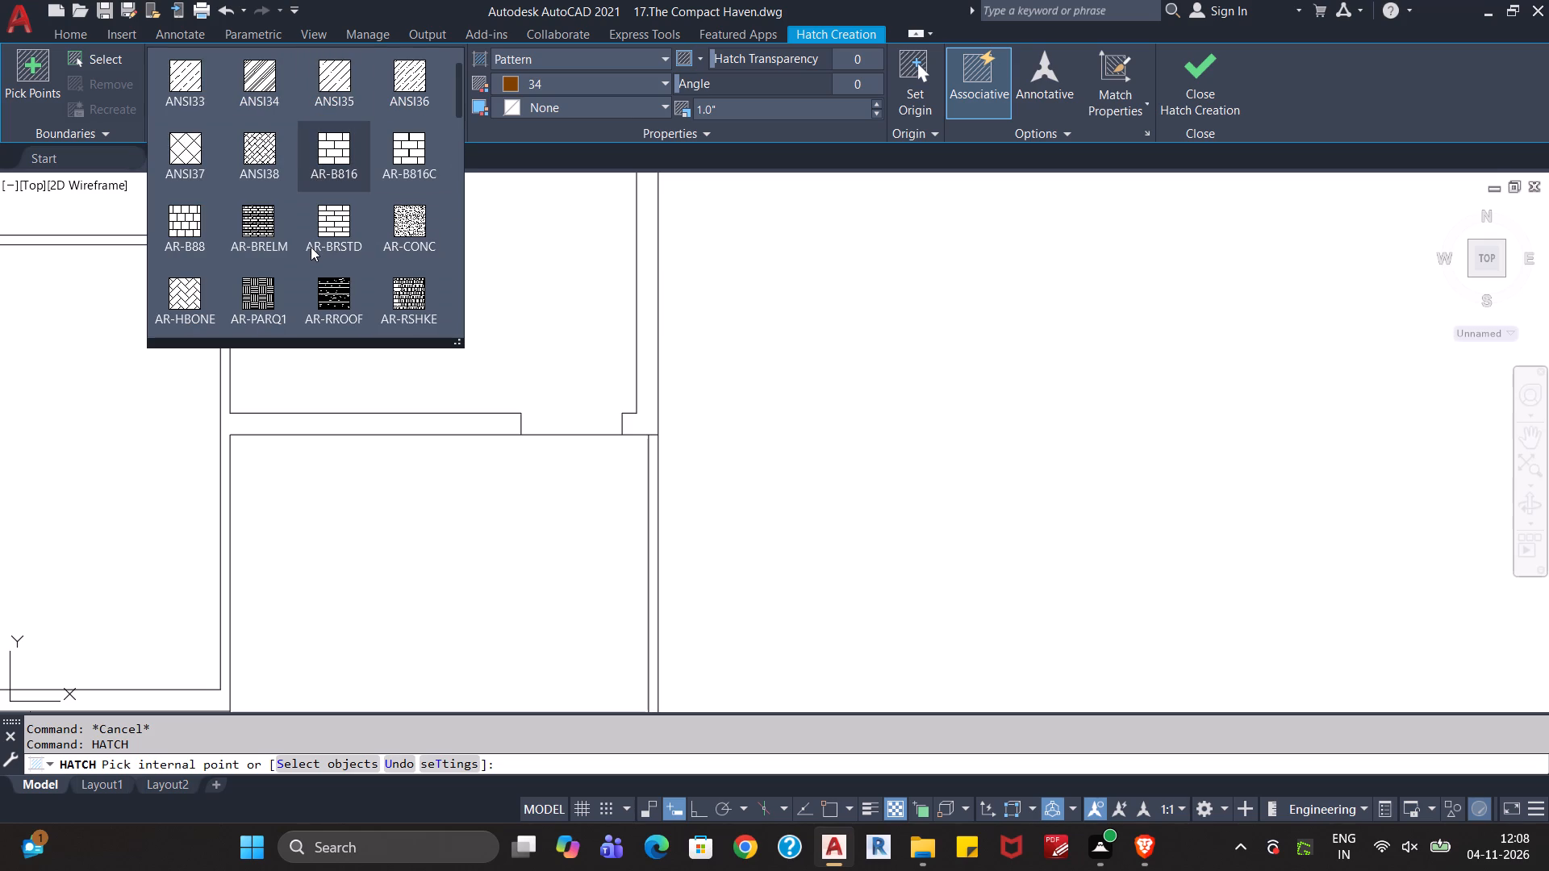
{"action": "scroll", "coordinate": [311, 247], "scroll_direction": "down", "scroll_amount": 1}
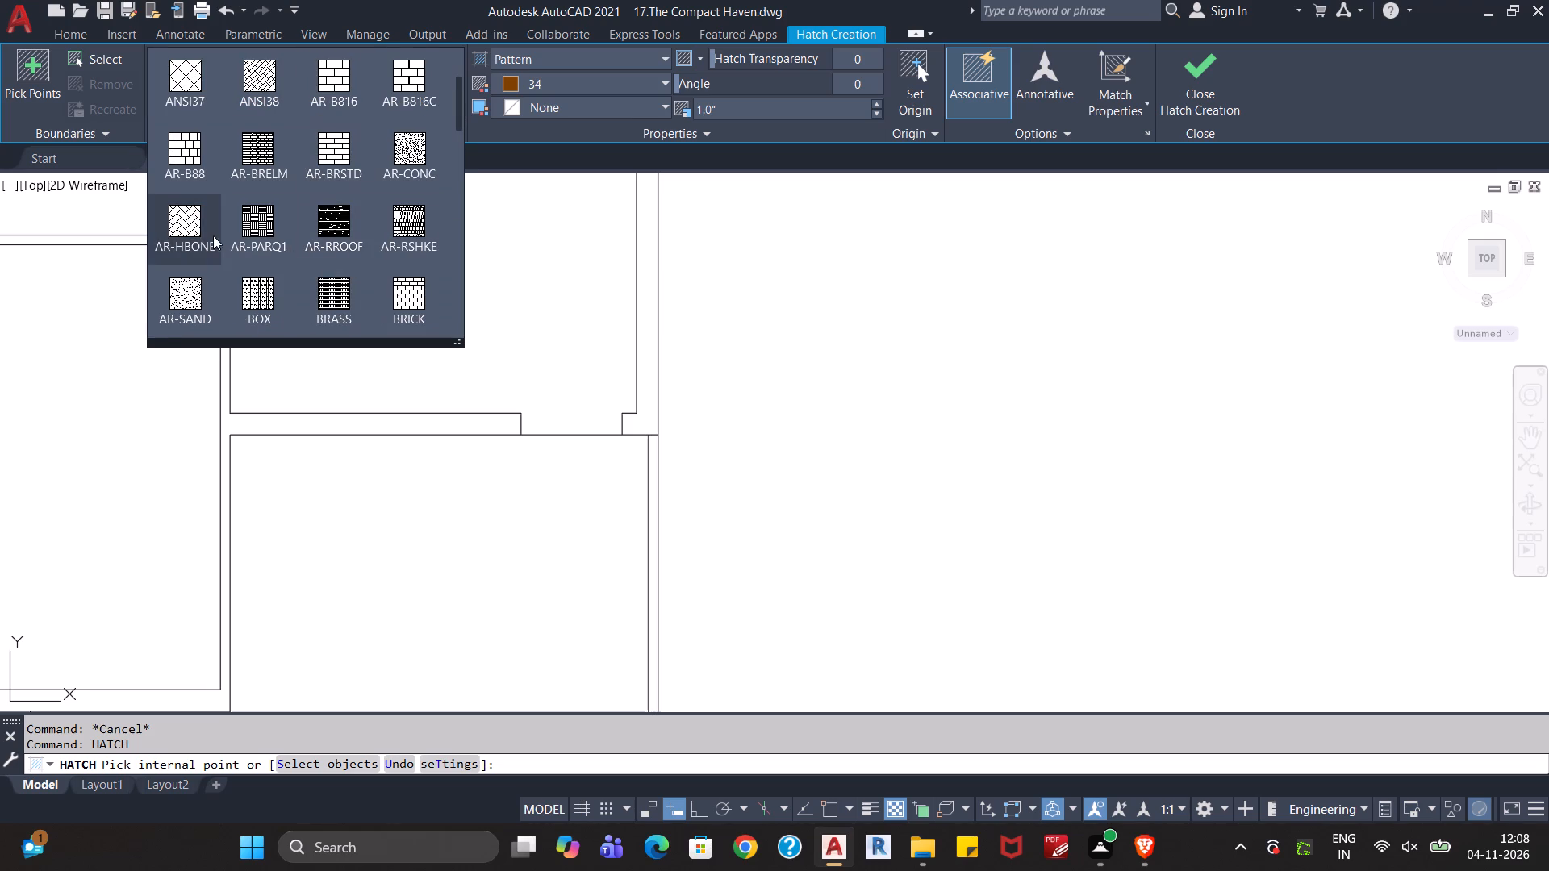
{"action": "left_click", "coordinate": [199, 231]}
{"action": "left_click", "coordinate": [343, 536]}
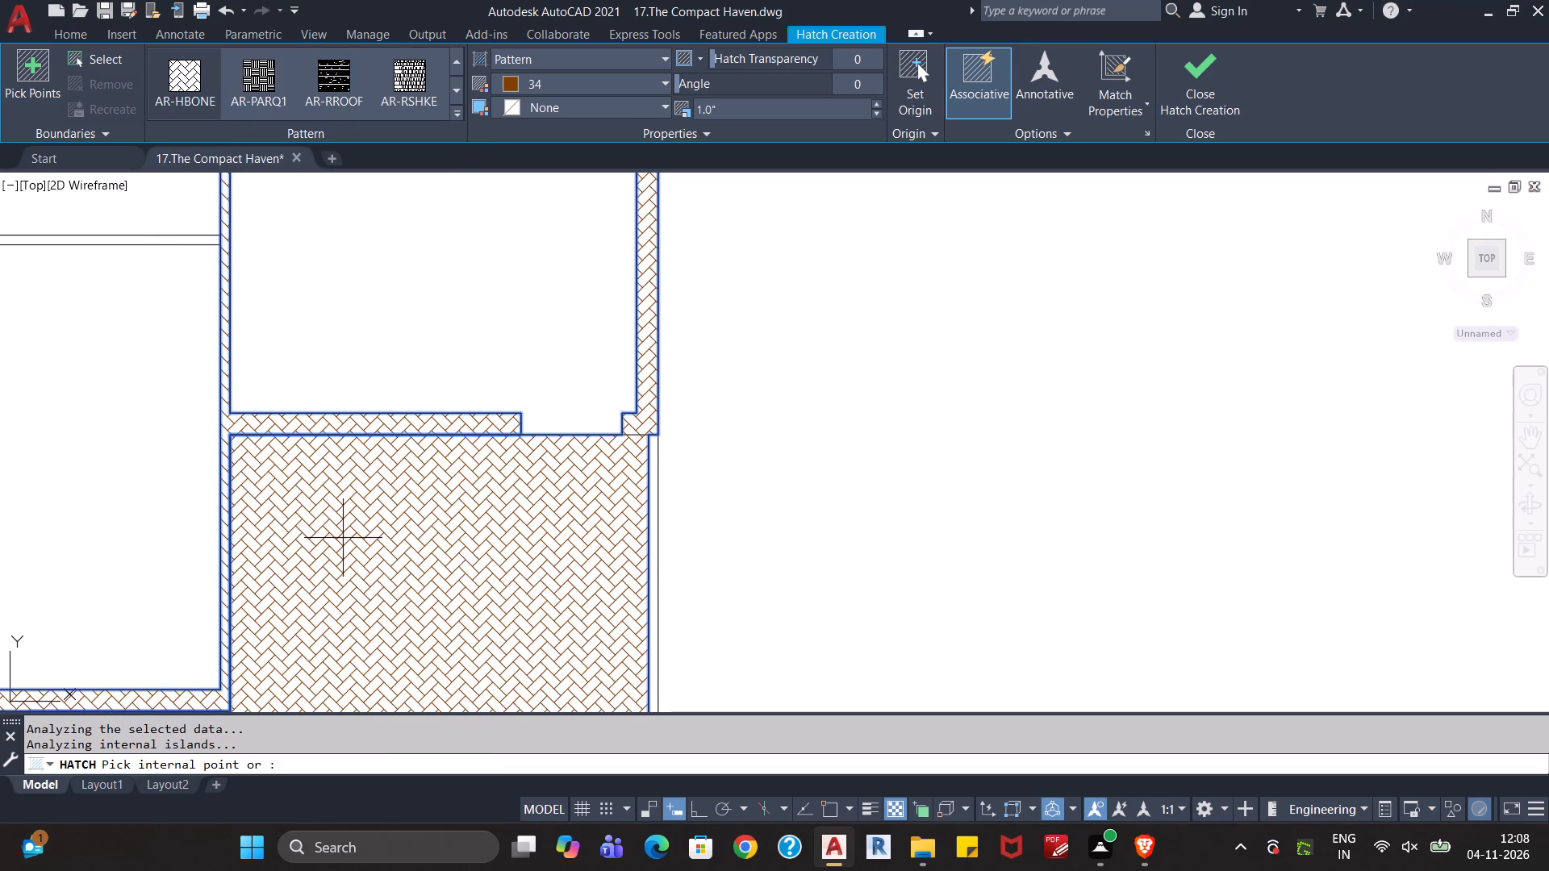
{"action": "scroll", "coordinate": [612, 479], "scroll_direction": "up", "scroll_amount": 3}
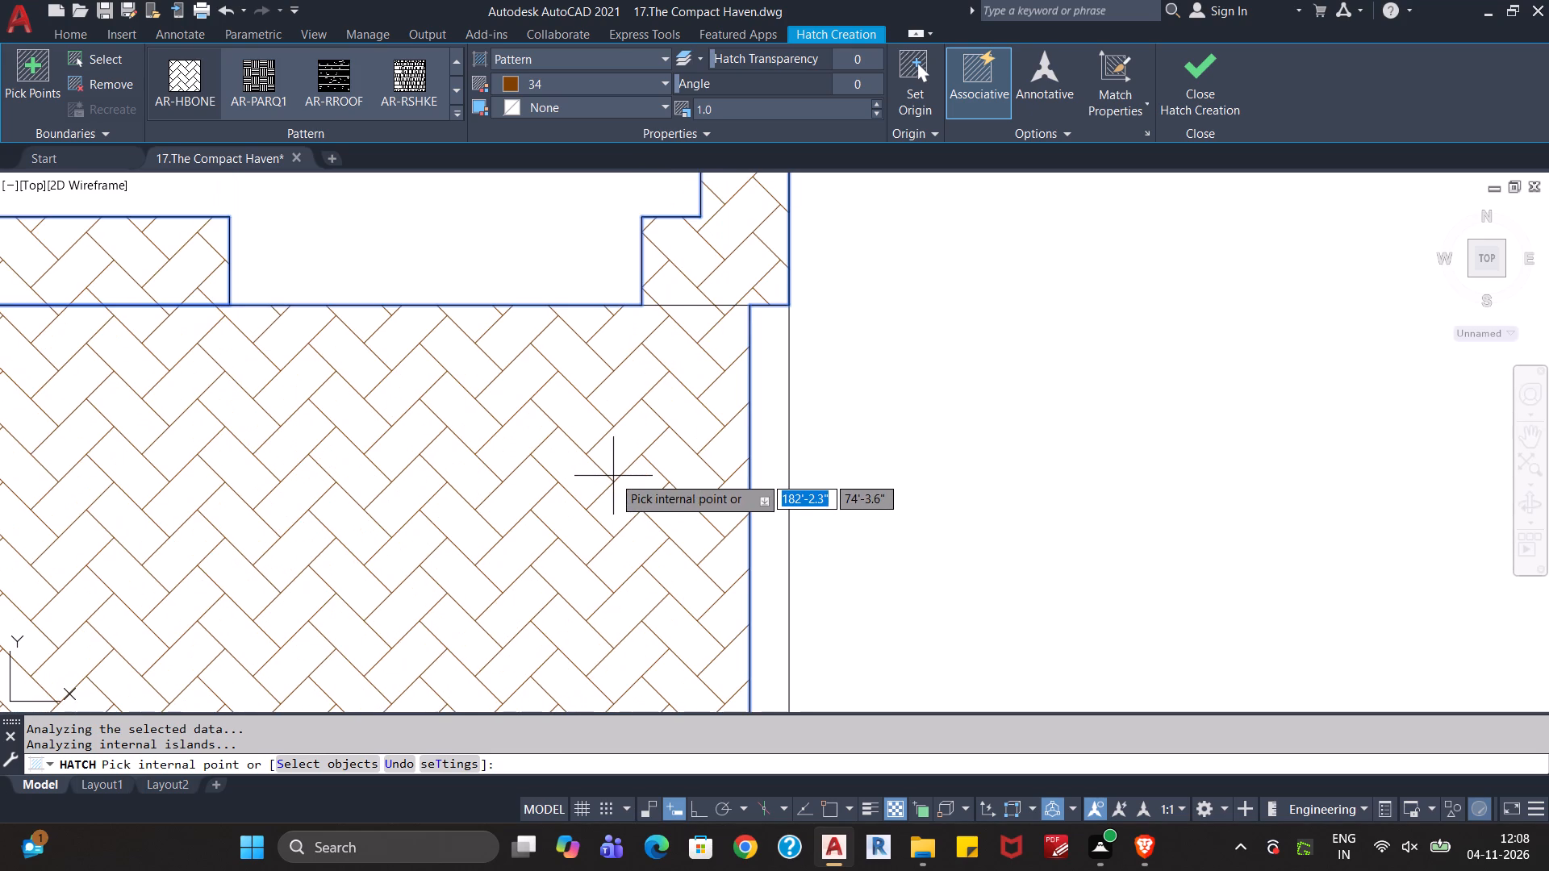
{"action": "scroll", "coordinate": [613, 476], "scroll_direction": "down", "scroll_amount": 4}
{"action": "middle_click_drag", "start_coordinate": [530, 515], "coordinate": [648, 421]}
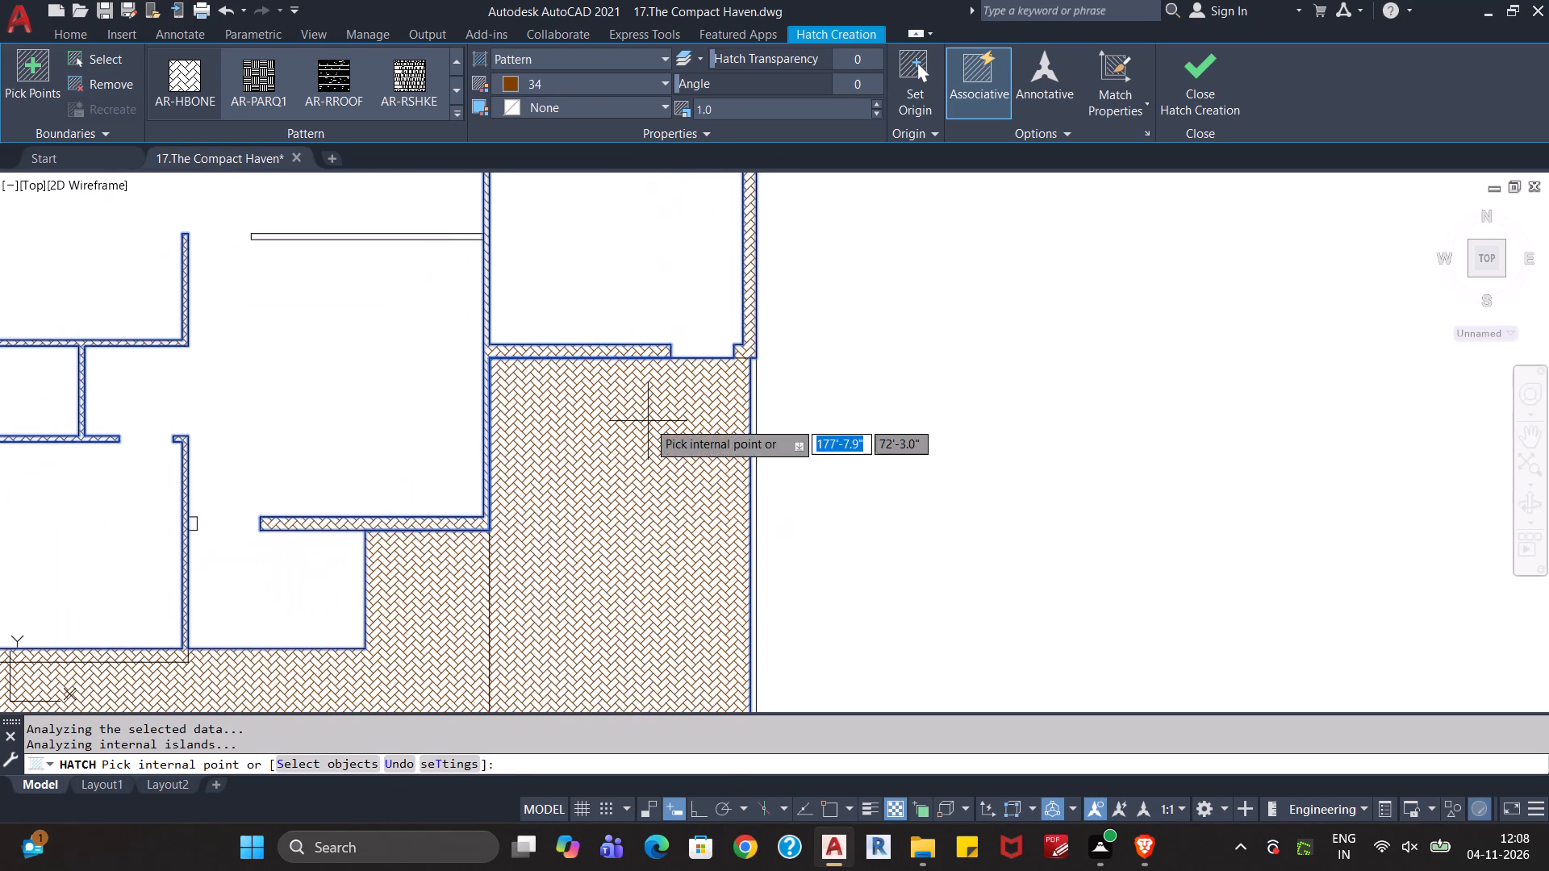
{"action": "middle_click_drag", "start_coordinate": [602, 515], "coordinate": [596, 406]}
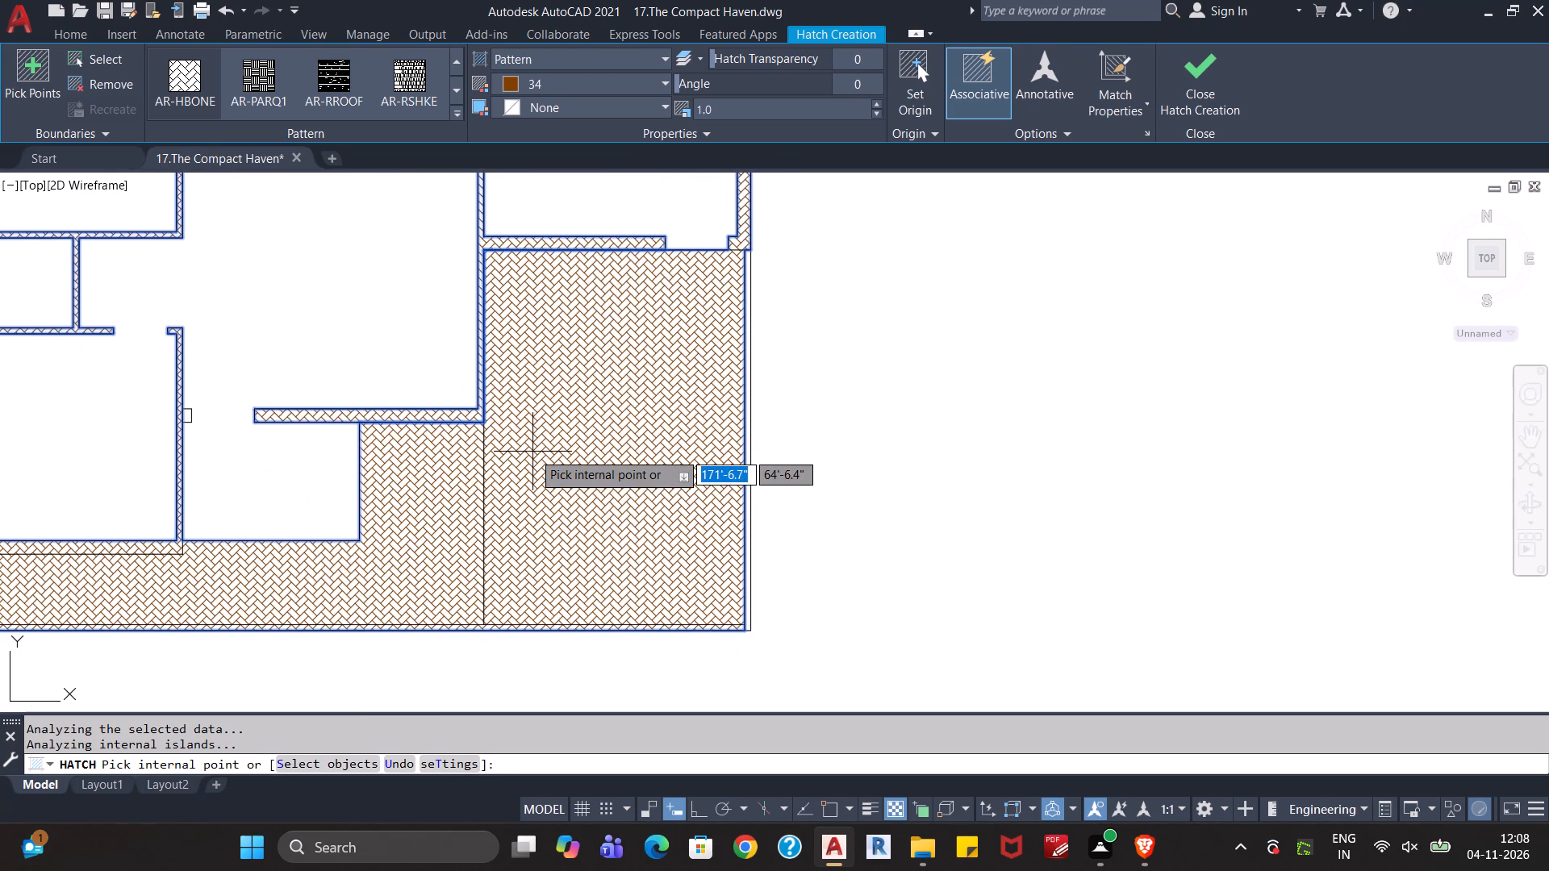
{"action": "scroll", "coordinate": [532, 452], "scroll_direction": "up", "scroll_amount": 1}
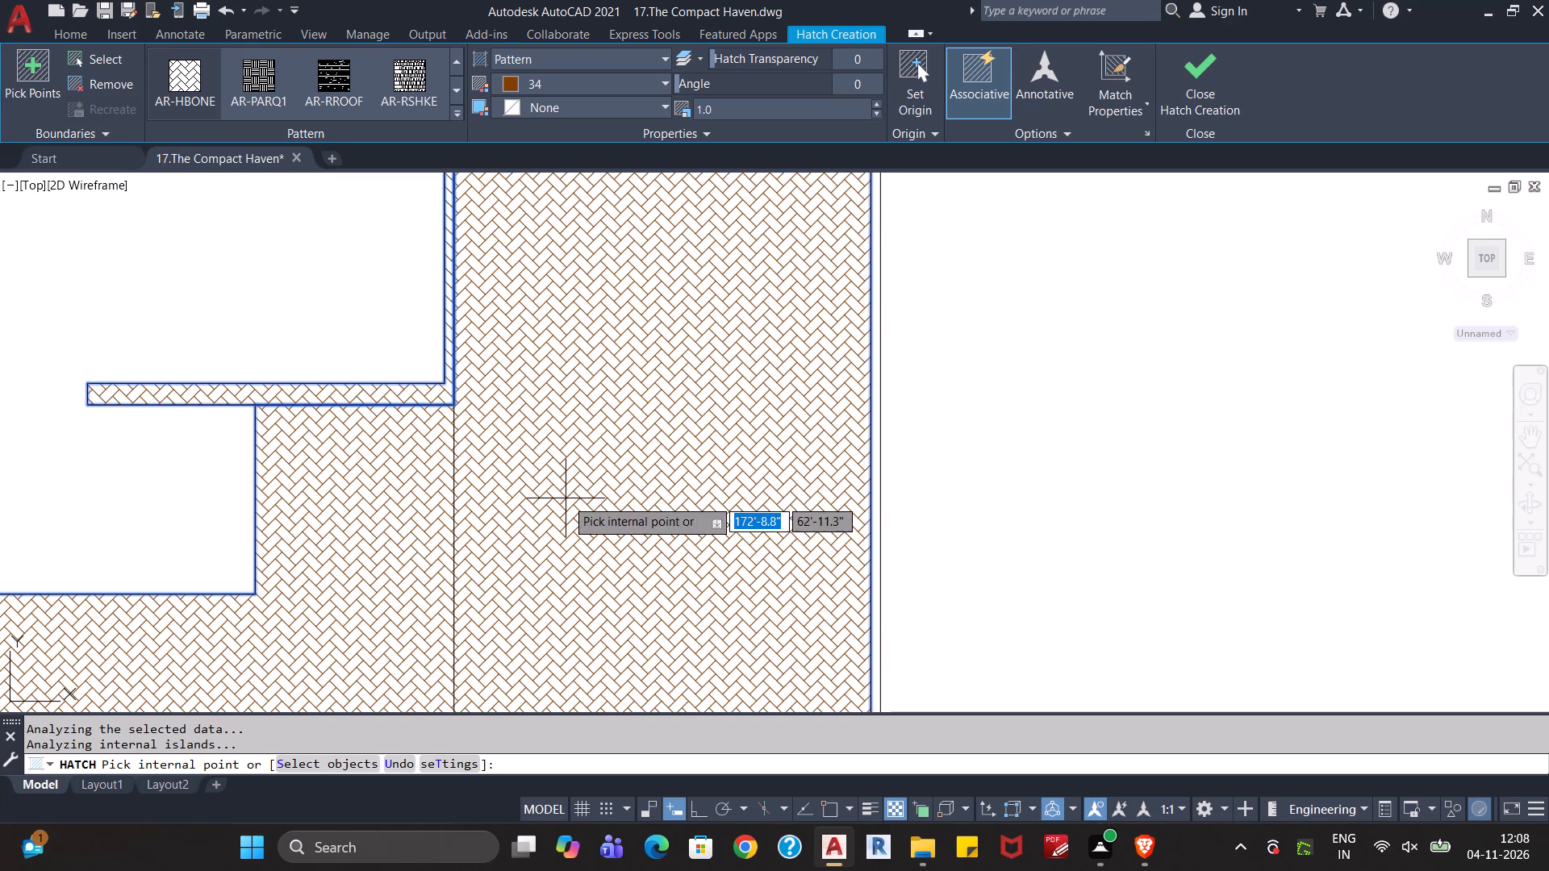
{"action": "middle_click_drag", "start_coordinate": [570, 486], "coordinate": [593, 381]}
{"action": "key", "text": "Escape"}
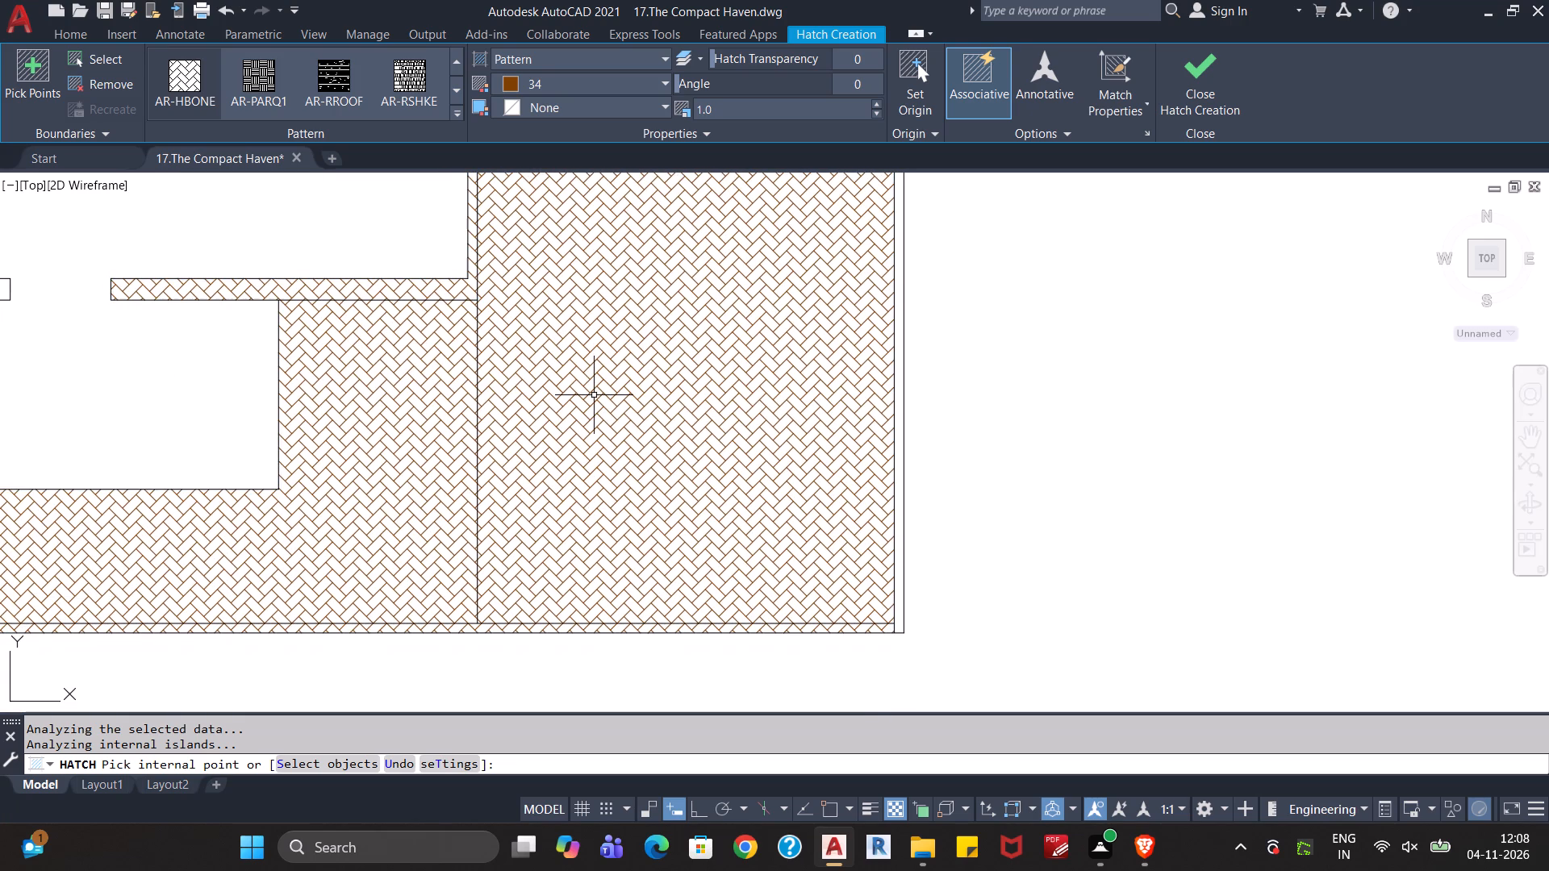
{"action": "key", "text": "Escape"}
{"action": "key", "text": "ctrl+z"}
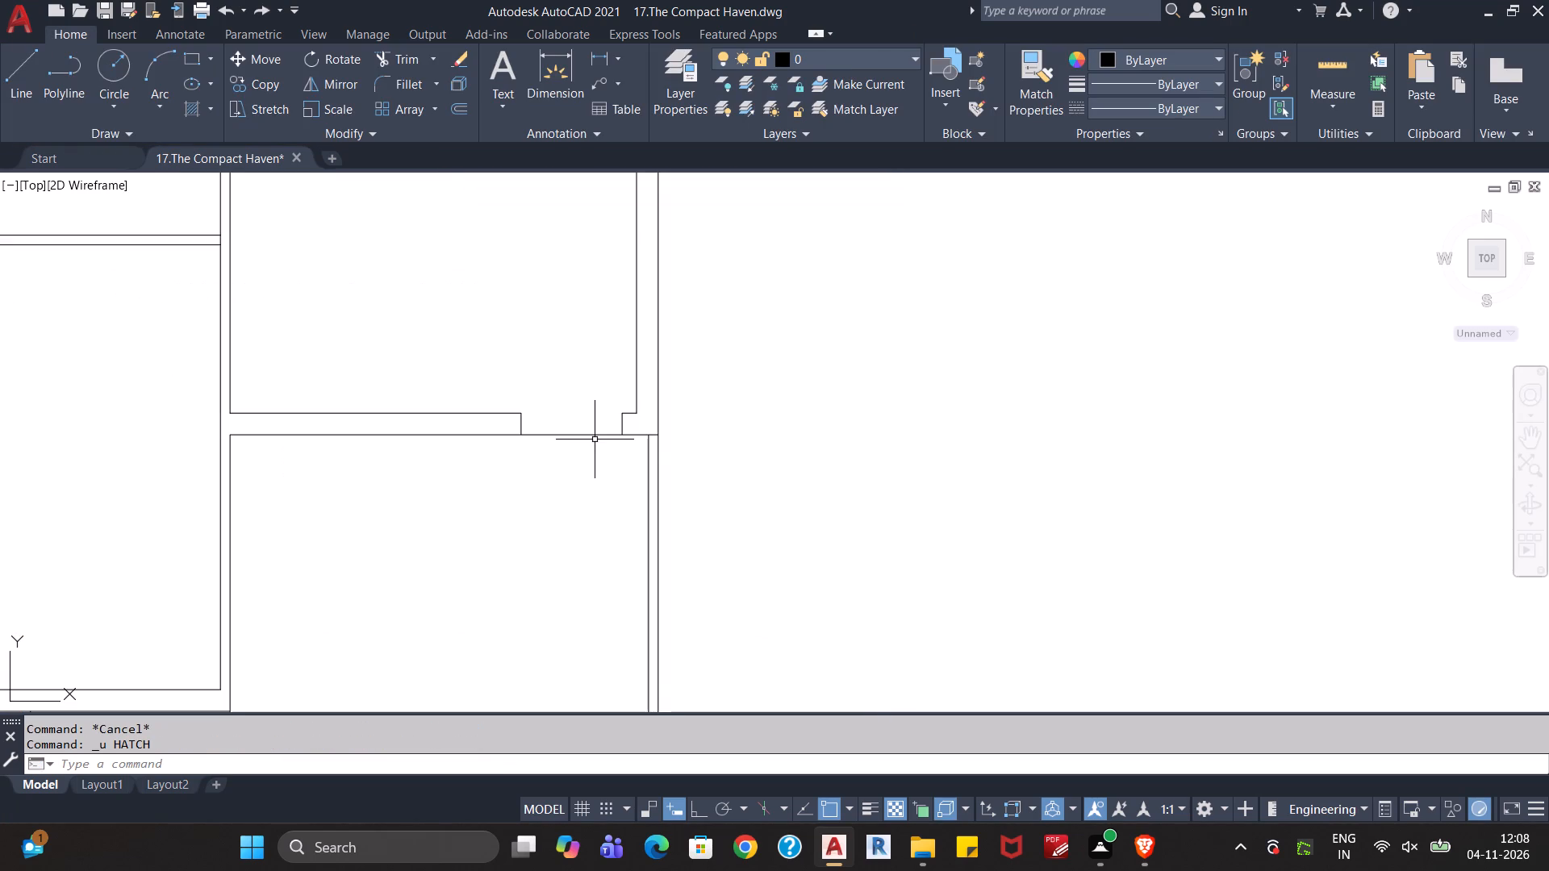
Draw a rectangle over the bottom-right area, from its upper-left inner corner to its lower-right inner corner.
{"action": "middle_click_drag", "start_coordinate": [572, 496], "coordinate": [584, 379]}
{"action": "scroll", "coordinate": [649, 341], "scroll_direction": "up", "scroll_amount": 2}
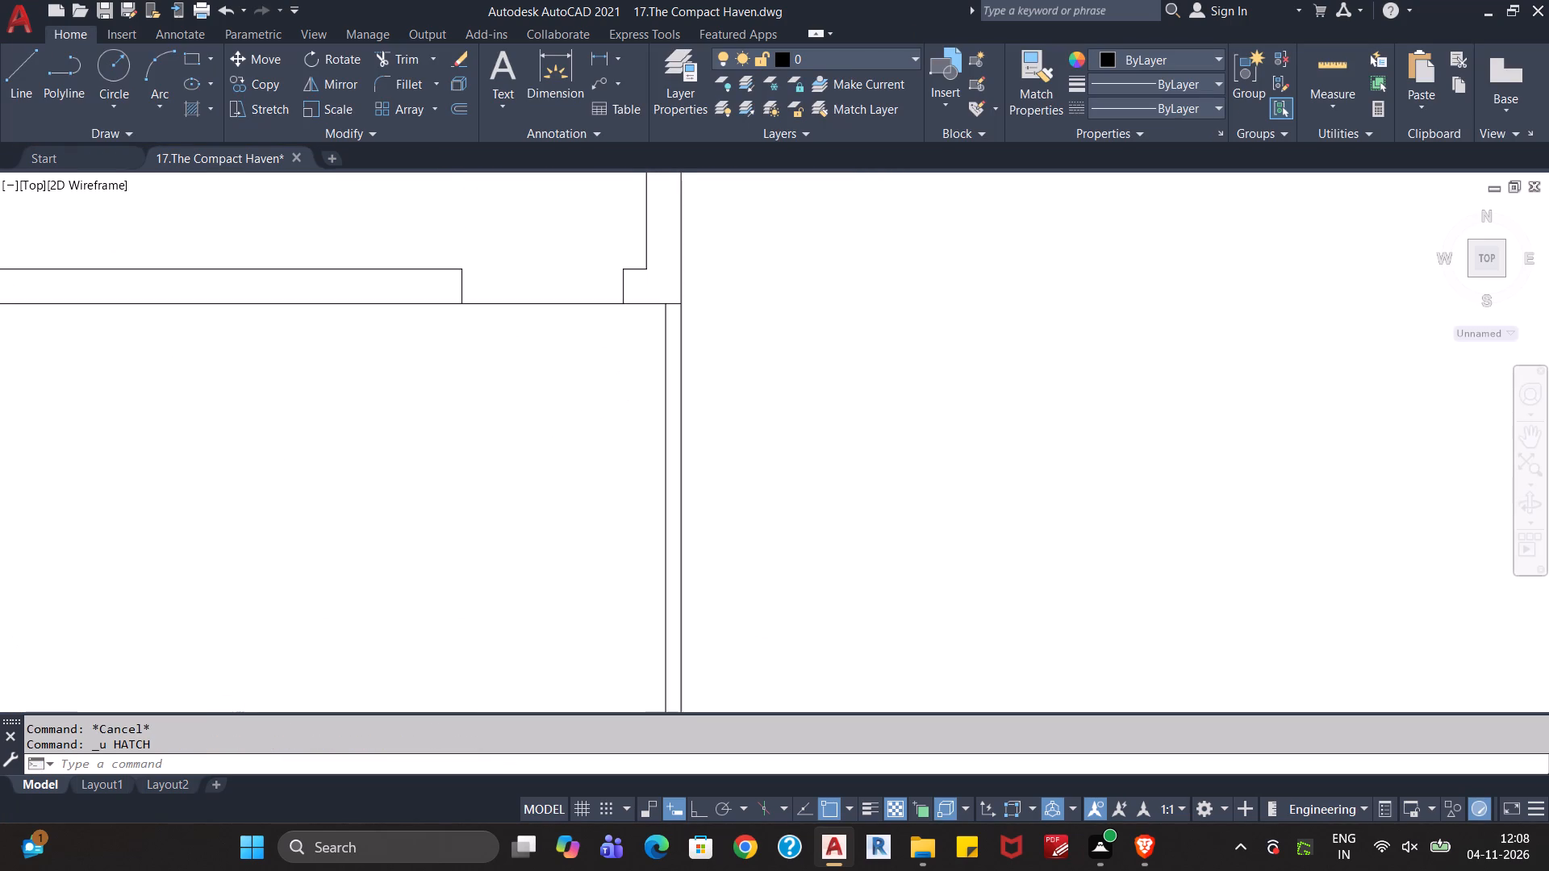
{"action": "middle_click_drag", "start_coordinate": [493, 355], "coordinate": [731, 327]}
{"action": "scroll", "coordinate": [677, 358], "scroll_direction": "down", "scroll_amount": 1}
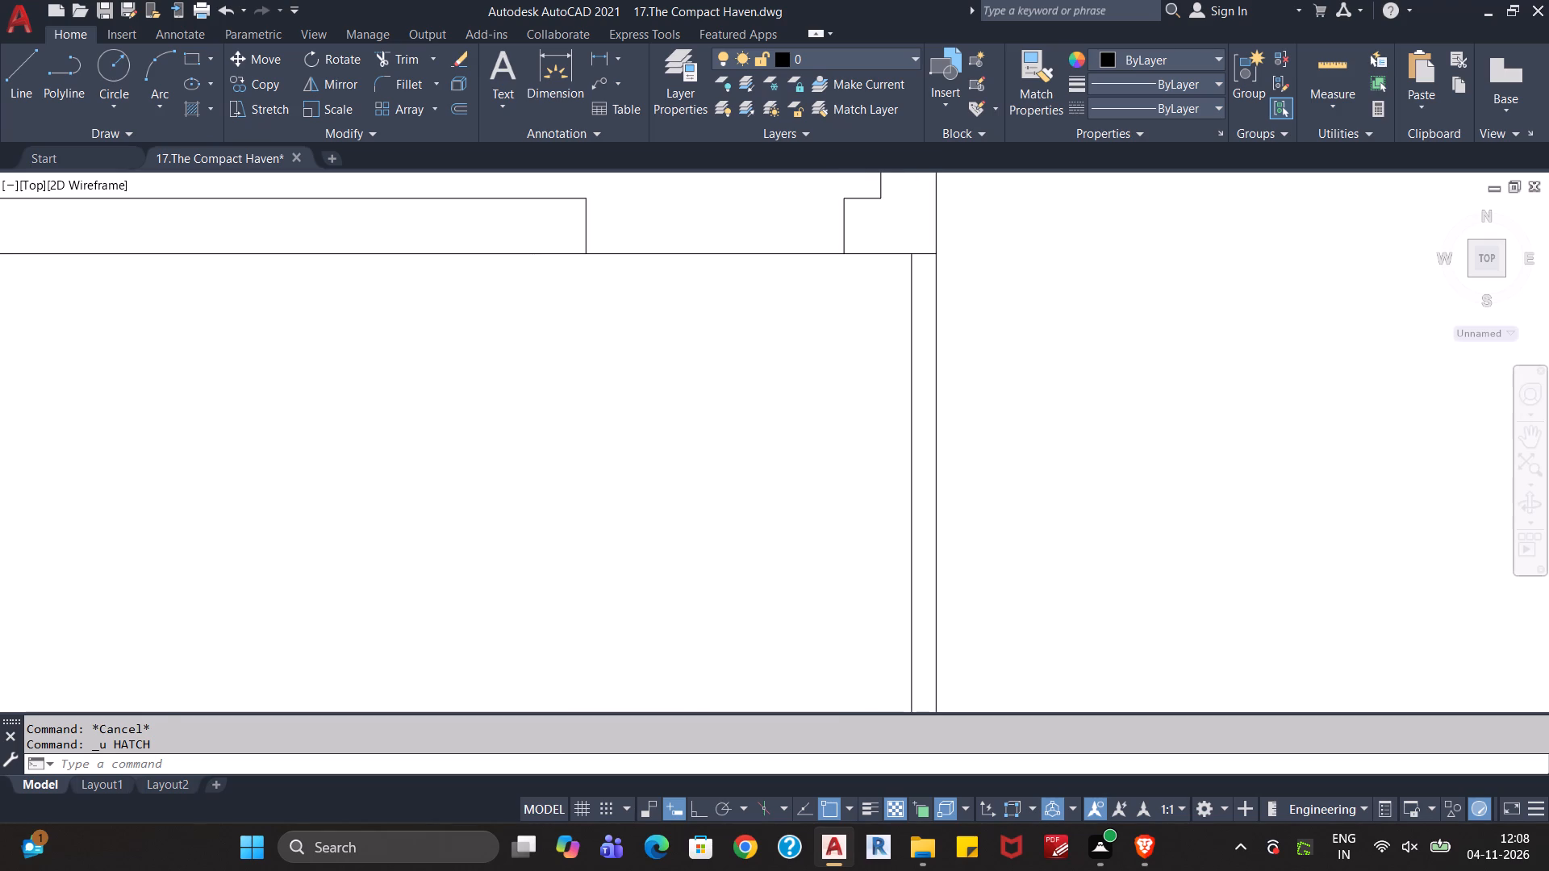
{"action": "middle_click_drag", "start_coordinate": [653, 436], "coordinate": [642, 316]}
{"action": "scroll", "coordinate": [641, 335], "scroll_direction": "down", "scroll_amount": 1}
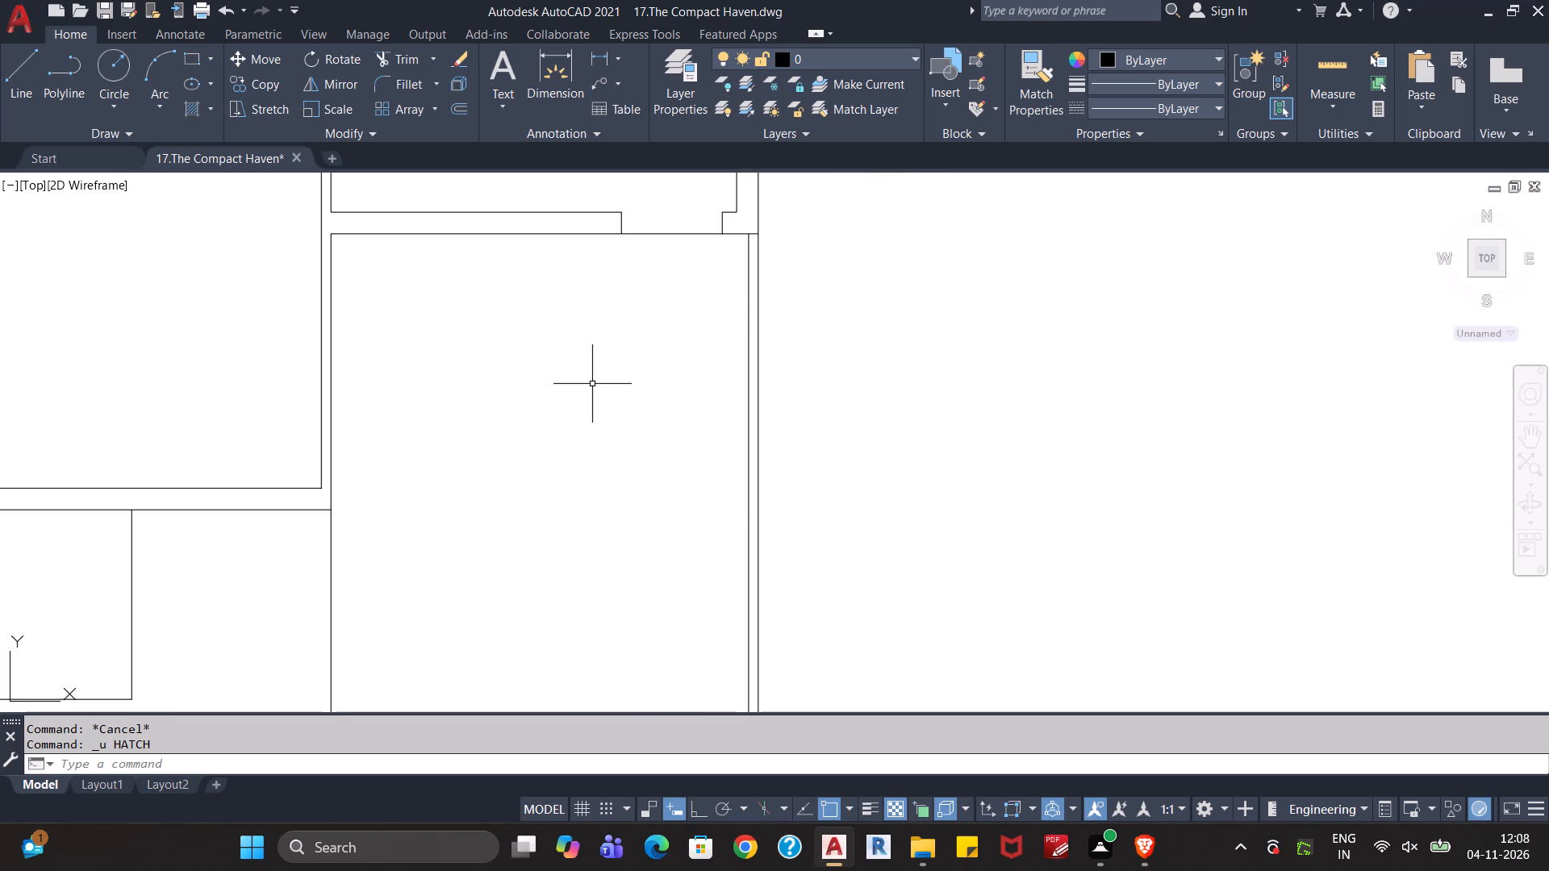
{"action": "type", "text": "rec"}
{"action": "key", "text": "Return"}
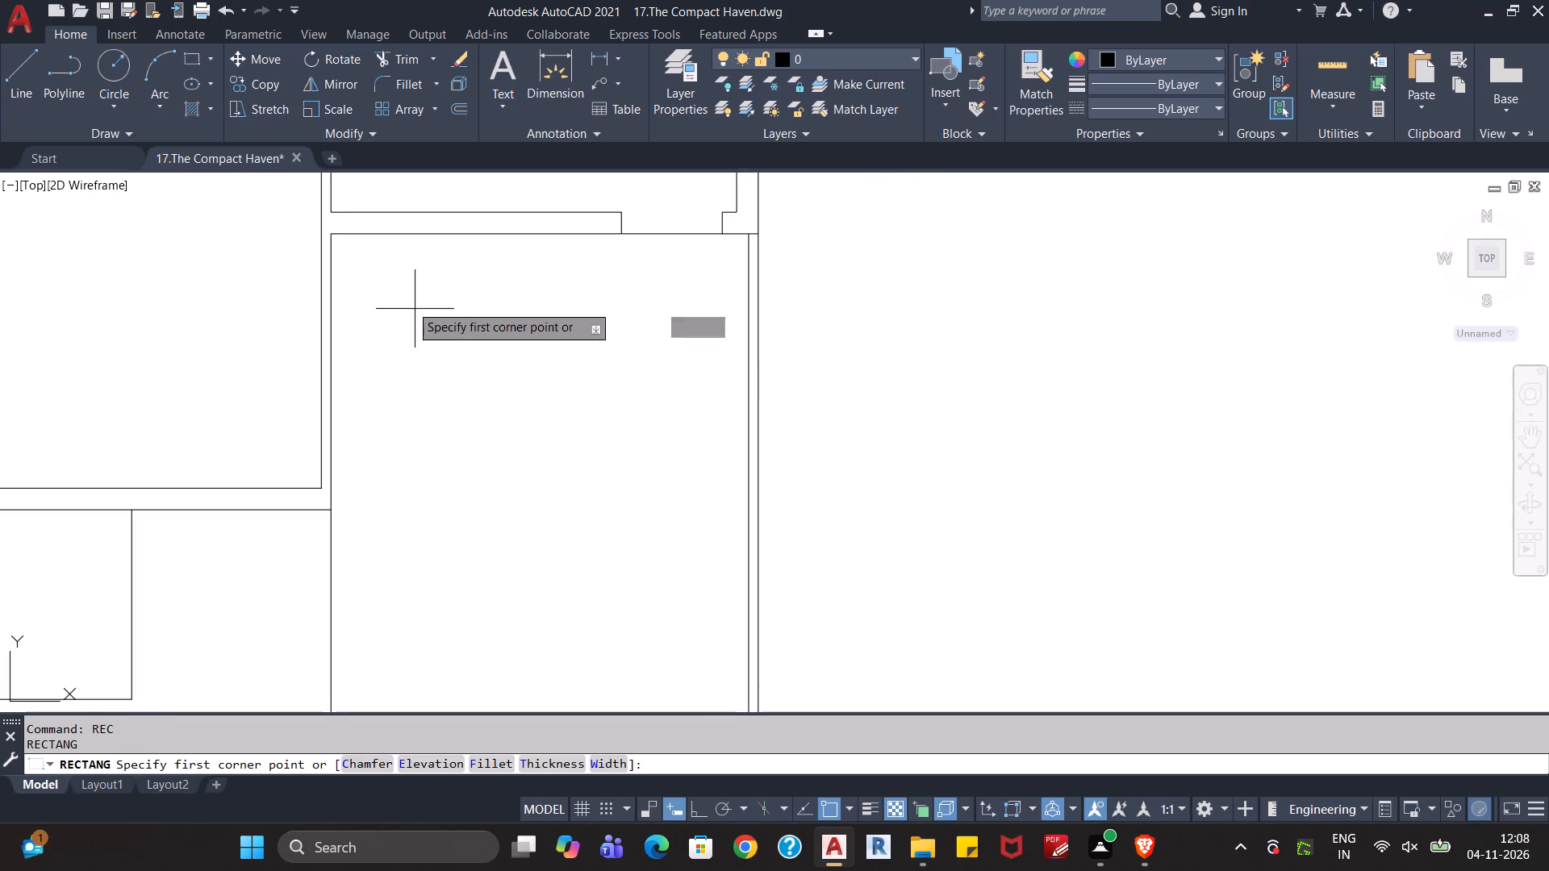
{"action": "left_click", "coordinate": [336, 235]}
{"action": "middle_click_drag", "start_coordinate": [530, 467], "coordinate": [466, 206]}
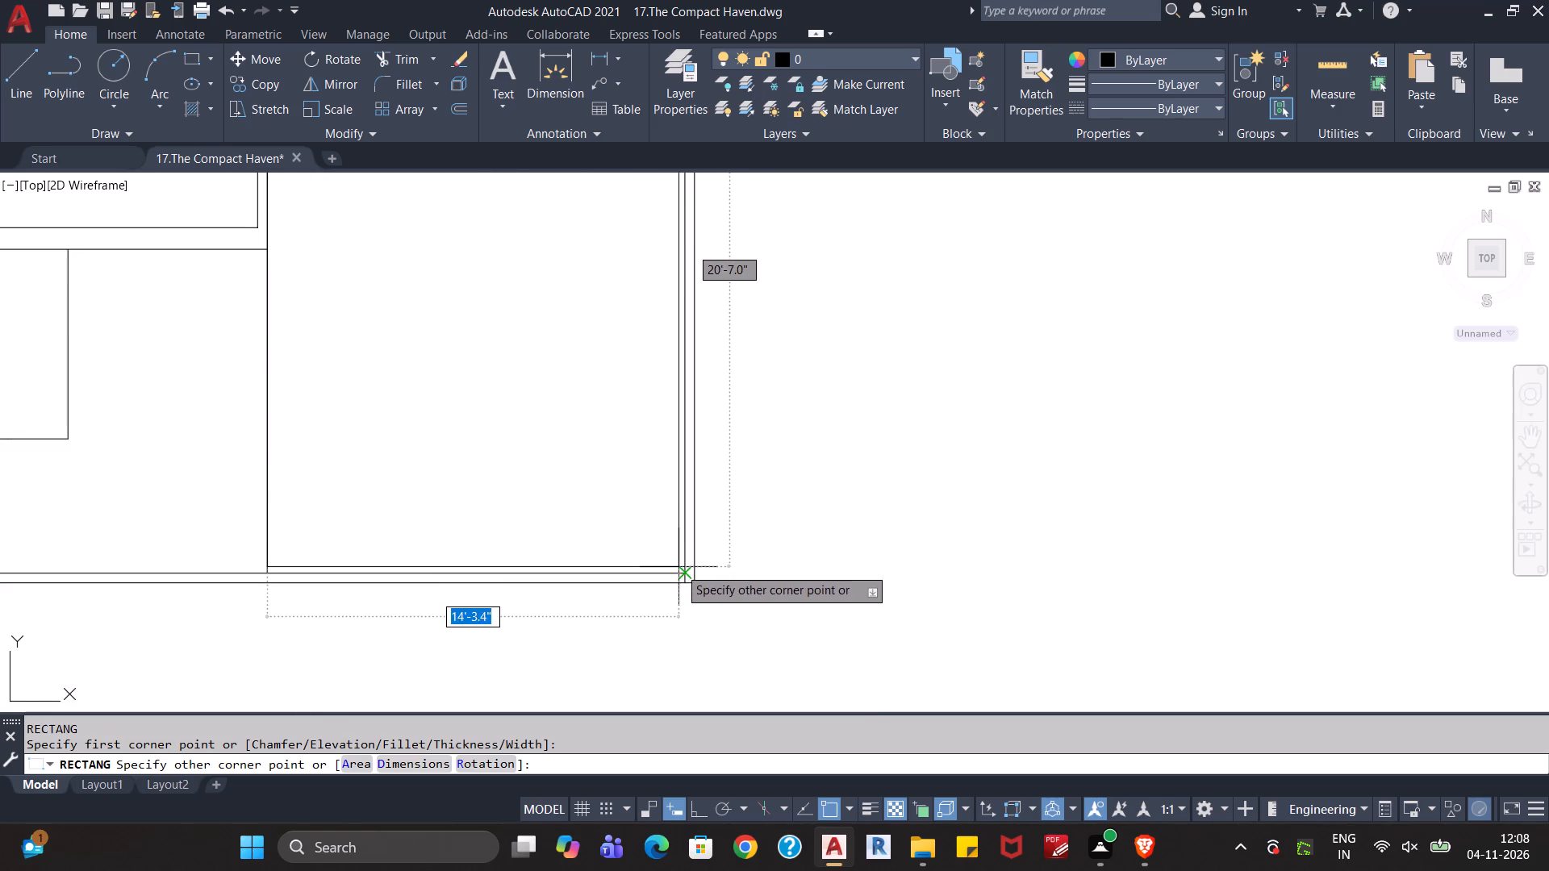
{"action": "left_click", "coordinate": [682, 572]}
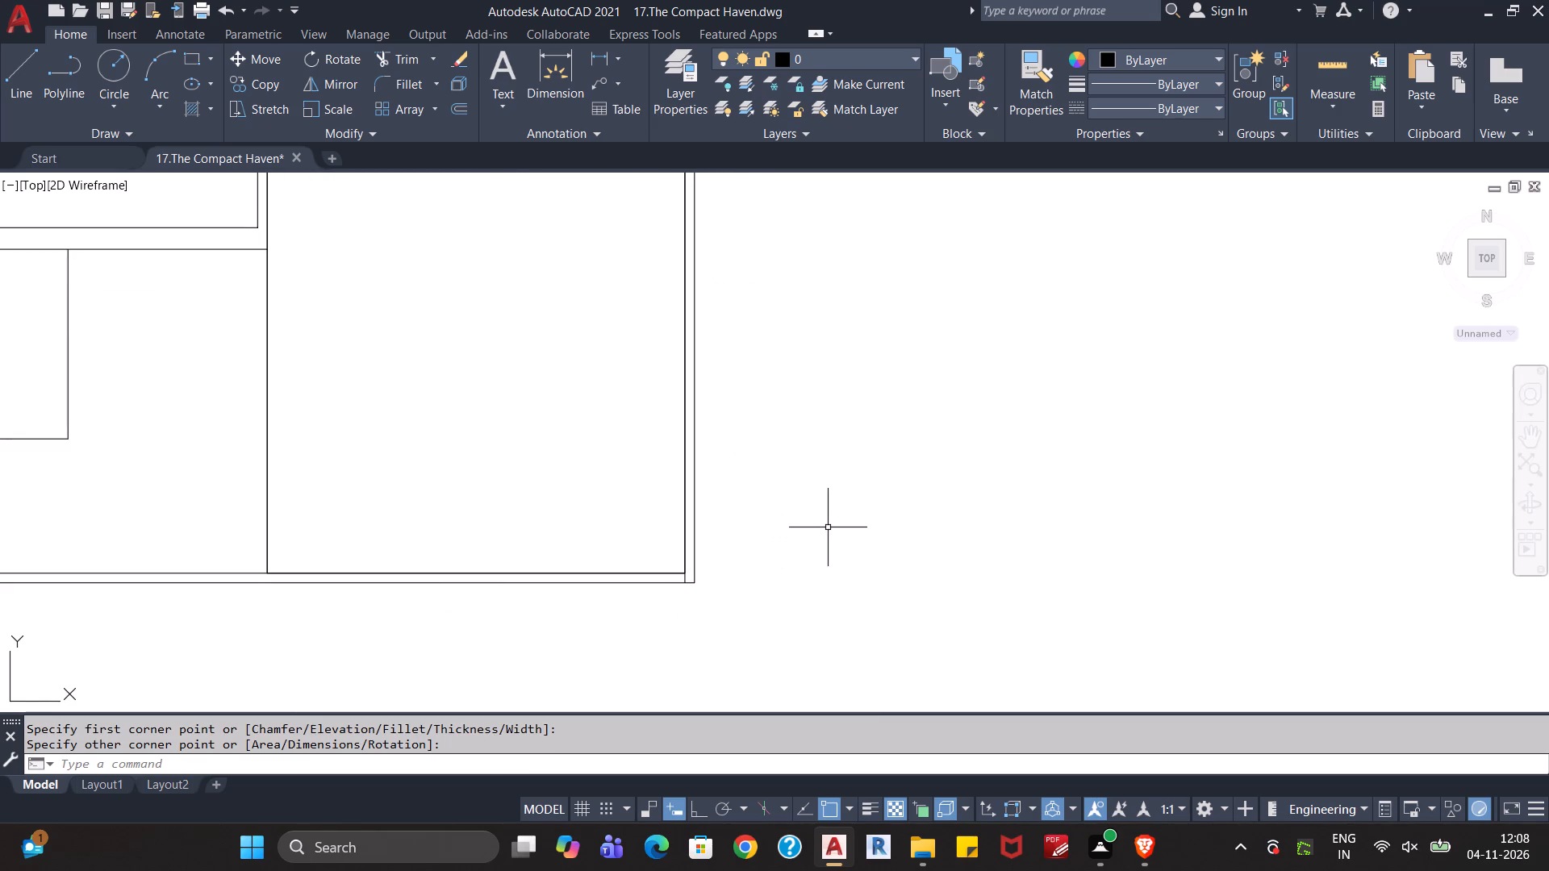
{"action": "middle_click_drag", "start_coordinate": [793, 440], "coordinate": [854, 572]}
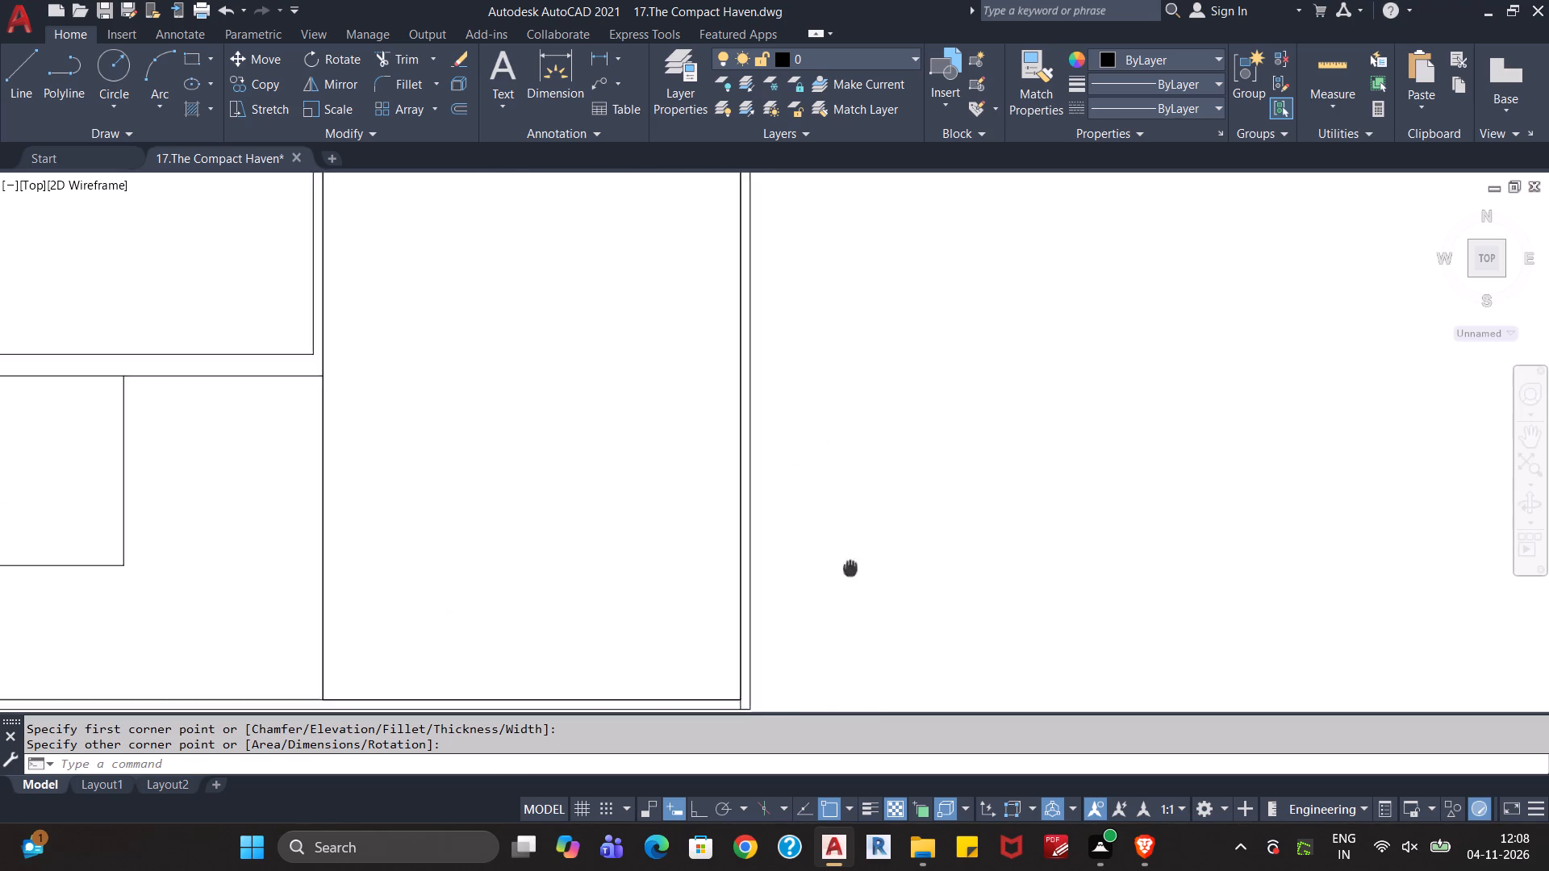
{"action": "middle_click_drag", "start_coordinate": [854, 572], "coordinate": [883, 615]}
{"action": "key", "text": "Escape"}
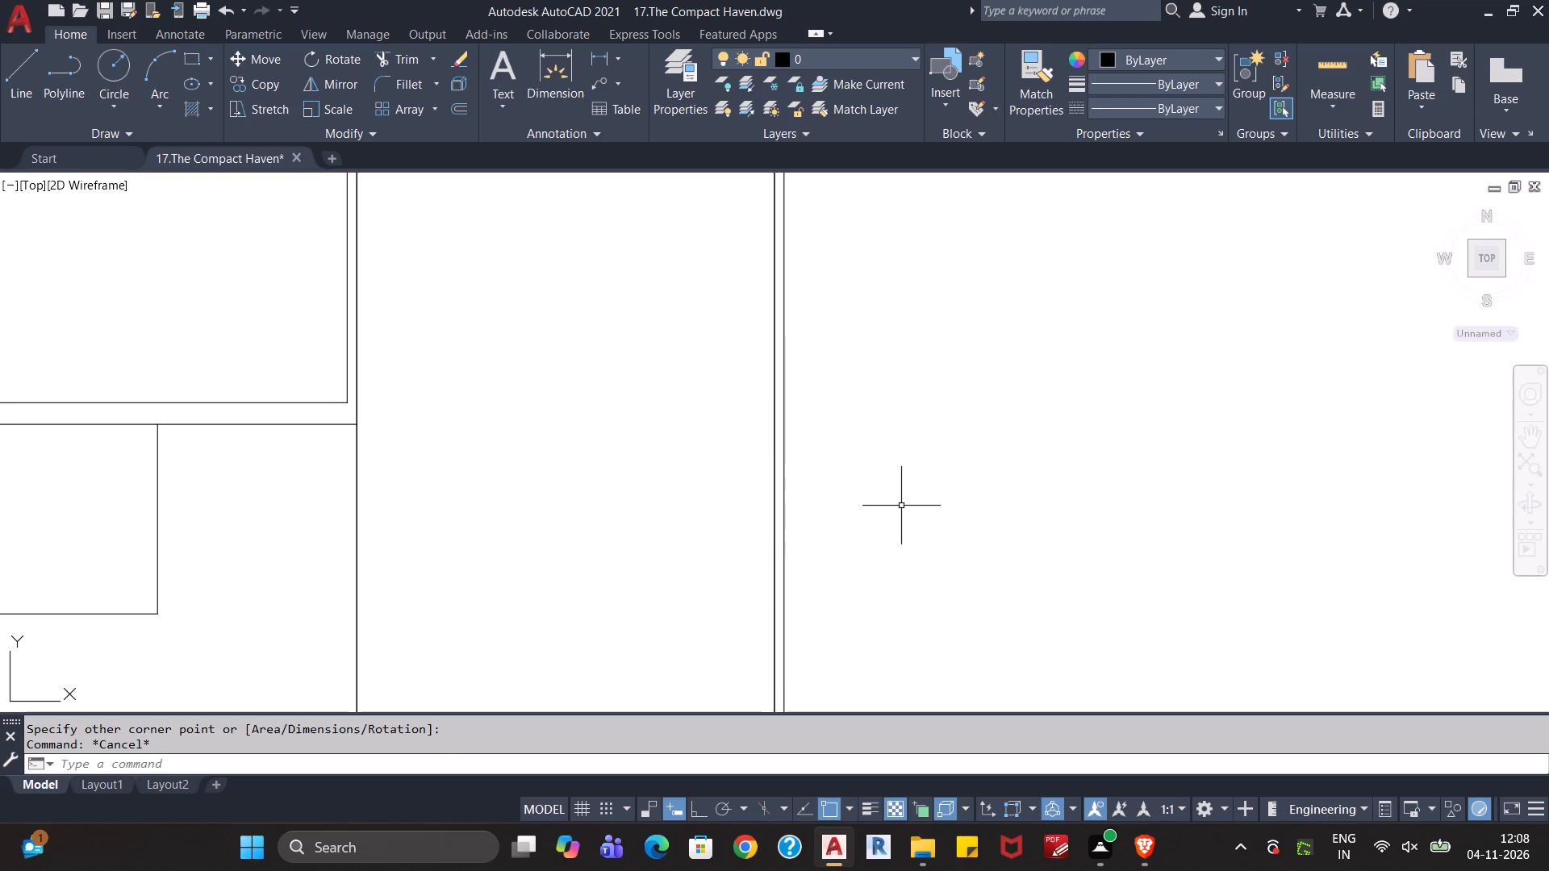
Hatch the rectangle in the bottom-right area with the AR-HBONE pattern in colour 34.
{"action": "type", "text": "ha"}
{"action": "key", "text": "Return"}
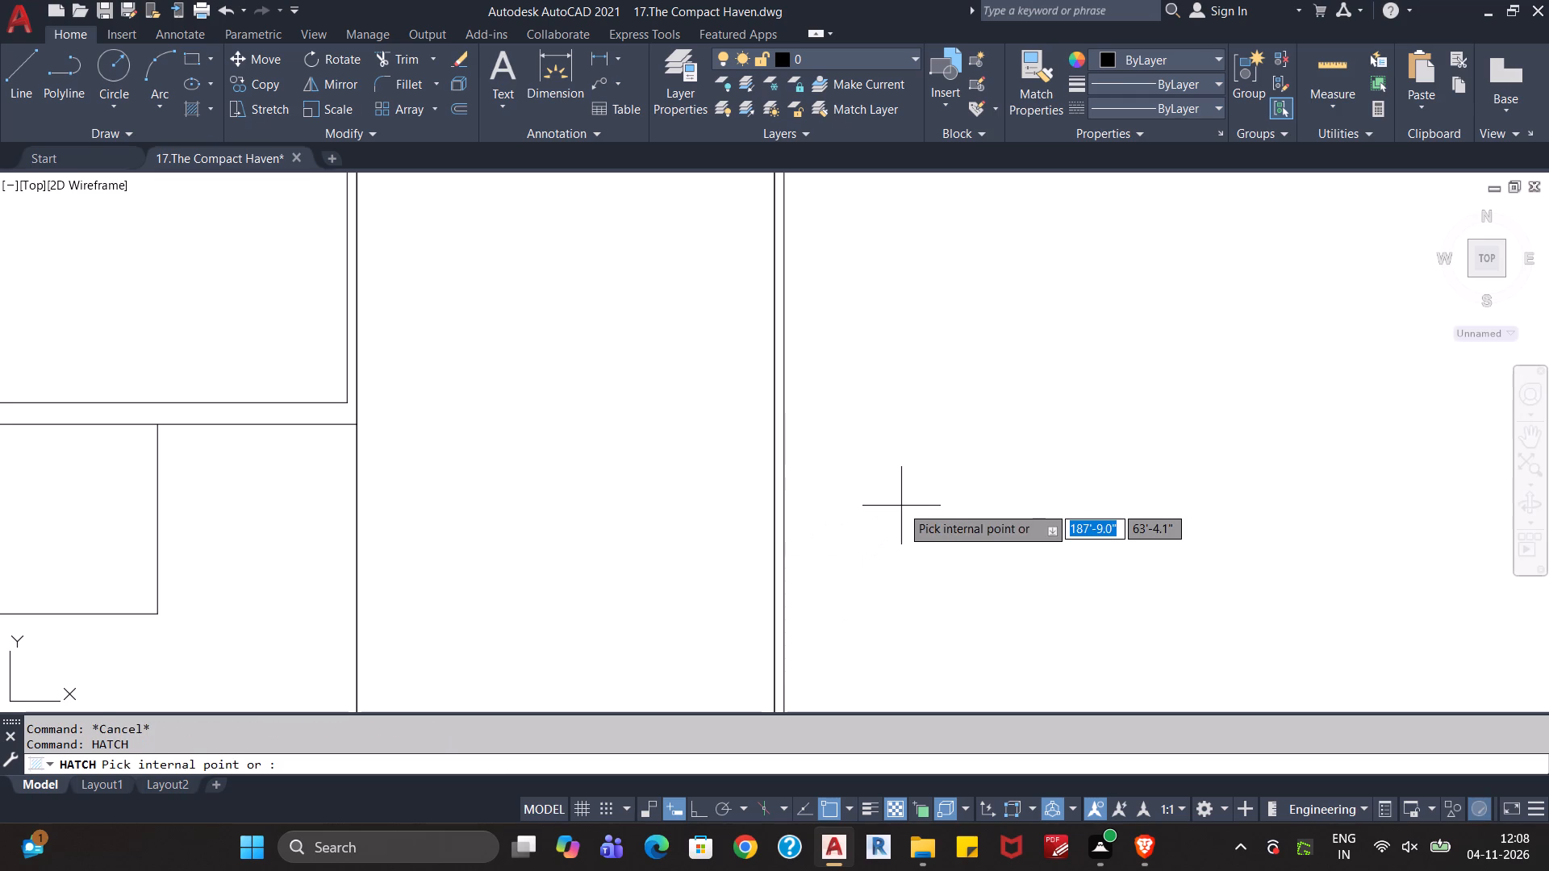
{"action": "left_click", "coordinate": [455, 115]}
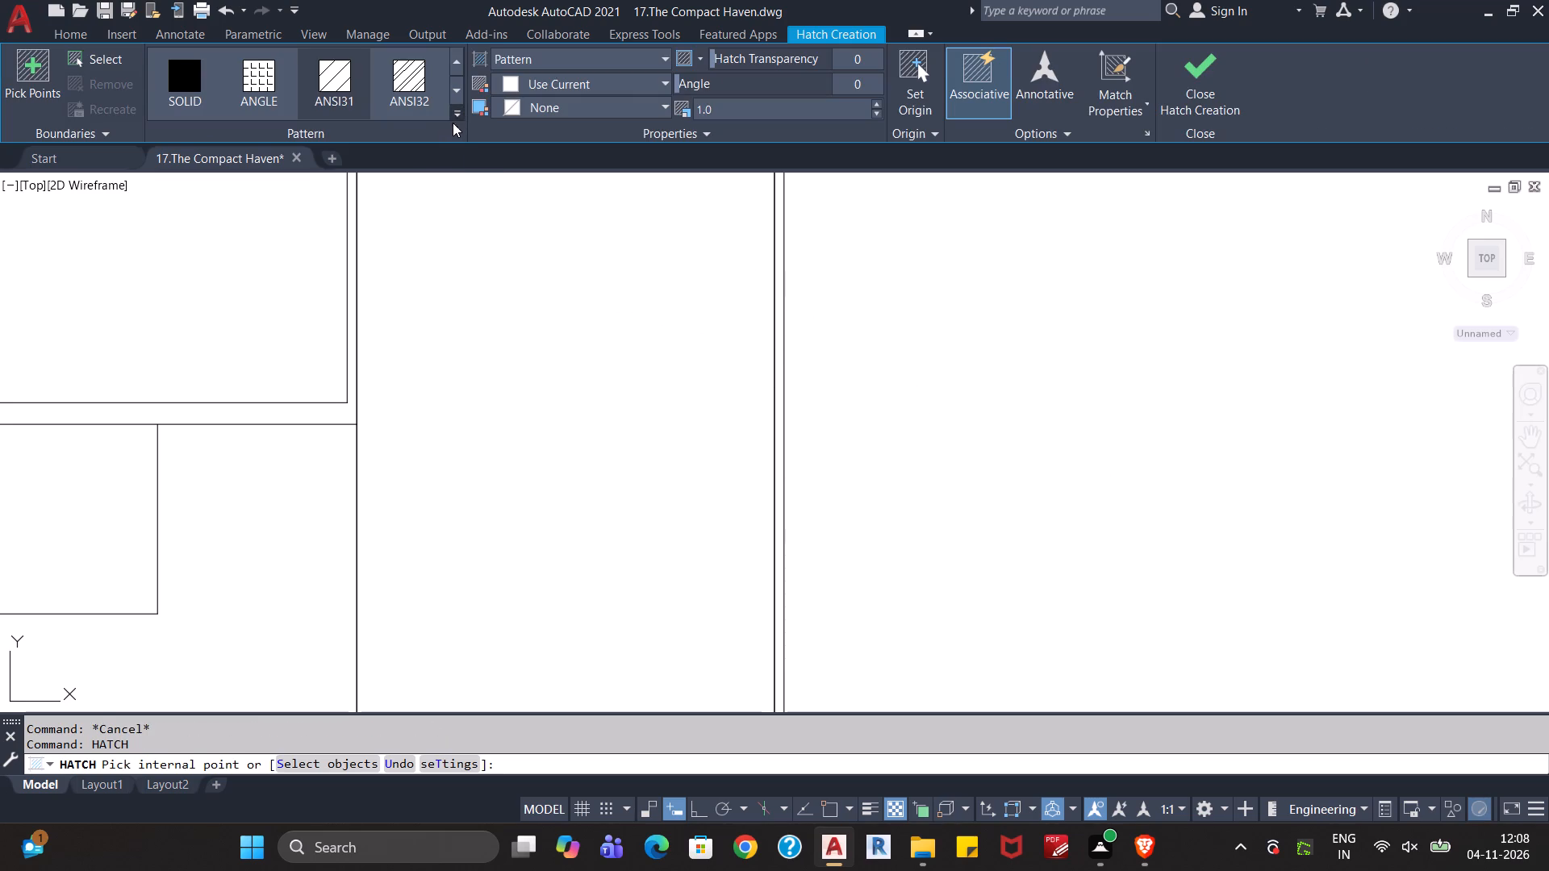
{"action": "scroll", "coordinate": [252, 222], "scroll_direction": "down", "scroll_amount": 3}
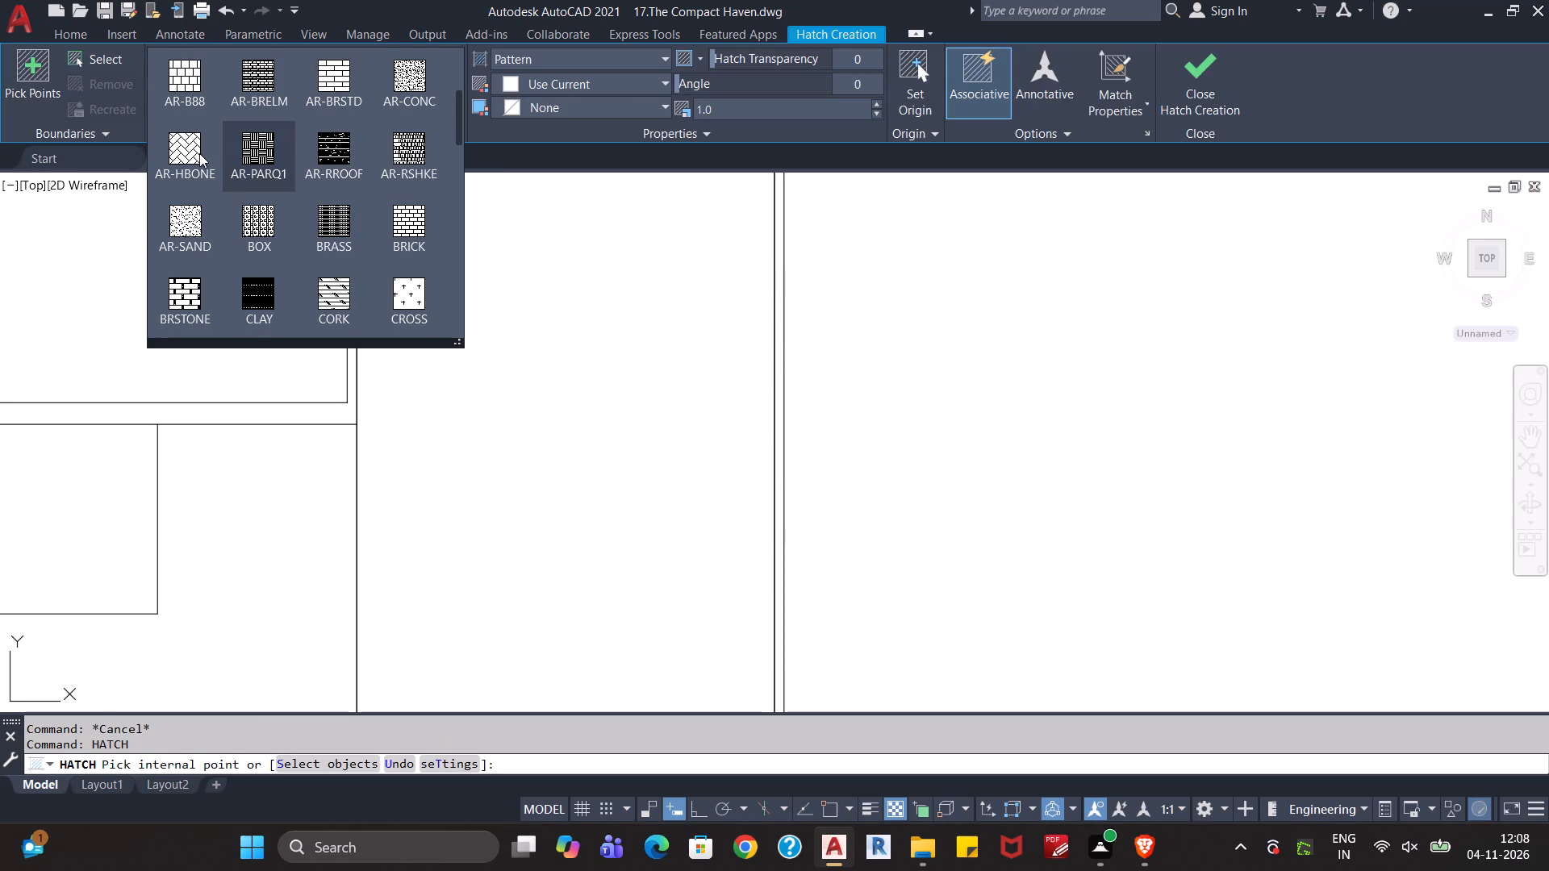
{"action": "left_click", "coordinate": [199, 153]}
{"action": "left_click", "coordinate": [565, 88]}
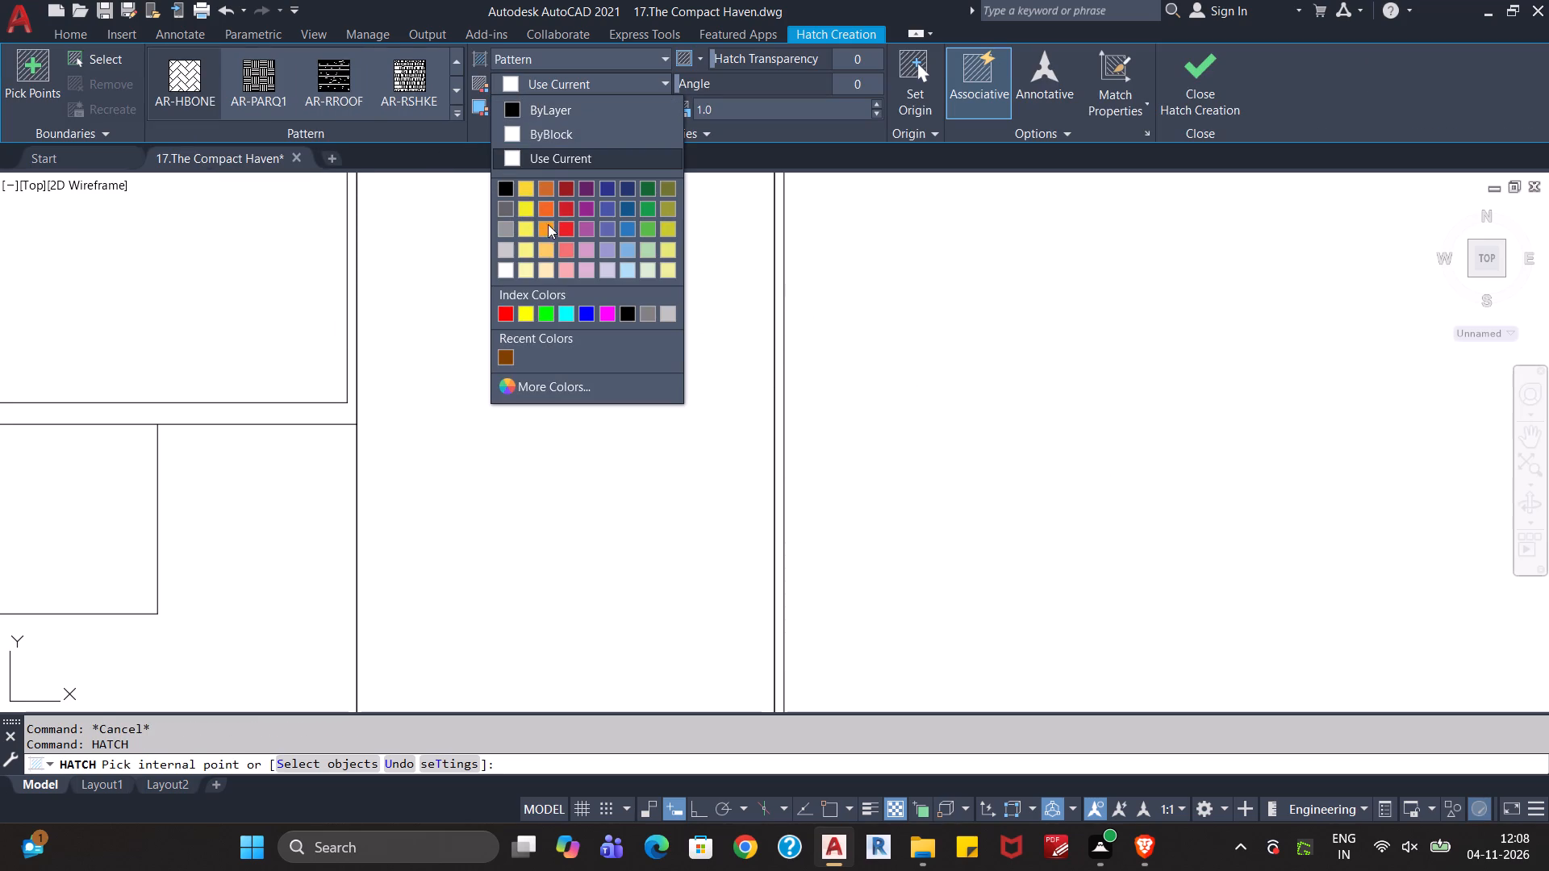
{"action": "left_click", "coordinate": [507, 359]}
{"action": "left_click", "coordinate": [526, 362]}
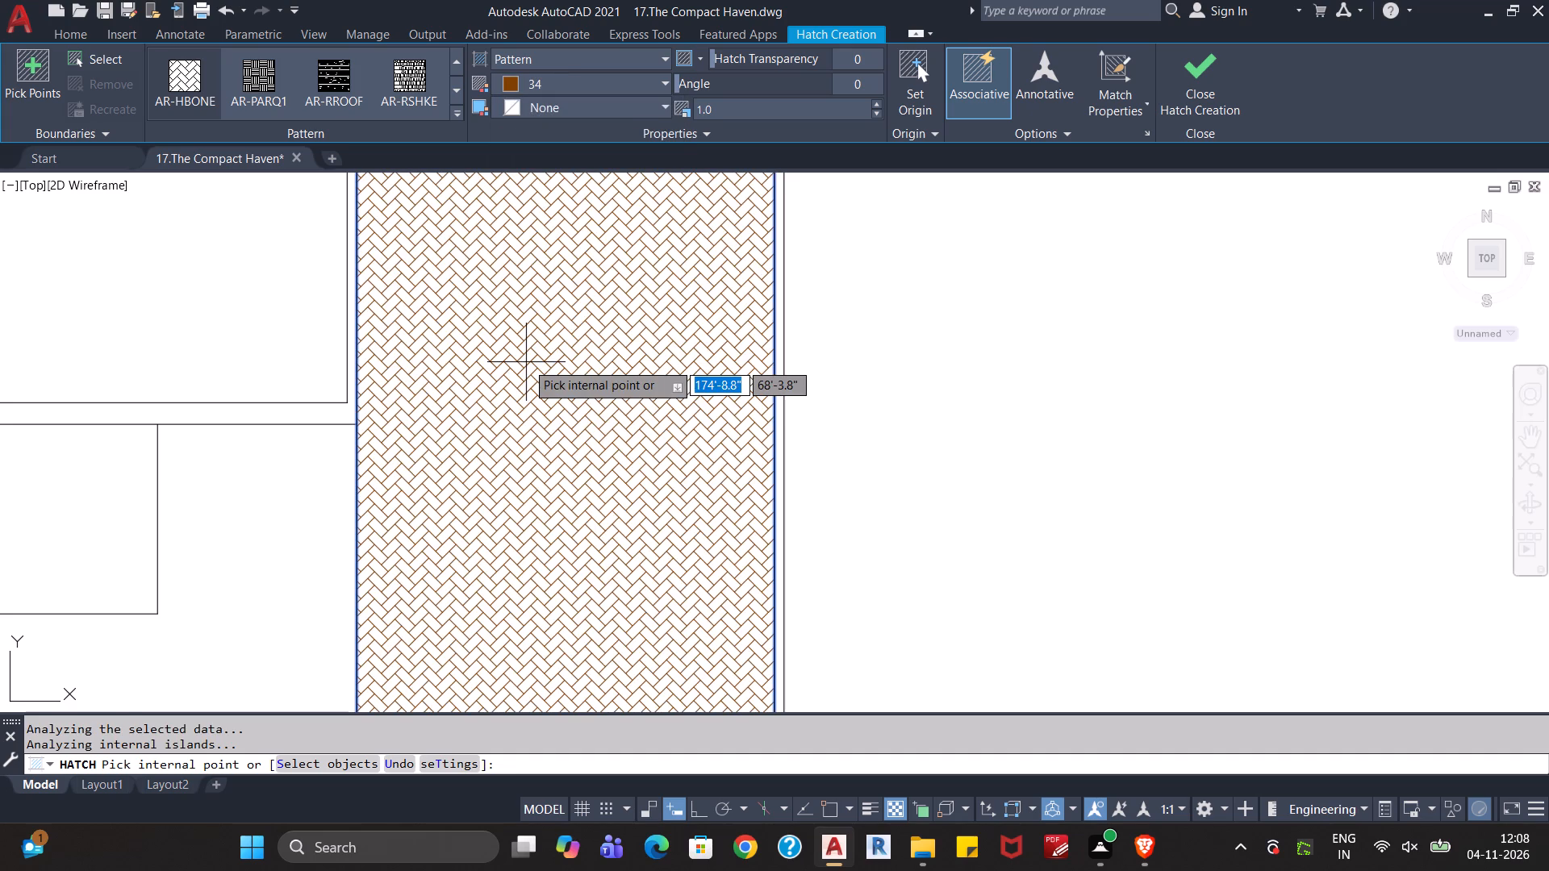
{"action": "key", "text": "Escape"}
{"action": "key", "text": "Escape"}
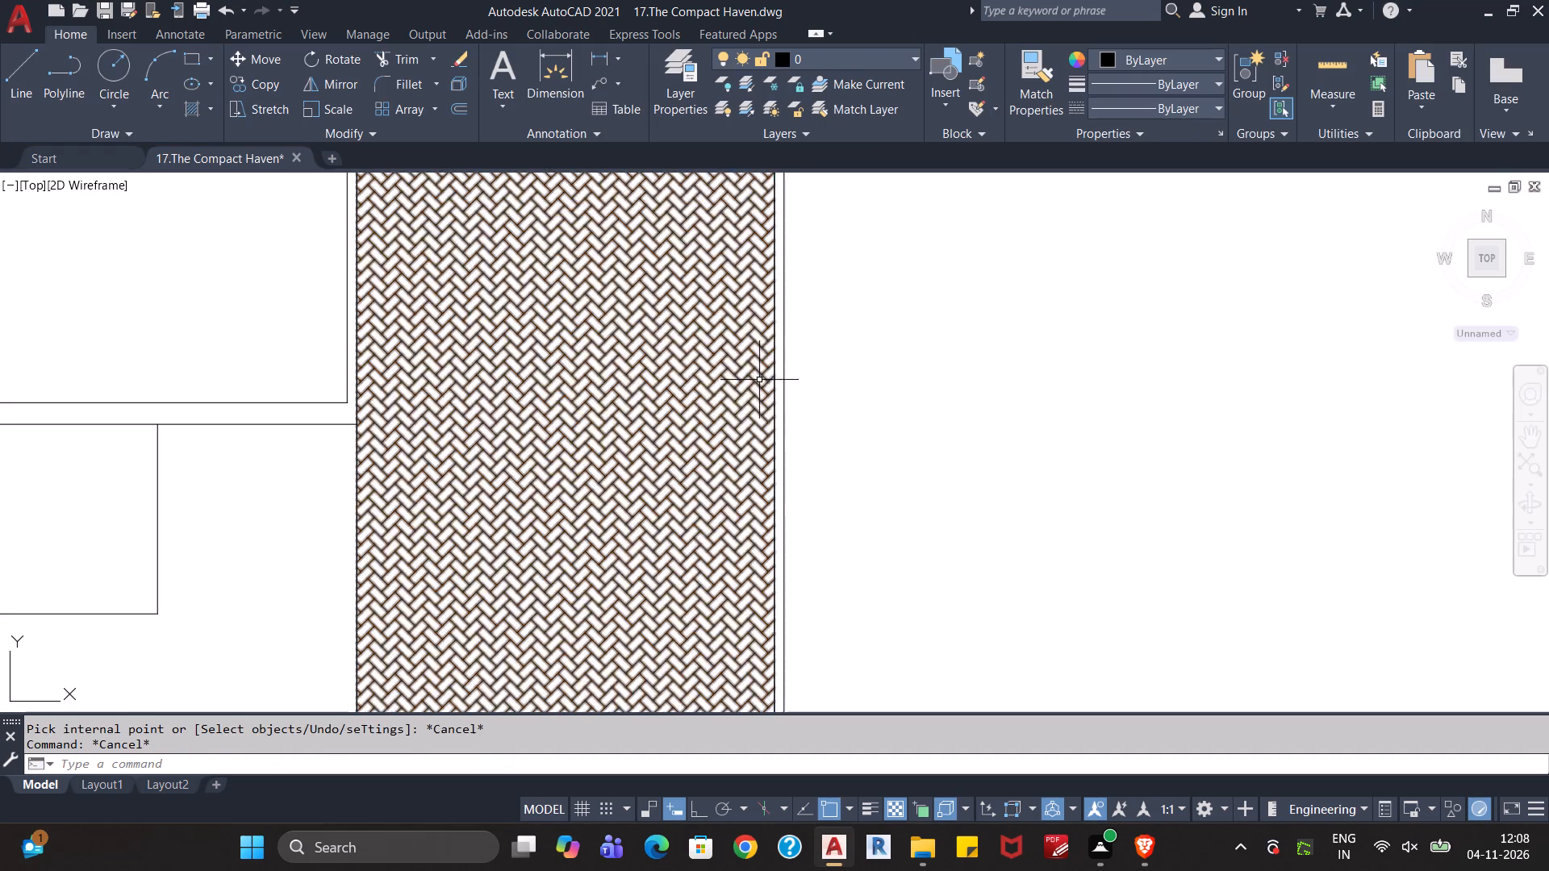
Delete the rectangle bounding the herringbone hatch in the bottom-right area, keeping the hatch itself.
{"action": "left_click", "coordinate": [774, 366]}
{"action": "key", "text": "Delete"}
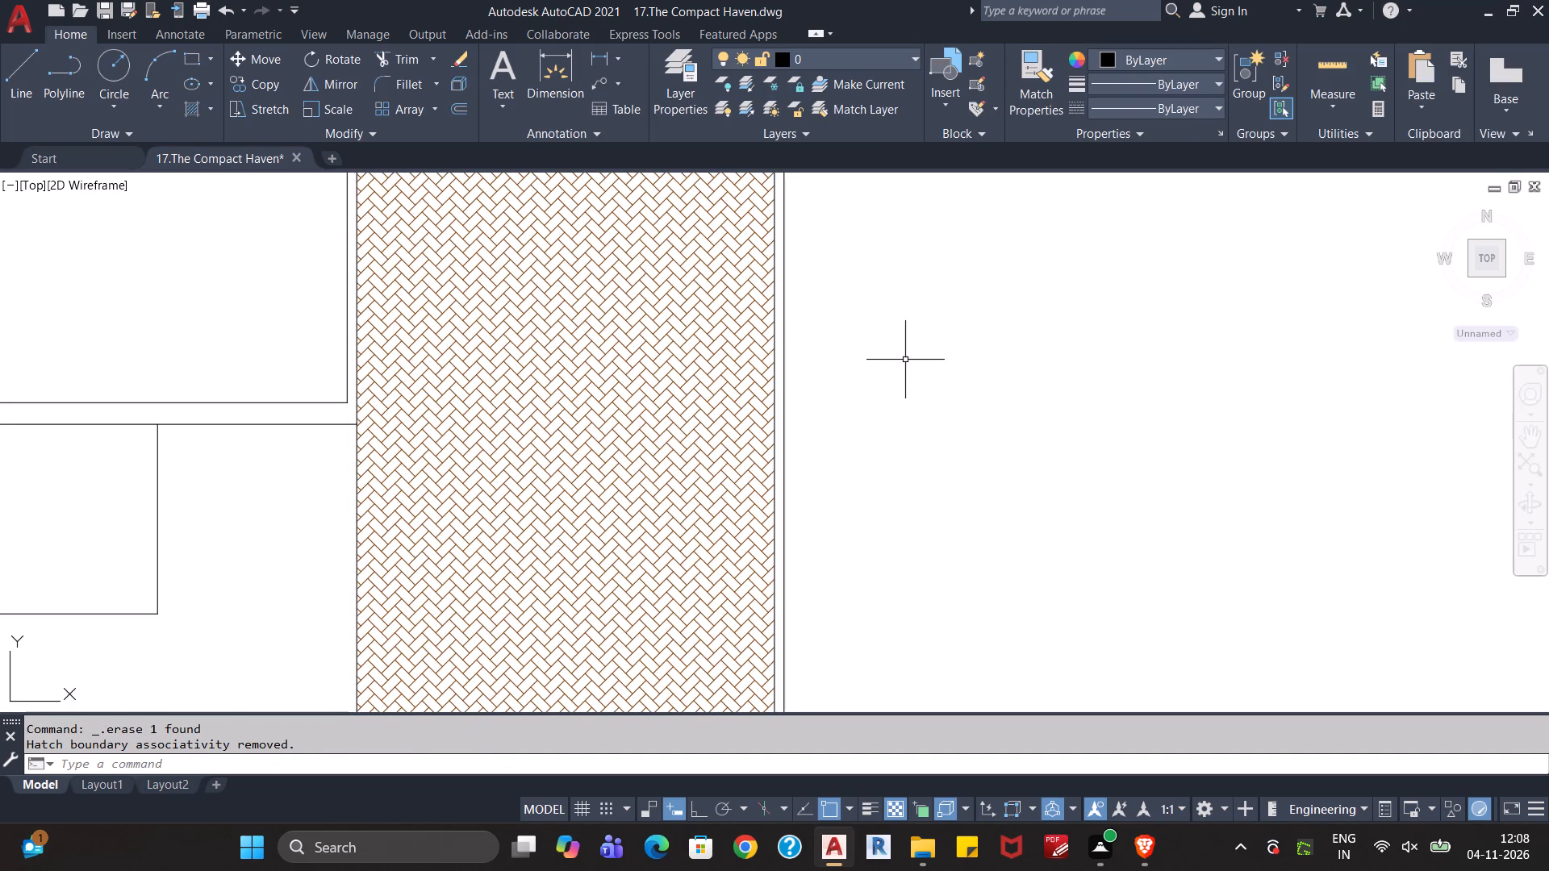
Trim away the line crossing the door opening in the wall above the hatched bottom-right area.
{"action": "scroll", "coordinate": [905, 360], "scroll_direction": "down", "scroll_amount": 1}
{"action": "middle_click_drag", "start_coordinate": [904, 352], "coordinate": [879, 407]}
{"action": "scroll", "coordinate": [839, 452], "scroll_direction": "up", "scroll_amount": 1}
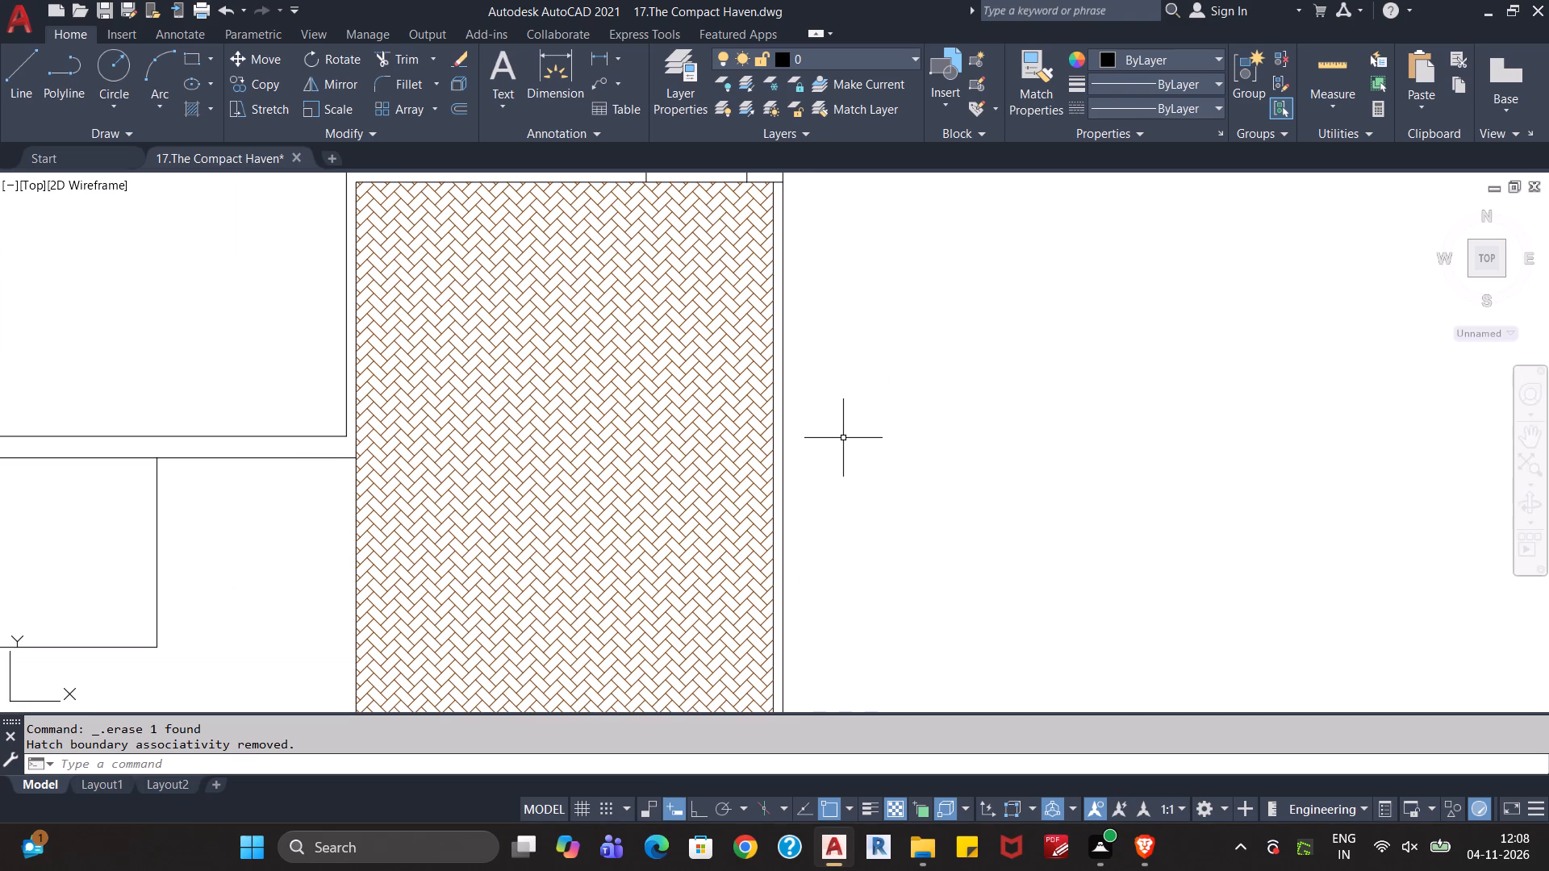
{"action": "scroll", "coordinate": [843, 438], "scroll_direction": "down", "scroll_amount": 1}
{"action": "scroll", "coordinate": [806, 375], "scroll_direction": "up", "scroll_amount": 2}
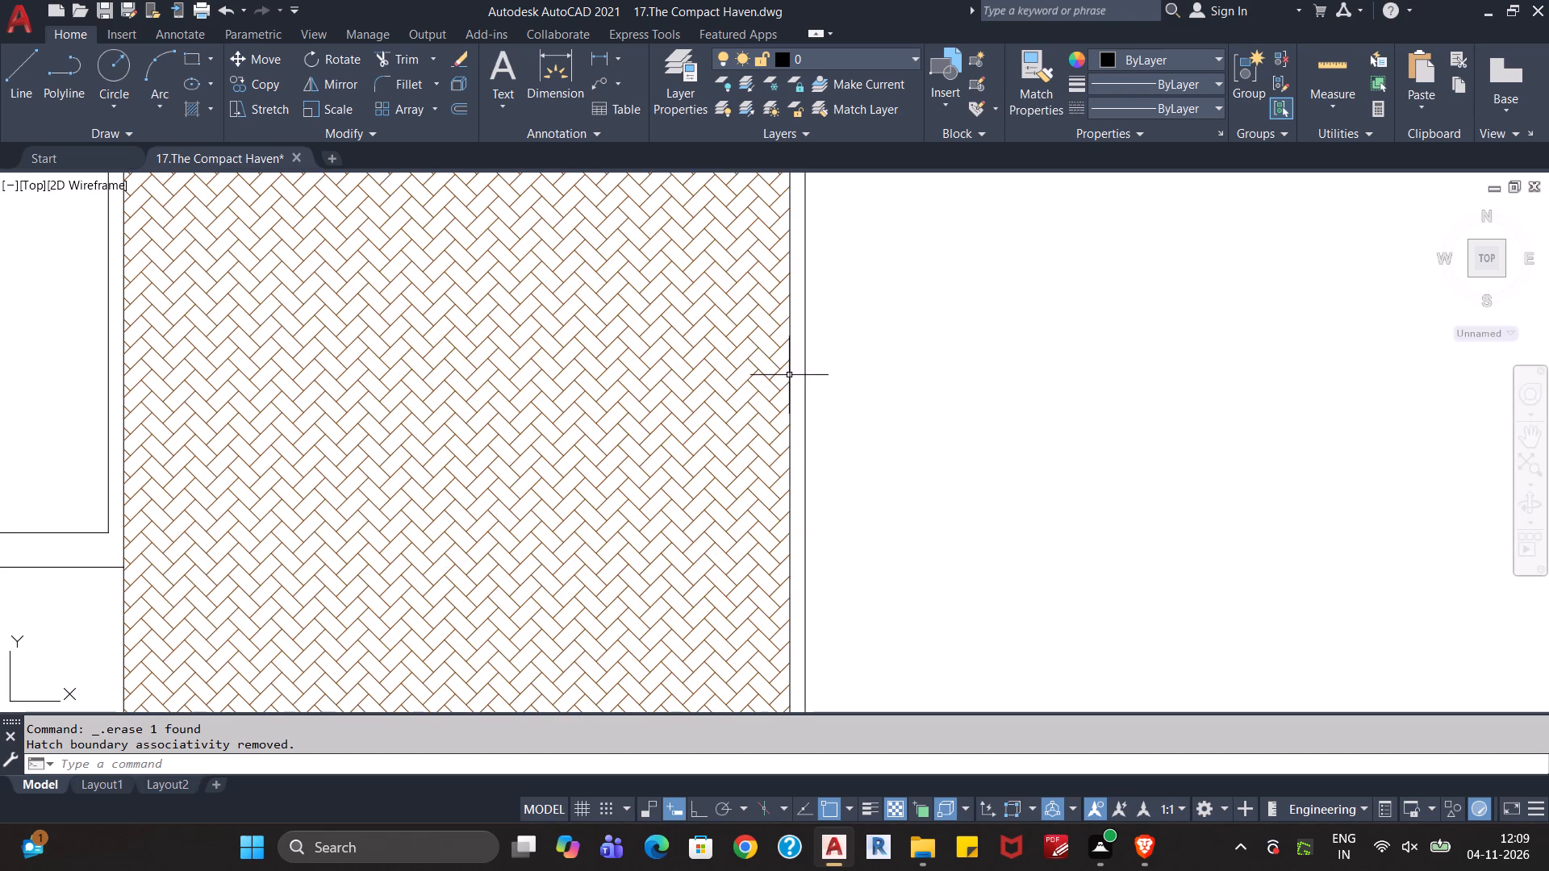
{"action": "type", "text": "tr"}
{"action": "key", "text": "Return"}
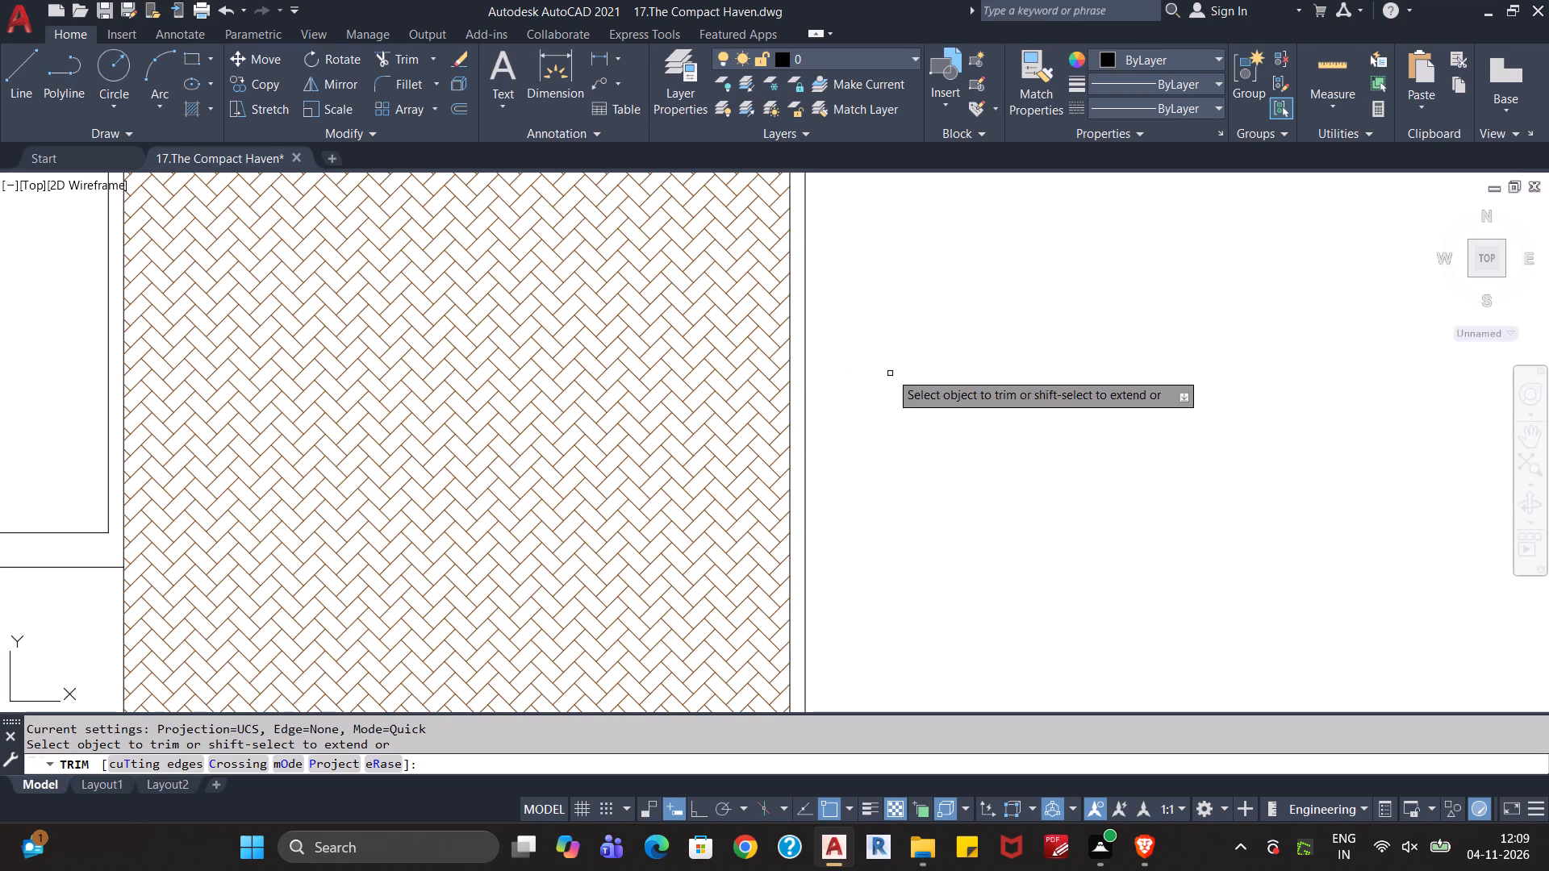
{"action": "middle_click_drag", "start_coordinate": [887, 347], "coordinate": [862, 531]}
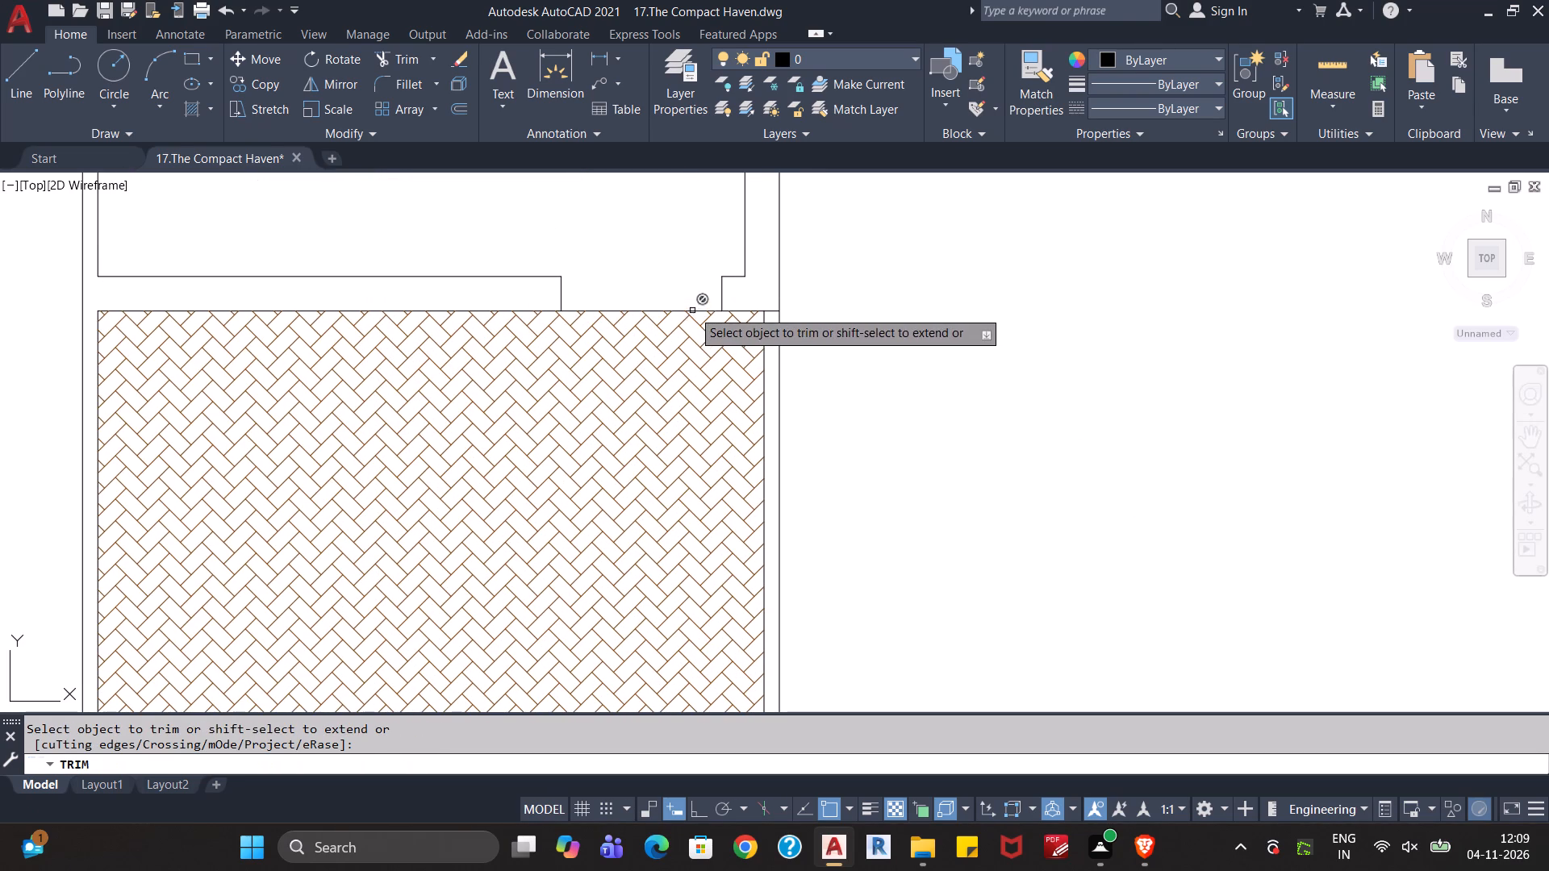
{"action": "left_click", "coordinate": [692, 310]}
{"action": "key", "text": "Escape"}
{"action": "key", "text": "Escape"}
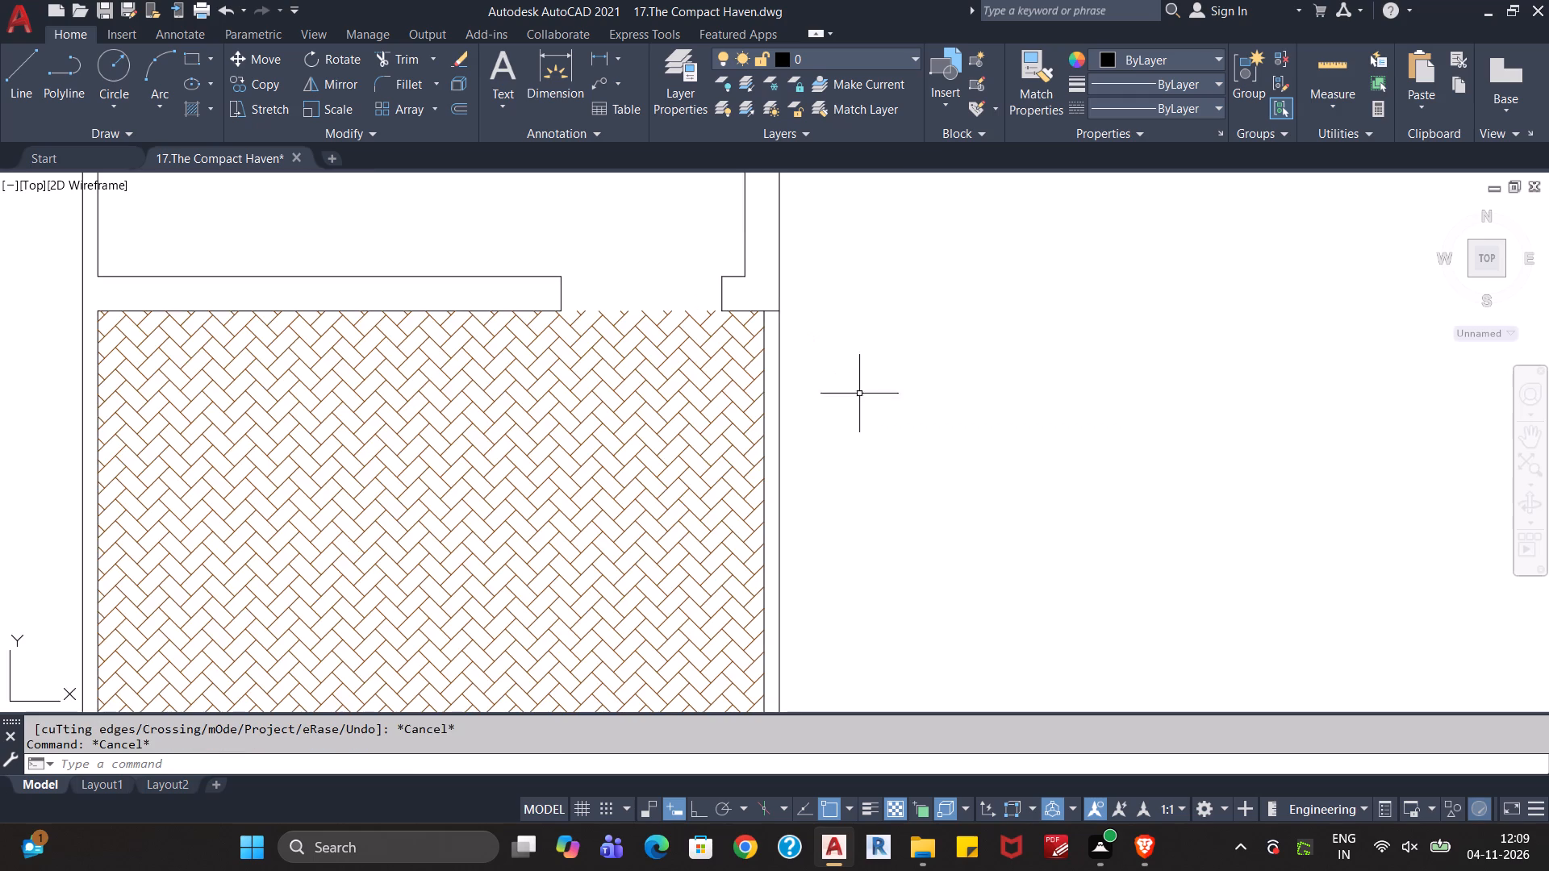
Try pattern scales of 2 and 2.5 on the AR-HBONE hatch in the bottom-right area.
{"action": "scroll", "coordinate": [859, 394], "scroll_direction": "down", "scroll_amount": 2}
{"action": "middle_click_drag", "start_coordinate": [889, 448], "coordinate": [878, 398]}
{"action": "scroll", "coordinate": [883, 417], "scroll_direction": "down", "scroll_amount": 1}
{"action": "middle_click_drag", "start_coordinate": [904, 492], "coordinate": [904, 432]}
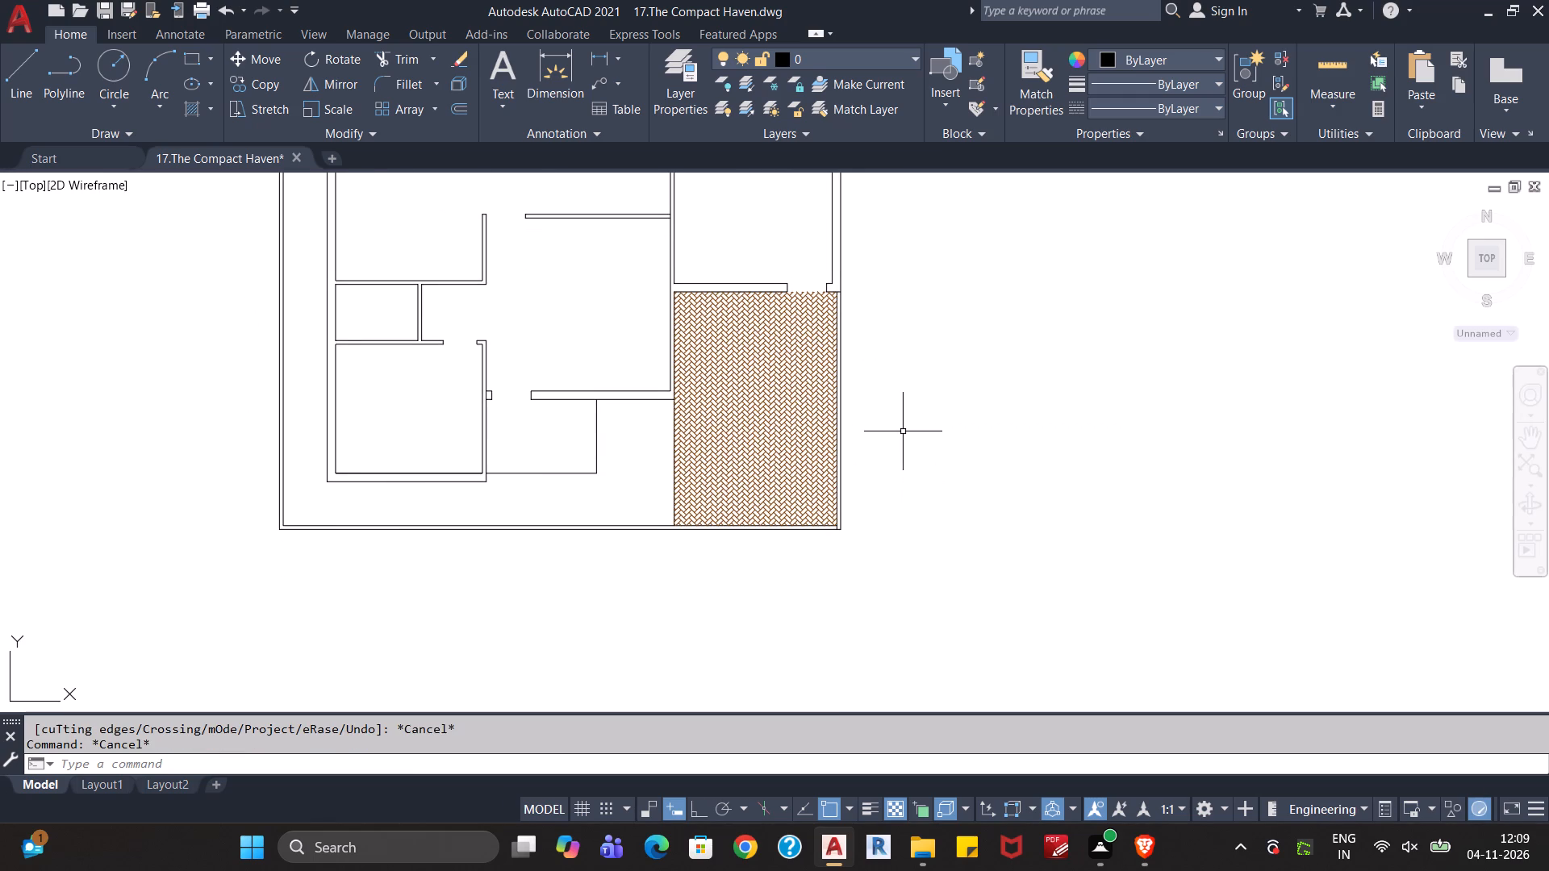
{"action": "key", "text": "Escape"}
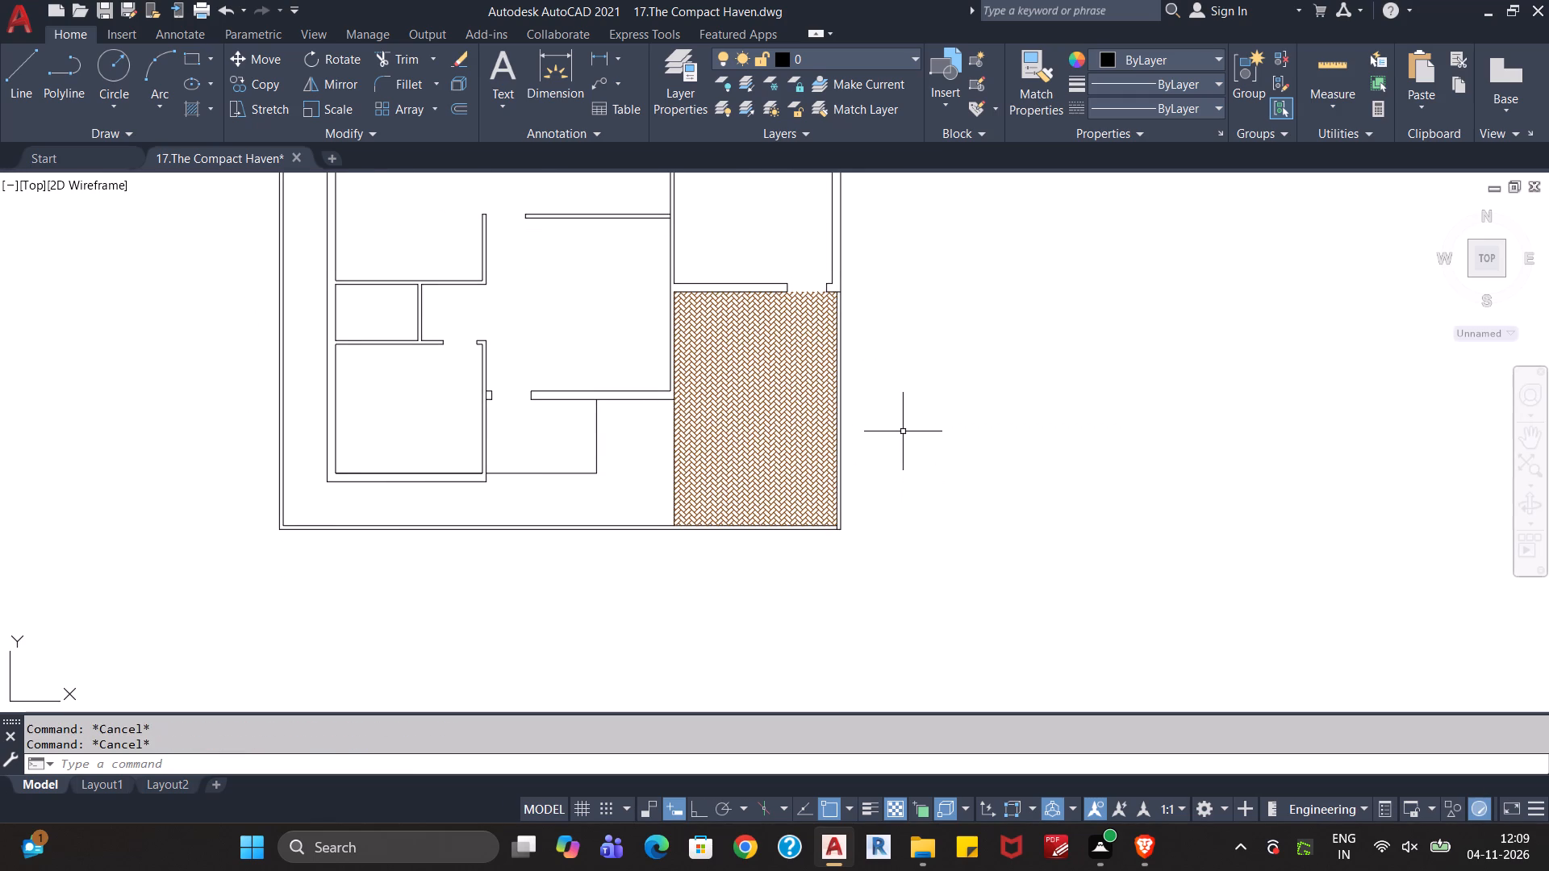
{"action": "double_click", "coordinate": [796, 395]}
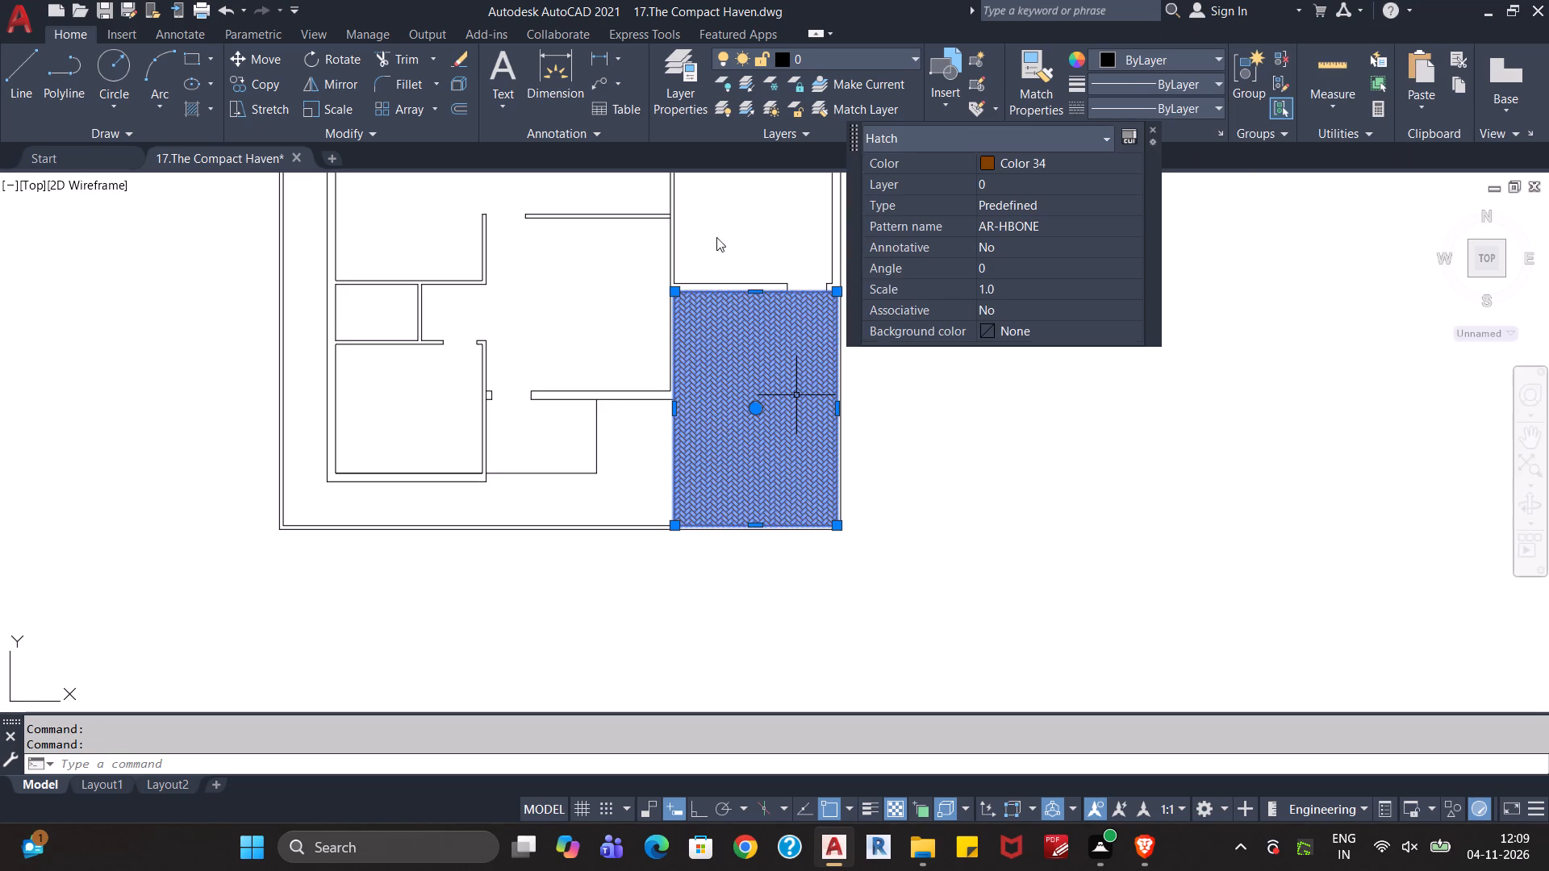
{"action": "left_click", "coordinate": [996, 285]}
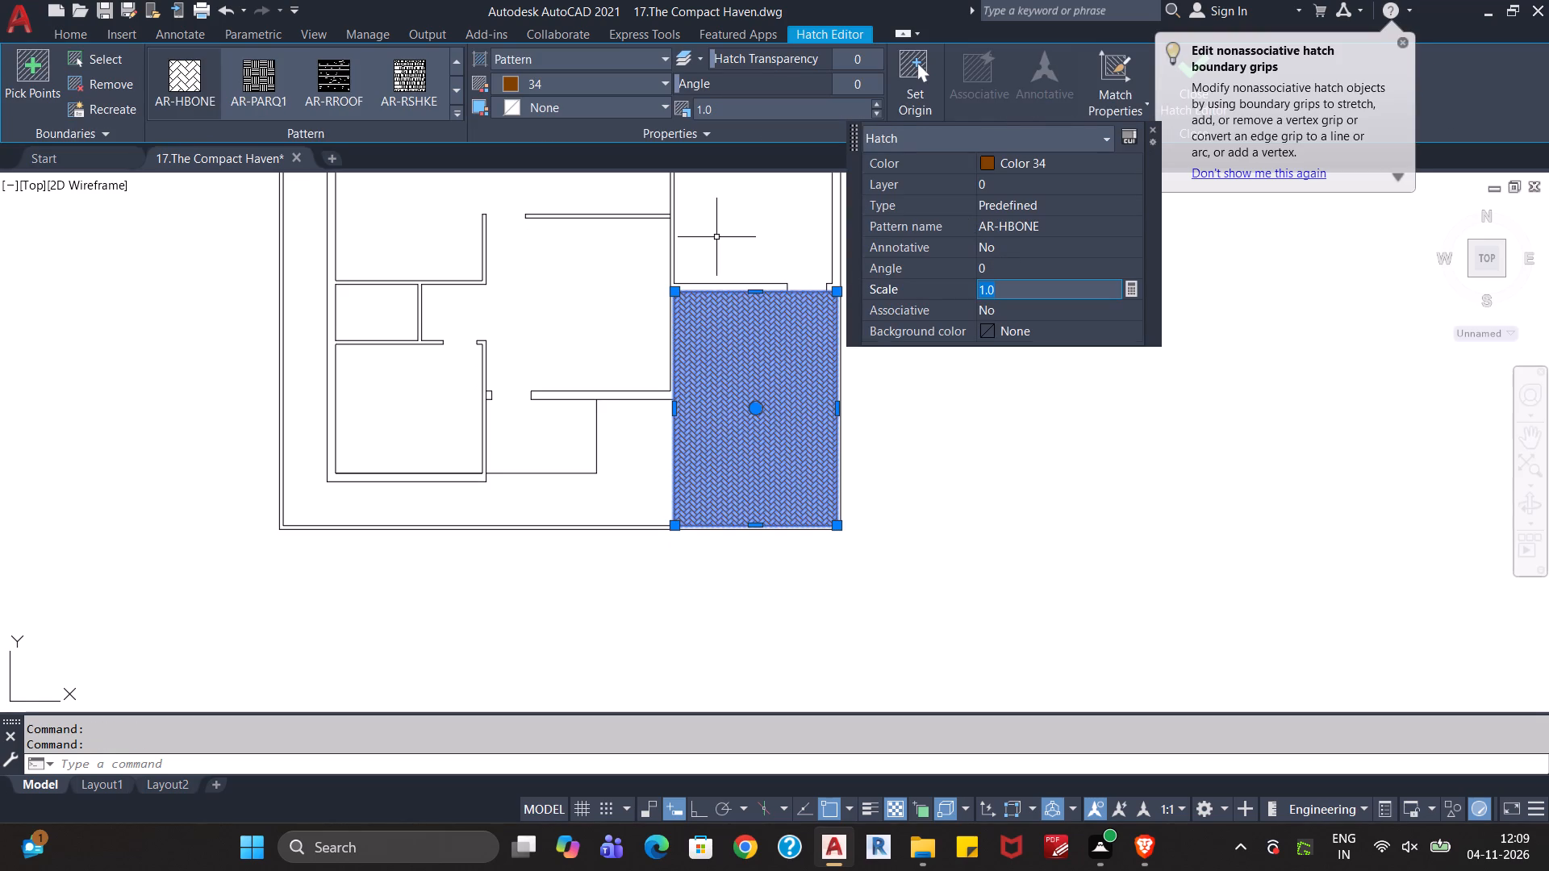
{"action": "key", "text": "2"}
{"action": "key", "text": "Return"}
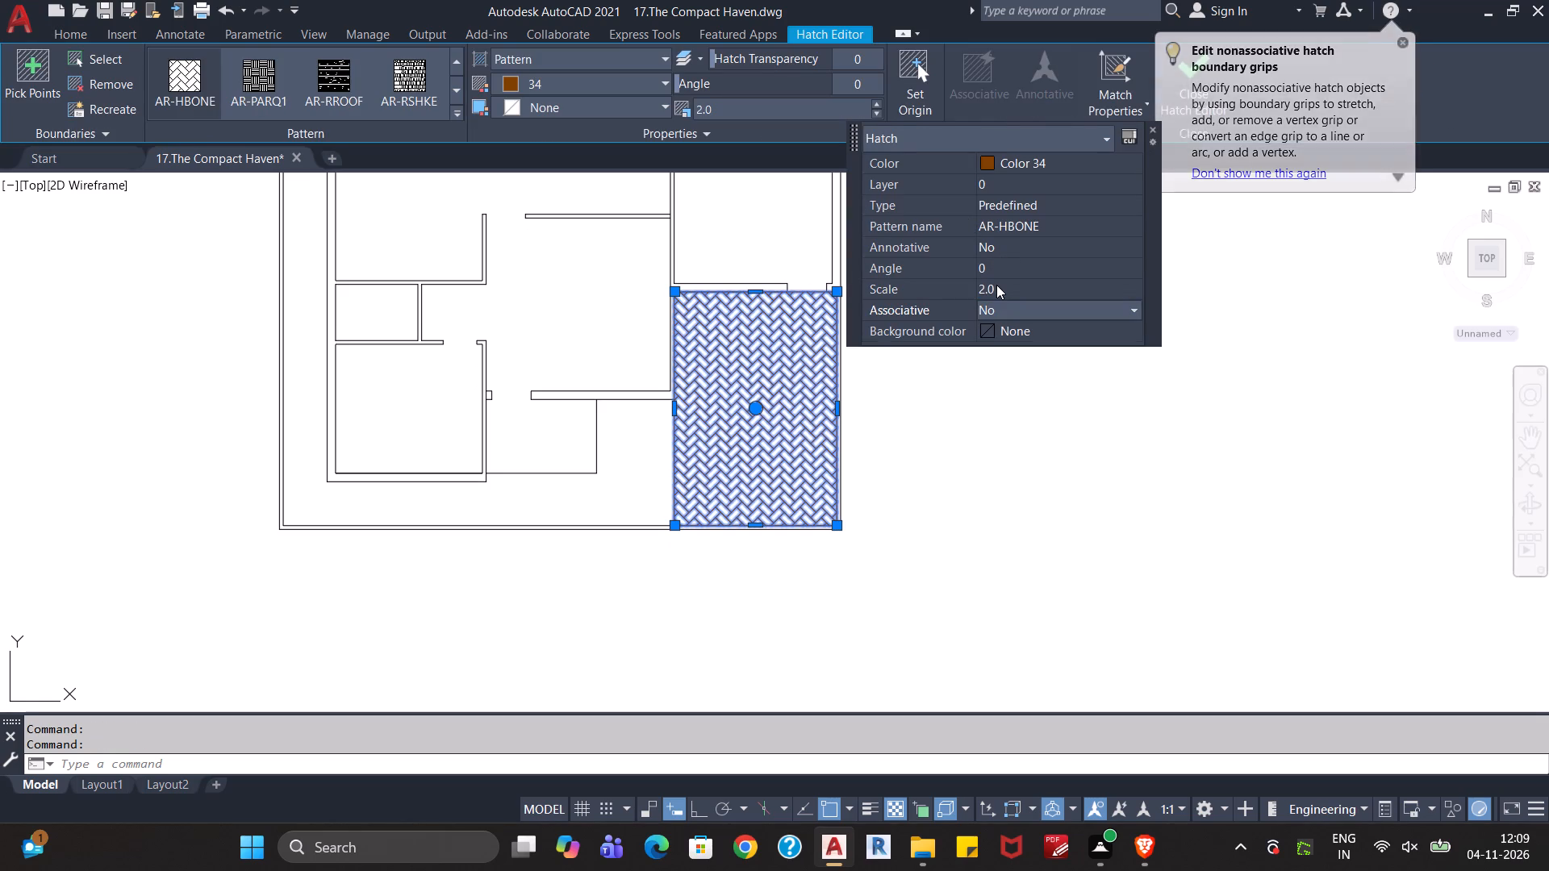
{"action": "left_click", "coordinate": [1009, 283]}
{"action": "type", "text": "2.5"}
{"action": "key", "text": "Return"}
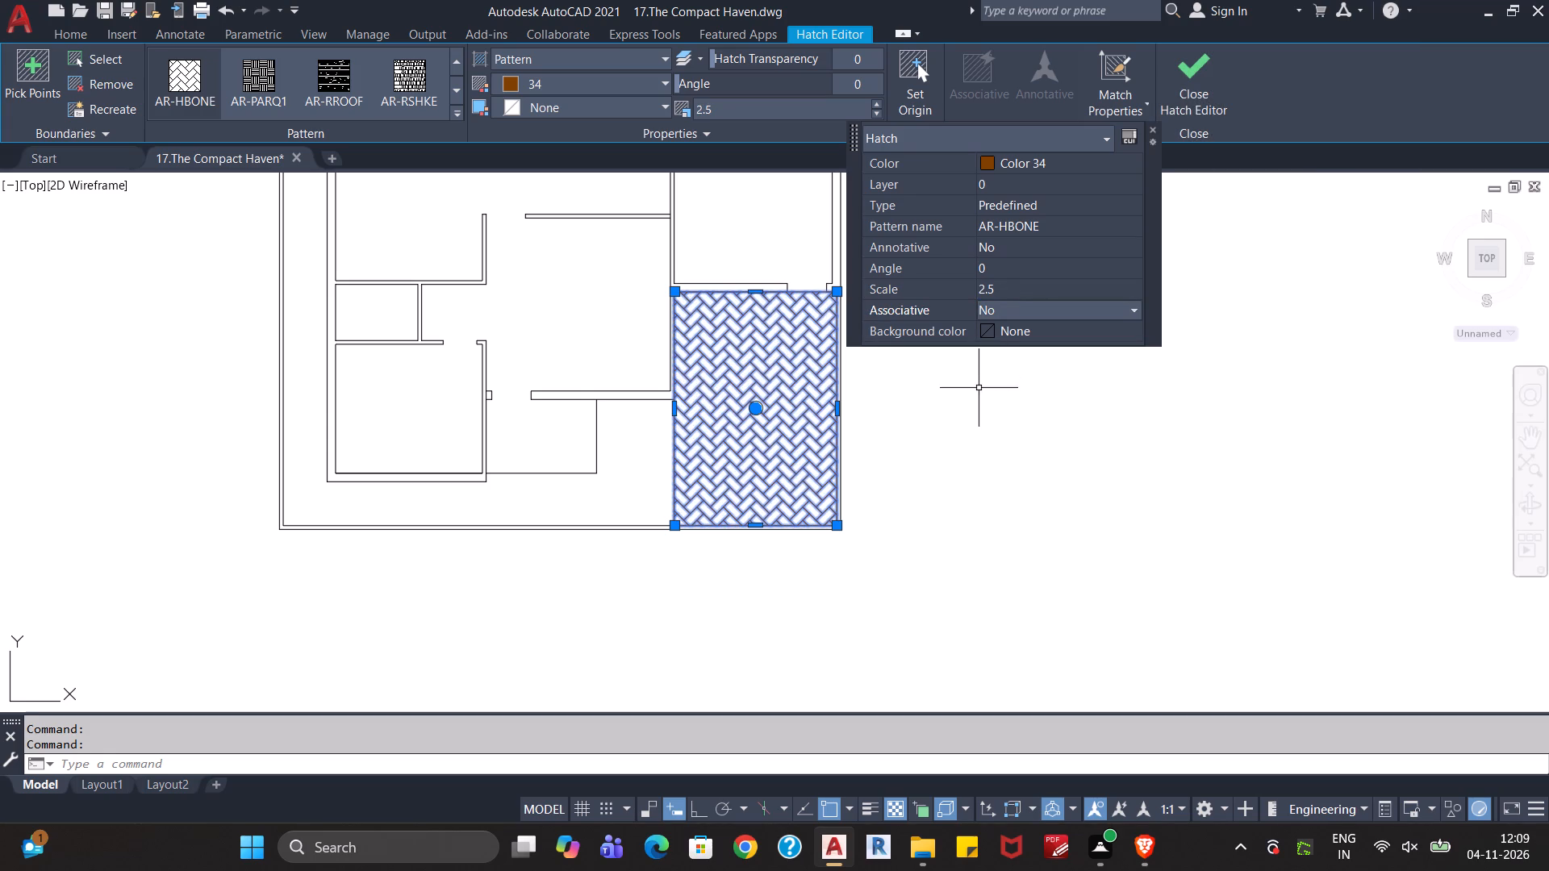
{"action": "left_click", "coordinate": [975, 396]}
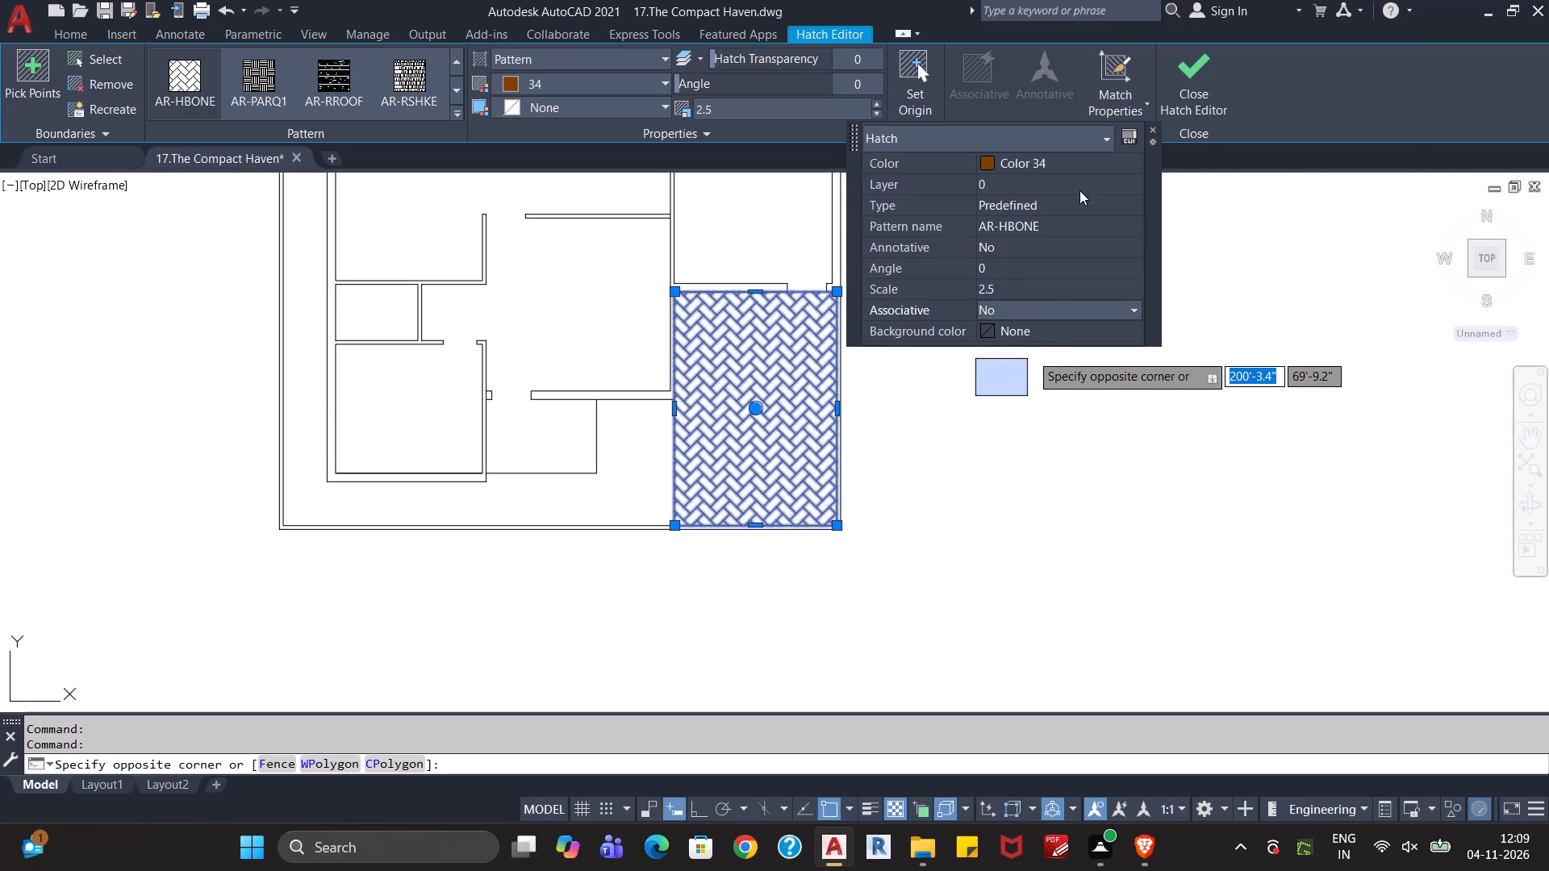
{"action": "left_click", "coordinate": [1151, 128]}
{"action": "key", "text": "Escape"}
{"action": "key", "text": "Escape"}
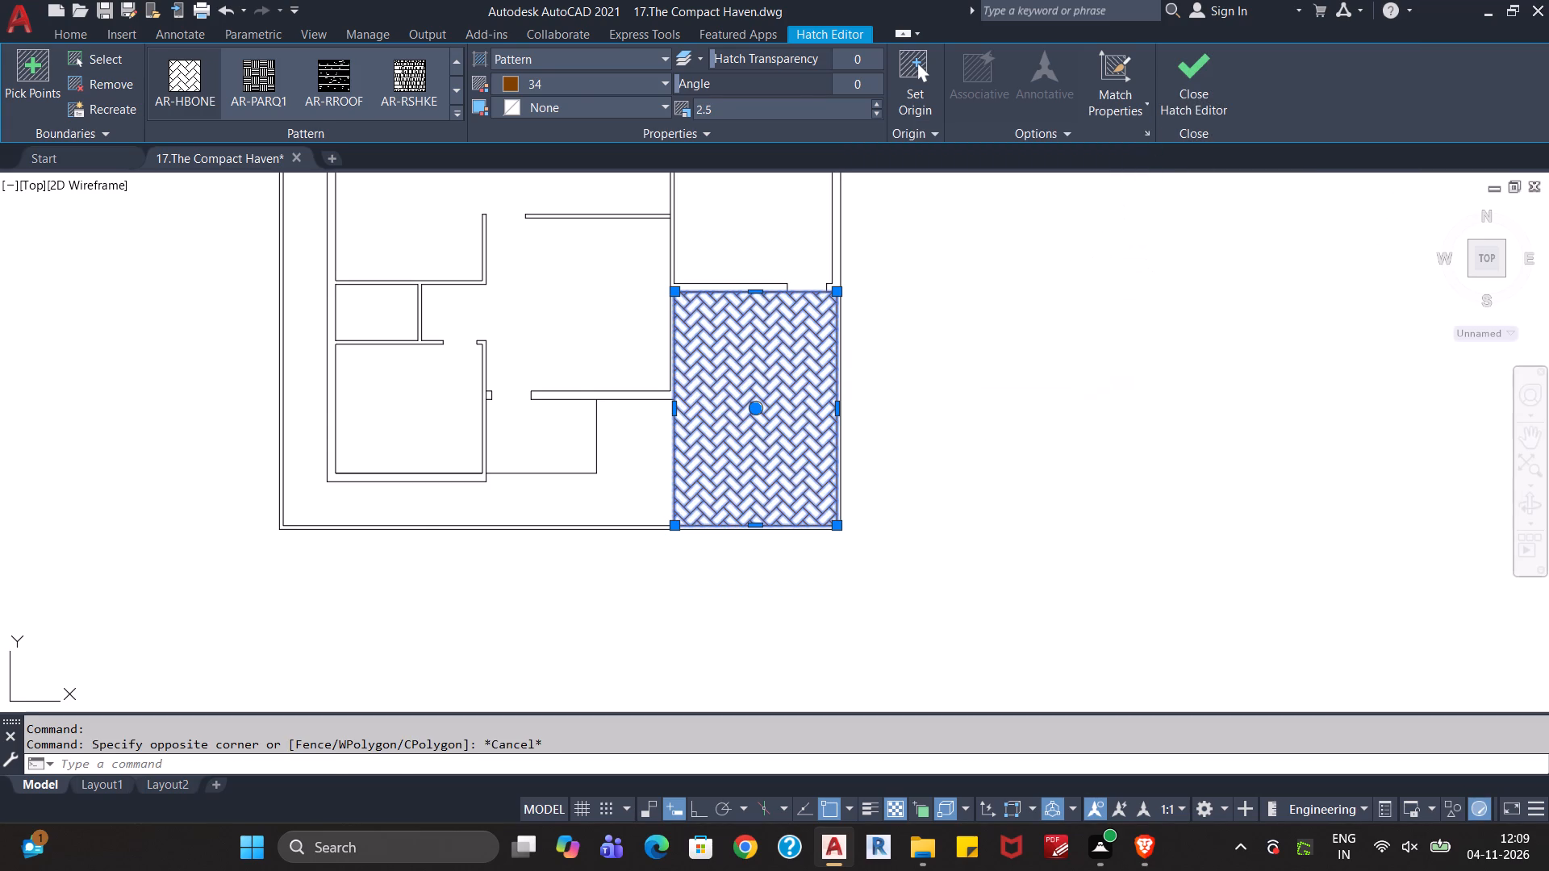
Set the pattern scale of the AR-HBONE hatch in the bottom-right area to 3.
{"action": "middle_click_drag", "start_coordinate": [1018, 390], "coordinate": [979, 330]}
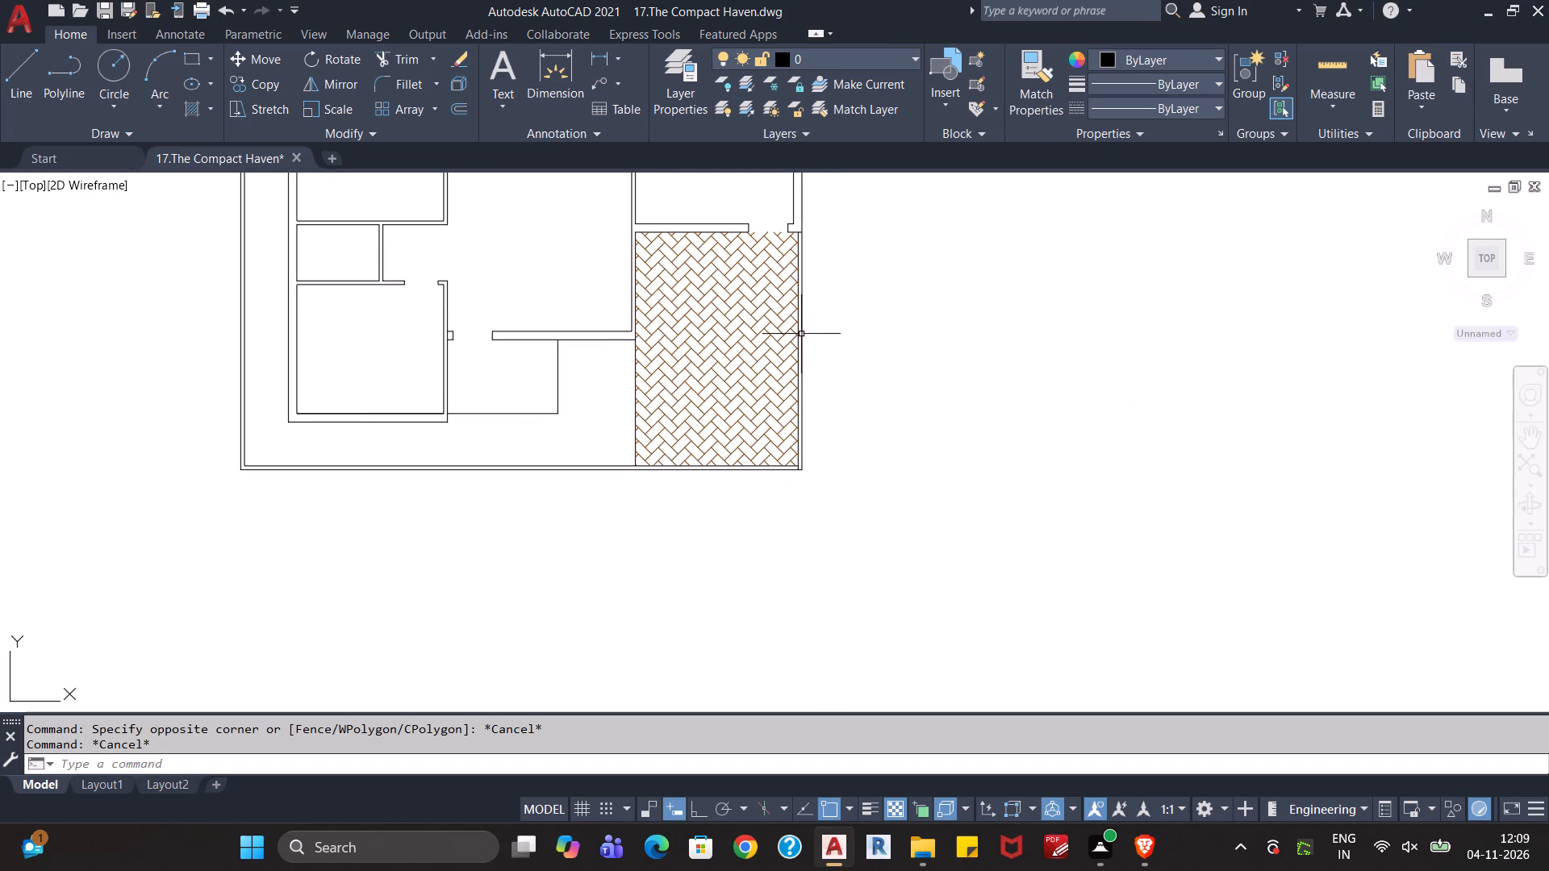
{"action": "double_click", "coordinate": [768, 326]}
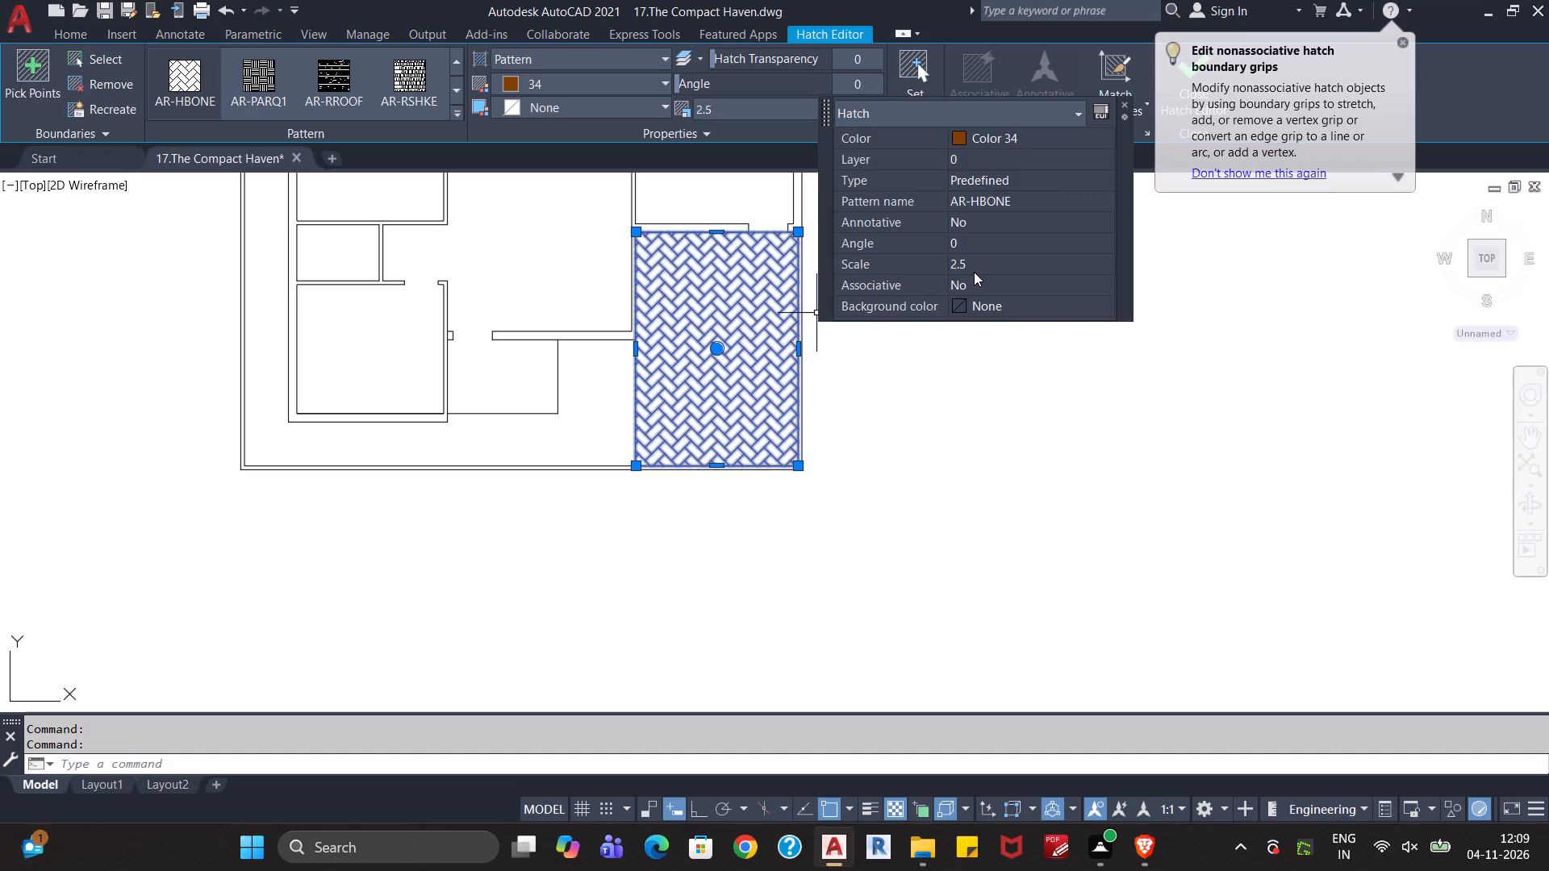
{"action": "left_click", "coordinate": [979, 268]}
{"action": "key", "text": "3"}
{"action": "key", "text": "Return"}
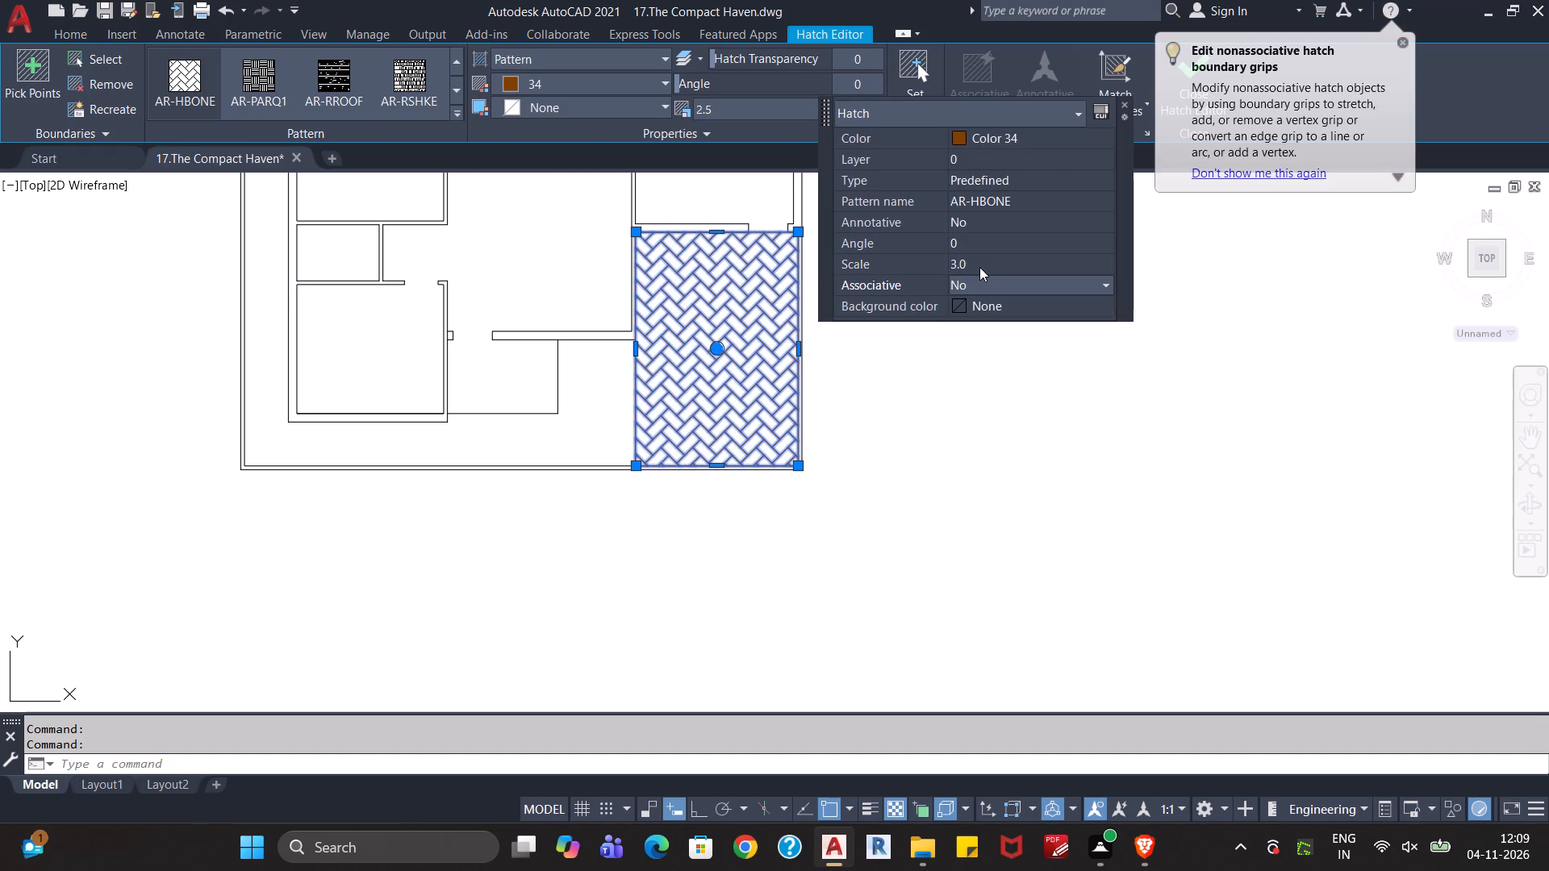
{"action": "left_click", "coordinate": [945, 402]}
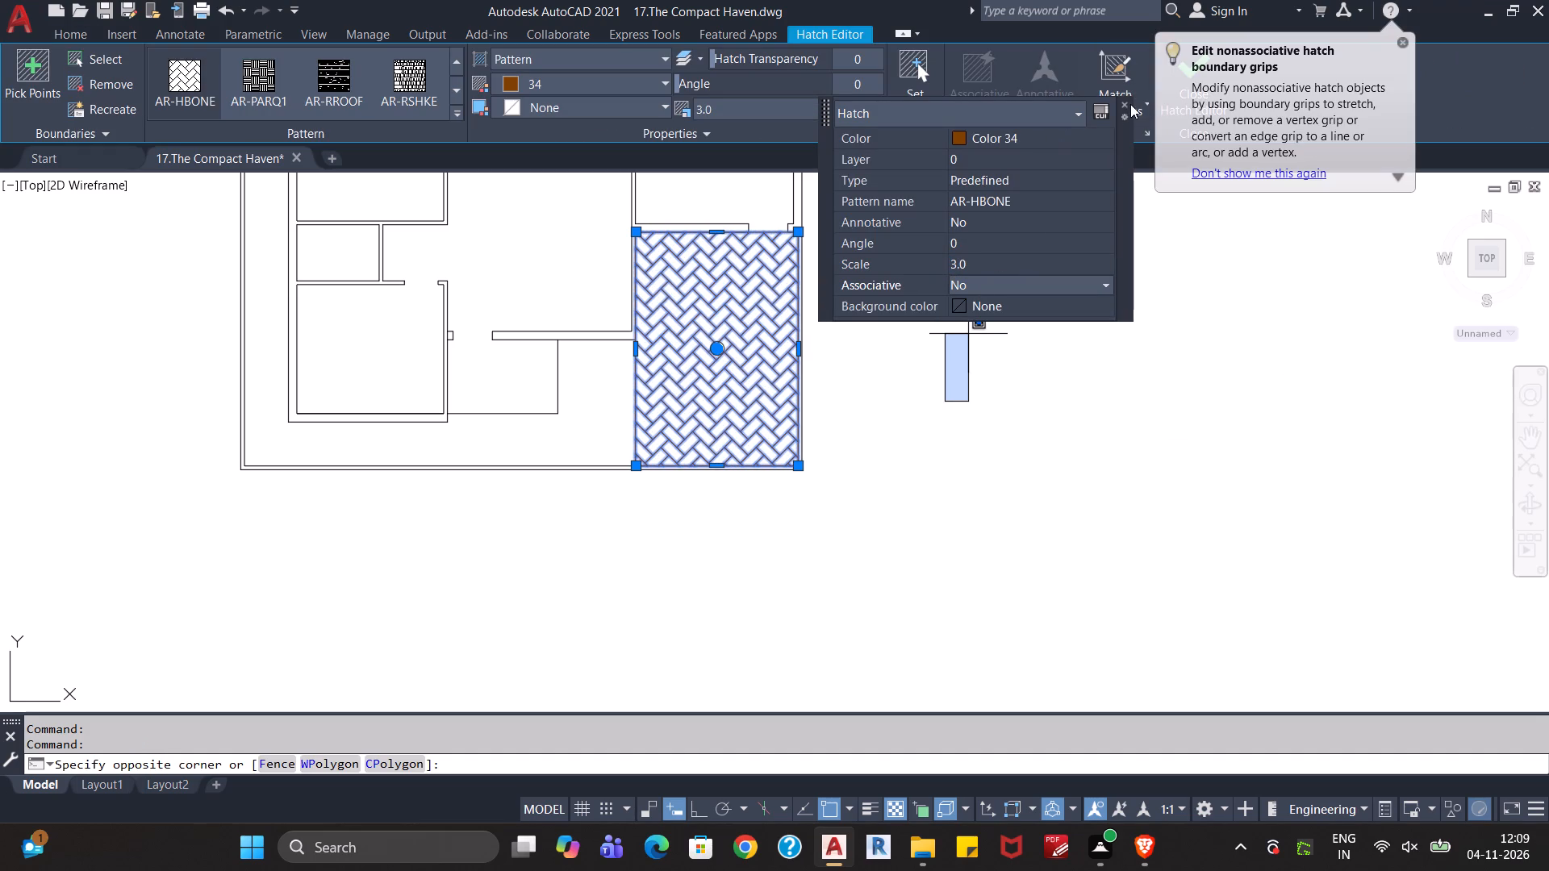
{"action": "left_click", "coordinate": [1125, 100]}
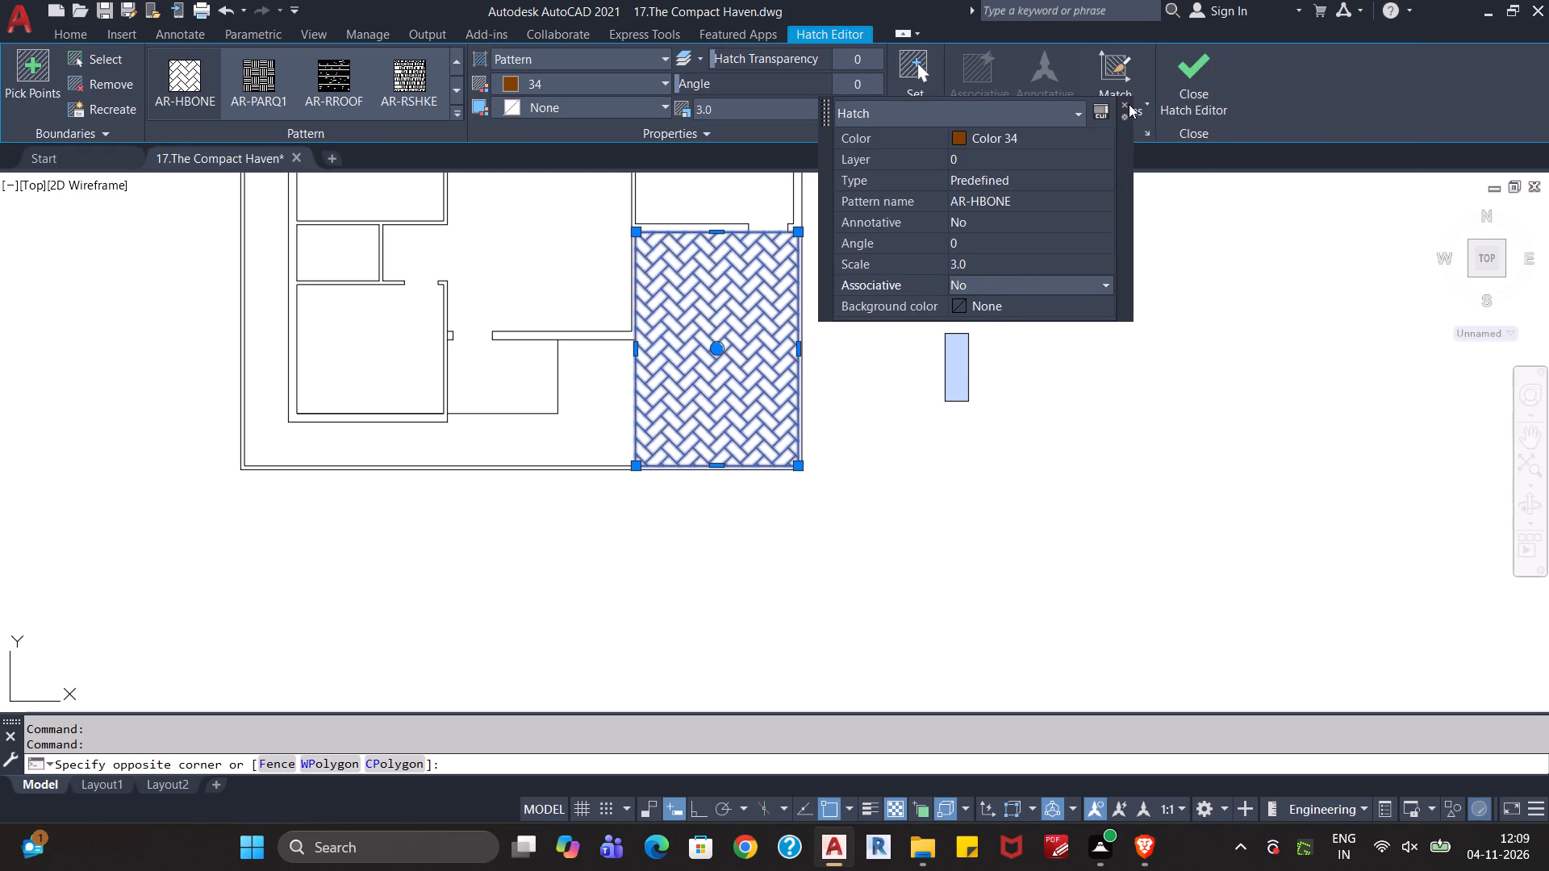
{"action": "left_click", "coordinate": [1125, 104]}
{"action": "left_click", "coordinate": [1183, 81]}
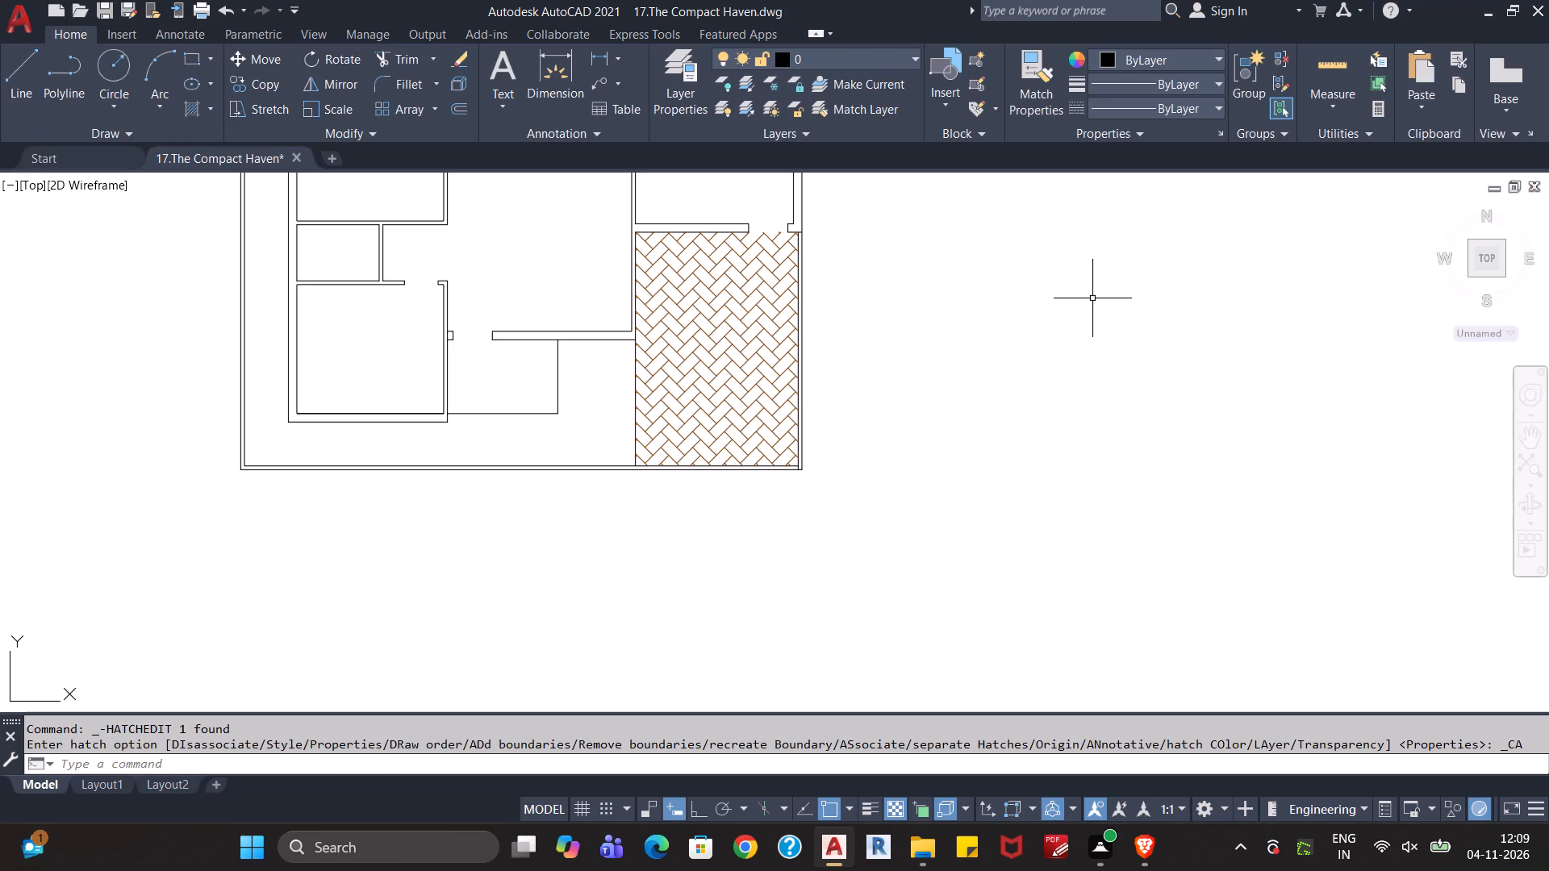
{"action": "key", "text": "Escape"}
Examine the herringbone hatch within the overall plan and up close at its lower-left corner by the outer wall.
{"action": "middle_click_drag", "start_coordinate": [1006, 385], "coordinate": [1105, 369]}
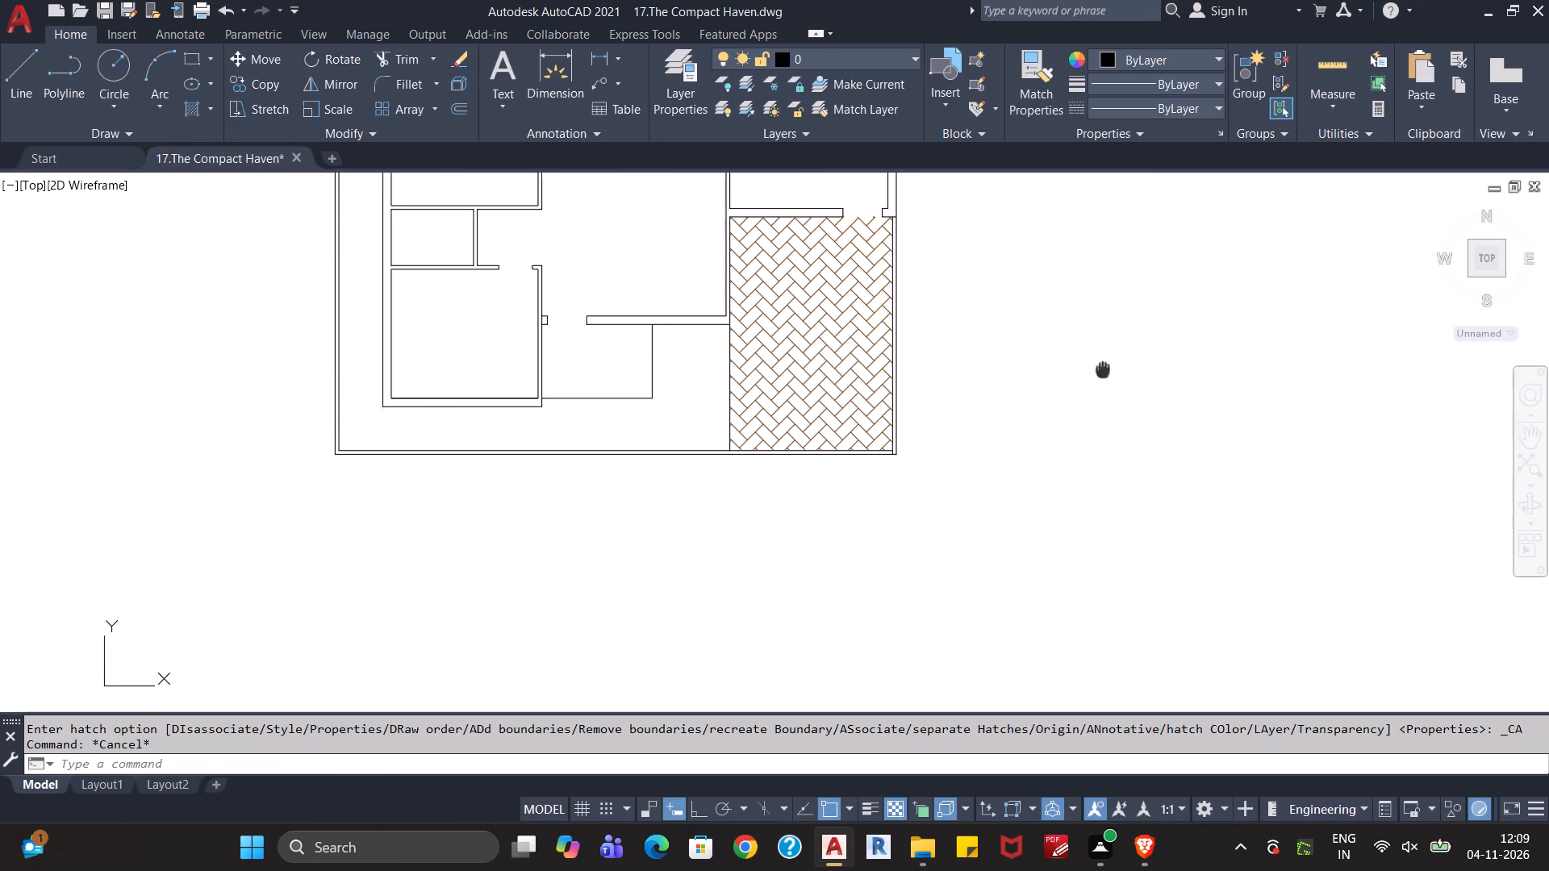
{"action": "middle_click_drag", "start_coordinate": [1105, 369], "coordinate": [1107, 369]}
{"action": "scroll", "coordinate": [1027, 365], "scroll_direction": "down", "scroll_amount": 2}
{"action": "middle_click_drag", "start_coordinate": [1032, 336], "coordinate": [937, 448]}
{"action": "scroll", "coordinate": [933, 454], "scroll_direction": "up", "scroll_amount": 1}
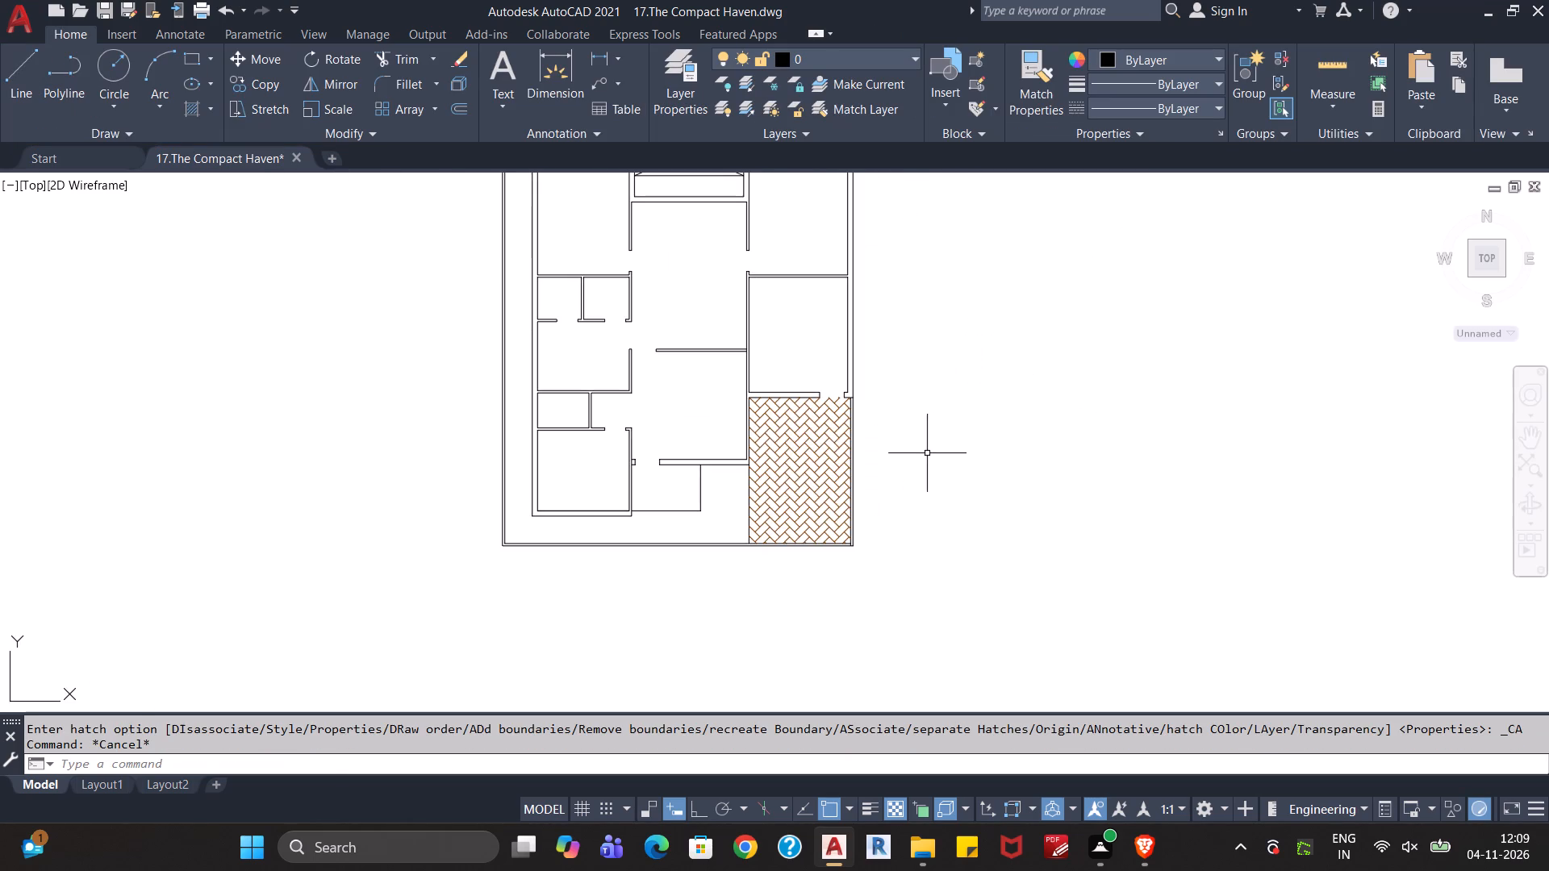
{"action": "scroll", "coordinate": [927, 453], "scroll_direction": "up", "scroll_amount": 2}
{"action": "middle_click_drag", "start_coordinate": [916, 449], "coordinate": [1014, 442]}
{"action": "middle_click_drag", "start_coordinate": [958, 448], "coordinate": [1076, 416]}
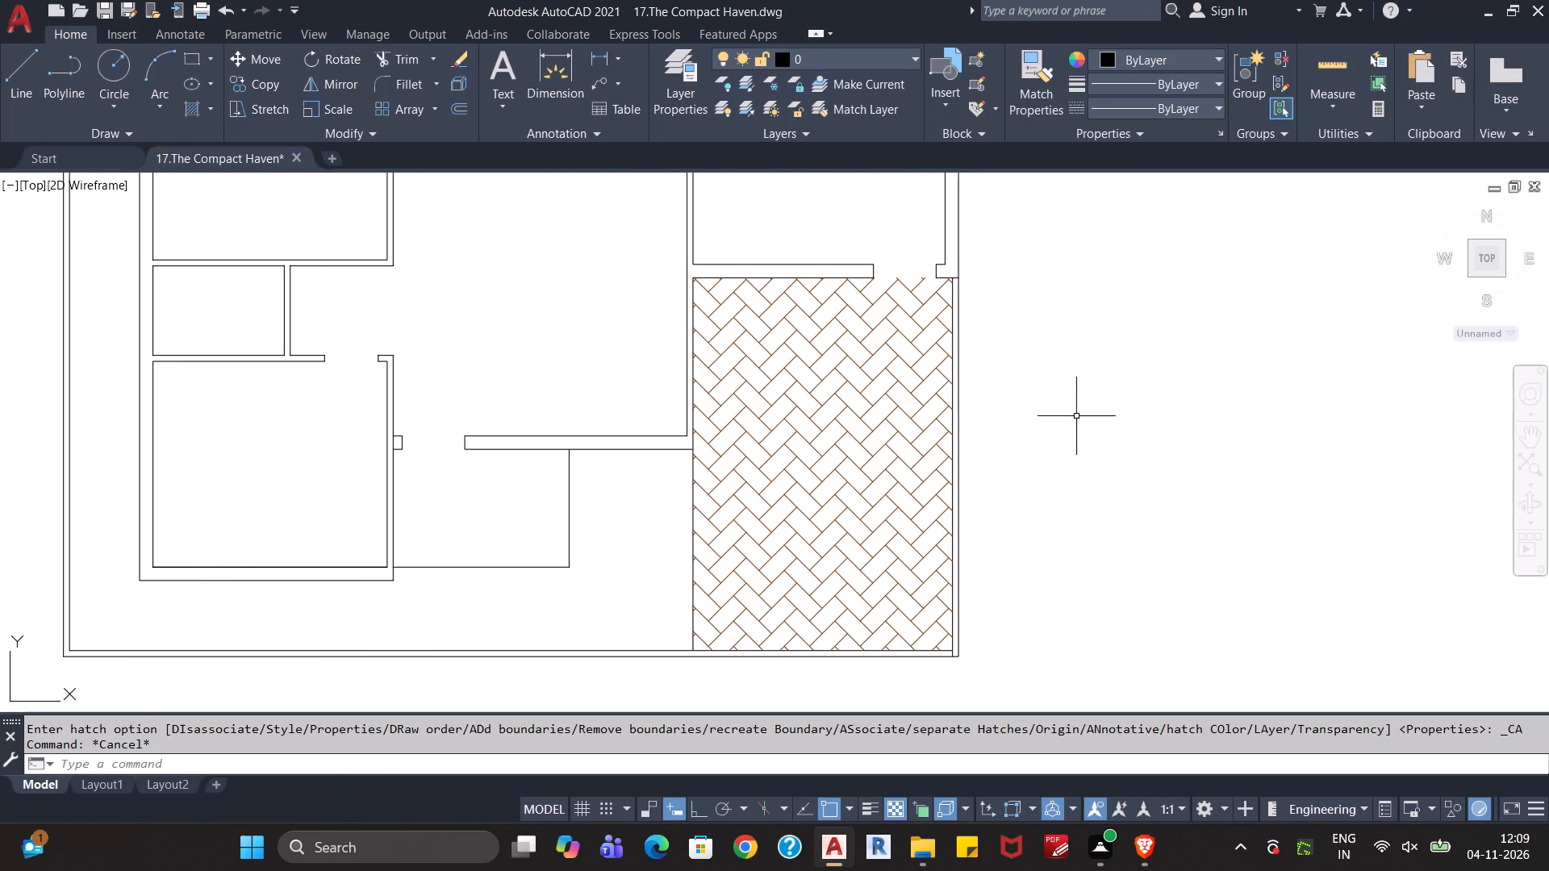
{"action": "scroll", "coordinate": [1076, 416], "scroll_direction": "down", "scroll_amount": 1}
{"action": "middle_click_drag", "start_coordinate": [1091, 474], "coordinate": [1092, 423]}
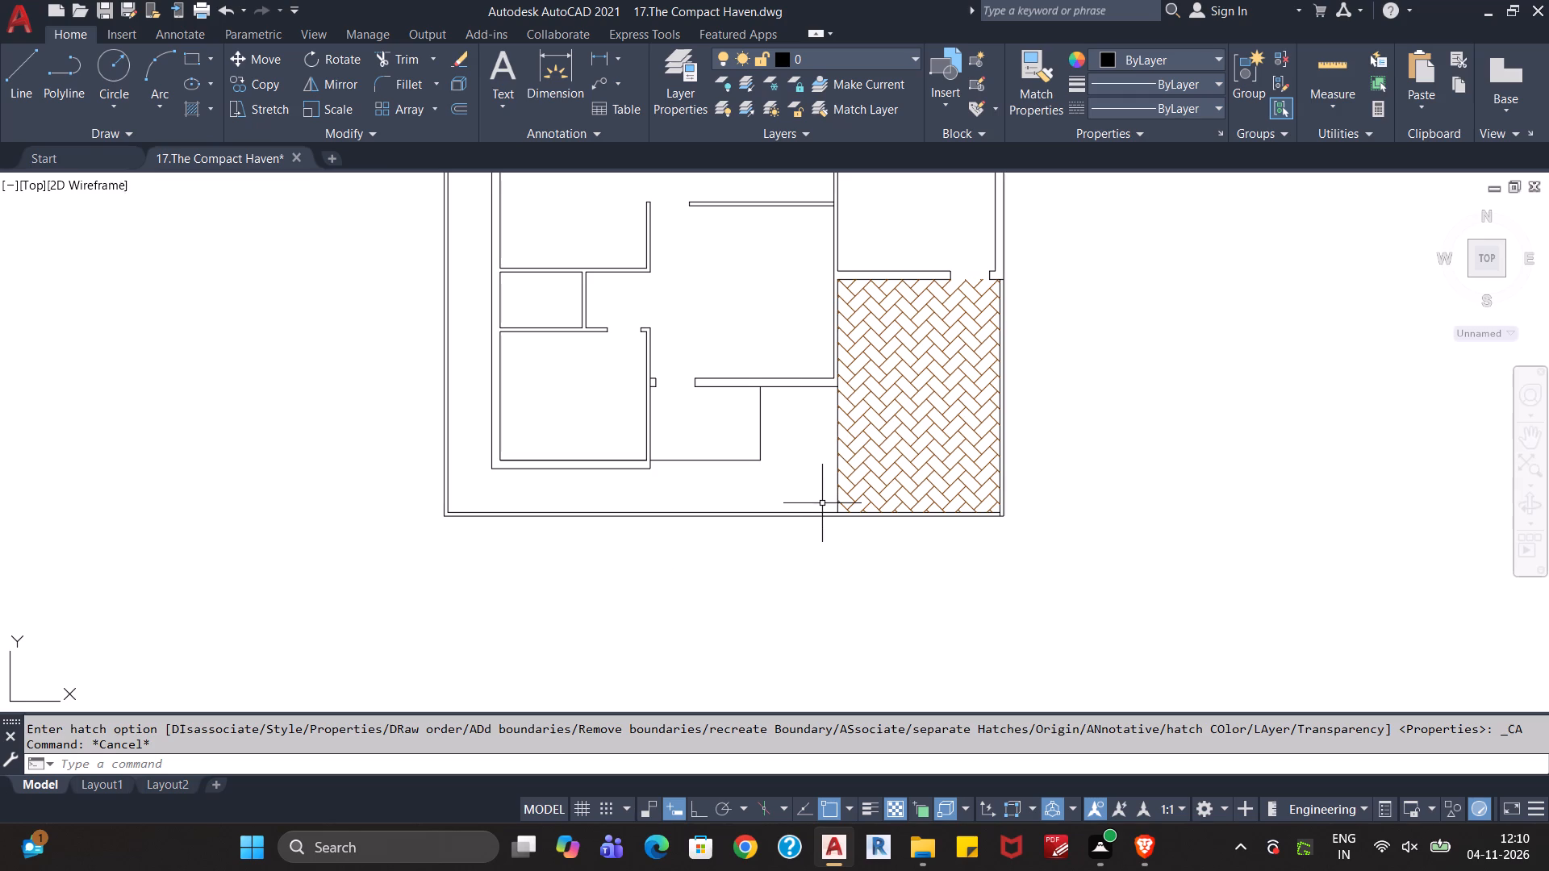
{"action": "scroll", "coordinate": [831, 514], "scroll_direction": "up", "scroll_amount": 2}
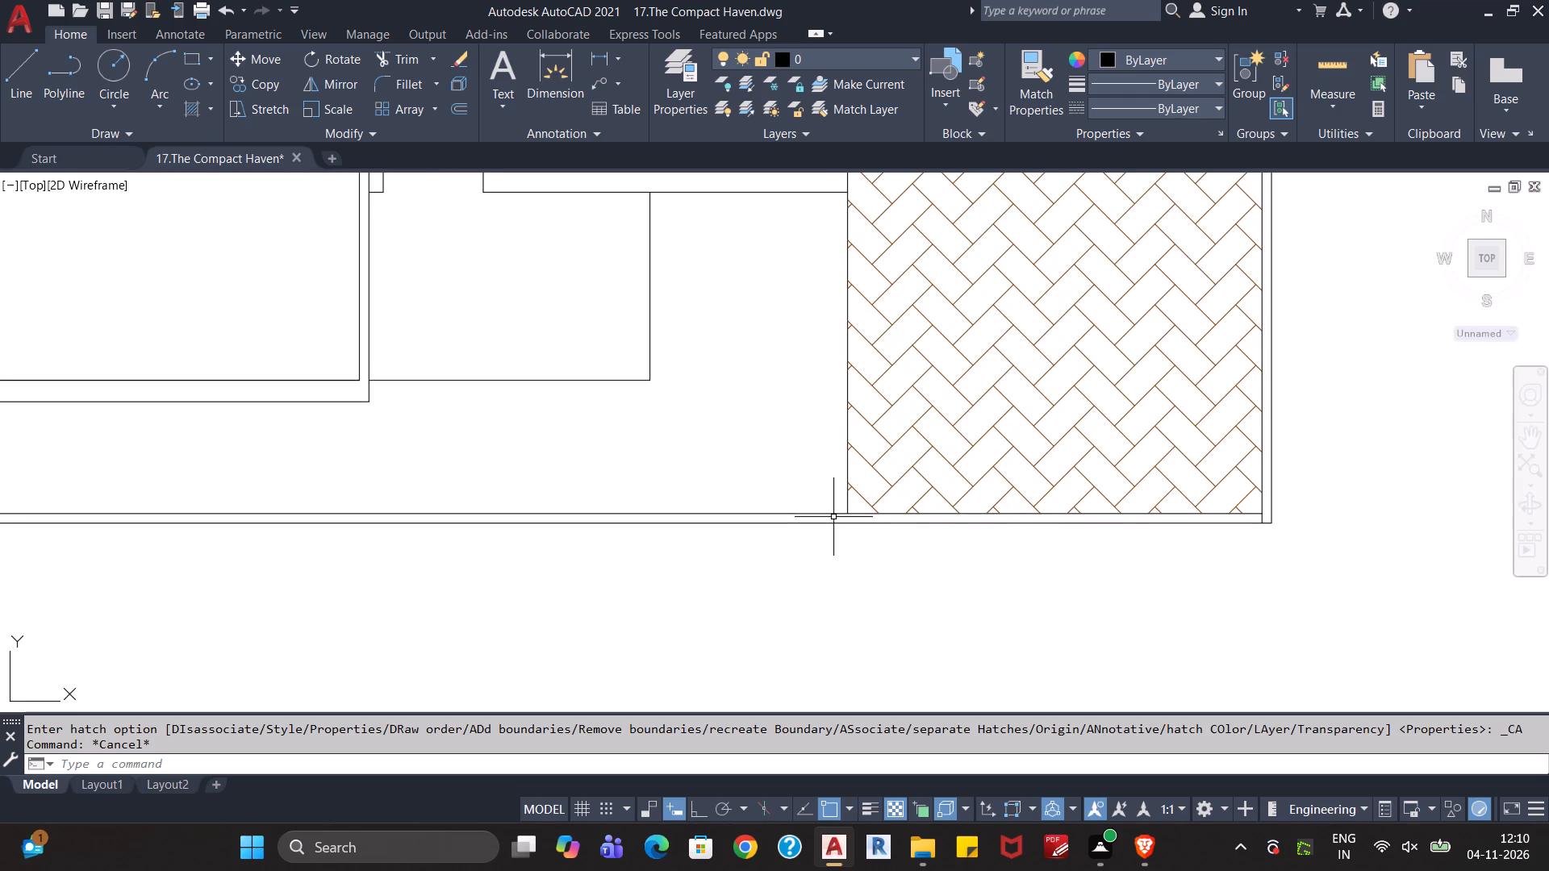
{"action": "scroll", "coordinate": [833, 518], "scroll_direction": "down", "scroll_amount": 1}
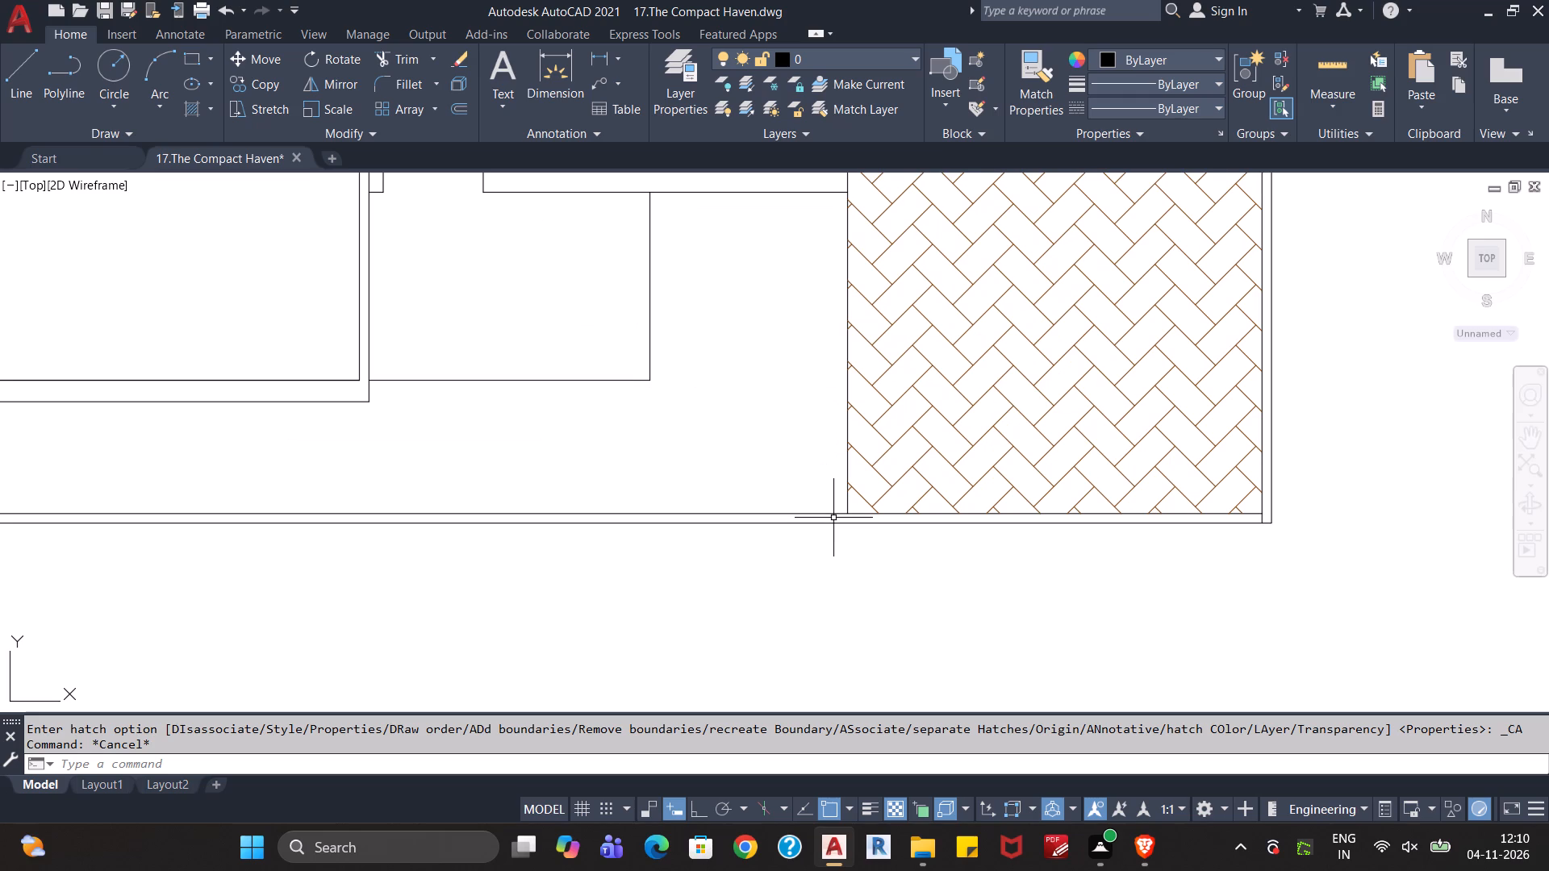
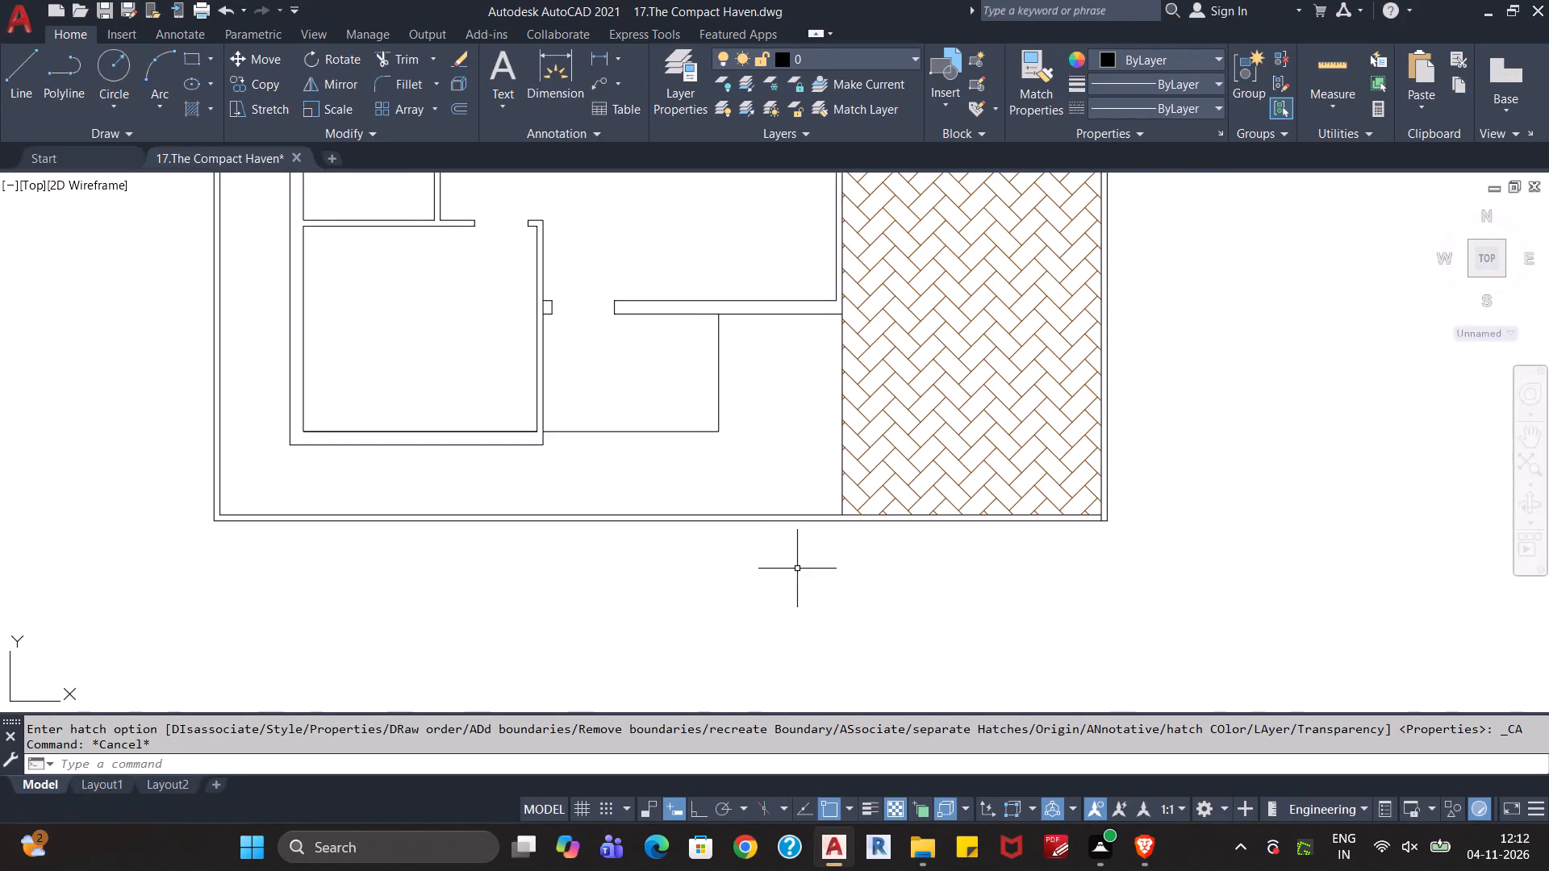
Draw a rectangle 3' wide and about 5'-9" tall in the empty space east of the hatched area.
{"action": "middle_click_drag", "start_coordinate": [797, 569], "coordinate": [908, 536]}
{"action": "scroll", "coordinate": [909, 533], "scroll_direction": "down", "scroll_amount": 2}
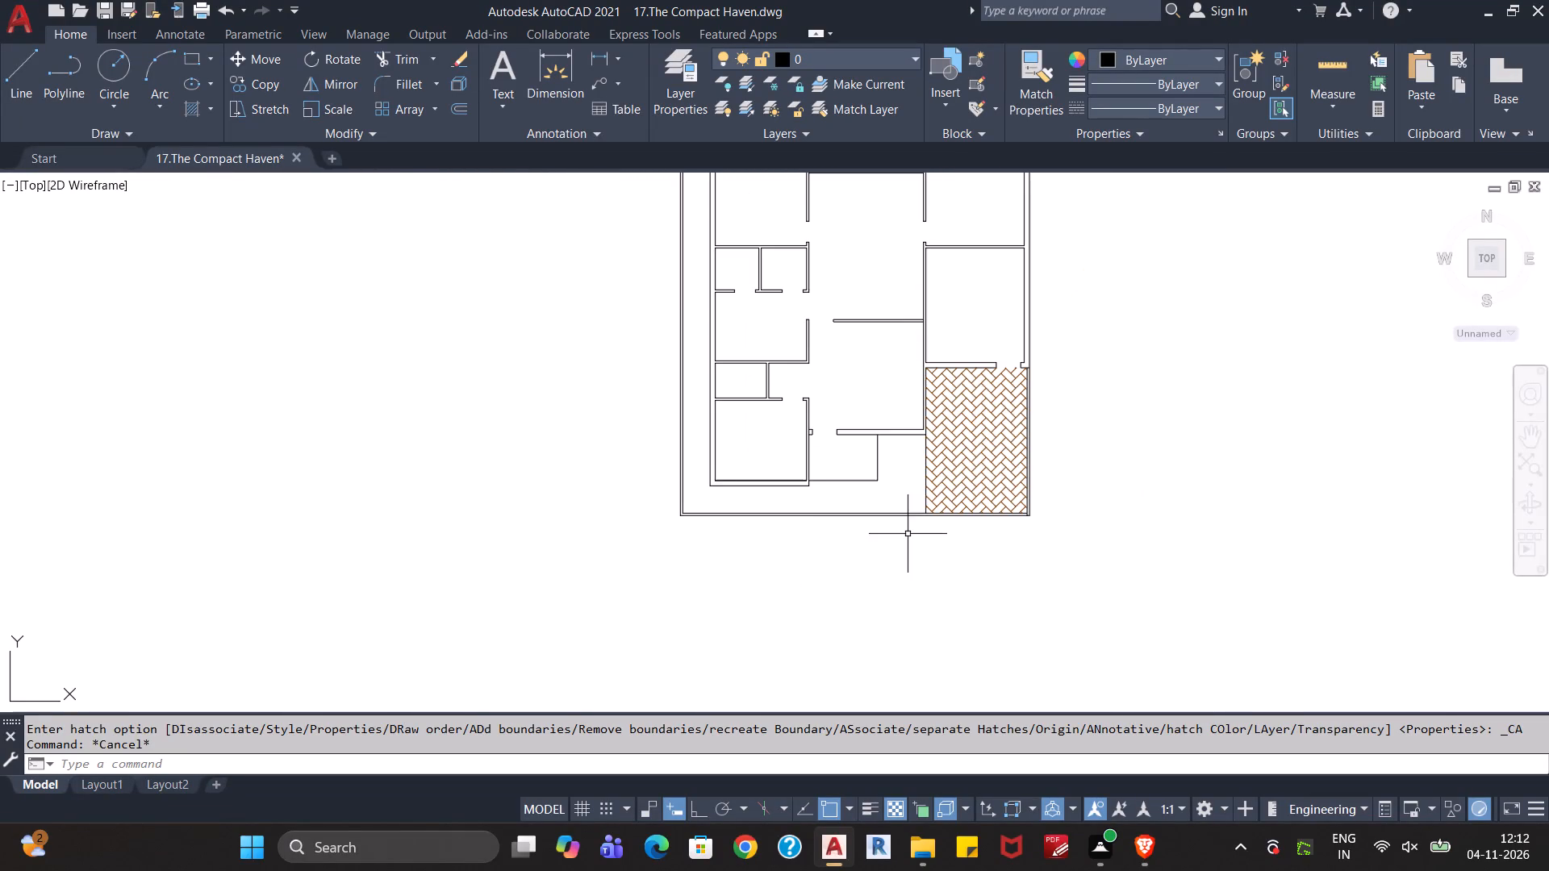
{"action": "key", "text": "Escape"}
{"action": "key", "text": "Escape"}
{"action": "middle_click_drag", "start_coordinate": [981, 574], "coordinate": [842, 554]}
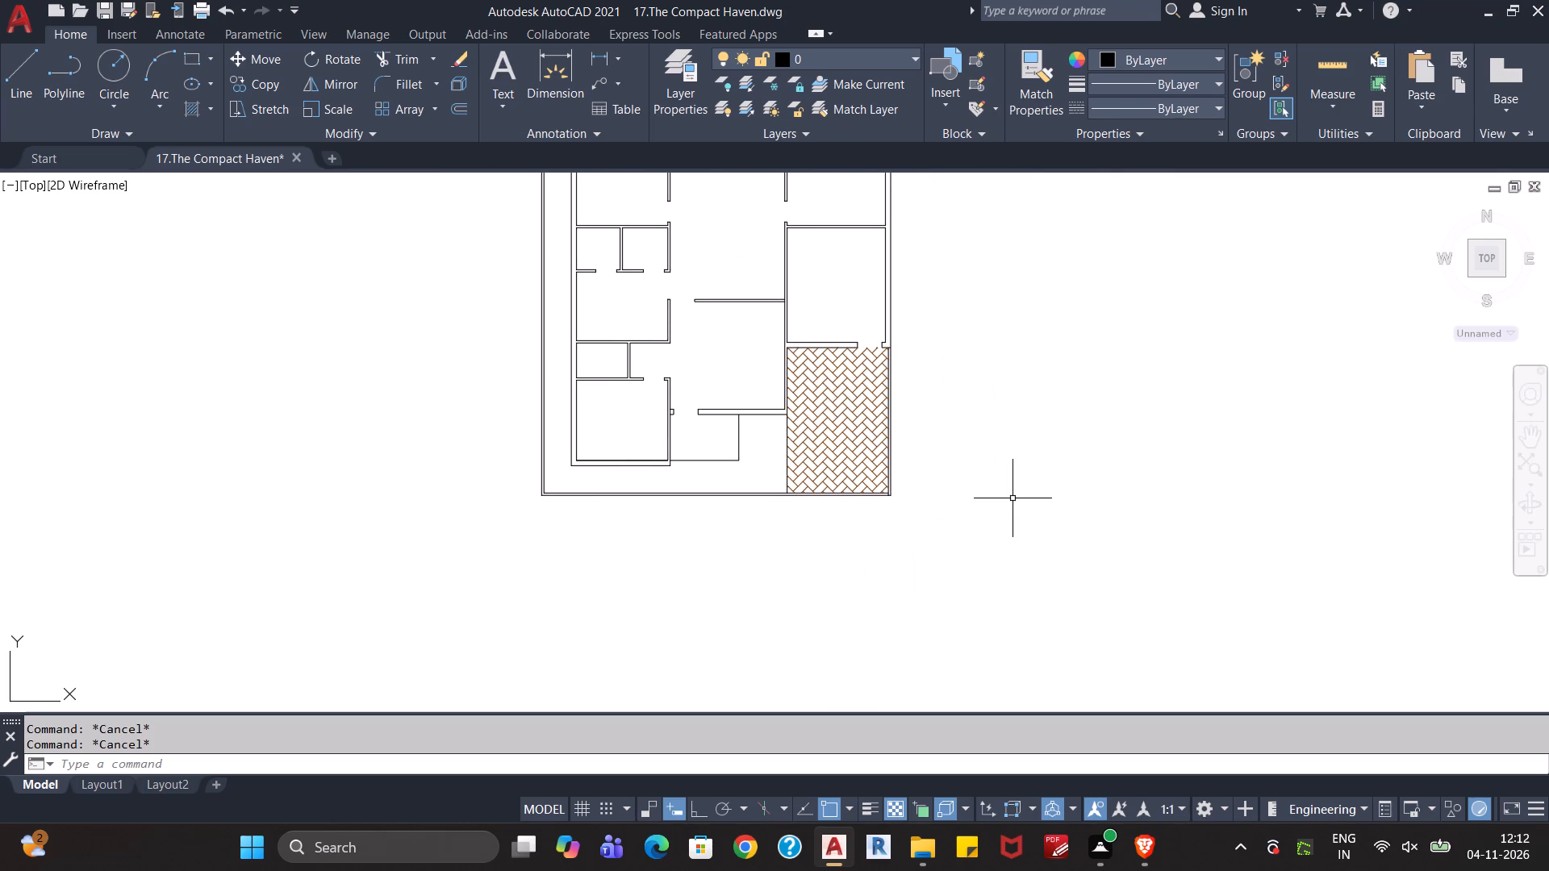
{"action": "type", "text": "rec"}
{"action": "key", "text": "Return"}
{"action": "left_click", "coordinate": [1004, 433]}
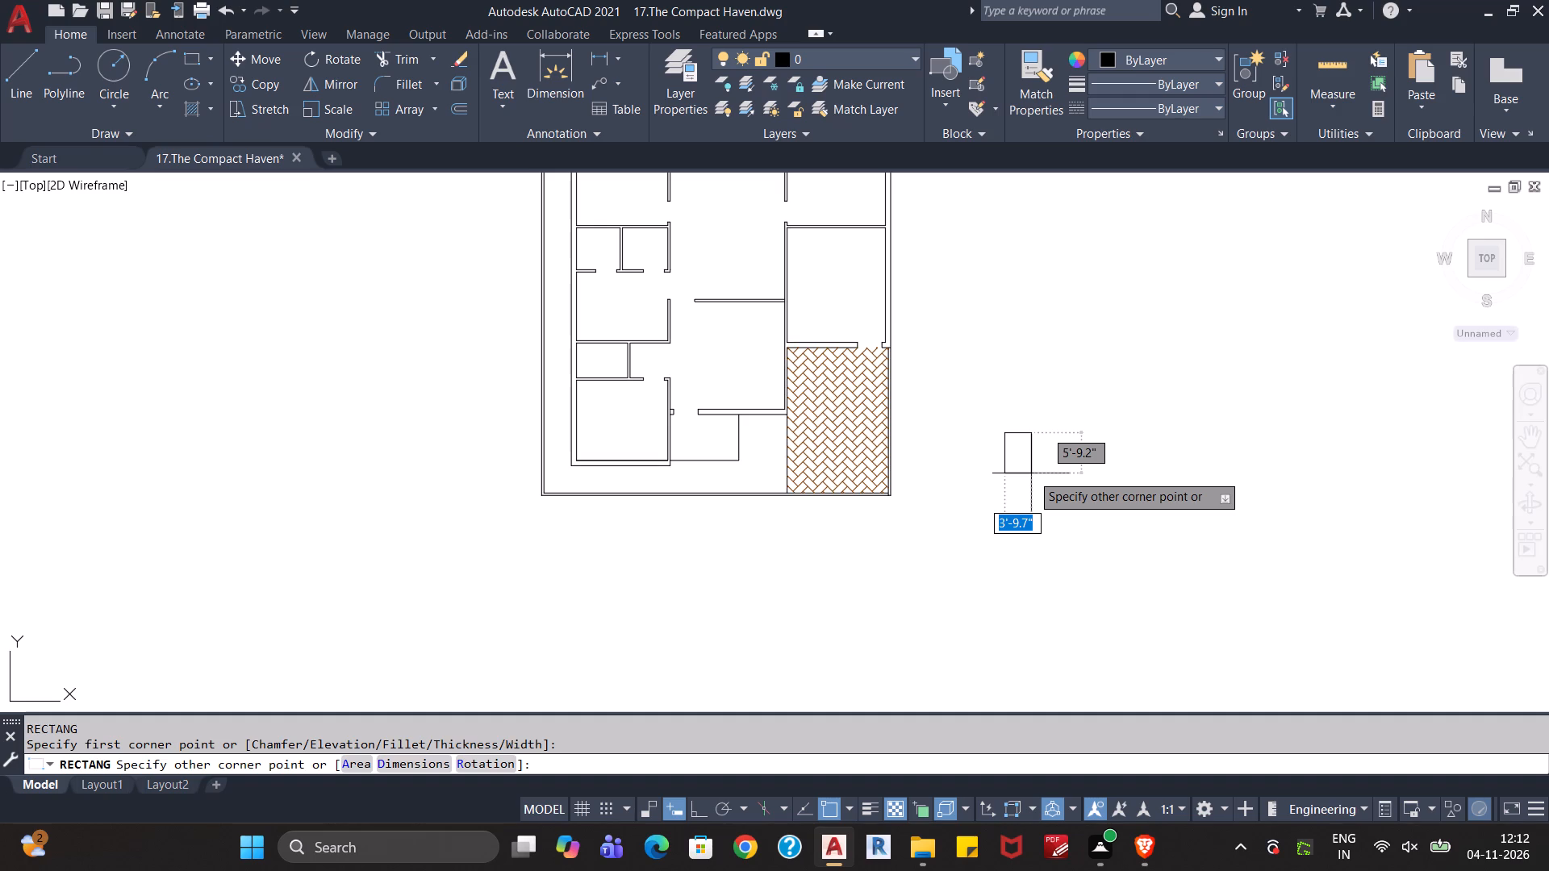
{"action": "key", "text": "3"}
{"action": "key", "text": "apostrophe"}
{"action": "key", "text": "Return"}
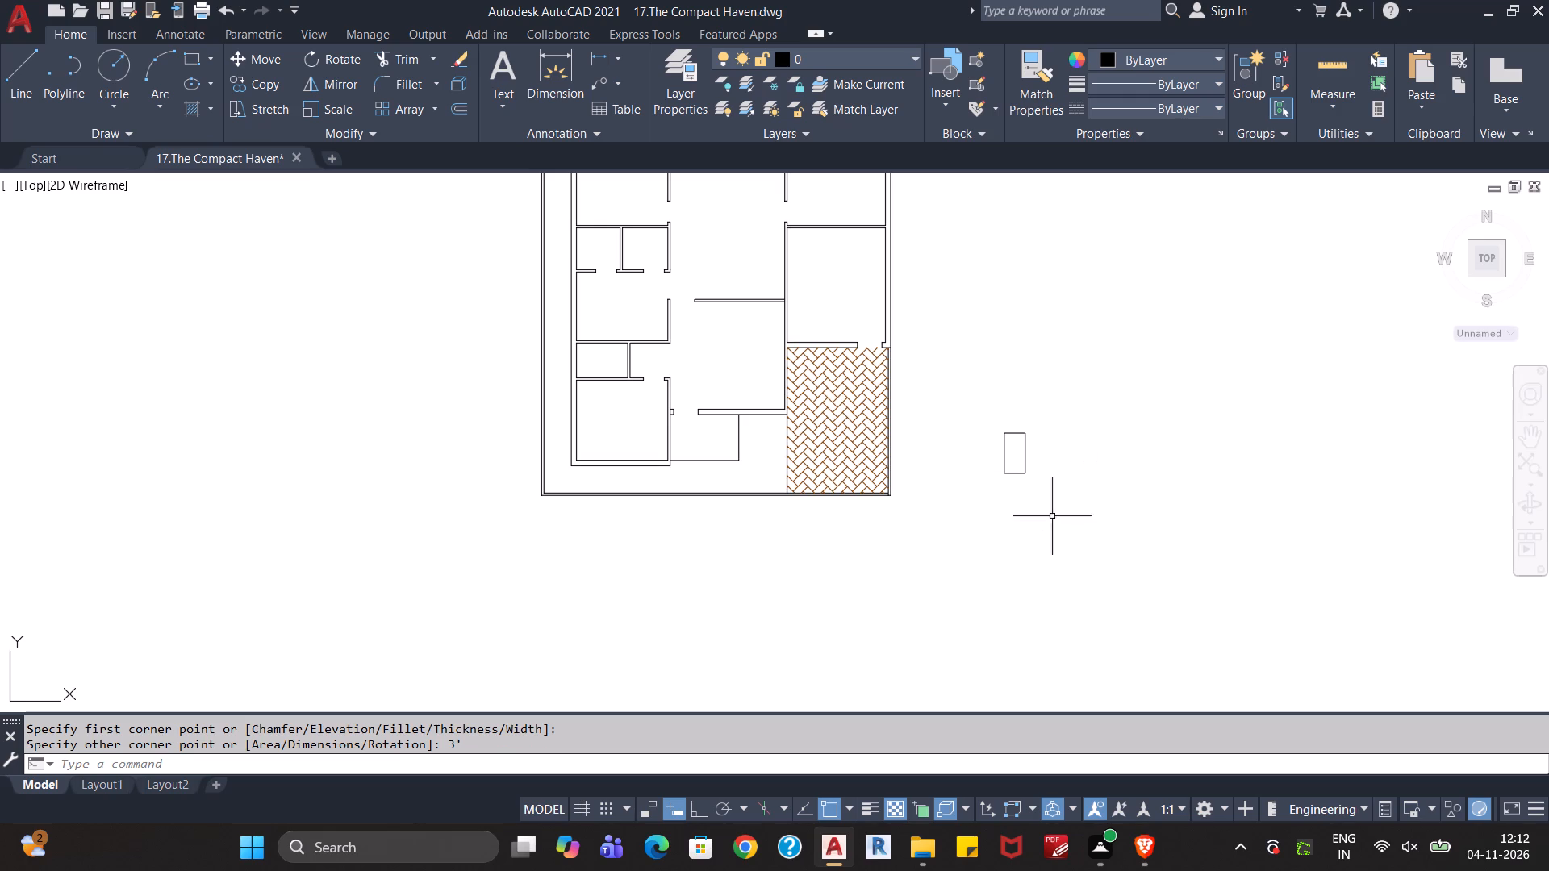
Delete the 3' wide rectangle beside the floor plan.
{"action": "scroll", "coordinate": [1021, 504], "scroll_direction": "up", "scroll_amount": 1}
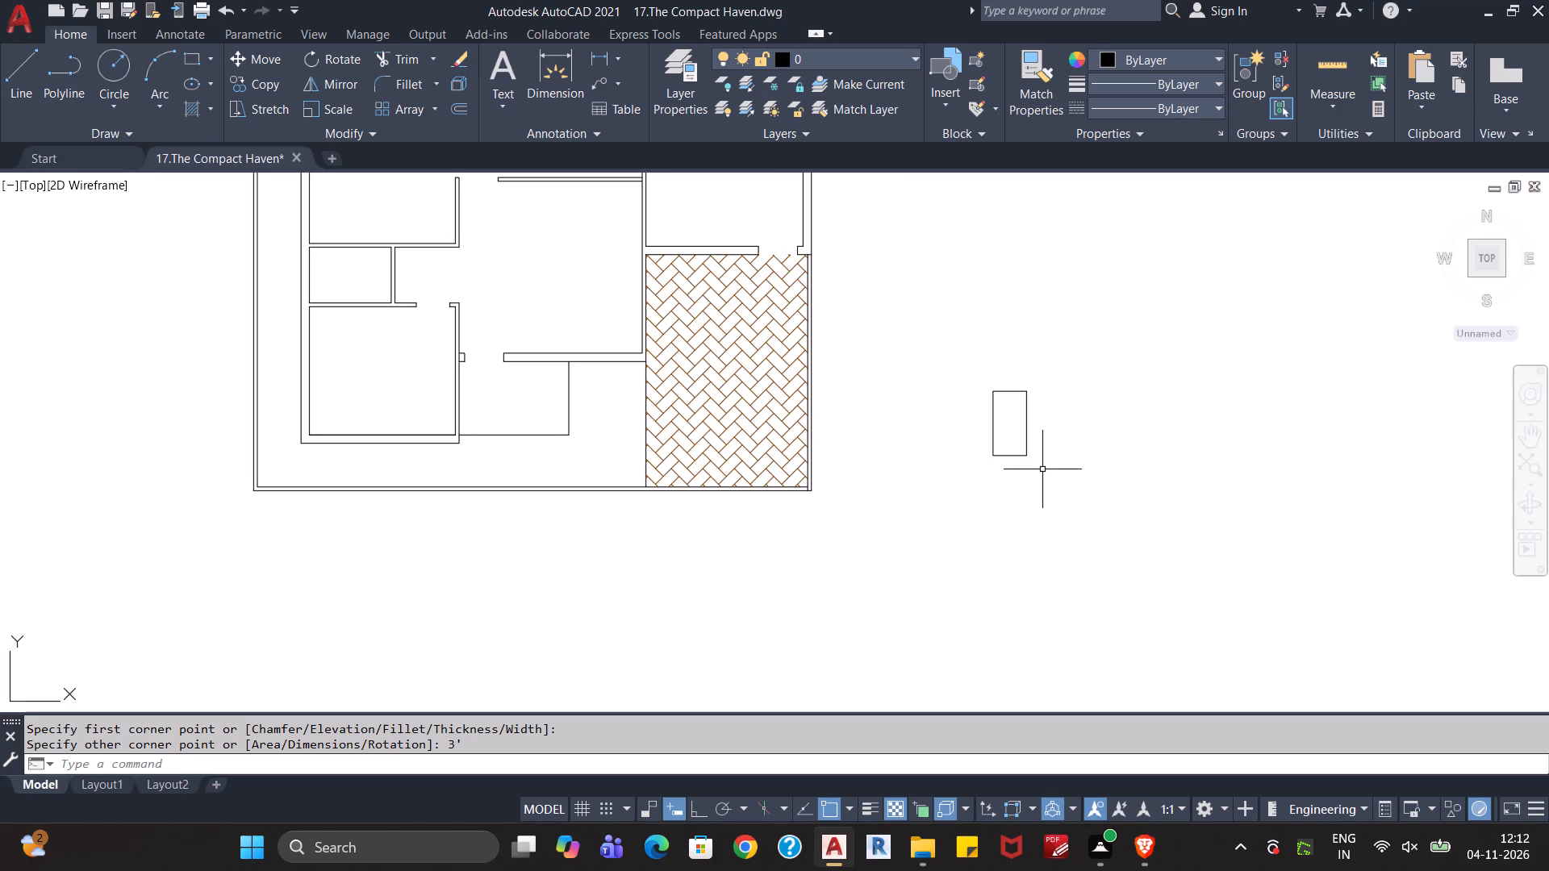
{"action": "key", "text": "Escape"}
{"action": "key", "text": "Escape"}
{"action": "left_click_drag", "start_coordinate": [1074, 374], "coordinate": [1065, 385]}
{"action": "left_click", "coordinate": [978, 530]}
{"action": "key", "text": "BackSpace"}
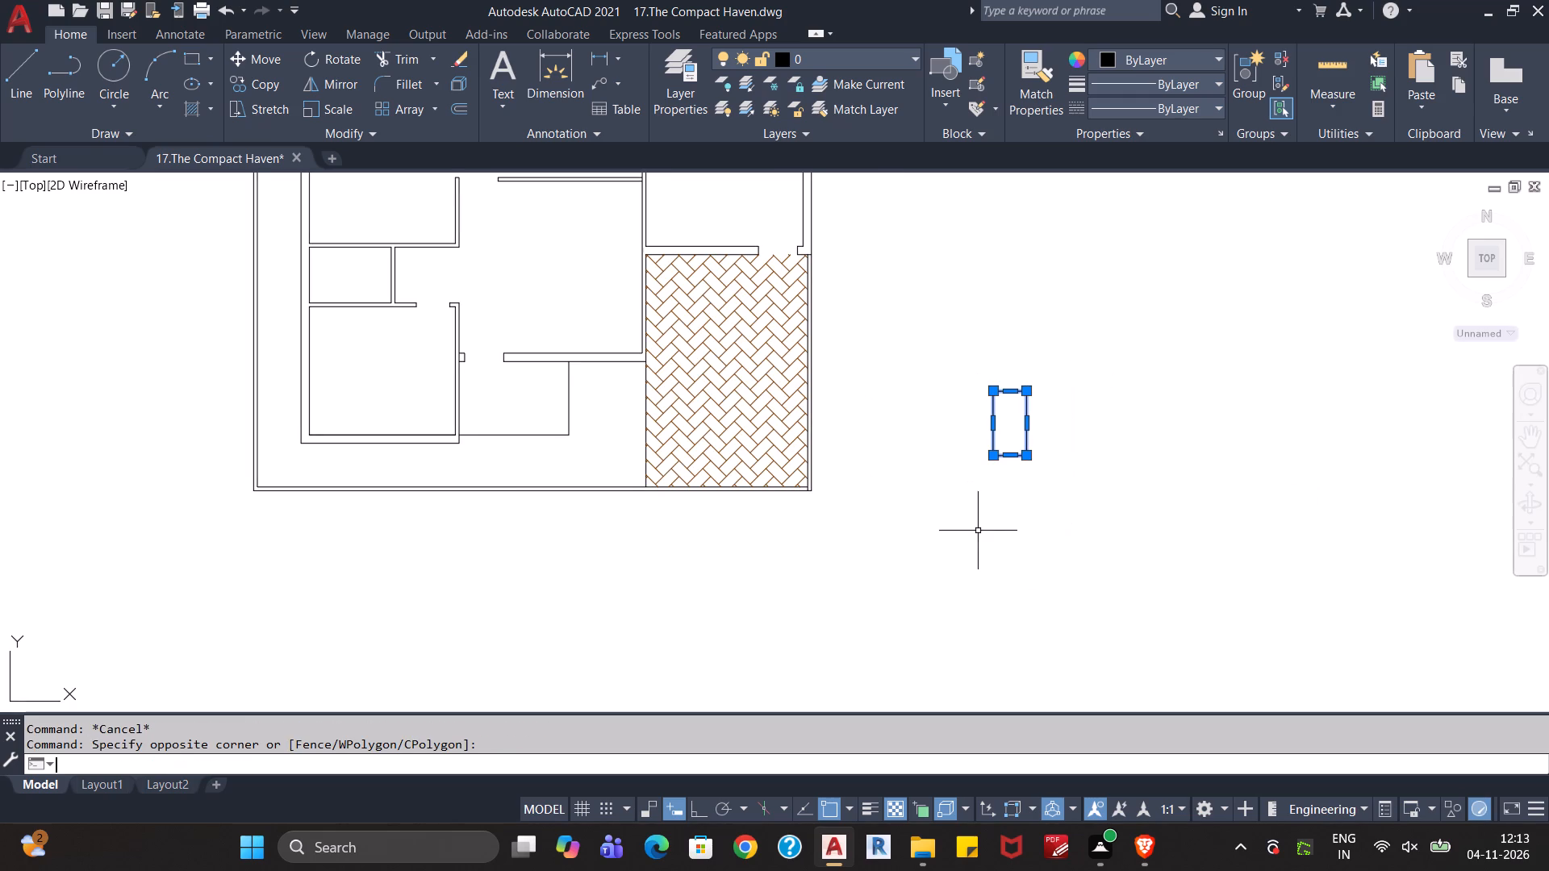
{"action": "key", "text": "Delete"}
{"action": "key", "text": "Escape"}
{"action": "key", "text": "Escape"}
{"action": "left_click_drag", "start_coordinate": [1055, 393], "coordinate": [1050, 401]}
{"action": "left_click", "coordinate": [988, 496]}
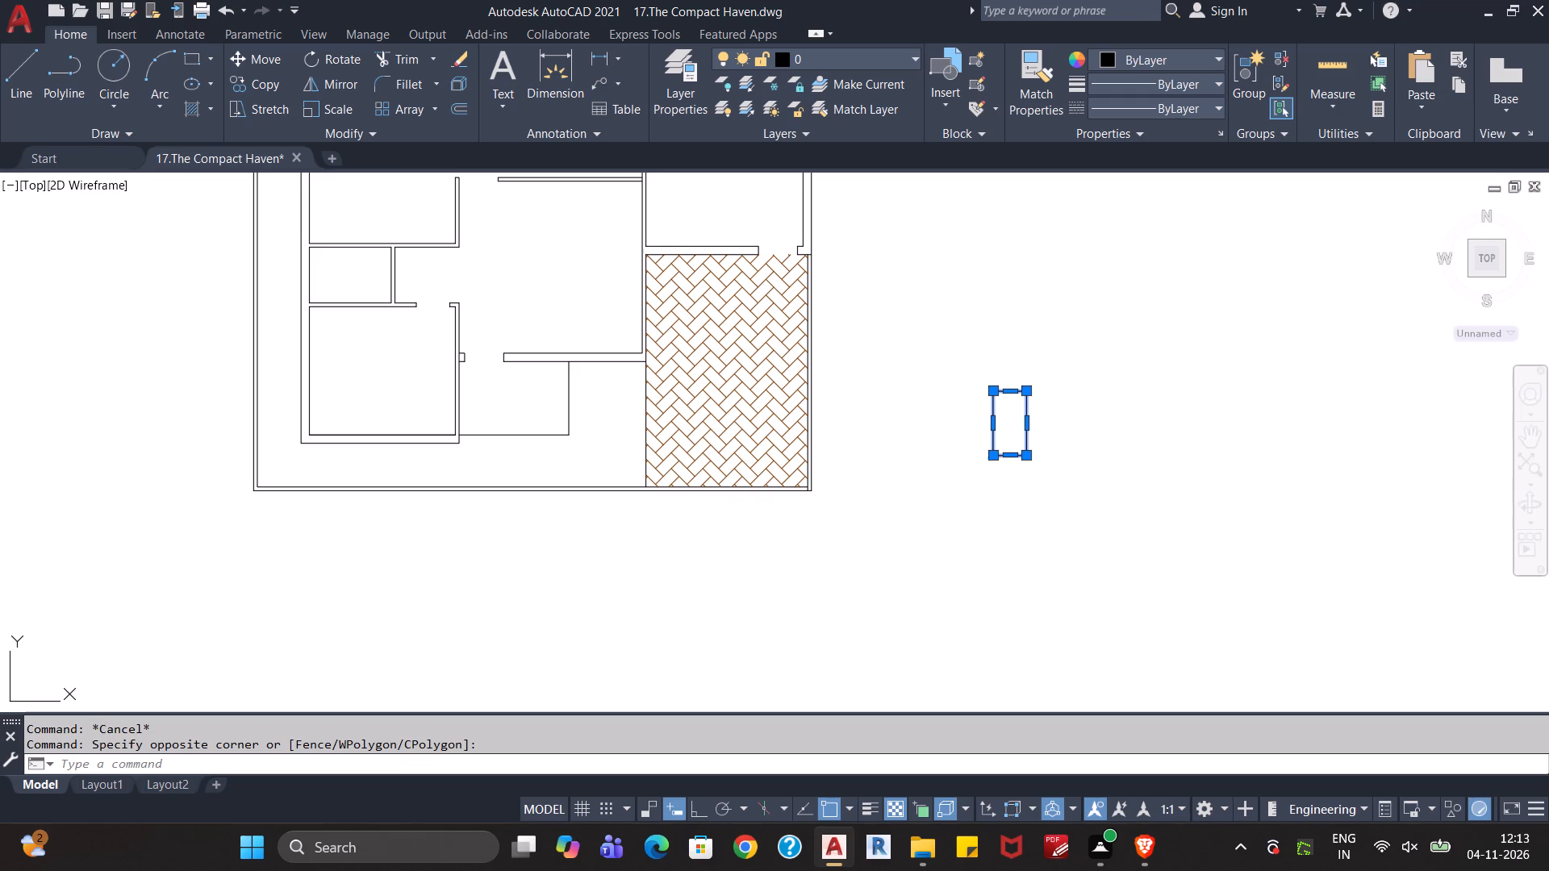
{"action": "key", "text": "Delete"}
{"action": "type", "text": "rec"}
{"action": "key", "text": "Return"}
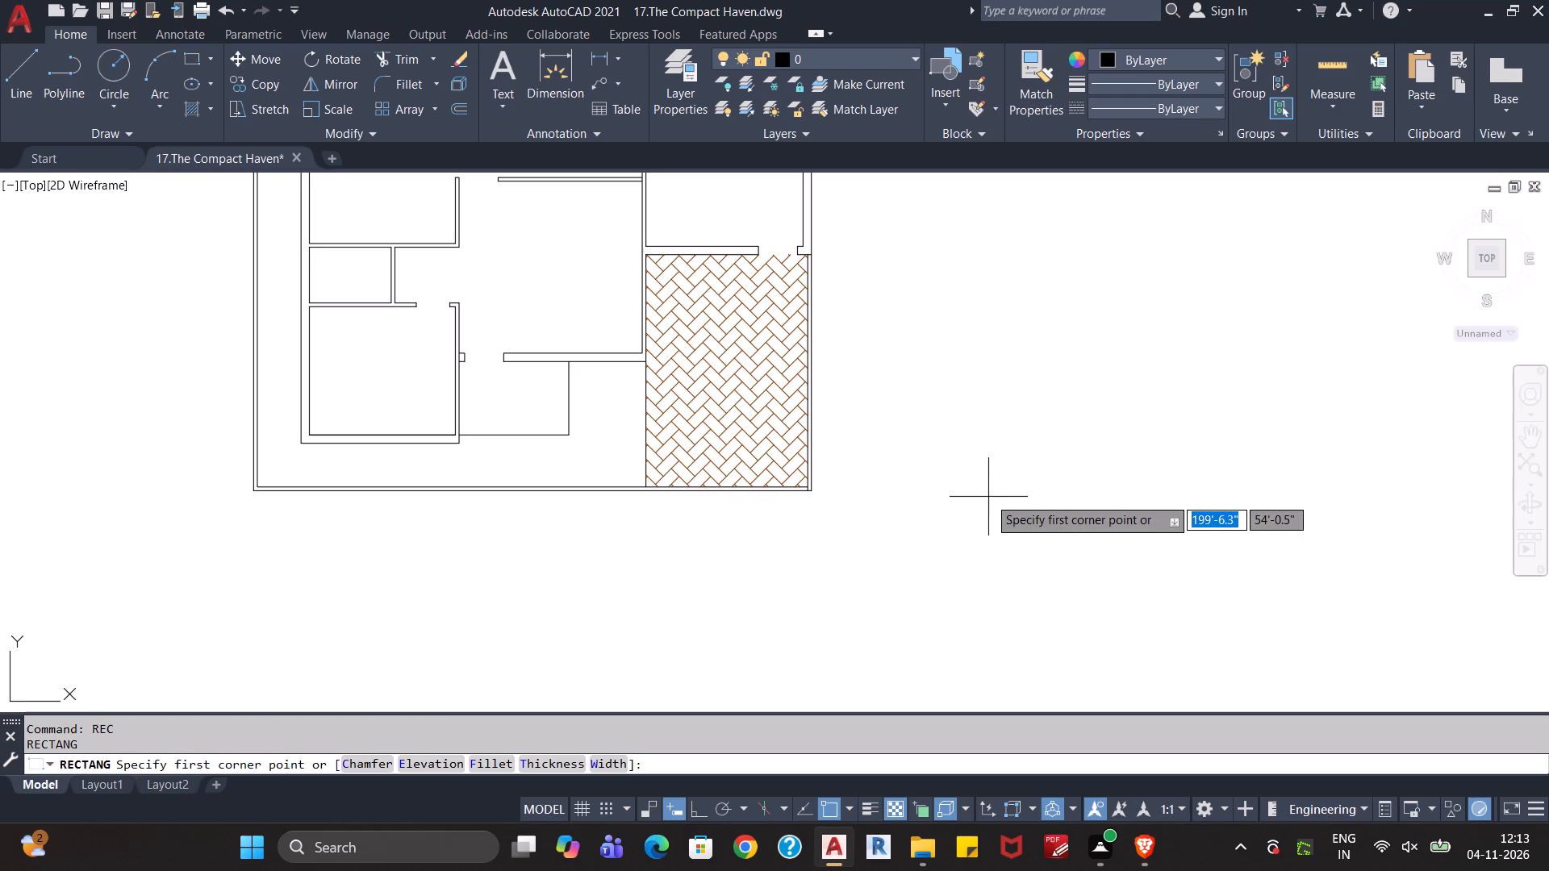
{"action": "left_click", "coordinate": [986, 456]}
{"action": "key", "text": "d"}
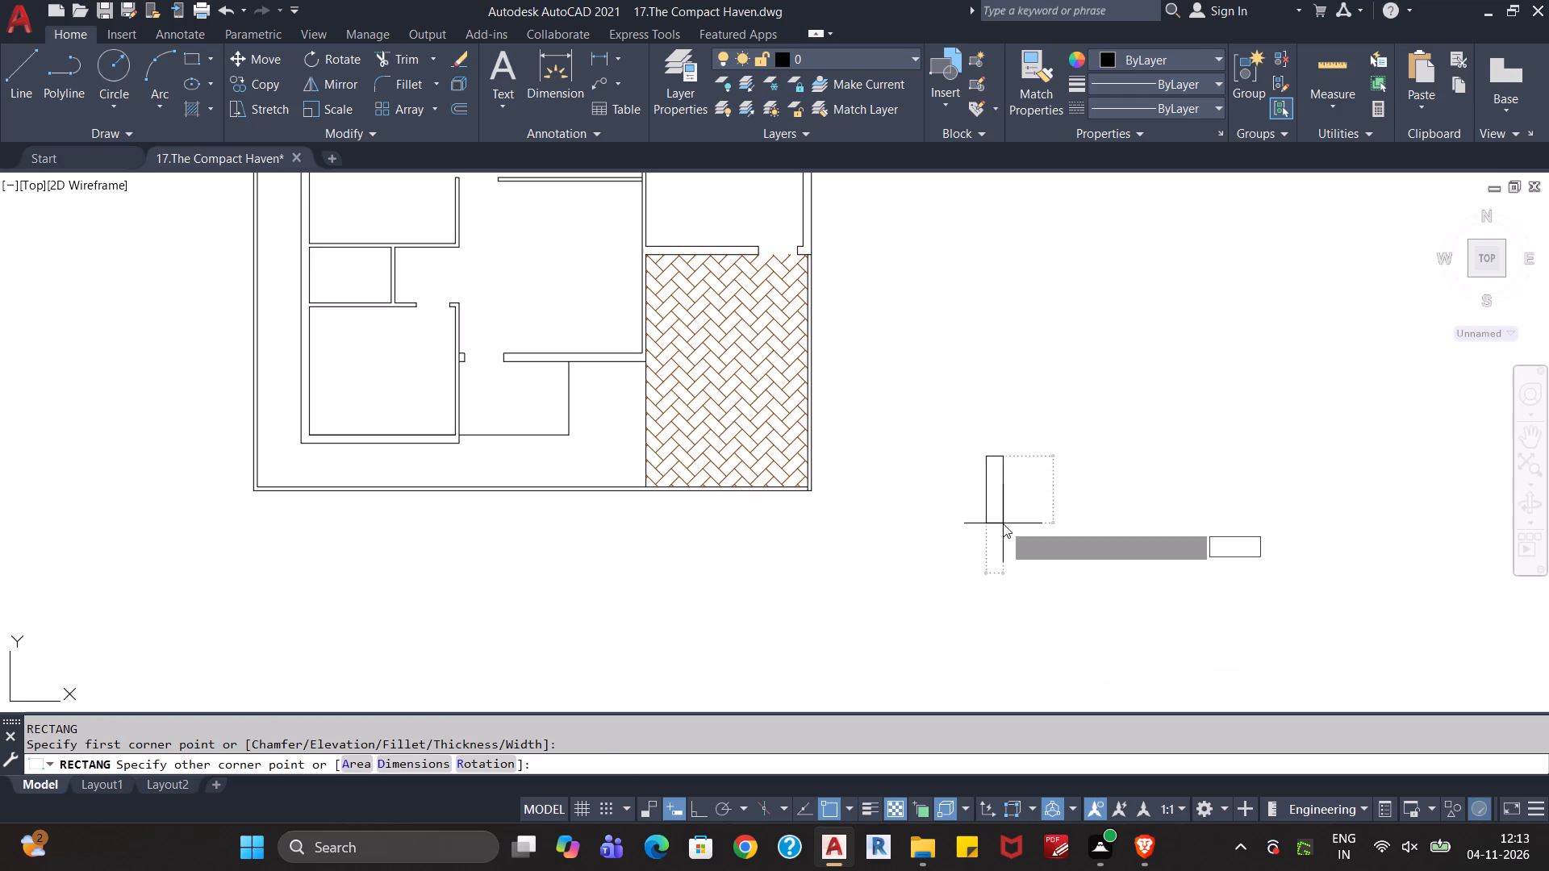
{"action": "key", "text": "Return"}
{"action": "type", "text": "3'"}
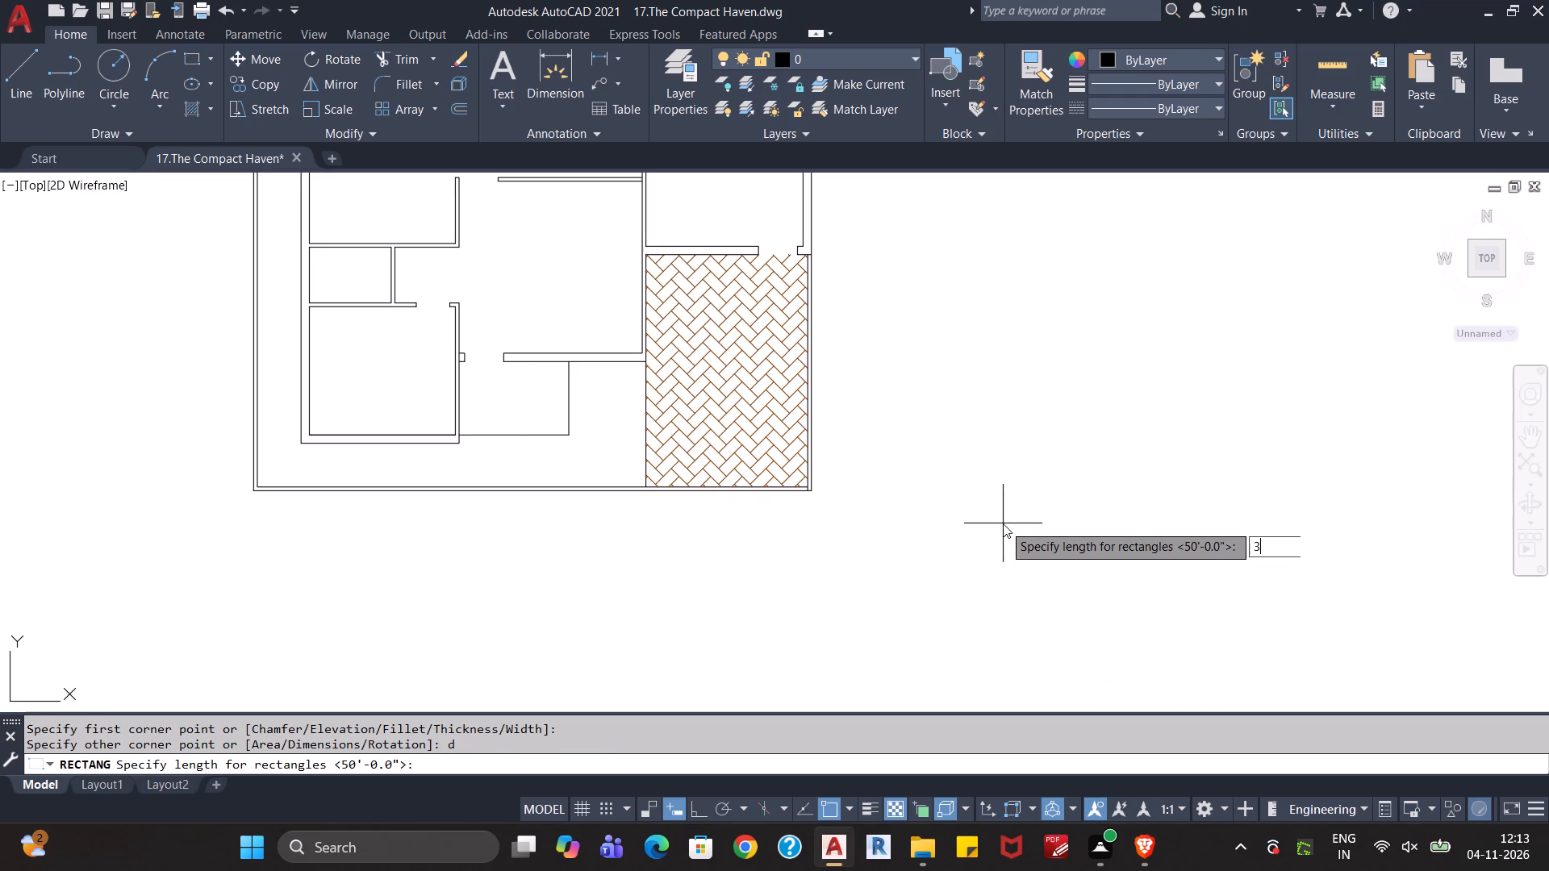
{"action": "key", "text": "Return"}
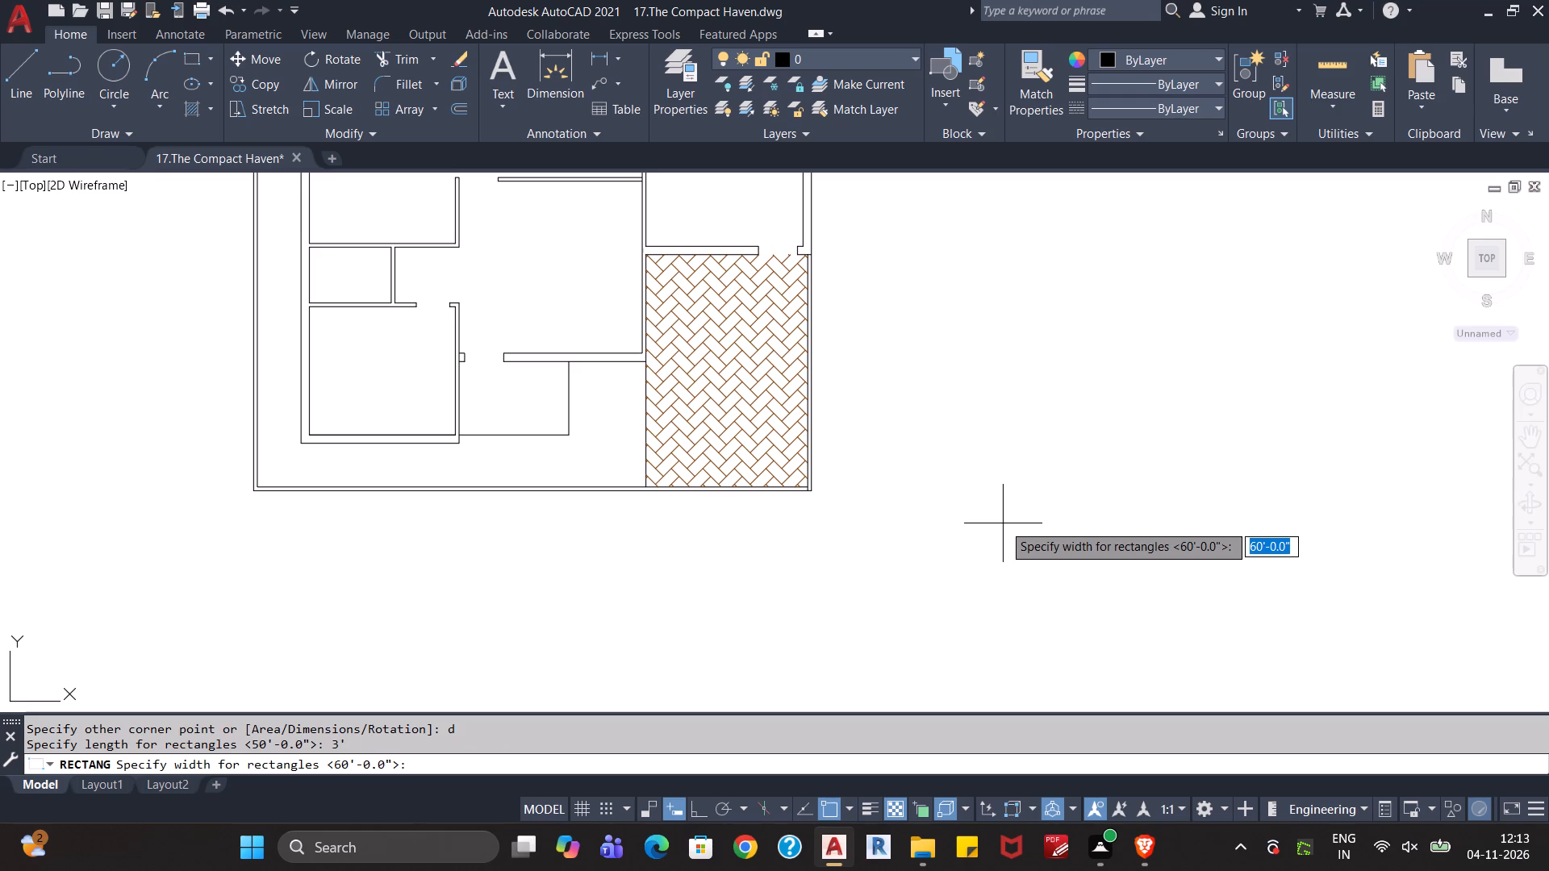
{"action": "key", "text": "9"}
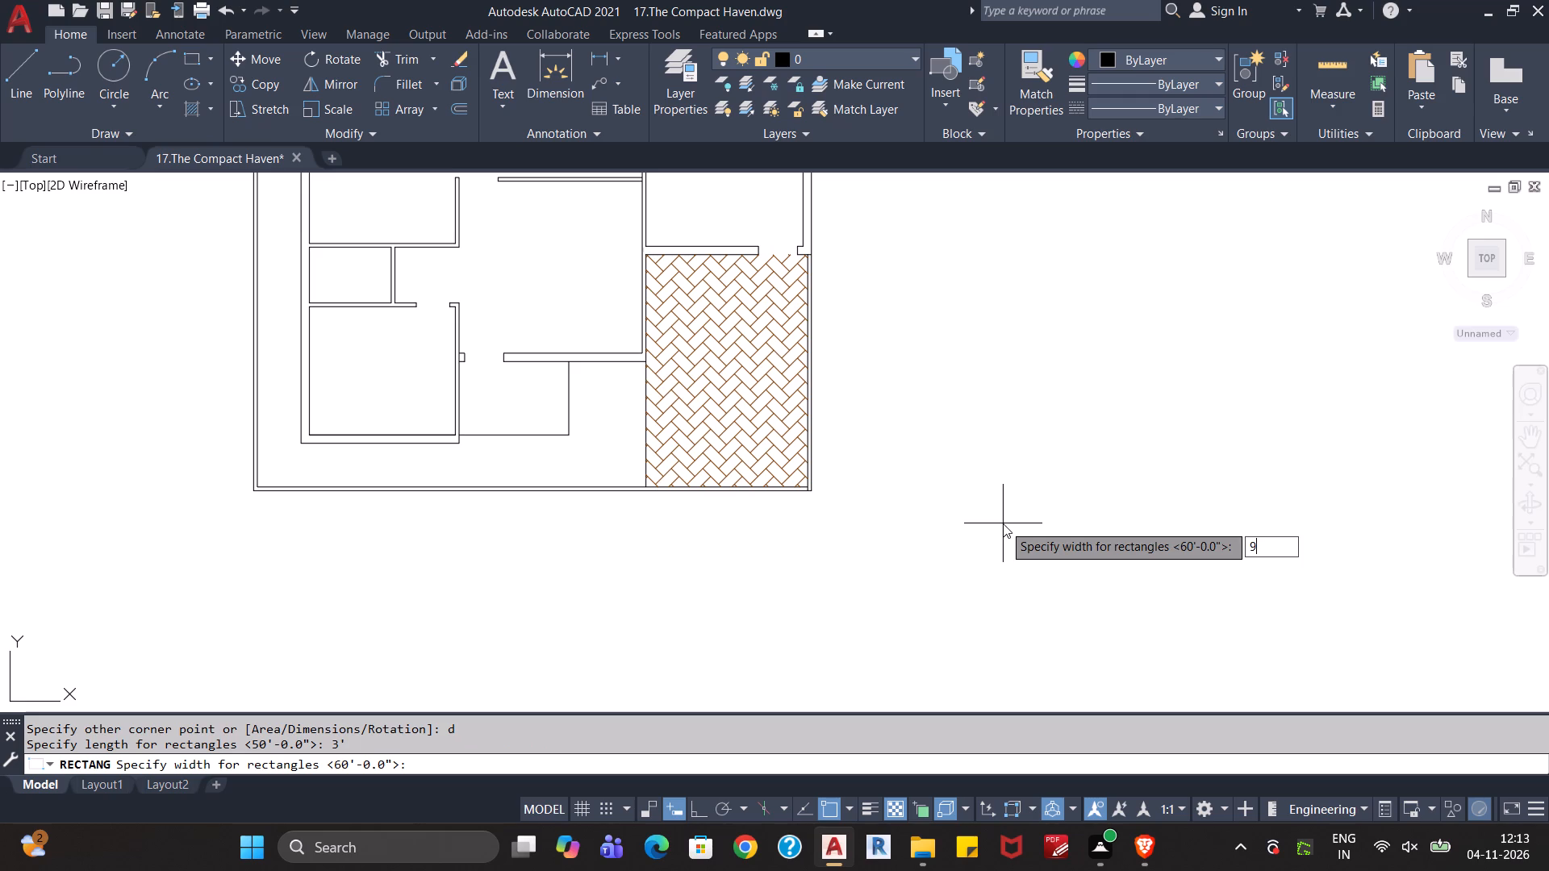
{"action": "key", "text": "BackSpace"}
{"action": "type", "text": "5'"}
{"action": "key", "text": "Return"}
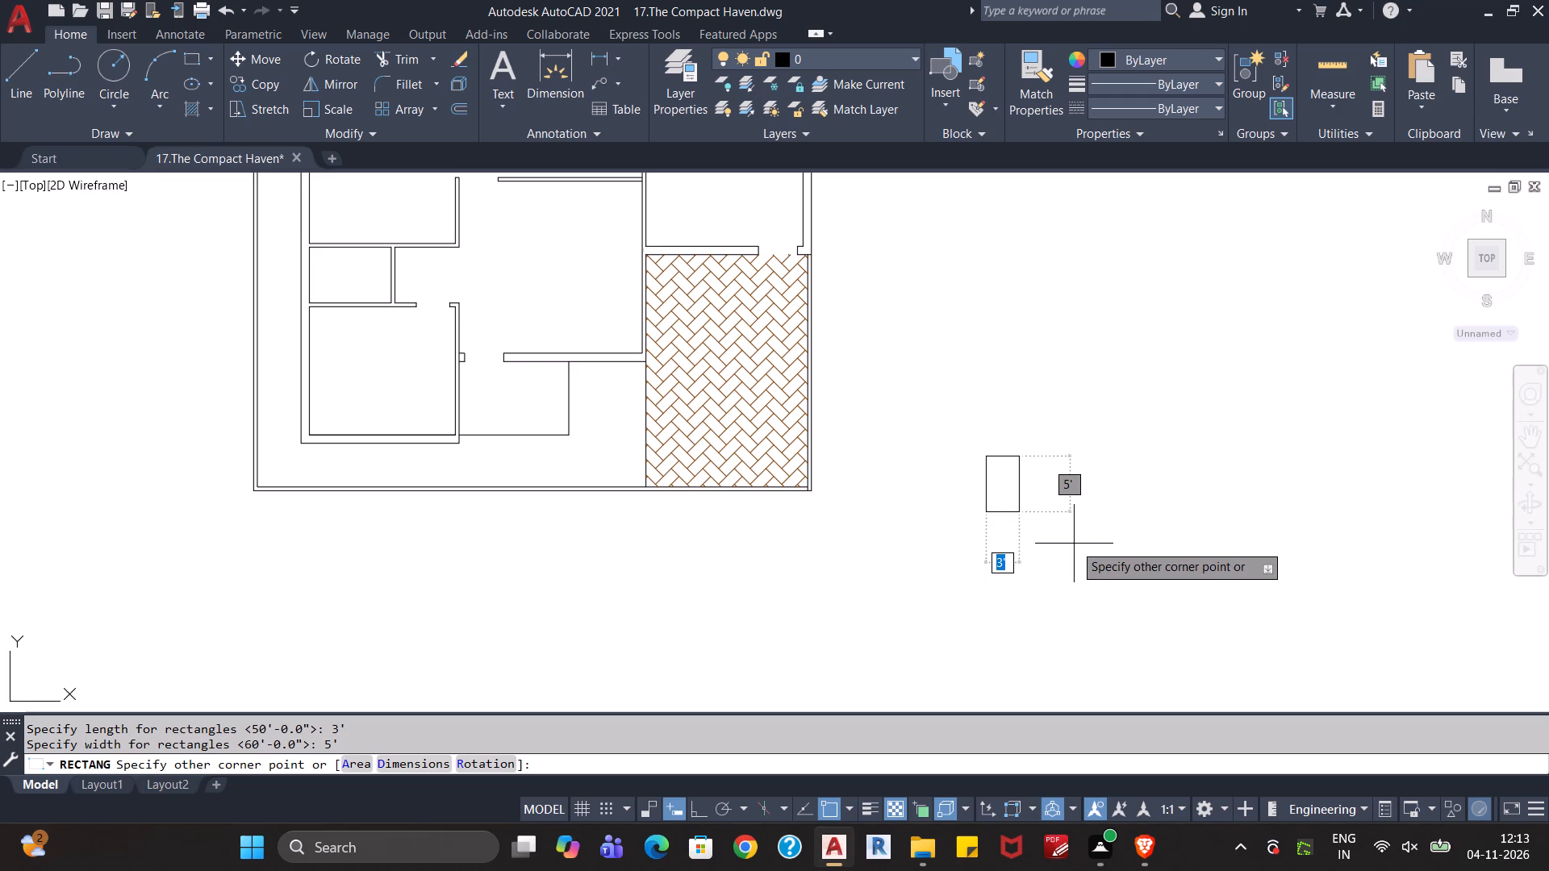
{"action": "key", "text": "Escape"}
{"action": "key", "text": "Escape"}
Draw a rectangle 1.5' wide and about 4'-11" tall in the empty space east of the hatched area.
{"action": "type", "text": "rec"}
{"action": "key", "text": "Return"}
{"action": "left_click", "coordinate": [1046, 469]}
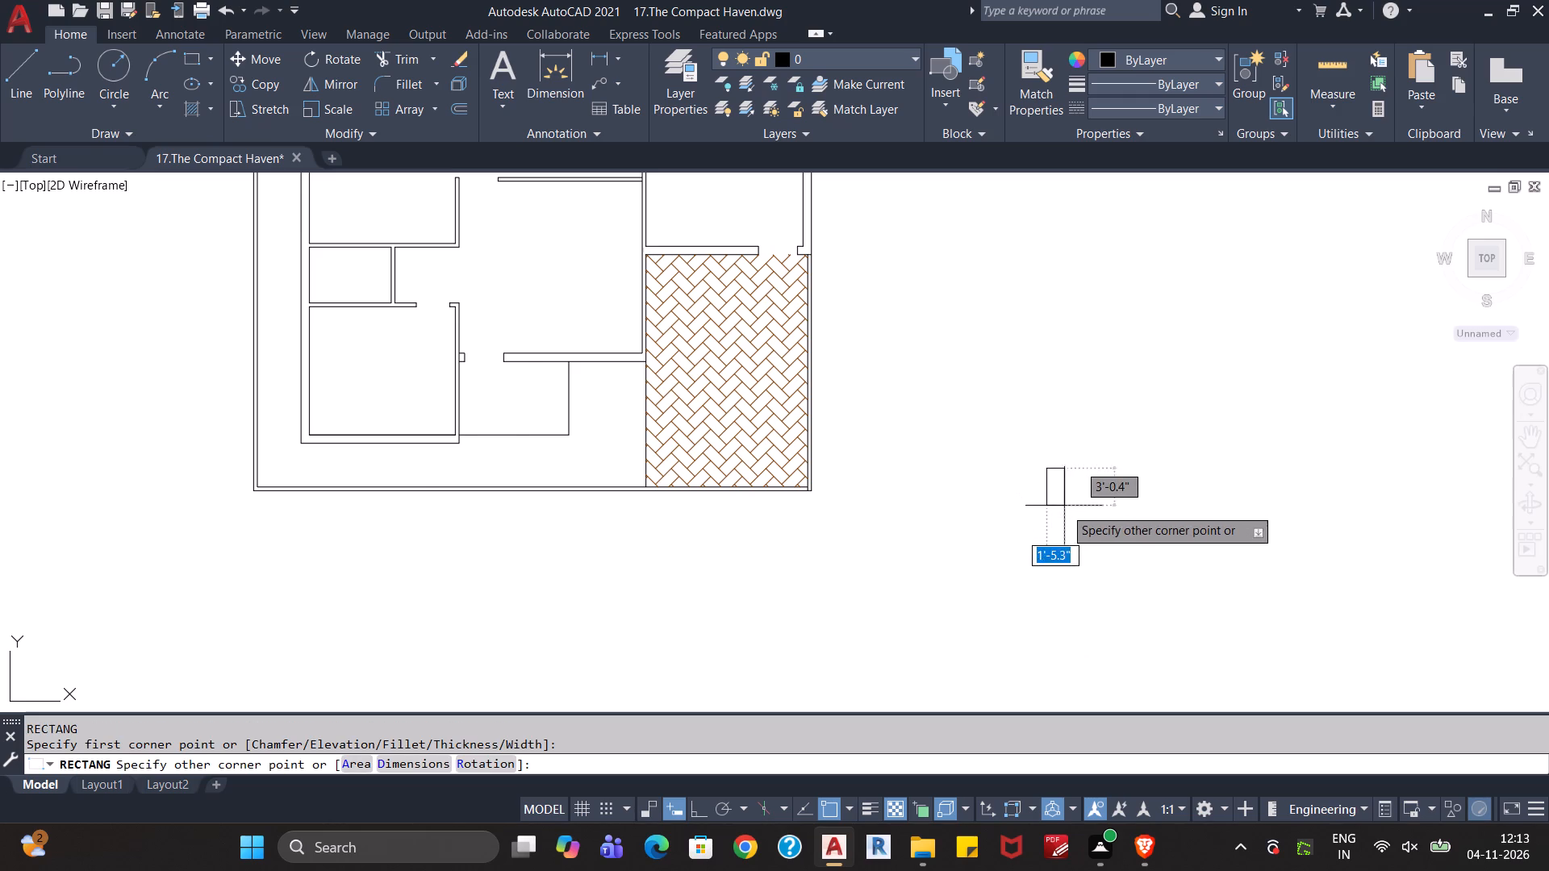
{"action": "type", "text": "1.5'"}
{"action": "key", "text": "Return"}
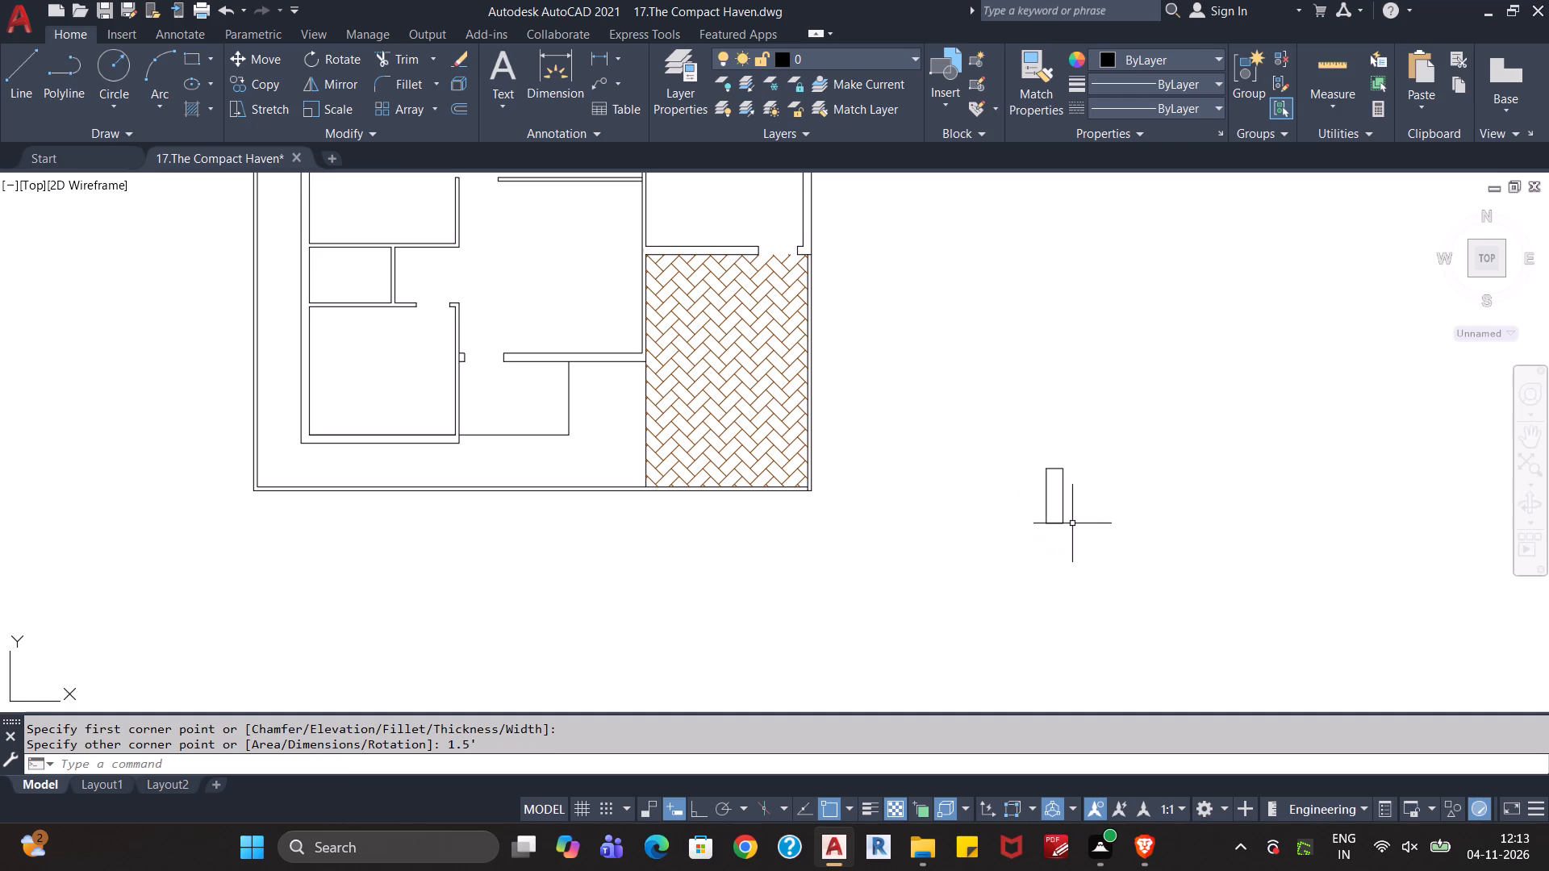
{"action": "left_click", "coordinate": [1083, 562]}
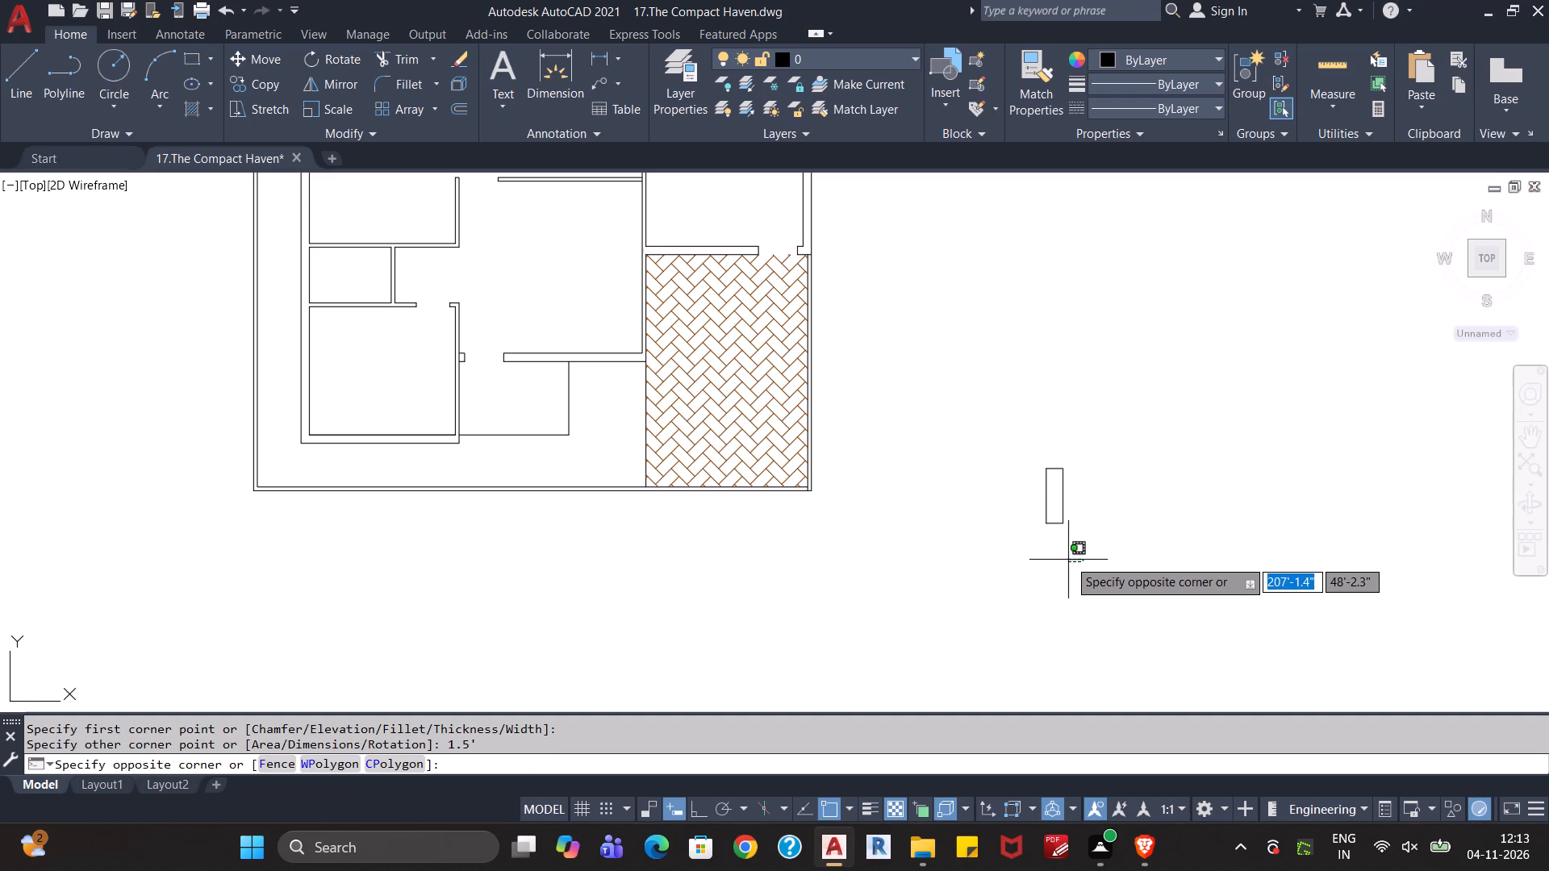
{"action": "key", "text": "Escape"}
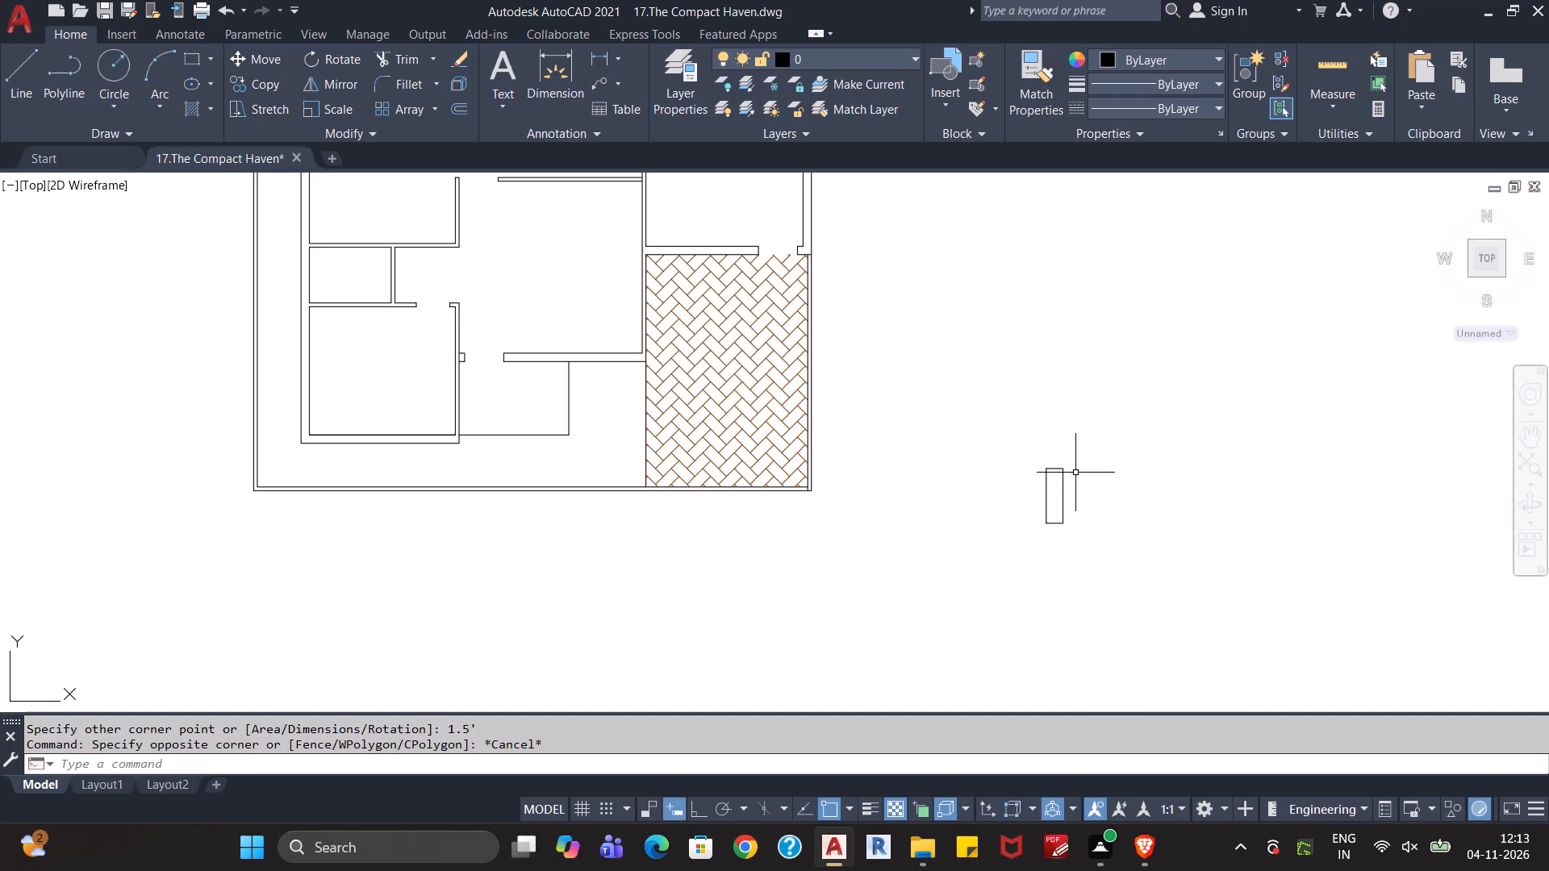
Measure the width and height of the new rectangle with the Quick measure tool.
{"action": "left_click", "coordinate": [1315, 75]}
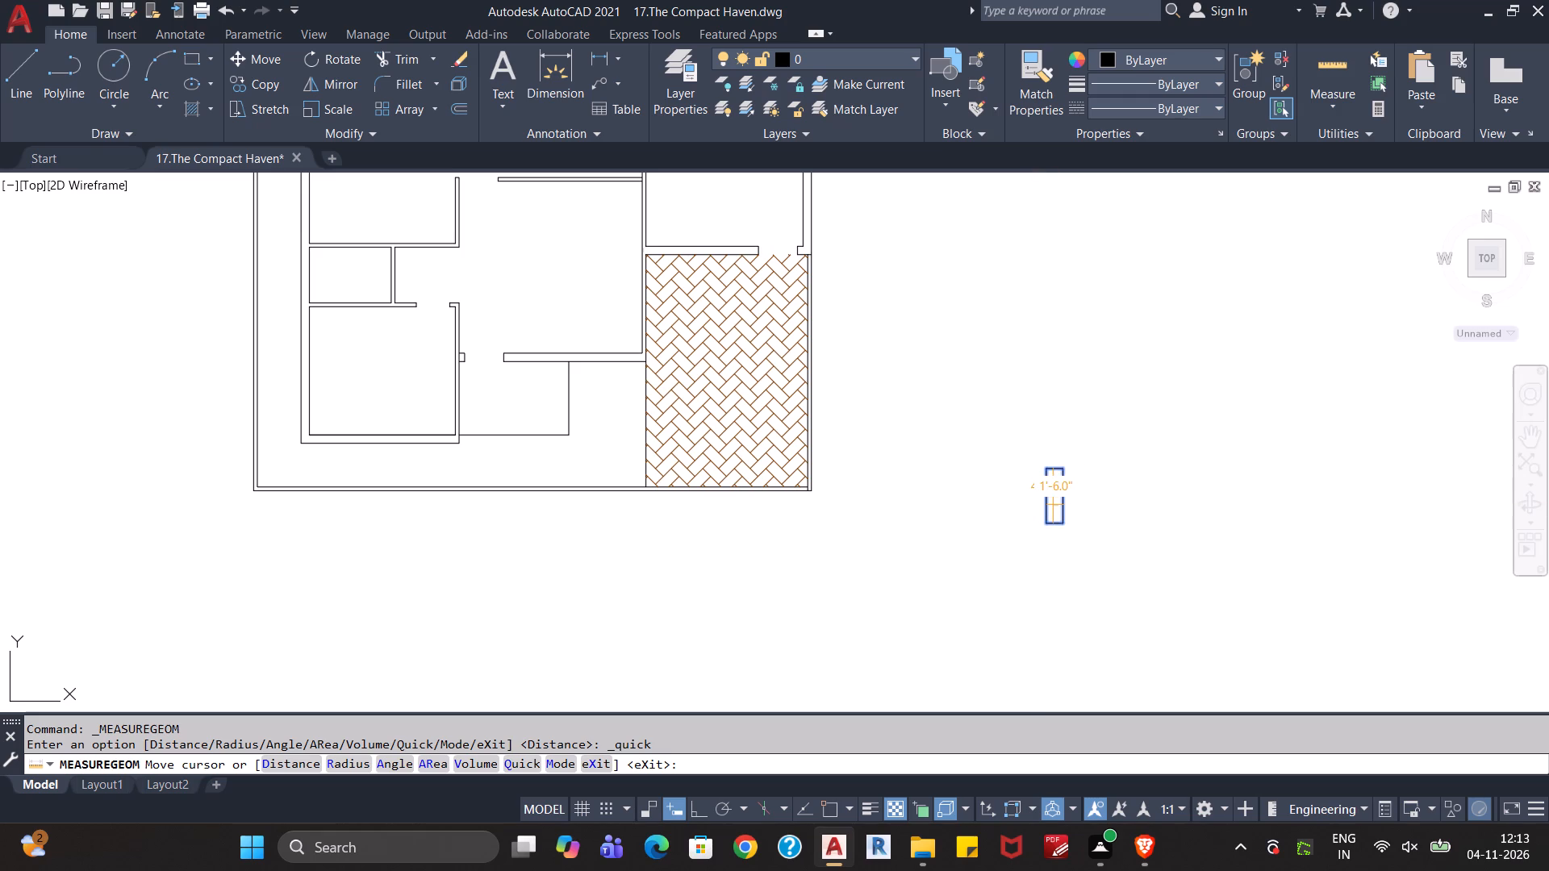
{"action": "scroll", "coordinate": [1054, 515], "scroll_direction": "up", "scroll_amount": 4}
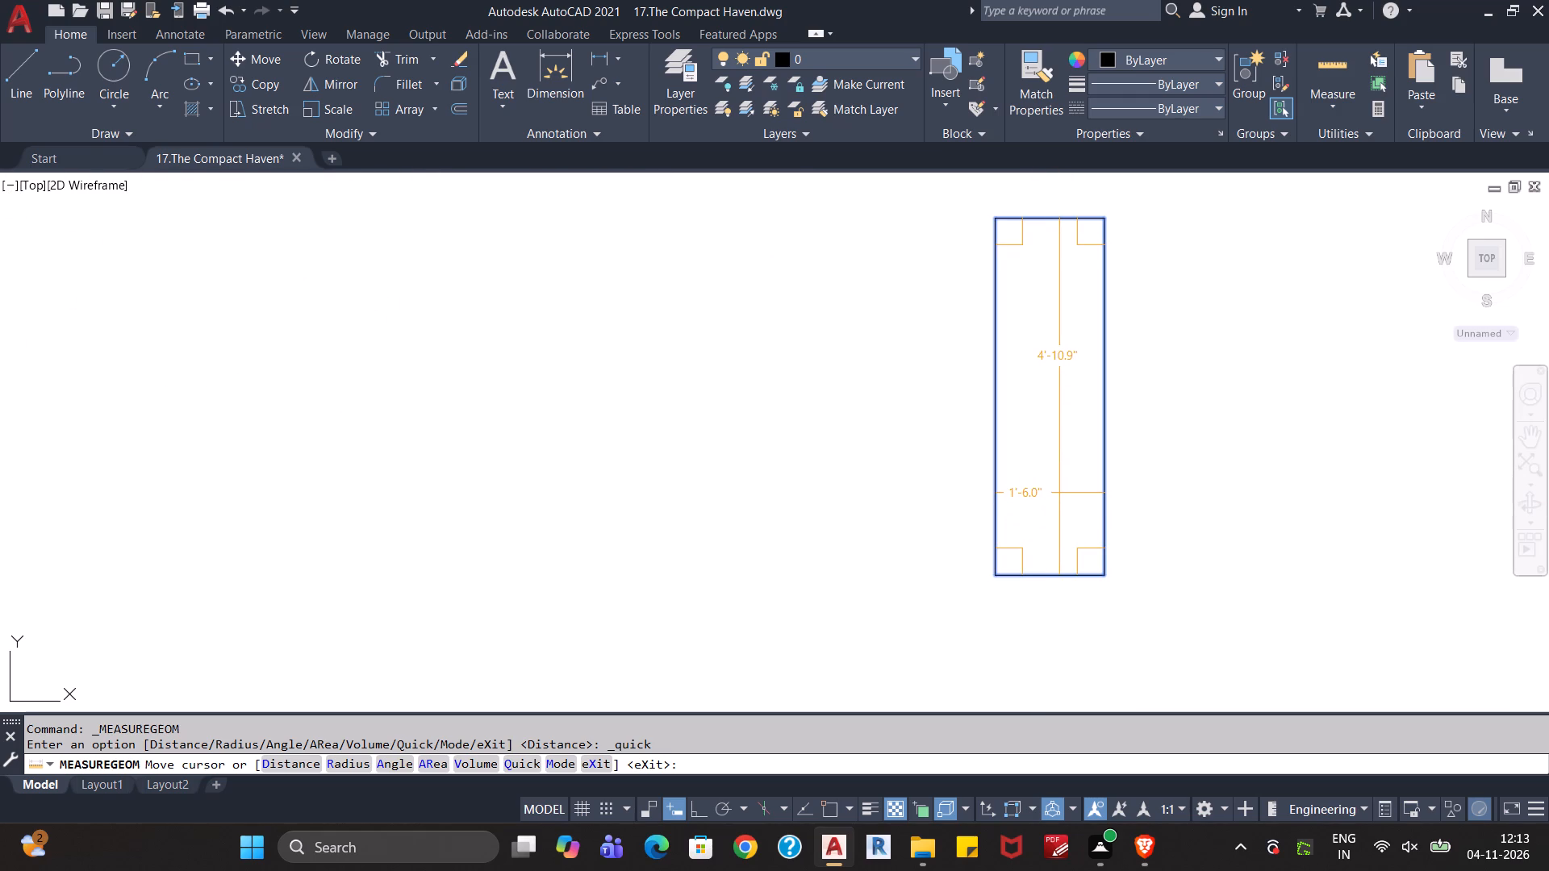
{"action": "scroll", "coordinate": [1059, 493], "scroll_direction": "down", "scroll_amount": 2}
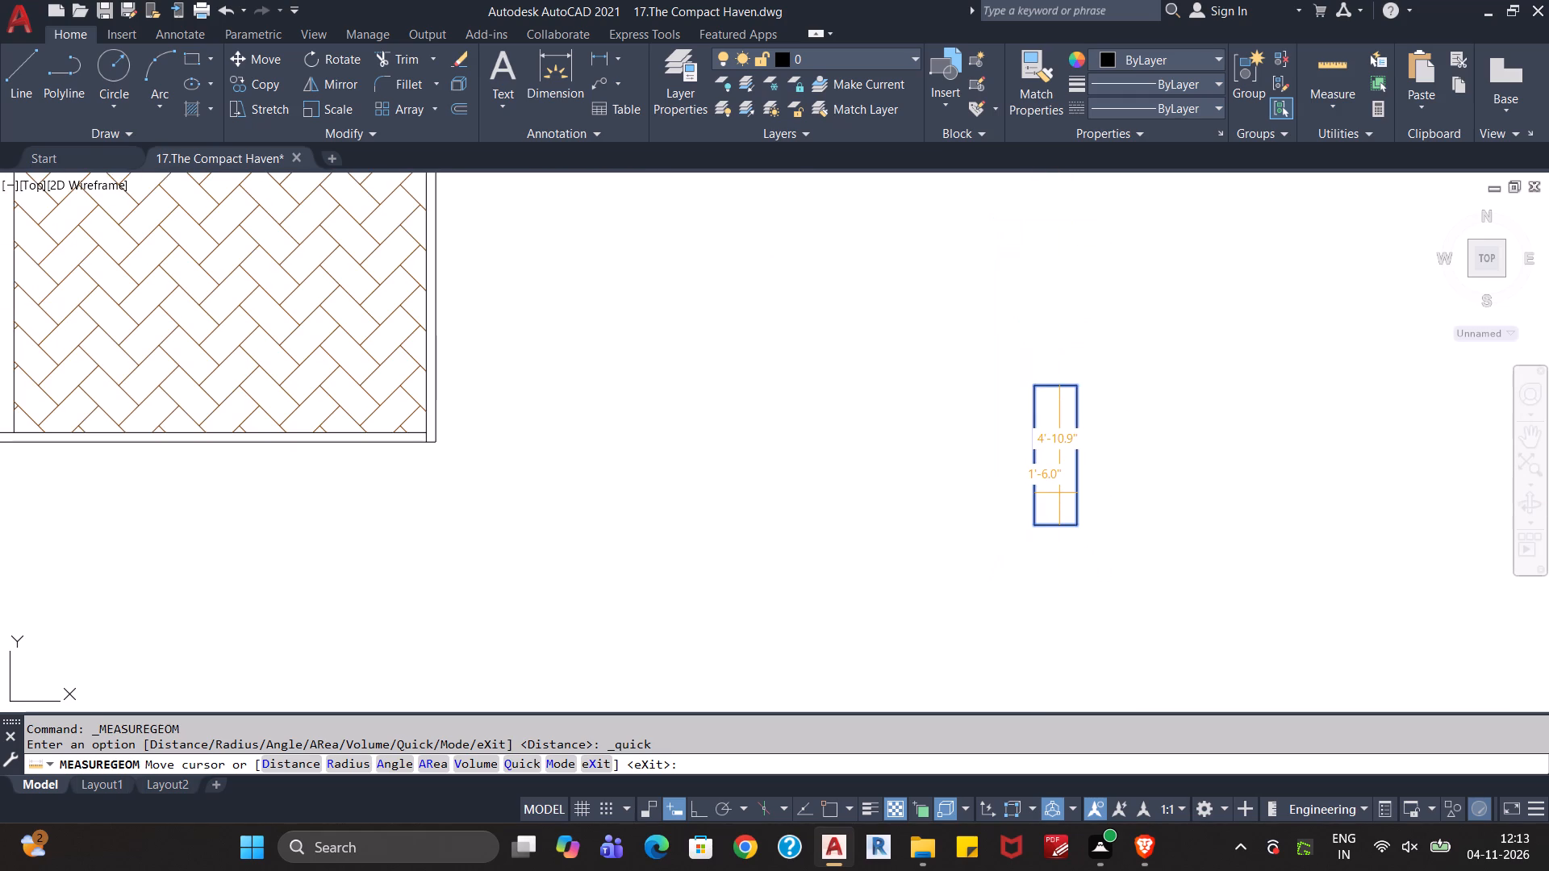
{"action": "key", "text": "Escape"}
{"action": "key", "text": "Escape"}
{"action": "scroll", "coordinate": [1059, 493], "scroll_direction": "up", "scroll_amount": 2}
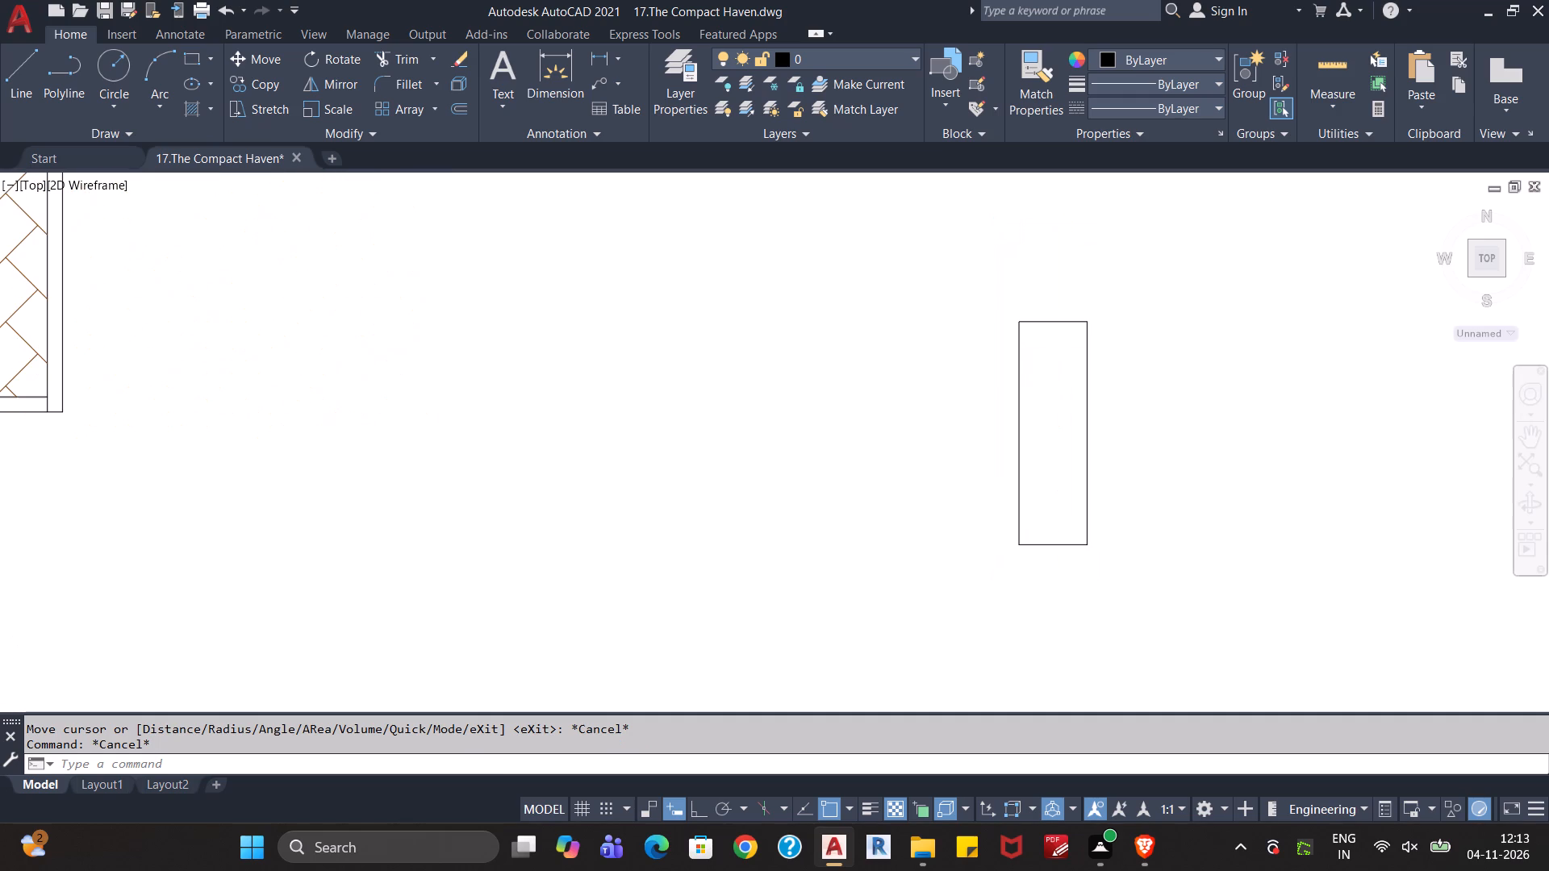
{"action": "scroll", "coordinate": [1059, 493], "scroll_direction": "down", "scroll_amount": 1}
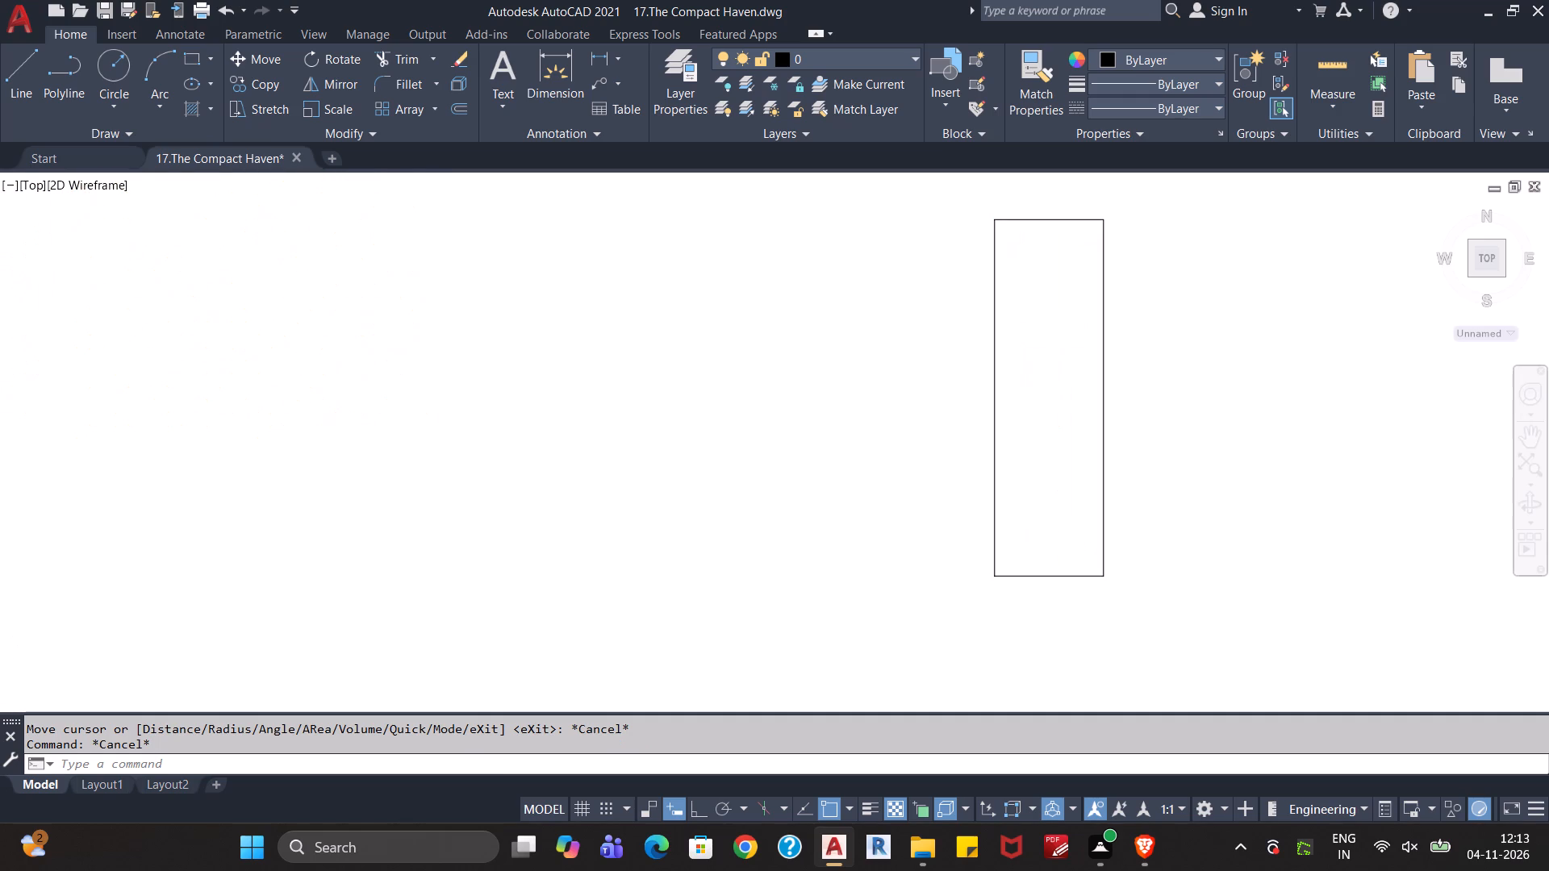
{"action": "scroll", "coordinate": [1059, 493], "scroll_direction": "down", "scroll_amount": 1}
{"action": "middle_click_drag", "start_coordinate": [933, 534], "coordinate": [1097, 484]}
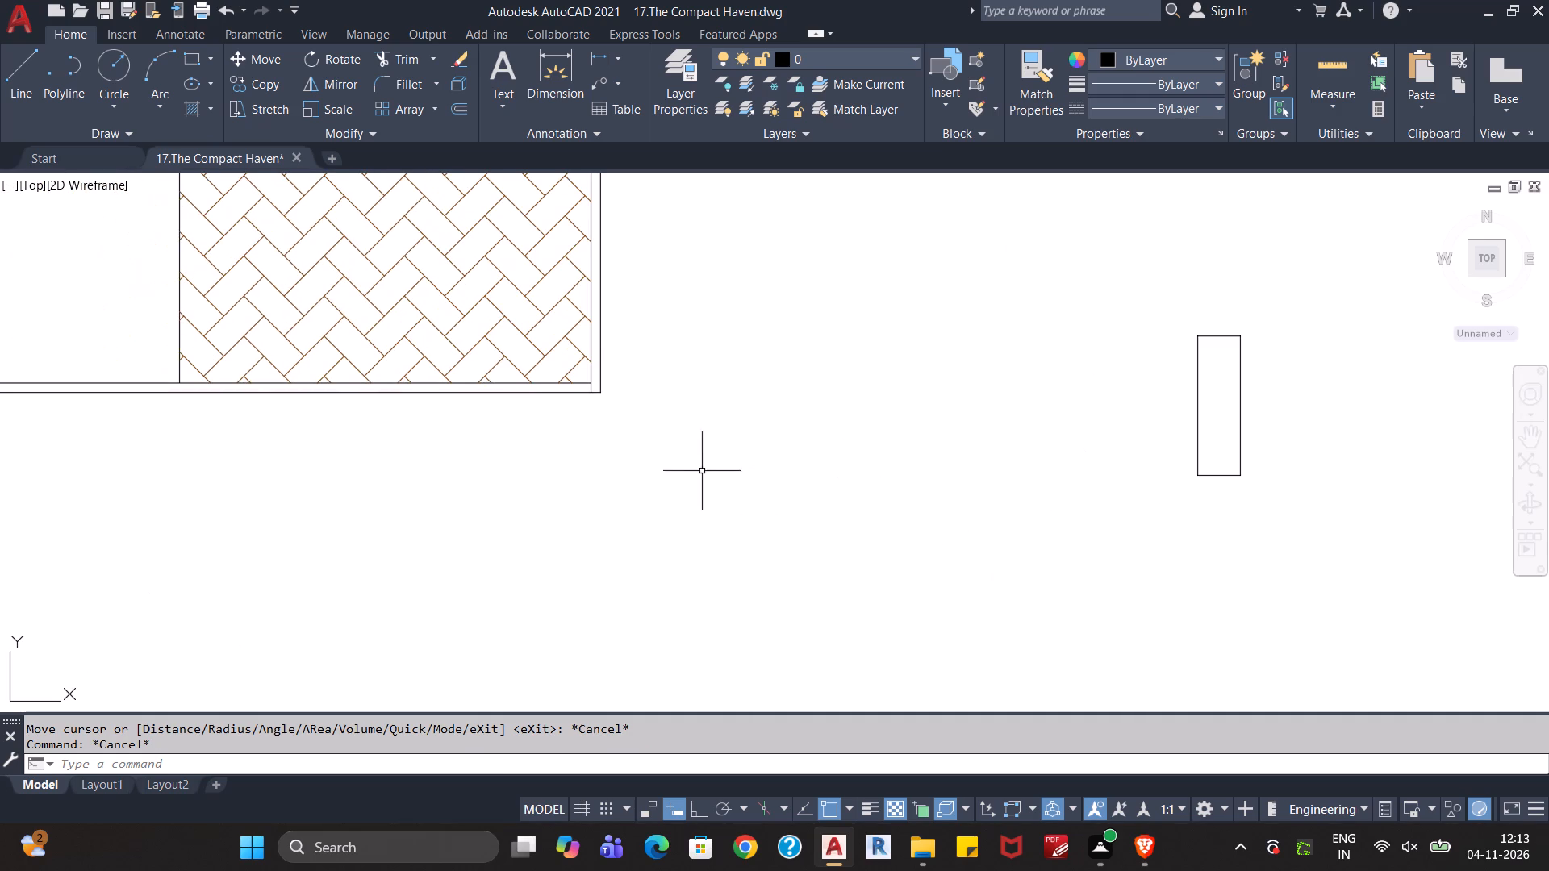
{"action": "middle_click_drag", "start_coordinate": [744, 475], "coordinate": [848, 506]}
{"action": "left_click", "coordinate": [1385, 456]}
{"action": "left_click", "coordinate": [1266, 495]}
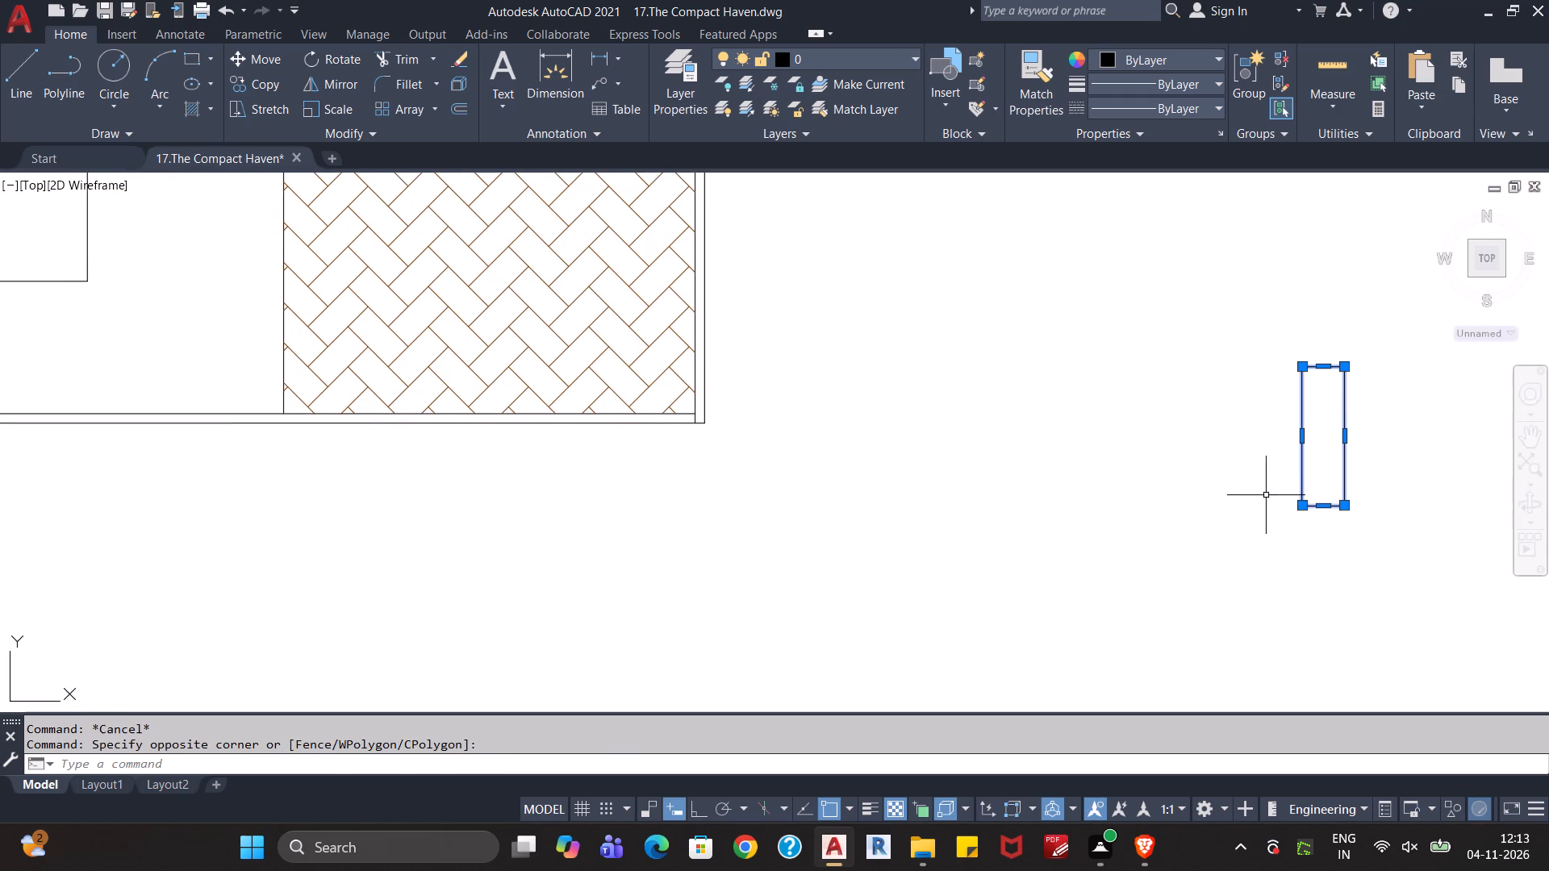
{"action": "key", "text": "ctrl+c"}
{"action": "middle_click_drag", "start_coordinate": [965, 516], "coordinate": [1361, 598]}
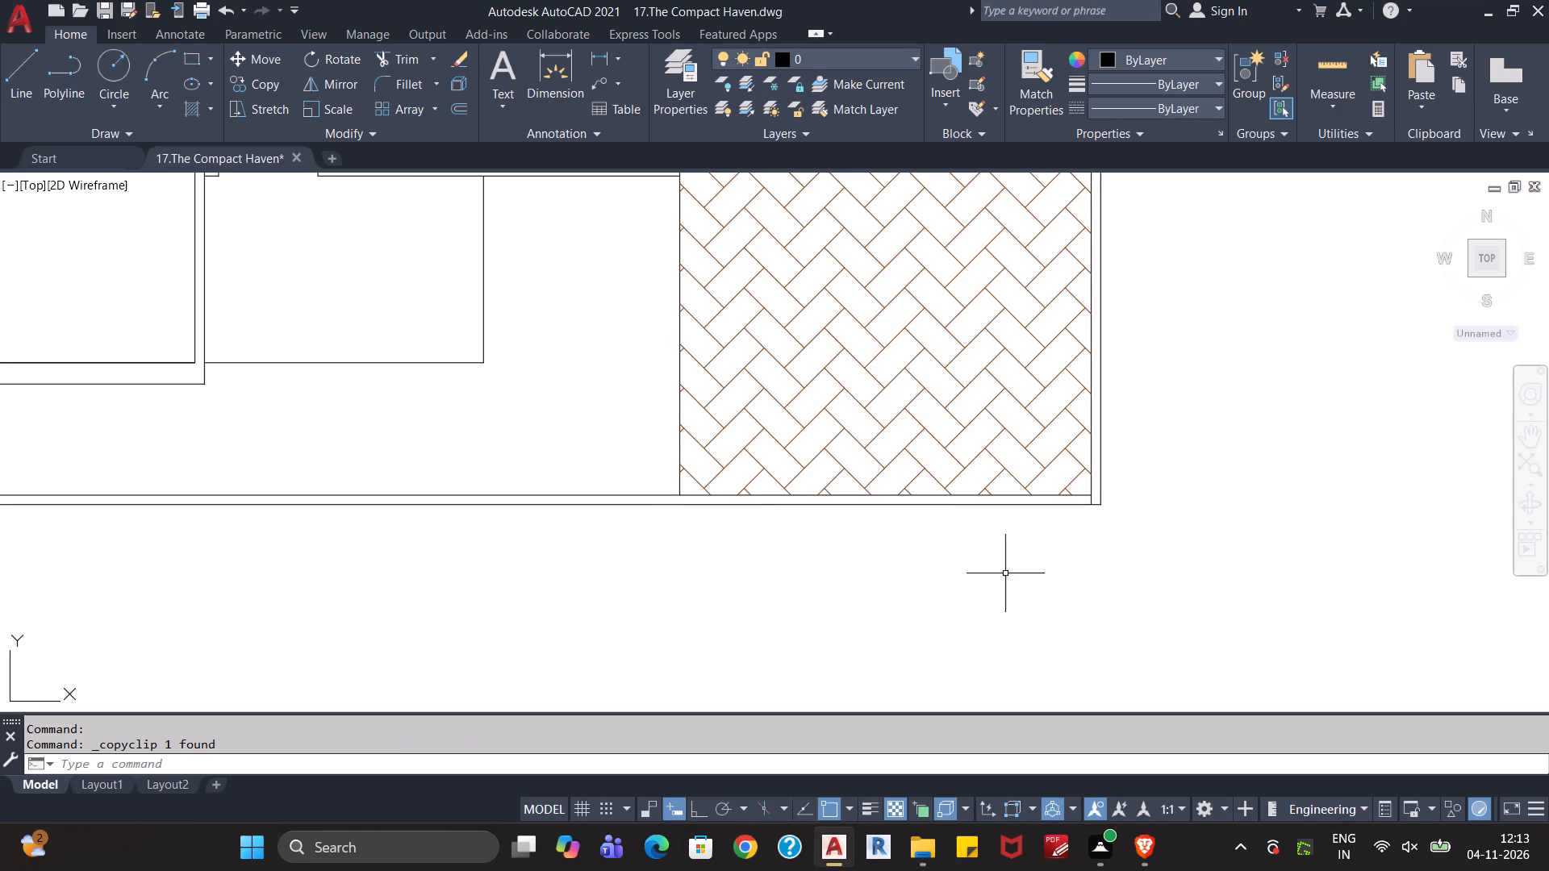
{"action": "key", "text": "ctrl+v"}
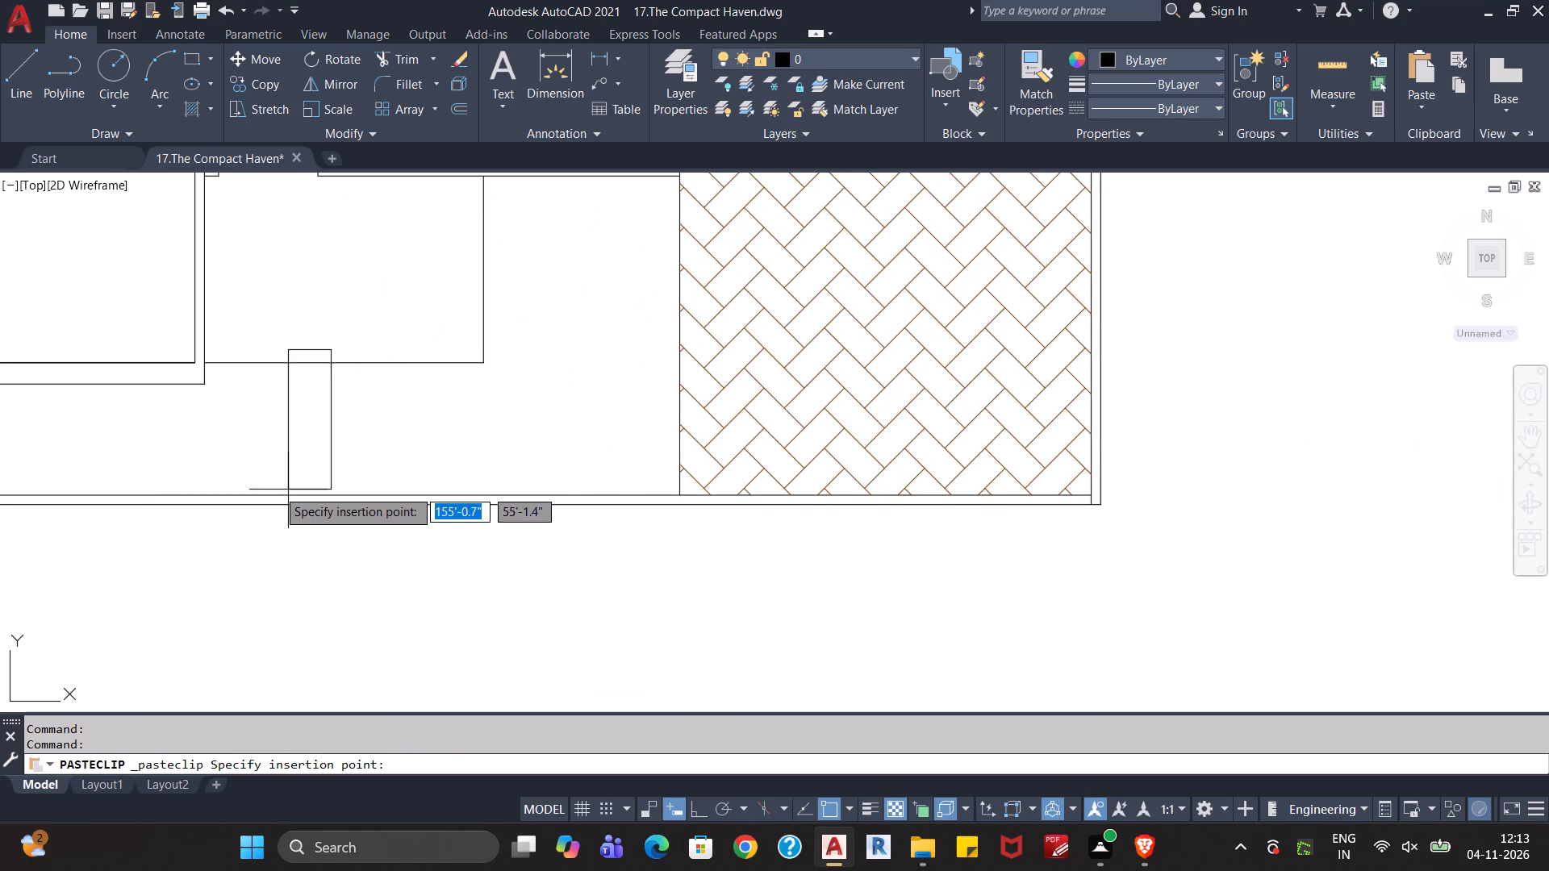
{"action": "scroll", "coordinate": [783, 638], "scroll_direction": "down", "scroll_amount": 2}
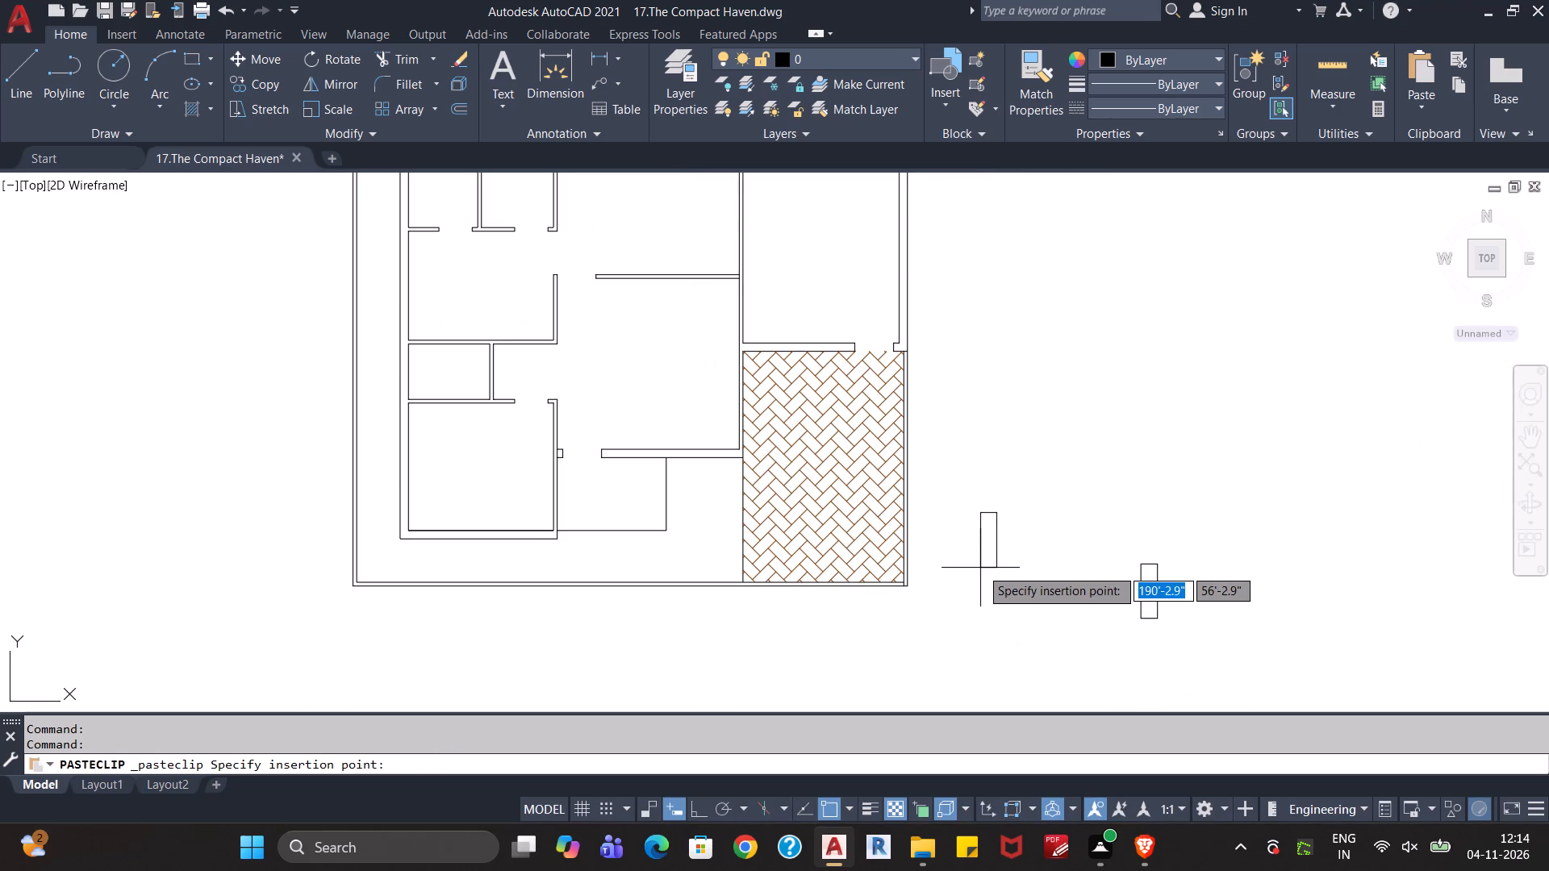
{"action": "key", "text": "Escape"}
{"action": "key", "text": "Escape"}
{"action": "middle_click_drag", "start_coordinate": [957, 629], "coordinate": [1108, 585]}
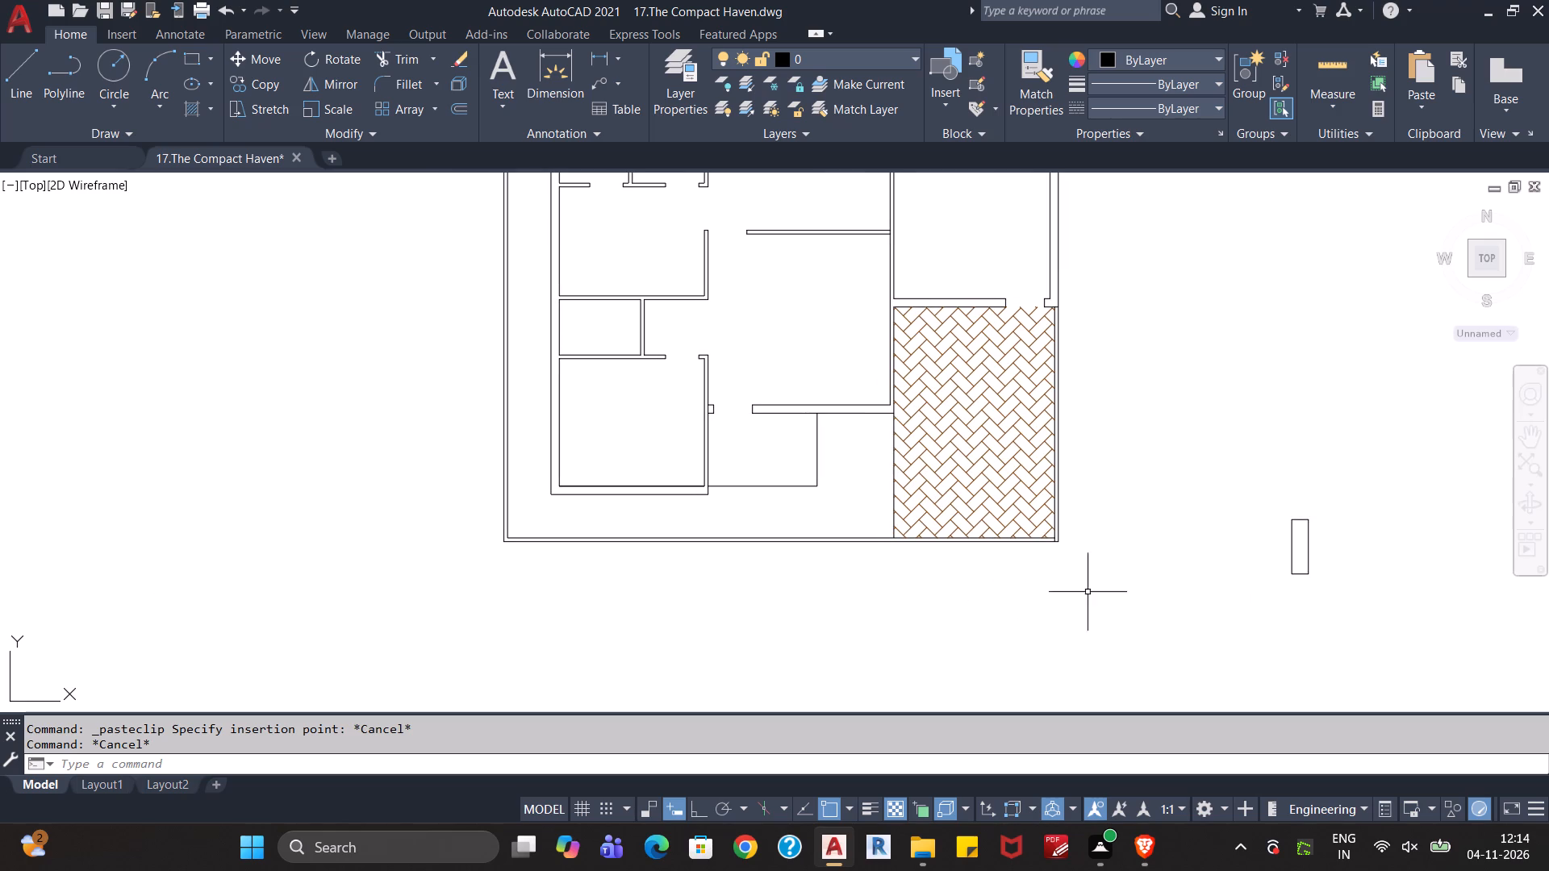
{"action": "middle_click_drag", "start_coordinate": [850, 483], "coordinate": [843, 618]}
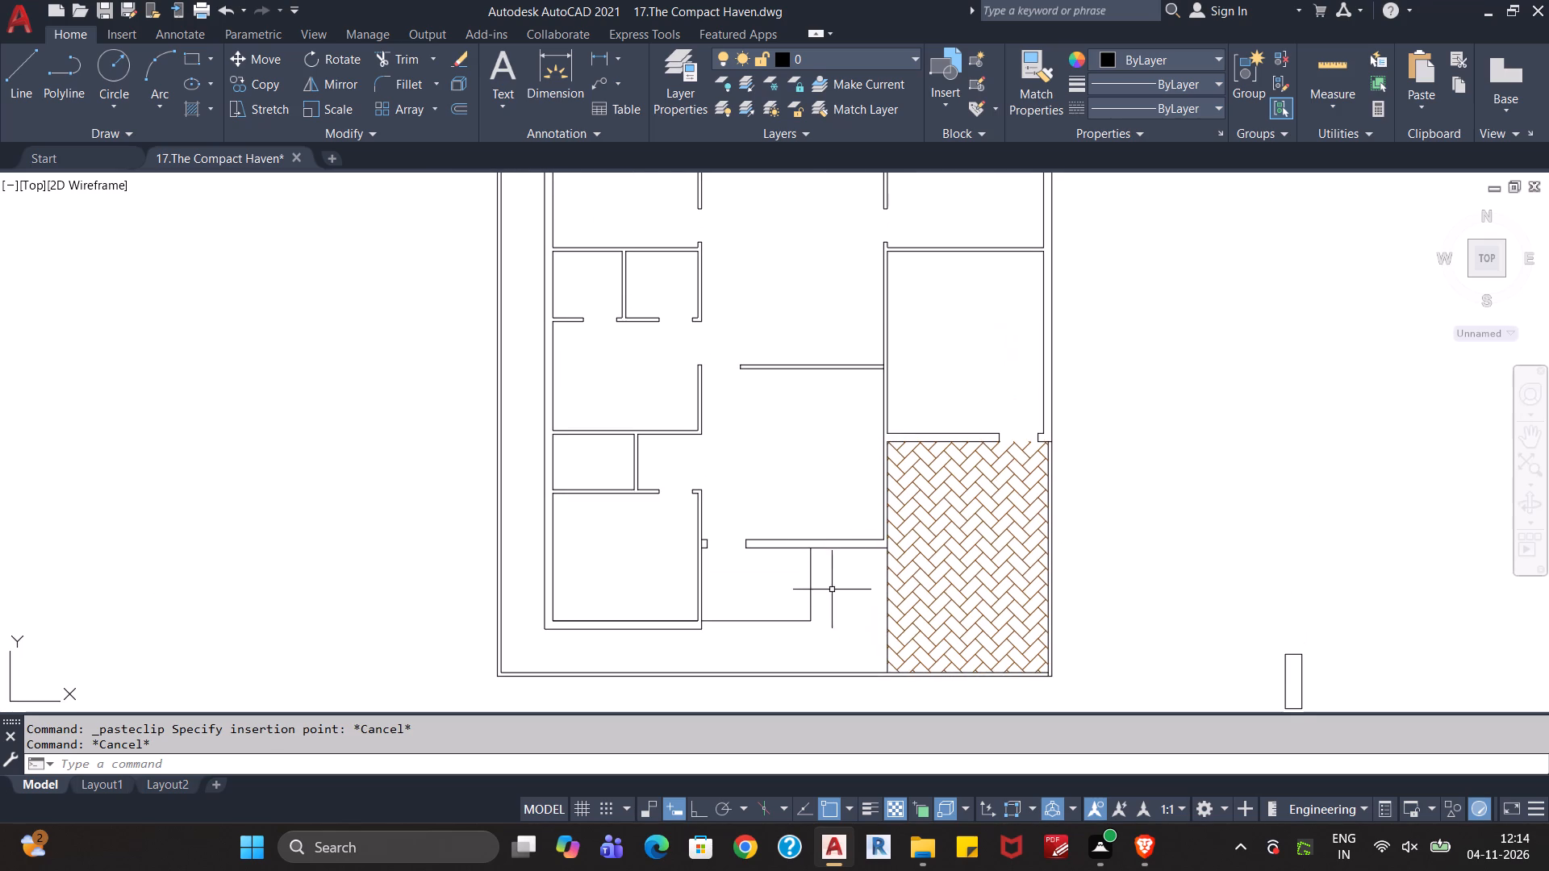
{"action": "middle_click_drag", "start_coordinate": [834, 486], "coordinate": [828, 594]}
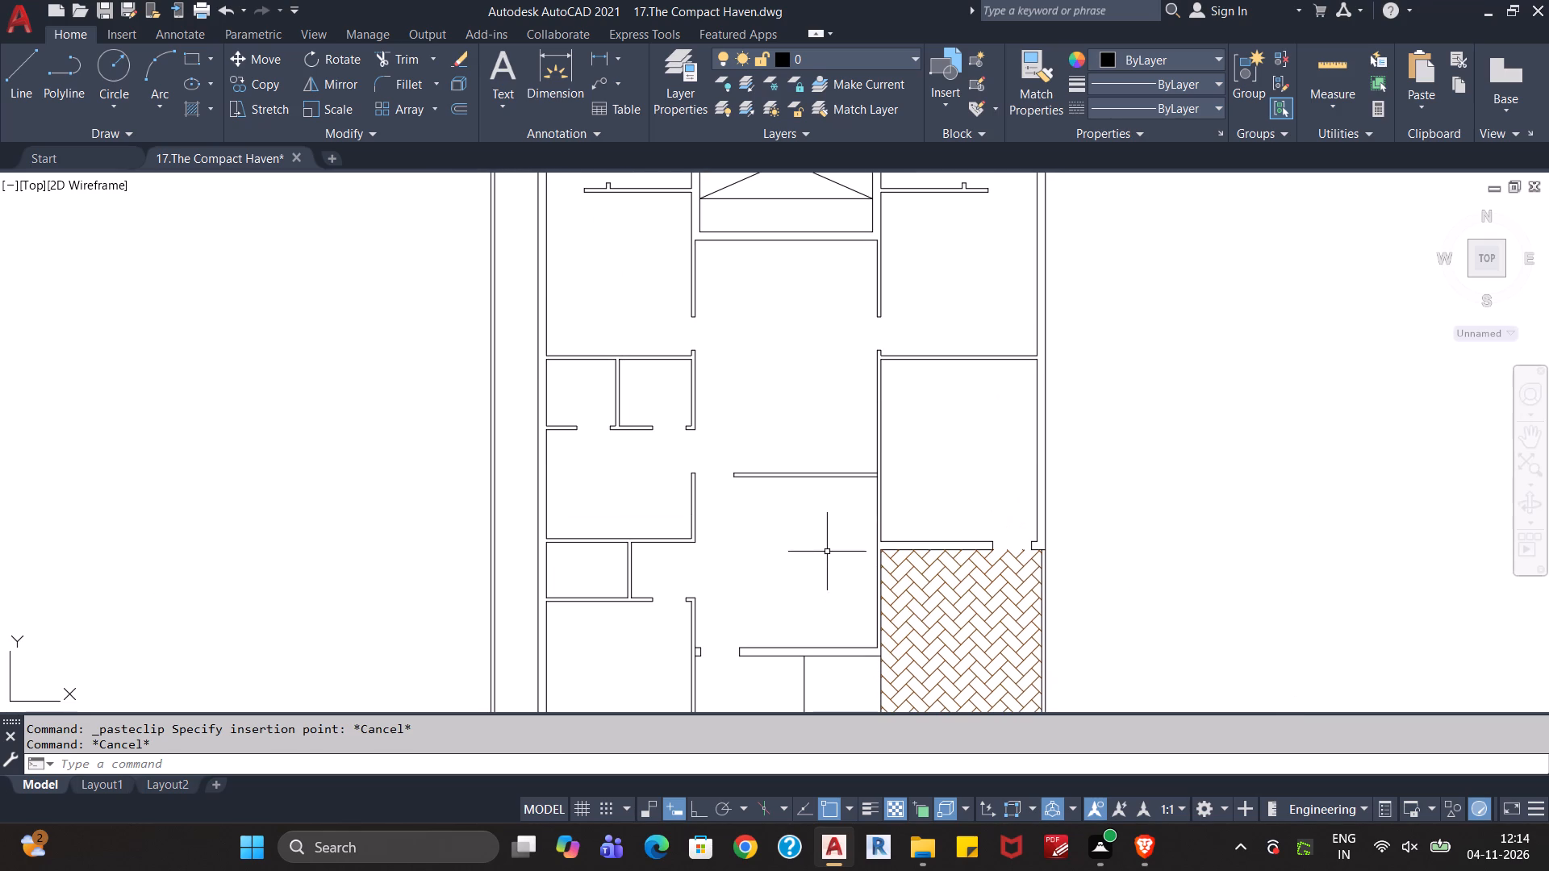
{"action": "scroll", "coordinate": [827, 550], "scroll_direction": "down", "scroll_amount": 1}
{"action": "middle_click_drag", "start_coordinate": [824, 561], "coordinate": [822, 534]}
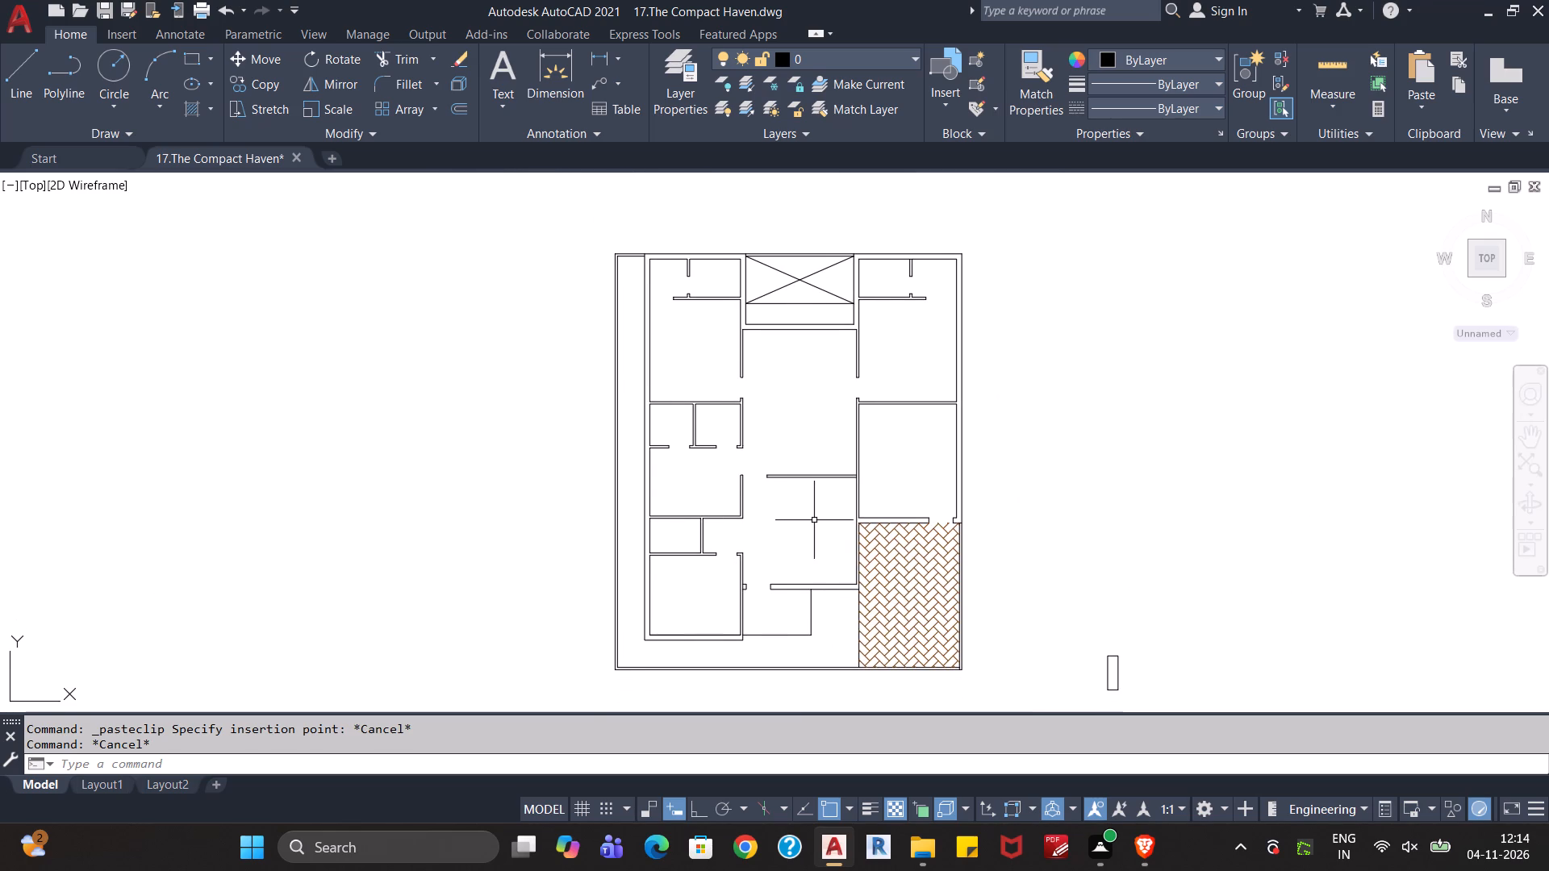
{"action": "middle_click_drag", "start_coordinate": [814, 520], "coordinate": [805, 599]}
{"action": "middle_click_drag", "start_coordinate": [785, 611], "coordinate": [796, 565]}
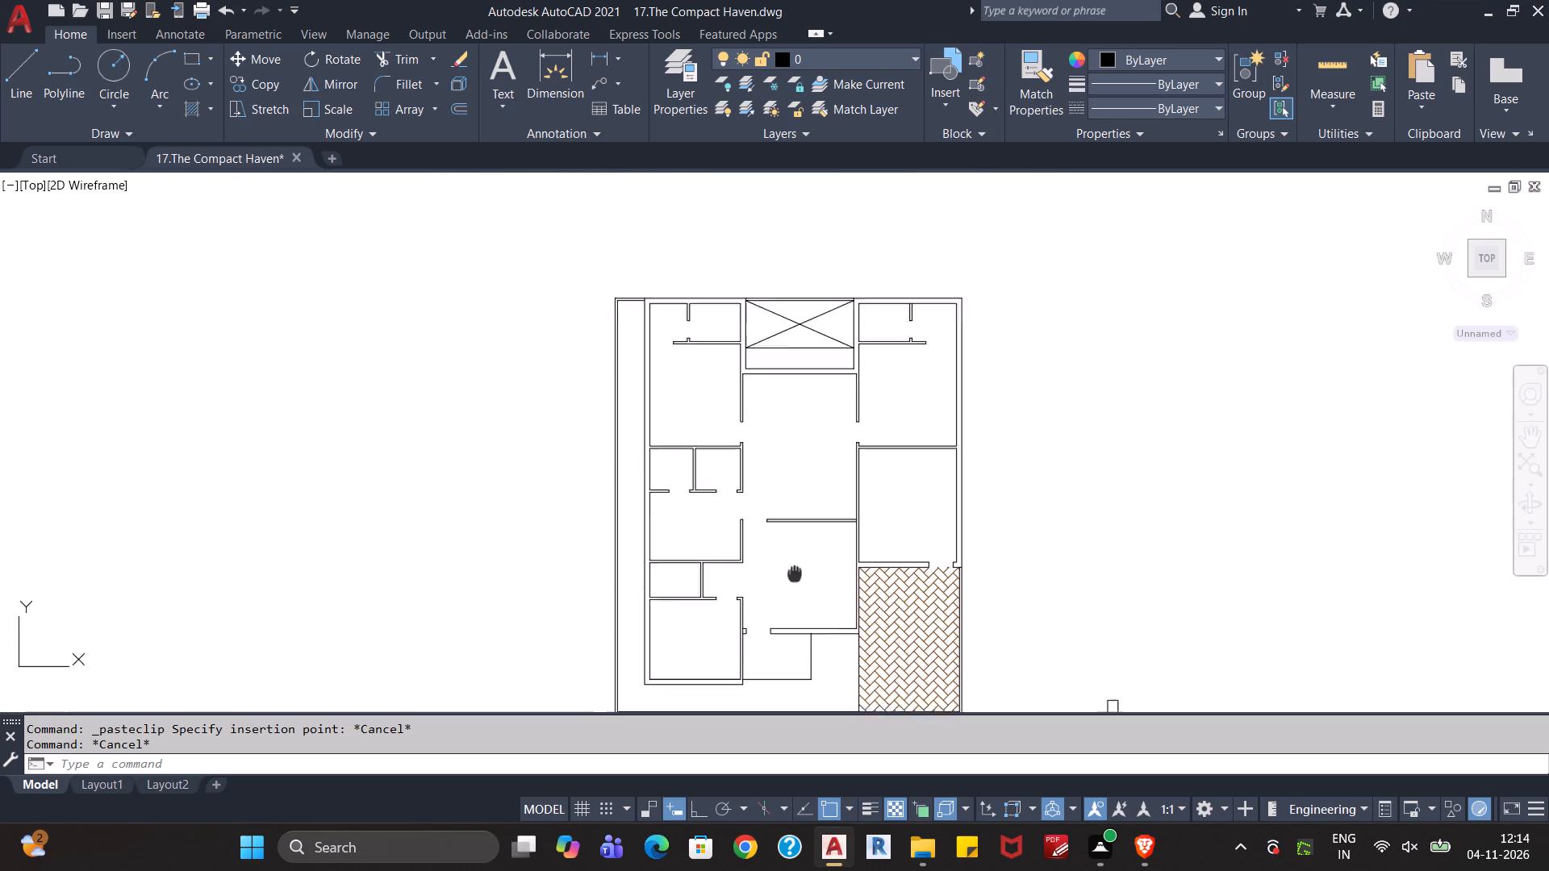
Measure the hatched area and the strip between the southwest room and the south boundary wall with the Quick measure tool.
{"action": "middle_click_drag", "start_coordinate": [796, 565], "coordinate": [825, 462]}
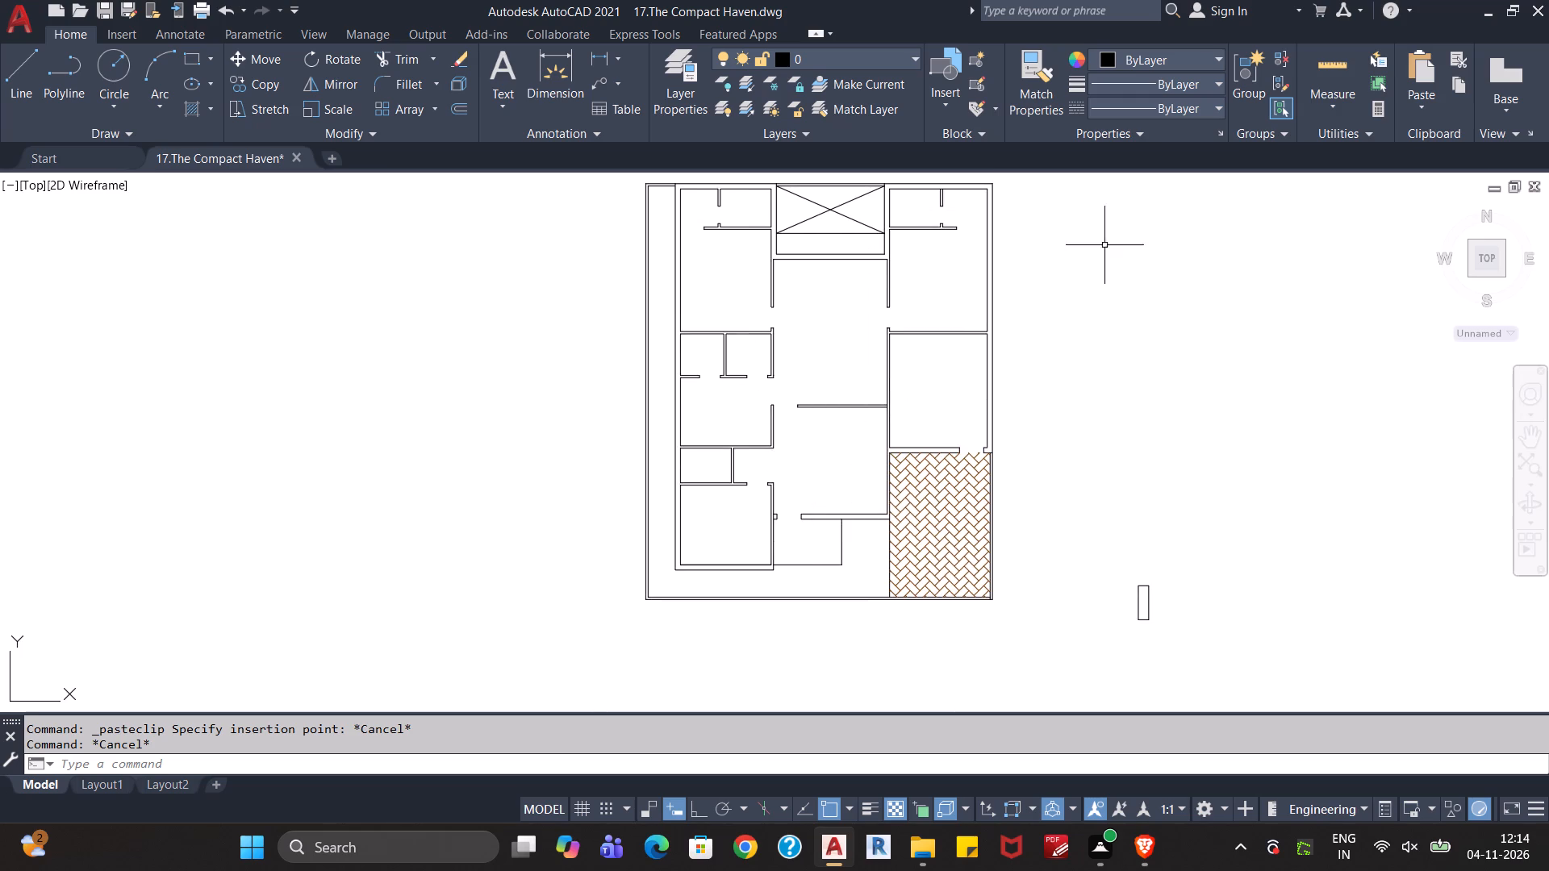
{"action": "left_click", "coordinate": [1311, 64]}
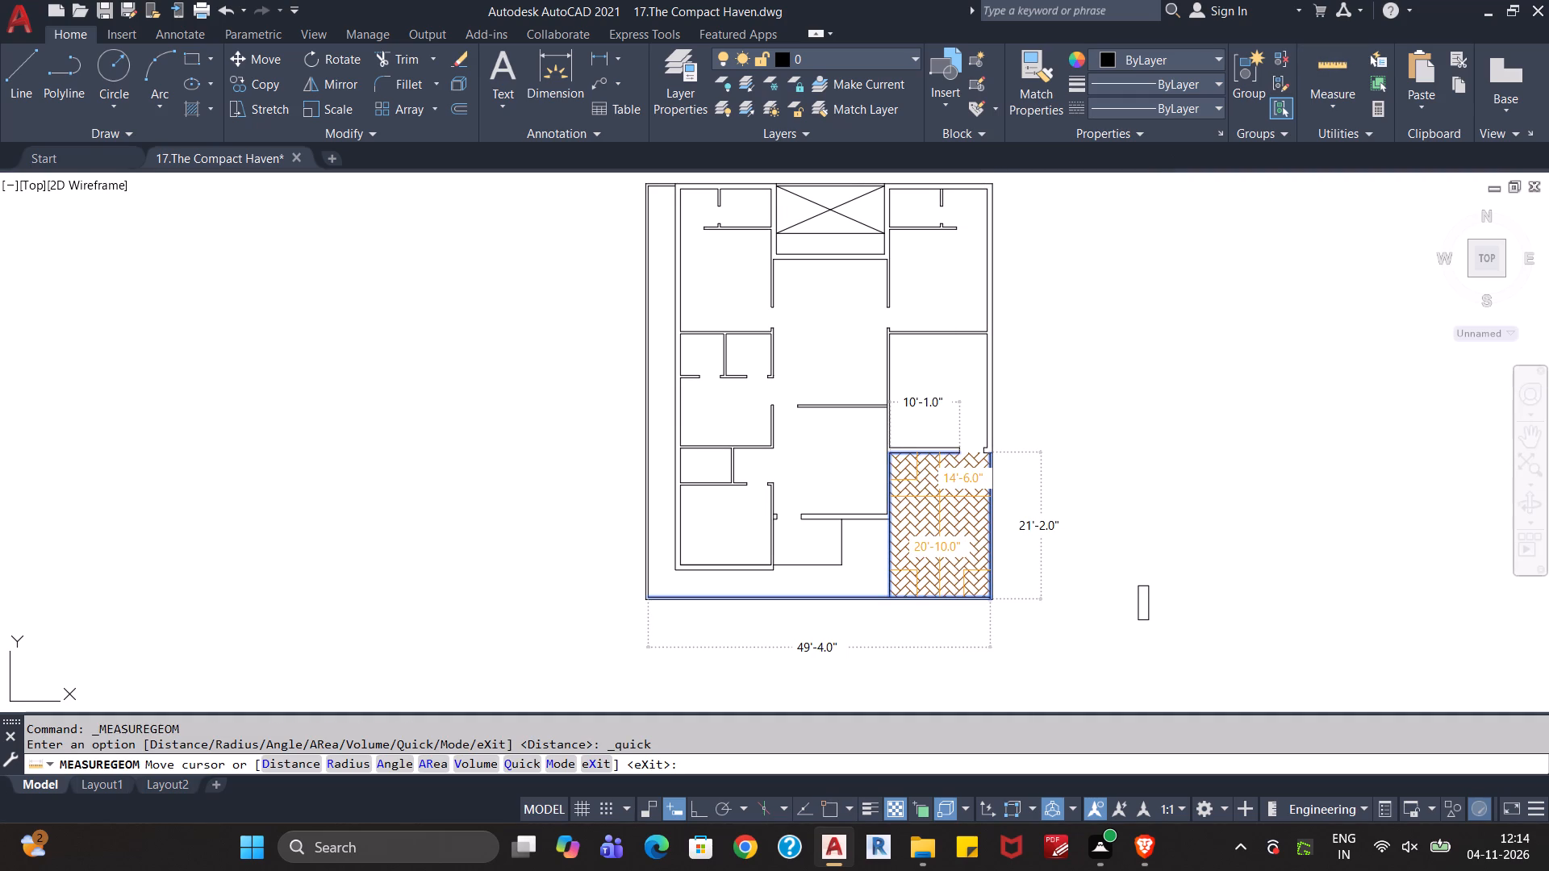
{"action": "key", "text": "Escape"}
{"action": "key", "text": "Escape"}
{"action": "middle_click_drag", "start_coordinate": [836, 579], "coordinate": [857, 497]}
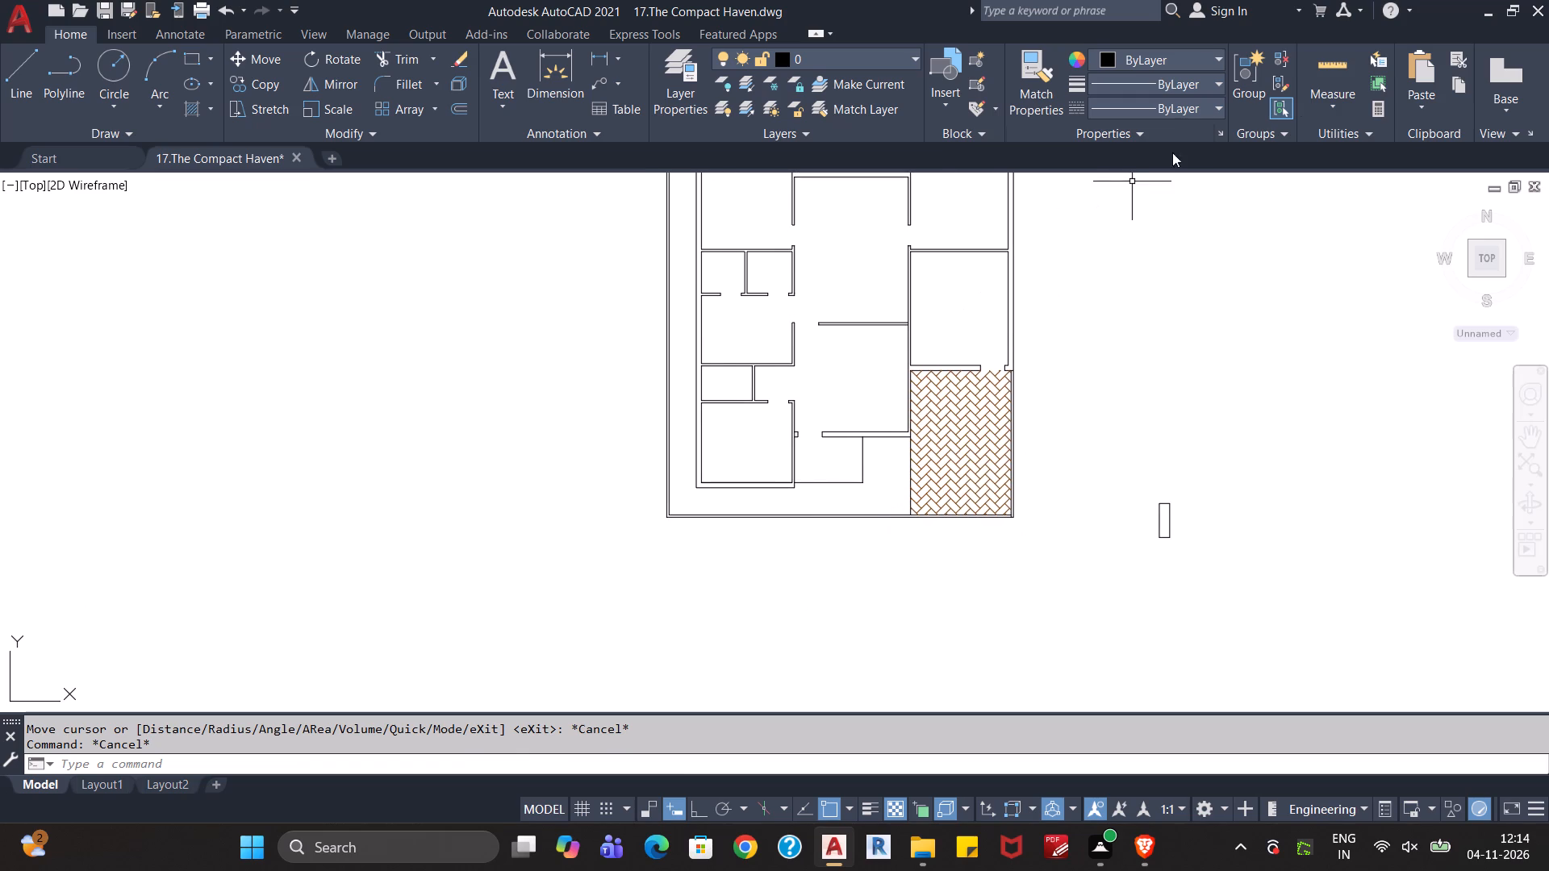
{"action": "left_click", "coordinate": [1309, 71]}
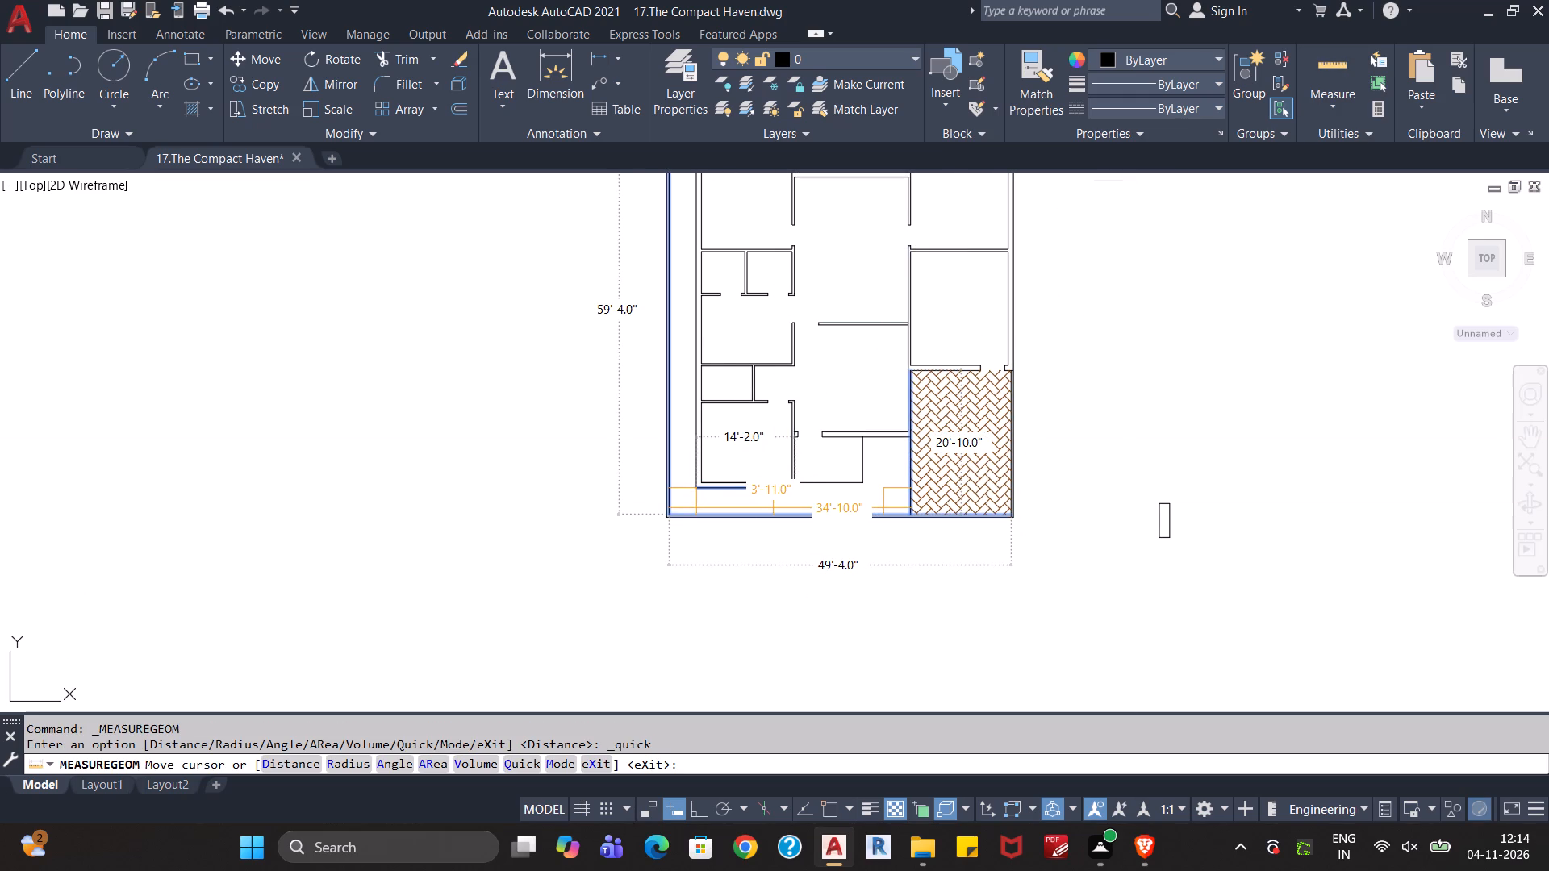
{"action": "key", "text": "Escape"}
{"action": "key", "text": "Escape"}
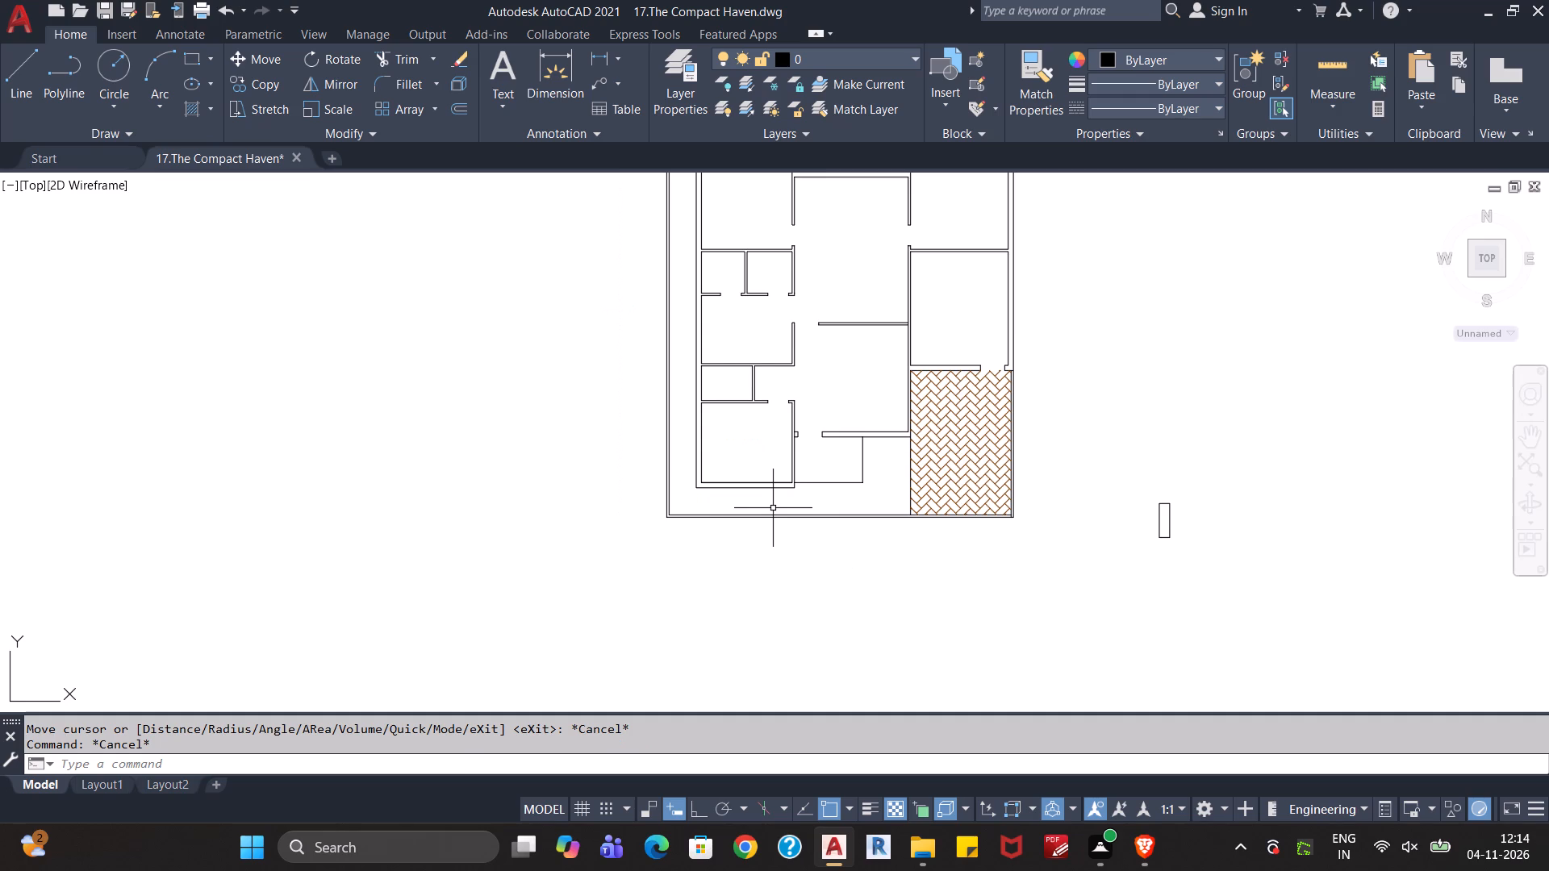
Delete the 1.5' wide rectangle east of the hatched area.
{"action": "scroll", "coordinate": [773, 508], "scroll_direction": "down", "scroll_amount": 1}
{"action": "middle_click_drag", "start_coordinate": [794, 544], "coordinate": [794, 559]}
{"action": "left_click", "coordinate": [1042, 492]}
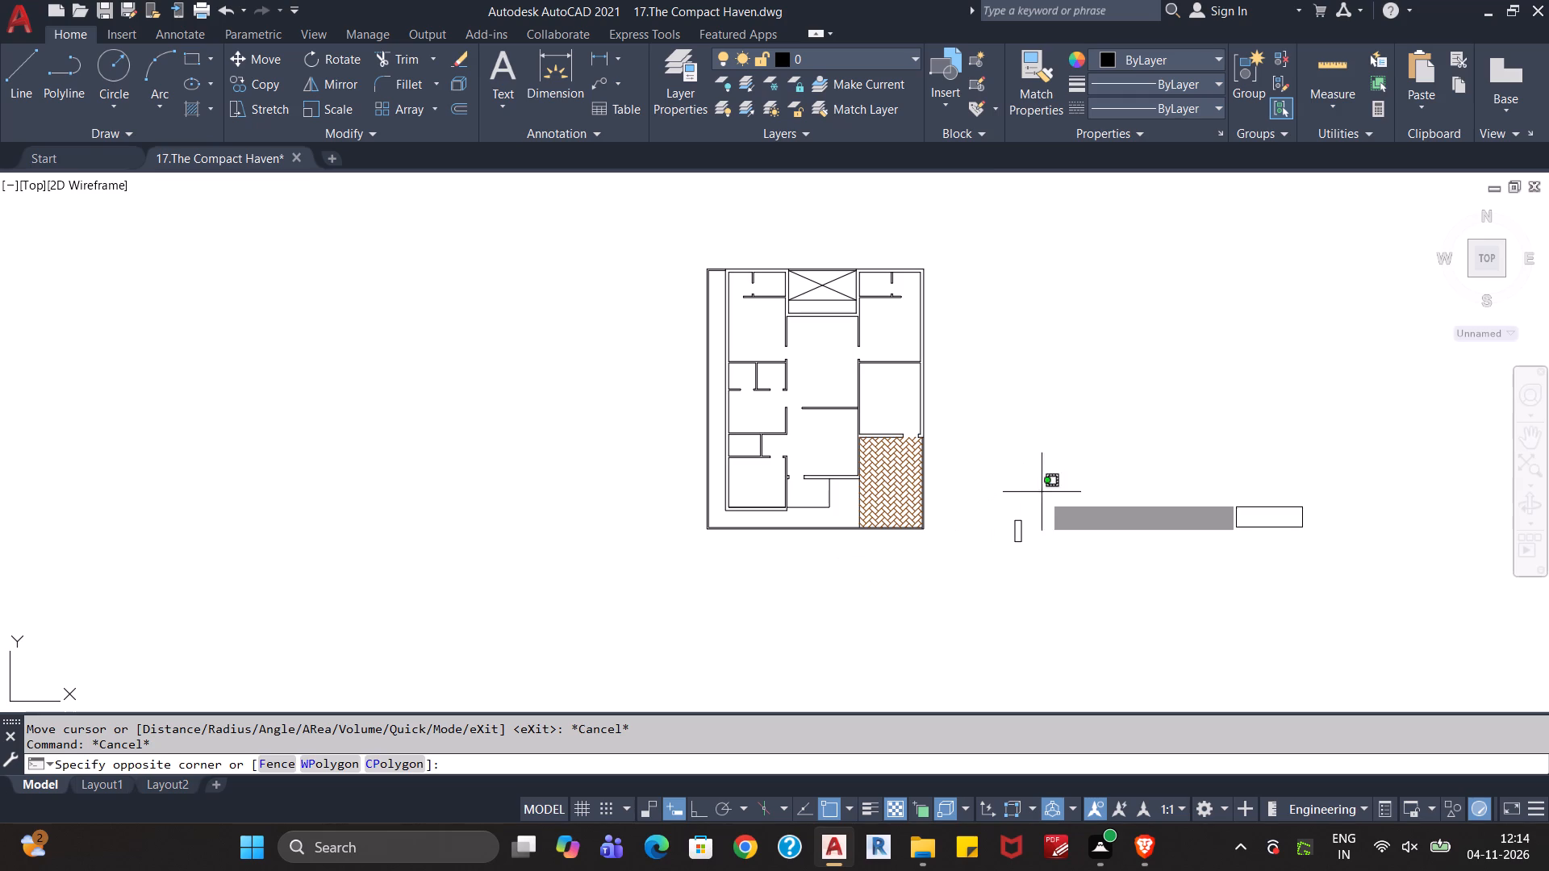
{"action": "left_click", "coordinate": [994, 570]}
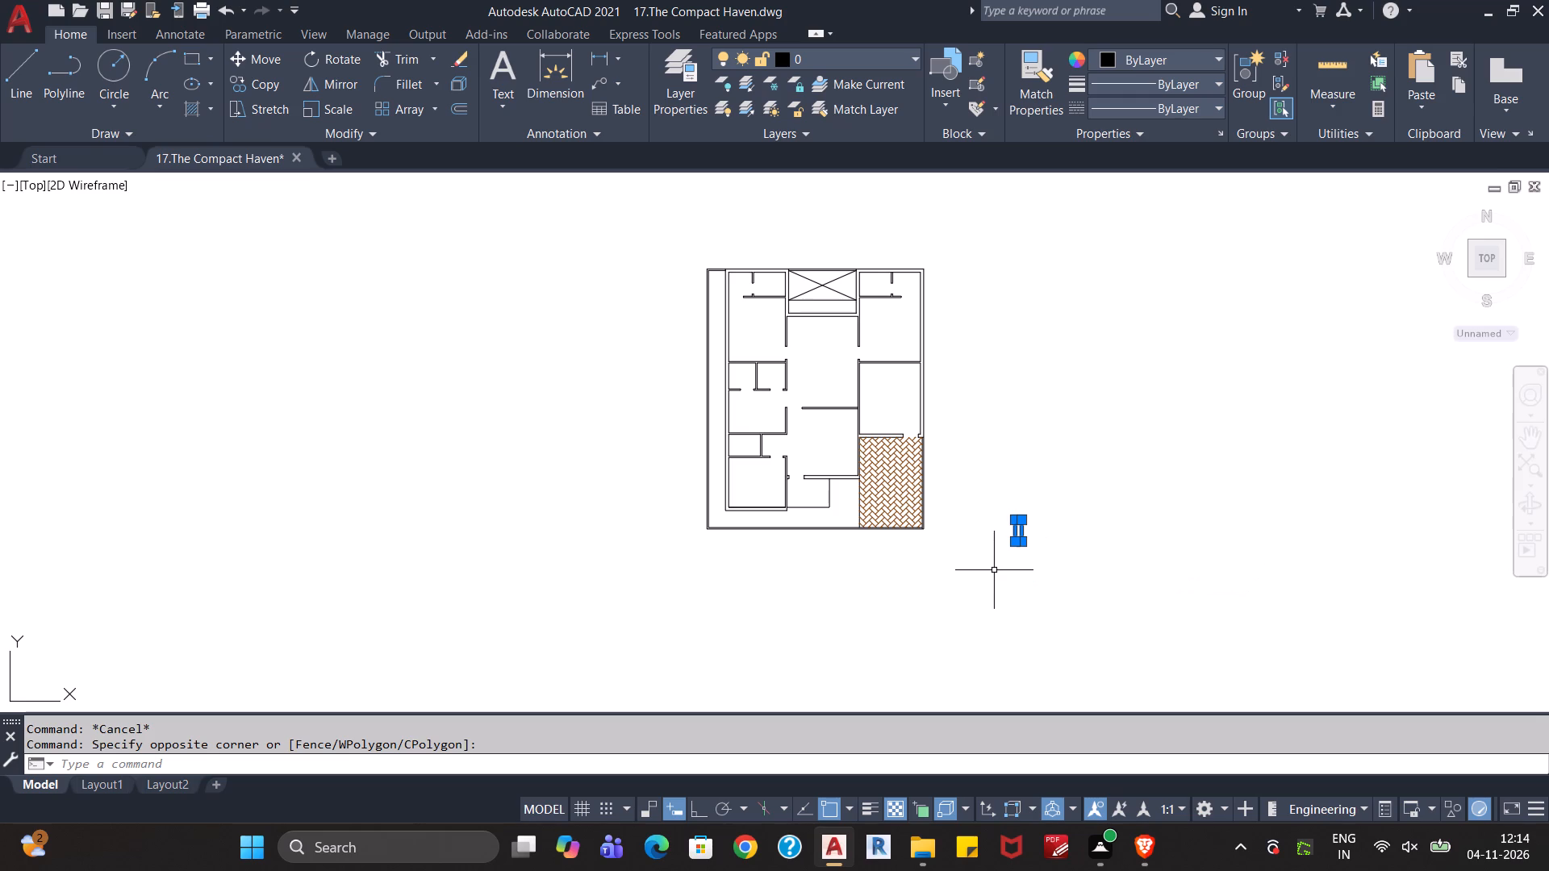
{"action": "key", "text": "Delete"}
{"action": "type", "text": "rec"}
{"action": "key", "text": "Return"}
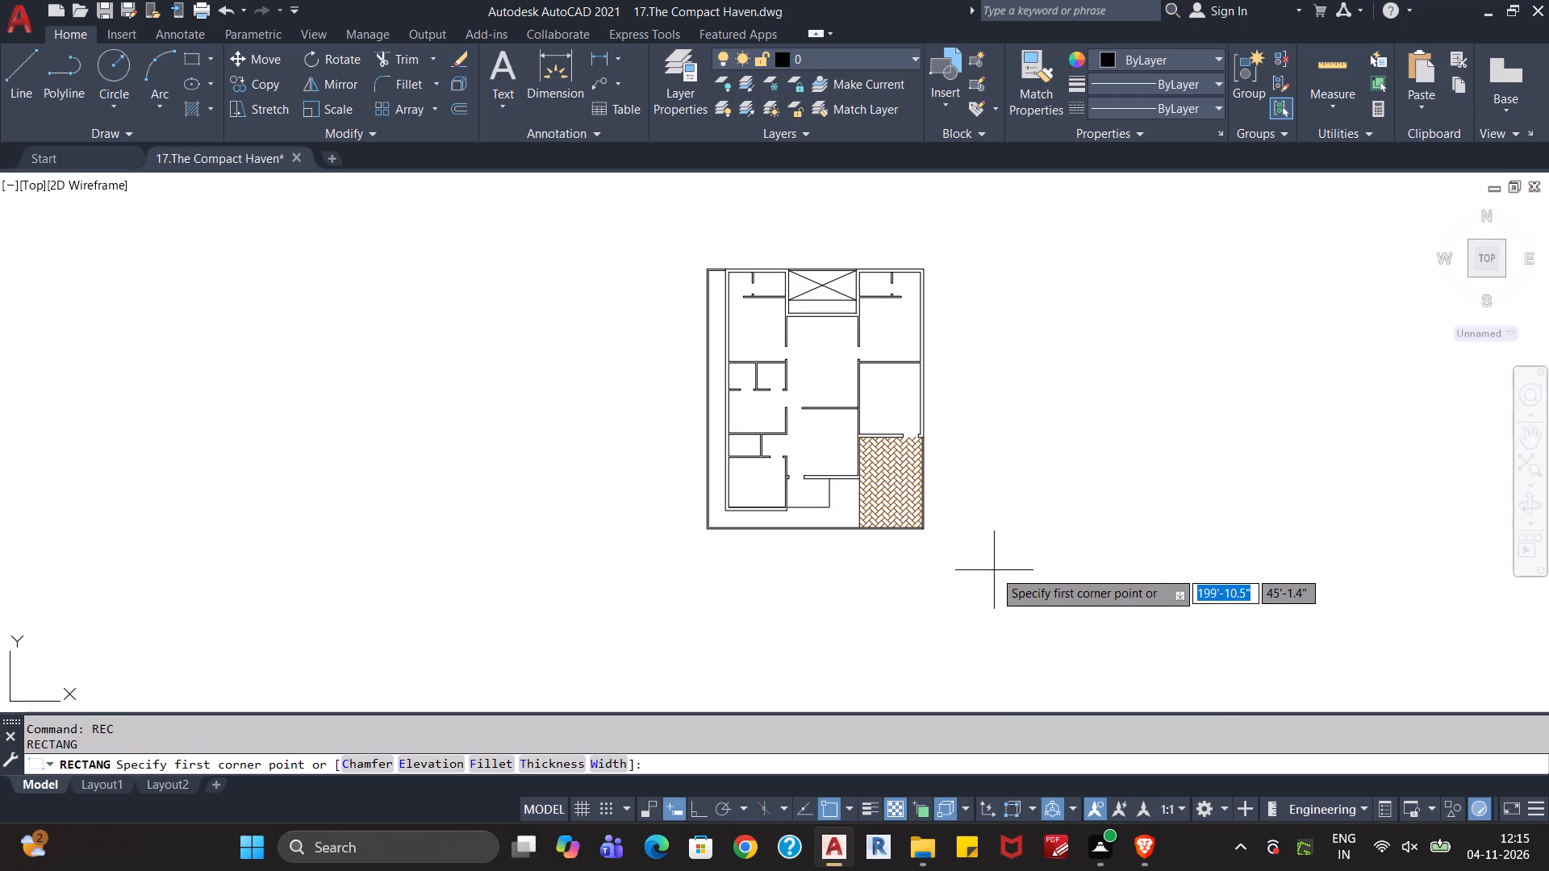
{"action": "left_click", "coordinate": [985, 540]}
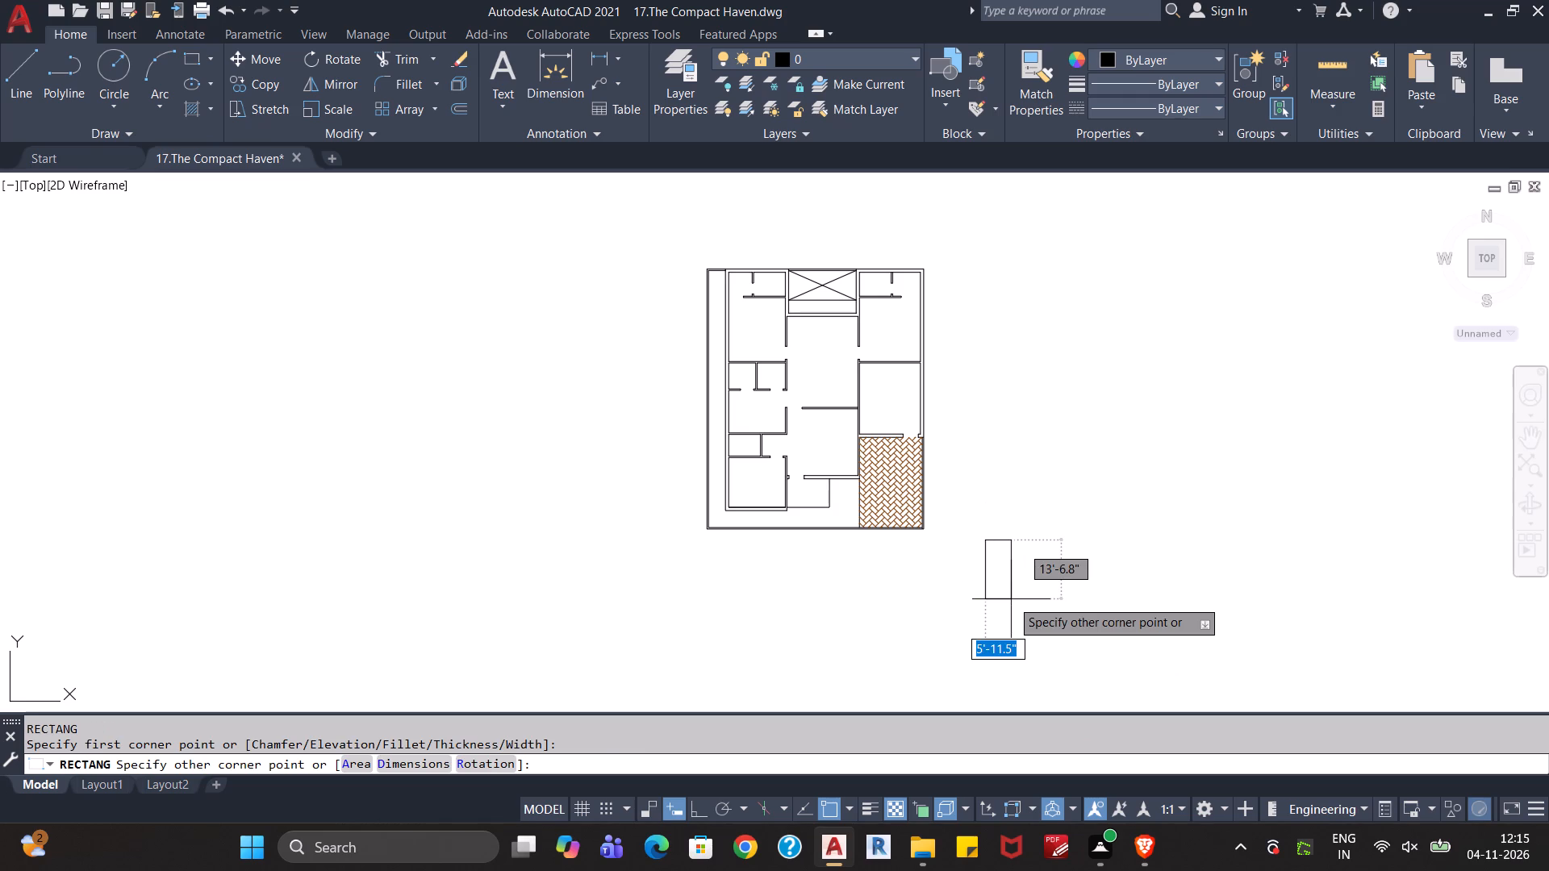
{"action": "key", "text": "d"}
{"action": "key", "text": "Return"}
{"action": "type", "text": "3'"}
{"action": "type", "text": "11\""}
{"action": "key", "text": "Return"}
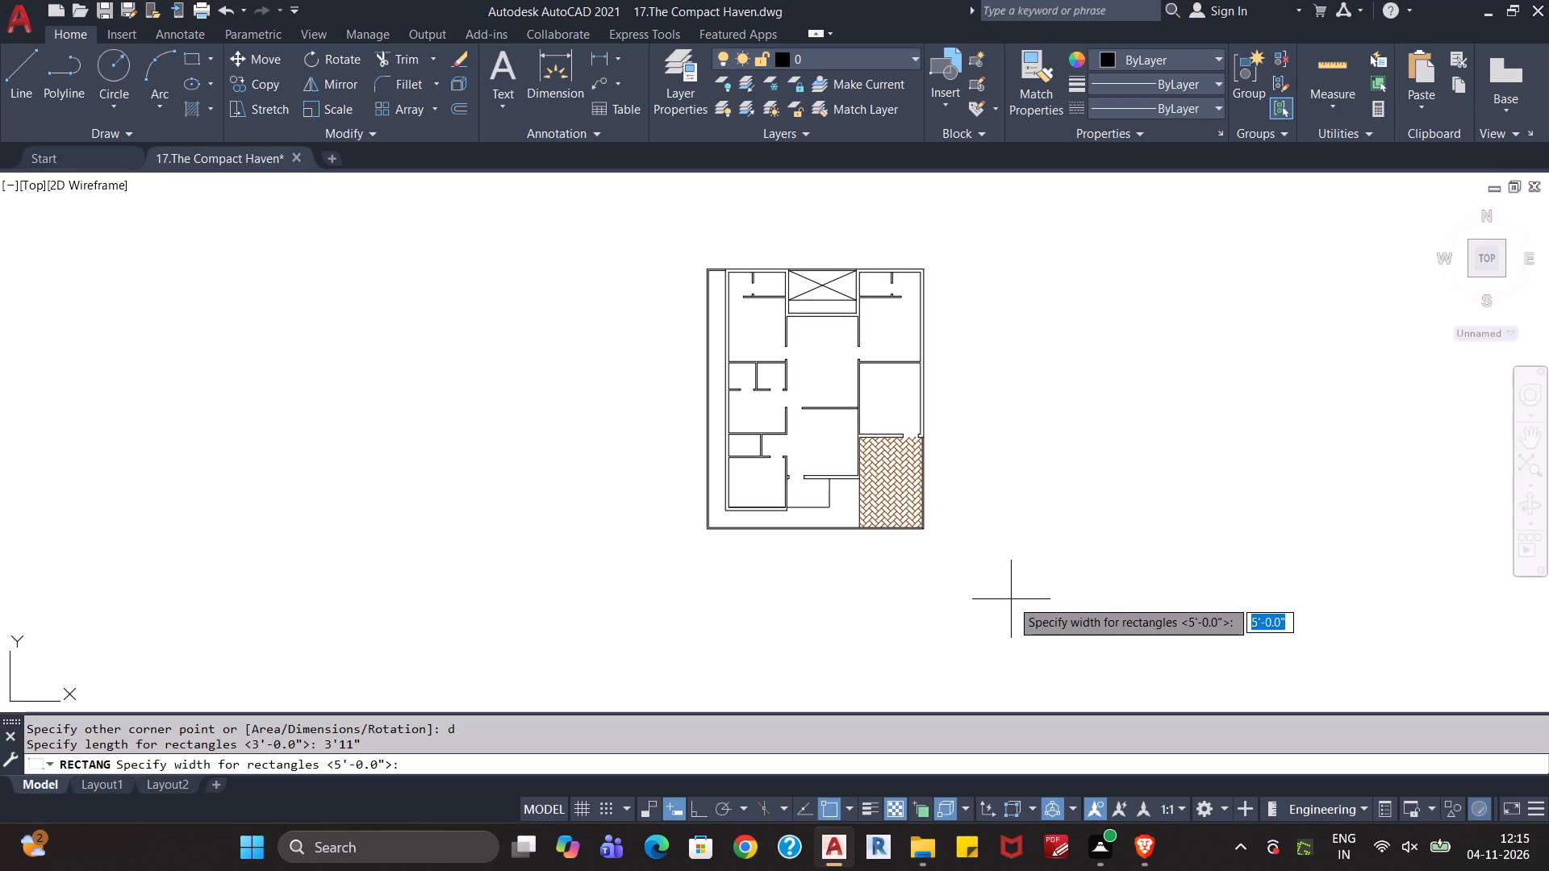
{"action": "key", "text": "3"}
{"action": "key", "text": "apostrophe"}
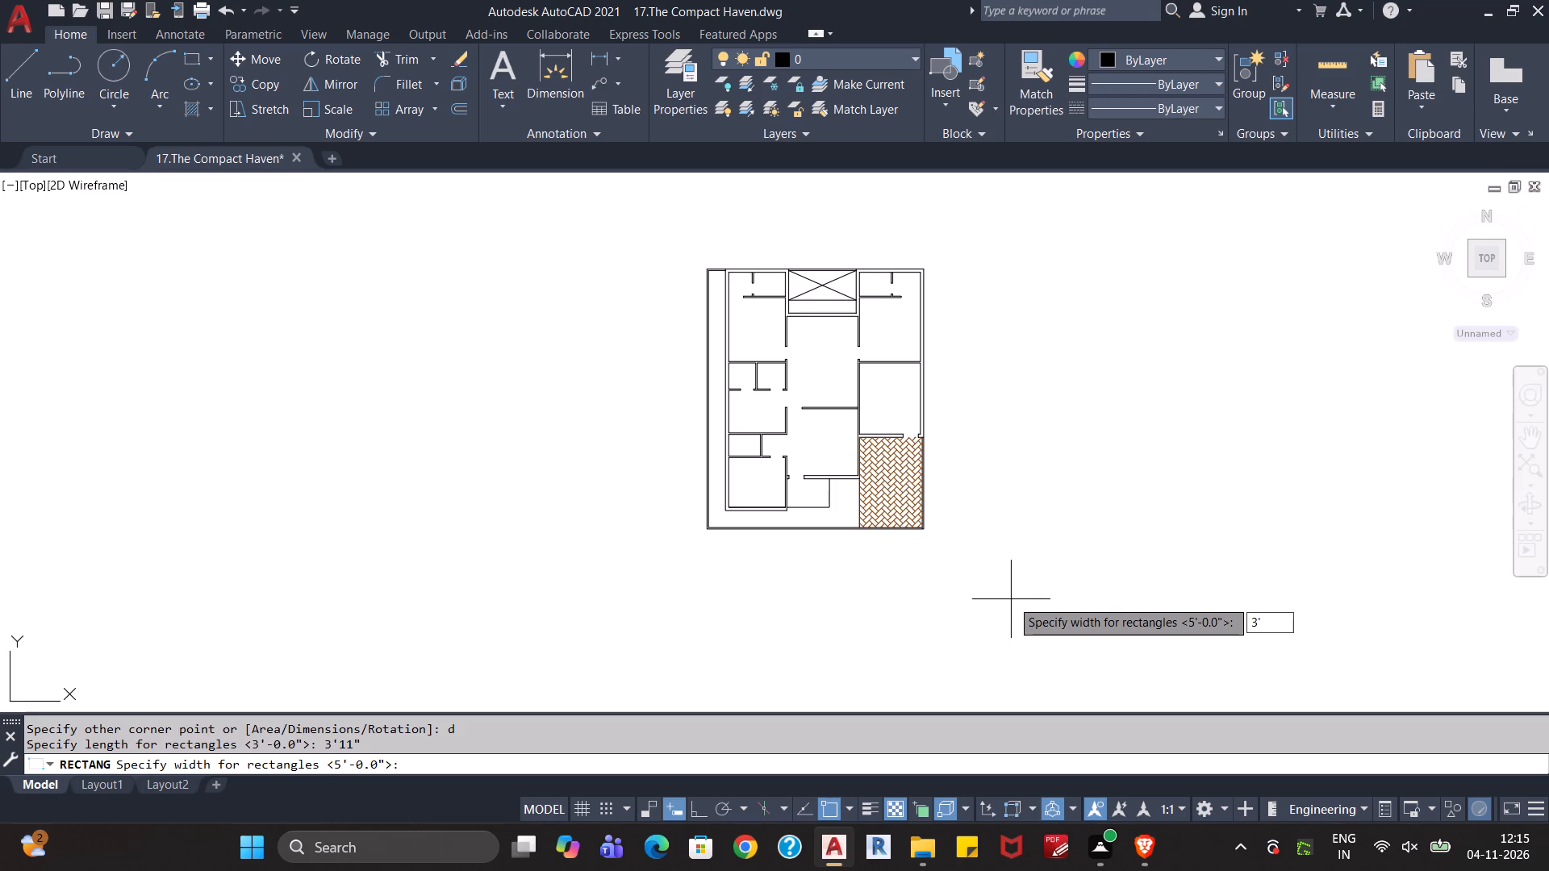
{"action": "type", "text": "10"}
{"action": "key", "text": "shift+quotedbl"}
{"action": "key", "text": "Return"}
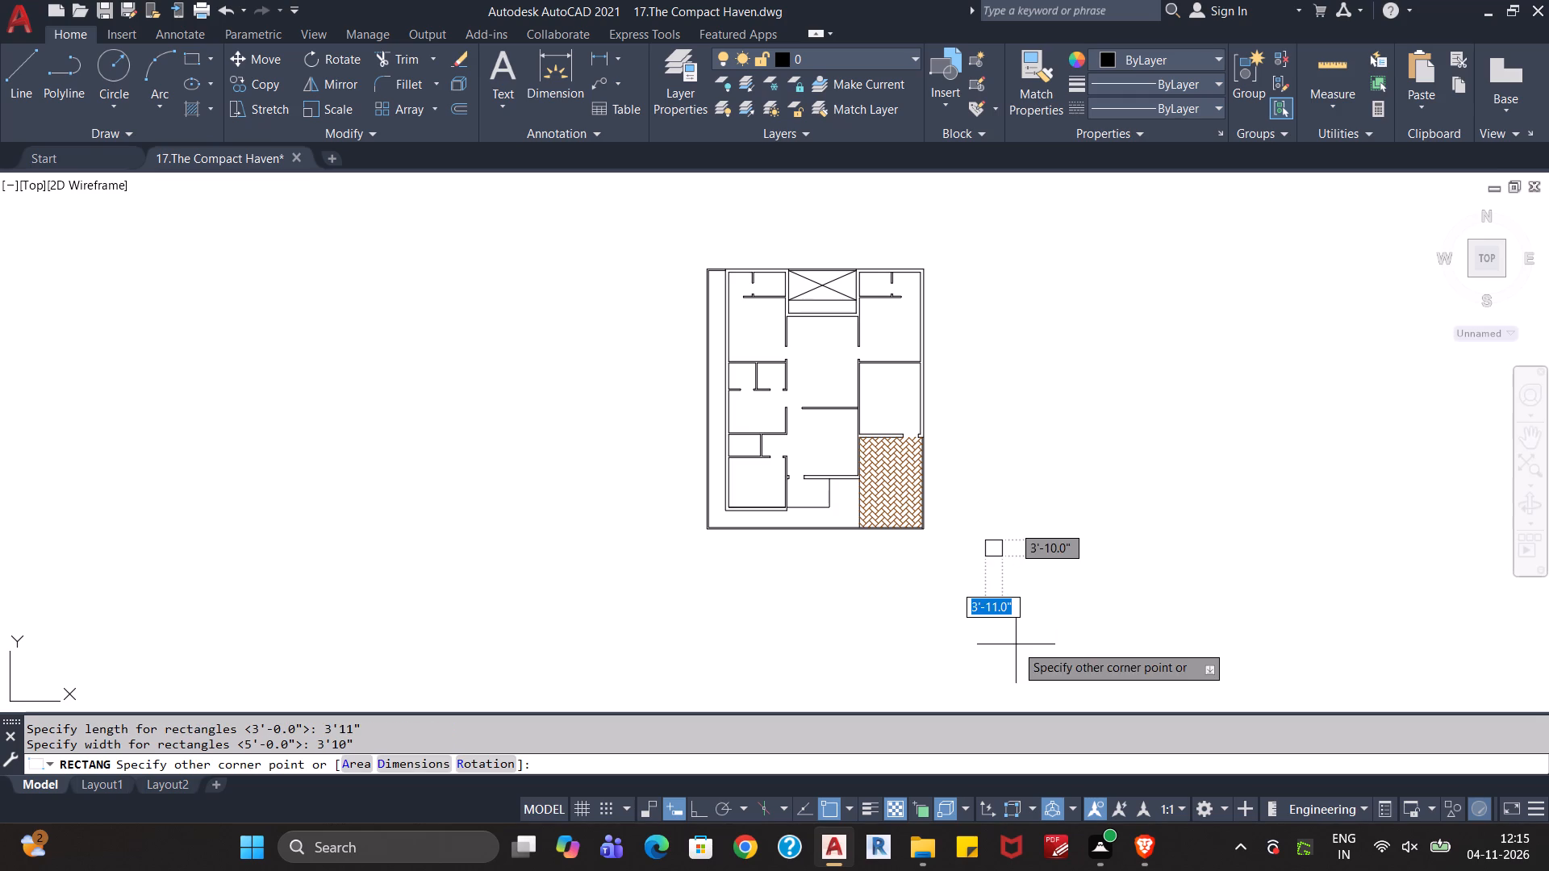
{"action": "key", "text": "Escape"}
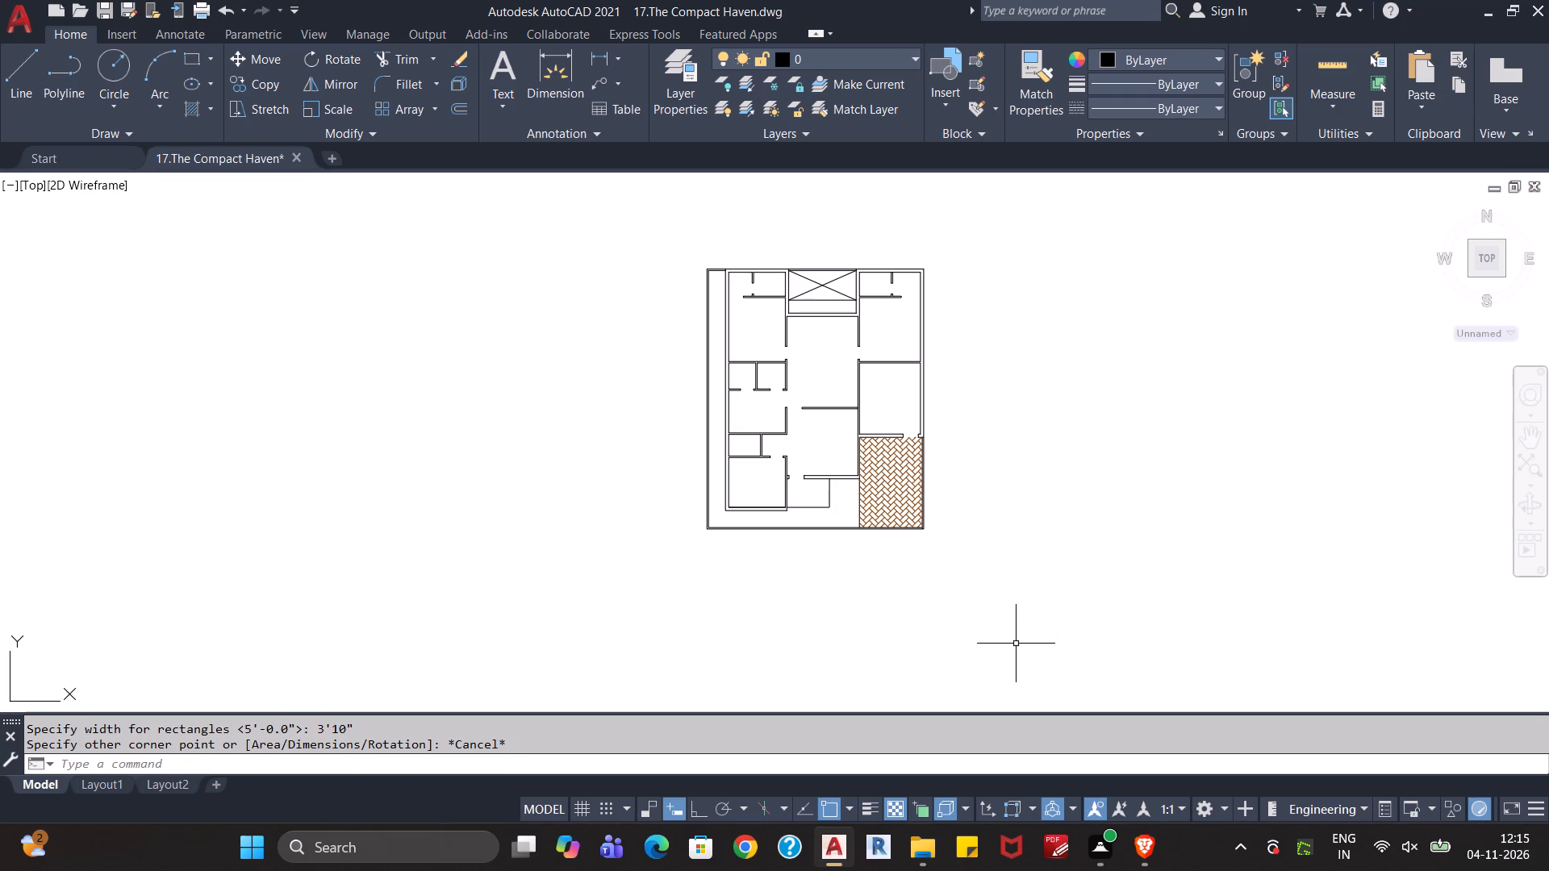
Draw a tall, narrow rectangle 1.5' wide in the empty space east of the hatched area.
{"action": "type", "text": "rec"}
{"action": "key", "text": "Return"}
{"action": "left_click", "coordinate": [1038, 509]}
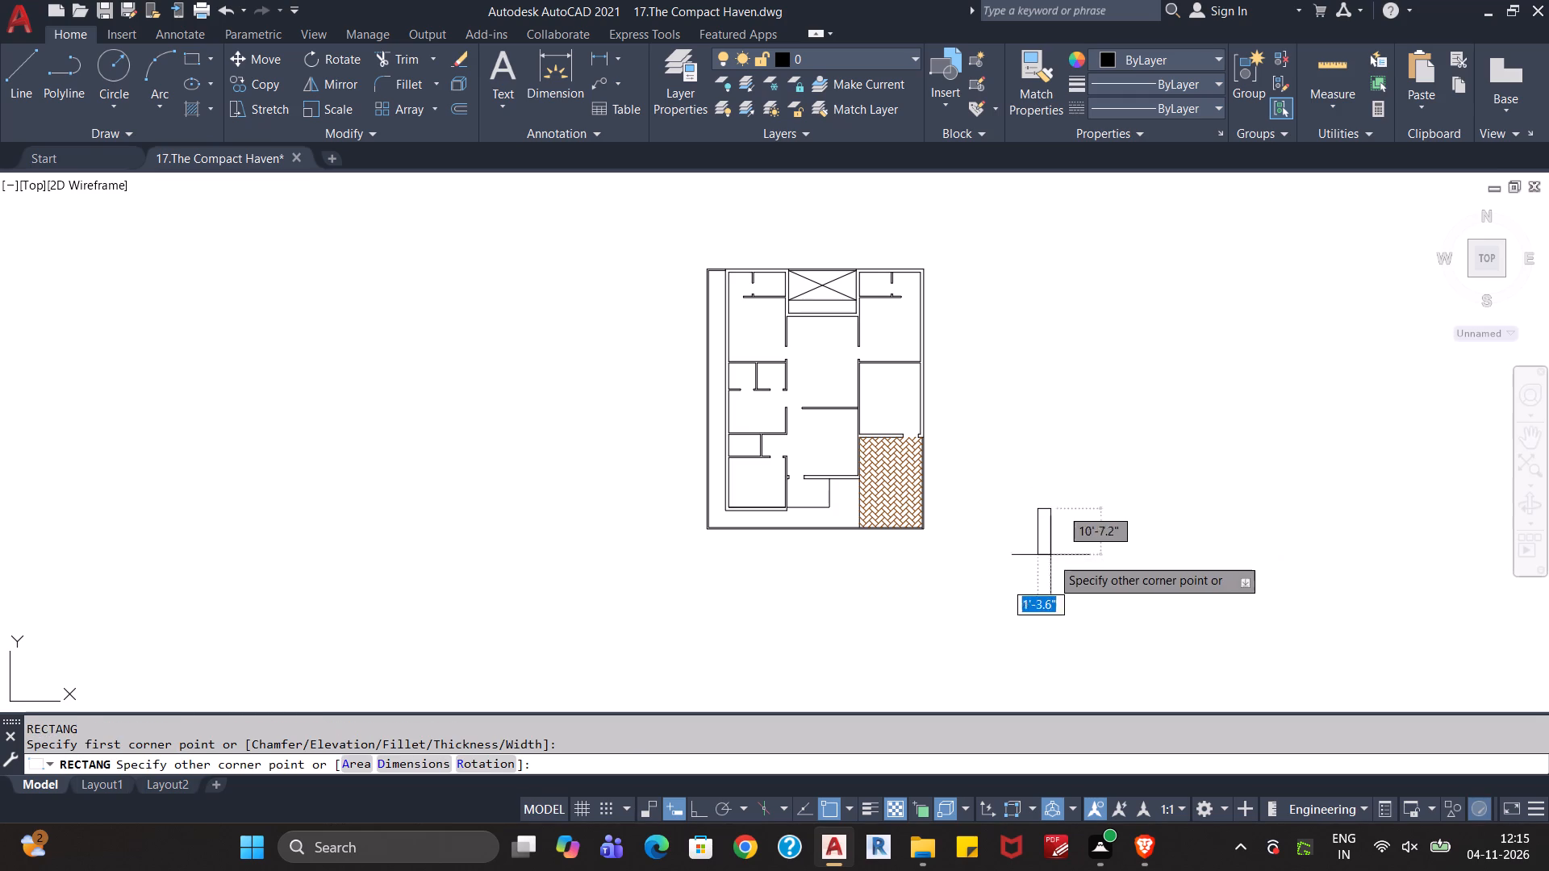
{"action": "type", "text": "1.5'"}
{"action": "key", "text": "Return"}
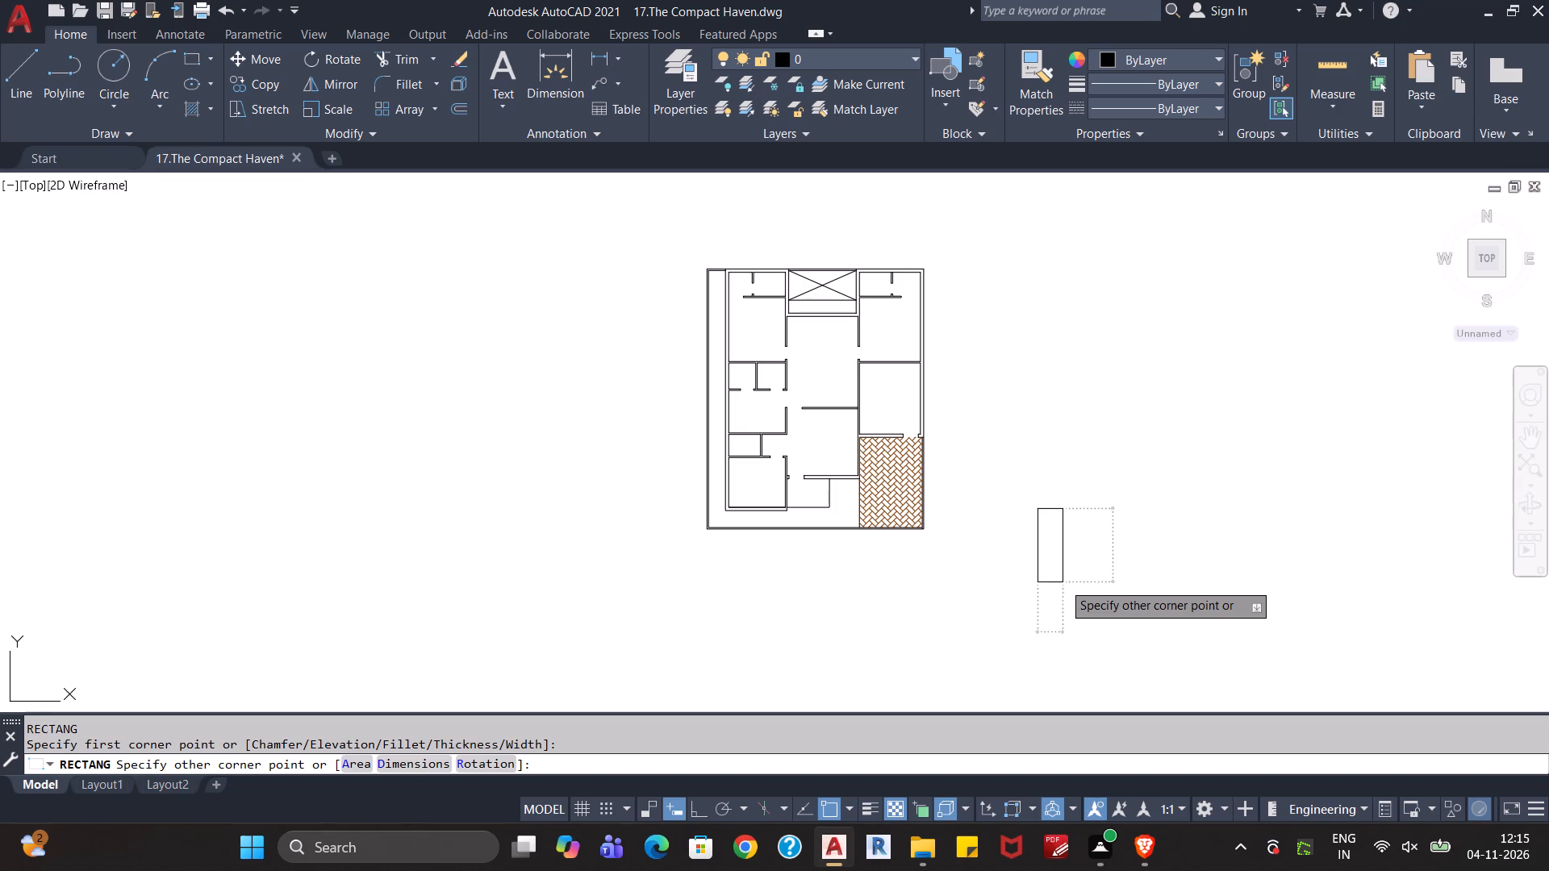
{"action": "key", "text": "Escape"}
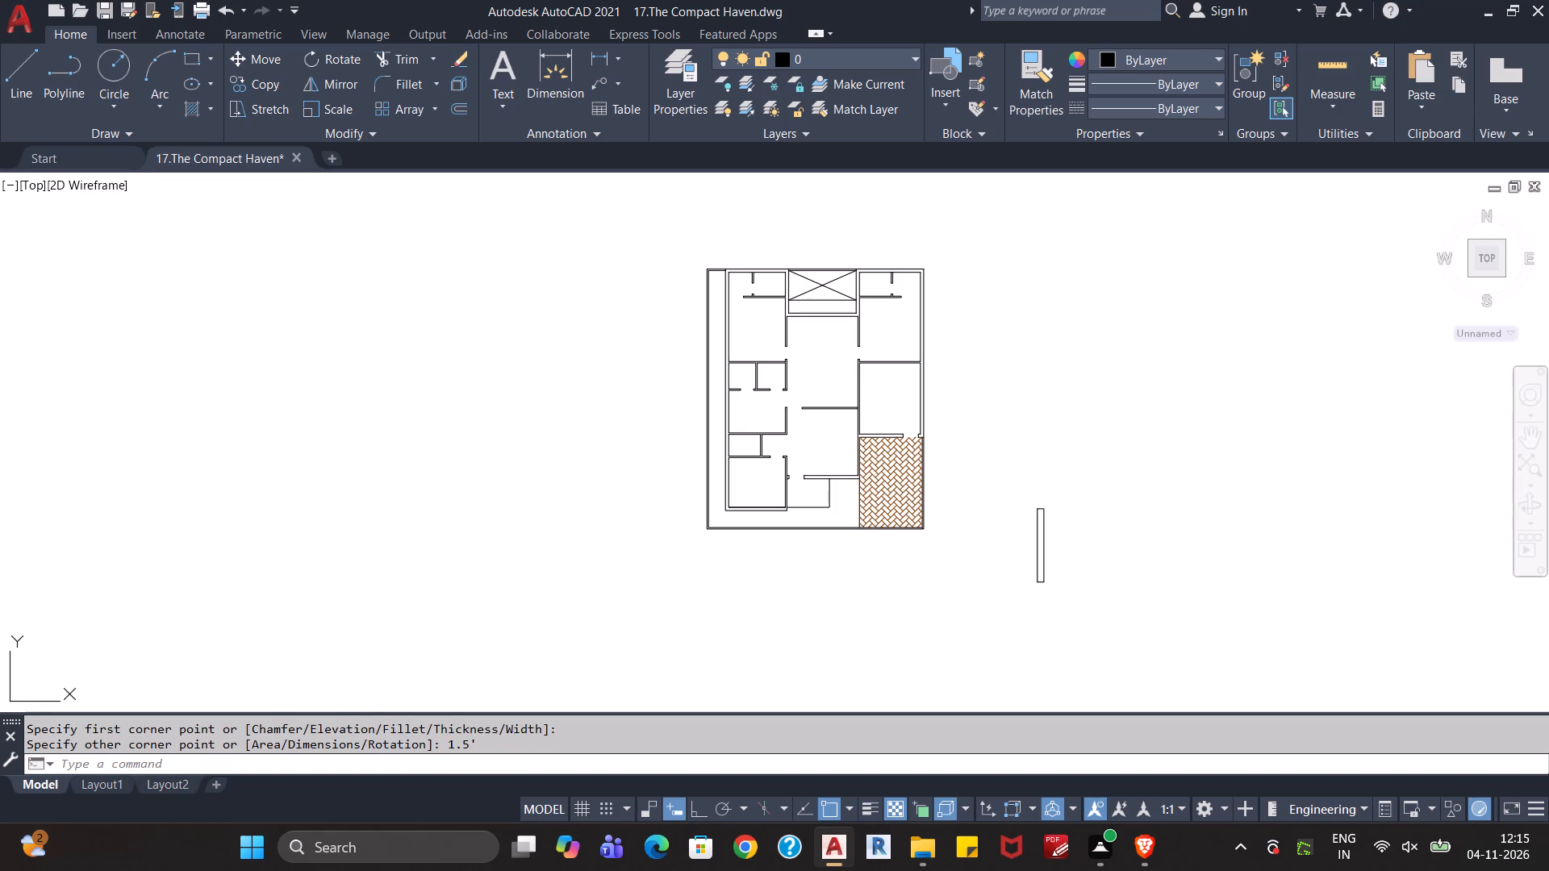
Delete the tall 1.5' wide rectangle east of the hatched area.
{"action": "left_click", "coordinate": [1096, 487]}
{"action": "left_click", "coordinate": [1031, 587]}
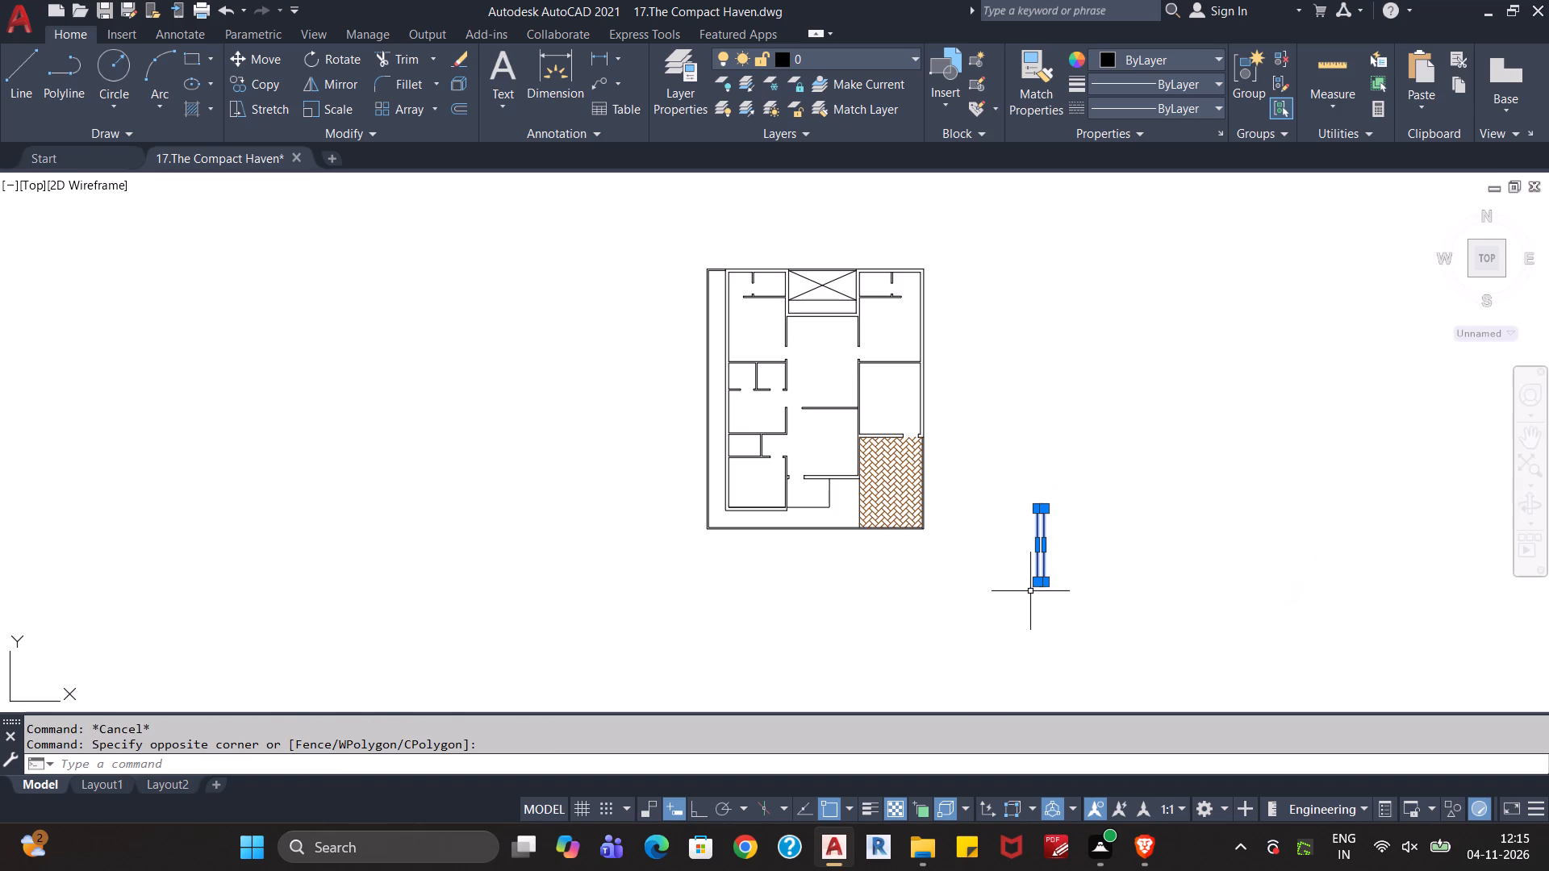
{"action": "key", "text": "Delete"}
Draw a rectangle 2' long and 3'-10" wide in the empty space southeast of the hatched area.
{"action": "type", "text": "rec"}
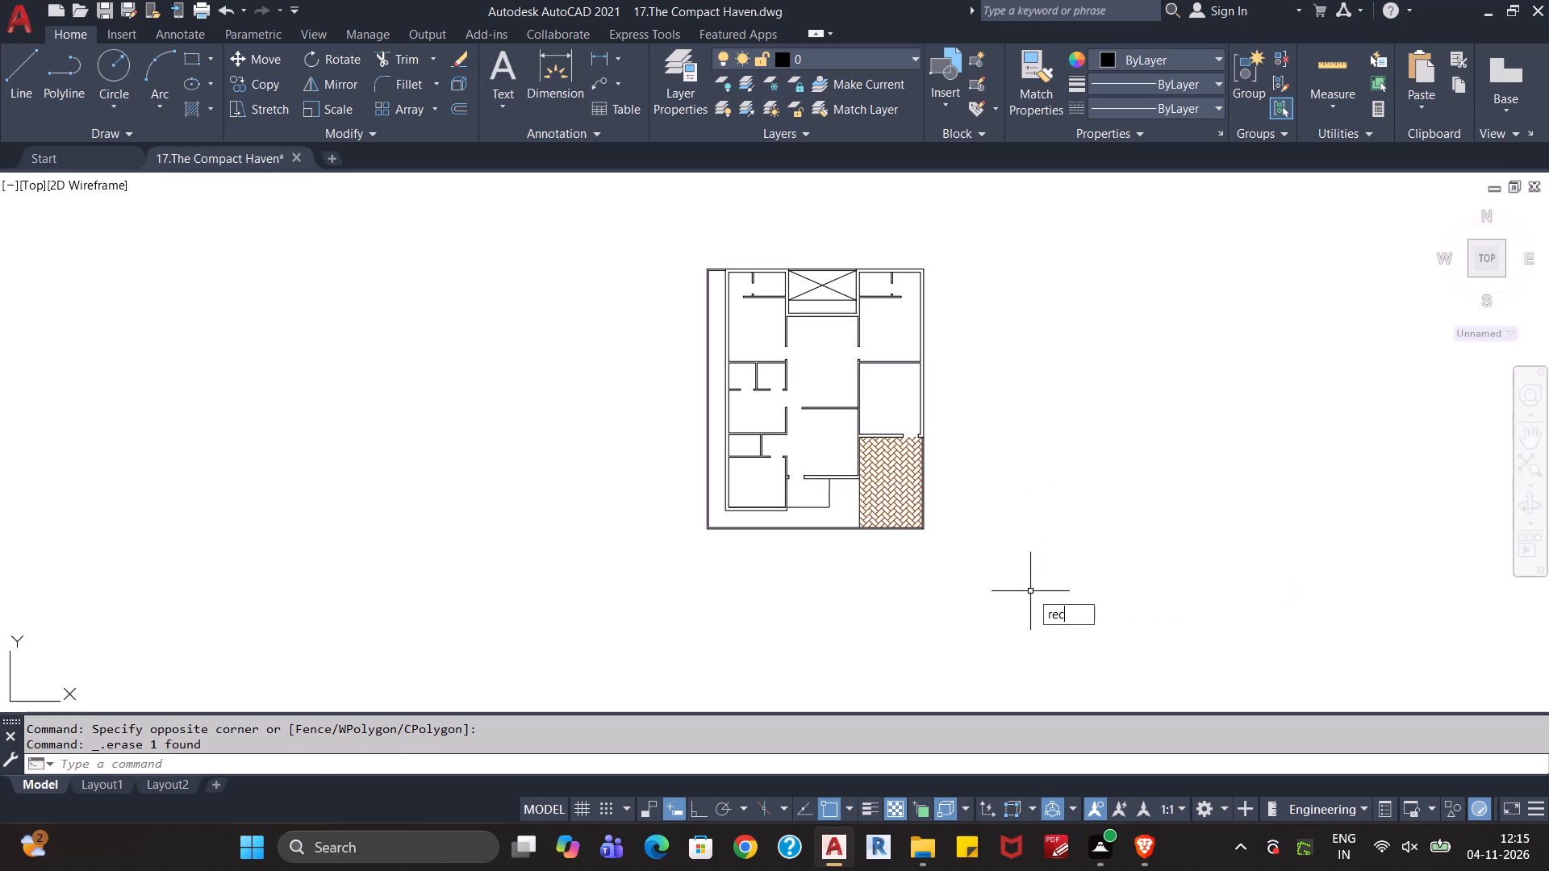
{"action": "key", "text": "Return"}
{"action": "left_click", "coordinate": [1028, 549]}
{"action": "key", "text": "d"}
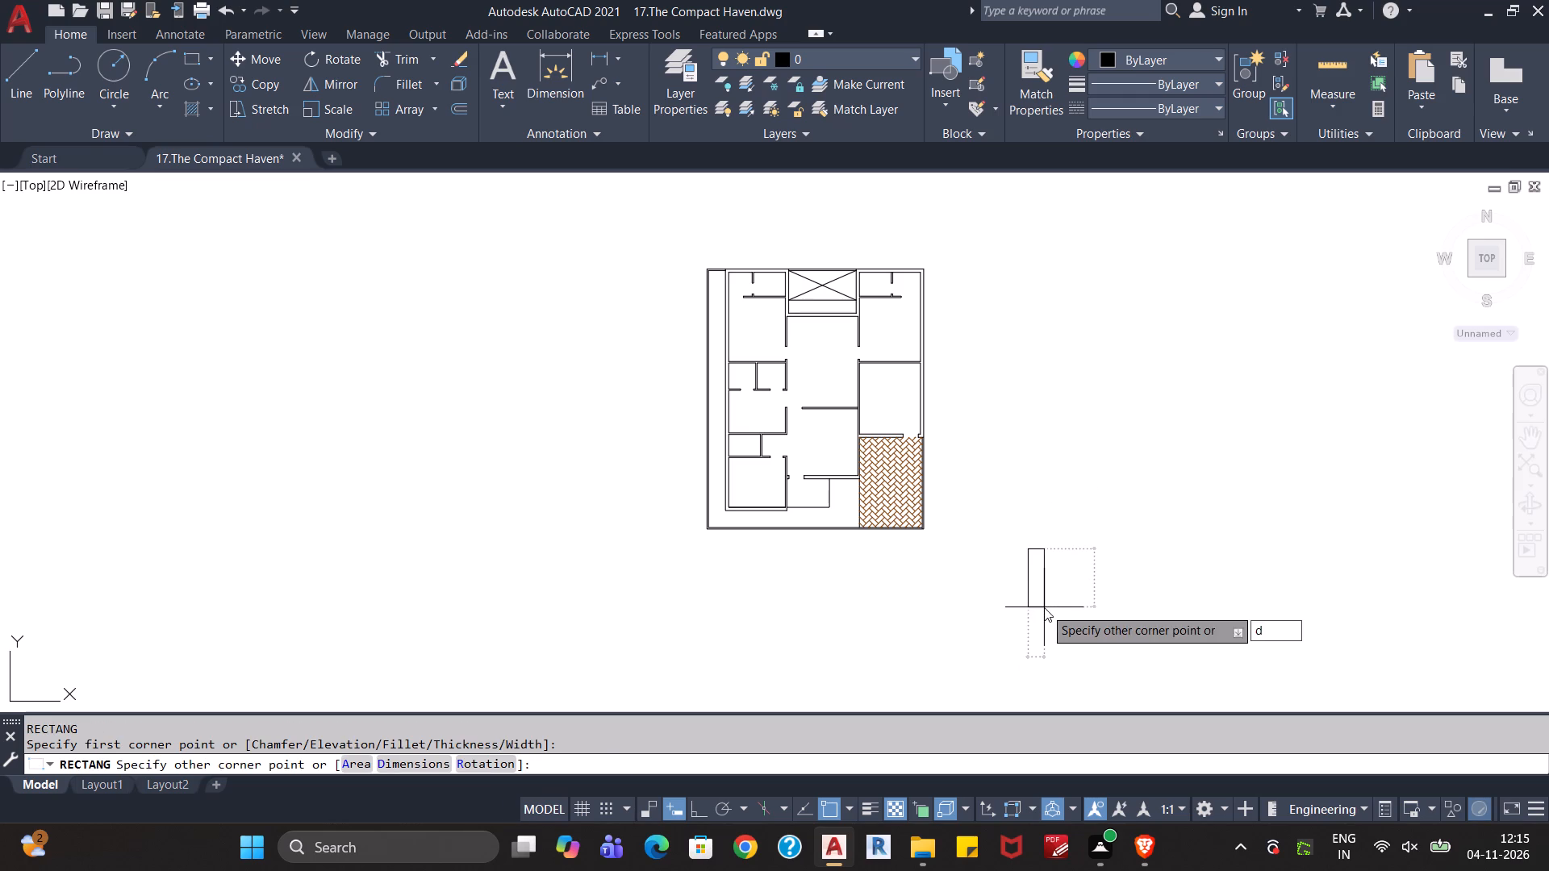
{"action": "key", "text": "Return"}
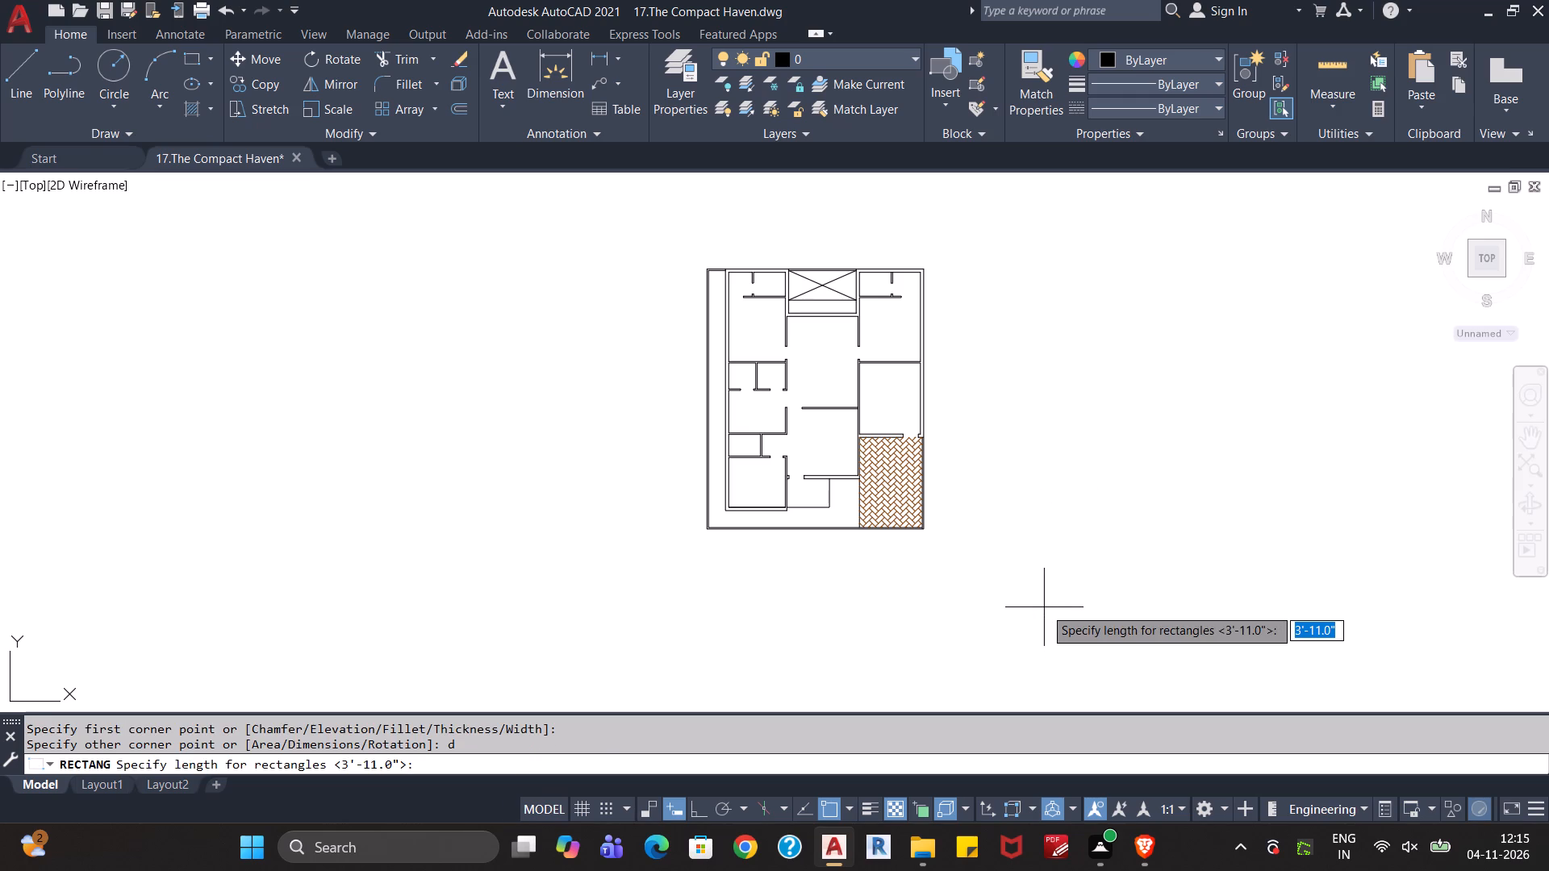
{"action": "type", "text": "2'"}
{"action": "key", "text": "Return"}
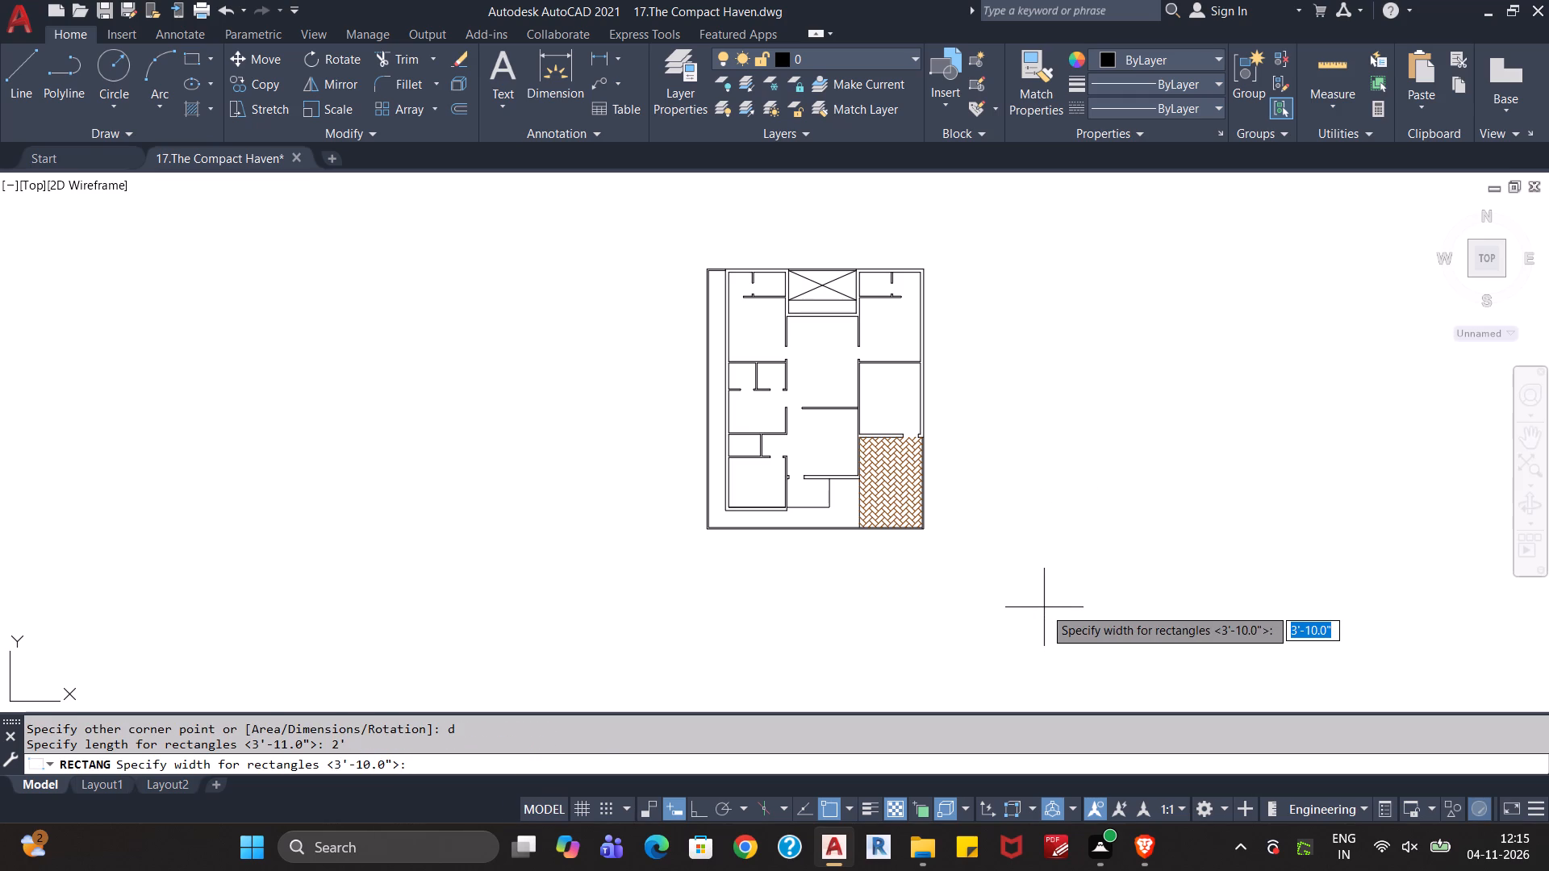
{"action": "type", "text": "3'10"}
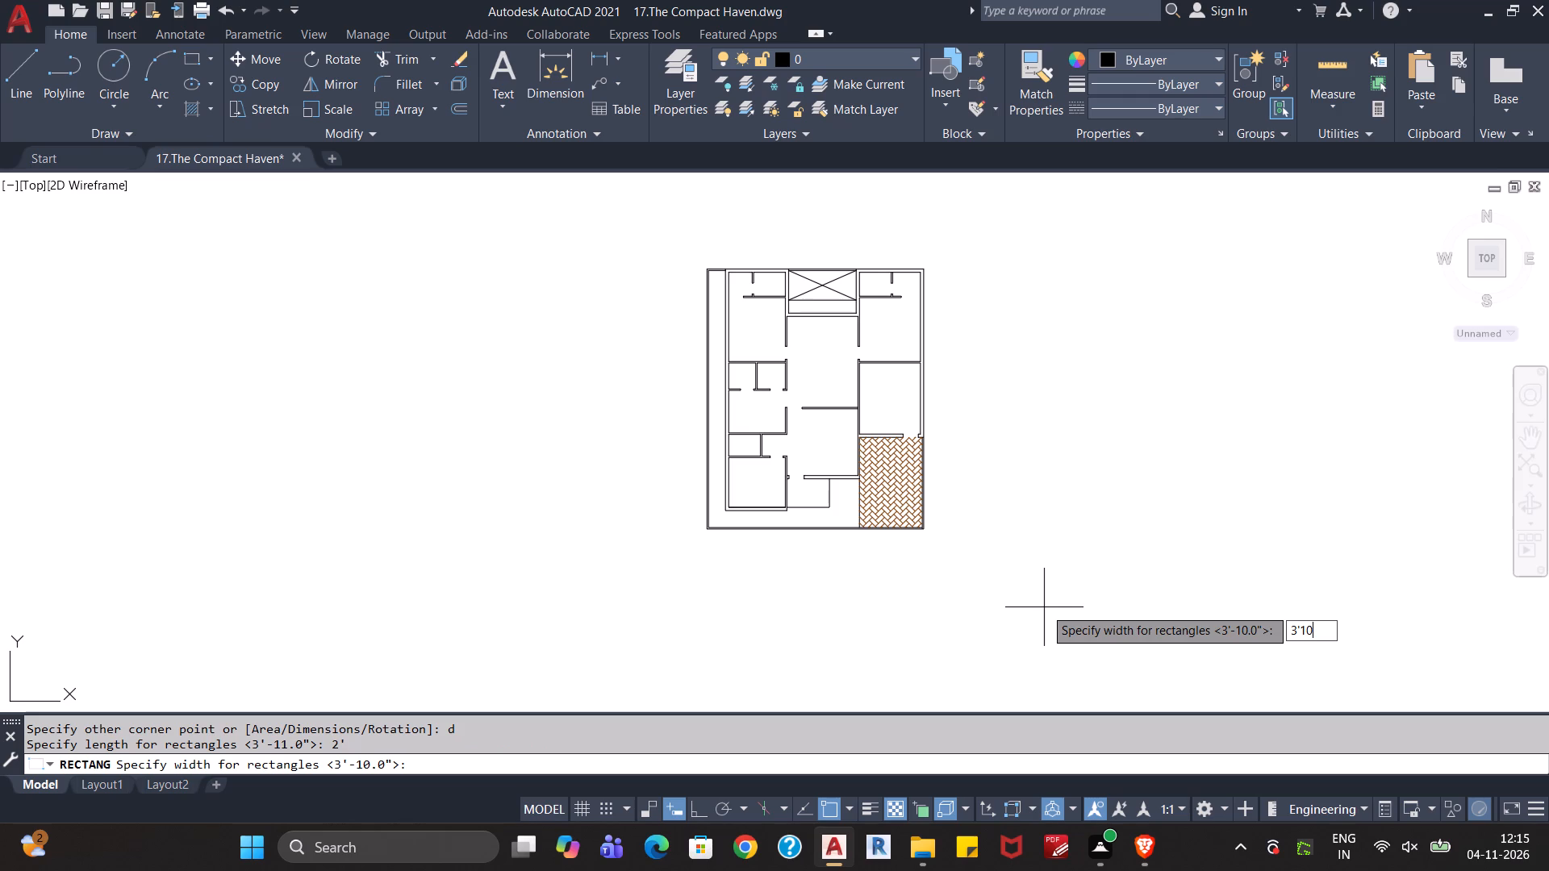
{"action": "key", "text": "shift+quotedbl"}
{"action": "key", "text": "Return"}
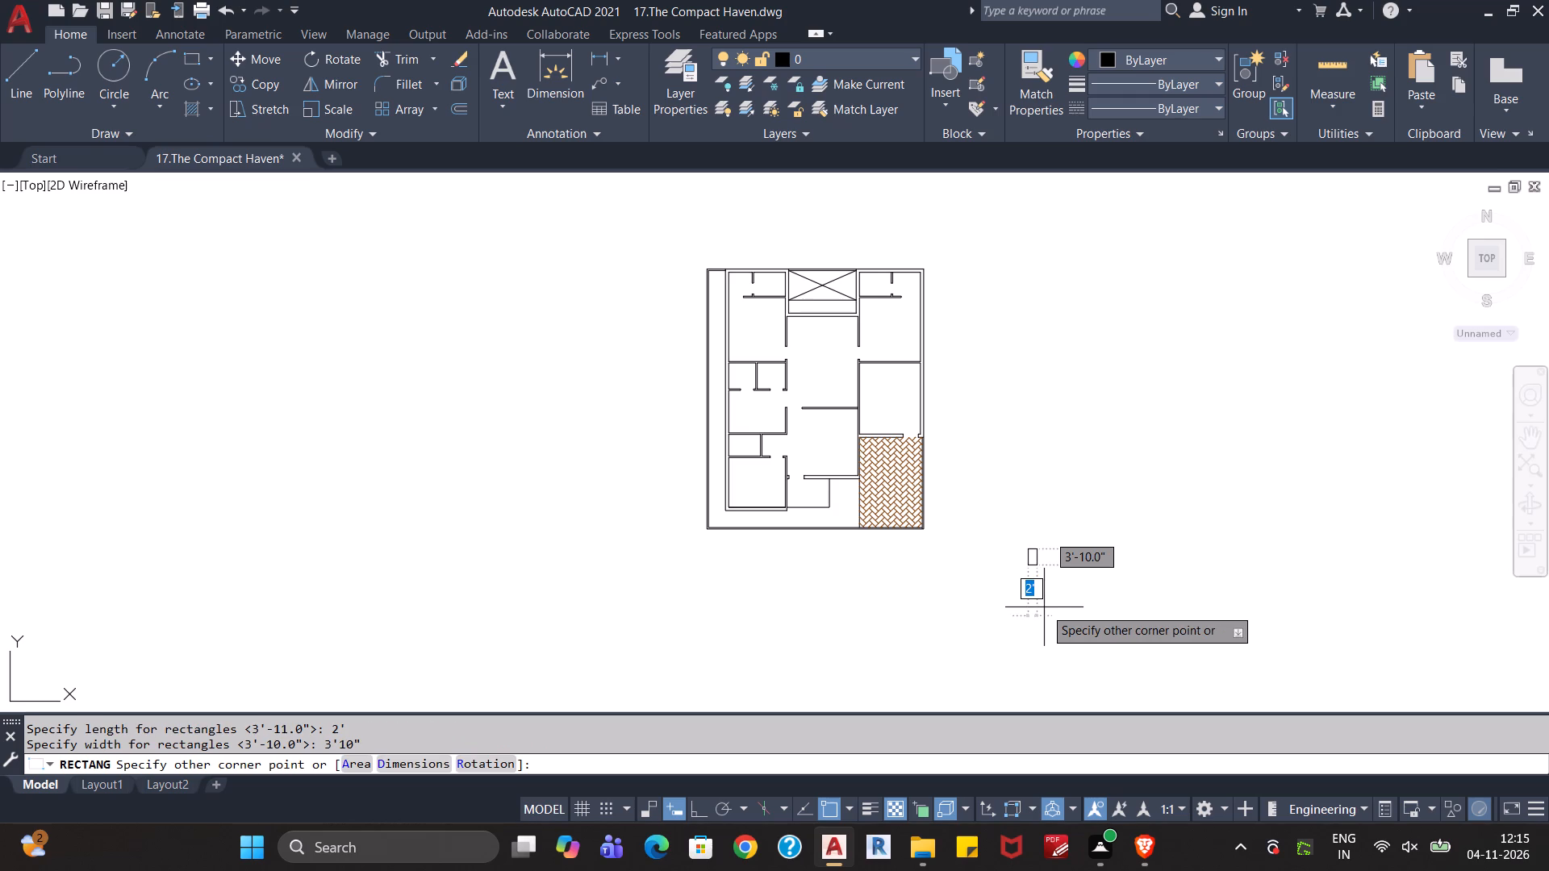
{"action": "left_click", "coordinate": [1044, 607]}
Copy the 2' by 3'-10" rectangle and paste it just south of the plan's boundary wall, below the southwest room.
{"action": "scroll", "coordinate": [1040, 577], "scroll_direction": "up", "scroll_amount": 3}
{"action": "middle_click_drag", "start_coordinate": [1039, 580], "coordinate": [1150, 566]}
{"action": "scroll", "coordinate": [1150, 566], "scroll_direction": "down", "scroll_amount": 1}
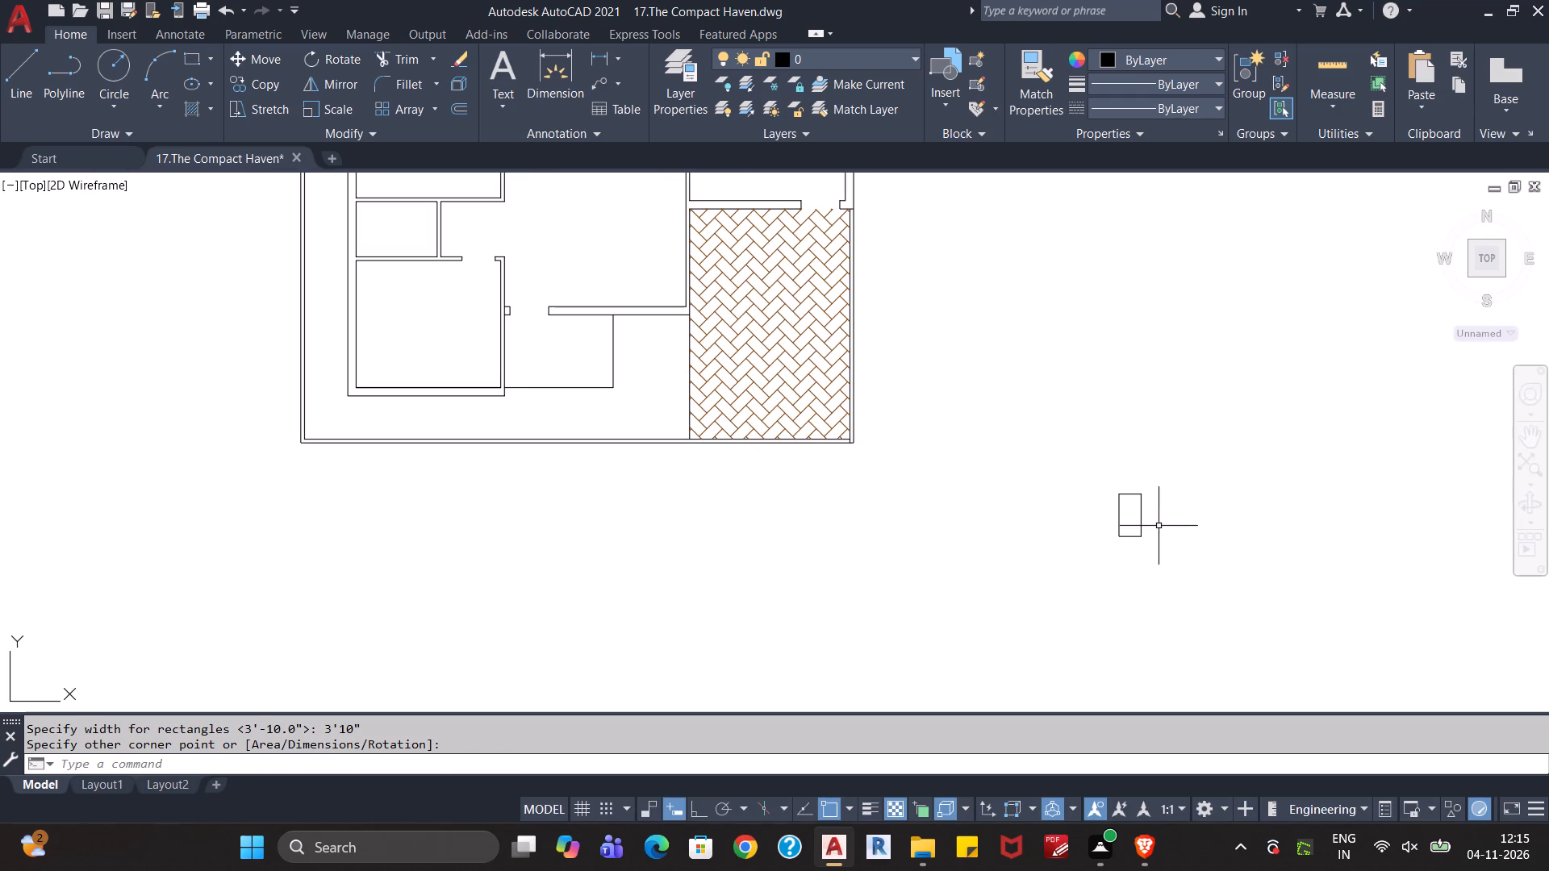
{"action": "left_click", "coordinate": [1159, 523]}
{"action": "left_click", "coordinate": [1106, 556]}
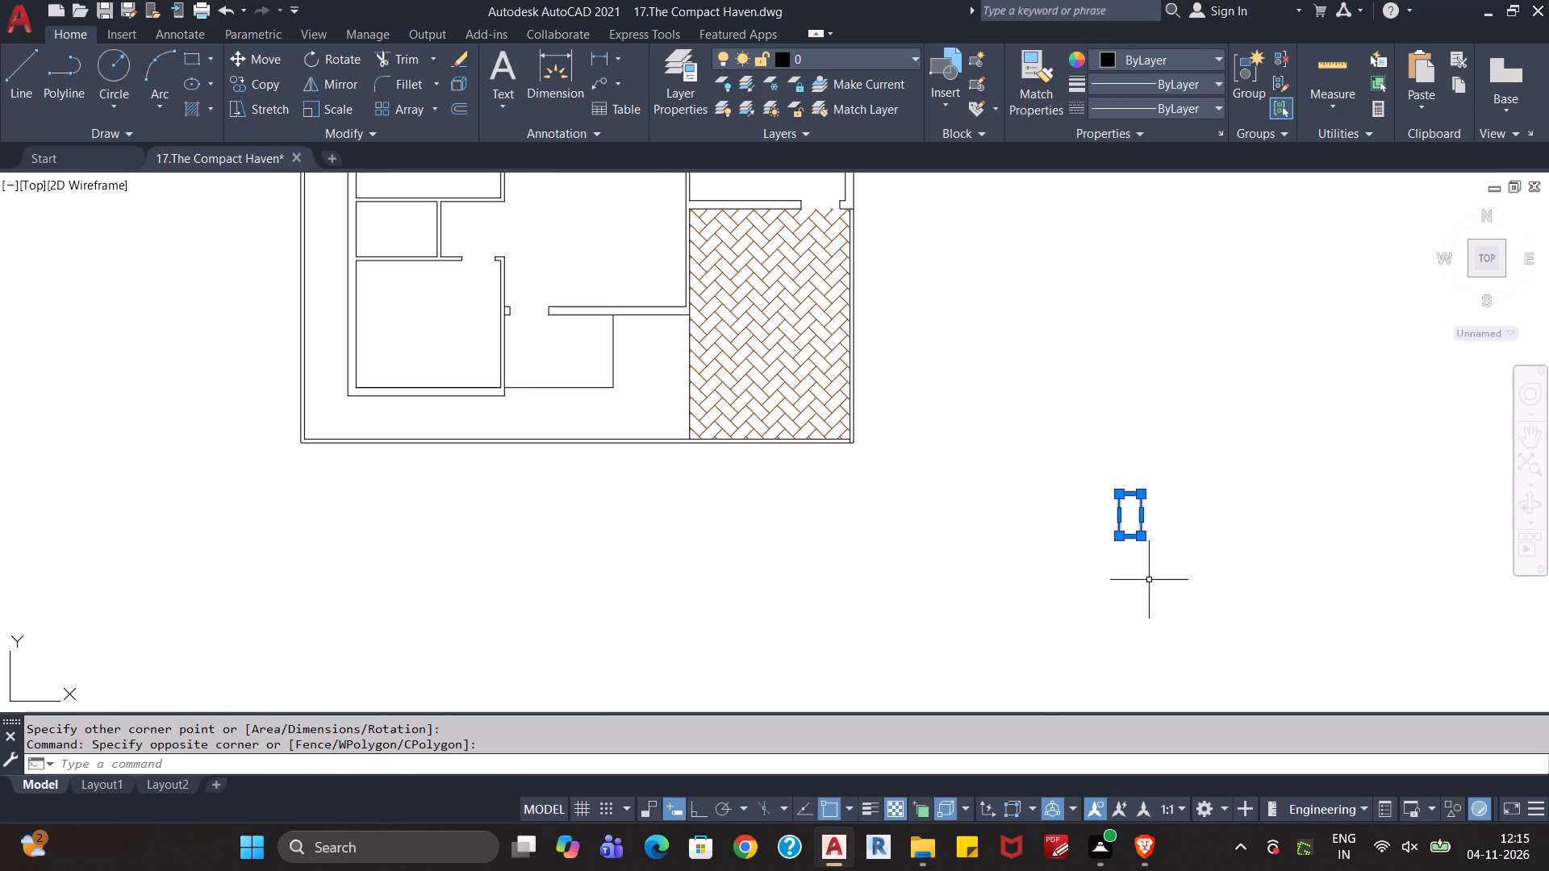
{"action": "key", "text": "ctrl+c"}
{"action": "middle_click_drag", "start_coordinate": [825, 574], "coordinate": [931, 573]}
{"action": "key", "text": "ctrl+v"}
{"action": "scroll", "coordinate": [646, 461], "scroll_direction": "up", "scroll_amount": 2}
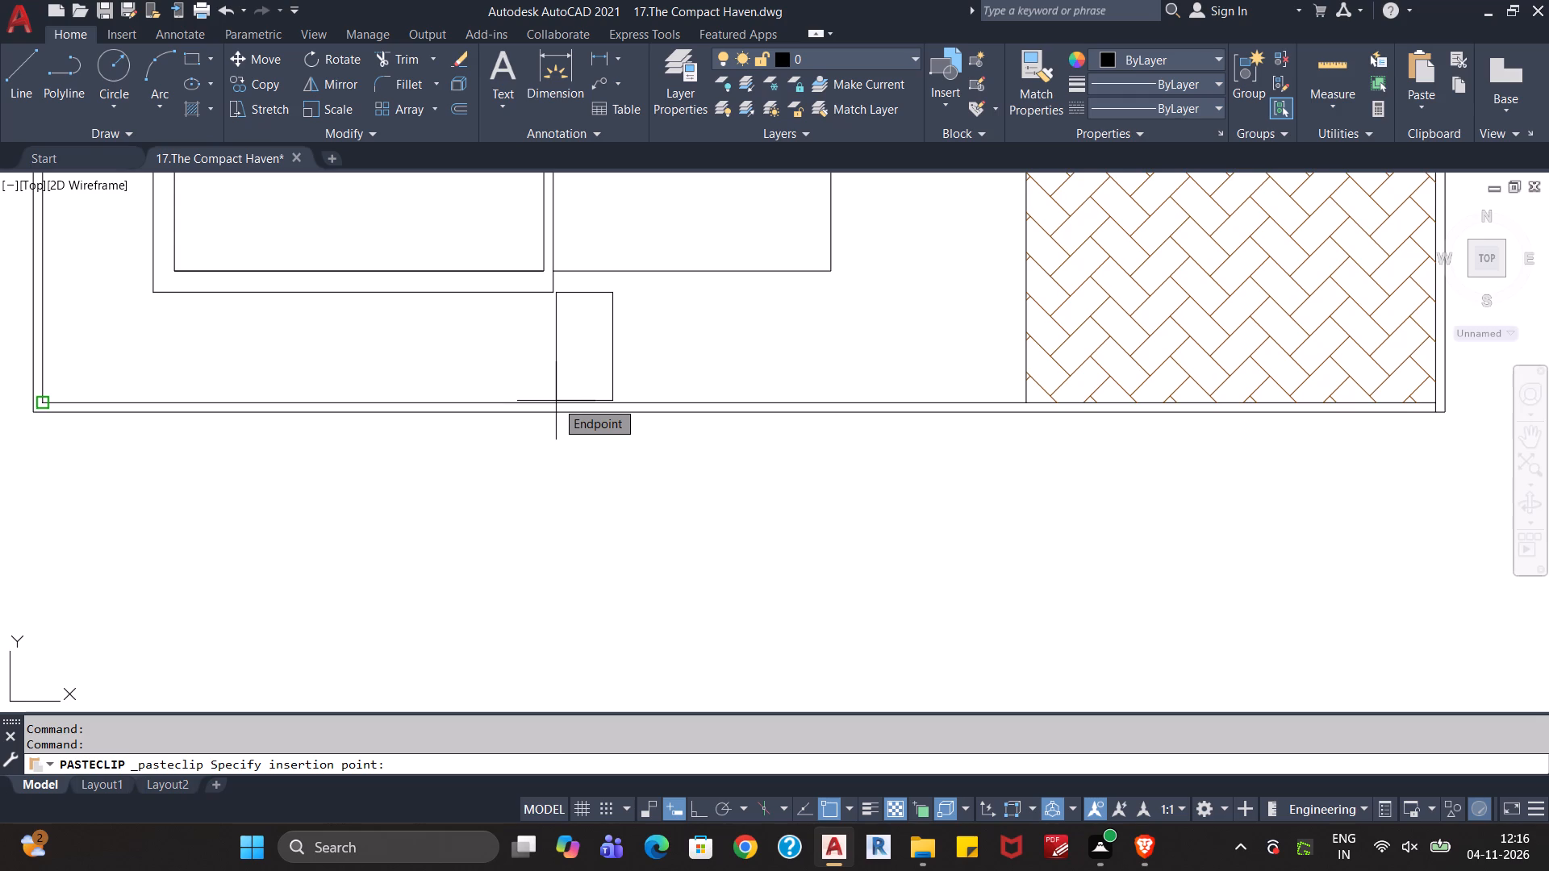
{"action": "left_click", "coordinate": [562, 584]}
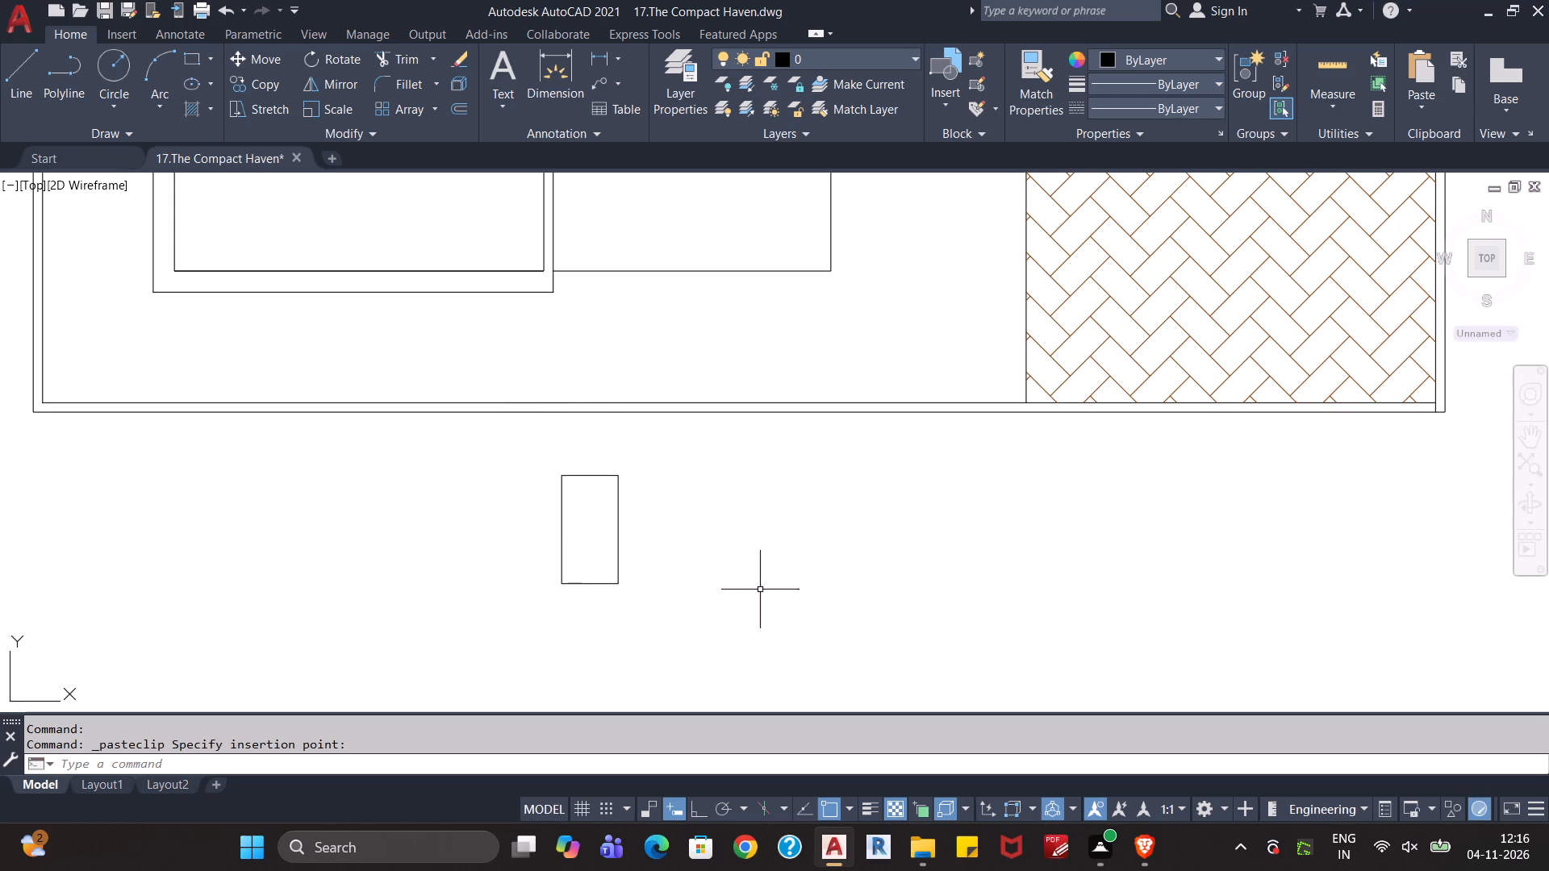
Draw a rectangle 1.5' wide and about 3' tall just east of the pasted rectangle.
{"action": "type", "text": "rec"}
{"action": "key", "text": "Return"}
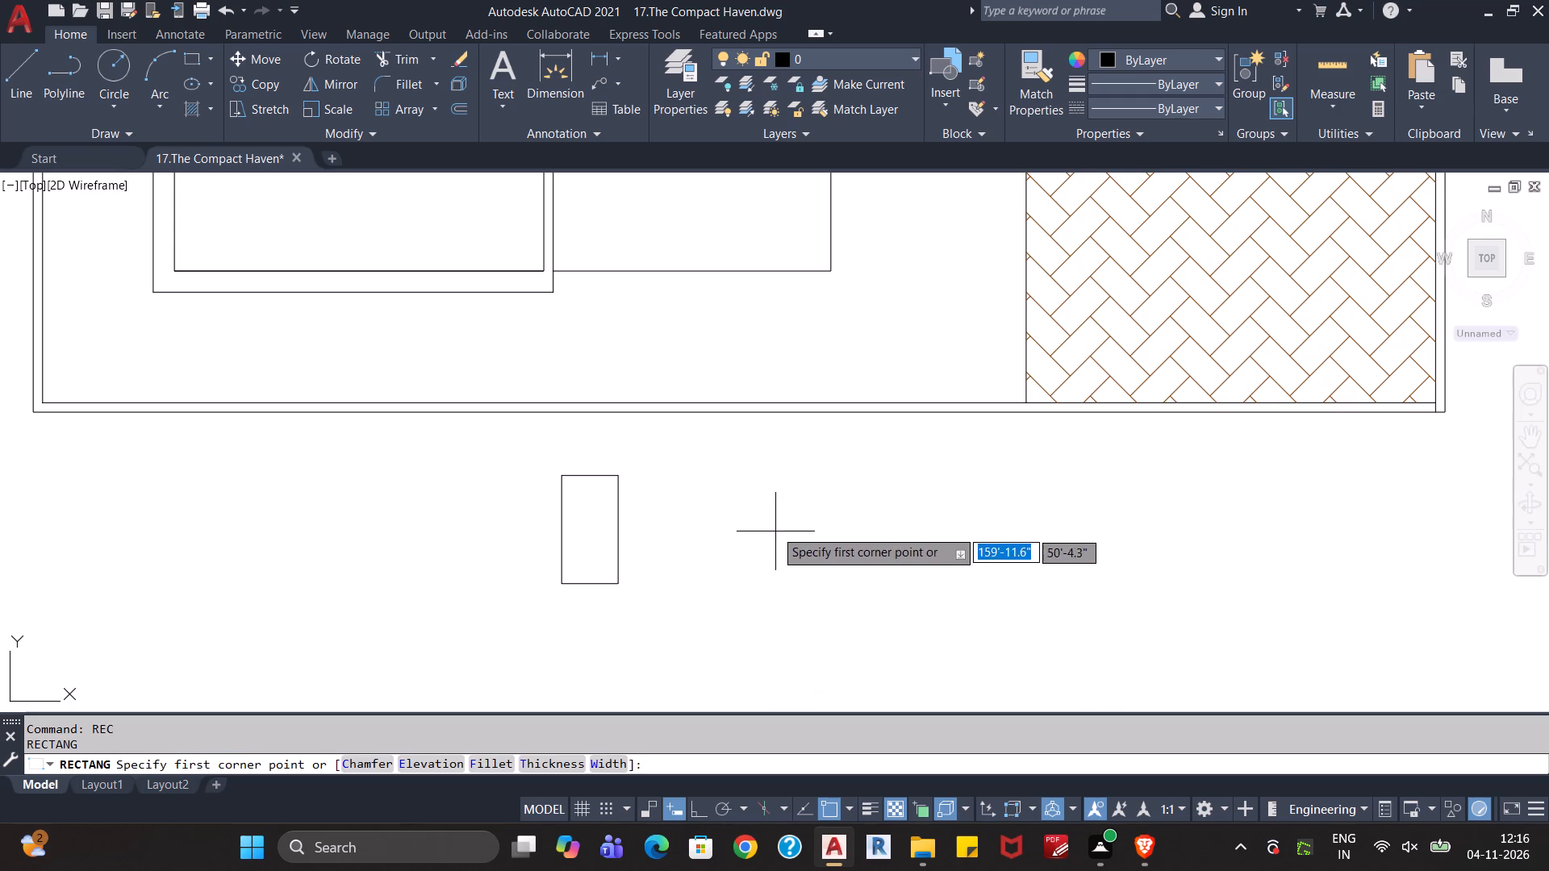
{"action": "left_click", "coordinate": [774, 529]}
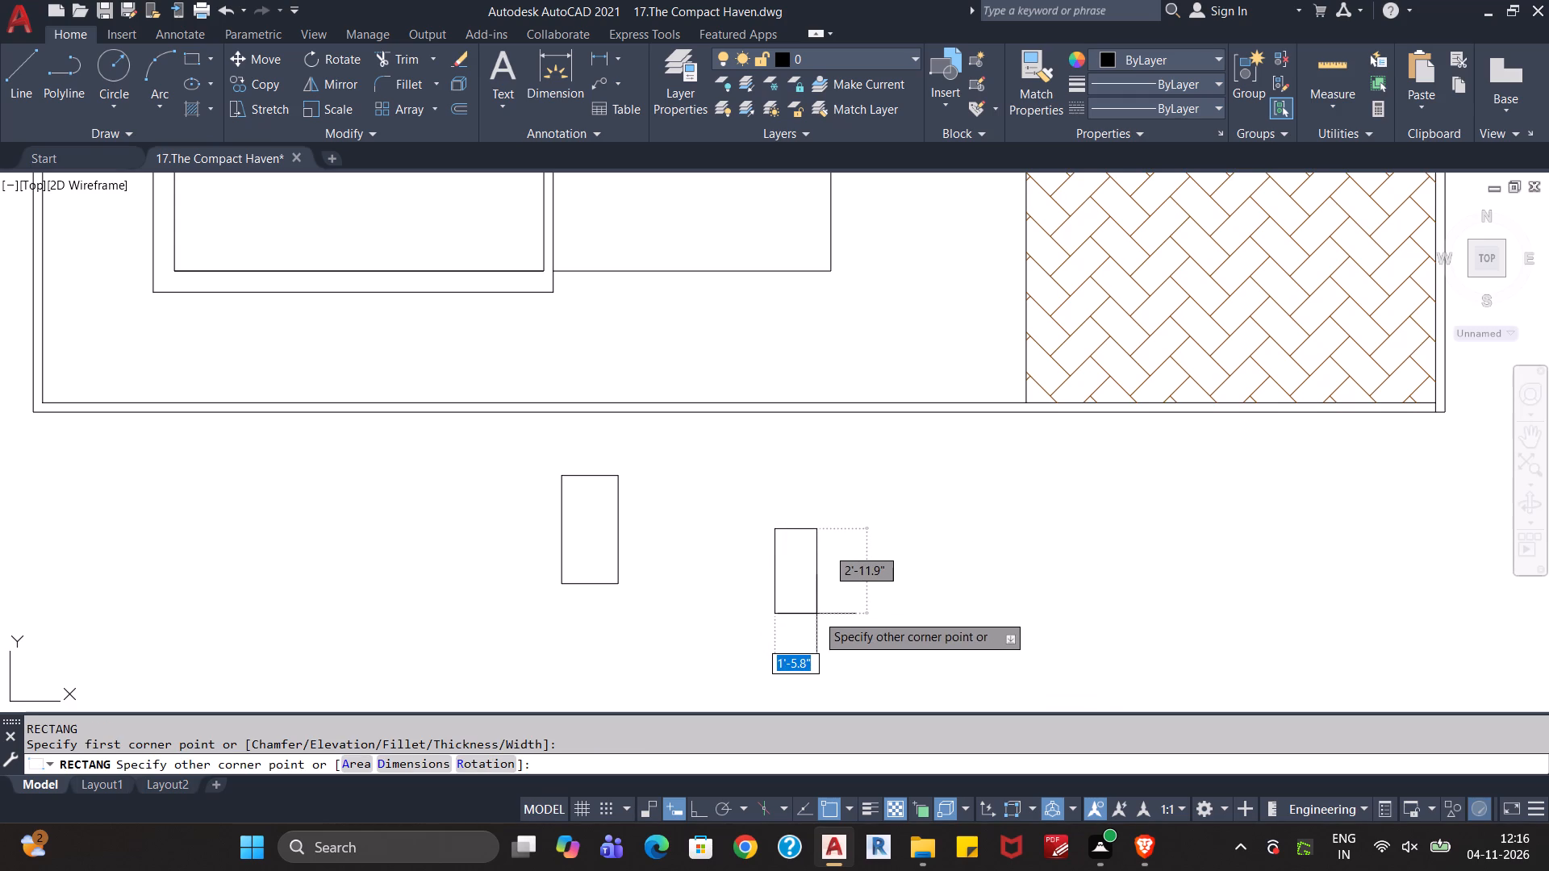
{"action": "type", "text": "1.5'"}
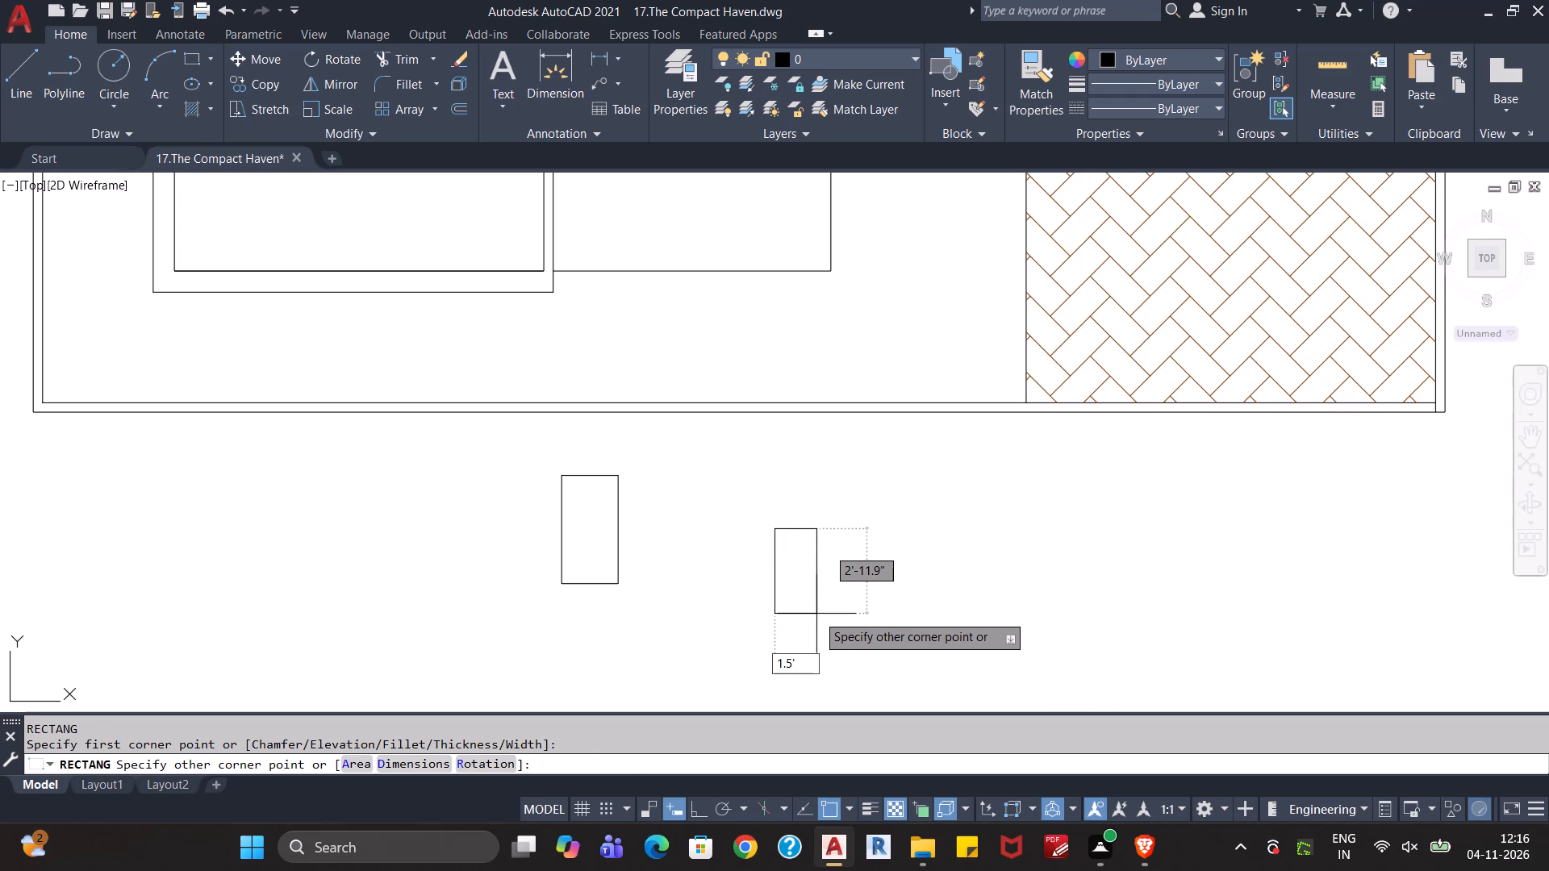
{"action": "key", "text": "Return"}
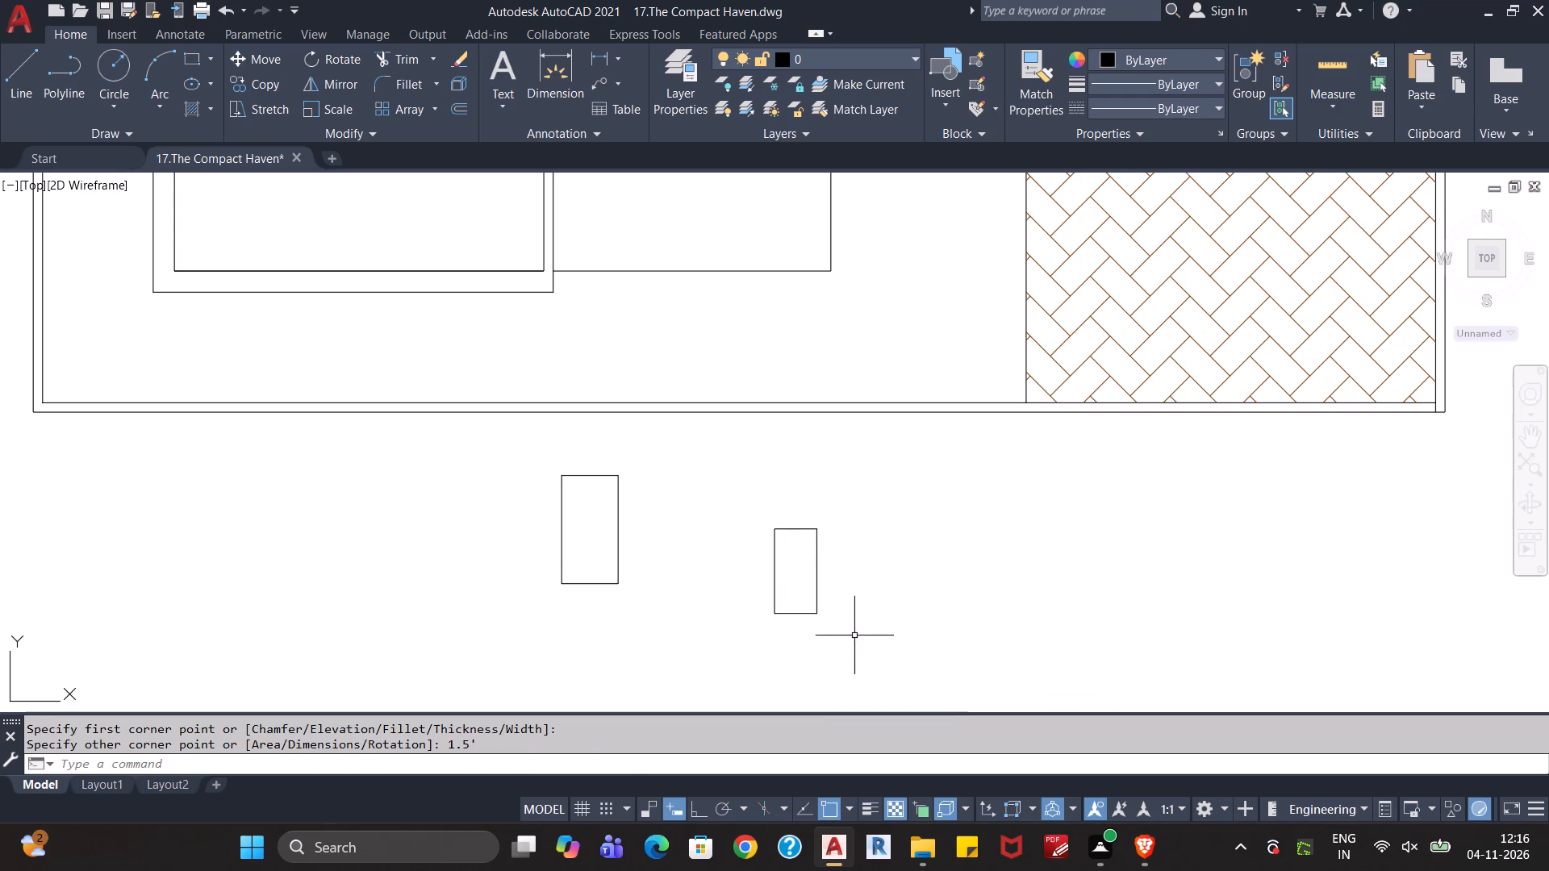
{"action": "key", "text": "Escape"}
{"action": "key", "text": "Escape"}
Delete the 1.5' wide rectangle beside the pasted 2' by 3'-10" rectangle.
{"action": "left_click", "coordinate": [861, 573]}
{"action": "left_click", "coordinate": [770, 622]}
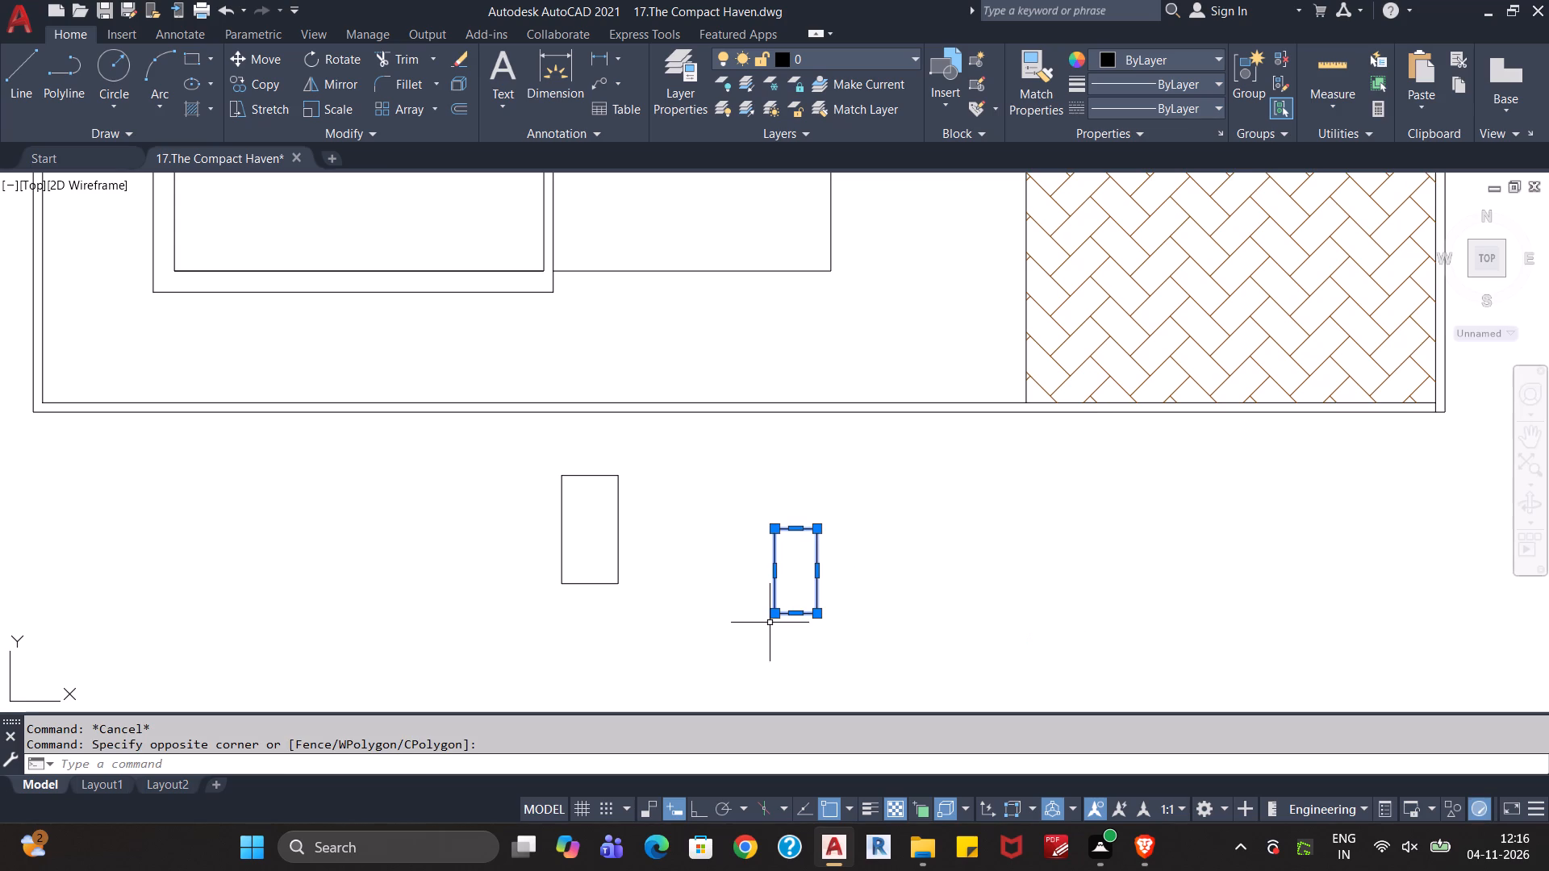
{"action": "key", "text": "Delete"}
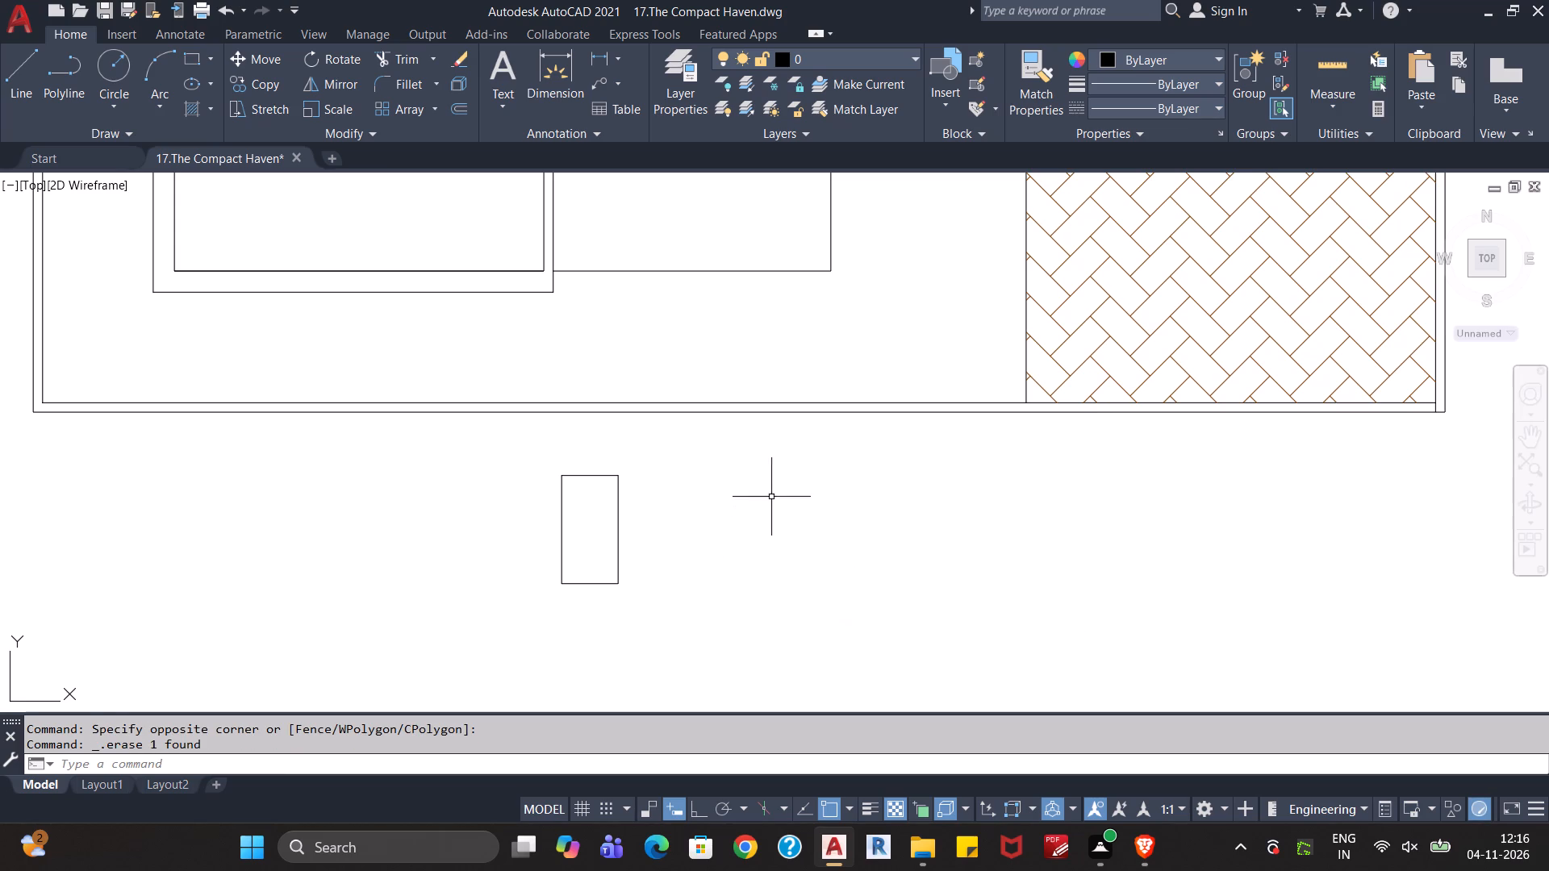
Draw a rectangle 1' long and 3' wide south of the boundary wall, east of the 2' by 3'-10" rectangle.
{"action": "type", "text": "refc"}
{"action": "key", "text": "BackSpace"}
{"action": "key", "text": "BackSpace"}
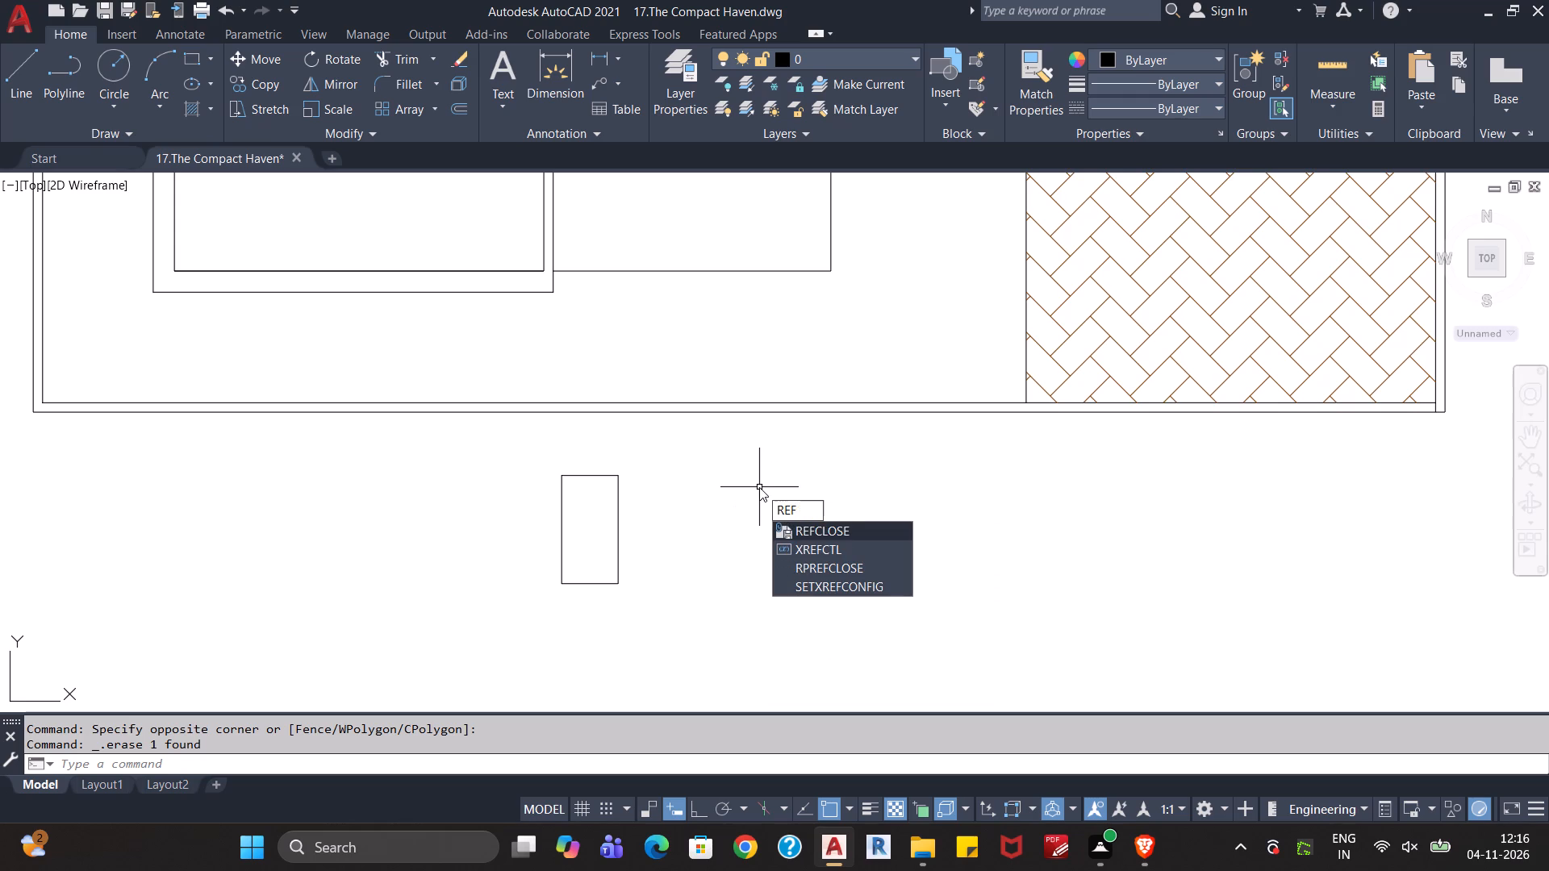
{"action": "key", "text": "BackSpace"}
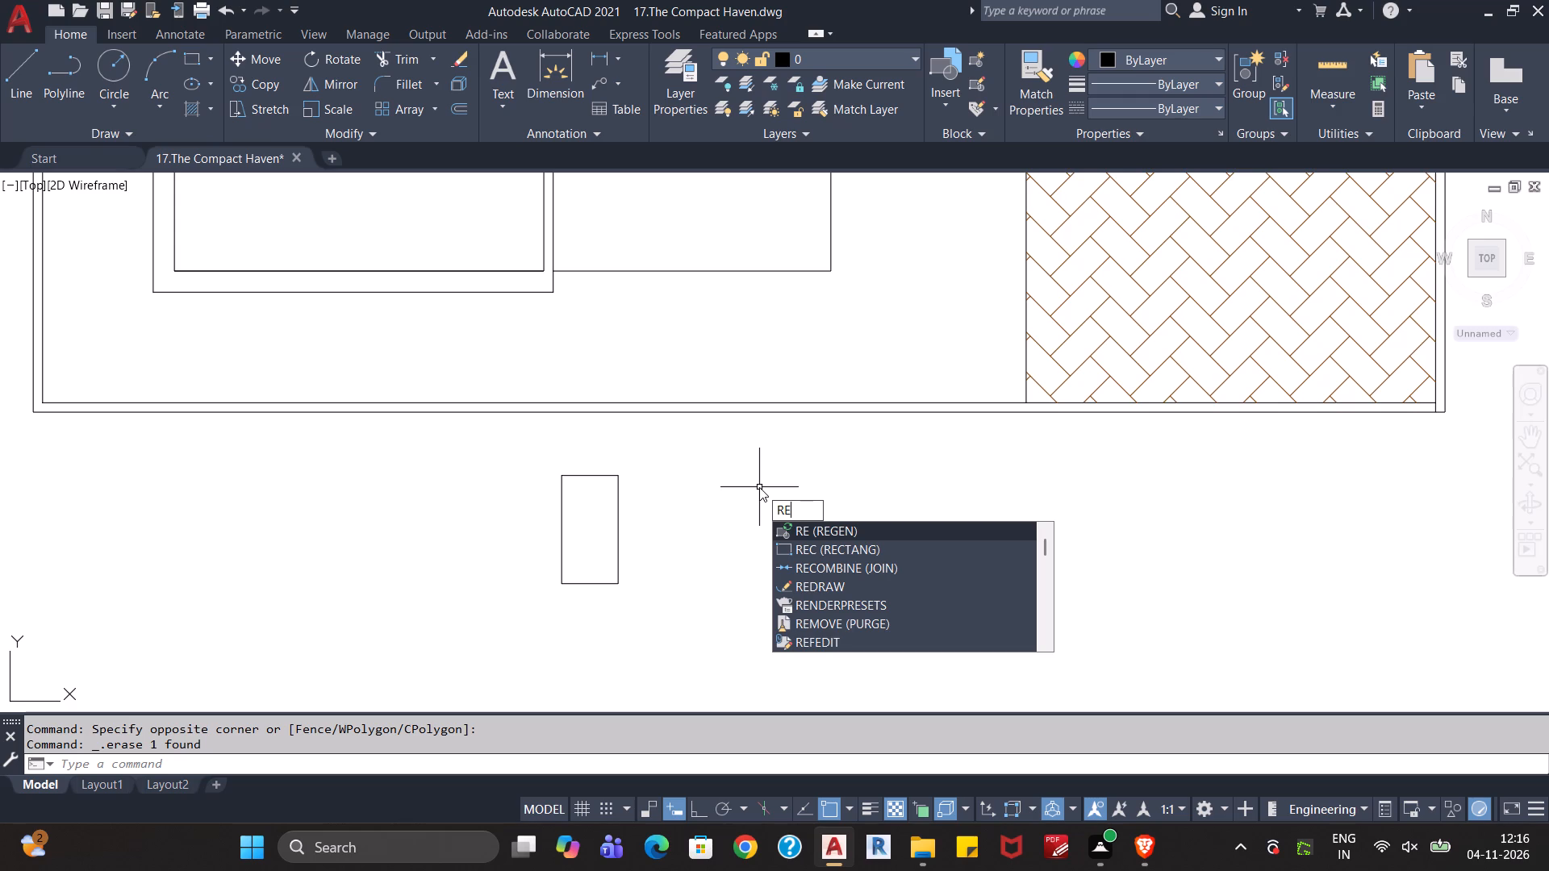
{"action": "key", "text": "c"}
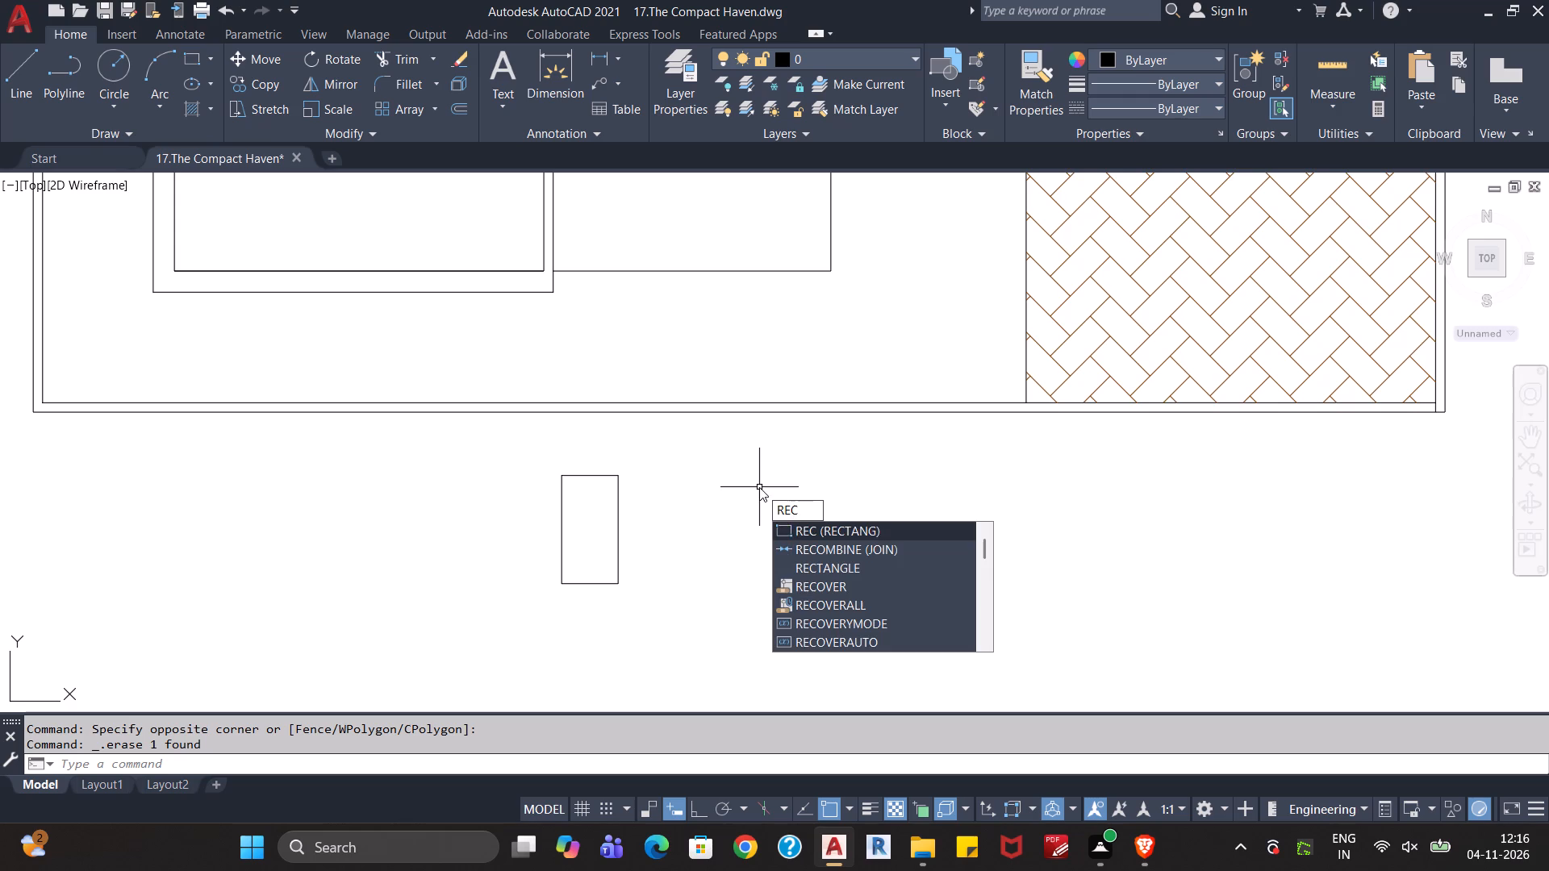
{"action": "key", "text": "Return"}
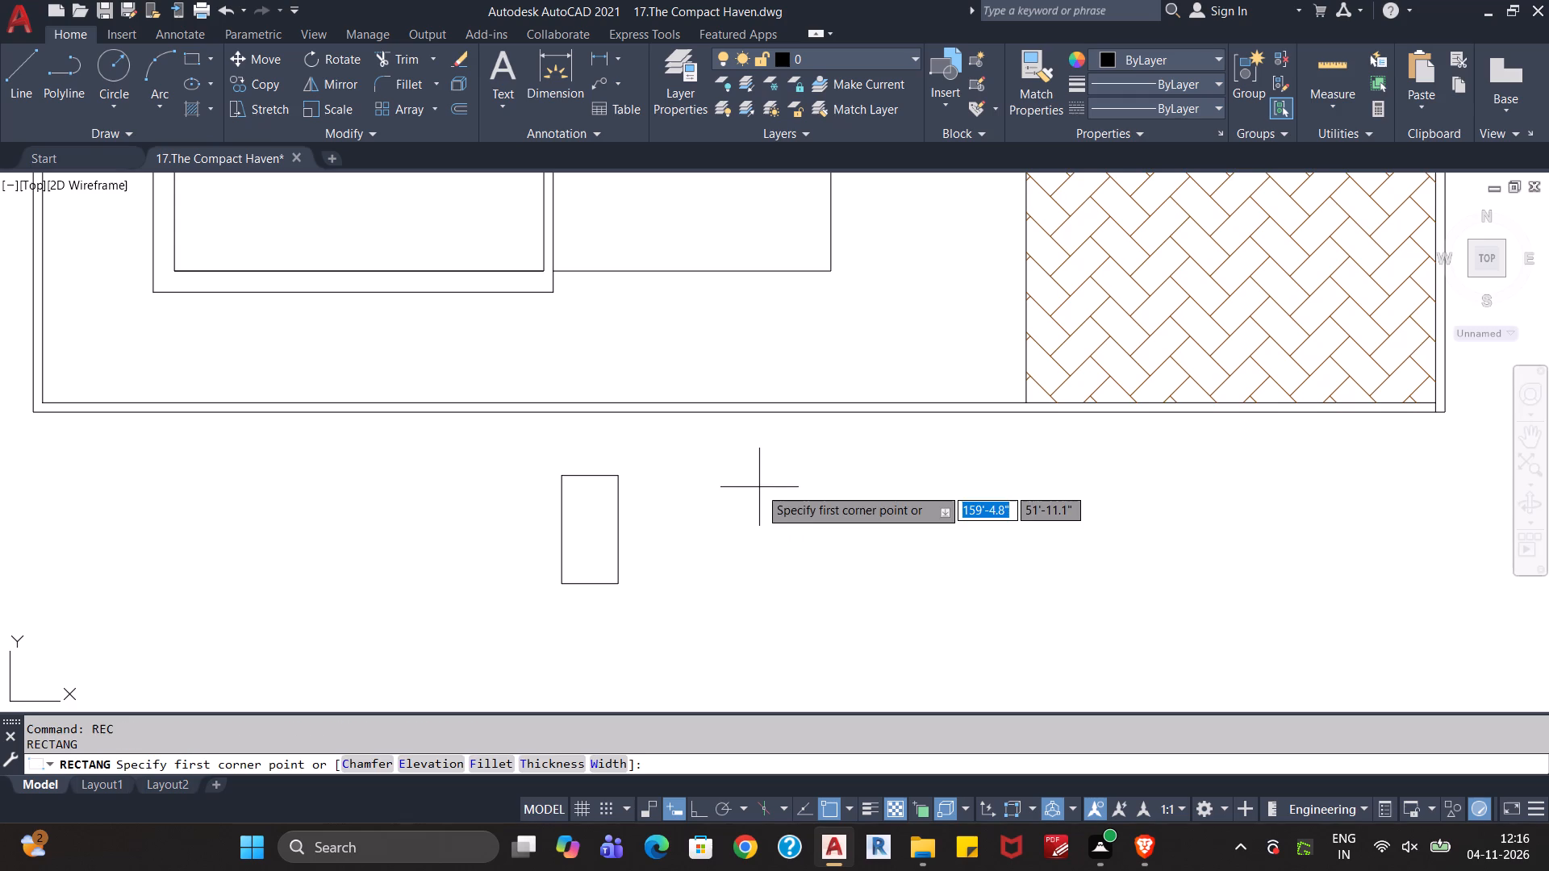
{"action": "left_click", "coordinate": [759, 487]}
{"action": "key", "text": "d"}
{"action": "key", "text": "Return"}
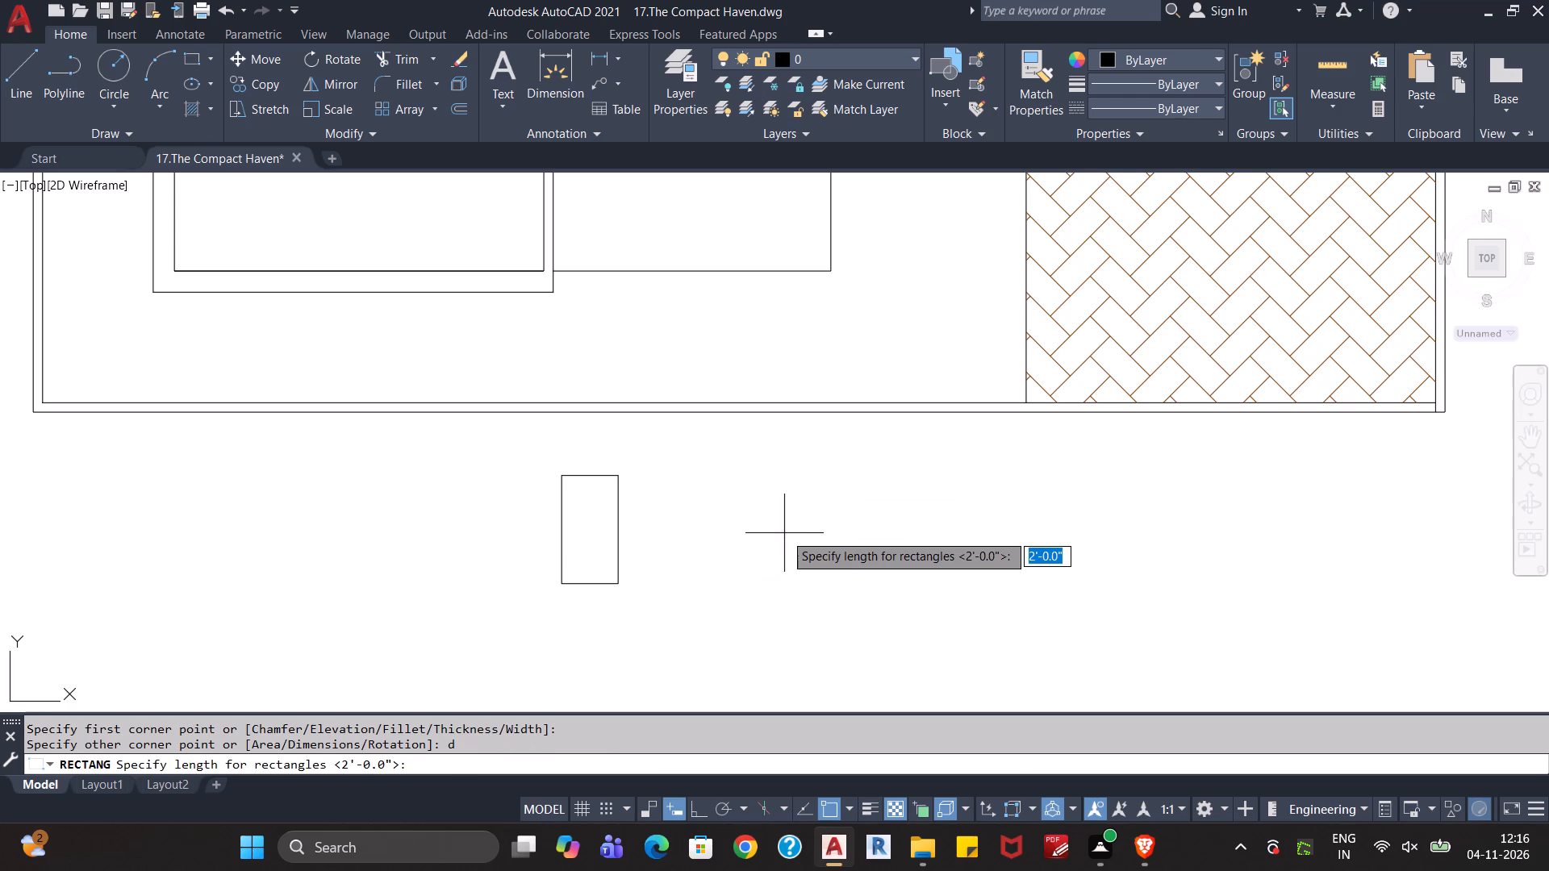
{"action": "type", "text": "1'"}
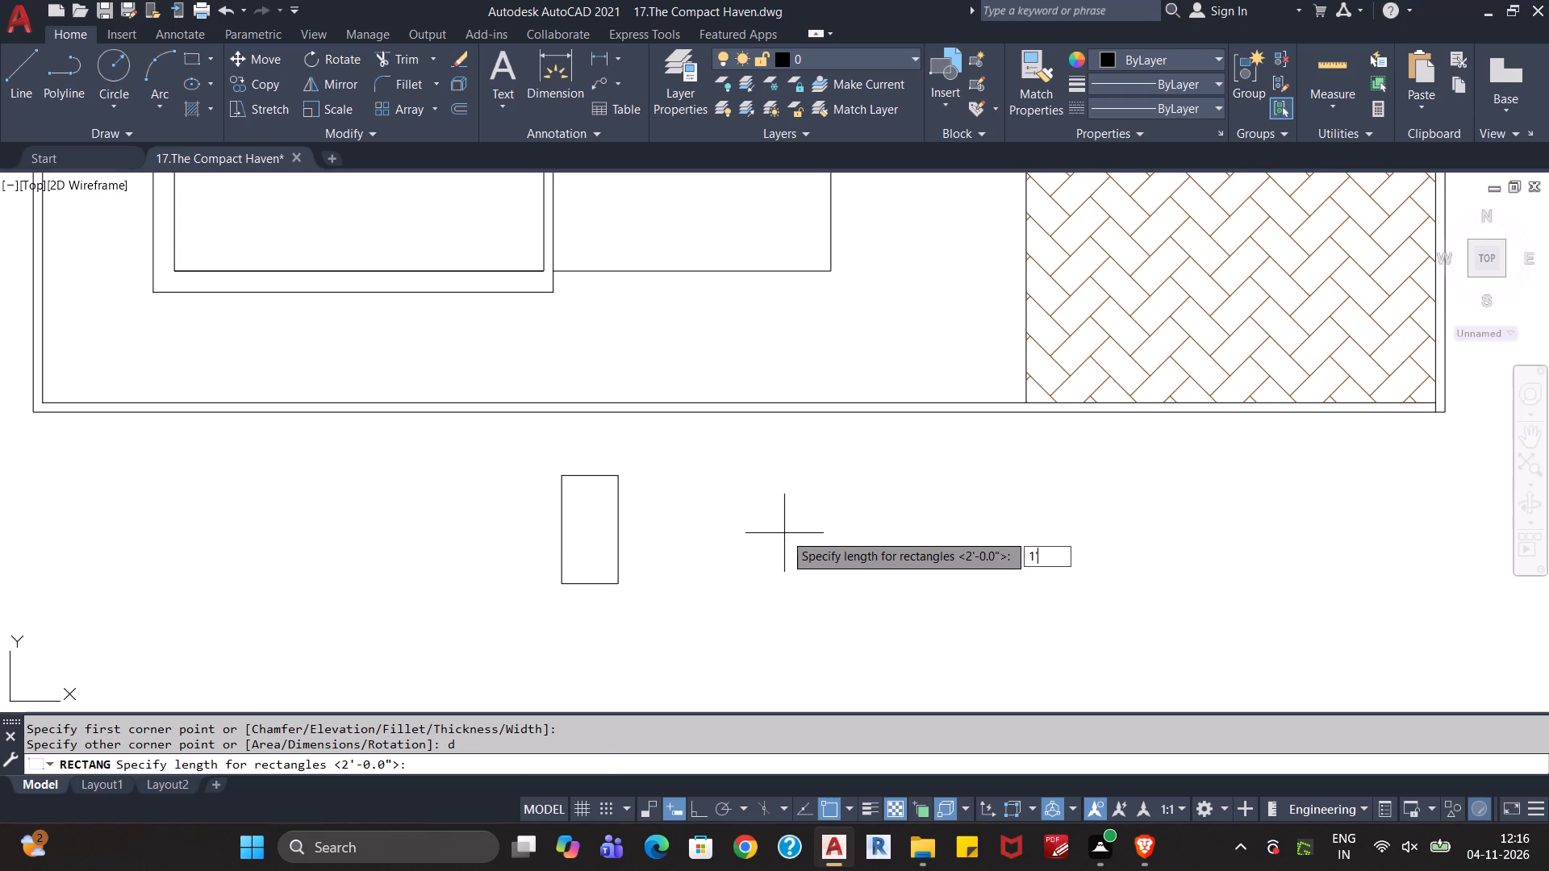
{"action": "key", "text": "Return"}
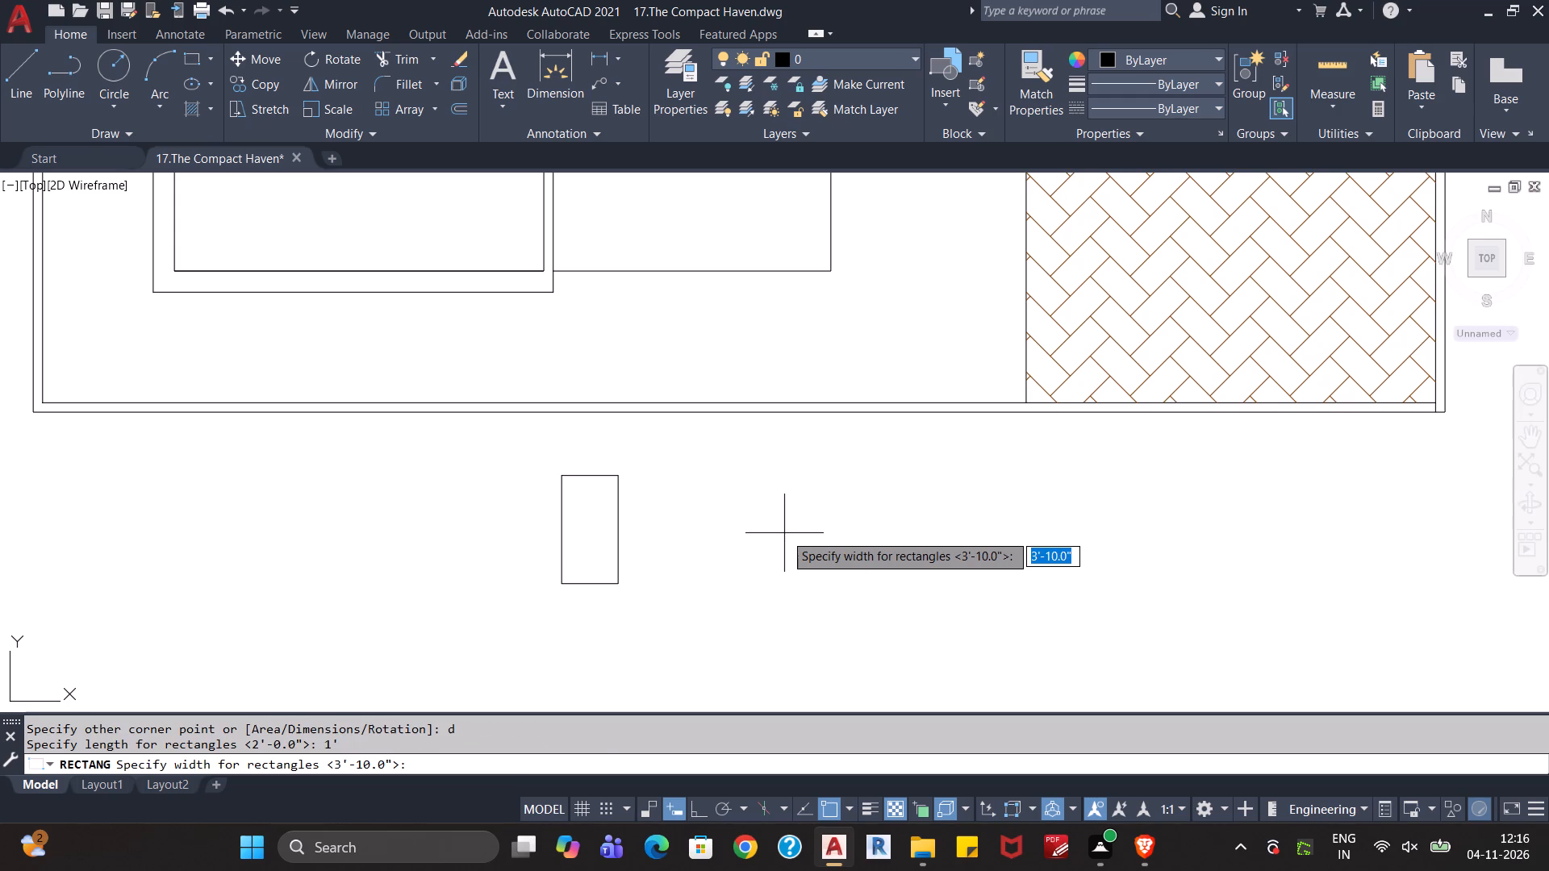
{"action": "type", "text": "3'"}
{"action": "key", "text": "Return"}
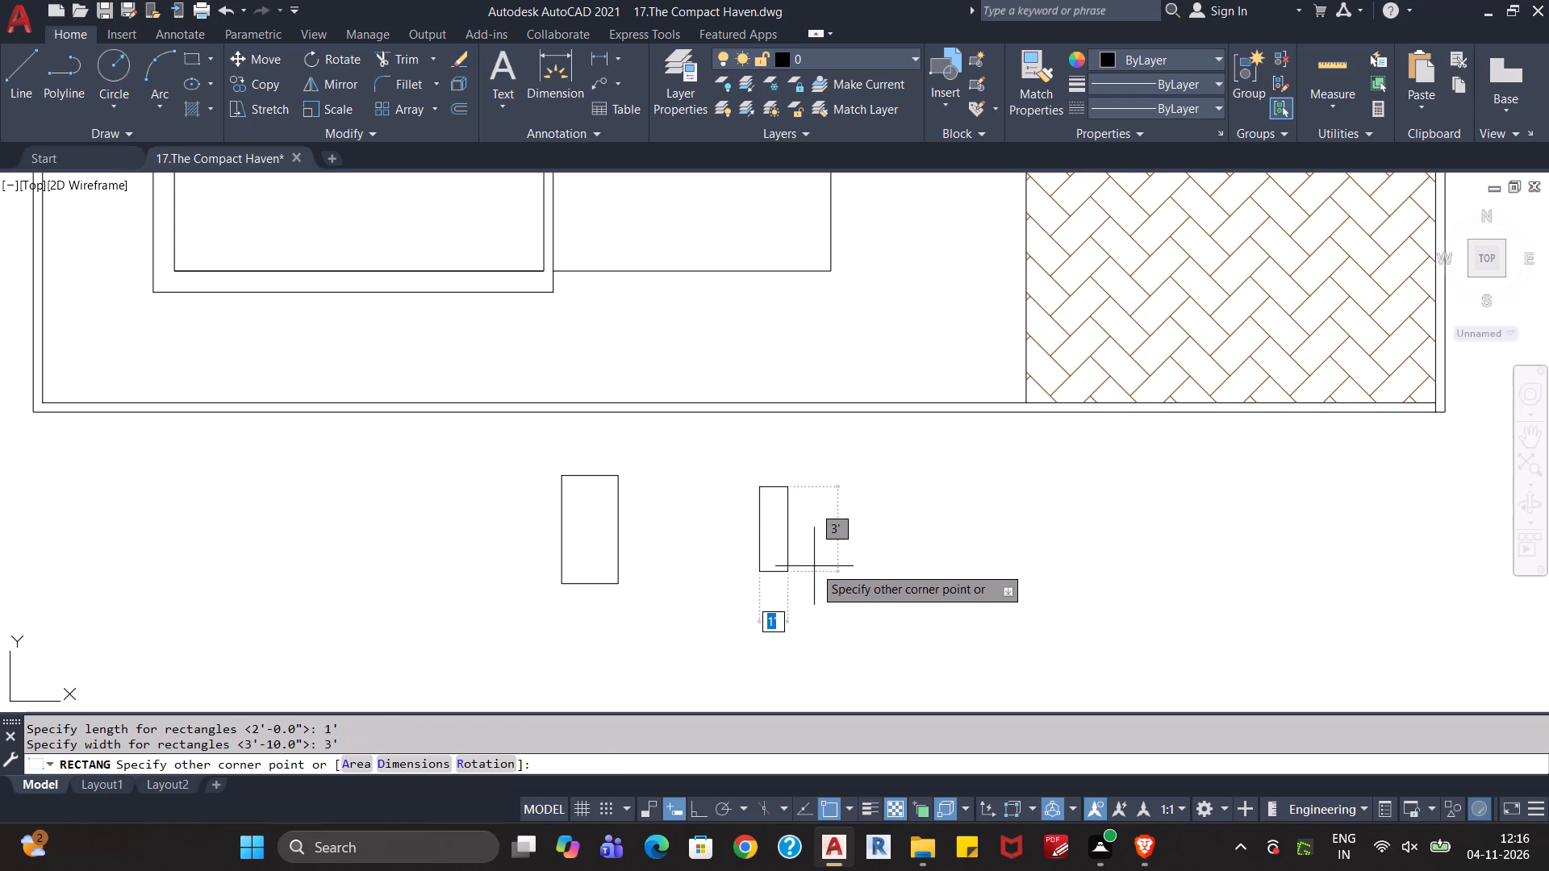
{"action": "left_click", "coordinate": [816, 574]}
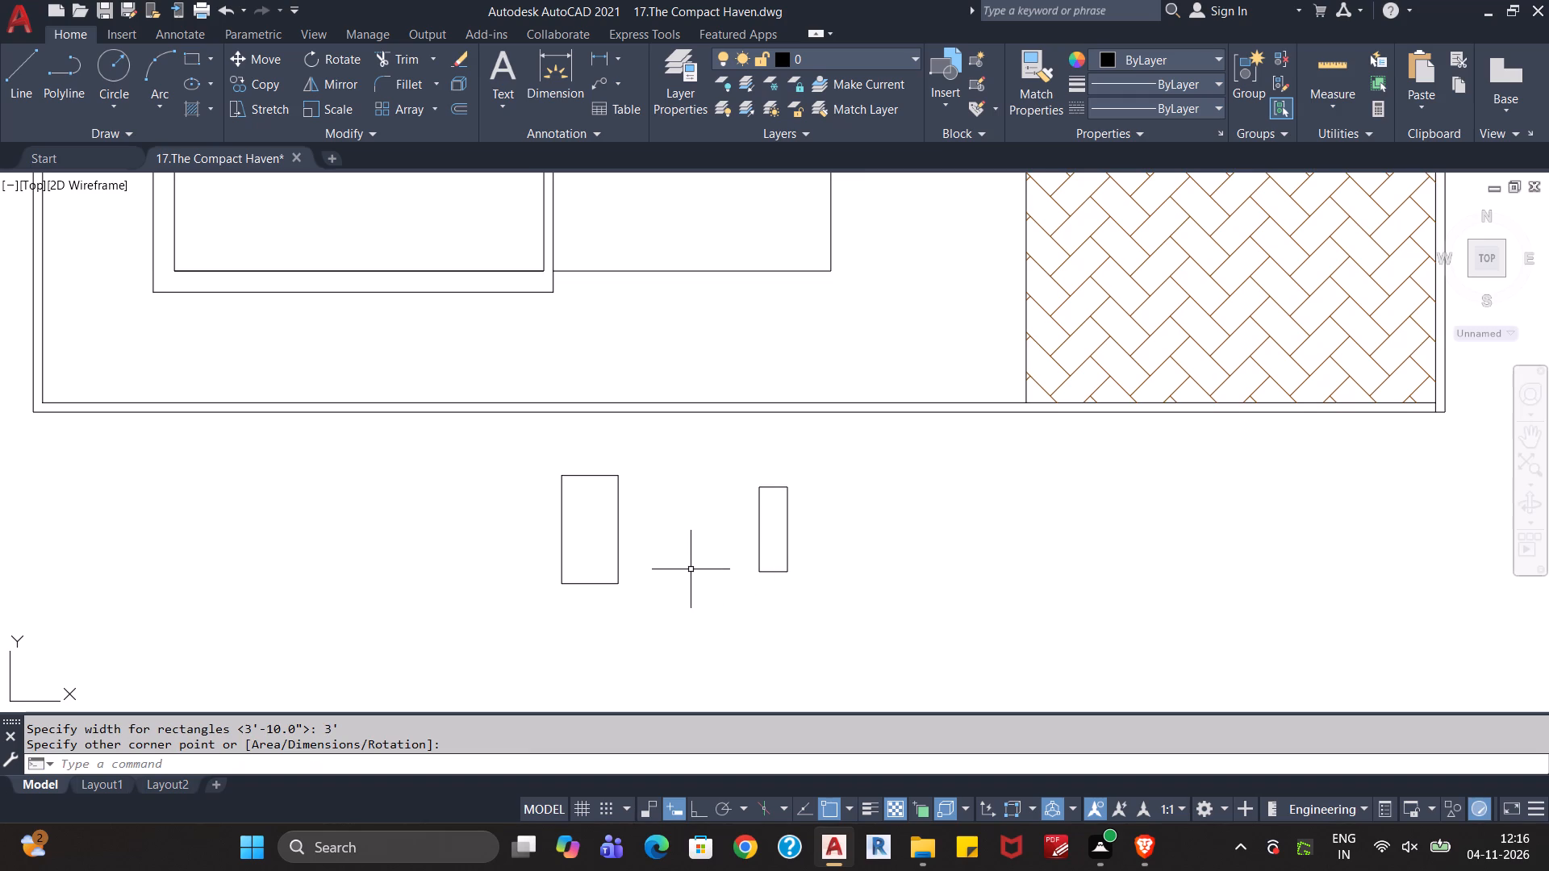
{"action": "key", "text": "Escape"}
{"action": "key", "text": "Escape"}
Delete the 2' by 3'-10" rectangle just south of the boundary wall.
{"action": "left_click", "coordinate": [668, 544]}
{"action": "left_click", "coordinate": [520, 602]}
{"action": "key", "text": "Delete"}
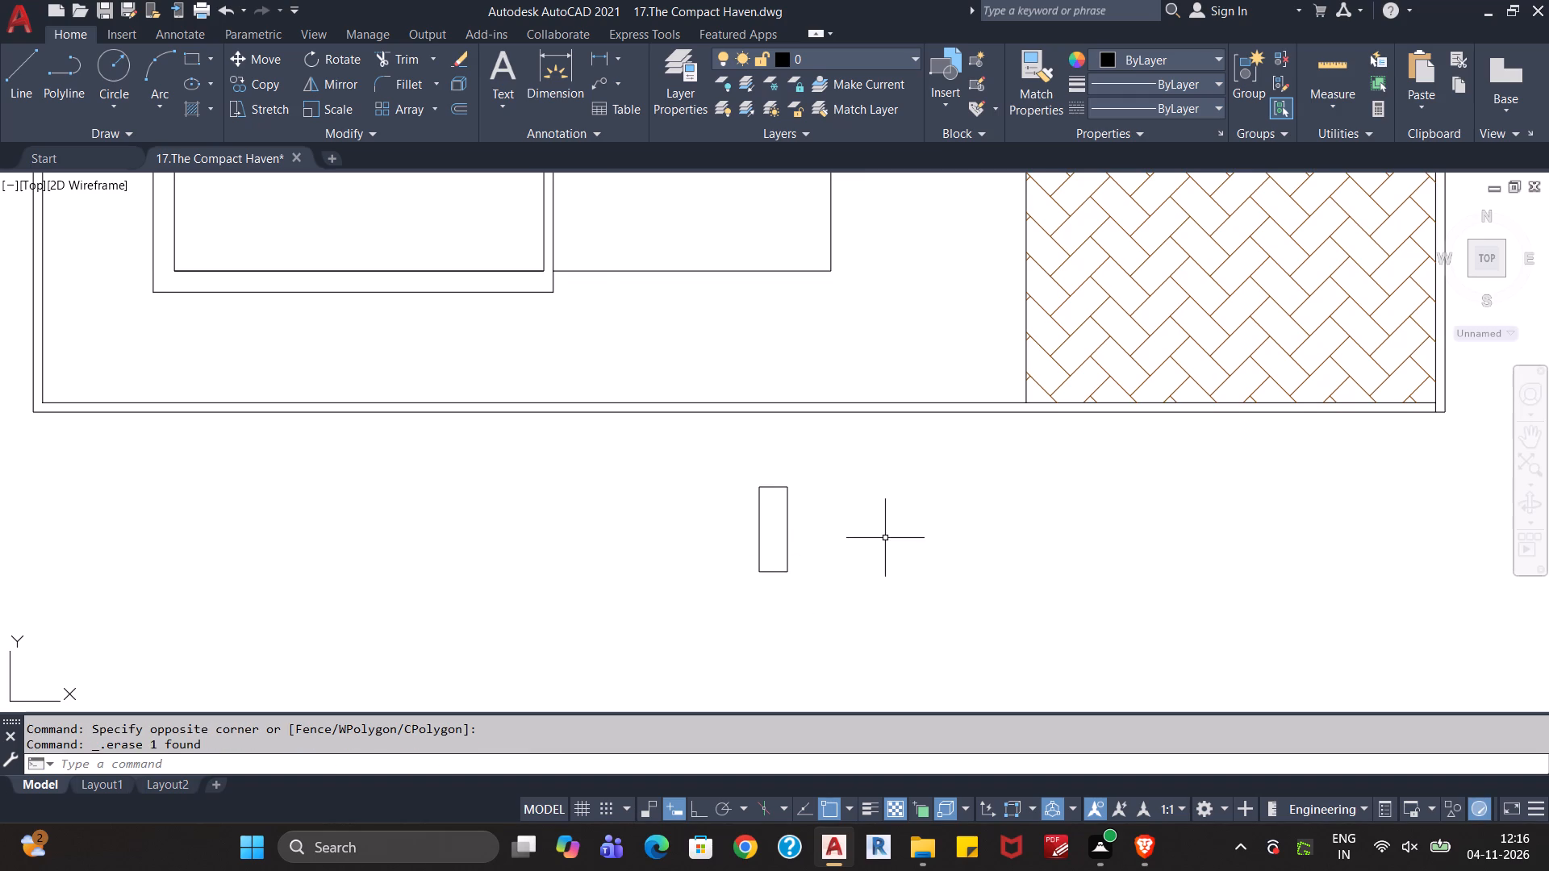
Draw a rectangle 1' long and 2.5' wide just east of the 1' by 3' rectangle.
{"action": "type", "text": "rec"}
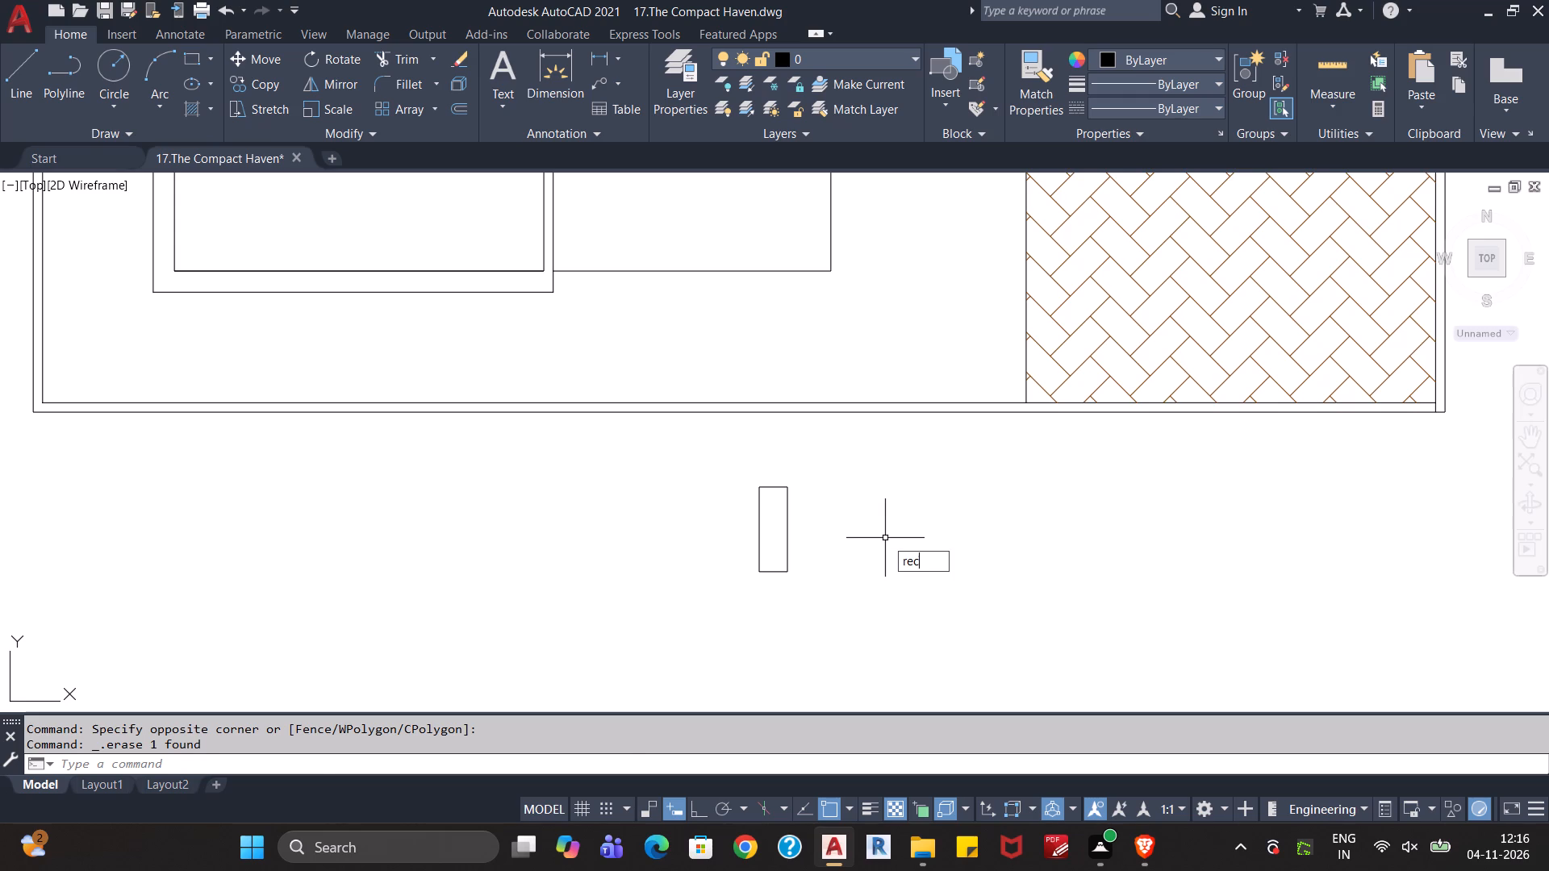
{"action": "key", "text": "Return"}
{"action": "left_click", "coordinate": [885, 538]}
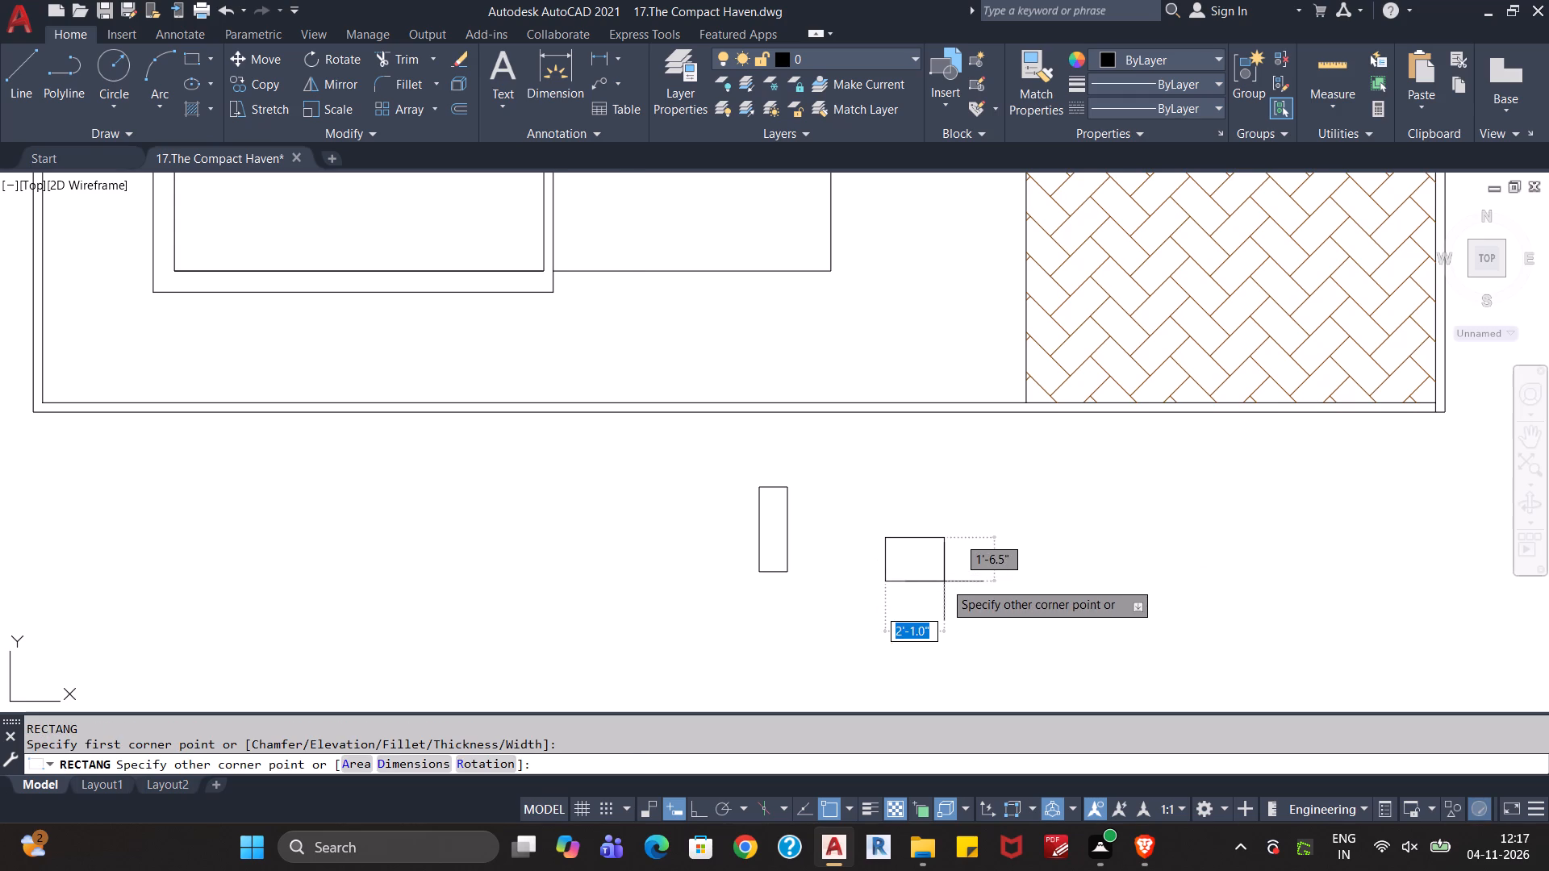
{"action": "key", "text": "d"}
{"action": "key", "text": "Return"}
{"action": "type", "text": "1'"}
{"action": "key", "text": "Return"}
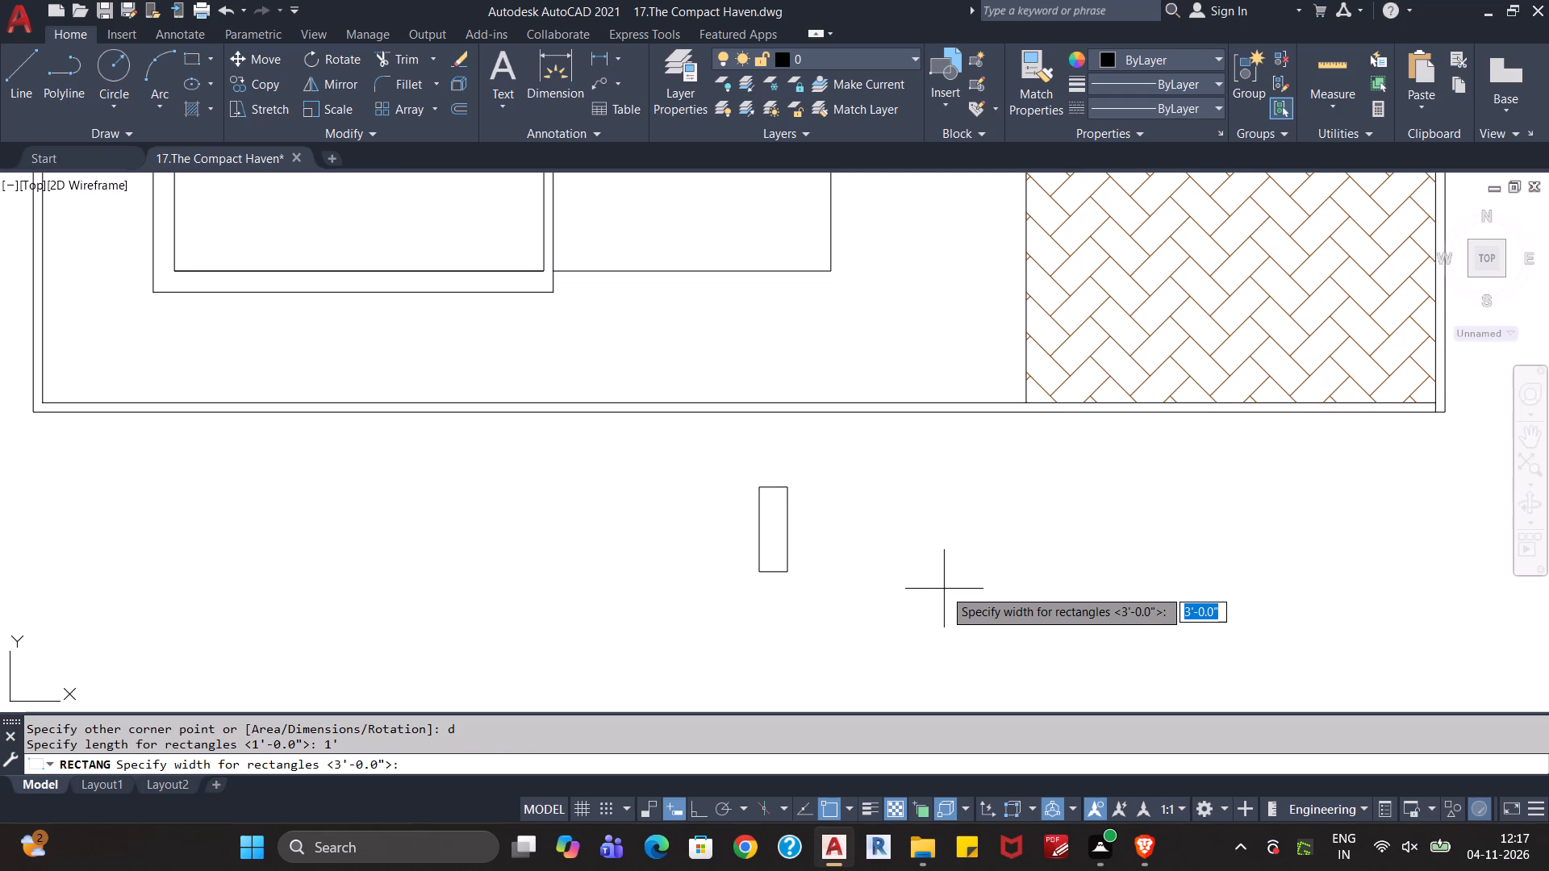
{"action": "type", "text": "2.5'"}
{"action": "key", "text": "Return"}
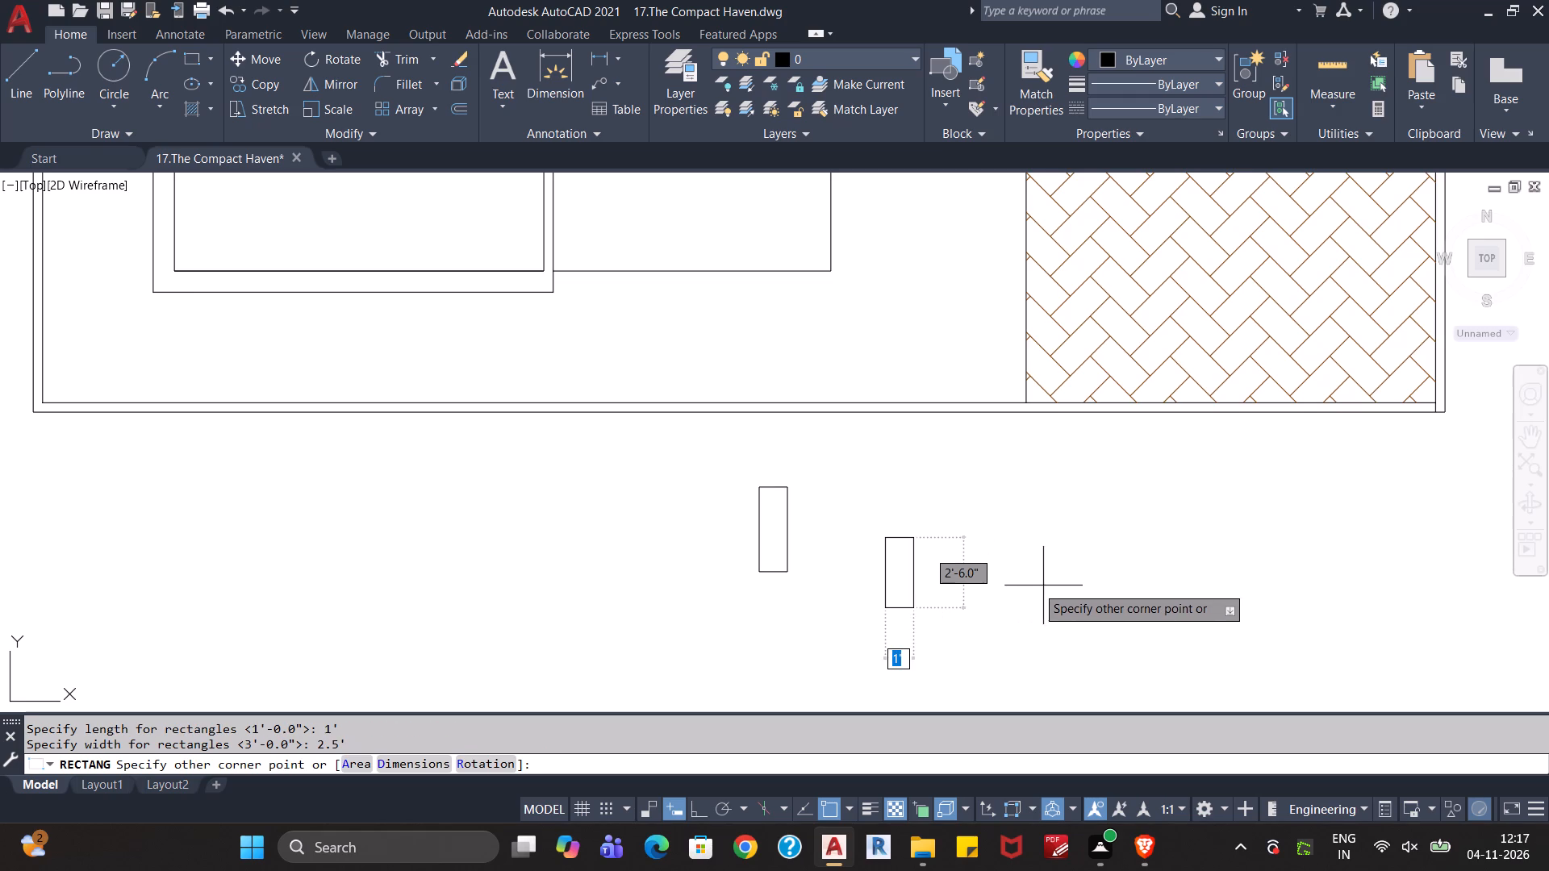
{"action": "left_click", "coordinate": [1046, 586]}
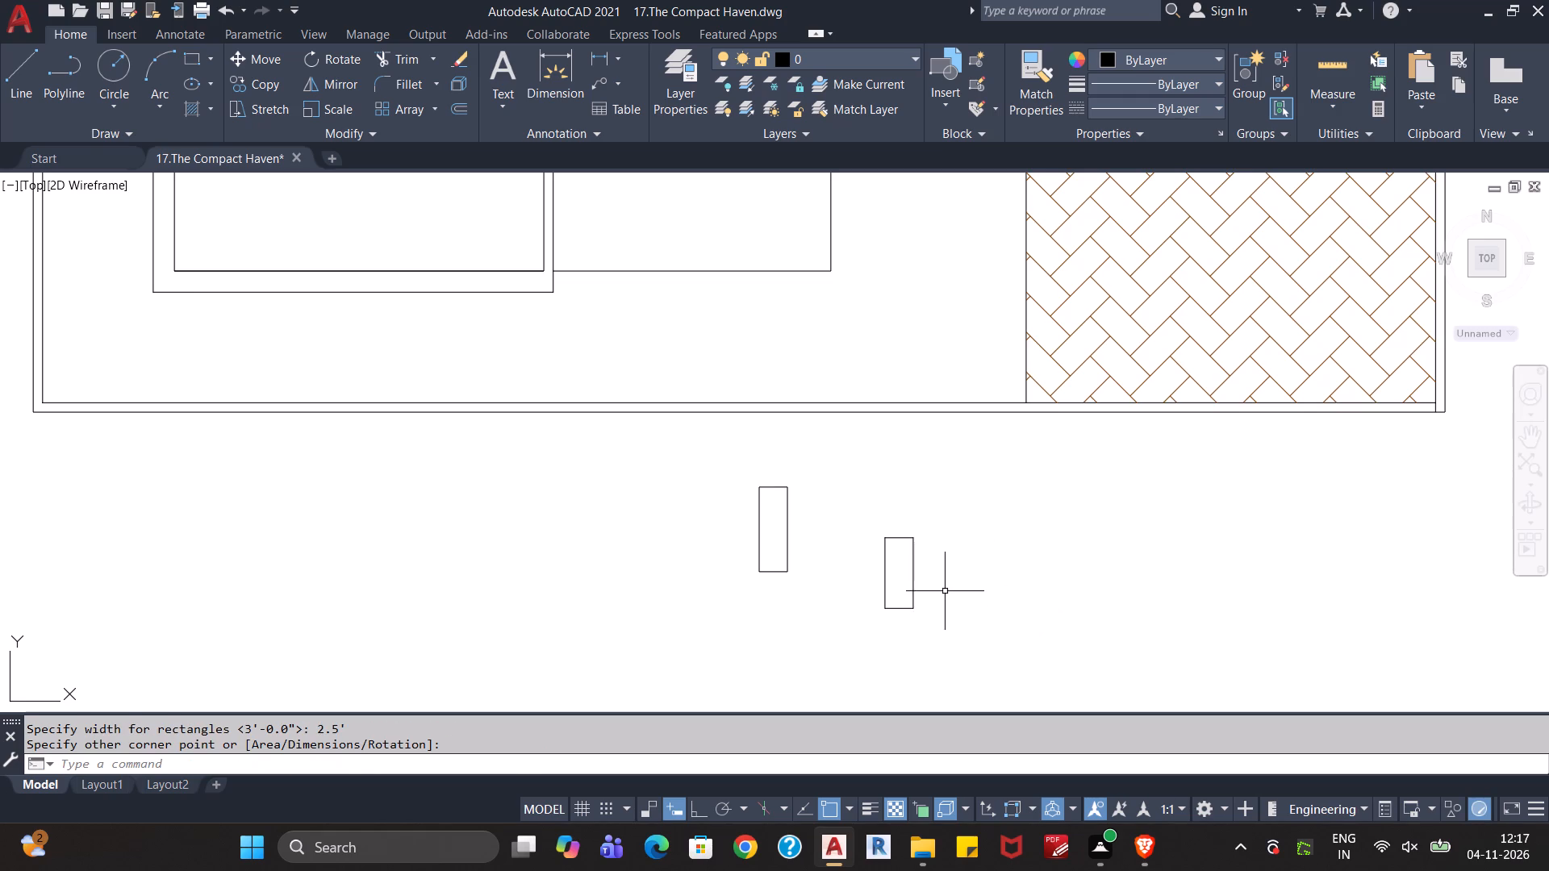
Copy the 1' by 3' rectangle and paste it at the boundary wall's inner southeast corner, beside the hatched area.
{"action": "left_click", "coordinate": [788, 558]}
{"action": "left_click", "coordinate": [916, 528], "text": "ctrl"}
{"action": "key", "text": "ctrl+c"}
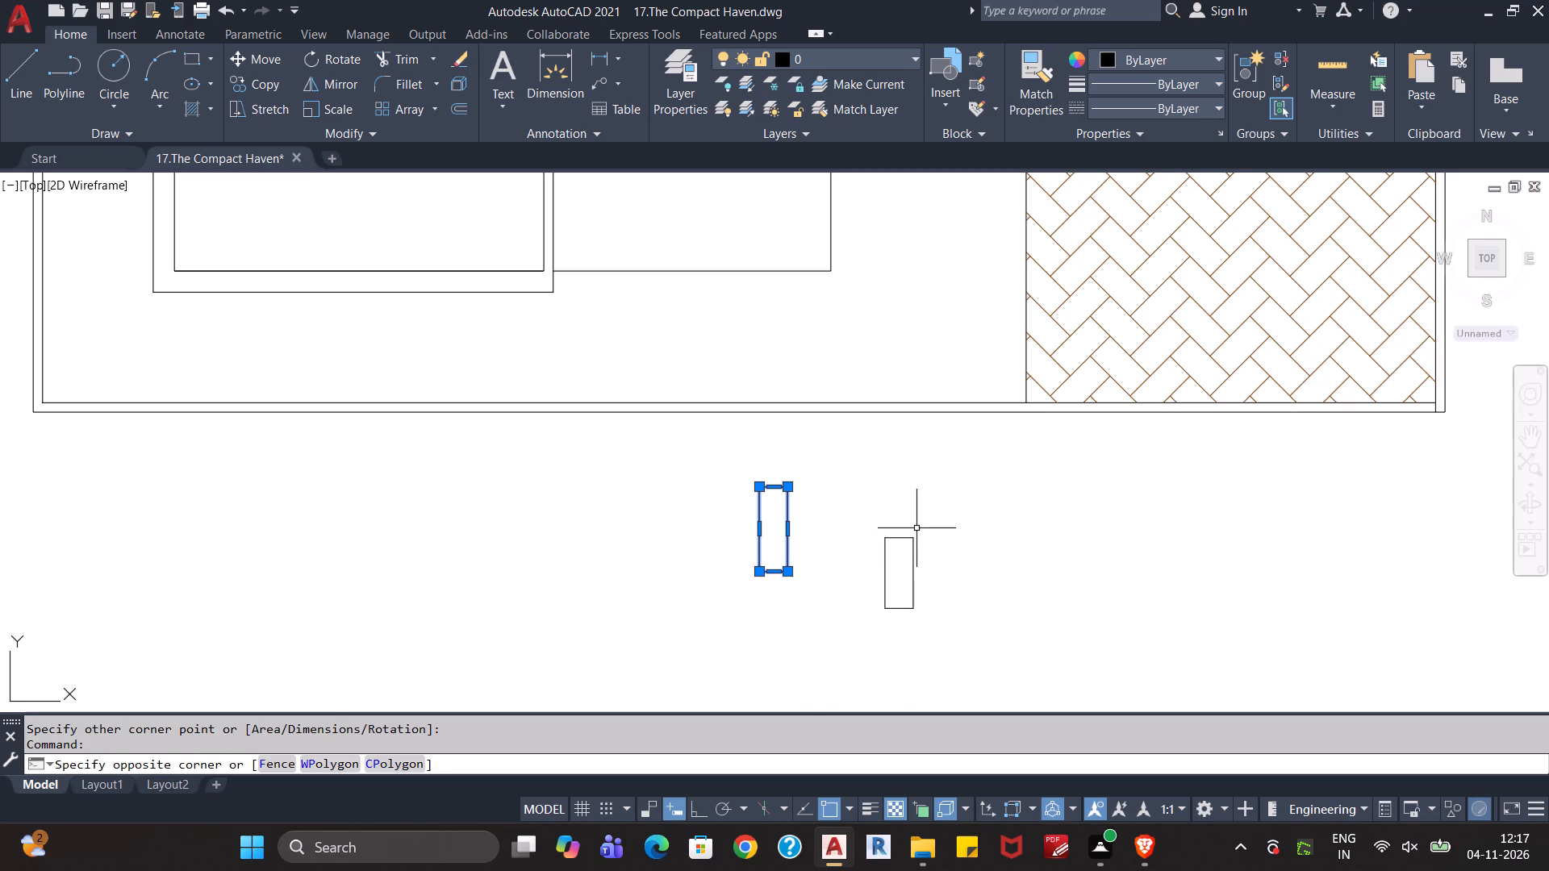
{"action": "key", "text": "ctrl+v"}
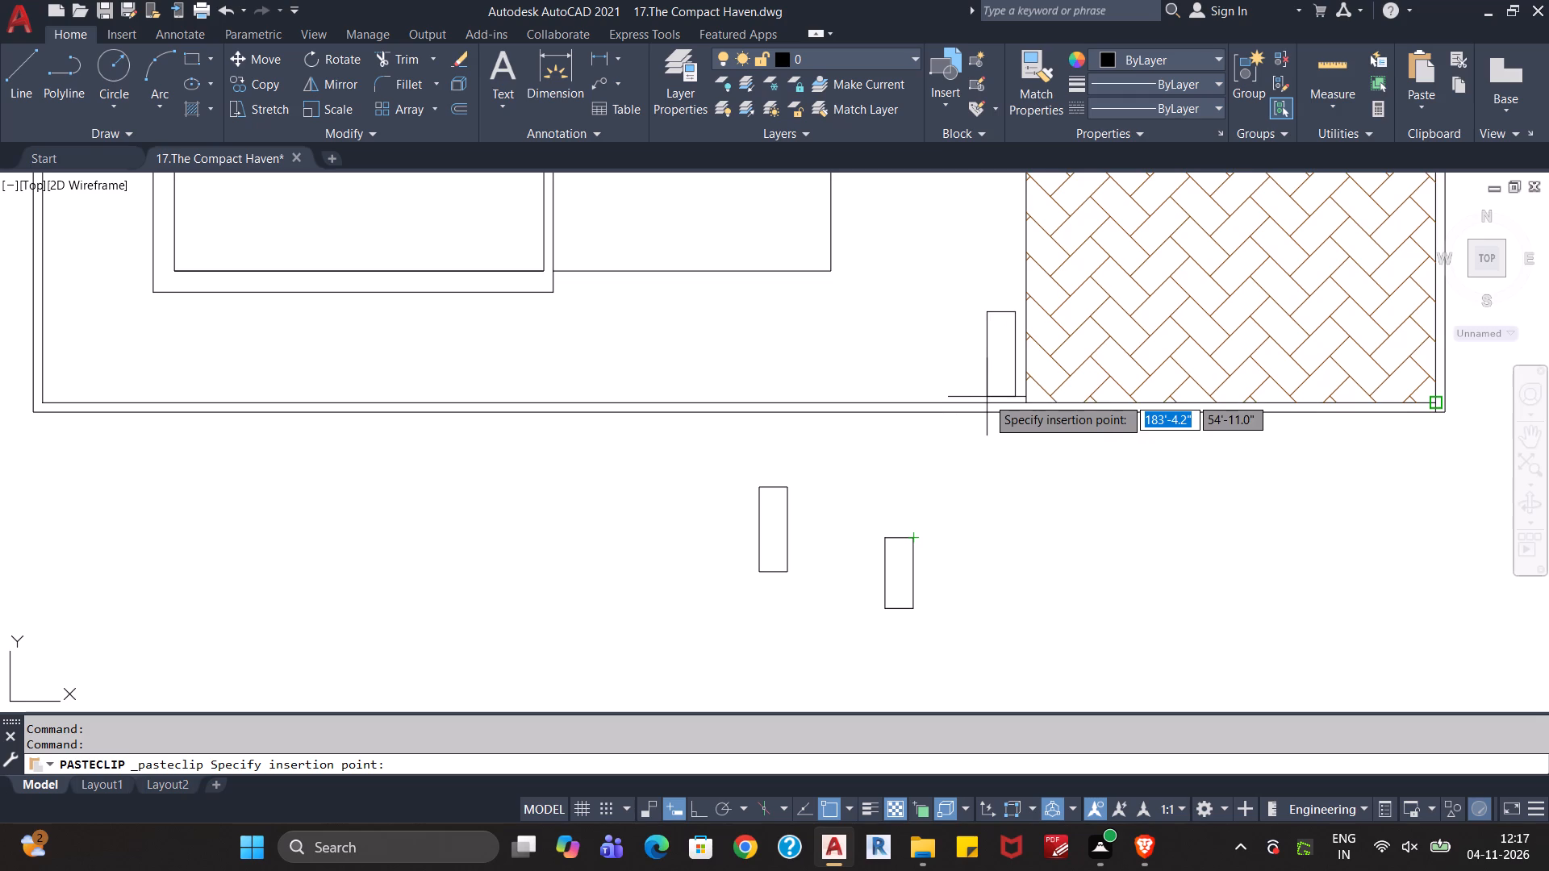
{"action": "scroll", "coordinate": [989, 399], "scroll_direction": "up", "scroll_amount": 2}
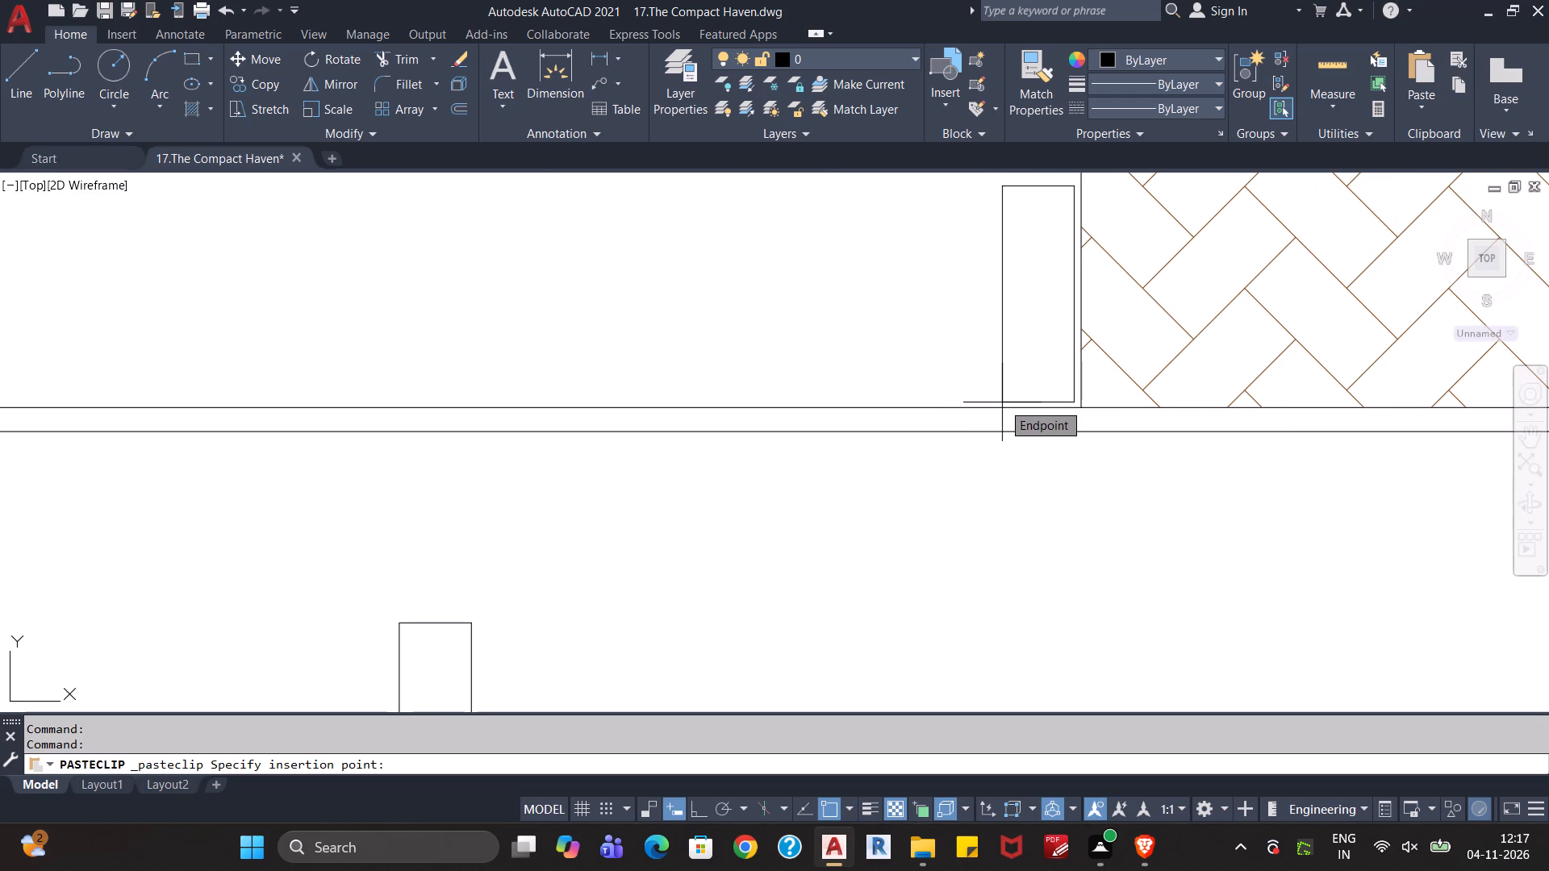
{"action": "left_click", "coordinate": [1002, 402]}
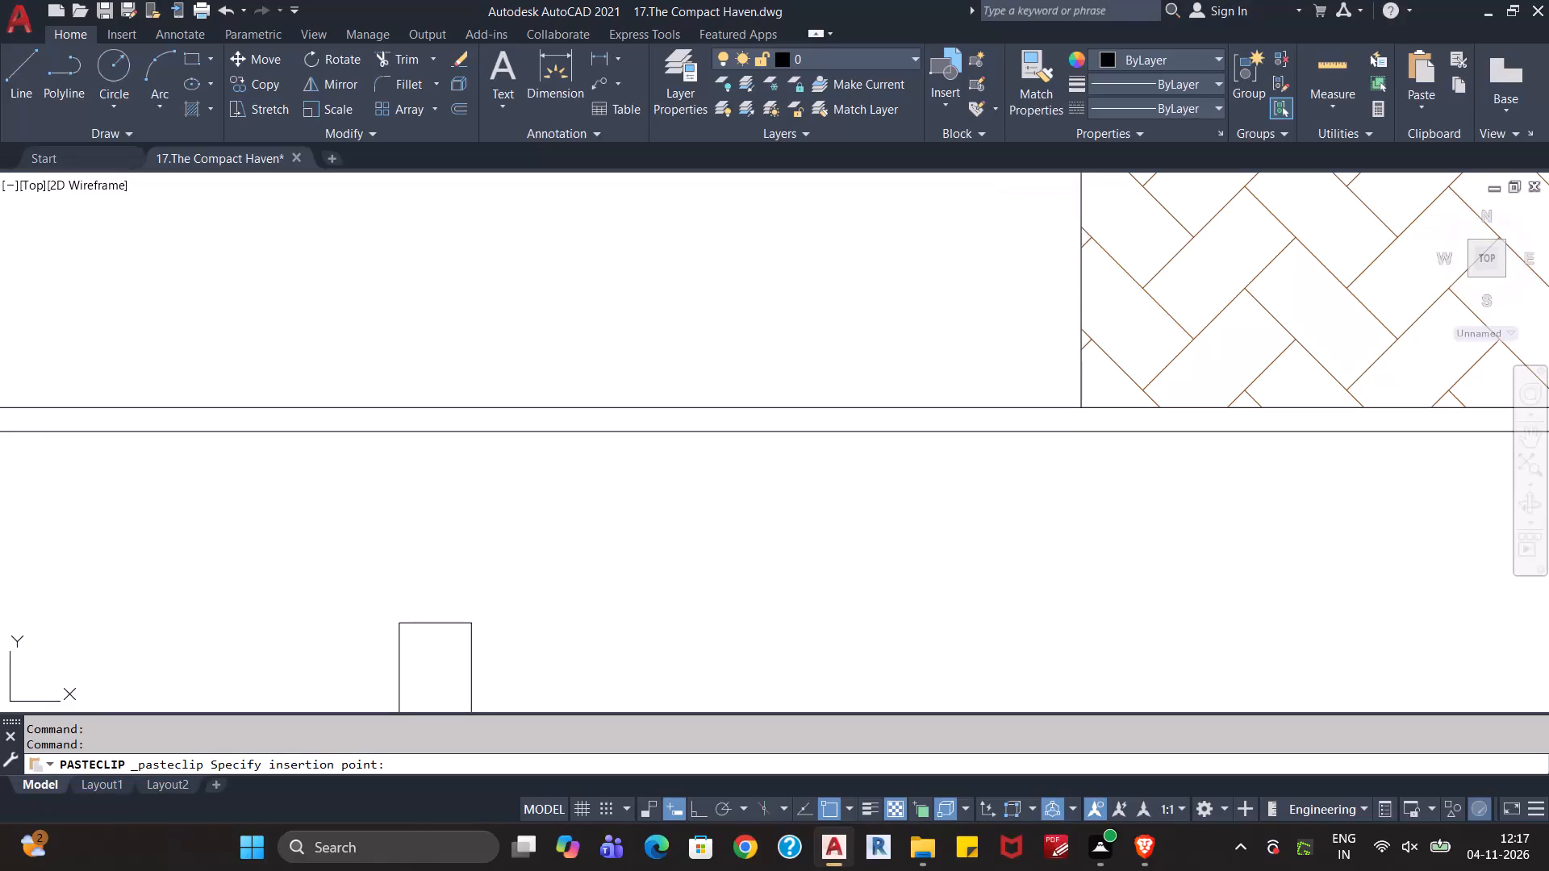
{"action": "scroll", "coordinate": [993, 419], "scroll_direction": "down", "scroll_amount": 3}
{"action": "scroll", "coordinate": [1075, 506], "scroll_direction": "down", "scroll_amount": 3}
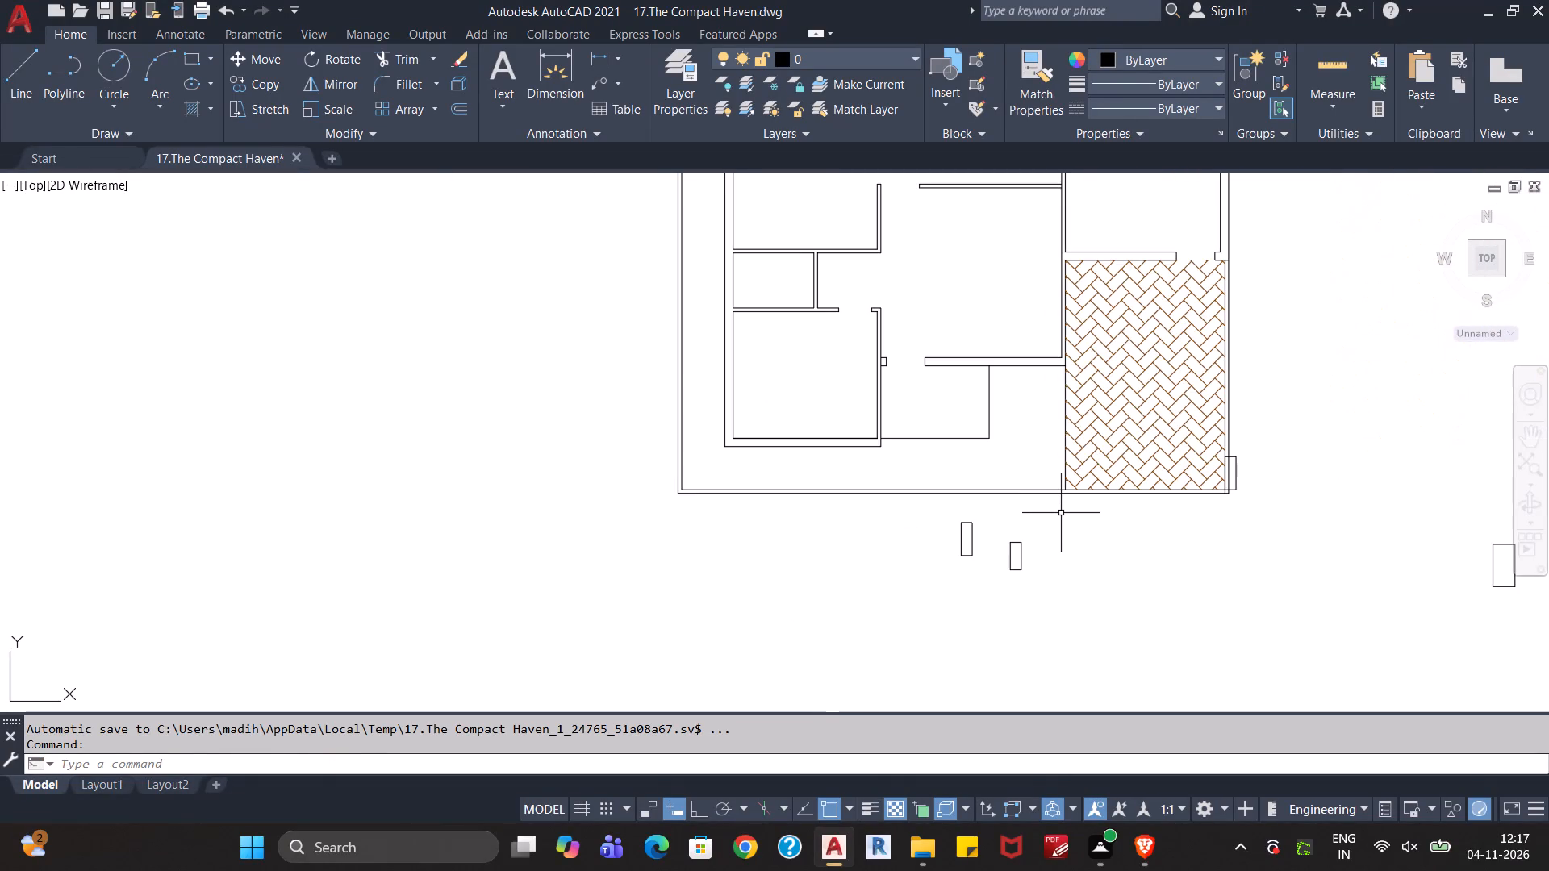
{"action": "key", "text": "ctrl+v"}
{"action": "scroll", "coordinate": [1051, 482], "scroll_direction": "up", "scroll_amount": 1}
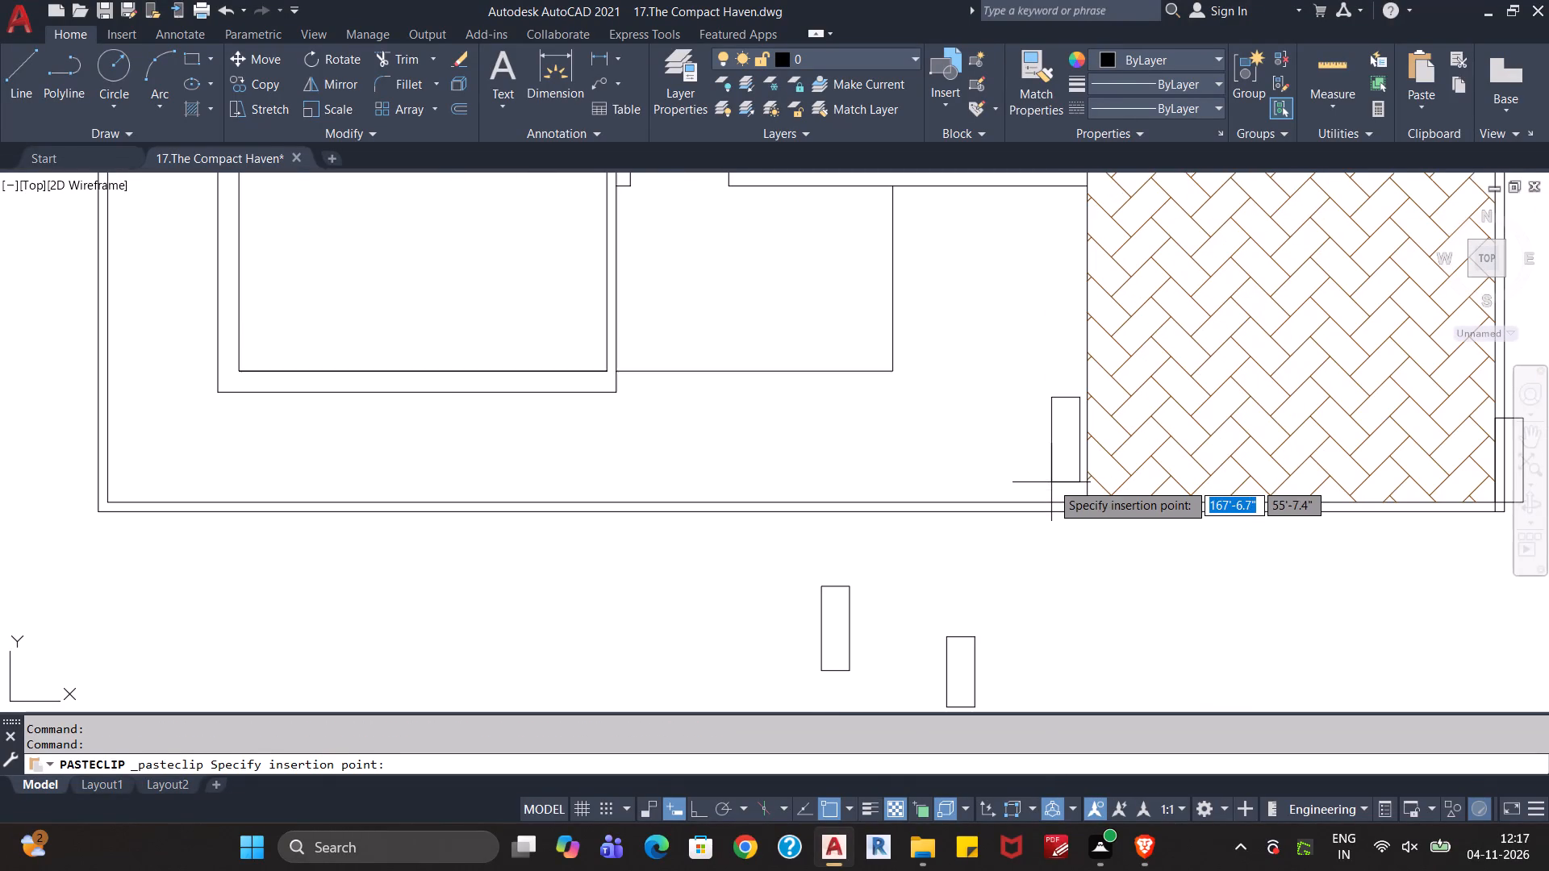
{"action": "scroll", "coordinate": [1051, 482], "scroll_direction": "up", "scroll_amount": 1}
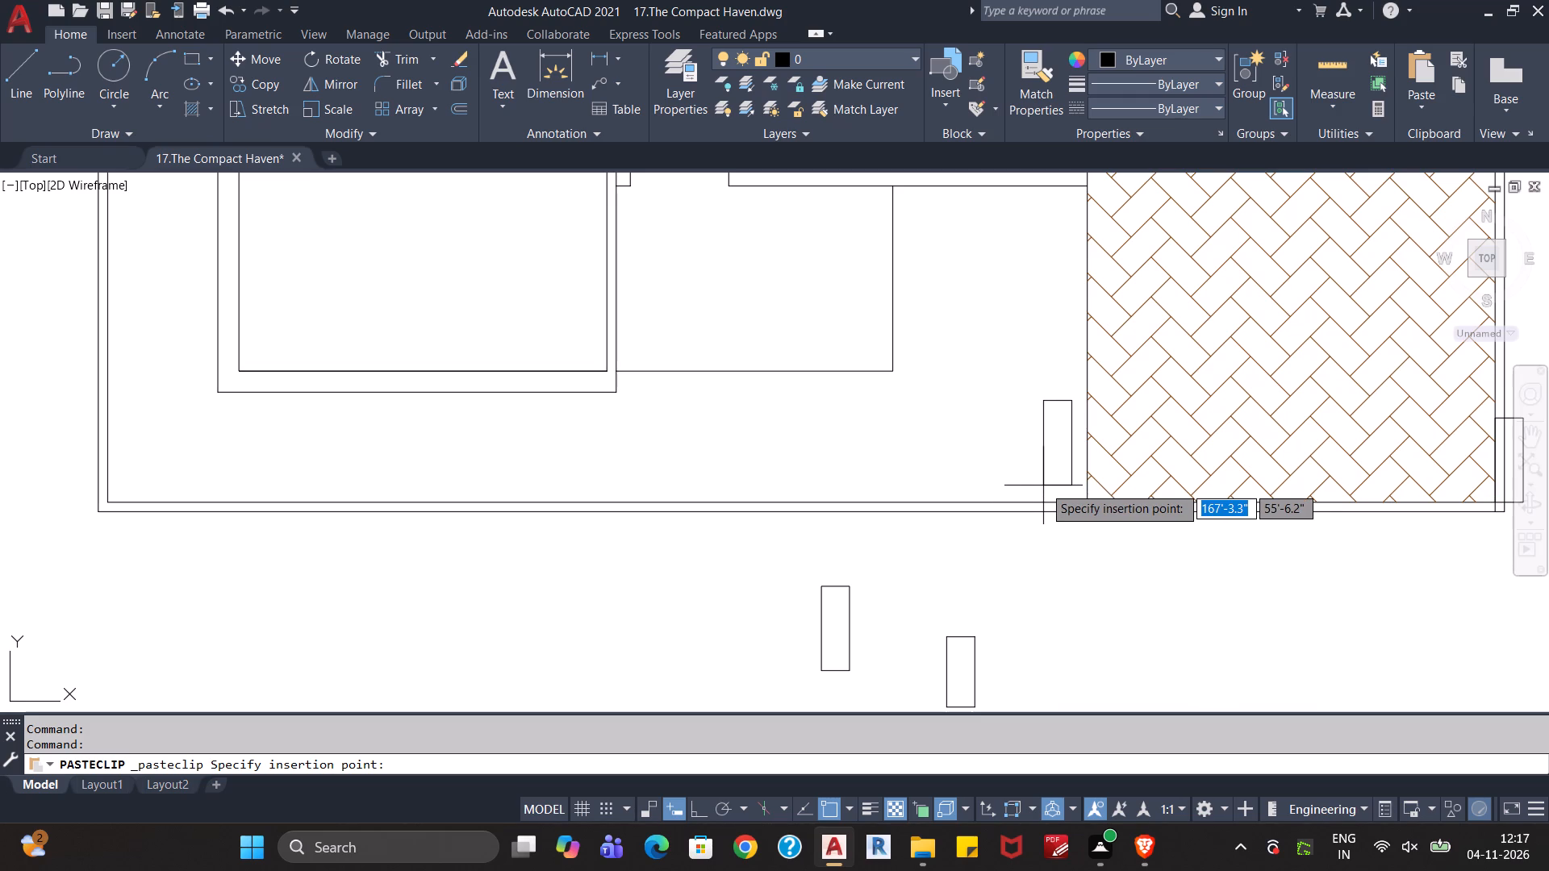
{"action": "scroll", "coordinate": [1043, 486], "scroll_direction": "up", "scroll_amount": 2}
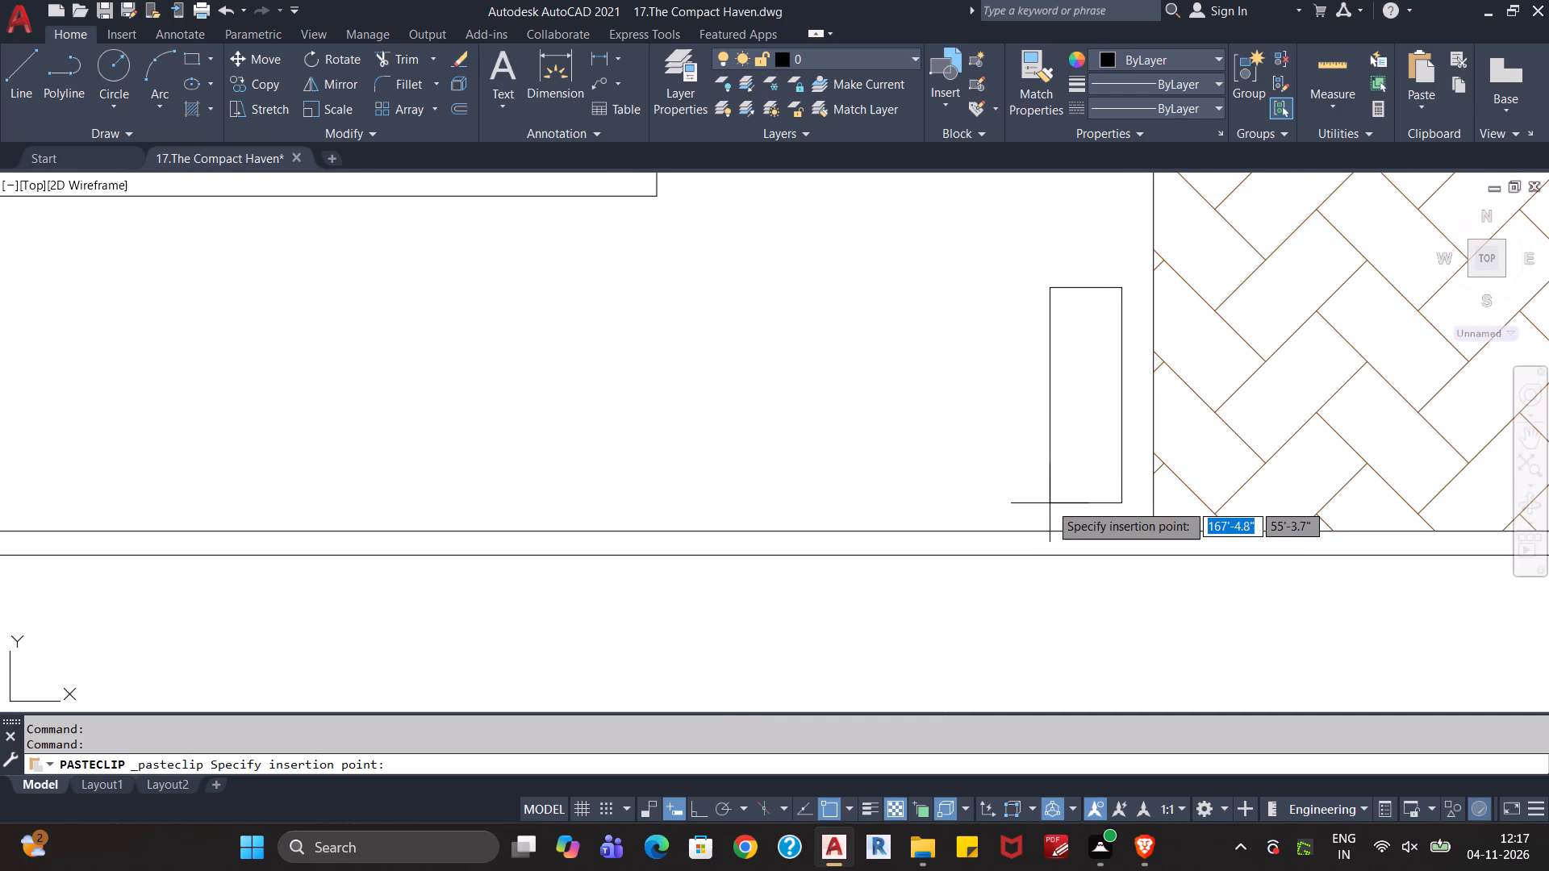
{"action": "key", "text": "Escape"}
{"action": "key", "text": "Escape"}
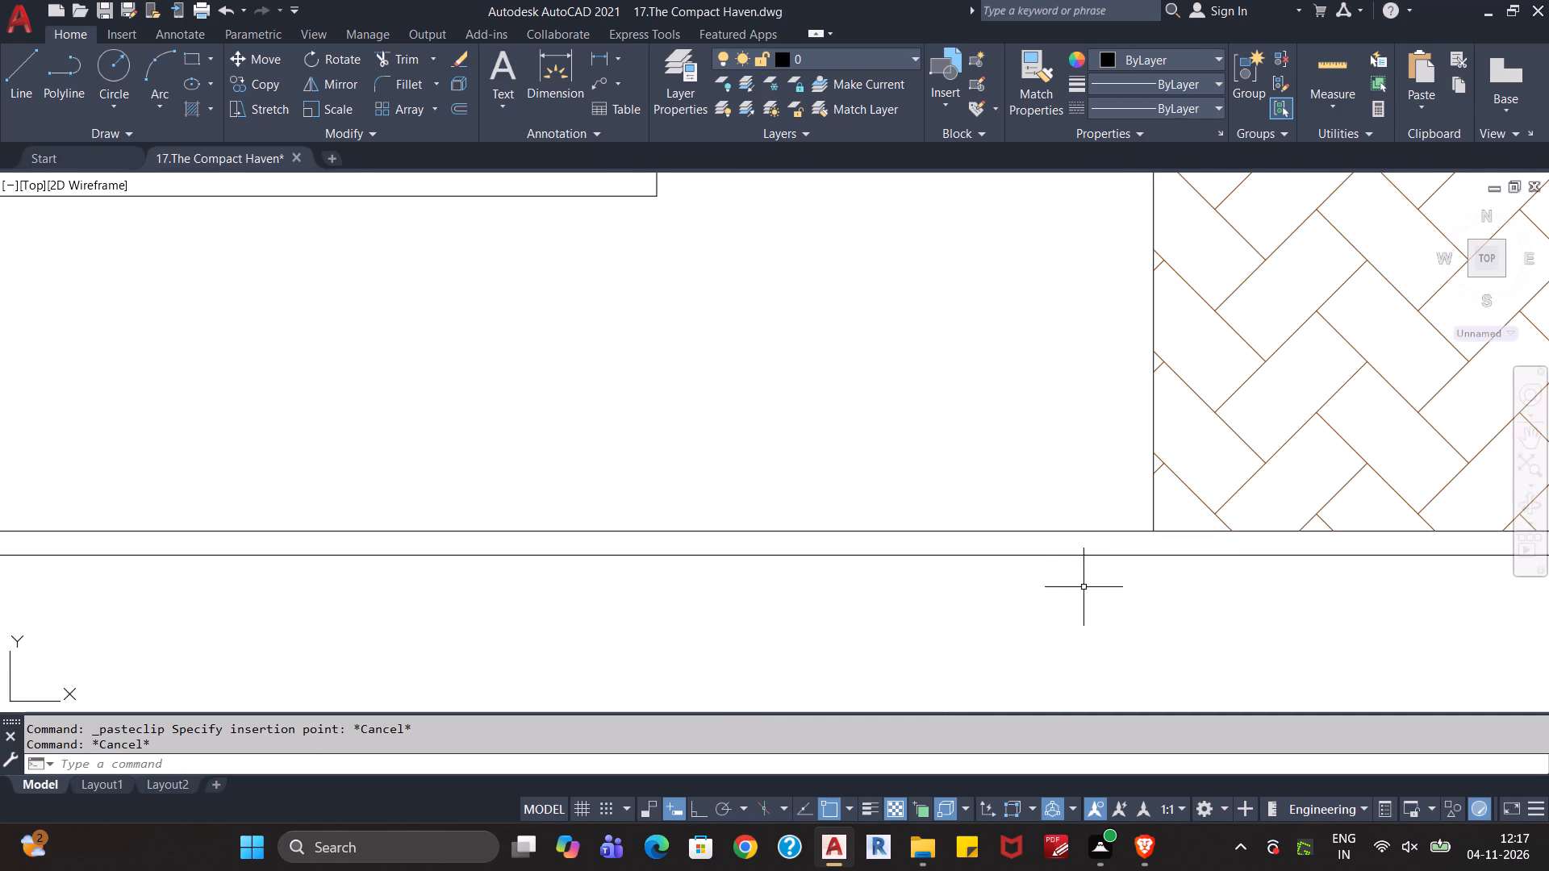
Draw a vertical construction line just west of the hatched area's west edge, at about X 168'-8".
{"action": "middle_click_drag", "start_coordinate": [1084, 594], "coordinate": [985, 614]}
{"action": "type", "text": "xl"}
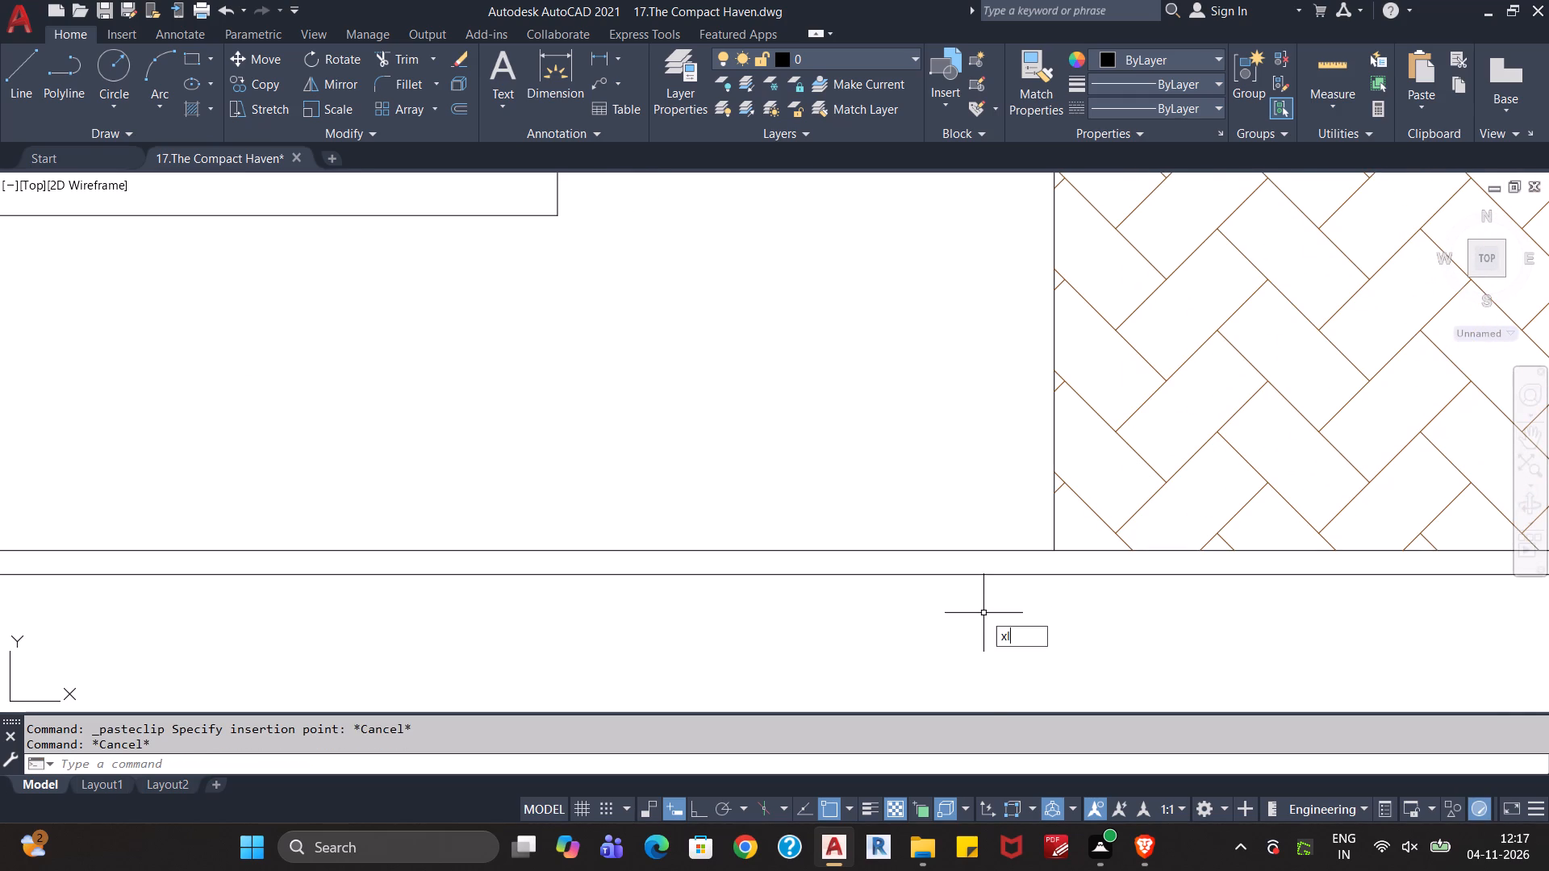
{"action": "key", "text": "Return"}
{"action": "key", "text": "v"}
{"action": "key", "text": "Return"}
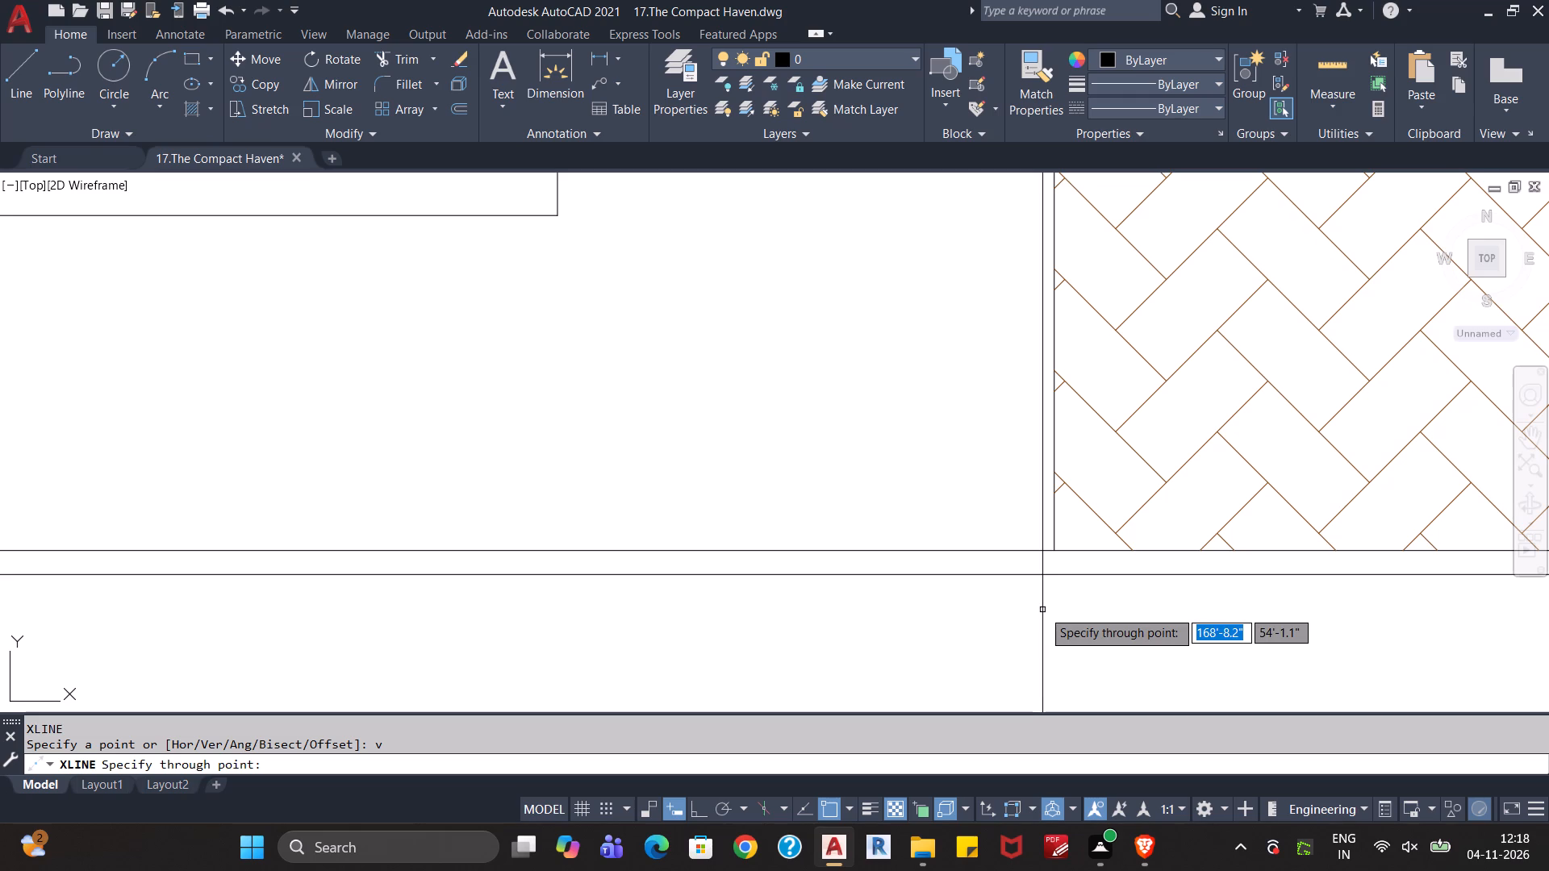
{"action": "left_click", "coordinate": [1042, 610]}
{"action": "key", "text": "Escape"}
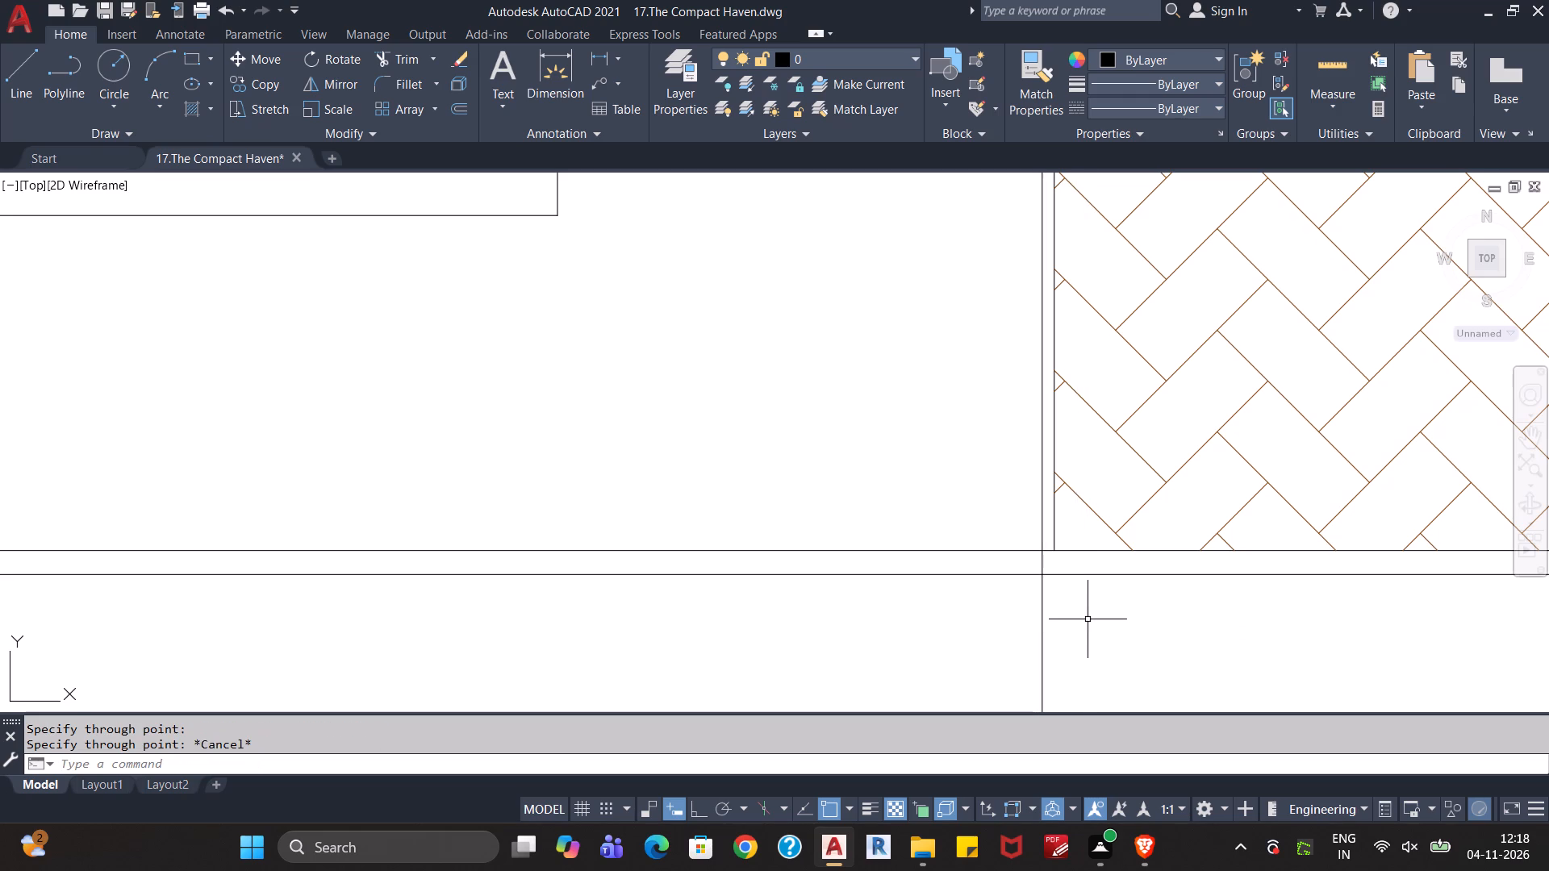
Draw a horizontal construction line just north of the south boundary wall's inner face, at about Y 55'-1".
{"action": "type", "text": "xl"}
{"action": "key", "text": "Return"}
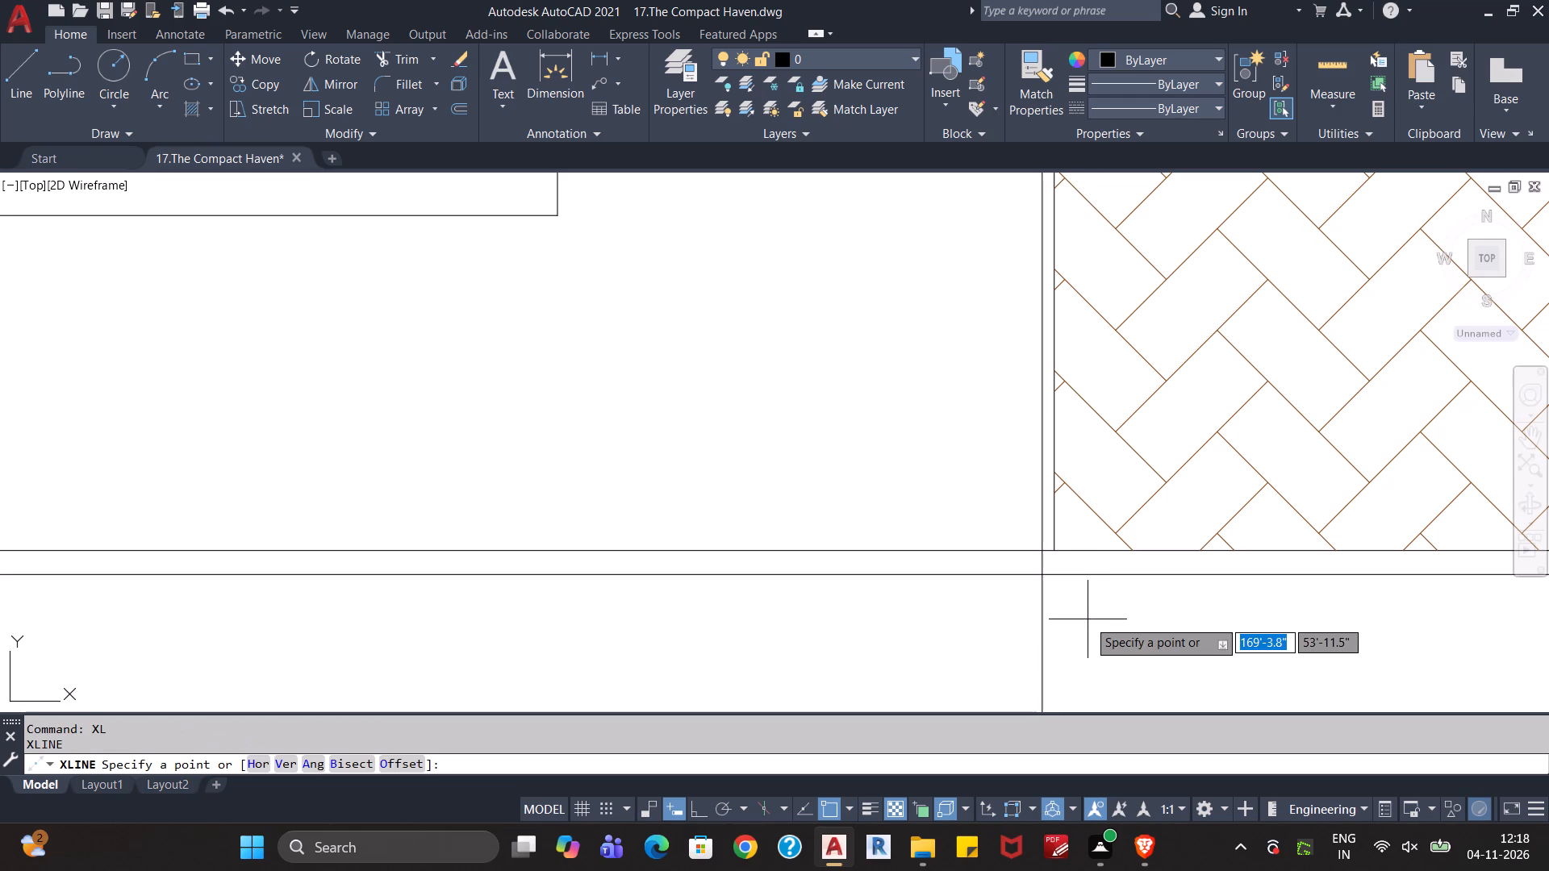
{"action": "key", "text": "h"}
{"action": "key", "text": "Return"}
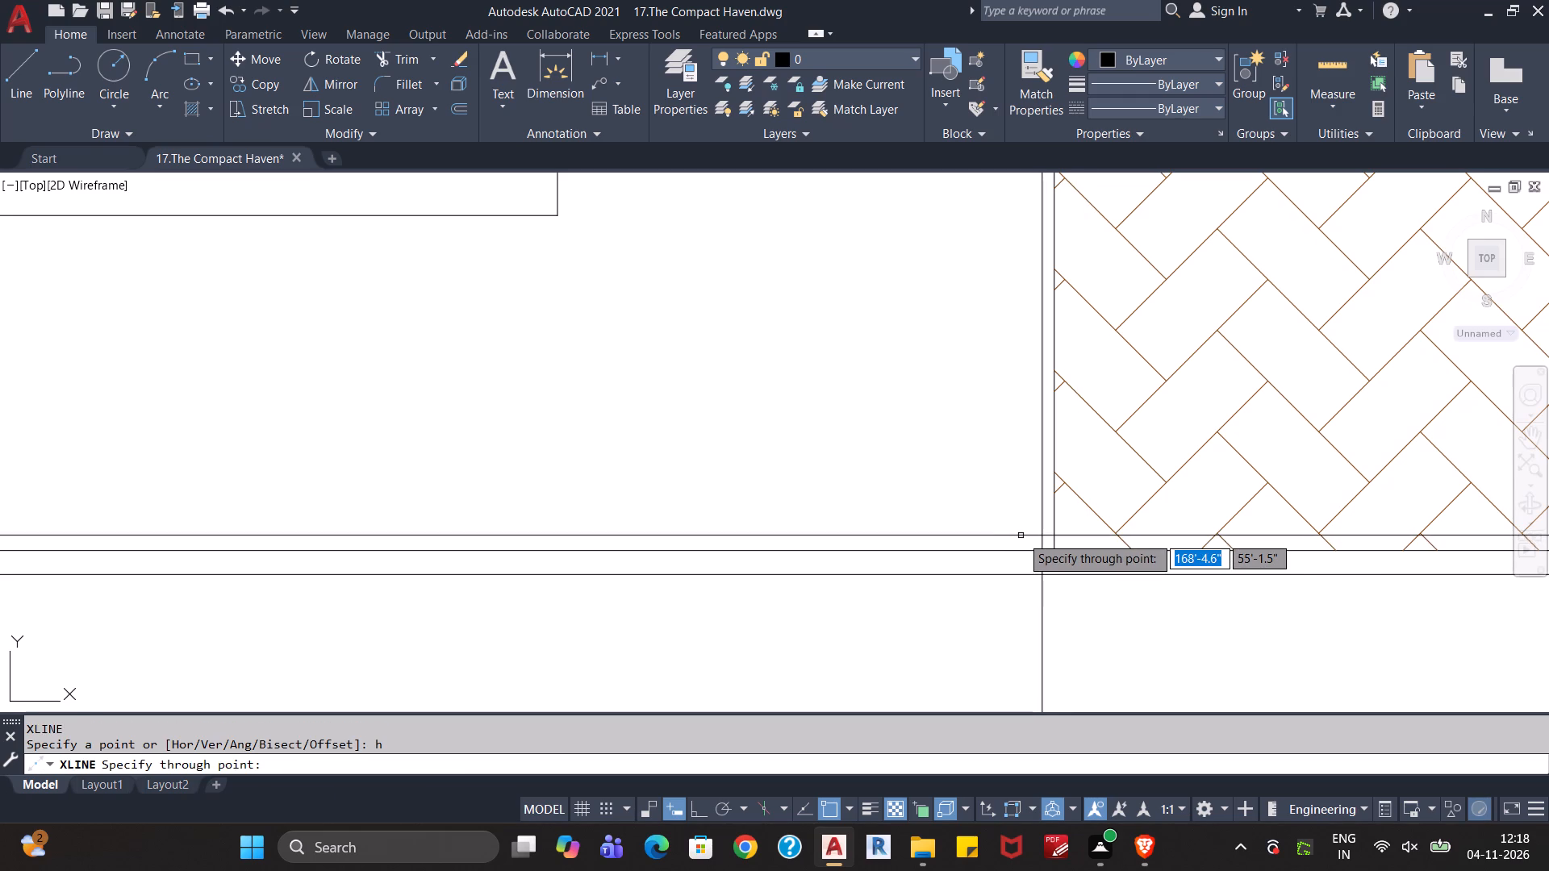
{"action": "left_click", "coordinate": [1020, 538]}
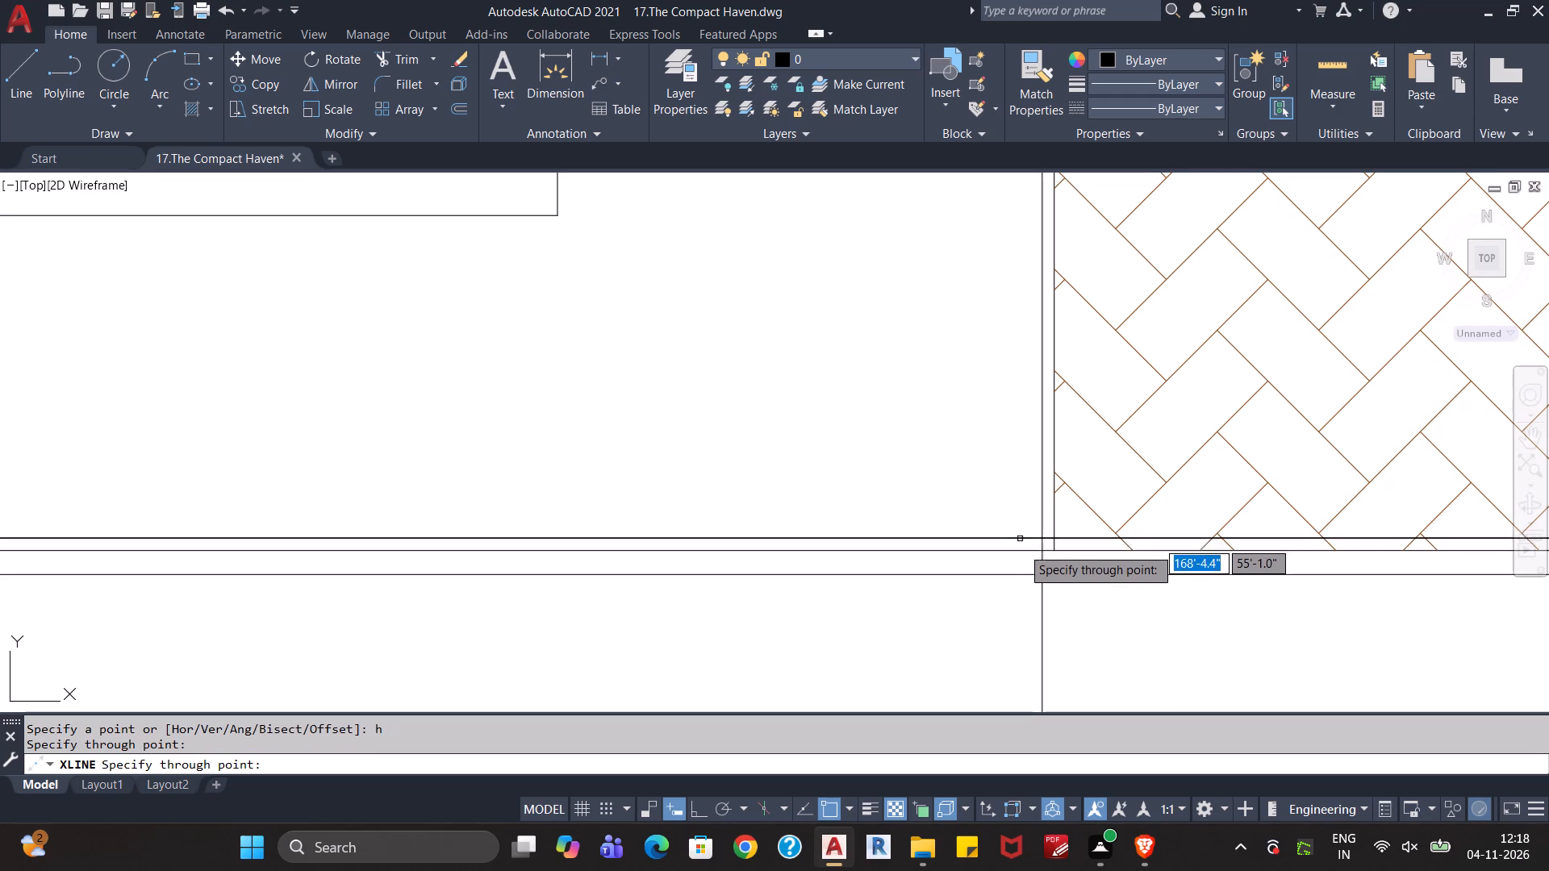
{"action": "key", "text": "Escape"}
{"action": "key", "text": "Escape"}
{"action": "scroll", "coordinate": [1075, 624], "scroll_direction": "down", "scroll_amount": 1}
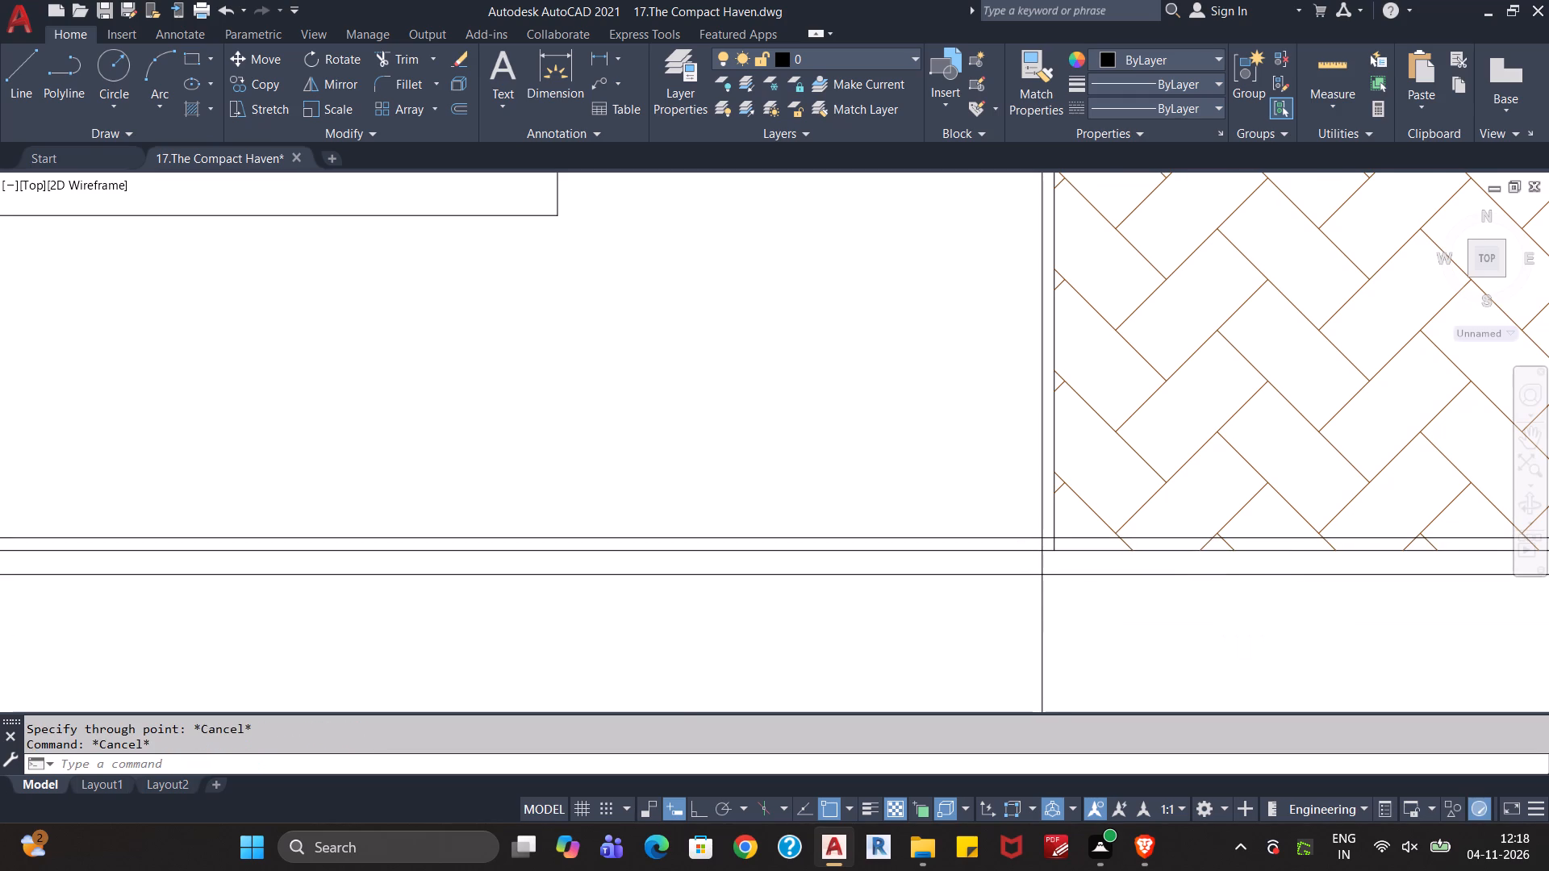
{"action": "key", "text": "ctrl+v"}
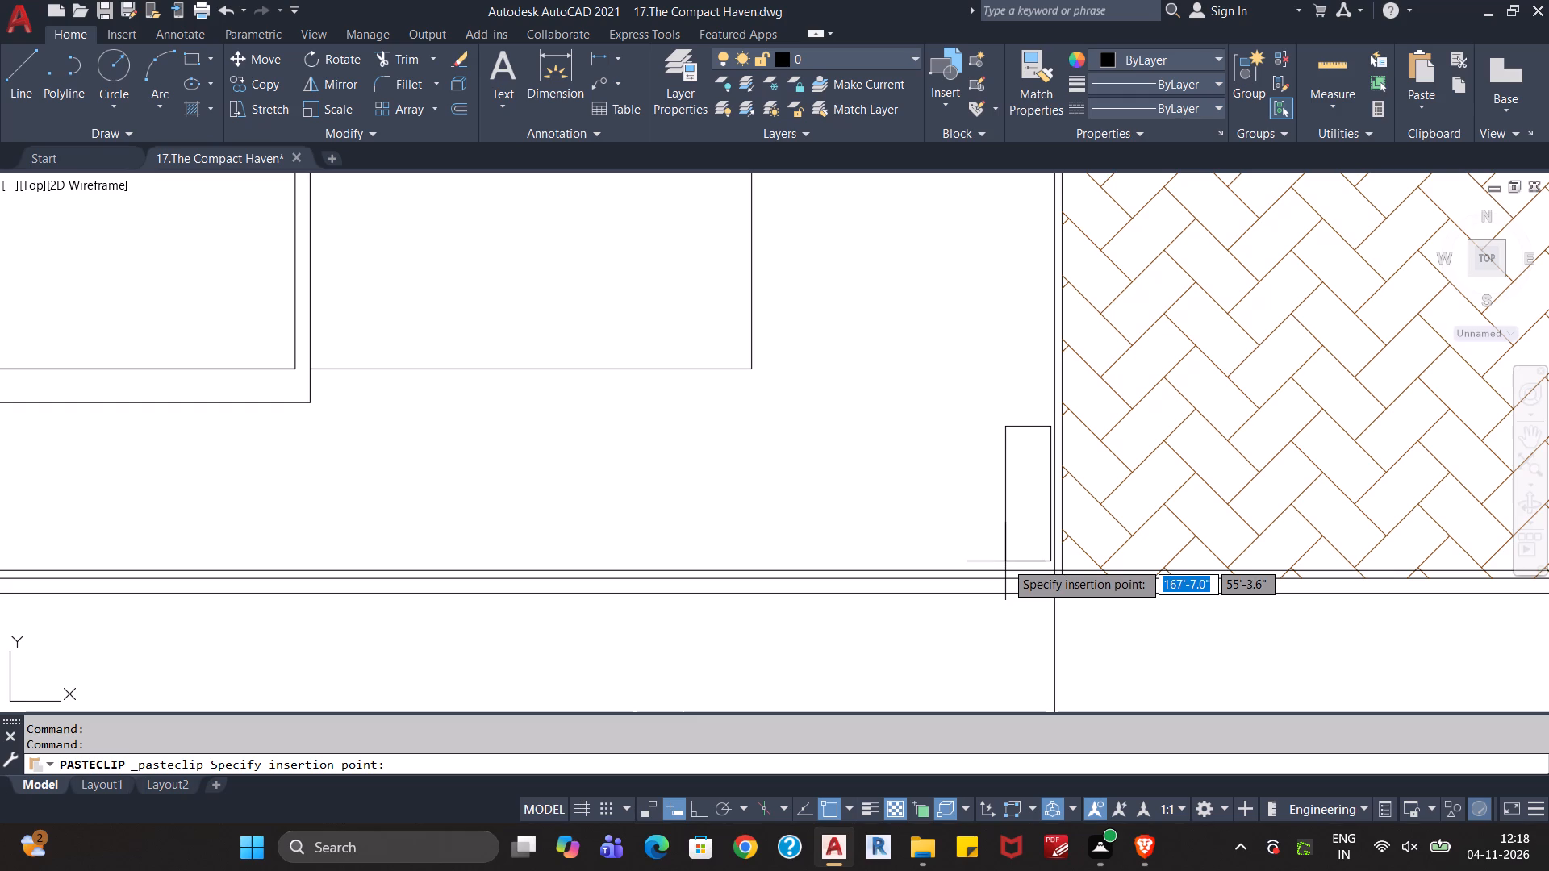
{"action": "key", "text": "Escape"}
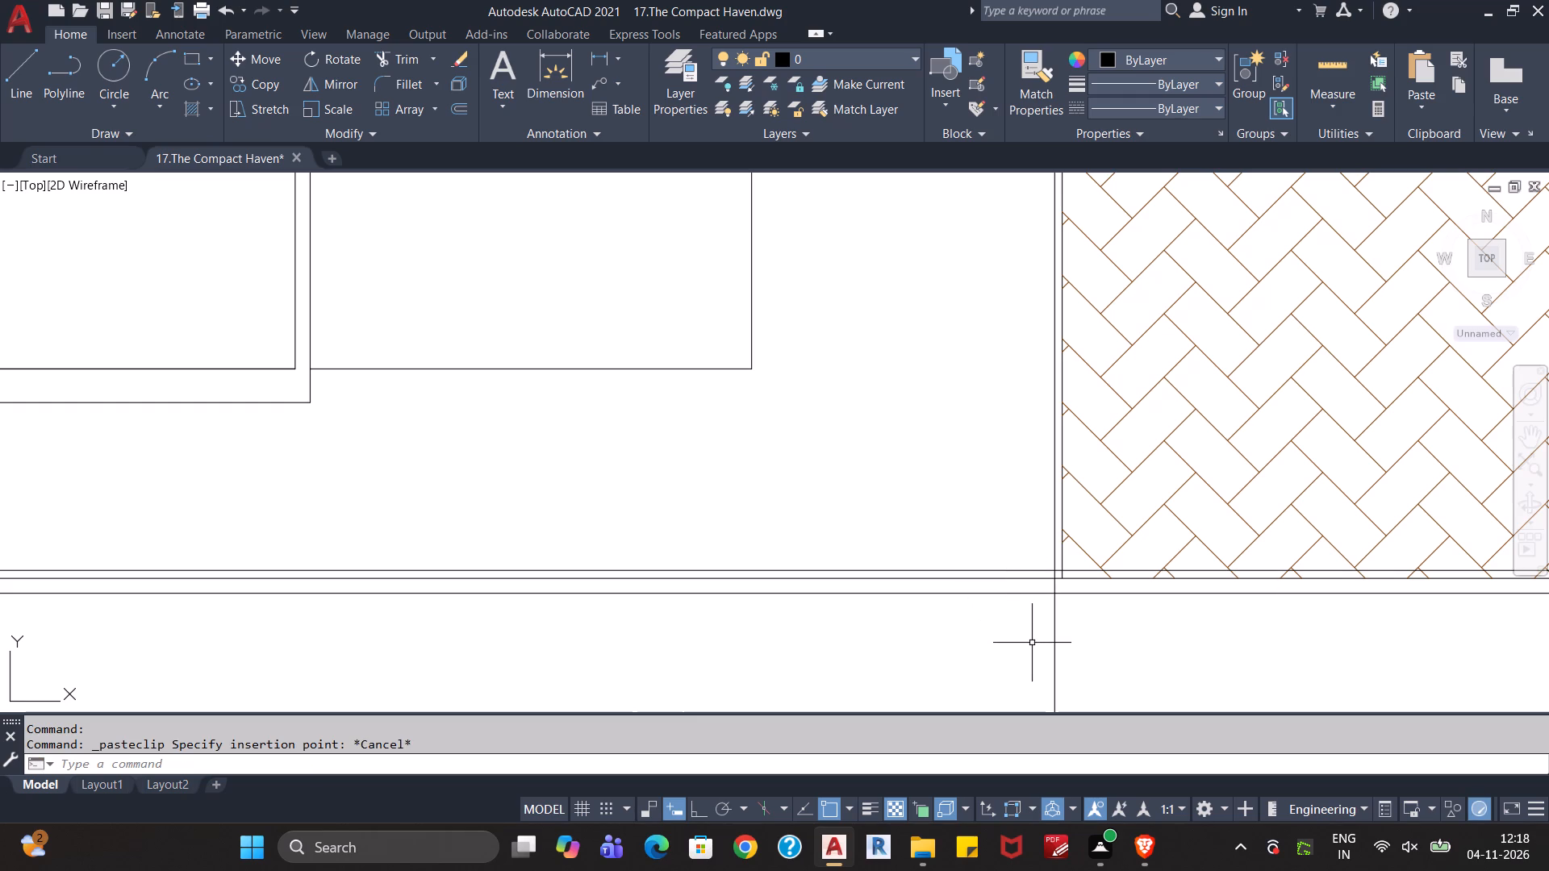
Offset the vertical construction line beside the hatched area westward repeatedly at 1' spacing, making 16 copies.
{"action": "key", "text": "o"}
{"action": "key", "text": "Return"}
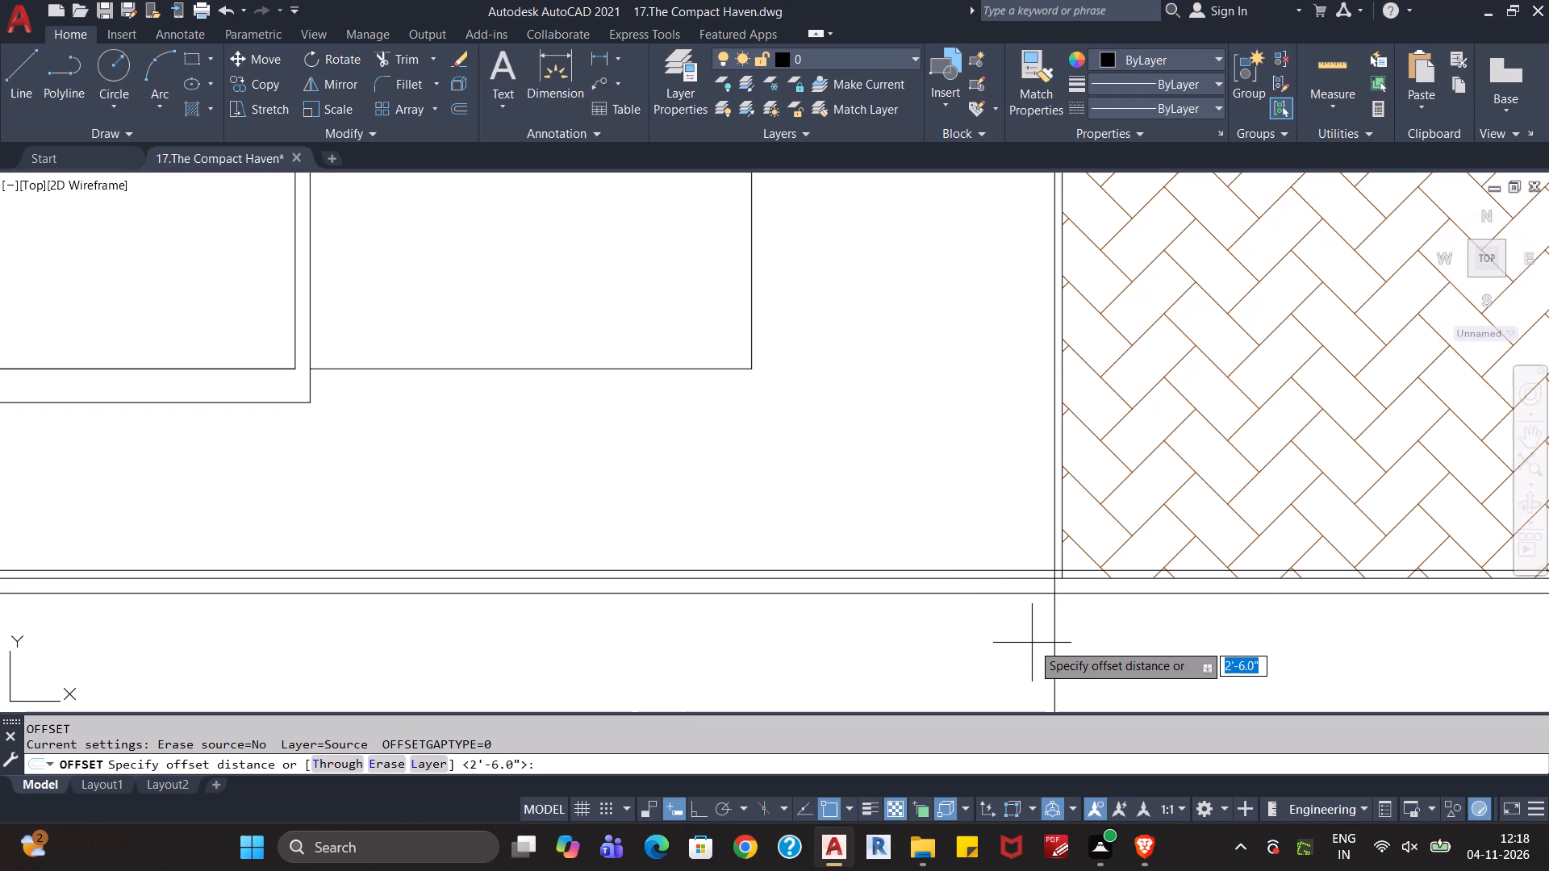
{"action": "type", "text": "1'"}
{"action": "key", "text": "Return"}
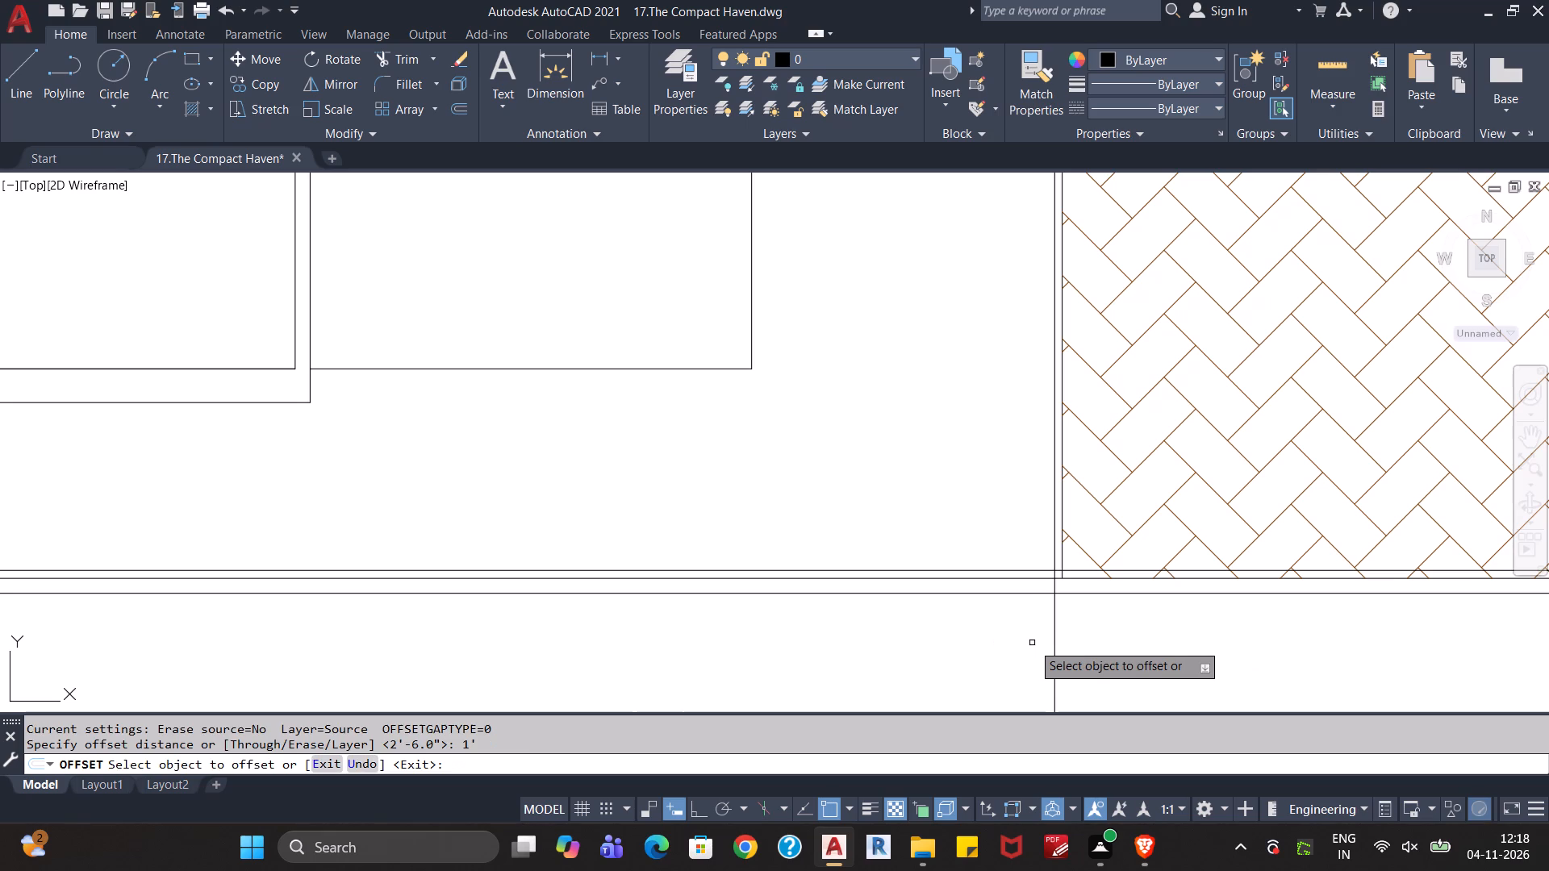
{"action": "left_click", "coordinate": [1054, 631]}
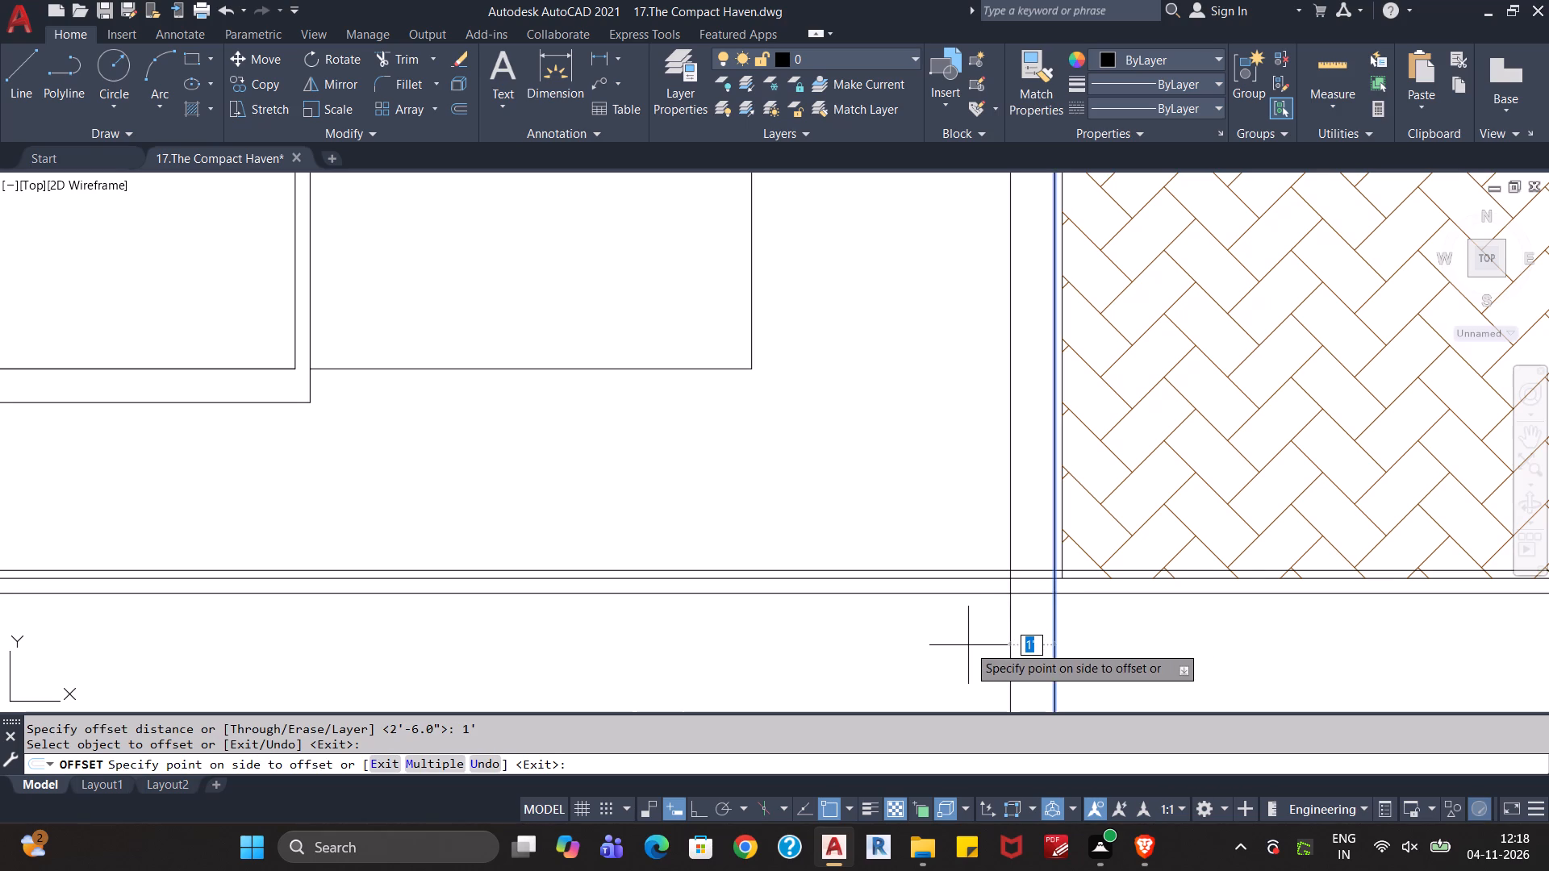
{"action": "key", "text": "m"}
{"action": "key", "text": "Return"}
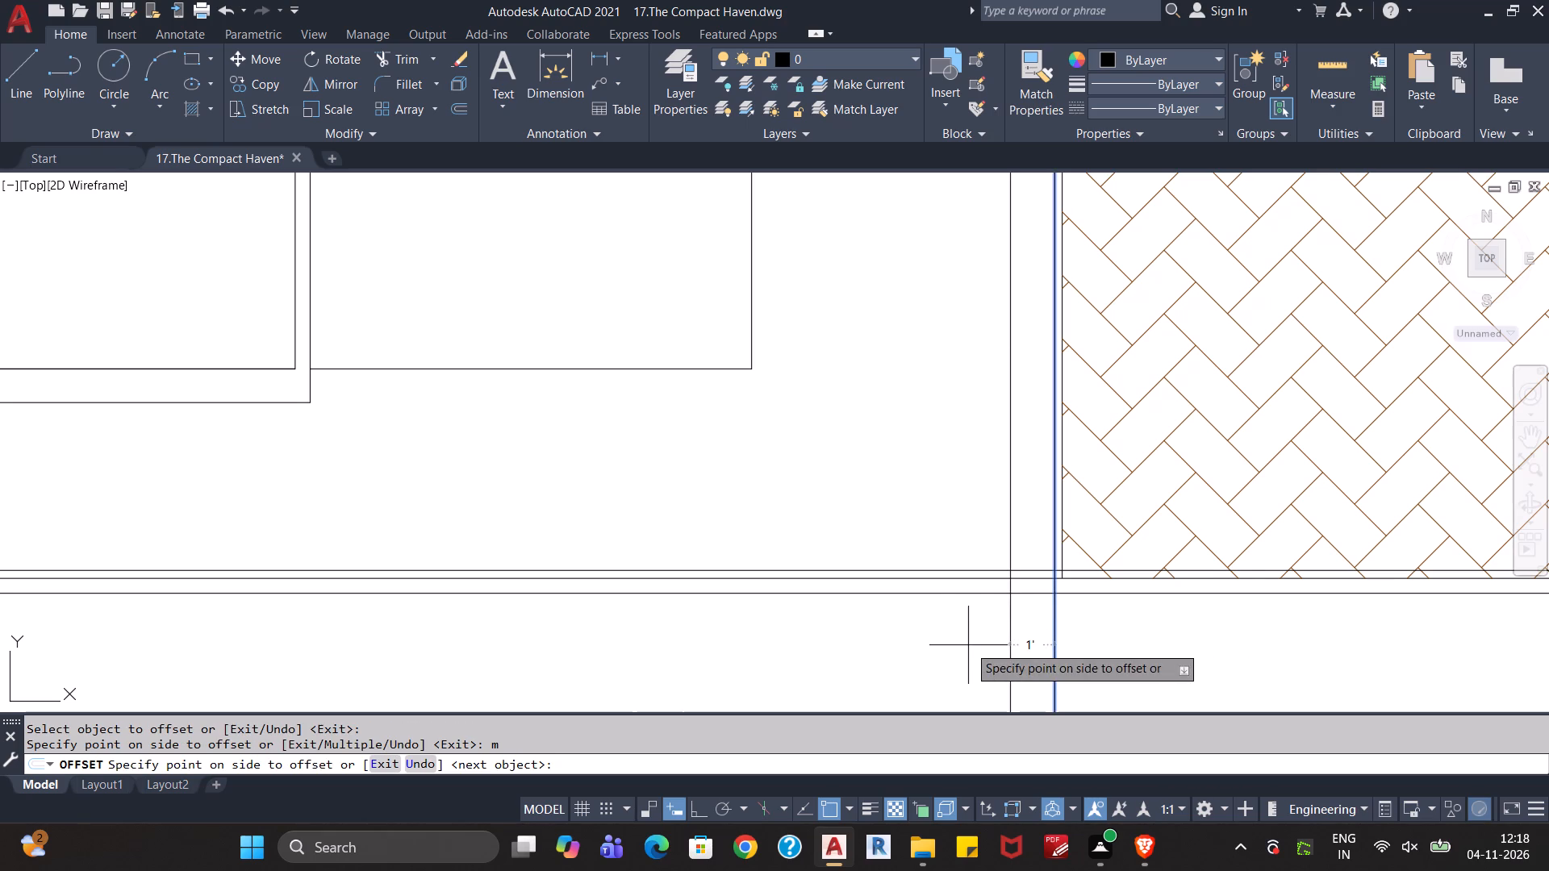
{"action": "left_click", "coordinate": [954, 645]}
{"action": "left_click", "coordinate": [904, 650]}
{"action": "left_click", "coordinate": [833, 649]}
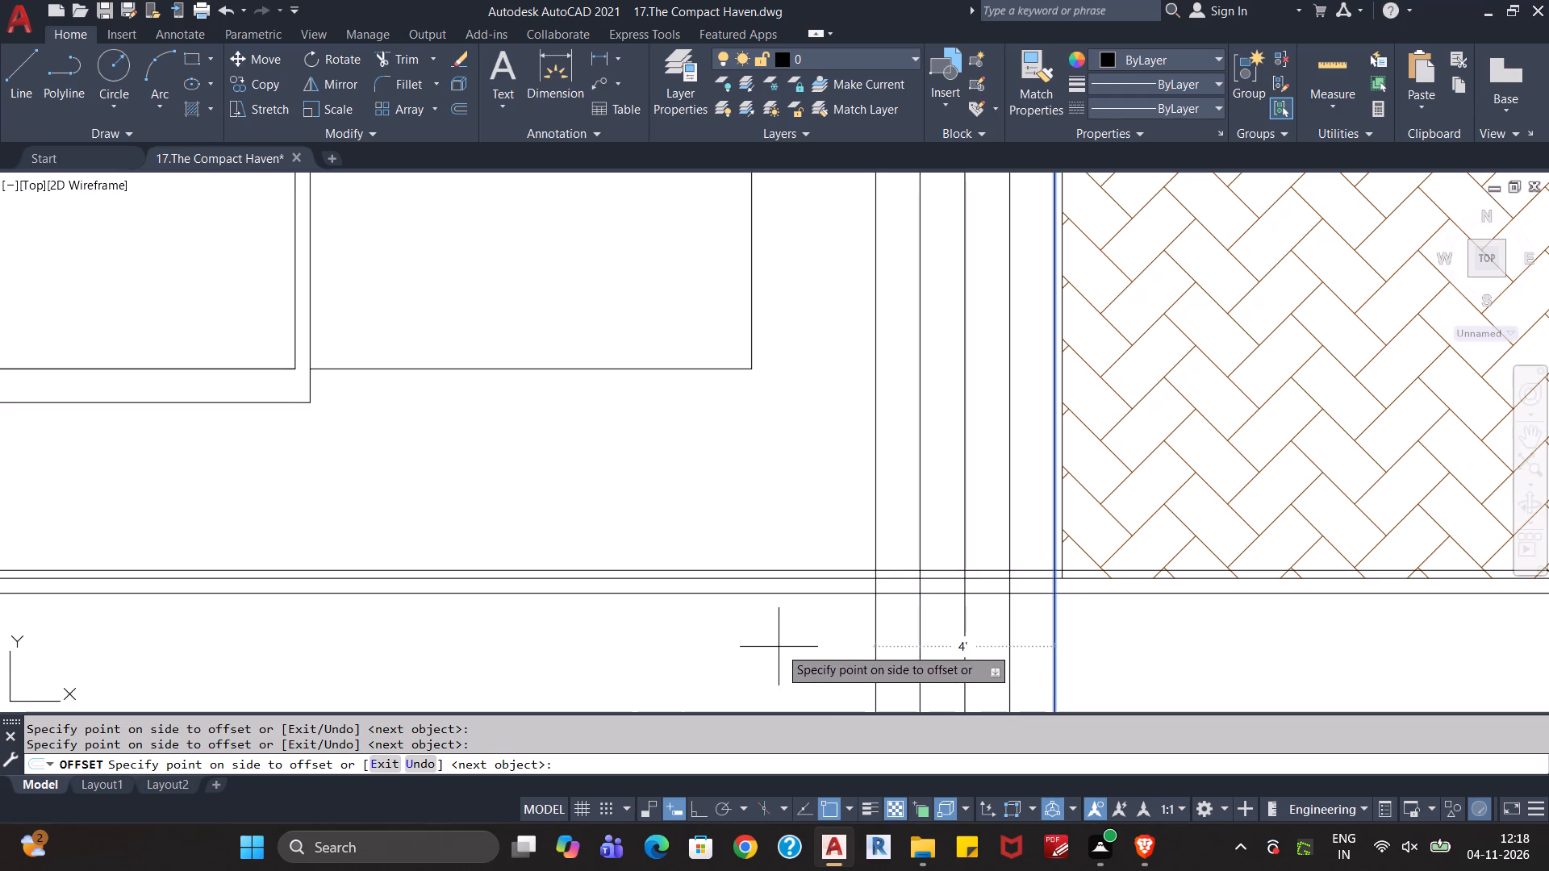
{"action": "left_click", "coordinate": [779, 647]}
{"action": "left_click", "coordinate": [690, 649]}
{"action": "left_click", "coordinate": [604, 663]}
{"action": "left_click", "coordinate": [548, 660]}
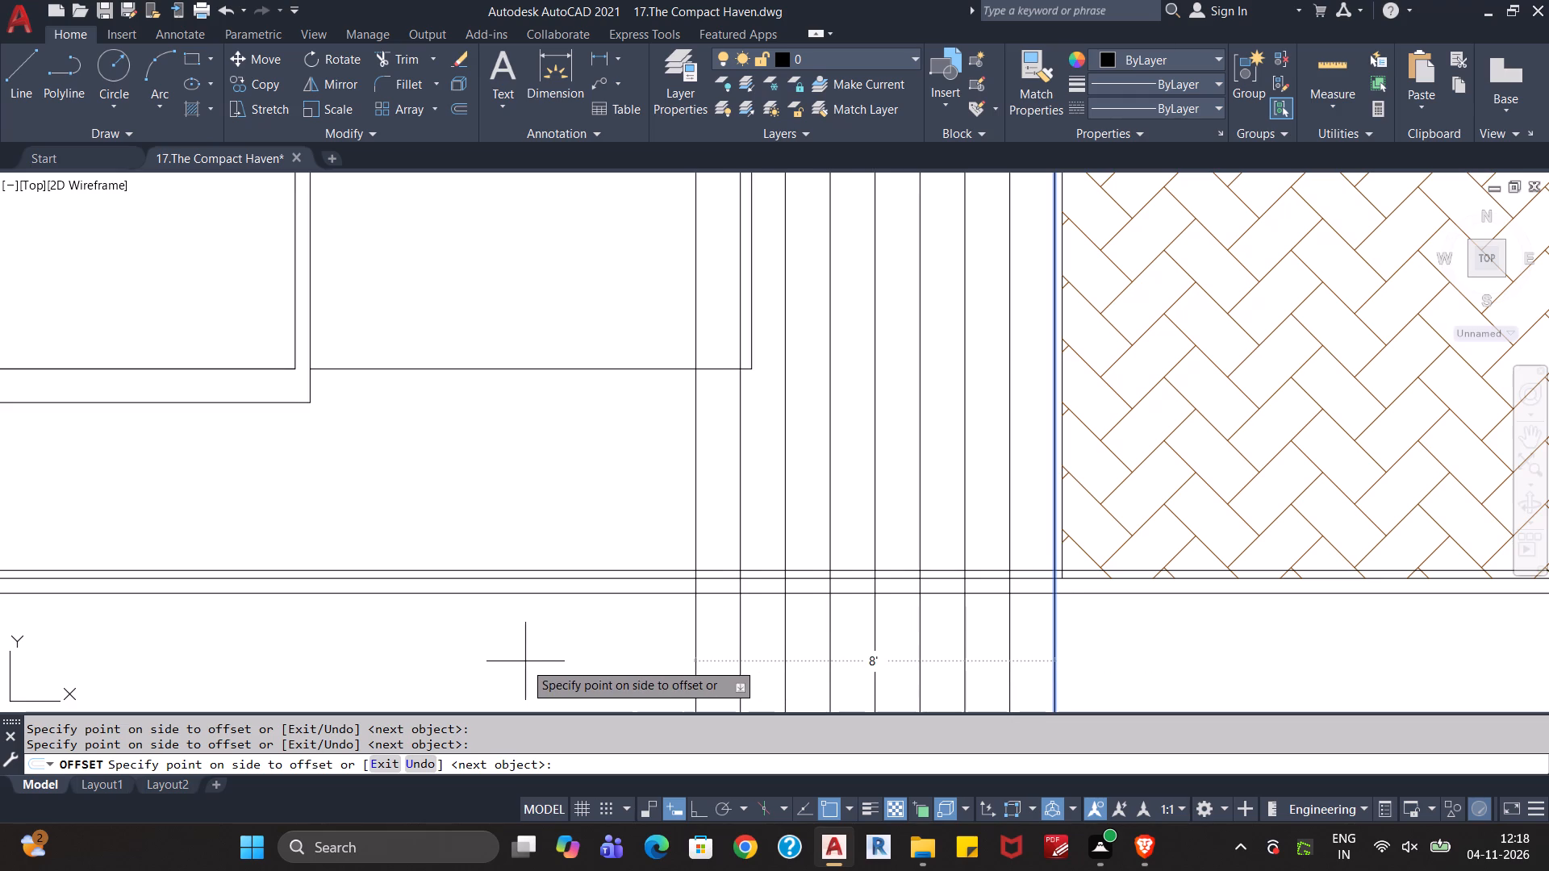
{"action": "left_click", "coordinate": [470, 662]}
{"action": "left_click", "coordinate": [433, 658]}
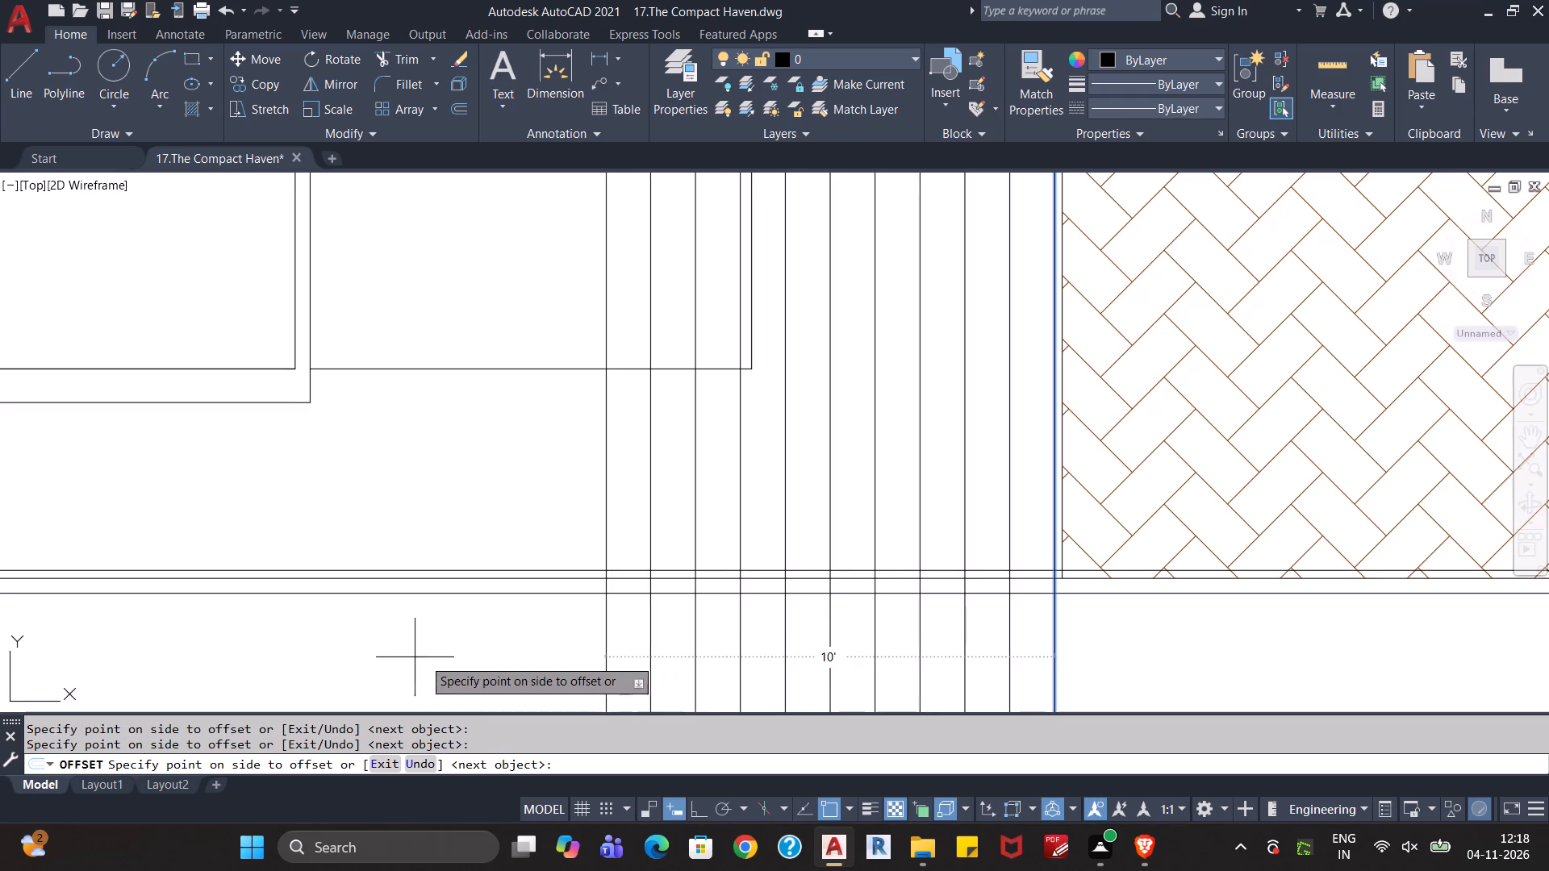
{"action": "left_click", "coordinate": [379, 654]}
{"action": "left_click", "coordinate": [315, 653]}
{"action": "left_click", "coordinate": [262, 657]}
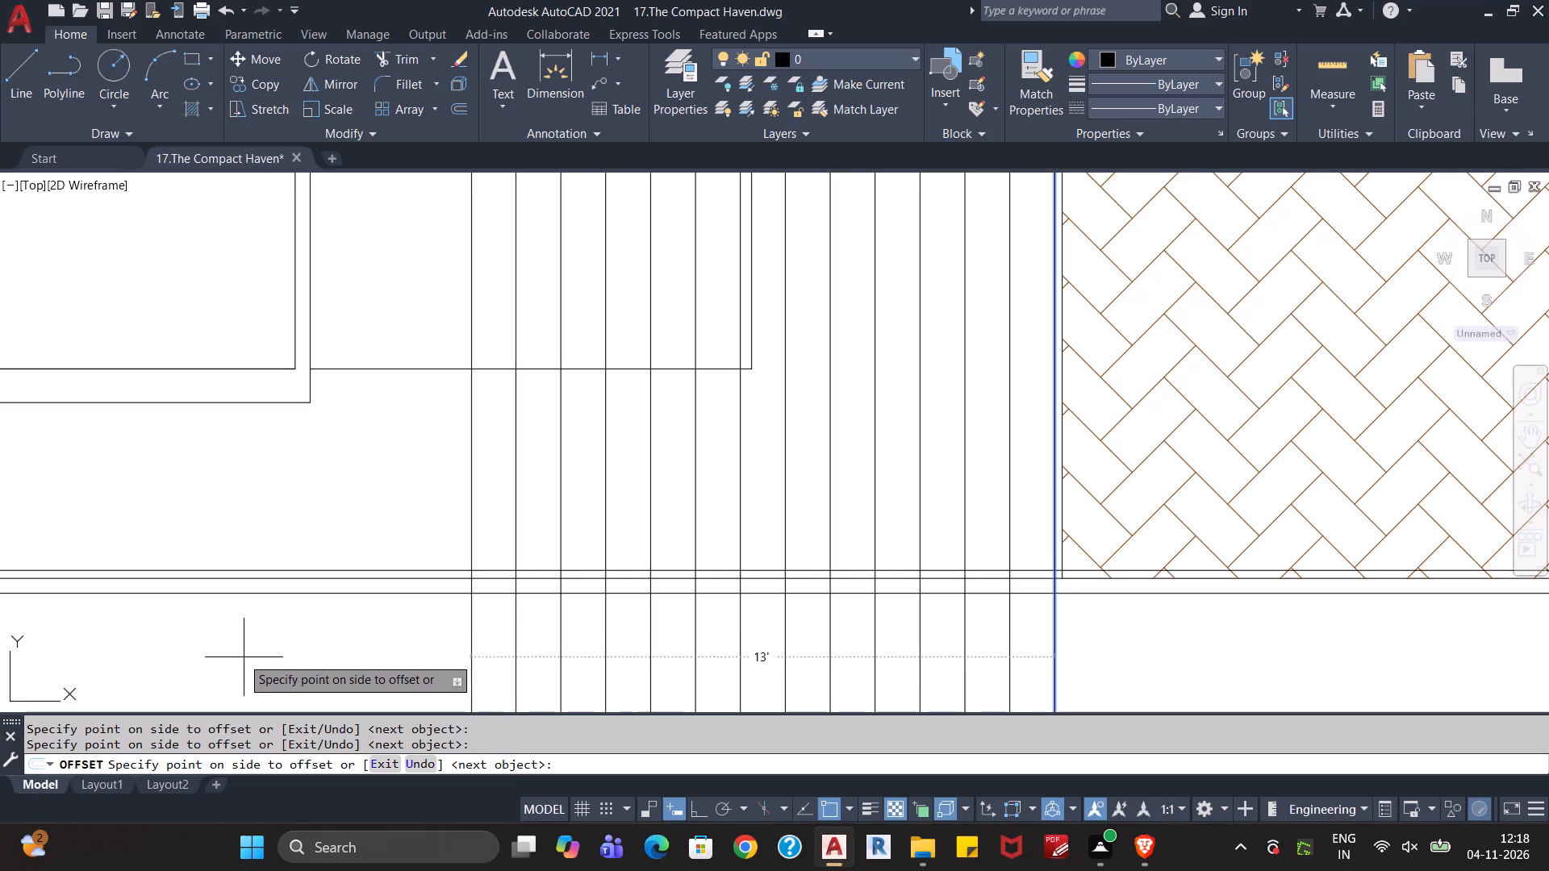
{"action": "left_click", "coordinate": [227, 653]}
{"action": "left_click", "coordinate": [207, 656]}
{"action": "middle_click_drag", "start_coordinate": [206, 656], "coordinate": [492, 681]}
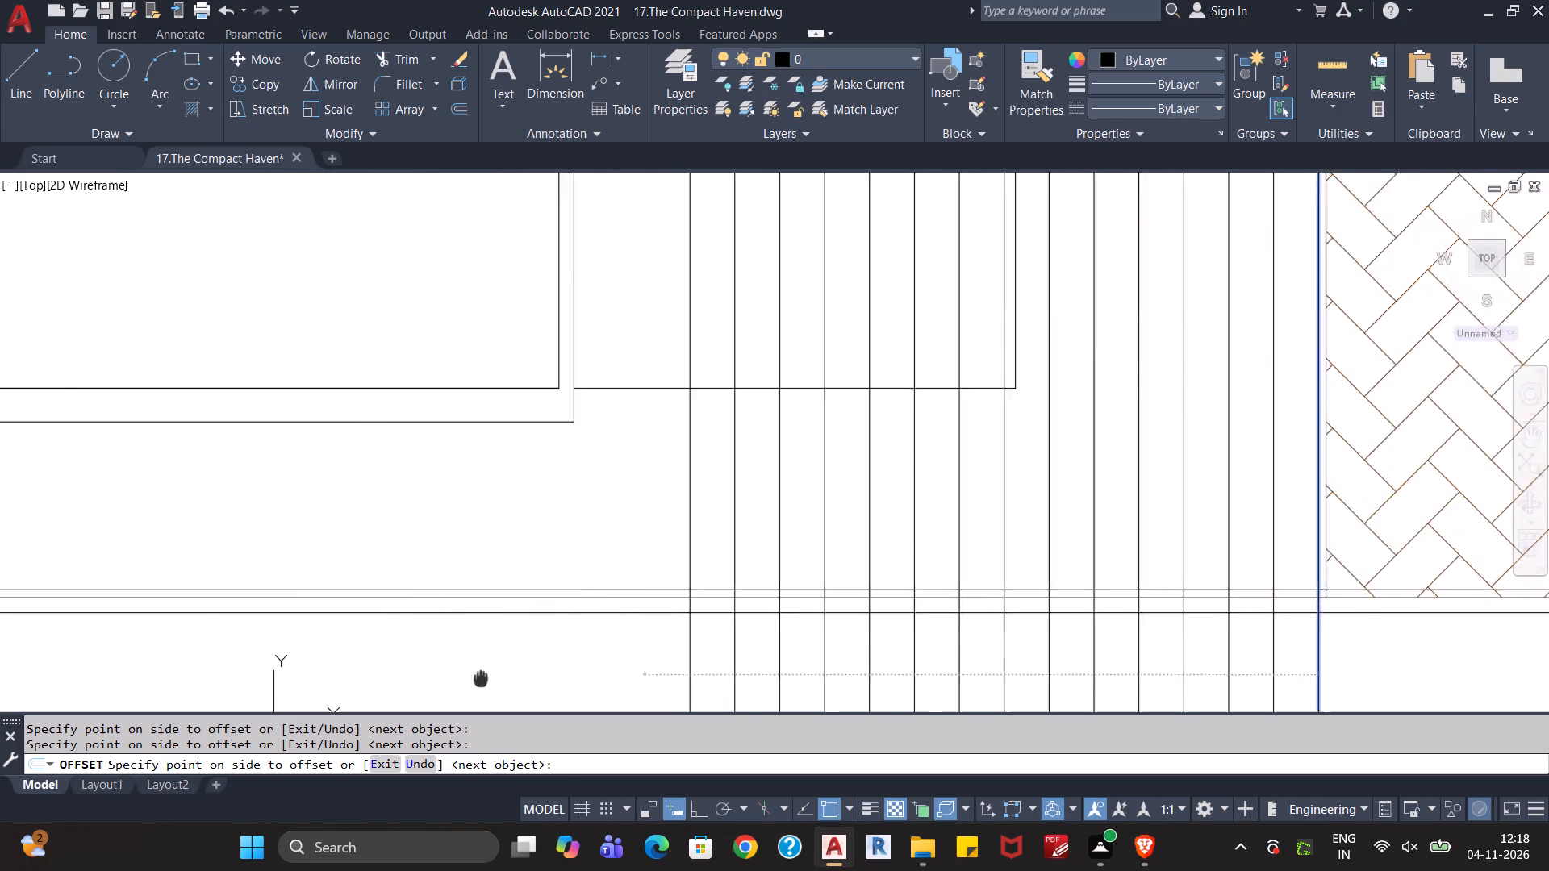
{"action": "middle_click_drag", "start_coordinate": [492, 681], "coordinate": [714, 703]}
{"action": "left_click", "coordinate": [675, 701]}
{"action": "left_click", "coordinate": [639, 694]}
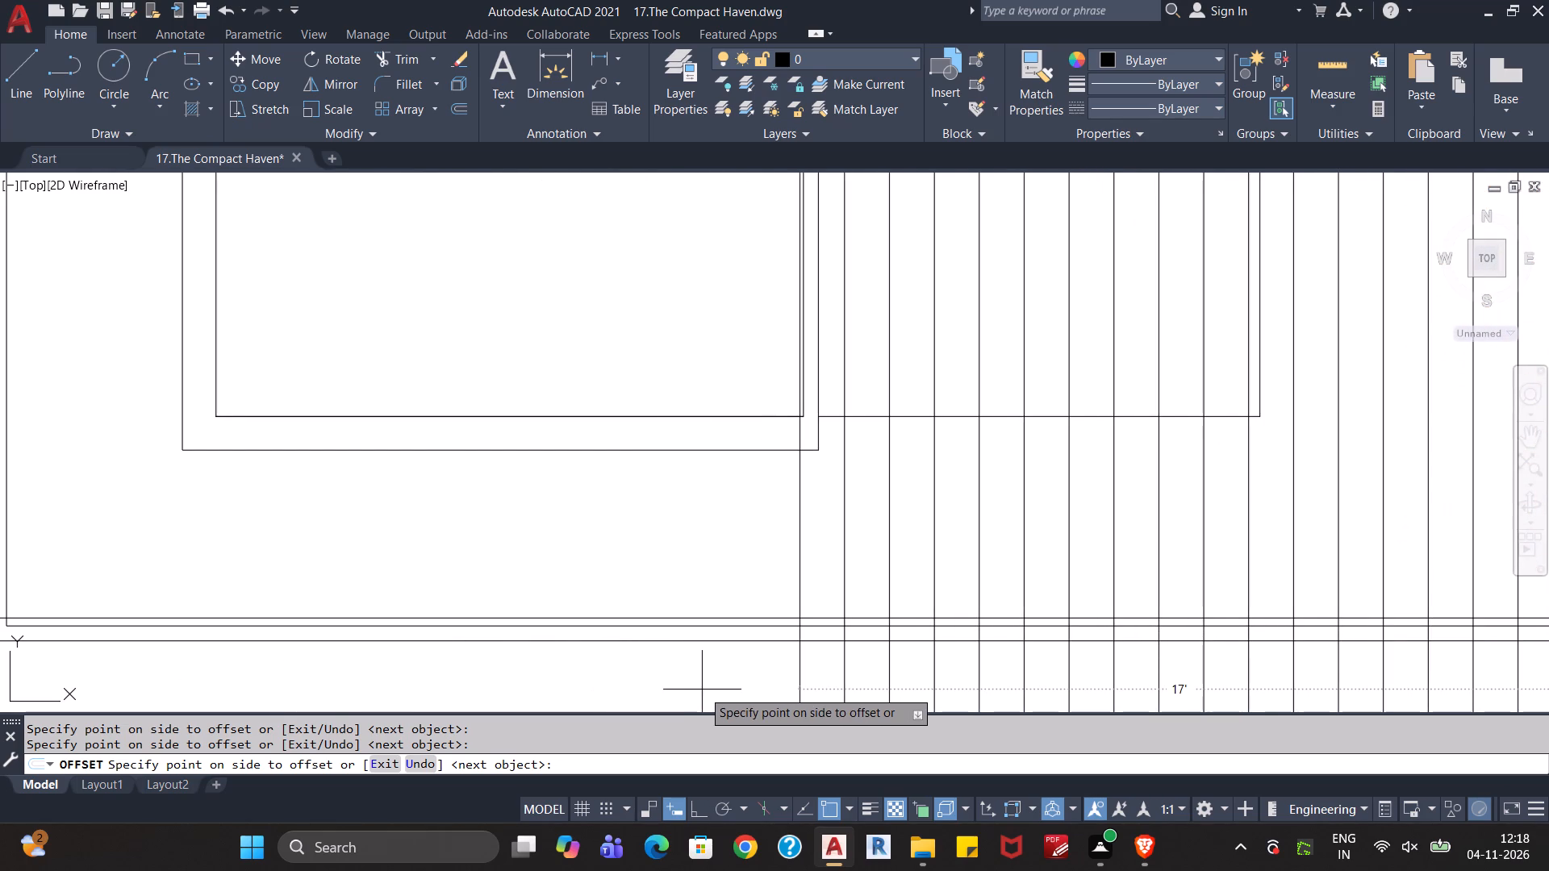
{"action": "key", "text": "Escape"}
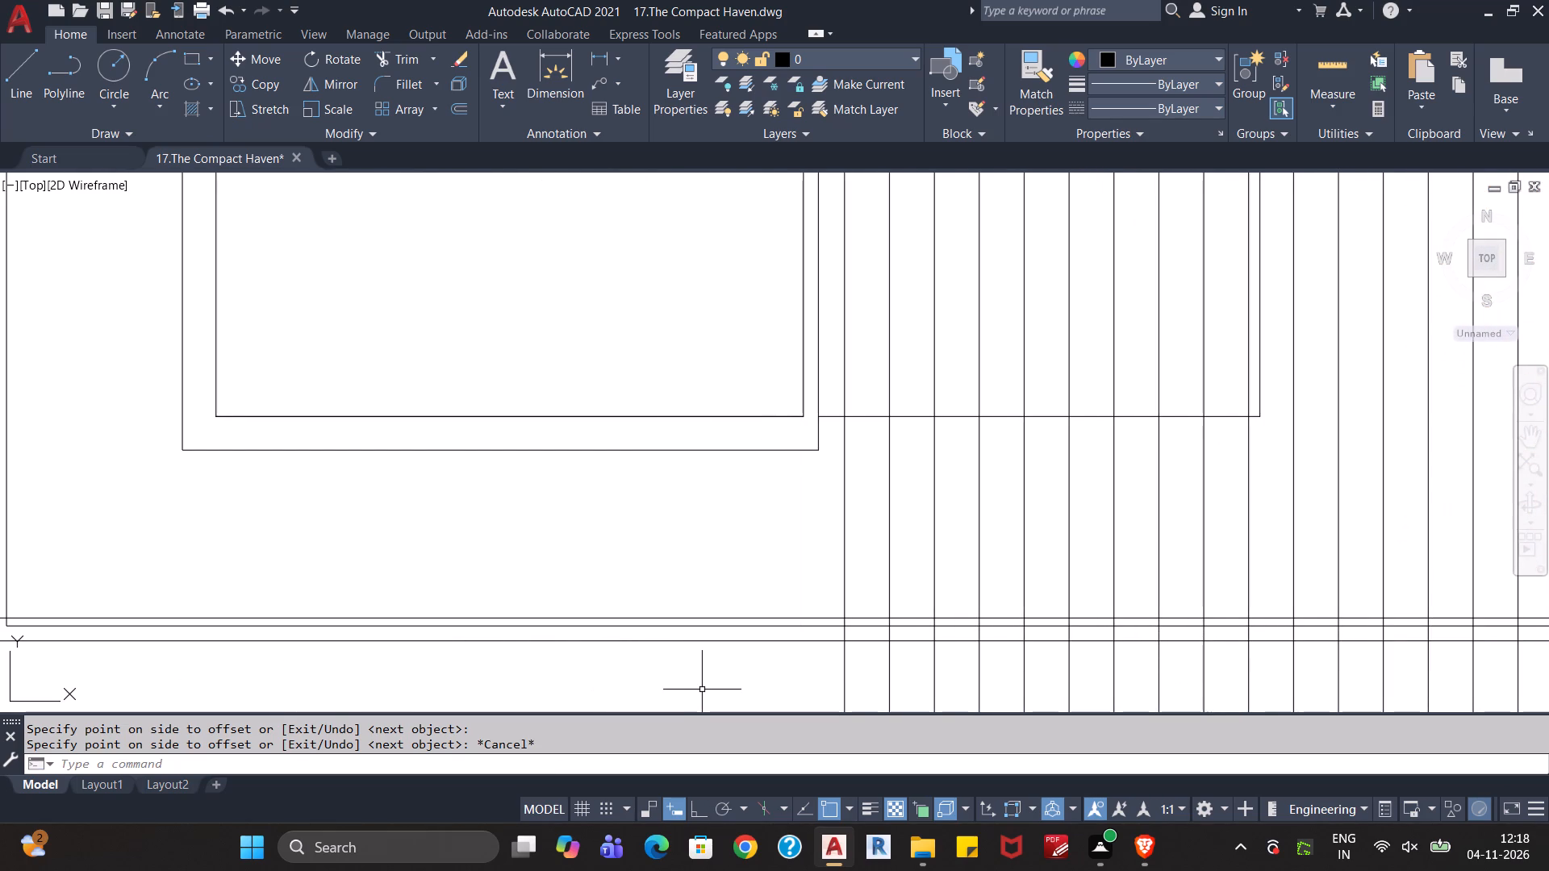
Paste eight copies of the 1' by 3' rectangle in every other bay, from X 167'-8" westward to 153'-8", based on the horizontal construction line.
{"action": "middle_click_drag", "start_coordinate": [745, 692], "coordinate": [658, 649]}
{"action": "scroll", "coordinate": [650, 649], "scroll_direction": "down", "scroll_amount": 1}
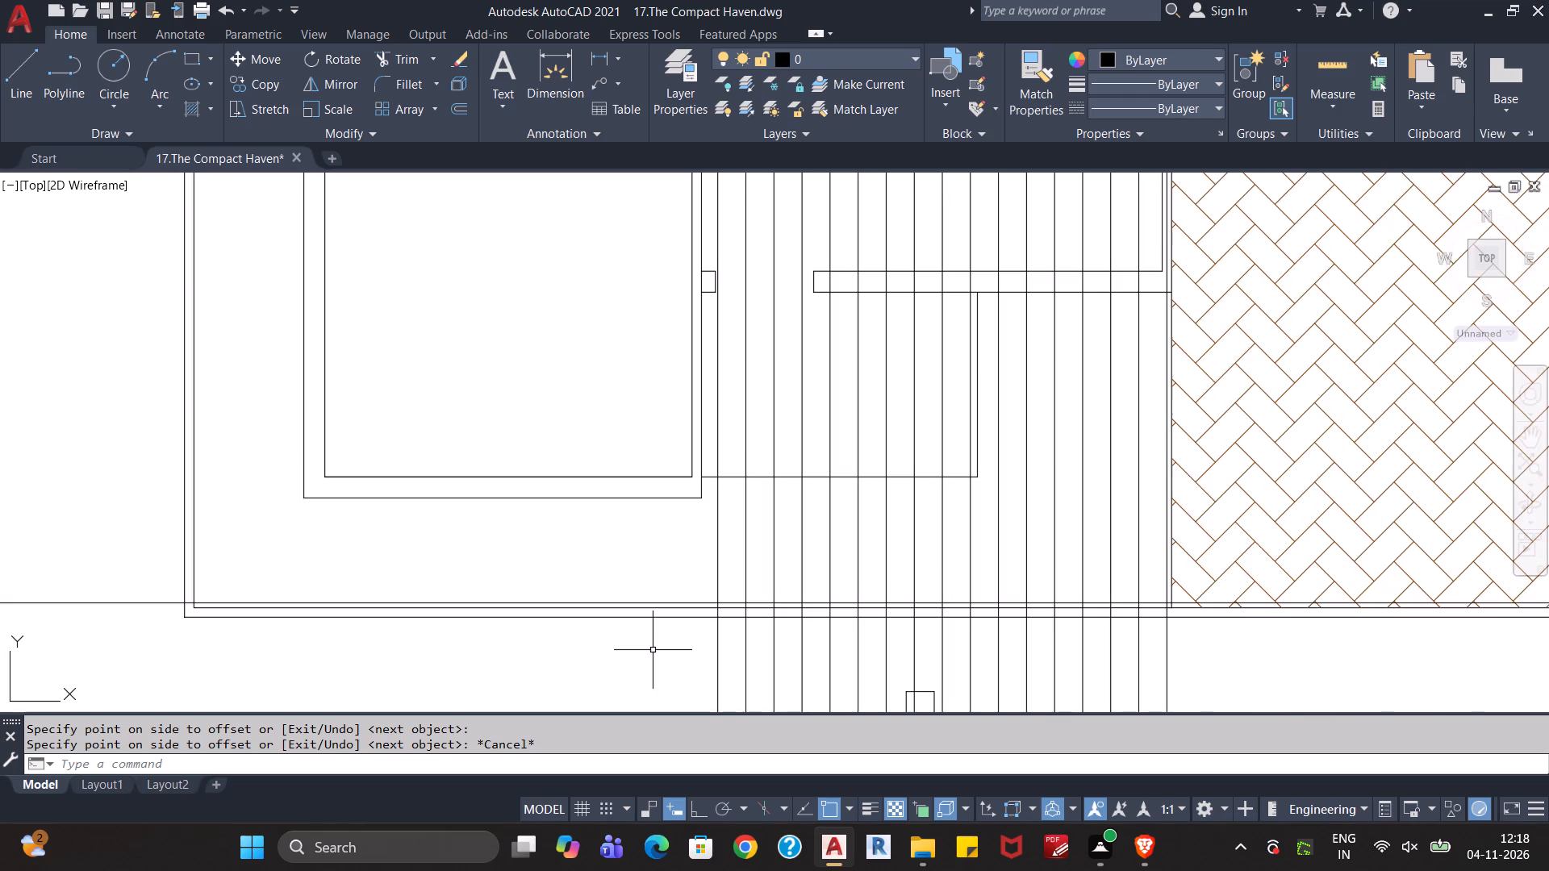
{"action": "middle_click_drag", "start_coordinate": [1230, 701], "coordinate": [1088, 569]}
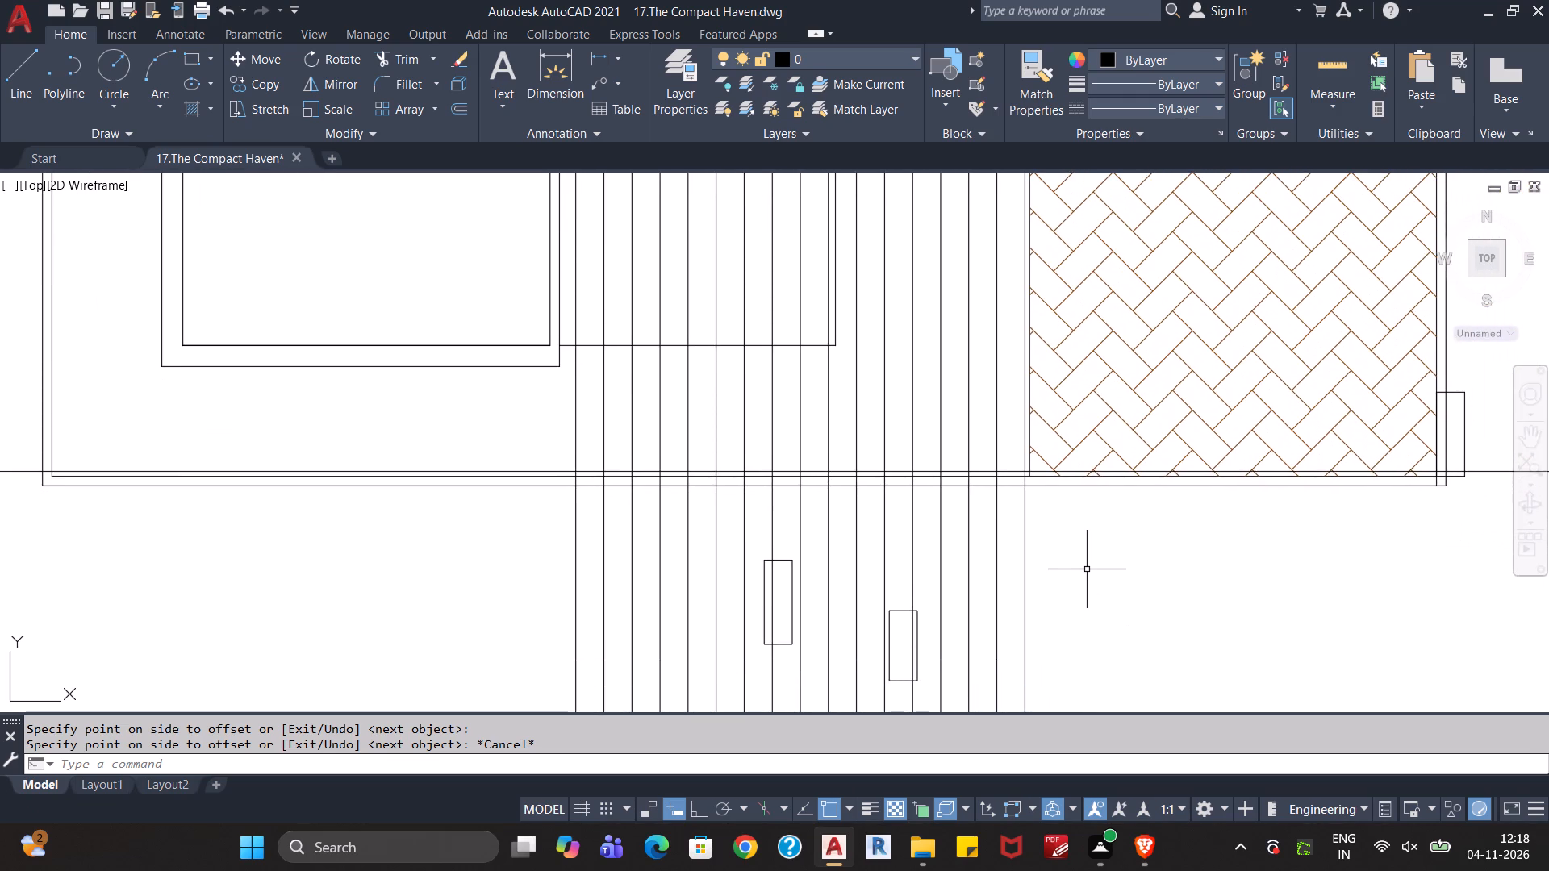
{"action": "key", "text": "ctrl+v"}
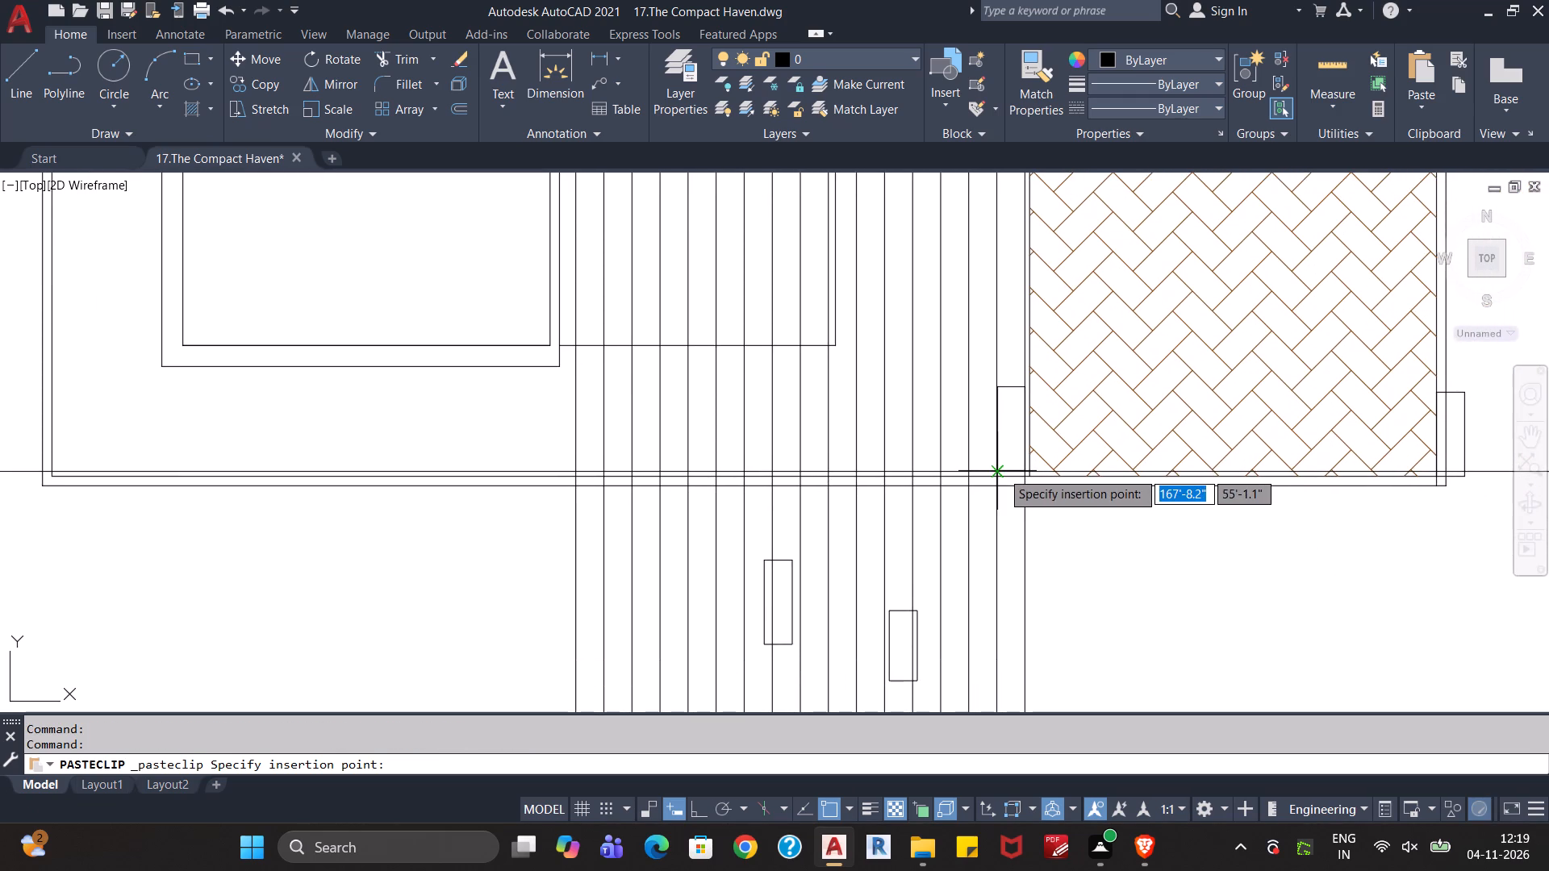
{"action": "left_click", "coordinate": [1001, 470]}
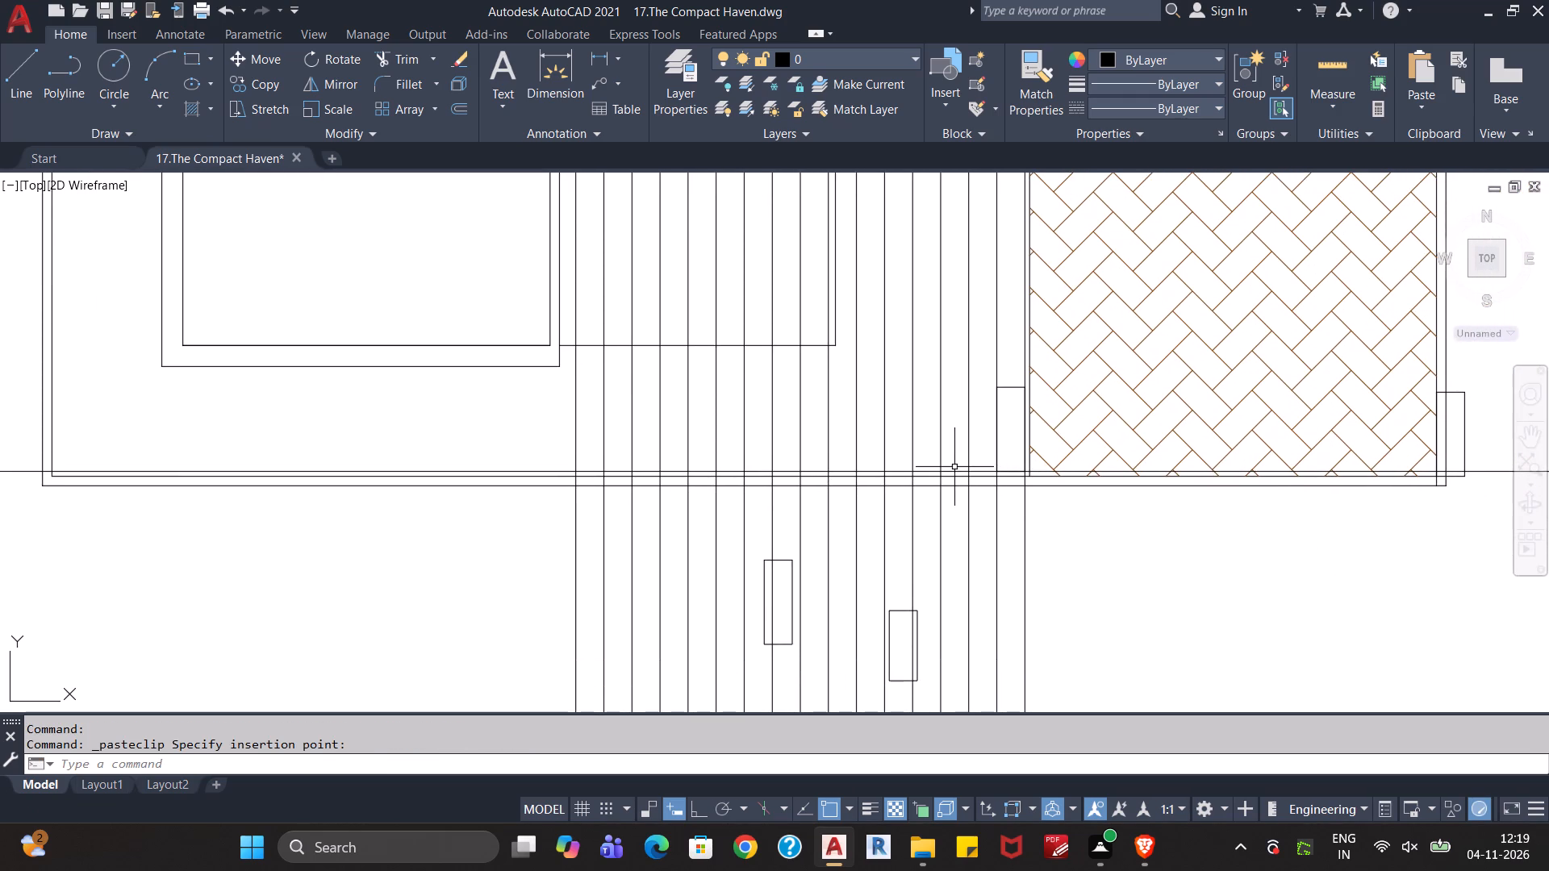
{"action": "key", "text": "ctrl+v"}
{"action": "left_click", "coordinate": [944, 467]}
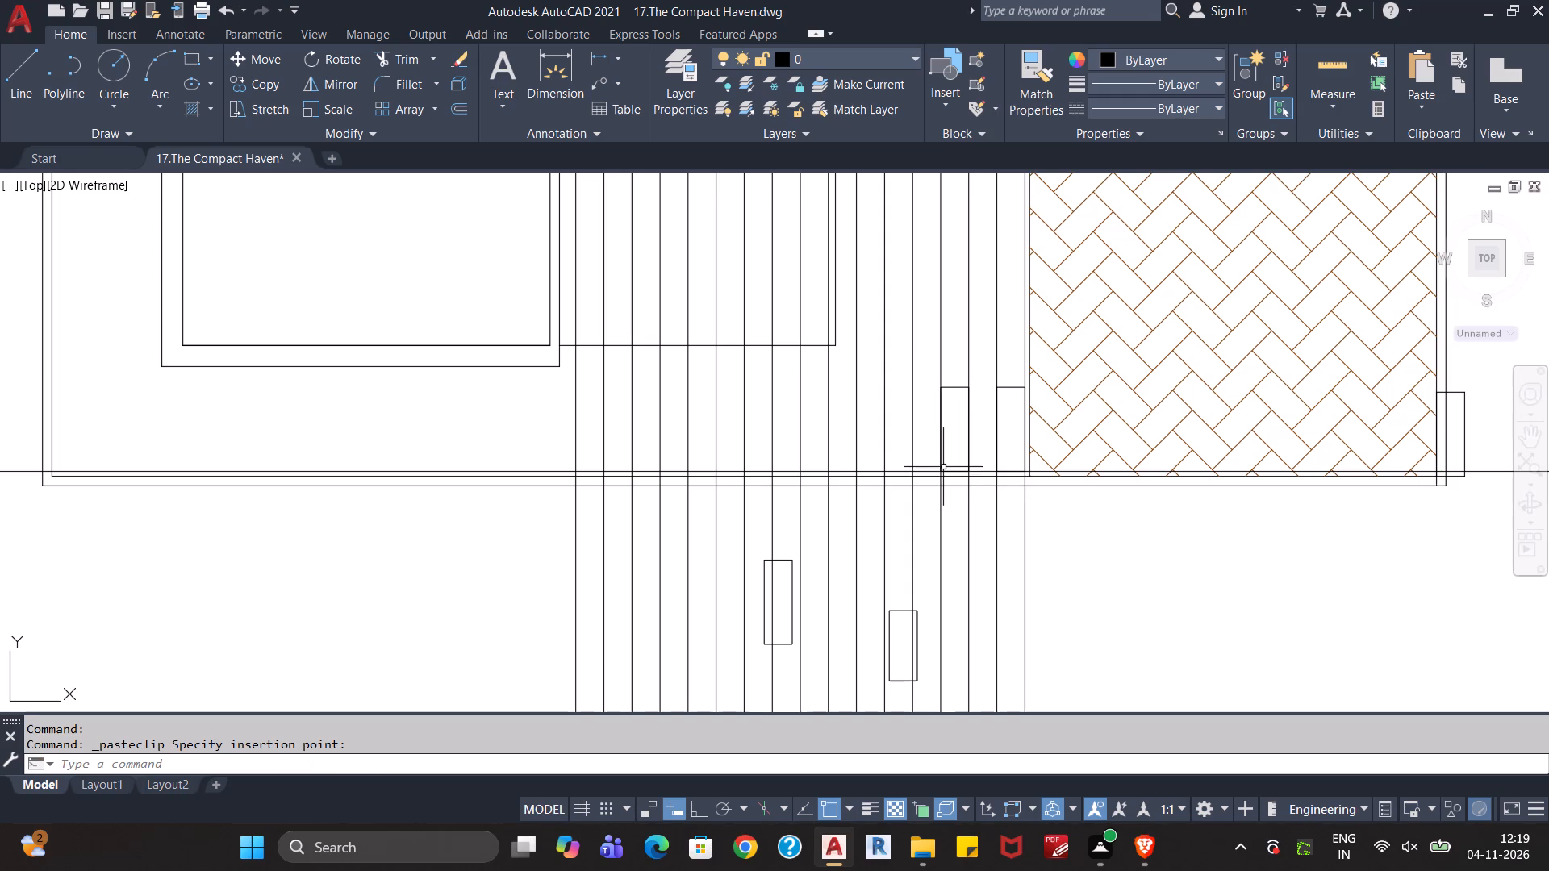
{"action": "key", "text": "ctrl+v"}
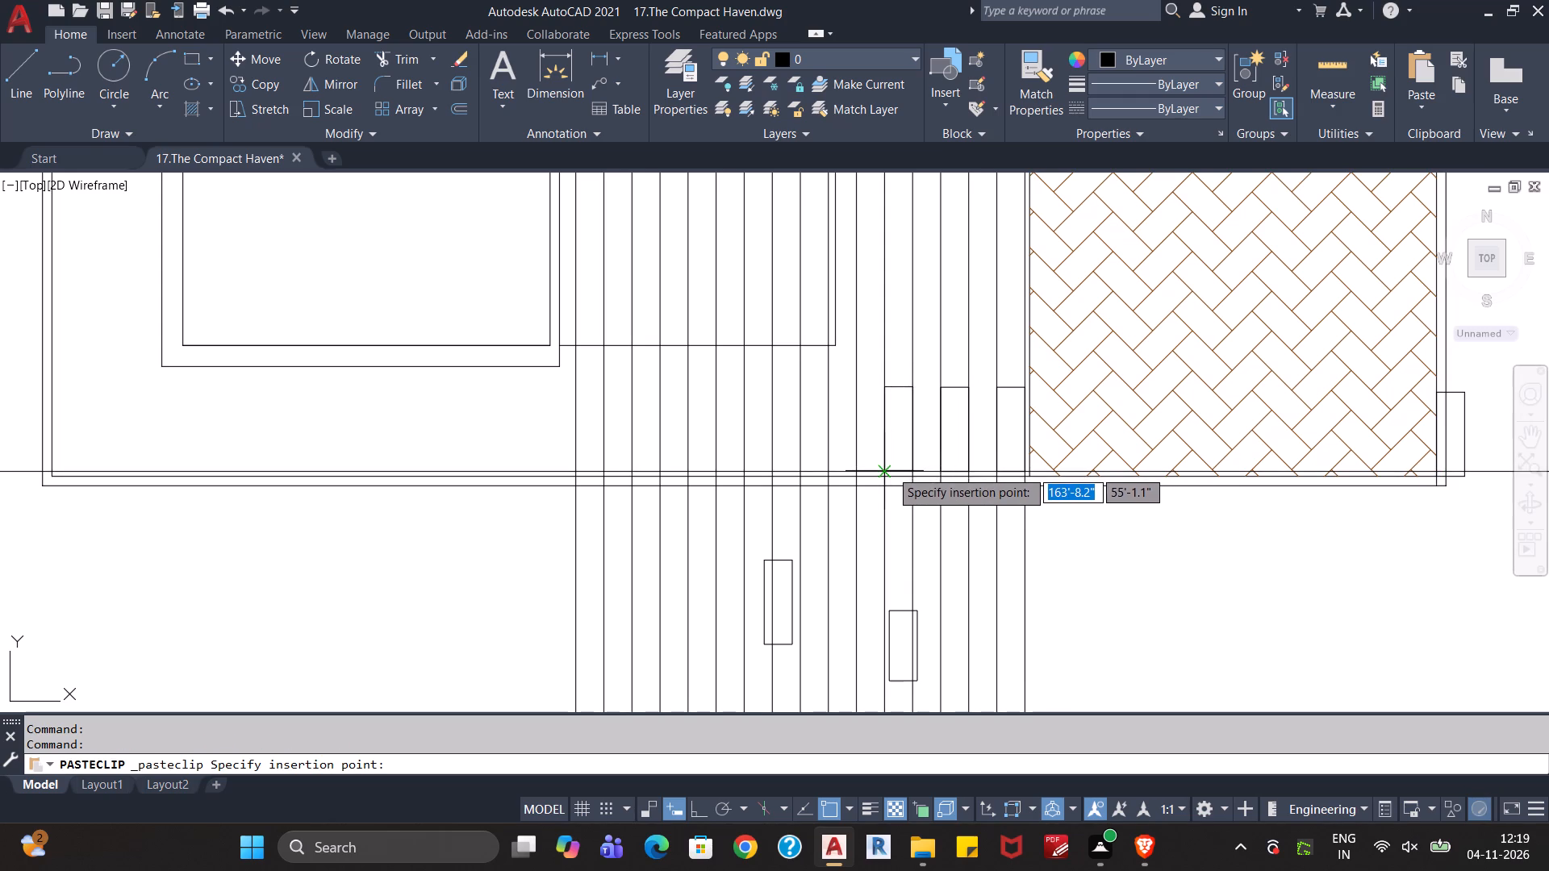
{"action": "left_click", "coordinate": [887, 472]}
{"action": "key", "text": "ctrl+v"}
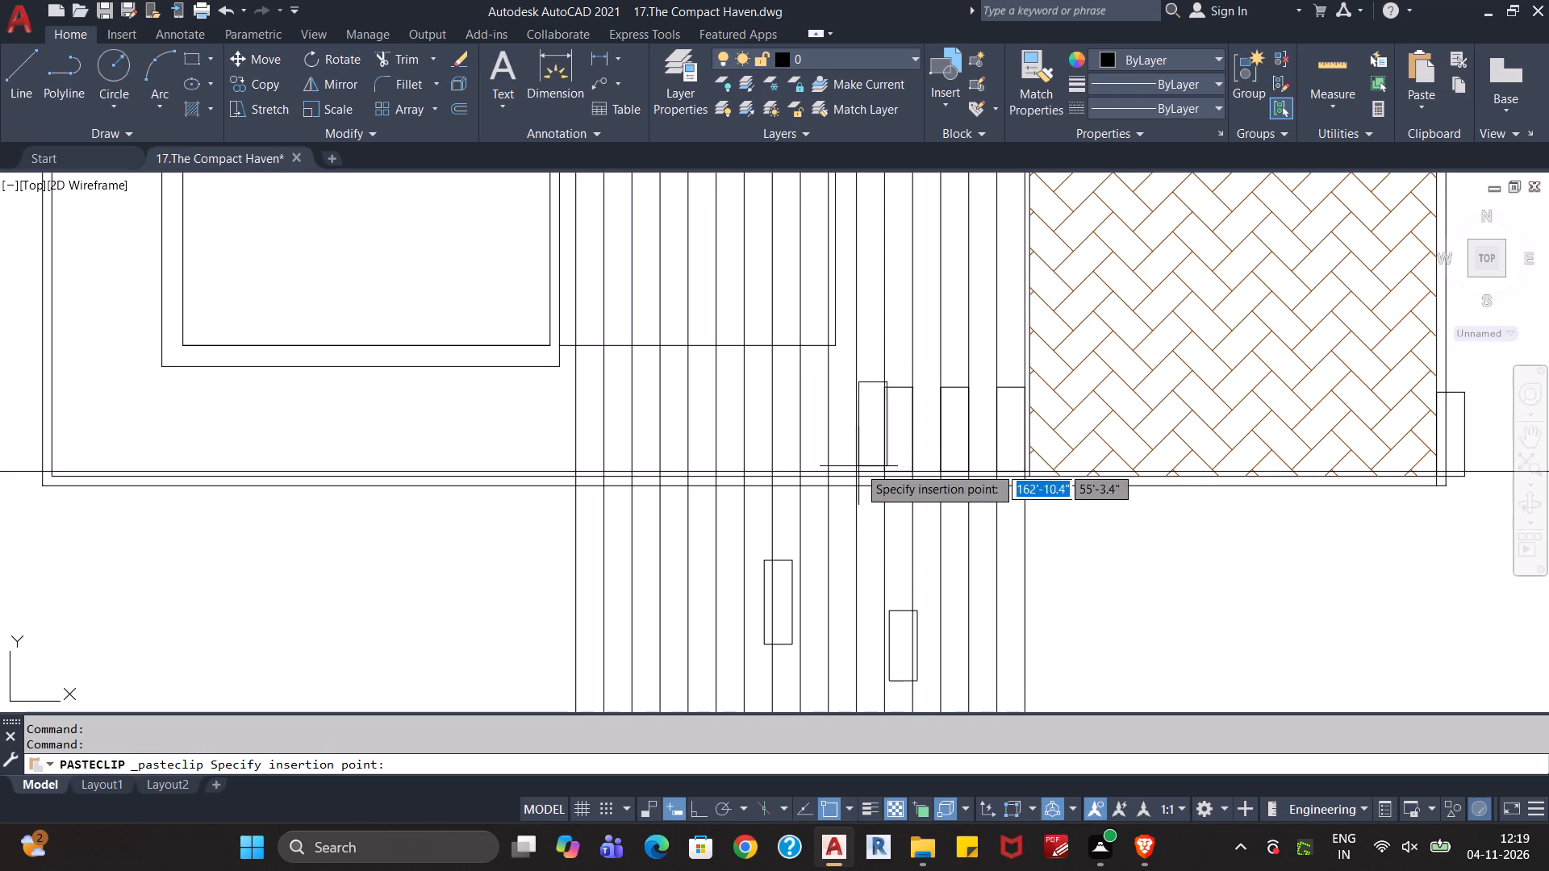
{"action": "left_click", "coordinate": [832, 472]}
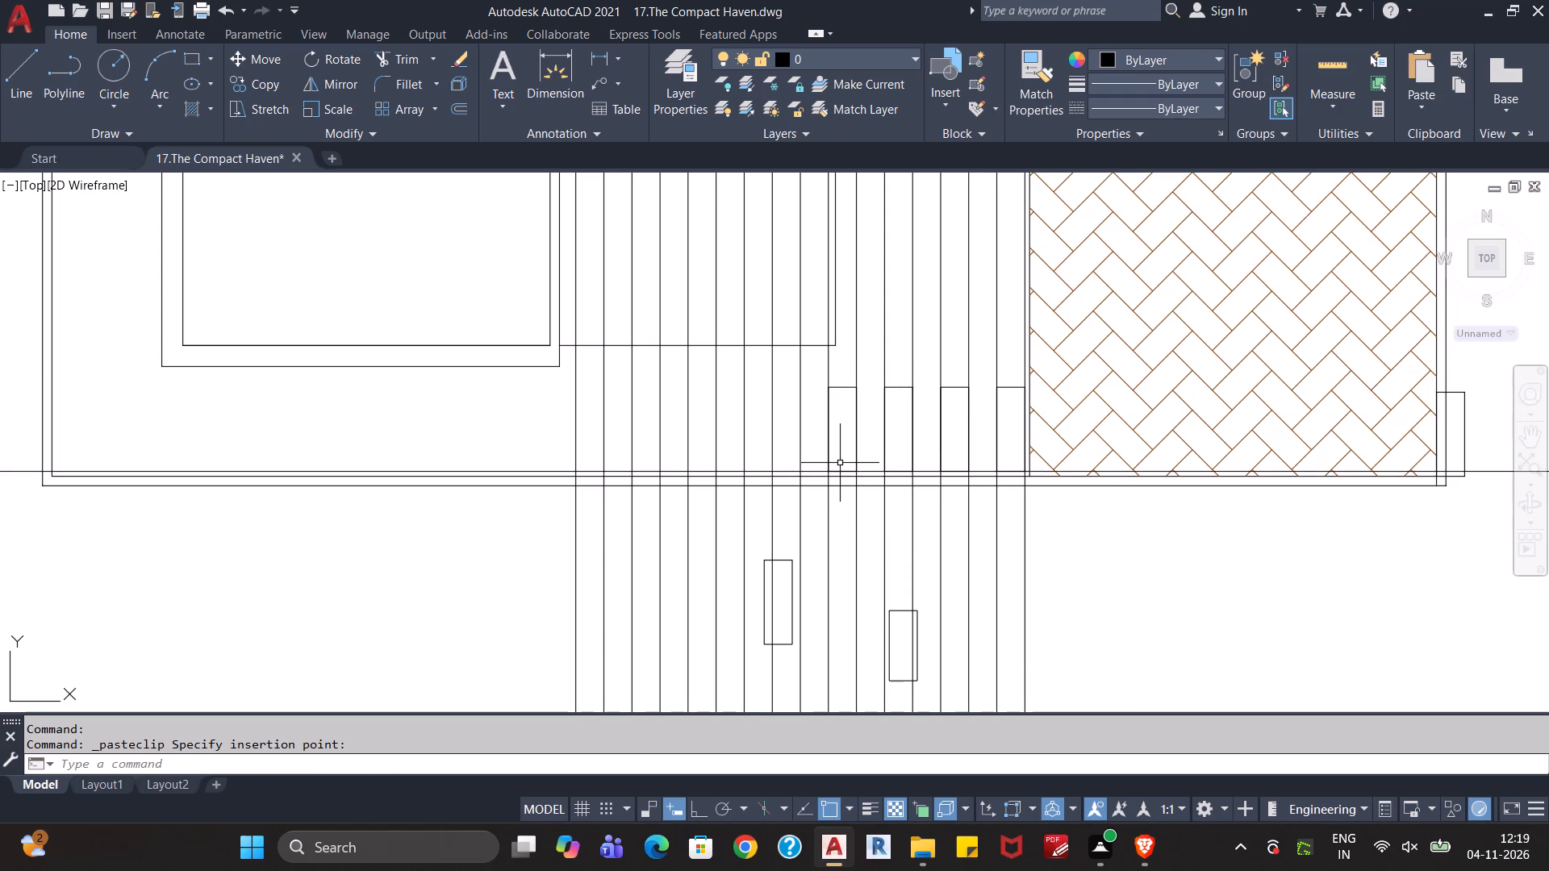
{"action": "key", "text": "ctrl+v"}
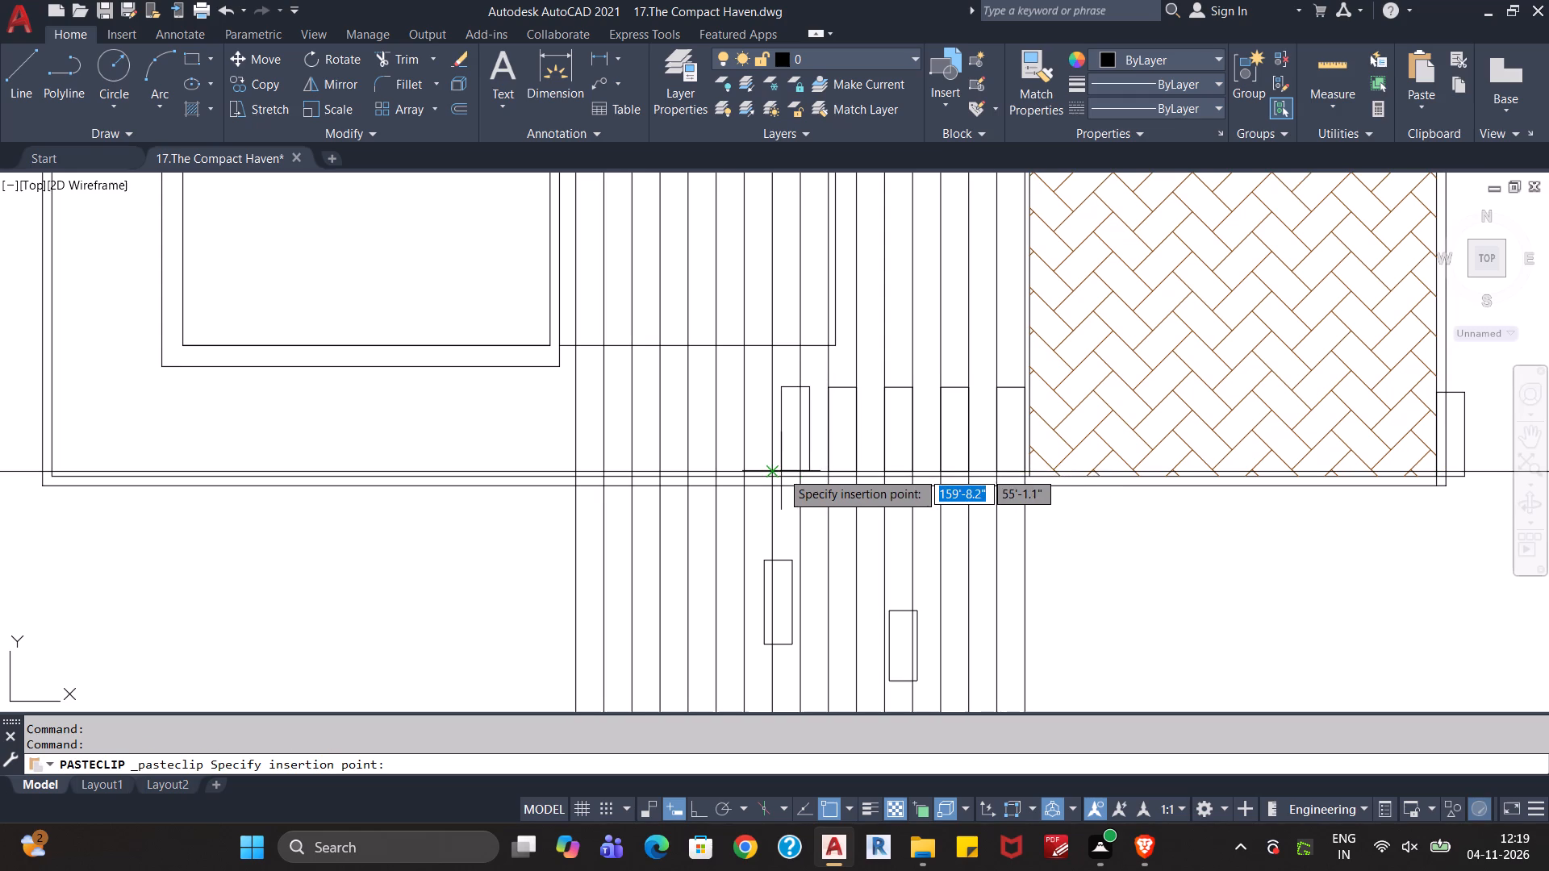
{"action": "left_click", "coordinate": [775, 472]}
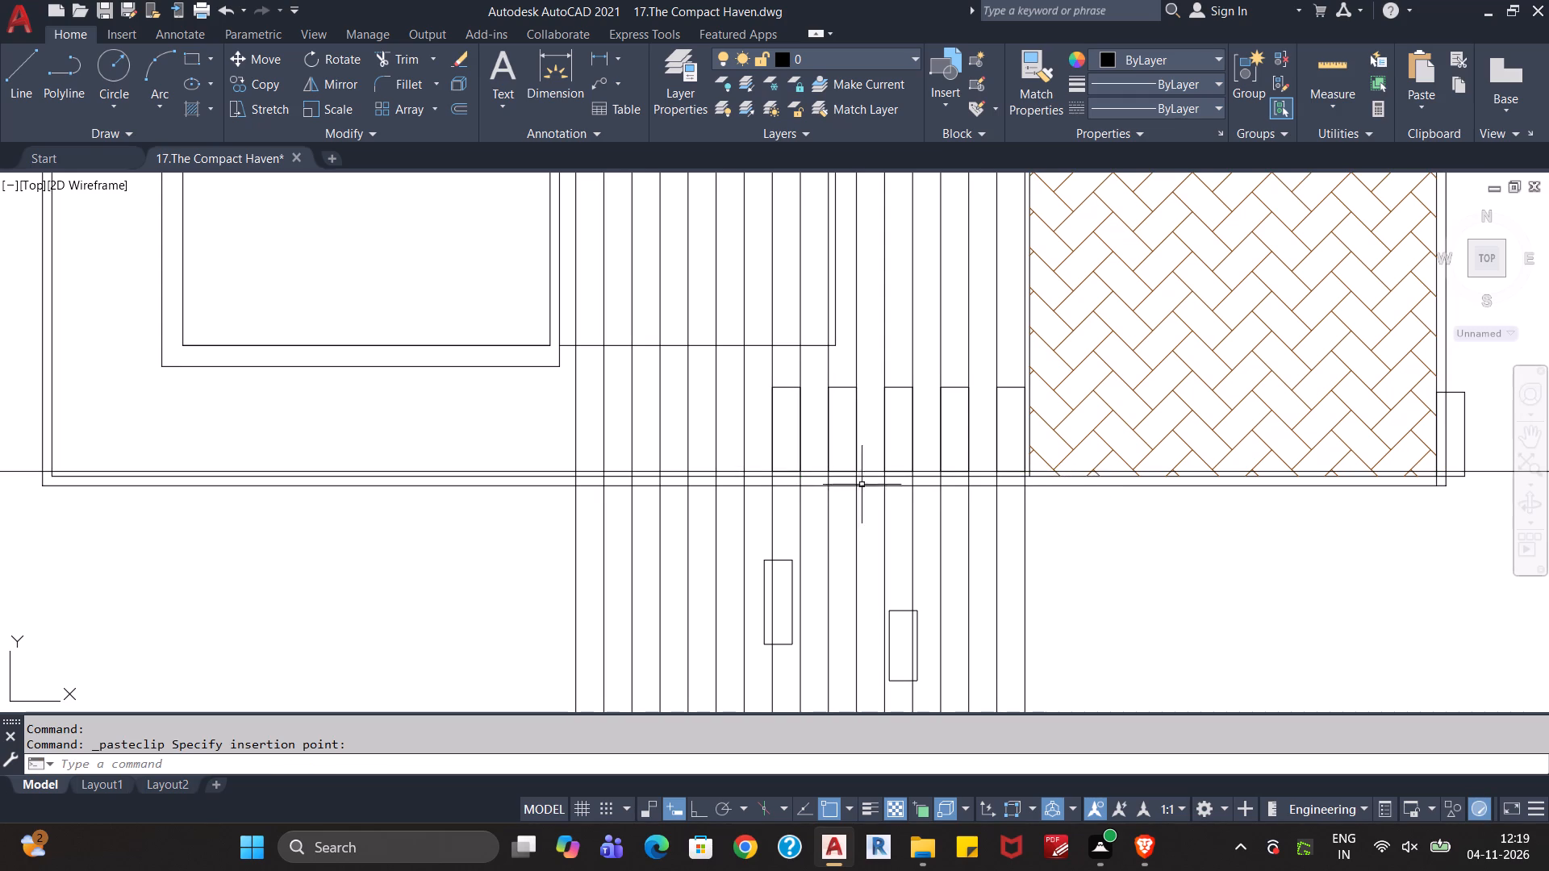
{"action": "key", "text": "ctrl+v"}
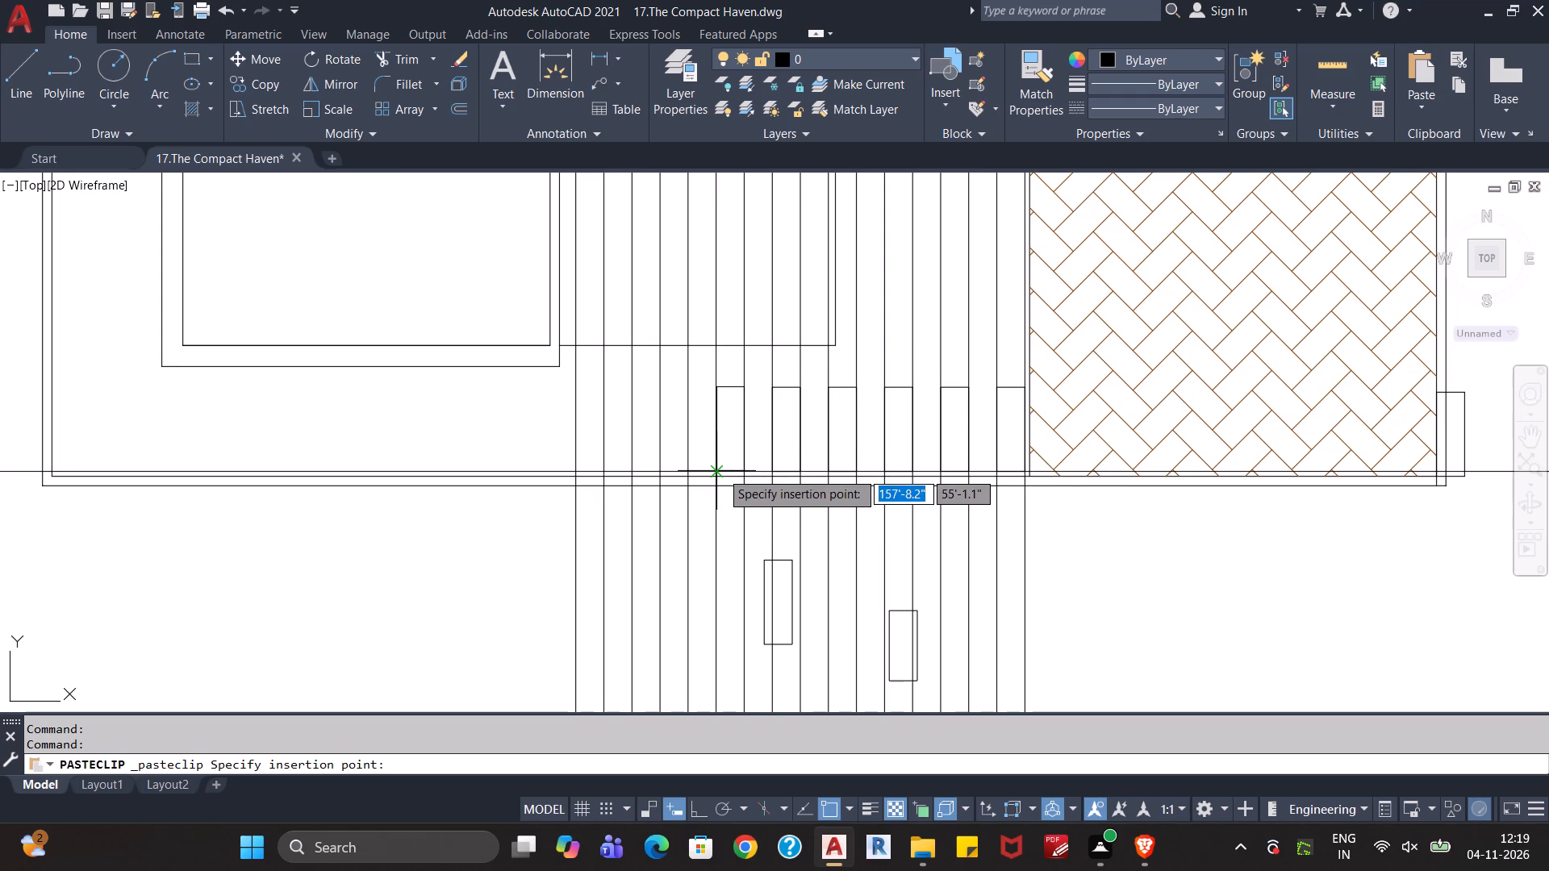
{"action": "left_click", "coordinate": [720, 471]}
{"action": "key", "text": "ctrl+v"}
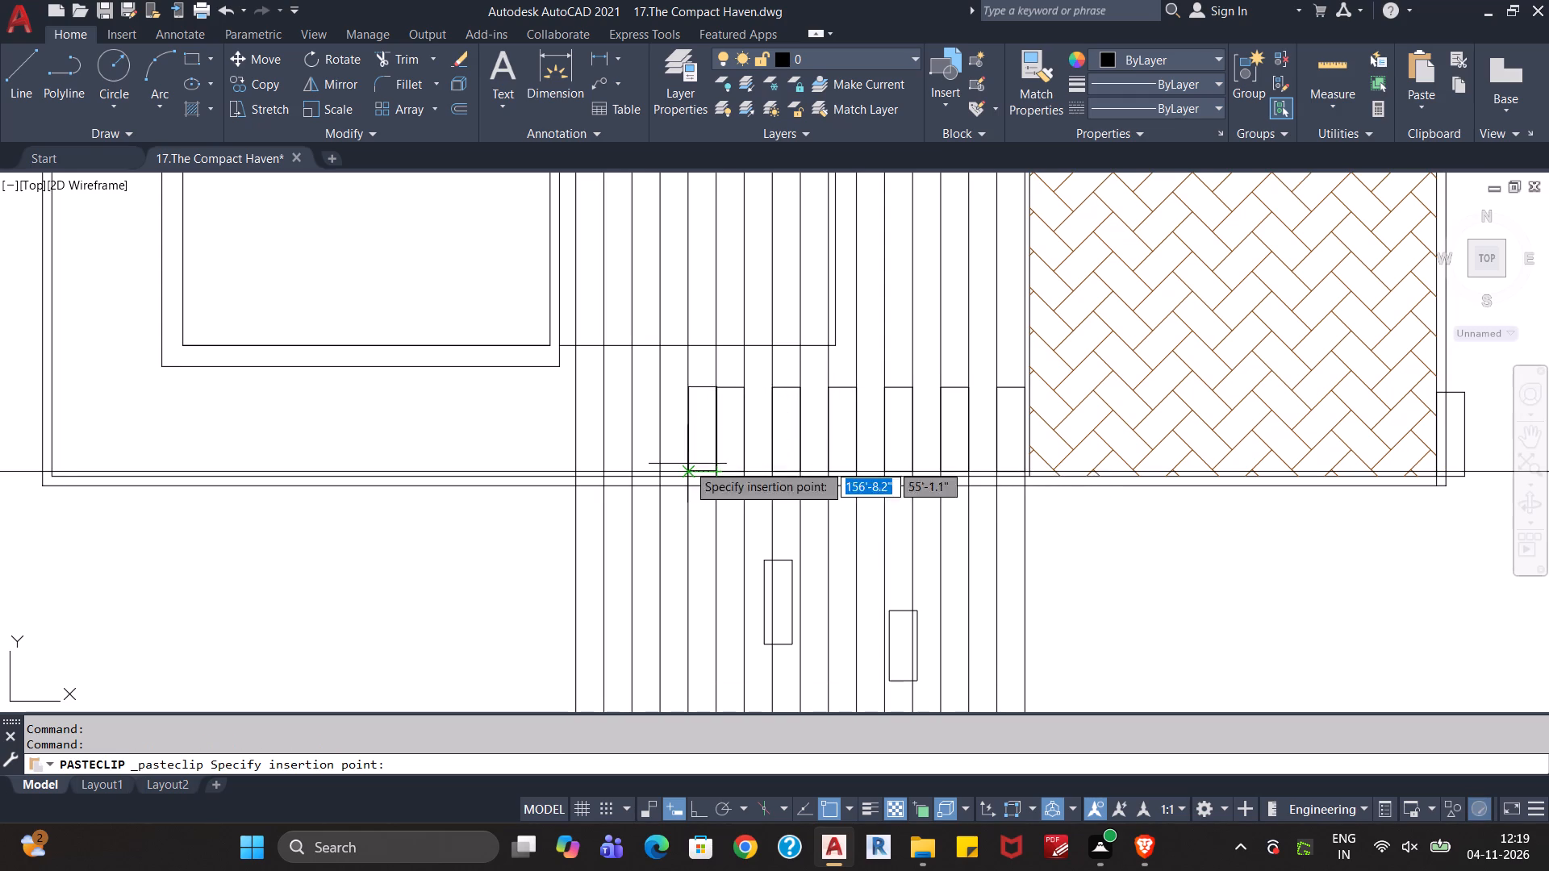
{"action": "left_click", "coordinate": [665, 470]}
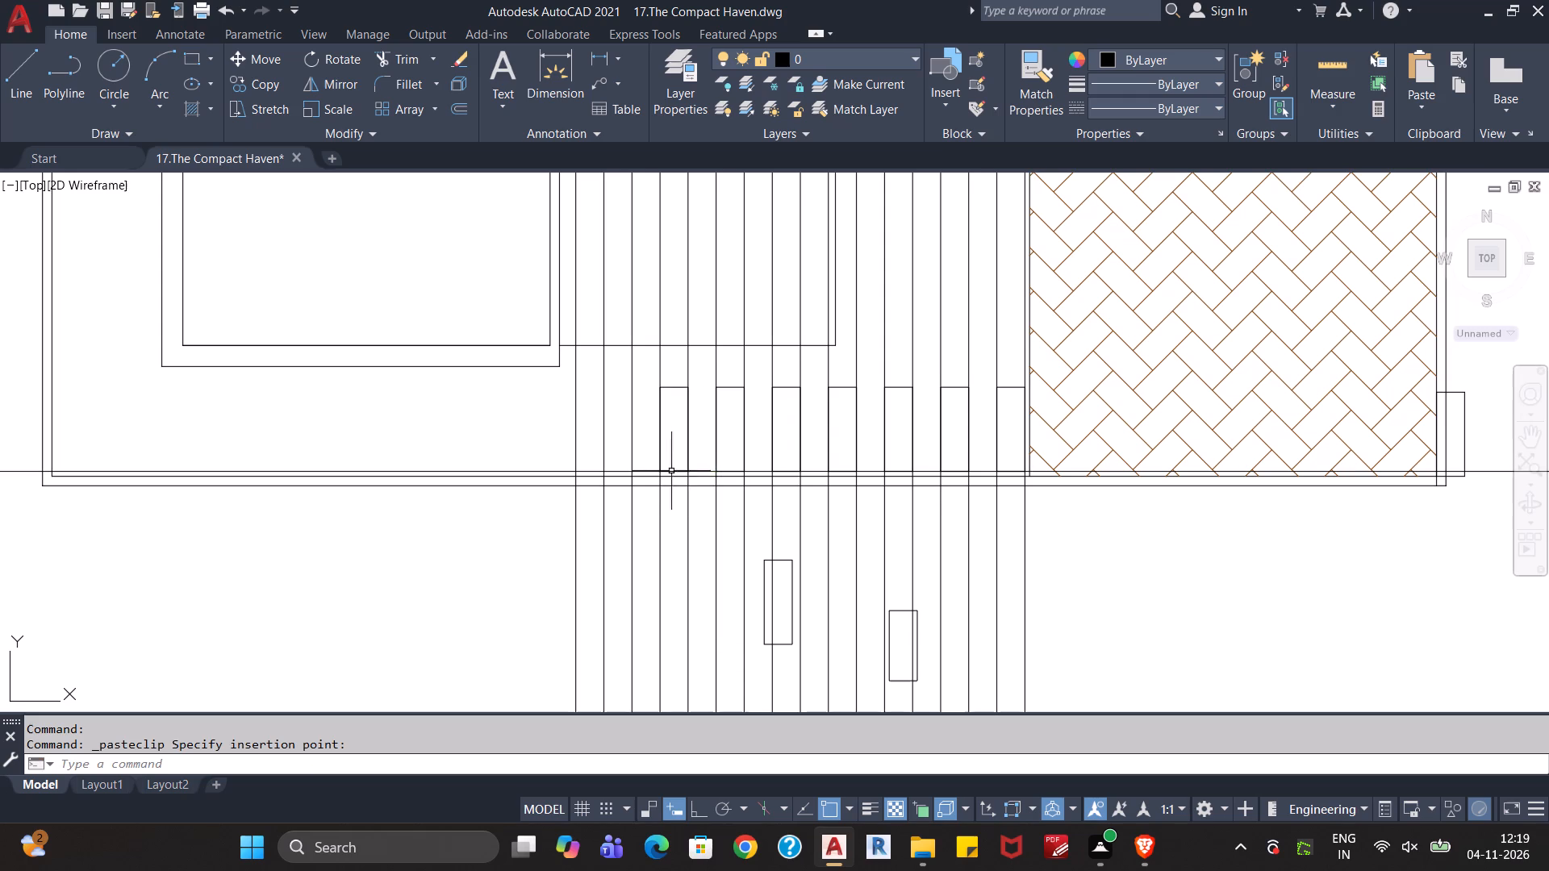
{"action": "key", "text": "ctrl+v"}
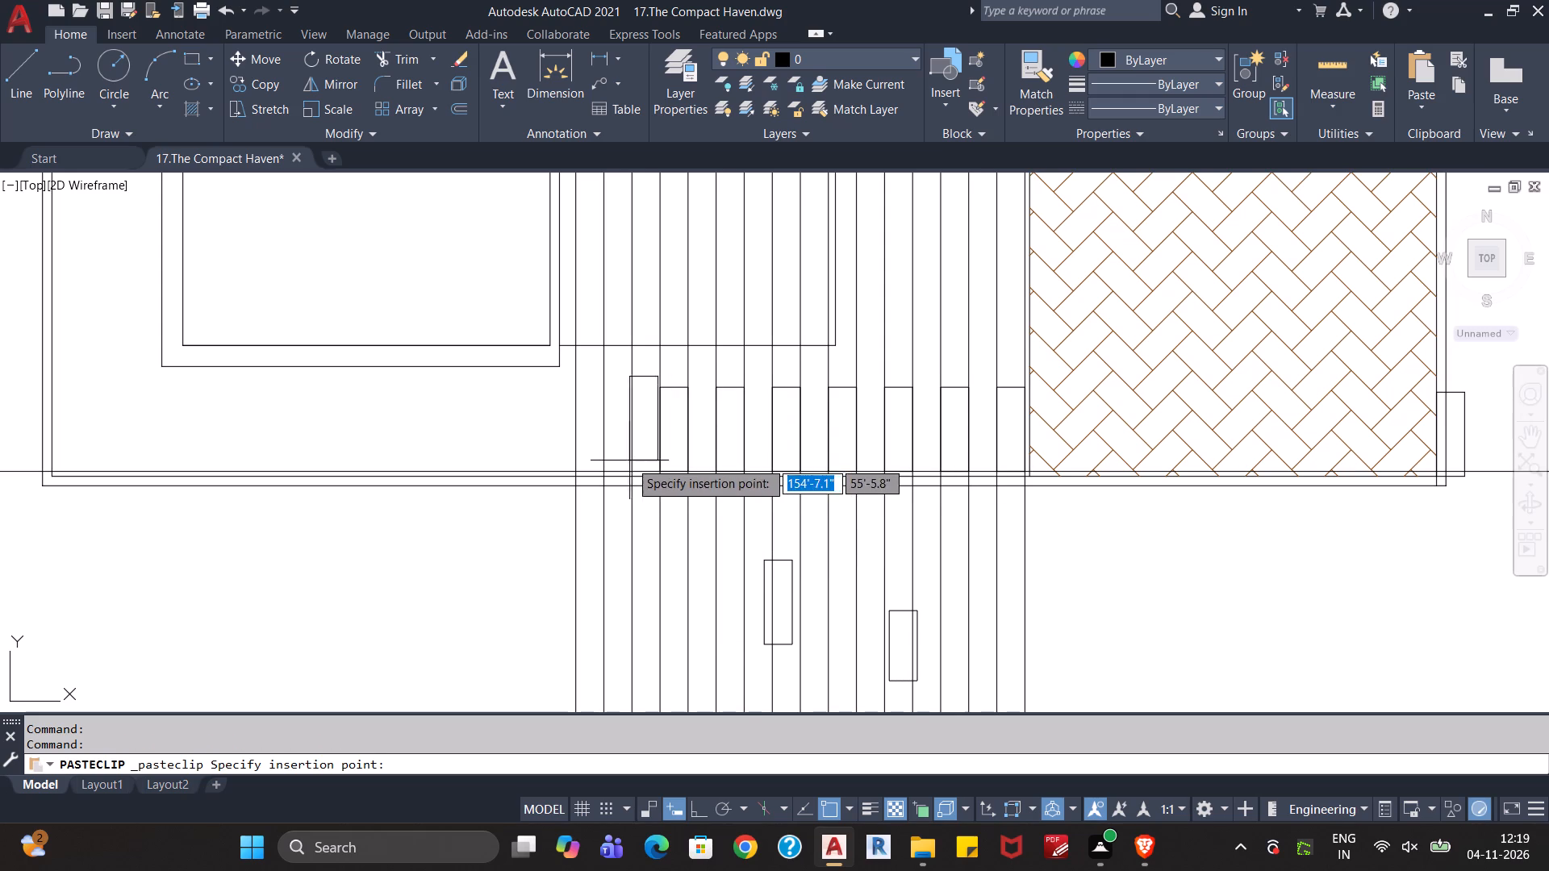
{"action": "left_click", "coordinate": [605, 471]}
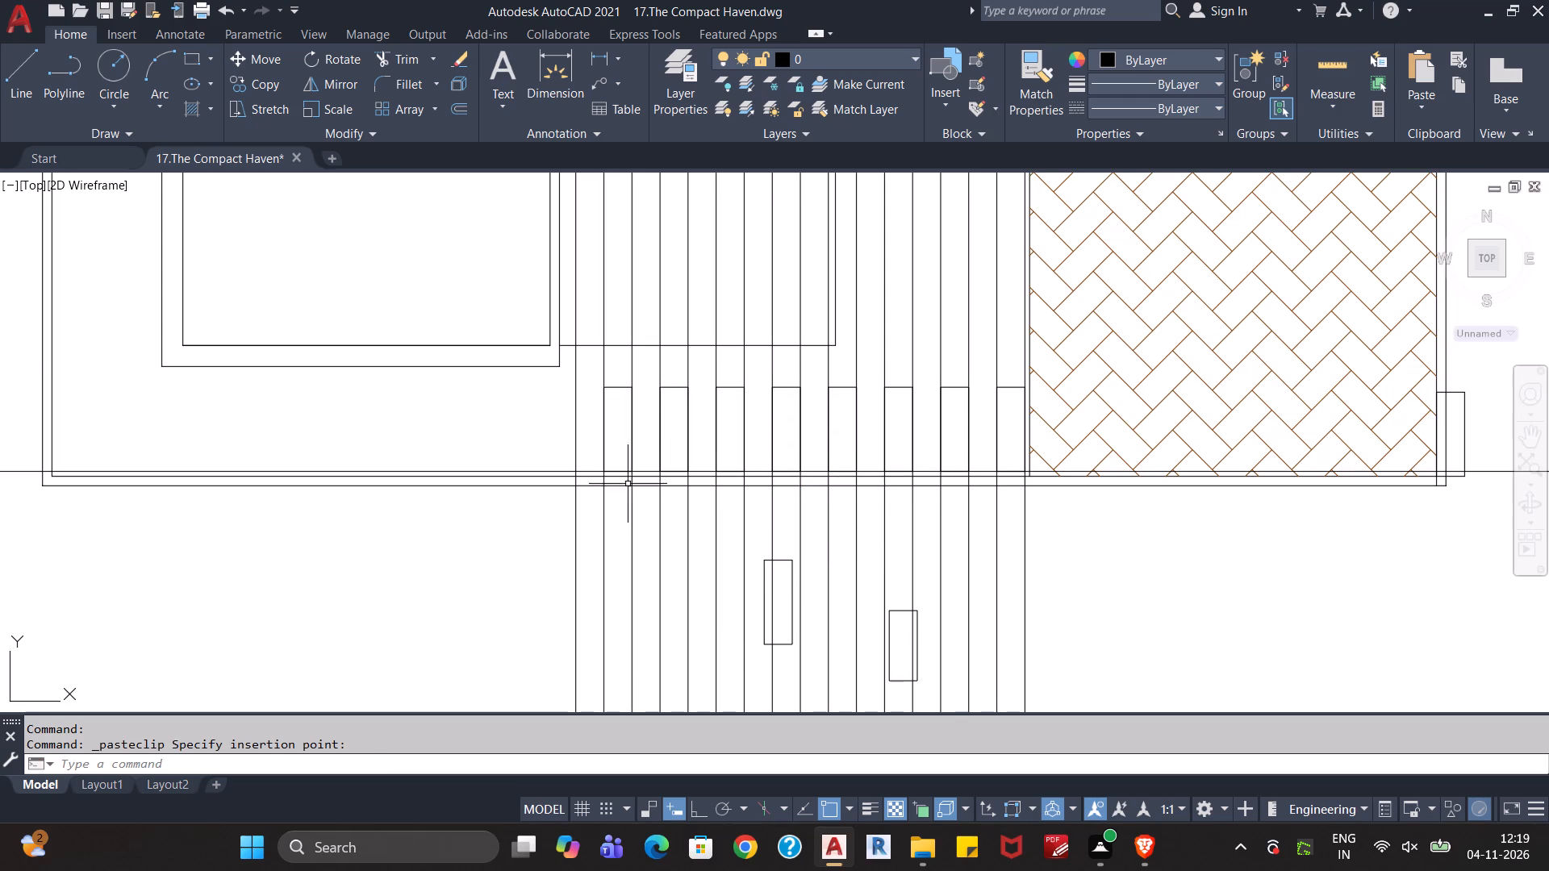
{"action": "key", "text": "Escape"}
{"action": "key", "text": "Escape"}
{"action": "key", "text": "Escape"}
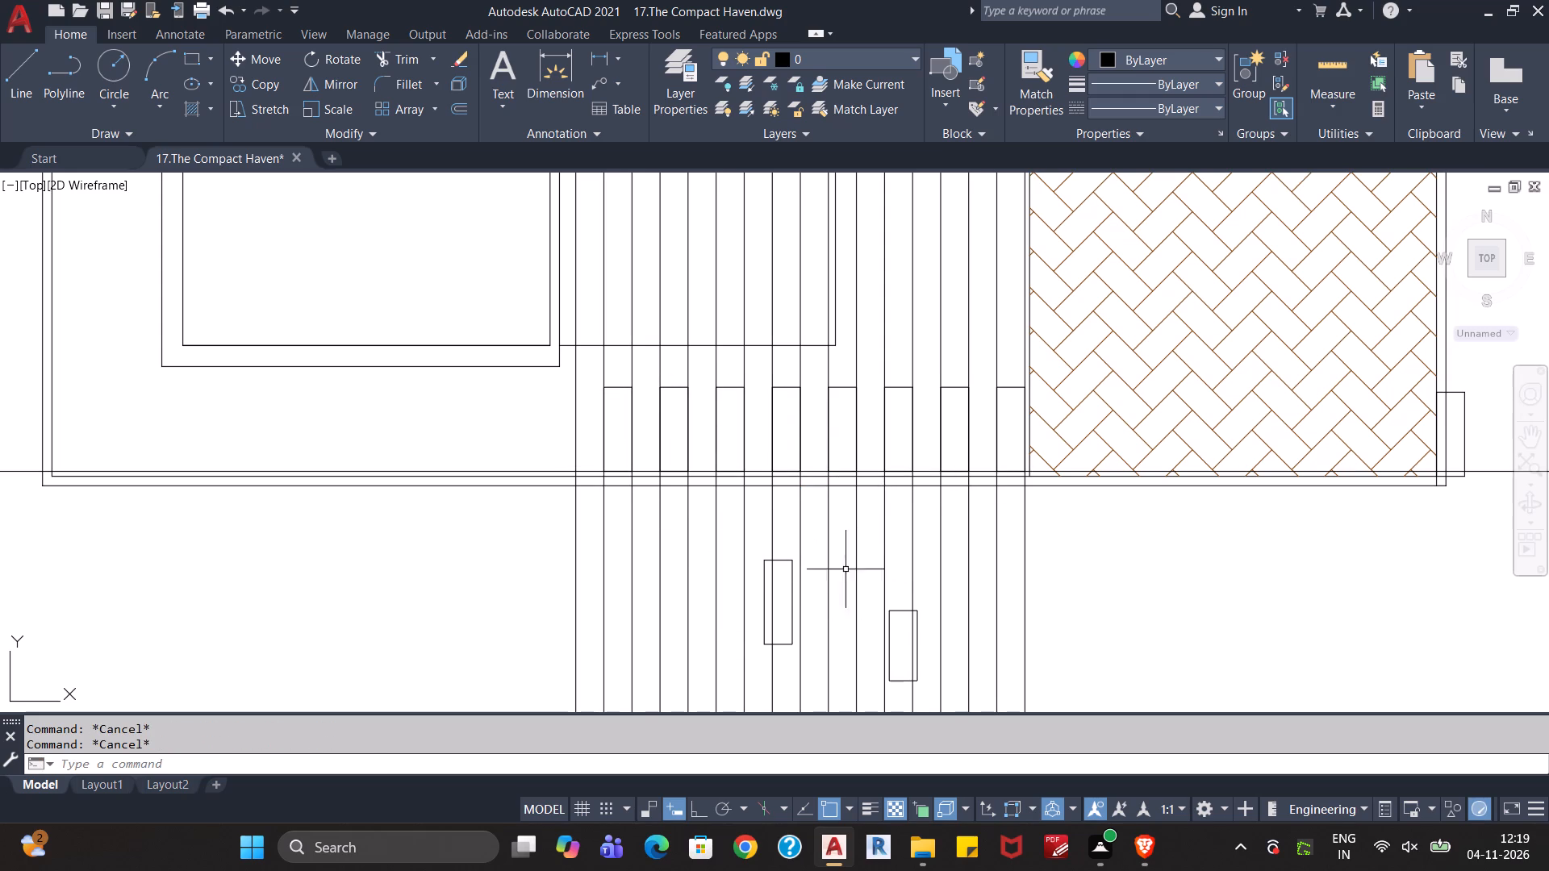
Erase the horizontal construction line just north of the south boundary wall's inner face.
{"action": "left_click", "coordinate": [541, 471]}
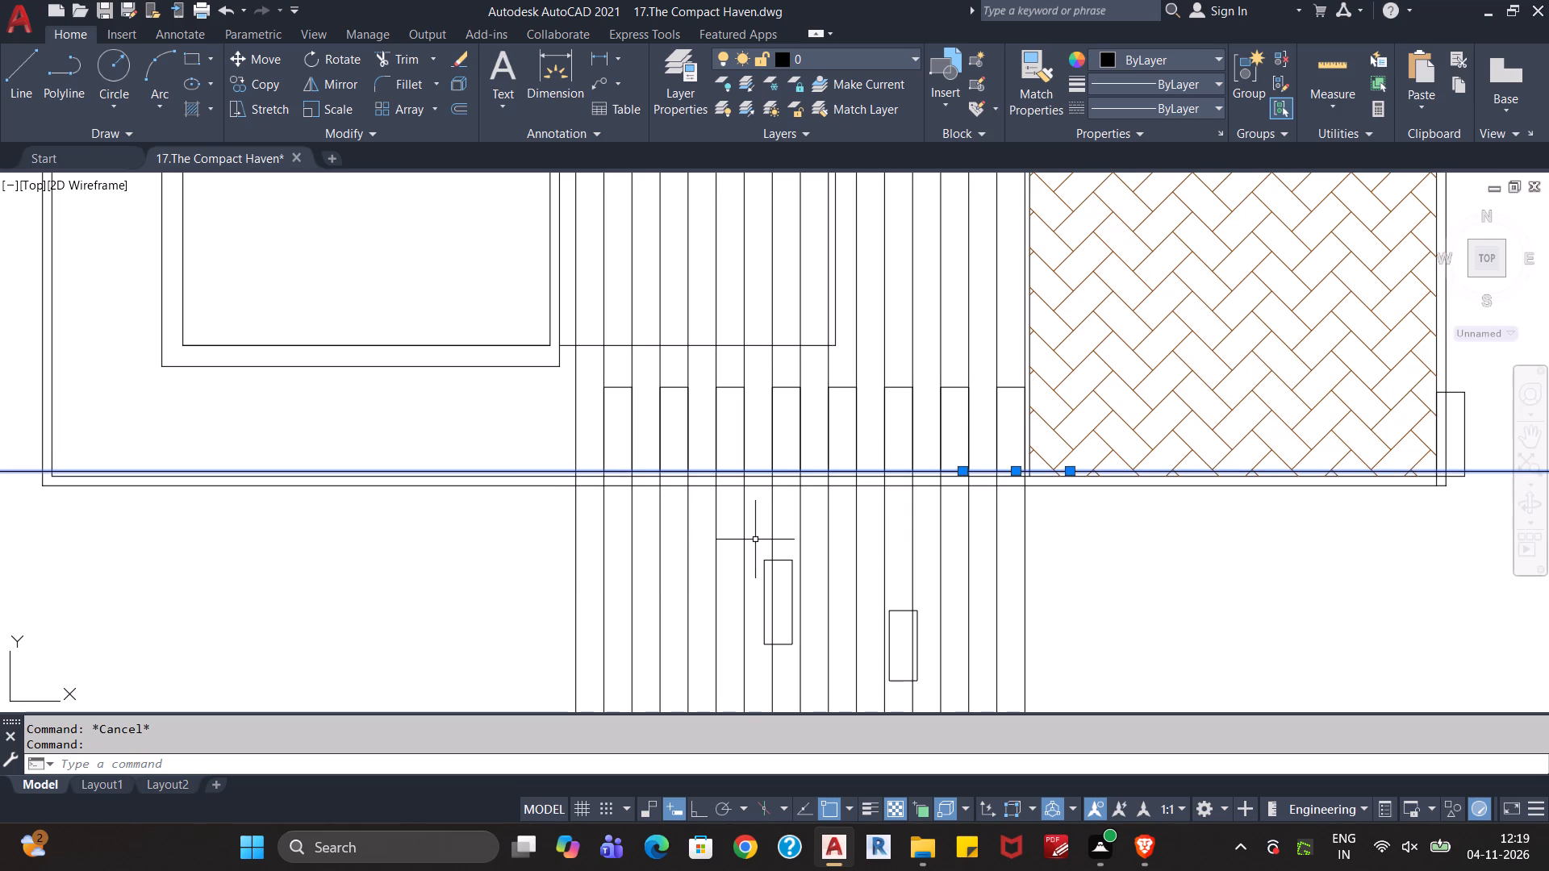
{"action": "key", "text": "Delete"}
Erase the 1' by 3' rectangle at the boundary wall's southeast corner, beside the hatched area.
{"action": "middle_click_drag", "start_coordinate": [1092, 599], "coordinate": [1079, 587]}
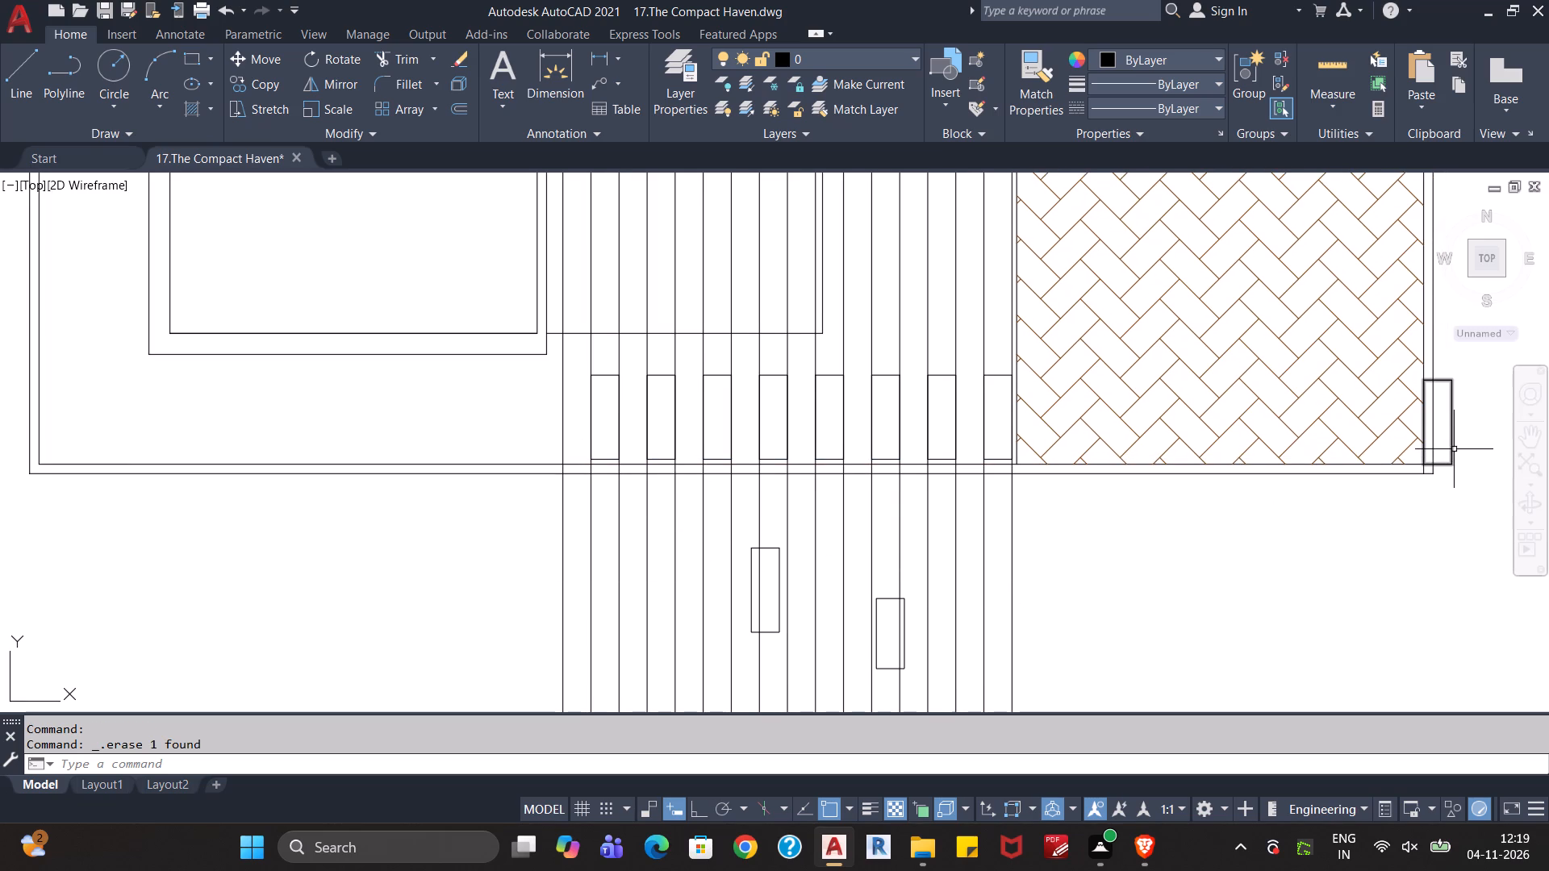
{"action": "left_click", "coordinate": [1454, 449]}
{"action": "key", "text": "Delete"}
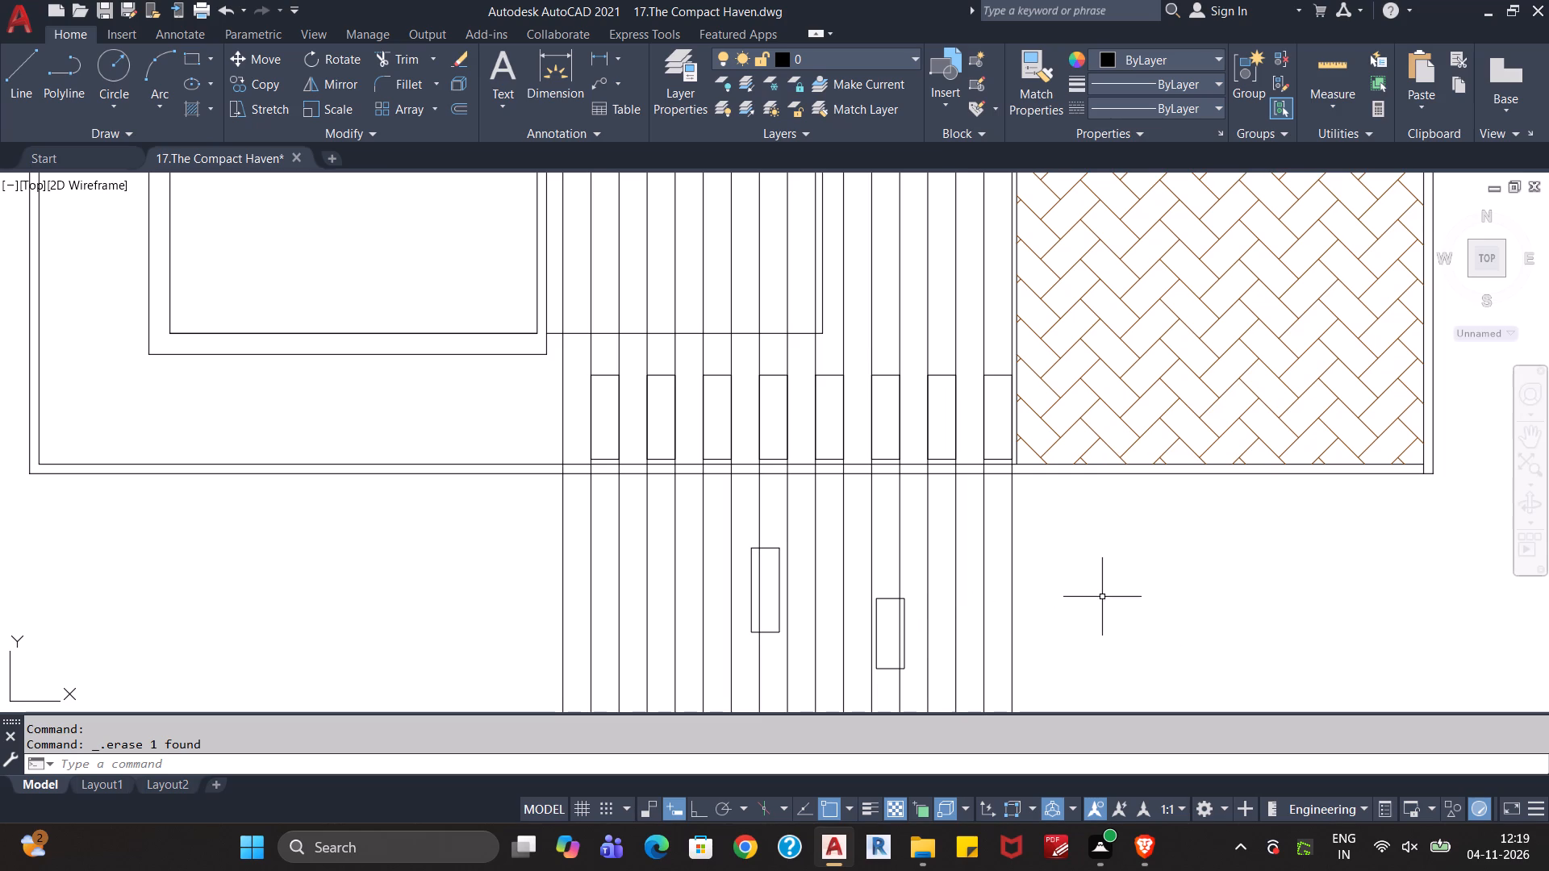
Quick-measure the distances around the south boundary wall and the loose small rectangle south of it.
{"action": "middle_click_drag", "start_coordinate": [1102, 596], "coordinate": [1006, 555]}
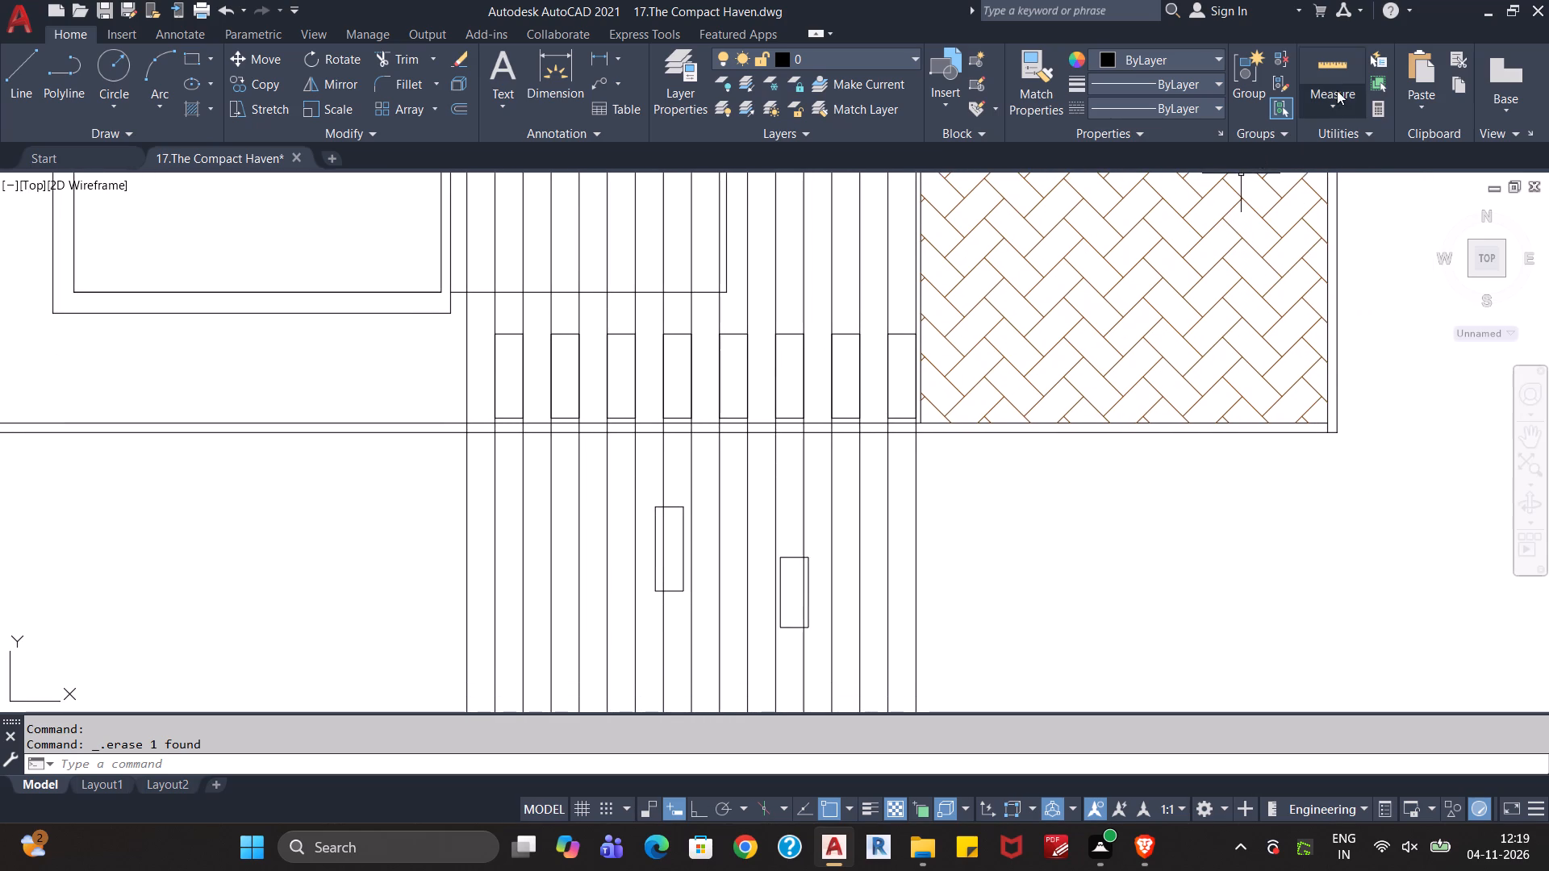
{"action": "left_click", "coordinate": [1330, 70]}
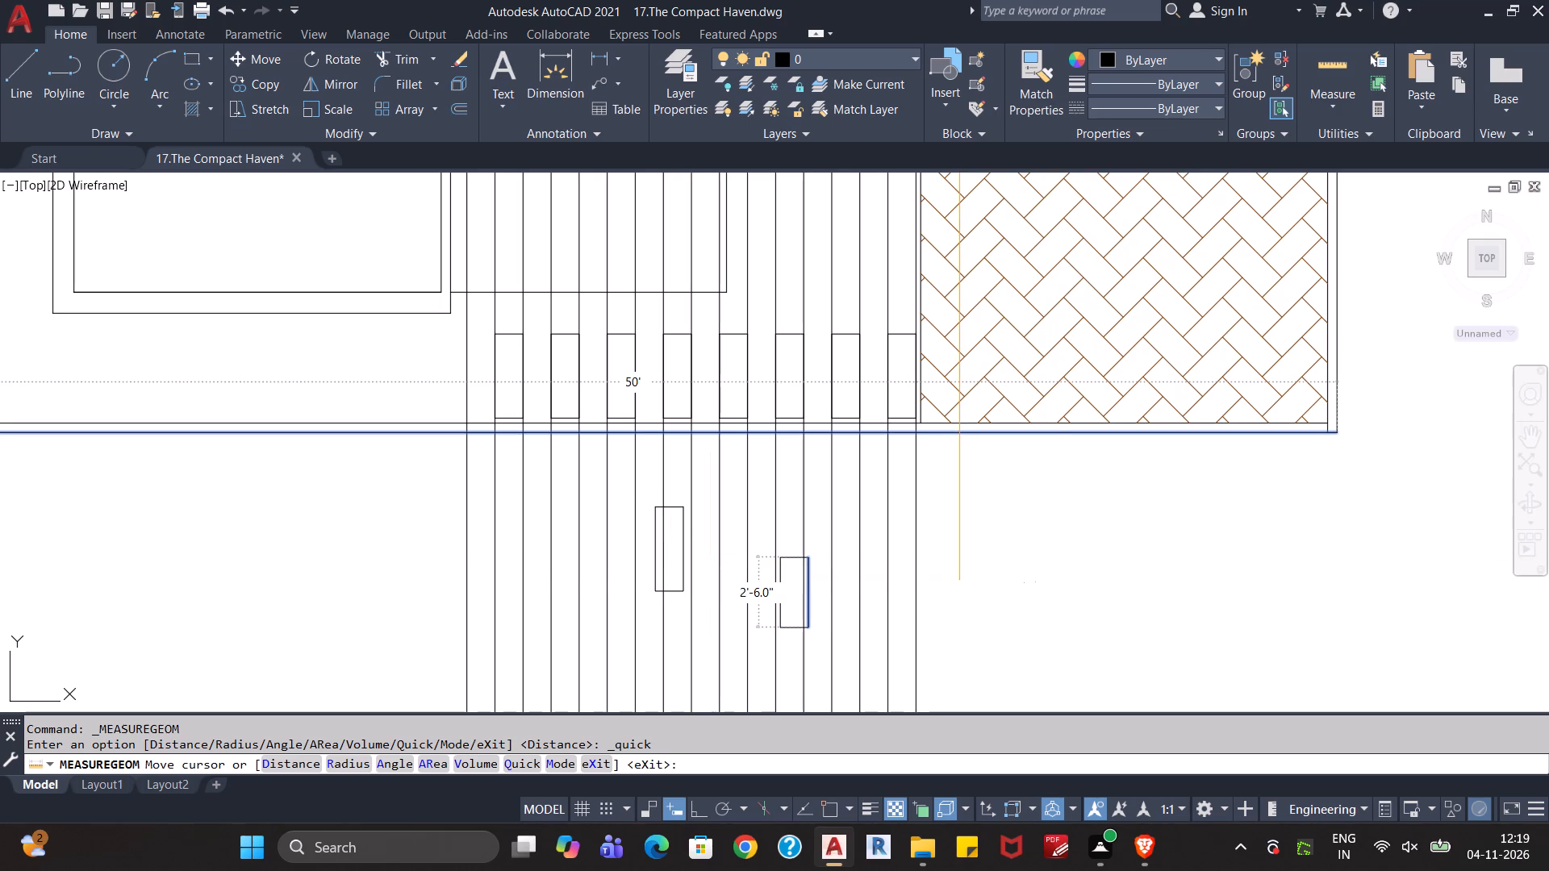
{"action": "key", "text": "Escape"}
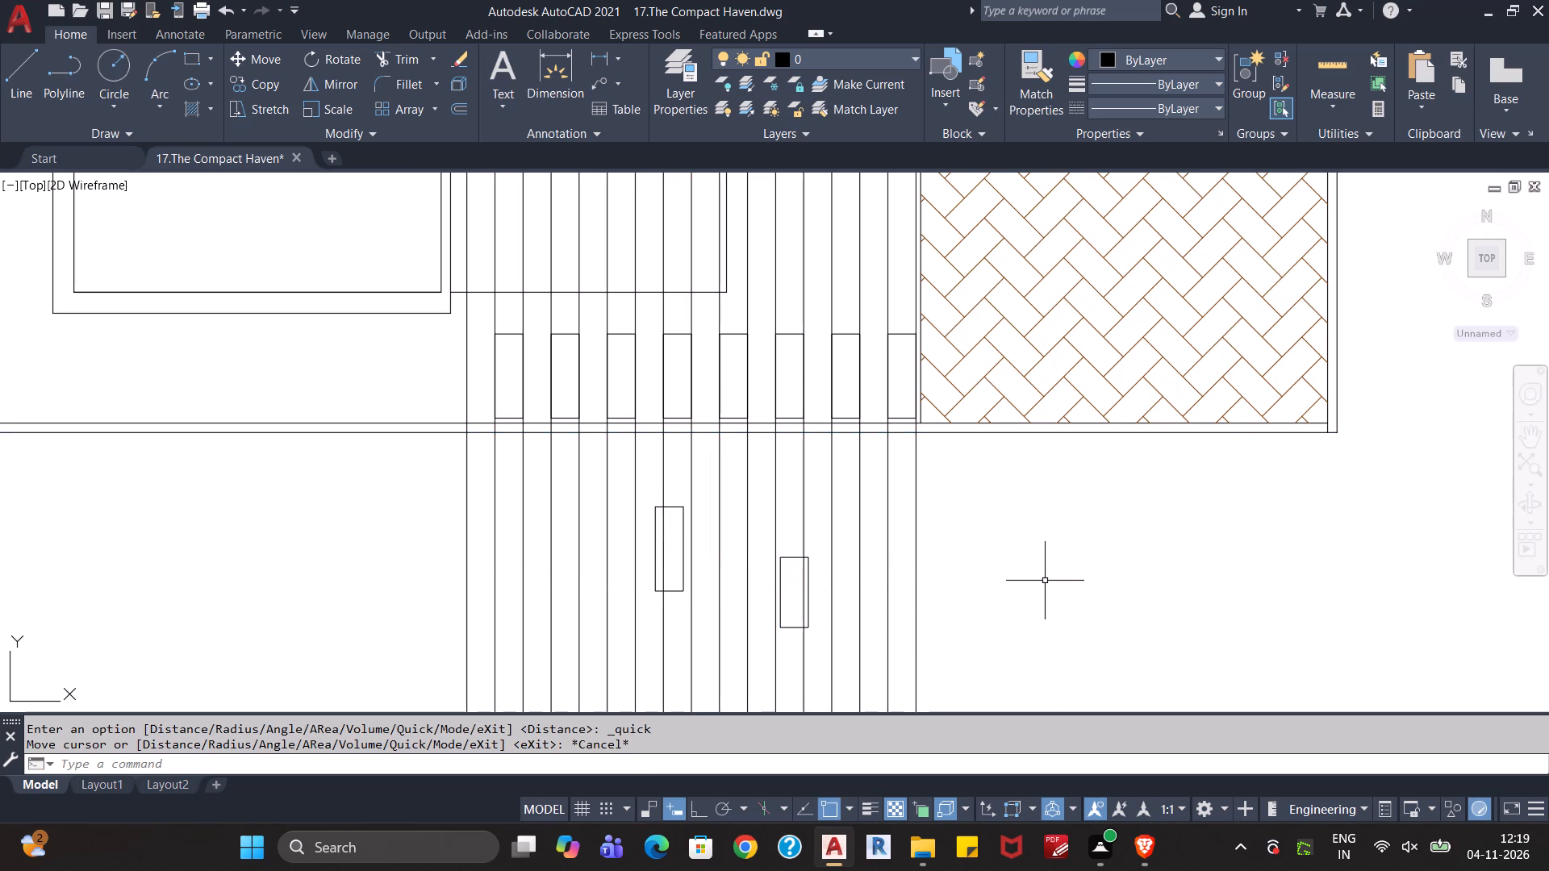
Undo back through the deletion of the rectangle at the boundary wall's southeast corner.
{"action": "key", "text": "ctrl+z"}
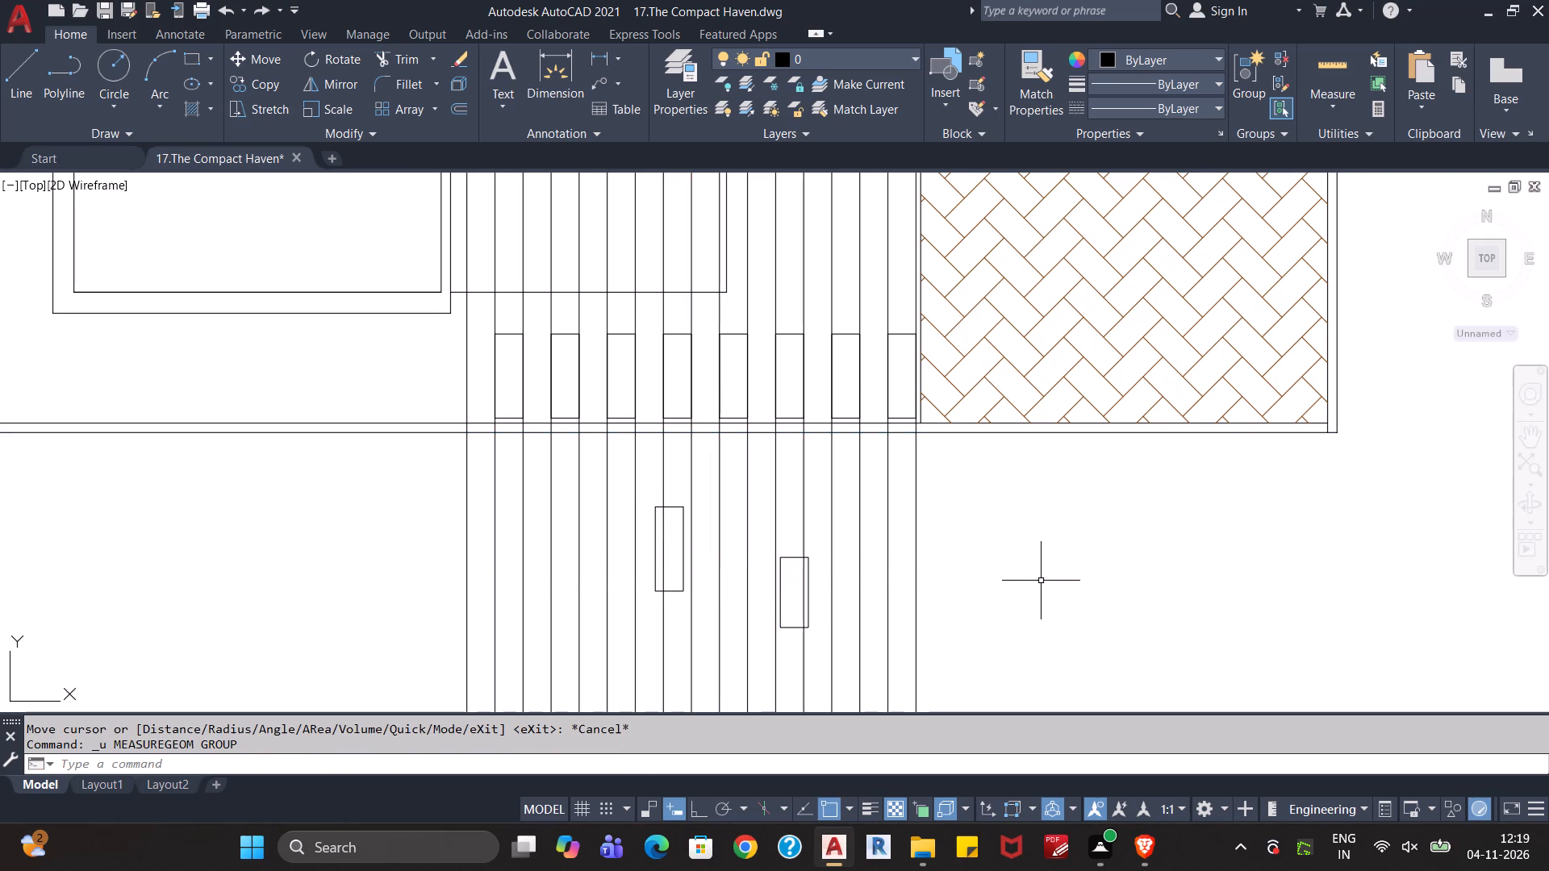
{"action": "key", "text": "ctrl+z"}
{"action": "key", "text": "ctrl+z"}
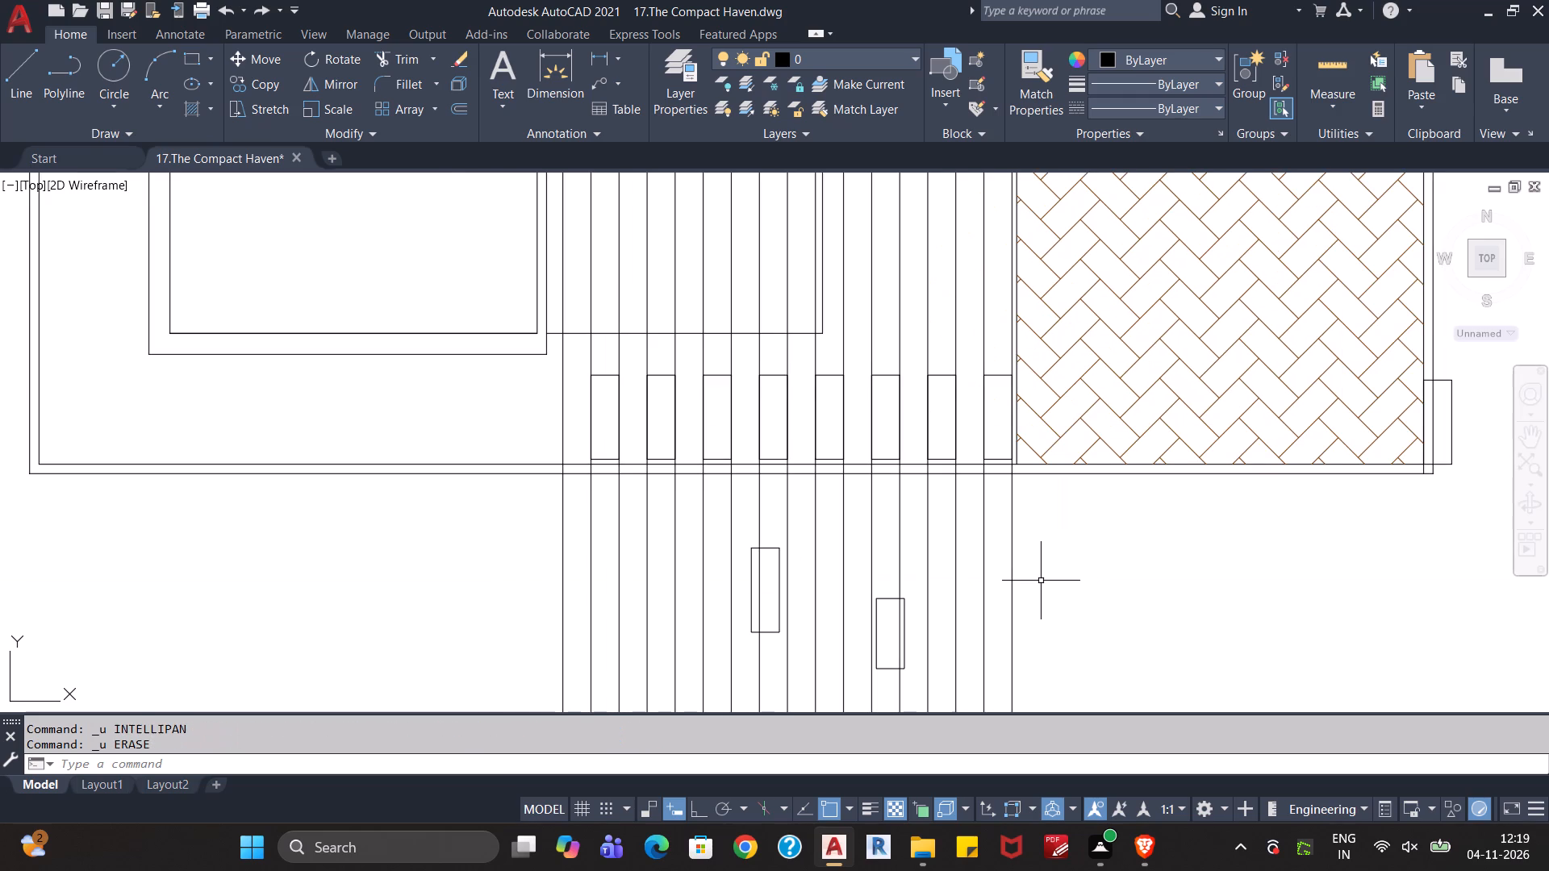
Undo back through the erasing of the horizontal construction line just north of the south boundary wall's inner face.
{"action": "key", "text": "ctrl+z"}
{"action": "key", "text": "ctrl+z"}
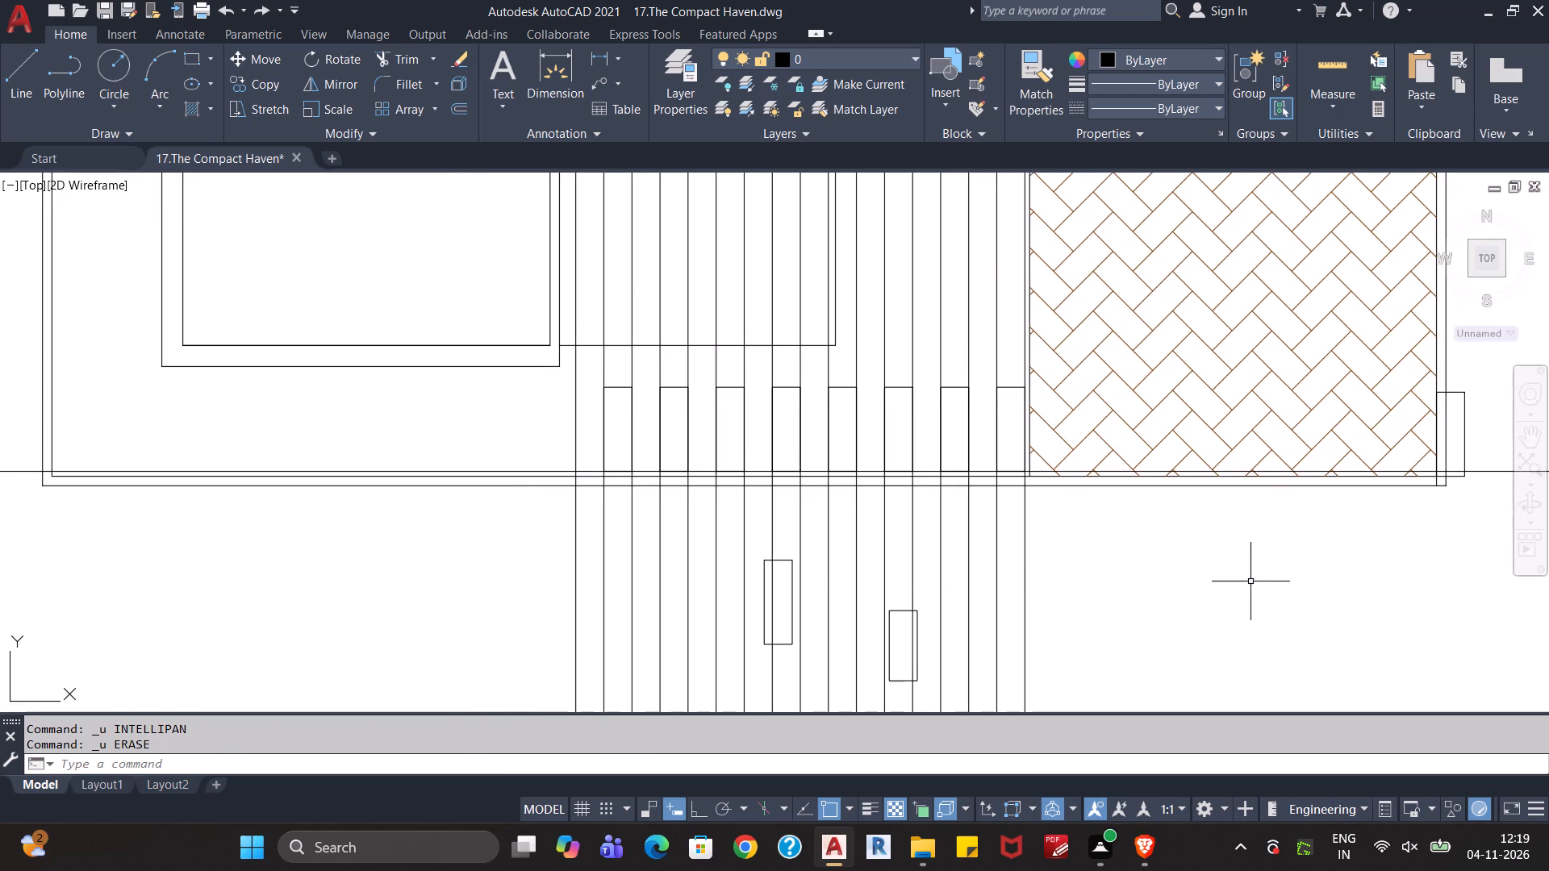
Erase the 1' by 3' rectangle at the boundary wall's southeast corner, beside the hatched area.
{"action": "middle_click_drag", "start_coordinate": [1258, 583], "coordinate": [1020, 627]}
{"action": "left_click", "coordinate": [1226, 489]}
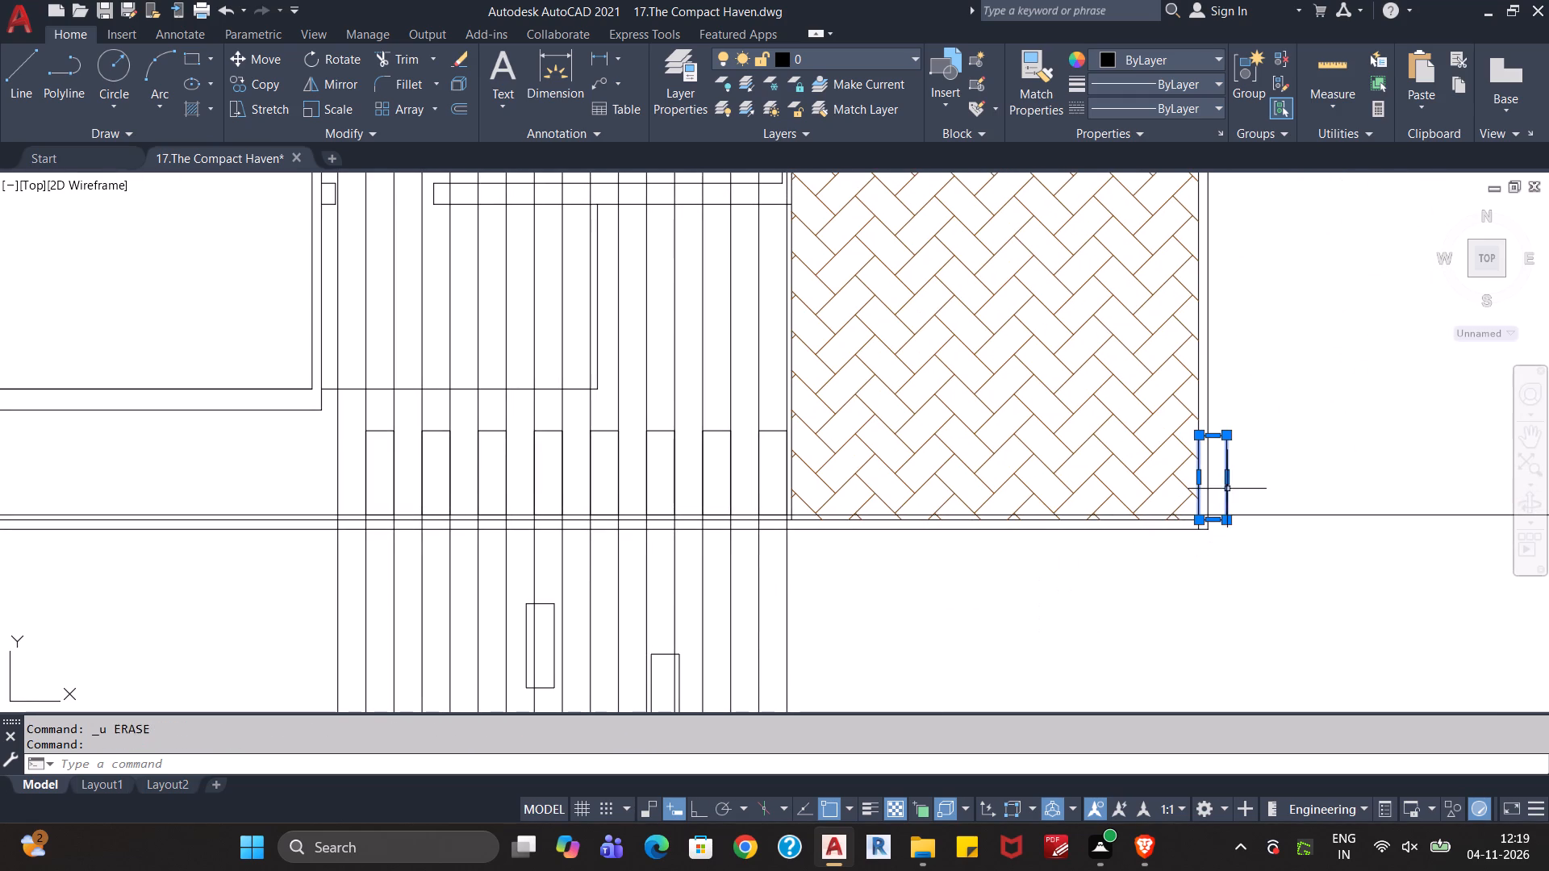
{"action": "key", "text": "Delete"}
Offset the horizontal construction line near the south boundary wall 1.5" to the north.
{"action": "middle_click_drag", "start_coordinate": [917, 591], "coordinate": [919, 592]}
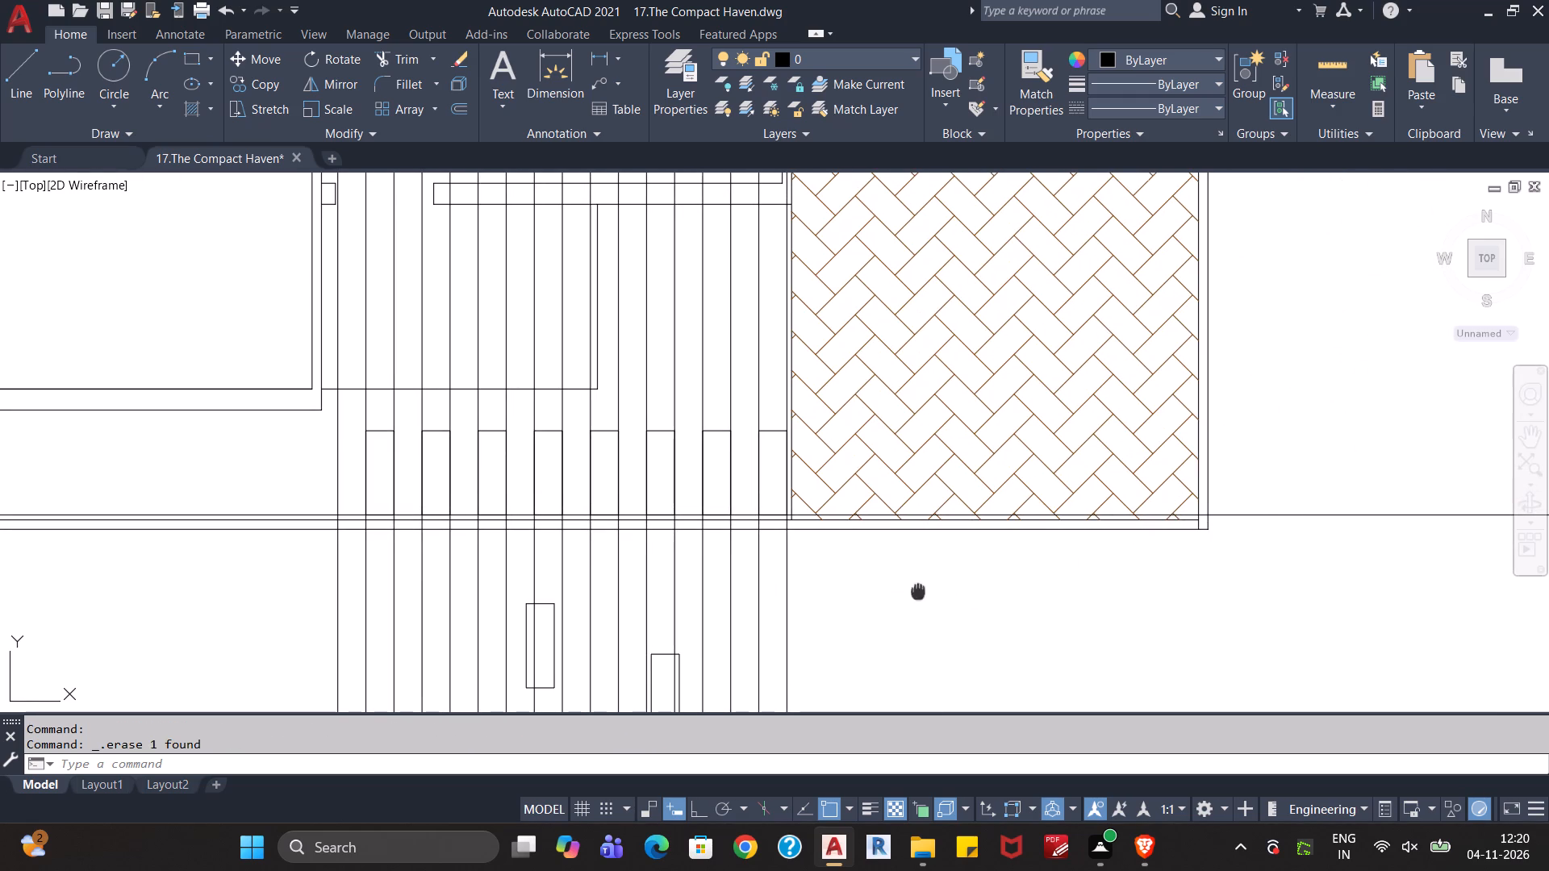
{"action": "middle_click_drag", "start_coordinate": [919, 592], "coordinate": [1149, 644]}
{"action": "scroll", "coordinate": [517, 636], "scroll_direction": "up", "scroll_amount": 1}
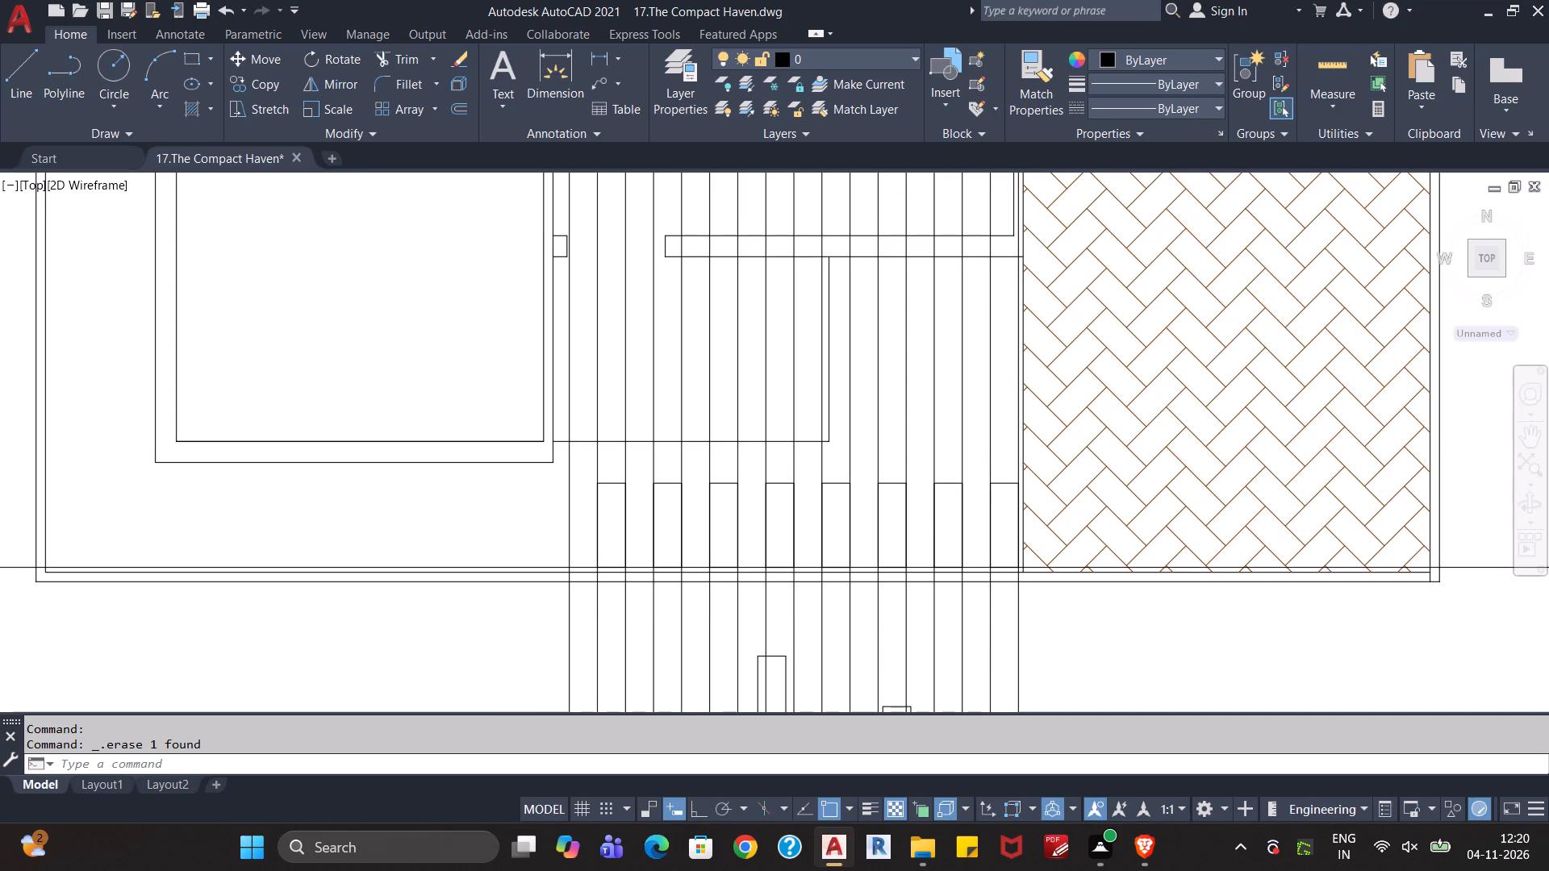
{"action": "key", "text": "Escape"}
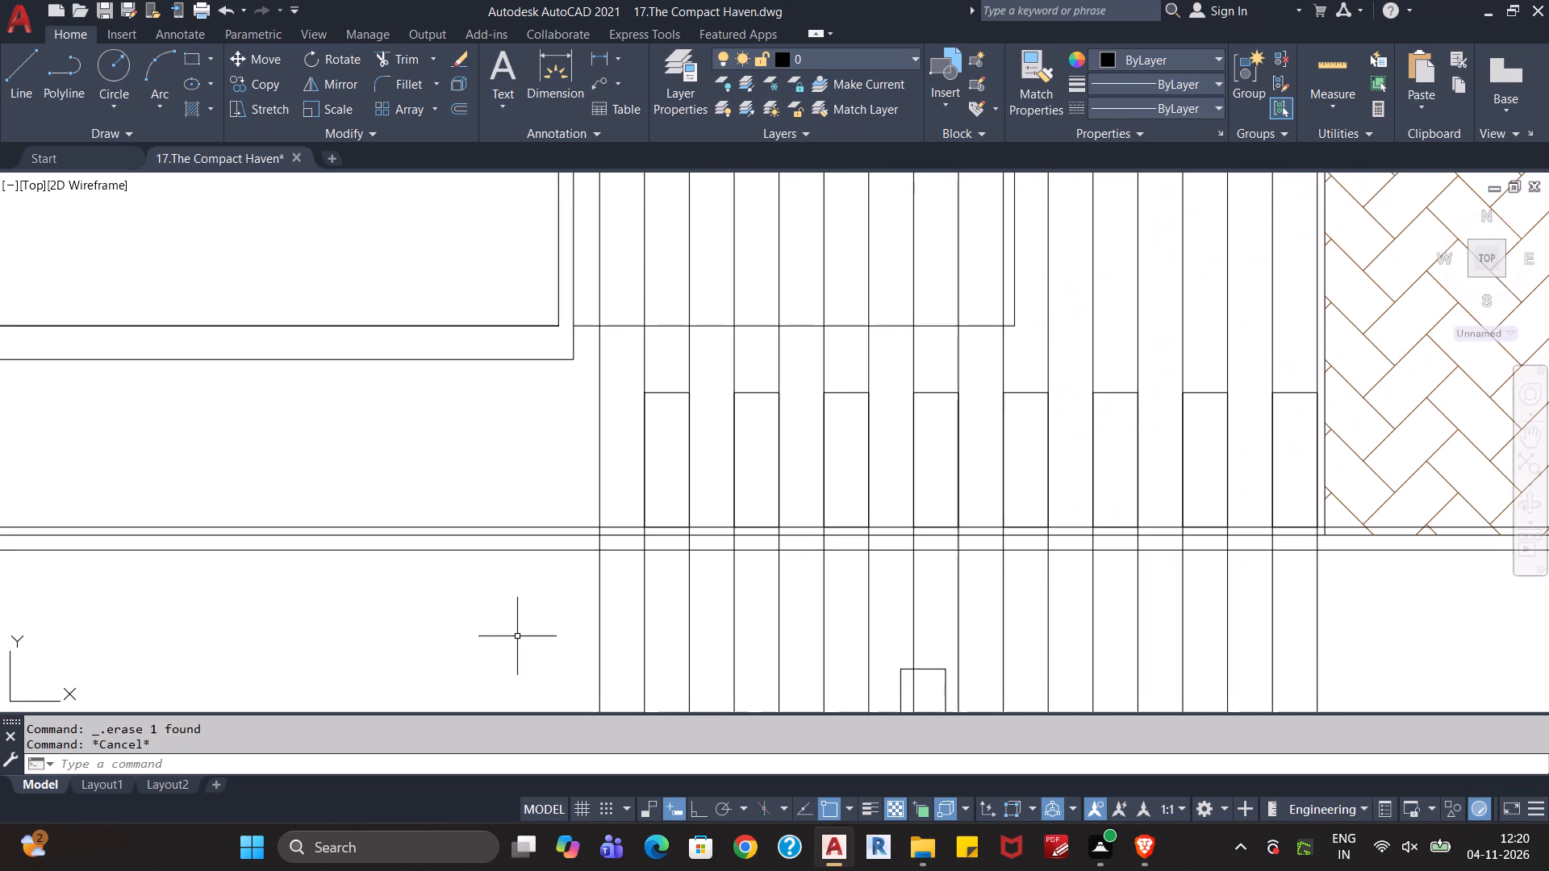
{"action": "key", "text": "Escape"}
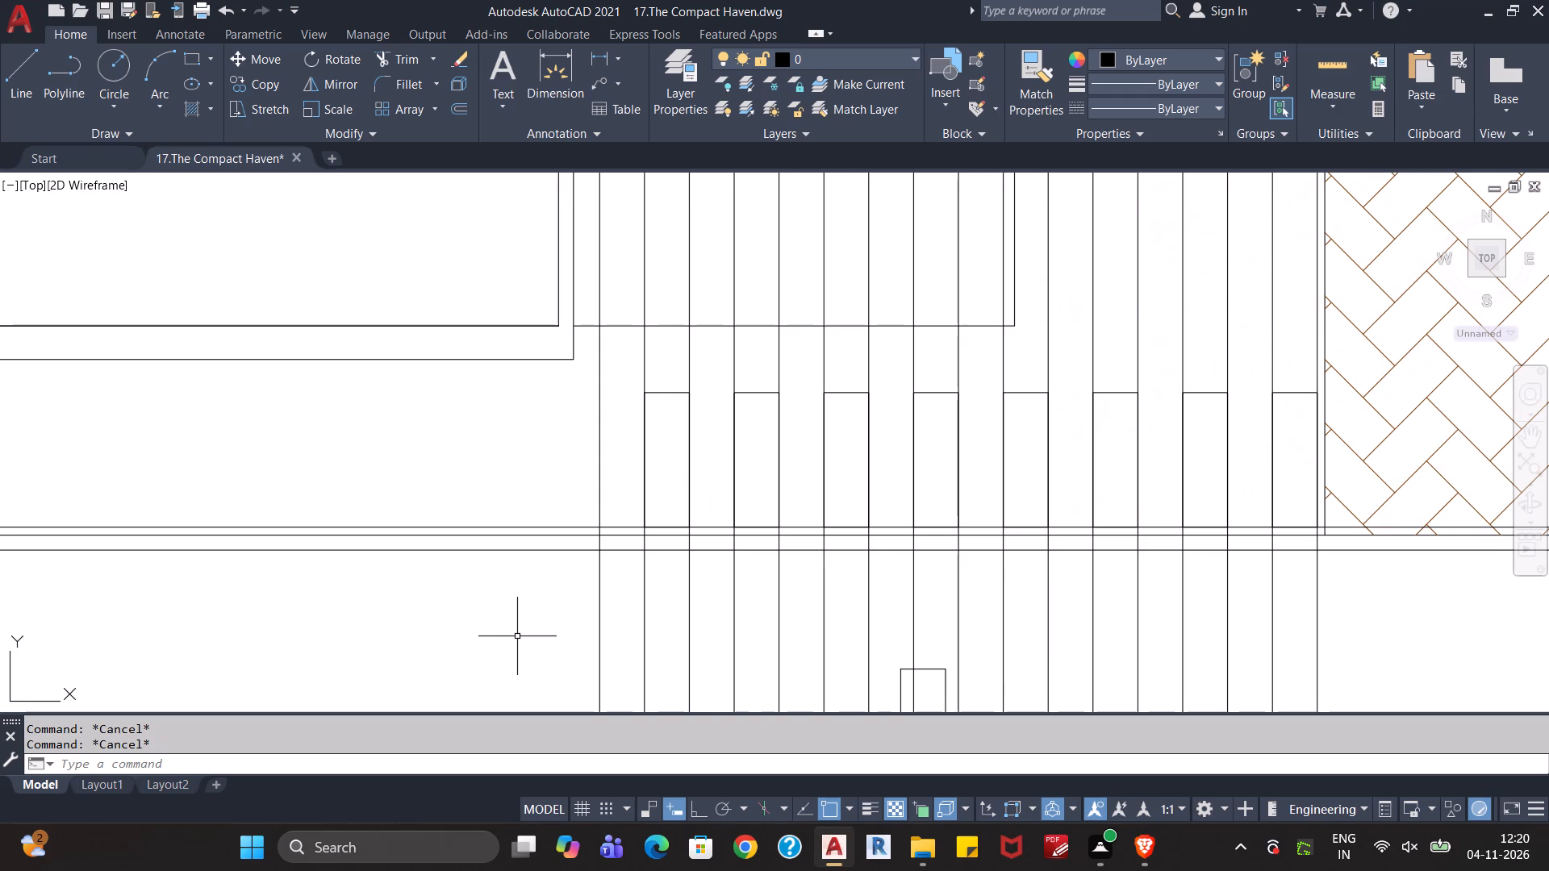
{"action": "key", "text": "o"}
{"action": "key", "text": "Return"}
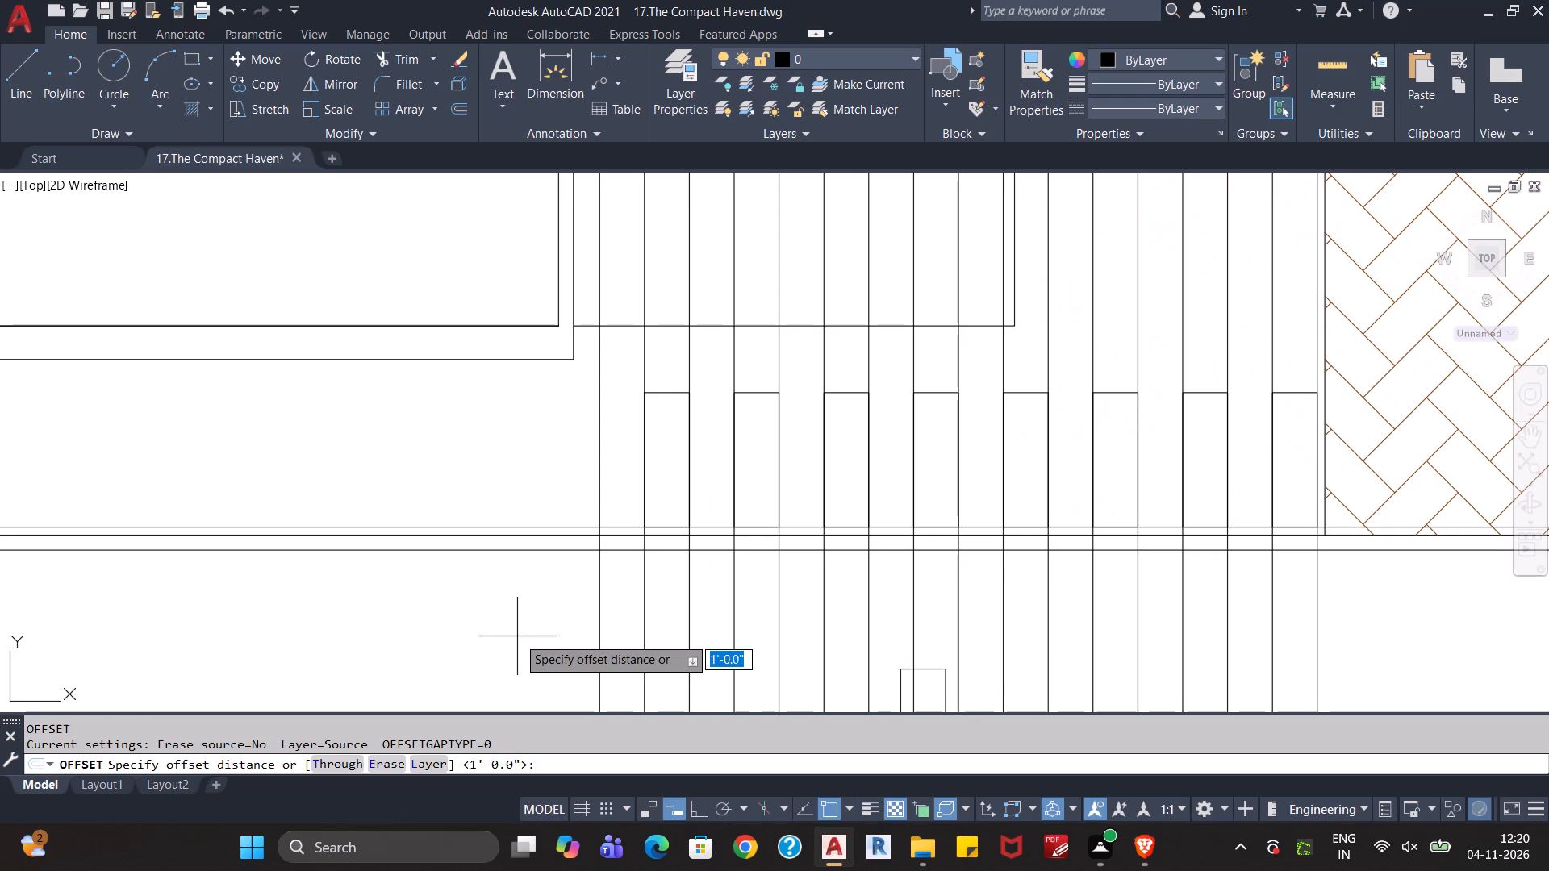
{"action": "type", "text": "1.5'"}
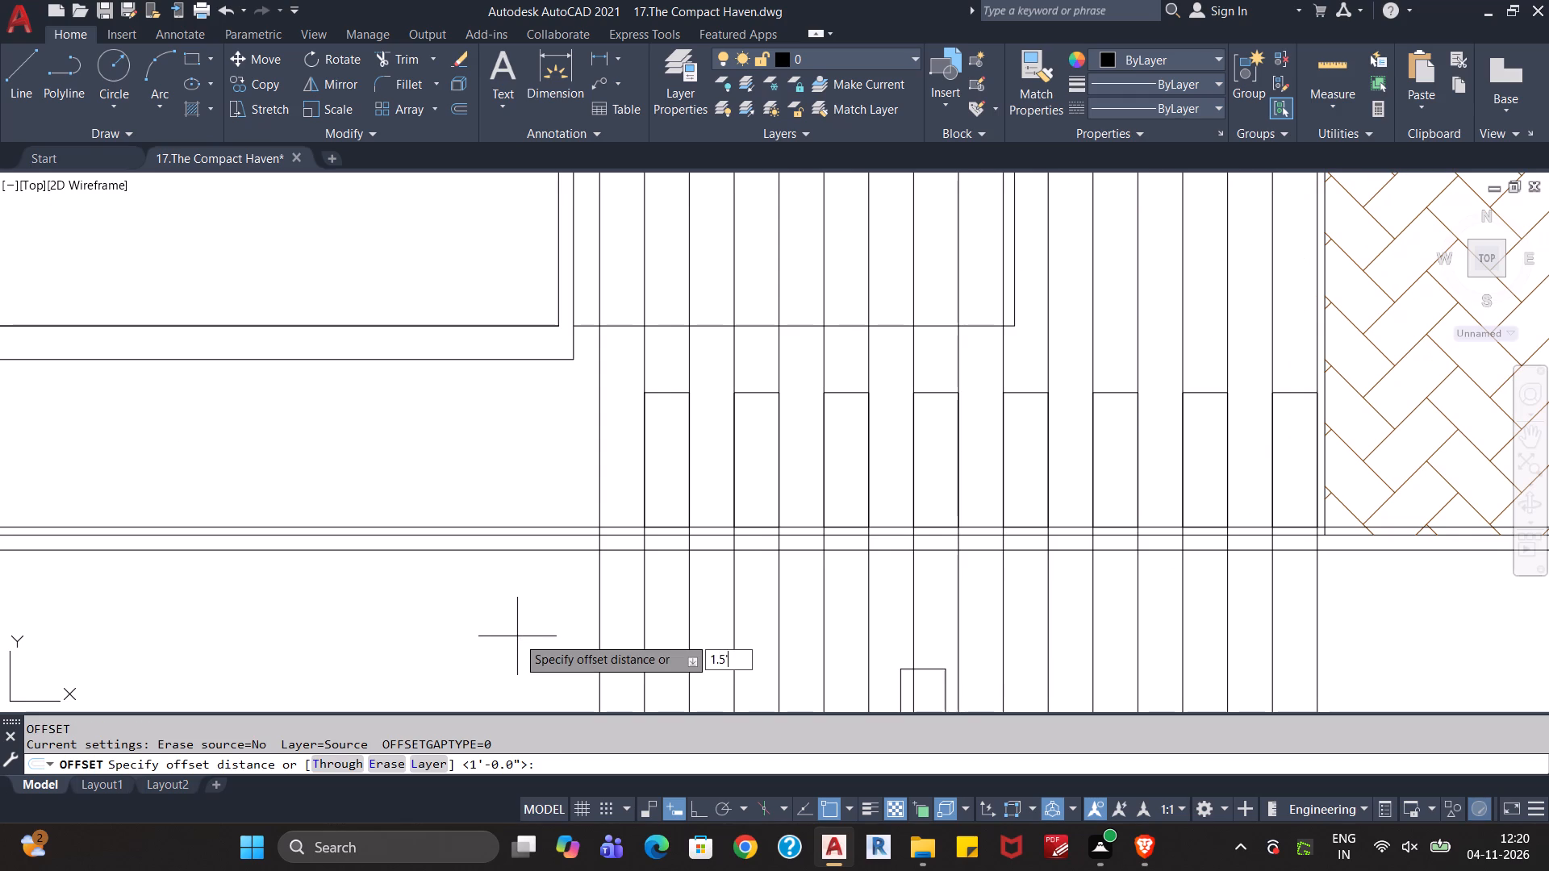
{"action": "key", "text": "Return"}
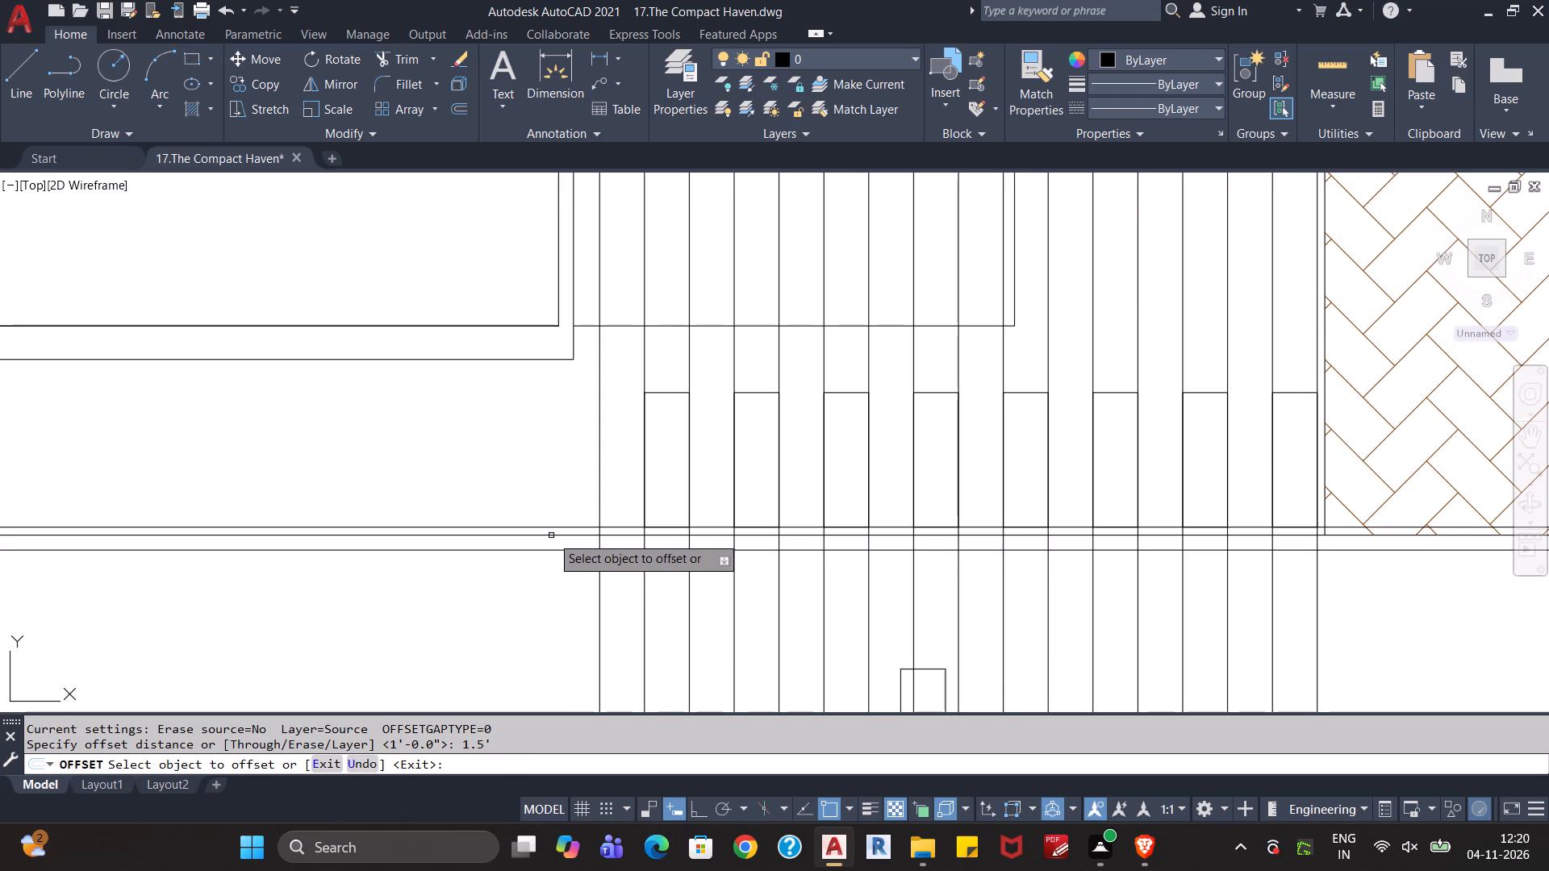
{"action": "left_click", "coordinate": [553, 529]}
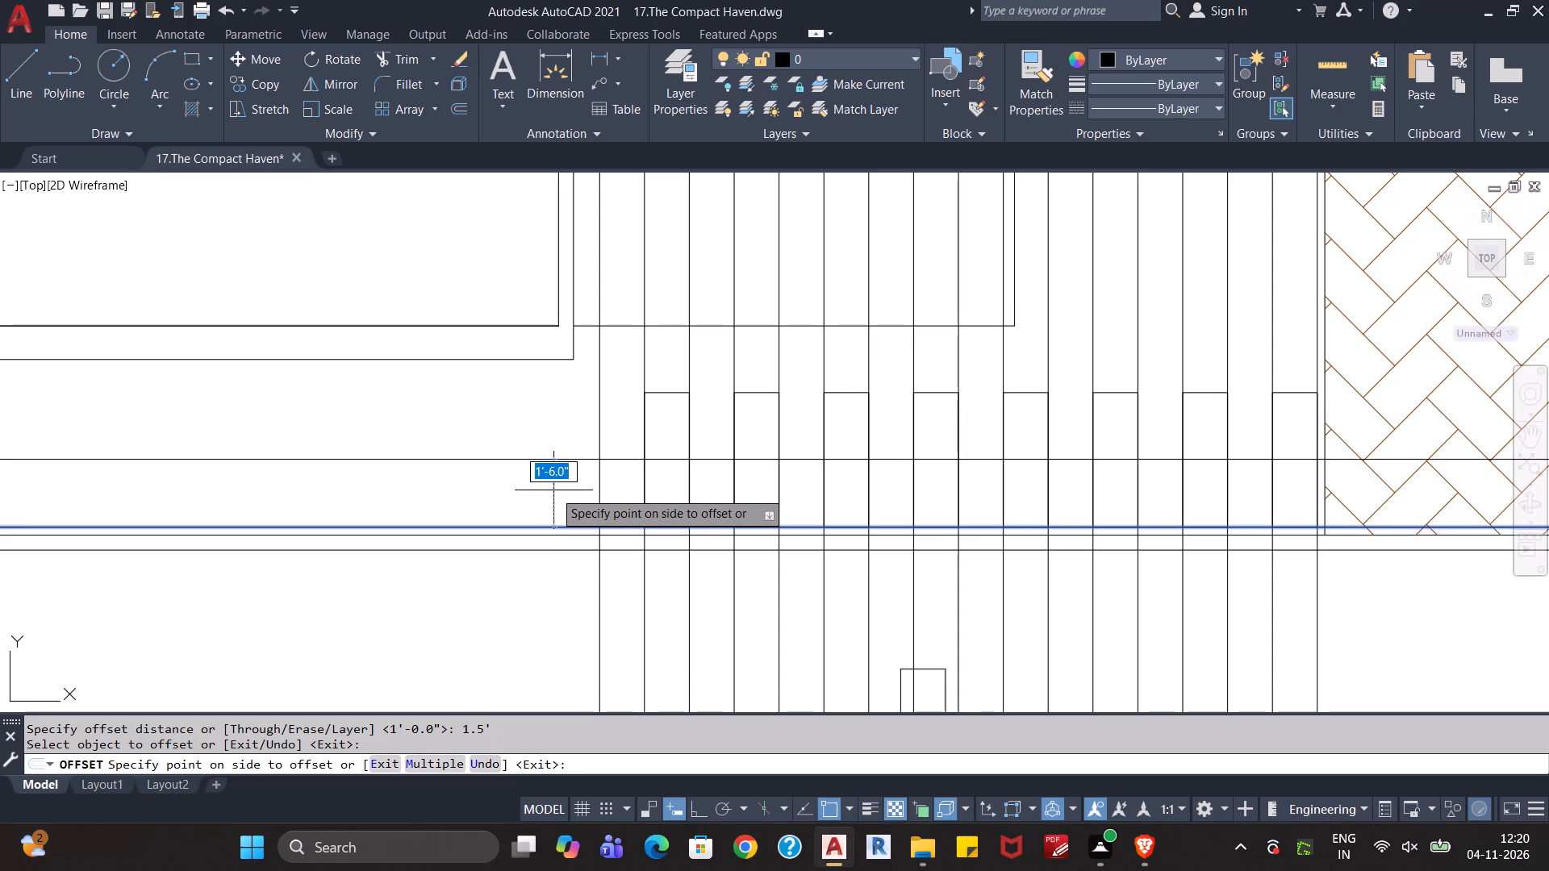
{"action": "type", "text": "1.5\""}
{"action": "key", "text": "Return"}
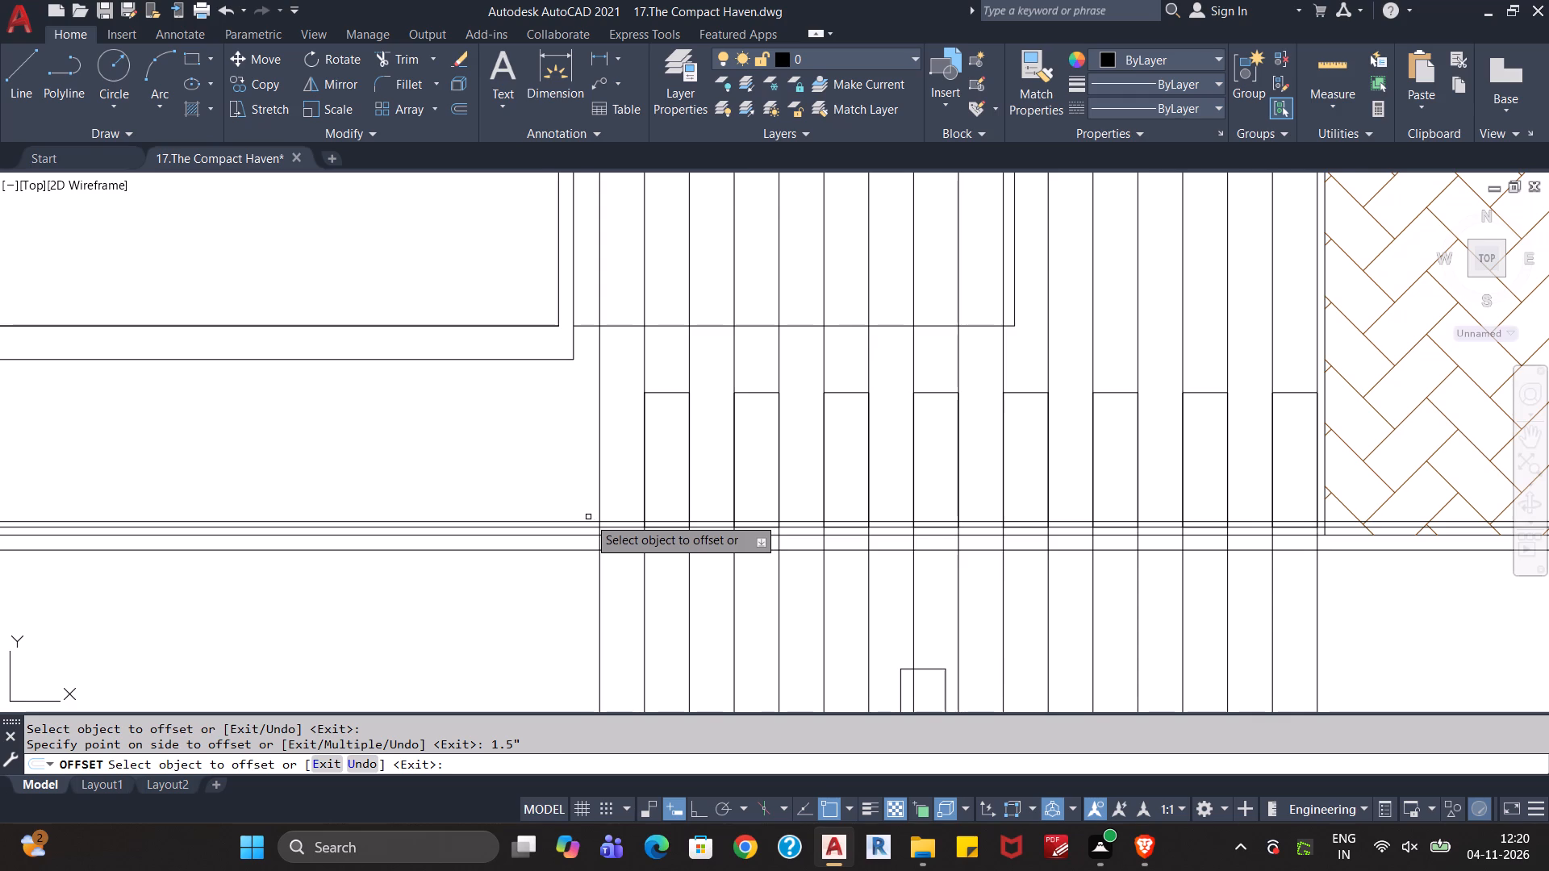
{"action": "scroll", "coordinate": [580, 530], "scroll_direction": "down", "scroll_amount": 1}
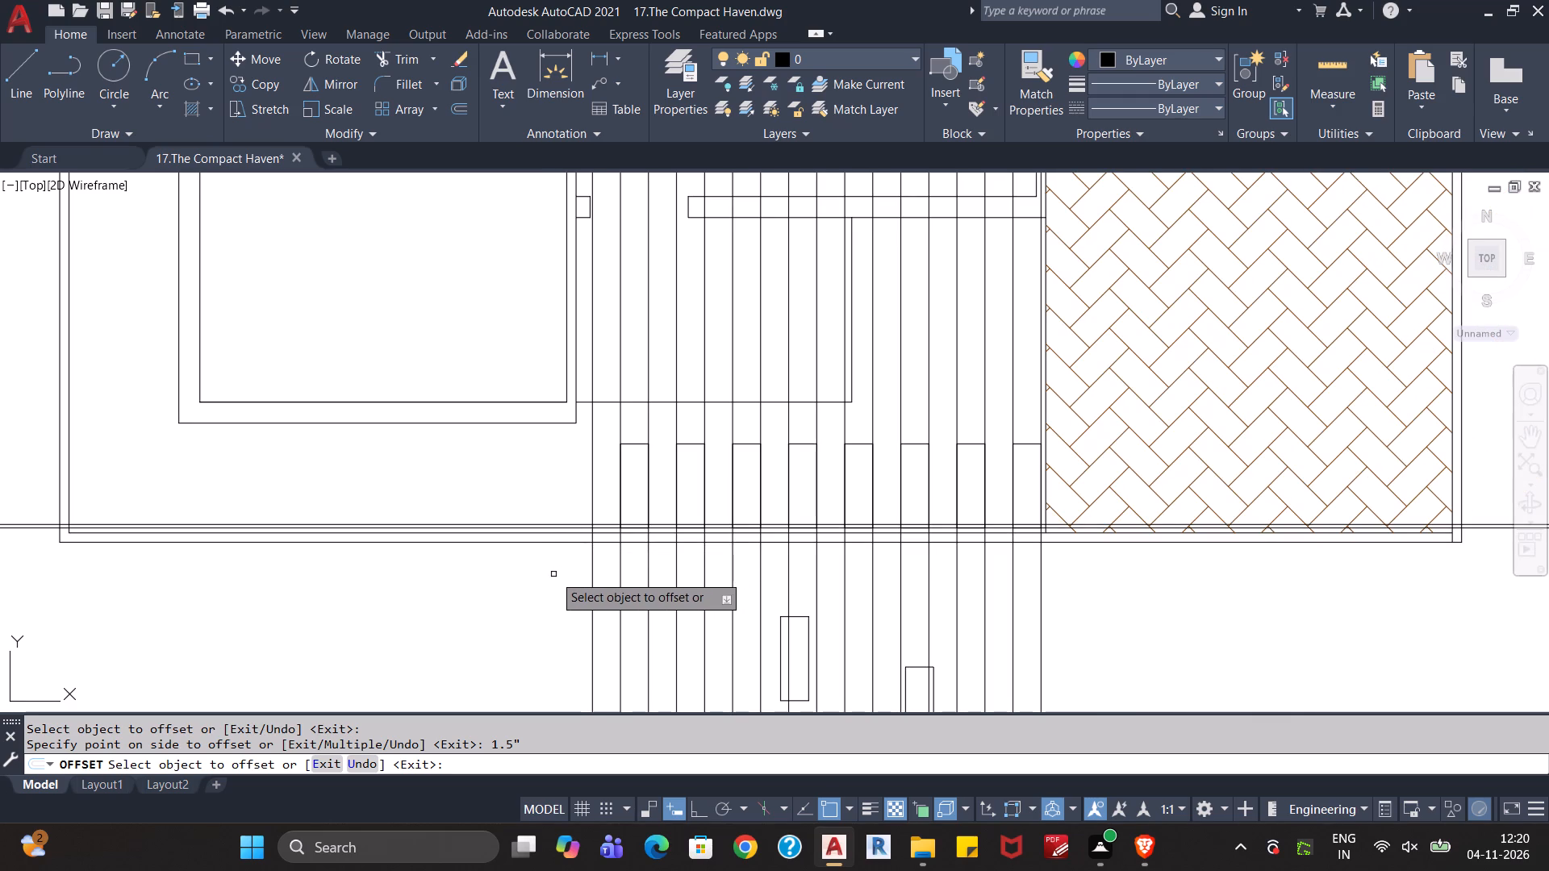
{"action": "key", "text": "Escape"}
{"action": "key", "text": "Escape"}
Erase the original horizontal construction line running along the bottom edges of the row of 1' by 3' rectangles.
{"action": "scroll", "coordinate": [553, 574], "scroll_direction": "up", "scroll_amount": 2}
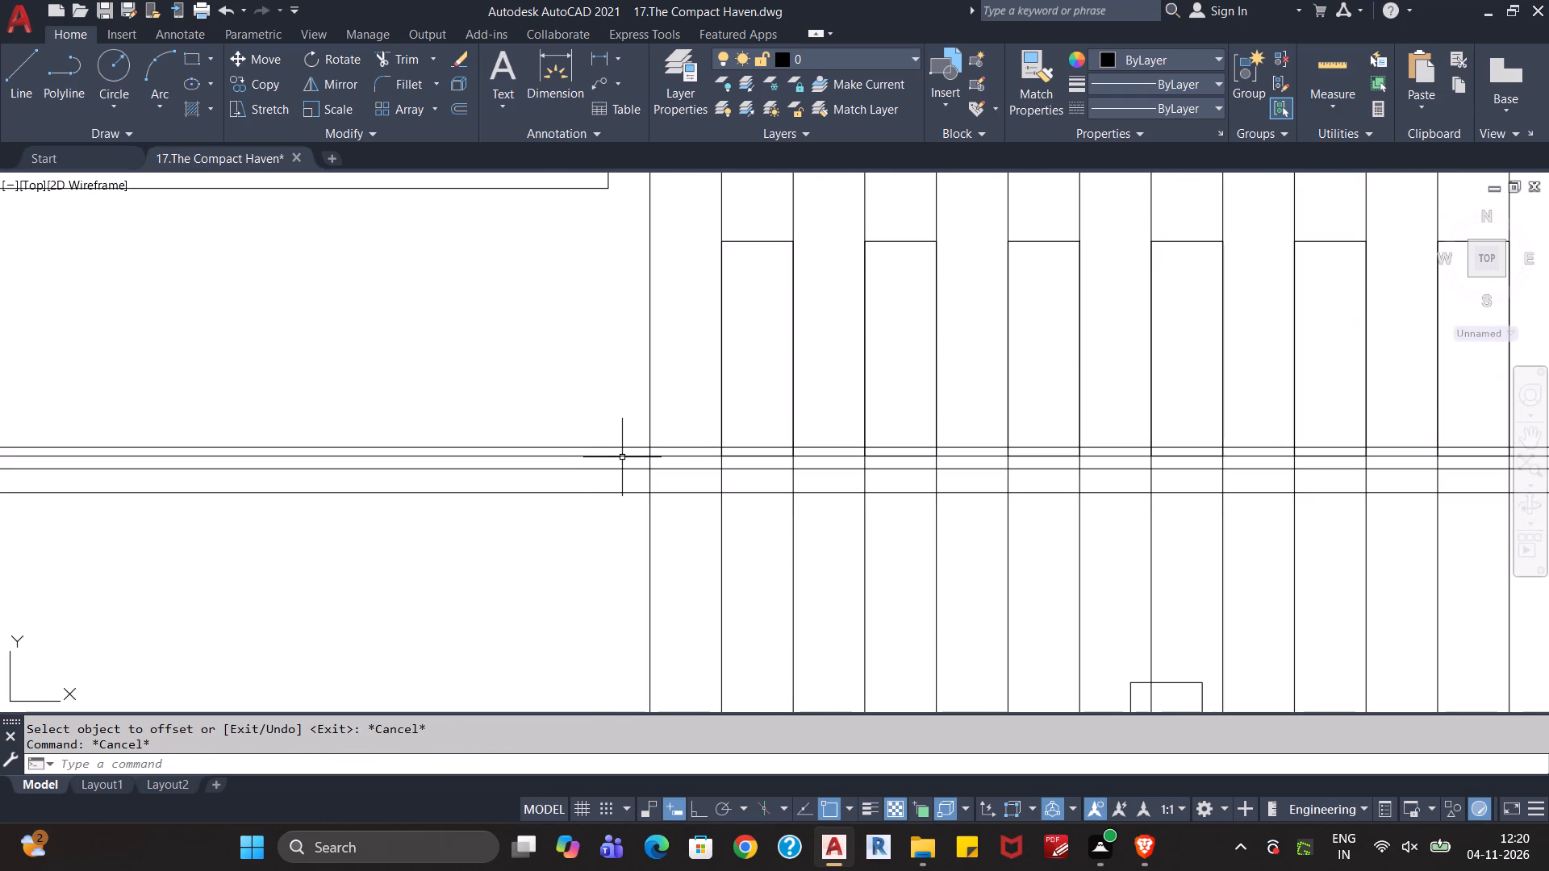
{"action": "left_click", "coordinate": [622, 457]}
{"action": "key", "text": "Delete"}
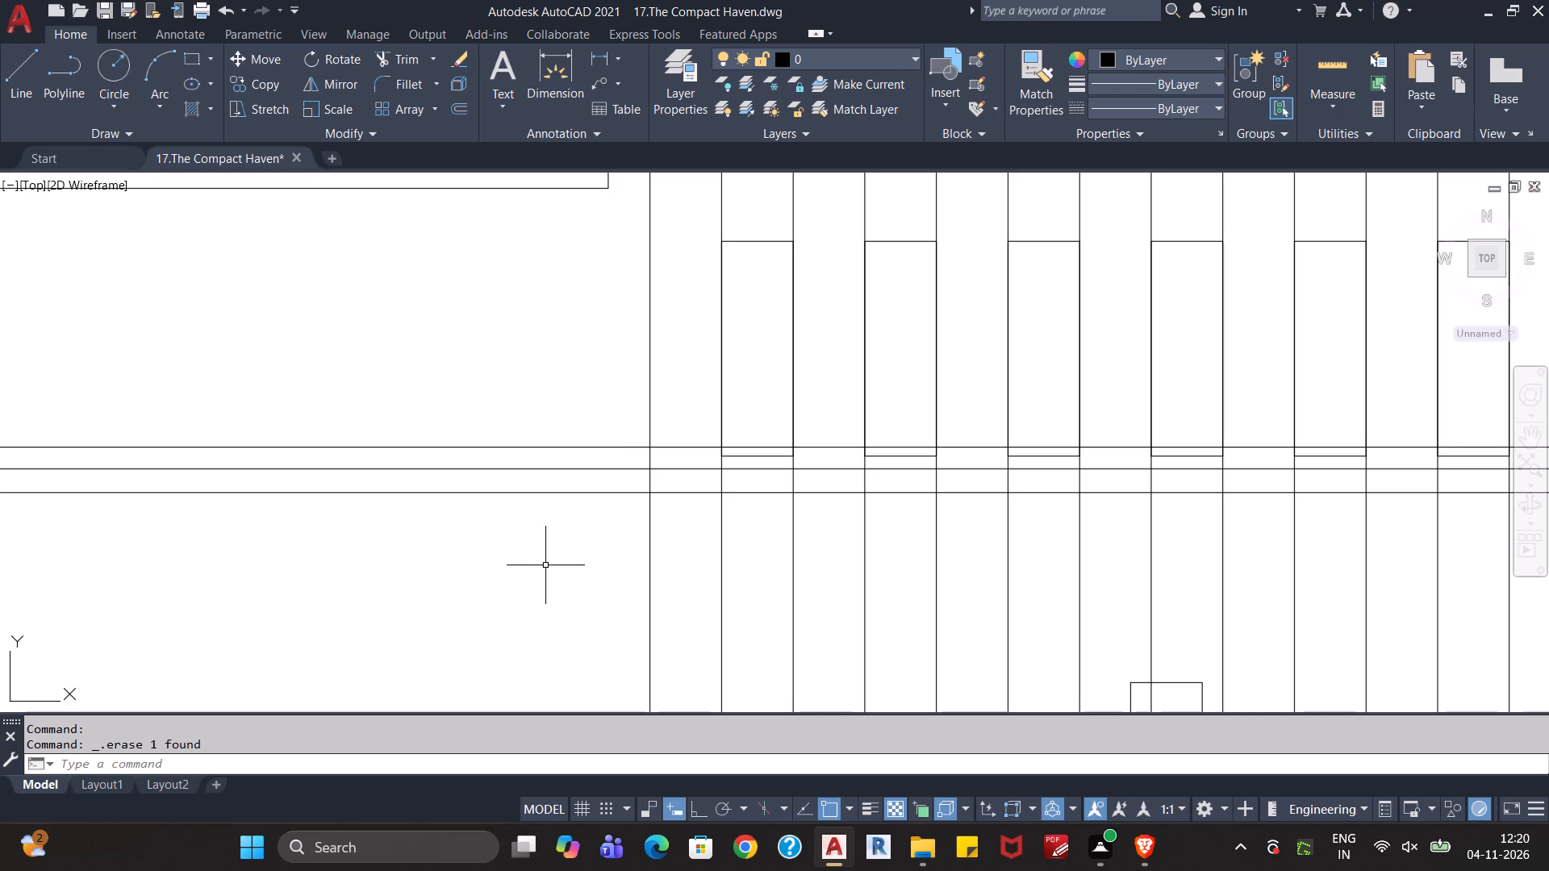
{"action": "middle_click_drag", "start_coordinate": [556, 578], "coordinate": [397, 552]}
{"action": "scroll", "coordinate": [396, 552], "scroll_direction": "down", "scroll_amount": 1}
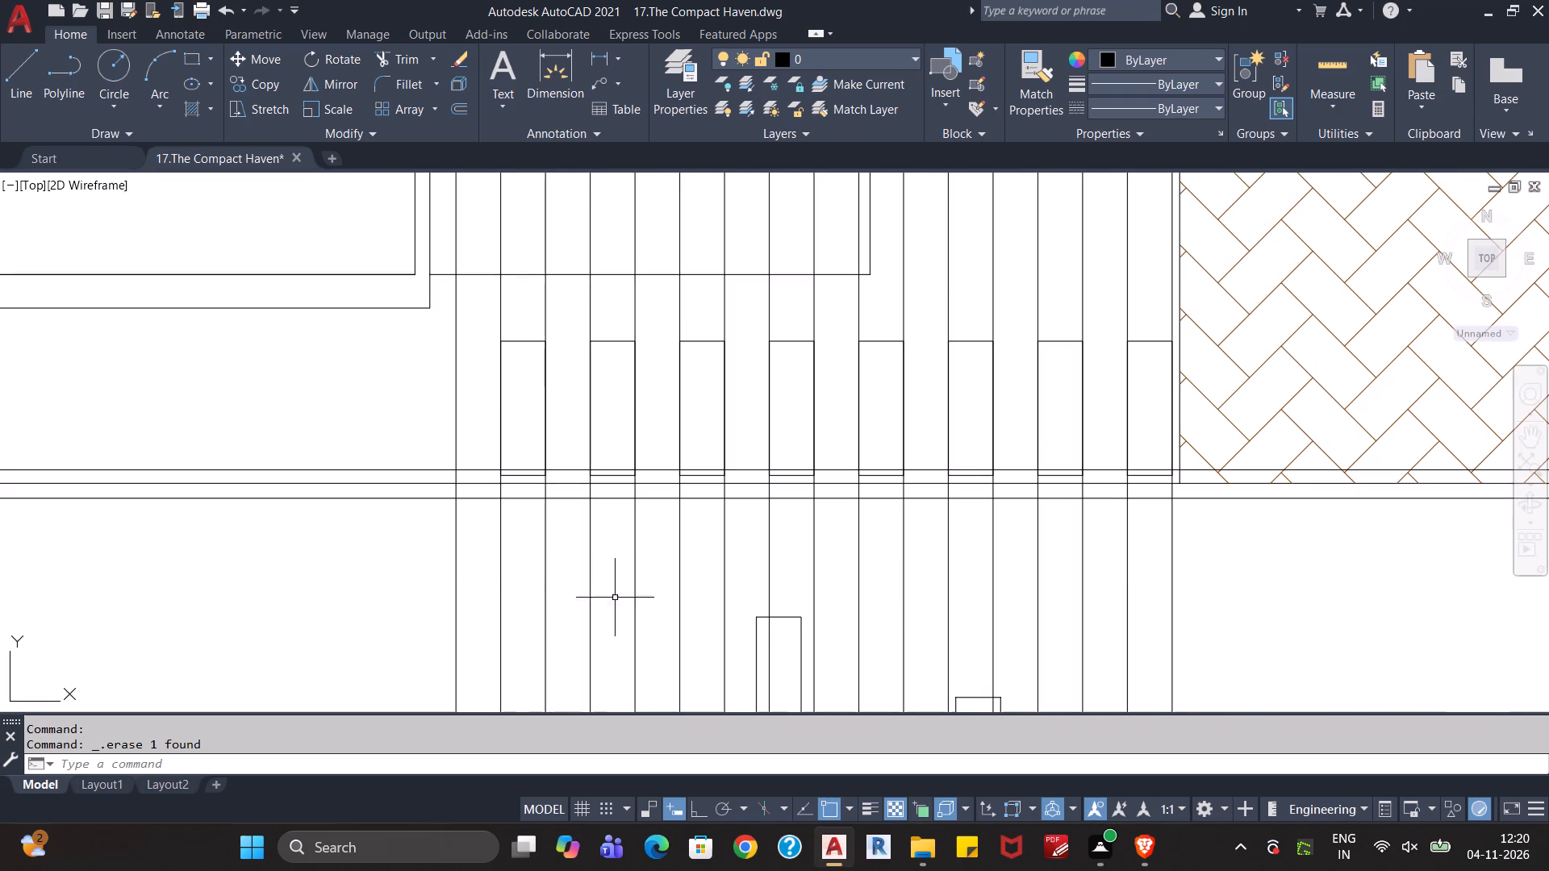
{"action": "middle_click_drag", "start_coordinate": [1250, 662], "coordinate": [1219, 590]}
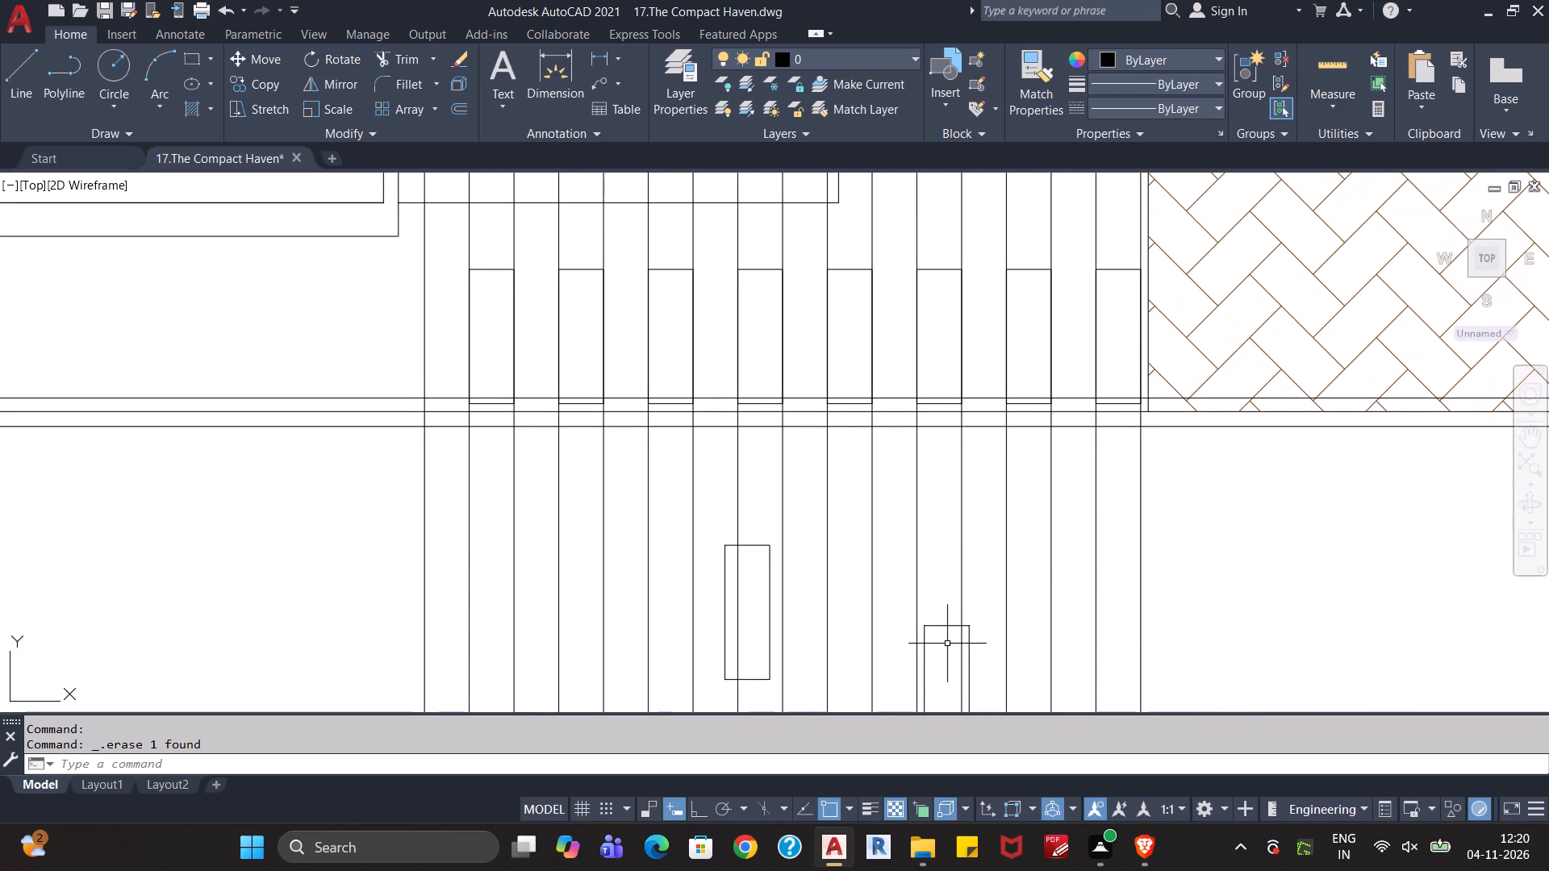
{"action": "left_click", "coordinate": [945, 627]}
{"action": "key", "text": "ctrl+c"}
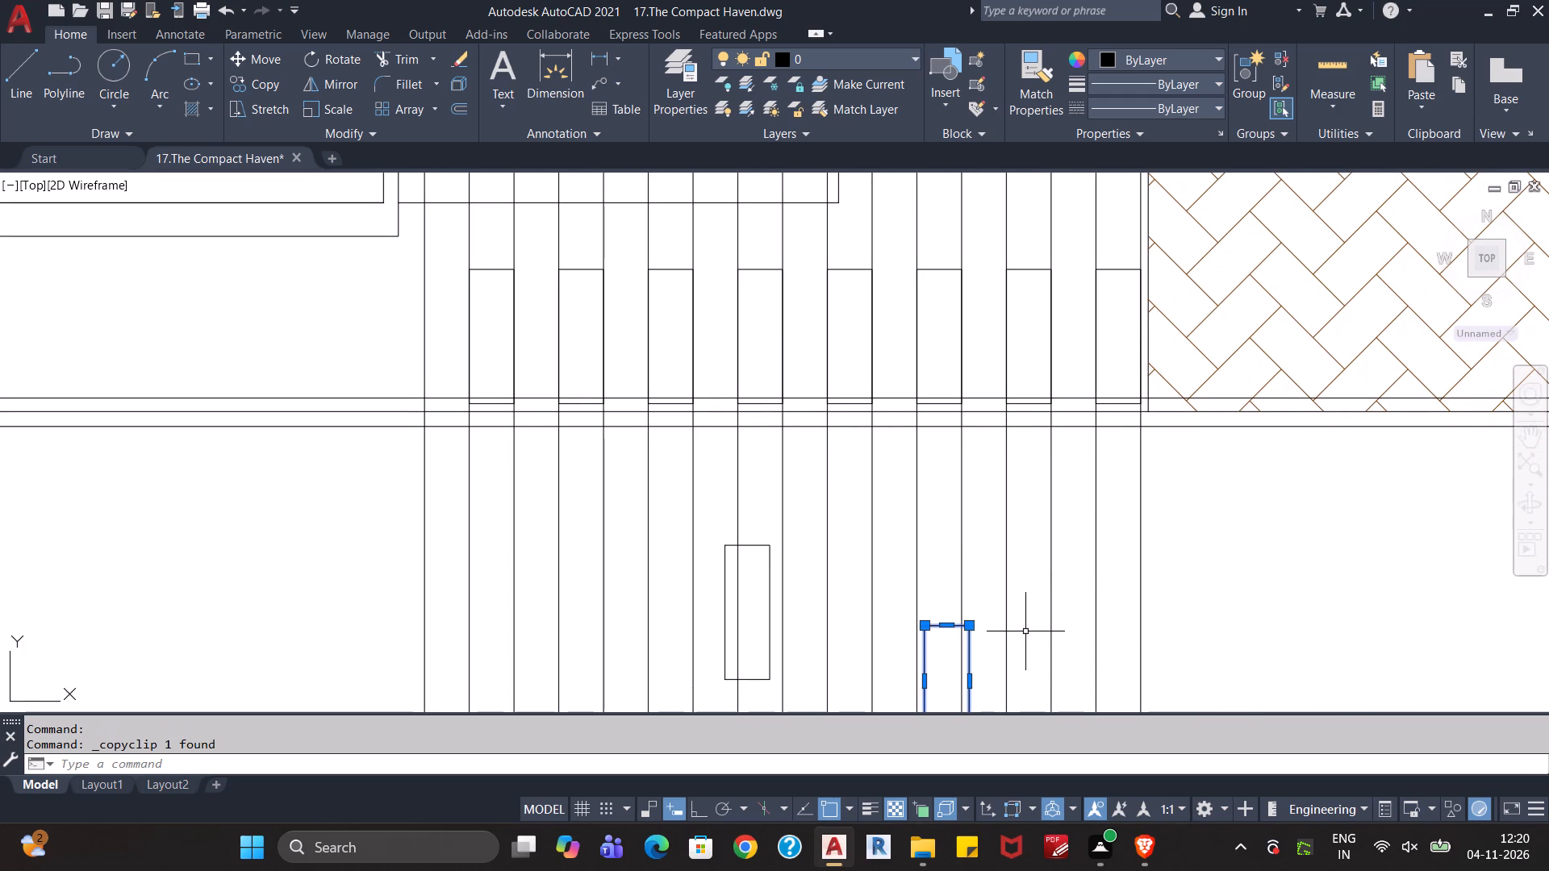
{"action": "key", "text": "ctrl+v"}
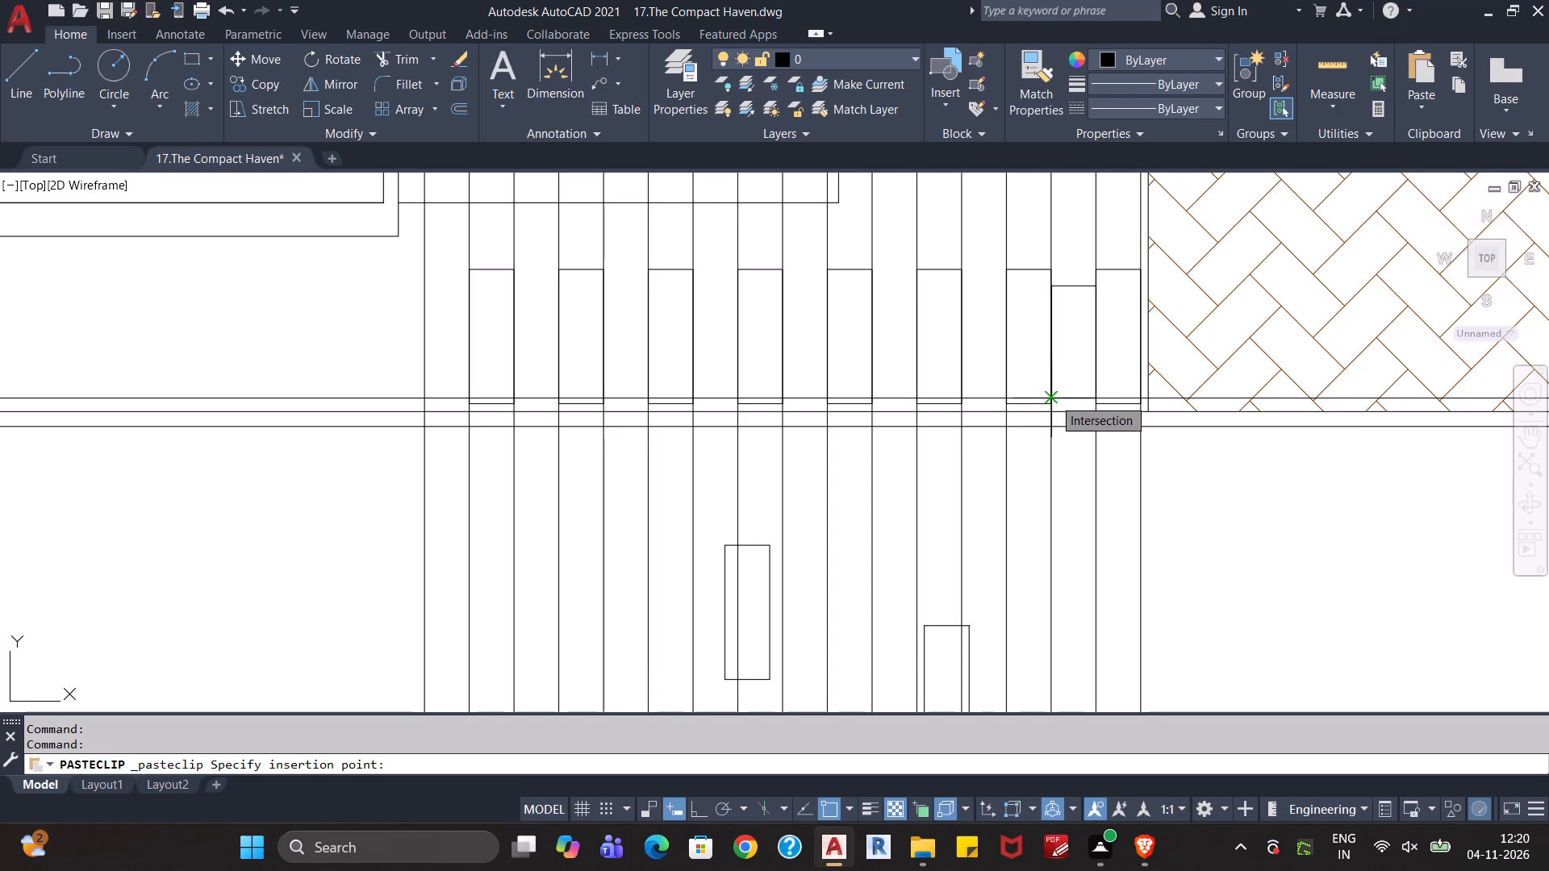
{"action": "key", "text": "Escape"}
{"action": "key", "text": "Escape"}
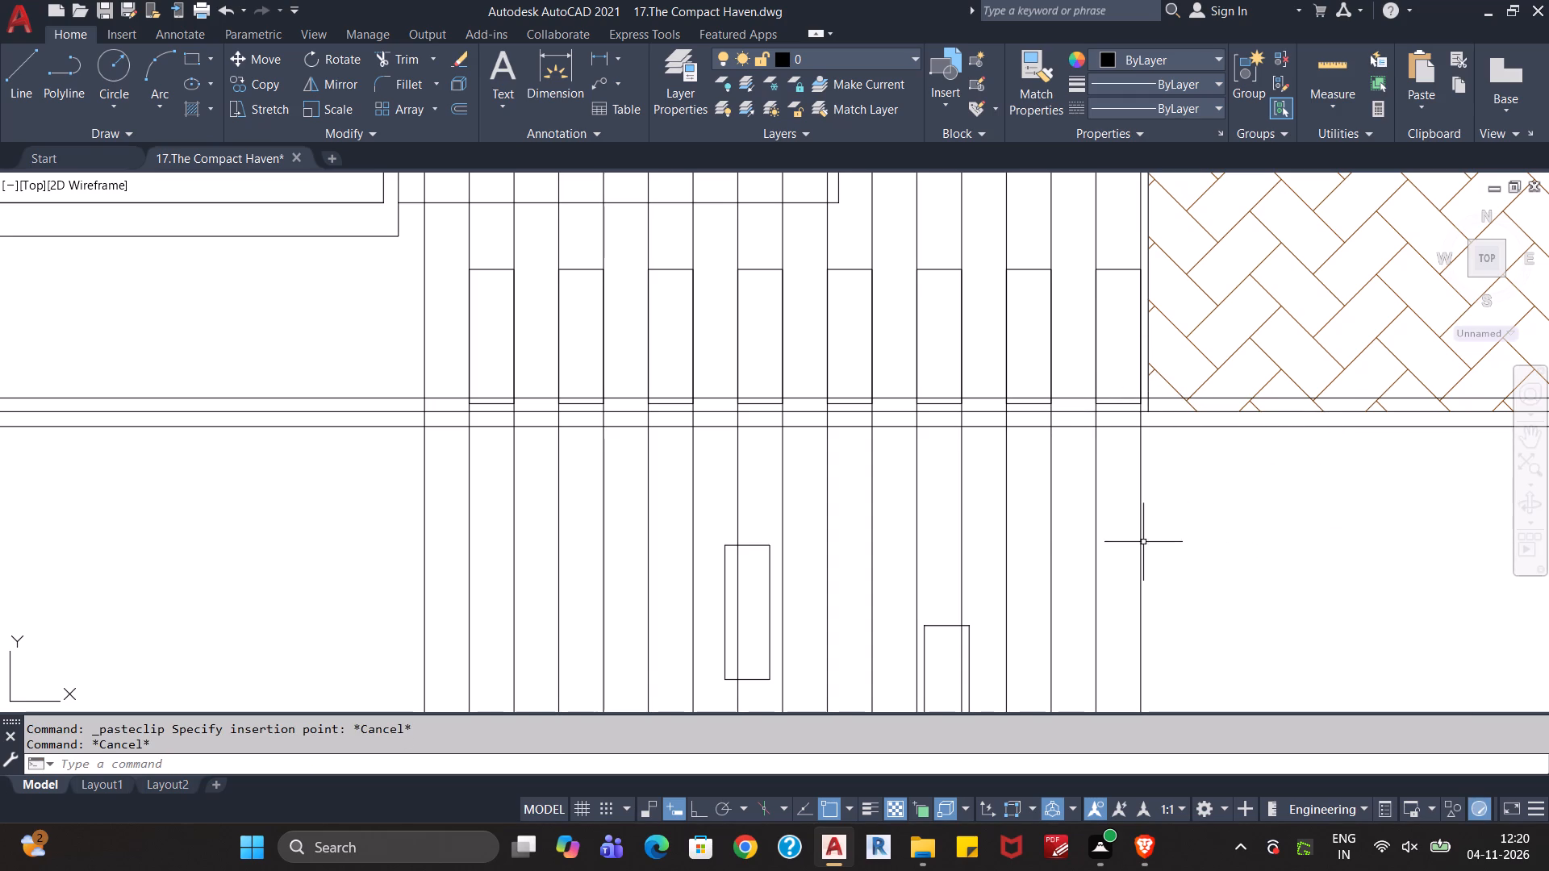
Offset the remaining horizontal construction line near the south boundary wall another 1.5" to the north.
{"action": "key", "text": "o"}
{"action": "key", "text": "Return"}
{"action": "key", "text": "Return"}
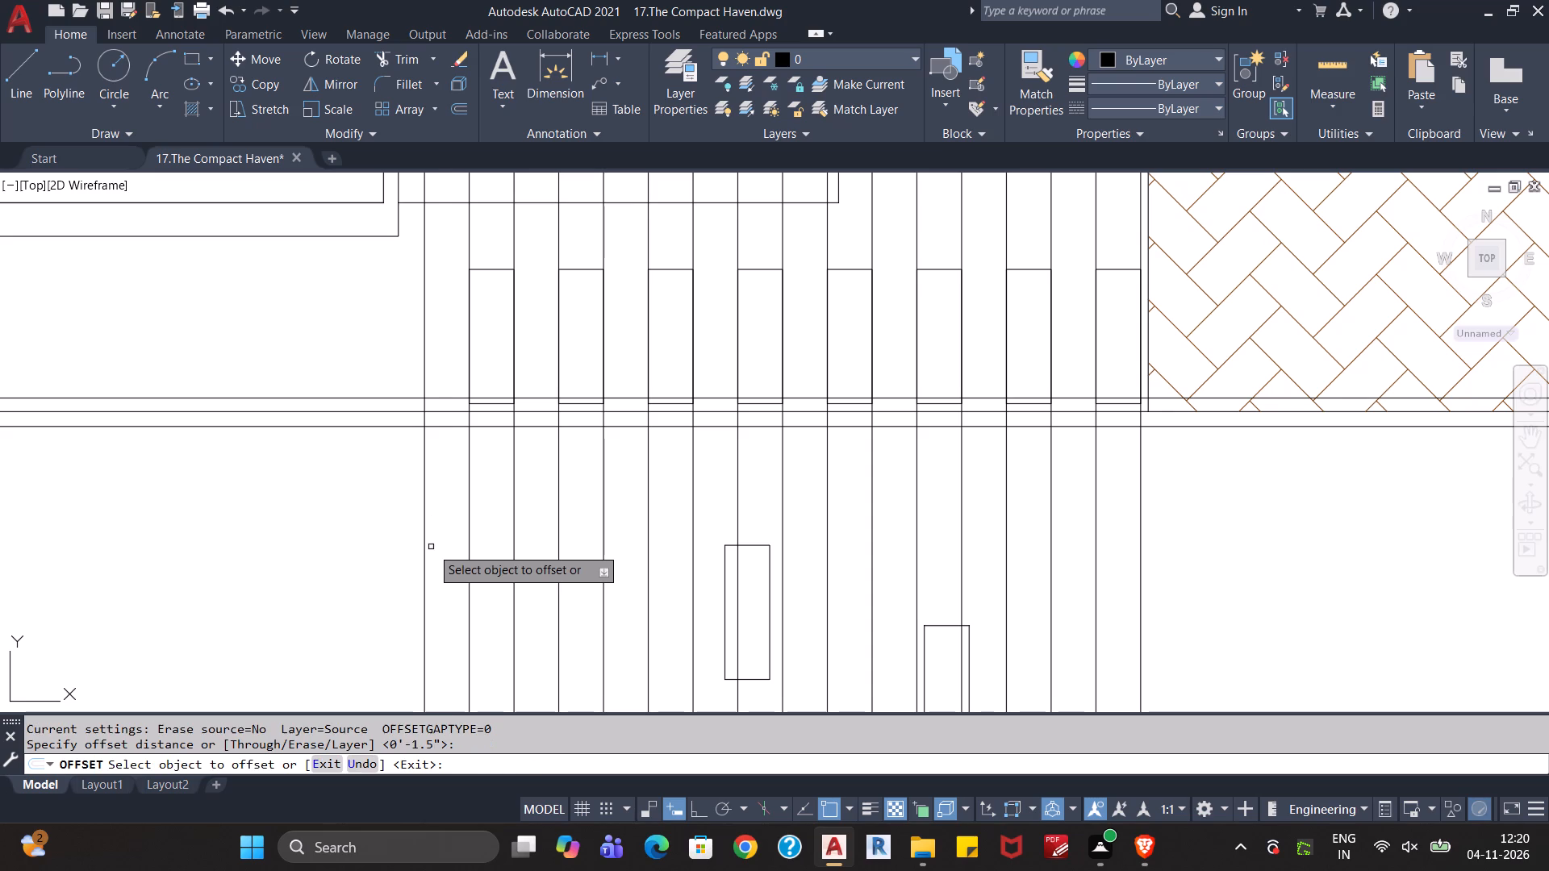
{"action": "left_click", "coordinate": [399, 398]}
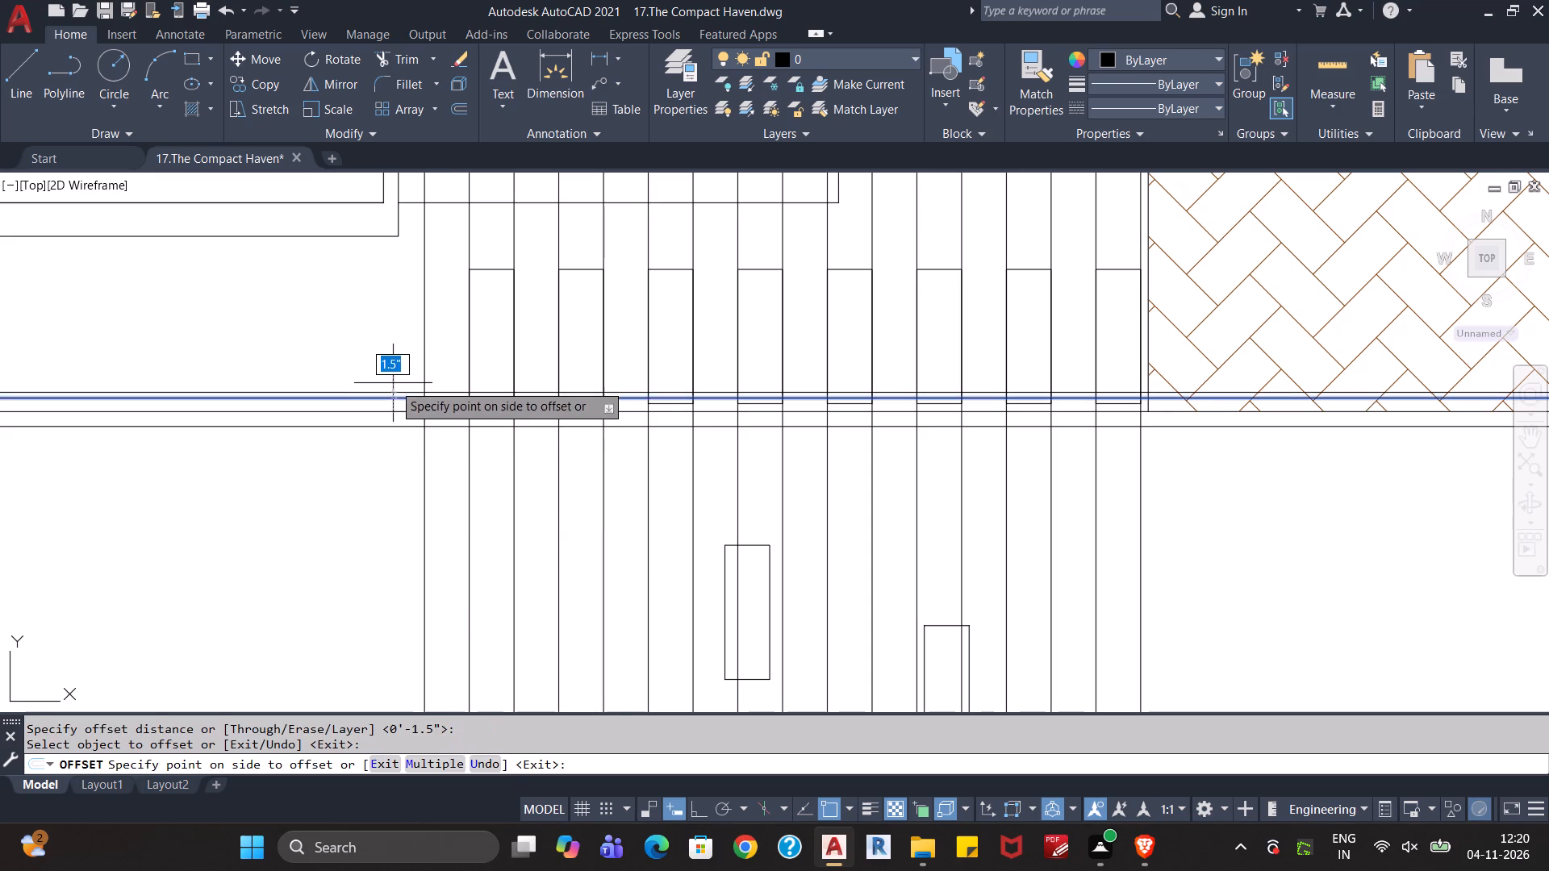
{"action": "left_click", "coordinate": [392, 382]}
{"action": "key", "text": "Escape"}
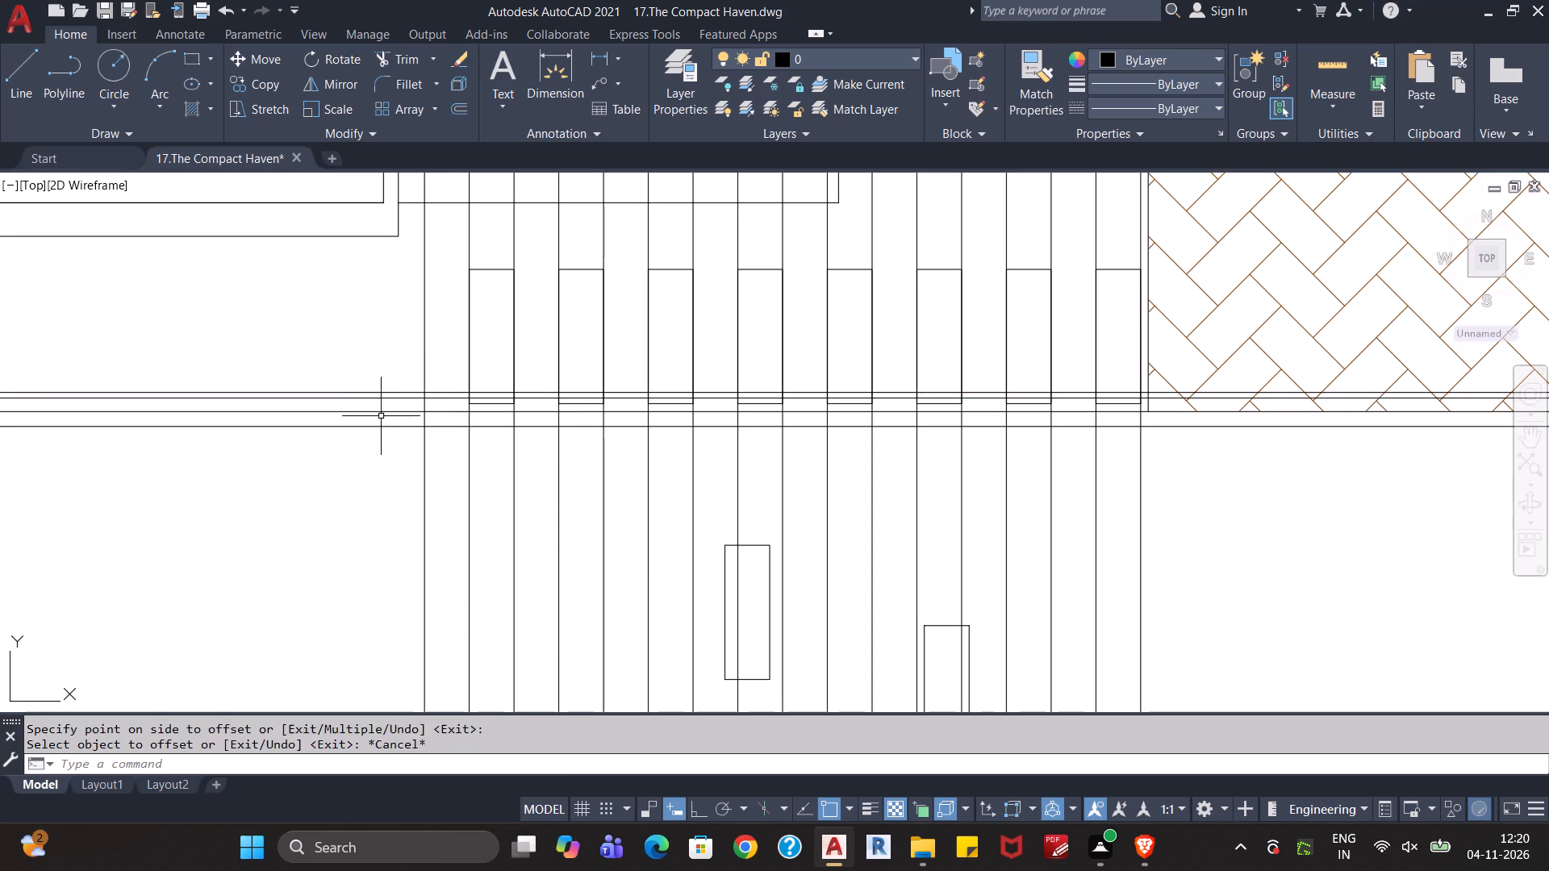
{"action": "key", "text": "Escape"}
Erase the southern one of the two horizontal construction lines north of the boundary wall.
{"action": "left_click", "coordinate": [379, 399]}
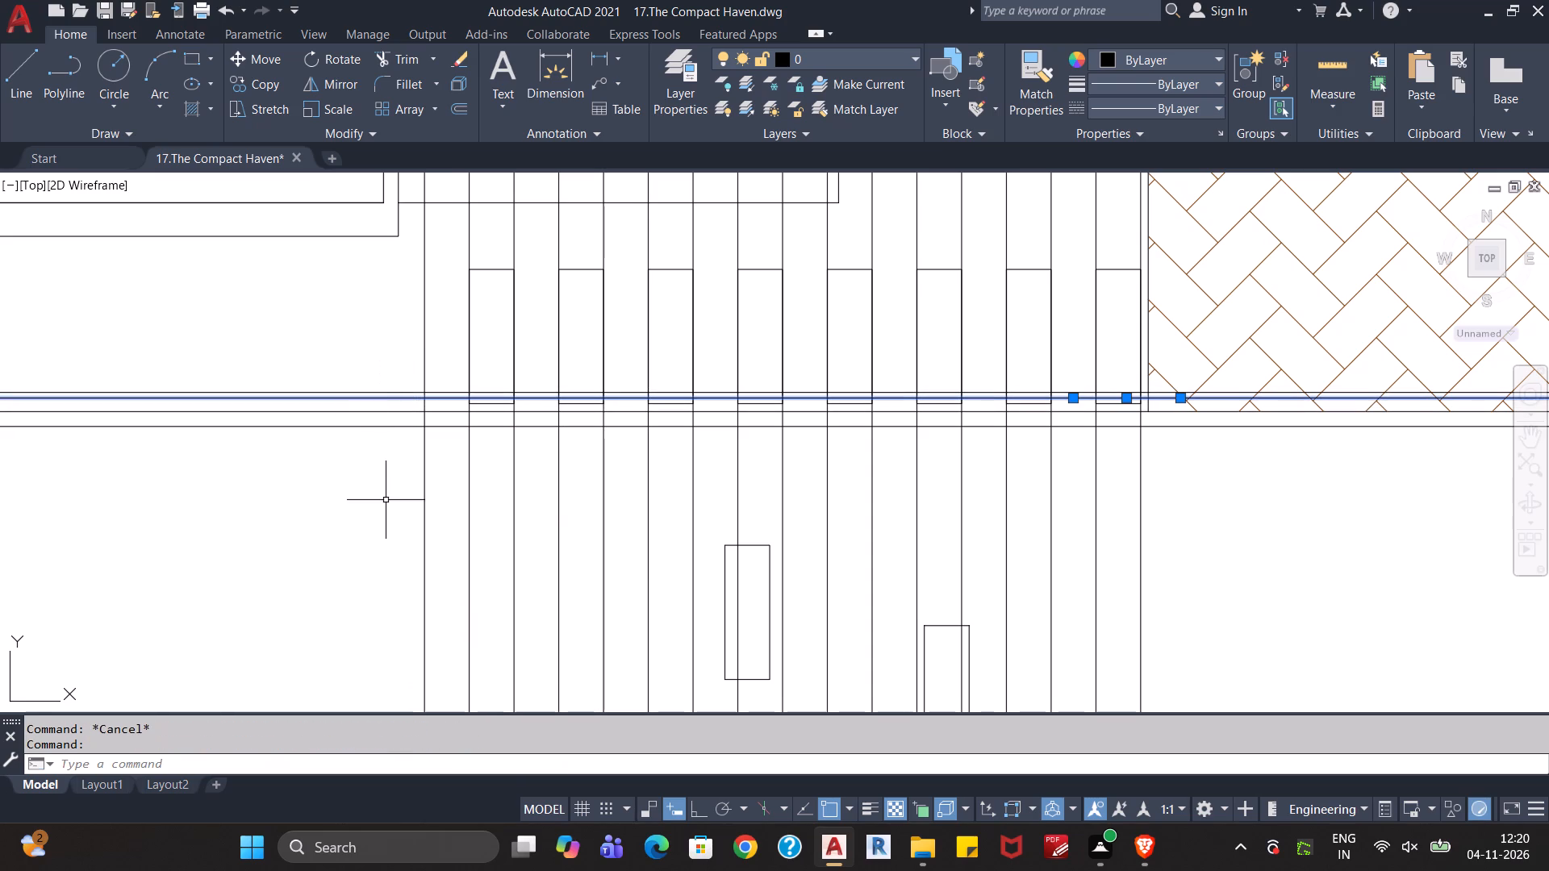
{"action": "key", "text": "Delete"}
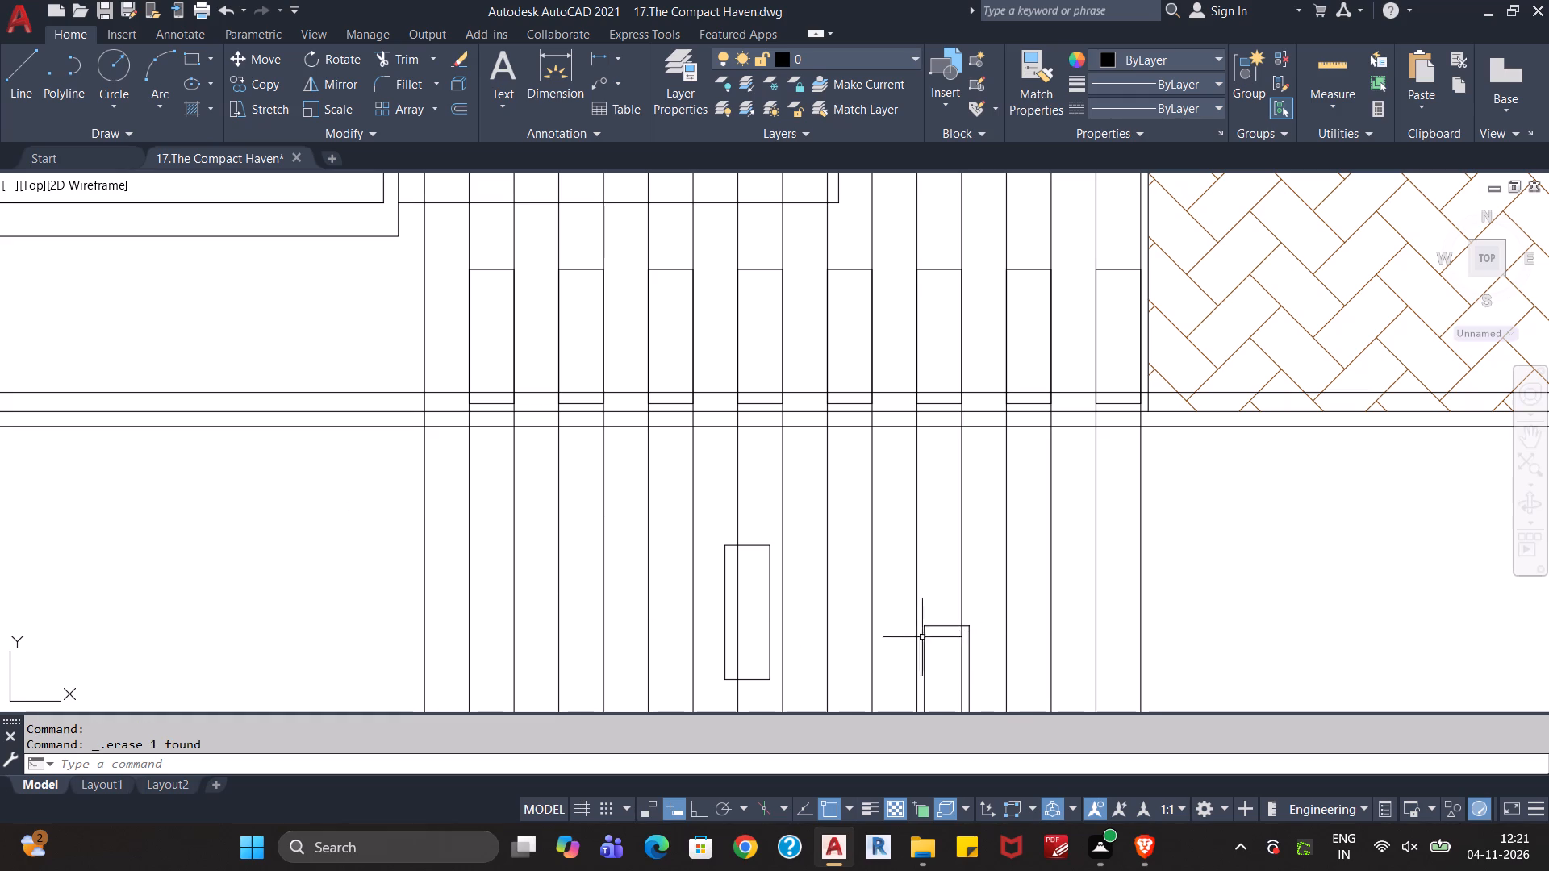
Copy the shorter loose rectangle into the gap between the two easternmost 1' by 3' rectangles, with its base on the horizontal construction line.
{"action": "left_click", "coordinate": [933, 627]}
{"action": "key", "text": "ctrl+c"}
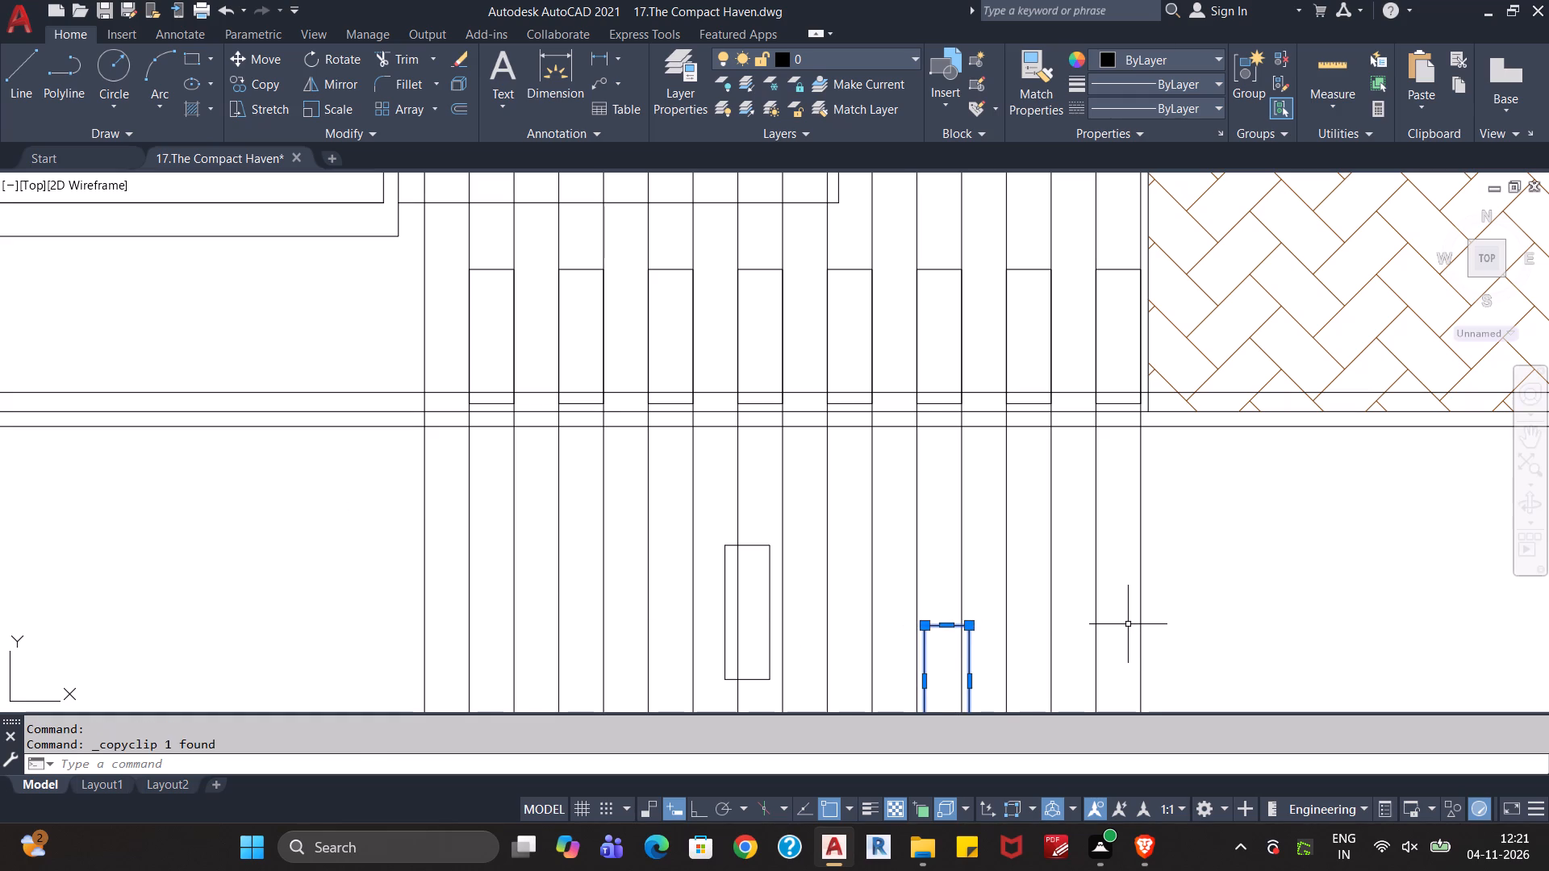
{"action": "key", "text": "ctrl+v"}
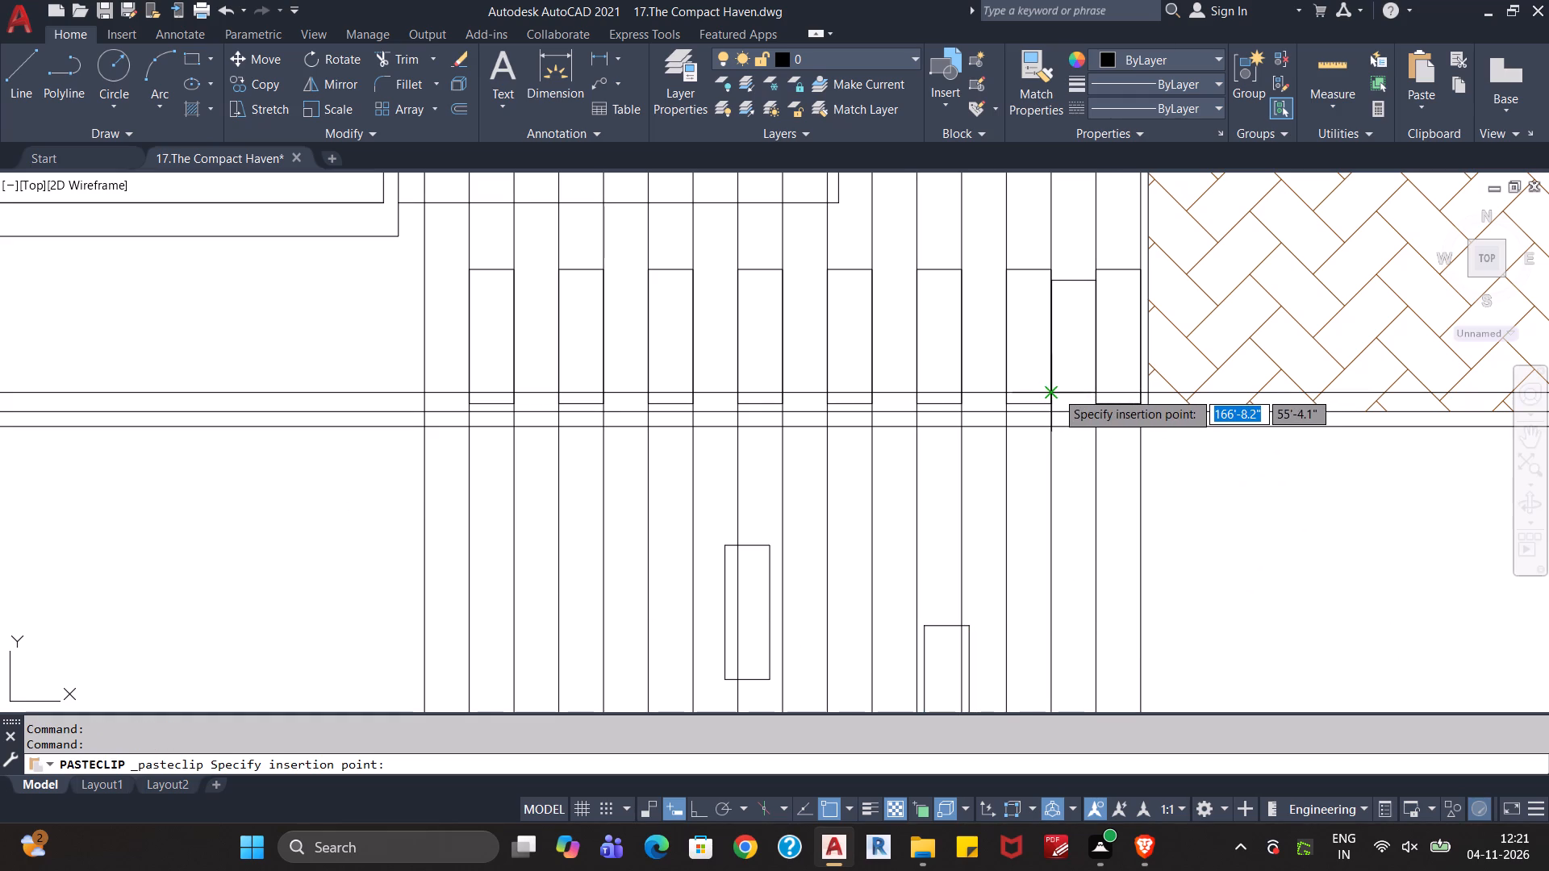
{"action": "left_click", "coordinate": [1055, 391]}
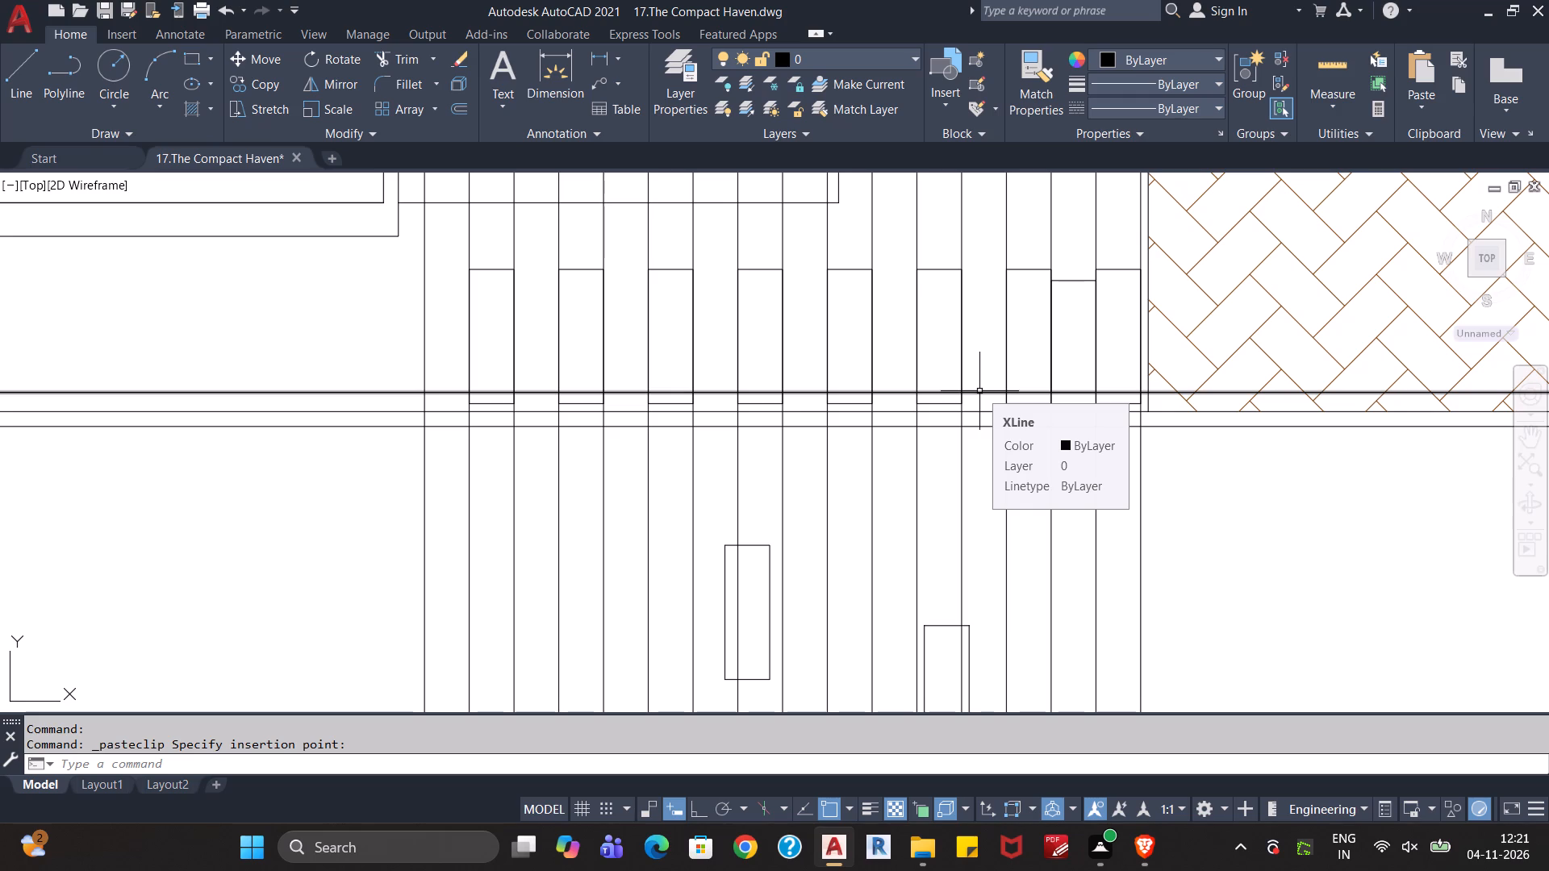
{"action": "key", "text": "Escape"}
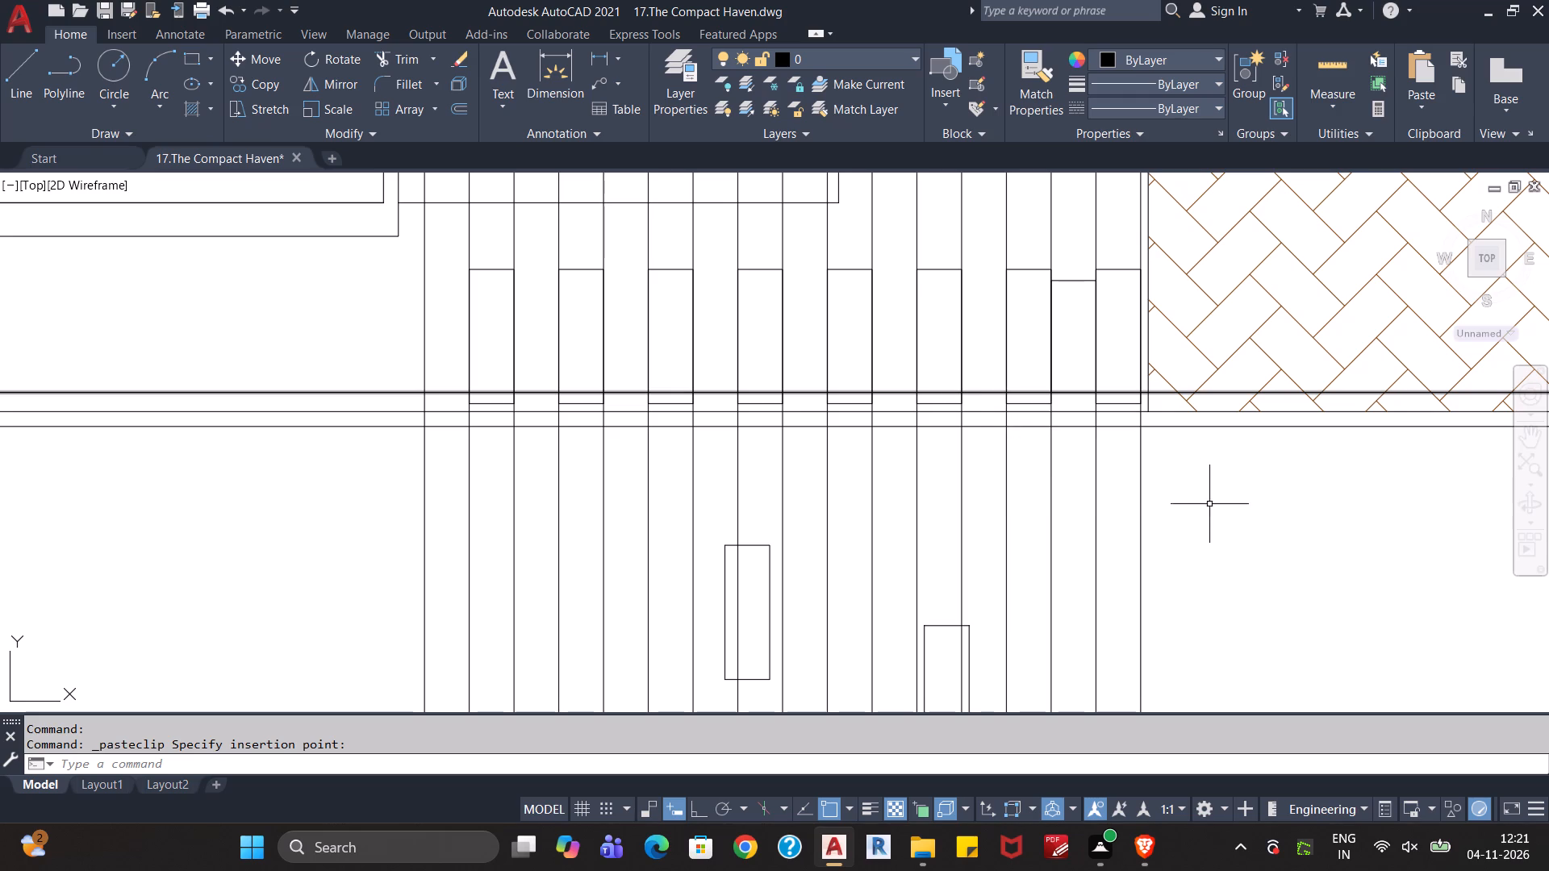
{"action": "key", "text": "Escape"}
Erase all the vertical construction lines running through the row of rectangles.
{"action": "scroll", "coordinate": [1209, 505], "scroll_direction": "down", "scroll_amount": 1}
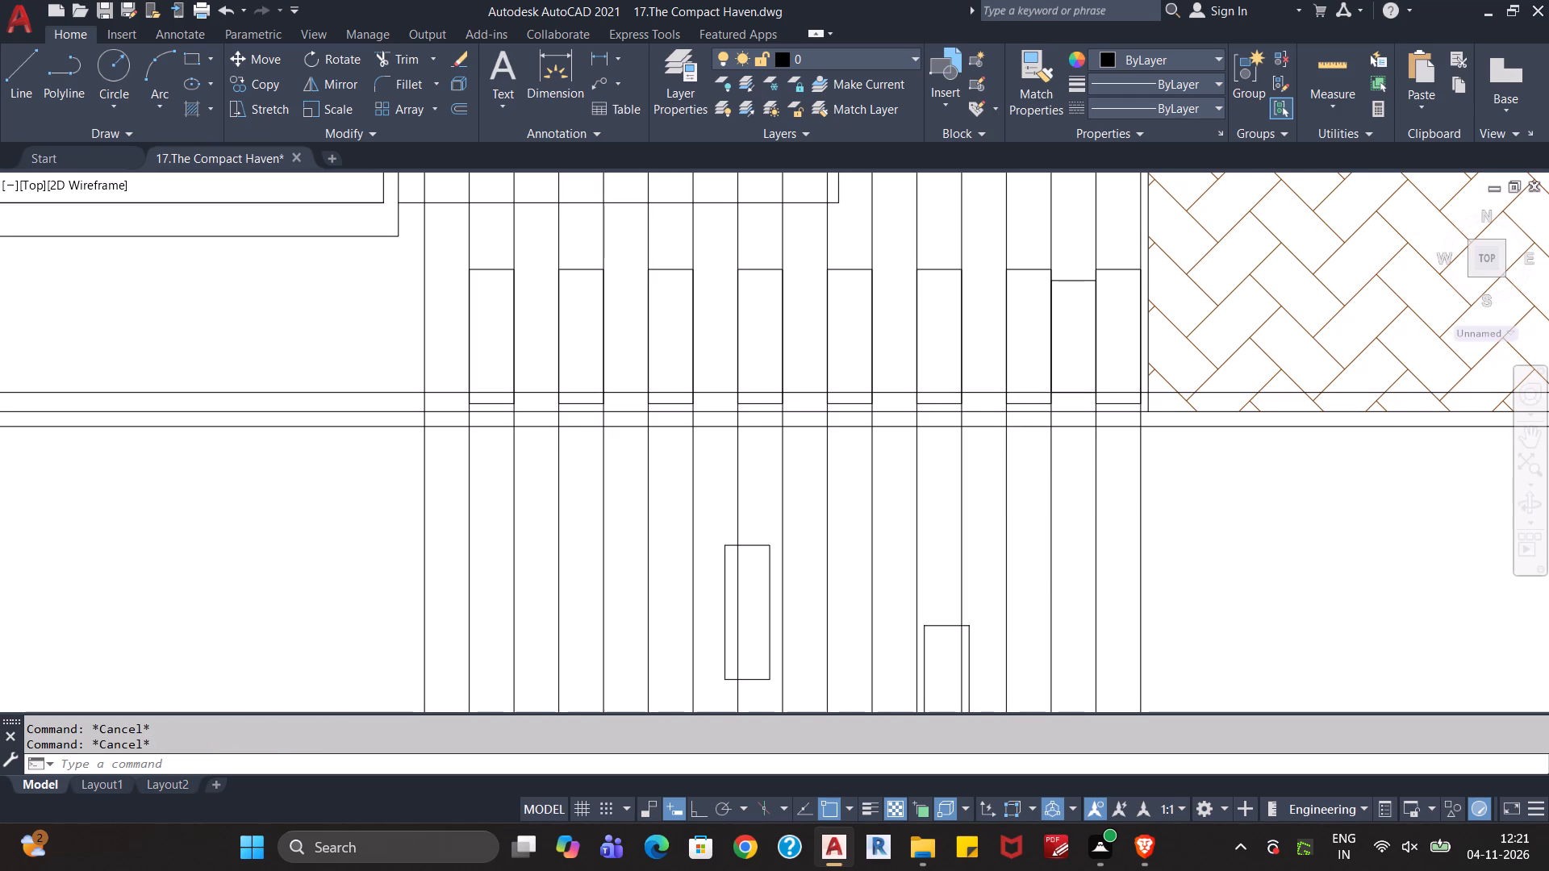
{"action": "left_click", "coordinate": [1234, 500]}
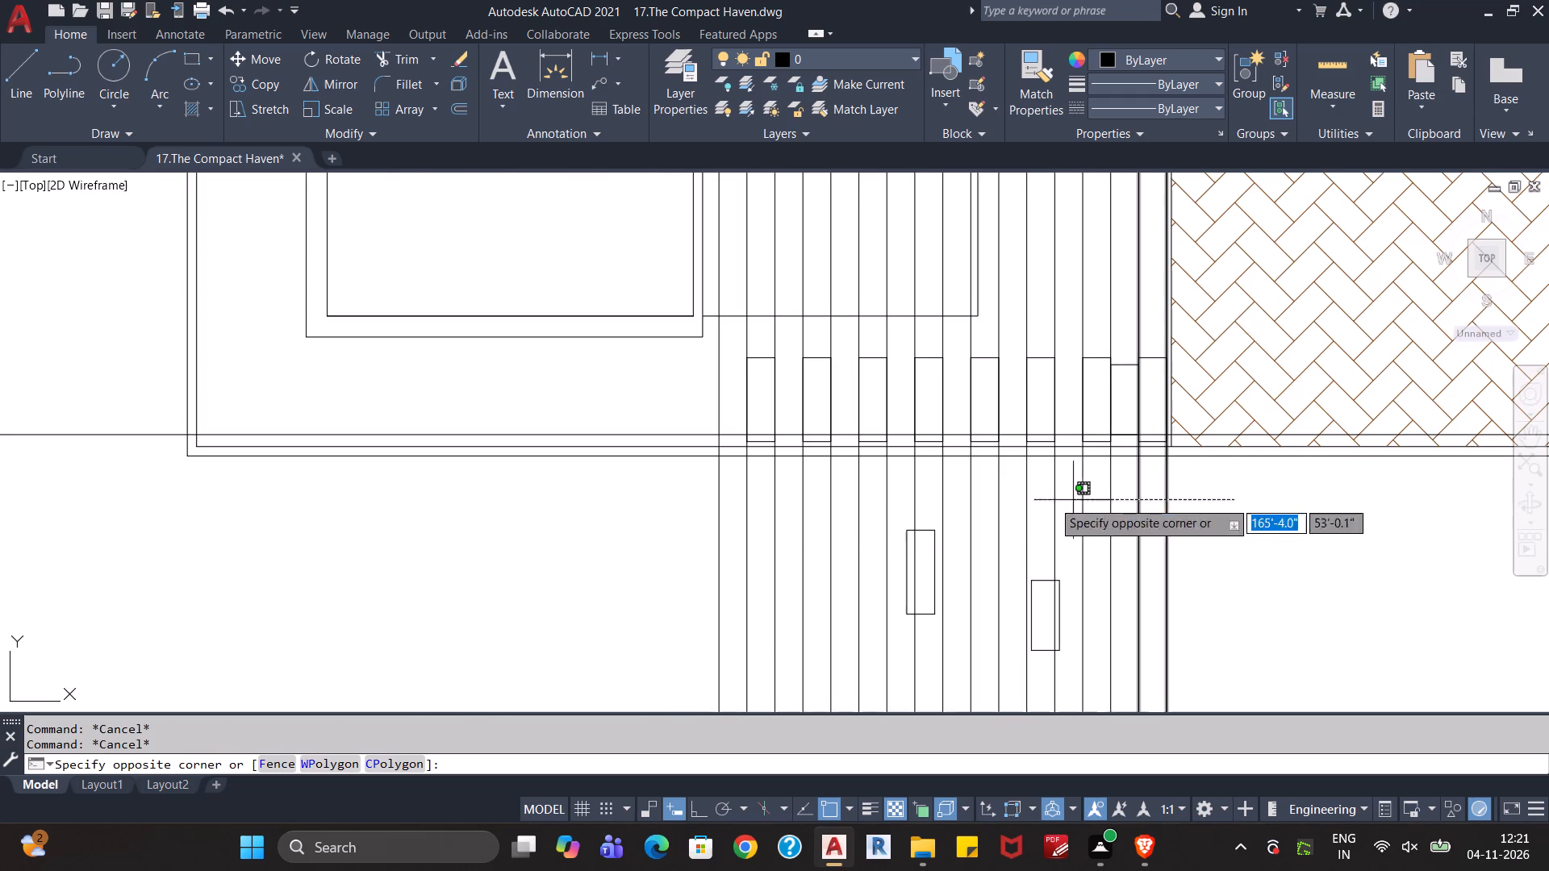
{"action": "left_click", "coordinate": [711, 514]}
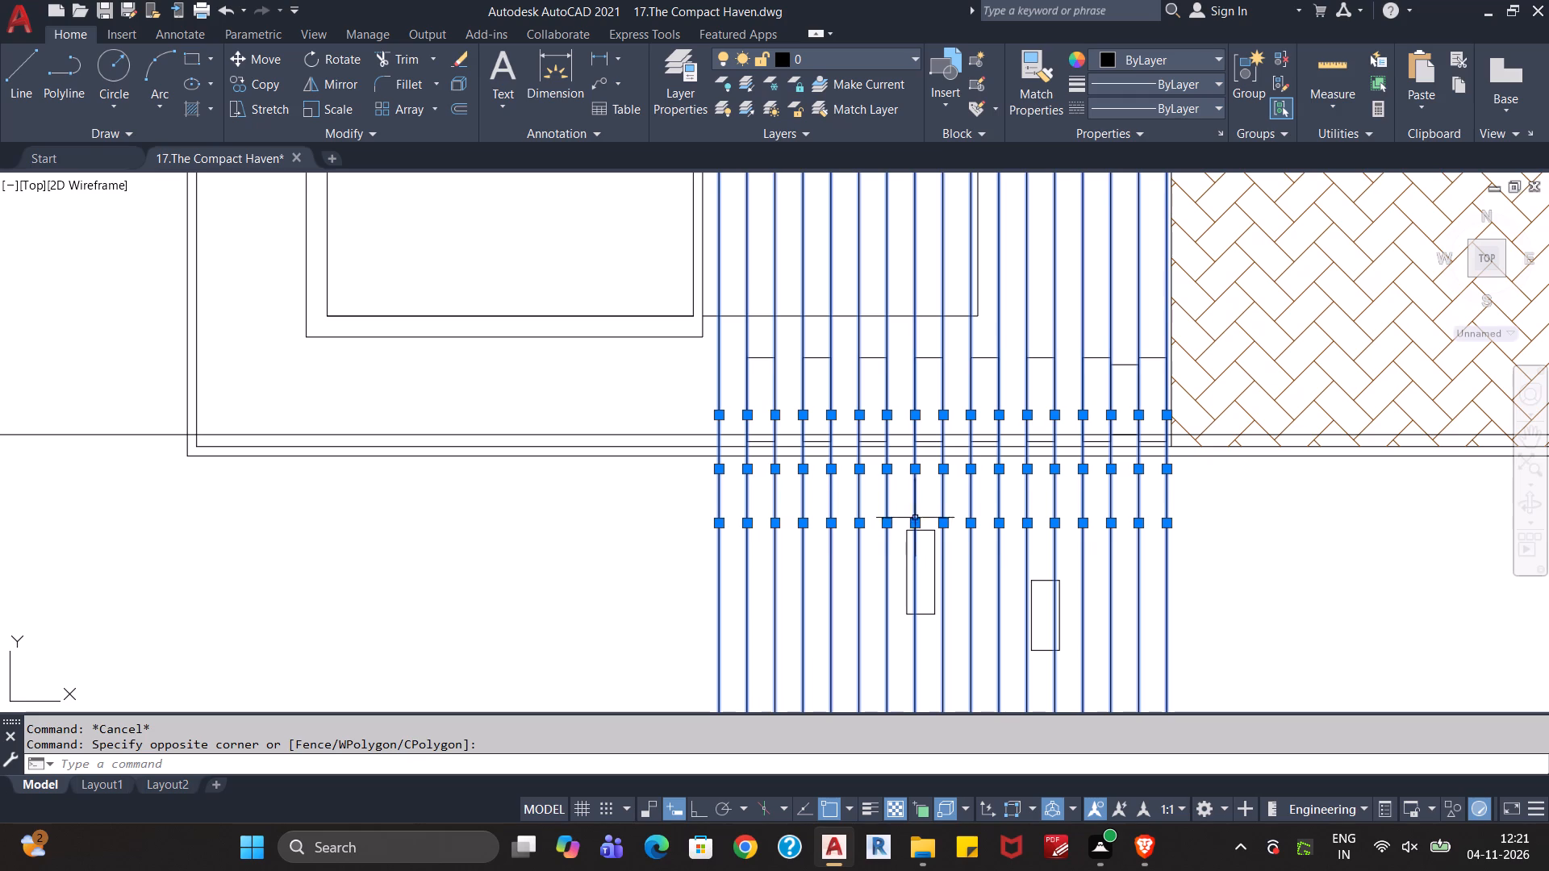
{"action": "key", "text": "Delete"}
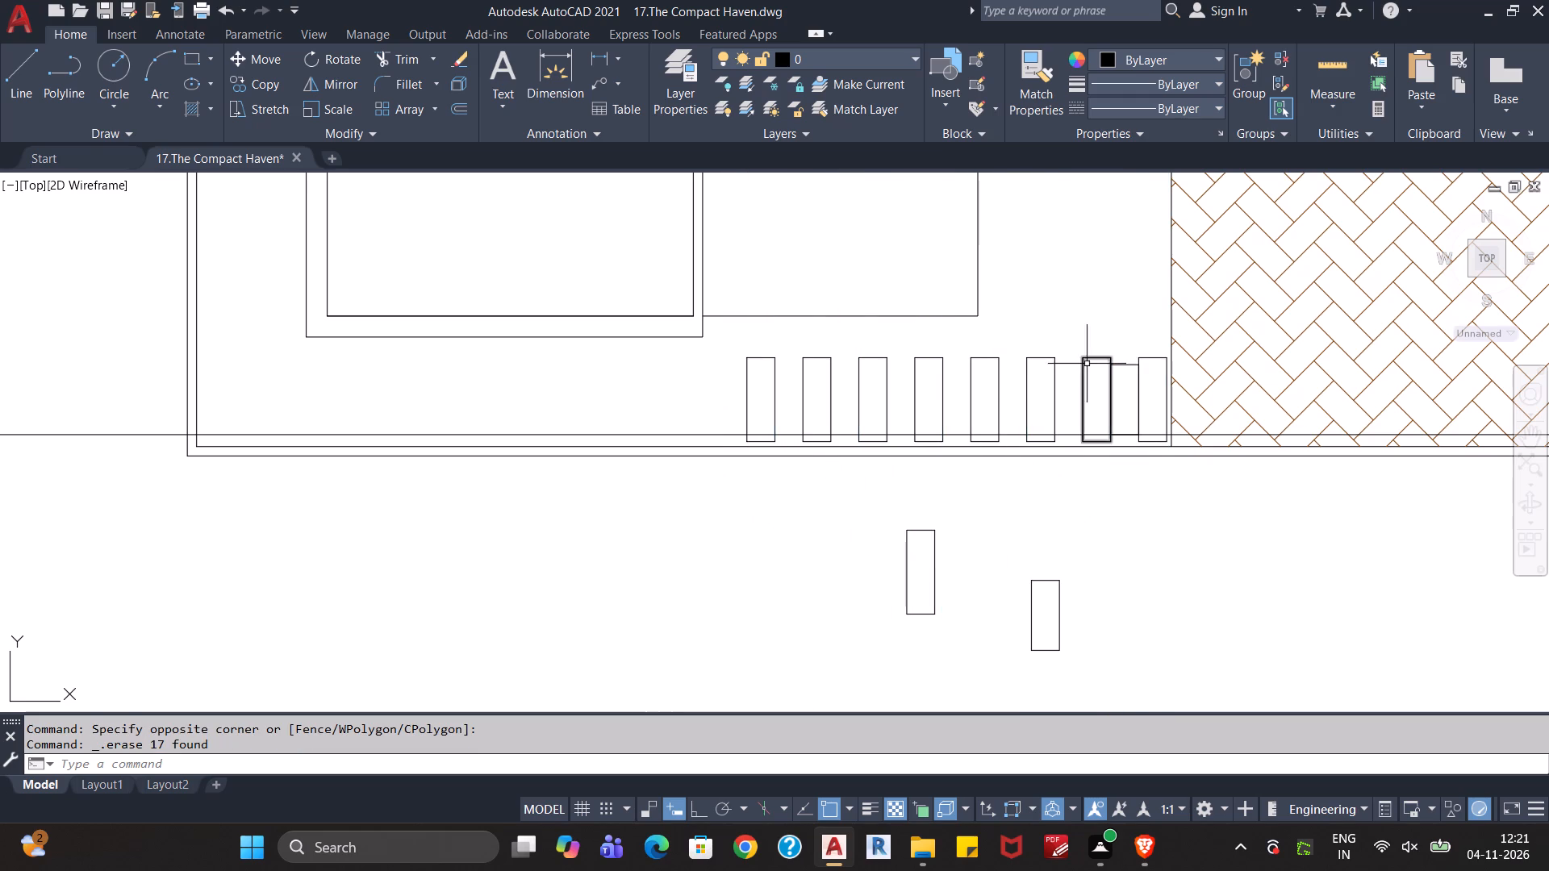
Draw a horizontal construction line through the bottom corner of the westernmost 1' by 3' rectangle in the row.
{"action": "left_click", "coordinate": [1120, 352]}
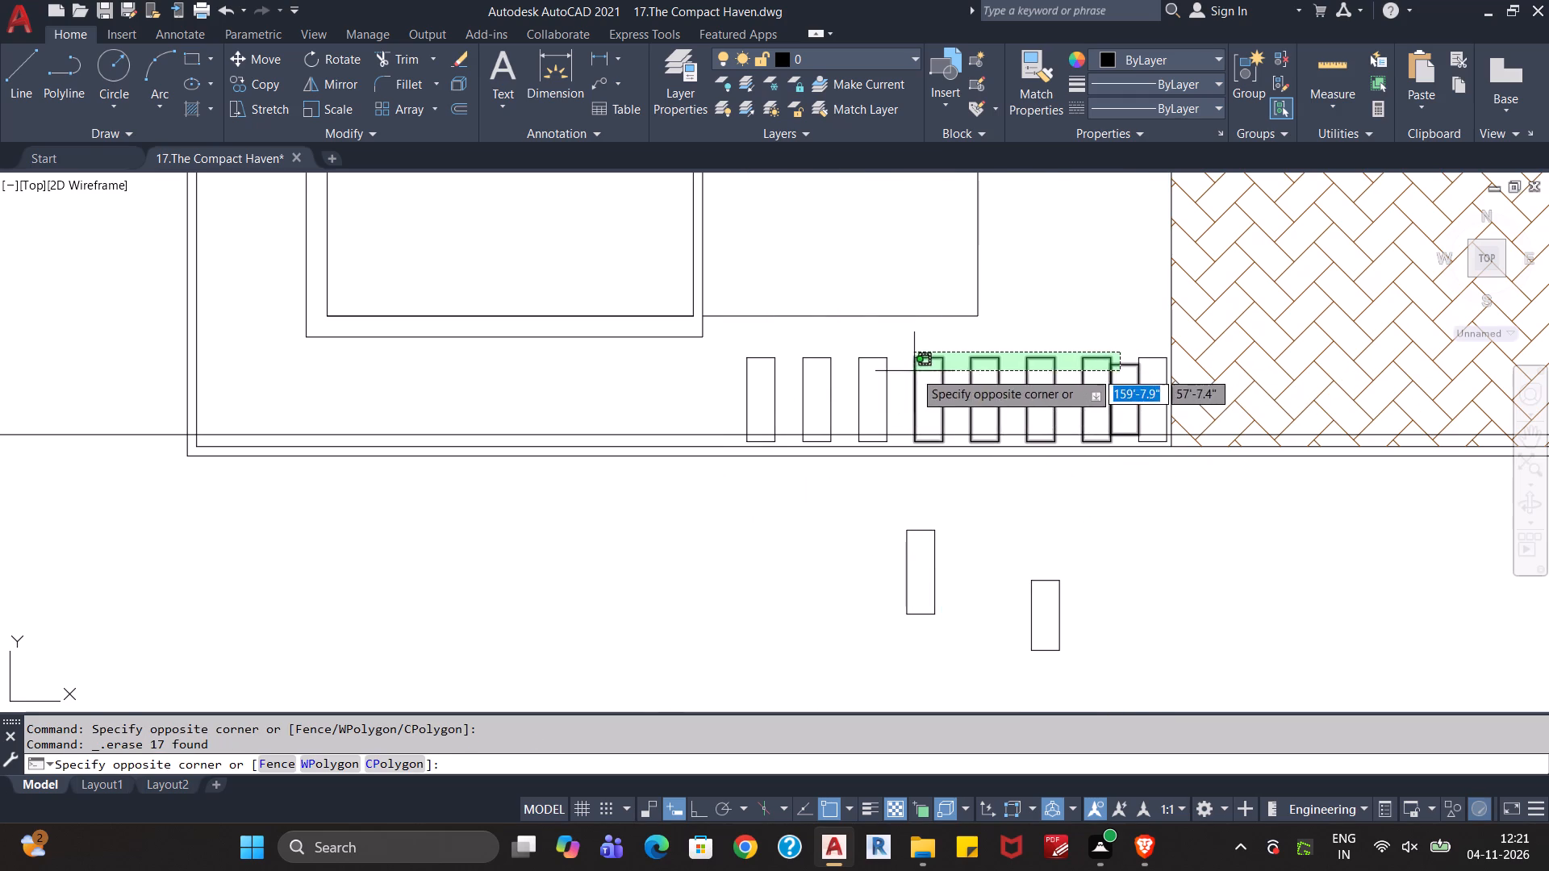
{"action": "key", "text": "Escape"}
{"action": "type", "text": "xl"}
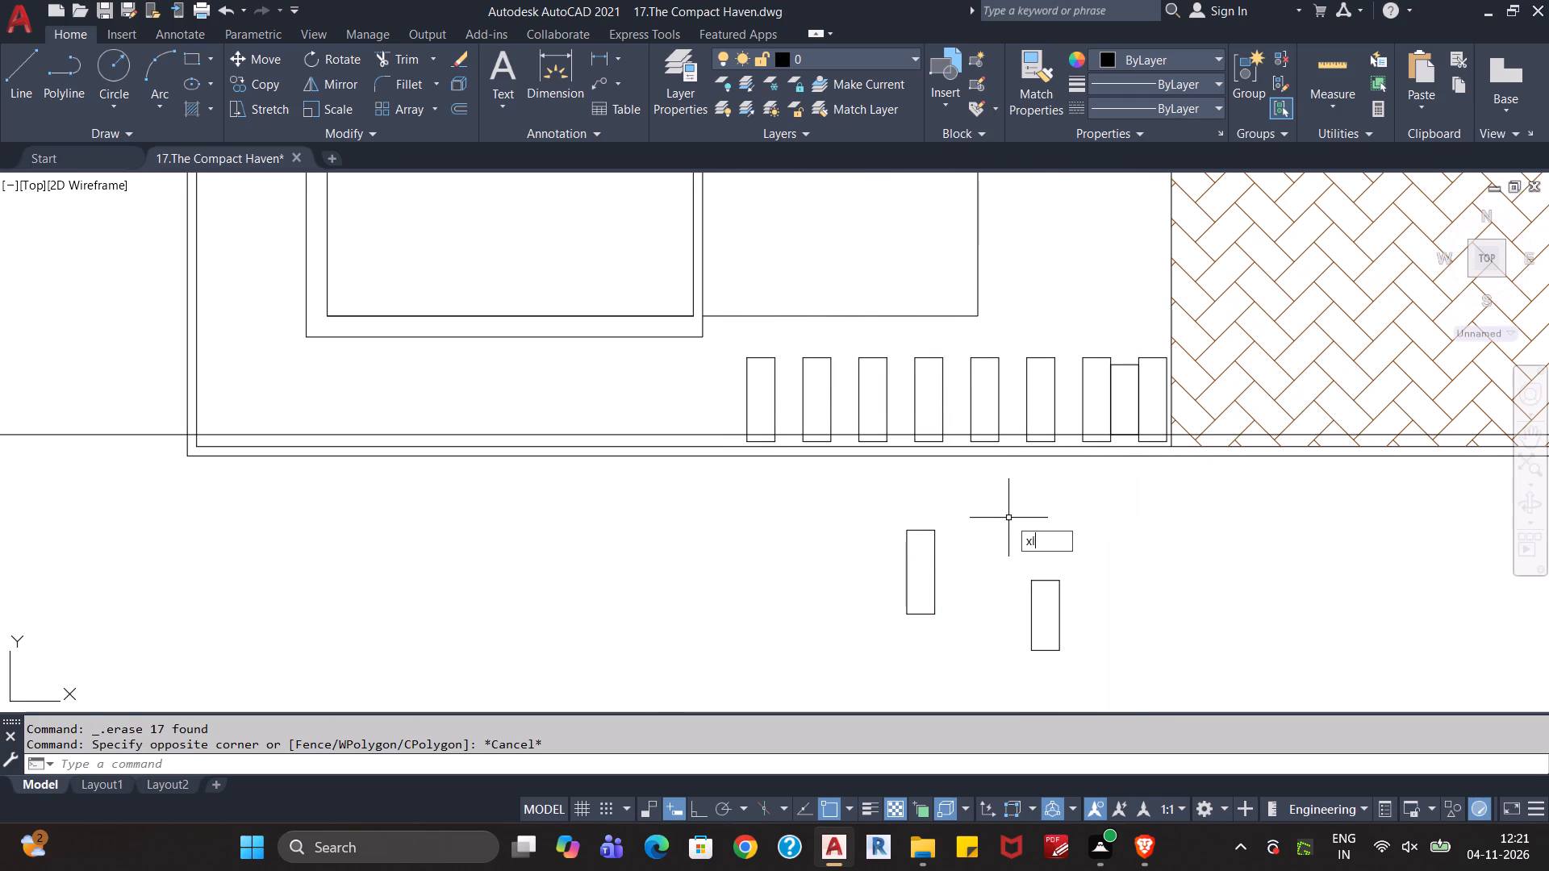
{"action": "key", "text": "Return"}
{"action": "key", "text": "h"}
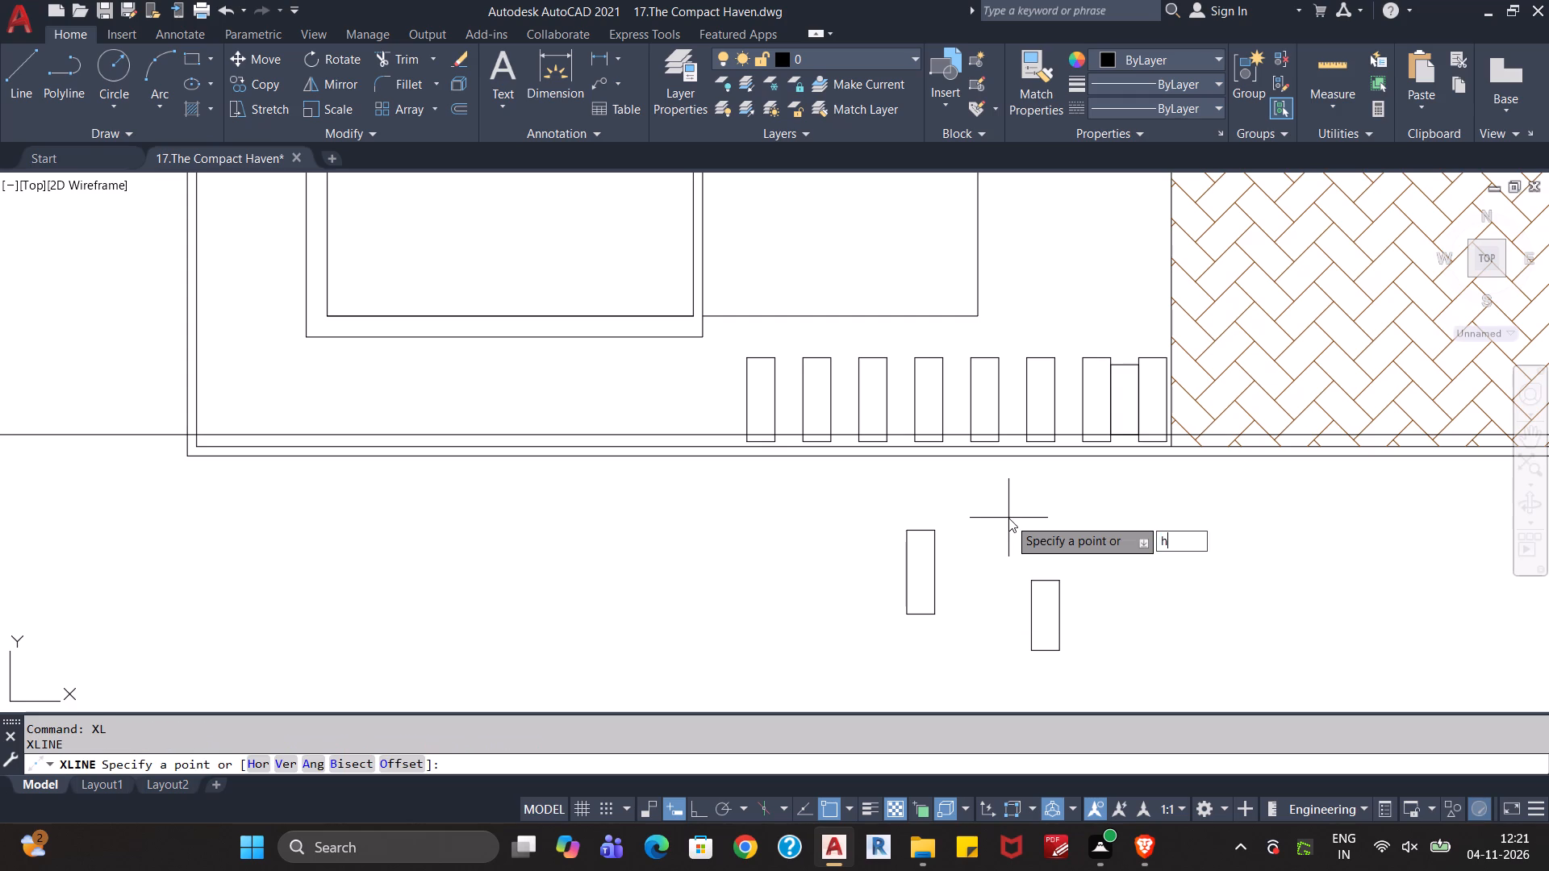
{"action": "key", "text": "Return"}
{"action": "scroll", "coordinate": [761, 474], "scroll_direction": "up", "scroll_amount": 2}
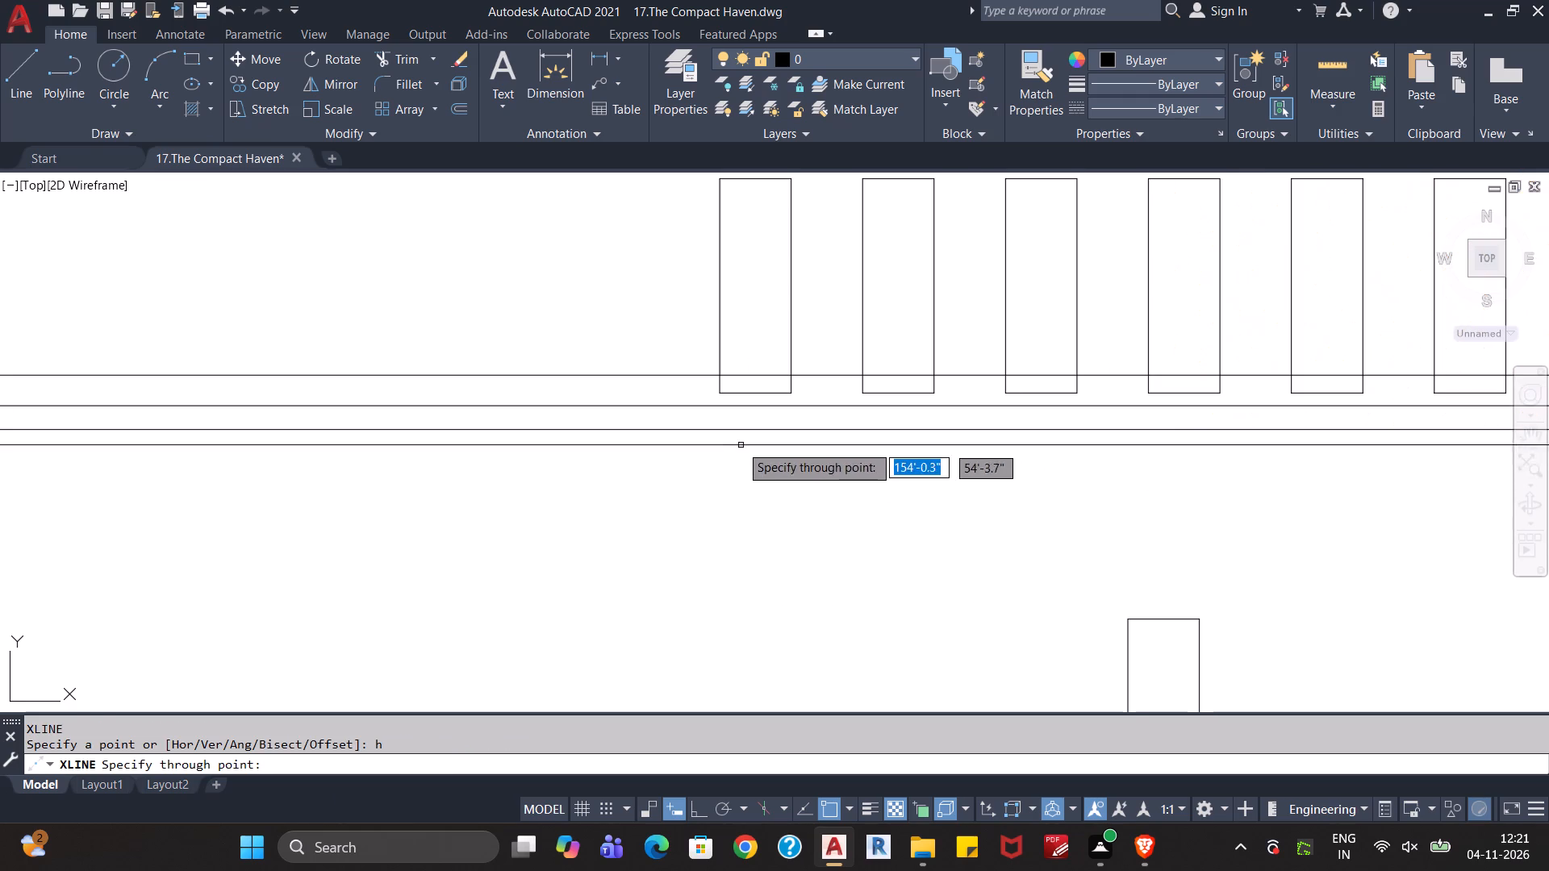
{"action": "left_click", "coordinate": [720, 393]}
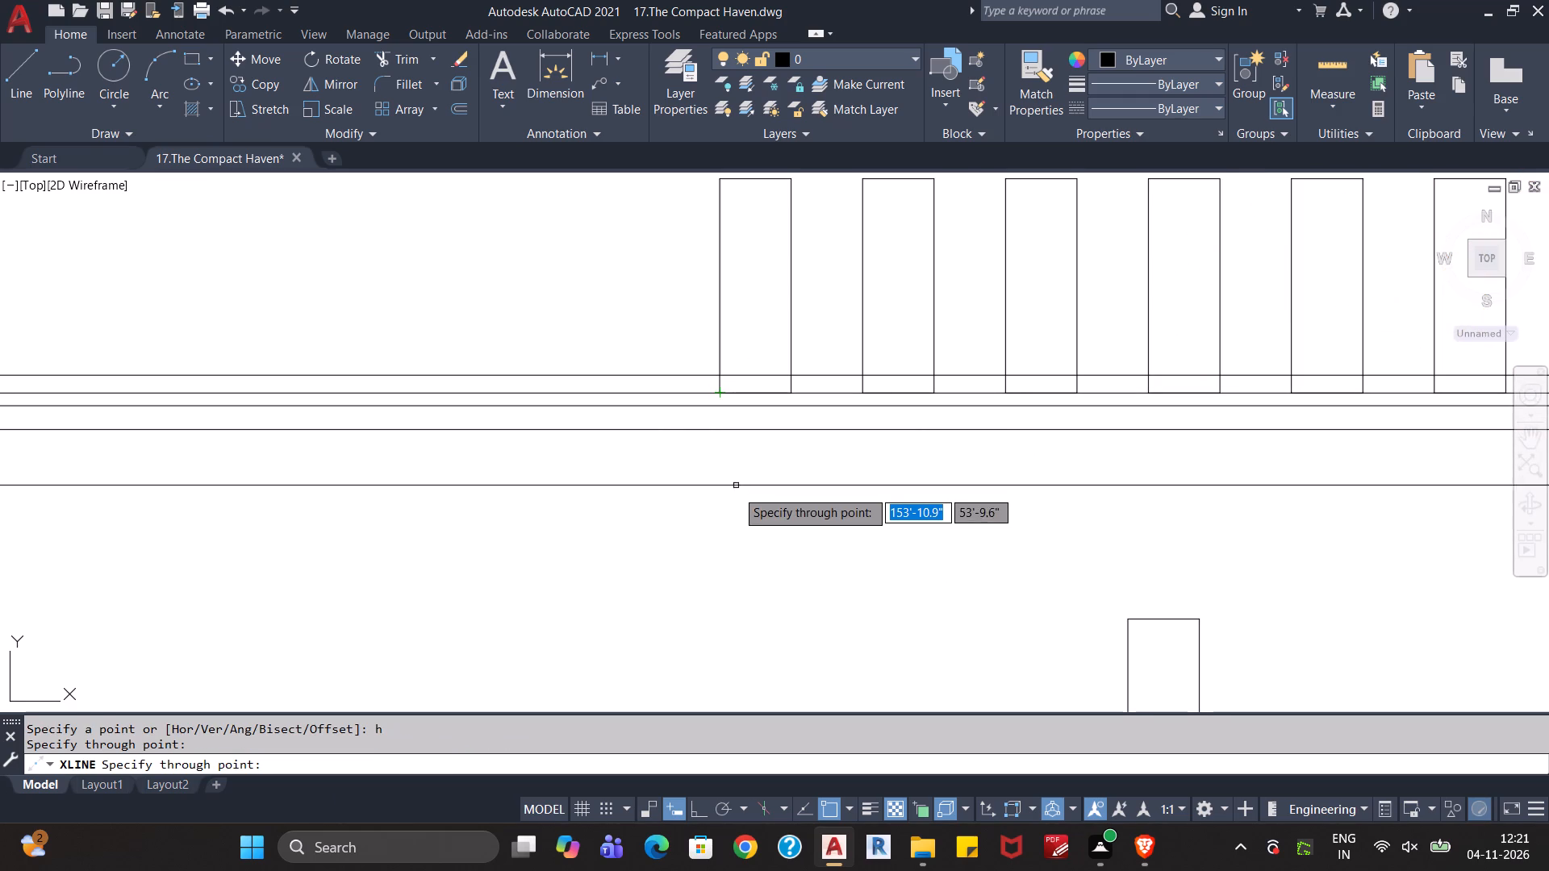
{"action": "key", "text": "Escape"}
{"action": "key", "text": "Escape"}
Erase the shorter rectangle and all the 1' by 3' rectangles in the row except the easternmost one beside the herringbone paving.
{"action": "scroll", "coordinate": [734, 511], "scroll_direction": "down", "scroll_amount": 1}
{"action": "middle_click_drag", "start_coordinate": [779, 543], "coordinate": [620, 511]}
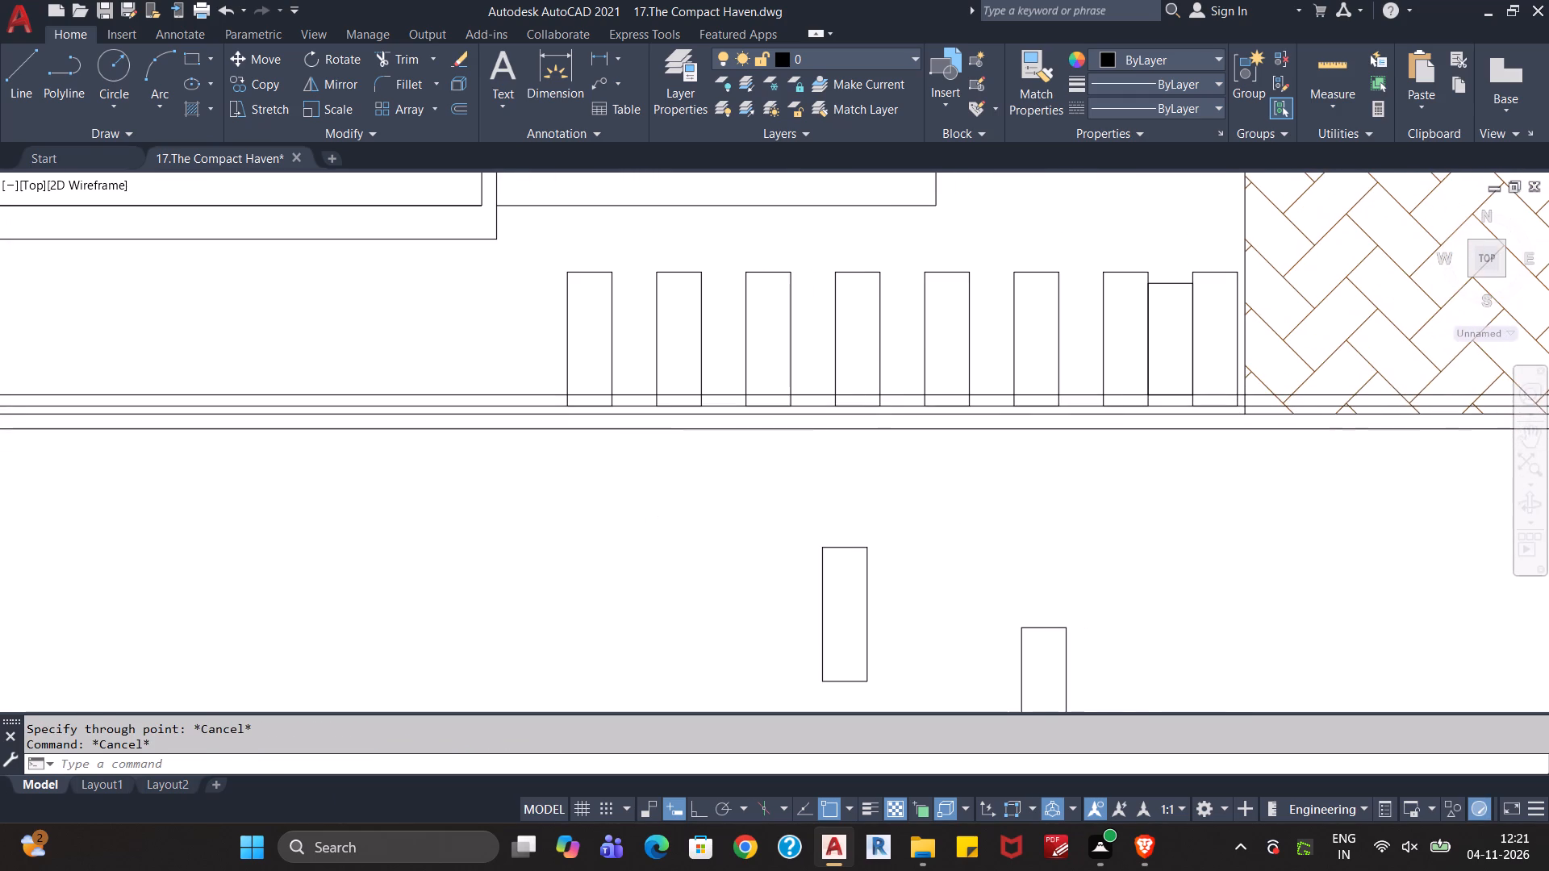
{"action": "left_click", "coordinate": [1172, 268]}
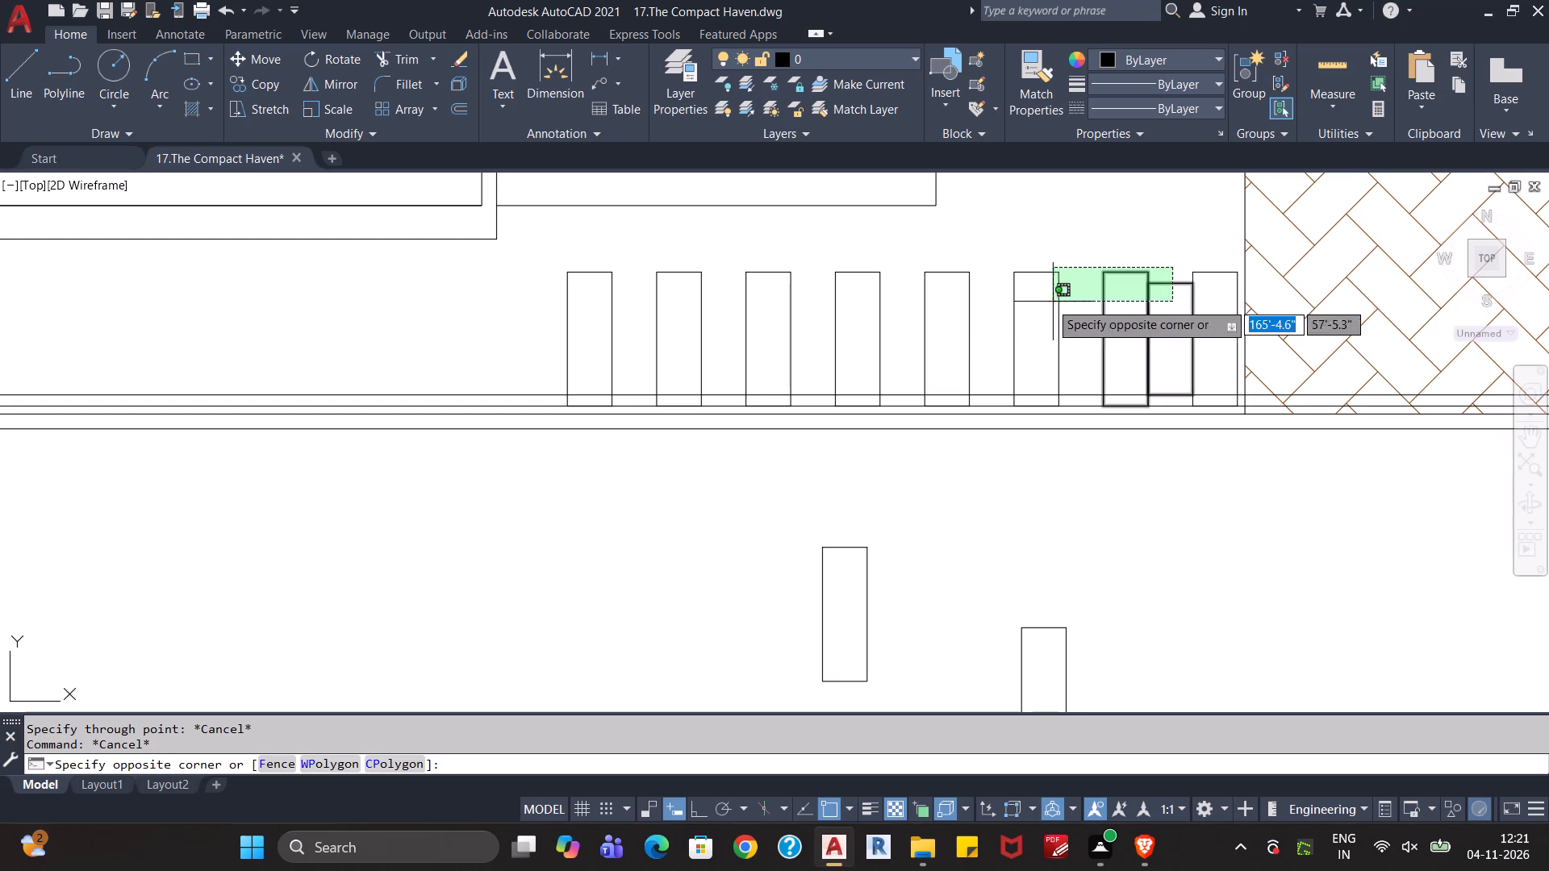
{"action": "left_click", "coordinate": [571, 321]}
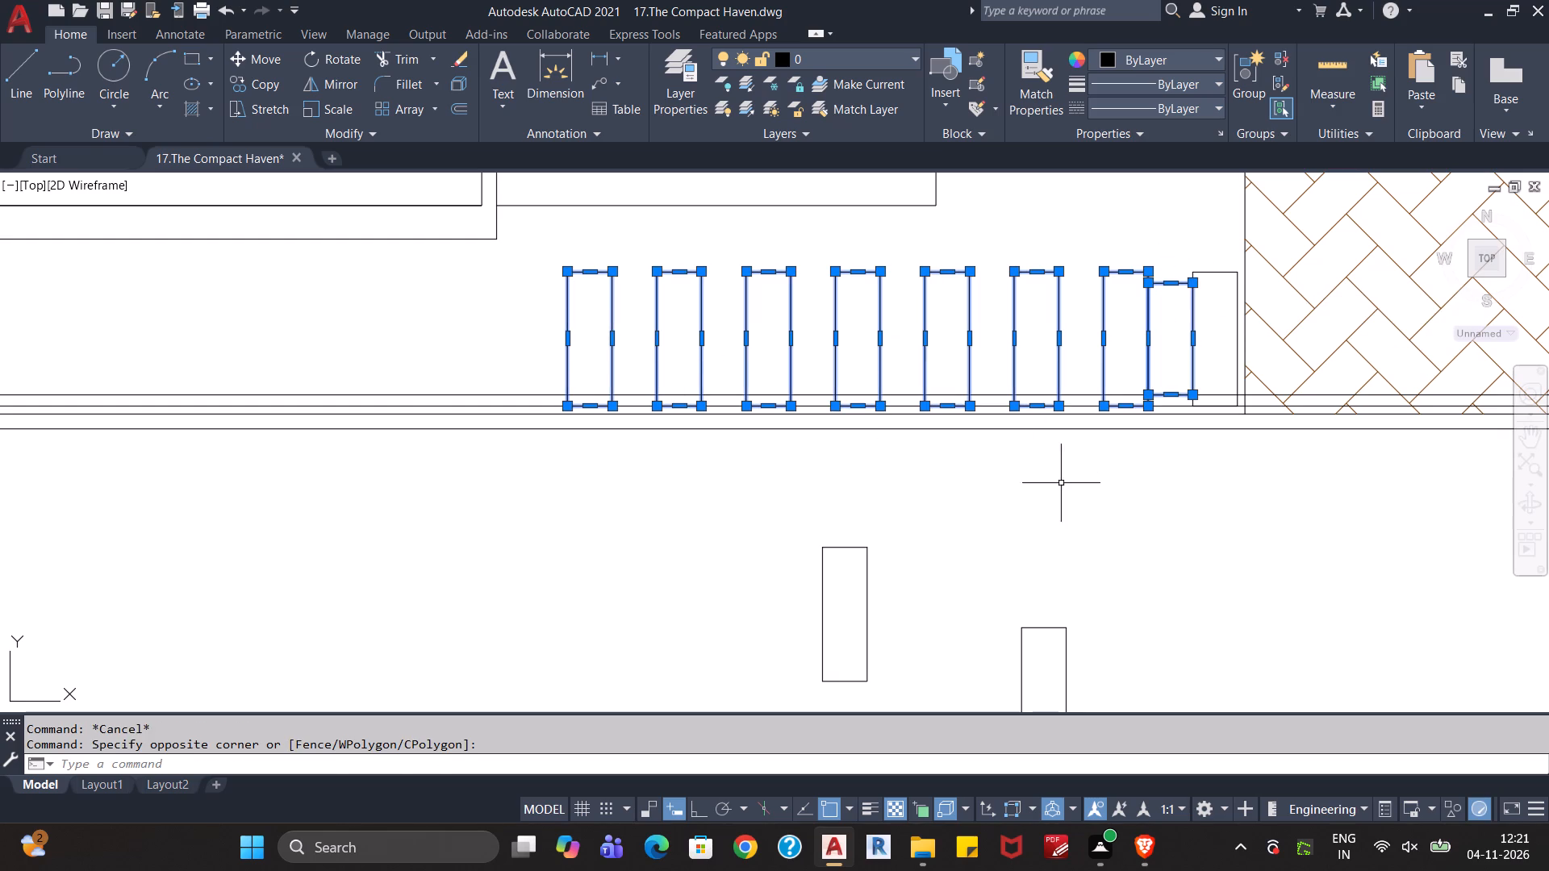
{"action": "key", "text": "Delete"}
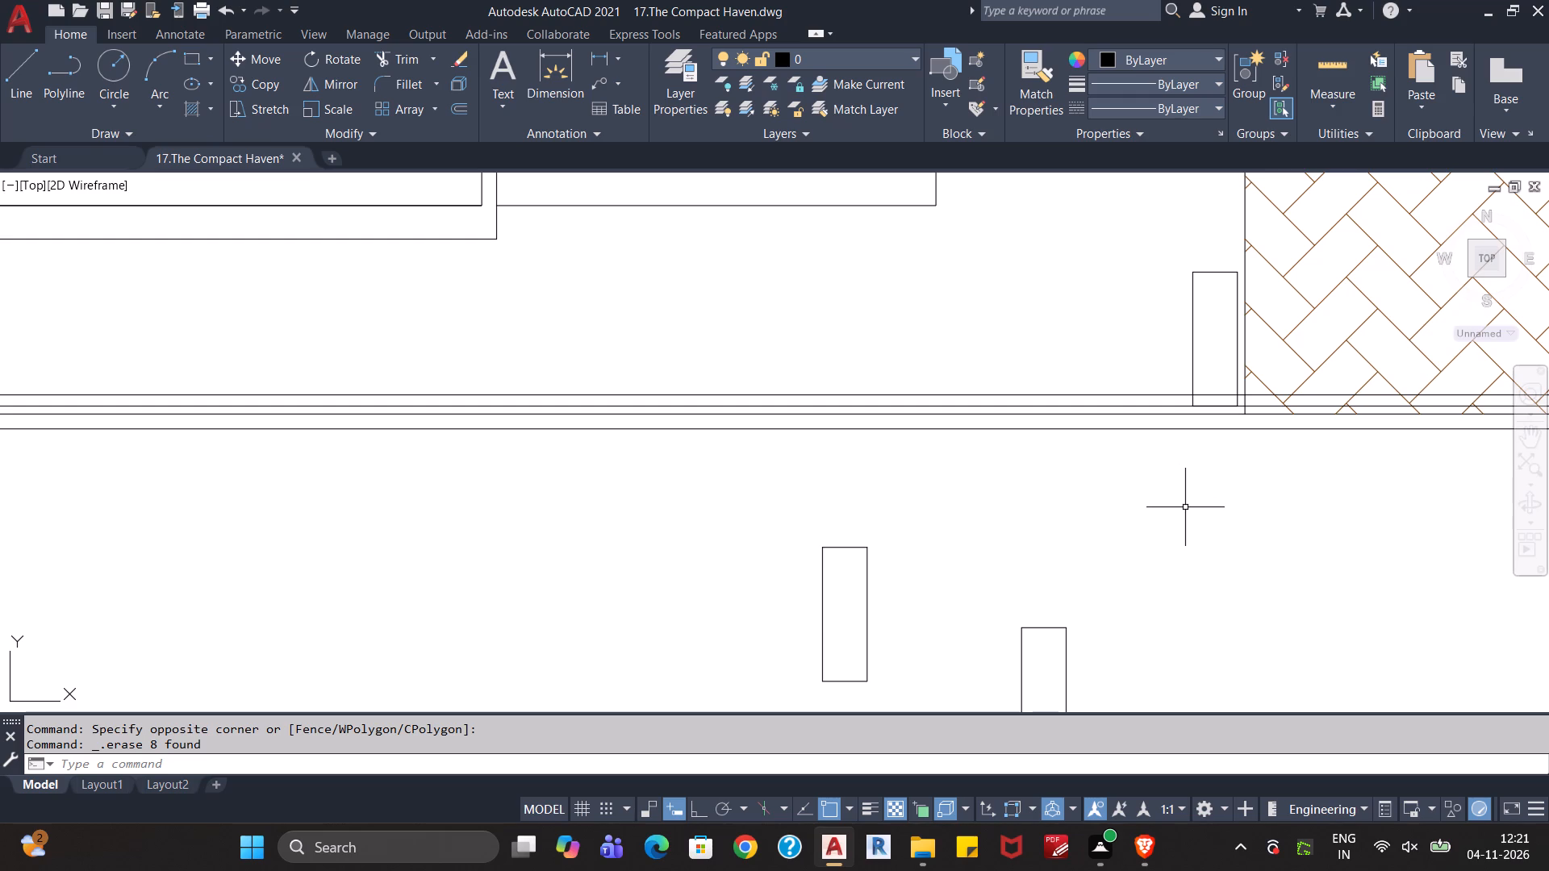
Draw a vertical construction line through the southeast corner of the remaining 1' by 3' rectangle beside the herringbone paving.
{"action": "type", "text": "xl"}
{"action": "key", "text": "Return"}
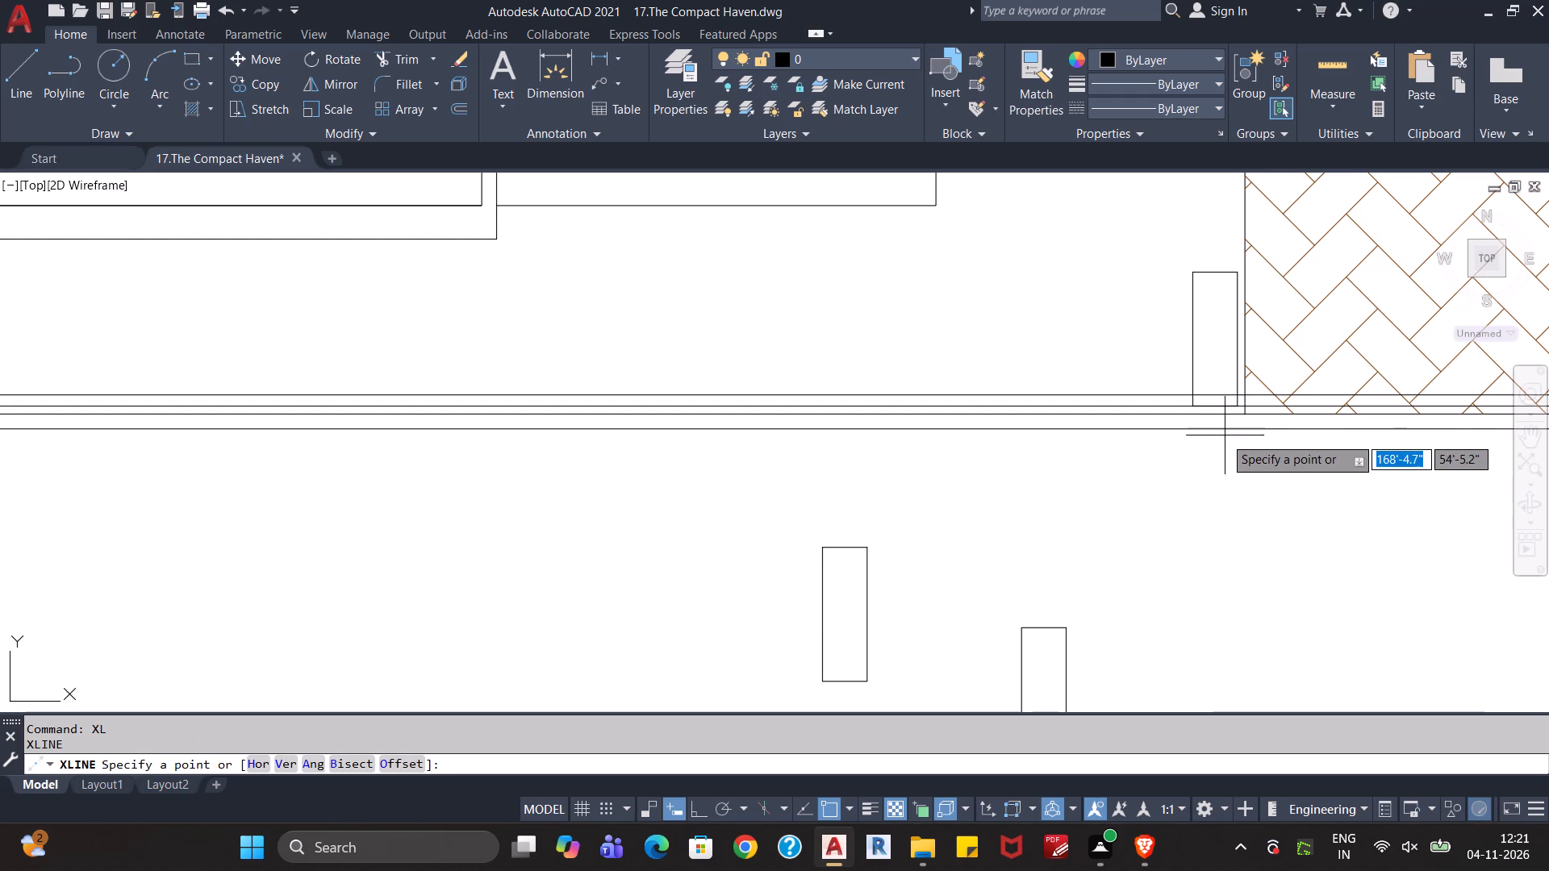
{"action": "key", "text": "v"}
{"action": "key", "text": "Return"}
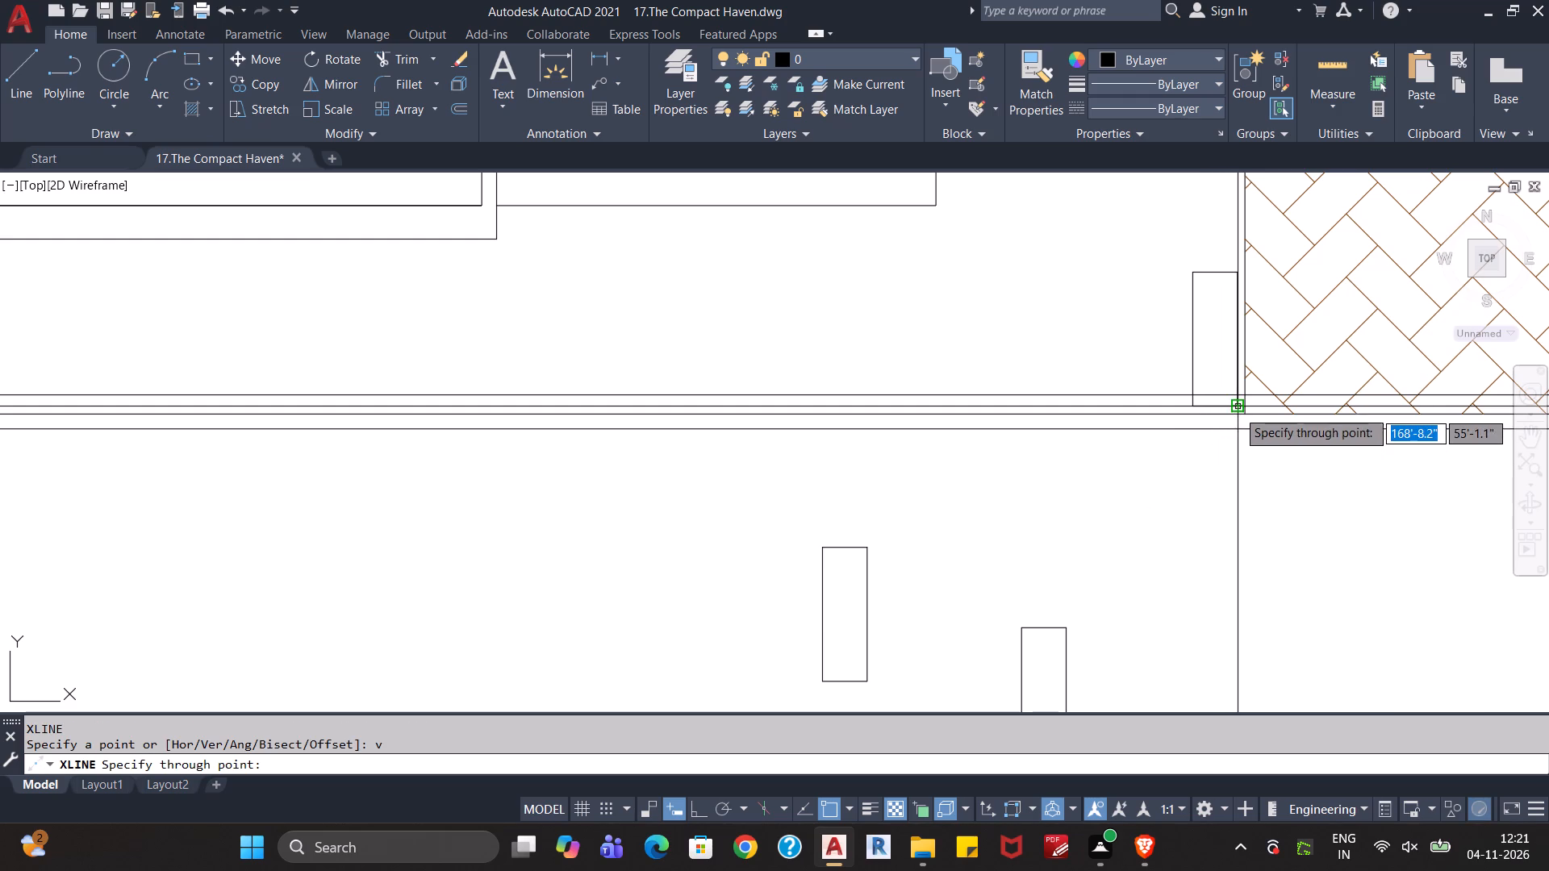
{"action": "left_click", "coordinate": [1237, 406]}
{"action": "key", "text": "Escape"}
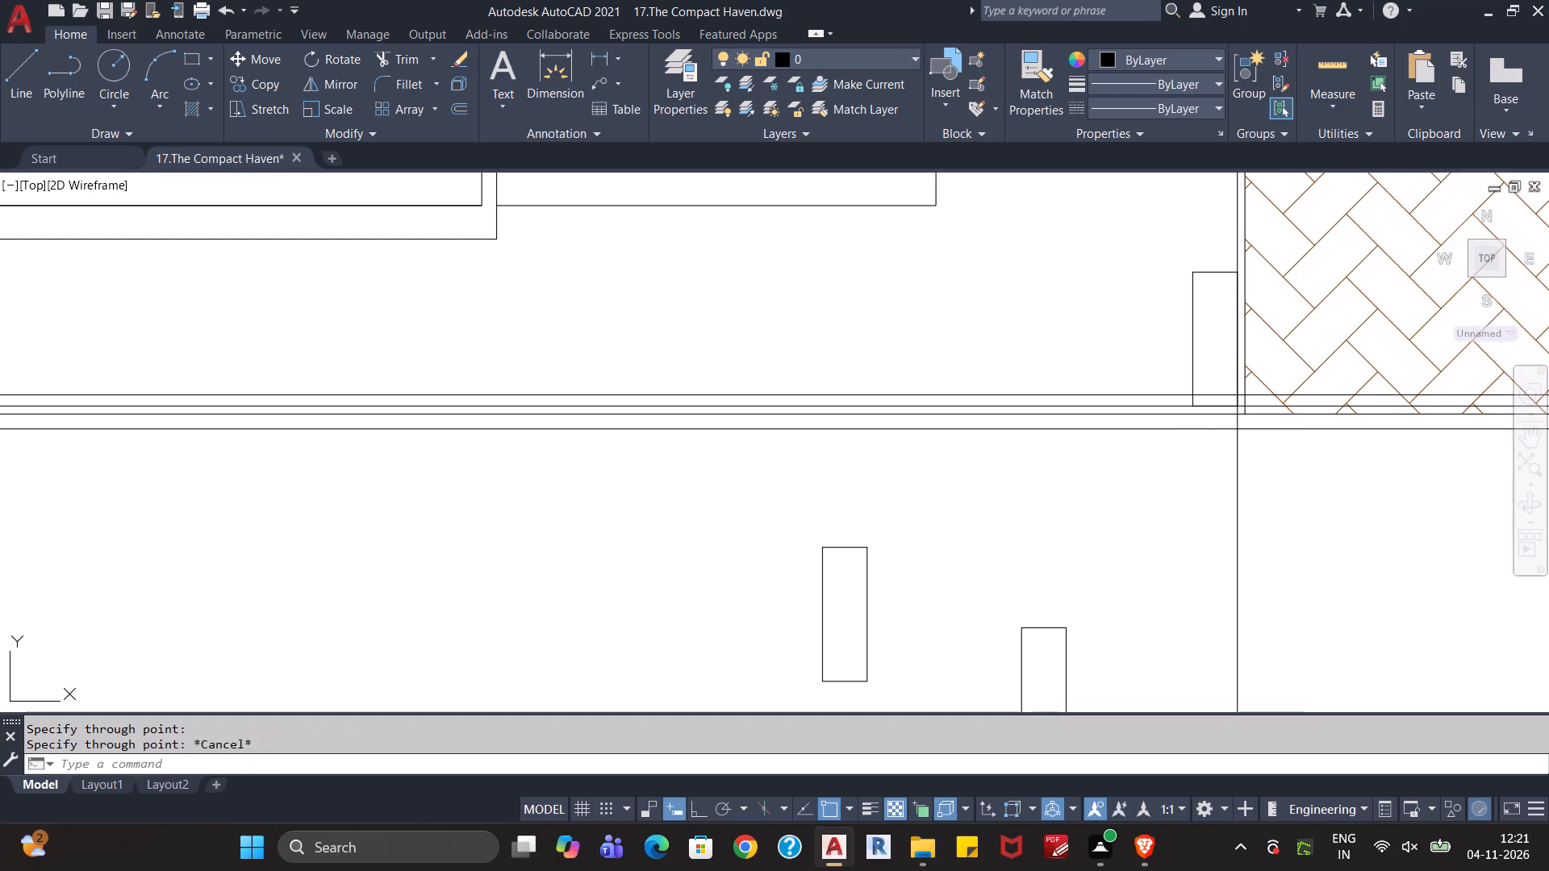
{"action": "key", "text": "Escape"}
Offset the vertical construction line 1'2" to the west, and offset that new line another 1' to the west.
{"action": "scroll", "coordinate": [1298, 508], "scroll_direction": "down", "scroll_amount": 1}
{"action": "scroll", "coordinate": [1299, 519], "scroll_direction": "up", "scroll_amount": 2}
{"action": "middle_click_drag", "start_coordinate": [1281, 502], "coordinate": [1275, 561]}
{"action": "scroll", "coordinate": [1275, 560], "scroll_direction": "down", "scroll_amount": 1}
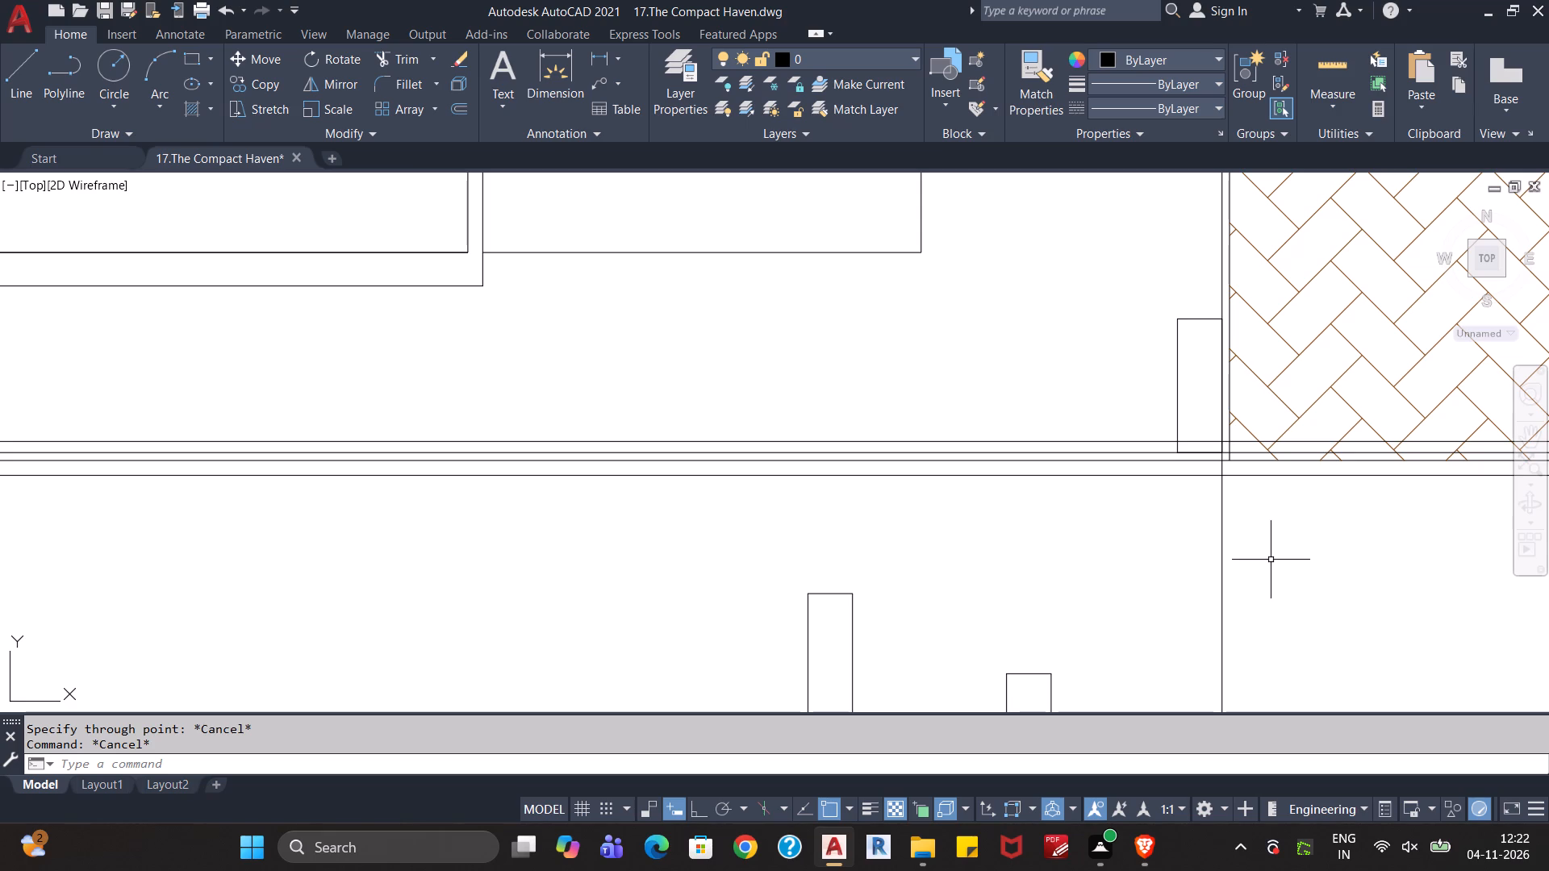
{"action": "key", "text": "o"}
{"action": "key", "text": "Return"}
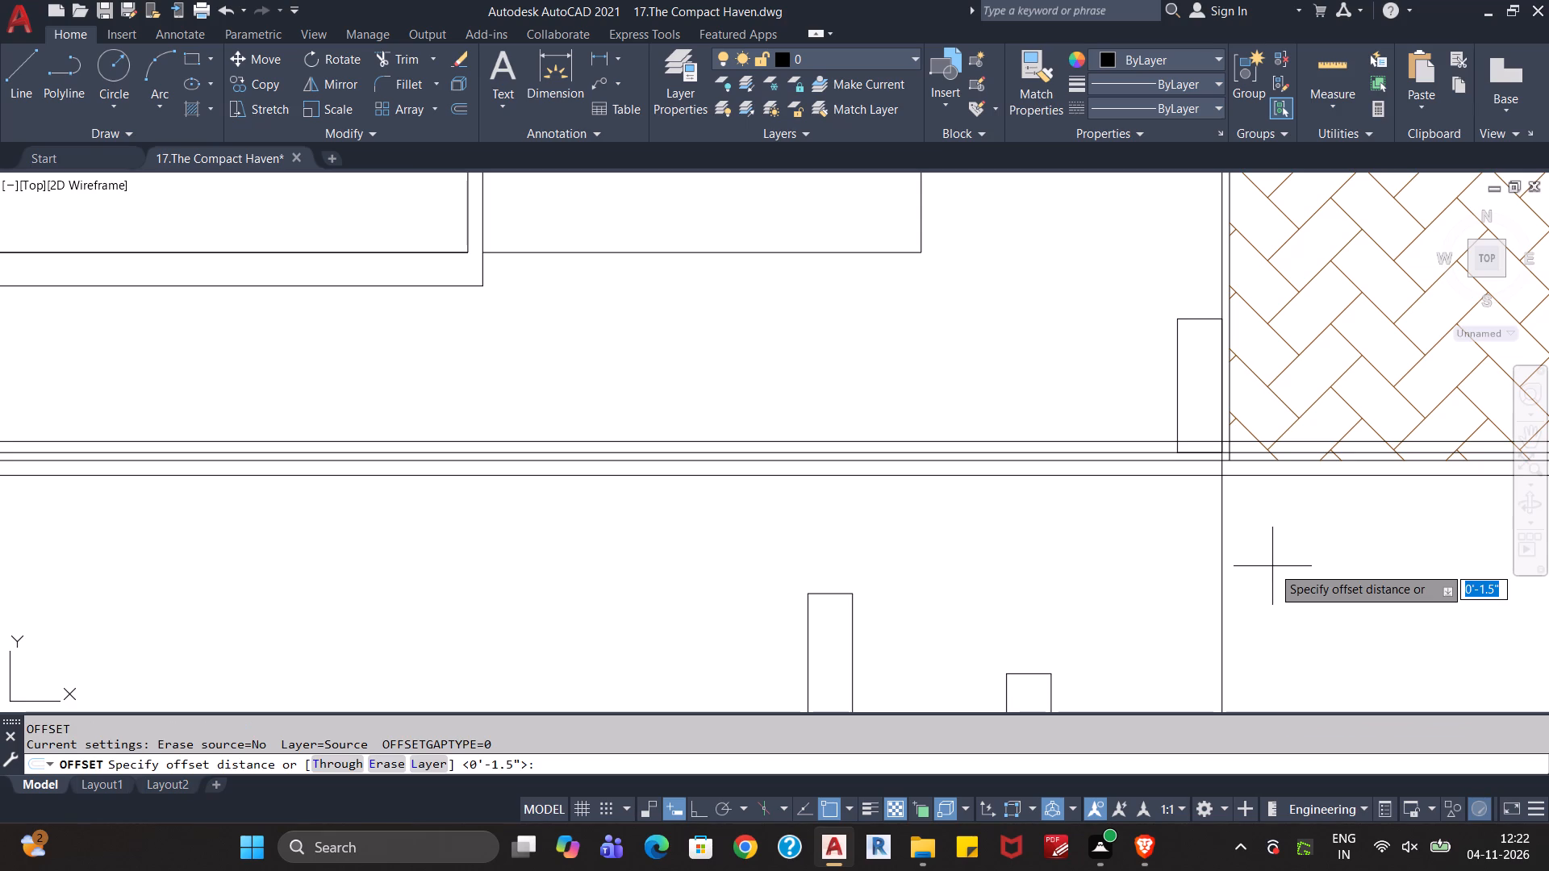
{"action": "key", "text": "1"}
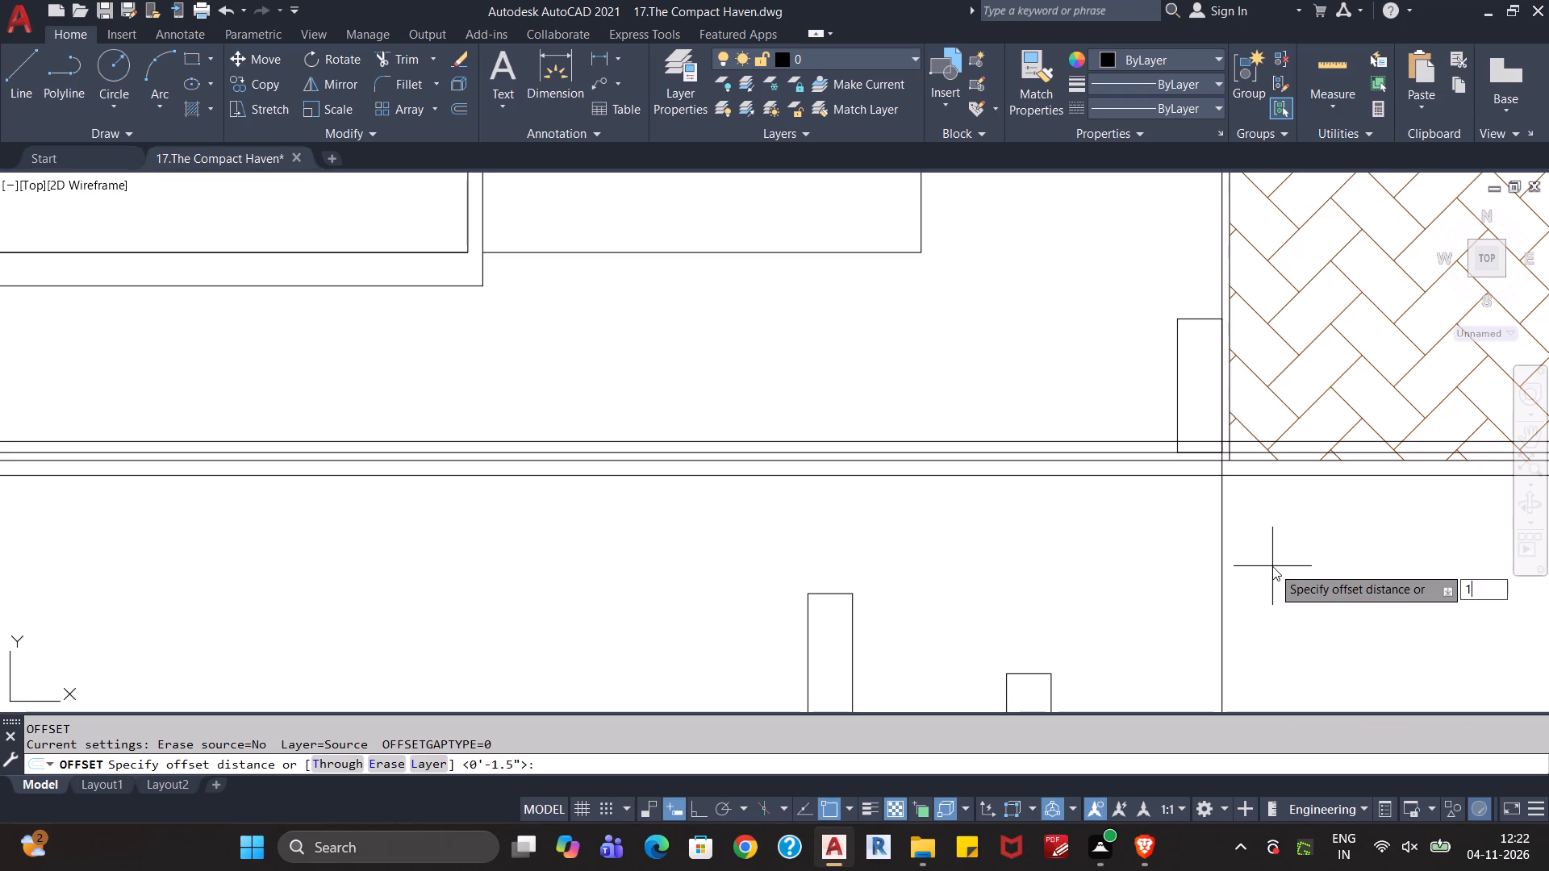
{"action": "key", "text": "apostrophe"}
{"action": "key", "text": "2"}
{"action": "key", "text": "shift+quotedbl"}
{"action": "key", "text": "Return"}
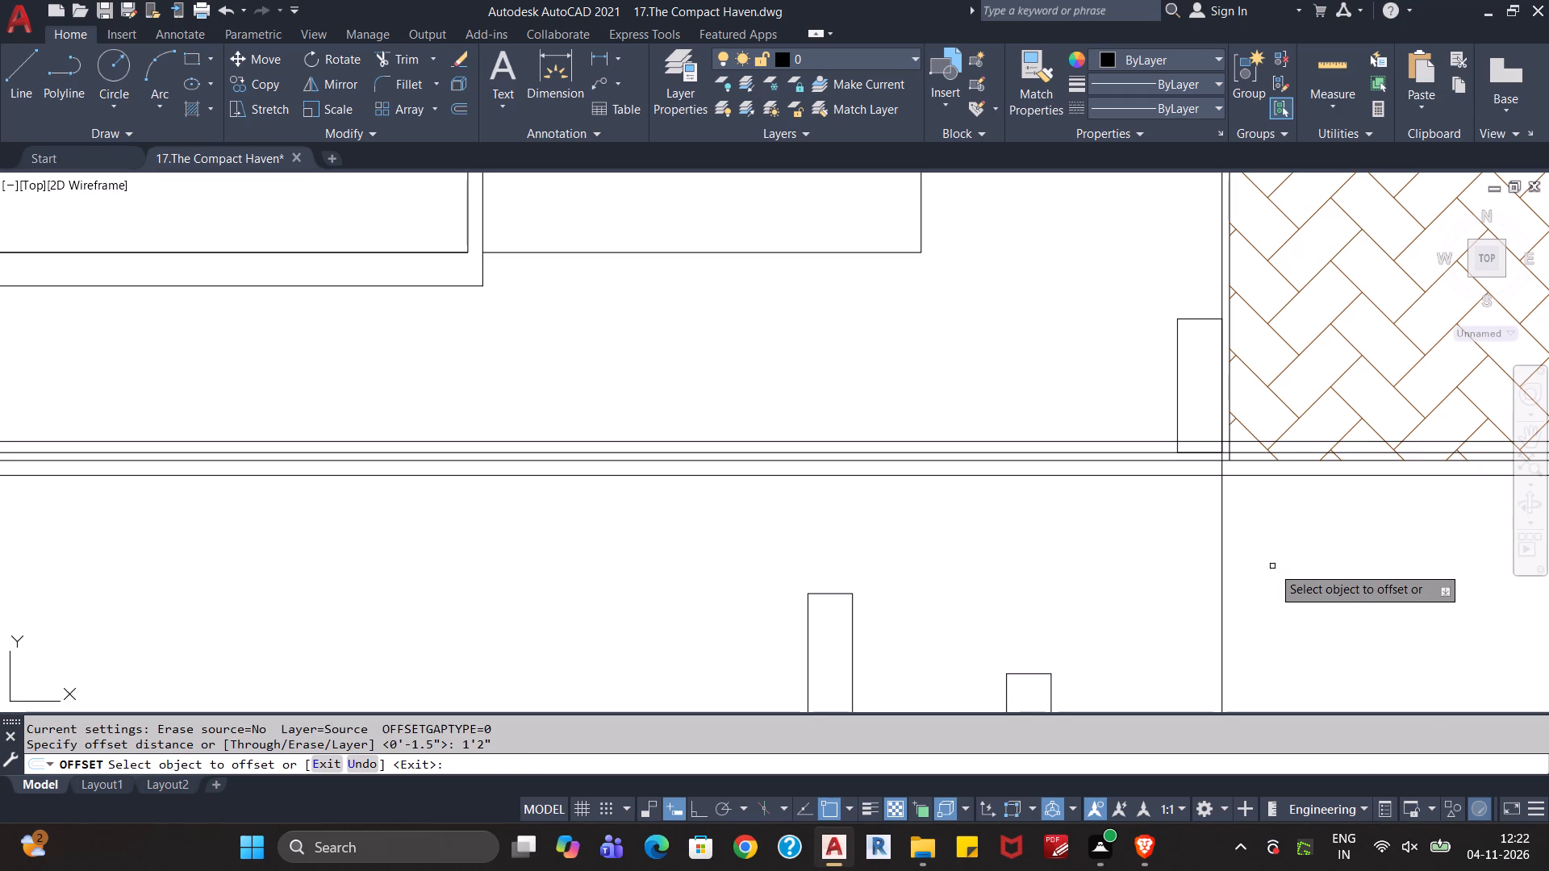
{"action": "left_click", "coordinate": [1224, 556]}
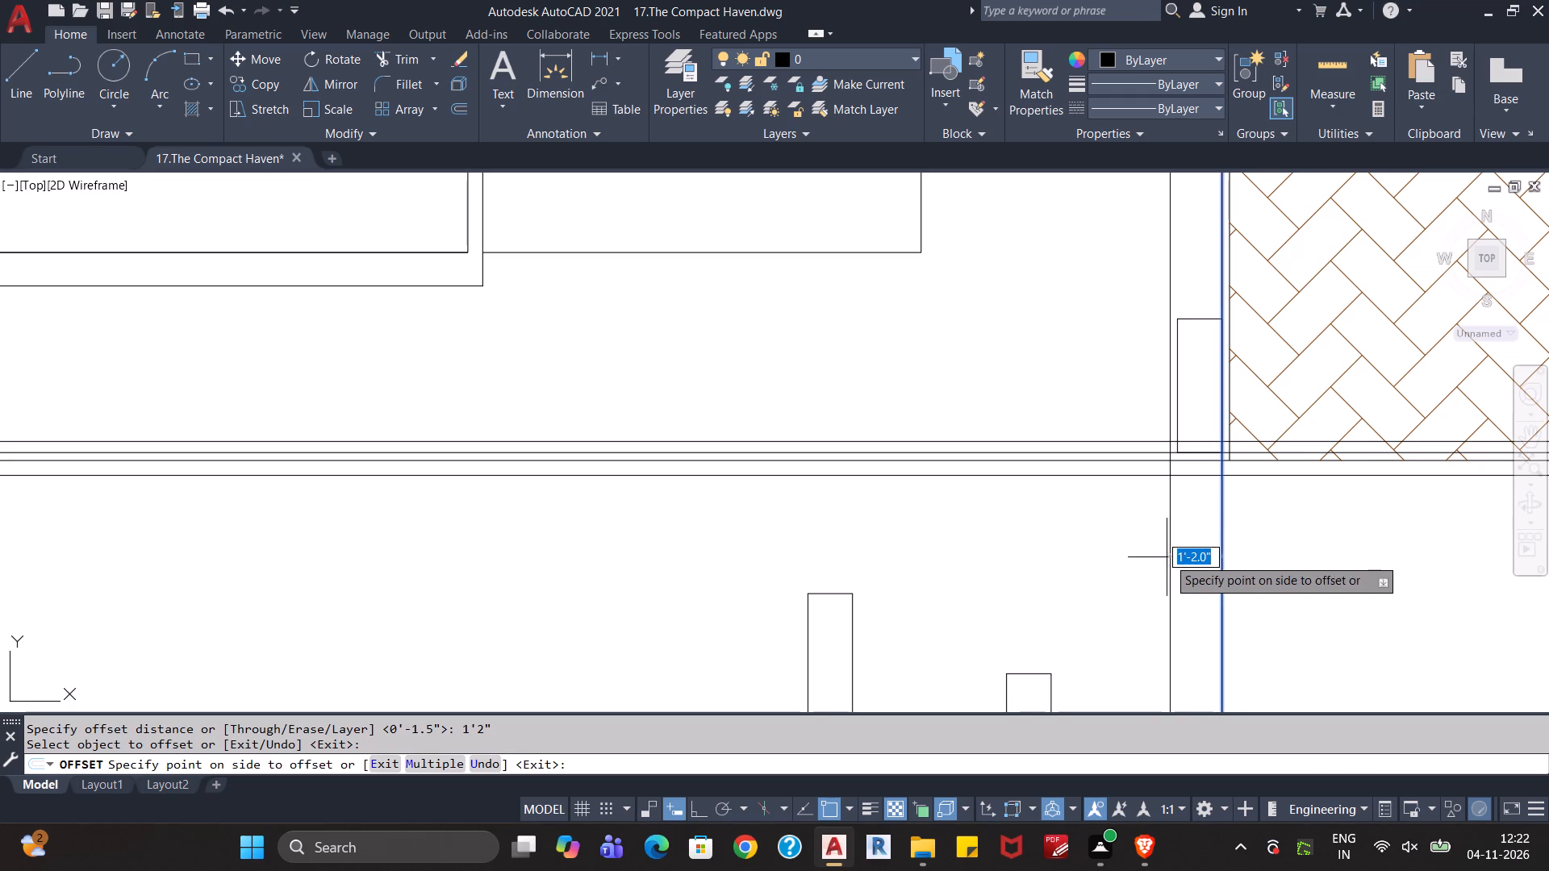
{"action": "left_click", "coordinate": [1150, 561]}
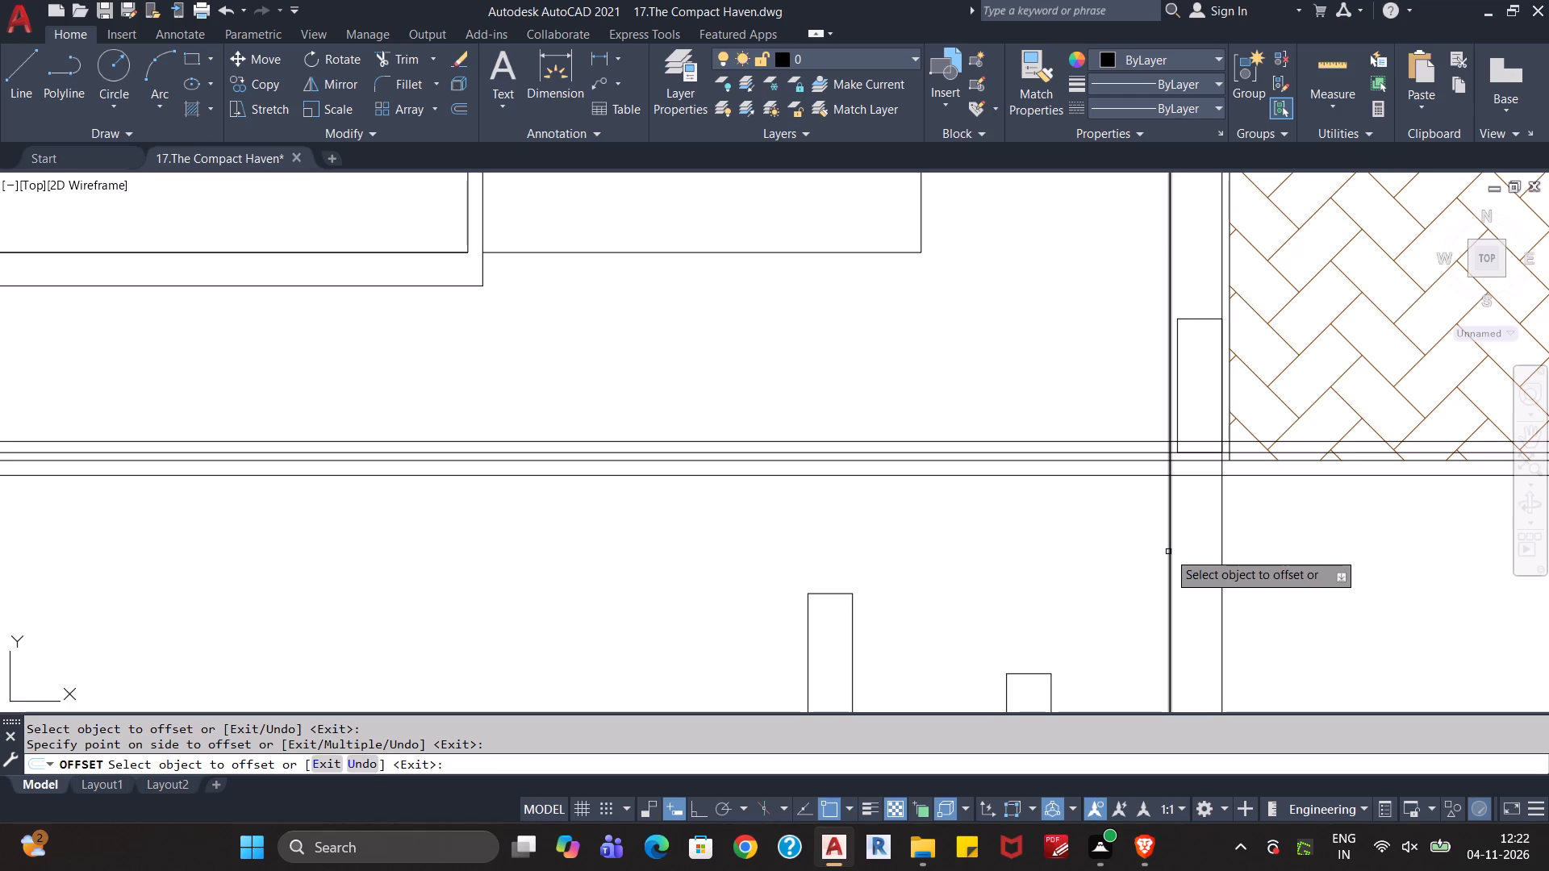
{"action": "left_click", "coordinate": [1168, 552]}
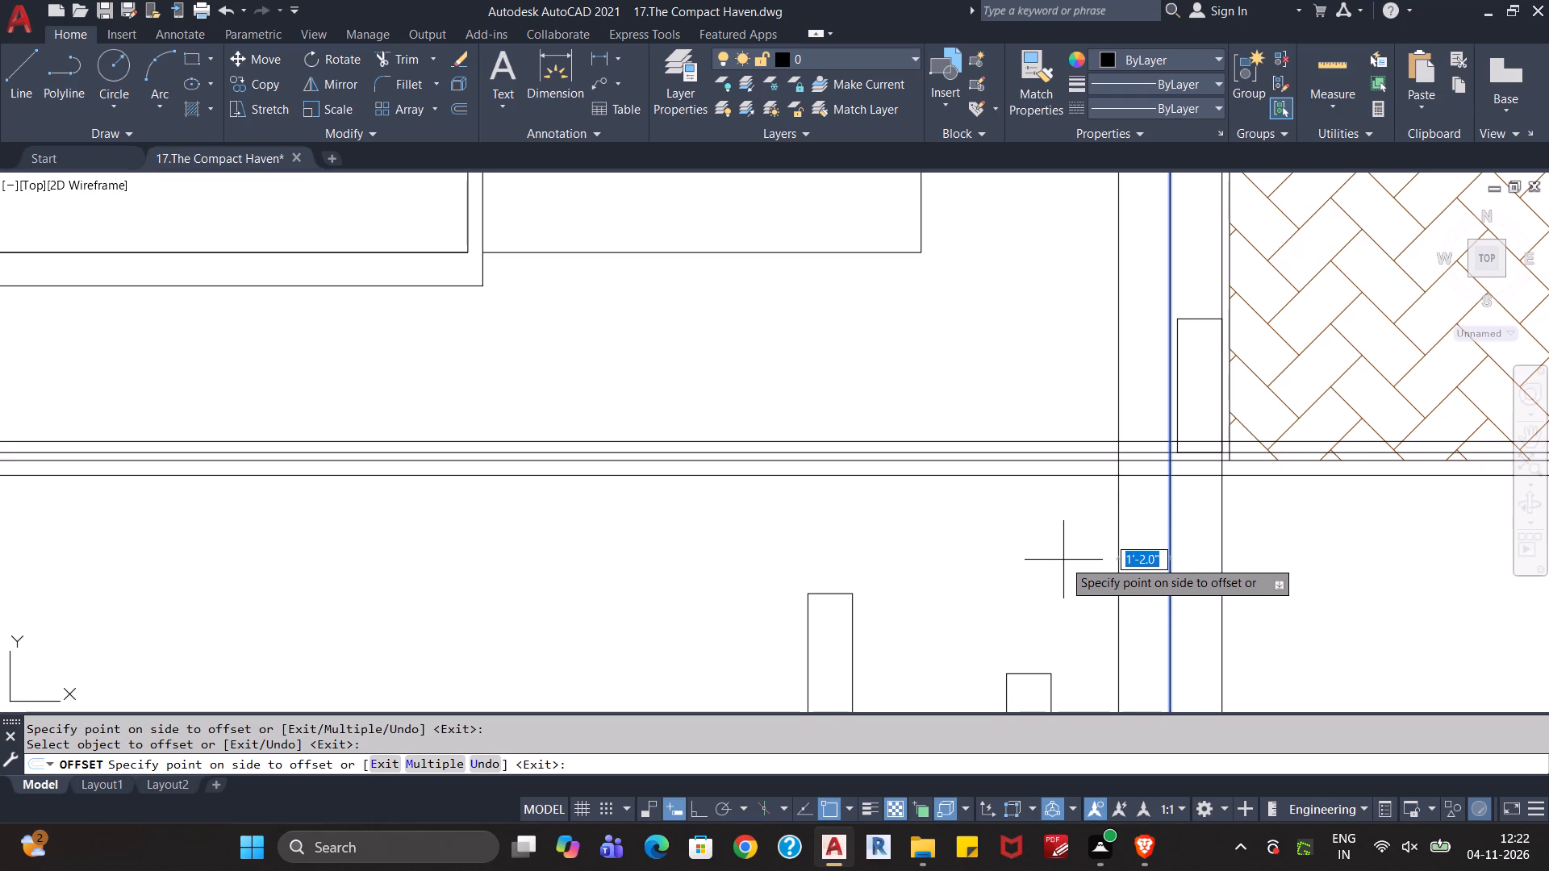
{"action": "type", "text": "1'"}
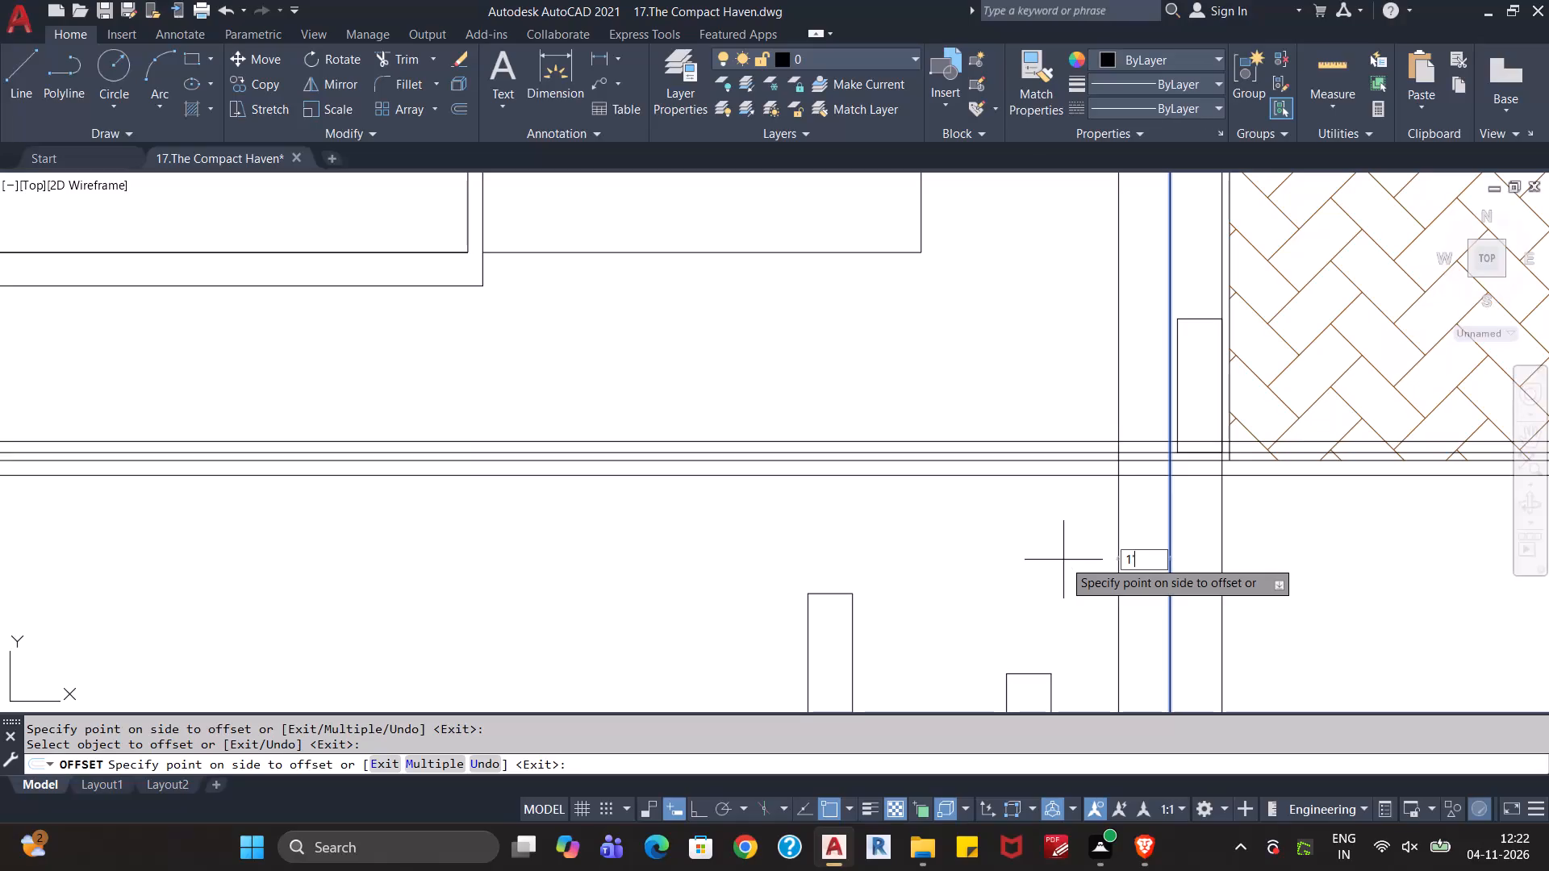
{"action": "key", "text": "Return"}
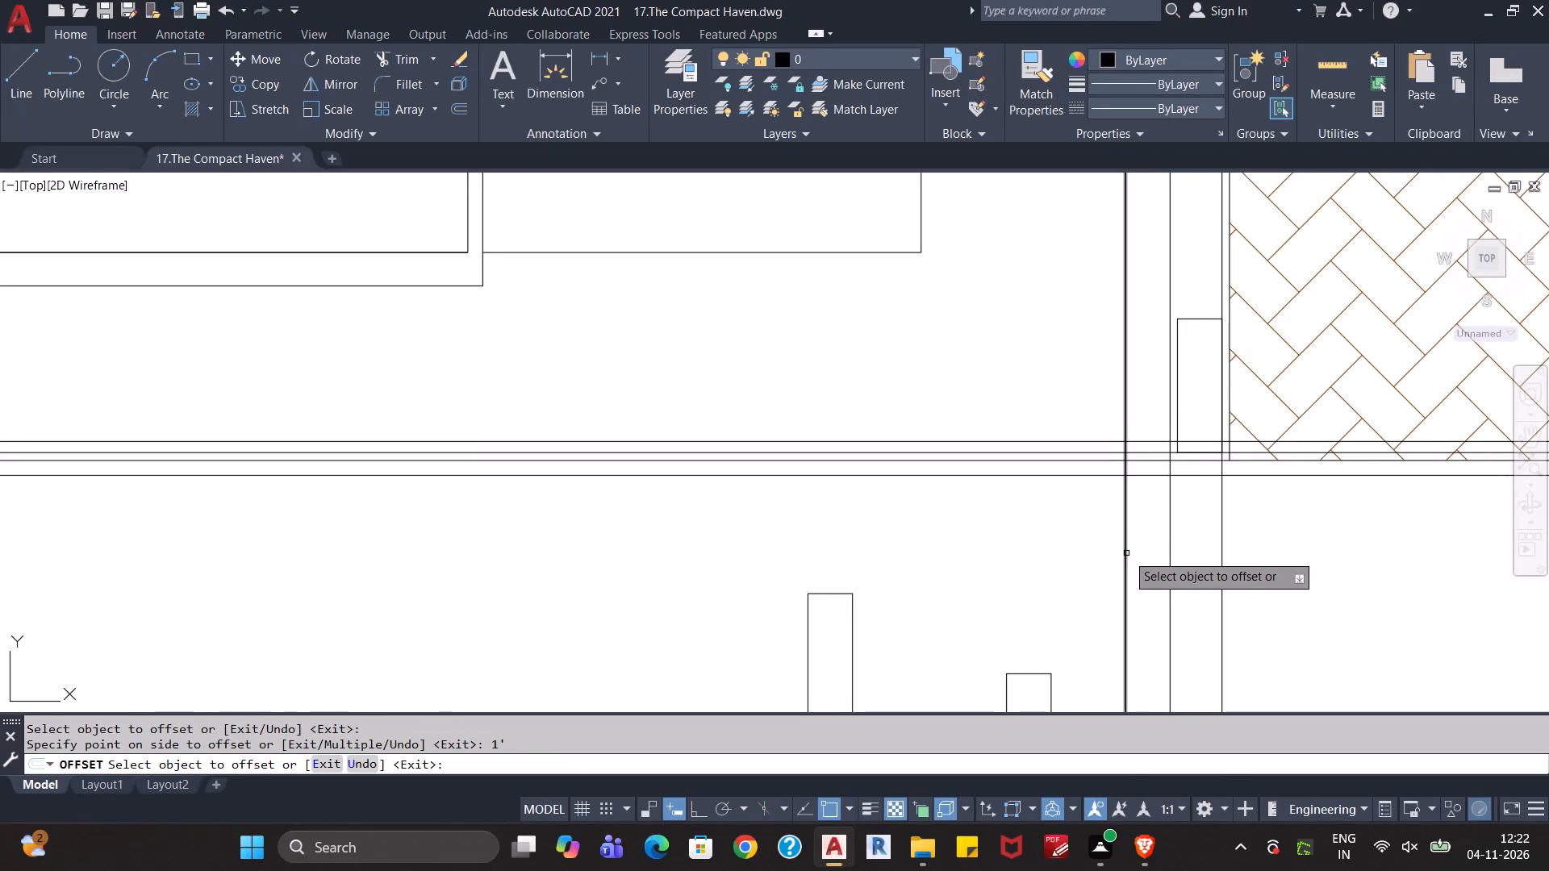
Offset the westernmost vertical construction line 2" to the west, and offset that new line another 1' to the west.
{"action": "left_click", "coordinate": [1126, 553]}
{"action": "key", "text": "2"}
{"action": "key", "text": "2"}
{"action": "key", "text": "2"}
{"action": "key", "text": "2"}
{"action": "key", "text": "2"}
{"action": "key", "text": "2"}
{"action": "key", "text": "2"}
{"action": "key", "text": "2"}
{"action": "key", "text": "2"}
{"action": "key", "text": "2"}
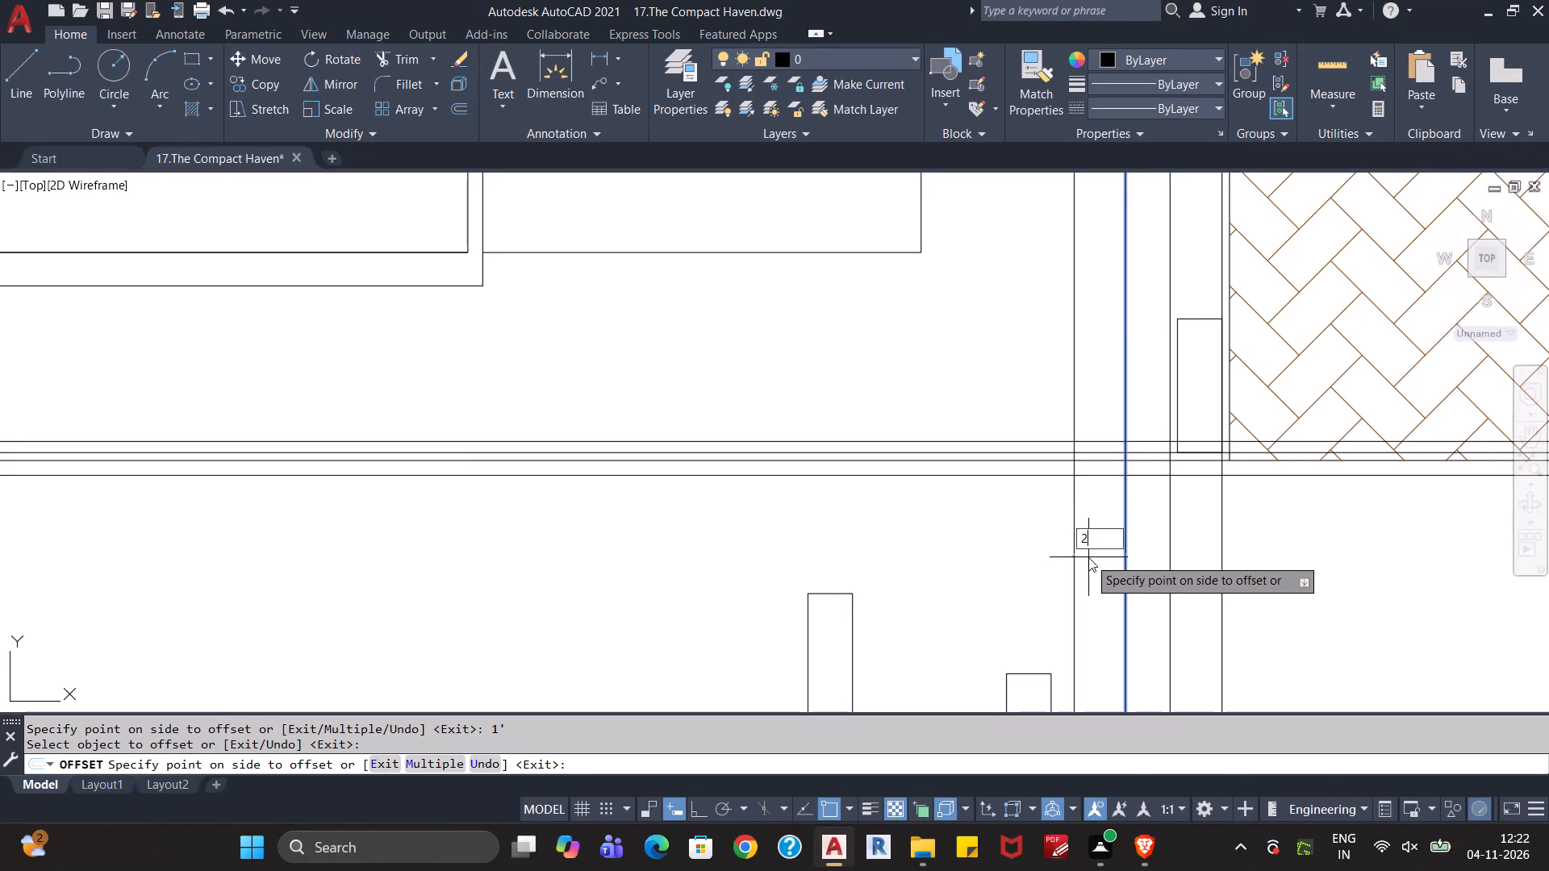
{"action": "key", "text": "apostrophe"}
{"action": "key", "text": "BackSpace"}
{"action": "key", "text": "BackSpace"}
{"action": "key", "text": "BackSpace"}
{"action": "key", "text": "BackSpace"}
{"action": "key", "text": "BackSpace"}
{"action": "key", "text": "BackSpace"}
{"action": "key", "text": "BackSpace"}
{"action": "key", "text": "BackSpace"}
{"action": "key", "text": "BackSpace"}
{"action": "key", "text": "BackSpace"}
{"action": "key", "text": "BackSpace"}
{"action": "key", "text": "BackSpace"}
{"action": "key", "text": "BackSpace"}
{"action": "key", "text": "BackSpace"}
{"action": "key", "text": "BackSpace"}
{"action": "type", "text": "2\""}
{"action": "key", "text": "Return"}
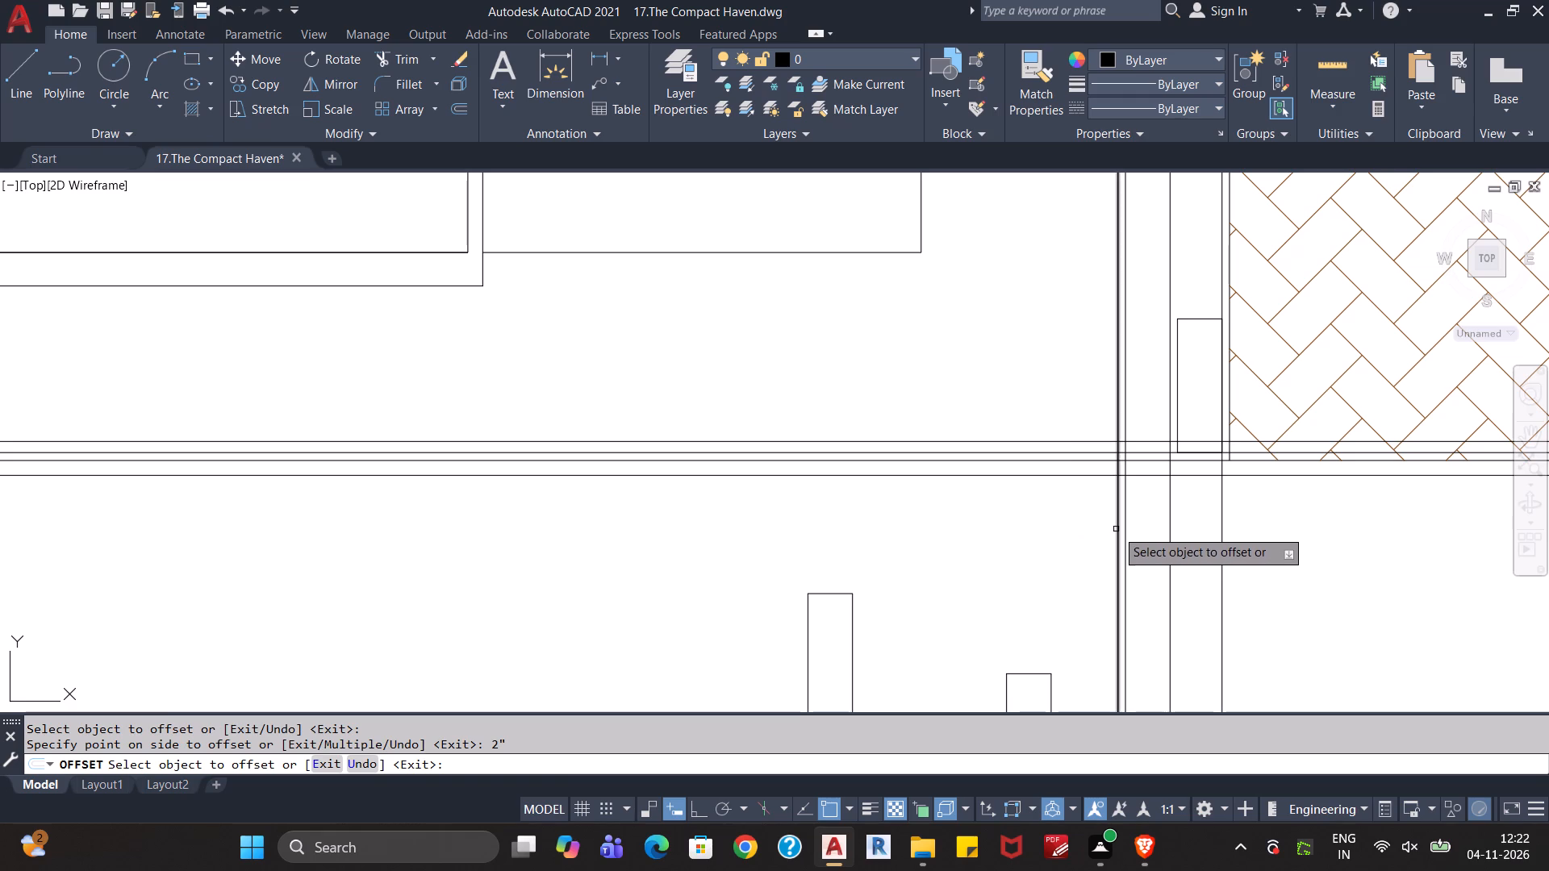
{"action": "left_click", "coordinate": [1116, 529]}
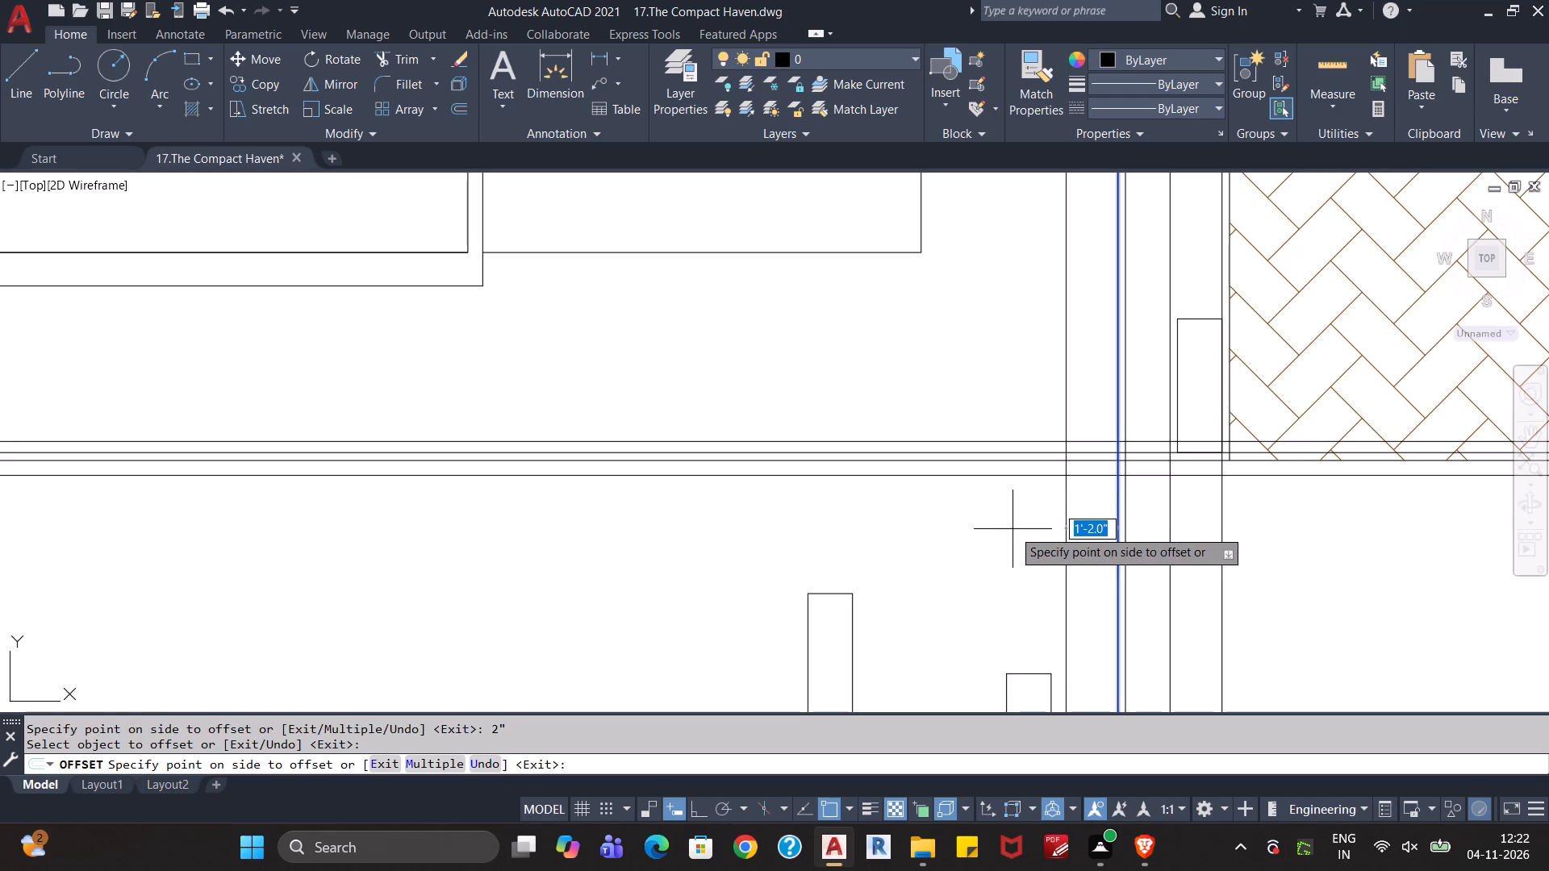
{"action": "type", "text": "1'"}
{"action": "key", "text": "Return"}
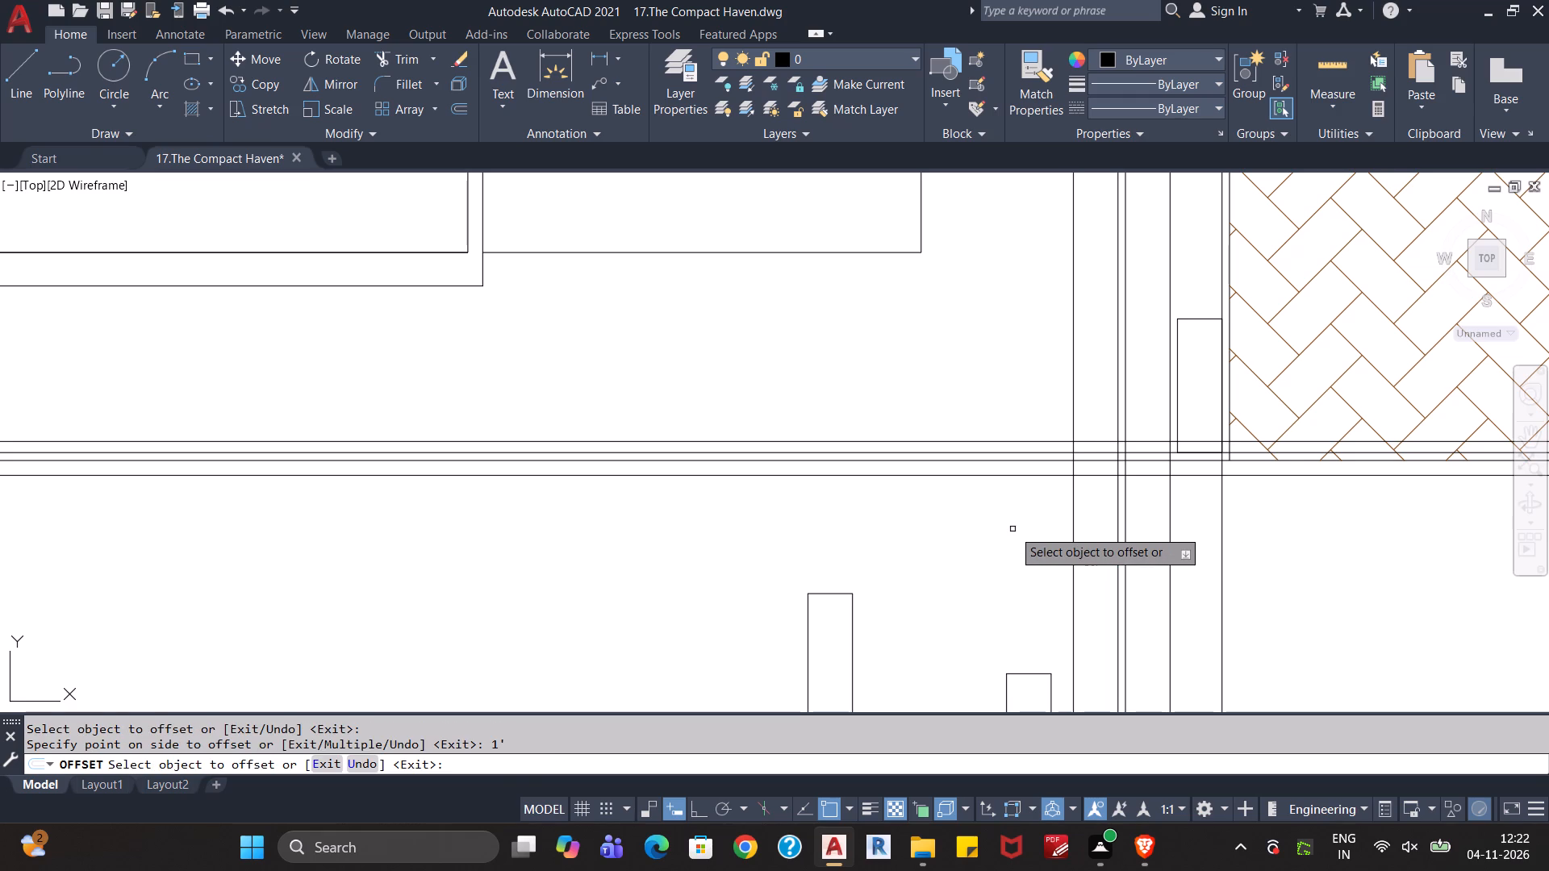
{"action": "key", "text": "Escape"}
Continue the spacing with a 2" westward offset of the westernmost vertical construction line and a further 1' offset from the new line.
{"action": "key", "text": "o"}
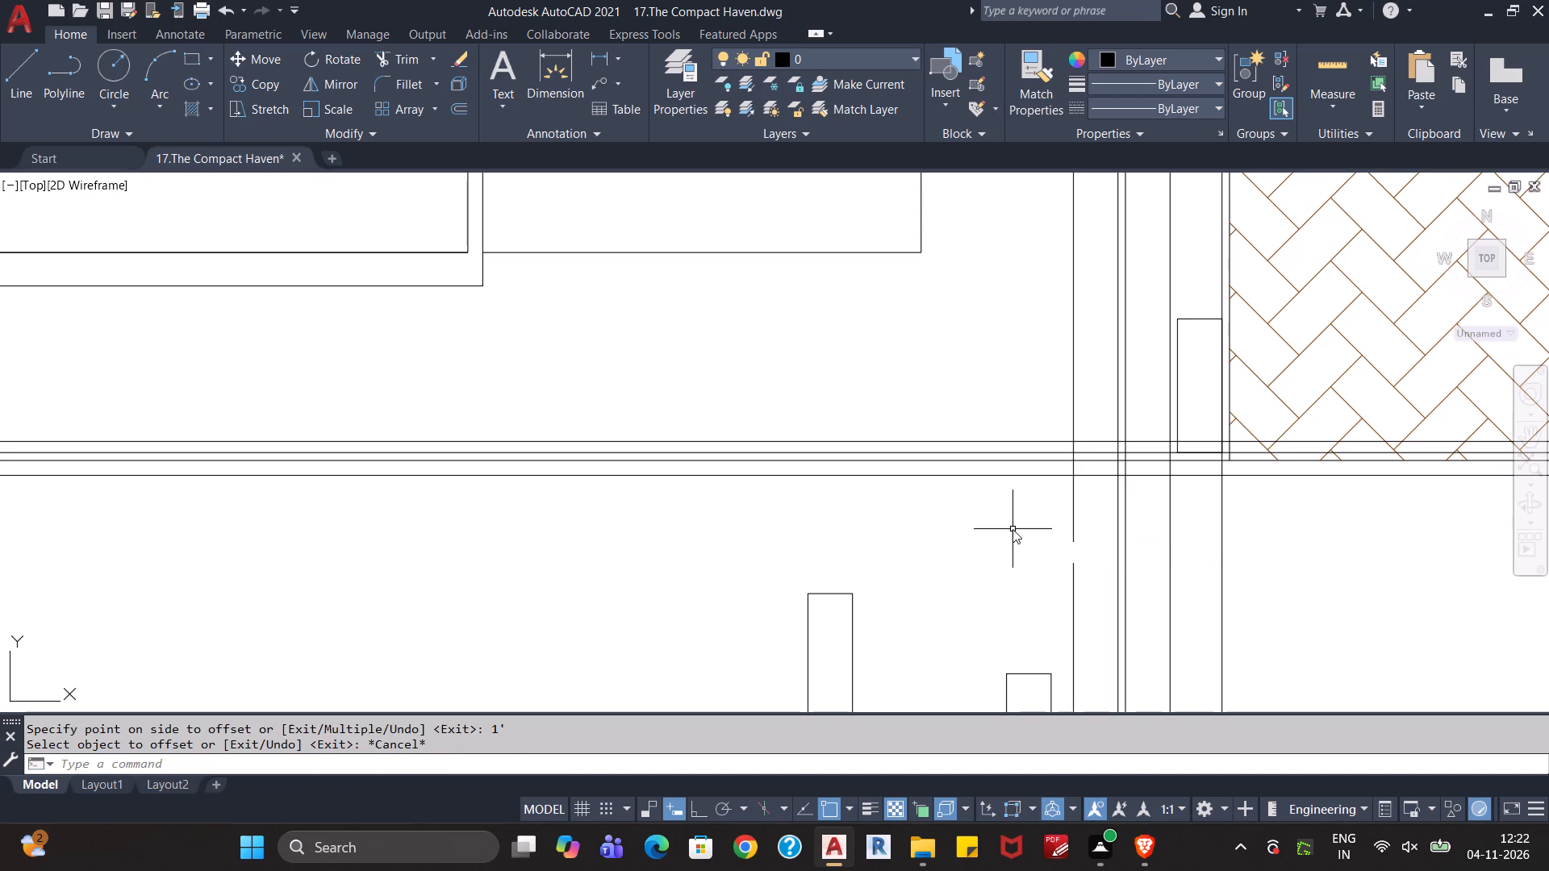
{"action": "key", "text": "Return"}
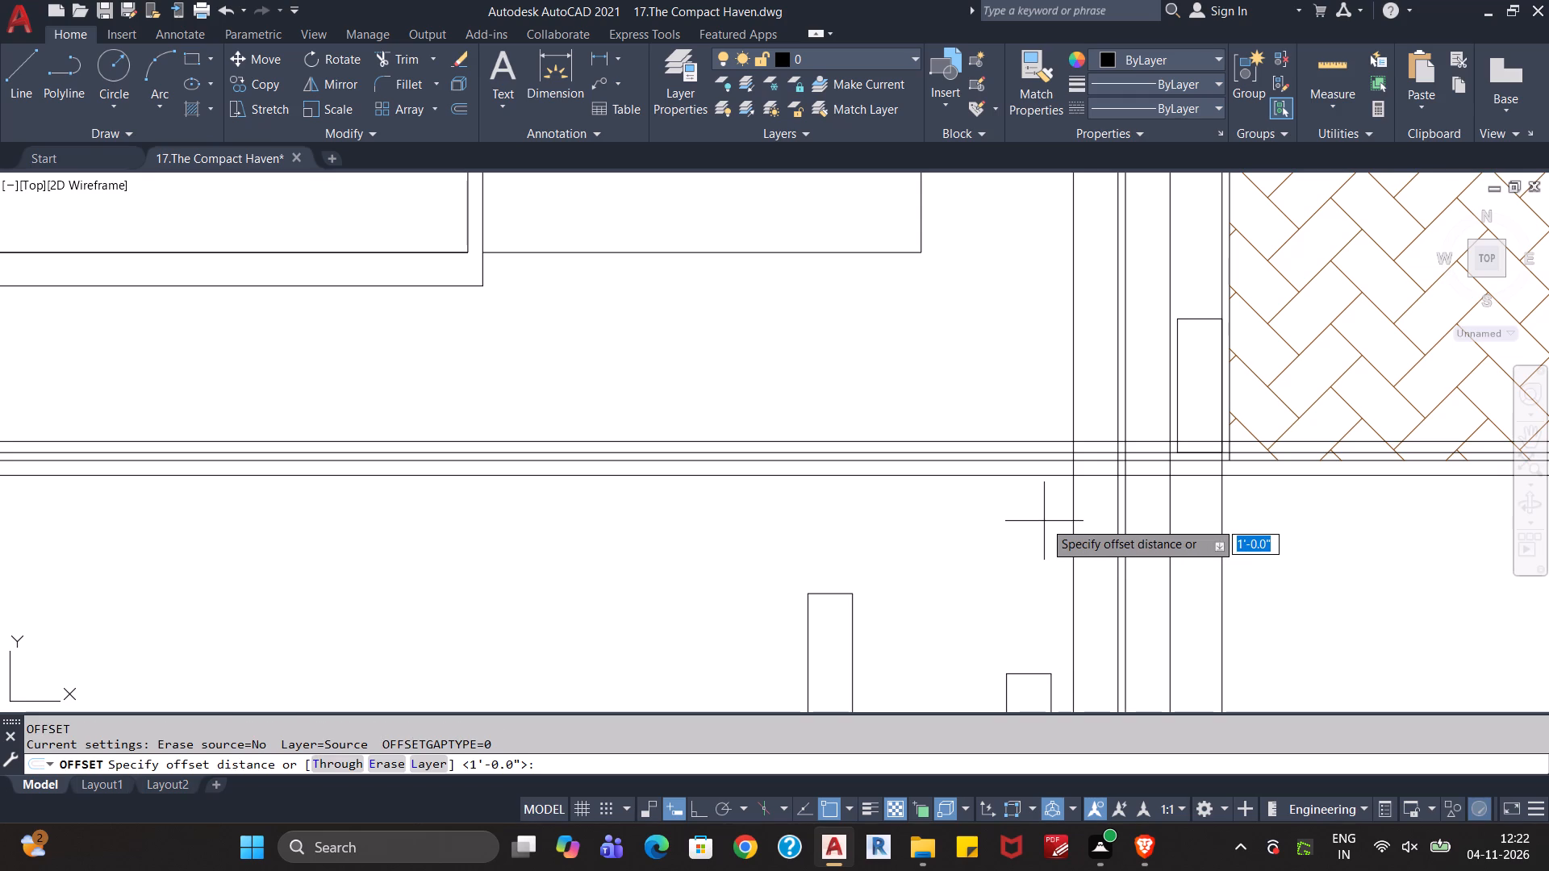
{"action": "key", "text": "2"}
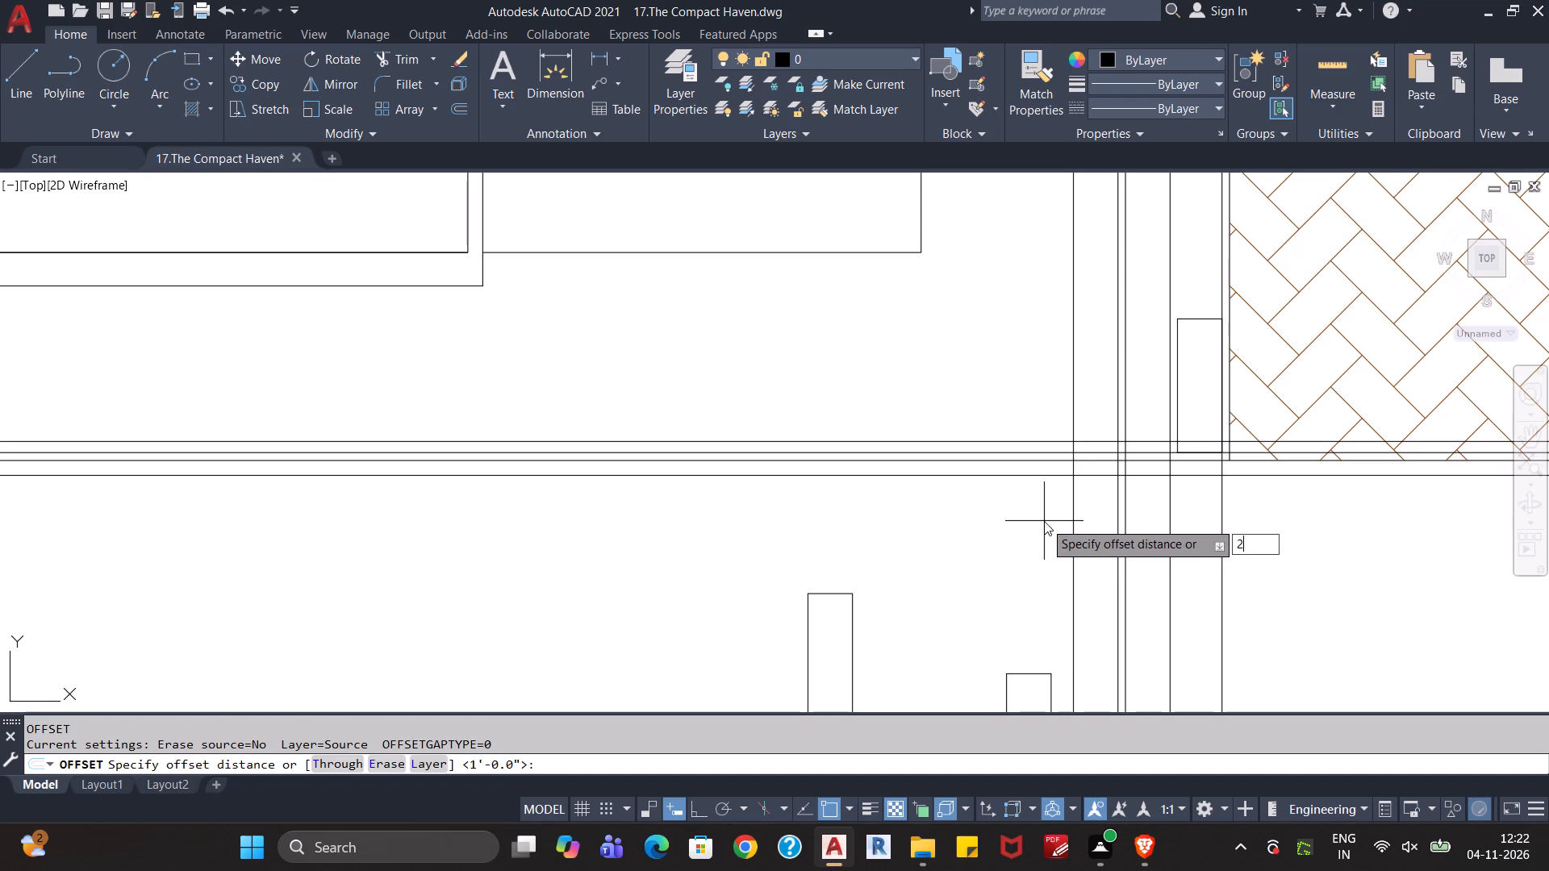
{"action": "key", "text": "shift+quotedbl"}
{"action": "key", "text": "Return"}
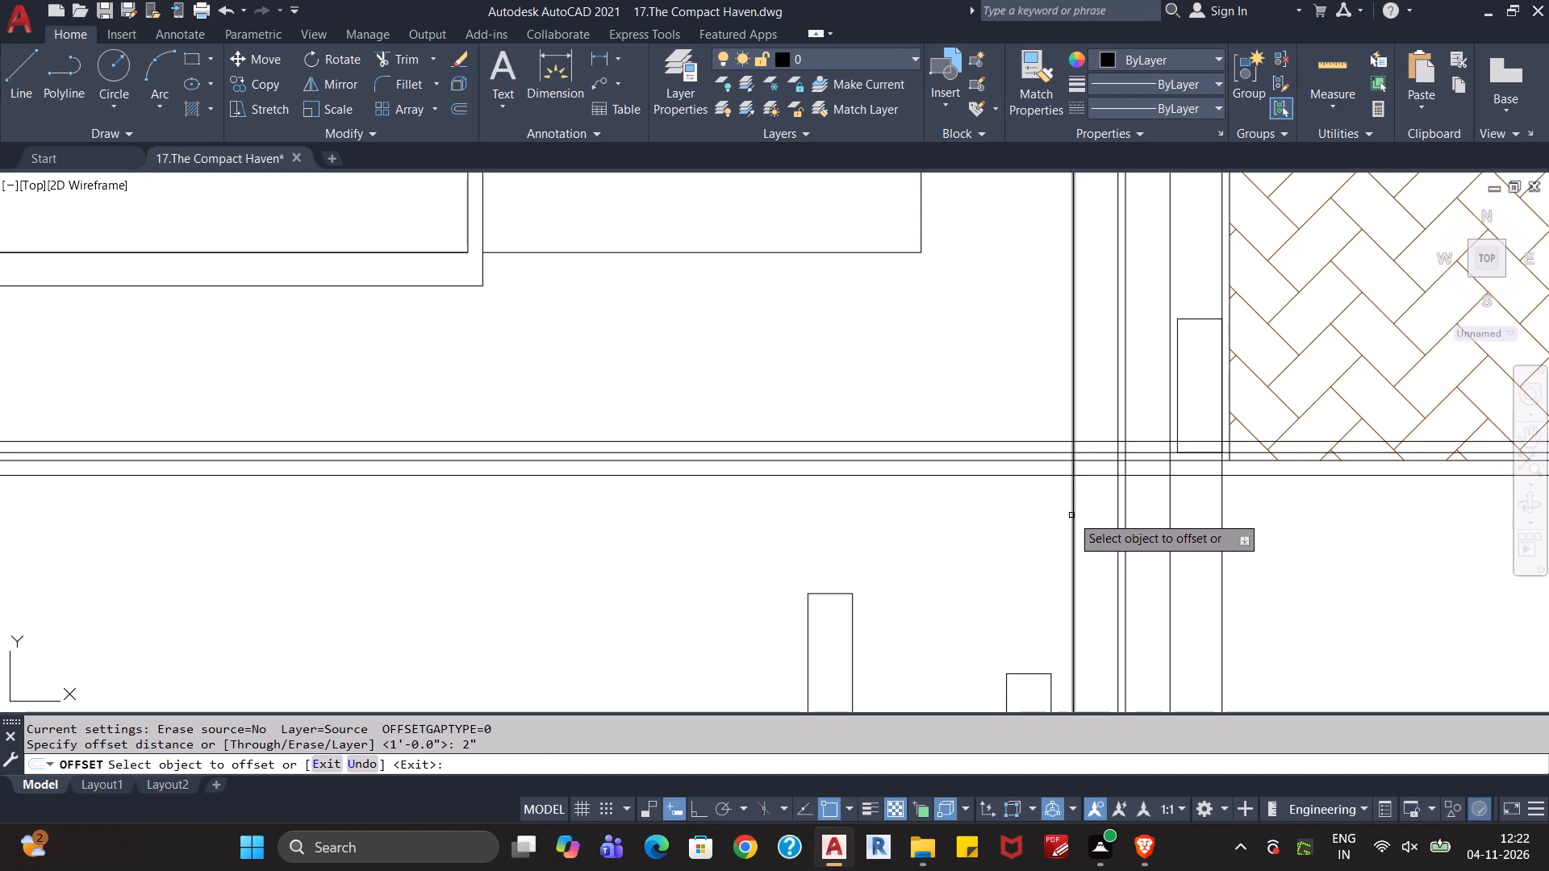
{"action": "left_click", "coordinate": [1071, 515]}
{"action": "left_click", "coordinate": [1028, 521]}
{"action": "left_click", "coordinate": [1064, 509]}
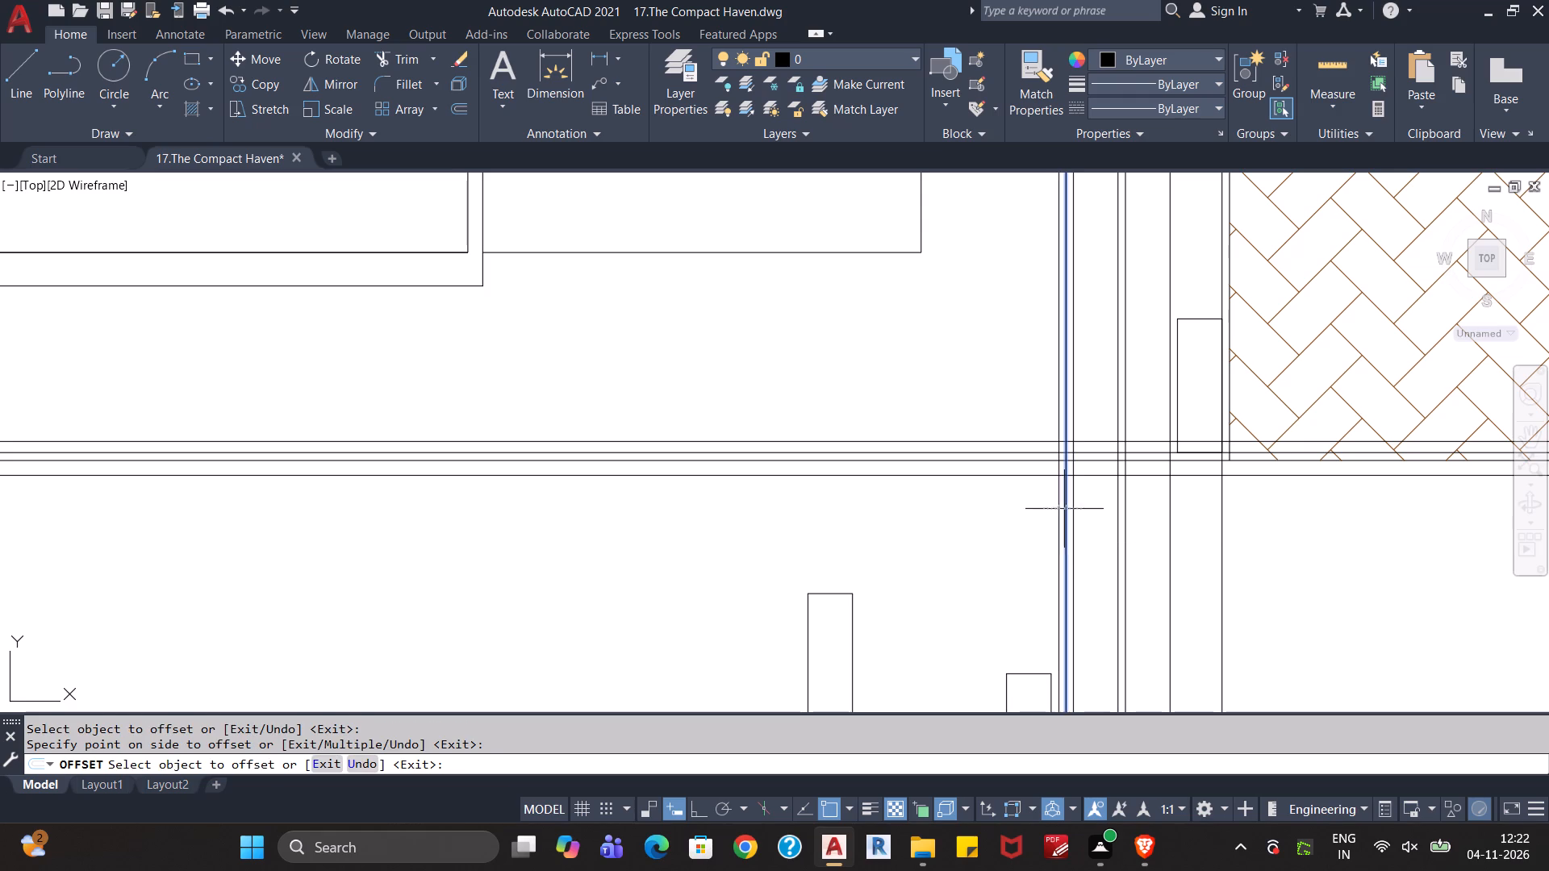
{"action": "type", "text": "1'"}
{"action": "key", "text": "Return"}
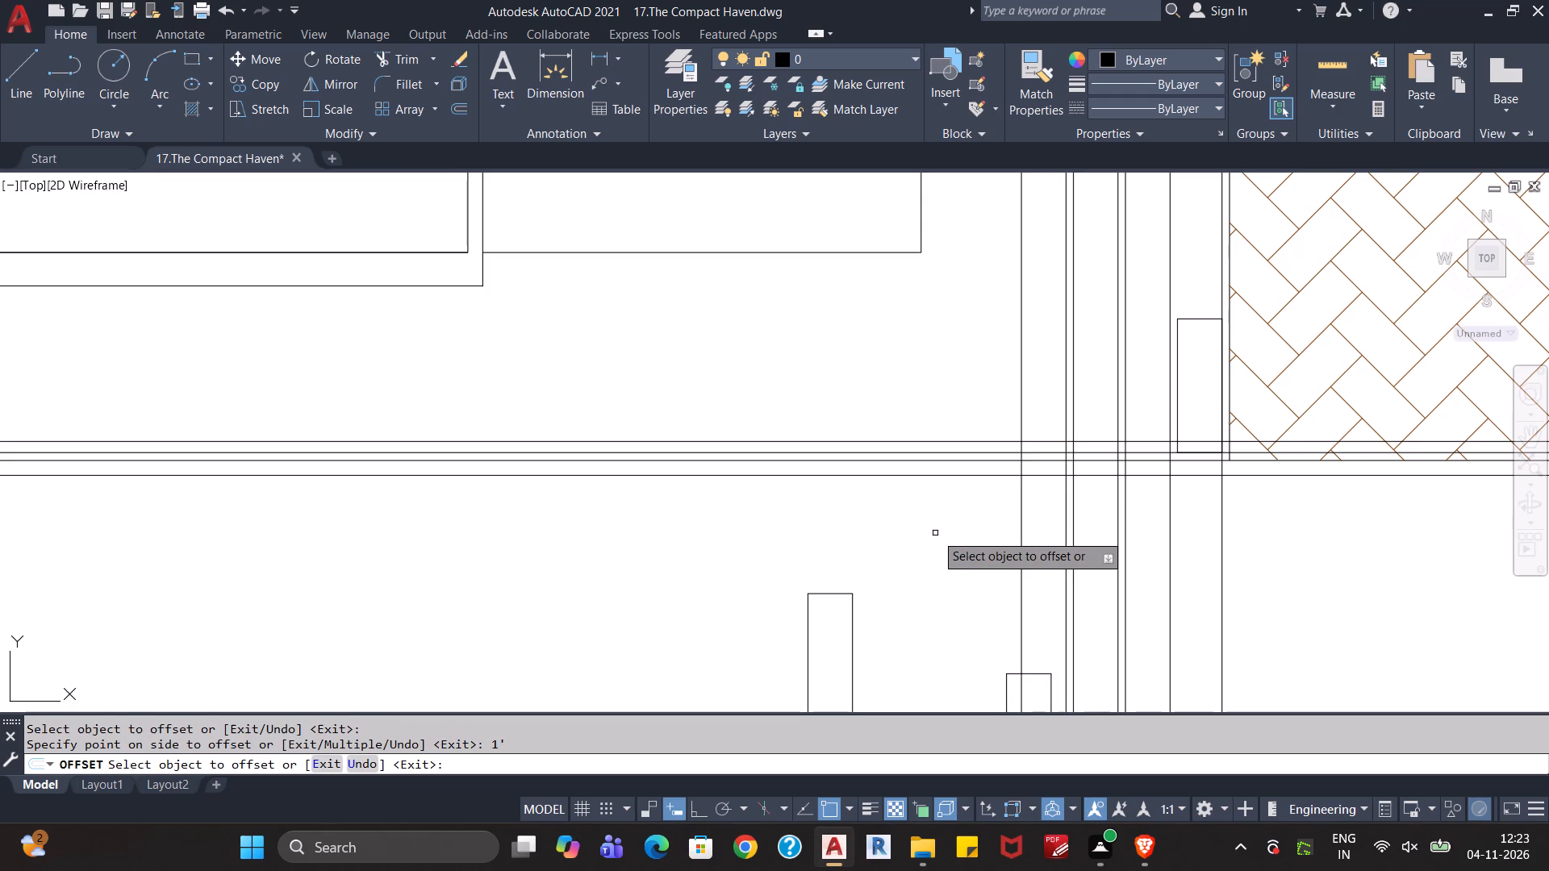
Offset the westernmost vertical construction line alternately 2" and 1' to the west, adding two more 2" gaps and 1' bays.
{"action": "left_click", "coordinate": [1020, 521]}
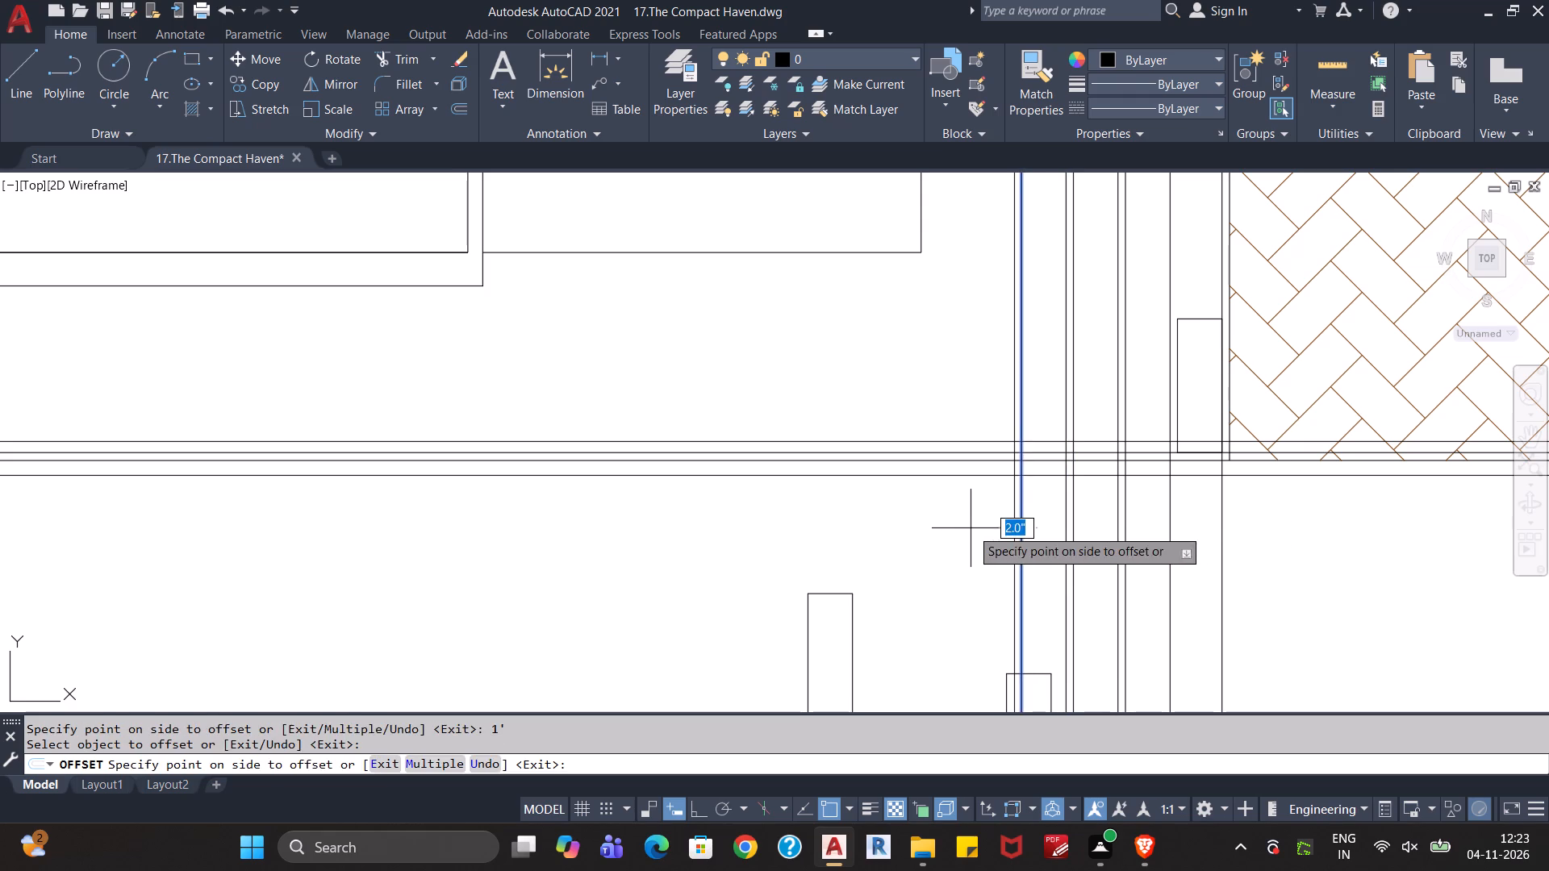
{"action": "left_click", "coordinate": [971, 528]}
{"action": "left_click", "coordinate": [1013, 517]}
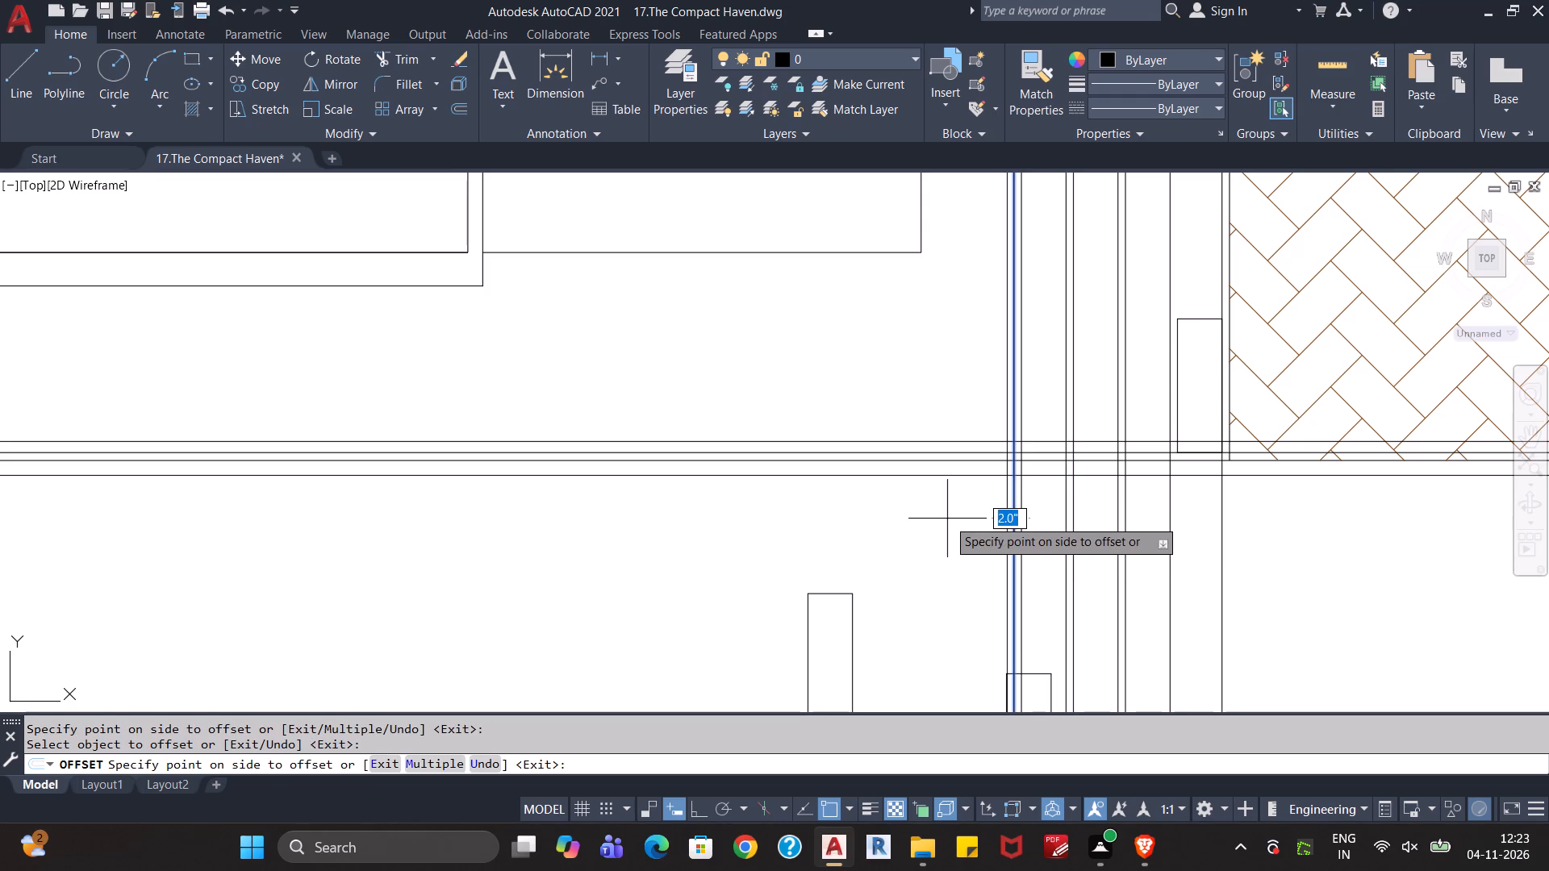
{"action": "type", "text": "1'"}
{"action": "key", "text": "Return"}
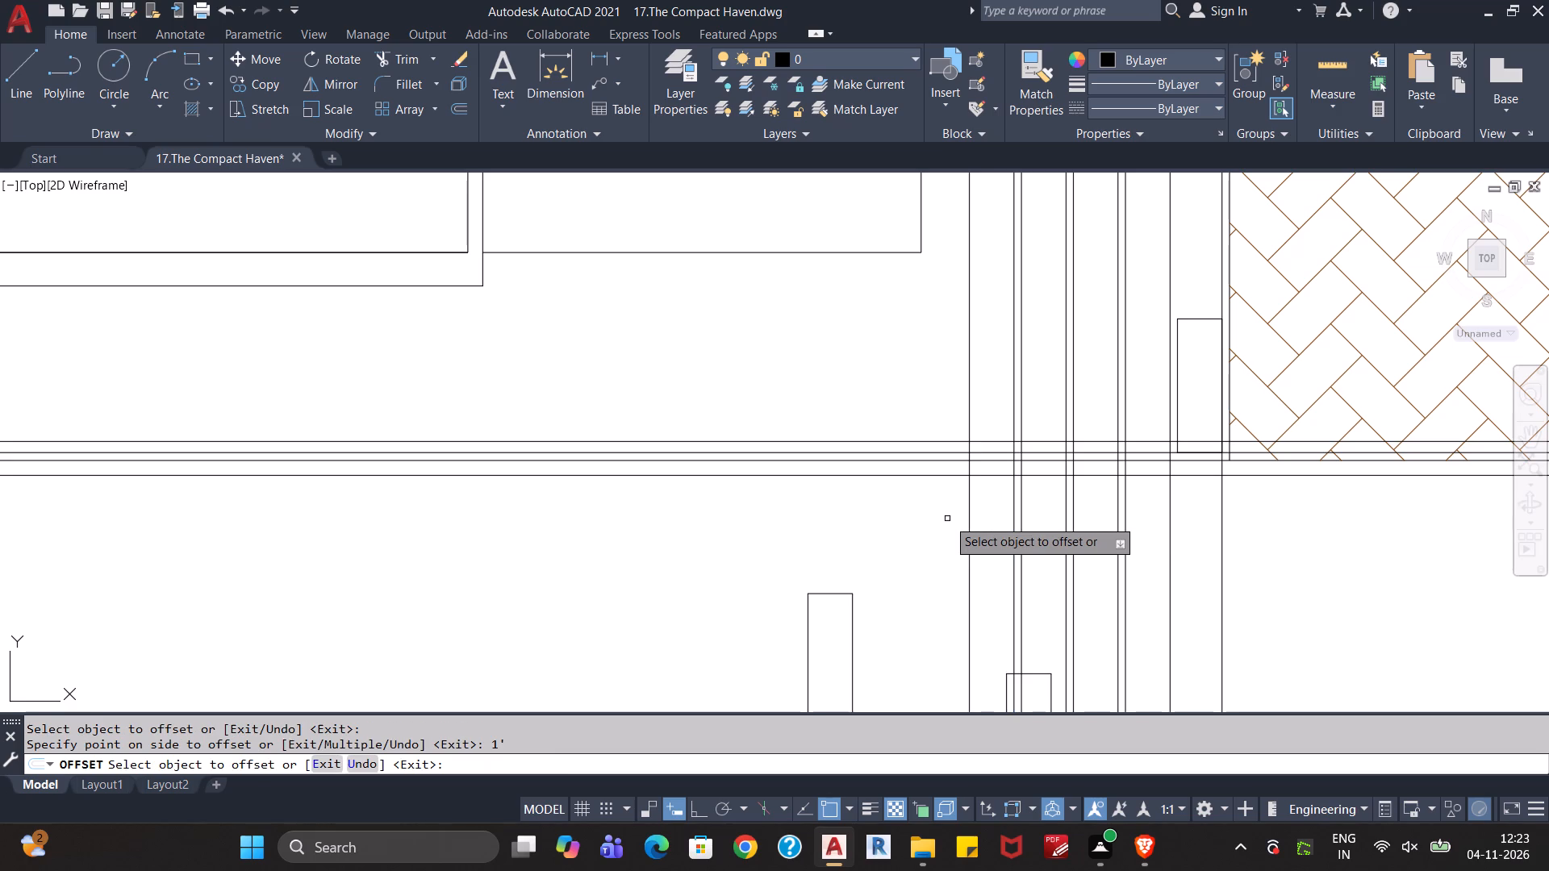
{"action": "left_click", "coordinate": [968, 514]}
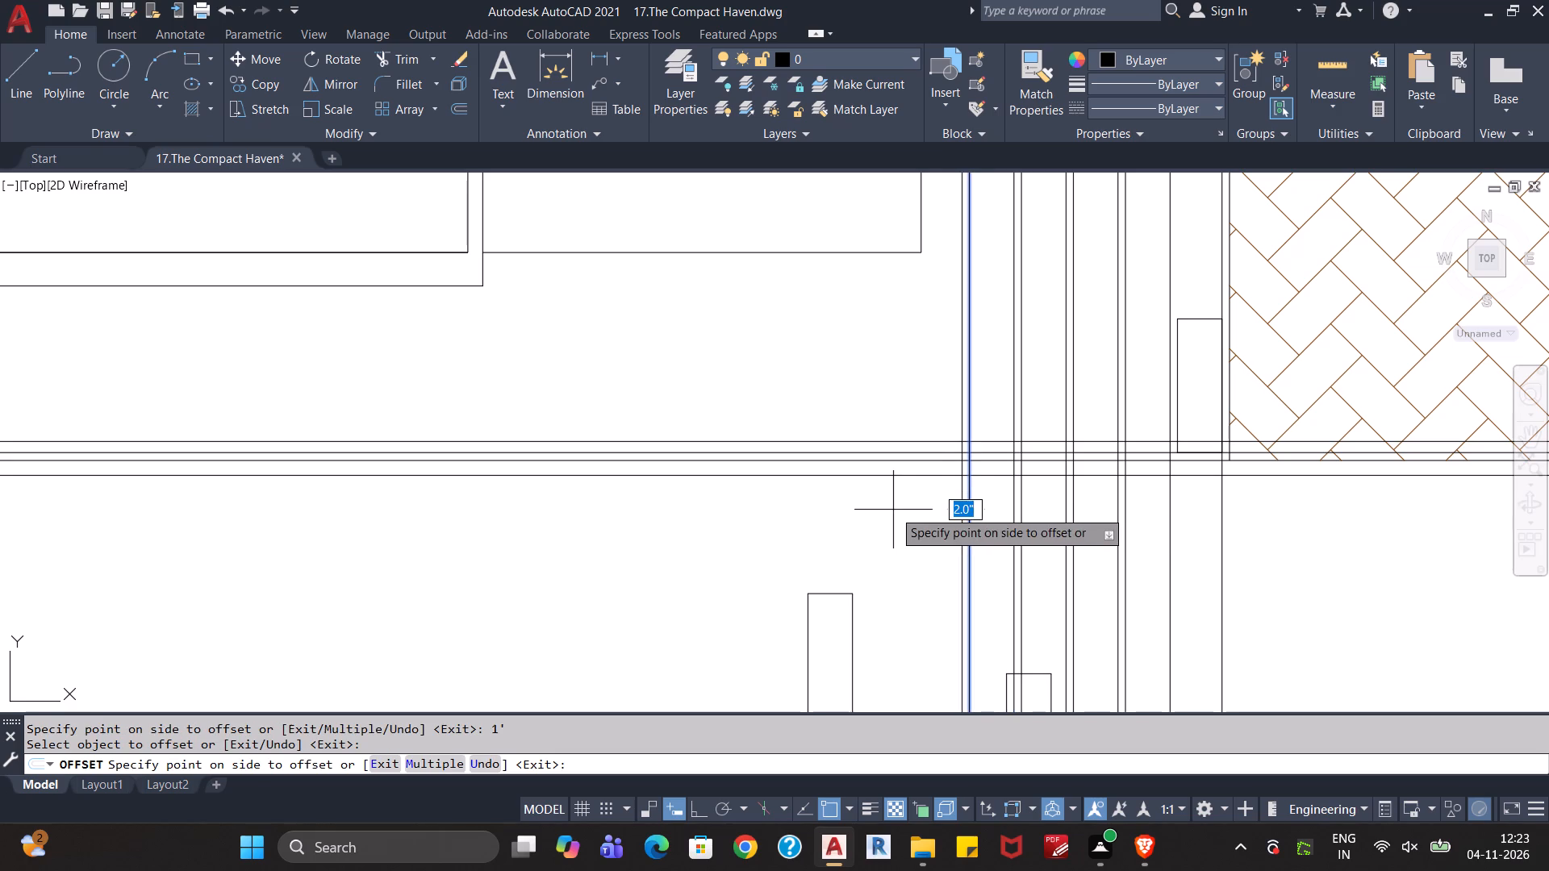
{"action": "left_click", "coordinate": [893, 510]}
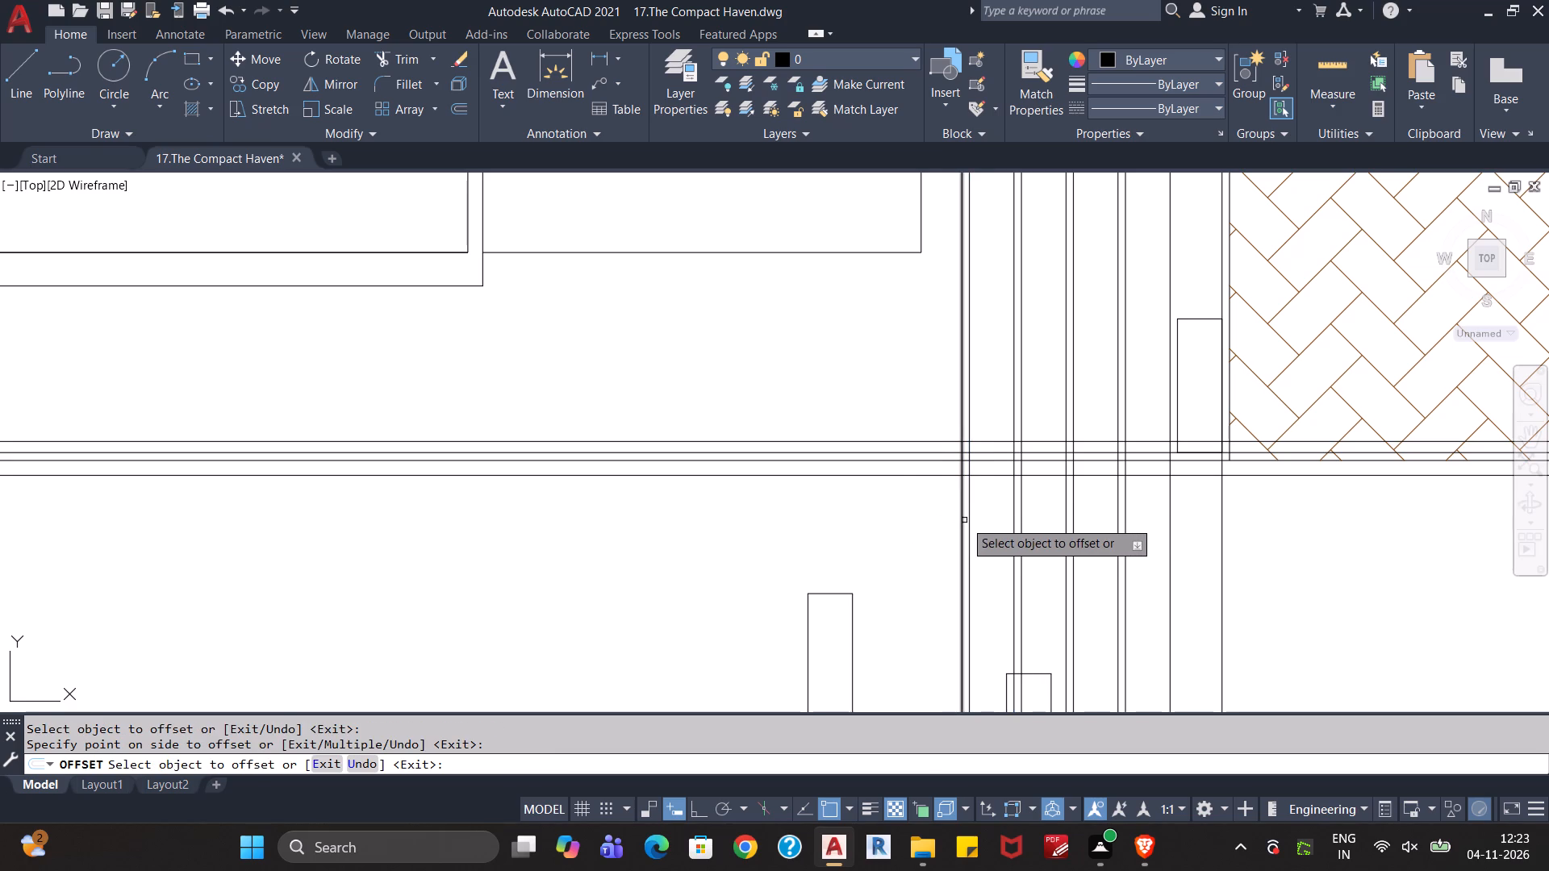
{"action": "left_click", "coordinate": [964, 520]}
{"action": "type", "text": "1'"}
{"action": "key", "text": "Return"}
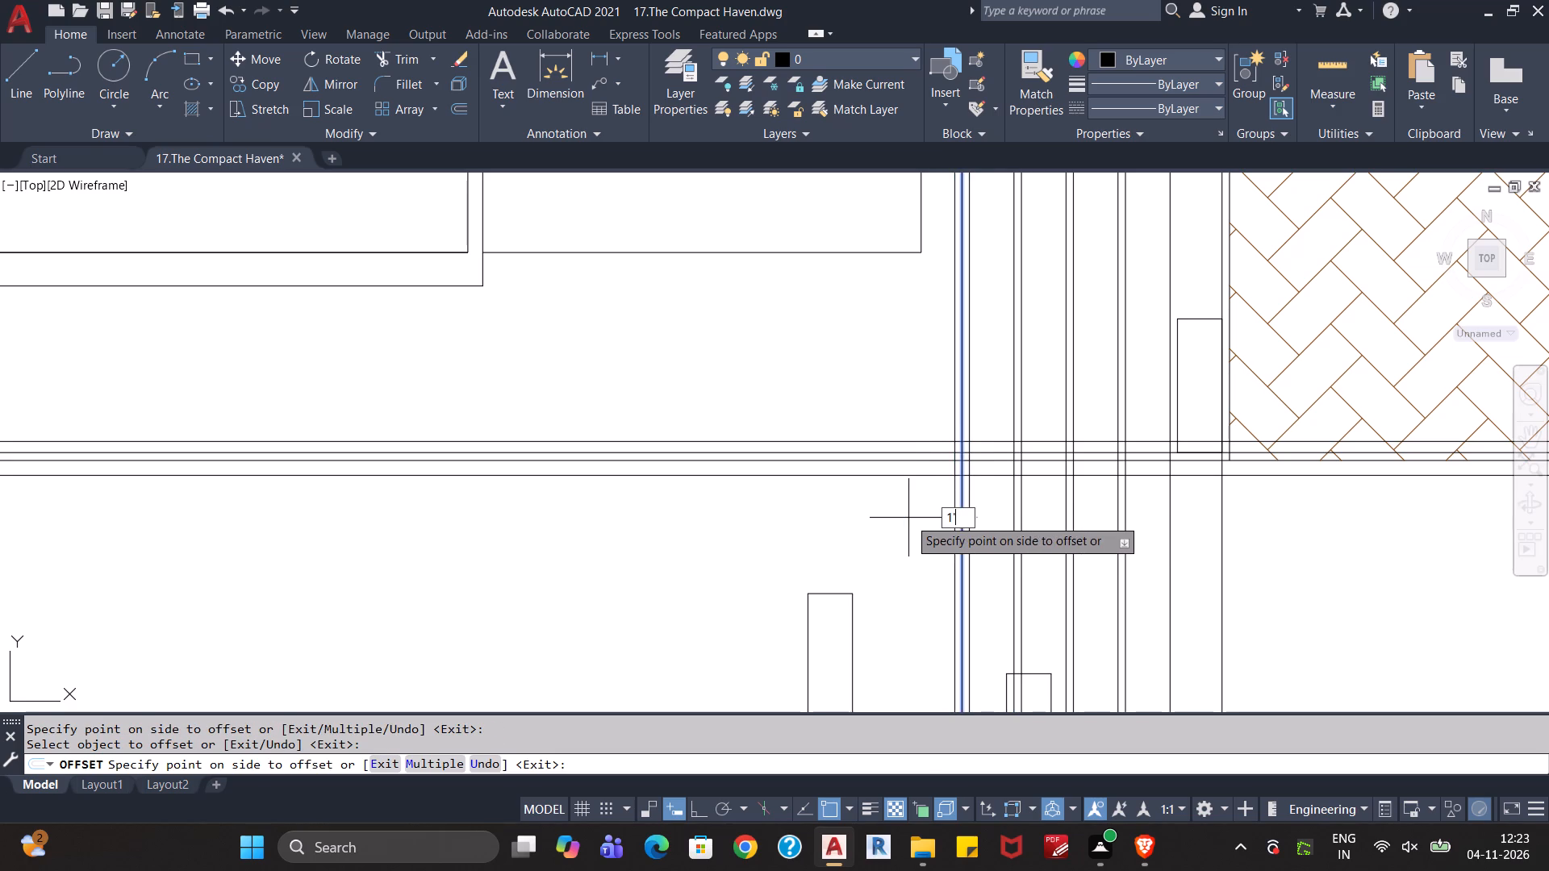
Continue westward from the newest vertical construction line with offsets of 2", 1', 2" and 1', each taken from the previous line.
{"action": "left_click", "coordinate": [915, 518]}
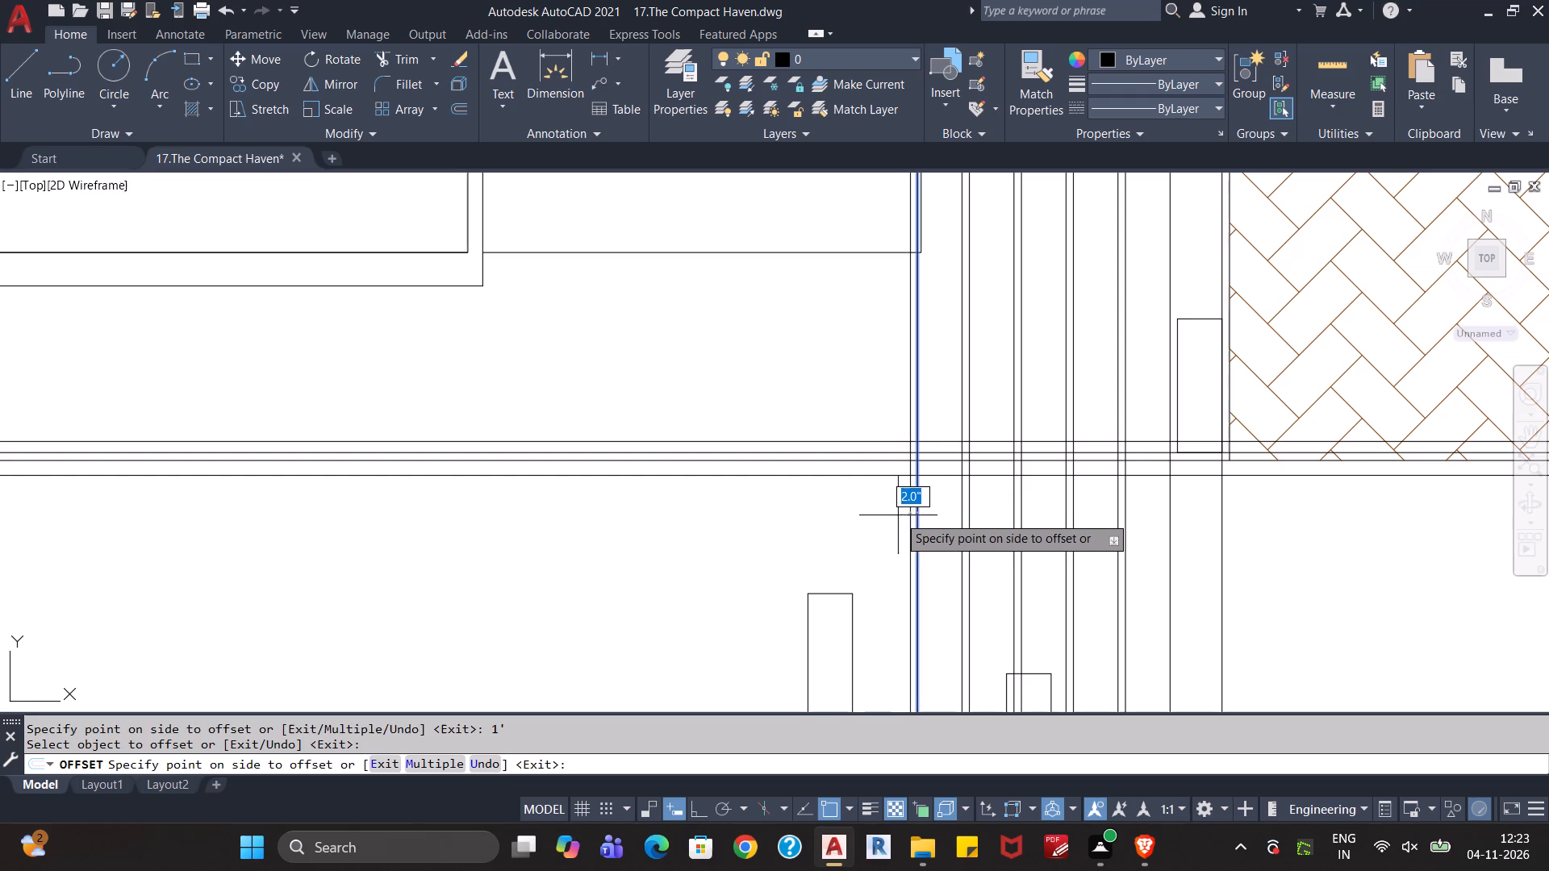
{"action": "left_click", "coordinate": [898, 515]}
{"action": "left_click", "coordinate": [909, 515]}
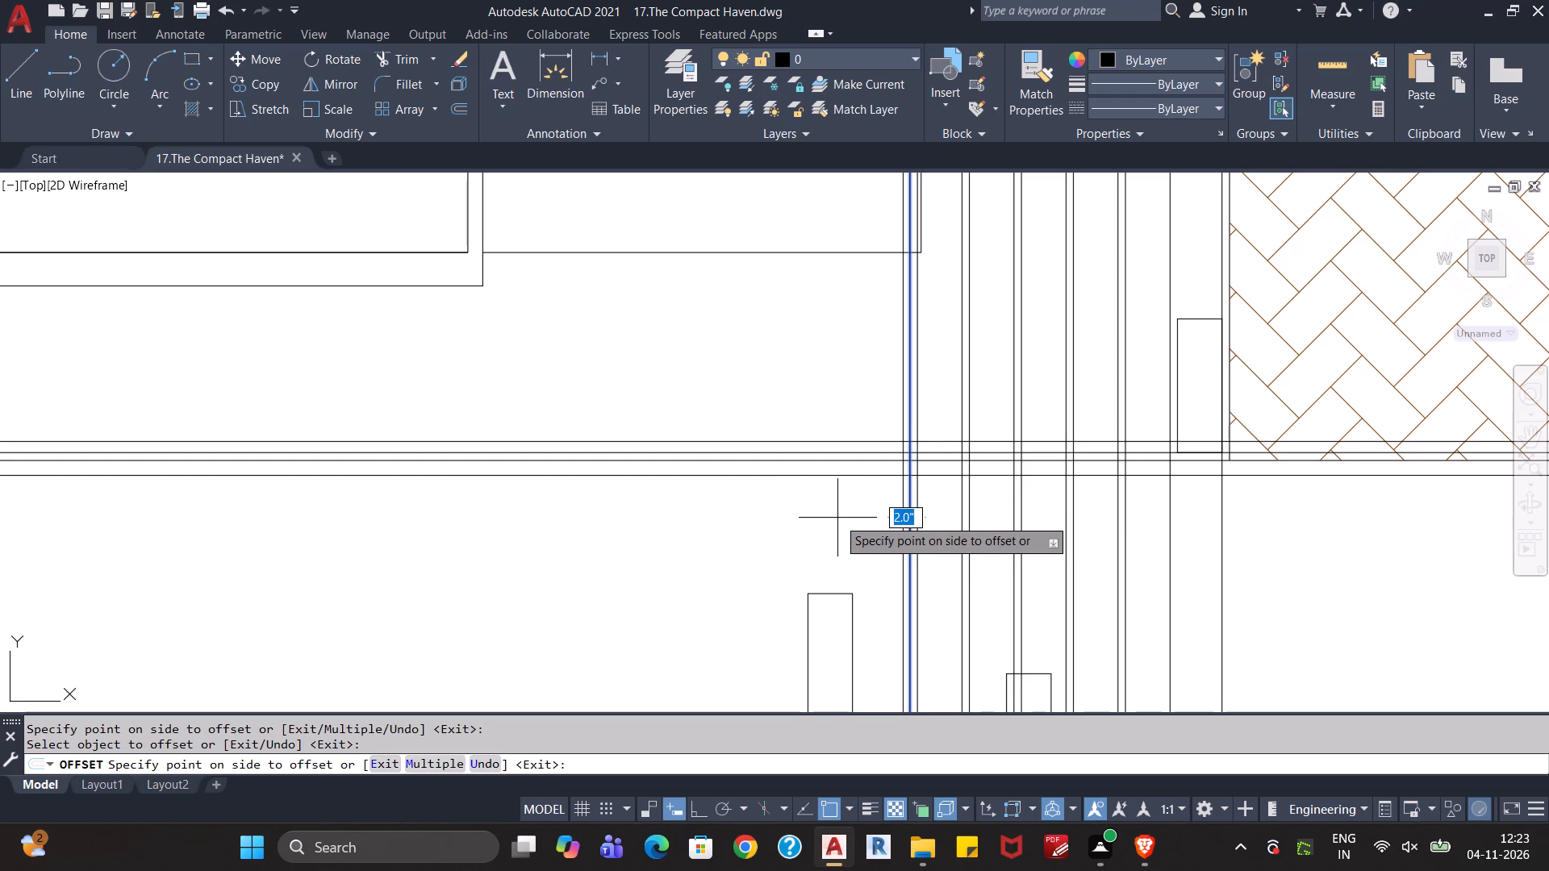
{"action": "type", "text": "1'"}
{"action": "key", "text": "Return"}
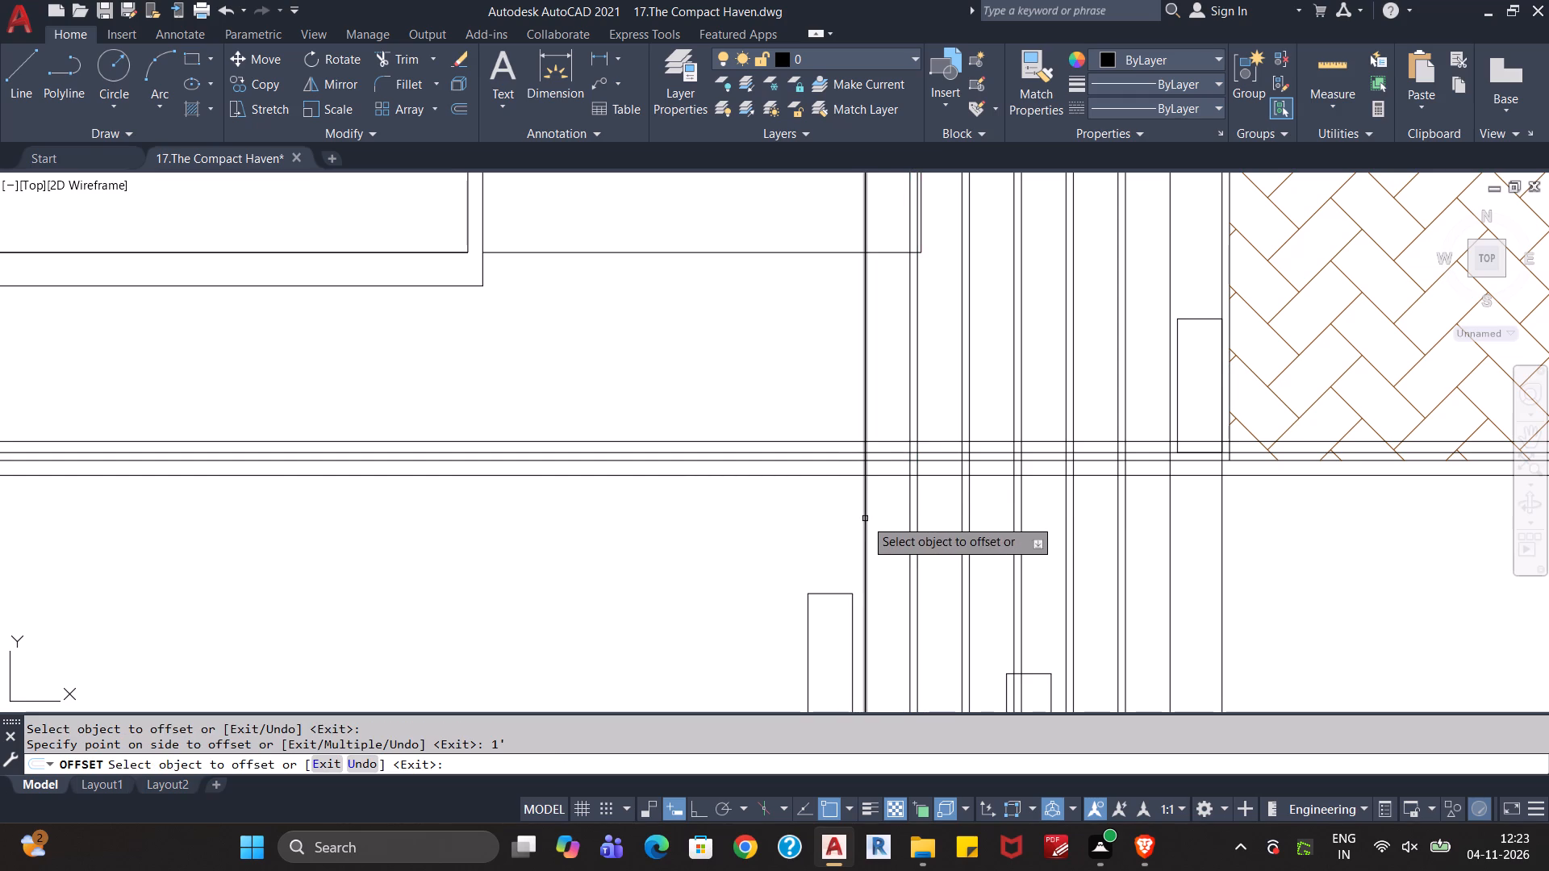
{"action": "left_click", "coordinate": [865, 519]}
{"action": "left_click", "coordinate": [821, 521]}
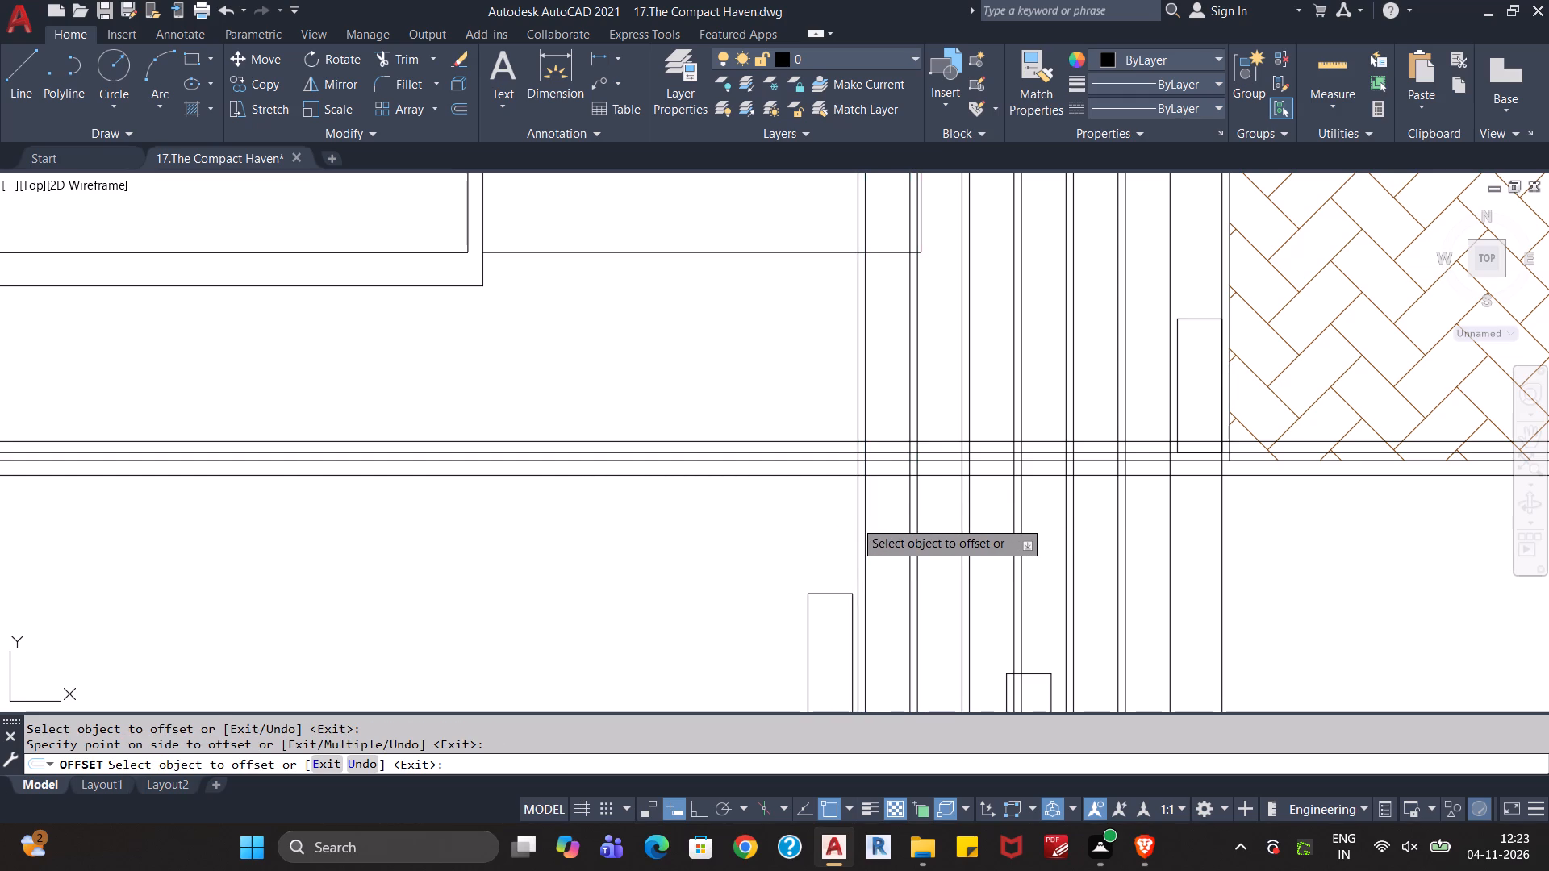
{"action": "left_click", "coordinate": [854, 520]}
{"action": "left_click", "coordinate": [857, 519]}
{"action": "type", "text": "1'"}
{"action": "key", "text": "Return"}
Add another two pairs of vertical construction lines by offsetting the westernmost line 2" and its copy 1' to the west.
{"action": "left_click", "coordinate": [811, 511]}
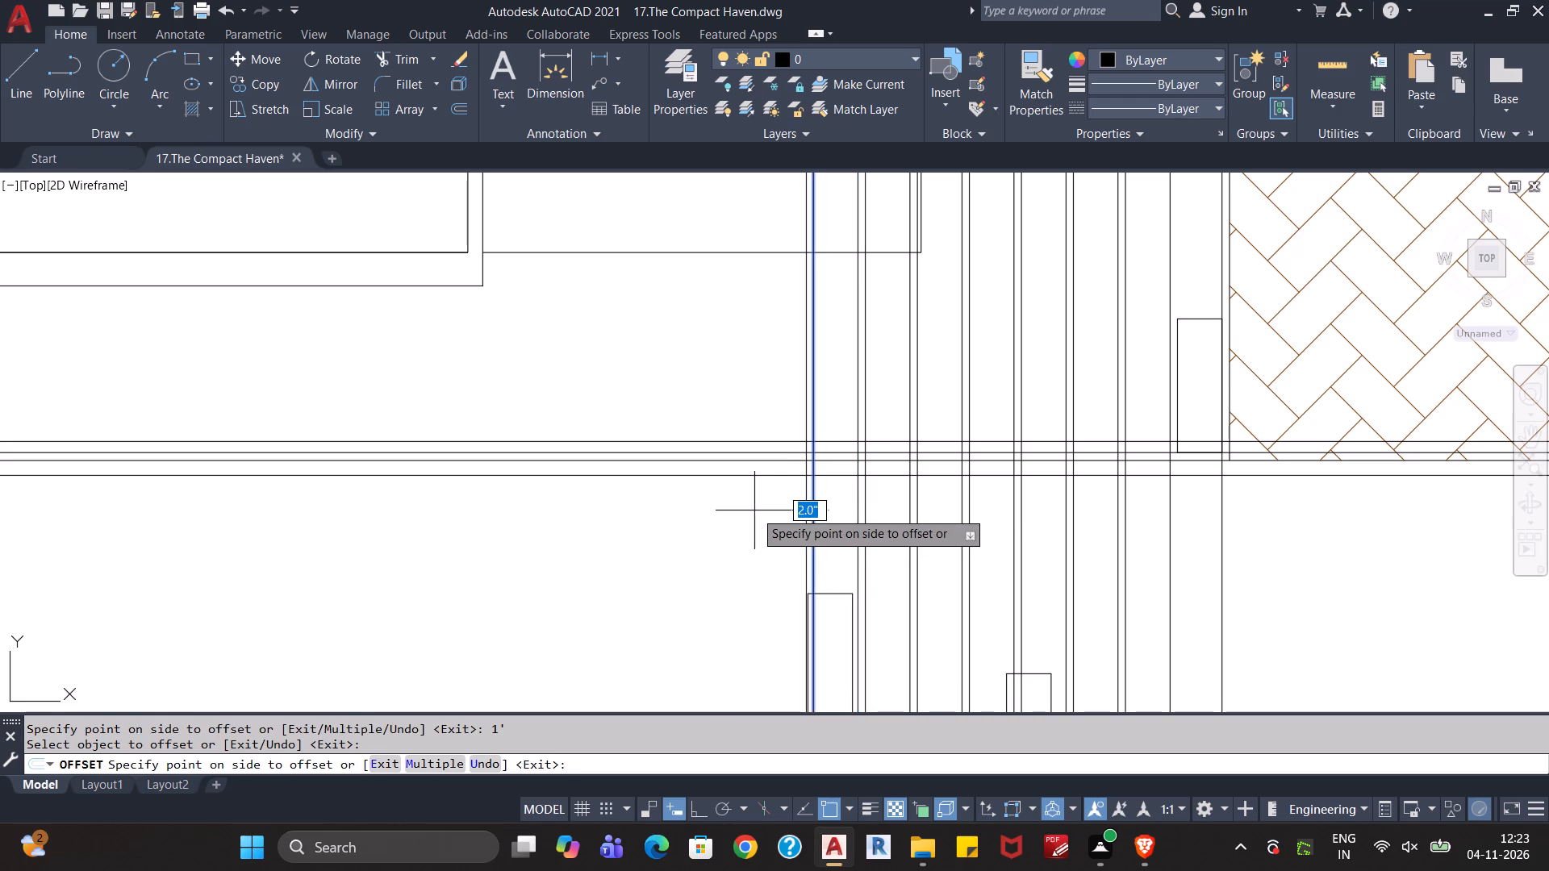
{"action": "left_click", "coordinate": [754, 511]}
{"action": "left_click", "coordinate": [806, 512]}
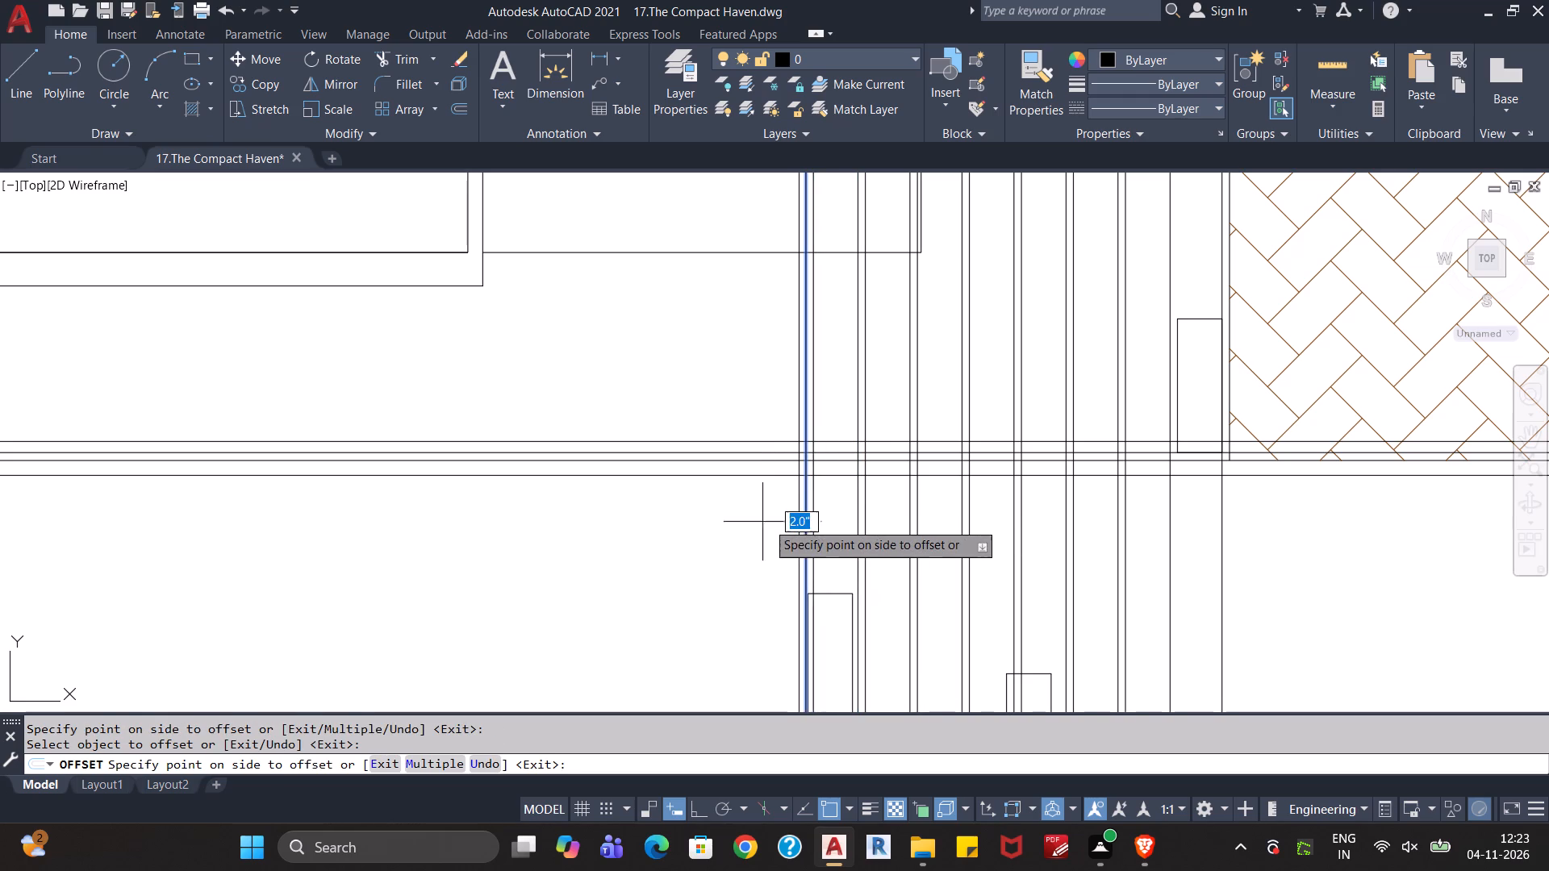
{"action": "type", "text": "1'"}
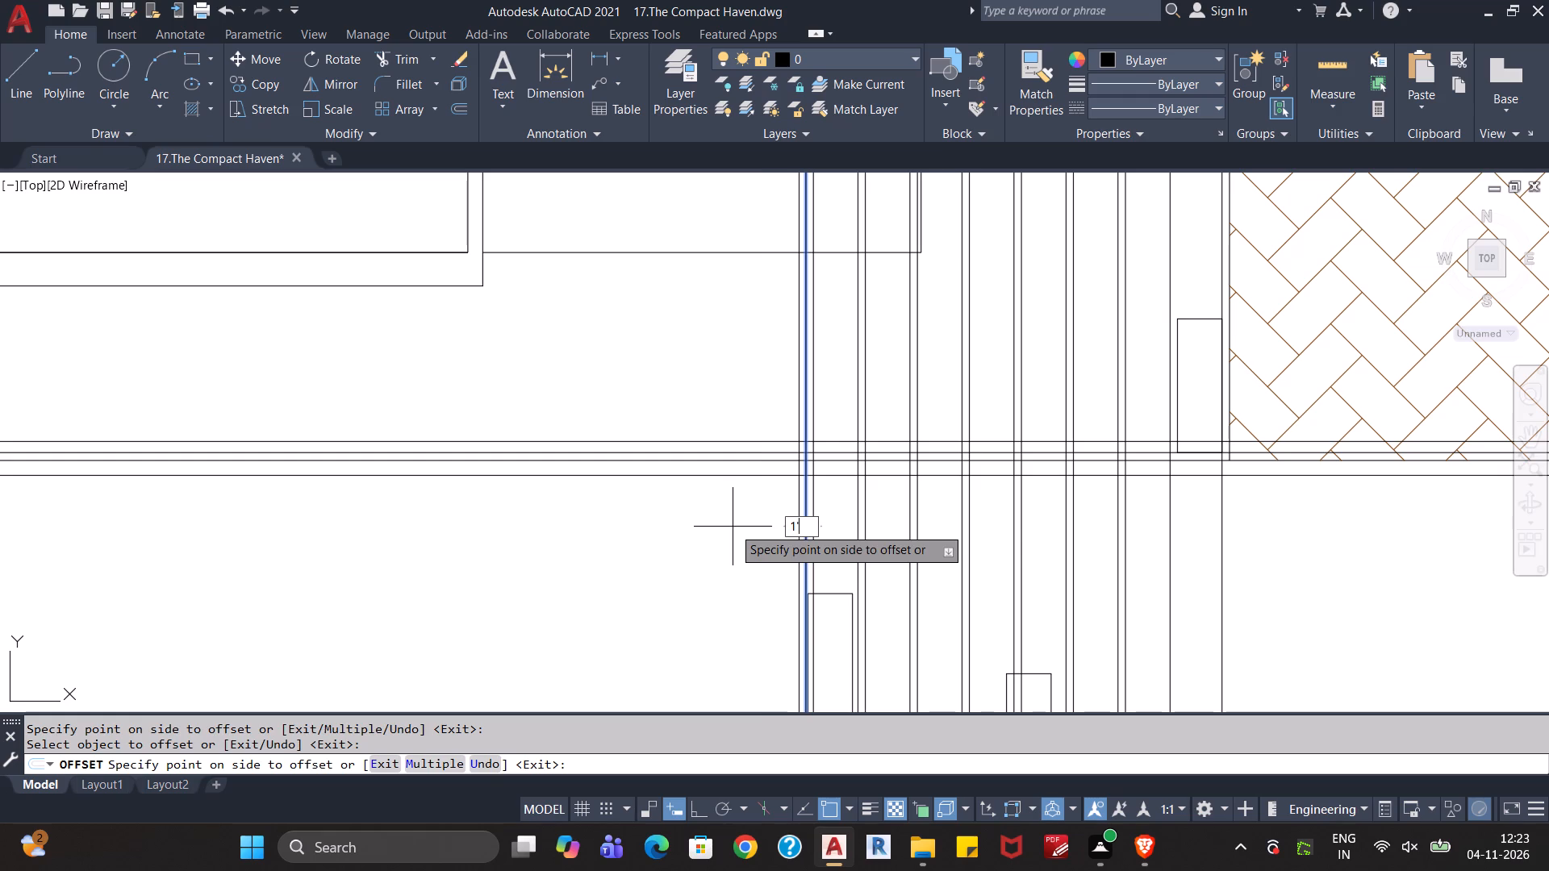
{"action": "key", "text": "Return"}
{"action": "left_click", "coordinate": [759, 523]}
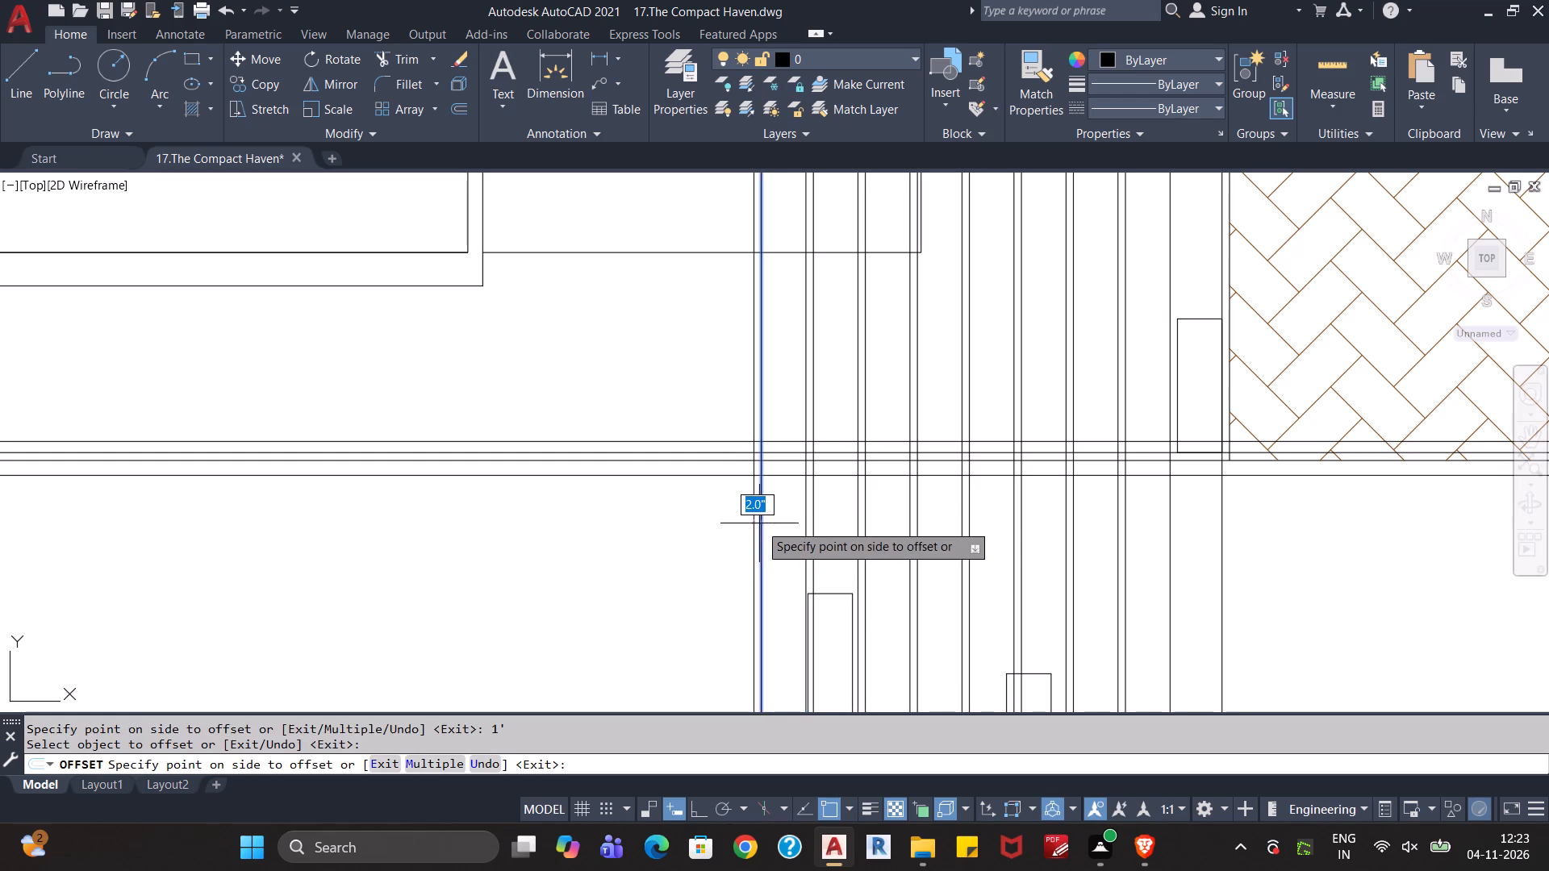
{"action": "left_click", "coordinate": [731, 525]}
{"action": "left_click", "coordinate": [754, 517]}
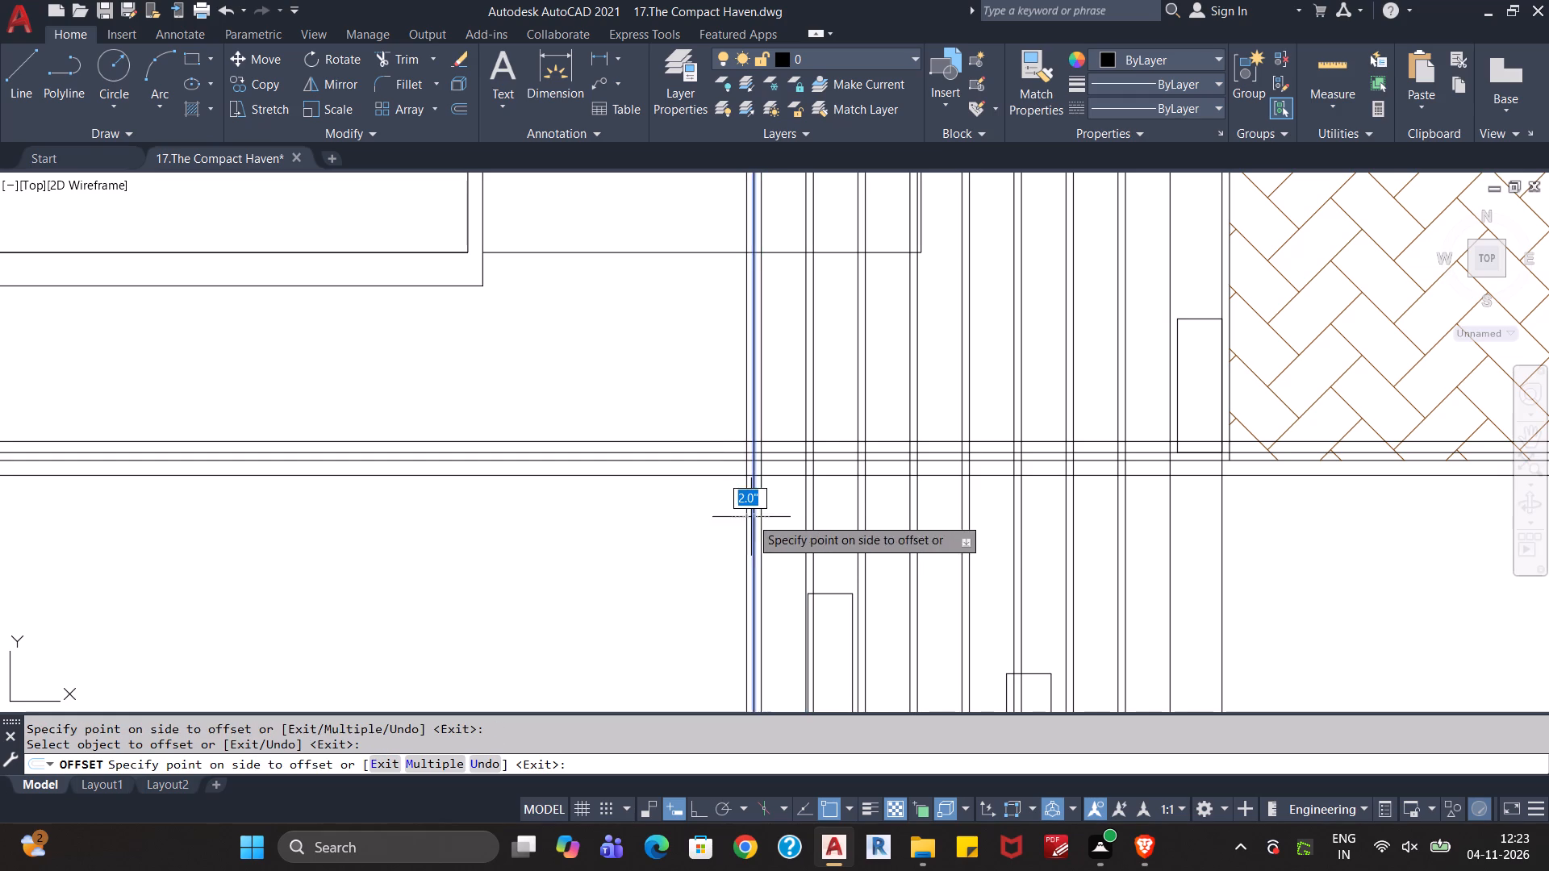
{"action": "type", "text": "1'"}
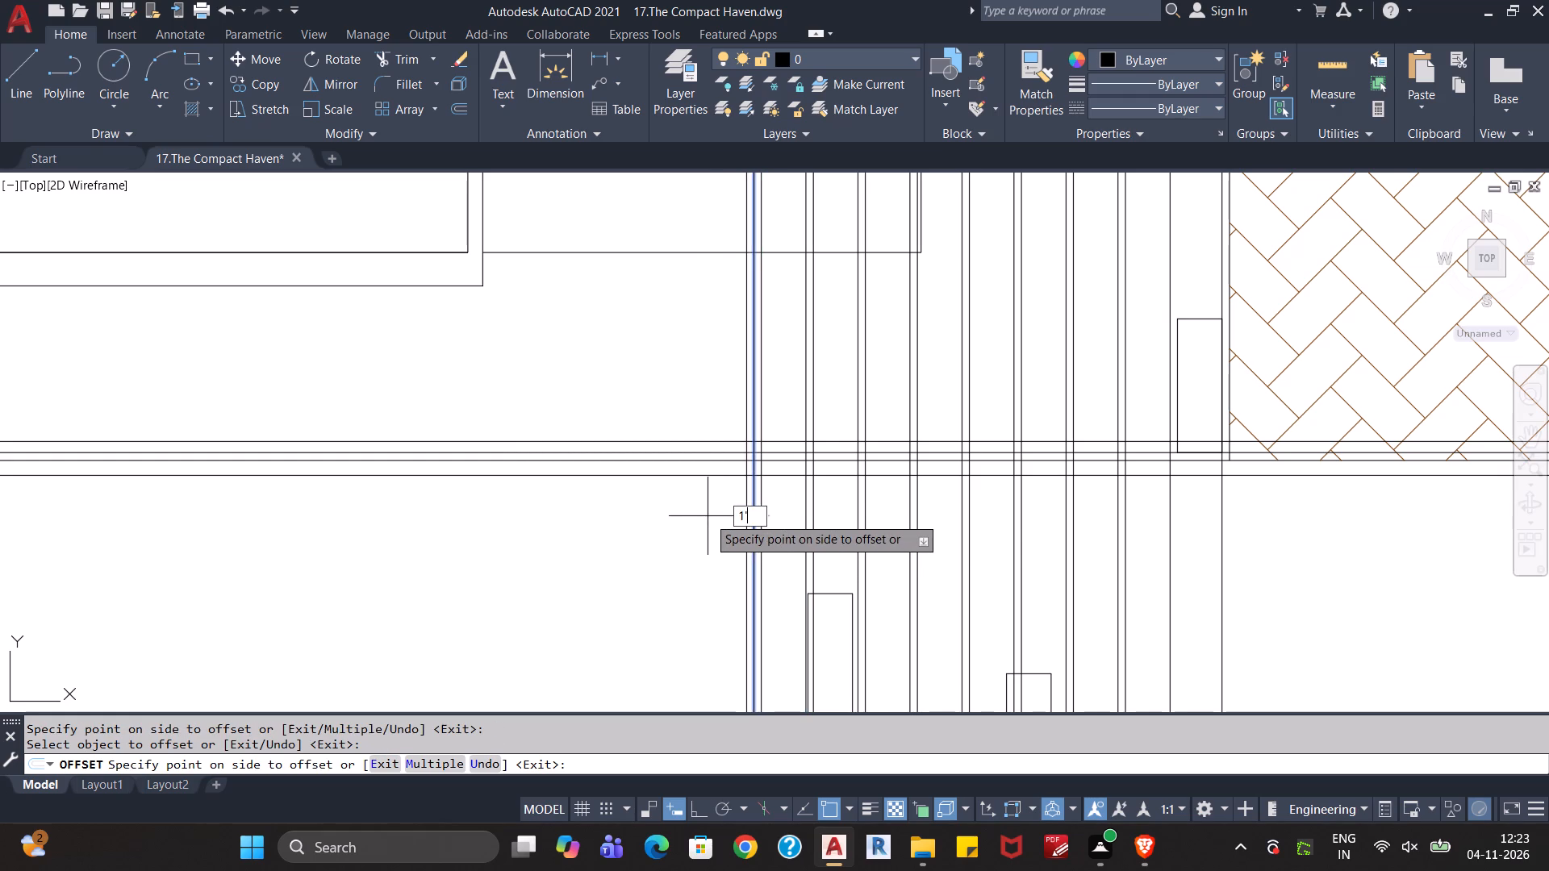
{"action": "key", "text": "Return"}
Extend the vertical construction grid westward by two more repeats of a 2" offset followed by a 1' offset.
{"action": "left_click", "coordinate": [709, 515]}
{"action": "left_click", "coordinate": [683, 523]}
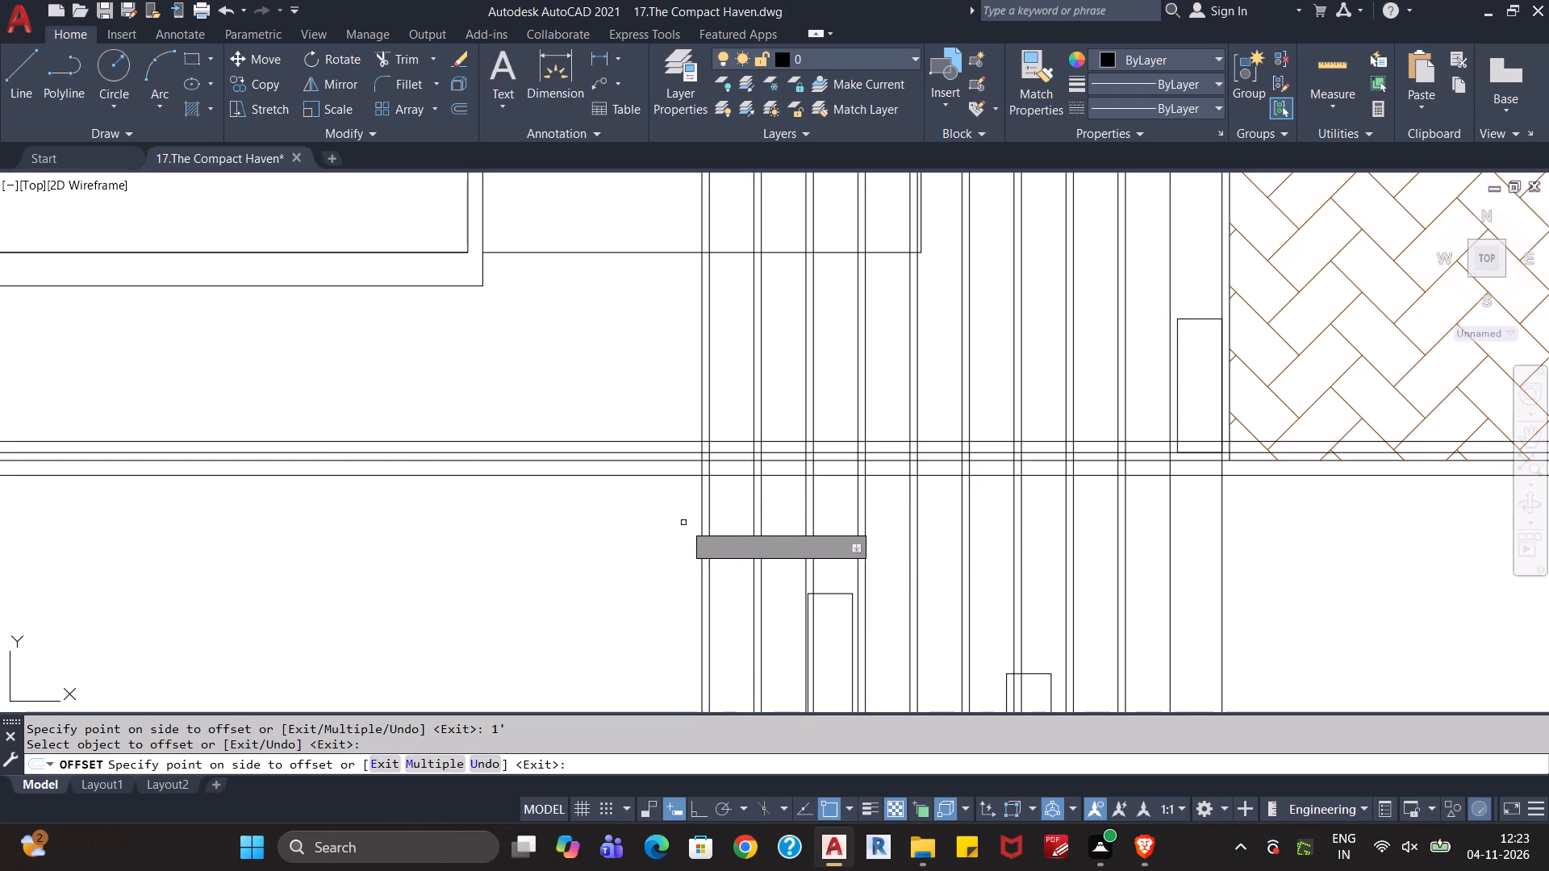
{"action": "left_click", "coordinate": [701, 516]}
{"action": "key", "text": "1"}
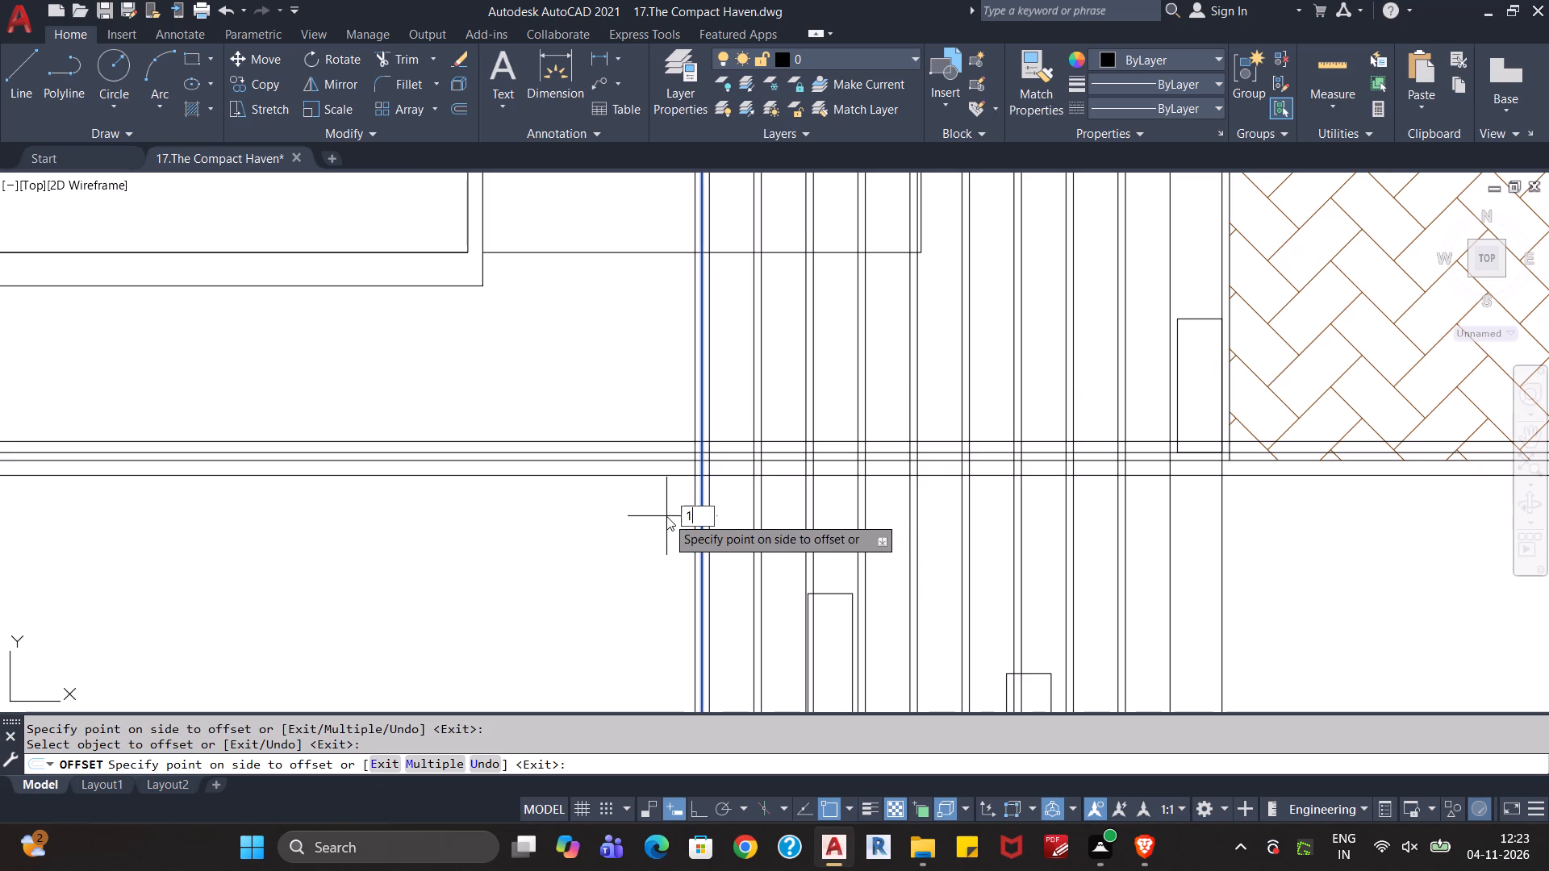
{"action": "key", "text": "apostrophe"}
{"action": "key", "text": "Return"}
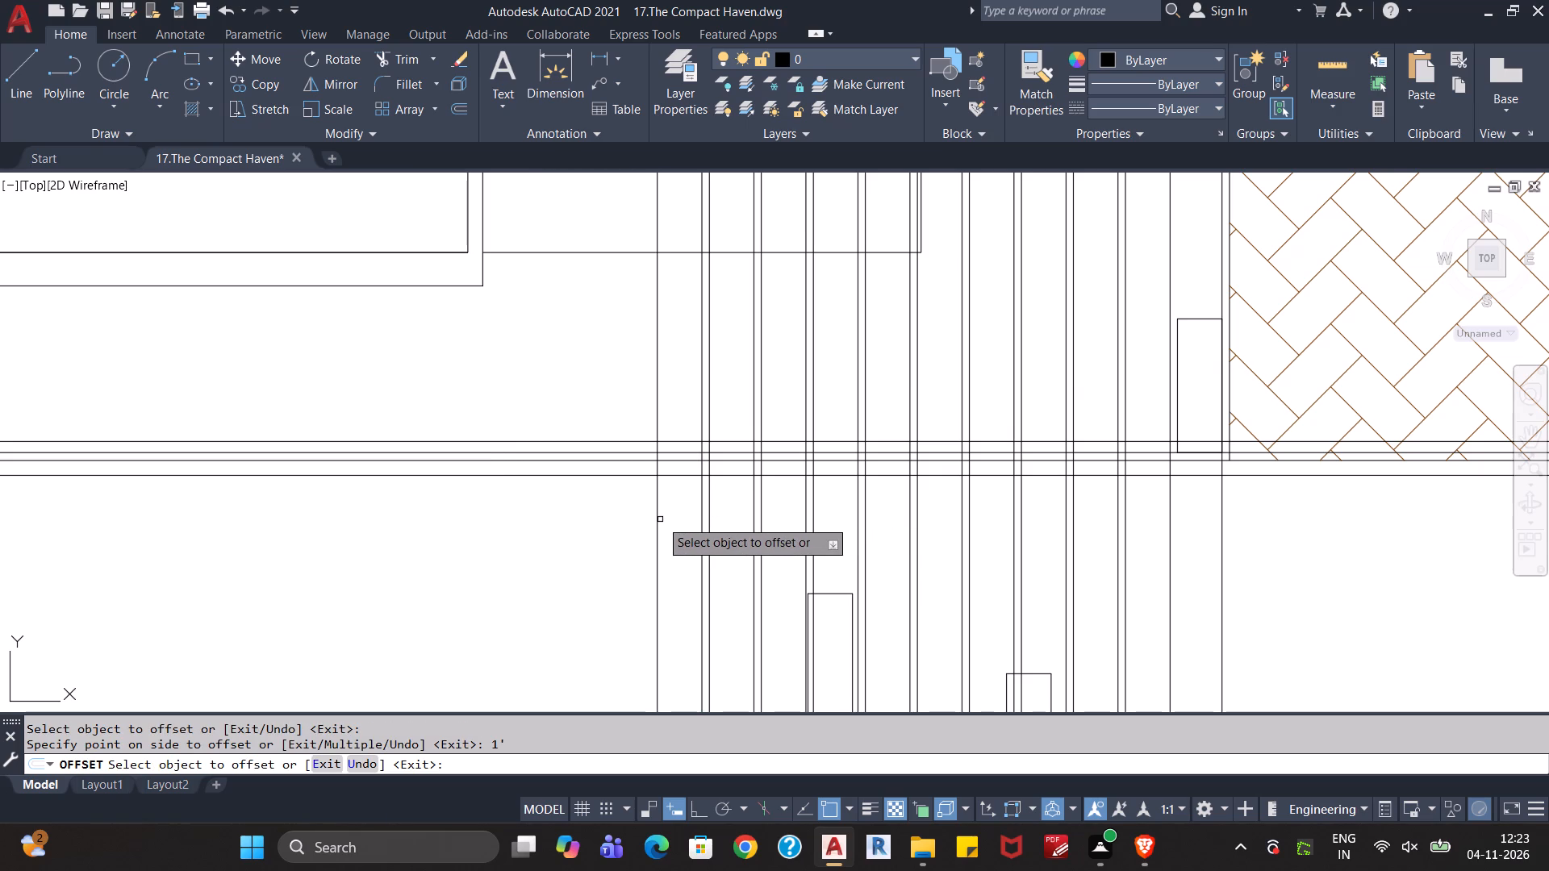
{"action": "left_click", "coordinate": [659, 520]}
{"action": "left_click", "coordinate": [619, 525]}
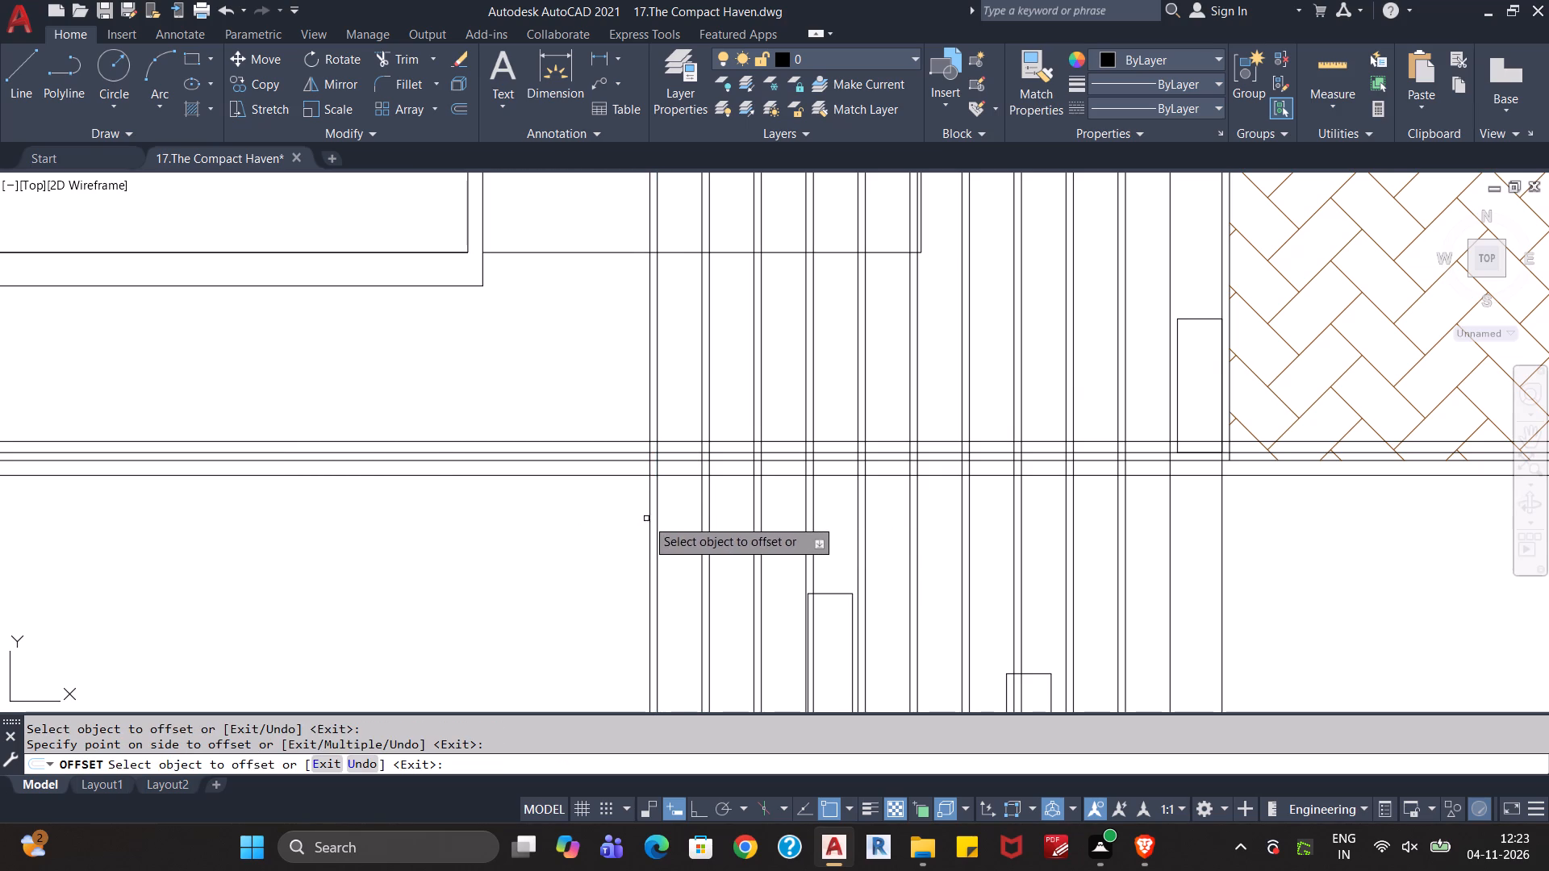
{"action": "left_click", "coordinate": [650, 516]}
{"action": "type", "text": "1'"}
{"action": "key", "text": "Return"}
Repeat the 2" and 1' westward offsets twice more, starting from the westernmost vertical construction line.
{"action": "left_click", "coordinate": [604, 512]}
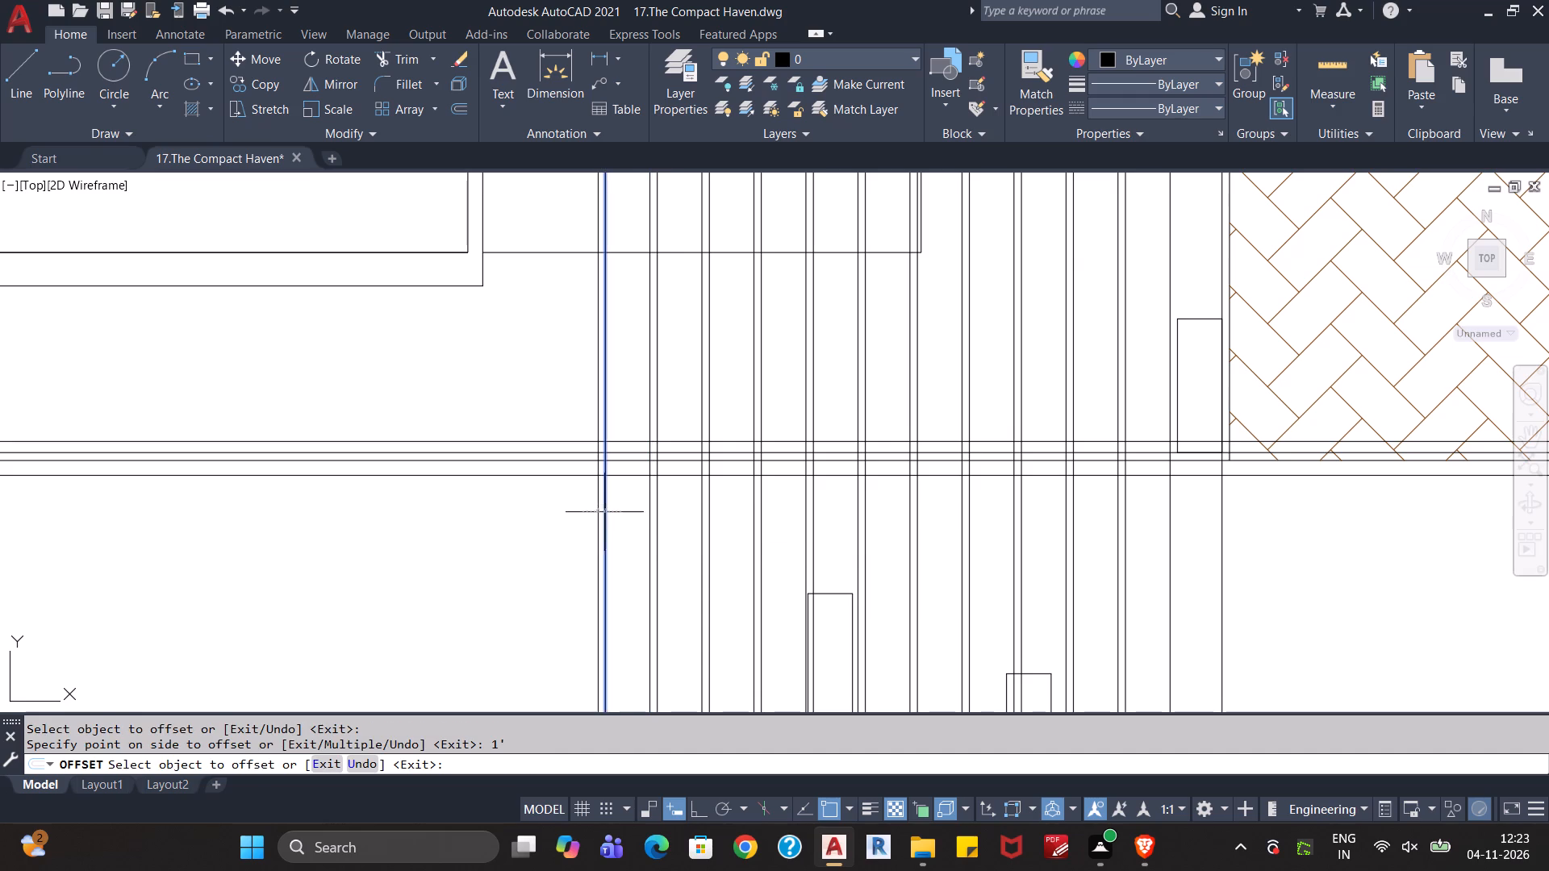
{"action": "left_click", "coordinate": [592, 515]}
{"action": "left_click", "coordinate": [598, 514]}
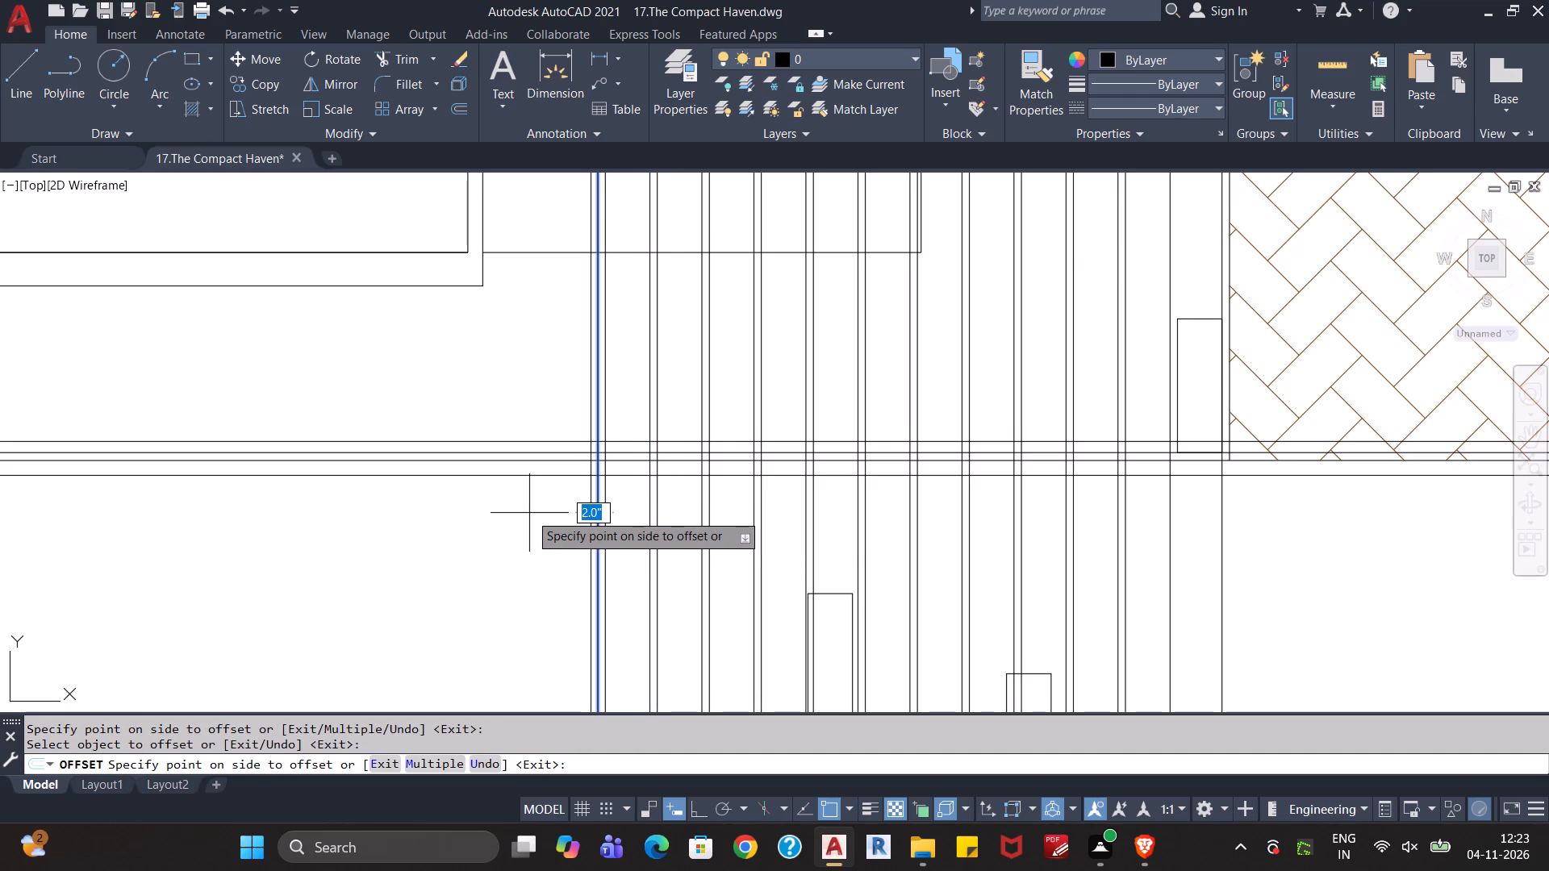
{"action": "type", "text": "1'"}
{"action": "key", "text": "Return"}
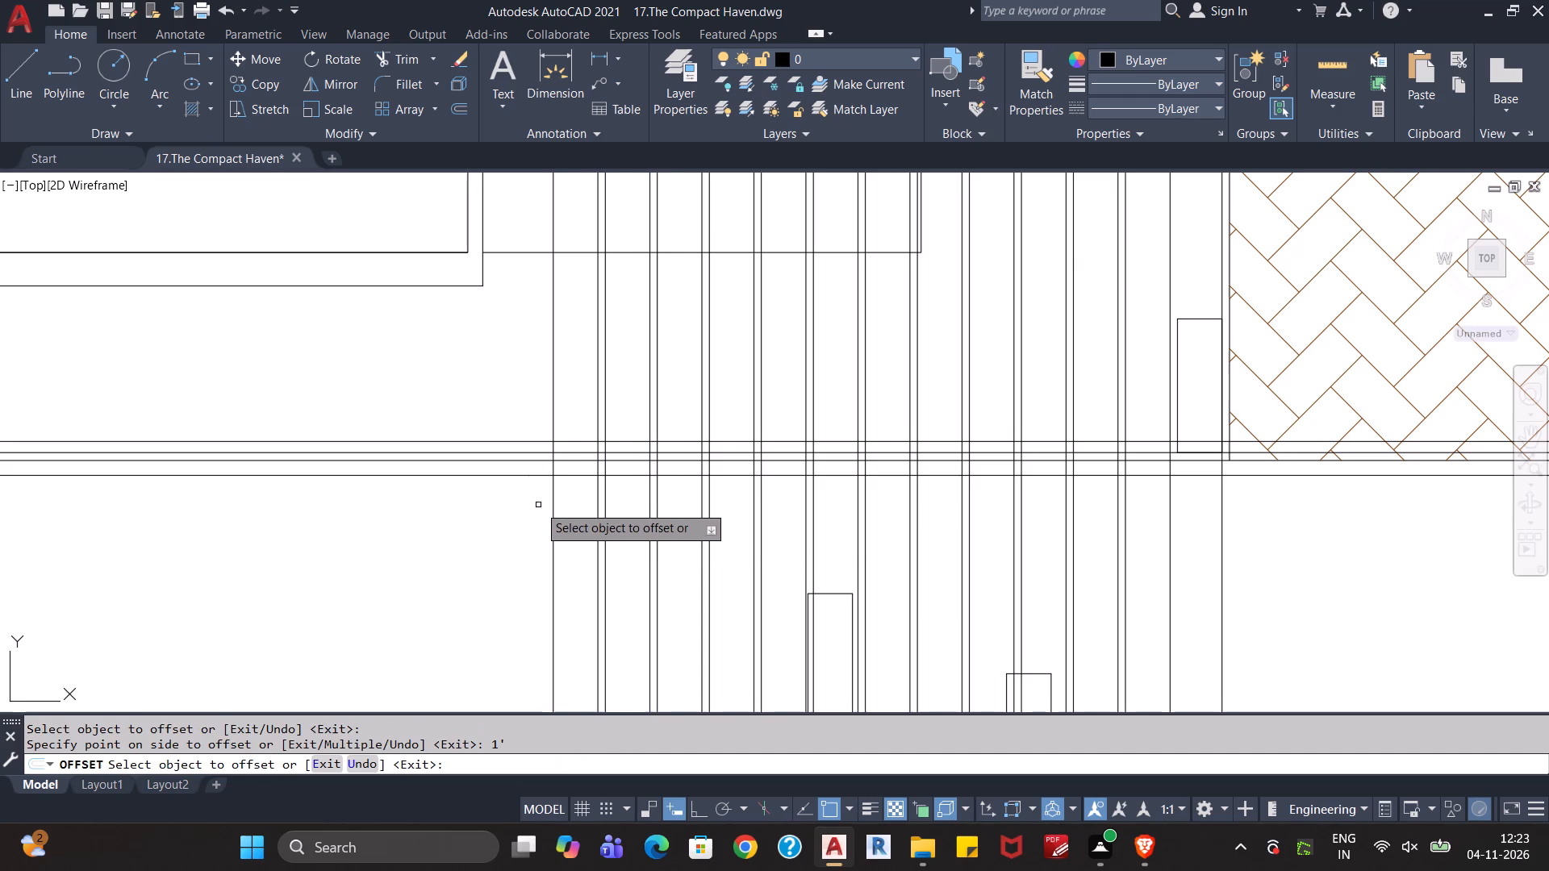
{"action": "left_click", "coordinate": [554, 492]}
{"action": "left_click", "coordinate": [544, 494]}
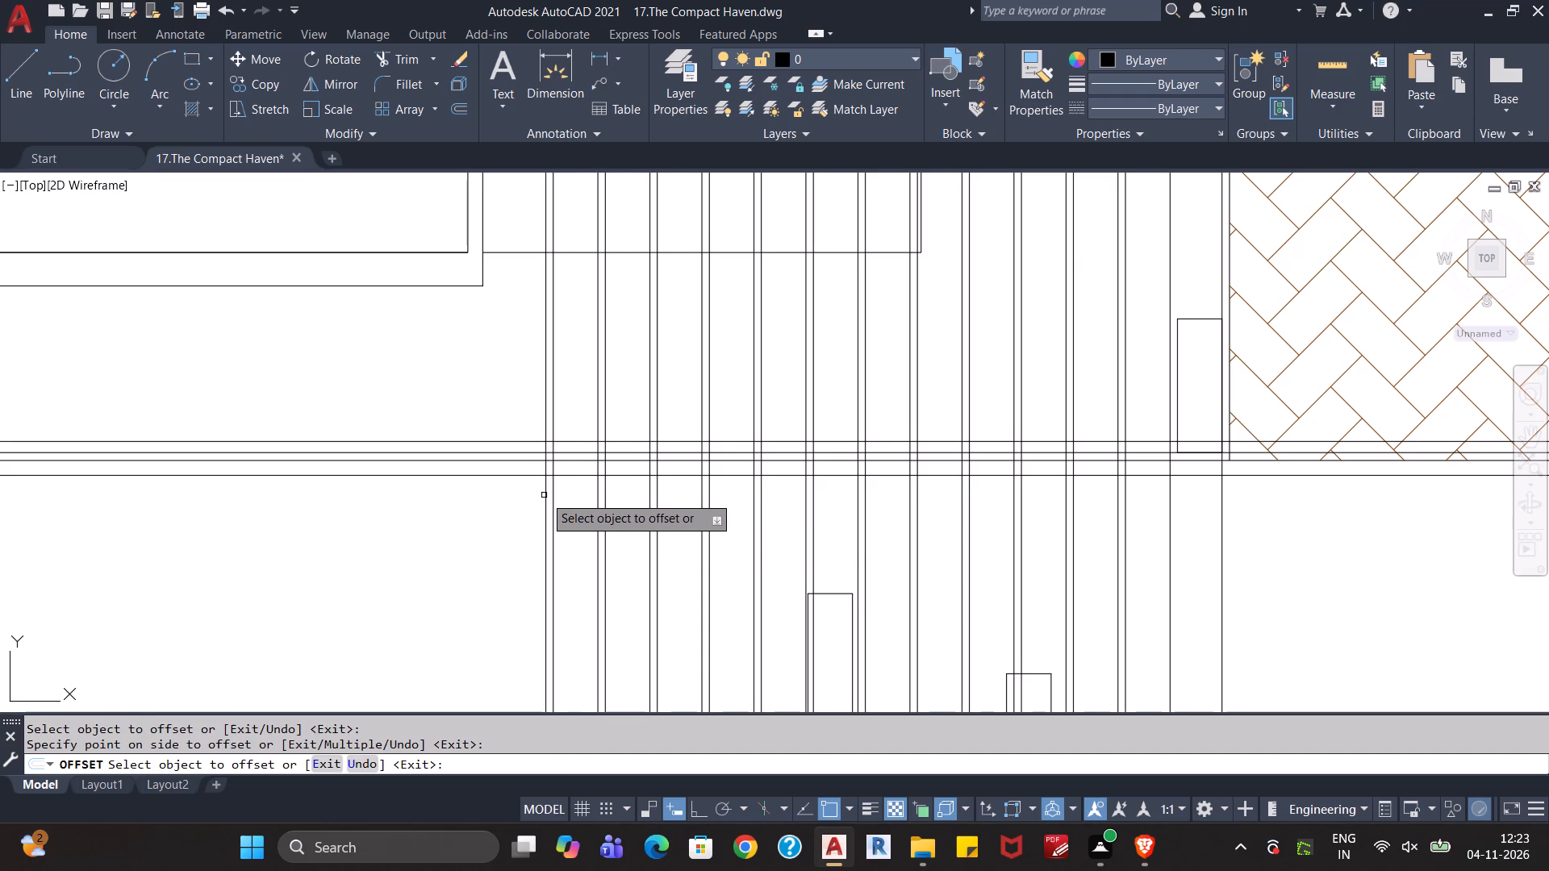
{"action": "left_click", "coordinate": [548, 495]}
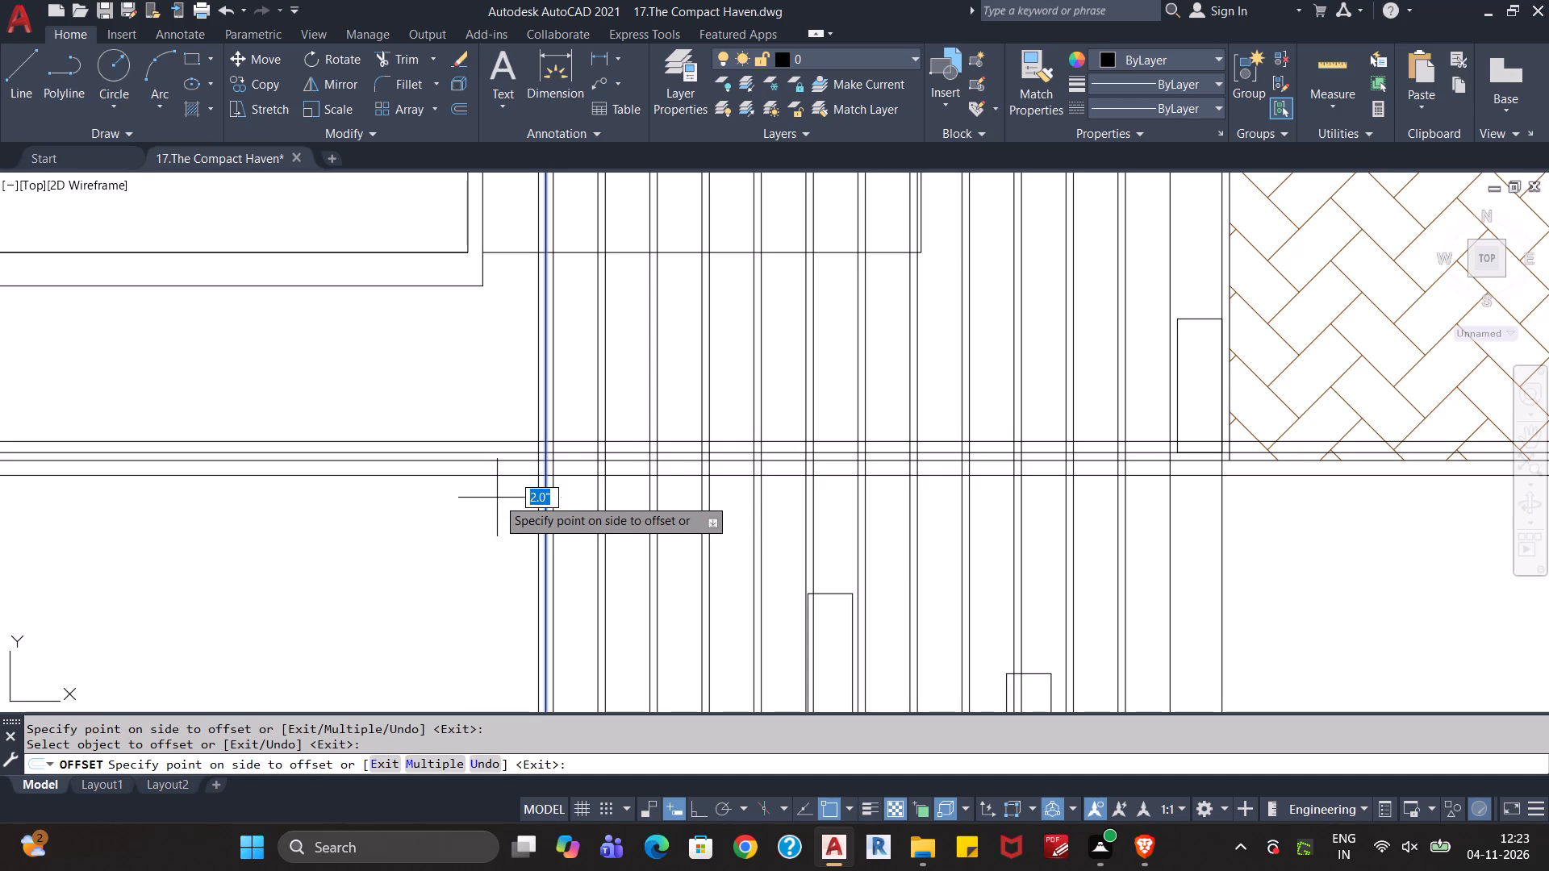
{"action": "type", "text": "1'"}
{"action": "key", "text": "Return"}
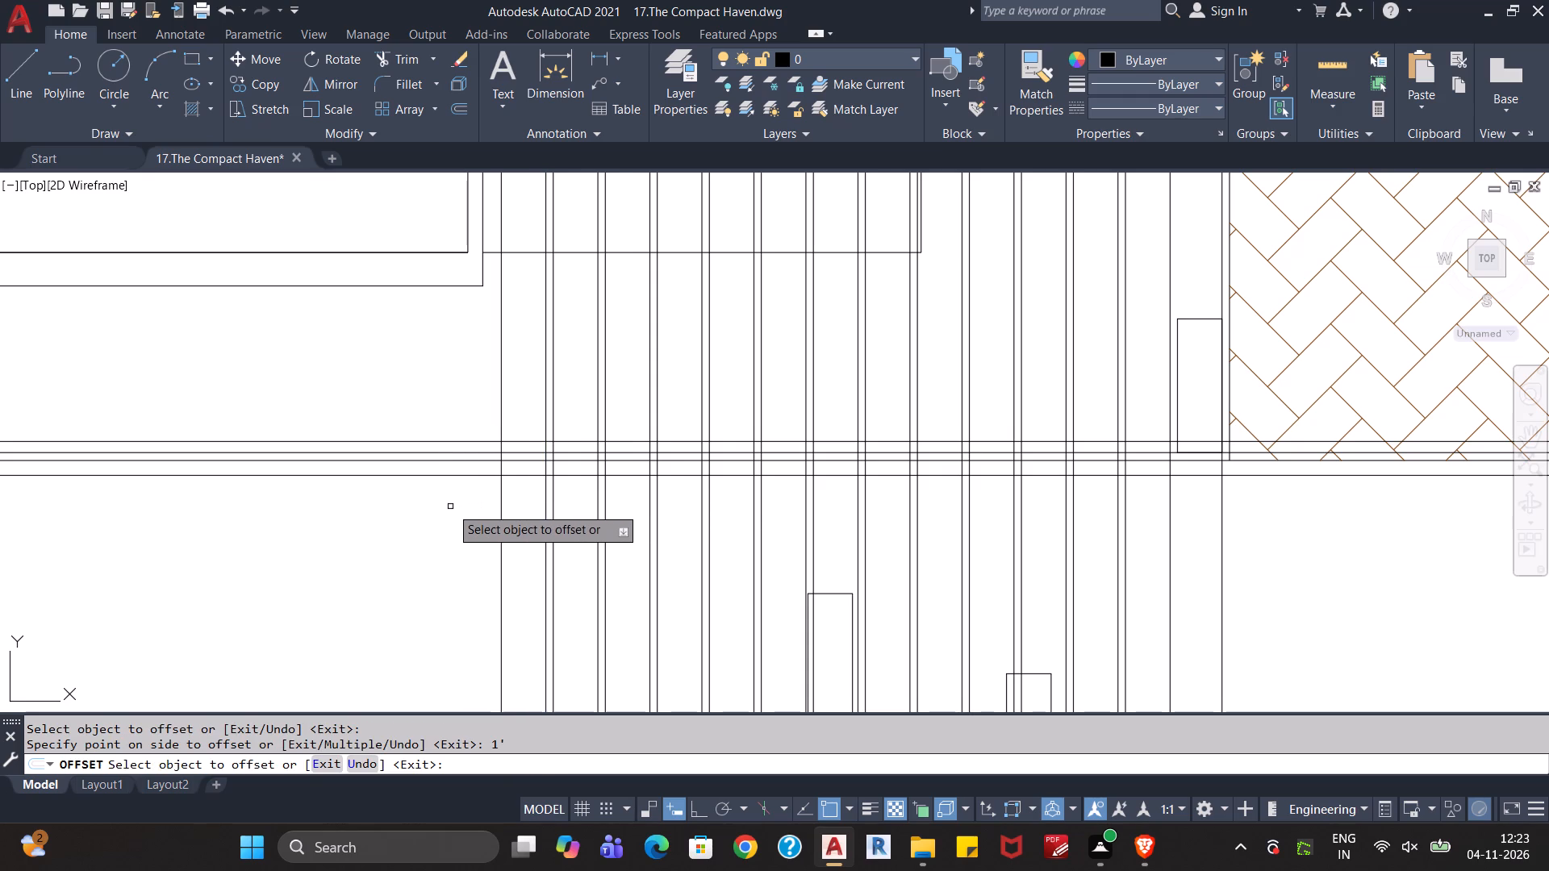
Finish the grid with one last 2" westward offset of the westernmost vertical line and a 1' offset from the new line.
{"action": "left_click", "coordinate": [499, 499]}
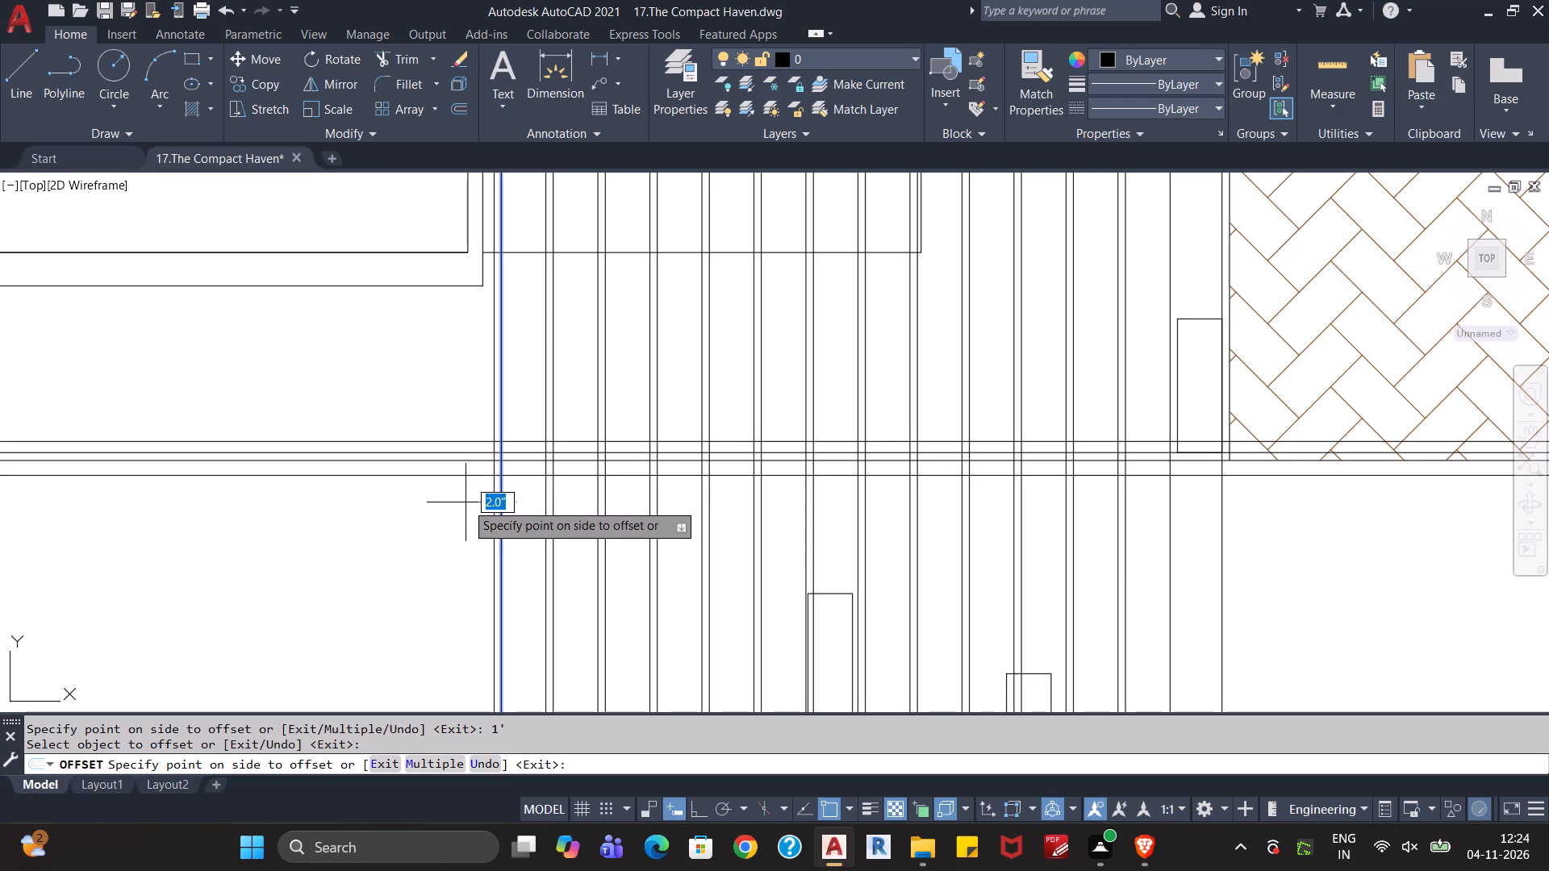
{"action": "left_click", "coordinate": [466, 502]}
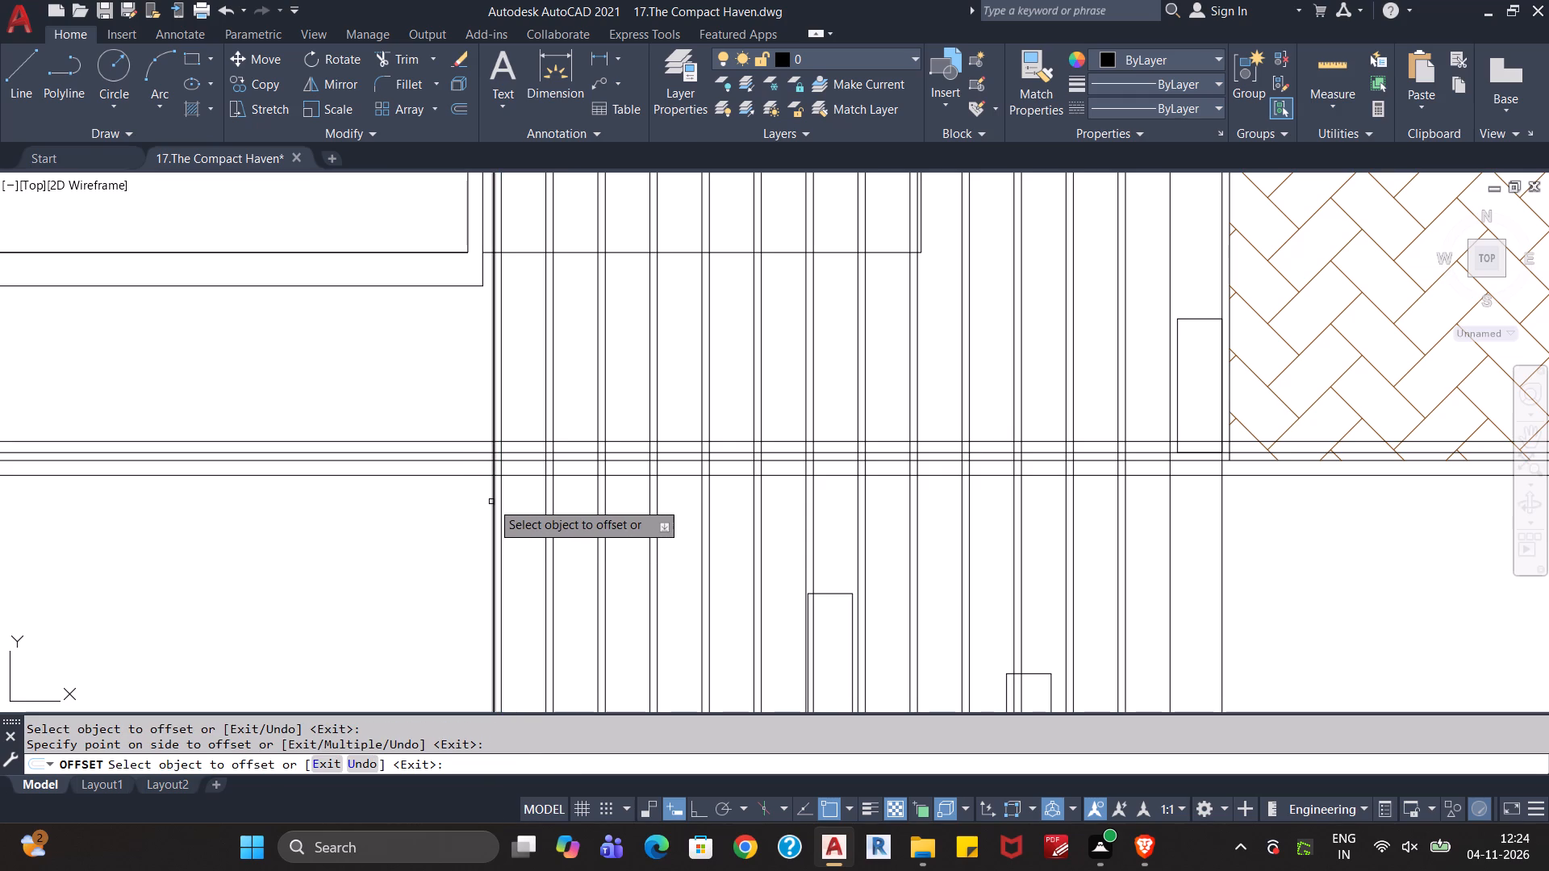
{"action": "left_click", "coordinate": [491, 501]}
{"action": "key", "text": "1"}
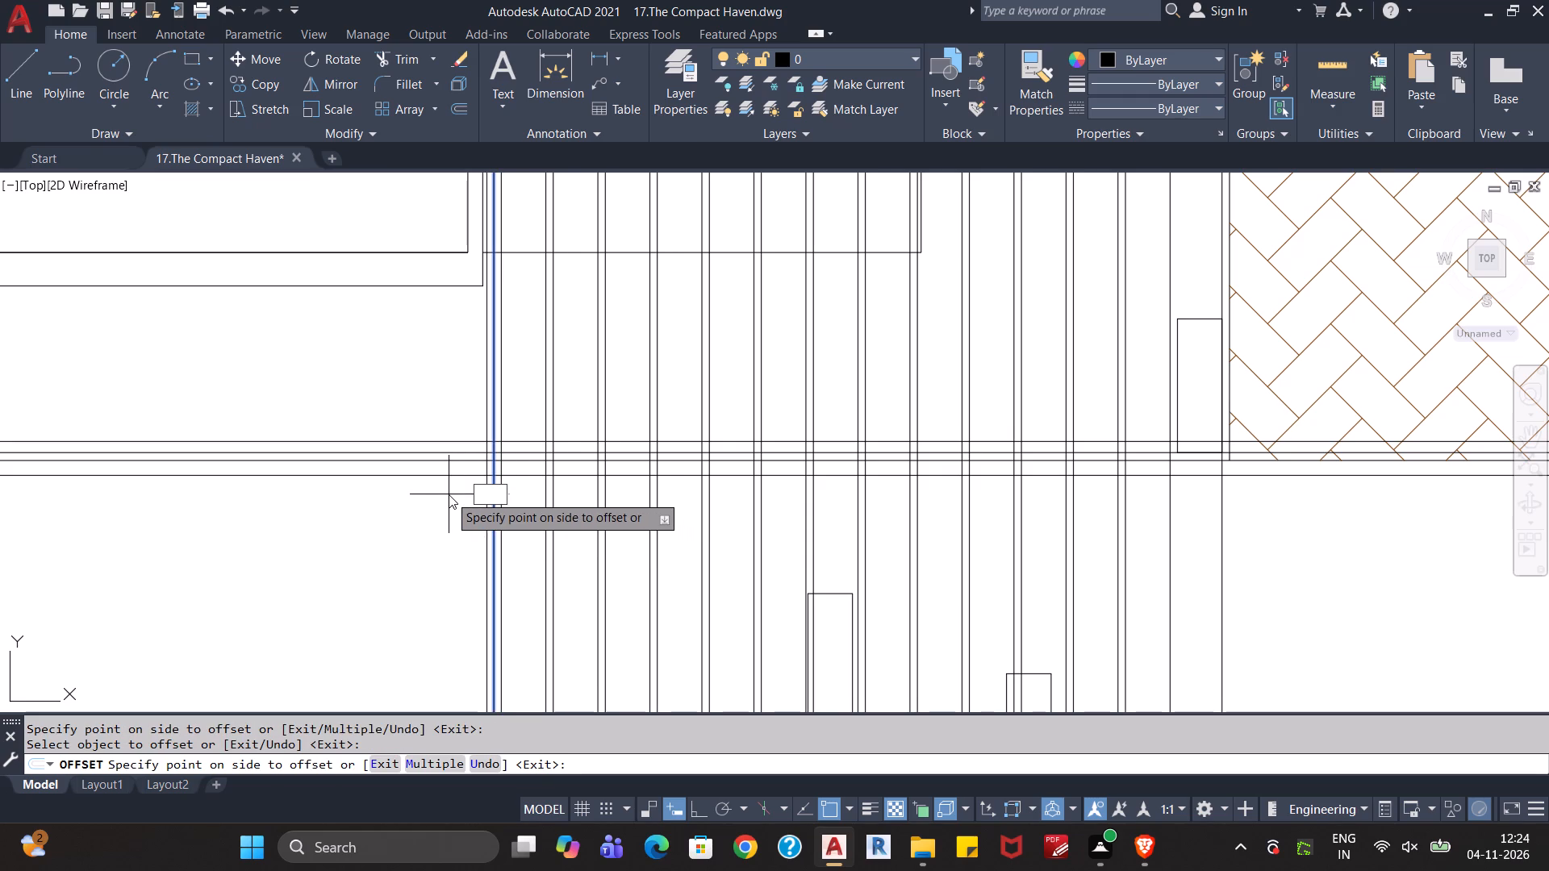
{"action": "key", "text": "apostrophe"}
{"action": "key", "text": "Return"}
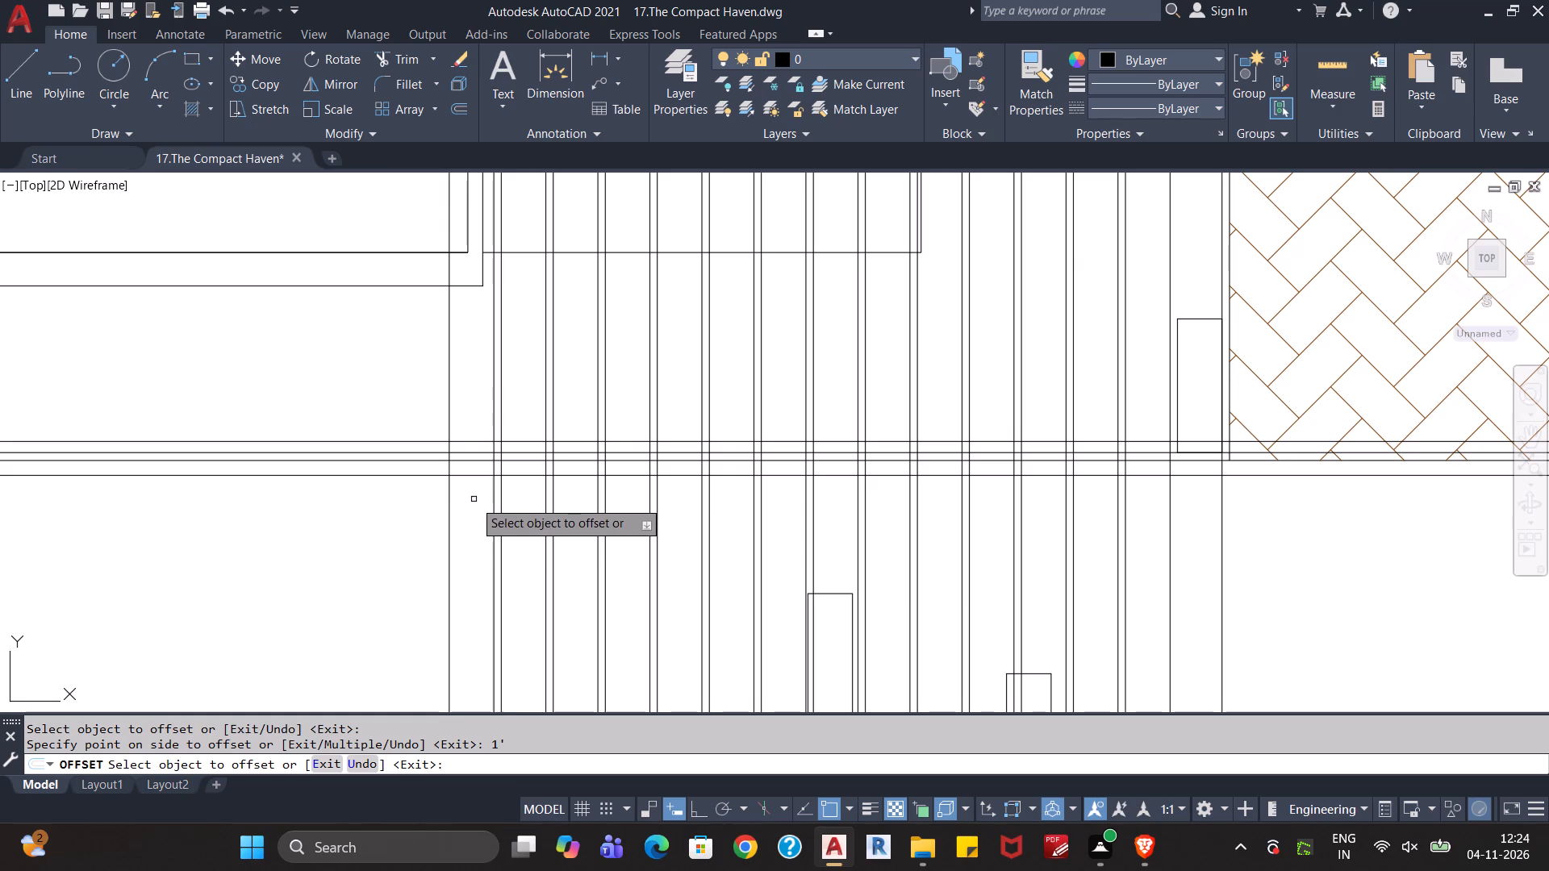
{"action": "key", "text": "Escape"}
{"action": "key", "text": "Escape"}
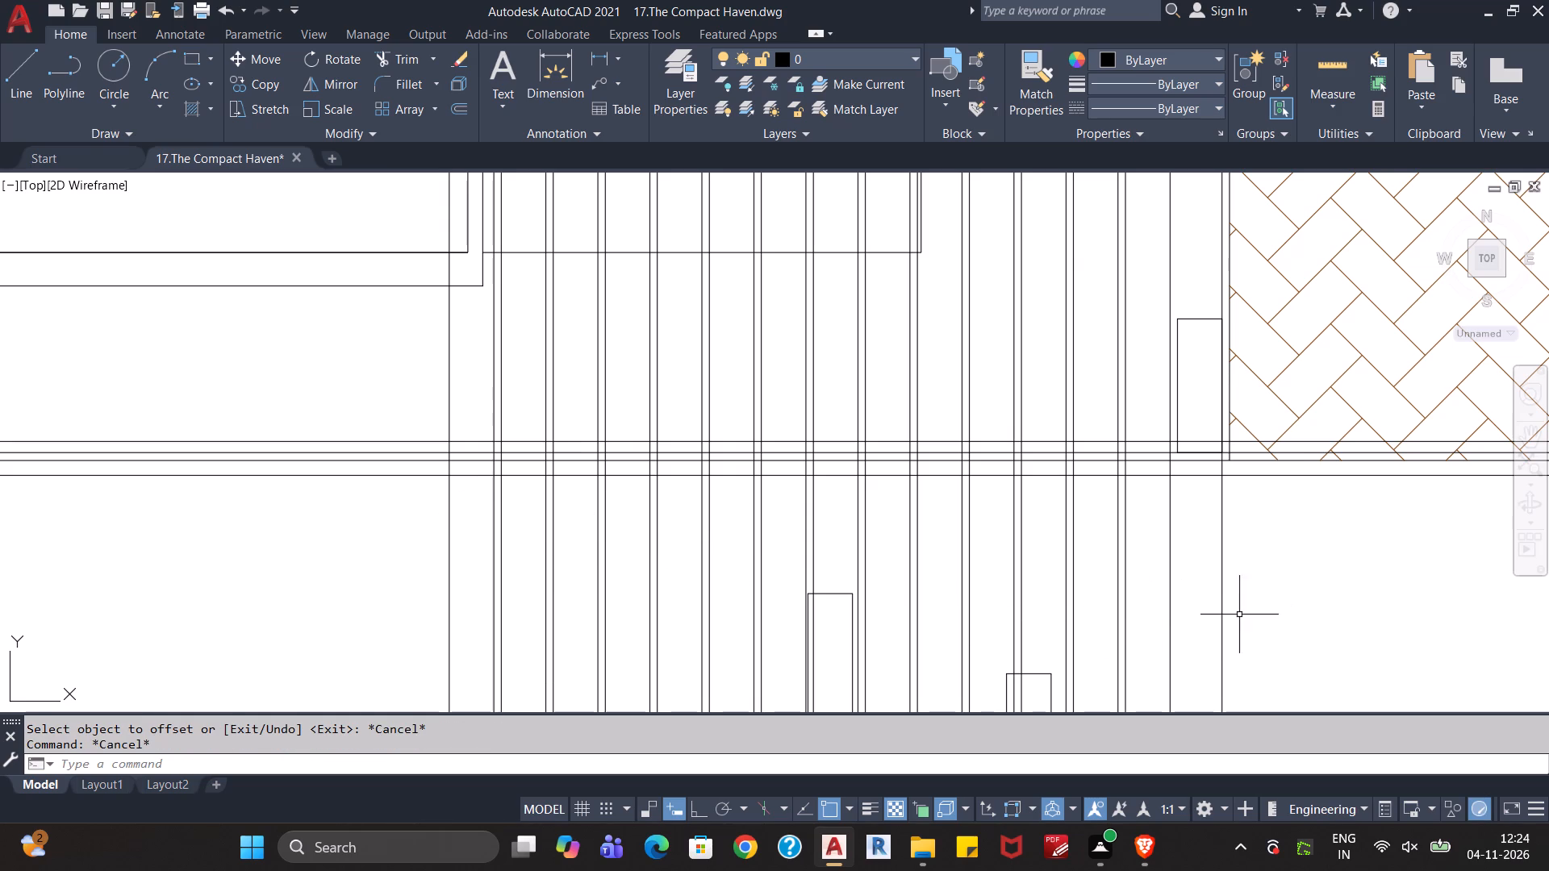
Copy the loose 1' by 3' rectangle into the second 1' bay west of the rectangle beside the herringbone paving, aligning their bases.
{"action": "middle_click_drag", "start_coordinate": [1309, 631], "coordinate": [1303, 610]}
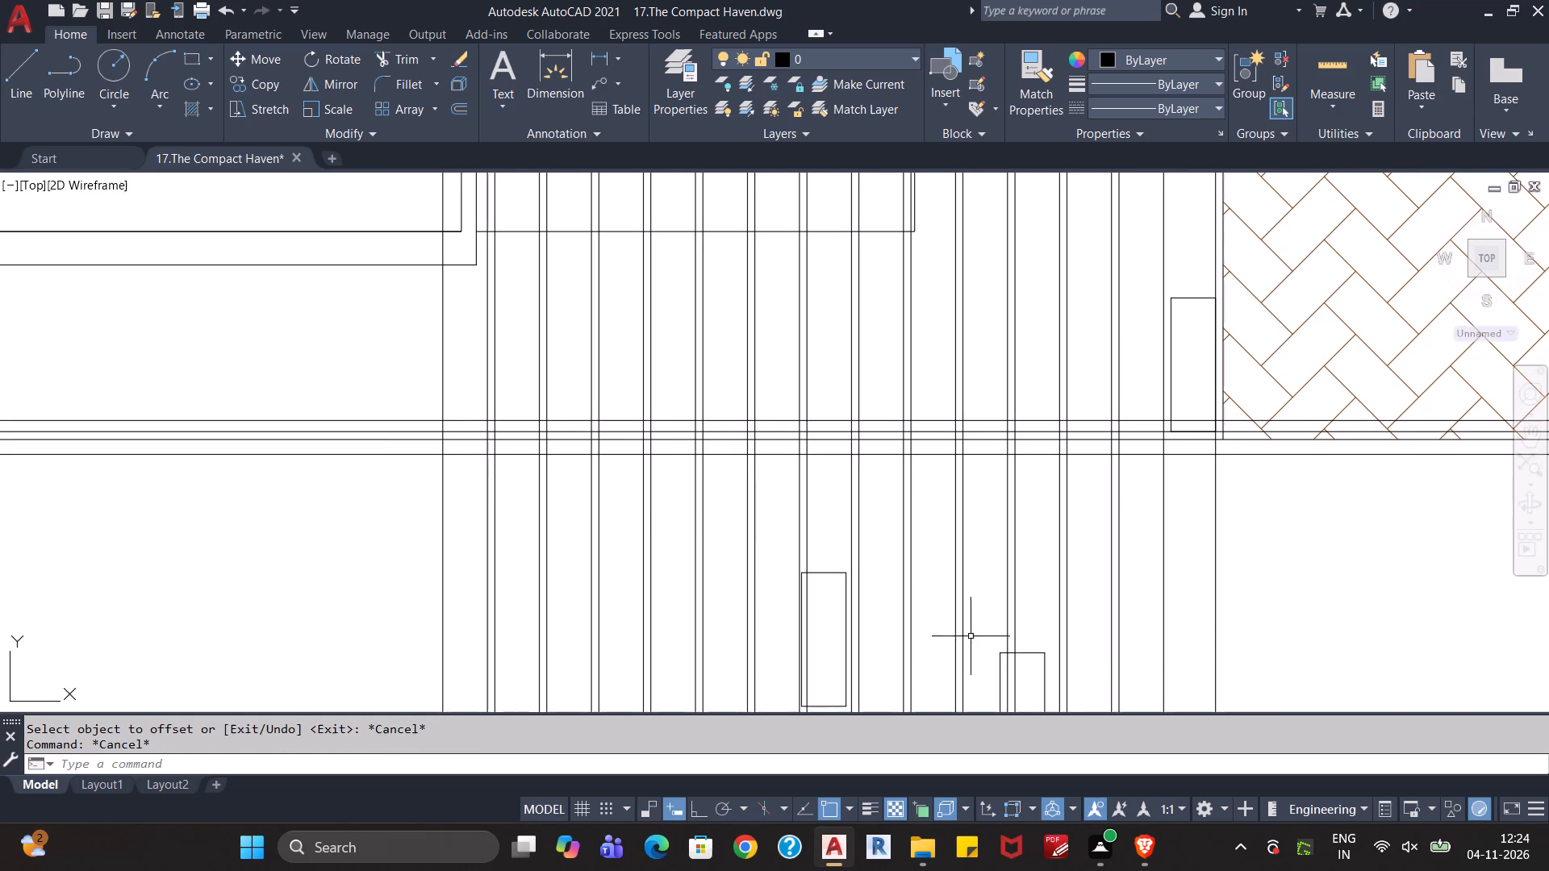
{"action": "left_click", "coordinate": [834, 572]}
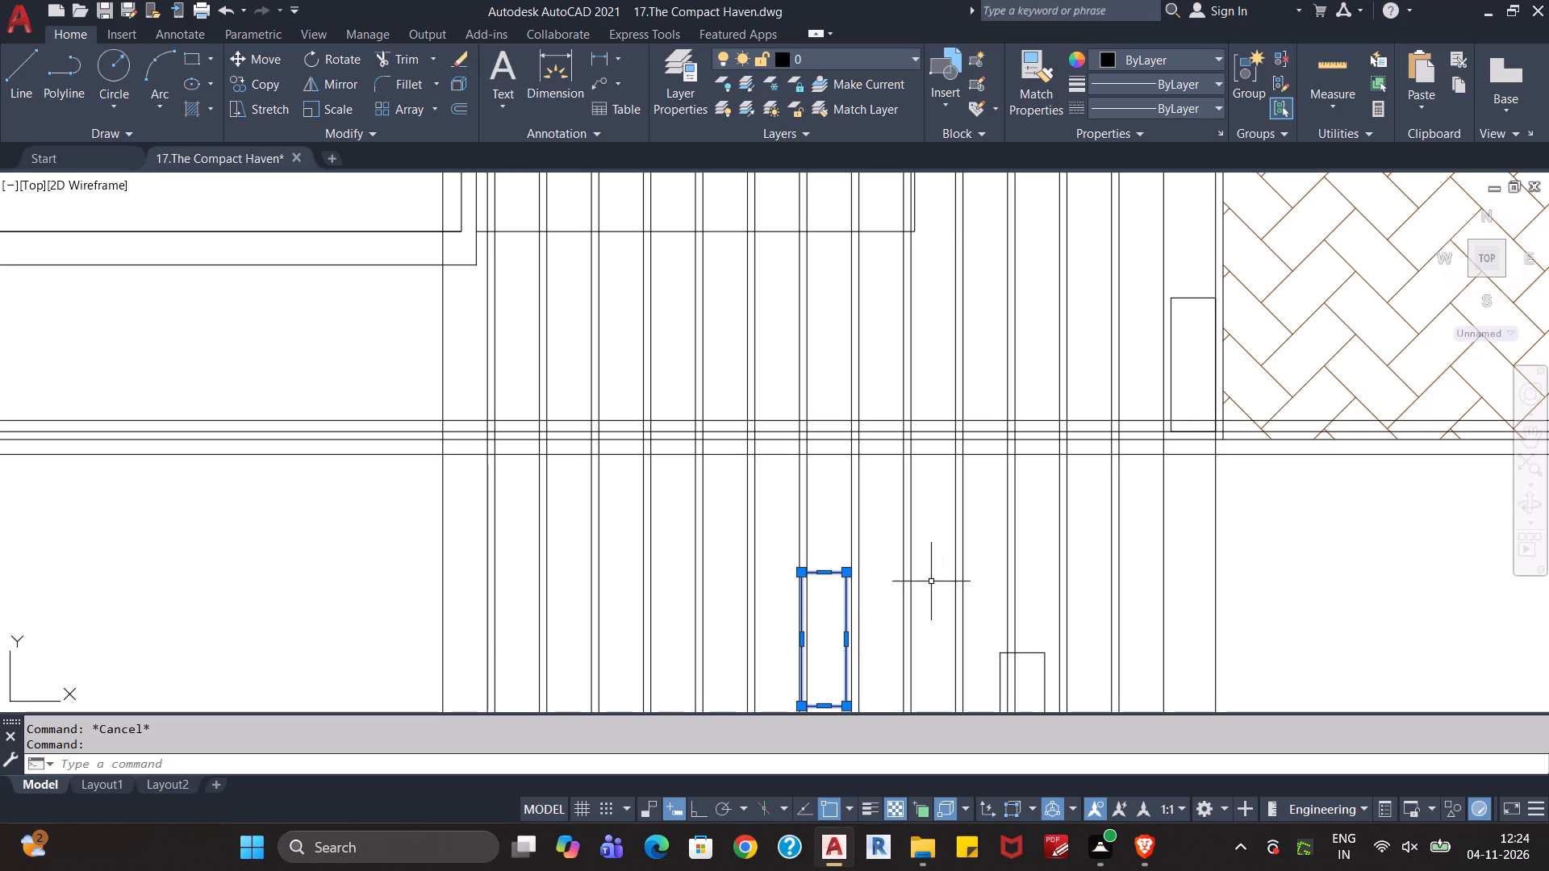
{"action": "key", "text": "ctrl+c"}
{"action": "key", "text": "ctrl+v"}
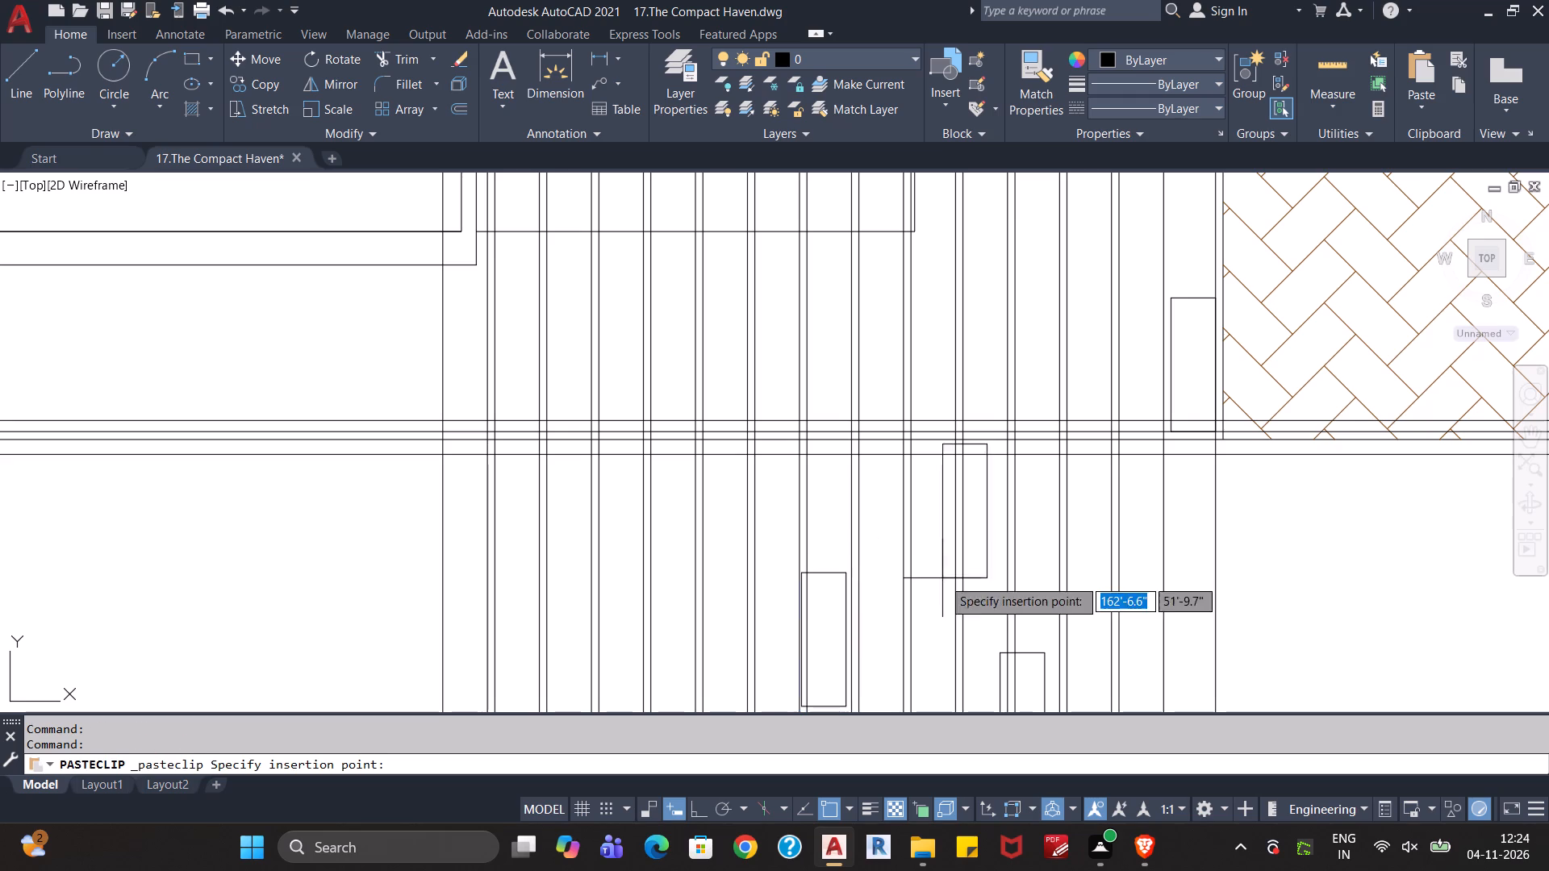
{"action": "left_click", "coordinate": [1073, 431]}
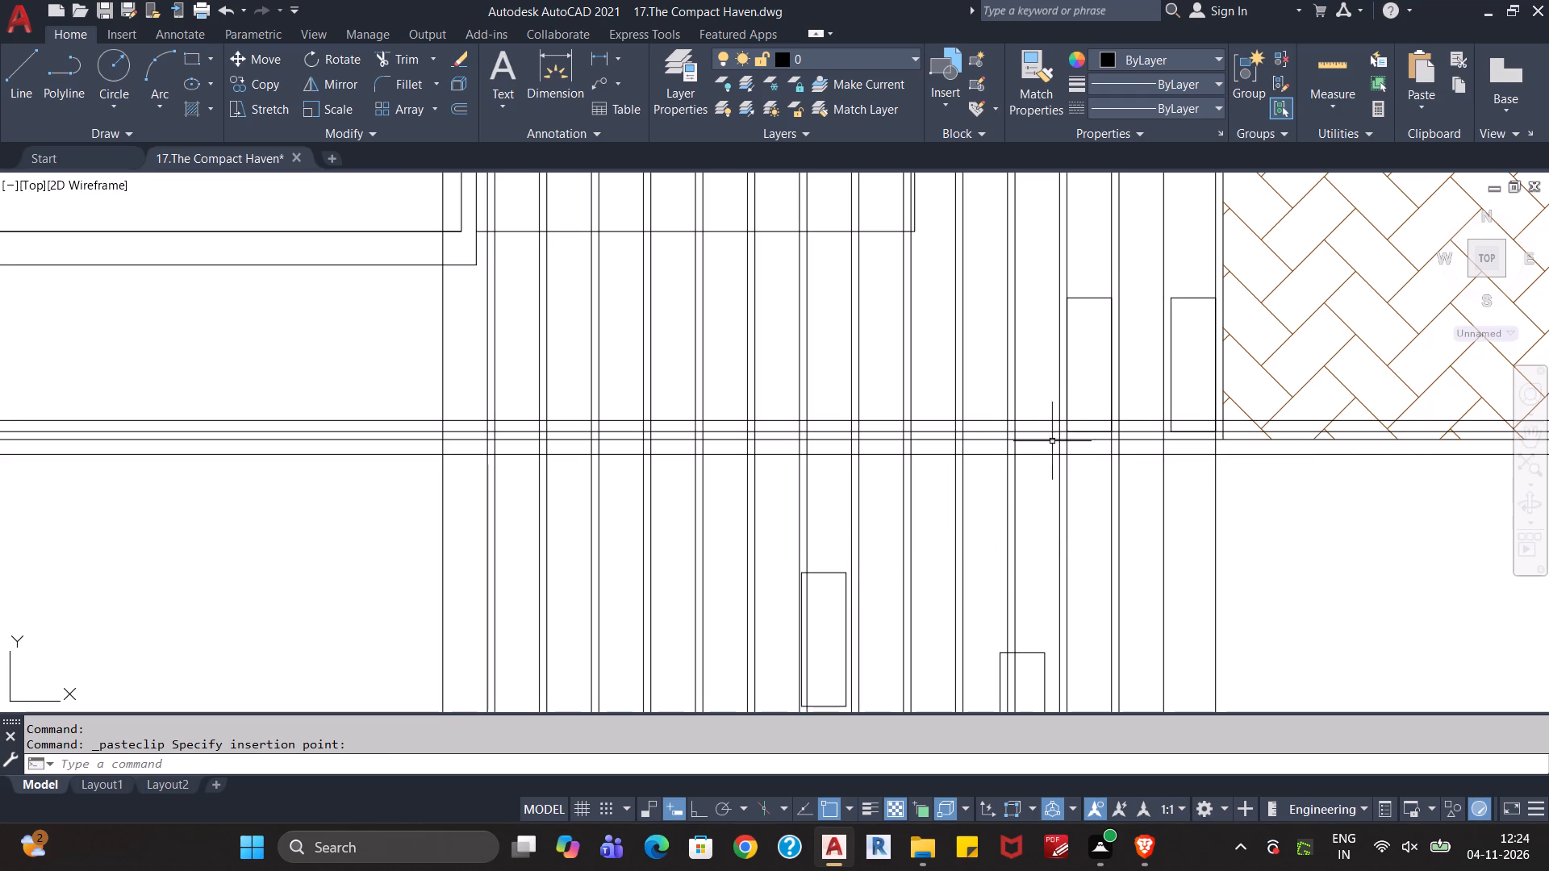
Place another 1' by 3' rectangle copy two bays west of the last one, with its base on the same horizontal construction line.
{"action": "key", "text": "ctrl+v"}
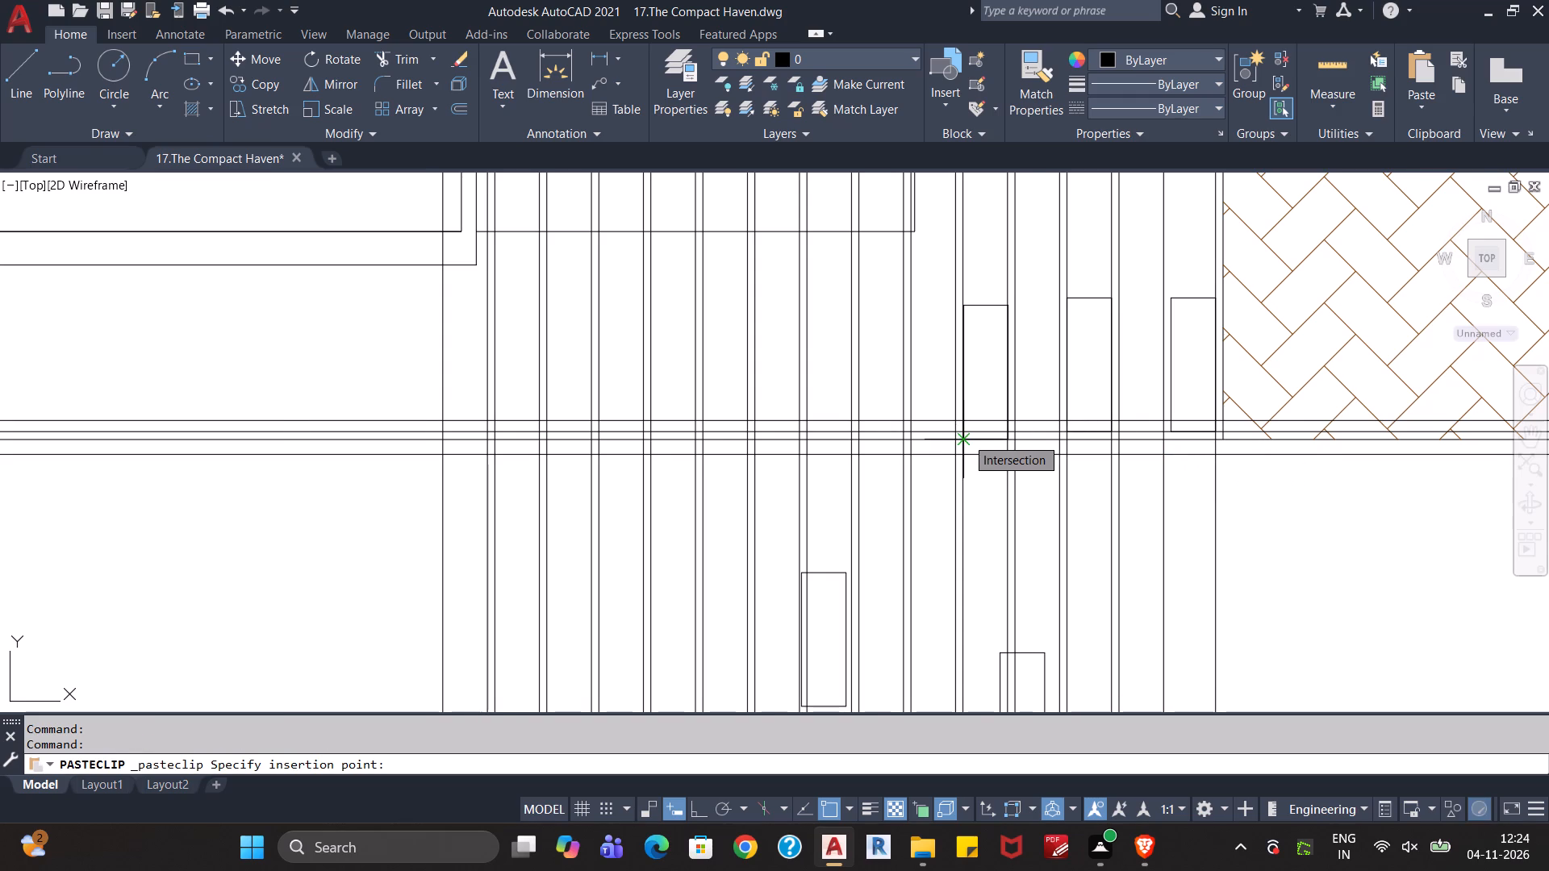
{"action": "scroll", "coordinate": [966, 437], "scroll_direction": "up", "scroll_amount": 1}
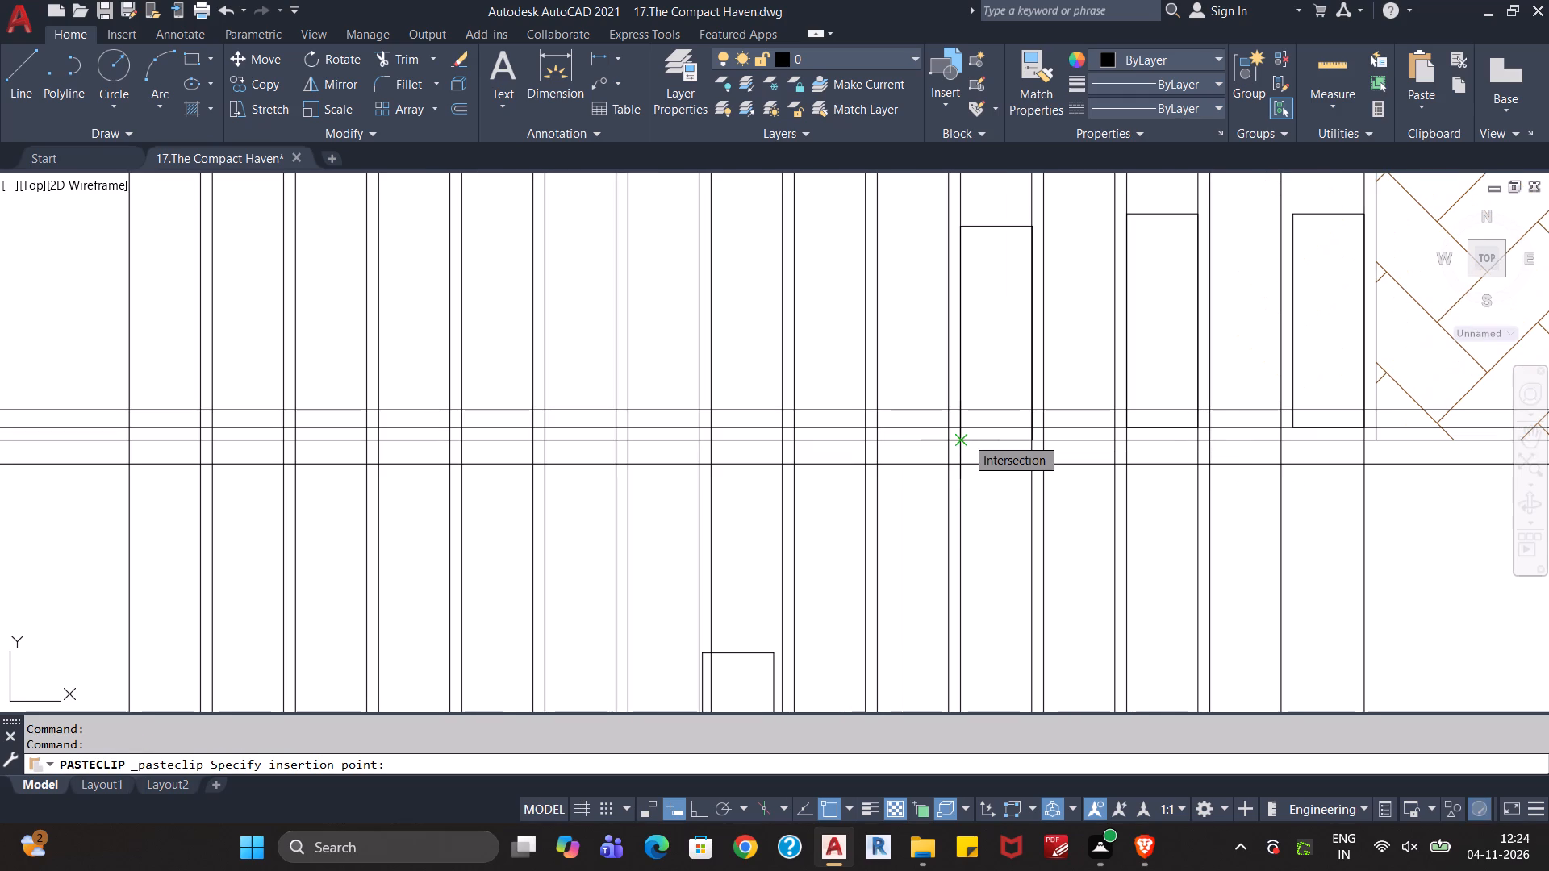
{"action": "left_click", "coordinate": [967, 428]}
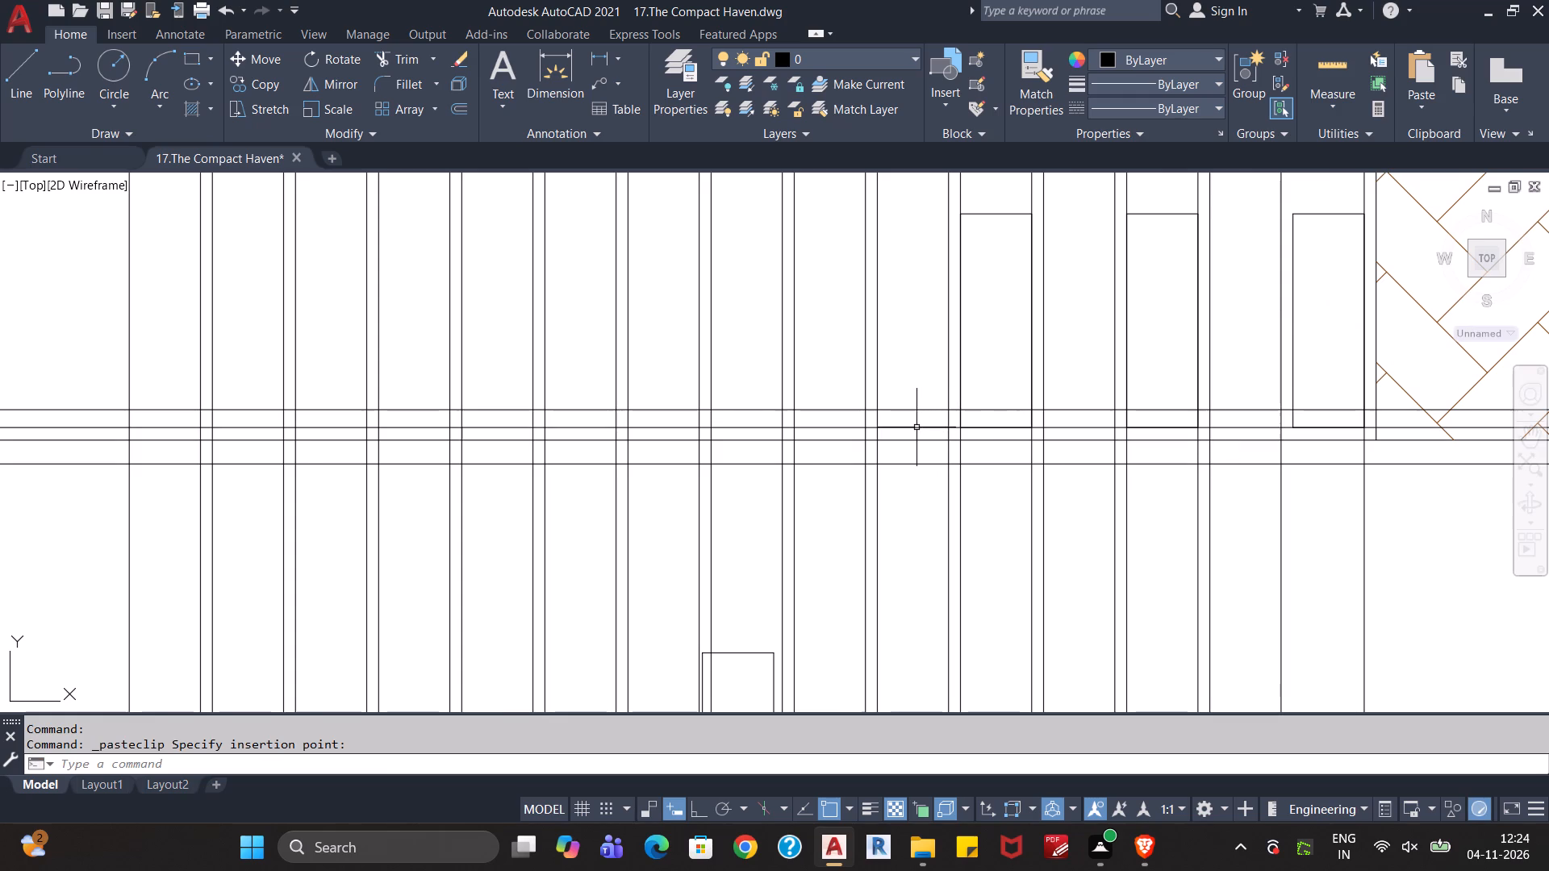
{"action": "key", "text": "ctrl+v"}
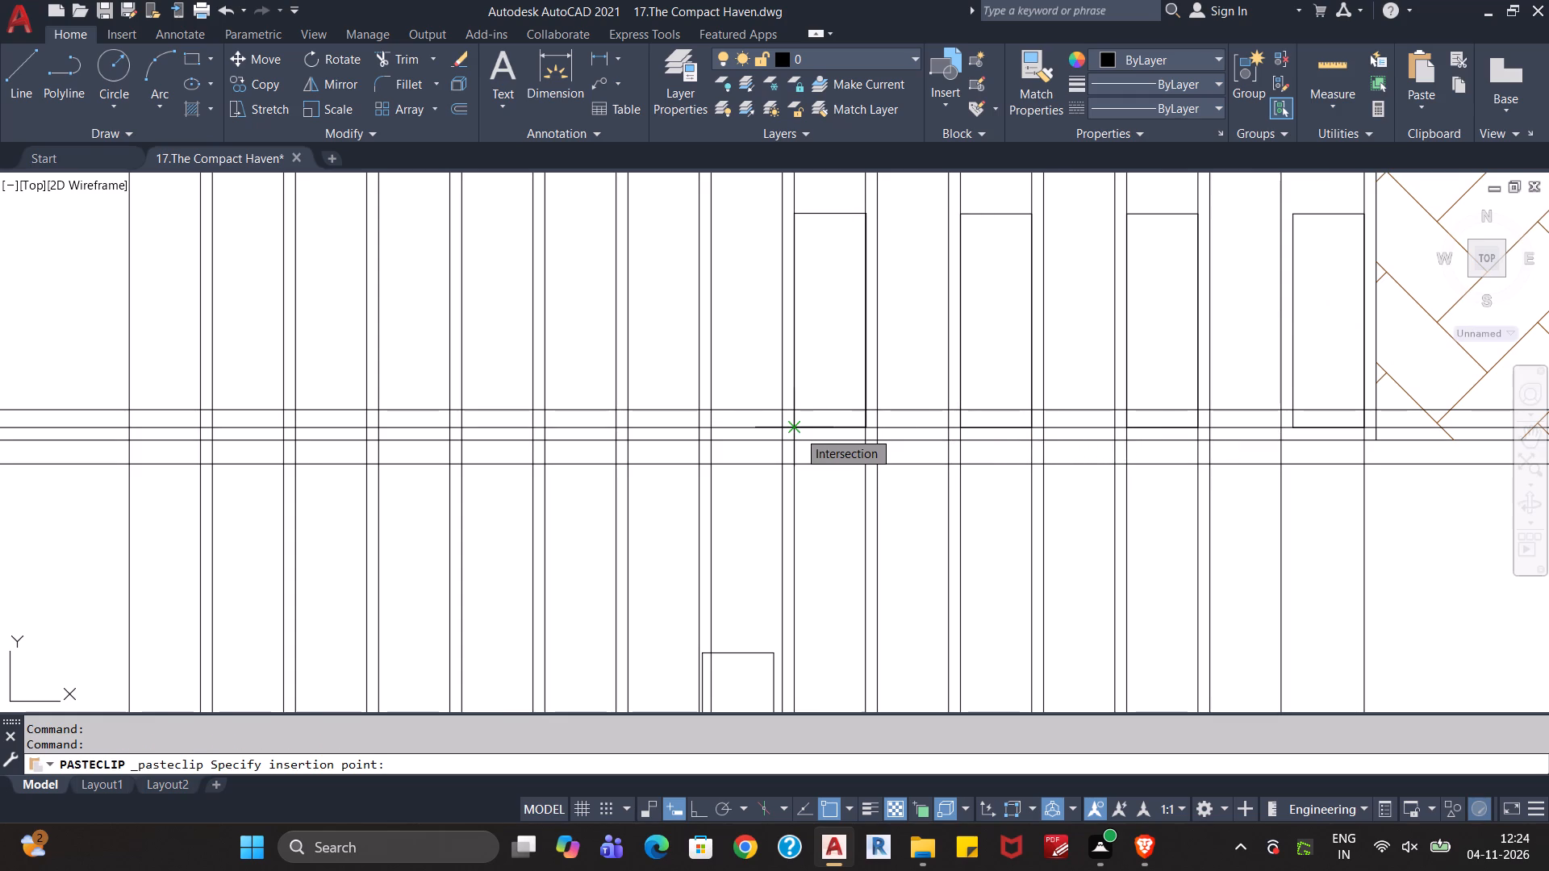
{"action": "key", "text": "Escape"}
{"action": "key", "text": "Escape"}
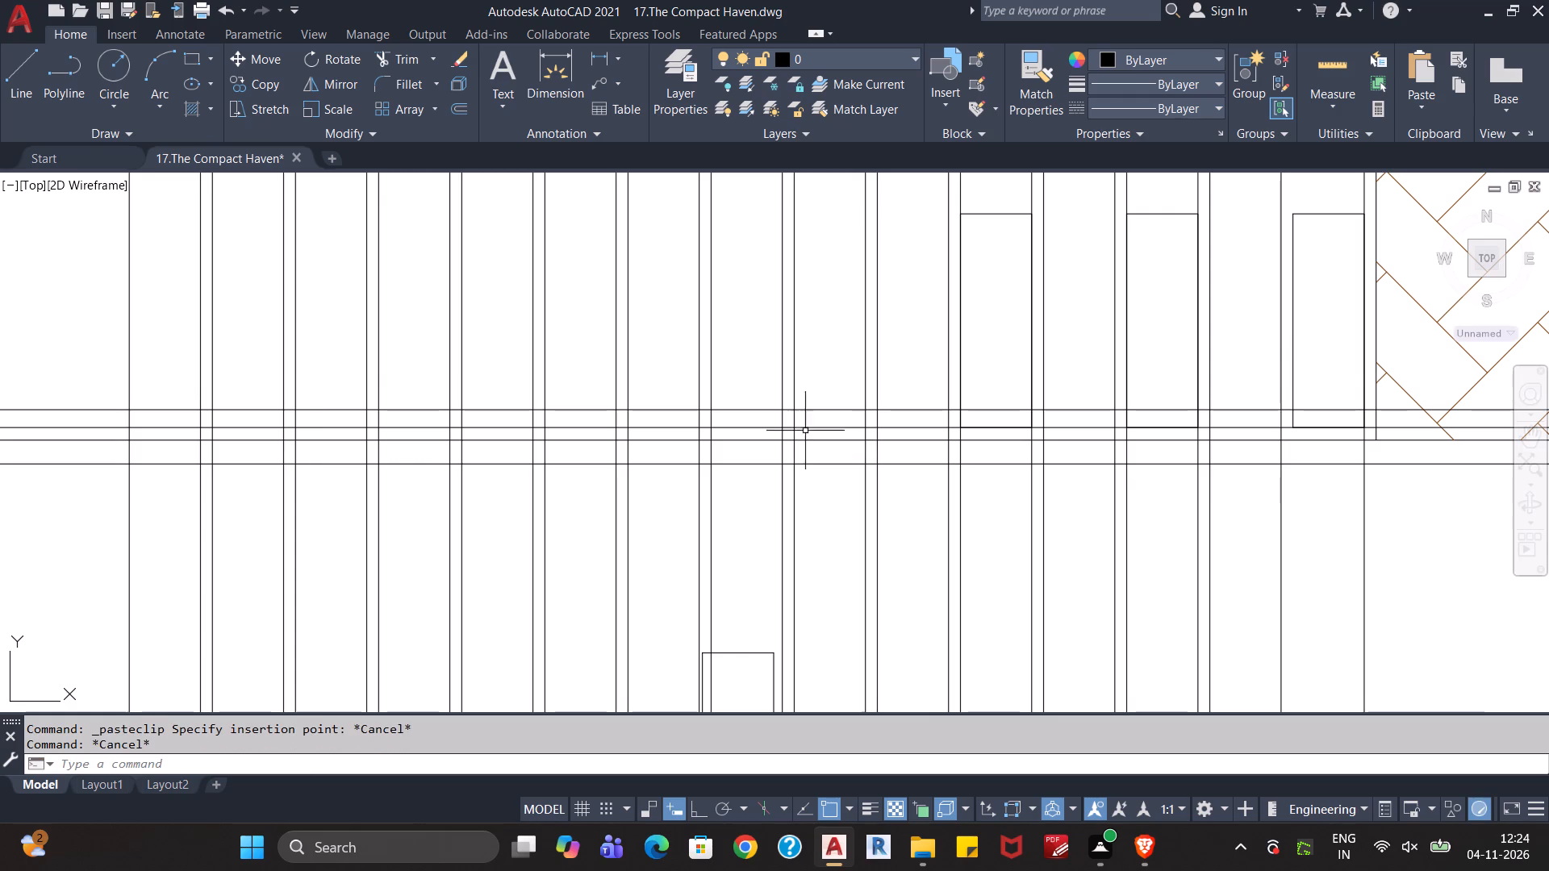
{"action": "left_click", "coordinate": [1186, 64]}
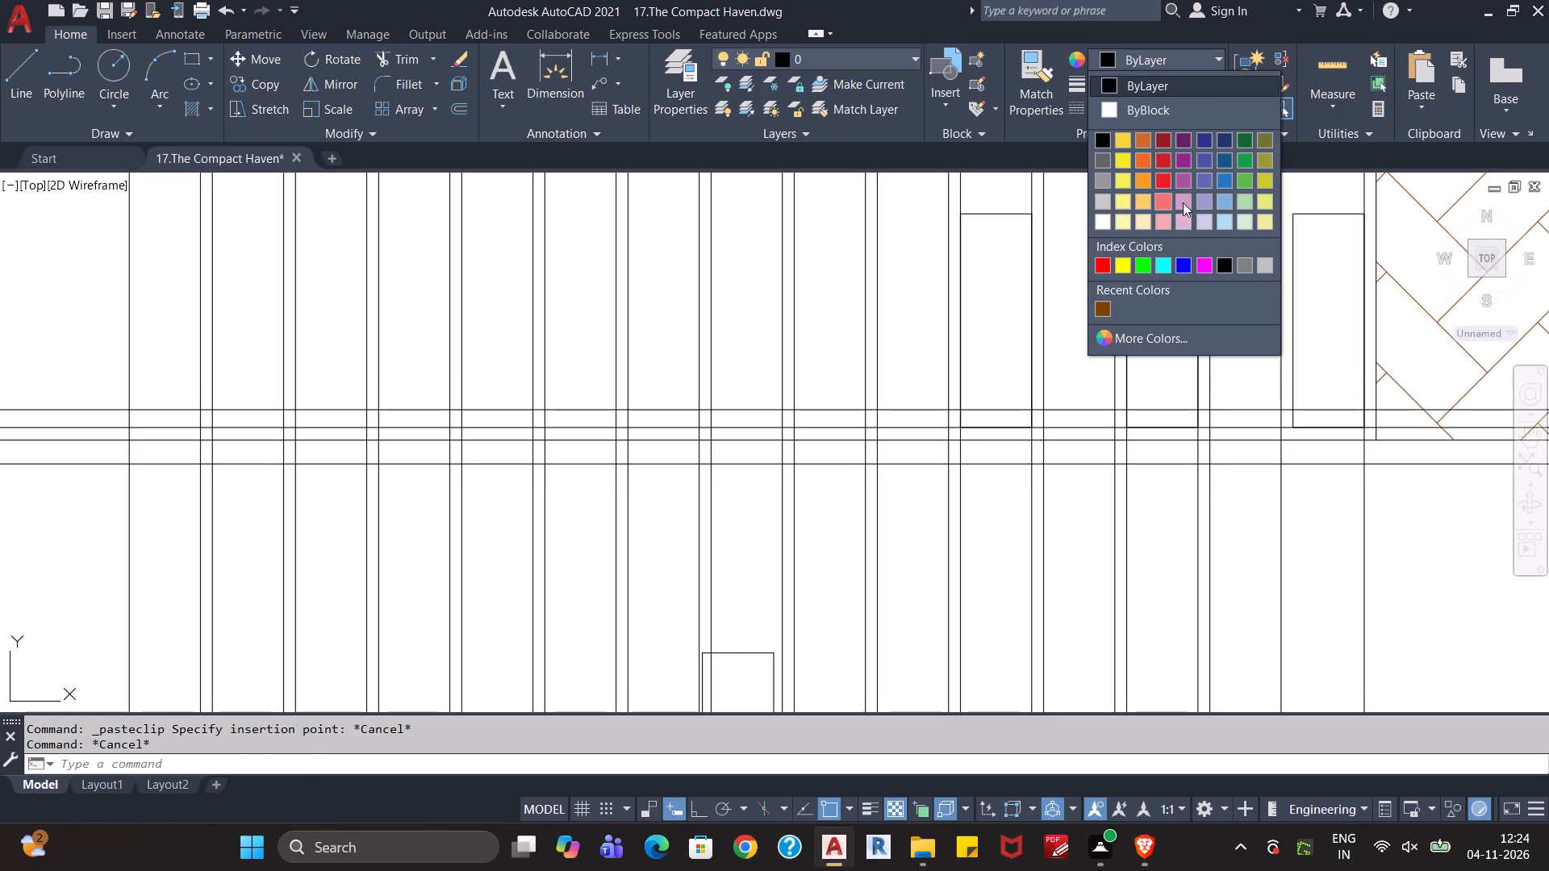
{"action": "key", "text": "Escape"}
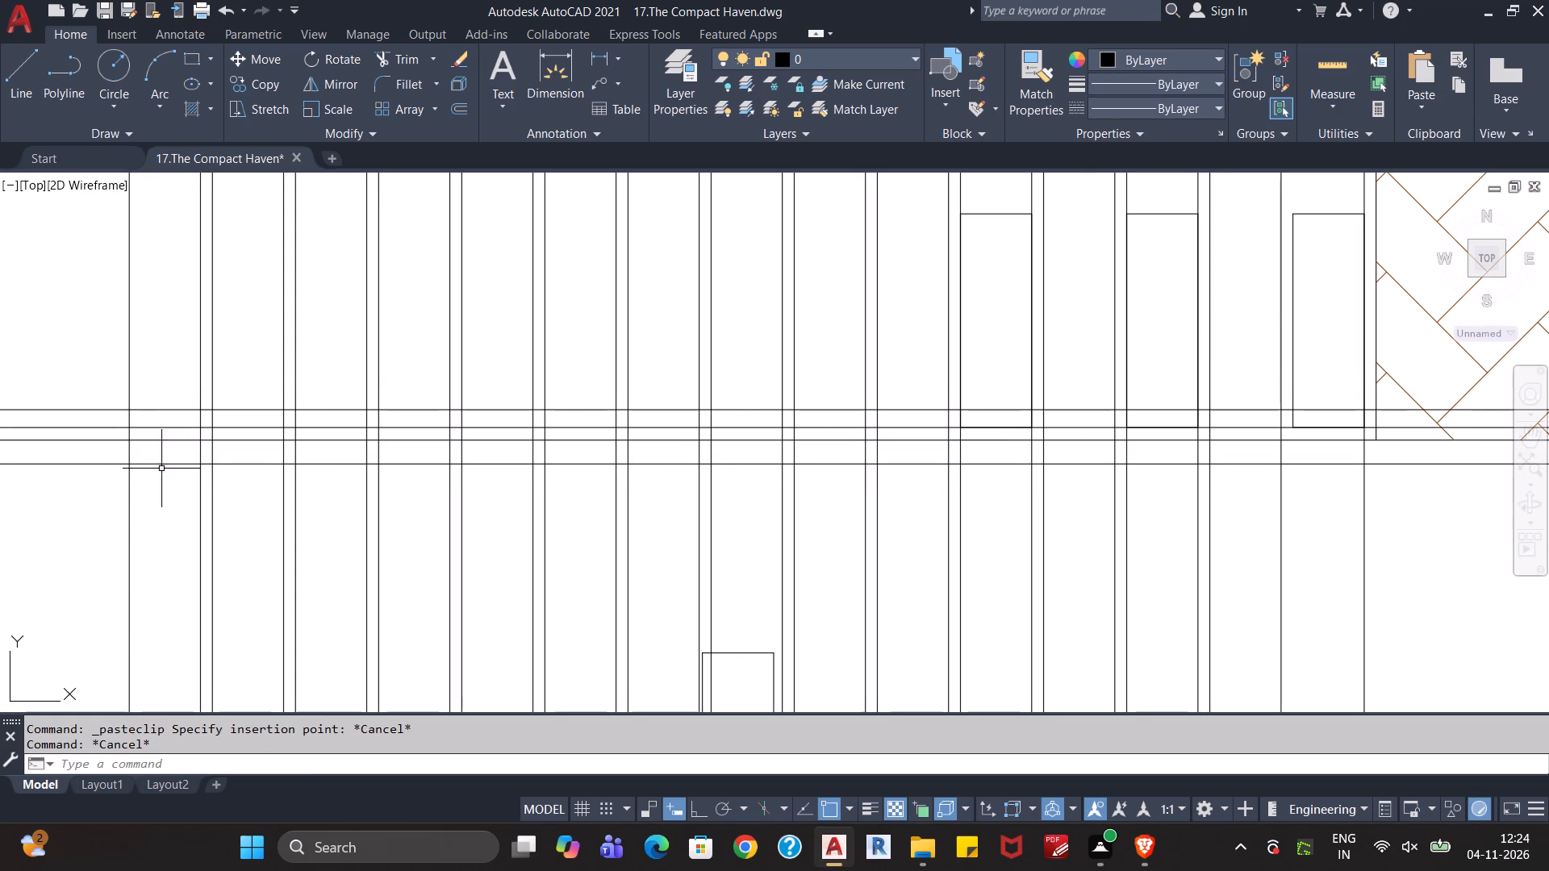
Color the horizontal construction line along the bases of the 1' by 3' rectangles blue.
{"action": "left_click", "coordinate": [103, 427]}
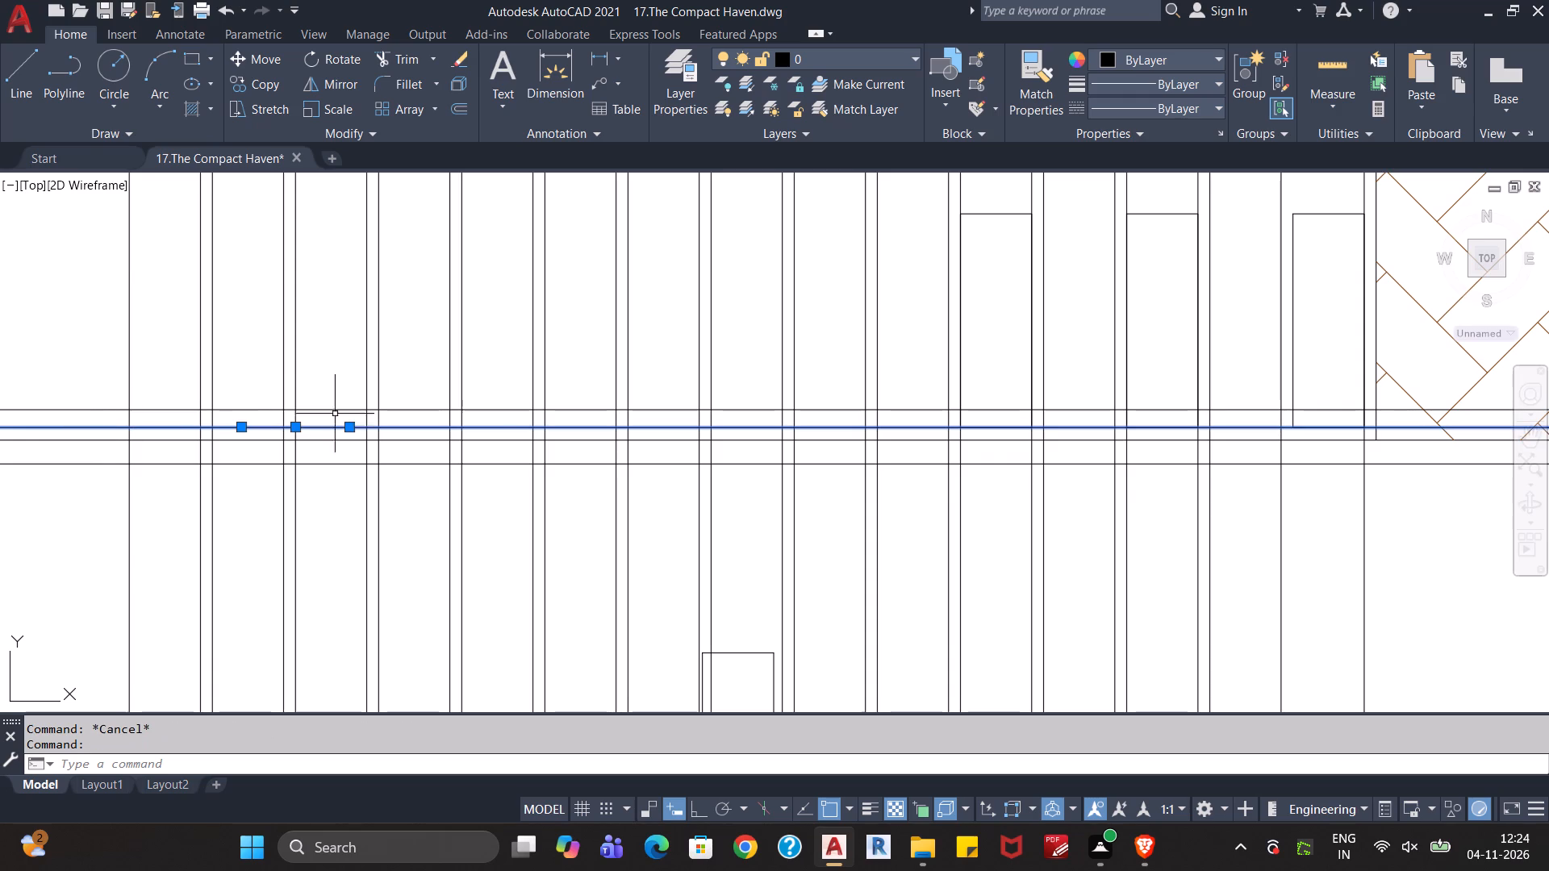
{"action": "left_click", "coordinate": [1150, 59]}
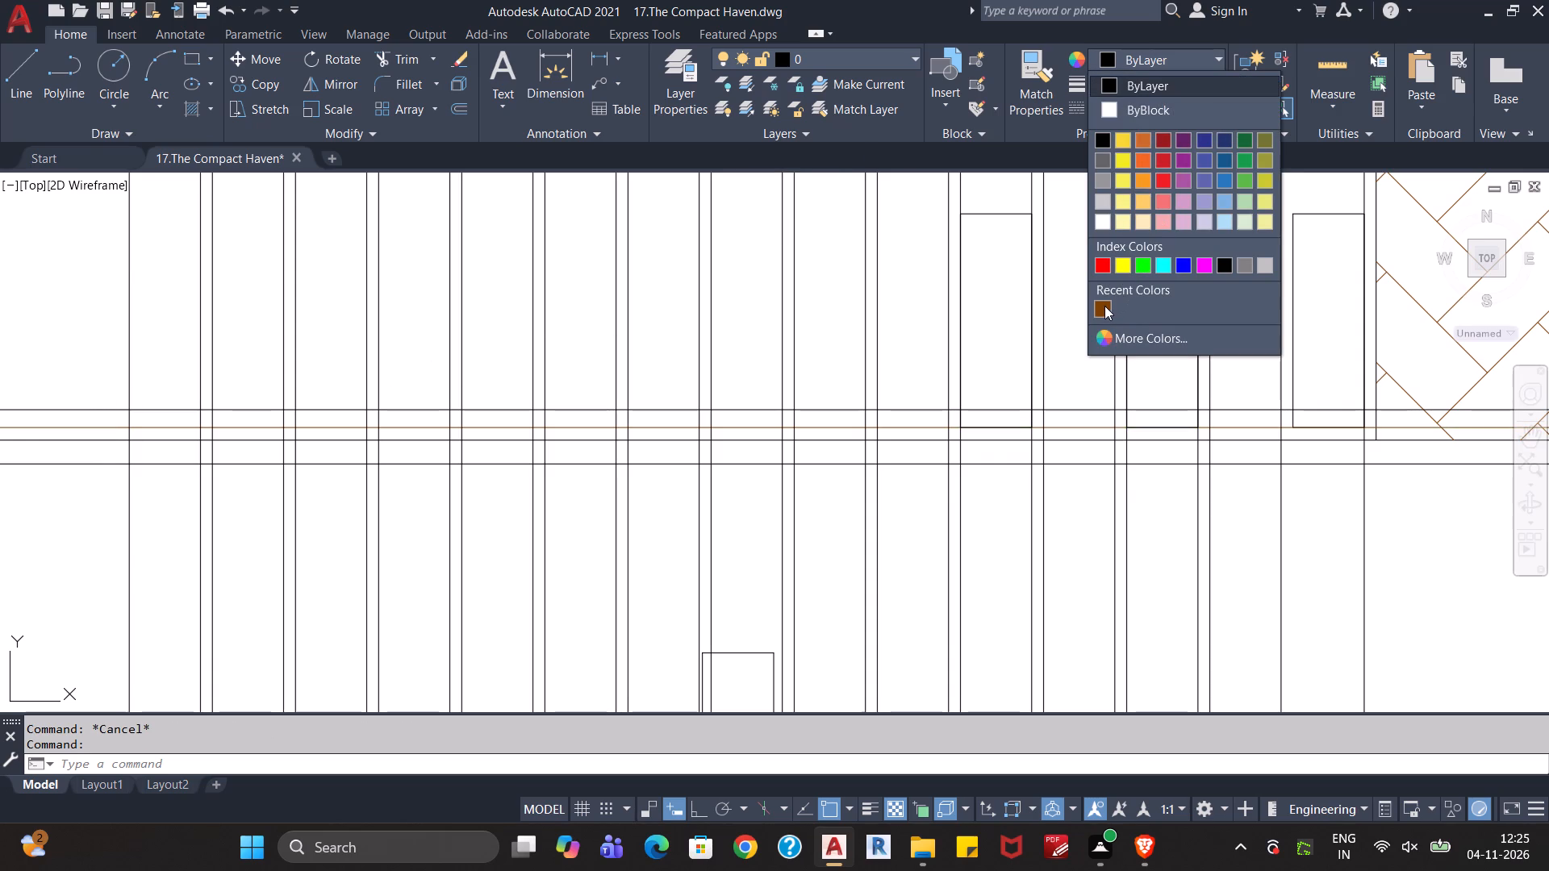
{"action": "left_click", "coordinate": [1182, 265]}
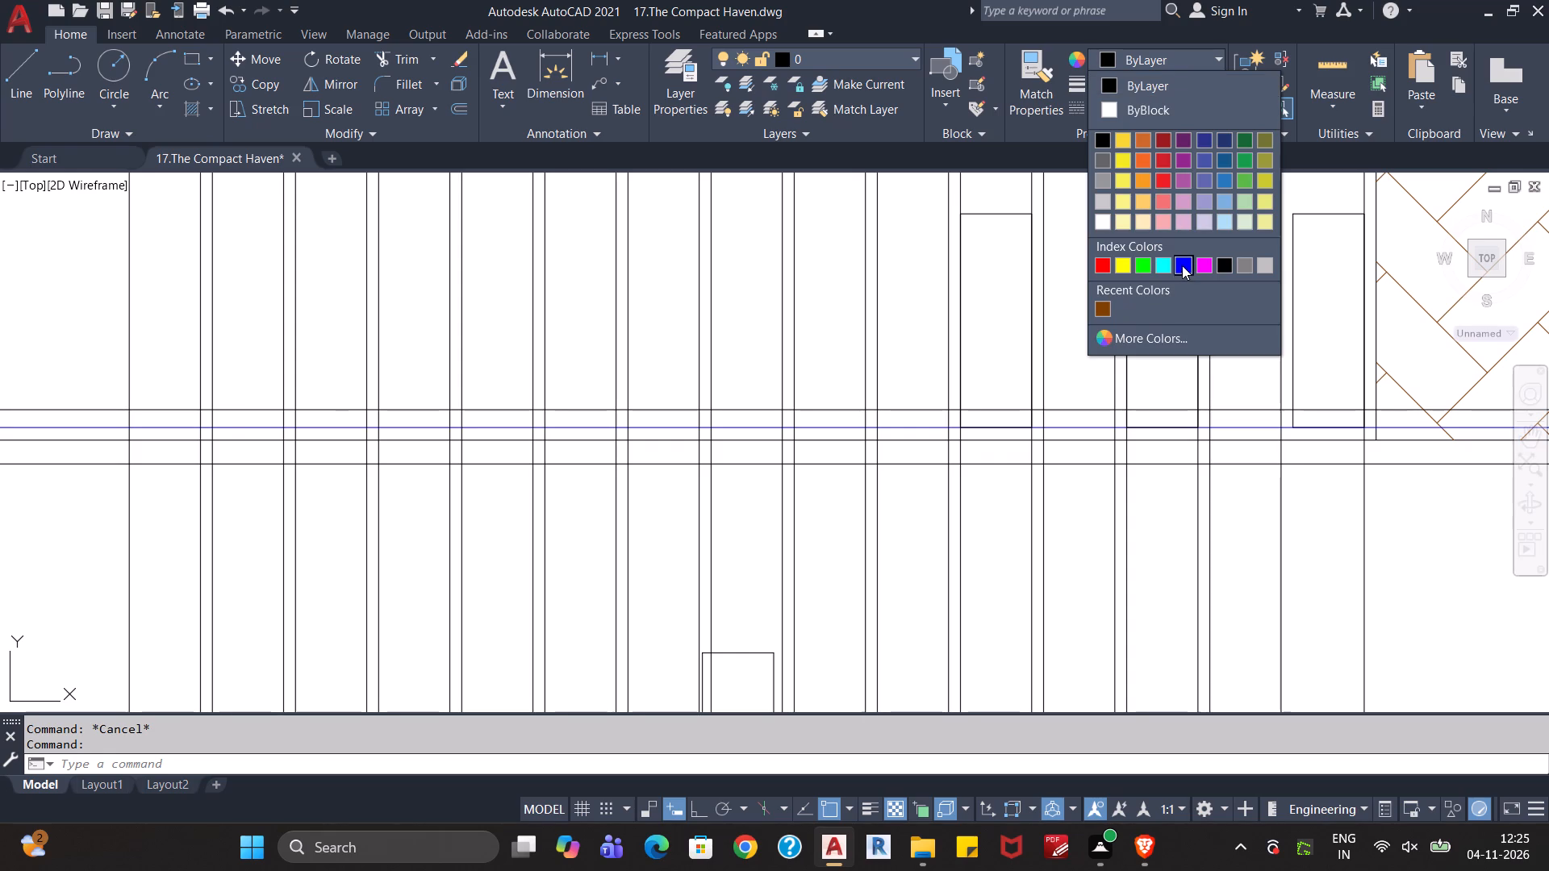
{"action": "key", "text": "Escape"}
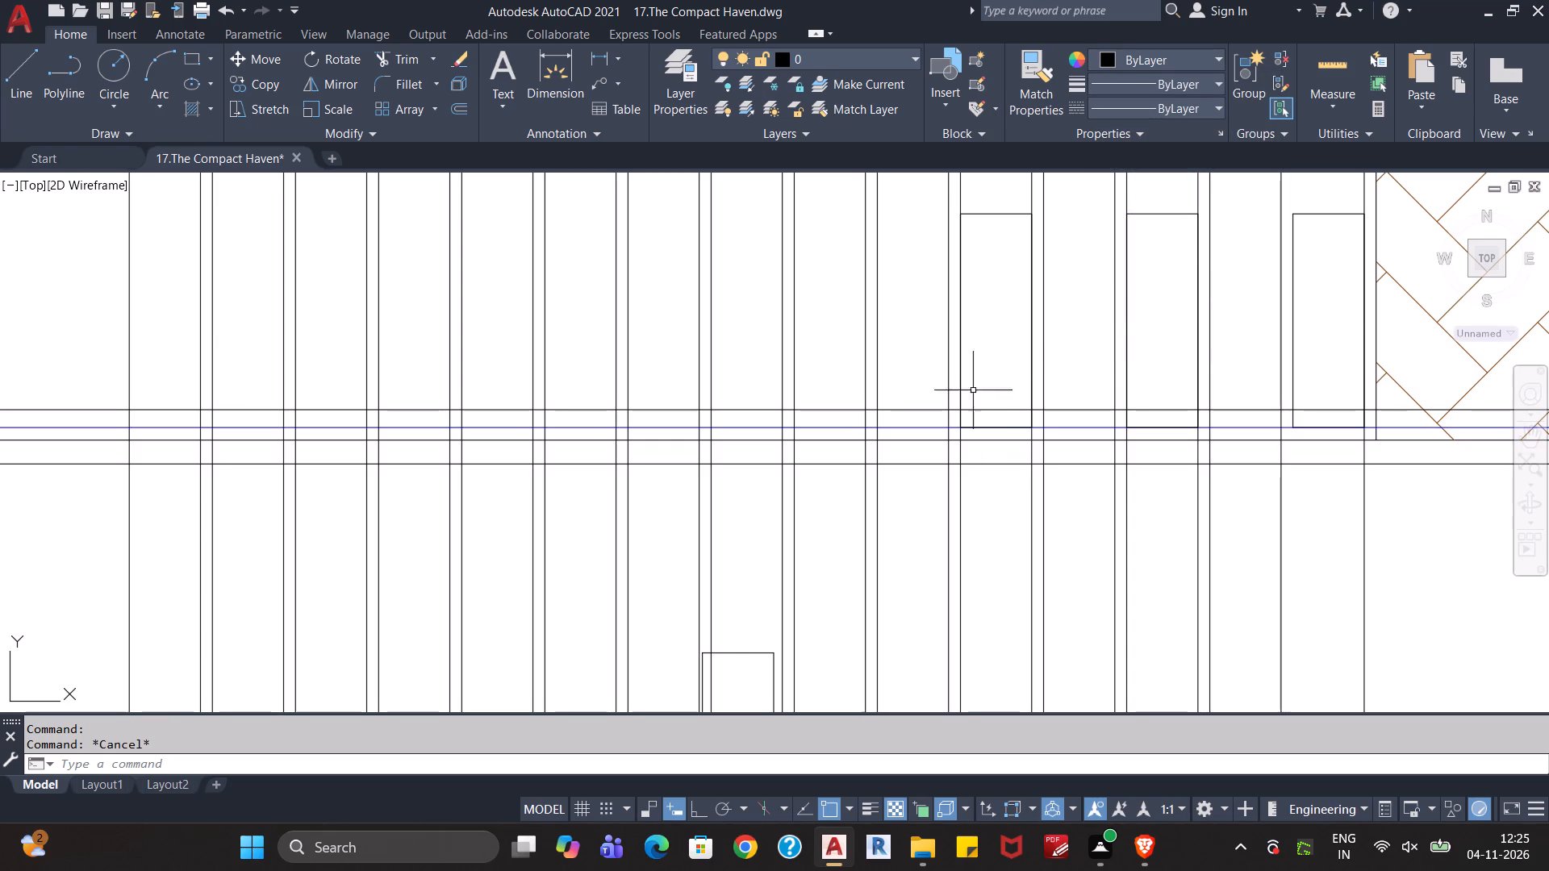
Color the horizontal construction line just above the blue one green.
{"action": "left_click", "coordinate": [920, 408]}
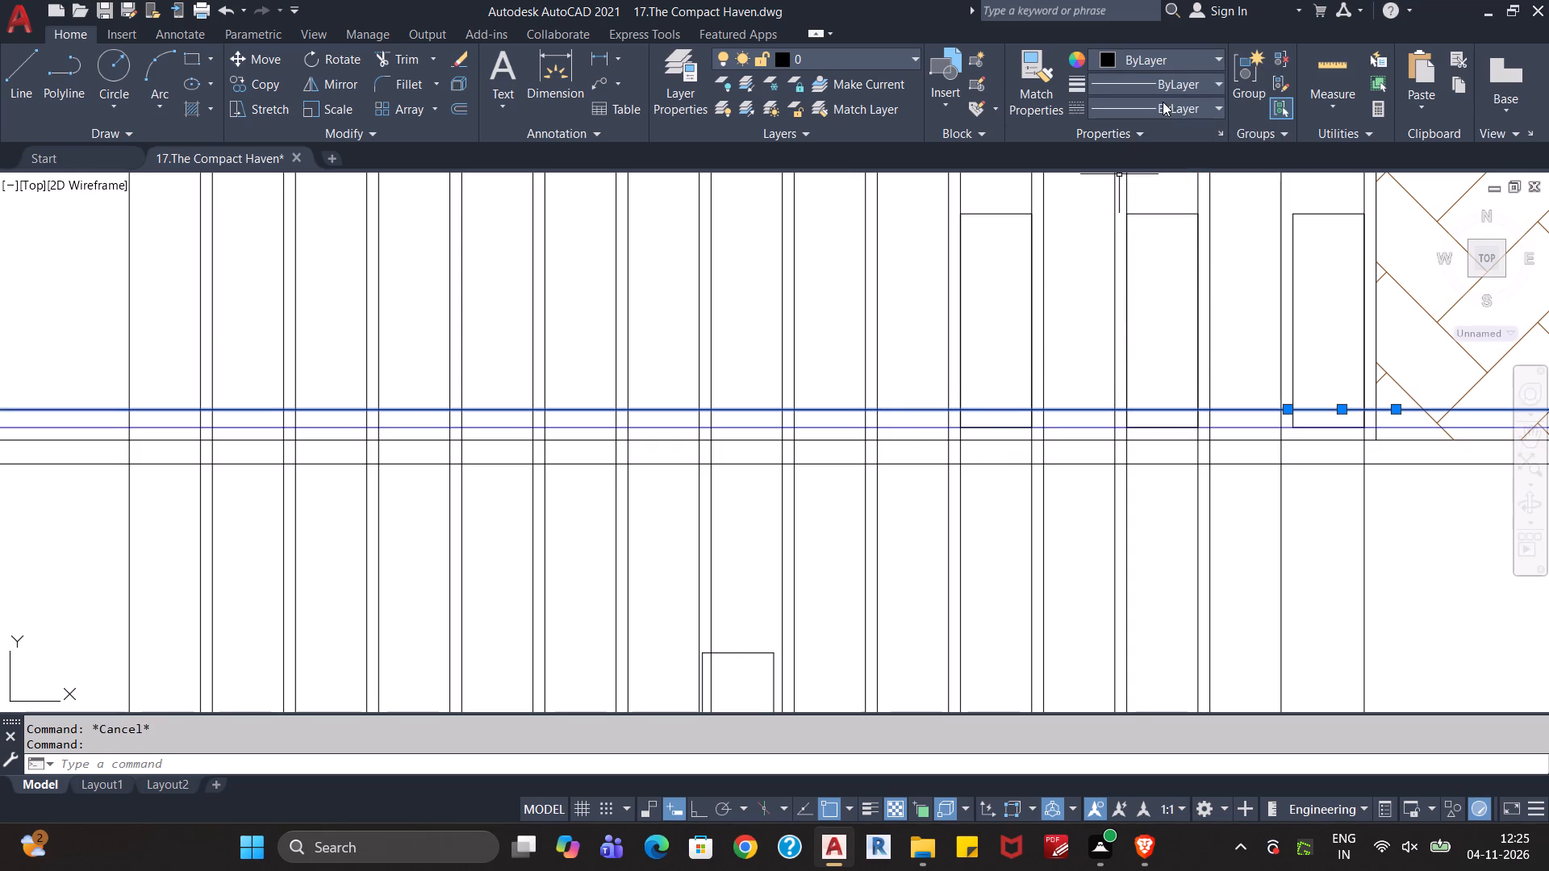
{"action": "left_click", "coordinate": [1193, 63]}
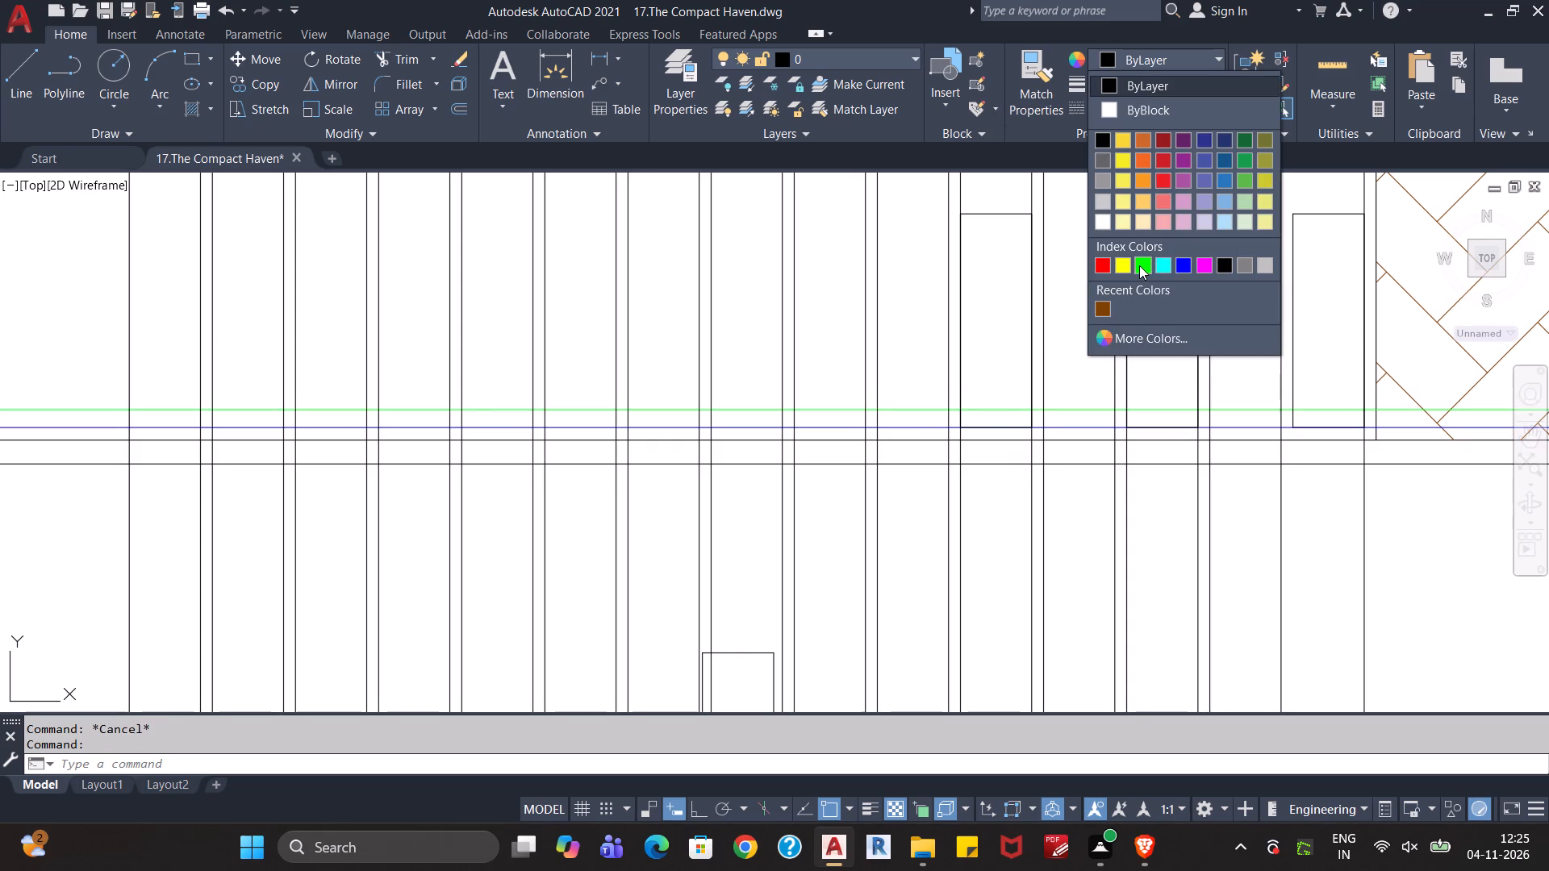
{"action": "left_click", "coordinate": [1139, 265]}
{"action": "key", "text": "Escape"}
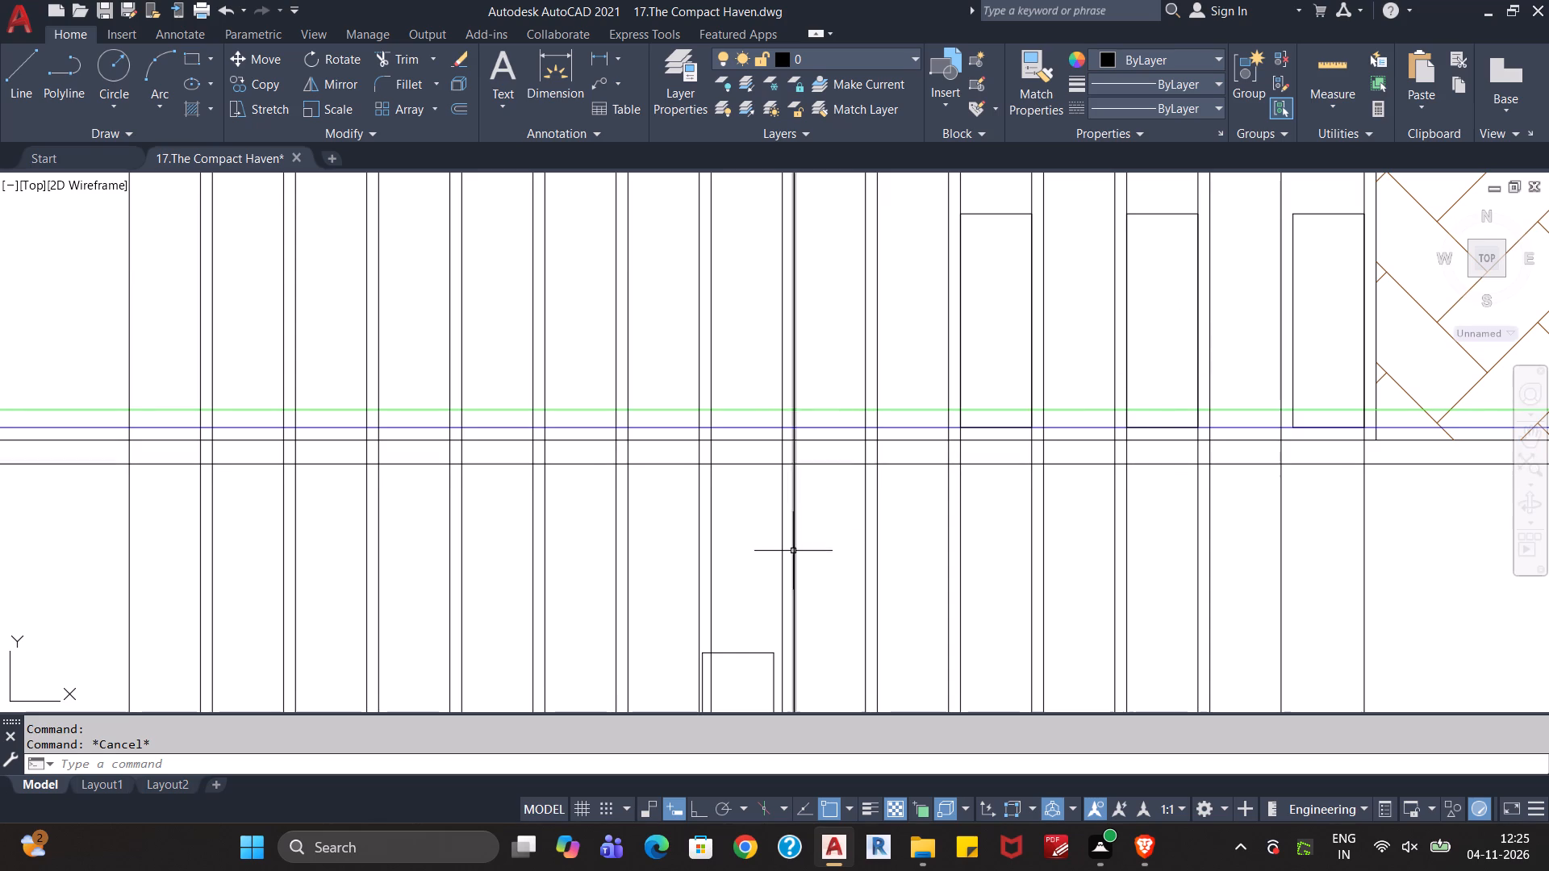
Place five more 1' by 3' rectangle copies in every second bay westward to the grid's end, with their bases on the blue line.
{"action": "key", "text": "ctrl+v"}
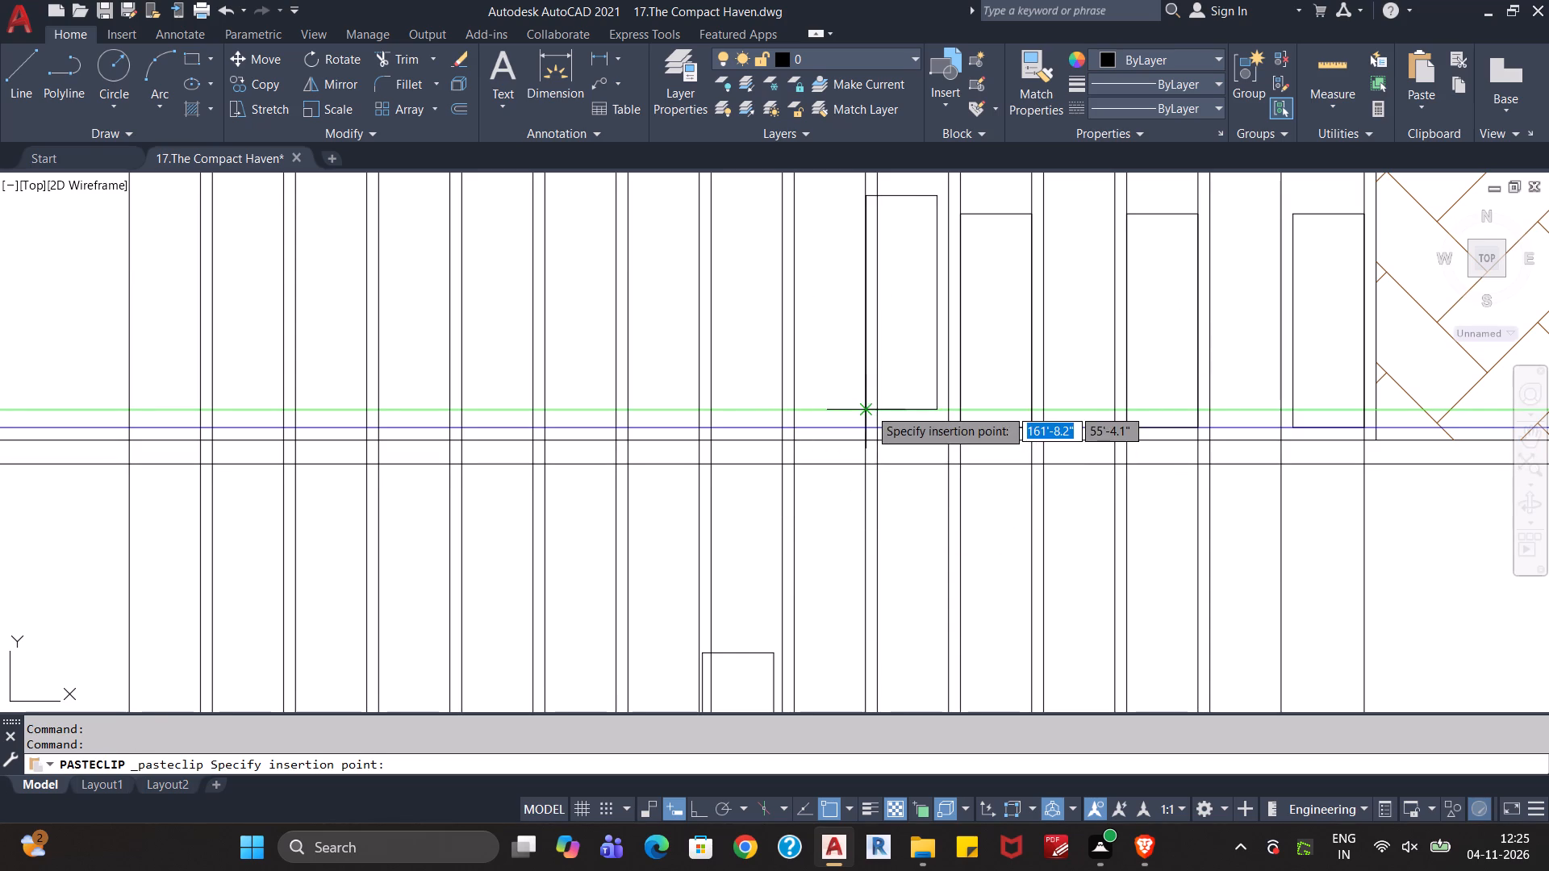
{"action": "left_click", "coordinate": [795, 430]}
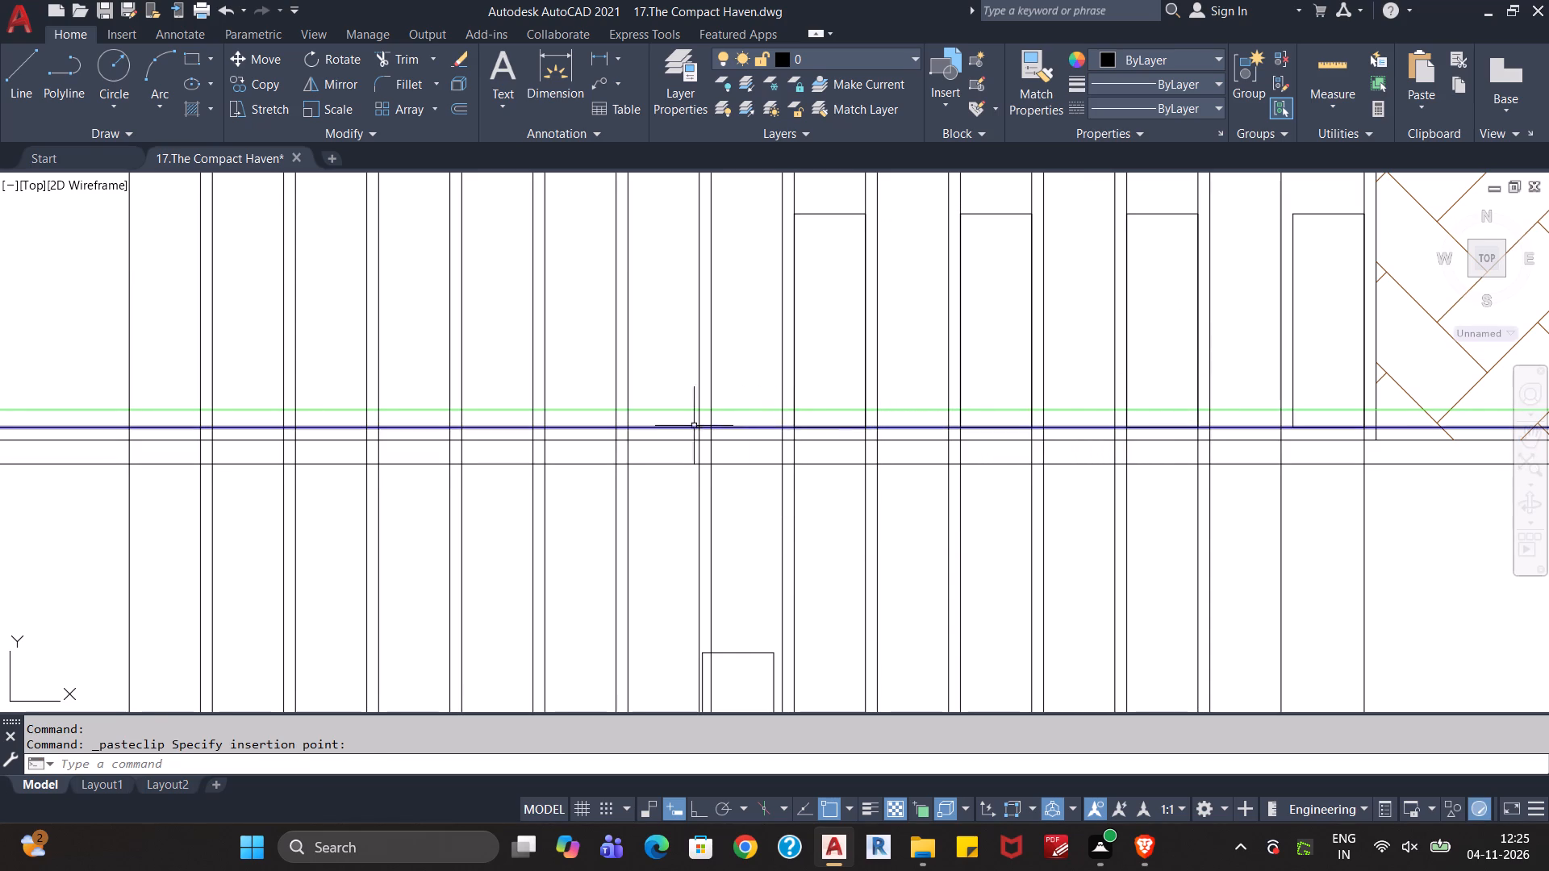
{"action": "key", "text": "ctrl+v"}
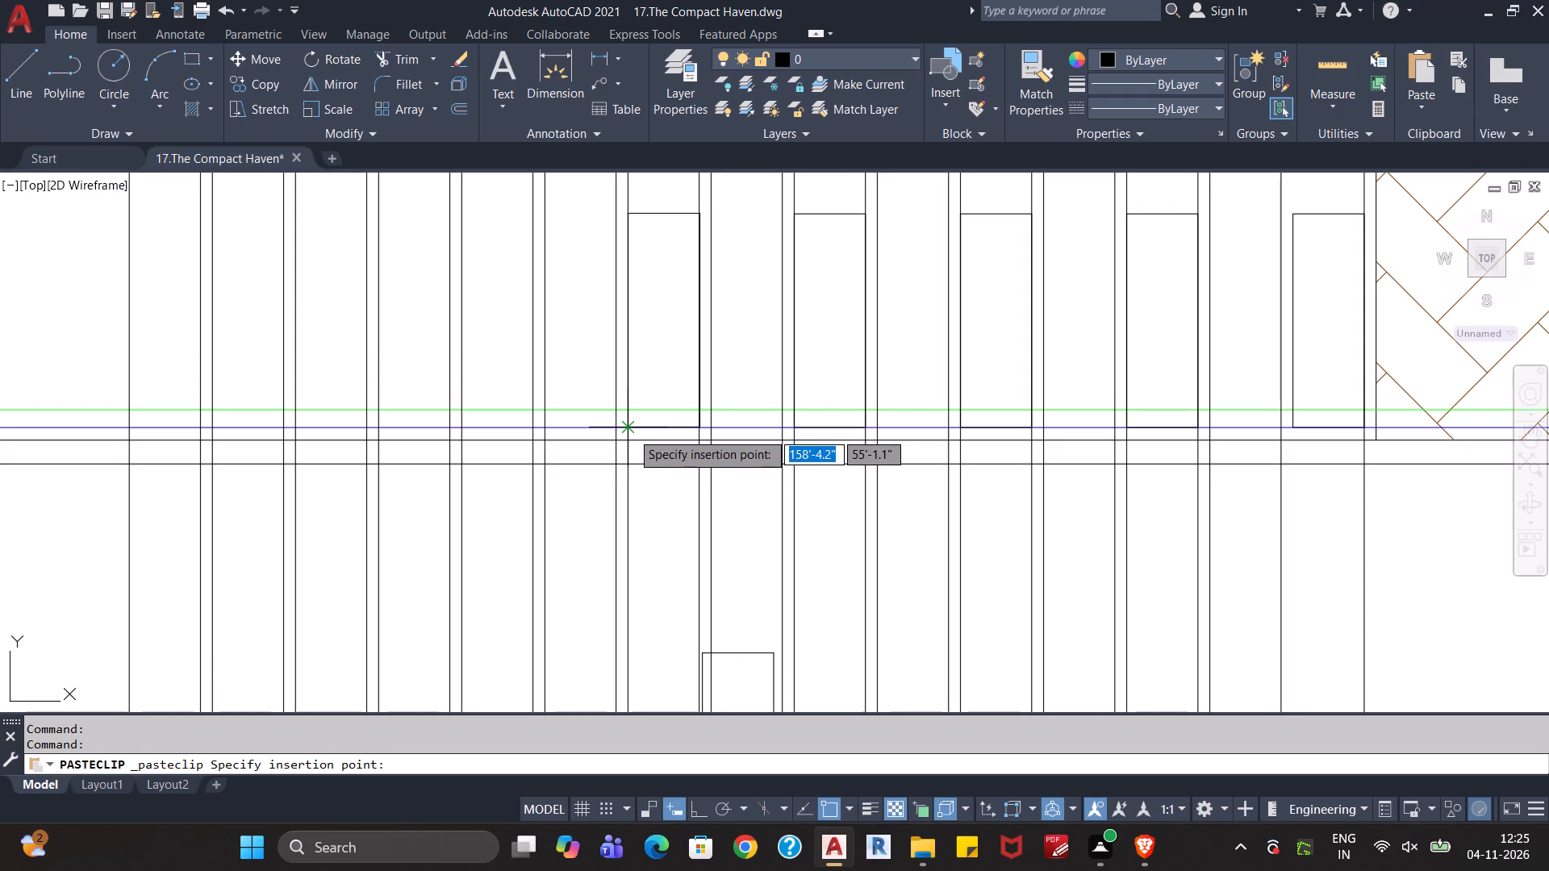
{"action": "left_click", "coordinate": [631, 431]}
{"action": "key", "text": "ctrl+v"}
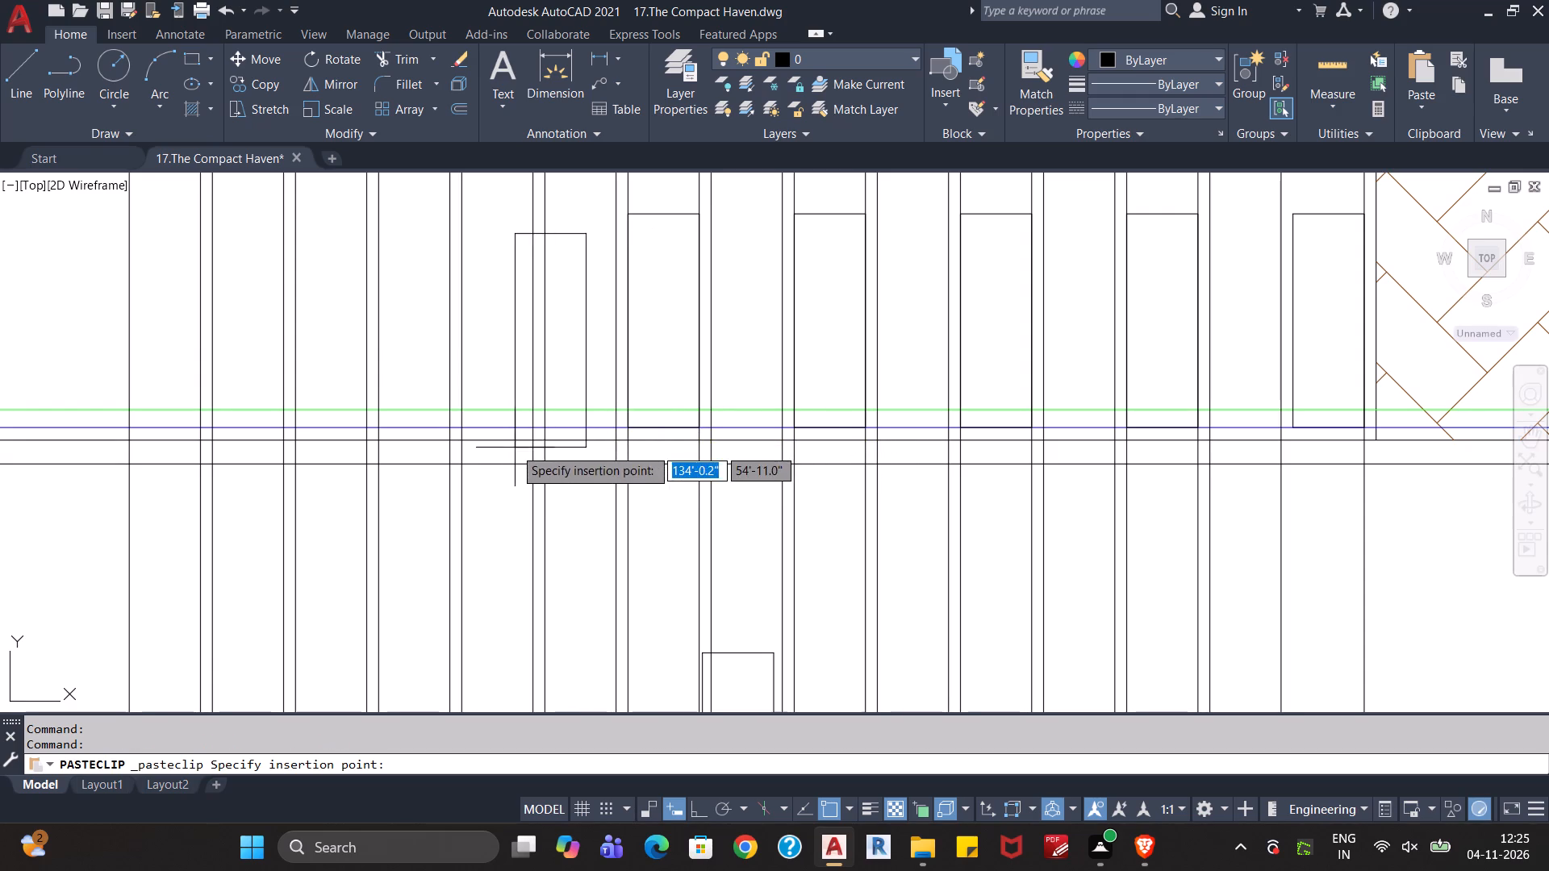
{"action": "left_click", "coordinate": [459, 429]}
{"action": "key", "text": "ctrl+v"}
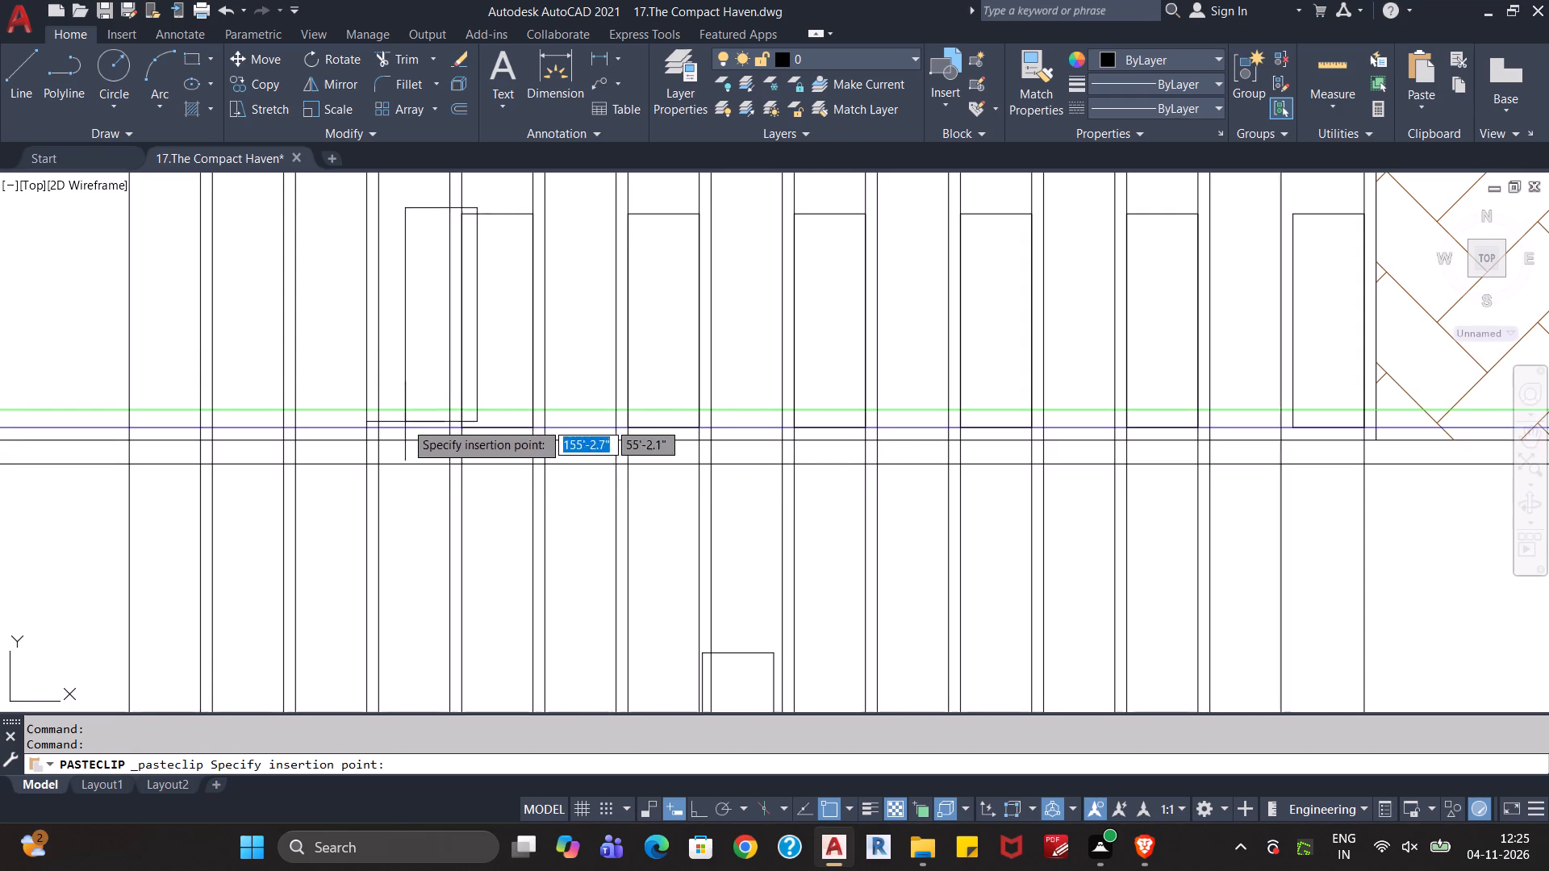
{"action": "left_click", "coordinate": [299, 431]}
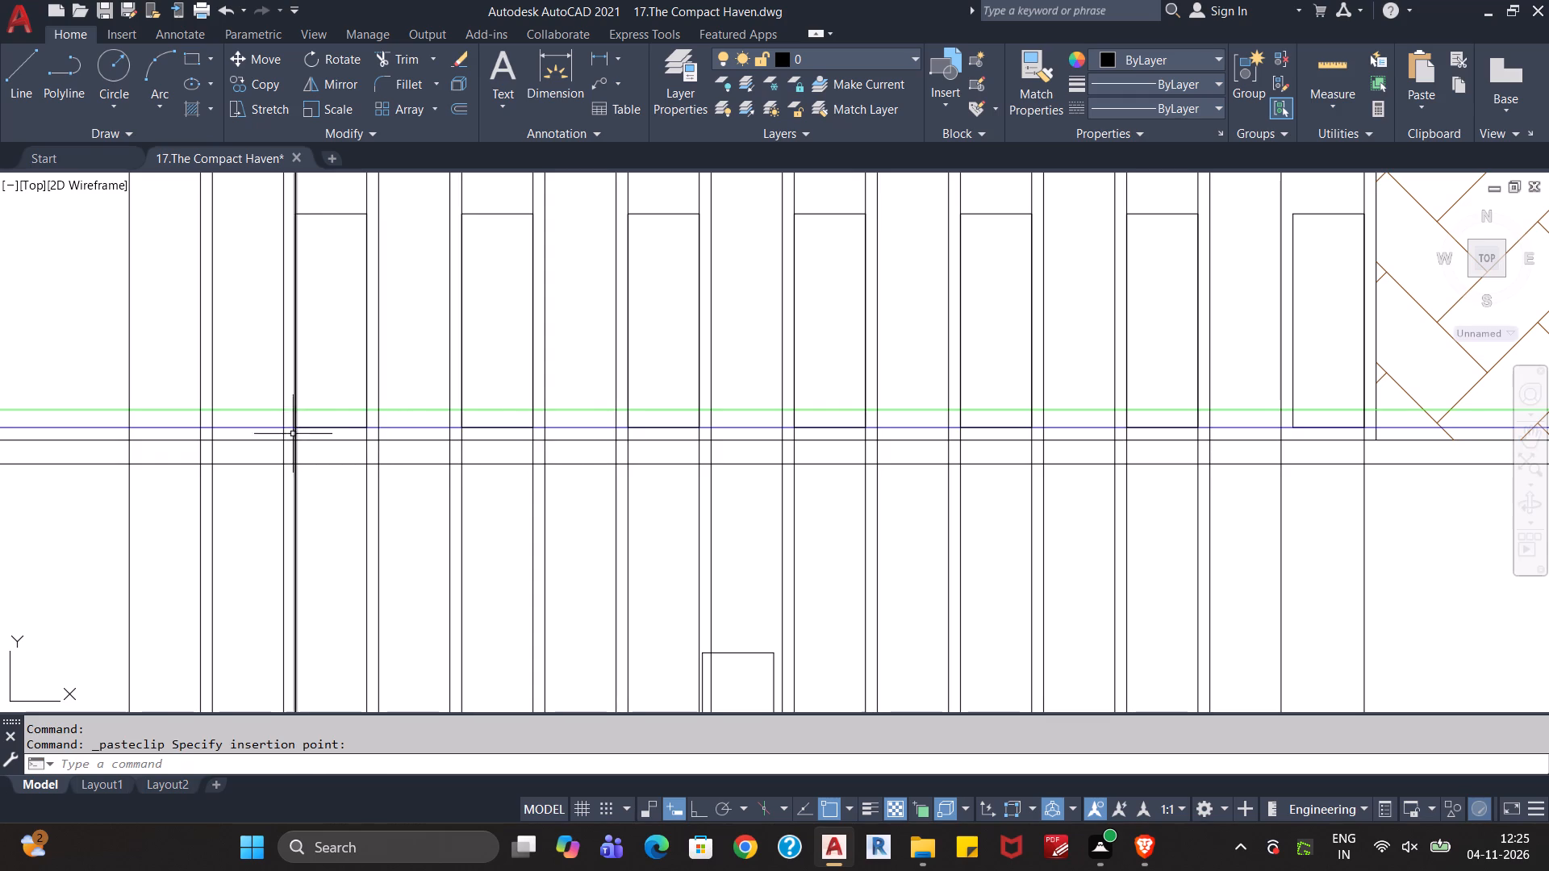
{"action": "key", "text": "ctrl+v"}
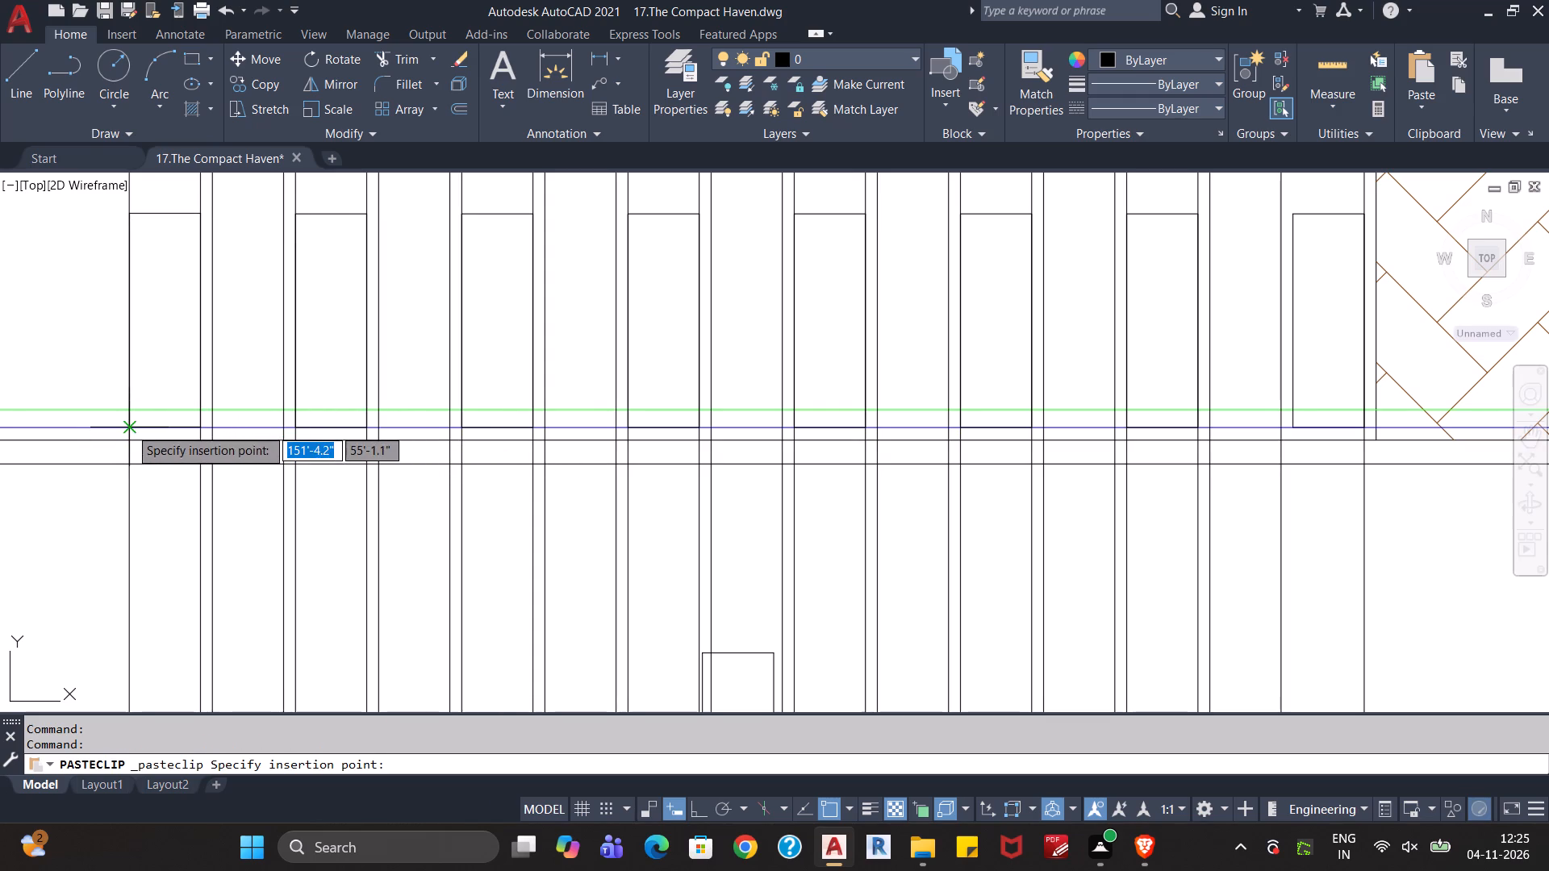
{"action": "left_click", "coordinate": [129, 427]}
Offset the westernmost vertical construction line 2" west and the new line another 1' west.
{"action": "scroll", "coordinate": [146, 428], "scroll_direction": "down", "scroll_amount": 1}
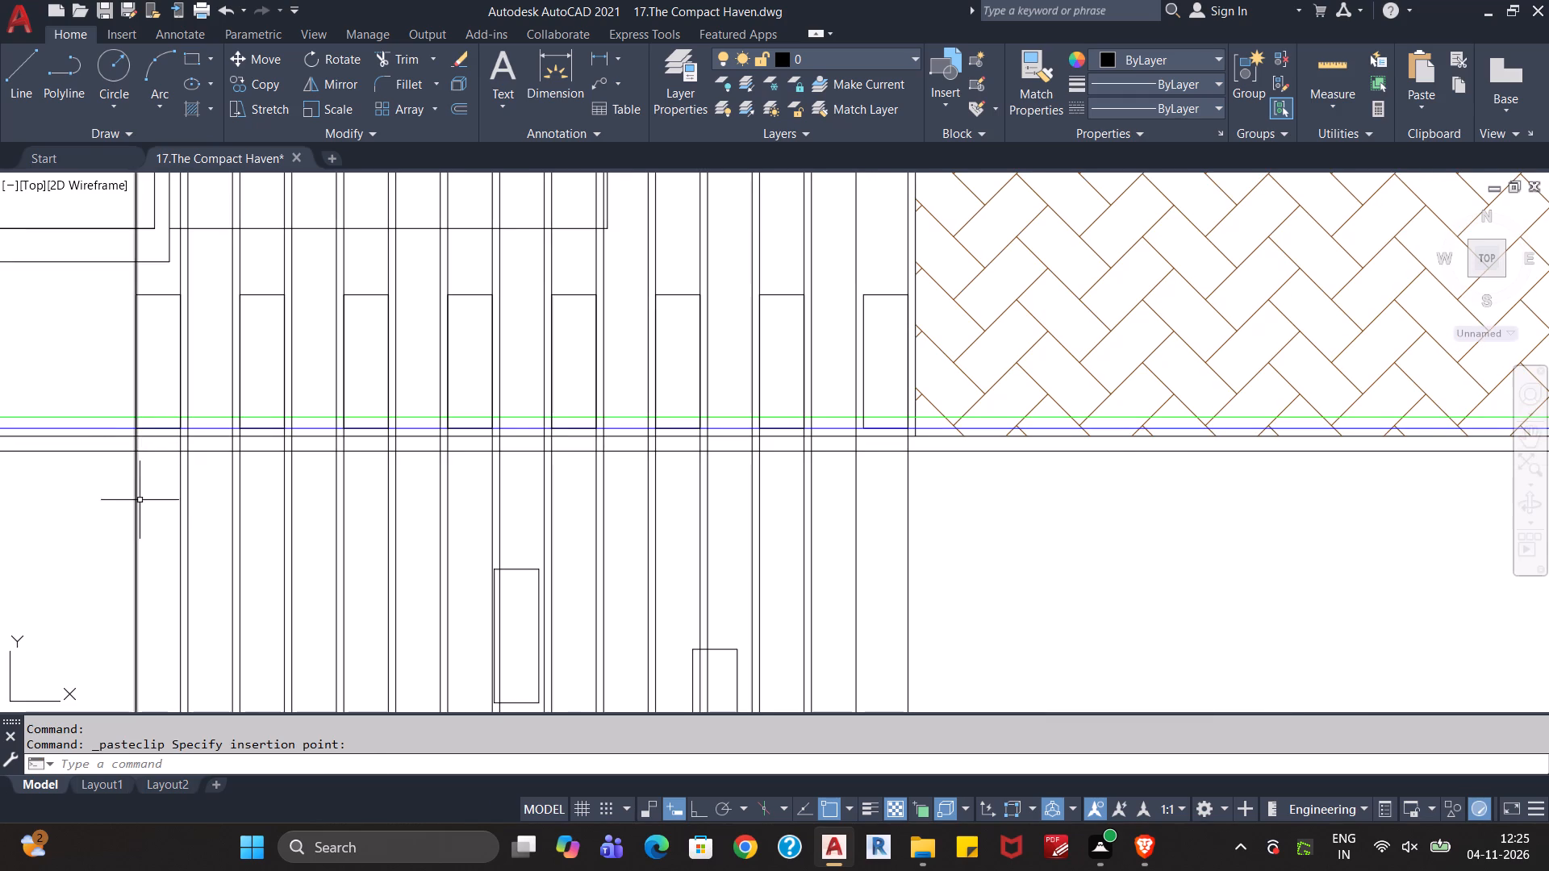
{"action": "middle_click_drag", "start_coordinate": [158, 515], "coordinate": [247, 511]}
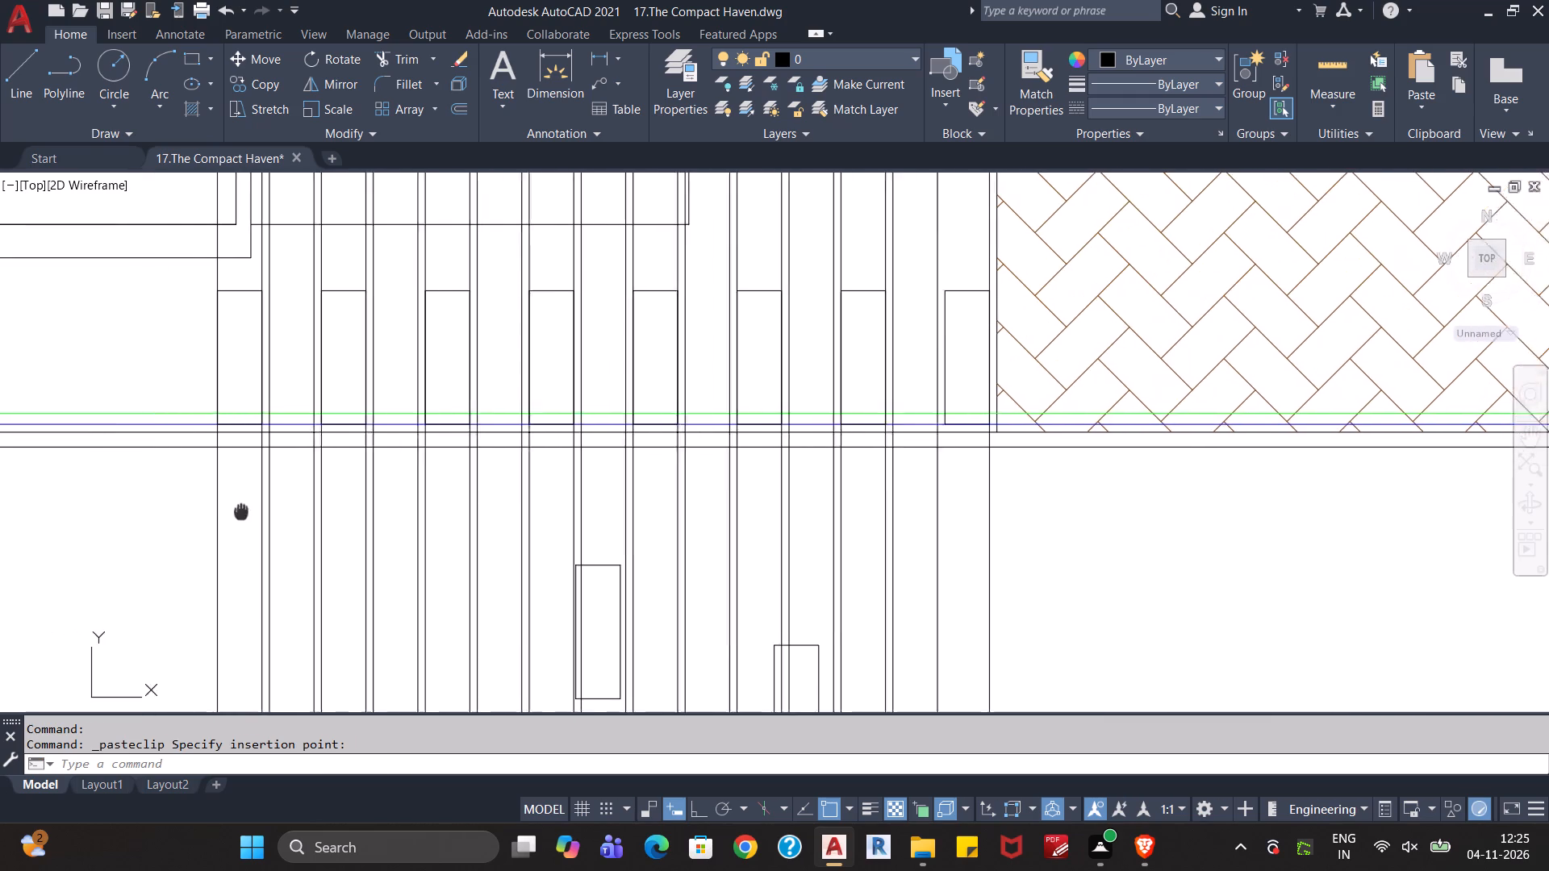
{"action": "middle_click_drag", "start_coordinate": [247, 511], "coordinate": [294, 515]}
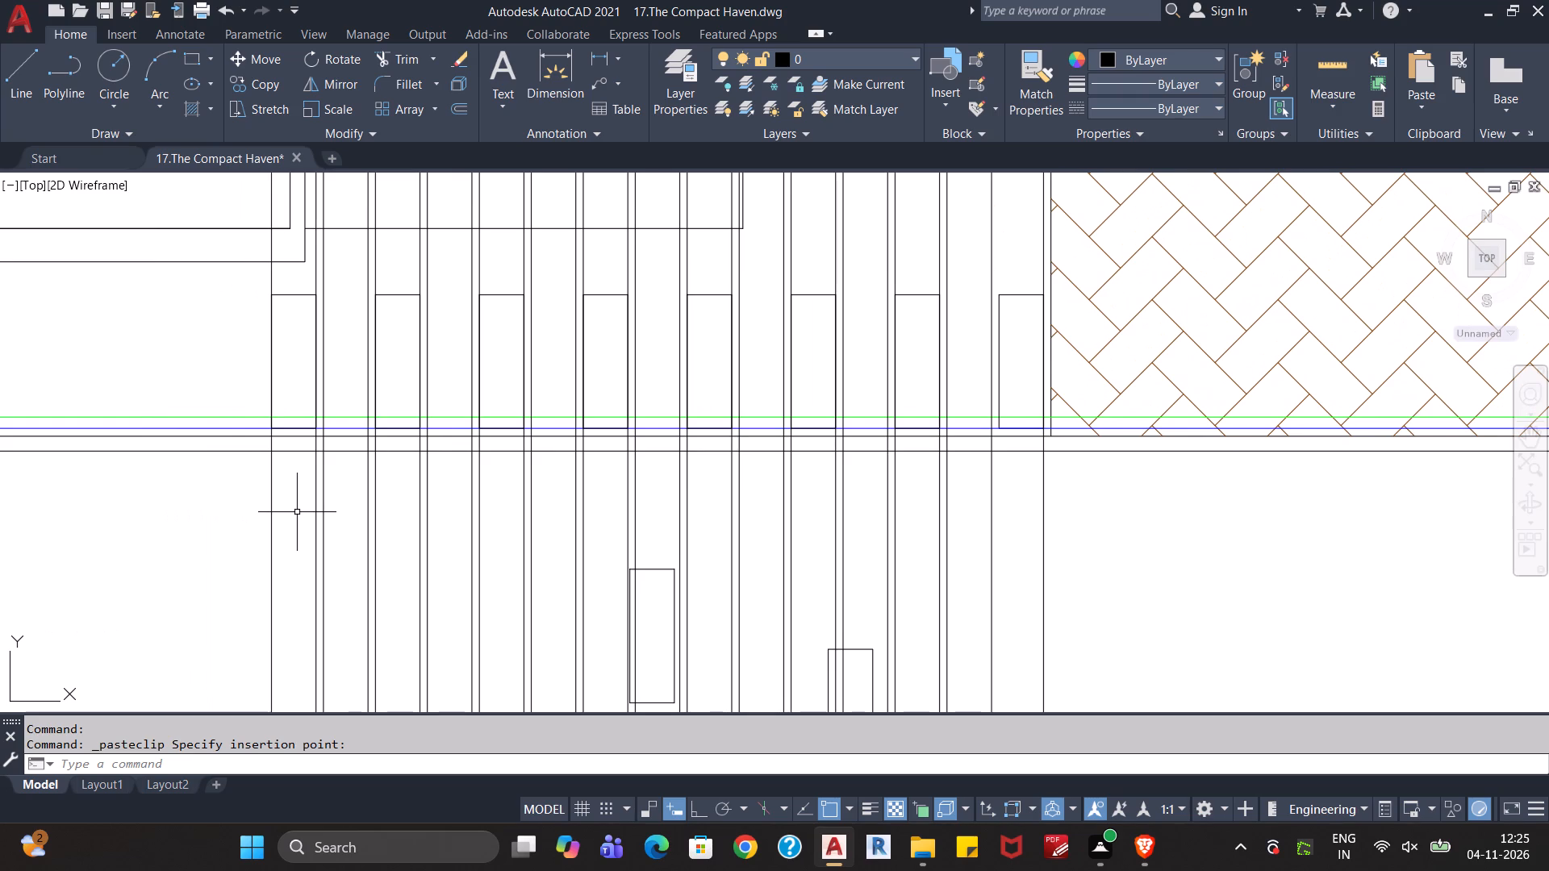
{"action": "key", "text": "o"}
{"action": "key", "text": "Return"}
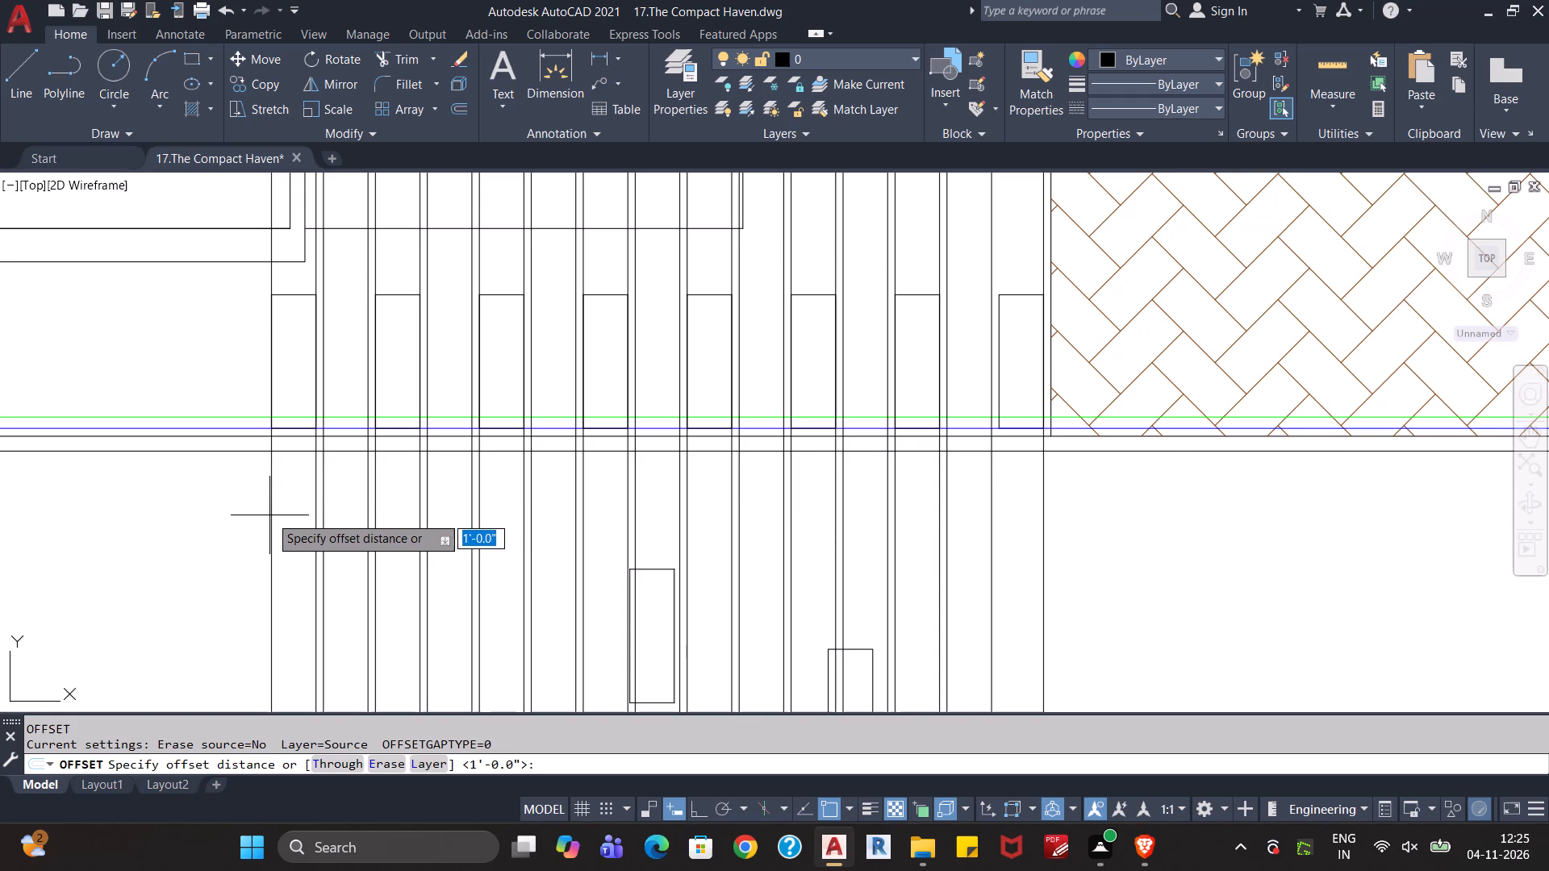
{"action": "key", "text": "Return"}
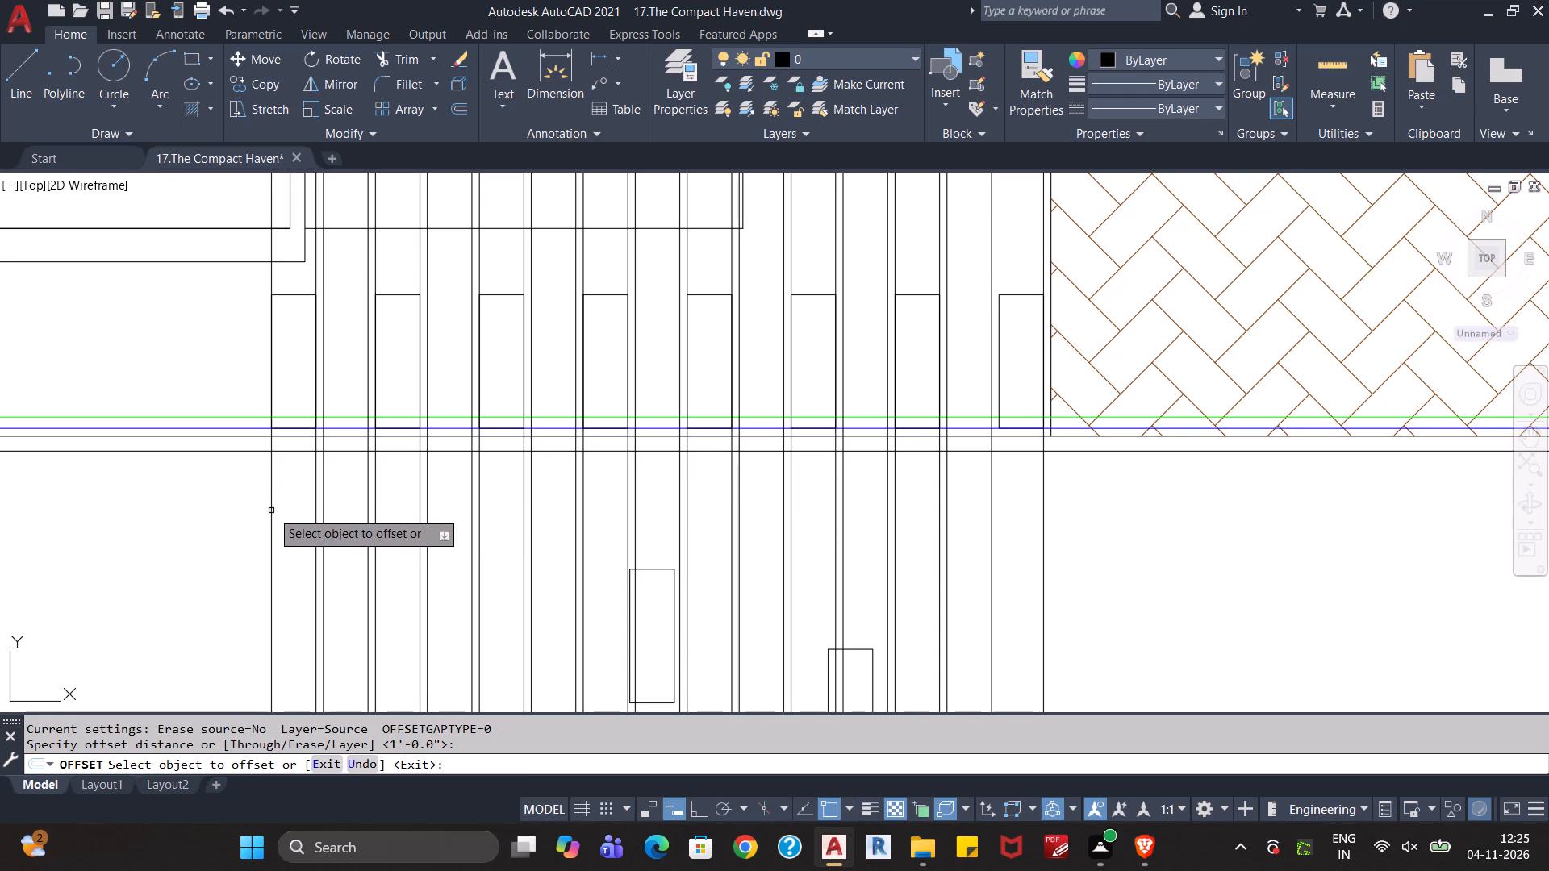
{"action": "left_click", "coordinate": [271, 511]}
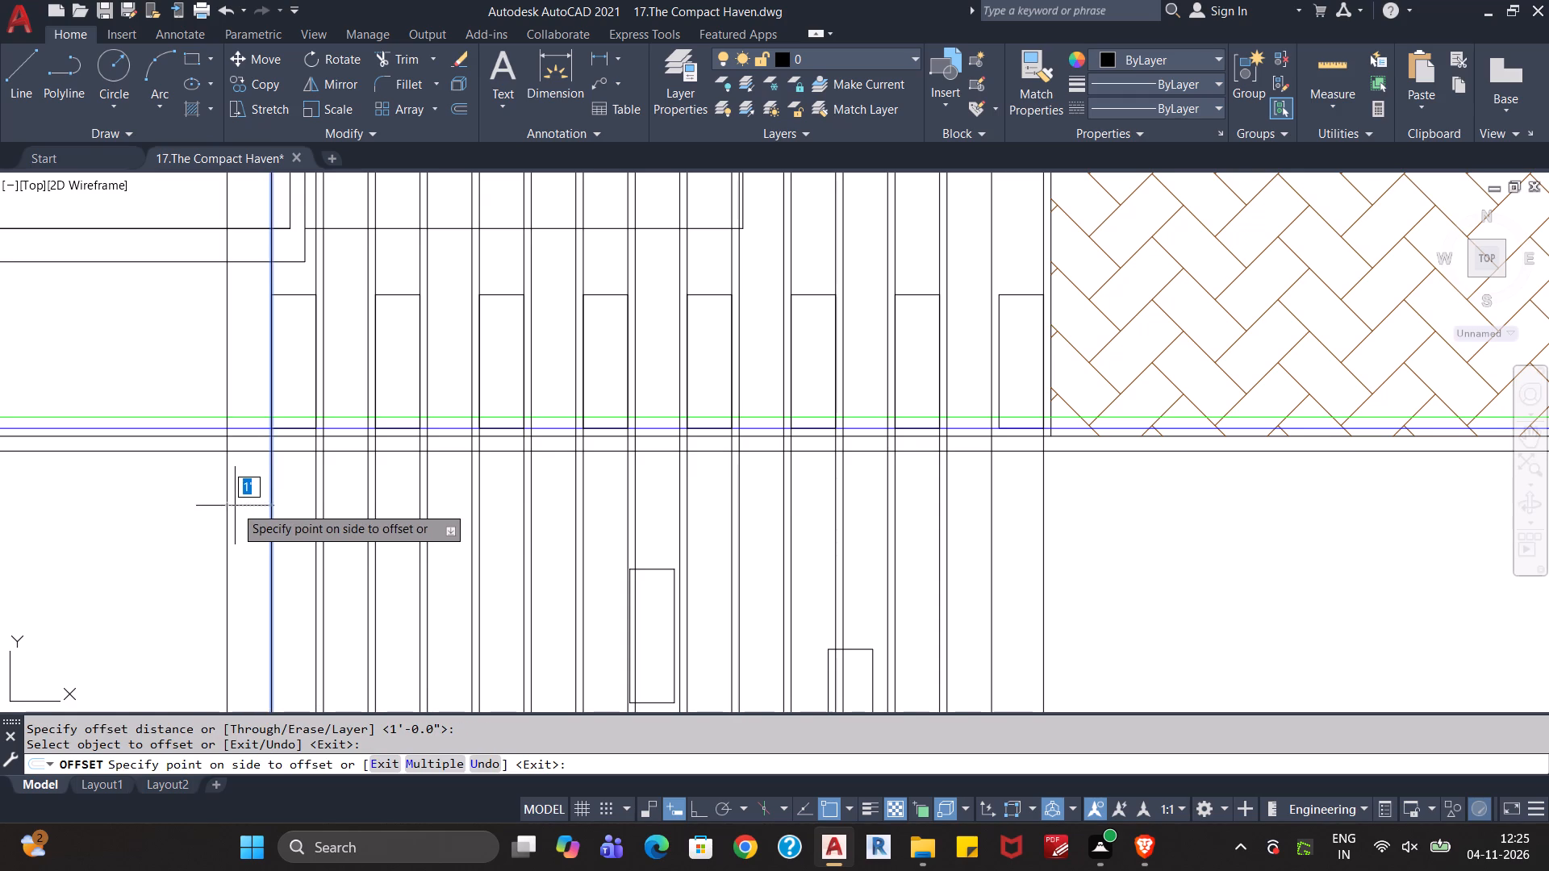
{"action": "type", "text": "2\""}
{"action": "key", "text": "Return"}
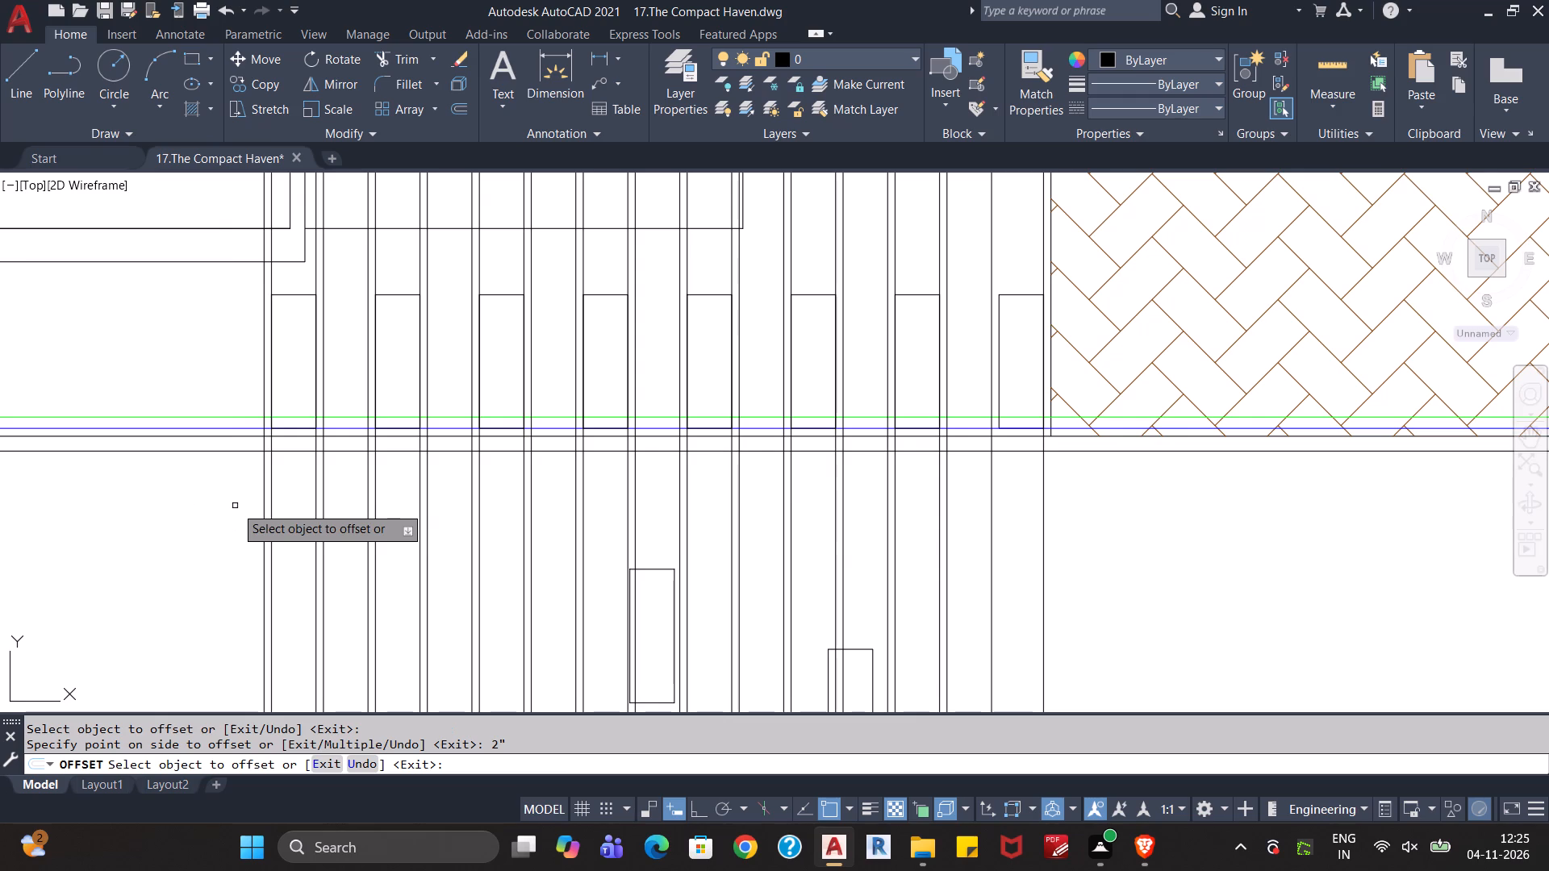
{"action": "left_click", "coordinate": [261, 498]}
{"action": "left_click", "coordinate": [189, 506]}
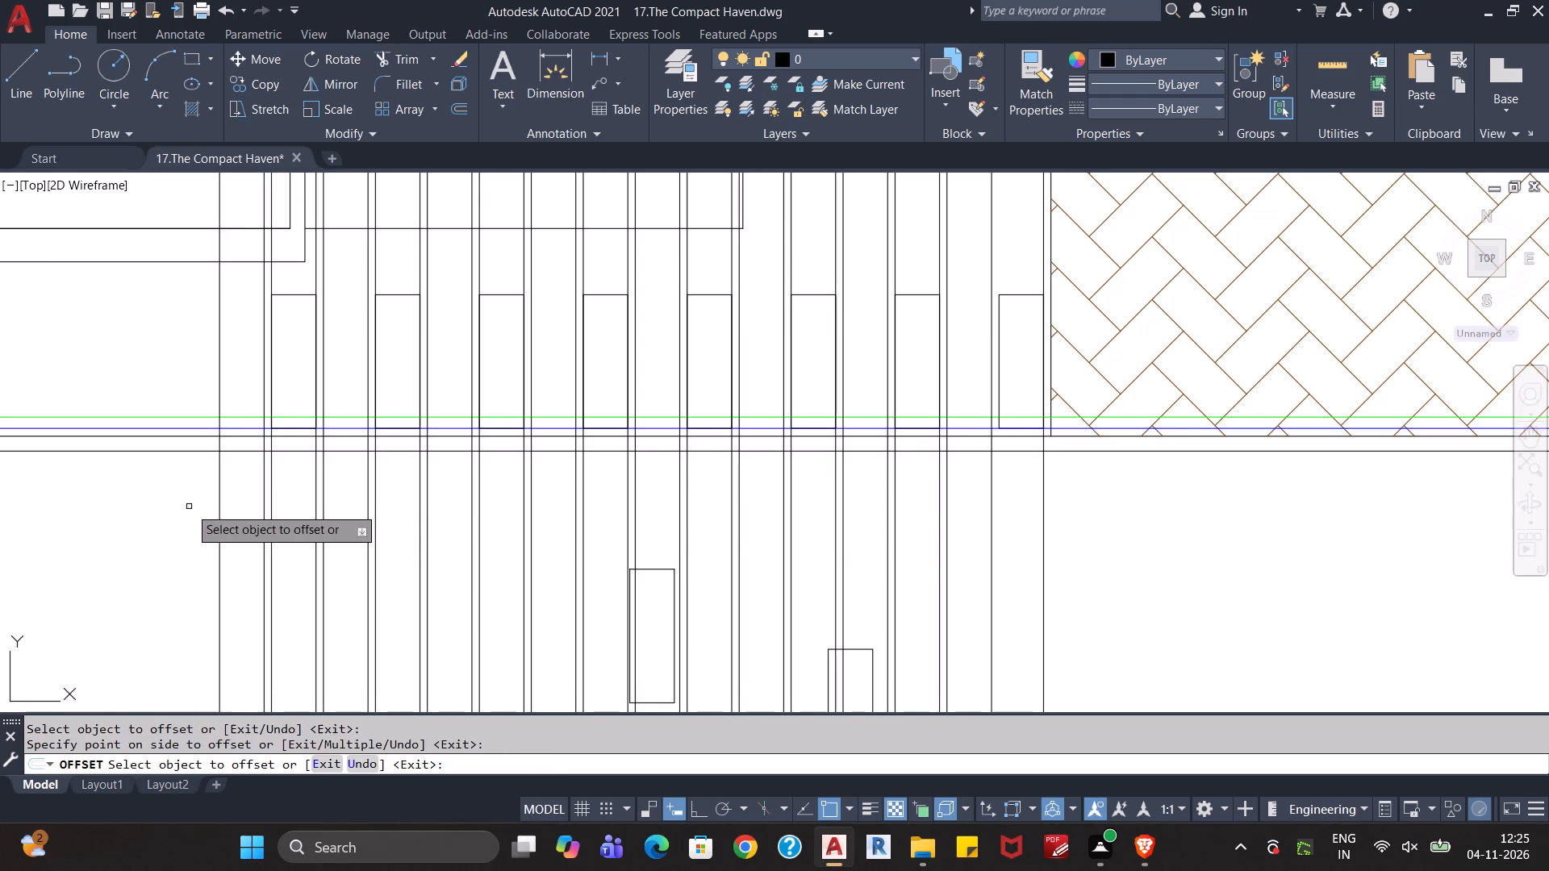
{"action": "key", "text": "Escape"}
{"action": "key", "text": "Escape"}
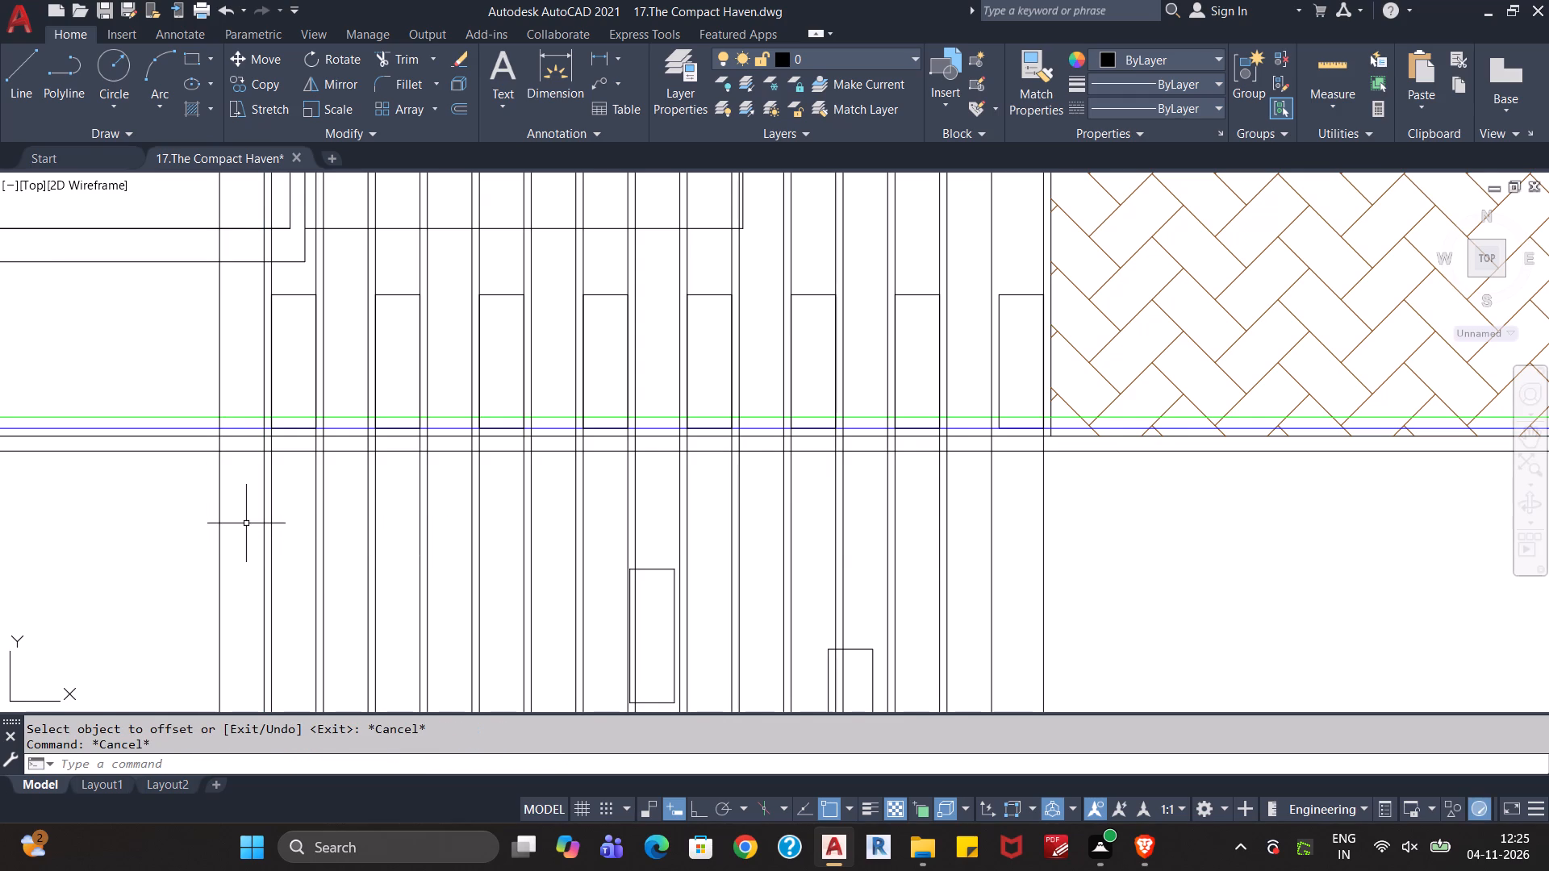
Copy the loose shorter rectangle into the empty bay between the two easternmost tall rectangles, with its base on the green line.
{"action": "middle_click_drag", "start_coordinate": [1131, 586], "coordinate": [927, 571]}
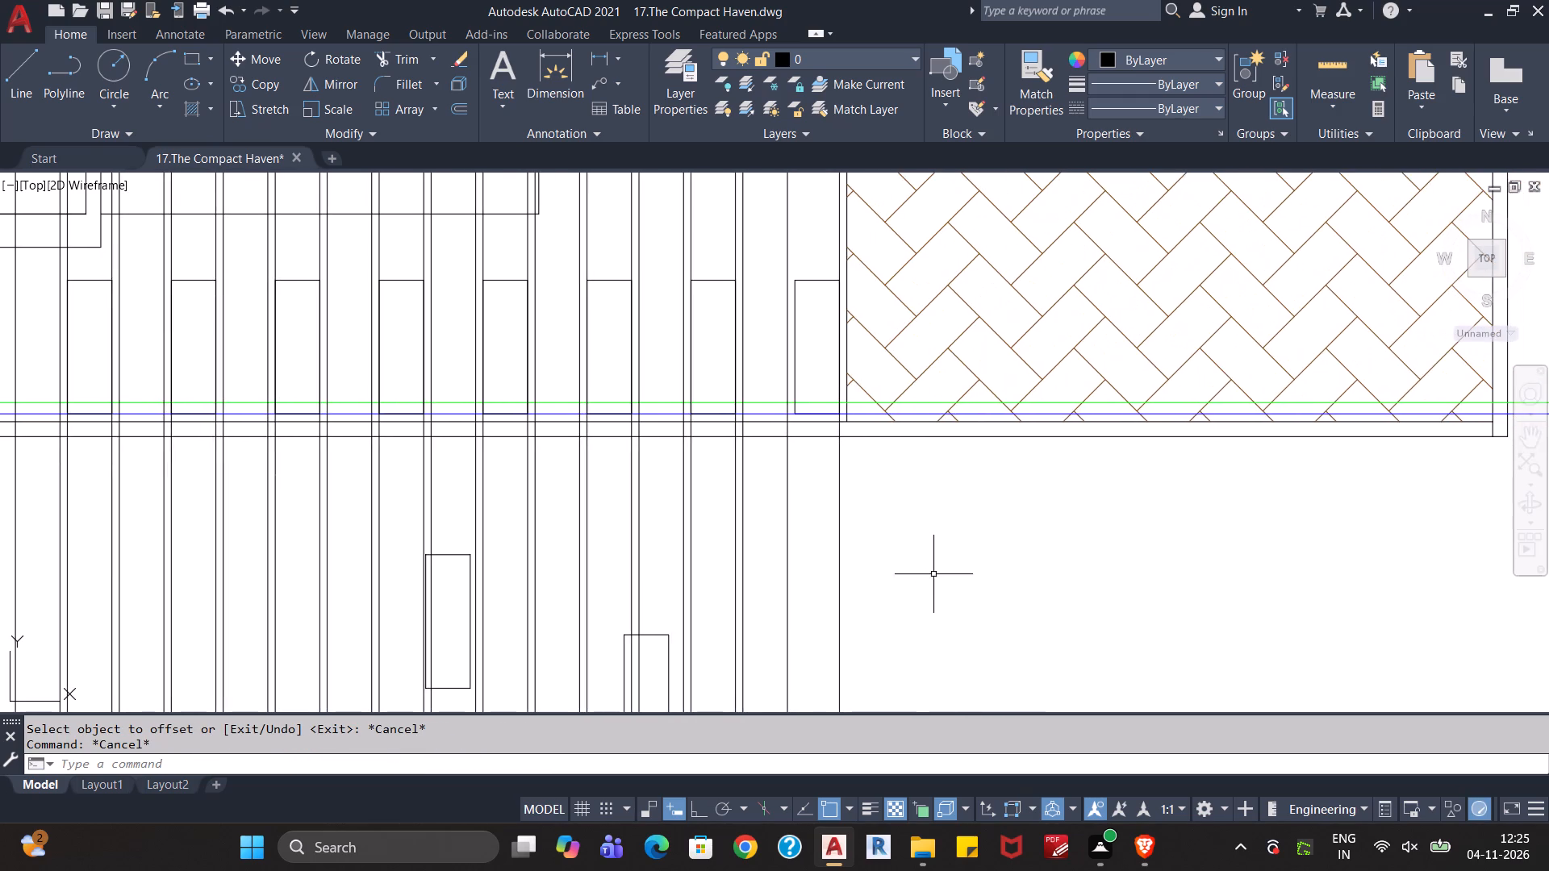
{"action": "middle_click_drag", "start_coordinate": [898, 584], "coordinate": [992, 492]}
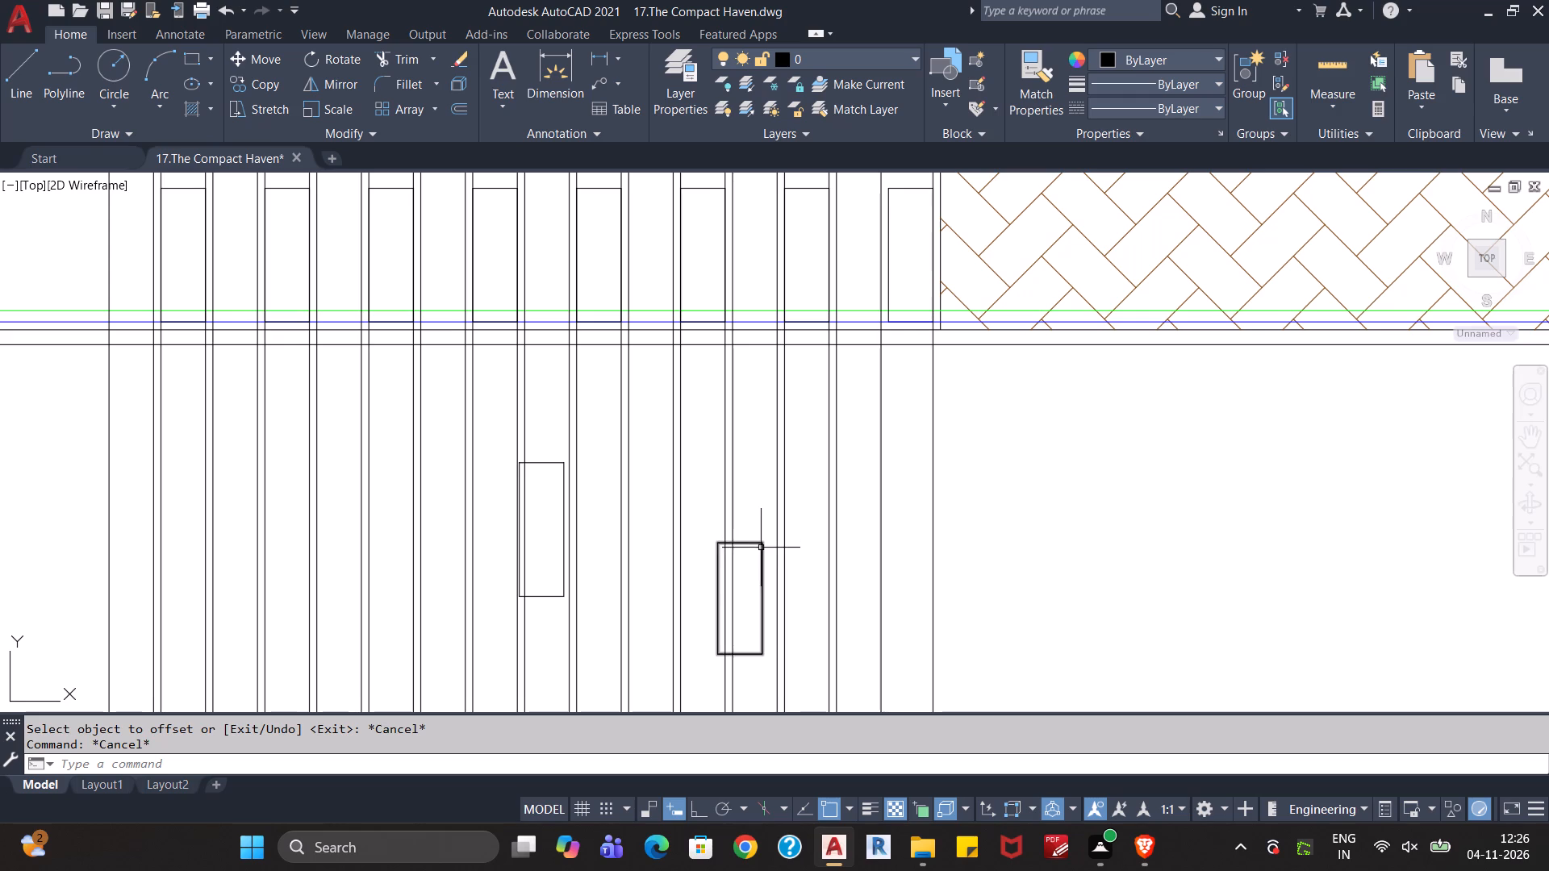
{"action": "left_click", "coordinate": [758, 545]}
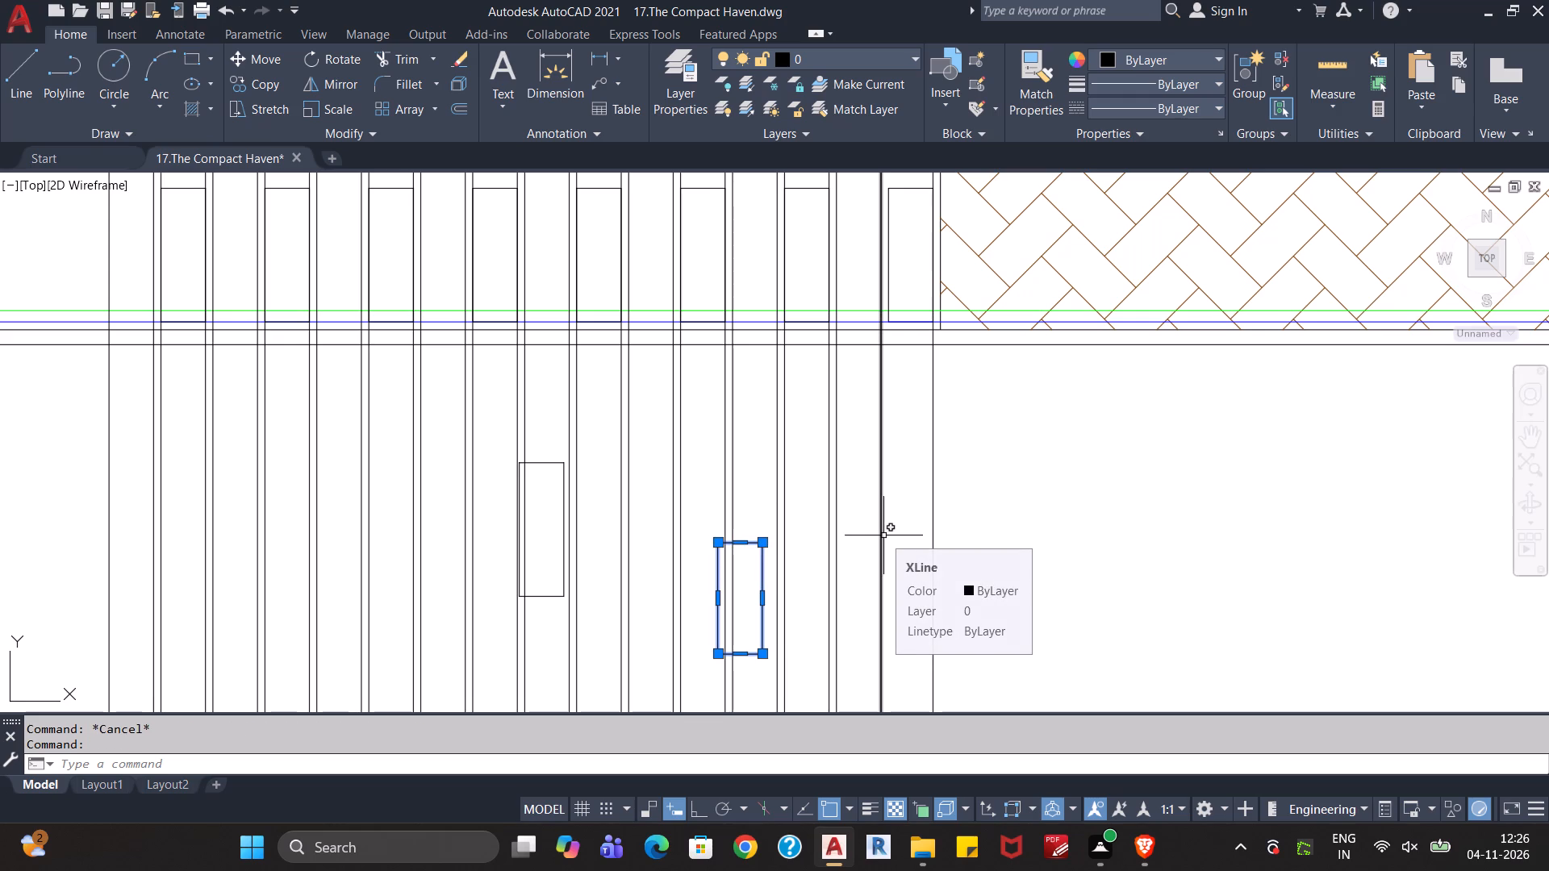
{"action": "key", "text": "ctrl+c"}
{"action": "key", "text": "ctrl+v"}
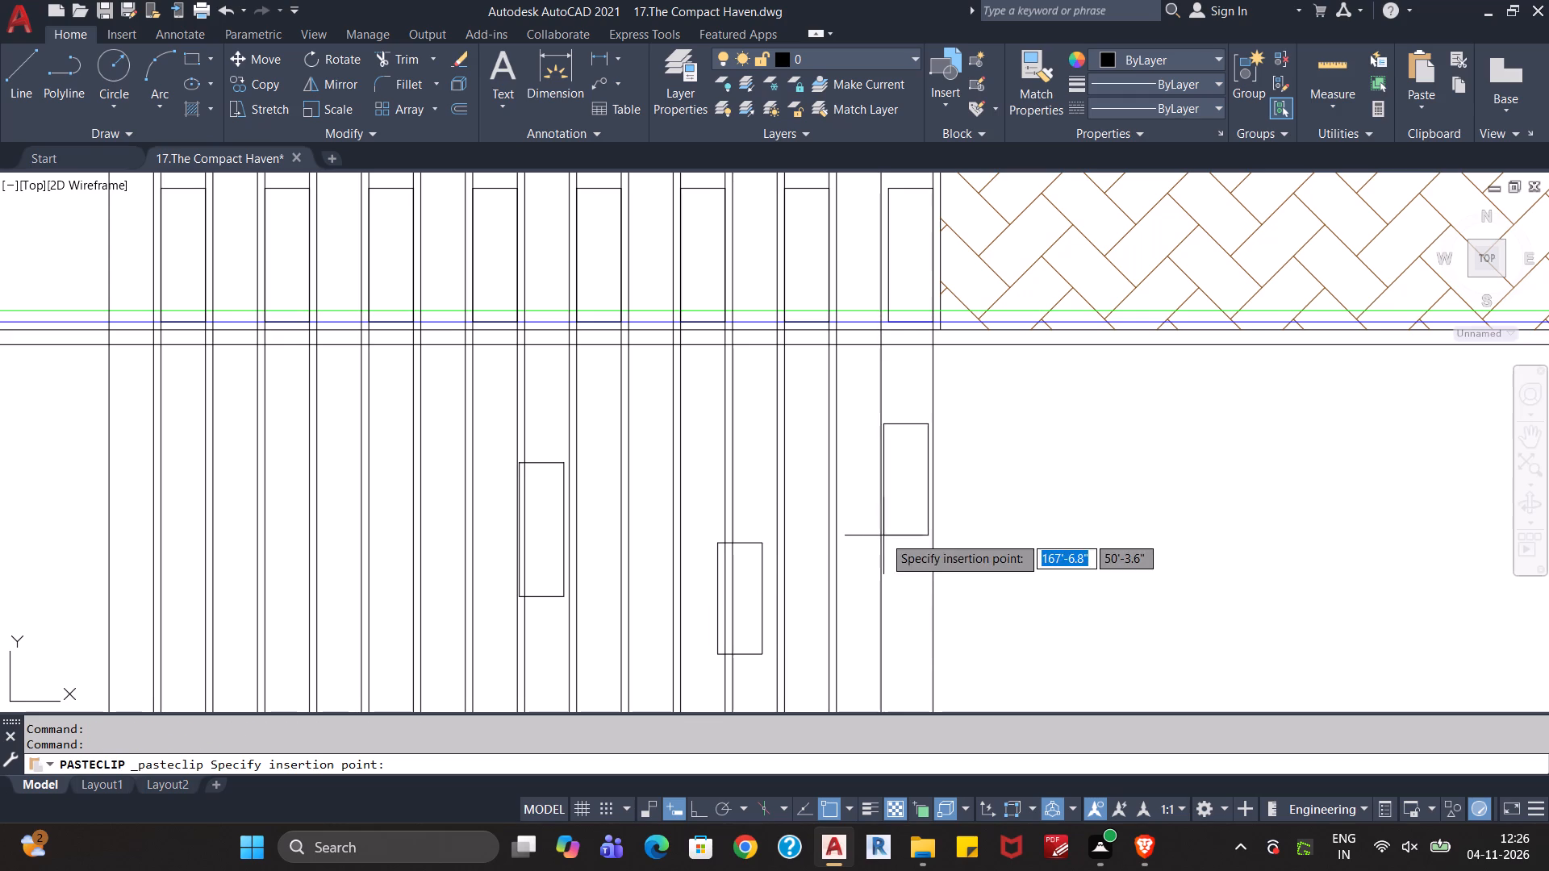
{"action": "left_click", "coordinate": [841, 312]}
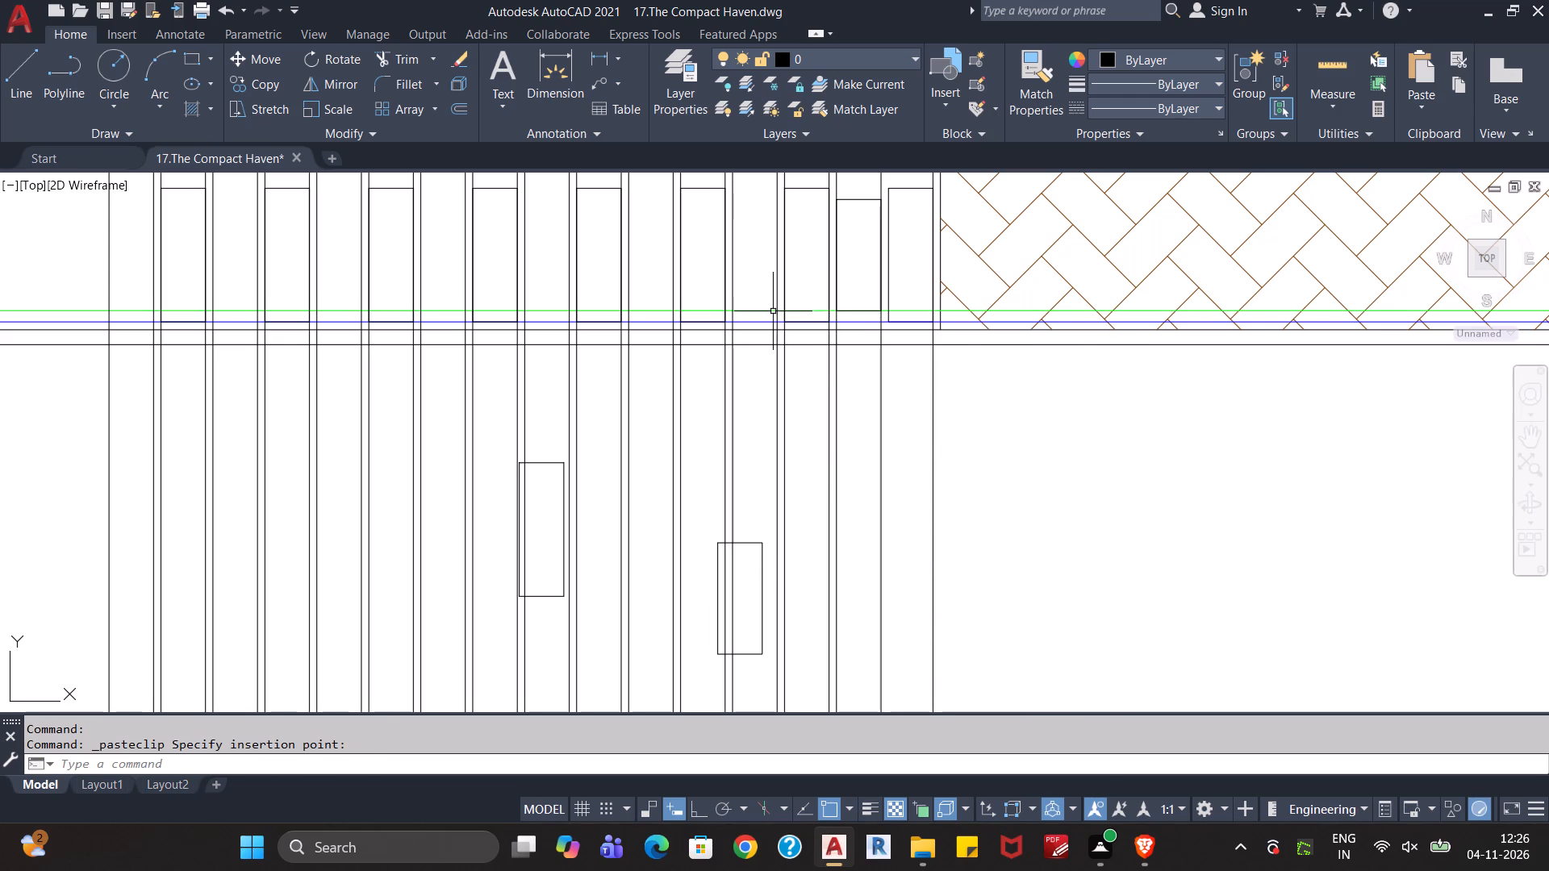
Paste another shorter rectangle into the next empty bay to the west, with its base on the green line.
{"action": "key", "text": "ctrl+v"}
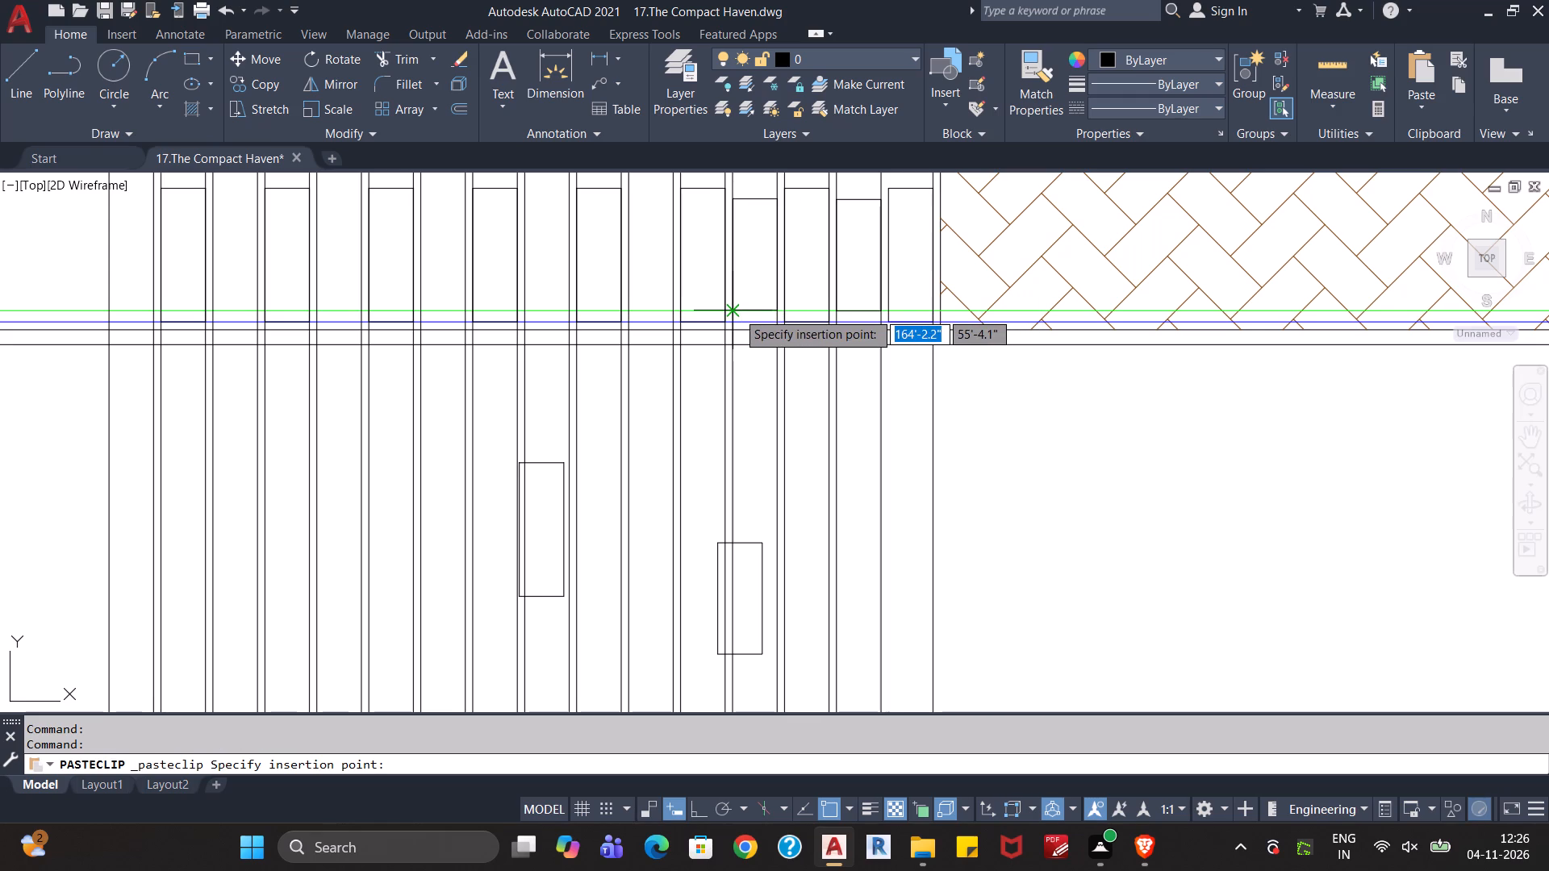
{"action": "left_click", "coordinate": [737, 311]}
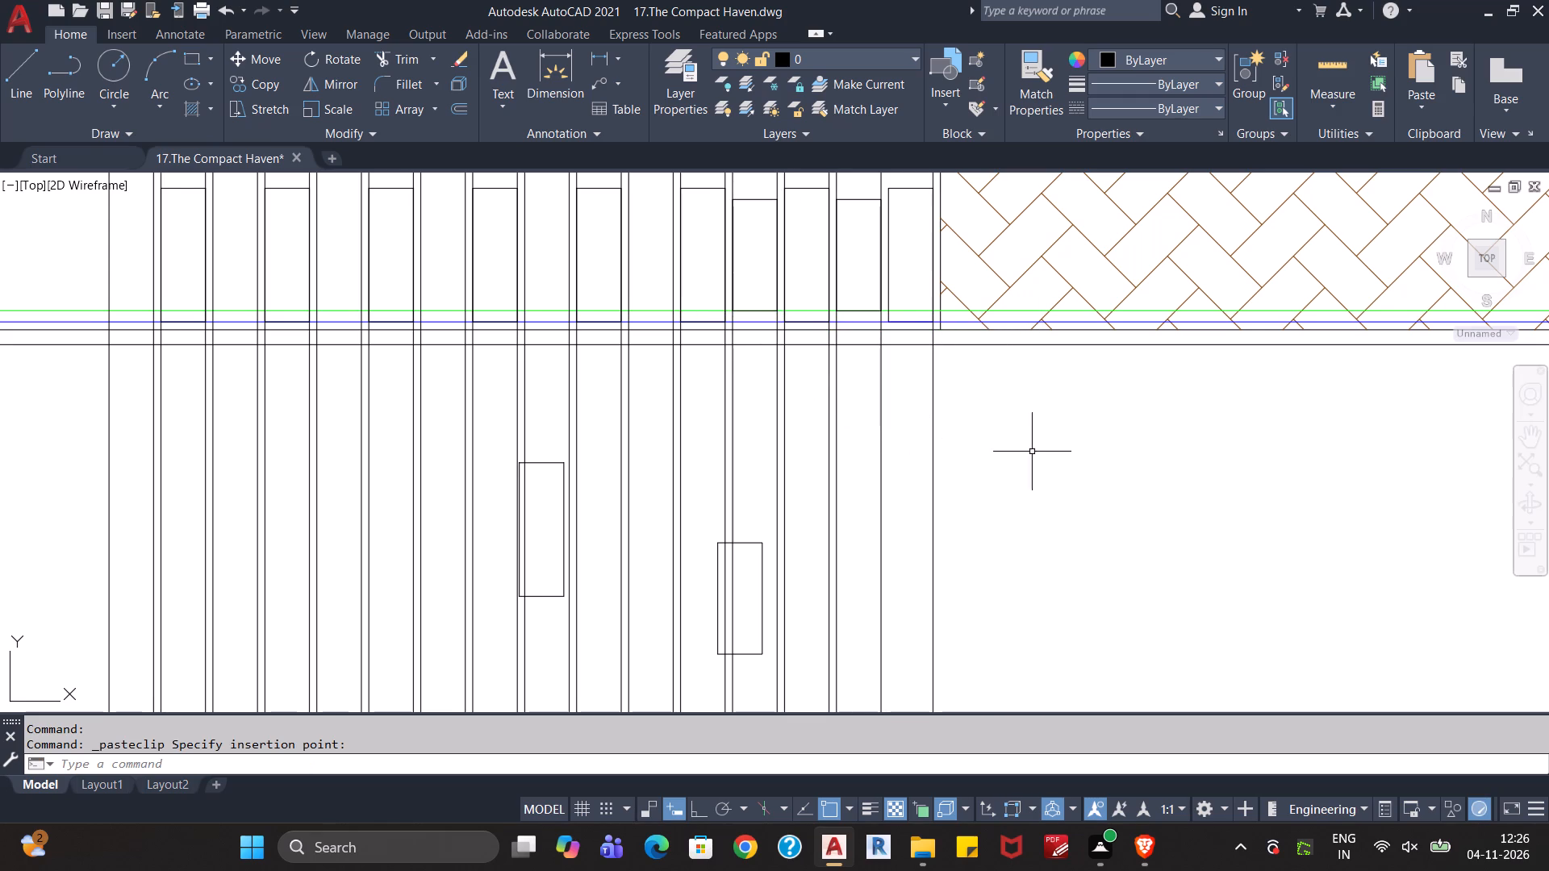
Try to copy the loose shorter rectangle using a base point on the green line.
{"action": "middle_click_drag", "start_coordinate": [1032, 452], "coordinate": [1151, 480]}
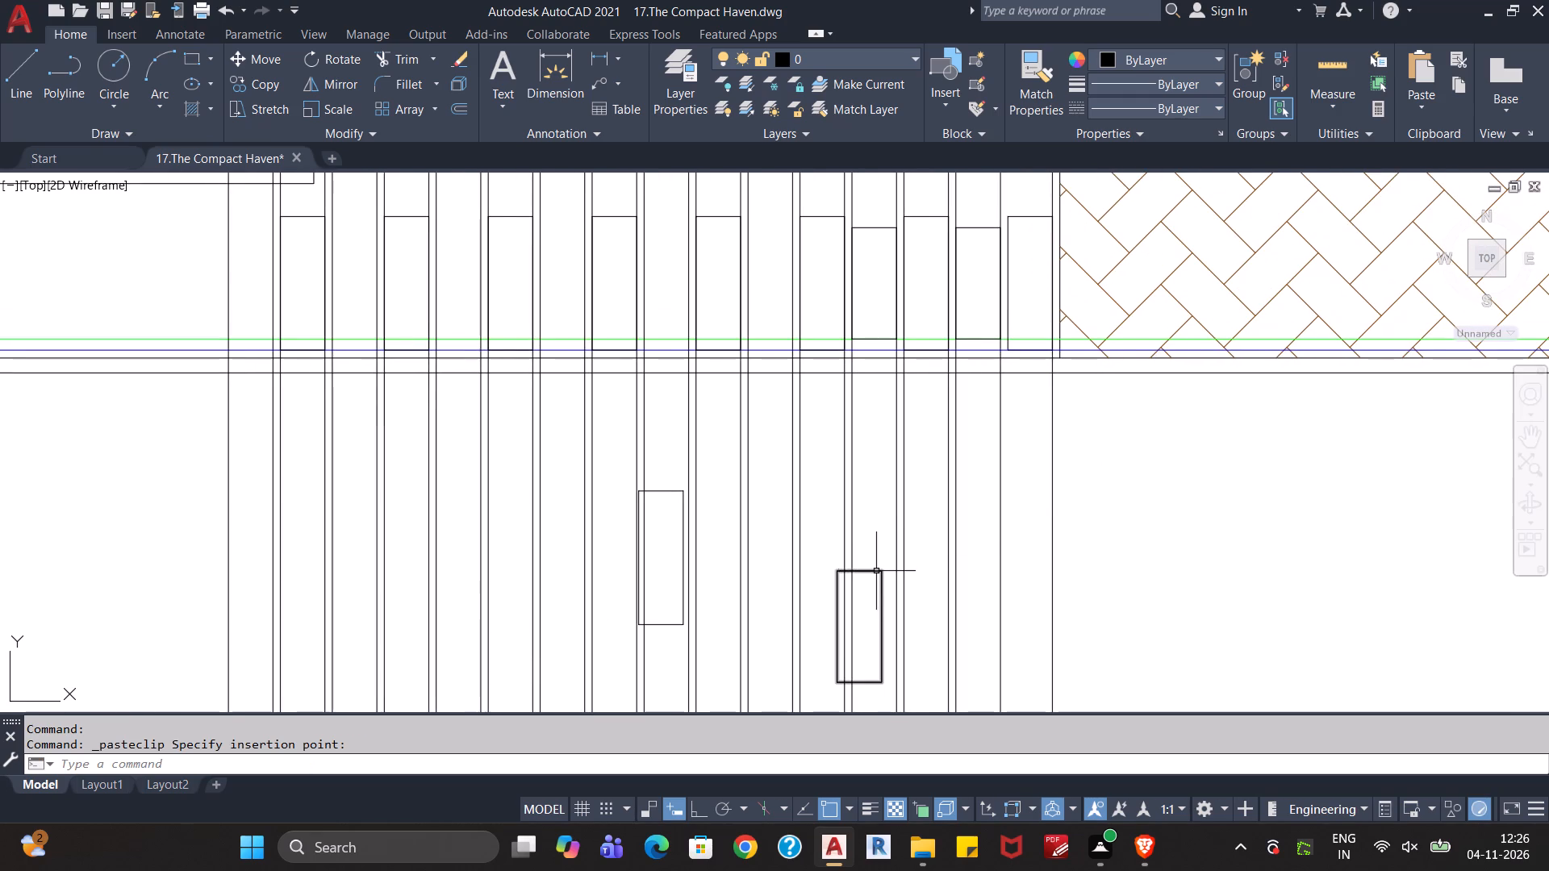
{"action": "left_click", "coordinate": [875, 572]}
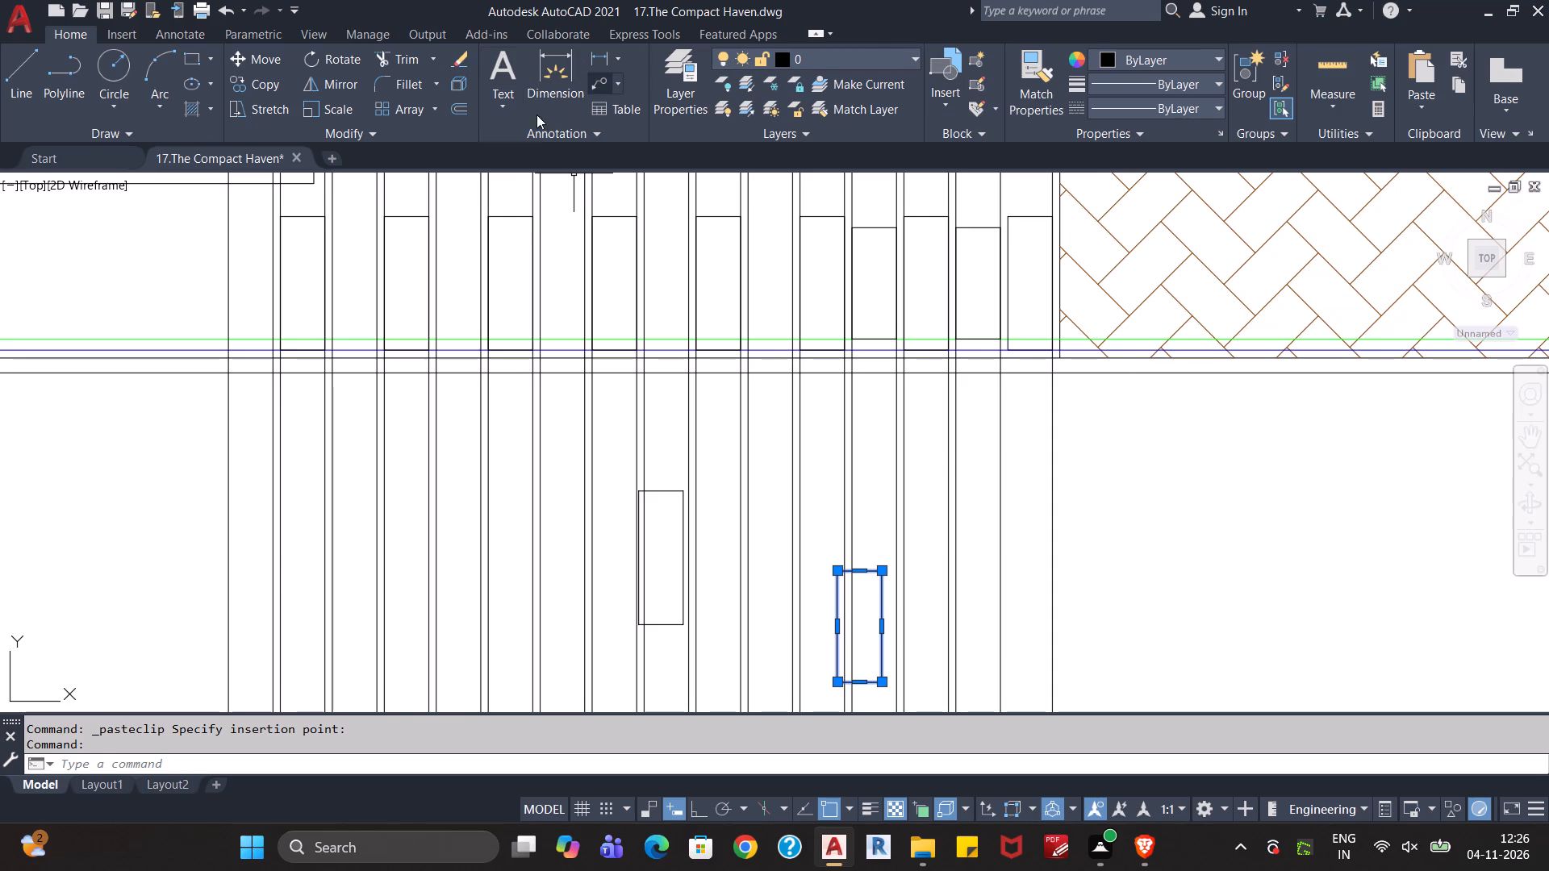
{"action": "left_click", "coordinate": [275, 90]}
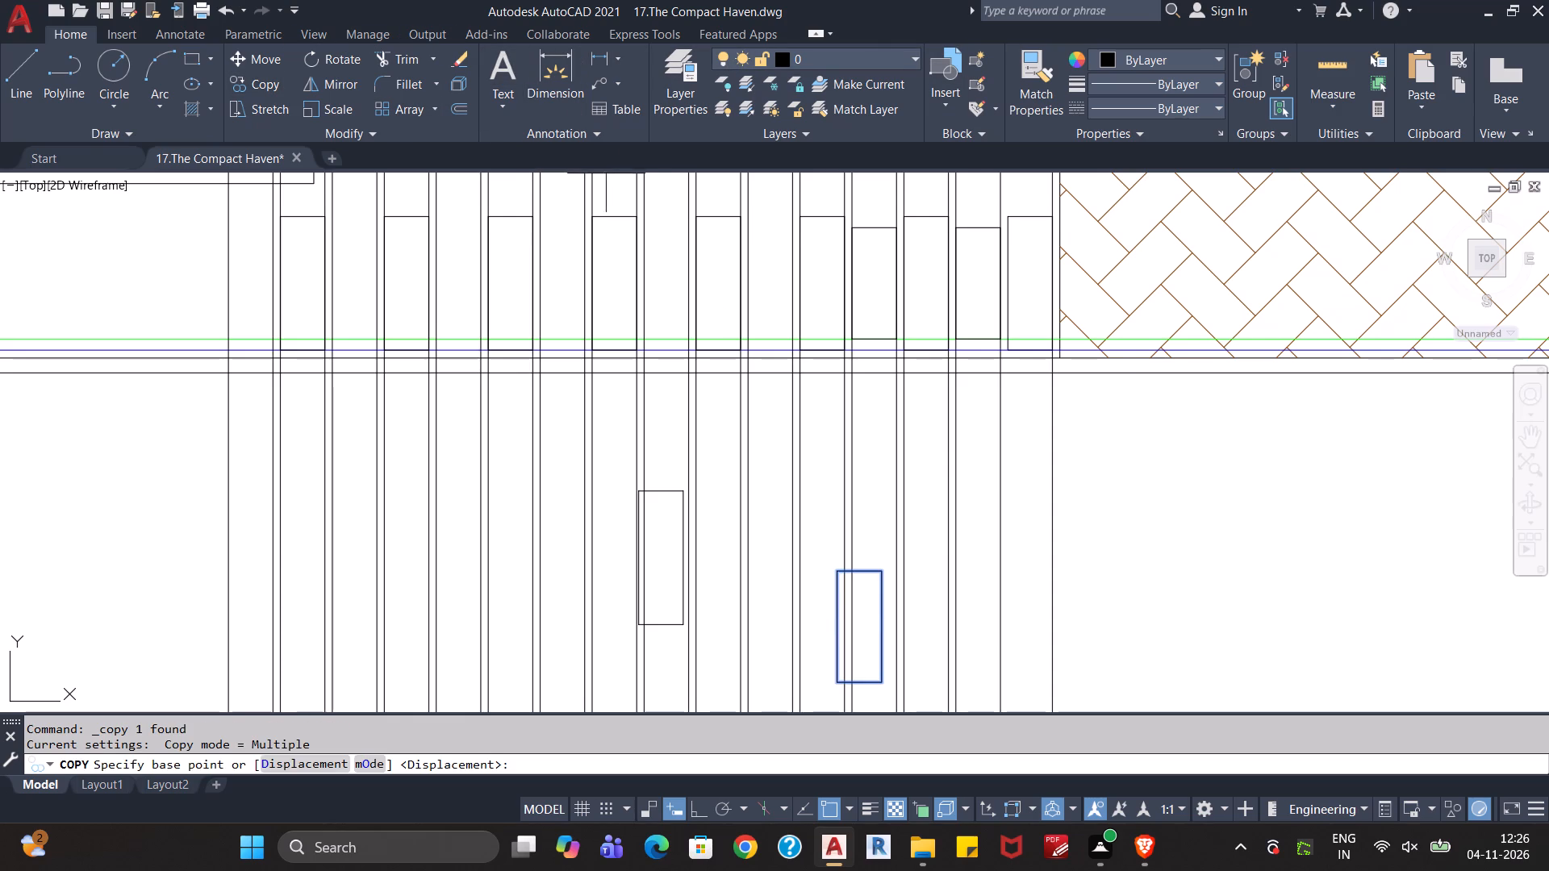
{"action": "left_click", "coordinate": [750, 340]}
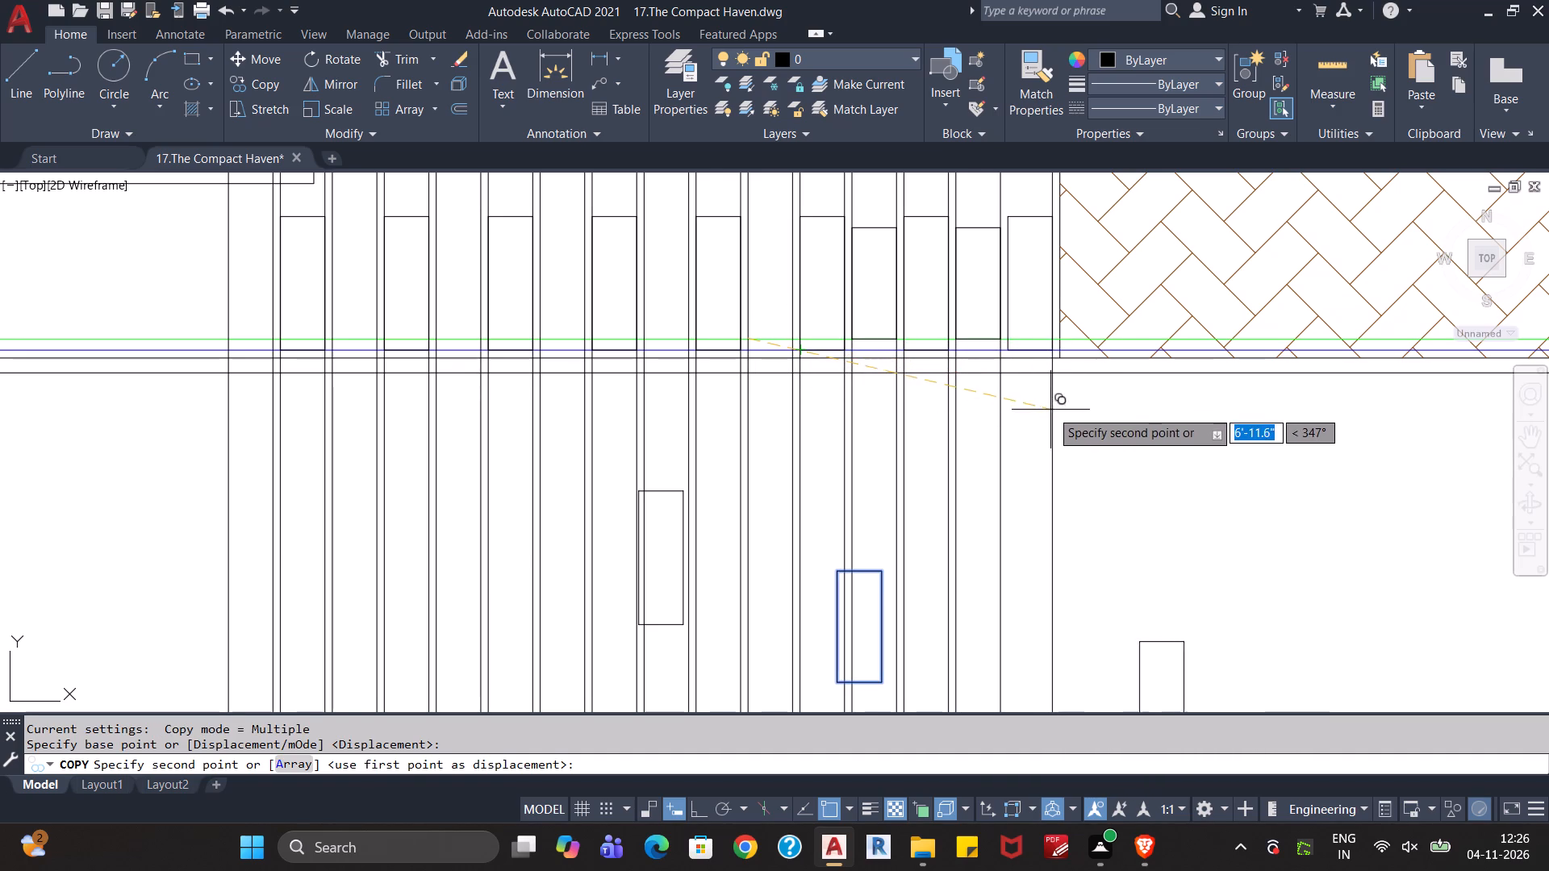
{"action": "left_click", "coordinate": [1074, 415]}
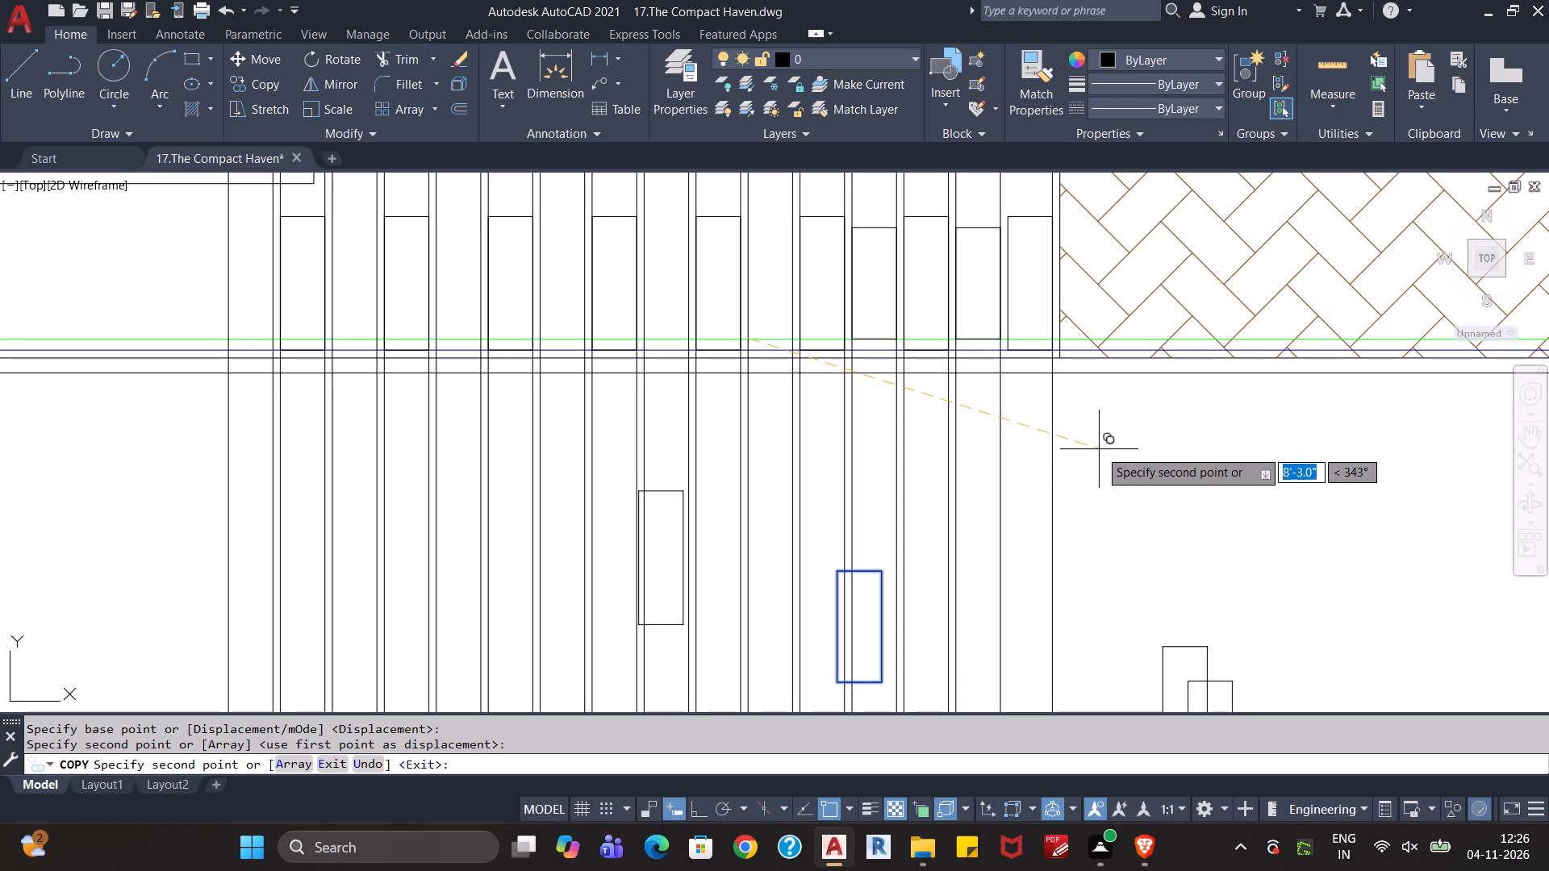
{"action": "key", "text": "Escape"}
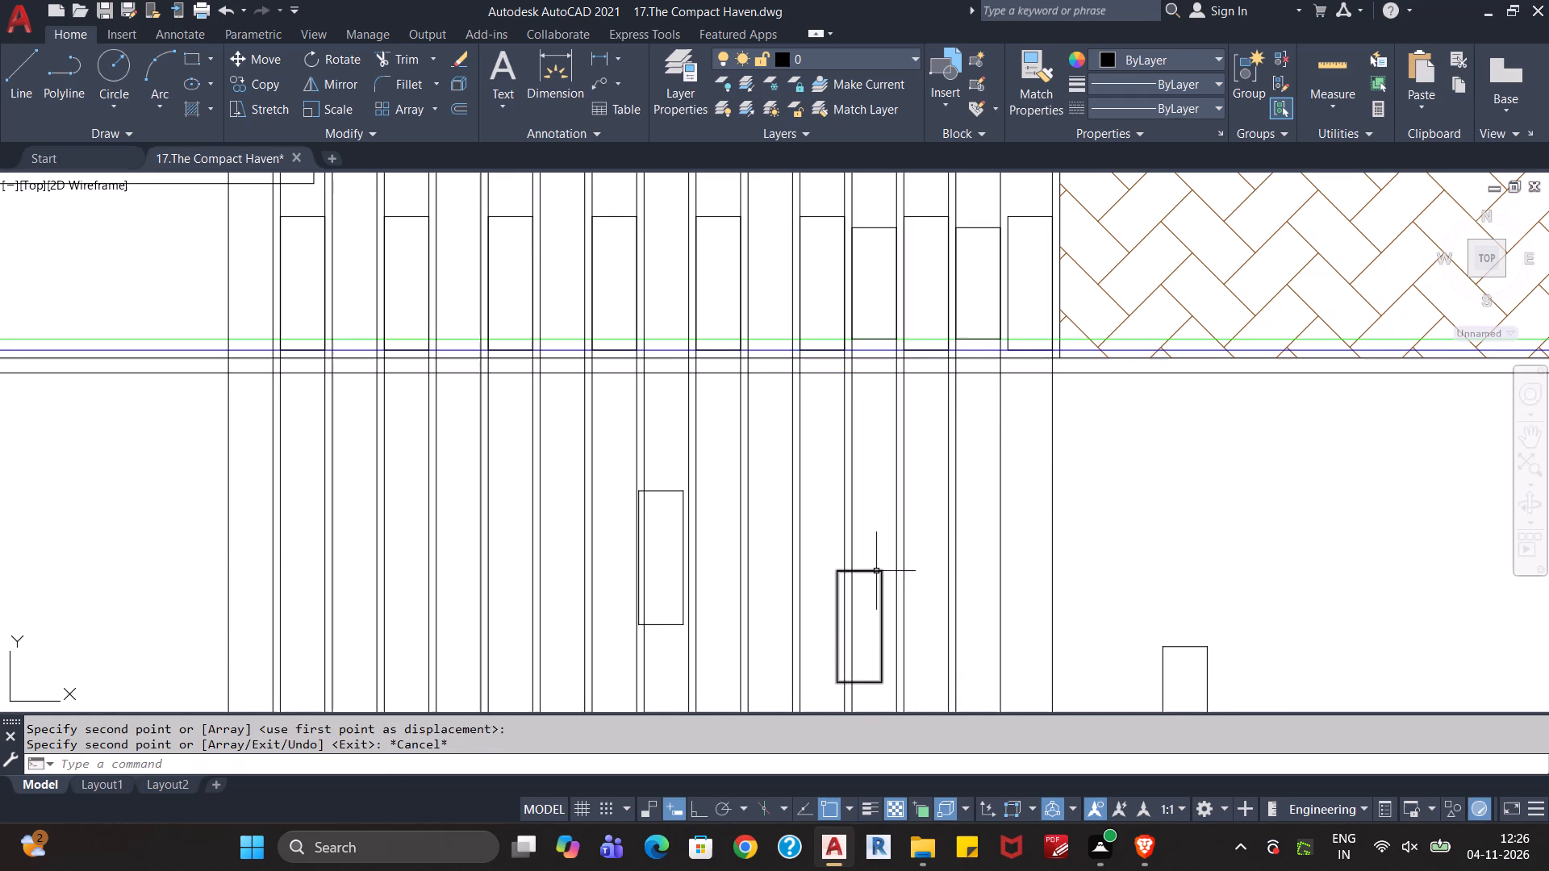
Copy the loose shorter rectangle from its lower-left corner into the six remaining empty bays westward, with their bases on the green line.
{"action": "left_click", "coordinate": [876, 571]}
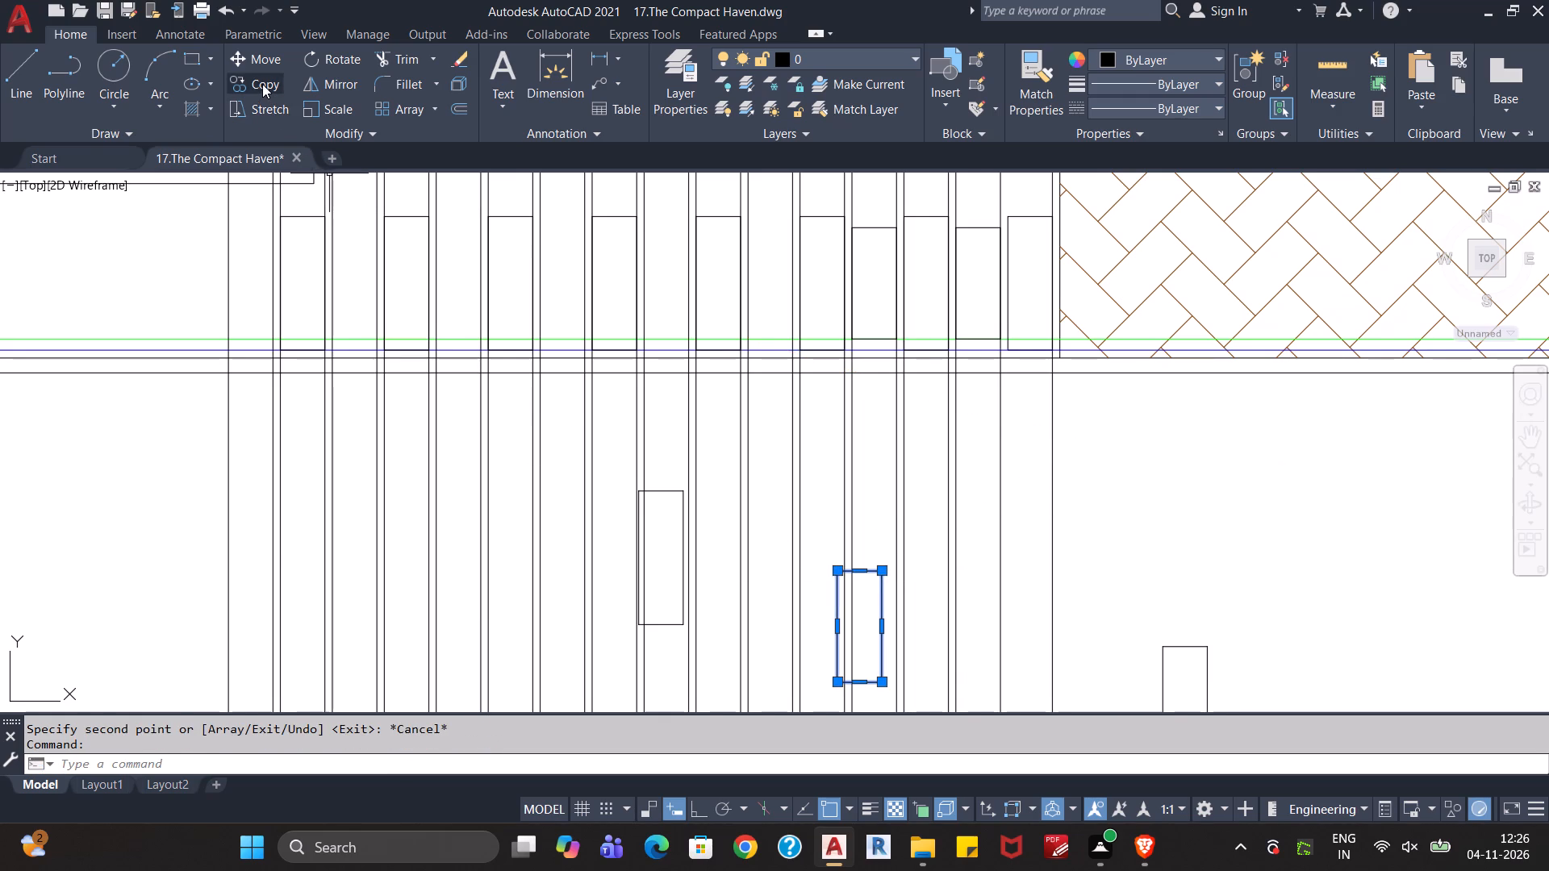
{"action": "left_click", "coordinate": [262, 84]}
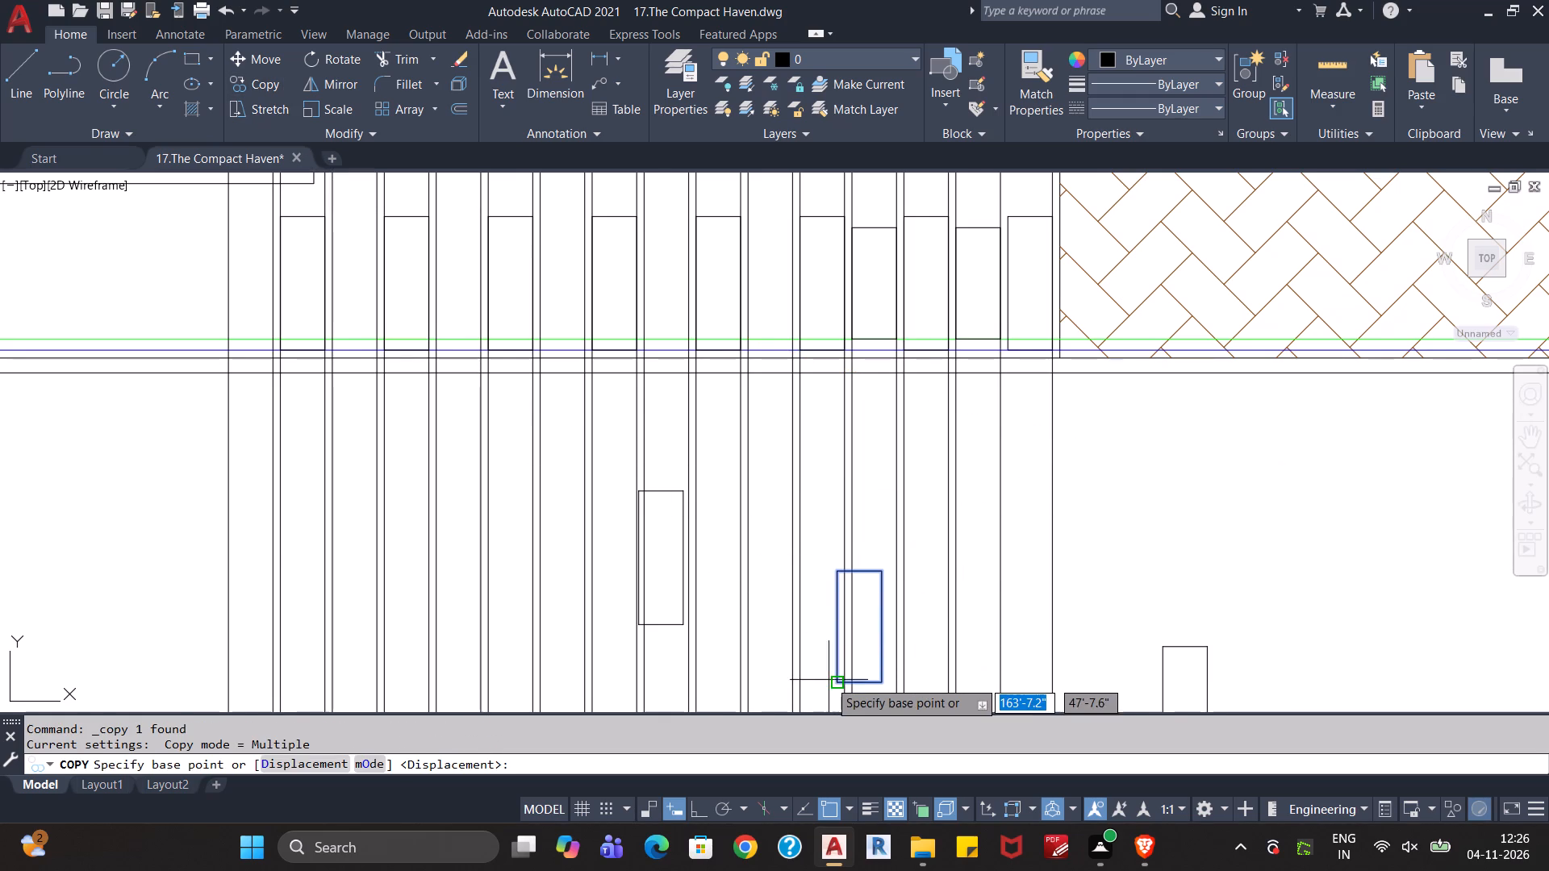
{"action": "left_click", "coordinate": [832, 681]}
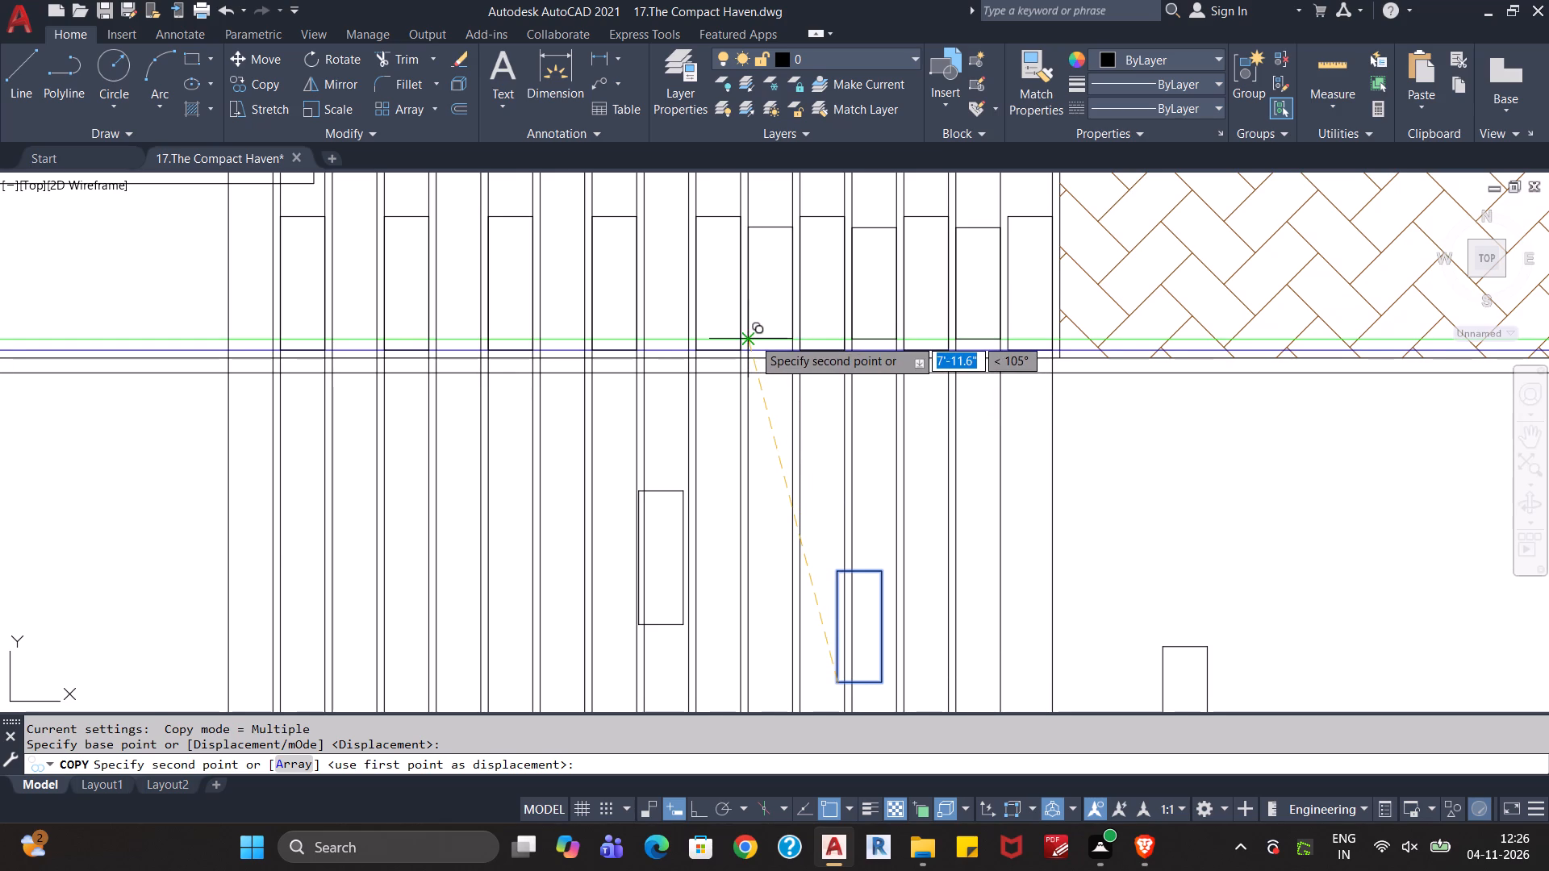
{"action": "left_click", "coordinate": [753, 338]}
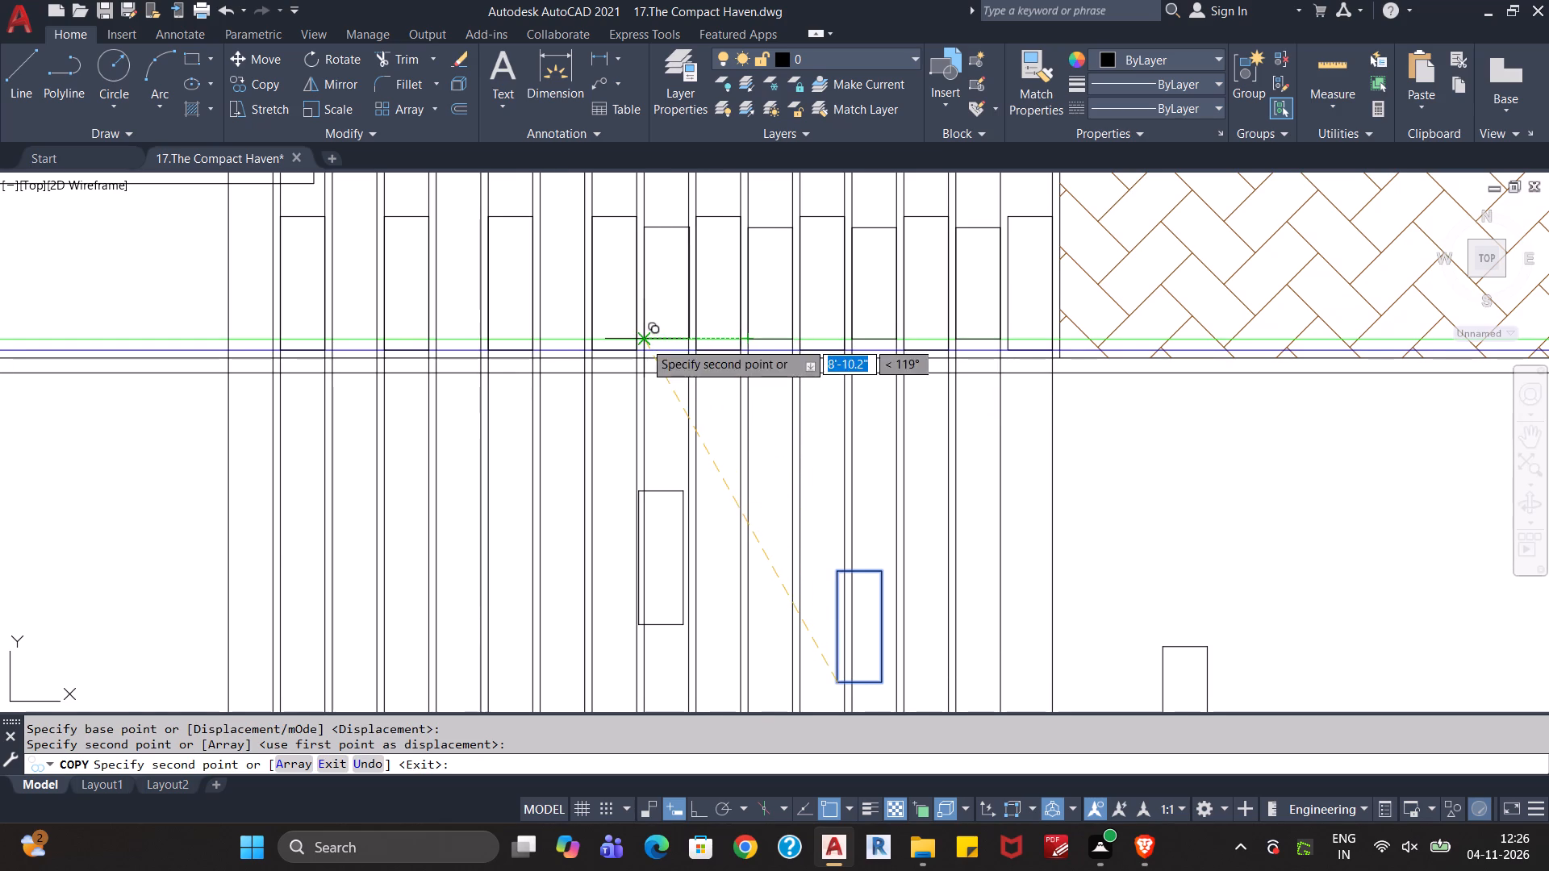
{"action": "left_click", "coordinate": [644, 341]}
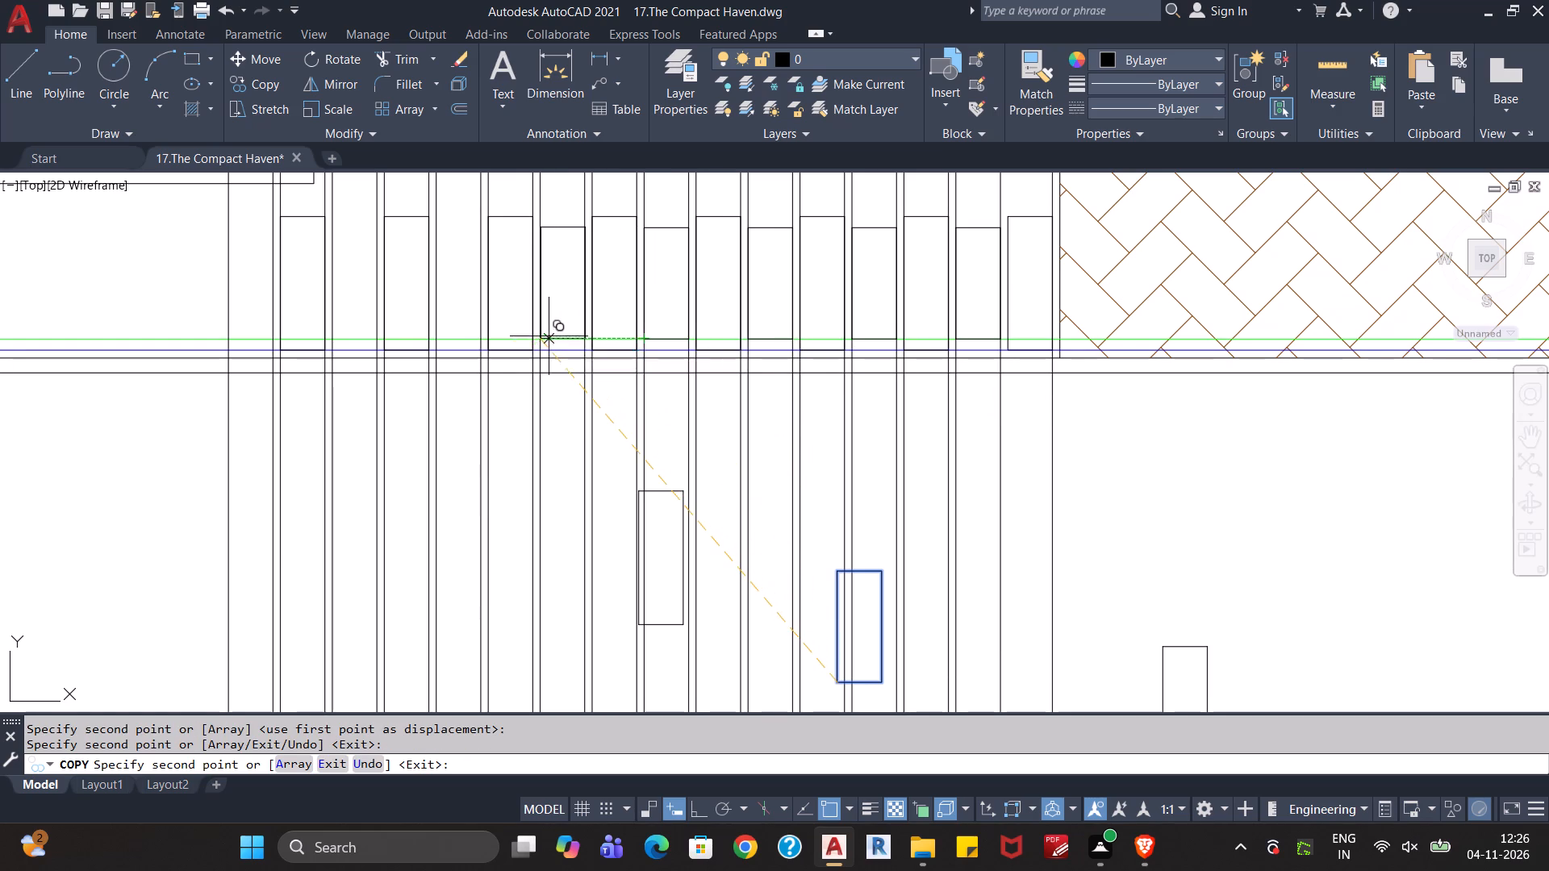
{"action": "left_click", "coordinate": [545, 336]}
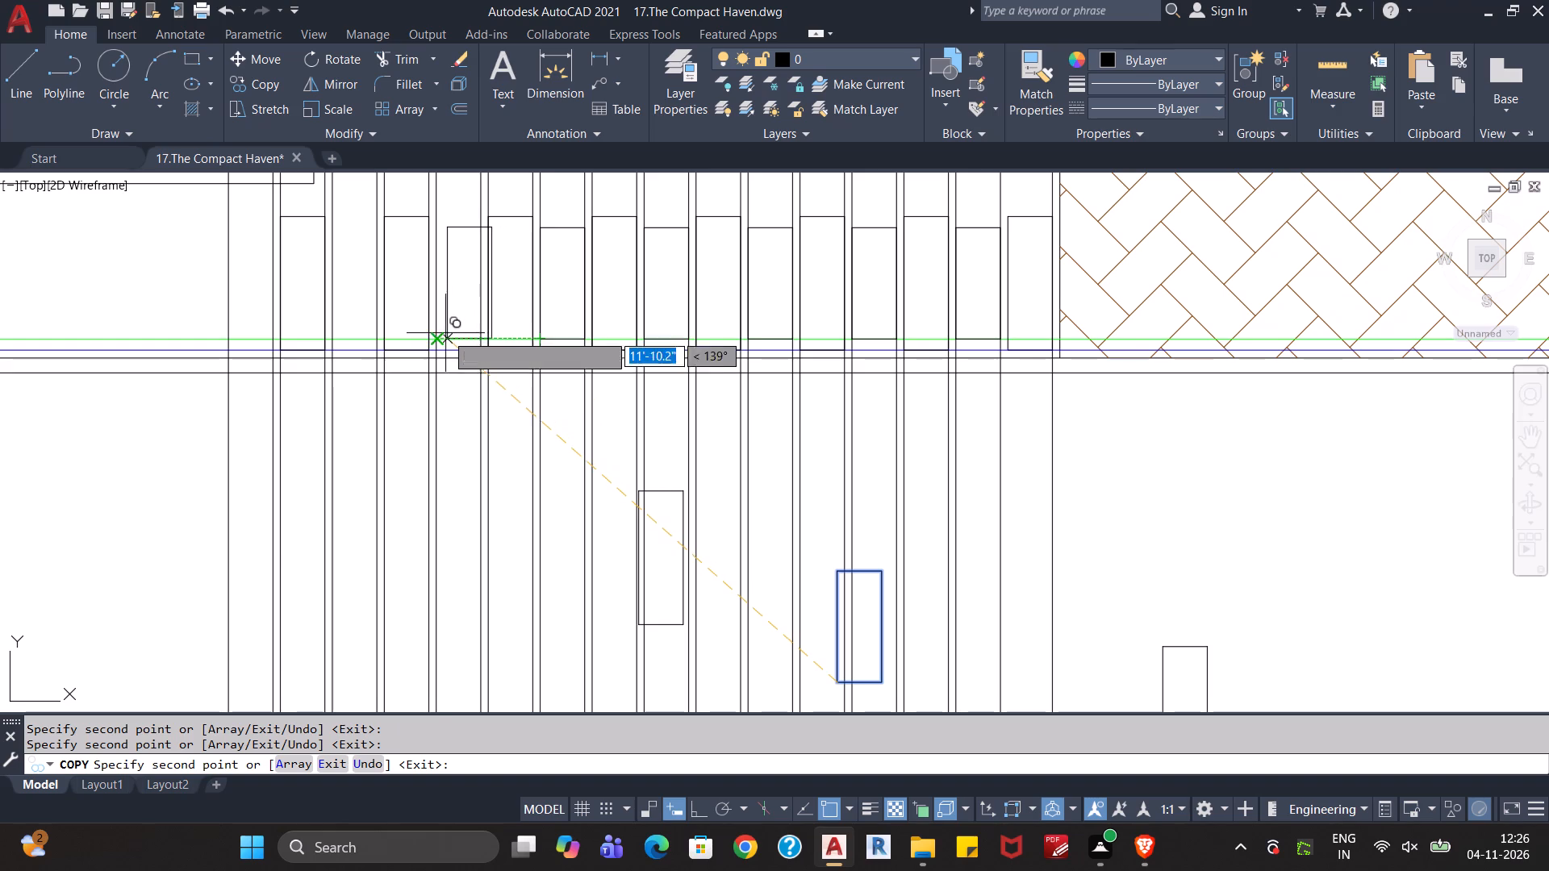
{"action": "left_click", "coordinate": [440, 333]}
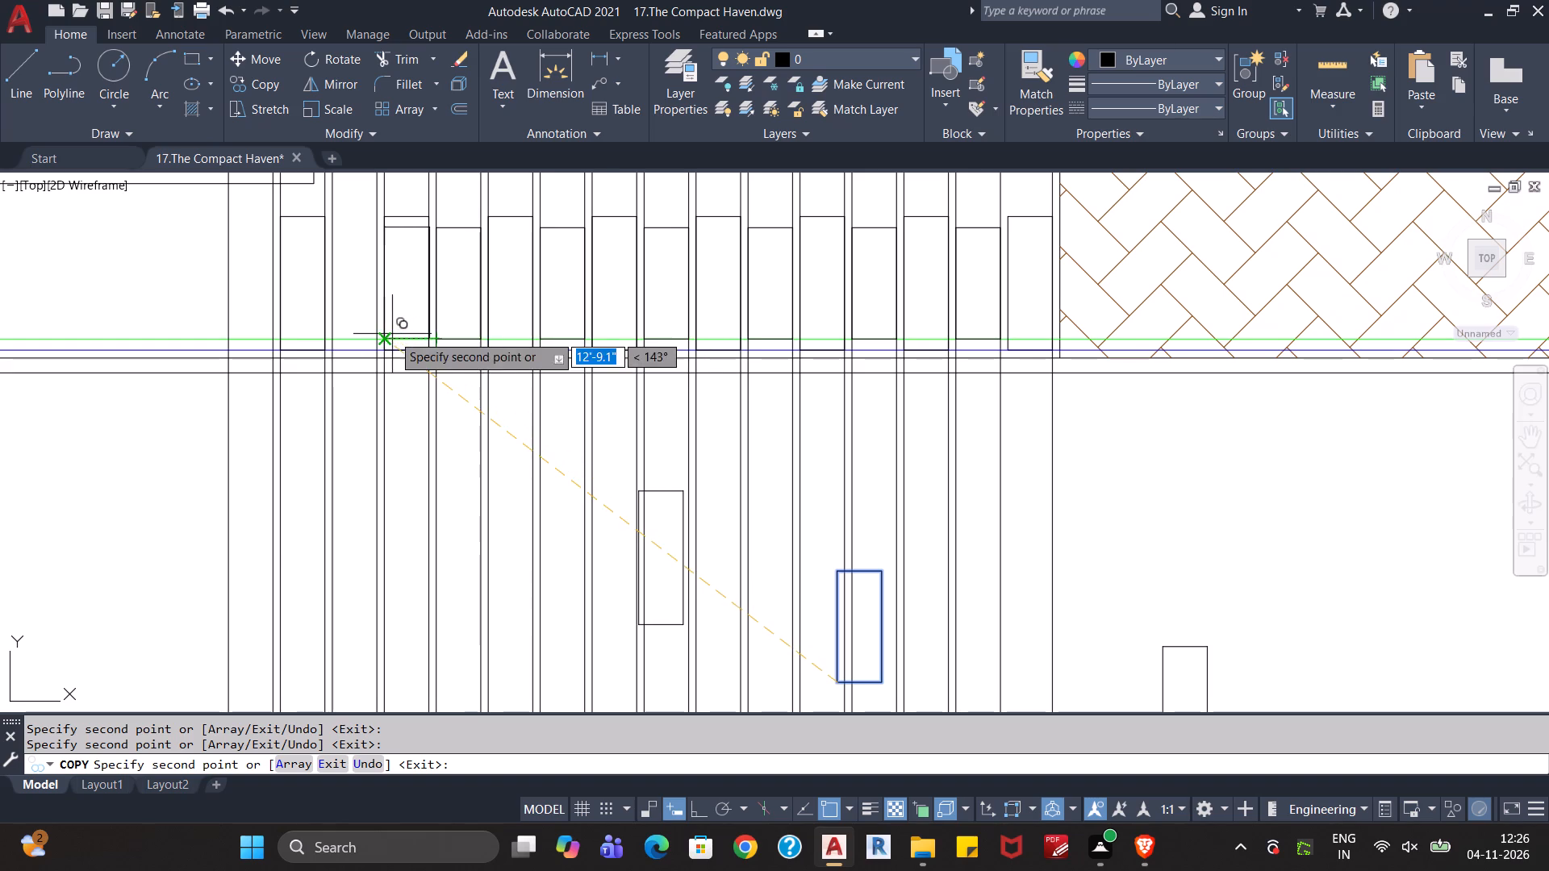
{"action": "left_click", "coordinate": [334, 332]}
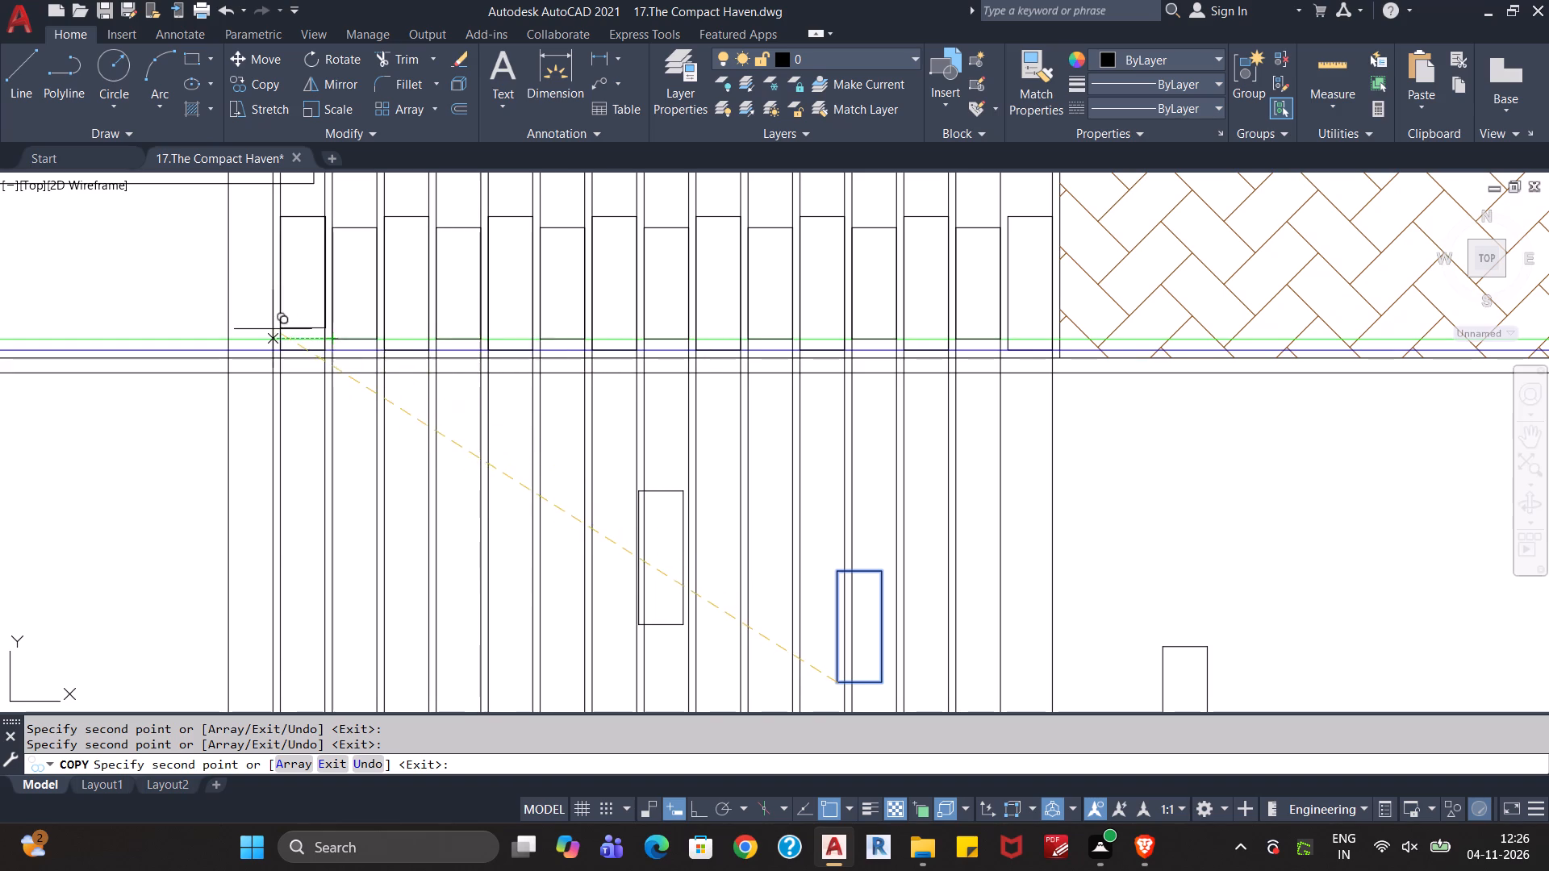
{"action": "left_click", "coordinate": [228, 331]}
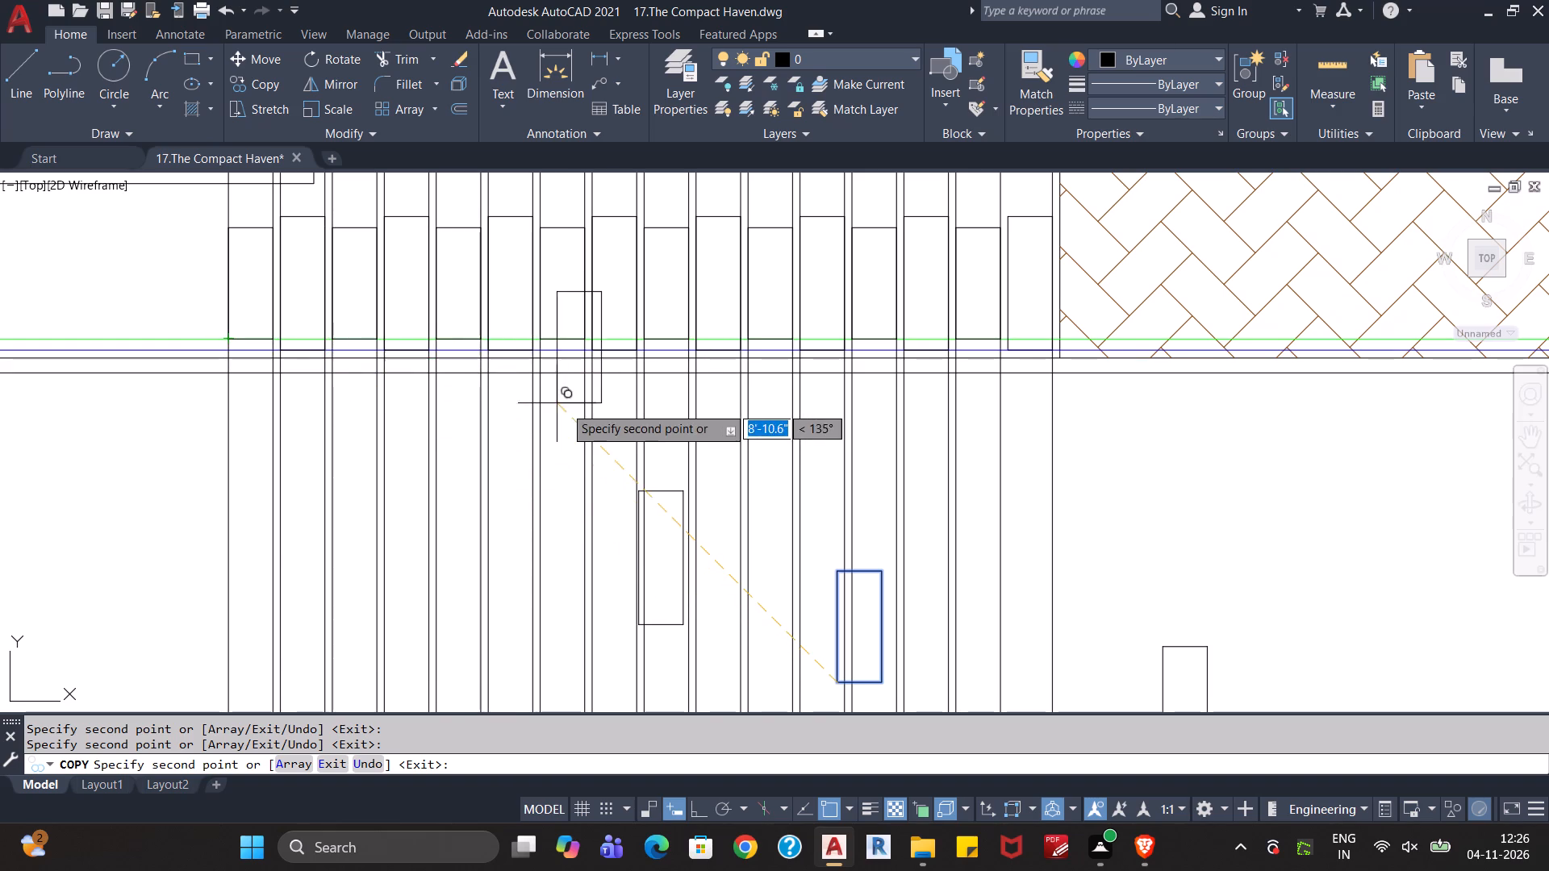
{"action": "key", "text": "Escape"}
{"action": "key", "text": "Escape"}
{"action": "key", "text": "Escape"}
{"action": "key", "text": "Escape"}
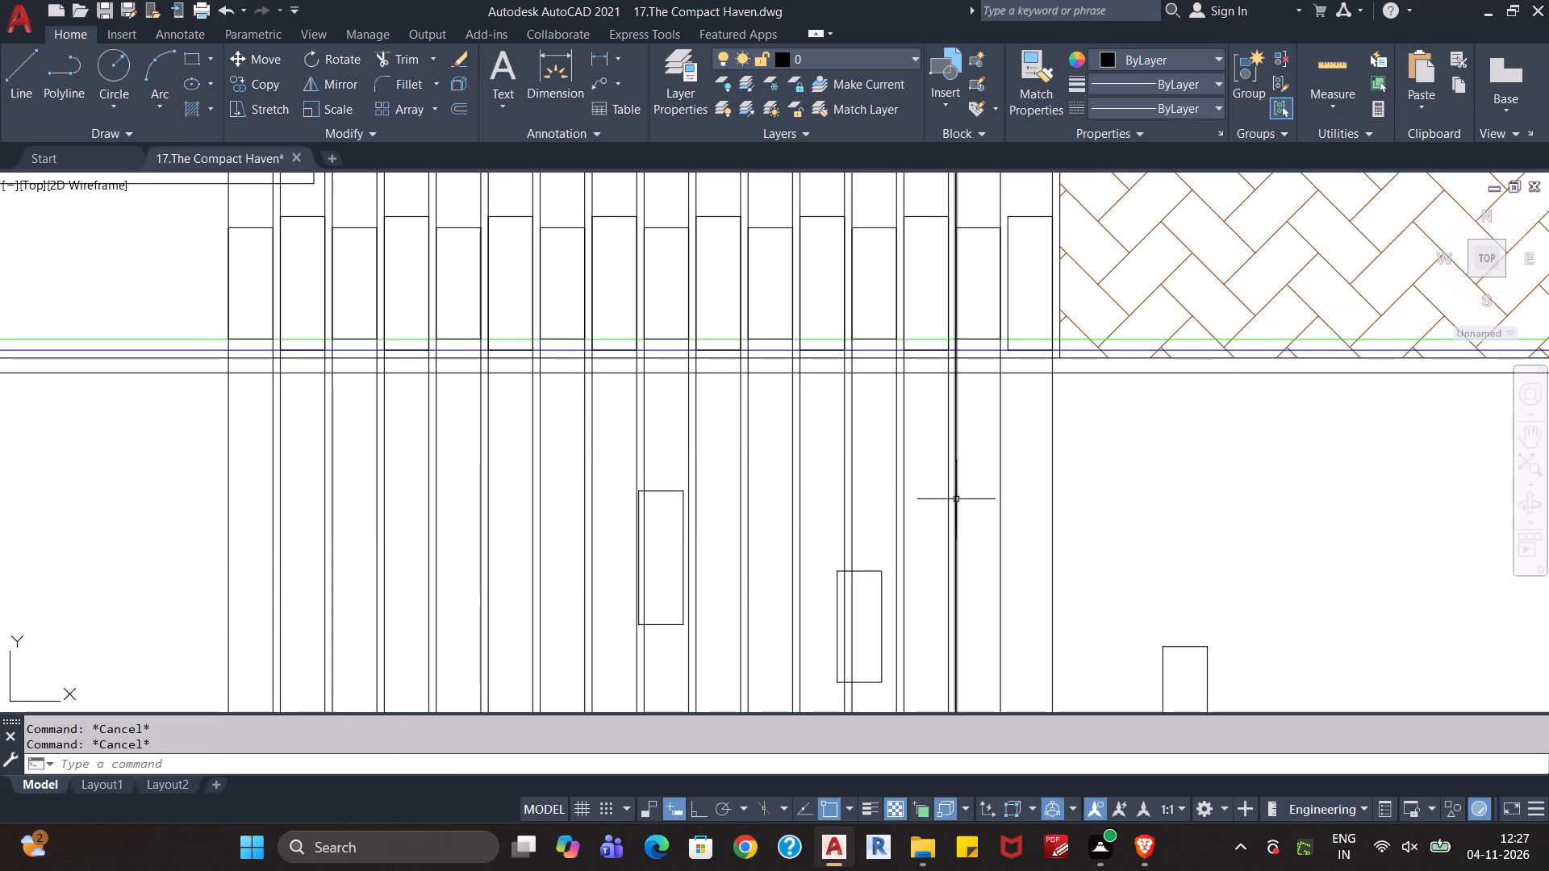
Erase all the vertical construction lines together with the loose rectangles below the front strip.
{"action": "left_click", "coordinate": [1271, 465]}
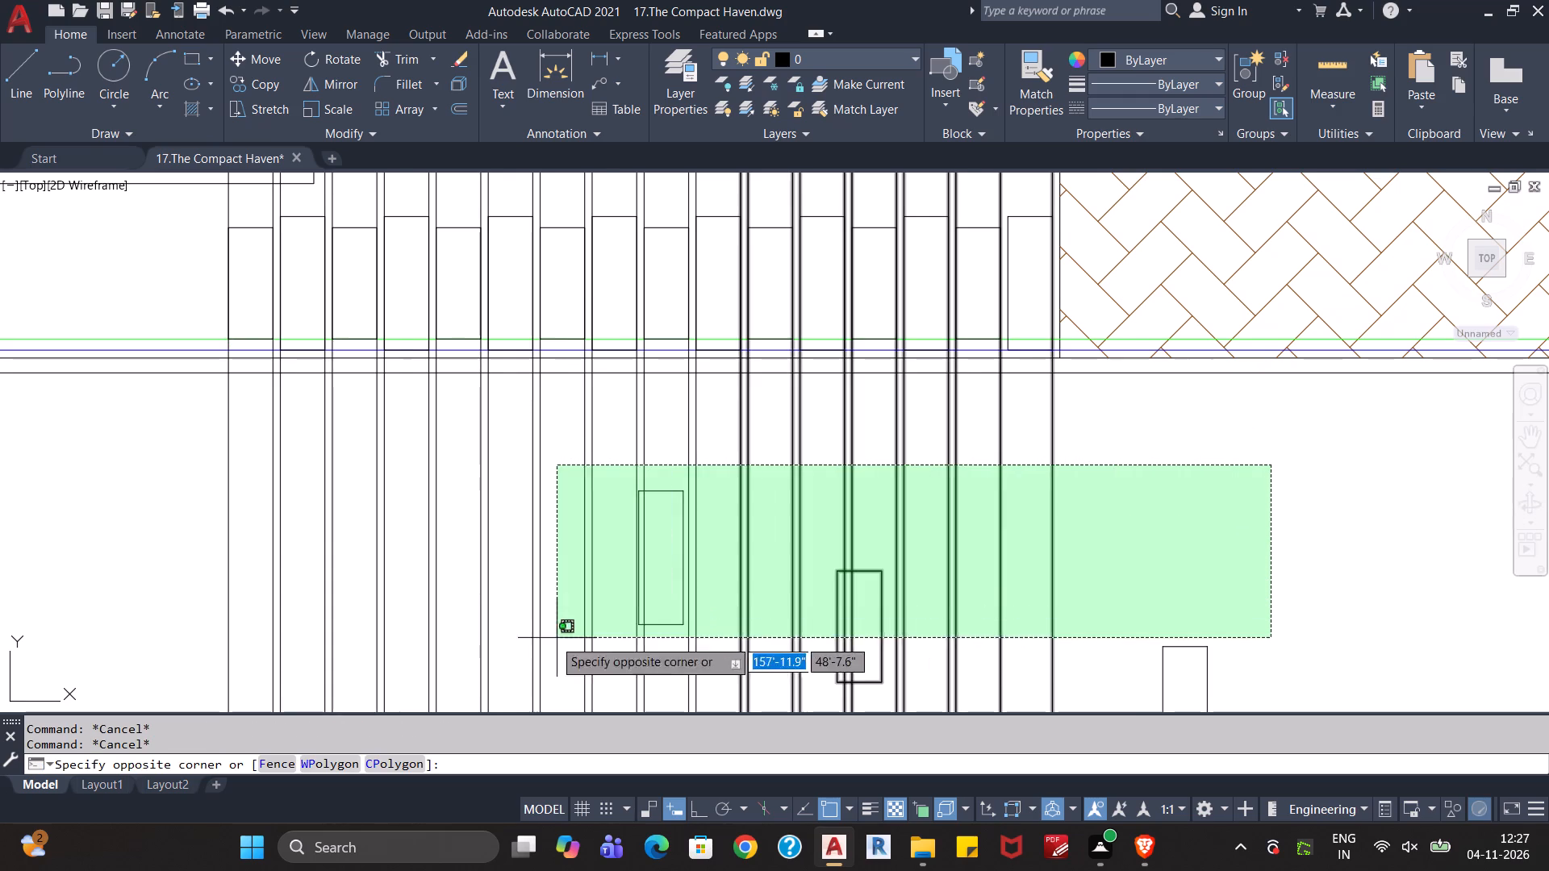
{"action": "left_click", "coordinate": [159, 671]}
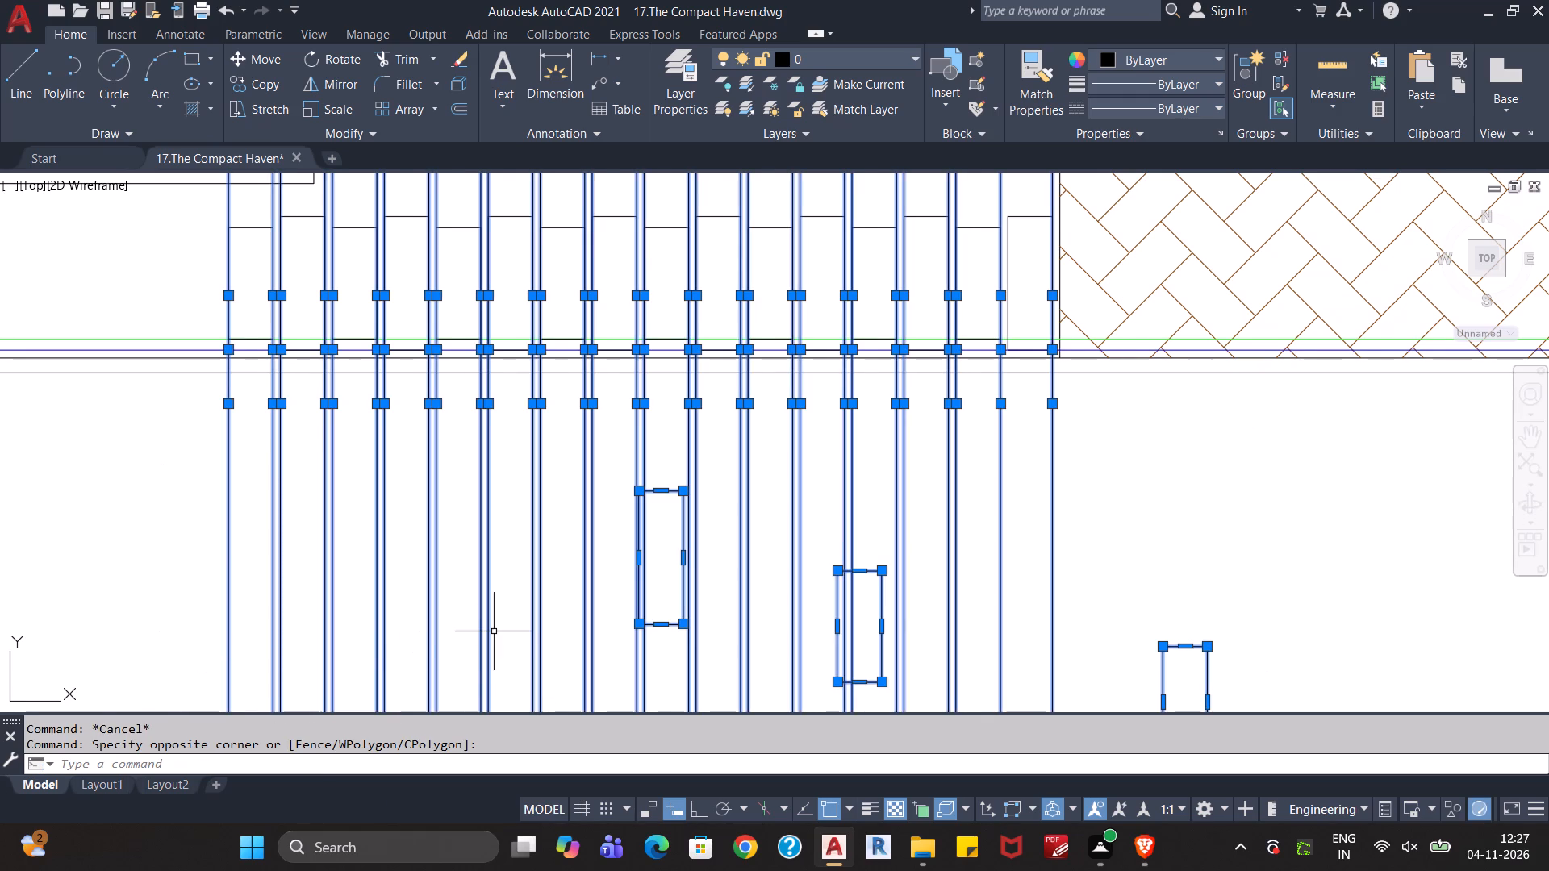
{"action": "key", "text": "Delete"}
Erase the green and blue horizontal construction lines along the front strip.
{"action": "middle_click_drag", "start_coordinate": [537, 558], "coordinate": [852, 557]}
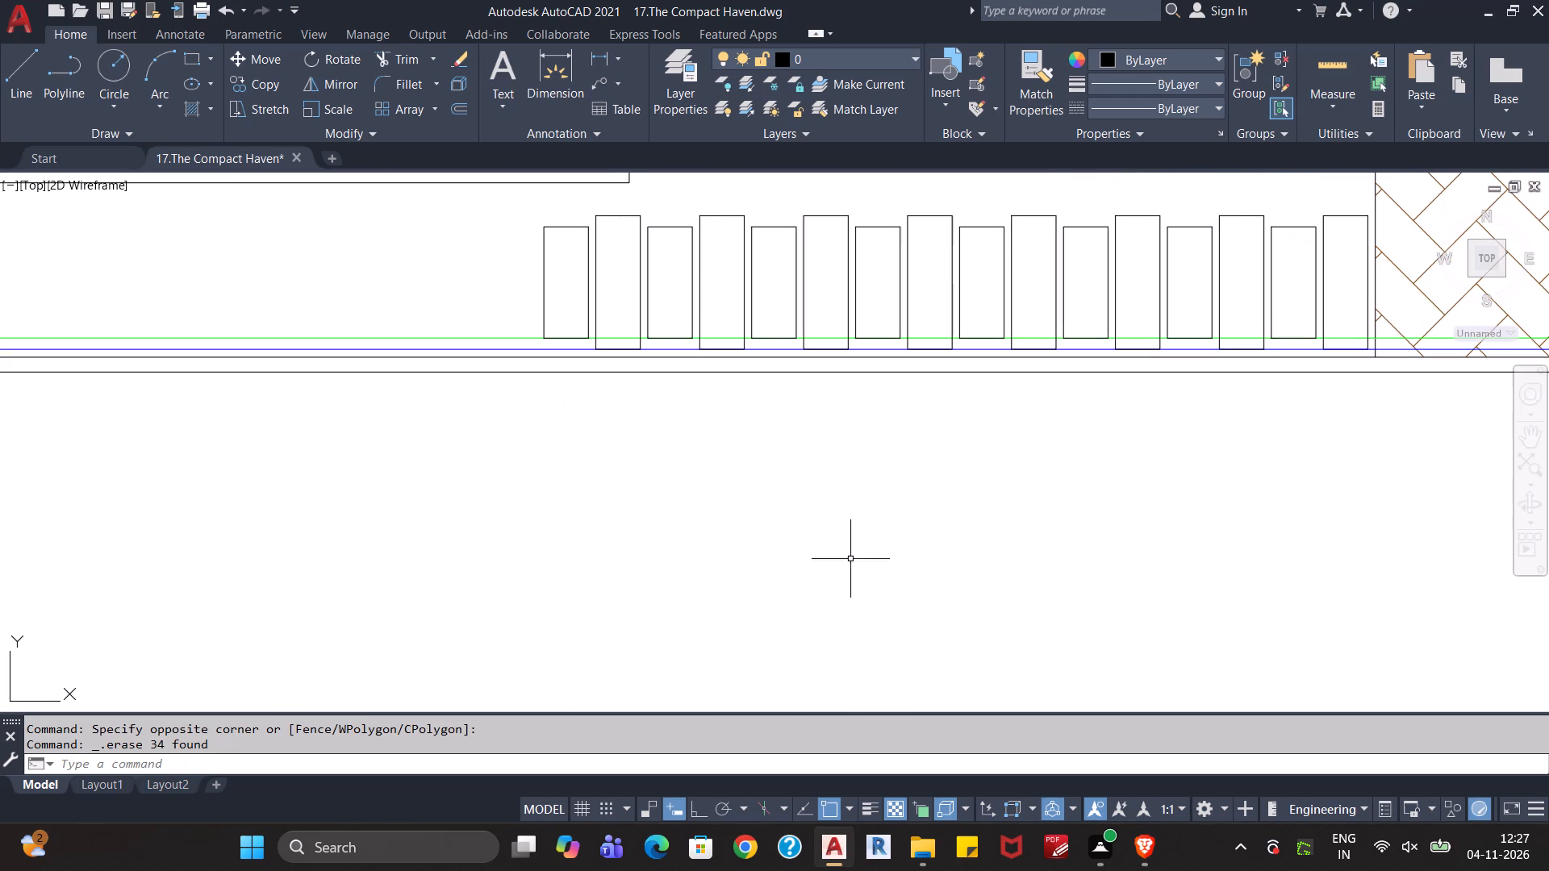
{"action": "middle_click_drag", "start_coordinate": [475, 491], "coordinate": [477, 597]}
{"action": "scroll", "coordinate": [491, 539], "scroll_direction": "up", "scroll_amount": 3}
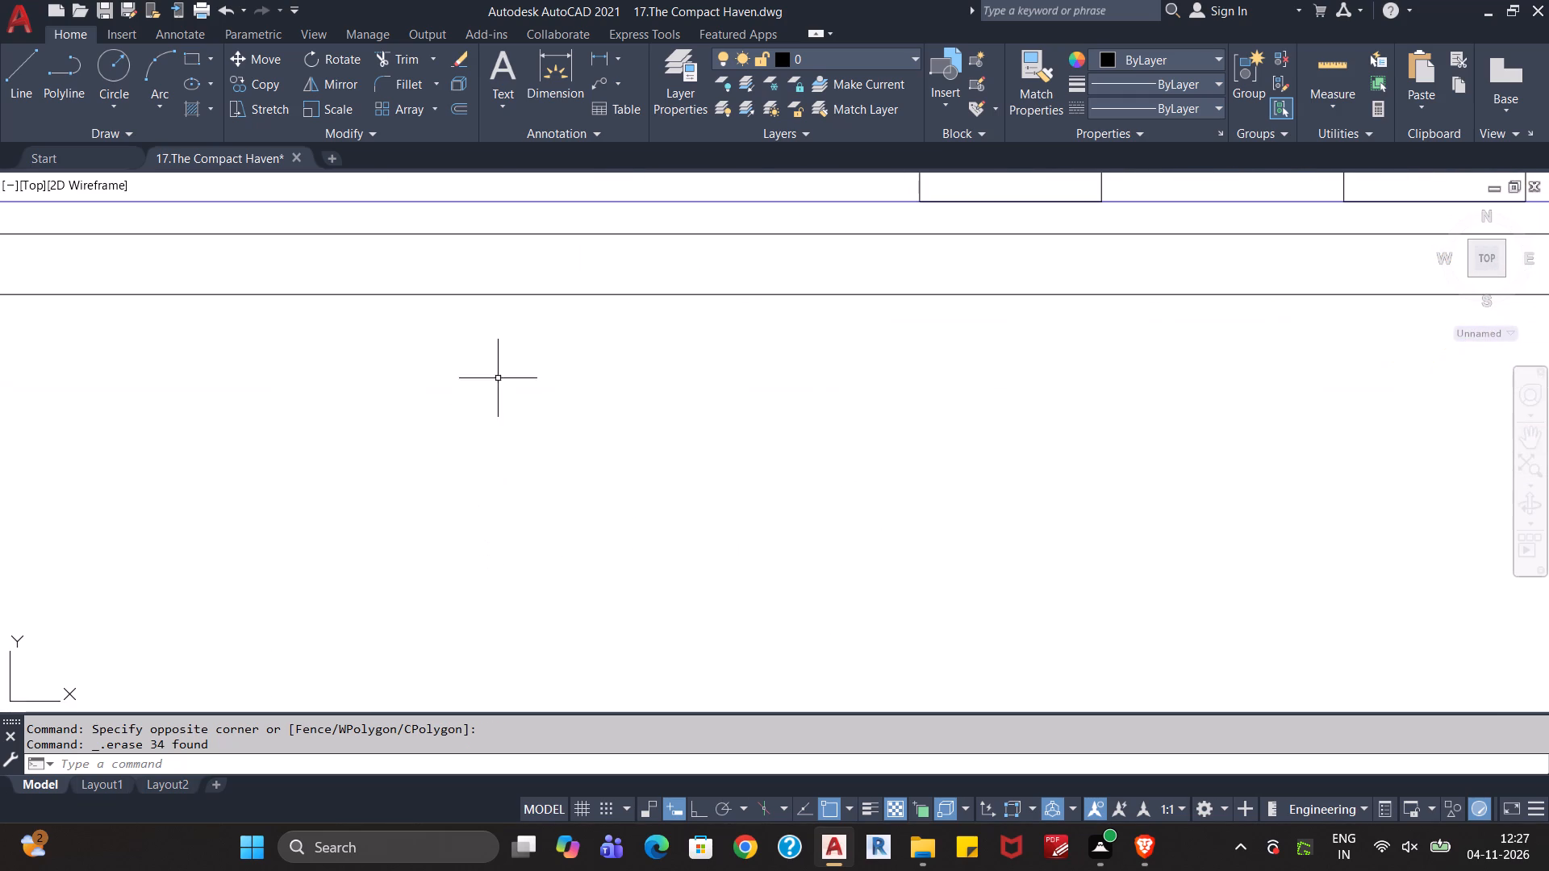
{"action": "middle_click_drag", "start_coordinate": [495, 431], "coordinate": [474, 620]}
{"action": "left_click", "coordinate": [559, 319]}
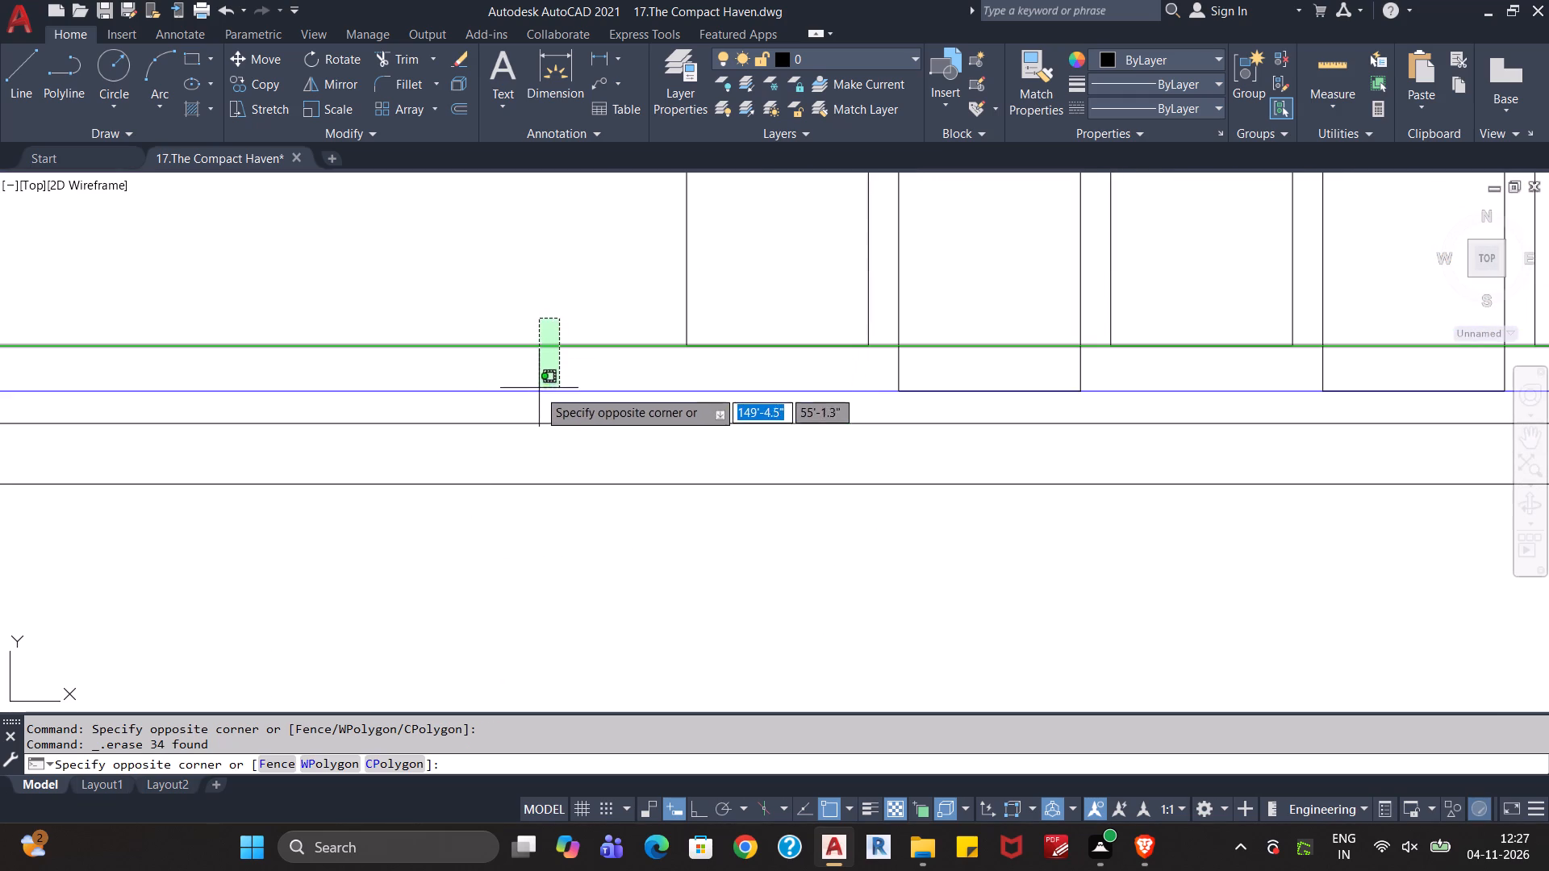
{"action": "left_click", "coordinate": [537, 403]}
{"action": "key", "text": "Delete"}
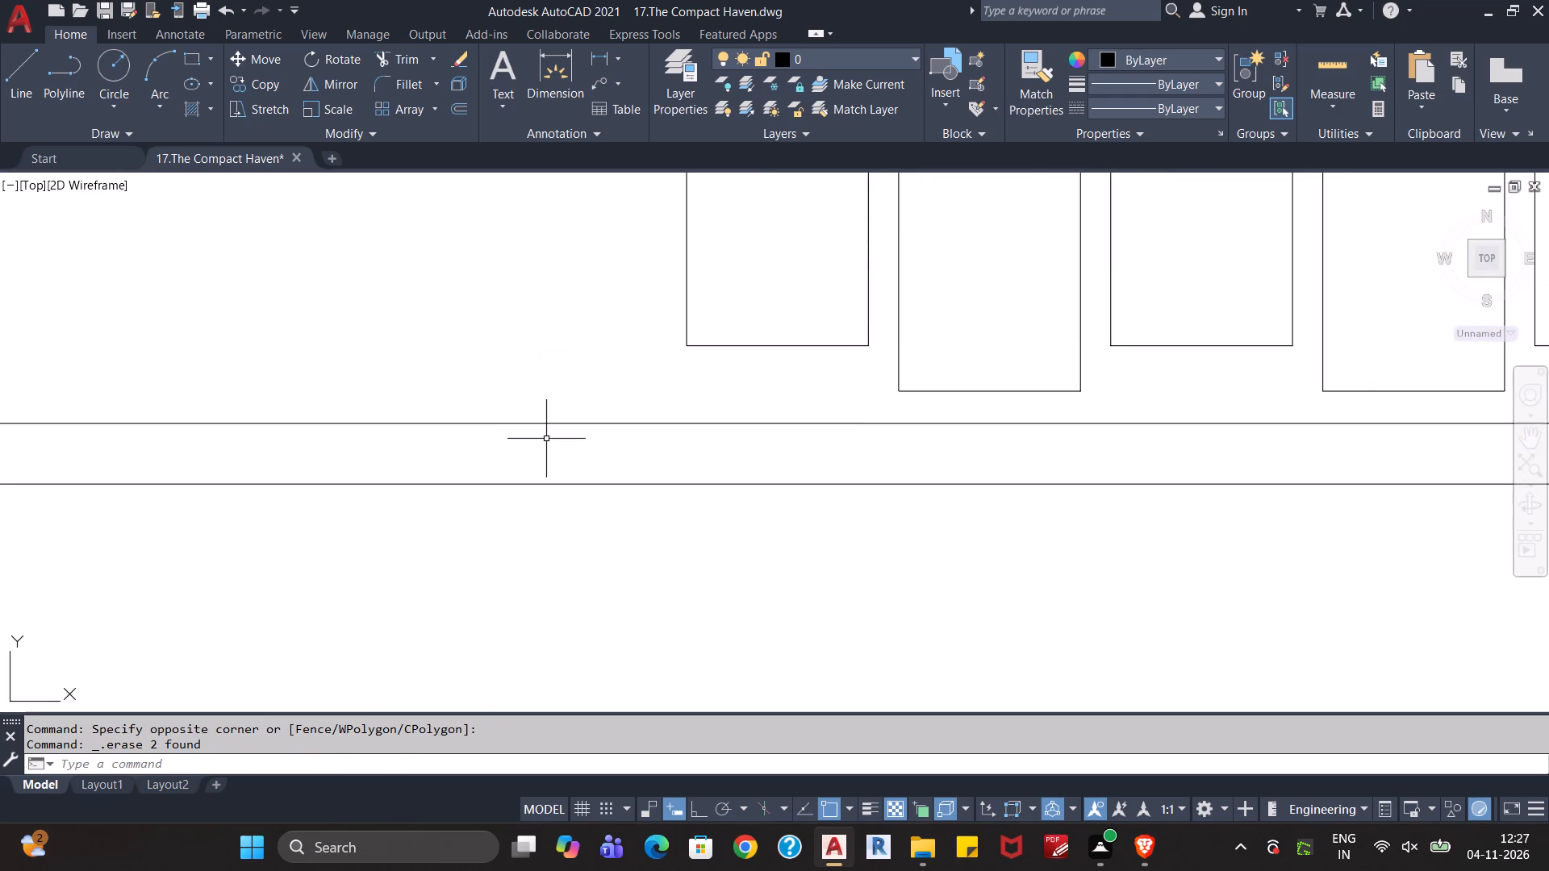
Save the drawing.
{"action": "scroll", "coordinate": [546, 450], "scroll_direction": "down", "scroll_amount": 2}
{"action": "scroll", "coordinate": [615, 515], "scroll_direction": "down", "scroll_amount": 2}
{"action": "middle_click_drag", "start_coordinate": [700, 556], "coordinate": [551, 510]}
{"action": "scroll", "coordinate": [551, 510], "scroll_direction": "down", "scroll_amount": 1}
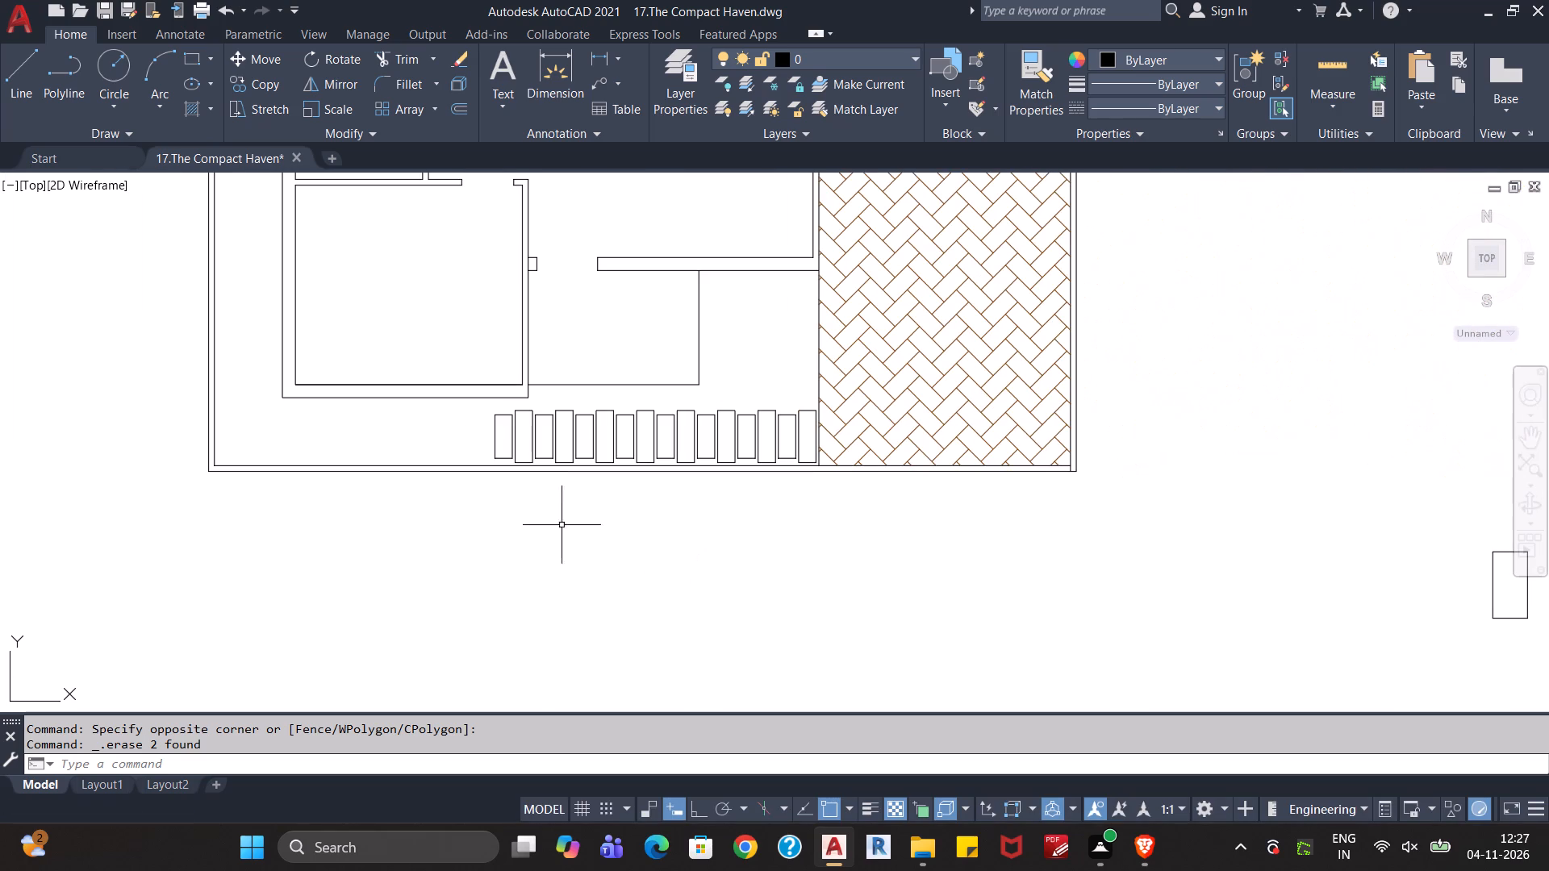
{"action": "key", "text": "Escape"}
{"action": "key", "text": "Escape"}
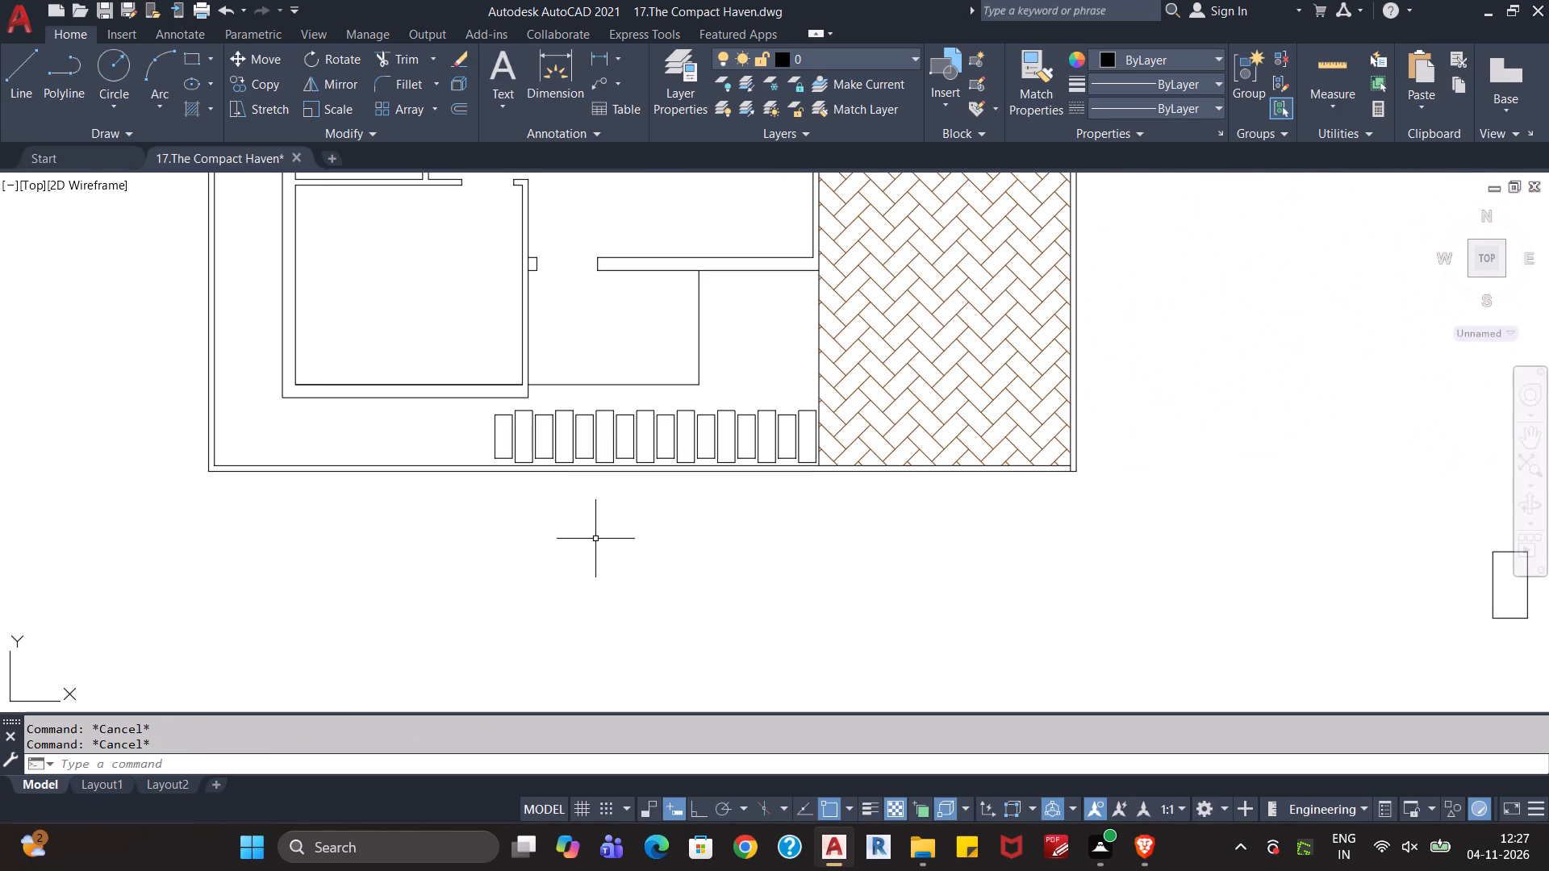
{"action": "middle_click_drag", "start_coordinate": [606, 569], "coordinate": [616, 602]}
{"action": "scroll", "coordinate": [618, 601], "scroll_direction": "down", "scroll_amount": 1}
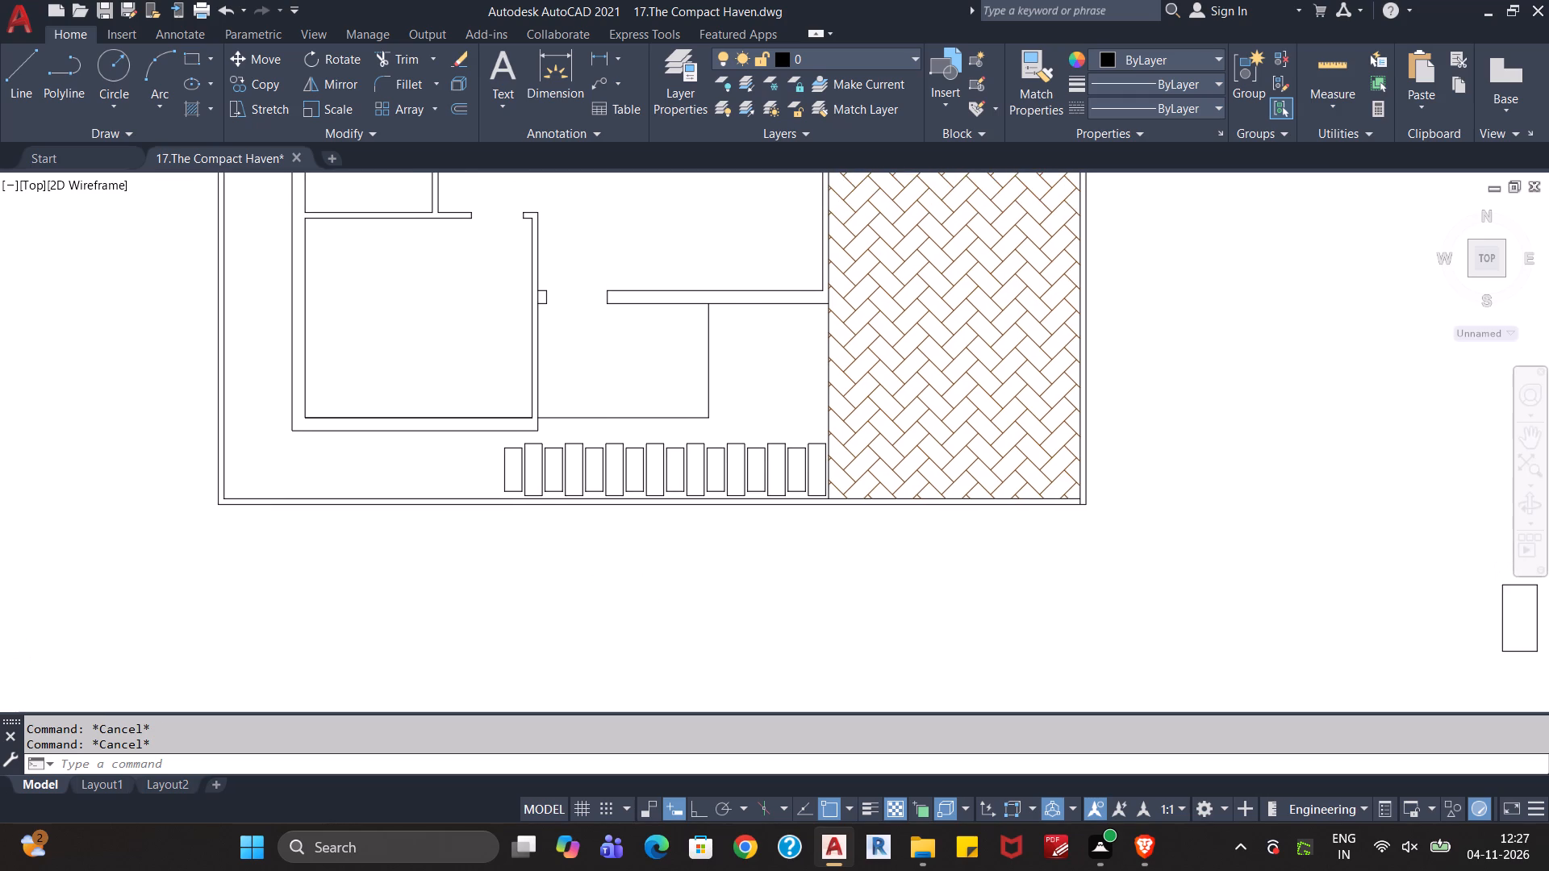
{"action": "middle_click_drag", "start_coordinate": [633, 603], "coordinate": [633, 532]}
{"action": "scroll", "coordinate": [683, 539], "scroll_direction": "up", "scroll_amount": 1}
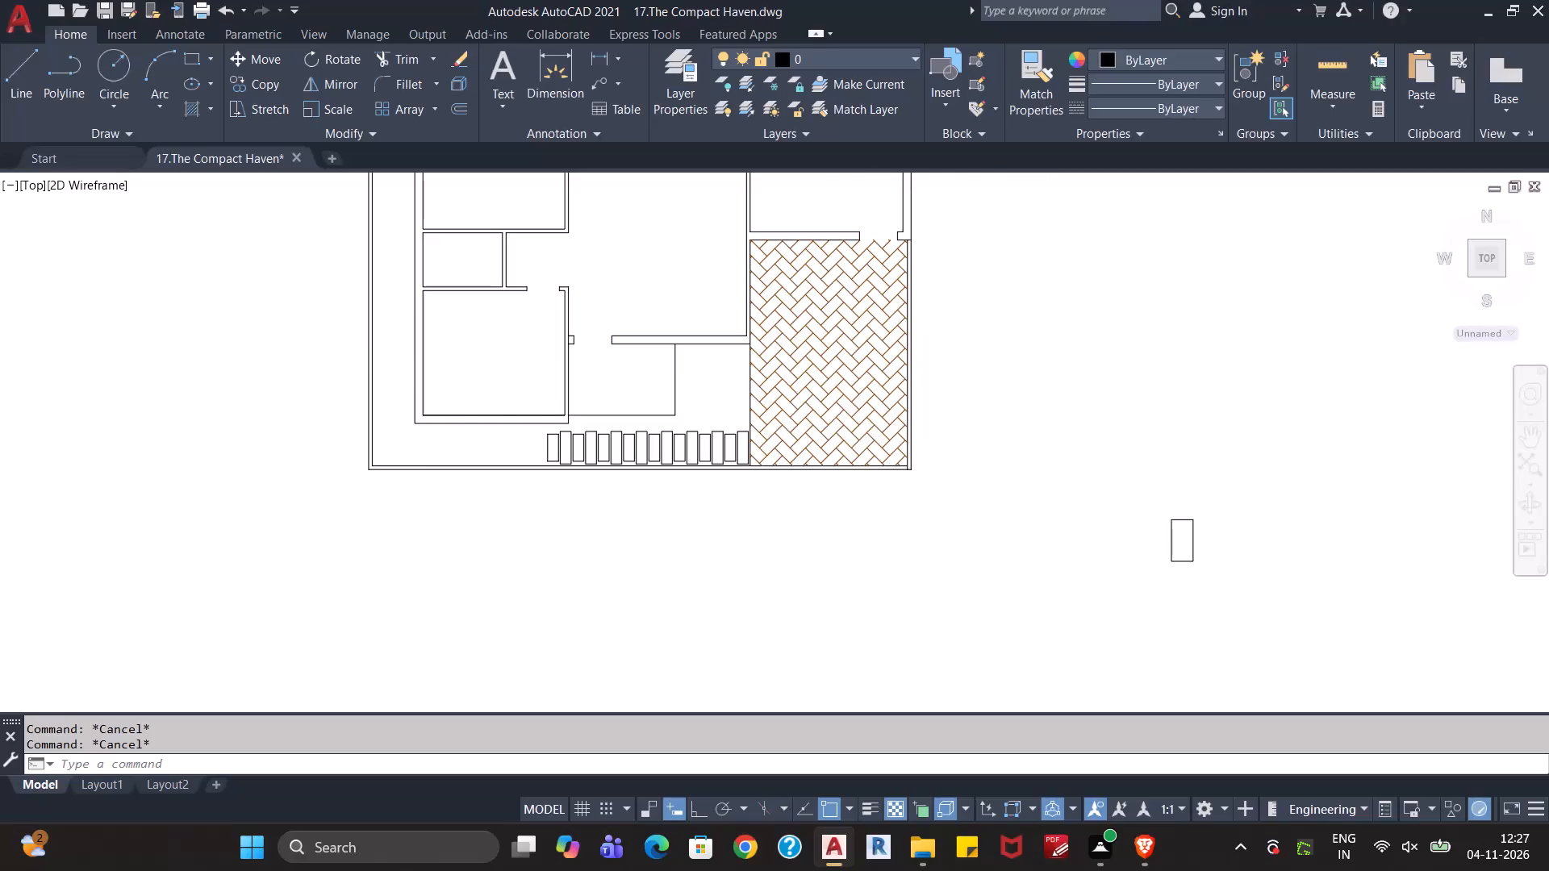
{"action": "key", "text": "ctrl+s"}
Erase the leftover loose rectangle southeast of the floor plan.
{"action": "scroll", "coordinate": [683, 539], "scroll_direction": "down", "scroll_amount": 2}
{"action": "middle_click_drag", "start_coordinate": [752, 549], "coordinate": [701, 548]}
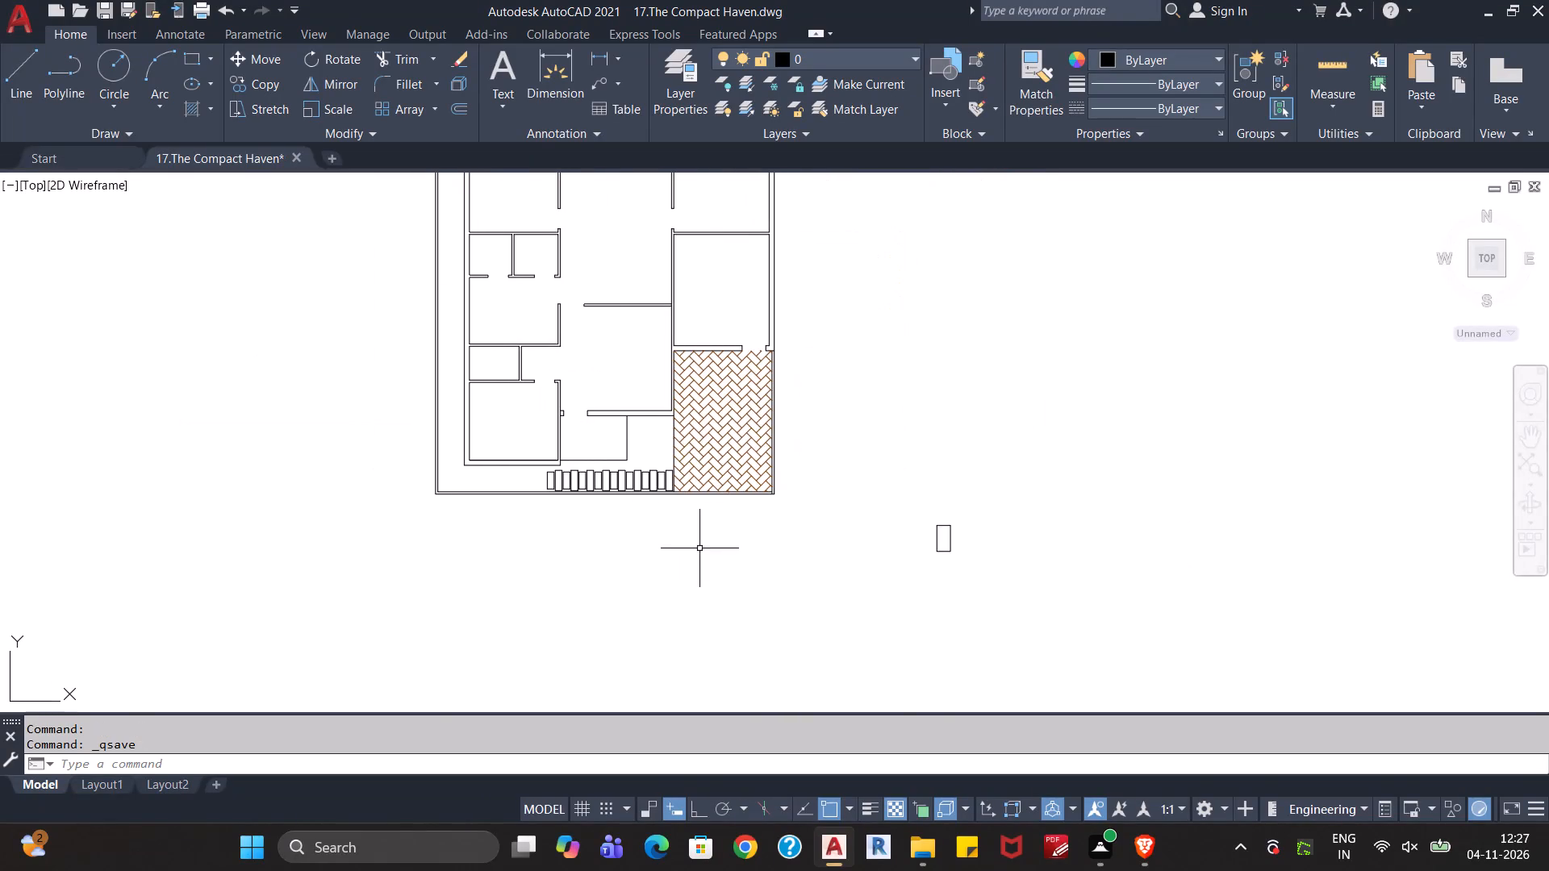
{"action": "scroll", "coordinate": [750, 544], "scroll_direction": "up", "scroll_amount": 1}
{"action": "left_click", "coordinate": [1076, 481]}
{"action": "left_click", "coordinate": [1037, 581]}
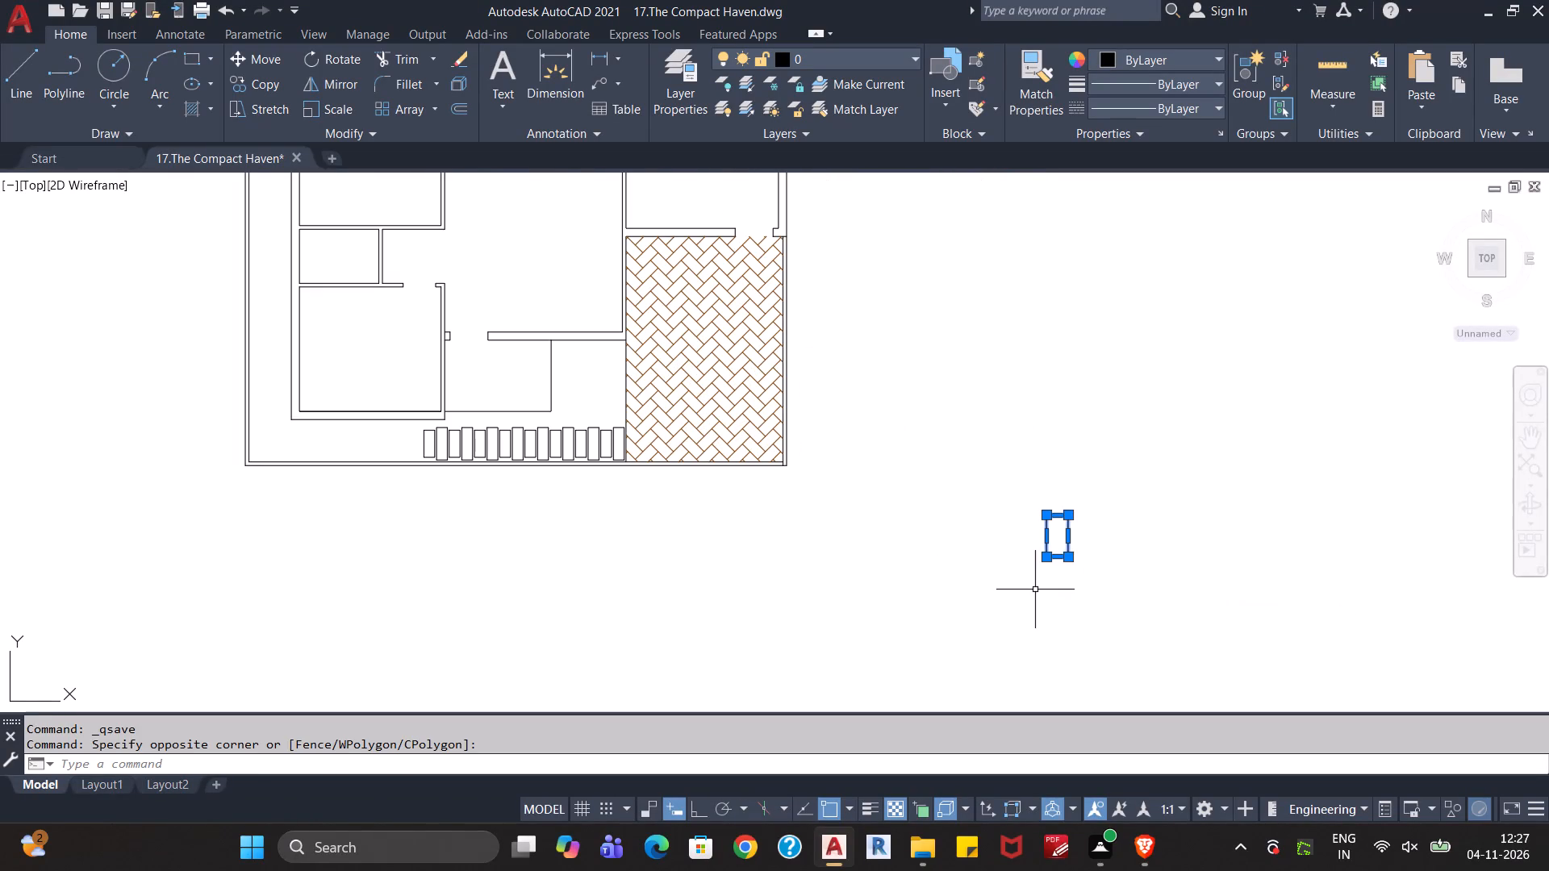
{"action": "key", "text": "Delete"}
Draw a horizontal rectangle 4' long and 9" wide in the empty area west of the floor plan.
{"action": "scroll", "coordinate": [1037, 584], "scroll_direction": "down", "scroll_amount": 3}
{"action": "scroll", "coordinate": [1004, 570], "scroll_direction": "up", "scroll_amount": 2}
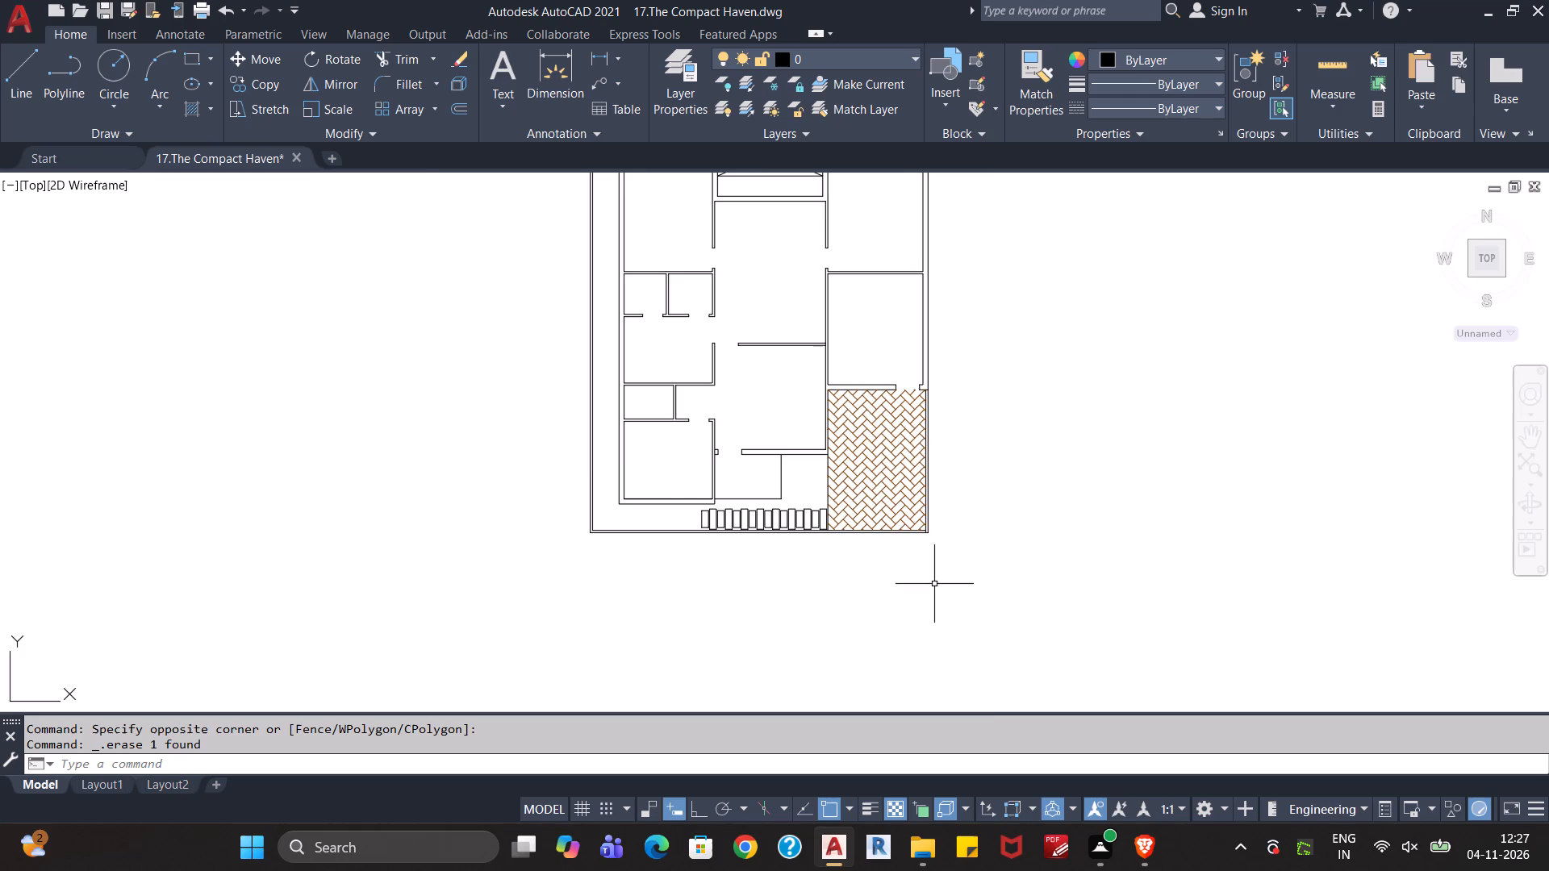
{"action": "scroll", "coordinate": [934, 584], "scroll_direction": "up", "scroll_amount": 1}
{"action": "middle_click", "coordinate": [934, 584]}
{"action": "middle_click_drag", "start_coordinate": [934, 584], "coordinate": [954, 591]}
{"action": "middle_click_drag", "start_coordinate": [1096, 554], "coordinate": [1089, 534]}
{"action": "scroll", "coordinate": [1094, 549], "scroll_direction": "up", "scroll_amount": 1}
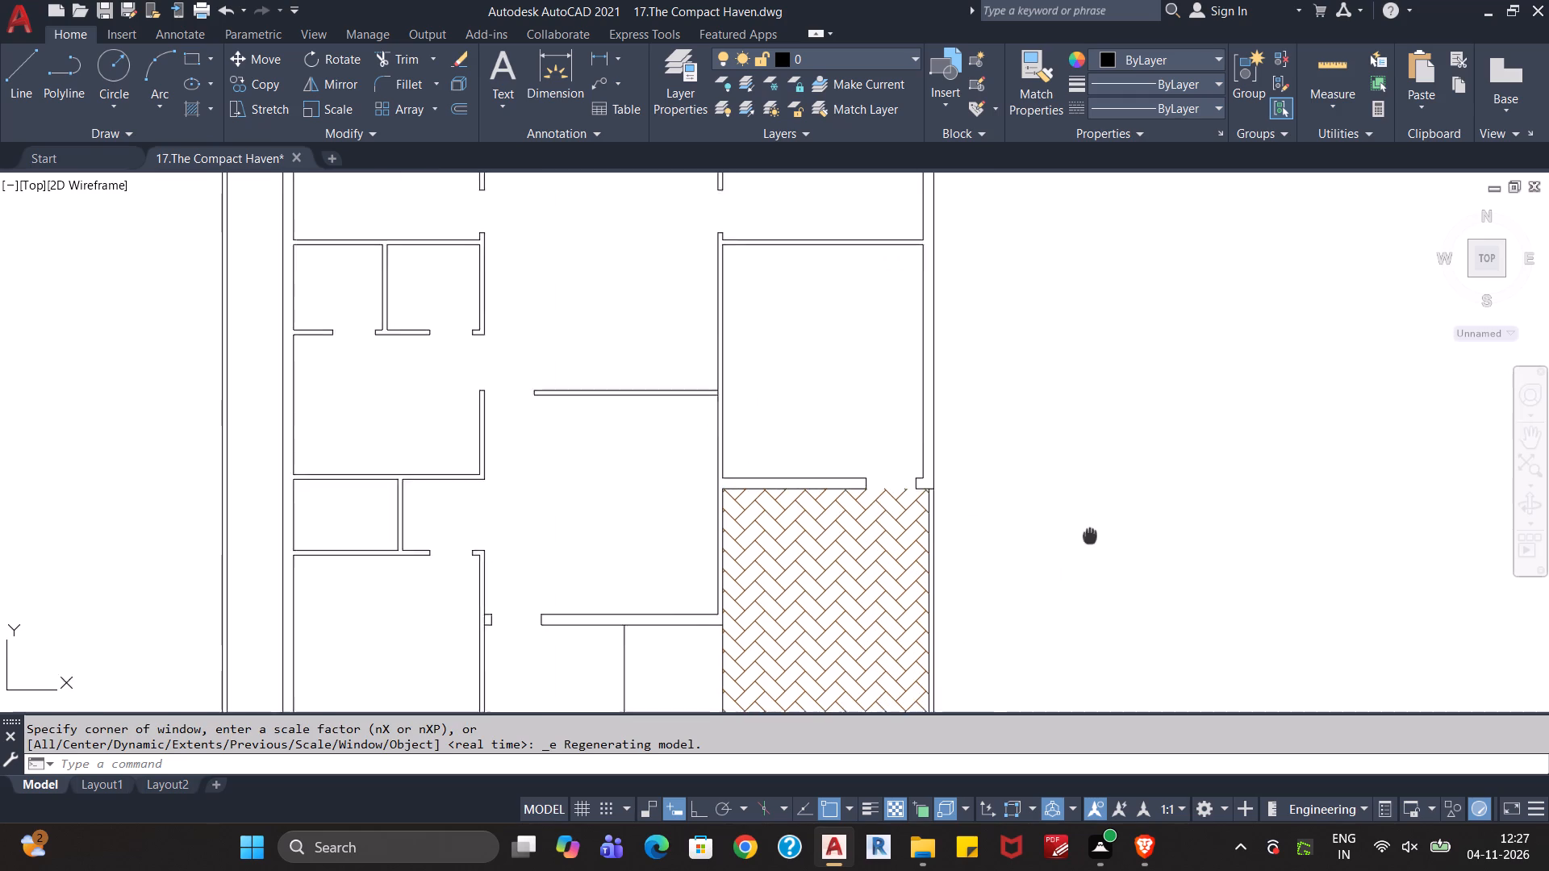
{"action": "middle_click_drag", "start_coordinate": [1089, 534], "coordinate": [1092, 490]}
{"action": "middle_click_drag", "start_coordinate": [1053, 515], "coordinate": [1096, 444]}
{"action": "scroll", "coordinate": [1104, 451], "scroll_direction": "down", "scroll_amount": 1}
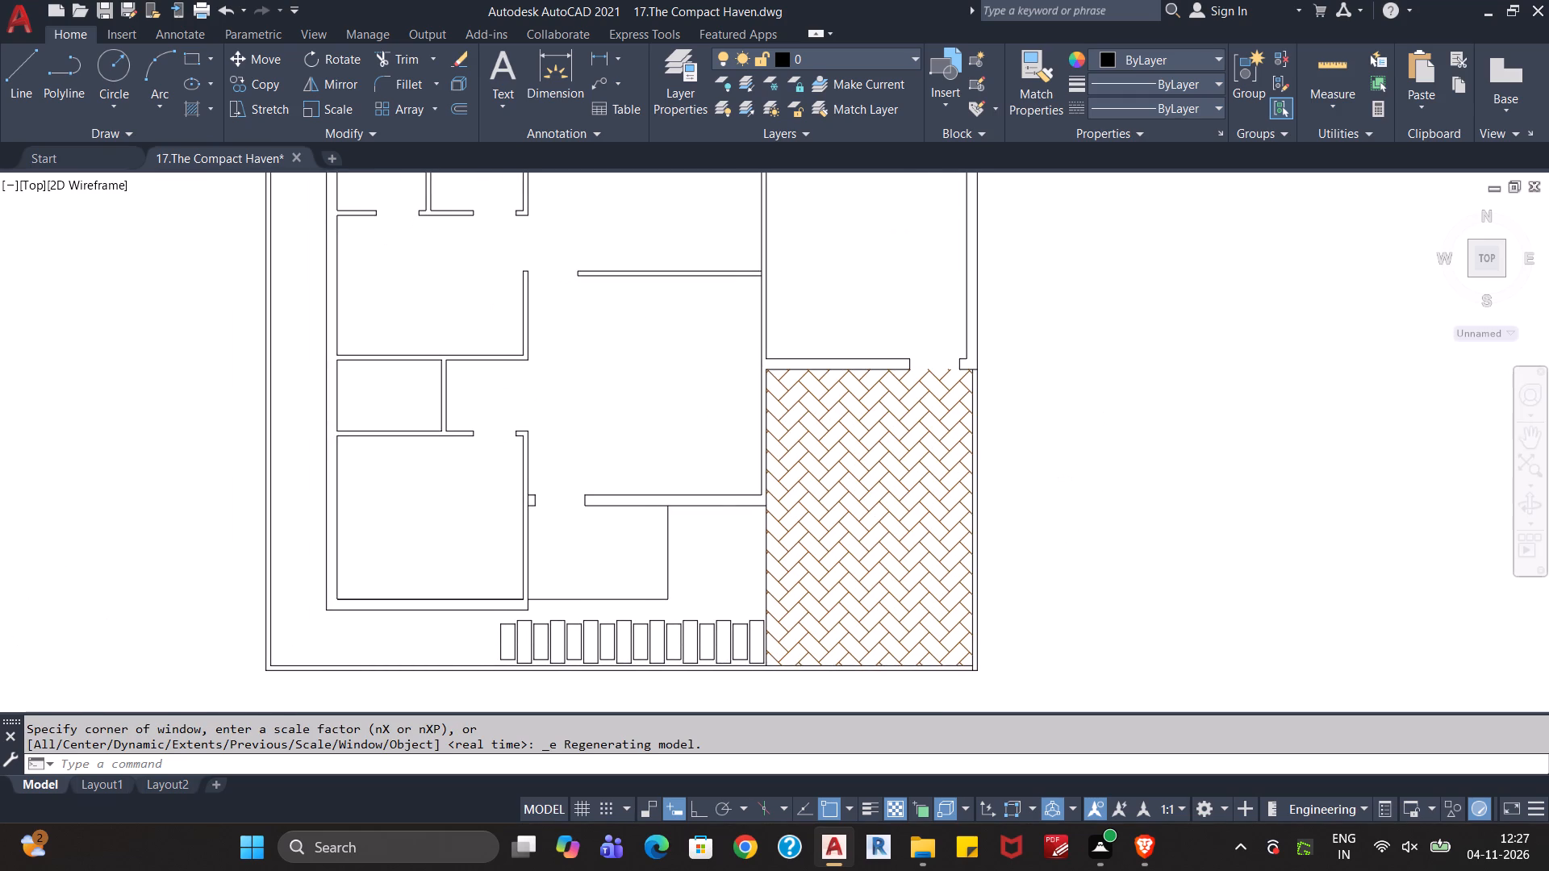
{"action": "type", "text": "rec"}
{"action": "key", "text": "Return"}
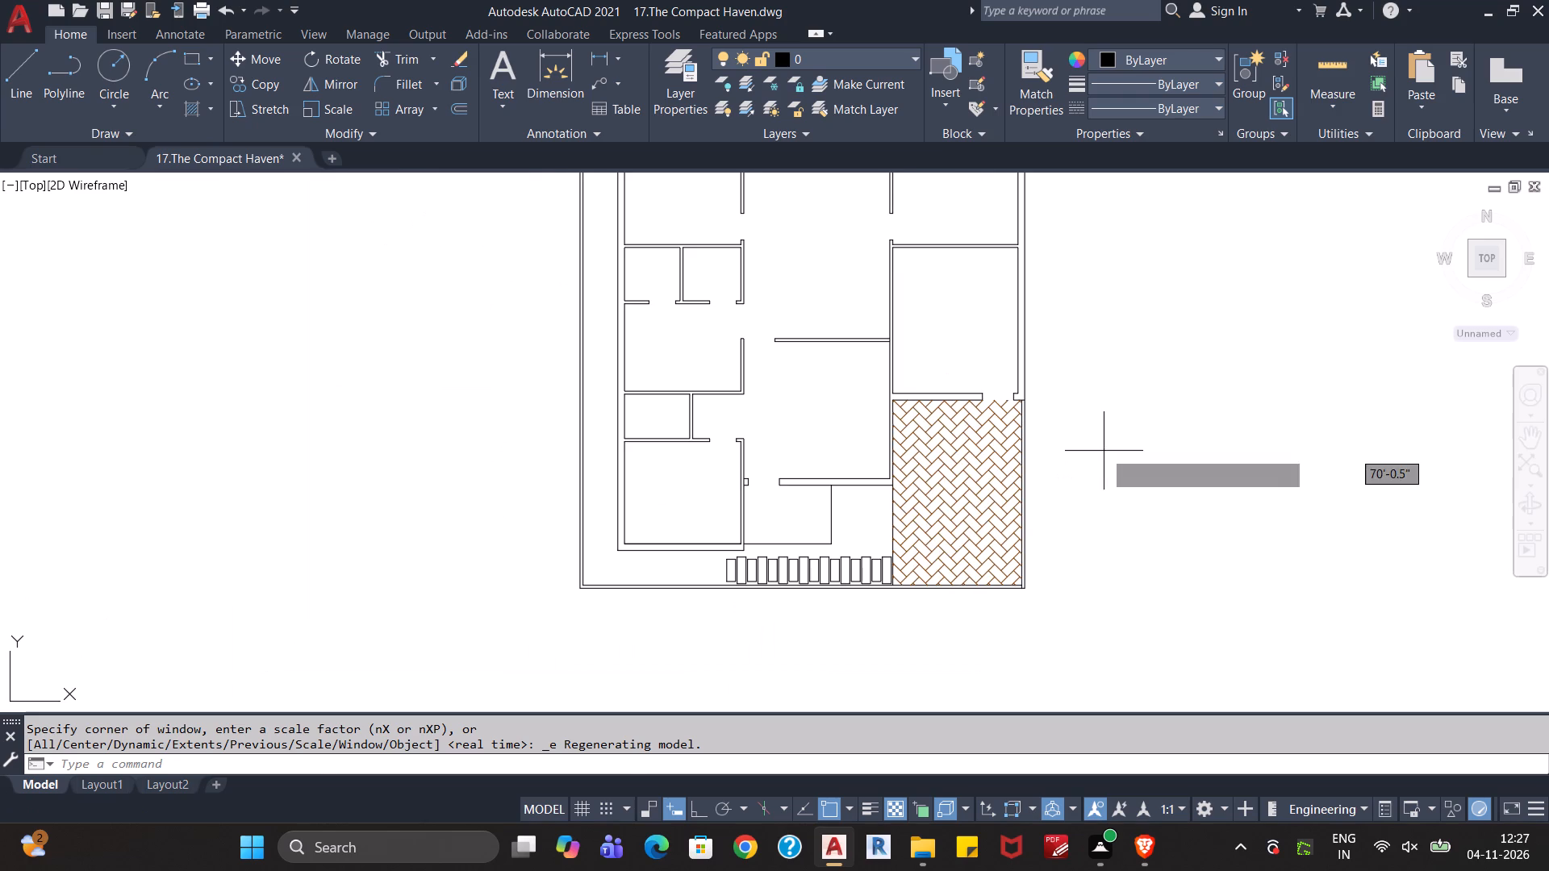
{"action": "left_click", "coordinate": [262, 338]}
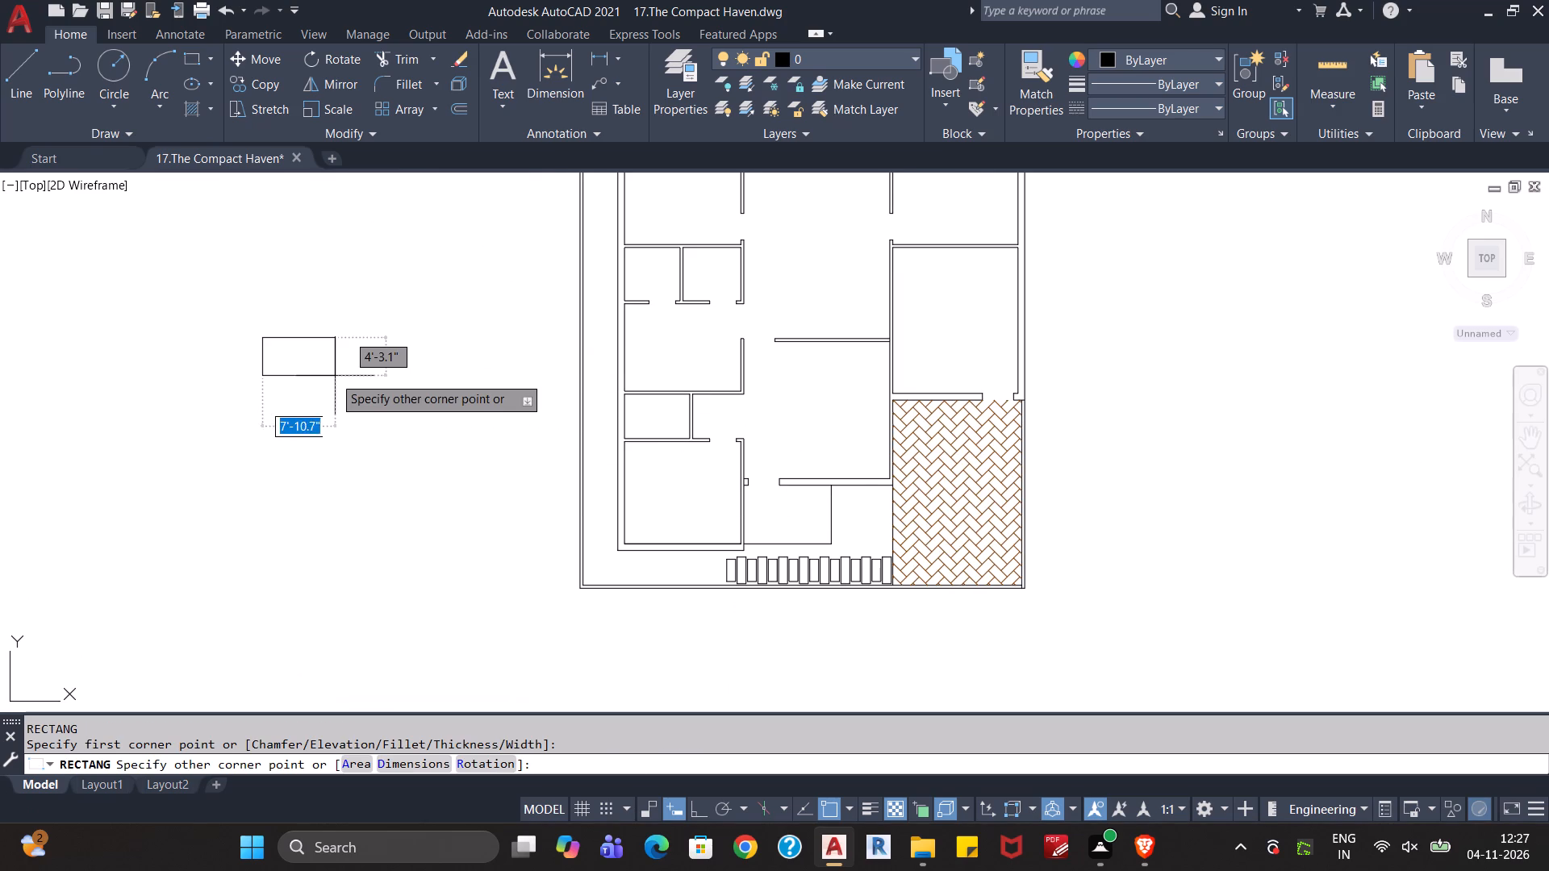
{"action": "key", "text": "d"}
{"action": "key", "text": "Return"}
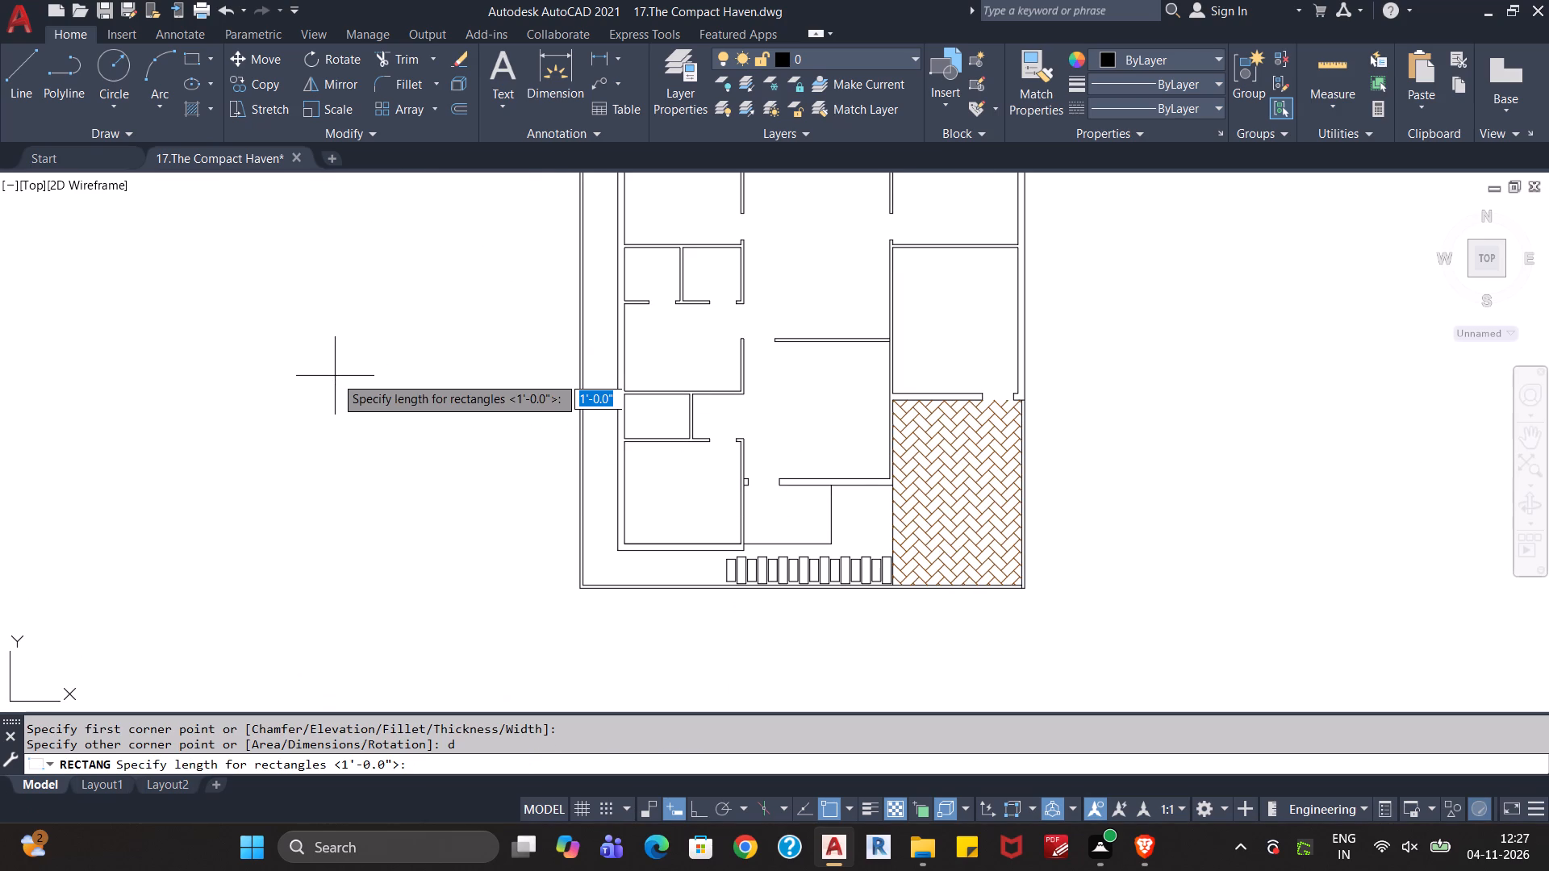
{"action": "type", "text": "4'"}
{"action": "key", "text": "Return"}
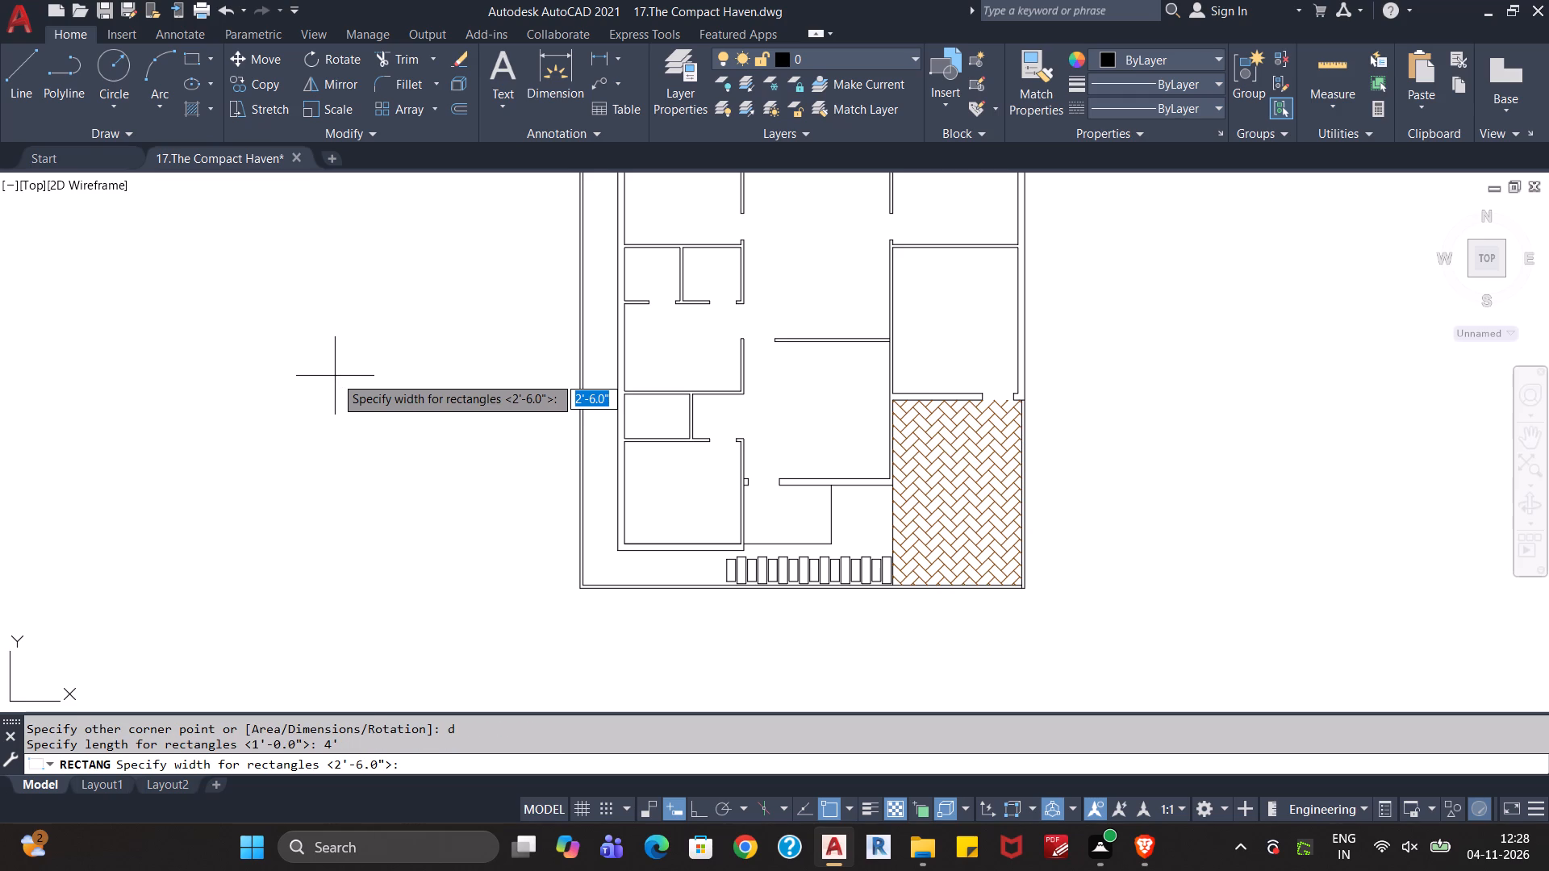
{"action": "type", "text": "9\""}
{"action": "key", "text": "Return"}
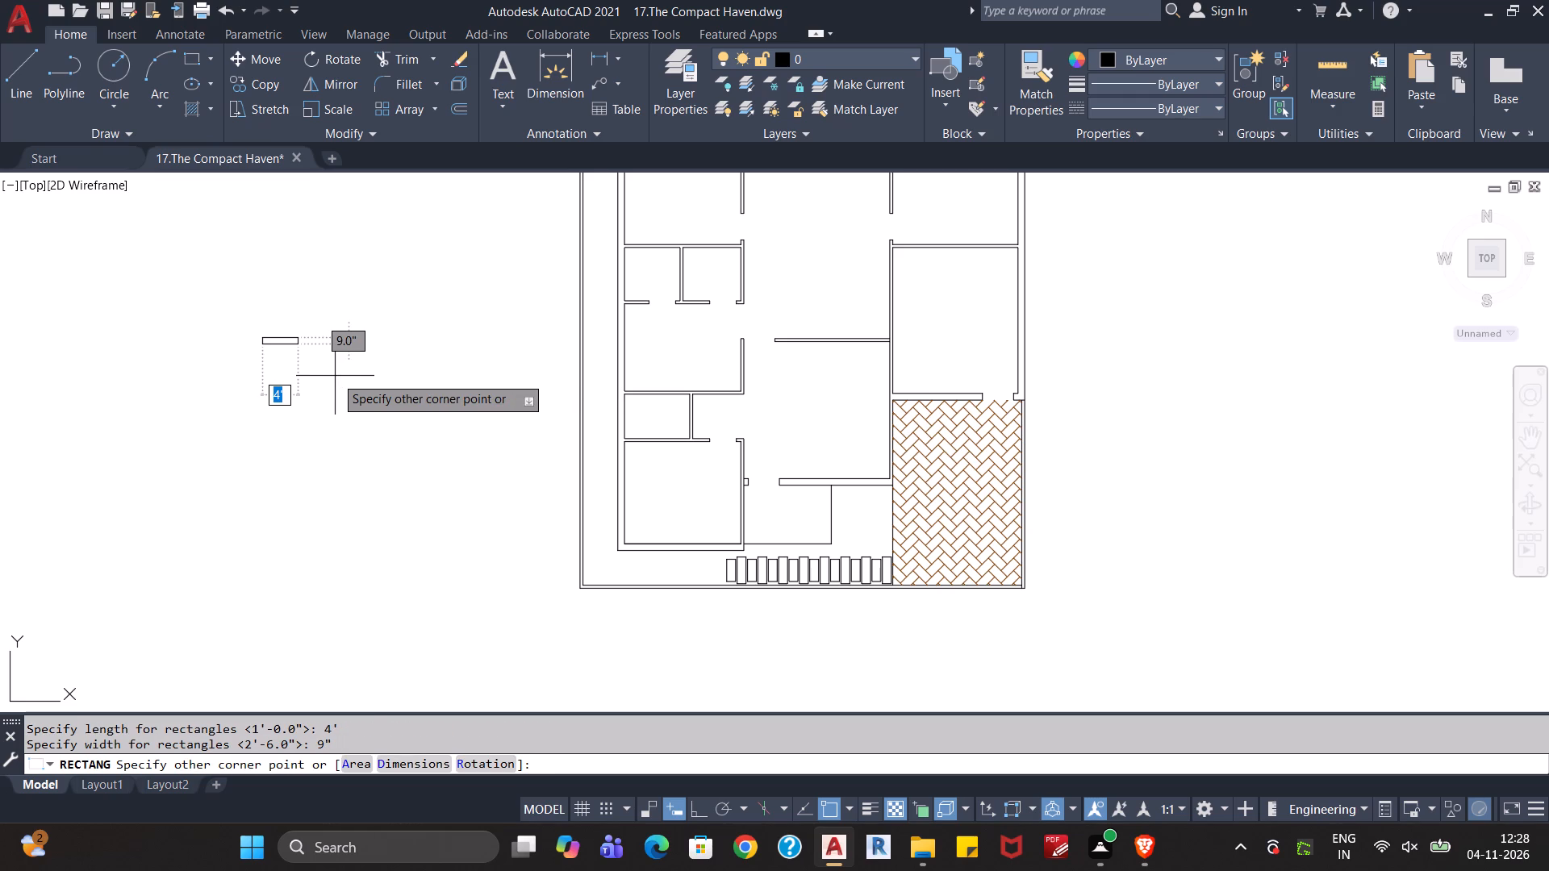
{"action": "left_click", "coordinate": [335, 376]}
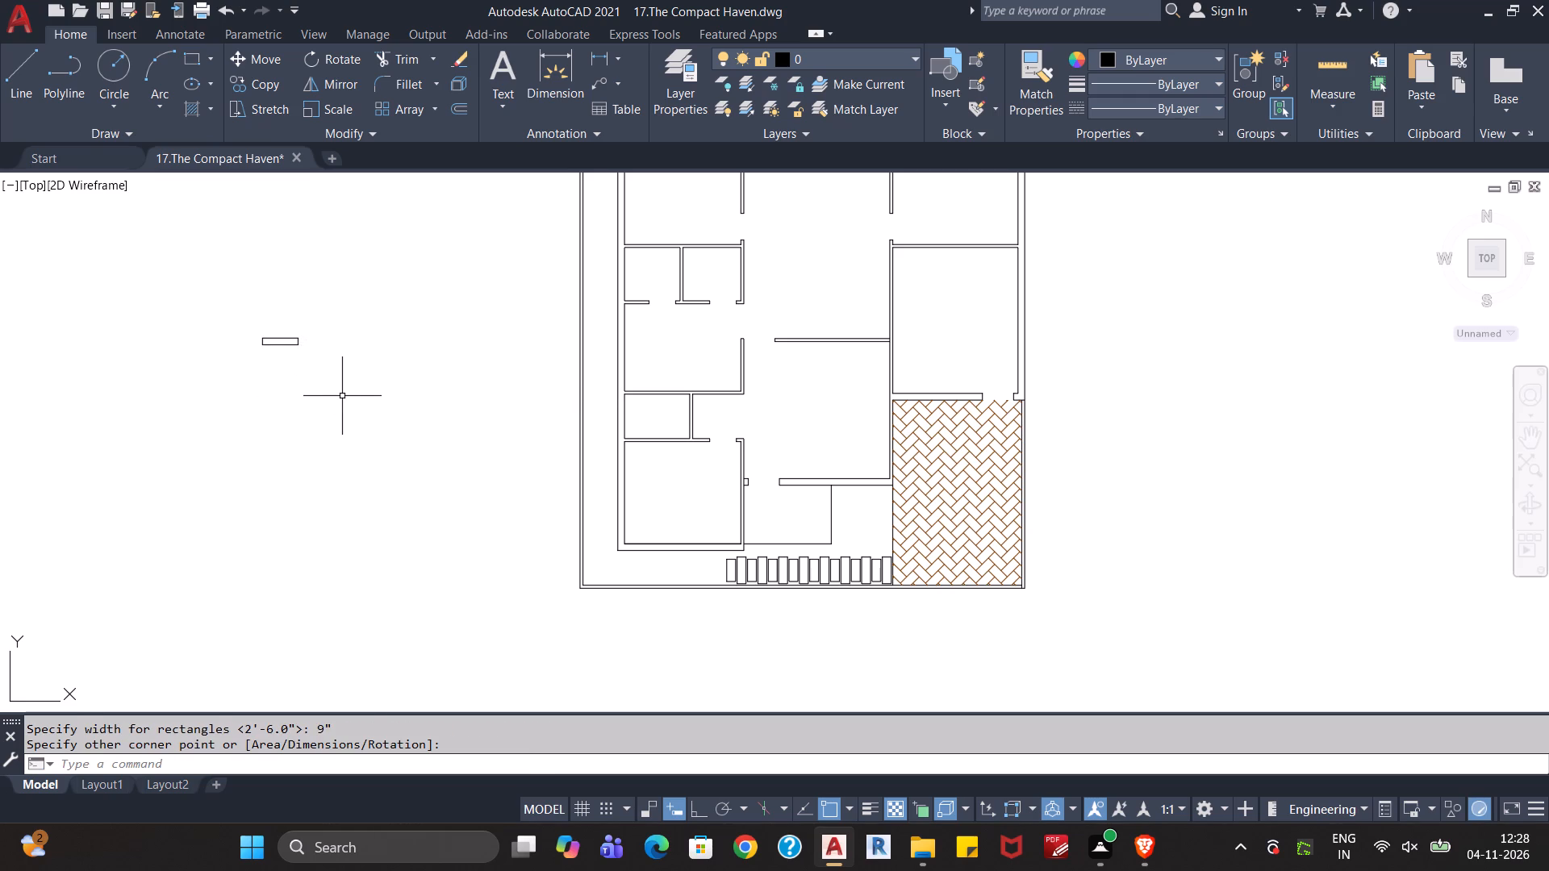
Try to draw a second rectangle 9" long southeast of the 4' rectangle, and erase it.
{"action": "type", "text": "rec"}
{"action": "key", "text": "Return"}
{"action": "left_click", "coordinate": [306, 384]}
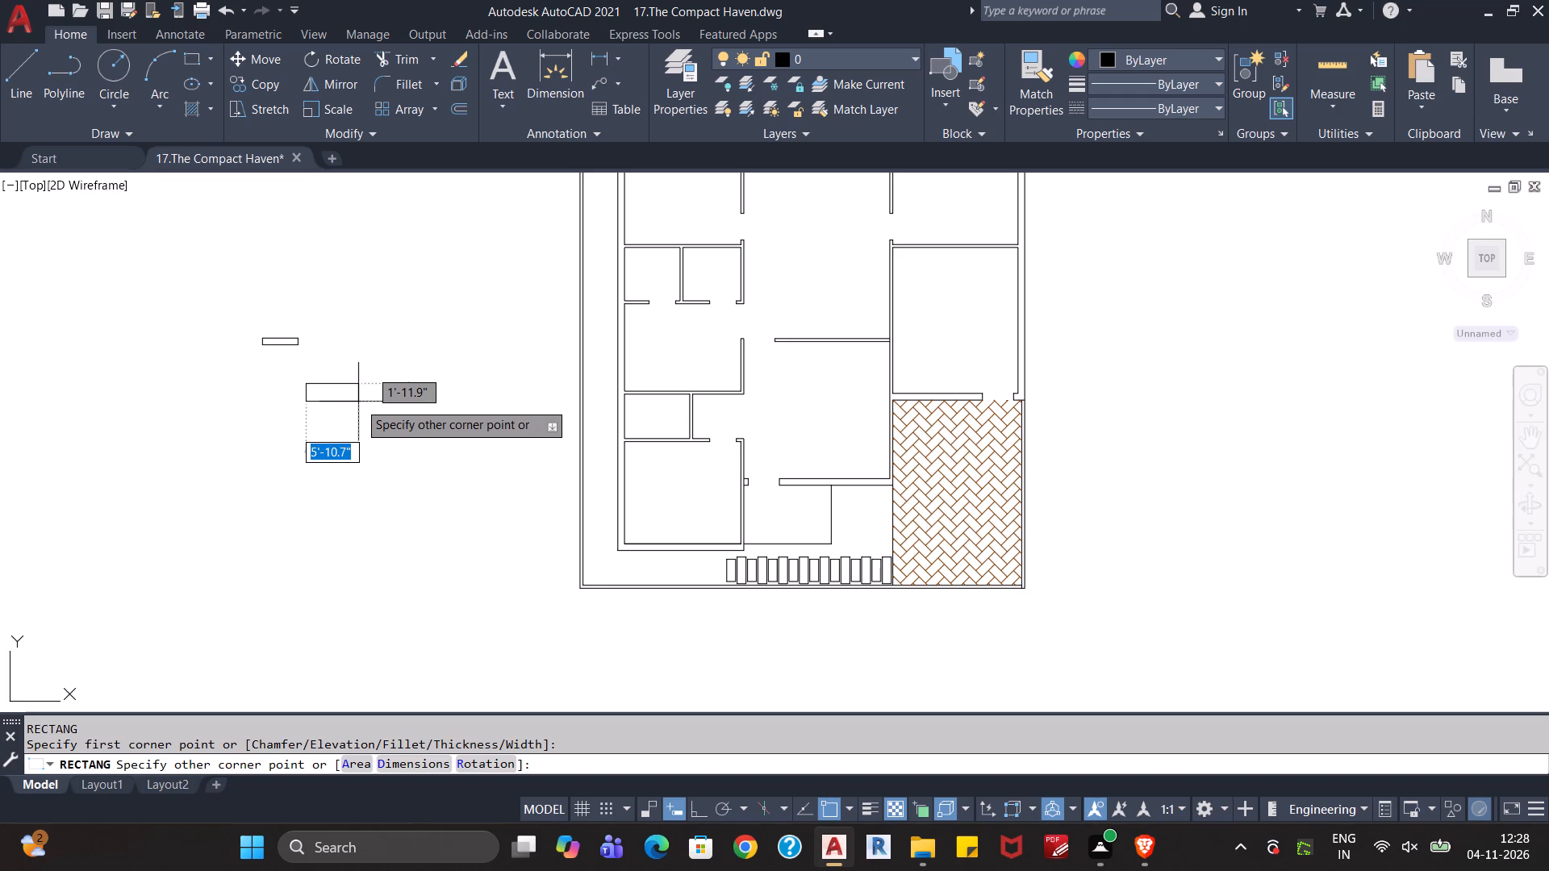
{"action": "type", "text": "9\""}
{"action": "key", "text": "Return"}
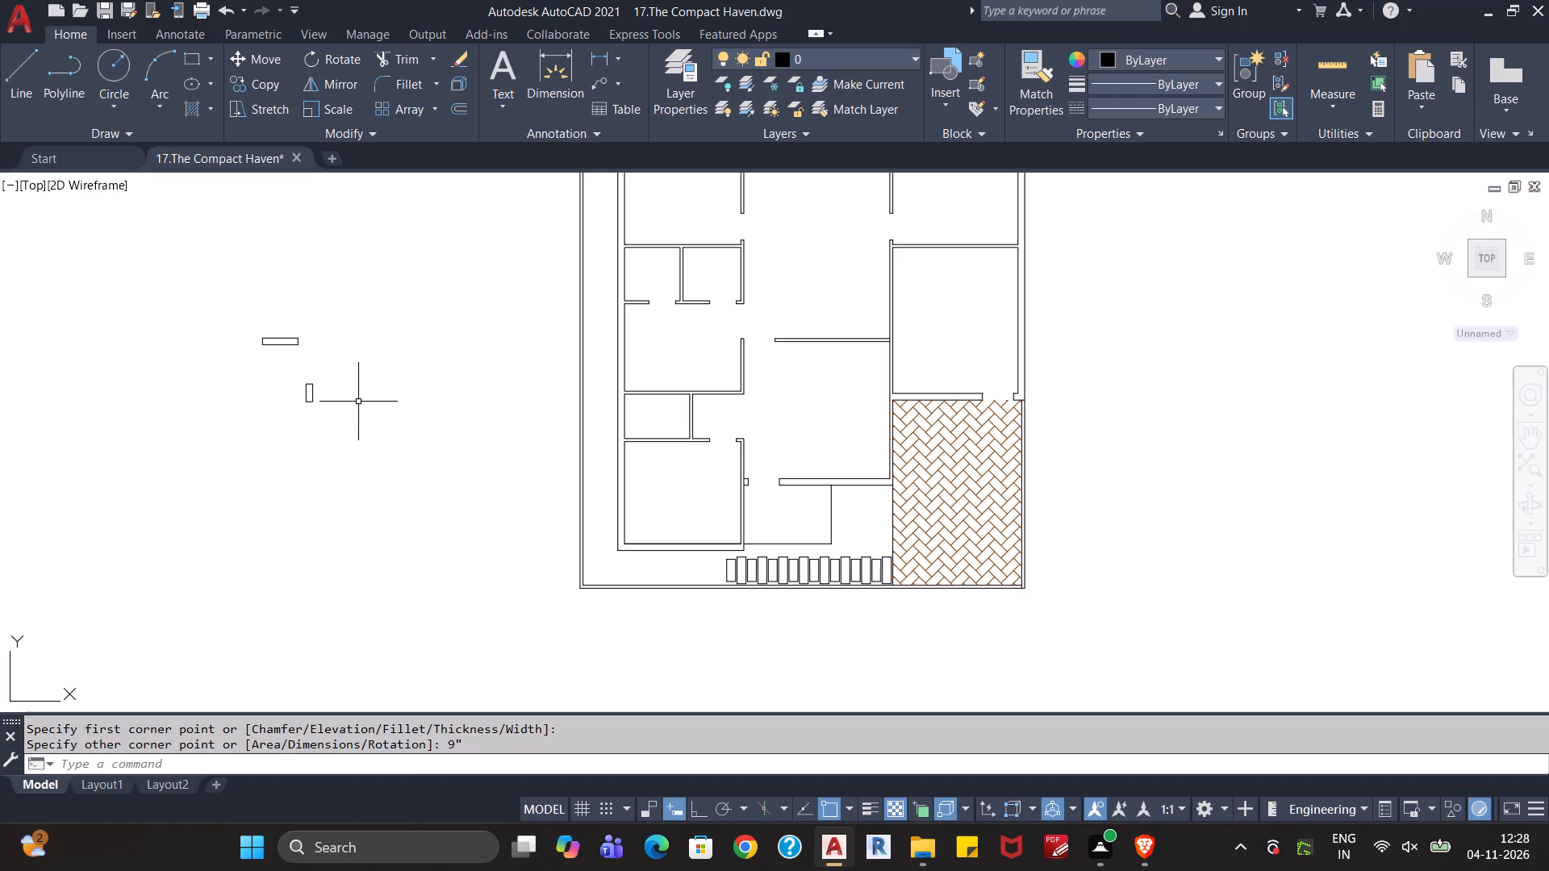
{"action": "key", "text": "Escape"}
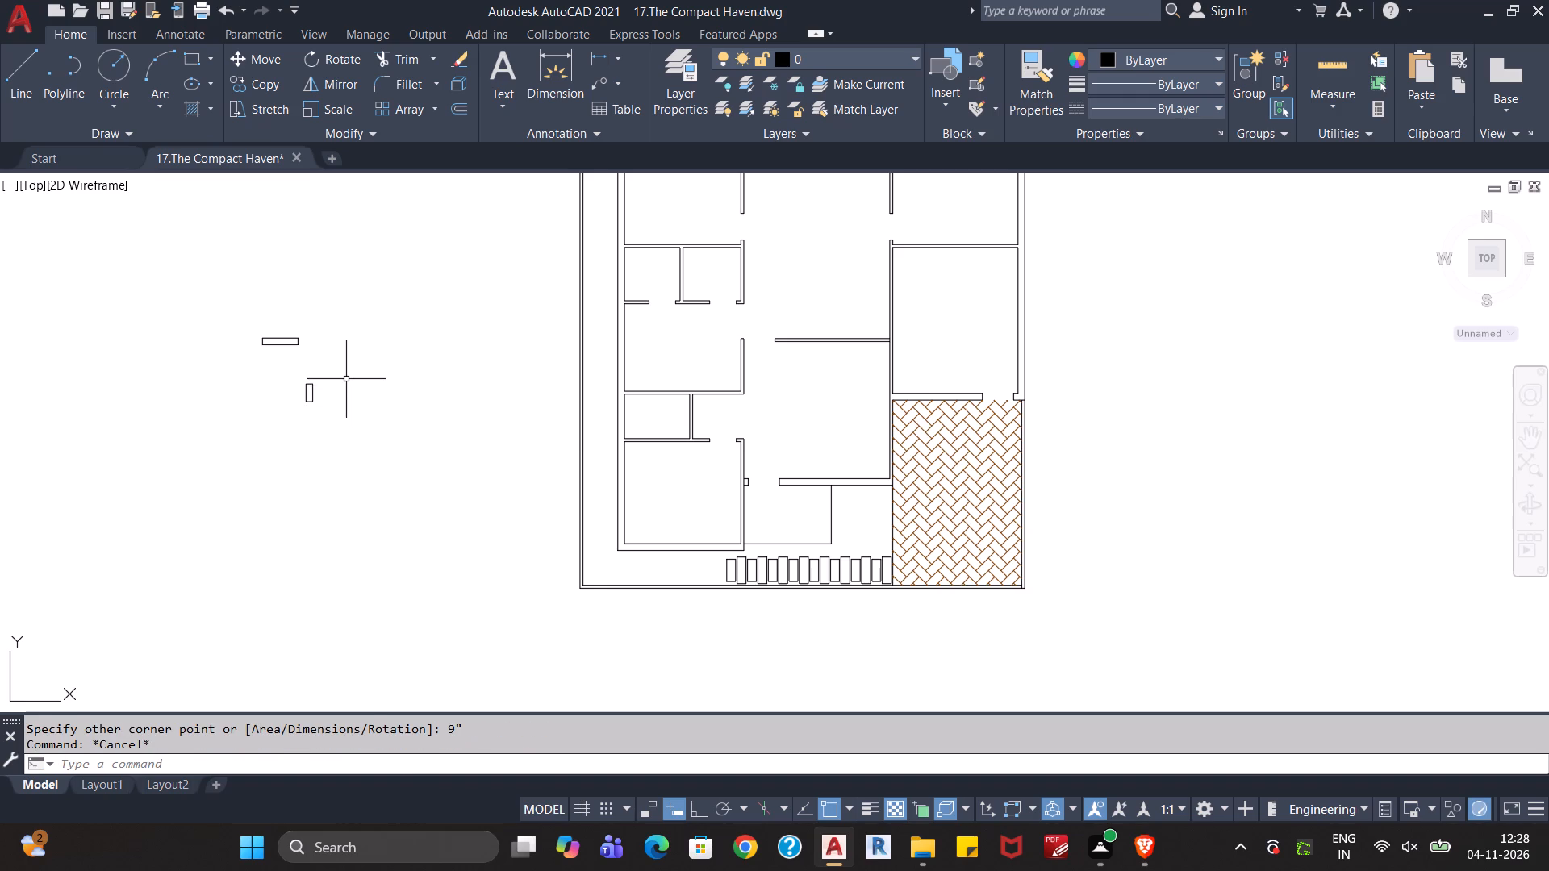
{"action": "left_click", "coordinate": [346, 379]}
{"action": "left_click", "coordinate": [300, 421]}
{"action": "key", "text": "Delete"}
Draw an upright rectangle 9" long and 4' wide southeast of the horizontal 4' rectangle.
{"action": "type", "text": "rec"}
{"action": "key", "text": "Return"}
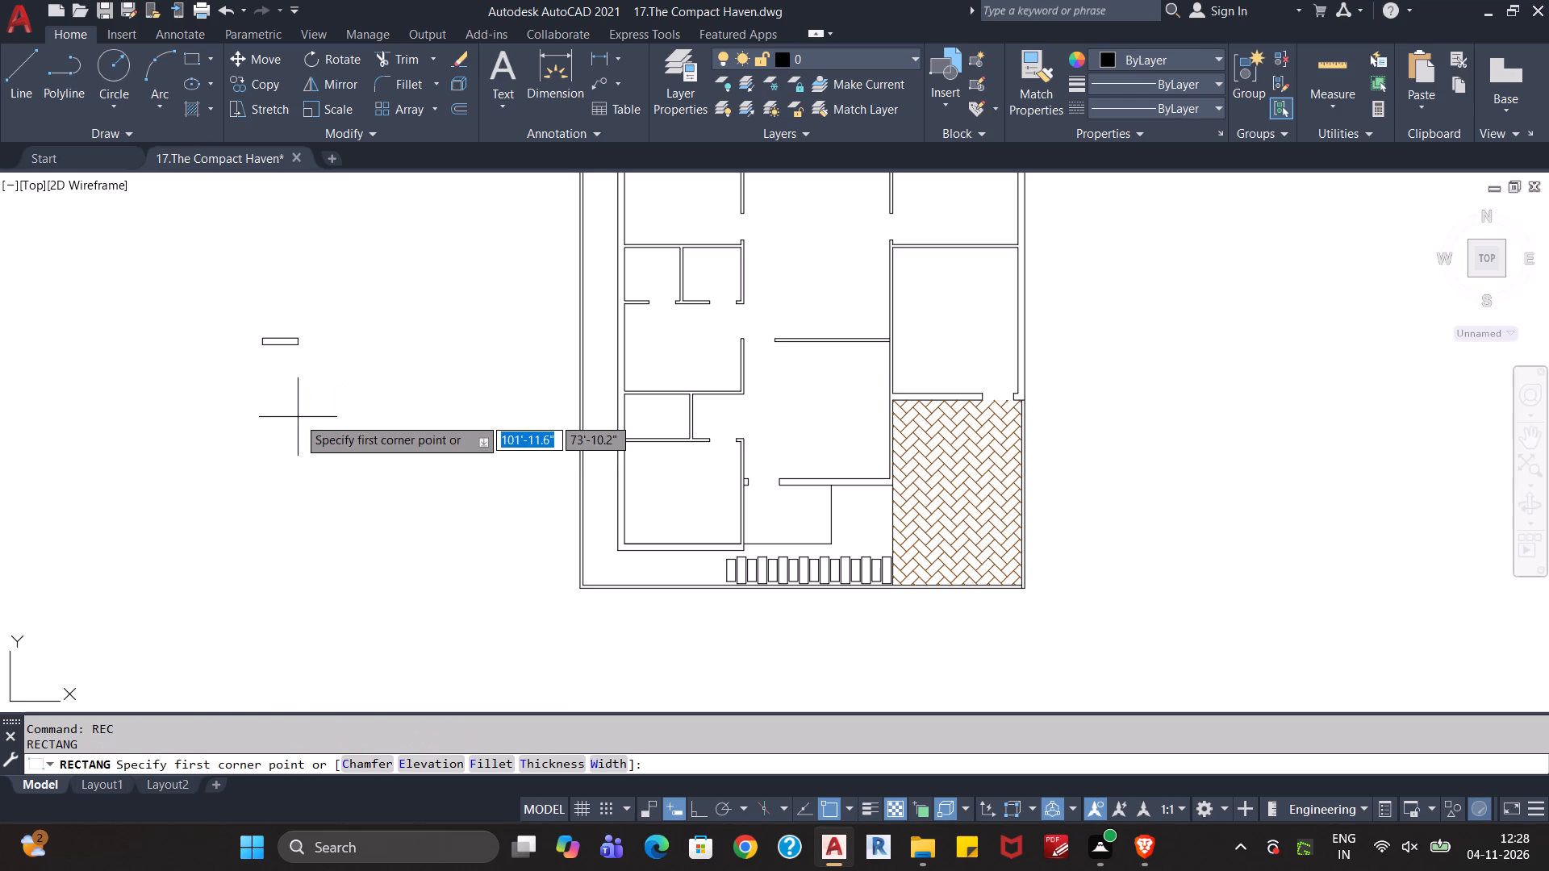
{"action": "key", "text": "d"}
{"action": "key", "text": "Return"}
{"action": "key", "text": "BackSpace"}
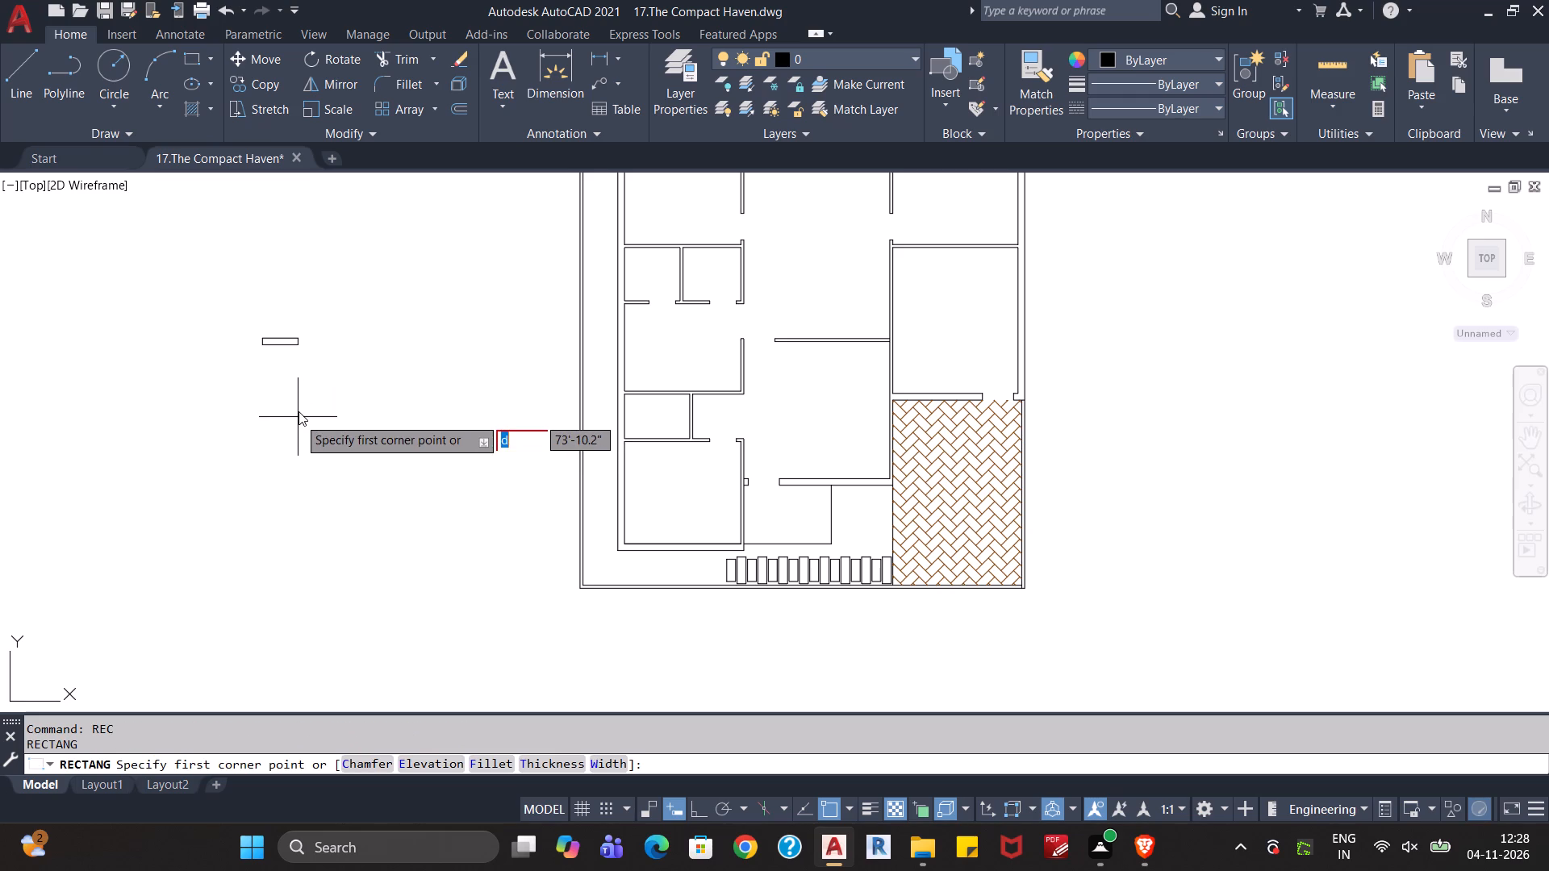
{"action": "left_click", "coordinate": [299, 411]}
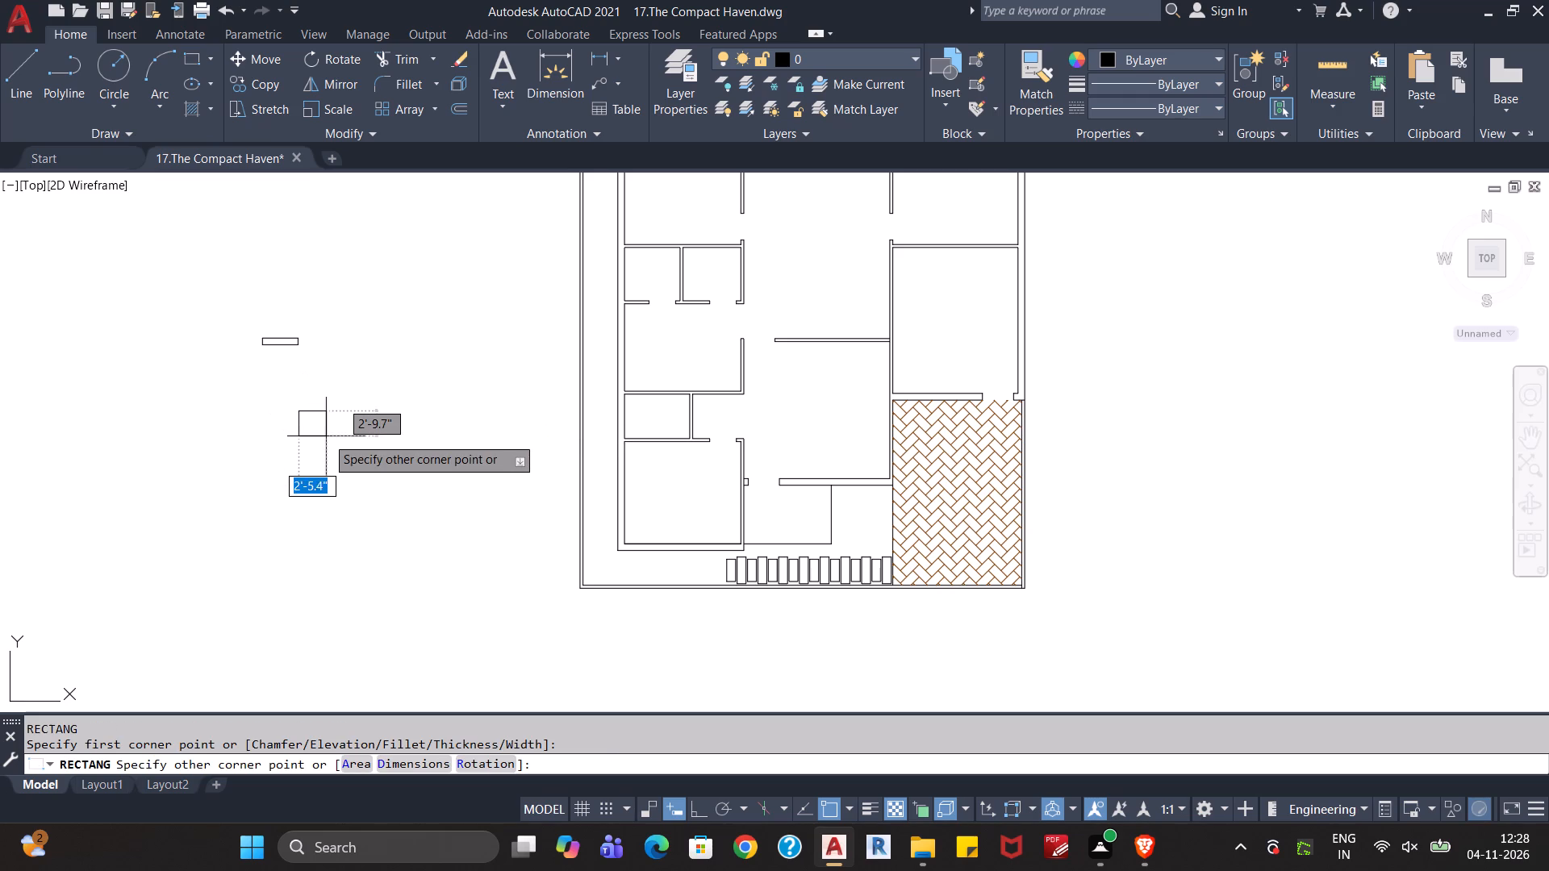
{"action": "key", "text": "d"}
{"action": "key", "text": "Return"}
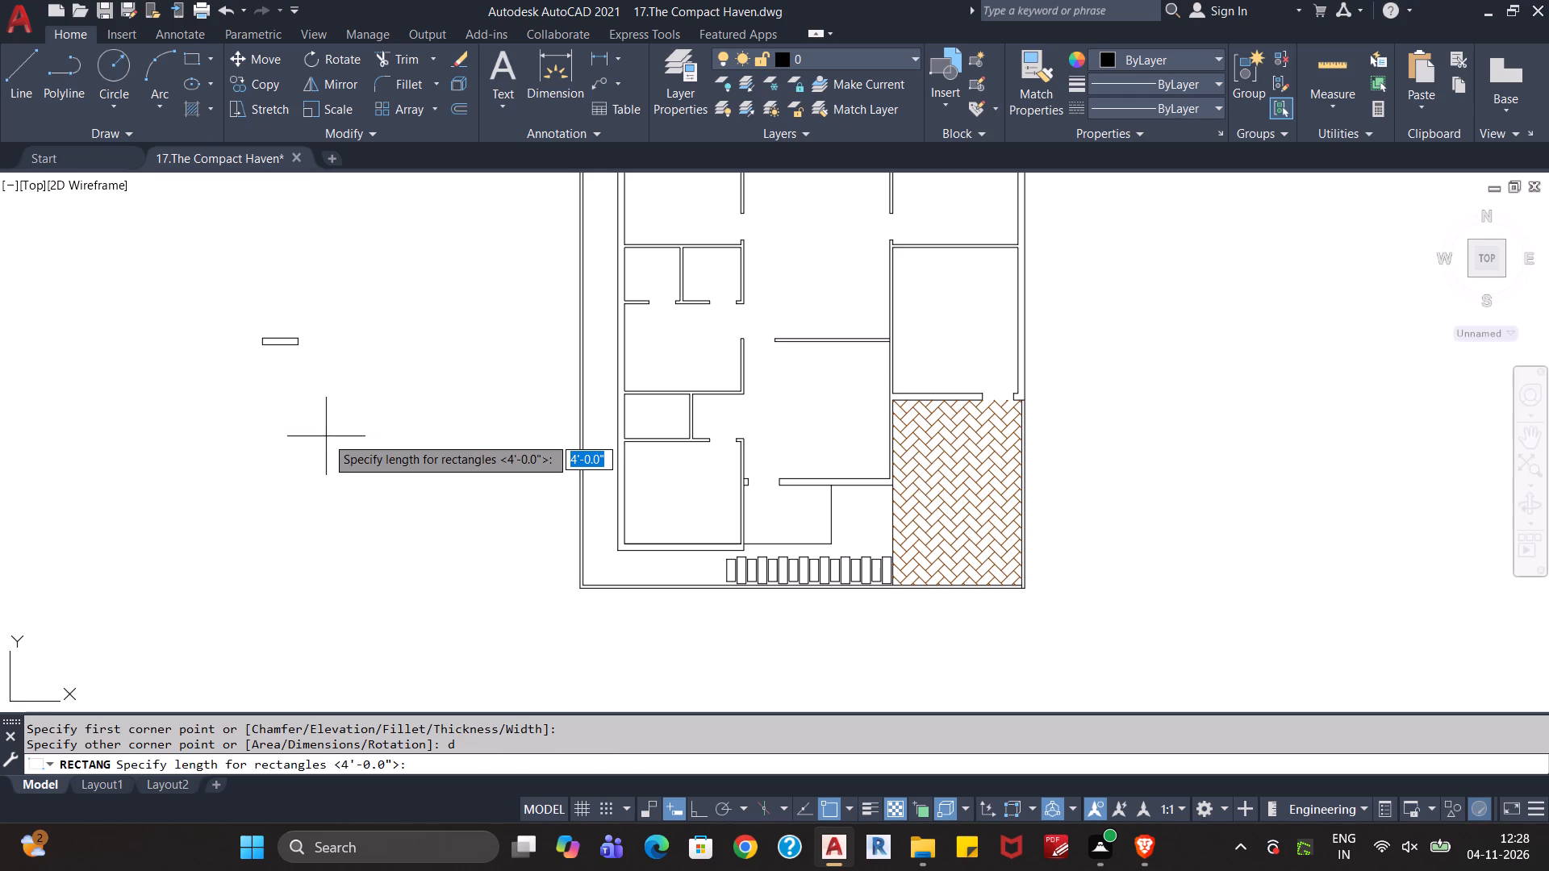
{"action": "type", "text": "9\""}
{"action": "key", "text": "Return"}
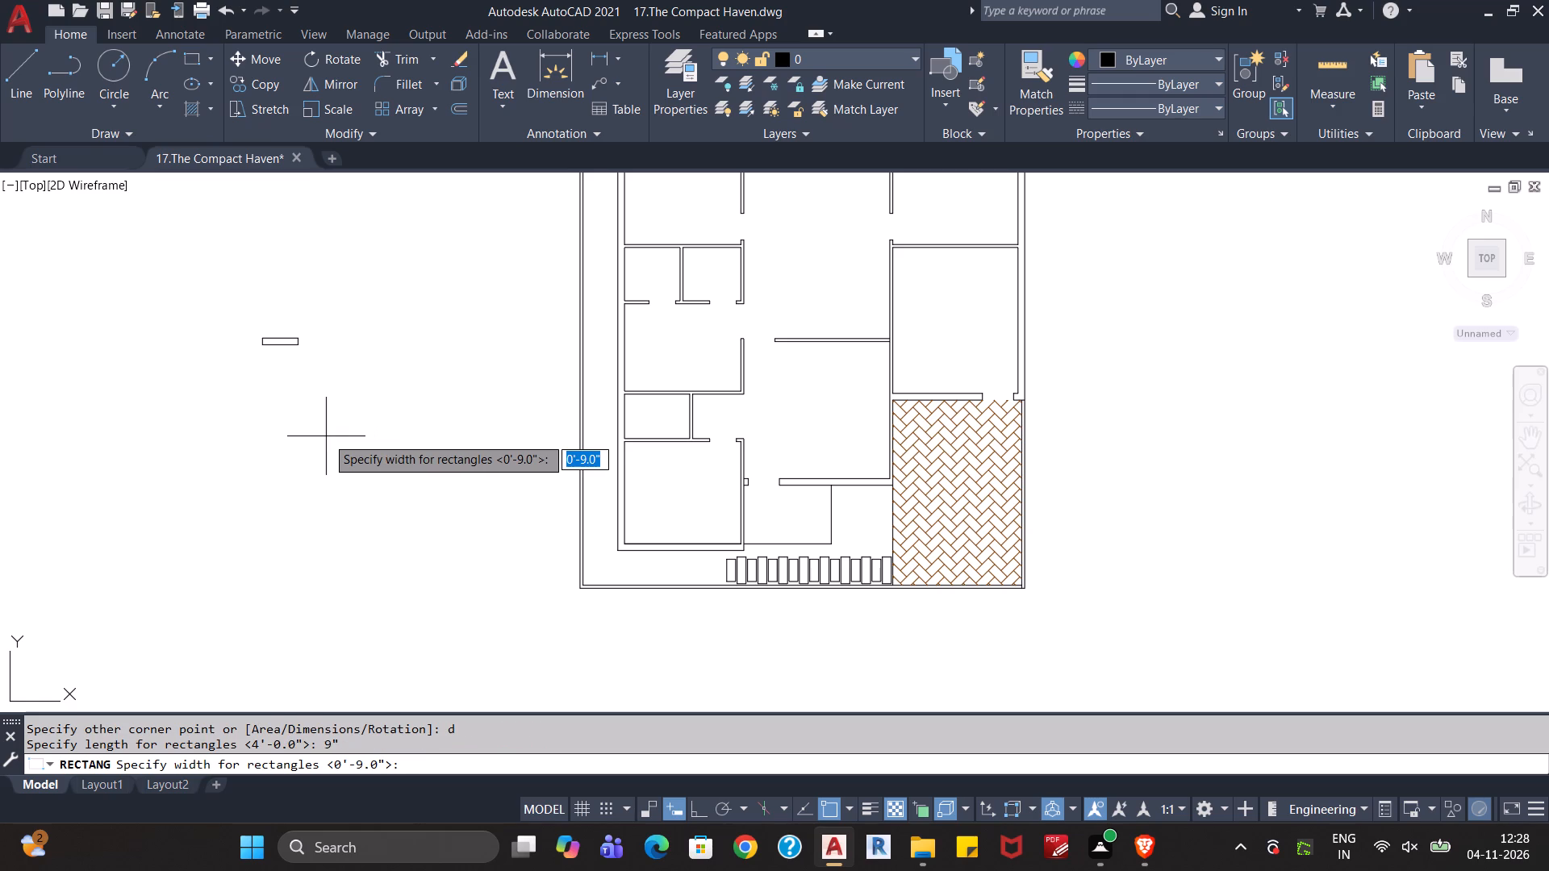
{"action": "type", "text": "4'"}
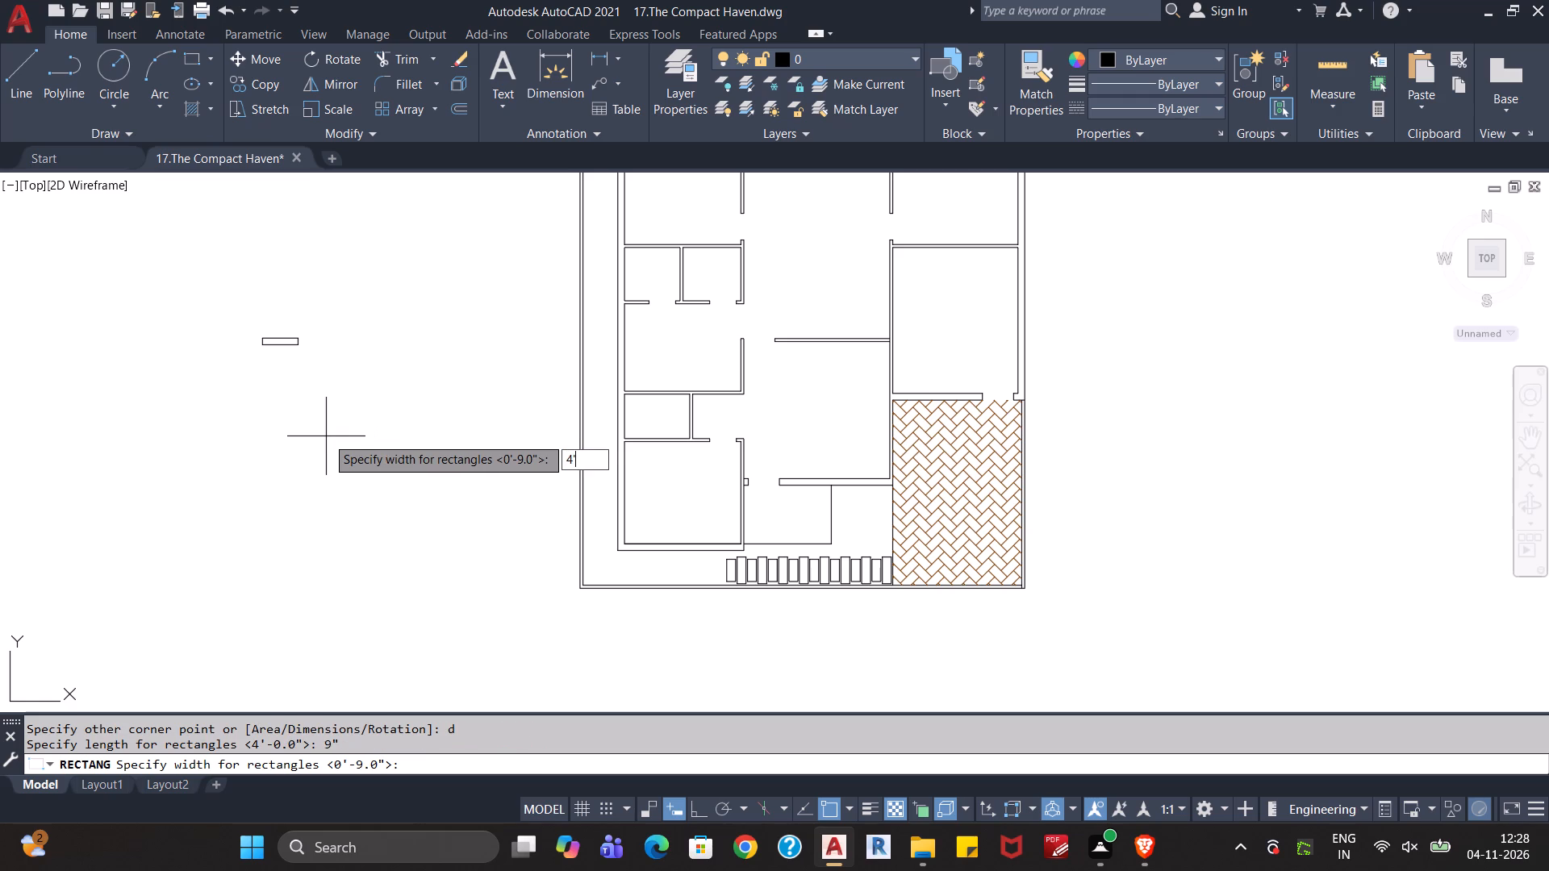
{"action": "key", "text": "Return"}
{"action": "left_click", "coordinate": [326, 436]}
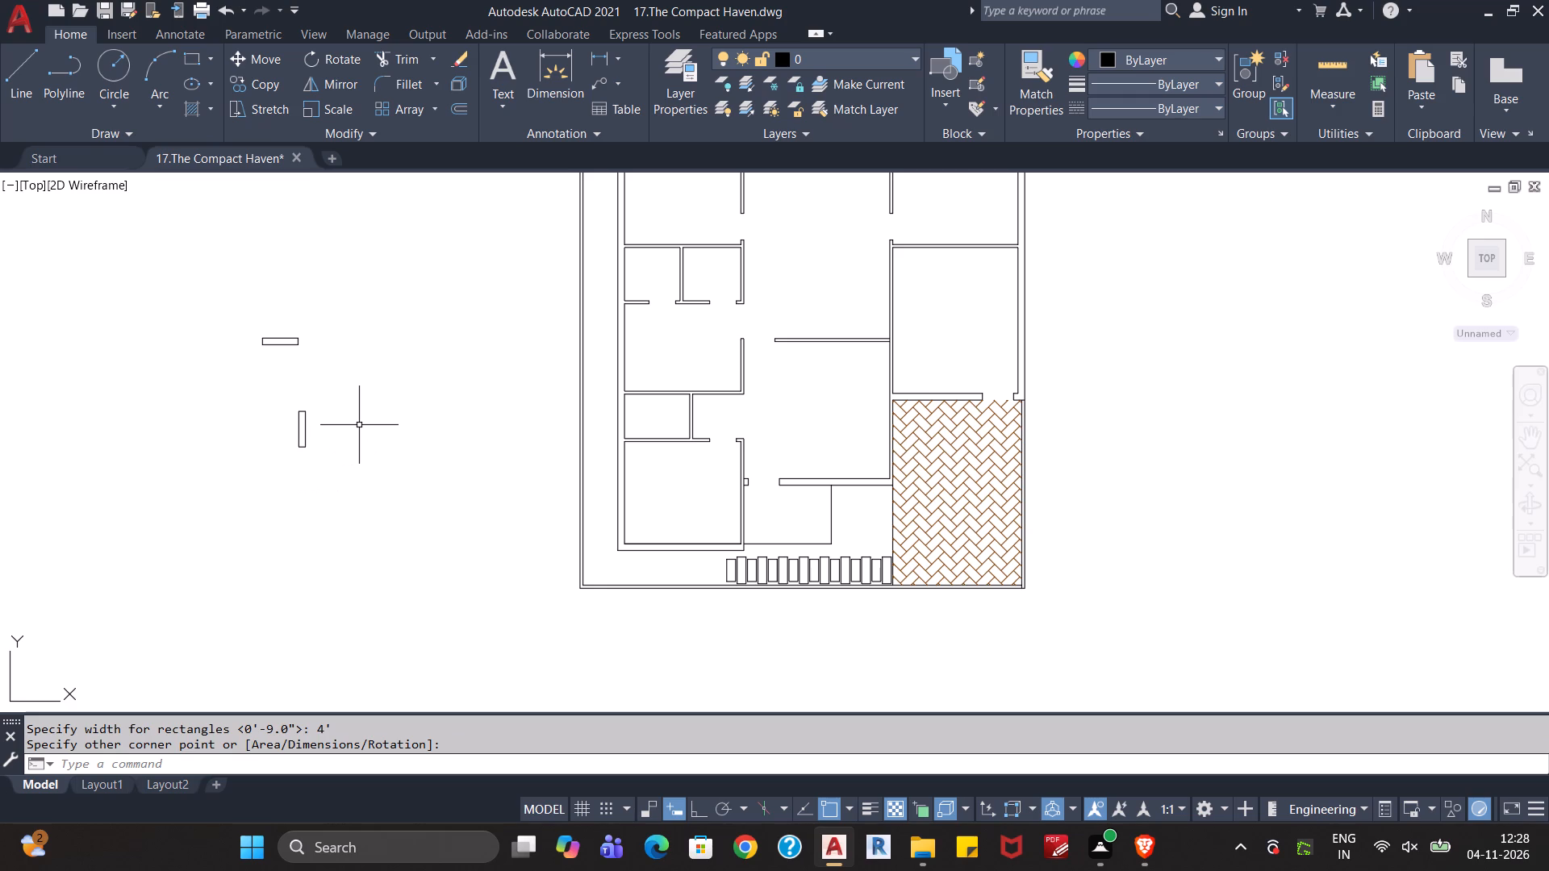
Draw a small horizontal rectangle 2' long and 9" wide southeast of the upright rectangle.
{"action": "type", "text": "rec"}
{"action": "key", "text": "Return"}
{"action": "left_click", "coordinate": [353, 469]}
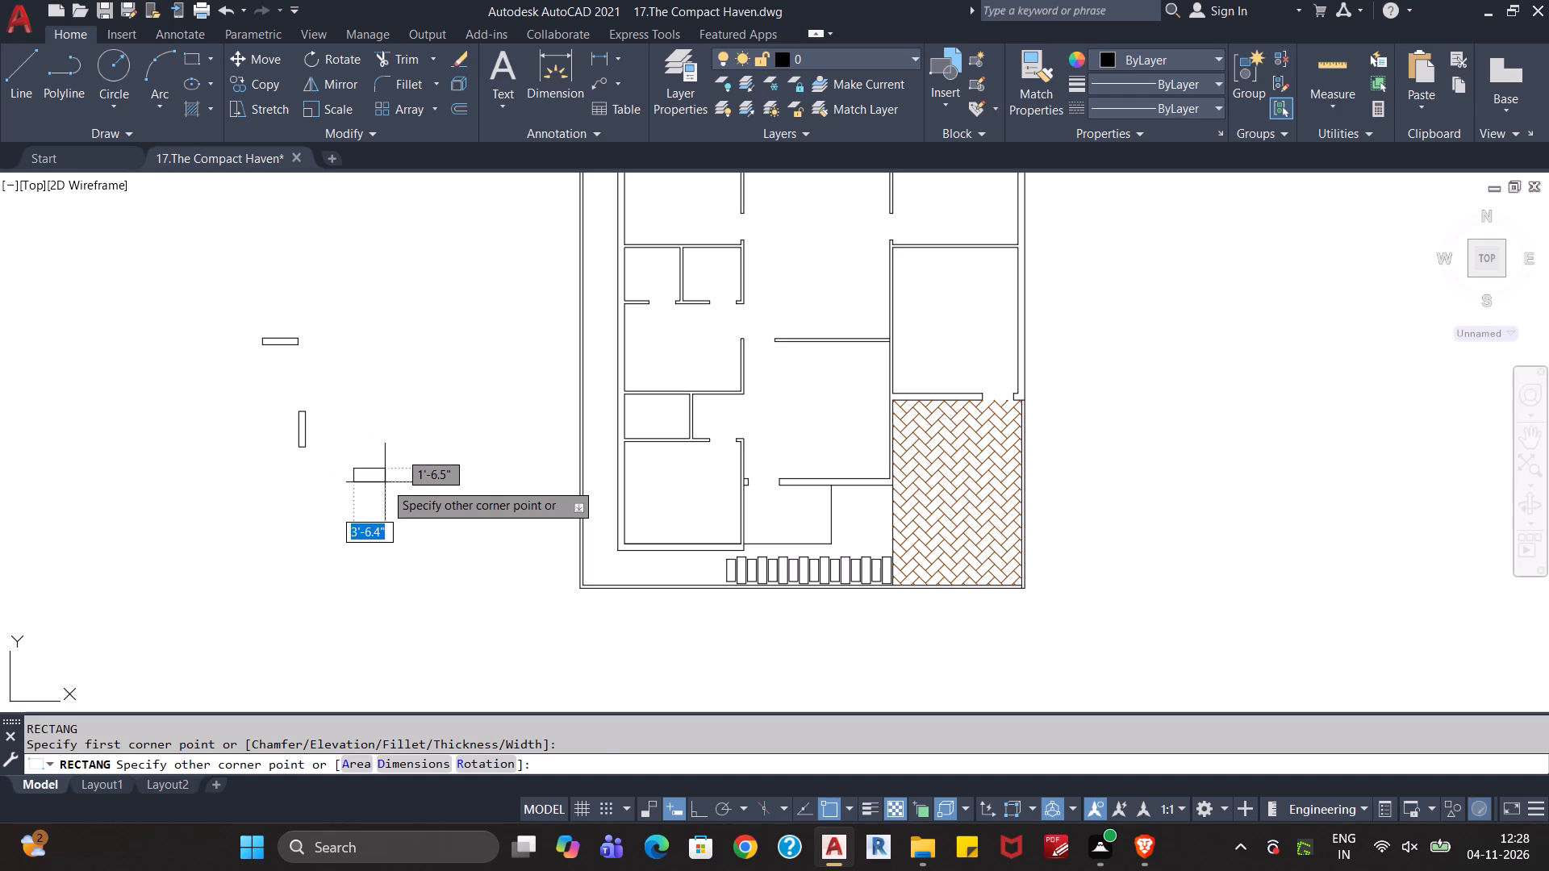
{"action": "type", "text": "2'"}
{"action": "key", "text": "BackSpace"}
{"action": "key", "text": "BackSpace"}
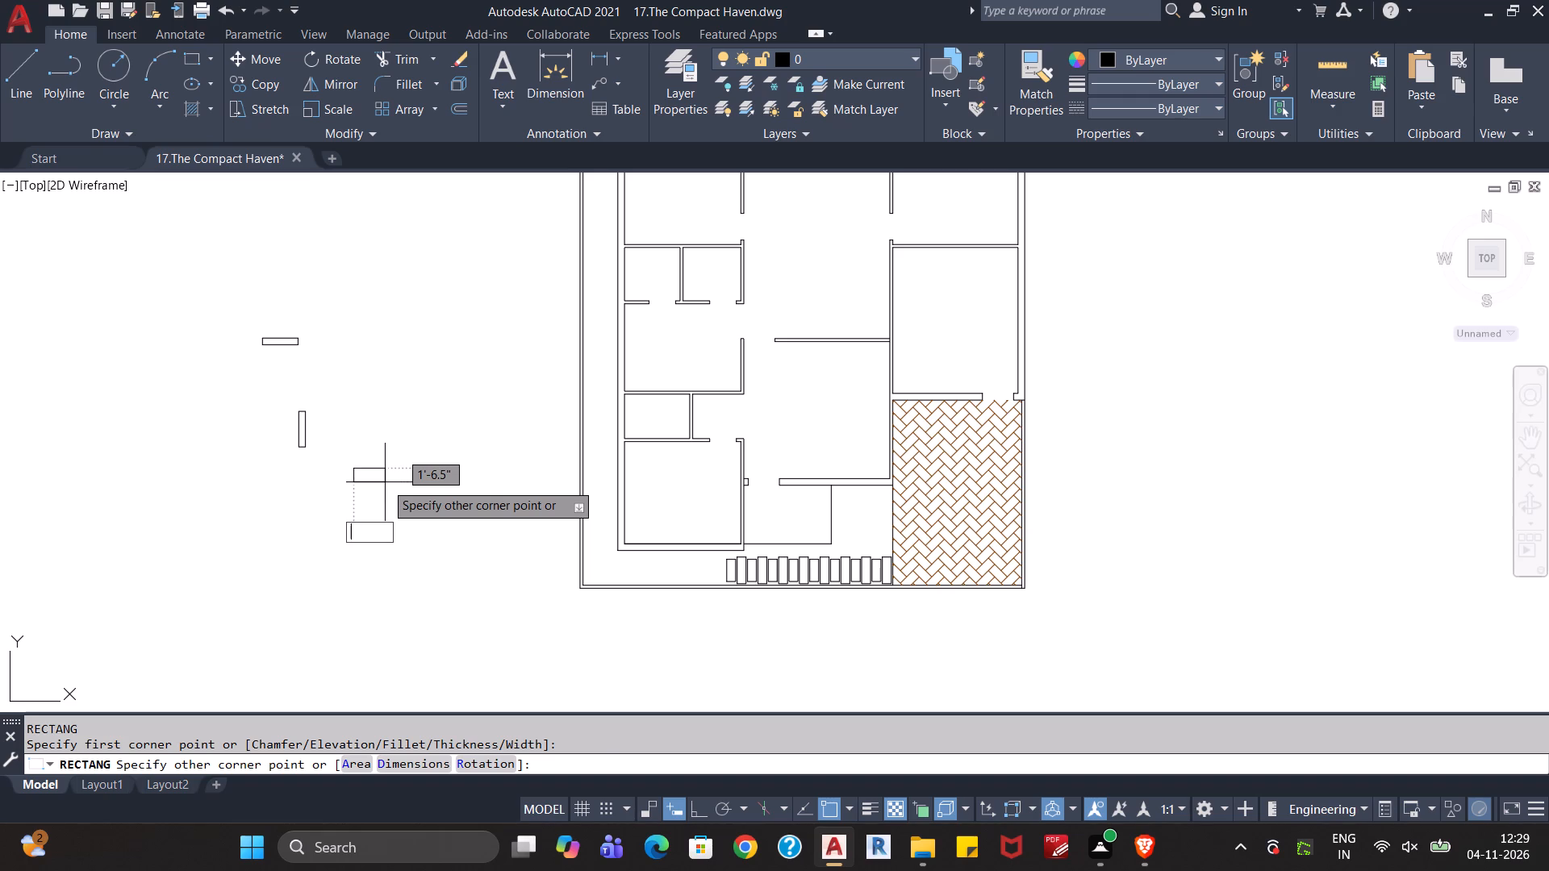
{"action": "key", "text": "BackSpace"}
{"action": "key", "text": "d"}
{"action": "key", "text": "Return"}
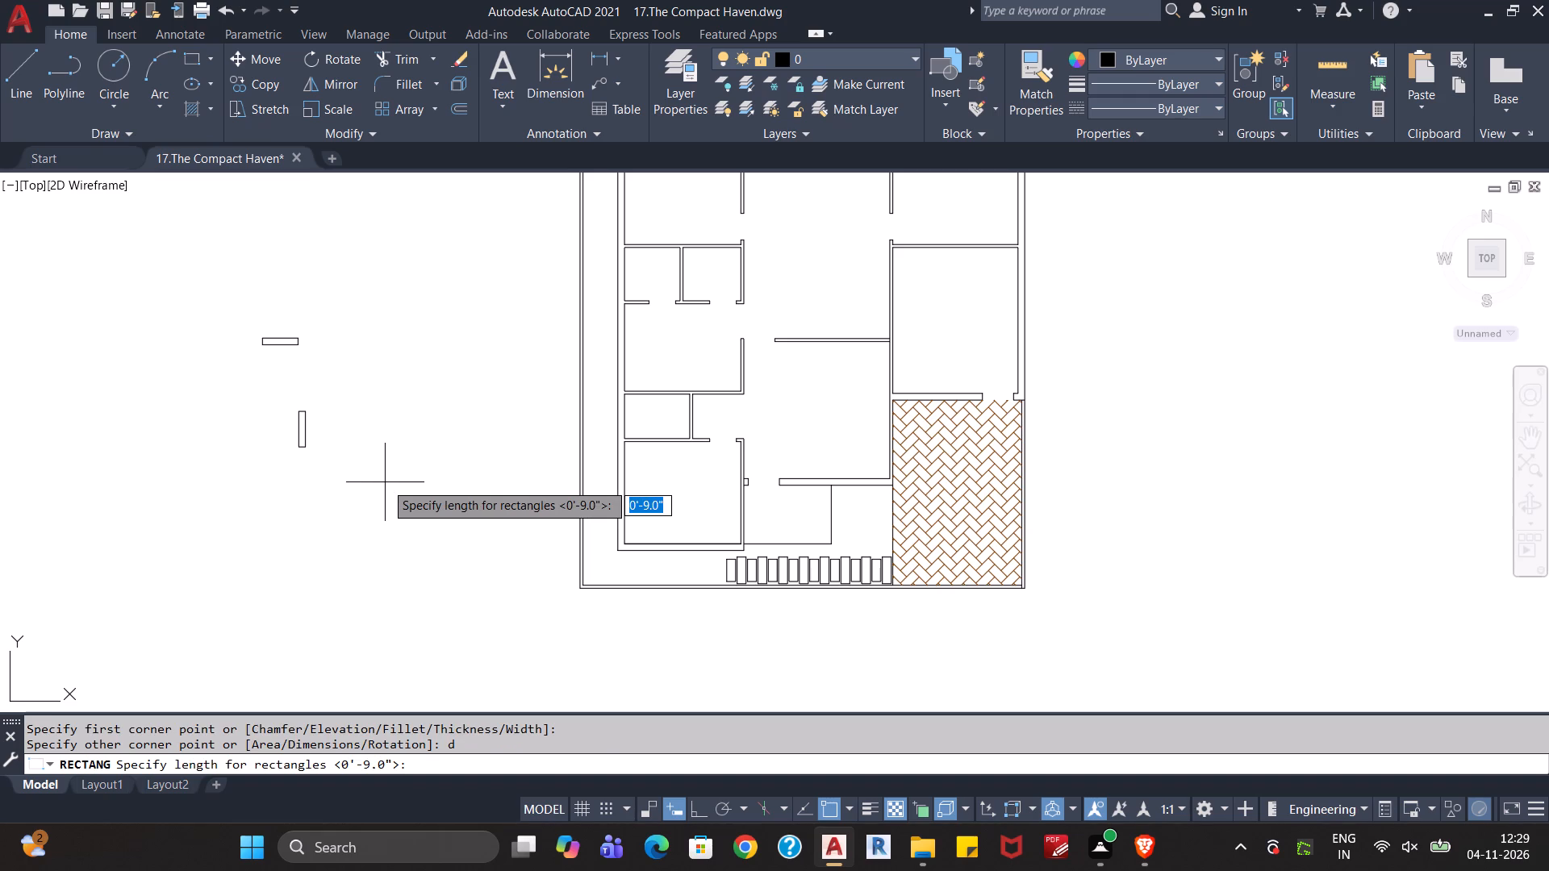
{"action": "key", "text": "1"}
{"action": "key", "text": "BackSpace"}
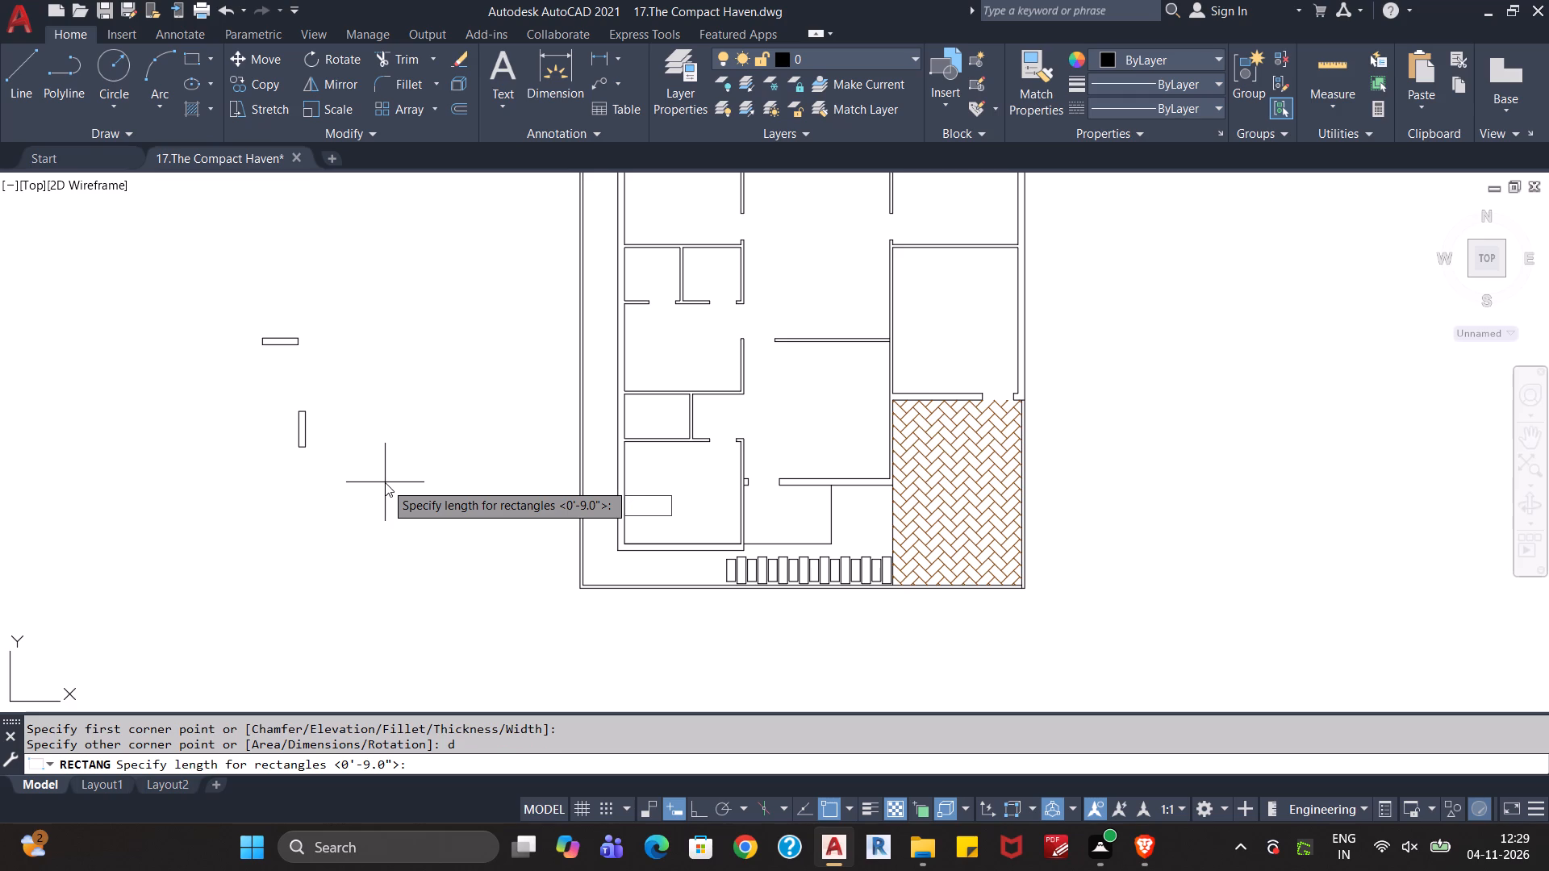
{"action": "type", "text": "2'"}
{"action": "key", "text": "Return"}
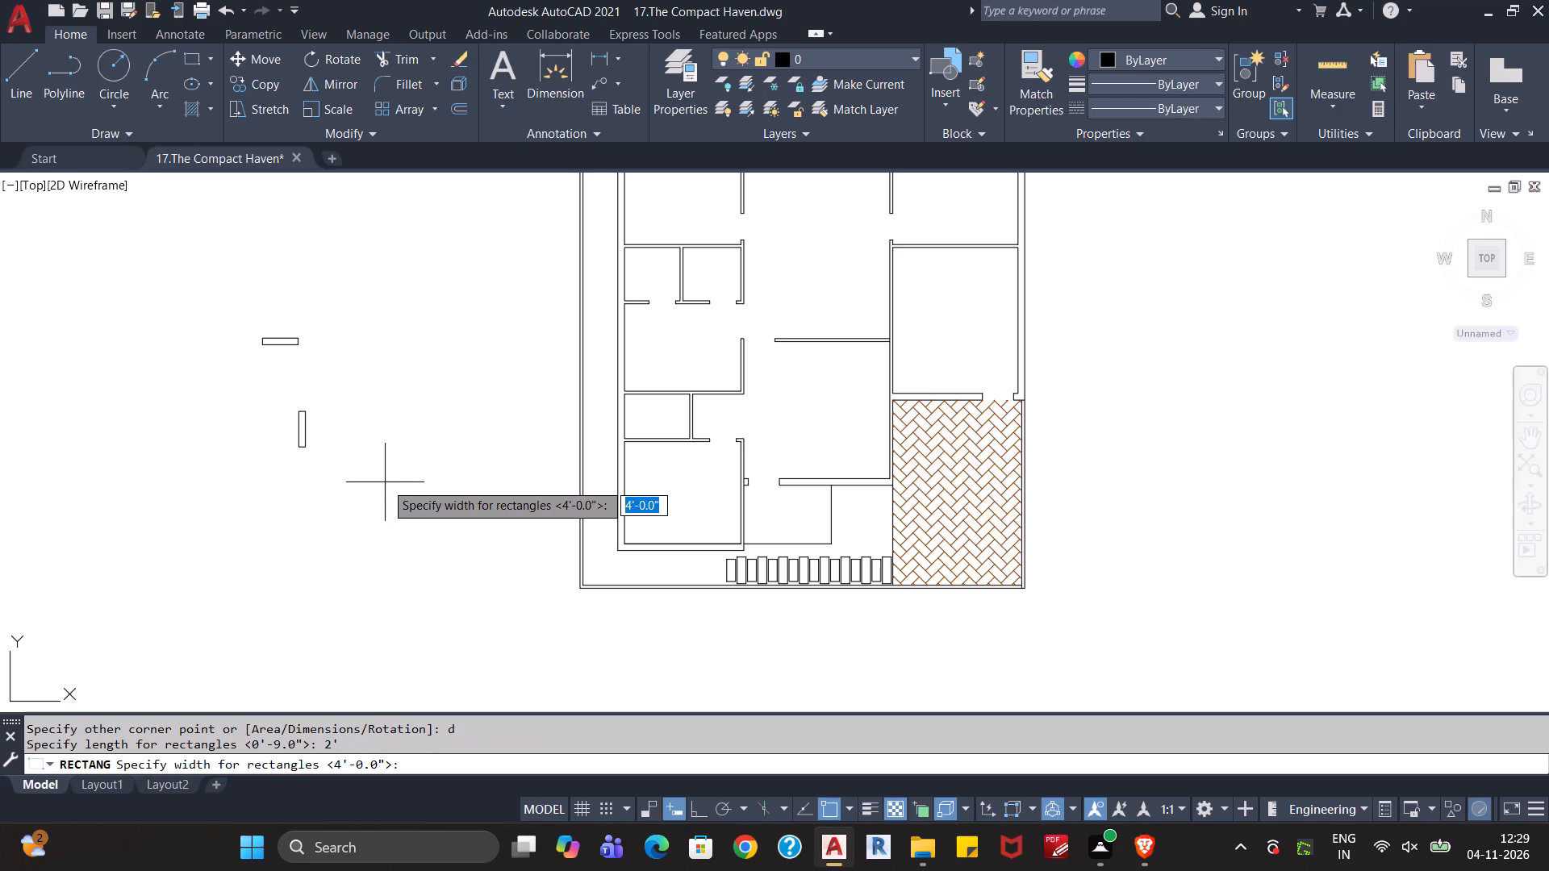
{"action": "key", "text": "9"}
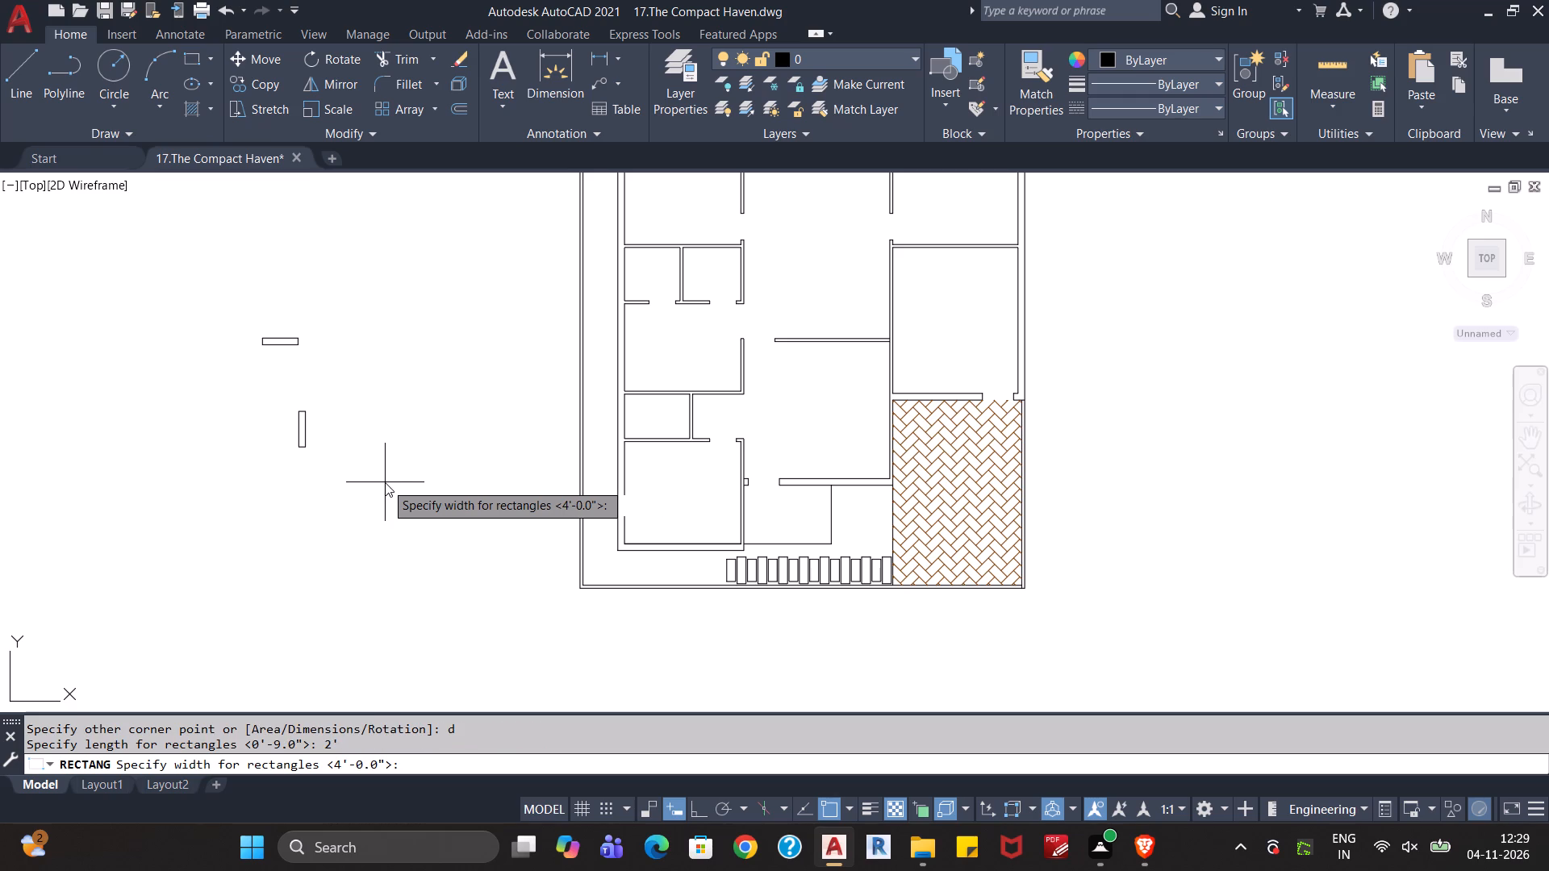
{"action": "key", "text": "shift+quotedbl"}
{"action": "key", "text": "Return"}
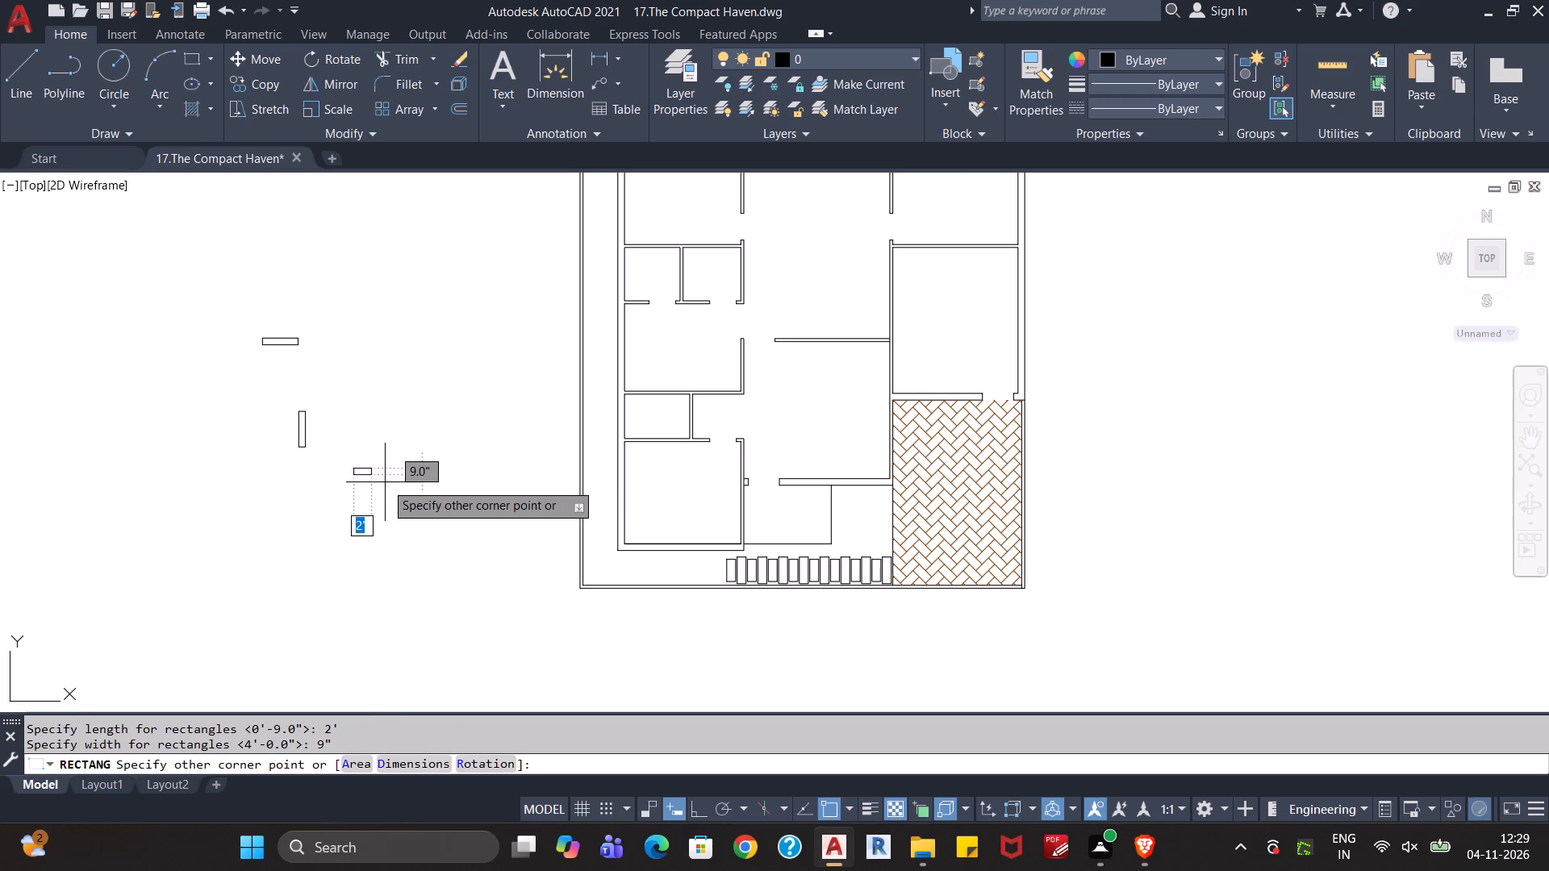
{"action": "left_click", "coordinate": [395, 490]}
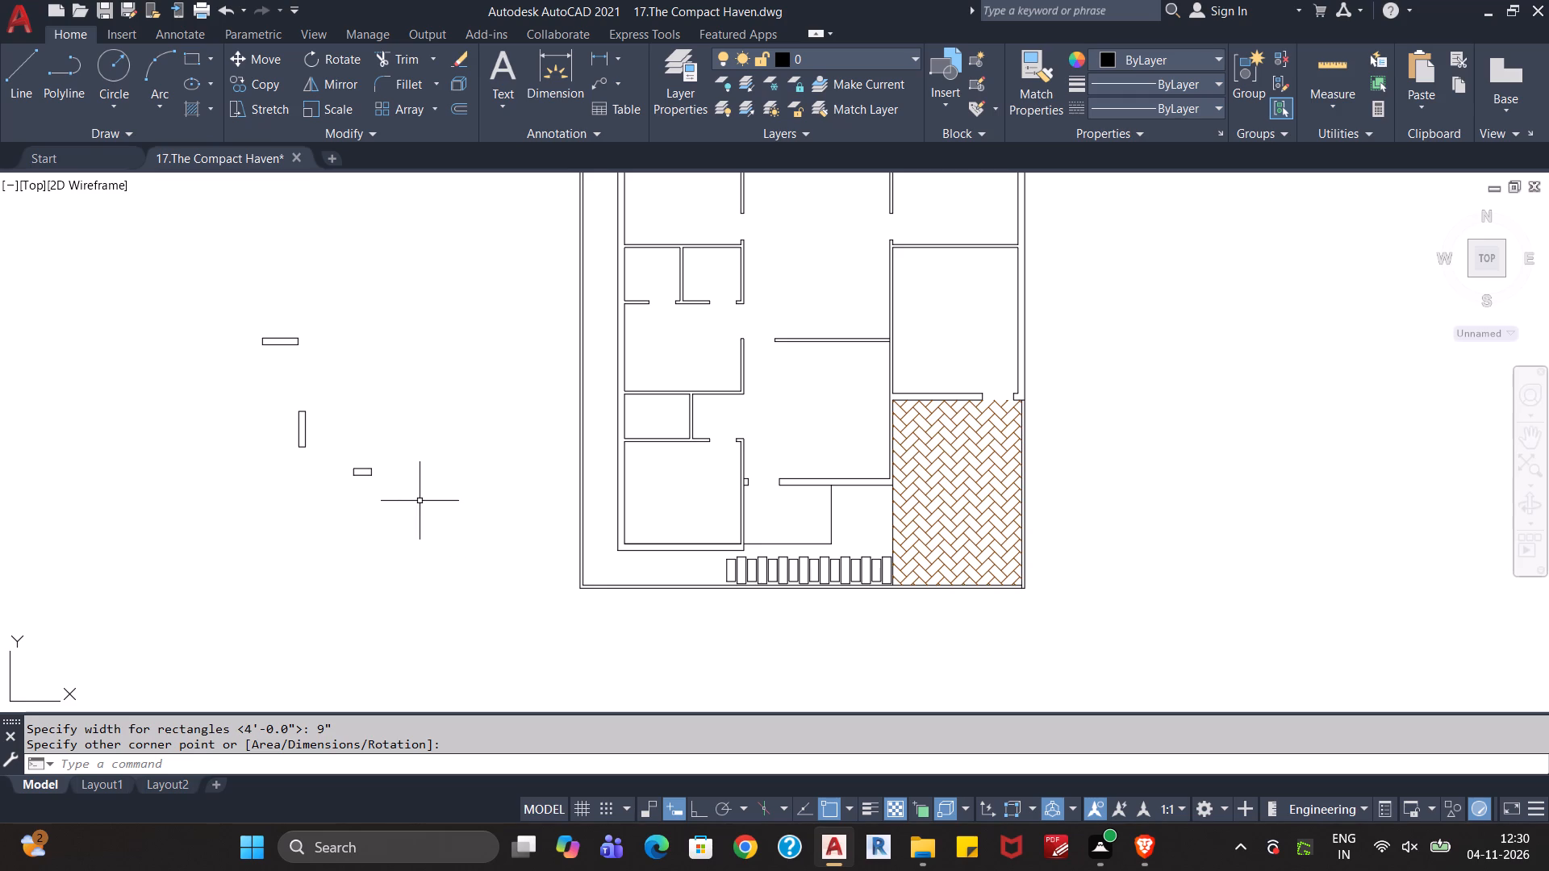
Copy the 2' by 9" rectangle and paste the duplicate just east of it.
{"action": "left_click", "coordinate": [397, 458]}
{"action": "left_click", "coordinate": [355, 499]}
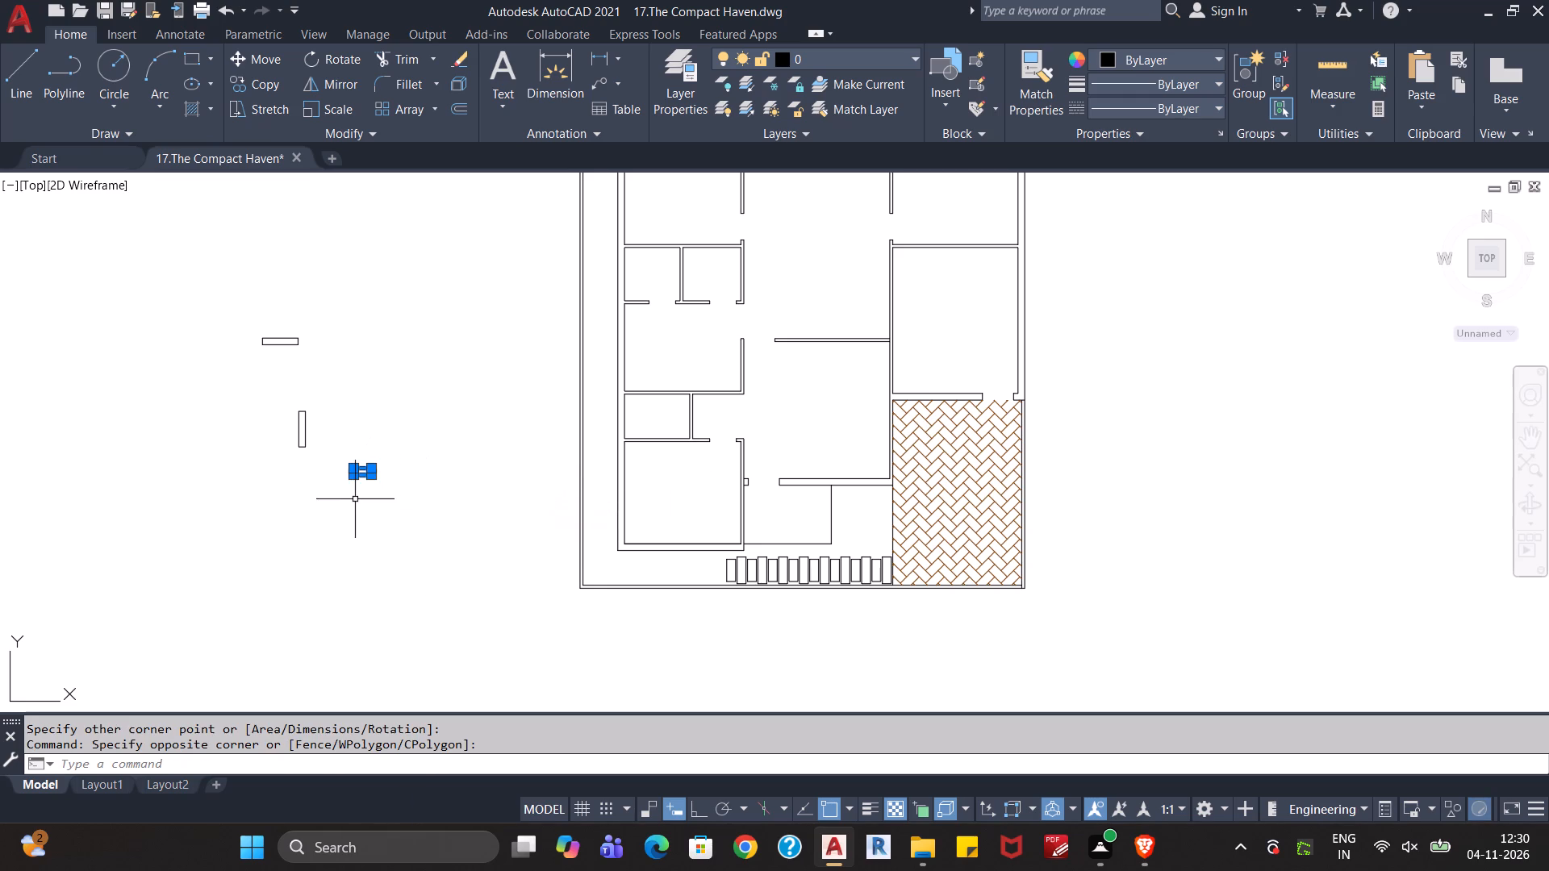
{"action": "key", "text": "ctrl+c"}
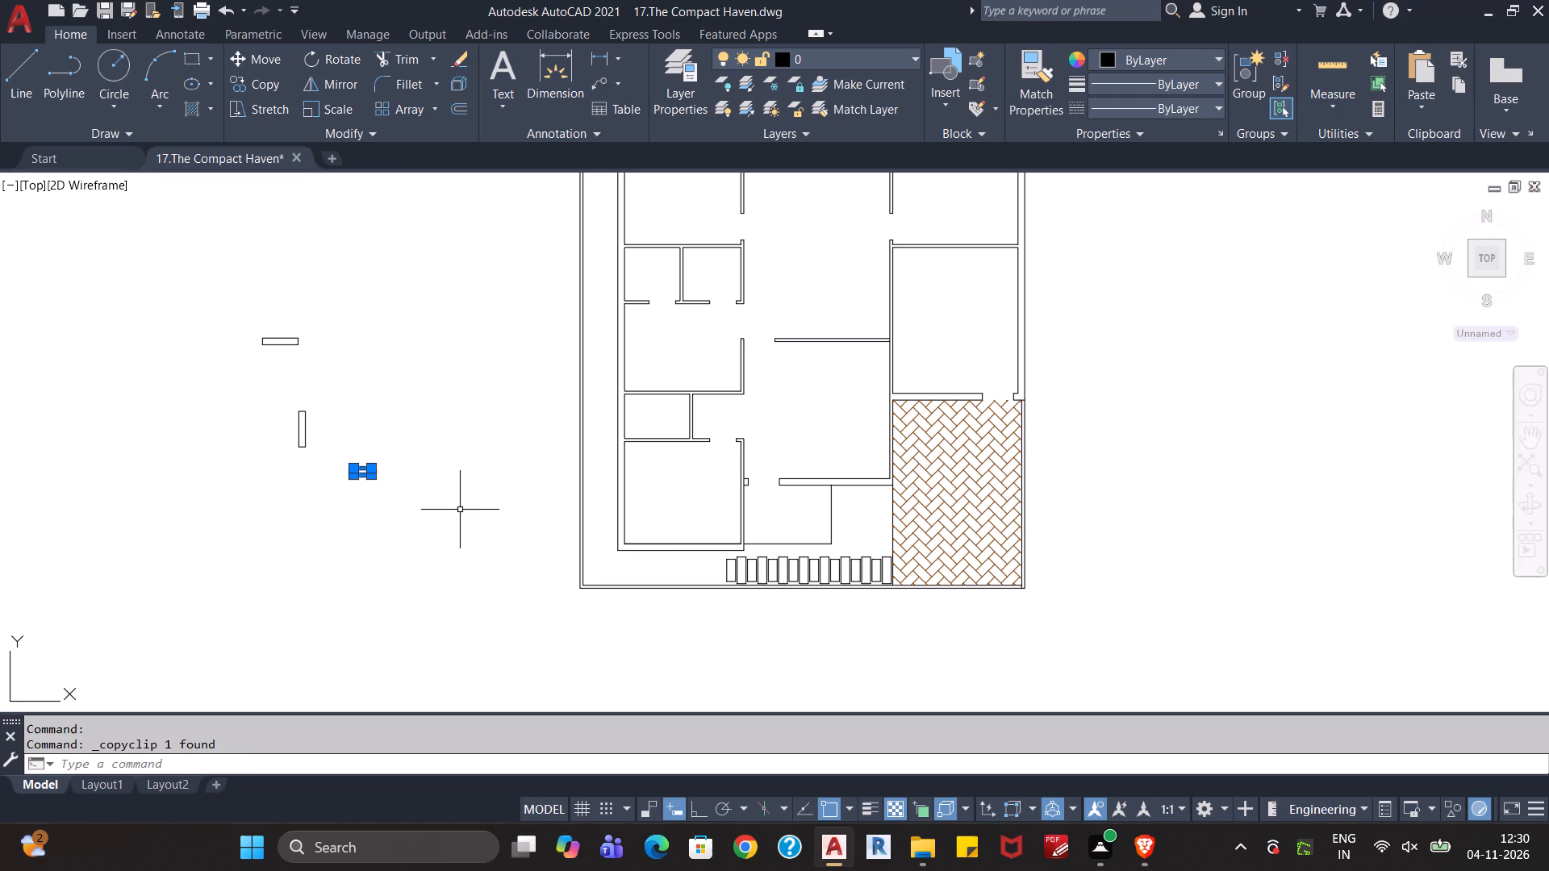
{"action": "key", "text": "ctrl+v"}
{"action": "left_click", "coordinate": [453, 486]}
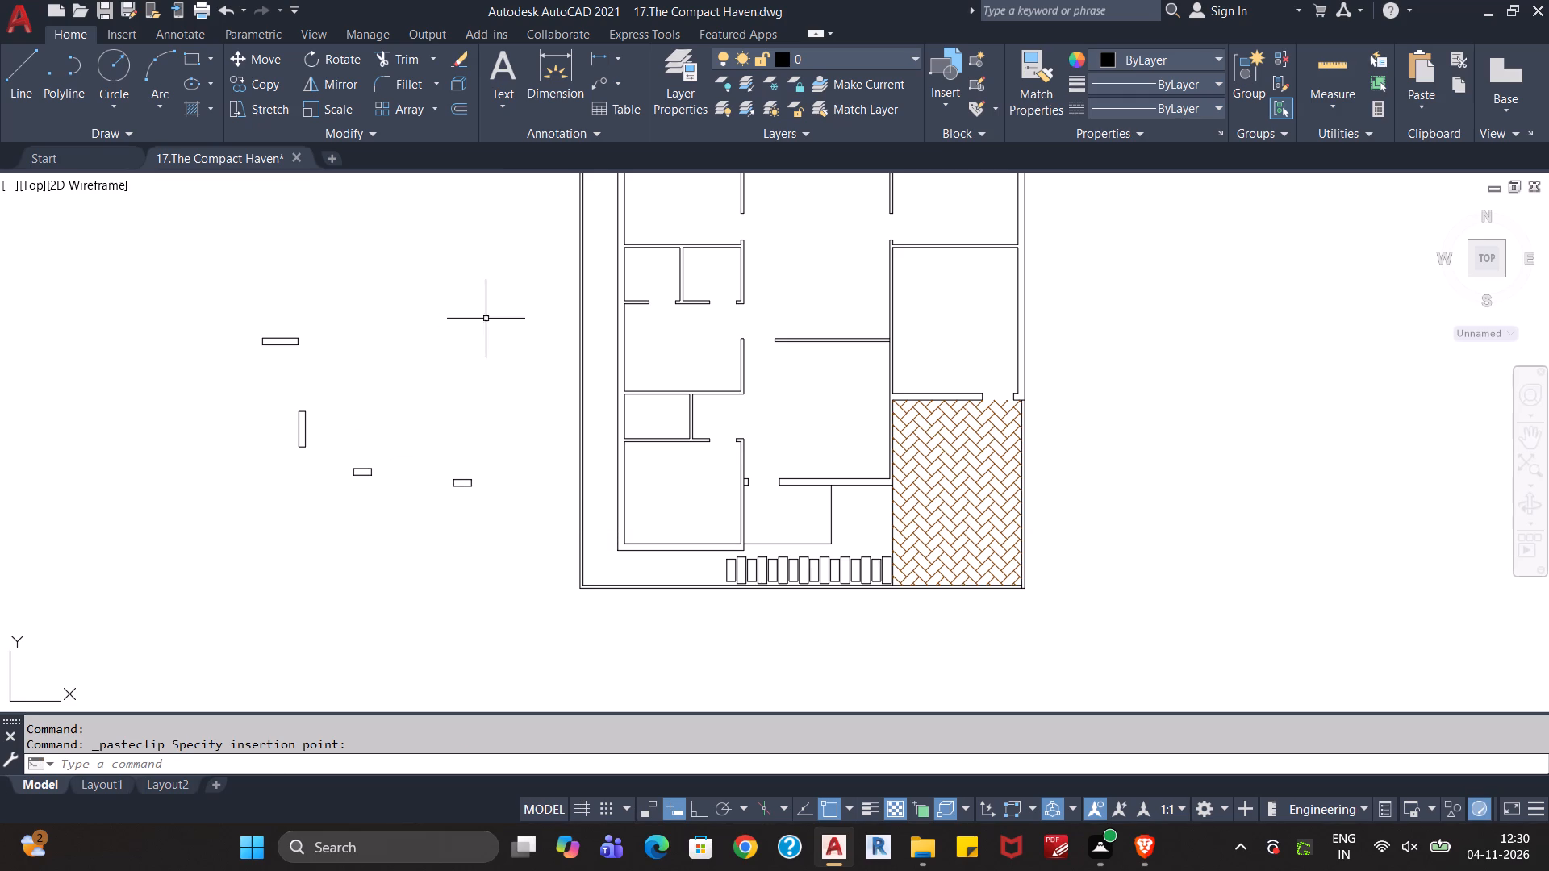
Explode all four loose rectangles west of the floor plan.
{"action": "left_click_drag", "start_coordinate": [503, 279], "coordinate": [502, 288]}
{"action": "left_click", "coordinate": [238, 540]}
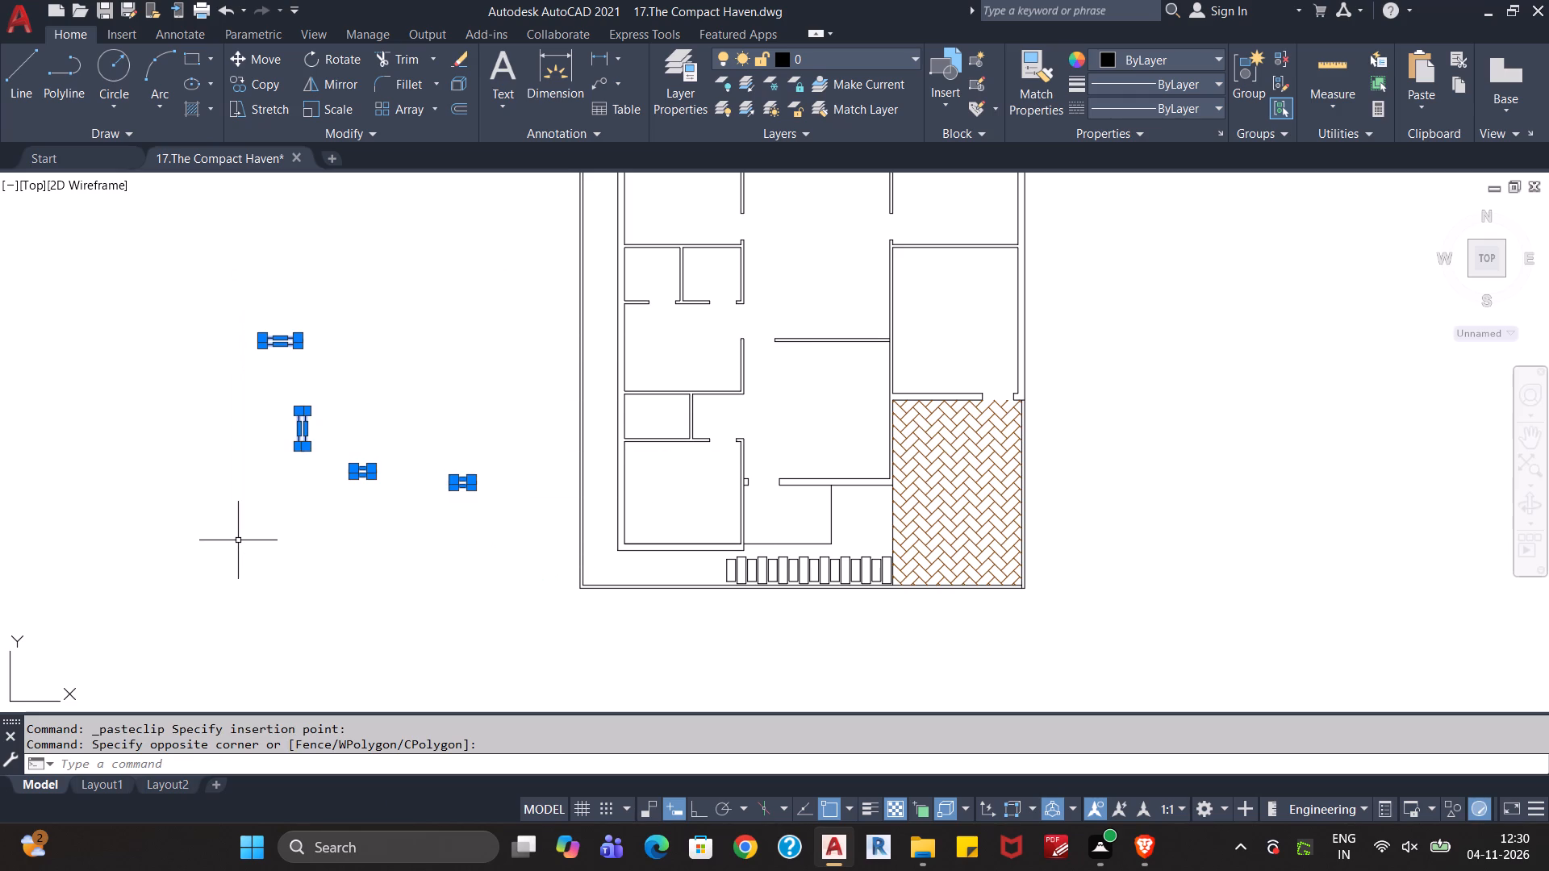
{"action": "key", "text": "x"}
{"action": "key", "text": "Return"}
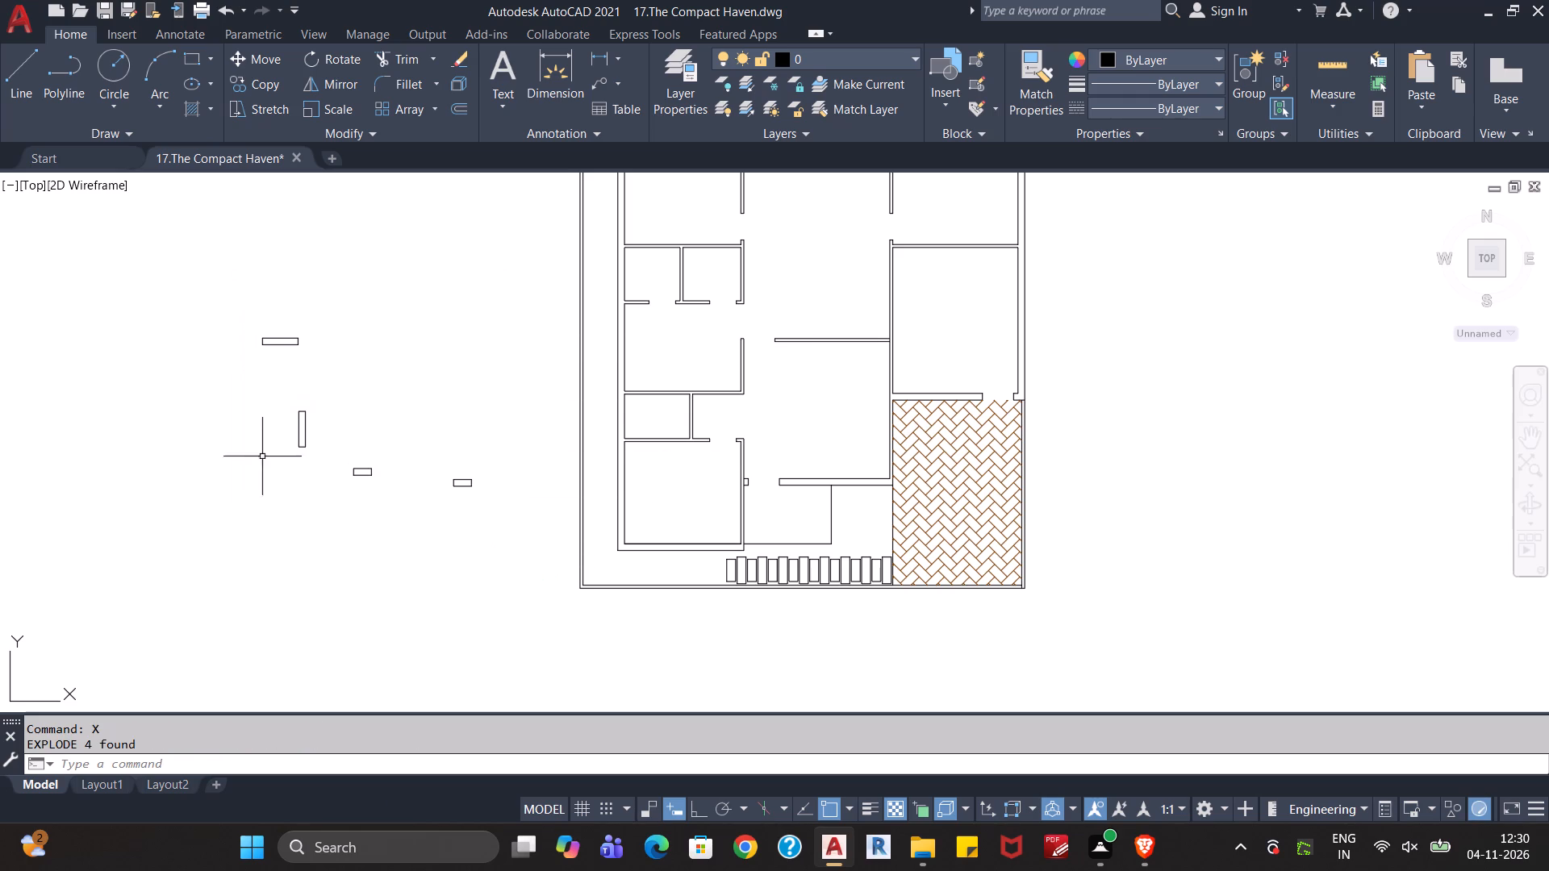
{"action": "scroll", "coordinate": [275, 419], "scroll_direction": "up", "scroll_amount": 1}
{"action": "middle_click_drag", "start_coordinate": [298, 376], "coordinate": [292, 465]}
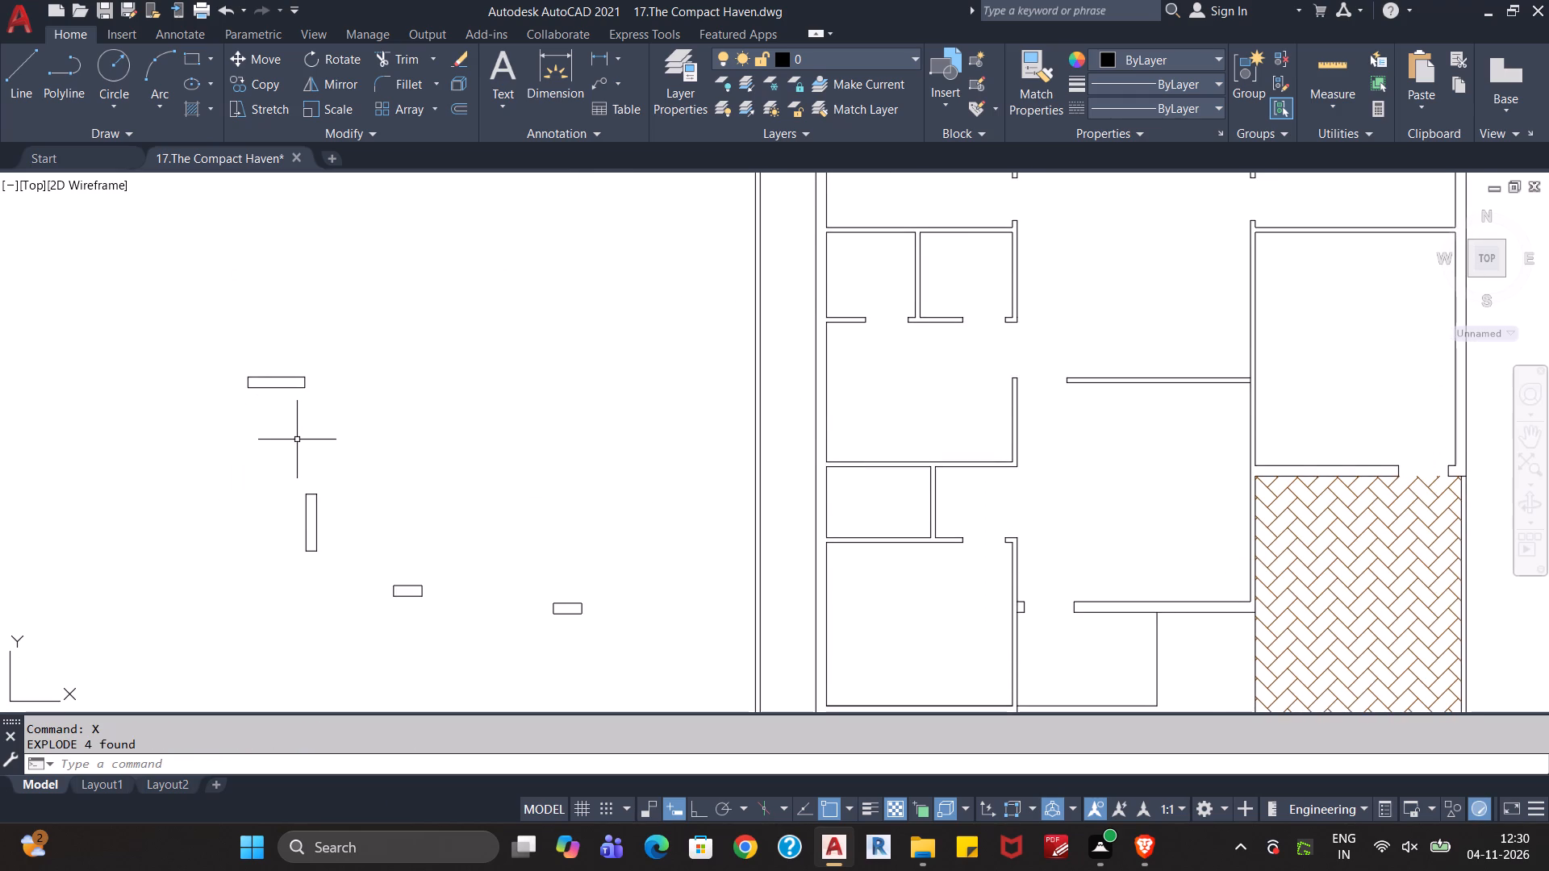
Offset both long edges of the horizontal 4' rectangle inward by 3.7".
{"action": "middle_click_drag", "start_coordinate": [297, 440], "coordinate": [363, 481]}
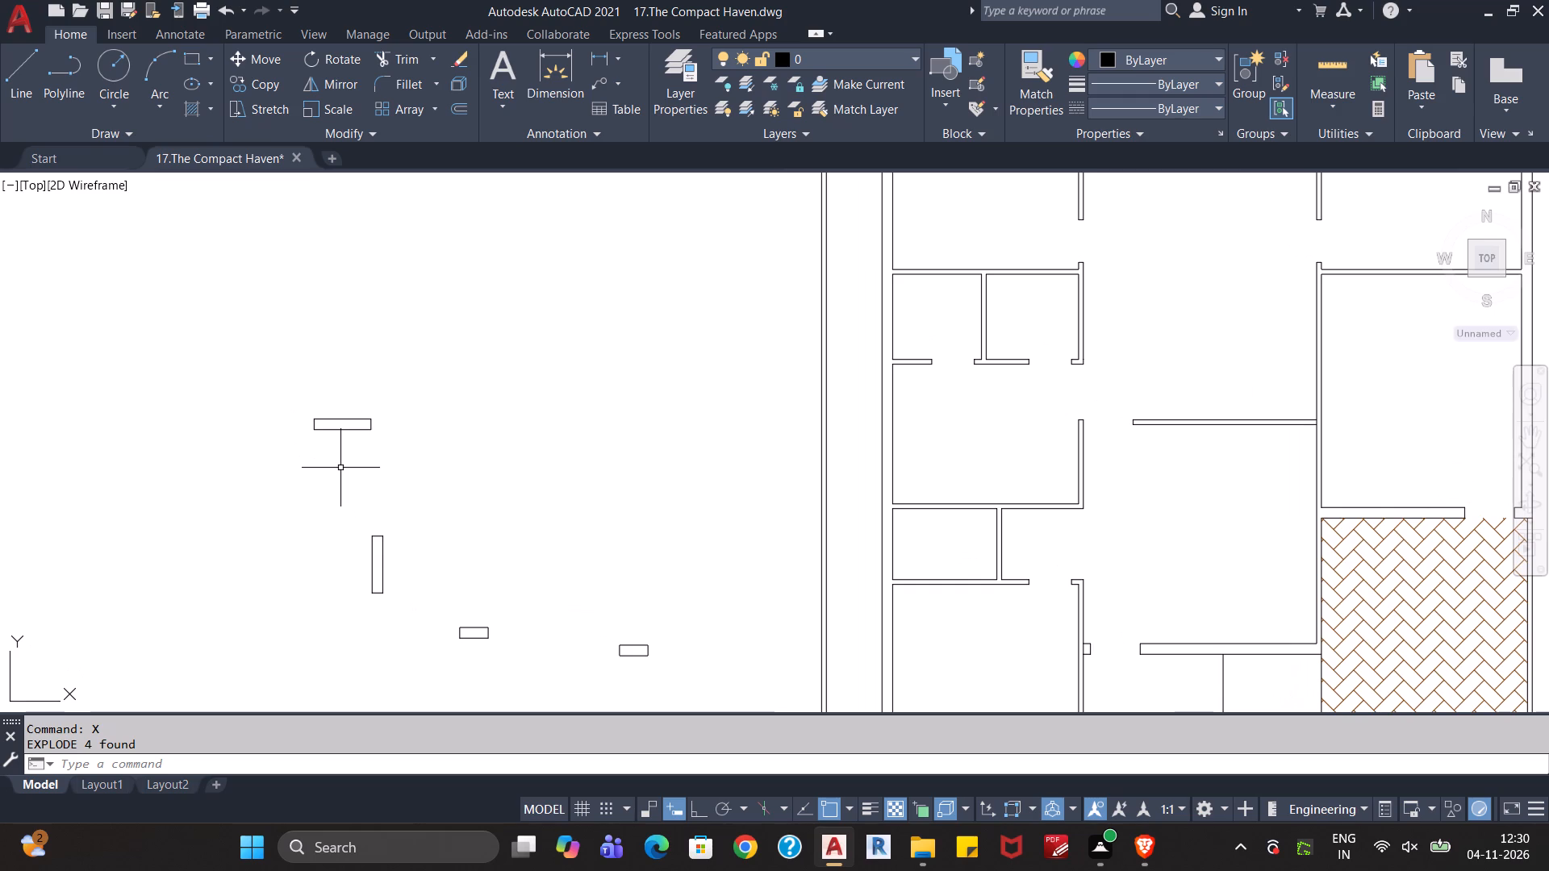
{"action": "key", "text": "o"}
{"action": "key", "text": "Return"}
{"action": "type", "text": "3."}
{"action": "type", "text": "7\""}
{"action": "key", "text": "Return"}
{"action": "scroll", "coordinate": [338, 465], "scroll_direction": "up", "scroll_amount": 2}
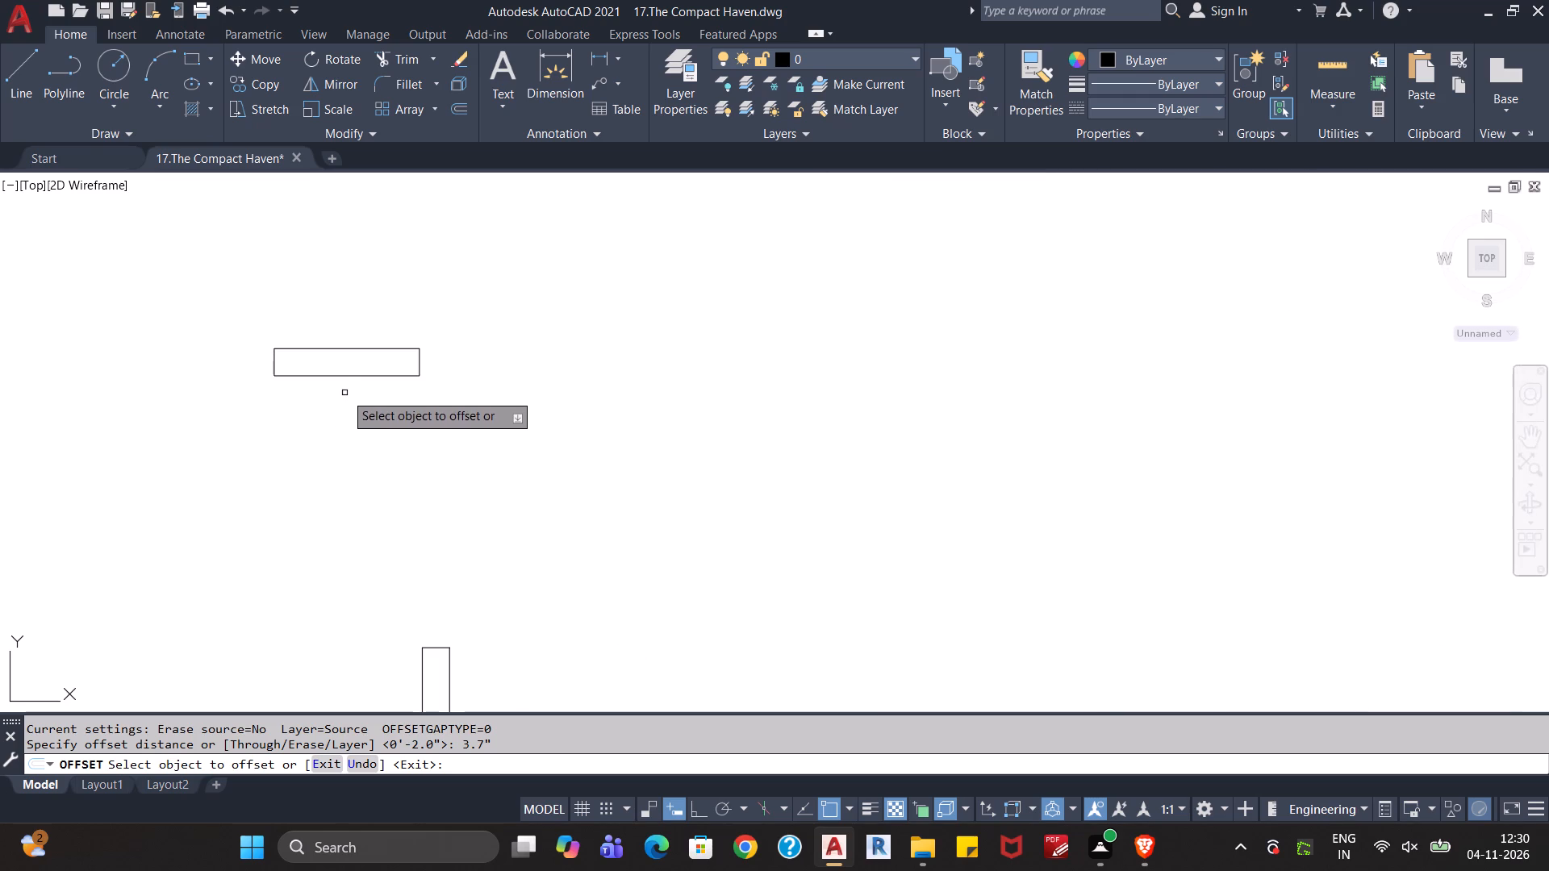
{"action": "left_click", "coordinate": [348, 377]}
{"action": "left_click", "coordinate": [361, 286]}
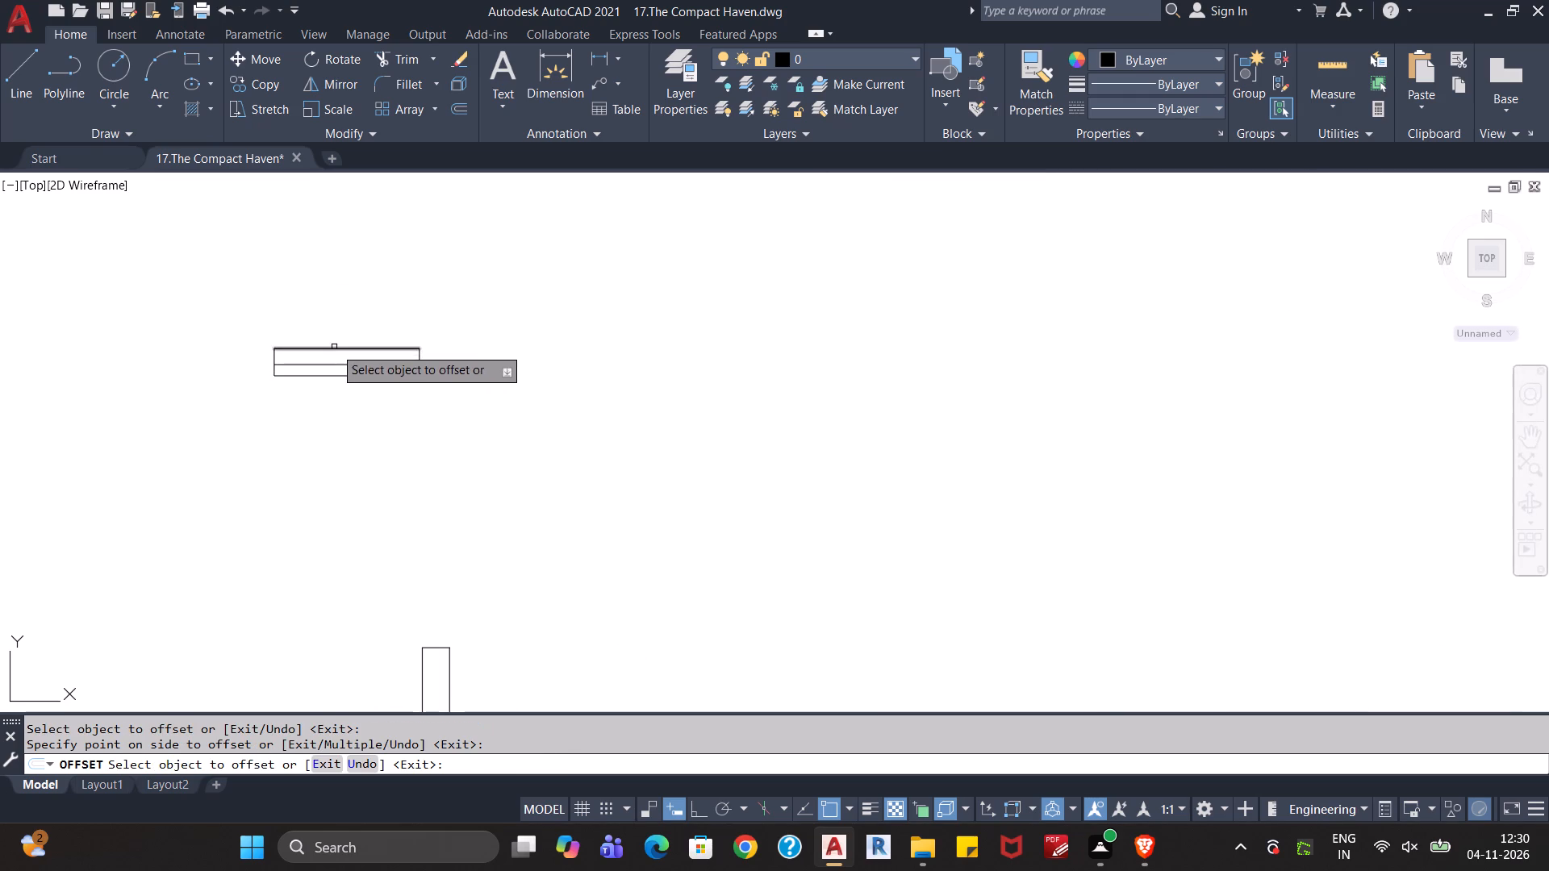
{"action": "left_click", "coordinate": [334, 347]}
{"action": "left_click", "coordinate": [295, 429]}
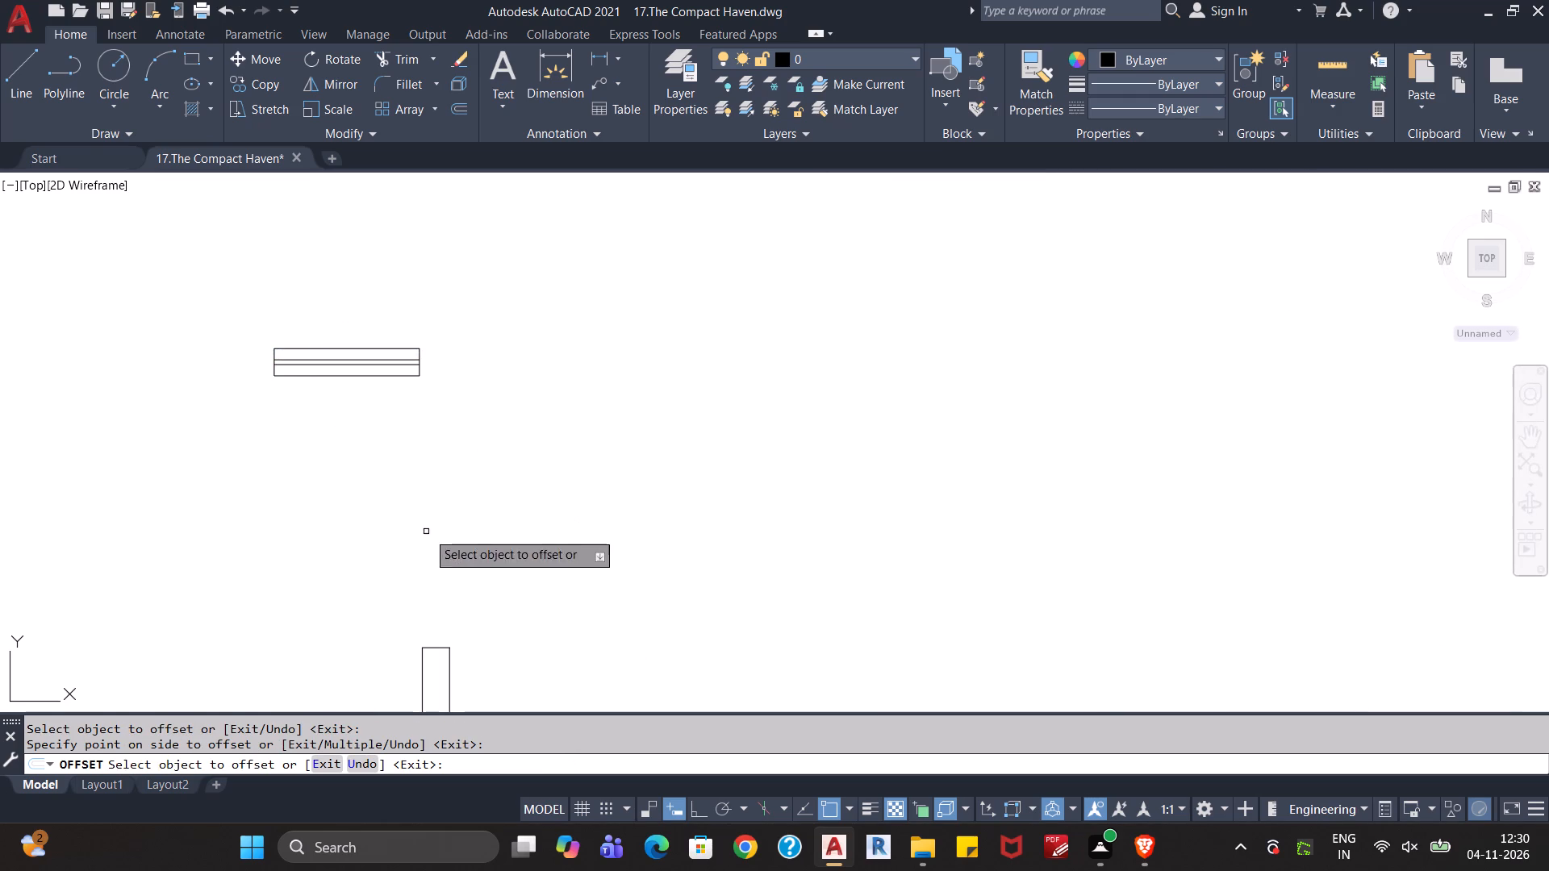
Offset both long edges of the upright 4' rectangle inward by 3.7".
{"action": "middle_click_drag", "start_coordinate": [427, 527], "coordinate": [428, 321]}
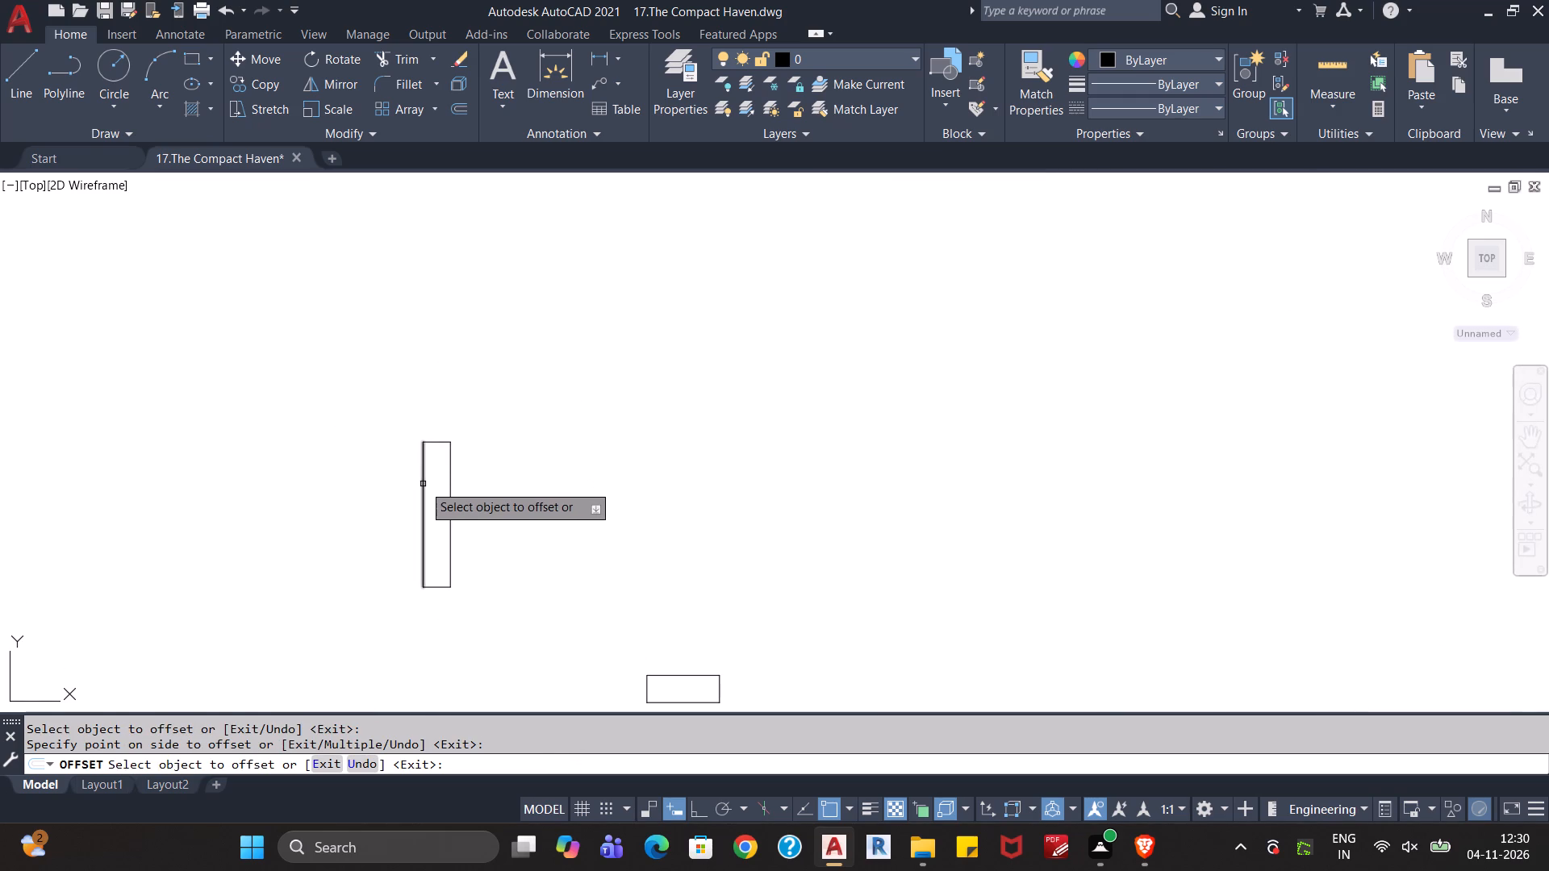
{"action": "left_click", "coordinate": [423, 484]}
{"action": "left_click", "coordinate": [521, 498]}
{"action": "left_click", "coordinate": [451, 508]}
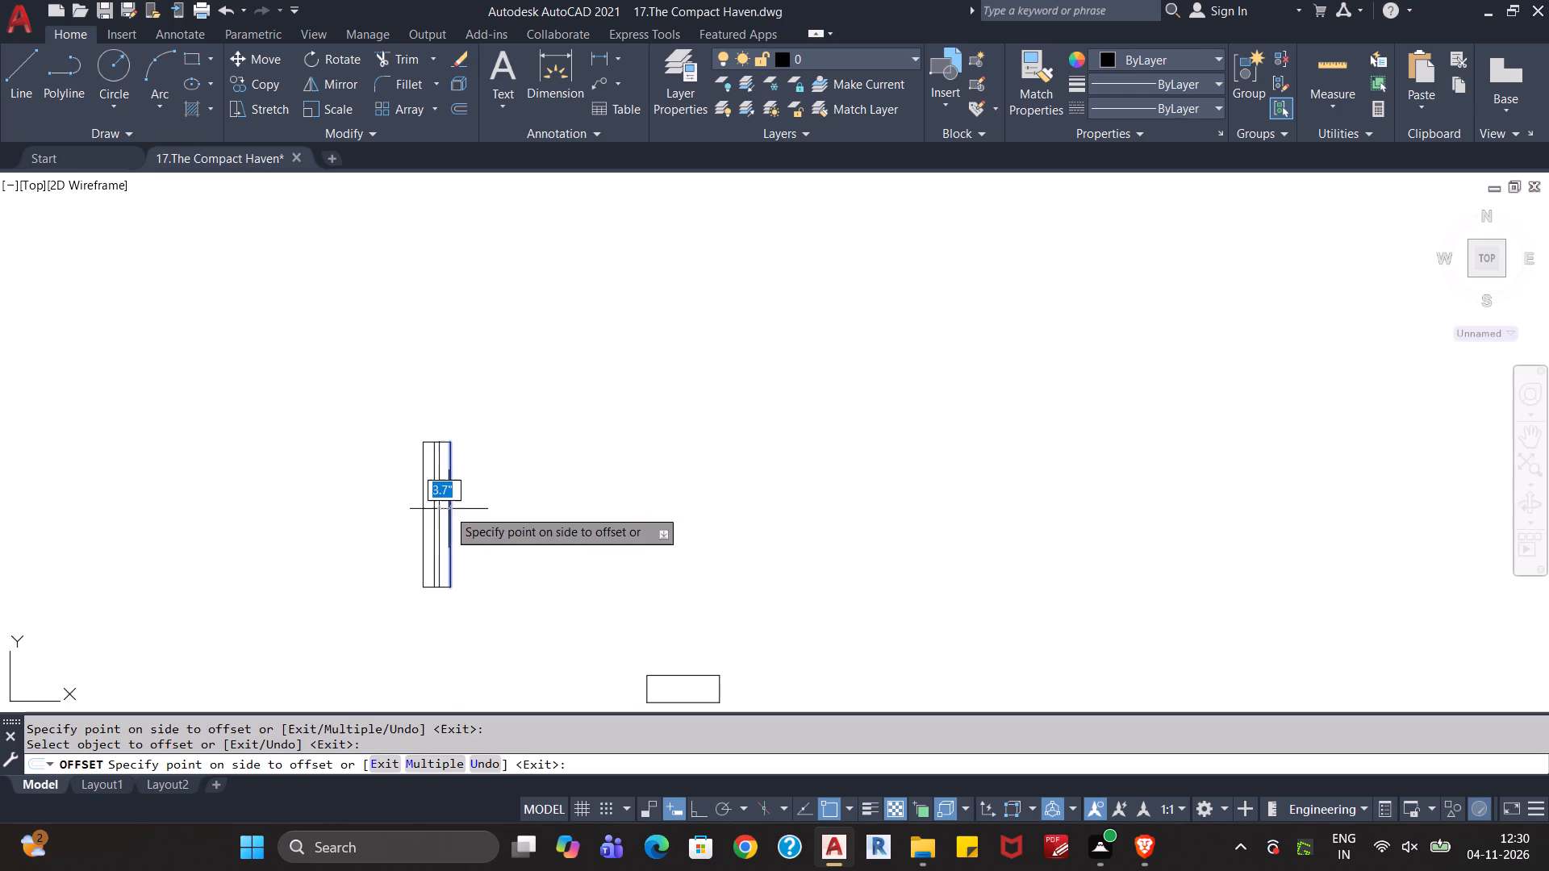
{"action": "left_click", "coordinate": [357, 510]}
Offset both long edges of each of the two 2' by 9" rectangles inward by 3.7".
{"action": "middle_click_drag", "start_coordinate": [645, 632], "coordinate": [616, 553]}
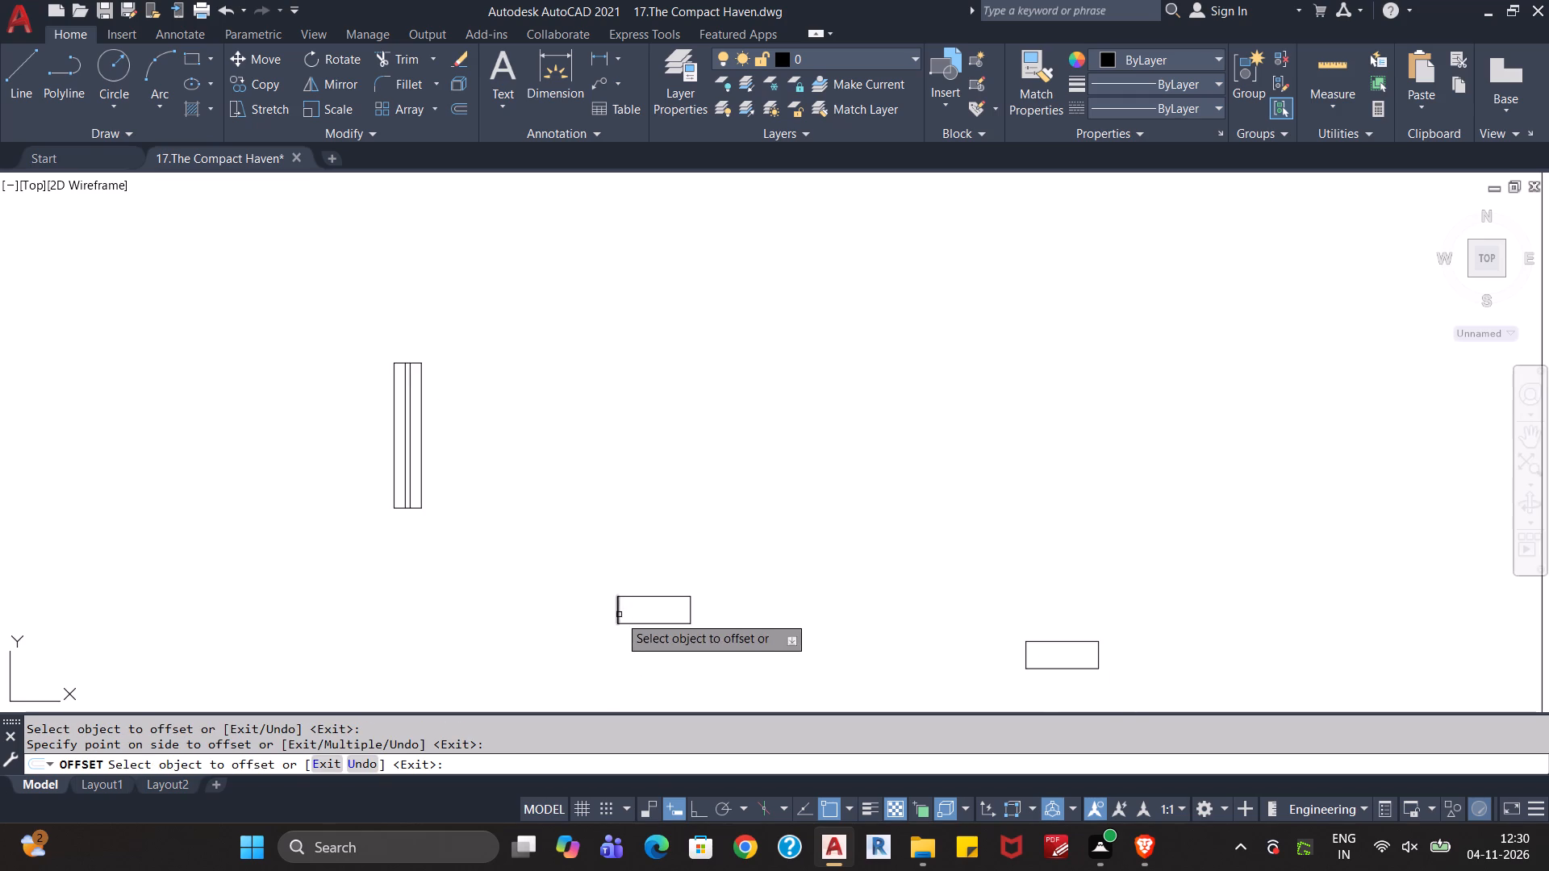
{"action": "left_click", "coordinate": [641, 625]}
{"action": "left_click", "coordinate": [642, 530]}
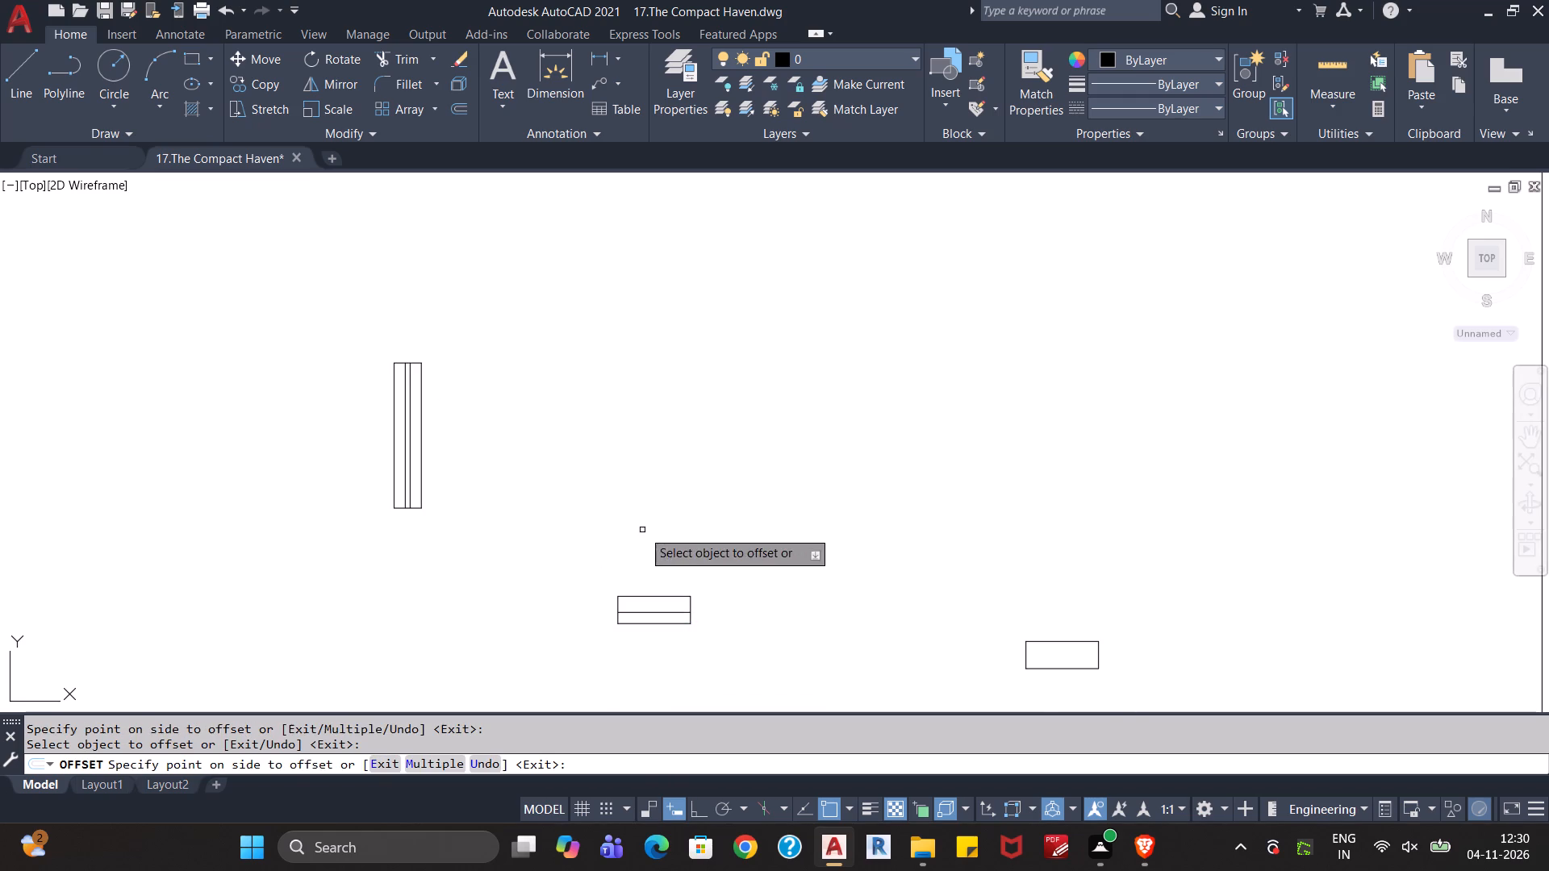
{"action": "left_click", "coordinate": [653, 594]}
{"action": "left_click", "coordinate": [637, 644]}
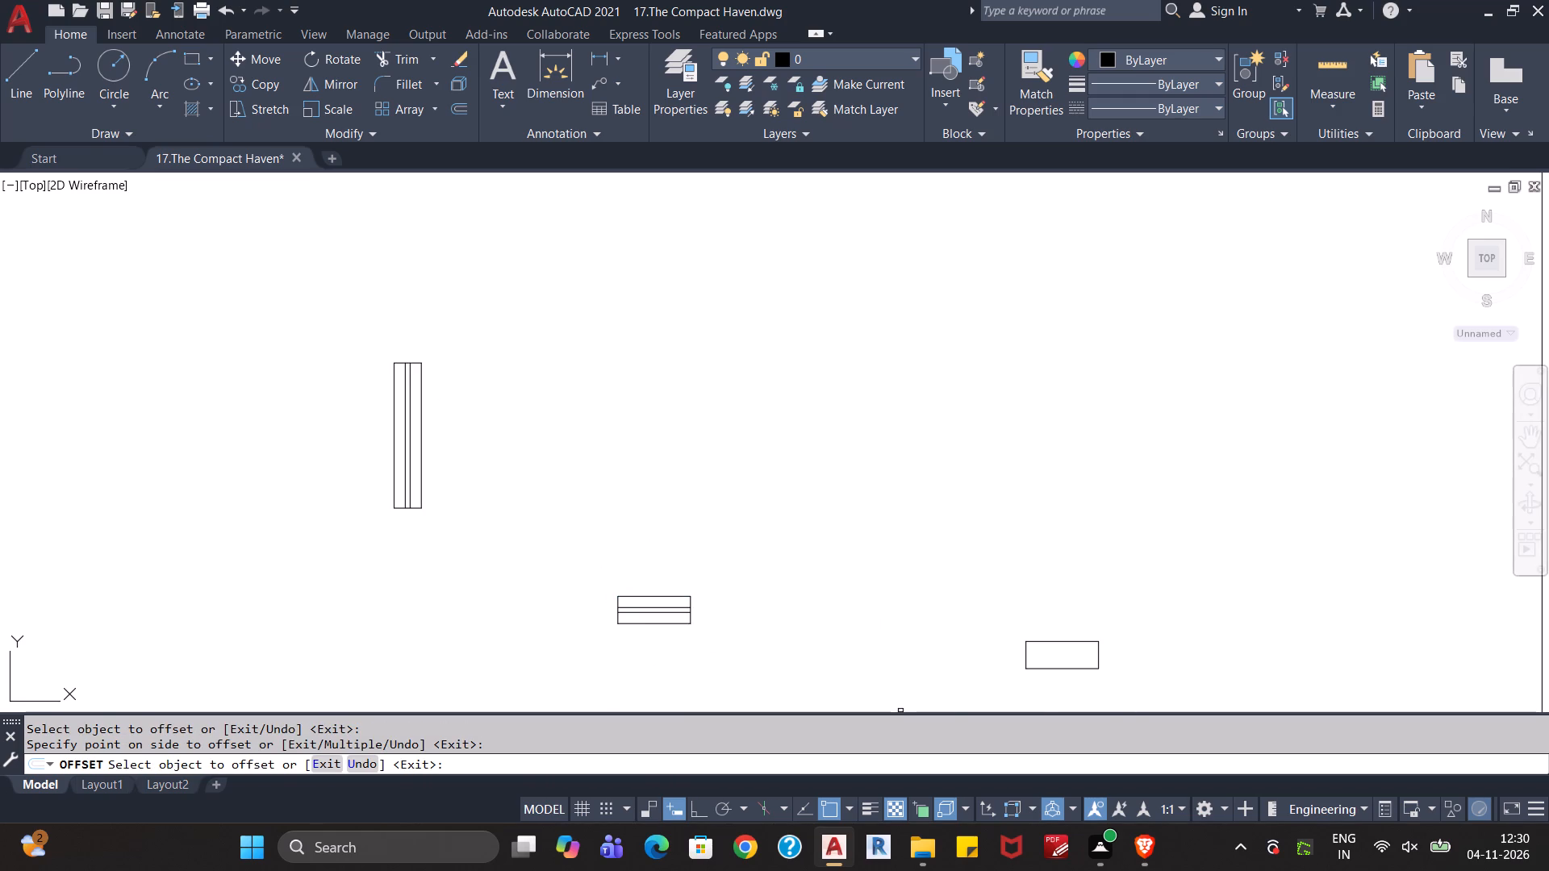
{"action": "left_click", "coordinate": [1066, 669]}
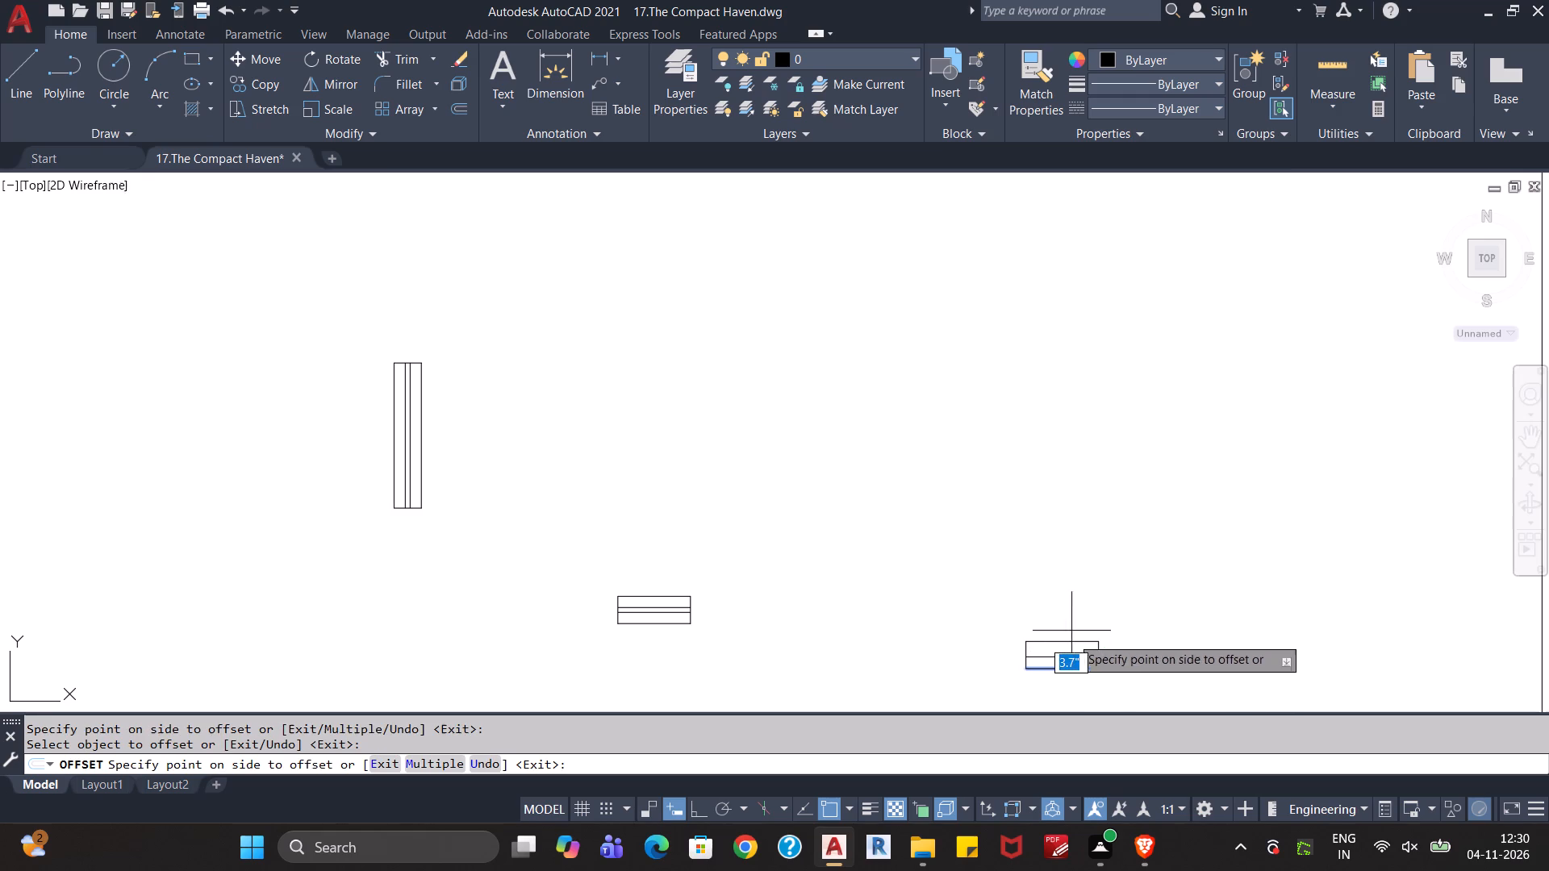
{"action": "left_click", "coordinate": [1071, 586]}
{"action": "left_click", "coordinate": [1067, 641]}
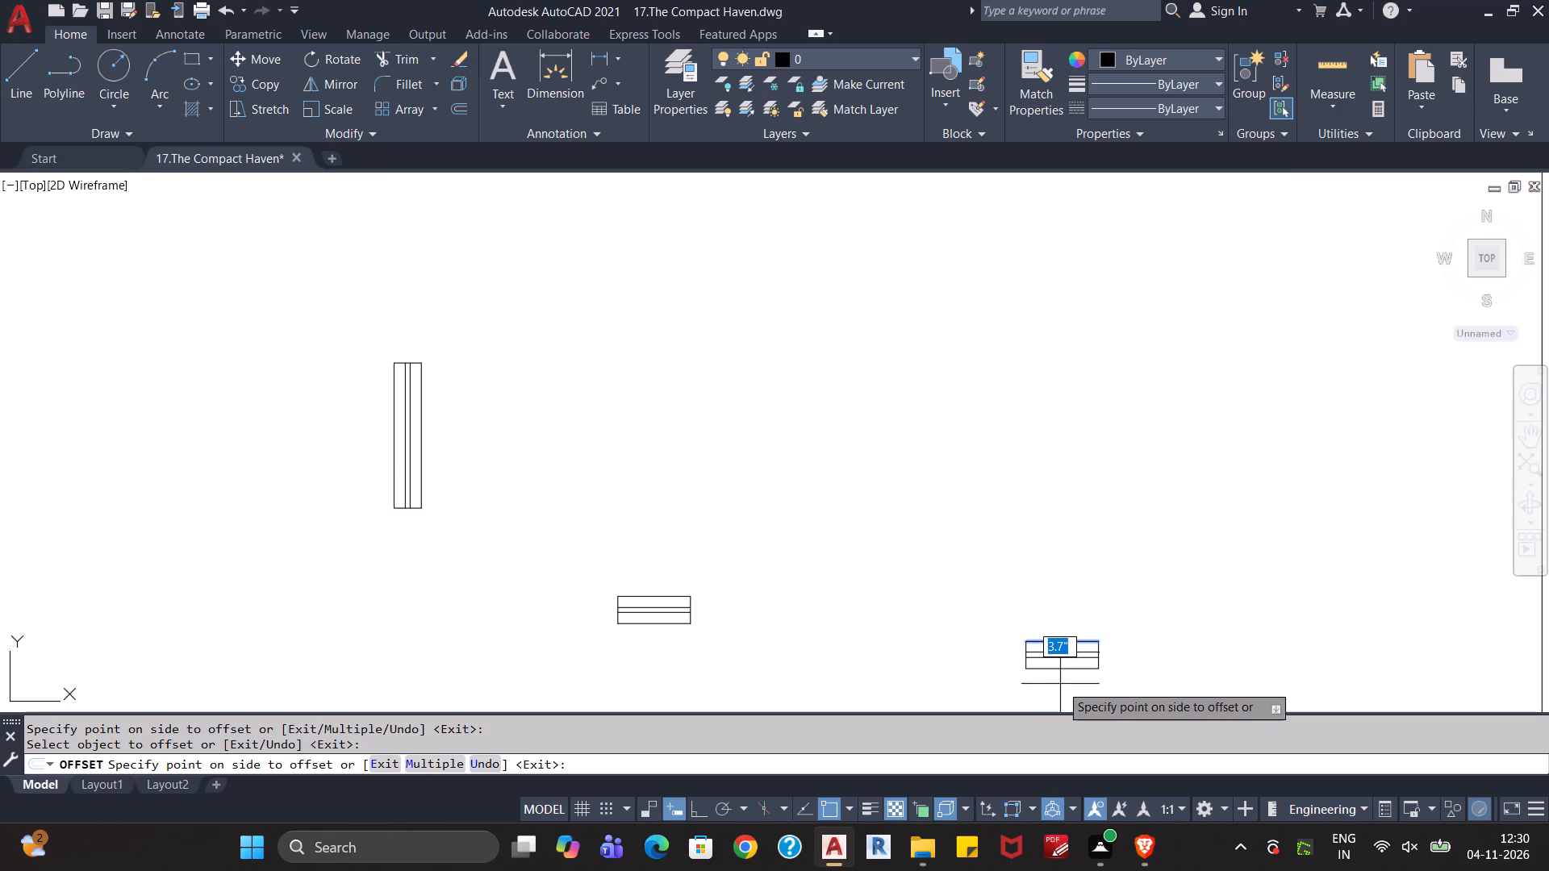
{"action": "left_click", "coordinate": [1058, 686]}
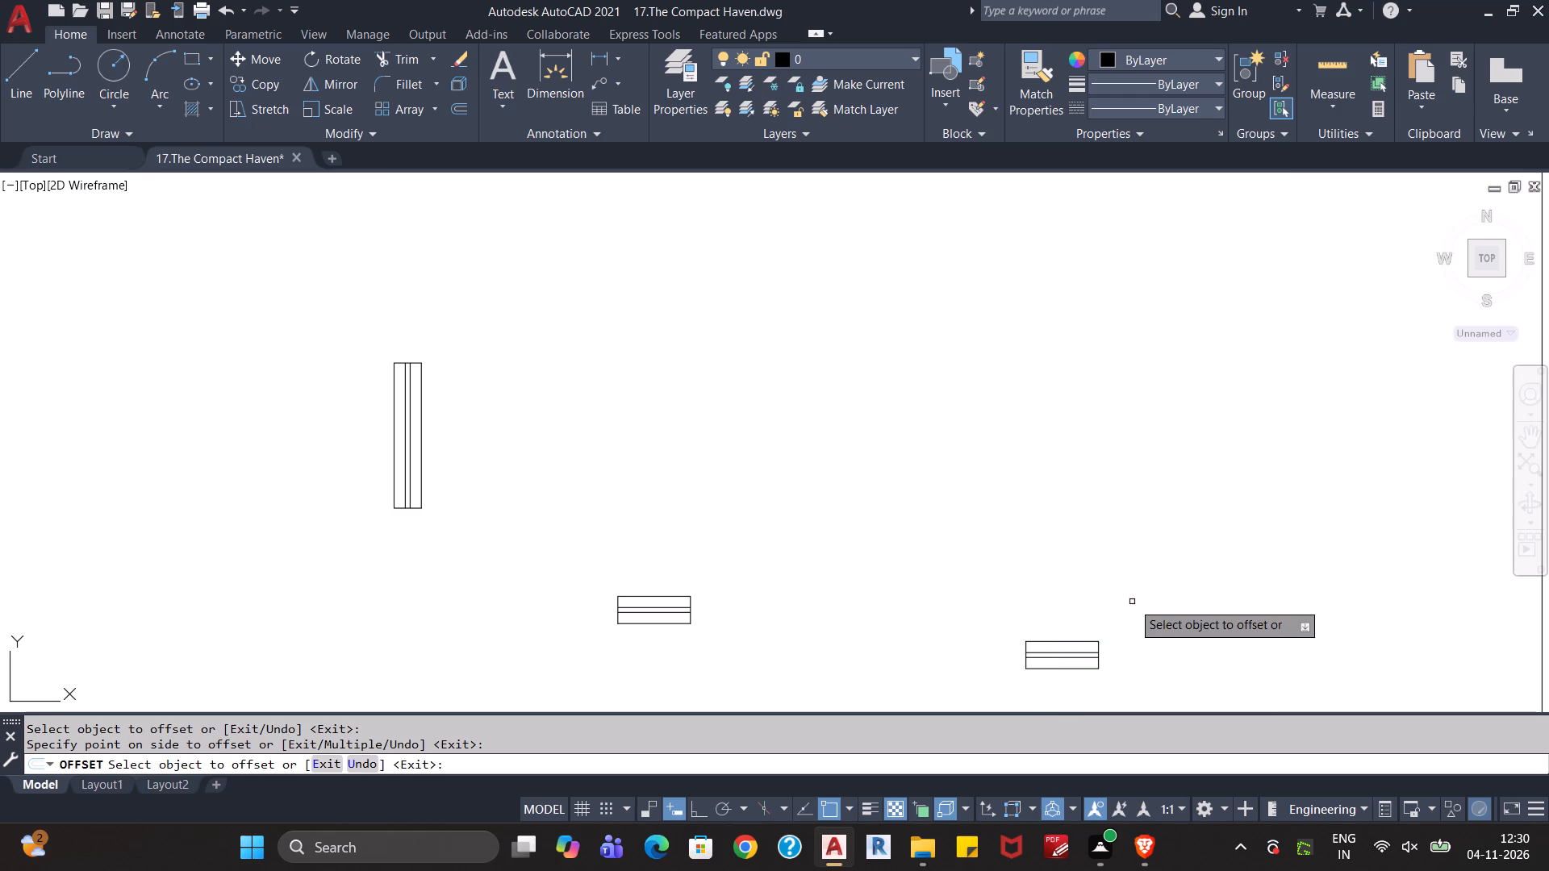
{"action": "key", "text": "Escape"}
{"action": "key", "text": "Escape"}
Define the easternmost 2' rectangle with its inner lines as a block named Ventilator.
{"action": "scroll", "coordinate": [1129, 602], "scroll_direction": "down", "scroll_amount": 1}
{"action": "middle_click_drag", "start_coordinate": [1129, 602], "coordinate": [1037, 573]}
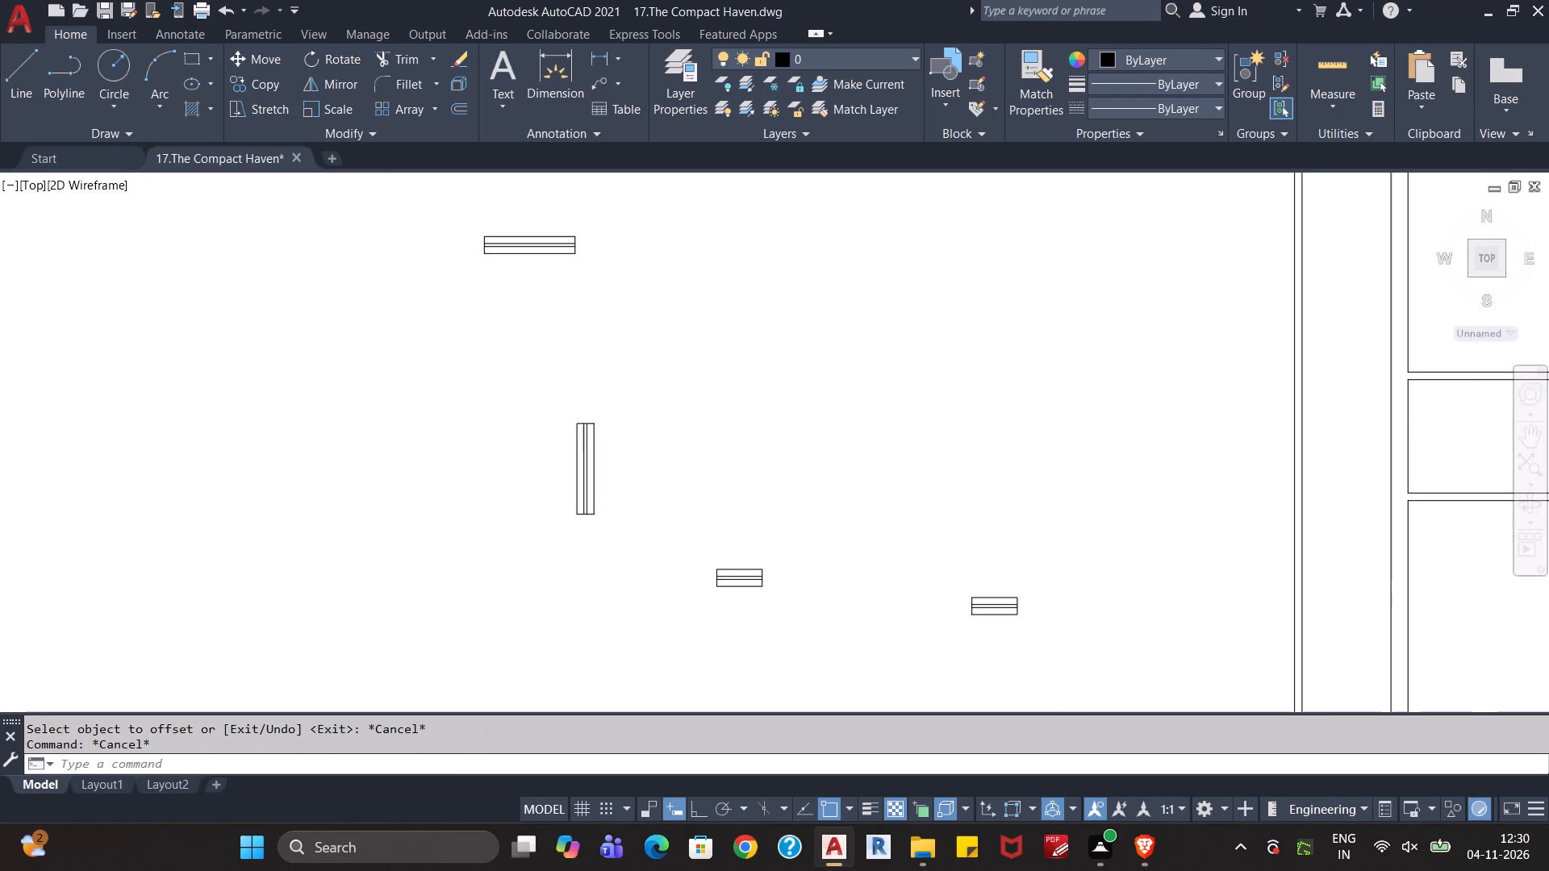
{"action": "left_click", "coordinate": [1071, 554]}
{"action": "left_click", "coordinate": [950, 650]}
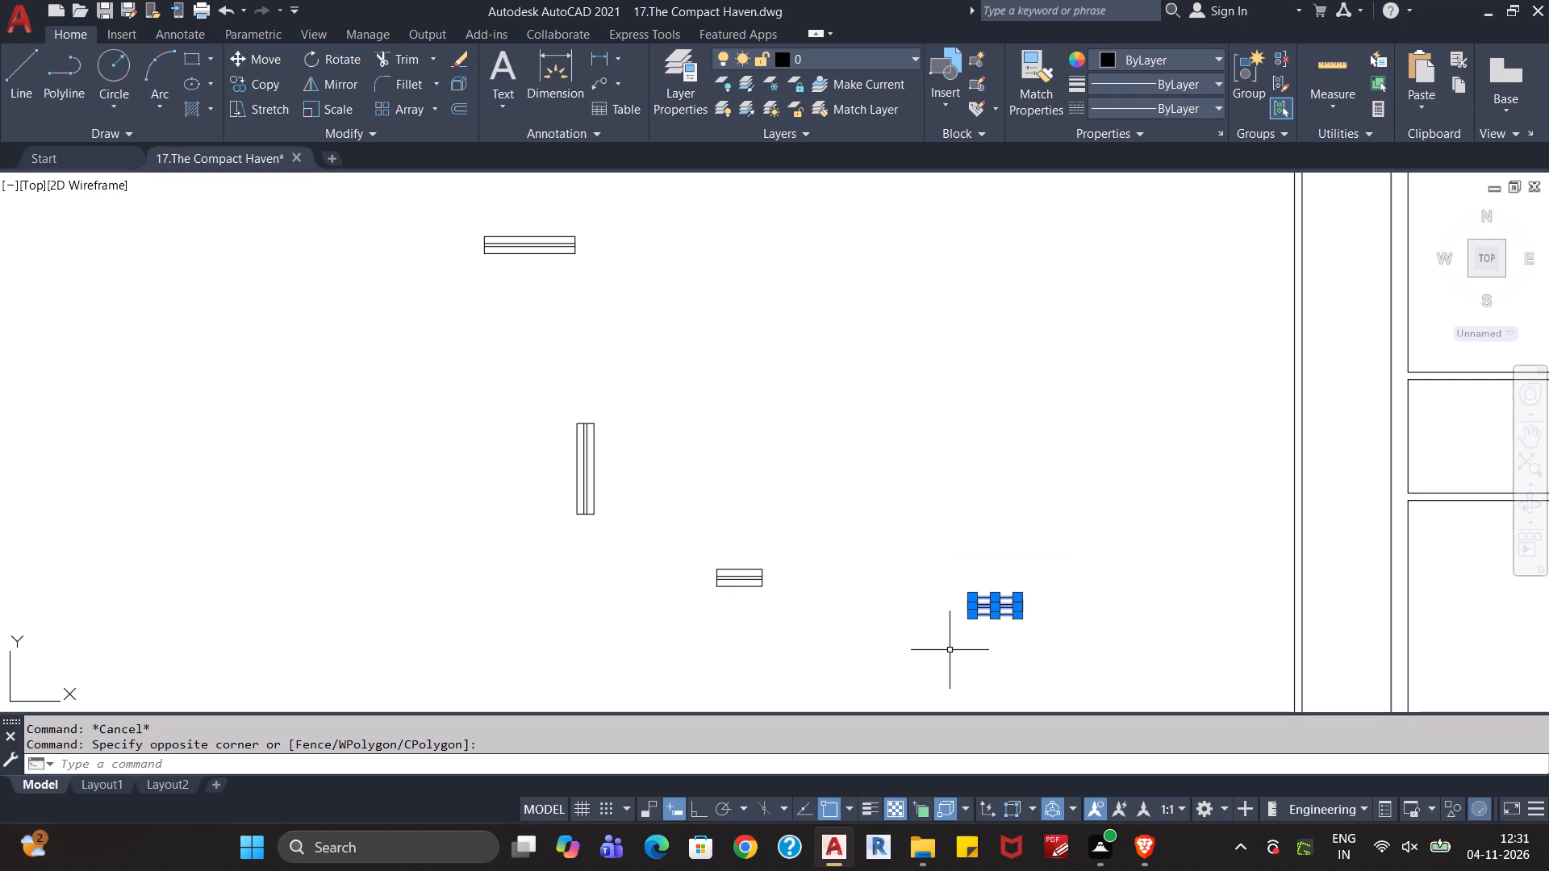
{"action": "type", "text": "blo"}
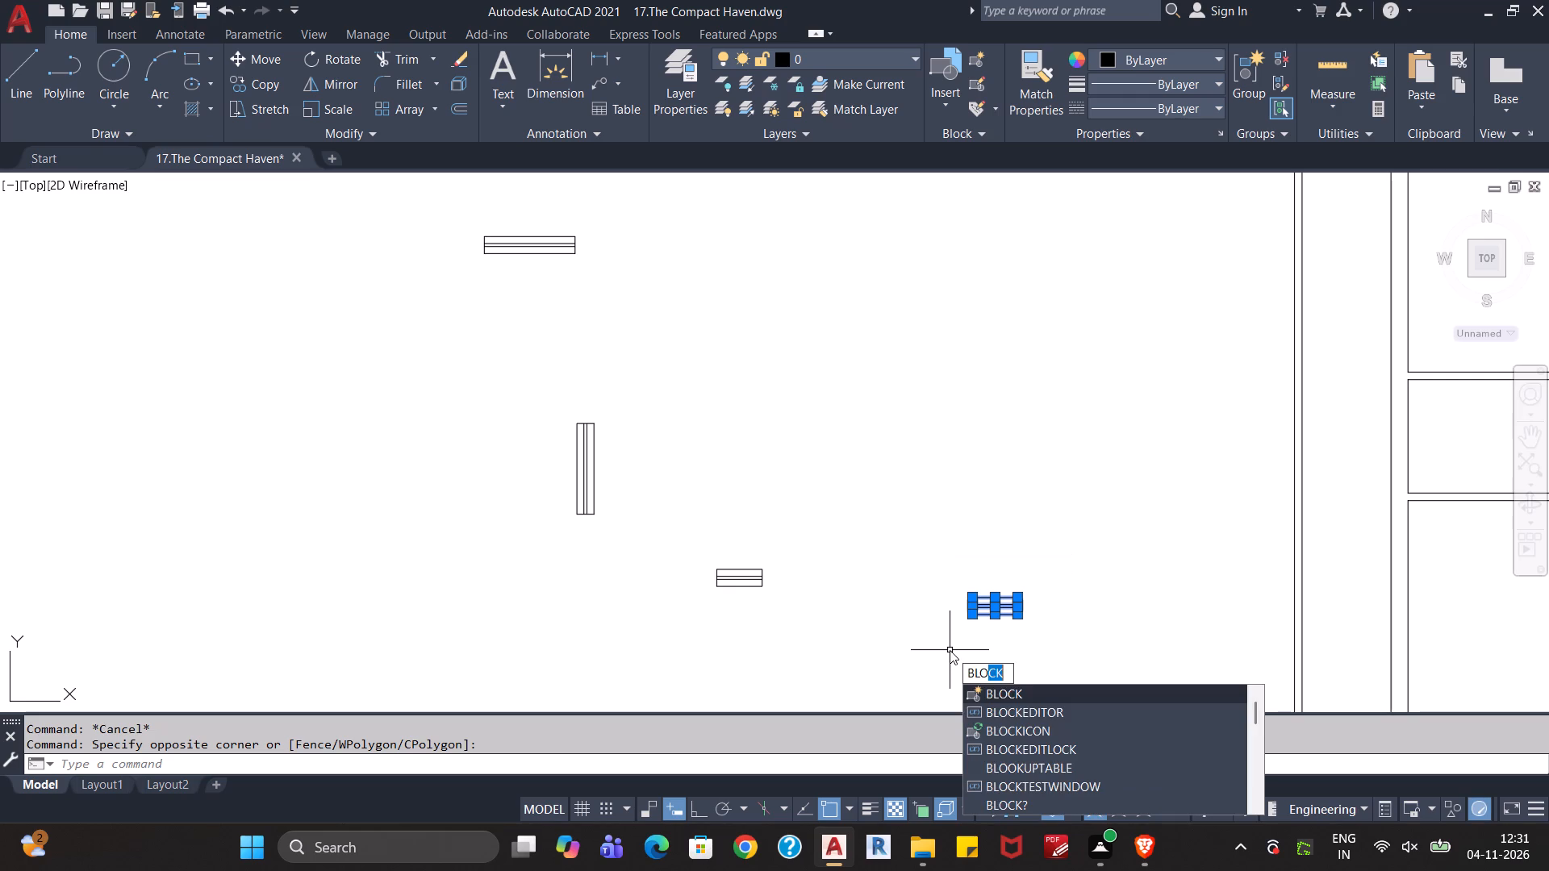
{"action": "key", "text": "Return"}
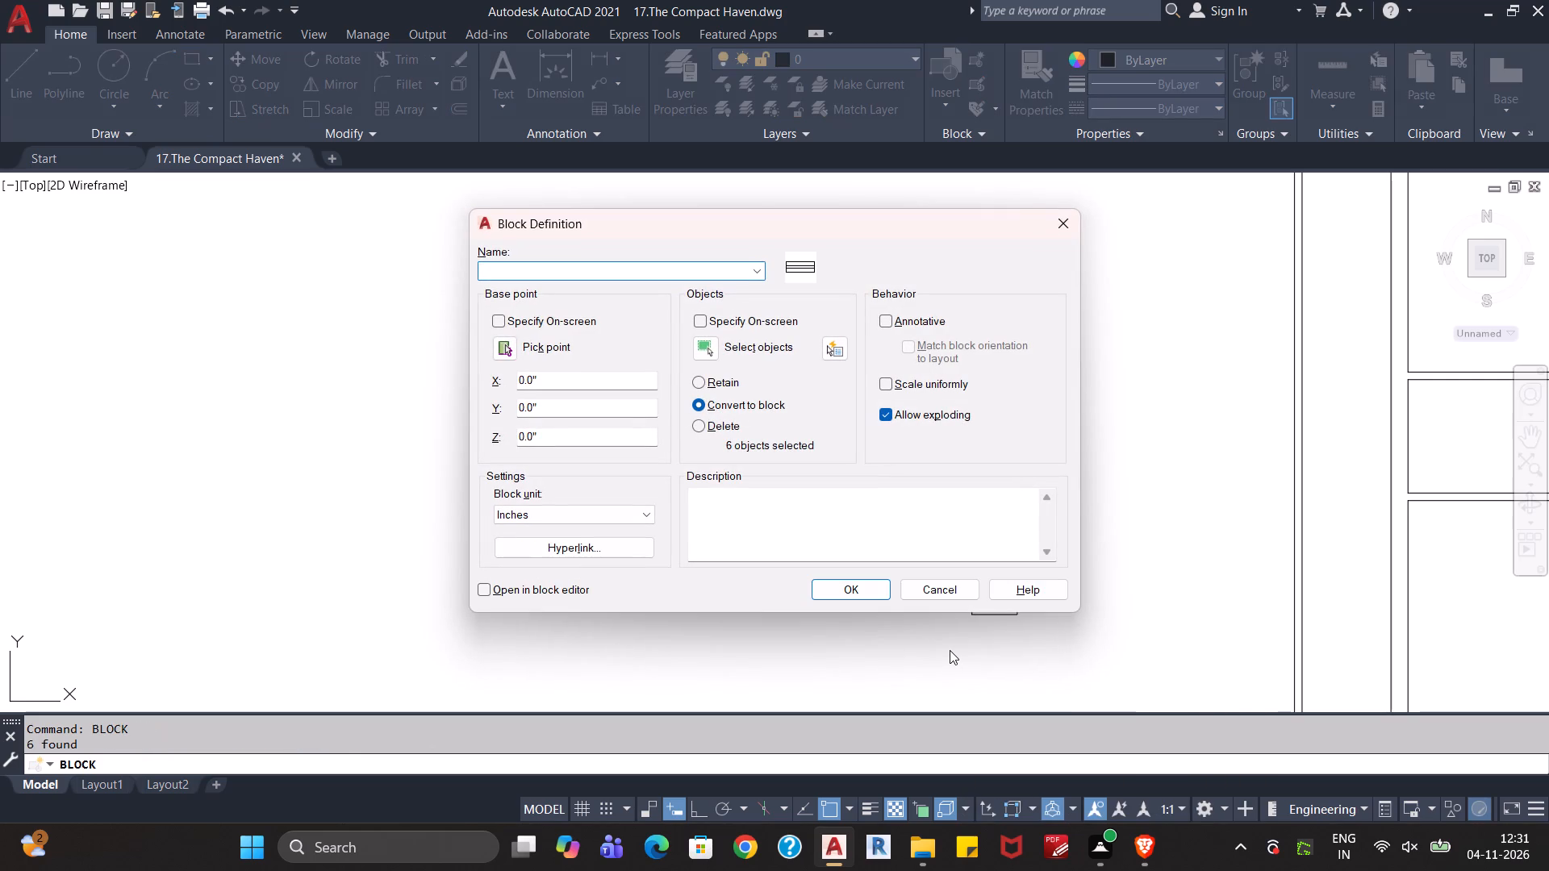
{"action": "key", "text": "shift+v"}
{"action": "type", "text": "entilator"}
{"action": "key", "text": "Return"}
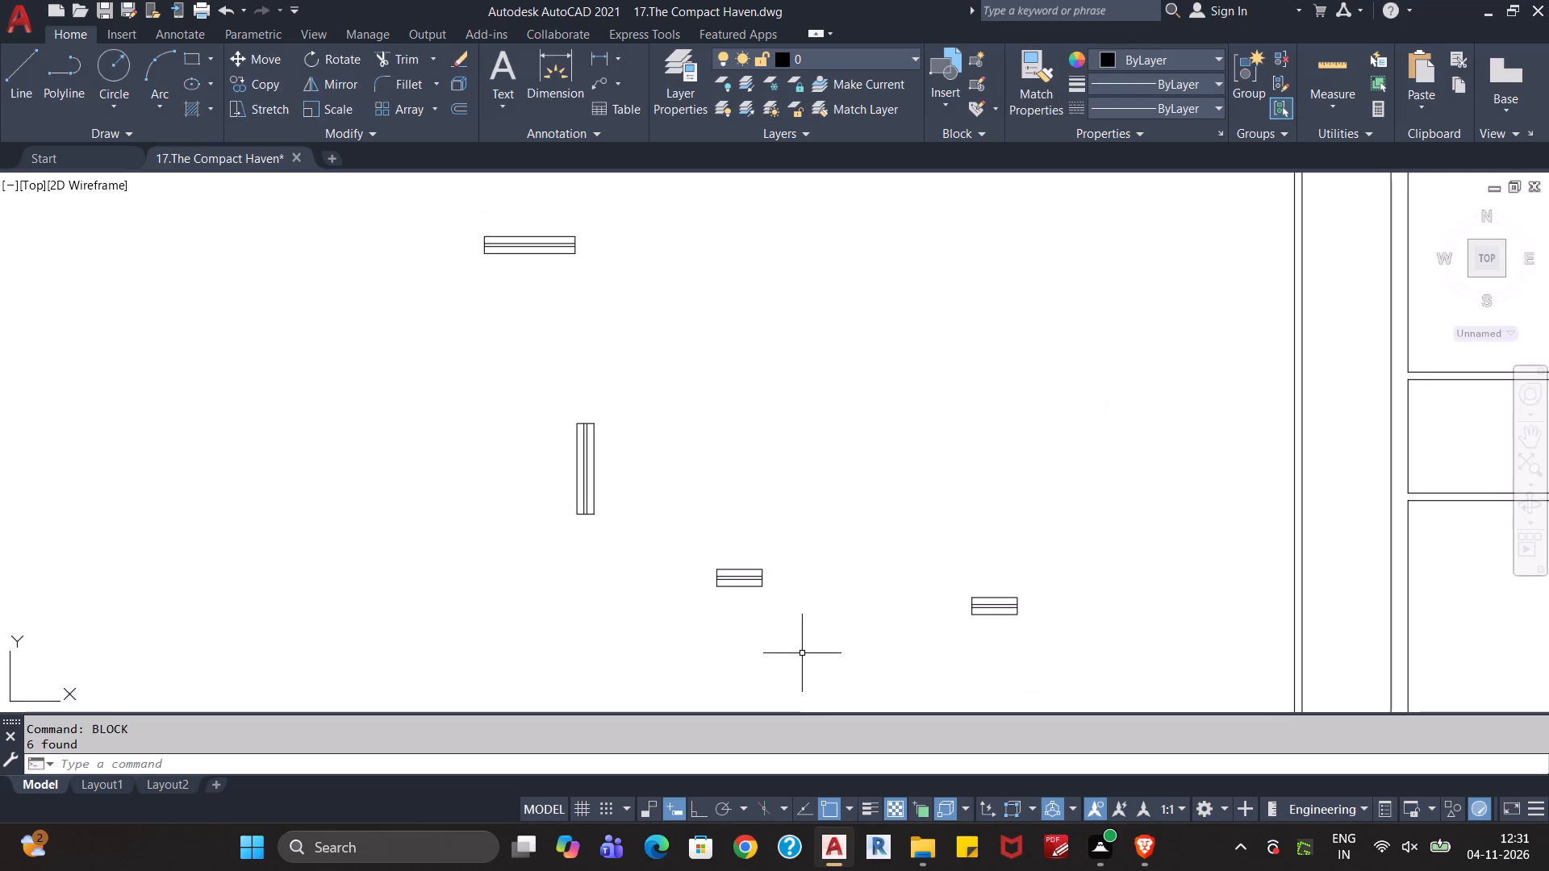
{"action": "key", "text": "Escape"}
Define the other 2' rectangle with its inner lines as a block named Window 2 ft.
{"action": "left_click", "coordinate": [797, 532]}
{"action": "left_click", "coordinate": [695, 642]}
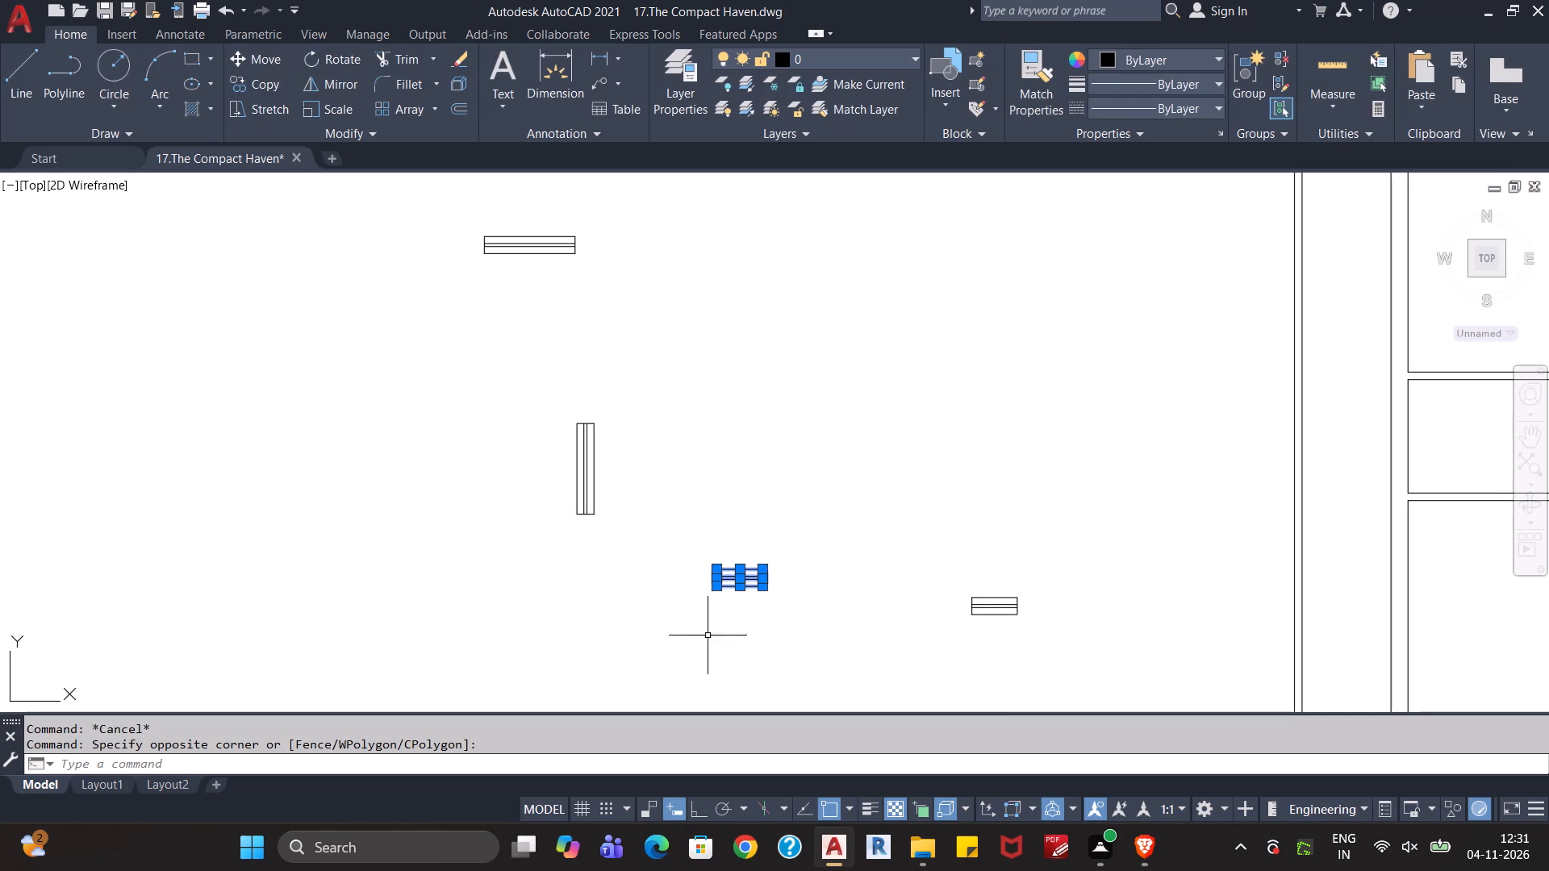
{"action": "type", "text": "block"}
{"action": "key", "text": "Return"}
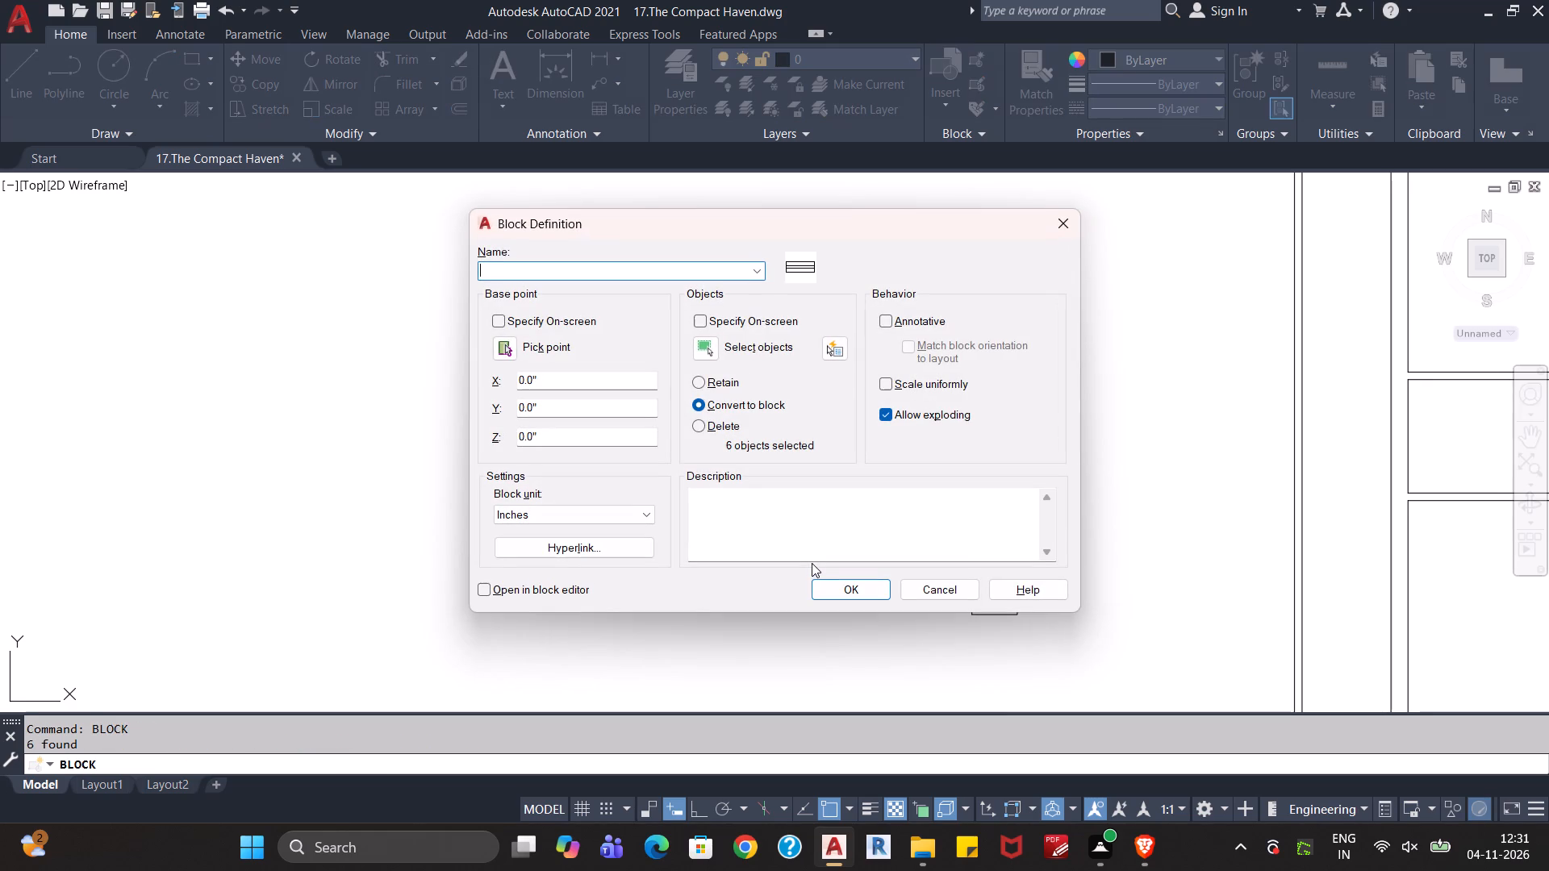
{"action": "type", "text": "Window"}
{"action": "key", "text": "space"}
{"action": "key", "text": "2"}
{"action": "key", "text": "space"}
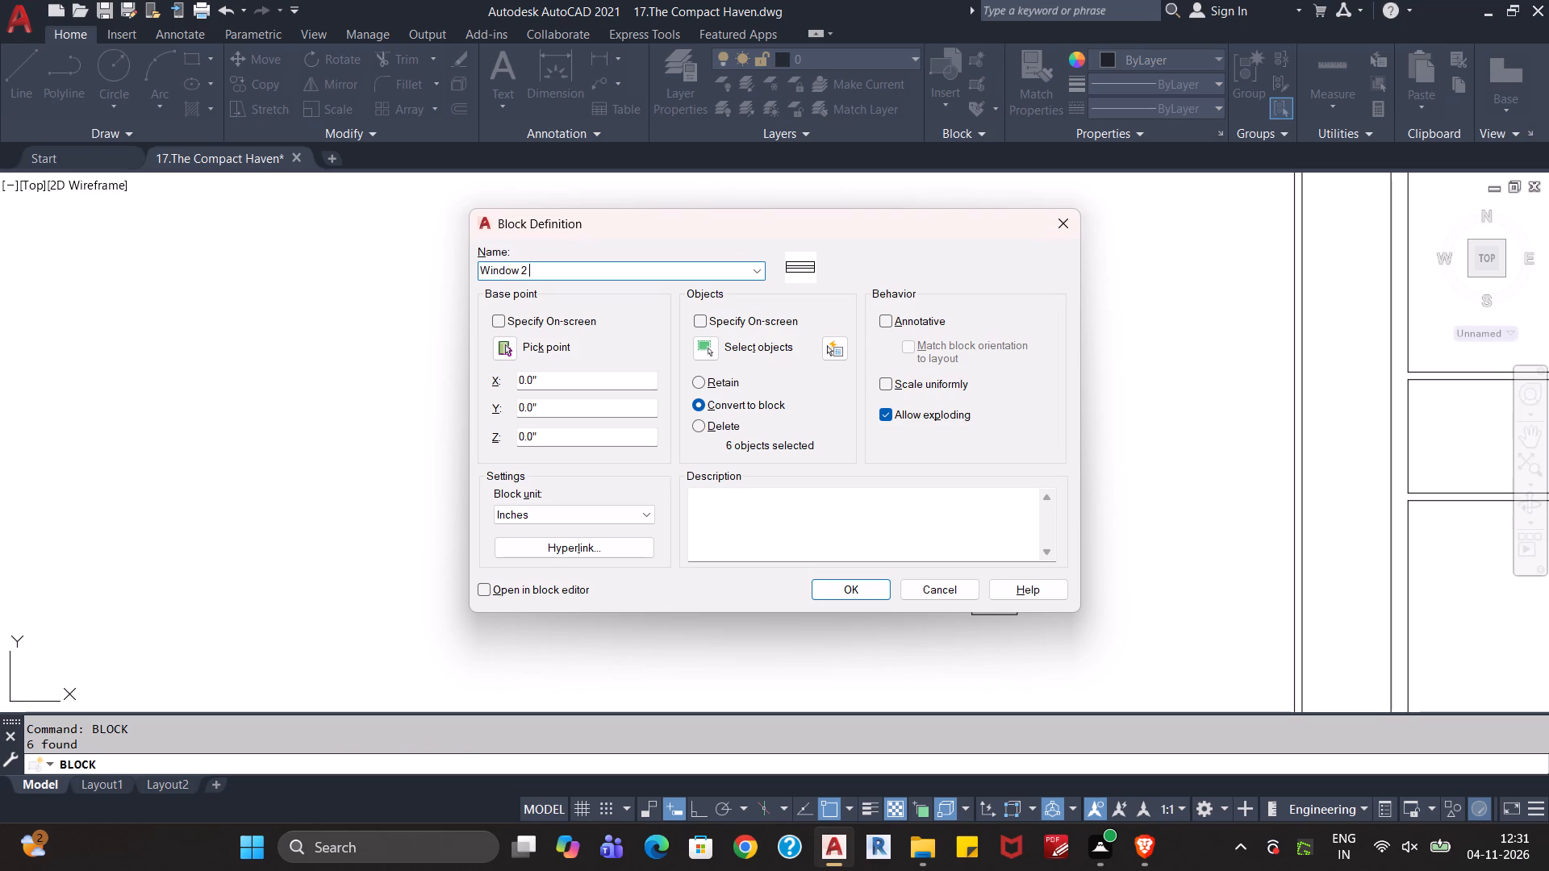
{"action": "type", "text": "ft"}
{"action": "key", "text": "Return"}
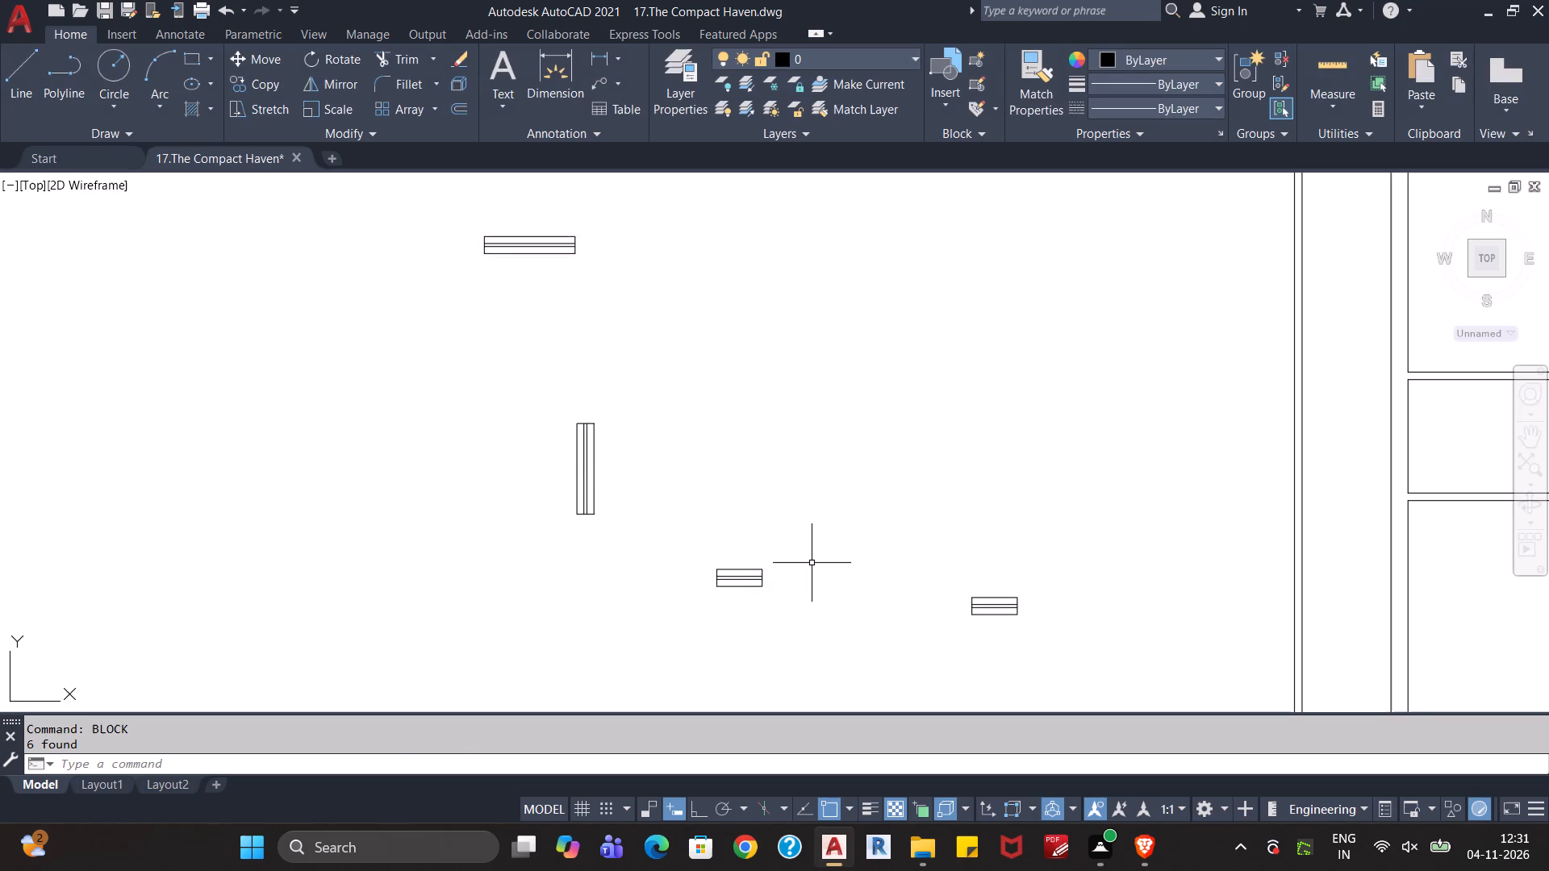
Define the upright 4' rectangle with its inner lines as a block named Window 4 ft.
{"action": "left_click", "coordinate": [662, 407]}
{"action": "left_click", "coordinate": [533, 553]}
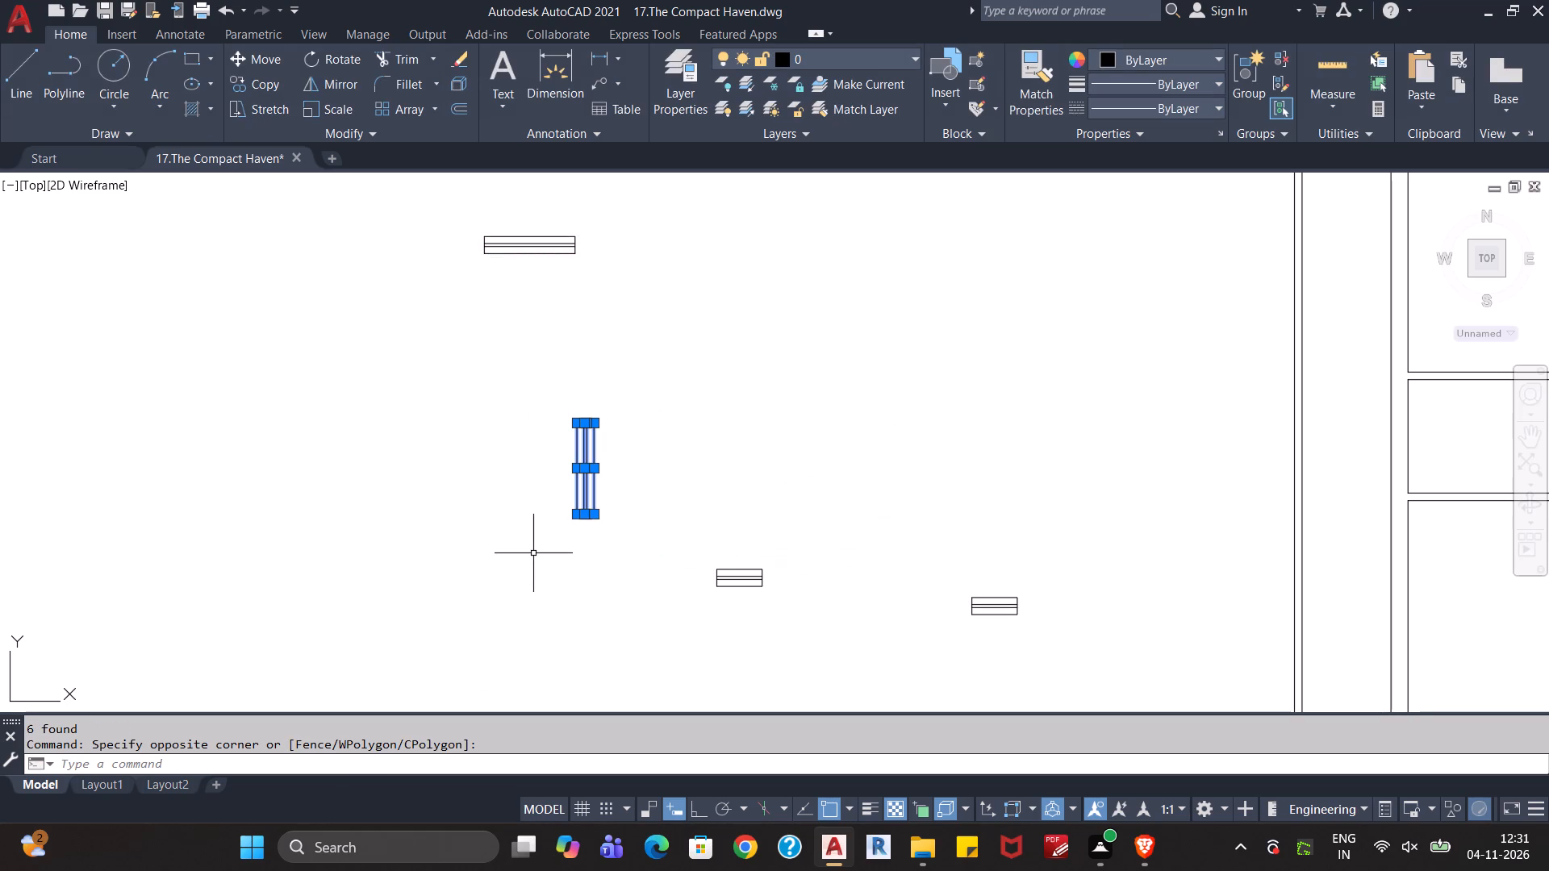
{"action": "type", "text": "window"}
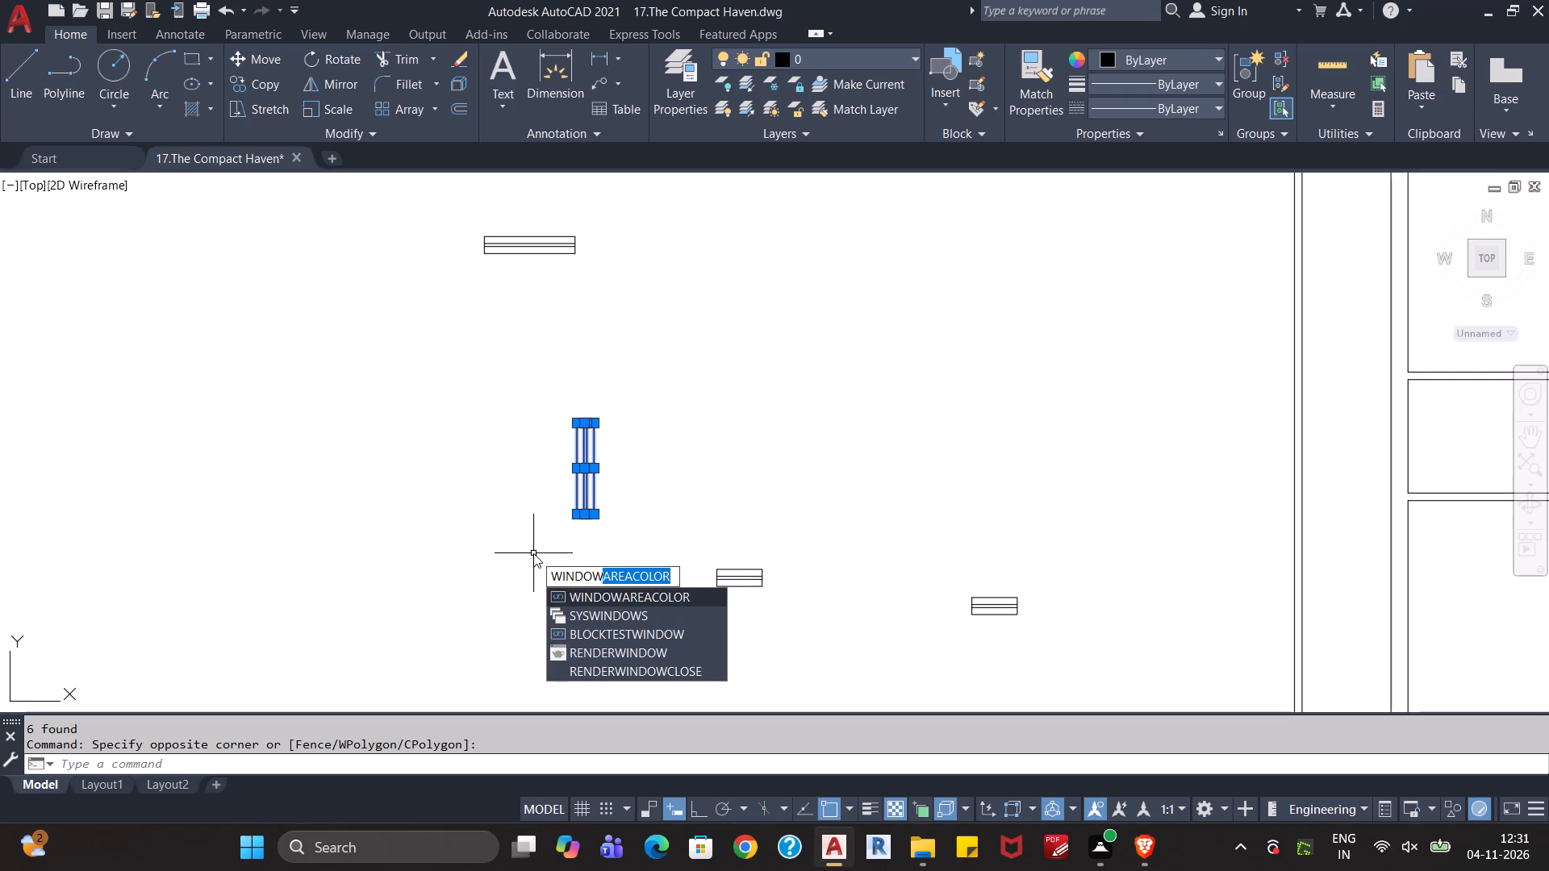
{"action": "key", "text": "BackSpace"}
{"action": "key", "text": "BackSpace"}
{"action": "key", "text": "BackSpace"}
{"action": "key", "text": "BackSpace"}
{"action": "key", "text": "BackSpace"}
{"action": "key", "text": "BackSpace"}
{"action": "key", "text": "BackSpace"}
{"action": "key", "text": "BackSpace"}
{"action": "key", "text": "BackSpace"}
{"action": "key", "text": "BackSpace"}
{"action": "key", "text": "BackSpace"}
{"action": "key", "text": "BackSpace"}
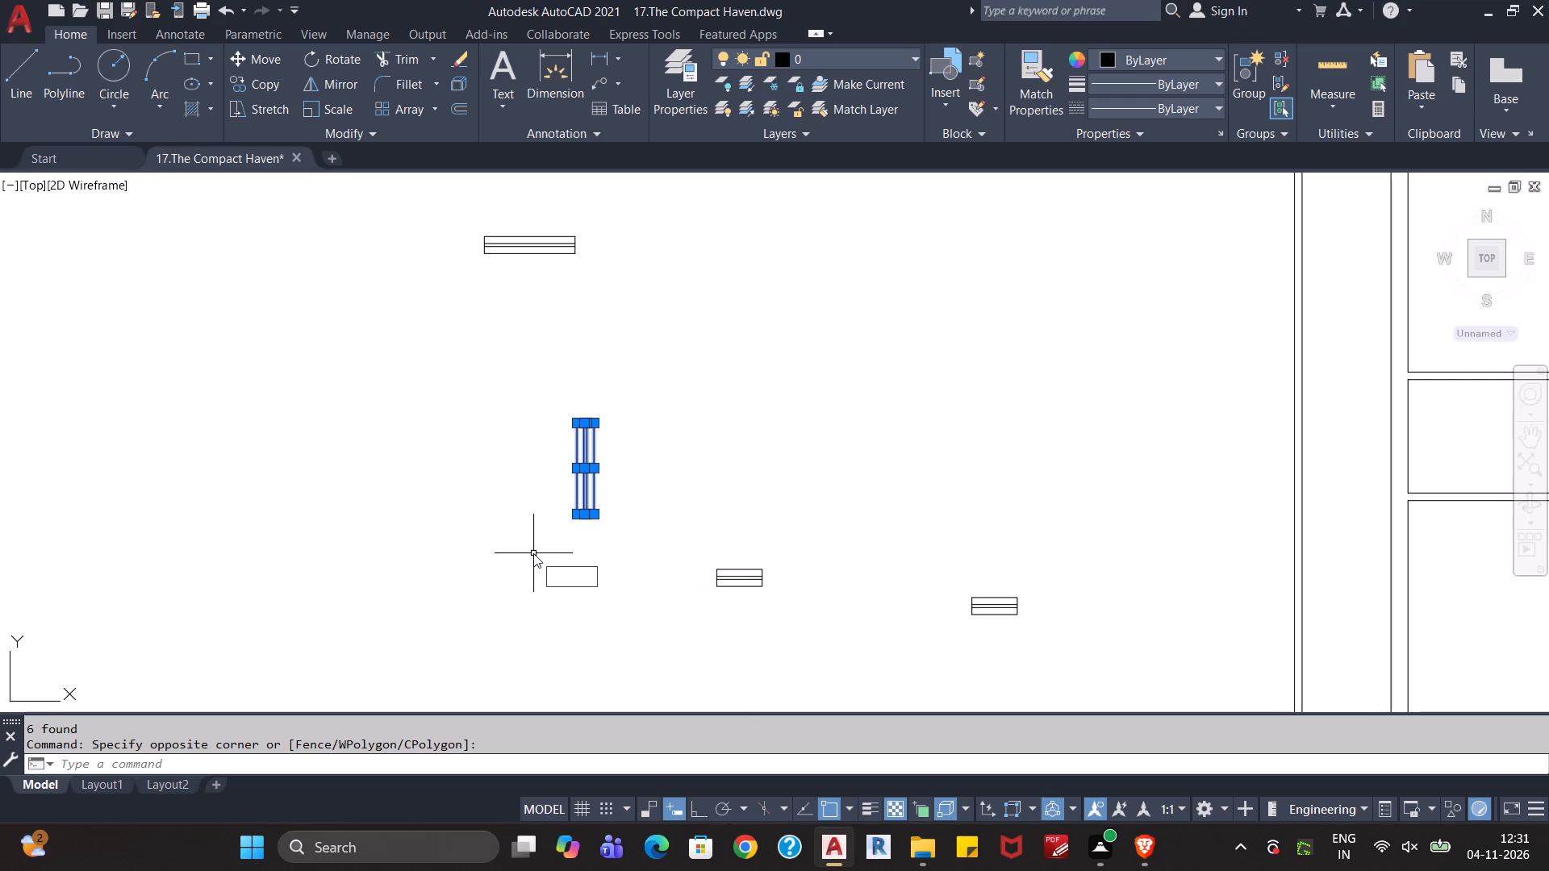
{"action": "type", "text": "blo"}
{"action": "key", "text": "Return"}
{"action": "type", "text": "Window"}
{"action": "key", "text": "space"}
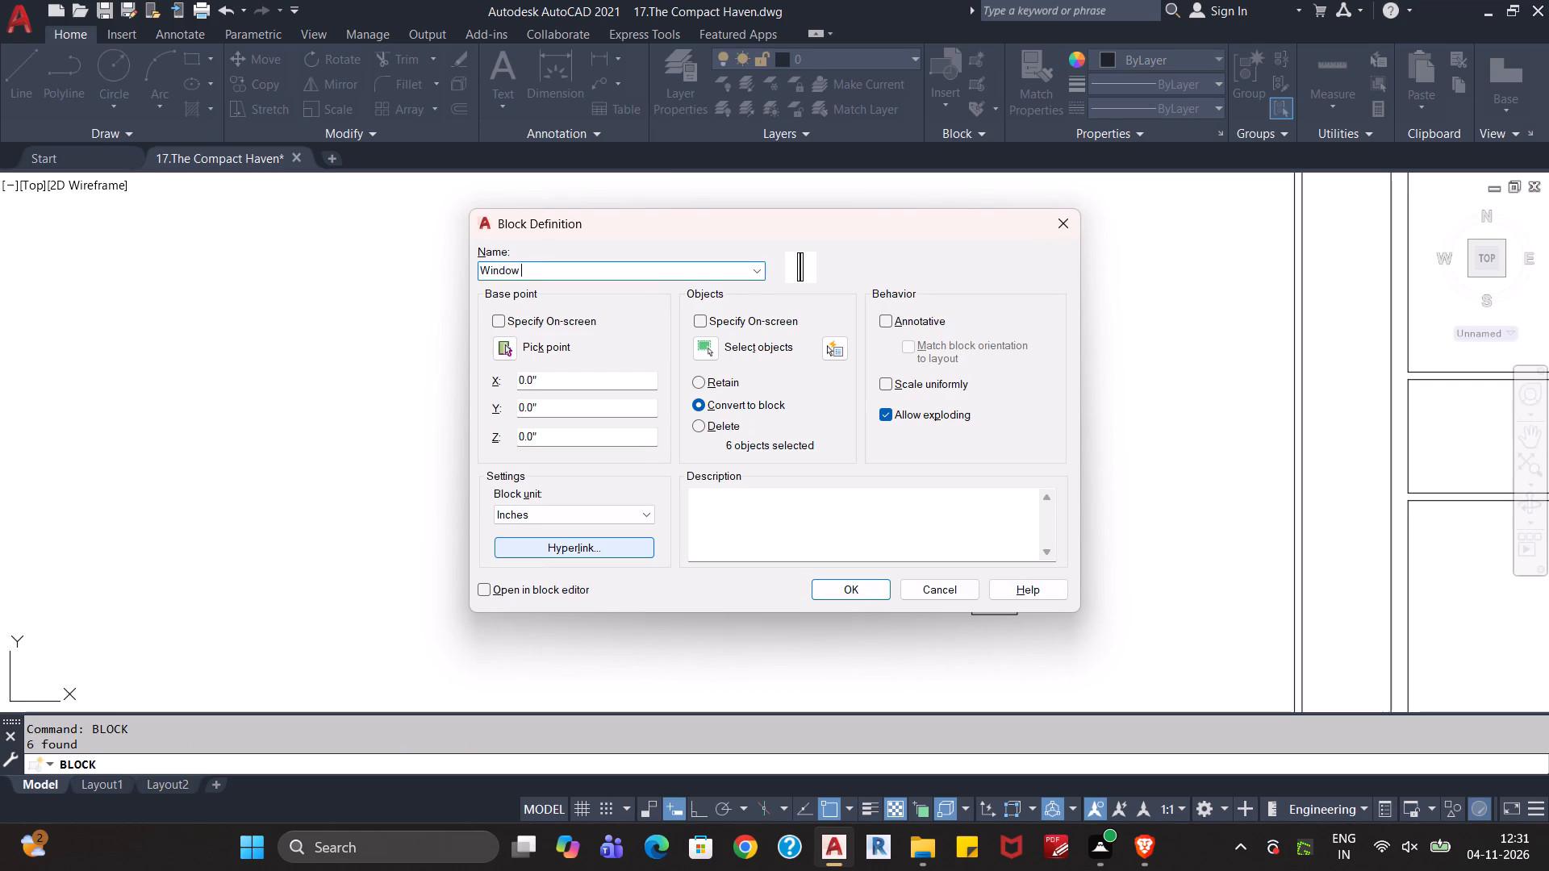
{"action": "type", "text": "4 ft"}
{"action": "key", "text": "Return"}
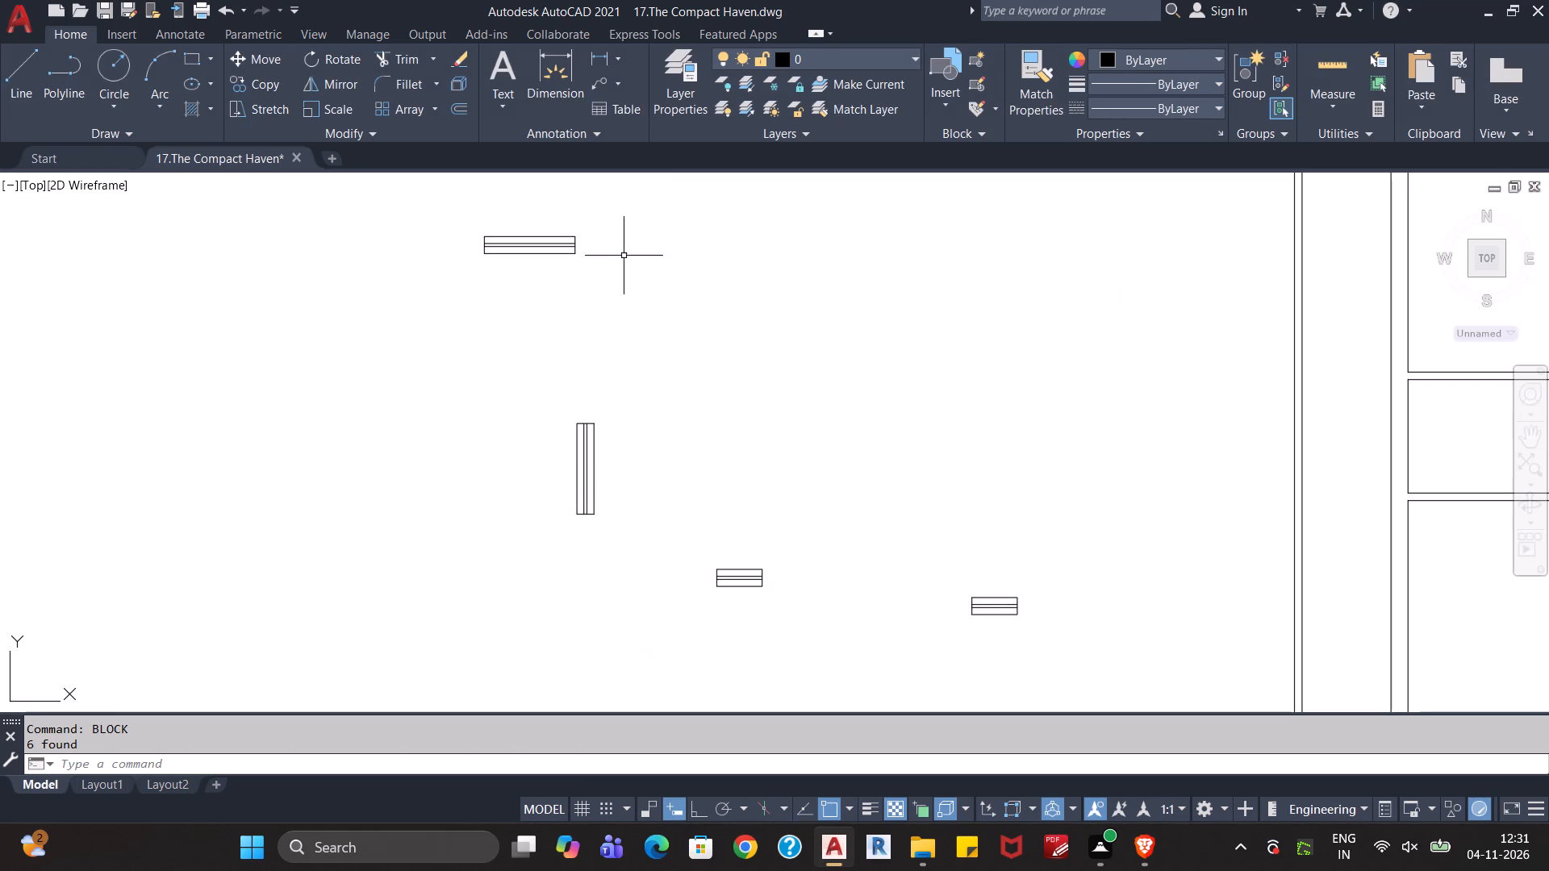
Delete the horizontal 4' rectangle together with its inner lines.
{"action": "left_click", "coordinate": [612, 235]}
{"action": "left_click", "coordinate": [449, 288]}
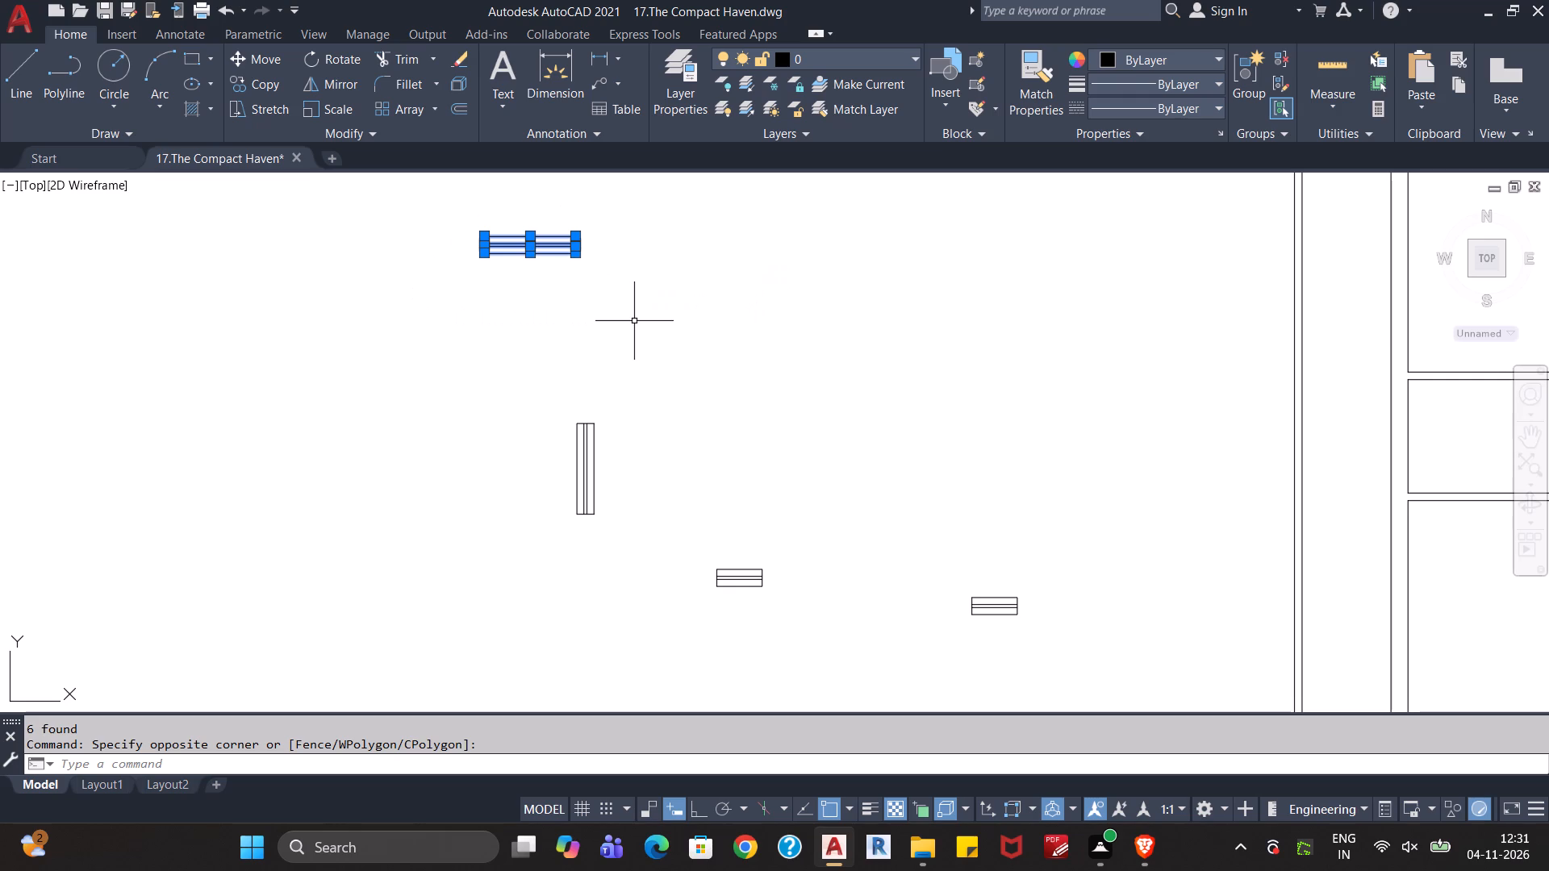
{"action": "key", "text": "Delete"}
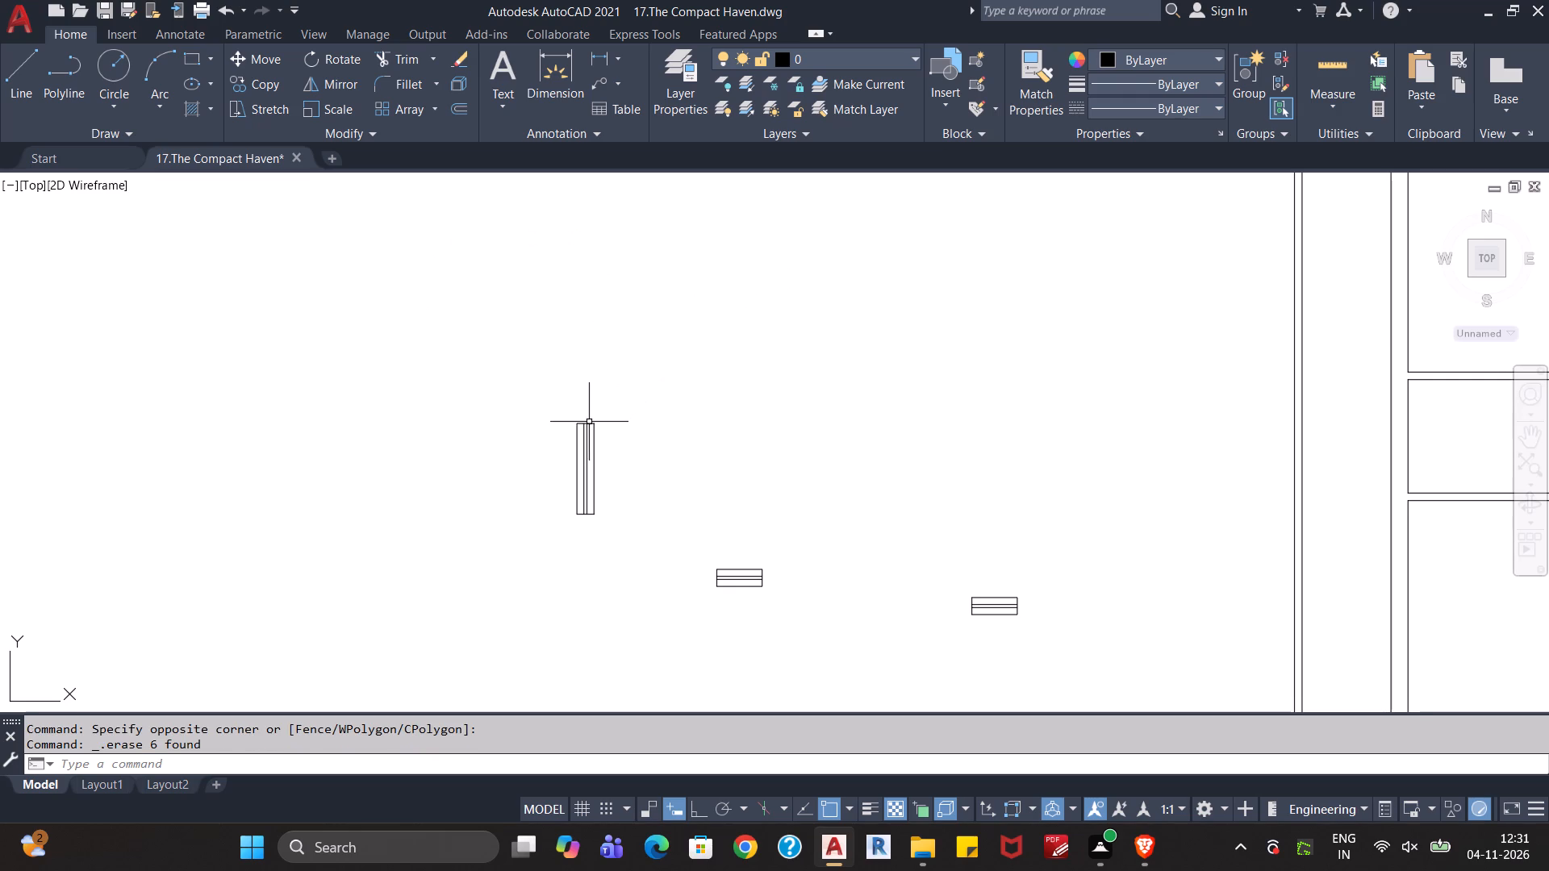
Copy the upright Window 4 ft block and paste the duplicate just north of it.
{"action": "left_click", "coordinate": [588, 423]}
{"action": "key", "text": "ctrl+c"}
{"action": "key", "text": "ctrl+v"}
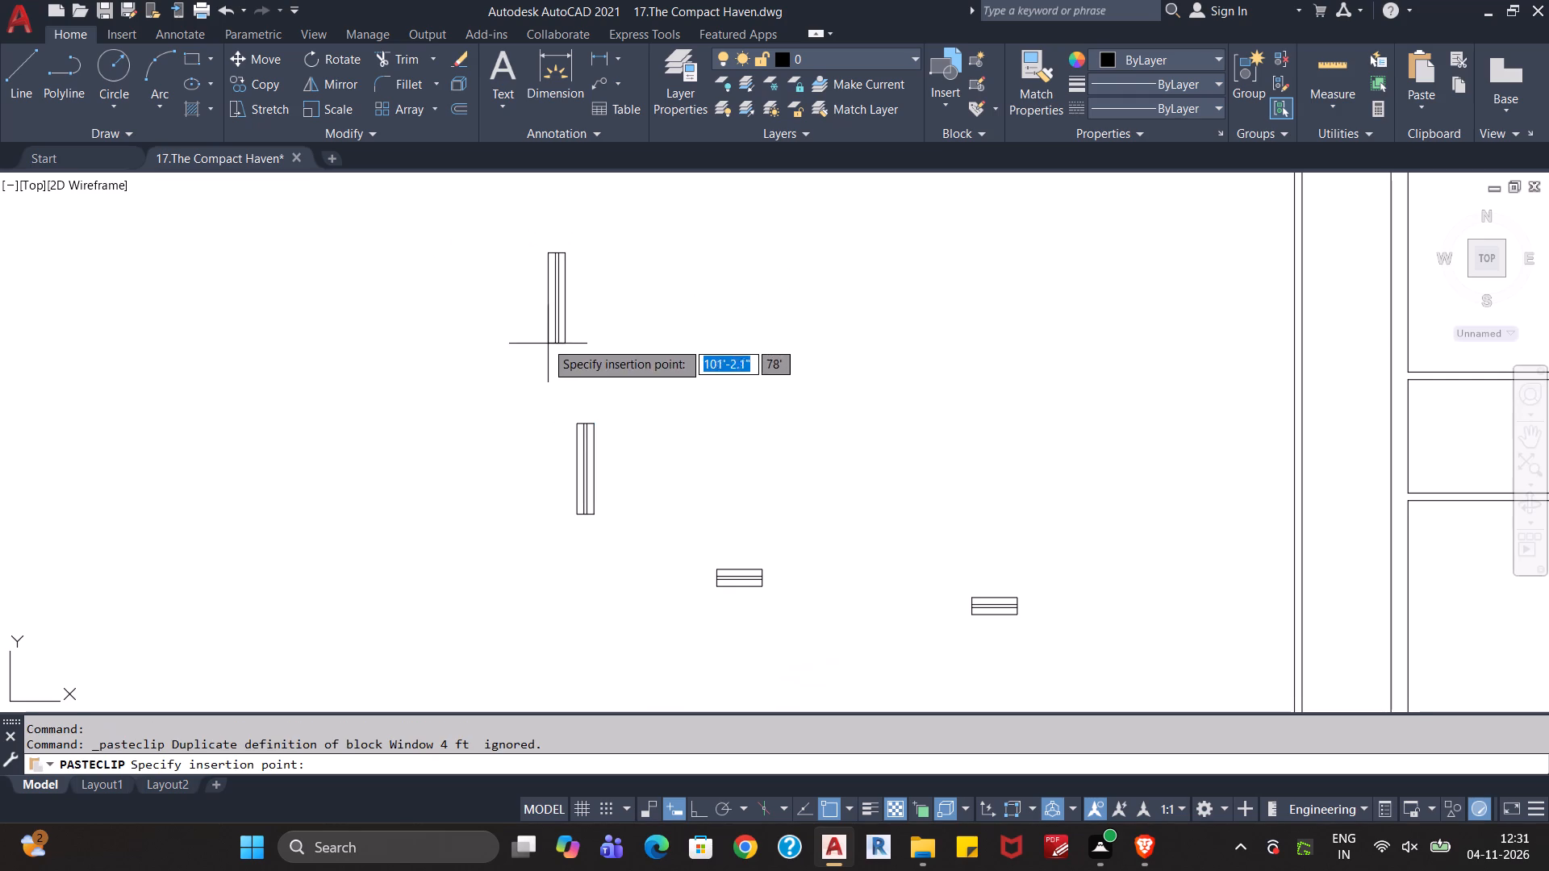
{"action": "left_click", "coordinate": [534, 335]}
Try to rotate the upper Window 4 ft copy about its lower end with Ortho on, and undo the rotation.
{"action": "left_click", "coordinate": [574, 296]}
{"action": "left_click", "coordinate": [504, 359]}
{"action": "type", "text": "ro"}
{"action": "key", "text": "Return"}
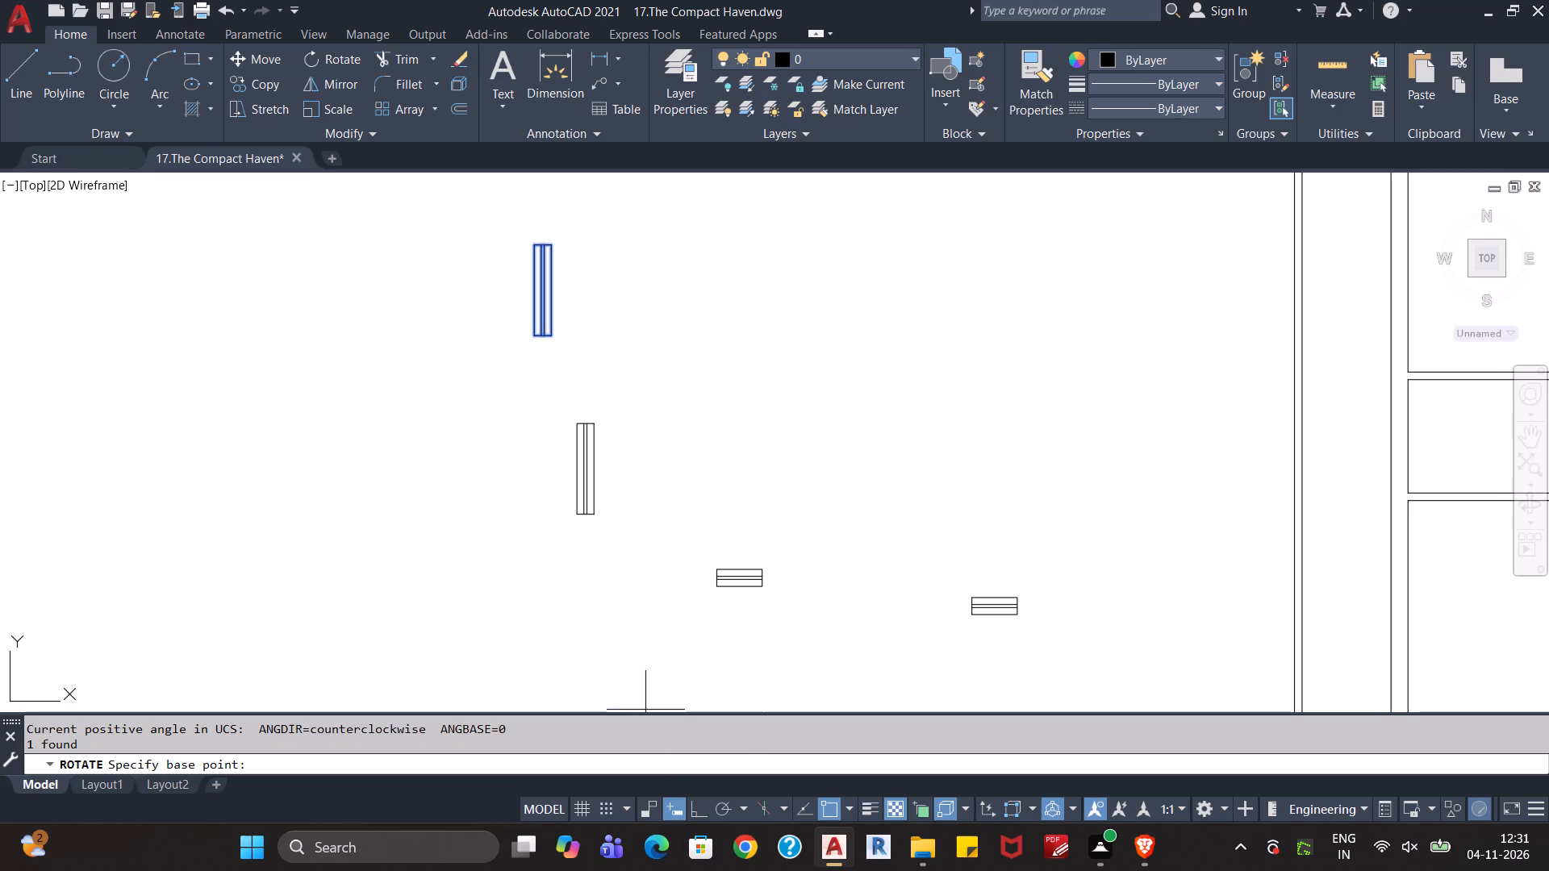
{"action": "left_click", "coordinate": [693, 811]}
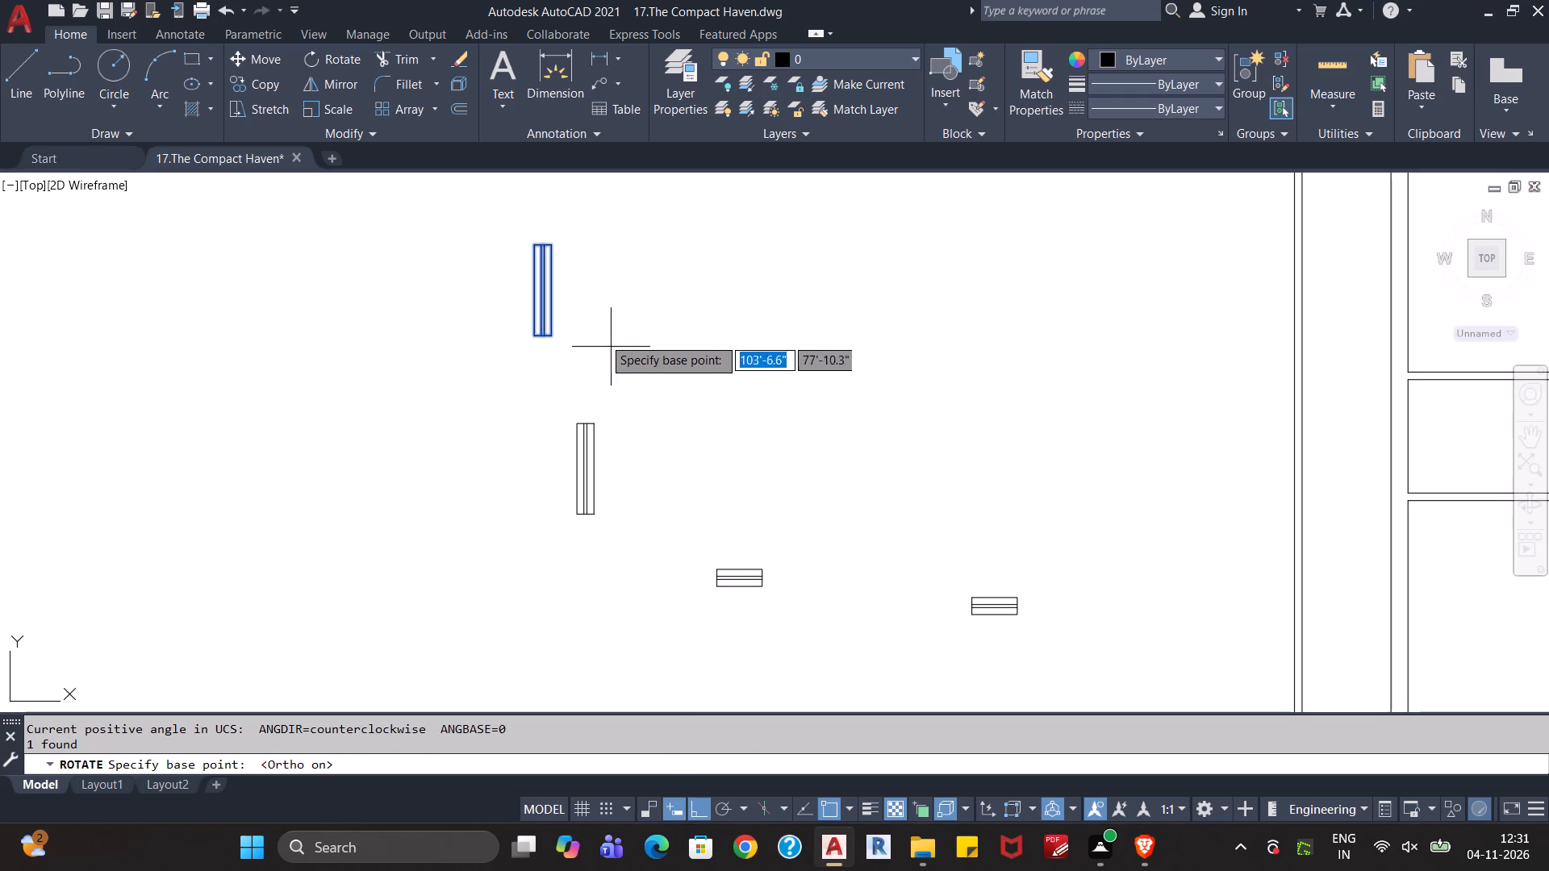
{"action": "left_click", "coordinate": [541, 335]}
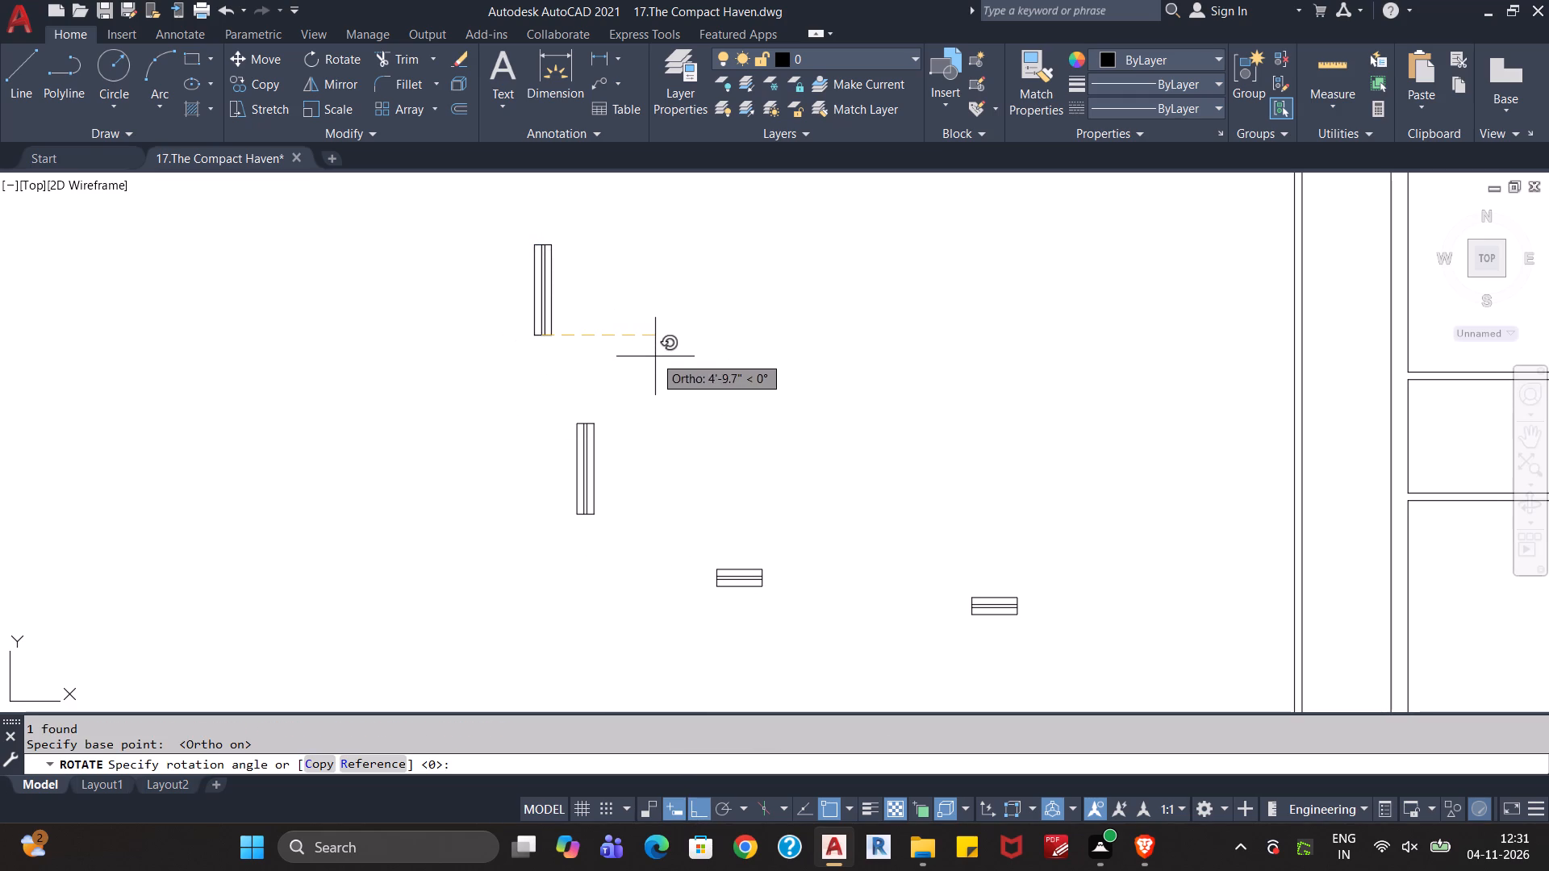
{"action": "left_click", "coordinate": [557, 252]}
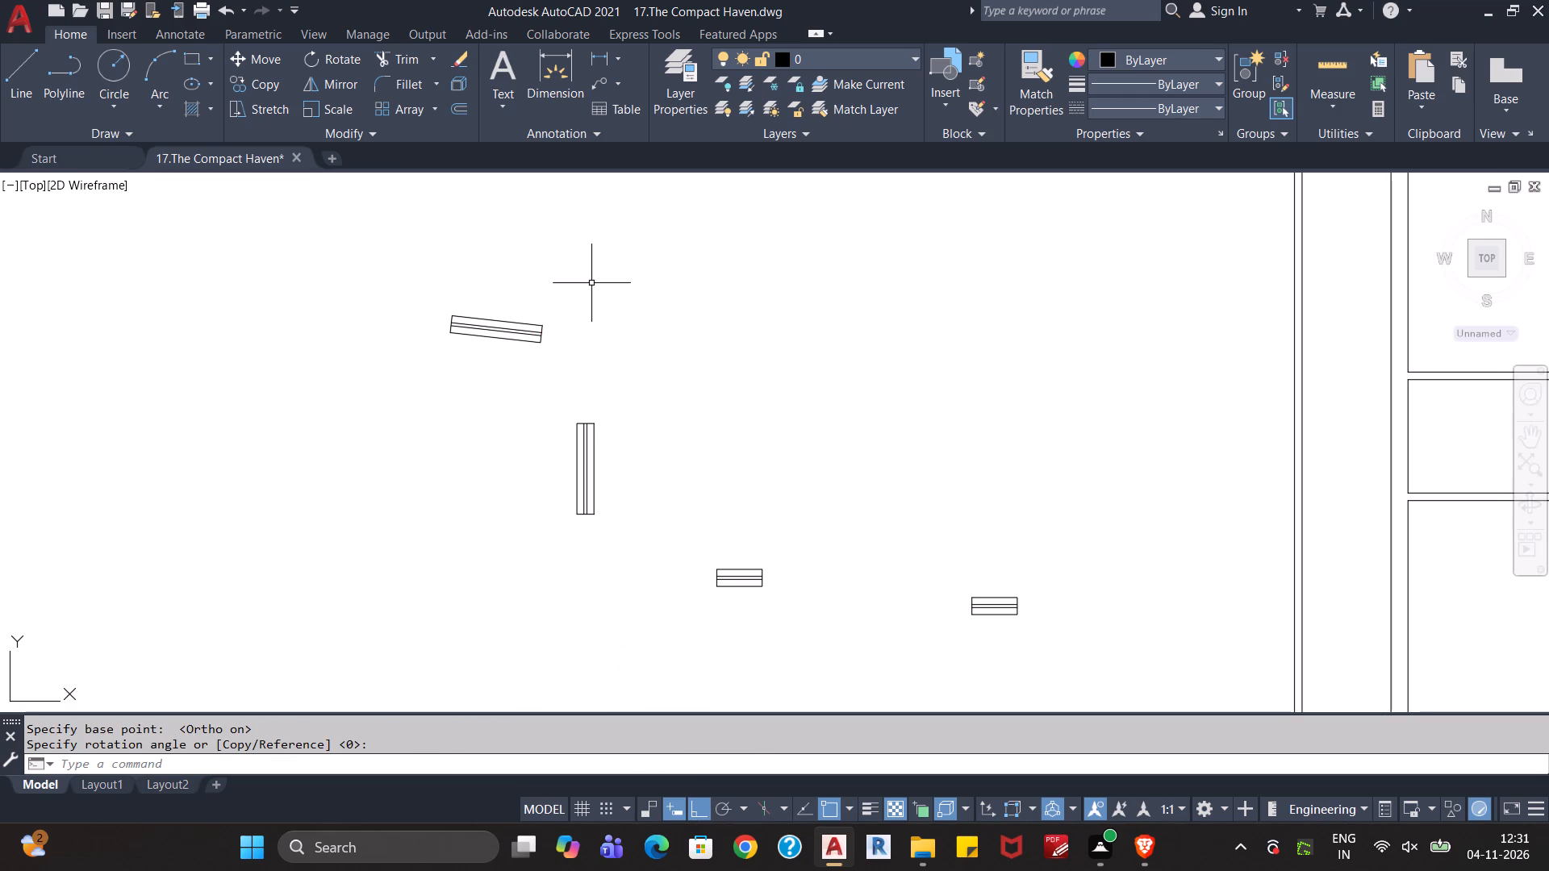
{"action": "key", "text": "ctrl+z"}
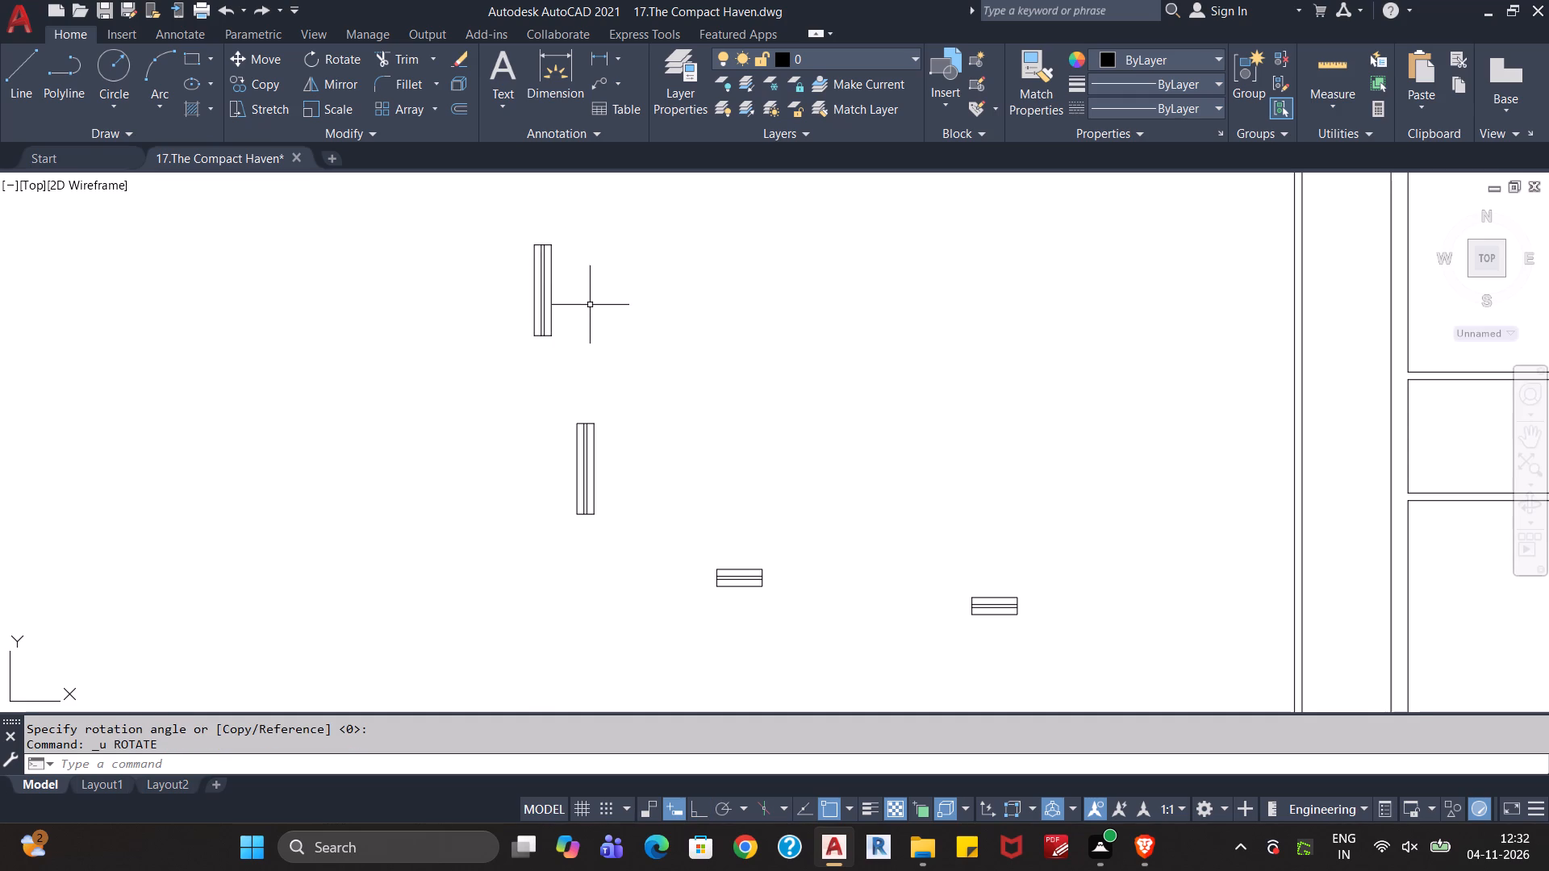
Rotate the upper Window 4 ft copy by 270° about the midpoint of its lower end so it lies horizontal.
{"action": "left_click", "coordinate": [608, 291]}
{"action": "left_click", "coordinate": [495, 360]}
{"action": "type", "text": "ro"}
{"action": "key", "text": "Return"}
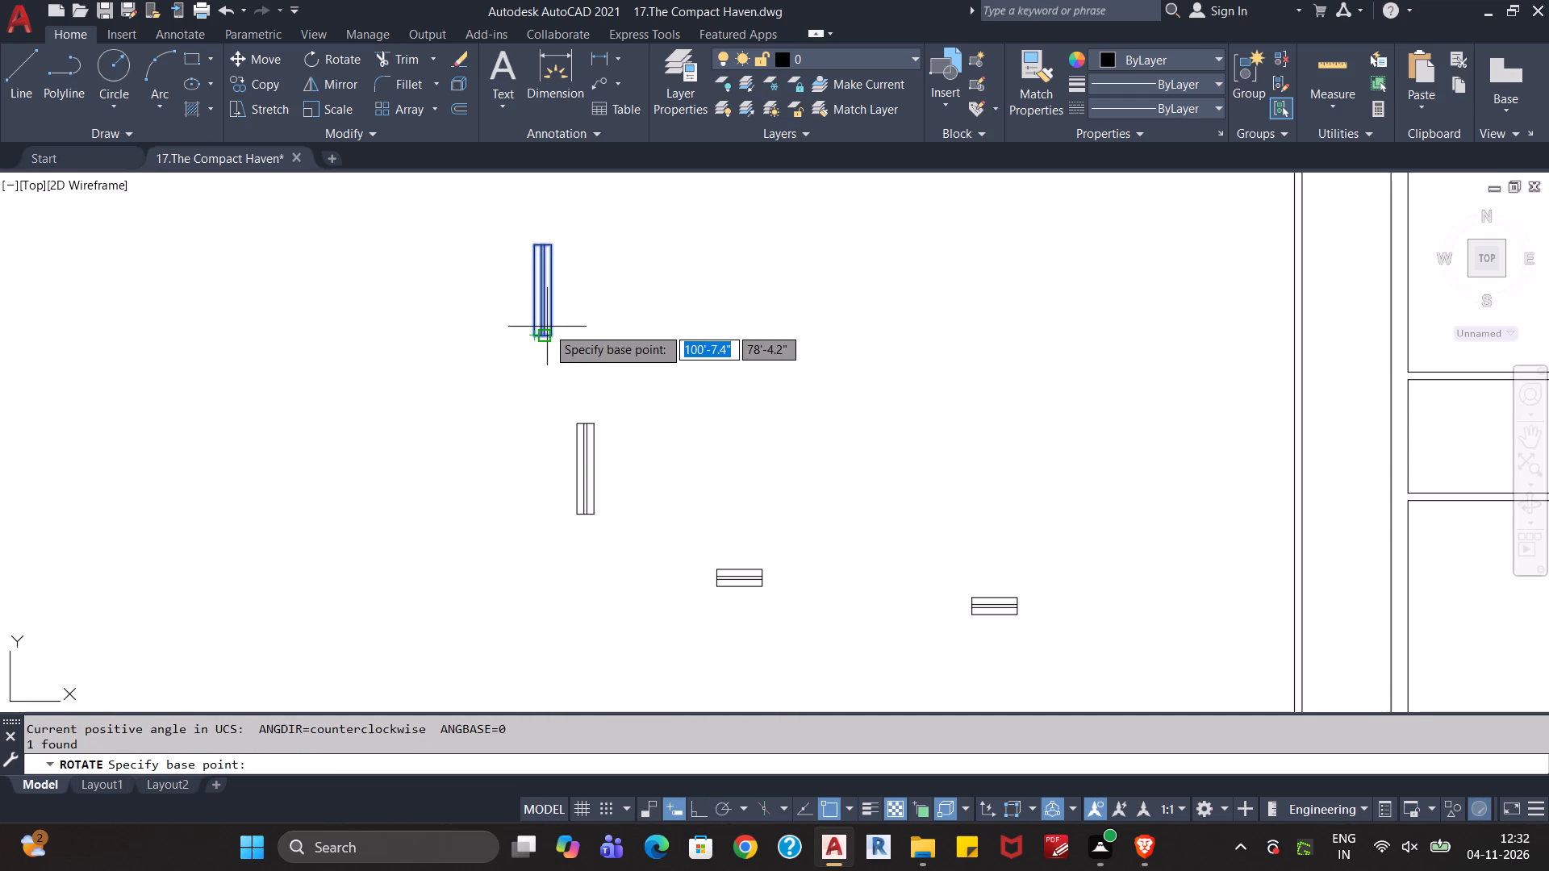
{"action": "left_click", "coordinate": [547, 327]}
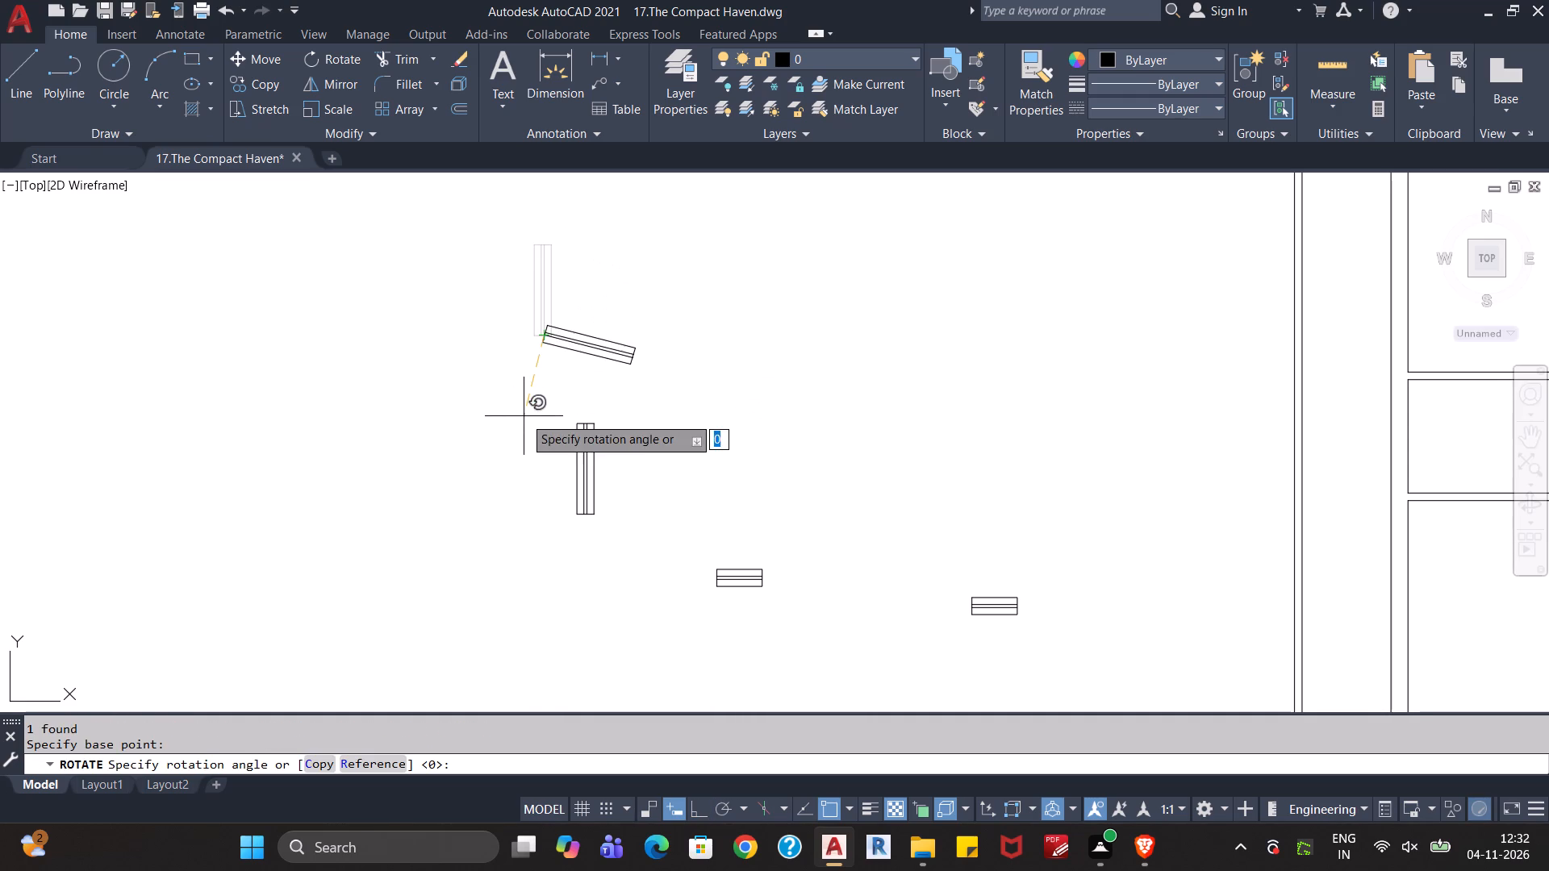
{"action": "left_click", "coordinate": [545, 406]}
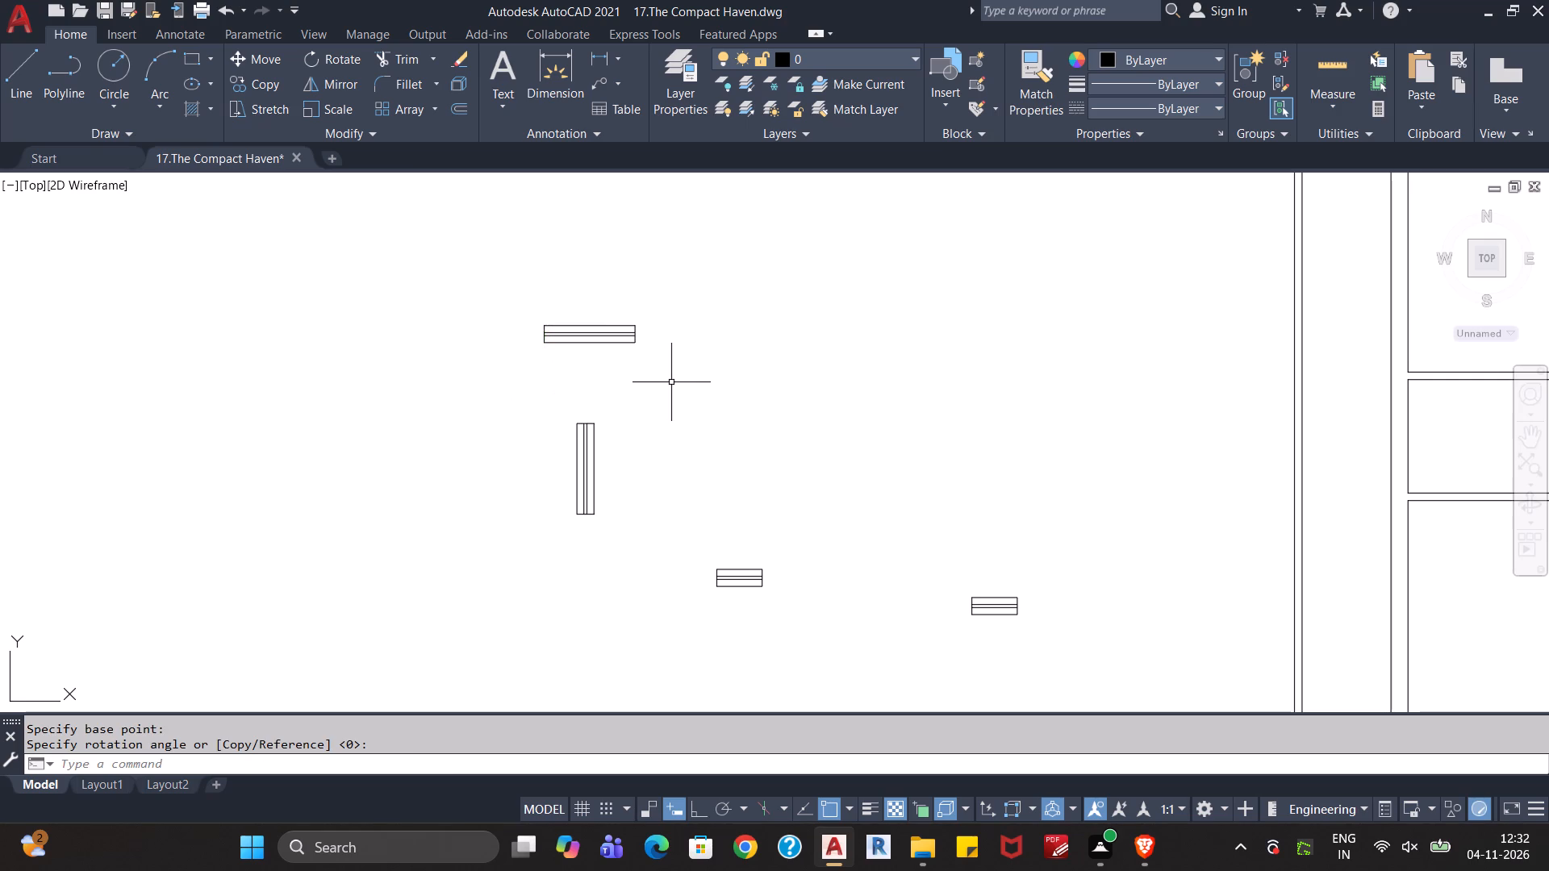
Draw a rectangle 3' long and 9" wide east of the horizontal Window 4 ft block.
{"action": "middle_click_drag", "start_coordinate": [742, 468], "coordinate": [695, 453]}
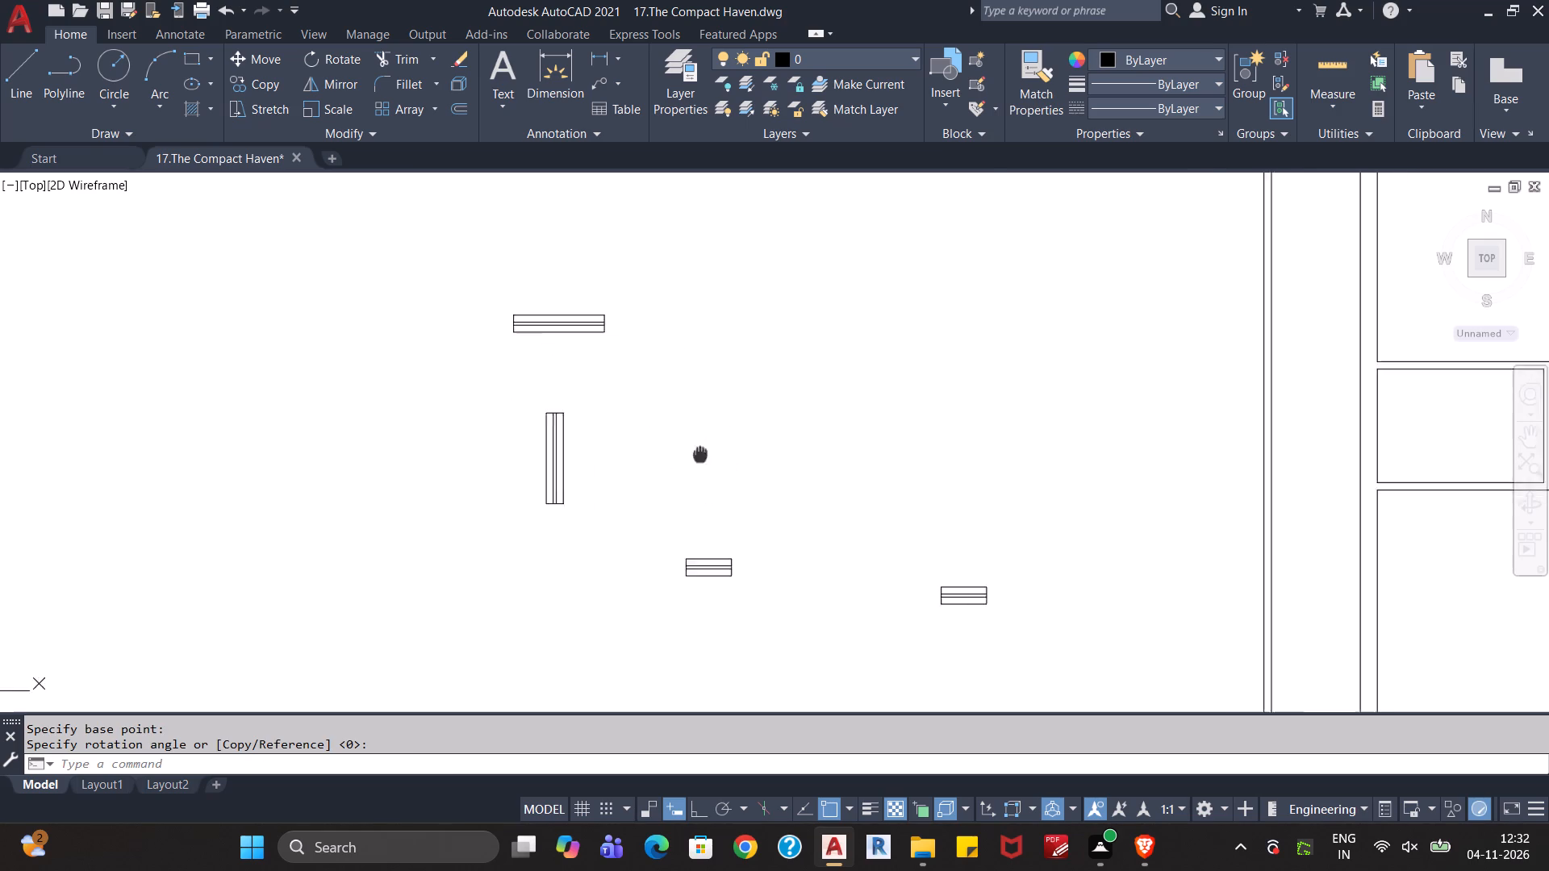
{"action": "middle_click_drag", "start_coordinate": [695, 453], "coordinate": [648, 440]}
{"action": "scroll", "coordinate": [647, 440], "scroll_direction": "down", "scroll_amount": 1}
{"action": "middle_click_drag", "start_coordinate": [716, 452], "coordinate": [656, 502]}
{"action": "scroll", "coordinate": [716, 452], "scroll_direction": "down", "scroll_amount": 1}
{"action": "scroll", "coordinate": [655, 503], "scroll_direction": "down", "scroll_amount": 1}
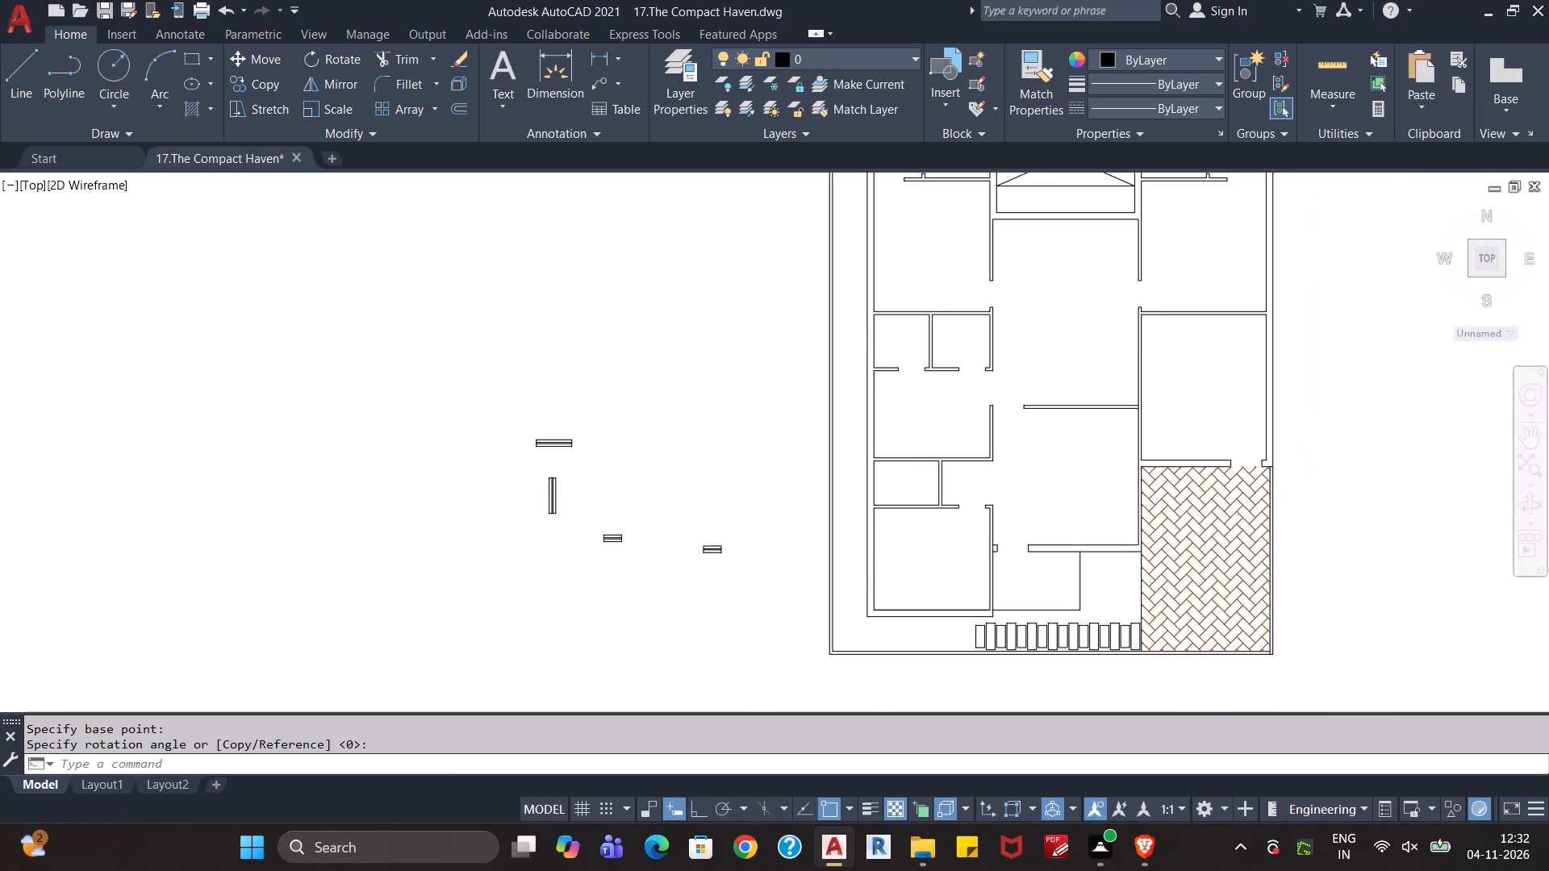
{"action": "scroll", "coordinate": [670, 503], "scroll_direction": "up", "scroll_amount": 2}
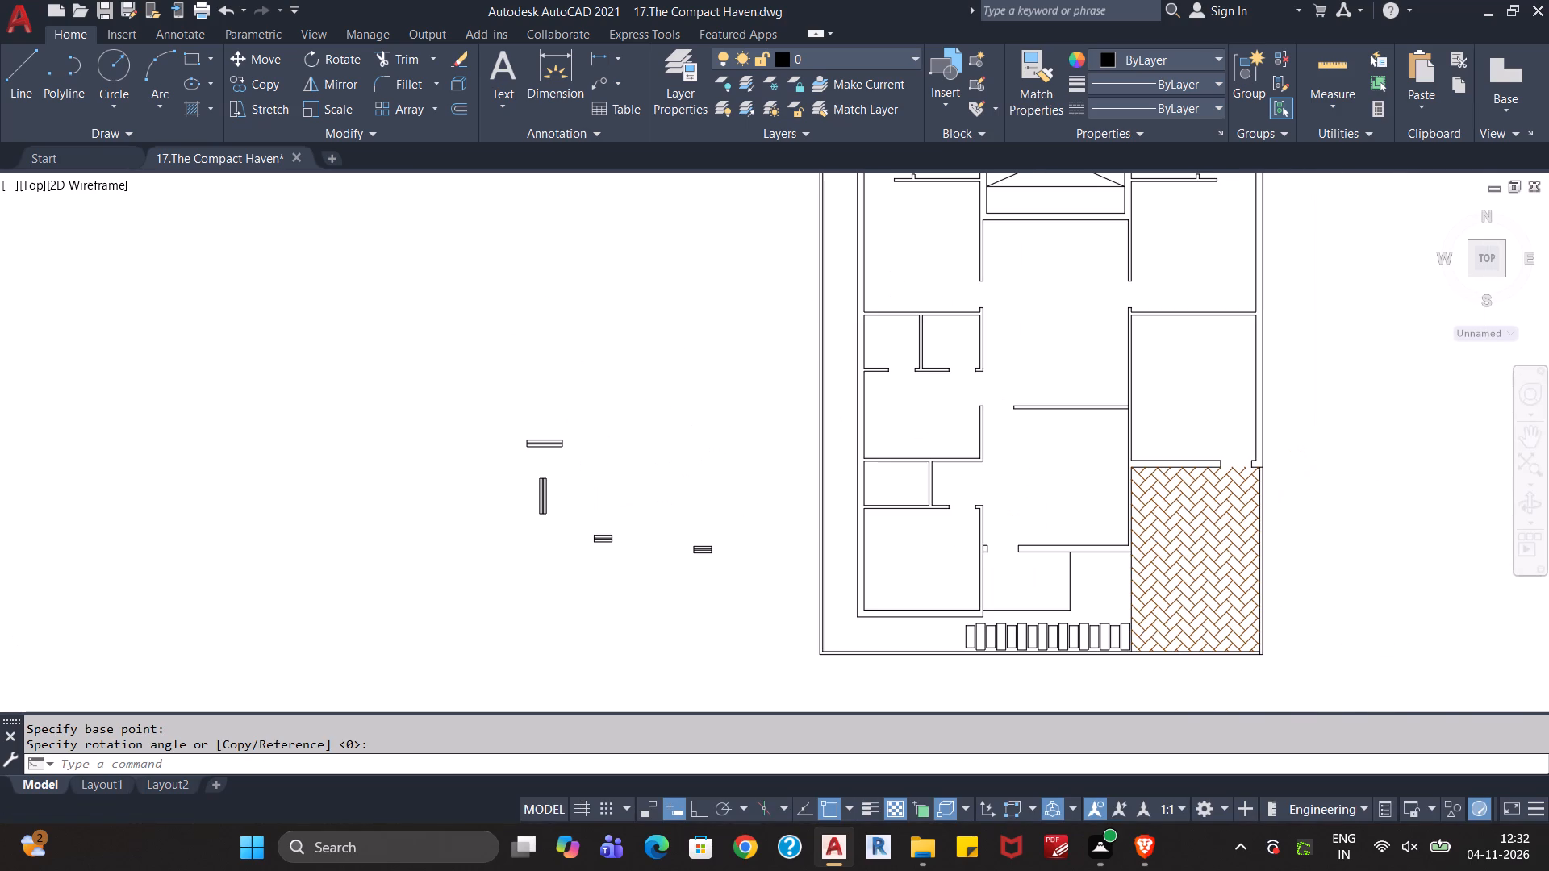
{"action": "scroll", "coordinate": [670, 503], "scroll_direction": "down", "scroll_amount": 1}
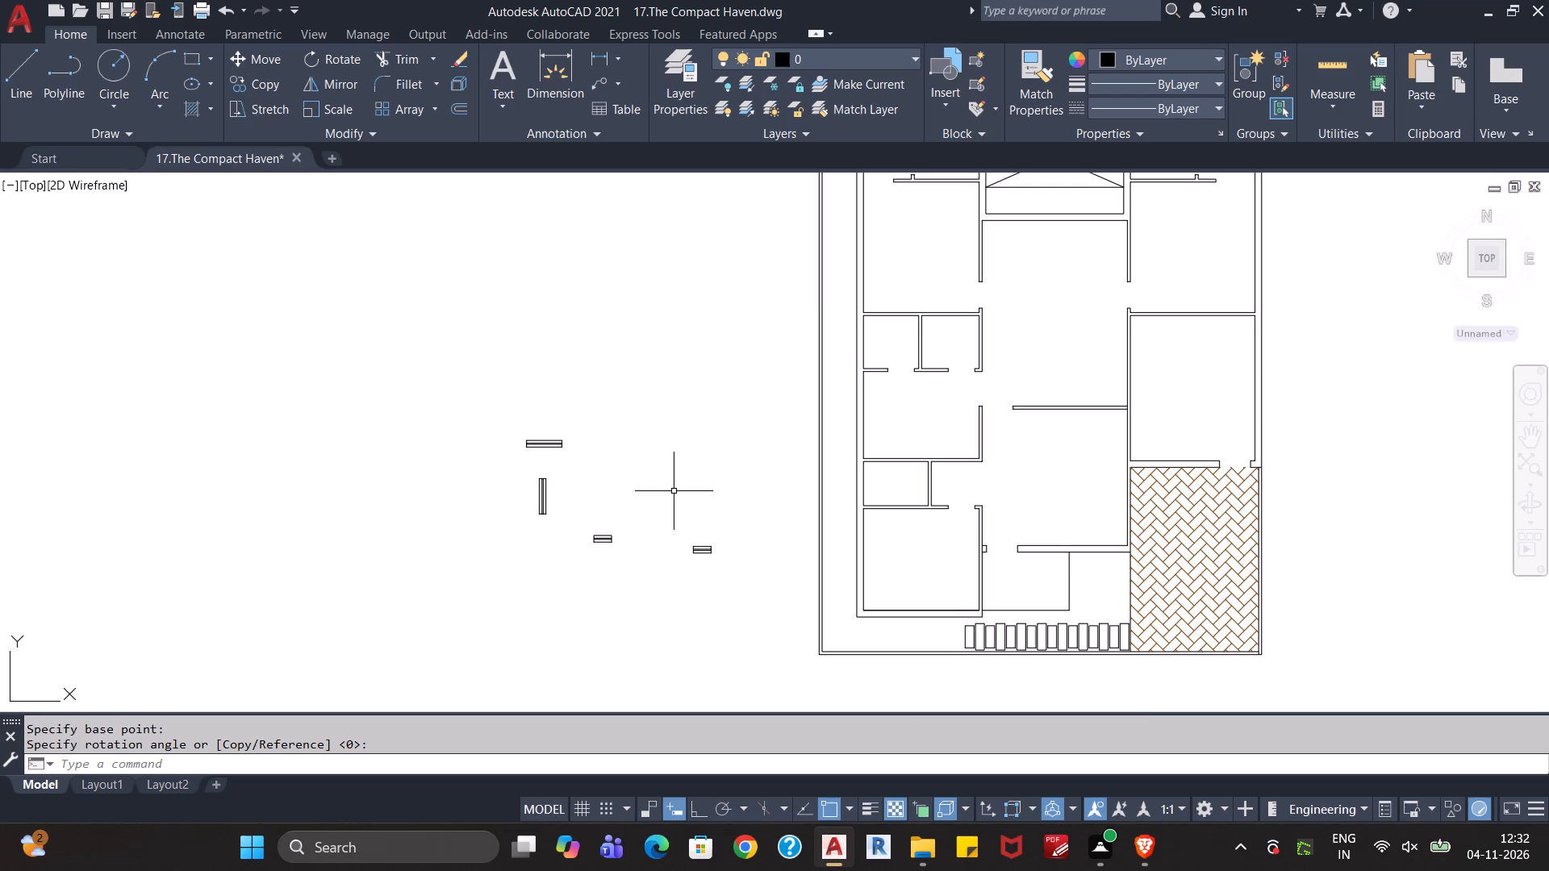
{"action": "middle_click_drag", "start_coordinate": [660, 486], "coordinate": [648, 481]}
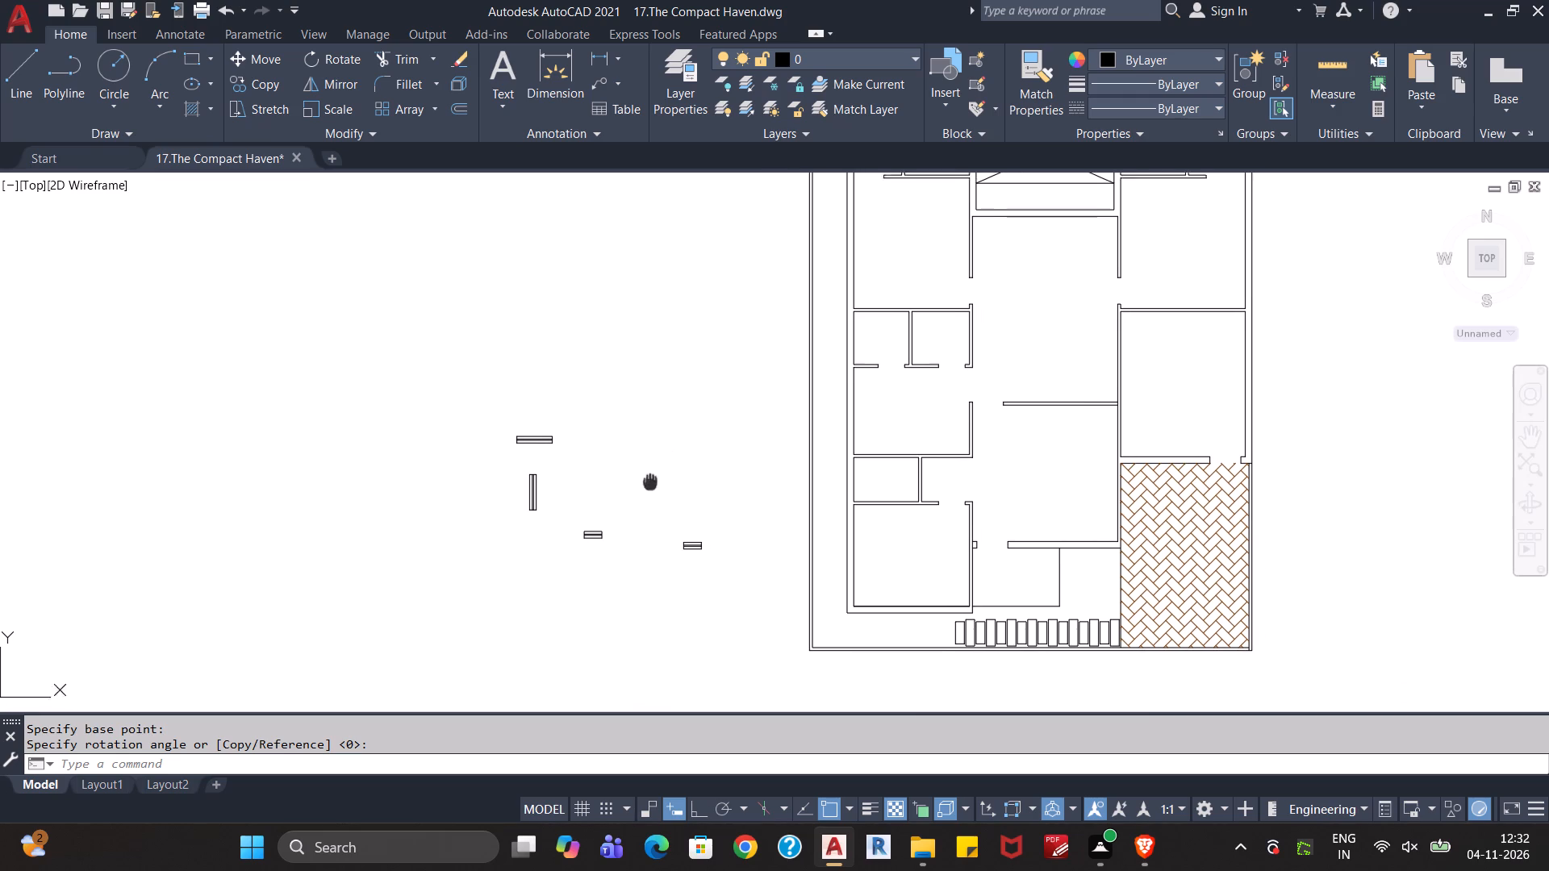
{"action": "middle_click_drag", "start_coordinate": [648, 481], "coordinate": [534, 454]}
{"action": "type", "text": "rec"}
{"action": "key", "text": "Return"}
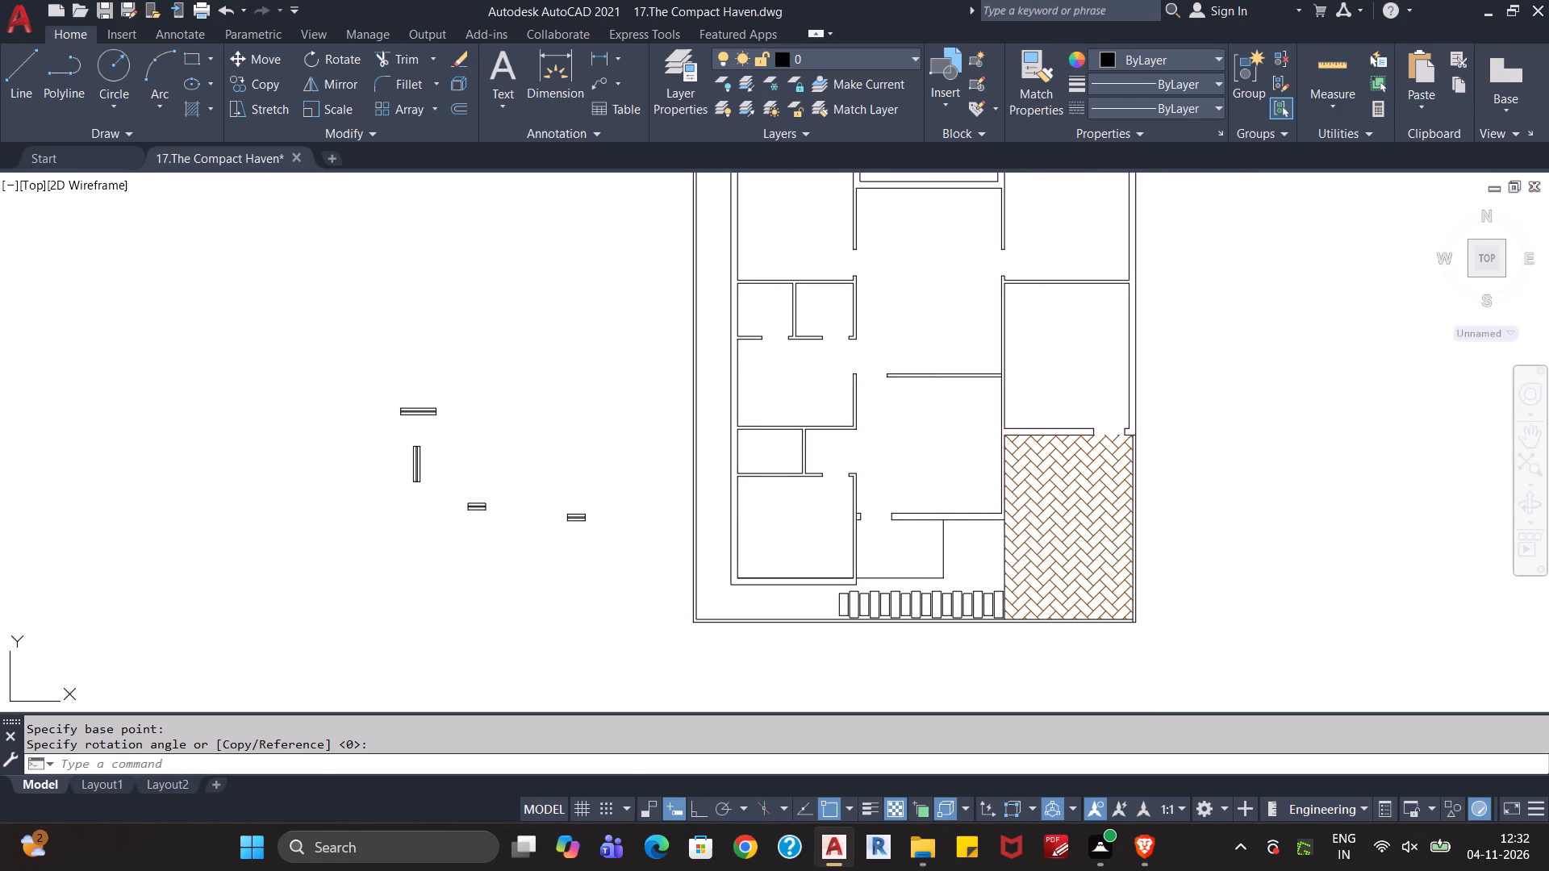
{"action": "left_click", "coordinate": [503, 412]}
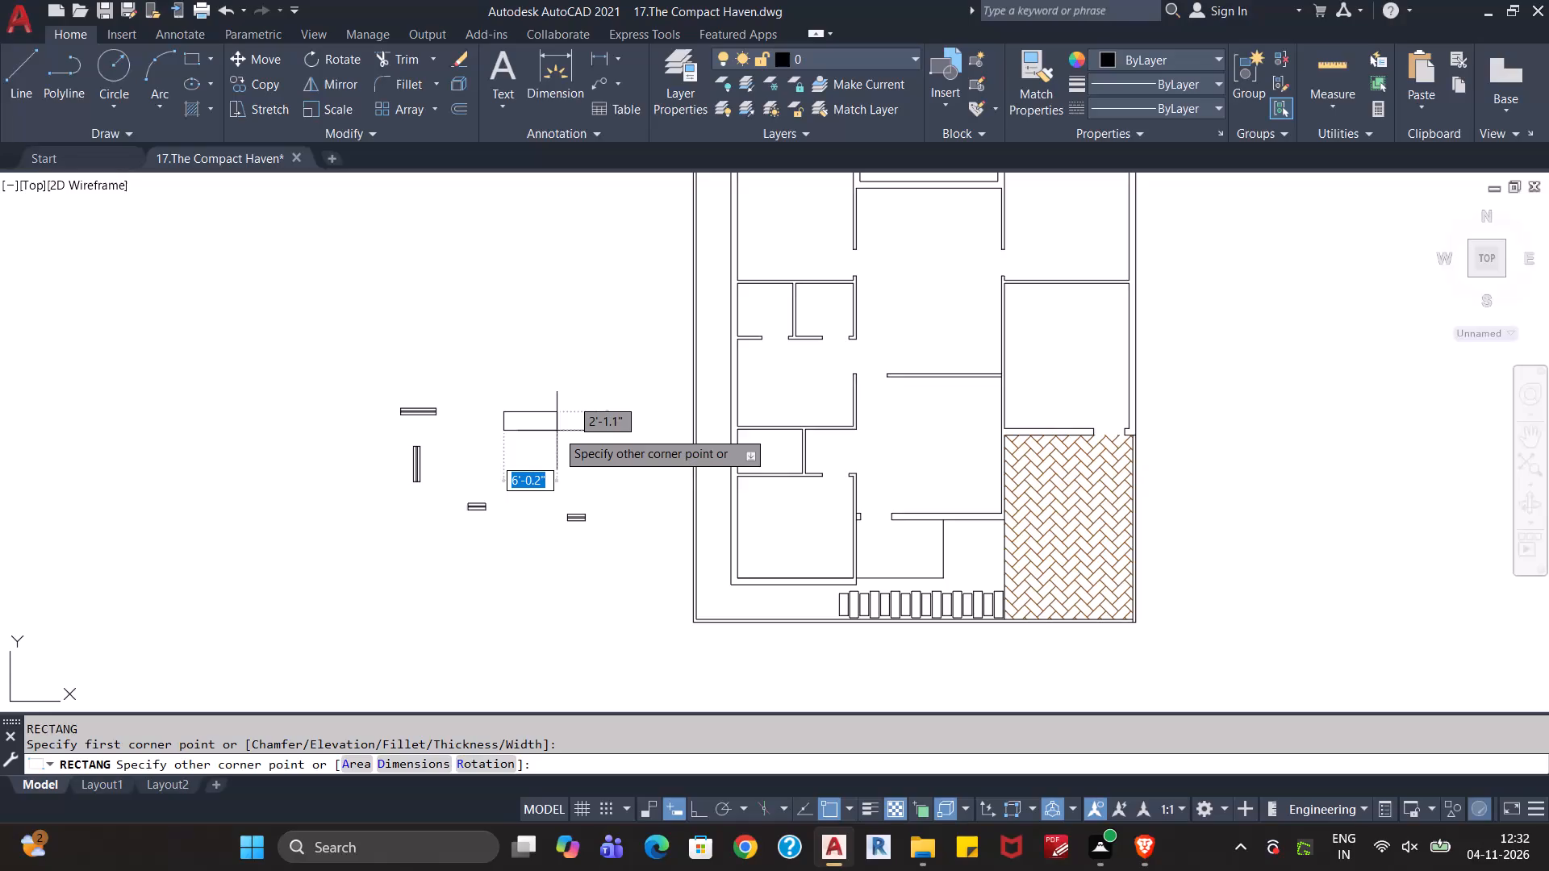
{"action": "key", "text": "d"}
{"action": "key", "text": "Return"}
{"action": "type", "text": "3'"}
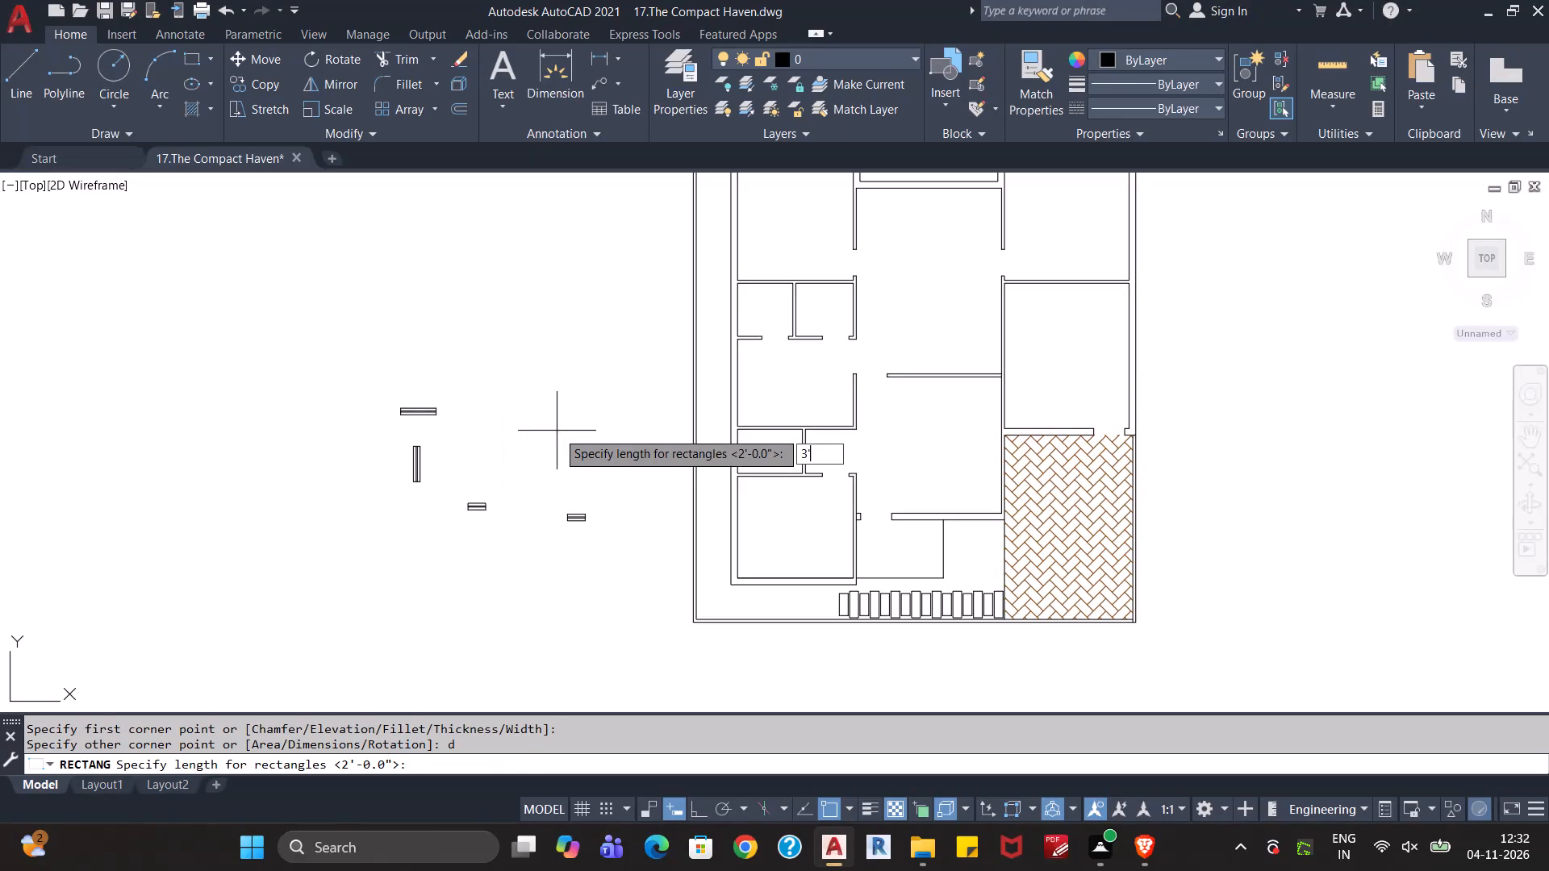
{"action": "key", "text": "Return"}
{"action": "type", "text": "9\""}
{"action": "key", "text": "Return"}
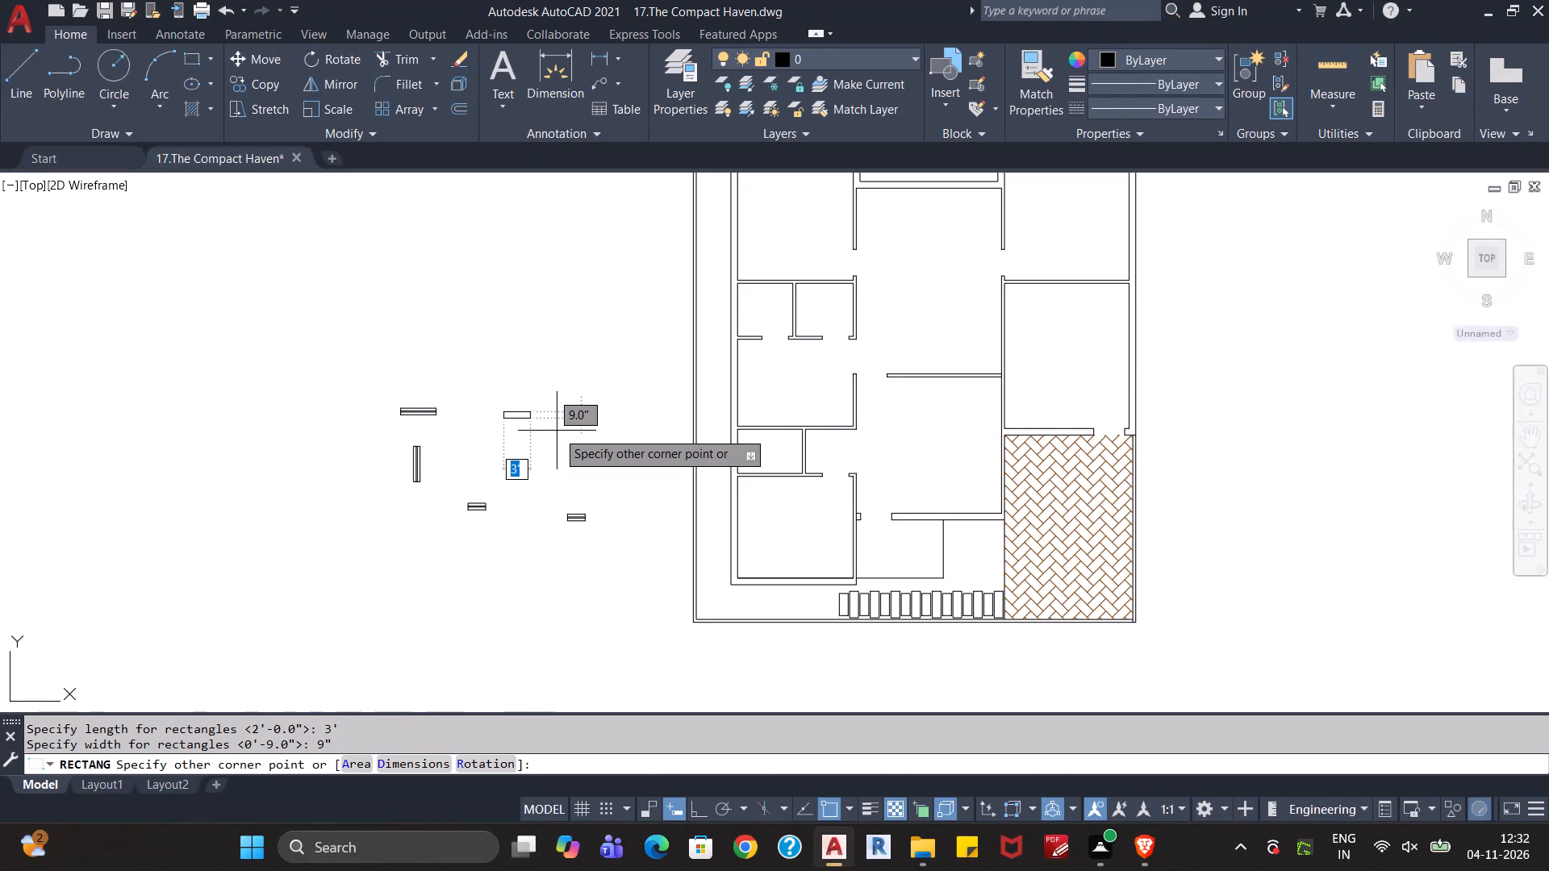
{"action": "left_click", "coordinate": [557, 431]}
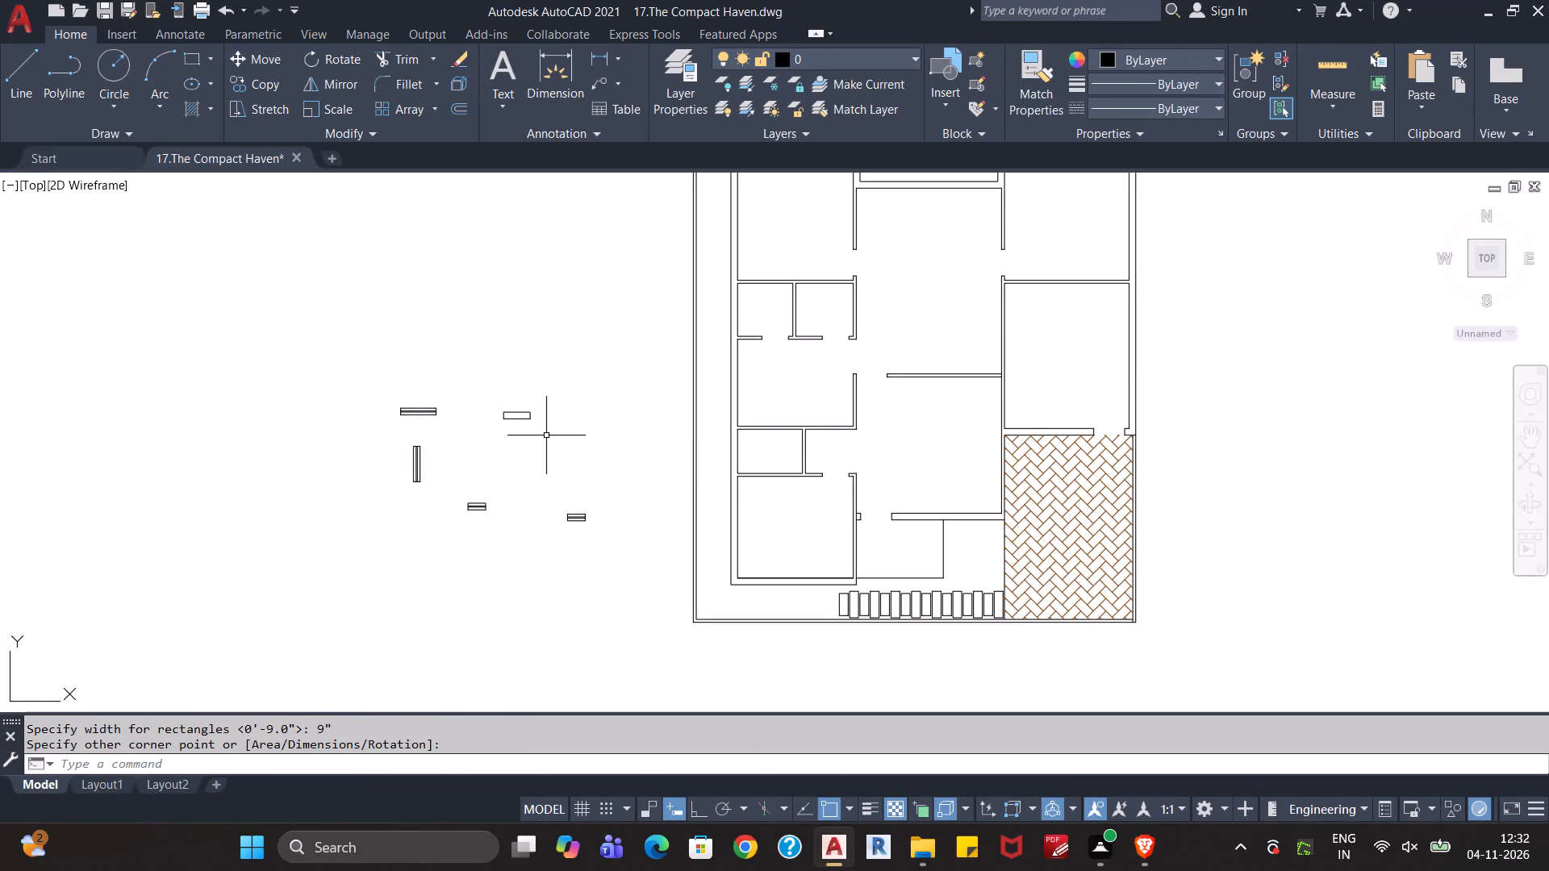
Explode the new 3' by 9" rectangle into separate lines.
{"action": "left_click", "coordinate": [550, 396]}
{"action": "left_click", "coordinate": [520, 451]}
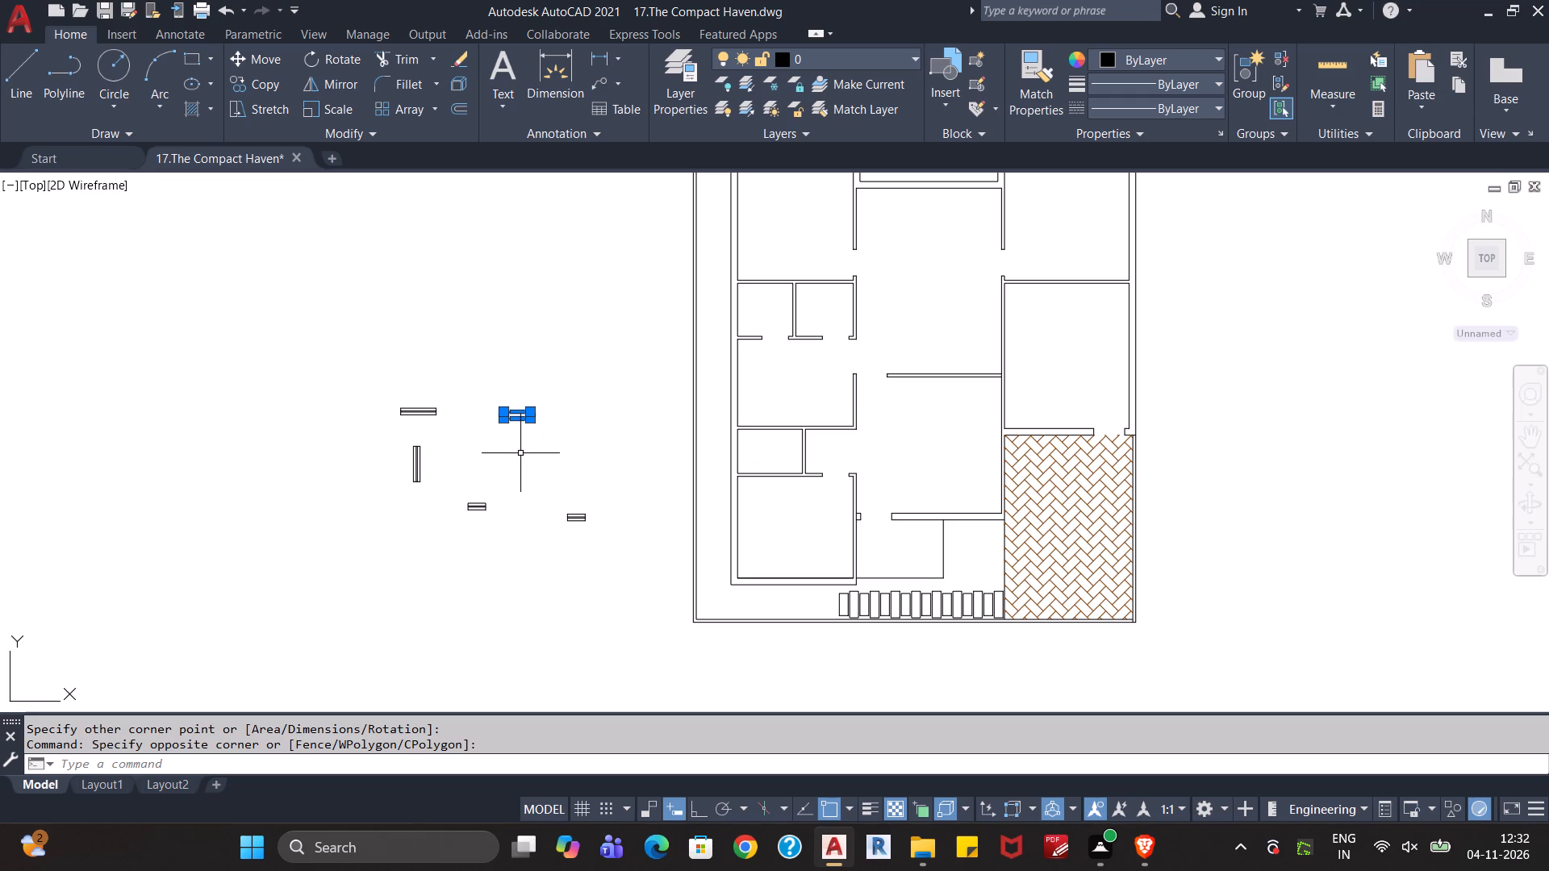
{"action": "key", "text": "x"}
{"action": "key", "text": "Return"}
Offset the lower and upper long edges of the exploded 3' rectangle inward by 3.7".
{"action": "key", "text": "o"}
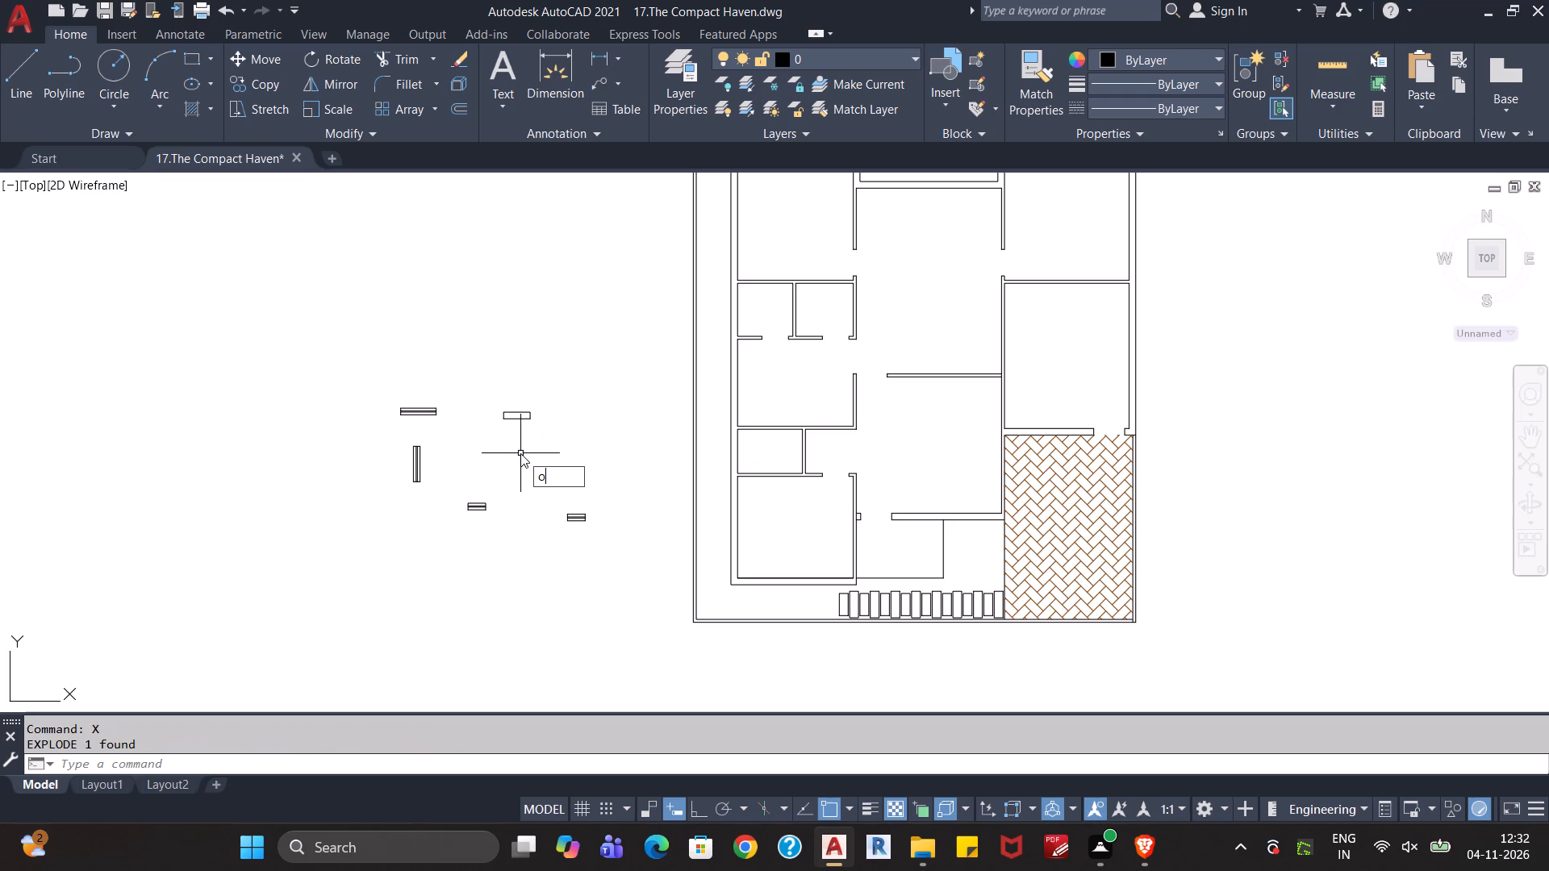
{"action": "key", "text": "Return"}
{"action": "key", "text": "Return"}
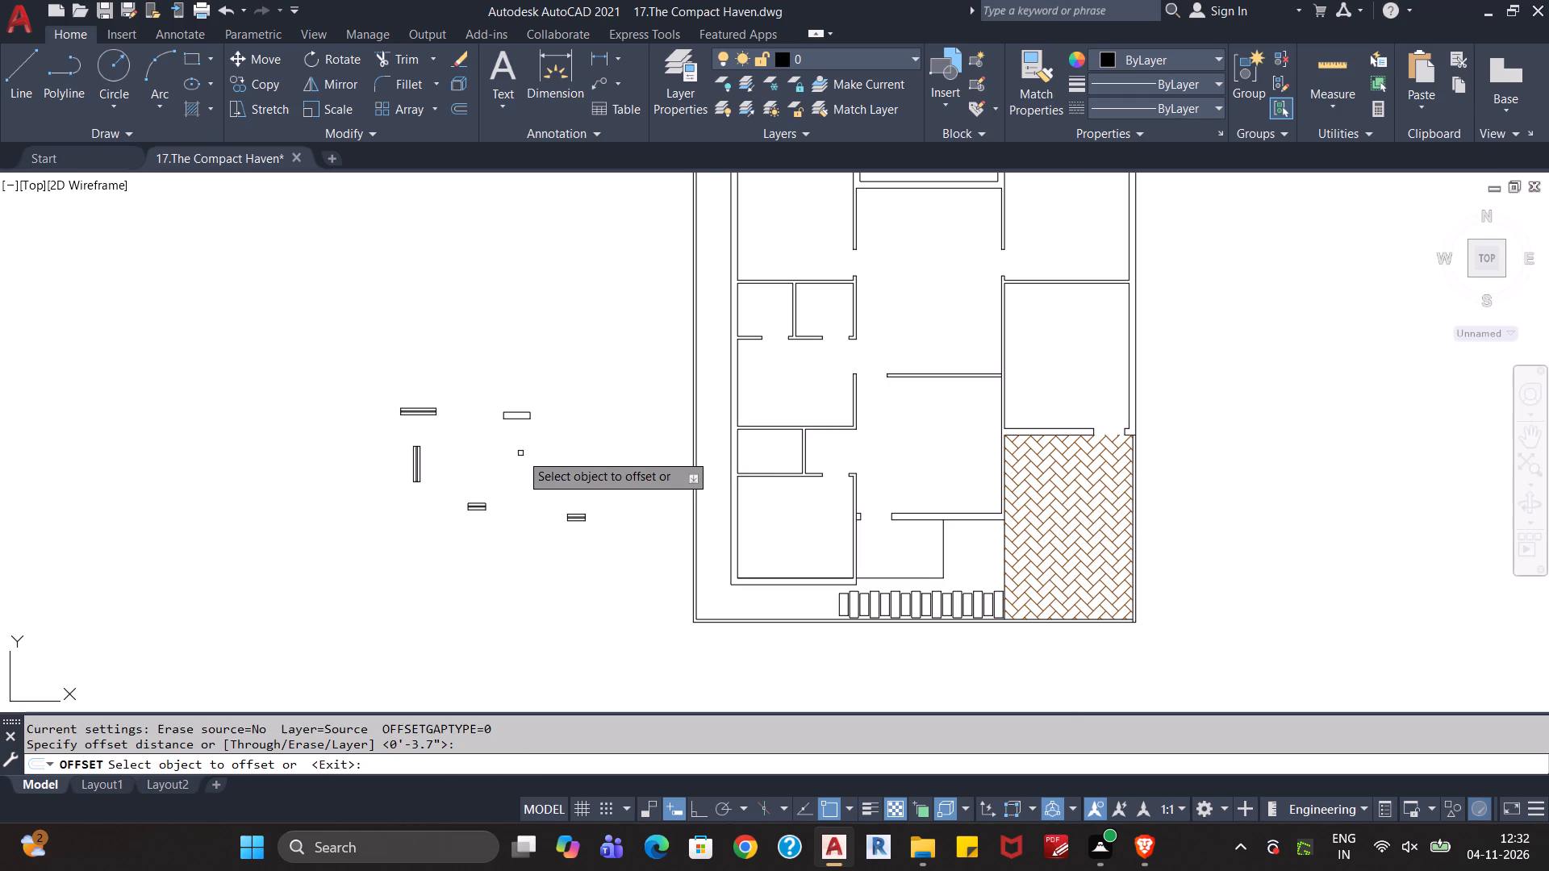
{"action": "scroll", "coordinate": [520, 453], "scroll_direction": "up", "scroll_amount": 2}
{"action": "middle_click_drag", "start_coordinate": [519, 415], "coordinate": [527, 499]}
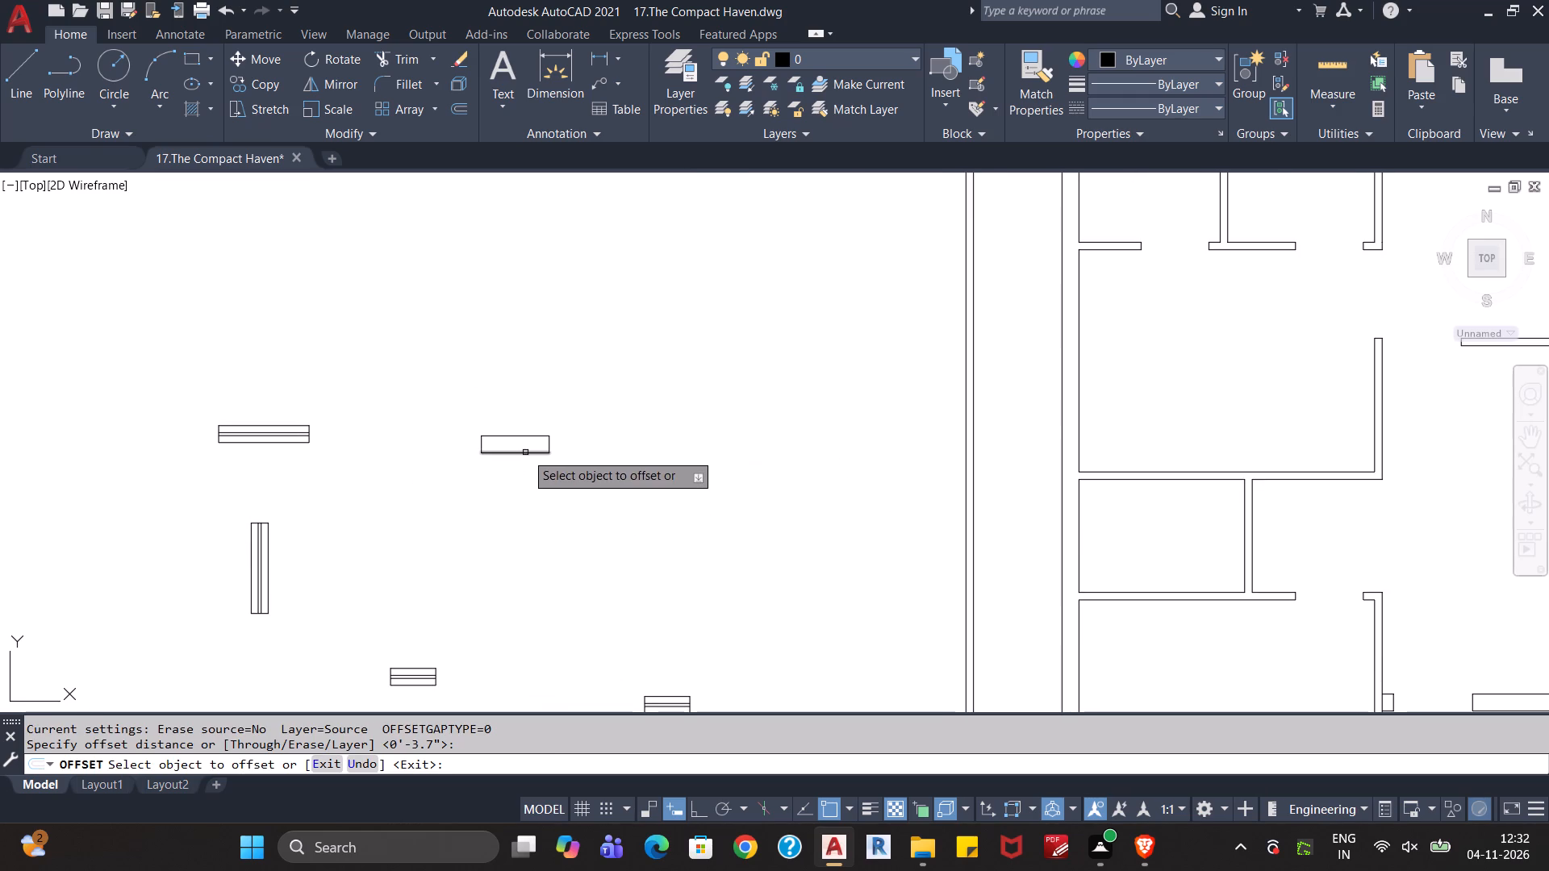
{"action": "left_click", "coordinate": [525, 452]}
{"action": "left_click", "coordinate": [537, 374]}
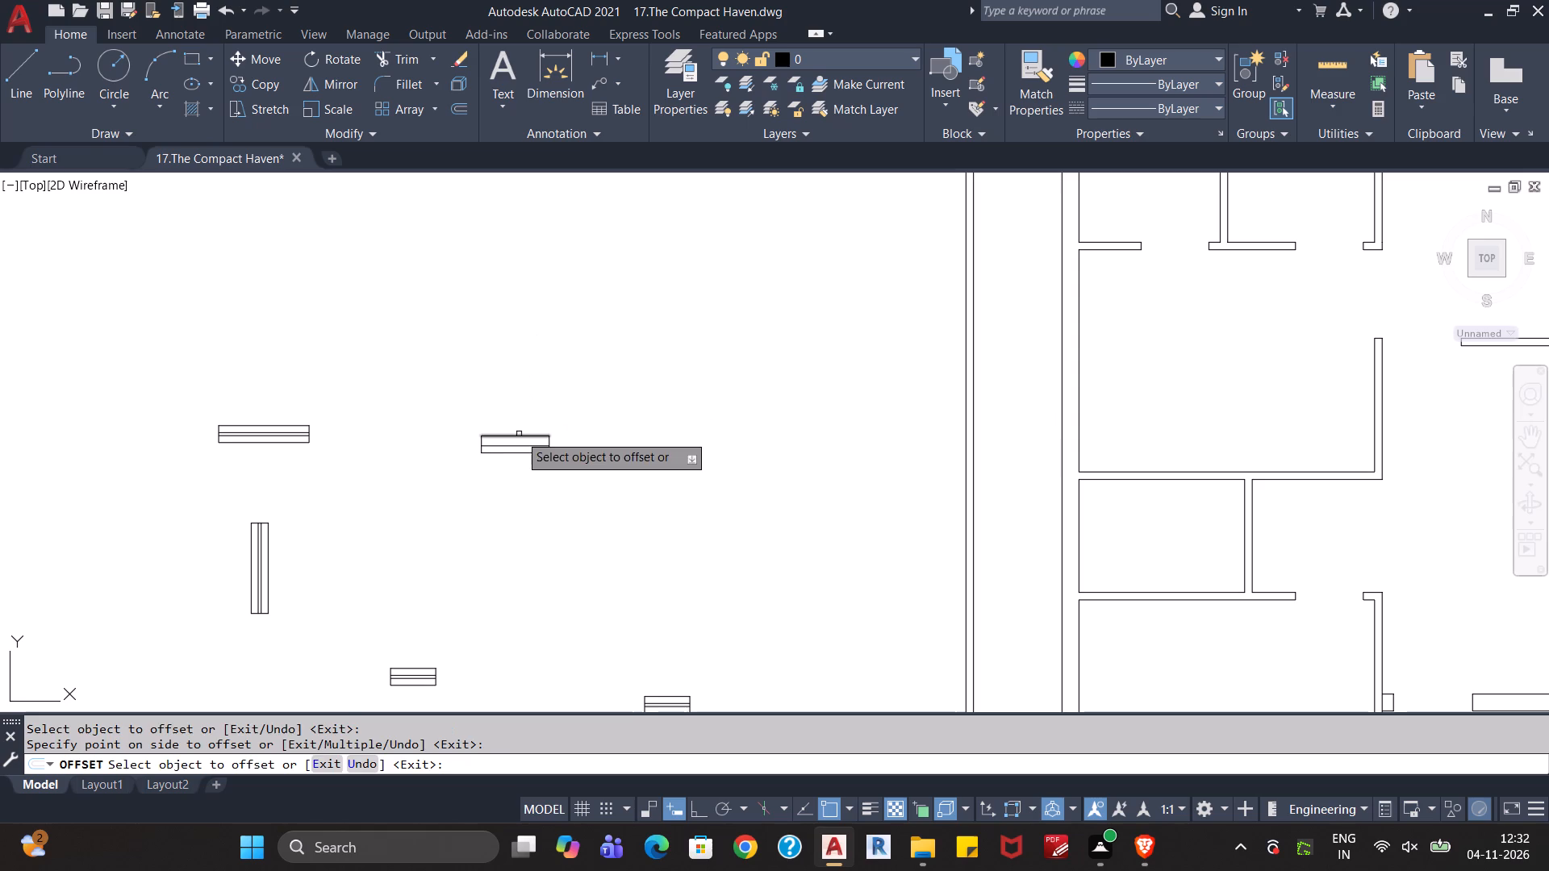
{"action": "left_click", "coordinate": [519, 434]}
{"action": "left_click", "coordinate": [497, 510]}
{"action": "key", "text": "Escape"}
{"action": "key", "text": "Escape"}
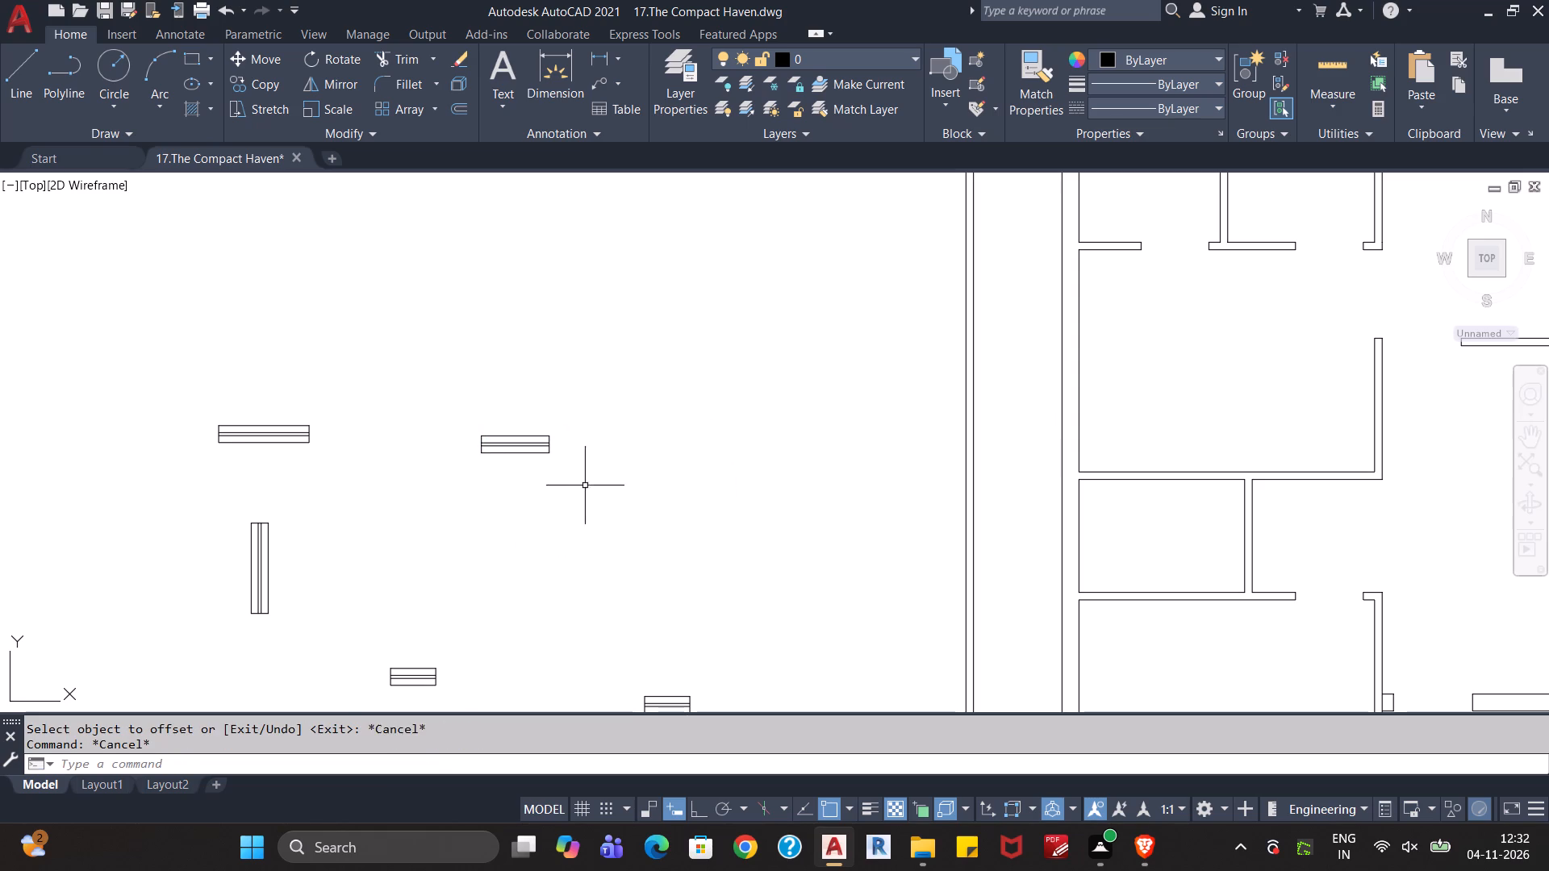
{"action": "key", "text": "Escape"}
Define the 3' rectangle with its inner lines as a block named Window 3'.
{"action": "left_click_drag", "start_coordinate": [626, 374], "coordinate": [613, 386]}
{"action": "left_click", "coordinate": [449, 521]}
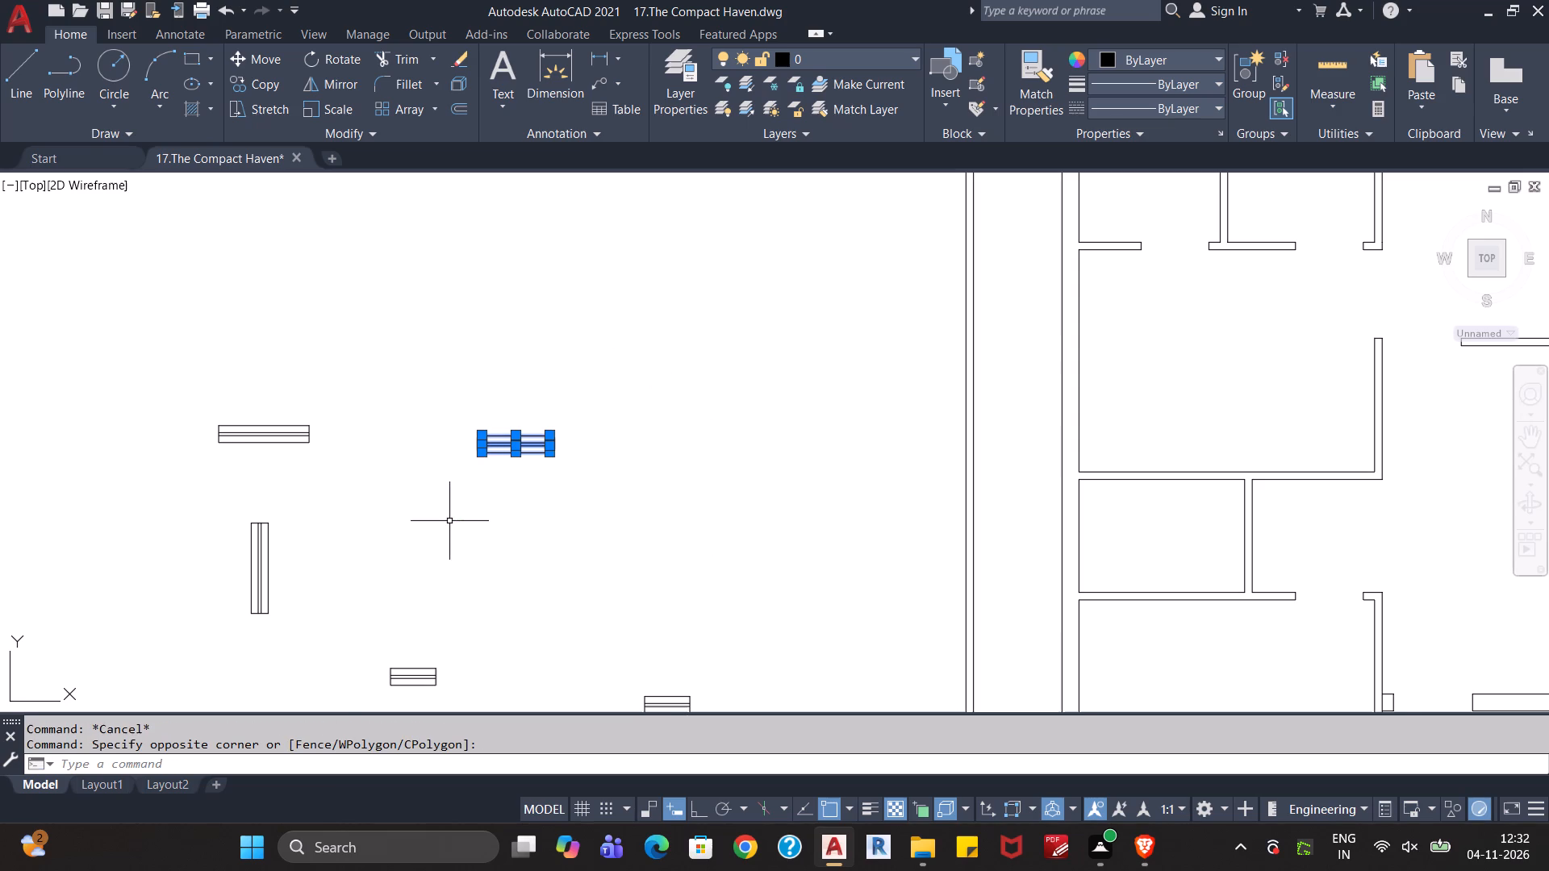
{"action": "type", "text": "bl"}
{"action": "key", "text": "Return"}
{"action": "type", "text": "Window"}
{"action": "key", "text": "space"}
{"action": "key", "text": "3"}
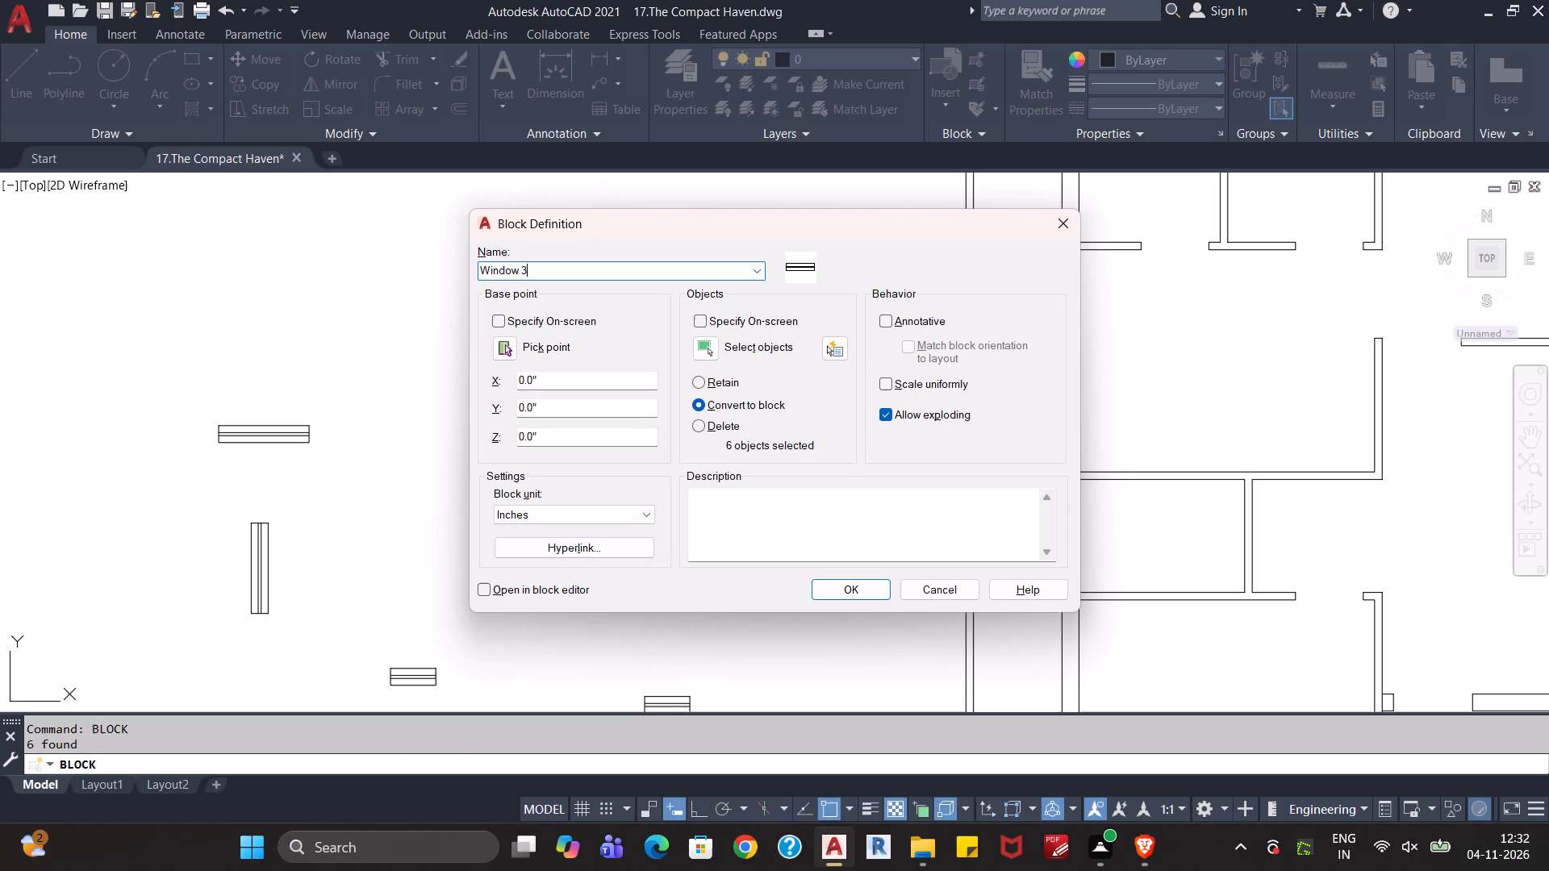
{"action": "key", "text": "apostrophe"}
{"action": "key", "text": "Return"}
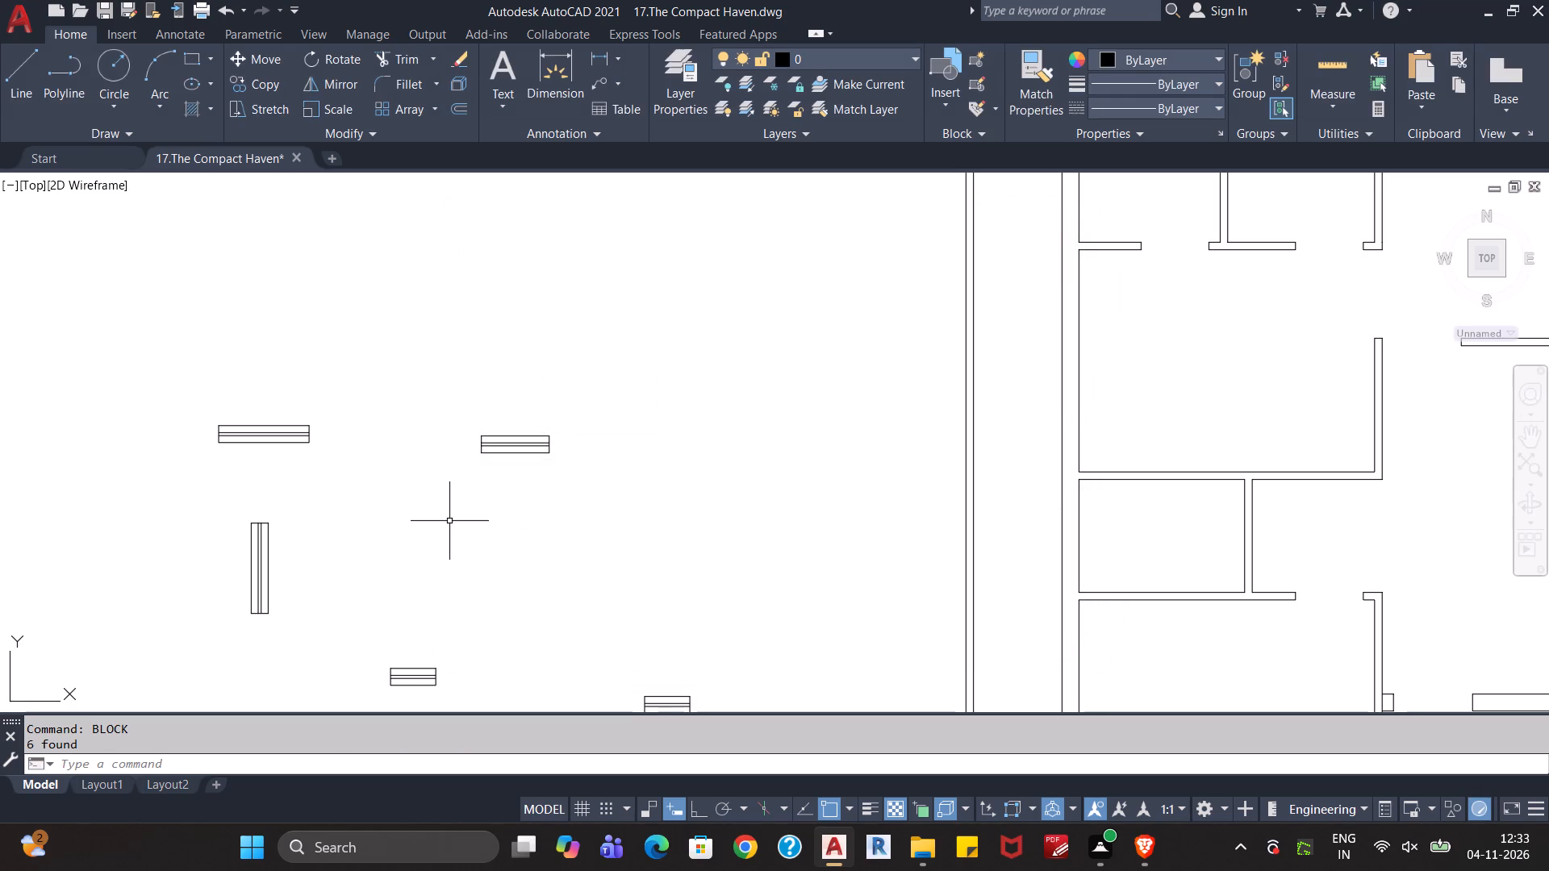
{"action": "key", "text": "Escape"}
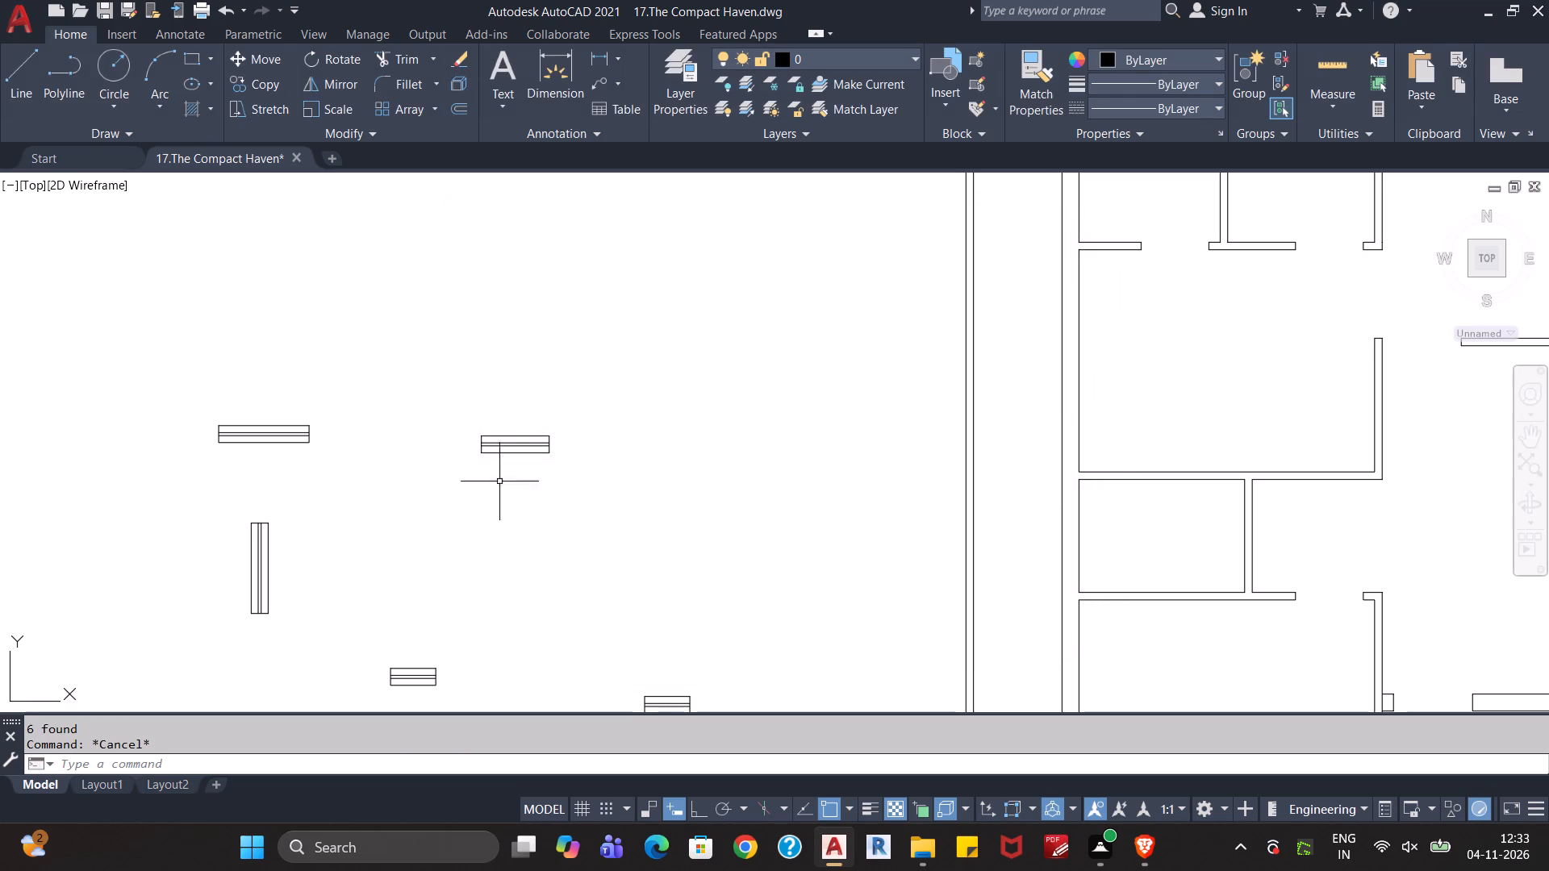
{"action": "left_click", "coordinate": [518, 442]}
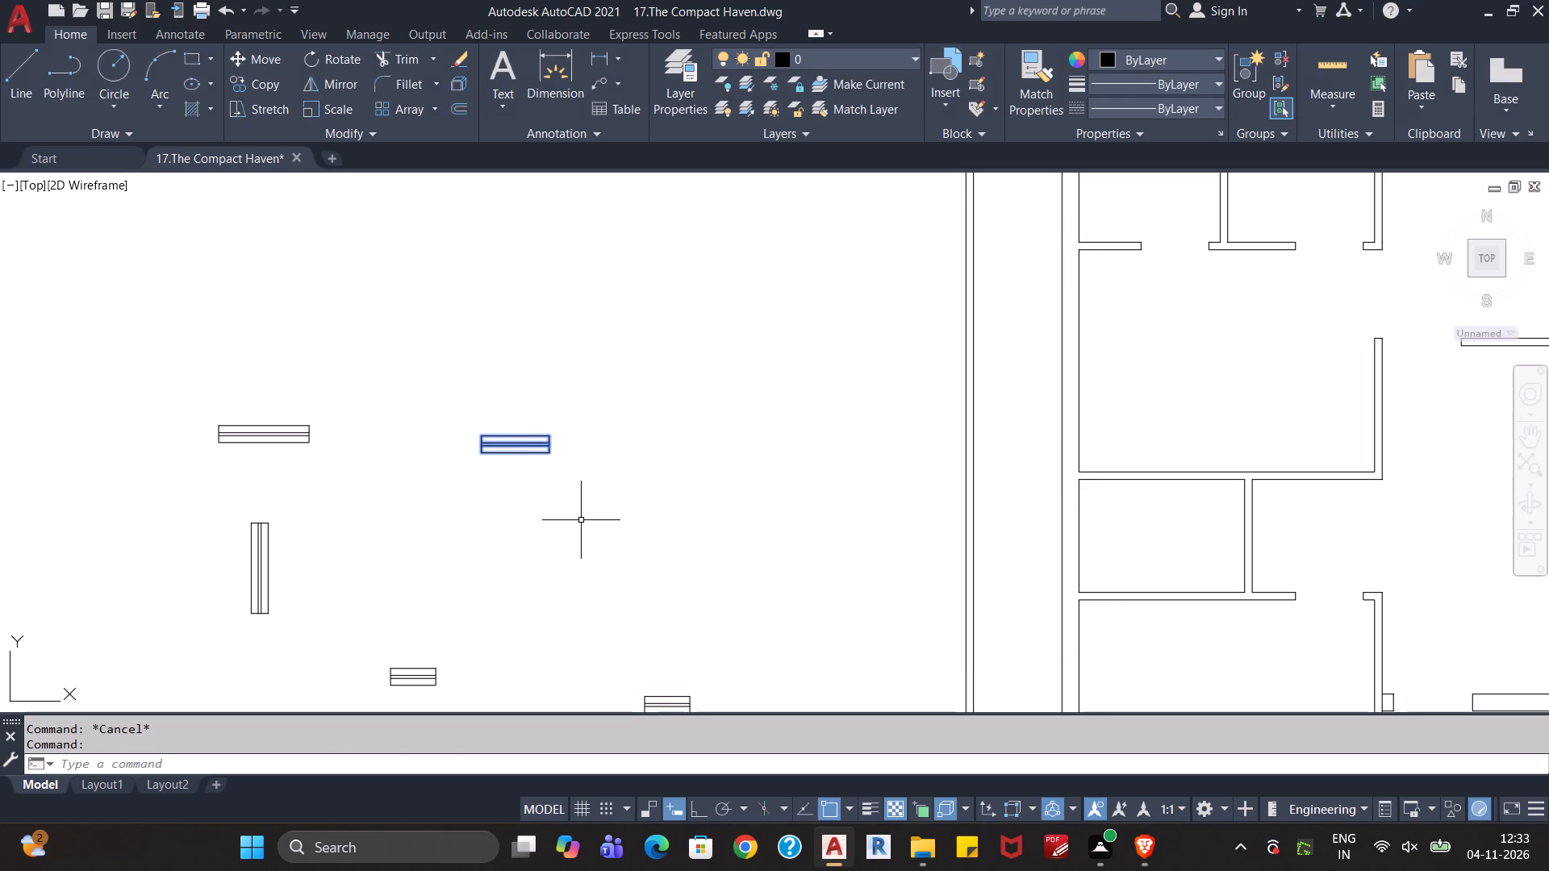
{"action": "key", "text": "Escape"}
Rotate the Window 3' block by 270° about its lower east corner so it stands vertical.
{"action": "scroll", "coordinate": [581, 520], "scroll_direction": "down", "scroll_amount": 2}
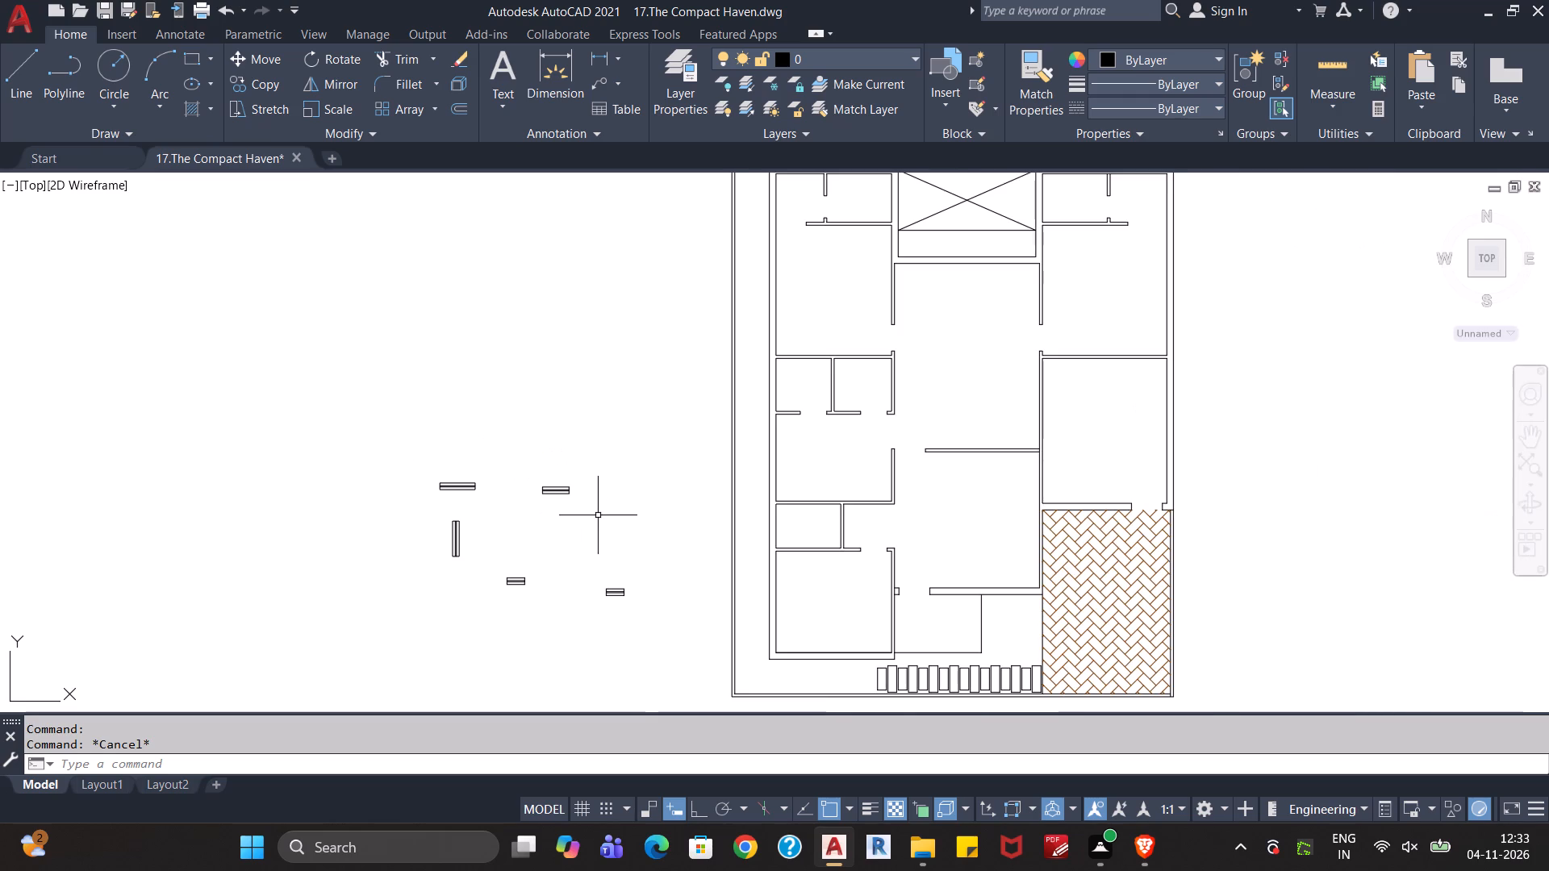
{"action": "scroll", "coordinate": [603, 526], "scroll_direction": "up", "scroll_amount": 1}
{"action": "left_click", "coordinate": [574, 444]}
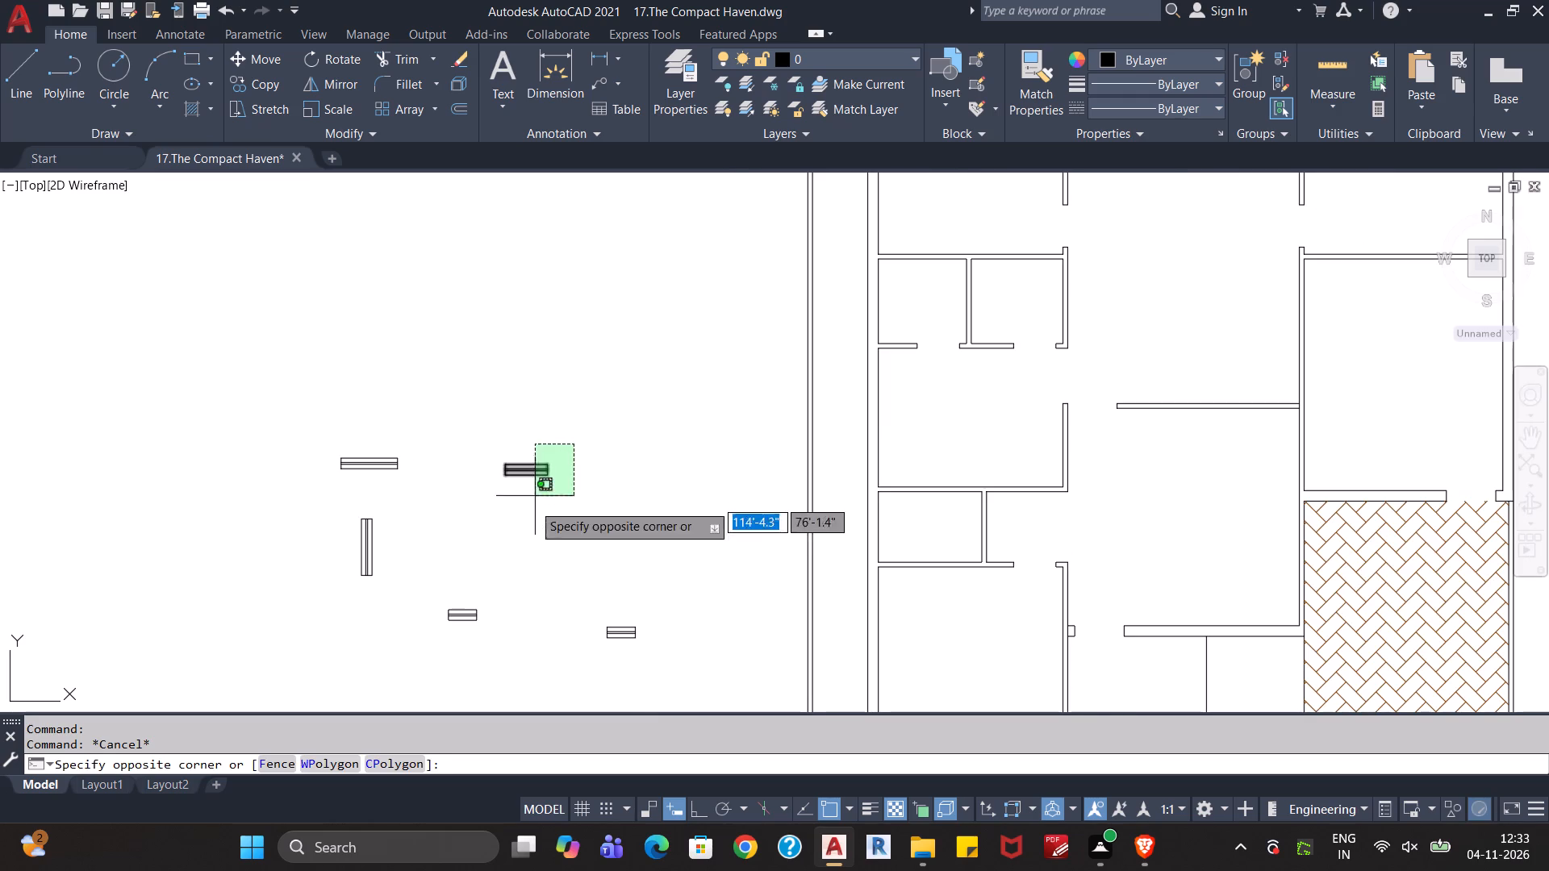
{"action": "left_click", "coordinate": [532, 506]}
{"action": "type", "text": "ro"}
{"action": "key", "text": "Return"}
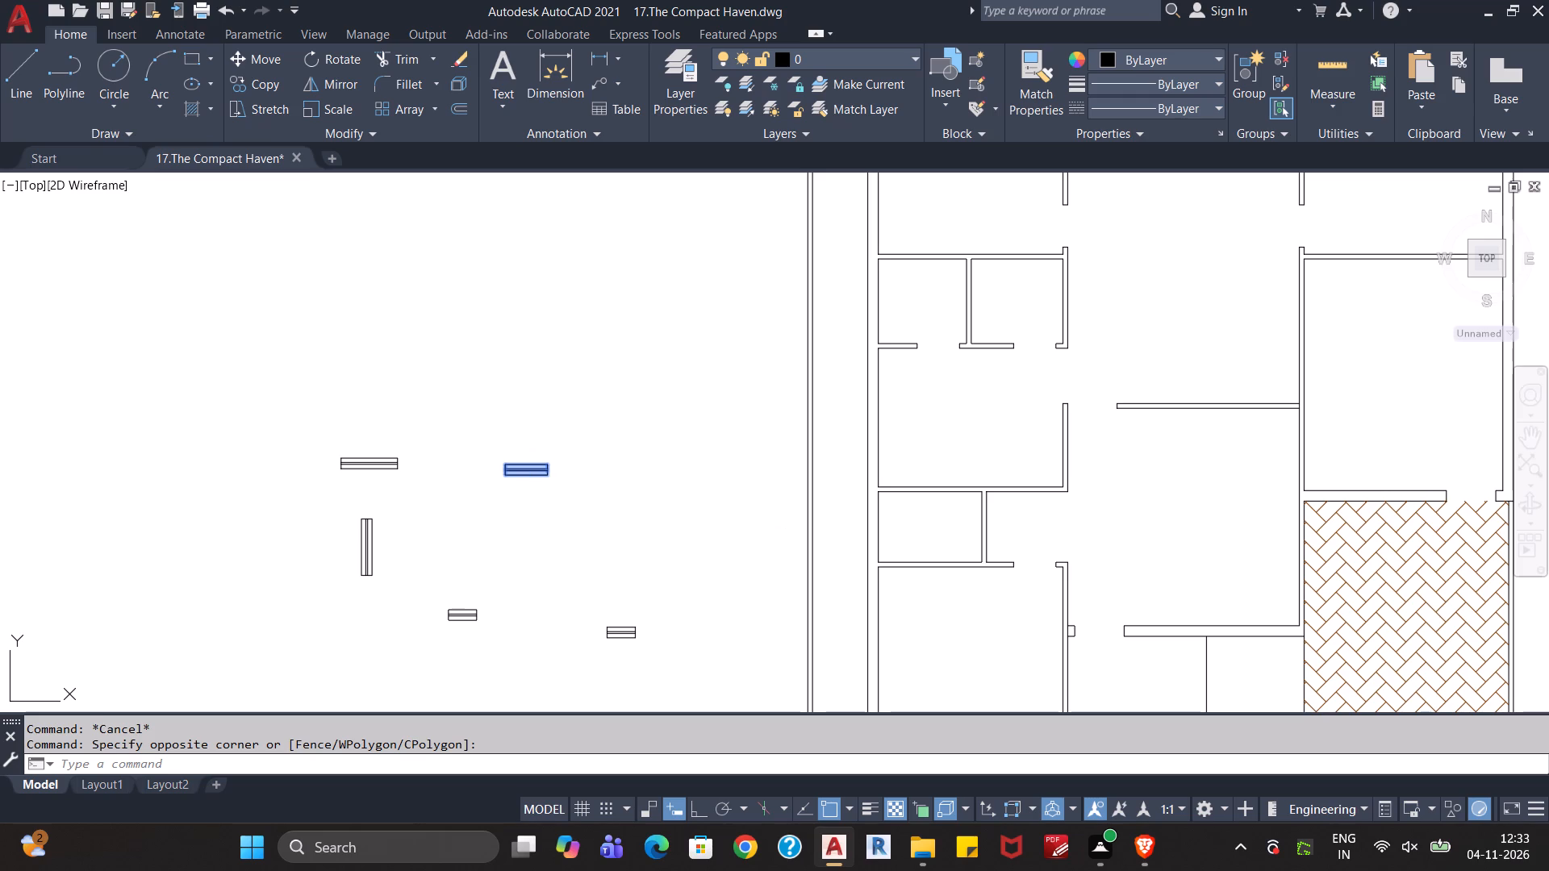
{"action": "left_click", "coordinate": [548, 478]}
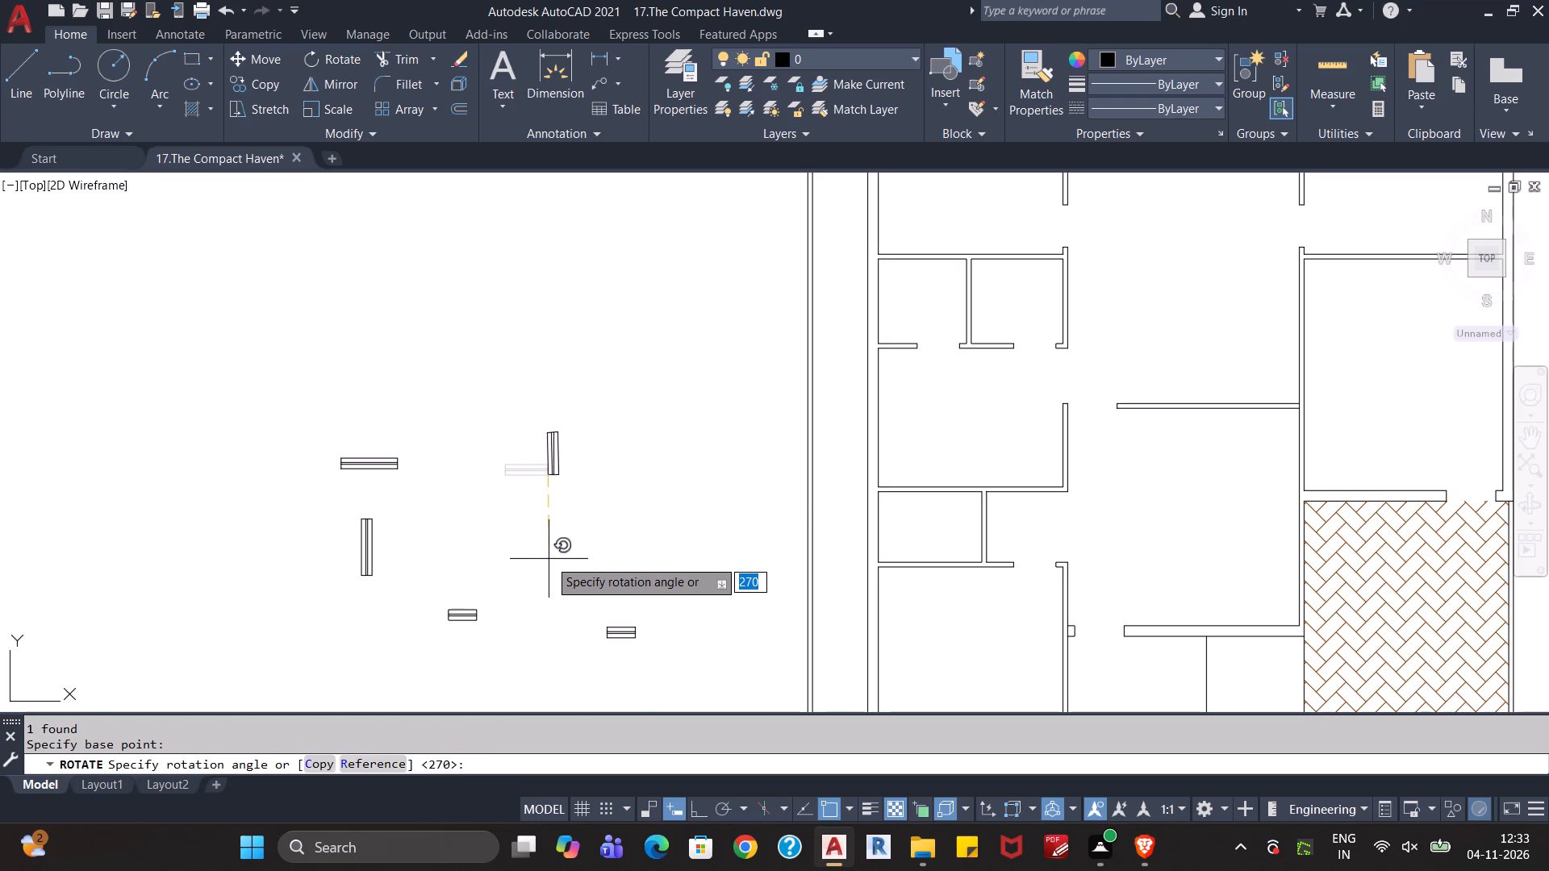
{"action": "key", "text": "F8"}
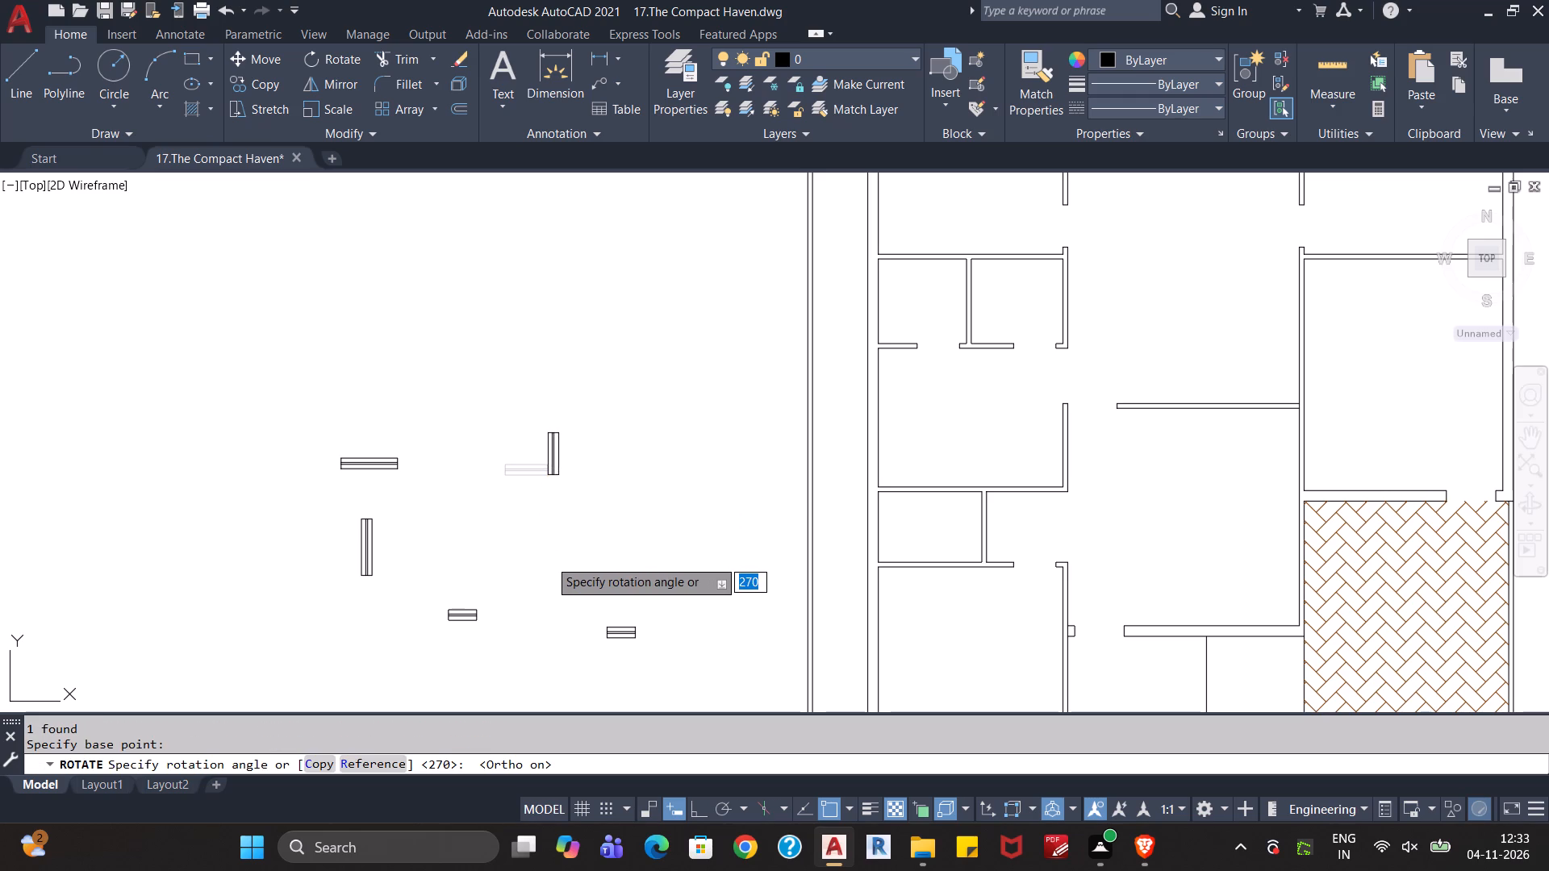
{"action": "left_click", "coordinate": [584, 573]}
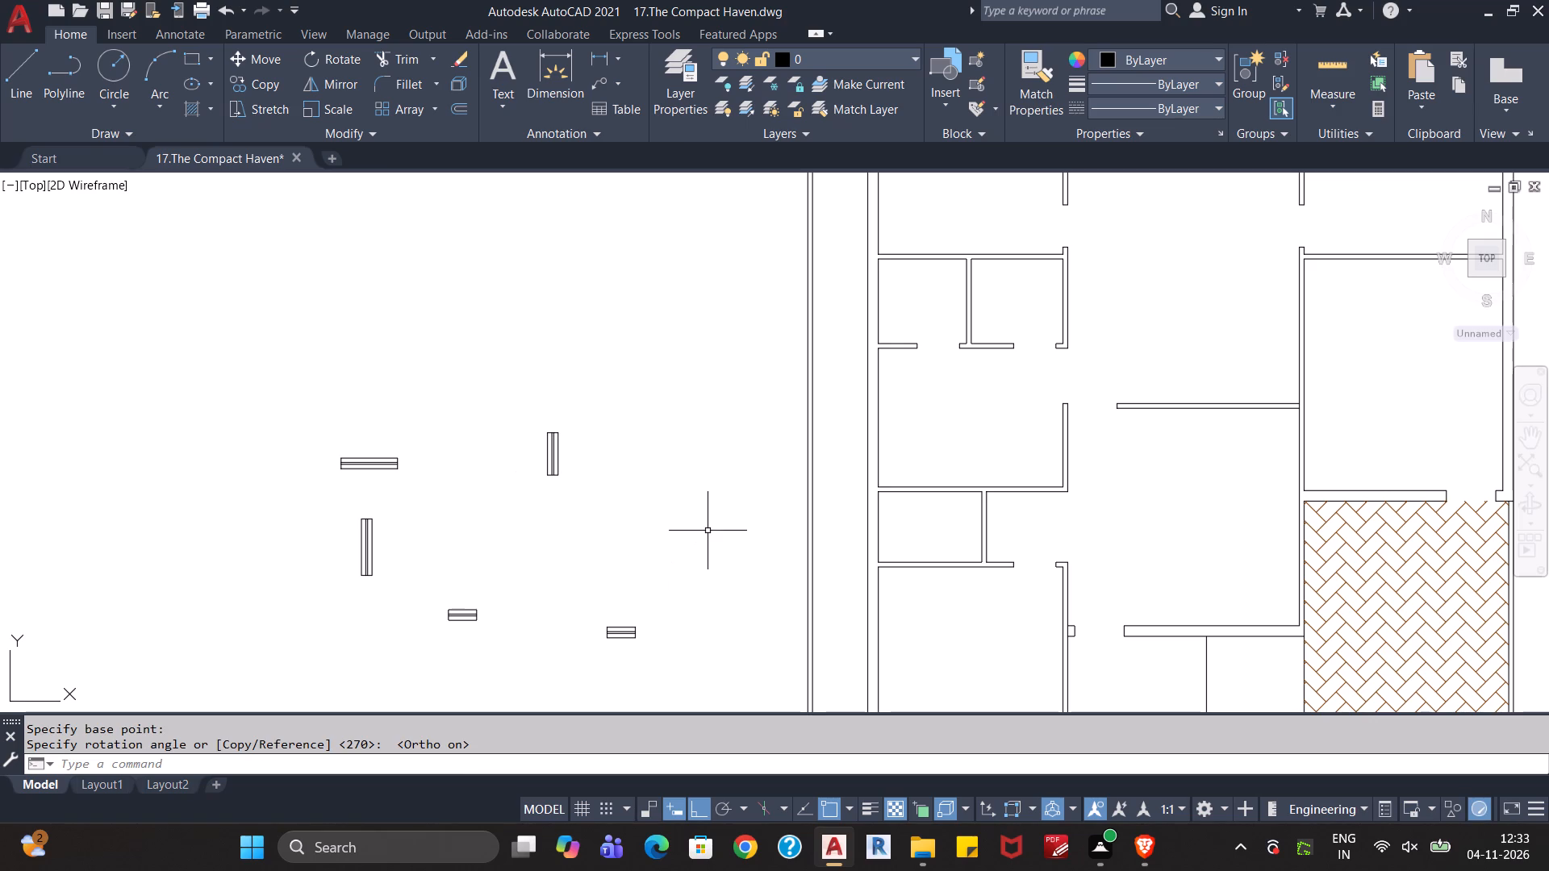
{"action": "key", "text": "Escape"}
Move the vertical Window 3' block into the gap just outside the west wall of the plan's southwest room.
{"action": "scroll", "coordinate": [709, 529], "scroll_direction": "down", "scroll_amount": 1}
{"action": "scroll", "coordinate": [647, 535], "scroll_direction": "up", "scroll_amount": 2}
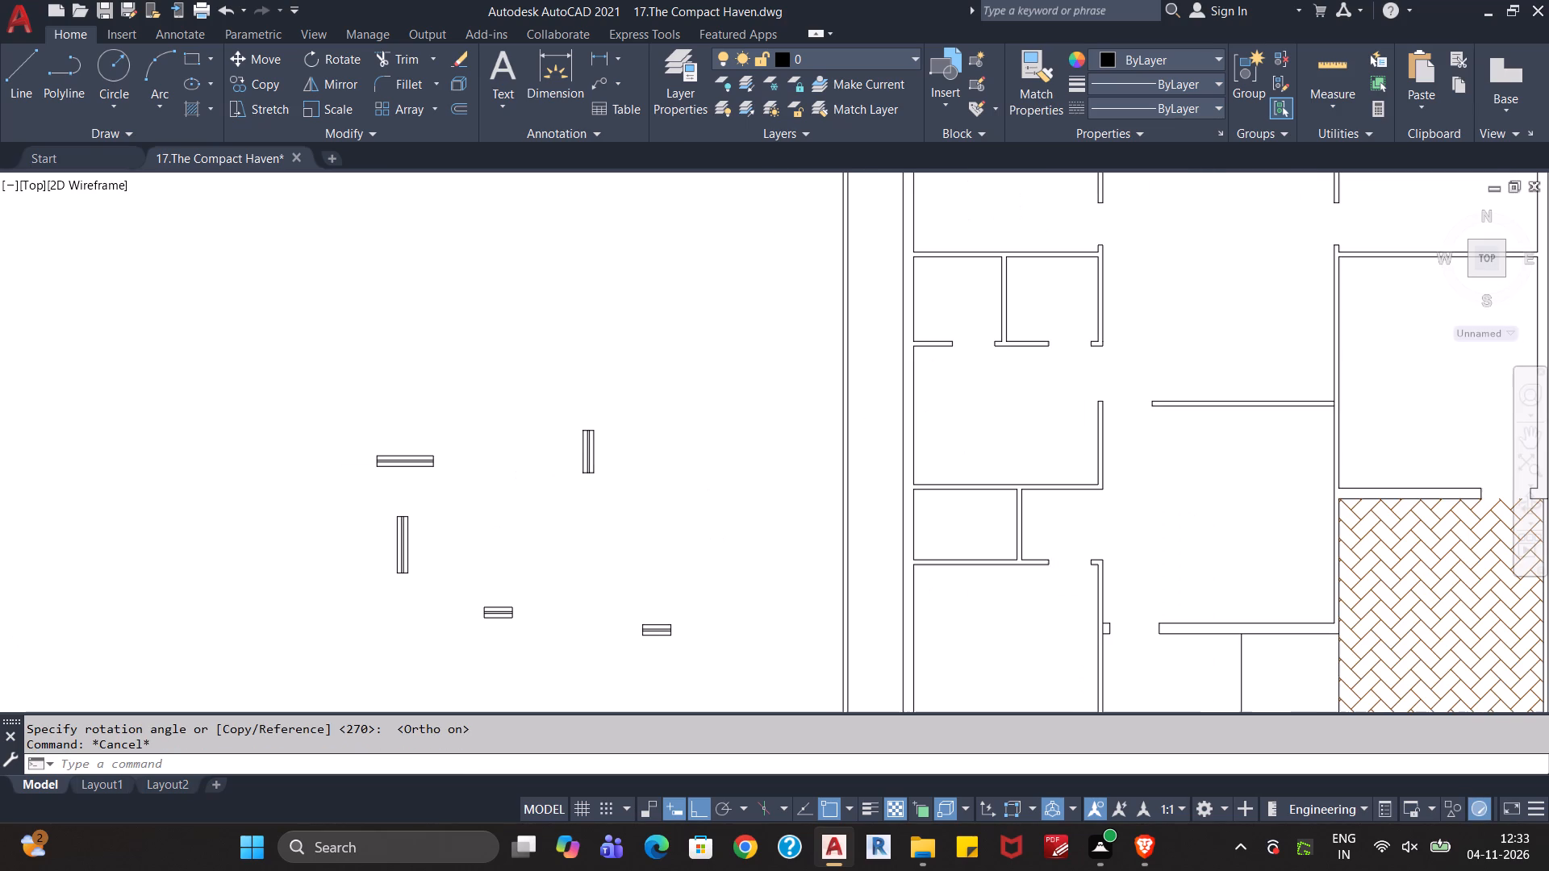
{"action": "scroll", "coordinate": [647, 535], "scroll_direction": "down", "scroll_amount": 1}
{"action": "middle_click_drag", "start_coordinate": [701, 569], "coordinate": [742, 397]}
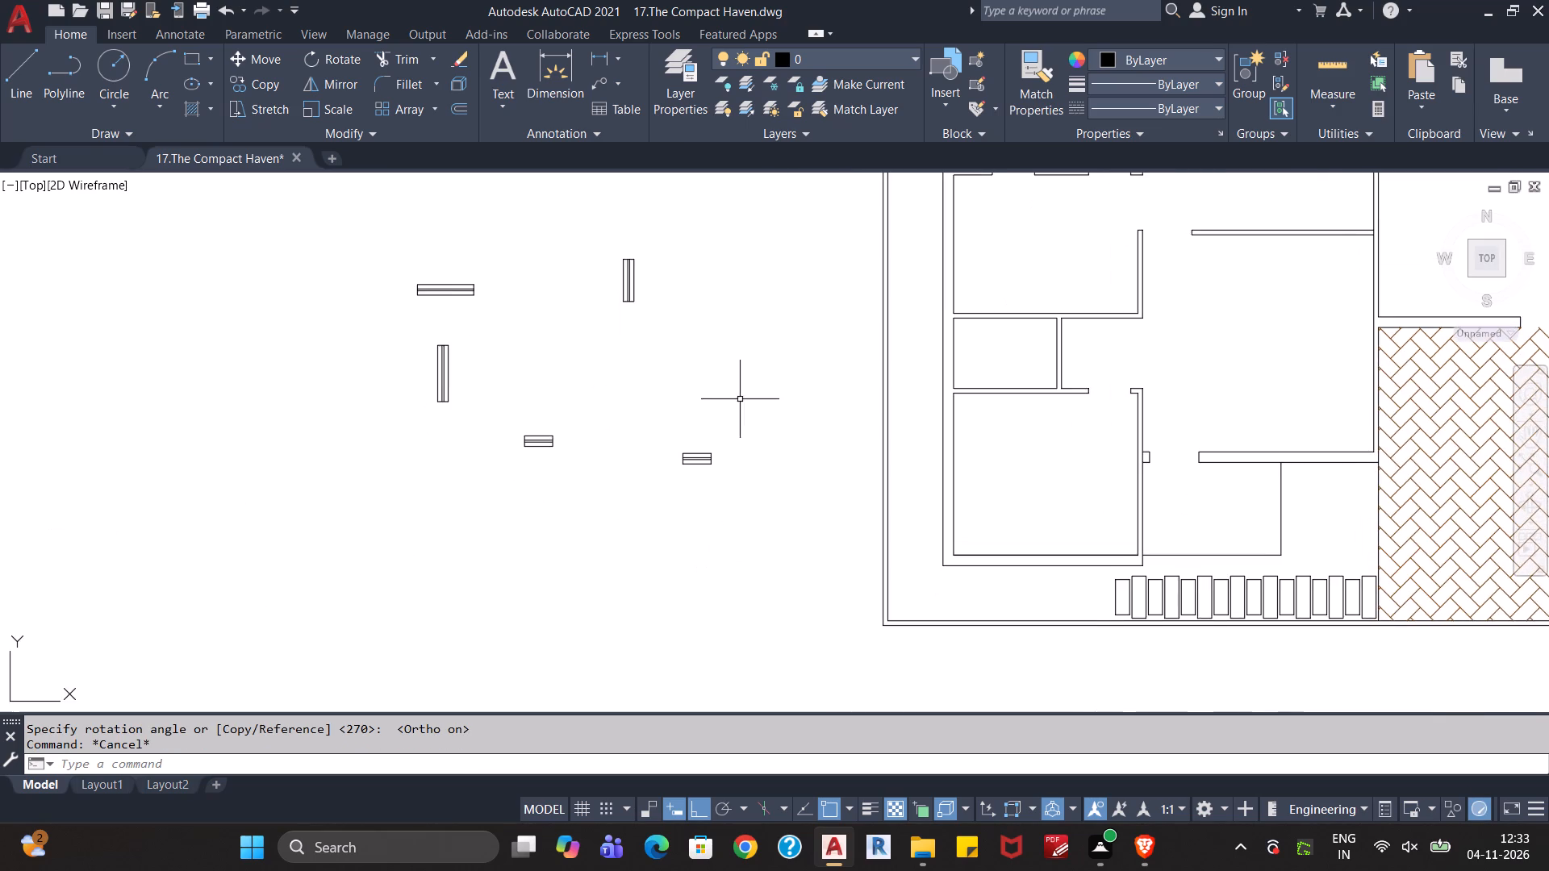
{"action": "scroll", "coordinate": [737, 406], "scroll_direction": "down", "scroll_amount": 1}
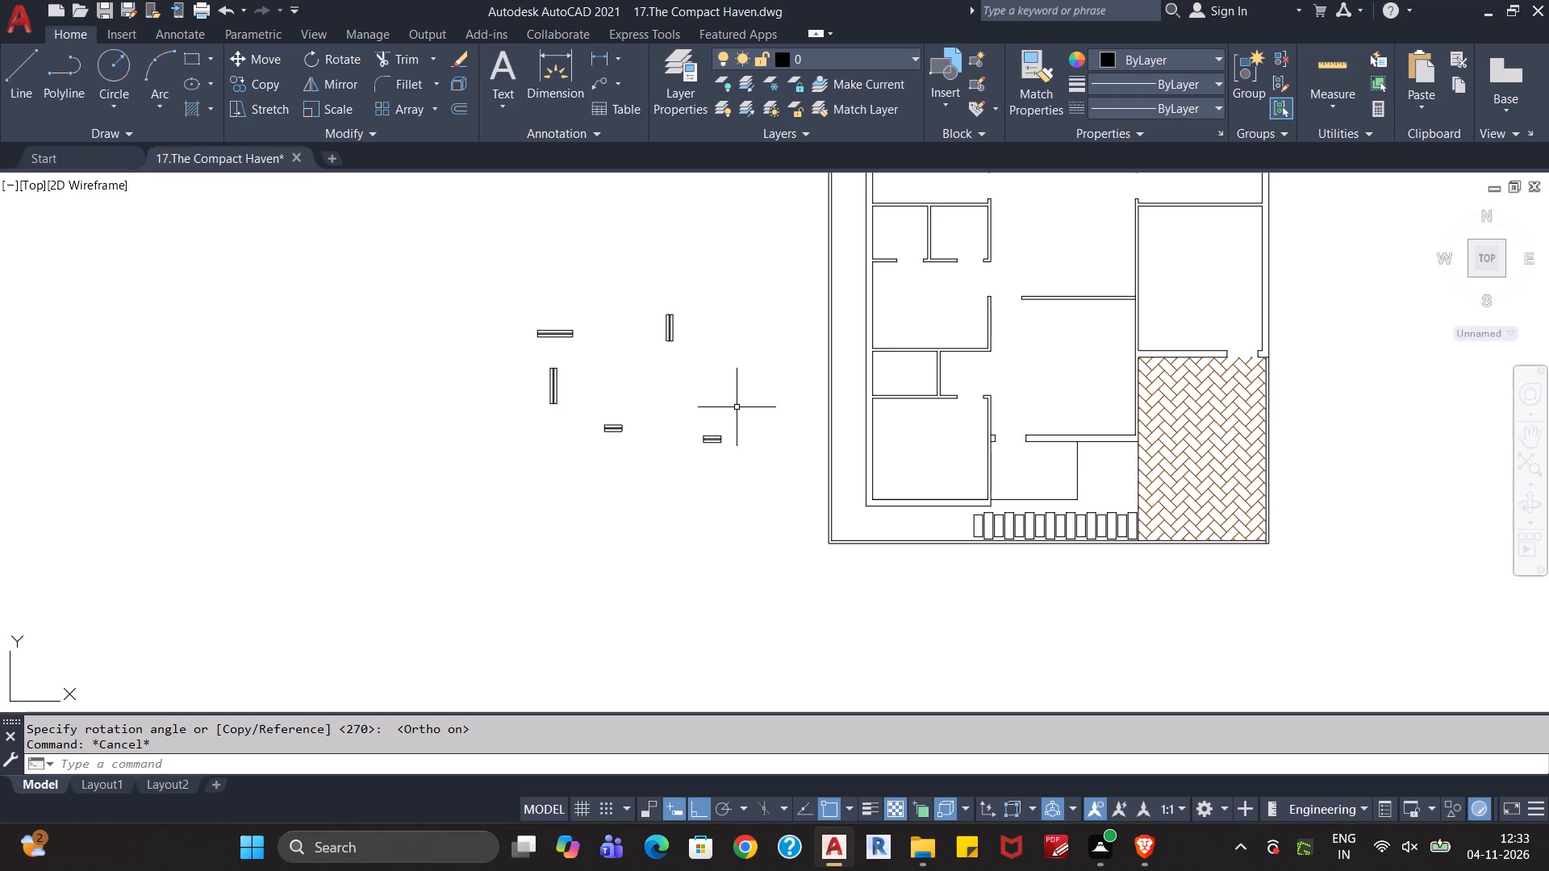
{"action": "left_click", "coordinate": [698, 332]}
{"action": "left_click", "coordinate": [653, 362]}
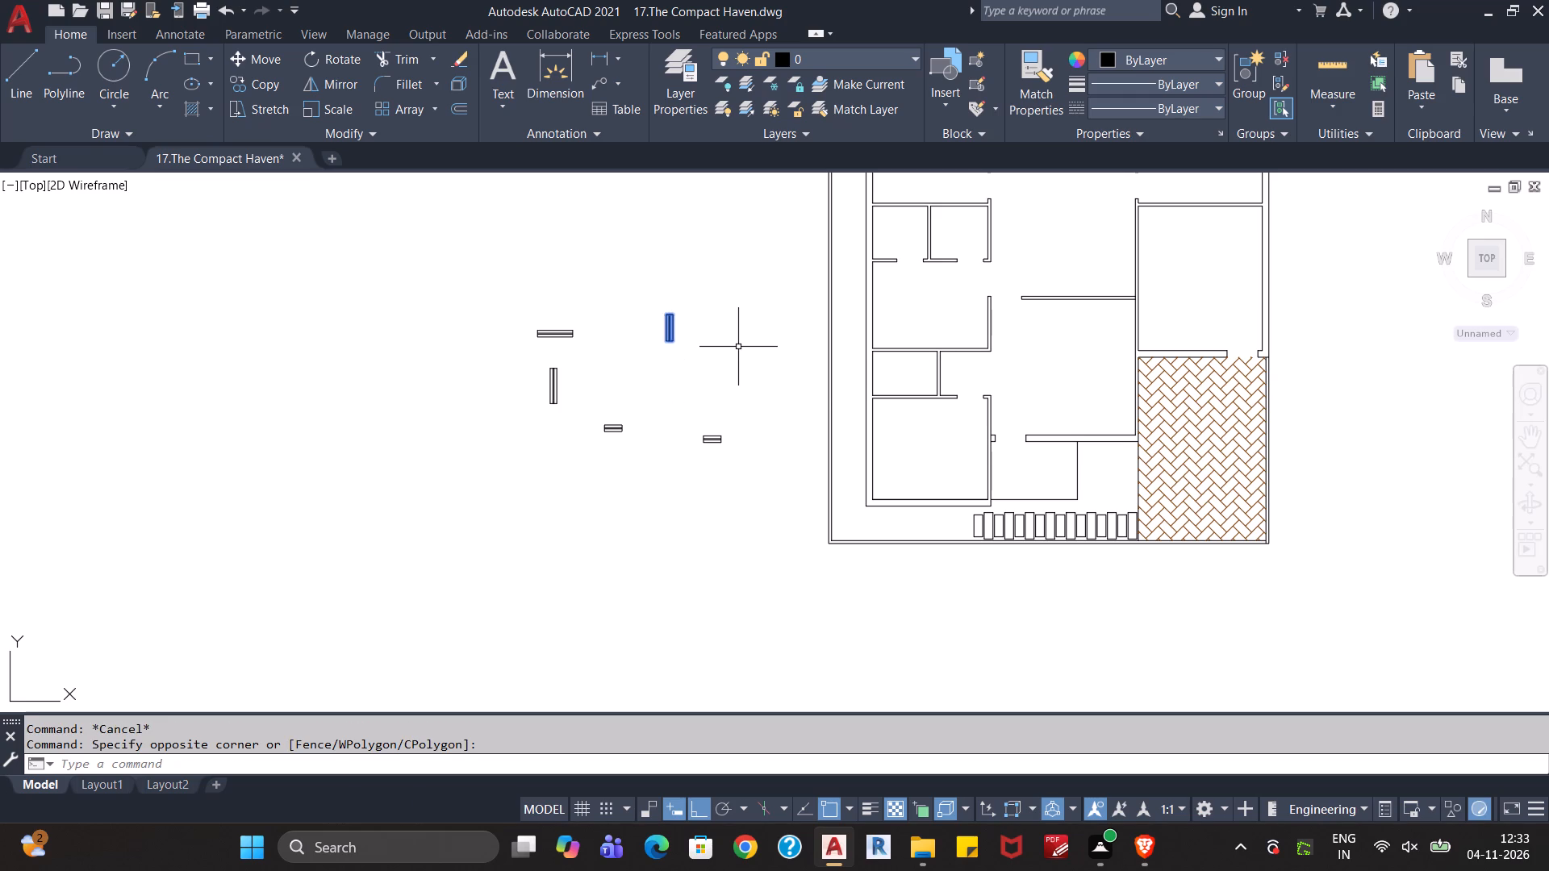
{"action": "key", "text": "ctrl+x"}
{"action": "key", "text": "ctrl+v"}
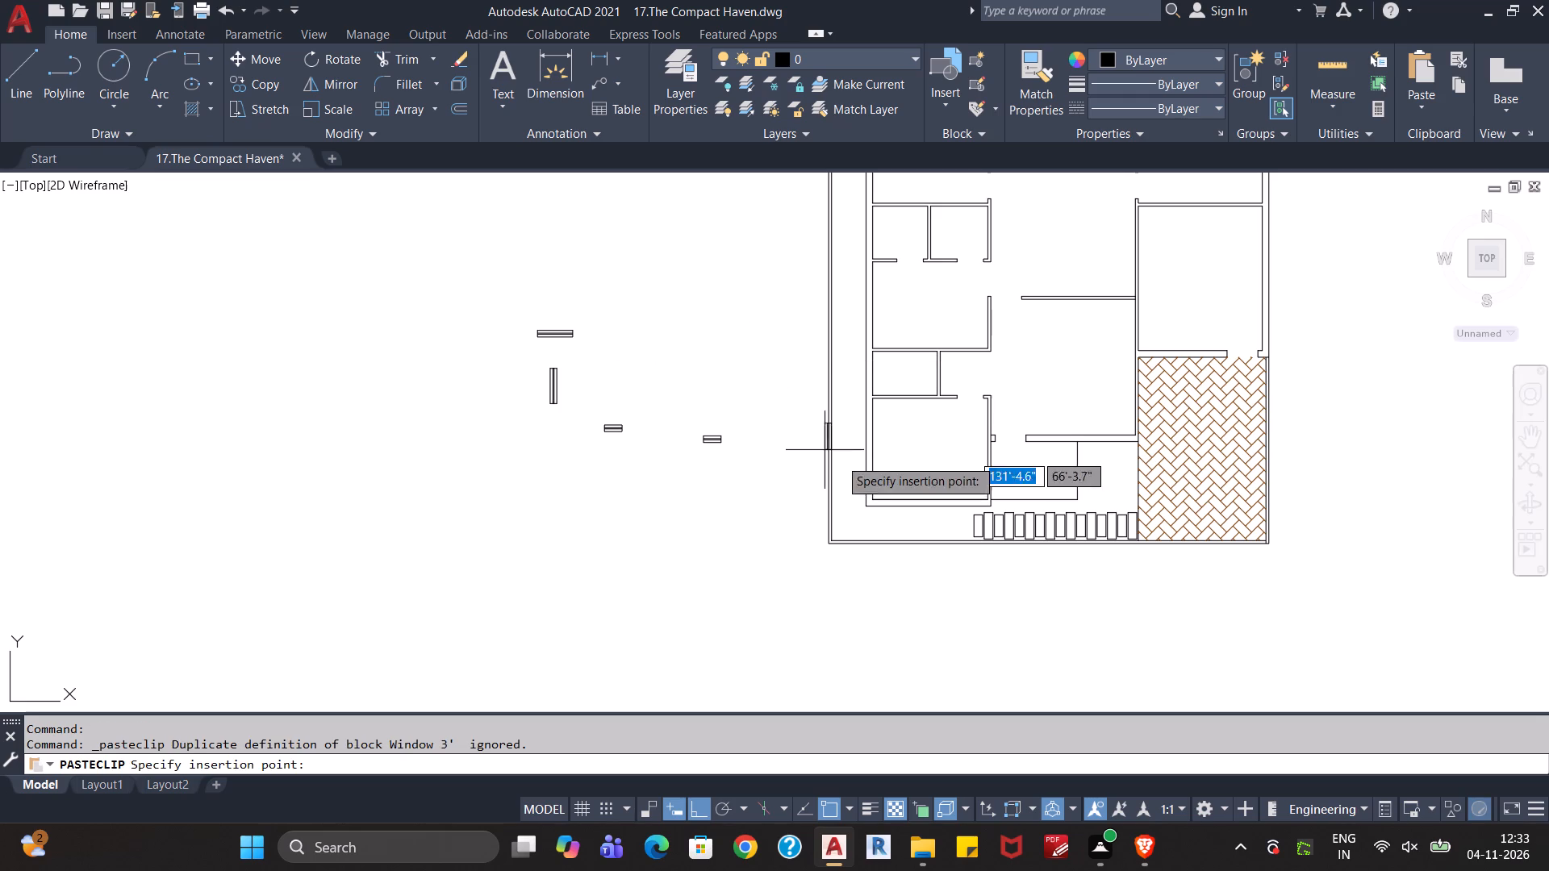
{"action": "scroll", "coordinate": [852, 464], "scroll_direction": "up", "scroll_amount": 3}
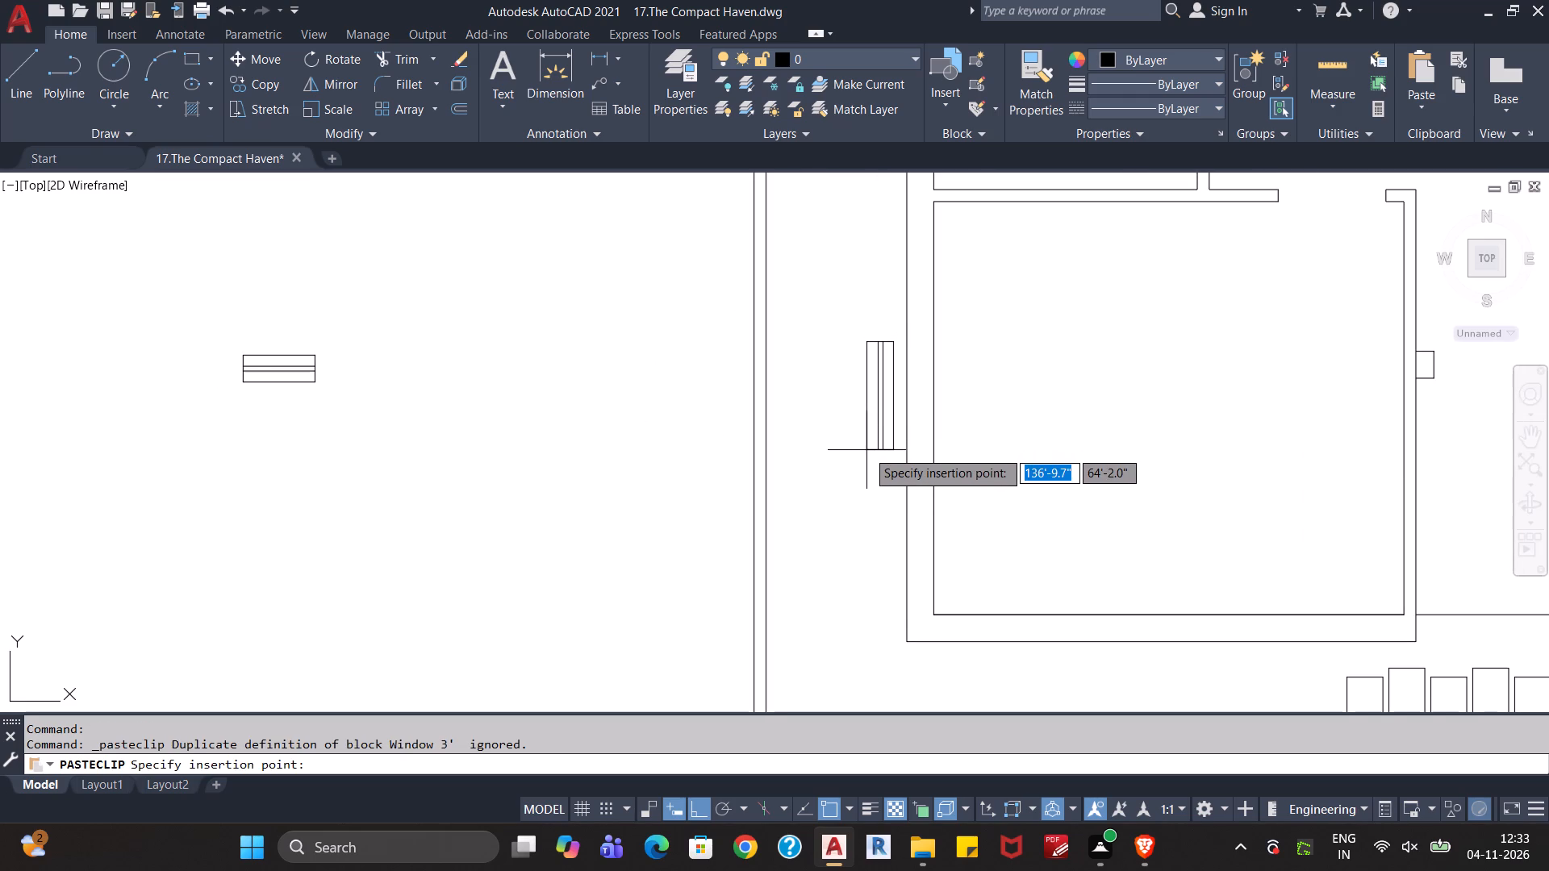
{"action": "left_click", "coordinate": [866, 450]}
Copy the horizontal Window 4 ft block onto the south wall of the southwest room, near the middle.
{"action": "scroll", "coordinate": [481, 392], "scroll_direction": "down", "scroll_amount": 1}
{"action": "middle_click_drag", "start_coordinate": [466, 374], "coordinate": [657, 458]}
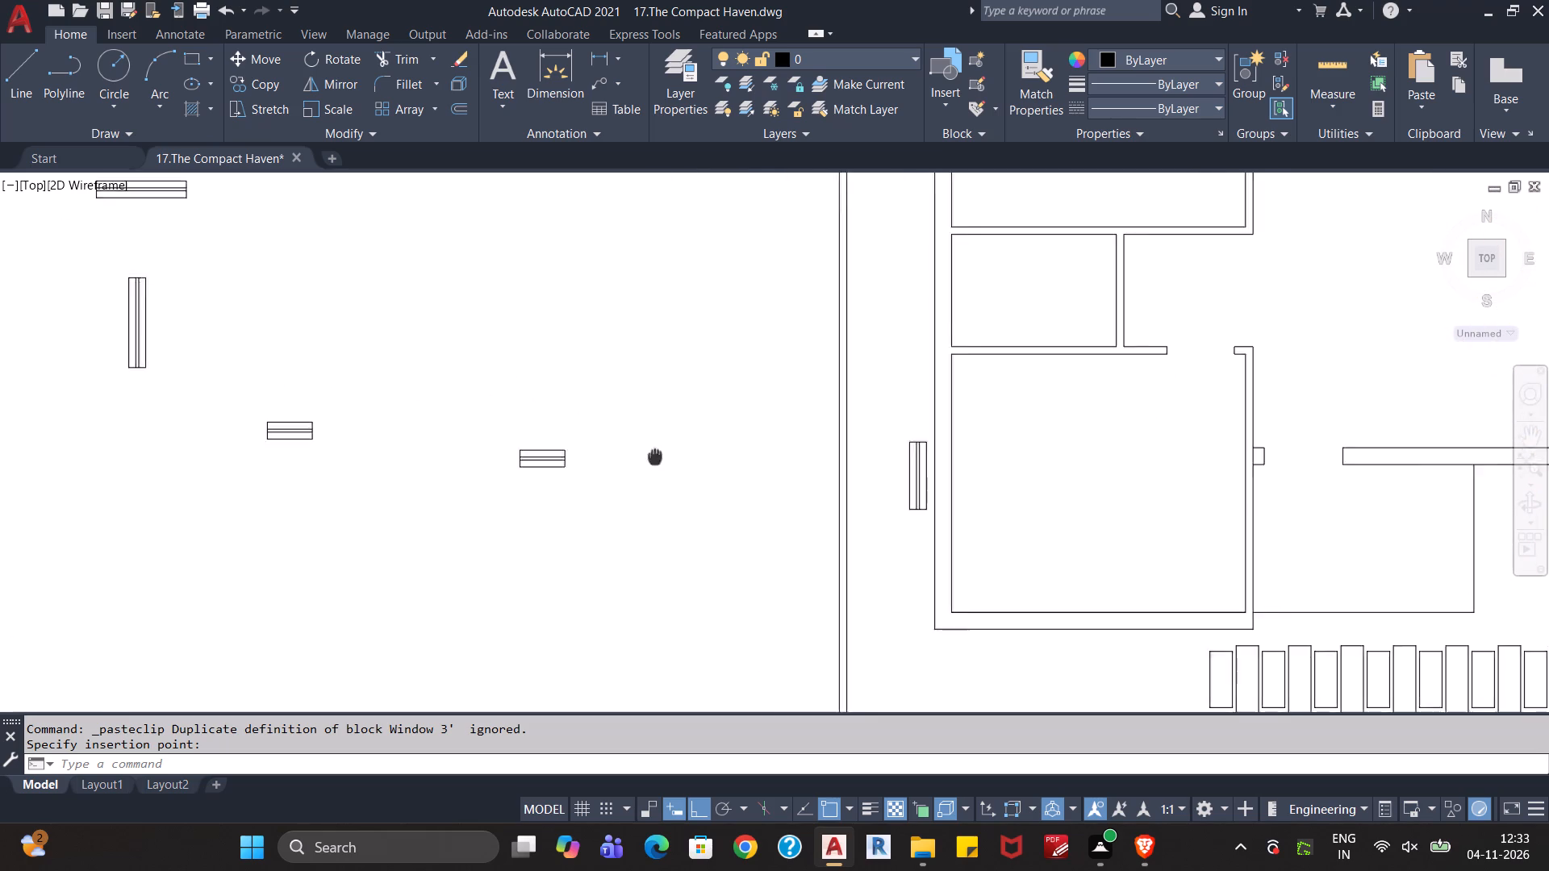
{"action": "middle_click_drag", "start_coordinate": [657, 458], "coordinate": [680, 476]}
{"action": "left_click_drag", "start_coordinate": [246, 188], "coordinate": [236, 194]}
{"action": "left_click", "coordinate": [194, 244]}
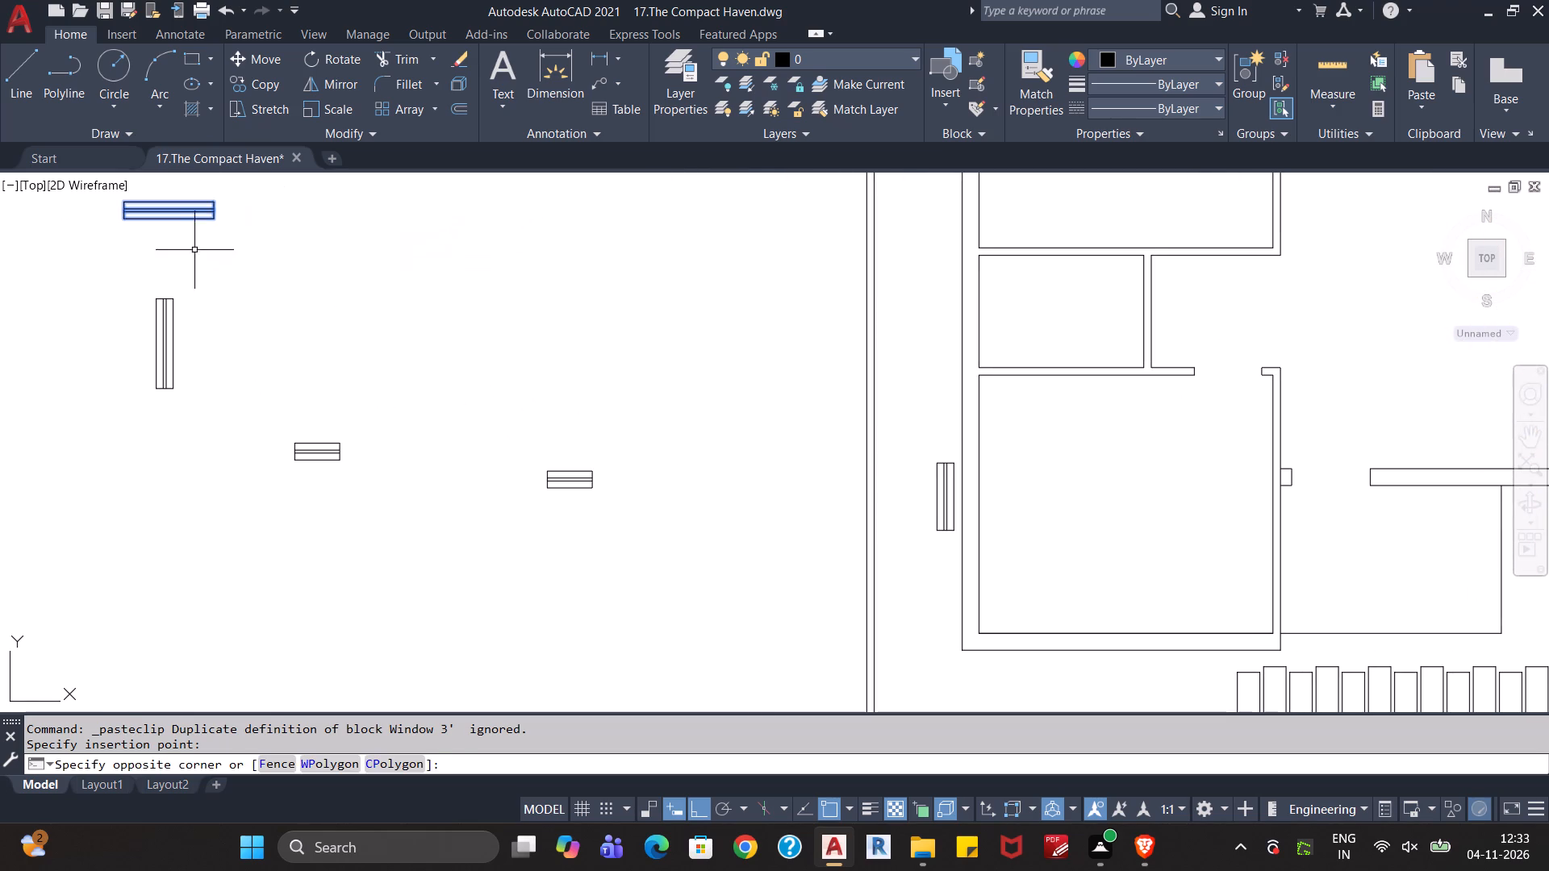
{"action": "key", "text": "ctrl+c"}
{"action": "key", "text": "ctrl+v"}
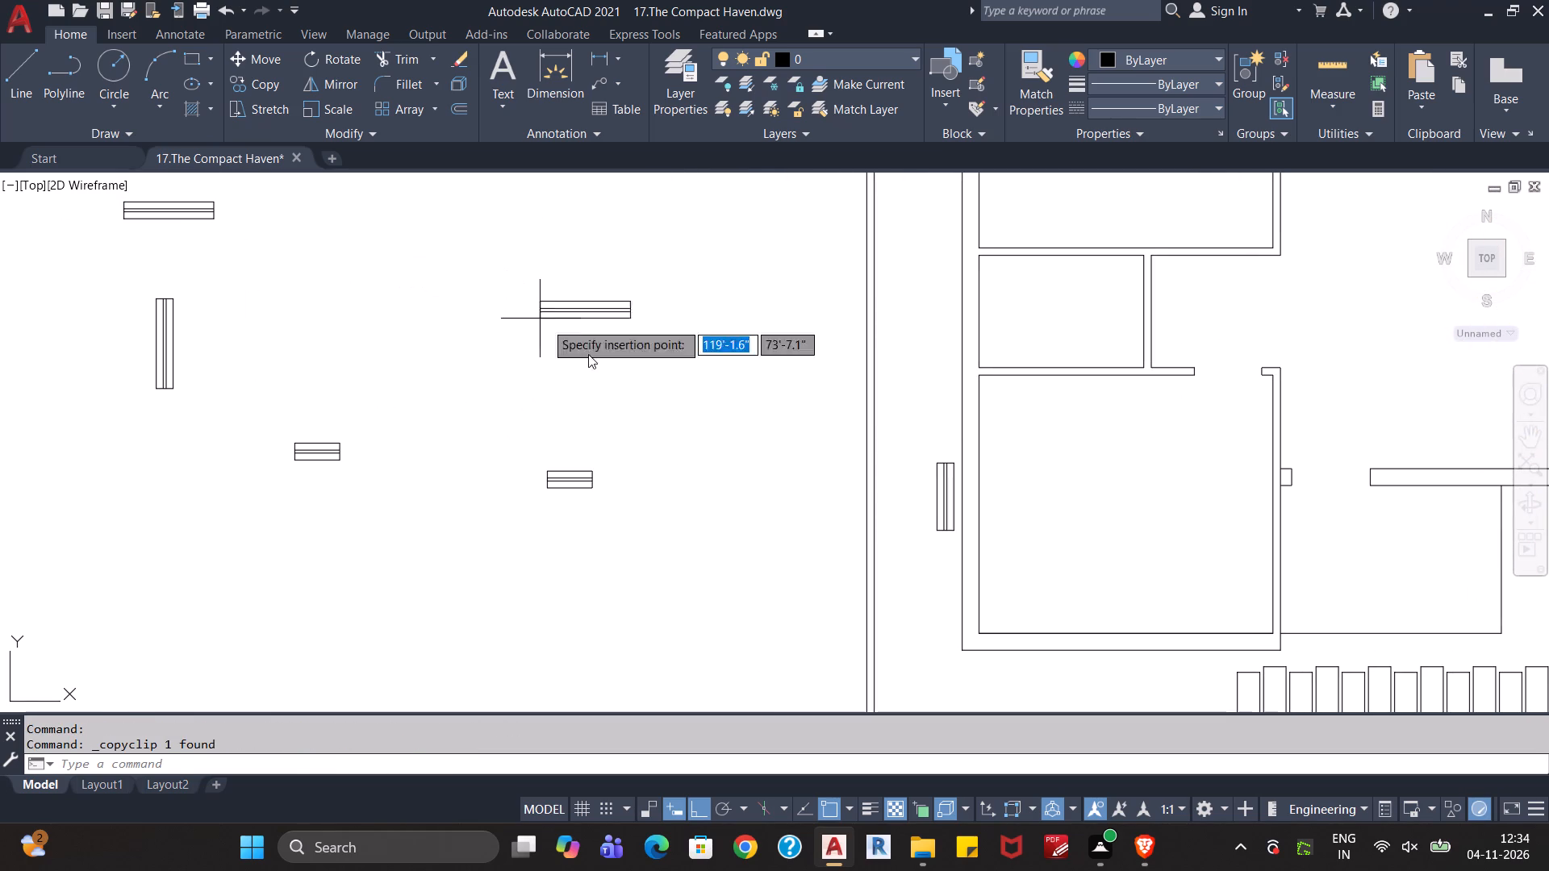
{"action": "scroll", "coordinate": [1053, 677], "scroll_direction": "up", "scroll_amount": 1}
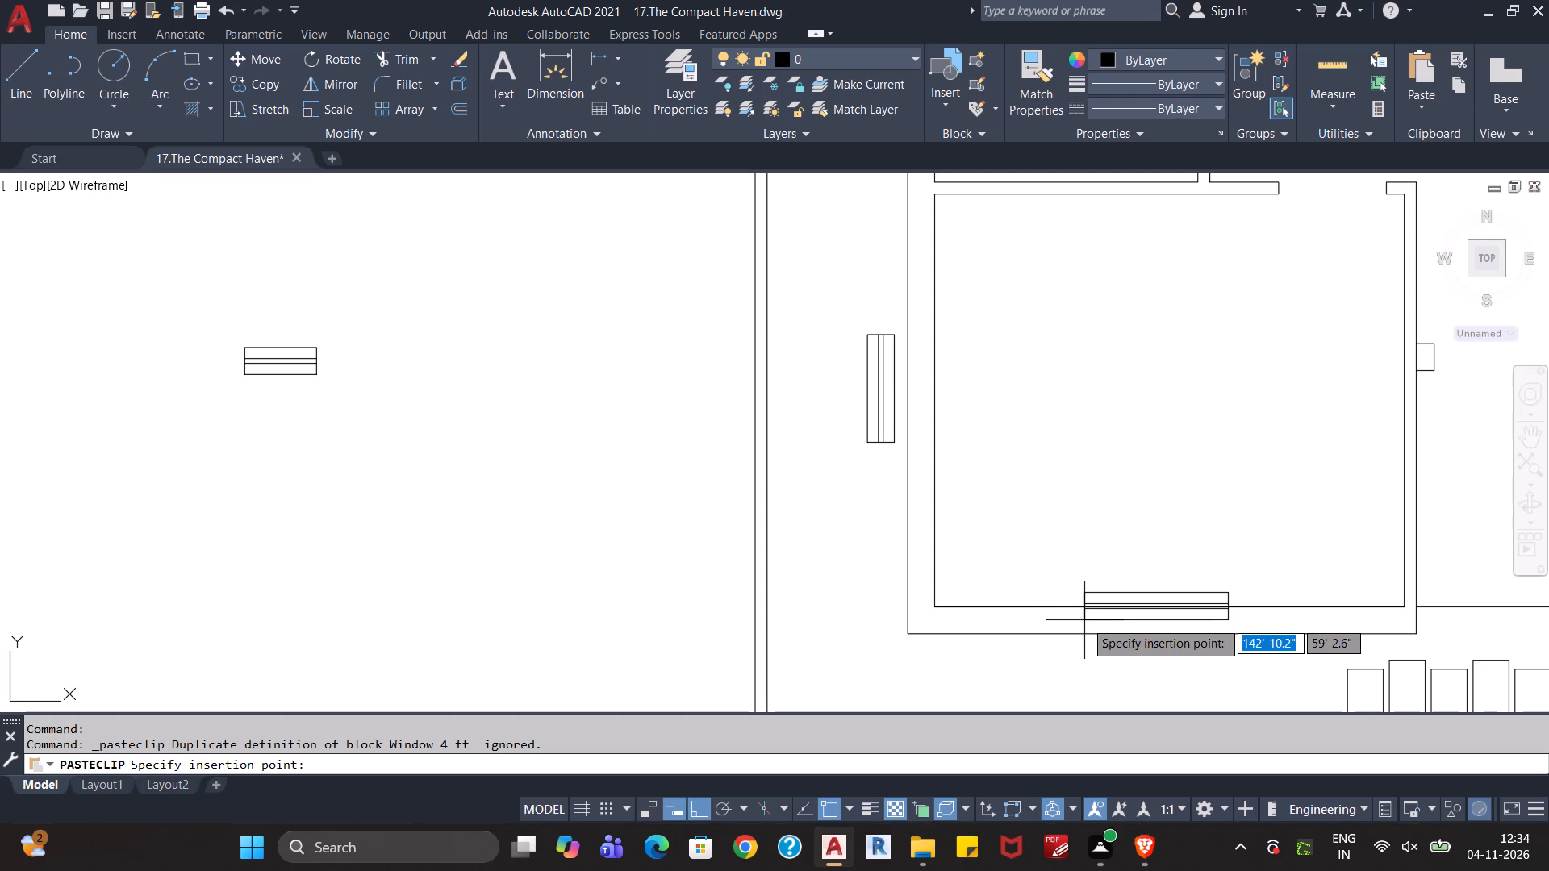
{"action": "left_click", "coordinate": [1084, 620]}
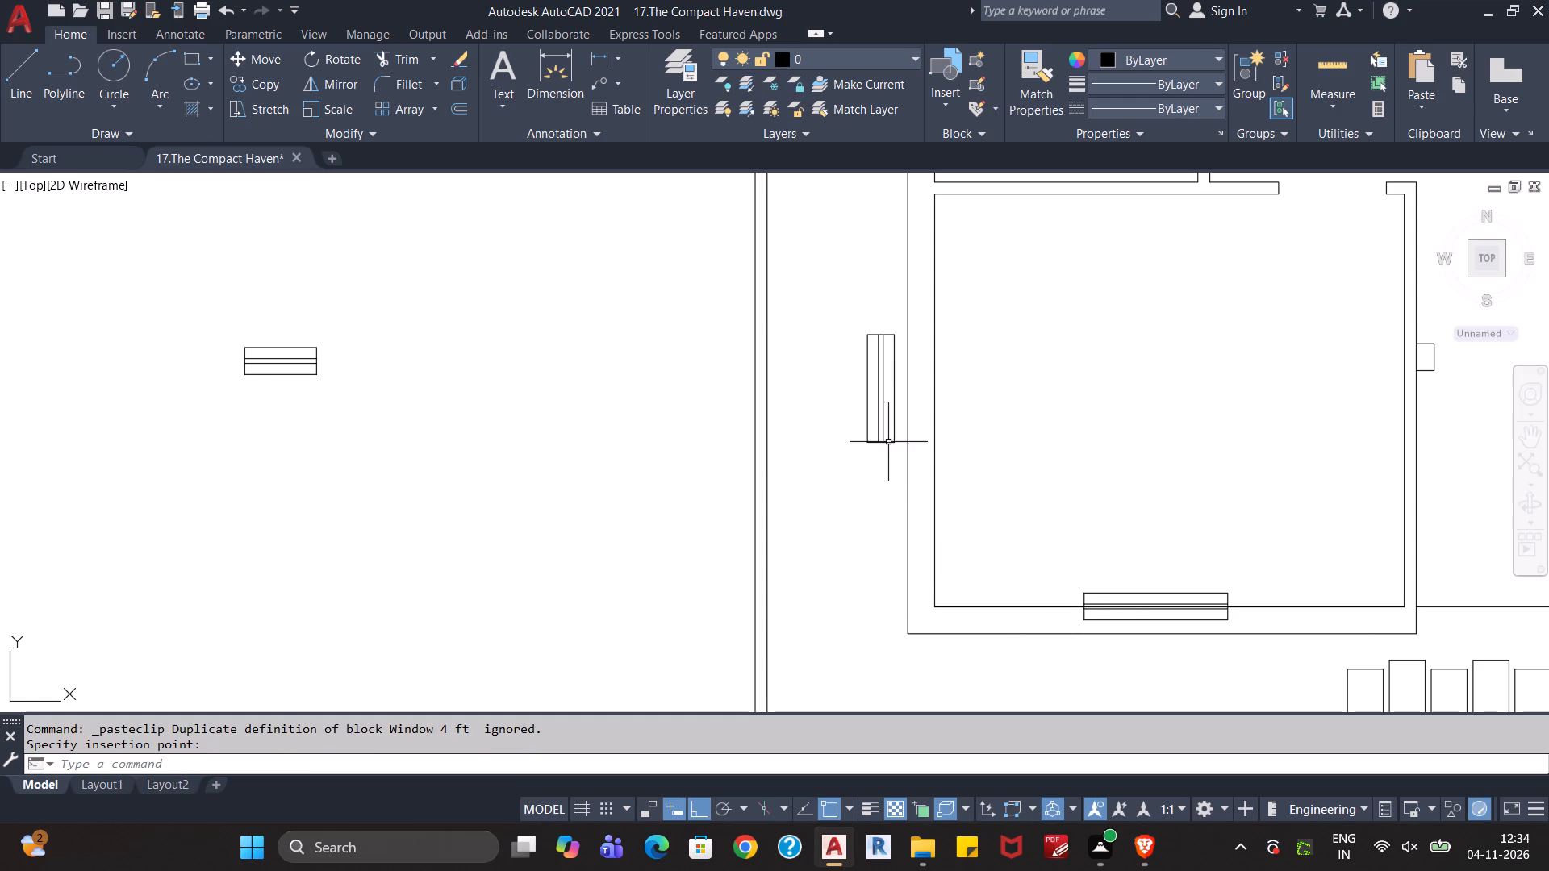
Move the vertical Window 3' block east so it overlaps the outer west wall line of the southwest room.
{"action": "left_click", "coordinate": [889, 436]}
{"action": "left_click", "coordinate": [873, 459]}
{"action": "key", "text": "ctrl+x"}
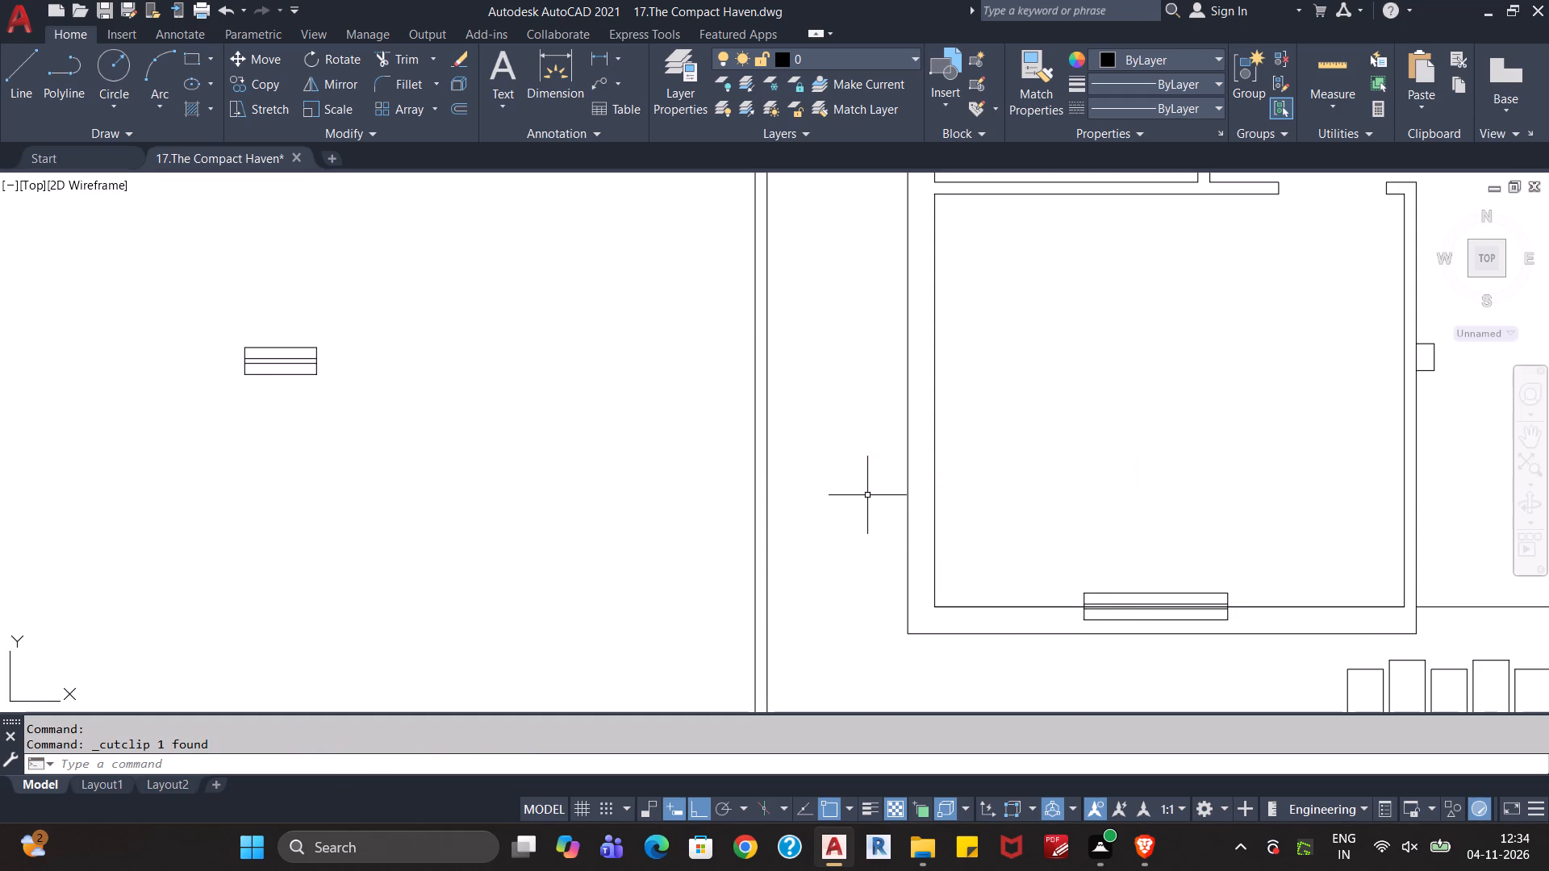
{"action": "key", "text": "ctrl+v"}
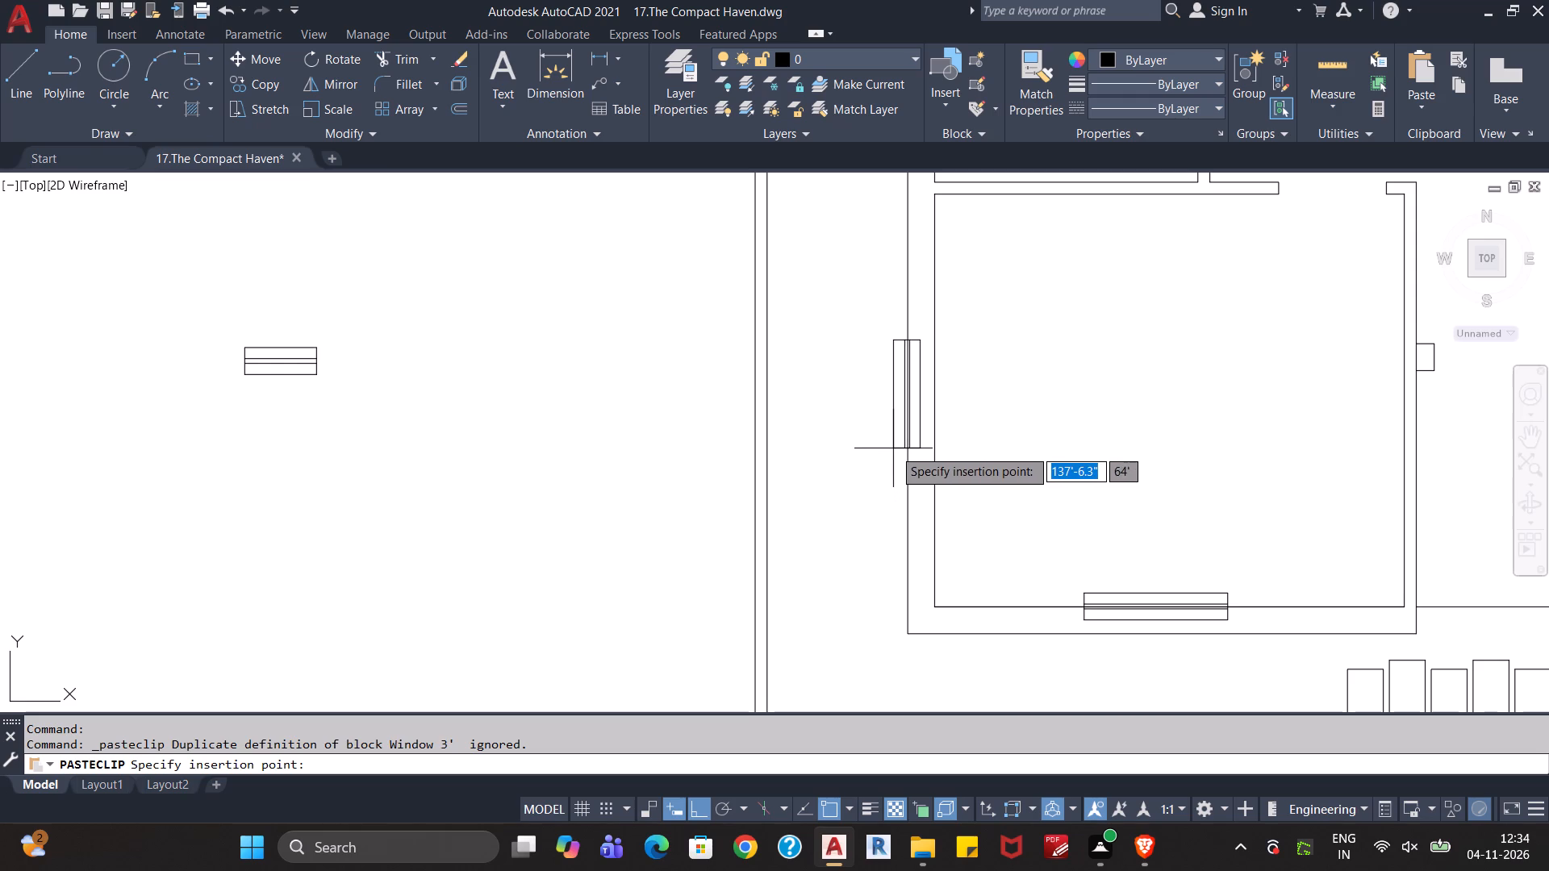
{"action": "left_click", "coordinate": [893, 448]}
Move the vertical Window 4 ft block east, closer to the plan, above the two 2 ft blocks.
{"action": "scroll", "coordinate": [841, 530], "scroll_direction": "down", "scroll_amount": 1}
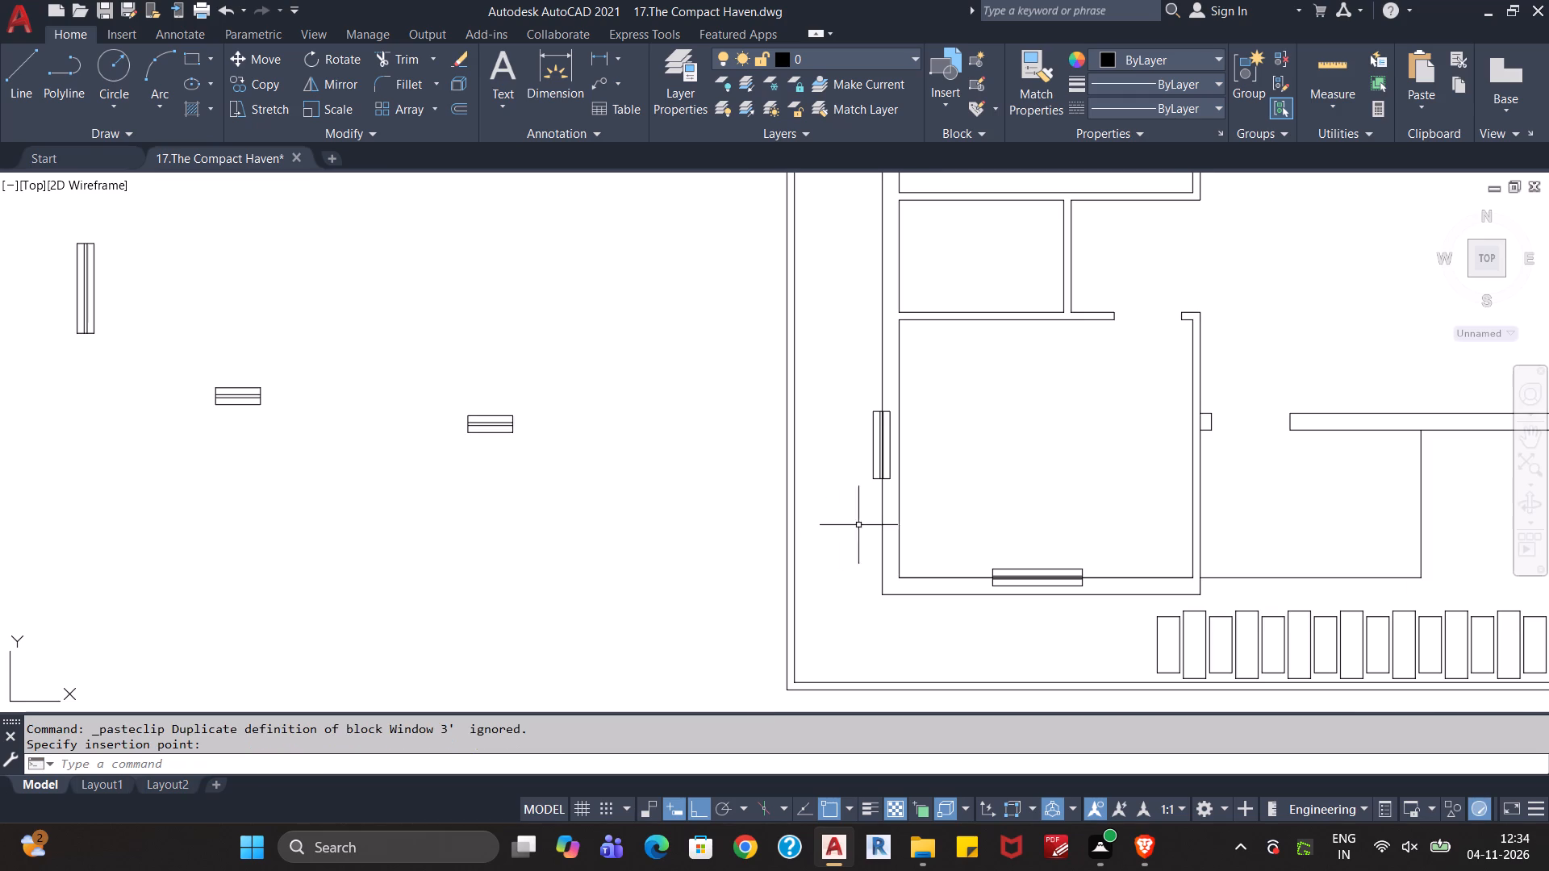
{"action": "middle_click_drag", "start_coordinate": [1008, 456], "coordinate": [958, 587]}
{"action": "scroll", "coordinate": [954, 590], "scroll_direction": "down", "scroll_amount": 1}
{"action": "middle_click_drag", "start_coordinate": [968, 573], "coordinate": [968, 574]}
{"action": "scroll", "coordinate": [968, 573], "scroll_direction": "down", "scroll_amount": 1}
{"action": "middle_click_drag", "start_coordinate": [968, 574], "coordinate": [954, 631]}
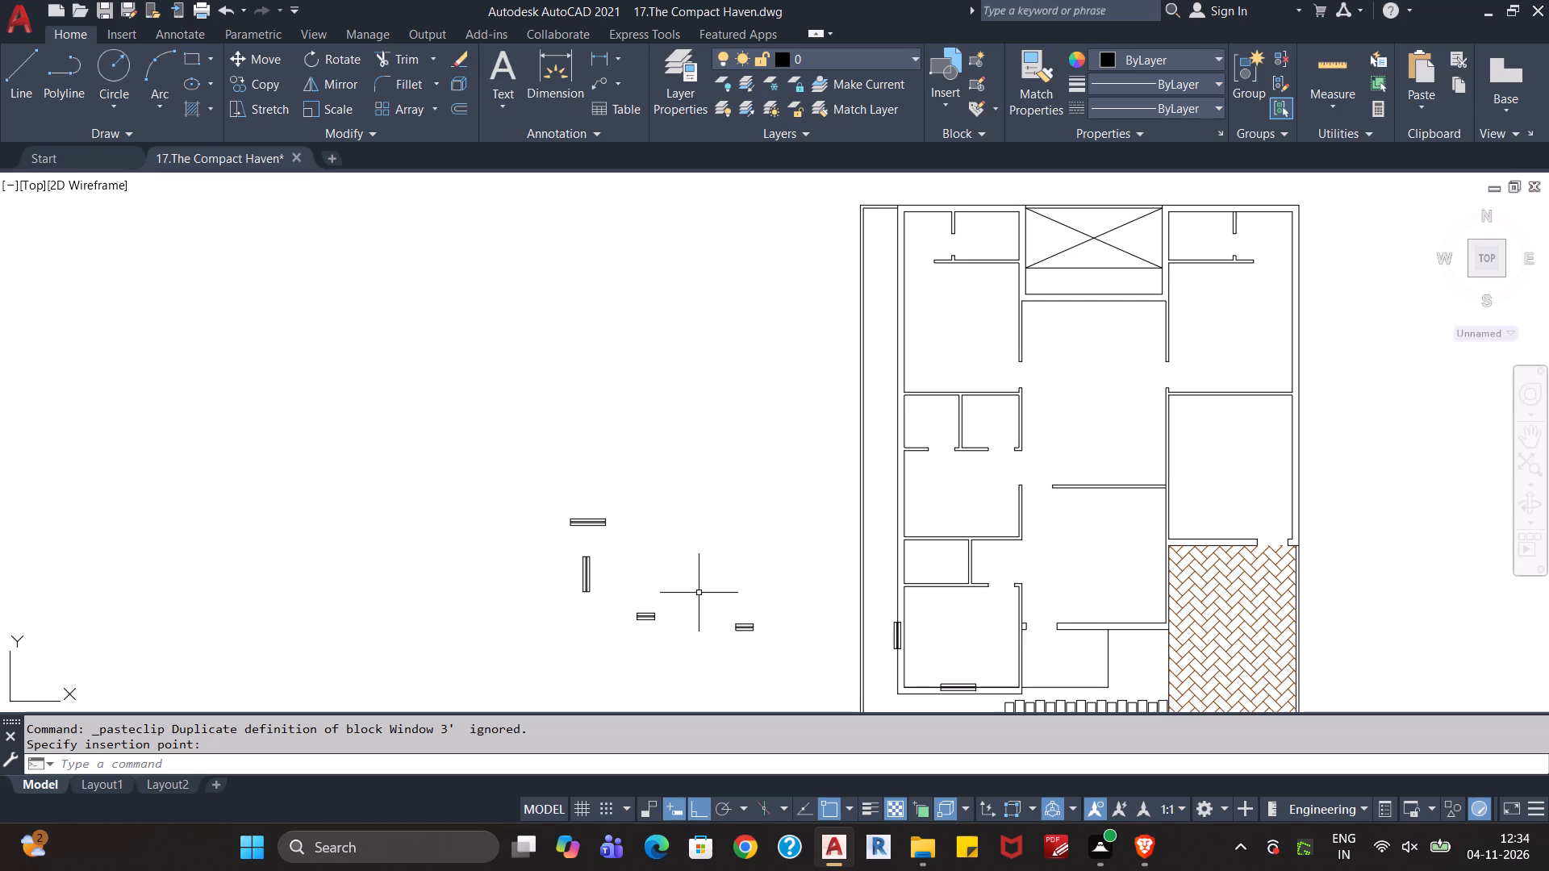
{"action": "left_click", "coordinate": [587, 587]}
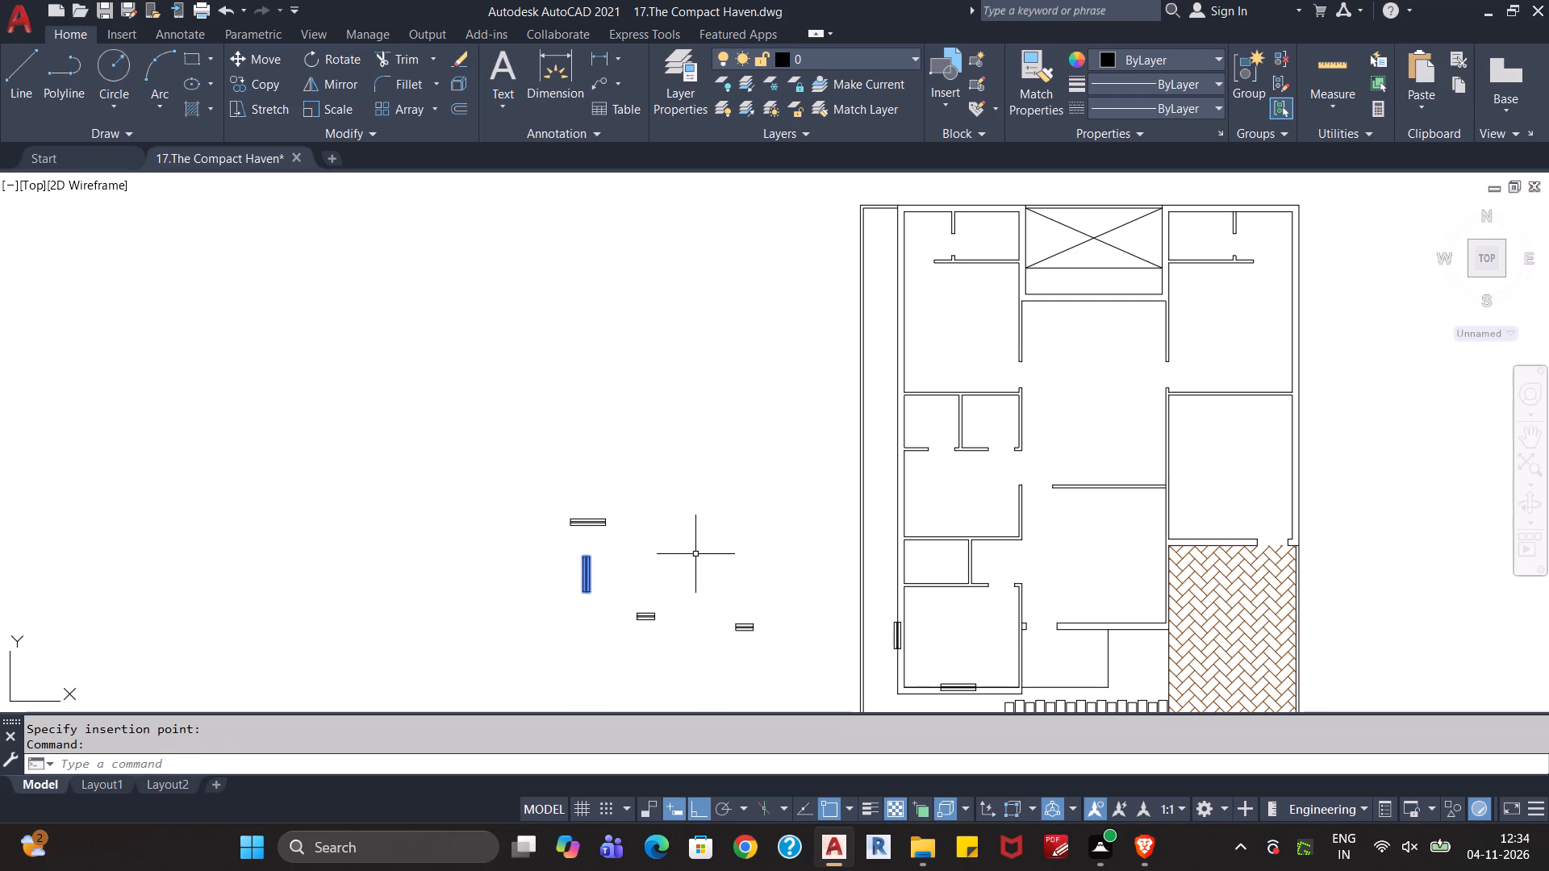
{"action": "key", "text": "ctrl+x"}
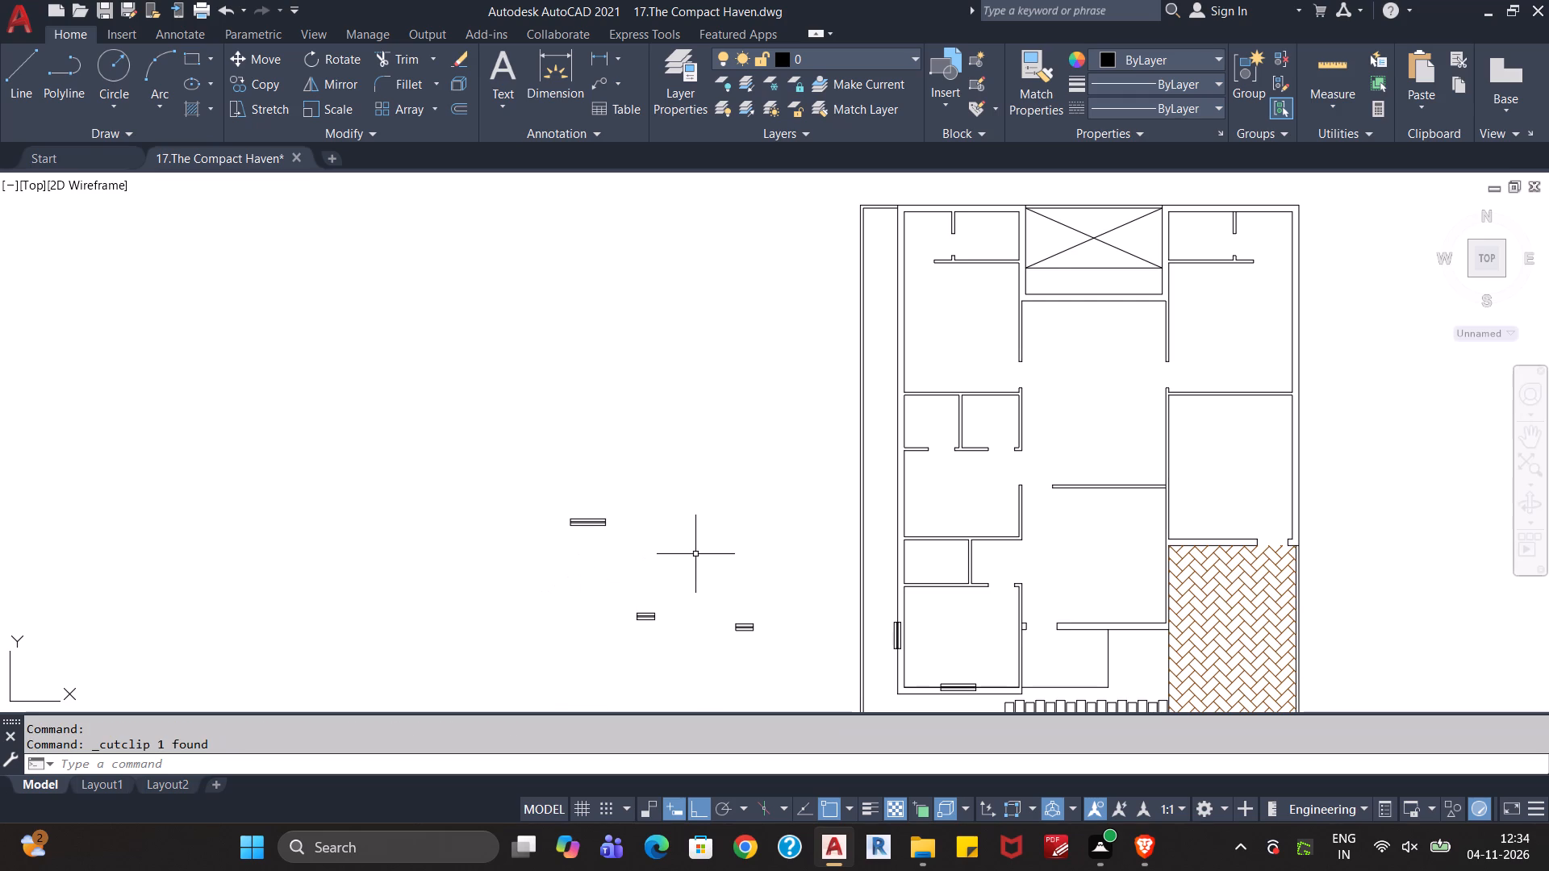
{"action": "key", "text": "ctrl+v"}
{"action": "left_click", "coordinate": [685, 558]}
Paste a copy of the vertical Window 4 ft block at the west wall of the room two rooms north of the southwest room.
{"action": "key", "text": "ctrl+v"}
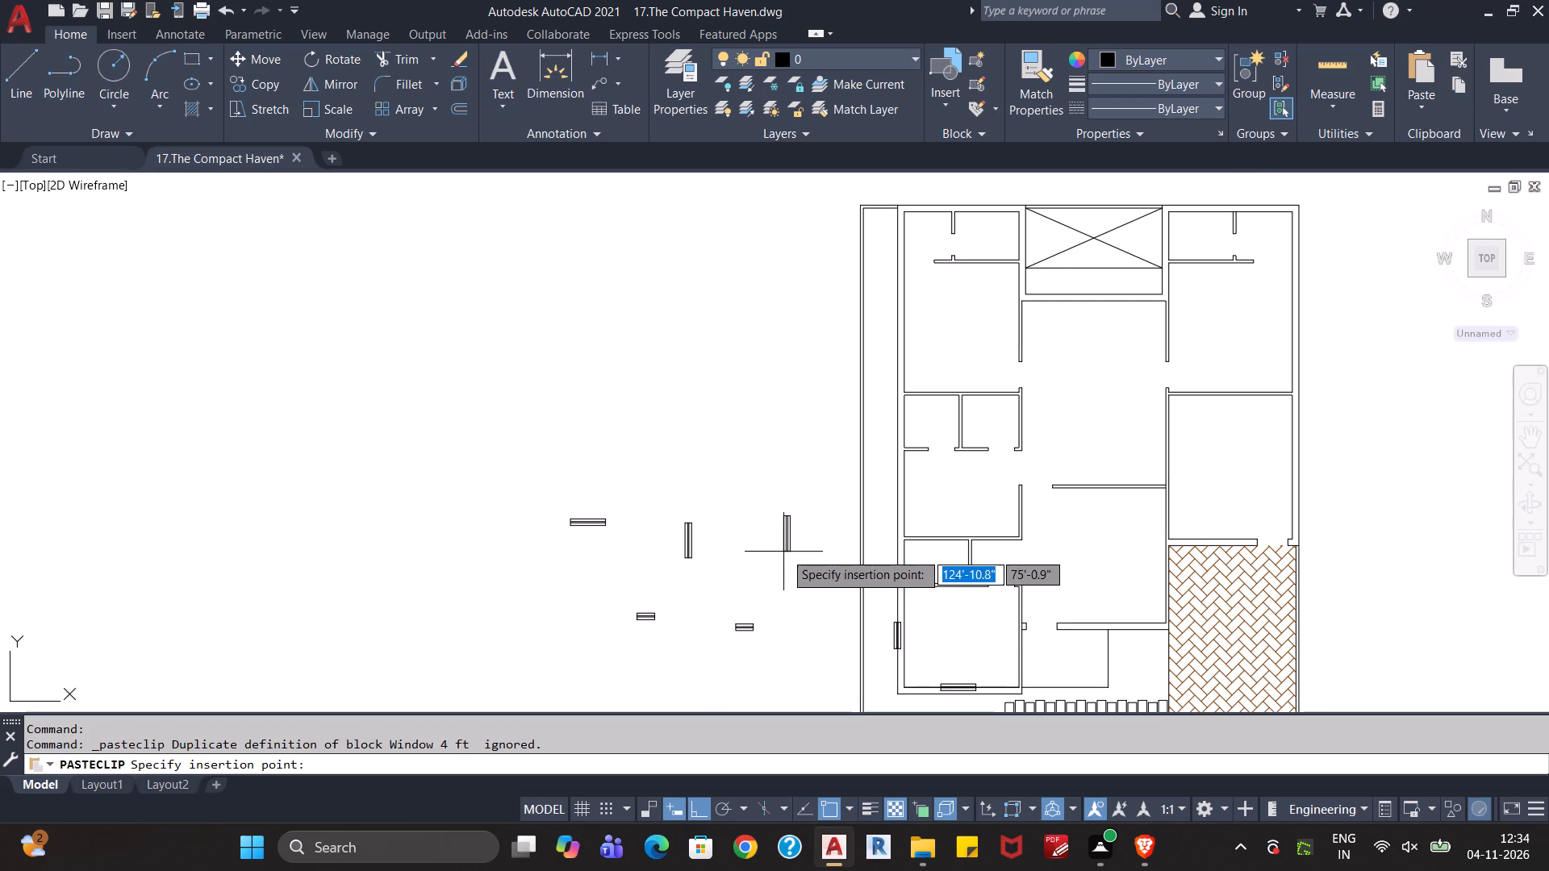
{"action": "scroll", "coordinate": [883, 538], "scroll_direction": "up", "scroll_amount": 2}
{"action": "middle_click_drag", "start_coordinate": [890, 518], "coordinate": [875, 577]}
{"action": "scroll", "coordinate": [884, 569], "scroll_direction": "up", "scroll_amount": 2}
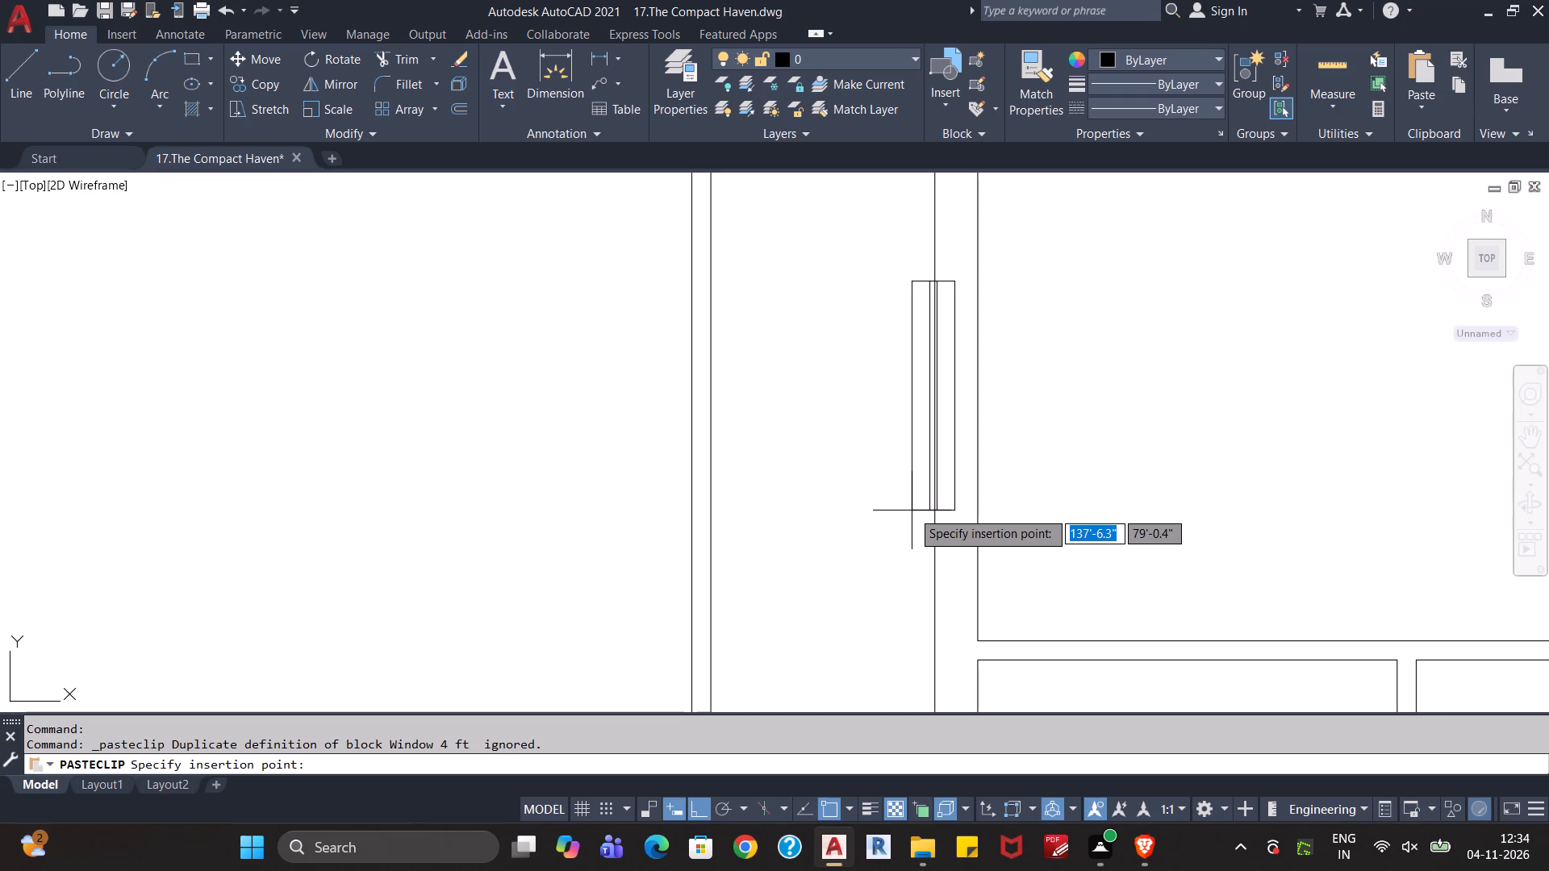
{"action": "middle_click_drag", "start_coordinate": [839, 479], "coordinate": [813, 515]}
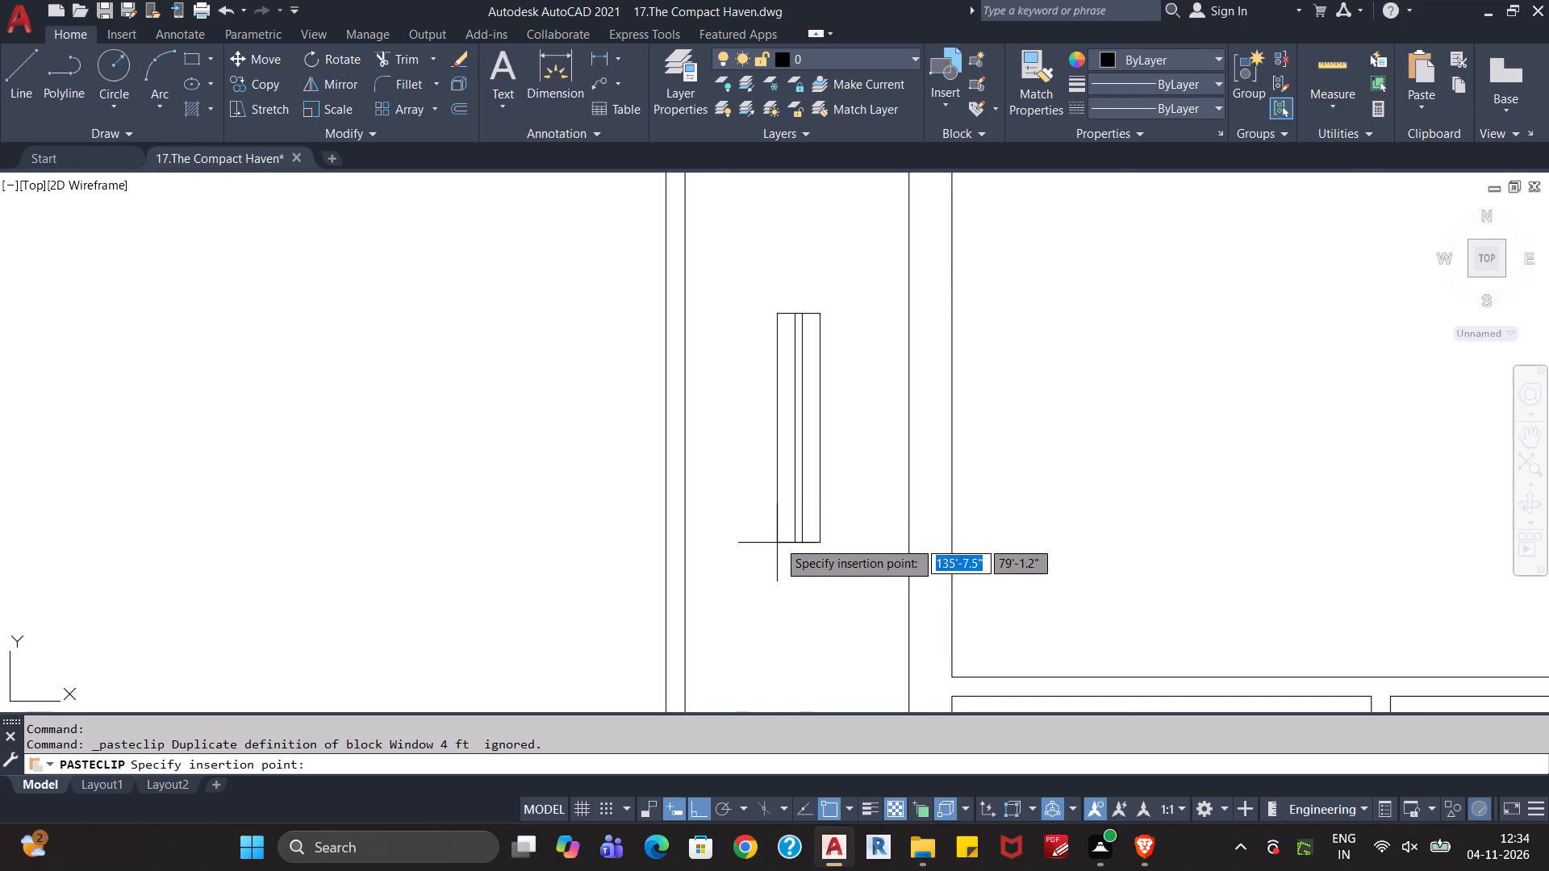
{"action": "scroll", "coordinate": [780, 536], "scroll_direction": "down", "scroll_amount": 2}
{"action": "middle_click_drag", "start_coordinate": [782, 532], "coordinate": [737, 553]}
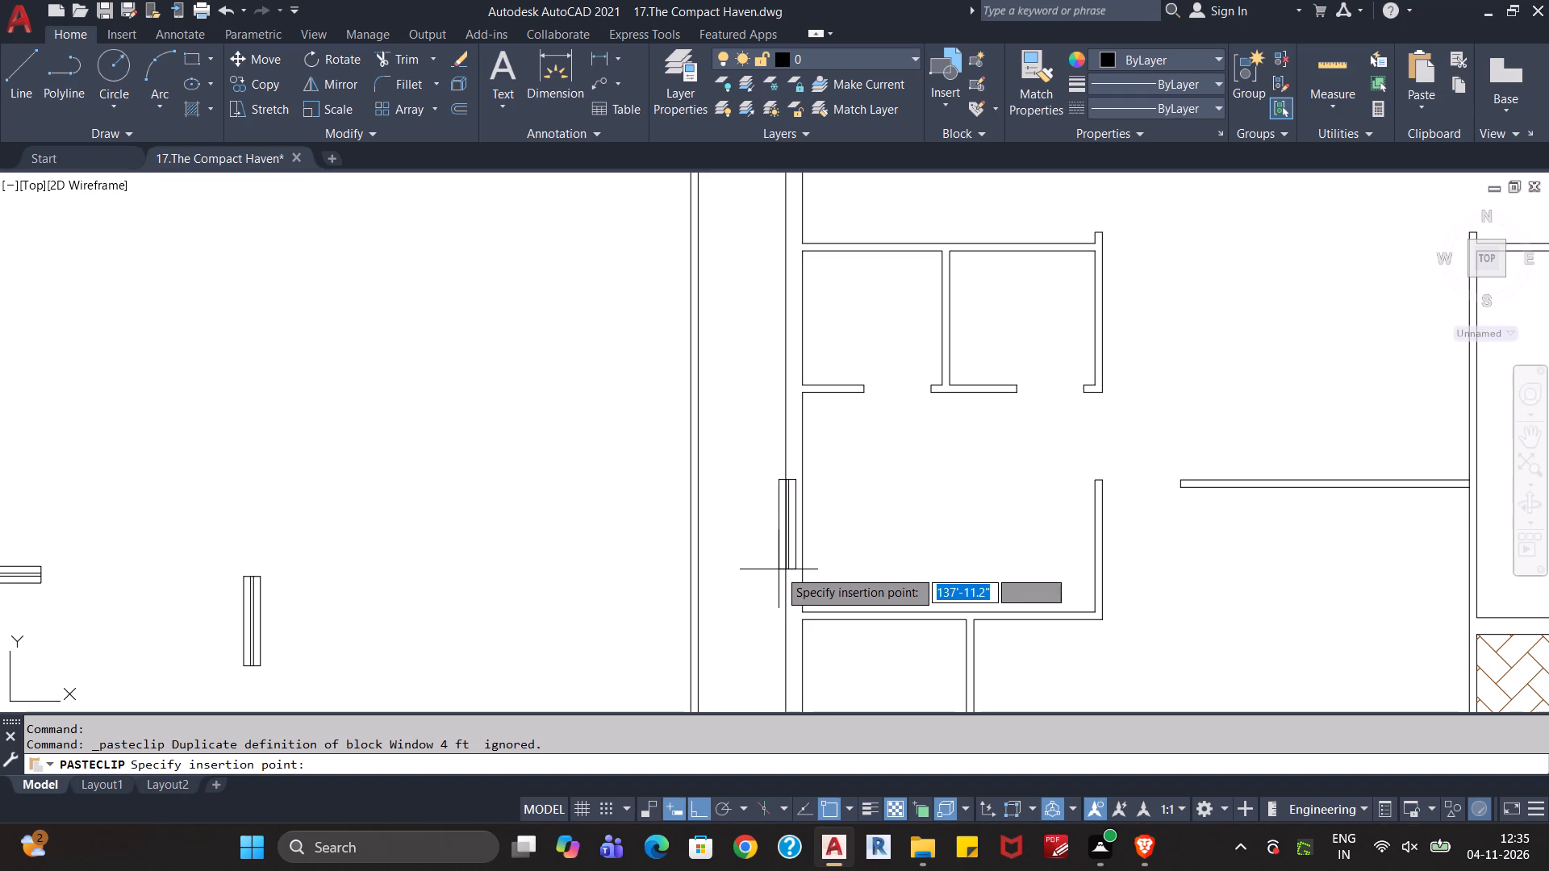
{"action": "scroll", "coordinate": [779, 569], "scroll_direction": "up", "scroll_amount": 3}
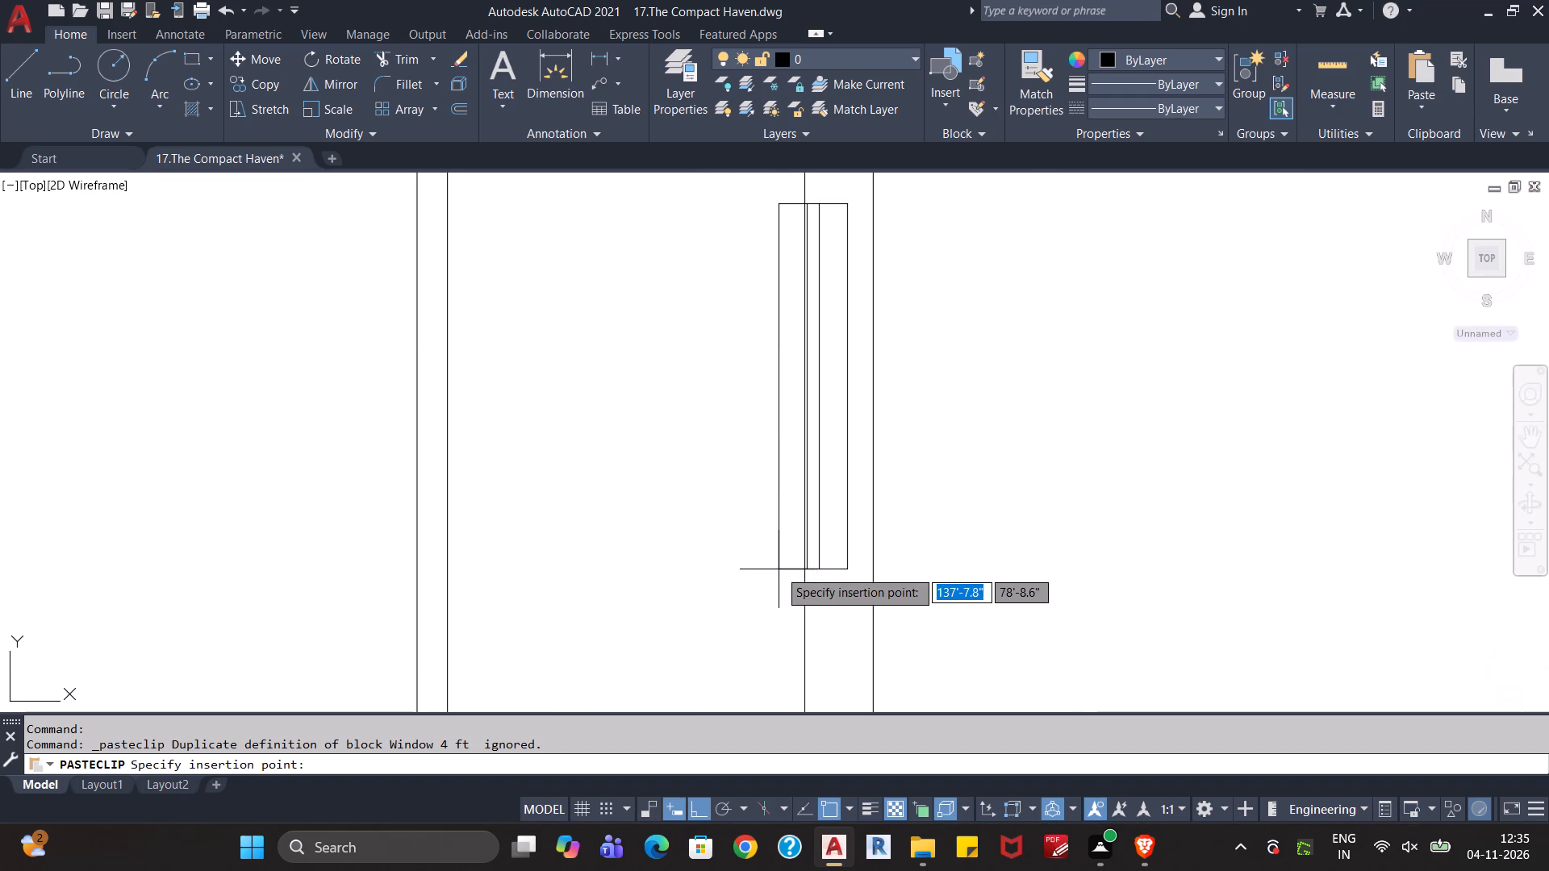
{"action": "middle_click_drag", "start_coordinate": [779, 569], "coordinate": [853, 241]}
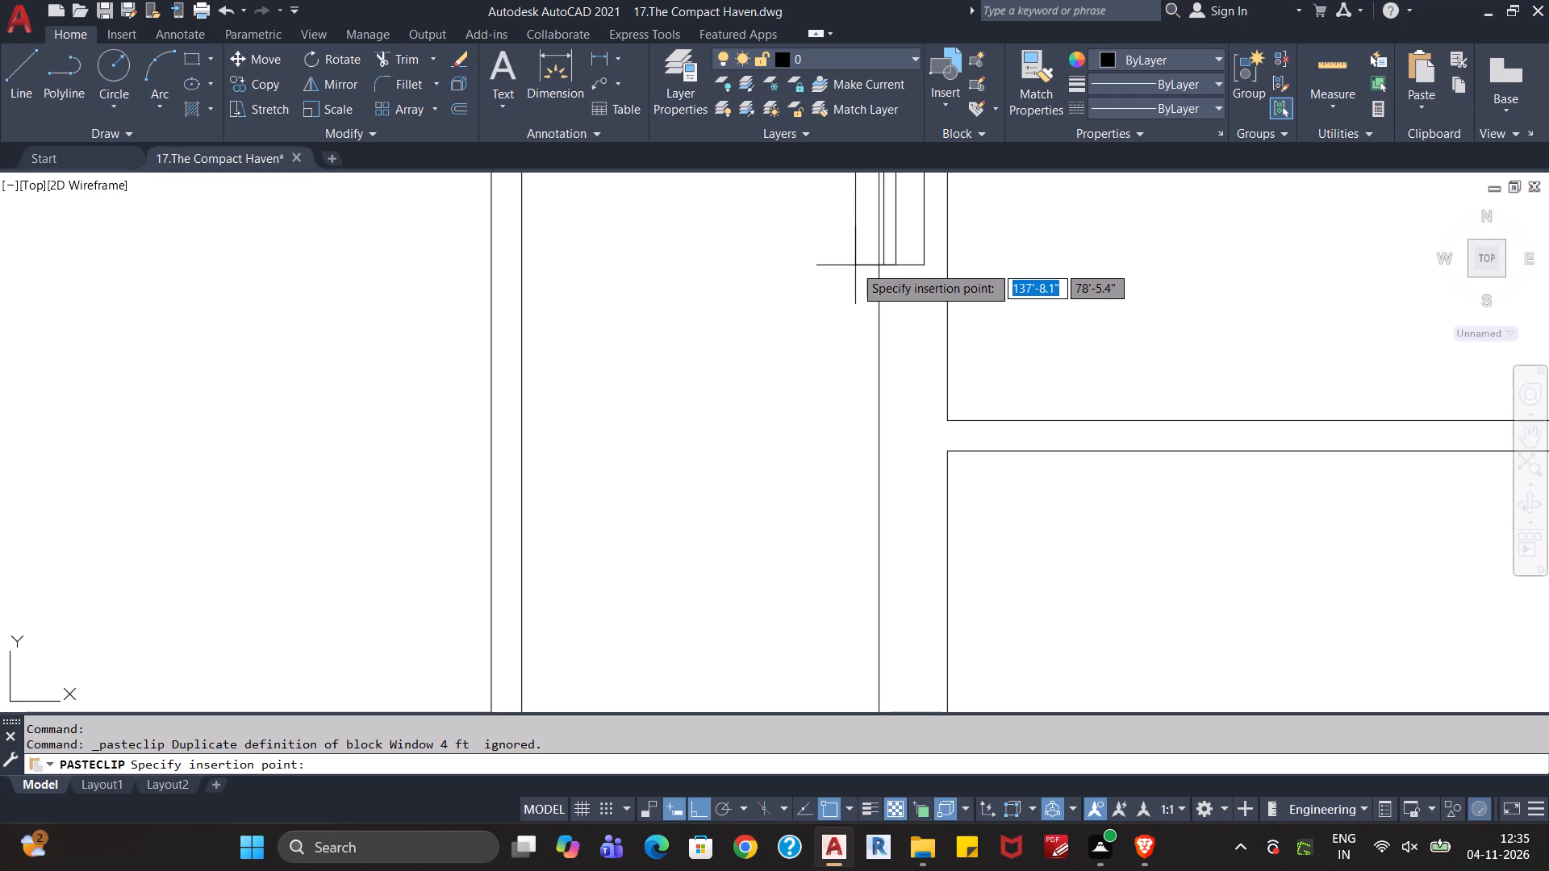
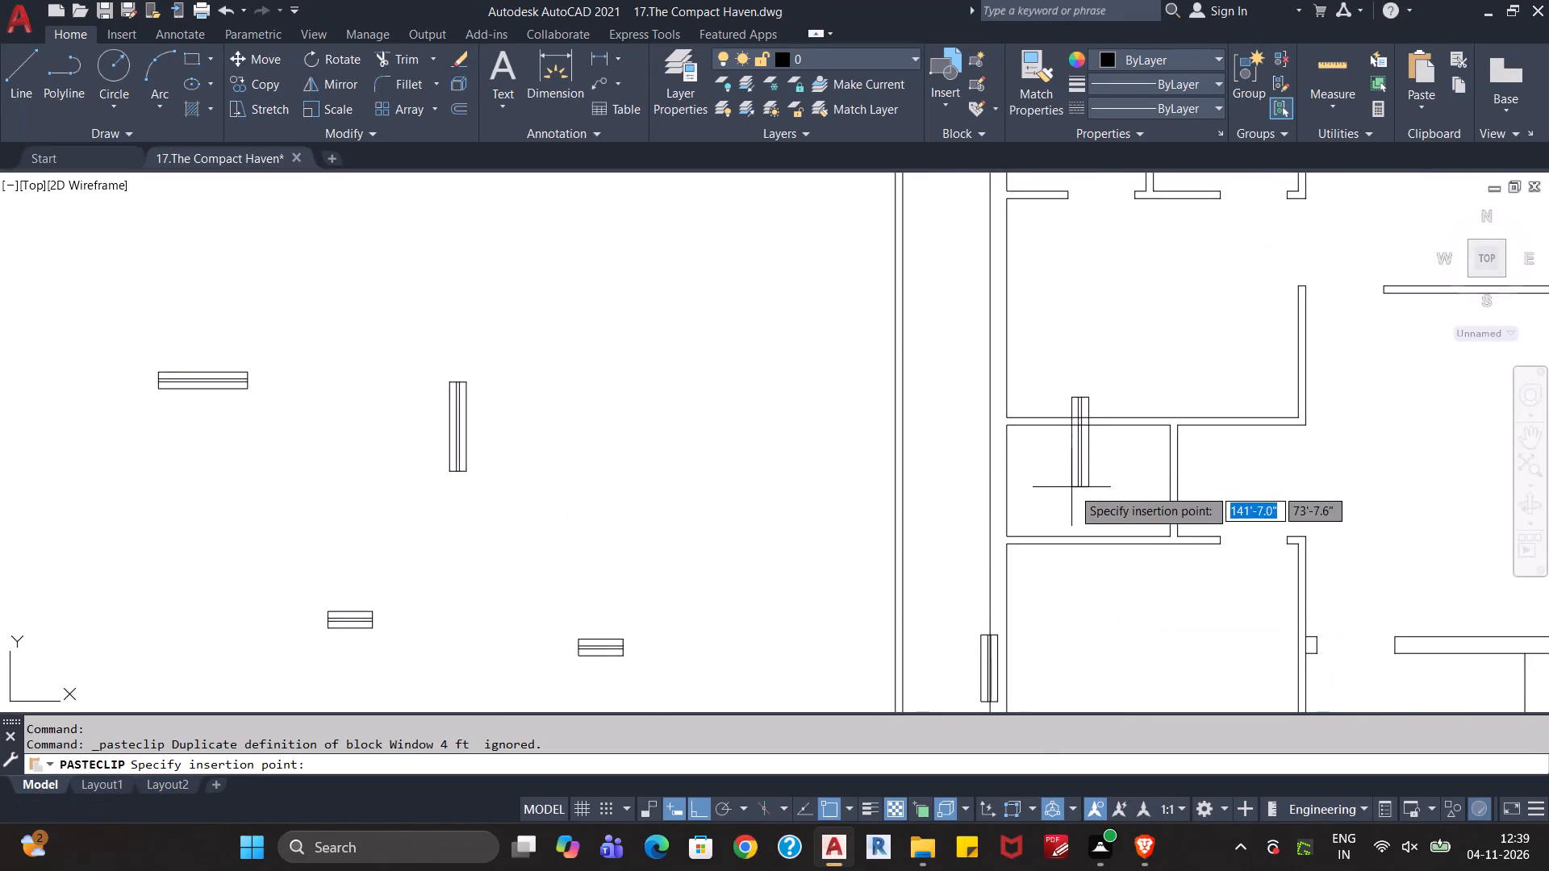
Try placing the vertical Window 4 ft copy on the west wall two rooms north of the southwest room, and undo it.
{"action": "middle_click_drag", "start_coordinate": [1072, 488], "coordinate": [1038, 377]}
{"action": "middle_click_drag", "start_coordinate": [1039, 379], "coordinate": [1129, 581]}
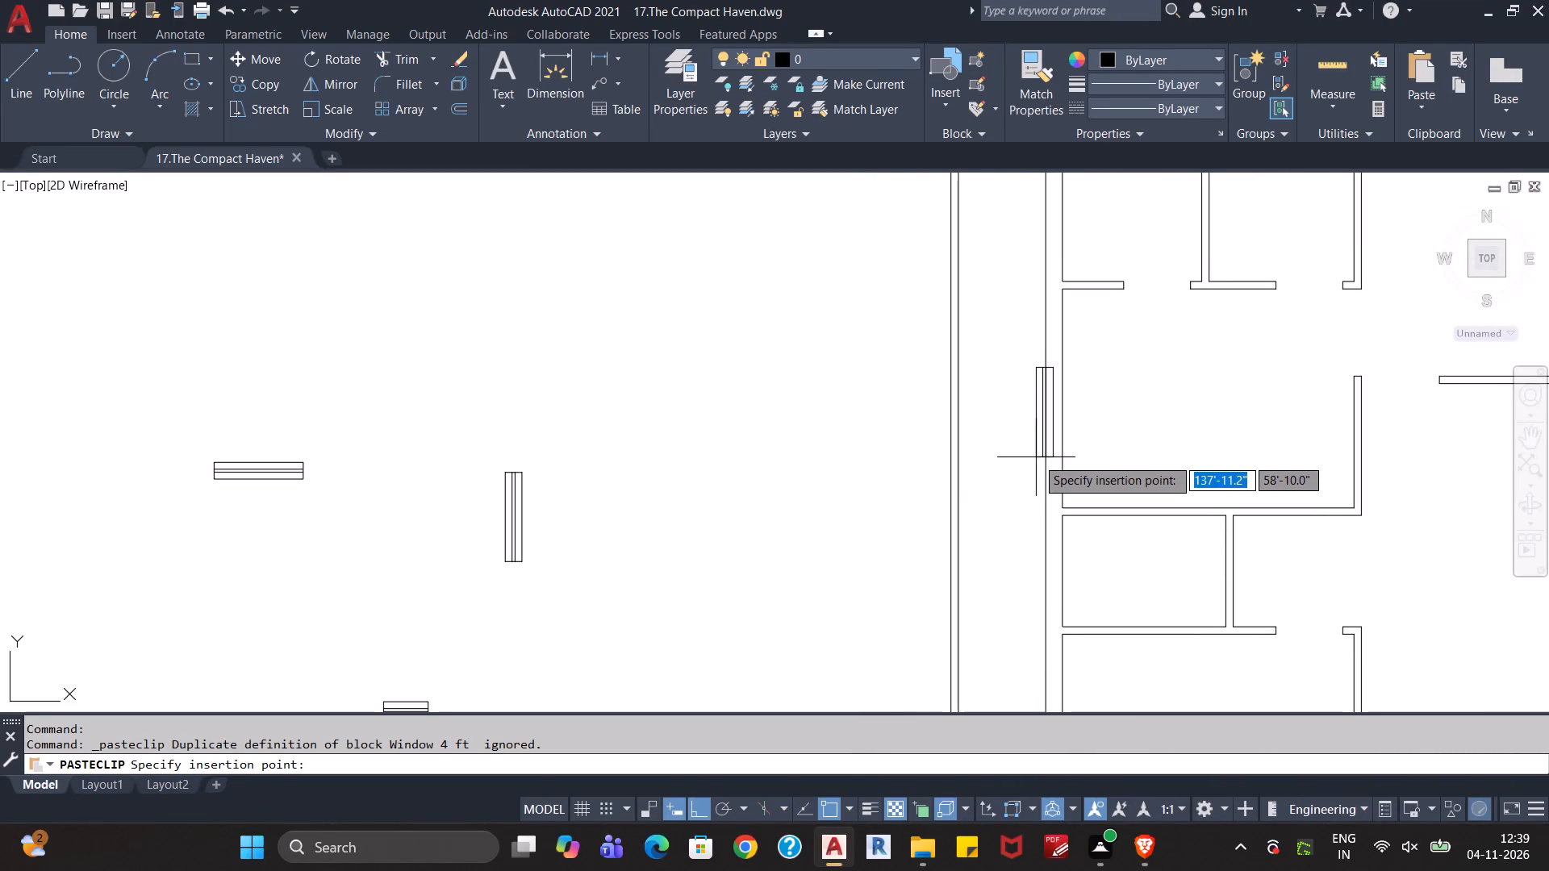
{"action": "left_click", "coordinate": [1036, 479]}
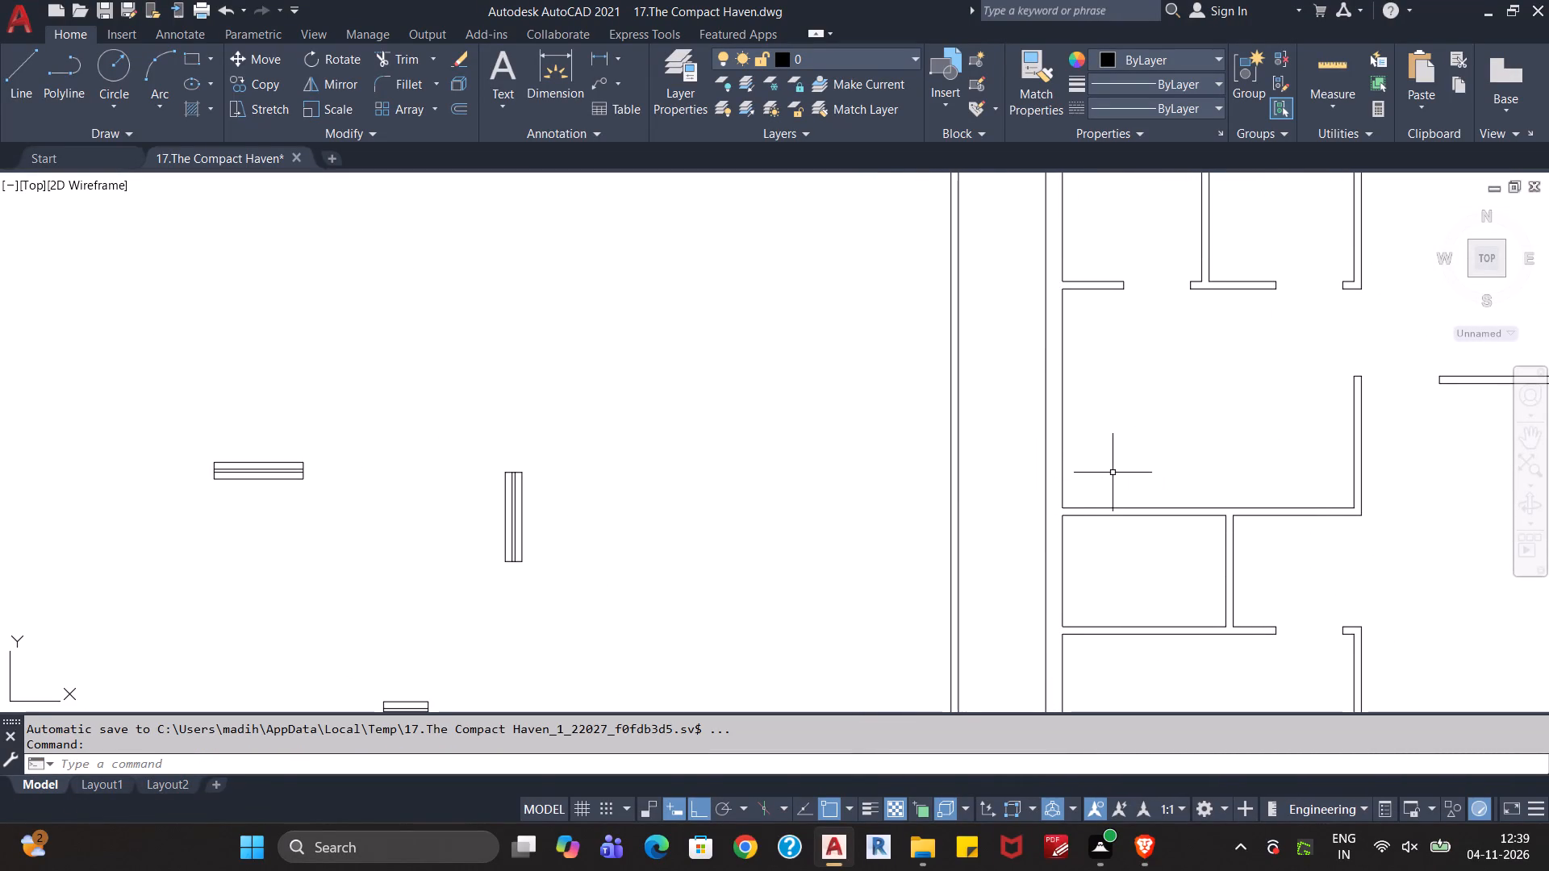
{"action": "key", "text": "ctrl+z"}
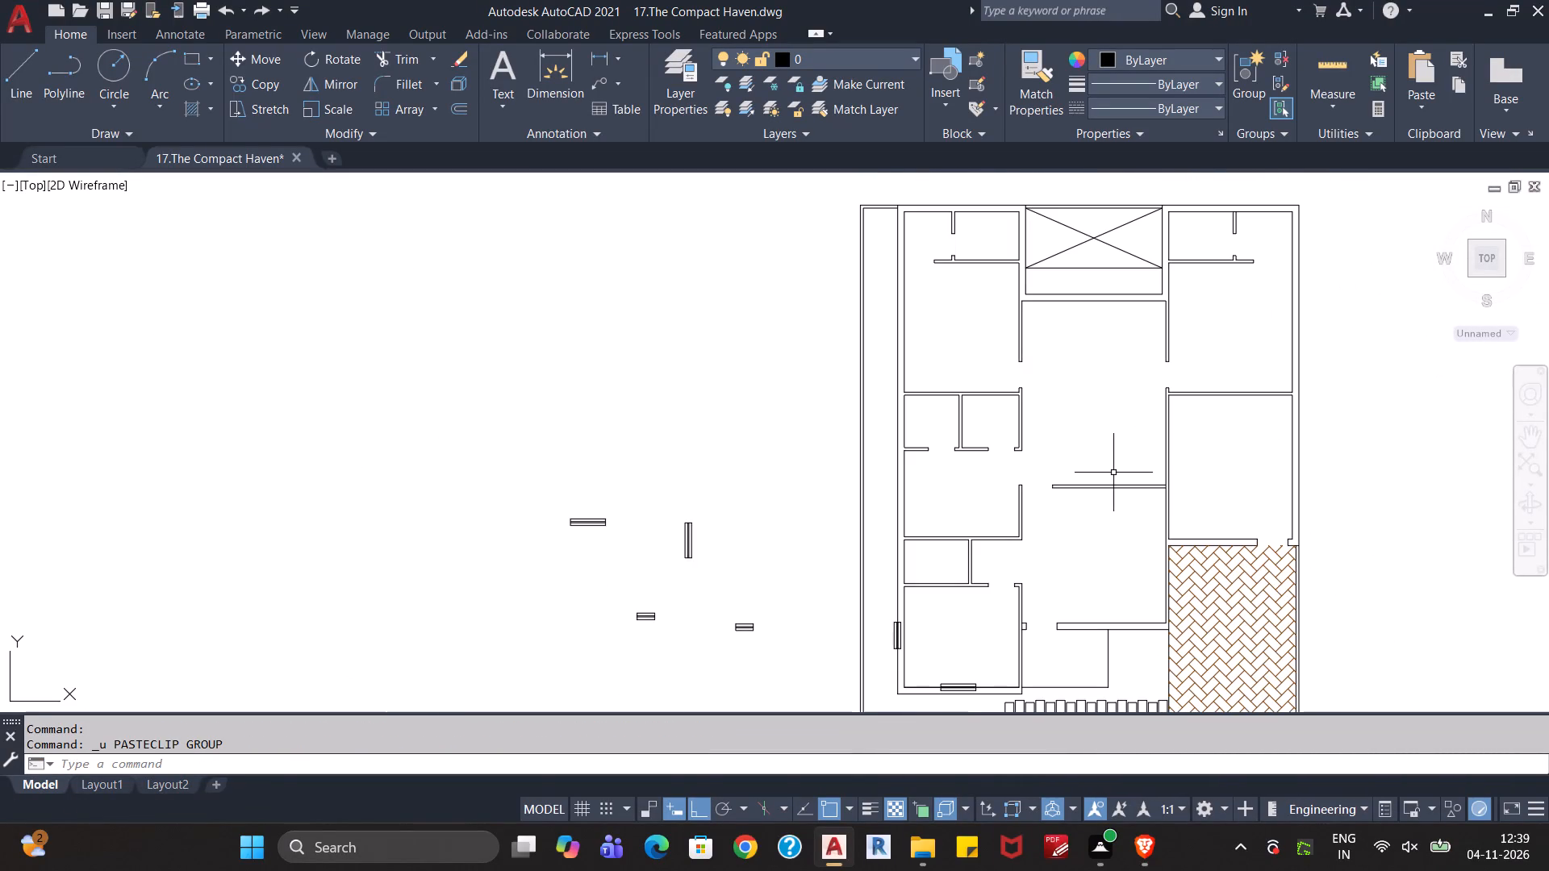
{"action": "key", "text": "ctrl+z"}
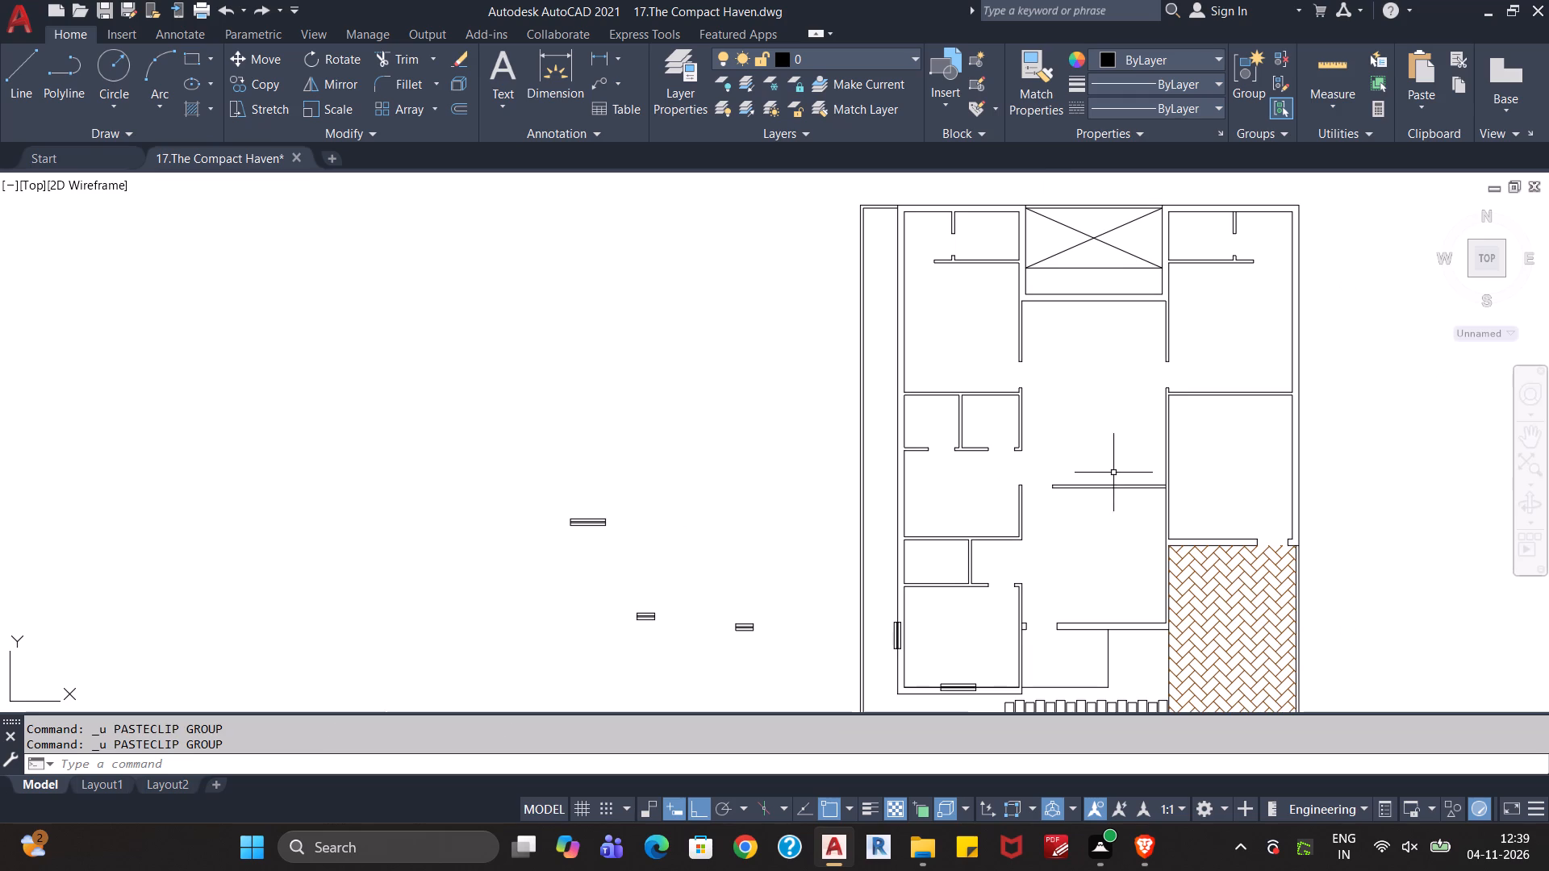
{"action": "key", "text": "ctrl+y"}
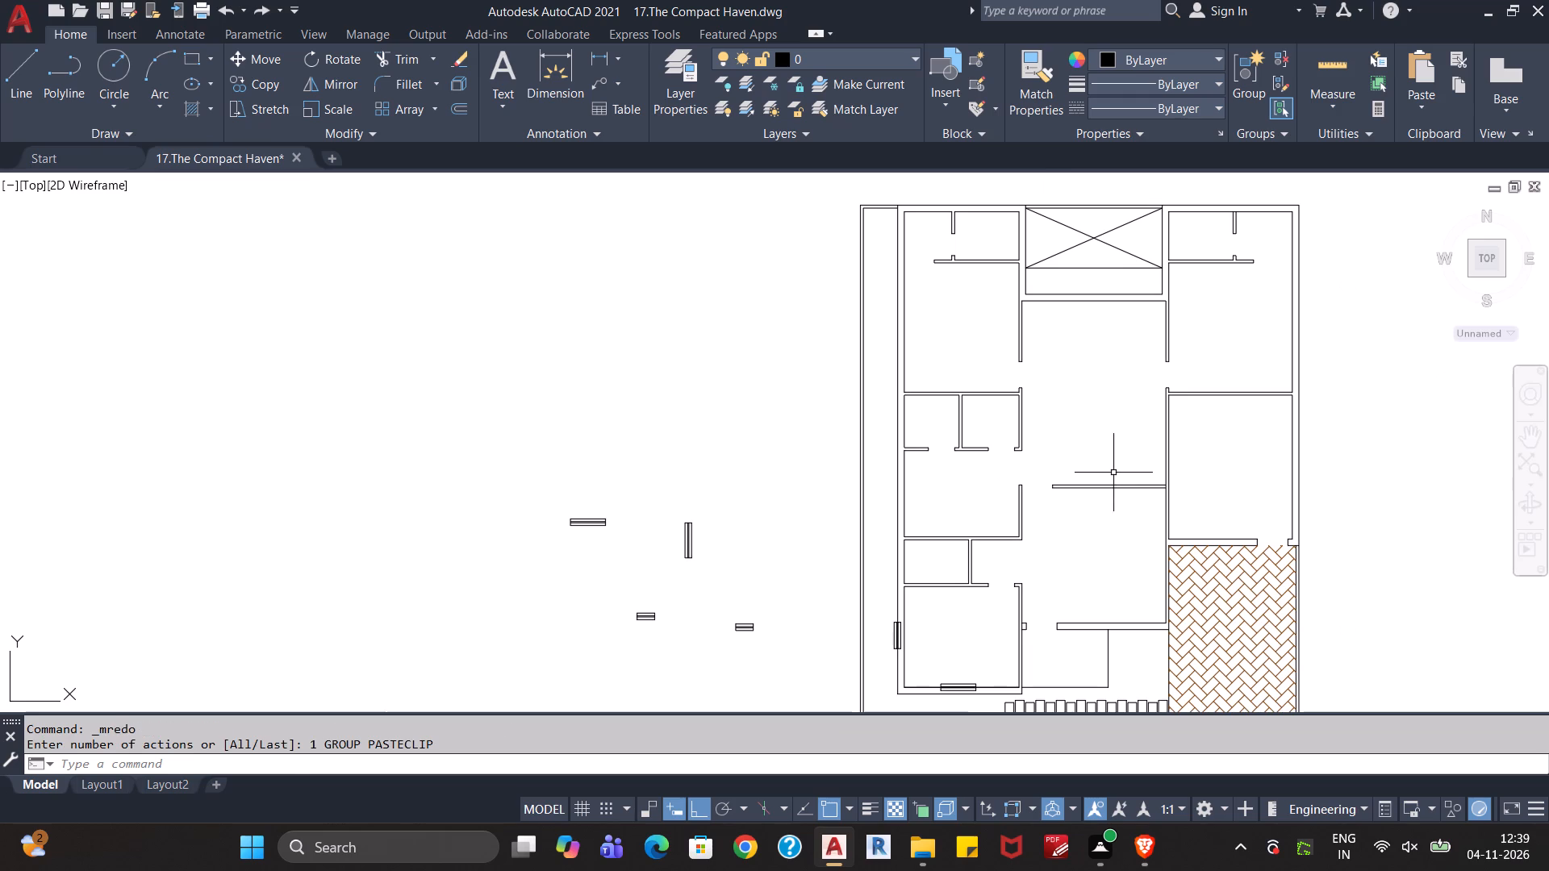
Paste a copy of the vertical Window 4 ft block over the outer west wall line, two rooms north of the southwest room.
{"action": "key", "text": "ctrl+v"}
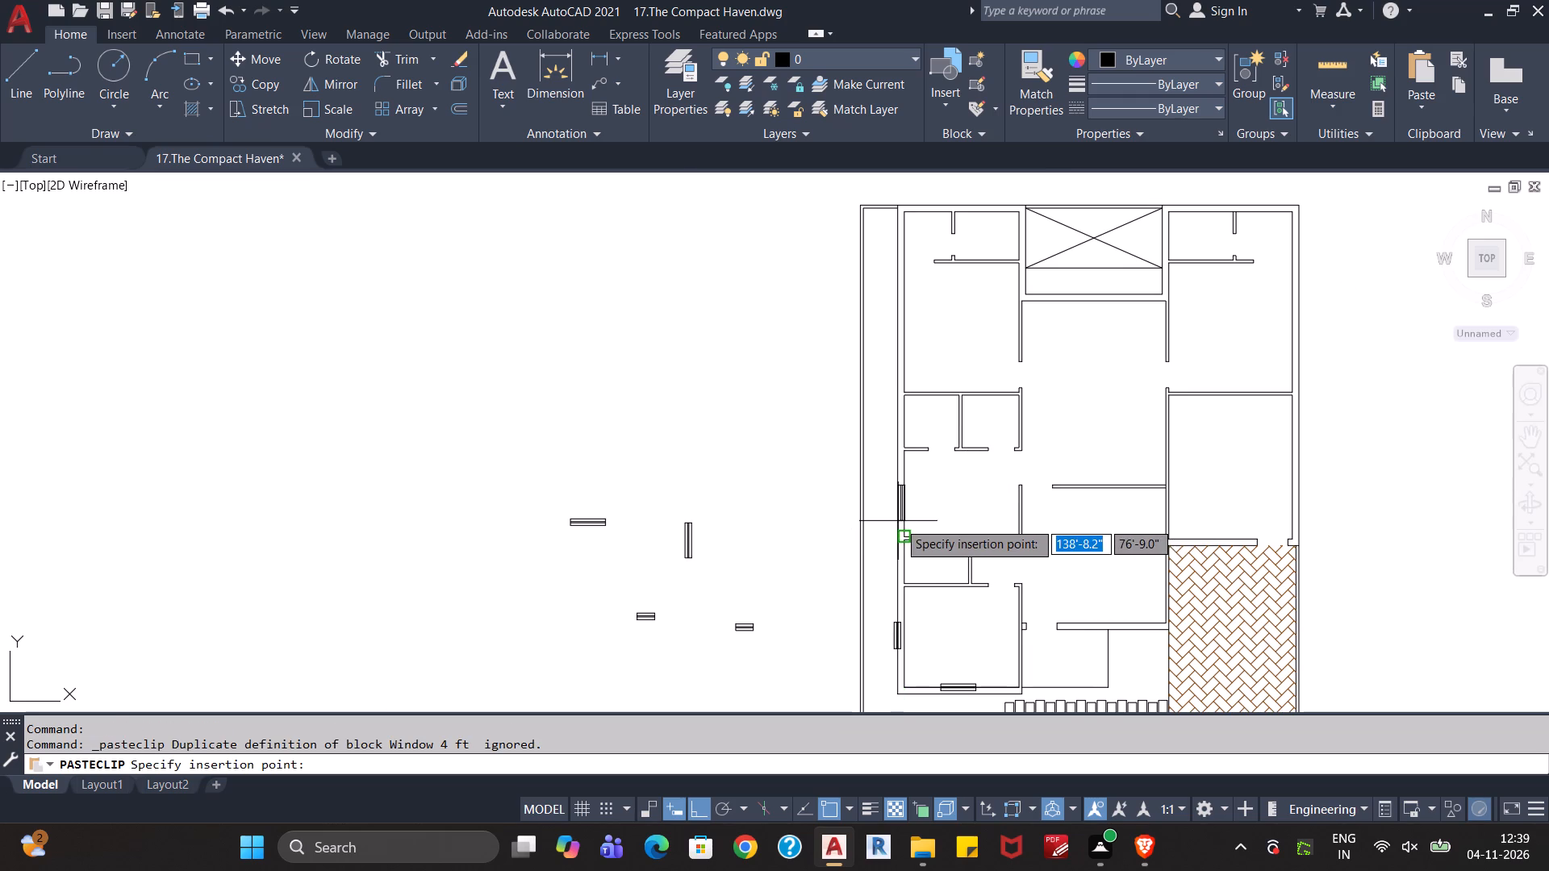
{"action": "scroll", "coordinate": [896, 521], "scroll_direction": "up", "scroll_amount": 4}
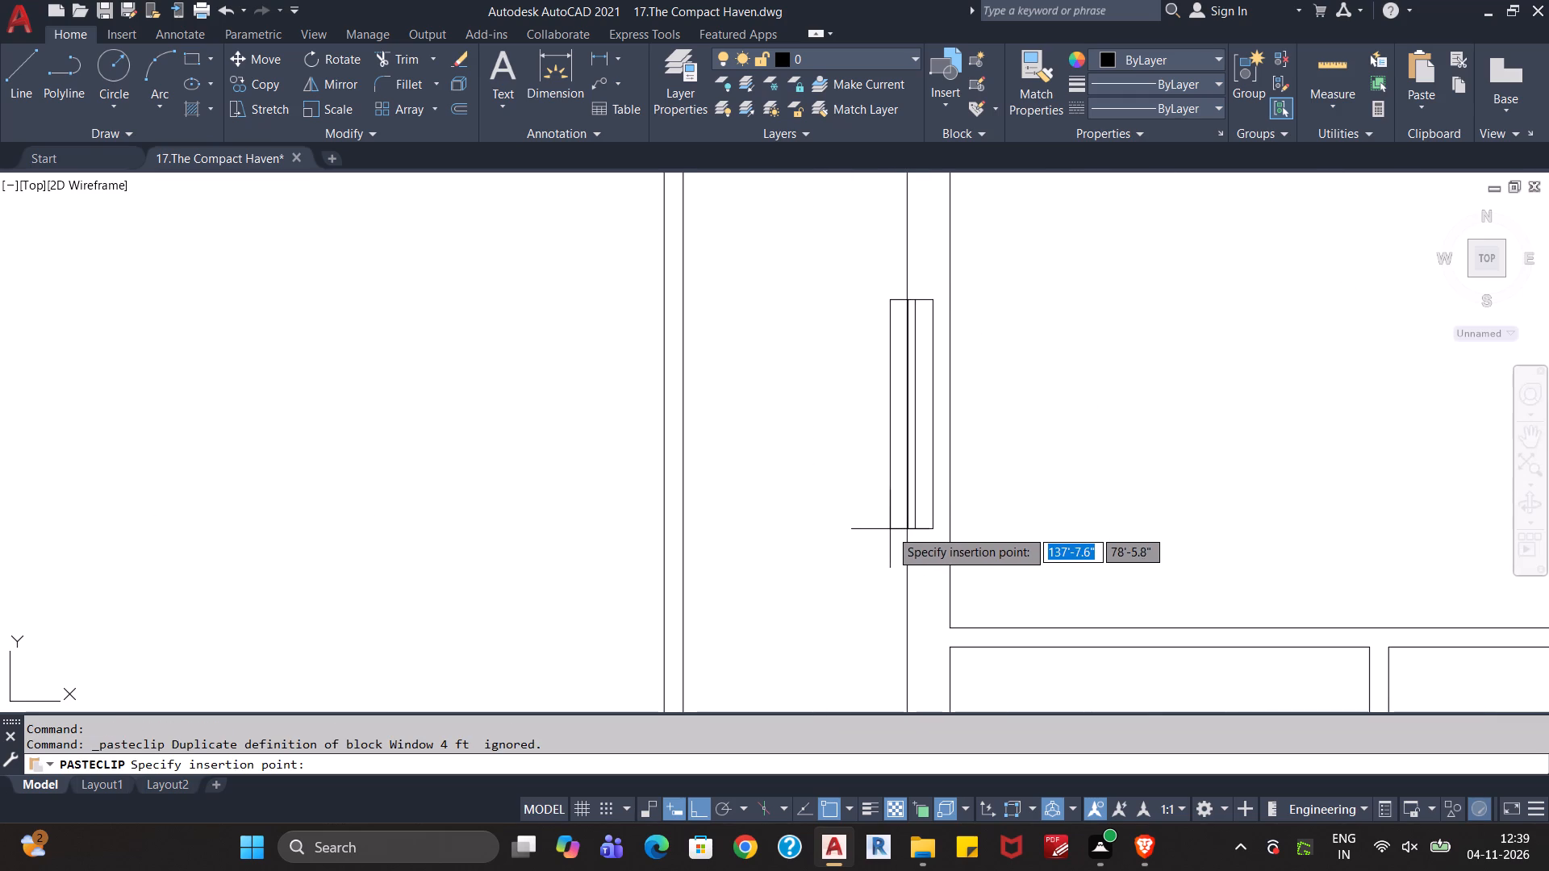
{"action": "left_click", "coordinate": [890, 529]}
{"action": "scroll", "coordinate": [1048, 552], "scroll_direction": "down", "scroll_amount": 2}
{"action": "middle_click_drag", "start_coordinate": [1106, 540], "coordinate": [1094, 484]}
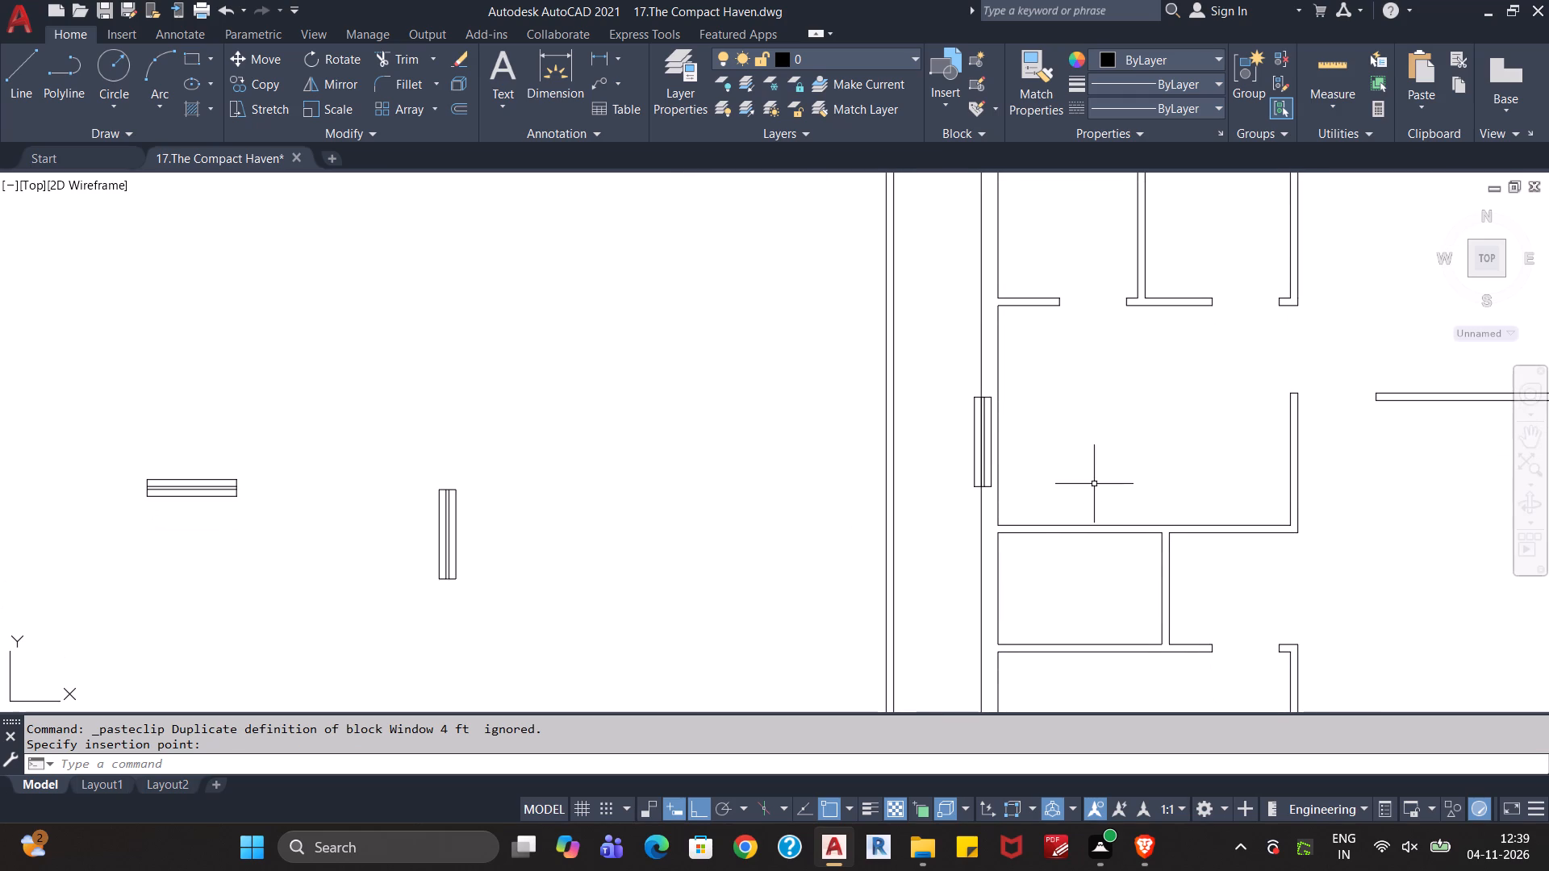
Paste another vertical Window 4 ft copy just outside the west wall of the large northwest room, near its middle.
{"action": "scroll", "coordinate": [1093, 490], "scroll_direction": "down", "scroll_amount": 1}
{"action": "middle_click_drag", "start_coordinate": [1097, 473], "coordinate": [1035, 573]}
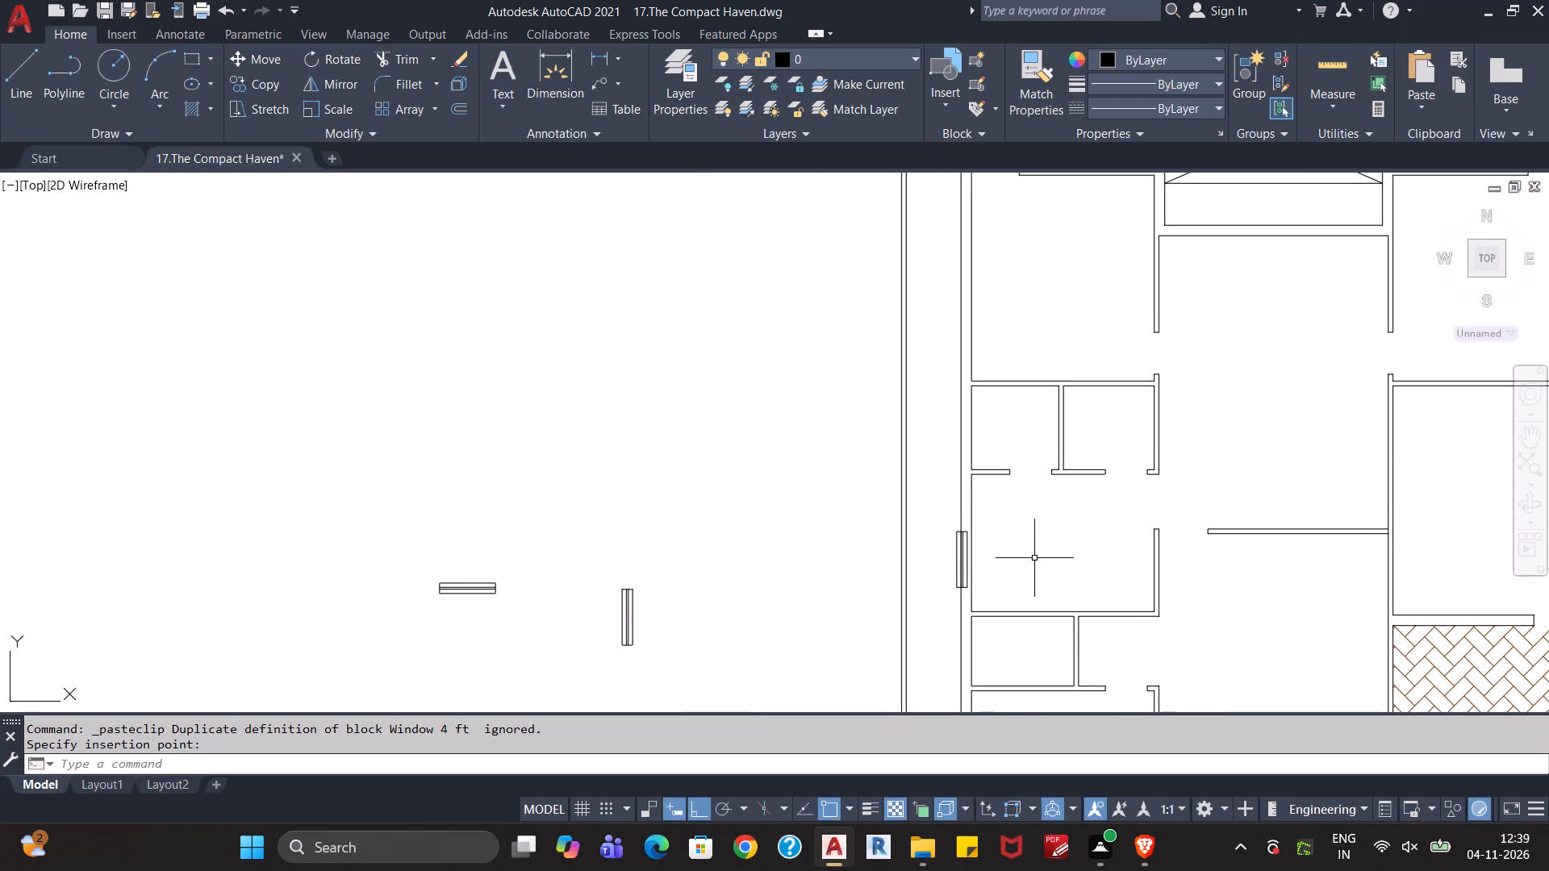
{"action": "scroll", "coordinate": [1034, 557], "scroll_direction": "down", "scroll_amount": 1}
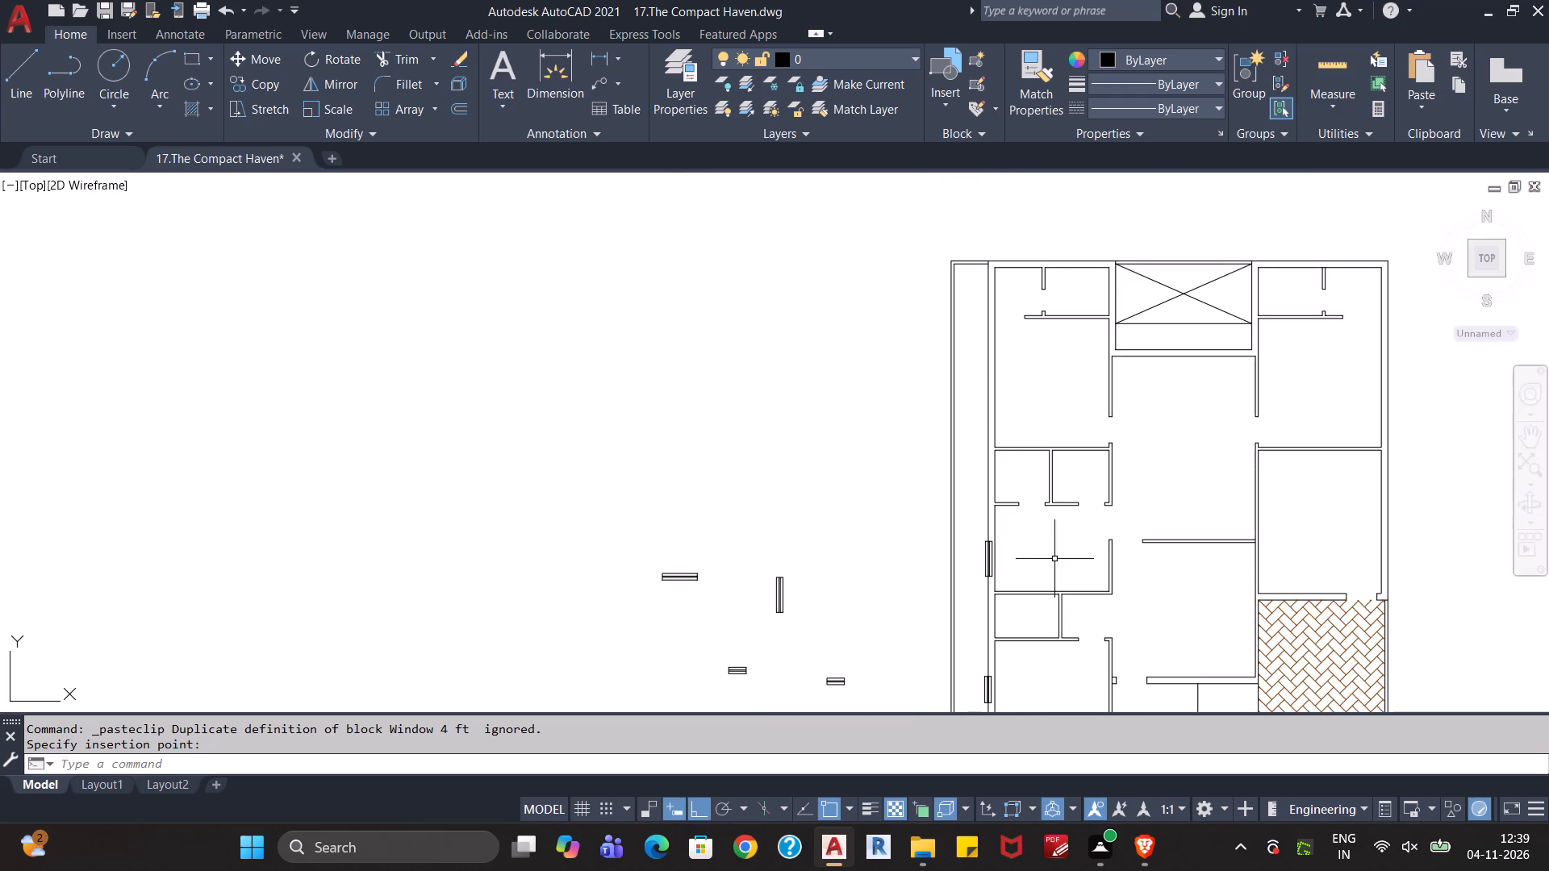
{"action": "key", "text": "ctrl+v"}
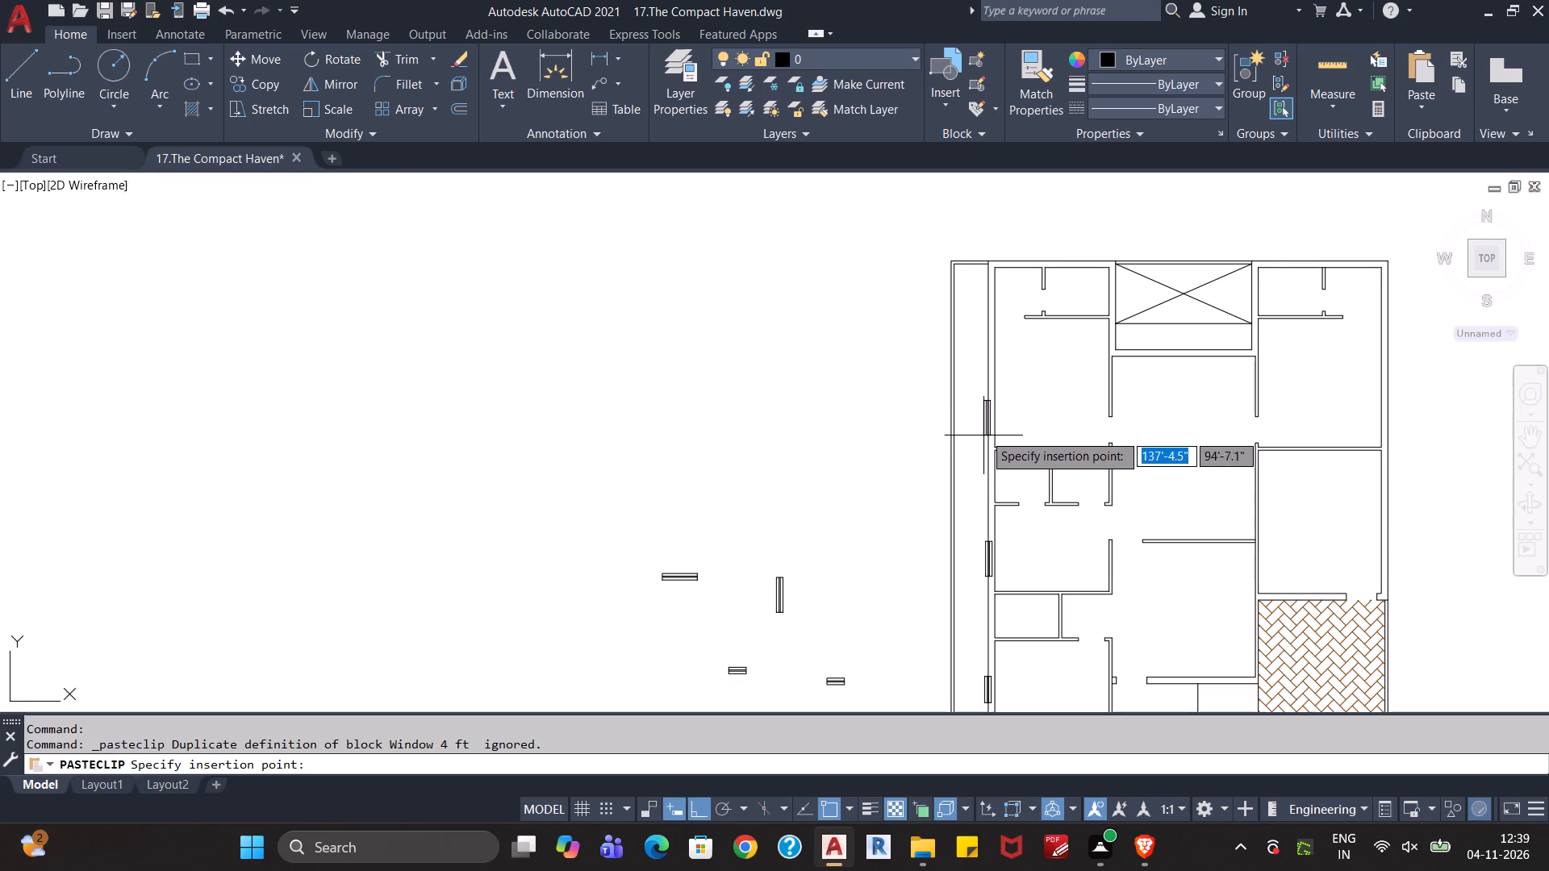
{"action": "scroll", "coordinate": [983, 417], "scroll_direction": "up", "scroll_amount": 1}
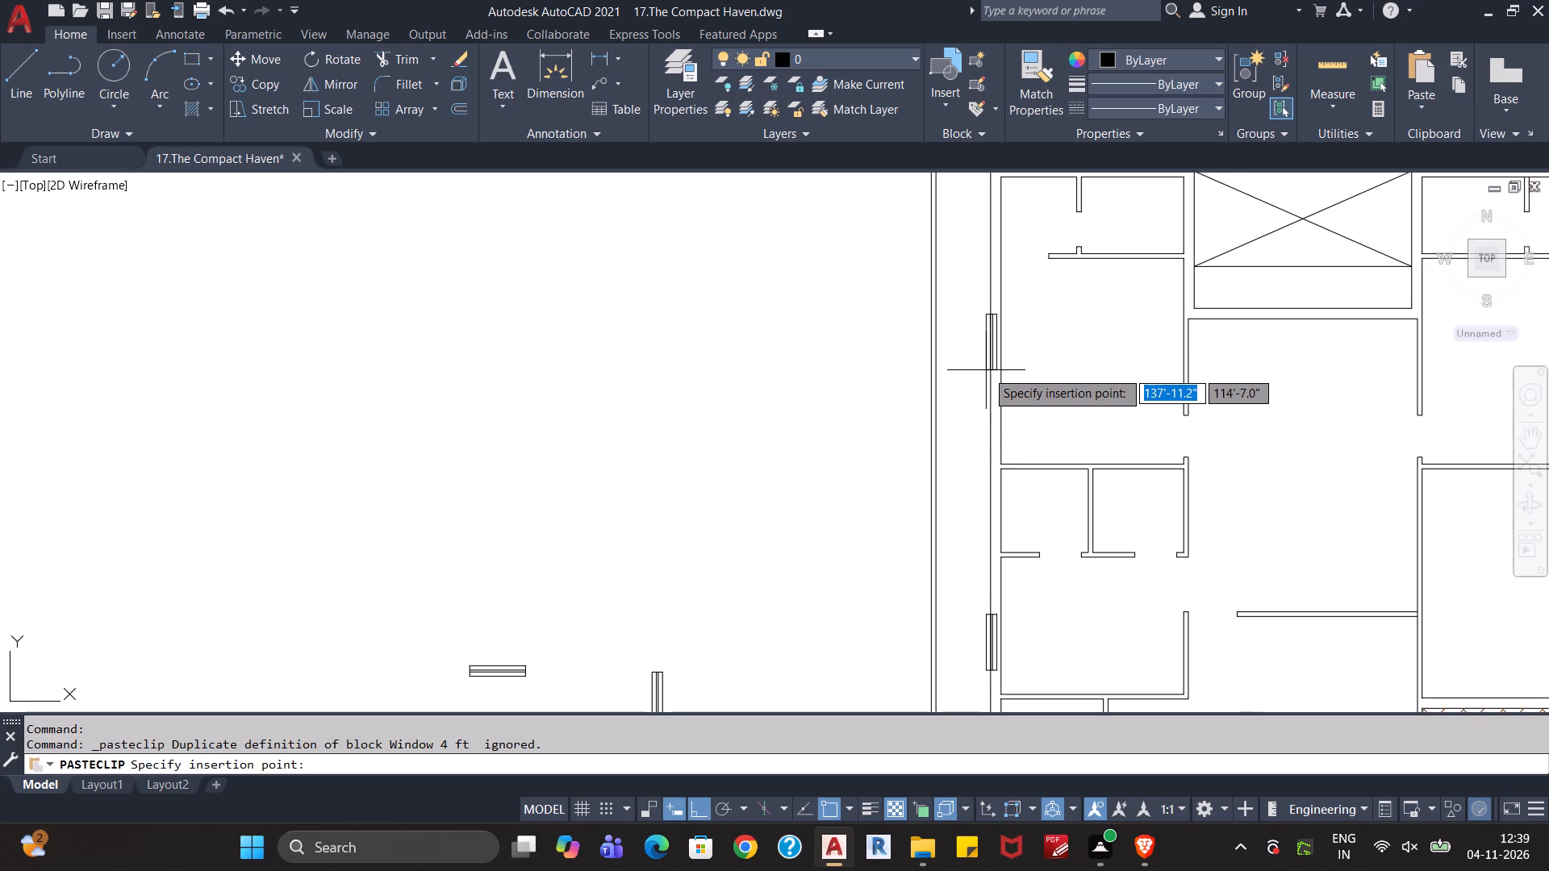
{"action": "scroll", "coordinate": [986, 370], "scroll_direction": "down", "scroll_amount": 1}
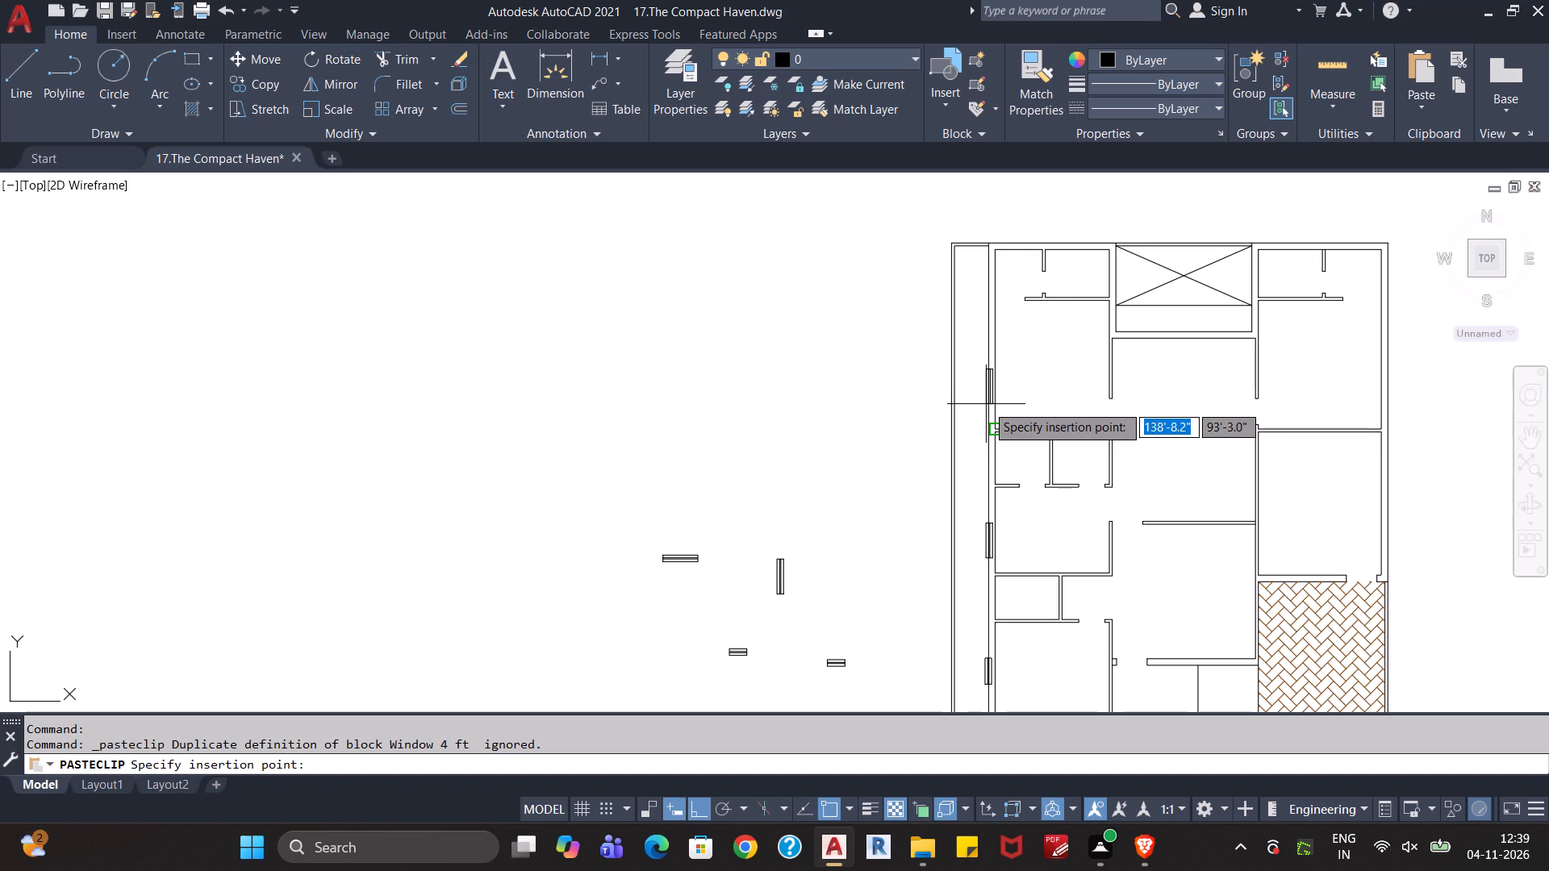
{"action": "scroll", "coordinate": [984, 407], "scroll_direction": "up", "scroll_amount": 1}
{"action": "scroll", "coordinate": [984, 407], "scroll_direction": "down", "scroll_amount": 1}
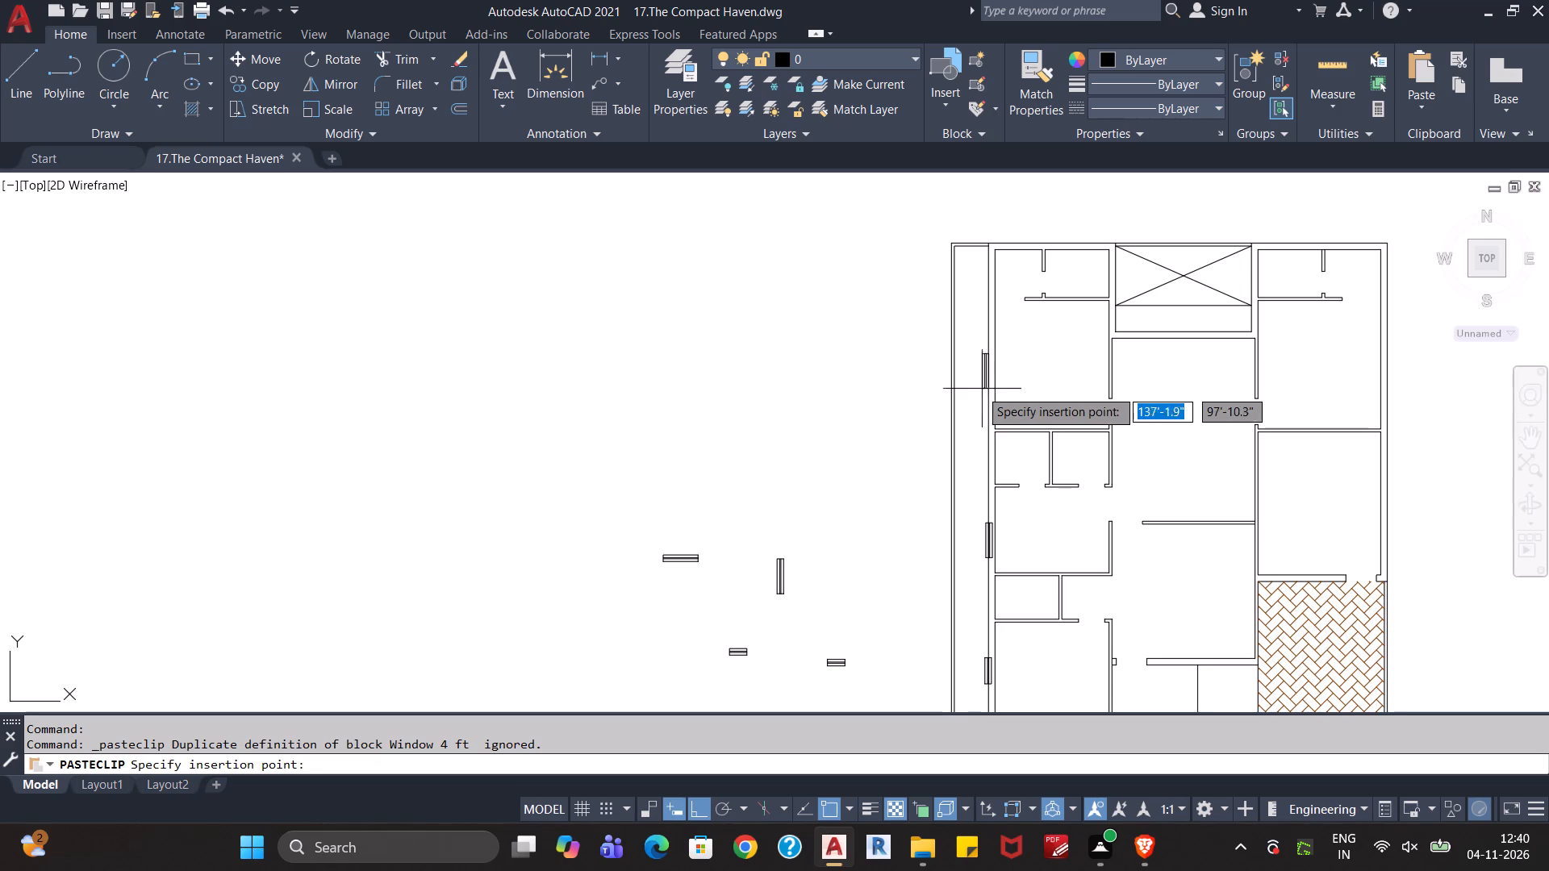
{"action": "scroll", "coordinate": [976, 388], "scroll_direction": "up", "scroll_amount": 3}
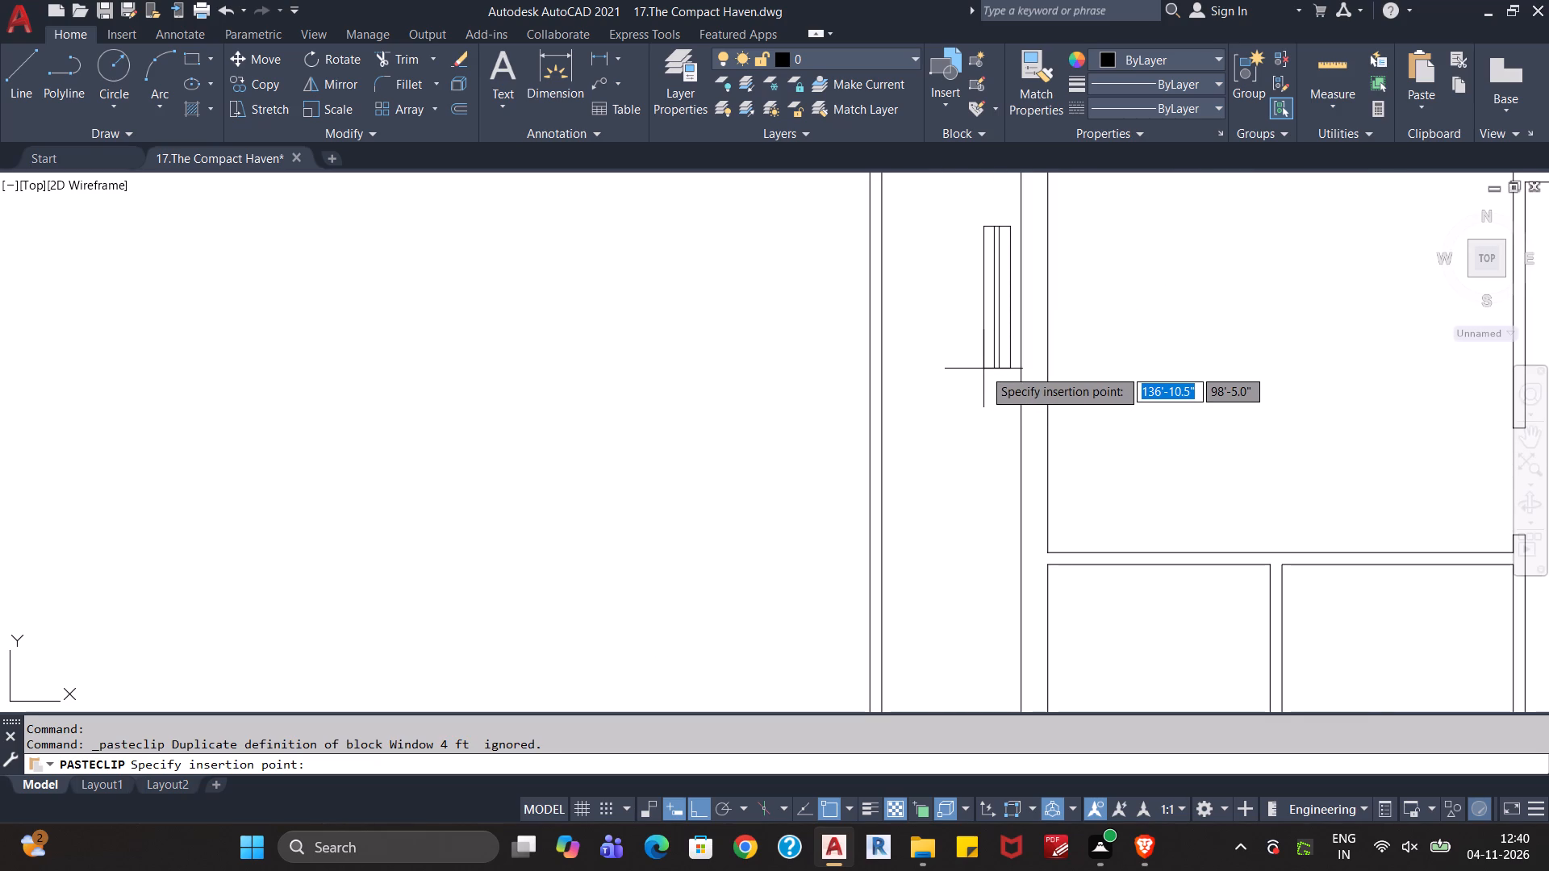
{"action": "left_click", "coordinate": [979, 369]}
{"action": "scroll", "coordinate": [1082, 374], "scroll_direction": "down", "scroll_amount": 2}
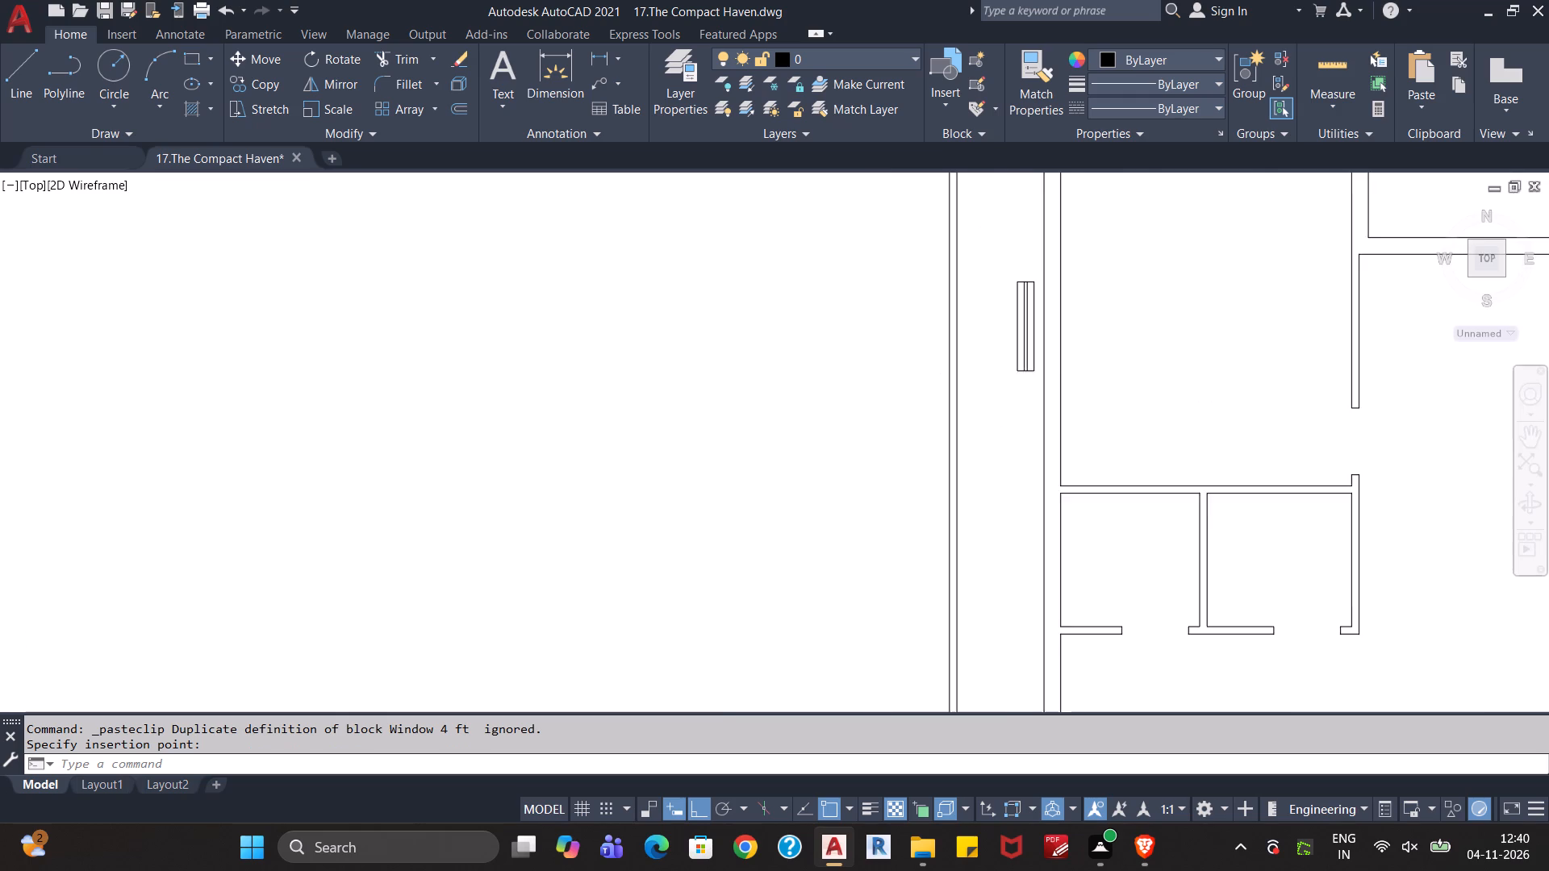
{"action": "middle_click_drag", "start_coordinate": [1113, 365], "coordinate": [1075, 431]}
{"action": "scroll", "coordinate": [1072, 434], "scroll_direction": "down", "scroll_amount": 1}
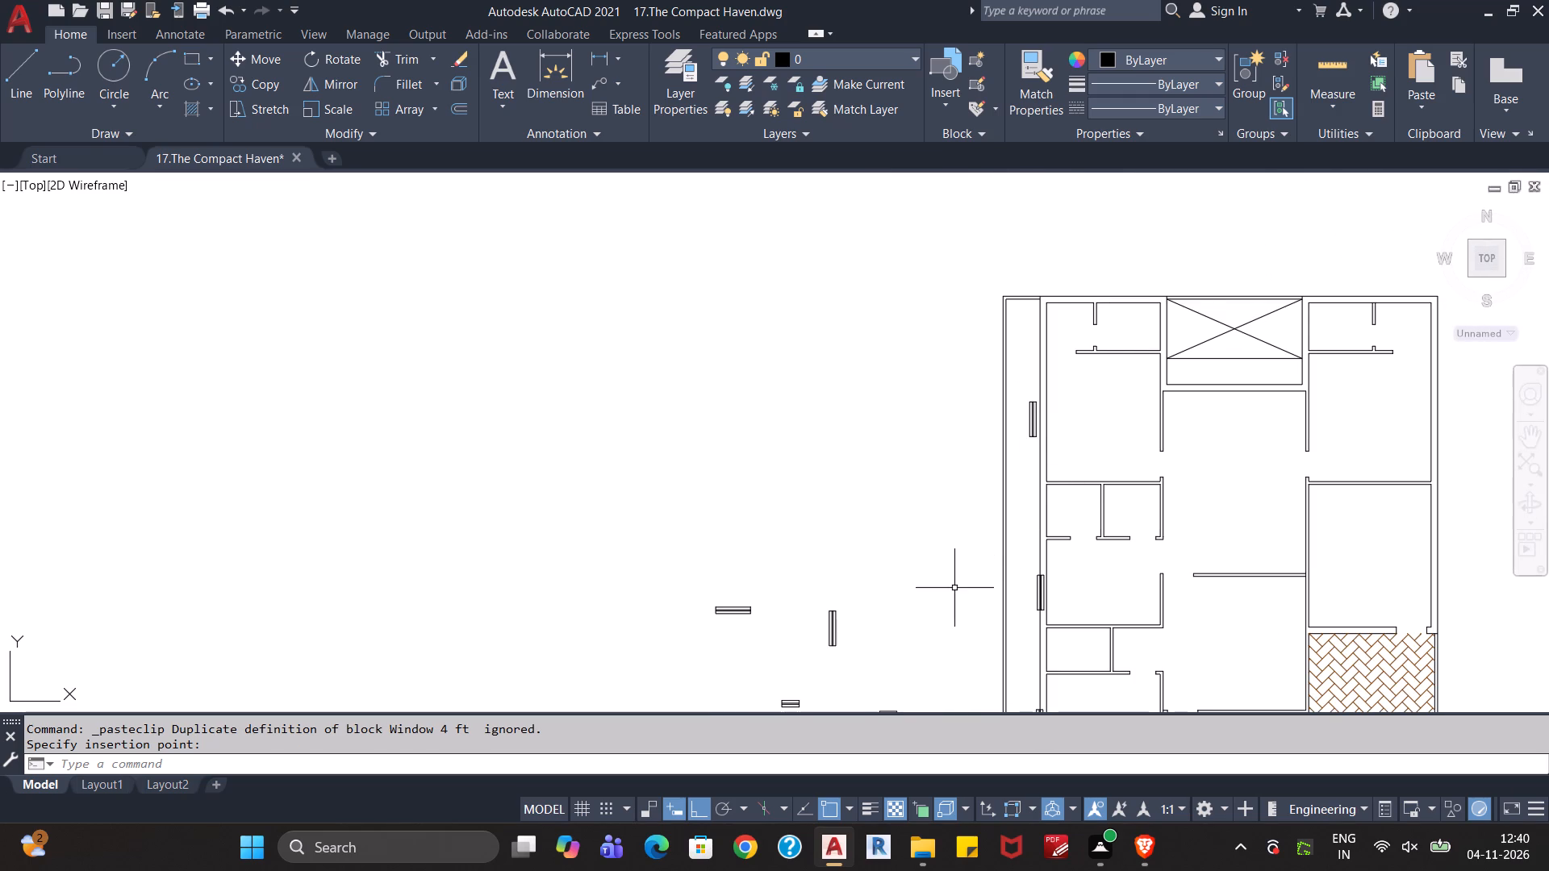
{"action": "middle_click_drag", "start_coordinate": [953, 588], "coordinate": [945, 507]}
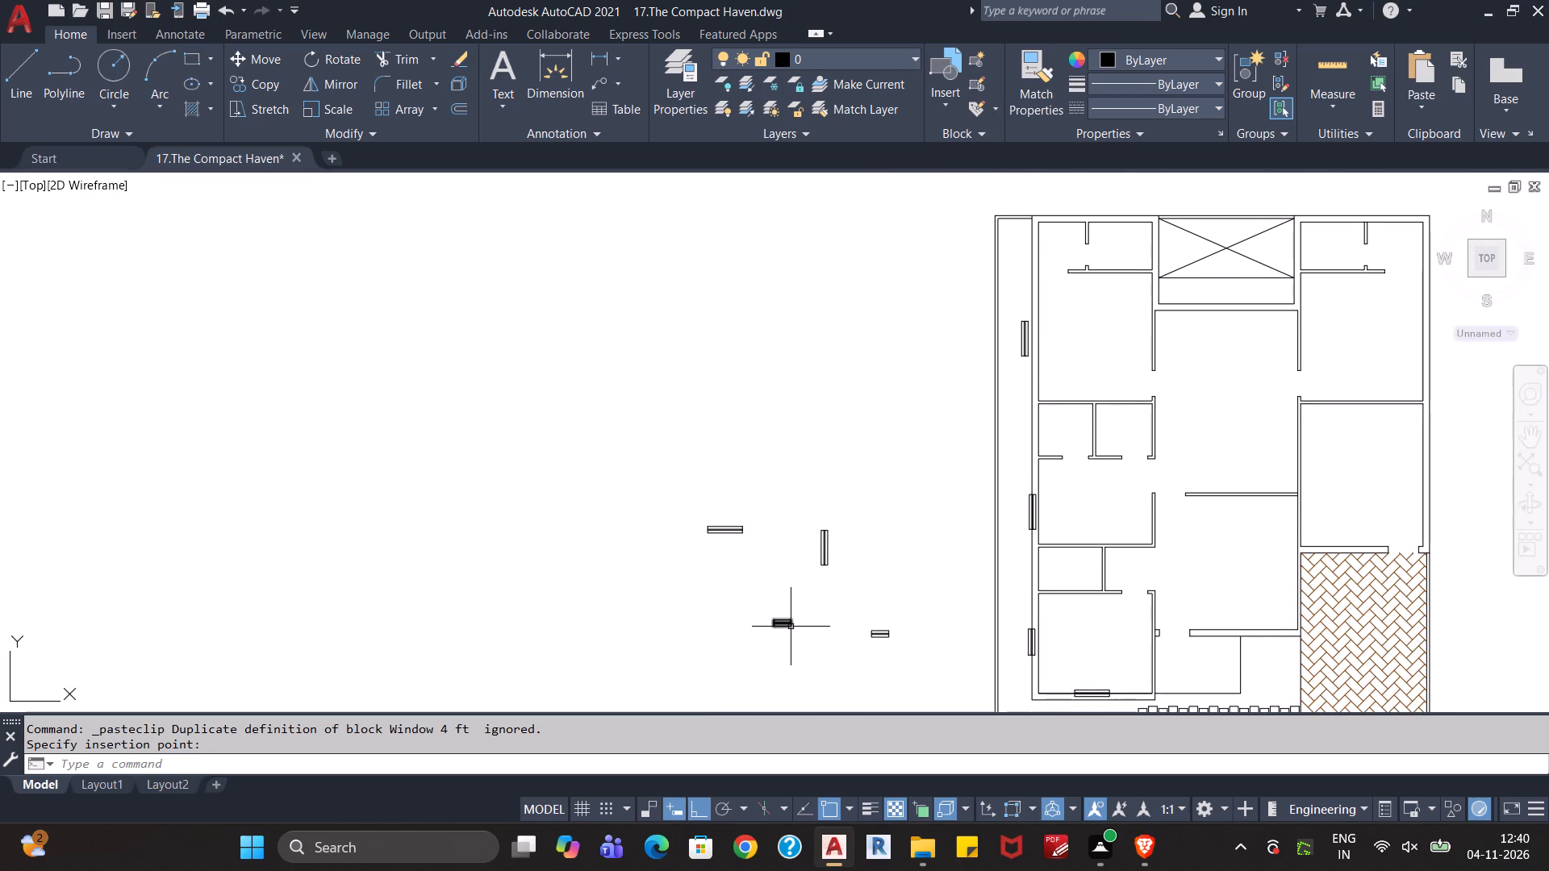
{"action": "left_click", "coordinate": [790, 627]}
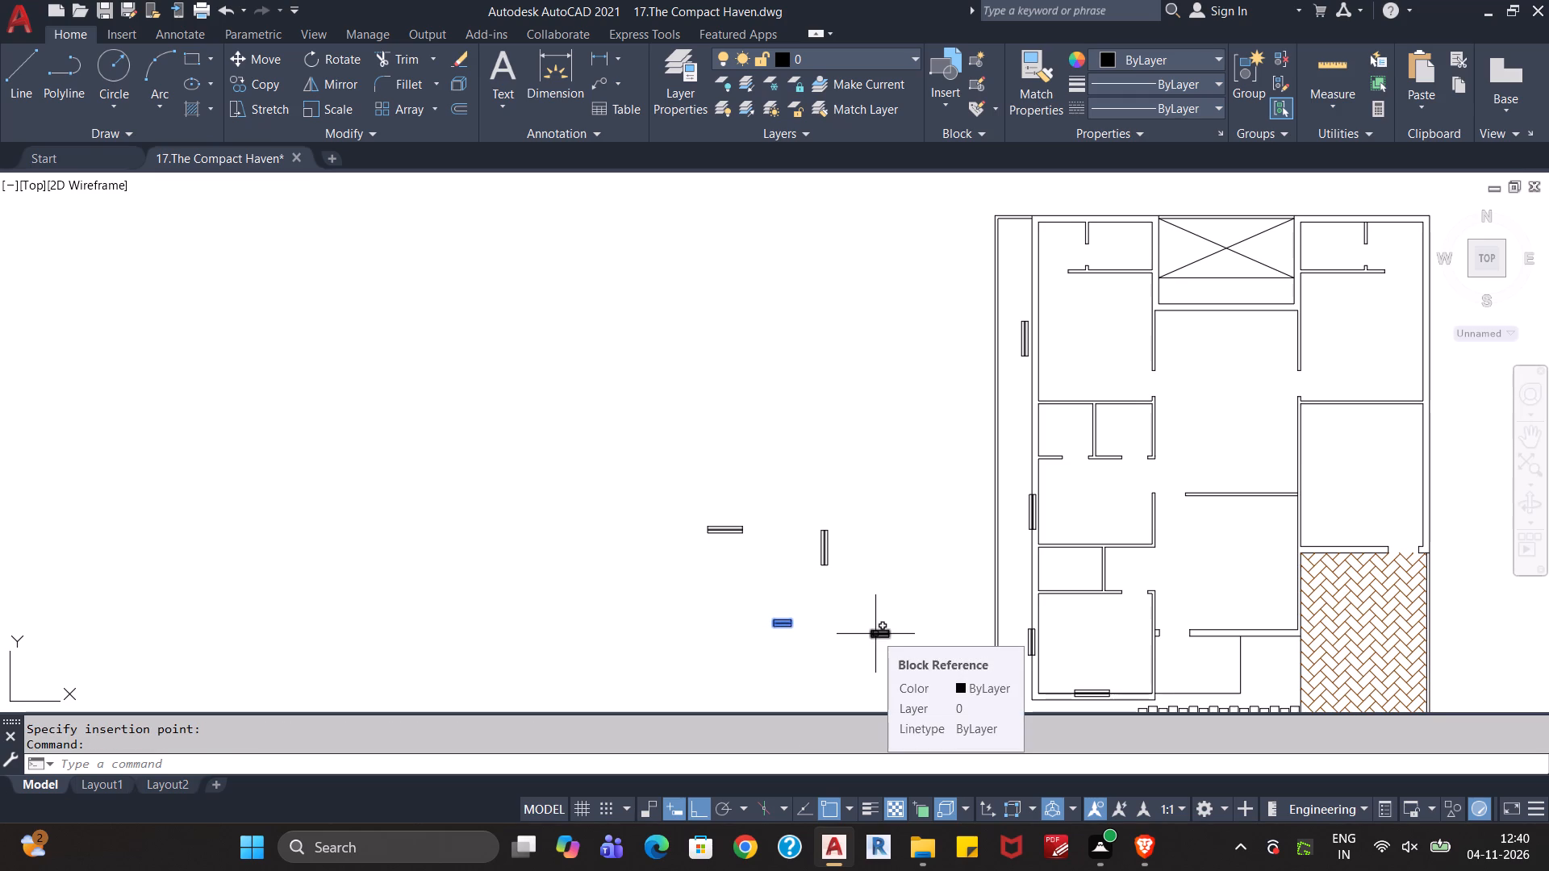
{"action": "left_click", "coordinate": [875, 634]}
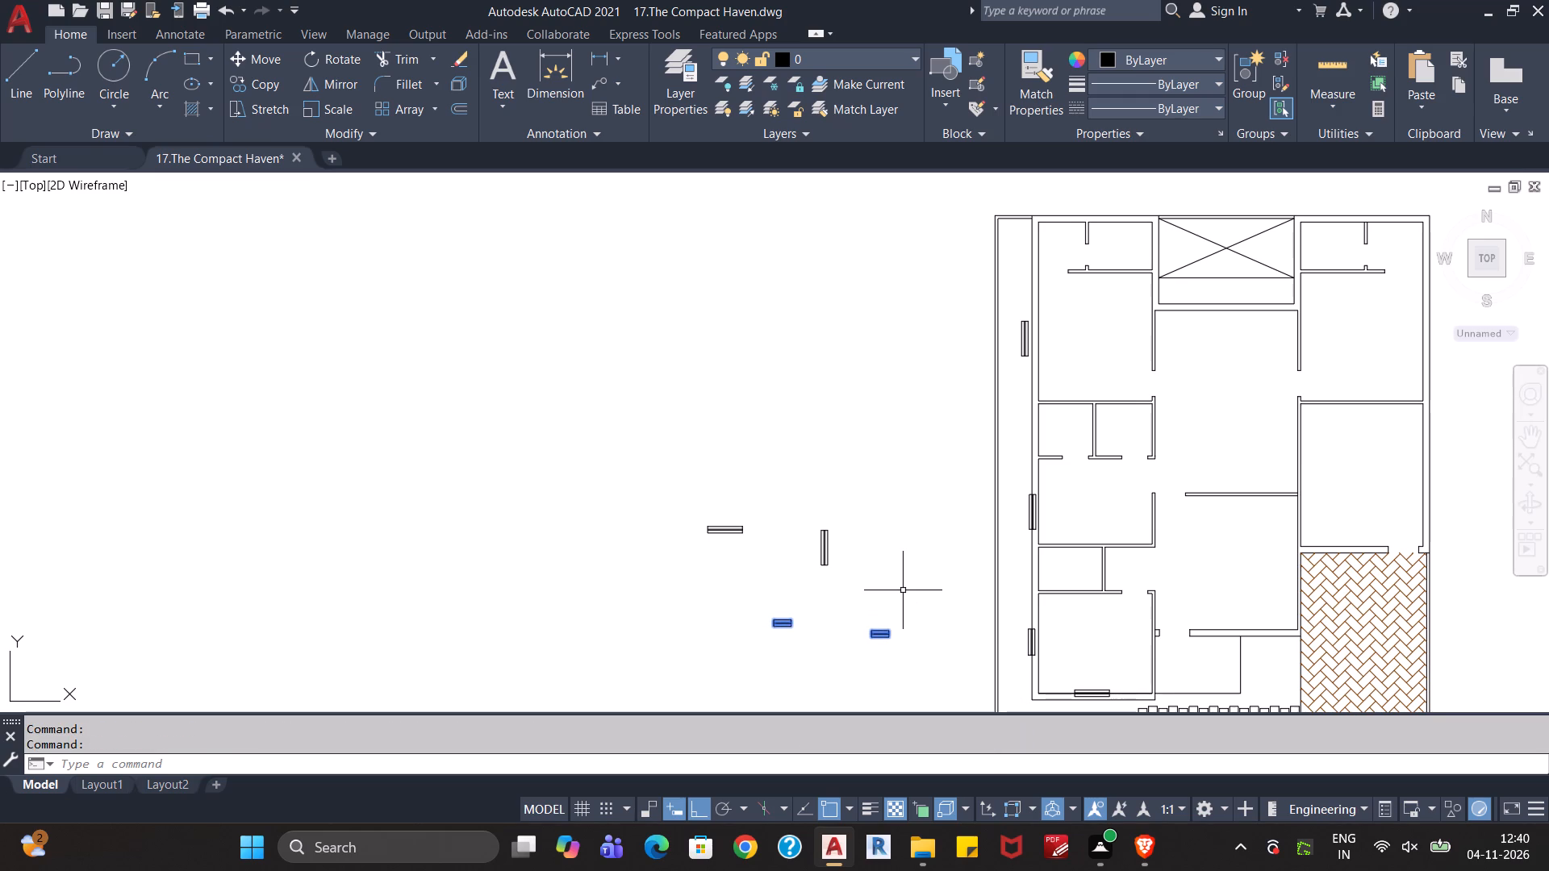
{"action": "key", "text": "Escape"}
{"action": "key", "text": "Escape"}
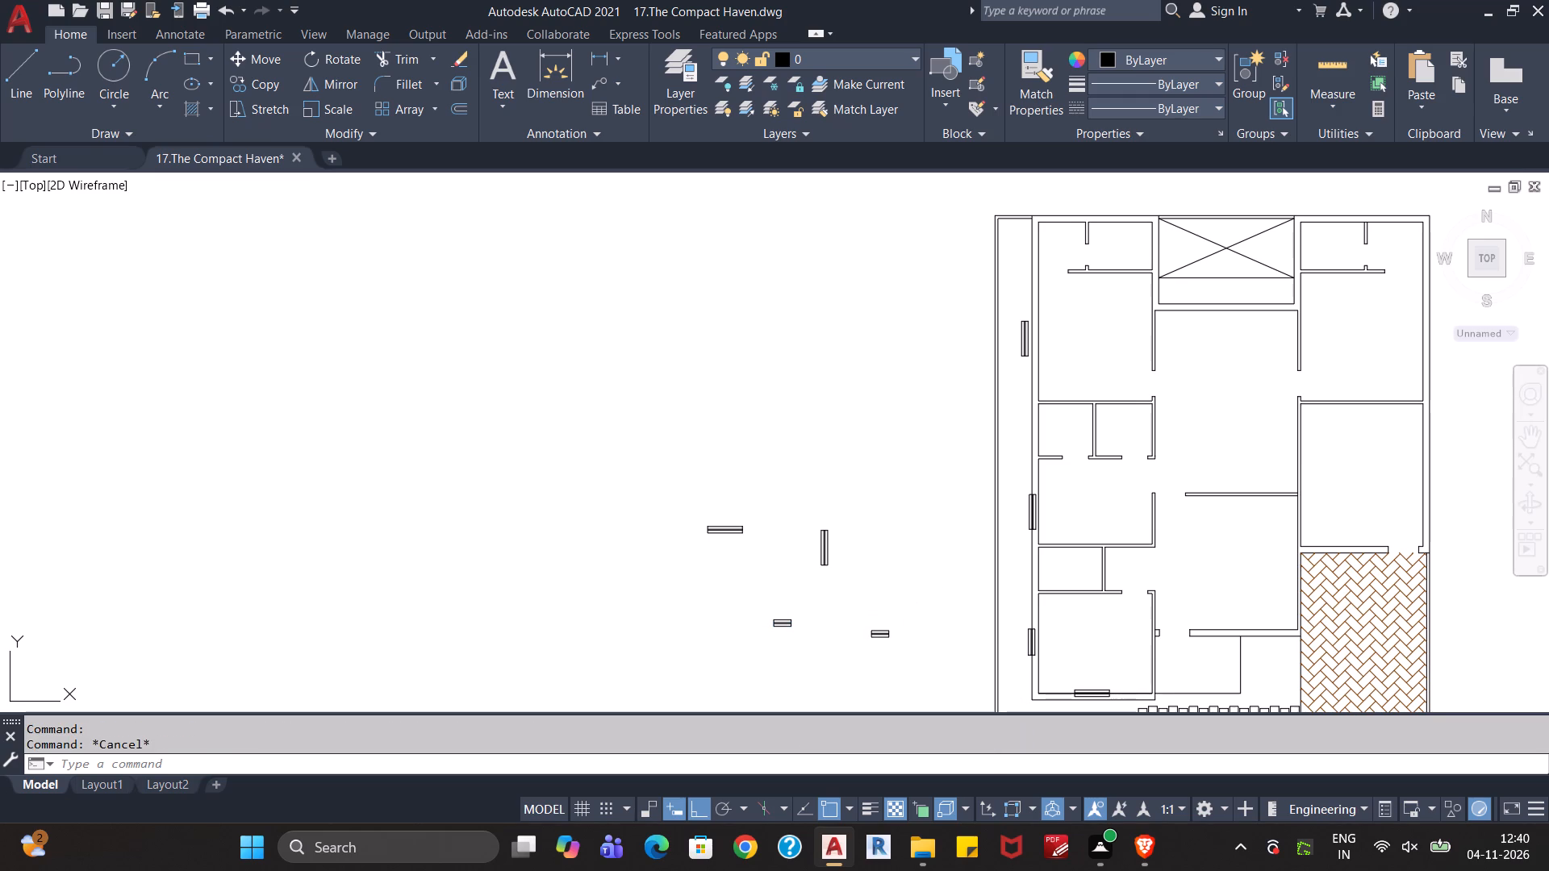
Create a new layer named Windows and set its colour to blue.
{"action": "left_click", "coordinate": [693, 93]}
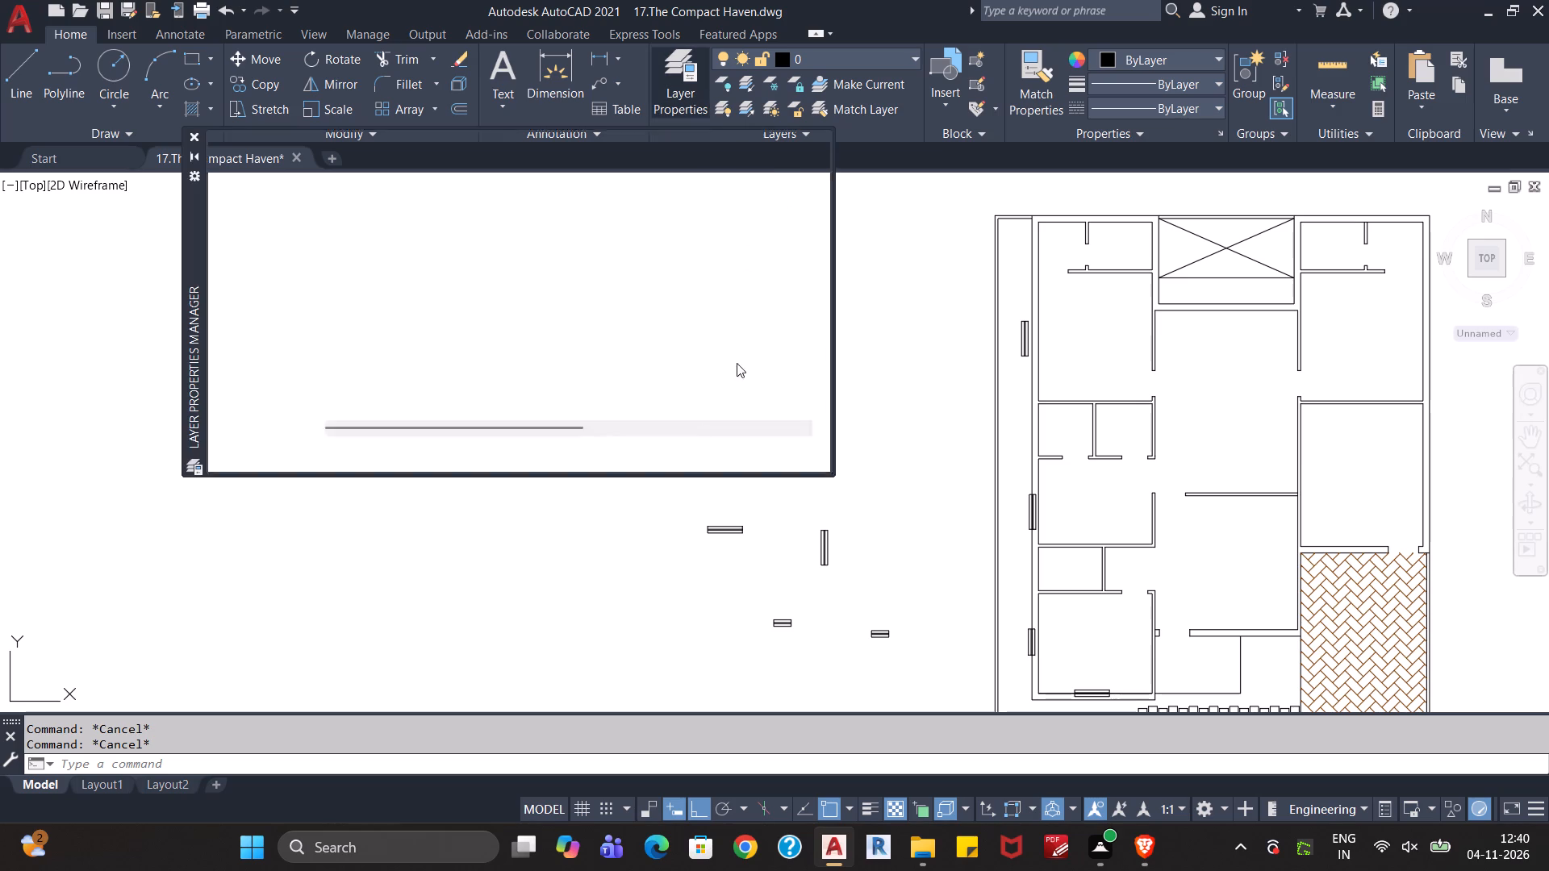
{"action": "left_click", "coordinate": [392, 302]}
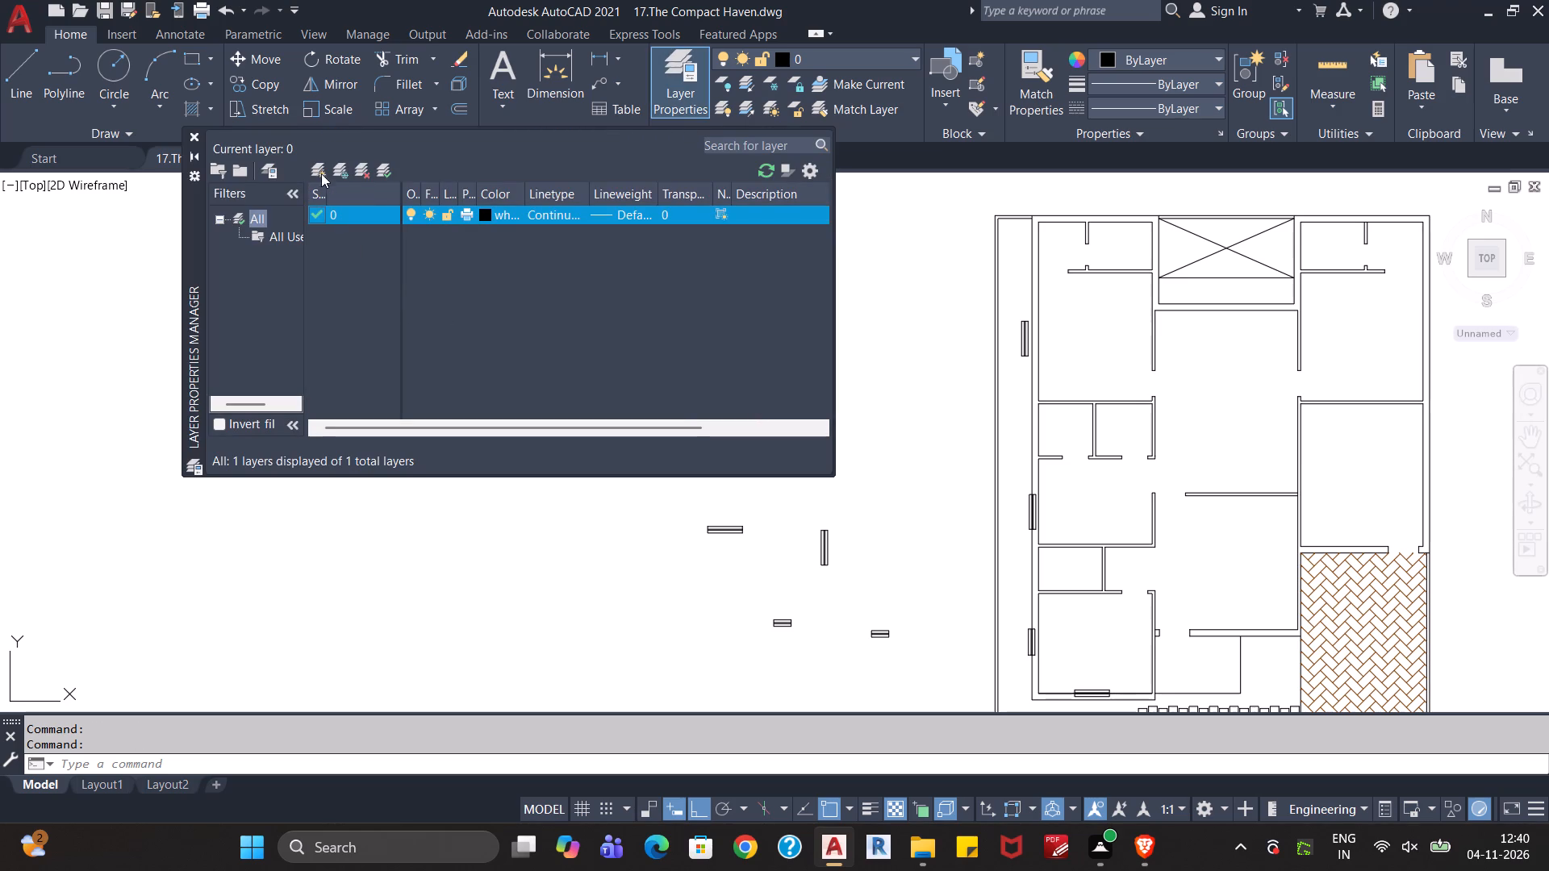
{"action": "left_click", "coordinate": [321, 169]}
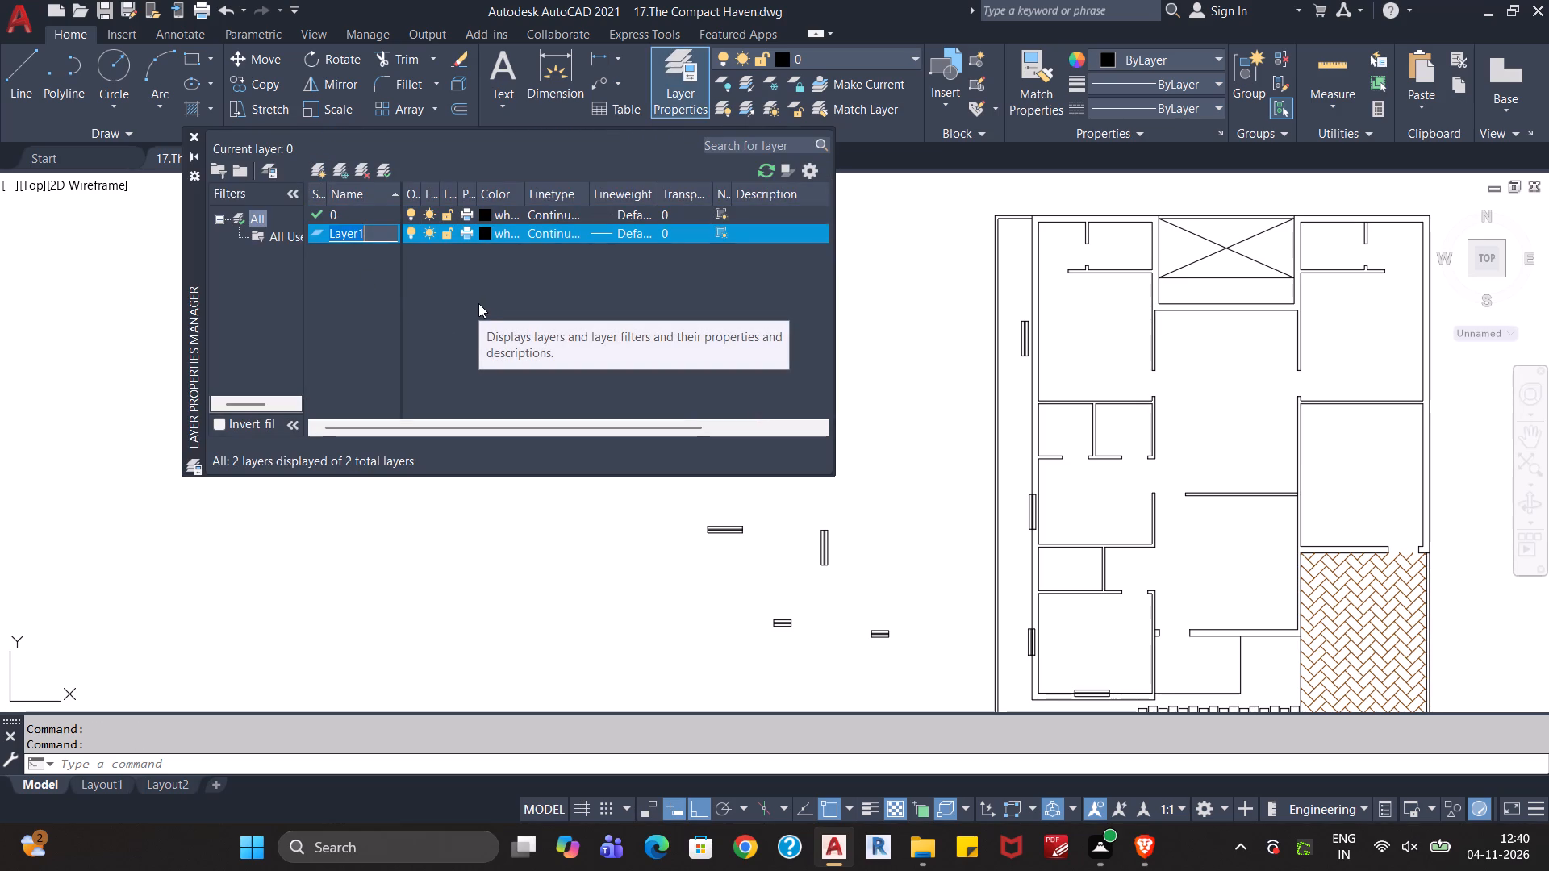
{"action": "type", "text": "Windows"}
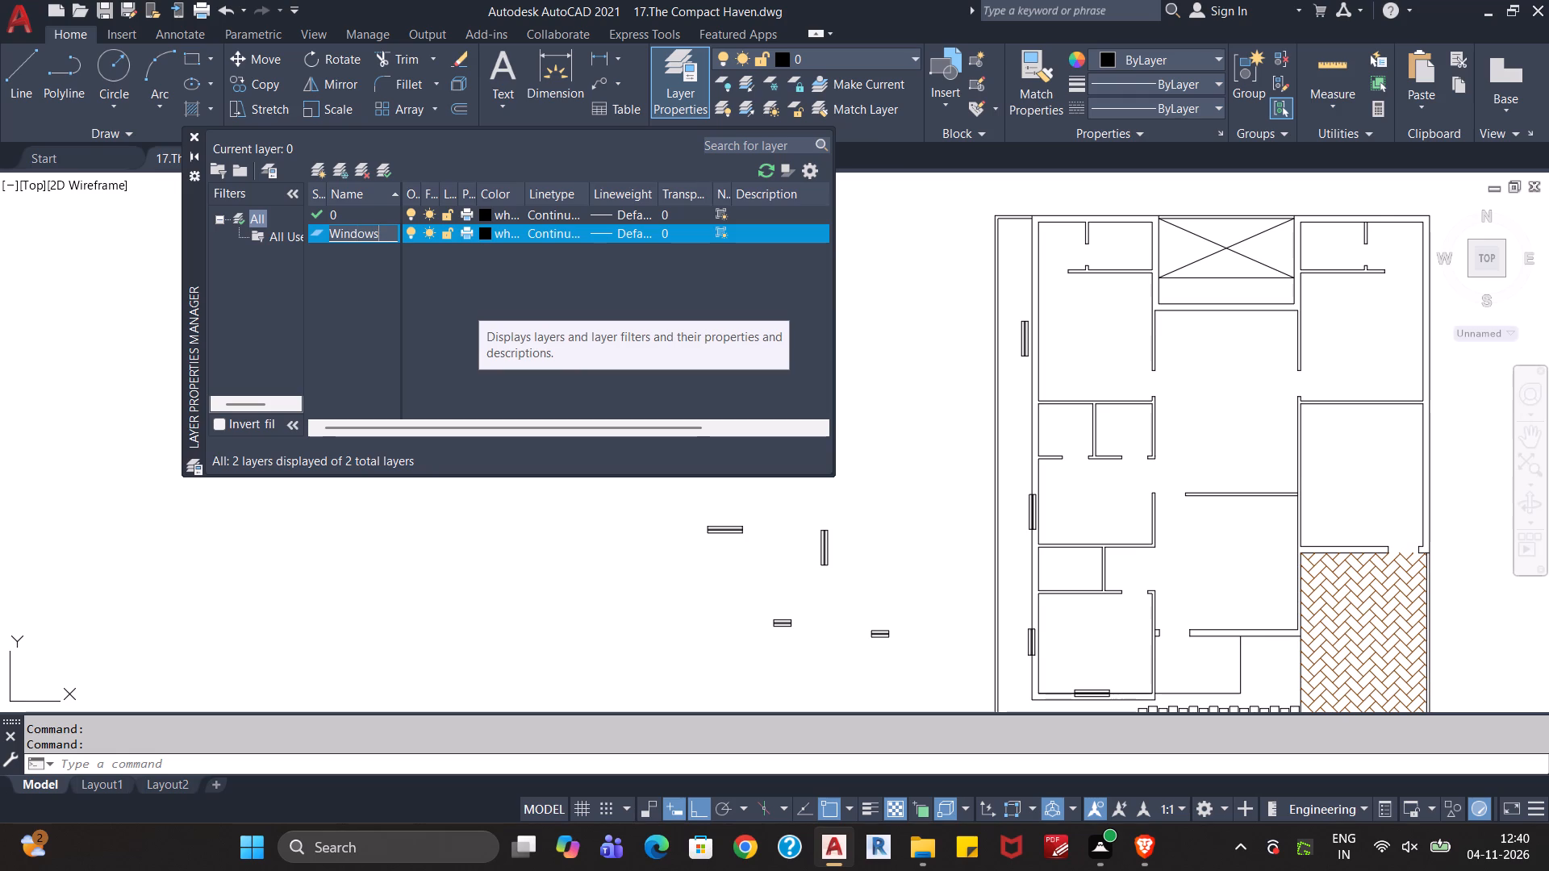
{"action": "key", "text": "Return"}
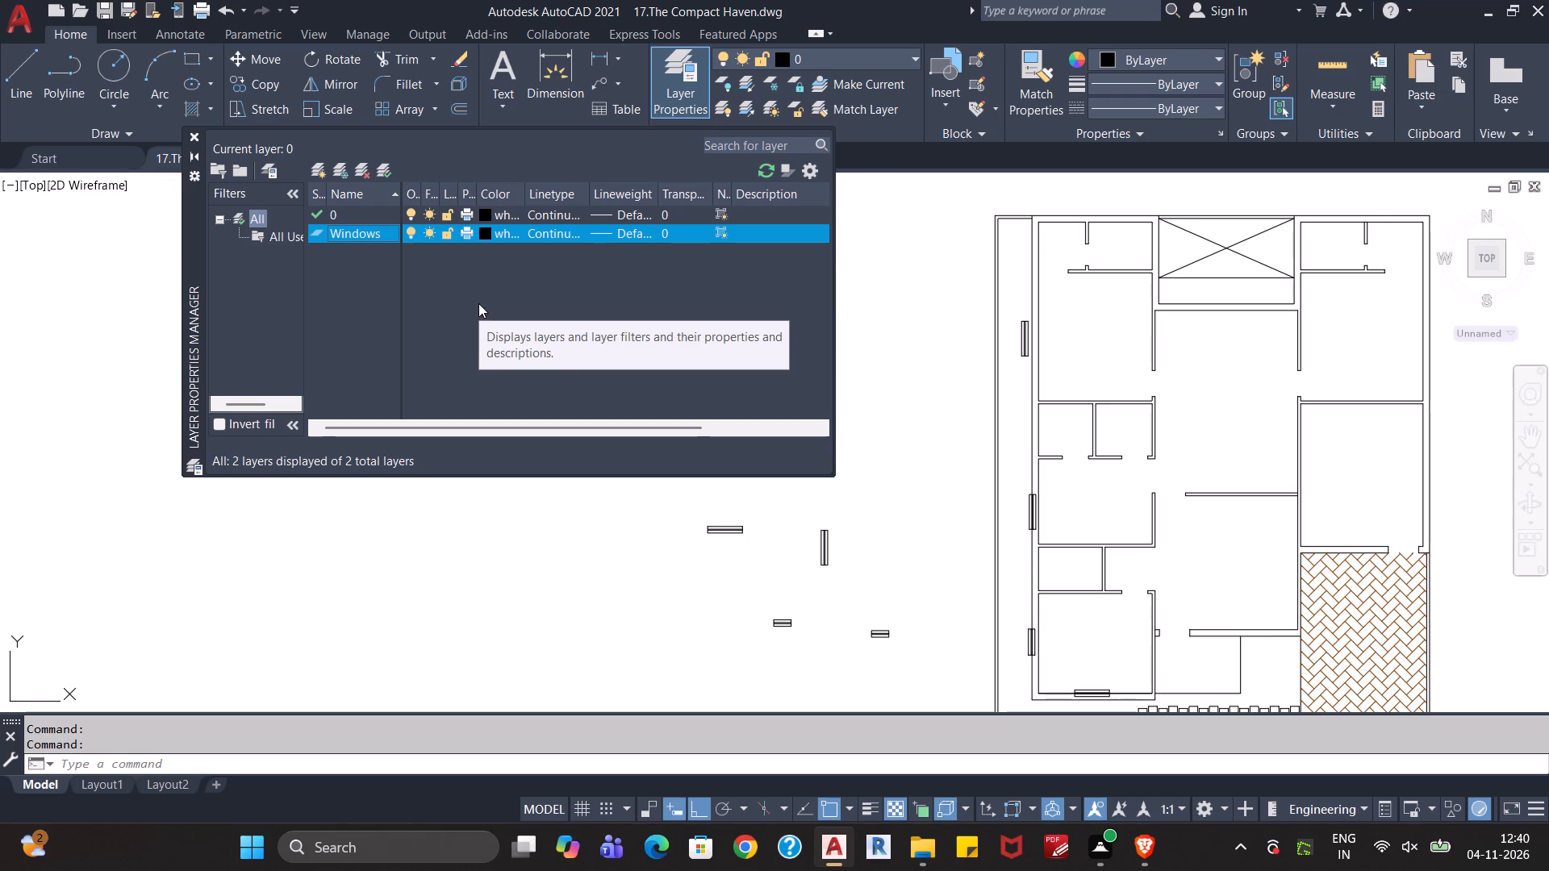
{"action": "left_click", "coordinate": [482, 234]}
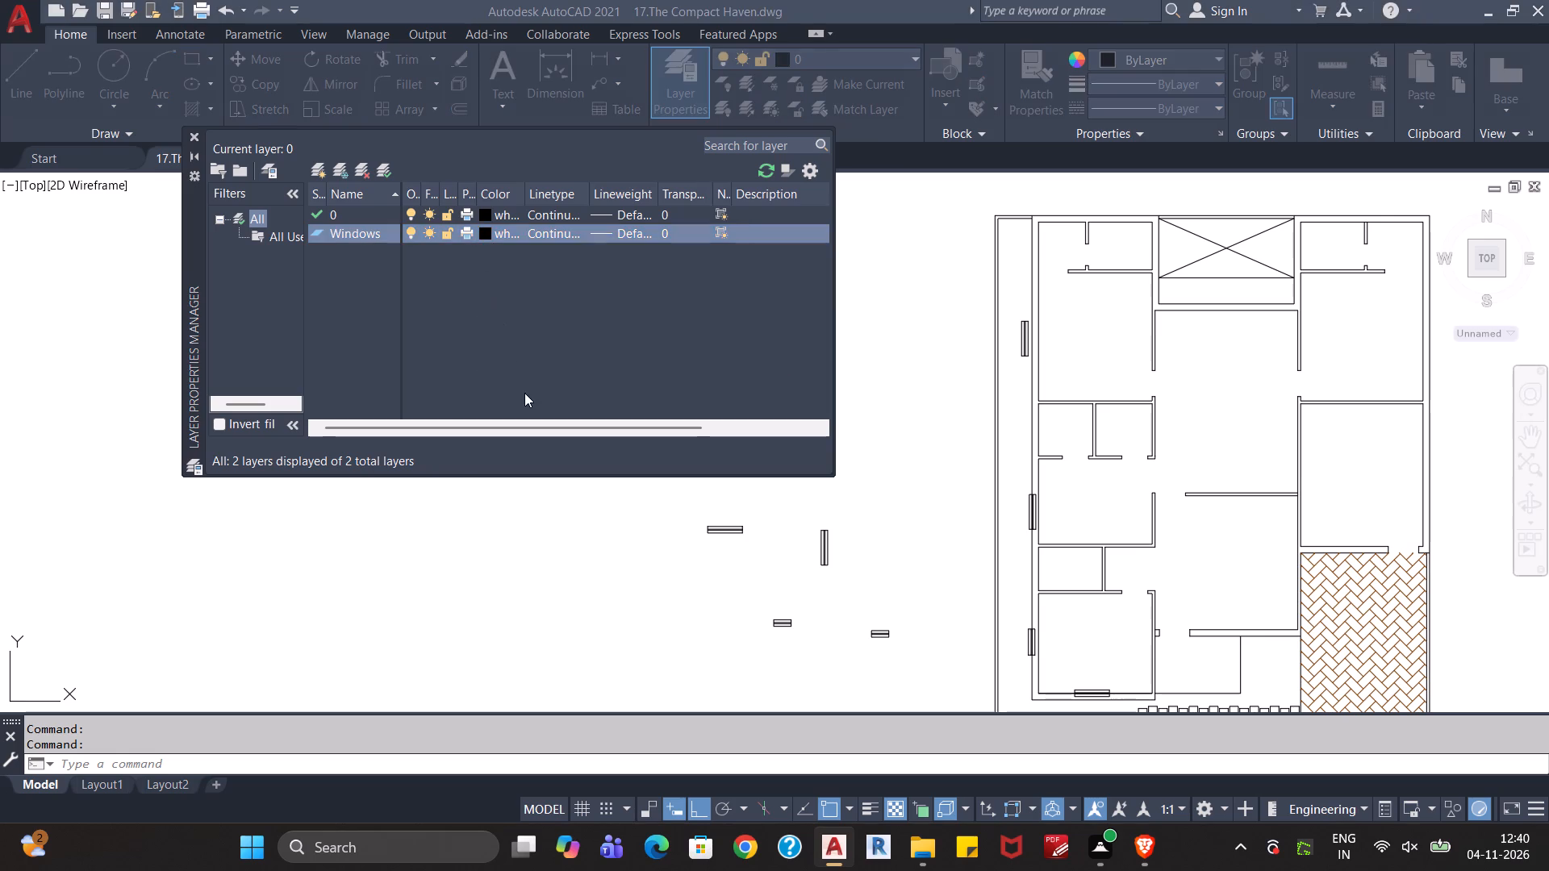
{"action": "left_click", "coordinate": [472, 466]}
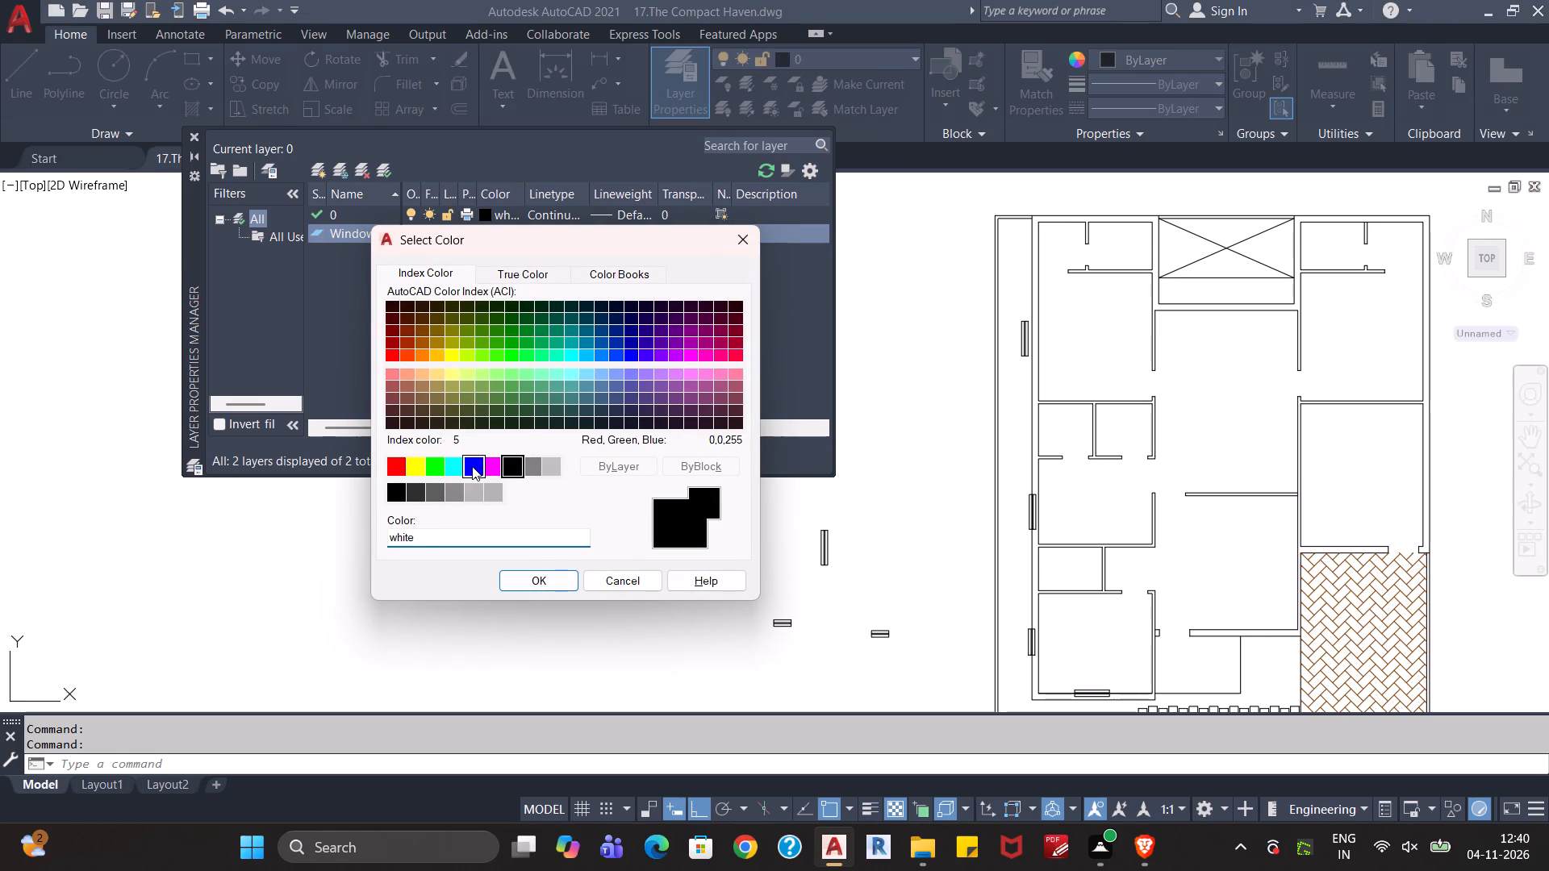
{"action": "left_click", "coordinate": [529, 584]}
{"action": "left_click", "coordinate": [462, 359]}
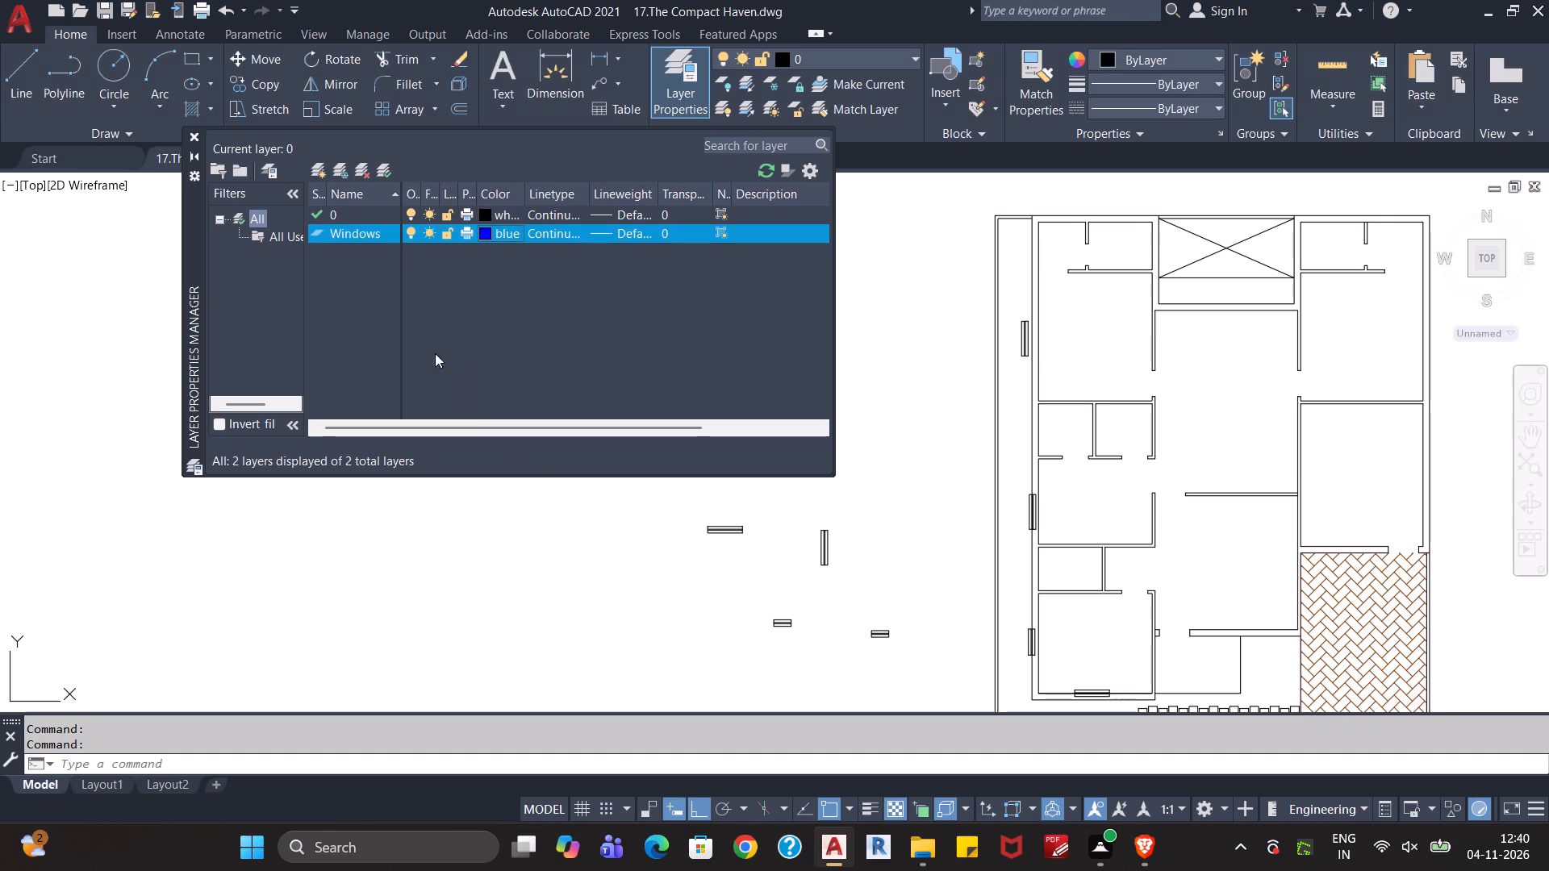
Create a new layer named Ventilator and set its colour to the darkened cyan true colour 0,224,224.
{"action": "left_click", "coordinate": [315, 177]}
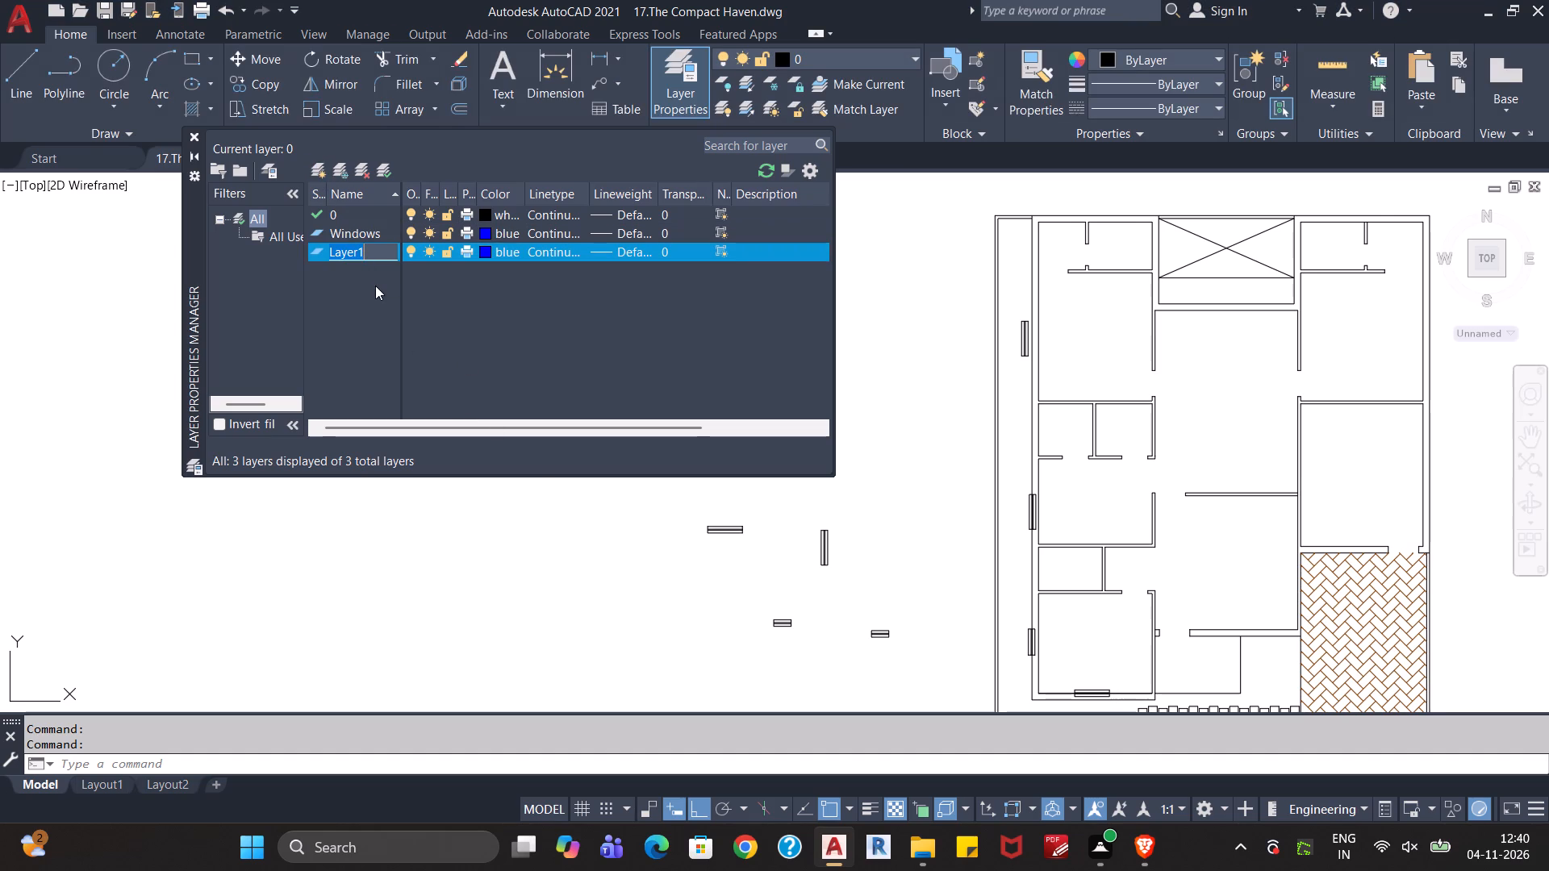
{"action": "type", "text": "Ventilator"}
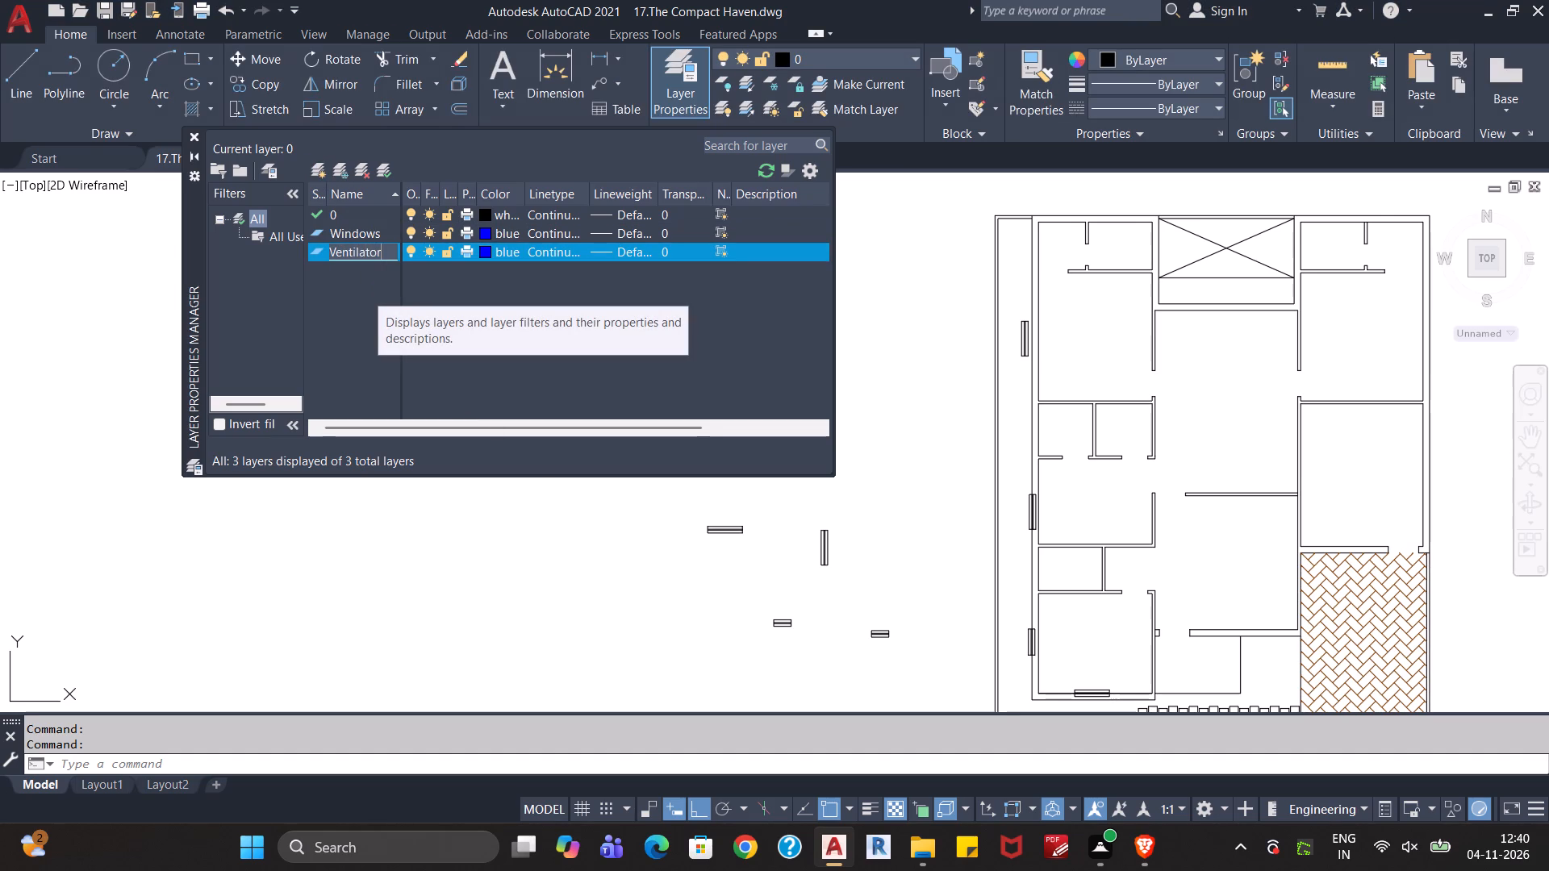
{"action": "key", "text": "Return"}
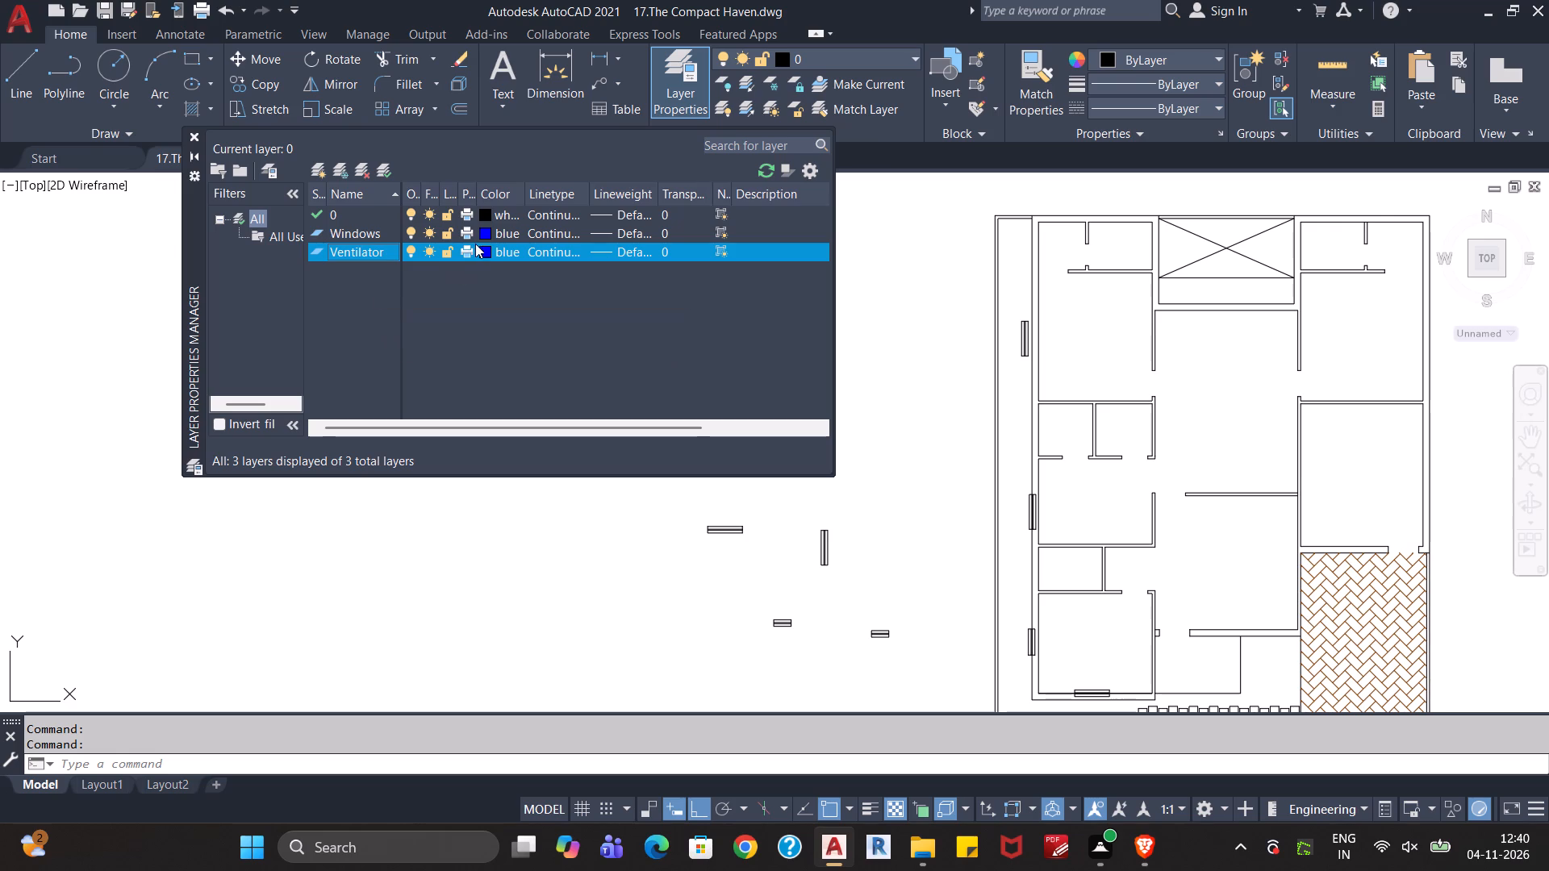
{"action": "left_click", "coordinate": [481, 252]}
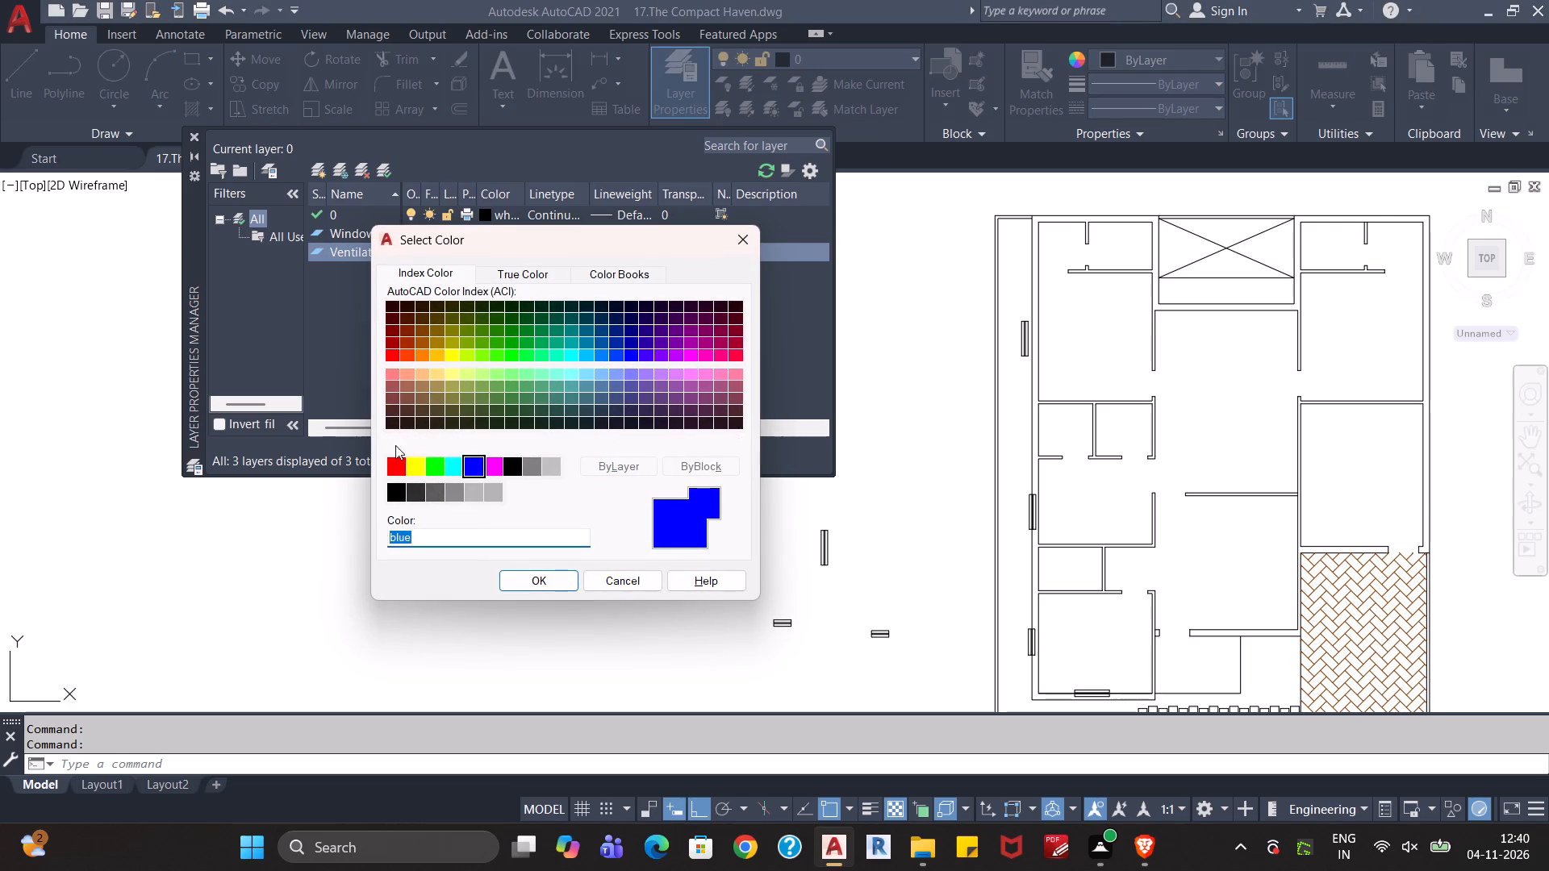
{"action": "left_click", "coordinate": [458, 473]}
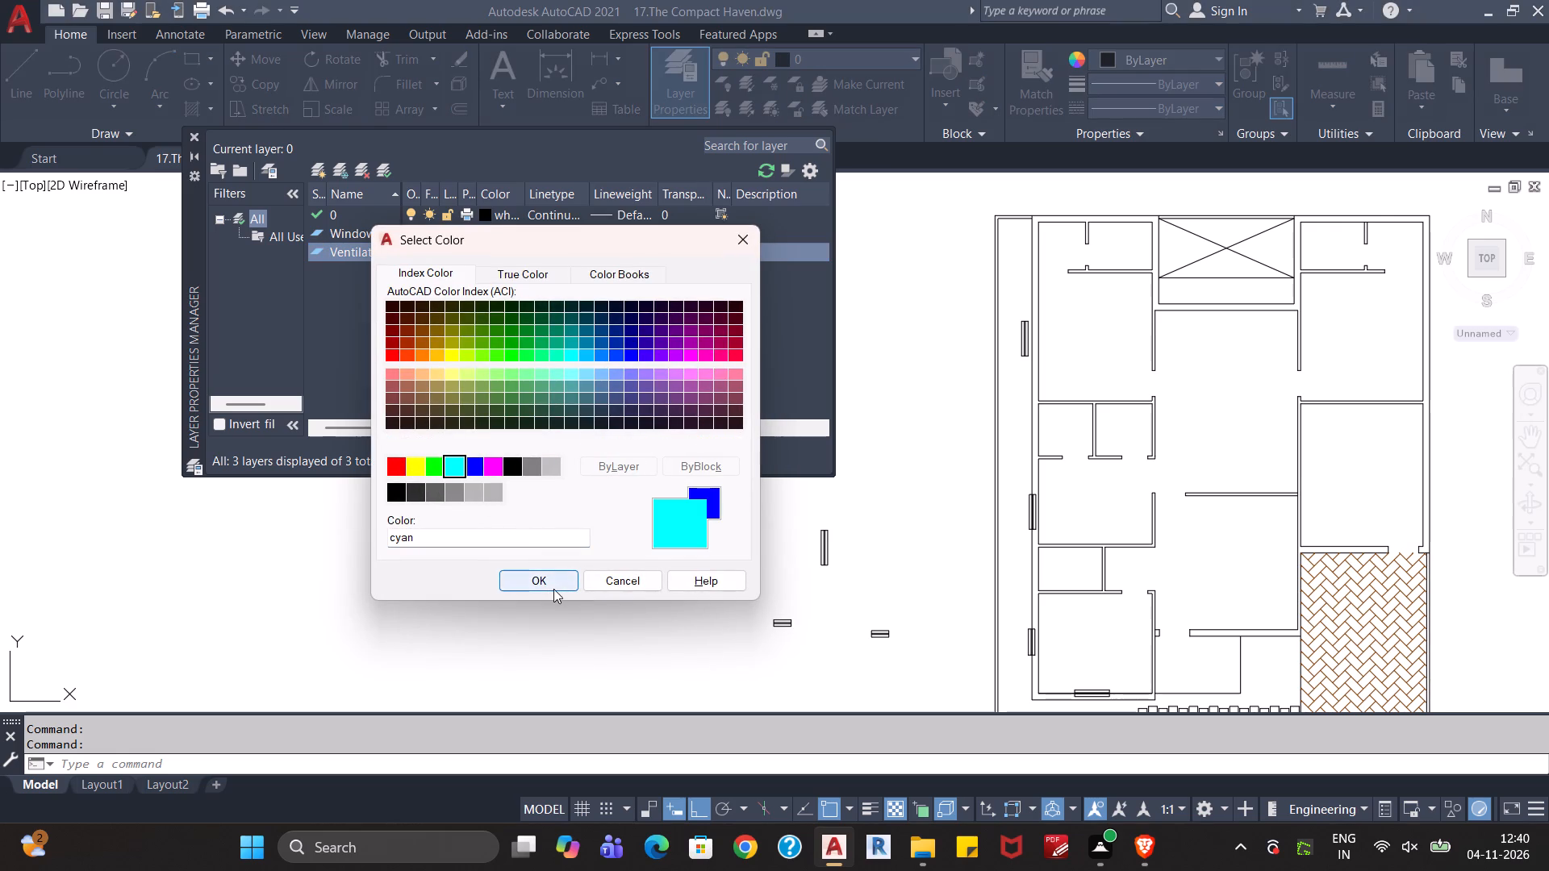
{"action": "left_click", "coordinate": [536, 273]}
{"action": "left_click_drag", "start_coordinate": [604, 417], "coordinate": [608, 406]}
{"action": "left_click_drag", "start_coordinate": [608, 406], "coordinate": [608, 439]}
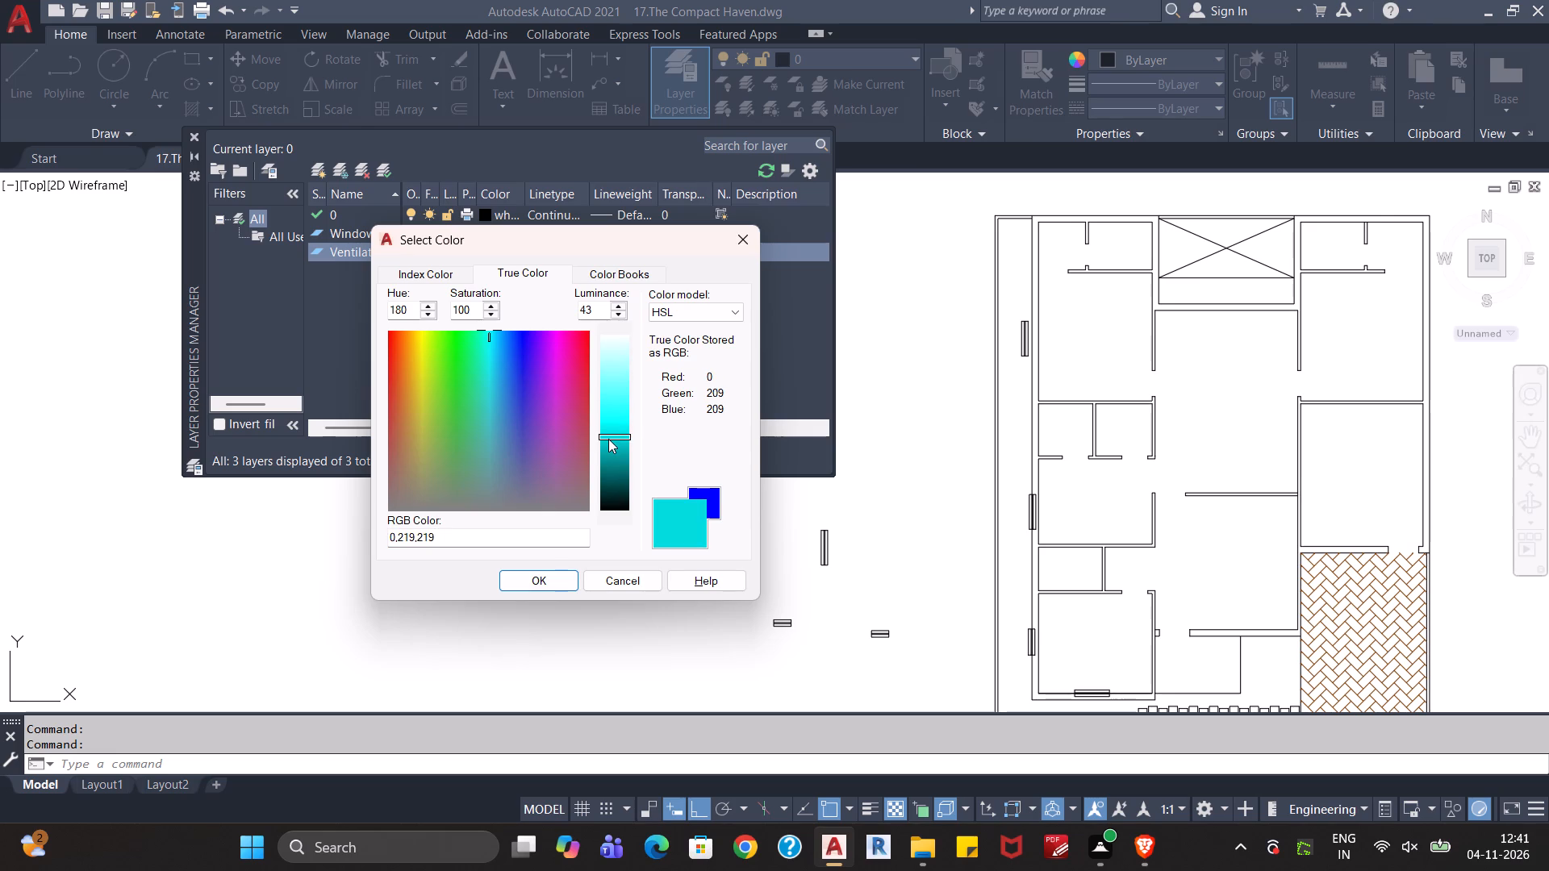
{"action": "left_click_drag", "start_coordinate": [608, 439], "coordinate": [608, 433]}
{"action": "left_click", "coordinate": [544, 586]}
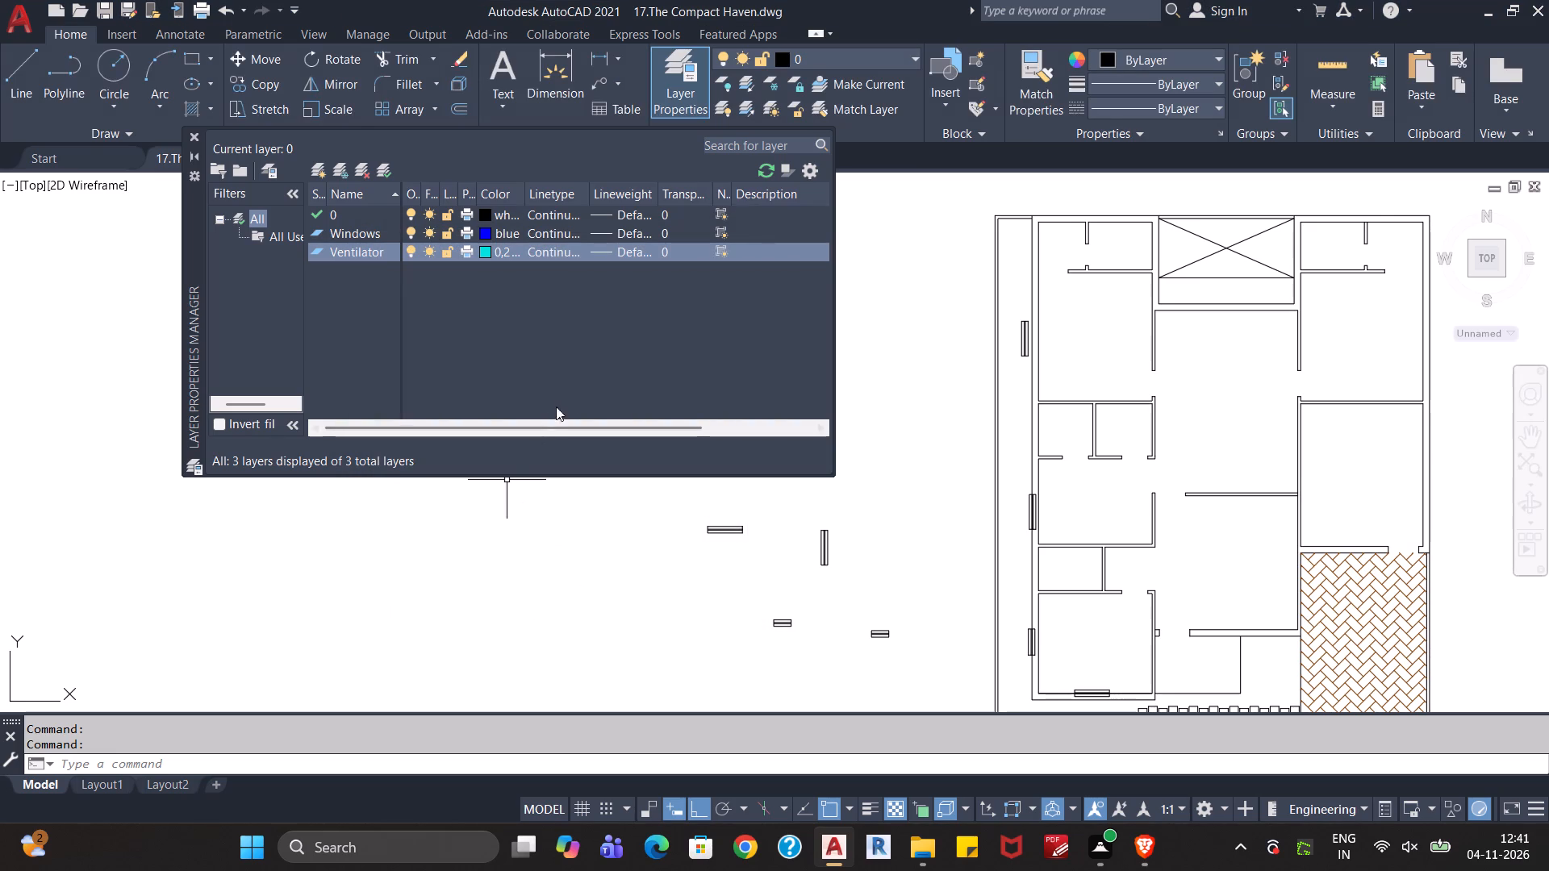
{"action": "key", "text": "Escape"}
{"action": "left_click", "coordinate": [572, 370]}
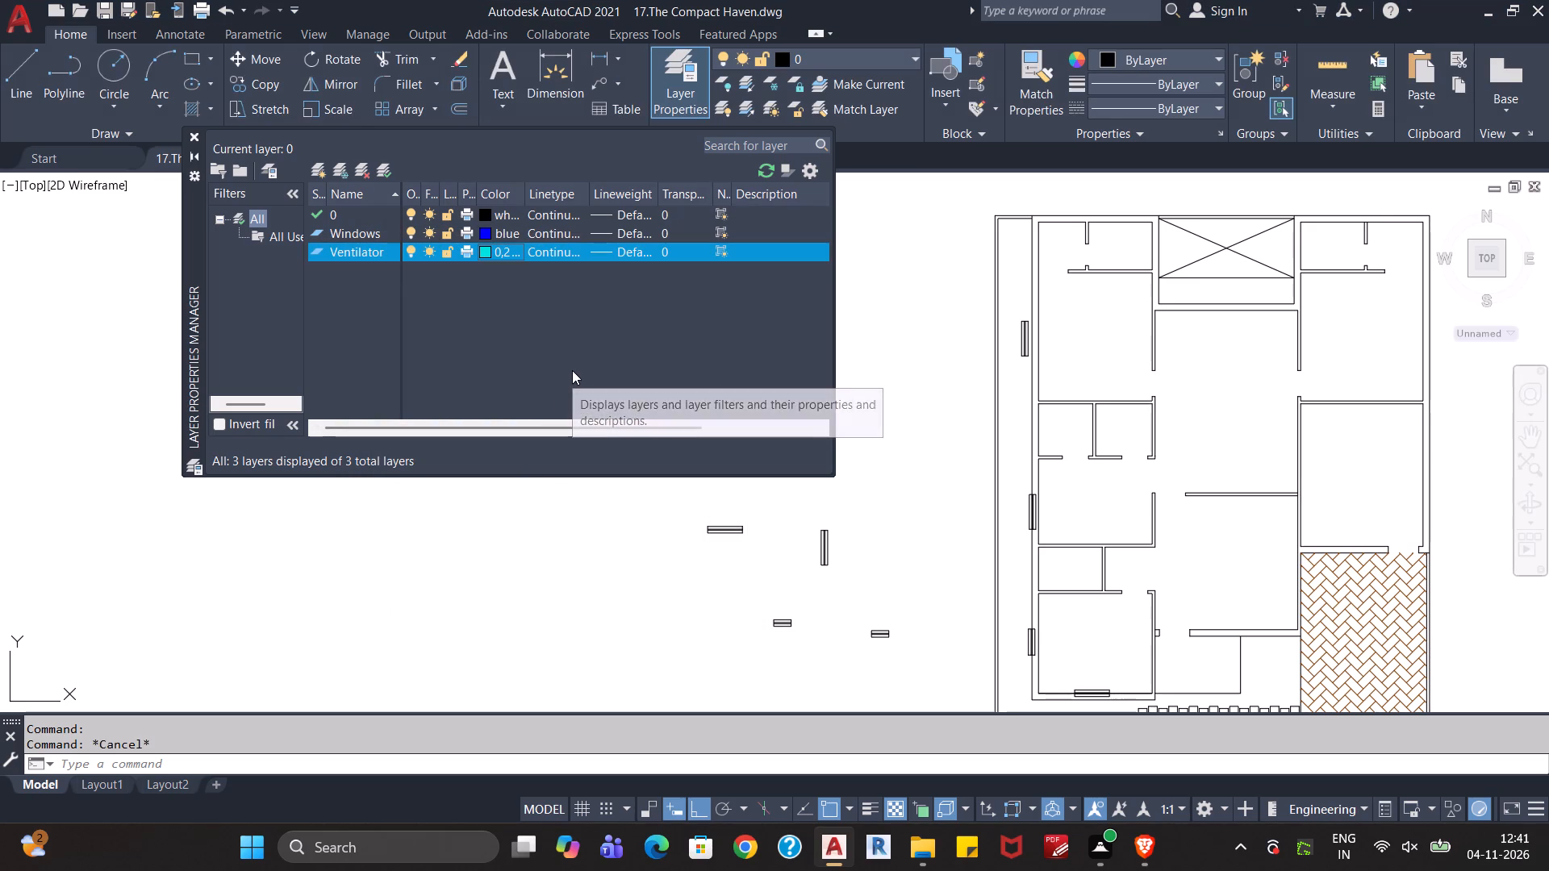
{"action": "key", "text": "Escape"}
Create a new layer named Doors and set its colour to brown, index colour 34.
{"action": "left_click", "coordinate": [537, 361]}
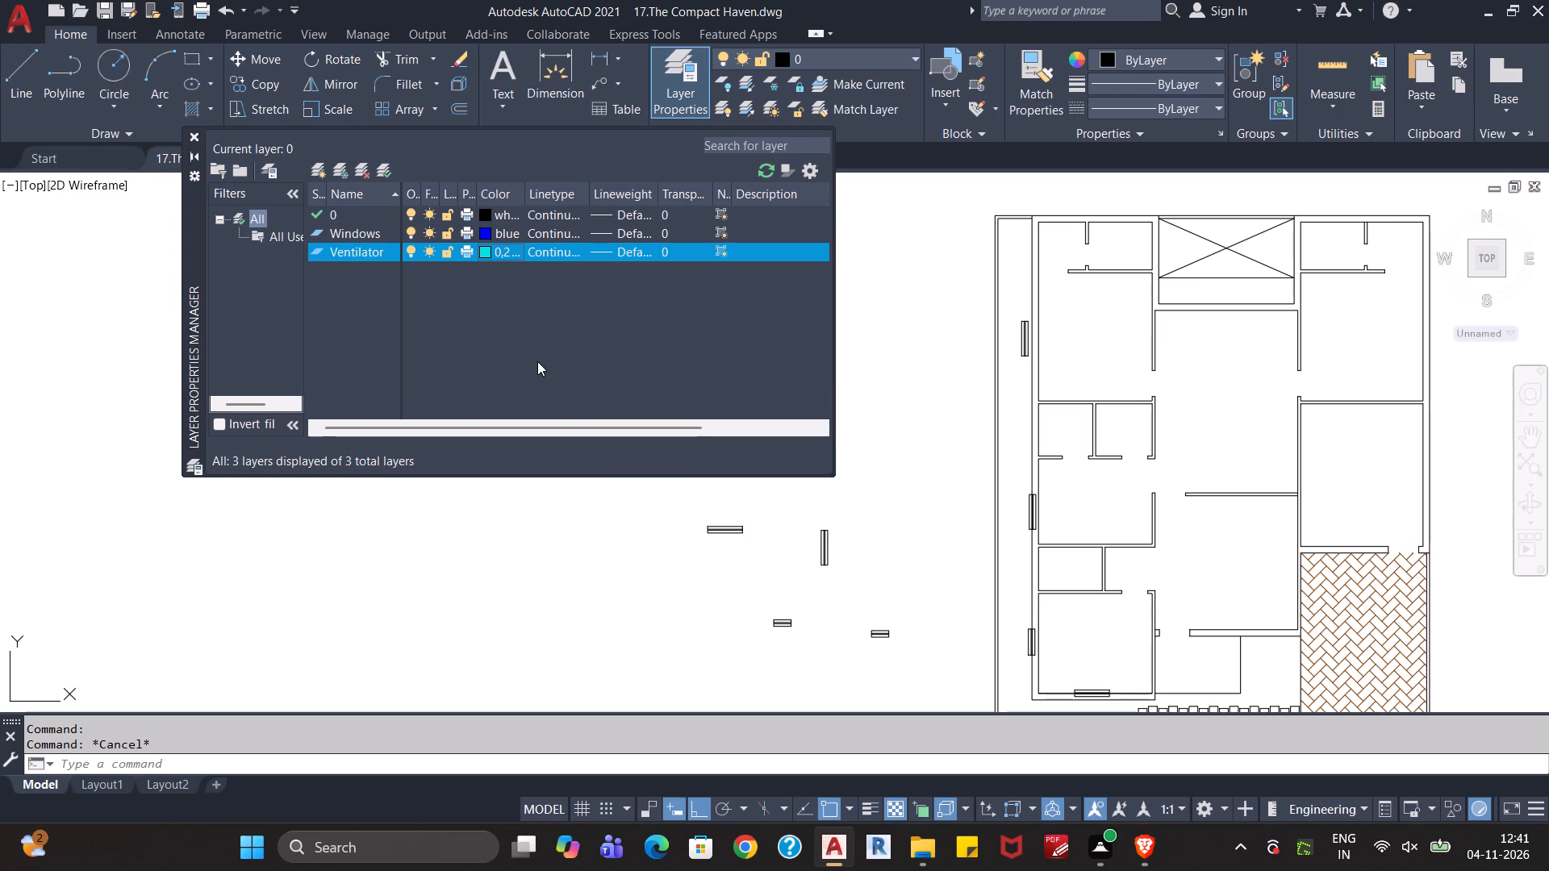
{"action": "key", "text": "alt+n"}
{"action": "type", "text": "Doors"}
{"action": "key", "text": "Return"}
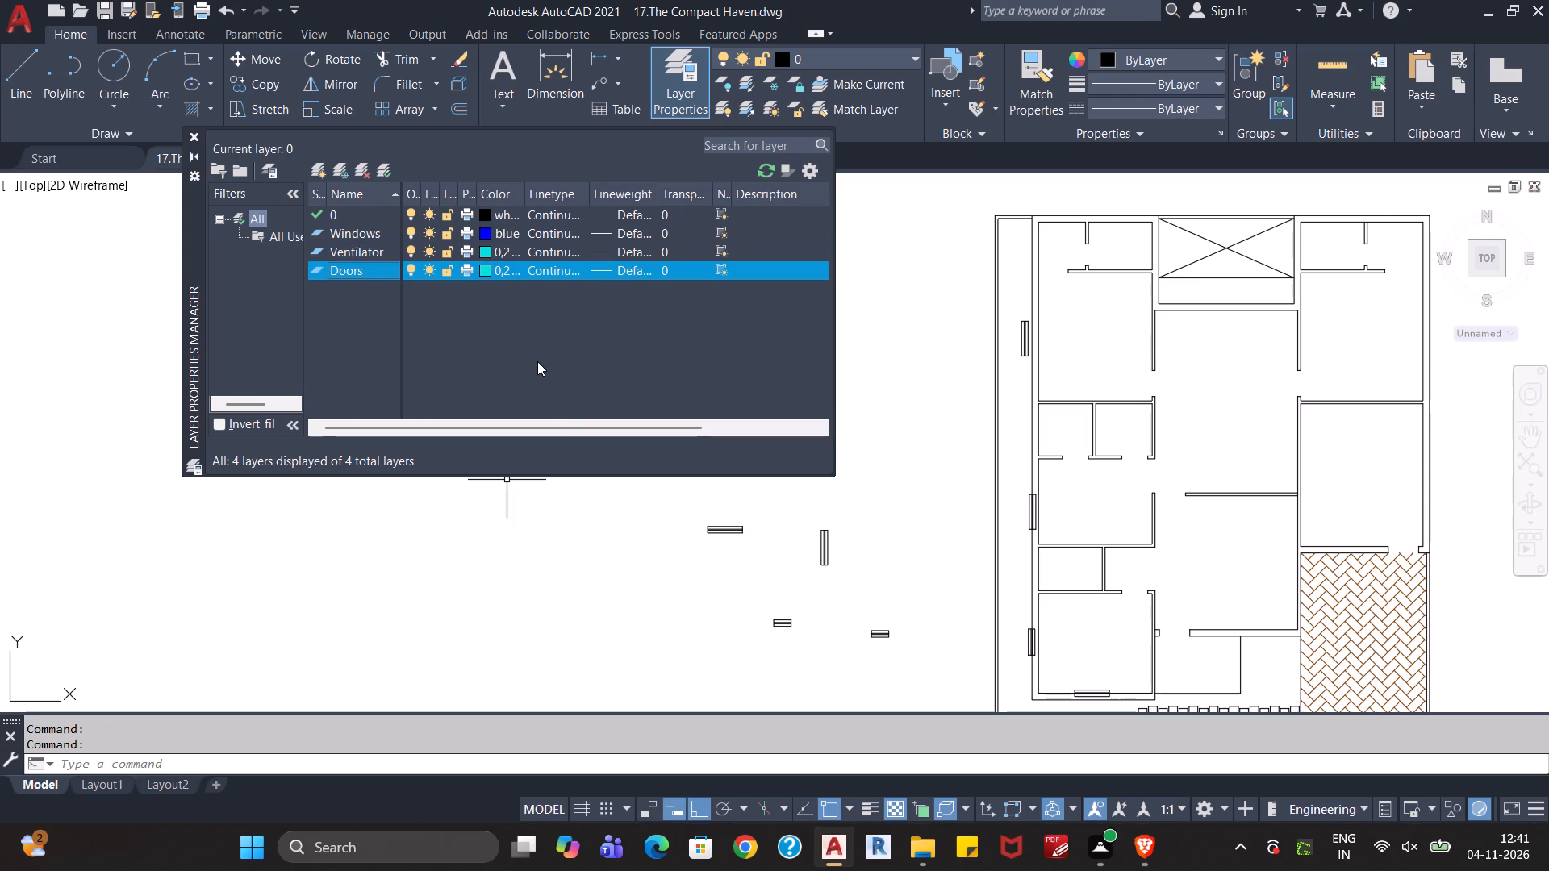
{"action": "left_click", "coordinate": [485, 271]}
{"action": "left_click", "coordinate": [440, 277]}
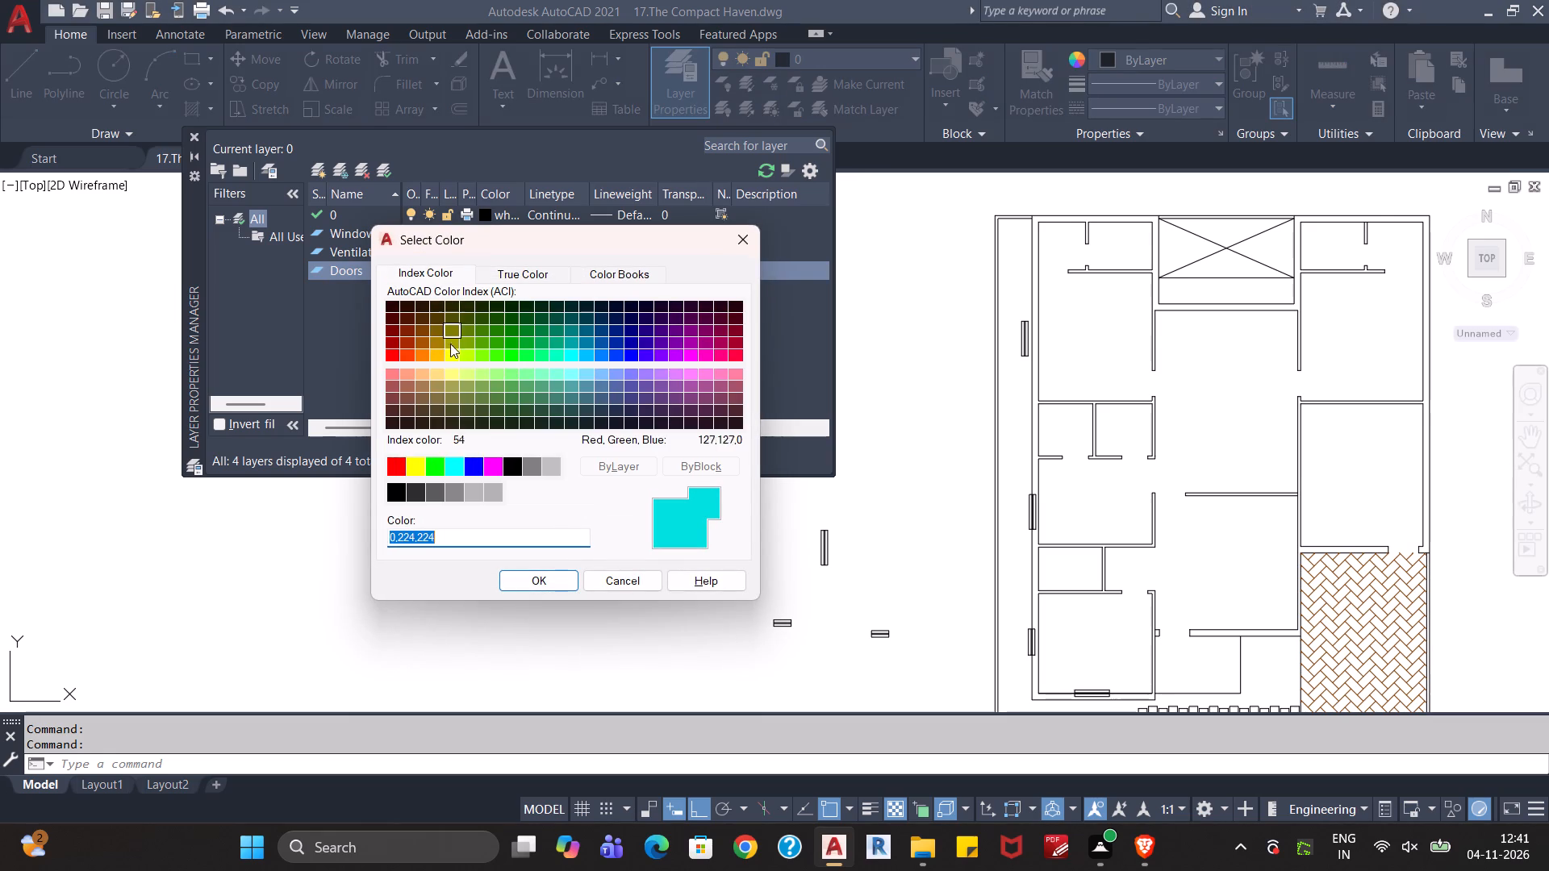
{"action": "left_click", "coordinate": [436, 331]}
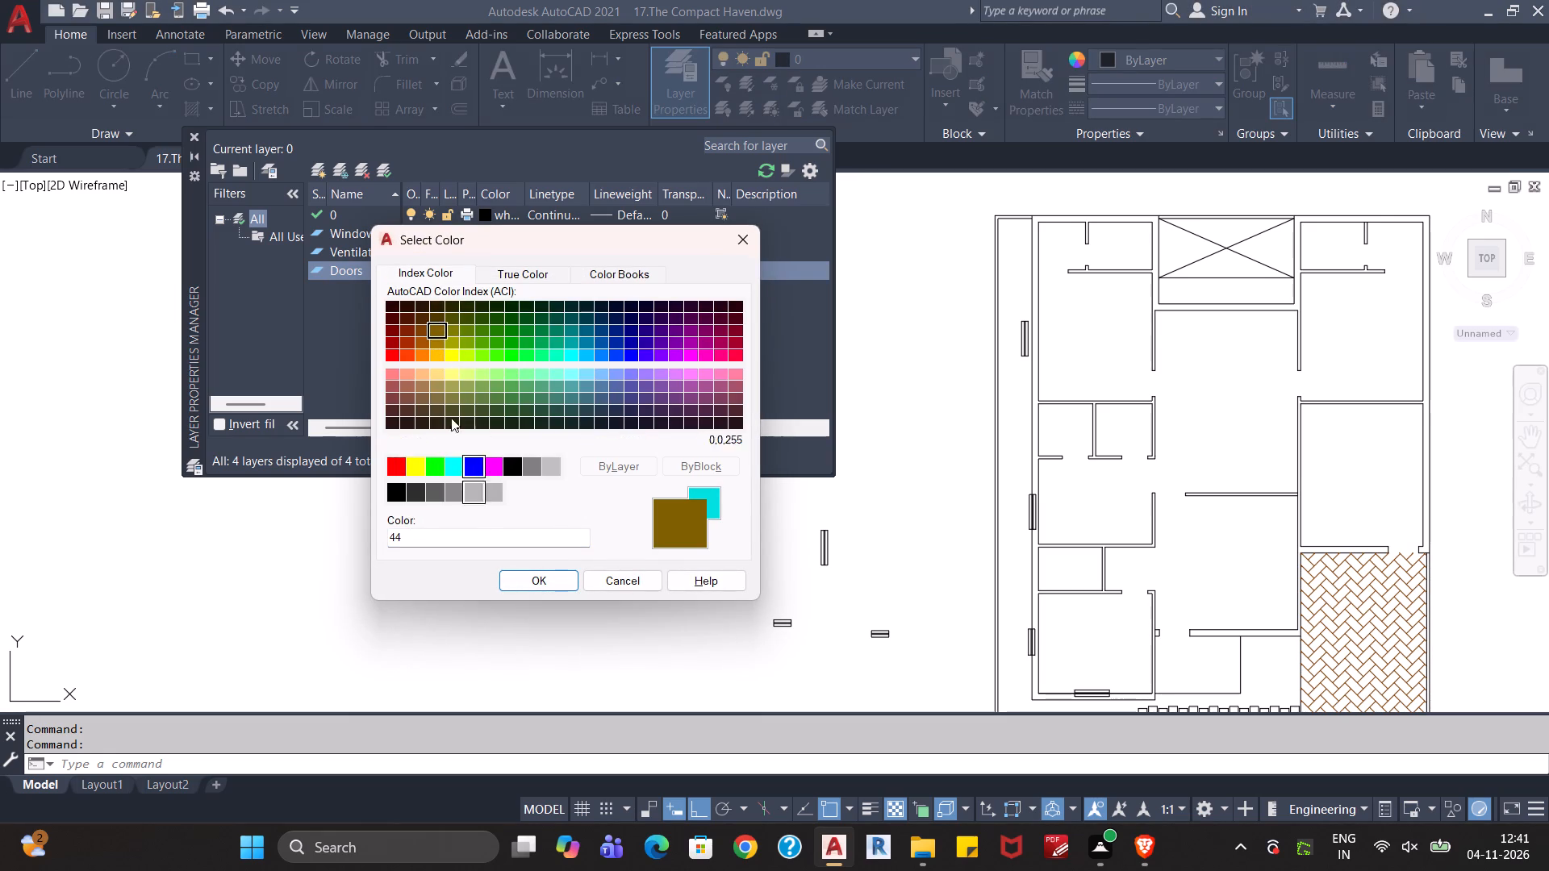
{"action": "left_click", "coordinate": [424, 333]}
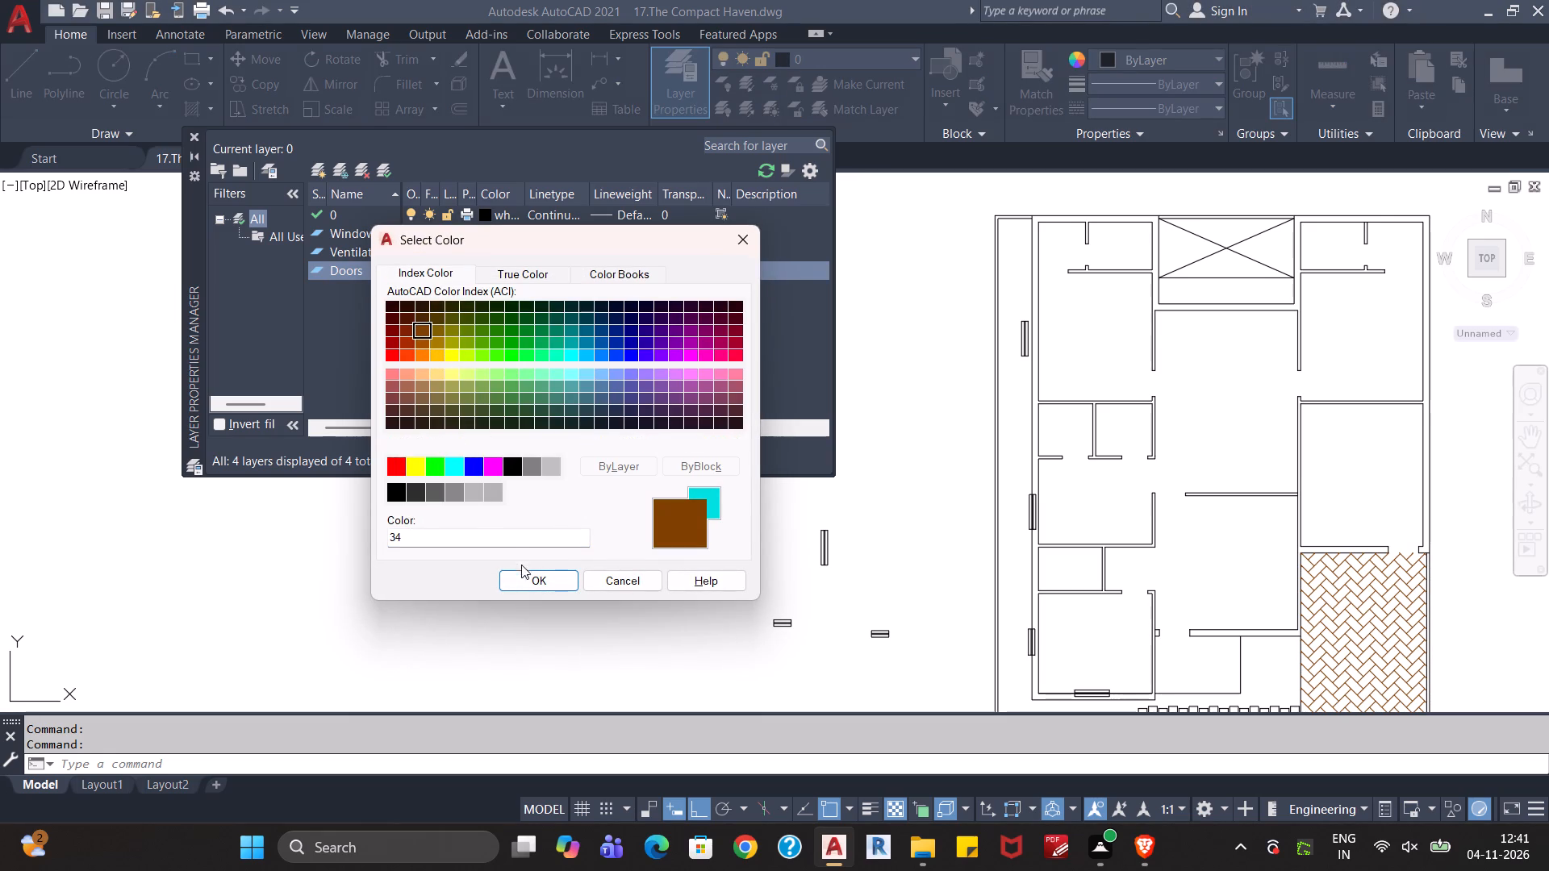
{"action": "left_click", "coordinate": [524, 574]}
{"action": "key", "text": "Escape"}
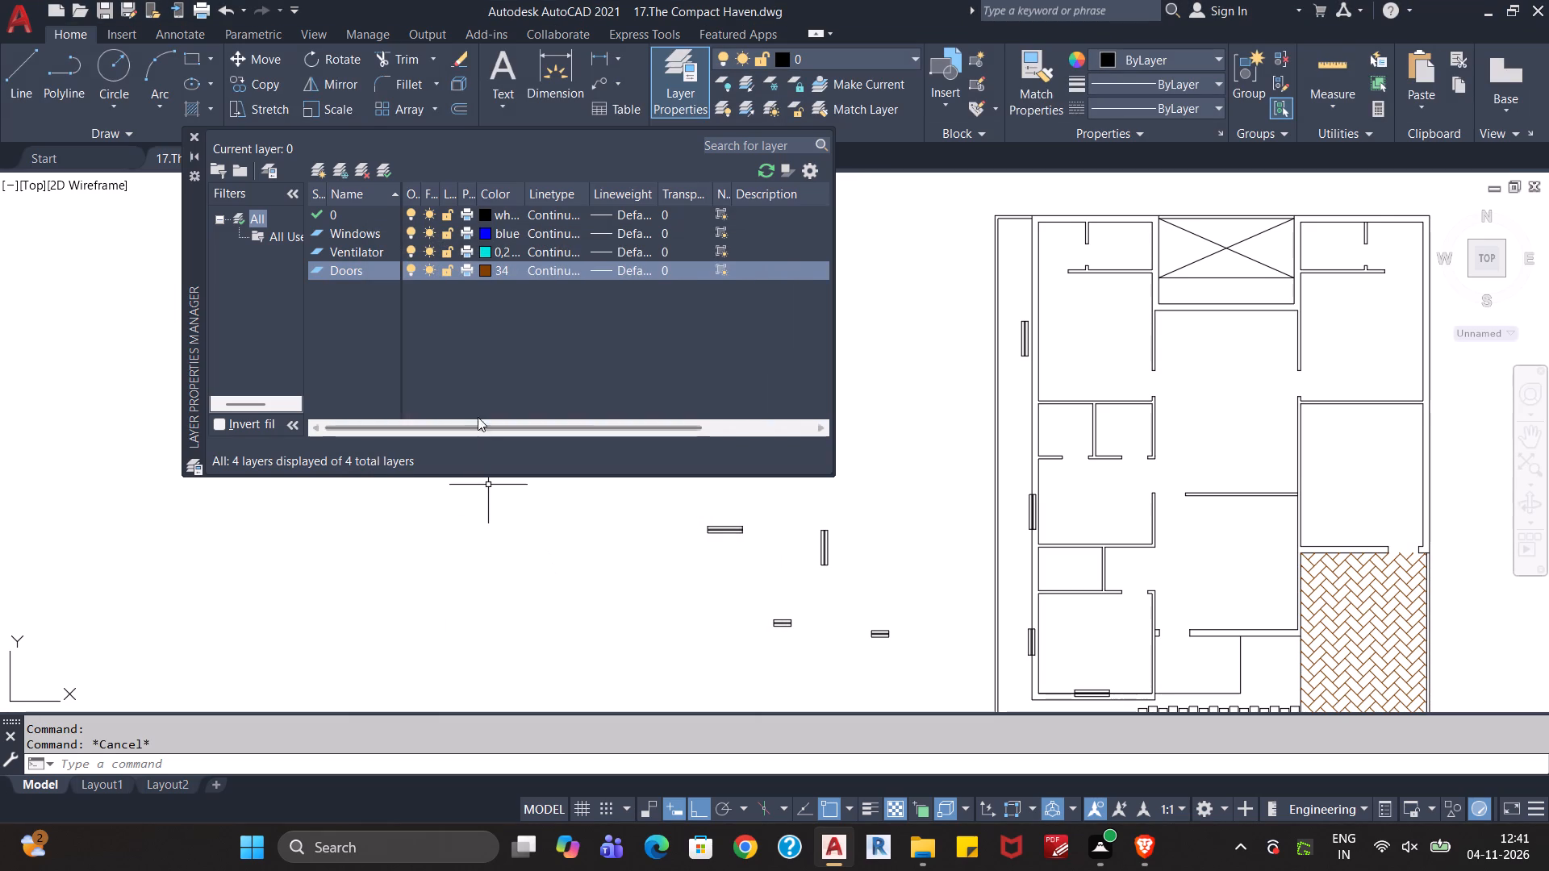
{"action": "left_click", "coordinate": [496, 365]}
{"action": "key", "text": "Escape"}
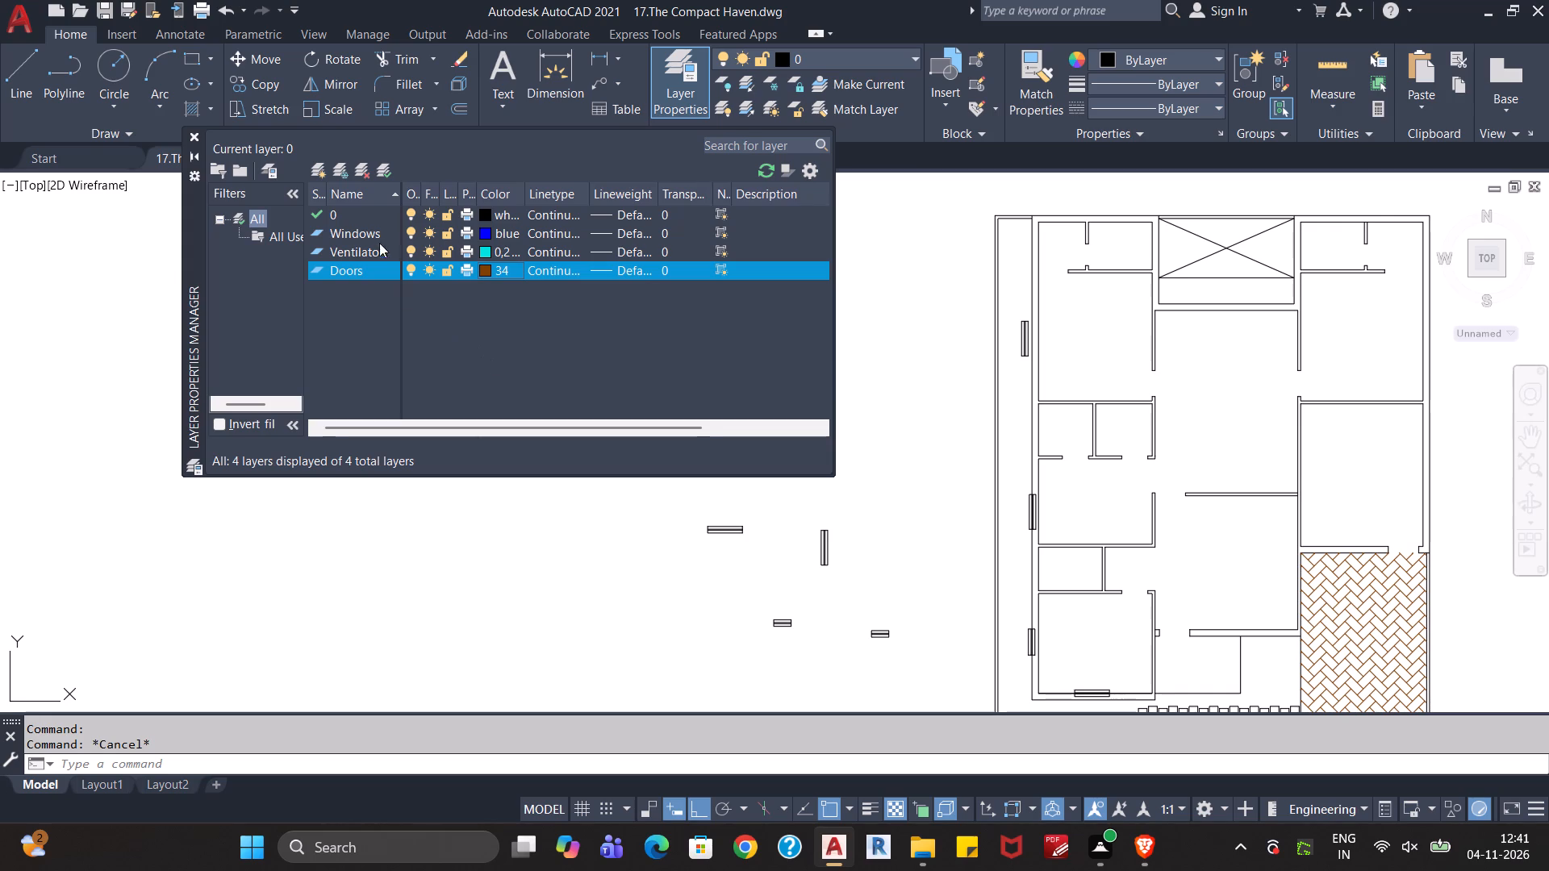
Add another new layer below Doors with its default name and set its colour to white, true colour 255,255,255.
{"action": "left_click", "coordinate": [319, 170]}
{"action": "left_click", "coordinate": [486, 286]}
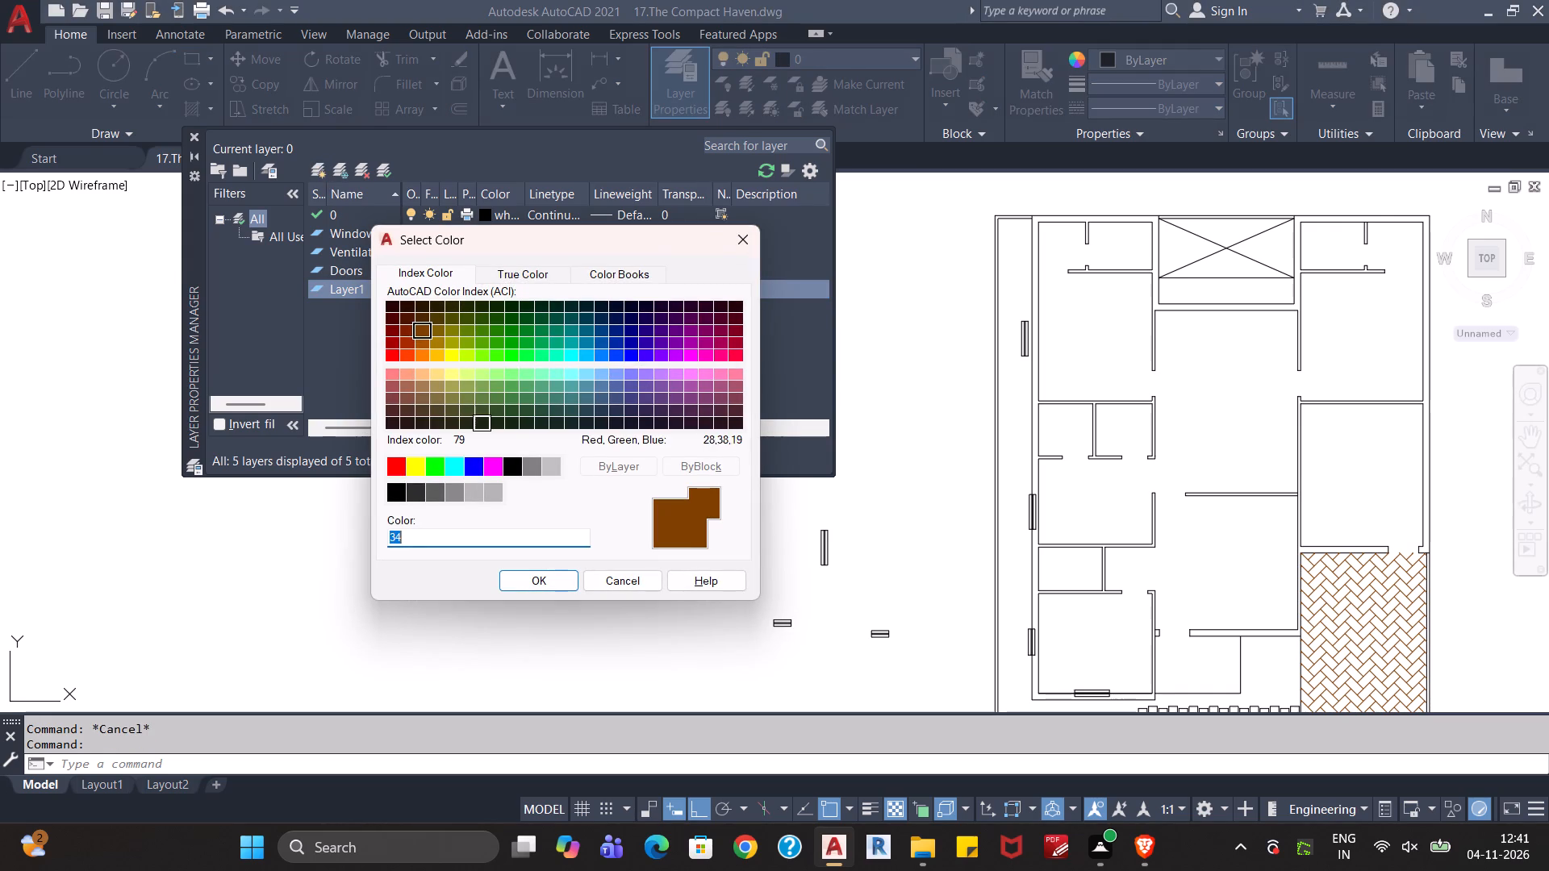
{"action": "key", "text": "0"}
{"action": "key", "text": "Return"}
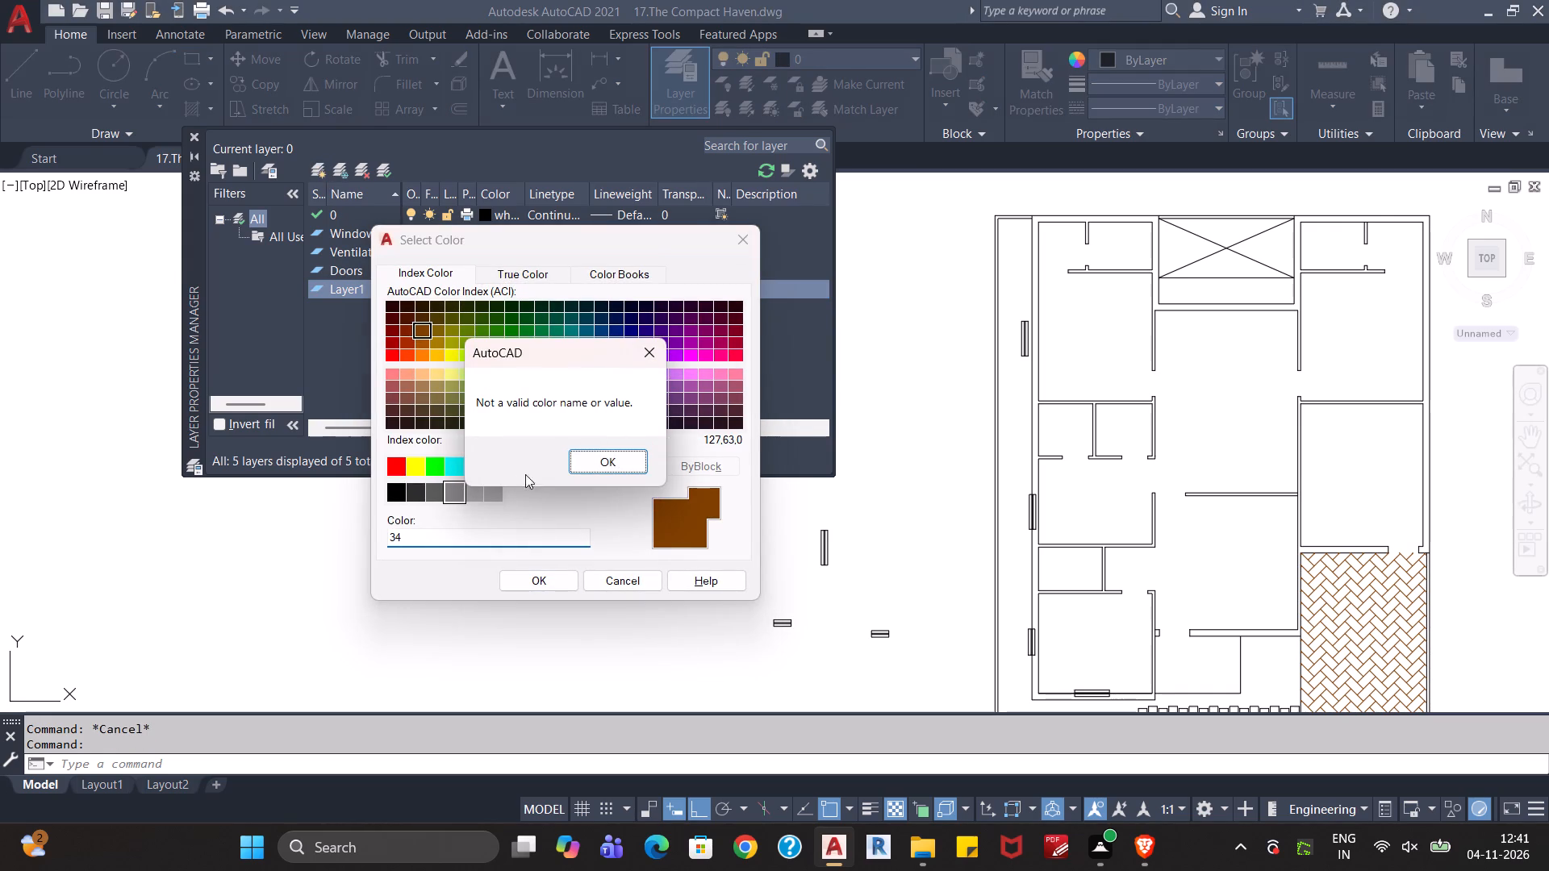
{"action": "left_click", "coordinate": [598, 466]}
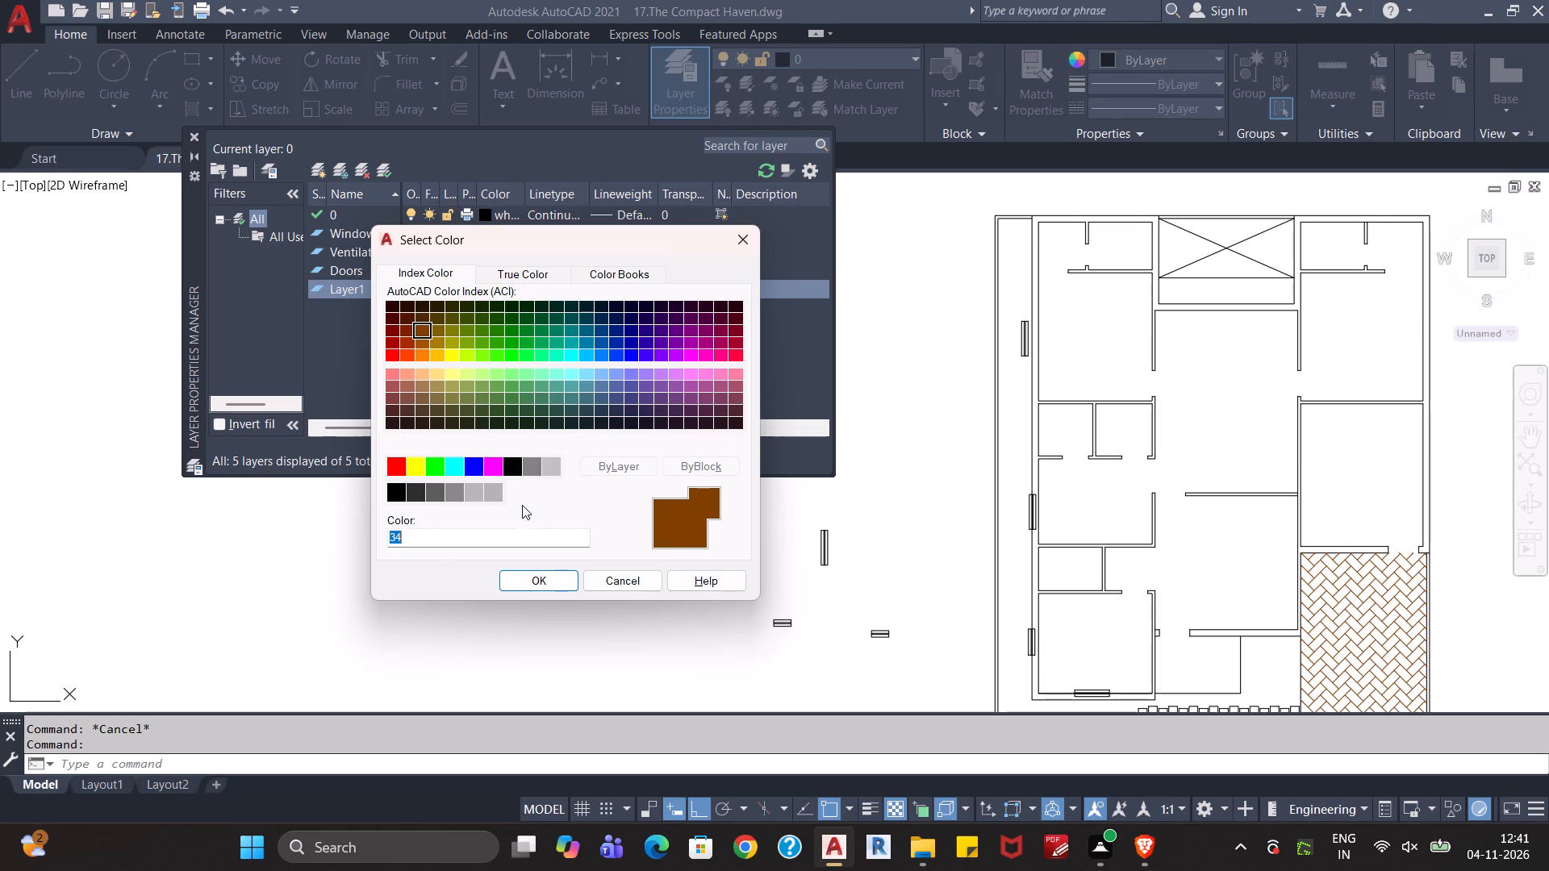
{"action": "left_click", "coordinate": [514, 495]}
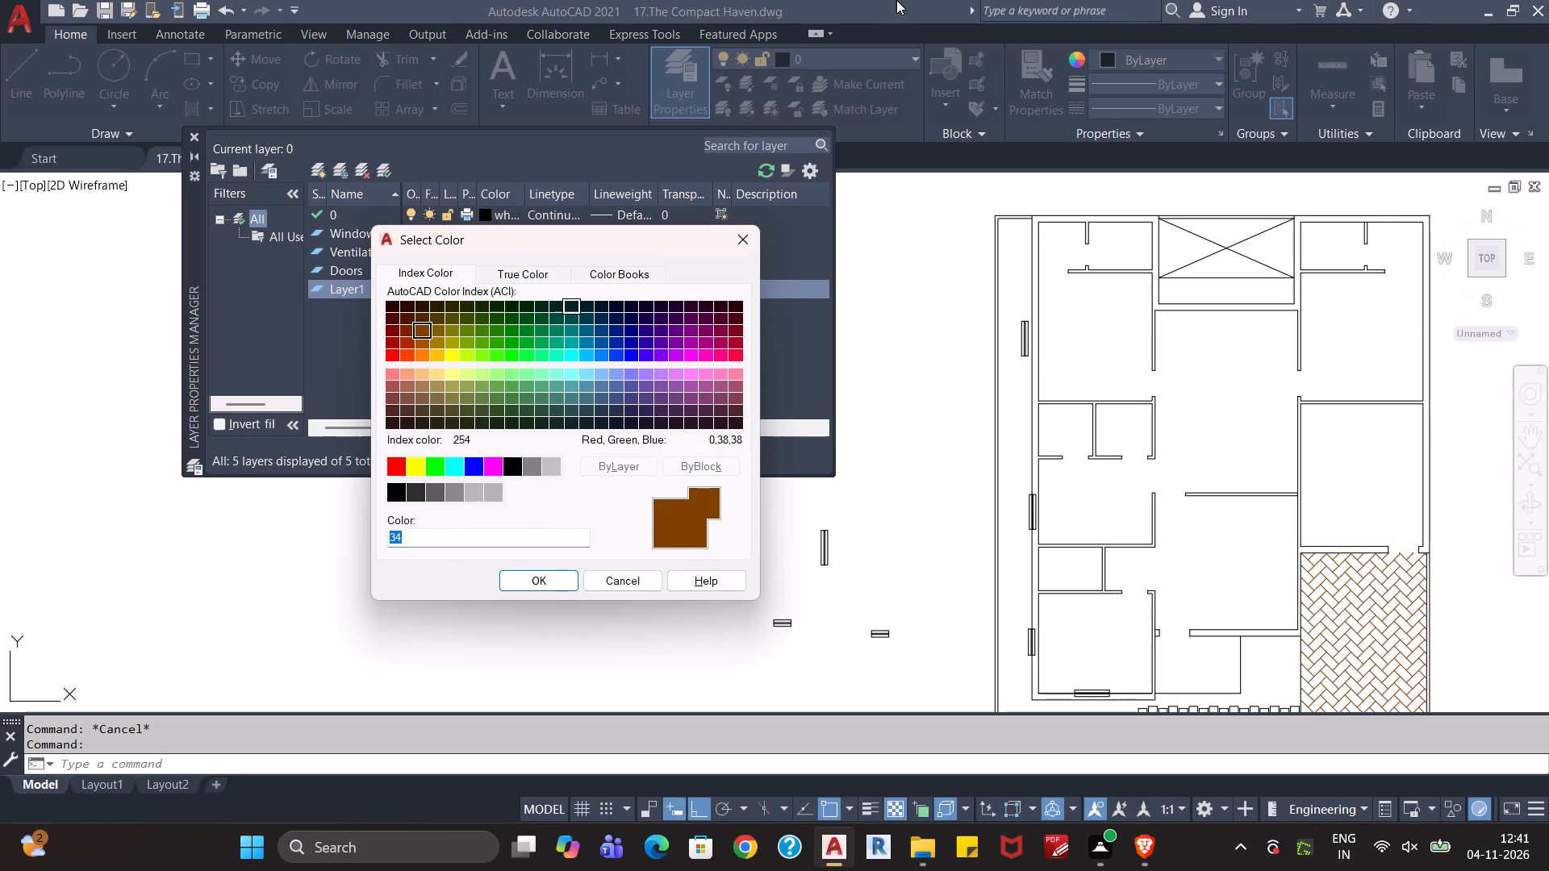
{"action": "left_click", "coordinate": [545, 272]}
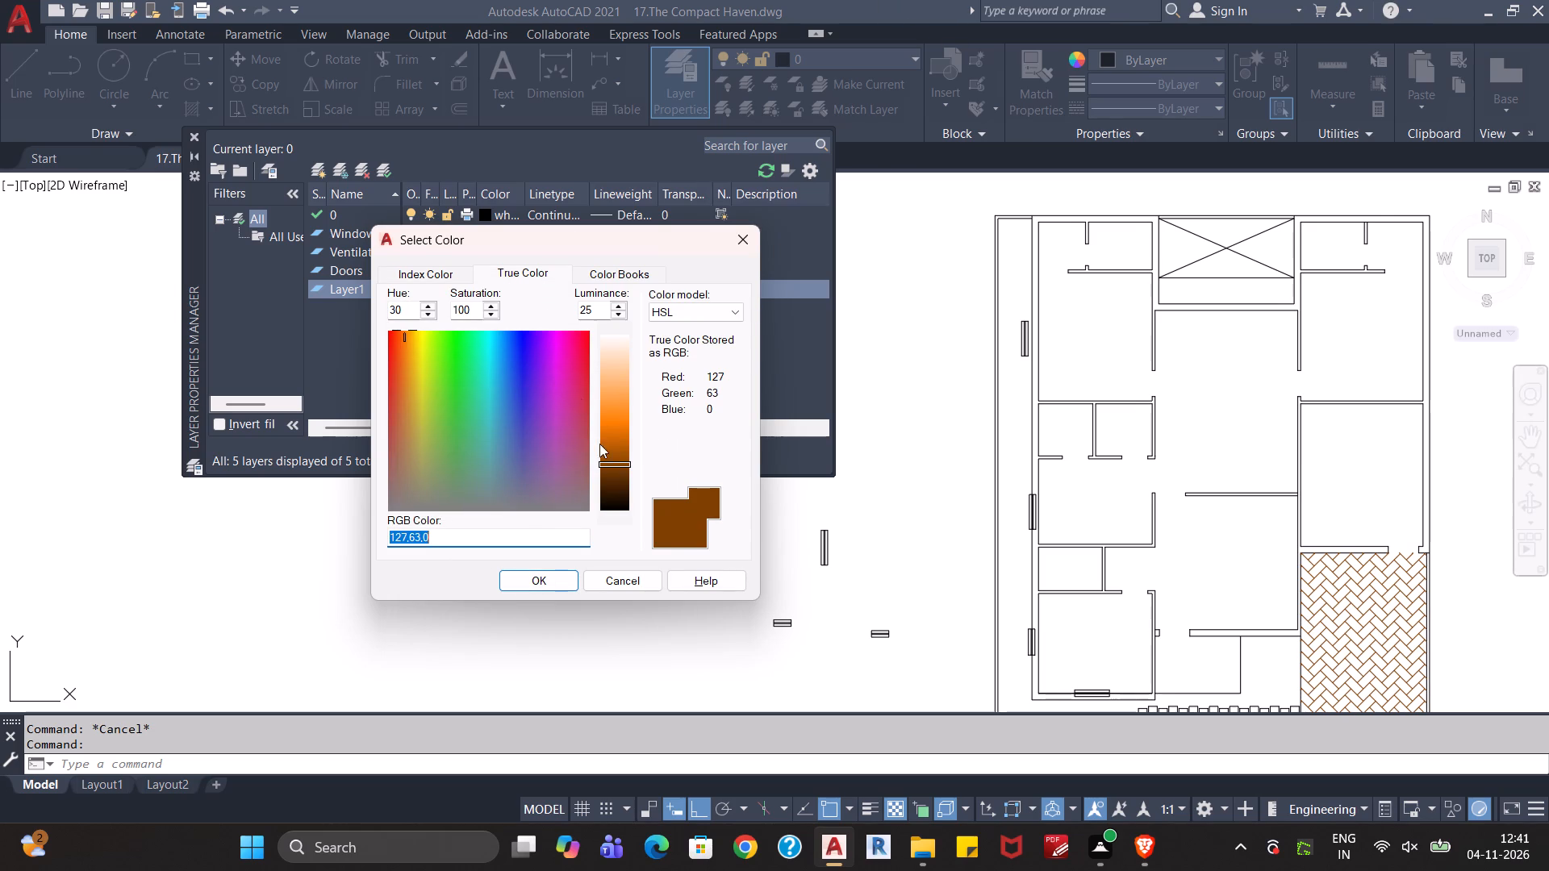
{"action": "left_click_drag", "start_coordinate": [607, 458], "coordinate": [644, 294]}
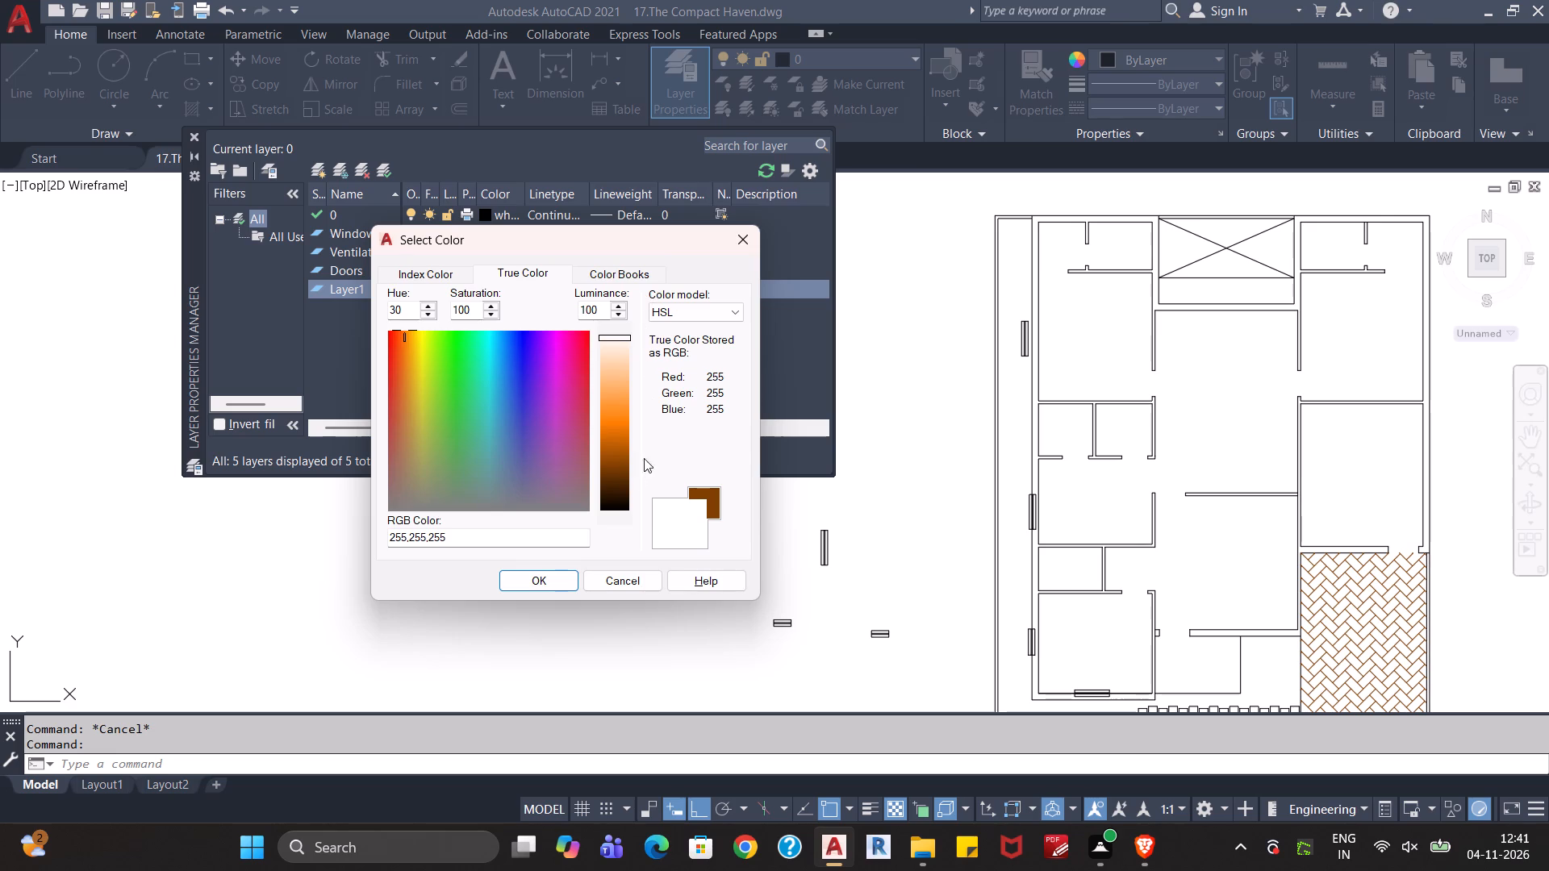
{"action": "left_click", "coordinate": [539, 577]}
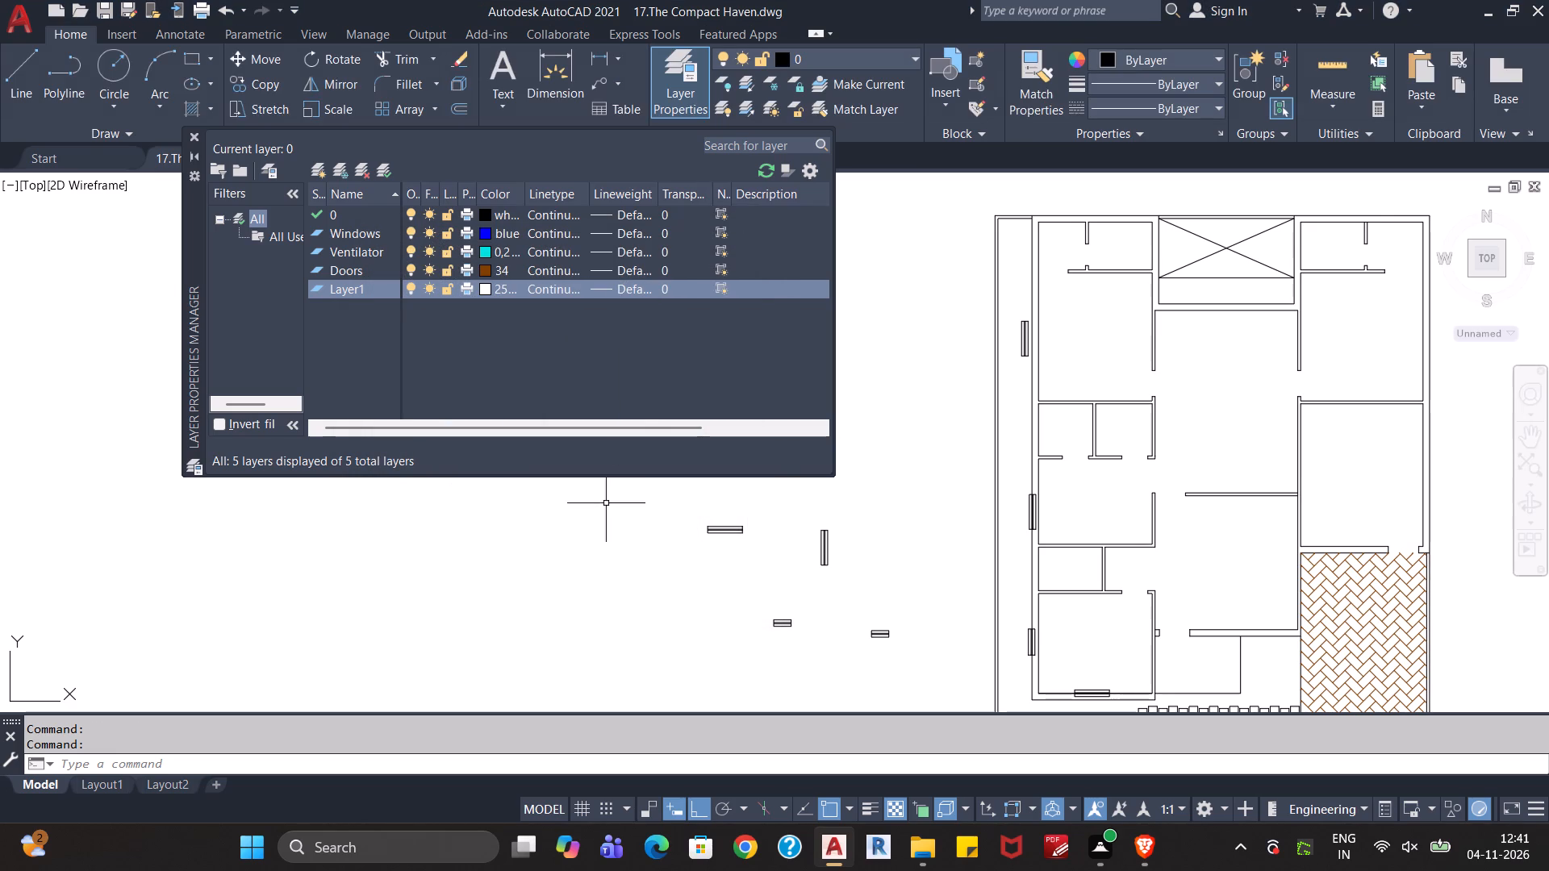
{"action": "left_click", "coordinate": [577, 385]}
{"action": "key", "text": "Escape"}
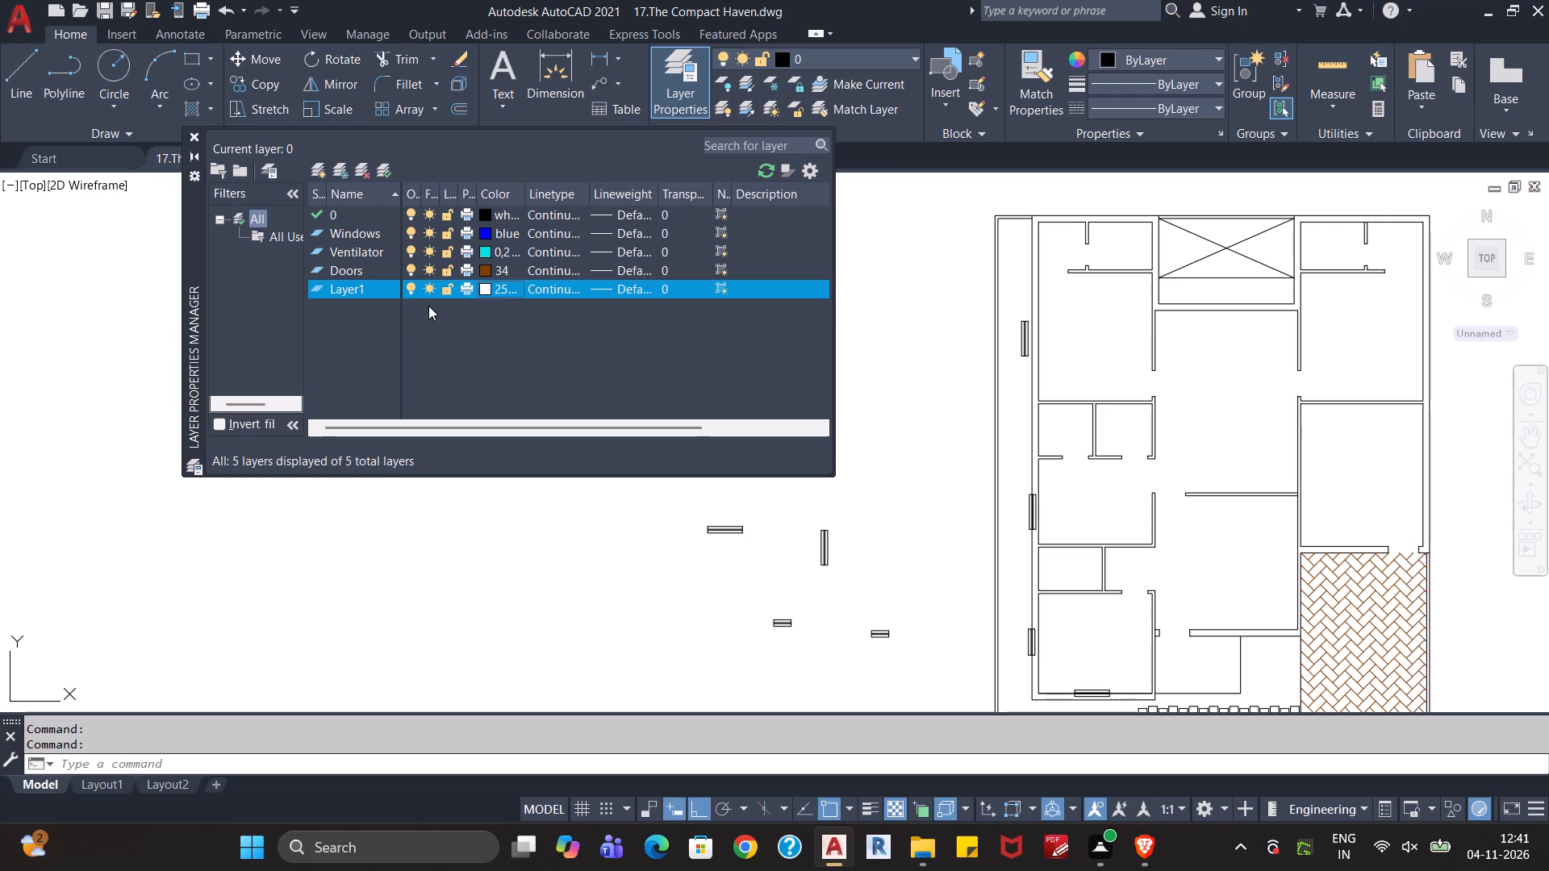
Set the colour of the unnamed new layer below Doors to black, index colour 250.
{"action": "left_click", "coordinate": [481, 290]}
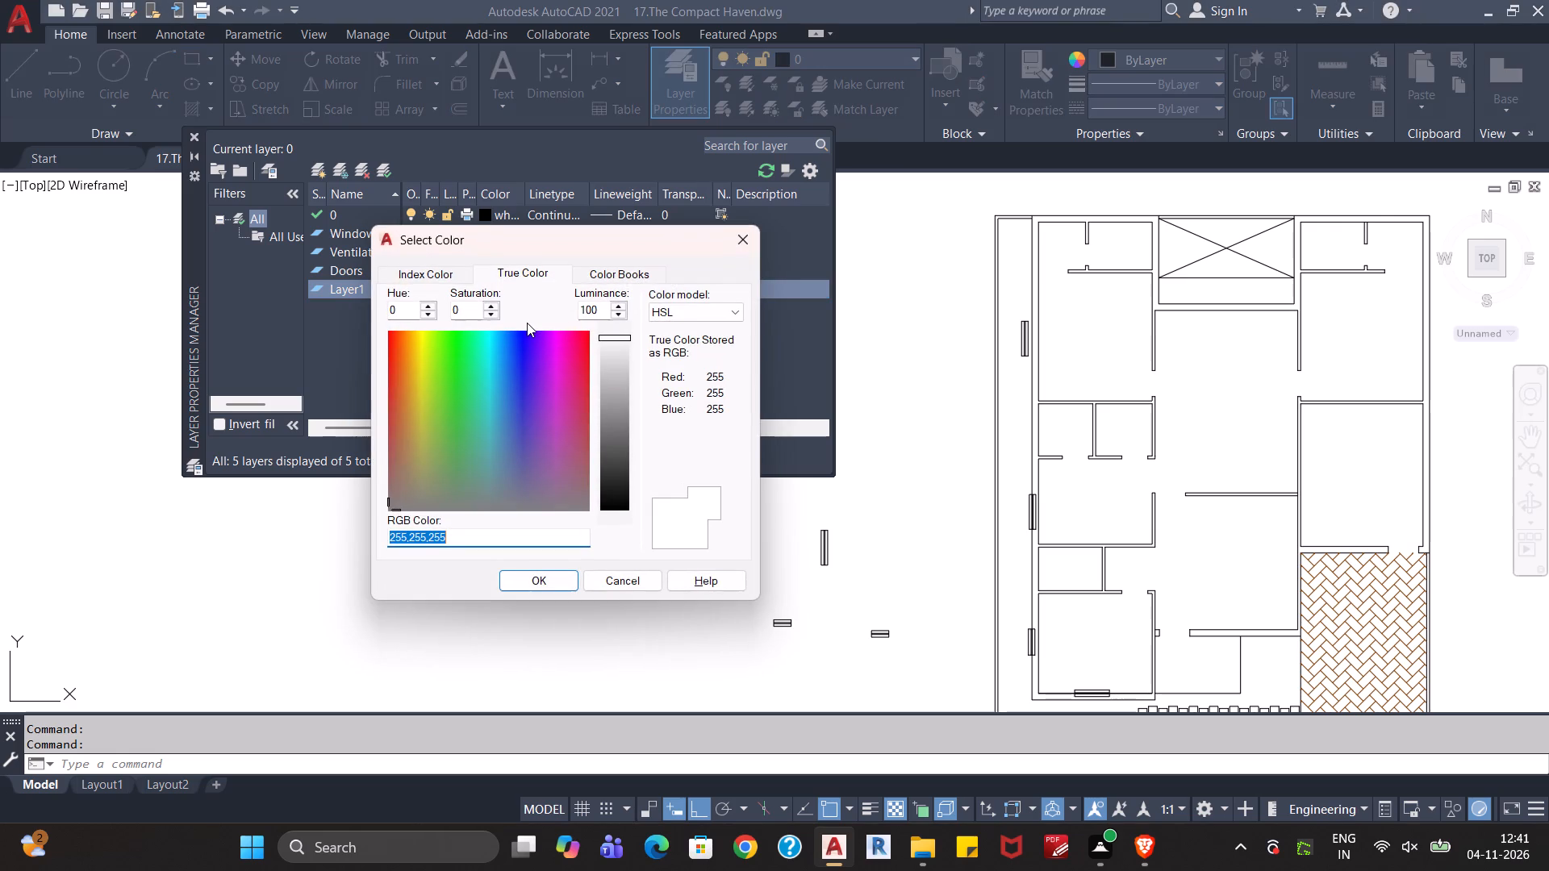
{"action": "left_click", "coordinate": [442, 275]}
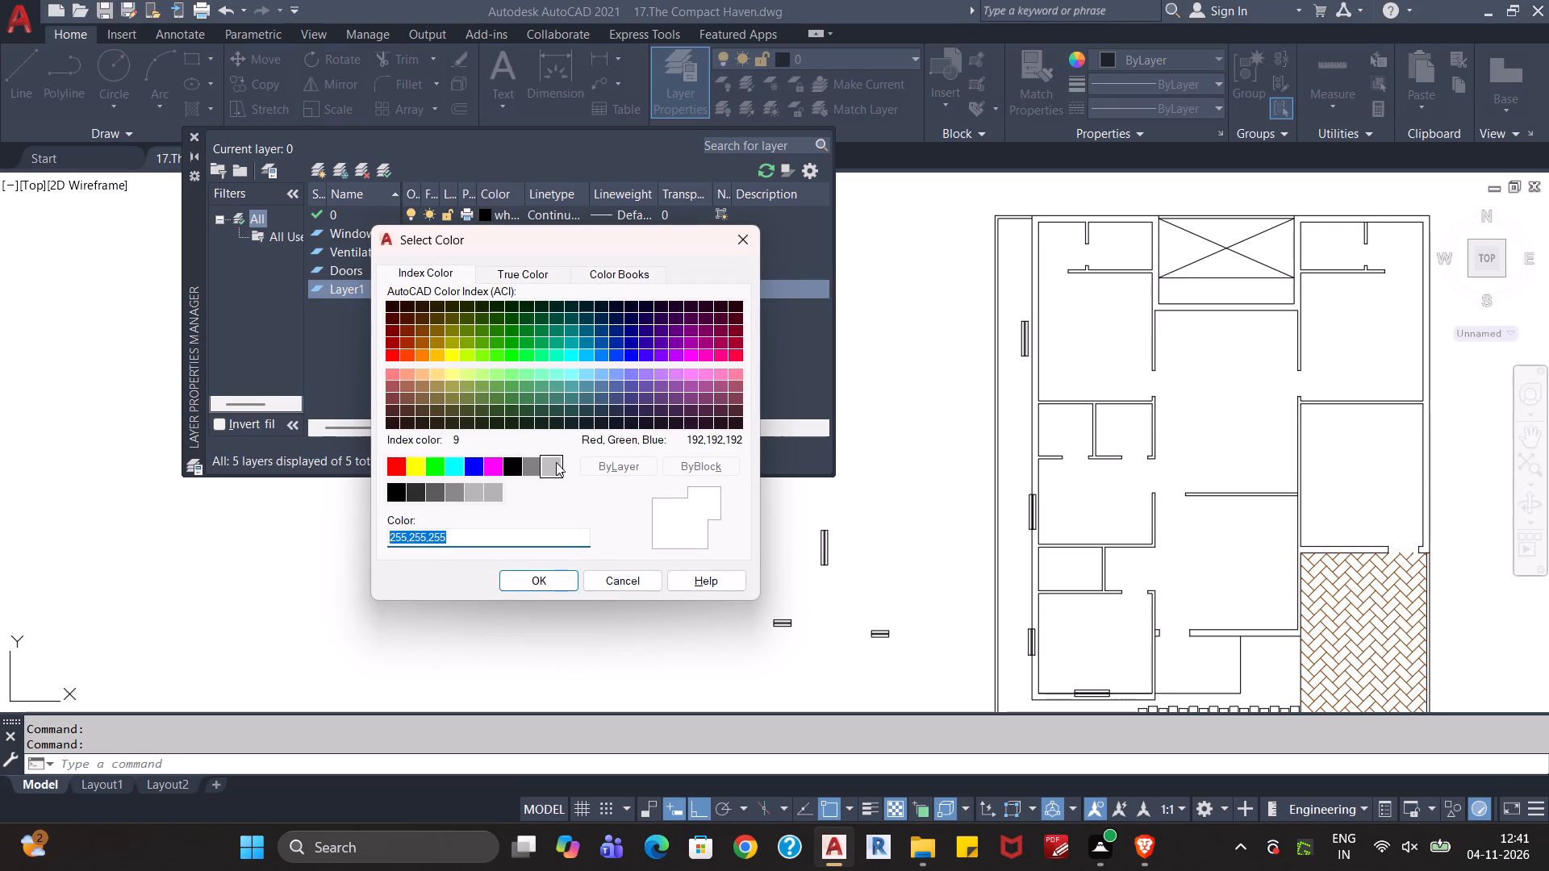
{"action": "left_click", "coordinate": [568, 465]}
{"action": "left_click", "coordinate": [516, 495]}
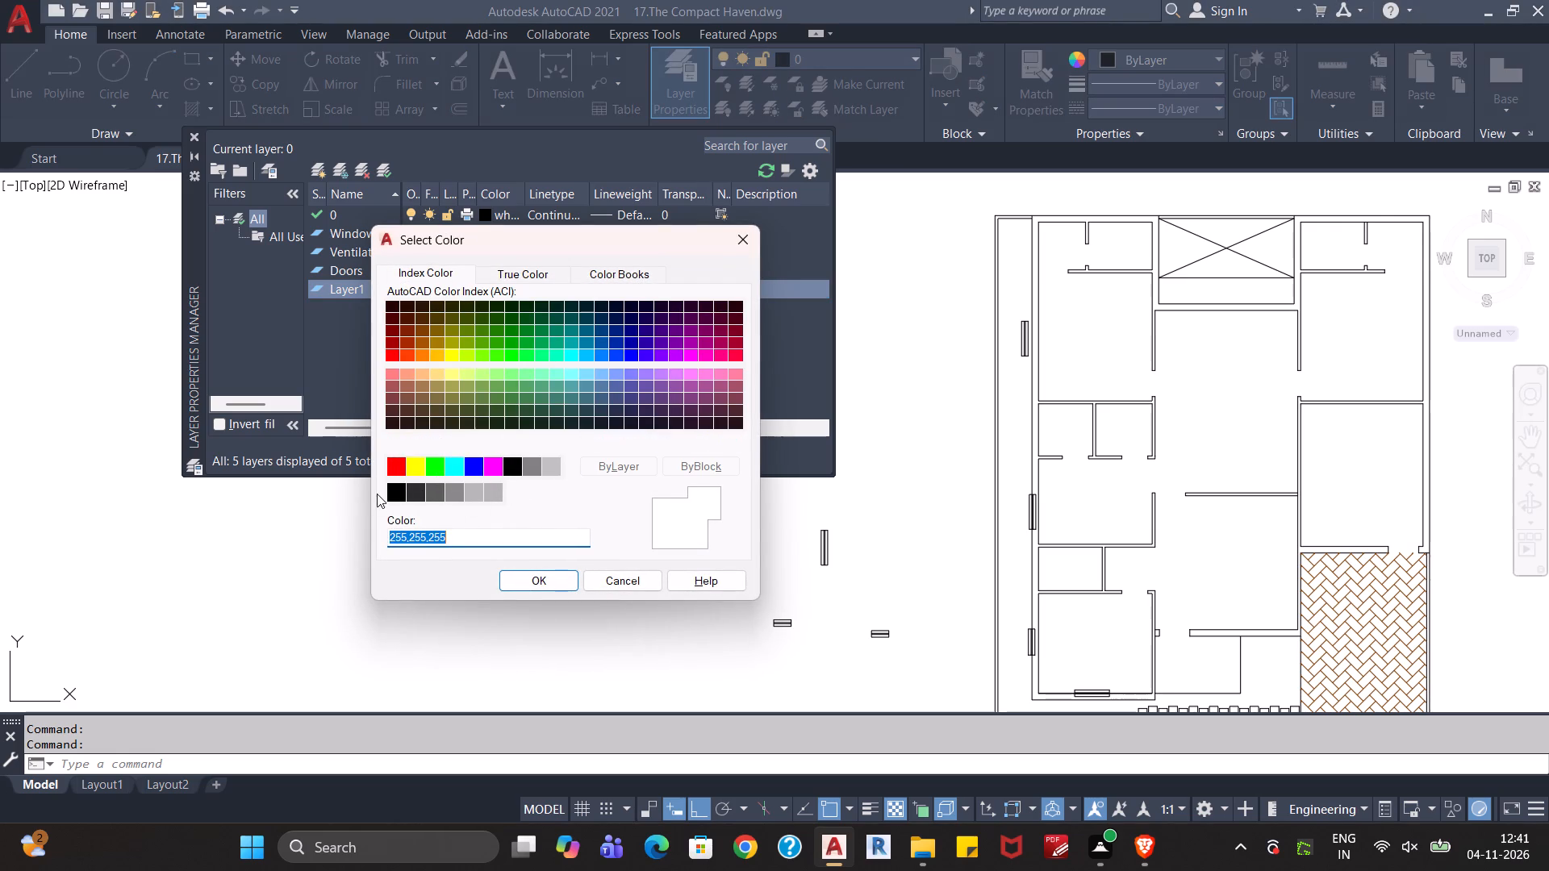
{"action": "left_click", "coordinate": [396, 494]}
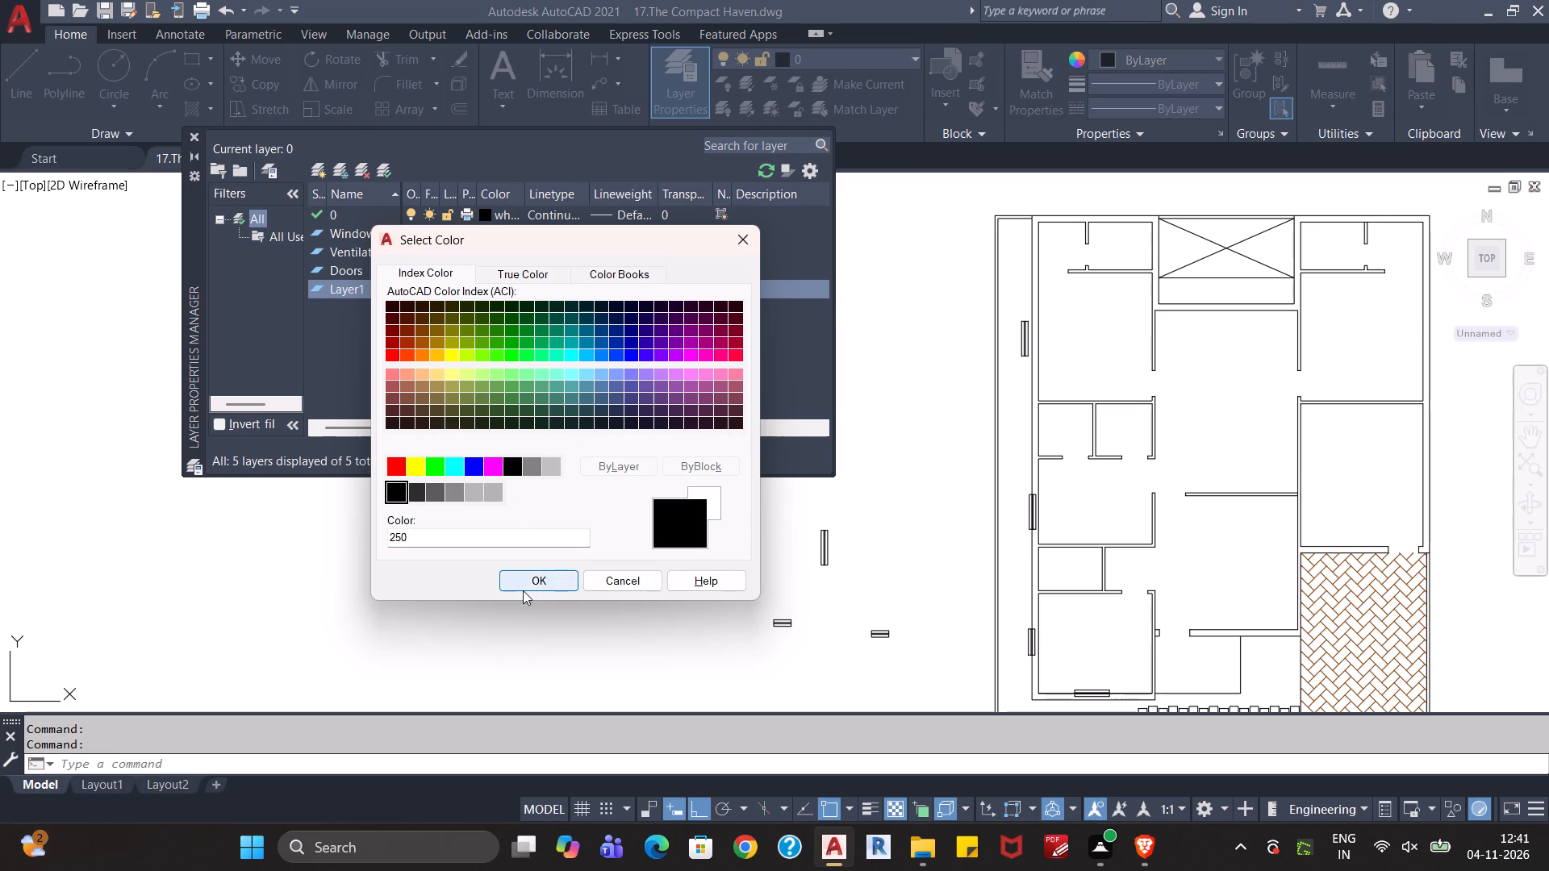
{"action": "left_click", "coordinate": [532, 584]}
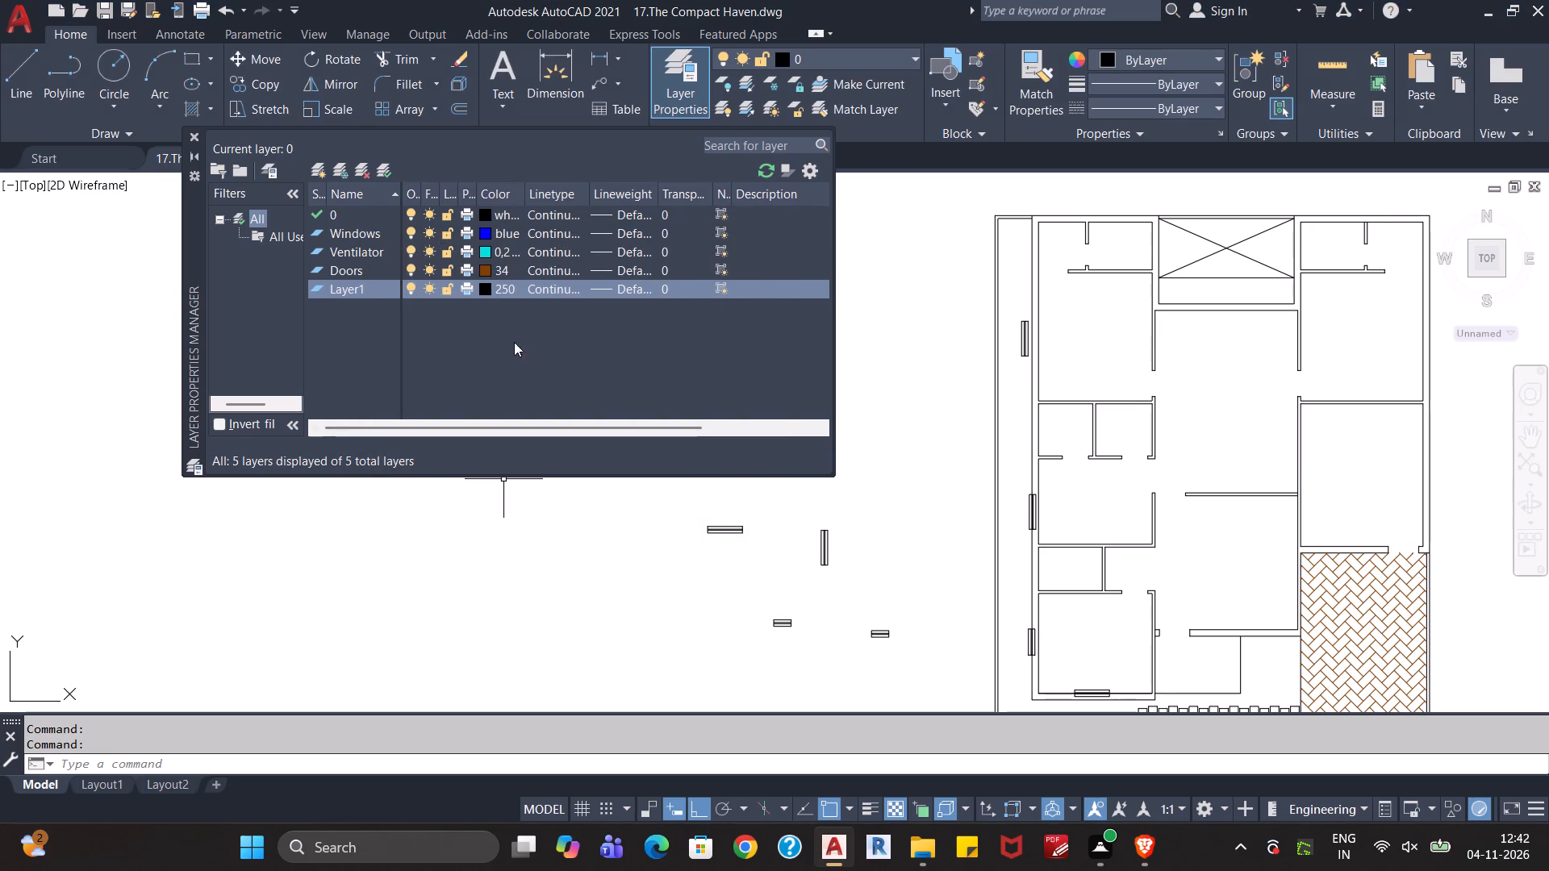
{"action": "left_click", "coordinate": [480, 290]}
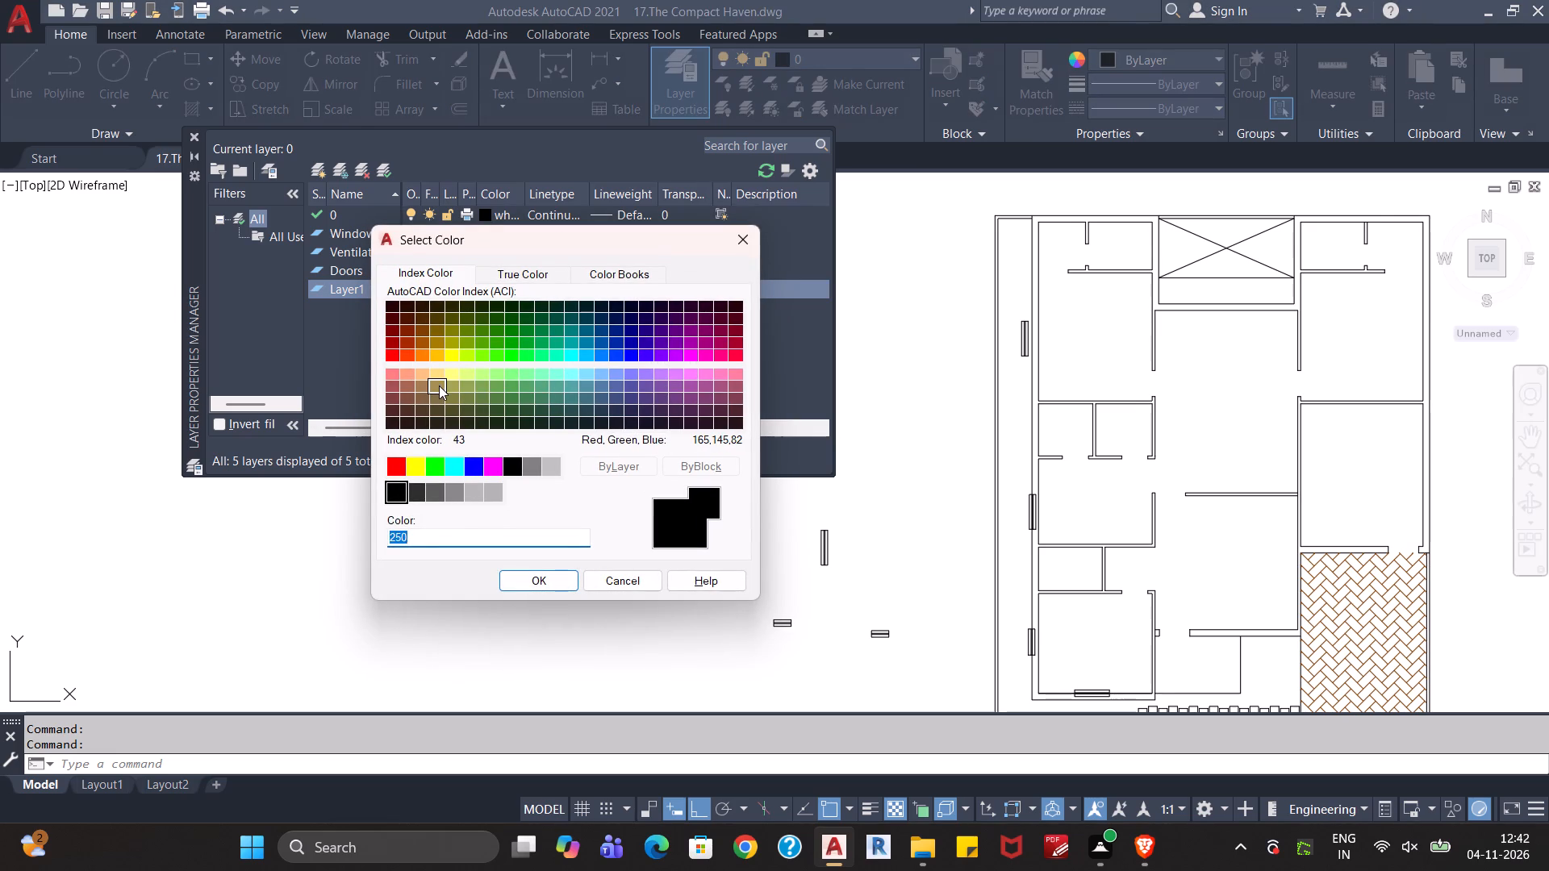
{"action": "left_click", "coordinate": [613, 587]}
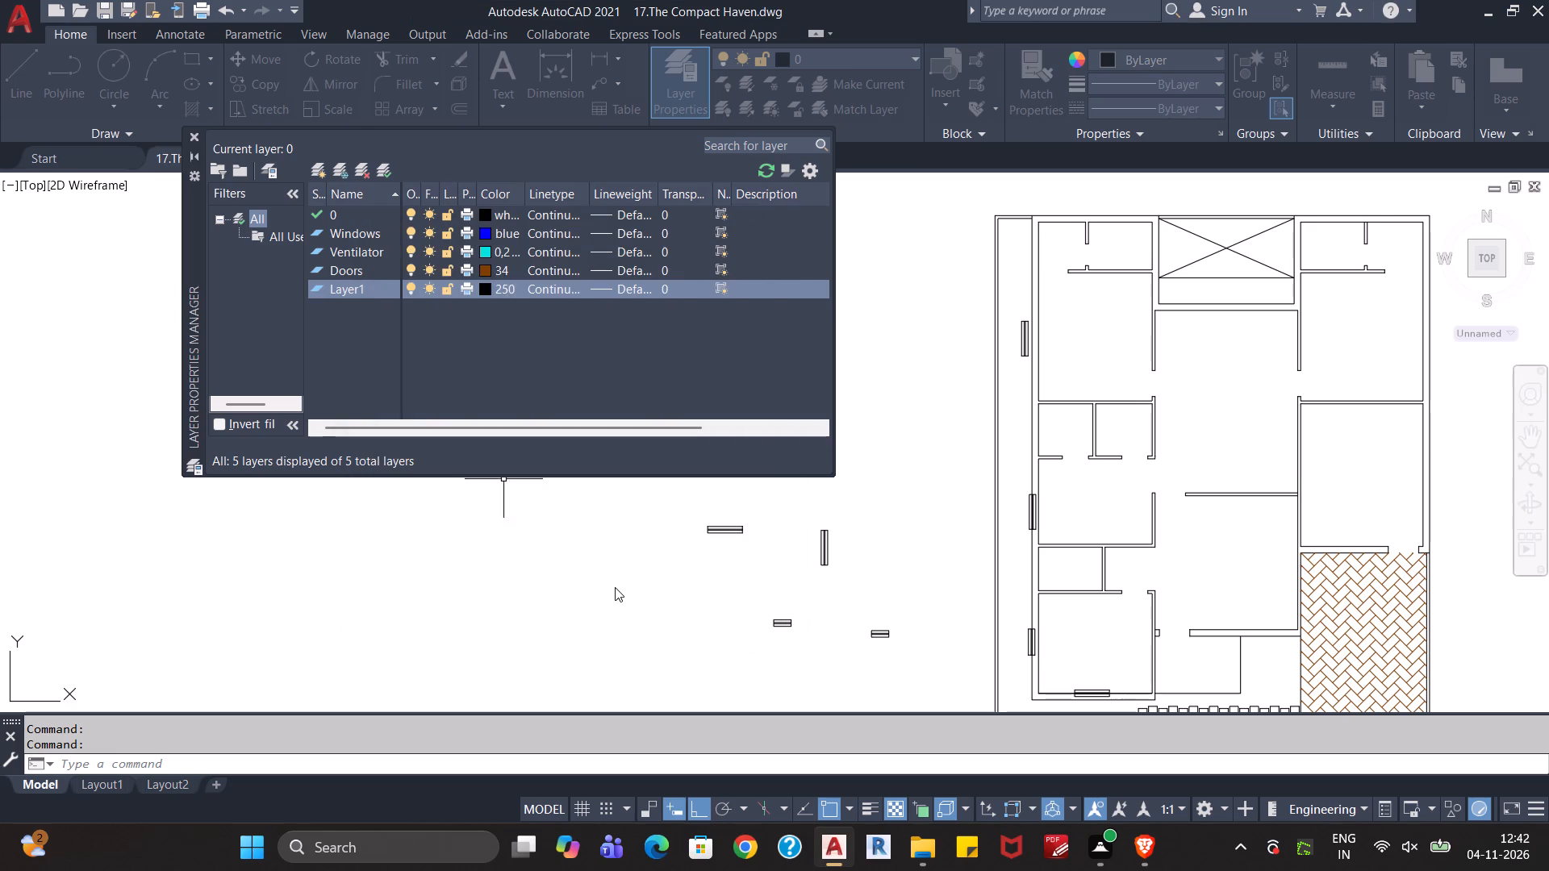
Turn off object snap and open the command history text window.
{"action": "key", "text": "F3"}
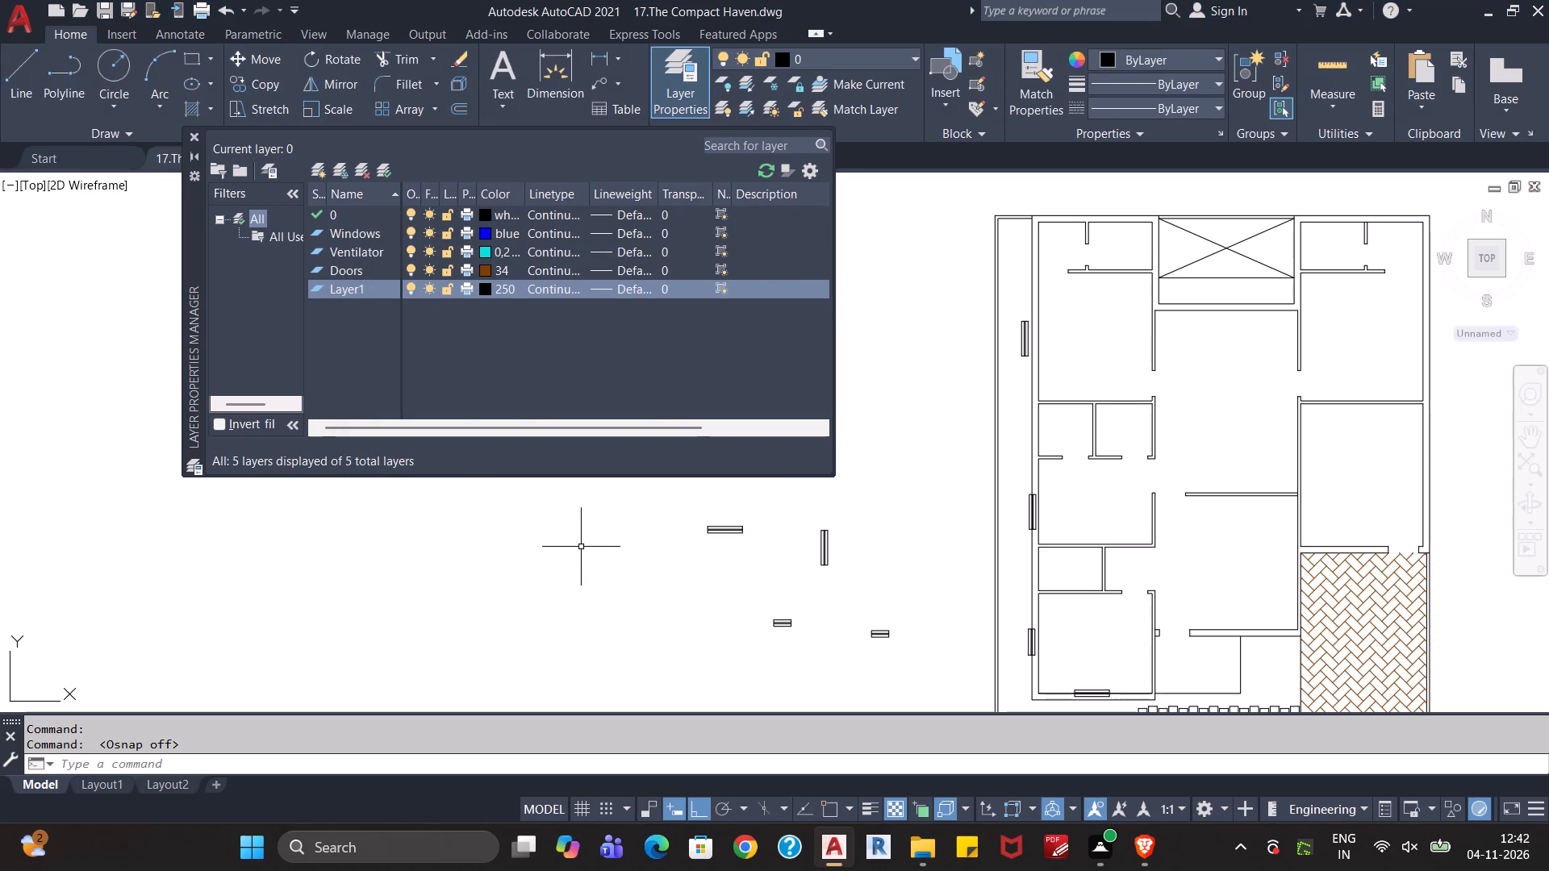
{"action": "key", "text": "F2"}
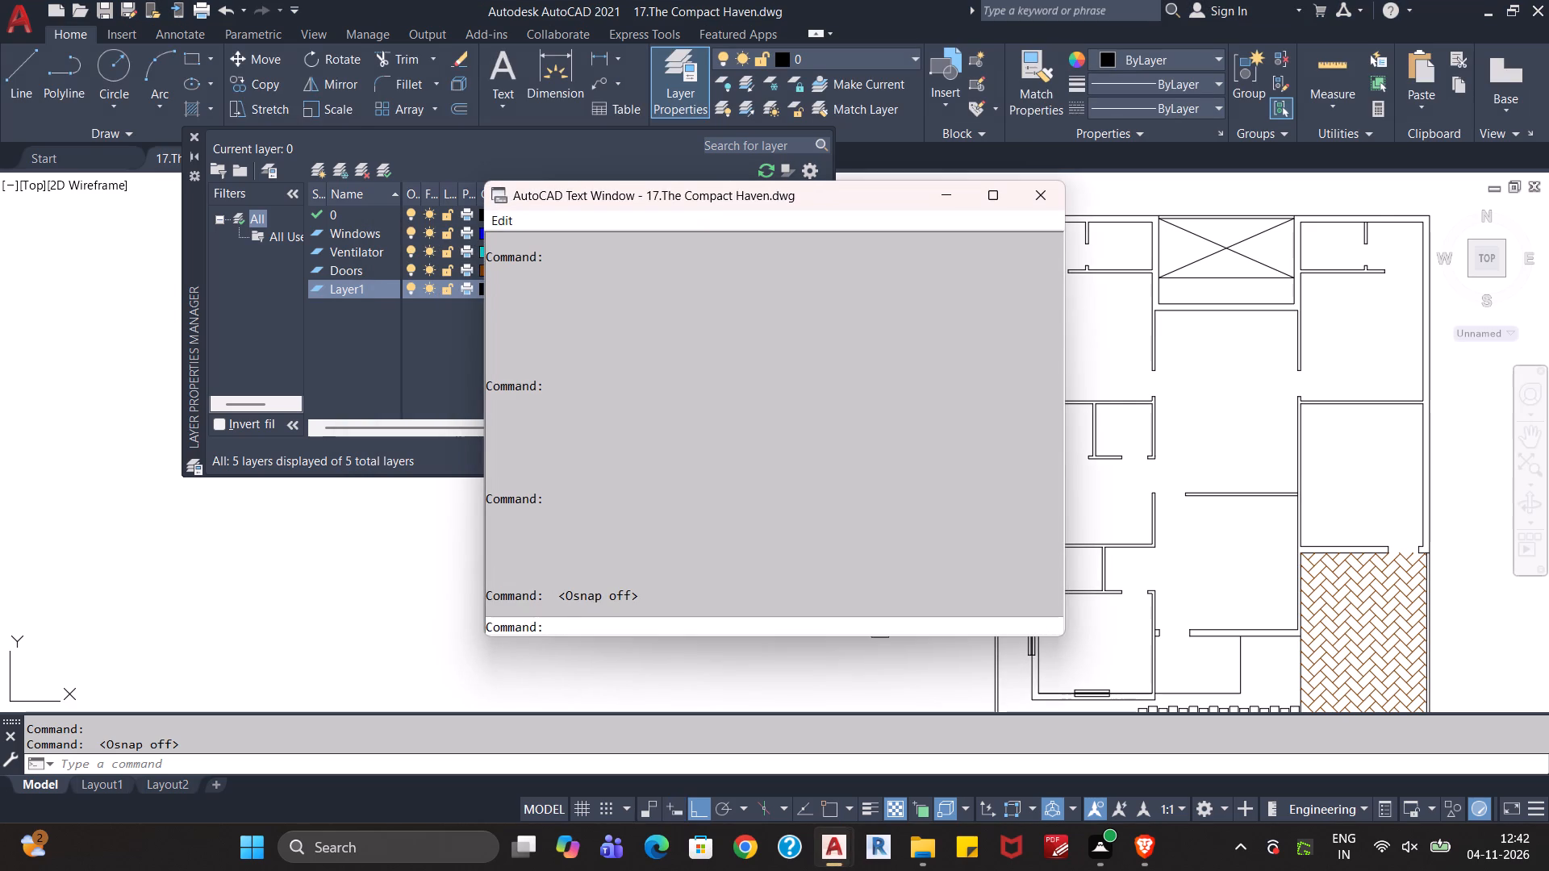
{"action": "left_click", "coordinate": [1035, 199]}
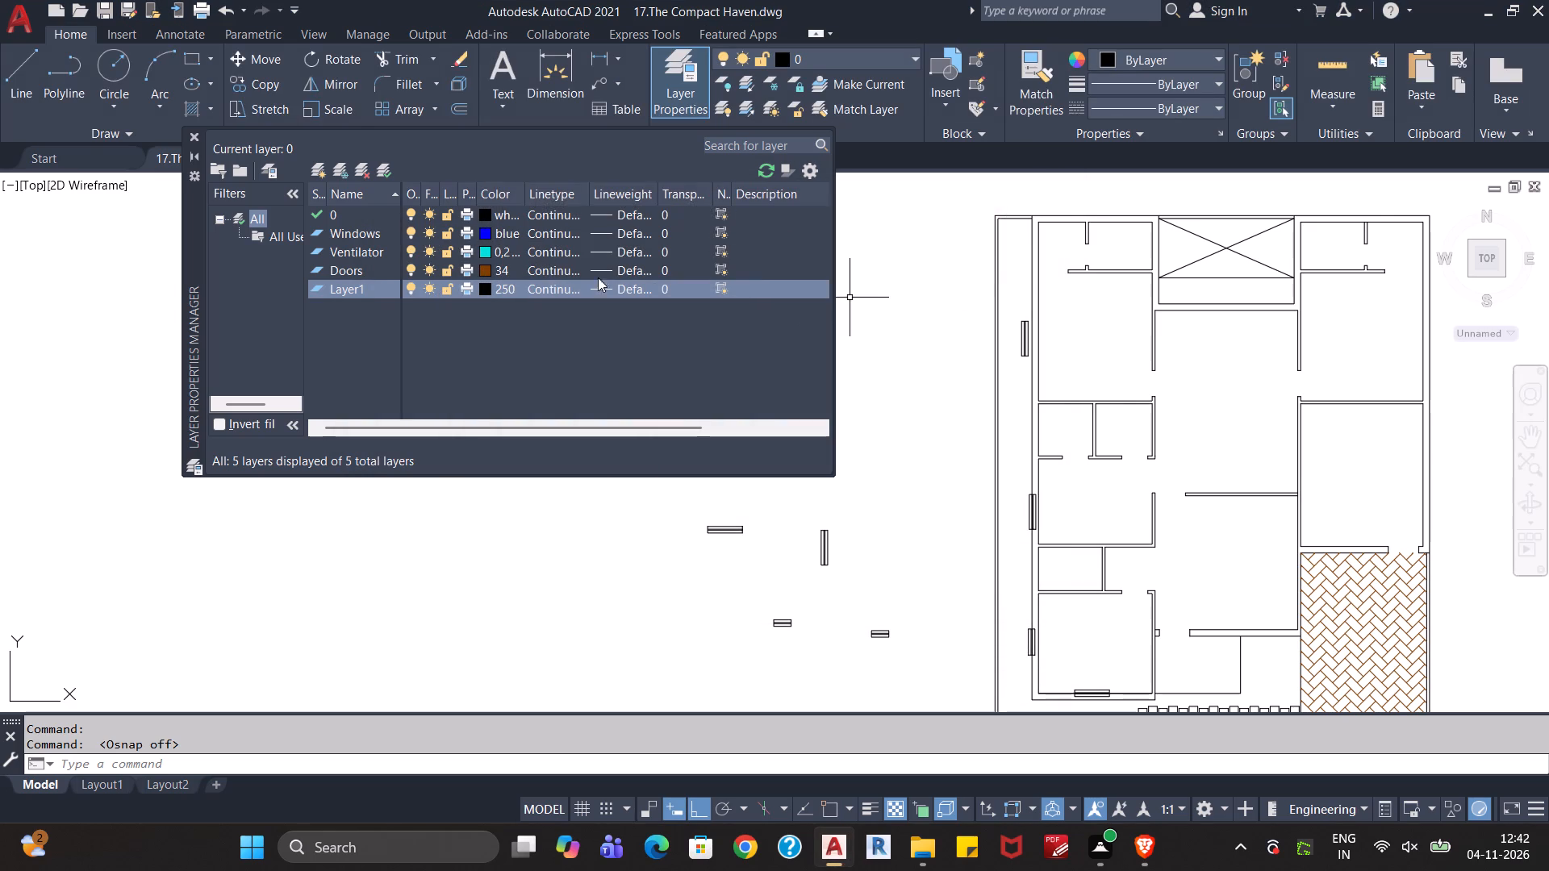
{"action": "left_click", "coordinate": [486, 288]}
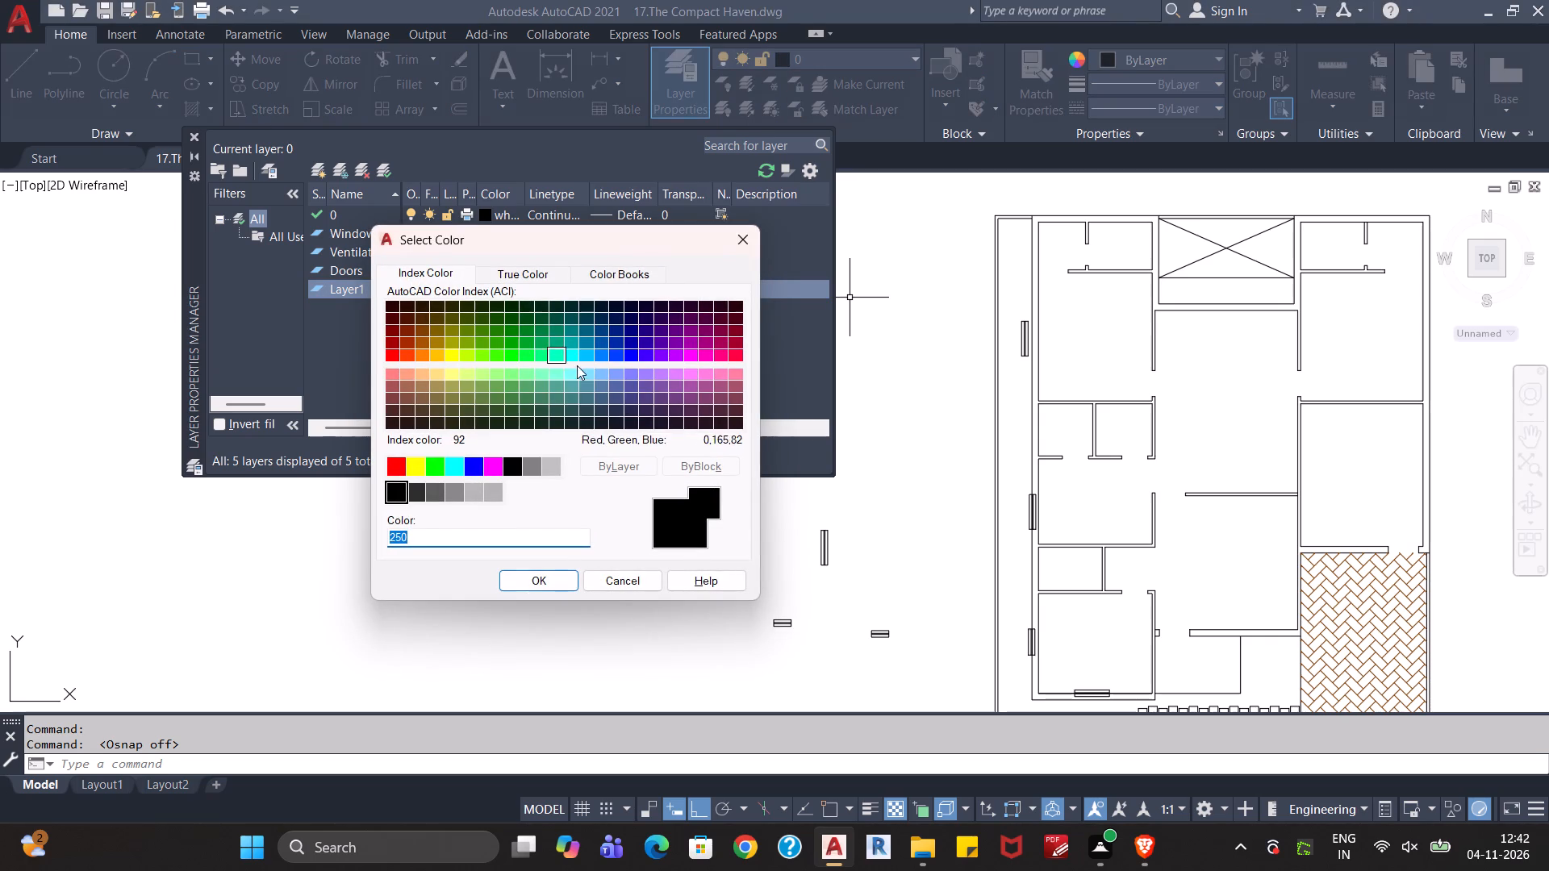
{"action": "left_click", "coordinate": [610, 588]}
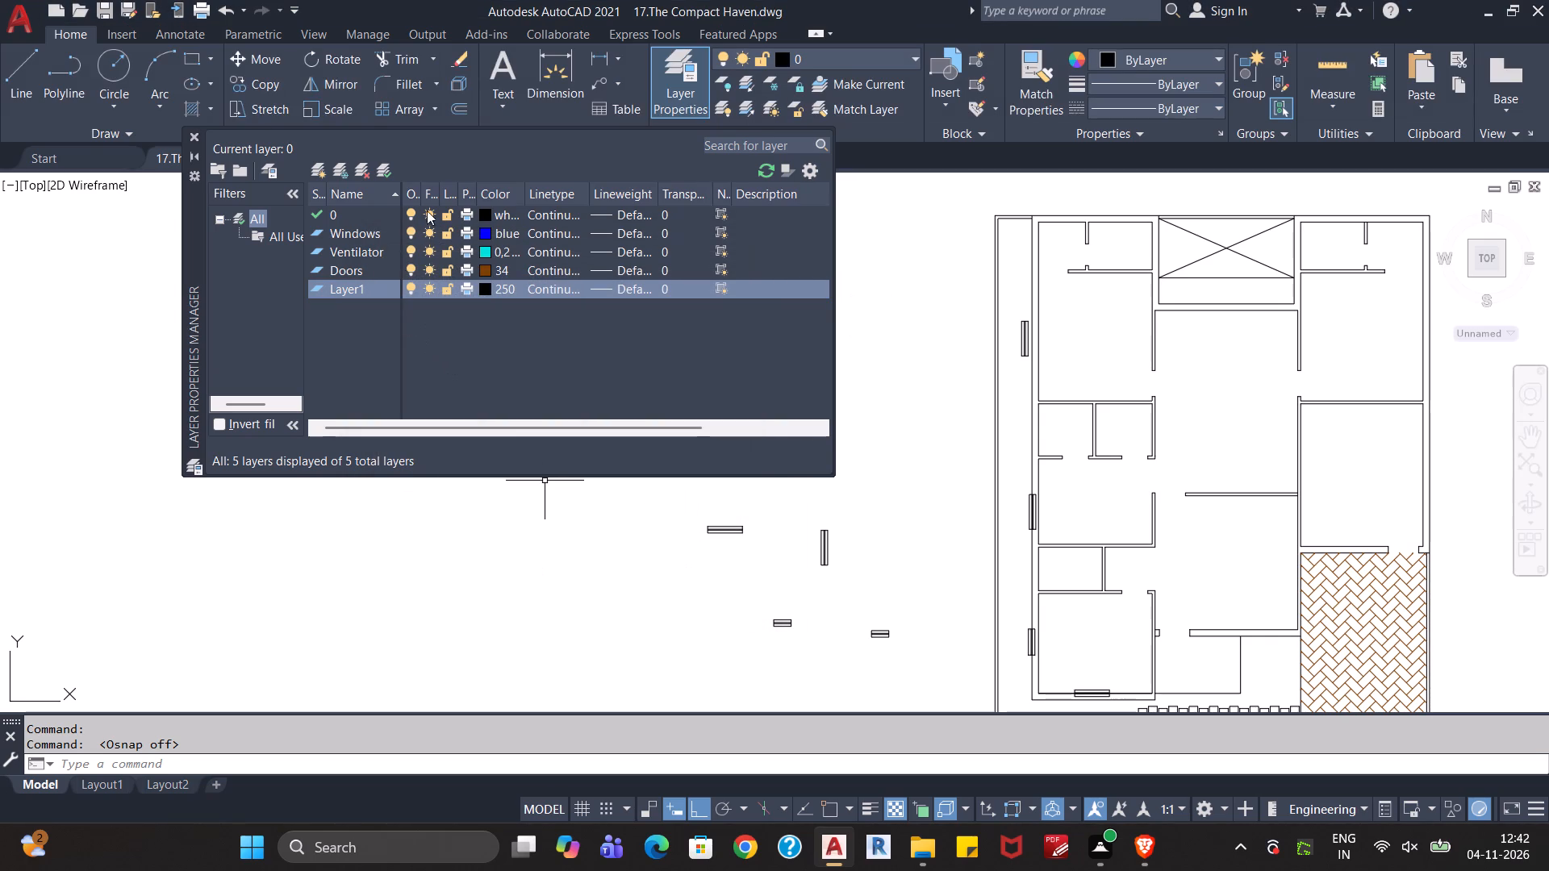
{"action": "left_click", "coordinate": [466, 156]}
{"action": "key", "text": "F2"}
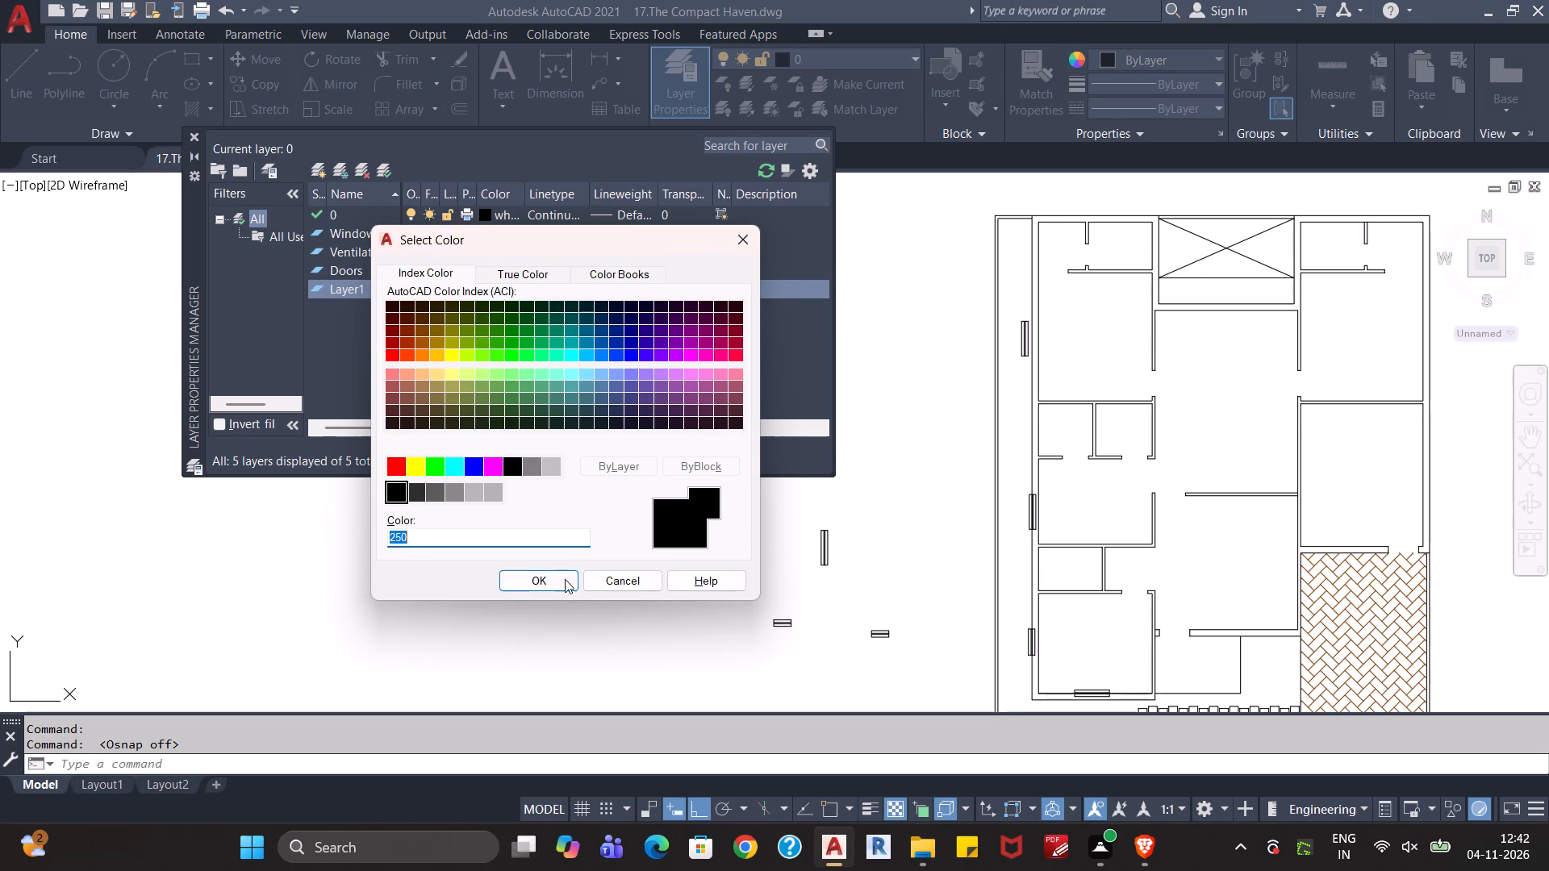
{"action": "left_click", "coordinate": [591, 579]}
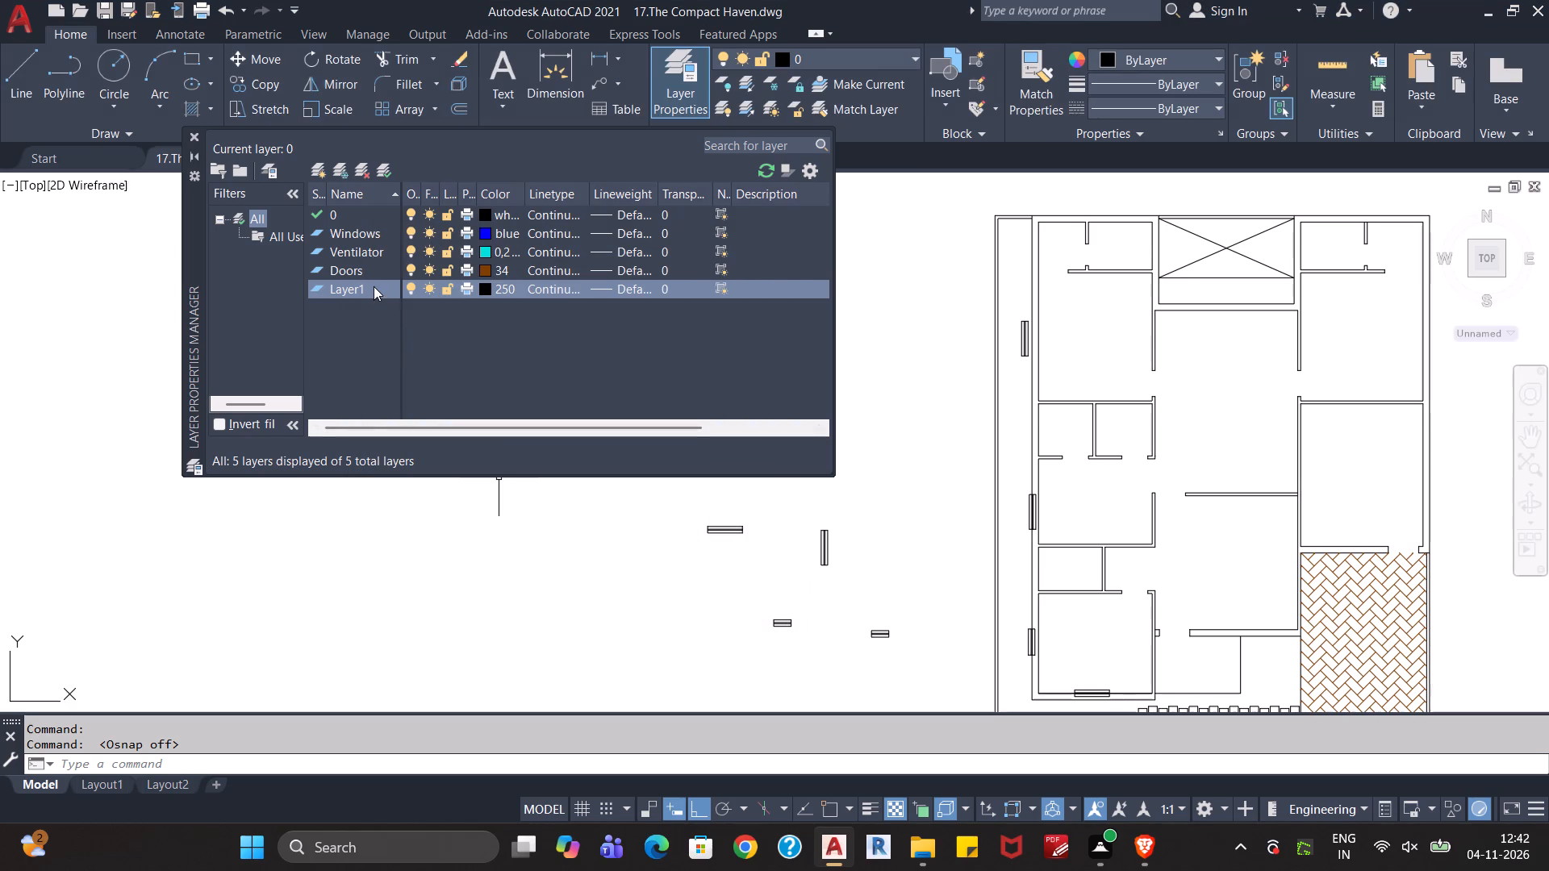
Rename the layer Layer1 as Bed and close the layer manager.
{"action": "left_click", "coordinate": [374, 286]}
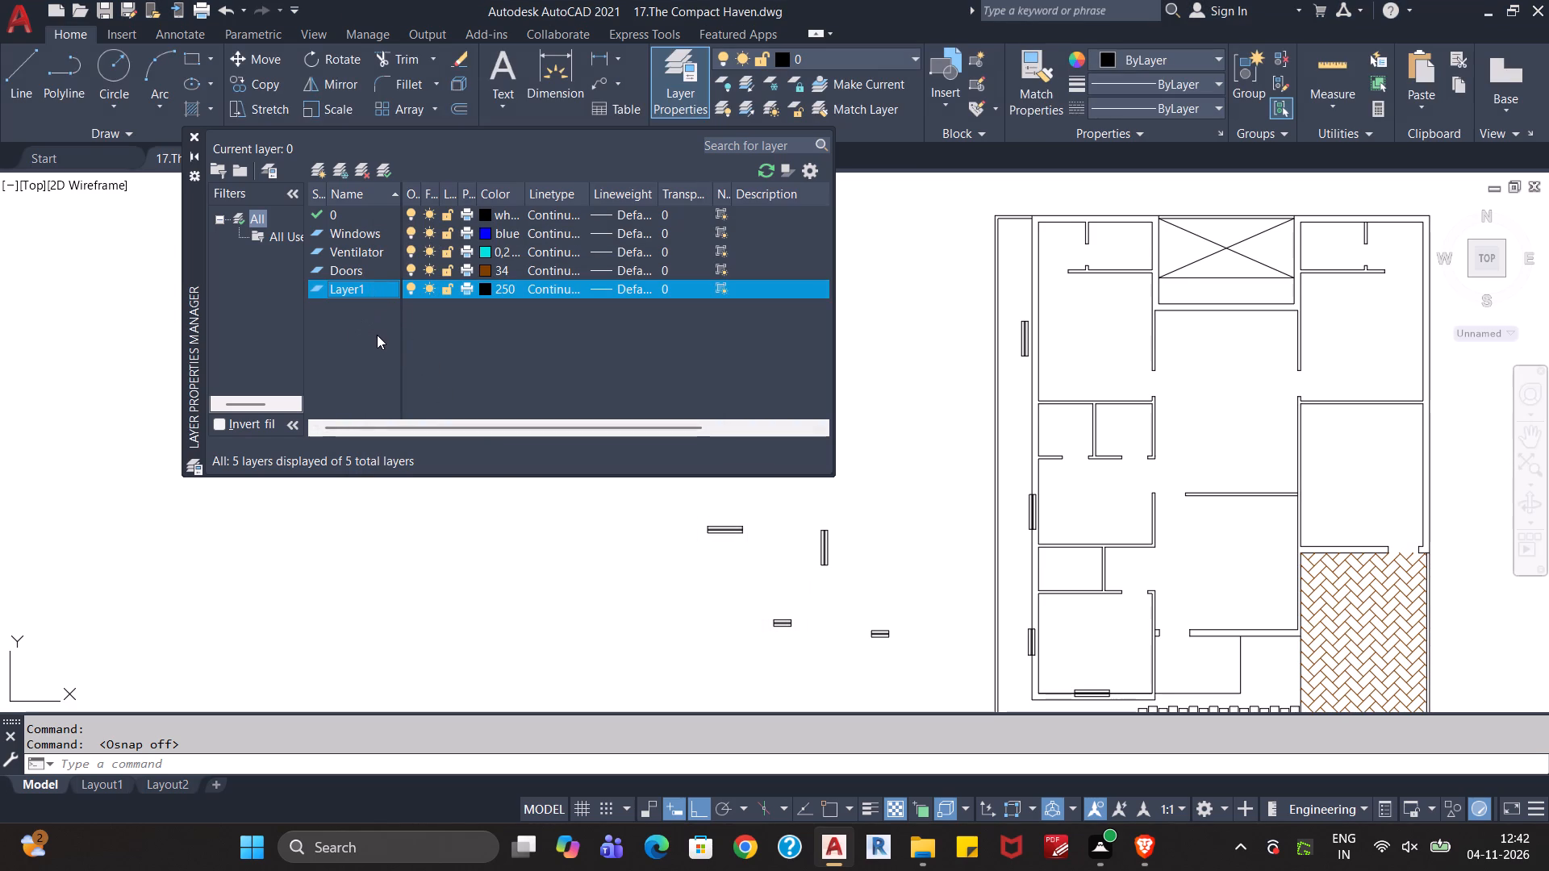
{"action": "key", "text": "F2"}
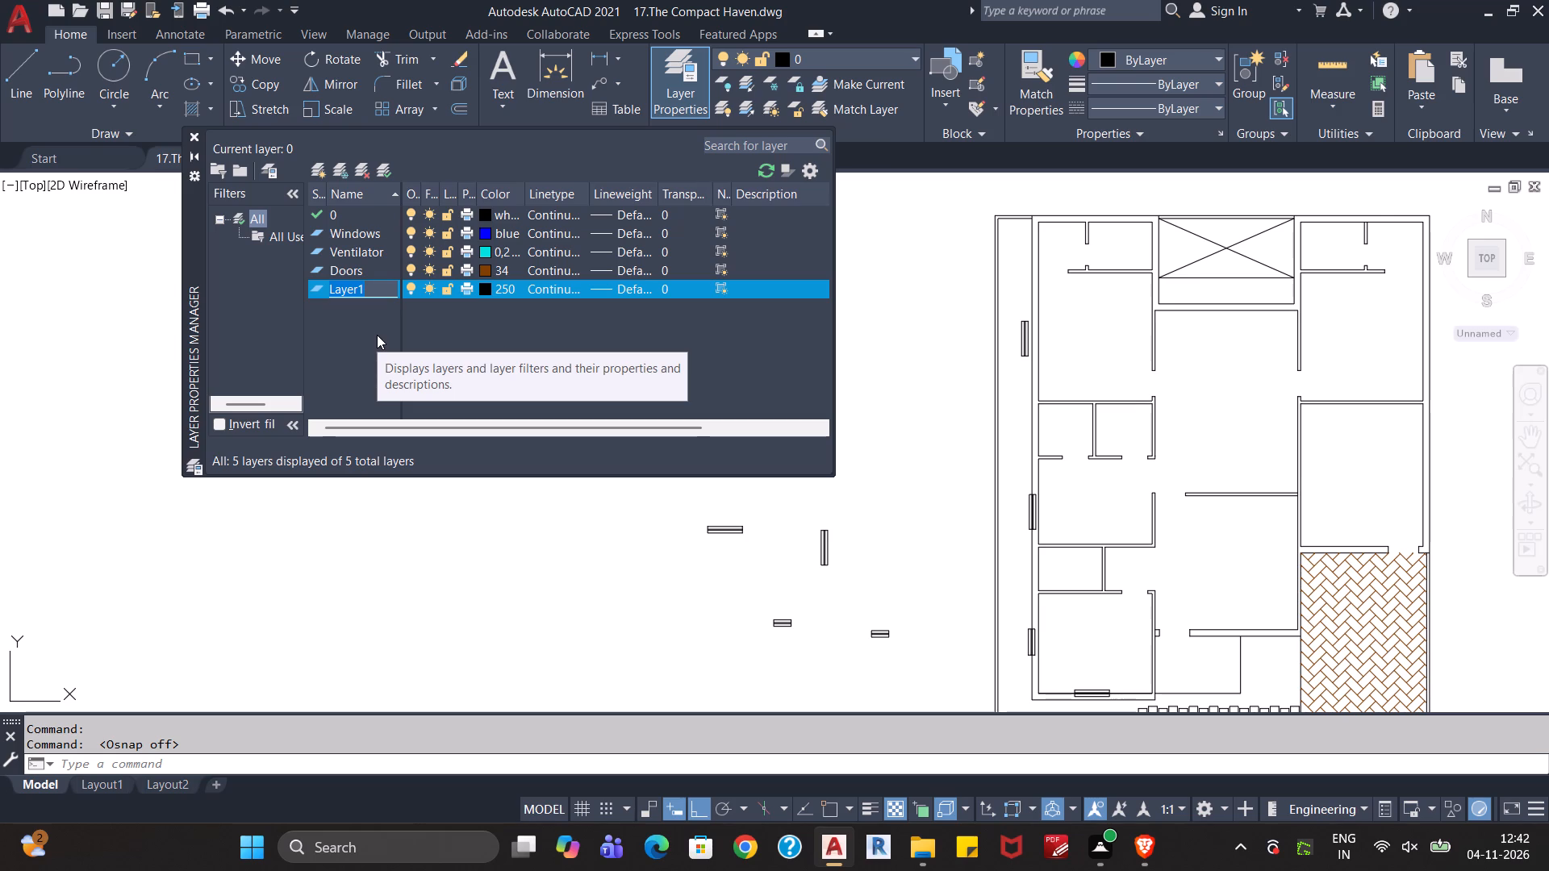
{"action": "key", "text": "shift+s"}
{"action": "type", "text": "inks"}
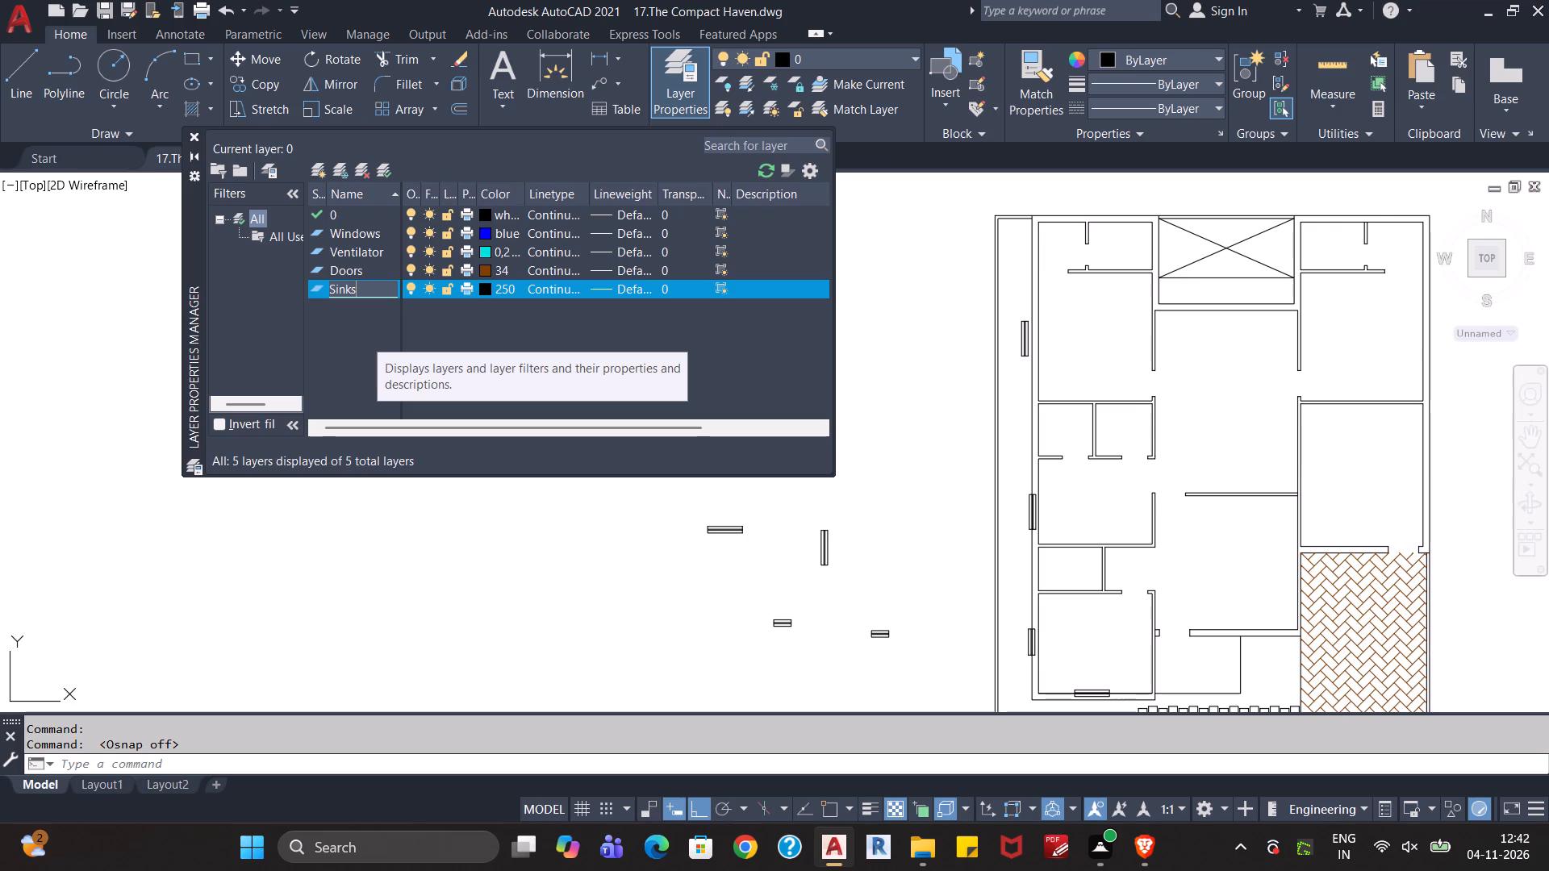
{"action": "key", "text": "BackSpace"}
{"action": "key", "text": "BackSpace"}
{"action": "key", "text": "BackSpace"}
{"action": "key", "text": "BackSpace"}
{"action": "key", "text": "BackSpace"}
{"action": "type", "text": "Bed"}
{"action": "left_click", "coordinate": [362, 342]}
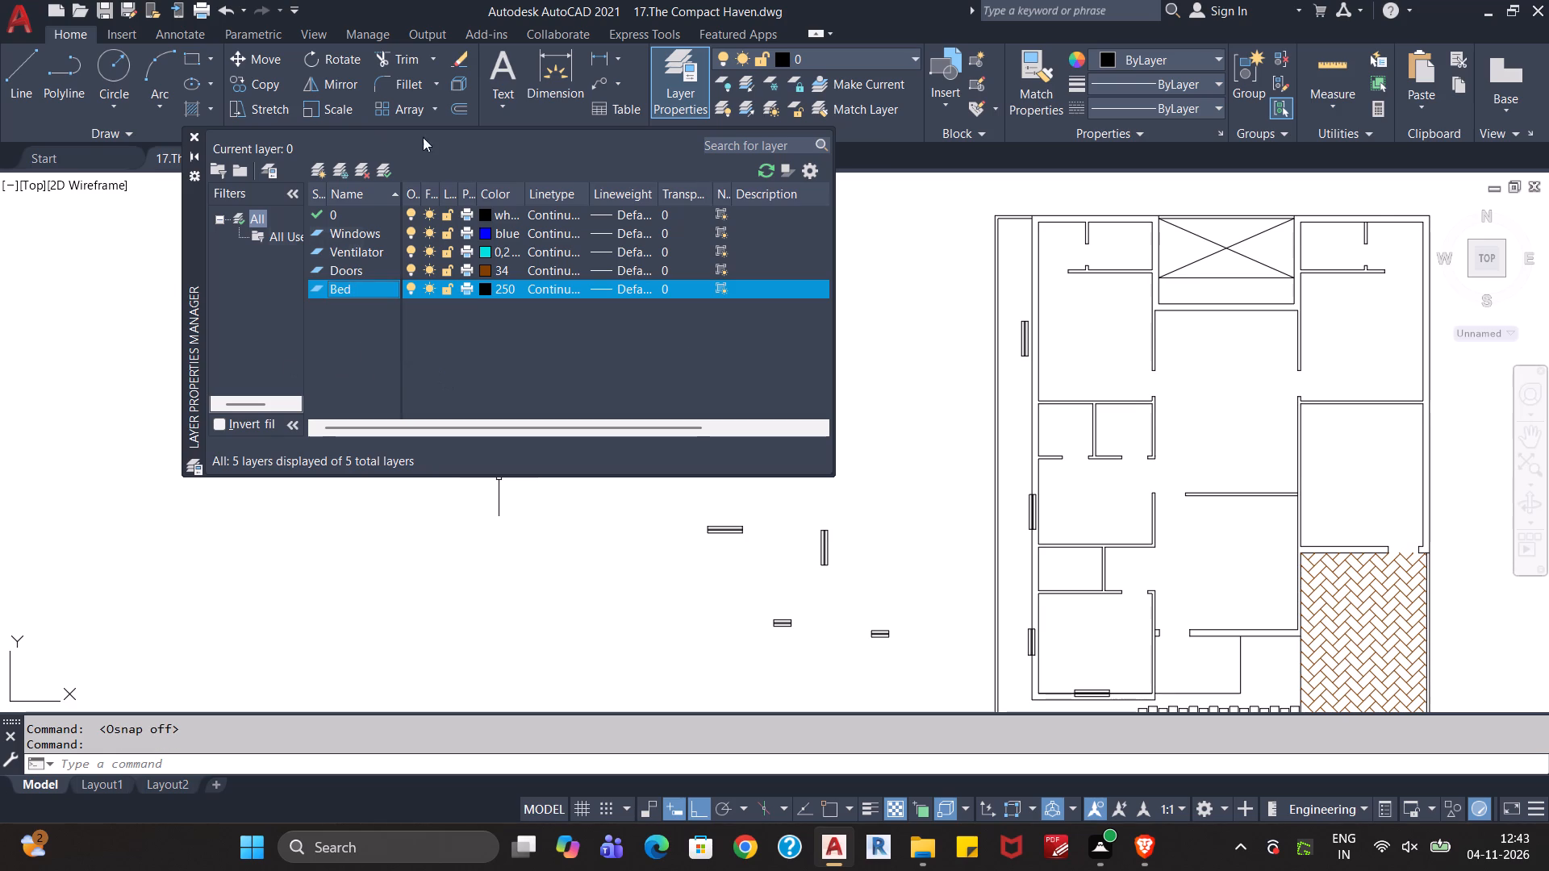
{"action": "left_click", "coordinate": [194, 135]}
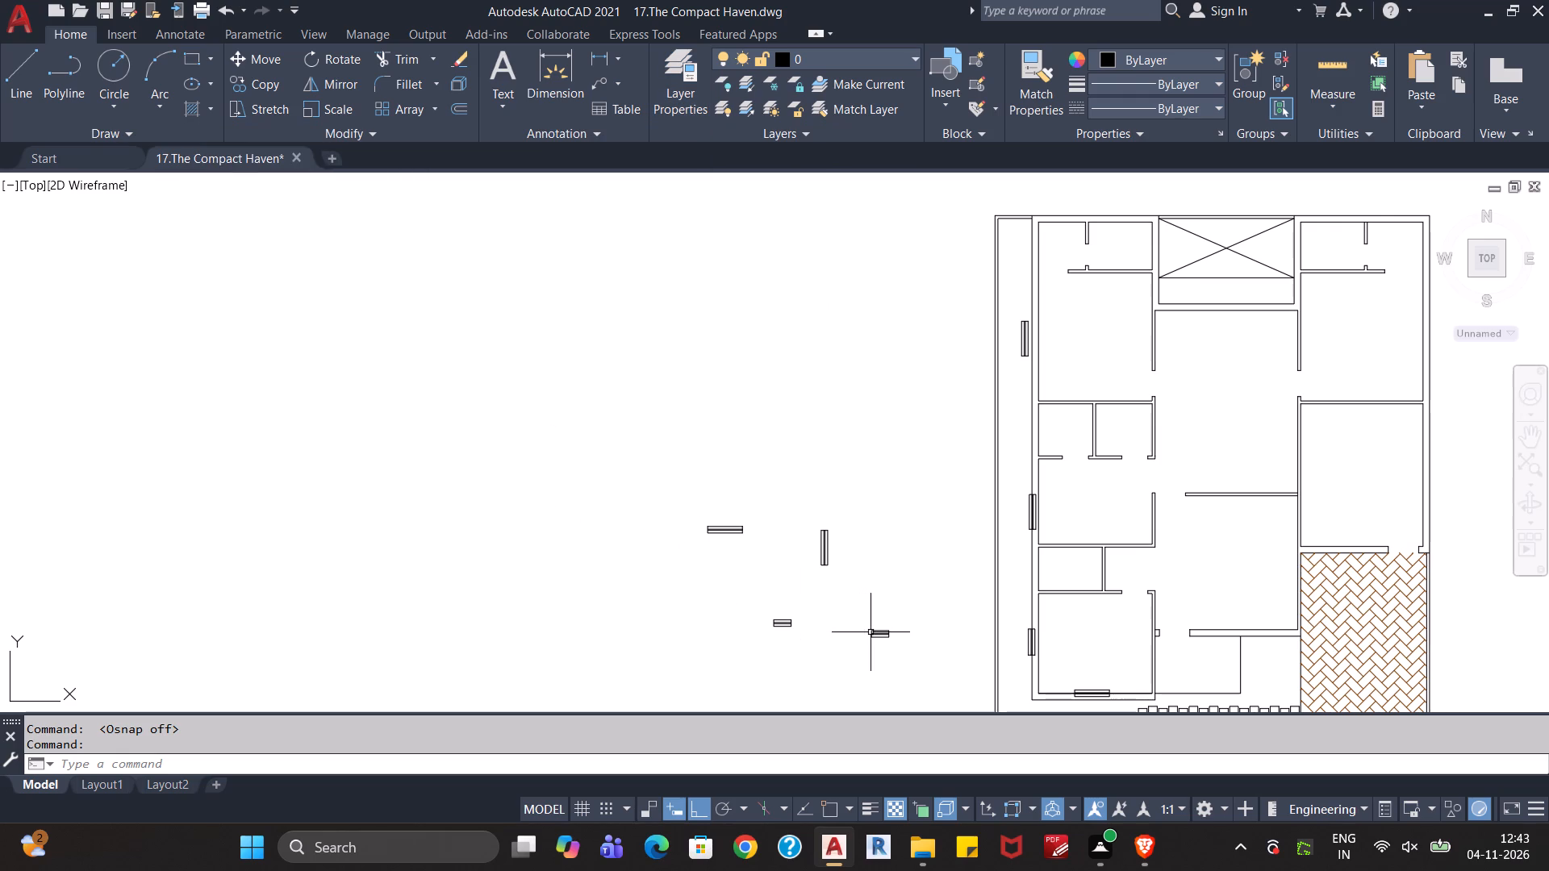
Assign the loose ventilator block beside the floor plan to the Ventilator layer.
{"action": "double_click", "coordinate": [873, 632]}
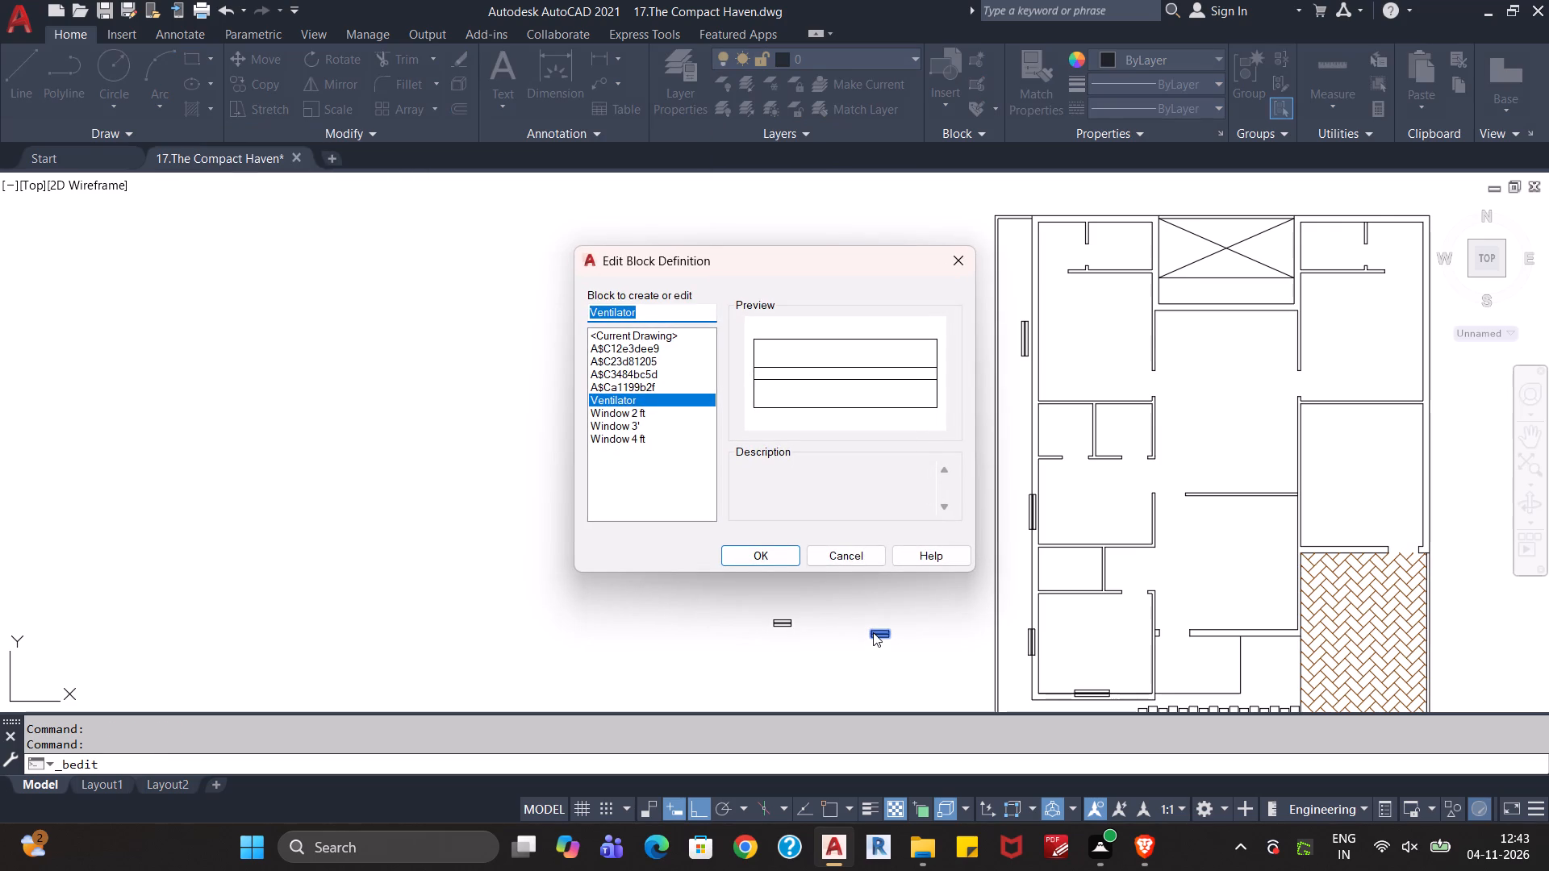
{"action": "left_click", "coordinate": [854, 548]}
{"action": "left_click", "coordinate": [900, 582]}
{"action": "left_click", "coordinate": [877, 657]}
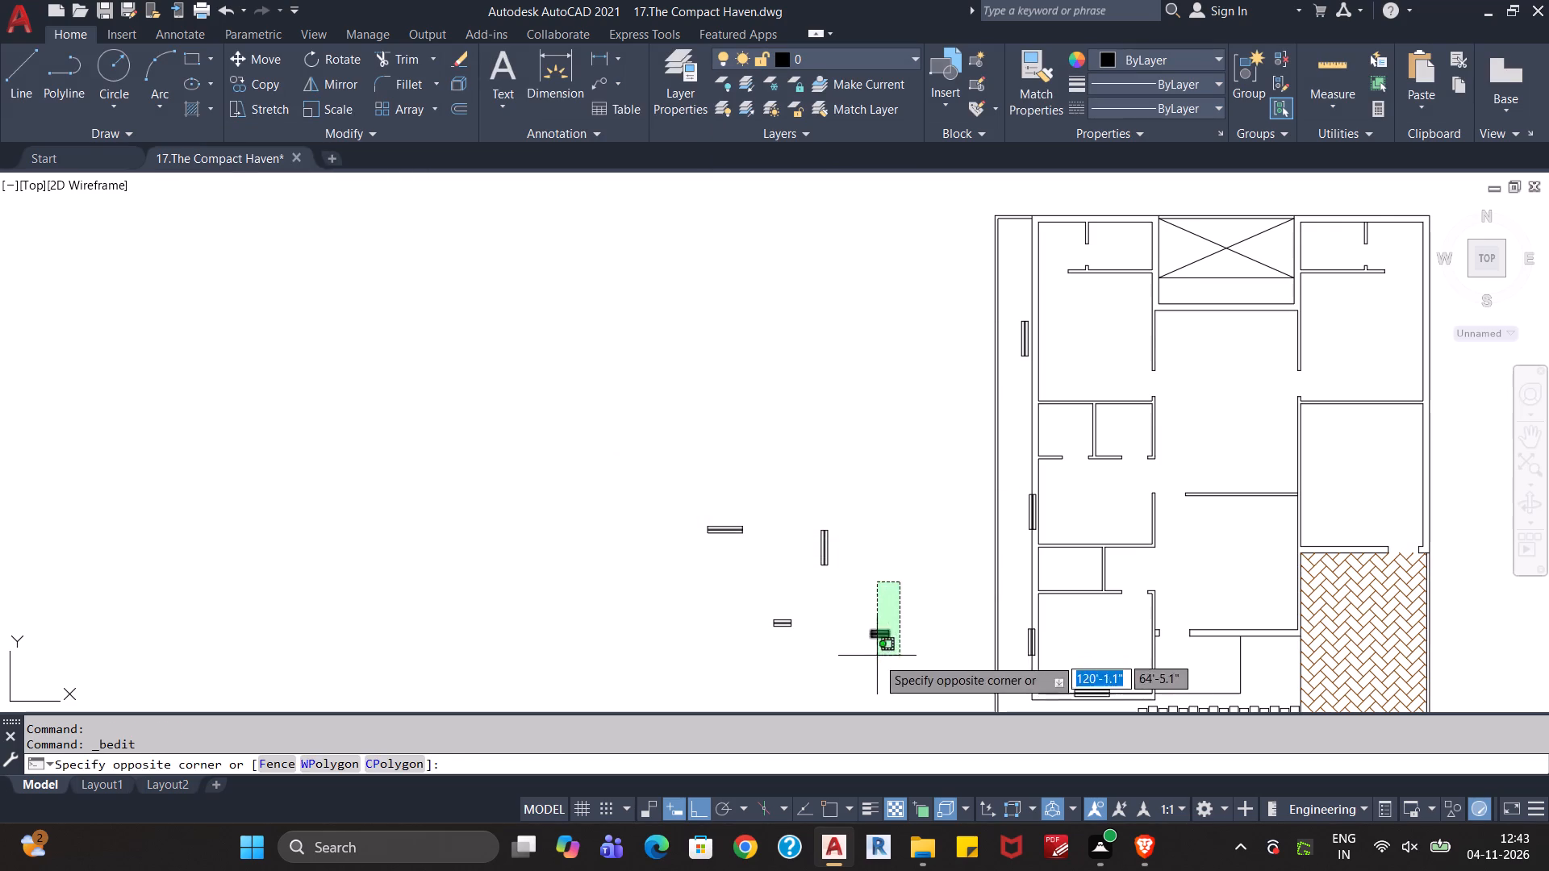
{"action": "left_click", "coordinate": [879, 67]}
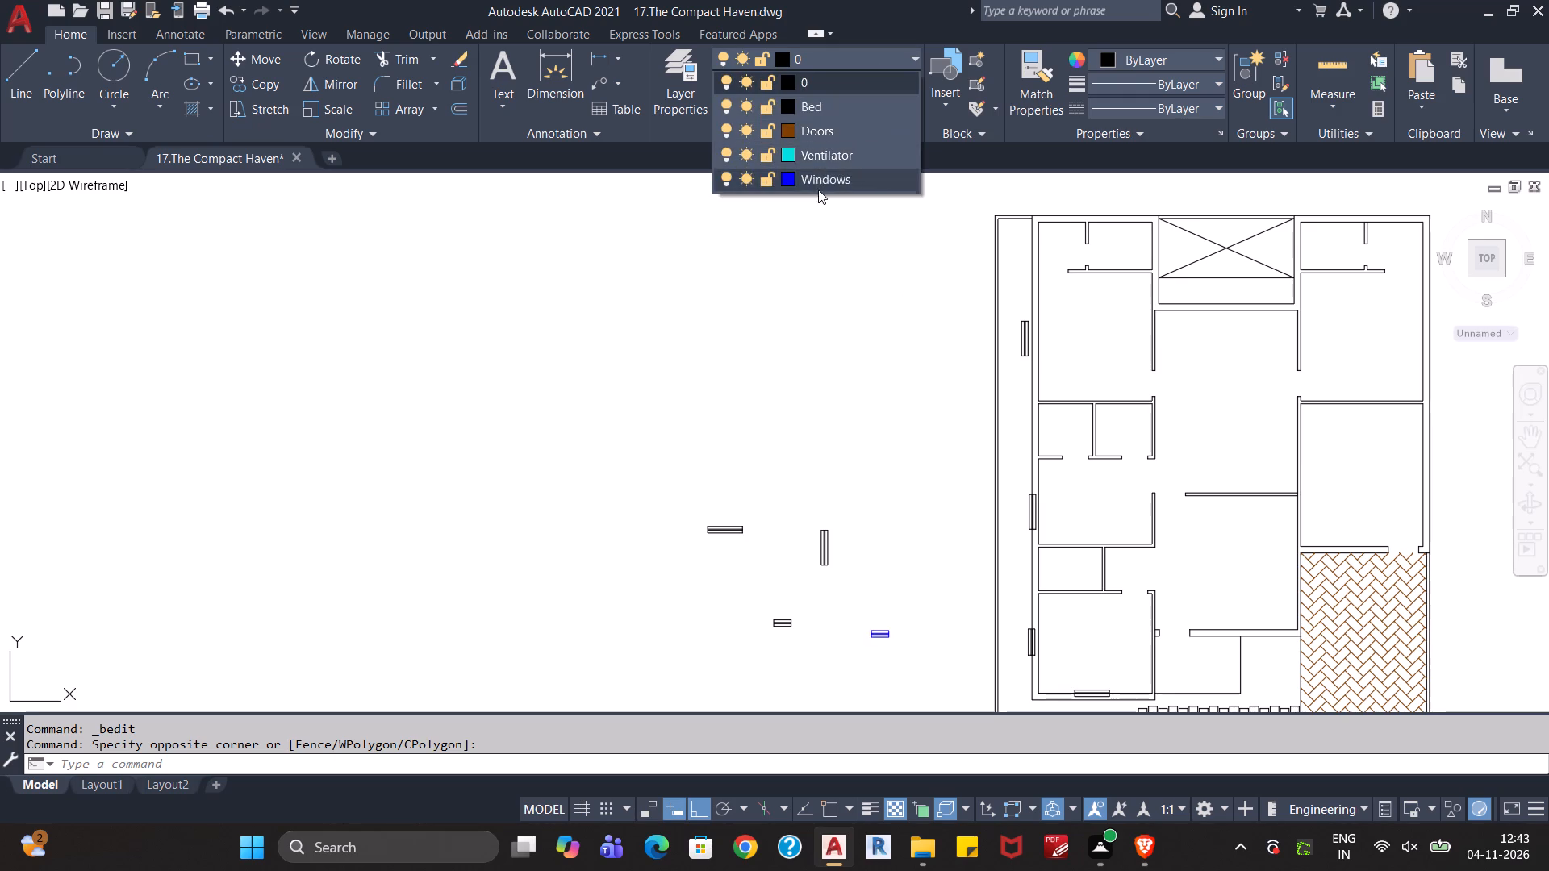
{"action": "left_click", "coordinate": [825, 153]}
{"action": "key", "text": "Escape"}
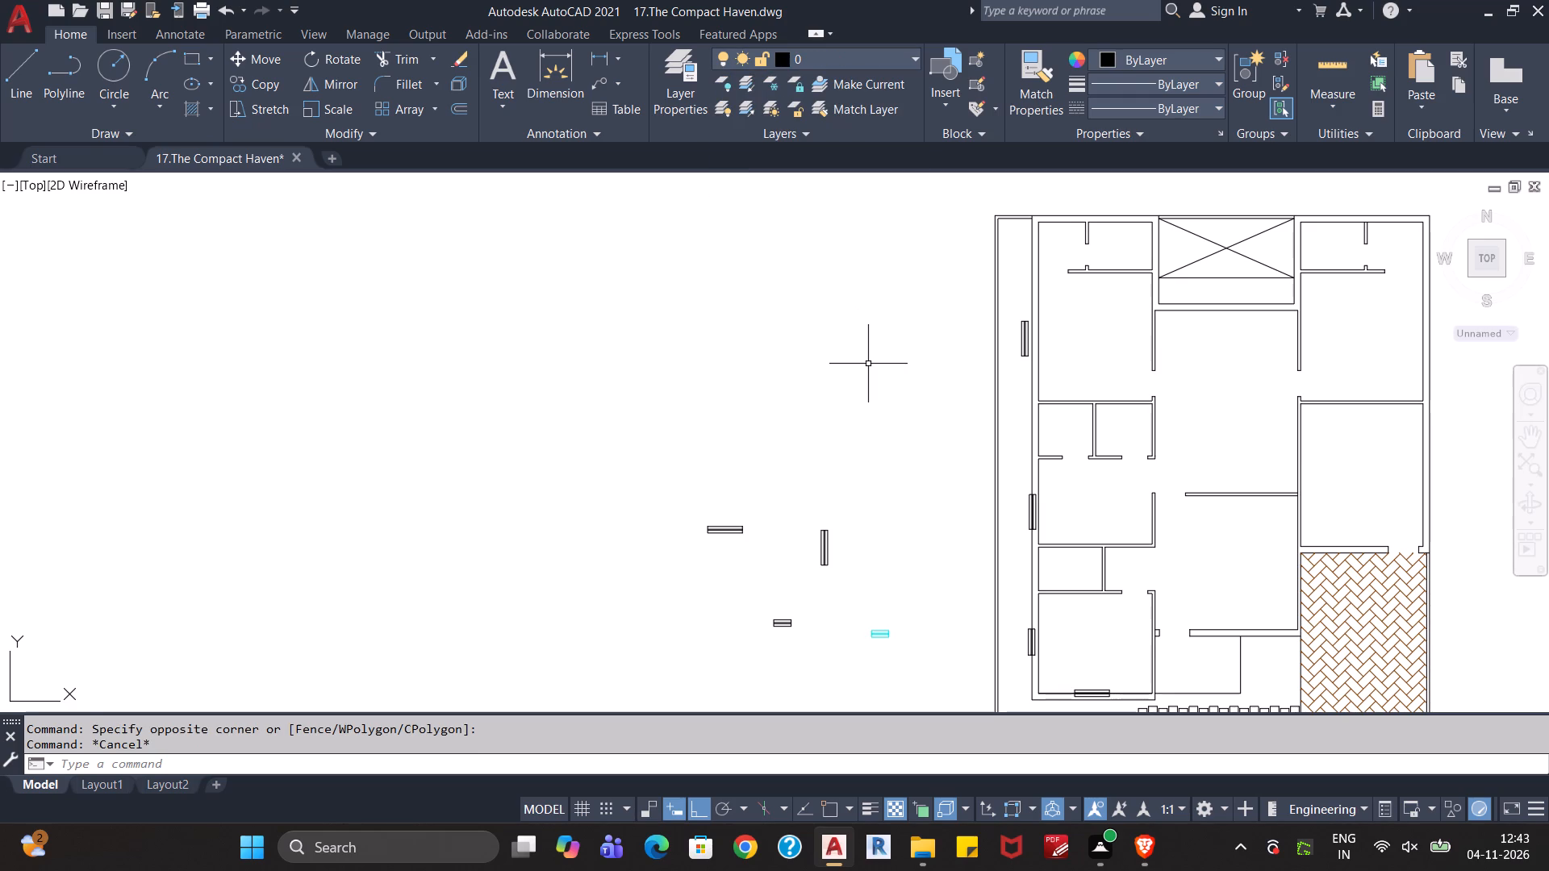
Assign the three loose window blocks beside the floor plan to the Windows layer.
{"action": "left_click", "coordinate": [868, 364]}
{"action": "left_click", "coordinate": [691, 660]}
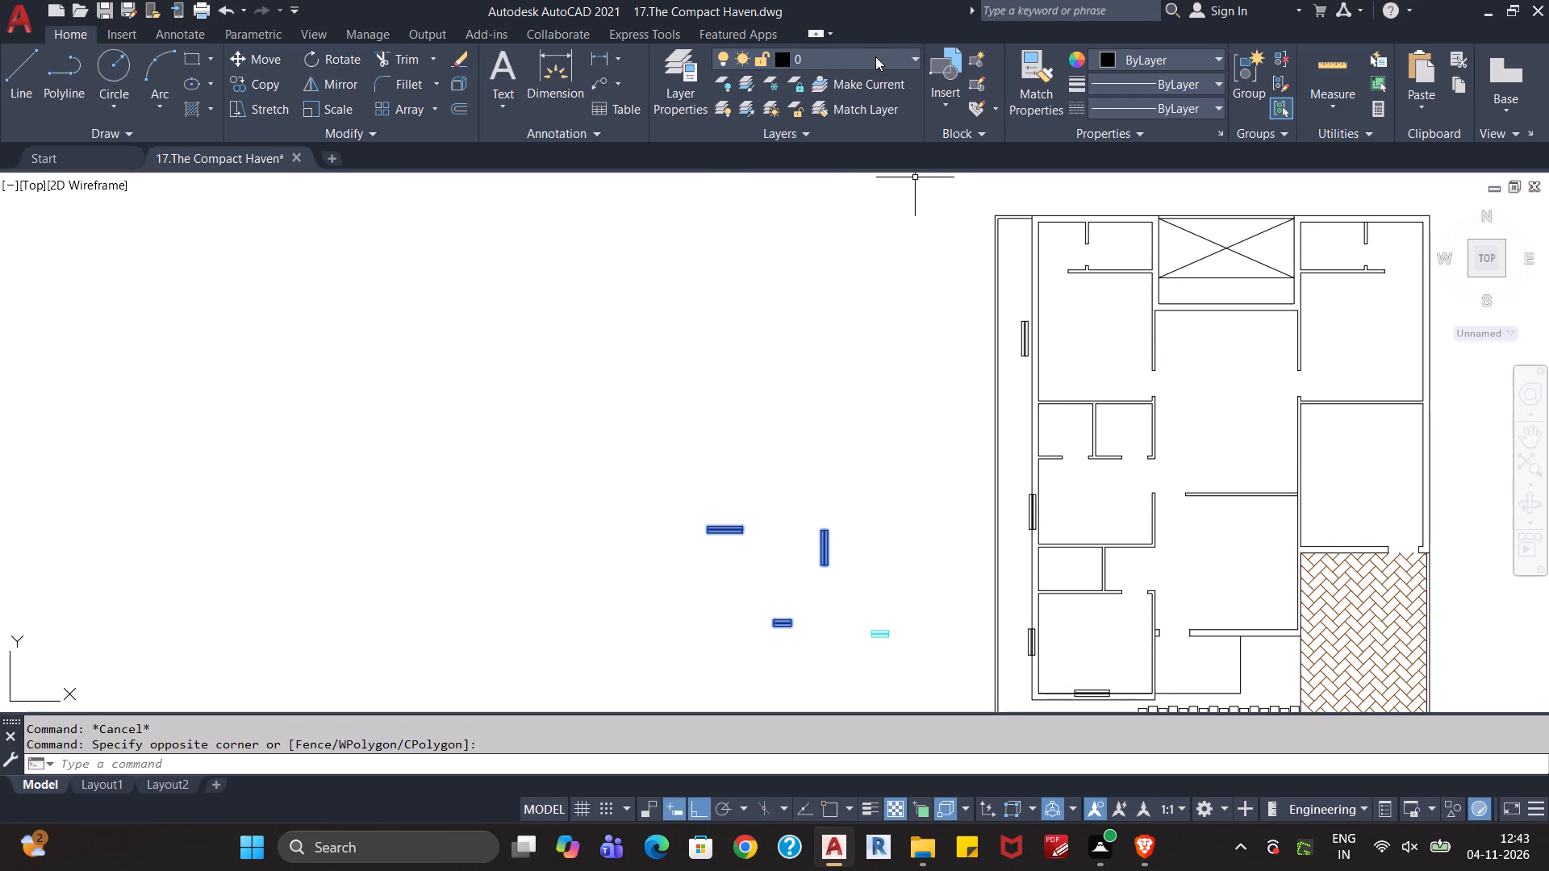
{"action": "left_click", "coordinate": [875, 56]}
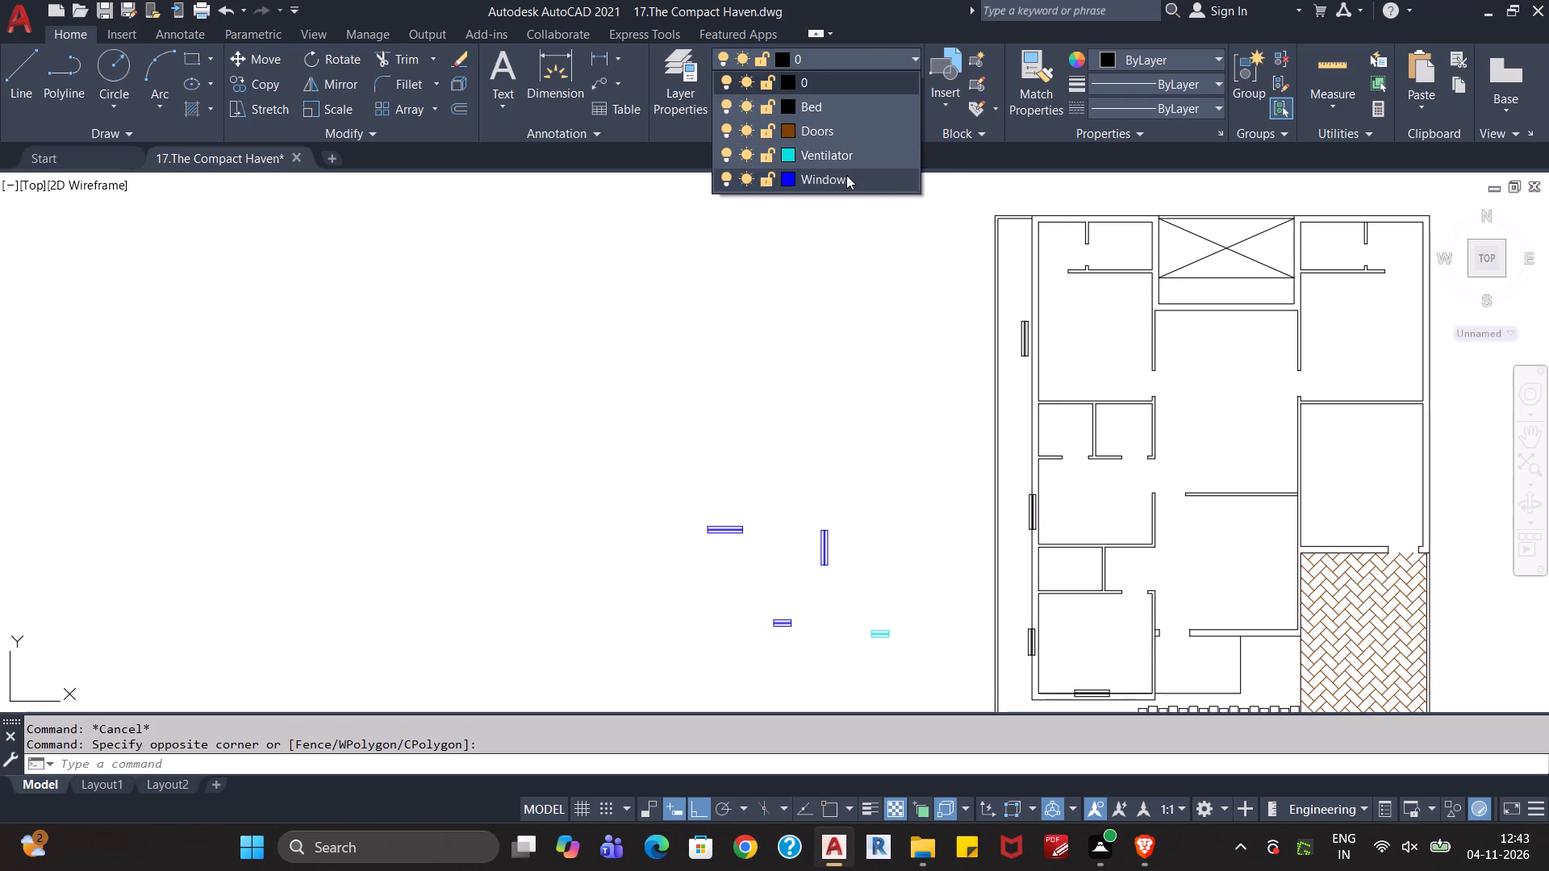
{"action": "left_click", "coordinate": [846, 175]}
{"action": "key", "text": "Escape"}
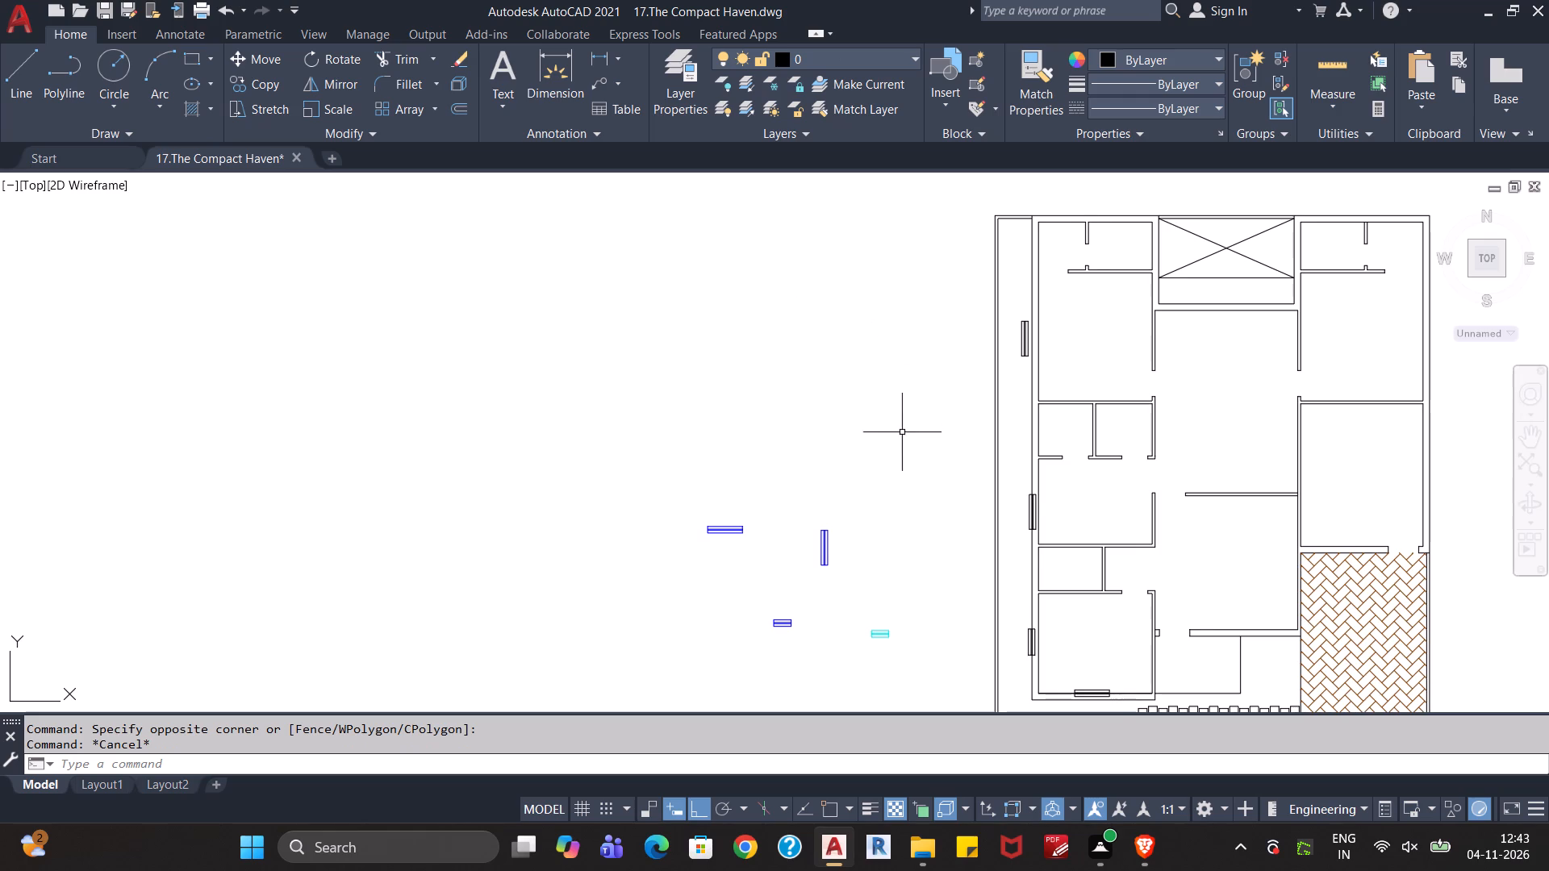
Assign the four window blocks already placed along the plan's west and south walls to the Windows layer.
{"action": "middle_click_drag", "start_coordinate": [902, 435], "coordinate": [795, 355]}
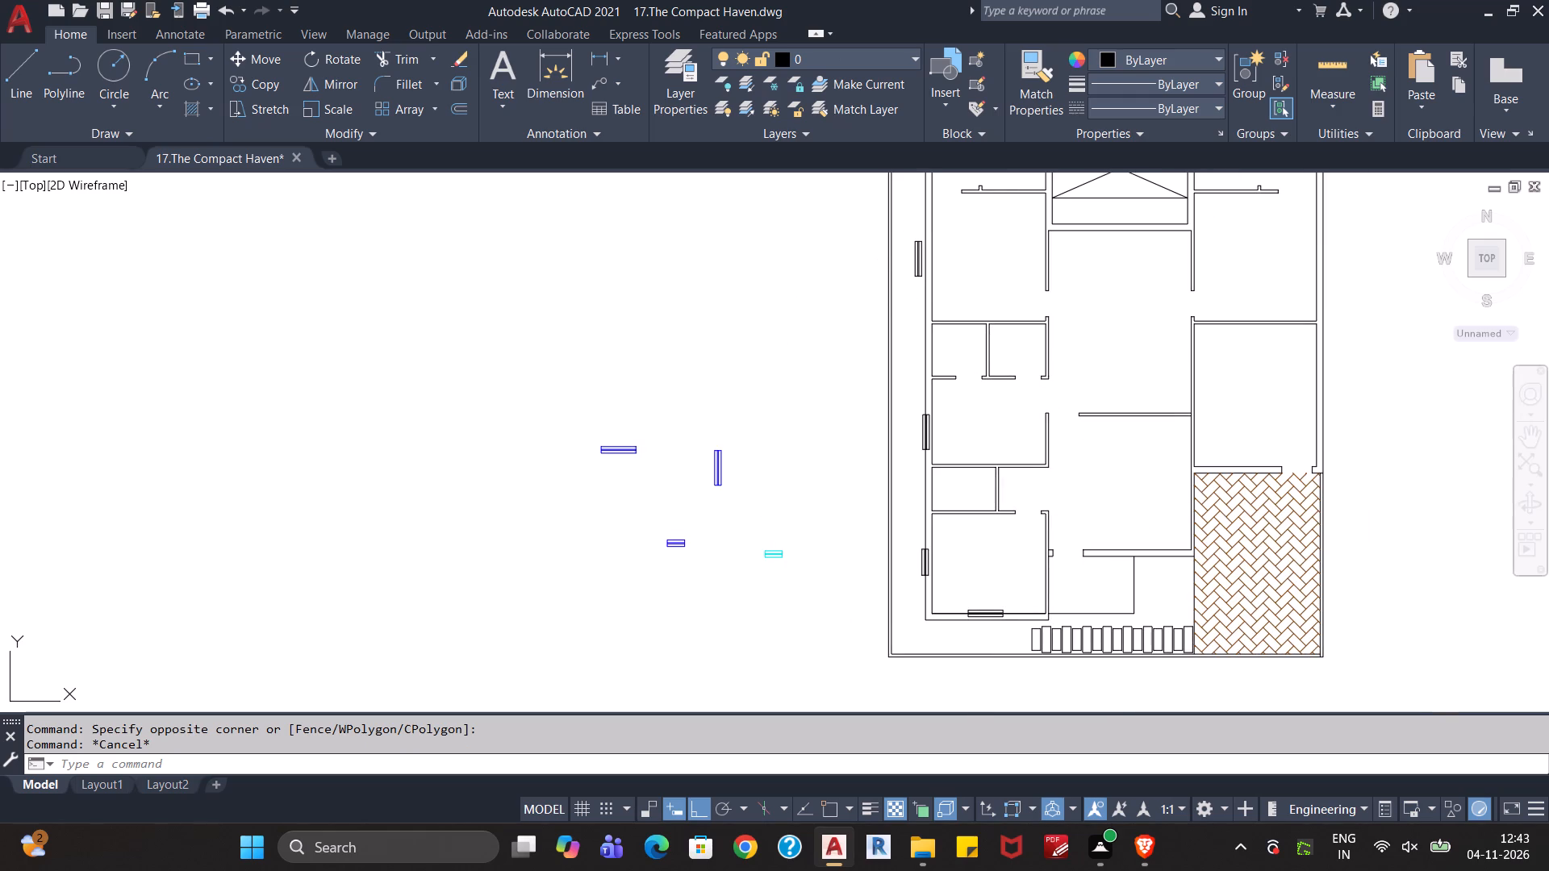
{"action": "left_click", "coordinate": [916, 259]}
{"action": "left_click", "coordinate": [924, 421]}
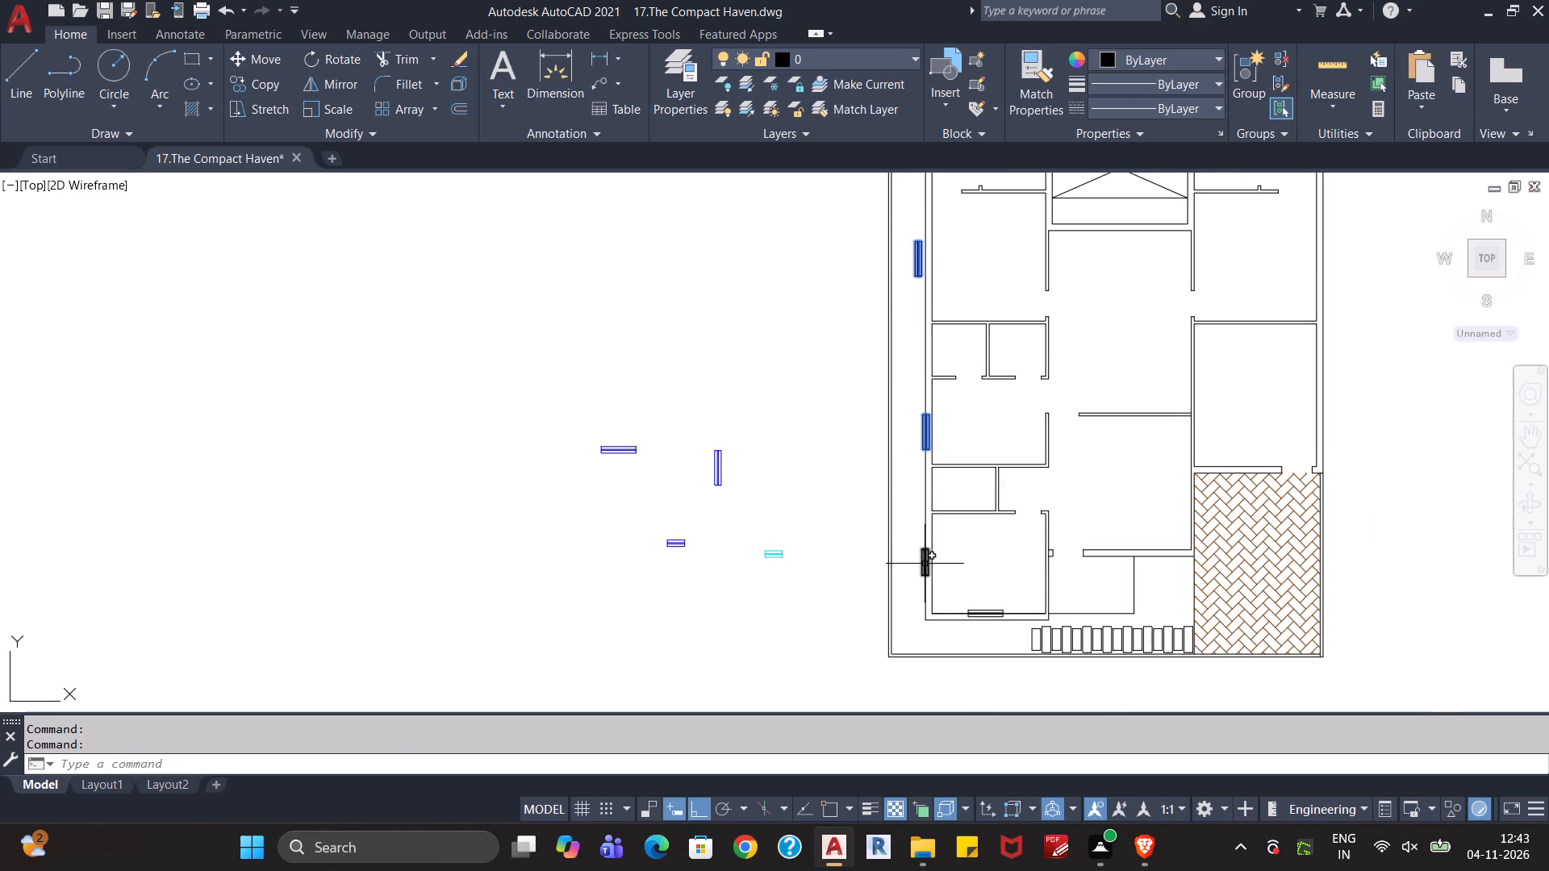
{"action": "left_click", "coordinate": [921, 564]}
{"action": "left_click", "coordinate": [972, 613]}
{"action": "scroll", "coordinate": [1083, 477], "scroll_direction": "down", "scroll_amount": 1}
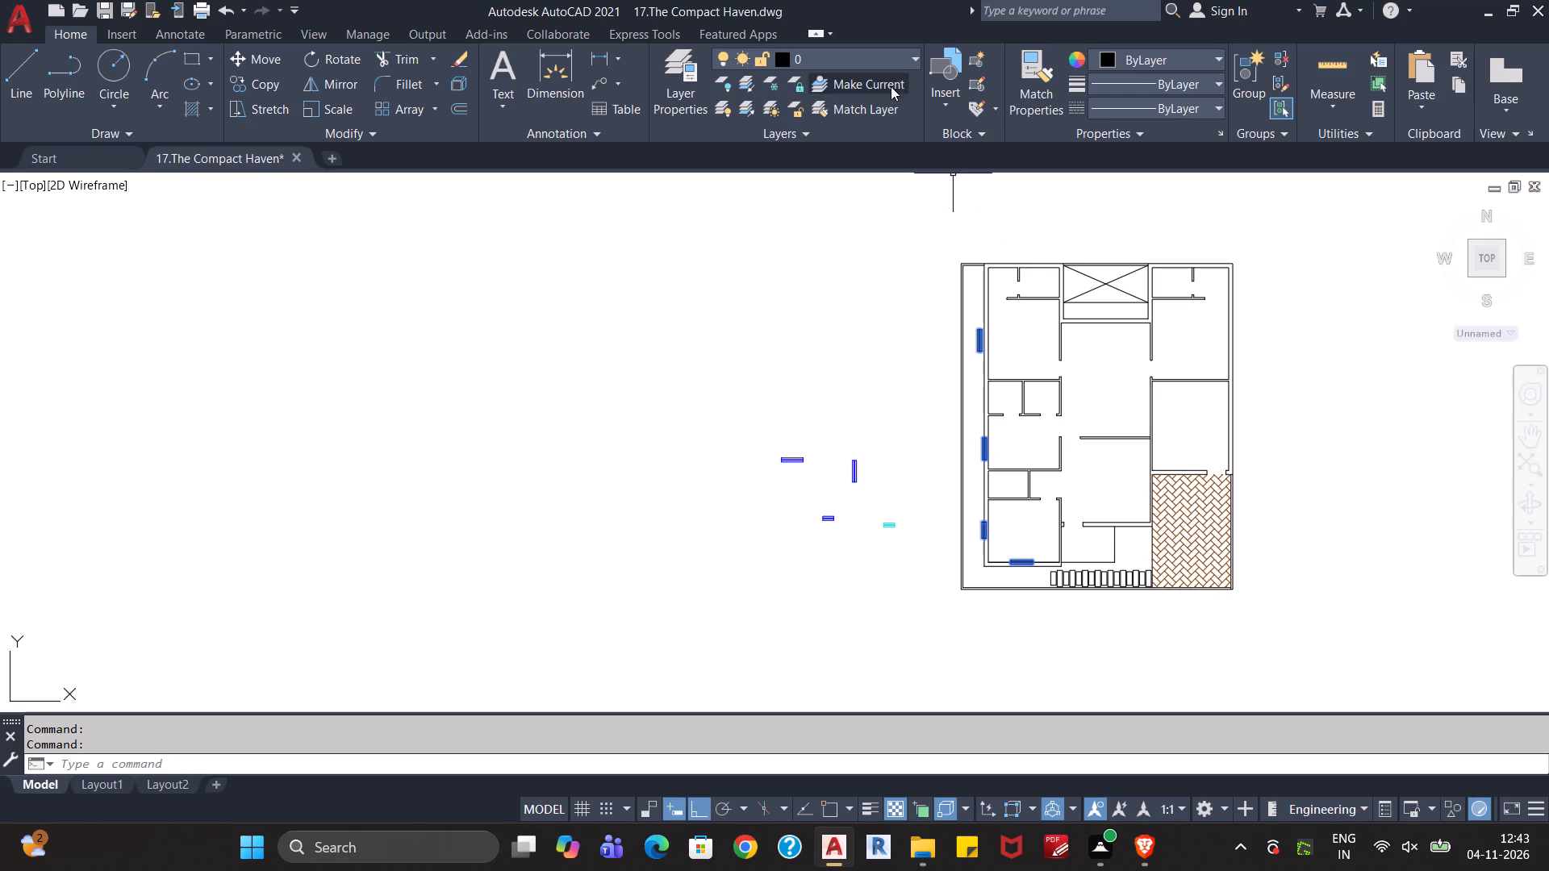
{"action": "left_click", "coordinate": [892, 58]}
{"action": "left_click", "coordinate": [828, 172]}
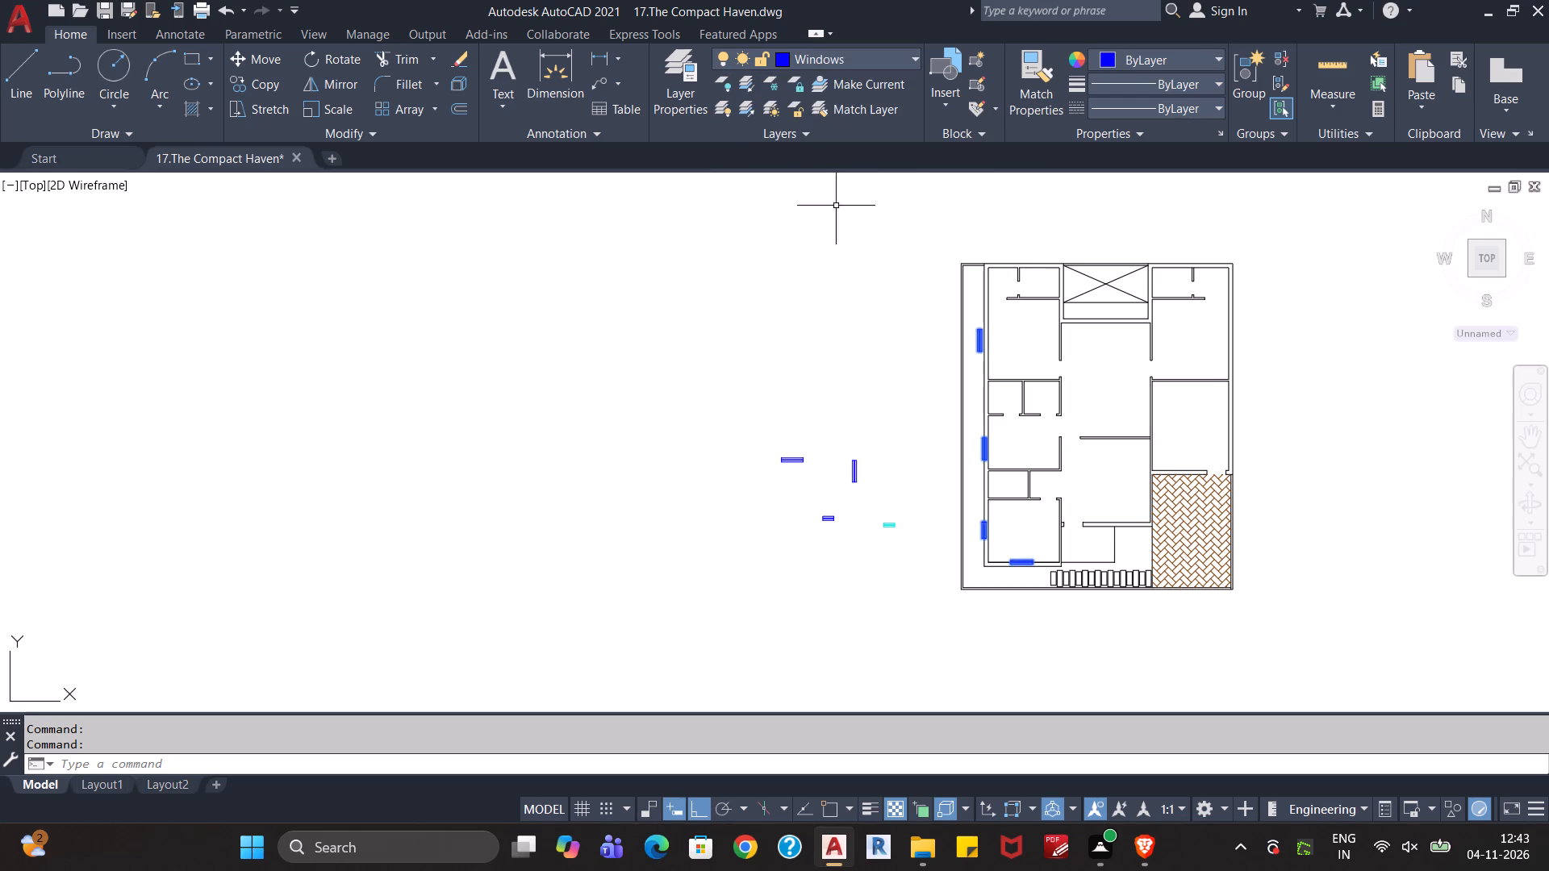
{"action": "key", "text": "Escape"}
Rotate the loose 2 ft window block beside the plan a quarter turn so it stands vertically.
{"action": "middle_click_drag", "start_coordinate": [854, 325], "coordinate": [624, 297]}
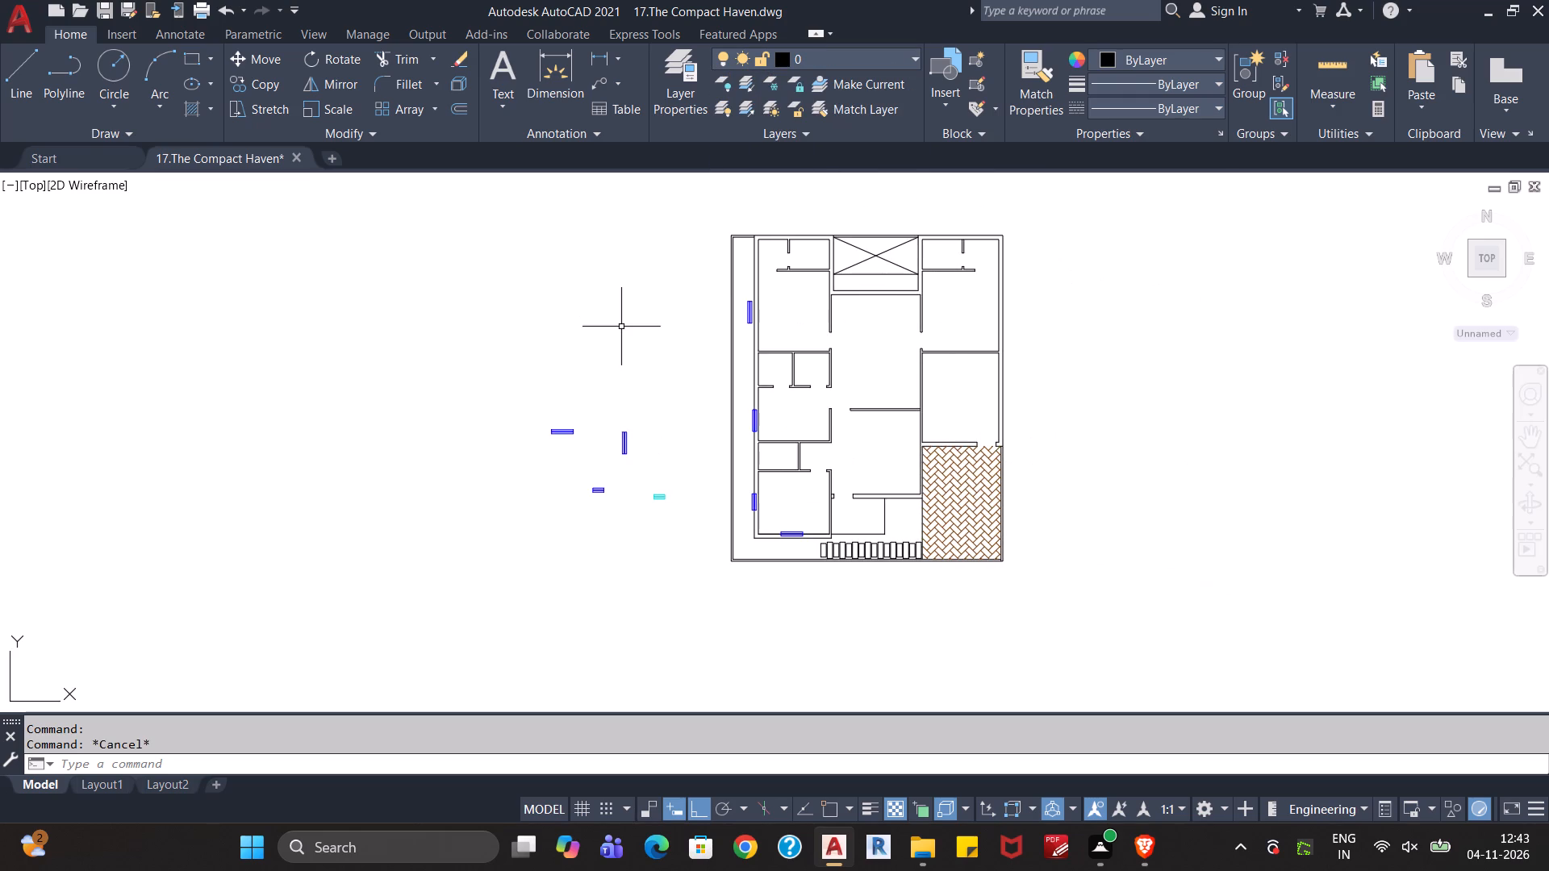
{"action": "scroll", "coordinate": [622, 329], "scroll_direction": "up", "scroll_amount": 1}
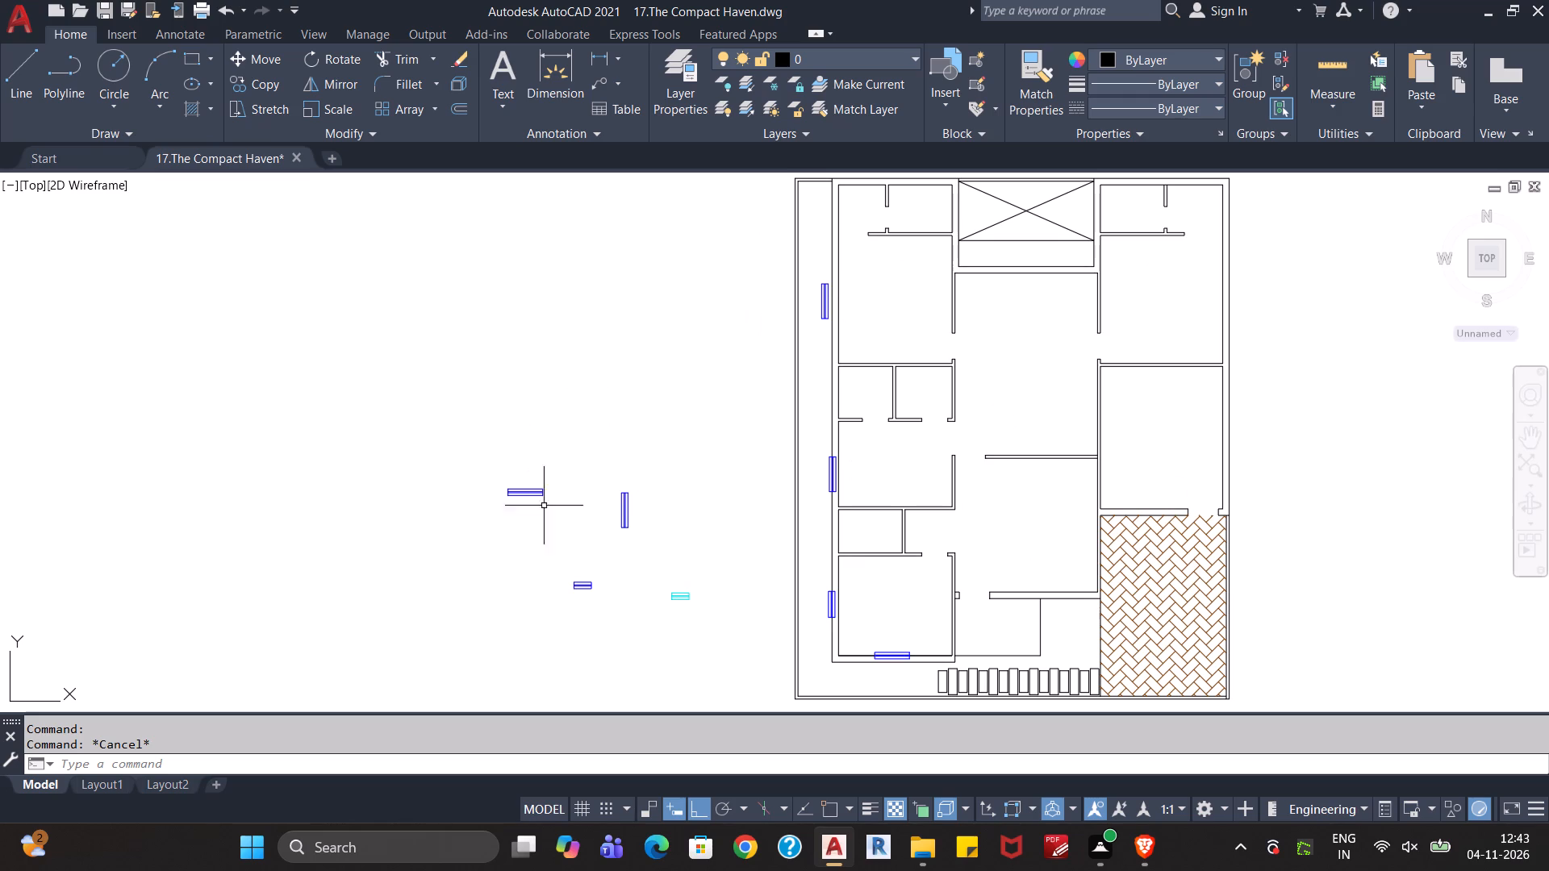
{"action": "left_click", "coordinate": [591, 570]}
{"action": "left_click", "coordinate": [576, 608]}
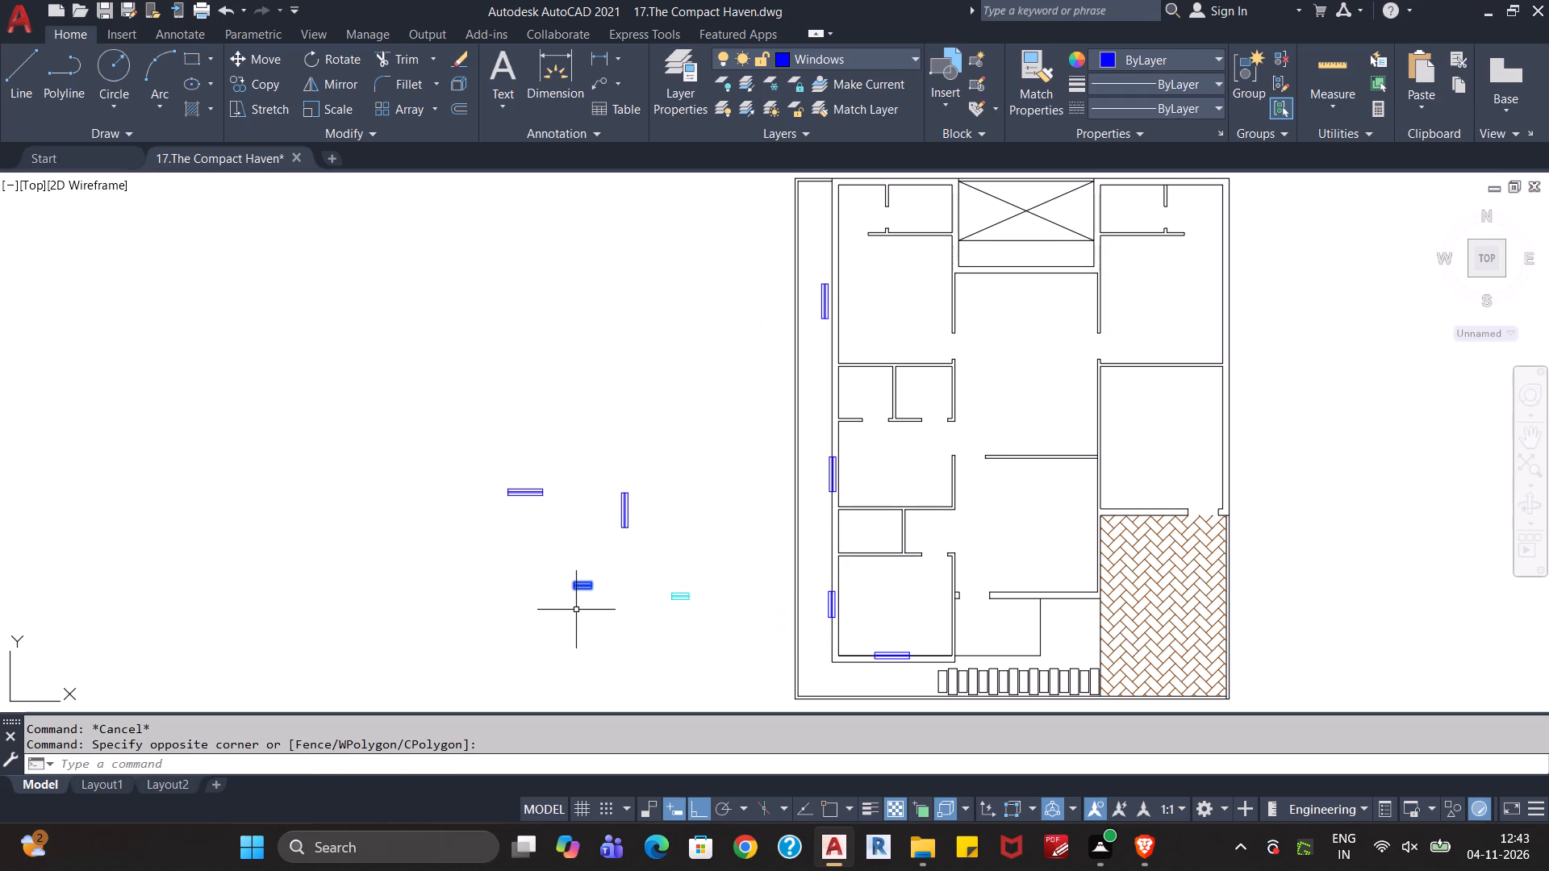
{"action": "type", "text": "ro"}
{"action": "key", "text": "Return"}
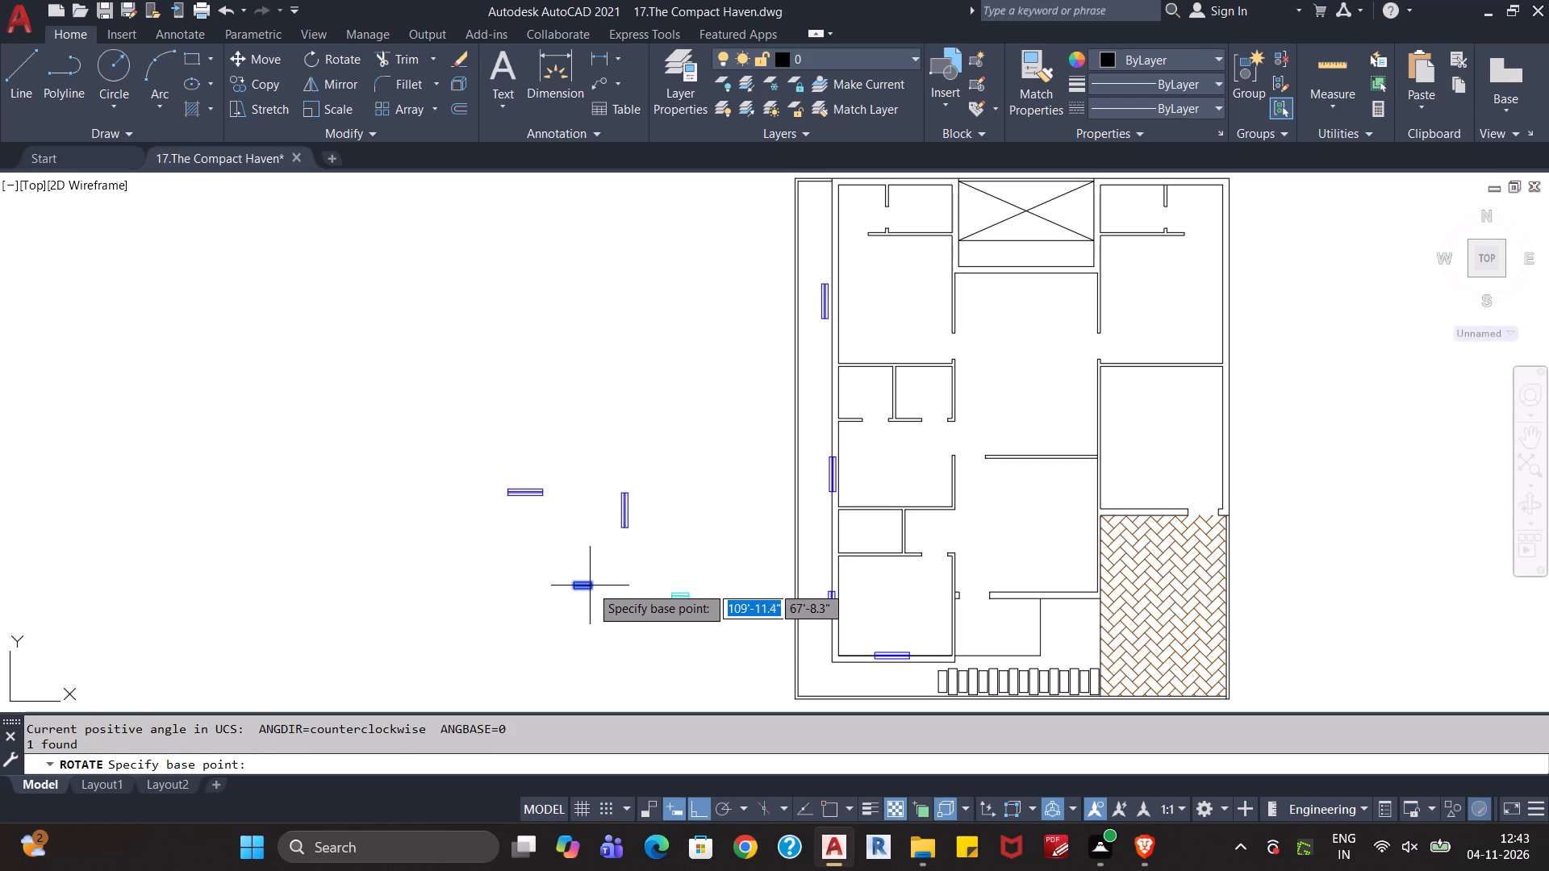
{"action": "left_click", "coordinate": [587, 590]}
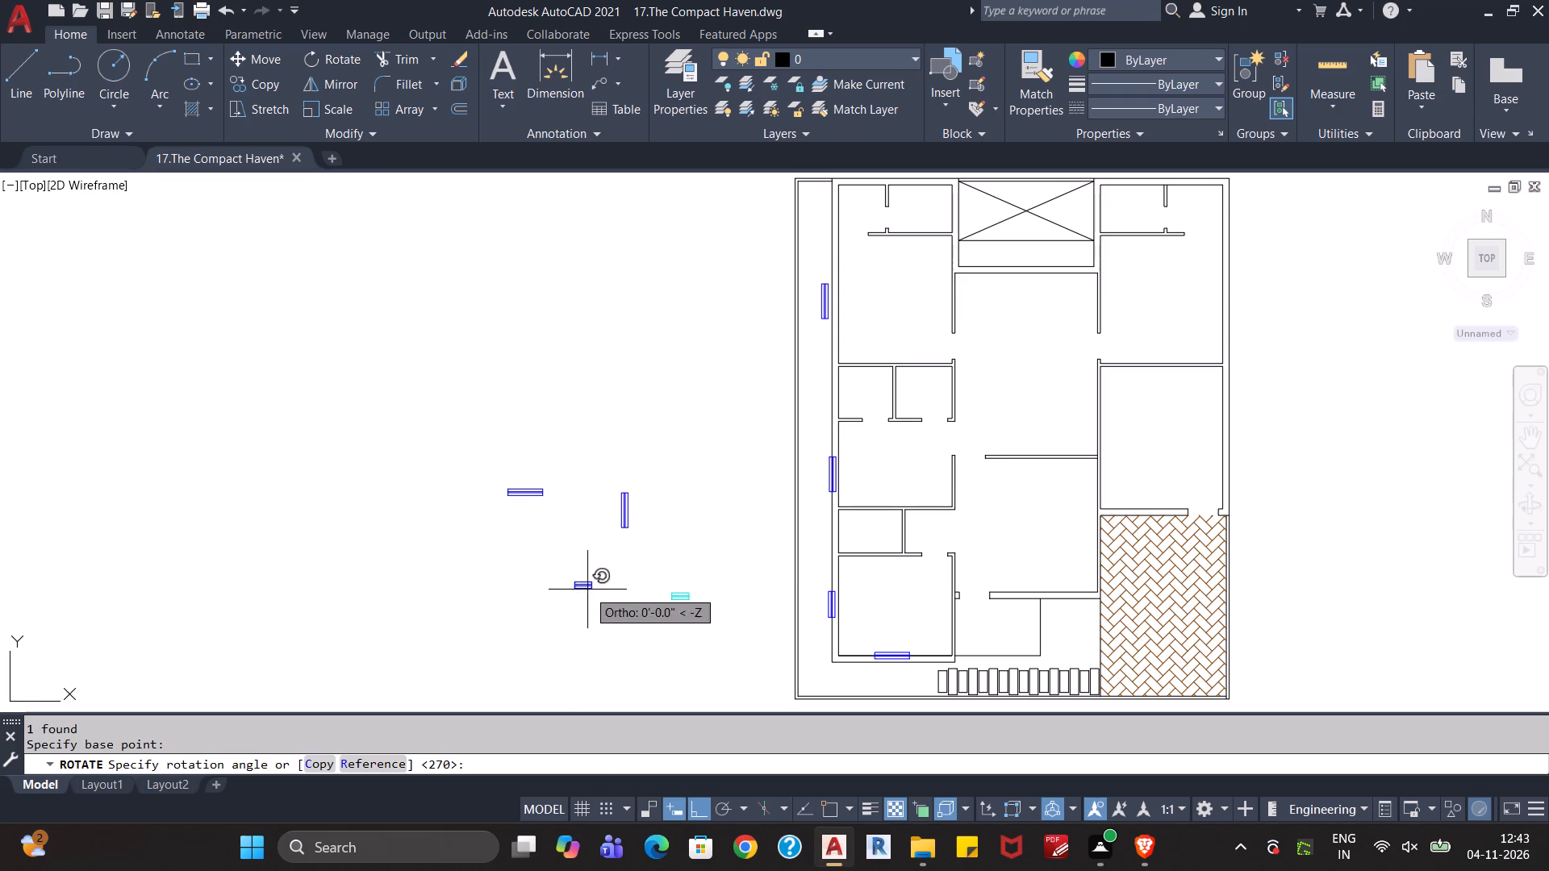
{"action": "left_click", "coordinate": [577, 623]}
Paste a copy of the vertical 2 ft window block at the west wall of the small room in the plan's northwest corner.
{"action": "left_click", "coordinate": [607, 582]}
{"action": "left_click", "coordinate": [581, 600]}
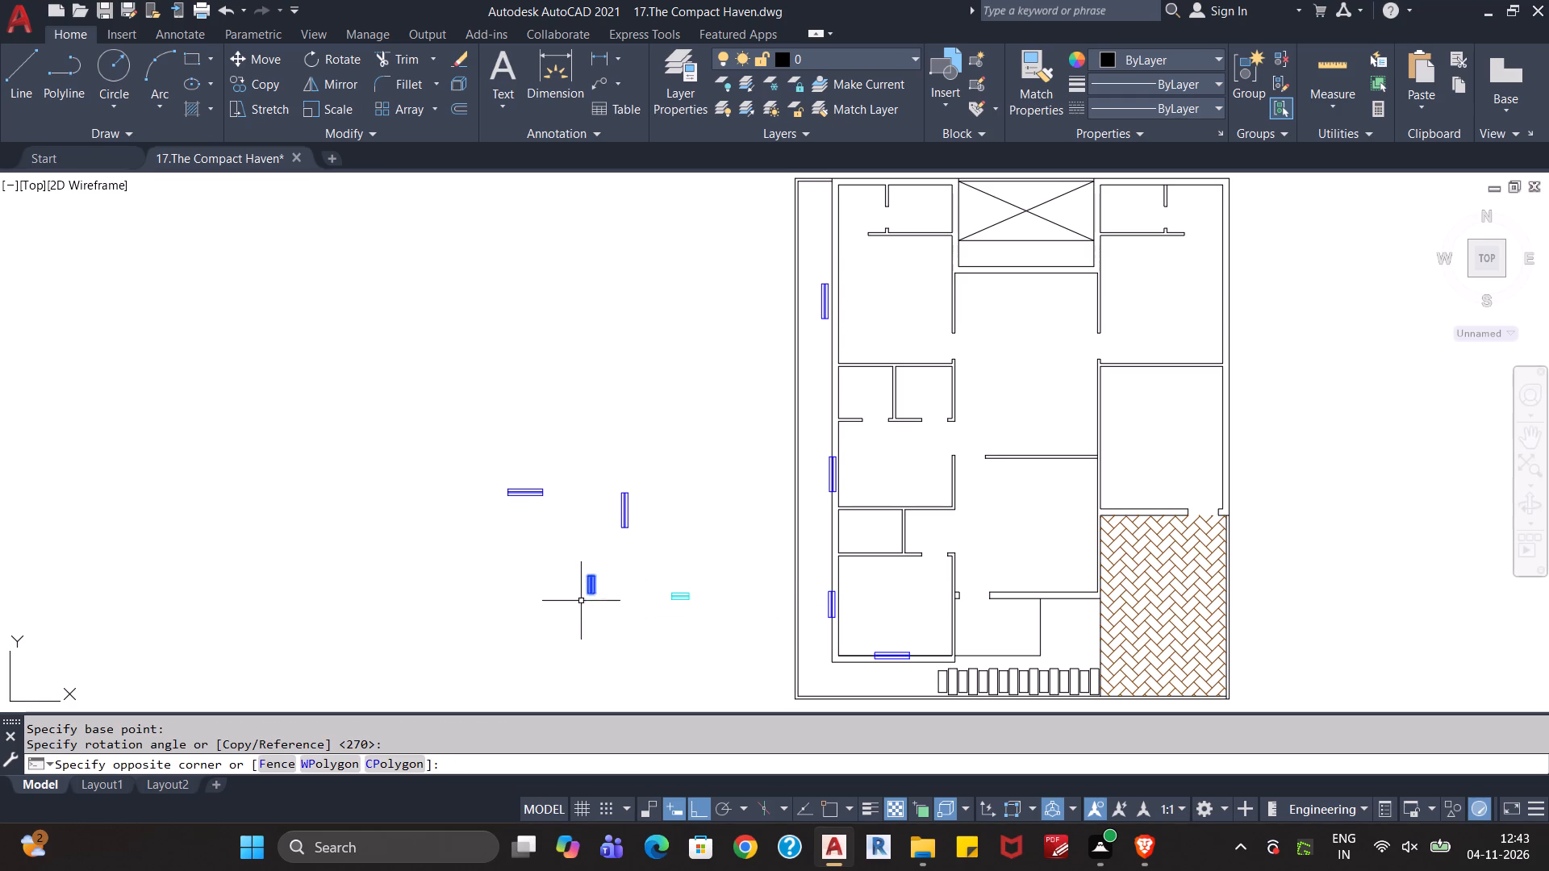
{"action": "key", "text": "ctrl+c"}
{"action": "key", "text": "ctrl+v"}
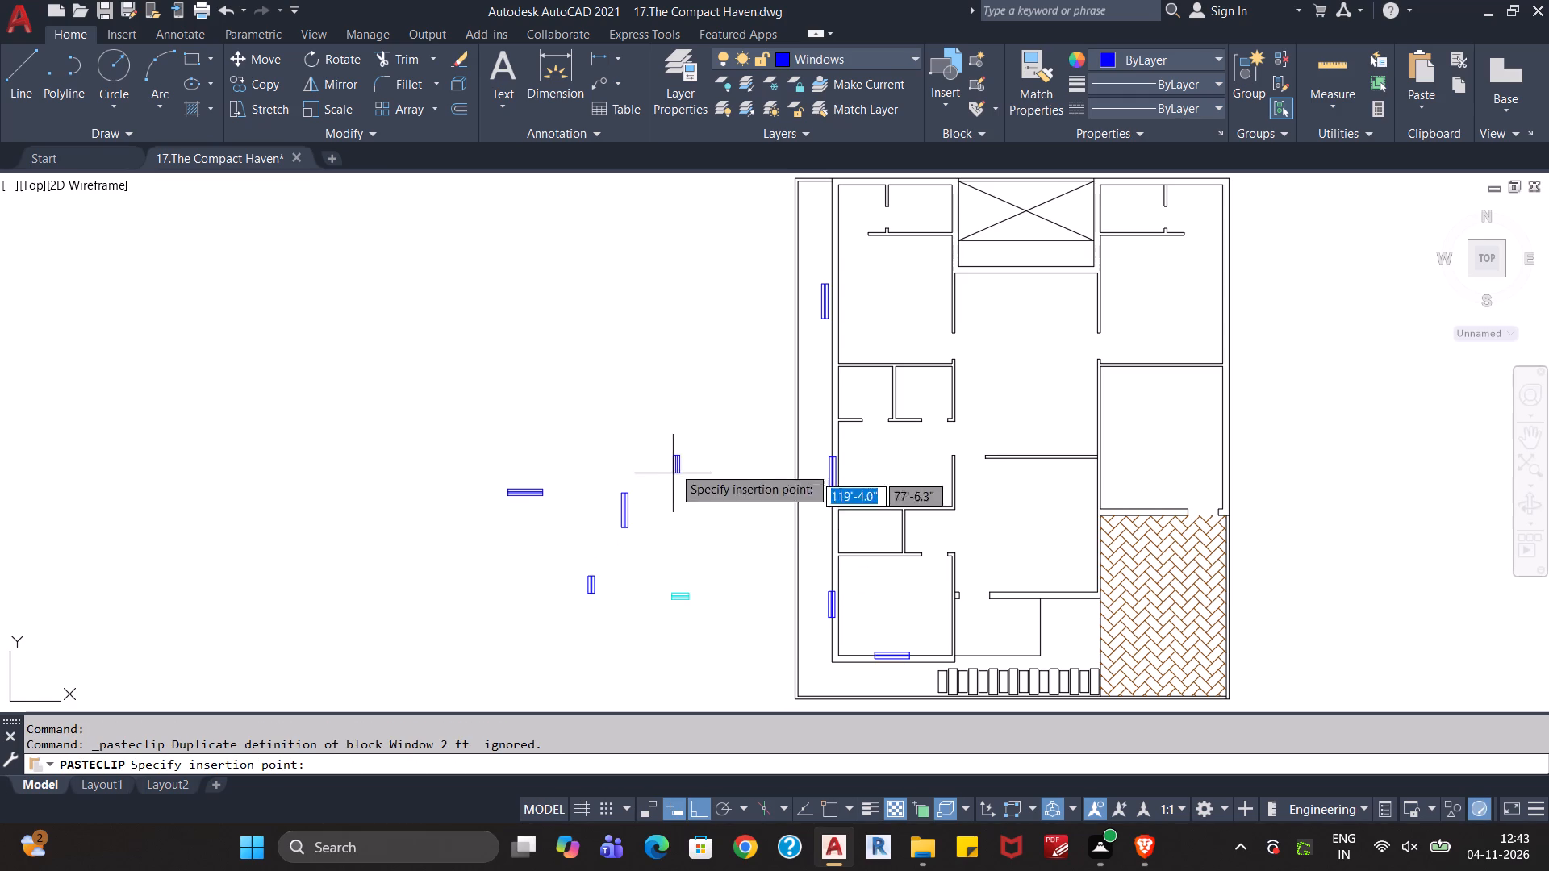
{"action": "middle_click_drag", "start_coordinate": [695, 389], "coordinate": [690, 609]}
{"action": "scroll", "coordinate": [779, 484], "scroll_direction": "up", "scroll_amount": 3}
{"action": "middle_click_drag", "start_coordinate": [867, 388], "coordinate": [868, 388]}
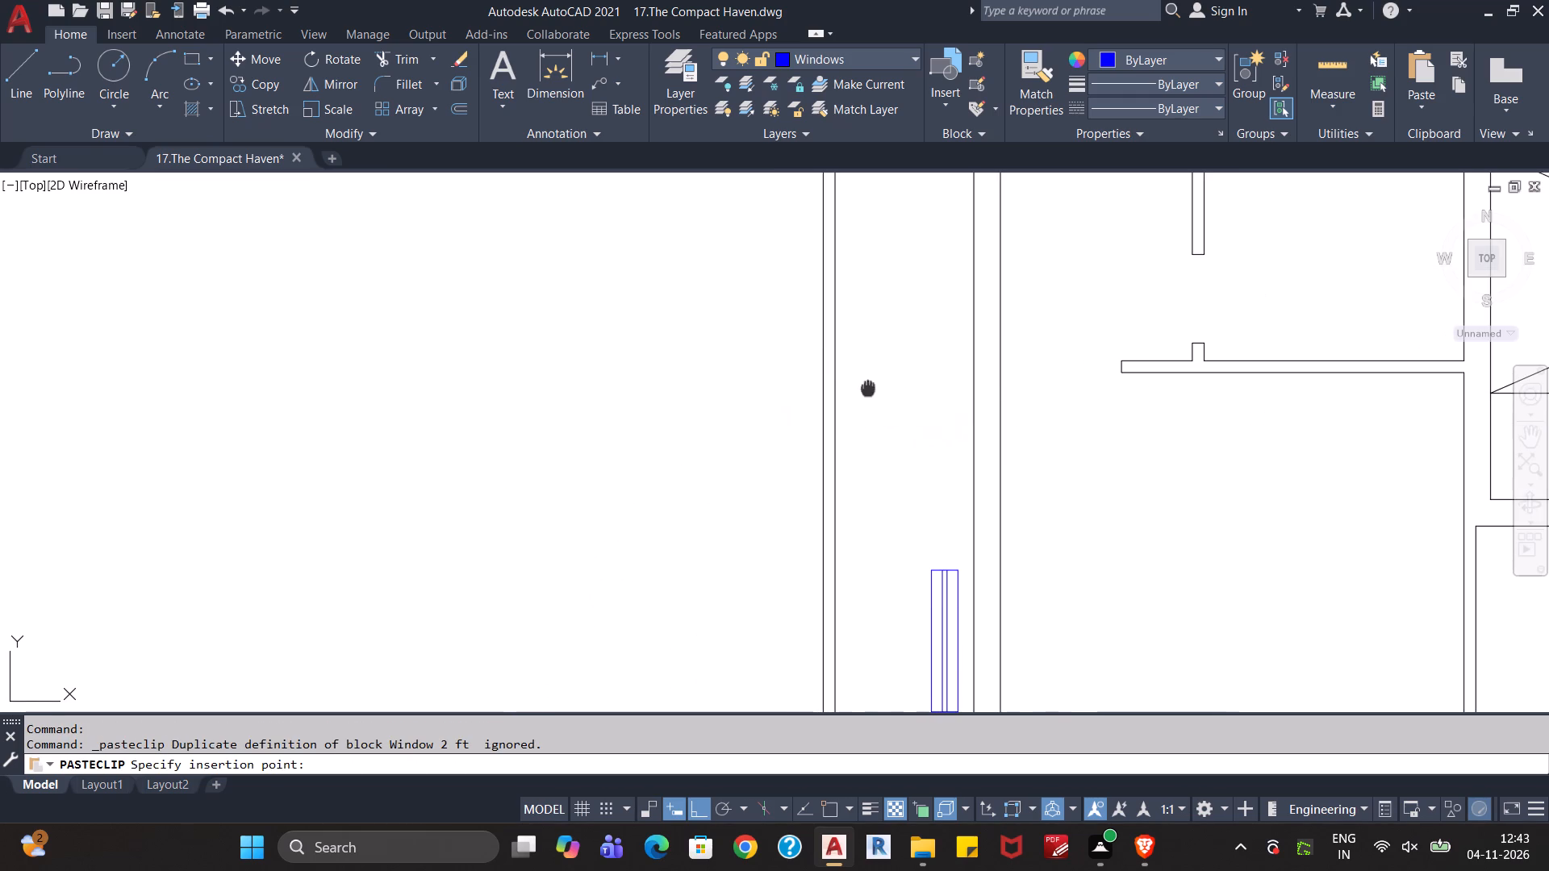
{"action": "middle_click_drag", "start_coordinate": [868, 388], "coordinate": [845, 572]}
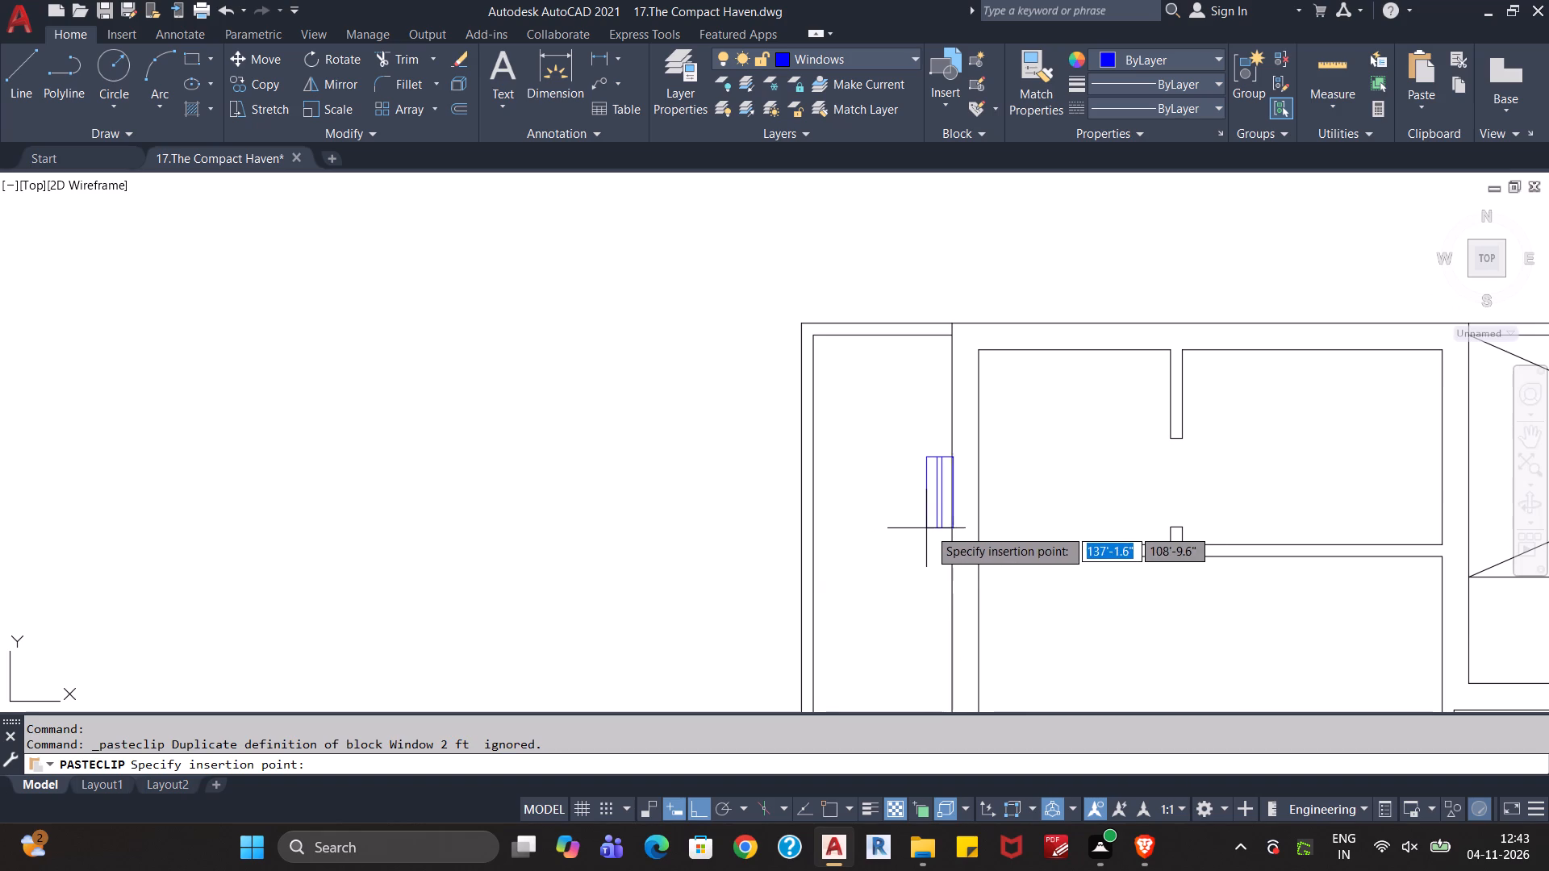
{"action": "left_click", "coordinate": [930, 529]}
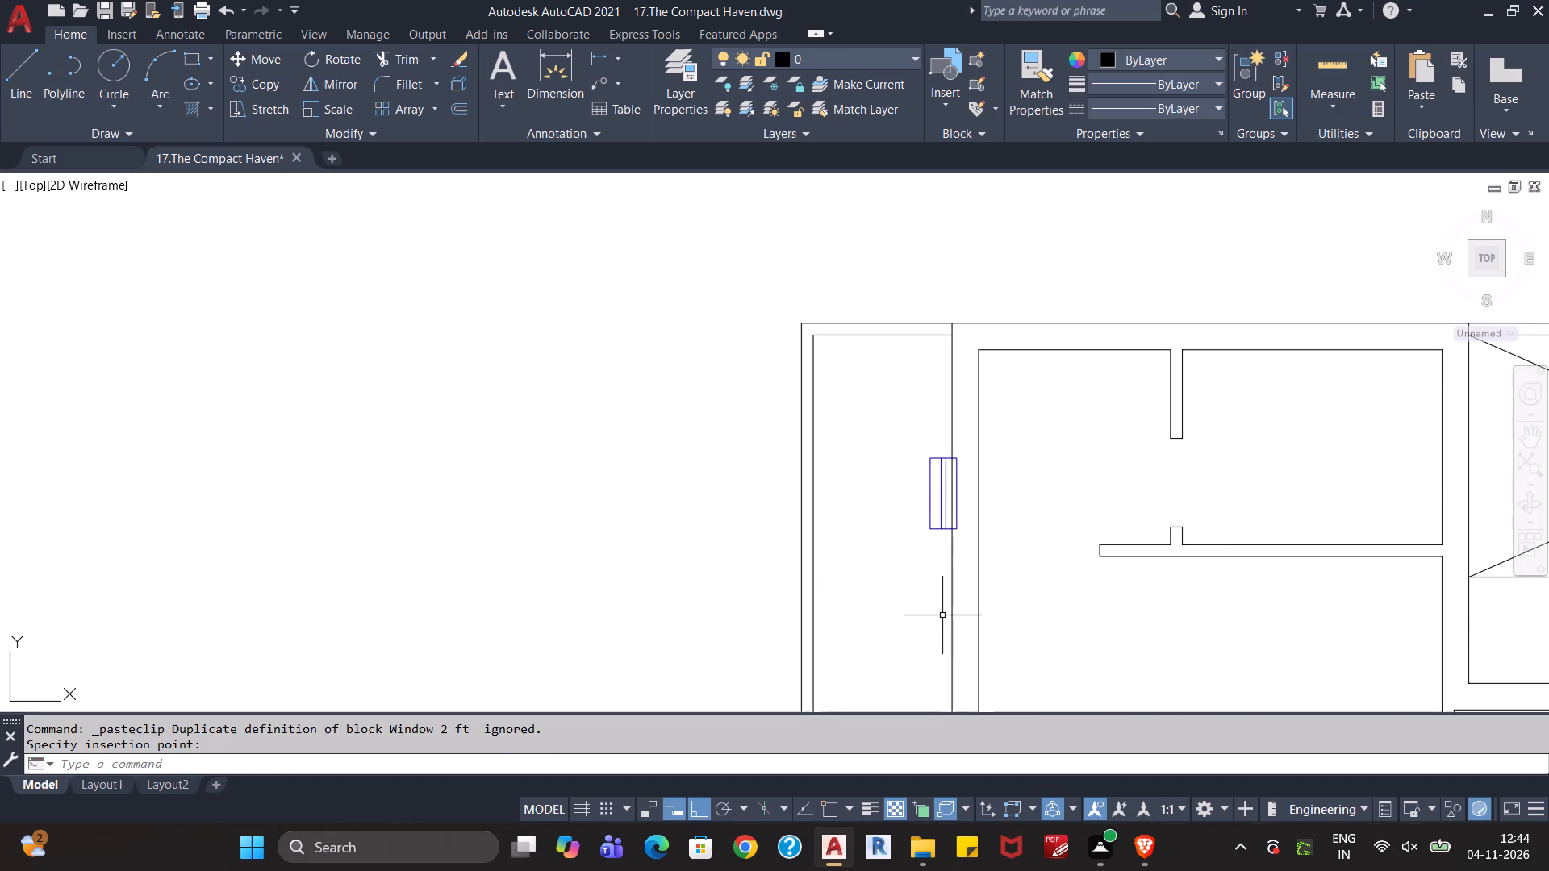
Rotate the loose ventilator block beside the plan a quarter turn so it stands vertically.
{"action": "middle_click_drag", "start_coordinate": [923, 613], "coordinate": [804, 504]}
{"action": "scroll", "coordinate": [795, 506], "scroll_direction": "down", "scroll_amount": 2}
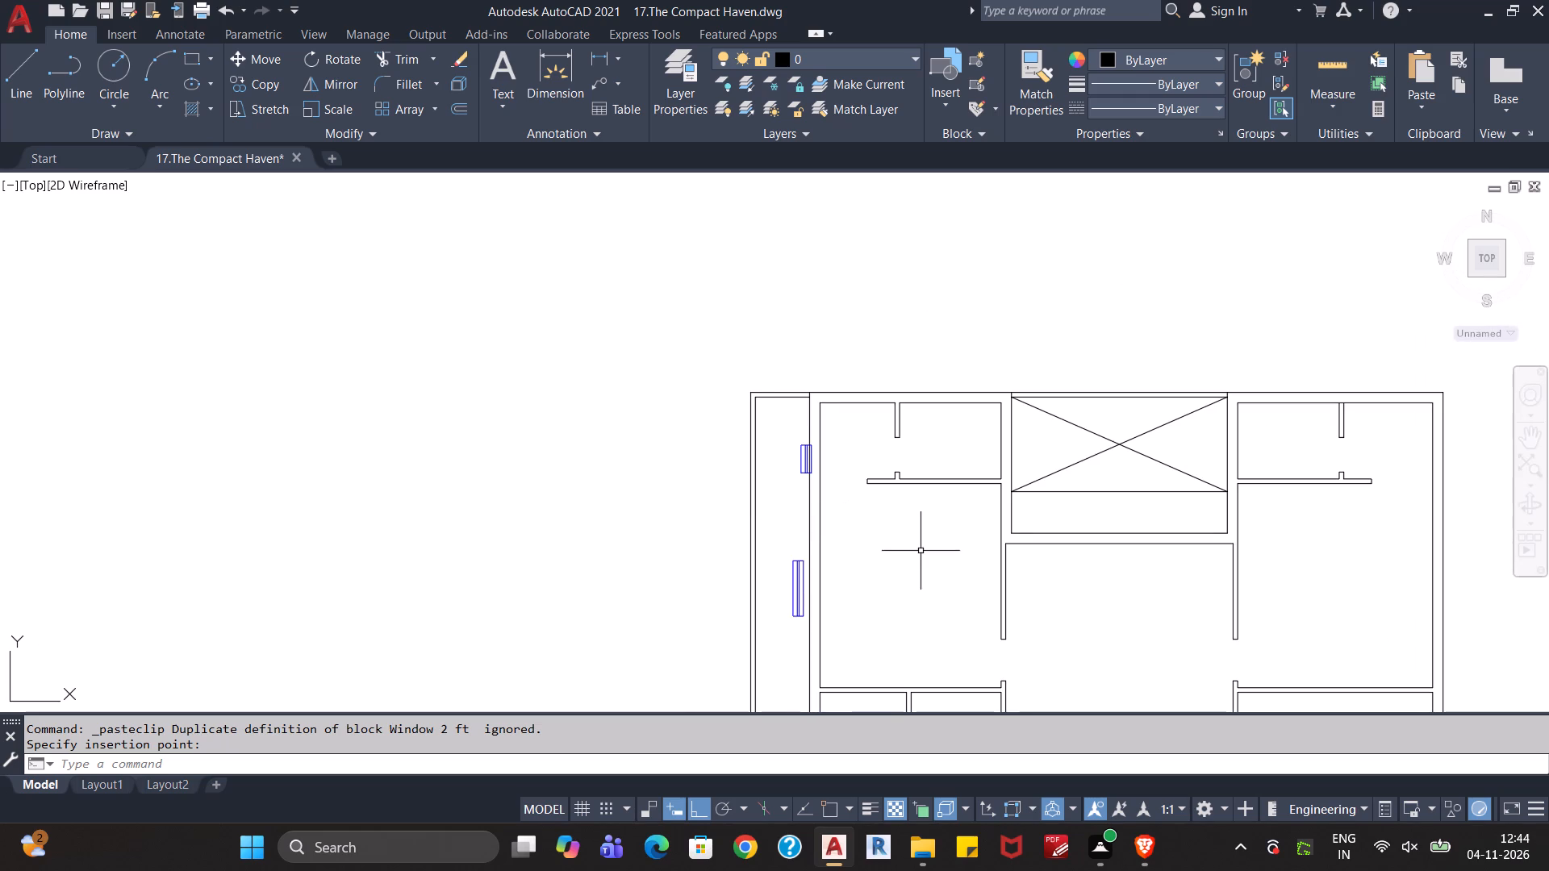
{"action": "middle_click_drag", "start_coordinate": [934, 557], "coordinate": [837, 540]}
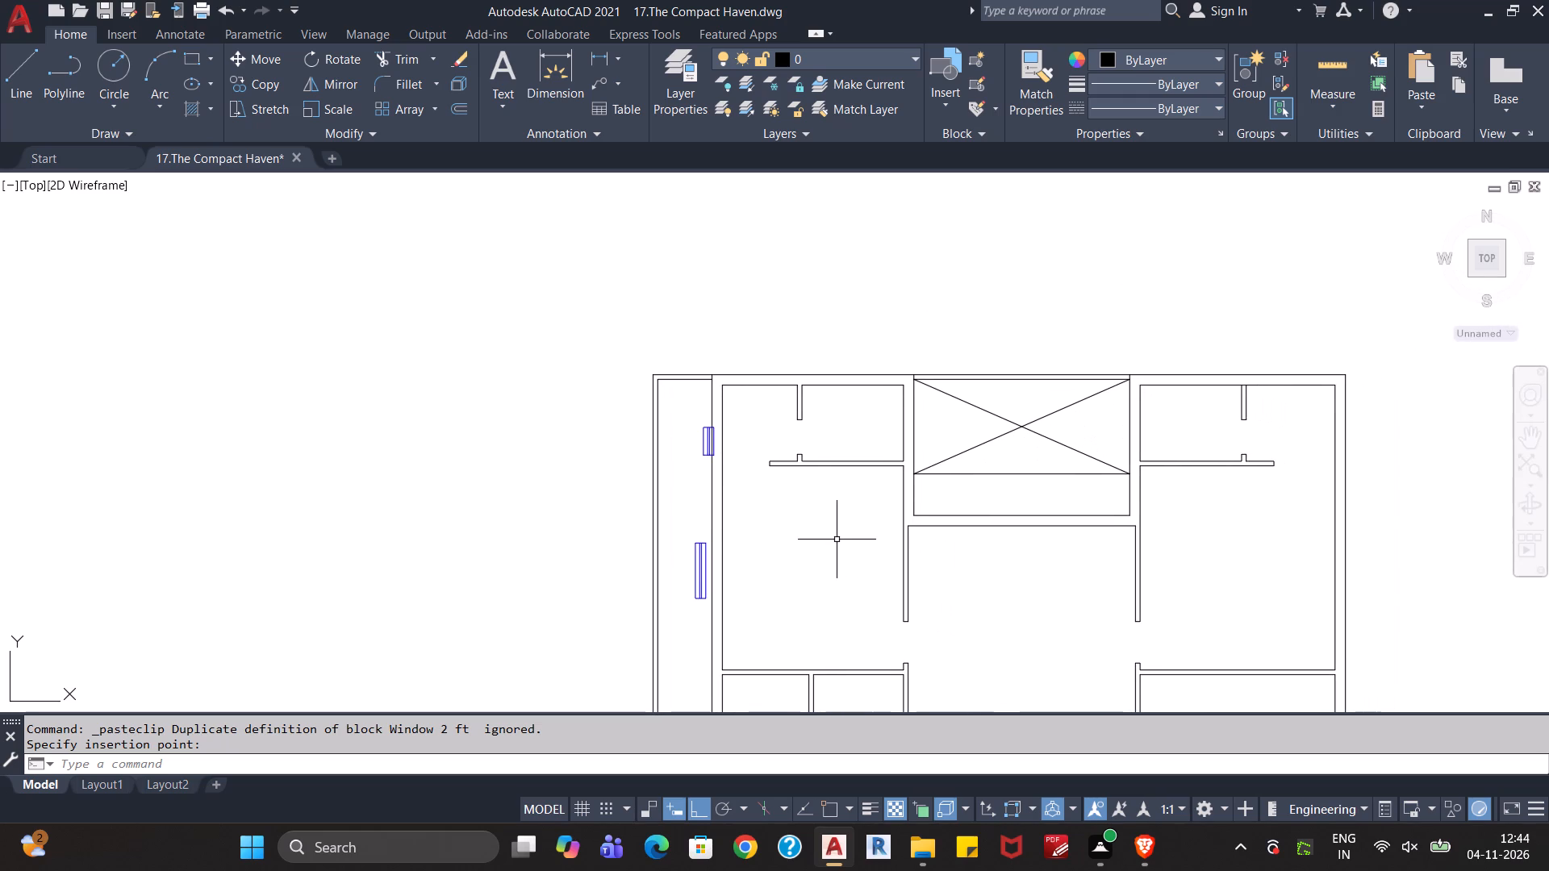
{"action": "scroll", "coordinate": [837, 540], "scroll_direction": "down", "scroll_amount": 3}
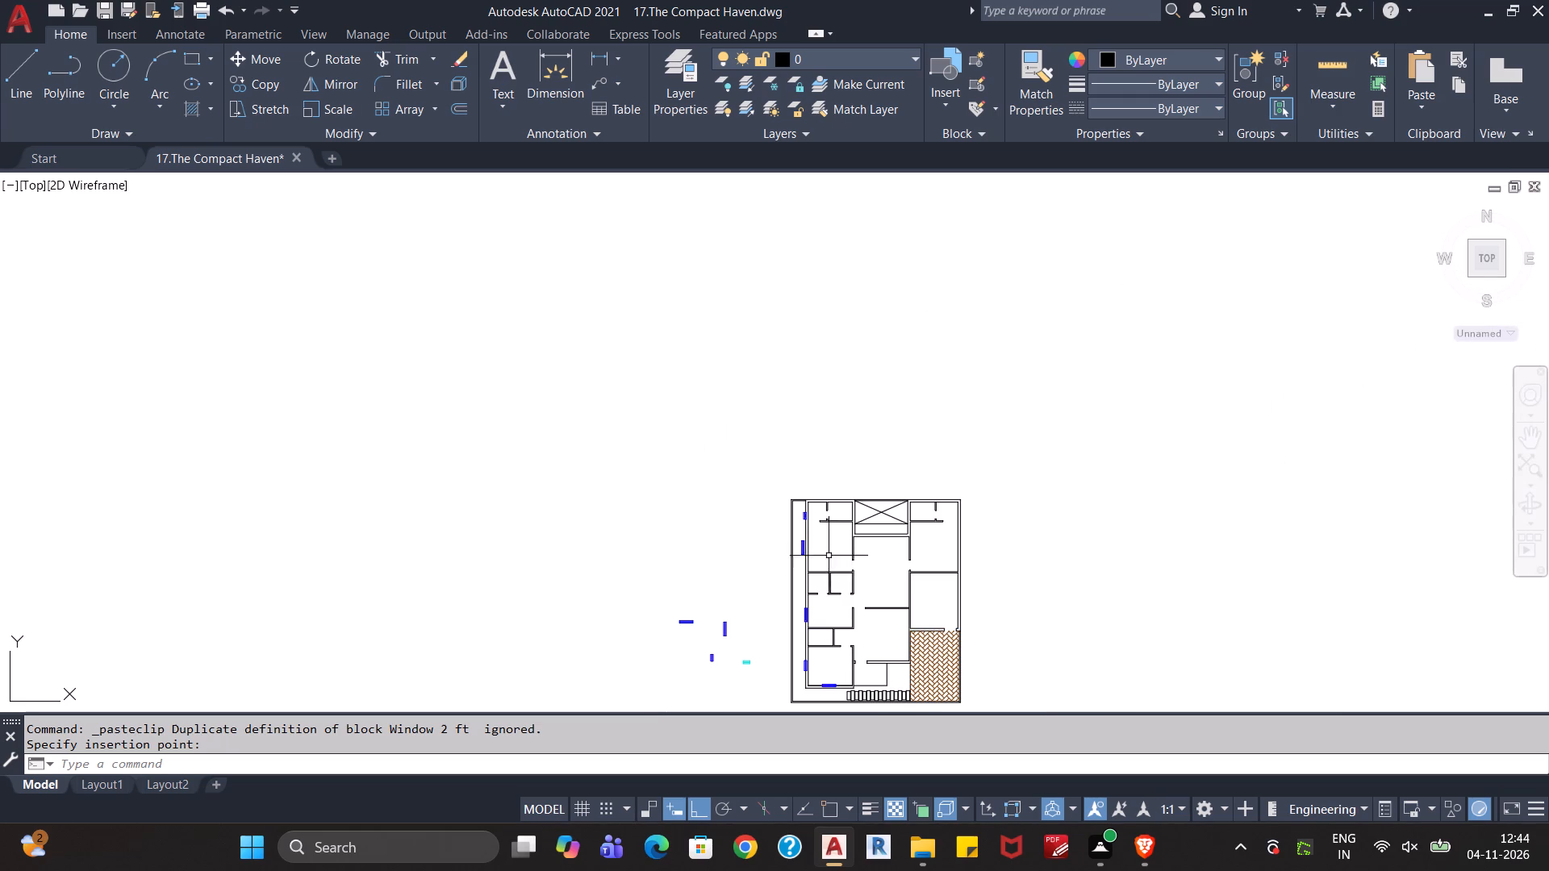
{"action": "left_click", "coordinate": [763, 652]}
{"action": "left_click", "coordinate": [748, 686]}
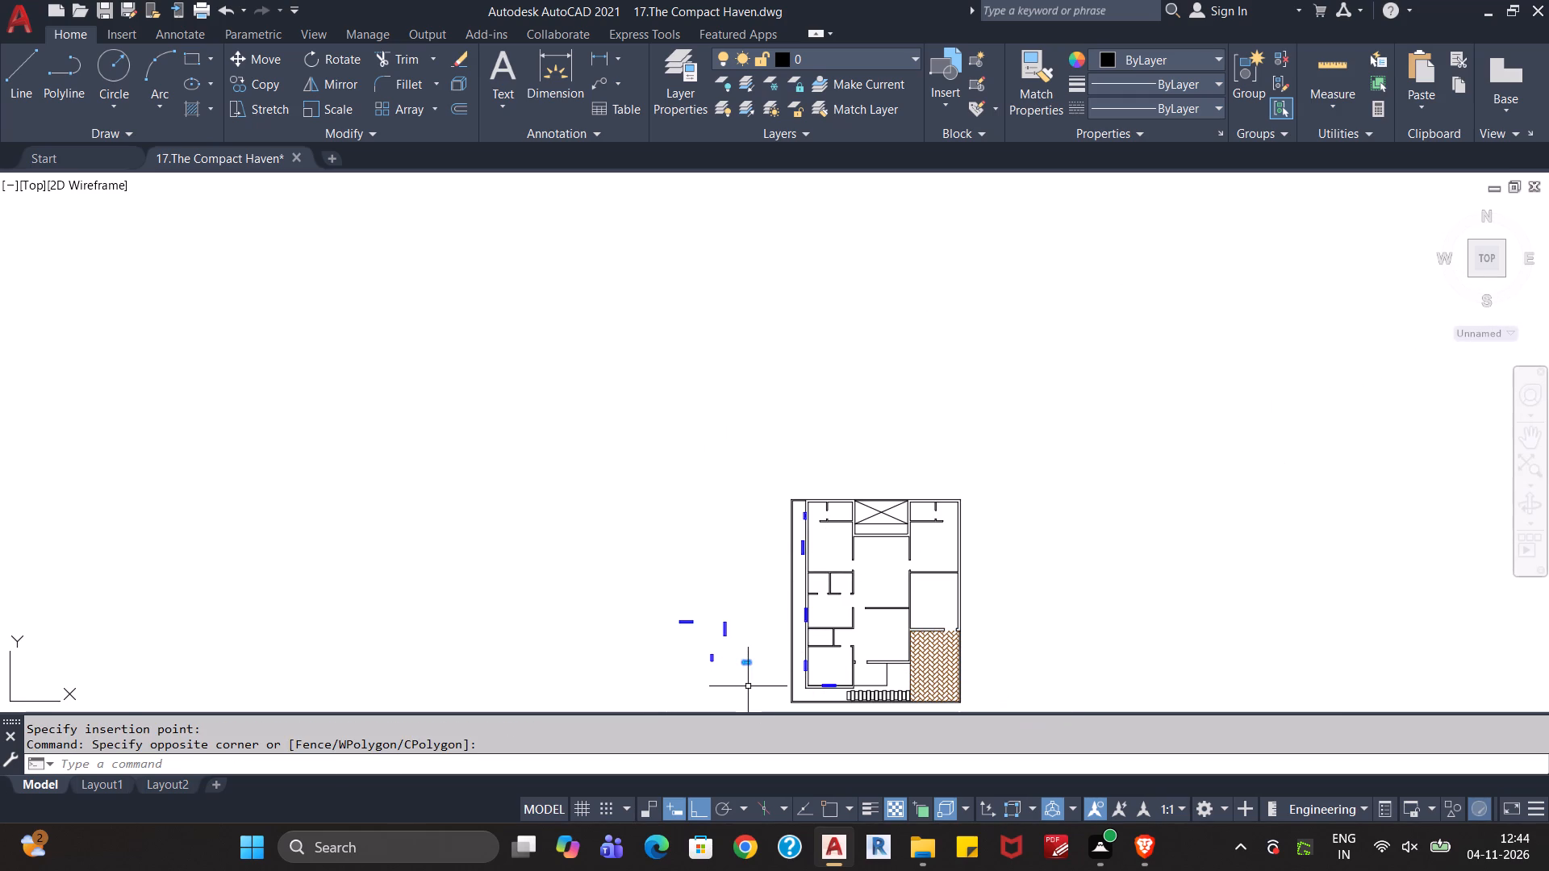
{"action": "type", "text": "ro"}
{"action": "key", "text": "Return"}
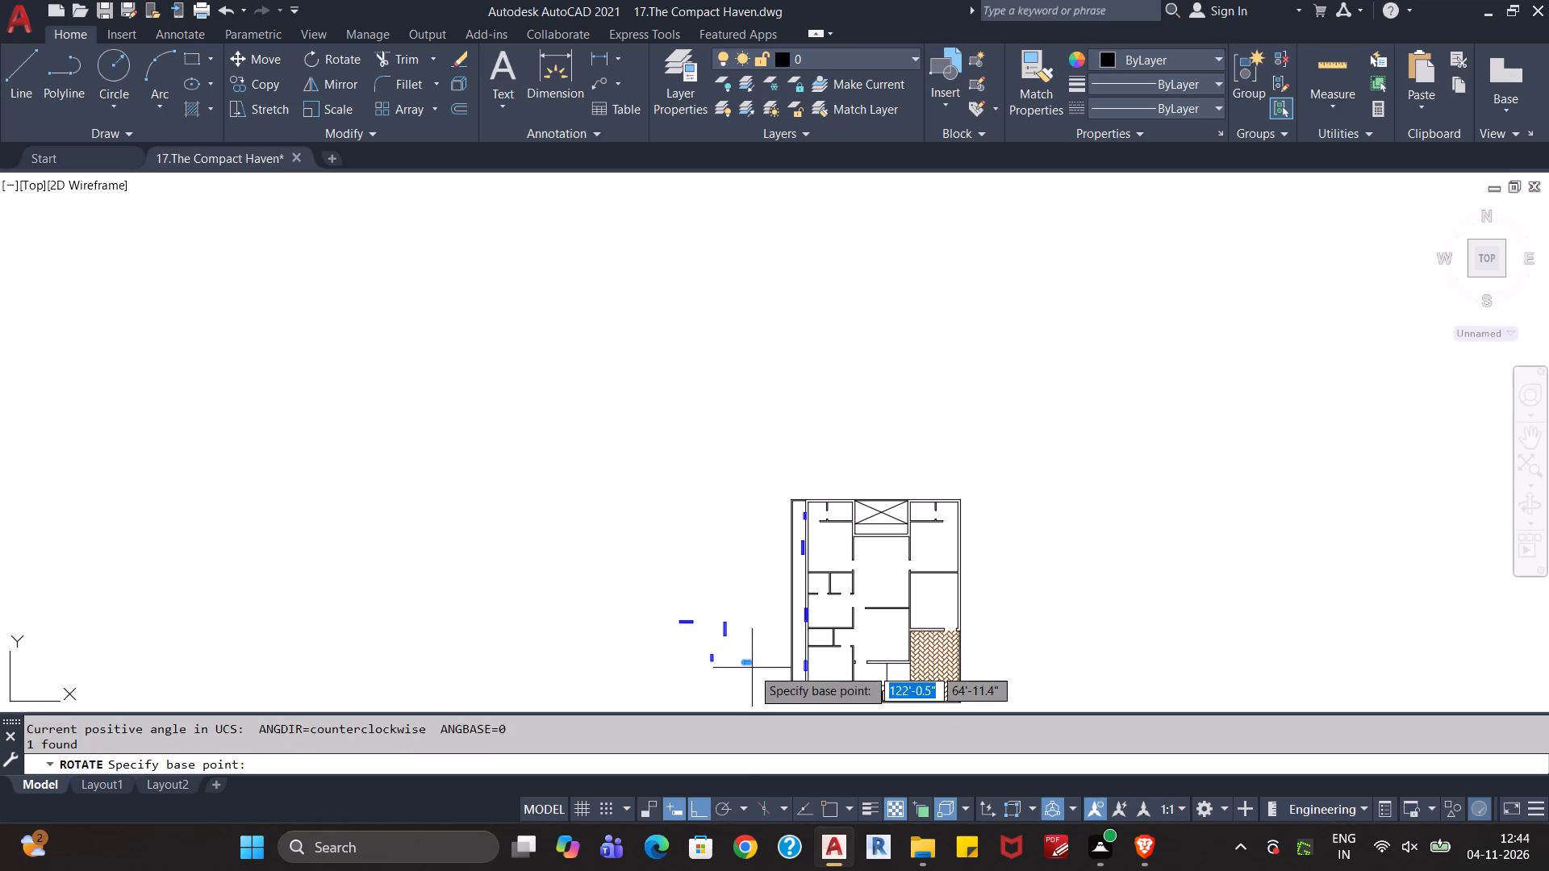
{"action": "left_click", "coordinate": [752, 668]}
{"action": "left_click", "coordinate": [740, 698]}
Cut the vertical ventilator block and paste it at the wall between the northwest small room and the crossed shaft.
{"action": "left_click", "coordinate": [770, 658]}
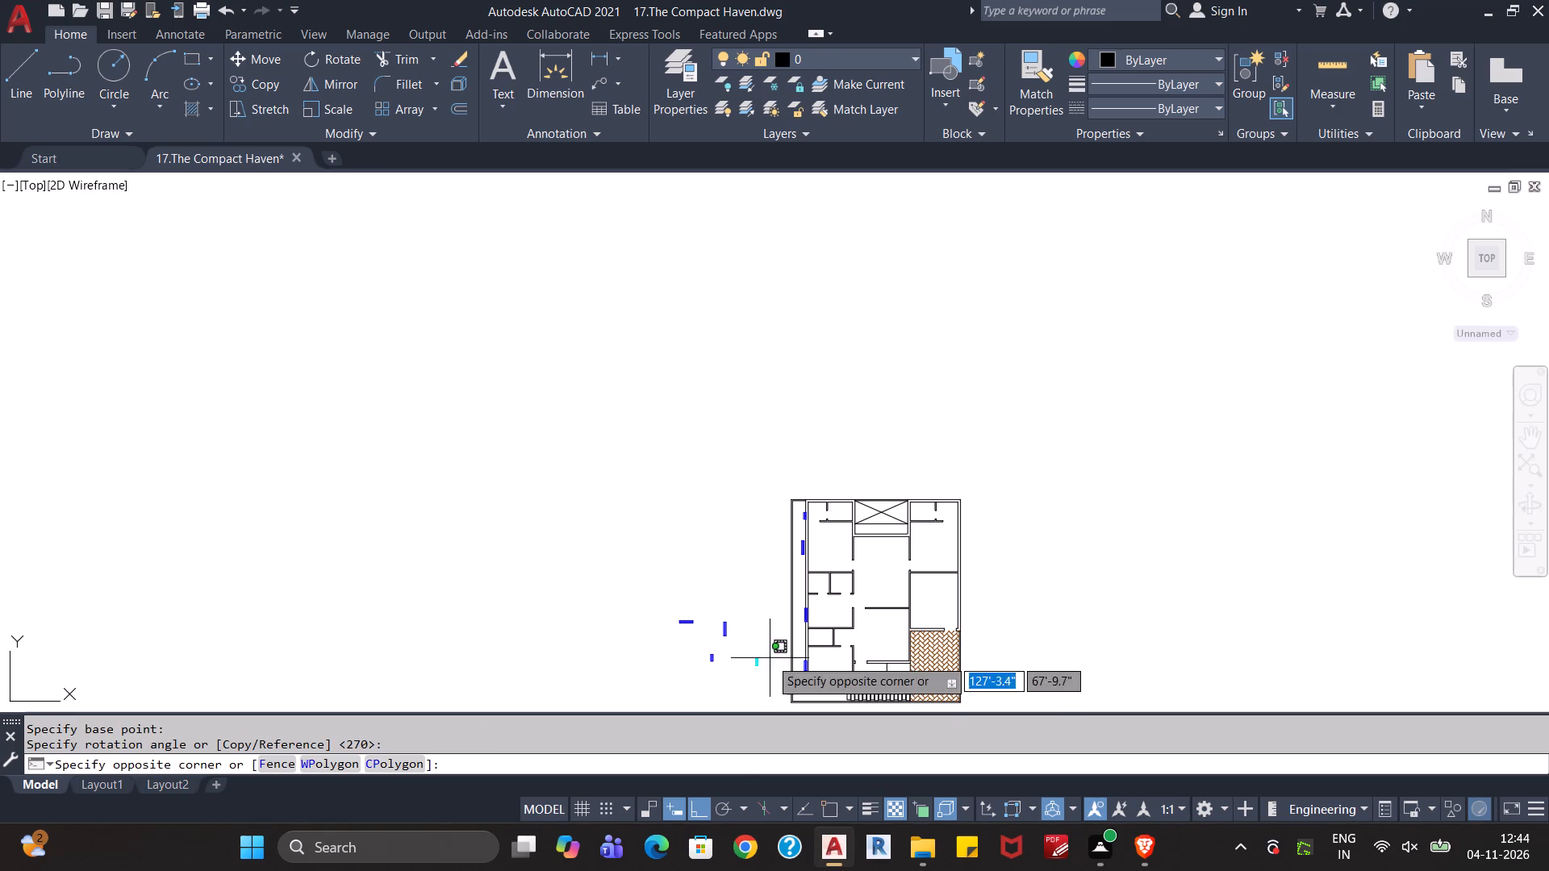
{"action": "left_click", "coordinate": [751, 679]}
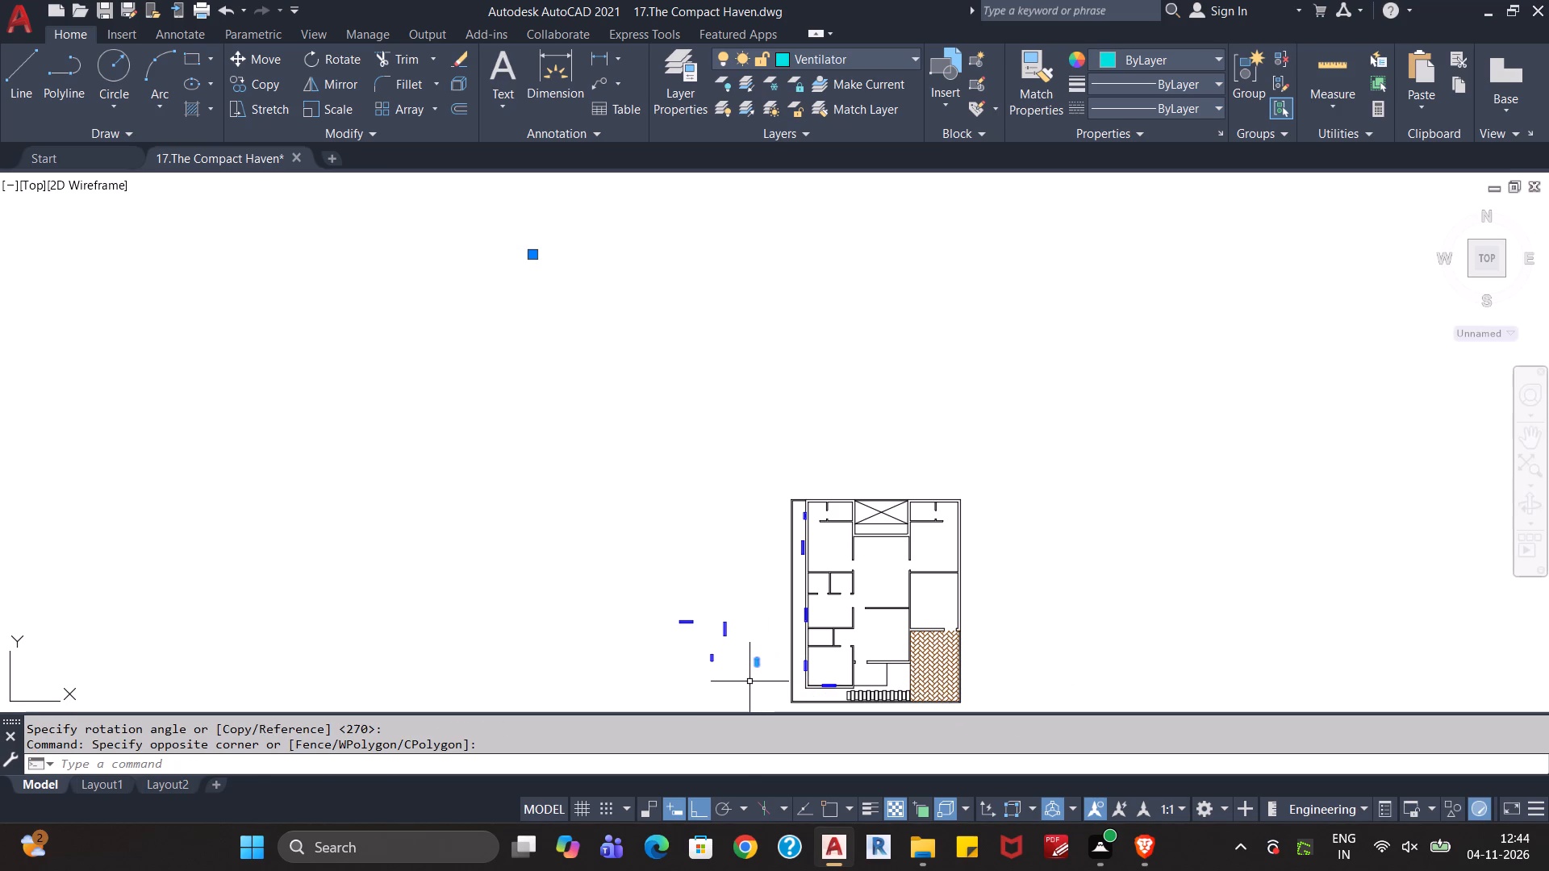
{"action": "key", "text": "ctrl+x"}
{"action": "key", "text": "ctrl+v"}
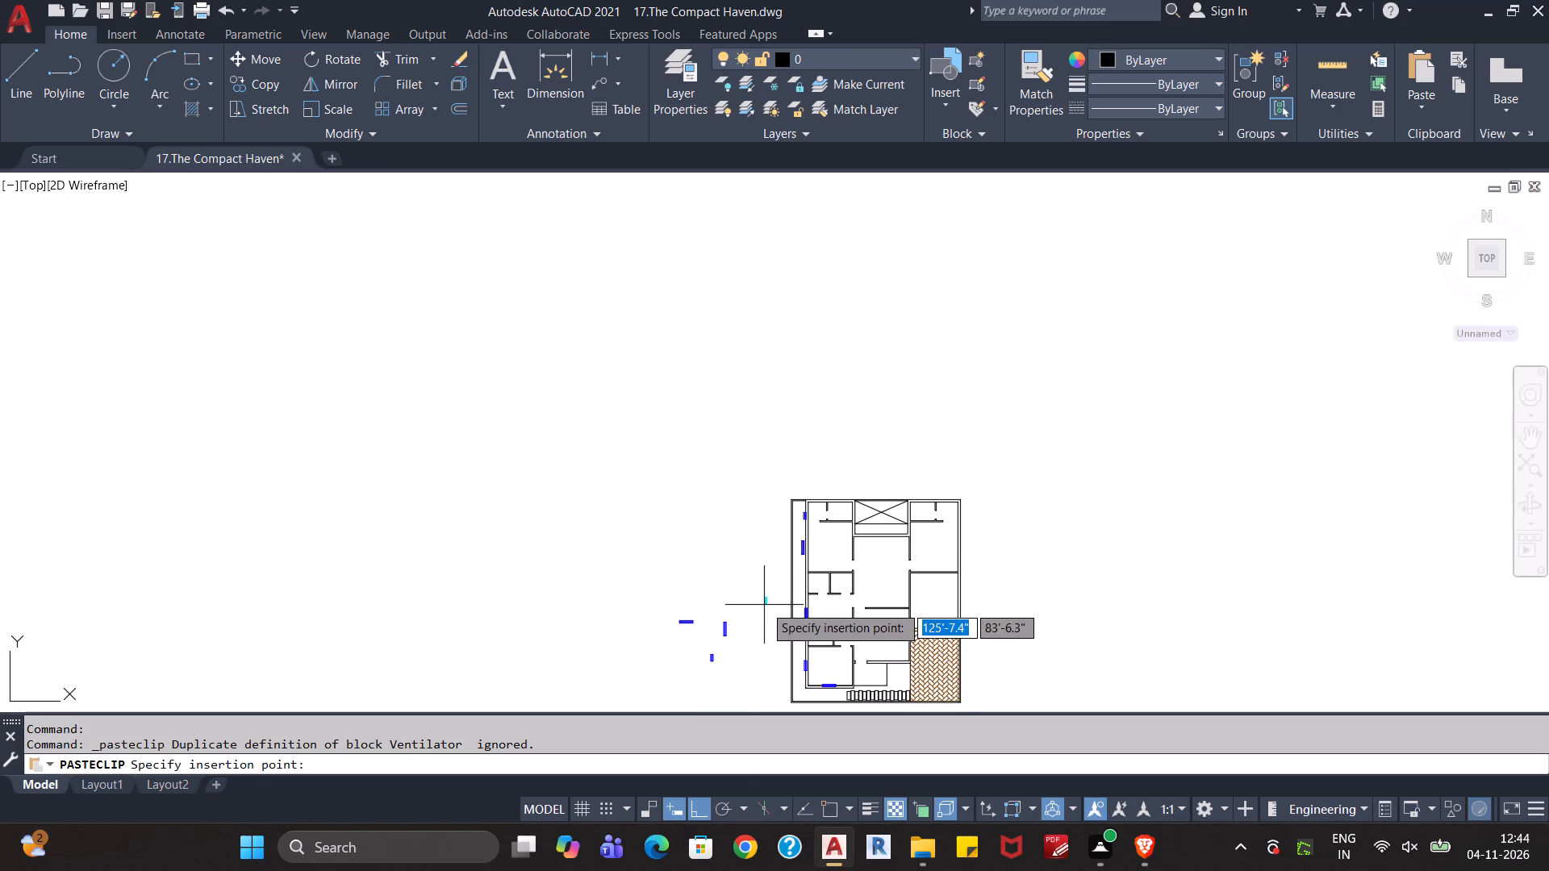
{"action": "middle_click_drag", "start_coordinate": [764, 605], "coordinate": [696, 699]}
{"action": "scroll", "coordinate": [741, 661], "scroll_direction": "up", "scroll_amount": 4}
{"action": "middle_click_drag", "start_coordinate": [845, 518], "coordinate": [701, 669]}
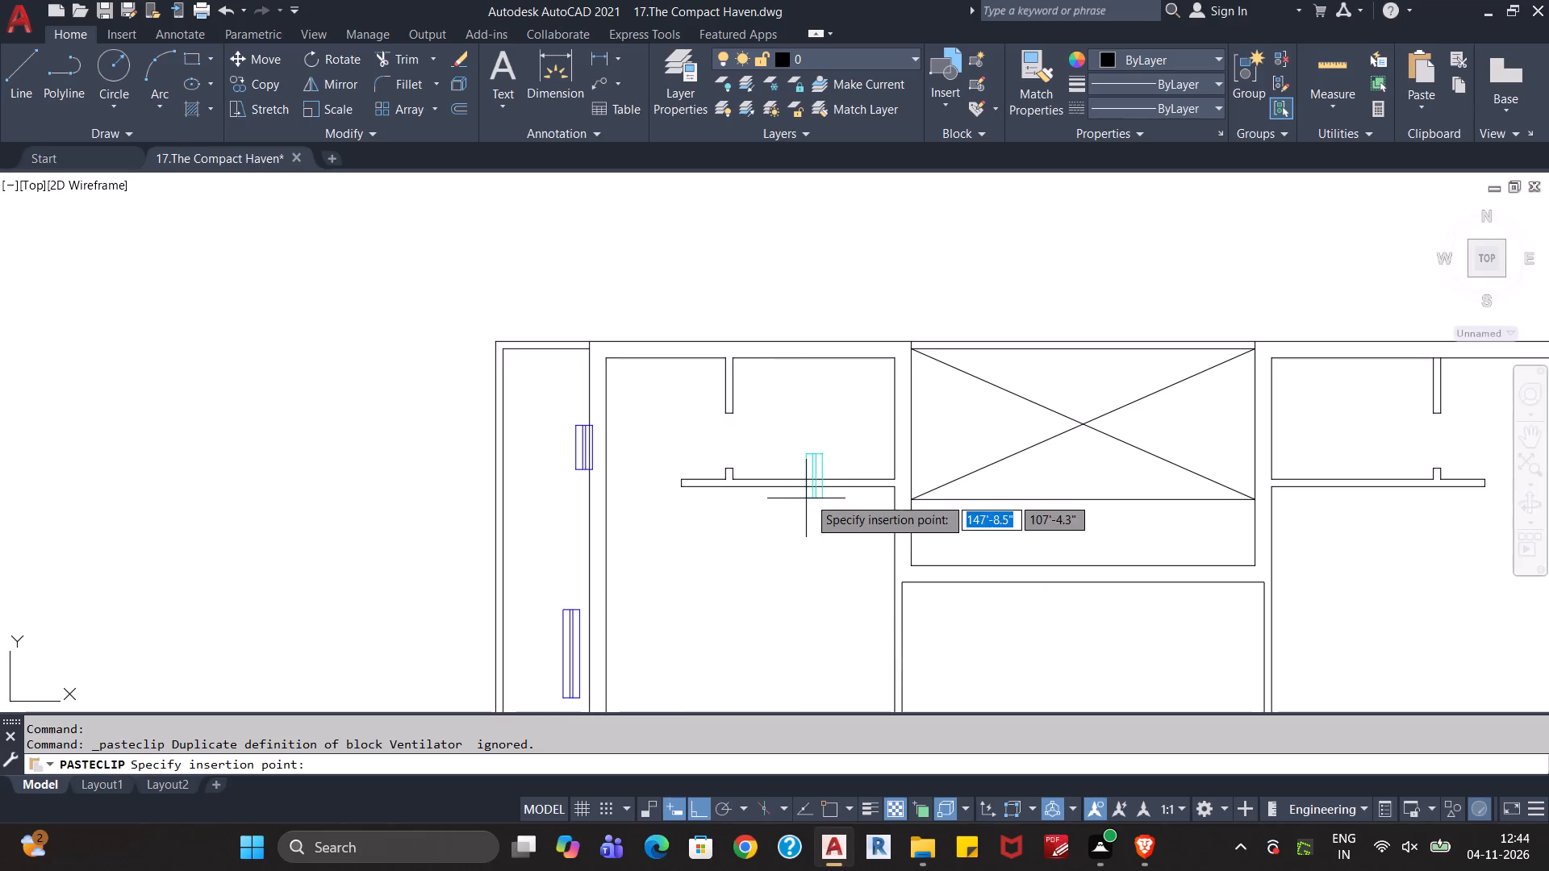
{"action": "left_click", "coordinate": [886, 461]}
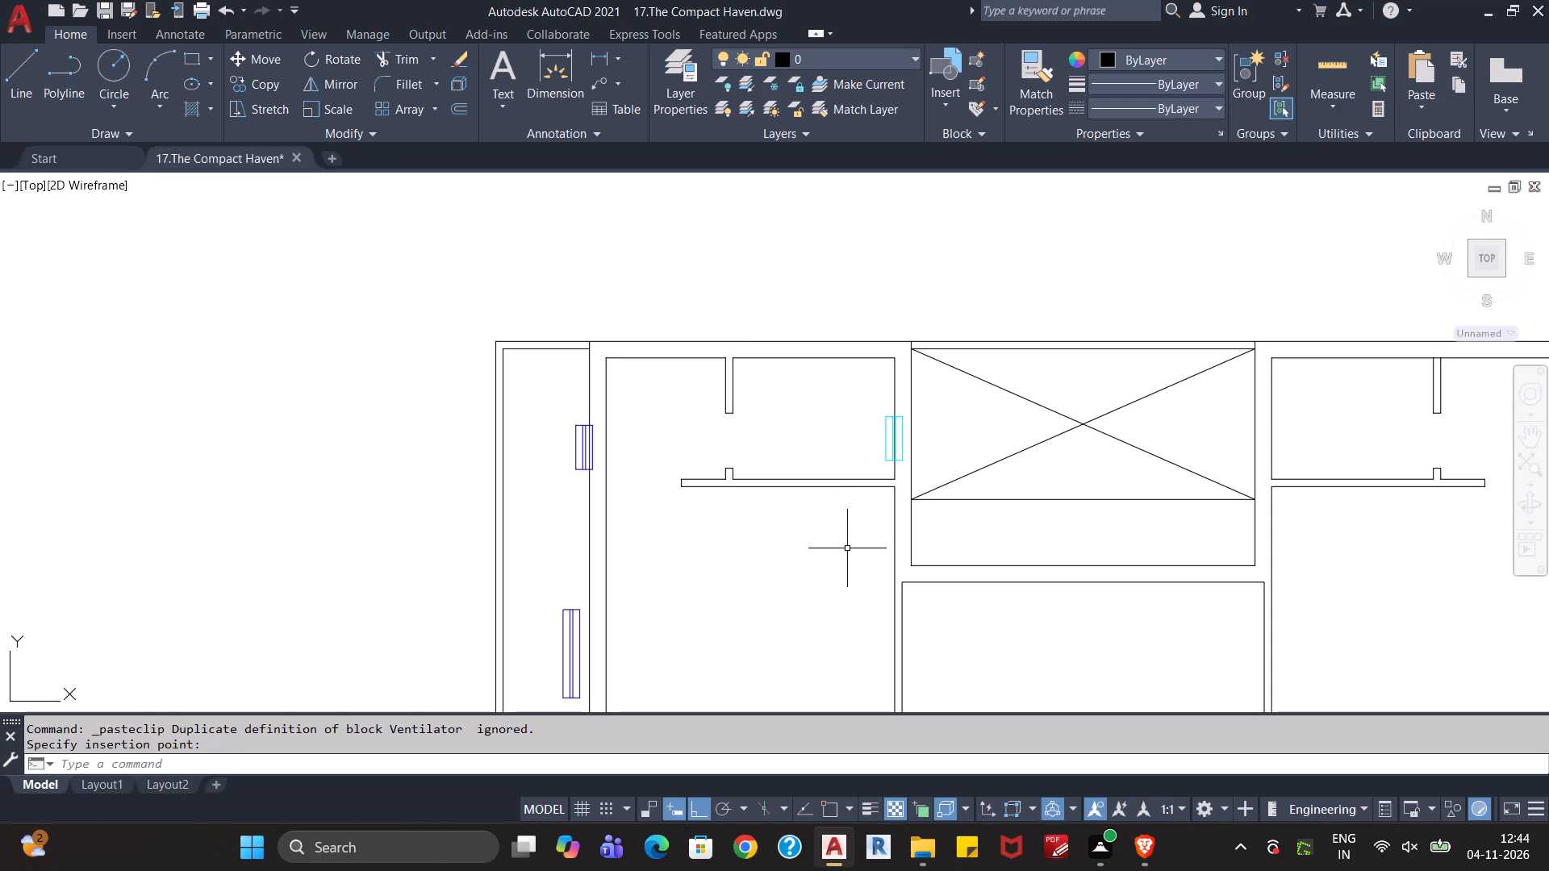
Paste another ventilator block at the wall between the crossed shaft and the northeast small room.
{"action": "middle_click_drag", "start_coordinate": [847, 559], "coordinate": [631, 548]}
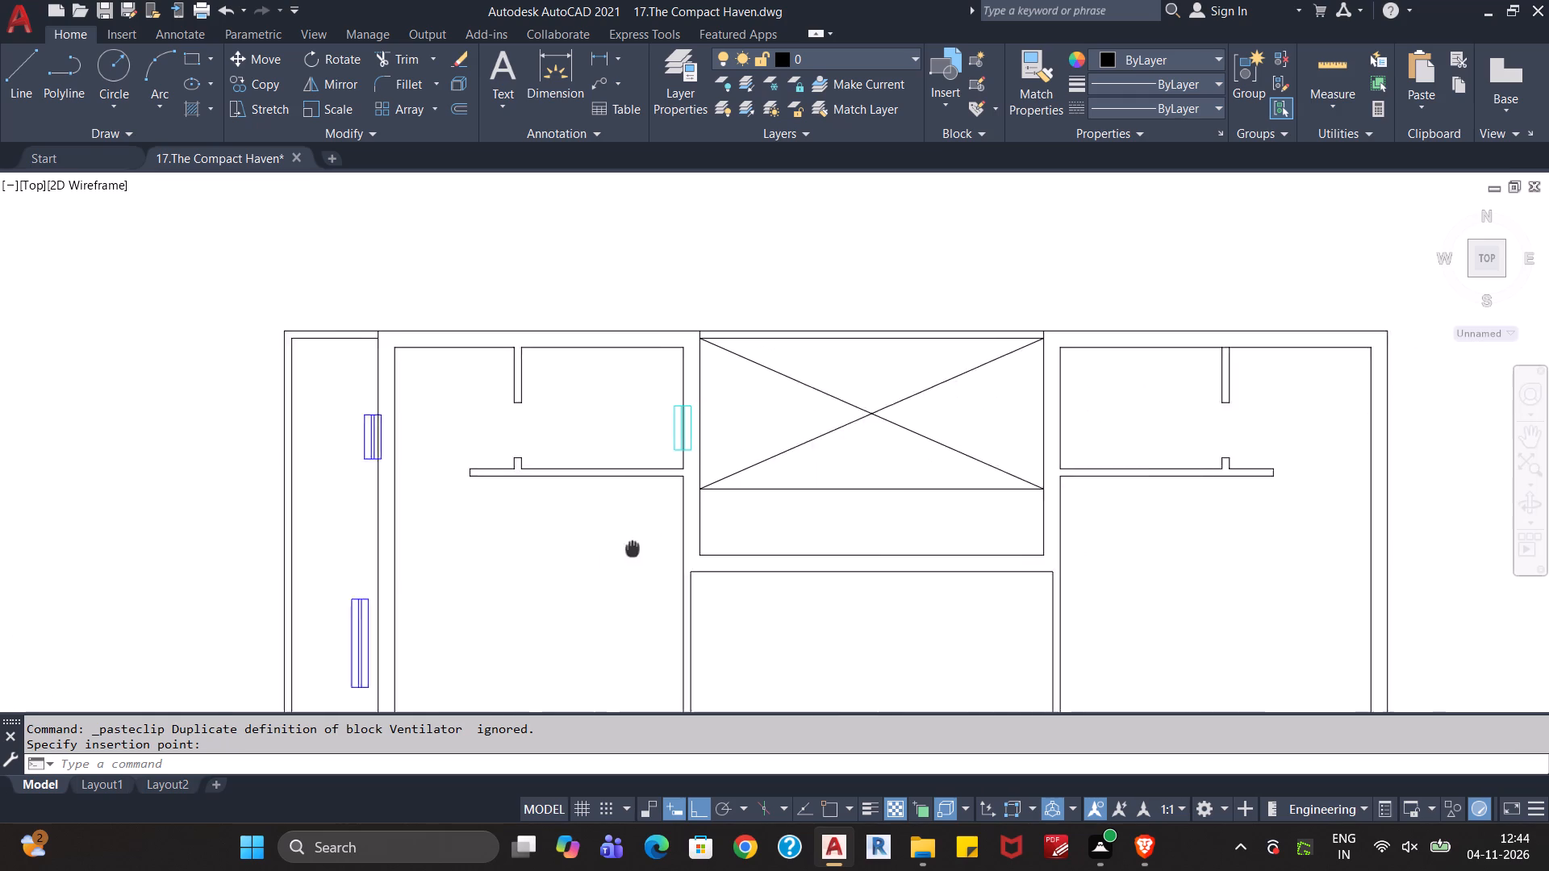
{"action": "middle_click_drag", "start_coordinate": [631, 548], "coordinate": [561, 548]}
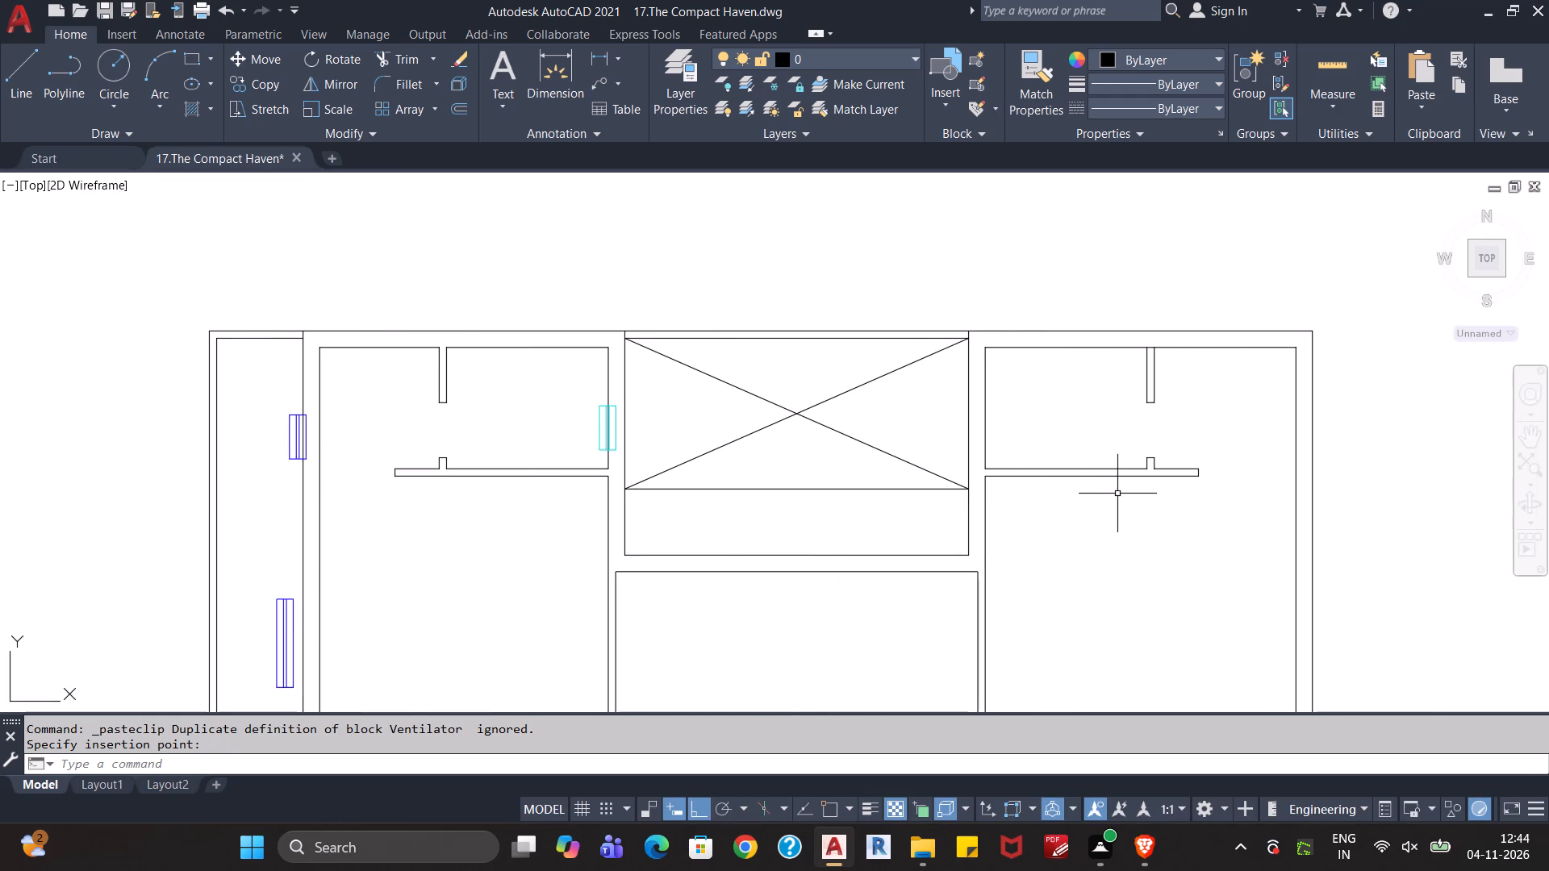
{"action": "key", "text": "ctrl+v"}
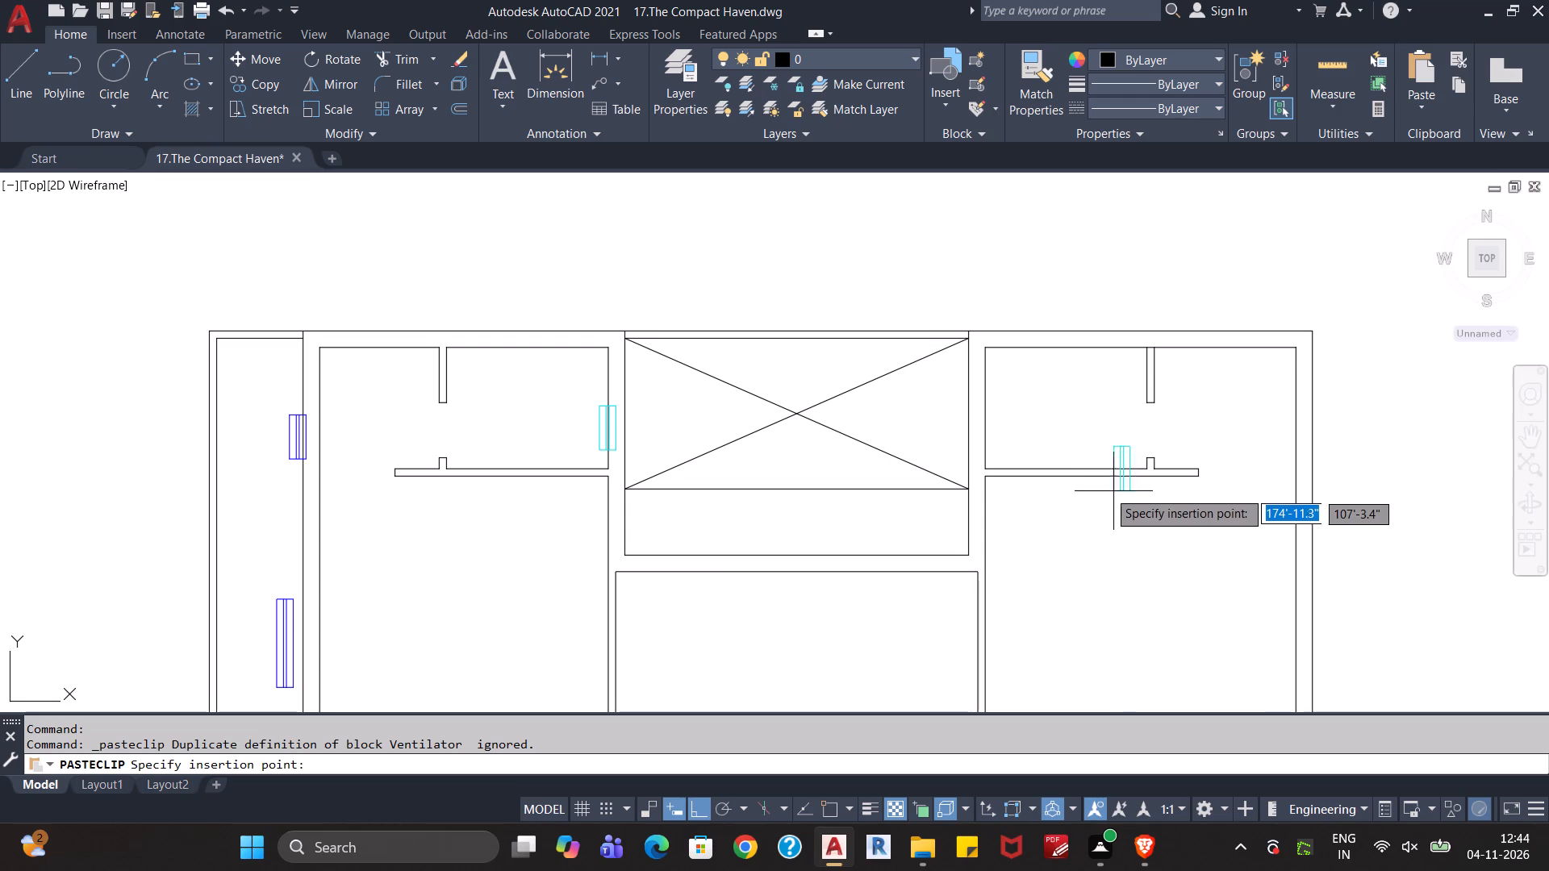
{"action": "left_click", "coordinate": [962, 456]}
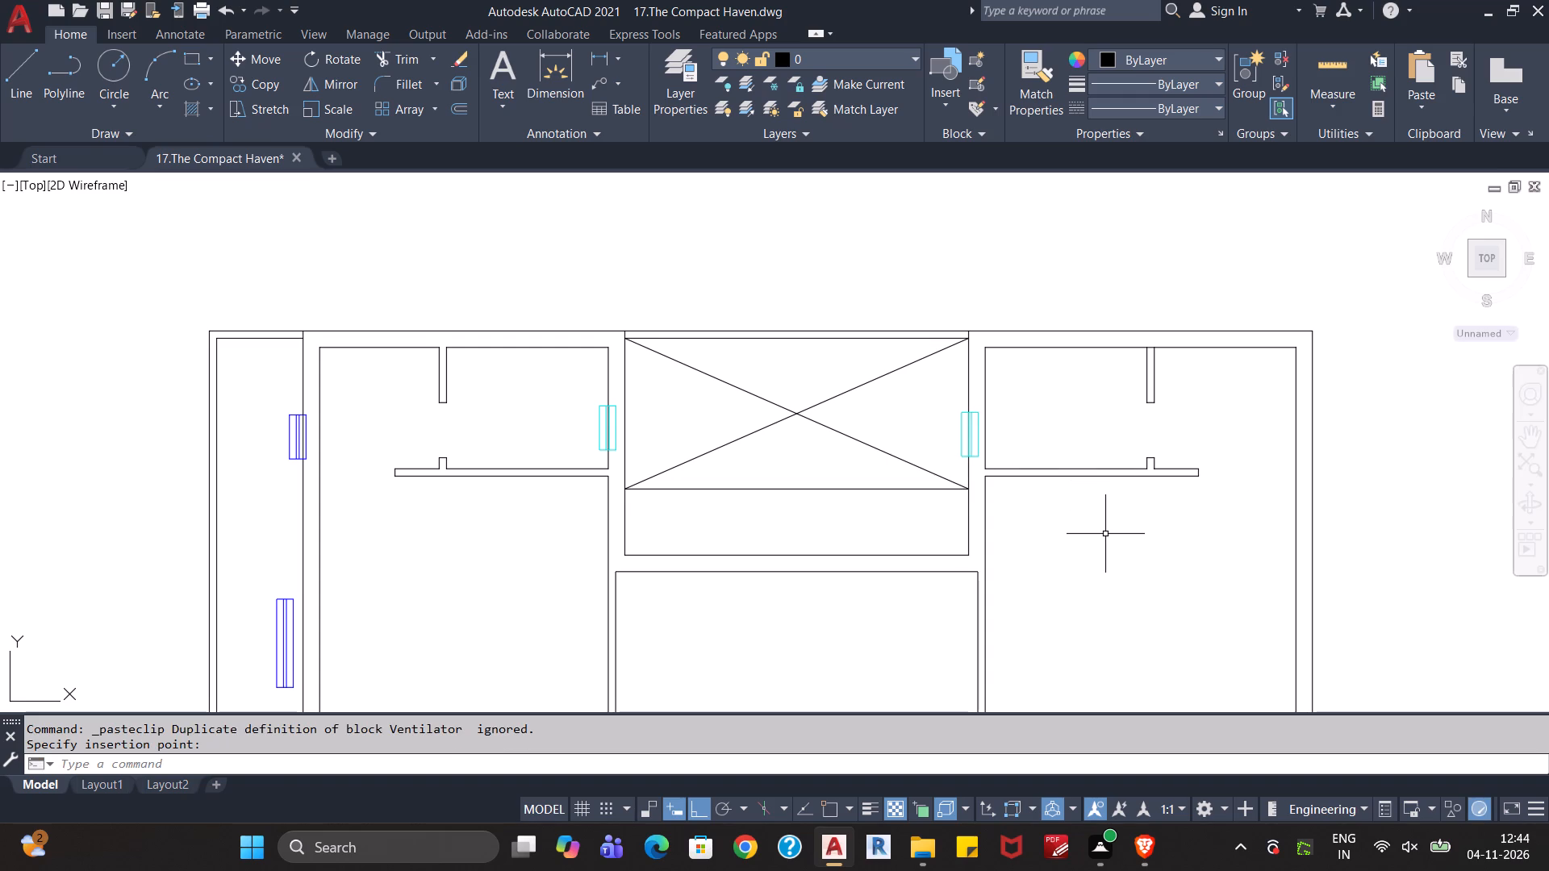
Copy the loose horizontal 4 ft window block and paste it into the wall along the north edge of the herringbone-hatched area.
{"action": "scroll", "coordinate": [1106, 540], "scroll_direction": "down", "scroll_amount": 2}
{"action": "middle_click_drag", "start_coordinate": [1106, 573], "coordinate": [1050, 440]}
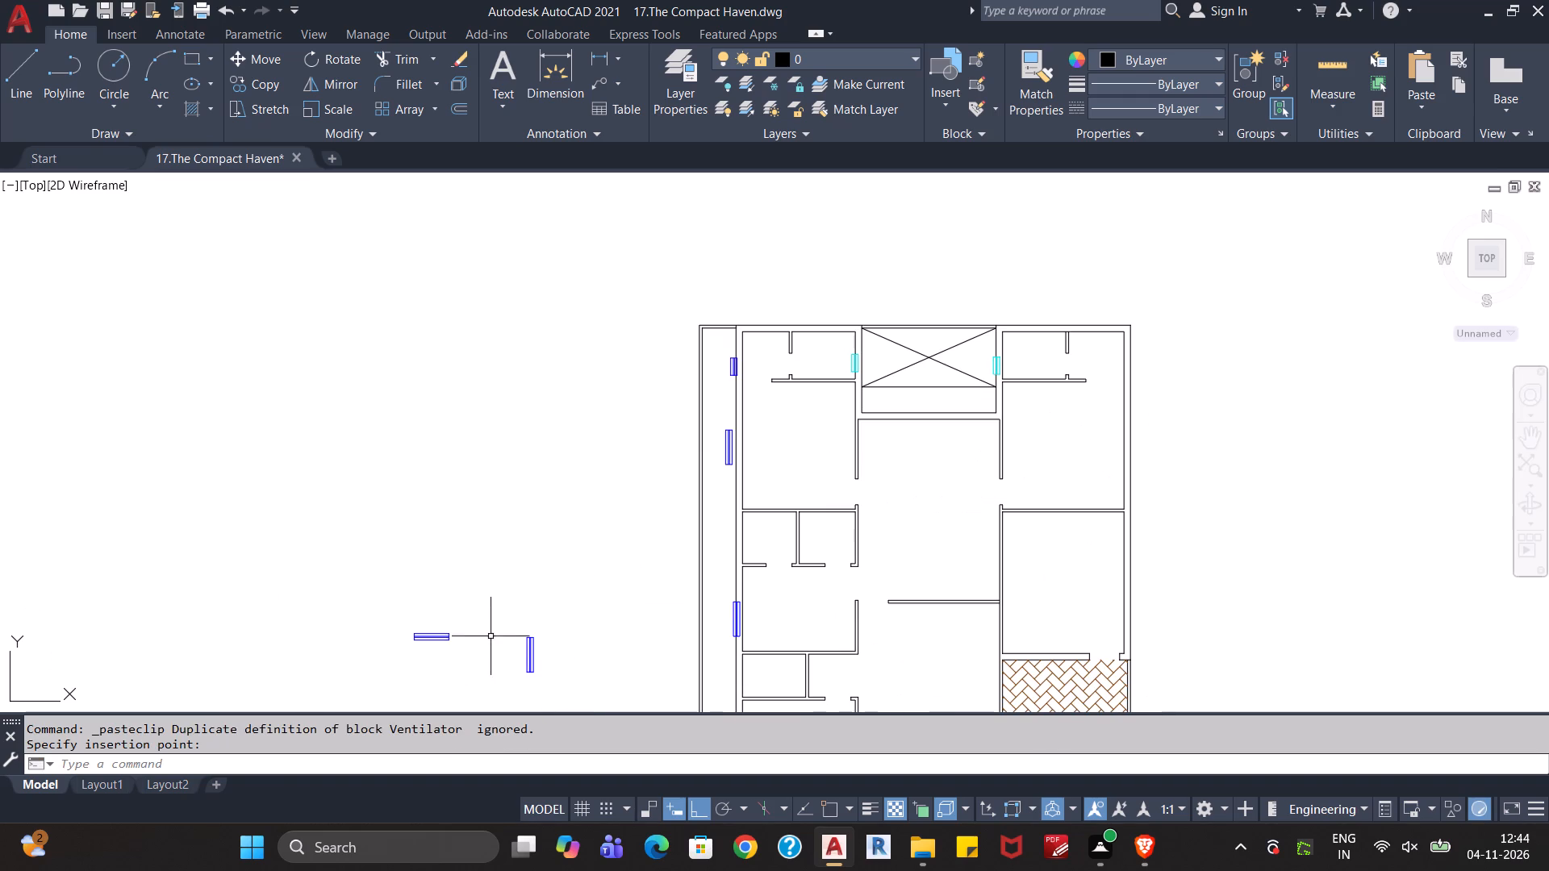
{"action": "left_click", "coordinate": [468, 623]}
{"action": "left_click", "coordinate": [435, 650]}
{"action": "key", "text": "ctrl+c"}
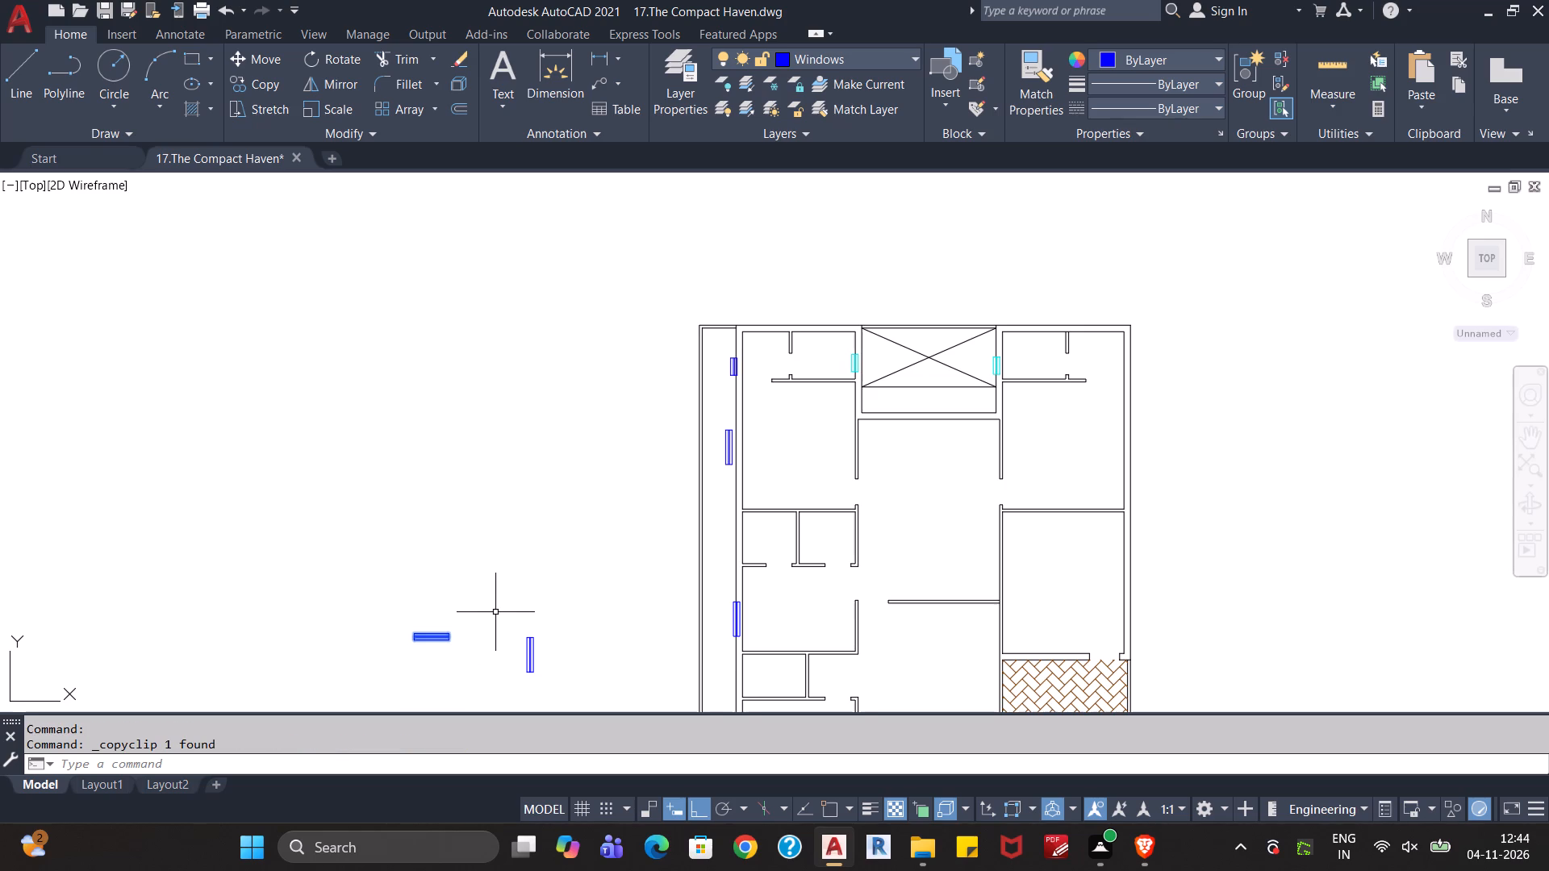
{"action": "key", "text": "ctrl+v"}
{"action": "scroll", "coordinate": [1037, 677], "scroll_direction": "up", "scroll_amount": 5}
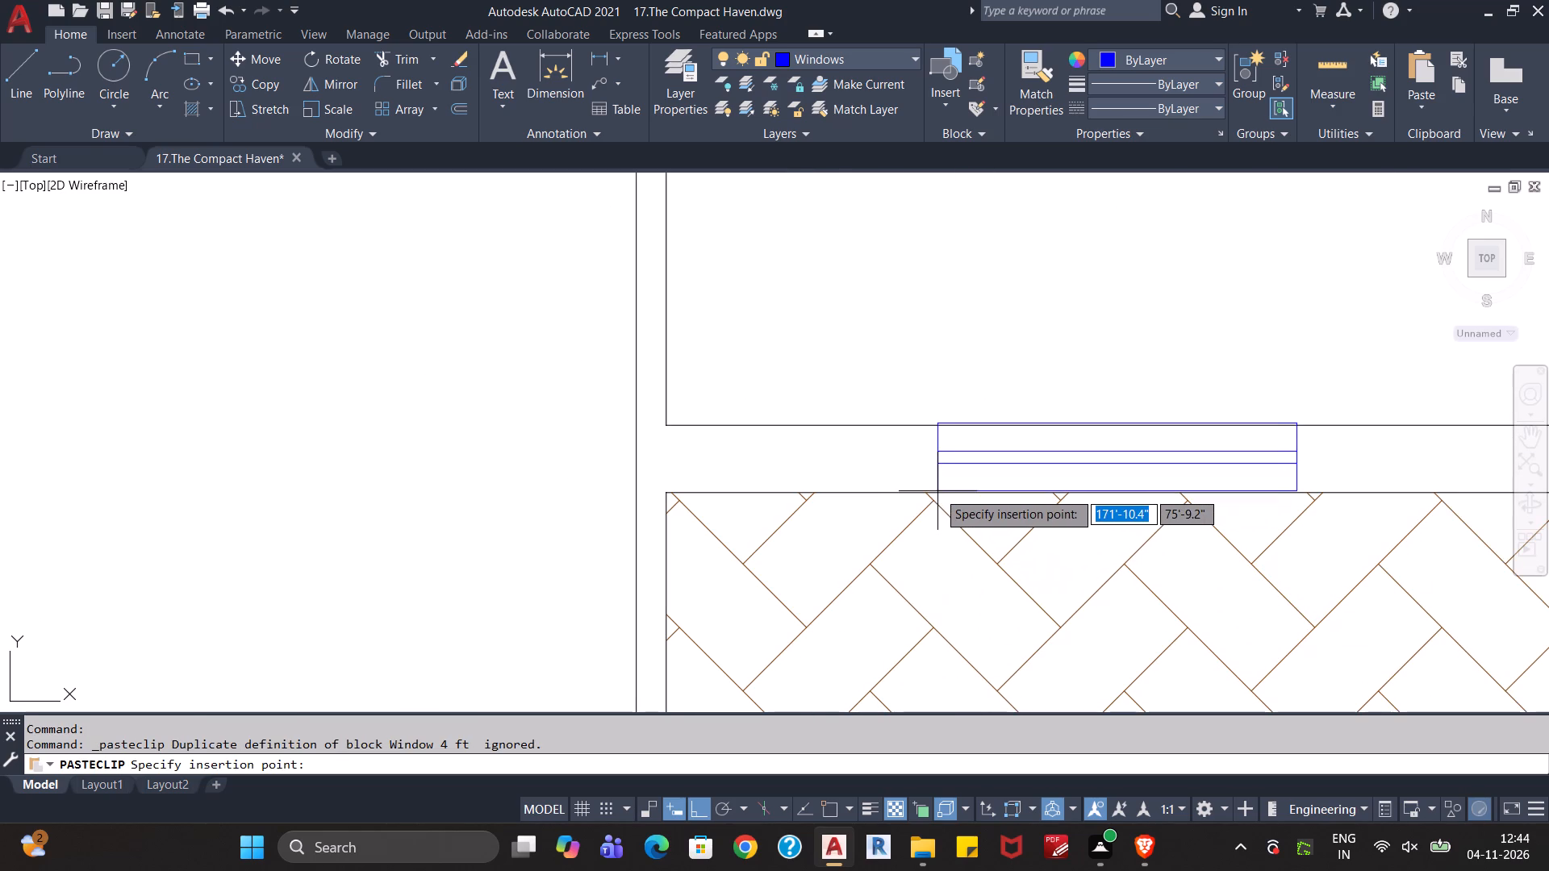
{"action": "left_click", "coordinate": [941, 492]}
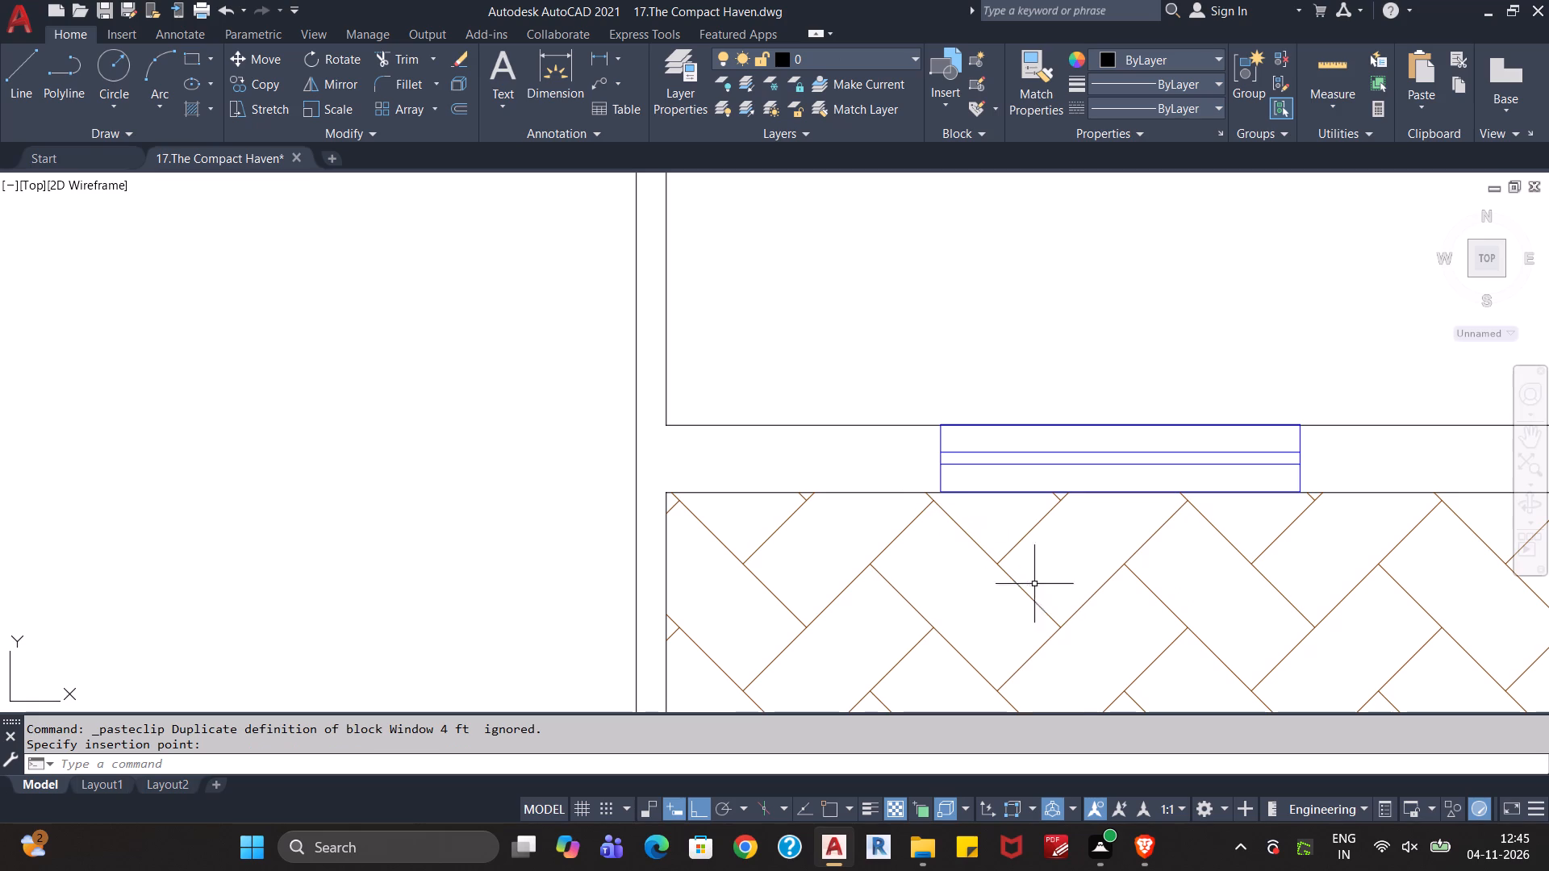
Examine how the new 4 ft window sits in its wall and look over the south side of the plan.
{"action": "scroll", "coordinate": [1051, 590], "scroll_direction": "up", "scroll_amount": 2}
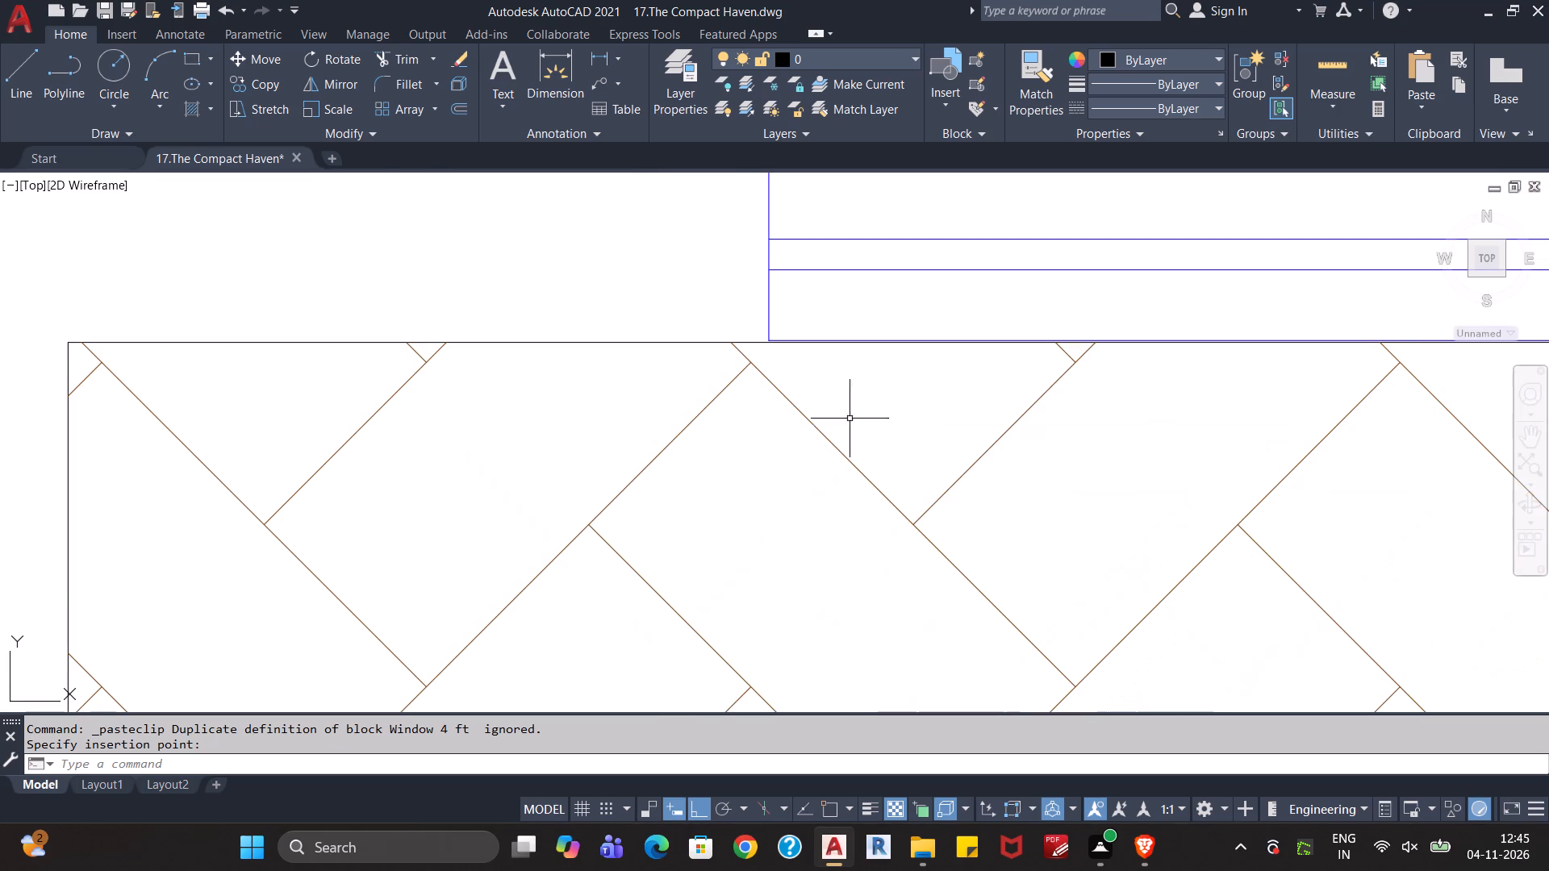
{"action": "scroll", "coordinate": [825, 384], "scroll_direction": "up", "scroll_amount": 3}
{"action": "scroll", "coordinate": [825, 384], "scroll_direction": "down", "scroll_amount": 5}
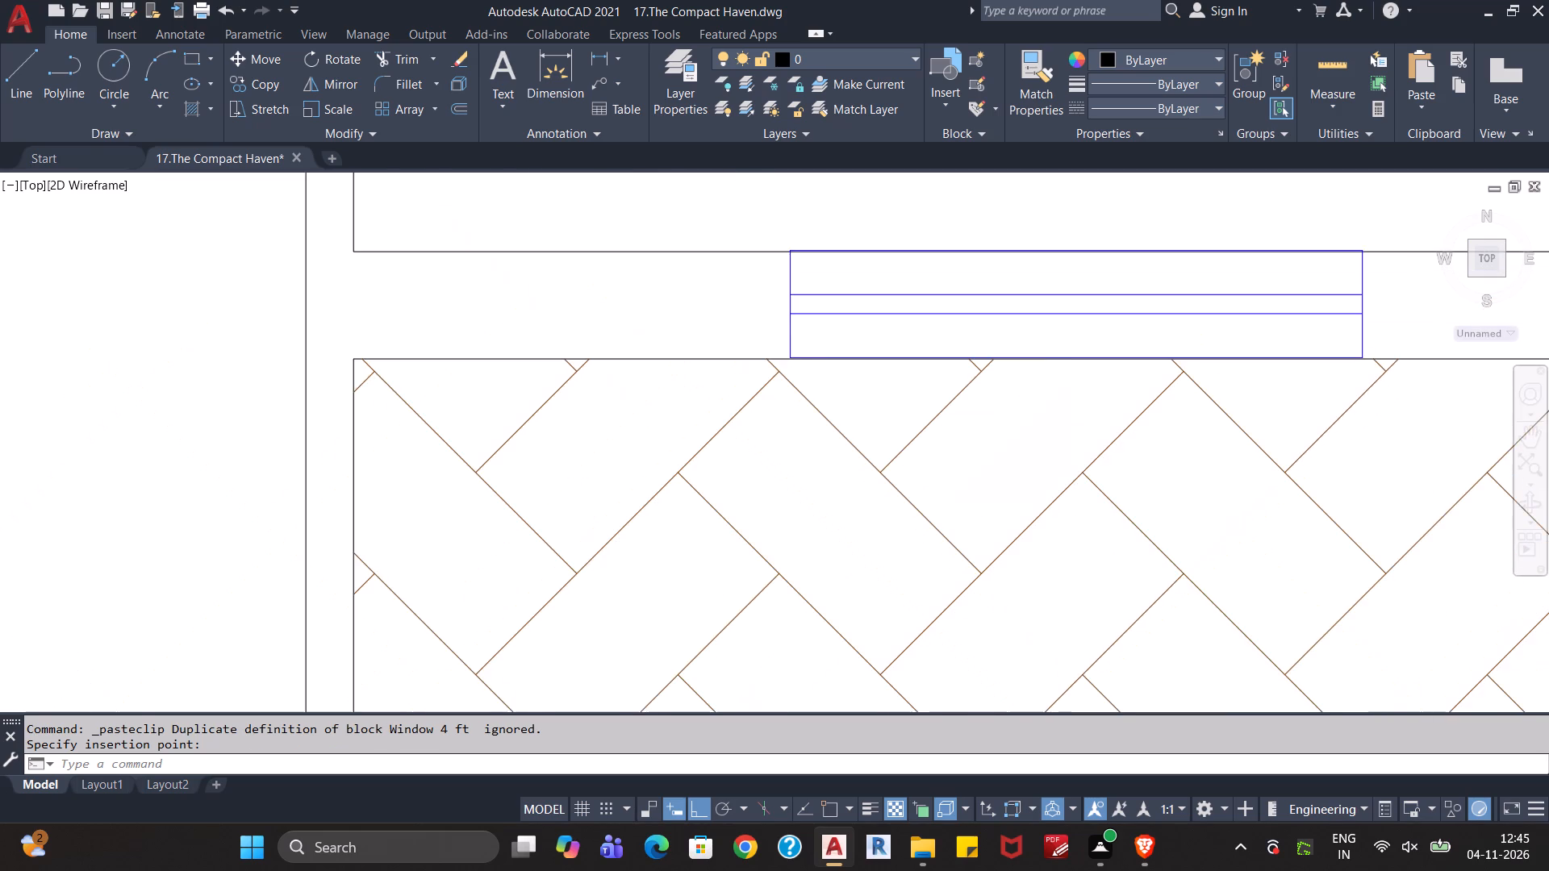
{"action": "scroll", "coordinate": [879, 440], "scroll_direction": "down", "scroll_amount": 5}
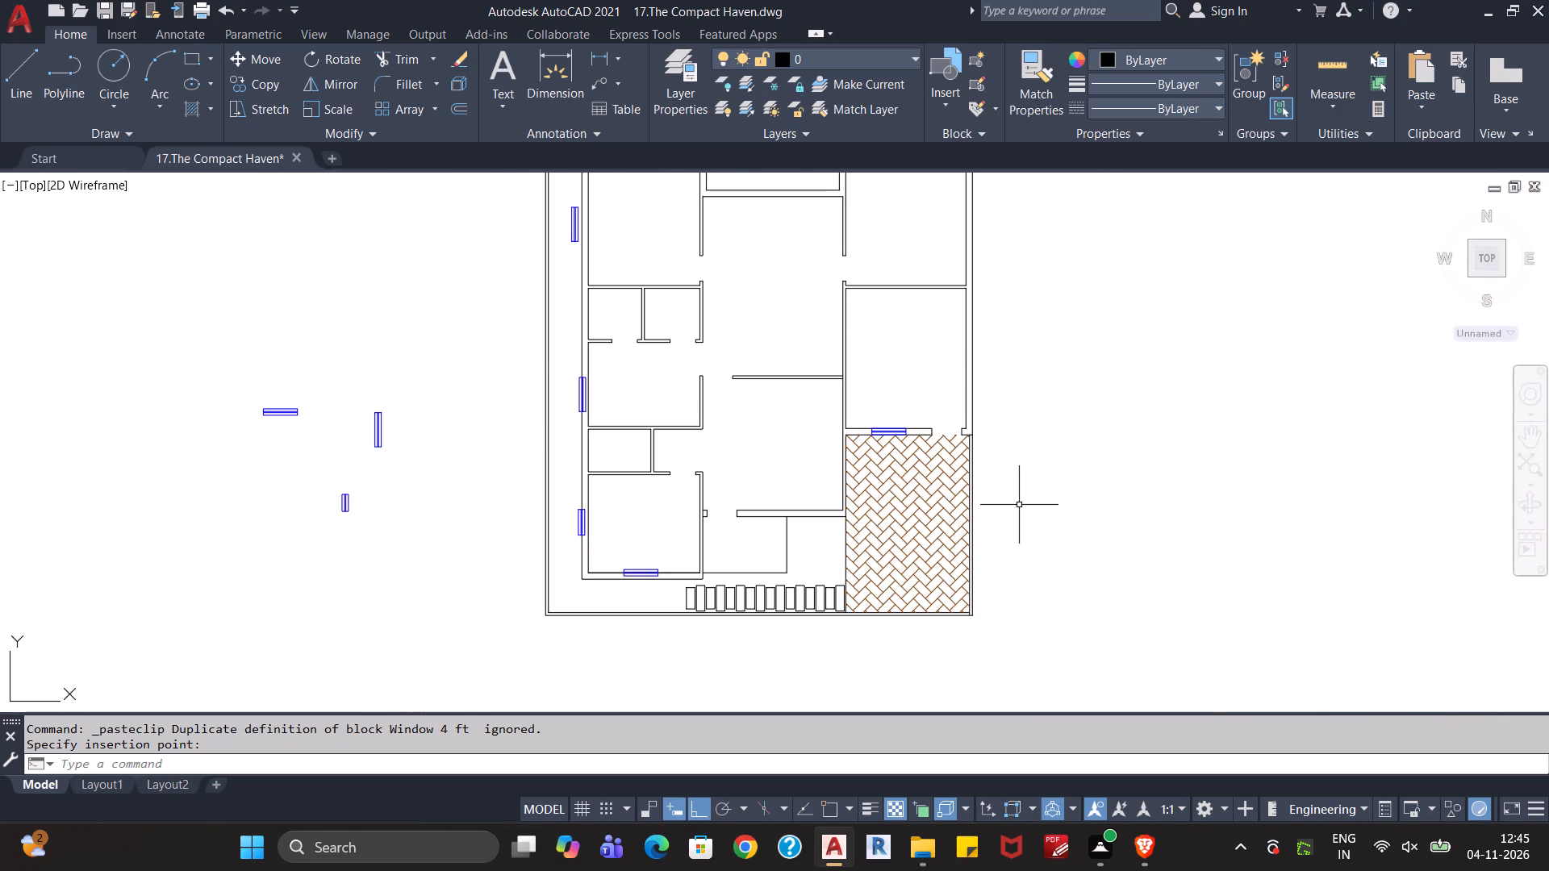
{"action": "scroll", "coordinate": [1025, 506], "scroll_direction": "down", "scroll_amount": 1}
{"action": "scroll", "coordinate": [1010, 586], "scroll_direction": "up", "scroll_amount": 3}
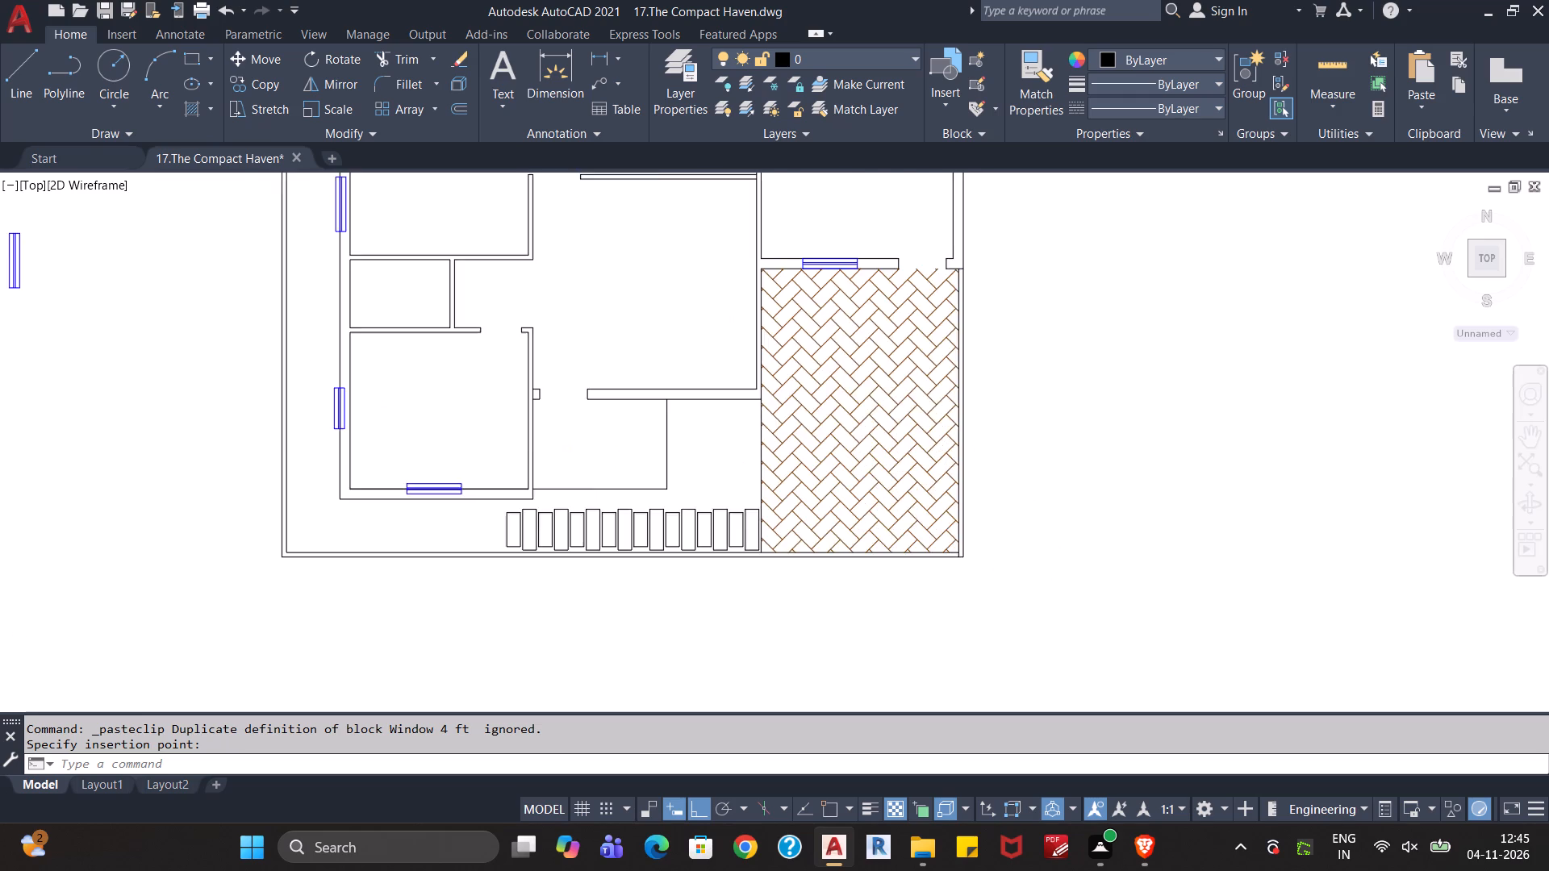
{"action": "middle_click_drag", "start_coordinate": [640, 629], "coordinate": [1072, 552]}
{"action": "scroll", "coordinate": [897, 469], "scroll_direction": "up", "scroll_amount": 1}
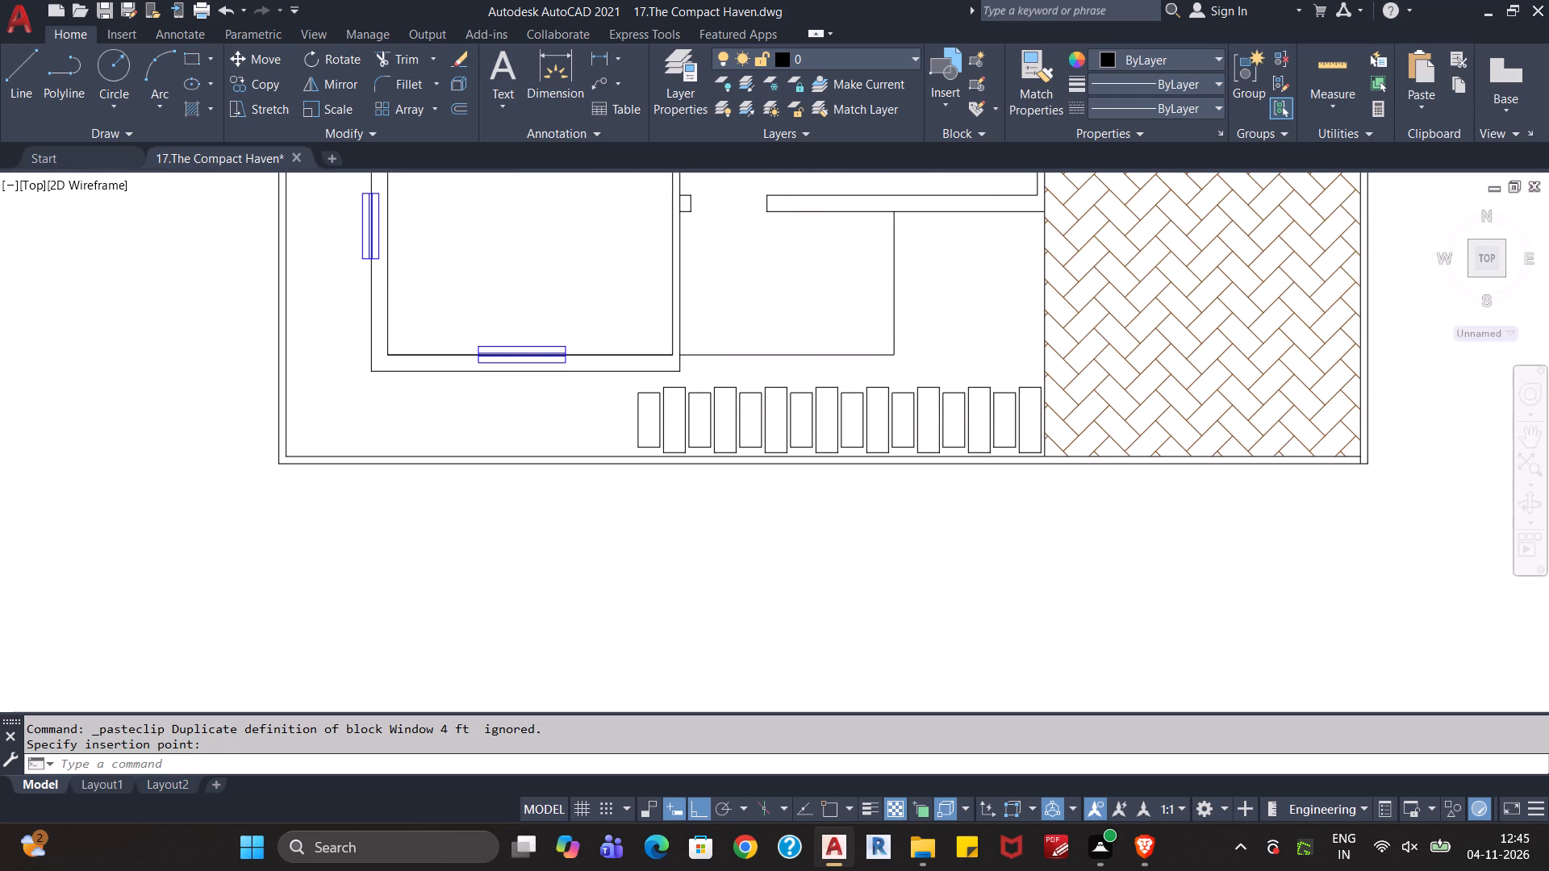
{"action": "scroll", "coordinate": [897, 469], "scroll_direction": "up", "scroll_amount": 1}
{"action": "scroll", "coordinate": [849, 519], "scroll_direction": "down", "scroll_amount": 2}
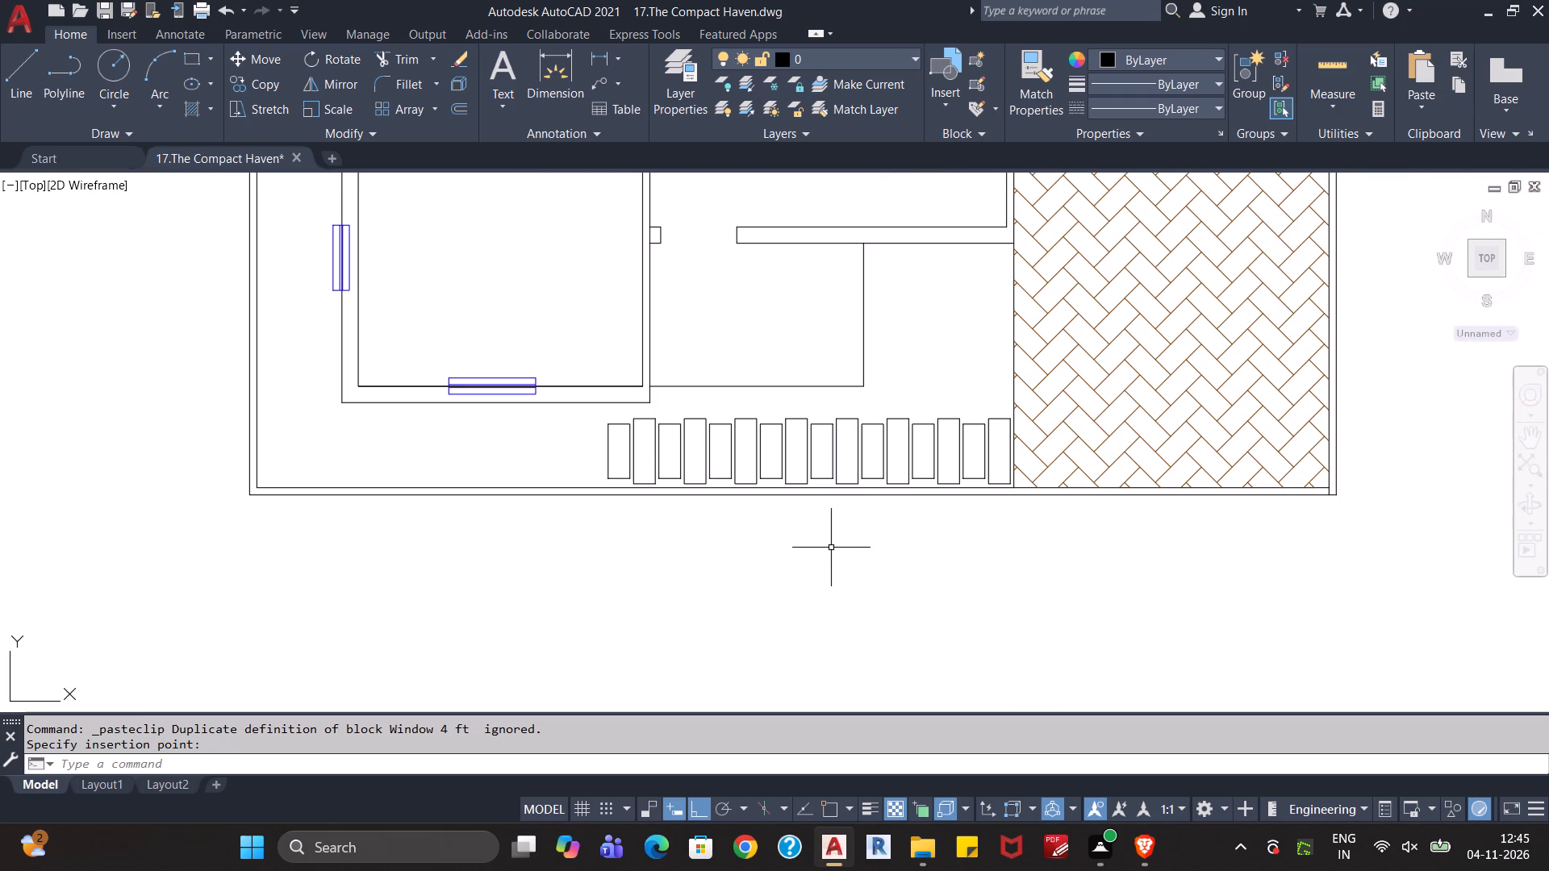
{"action": "scroll", "coordinate": [831, 548], "scroll_direction": "down", "scroll_amount": 2}
{"action": "scroll", "coordinate": [469, 549], "scroll_direction": "up", "scroll_amount": 2}
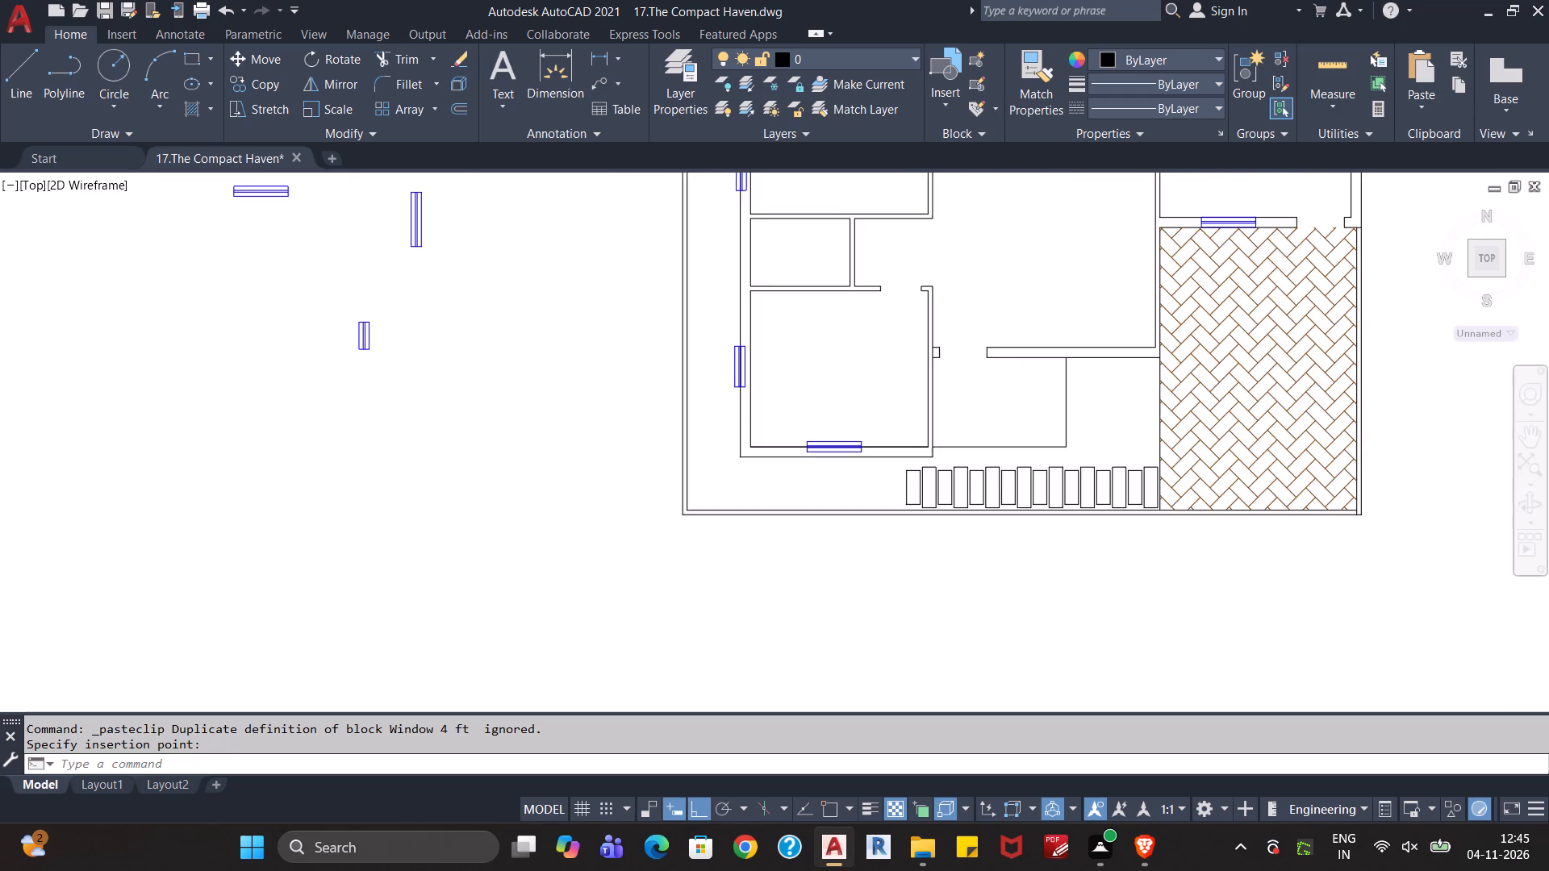
Delete the three loose window blocks beside the floor plan.
{"action": "middle_click_drag", "start_coordinate": [469, 548], "coordinate": [484, 564]}
{"action": "scroll", "coordinate": [485, 563], "scroll_direction": "down", "scroll_amount": 4}
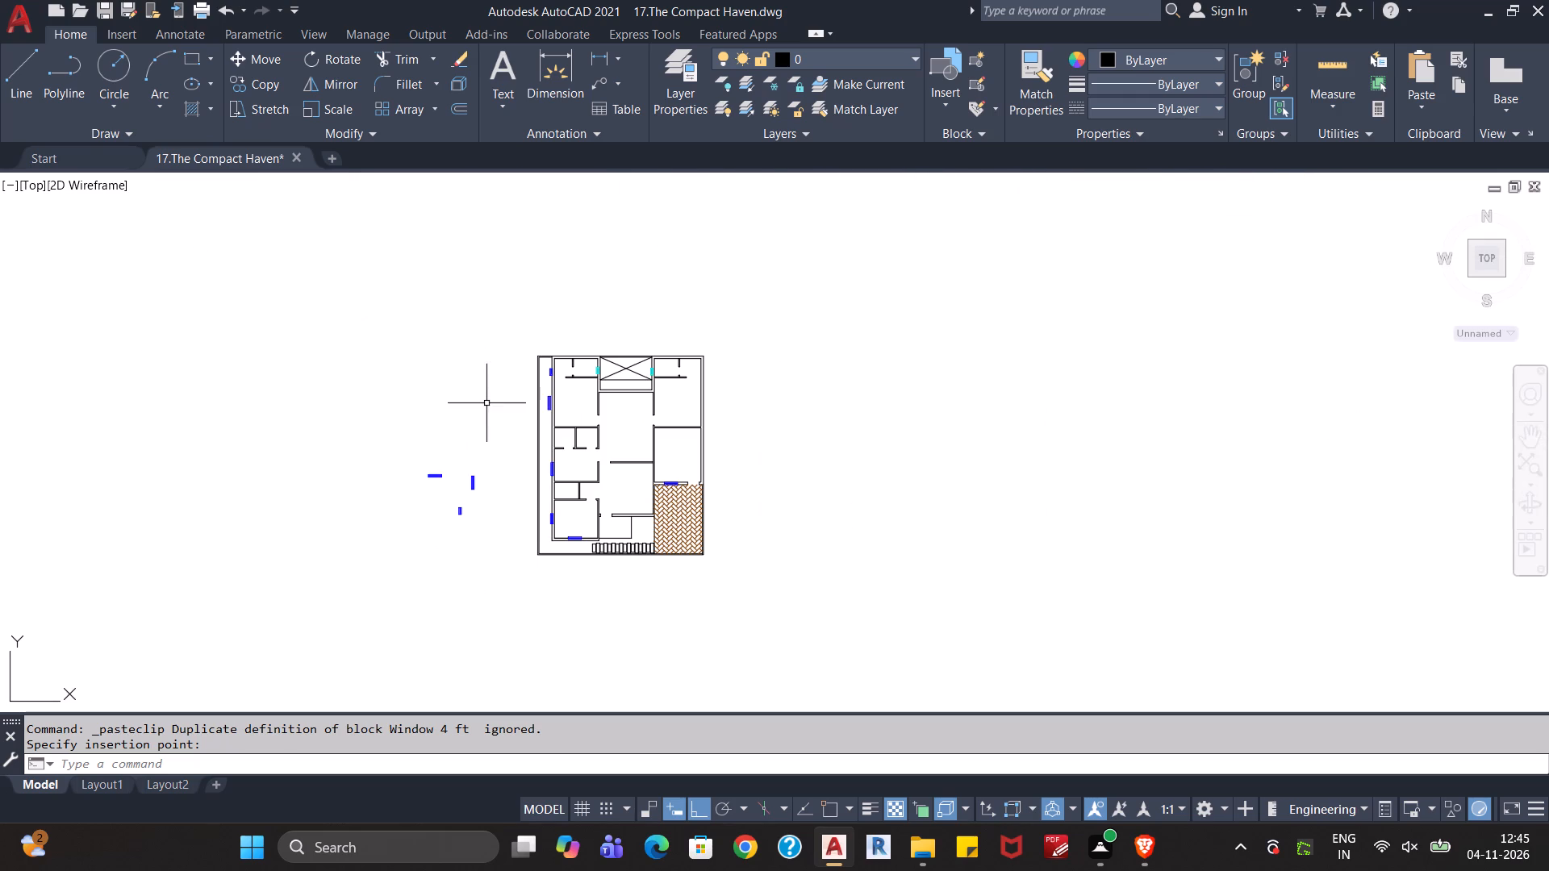
{"action": "left_click", "coordinate": [487, 407]}
{"action": "left_click", "coordinate": [412, 561]}
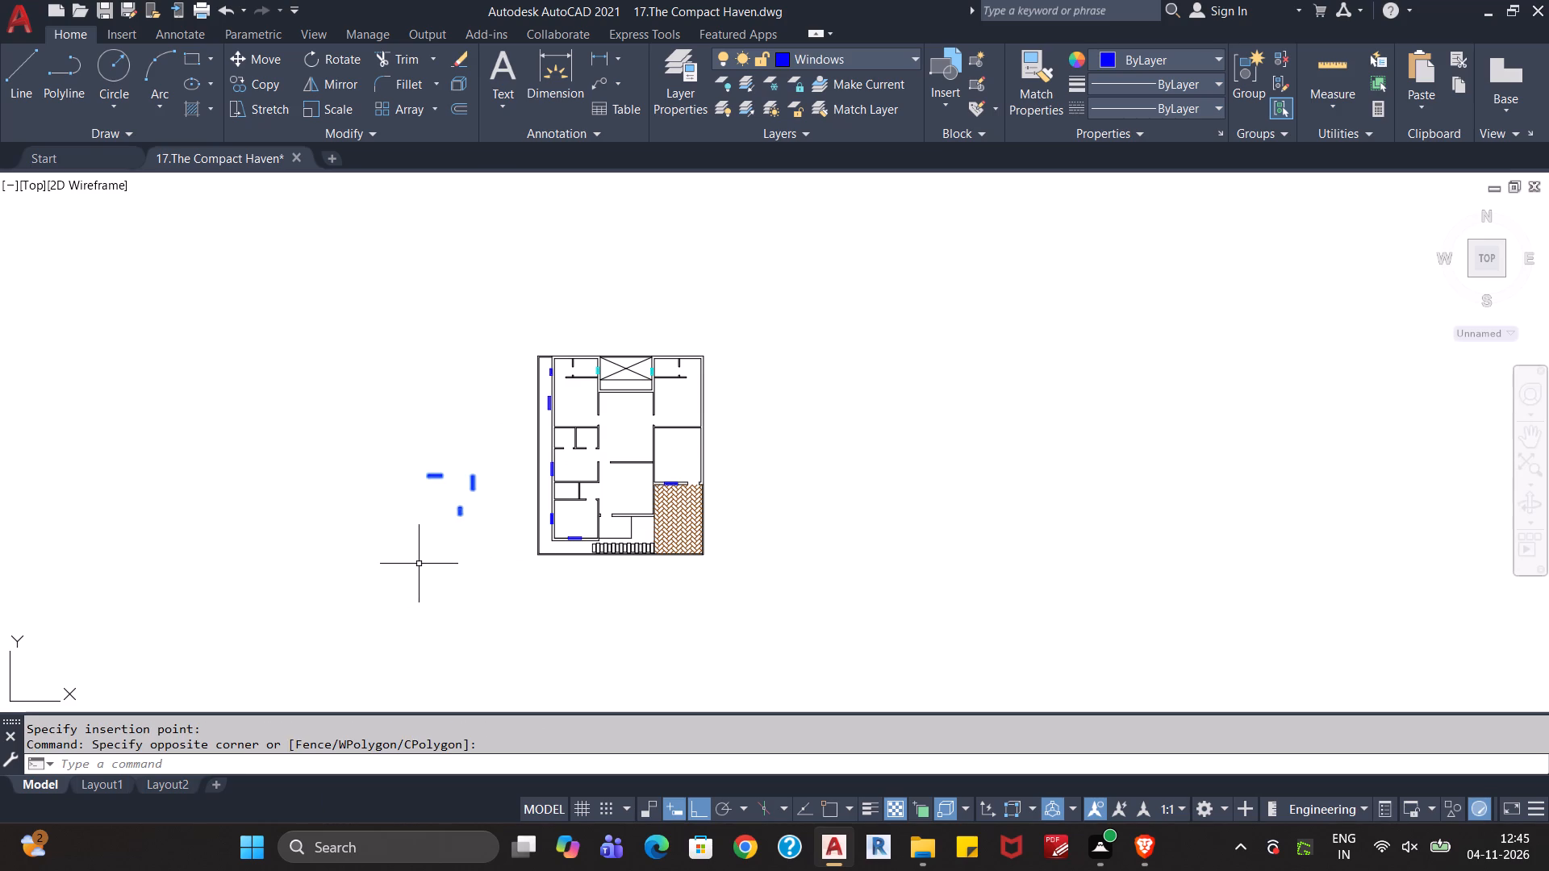
{"action": "key", "text": "Delete"}
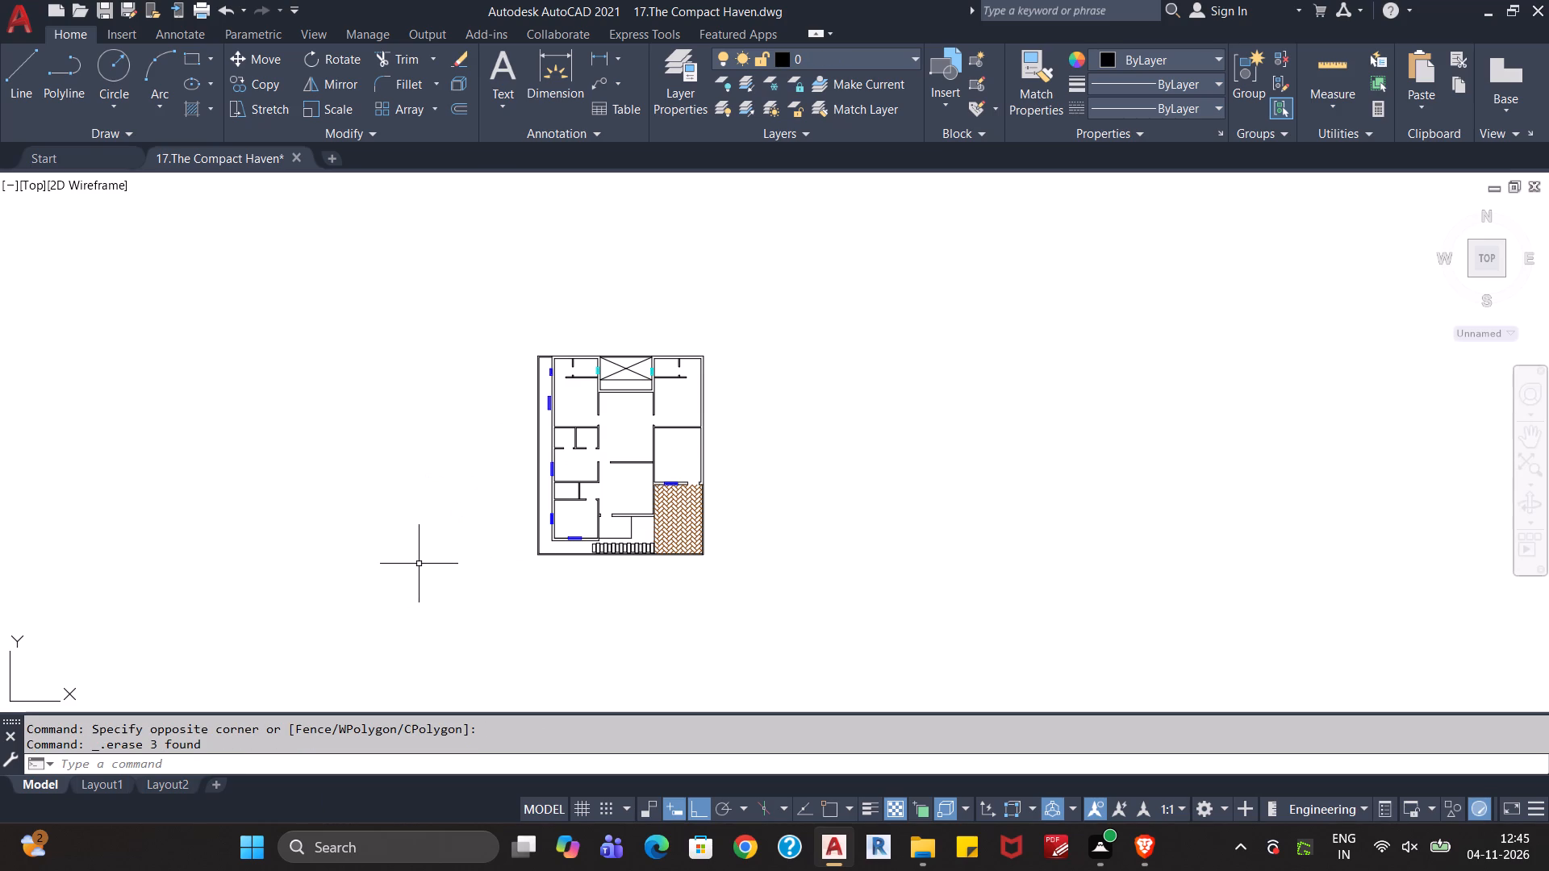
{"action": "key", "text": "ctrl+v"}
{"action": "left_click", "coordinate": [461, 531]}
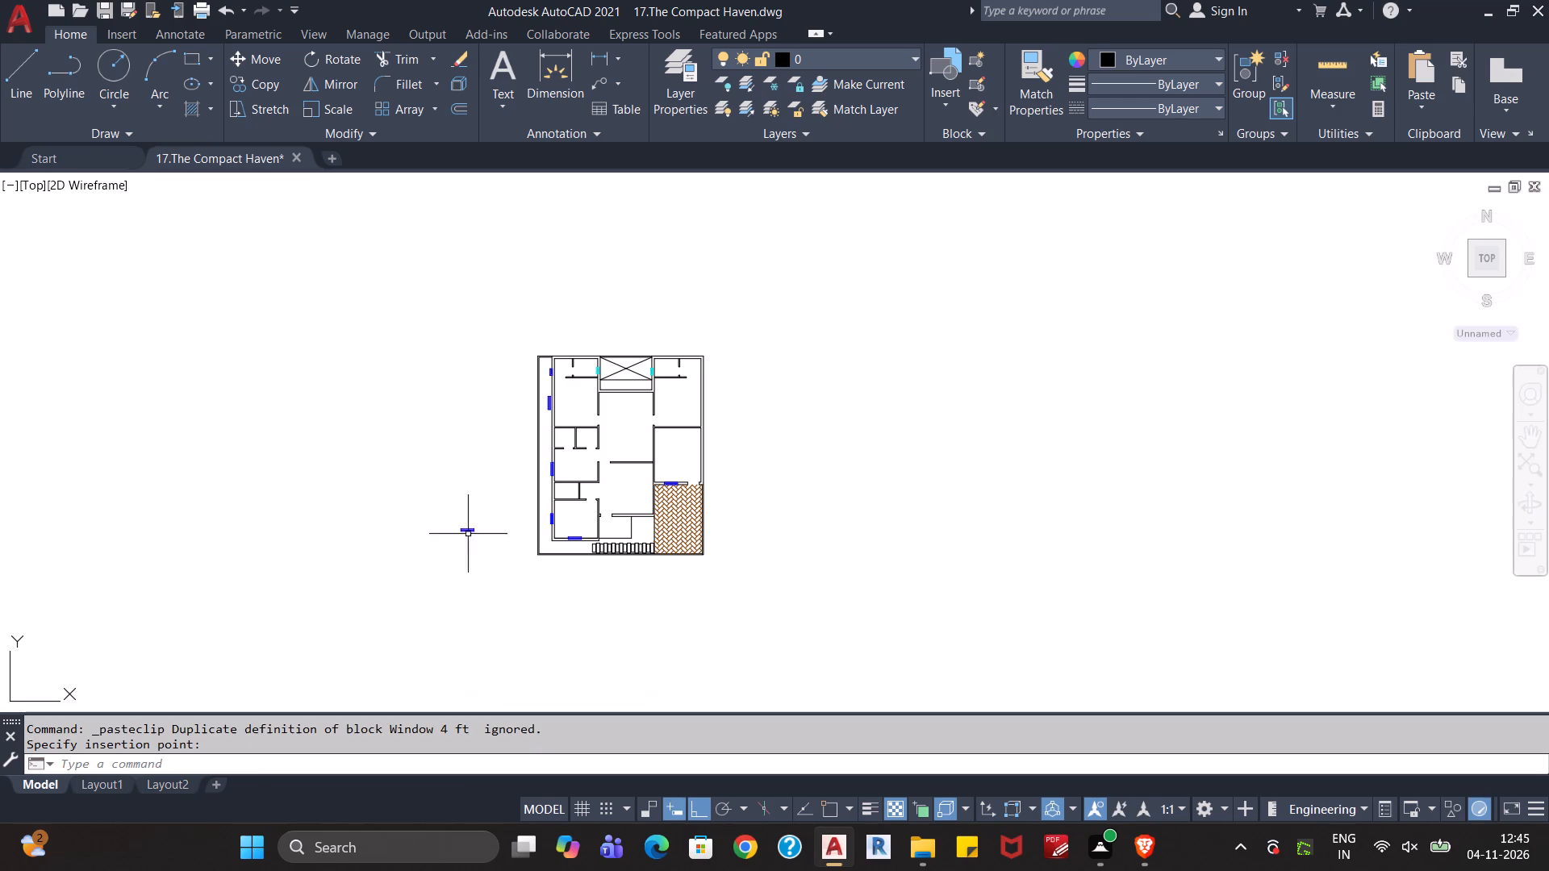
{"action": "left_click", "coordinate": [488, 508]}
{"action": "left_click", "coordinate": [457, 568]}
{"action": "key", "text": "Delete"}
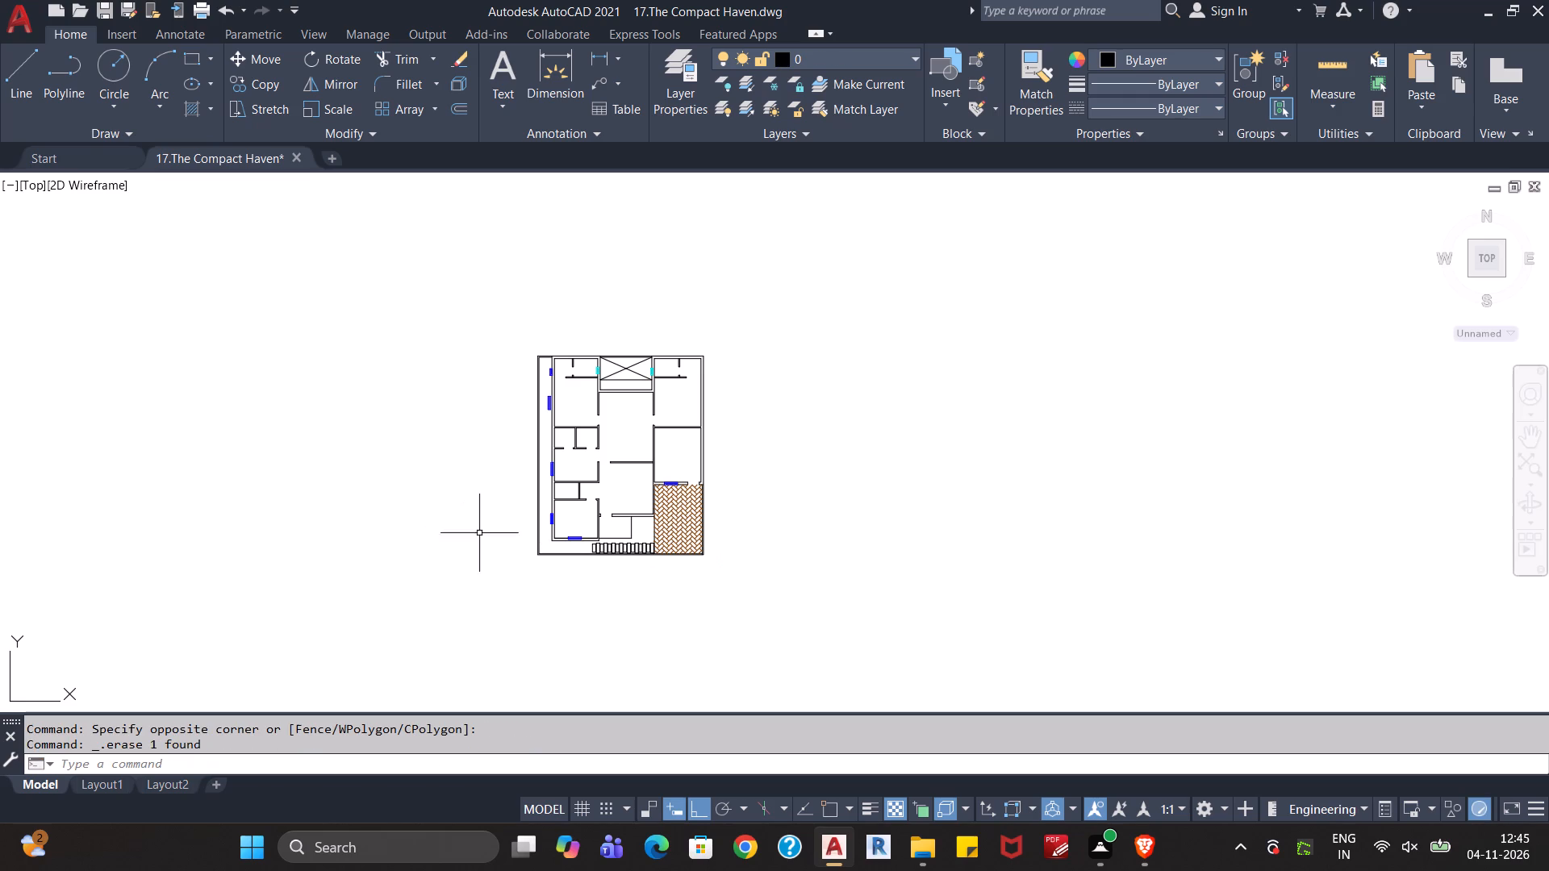
Copy the ventilator west of the crossed shaft and paste it at the west wall of the small room above the southwest room.
{"action": "scroll", "coordinate": [572, 433], "scroll_direction": "up", "scroll_amount": 2}
{"action": "left_click", "coordinate": [629, 273]}
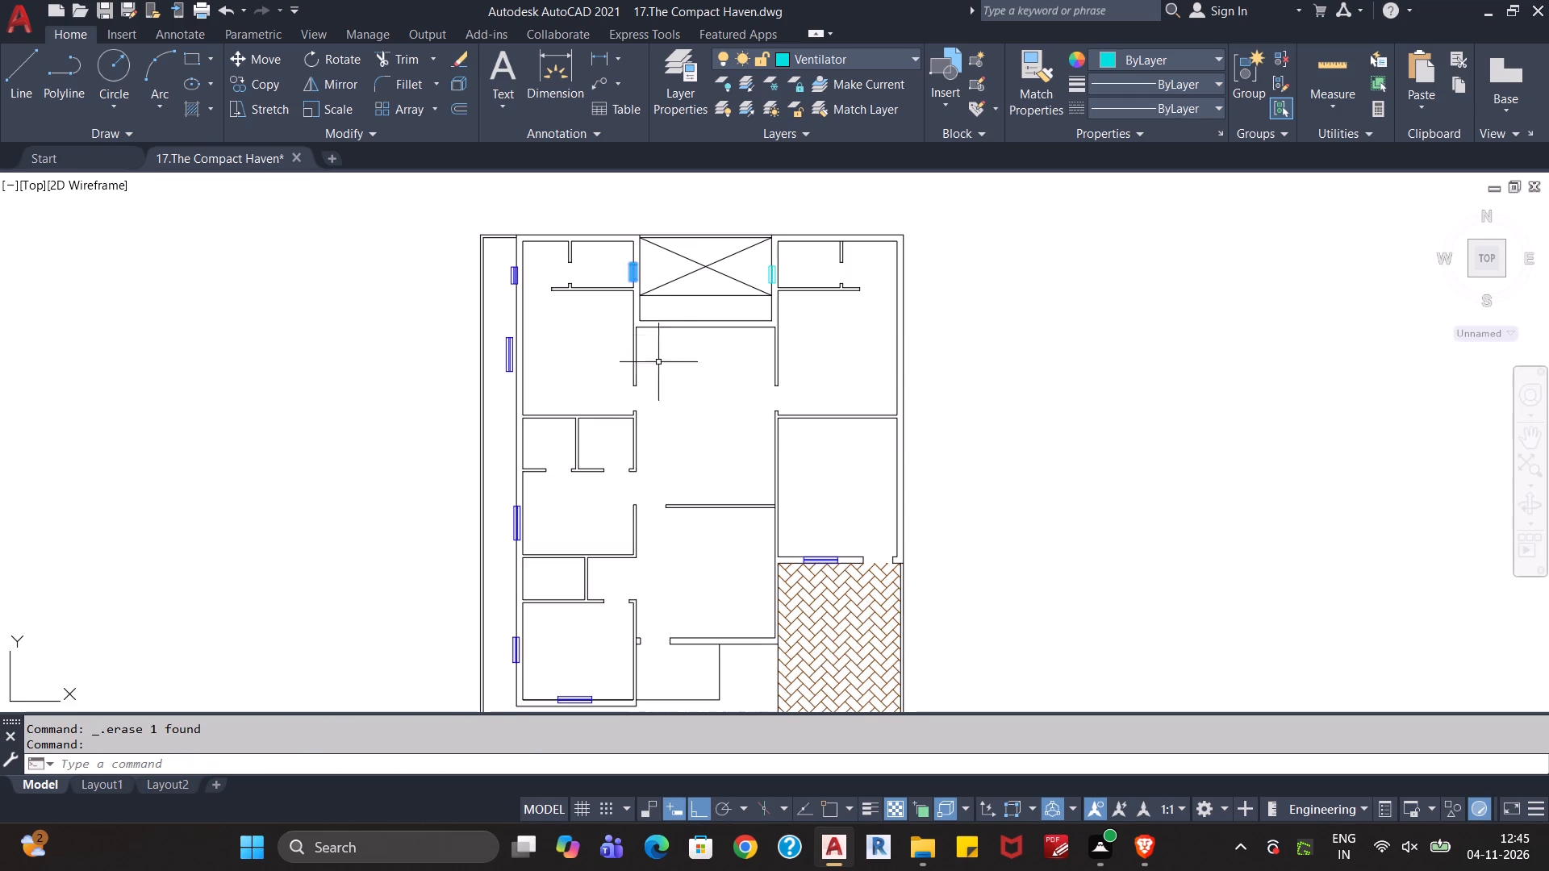
{"action": "key", "text": "ctrl+c"}
{"action": "key", "text": "ctrl+v"}
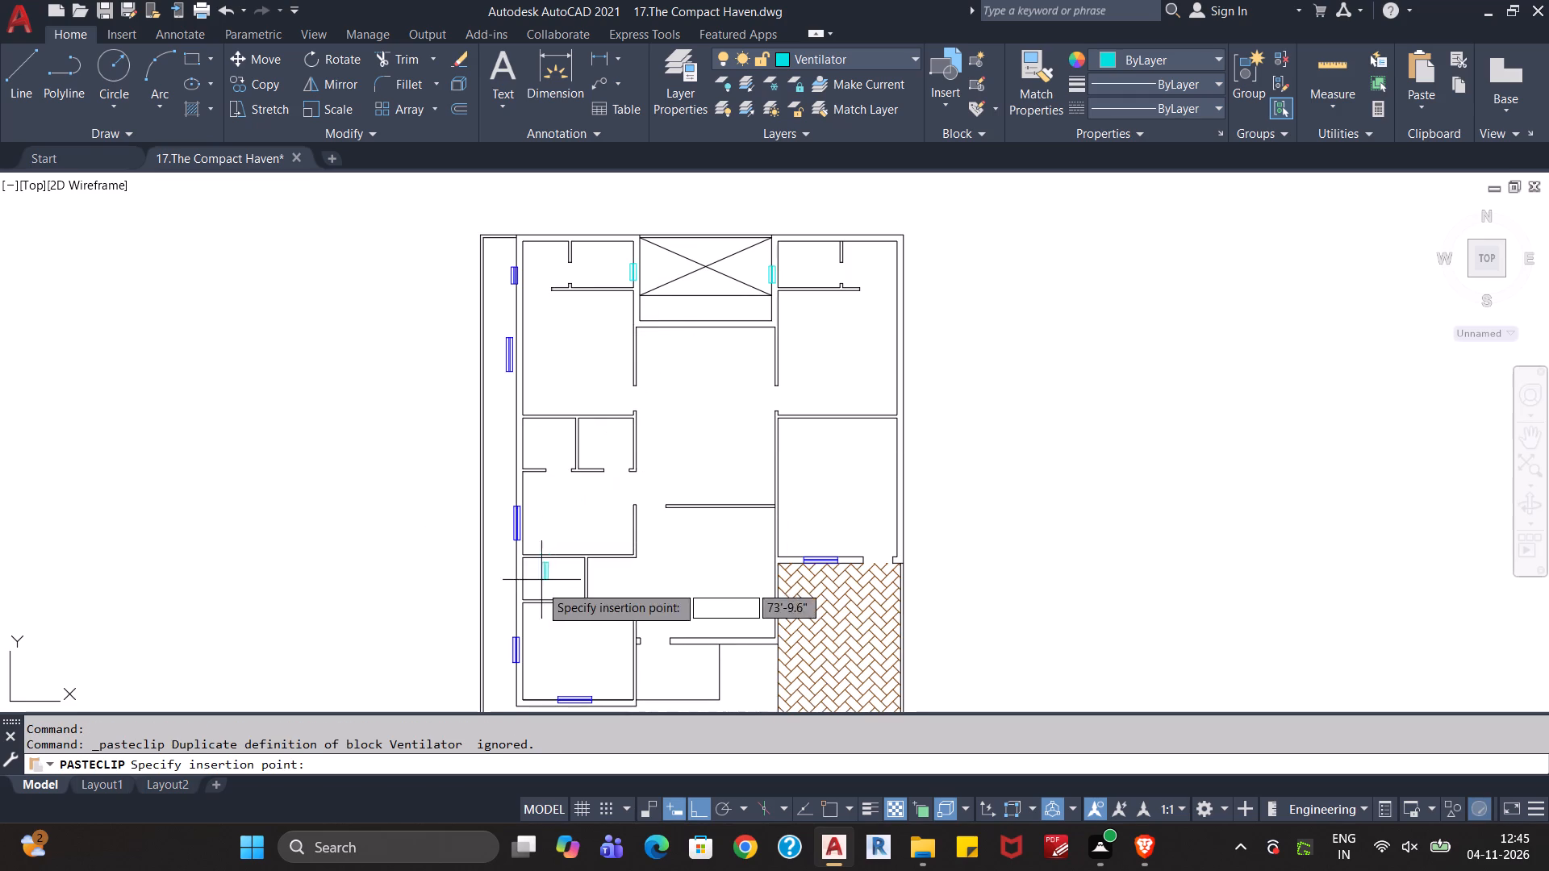
{"action": "scroll", "coordinate": [513, 610], "scroll_direction": "up", "scroll_amount": 3}
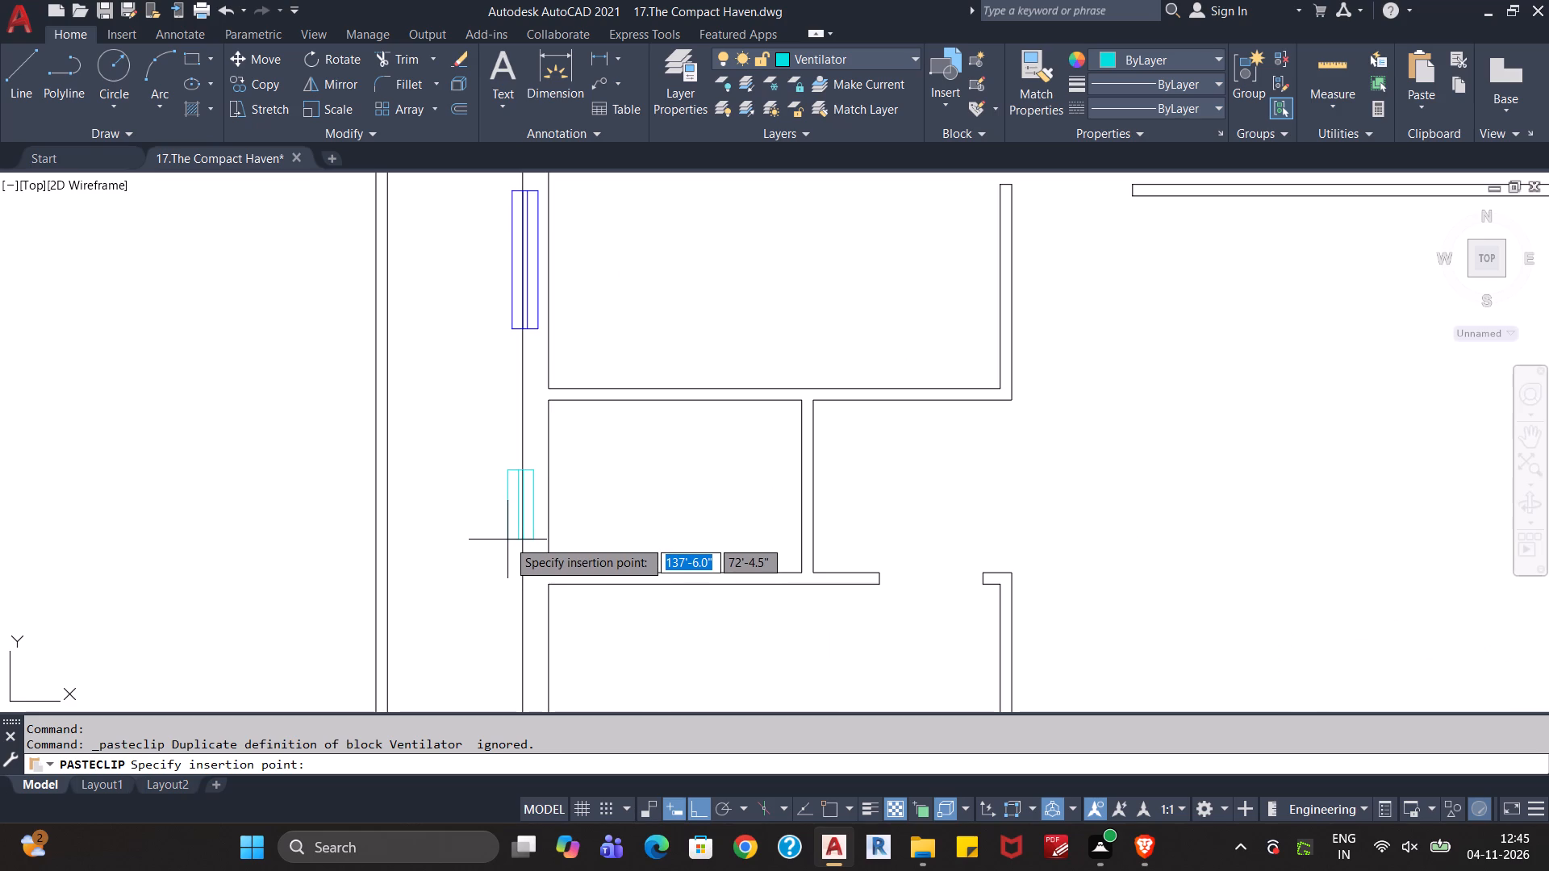
{"action": "left_click", "coordinate": [508, 537]}
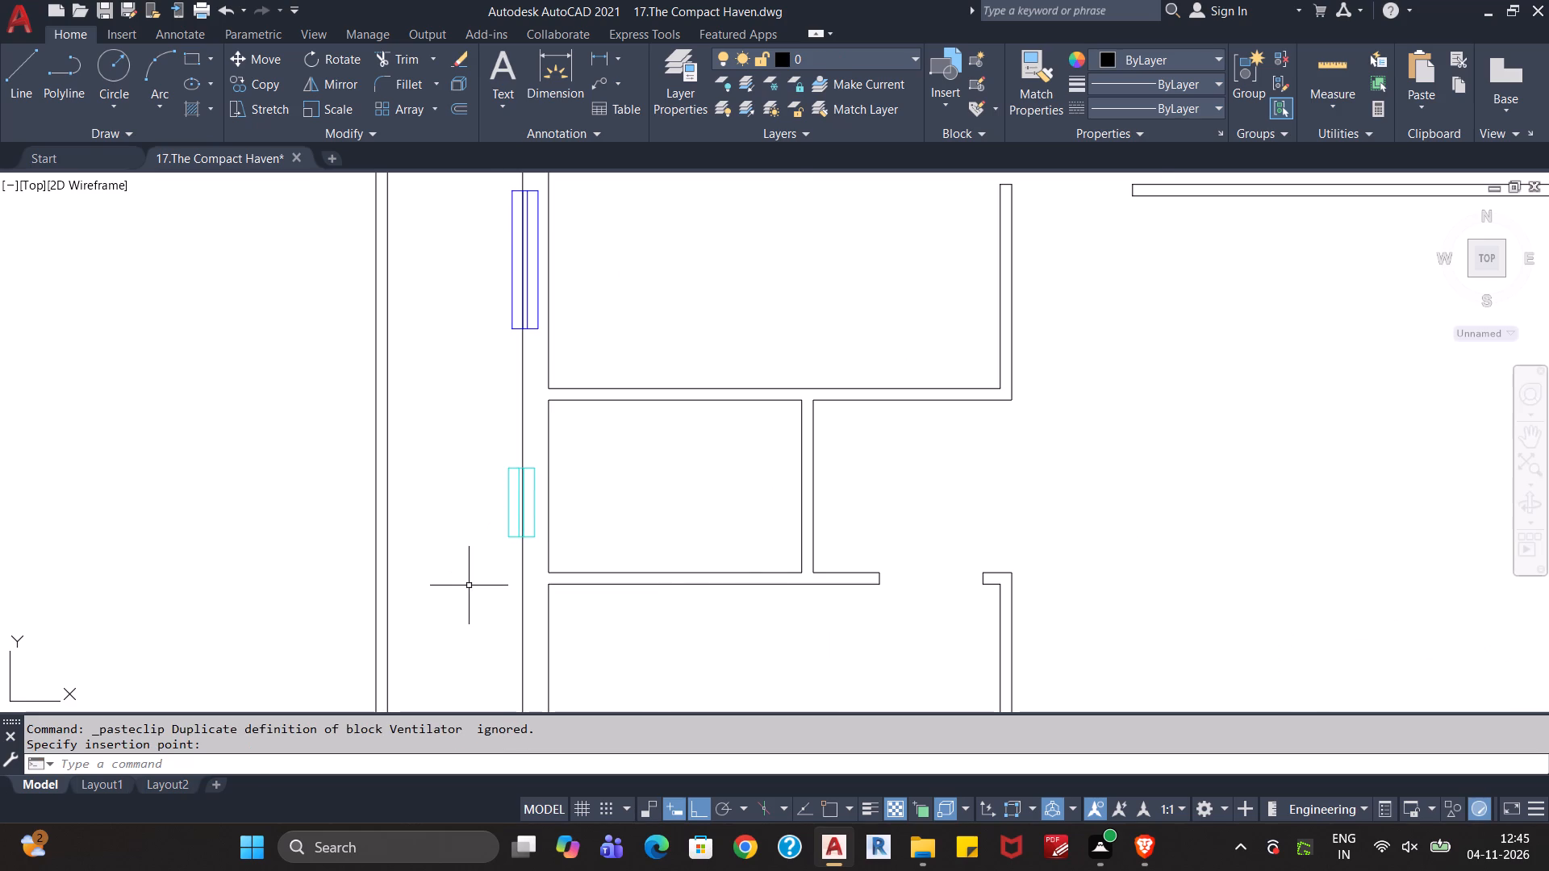
Delete the ventilator at the west wall of the small room above the southwest room and paste it again slightly farther north.
{"action": "scroll", "coordinate": [469, 586], "scroll_direction": "down", "scroll_amount": 1}
{"action": "scroll", "coordinate": [601, 625], "scroll_direction": "down", "scroll_amount": 1}
{"action": "middle_click_drag", "start_coordinate": [623, 644], "coordinate": [623, 643]}
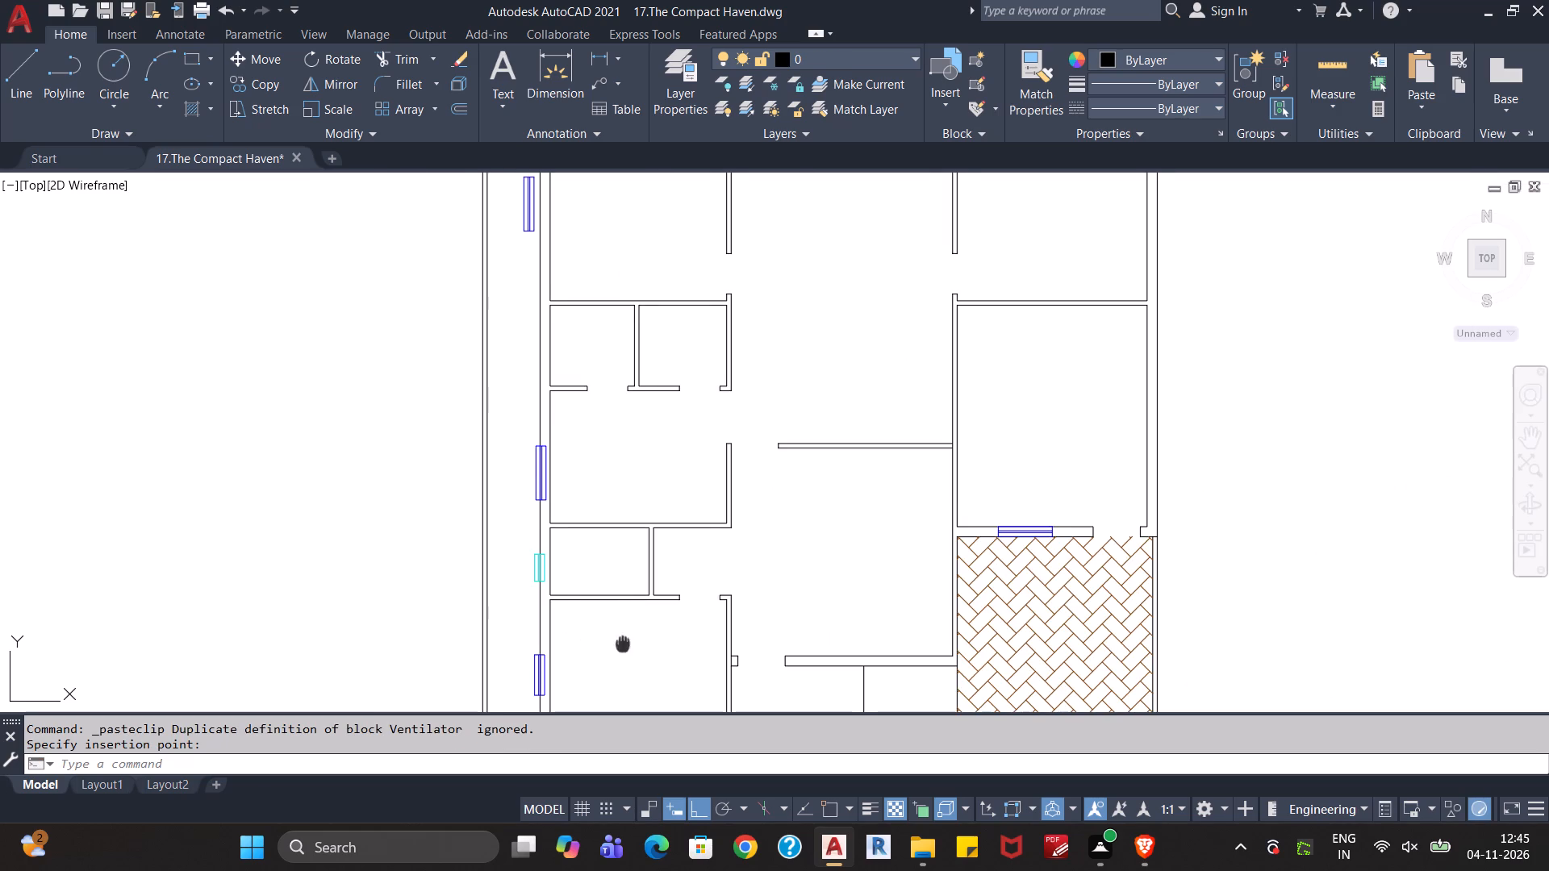
{"action": "middle_click_drag", "start_coordinate": [623, 643], "coordinate": [600, 611]}
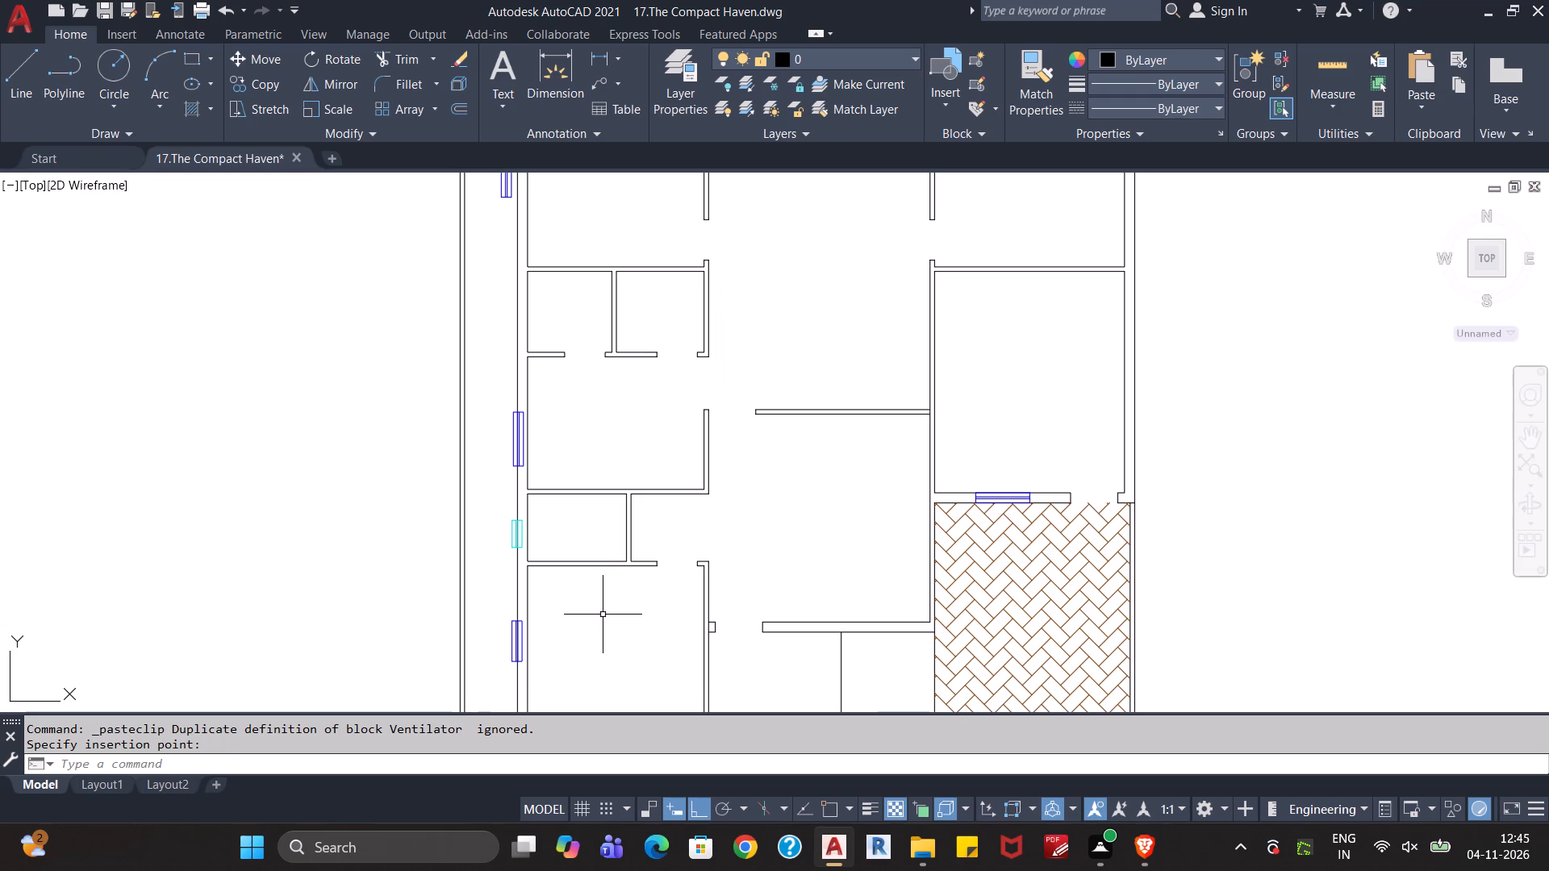
{"action": "scroll", "coordinate": [545, 601], "scroll_direction": "up", "scroll_amount": 2}
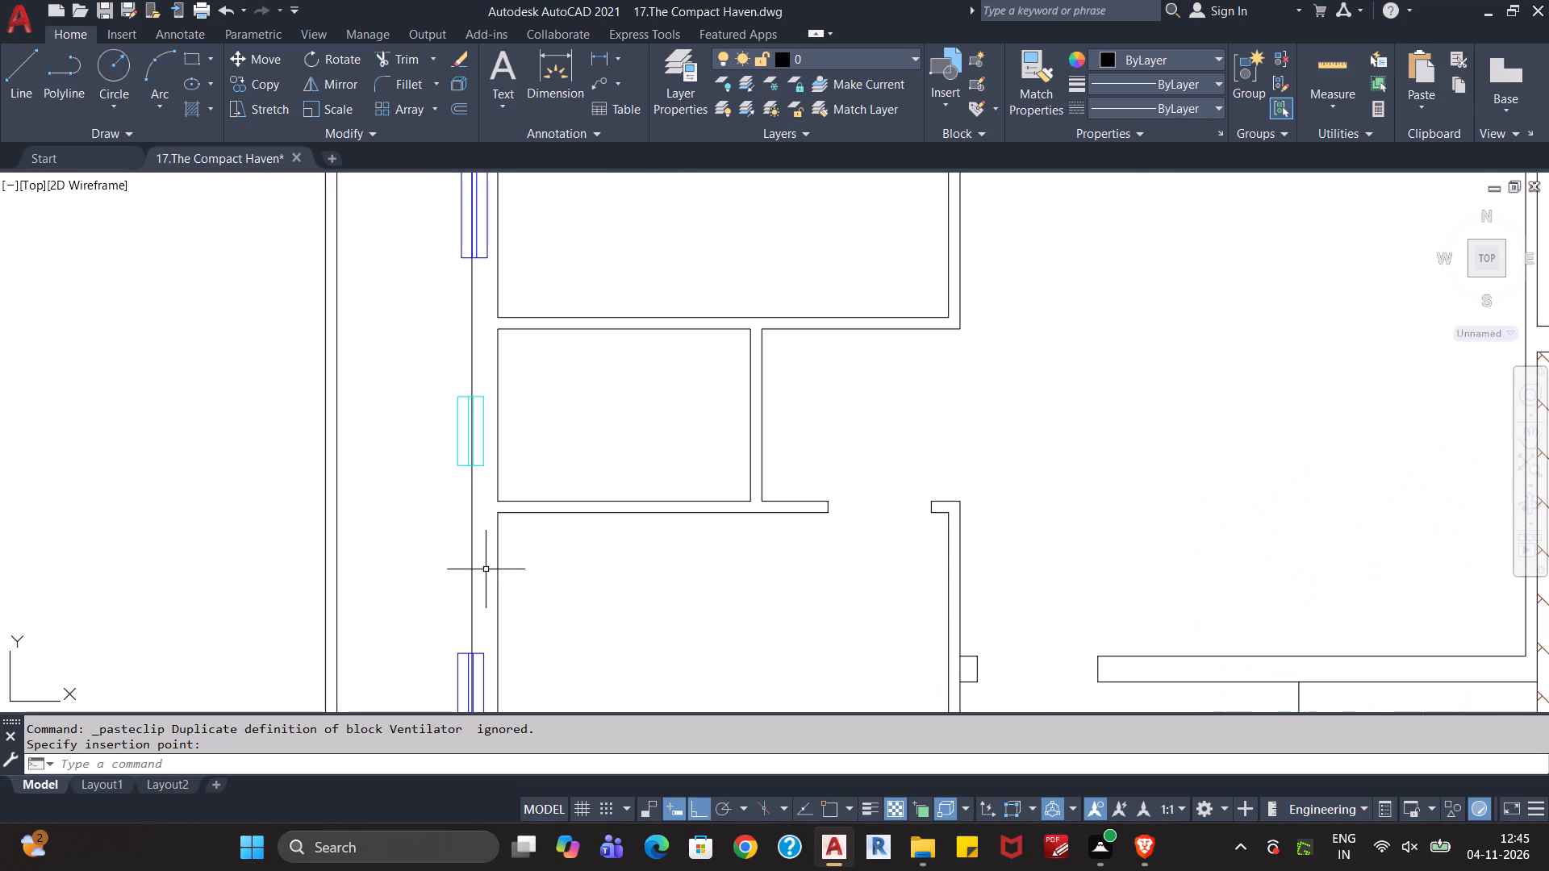
{"action": "left_click", "coordinate": [468, 465]}
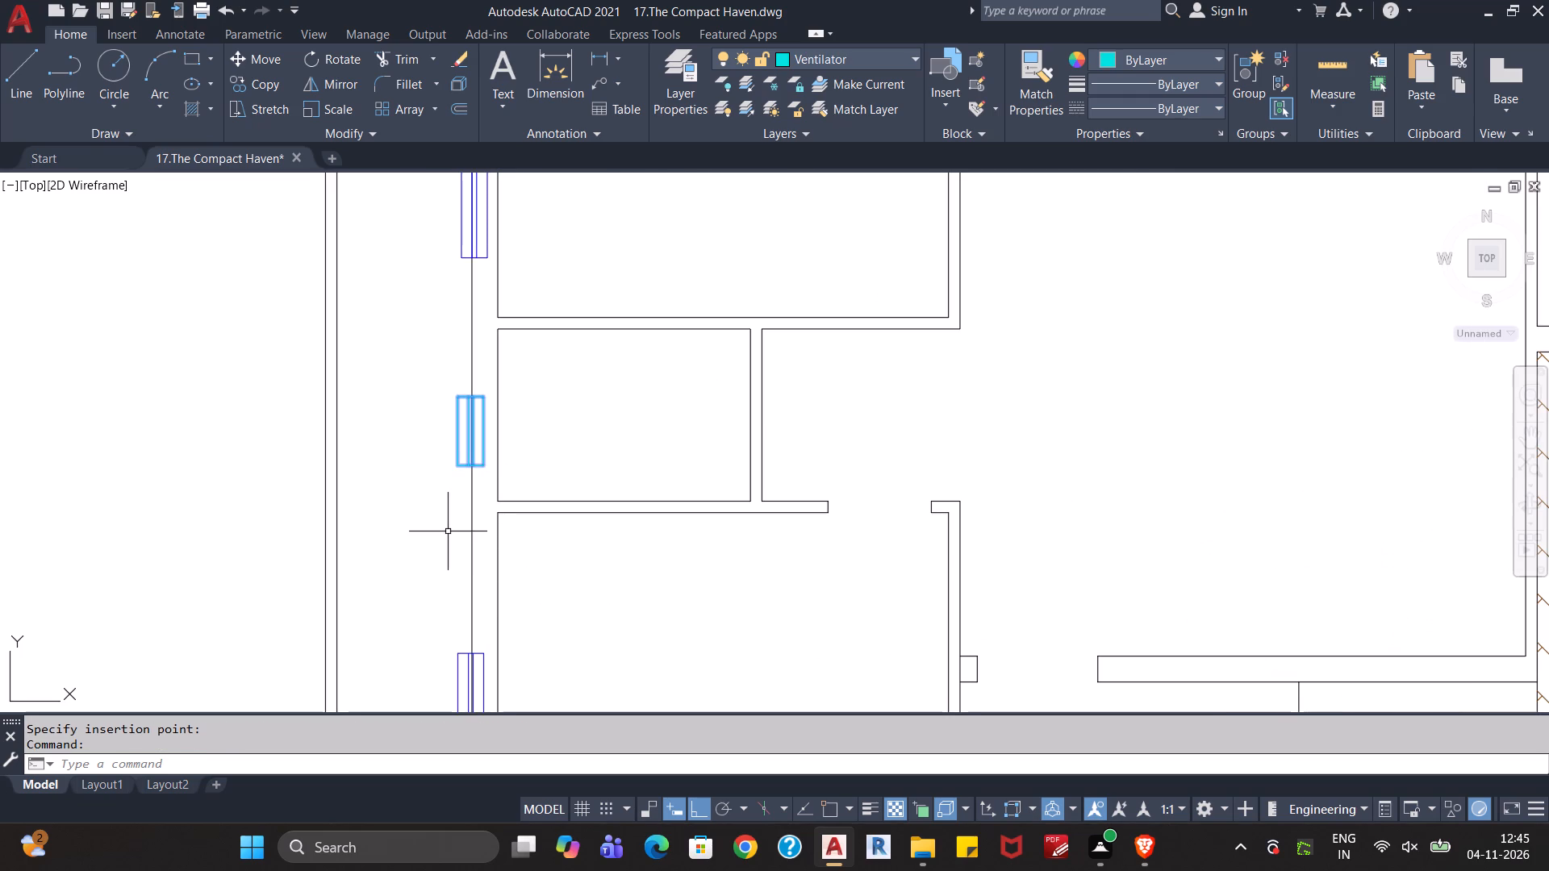
{"action": "key", "text": "Delete"}
{"action": "key", "text": "ctrl+v"}
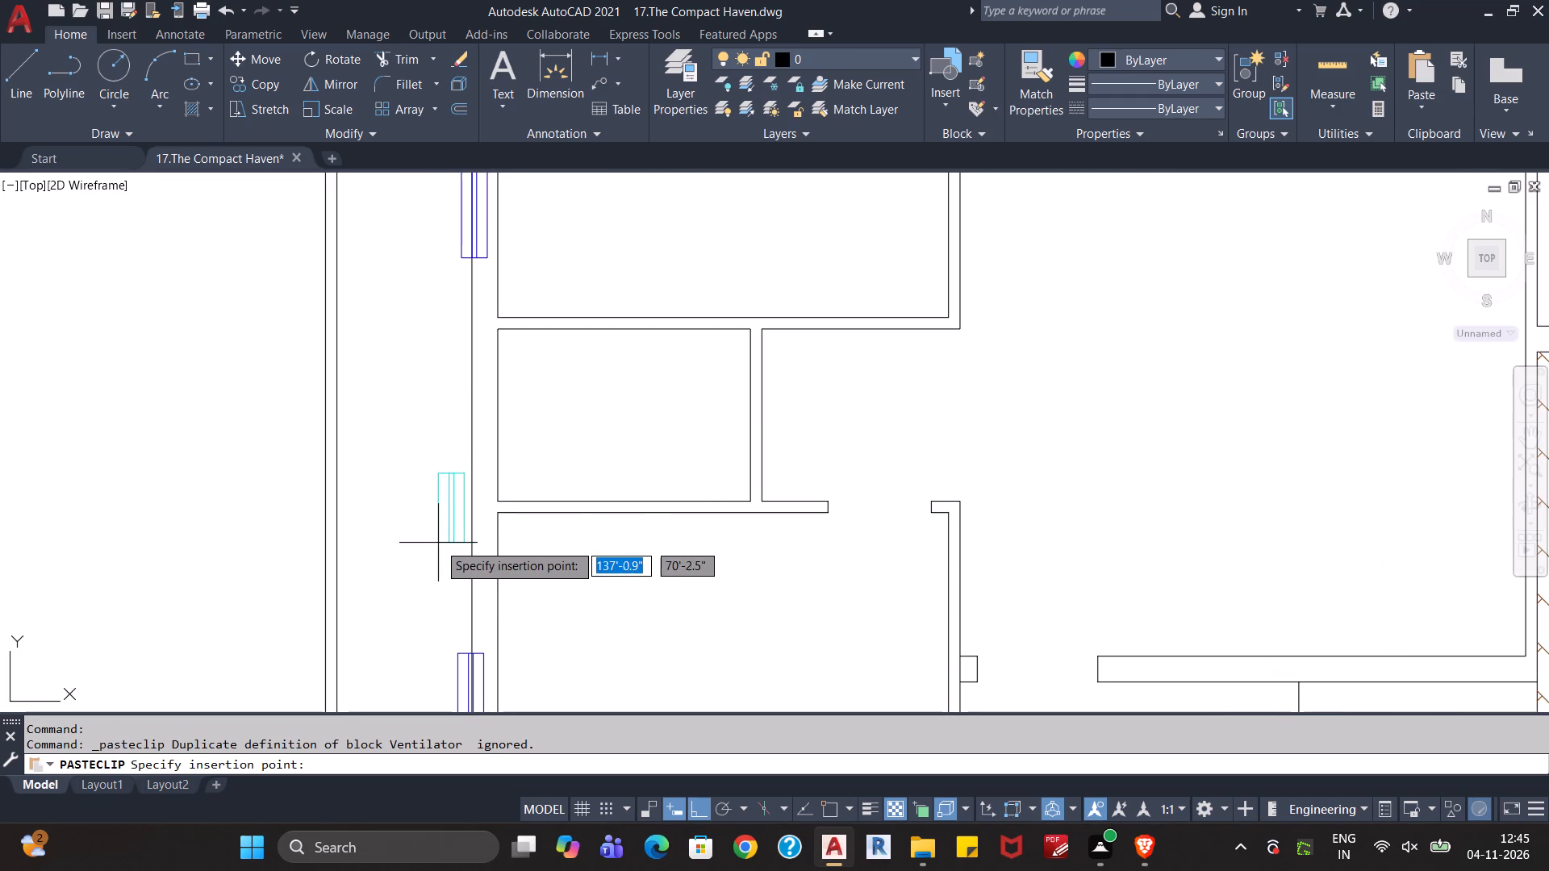
{"action": "left_click", "coordinate": [458, 449]}
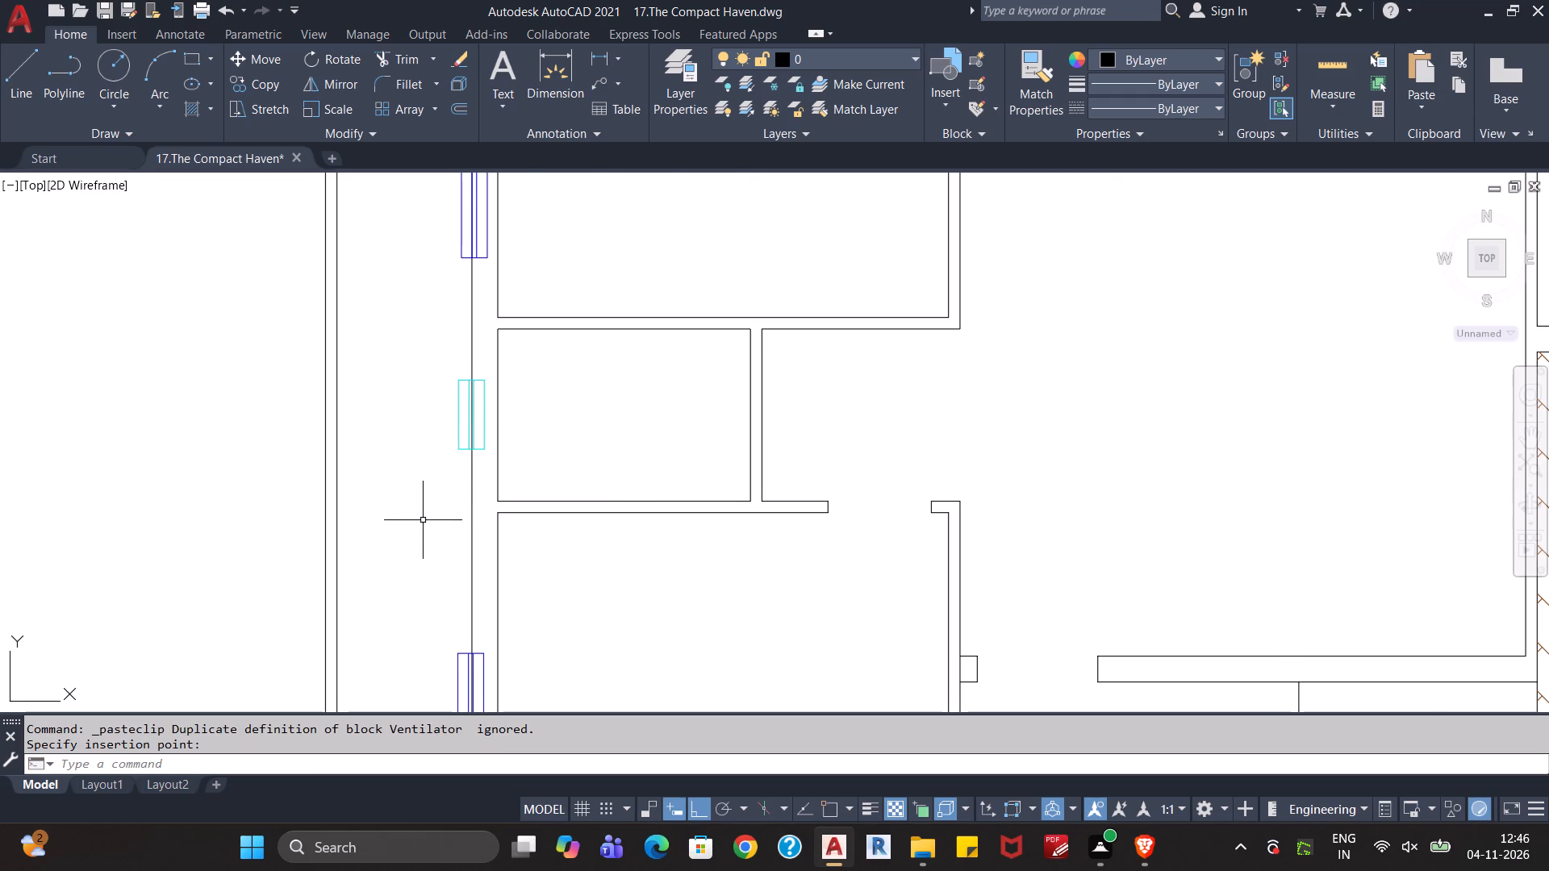
Draw horizontal construction lines at the southwest room window's upper end and at the lower ends of the ventilator and window north of it.
{"action": "scroll", "coordinate": [423, 520], "scroll_direction": "down", "scroll_amount": 2}
{"action": "scroll", "coordinate": [505, 556], "scroll_direction": "down", "scroll_amount": 1}
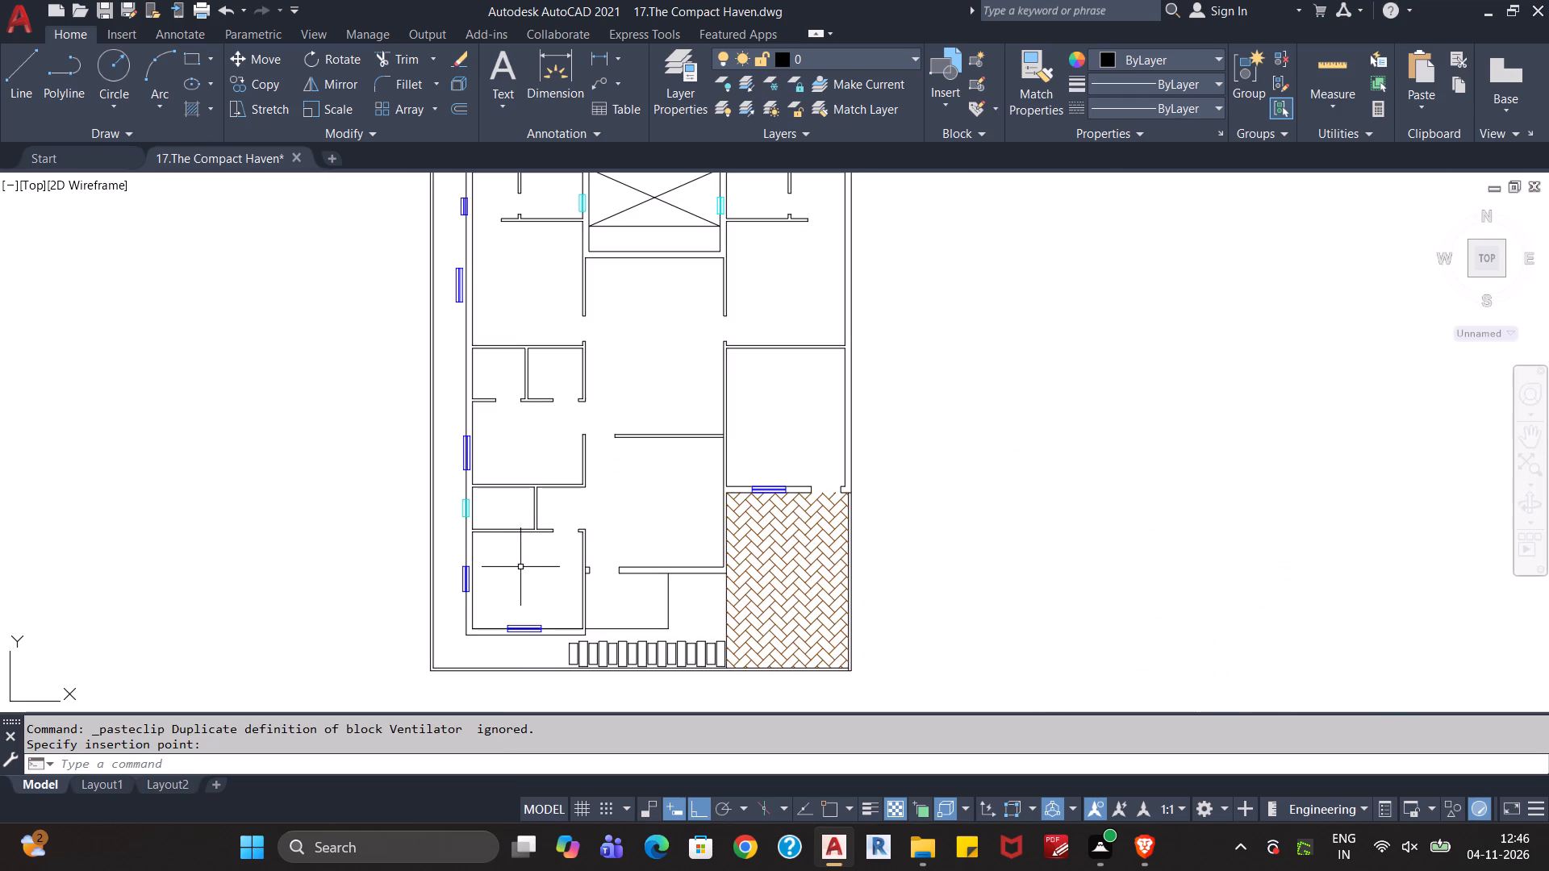
{"action": "key", "text": "Escape"}
{"action": "key", "text": "Escape"}
{"action": "type", "text": "xl"}
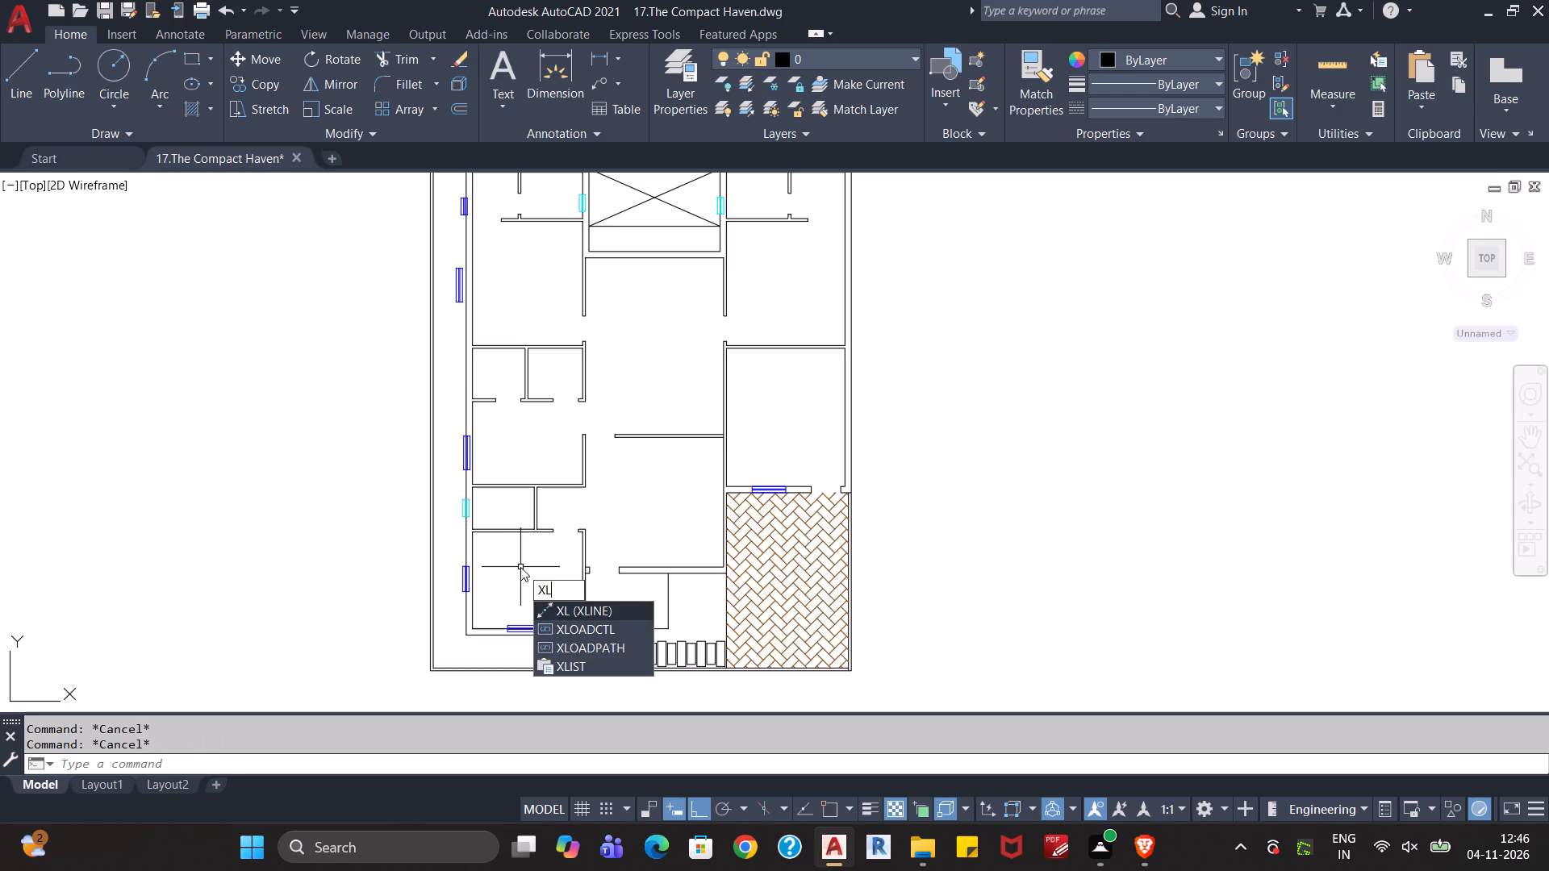
{"action": "key", "text": "Return"}
{"action": "key", "text": "h"}
{"action": "key", "text": "Return"}
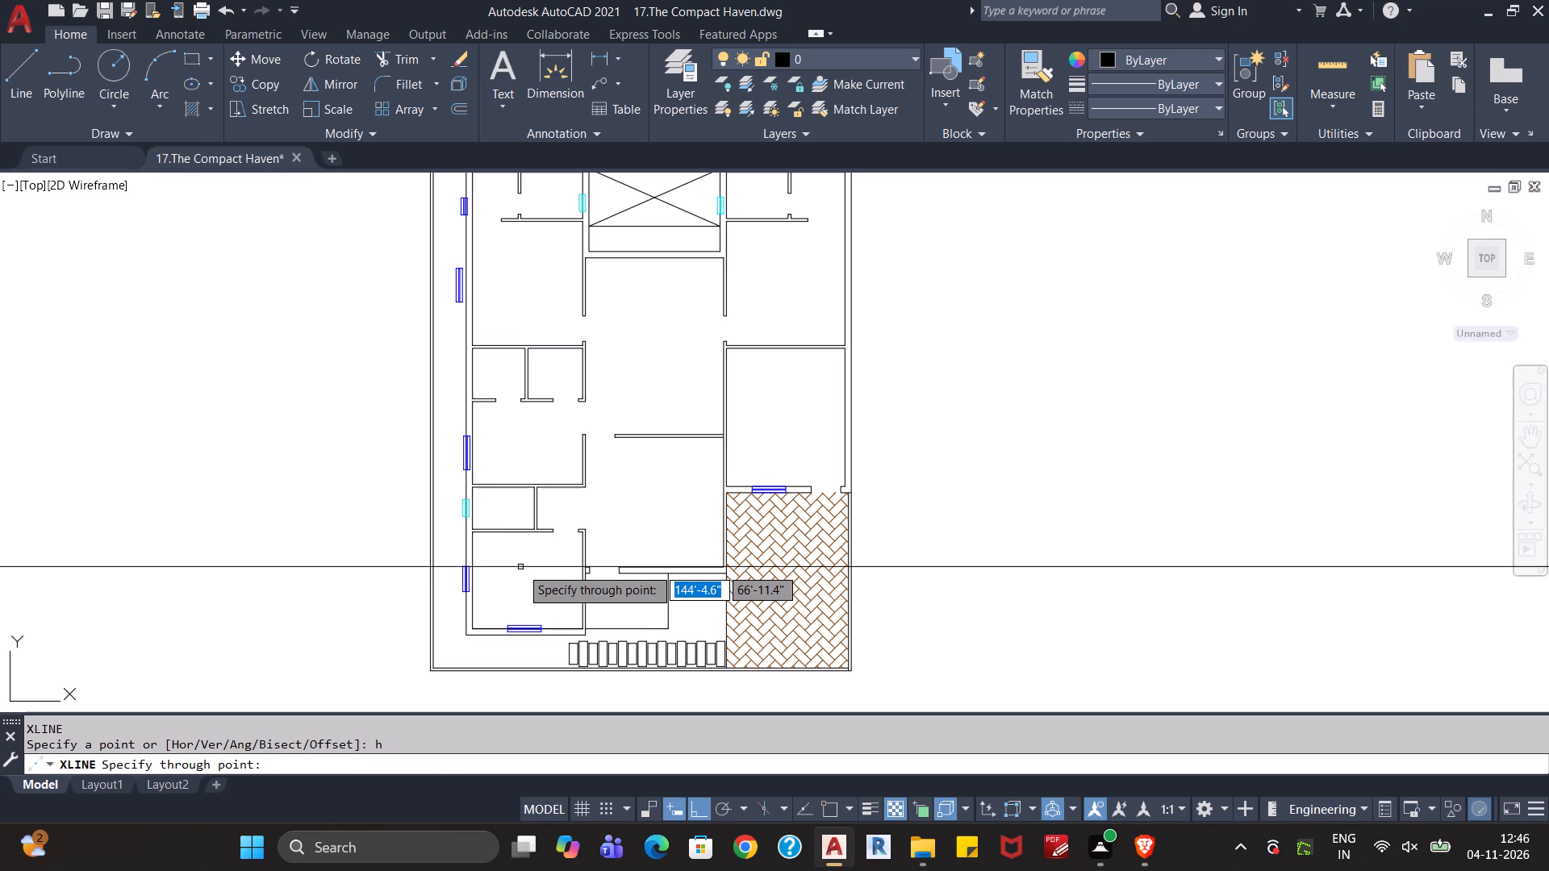
{"action": "scroll", "coordinate": [520, 567], "scroll_direction": "up", "scroll_amount": 3}
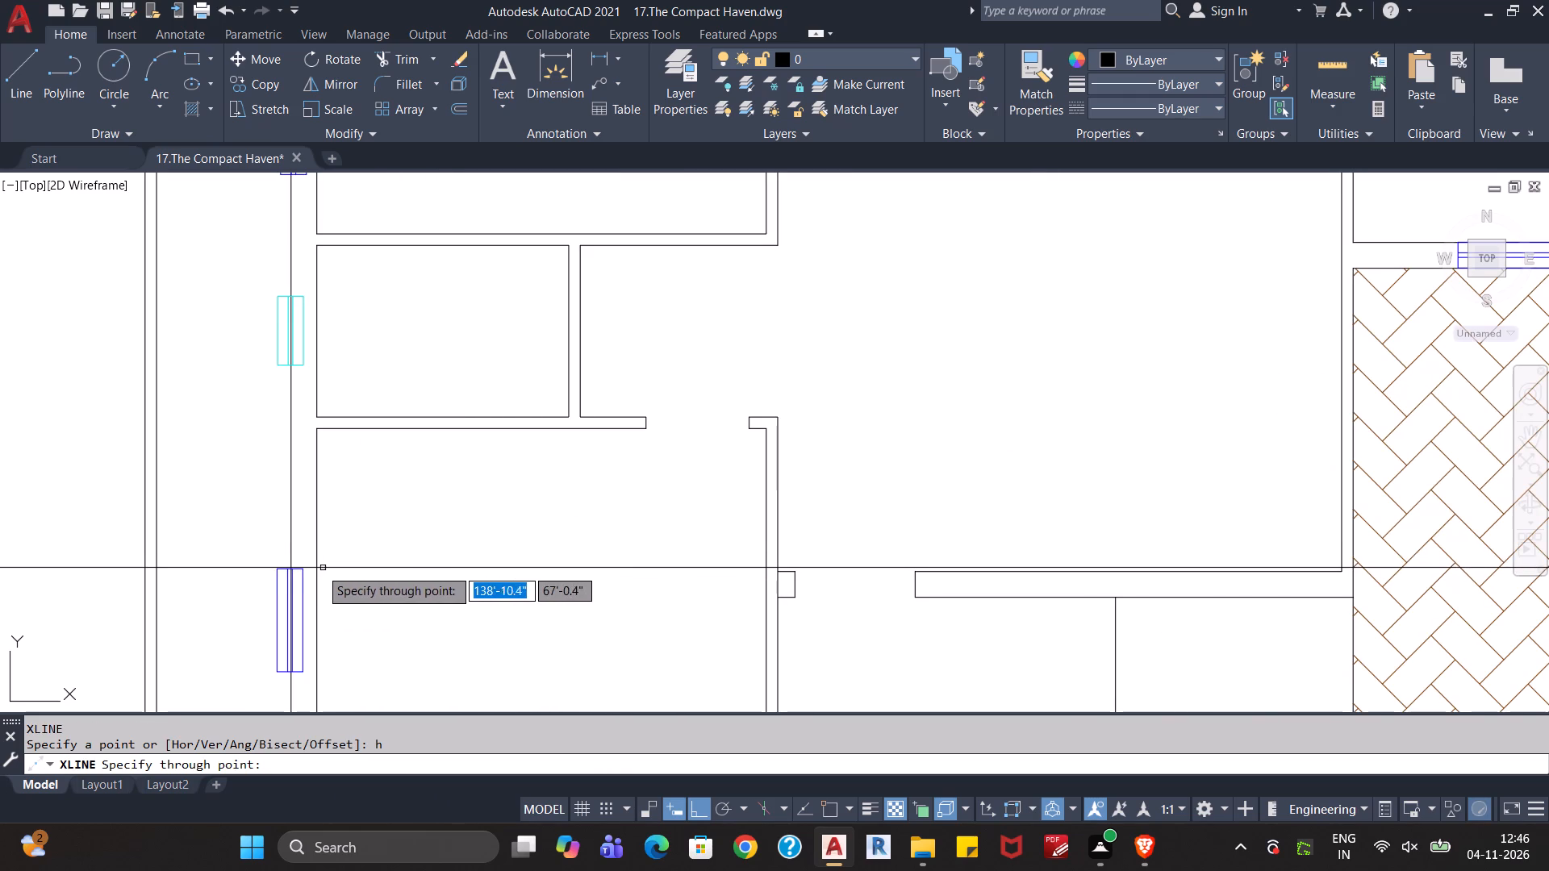
{"action": "left_click", "coordinate": [303, 569]}
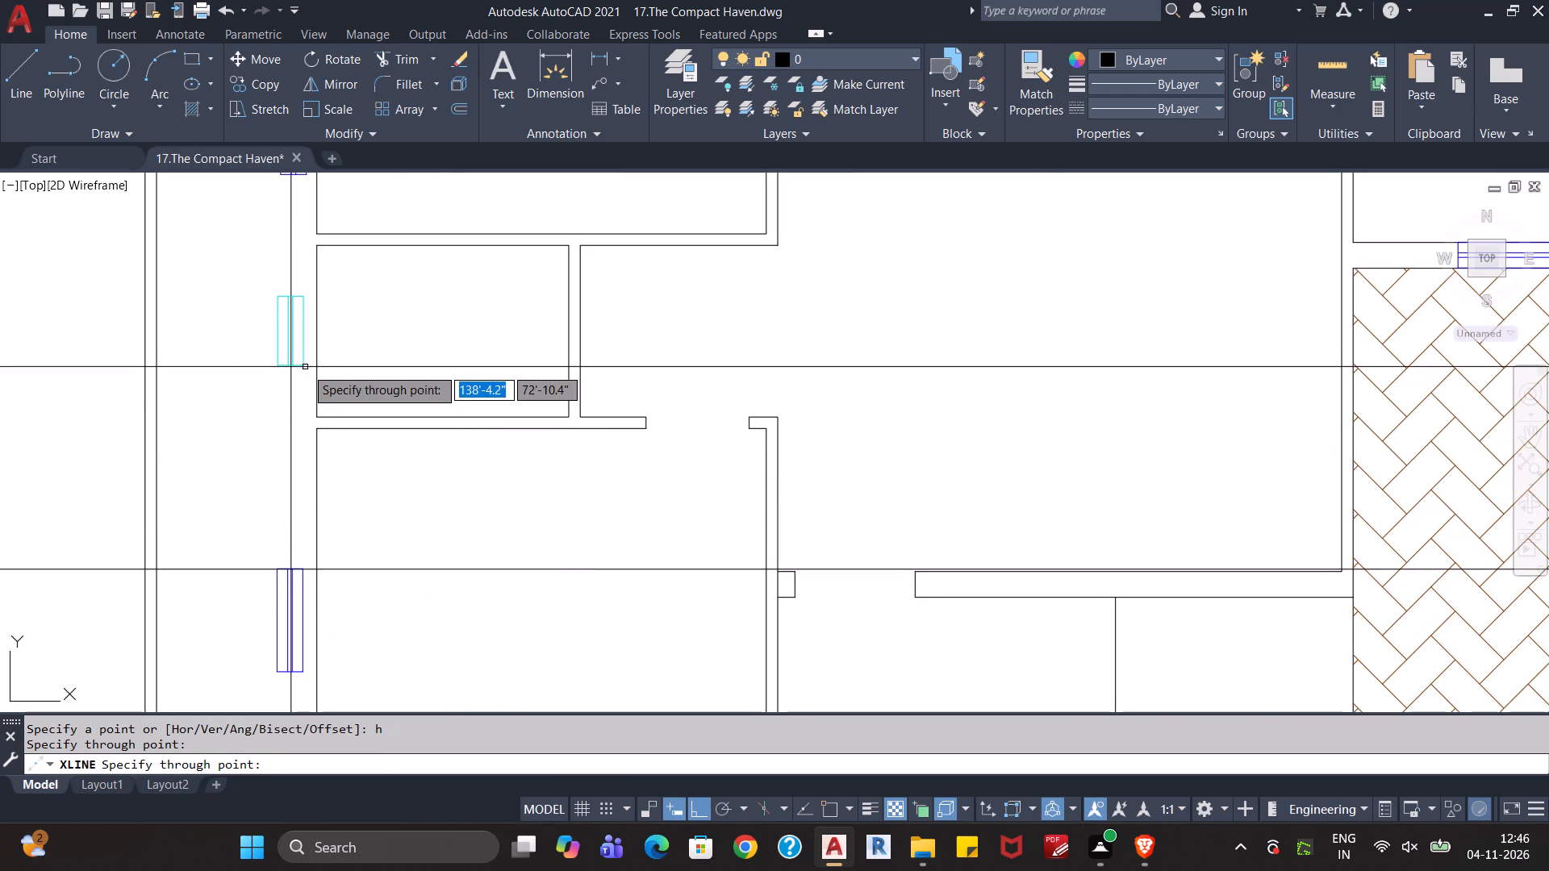
{"action": "left_click", "coordinate": [305, 367]}
{"action": "scroll", "coordinate": [307, 379], "scroll_direction": "up", "scroll_amount": 2}
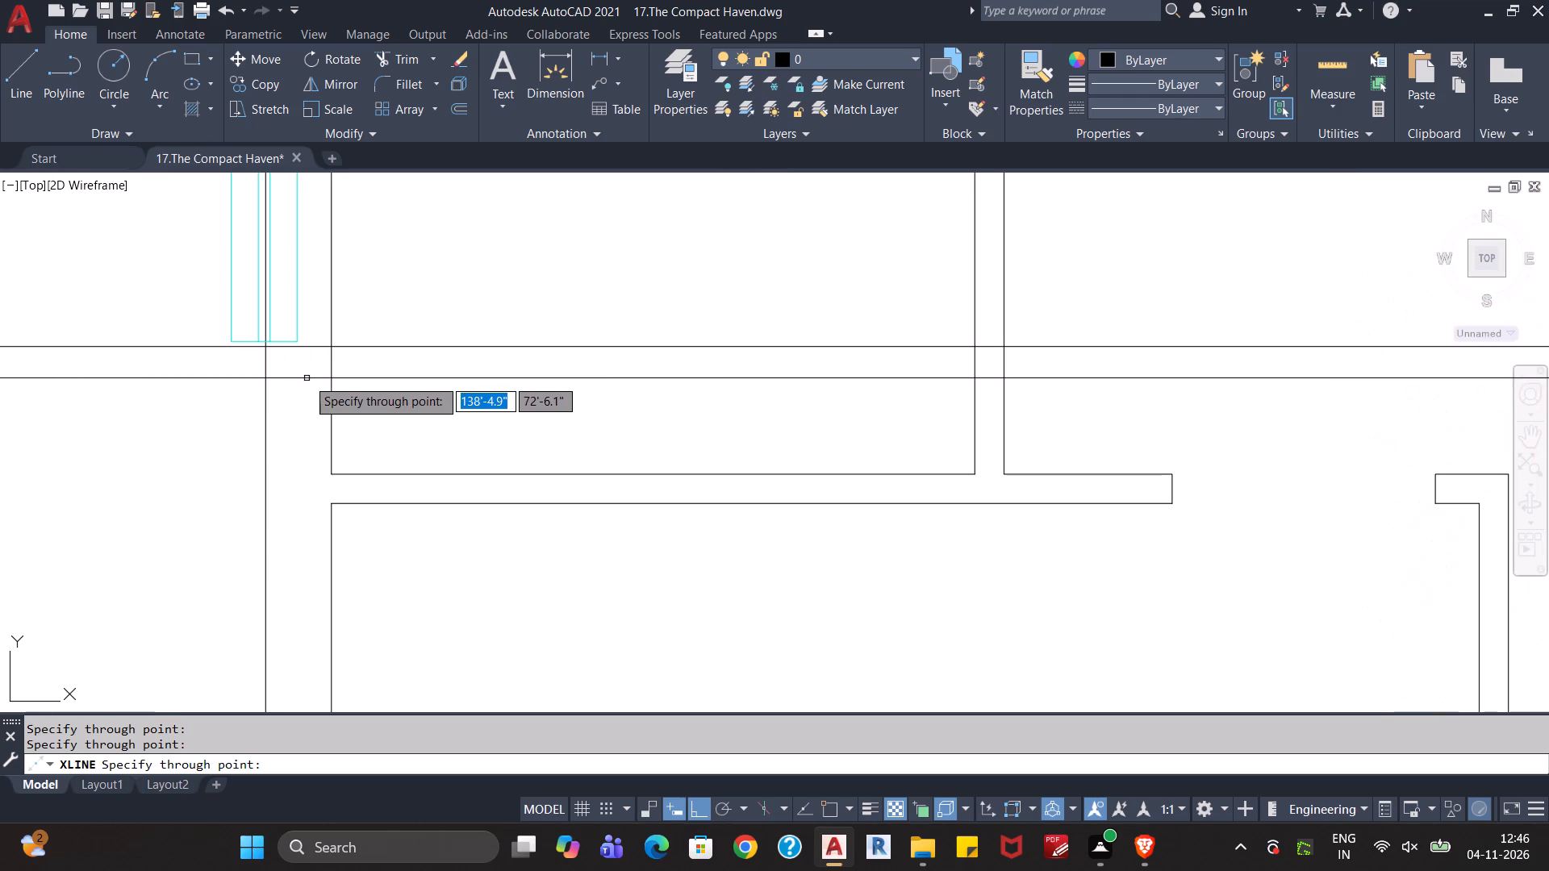
{"action": "scroll", "coordinate": [307, 378], "scroll_direction": "down", "scroll_amount": 2}
{"action": "middle_click_drag", "start_coordinate": [415, 327], "coordinate": [410, 555]}
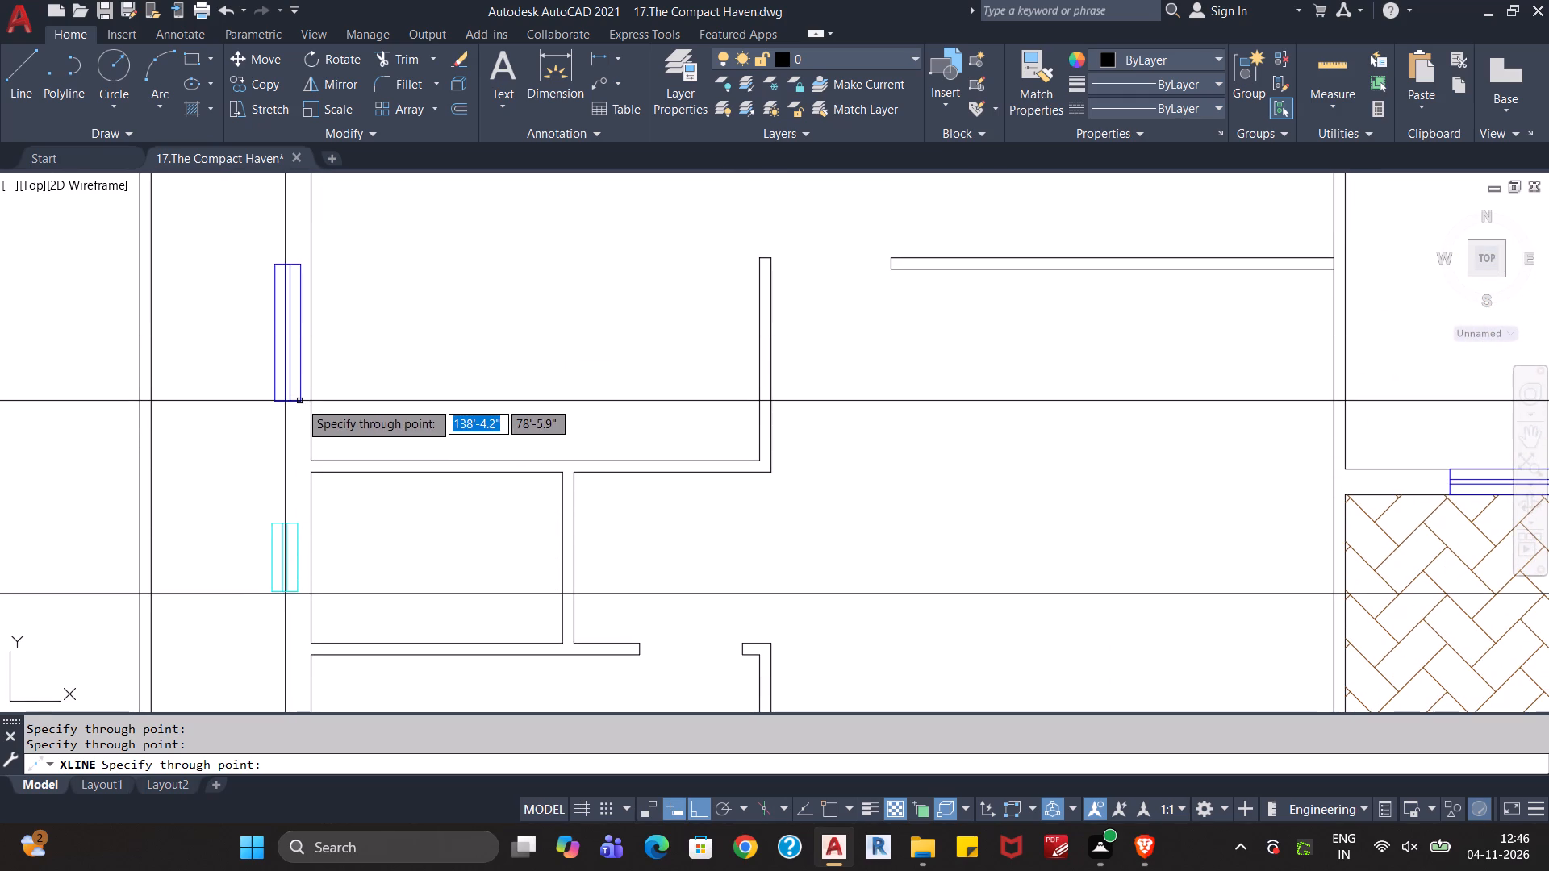
{"action": "scroll", "coordinate": [300, 402], "scroll_direction": "up", "scroll_amount": 4}
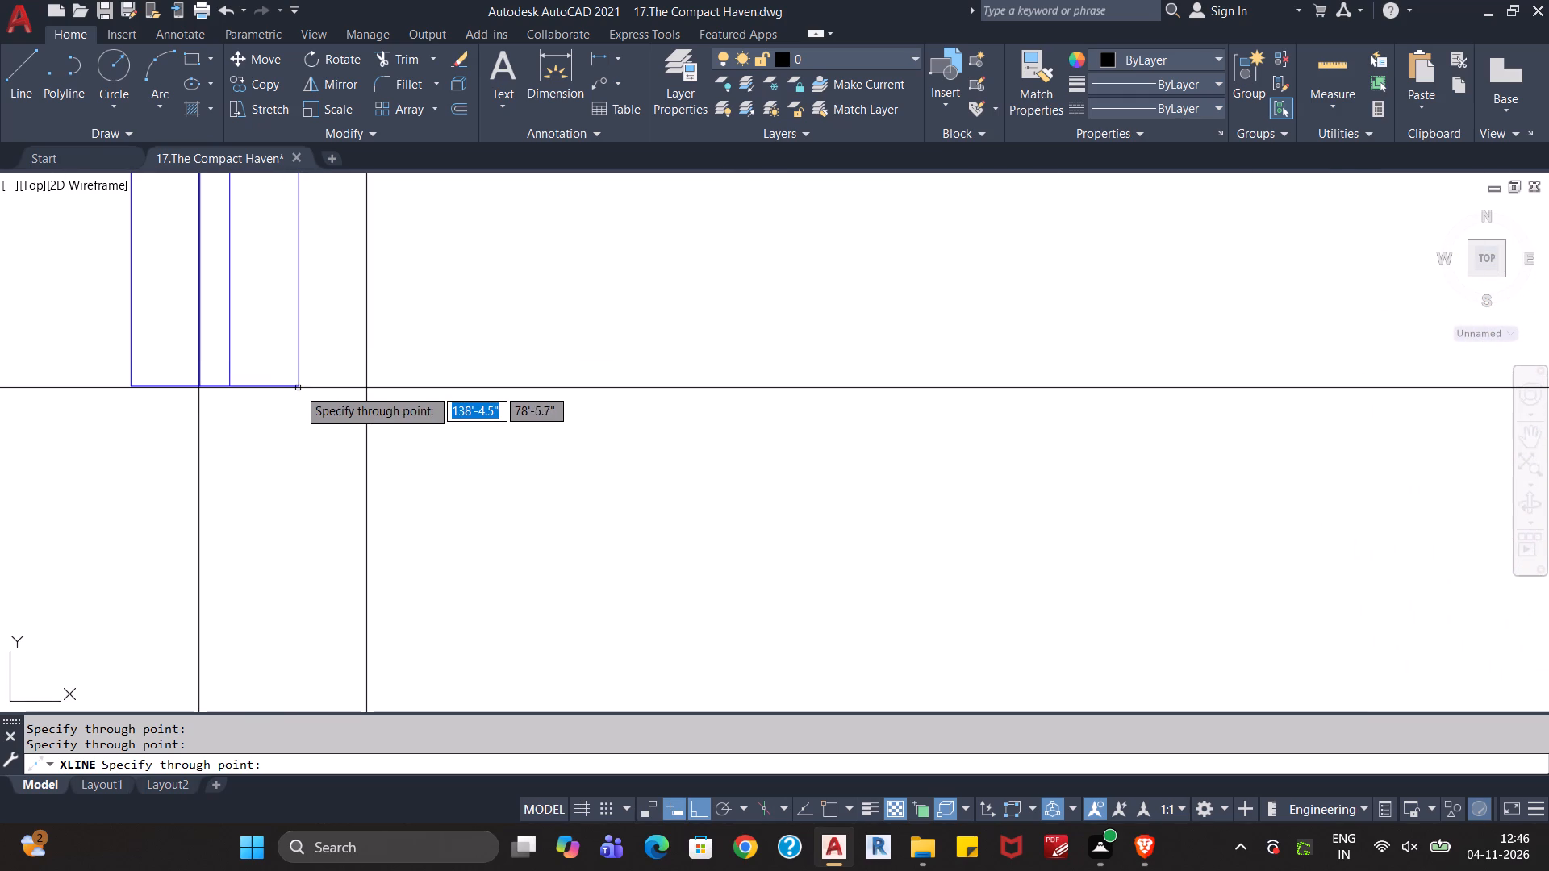
{"action": "left_click", "coordinate": [300, 386]}
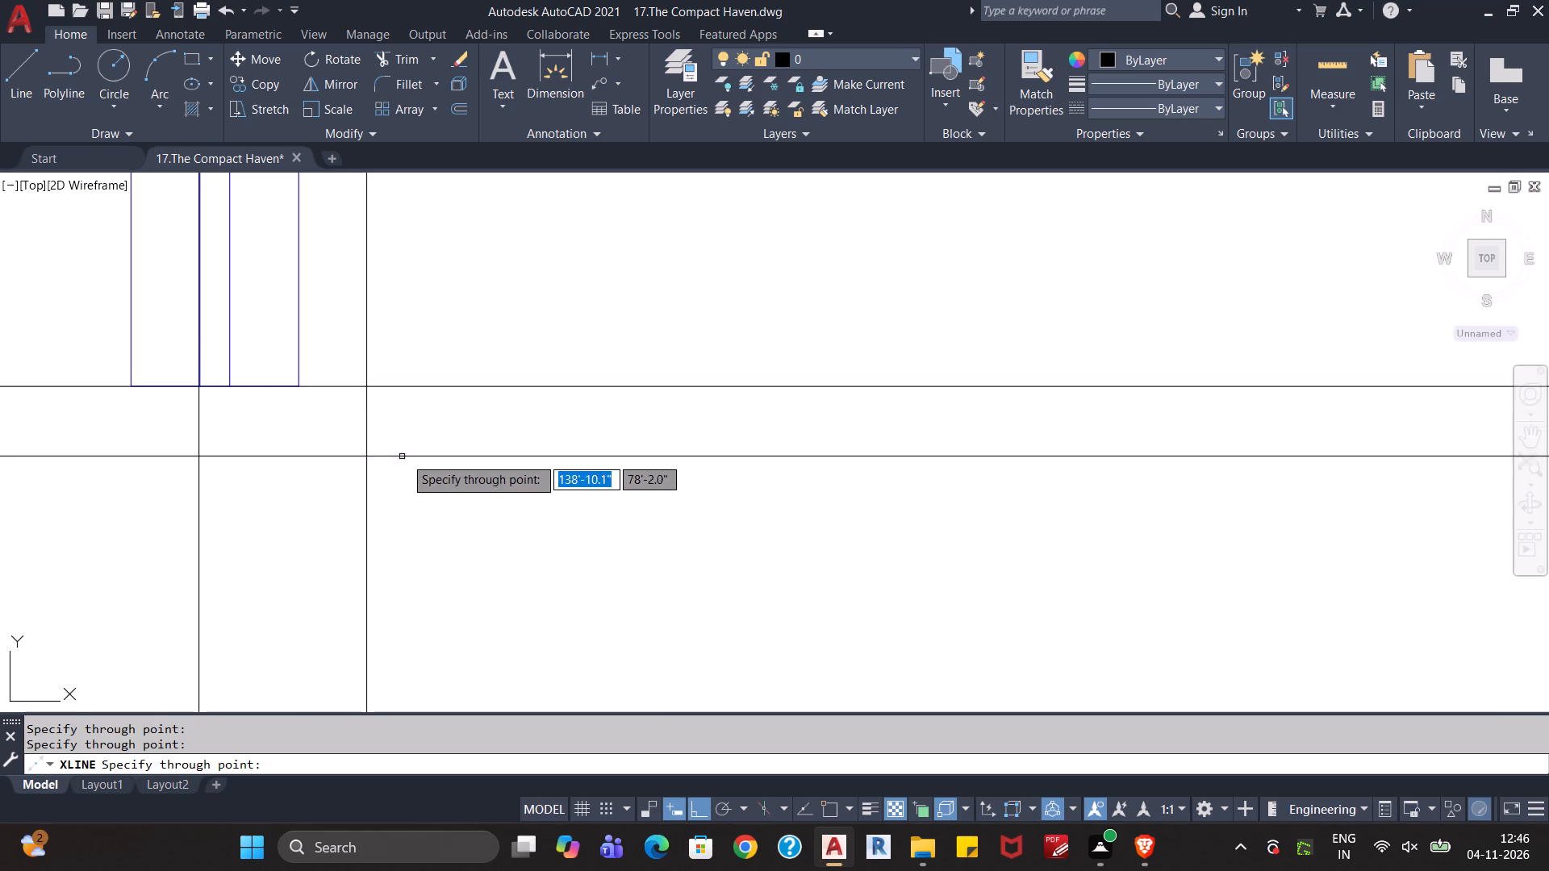
With object snap on, add horizontal construction lines at the lower ends of the two northern west-side windows and the ventilator west of the crossed shaft.
{"action": "scroll", "coordinate": [440, 459], "scroll_direction": "down", "scroll_amount": 4}
{"action": "middle_click_drag", "start_coordinate": [546, 372], "coordinate": [547, 378]}
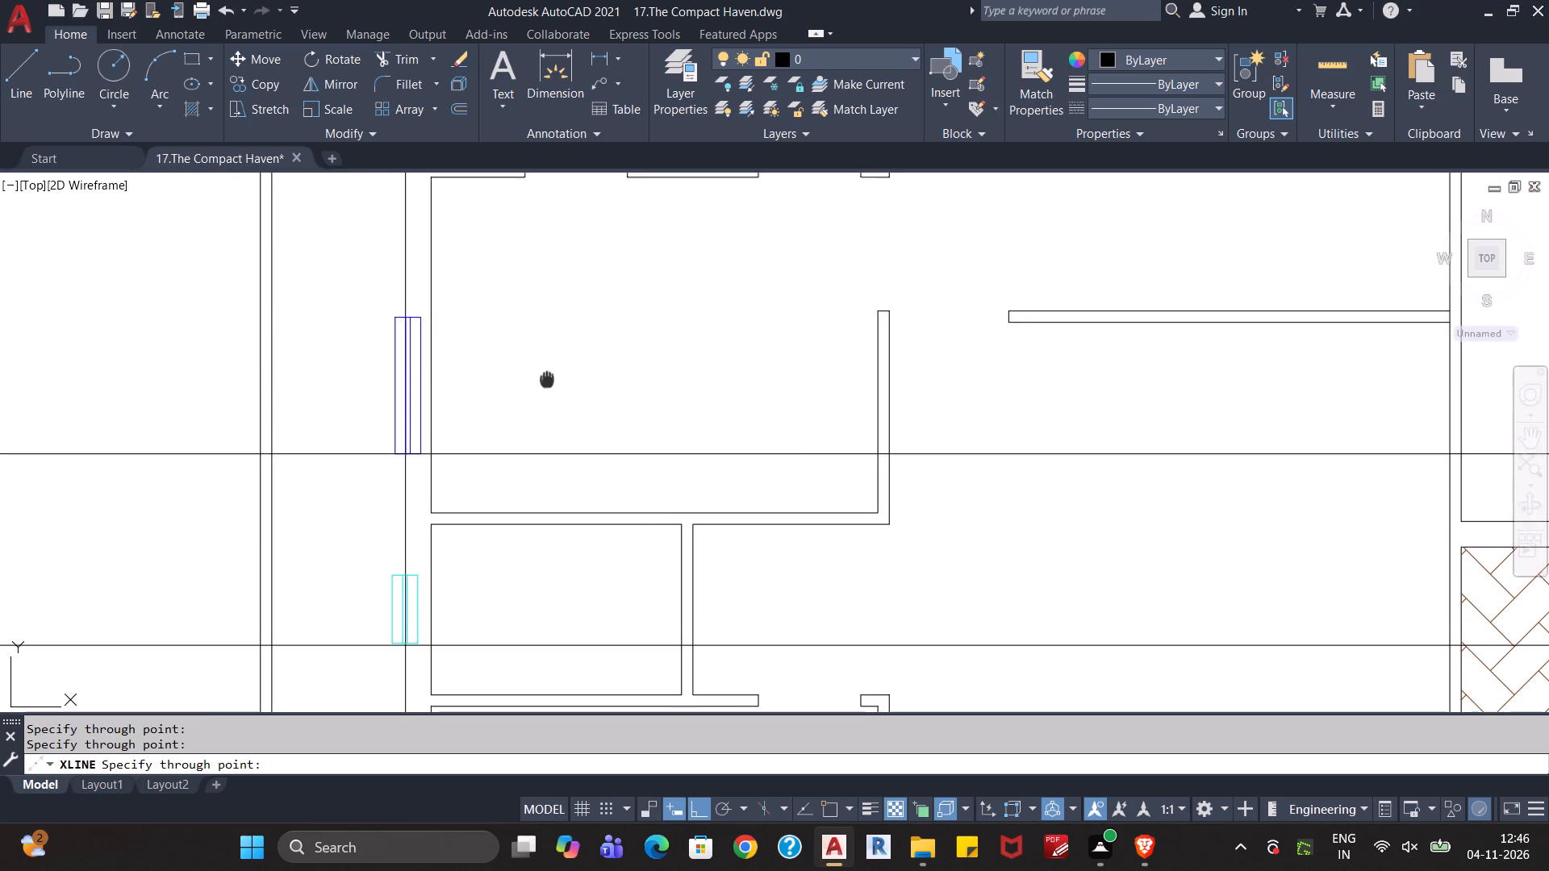
{"action": "middle_click_drag", "start_coordinate": [547, 378], "coordinate": [547, 475]}
{"action": "key", "text": "F4"}
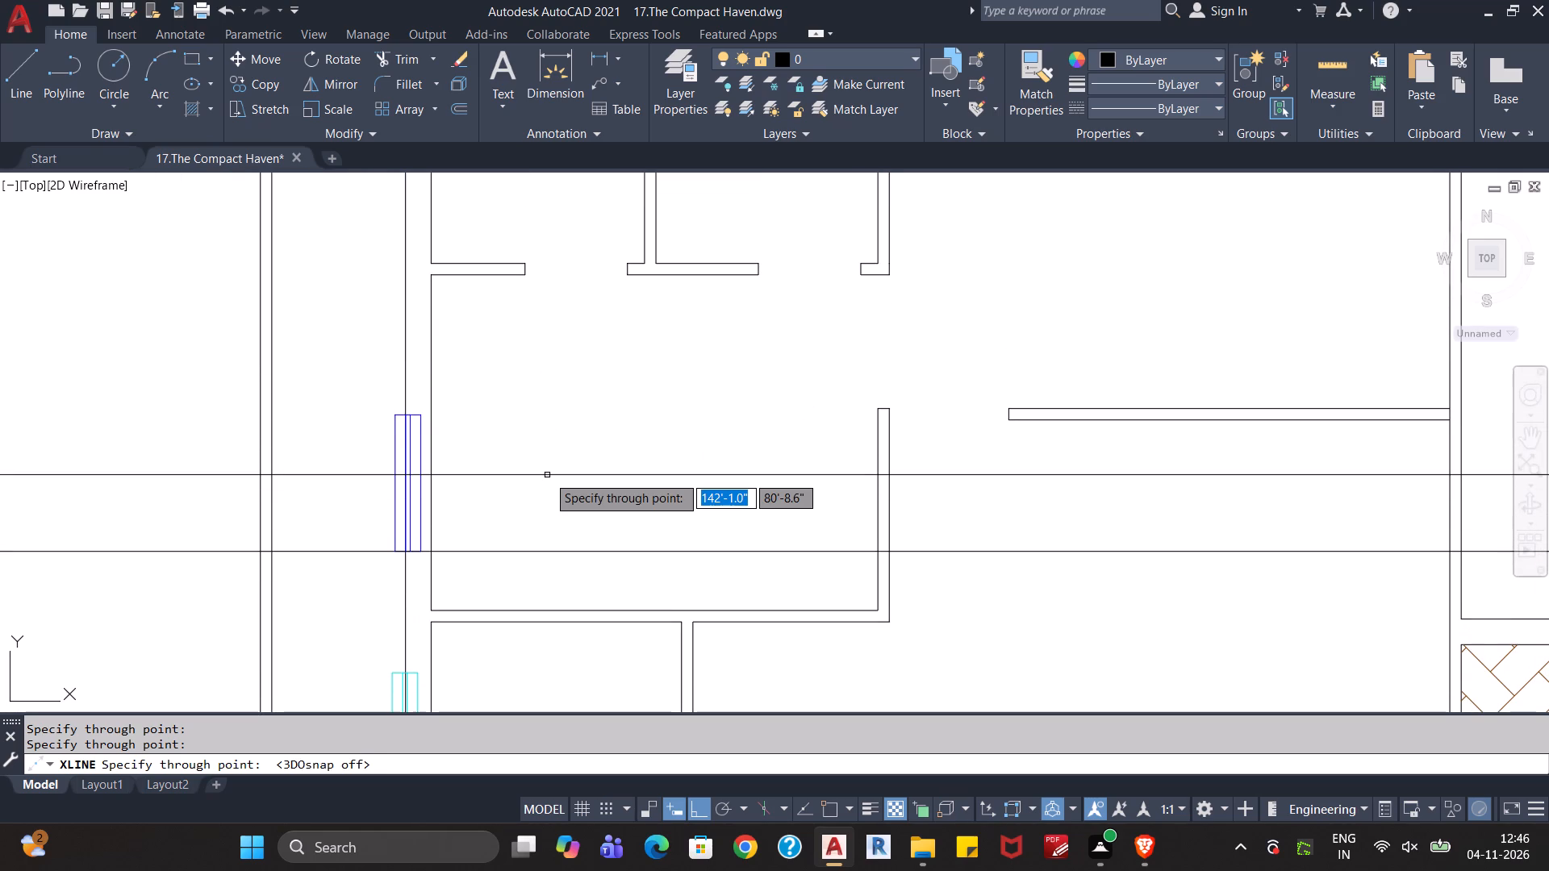
{"action": "middle_click_drag", "start_coordinate": [548, 399], "coordinate": [548, 434]}
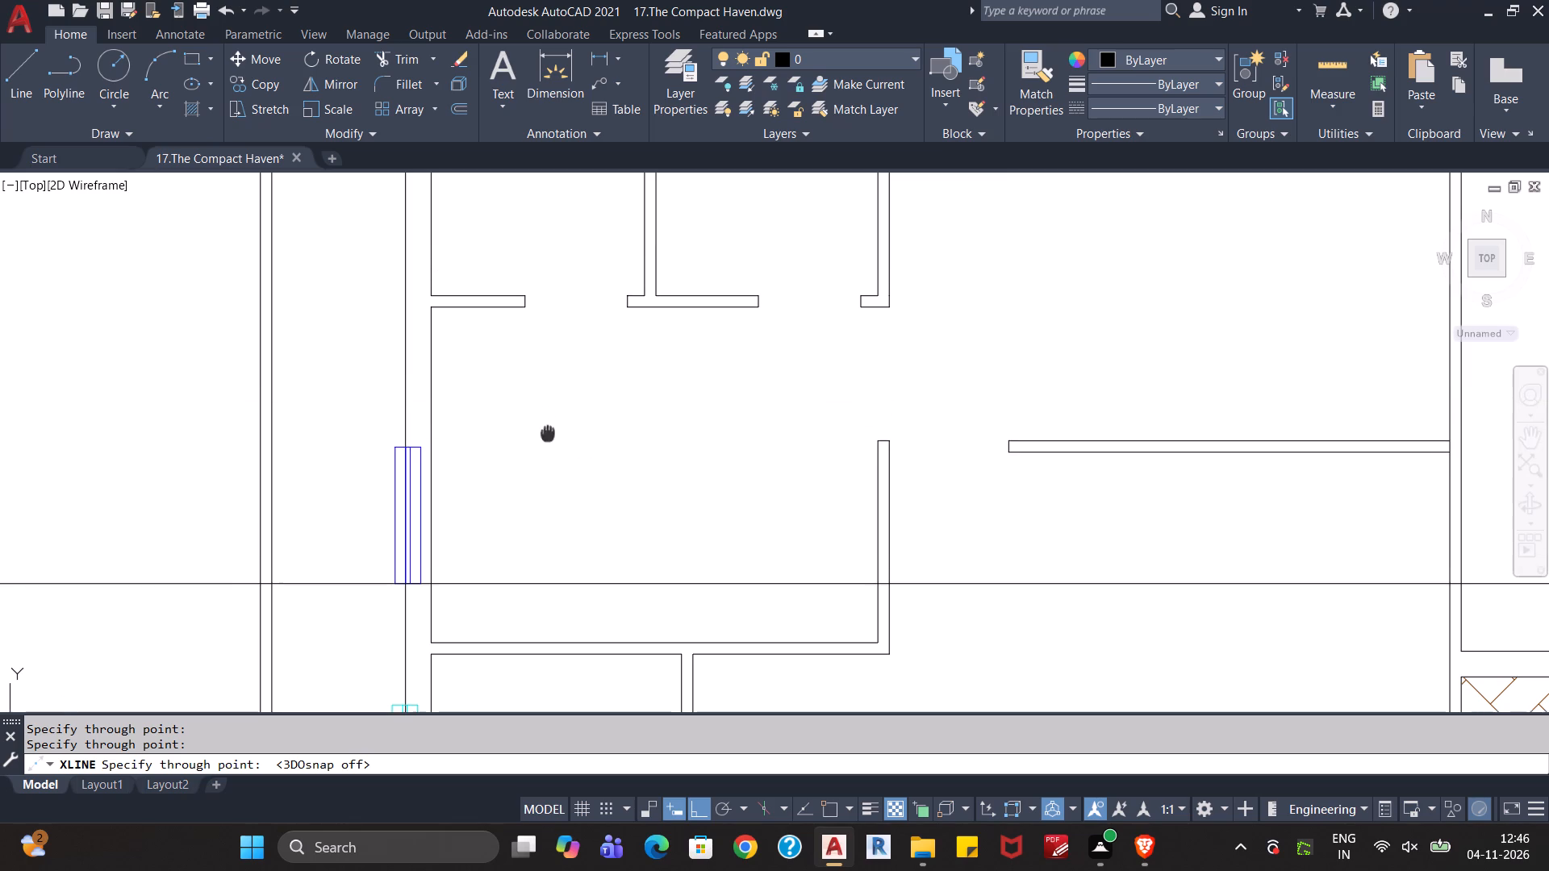
{"action": "middle_click_drag", "start_coordinate": [548, 434], "coordinate": [555, 564]}
{"action": "middle_click_drag", "start_coordinate": [531, 373], "coordinate": [531, 441]}
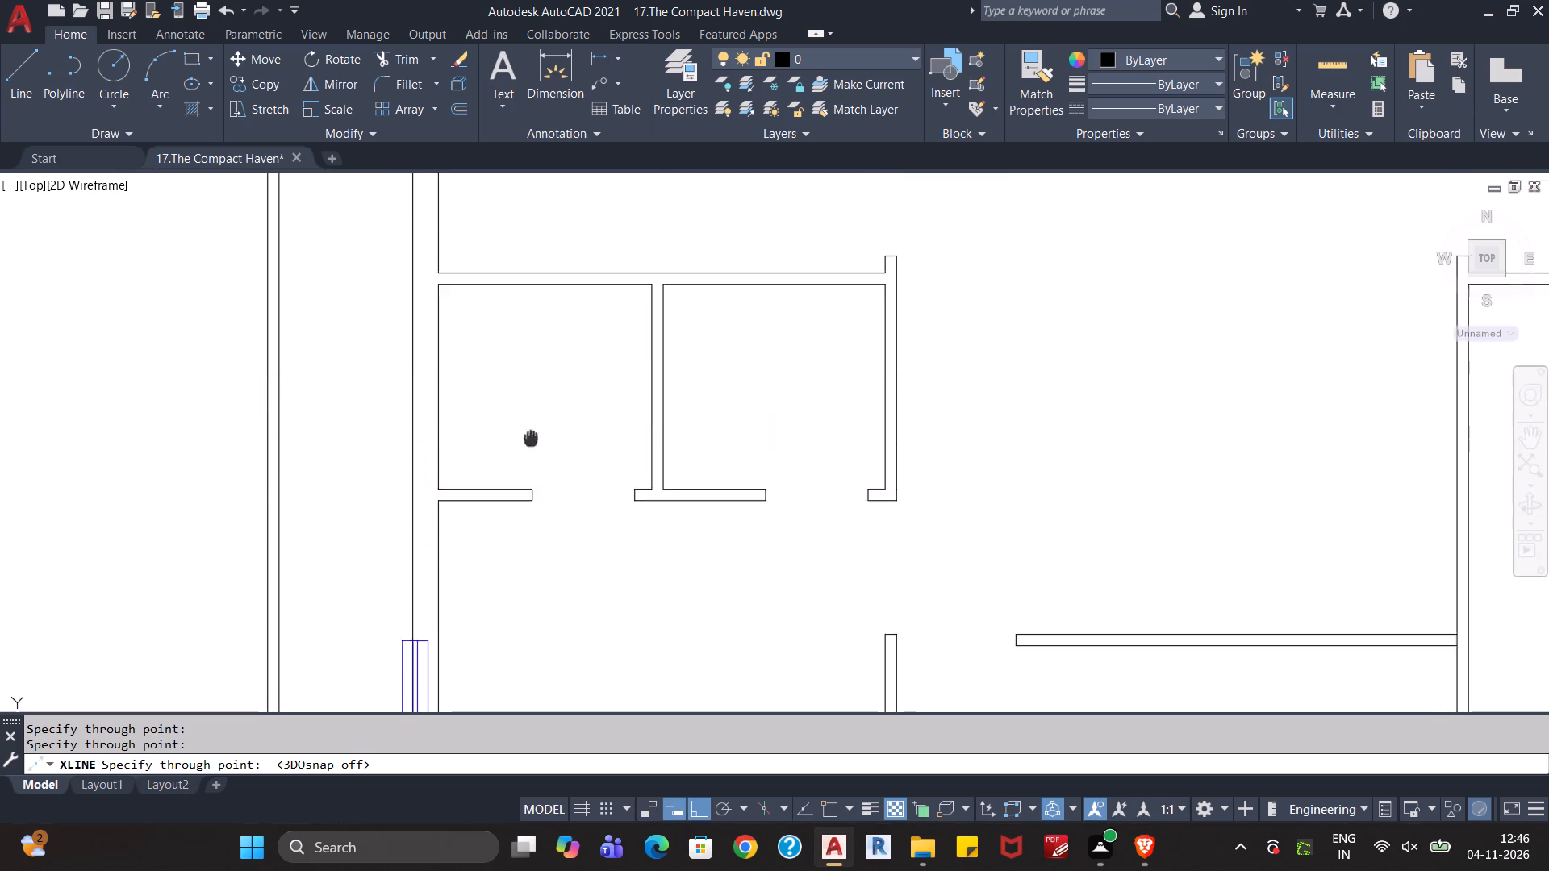
{"action": "middle_click_drag", "start_coordinate": [531, 441], "coordinate": [516, 556]}
{"action": "middle_click_drag", "start_coordinate": [495, 337], "coordinate": [520, 537]}
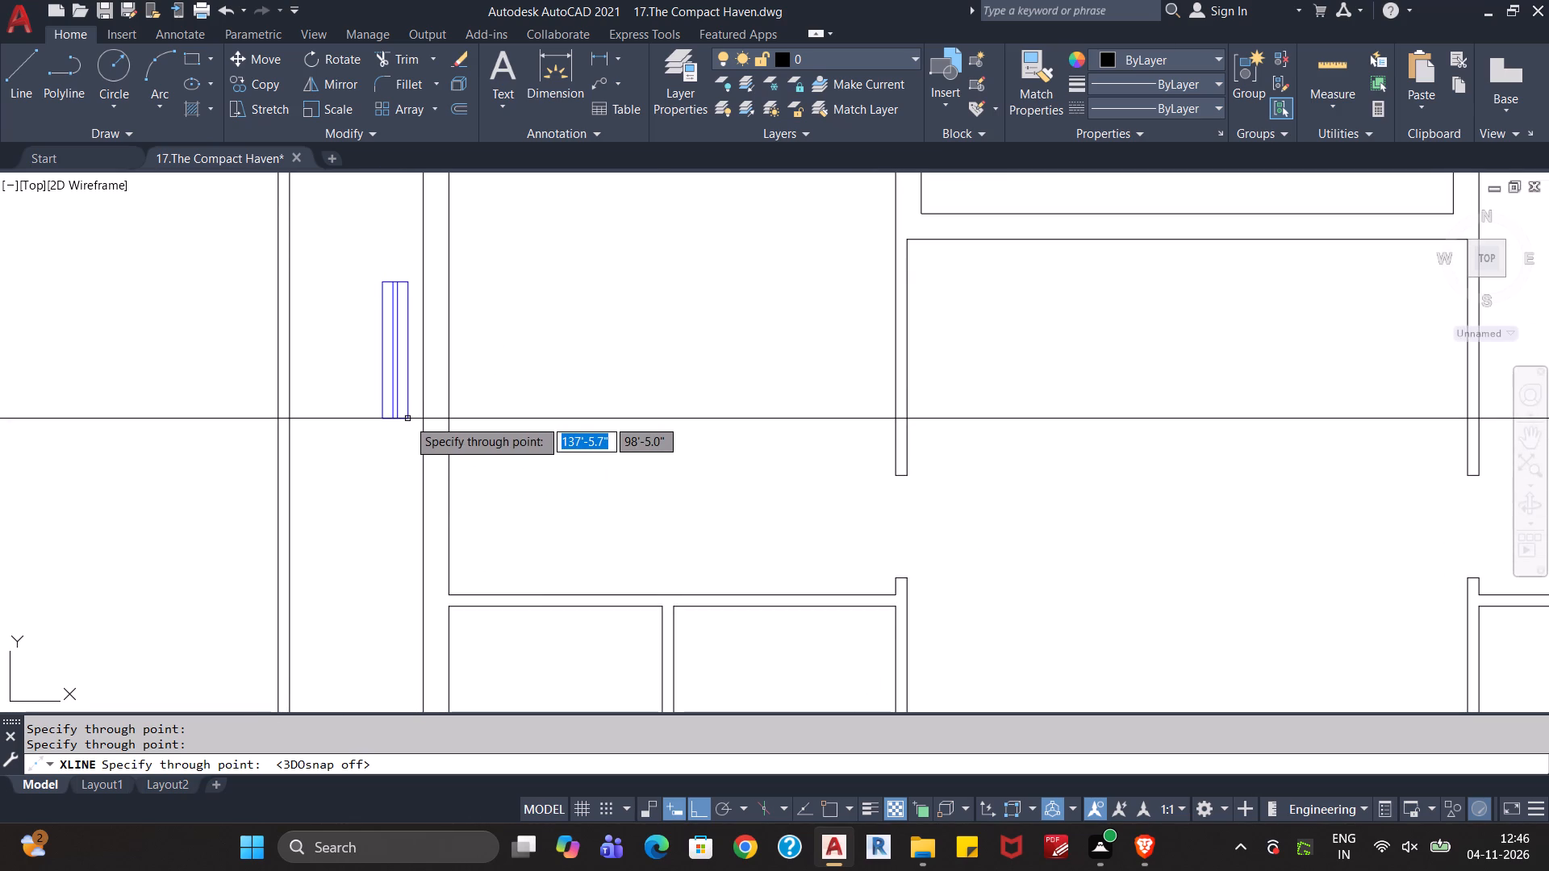
{"action": "key", "text": "F3"}
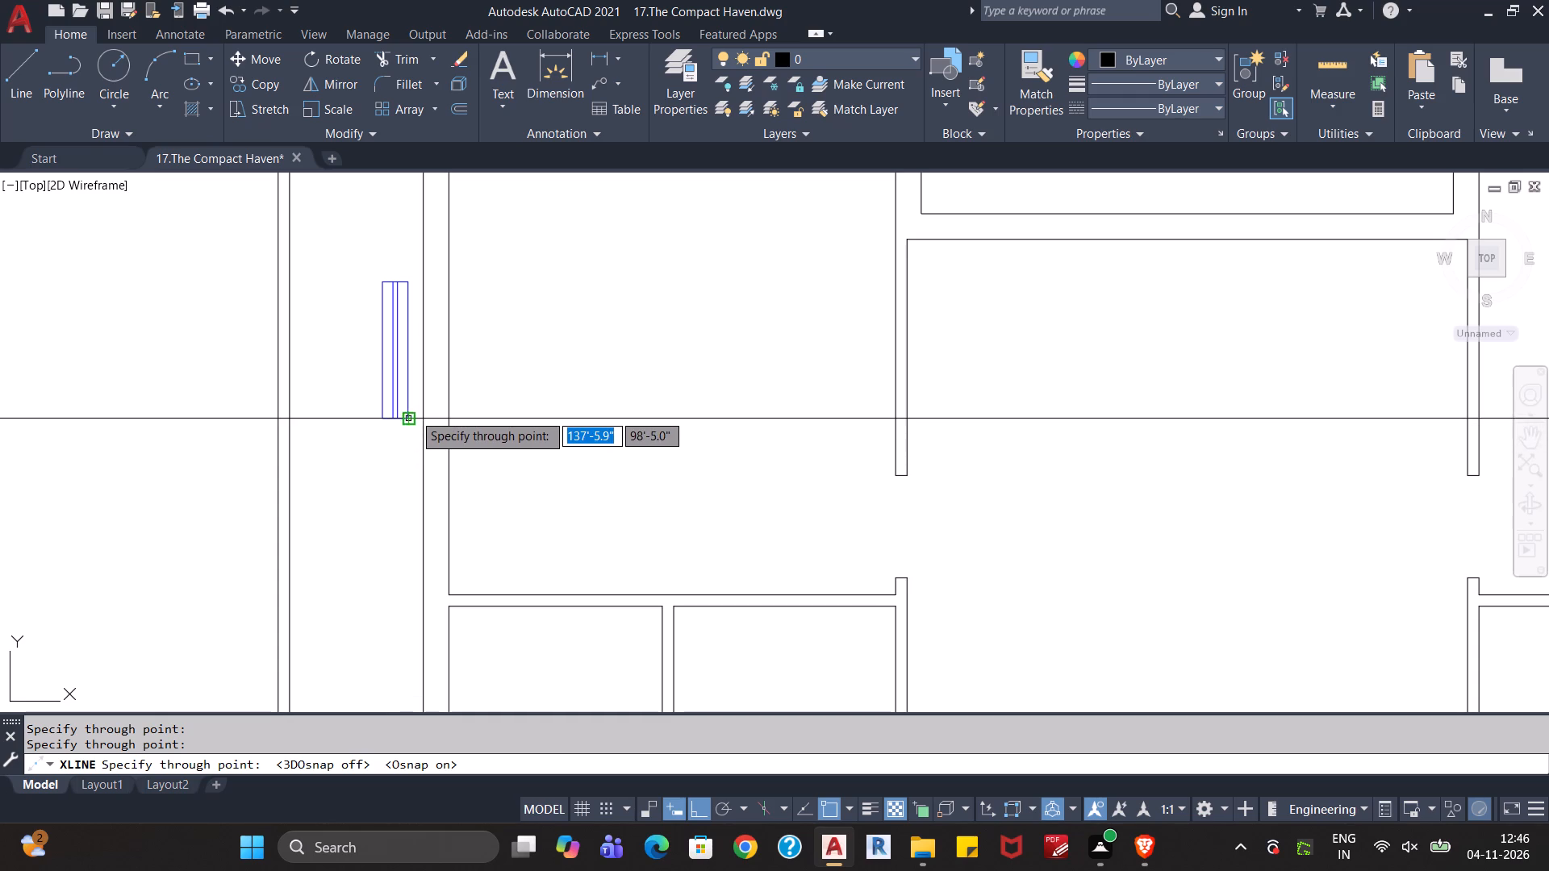
{"action": "left_click", "coordinate": [413, 412]}
{"action": "scroll", "coordinate": [536, 355], "scroll_direction": "down", "scroll_amount": 1}
{"action": "middle_click_drag", "start_coordinate": [553, 341], "coordinate": [554, 344]}
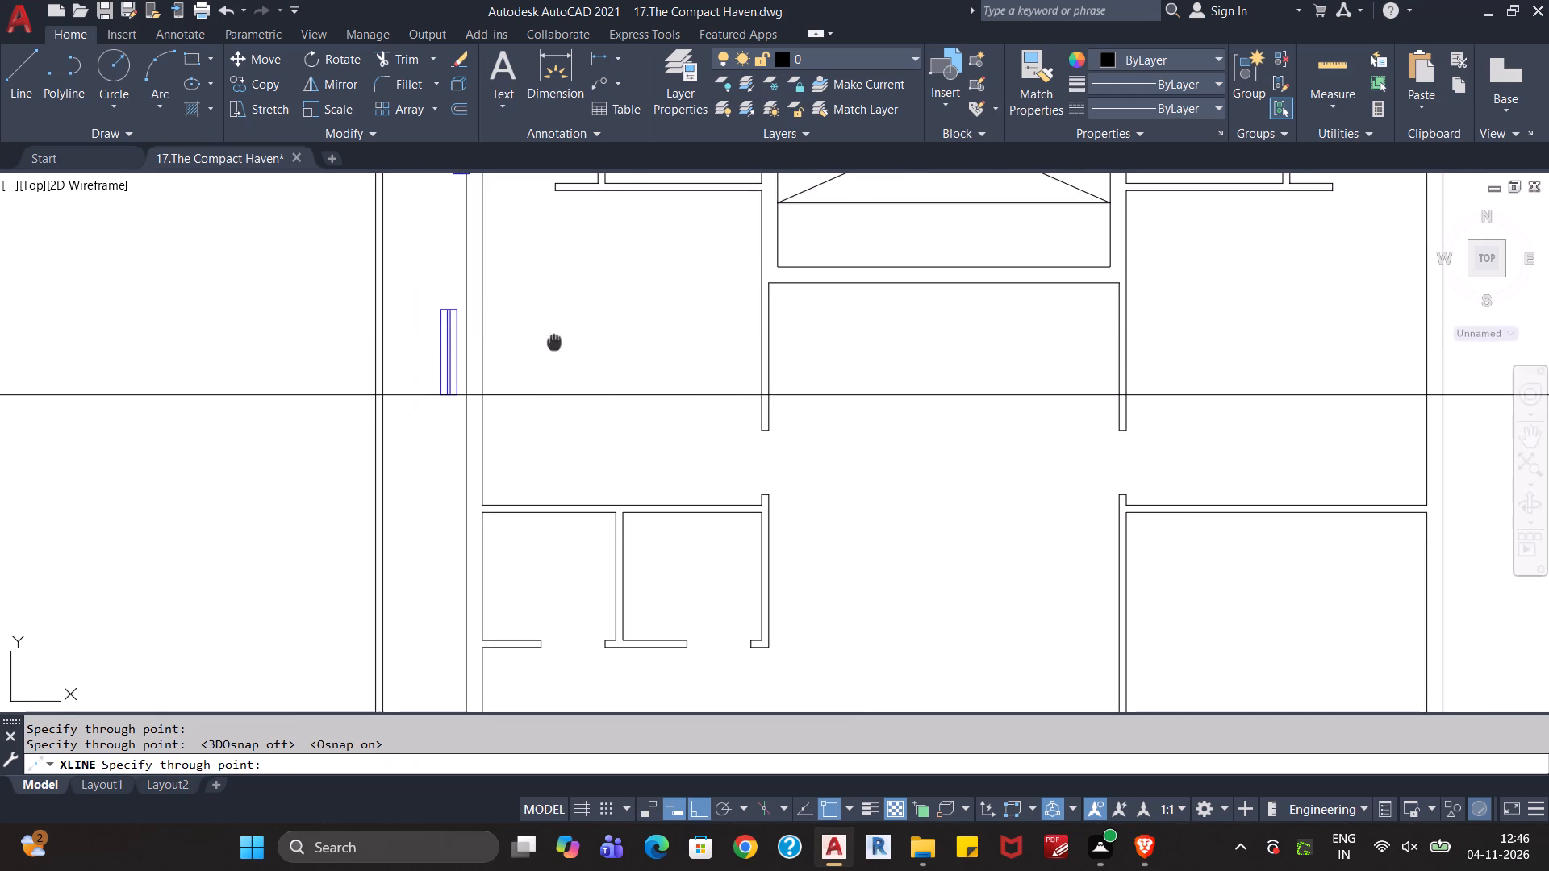
{"action": "middle_click_drag", "start_coordinate": [554, 344], "coordinate": [532, 619]}
{"action": "scroll", "coordinate": [449, 469], "scroll_direction": "up", "scroll_amount": 2}
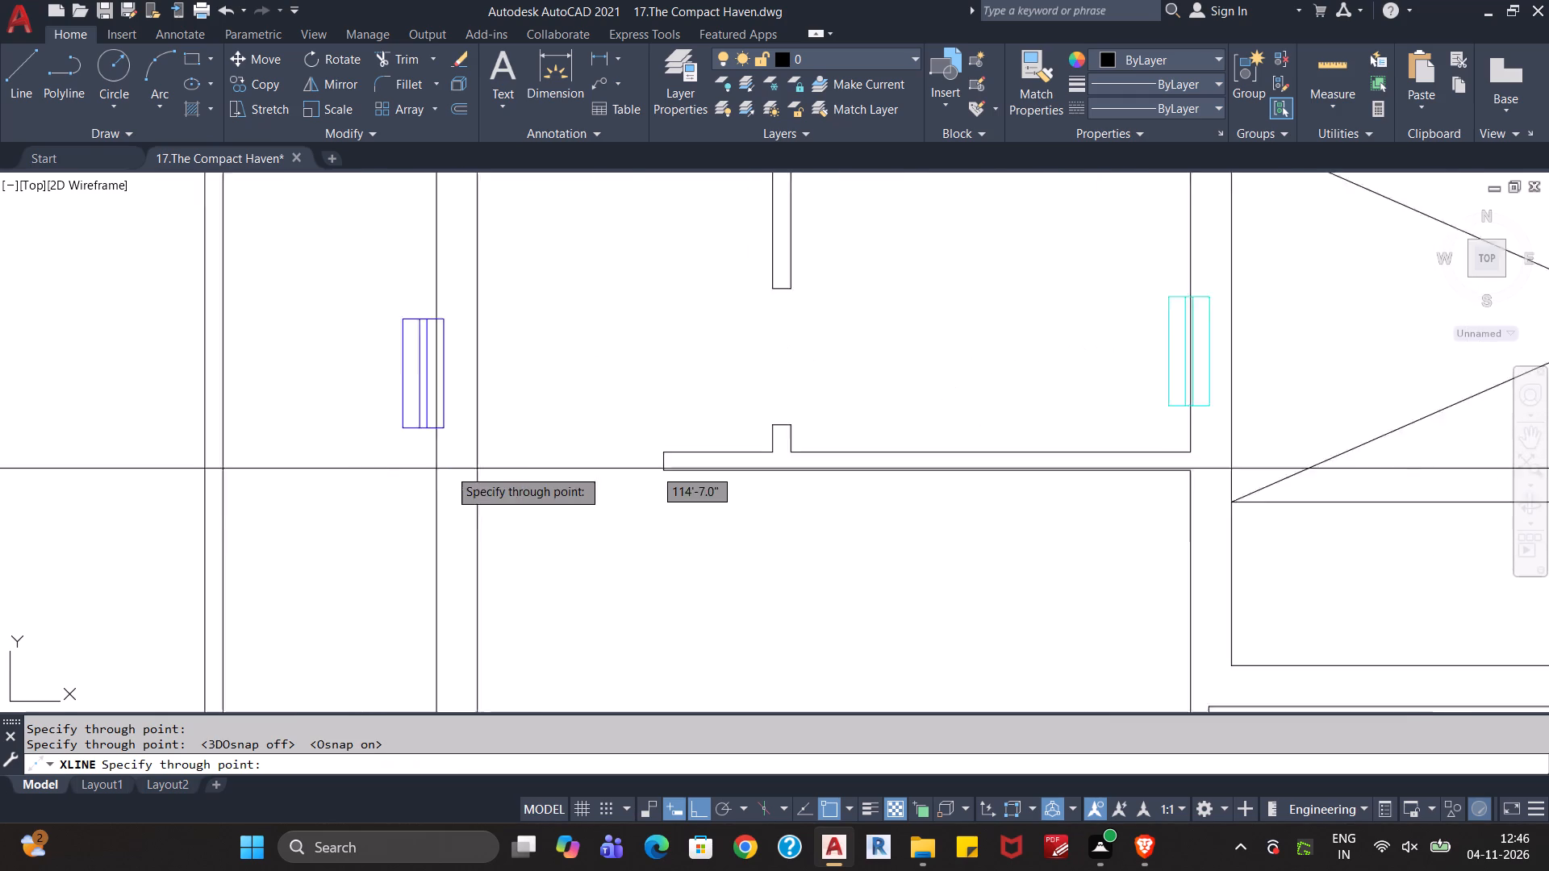
{"action": "scroll", "coordinate": [449, 469], "scroll_direction": "up", "scroll_amount": 2}
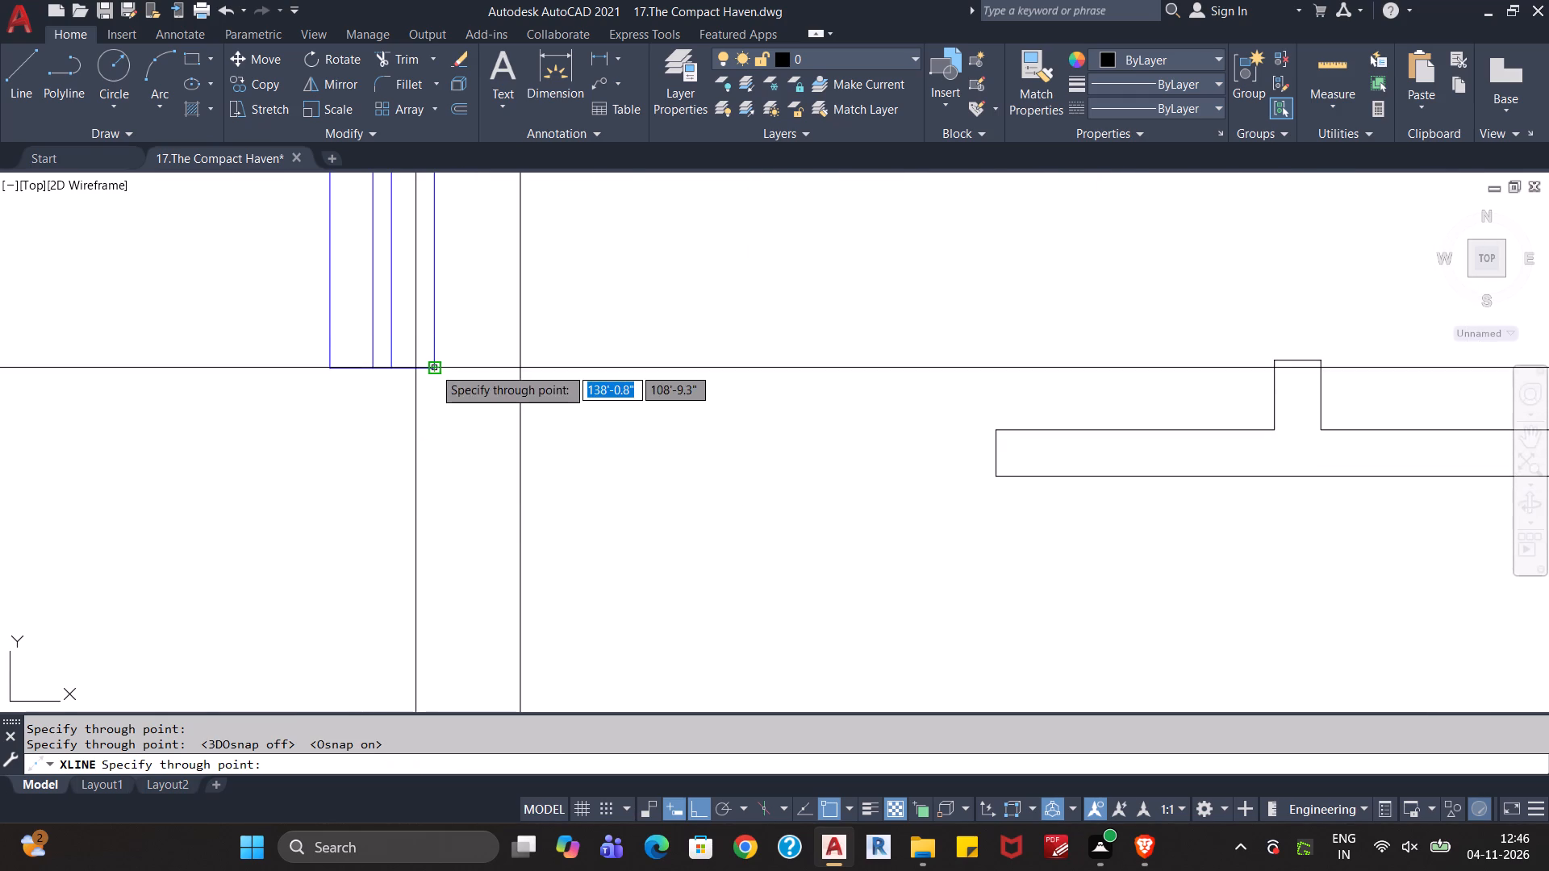
{"action": "left_click", "coordinate": [433, 367]}
{"action": "scroll", "coordinate": [475, 446], "scroll_direction": "down", "scroll_amount": 4}
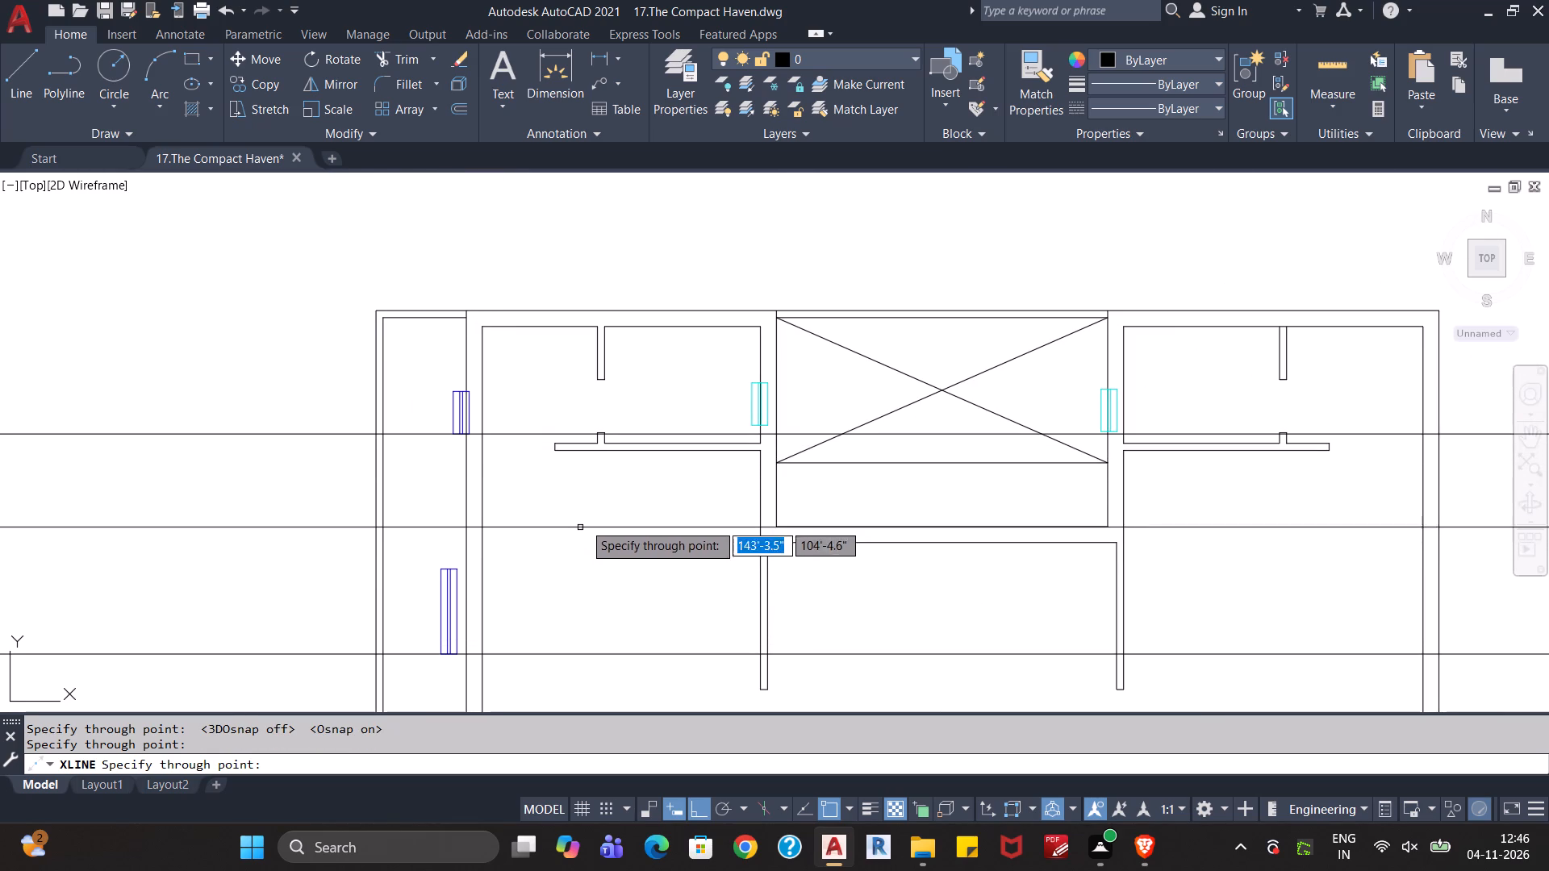
{"action": "left_click", "coordinate": [749, 427]}
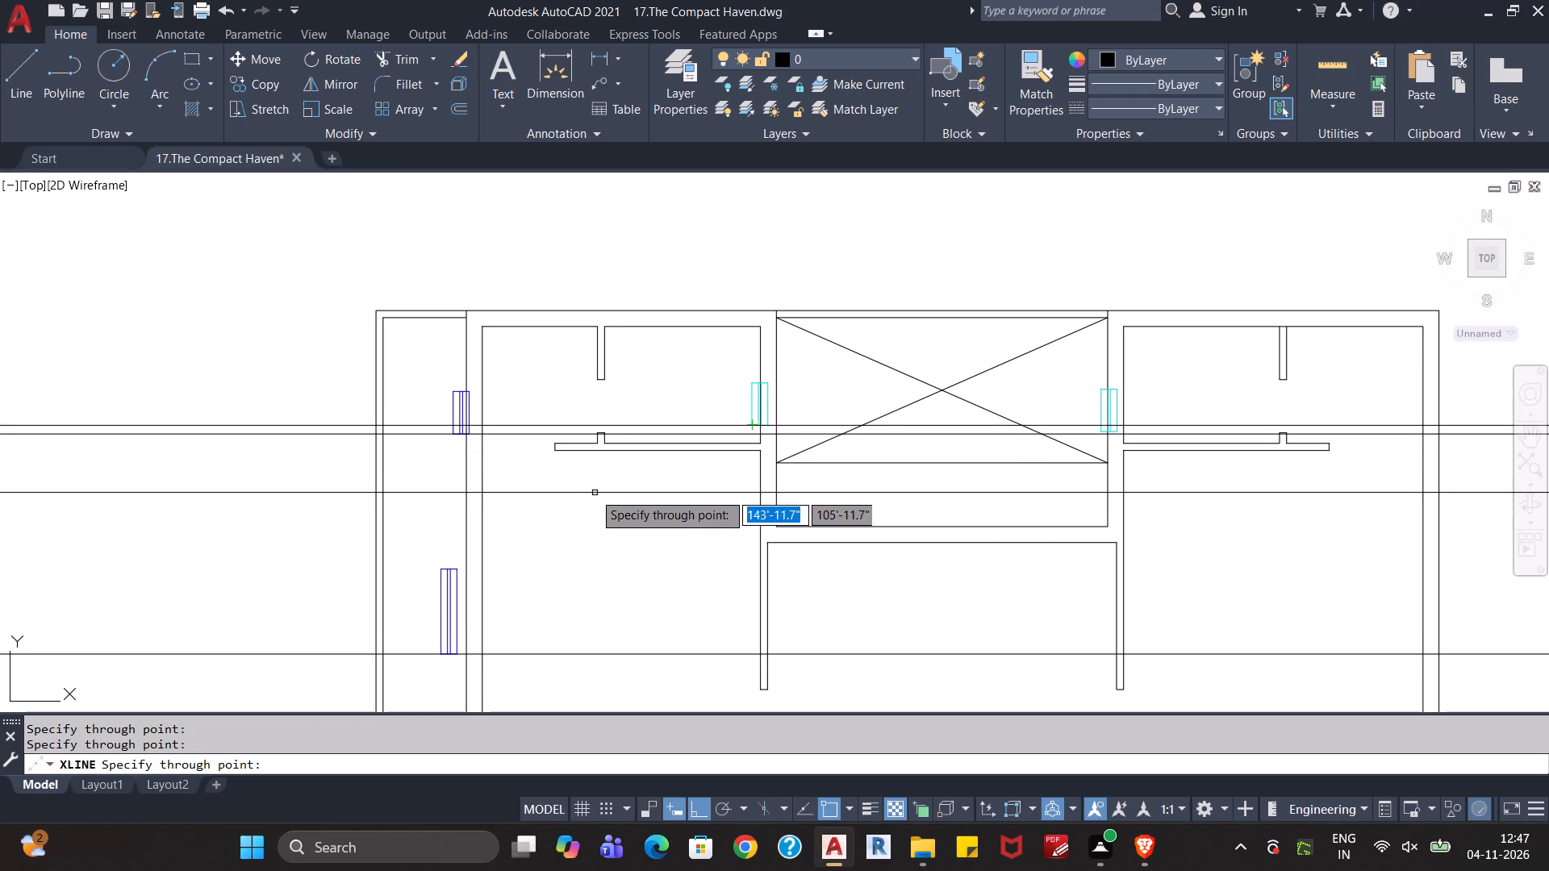
{"action": "key", "text": "Escape"}
{"action": "key", "text": "Escape"}
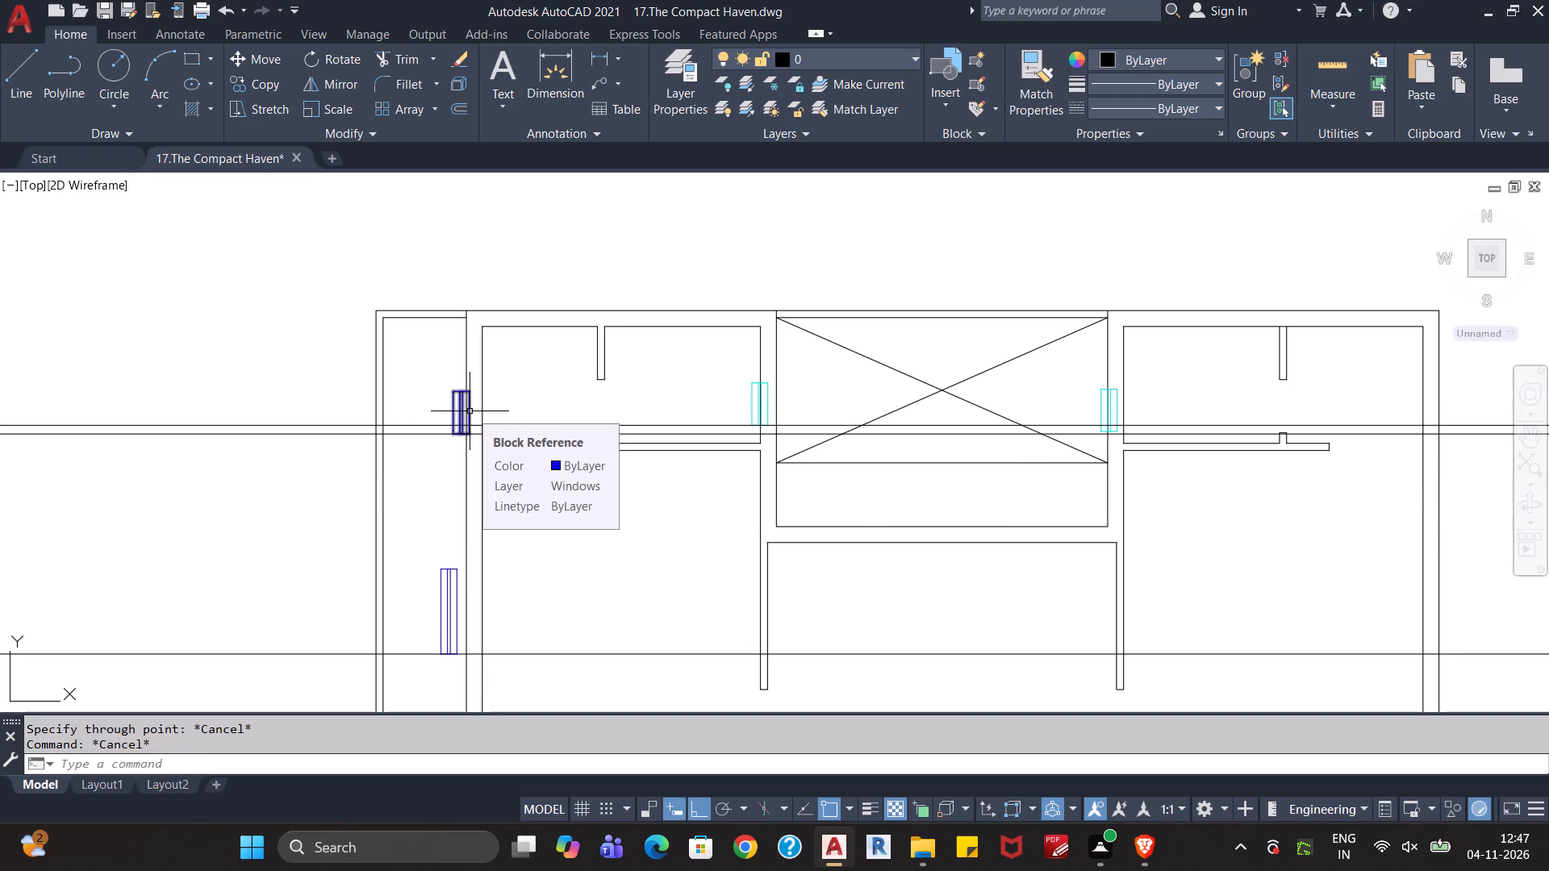
Move the northernmost west-side window east so its lower corner meets the inner face of the west wall.
{"action": "left_click", "coordinate": [470, 411]}
{"action": "scroll", "coordinate": [475, 477], "scroll_direction": "up", "scroll_amount": 2}
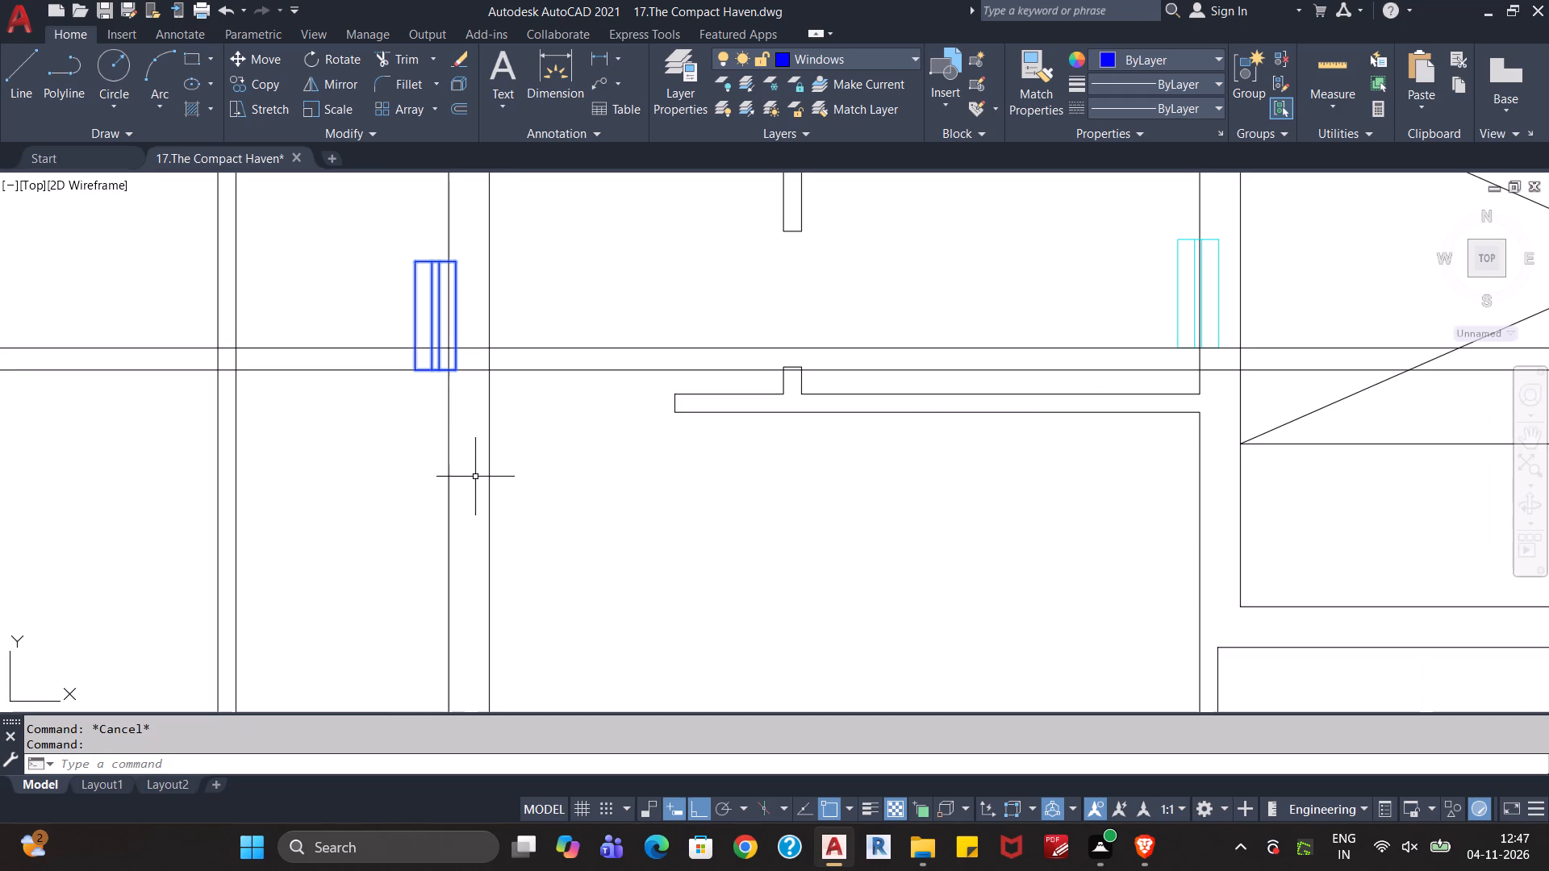
{"action": "key", "text": "m"}
{"action": "key", "text": "Return"}
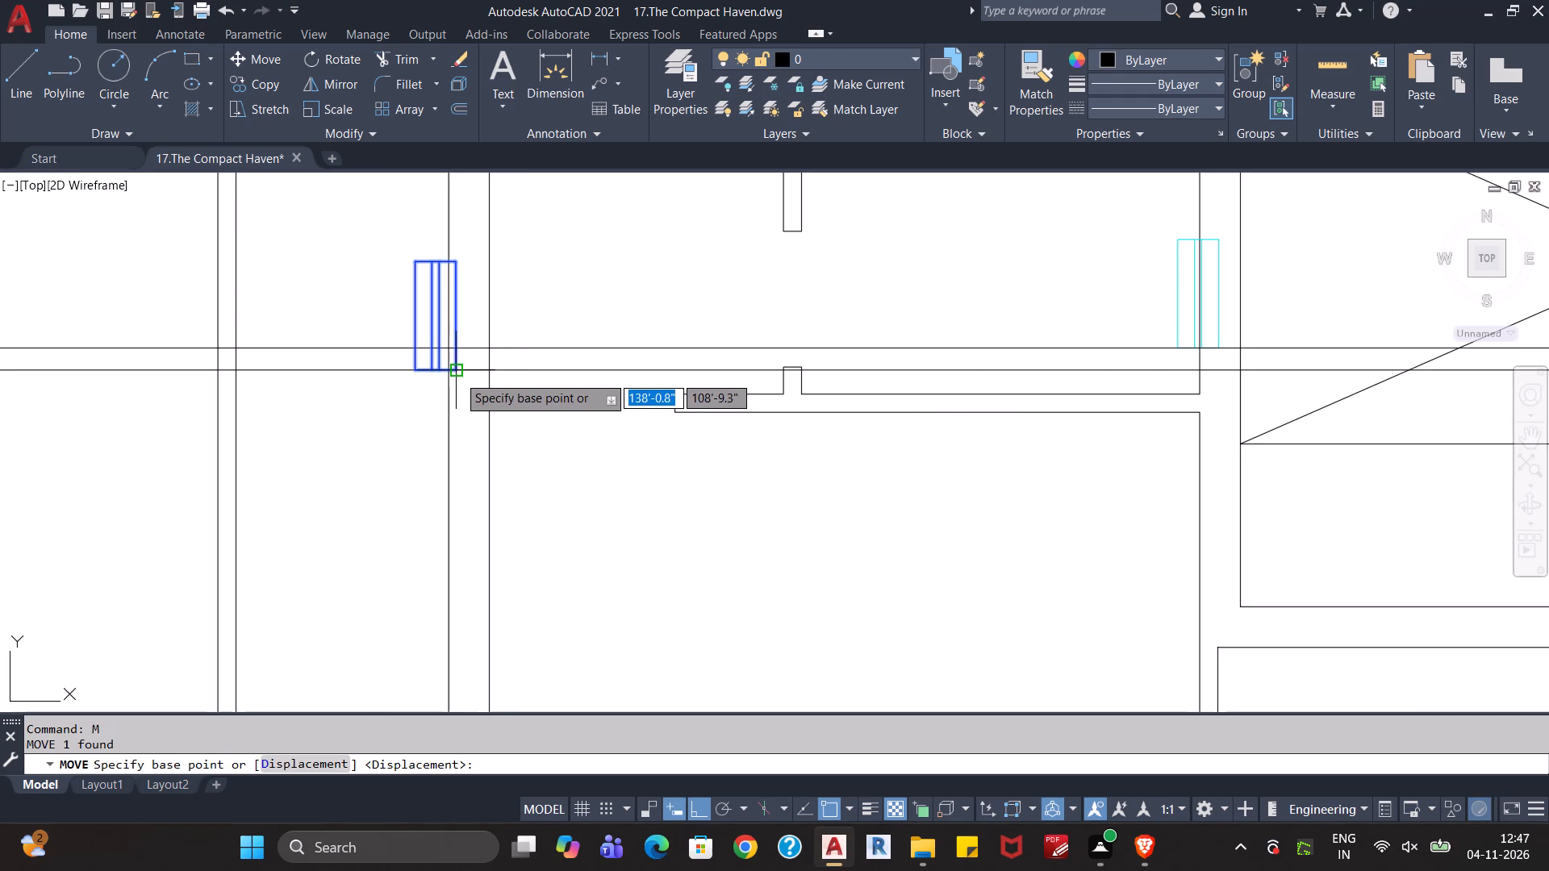
{"action": "left_click", "coordinate": [457, 373]}
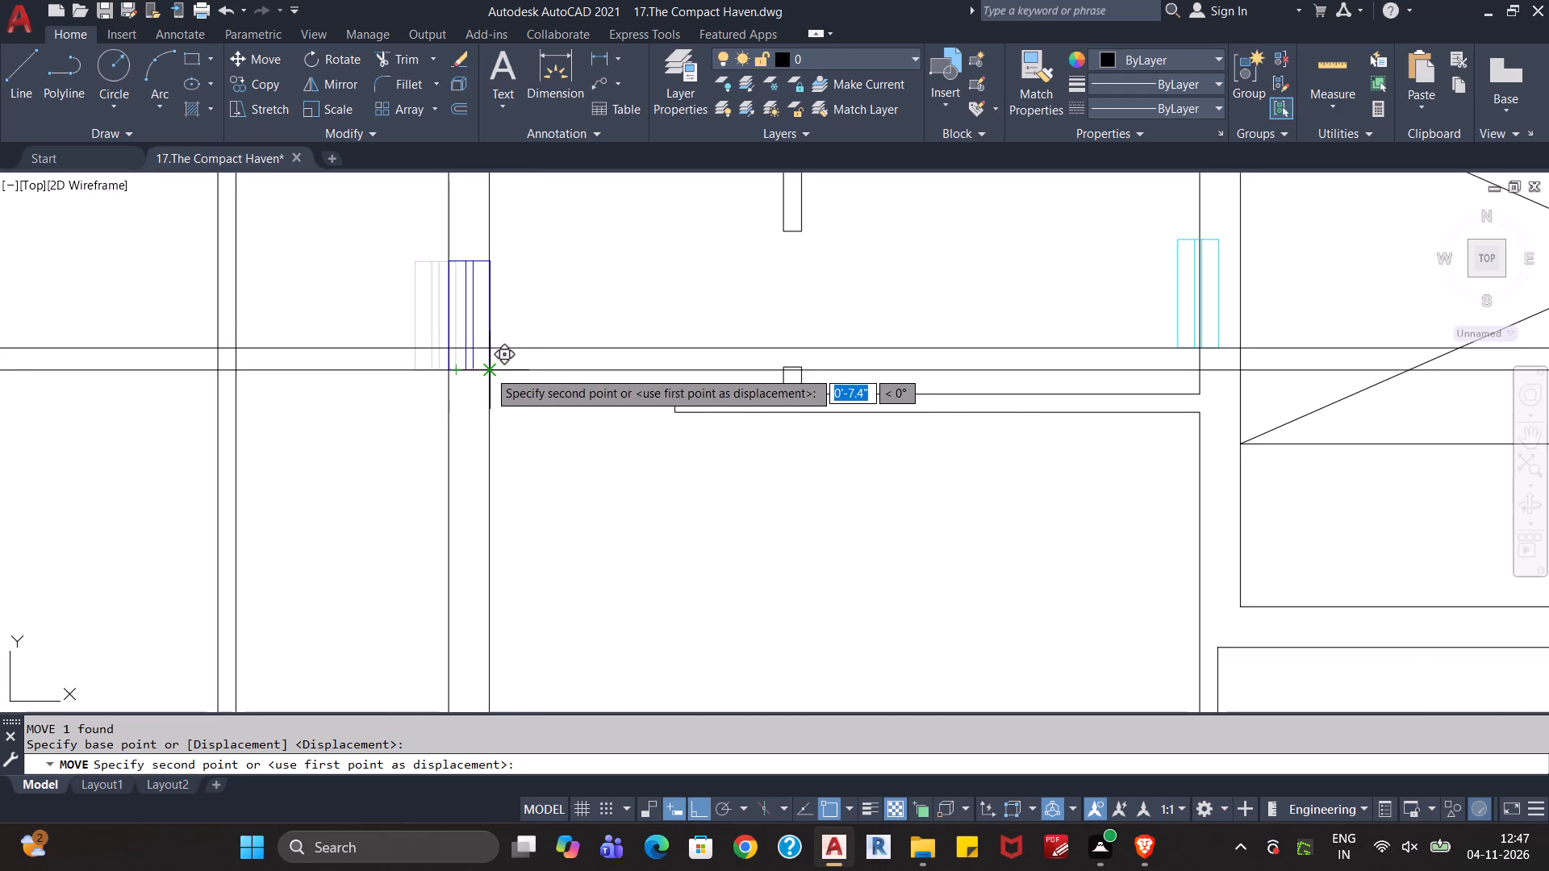
{"action": "left_click", "coordinate": [489, 370]}
{"action": "key", "text": "Escape"}
{"action": "key", "text": "Escape"}
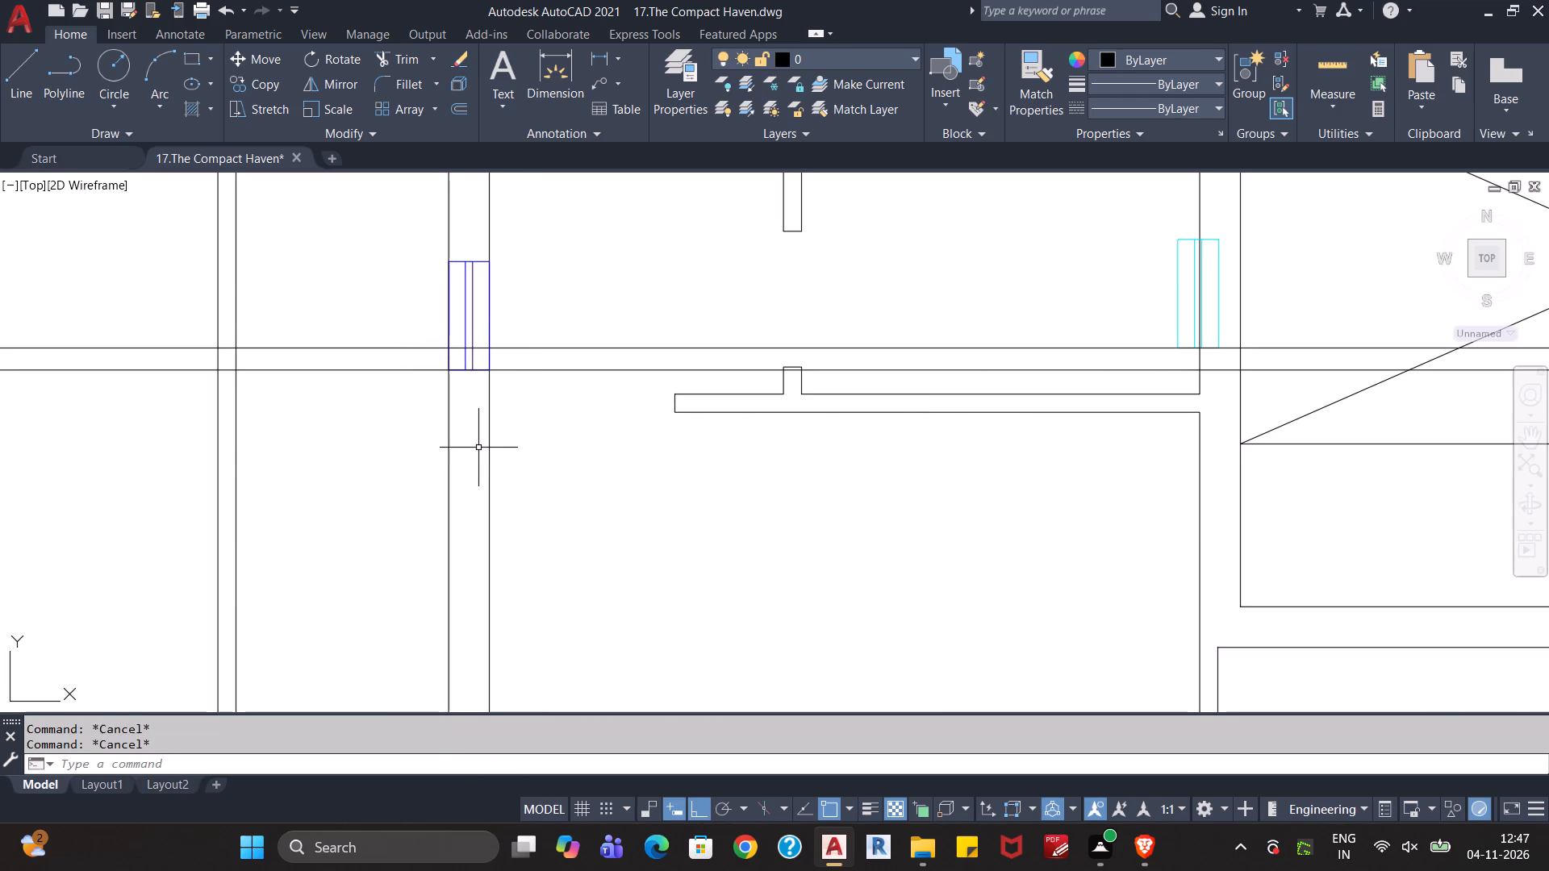
Delete the horizontal construction line along the lower end of the northernmost west-side window.
{"action": "middle_click_drag", "start_coordinate": [810, 528], "coordinate": [432, 572]}
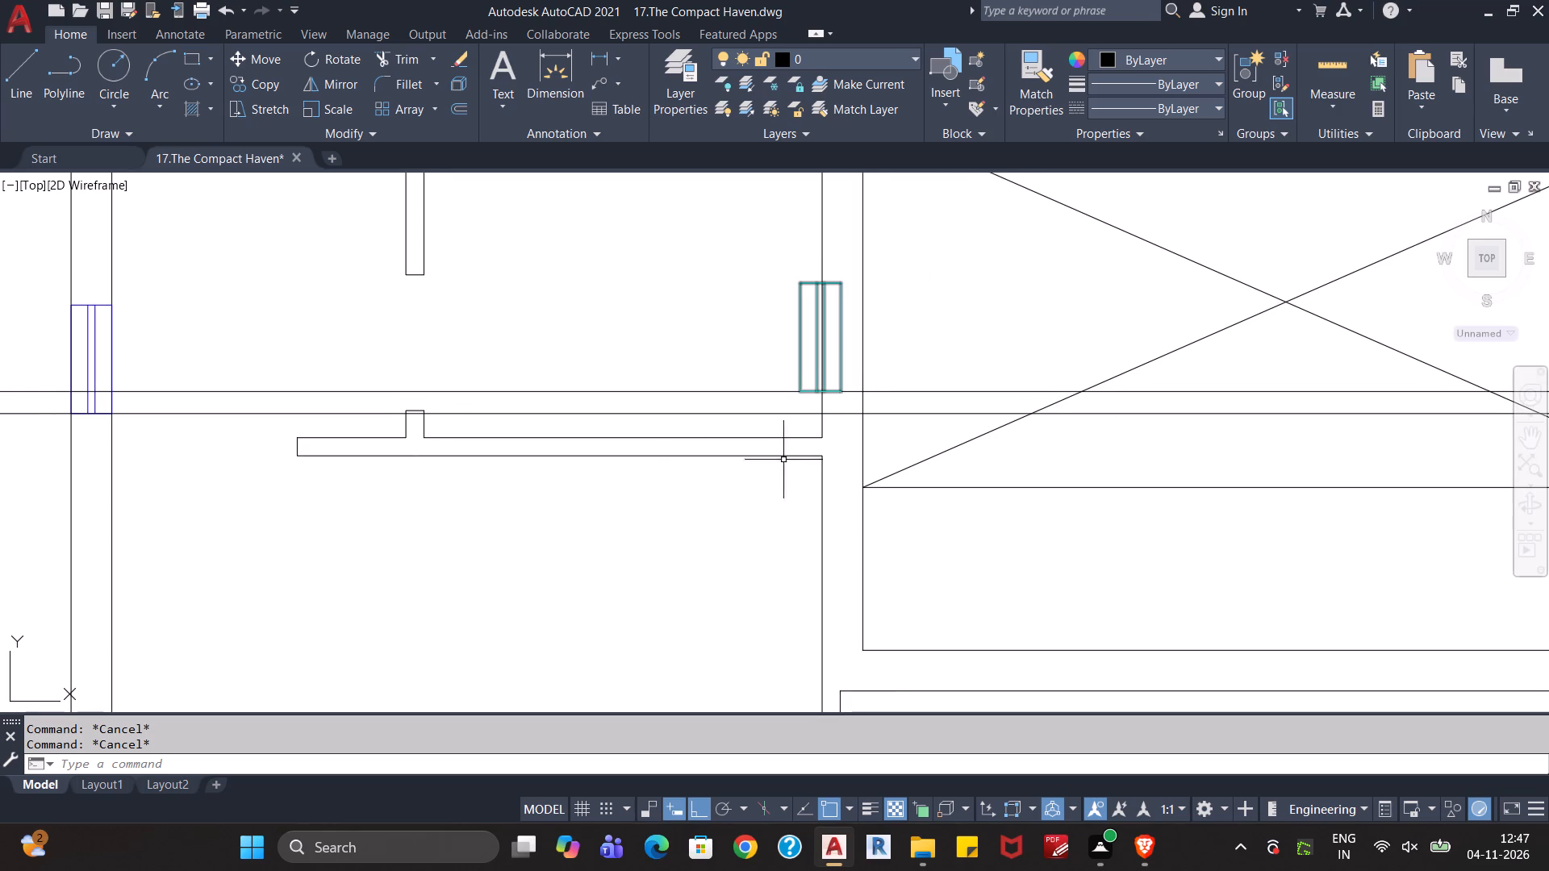
{"action": "scroll", "coordinate": [642, 557], "scroll_direction": "down", "scroll_amount": 1}
{"action": "scroll", "coordinate": [641, 557], "scroll_direction": "up", "scroll_amount": 1}
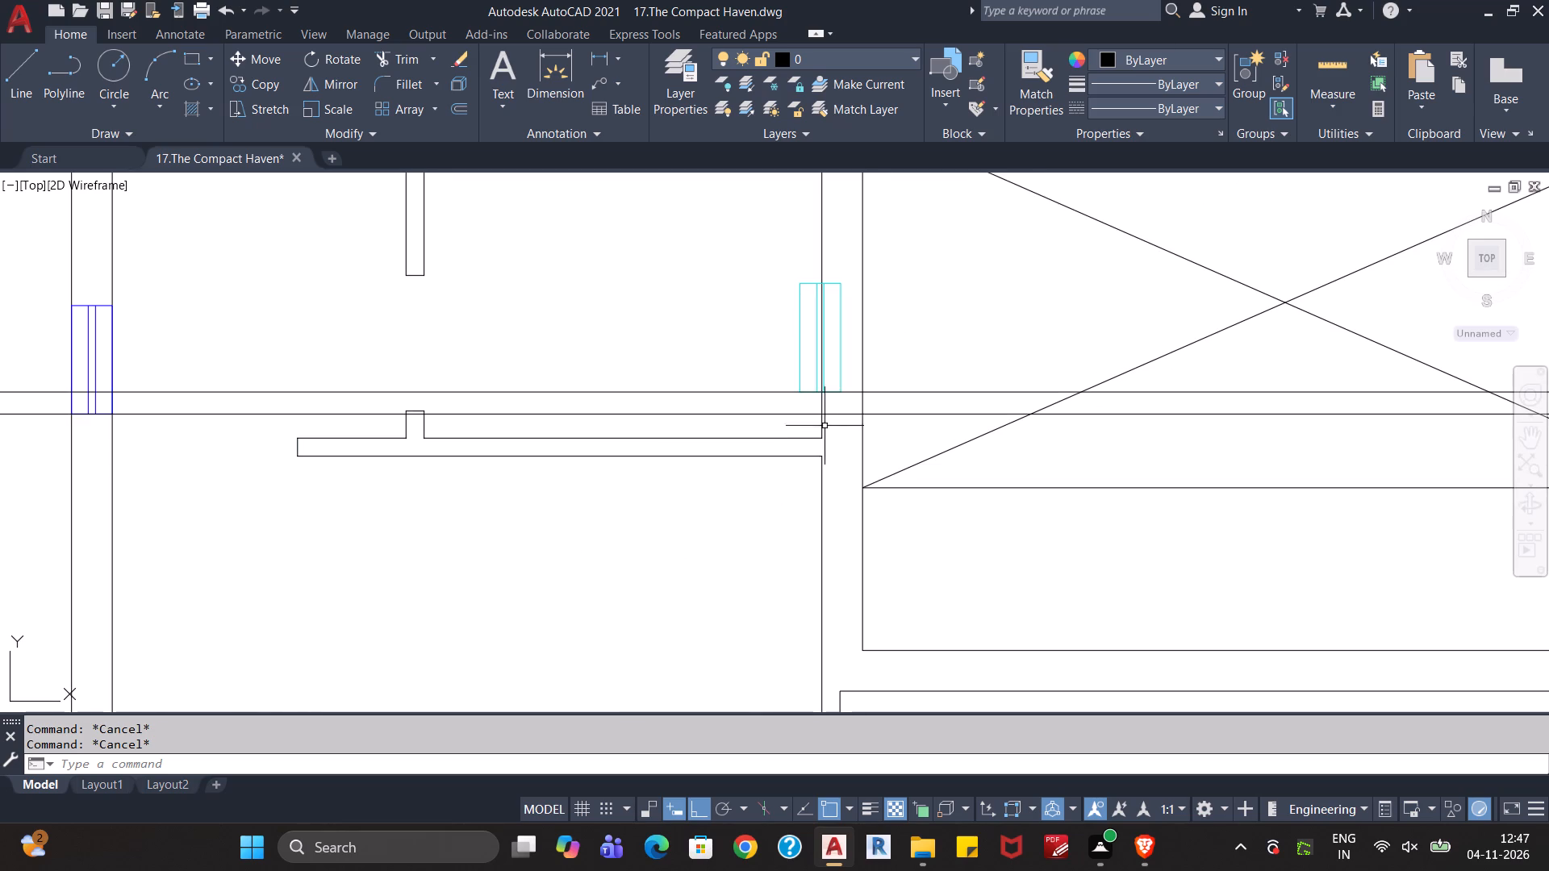
{"action": "left_click", "coordinate": [674, 407]}
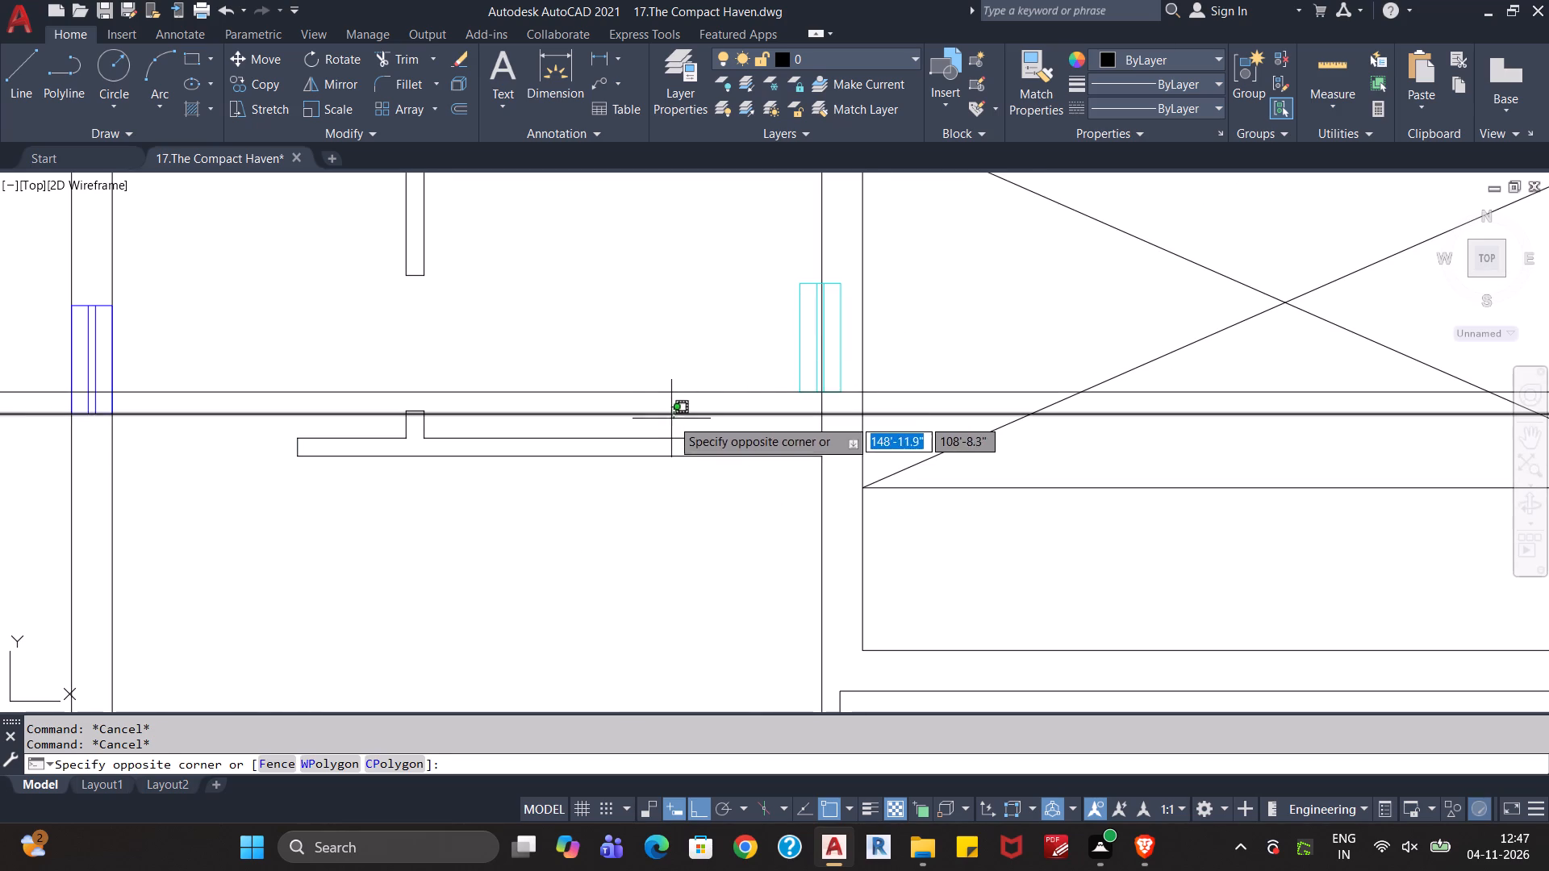
{"action": "left_click", "coordinate": [670, 423]}
{"action": "key", "text": "Delete"}
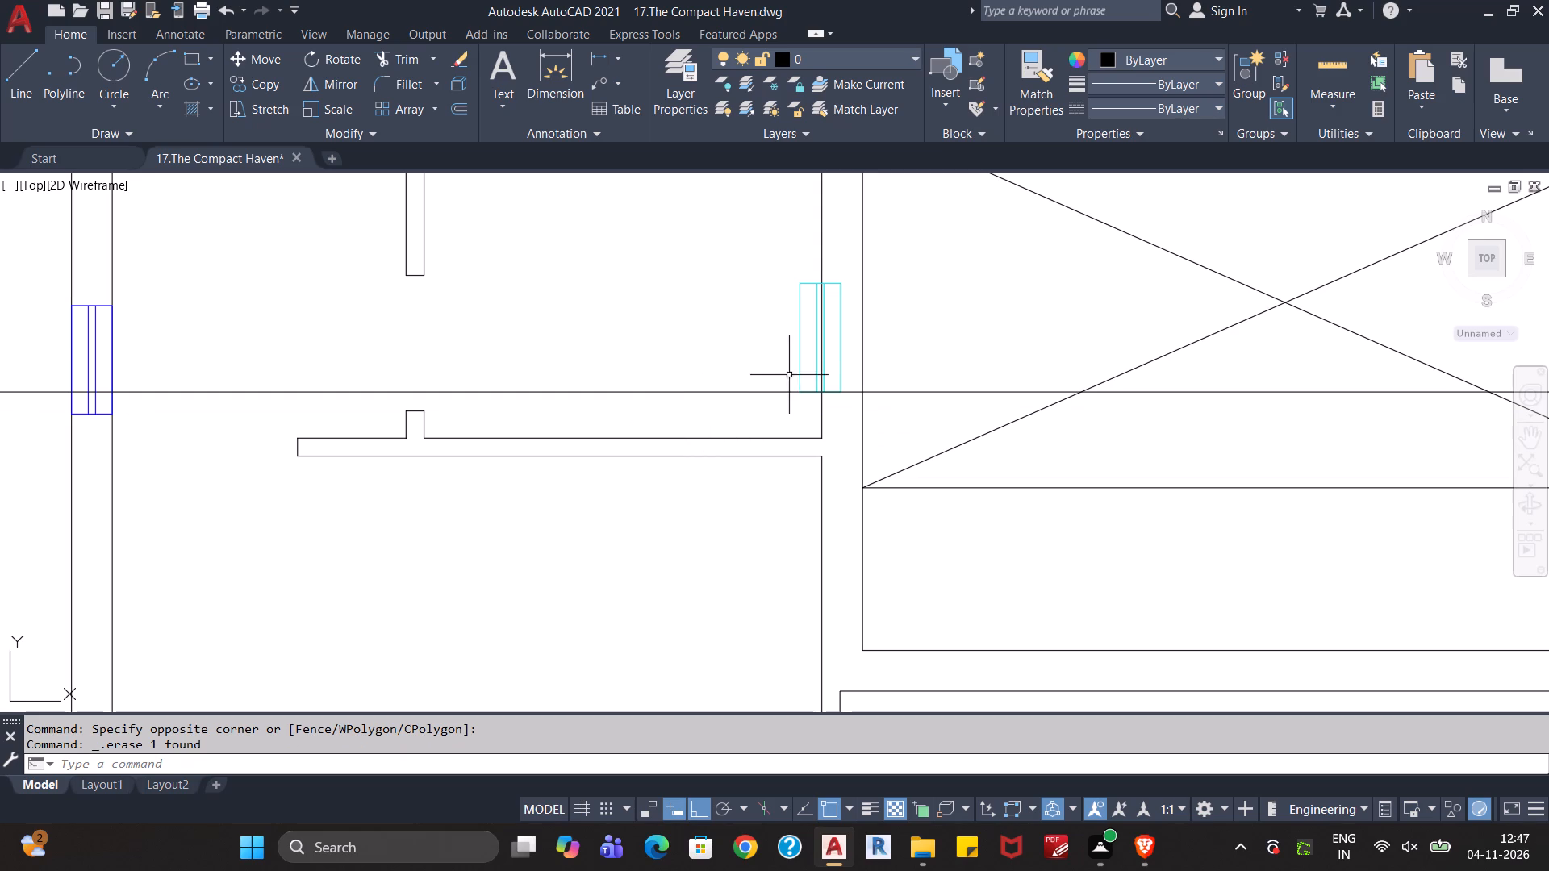
Cut and re-paste the ventilator west of the crossed shaft so its lower west corner meets the wall's west face at the construction line.
{"action": "left_click", "coordinate": [841, 266]}
{"action": "left_click", "coordinate": [835, 303]}
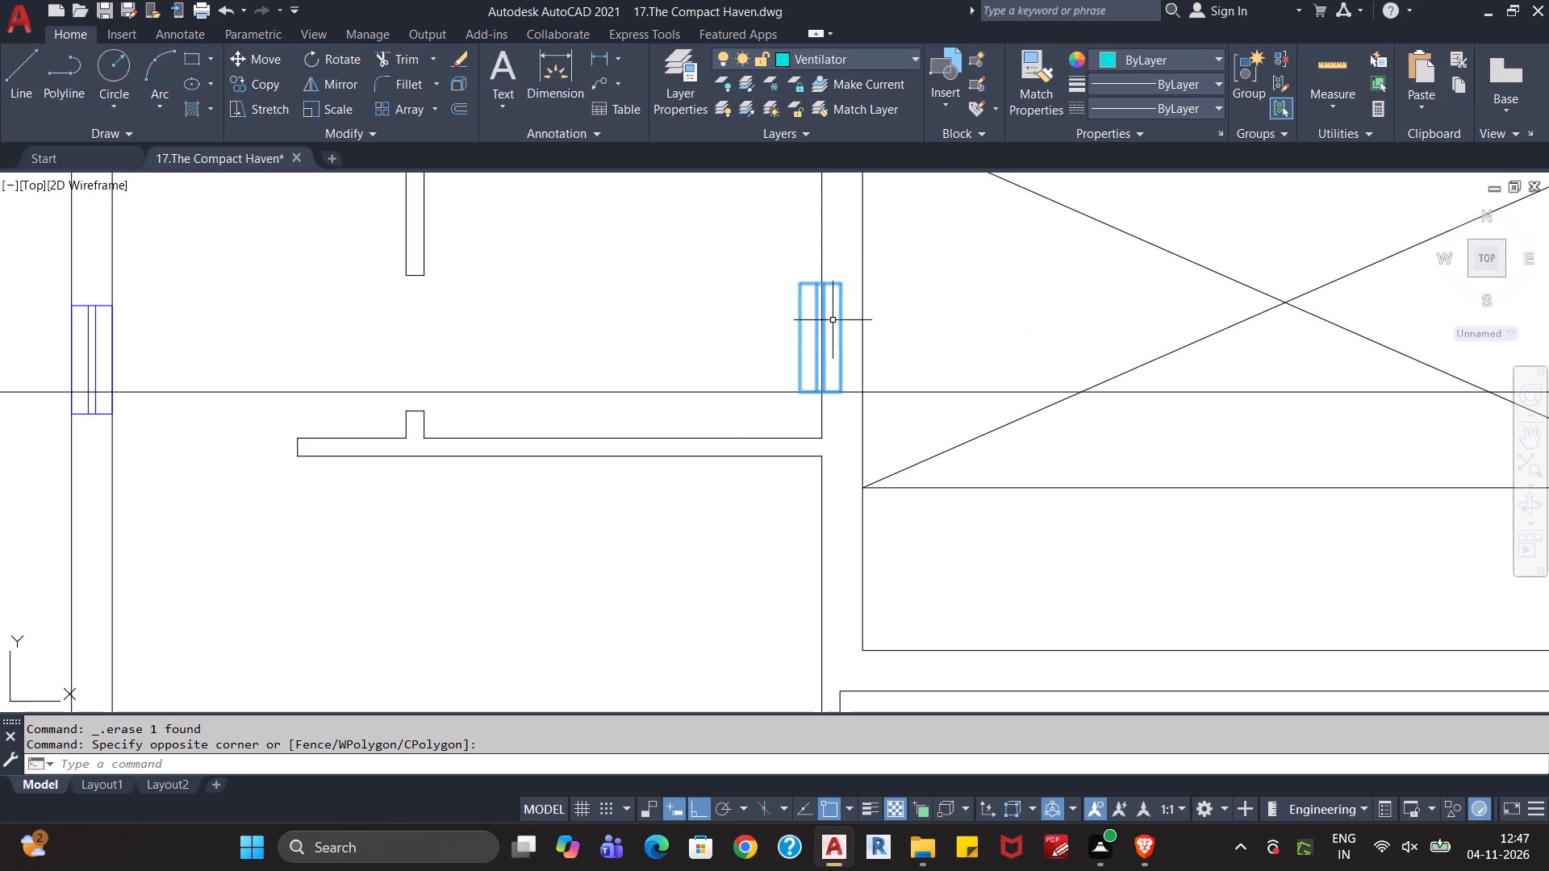
{"action": "key", "text": "ctrl+x"}
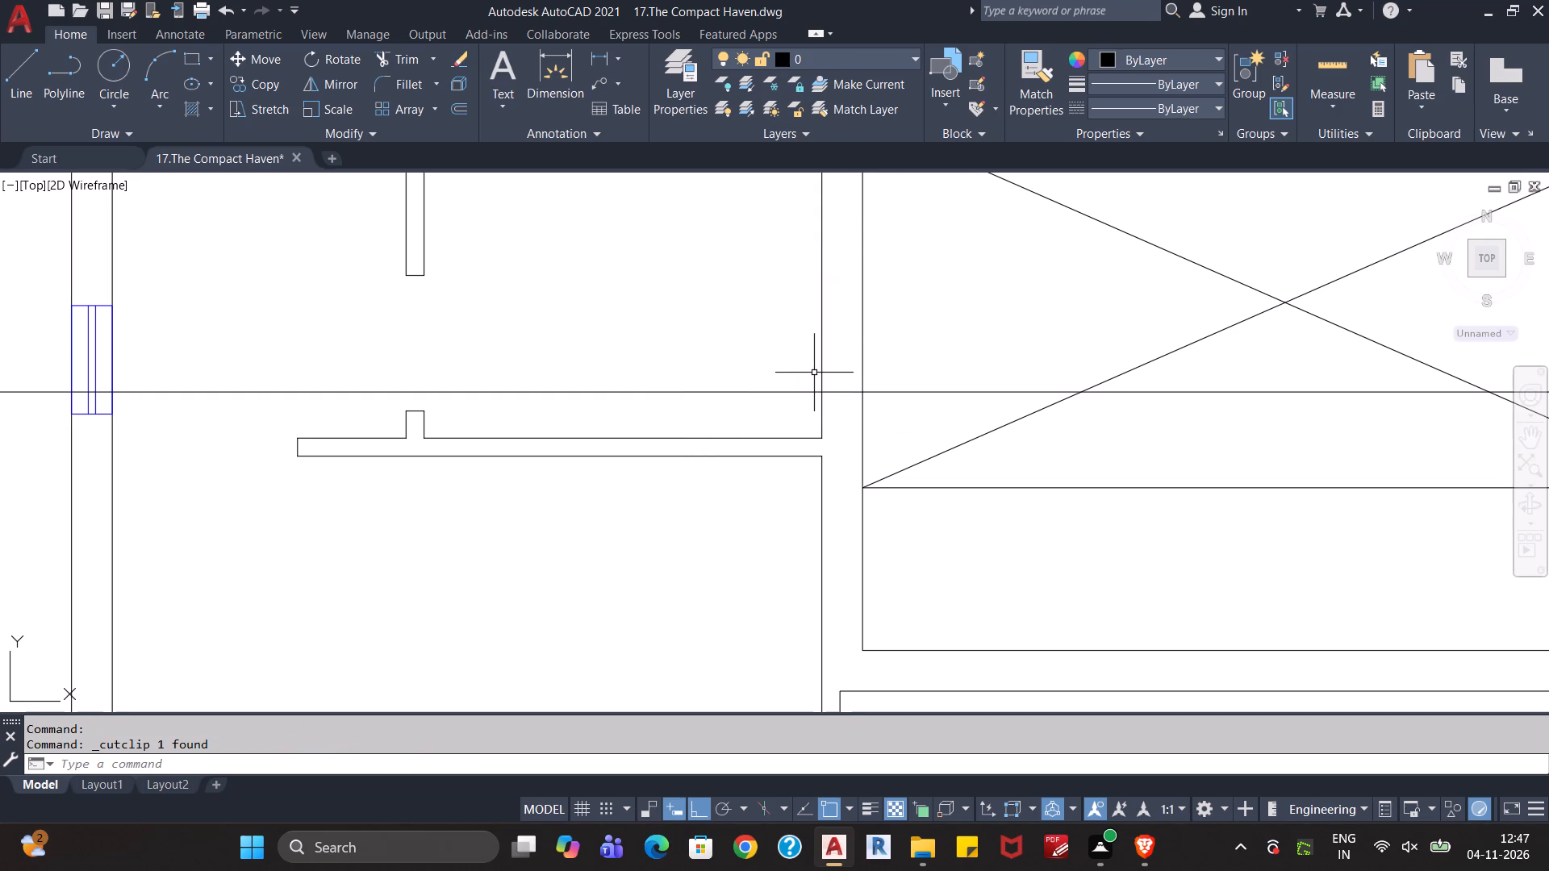
{"action": "key", "text": "ctrl+v"}
{"action": "left_click", "coordinate": [826, 390]}
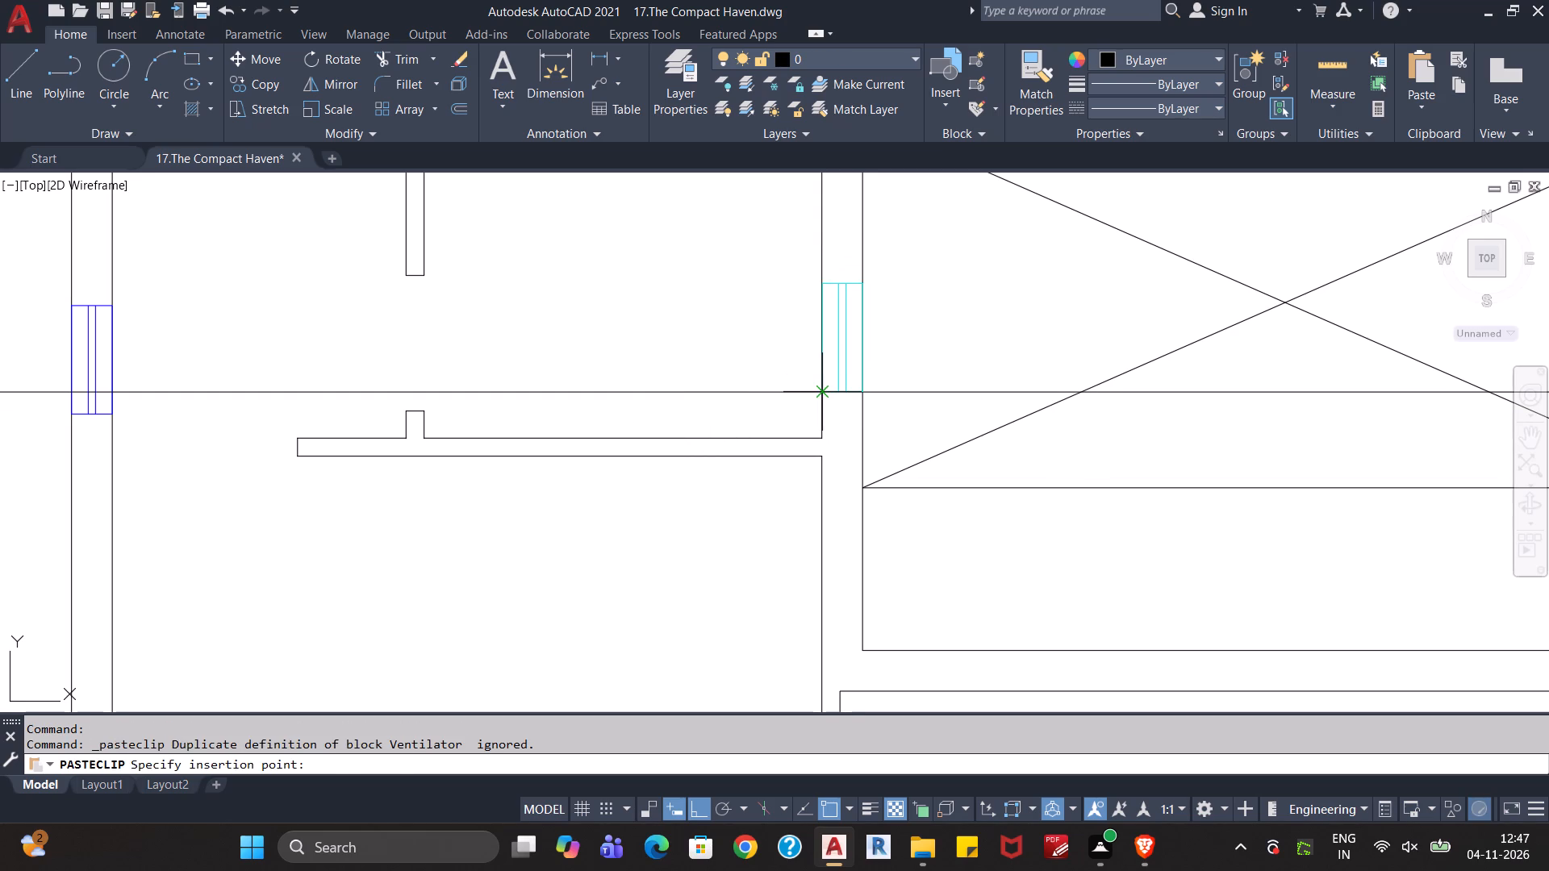
Move the ventilator east of the crossed shaft so its lower east corner meets the wall's east face at the construction line.
{"action": "scroll", "coordinate": [1003, 382], "scroll_direction": "down", "scroll_amount": 1}
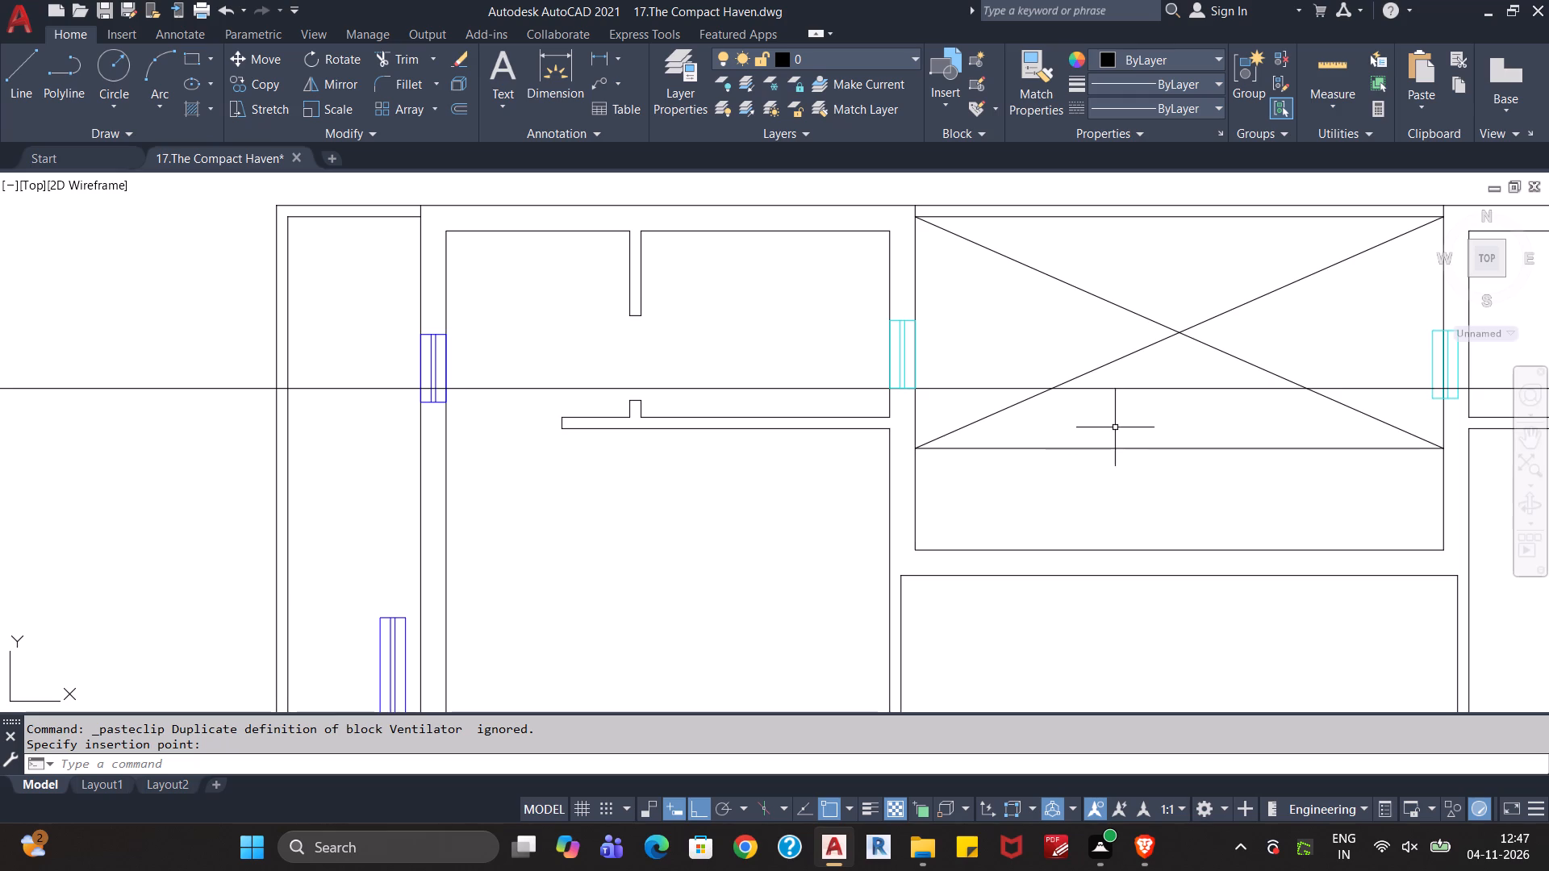
{"action": "middle_click_drag", "start_coordinate": [1115, 427], "coordinate": [638, 505]}
{"action": "scroll", "coordinate": [958, 486], "scroll_direction": "up", "scroll_amount": 3}
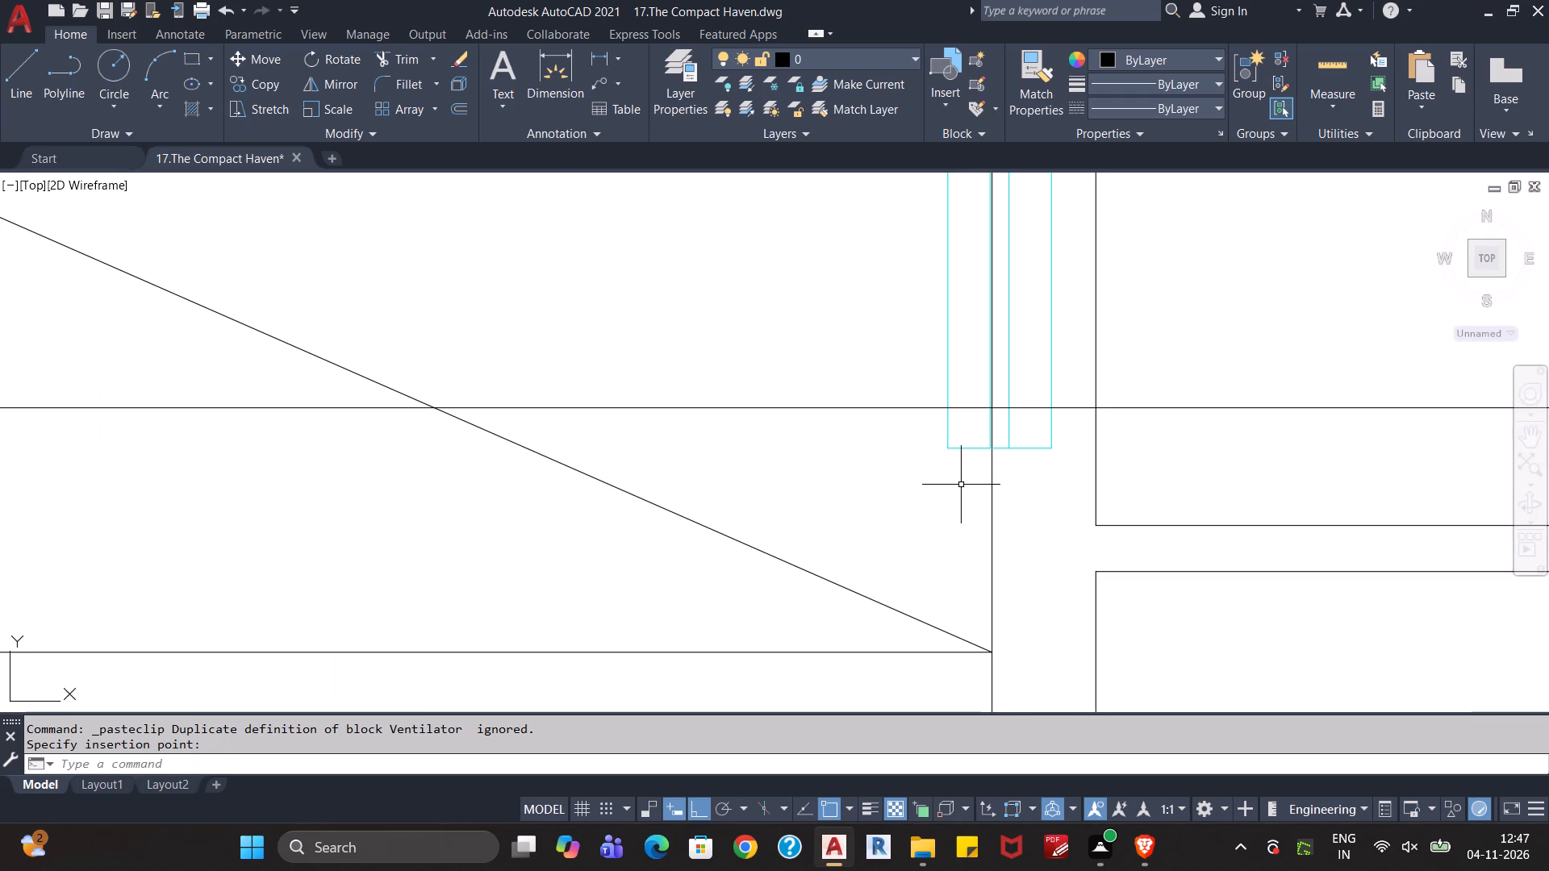
{"action": "key", "text": "ctrl+c"}
{"action": "scroll", "coordinate": [978, 452], "scroll_direction": "down", "scroll_amount": 2}
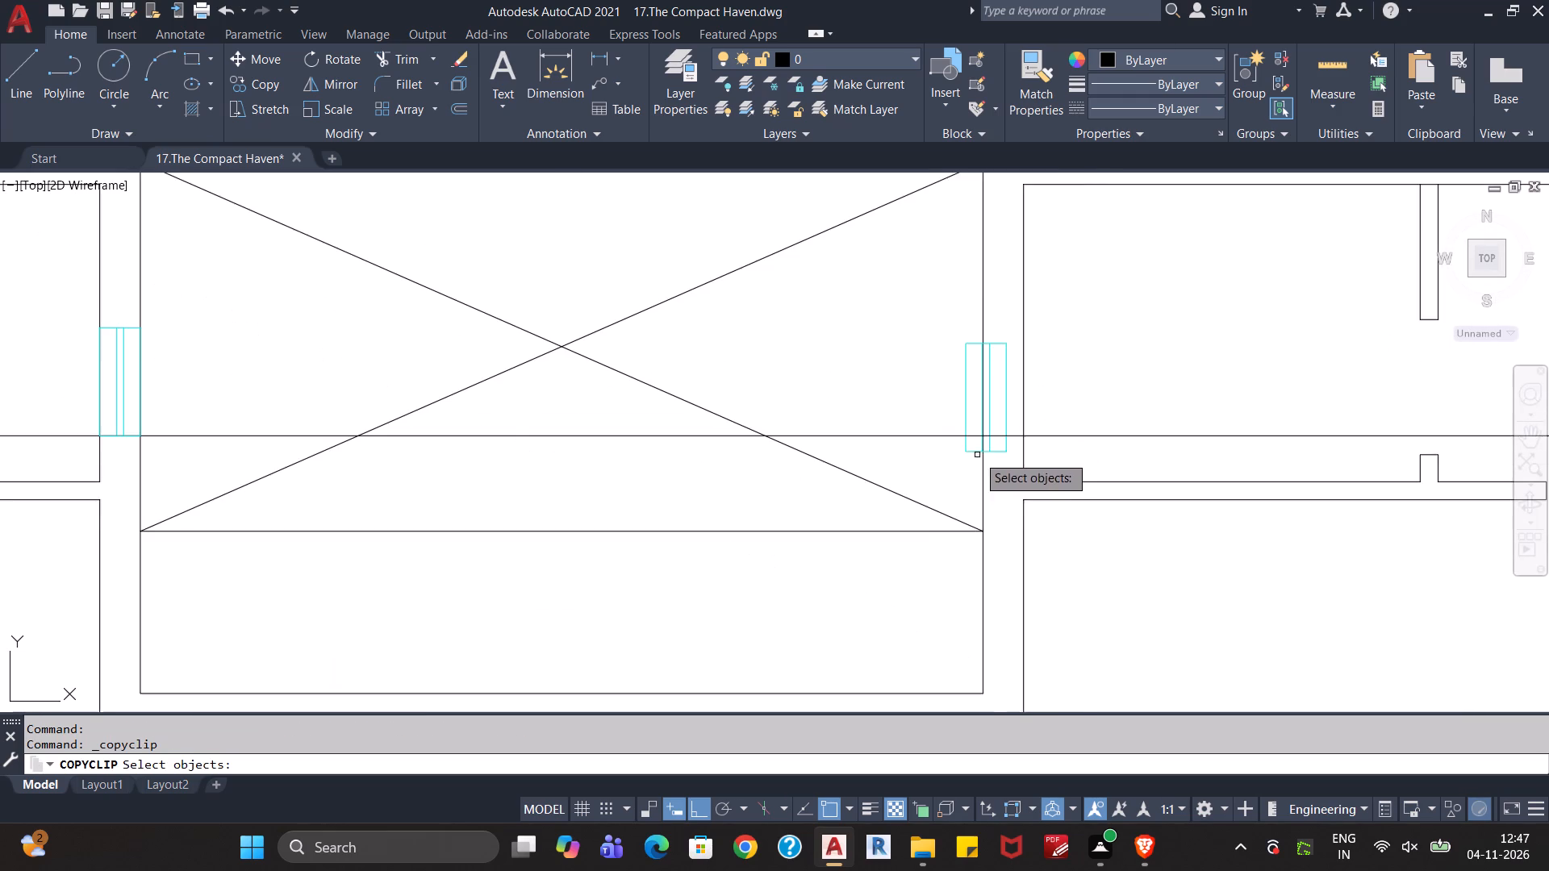
{"action": "scroll", "coordinate": [923, 491], "scroll_direction": "down", "scroll_amount": 2}
{"action": "key", "text": "Escape"}
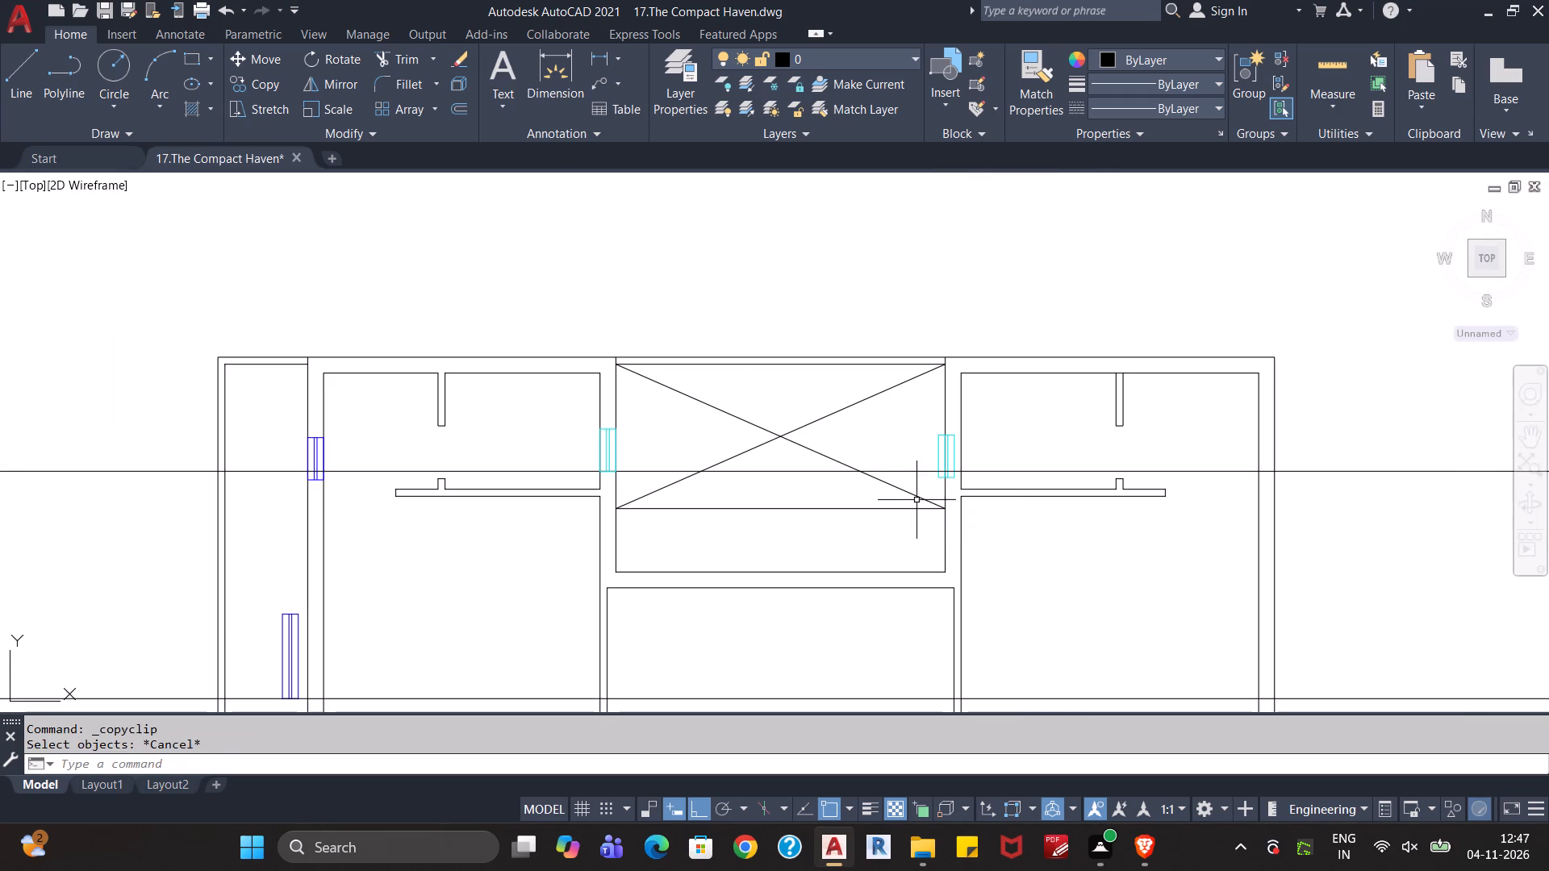
{"action": "key", "text": "Escape"}
{"action": "left_click", "coordinate": [955, 441]}
{"action": "key", "text": "m"}
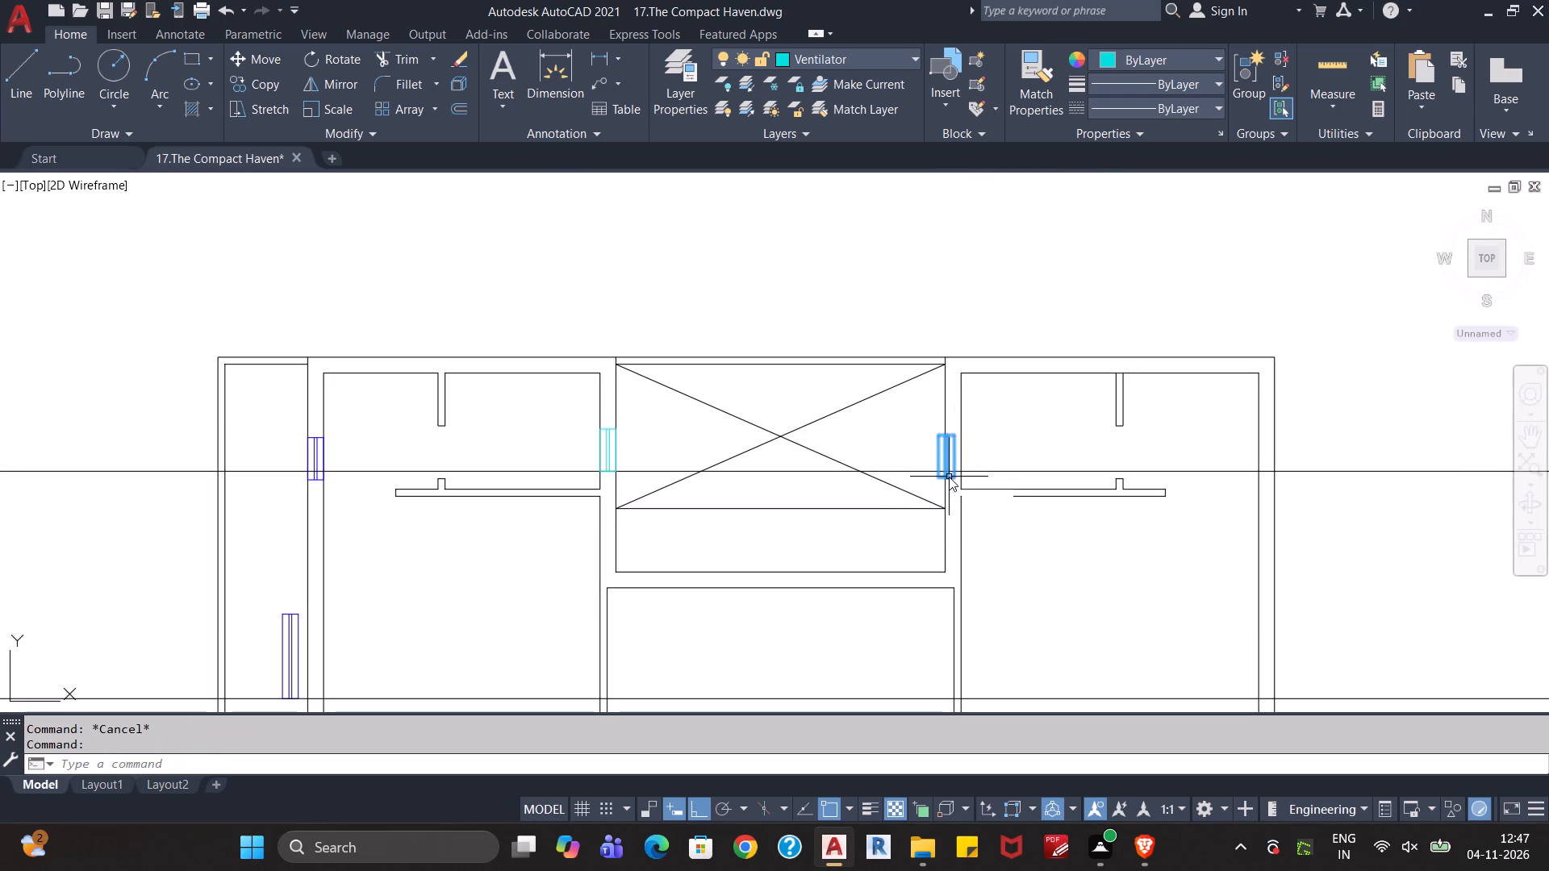
{"action": "key", "text": "Return"}
{"action": "left_click", "coordinate": [954, 477]}
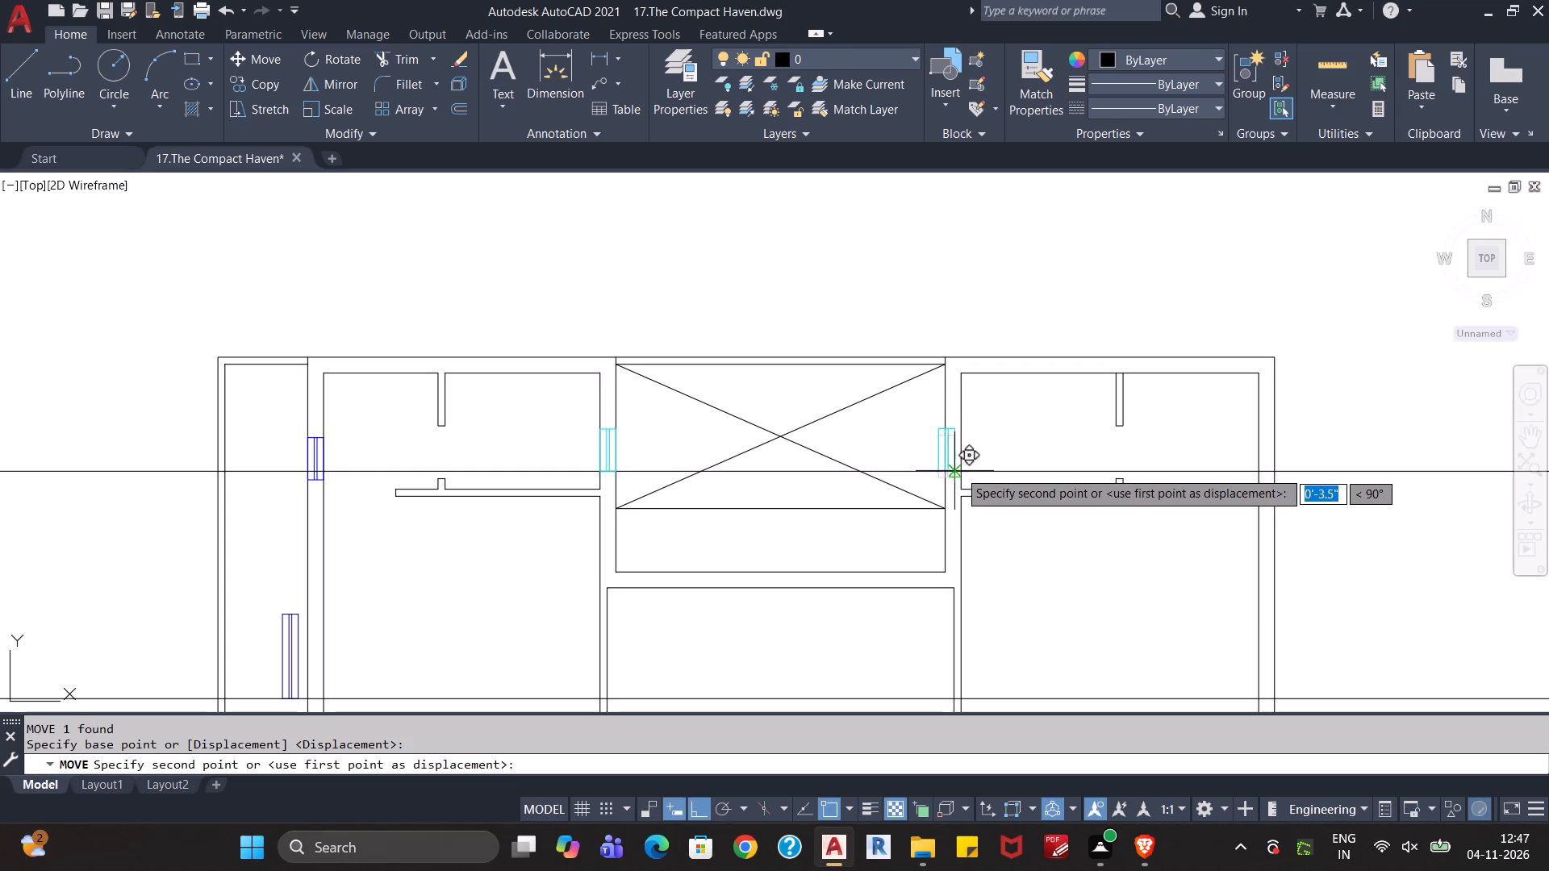
{"action": "left_click", "coordinate": [960, 469]}
{"action": "scroll", "coordinate": [954, 498], "scroll_direction": "up", "scroll_amount": 2}
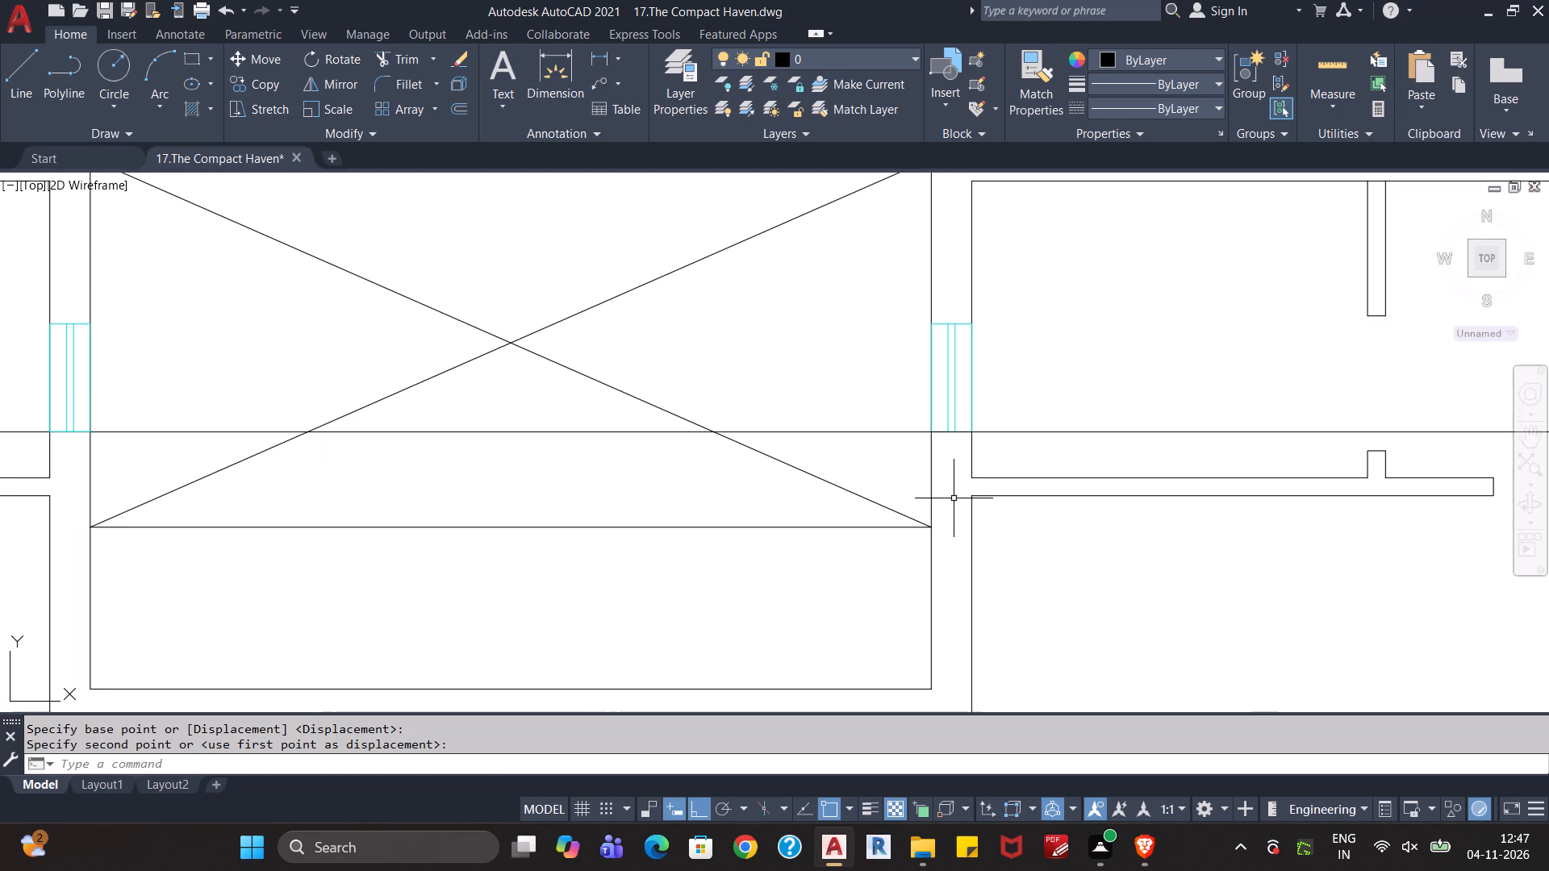
{"action": "key", "text": "Escape"}
{"action": "key", "text": "Escape"}
Delete the horizontal construction line running along the lower ends of the two shaft ventilators.
{"action": "left_click", "coordinate": [877, 428]}
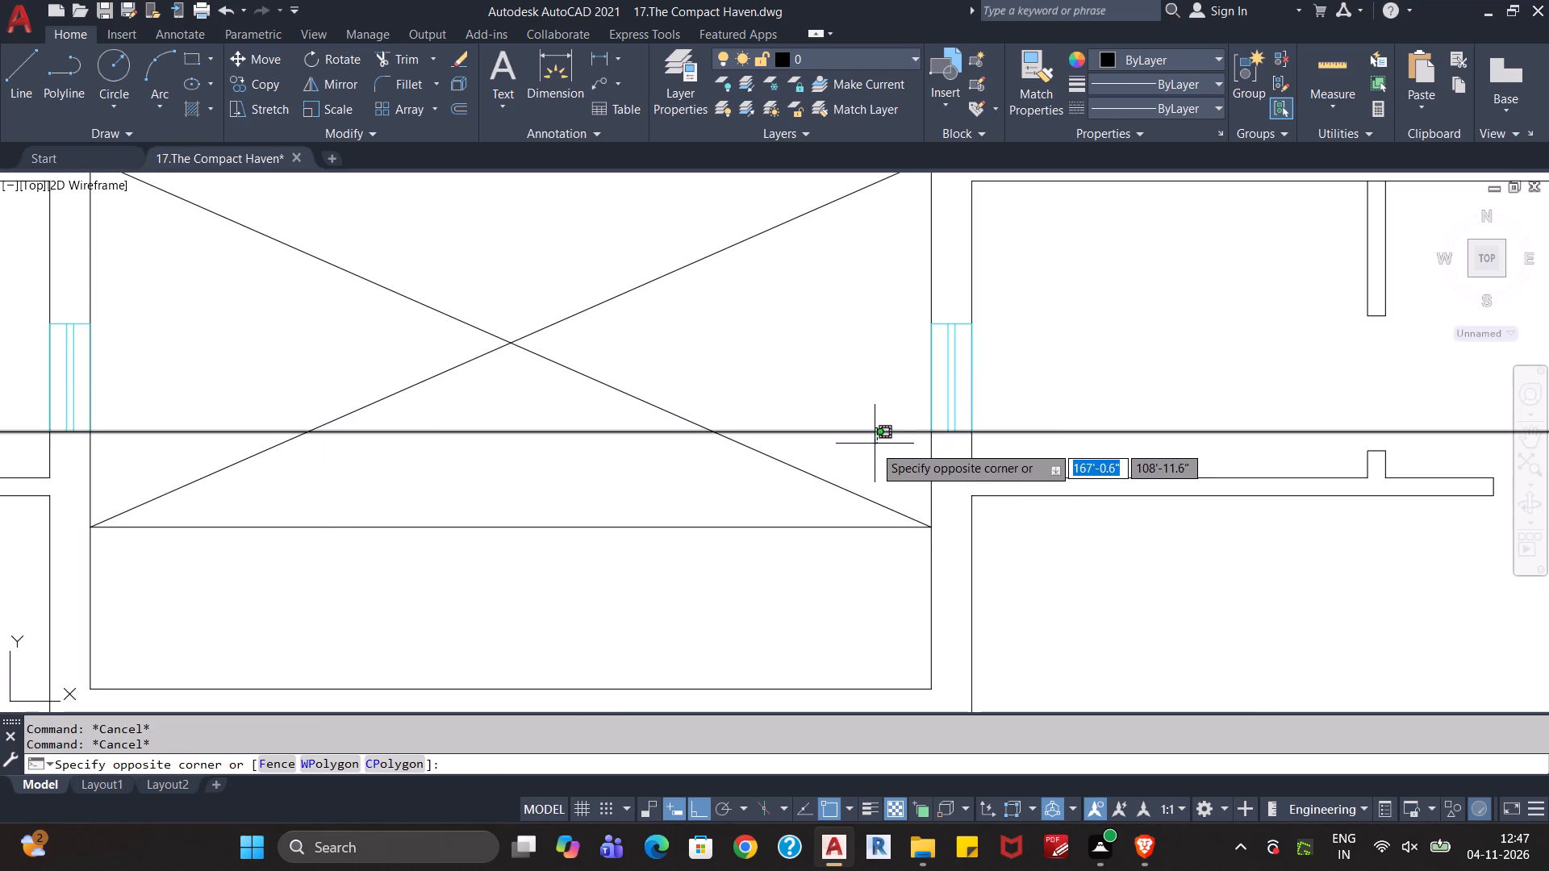
{"action": "left_click", "coordinate": [874, 450]}
{"action": "key", "text": "Delete"}
Cut and re-paste the second window from the north into the west wall, its lower corner on the outer face at the construction line.
{"action": "scroll", "coordinate": [876, 454], "scroll_direction": "down", "scroll_amount": 3}
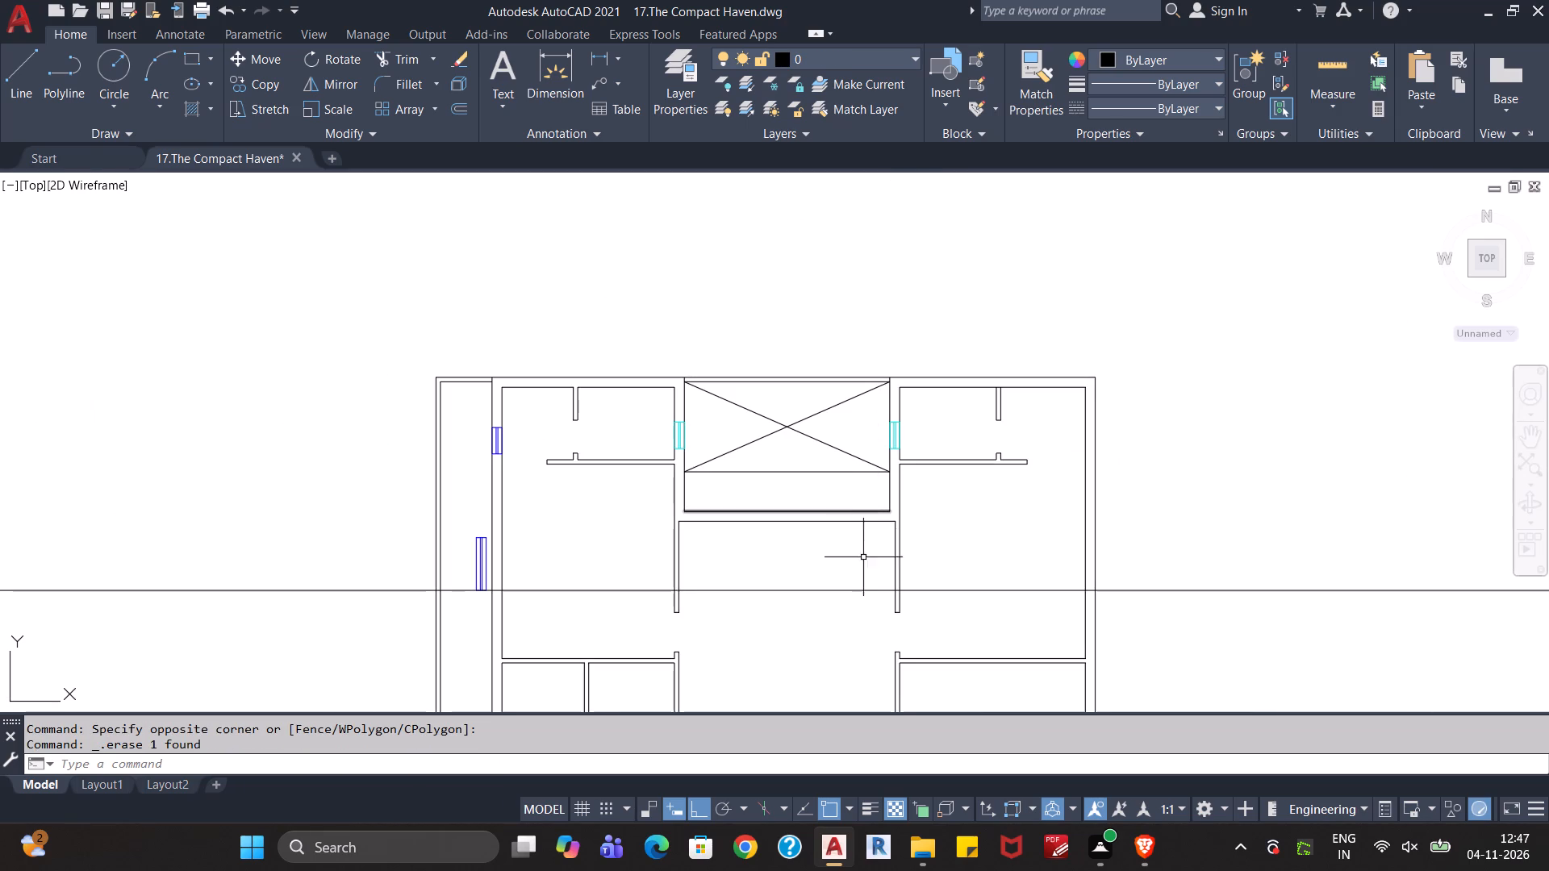
{"action": "middle_click_drag", "start_coordinate": [830, 577], "coordinate": [819, 473]}
{"action": "scroll", "coordinate": [811, 523], "scroll_direction": "down", "scroll_amount": 1}
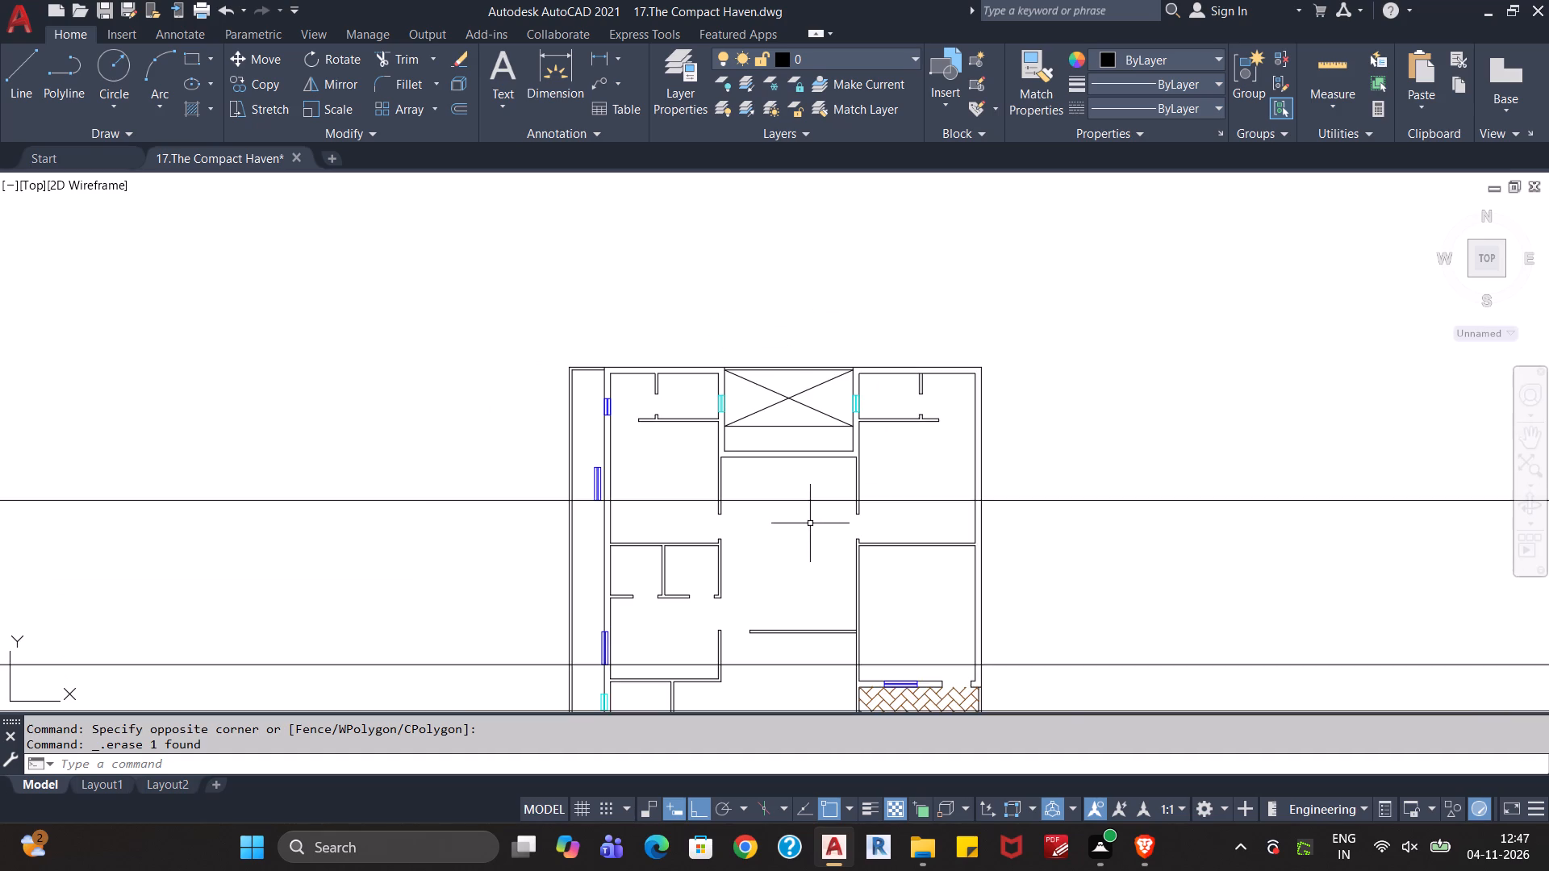
{"action": "middle_click_drag", "start_coordinate": [808, 547], "coordinate": [790, 427]}
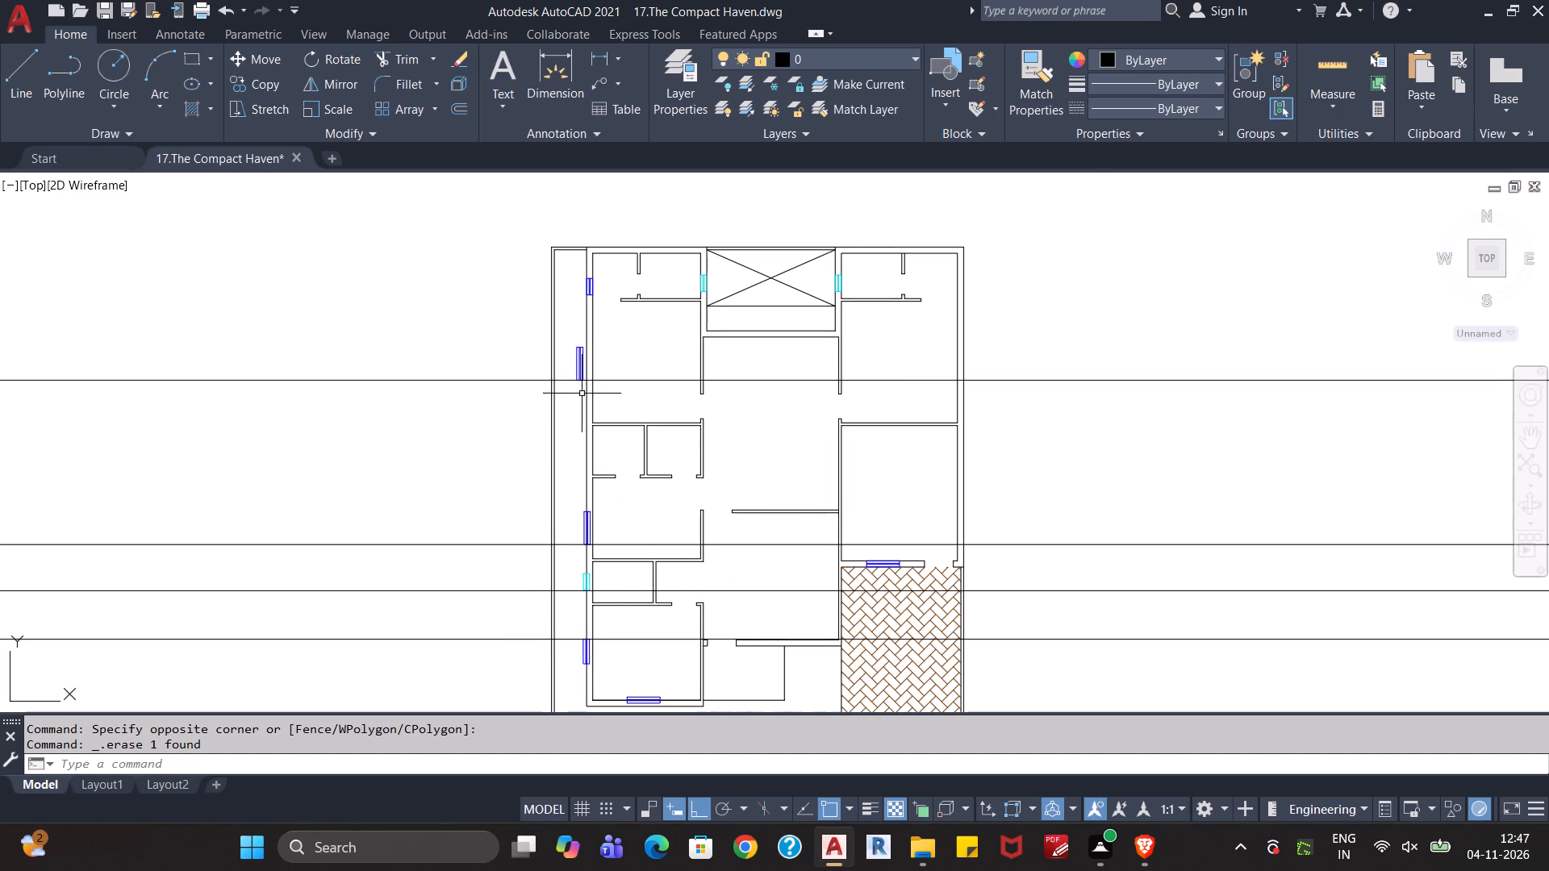
{"action": "scroll", "coordinate": [582, 394], "scroll_direction": "up", "scroll_amount": 3}
{"action": "left_click", "coordinate": [581, 322]}
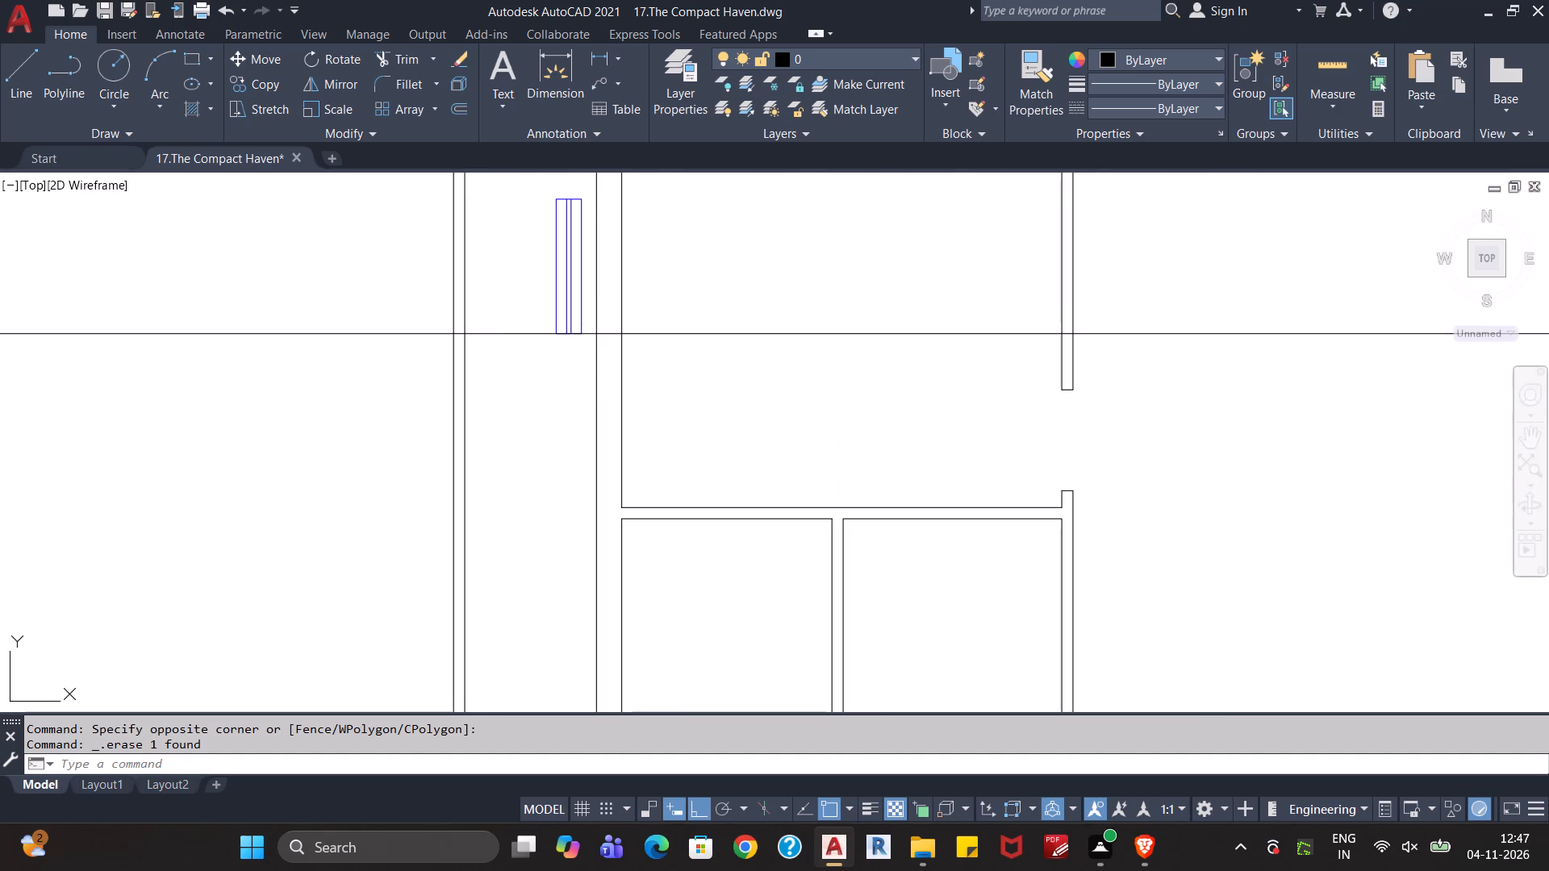
{"action": "key", "text": "ctrl+x"}
{"action": "key", "text": "ctrl+v"}
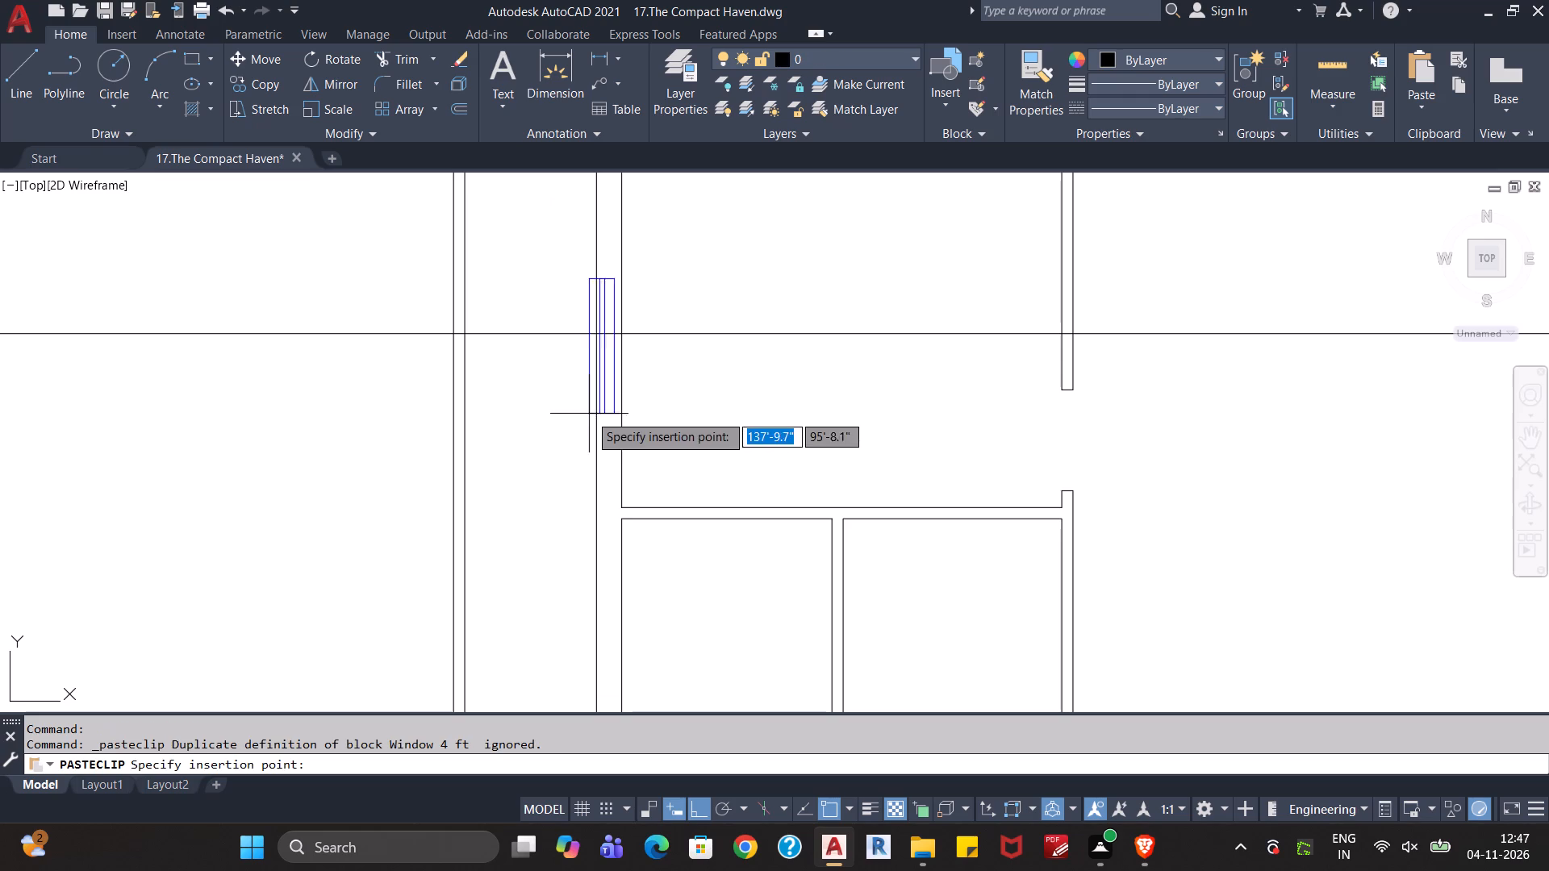
{"action": "left_click", "coordinate": [599, 335]}
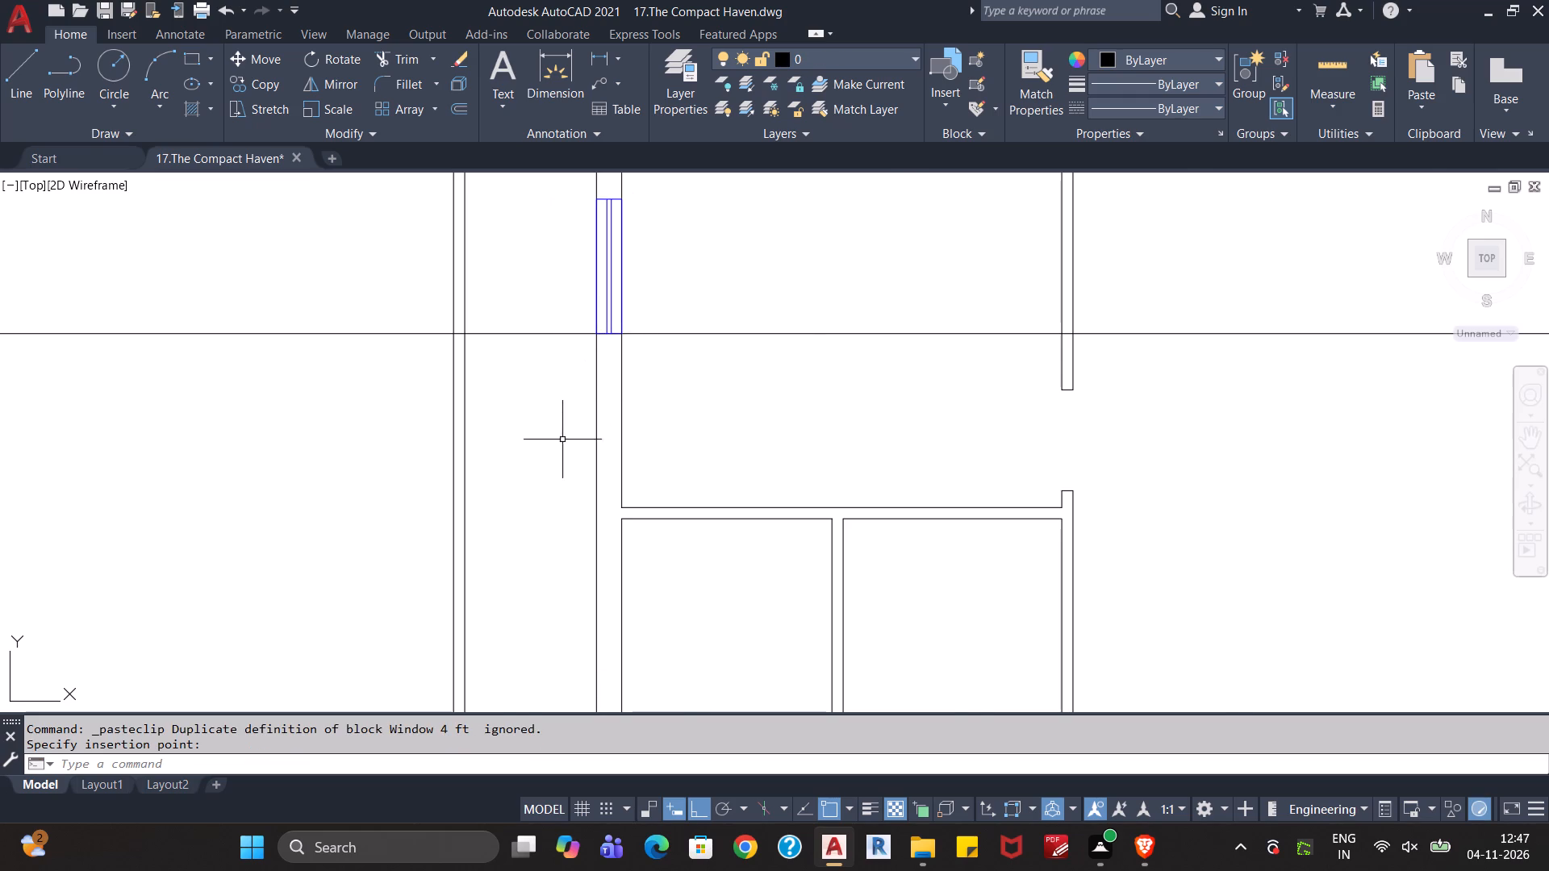
Cut and re-paste the third west-side window from the north into the west wall, aligning its lower corner with the outer face and construction line.
{"action": "scroll", "coordinate": [558, 446], "scroll_direction": "down", "scroll_amount": 2}
{"action": "middle_click_drag", "start_coordinate": [553, 542], "coordinate": [558, 385]}
{"action": "scroll", "coordinate": [559, 461], "scroll_direction": "up", "scroll_amount": 3}
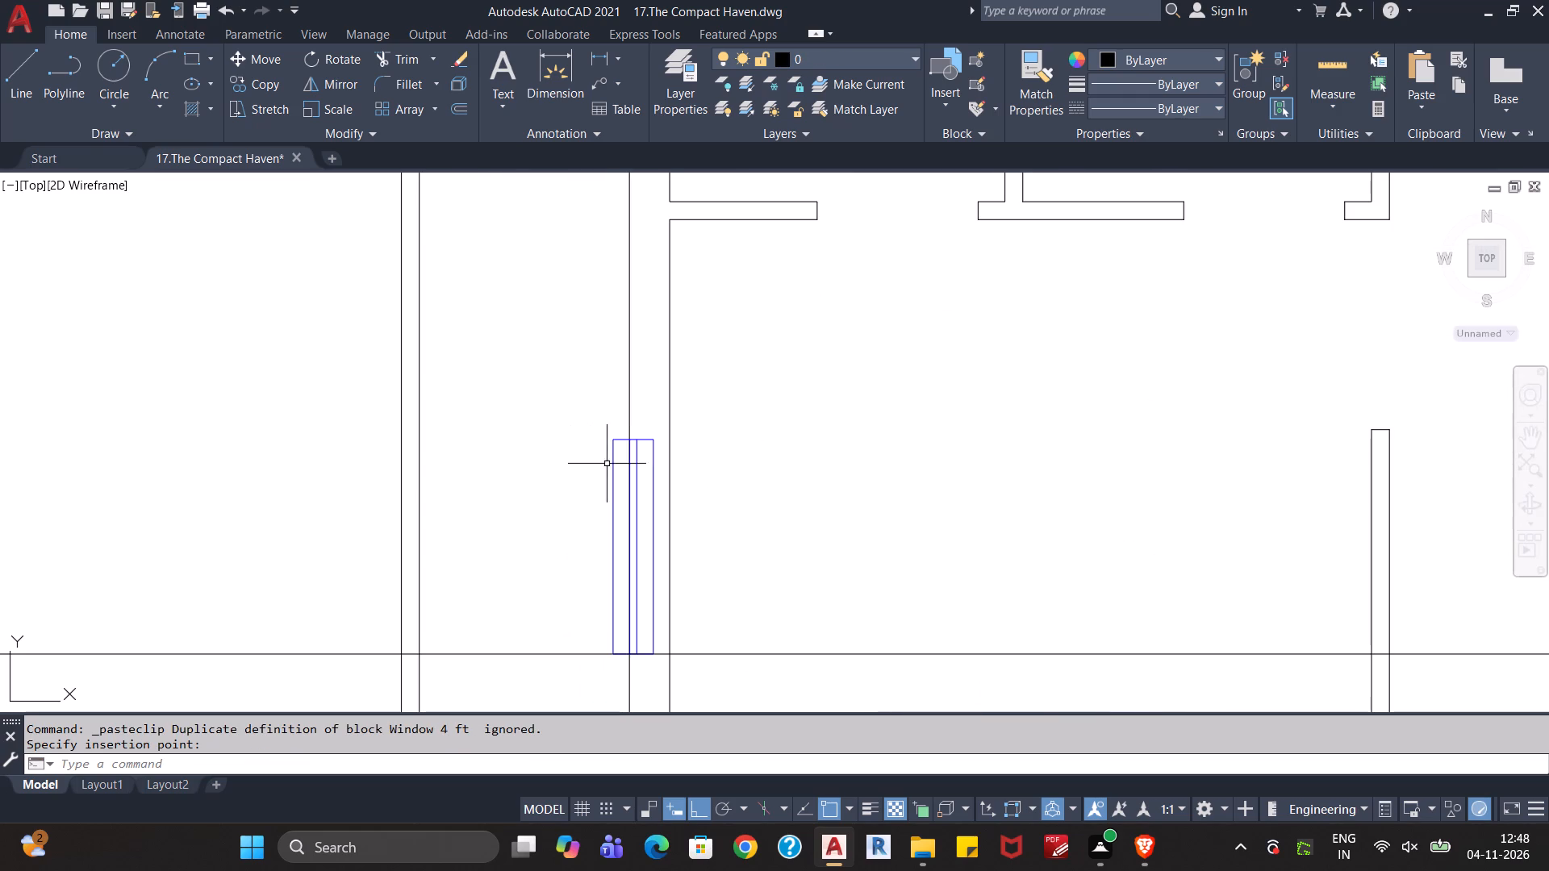
{"action": "left_click", "coordinate": [613, 464]}
{"action": "key", "text": "ctrl+x"}
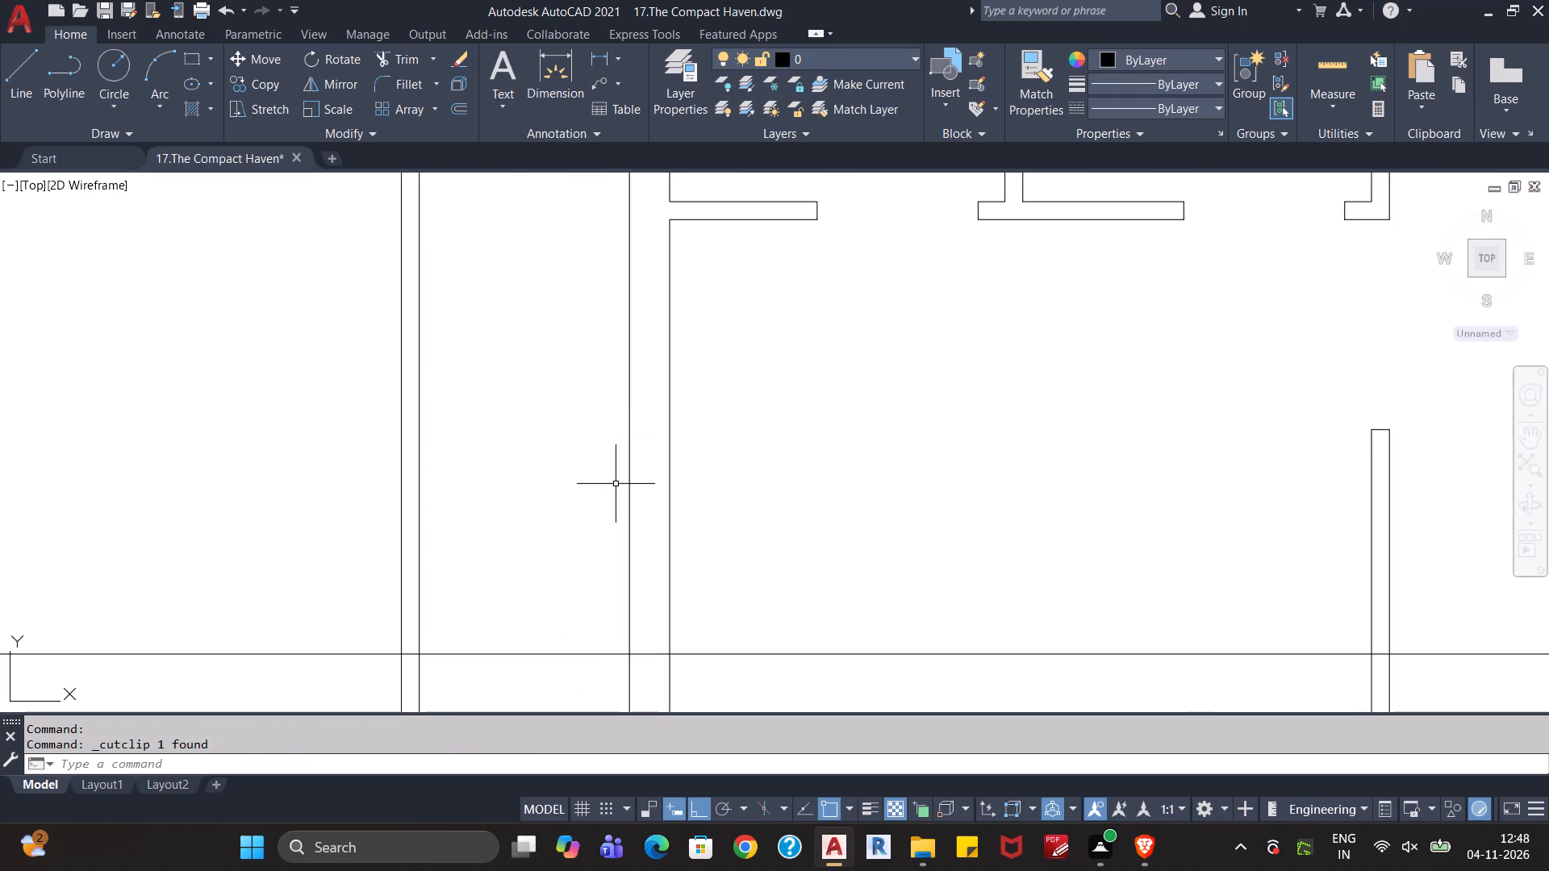
{"action": "key", "text": "ctrl+v"}
{"action": "left_click", "coordinate": [632, 656]}
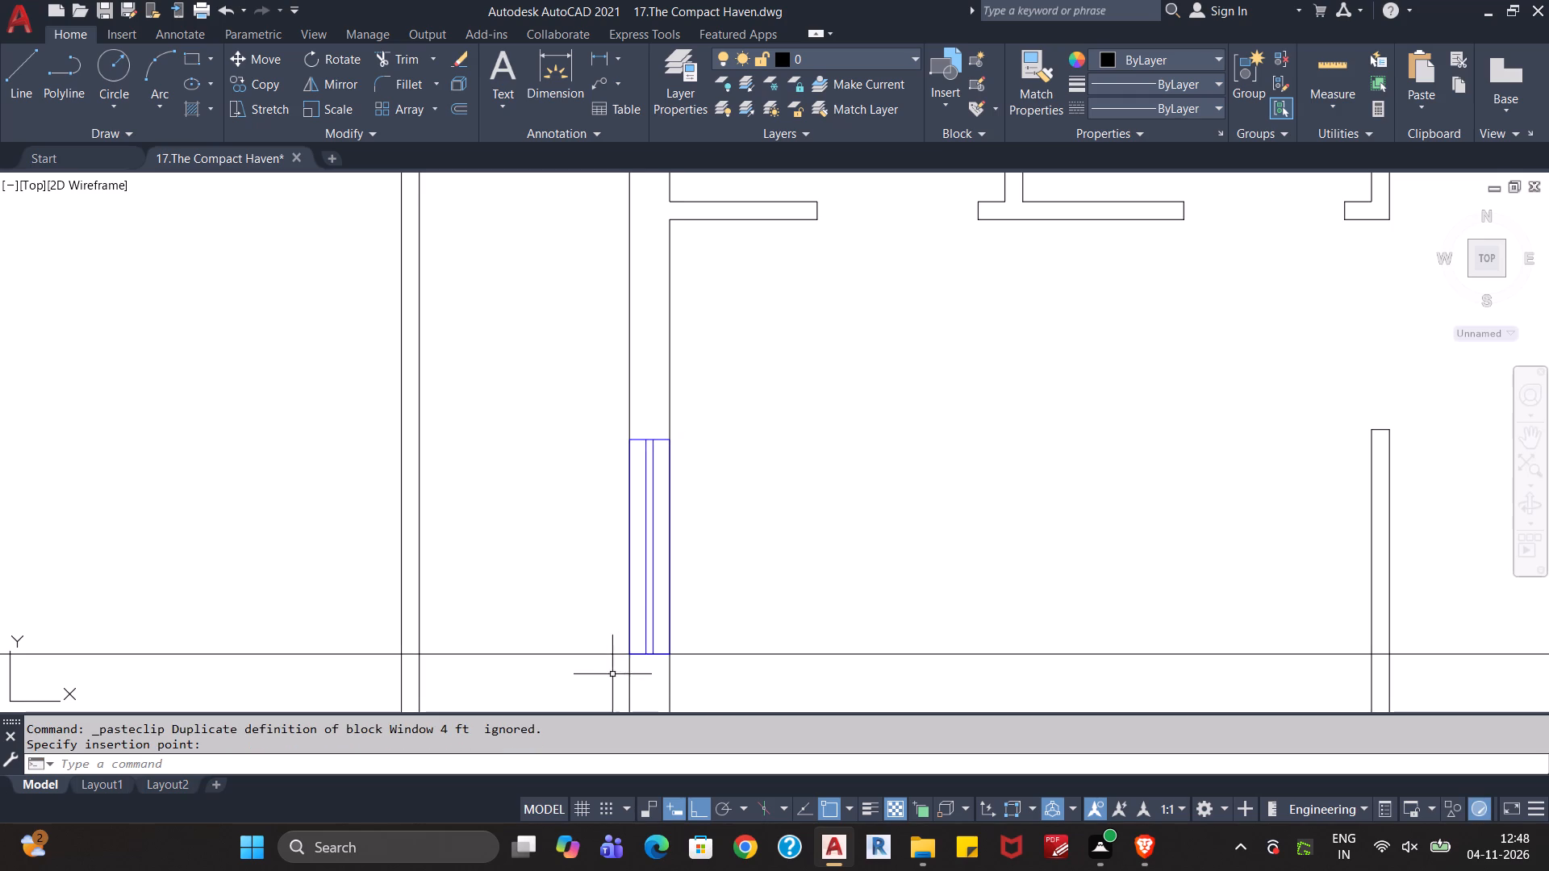
Cut and re-paste the west-side ventilator north of the southwest room into the wall, its lower corner on the outer face at the construction line.
{"action": "middle_click_drag", "start_coordinate": [592, 687], "coordinate": [612, 446]}
{"action": "scroll", "coordinate": [605, 467], "scroll_direction": "down", "scroll_amount": 2}
{"action": "middle_click_drag", "start_coordinate": [604, 523], "coordinate": [604, 397]}
{"action": "scroll", "coordinate": [616, 418], "scroll_direction": "up", "scroll_amount": 2}
{"action": "left_click", "coordinate": [608, 435]}
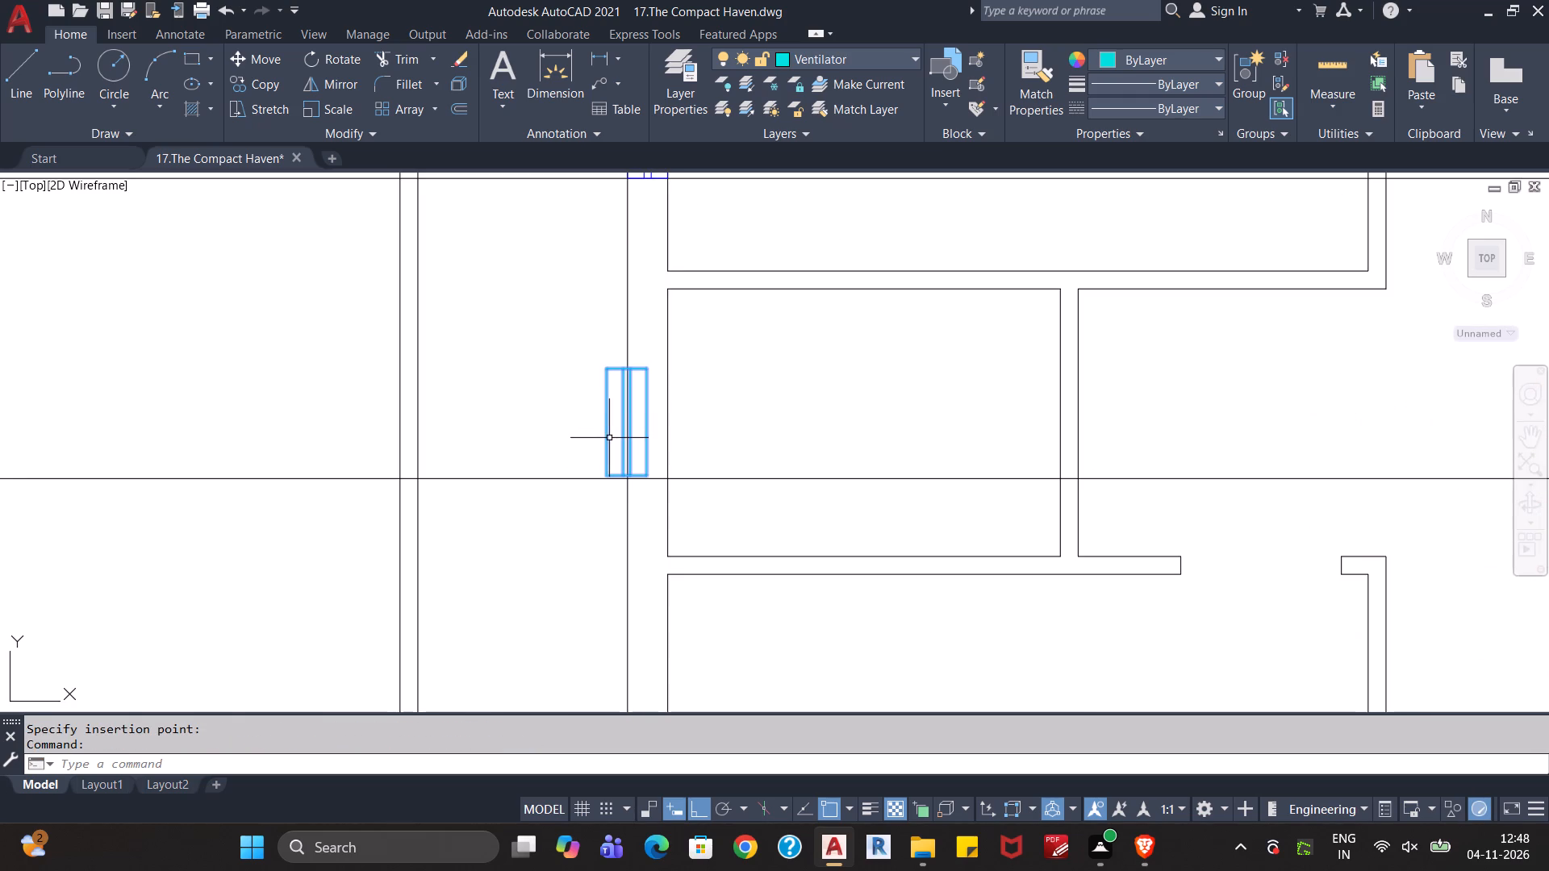
{"action": "key", "text": "ctrl+x"}
{"action": "key", "text": "ctrl+v"}
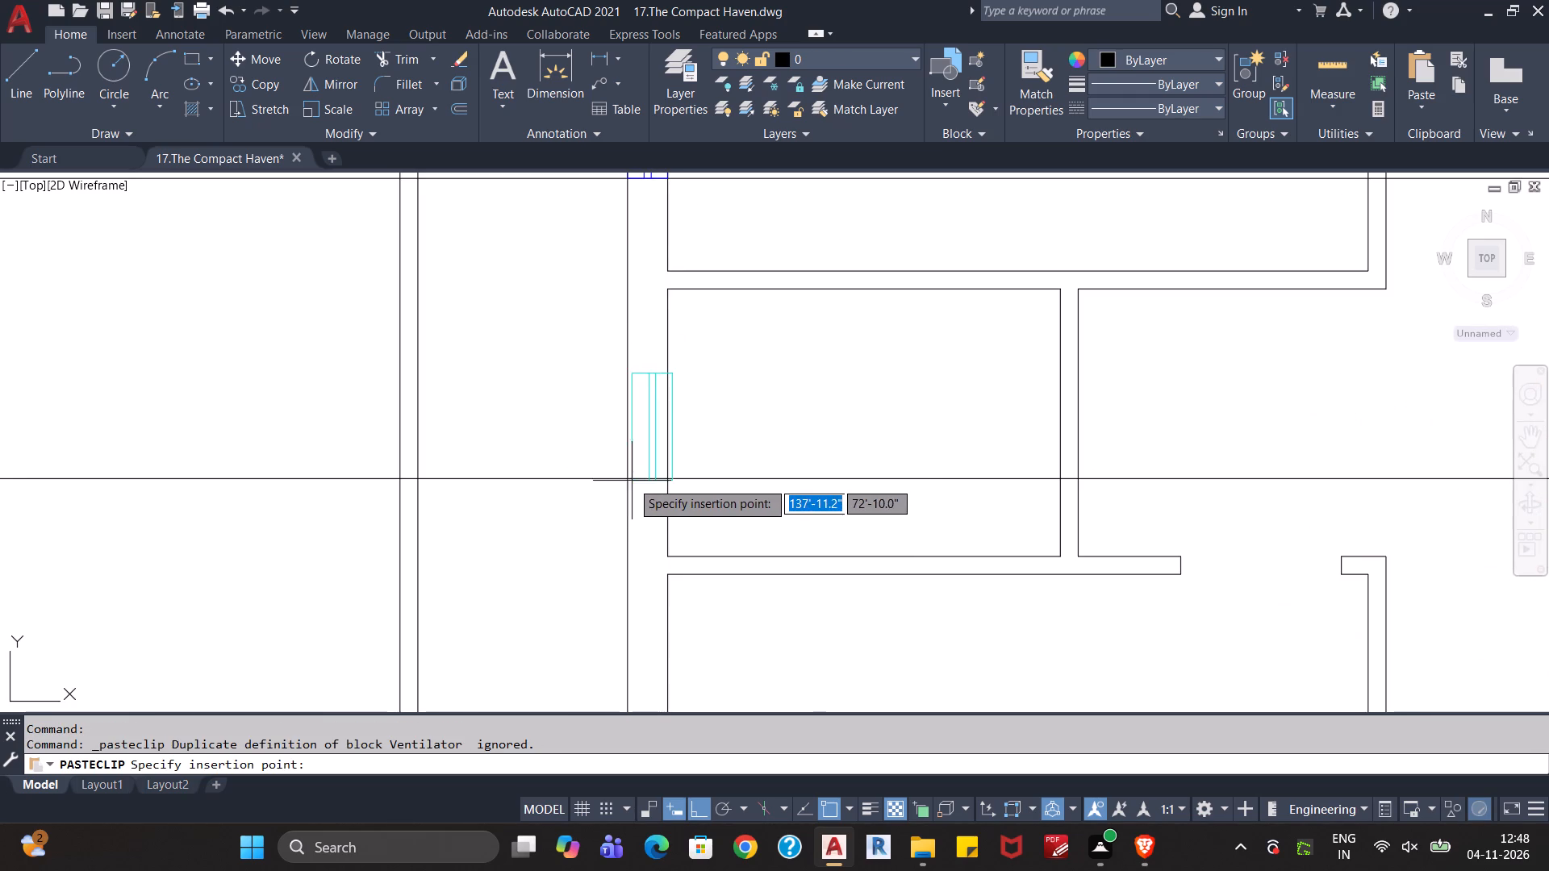
{"action": "left_click", "coordinate": [627, 482]}
Move the southwest room's west-side window east along the construction line at its upper end, toward the west wall.
{"action": "scroll", "coordinate": [601, 545], "scroll_direction": "down", "scroll_amount": 1}
{"action": "middle_click_drag", "start_coordinate": [593, 575], "coordinate": [575, 473]}
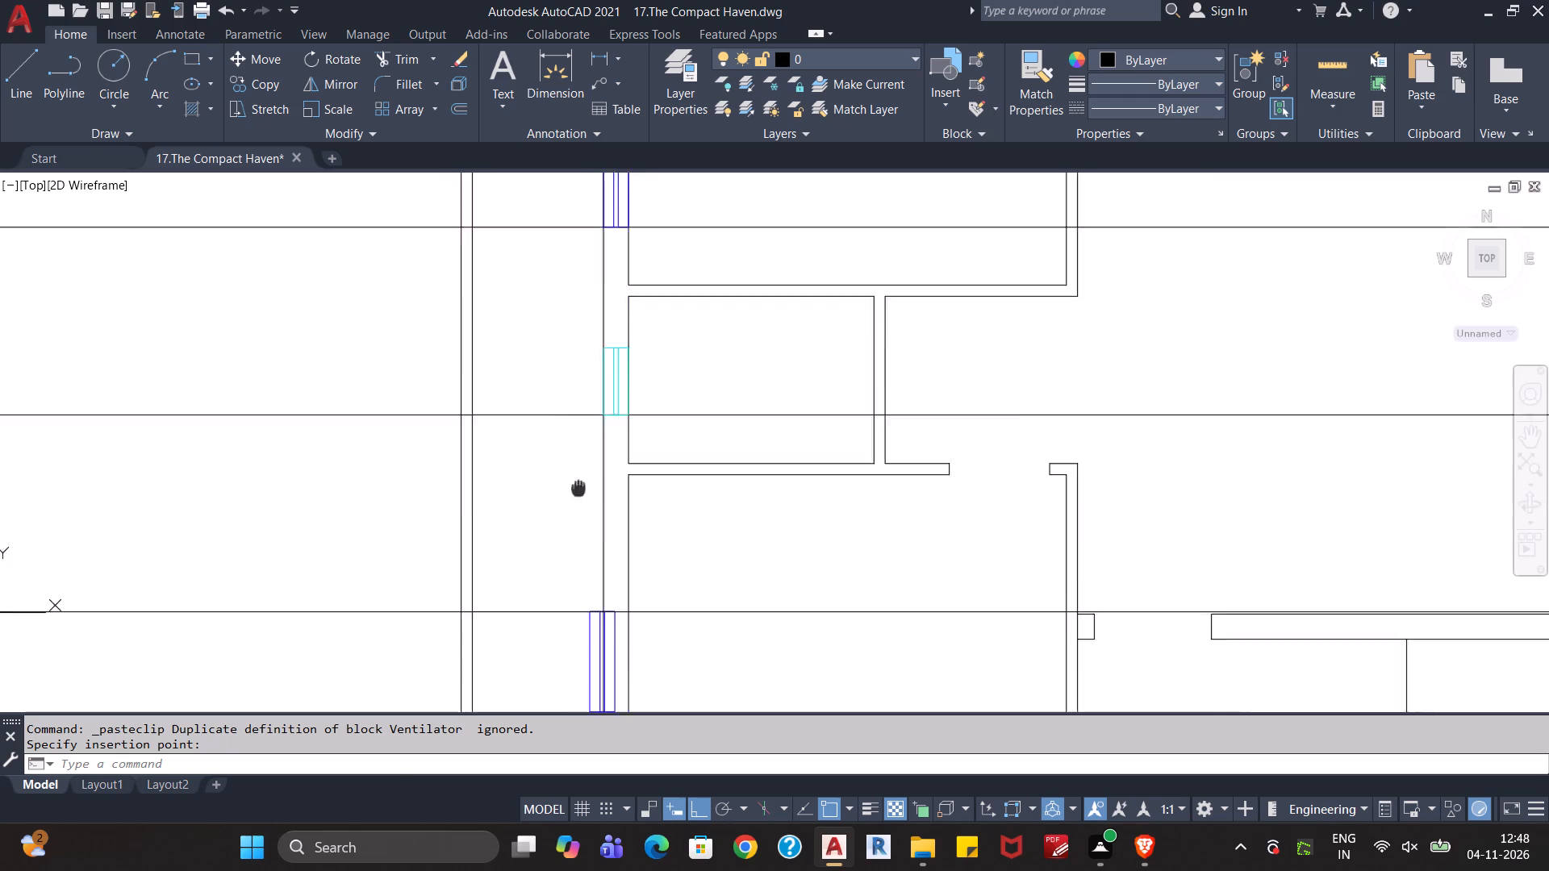
{"action": "middle_click_drag", "start_coordinate": [575, 473], "coordinate": [561, 358]}
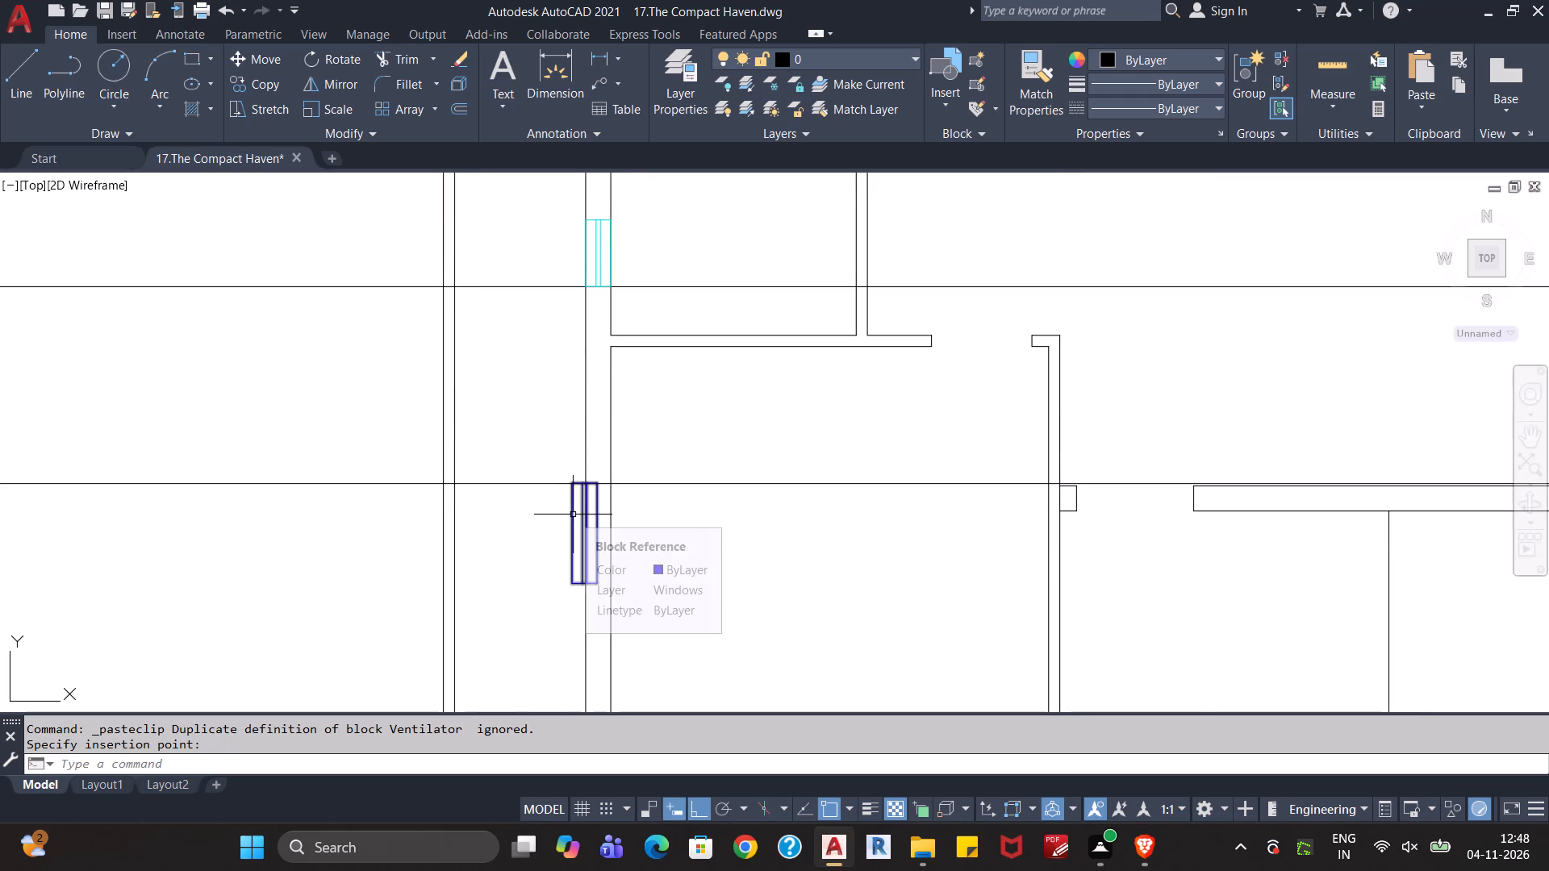
{"action": "left_click", "coordinate": [571, 501]}
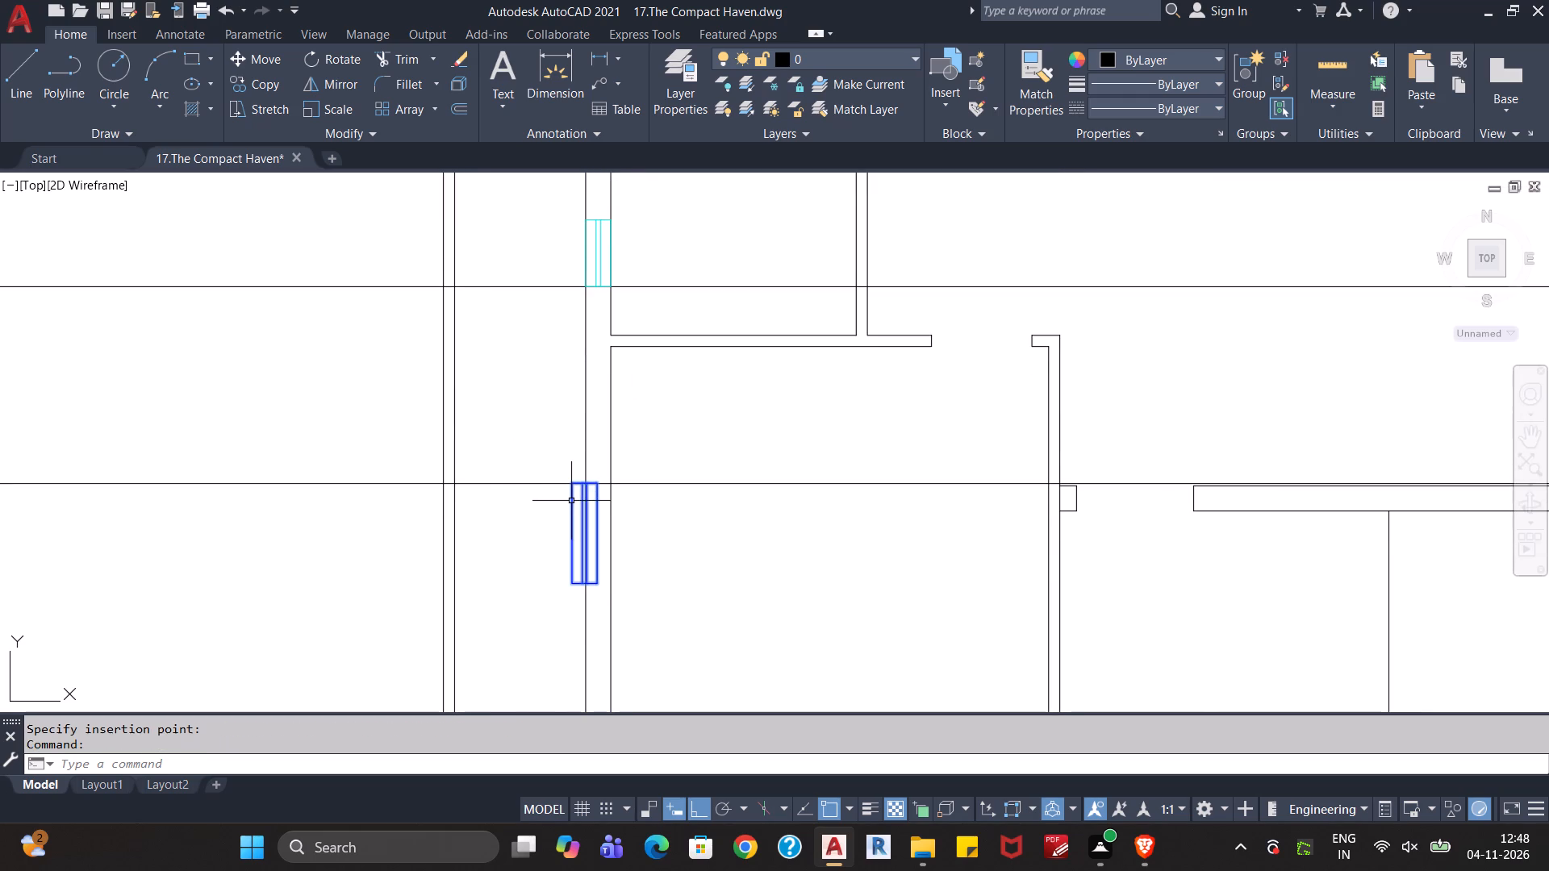
{"action": "key", "text": "m"}
{"action": "key", "text": "Return"}
{"action": "left_click", "coordinate": [565, 483]}
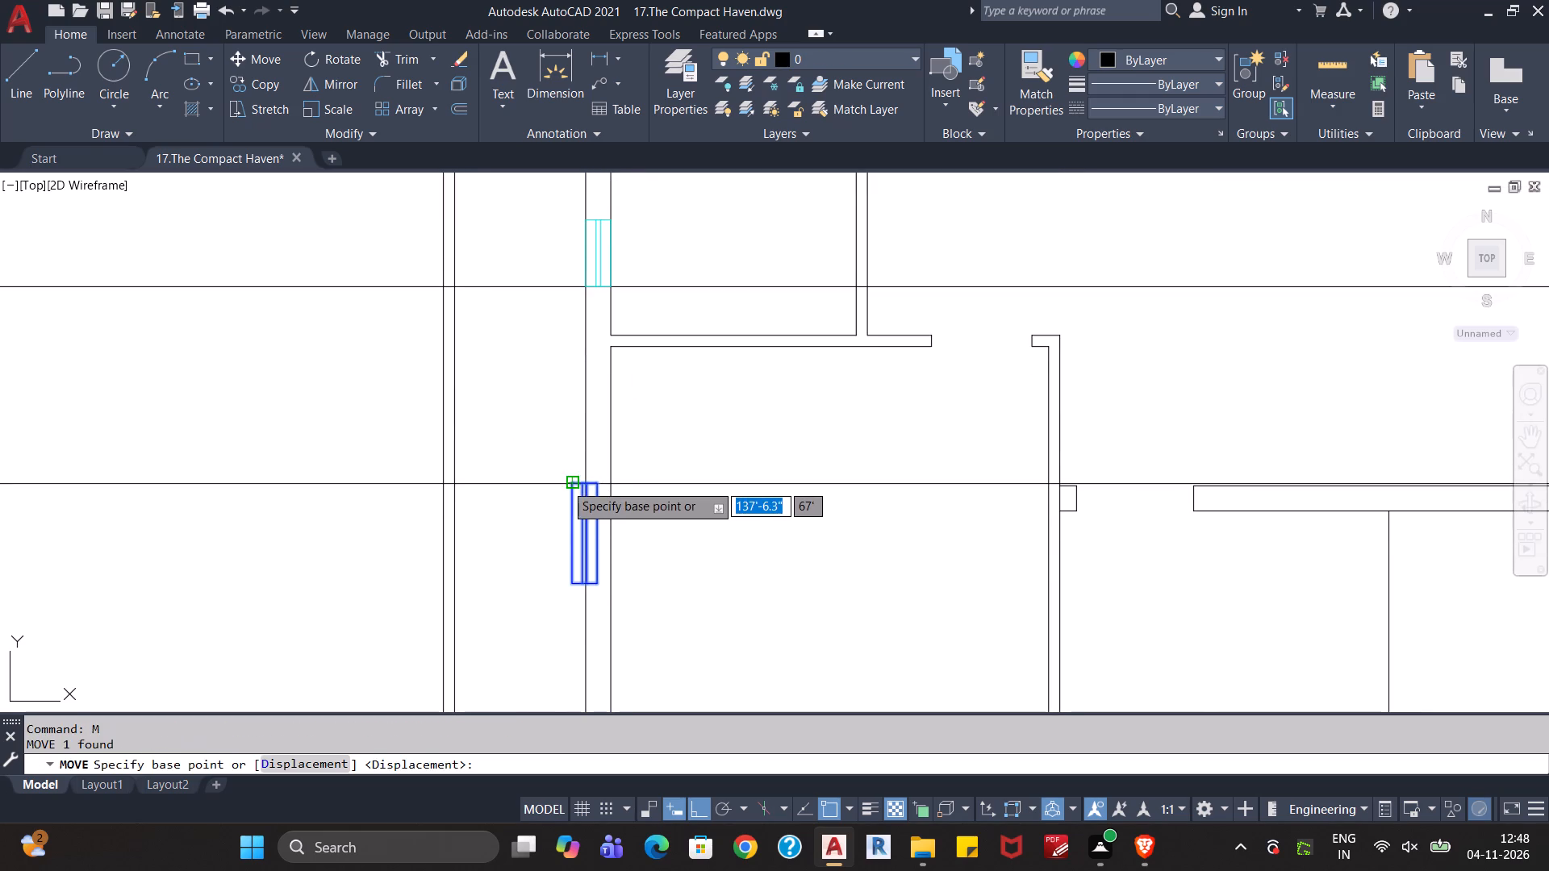
{"action": "left_click", "coordinate": [587, 485]}
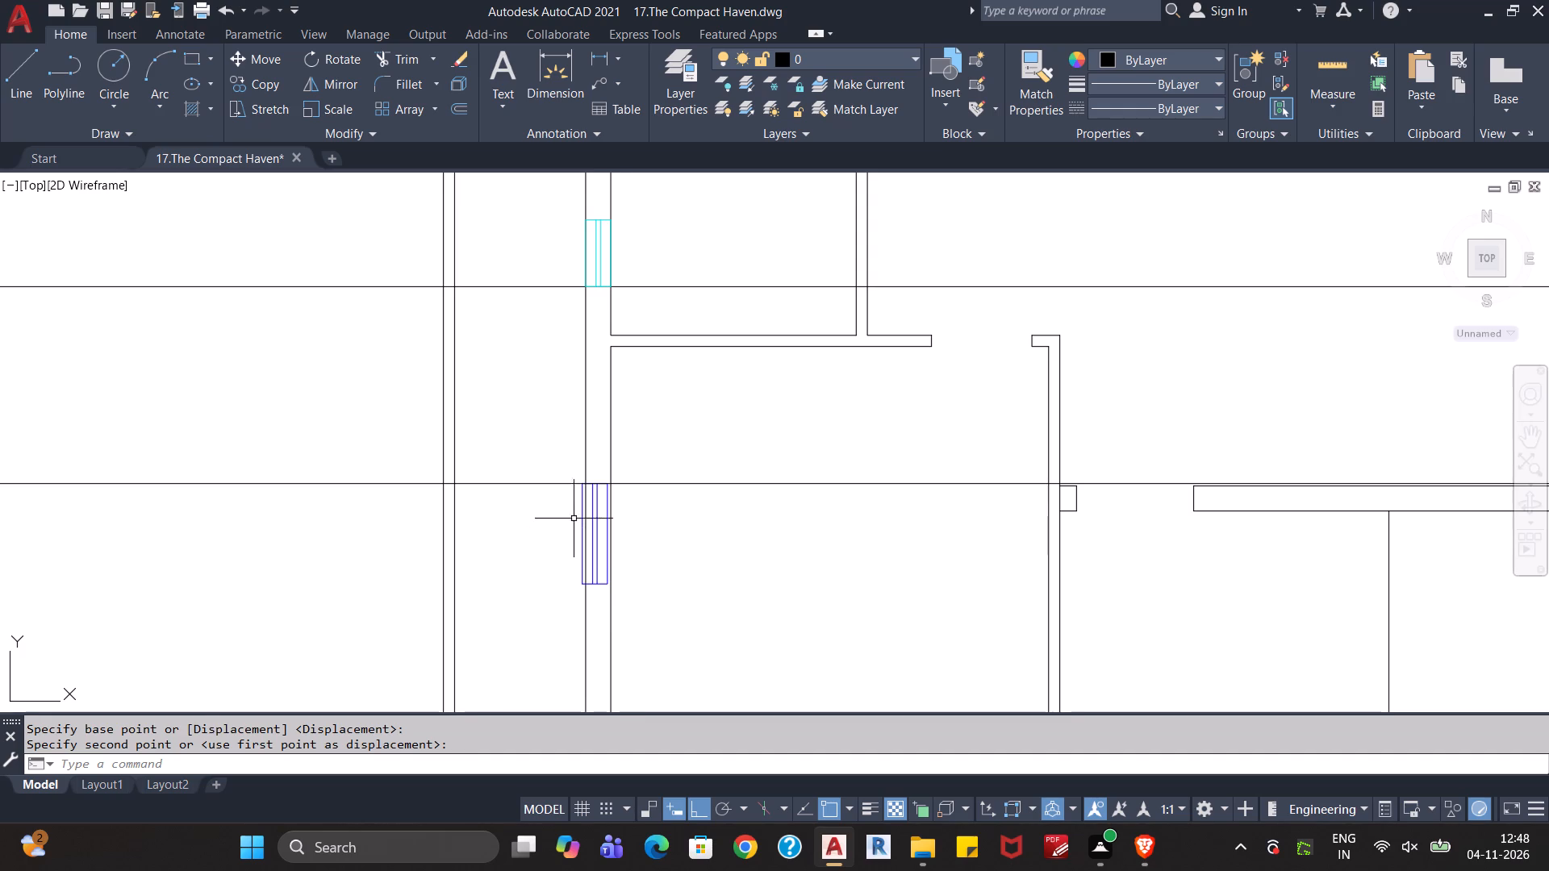
Move the southwest room's west-side window farther east so its upper west corner meets the west wall's outer face.
{"action": "scroll", "coordinate": [594, 507], "scroll_direction": "up", "scroll_amount": 2}
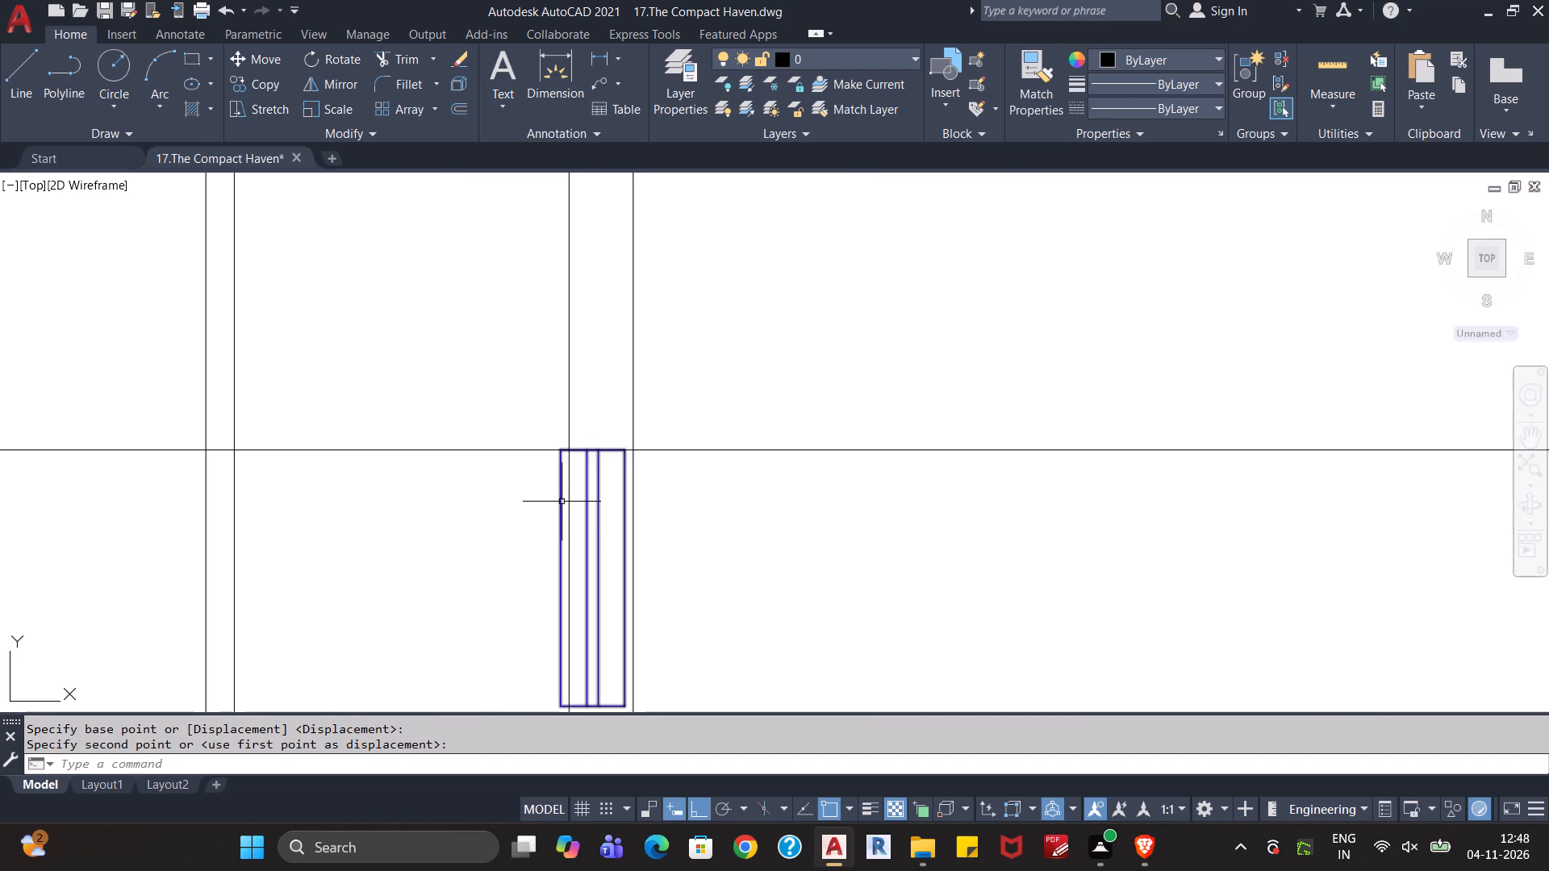
{"action": "left_click", "coordinate": [562, 502]}
{"action": "key", "text": "m"}
{"action": "key", "text": "Return"}
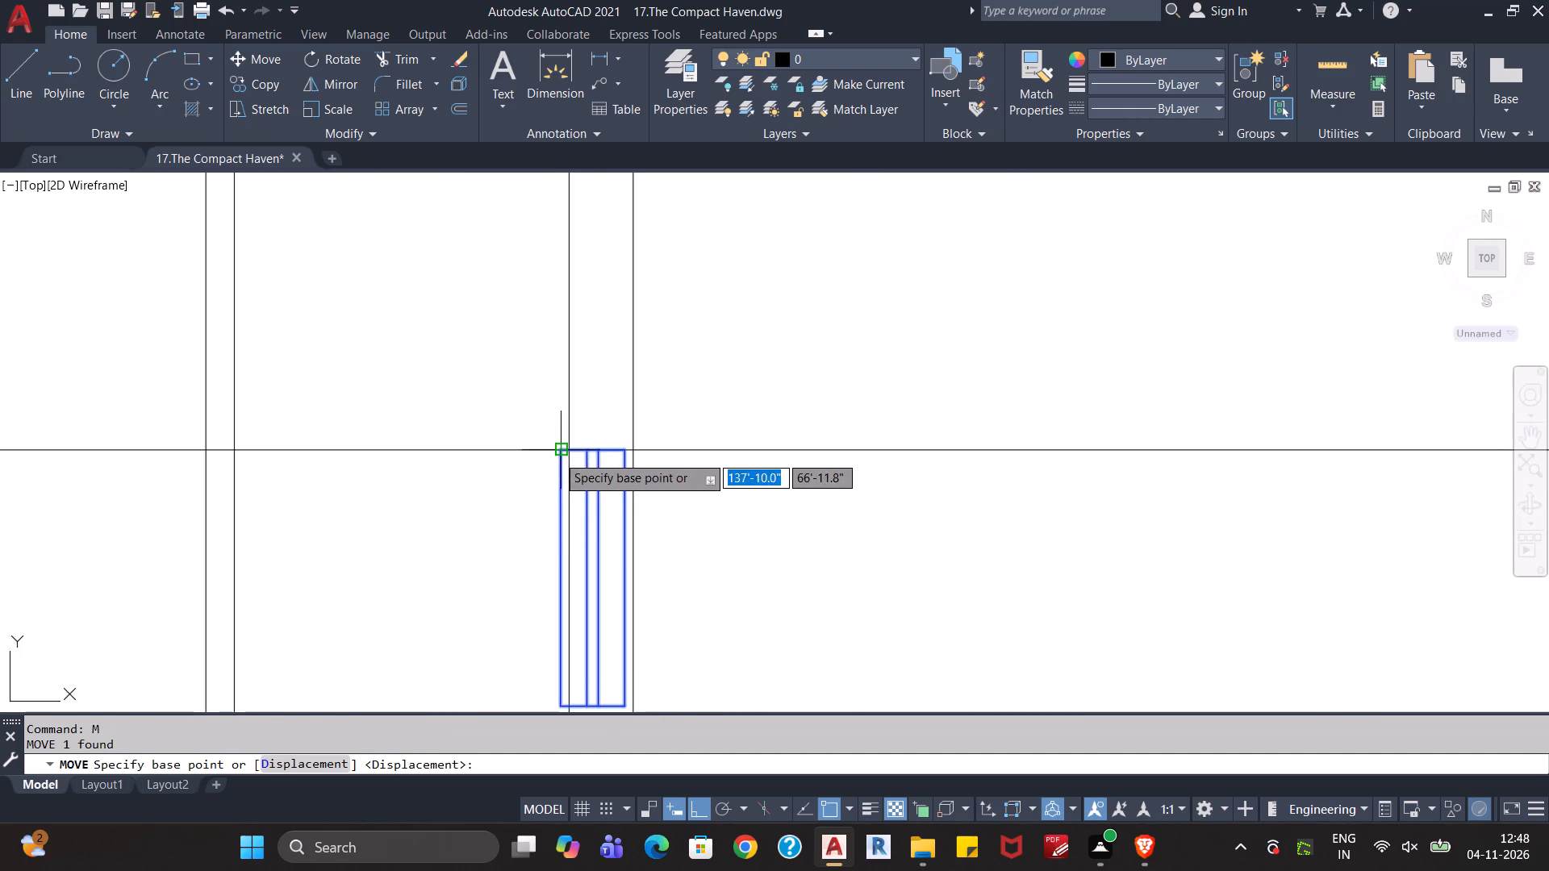
{"action": "left_click", "coordinate": [558, 455]}
{"action": "left_click", "coordinate": [573, 455]}
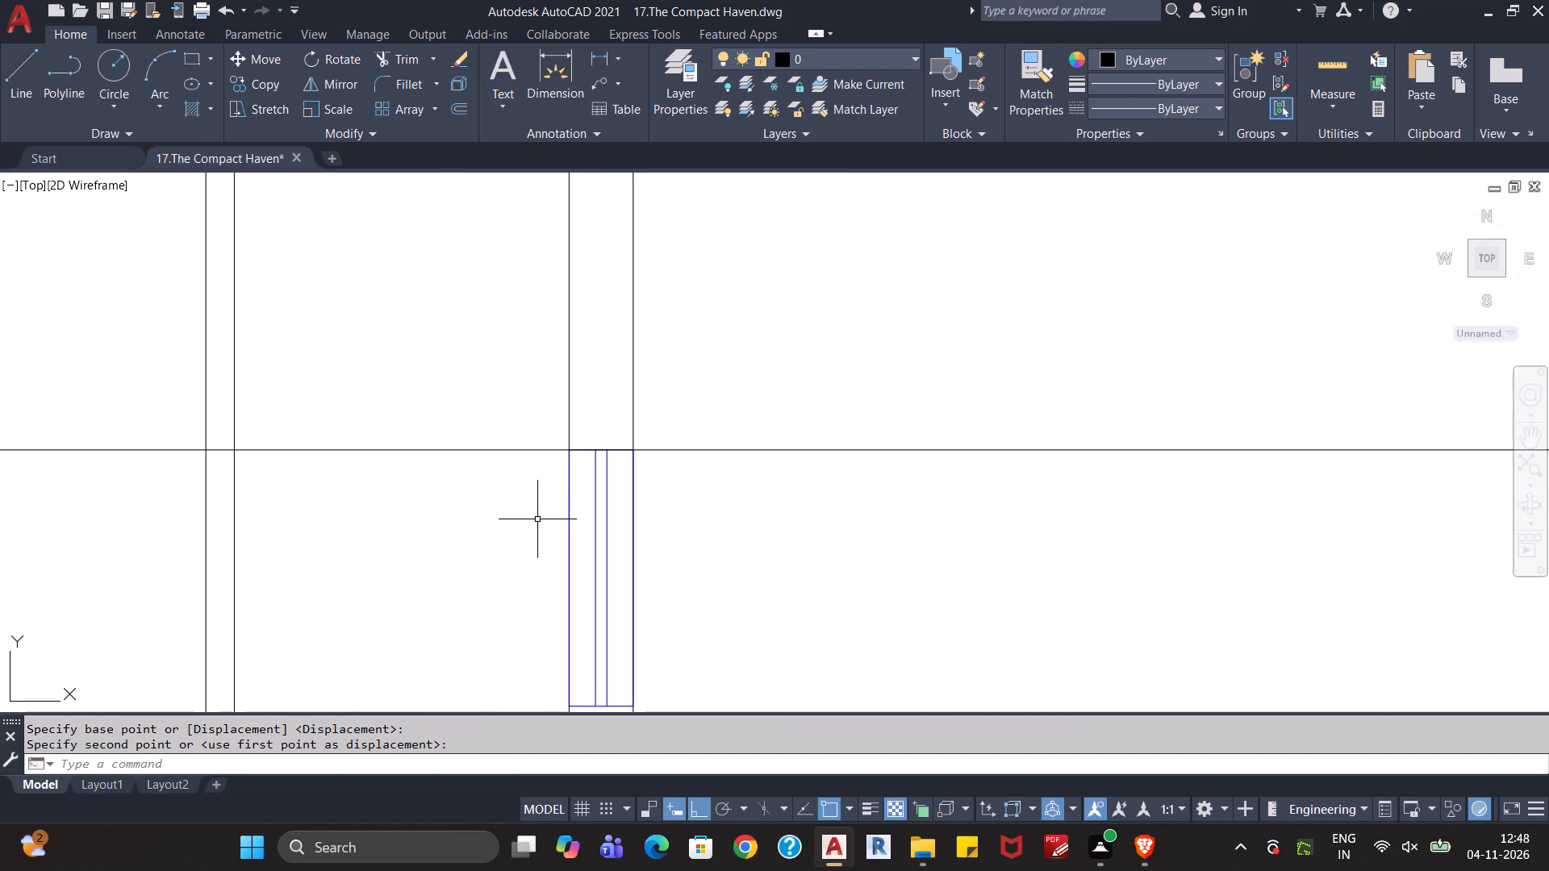
{"action": "scroll", "coordinate": [537, 519], "scroll_direction": "down", "scroll_amount": 1}
{"action": "key", "text": "Escape"}
{"action": "key", "text": "Escape"}
Delete the four remaining horizontal construction lines crossing the floor plan.
{"action": "scroll", "coordinate": [537, 519], "scroll_direction": "down", "scroll_amount": 4}
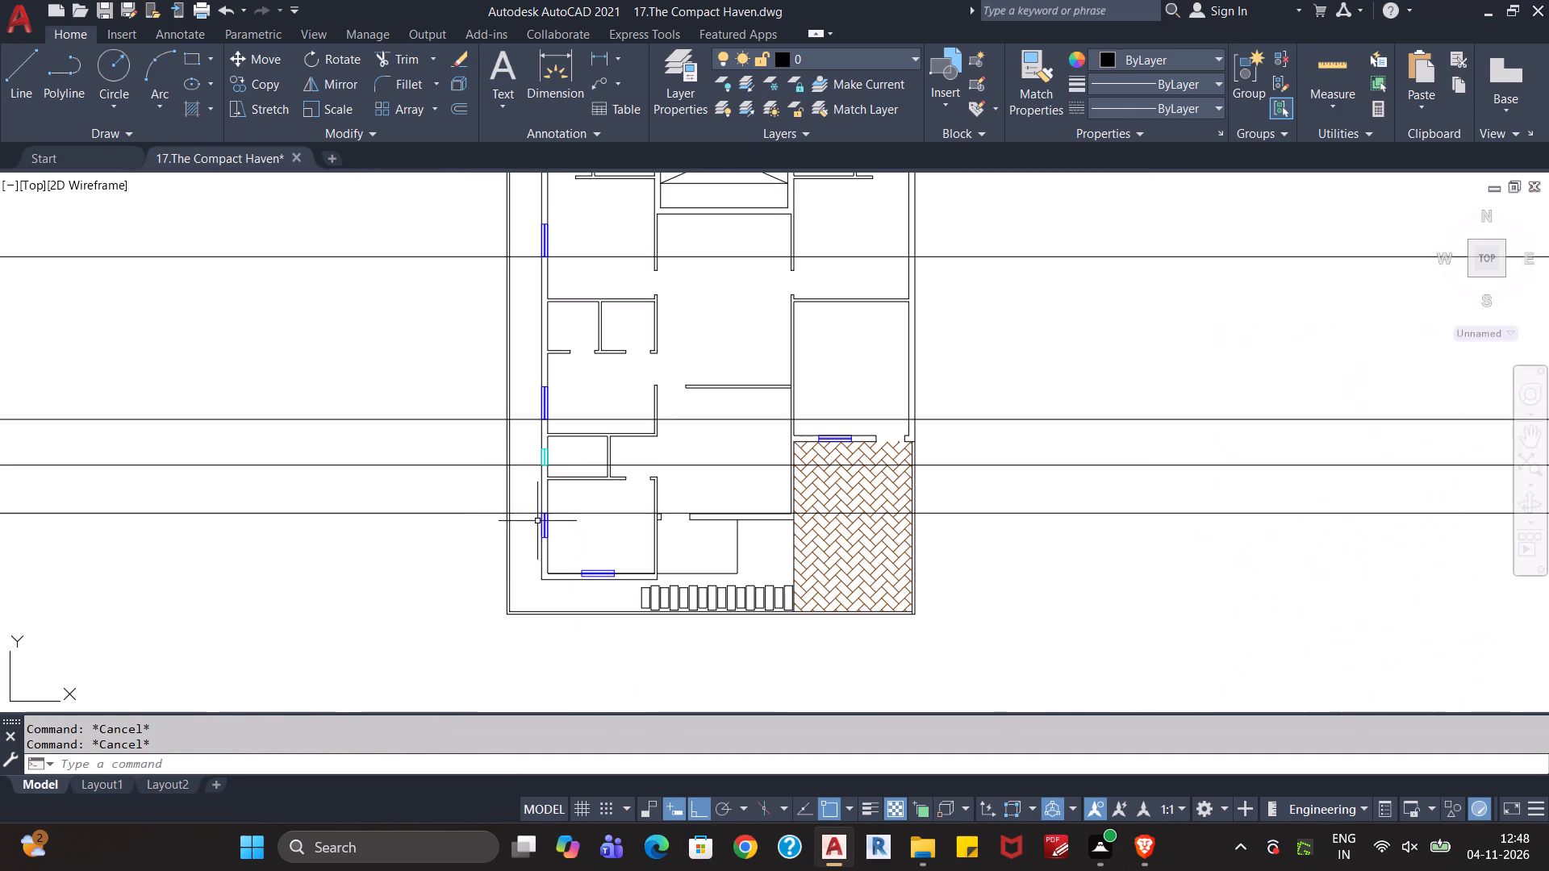
{"action": "left_click", "coordinate": [449, 235]}
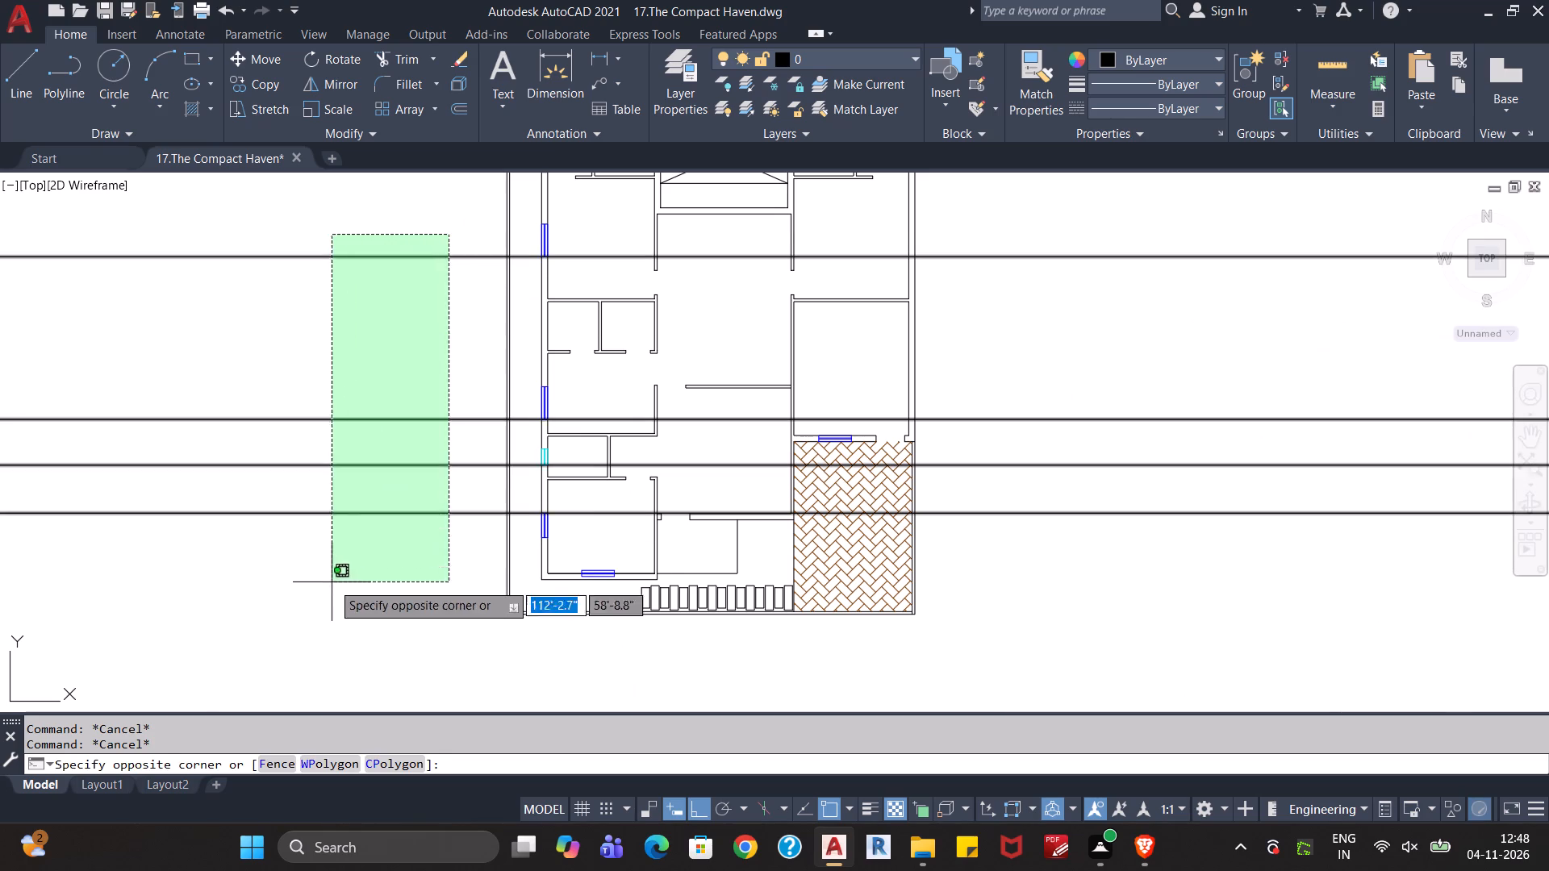
{"action": "left_click", "coordinate": [332, 582]}
{"action": "key", "text": "Delete"}
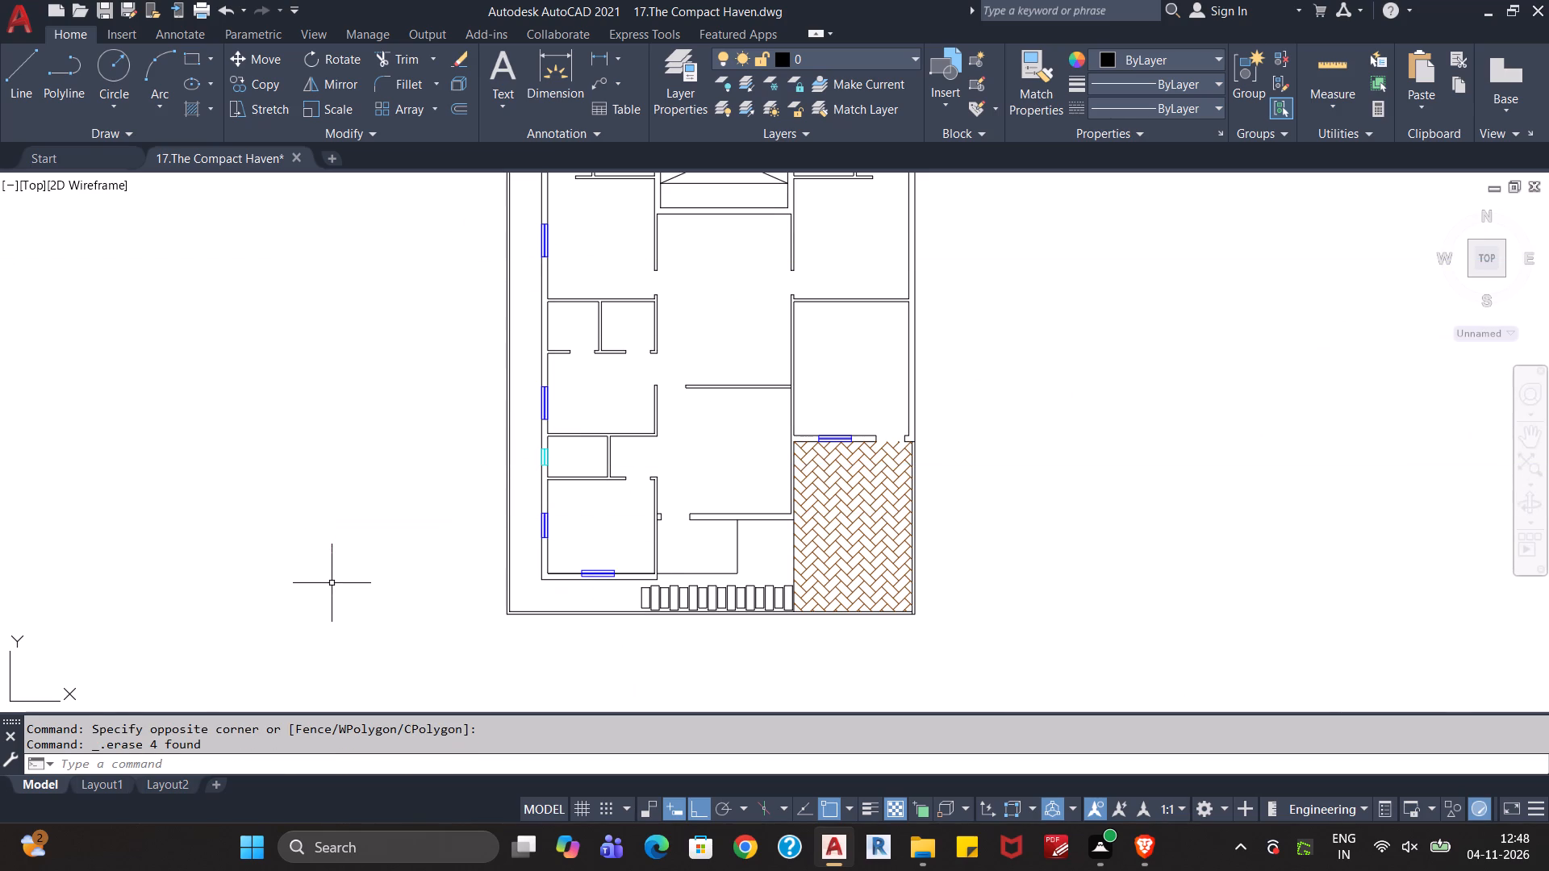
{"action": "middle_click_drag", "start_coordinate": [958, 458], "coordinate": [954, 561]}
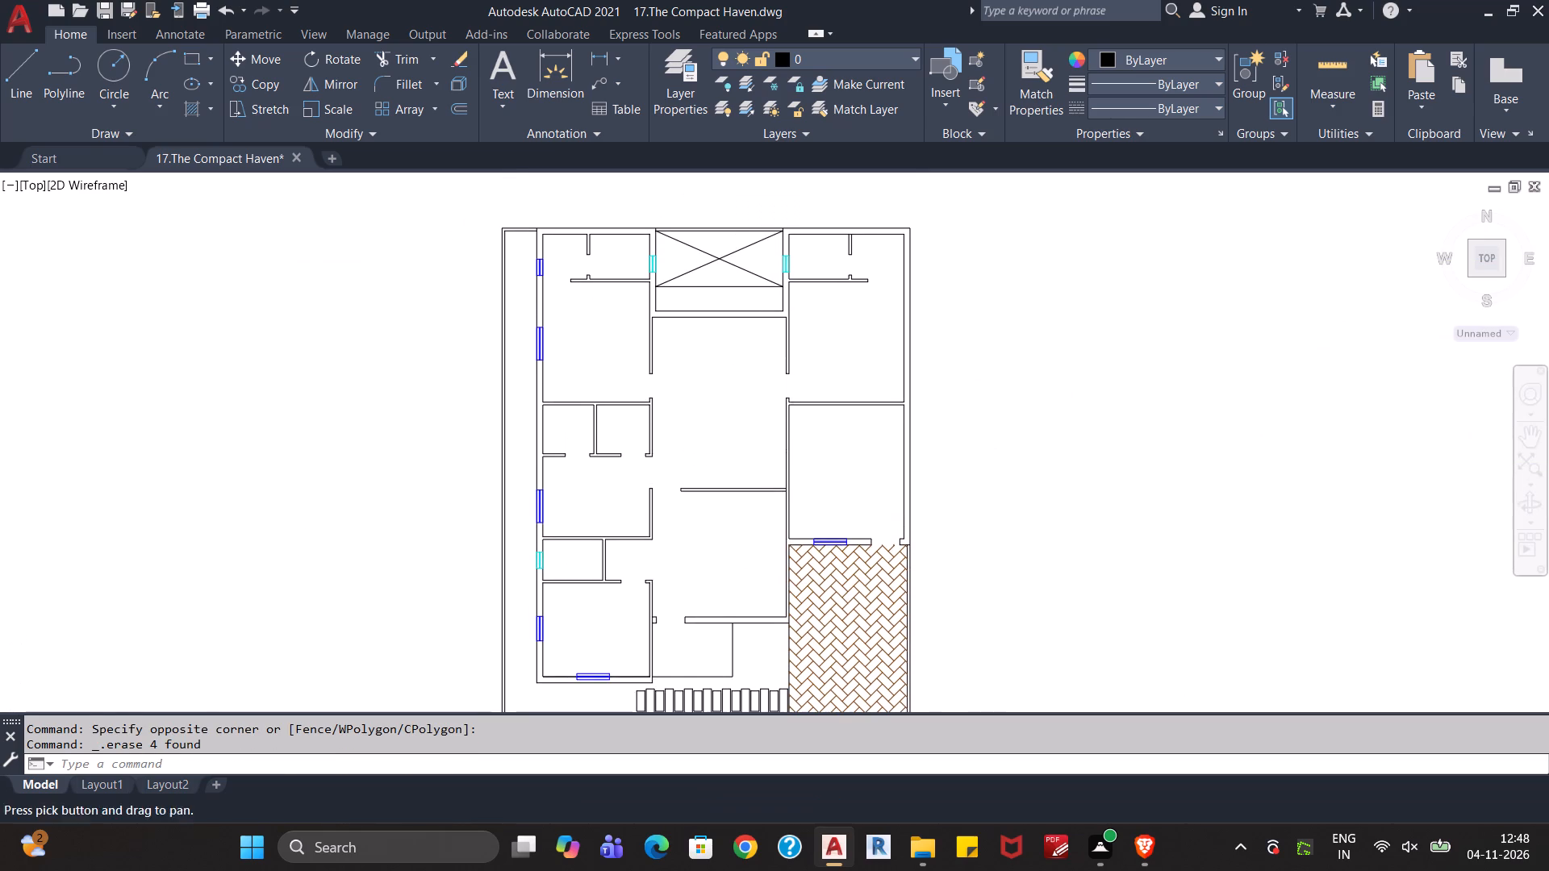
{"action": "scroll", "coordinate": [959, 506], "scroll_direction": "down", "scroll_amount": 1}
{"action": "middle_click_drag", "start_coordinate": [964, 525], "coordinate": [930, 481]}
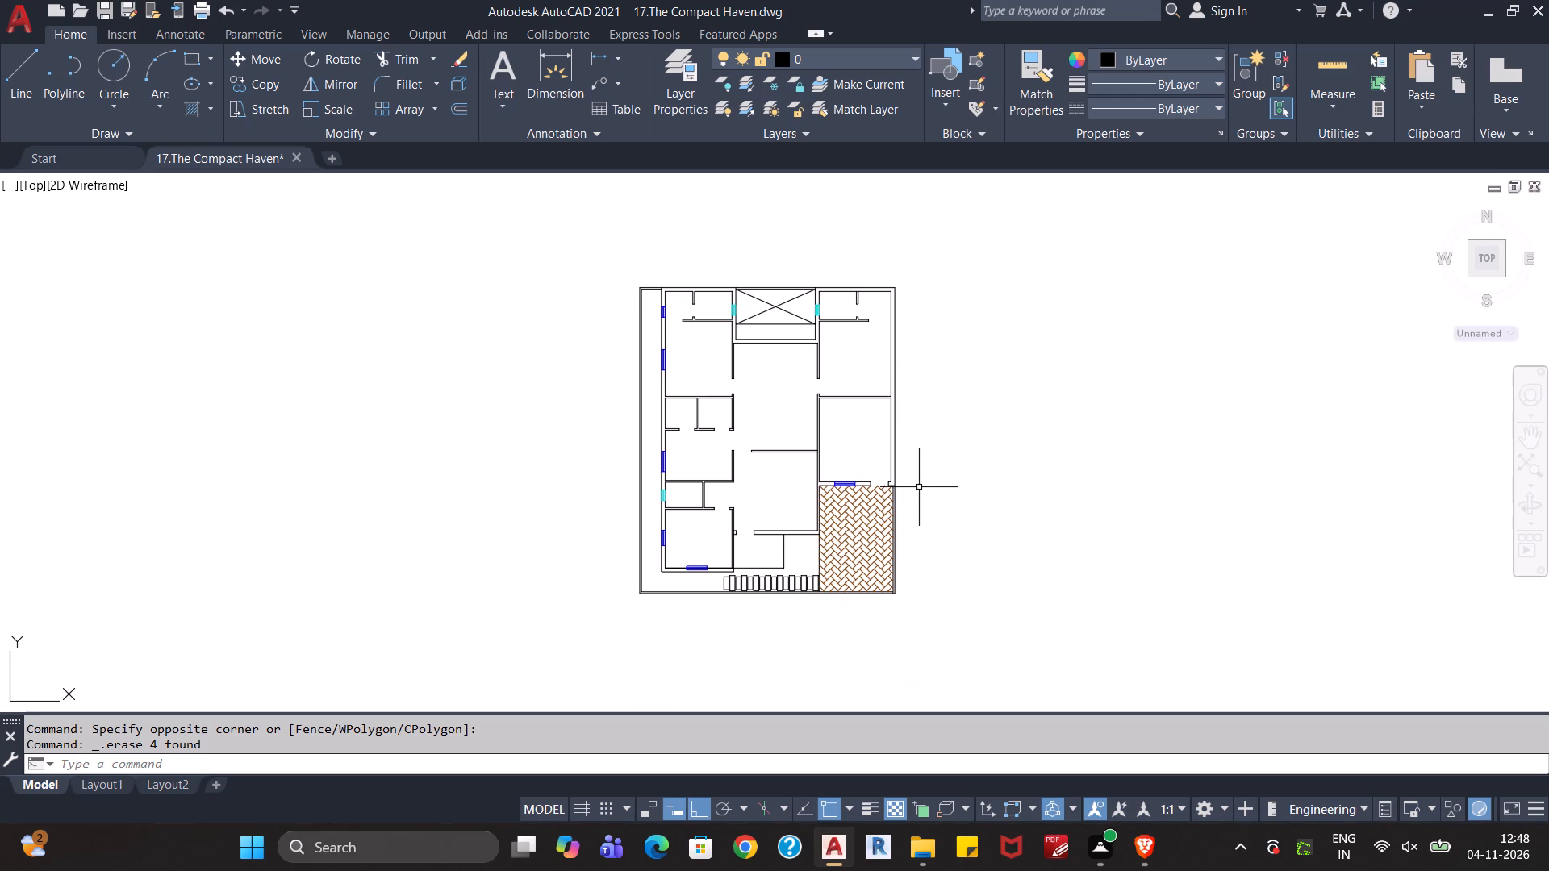
Draw a vertical construction line through the lower east corner of the window just north of the herringbone-paved area.
{"action": "scroll", "coordinate": [852, 512], "scroll_direction": "up", "scroll_amount": 3}
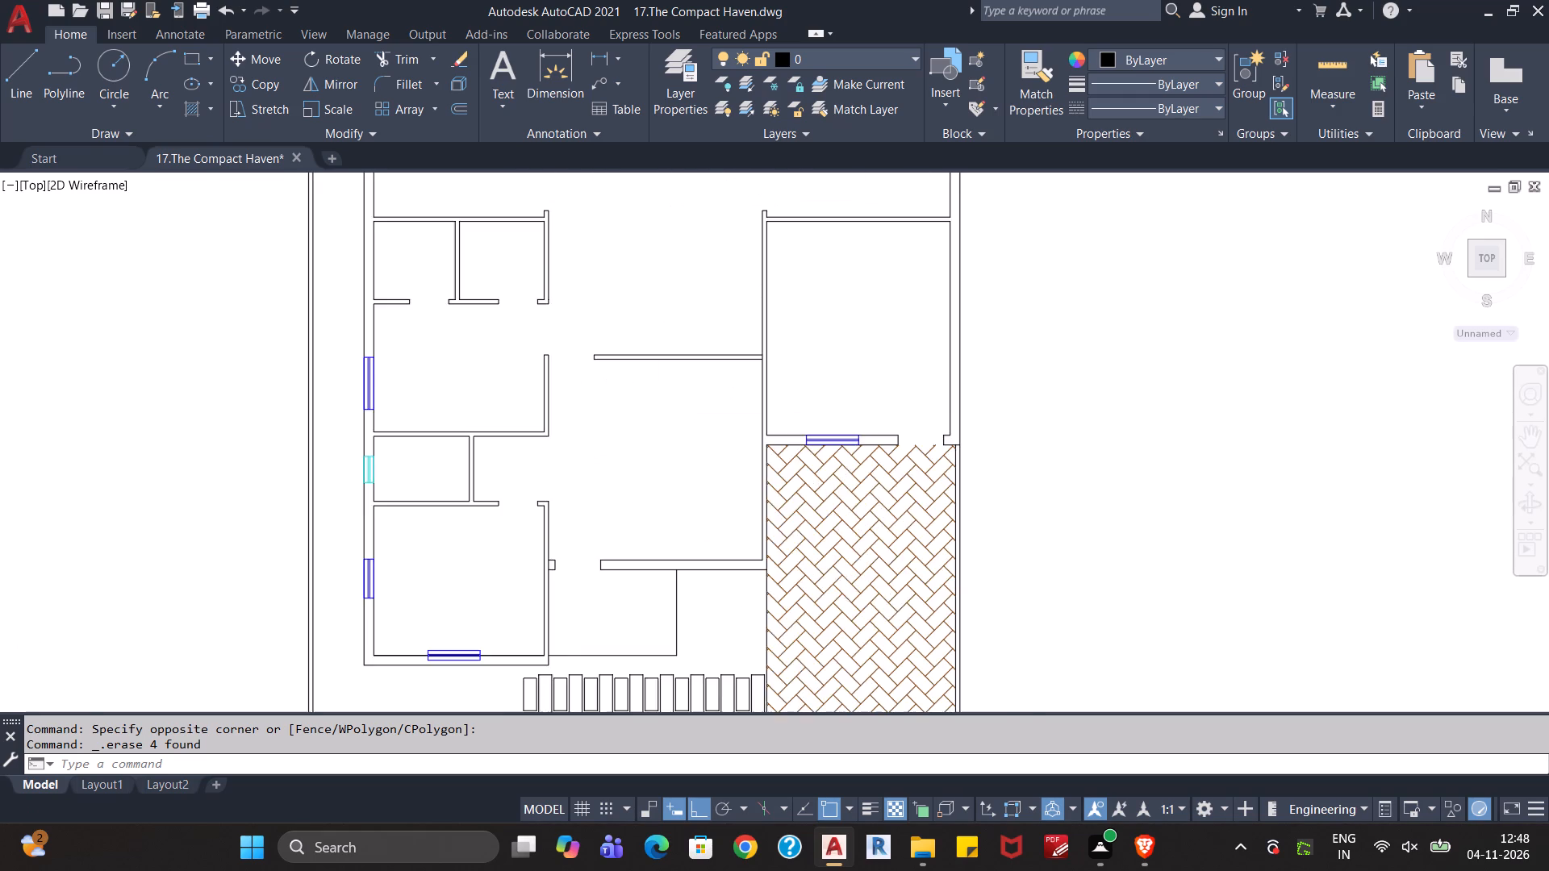
{"action": "type", "text": "xl"}
{"action": "key", "text": "Return"}
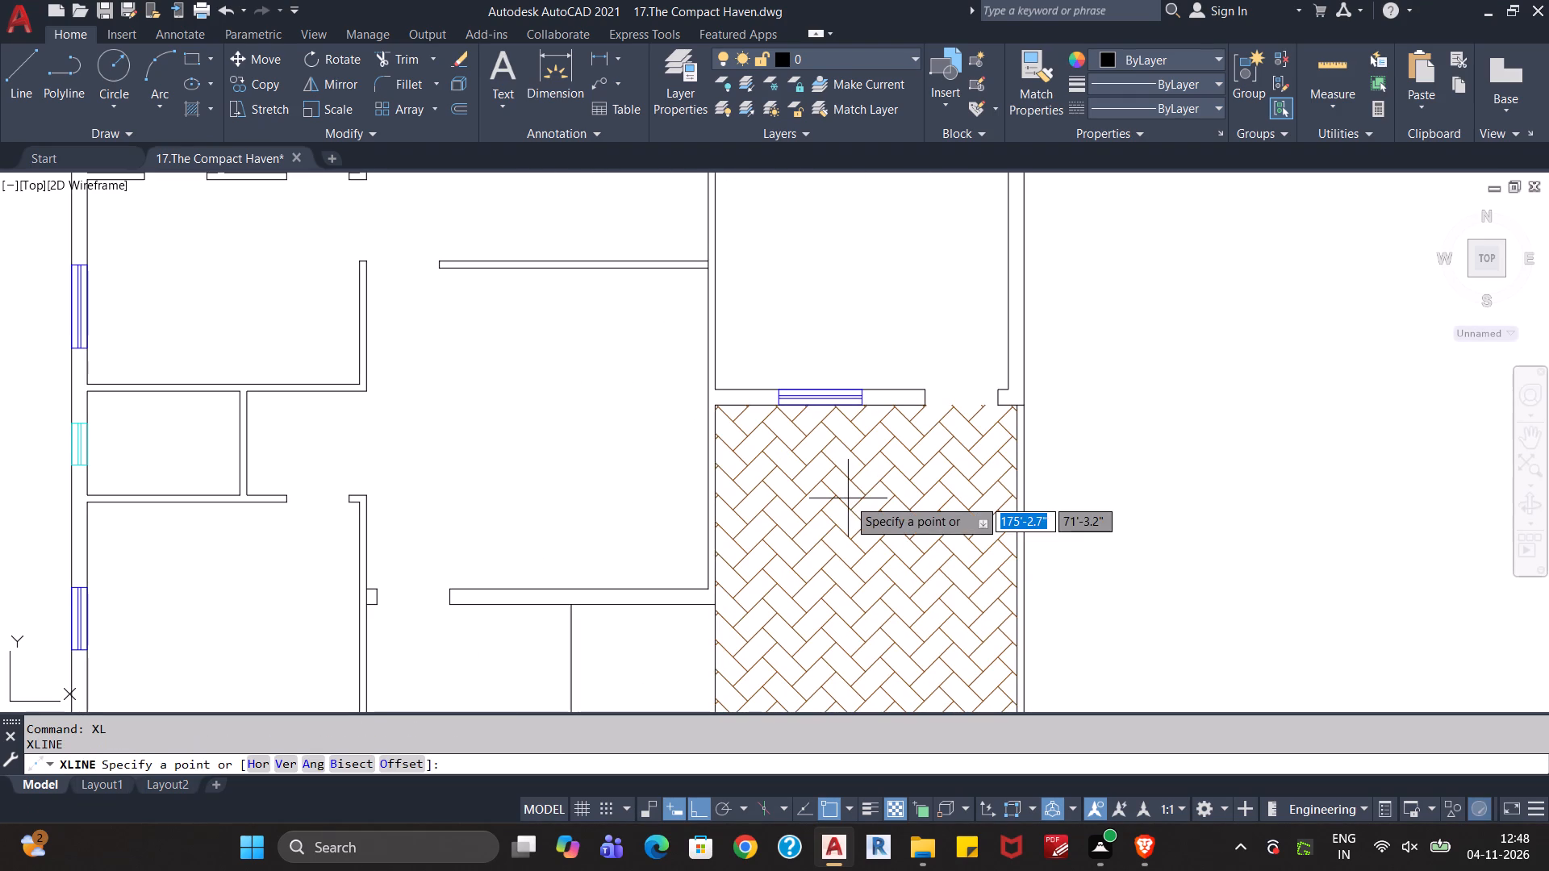
{"action": "key", "text": "v"}
{"action": "key", "text": "Return"}
{"action": "scroll", "coordinate": [854, 458], "scroll_direction": "up", "scroll_amount": 6}
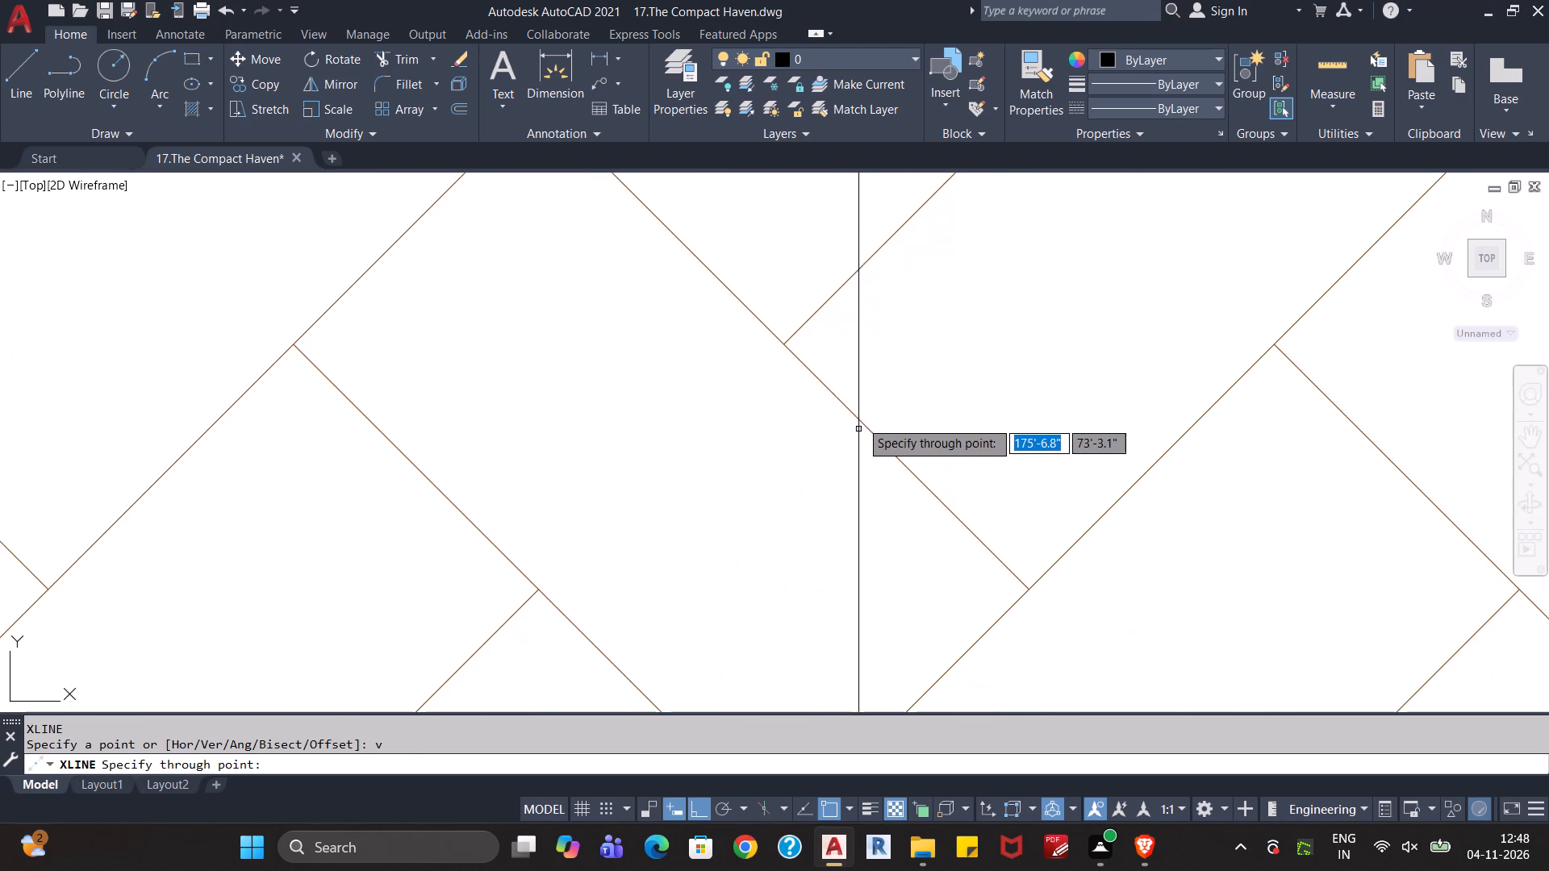
{"action": "scroll", "coordinate": [870, 362], "scroll_direction": "down", "scroll_amount": 4}
{"action": "scroll", "coordinate": [879, 241], "scroll_direction": "up", "scroll_amount": 9}
{"action": "left_click", "coordinate": [890, 239]}
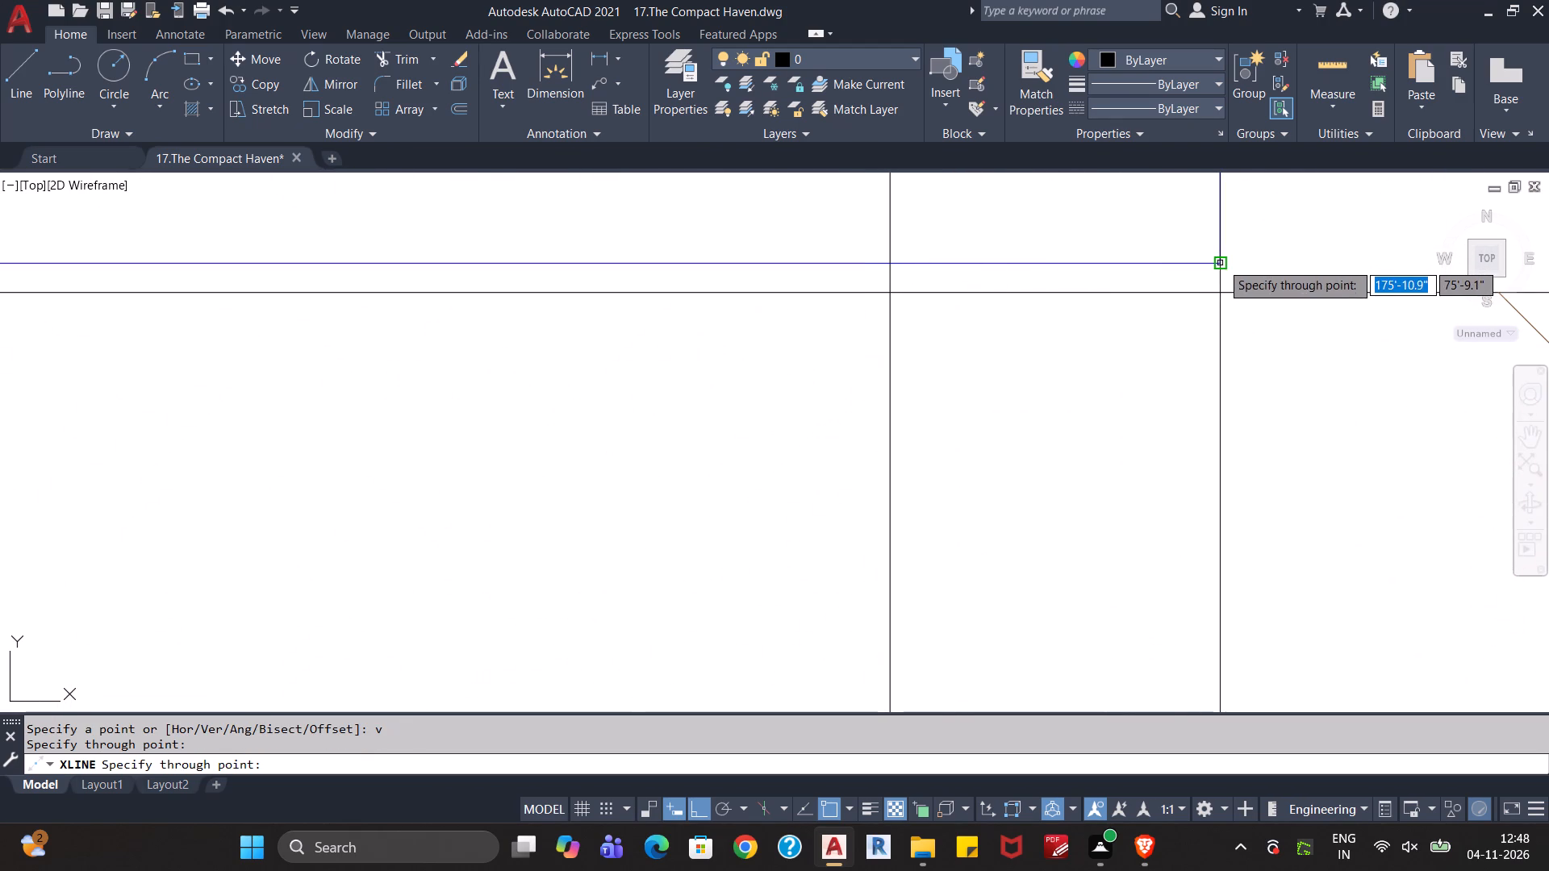
{"action": "left_click", "coordinate": [1221, 262]}
{"action": "key", "text": "Escape"}
{"action": "key", "text": "Escape"}
Delete the stray vertical construction line just west of that window's east edge.
{"action": "scroll", "coordinate": [1176, 381], "scroll_direction": "down", "scroll_amount": 2}
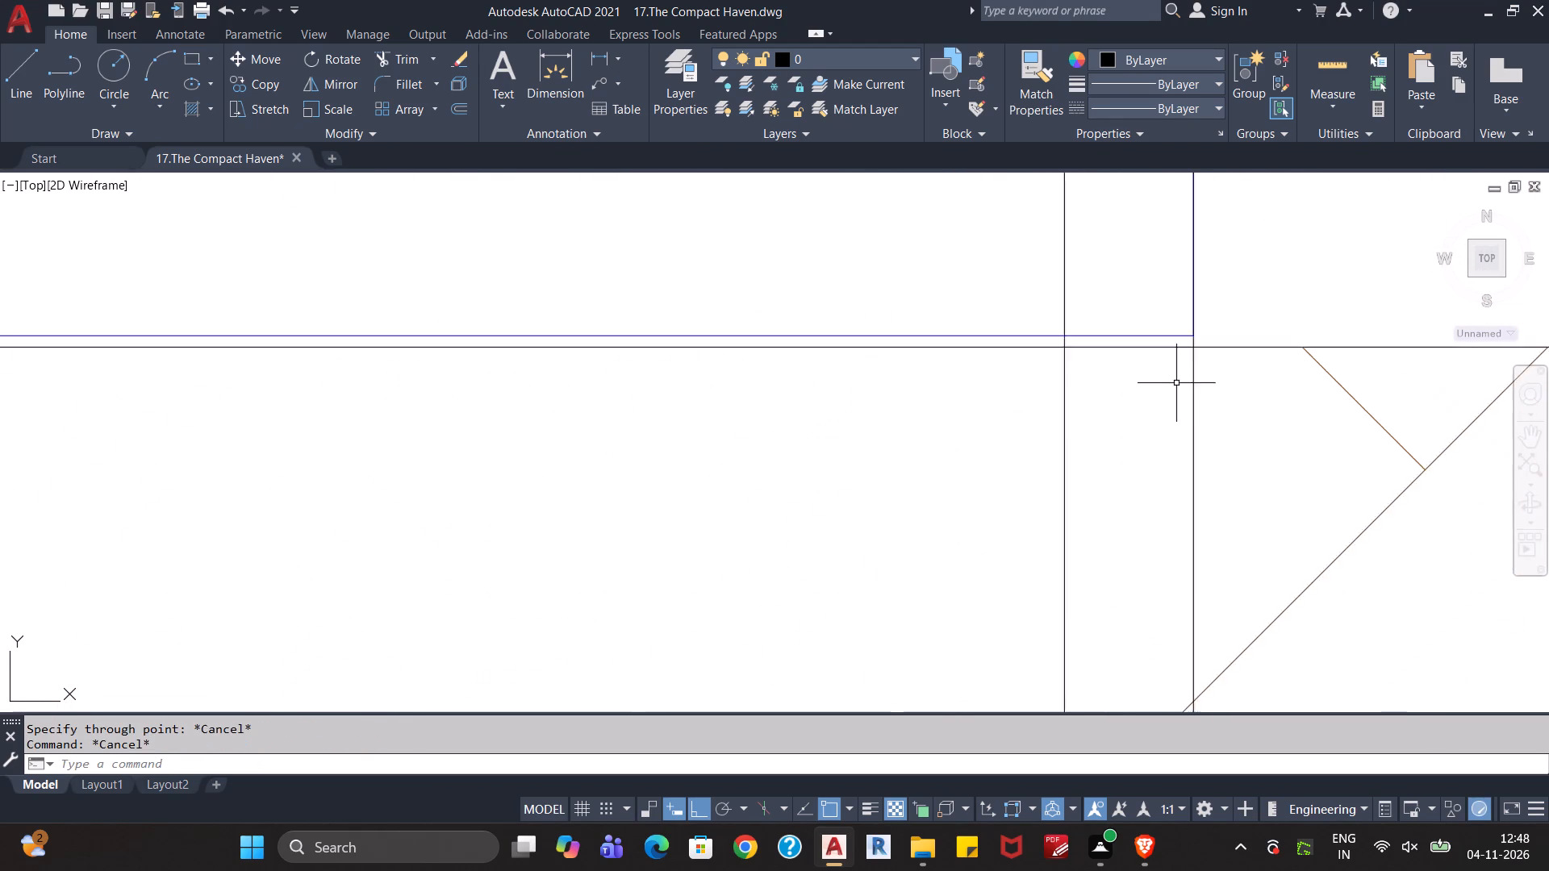
{"action": "scroll", "coordinate": [1176, 385], "scroll_direction": "down", "scroll_amount": 3}
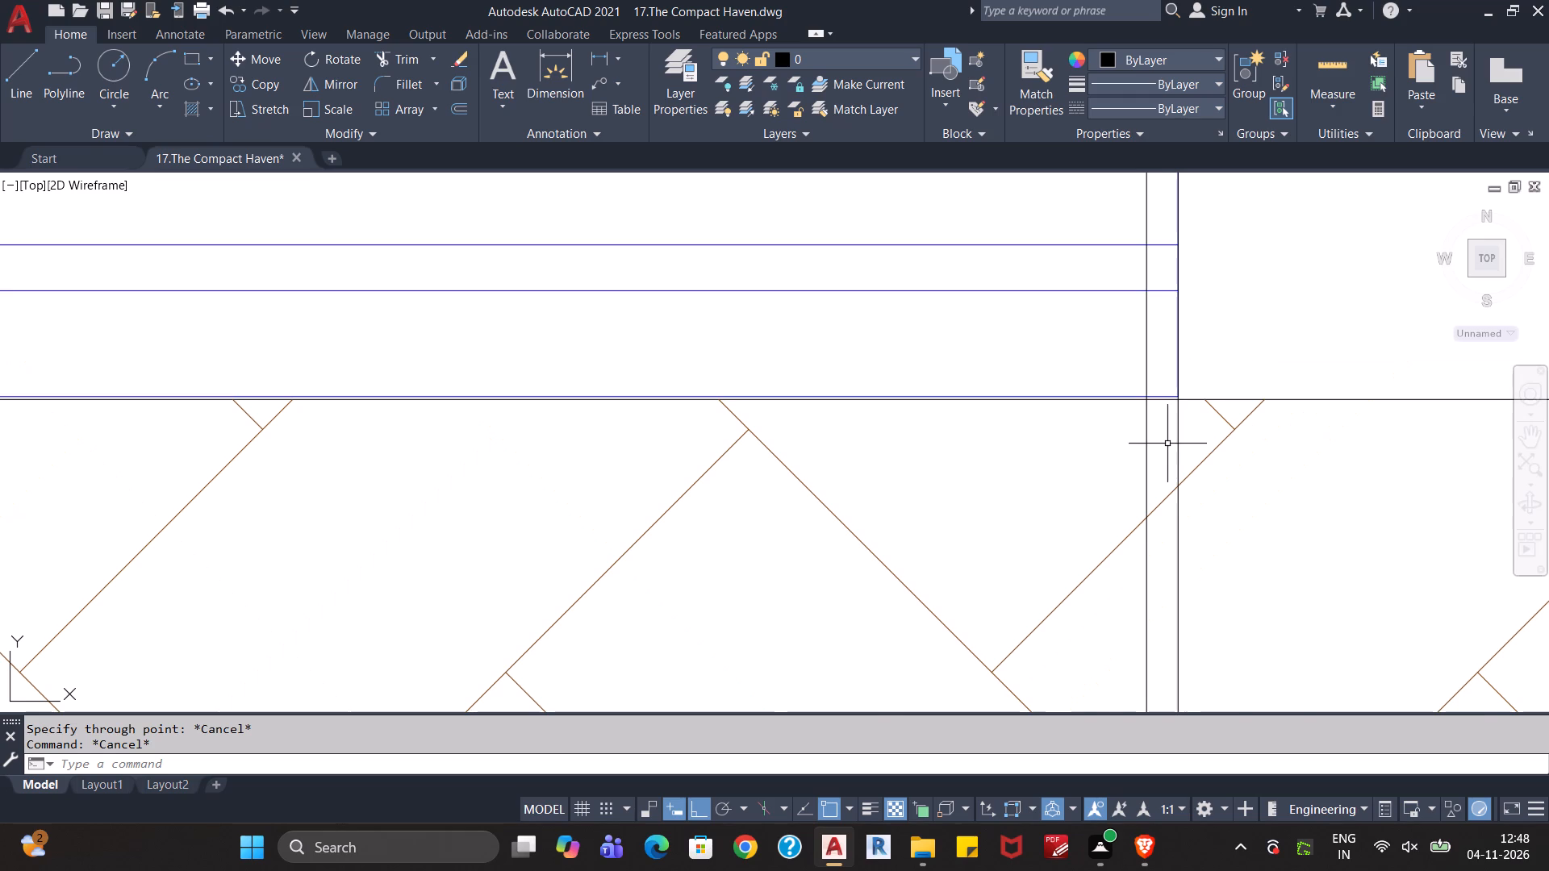
{"action": "scroll", "coordinate": [1164, 447], "scroll_direction": "down", "scroll_amount": 2}
{"action": "scroll", "coordinate": [1164, 452], "scroll_direction": "up", "scroll_amount": 3}
{"action": "left_click", "coordinate": [1164, 452]}
{"action": "left_click", "coordinate": [1126, 478]}
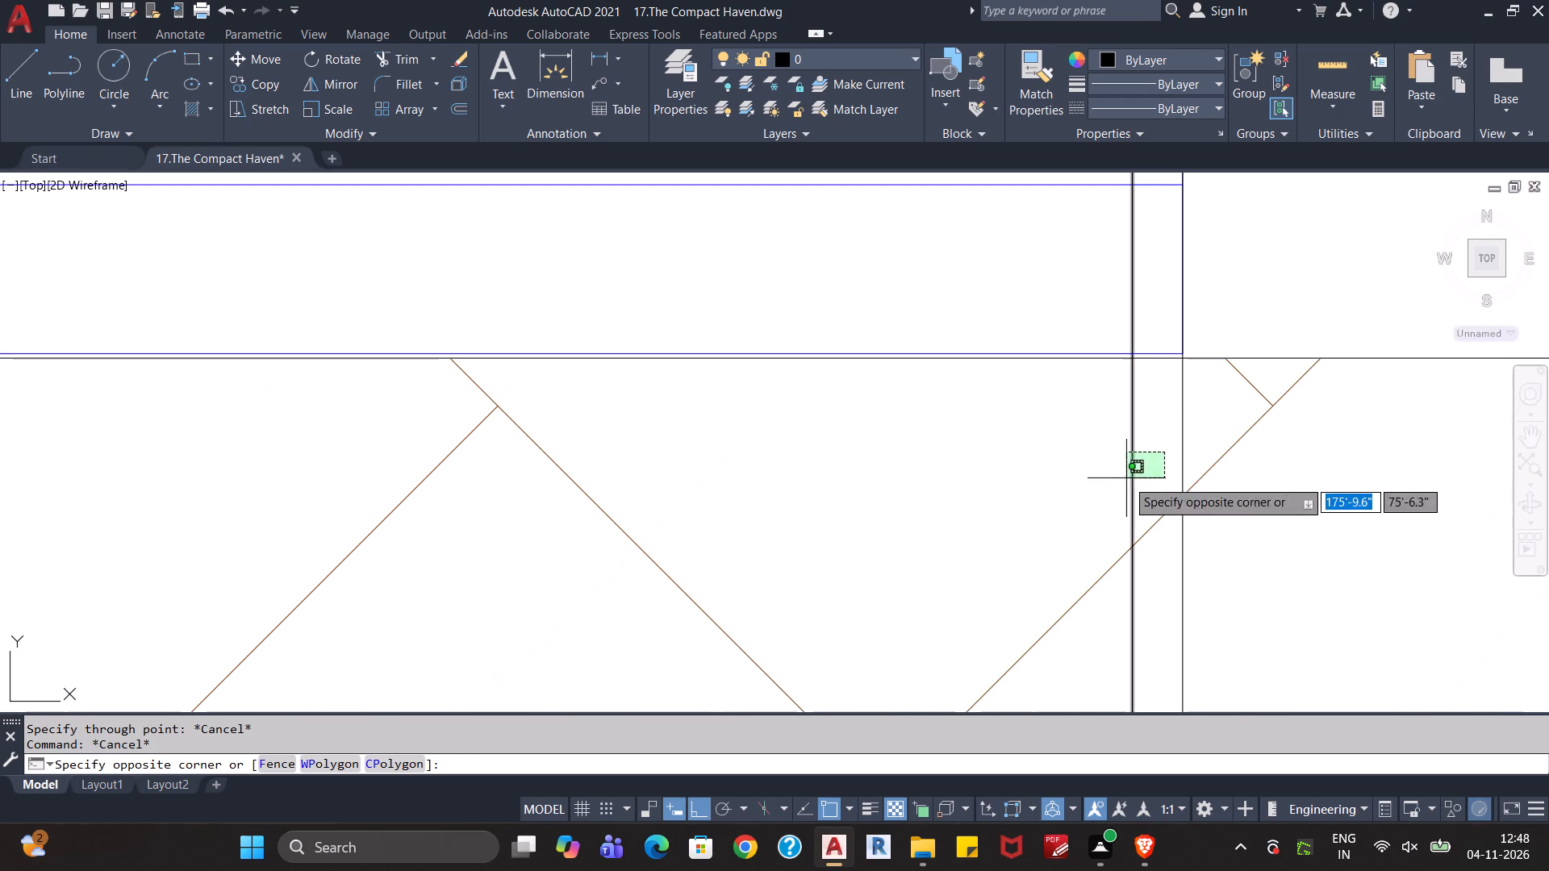
{"action": "key", "text": "Delete"}
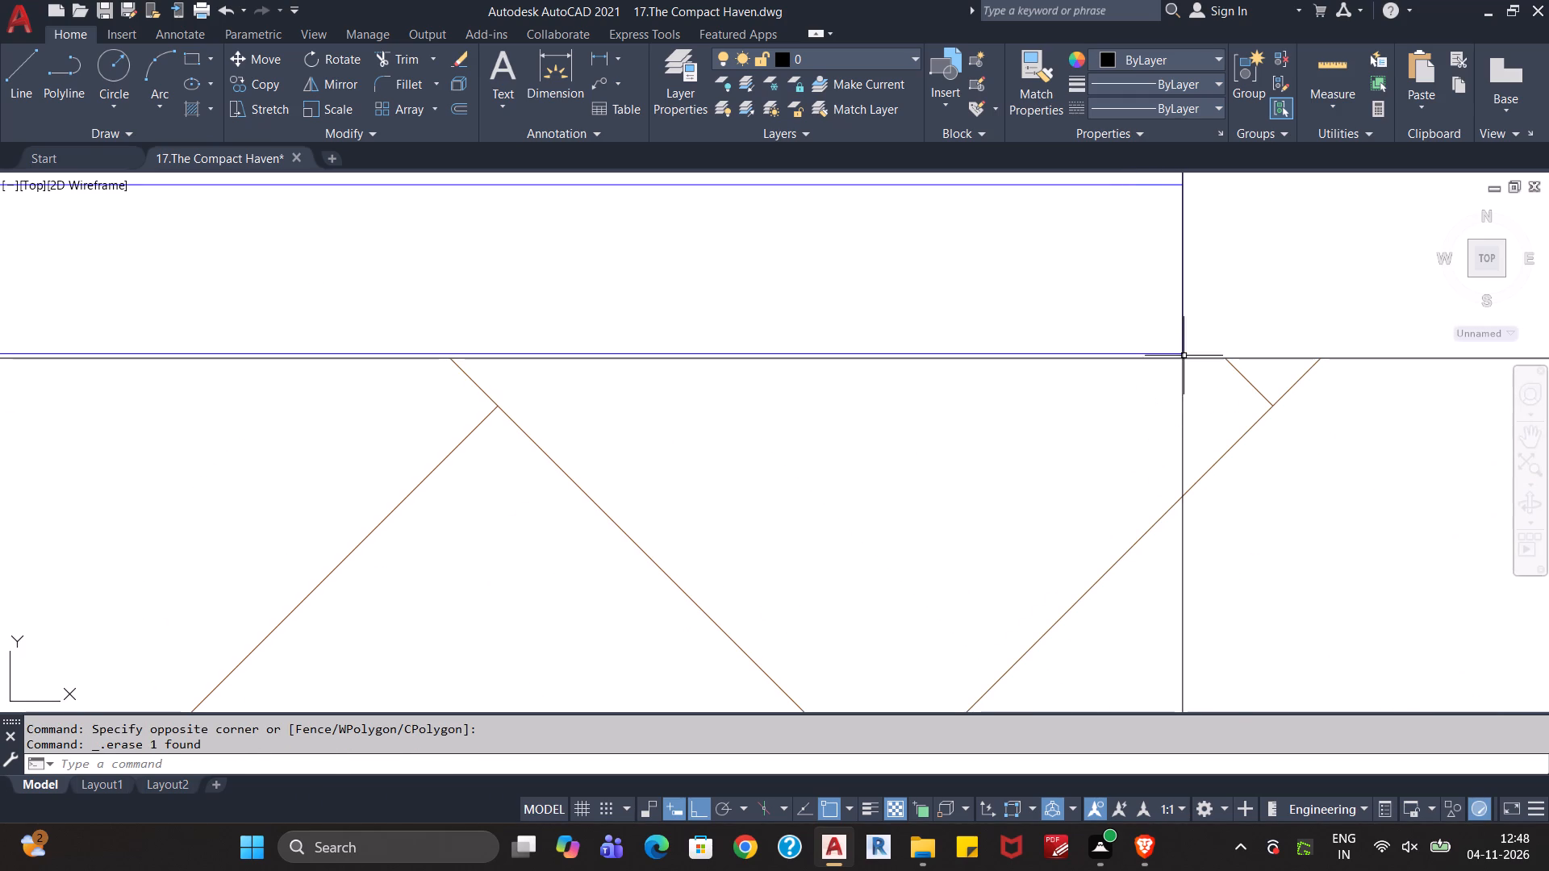
Move the window north of the paved area south so its lower east corner meets the wall's outer face at the construction line.
{"action": "left_click", "coordinate": [1175, 353]}
{"action": "key", "text": "m"}
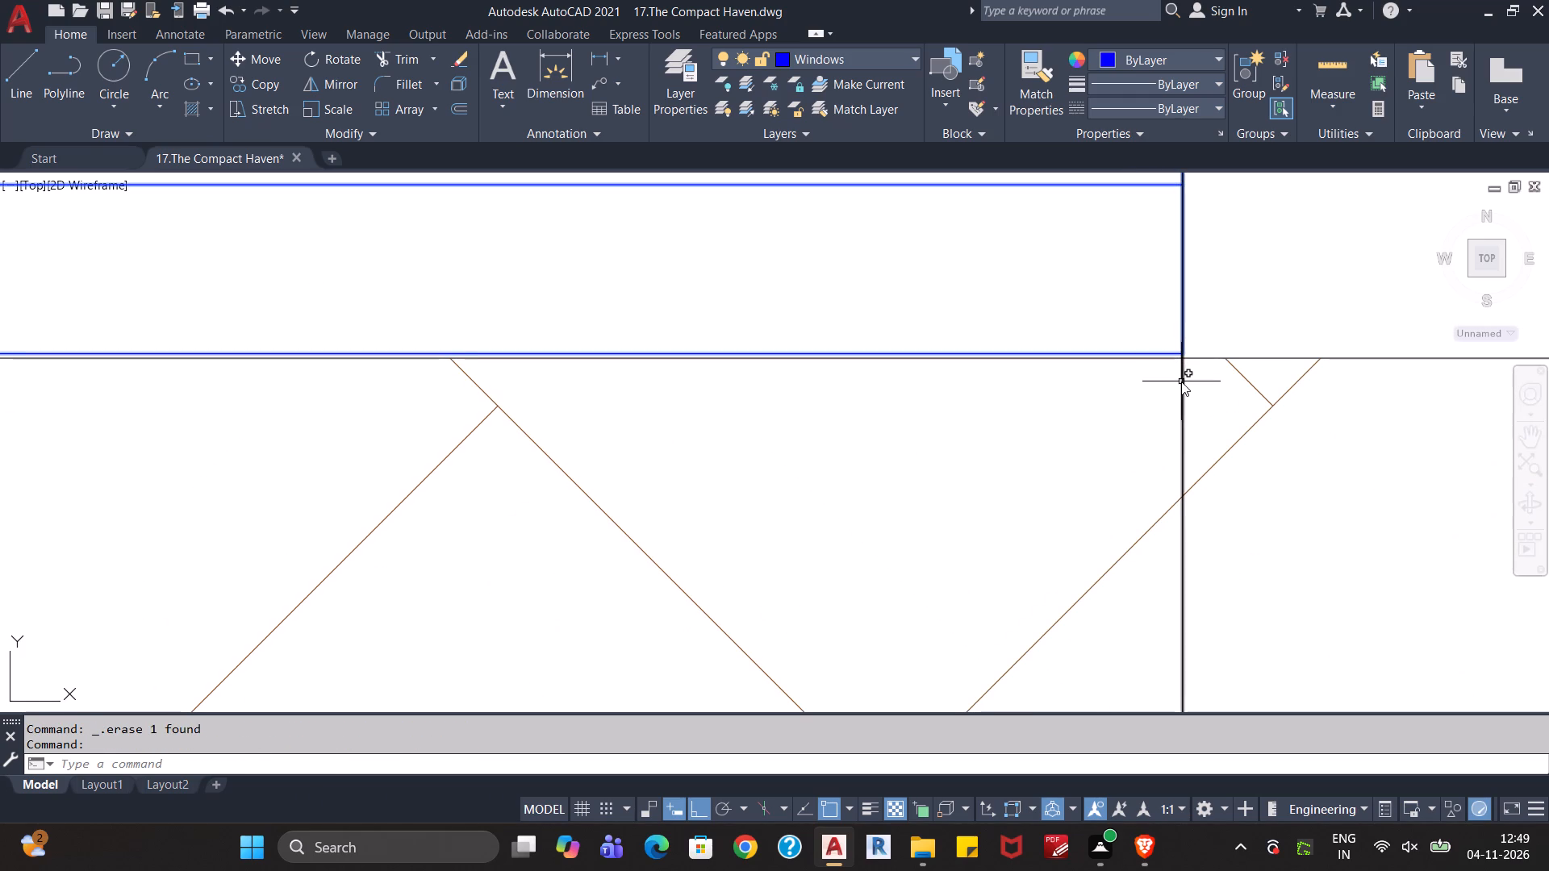
{"action": "key", "text": "Return"}
{"action": "left_click", "coordinate": [1185, 355]}
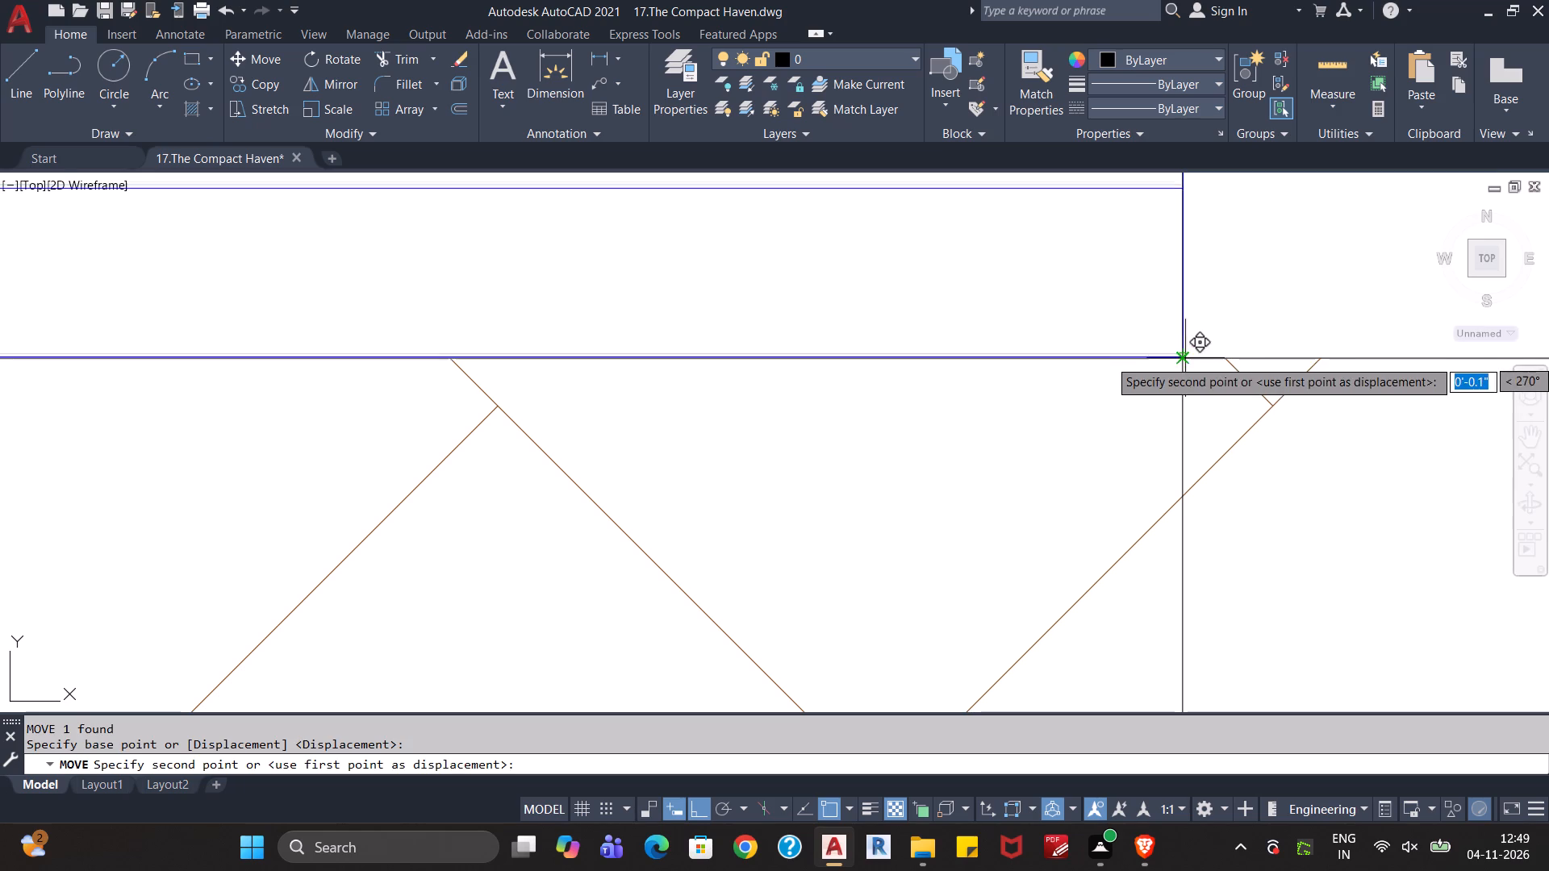
{"action": "left_click", "coordinate": [1185, 362]}
{"action": "key", "text": "Escape"}
{"action": "key", "text": "Escape"}
Delete the vertical construction line at the east edge of the window above the paved area.
{"action": "scroll", "coordinate": [1151, 409], "scroll_direction": "down", "scroll_amount": 2}
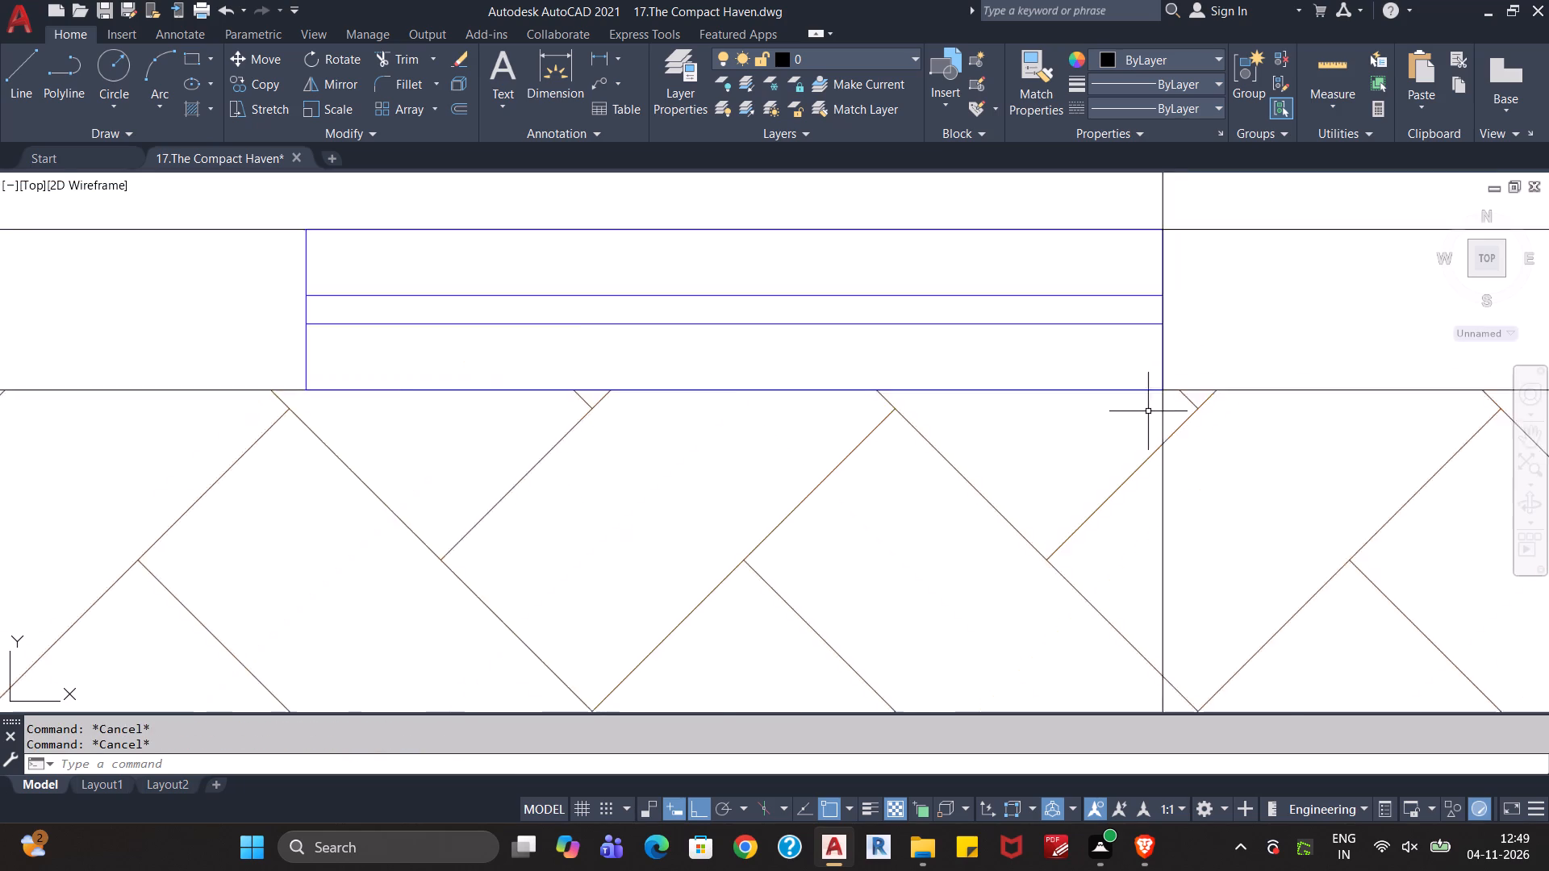
{"action": "scroll", "coordinate": [1148, 411], "scroll_direction": "down", "scroll_amount": 2}
{"action": "left_click", "coordinate": [1183, 267]}
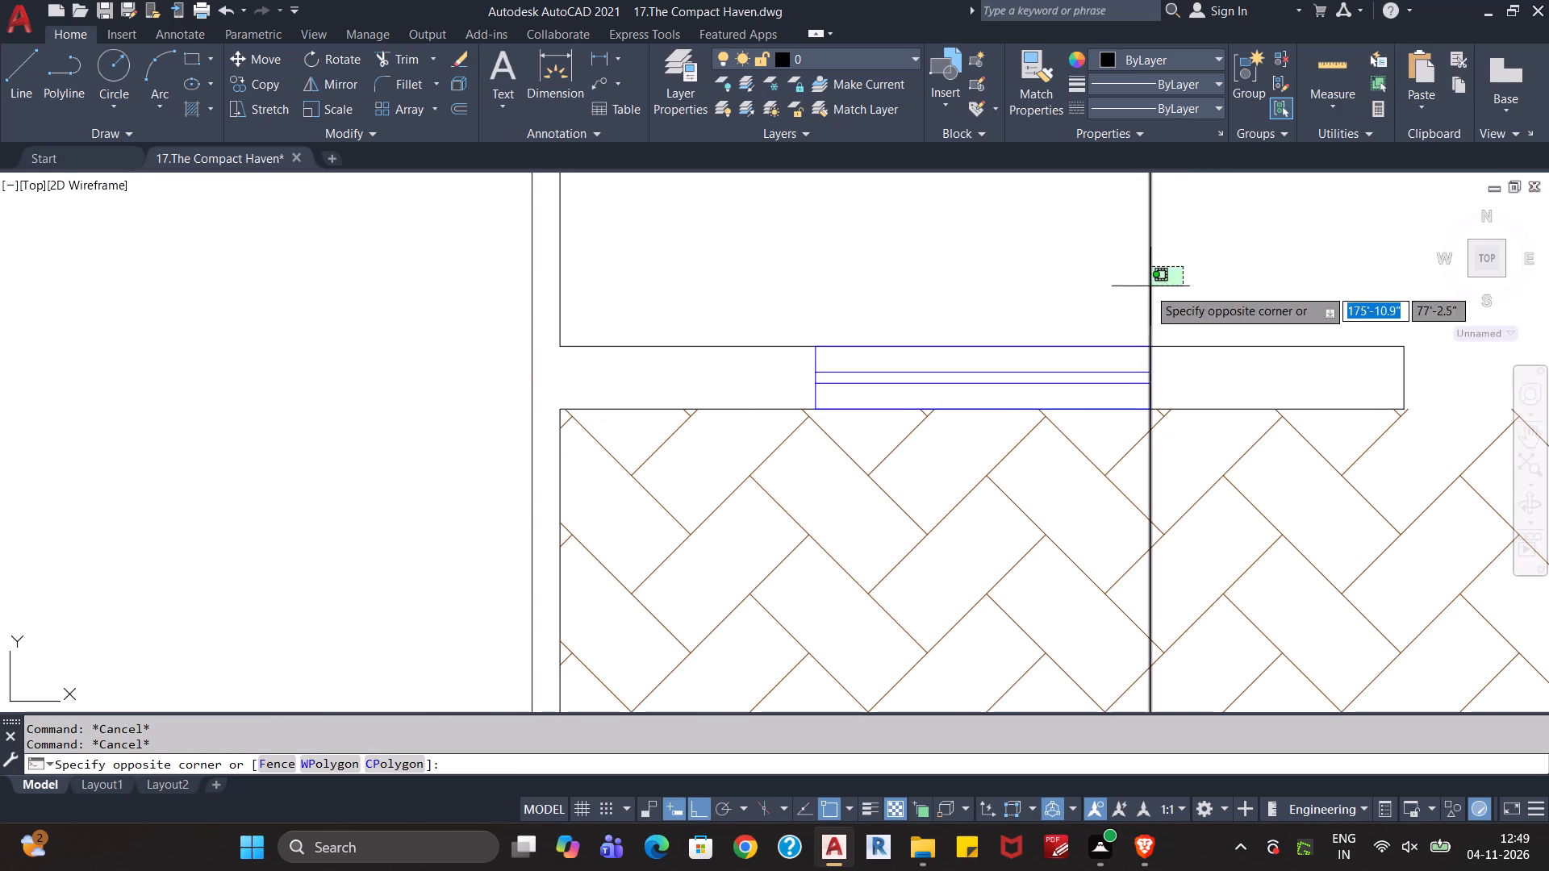
{"action": "left_click", "coordinate": [1142, 292]}
{"action": "key", "text": "Delete"}
Draw a vertical construction line through the lower east corner of the southwest room's south window.
{"action": "scroll", "coordinate": [1138, 348], "scroll_direction": "down", "scroll_amount": 3}
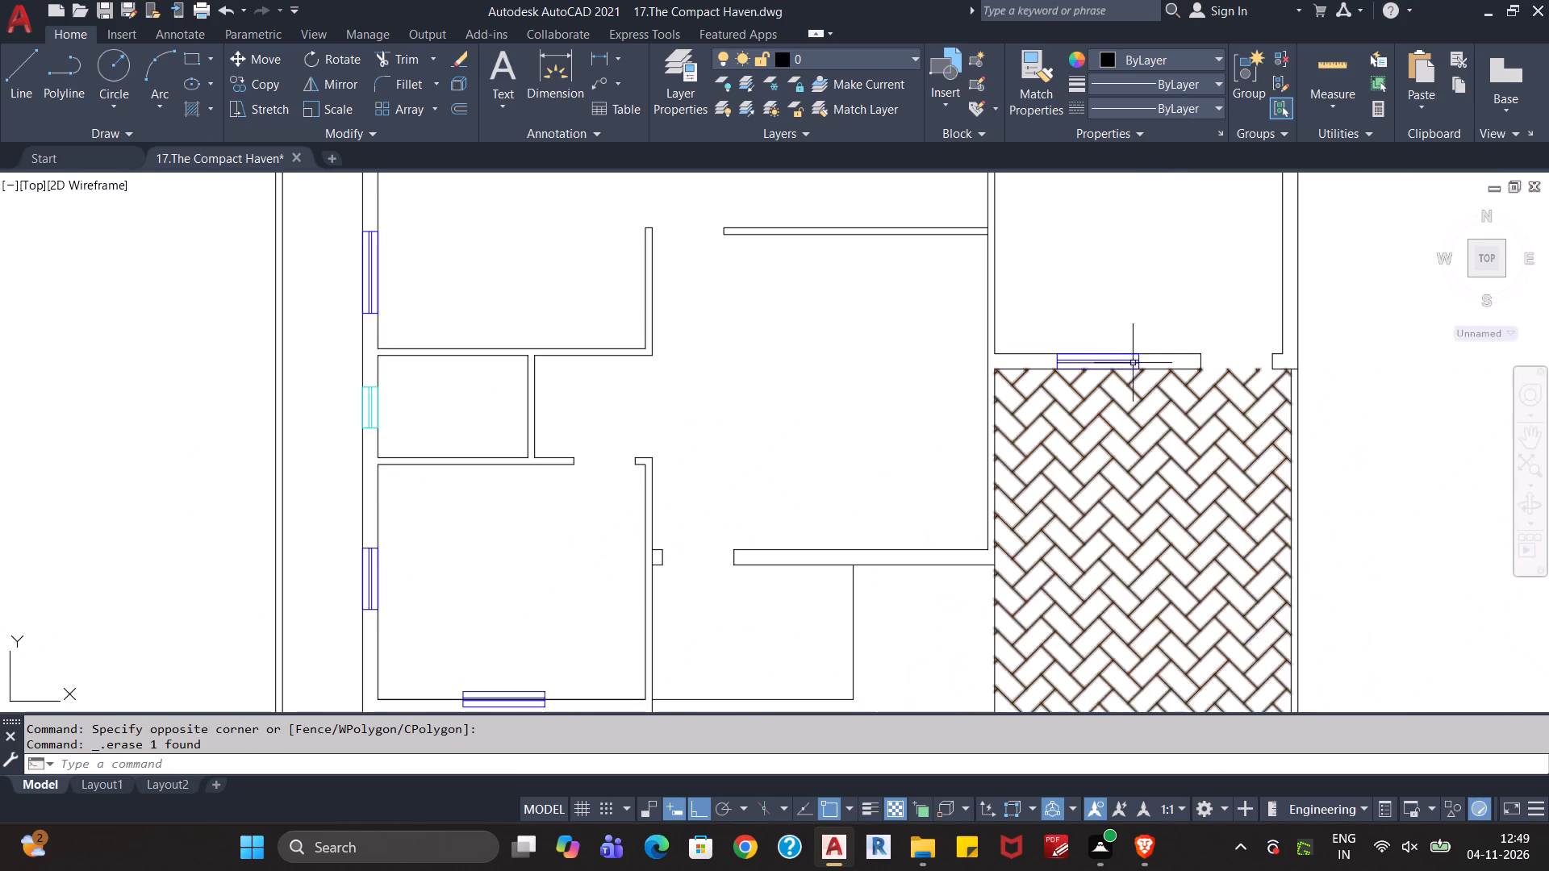
{"action": "scroll", "coordinate": [1134, 335], "scroll_direction": "up", "scroll_amount": 4}
{"action": "scroll", "coordinate": [1158, 440], "scroll_direction": "up", "scroll_amount": 4}
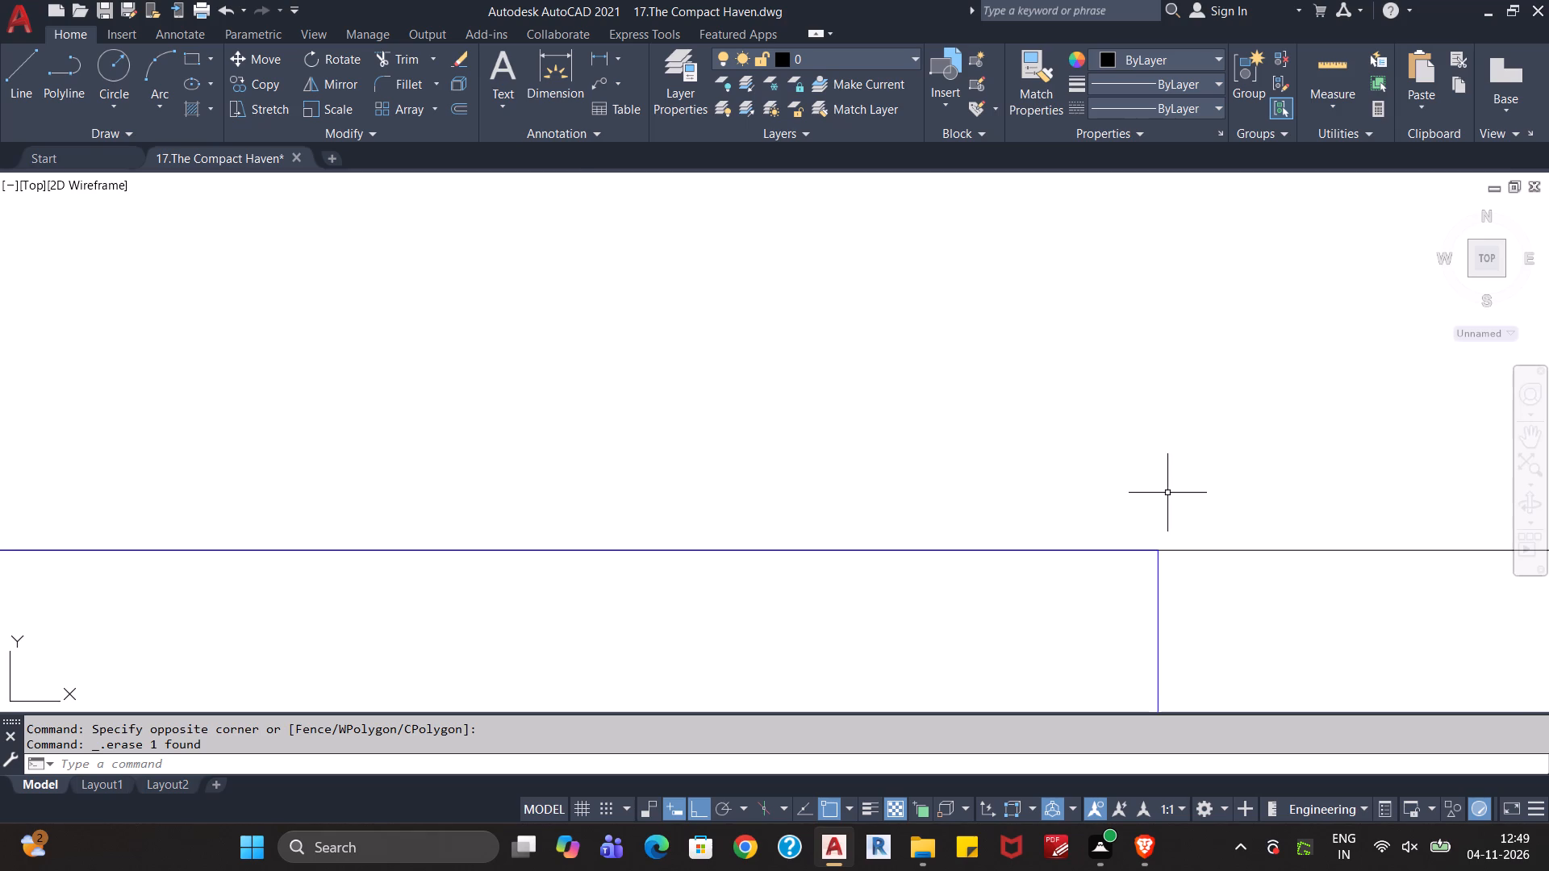
{"action": "scroll", "coordinate": [1167, 493], "scroll_direction": "down", "scroll_amount": 11}
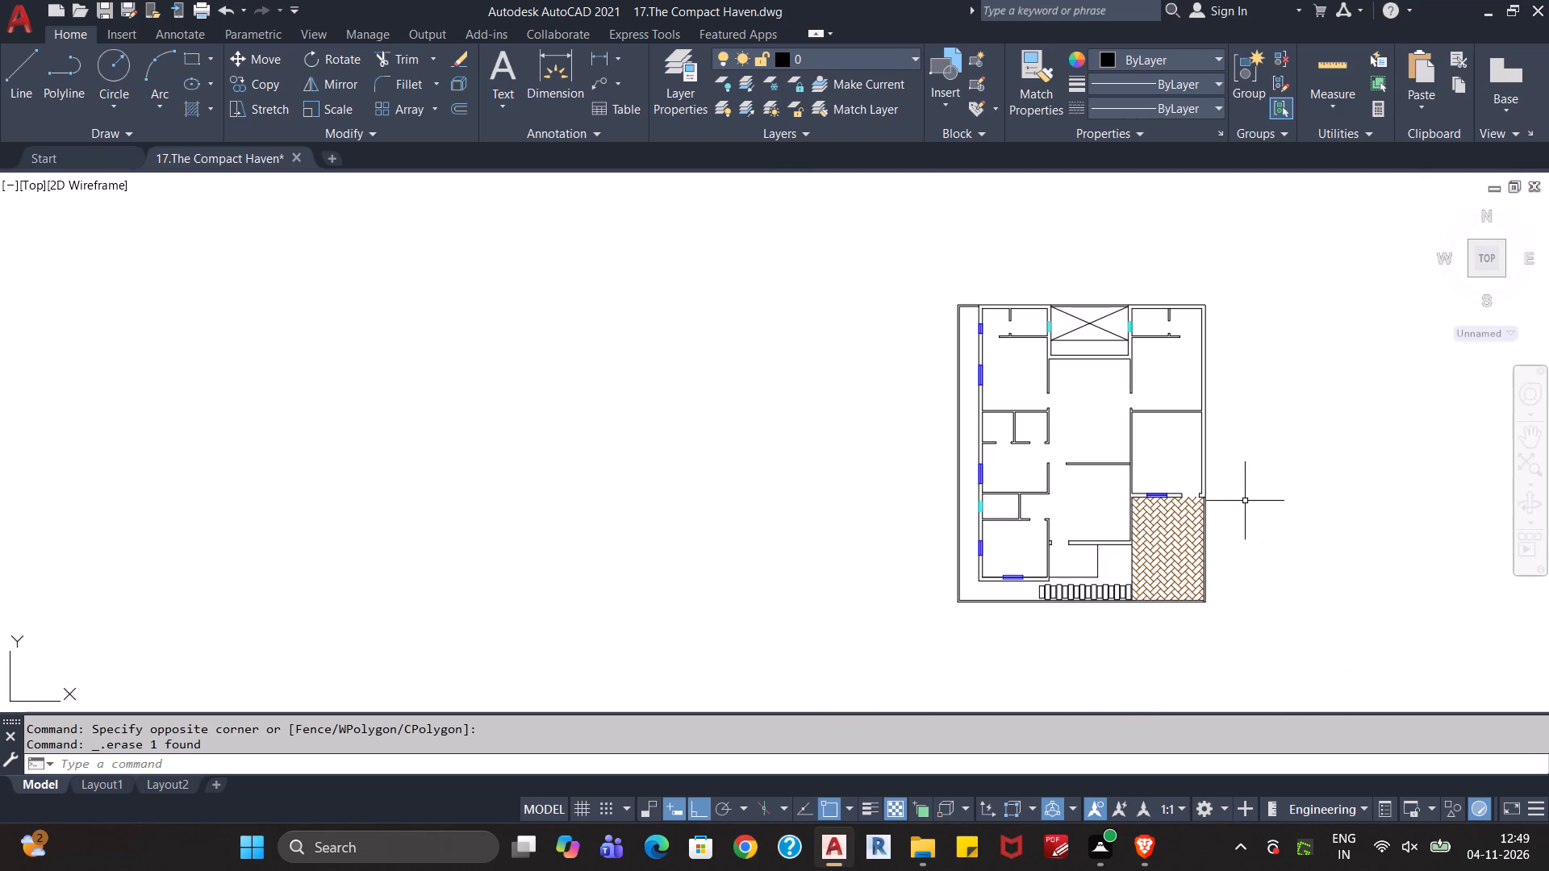
{"action": "scroll", "coordinate": [1245, 501], "scroll_direction": "up", "scroll_amount": 1}
{"action": "middle_click_drag", "start_coordinate": [1244, 458], "coordinate": [1138, 595]}
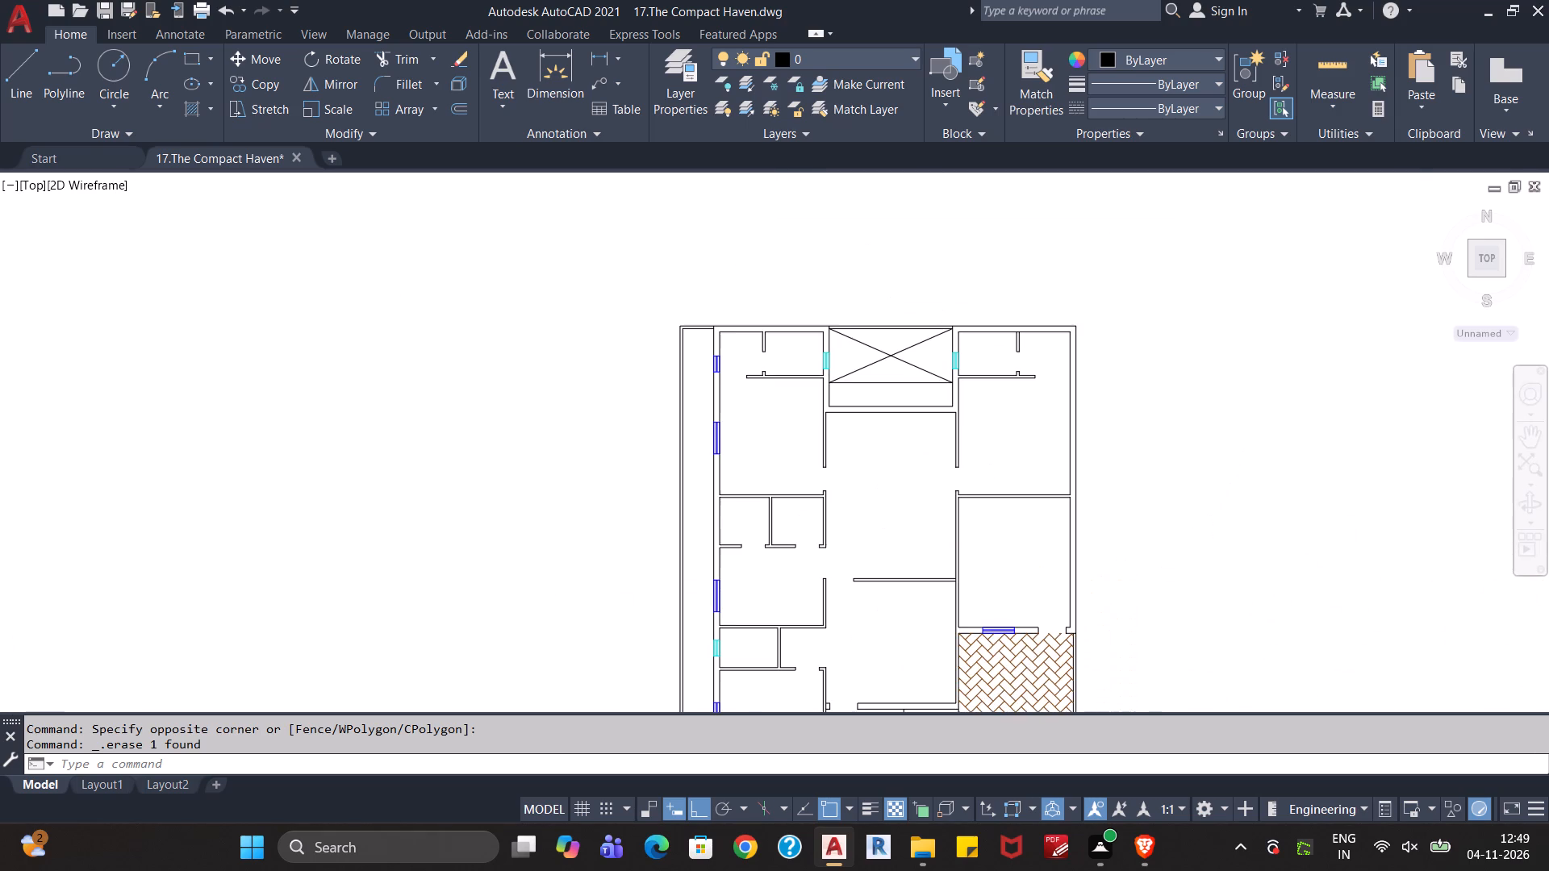
{"action": "middle_click_drag", "start_coordinate": [1138, 592], "coordinate": [1184, 323]}
{"action": "scroll", "coordinate": [829, 508], "scroll_direction": "up", "scroll_amount": 3}
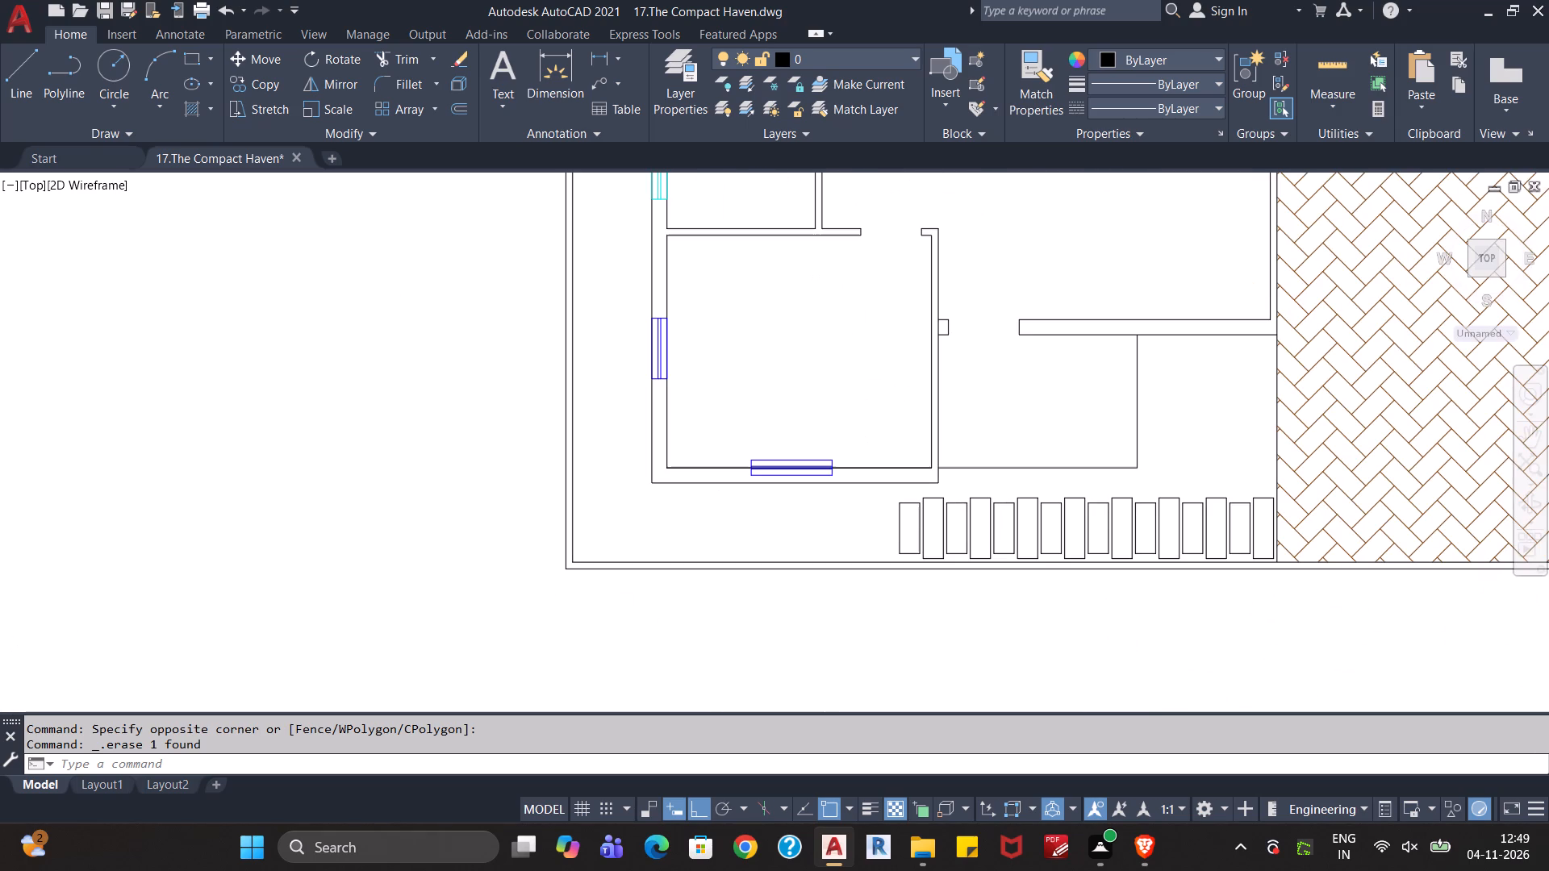
{"action": "type", "text": "xl"}
{"action": "key", "text": "Return"}
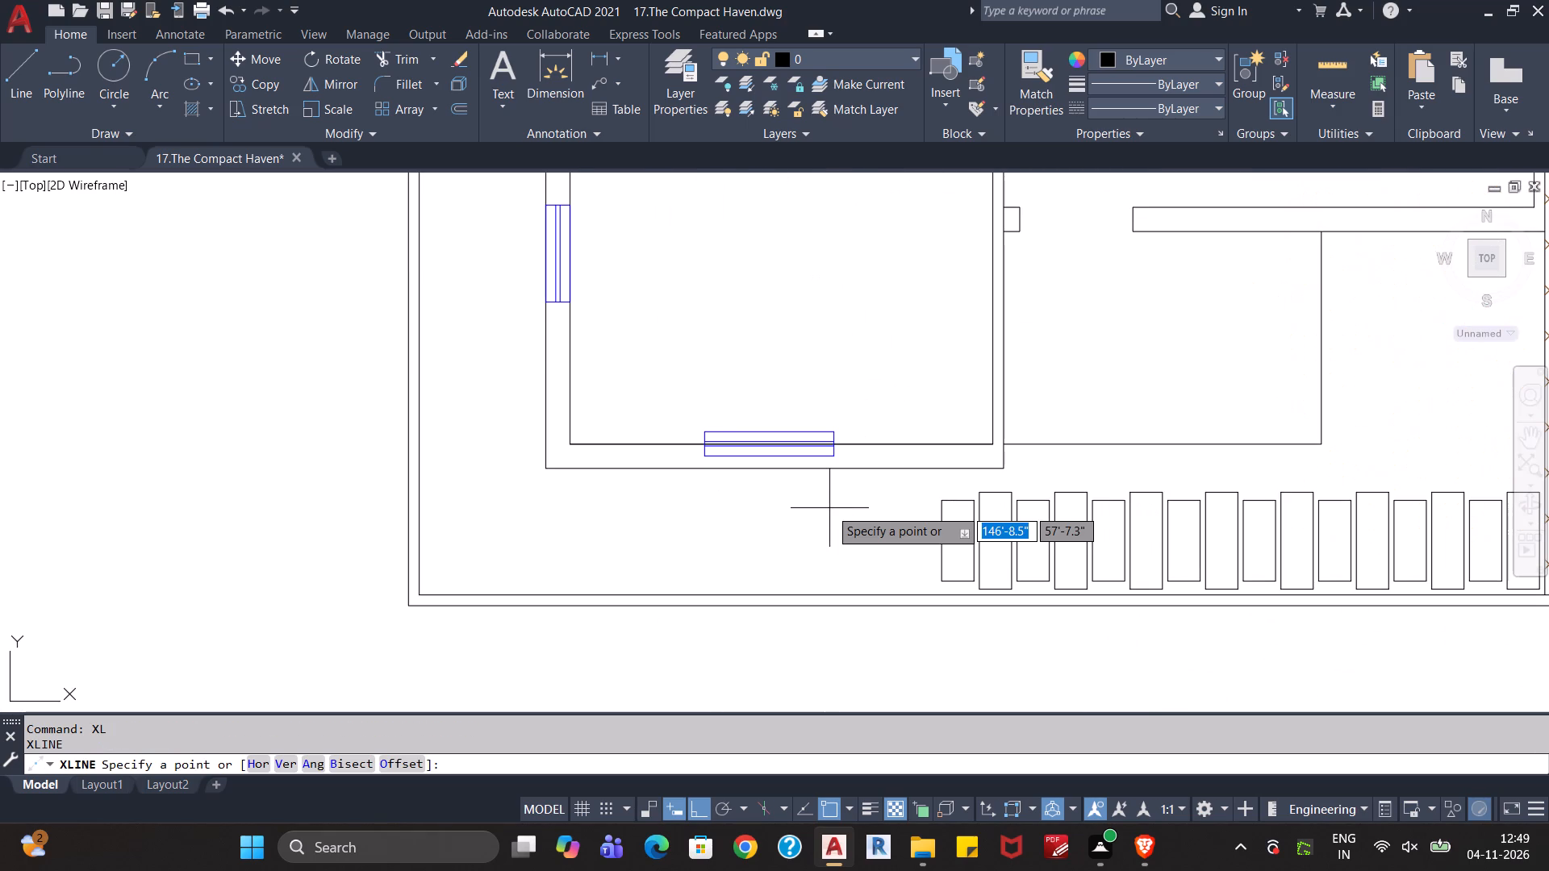
{"action": "key", "text": "v"}
{"action": "key", "text": "Return"}
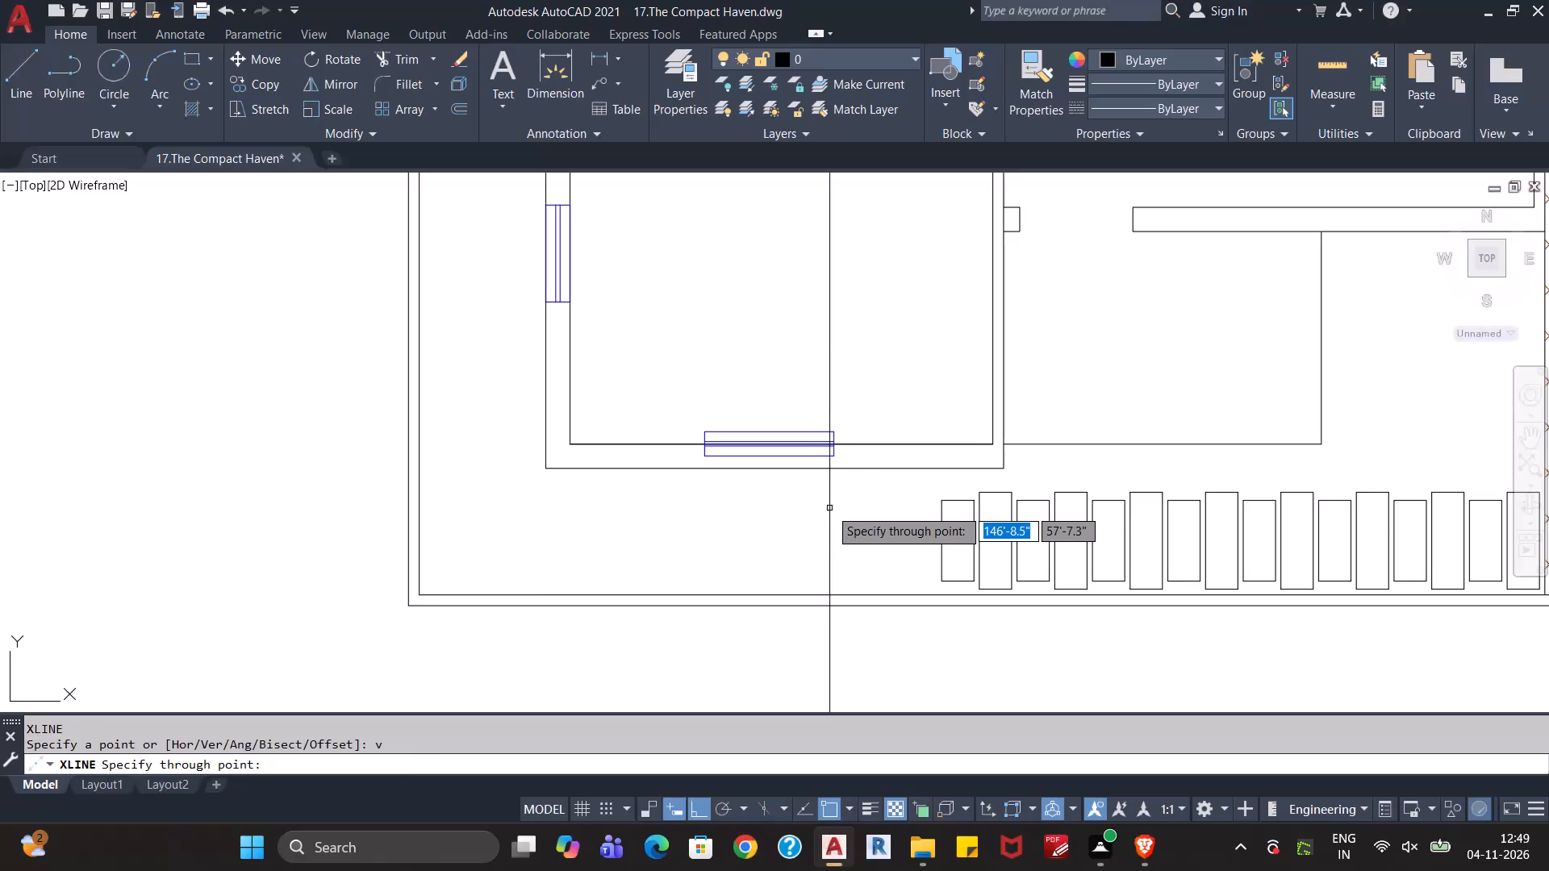
{"action": "left_click", "coordinate": [833, 452]}
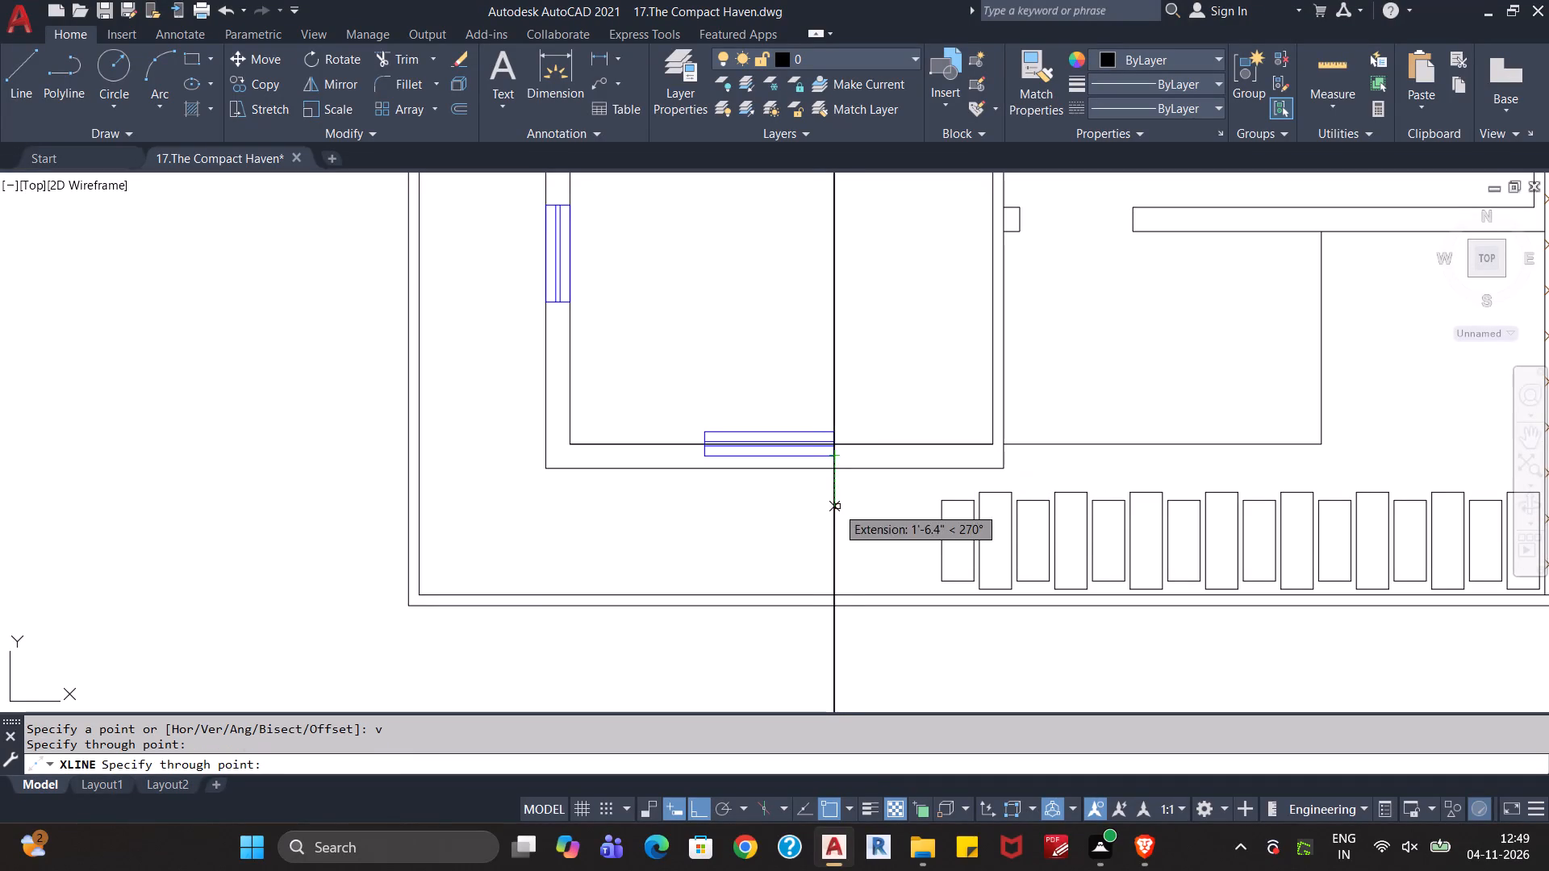
{"action": "key", "text": "Escape"}
{"action": "key", "text": "Escape"}
Move the southwest room's south window down so its lower east corner meets the south wall's outer face at the construction line.
{"action": "left_click", "coordinate": [809, 456]}
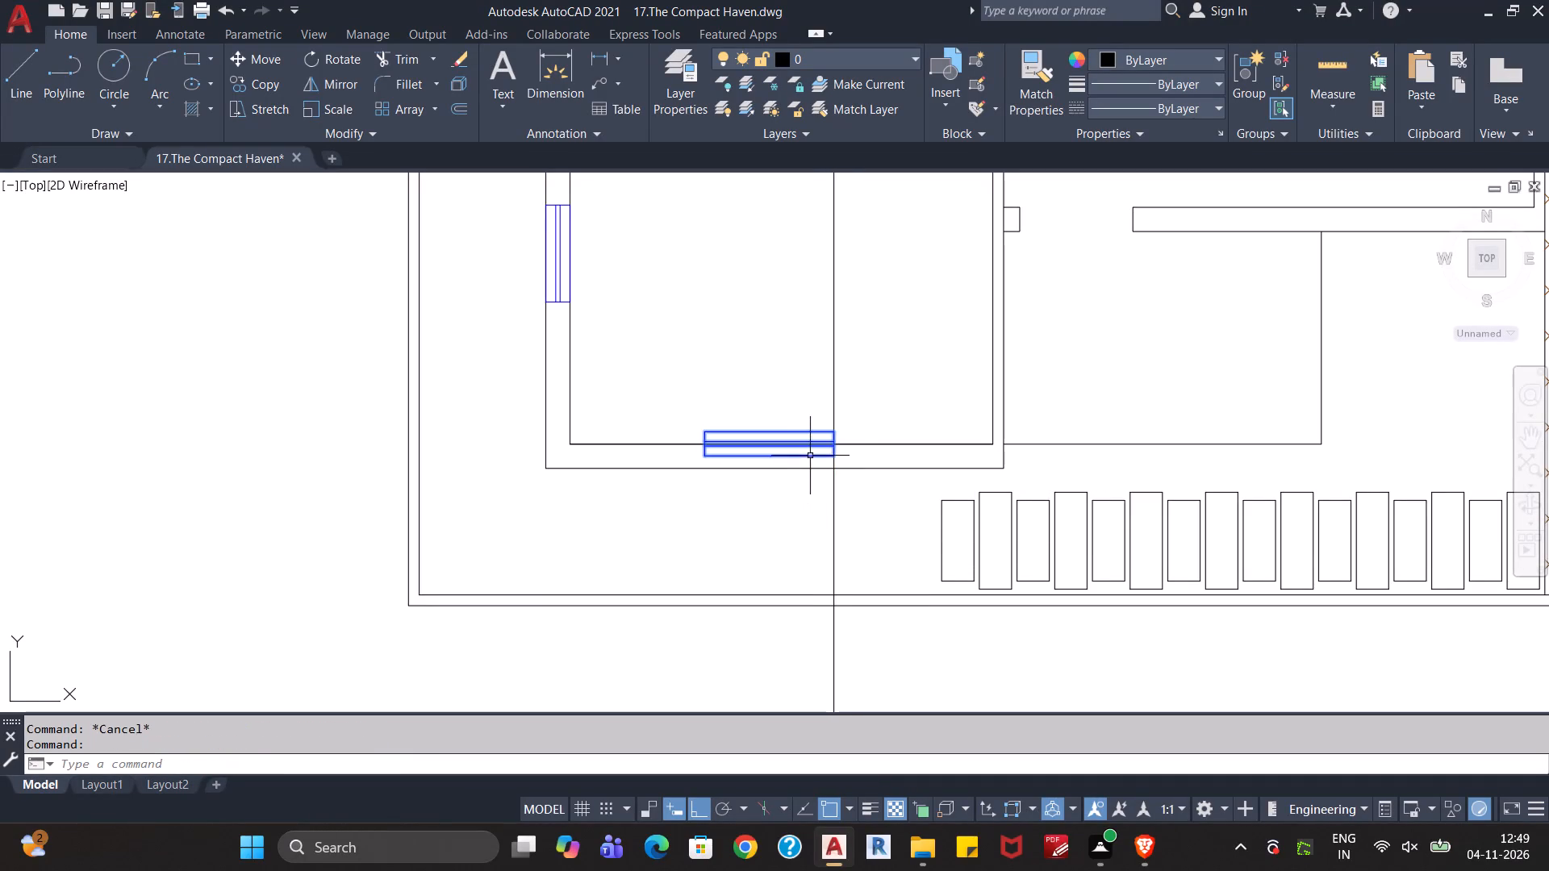
{"action": "key", "text": "m"}
{"action": "key", "text": "Return"}
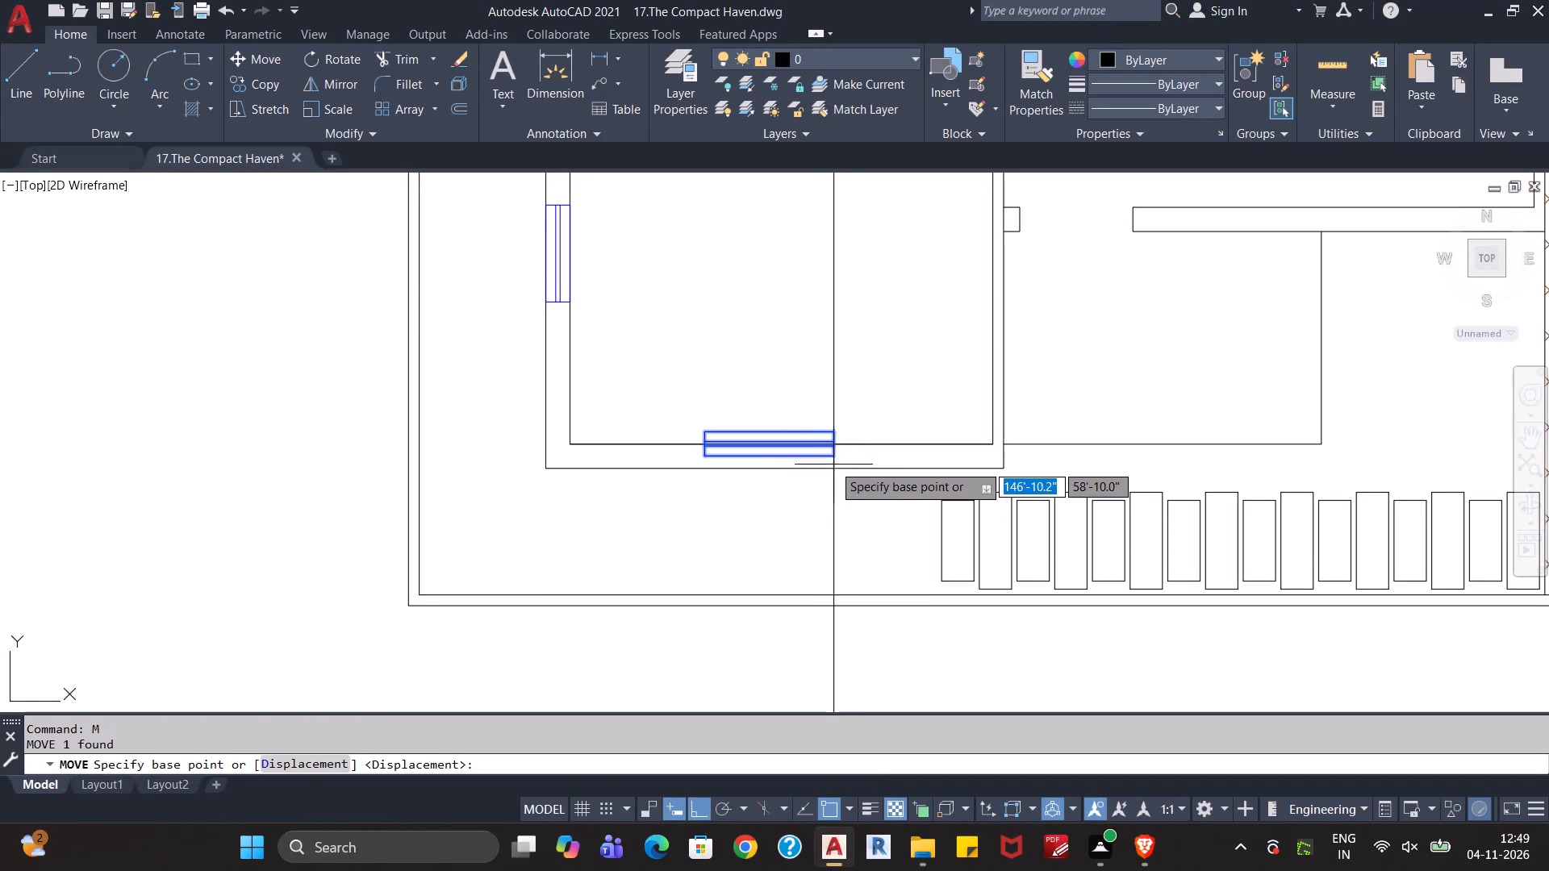
{"action": "left_click", "coordinate": [829, 454]}
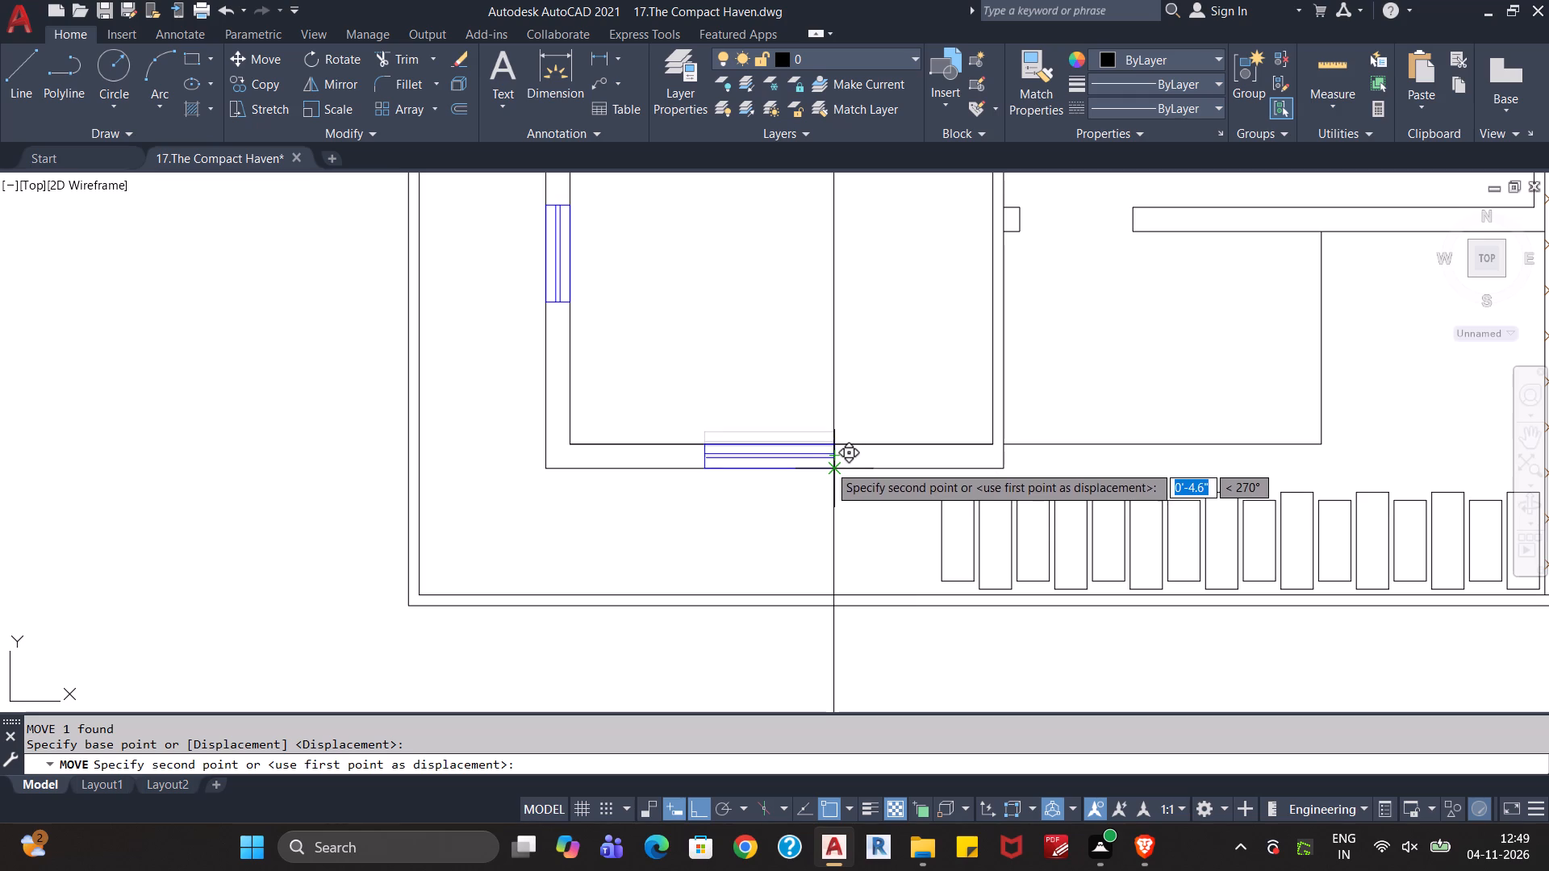
{"action": "left_click", "coordinate": [829, 465]}
{"action": "key", "text": "Escape"}
{"action": "key", "text": "Escape"}
{"action": "key", "text": "Escape"}
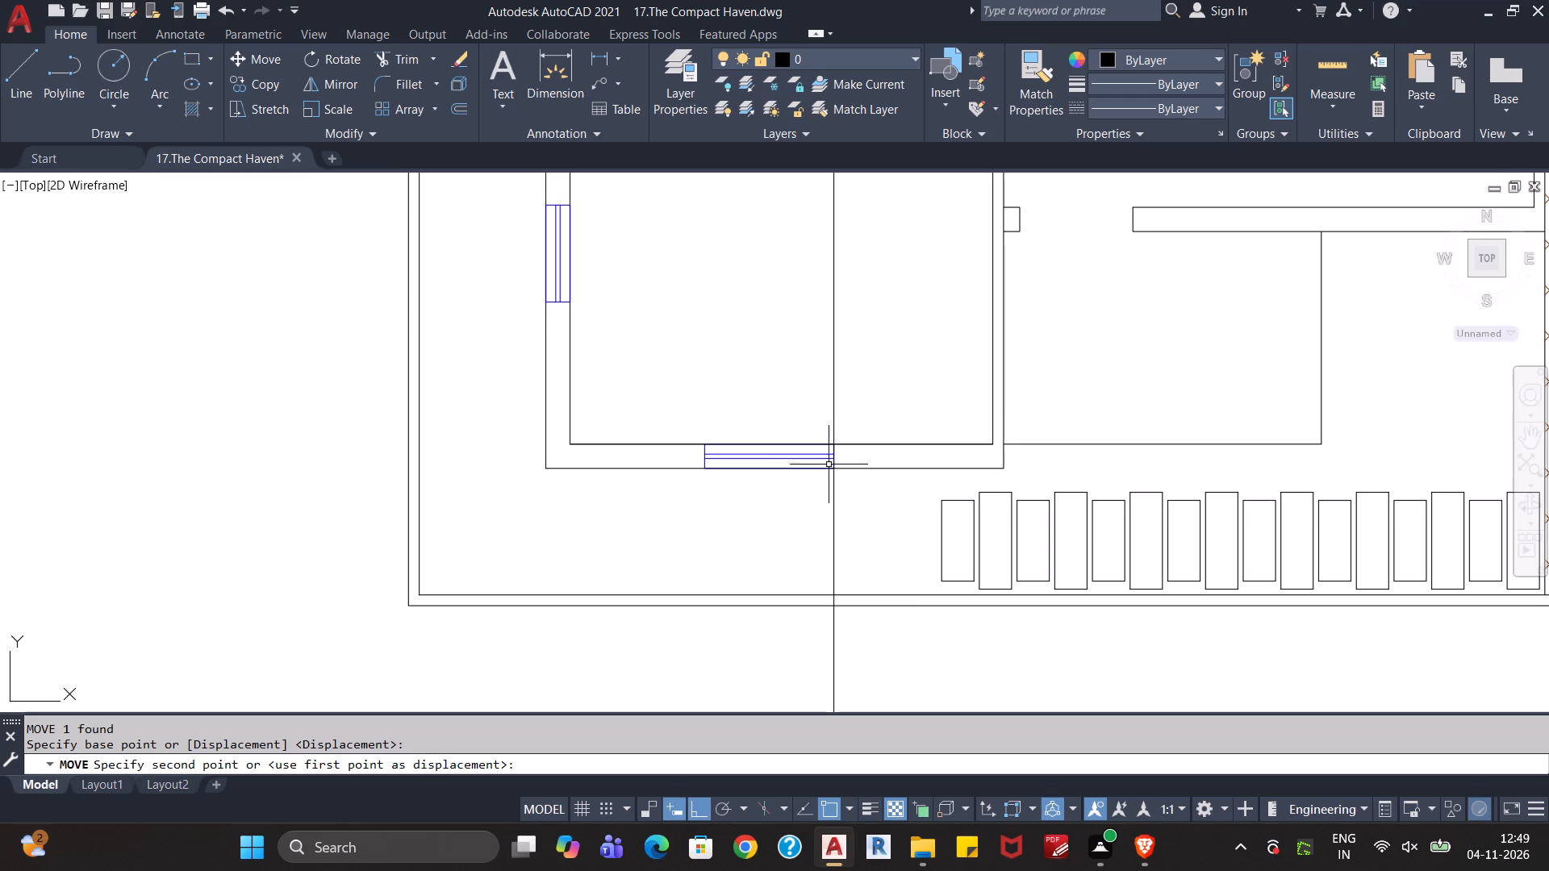
Delete the vertical construction line at the southwest room's south window.
{"action": "left_click", "coordinate": [844, 502]}
{"action": "left_click", "coordinate": [808, 538]}
{"action": "key", "text": "Delete"}
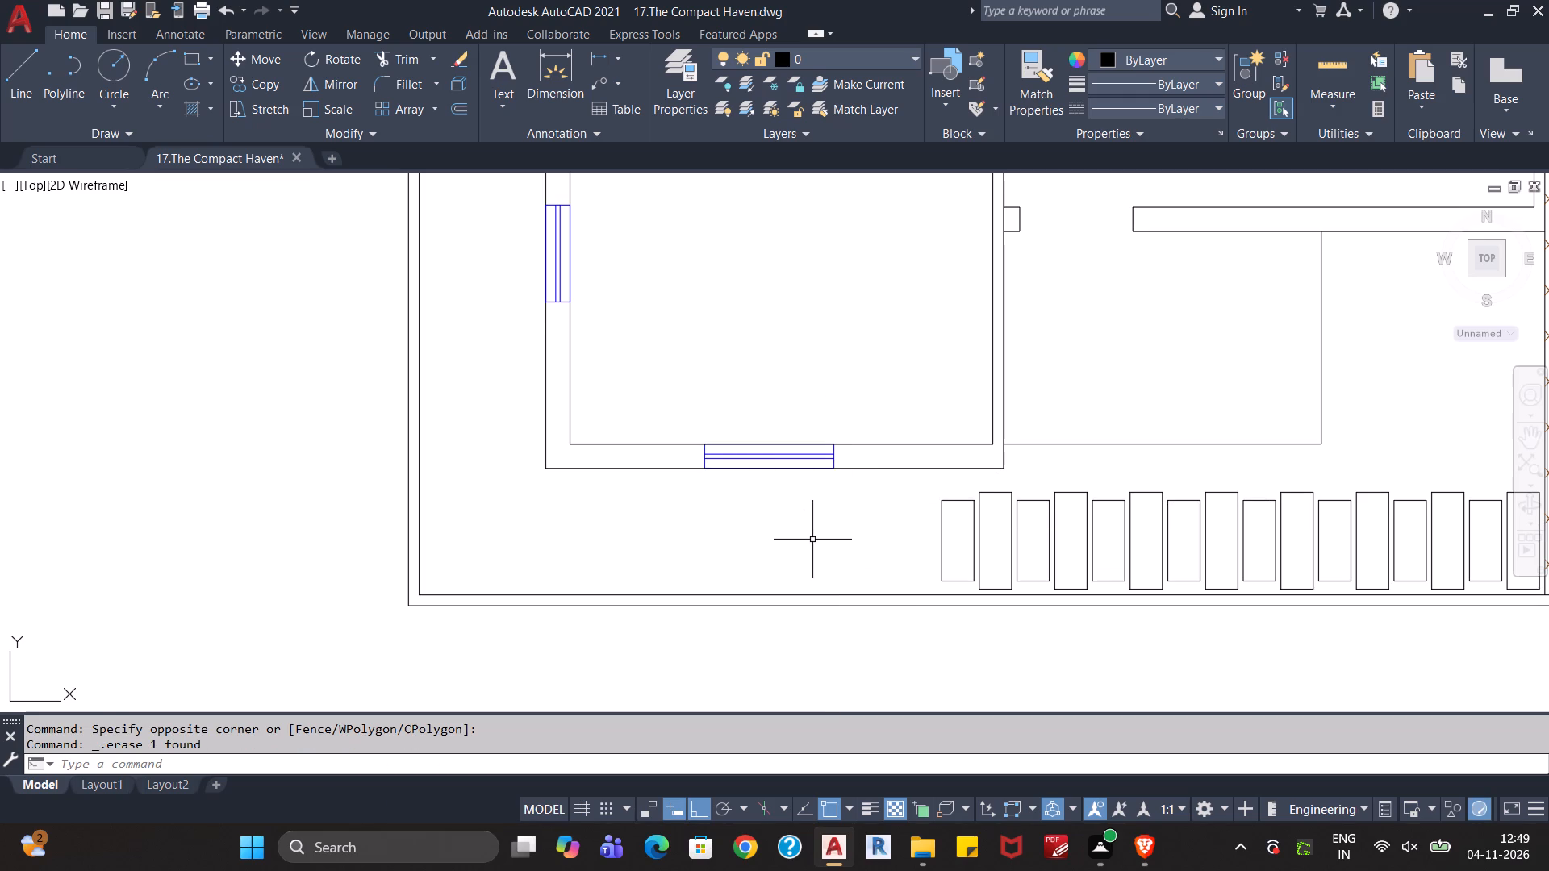
Save the floor plan drawing.
{"action": "scroll", "coordinate": [812, 540], "scroll_direction": "down", "scroll_amount": 3}
{"action": "middle_click_drag", "start_coordinate": [1171, 440], "coordinate": [1117, 598]}
{"action": "scroll", "coordinate": [1111, 606], "scroll_direction": "down", "scroll_amount": 1}
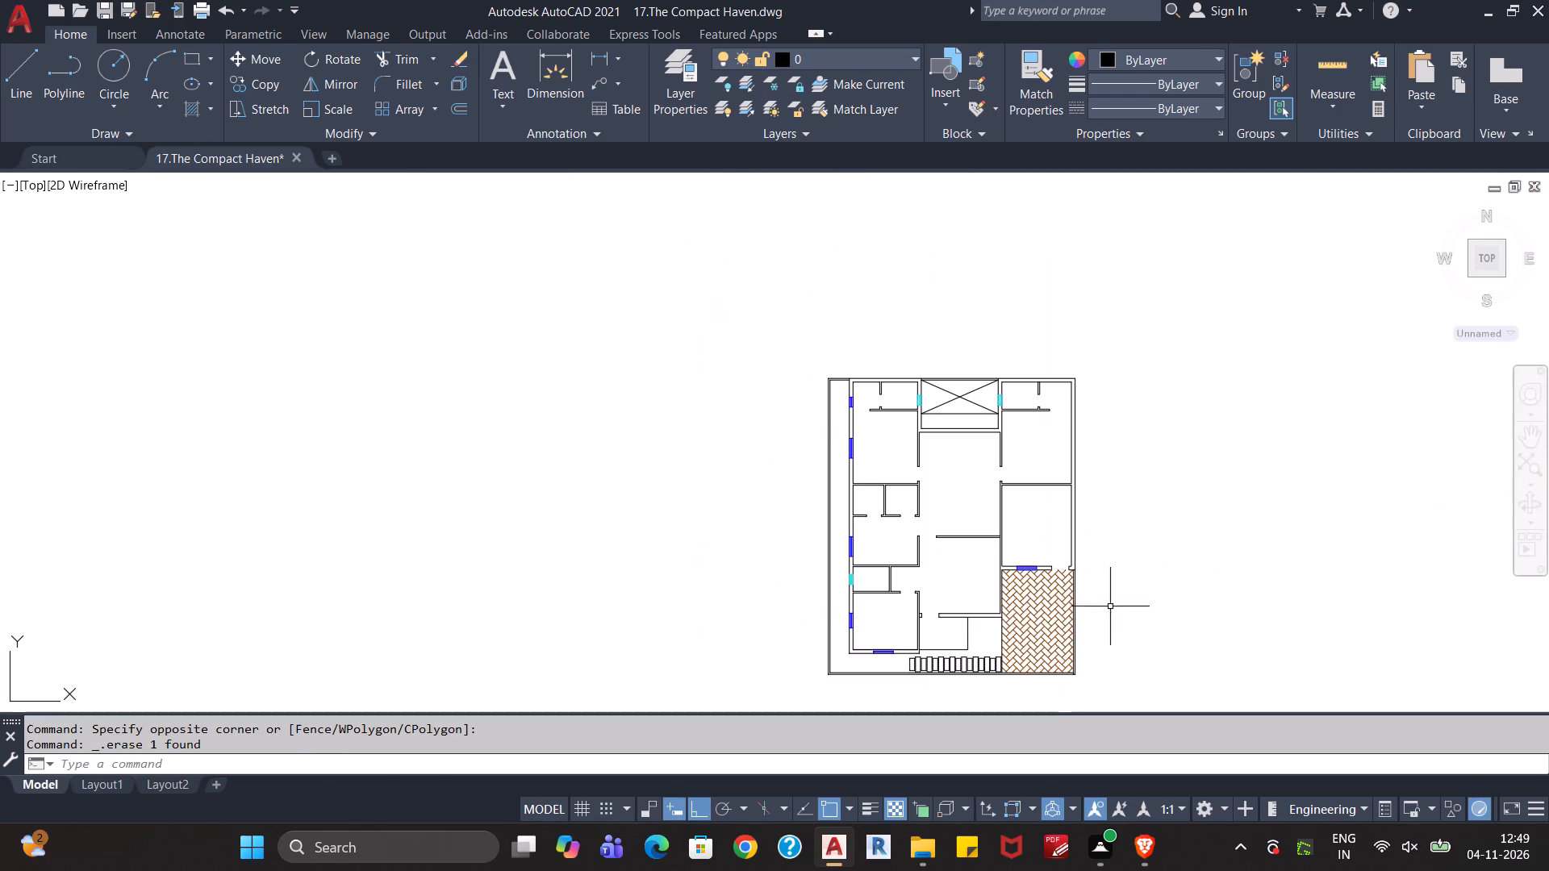
{"action": "scroll", "coordinate": [1096, 537], "scroll_direction": "up", "scroll_amount": 1}
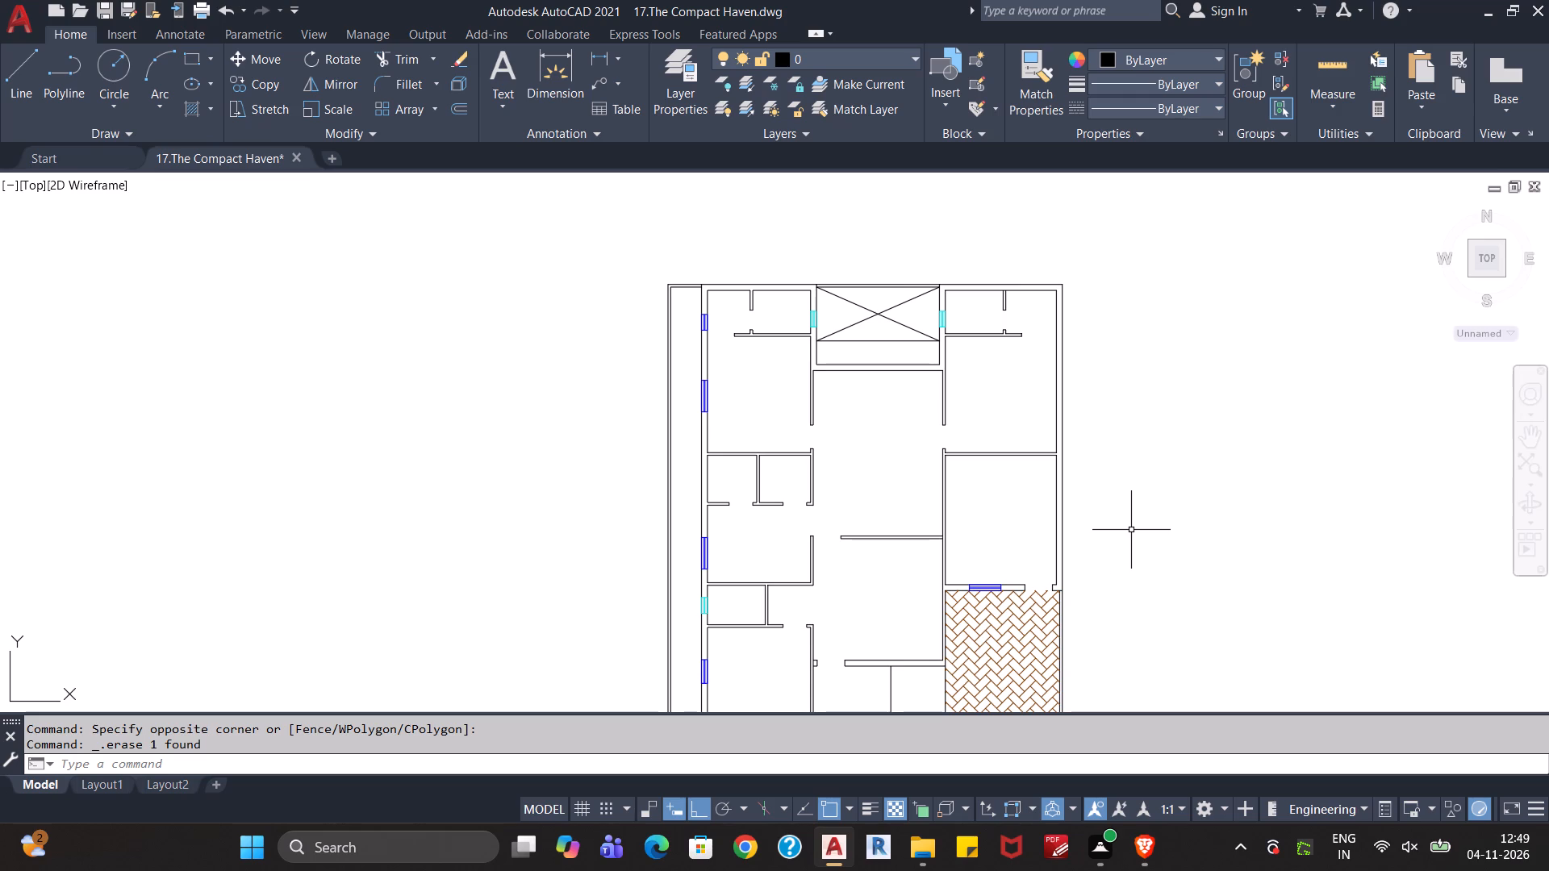
{"action": "key", "text": "ctrl+s"}
Copy the northwesternmost 2 ft window from the west wall and paste the copy in the empty space west of the plan.
{"action": "middle_click_drag", "start_coordinate": [1134, 543], "coordinate": [1104, 479]}
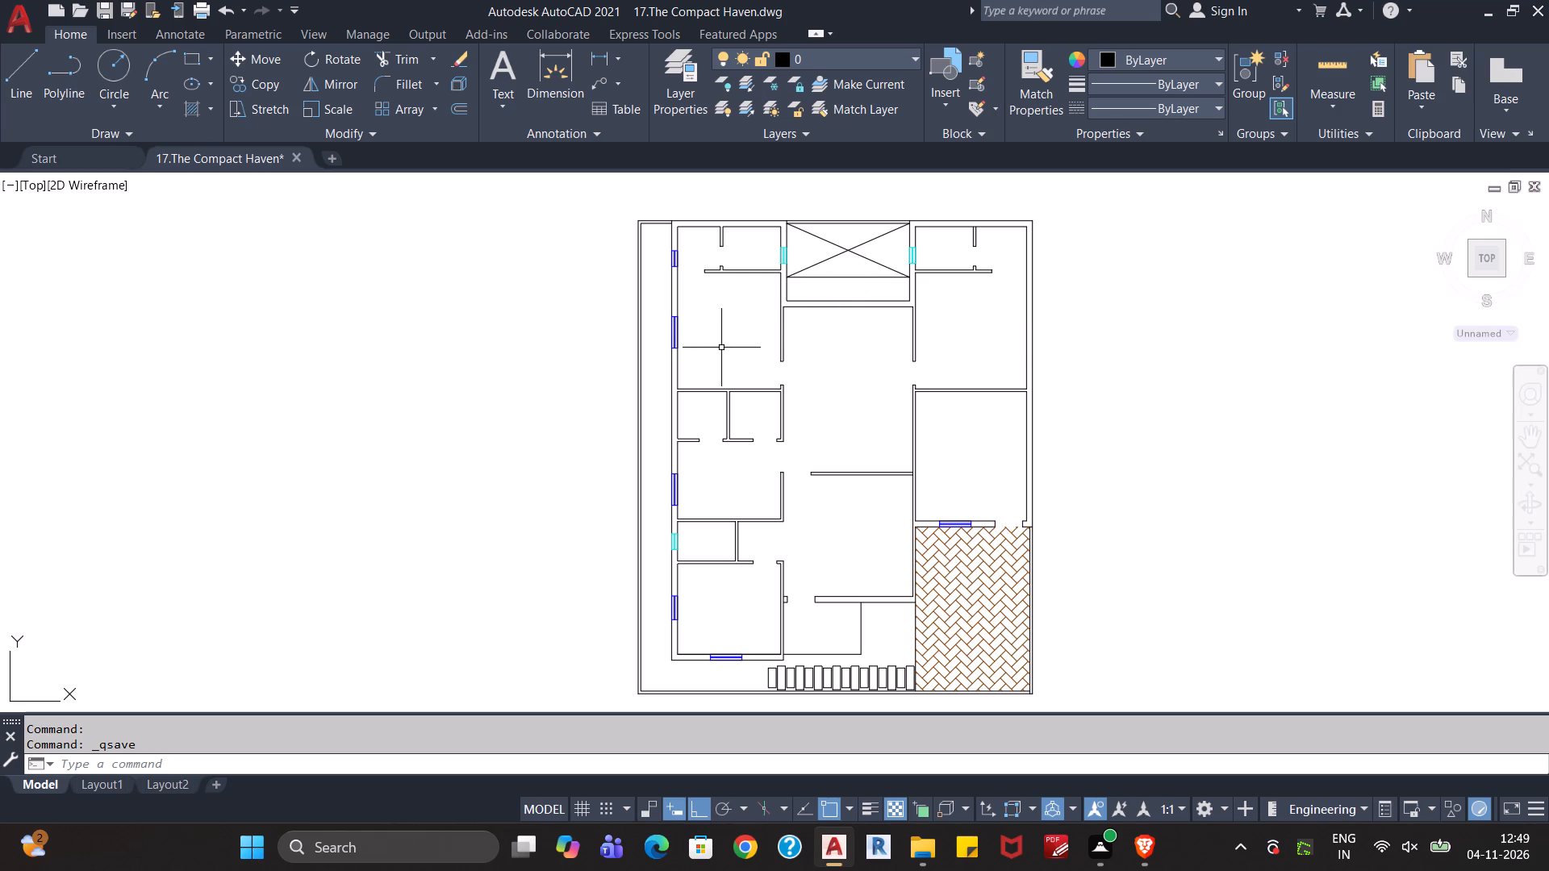
{"action": "left_click", "coordinate": [675, 257]}
{"action": "key", "text": "ctrl+c"}
{"action": "key", "text": "ctrl+v"}
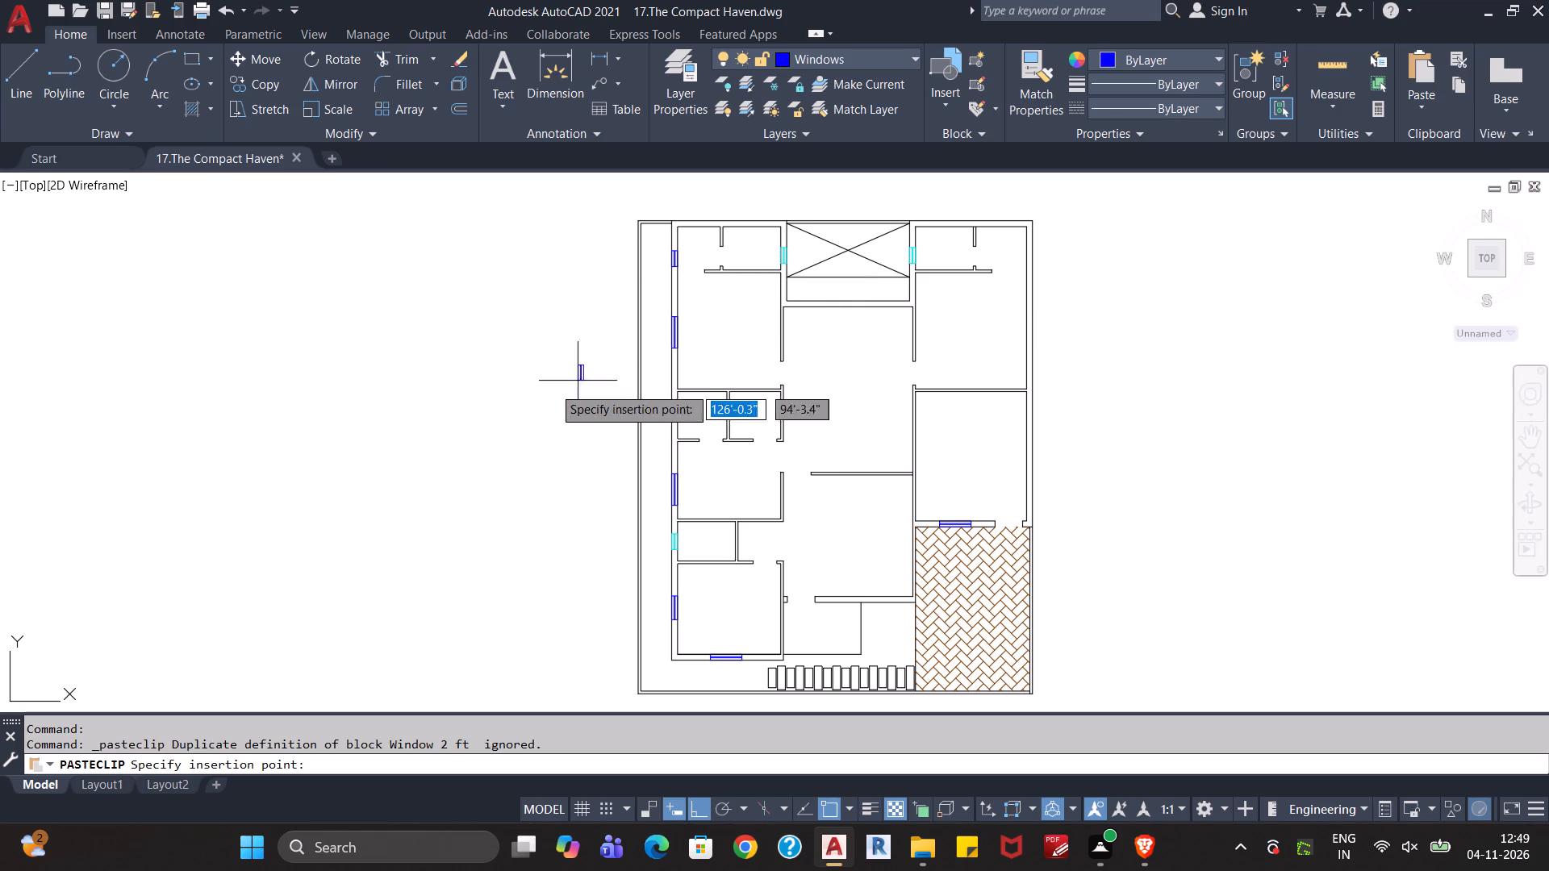
{"action": "left_click", "coordinate": [528, 418]}
Rotate the pasted 2 ft window a quarter turn about its lower east corner so it lies horizontally.
{"action": "left_click", "coordinate": [555, 402]}
{"action": "left_click", "coordinate": [520, 427]}
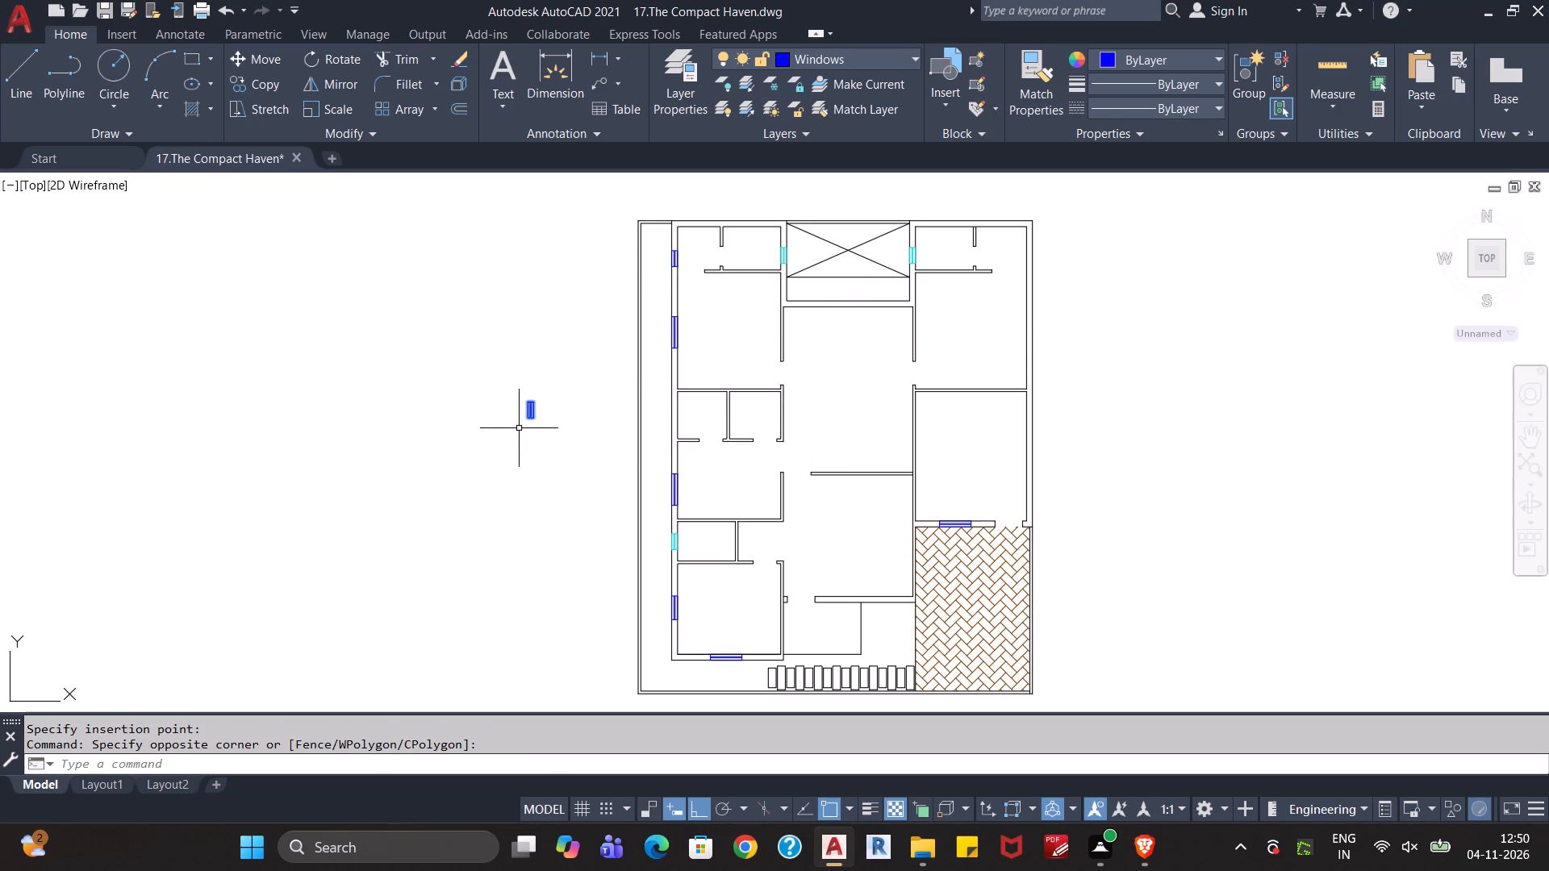
{"action": "type", "text": "ro"}
{"action": "key", "text": "Return"}
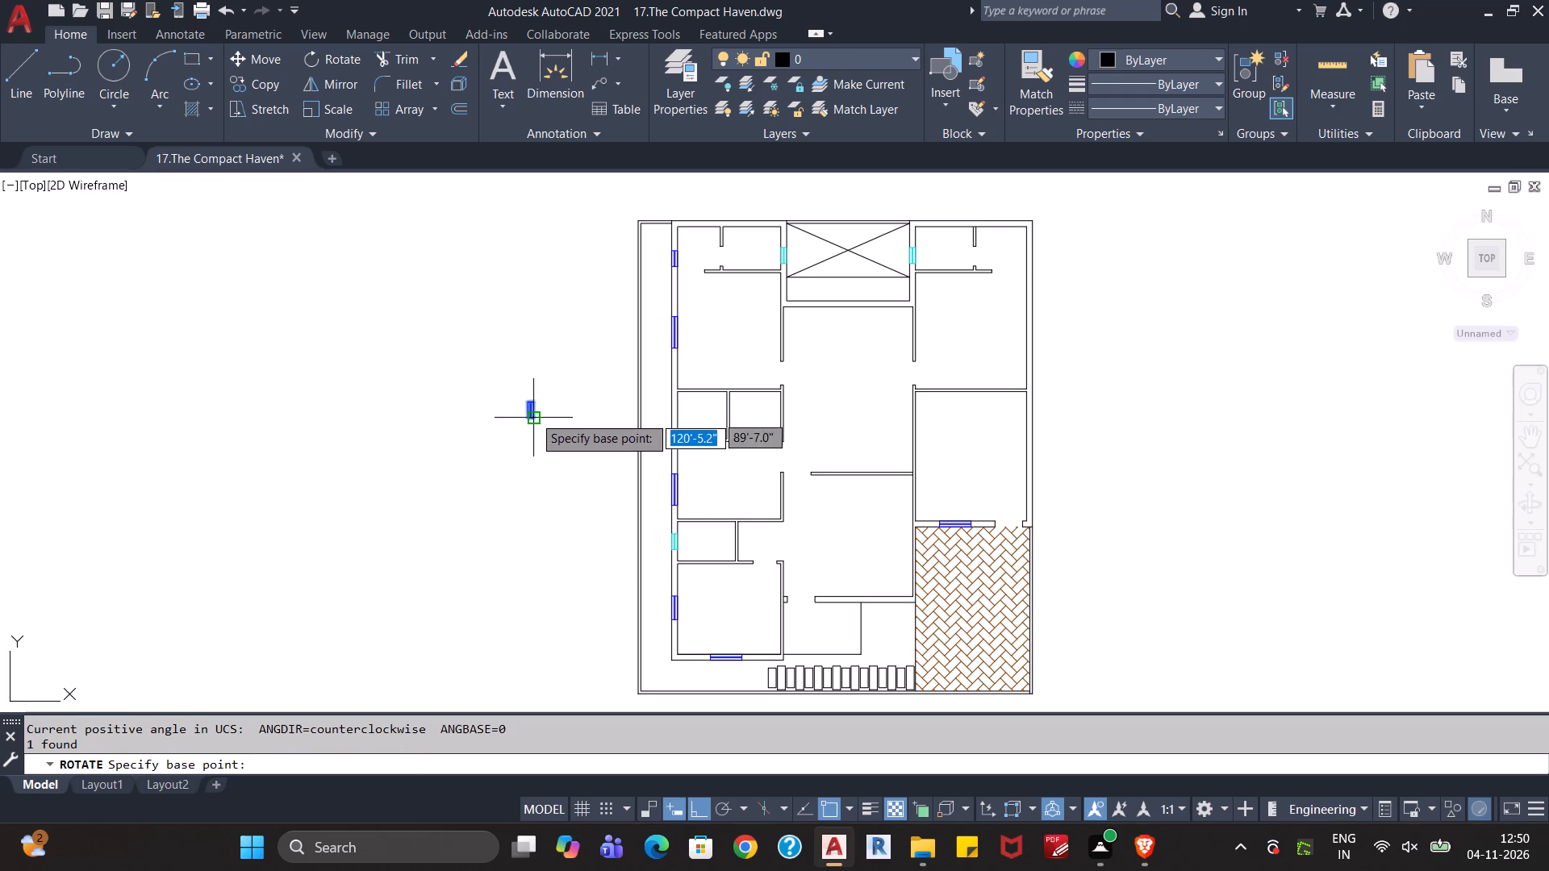
{"action": "left_click", "coordinate": [532, 416]}
{"action": "left_click", "coordinate": [557, 377]}
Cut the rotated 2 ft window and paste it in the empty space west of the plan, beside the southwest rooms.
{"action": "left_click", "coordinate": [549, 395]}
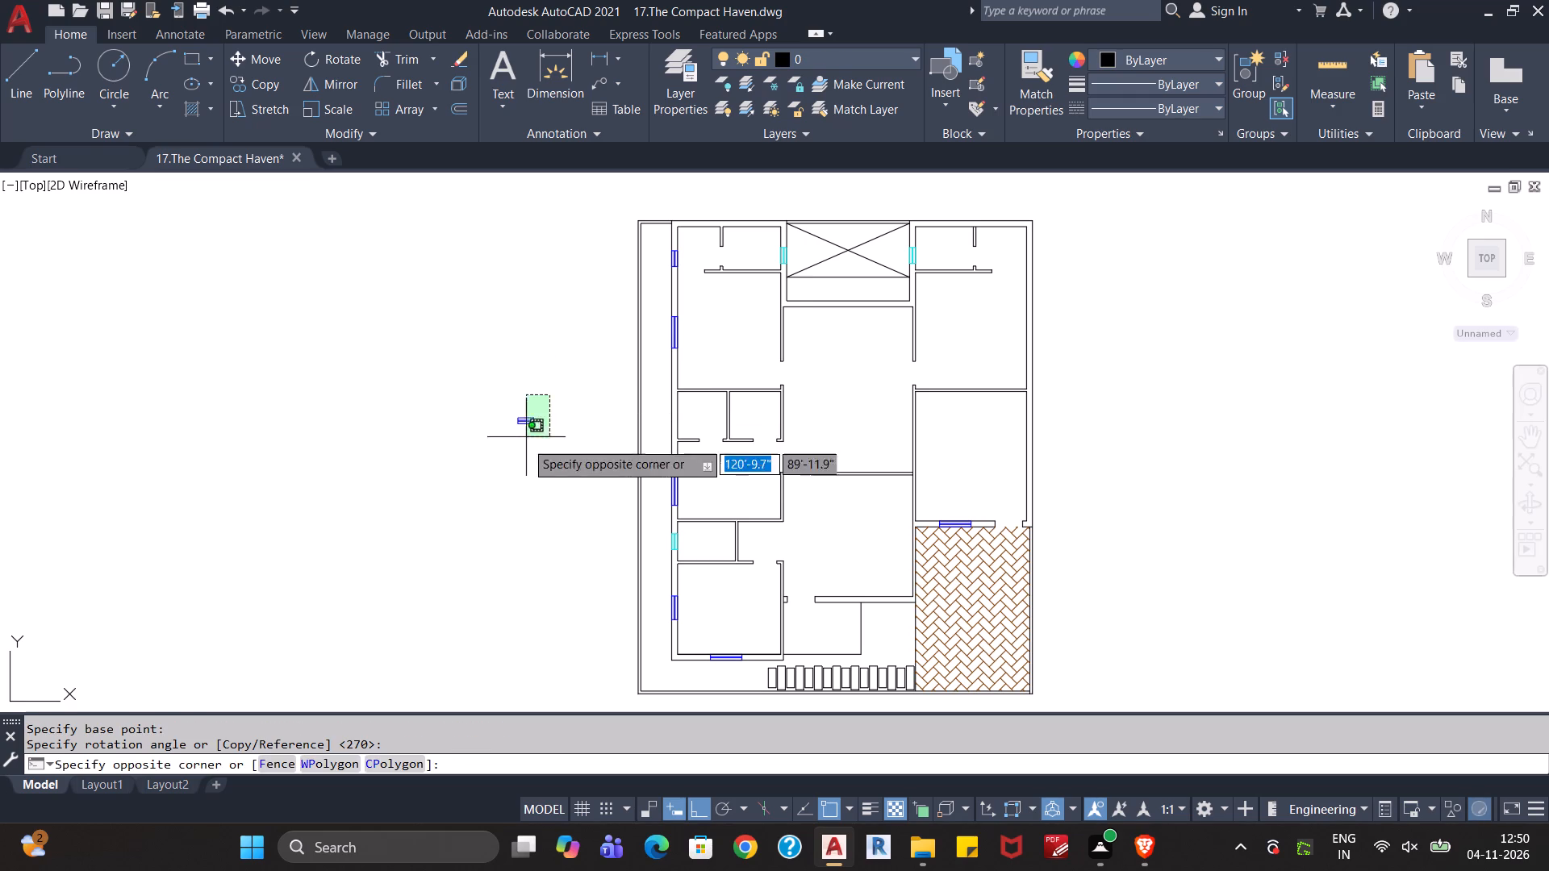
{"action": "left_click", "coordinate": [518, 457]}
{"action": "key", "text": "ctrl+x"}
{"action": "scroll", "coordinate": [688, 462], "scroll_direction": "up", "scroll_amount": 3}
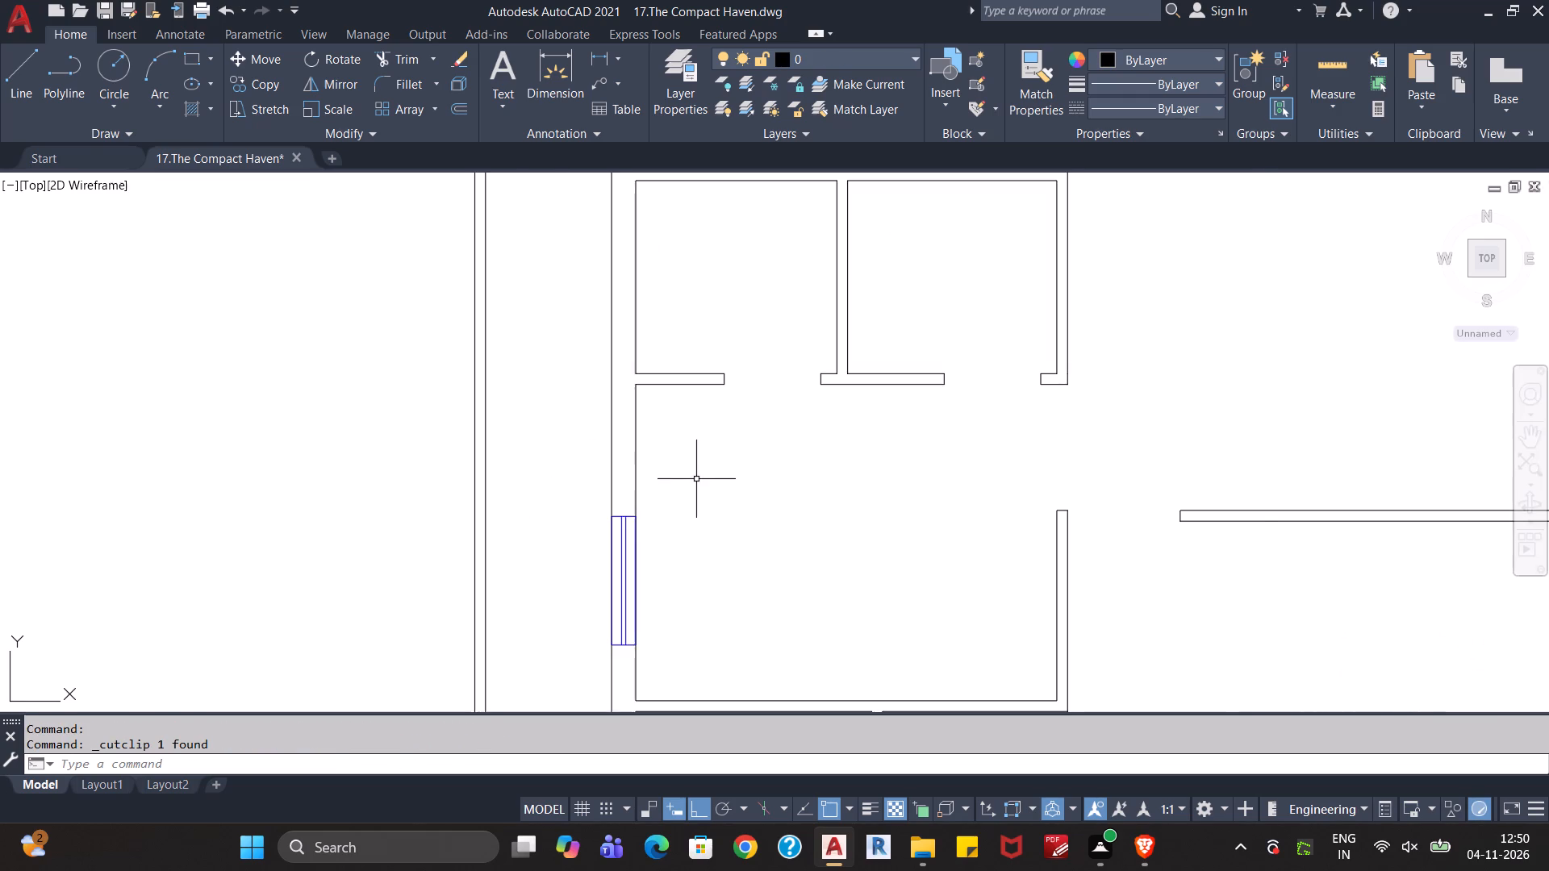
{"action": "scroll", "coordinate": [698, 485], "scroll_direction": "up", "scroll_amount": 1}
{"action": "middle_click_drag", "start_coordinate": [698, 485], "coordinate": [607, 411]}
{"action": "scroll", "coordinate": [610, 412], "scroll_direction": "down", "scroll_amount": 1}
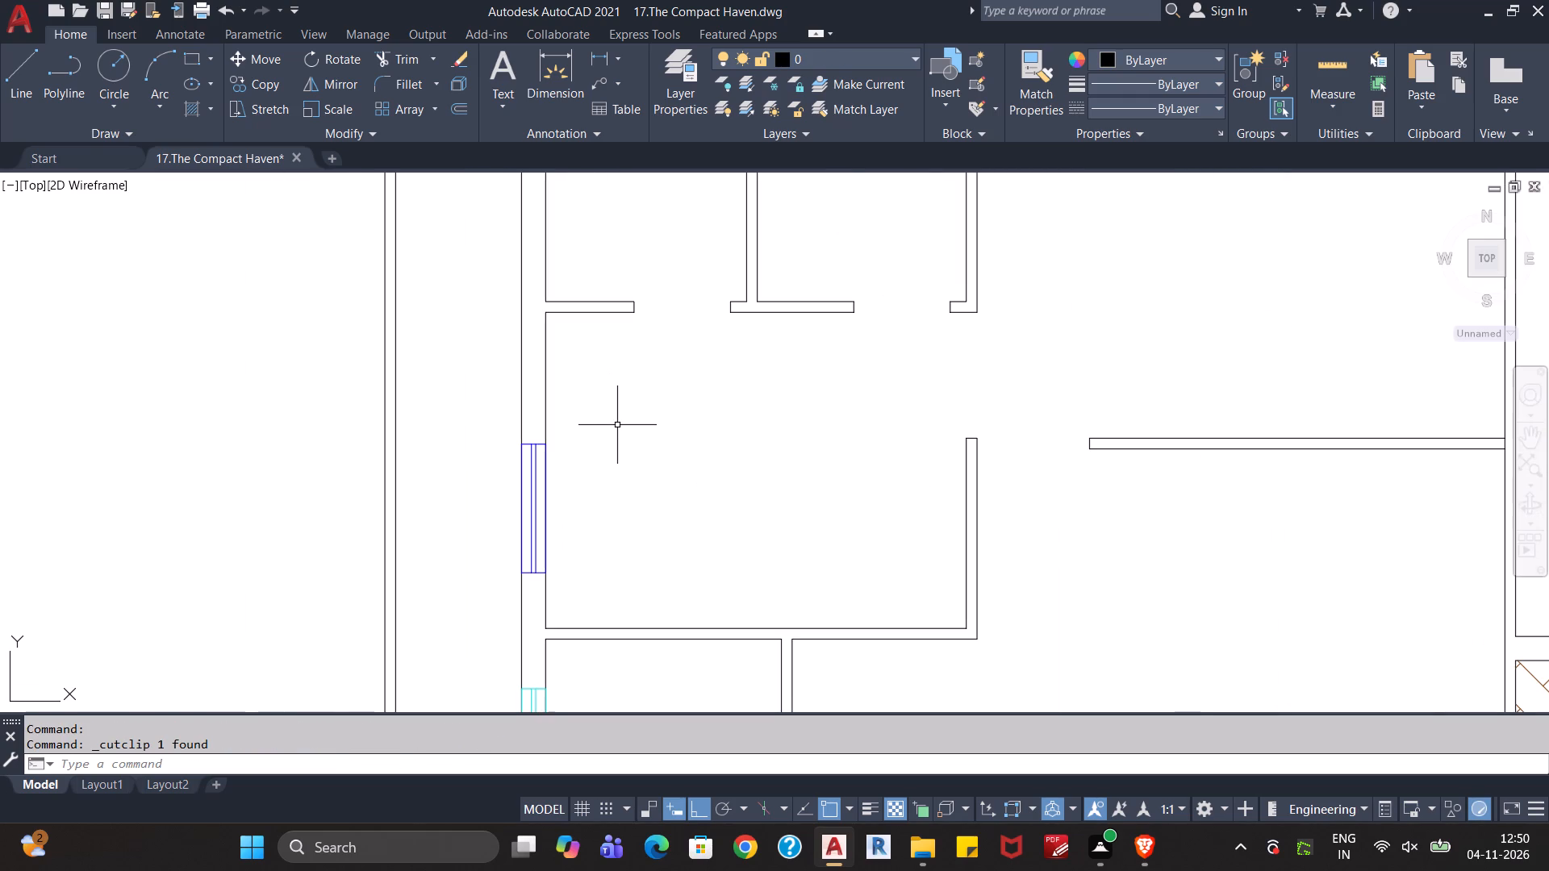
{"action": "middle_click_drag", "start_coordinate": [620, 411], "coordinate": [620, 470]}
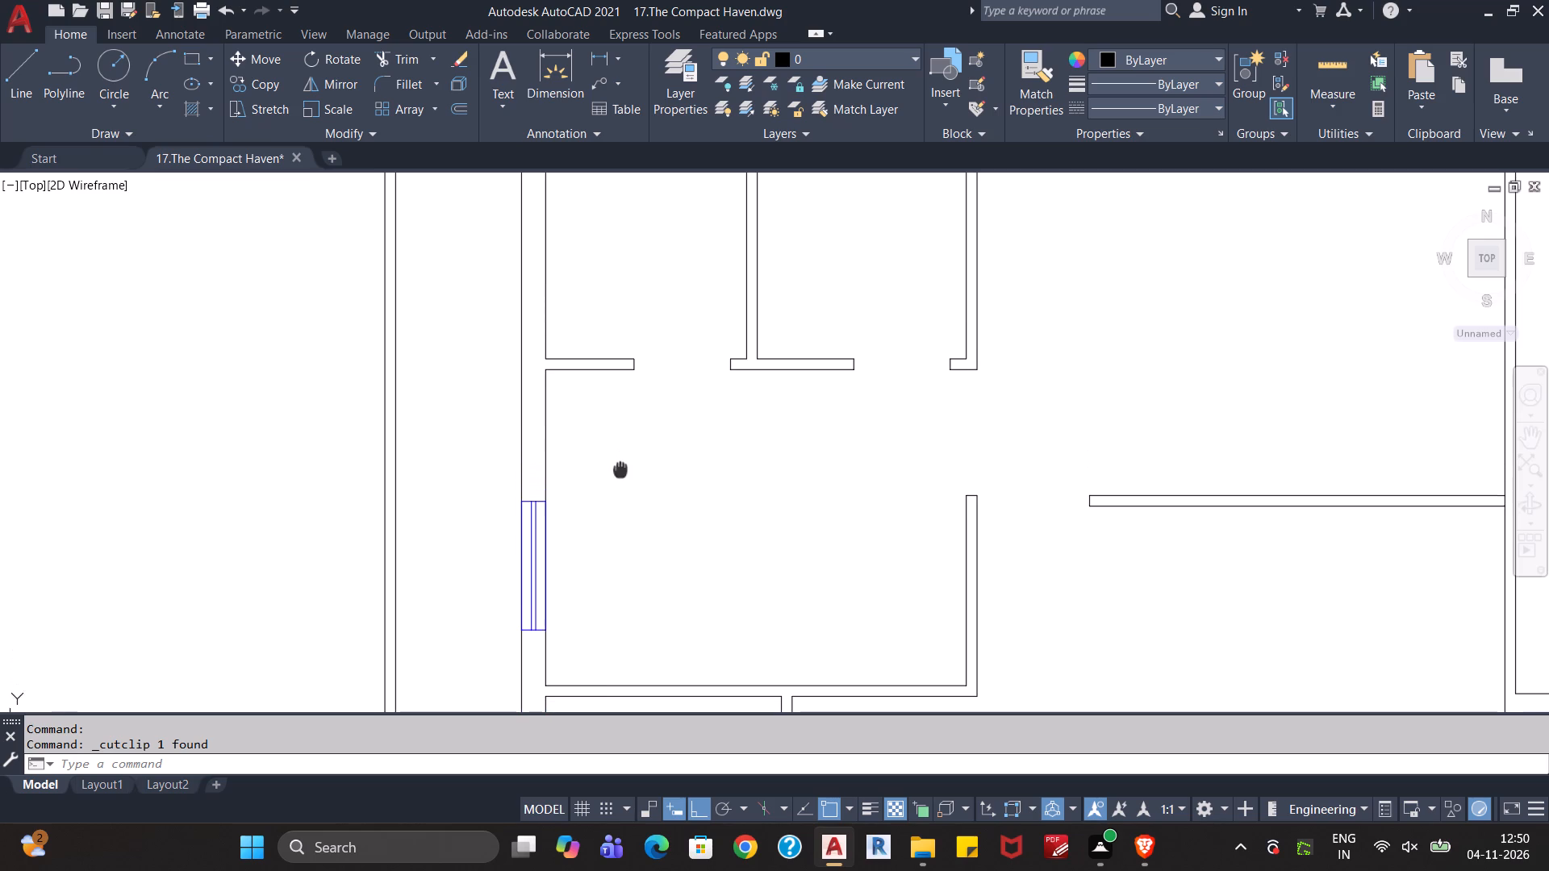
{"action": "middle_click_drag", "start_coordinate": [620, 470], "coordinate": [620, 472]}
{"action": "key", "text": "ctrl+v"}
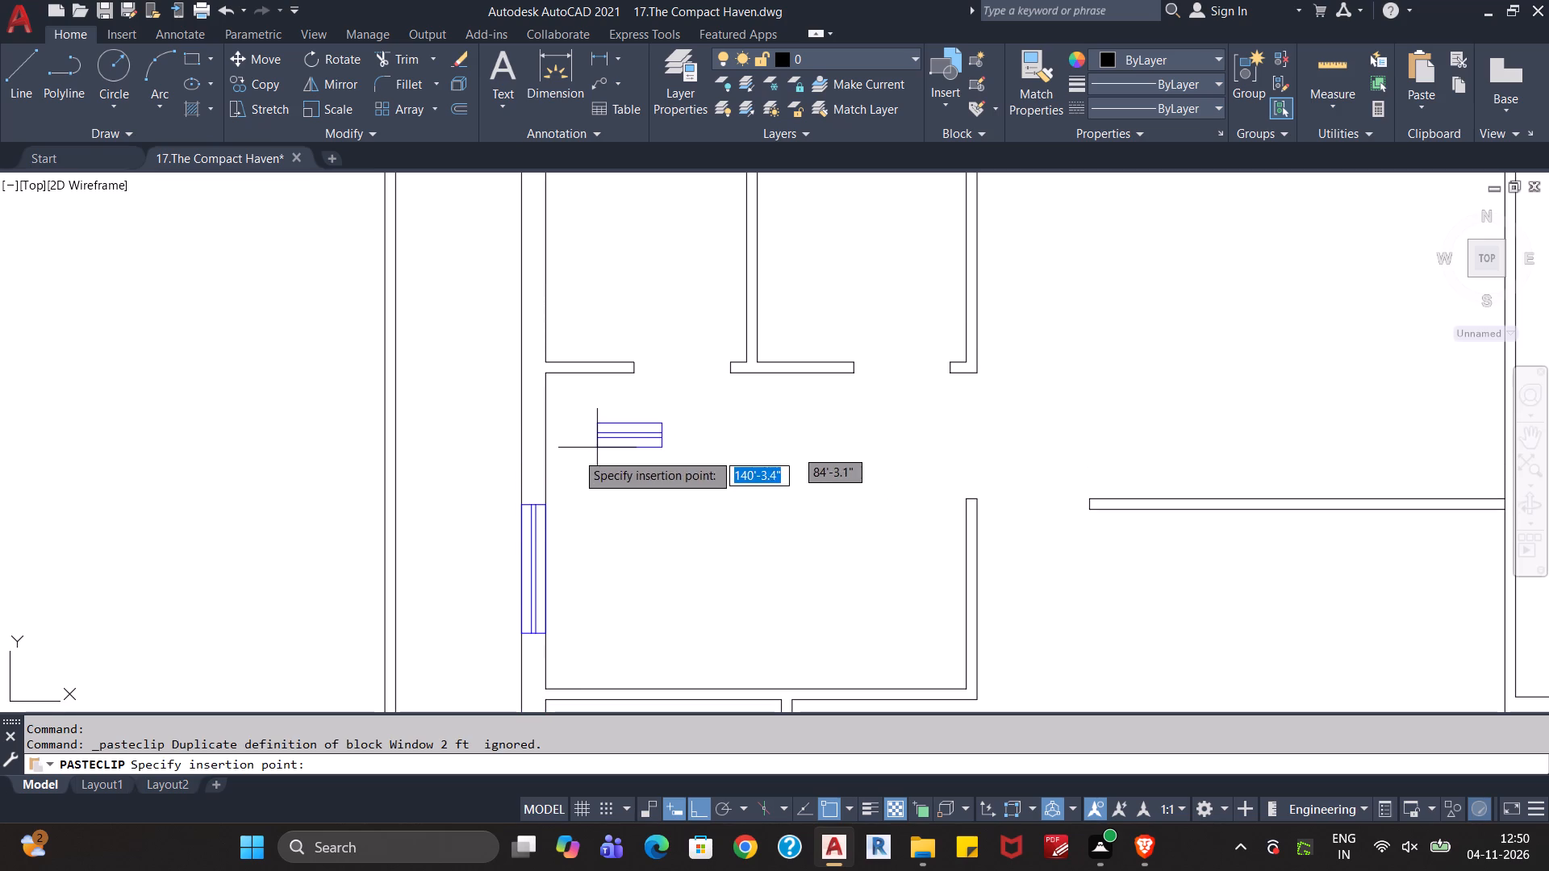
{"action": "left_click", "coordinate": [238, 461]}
Delete the pasted horizontal 2 ft window west of the plan.
{"action": "left_click", "coordinate": [313, 416]}
{"action": "left_click", "coordinate": [275, 491]}
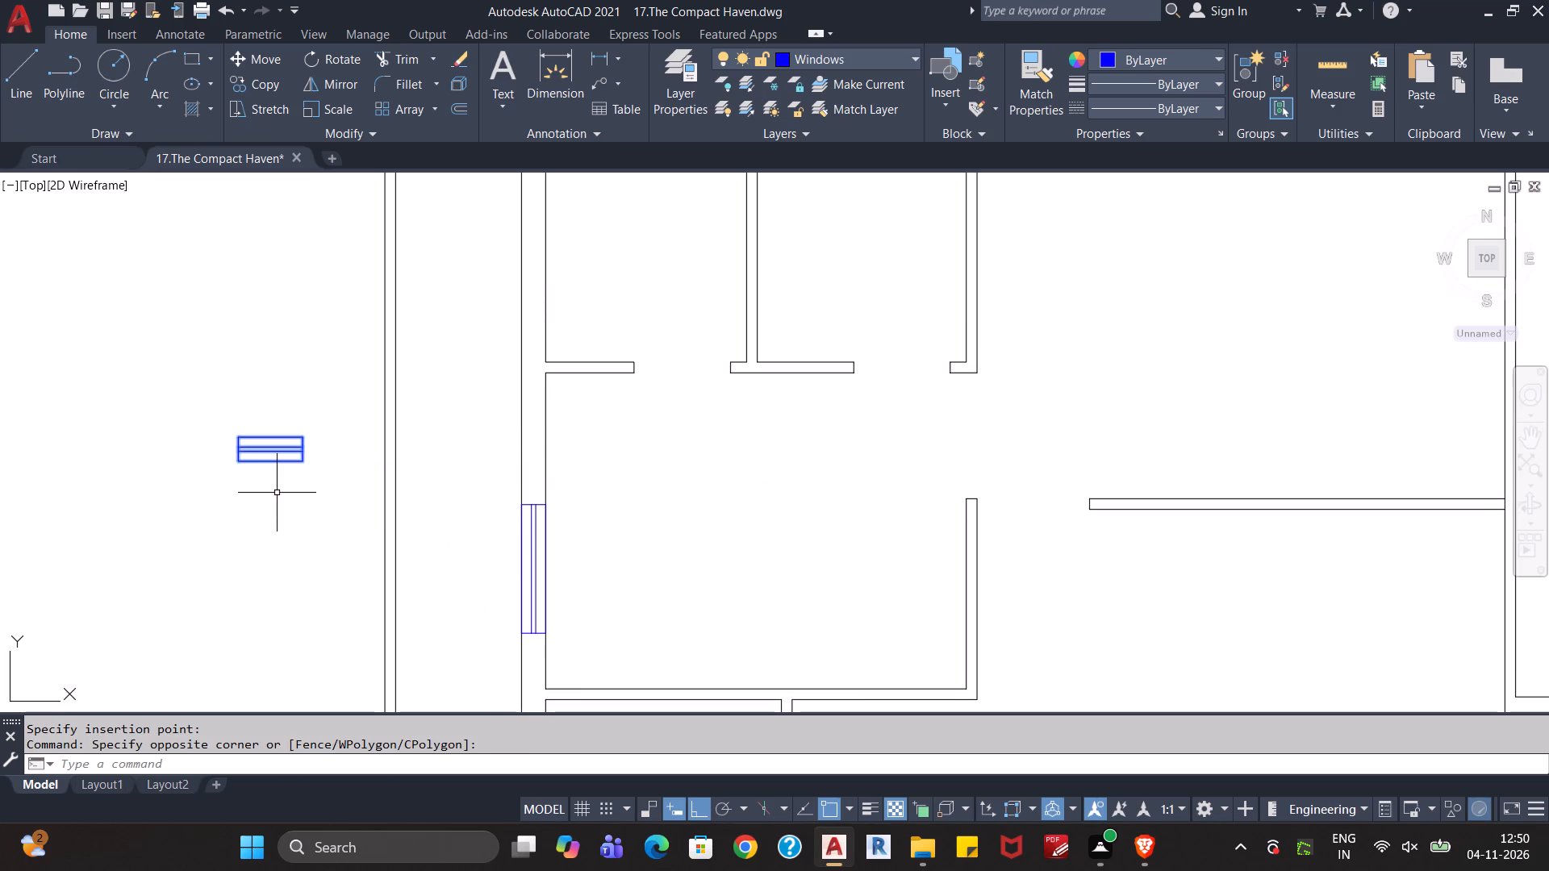
{"action": "key", "text": "Delete"}
Draw a rectangle 2' long and 4" wide in the empty space west of the plan.
{"action": "type", "text": "redc"}
{"action": "key", "text": "BackSpace"}
{"action": "key", "text": "BackSpace"}
{"action": "key", "text": "c"}
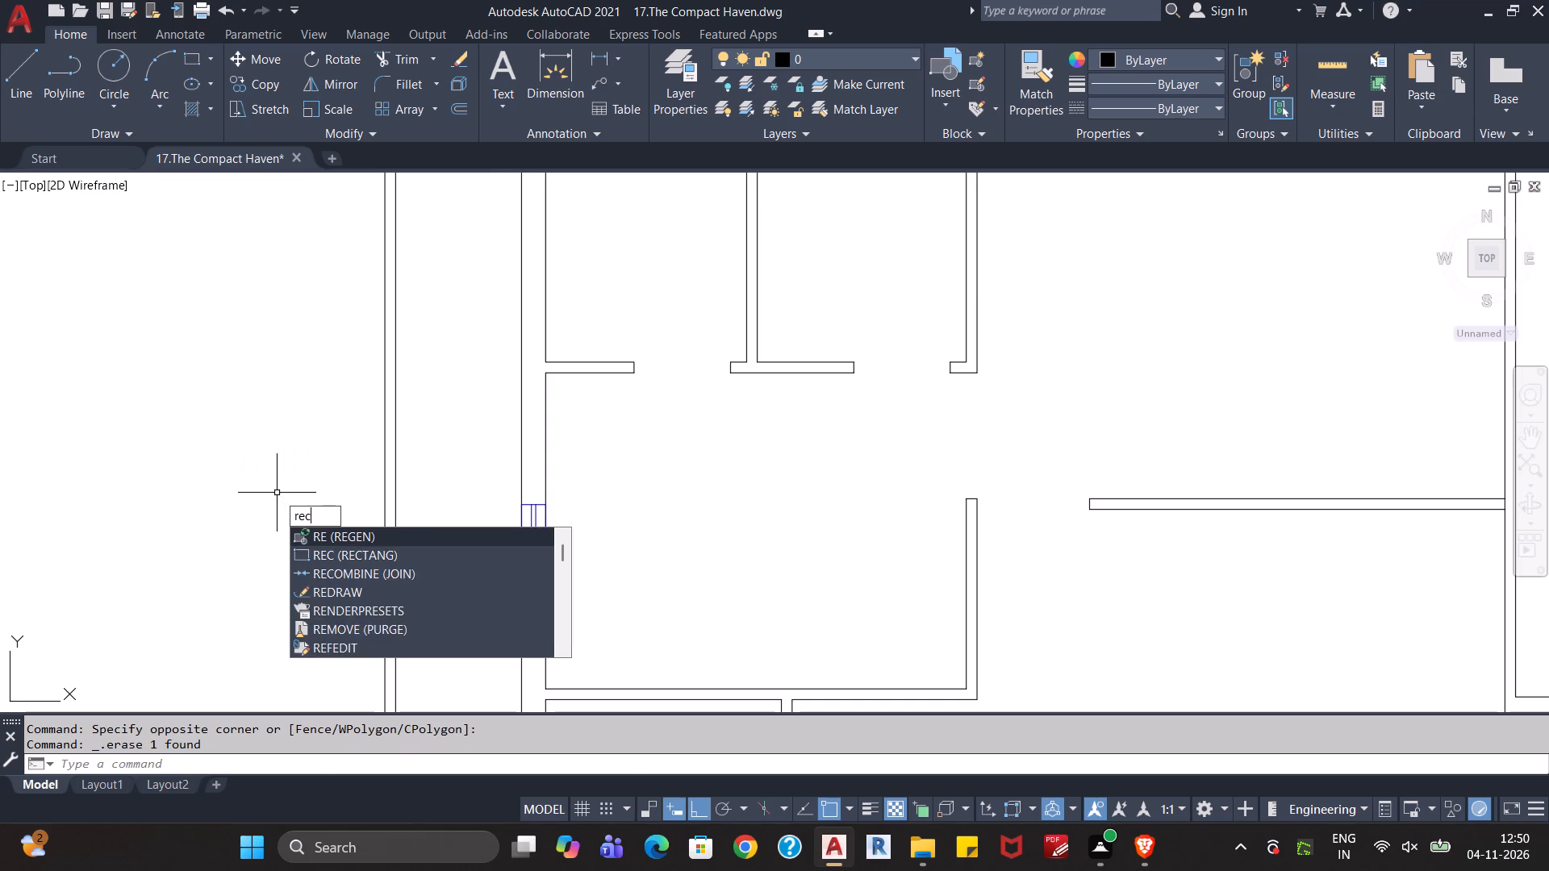
{"action": "key", "text": "Return"}
{"action": "left_click", "coordinate": [173, 452]}
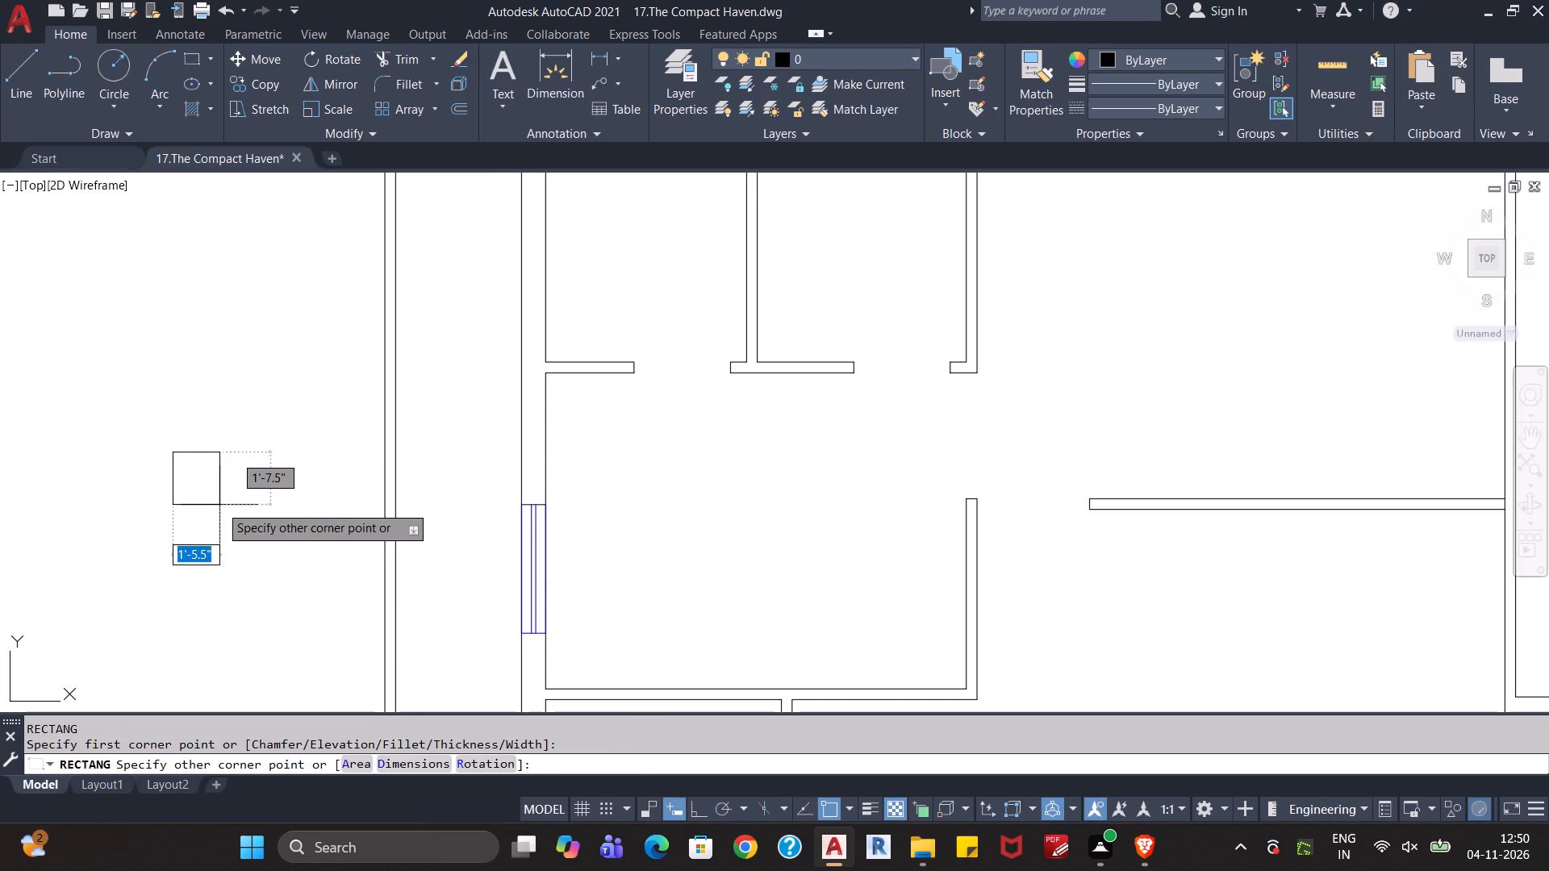
{"action": "key", "text": "d"}
{"action": "key", "text": "Return"}
{"action": "type", "text": "2'"}
{"action": "key", "text": "Return"}
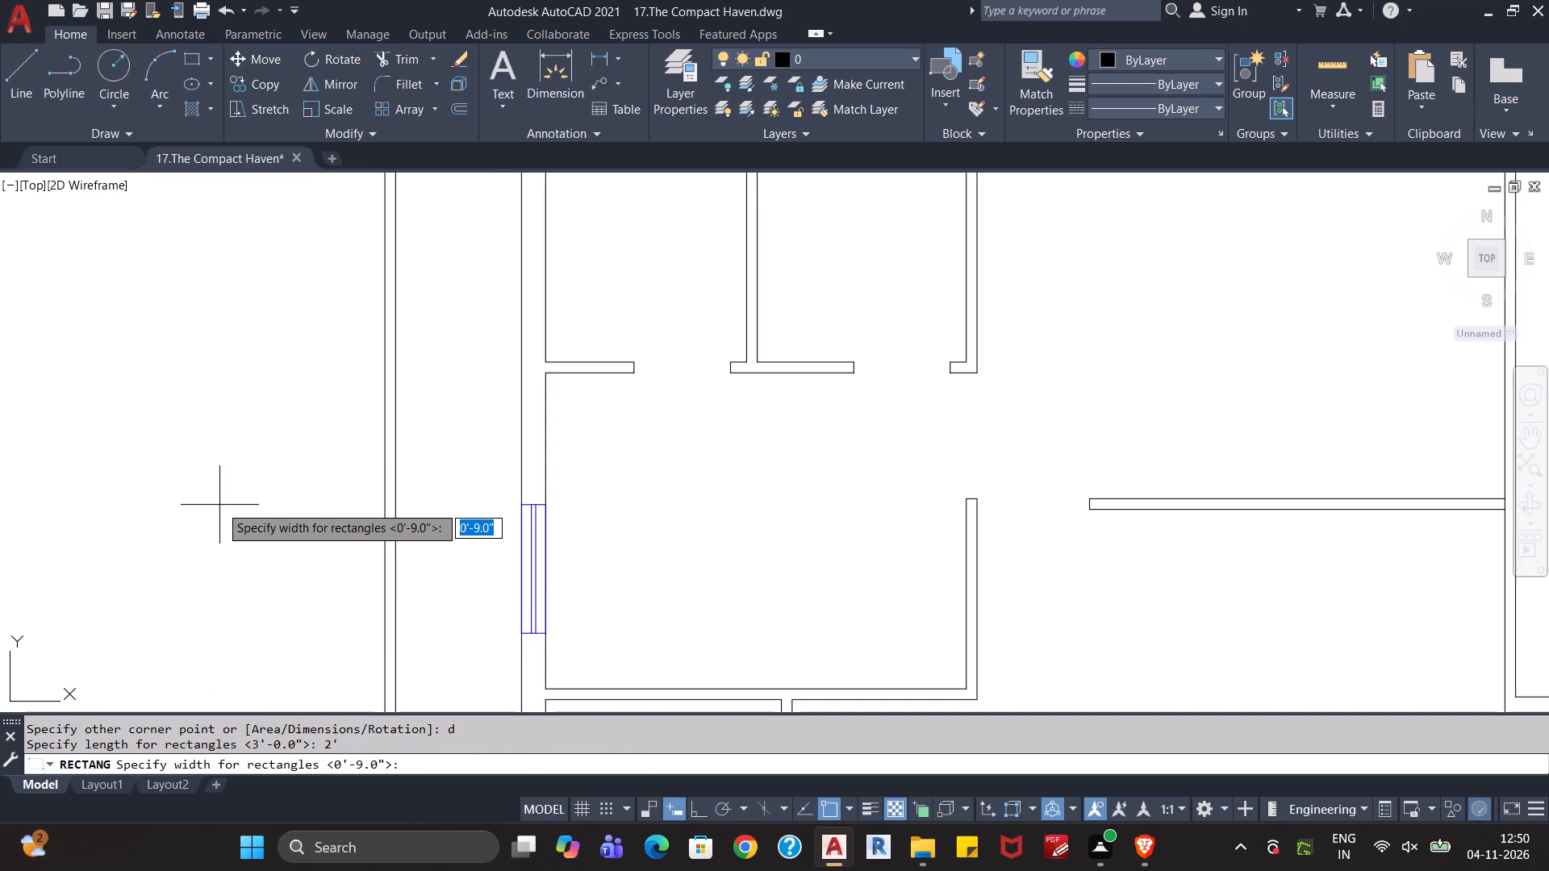
{"action": "type", "text": "4\""}
{"action": "key", "text": "Return"}
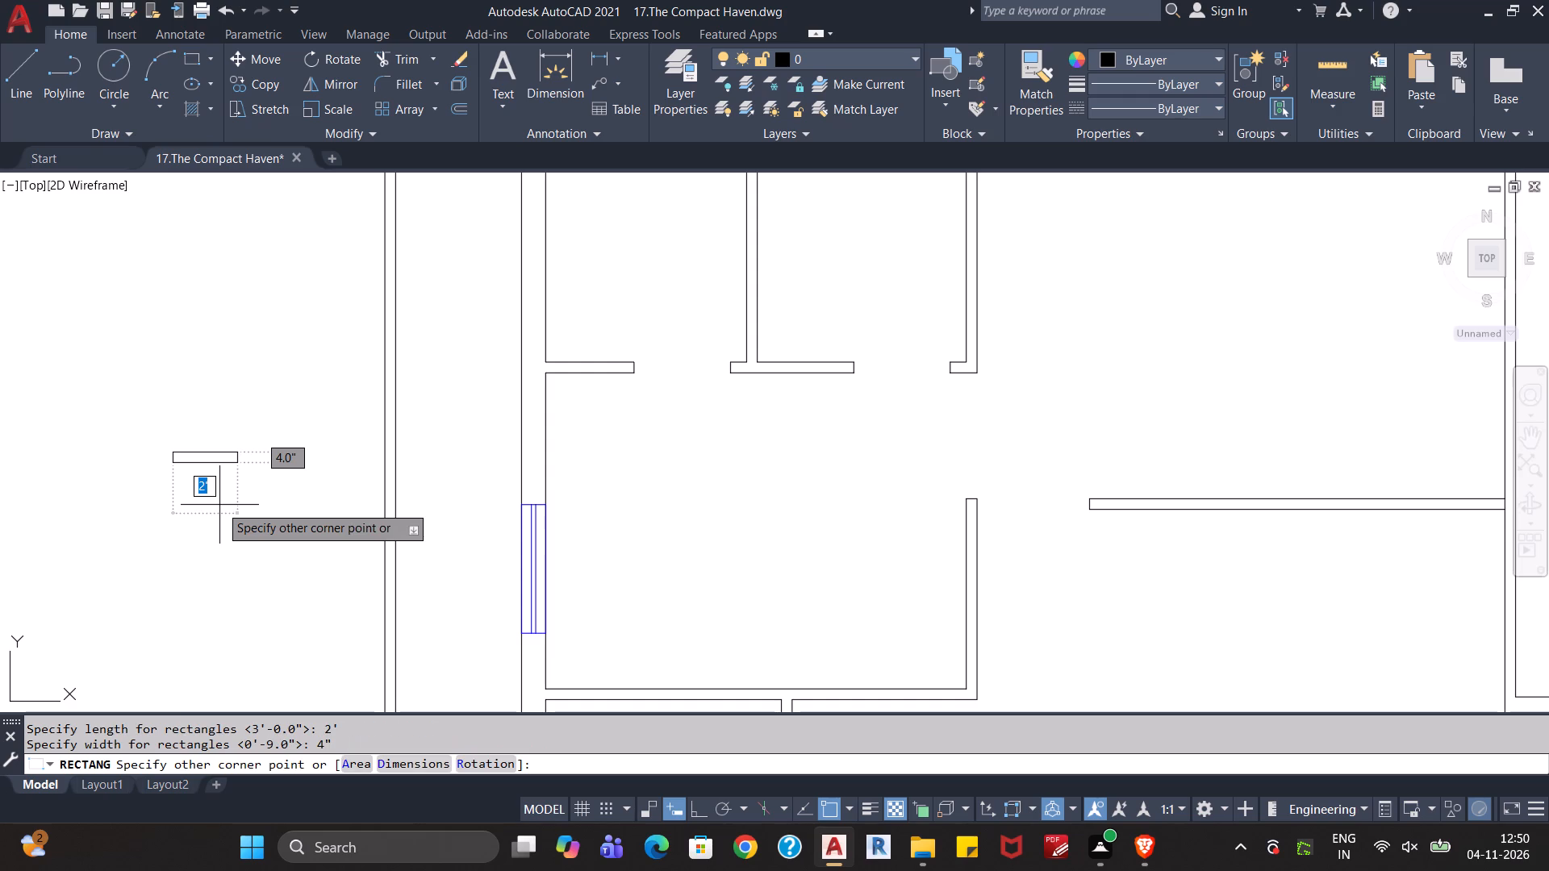
{"action": "left_click", "coordinate": [234, 547]}
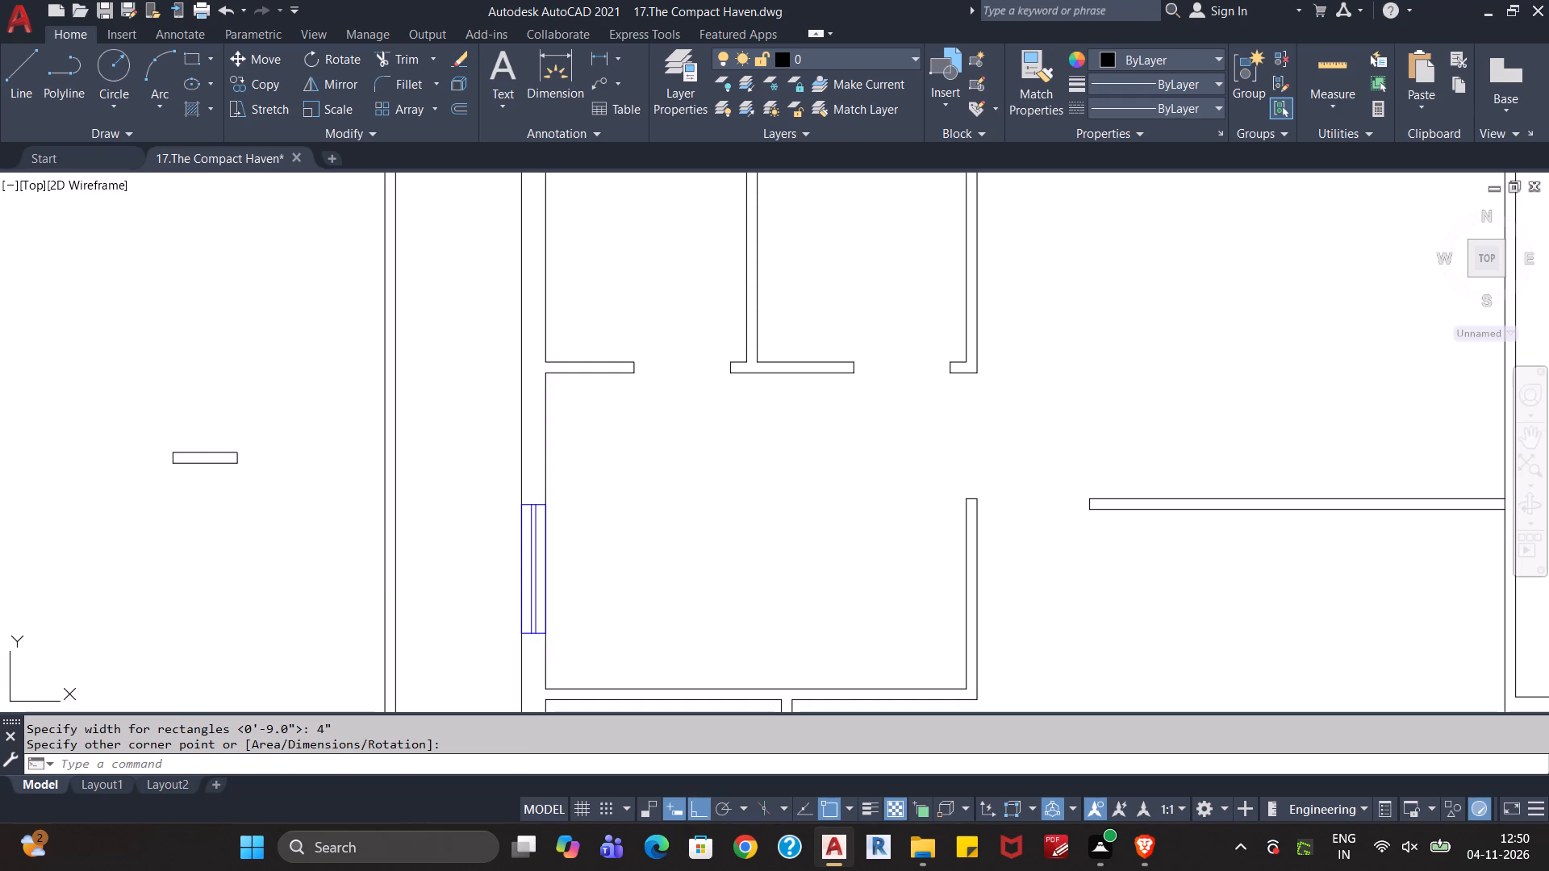
Explode the 2' by 4" rectangle into separate lines.
{"action": "left_click", "coordinate": [253, 431]}
{"action": "left_click", "coordinate": [215, 494]}
{"action": "key", "text": "x"}
{"action": "key", "text": "Return"}
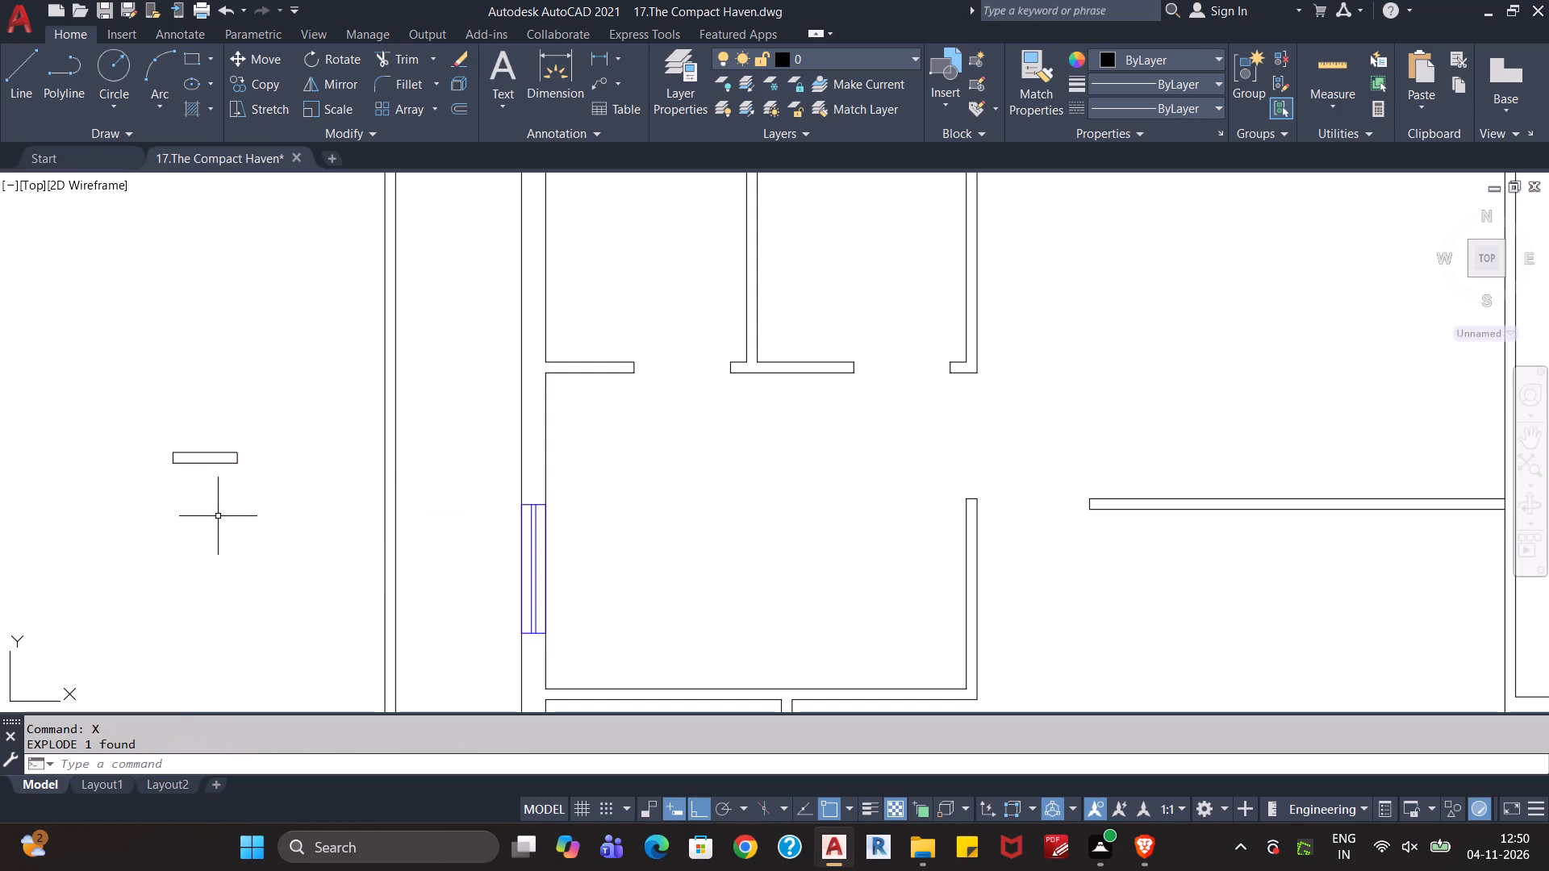
Offset both long edges of the exploded rectangle inward by 1.8" to form the window's glazing lines.
{"action": "key", "text": "o"}
{"action": "key", "text": "Return"}
{"action": "type", "text": "1.8\""}
{"action": "key", "text": "Return"}
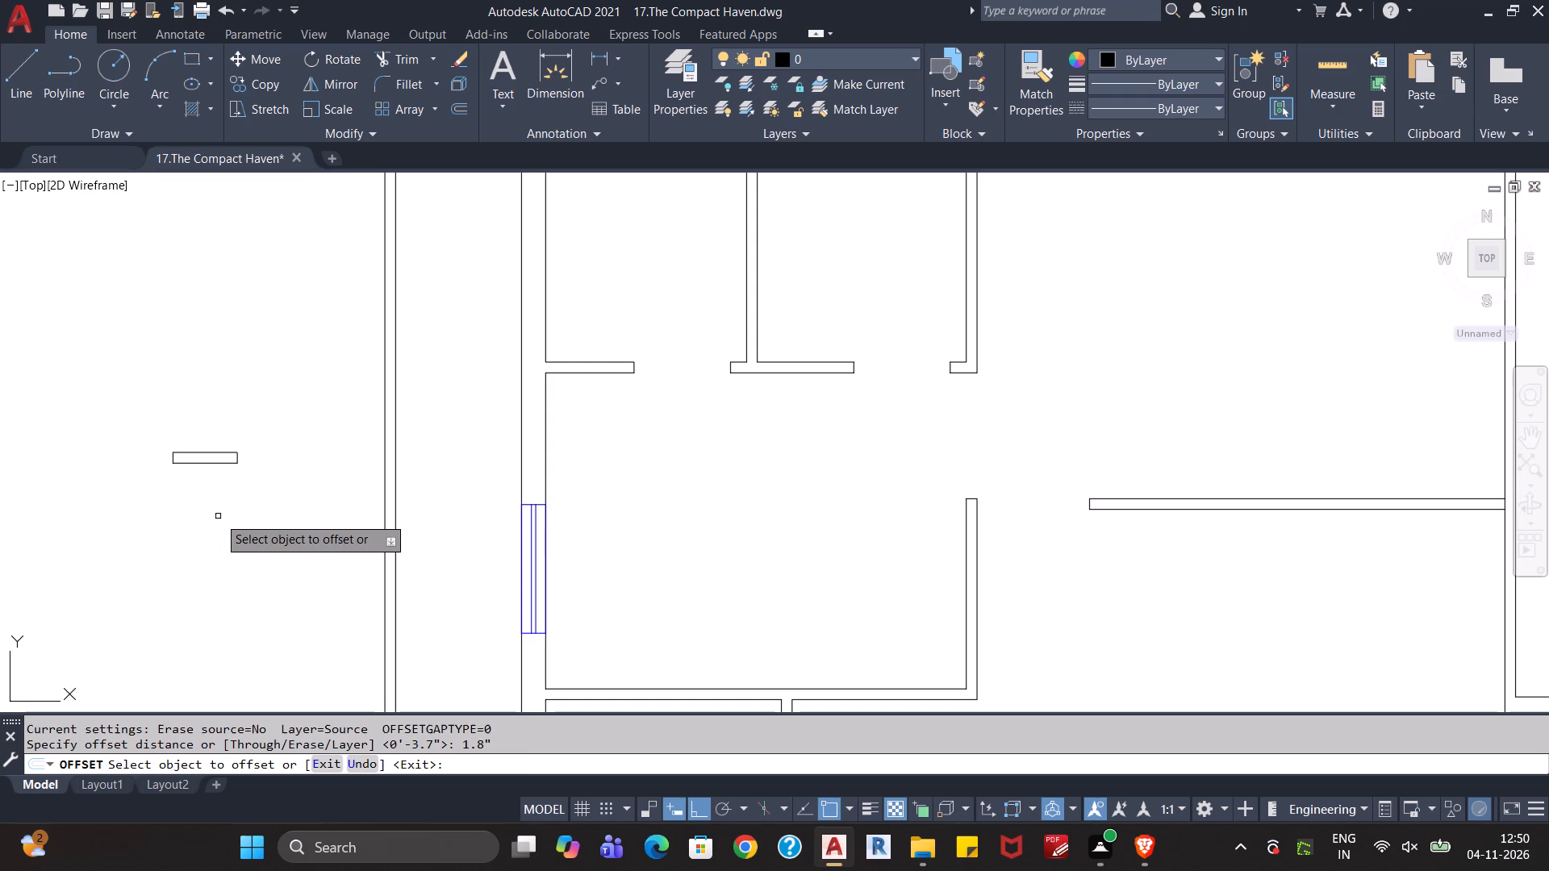
{"action": "left_click", "coordinate": [209, 465]}
{"action": "left_click", "coordinate": [216, 386]}
{"action": "left_click", "coordinate": [194, 449]}
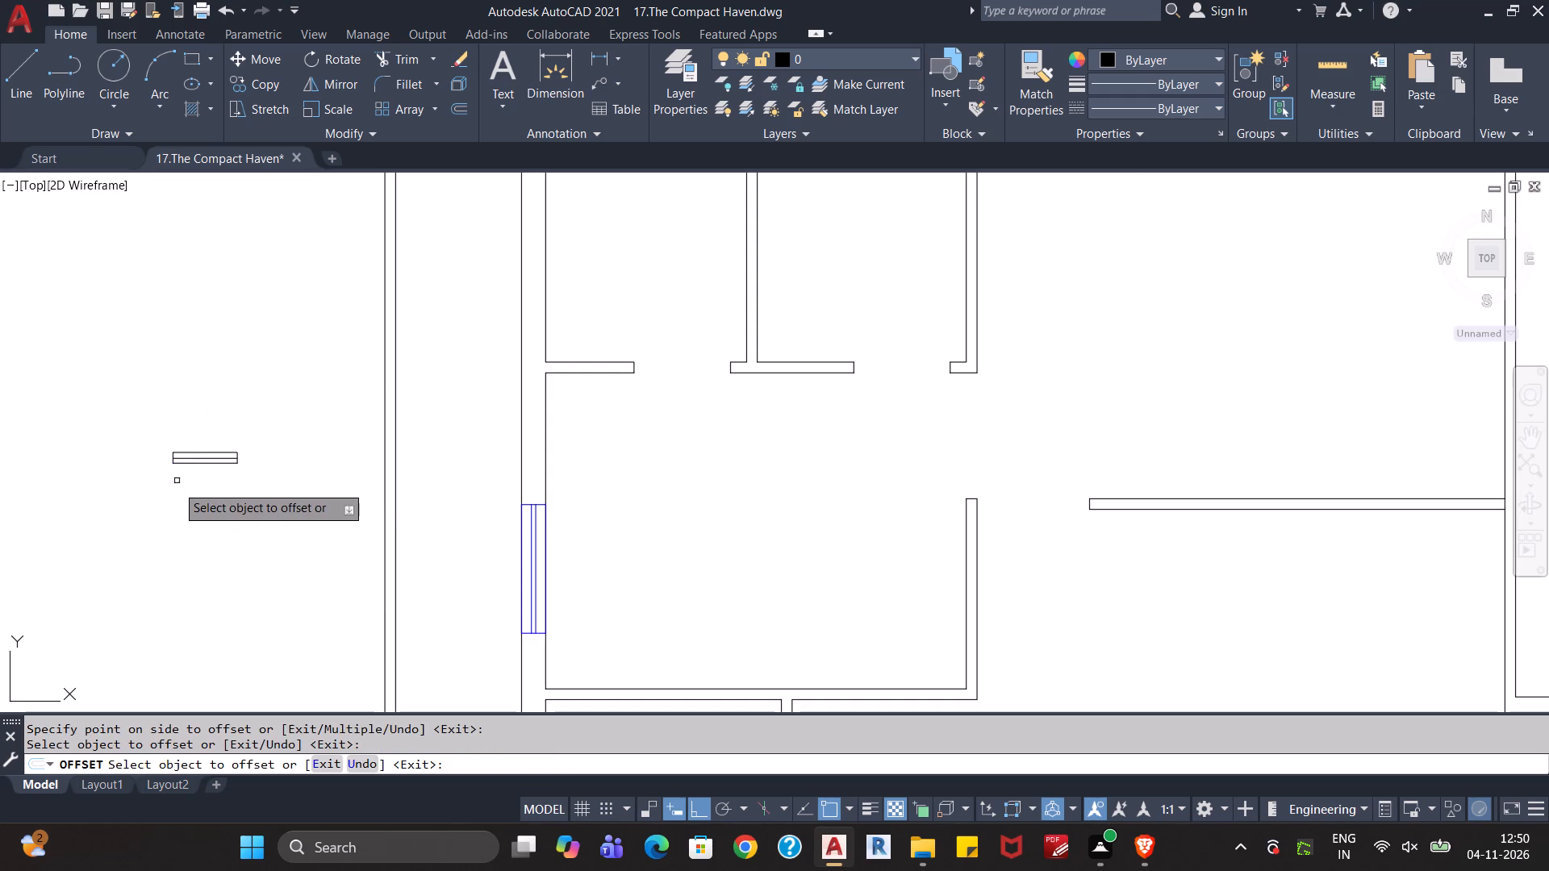
{"action": "left_click", "coordinate": [200, 452]}
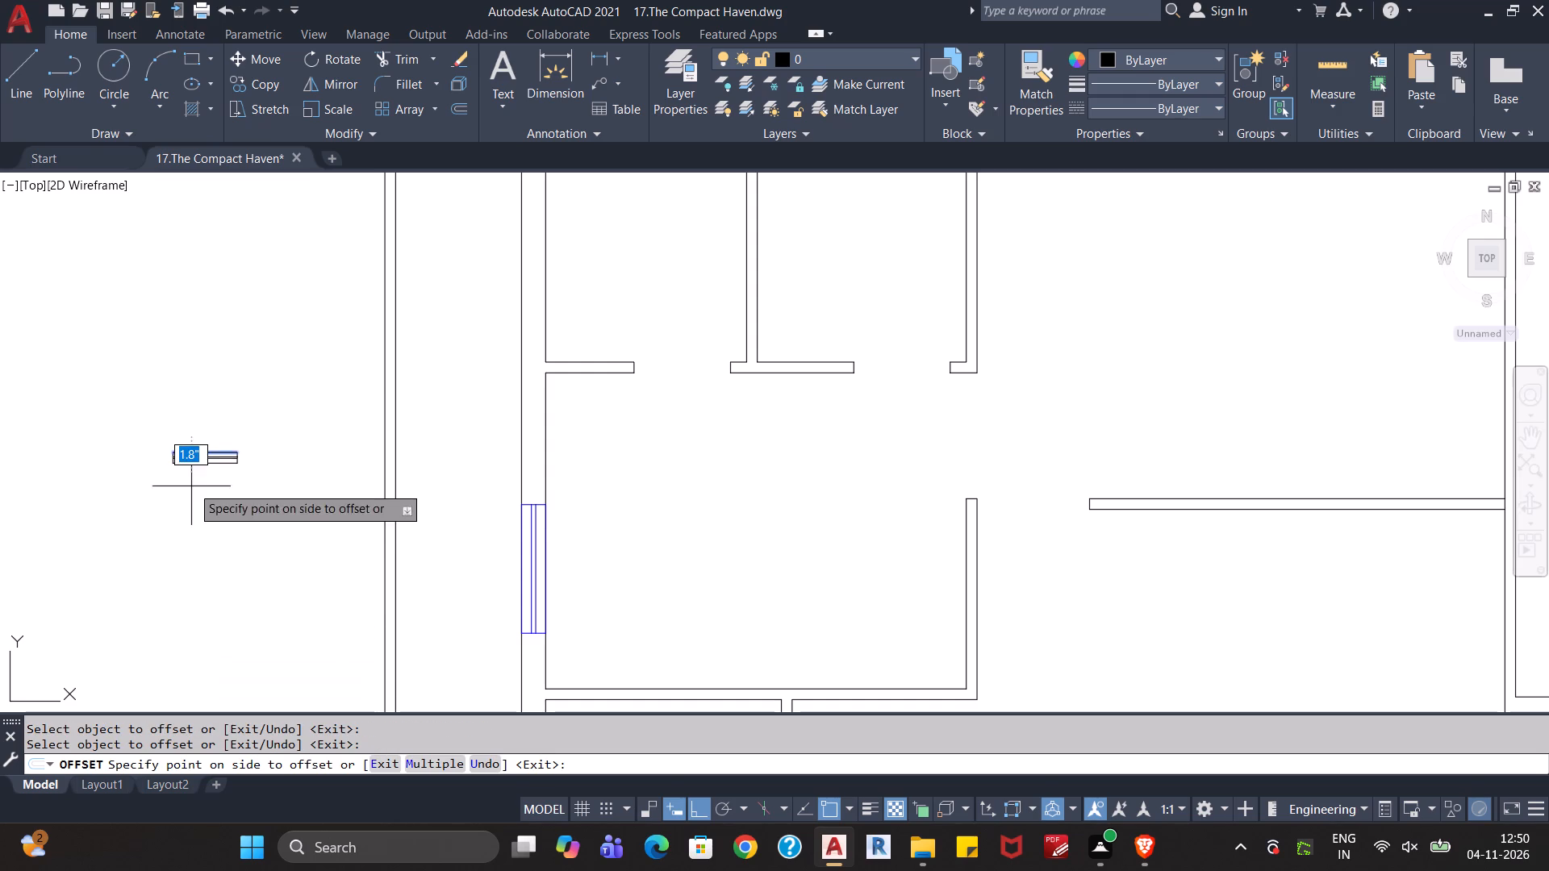
{"action": "left_click", "coordinate": [187, 506]}
{"action": "scroll", "coordinate": [261, 470], "scroll_direction": "up", "scroll_amount": 2}
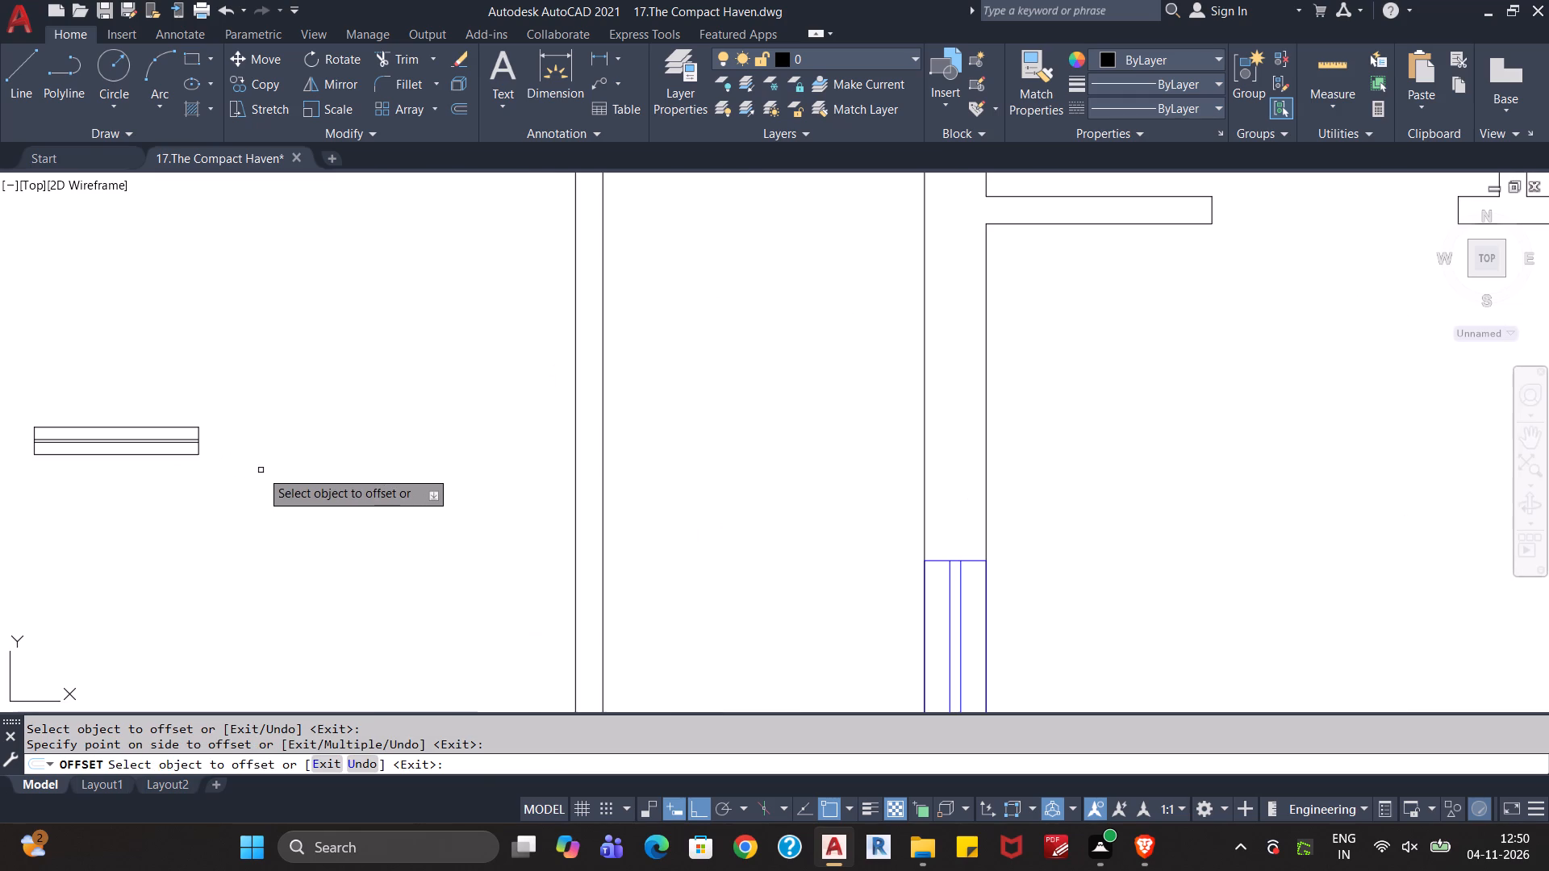
{"action": "scroll", "coordinate": [261, 470], "scroll_direction": "down", "scroll_amount": 1}
{"action": "left_click", "coordinate": [261, 487]}
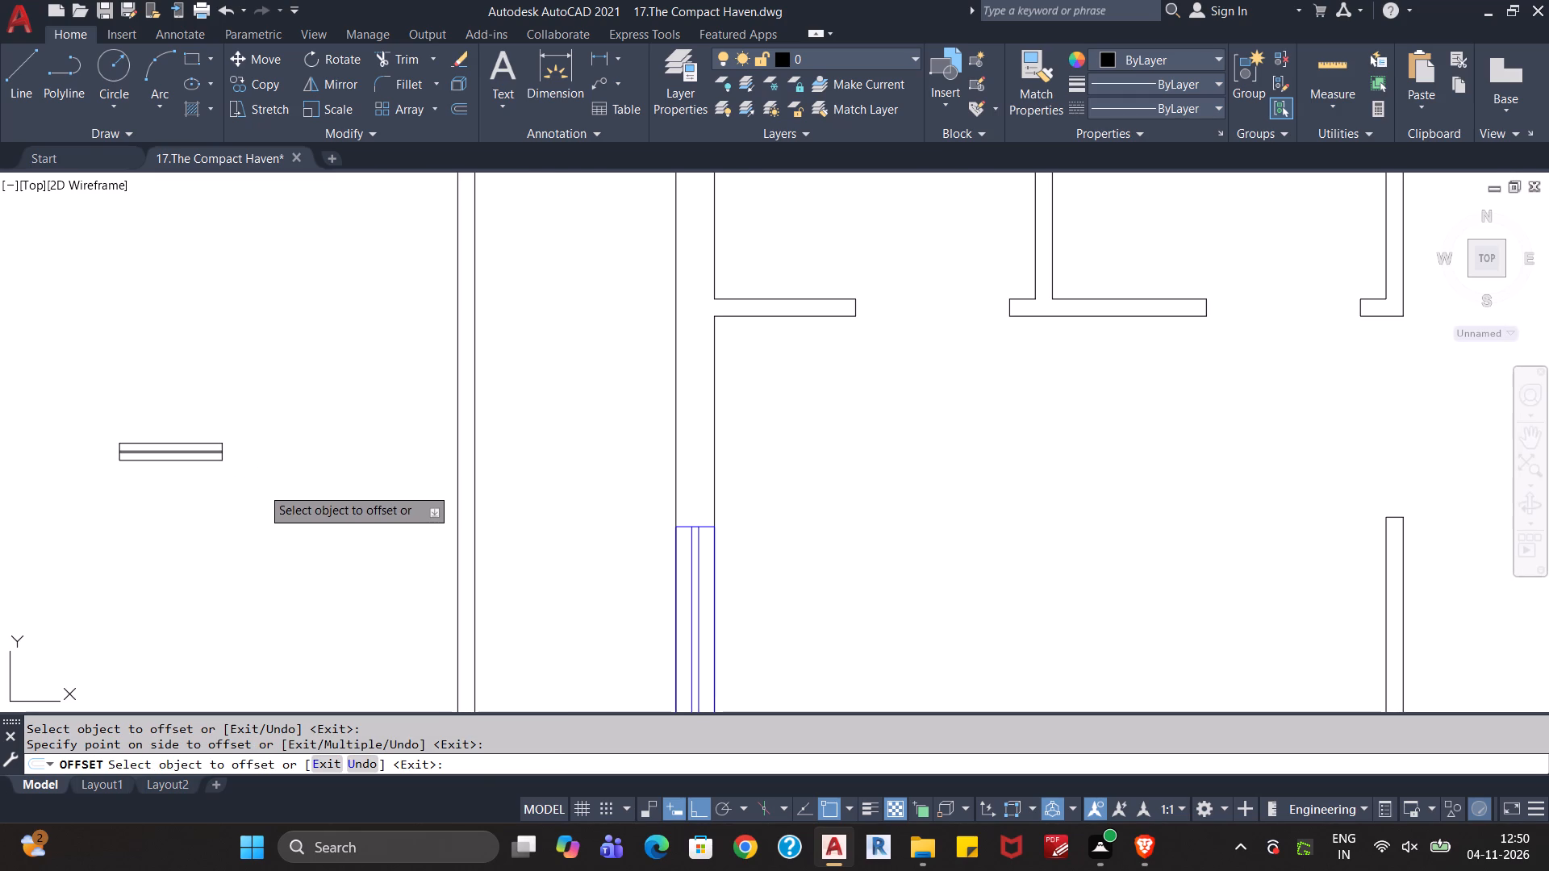
{"action": "key", "text": "Escape"}
{"action": "key", "text": "Escape"}
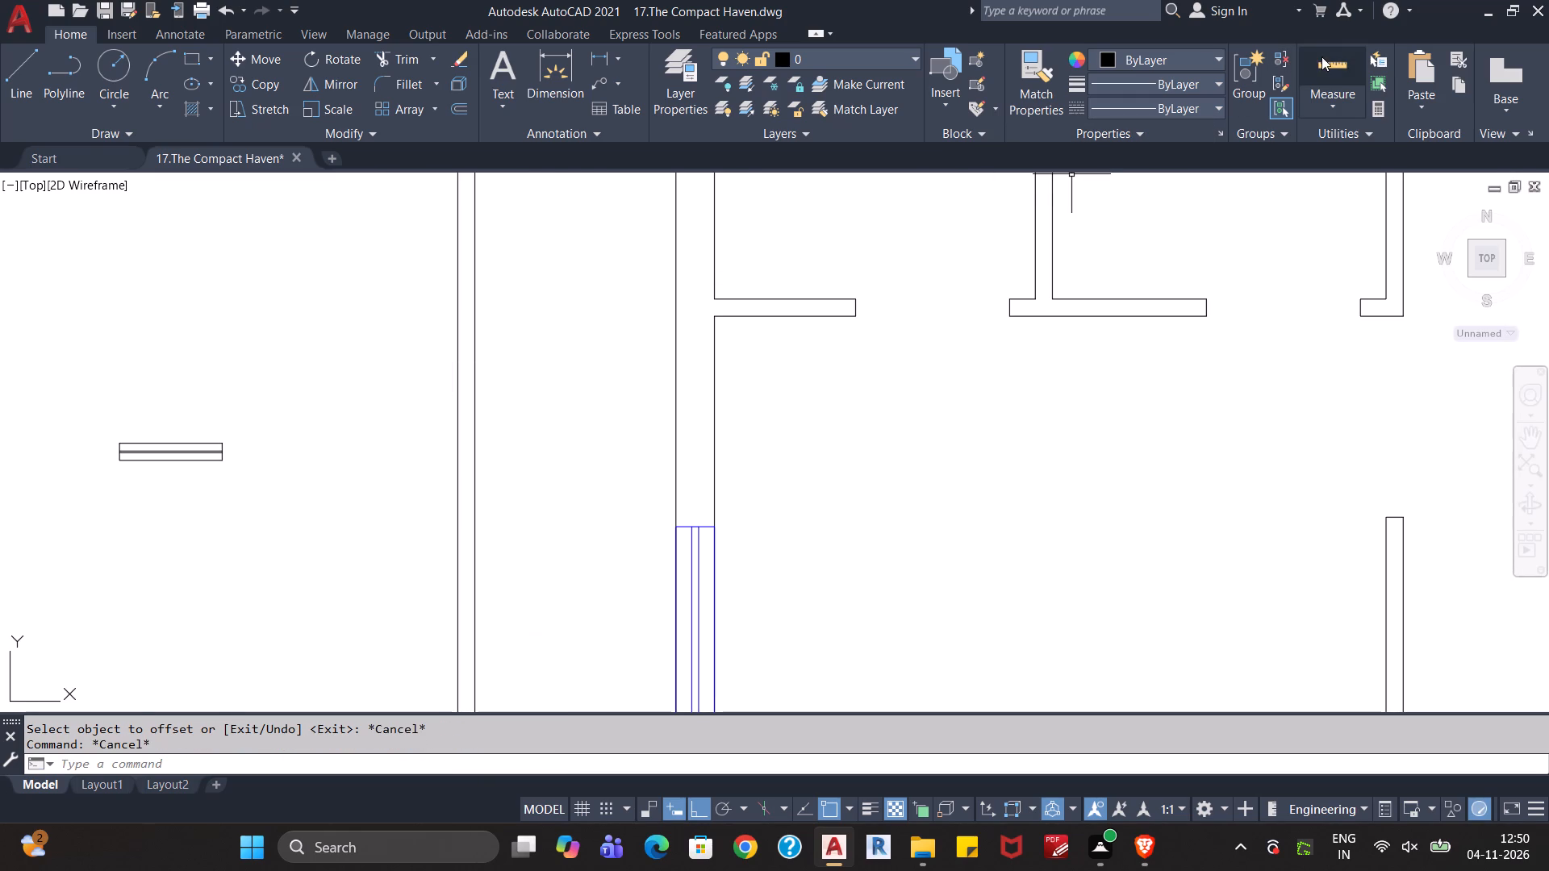
Check dimensions around the new window outline with Quick Measure.
{"action": "left_click", "coordinate": [1340, 65]}
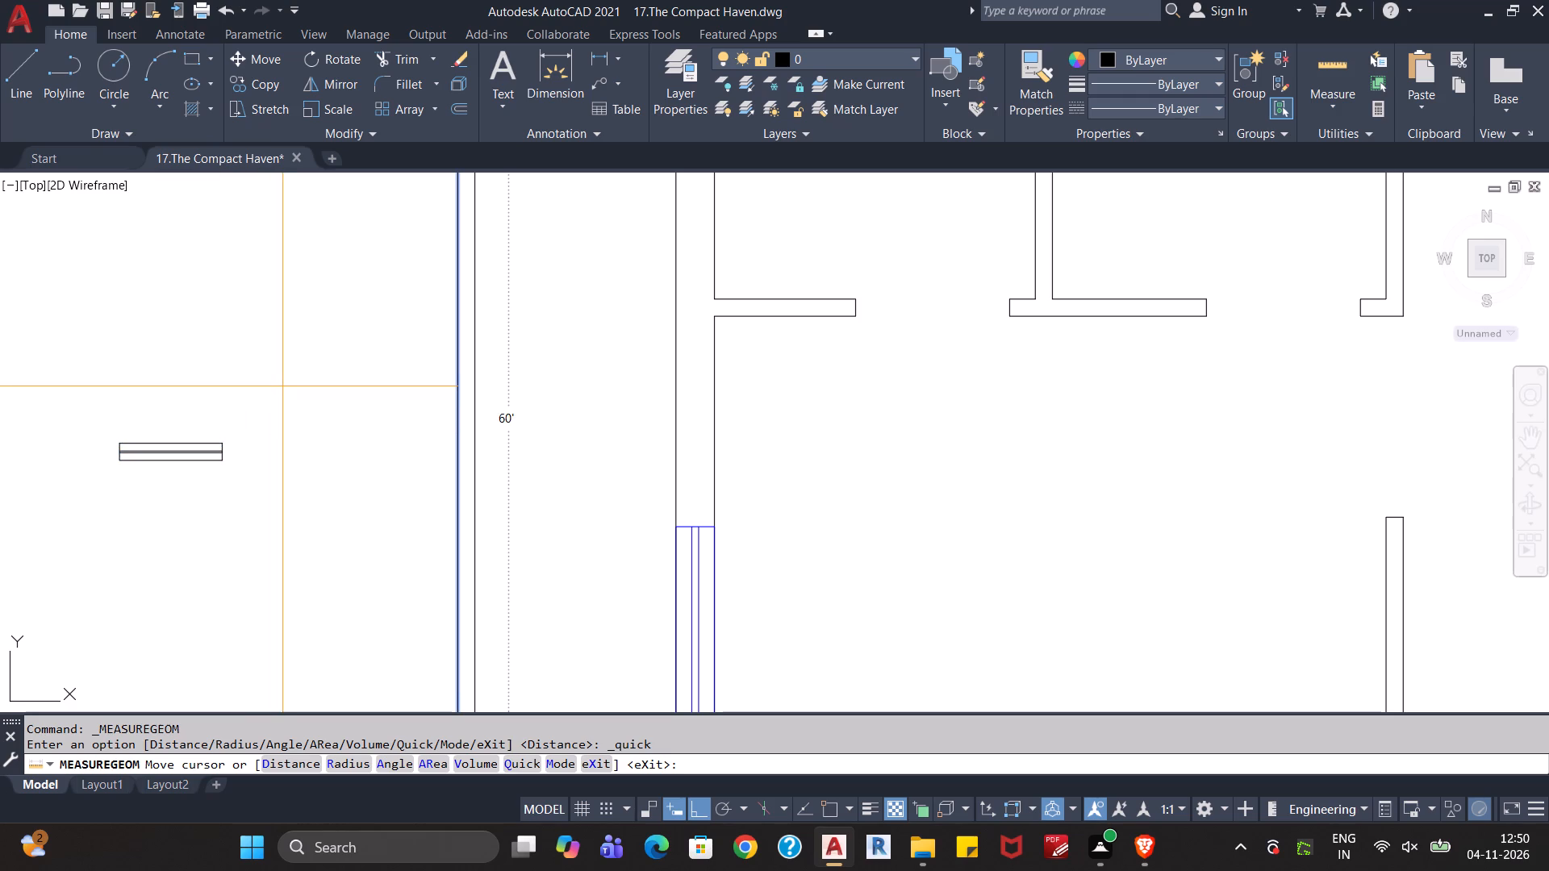
{"action": "key", "text": "Escape"}
{"action": "key", "text": "Escape"}
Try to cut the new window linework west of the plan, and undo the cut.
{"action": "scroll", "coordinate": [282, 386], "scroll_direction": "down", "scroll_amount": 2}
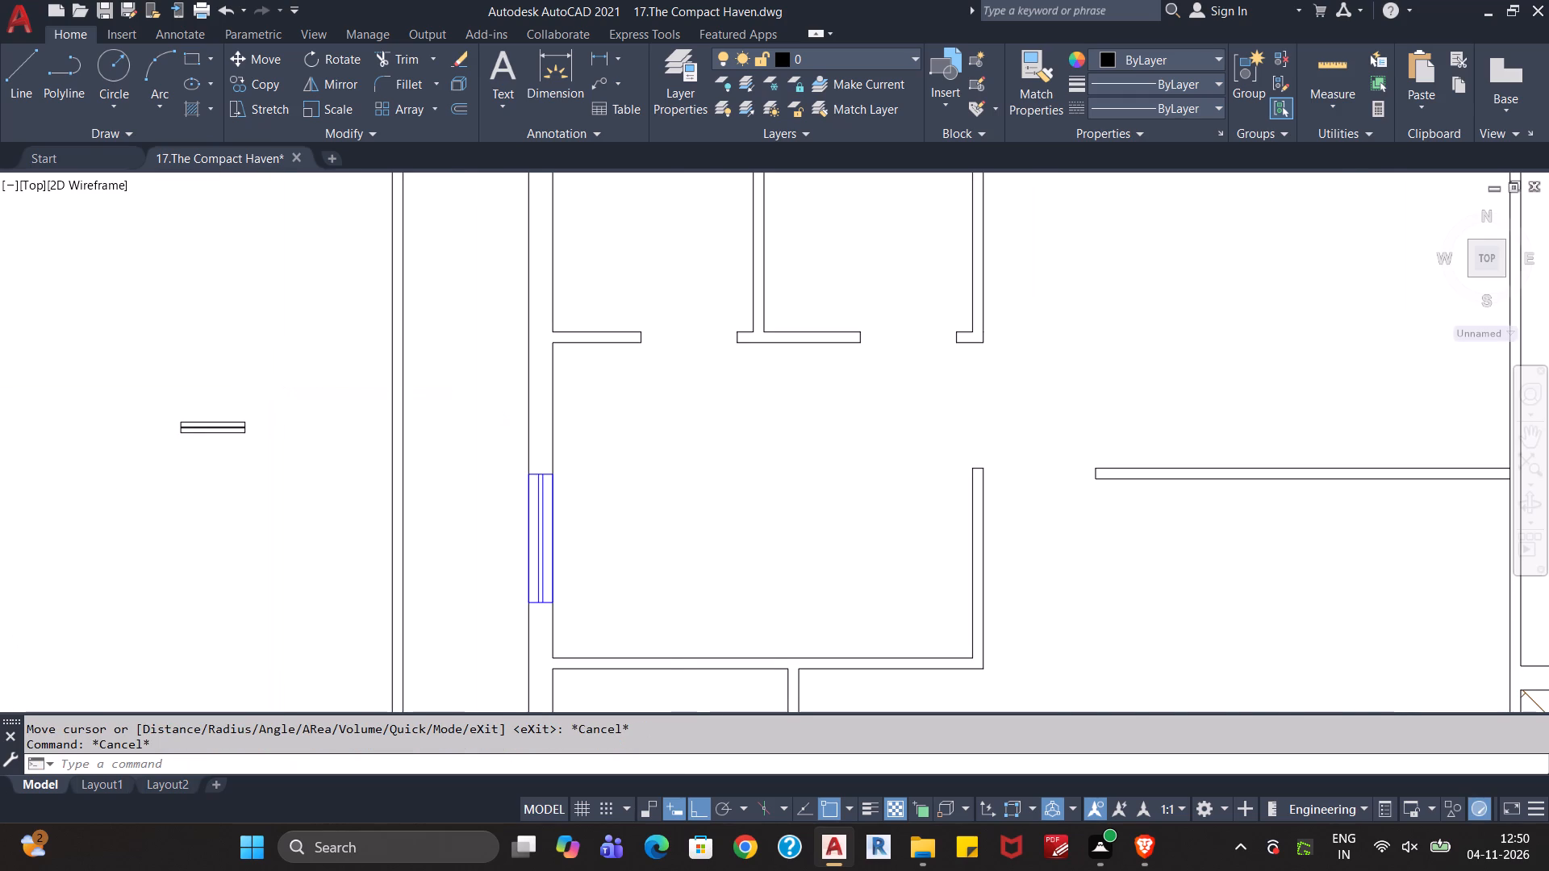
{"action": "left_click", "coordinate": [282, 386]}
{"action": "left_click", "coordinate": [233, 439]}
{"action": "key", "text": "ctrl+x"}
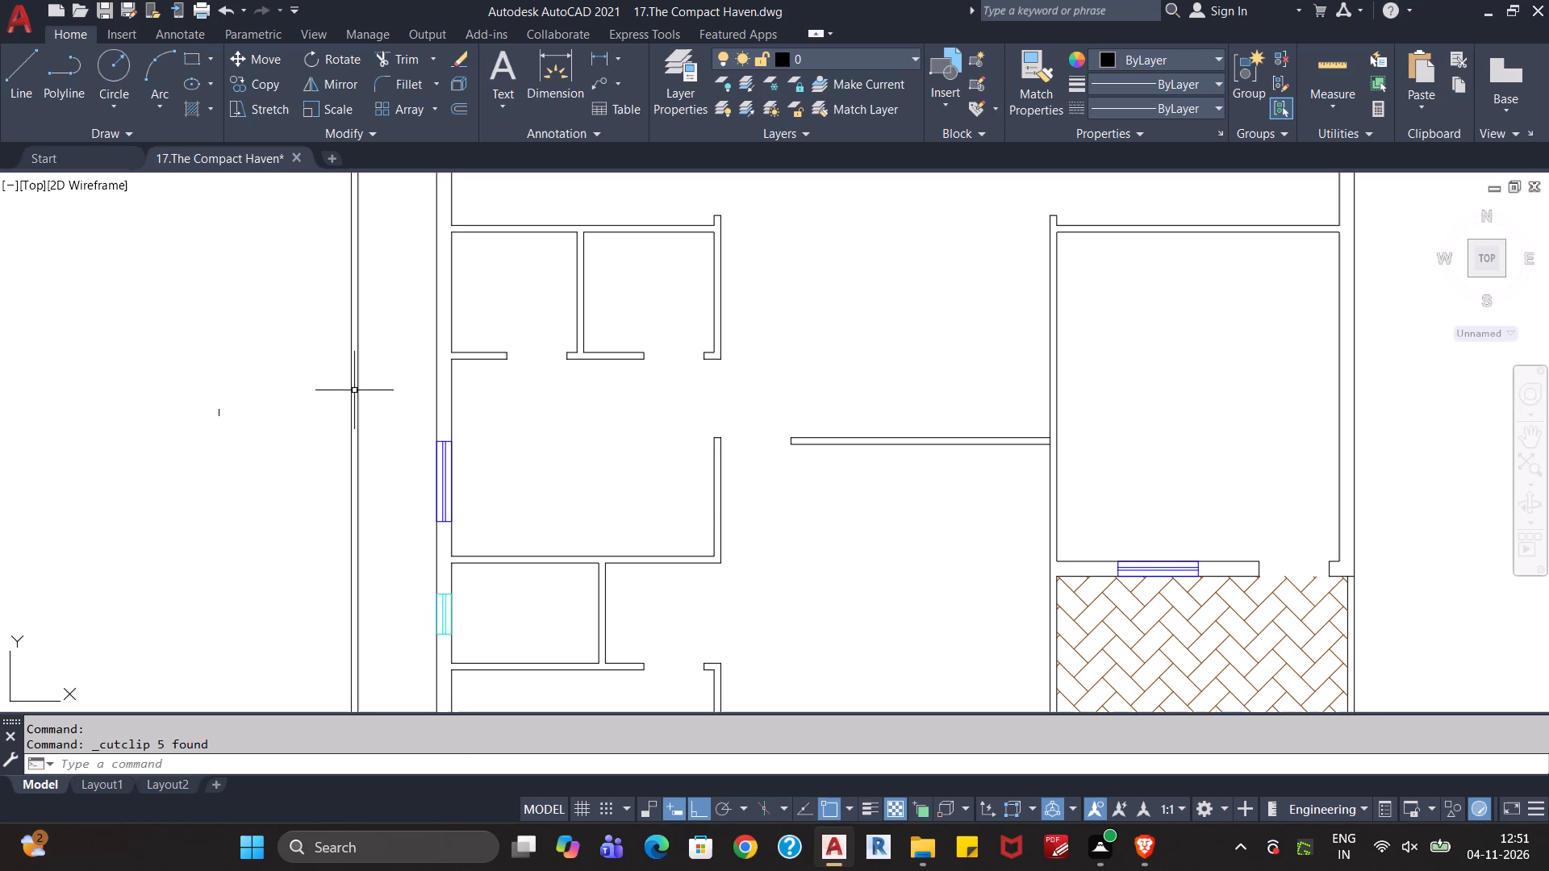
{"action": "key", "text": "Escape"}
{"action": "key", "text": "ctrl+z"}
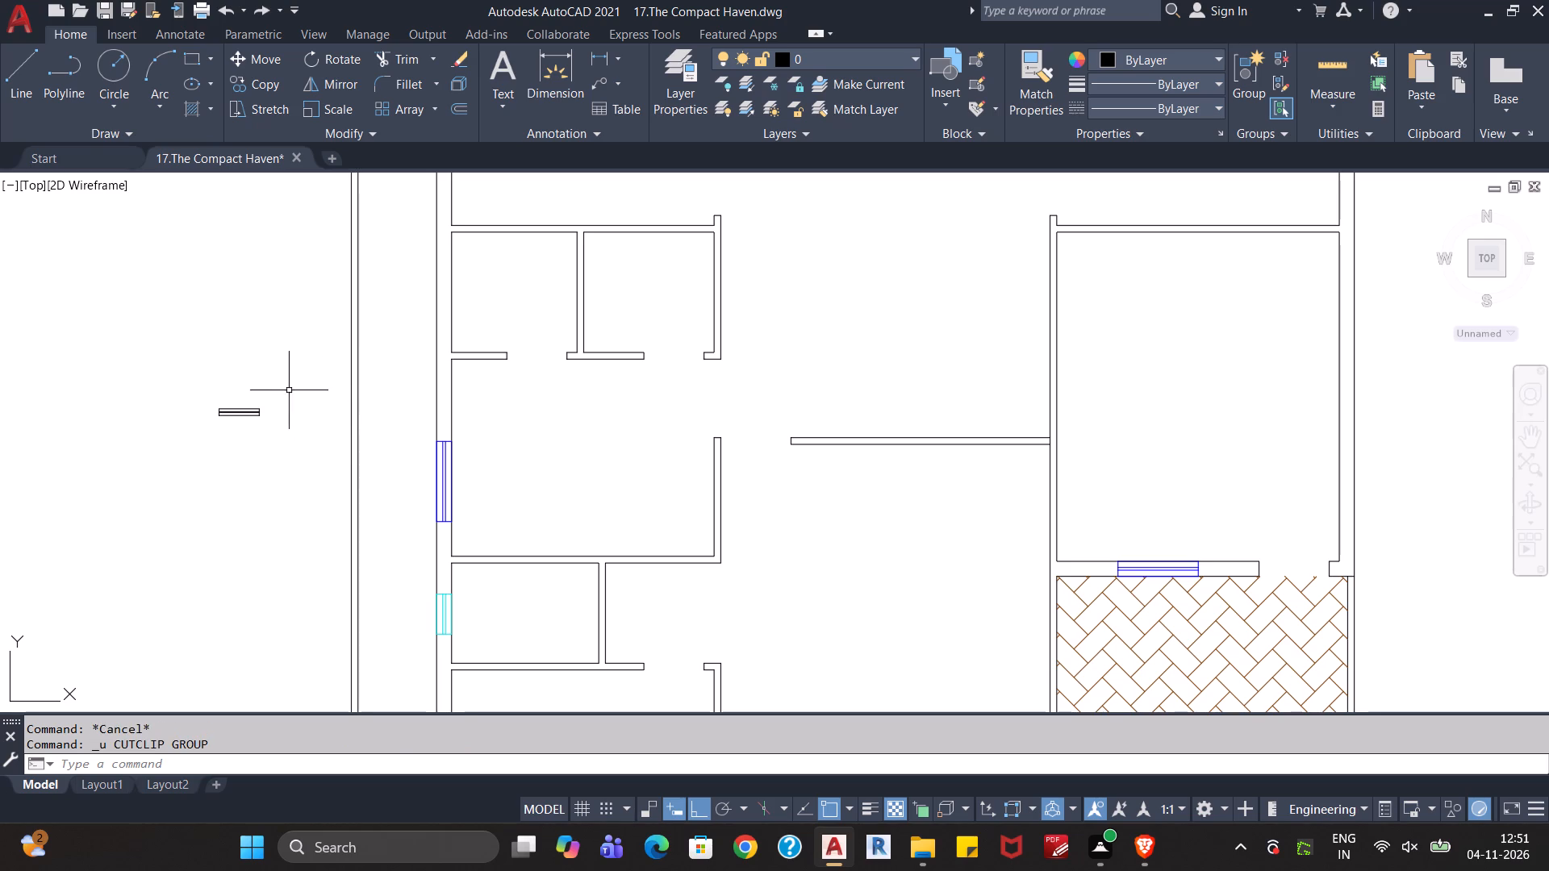
Cut all six lines of the new window and paste them in the empty space west of the plan.
{"action": "left_click", "coordinate": [294, 377]}
{"action": "left_click", "coordinate": [194, 463]}
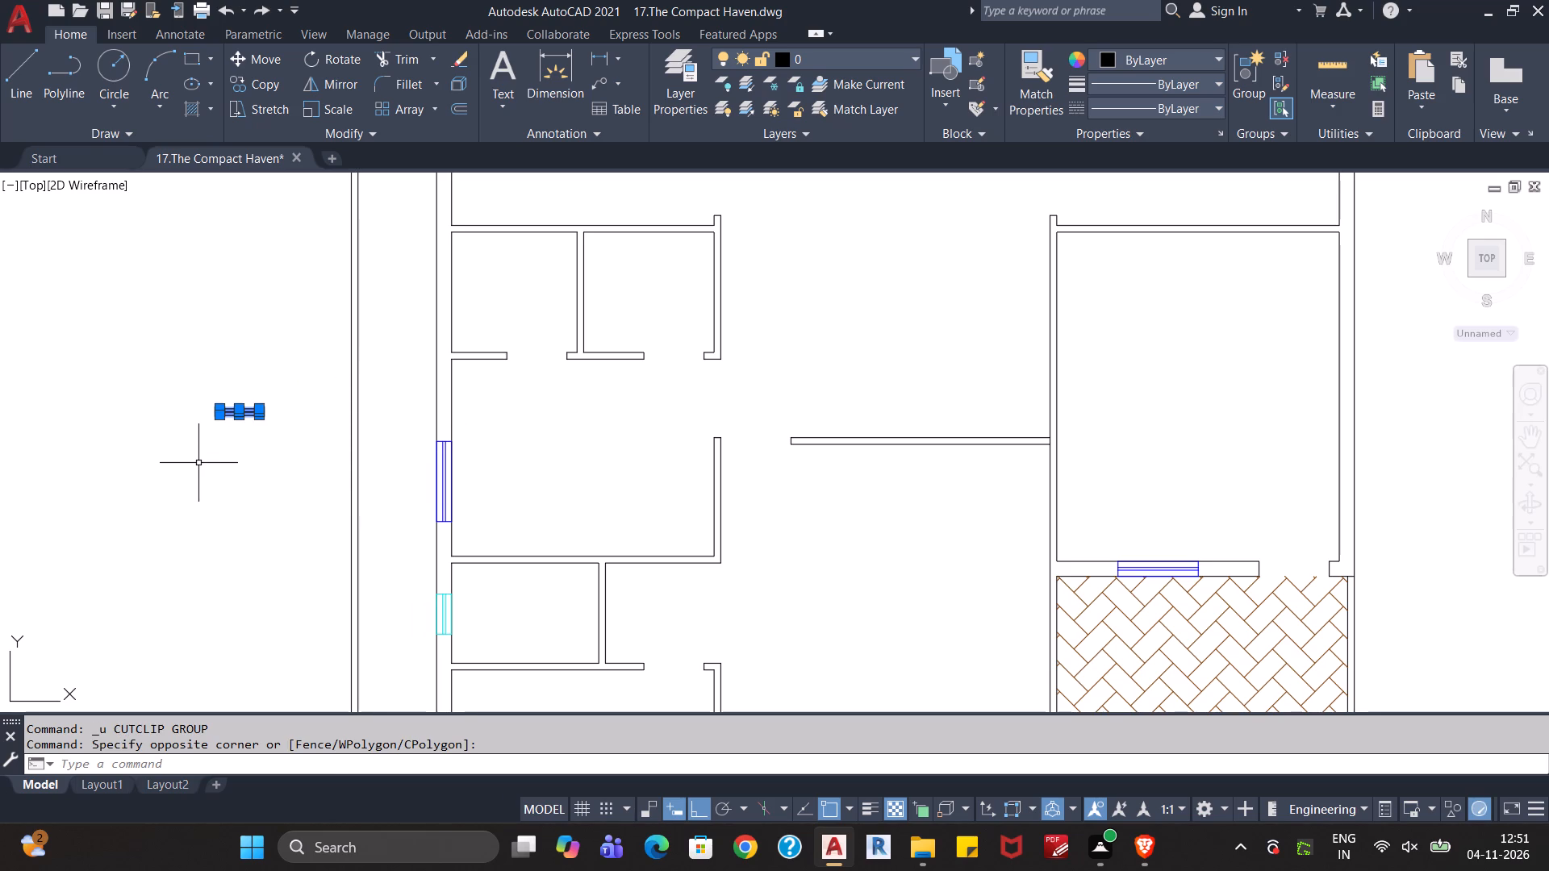
{"action": "key", "text": "ctrl+x"}
{"action": "key", "text": "ctrl+c"}
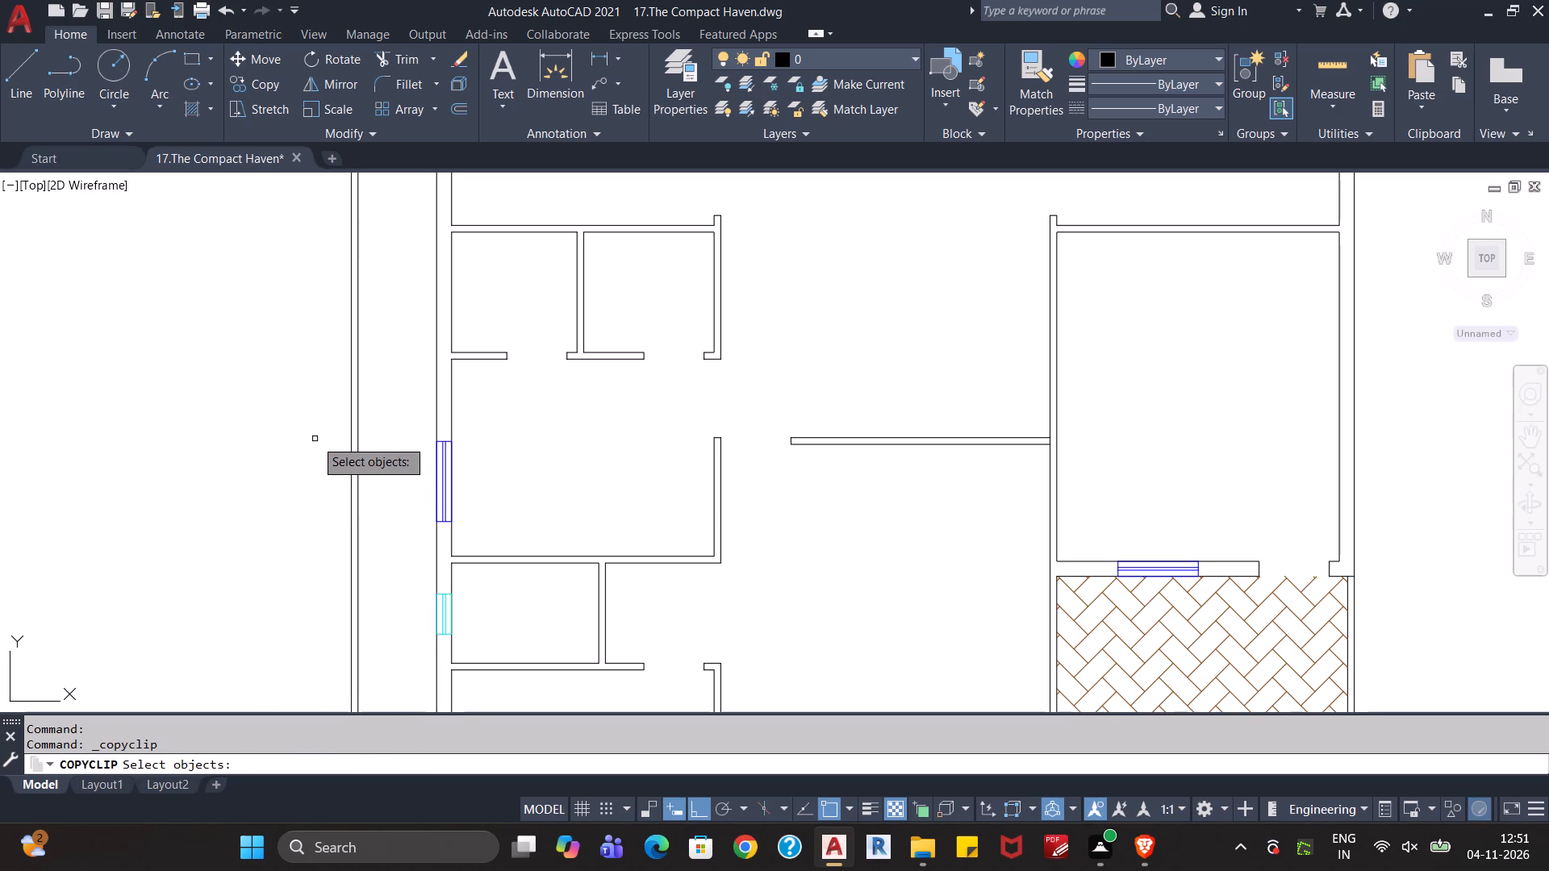
{"action": "key", "text": "ctrl+v"}
{"action": "scroll", "coordinate": [465, 371], "scroll_direction": "up", "scroll_amount": 3}
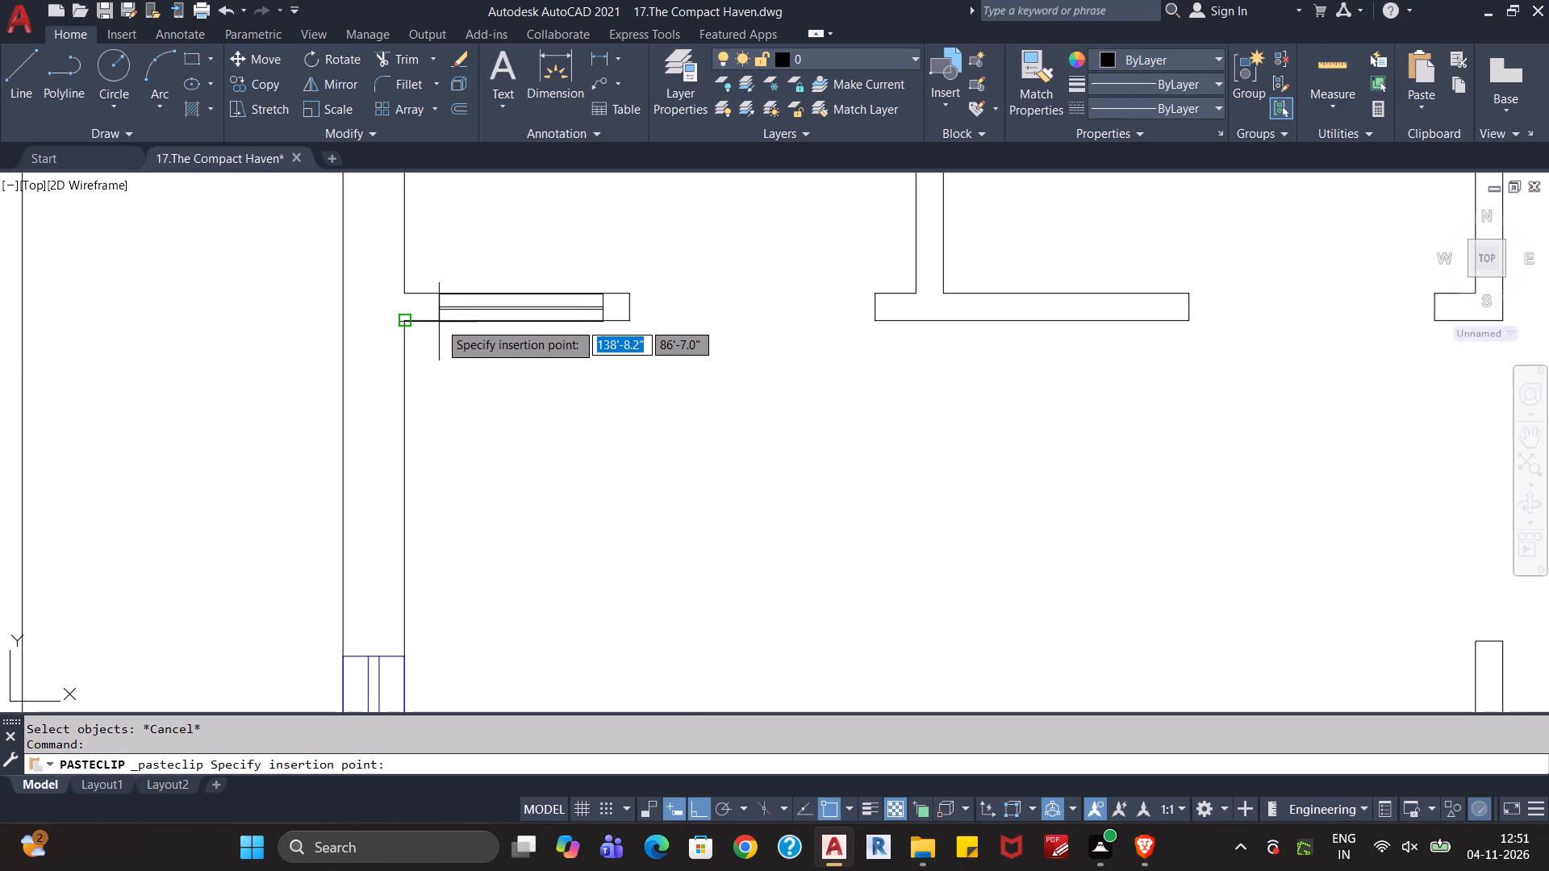
{"action": "middle_click_drag", "start_coordinate": [442, 395], "coordinate": [737, 427]}
{"action": "scroll", "coordinate": [618, 444], "scroll_direction": "down", "scroll_amount": 1}
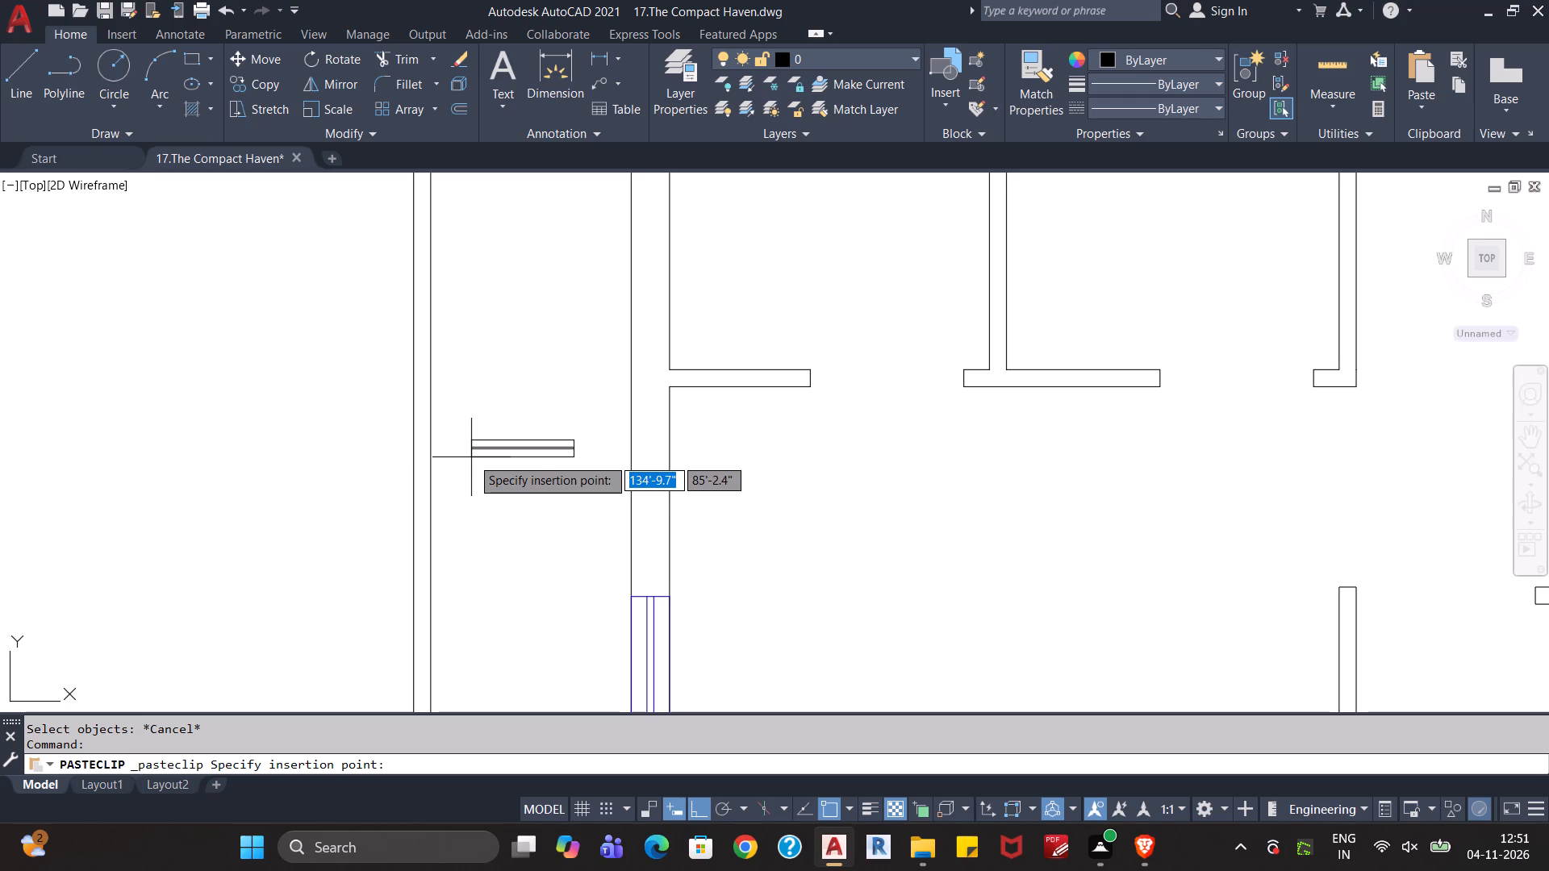
{"action": "left_click", "coordinate": [174, 416]}
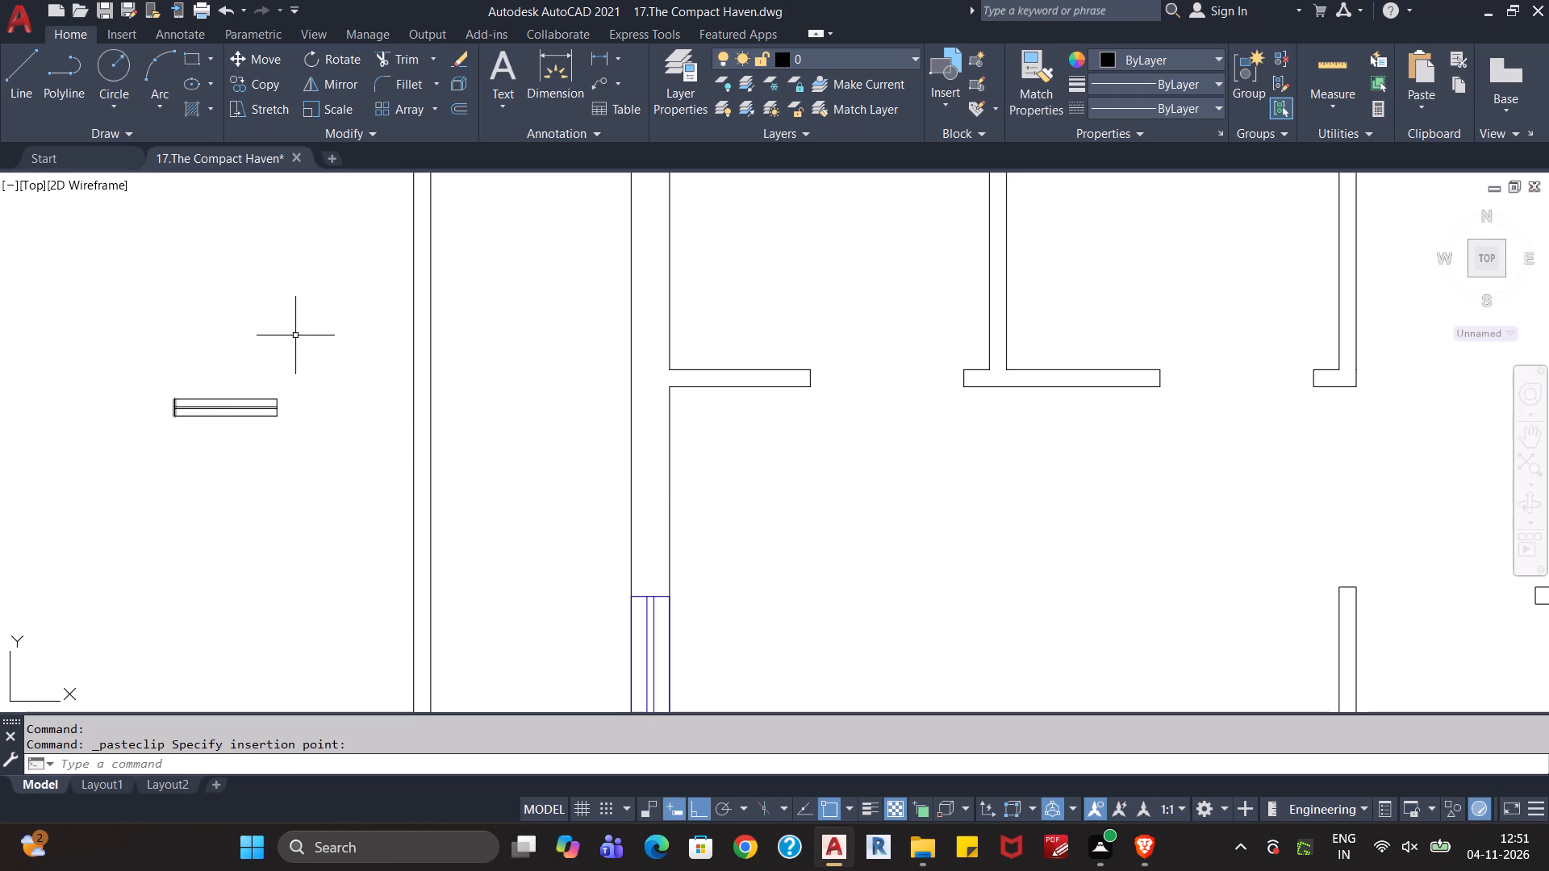
Convert the six pasted window lines into a block named "Window 4 inches".
{"action": "left_click", "coordinate": [295, 335]}
{"action": "left_click", "coordinate": [140, 486]}
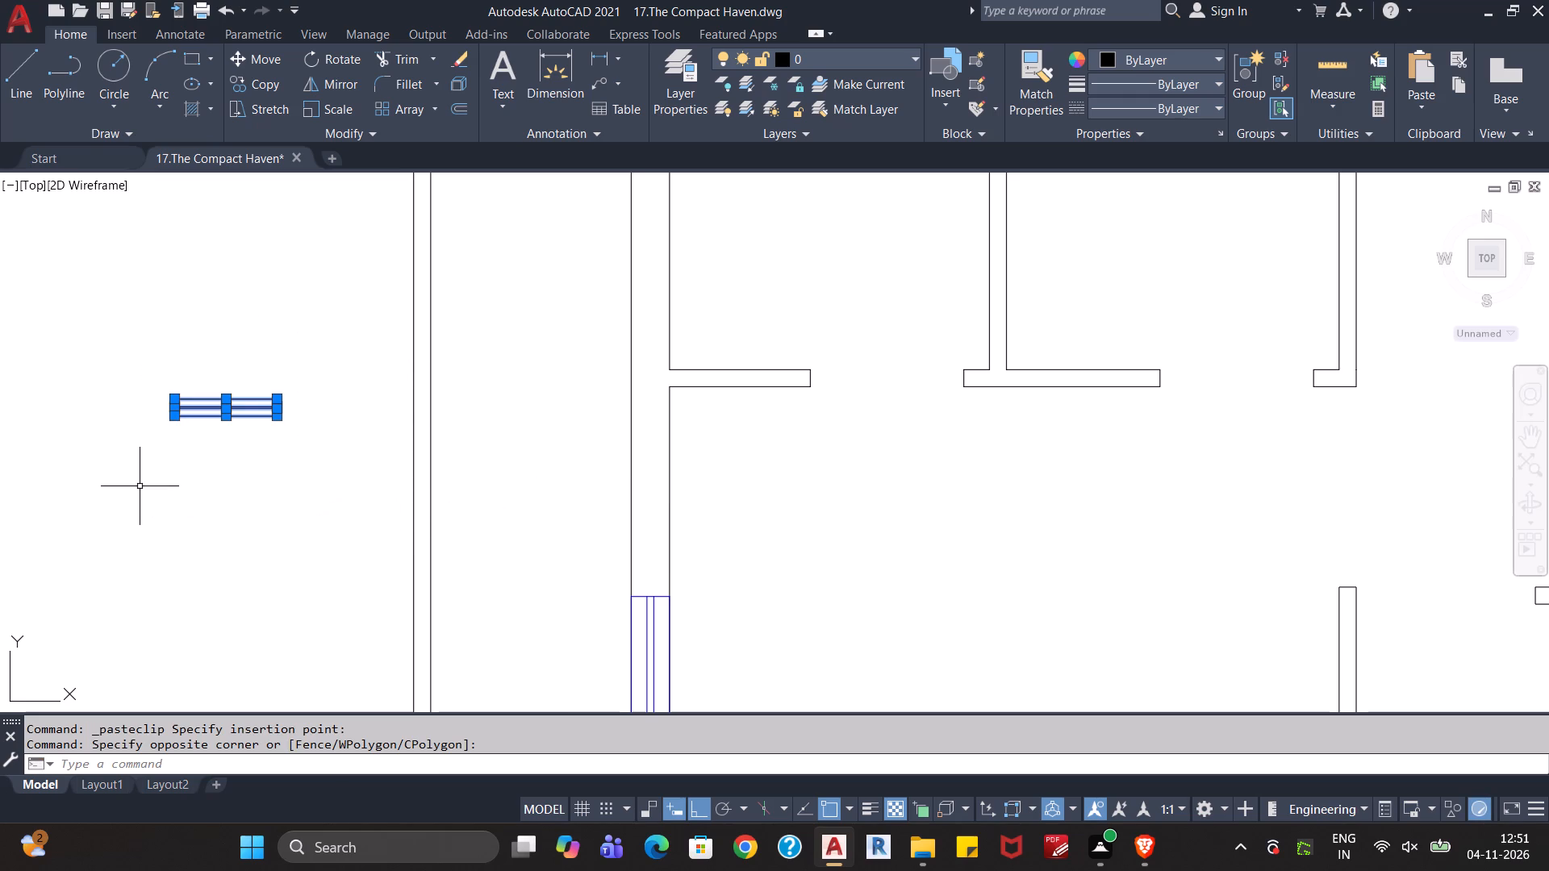
{"action": "type", "text": "bloc"}
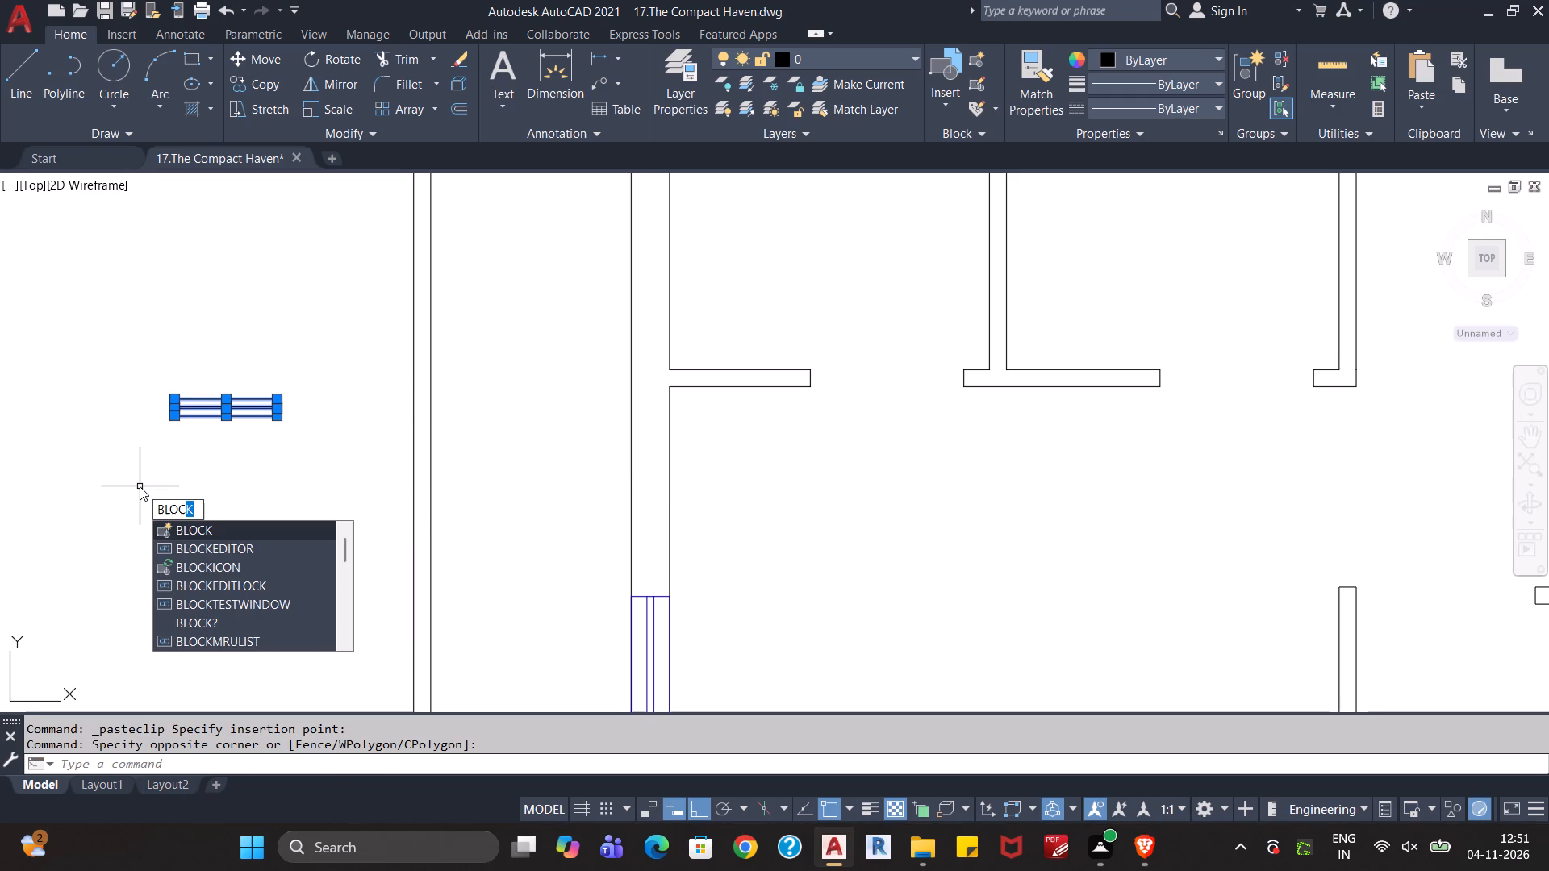
{"action": "key", "text": "Return"}
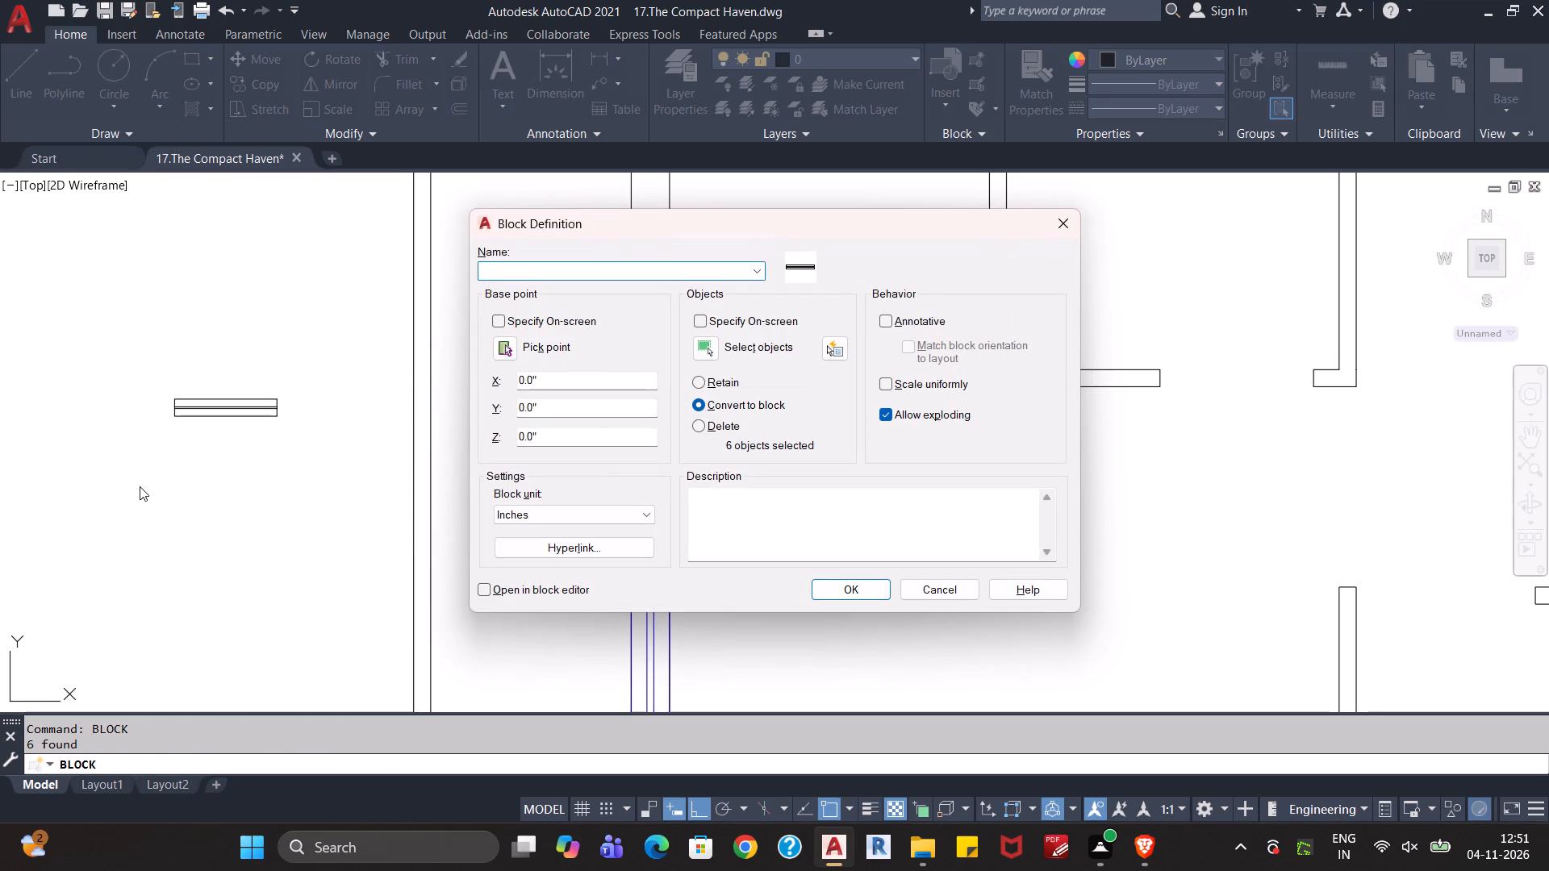
{"action": "type", "text": "Window"}
{"action": "key", "text": "space"}
{"action": "type", "text": "4 inche"}
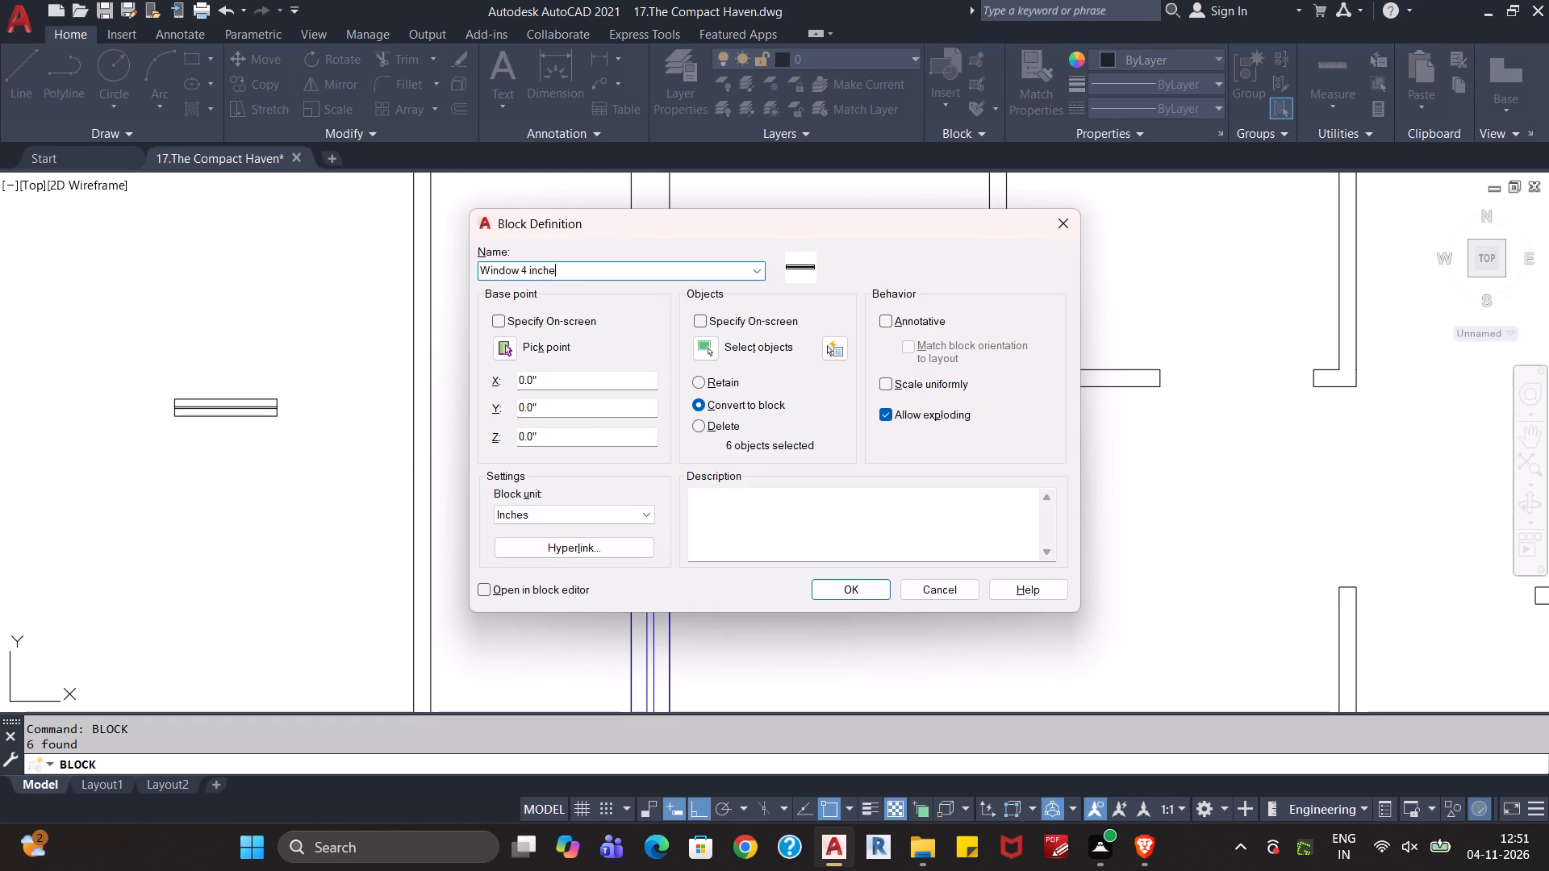
{"action": "key", "text": "s"}
{"action": "key", "text": "Return"}
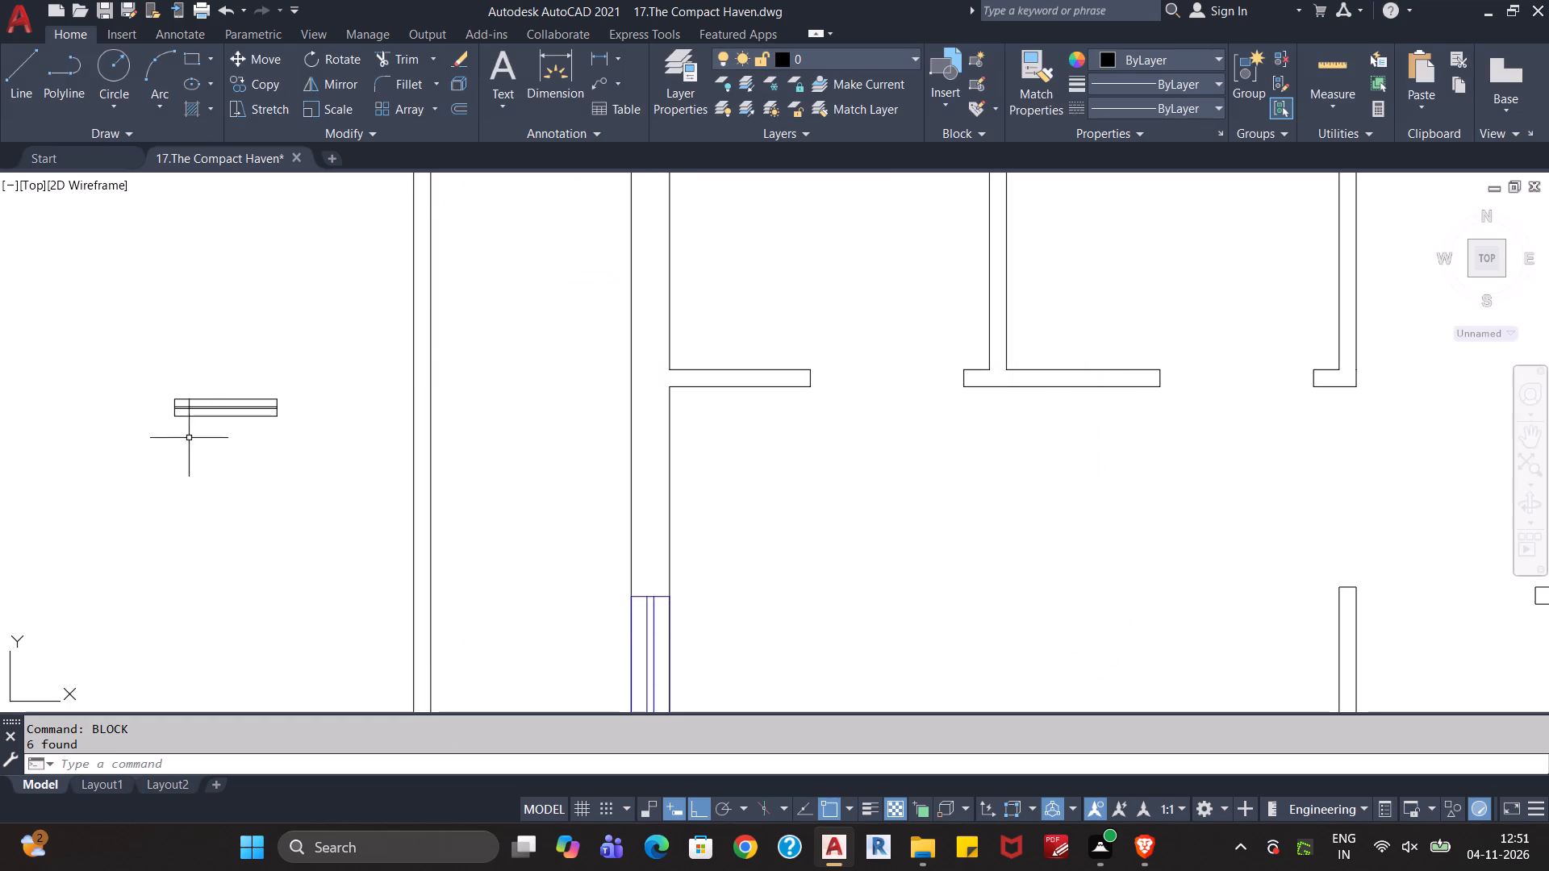
Cut the "Window 4 inches" block and paste it over the short wall stub south of the westernmost small room.
{"action": "left_click", "coordinate": [285, 364]}
{"action": "left_click", "coordinate": [180, 511]}
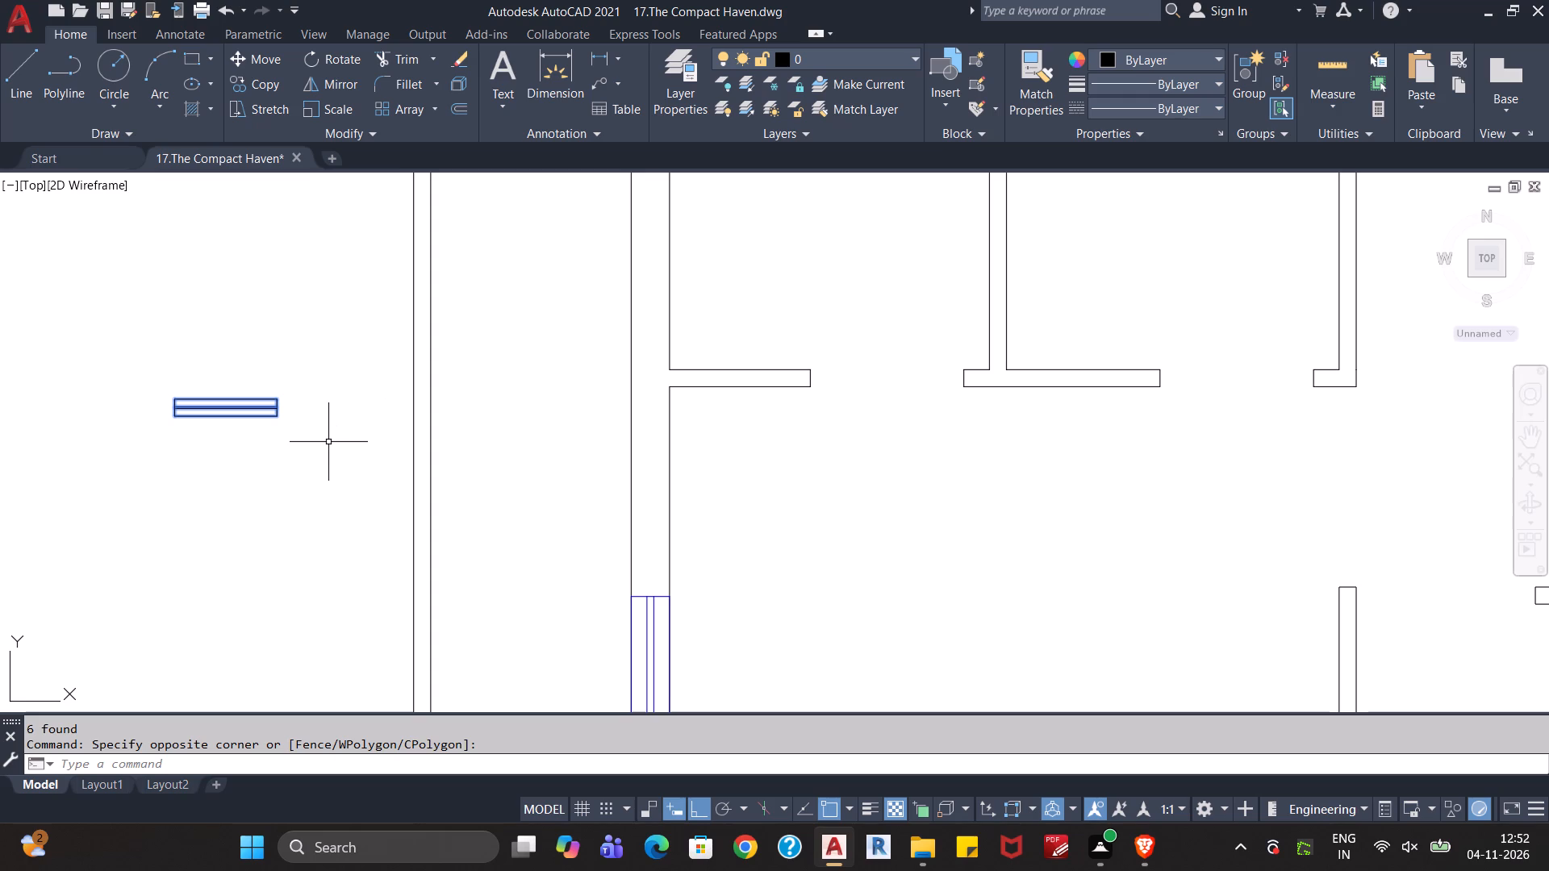
{"action": "scroll", "coordinate": [307, 452], "scroll_direction": "down", "scroll_amount": 2}
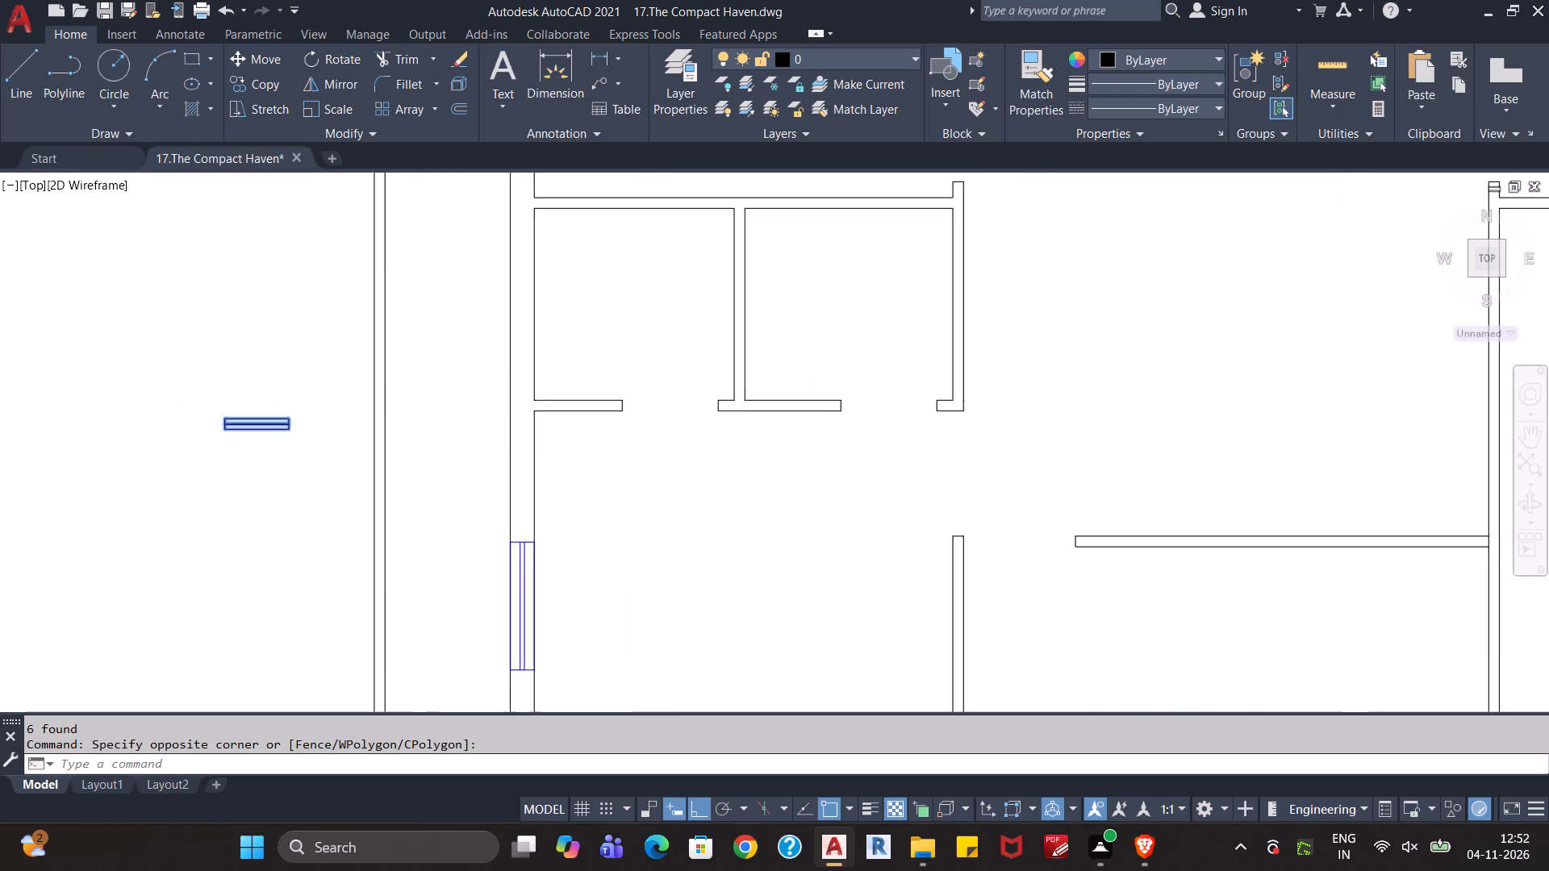
{"action": "scroll", "coordinate": [303, 483], "scroll_direction": "up", "scroll_amount": 1}
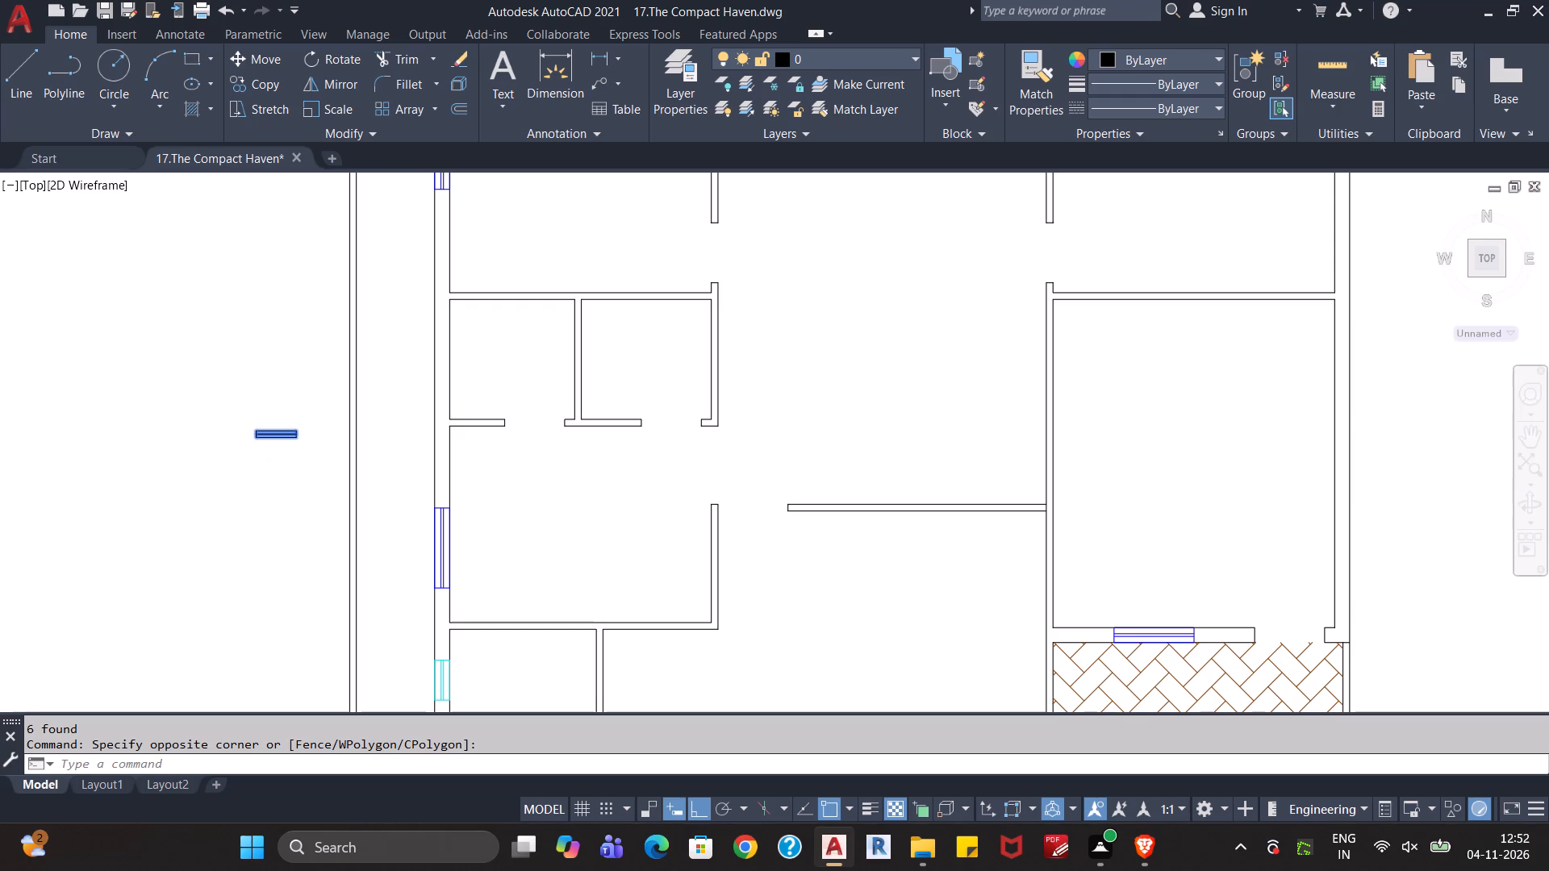
{"action": "key", "text": "ctrl+x"}
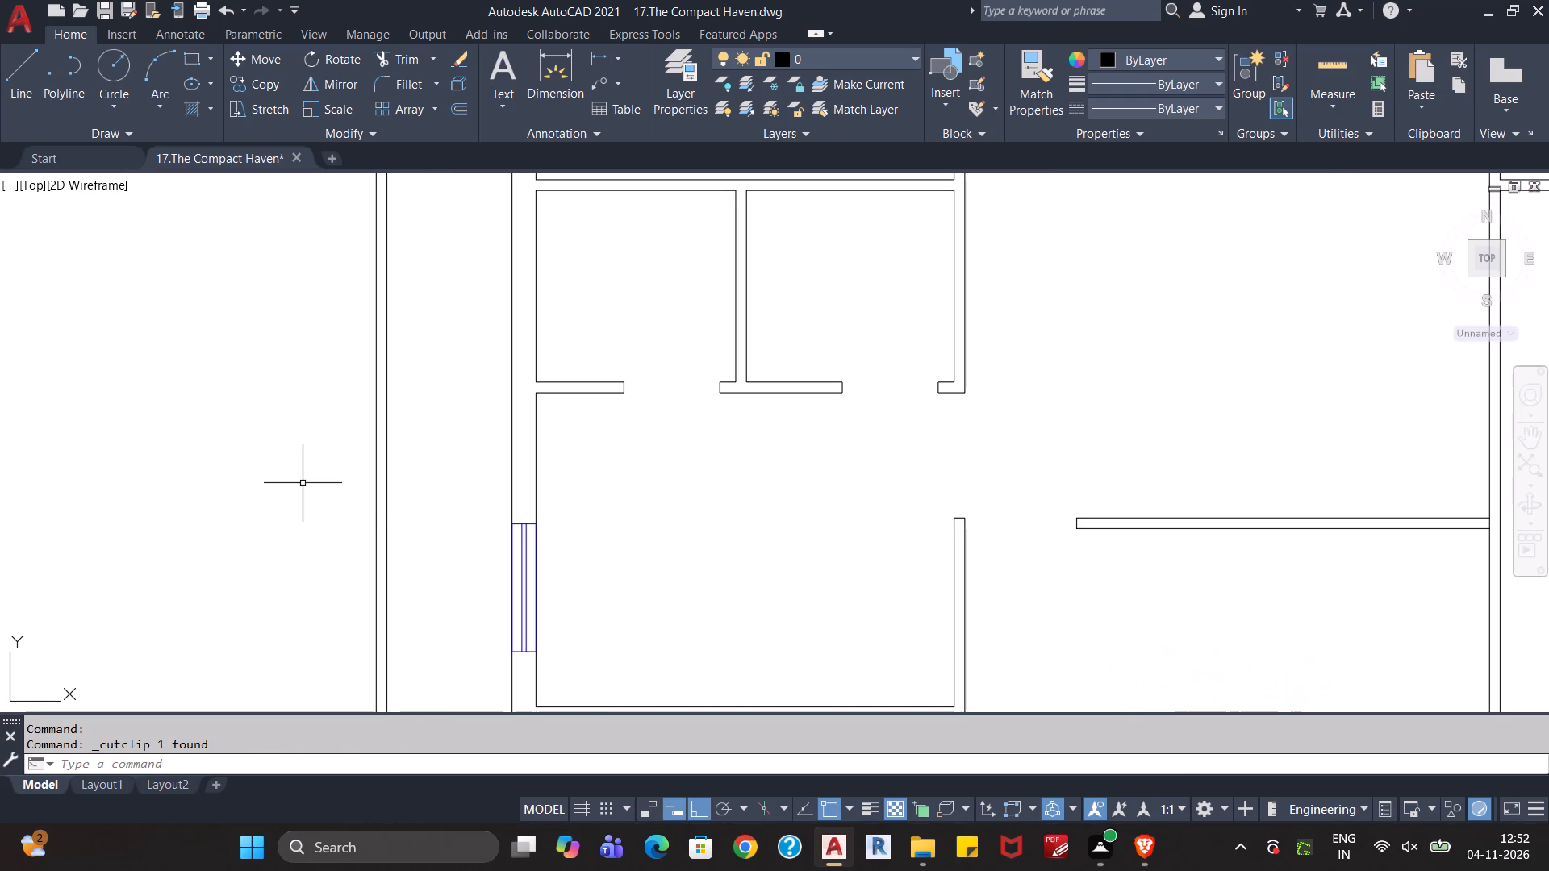
{"action": "key", "text": "ctrl+v"}
{"action": "scroll", "coordinate": [542, 433], "scroll_direction": "up", "scroll_amount": 3}
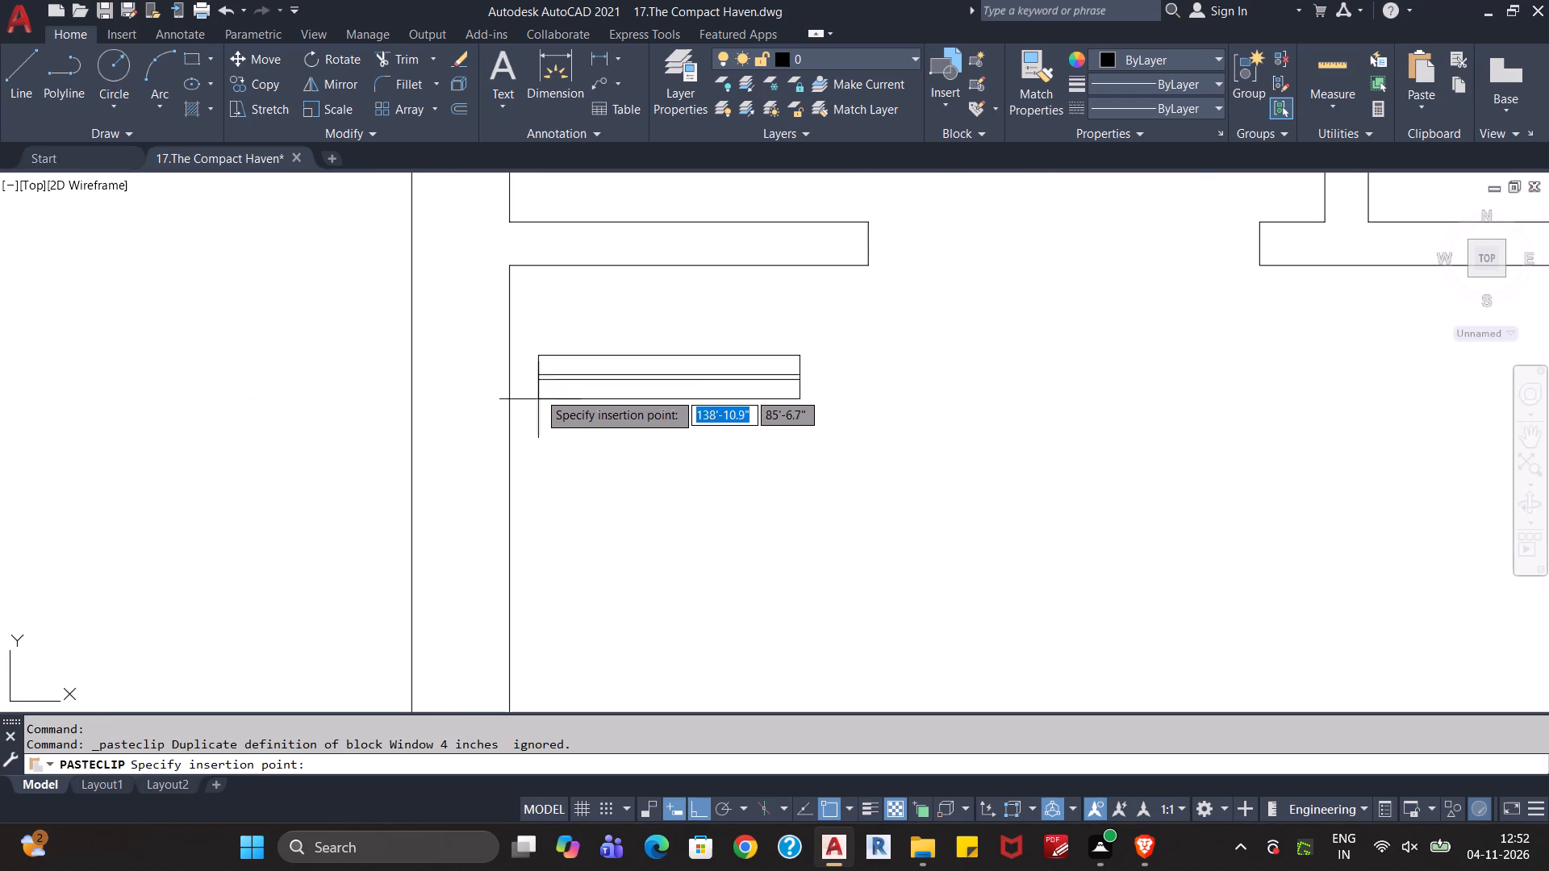
{"action": "left_click", "coordinate": [551, 282]}
{"action": "scroll", "coordinate": [593, 376], "scroll_direction": "down", "scroll_amount": 1}
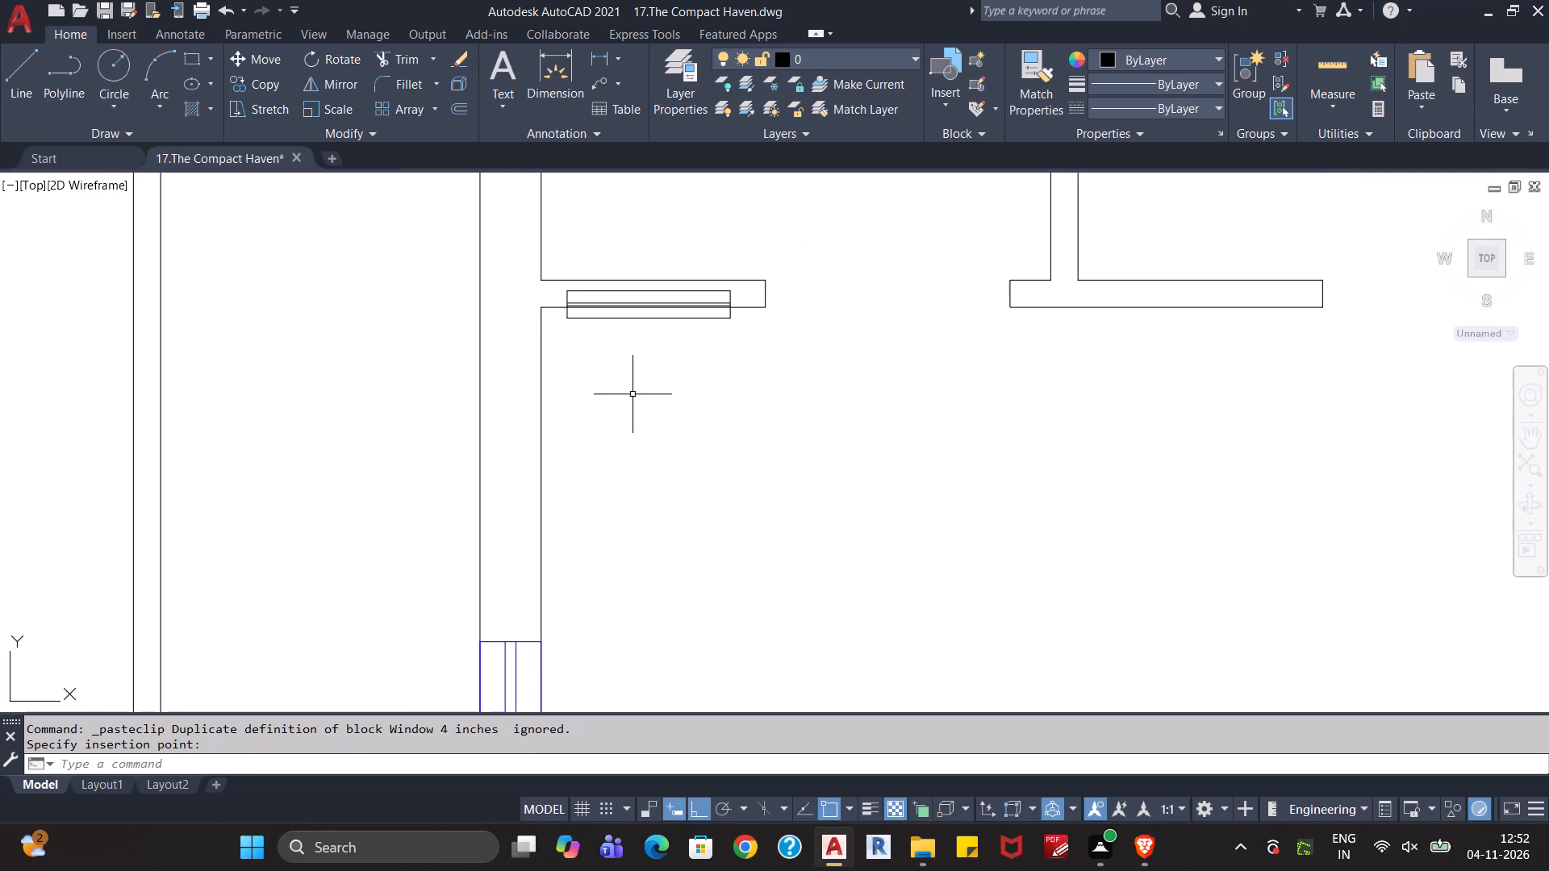
Draw a vertical construction line through the east end of the pasted window block.
{"action": "middle_click_drag", "start_coordinate": [633, 402], "coordinate": [615, 500]}
{"action": "type", "text": "xl"}
{"action": "key", "text": "Return"}
{"action": "key", "text": "v"}
{"action": "key", "text": "Return"}
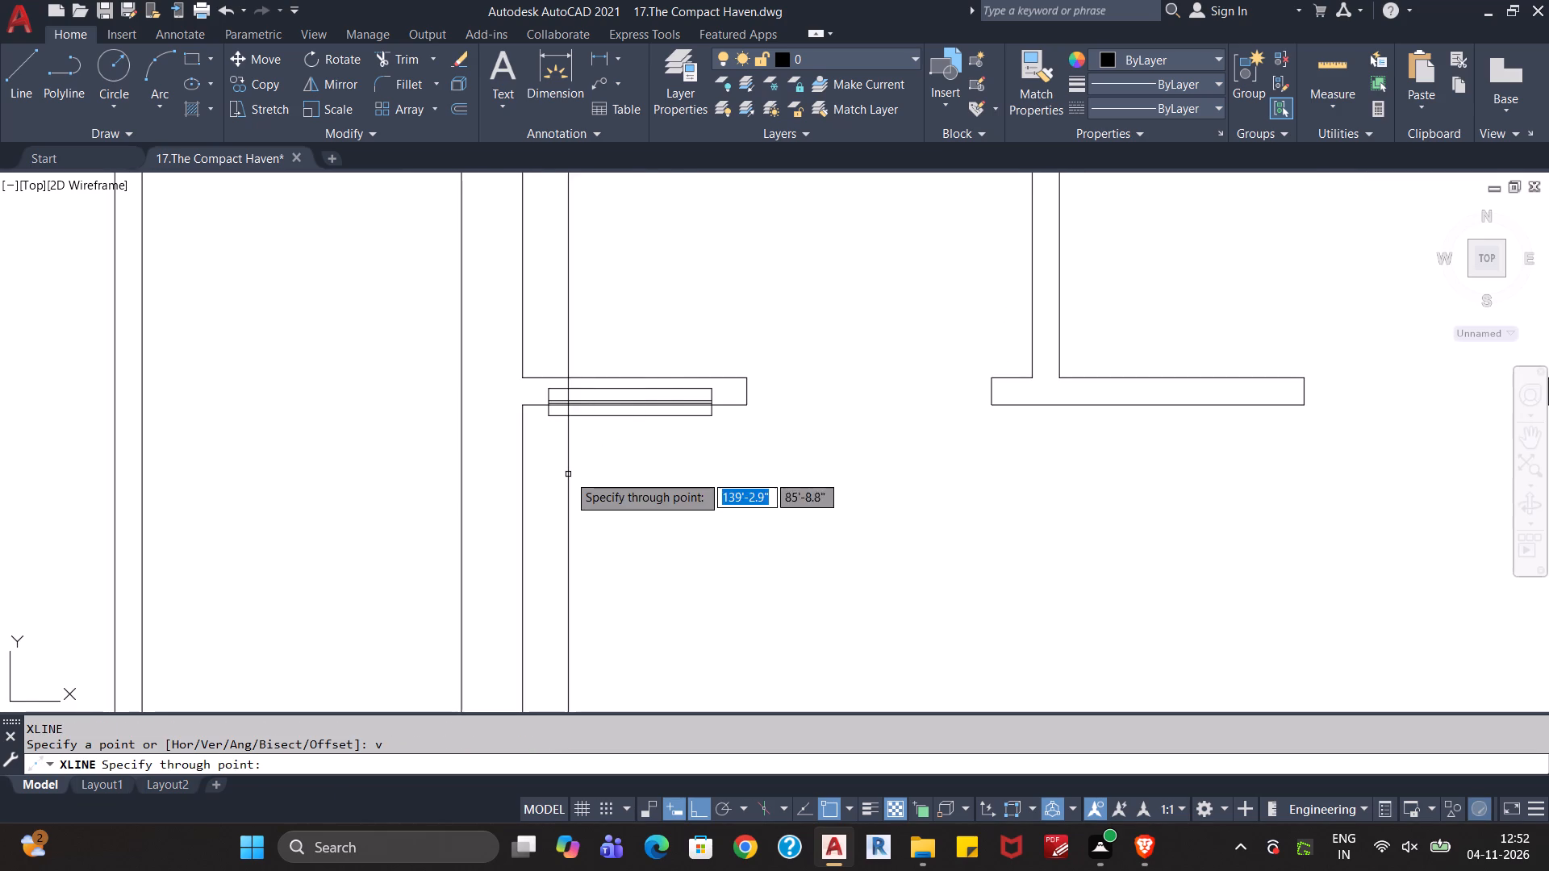
{"action": "left_click", "coordinate": [713, 420]}
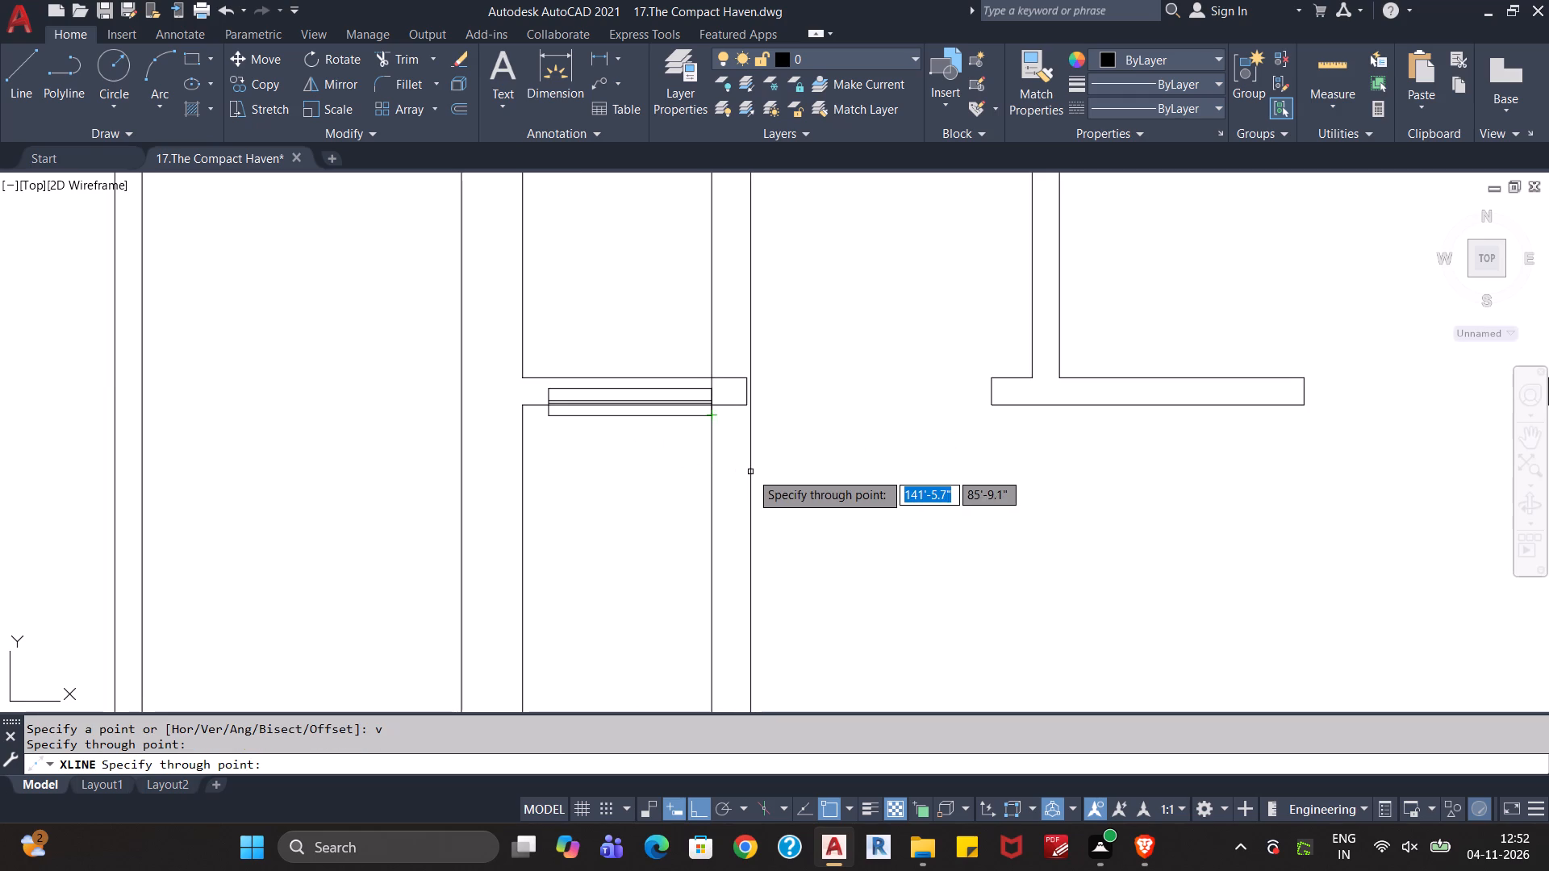
{"action": "key", "text": "Escape"}
Move the window block north along the construction line to align its north edge with the wall stub's north face.
{"action": "left_click", "coordinate": [683, 416]}
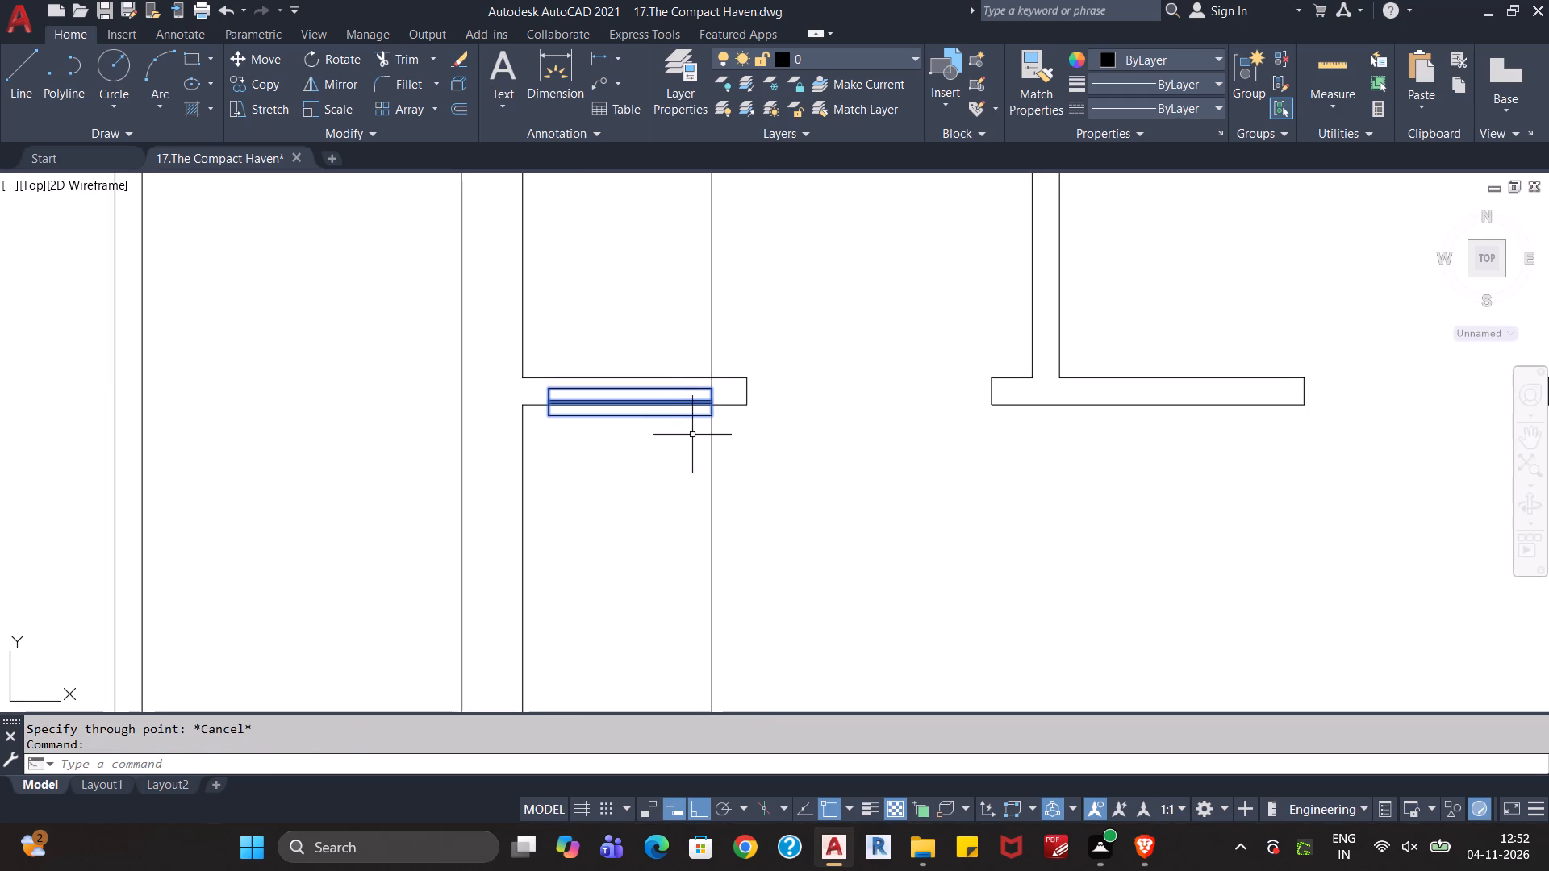
{"action": "key", "text": "m"}
{"action": "key", "text": "Return"}
{"action": "left_click", "coordinate": [708, 384]}
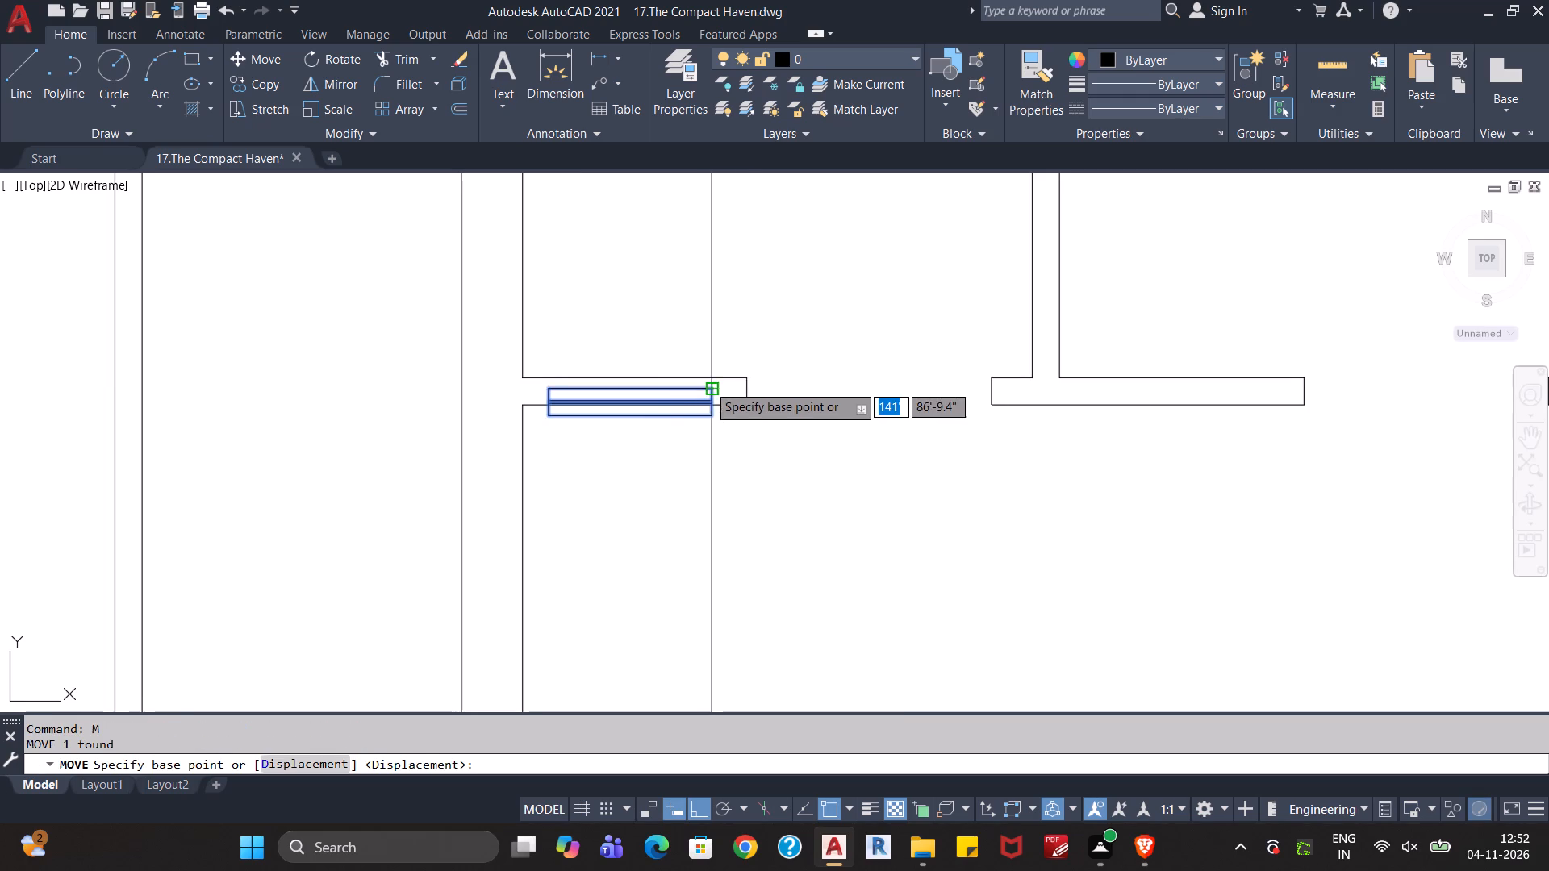
{"action": "left_click", "coordinate": [708, 379]}
{"action": "key", "text": "Escape"}
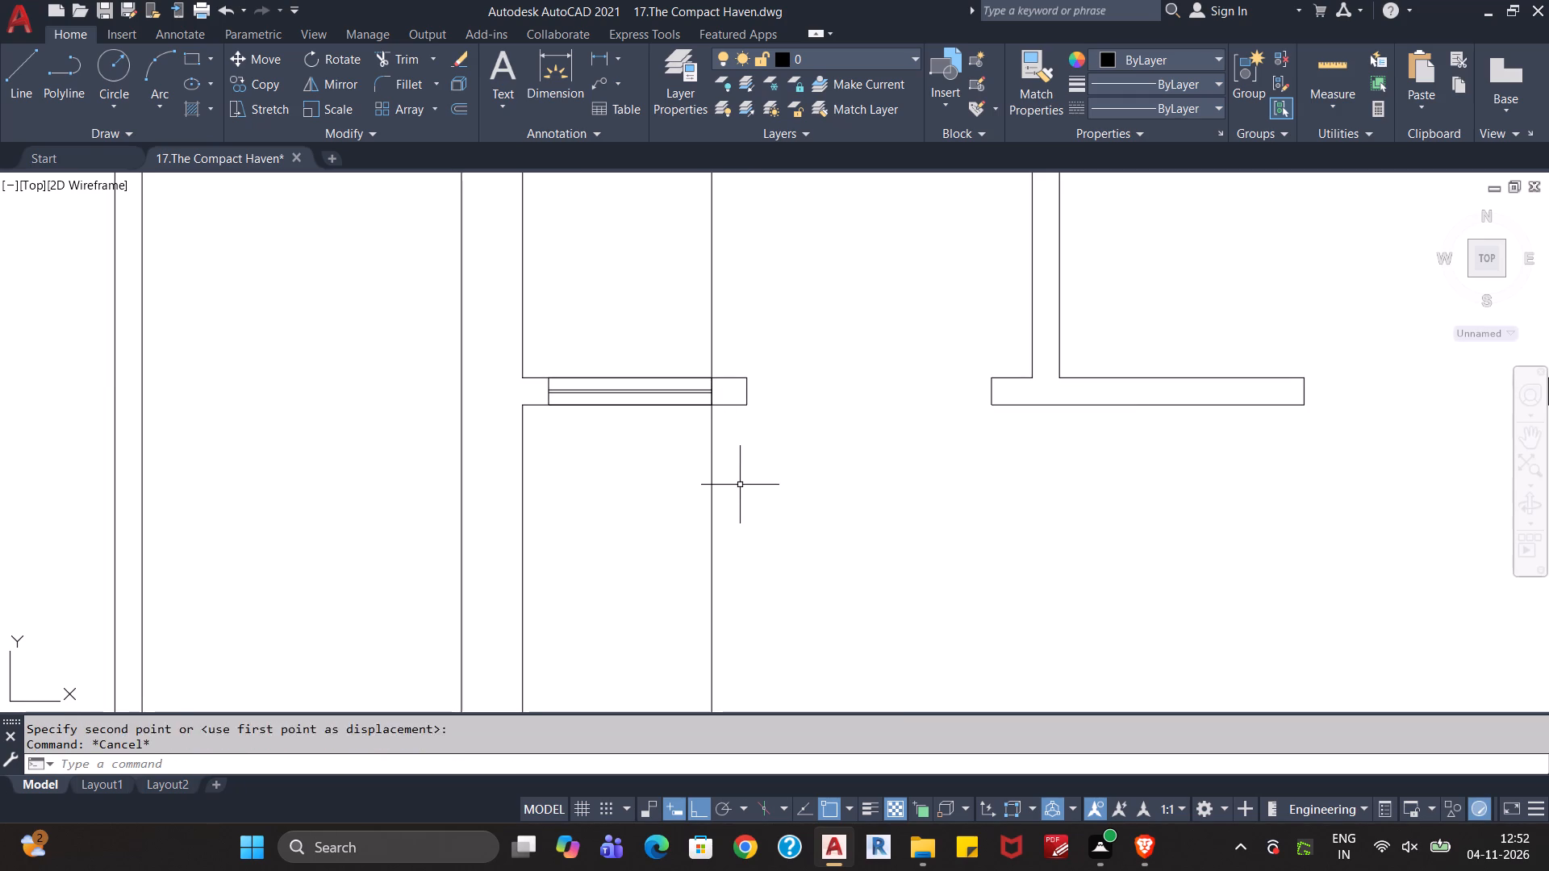
{"action": "key", "text": "Escape"}
Erase the vertical construction line at the window block's east end.
{"action": "left_click", "coordinate": [740, 490]}
{"action": "left_click", "coordinate": [678, 542]}
{"action": "key", "text": "Delete"}
Assign the 4-inch window block in the wall stub to the Windows layer.
{"action": "scroll", "coordinate": [676, 547], "scroll_direction": "down", "scroll_amount": 2}
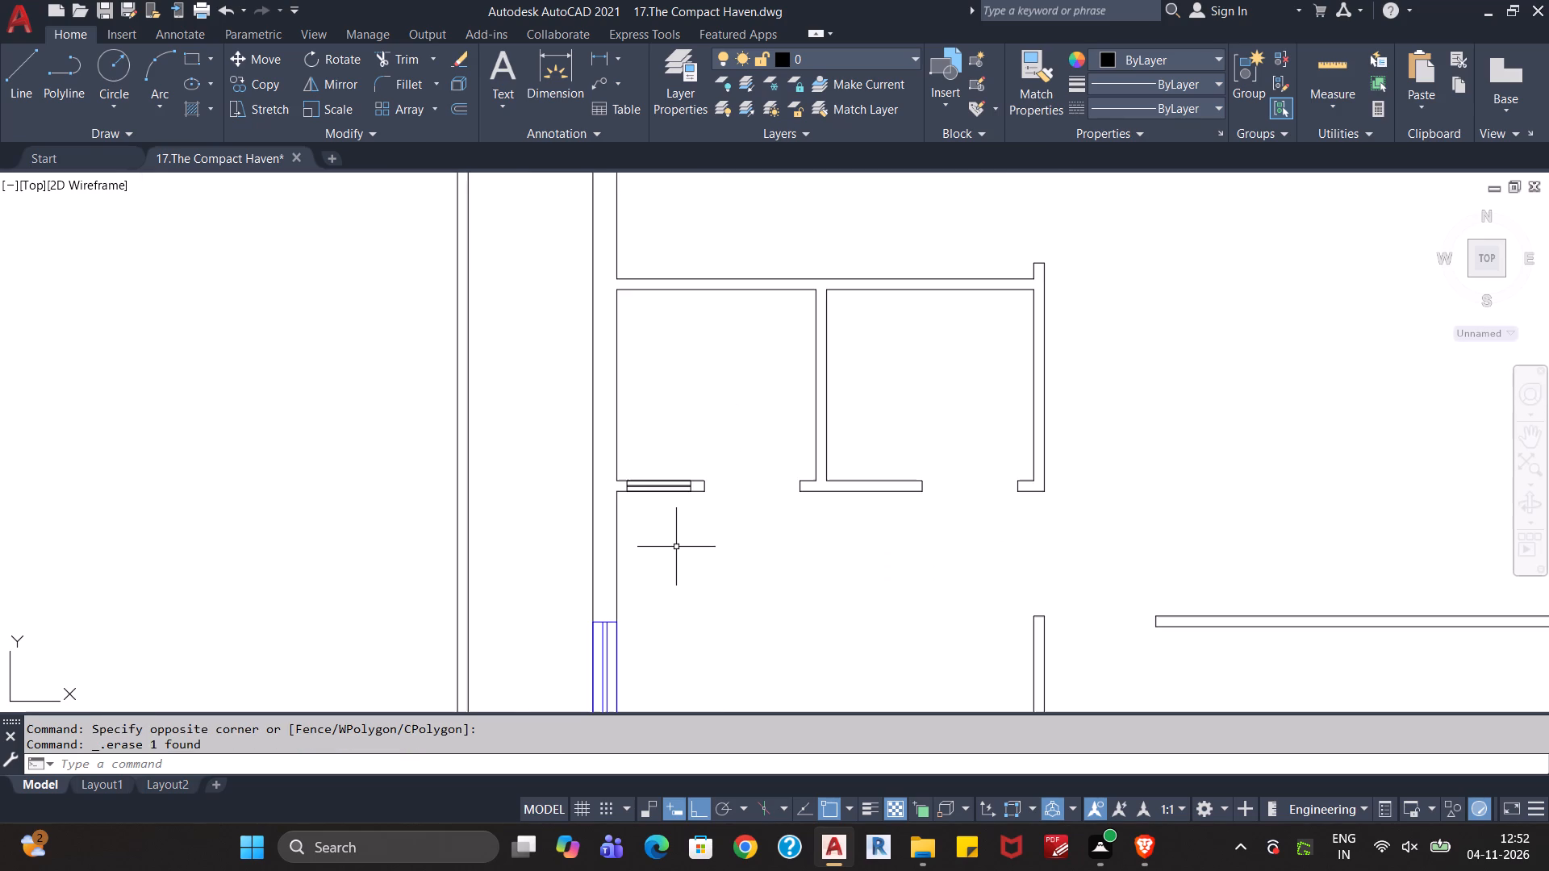
{"action": "scroll", "coordinate": [677, 529], "scroll_direction": "up", "scroll_amount": 2}
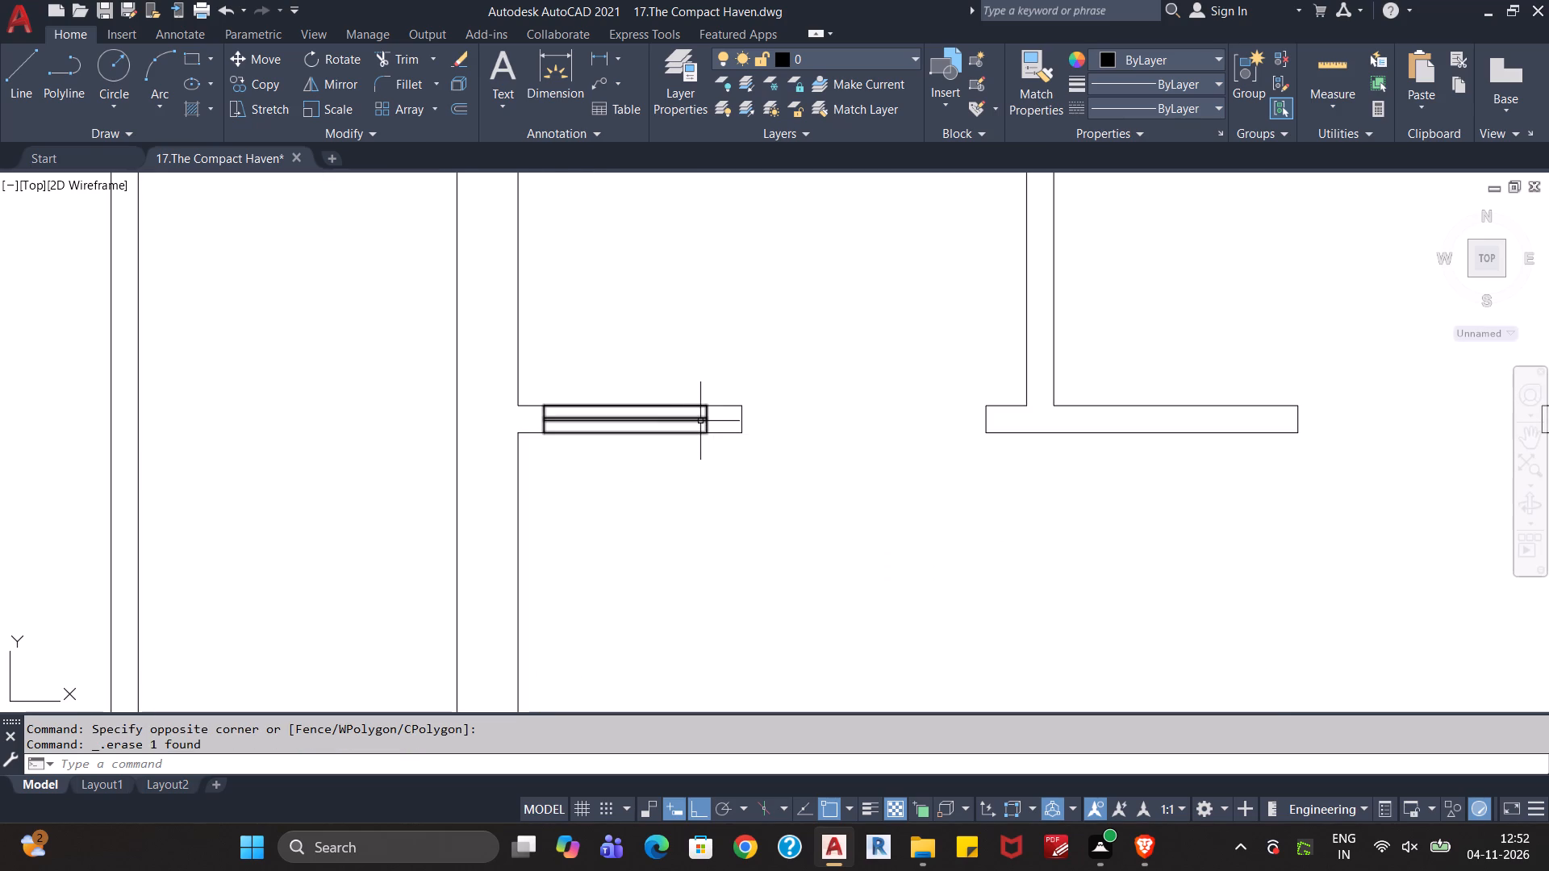
{"action": "left_click", "coordinate": [700, 421]}
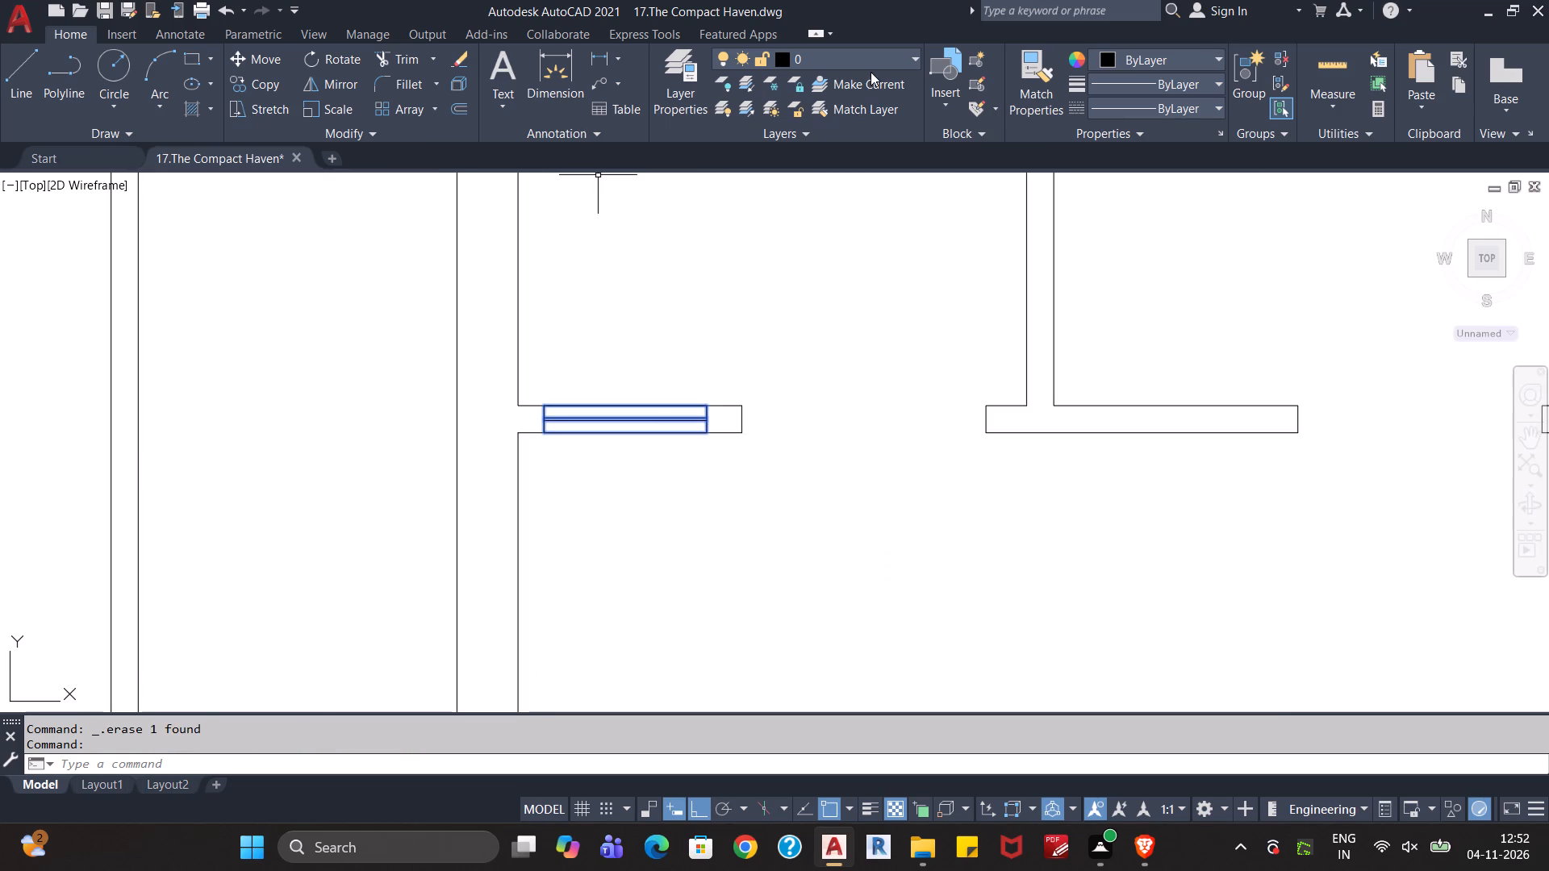
{"action": "left_click", "coordinate": [871, 72]}
{"action": "left_click", "coordinate": [874, 62]}
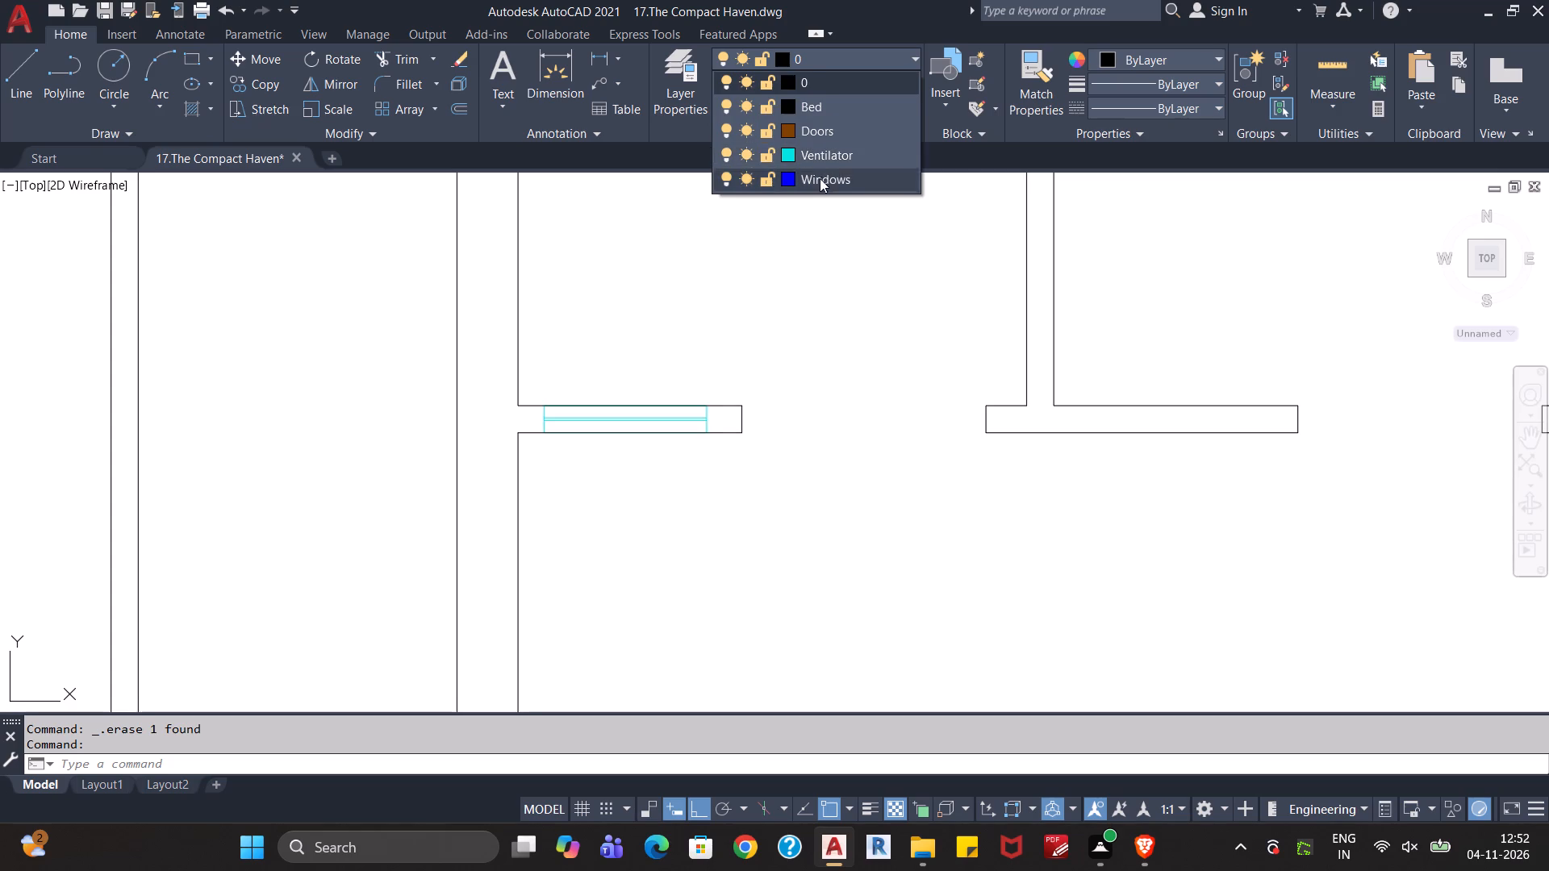
{"action": "left_click", "coordinate": [820, 179]}
{"action": "key", "text": "Escape"}
{"action": "scroll", "coordinate": [821, 265], "scroll_direction": "down", "scroll_amount": 2}
{"action": "middle_click_drag", "start_coordinate": [825, 321], "coordinate": [797, 415]}
{"action": "scroll", "coordinate": [797, 443], "scroll_direction": "down", "scroll_amount": 1}
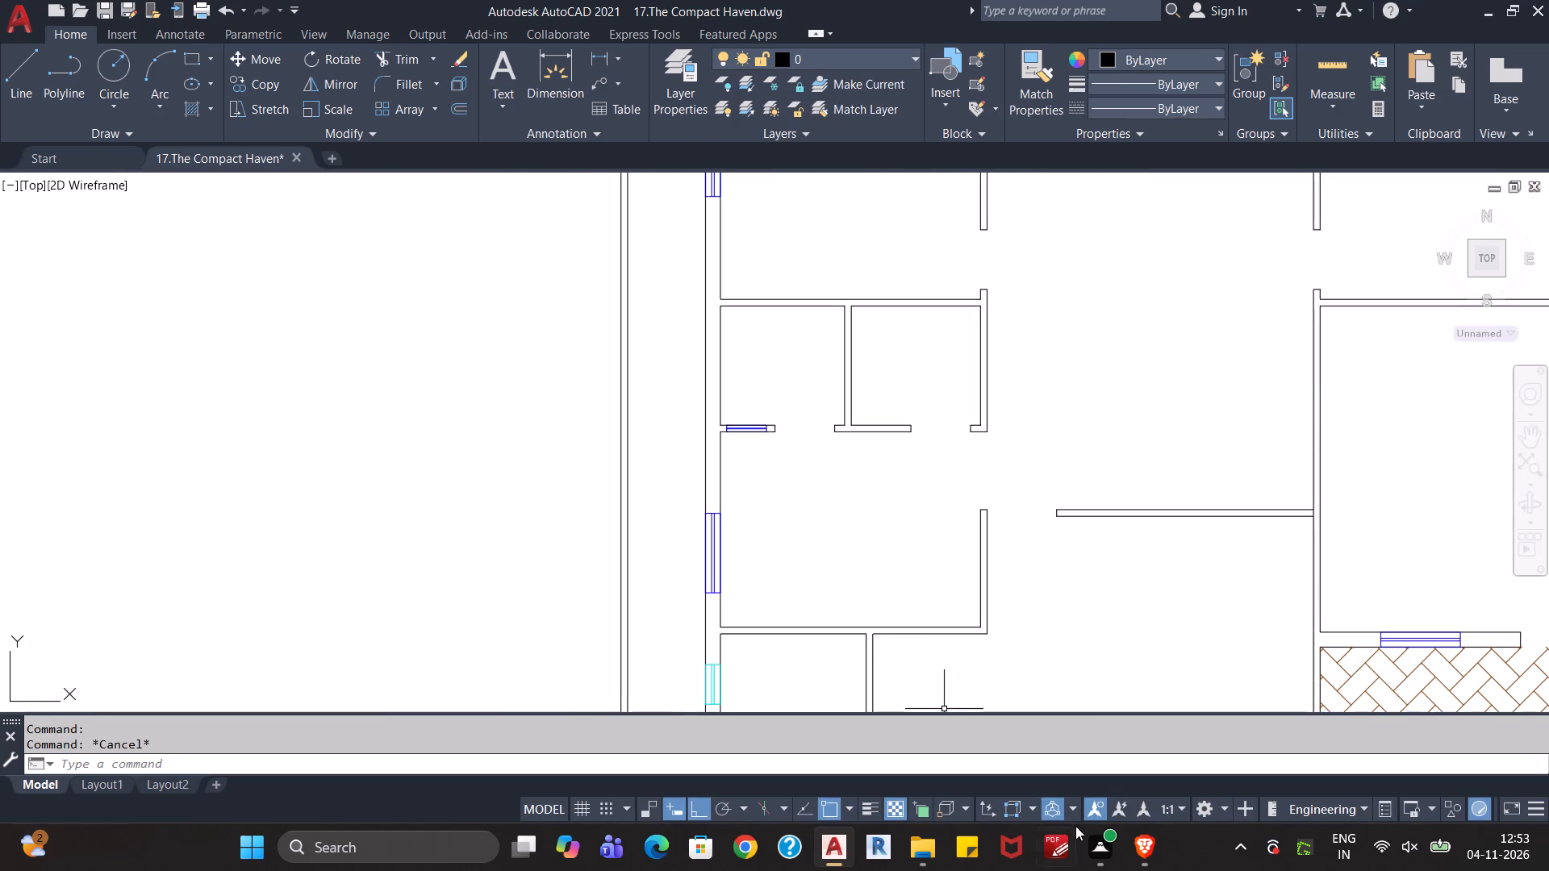
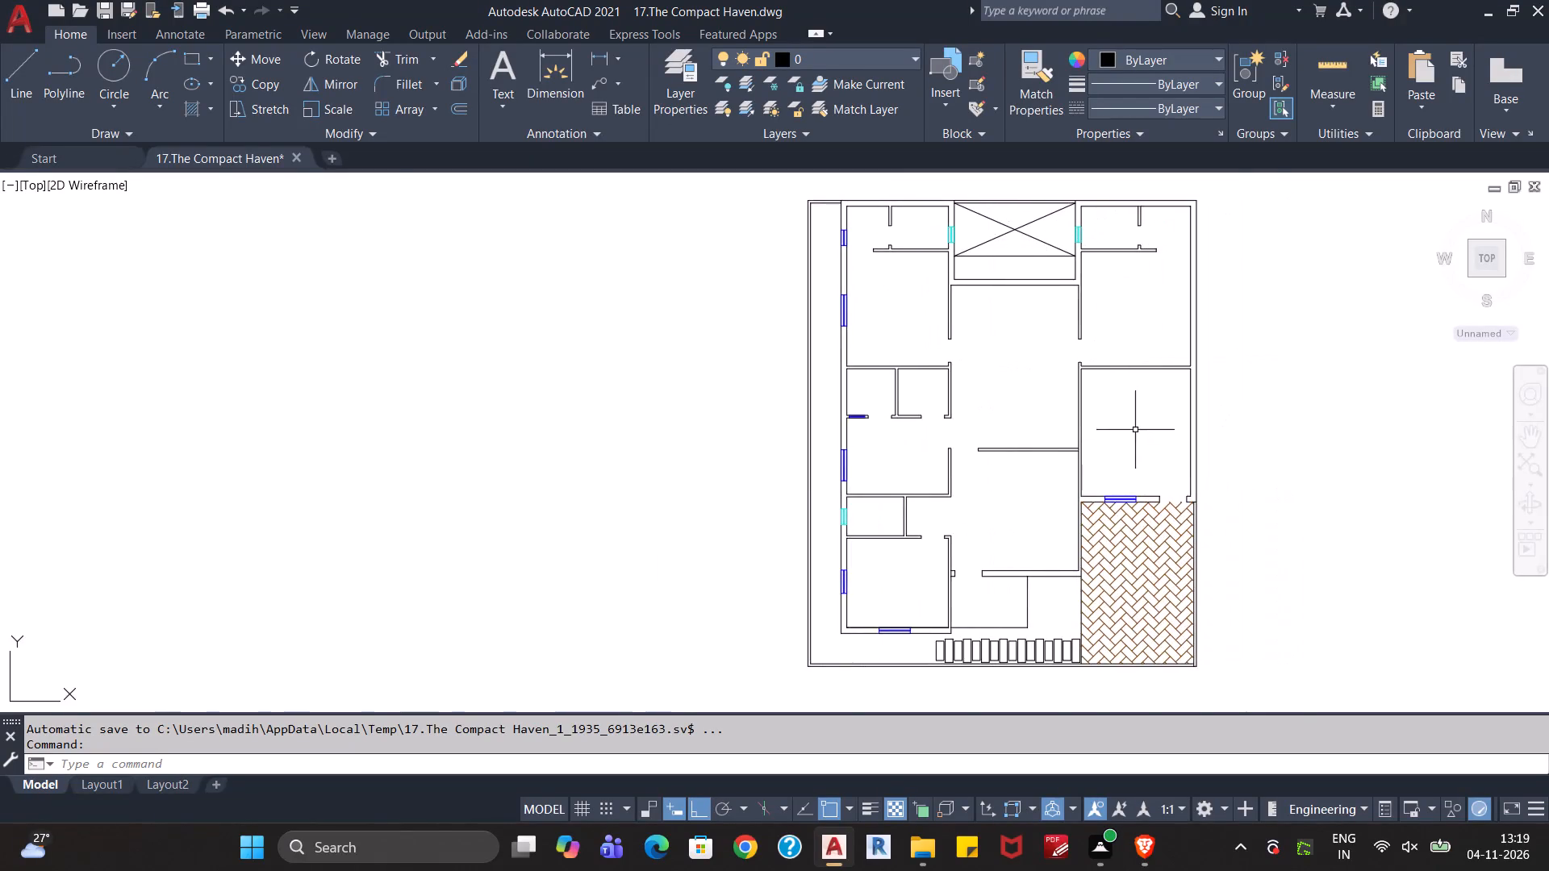
Offset the west edge line of the strip below the crossed-out opening 10" inward to make the first stair tread line.
{"action": "scroll", "coordinate": [1135, 431], "scroll_direction": "up", "scroll_amount": 2}
{"action": "middle_click_drag", "start_coordinate": [1138, 427], "coordinate": [1120, 393]}
{"action": "scroll", "coordinate": [1119, 389], "scroll_direction": "down", "scroll_amount": 1}
{"action": "middle_click_drag", "start_coordinate": [1127, 397], "coordinate": [1041, 335]}
{"action": "scroll", "coordinate": [1034, 335], "scroll_direction": "down", "scroll_amount": 1}
{"action": "middle_click_drag", "start_coordinate": [1037, 336], "coordinate": [980, 406]}
{"action": "scroll", "coordinate": [996, 382], "scroll_direction": "down", "scroll_amount": 1}
{"action": "scroll", "coordinate": [993, 385], "scroll_direction": "up", "scroll_amount": 2}
{"action": "middle_click_drag", "start_coordinate": [993, 388], "coordinate": [929, 452]}
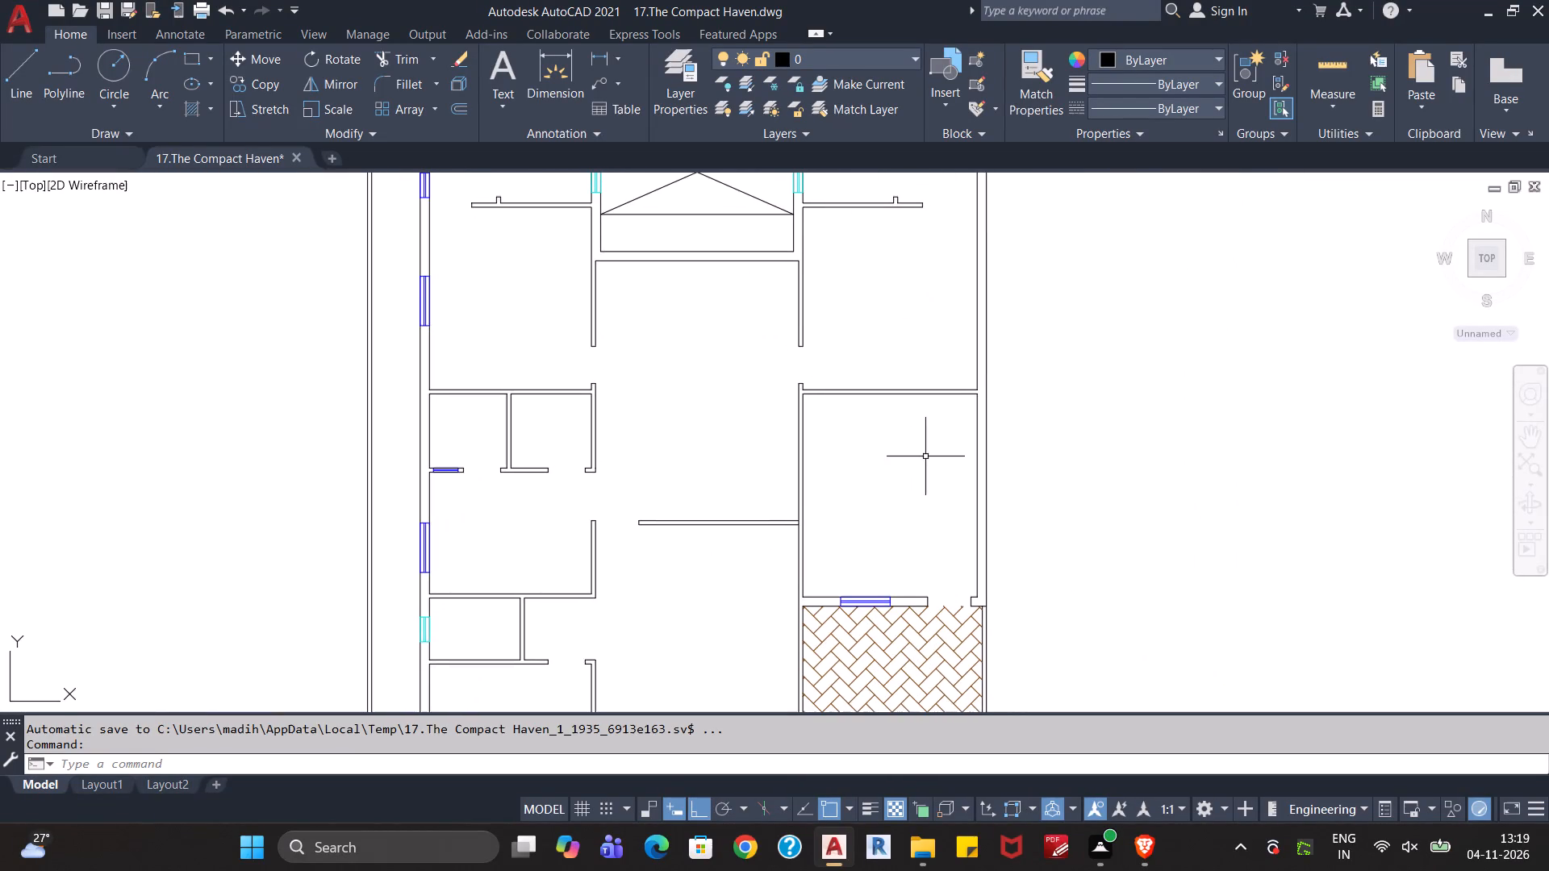
{"action": "middle_click_drag", "start_coordinate": [912, 308], "coordinate": [912, 397]}
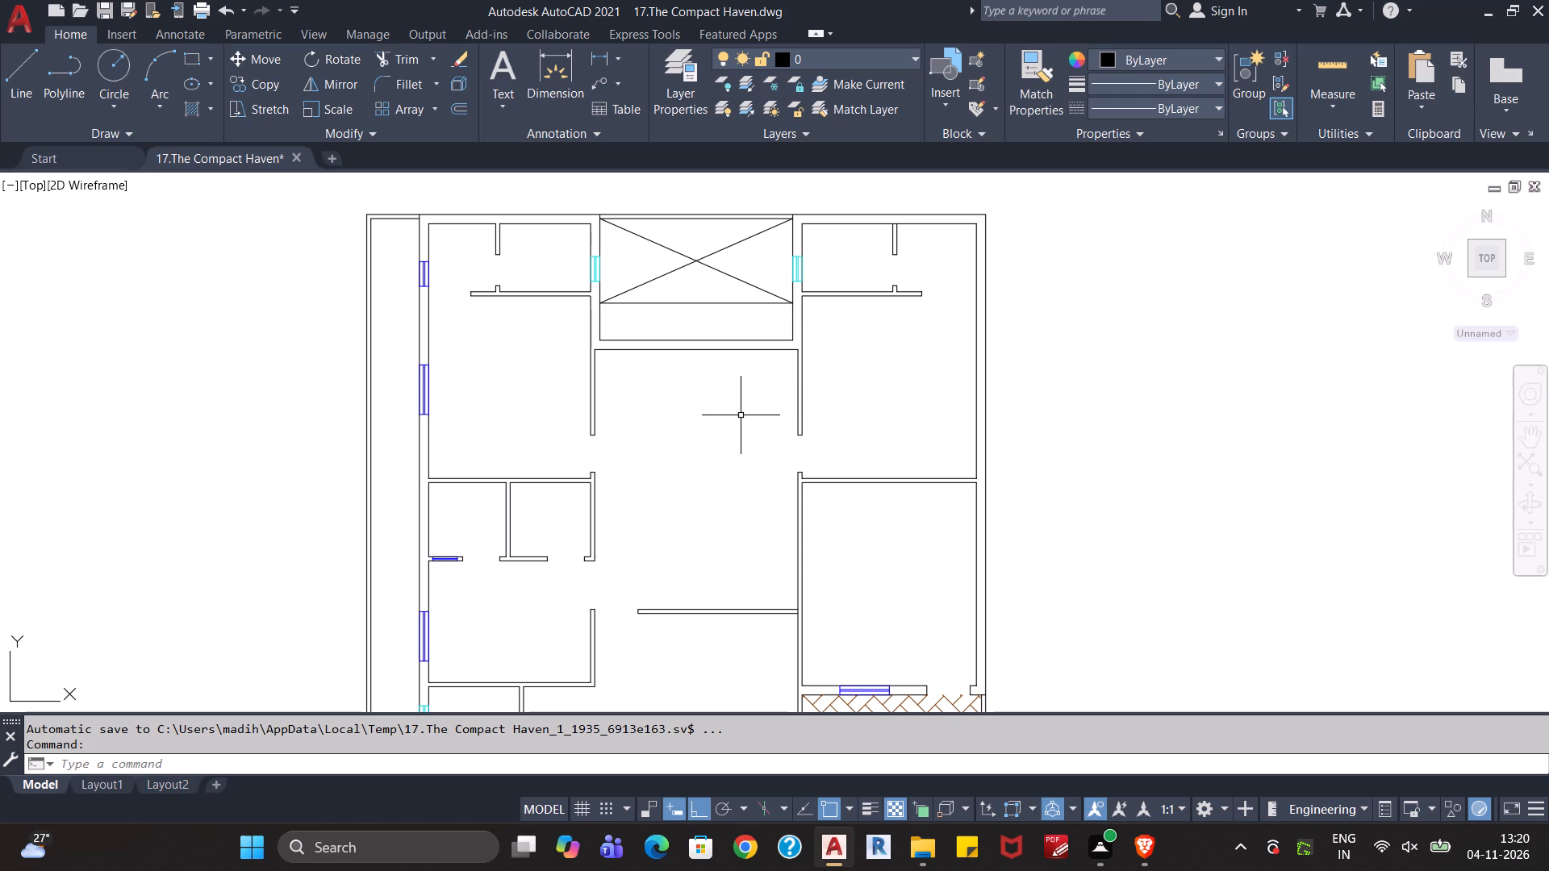
{"action": "middle_click_drag", "start_coordinate": [708, 335], "coordinate": [702, 452]}
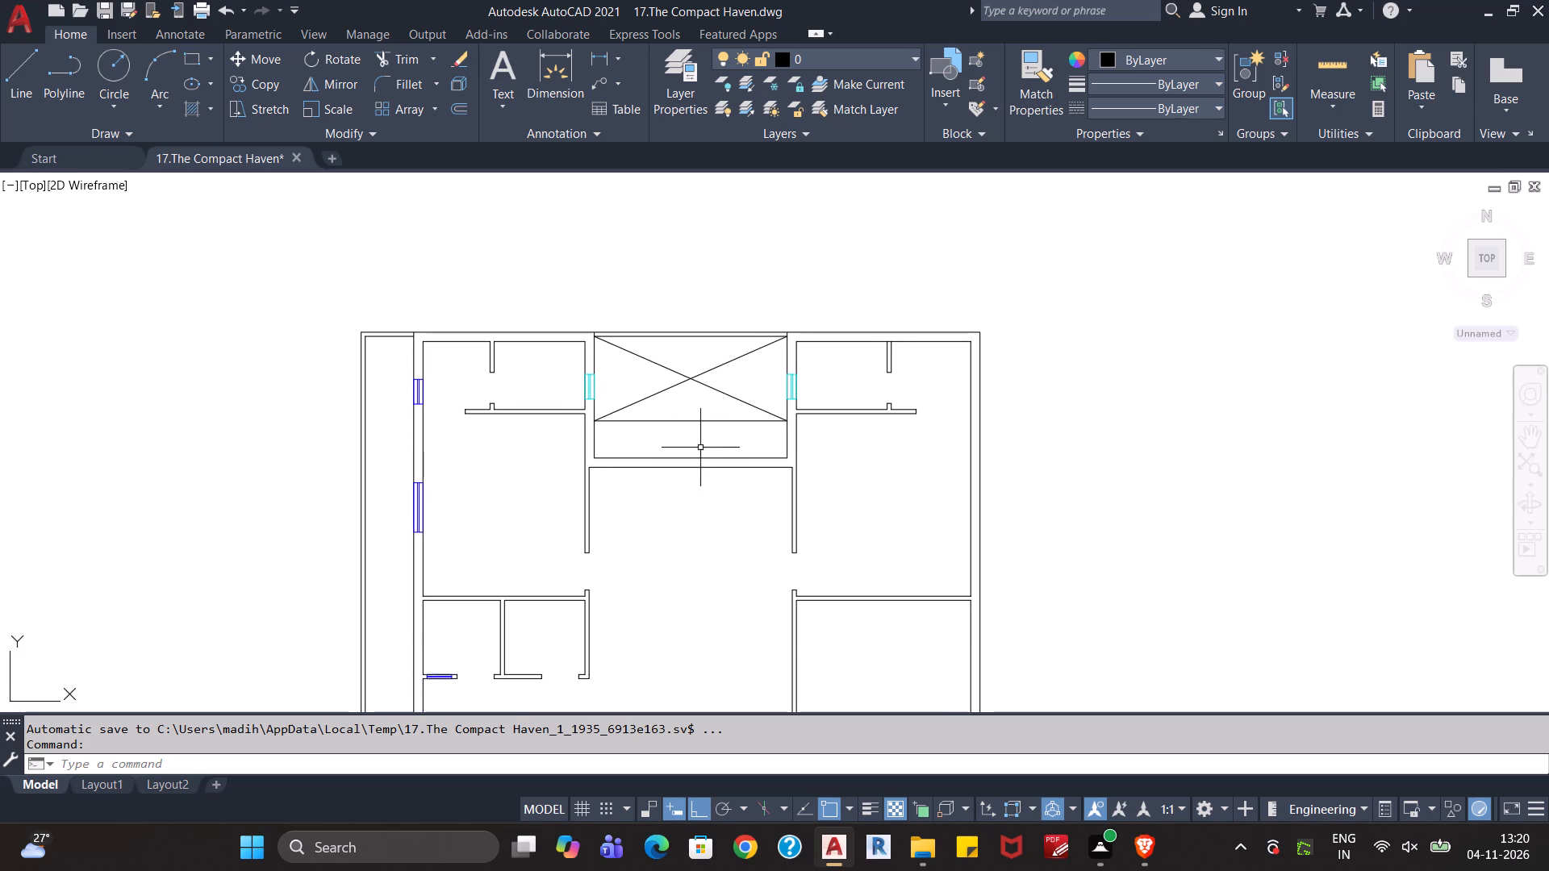
{"action": "scroll", "coordinate": [700, 439], "scroll_direction": "up", "scroll_amount": 2}
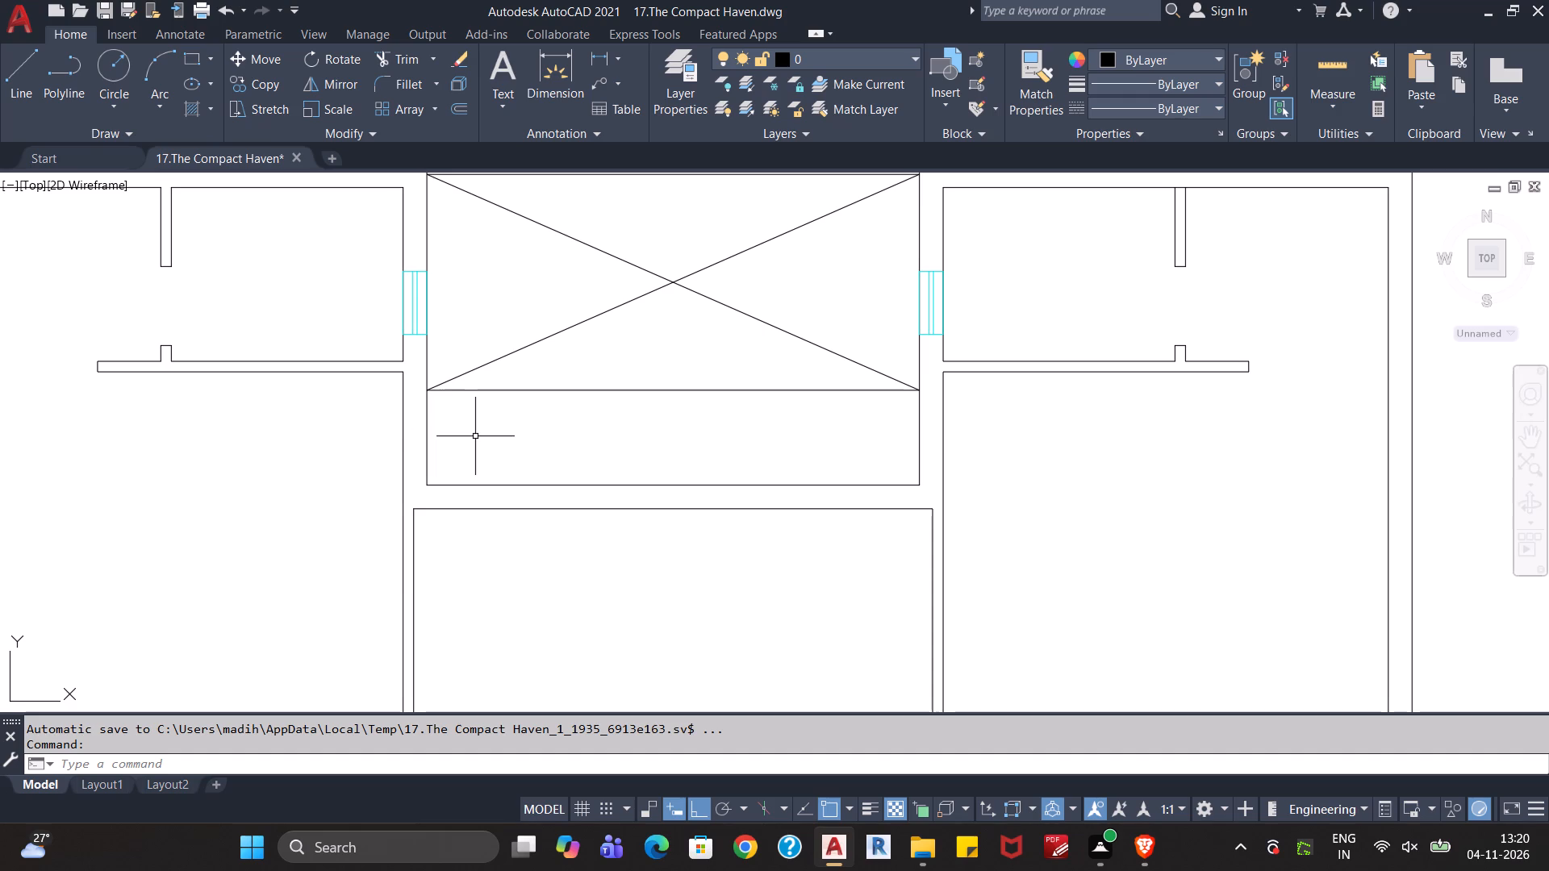
{"action": "key", "text": "o"}
{"action": "key", "text": "Return"}
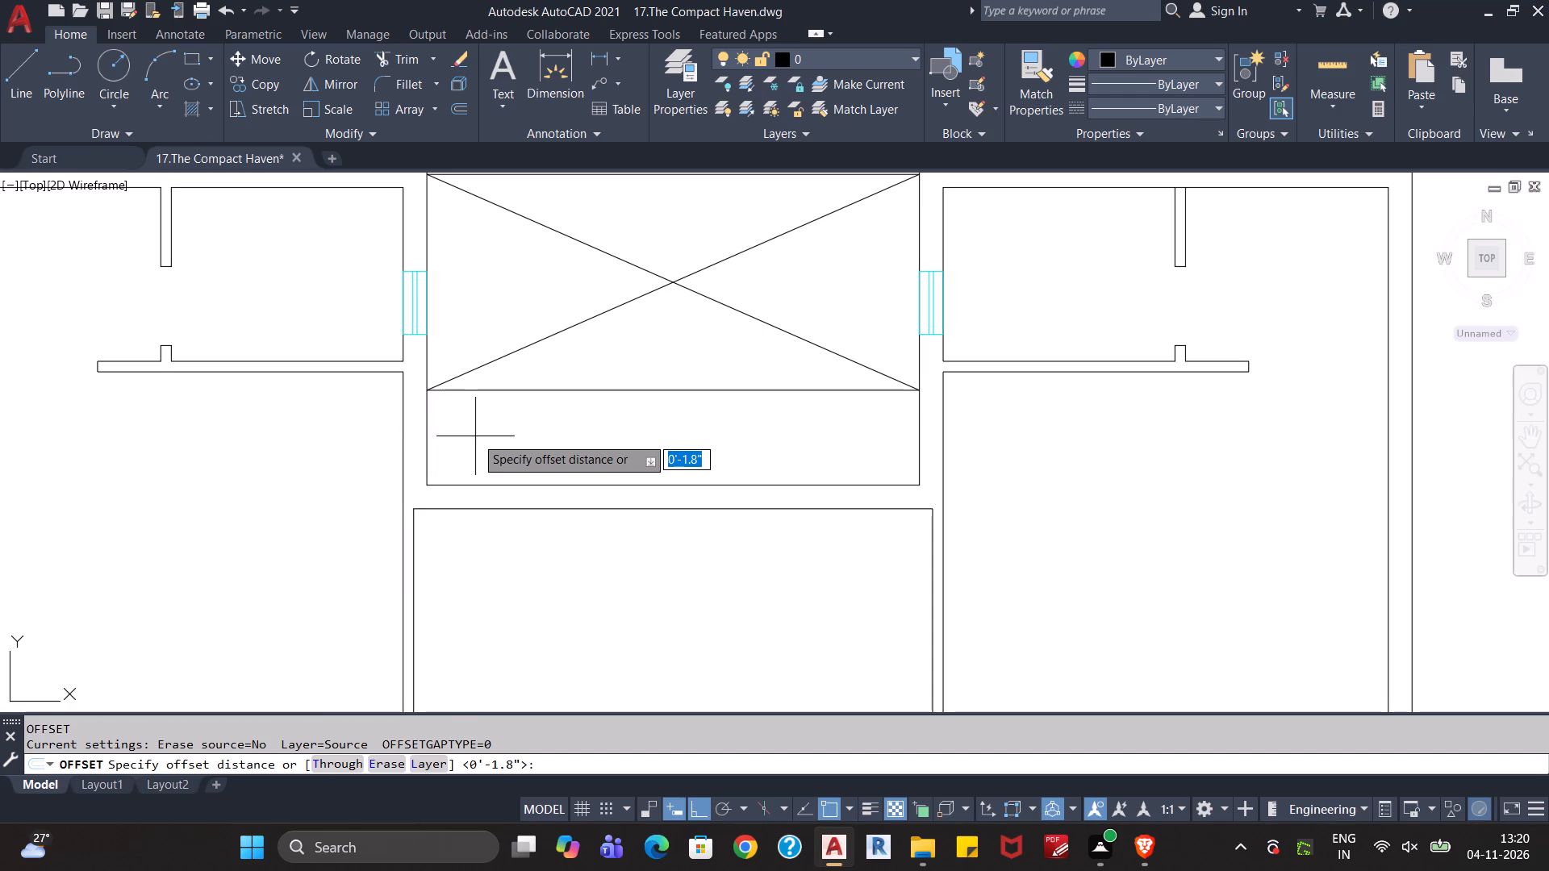
{"action": "type", "text": "10"}
{"action": "key", "text": "shift+quotedbl"}
{"action": "key", "text": "Return"}
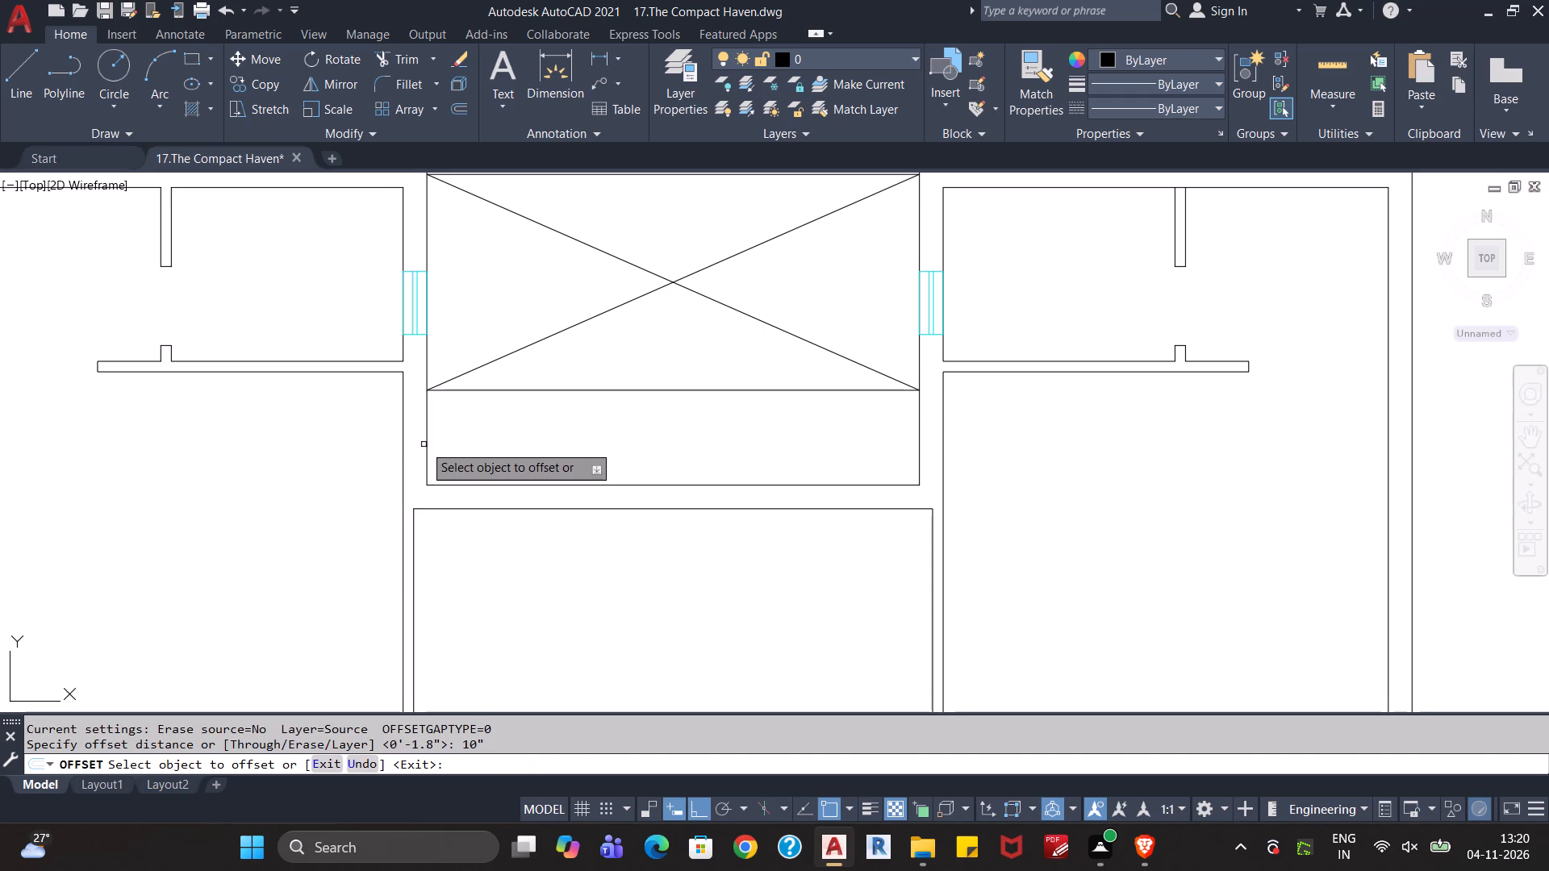
{"action": "left_click", "coordinate": [424, 444]}
{"action": "left_click", "coordinate": [475, 440]}
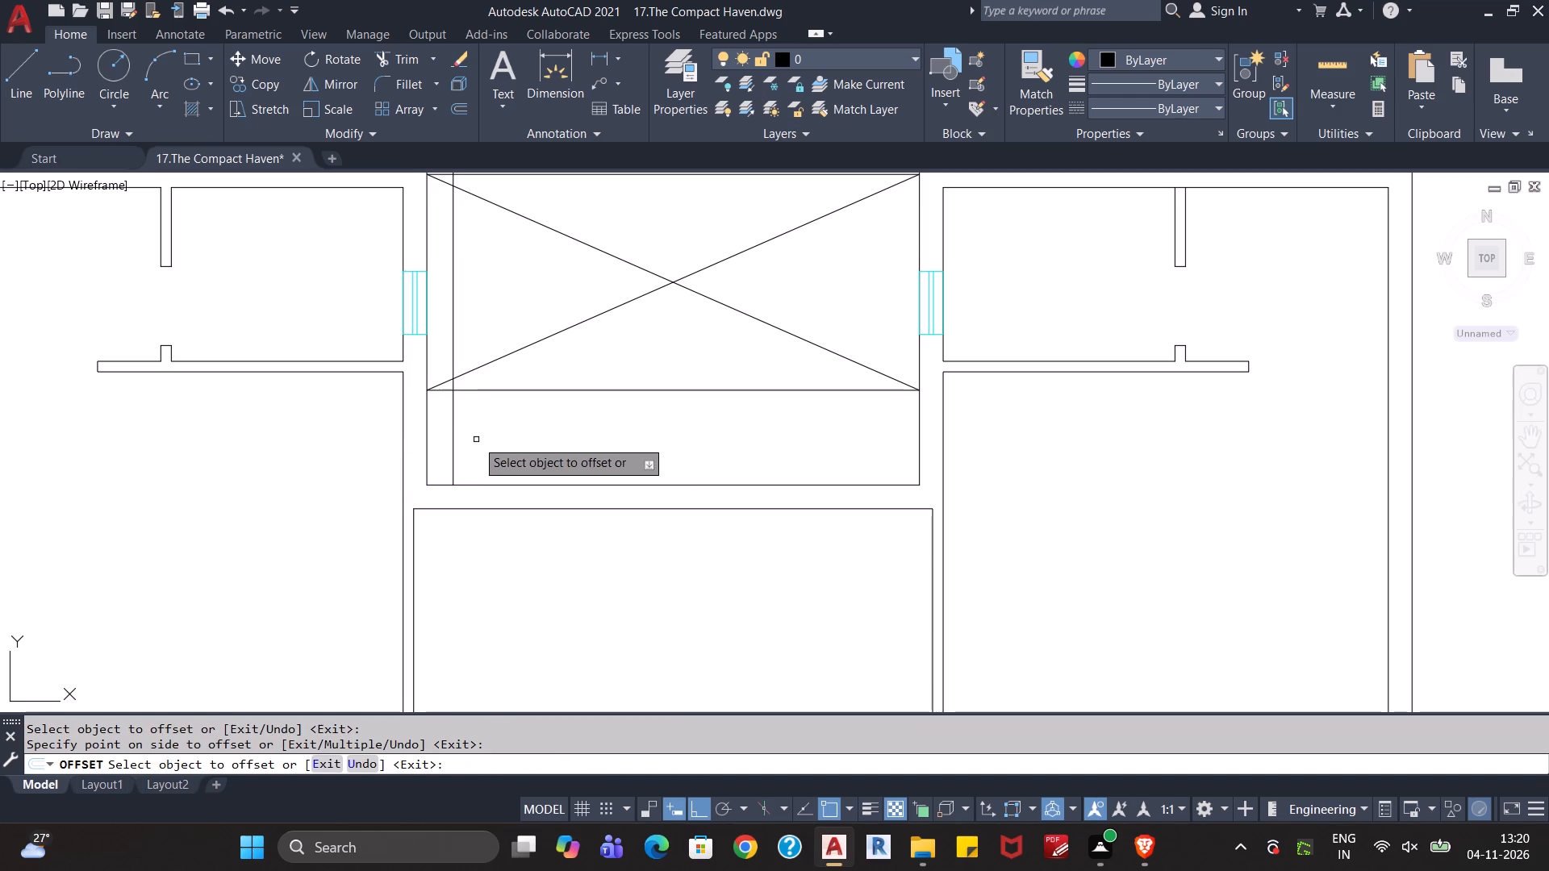
{"action": "key", "text": "Escape"}
{"action": "key", "text": "Escape"}
Trim the offset line's portions above the strip, through the crossed opening and outer wall, leaving only the tread inside the strip.
{"action": "type", "text": "tr"}
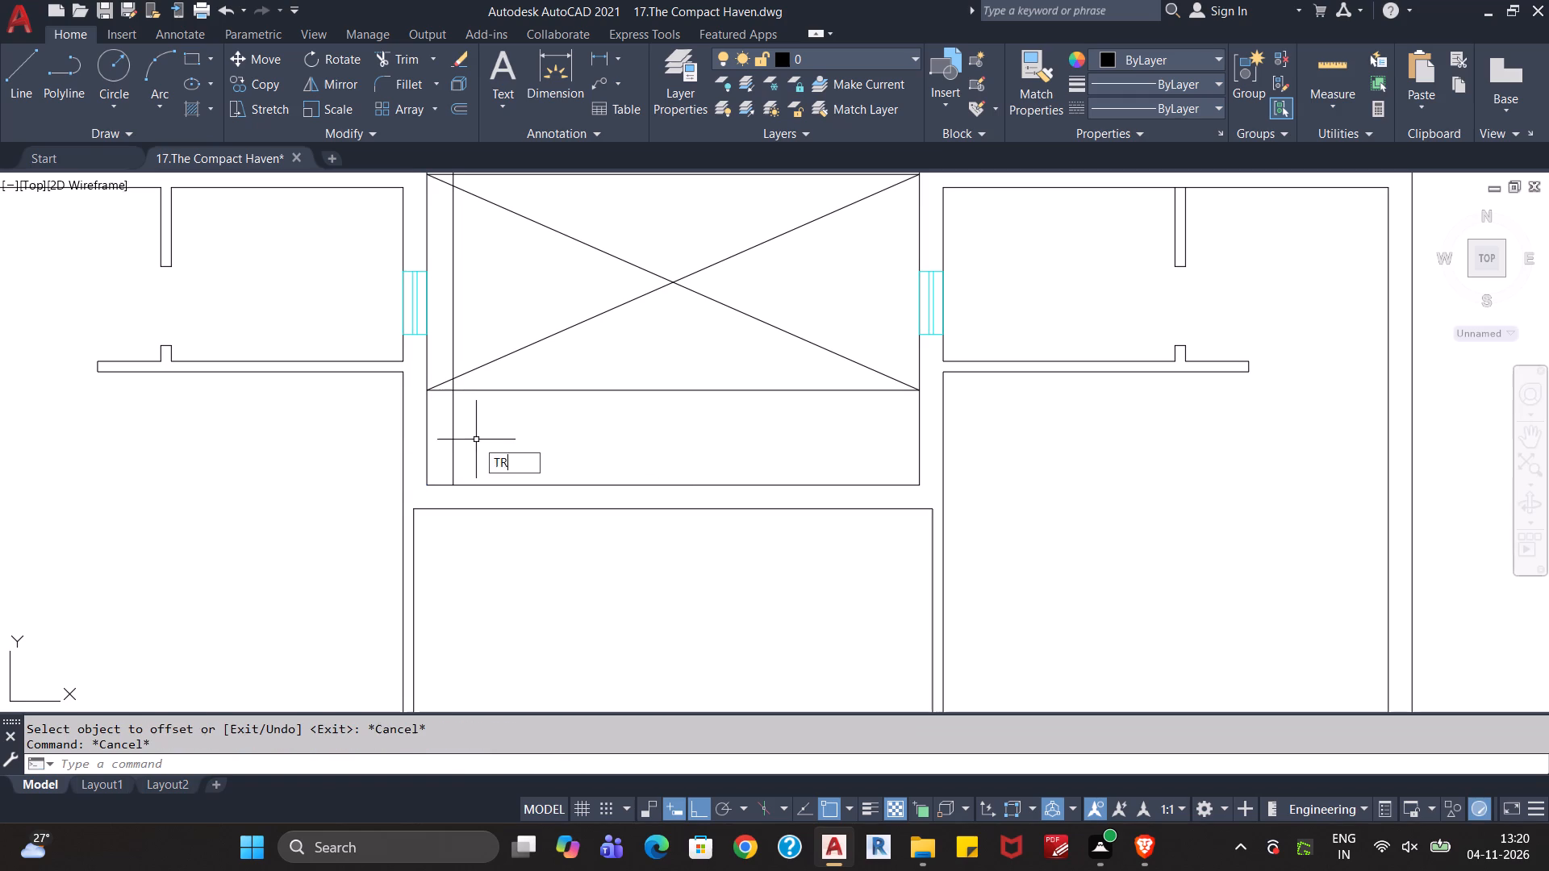
{"action": "key", "text": "Return"}
{"action": "left_click", "coordinate": [456, 387]}
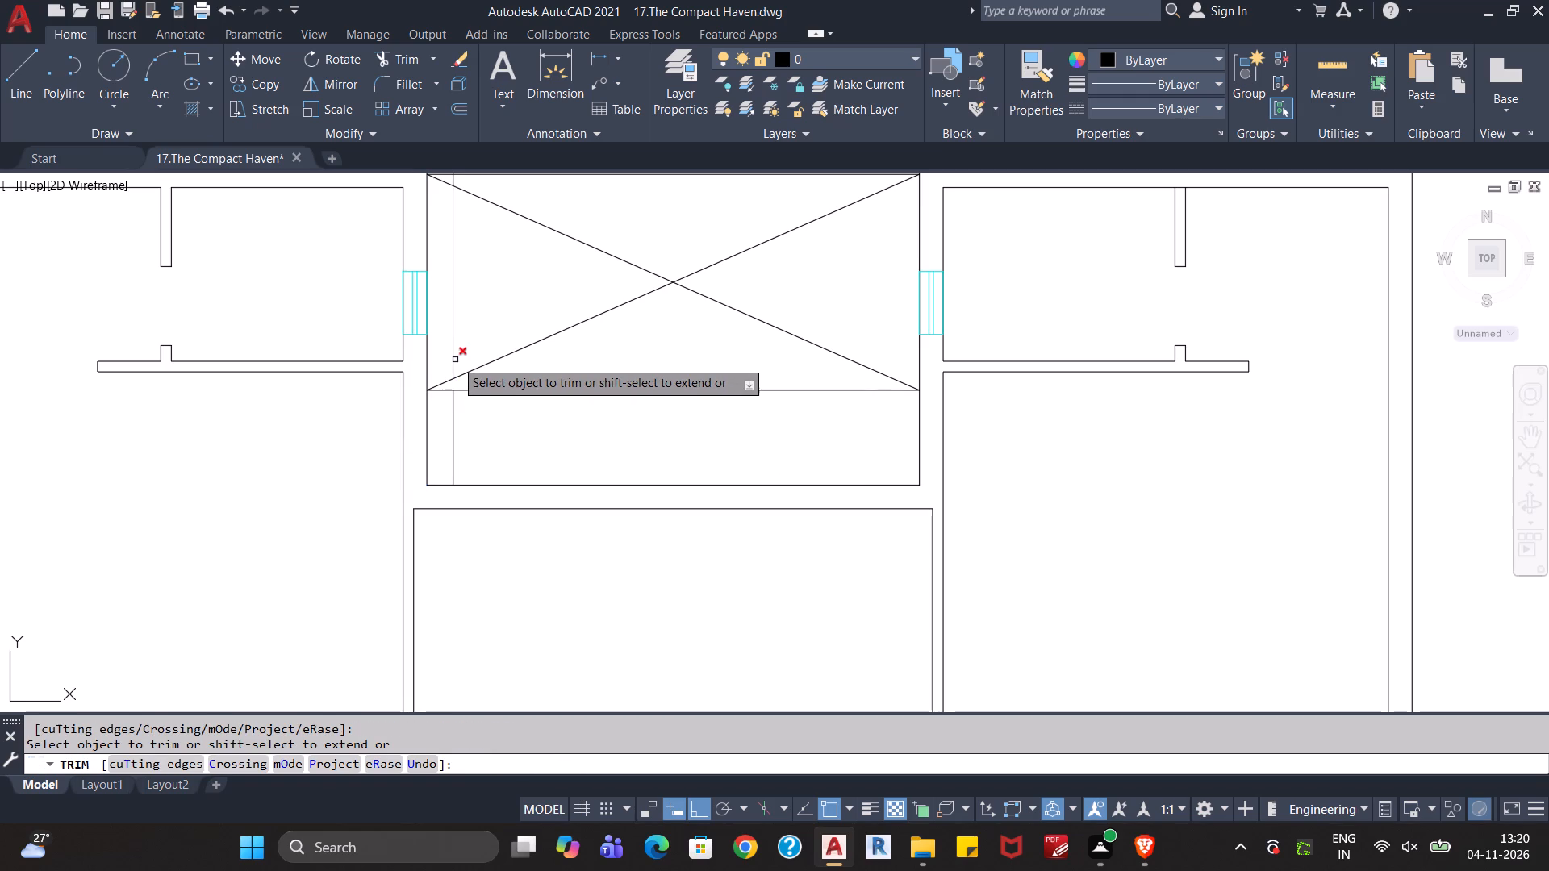
{"action": "left_click", "coordinate": [455, 360]}
{"action": "middle_click_drag", "start_coordinate": [463, 302], "coordinate": [448, 427]}
{"action": "scroll", "coordinate": [439, 307], "scroll_direction": "up", "scroll_amount": 3}
{"action": "left_click", "coordinate": [429, 298]}
{"action": "left_click", "coordinate": [429, 250]}
{"action": "scroll", "coordinate": [451, 379], "scroll_direction": "down", "scroll_amount": 4}
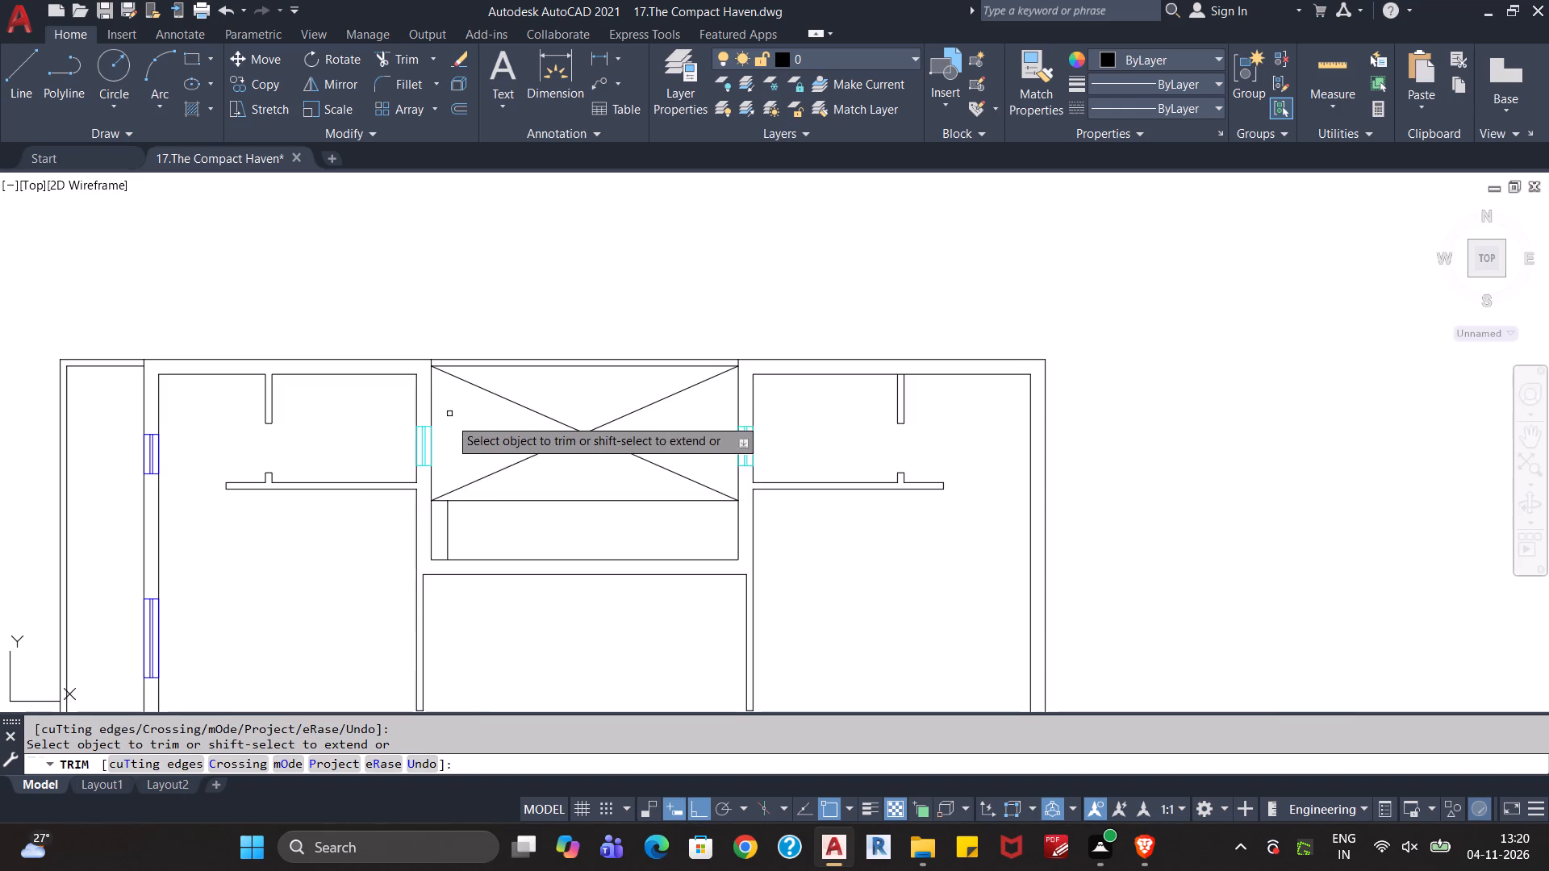
{"action": "key", "text": "Escape"}
{"action": "key", "text": "Escape"}
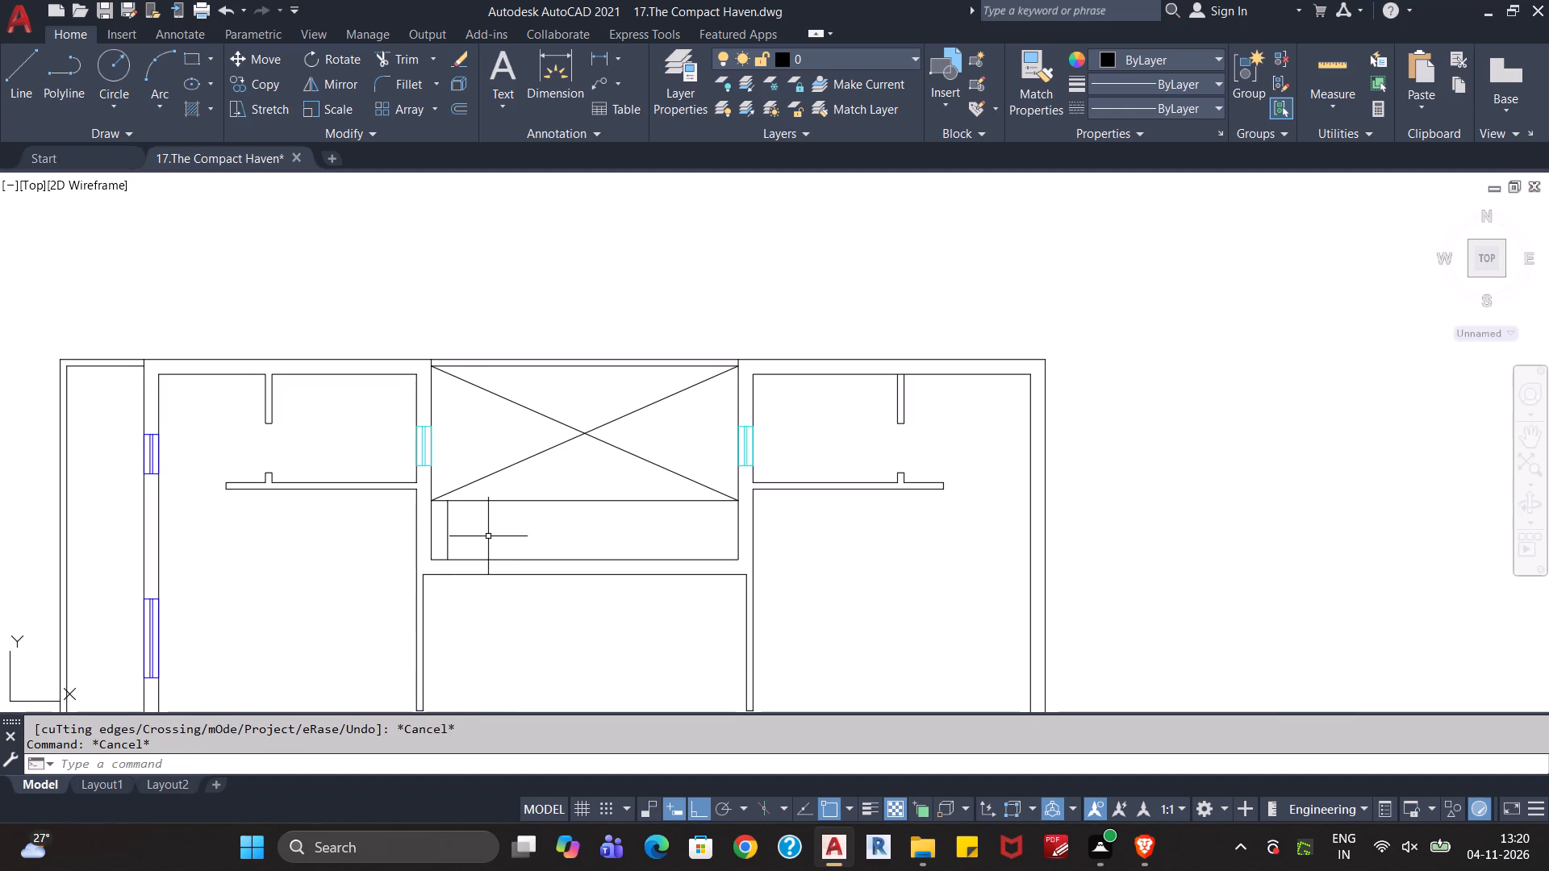
Offset the tread line eastward with the Multiple option at 10" spacing, adding 17 treads across the staircase strip.
{"action": "middle_click_drag", "start_coordinate": [491, 537], "coordinate": [494, 506]}
{"action": "key", "text": "o"}
{"action": "key", "text": "Return"}
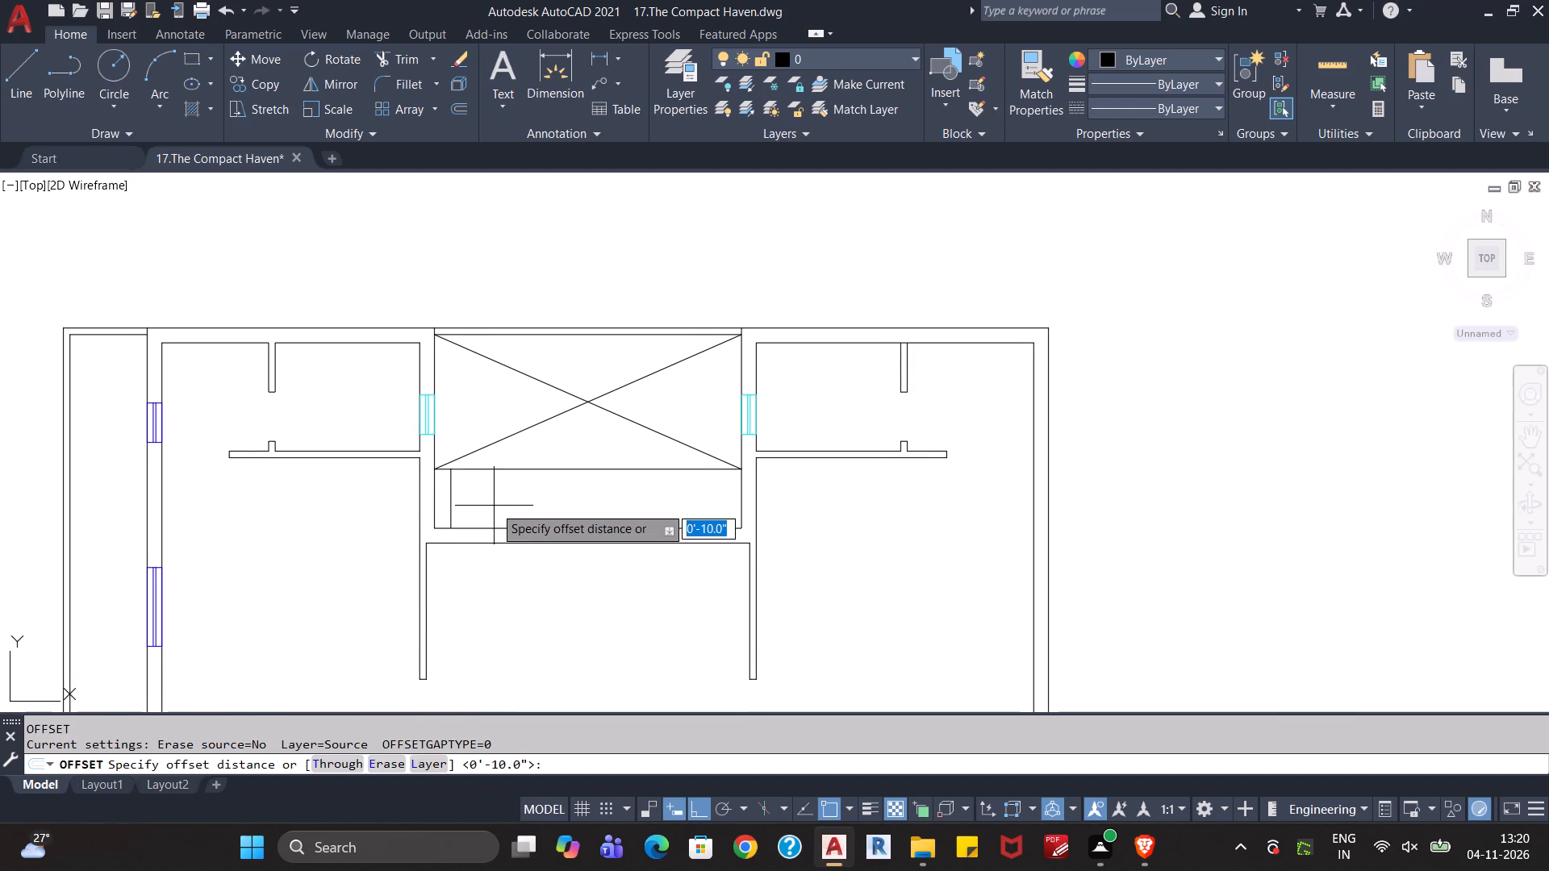
{"action": "key", "text": "Return"}
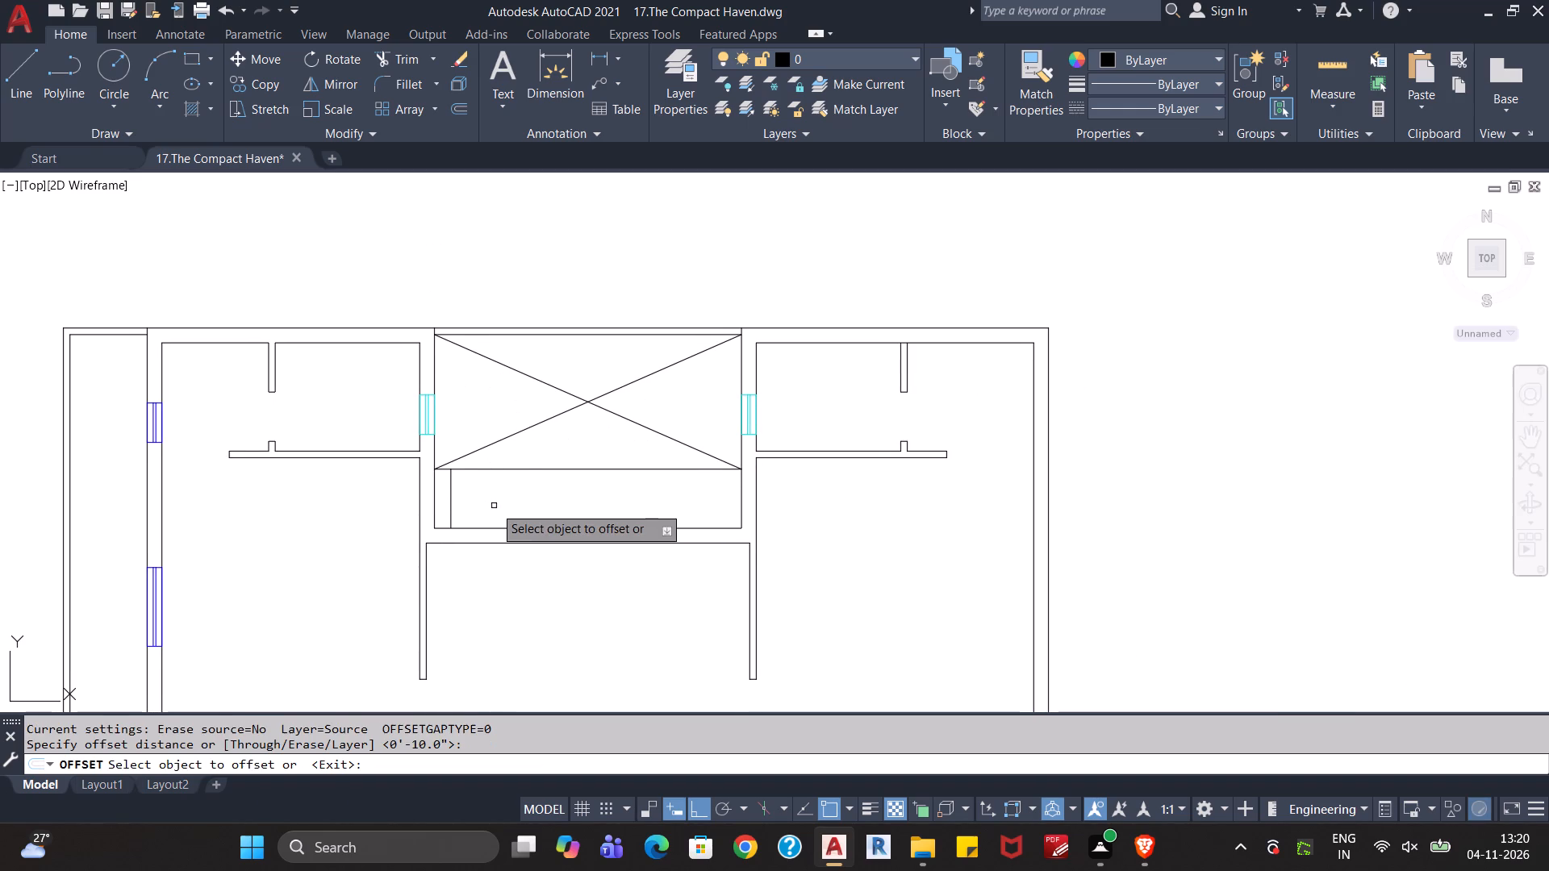
{"action": "left_click", "coordinate": [452, 509]}
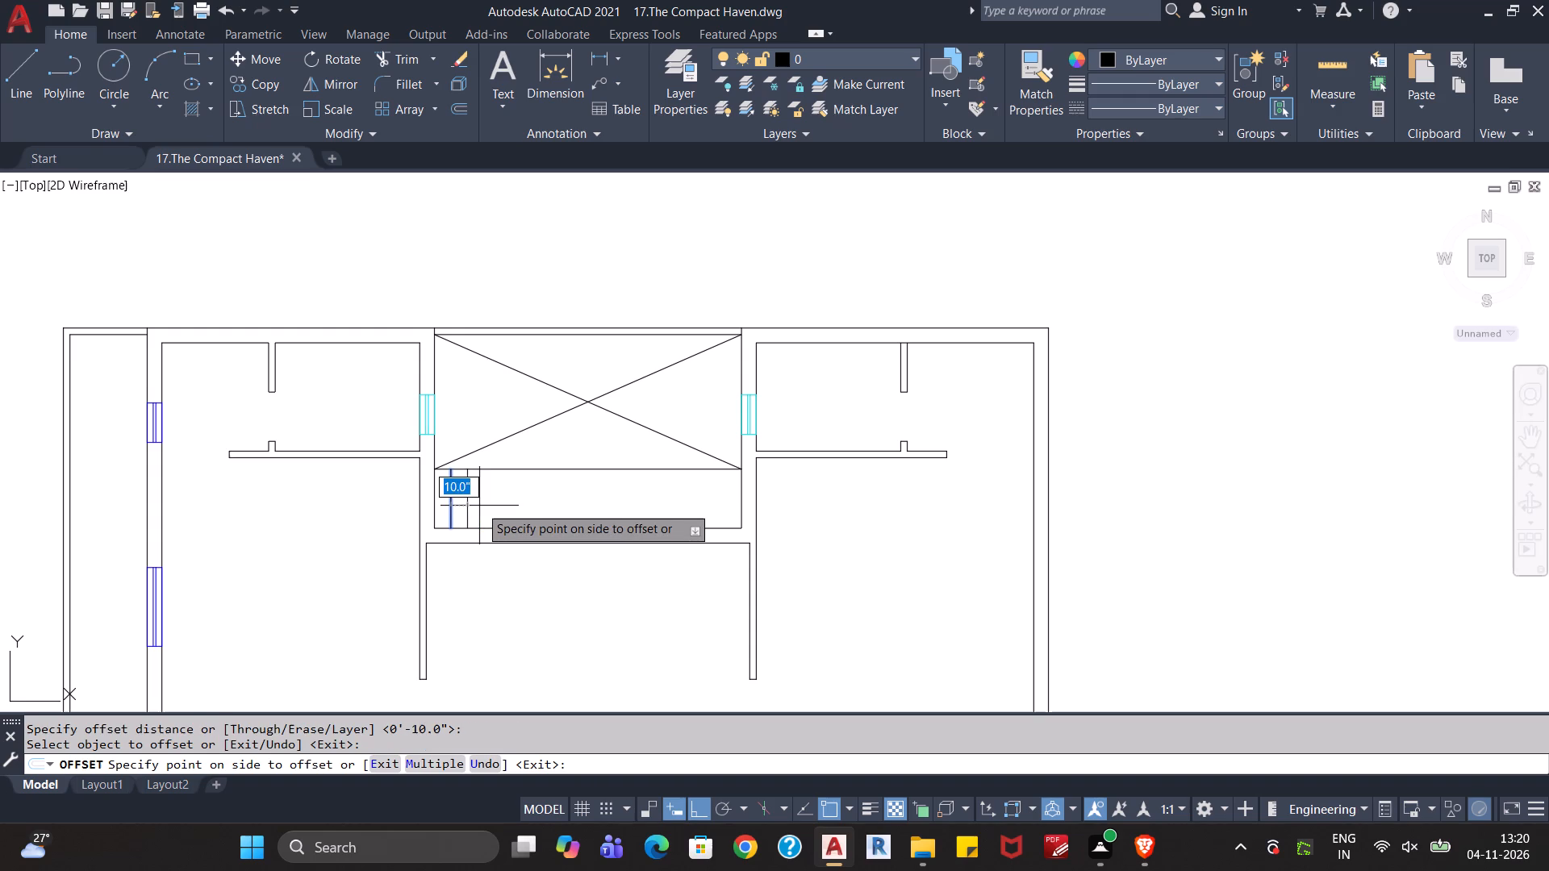
{"action": "key", "text": "m"}
{"action": "key", "text": "Return"}
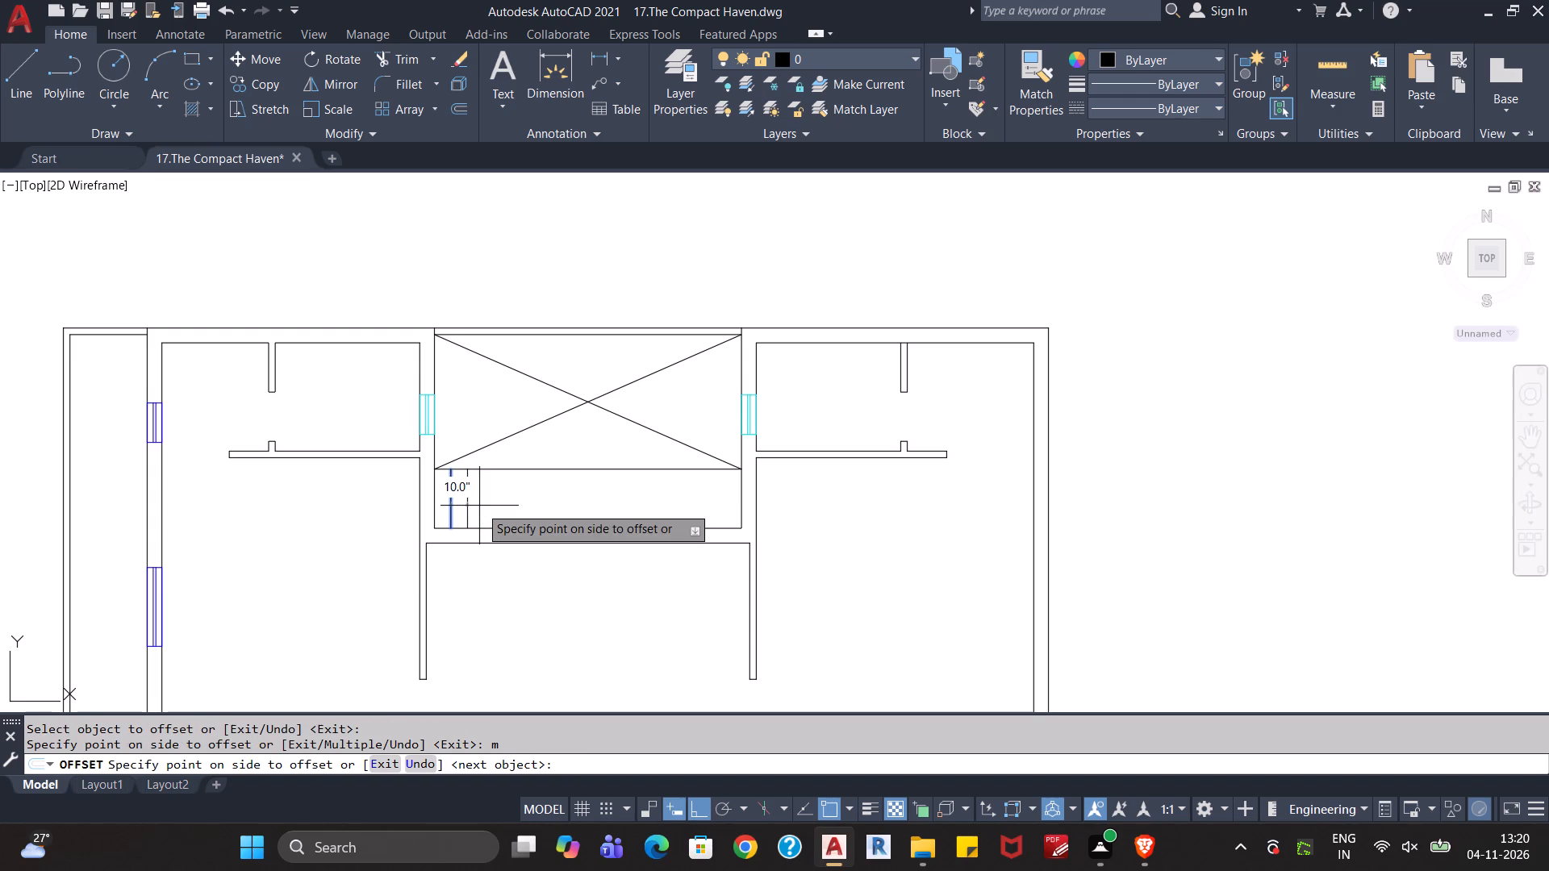
{"action": "left_click", "coordinate": [516, 503]}
{"action": "left_click", "coordinate": [535, 504]}
{"action": "left_click", "coordinate": [568, 506]}
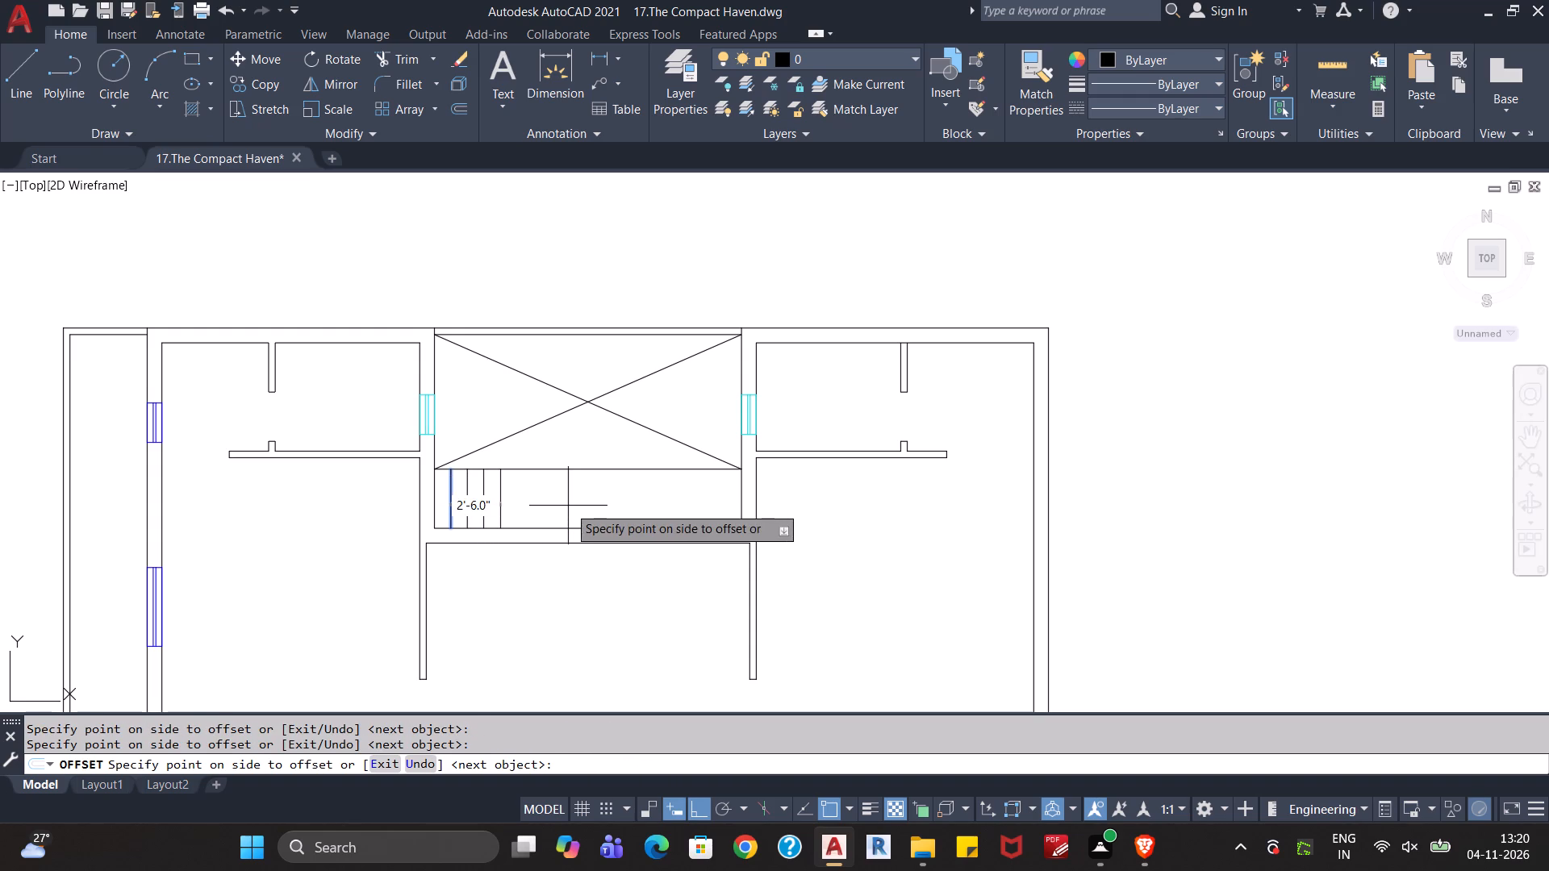
{"action": "left_click", "coordinate": [604, 506]}
{"action": "left_click", "coordinate": [626, 509]}
{"action": "left_click", "coordinate": [645, 509]}
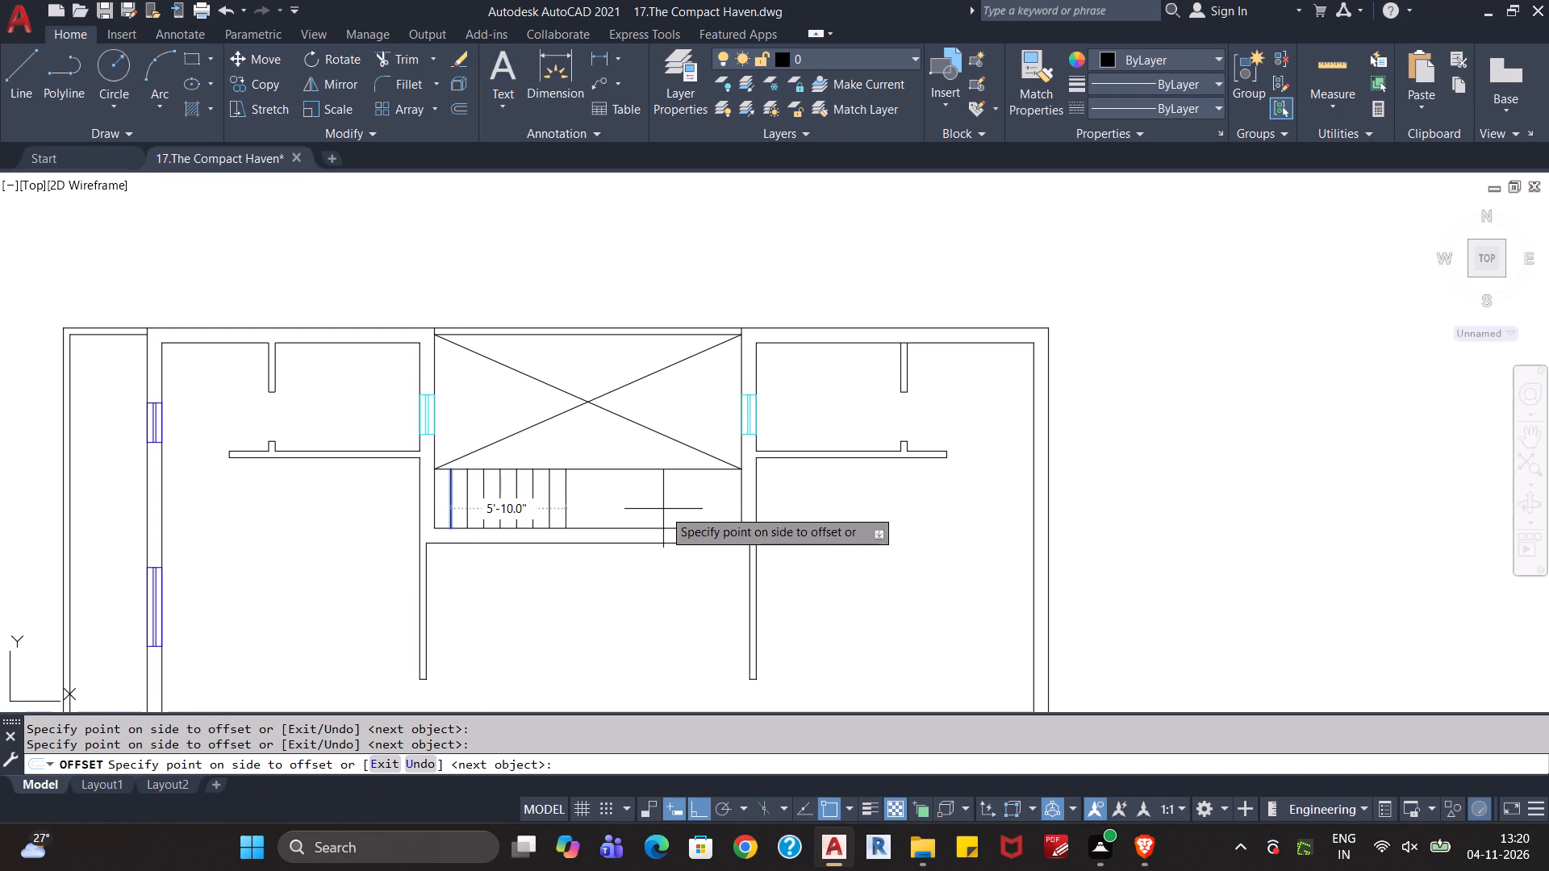
{"action": "left_click", "coordinate": [663, 509]}
{"action": "left_click", "coordinate": [680, 509]}
{"action": "left_click", "coordinate": [712, 510]}
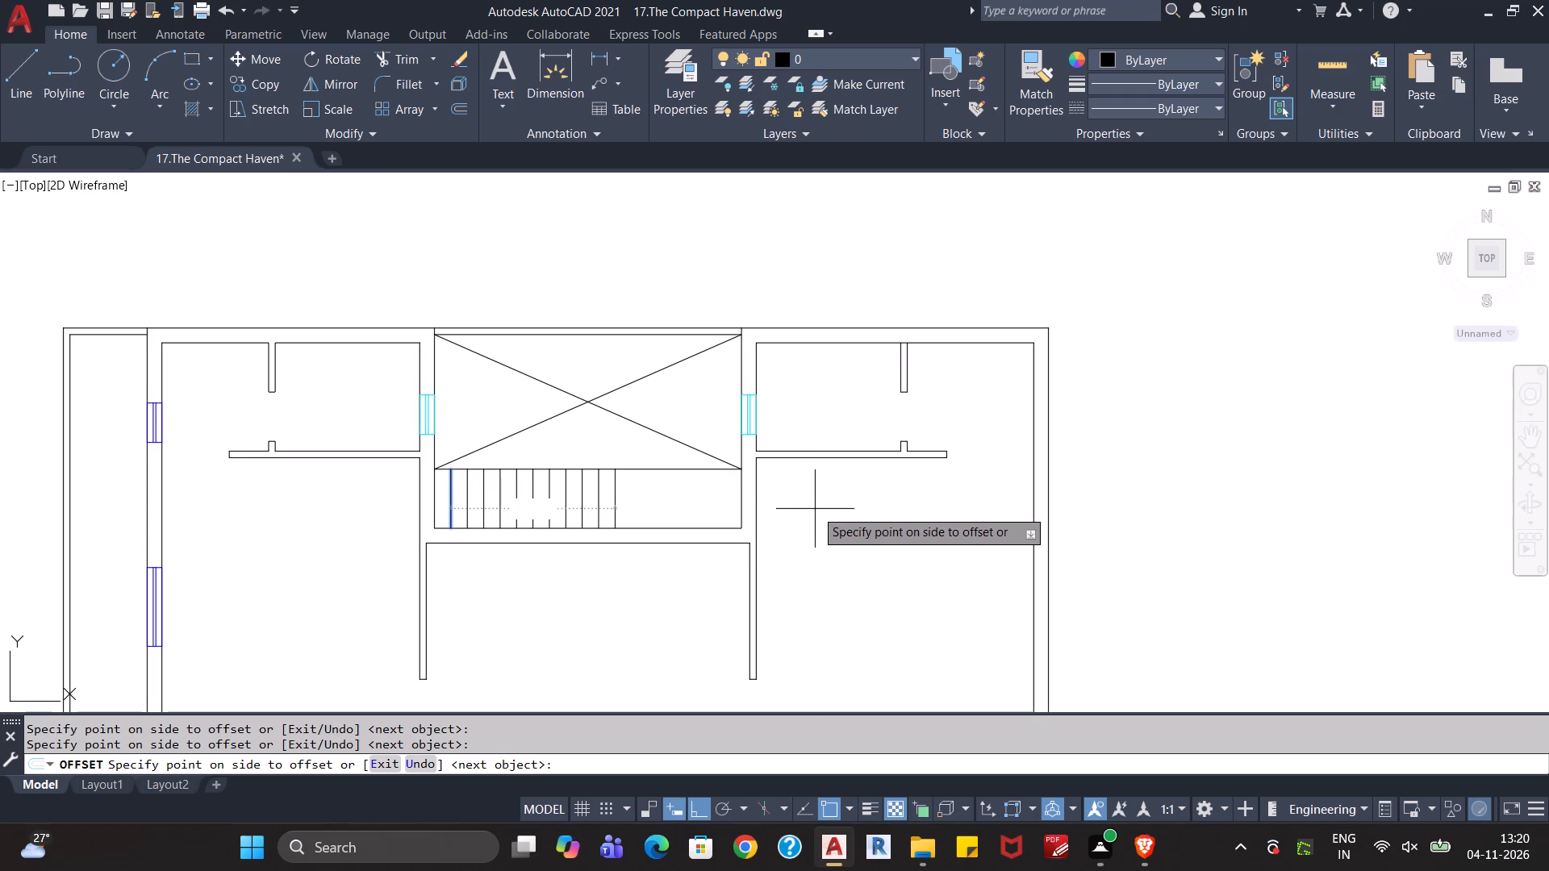
{"action": "left_click", "coordinate": [816, 509]}
{"action": "left_click", "coordinate": [839, 510]}
{"action": "left_click", "coordinate": [850, 510]}
{"action": "left_click", "coordinate": [869, 512]}
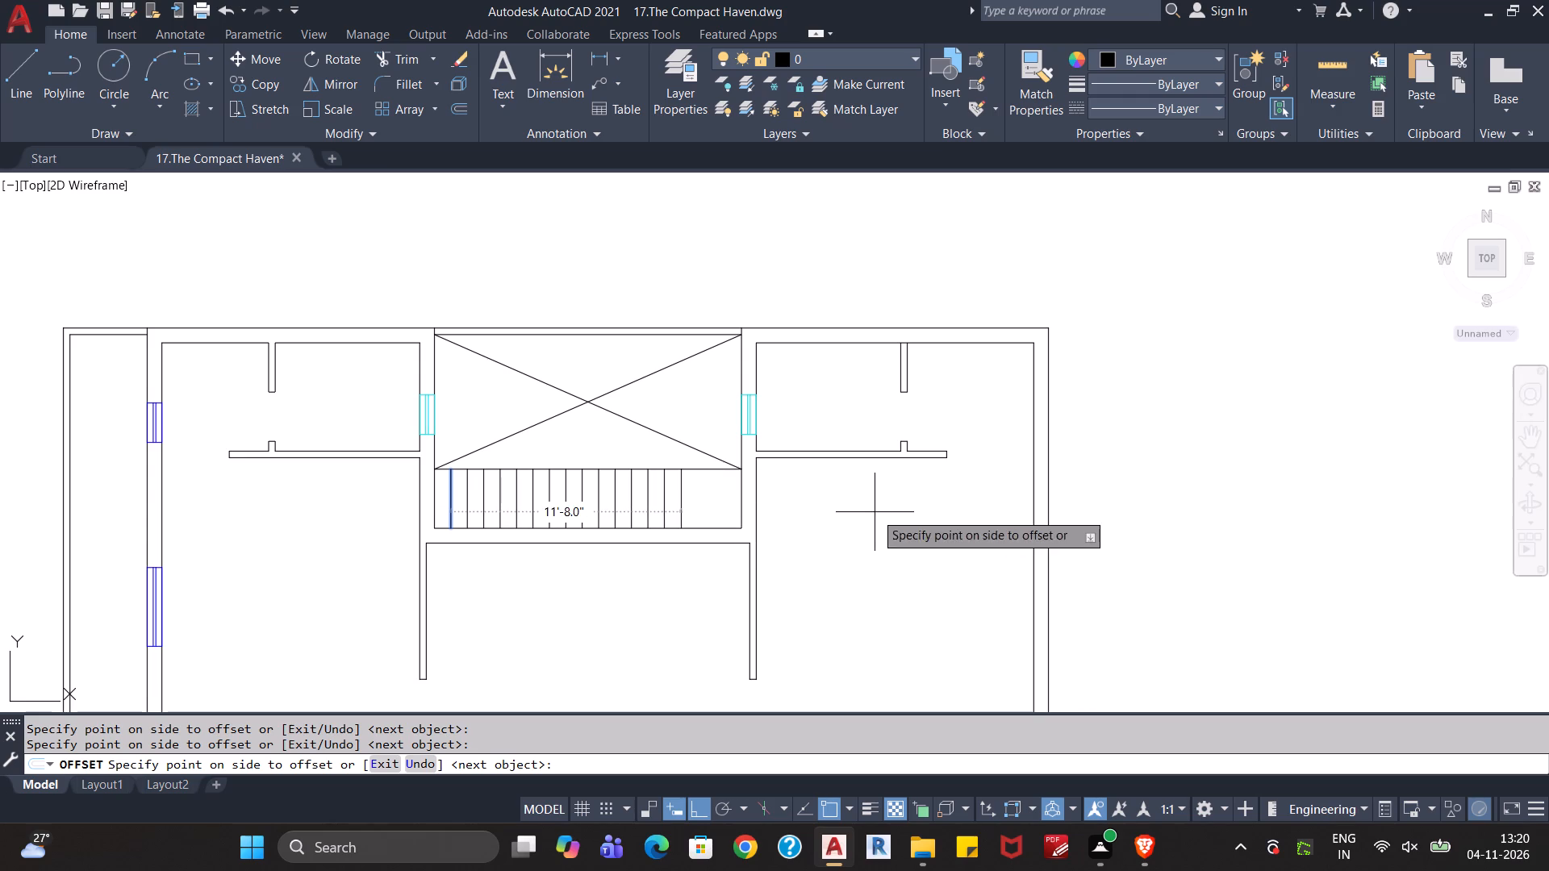
{"action": "left_click", "coordinate": [896, 509]}
{"action": "left_click", "coordinate": [912, 510]}
{"action": "left_click", "coordinate": [930, 510]}
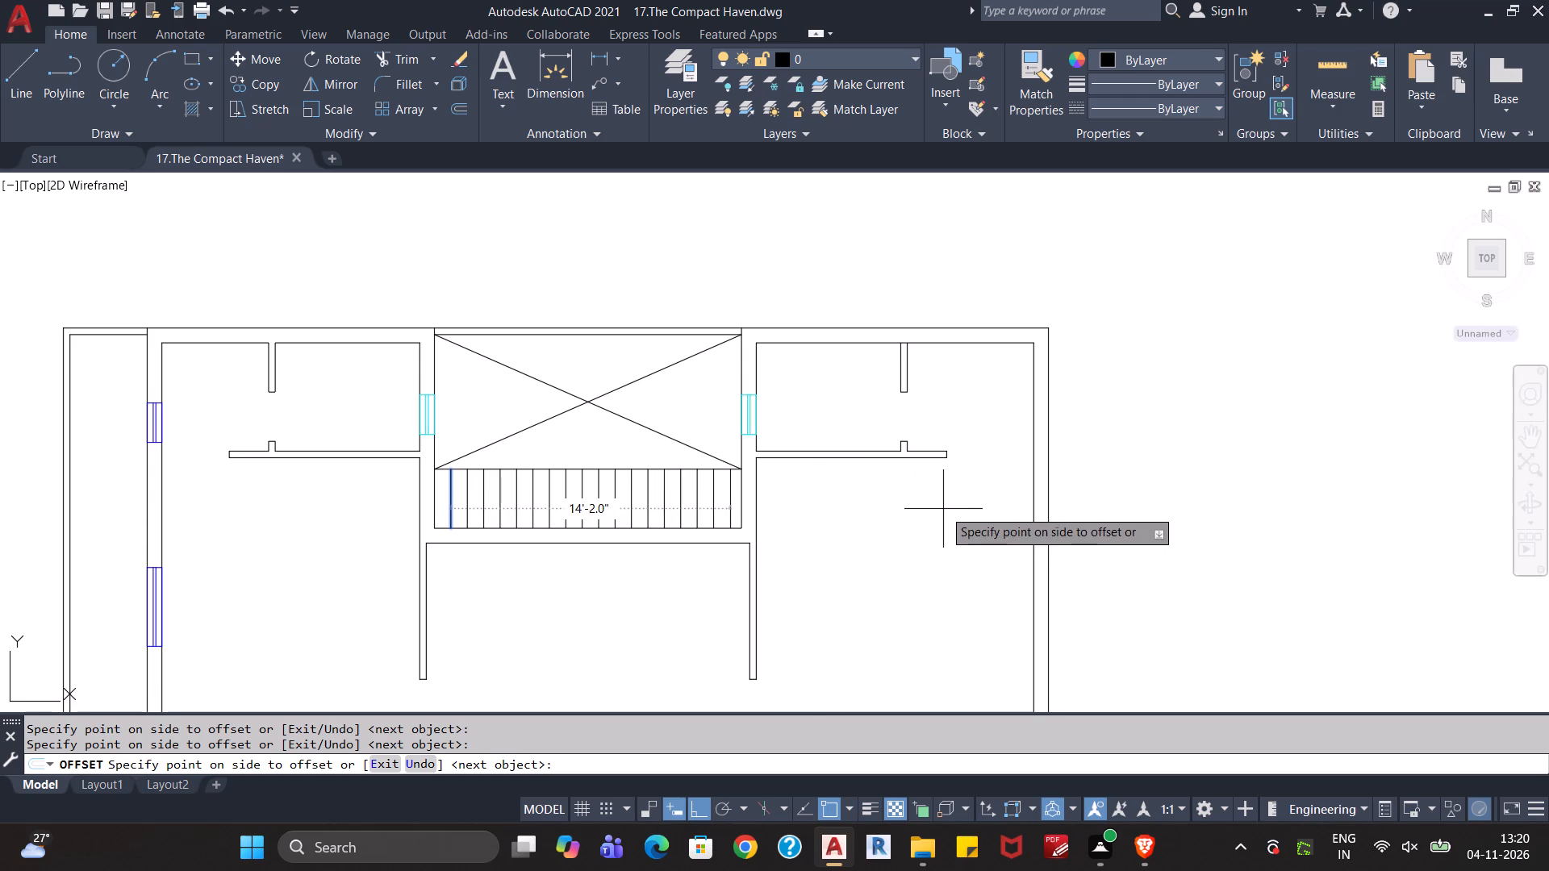
{"action": "left_click", "coordinate": [958, 506]}
{"action": "key", "text": "Escape"}
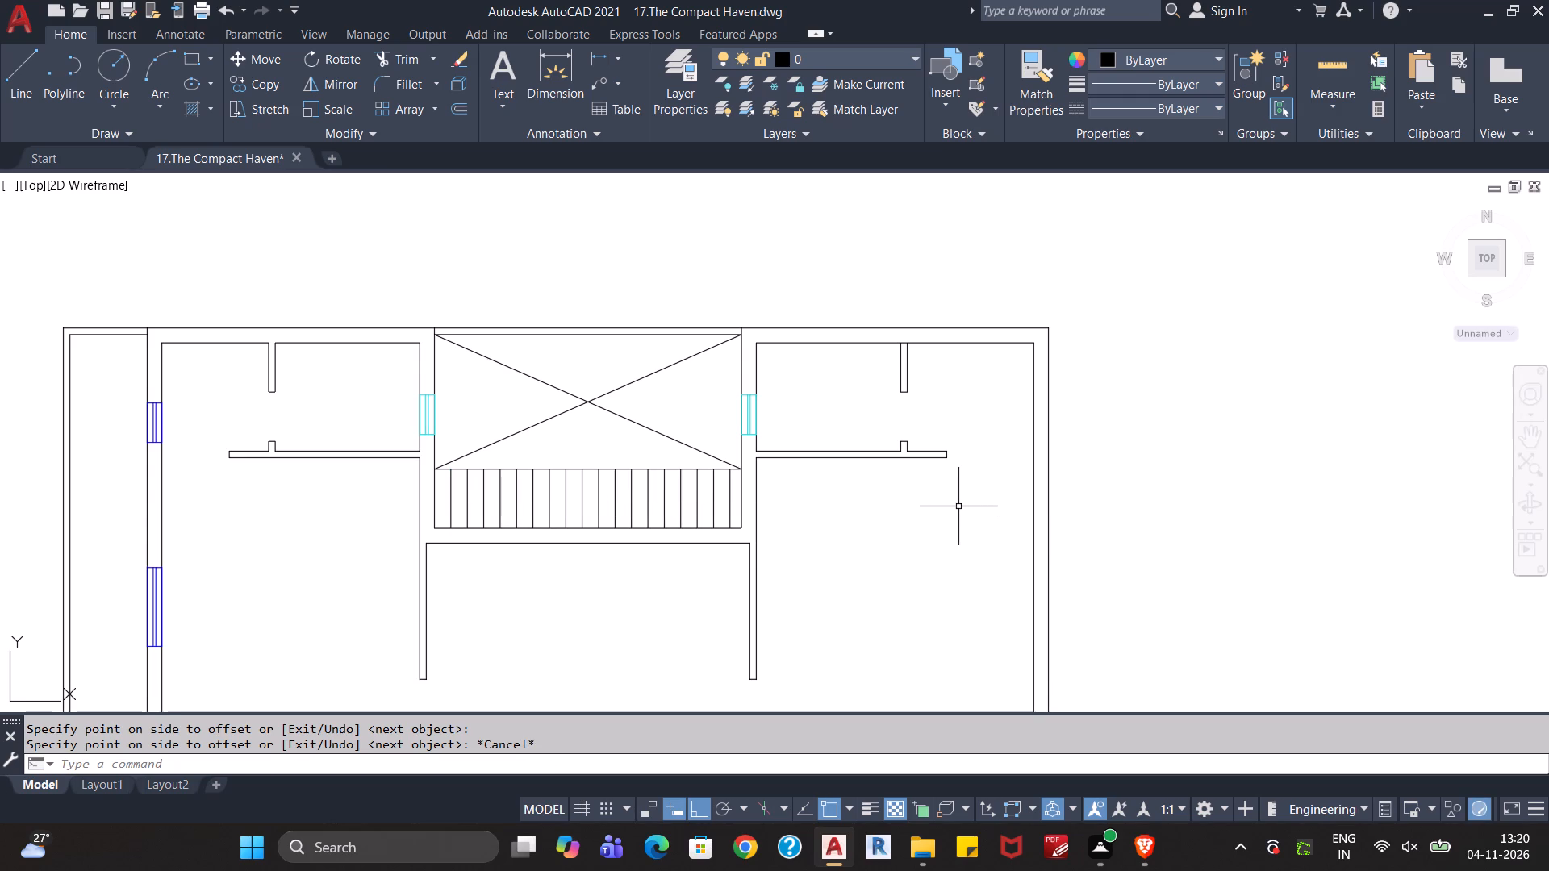
{"action": "scroll", "coordinate": [958, 506], "scroll_direction": "down", "scroll_amount": 1}
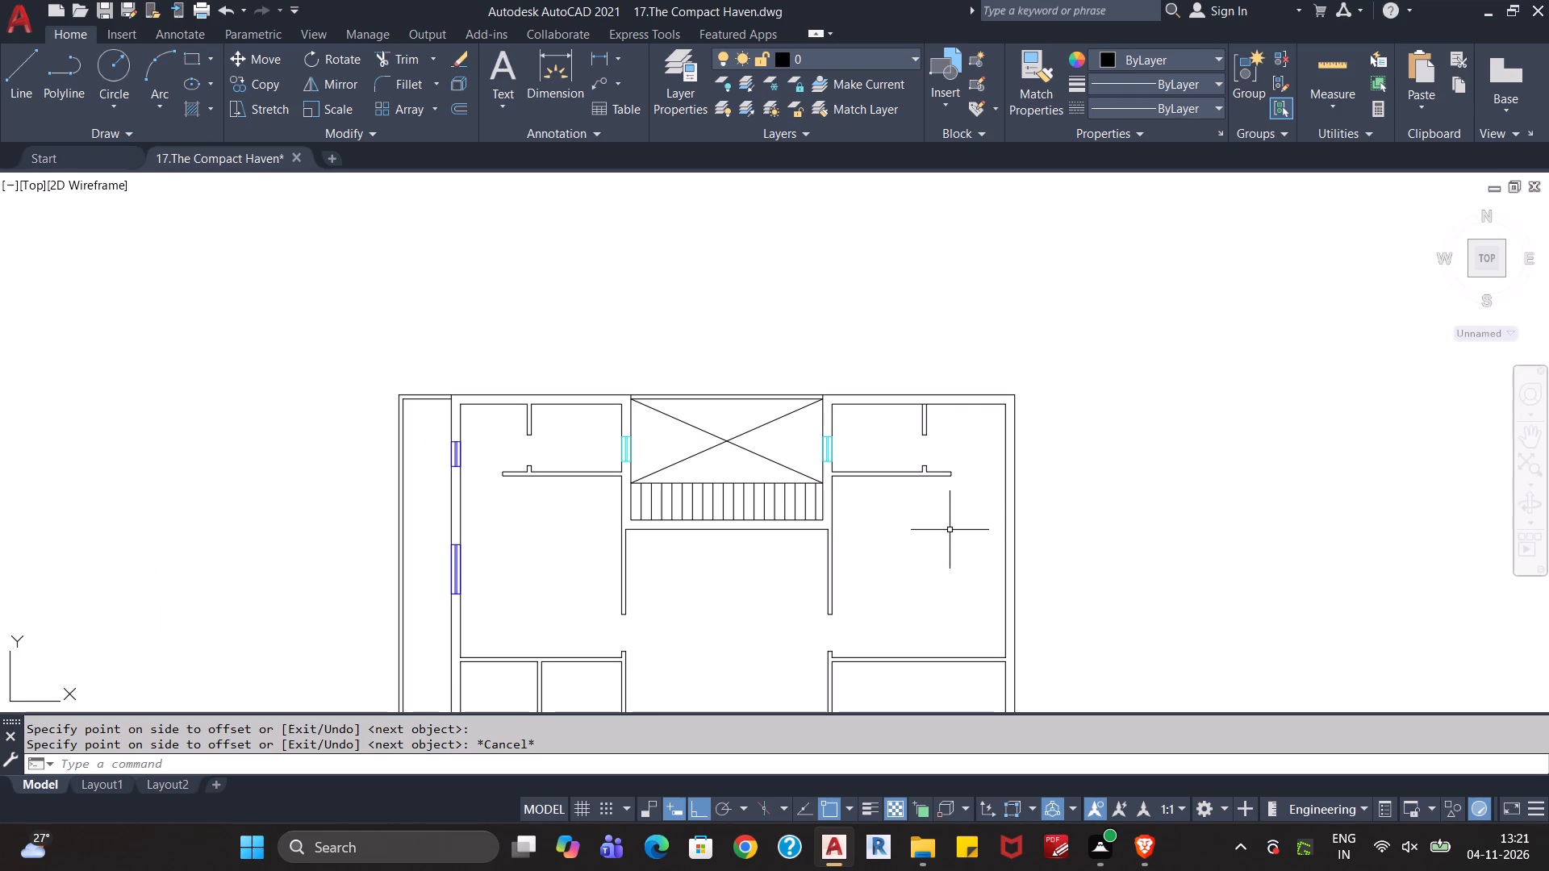
{"action": "key", "text": "Escape"}
Copy the small 2 ft window from the northwest room's west wall into the central hall below the staircase.
{"action": "scroll", "coordinate": [935, 543], "scroll_direction": "down", "scroll_amount": 1}
{"action": "middle_click_drag", "start_coordinate": [931, 563], "coordinate": [899, 533]}
{"action": "scroll", "coordinate": [709, 583], "scroll_direction": "up", "scroll_amount": 1}
{"action": "middle_click_drag", "start_coordinate": [795, 546], "coordinate": [791, 602]}
{"action": "scroll", "coordinate": [791, 602], "scroll_direction": "up", "scroll_amount": 2}
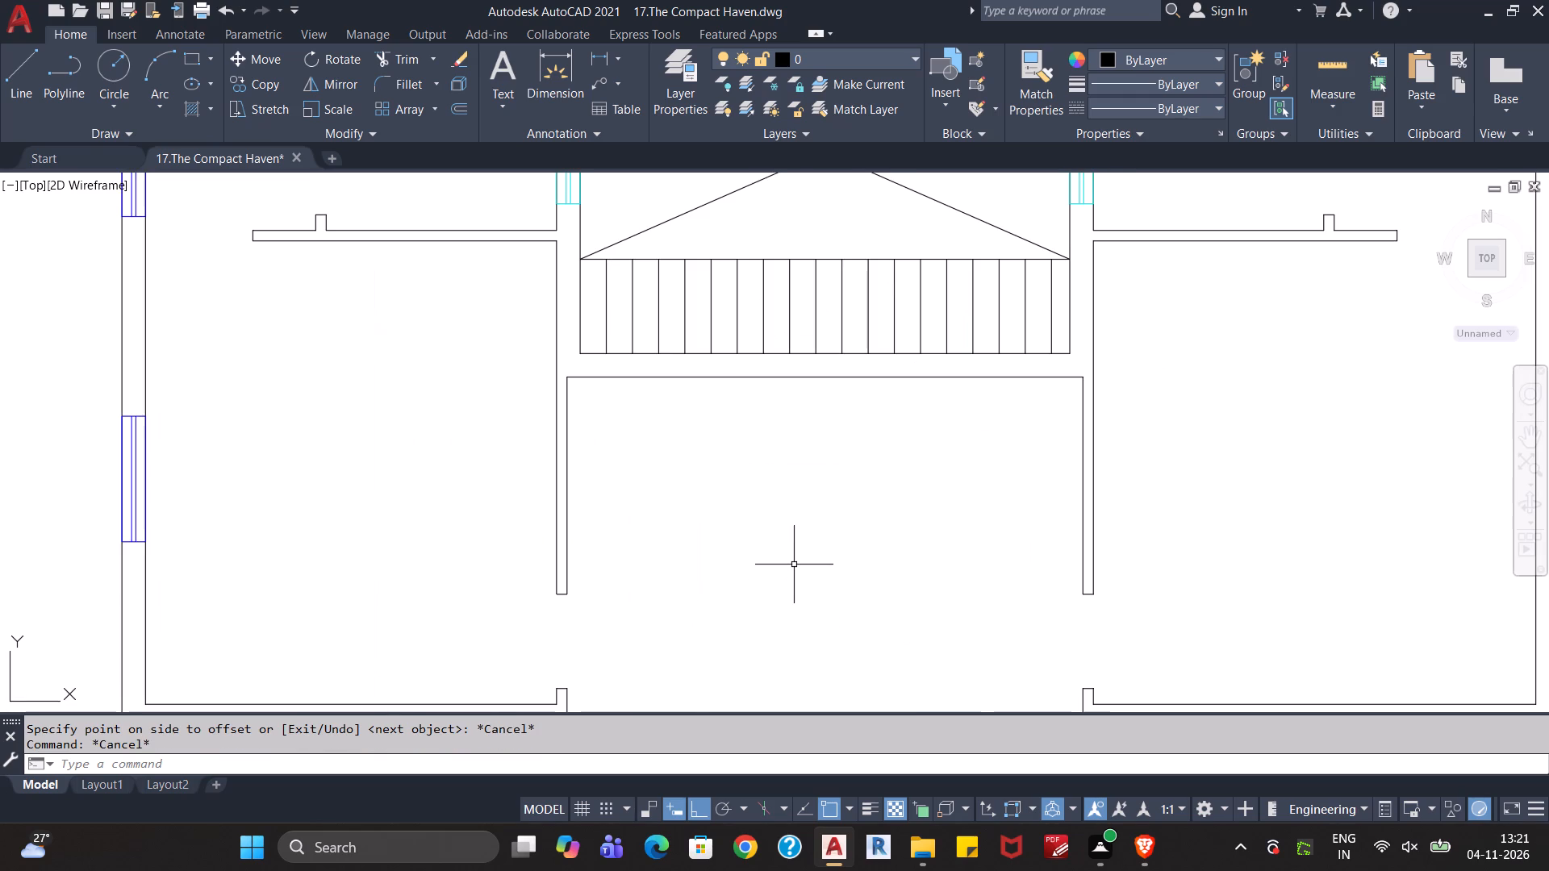
{"action": "middle_click_drag", "start_coordinate": [794, 562], "coordinate": [791, 579]}
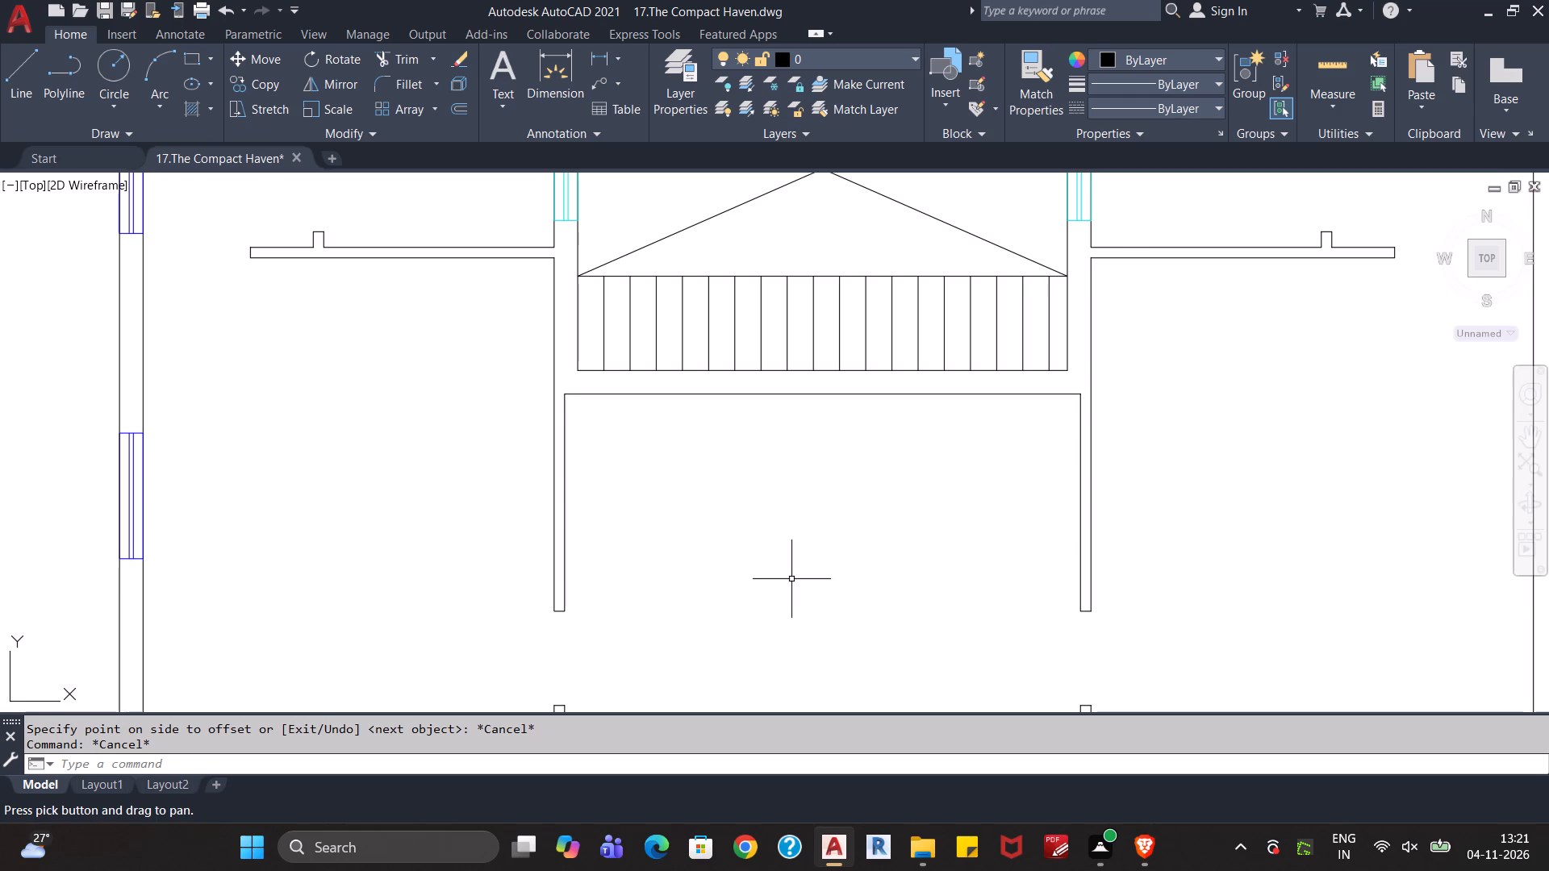
{"action": "scroll", "coordinate": [792, 577], "scroll_direction": "down", "scroll_amount": 2}
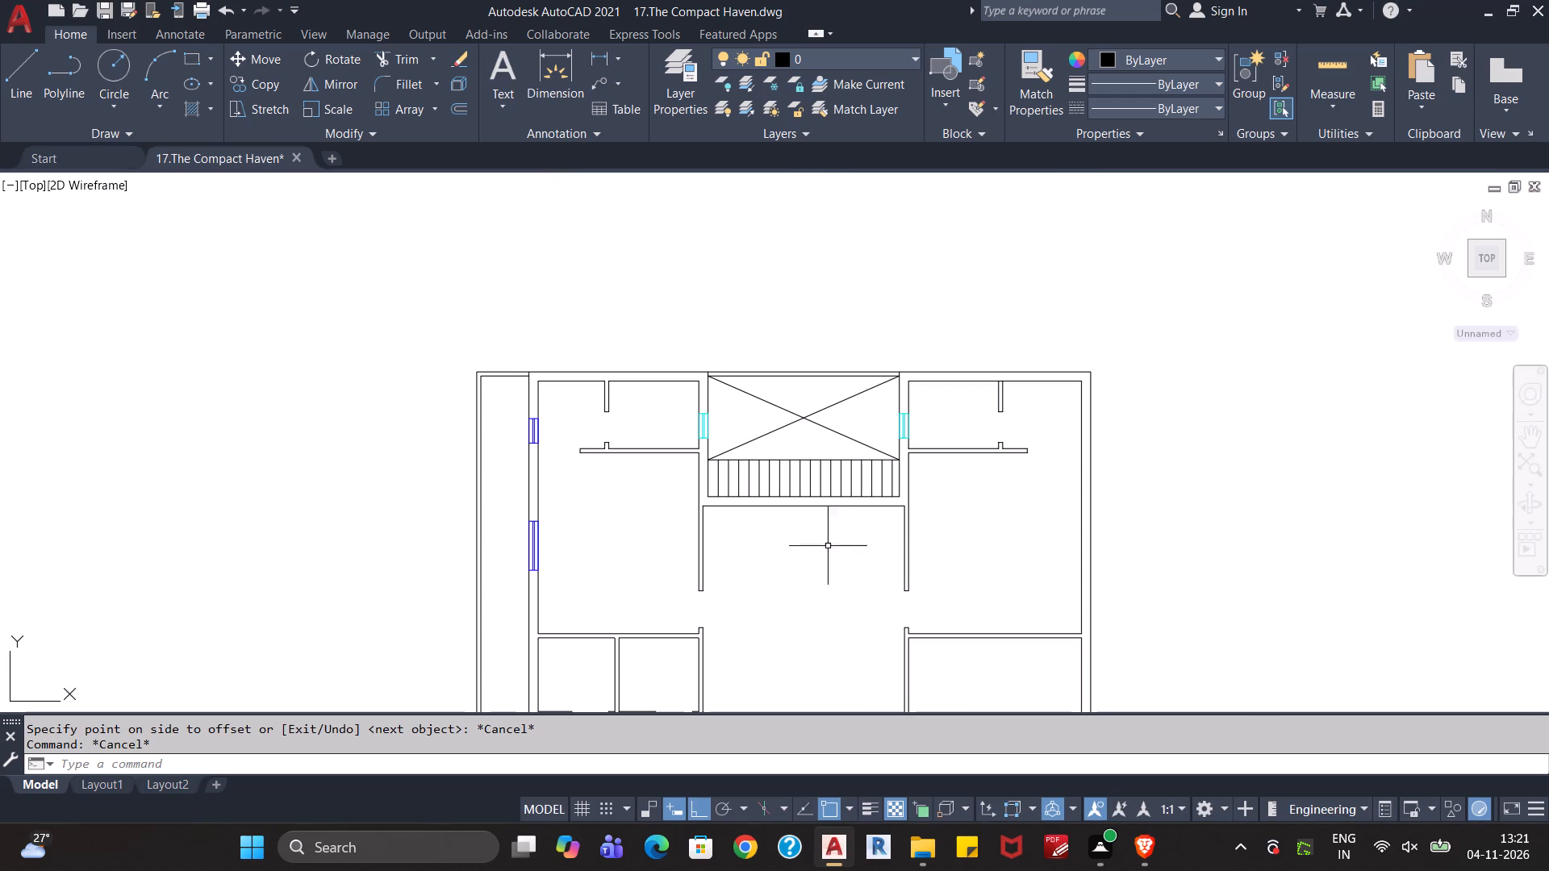
{"action": "left_click", "coordinate": [531, 439]}
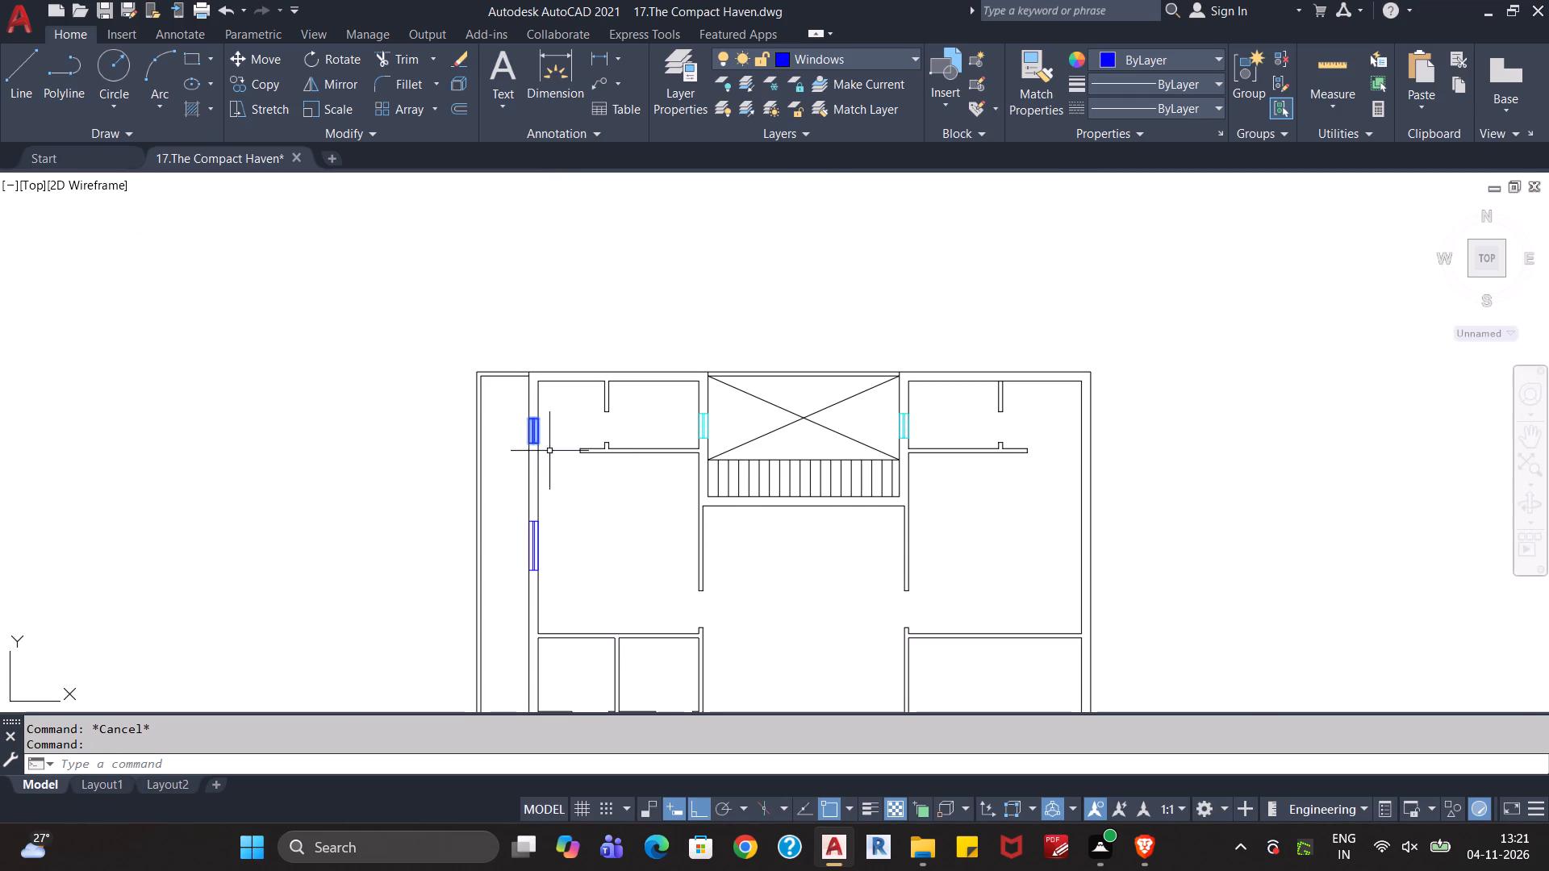
{"action": "key", "text": "ctrl+c"}
{"action": "key", "text": "ctrl+v"}
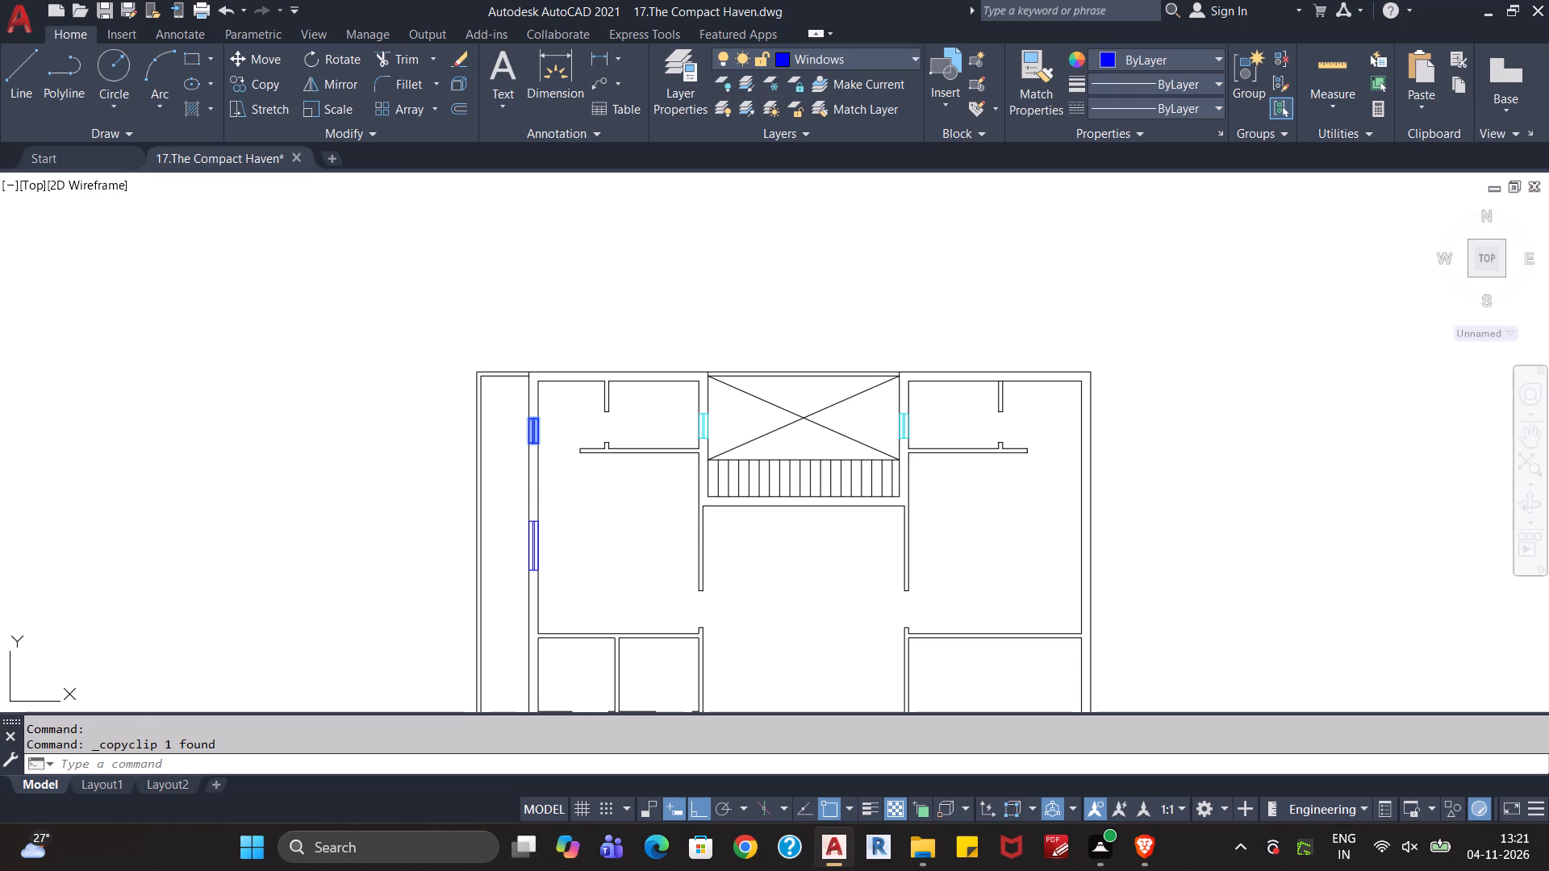
{"action": "left_click", "coordinate": [816, 561]}
Rotate the copied 2 ft window 90° clockwise about its lower end so it lies horizontally.
{"action": "left_click", "coordinate": [847, 556]}
{"action": "left_click", "coordinate": [792, 563]}
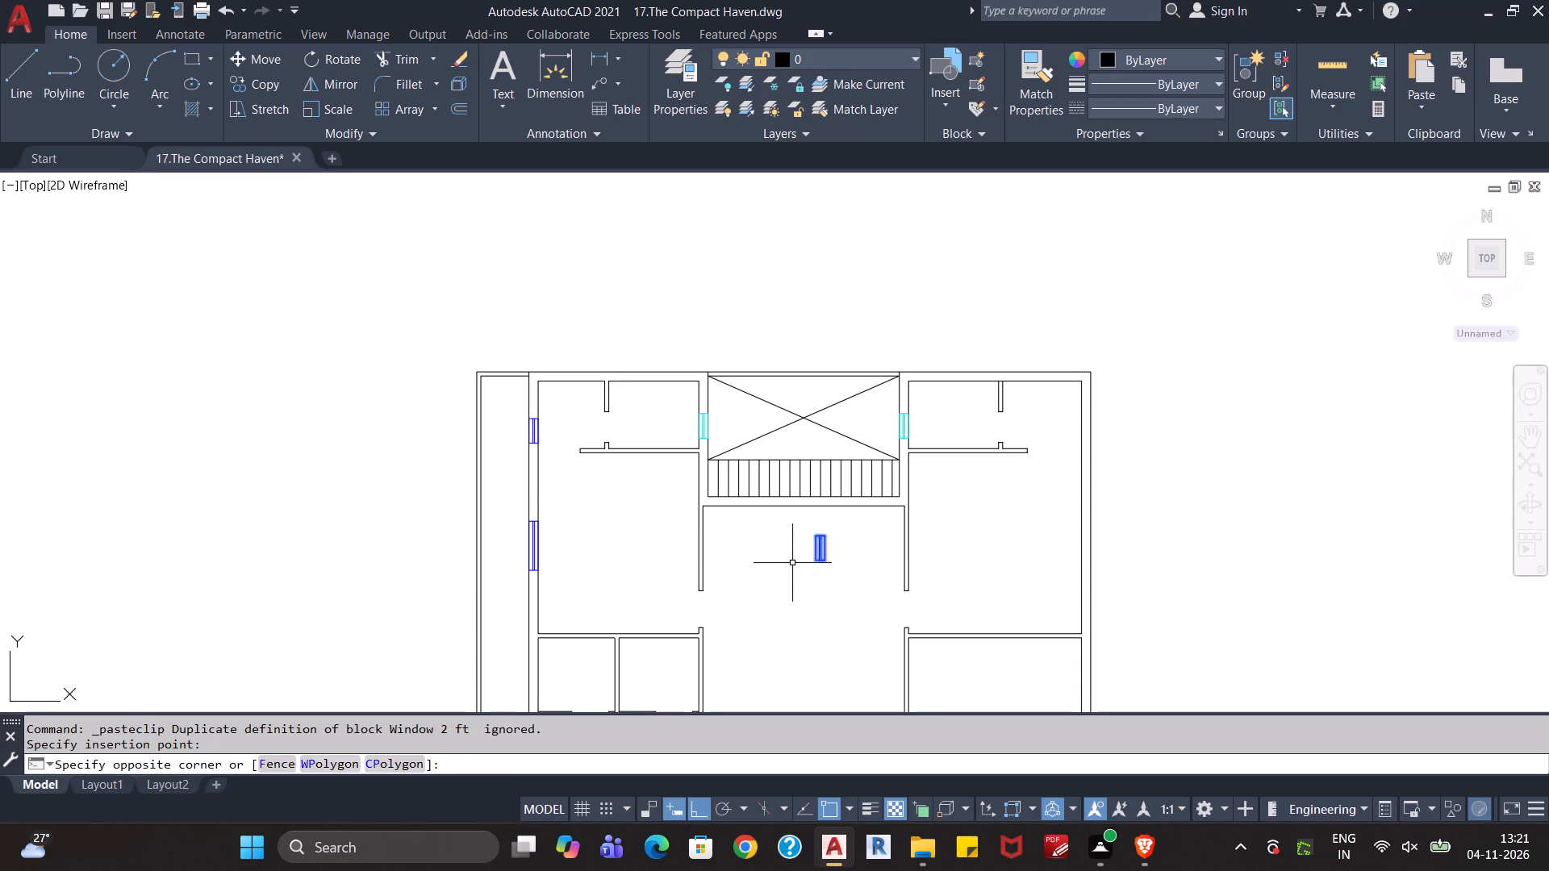
{"action": "type", "text": "ro"}
{"action": "key", "text": "Return"}
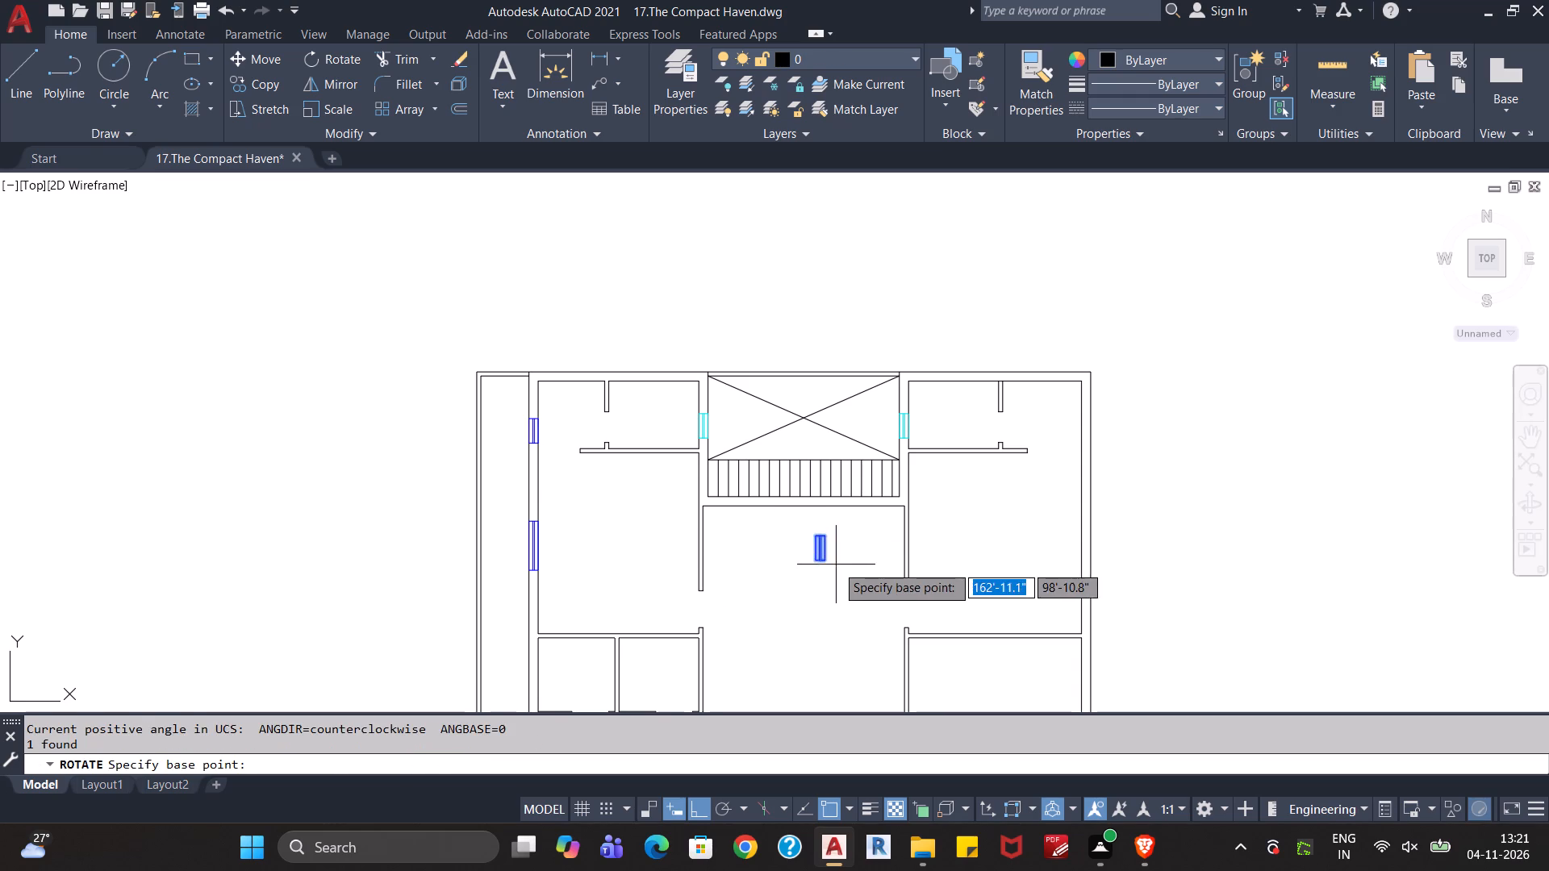
{"action": "left_click", "coordinate": [822, 565]}
{"action": "left_click", "coordinate": [841, 604]}
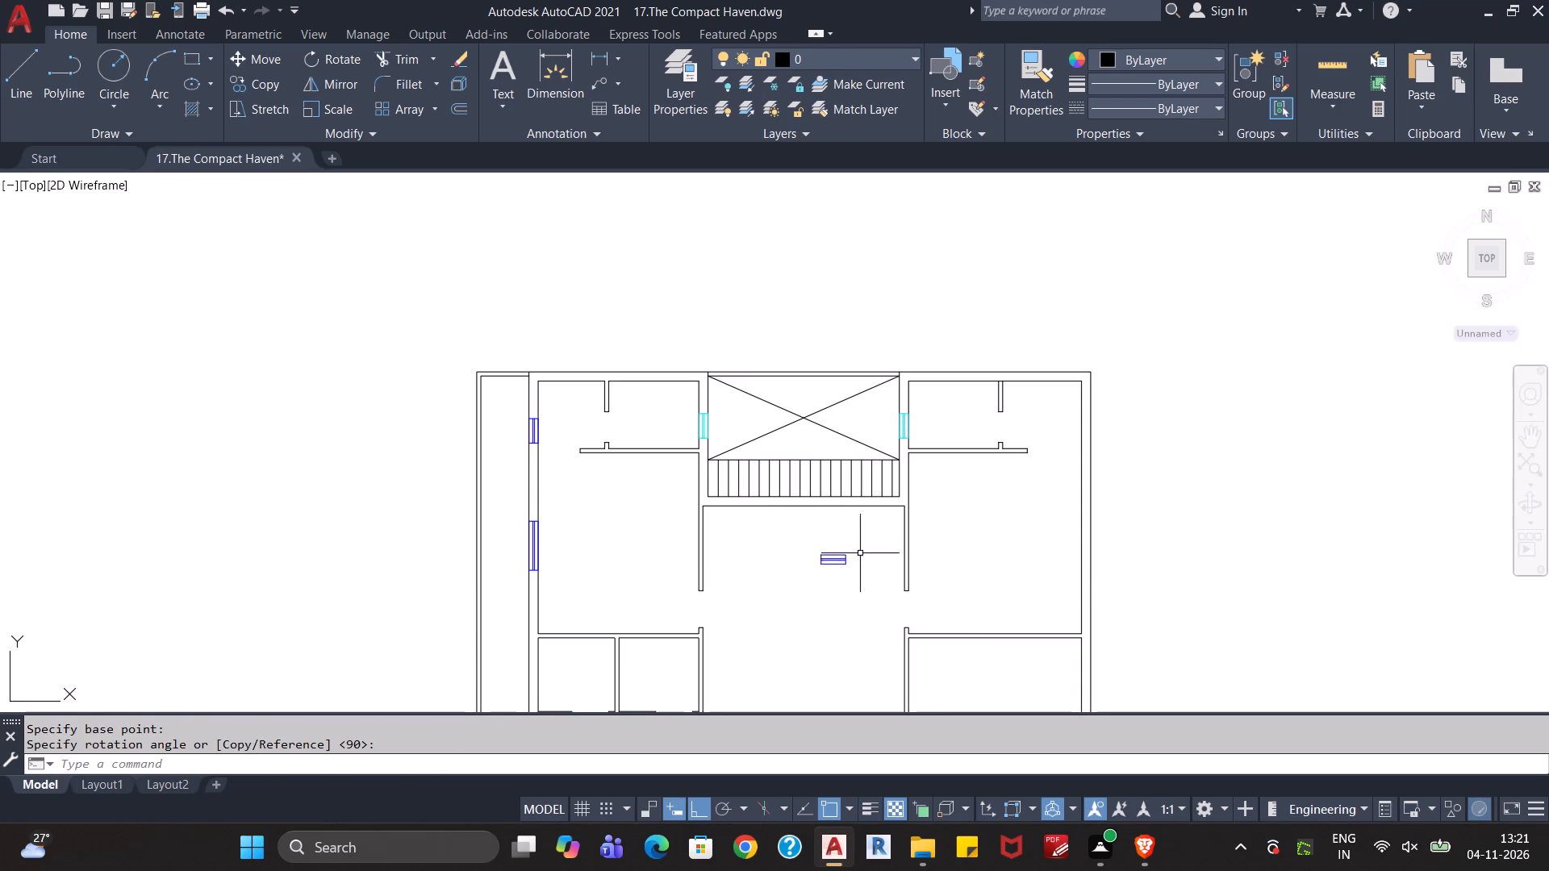
Cut the rotated 2 ft window and paste it onto the east half of the wall below the staircase.
{"action": "left_click", "coordinate": [860, 538]}
{"action": "left_click", "coordinate": [825, 594]}
{"action": "key", "text": "ctrl+x"}
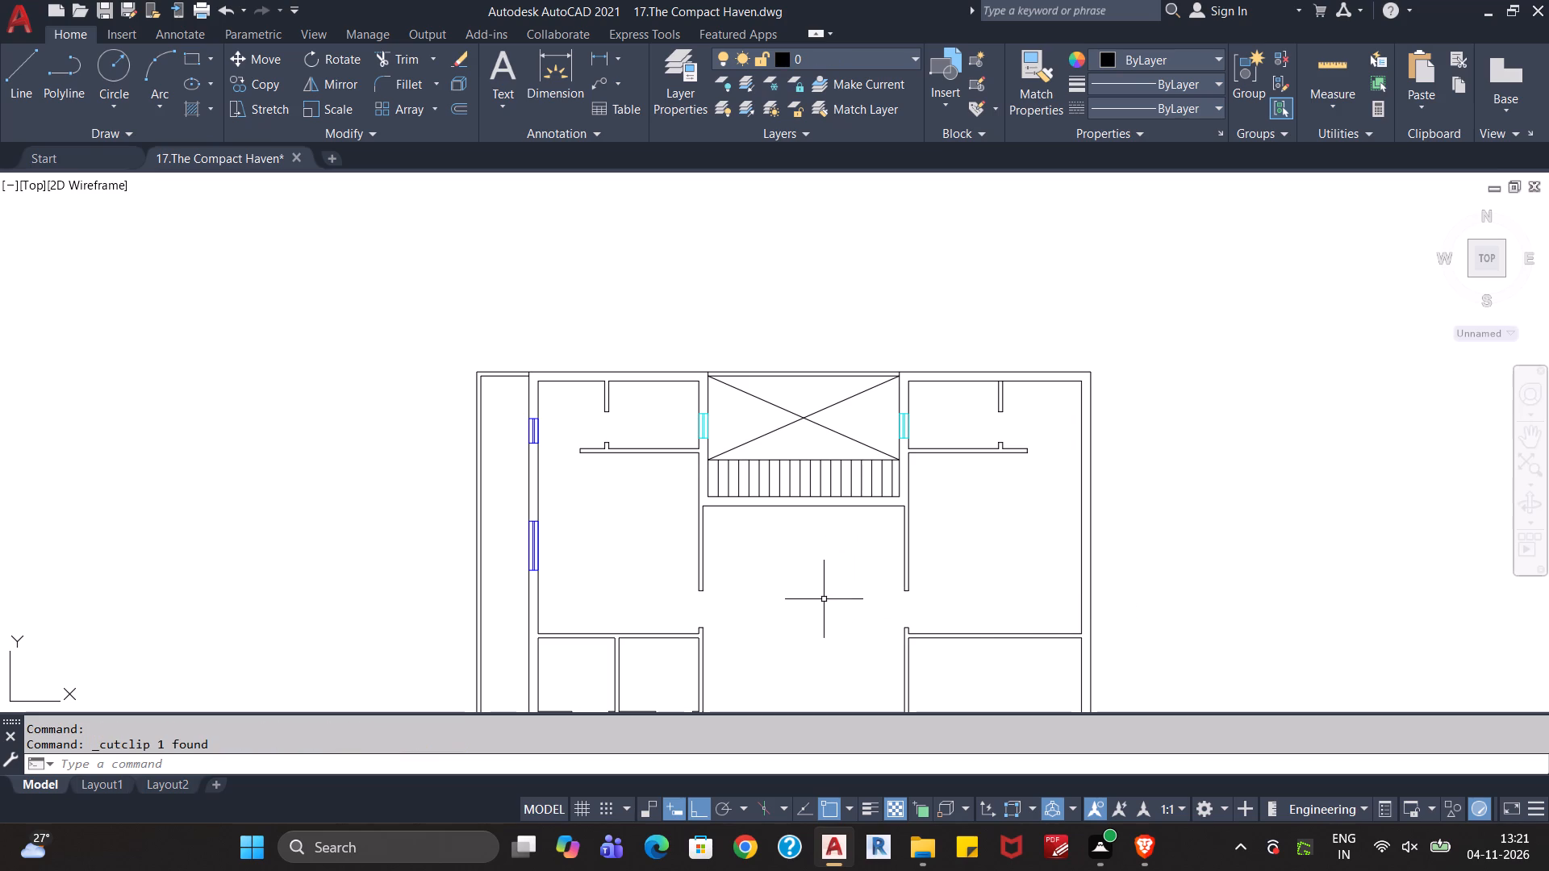
{"action": "key", "text": "ctrl+v"}
{"action": "scroll", "coordinate": [864, 557], "scroll_direction": "up", "scroll_amount": 2}
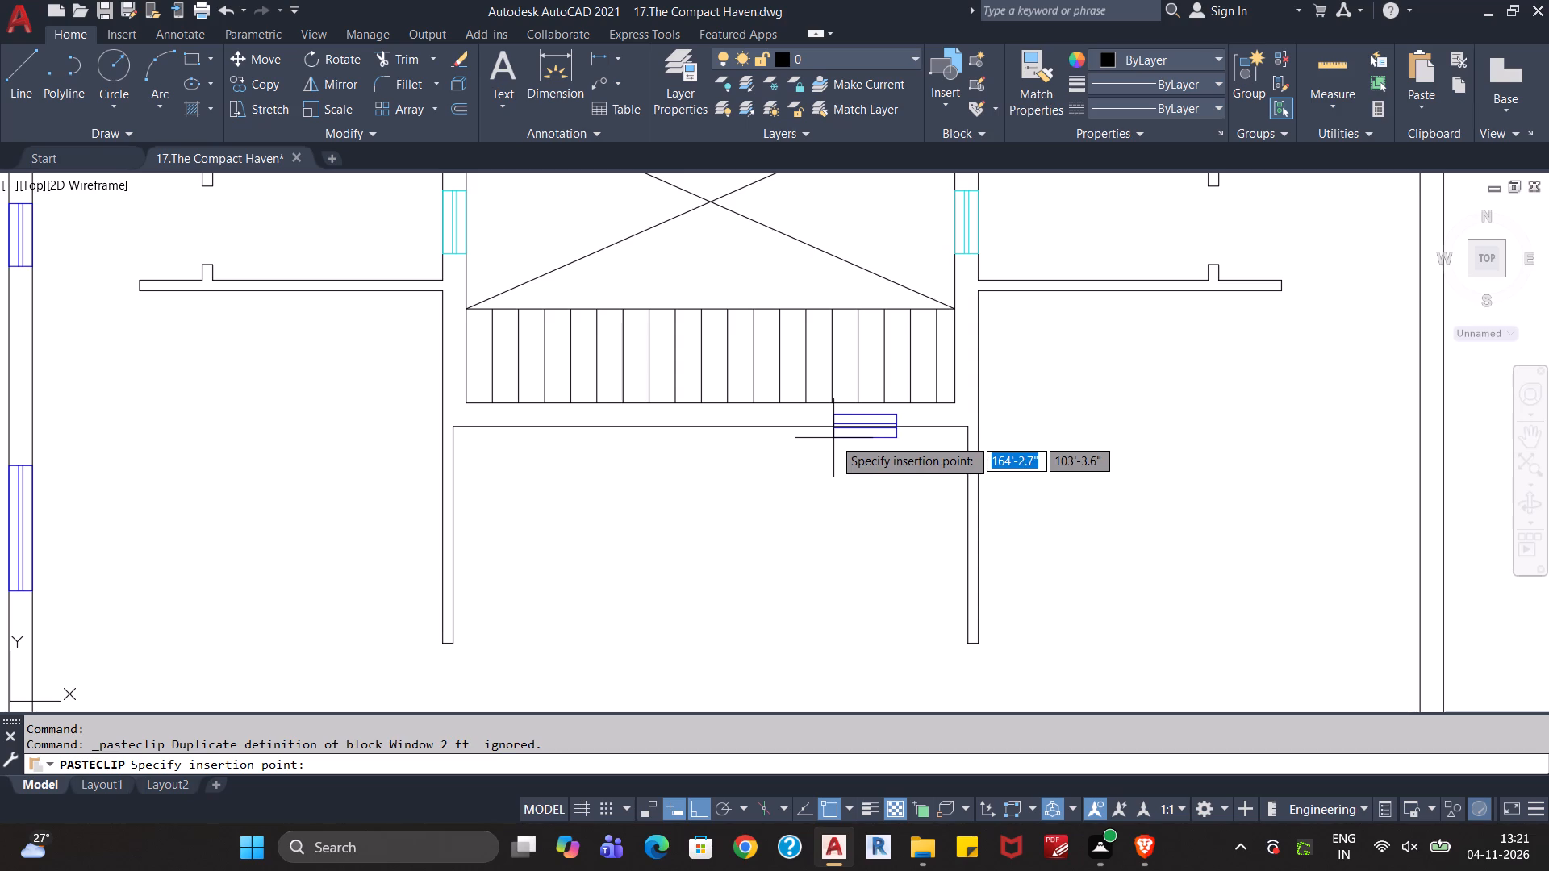
{"action": "left_click", "coordinate": [827, 438]}
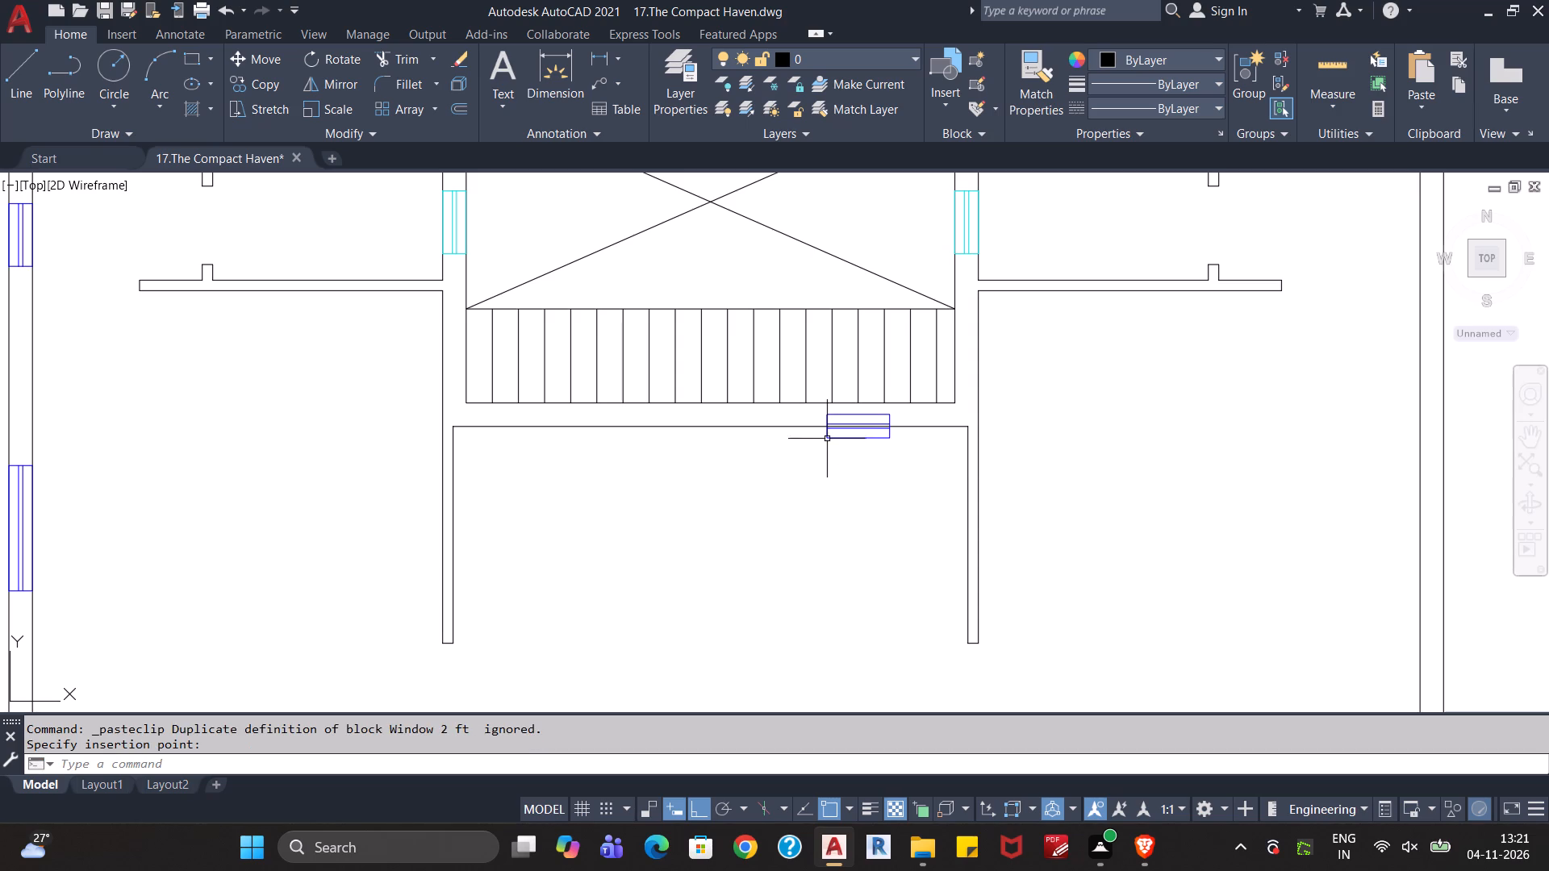
Move the pasted 2 ft window into the wall below the staircase, snapping its northeast corner to the lower end of the third tread line from the east.
{"action": "left_click", "coordinate": [887, 440]}
{"action": "key", "text": "m"}
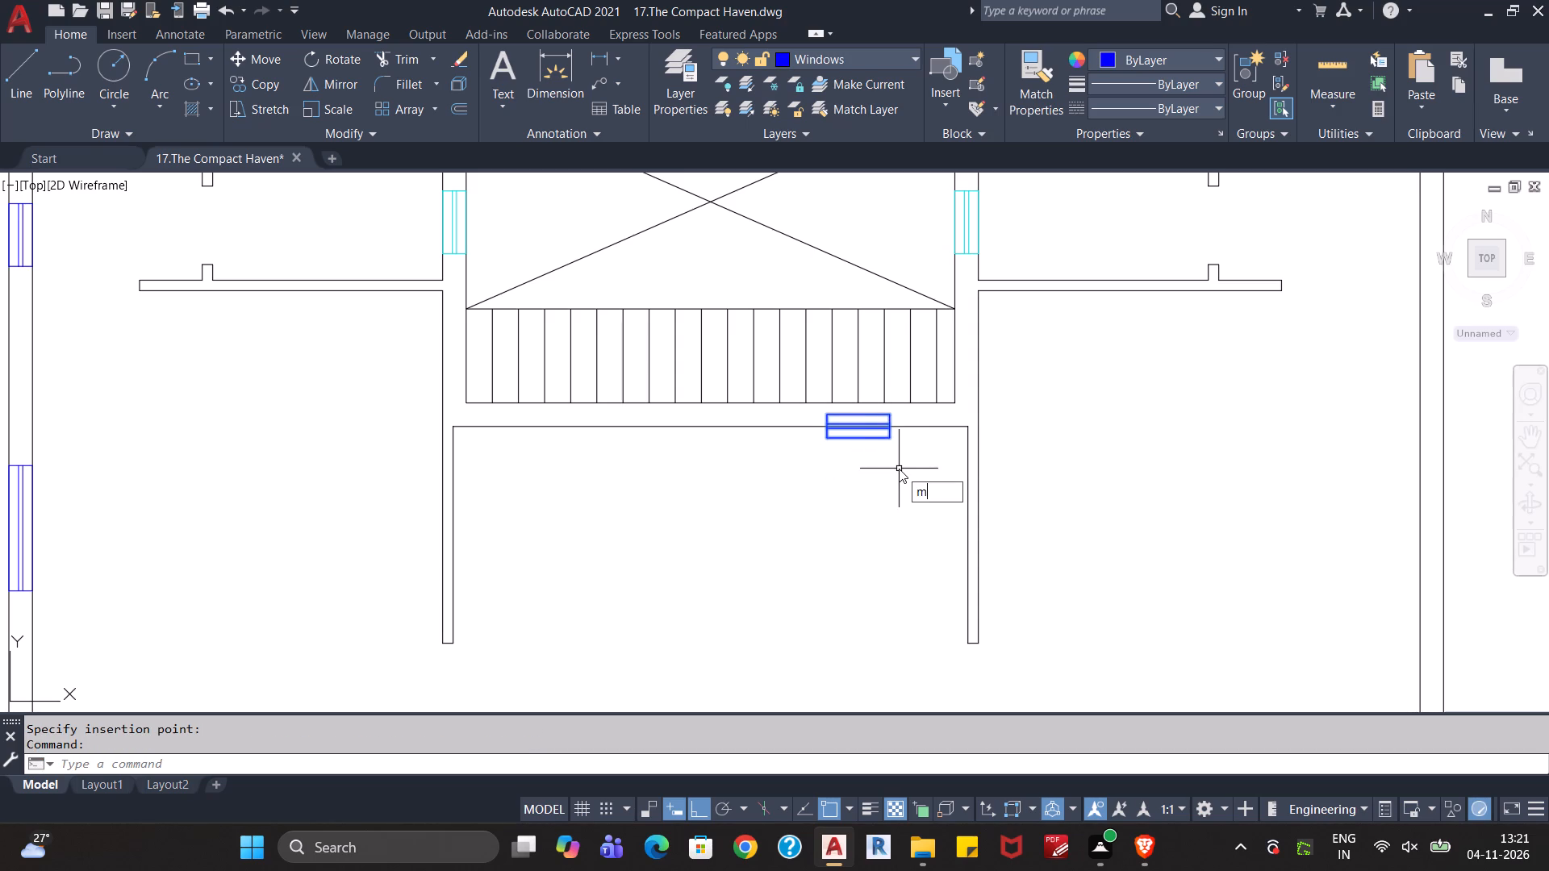
{"action": "key", "text": "Return"}
{"action": "left_click", "coordinate": [891, 414]}
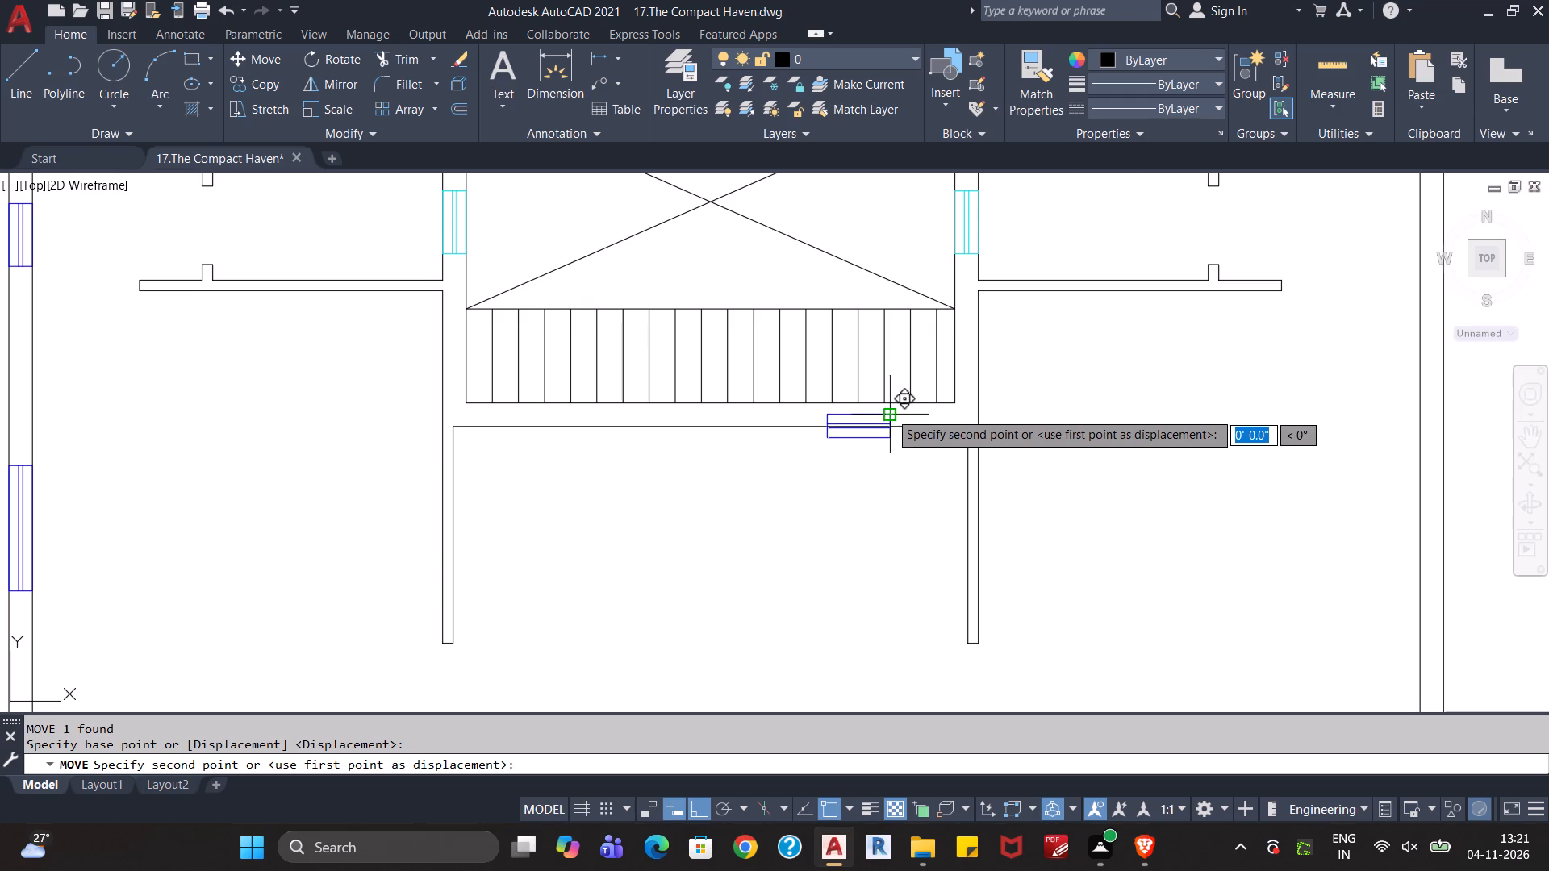
{"action": "left_click", "coordinate": [881, 408]}
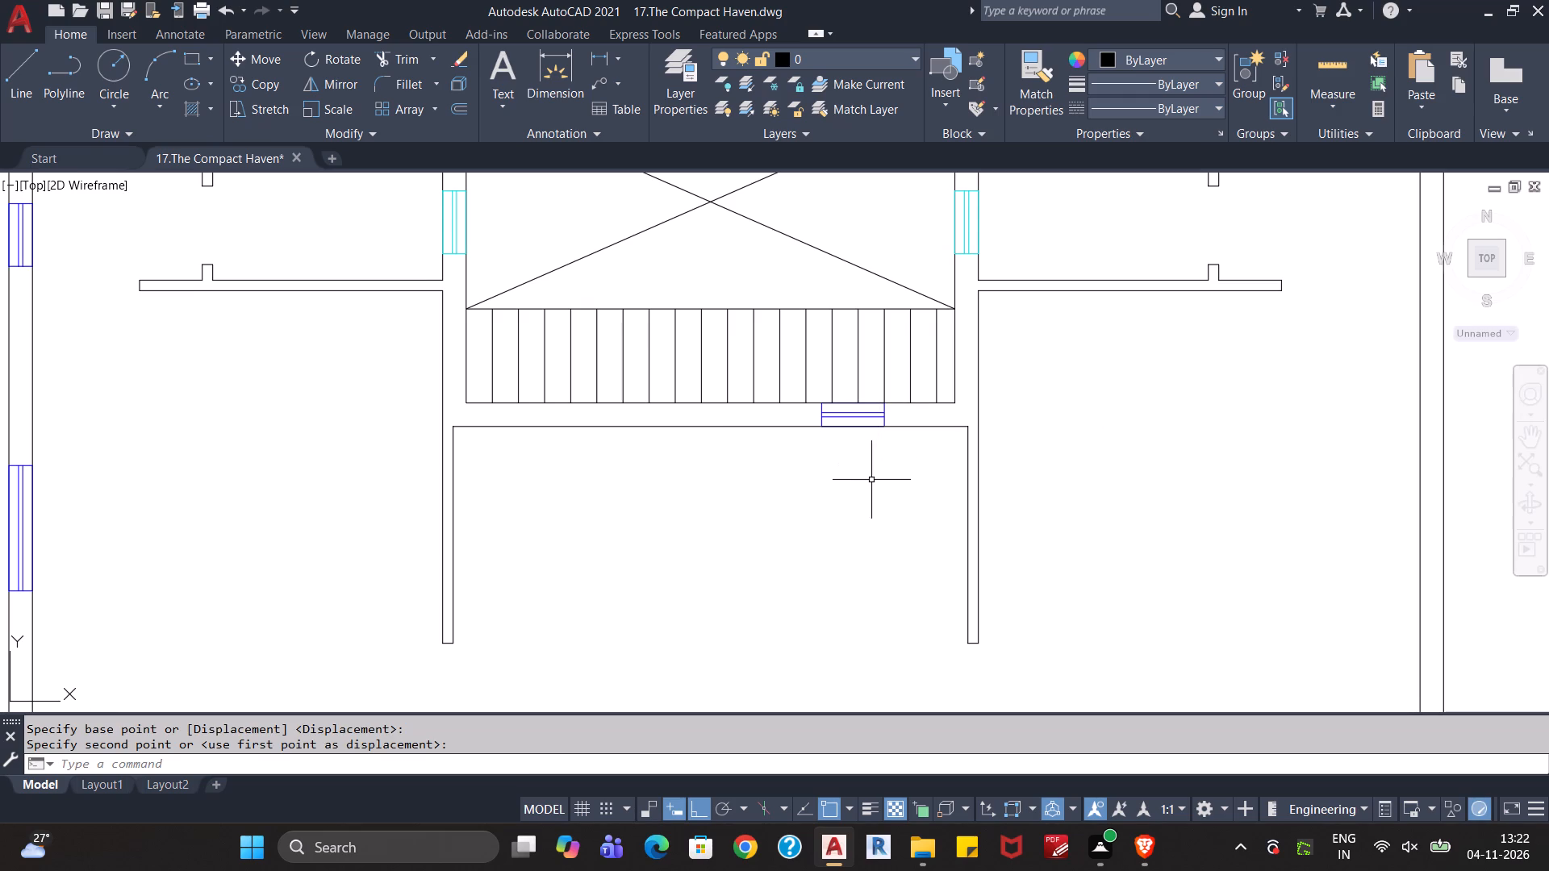
{"action": "key", "text": "Escape"}
{"action": "key", "text": "Escape"}
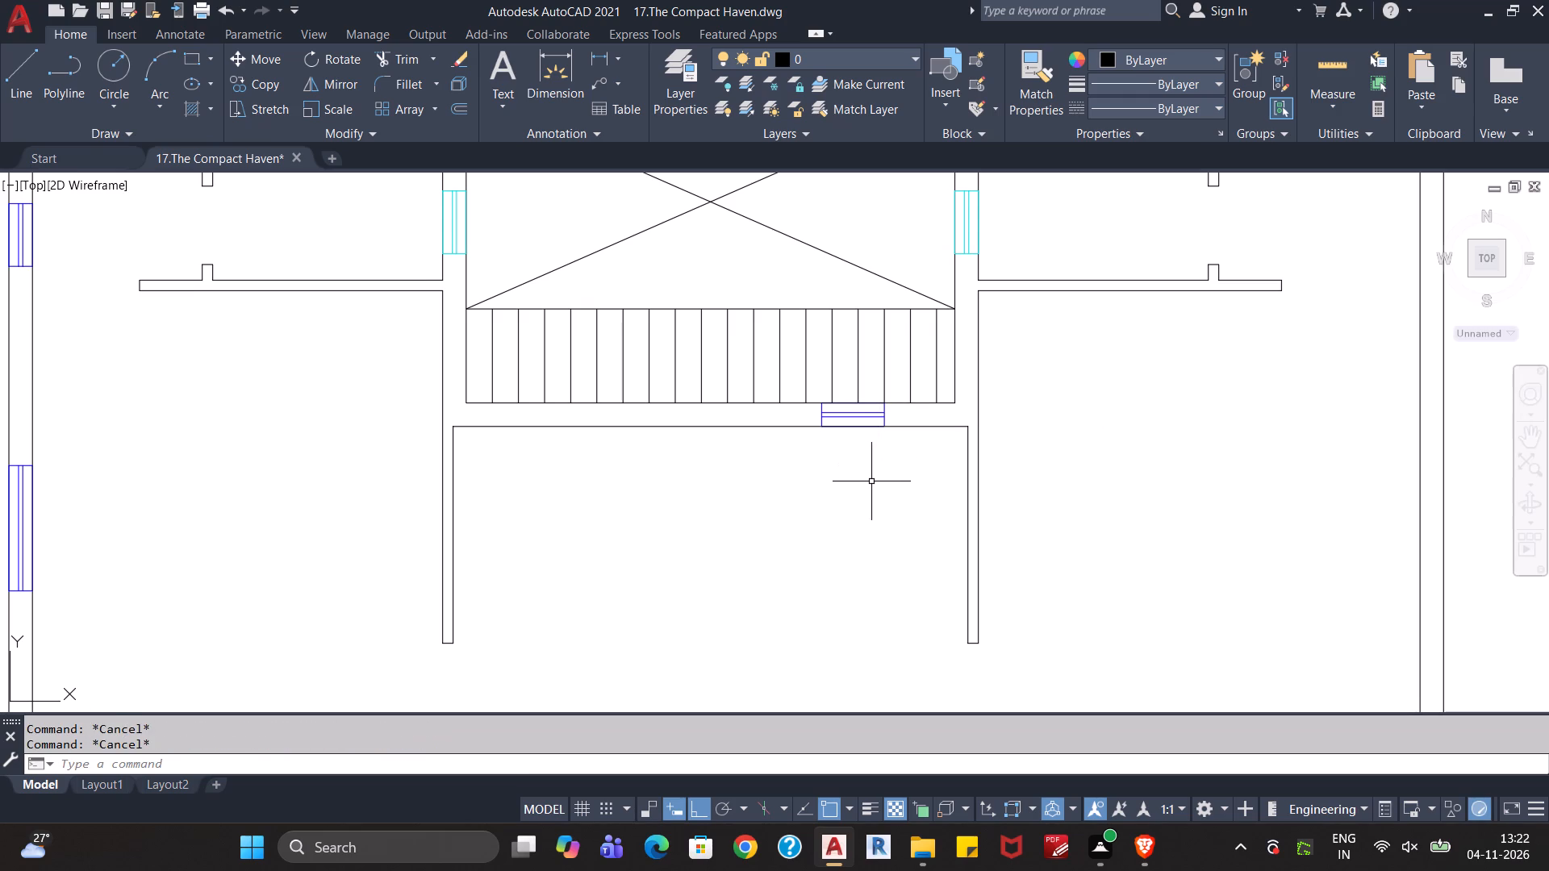
Save the Compact Haven drawing.
{"action": "scroll", "coordinate": [871, 481], "scroll_direction": "down", "scroll_amount": 1}
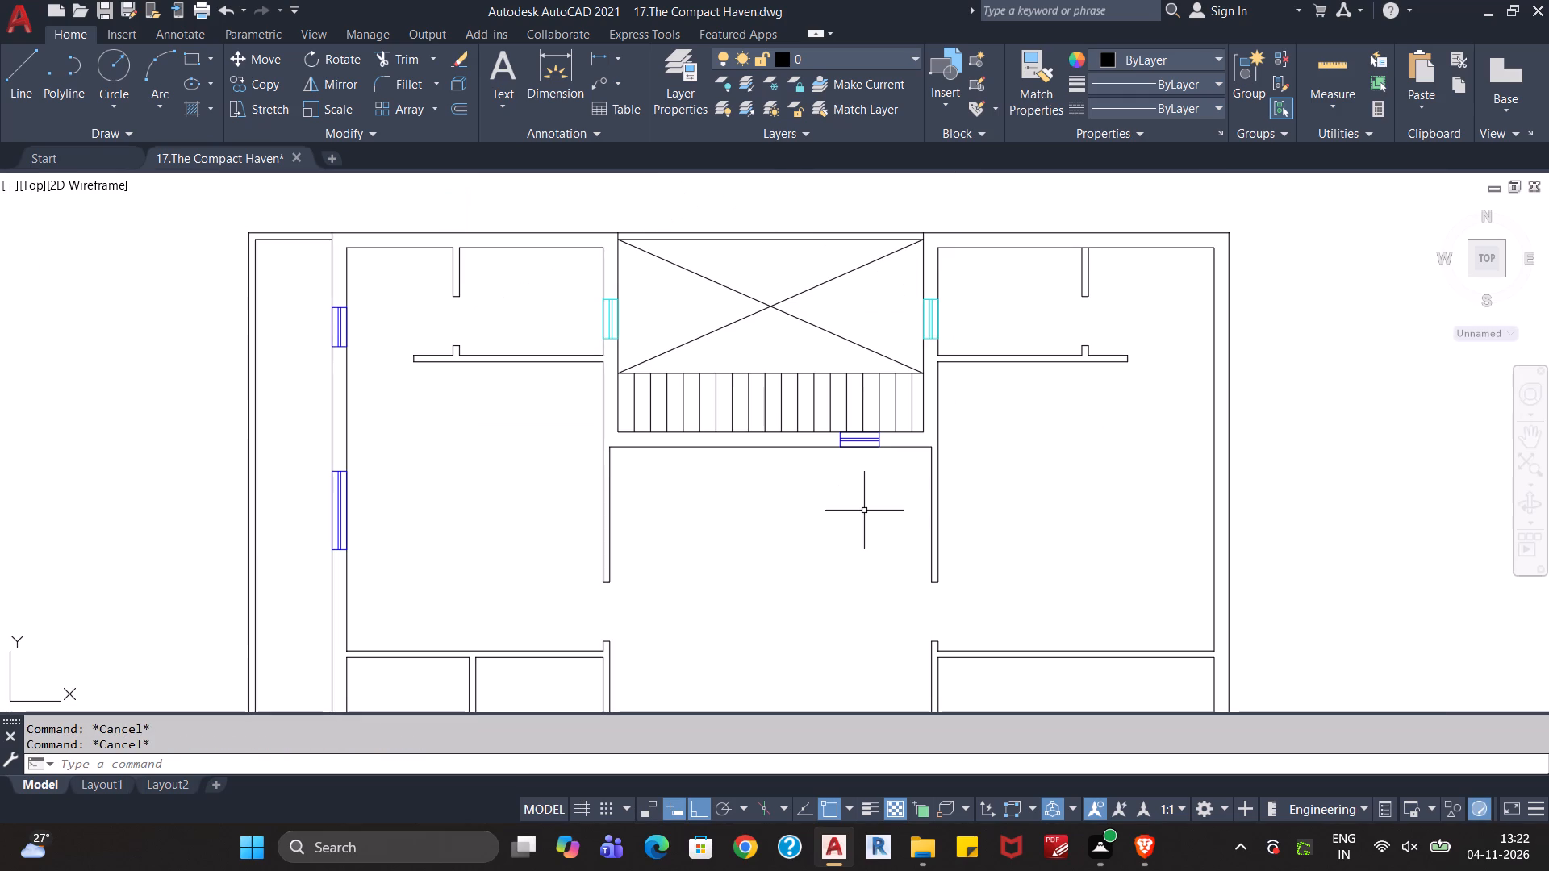
{"action": "key", "text": "Escape"}
{"action": "key", "text": "Escape"}
{"action": "scroll", "coordinate": [864, 515], "scroll_direction": "down", "scroll_amount": 1}
{"action": "middle_click_drag", "start_coordinate": [853, 544], "coordinate": [837, 519]}
{"action": "scroll", "coordinate": [834, 523], "scroll_direction": "down", "scroll_amount": 1}
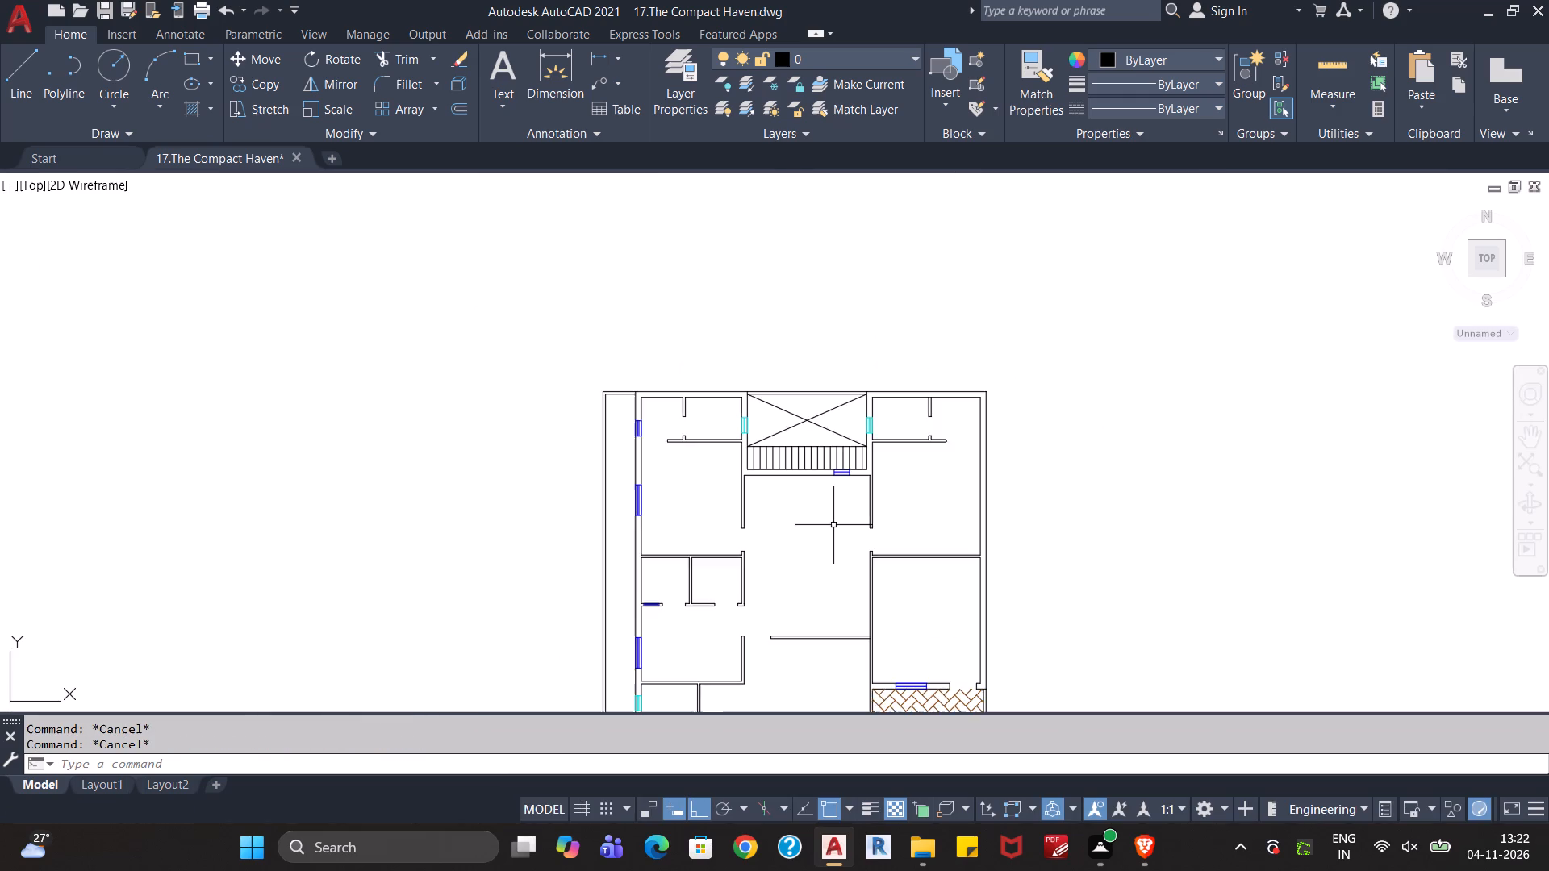
{"action": "scroll", "coordinate": [833, 525], "scroll_direction": "down", "scroll_amount": 1}
{"action": "middle_click_drag", "start_coordinate": [825, 553], "coordinate": [818, 512]}
{"action": "key", "text": "ctrl+s"}
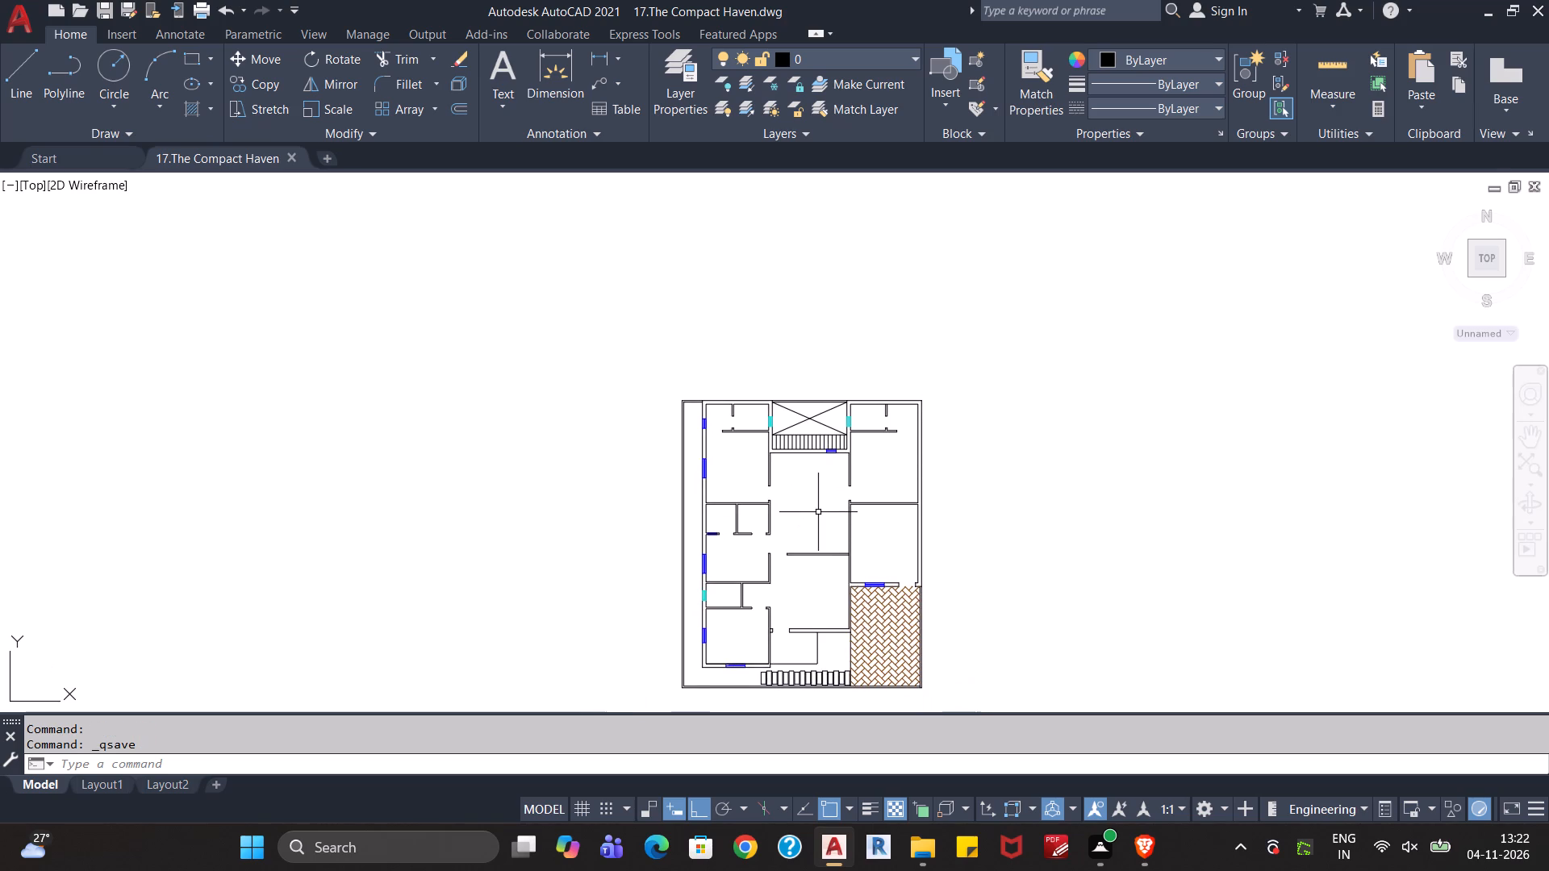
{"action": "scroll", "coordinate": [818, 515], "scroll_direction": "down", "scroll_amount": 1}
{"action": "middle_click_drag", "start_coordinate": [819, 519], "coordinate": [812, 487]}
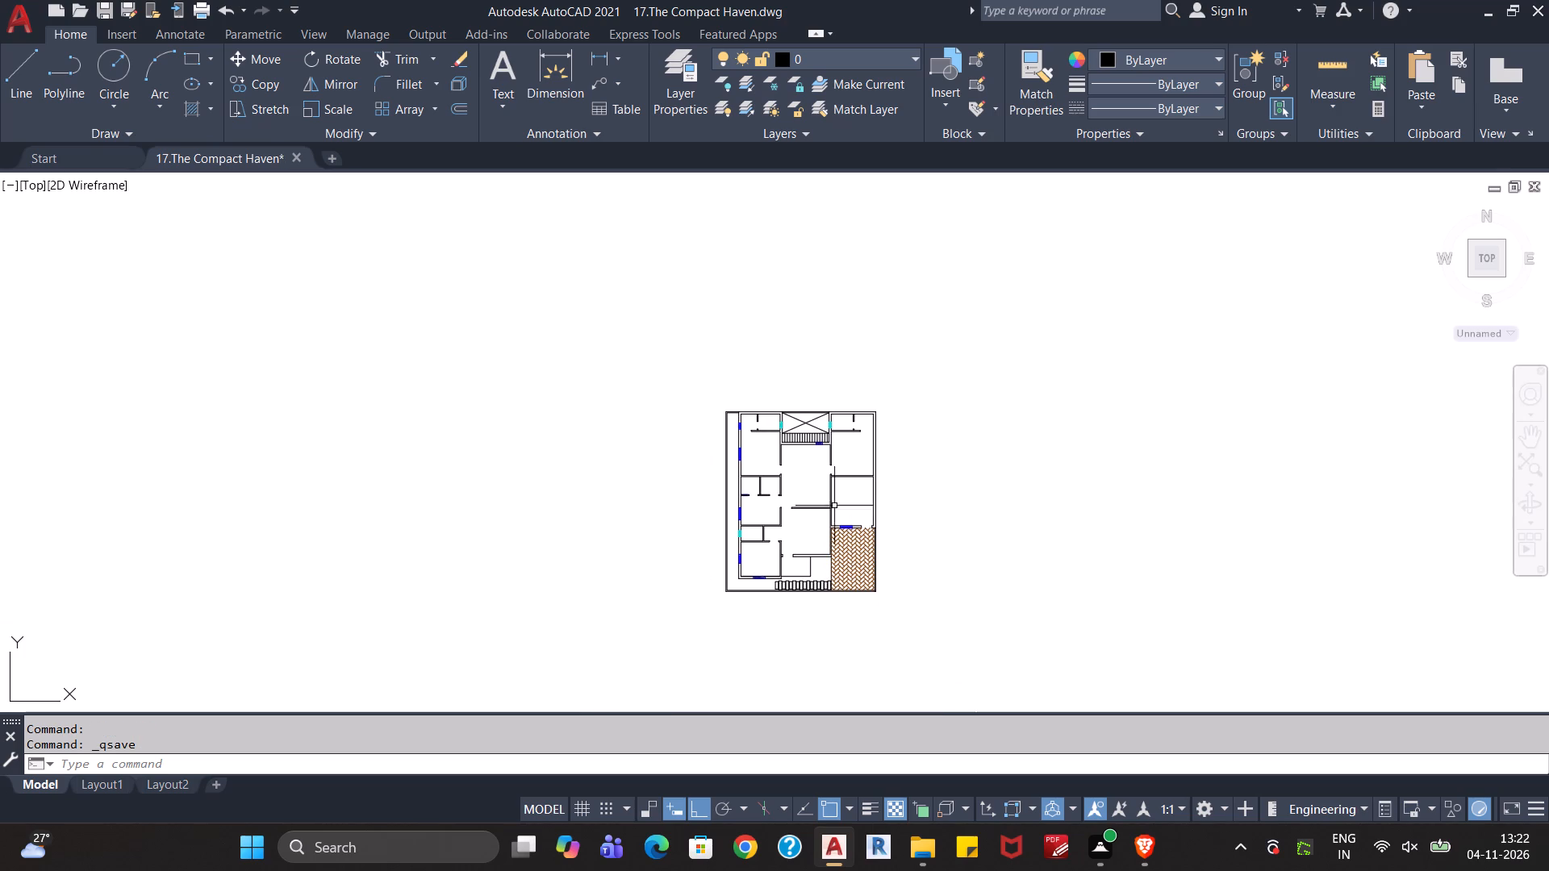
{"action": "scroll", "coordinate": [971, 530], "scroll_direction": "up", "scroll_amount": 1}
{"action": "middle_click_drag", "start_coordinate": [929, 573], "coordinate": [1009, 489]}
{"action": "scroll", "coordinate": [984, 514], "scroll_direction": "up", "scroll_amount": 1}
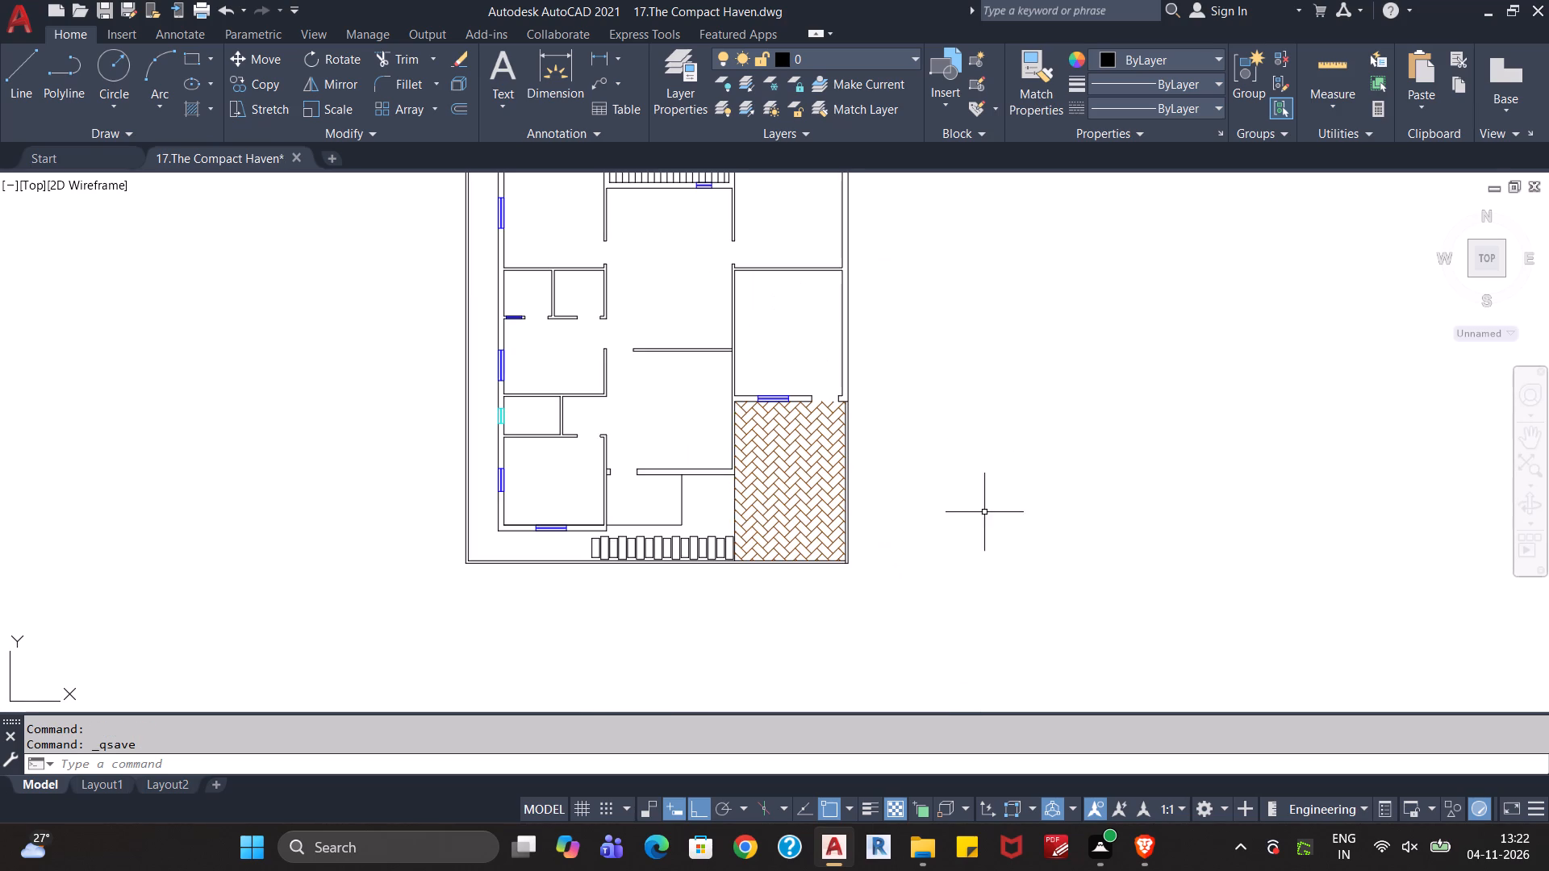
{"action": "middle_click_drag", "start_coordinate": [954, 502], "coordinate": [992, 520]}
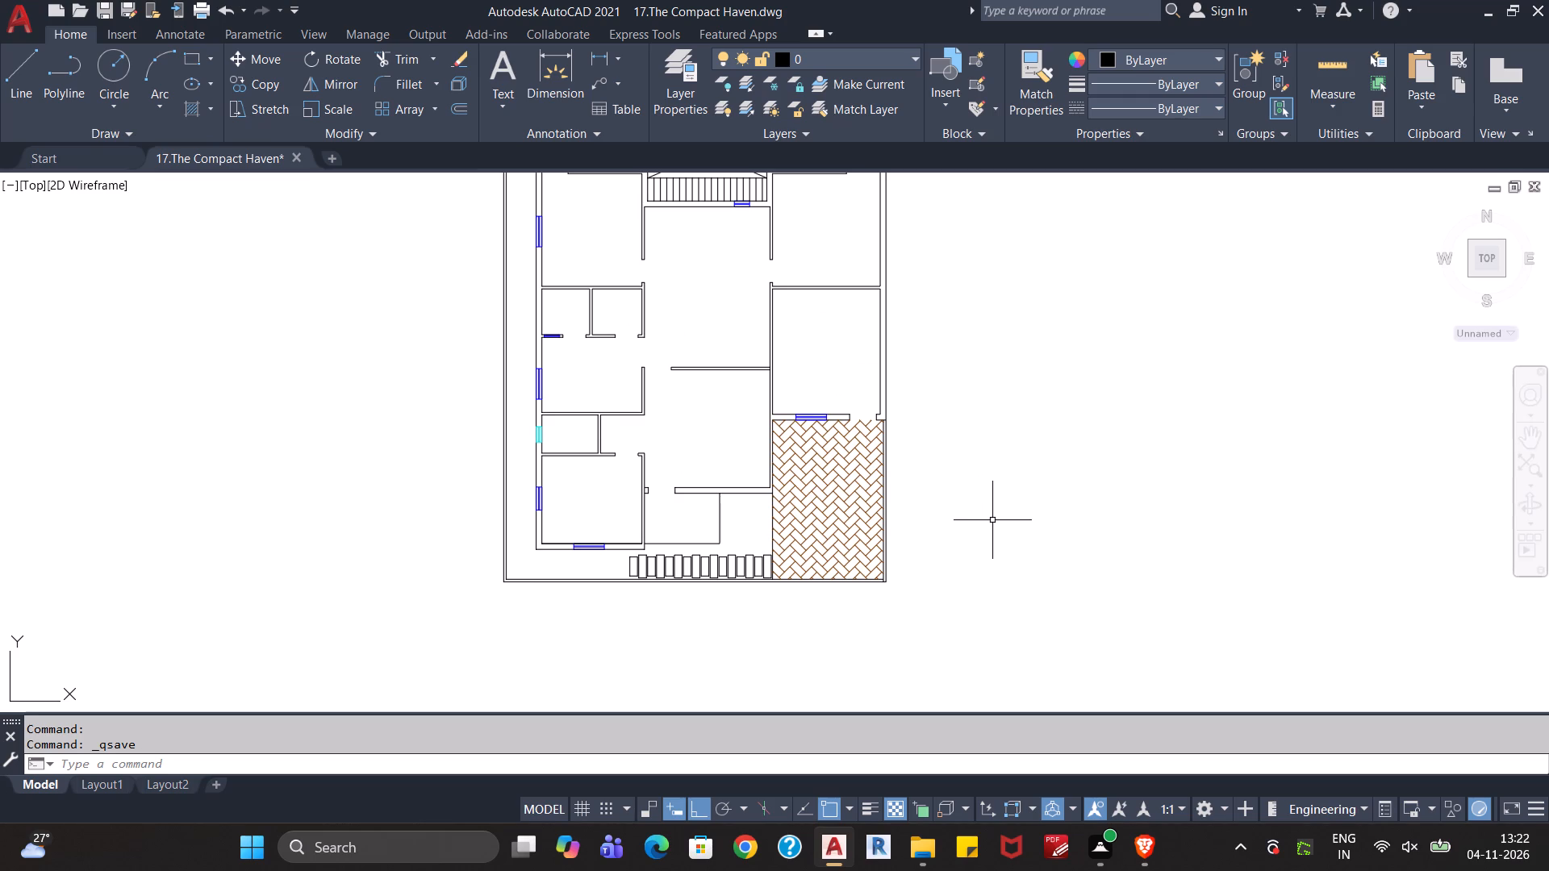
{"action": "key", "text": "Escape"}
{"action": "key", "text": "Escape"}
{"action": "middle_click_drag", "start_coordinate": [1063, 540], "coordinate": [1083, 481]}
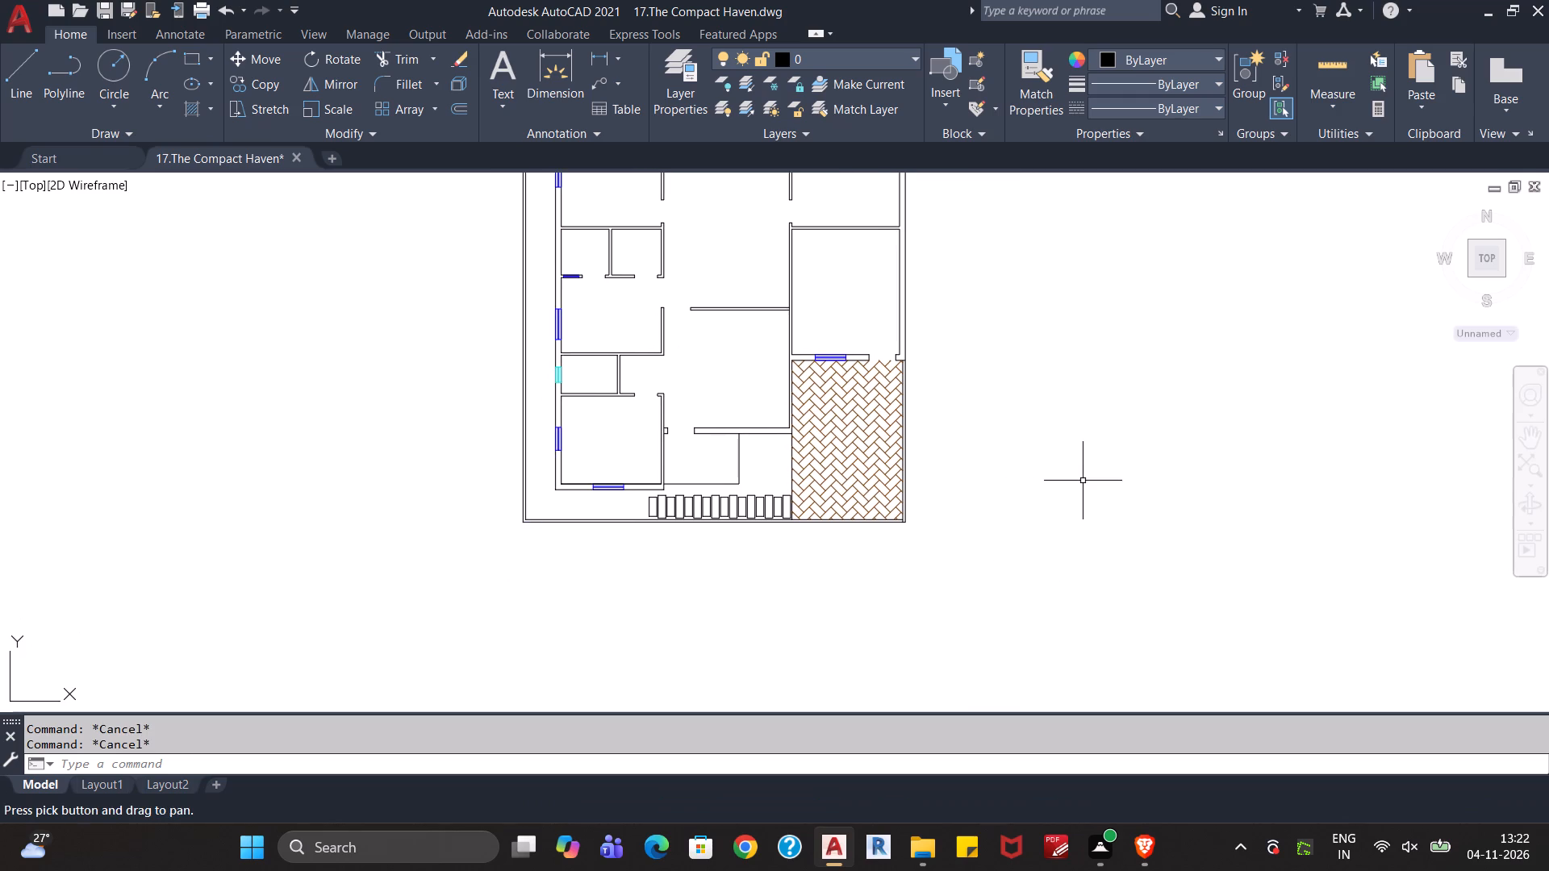
Start opening another drawing and browse to the Sofa Sets folder inside Blocks.
{"action": "key", "text": "ctrl+o"}
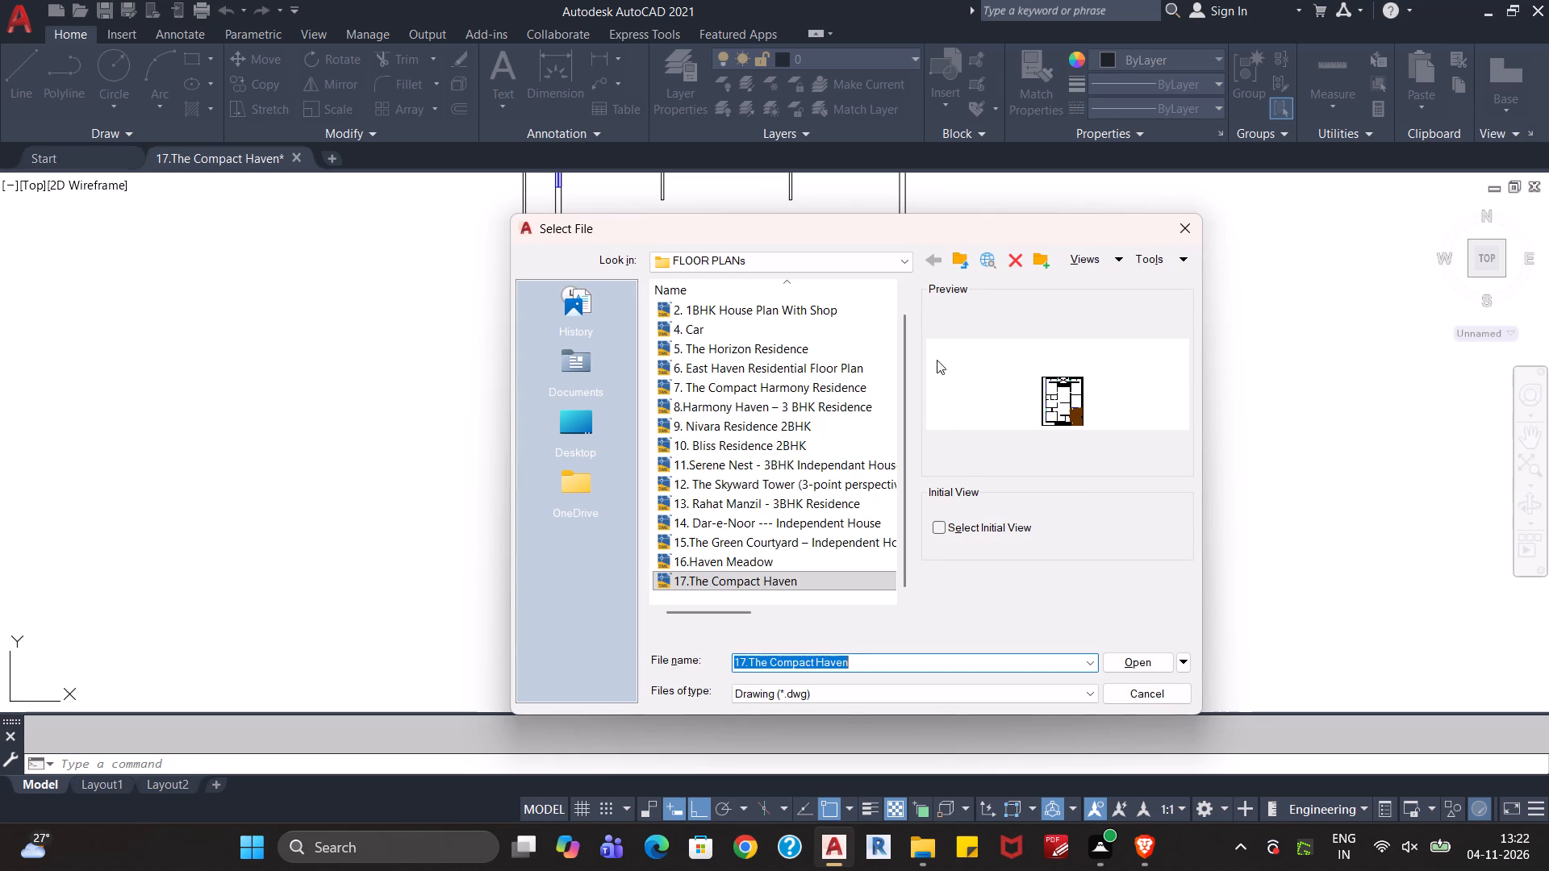
{"action": "left_click", "coordinate": [968, 260]}
{"action": "double_click", "coordinate": [762, 317]}
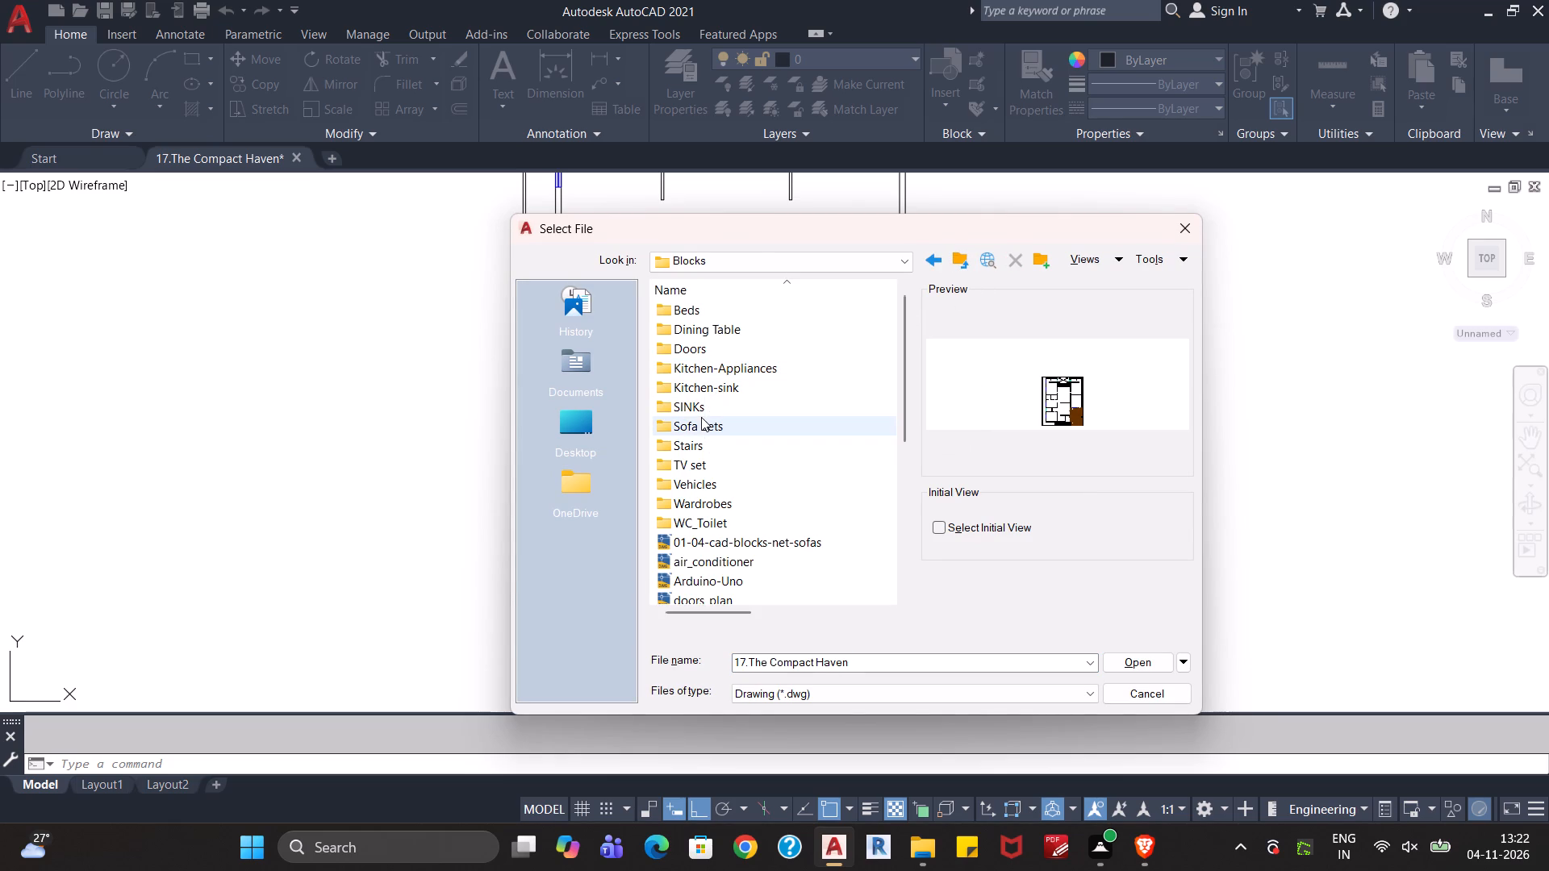
{"action": "double_click", "coordinate": [696, 425]}
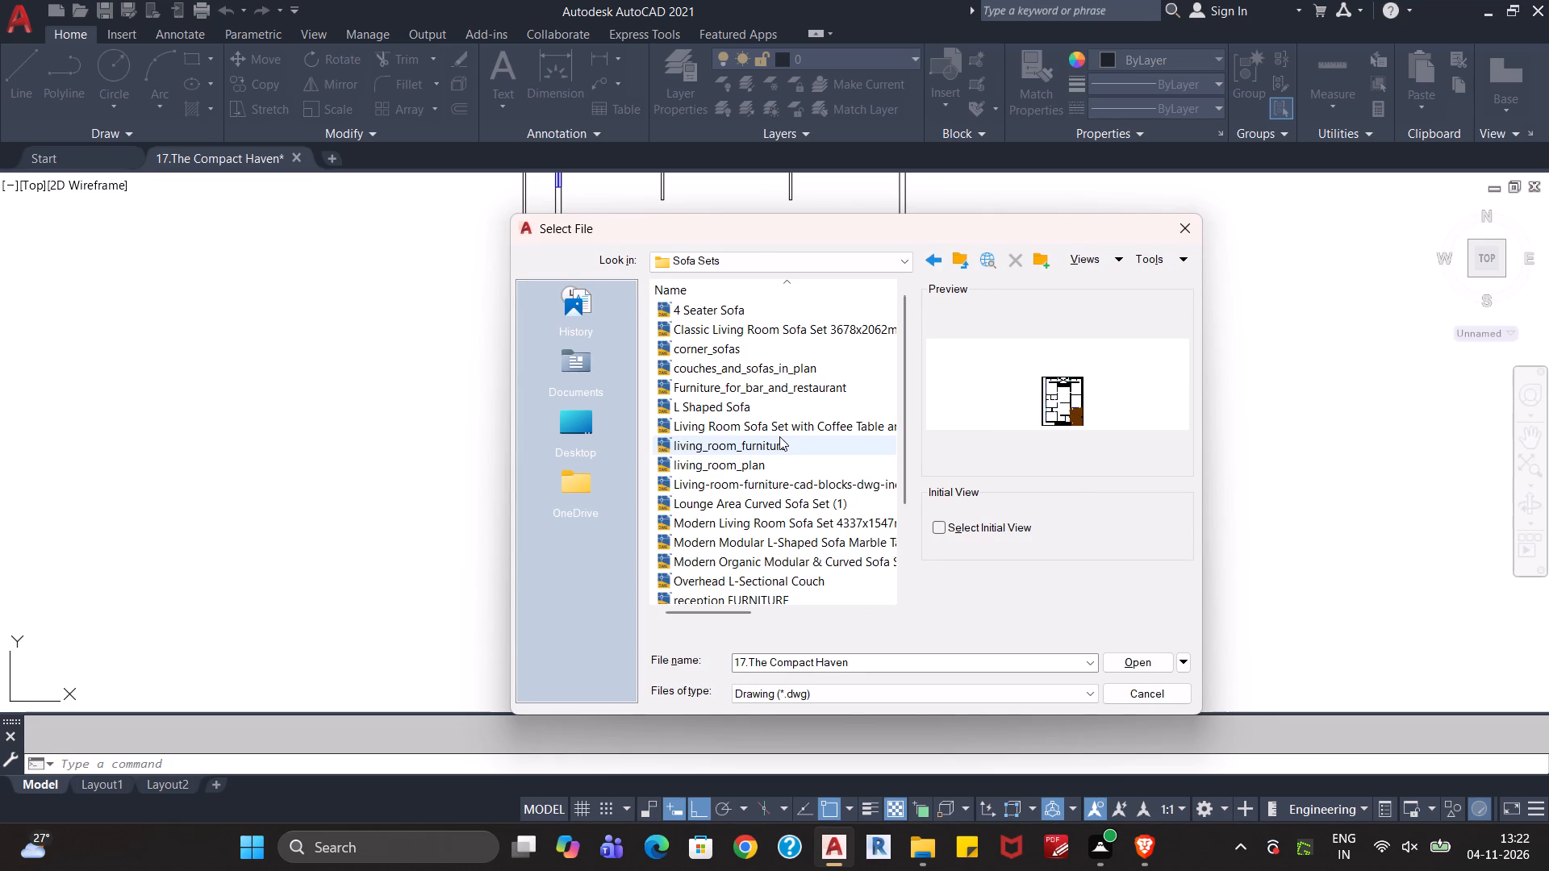
Preview the drawings in the Sofa Sets folder to find a suitable sofa for the plan.
{"action": "left_click", "coordinate": [735, 494]}
{"action": "left_click", "coordinate": [745, 487]}
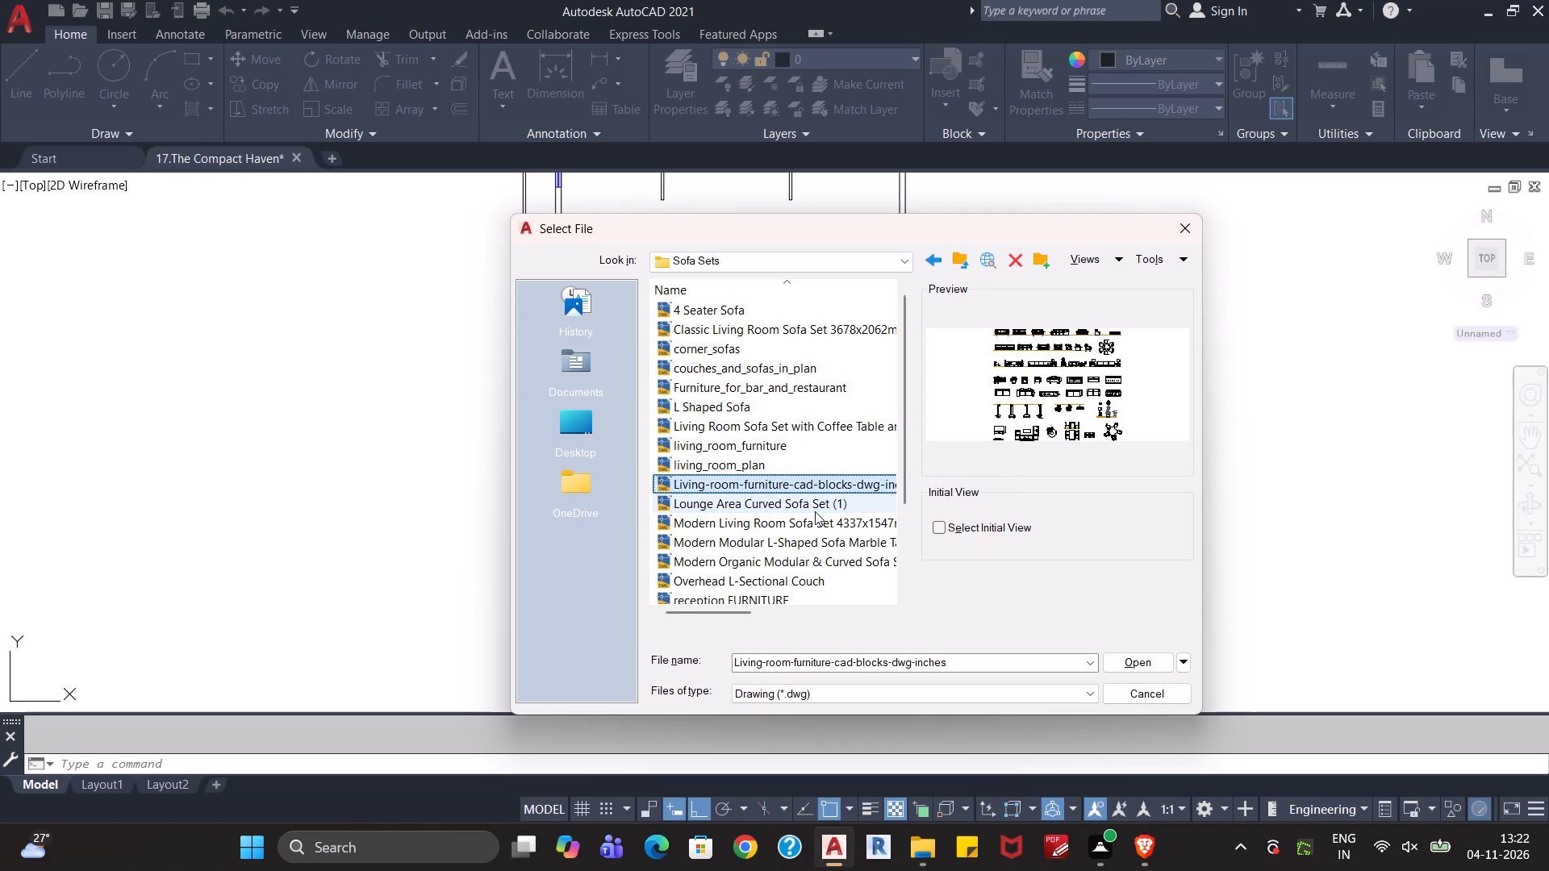
{"action": "key", "text": "Up"}
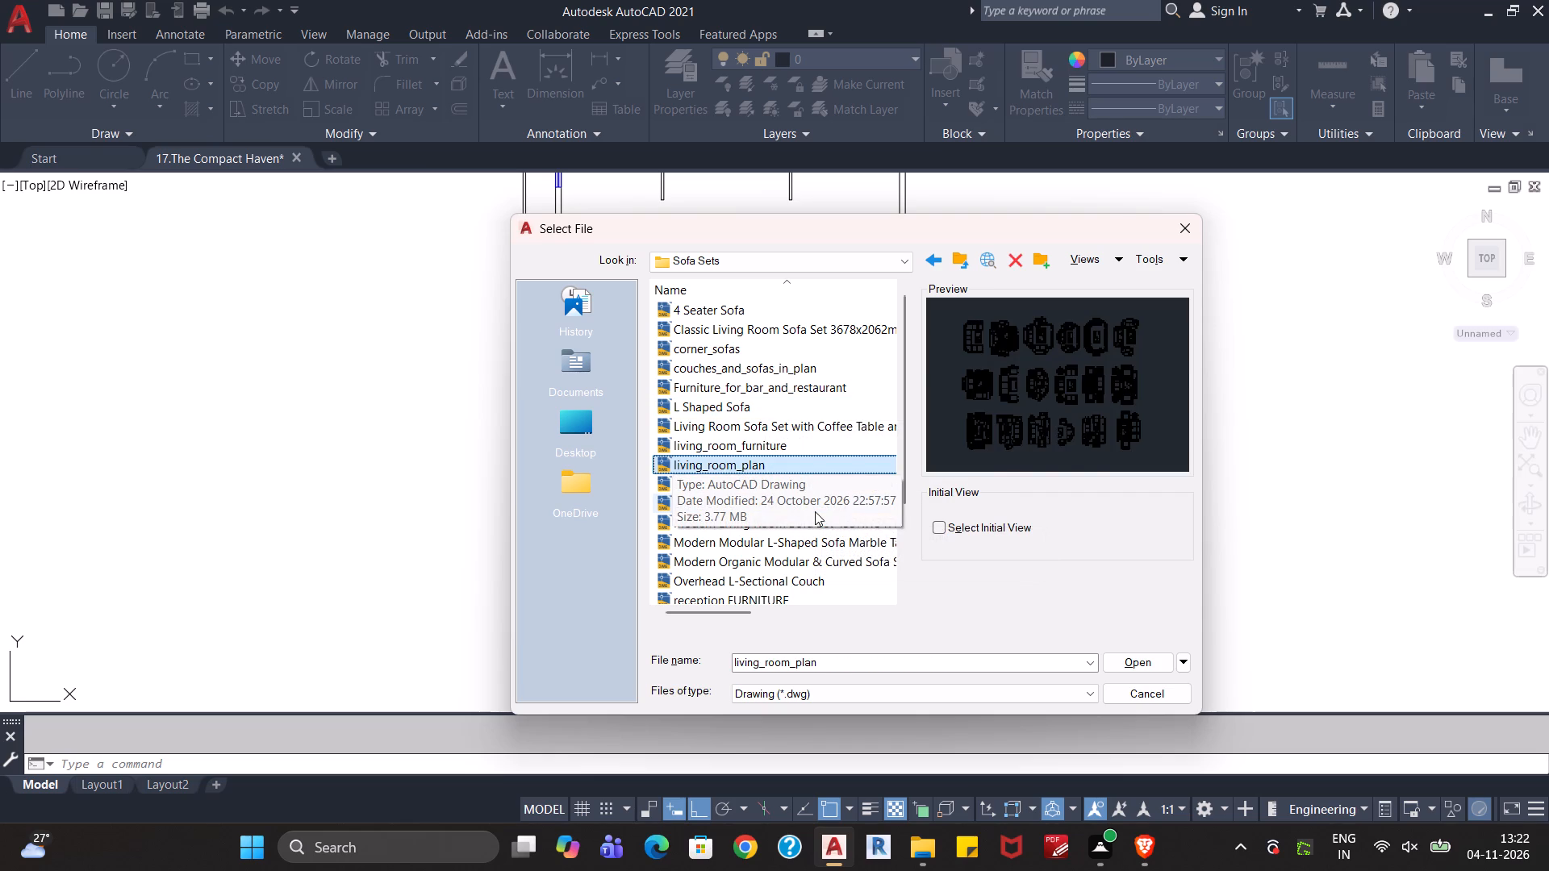
{"action": "key", "text": "Up"}
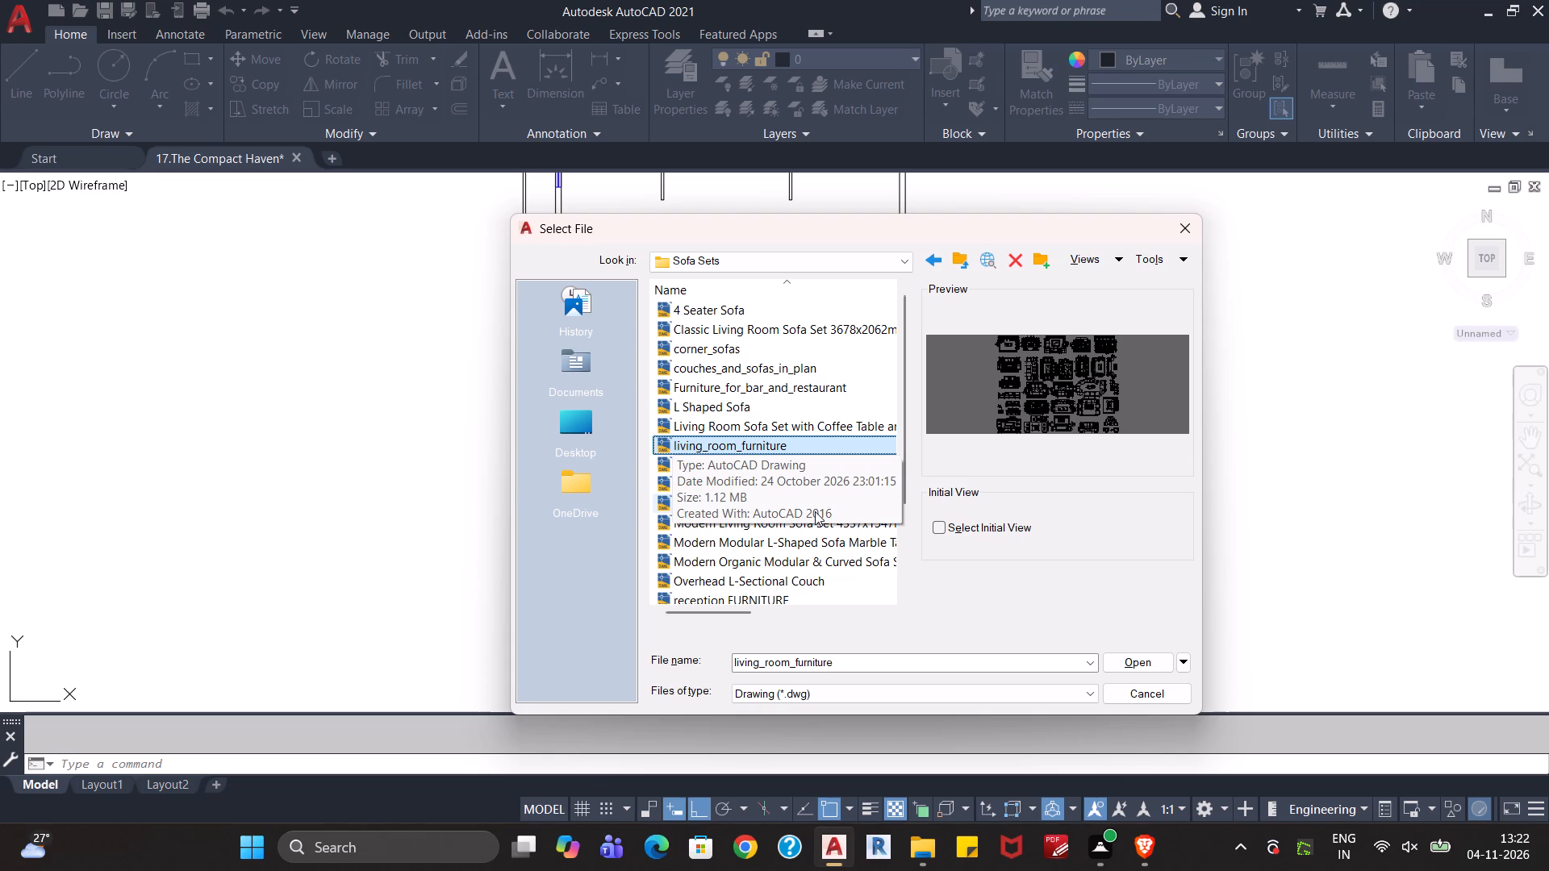
{"action": "key", "text": "Up"}
{"action": "key", "text": "Up"}
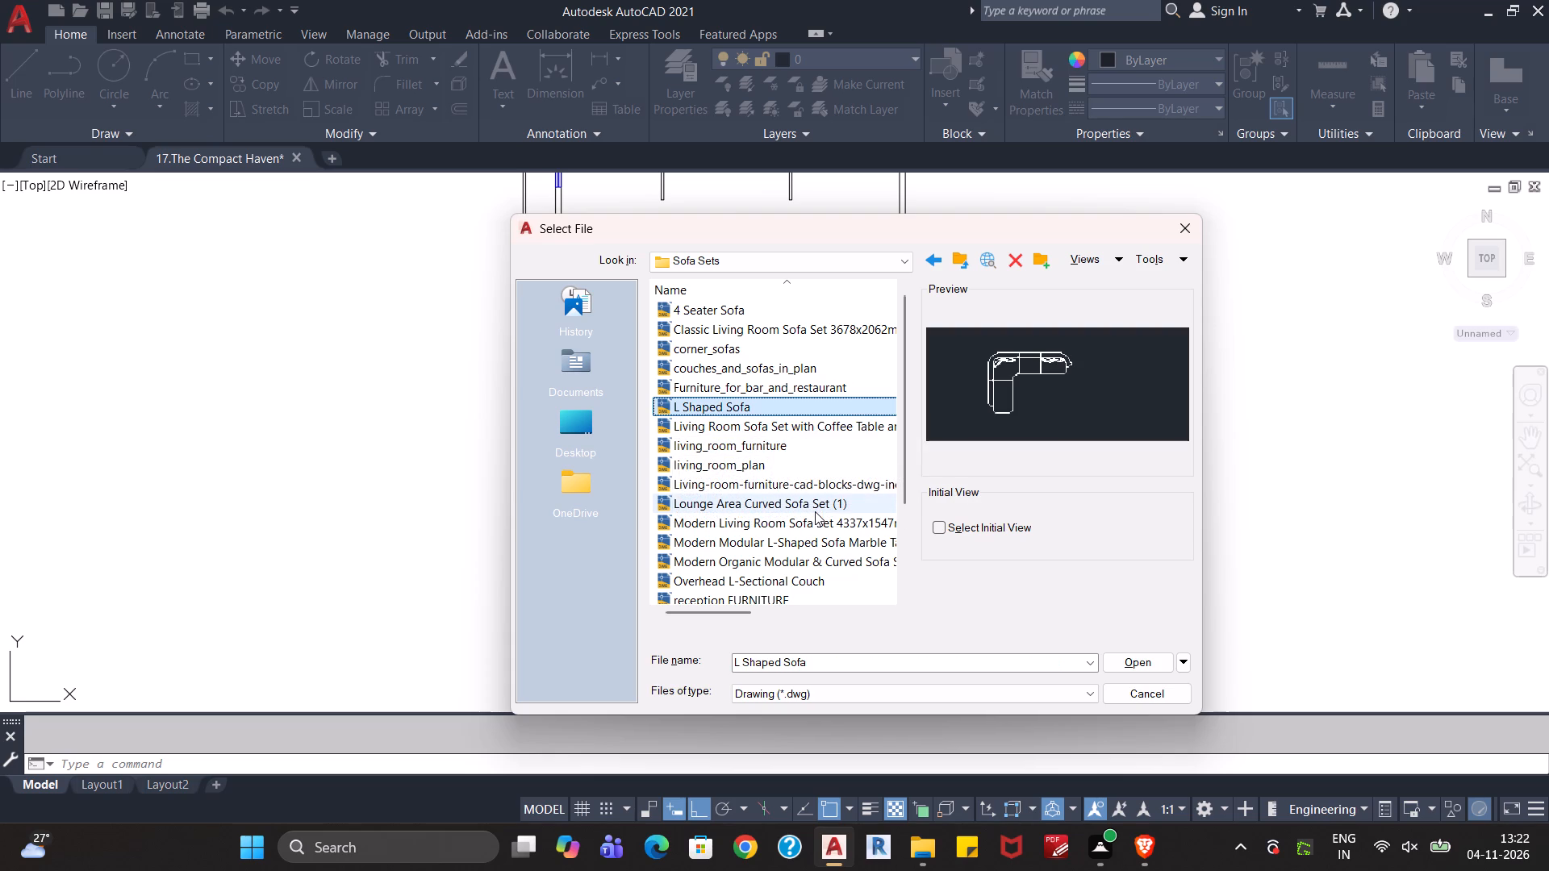
{"action": "key", "text": "Up"}
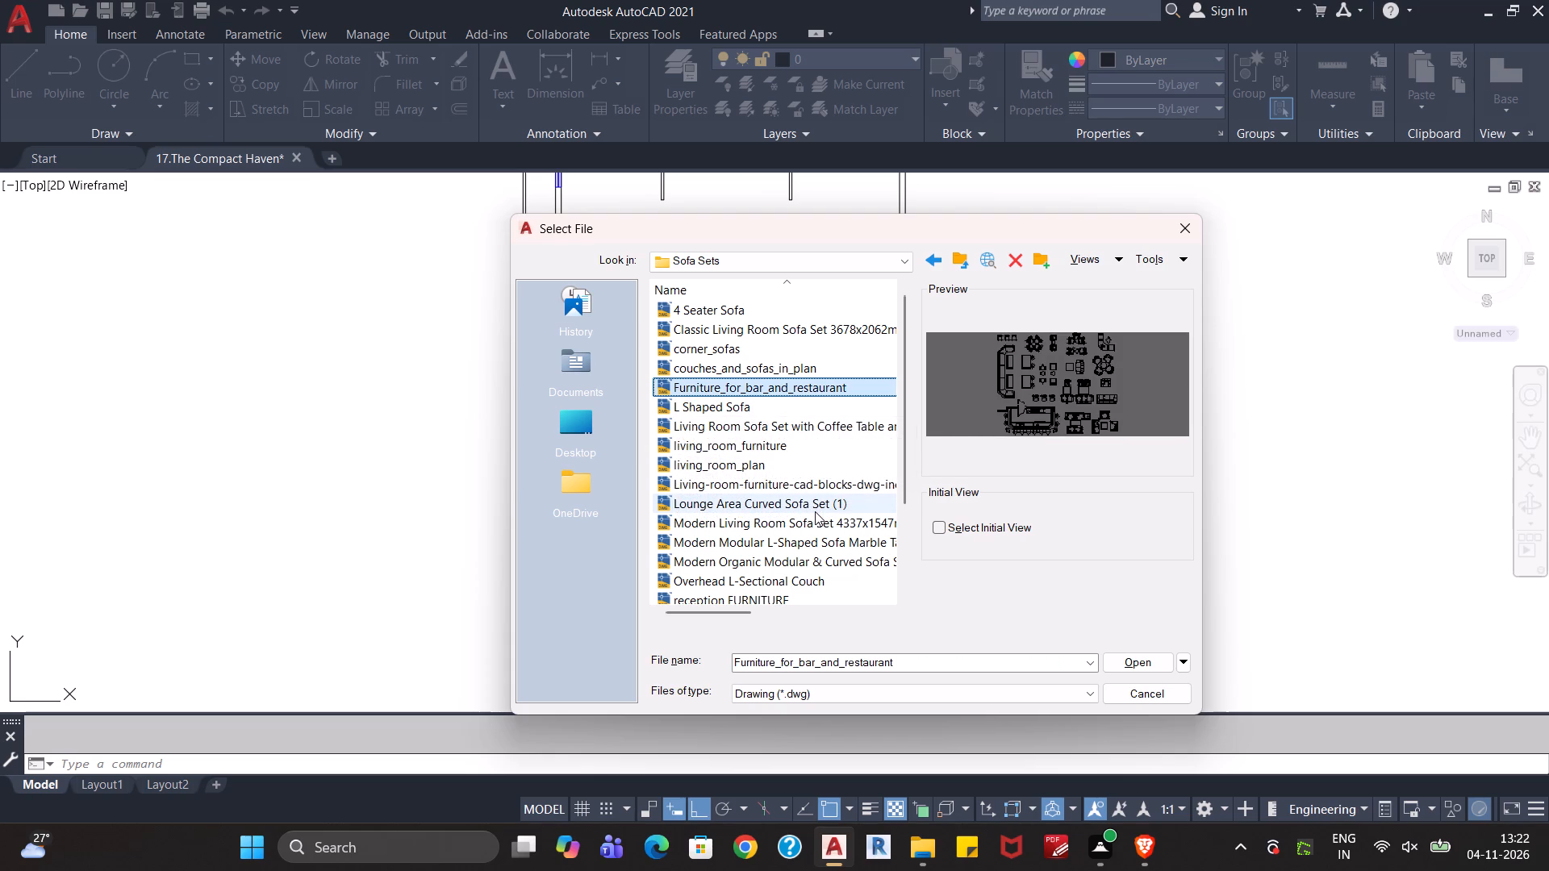
{"action": "key", "text": "Up"}
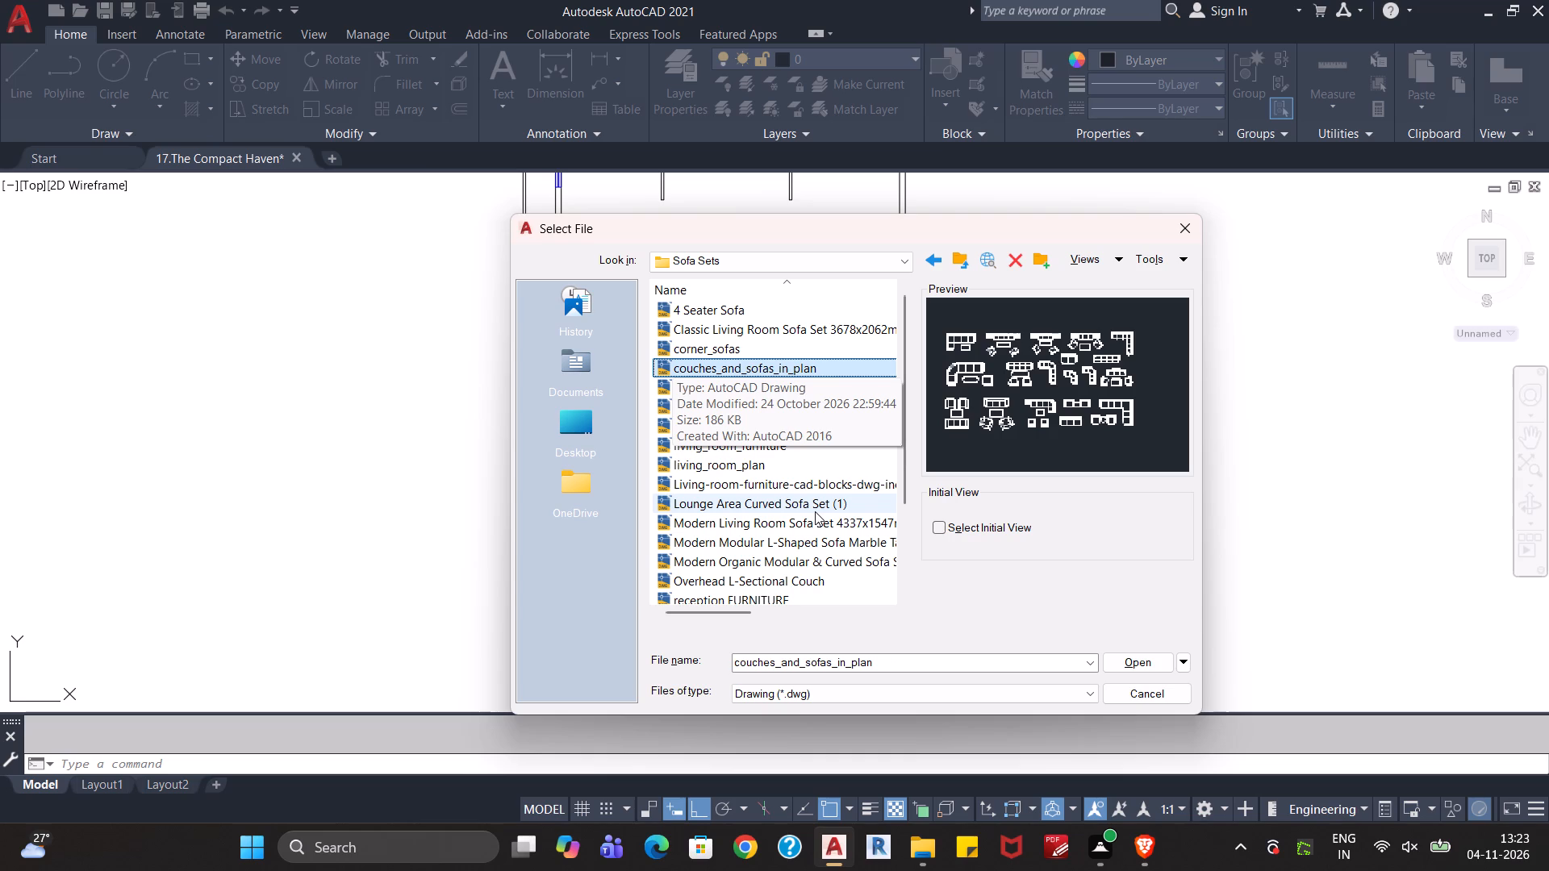
{"action": "key", "text": "Up"}
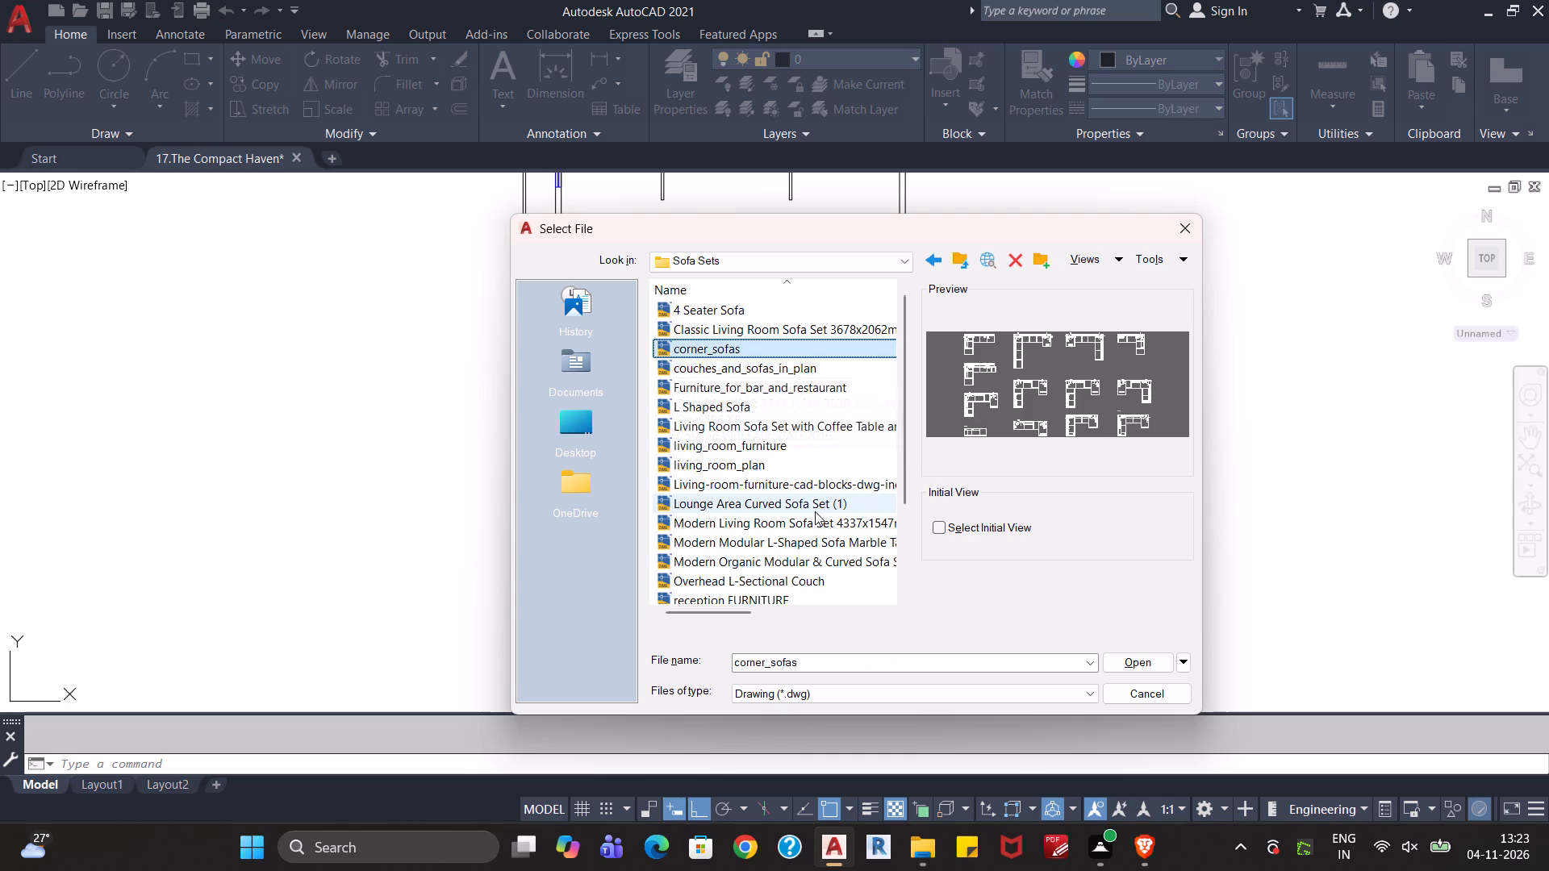
{"action": "key", "text": "Up"}
{"action": "key", "text": "Down"}
{"action": "key", "text": "Down"}
{"action": "key", "text": "Down"}
{"action": "key", "text": "Down"}
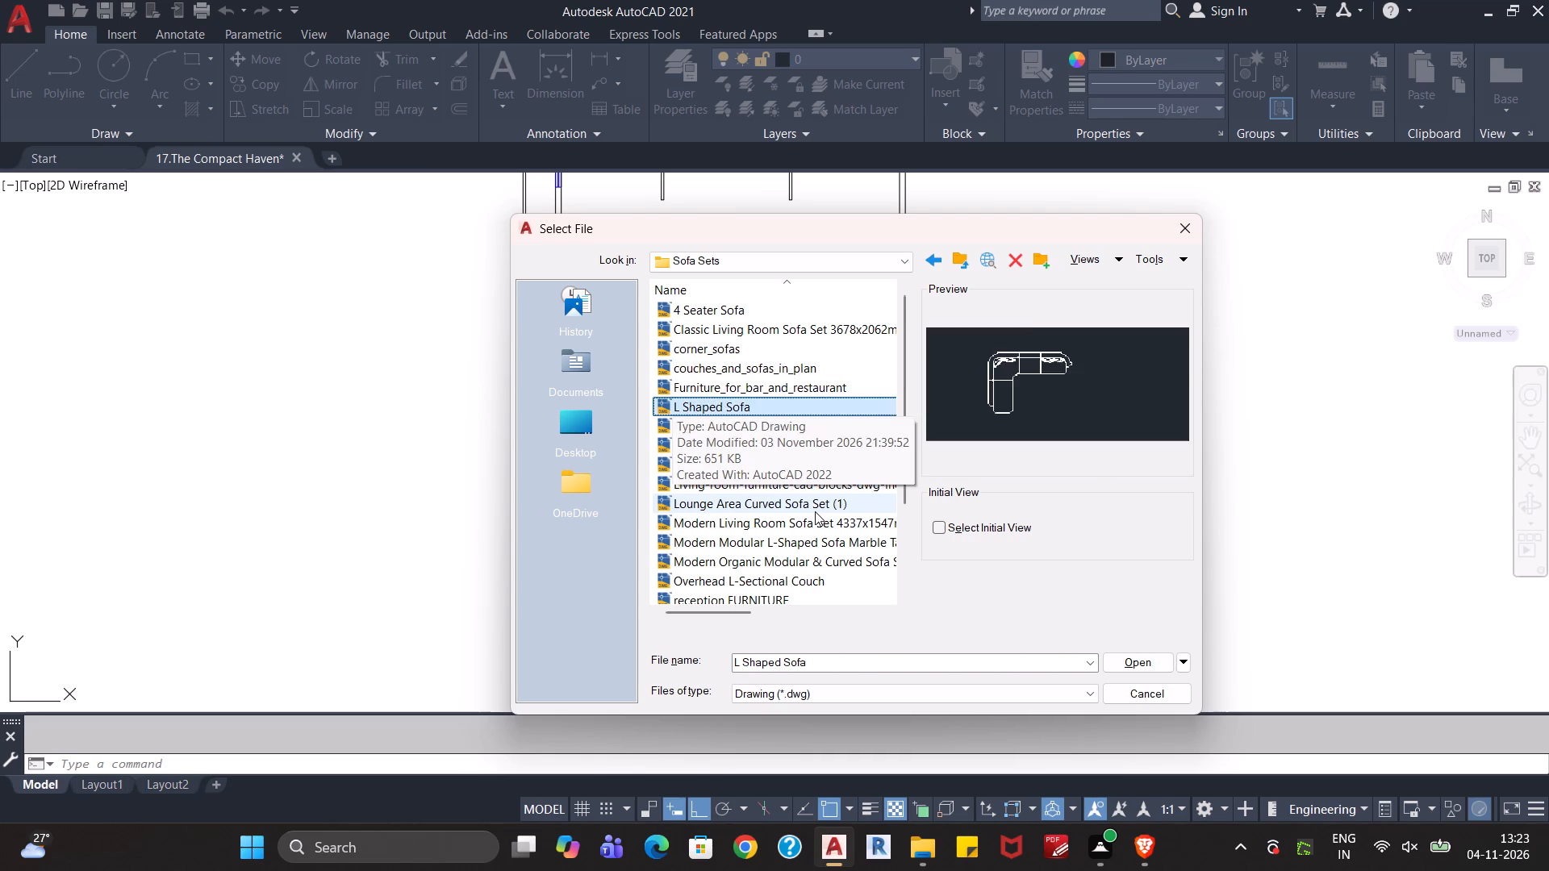
{"action": "key", "text": "Down"}
{"action": "key", "text": "Down"}
{"action": "key", "text": "Down"}
{"action": "key", "text": "Down"}
{"action": "key", "text": "Down"}
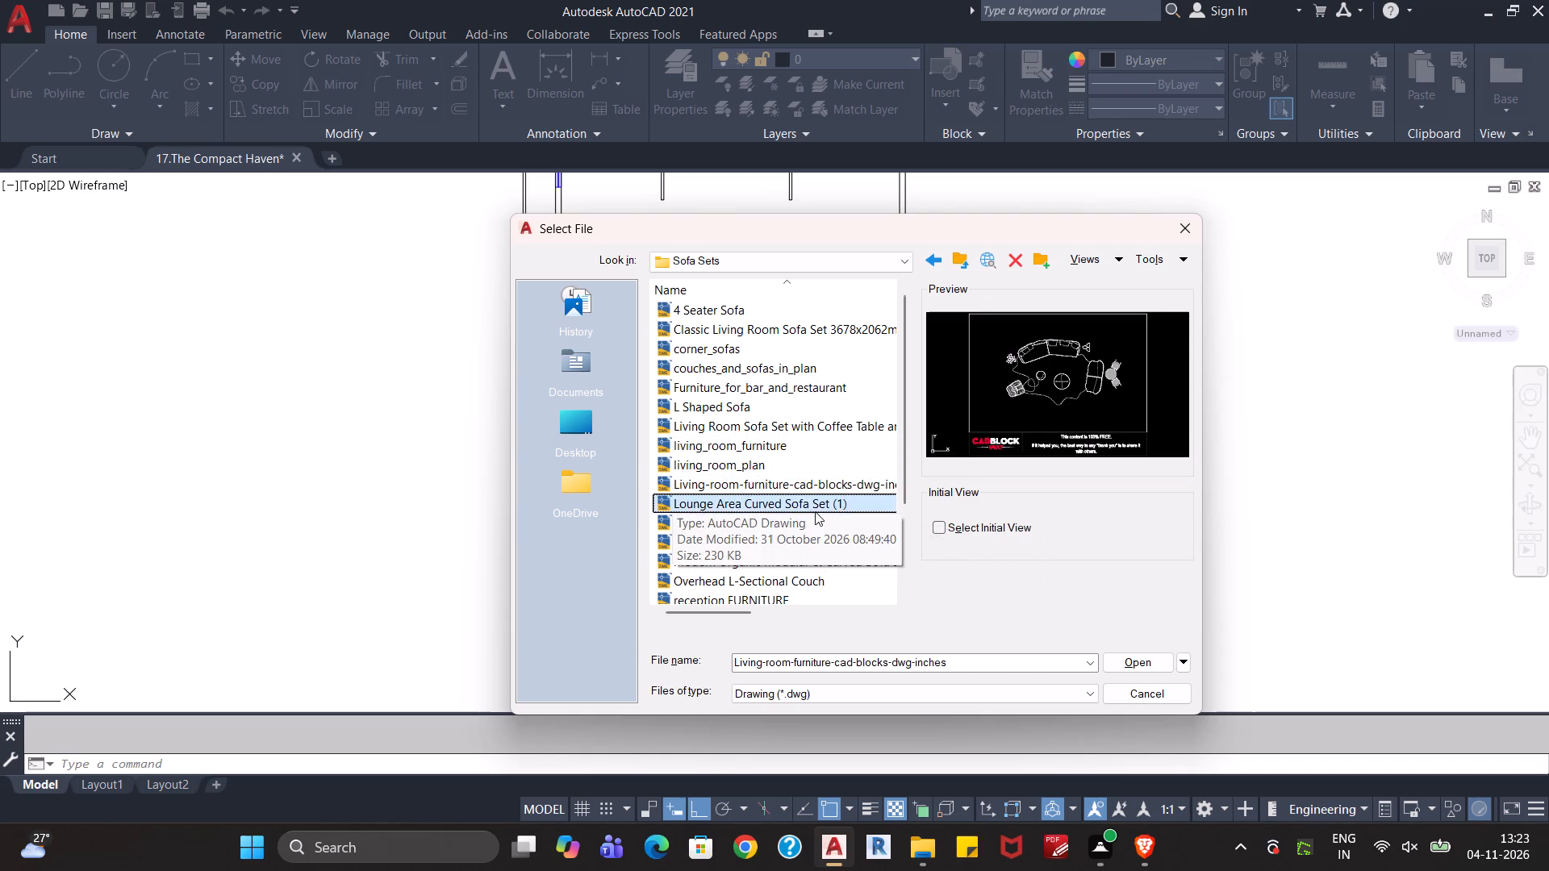
{"action": "key", "text": "Down"}
{"action": "key", "text": "Down"}
{"action": "key", "text": "Down"}
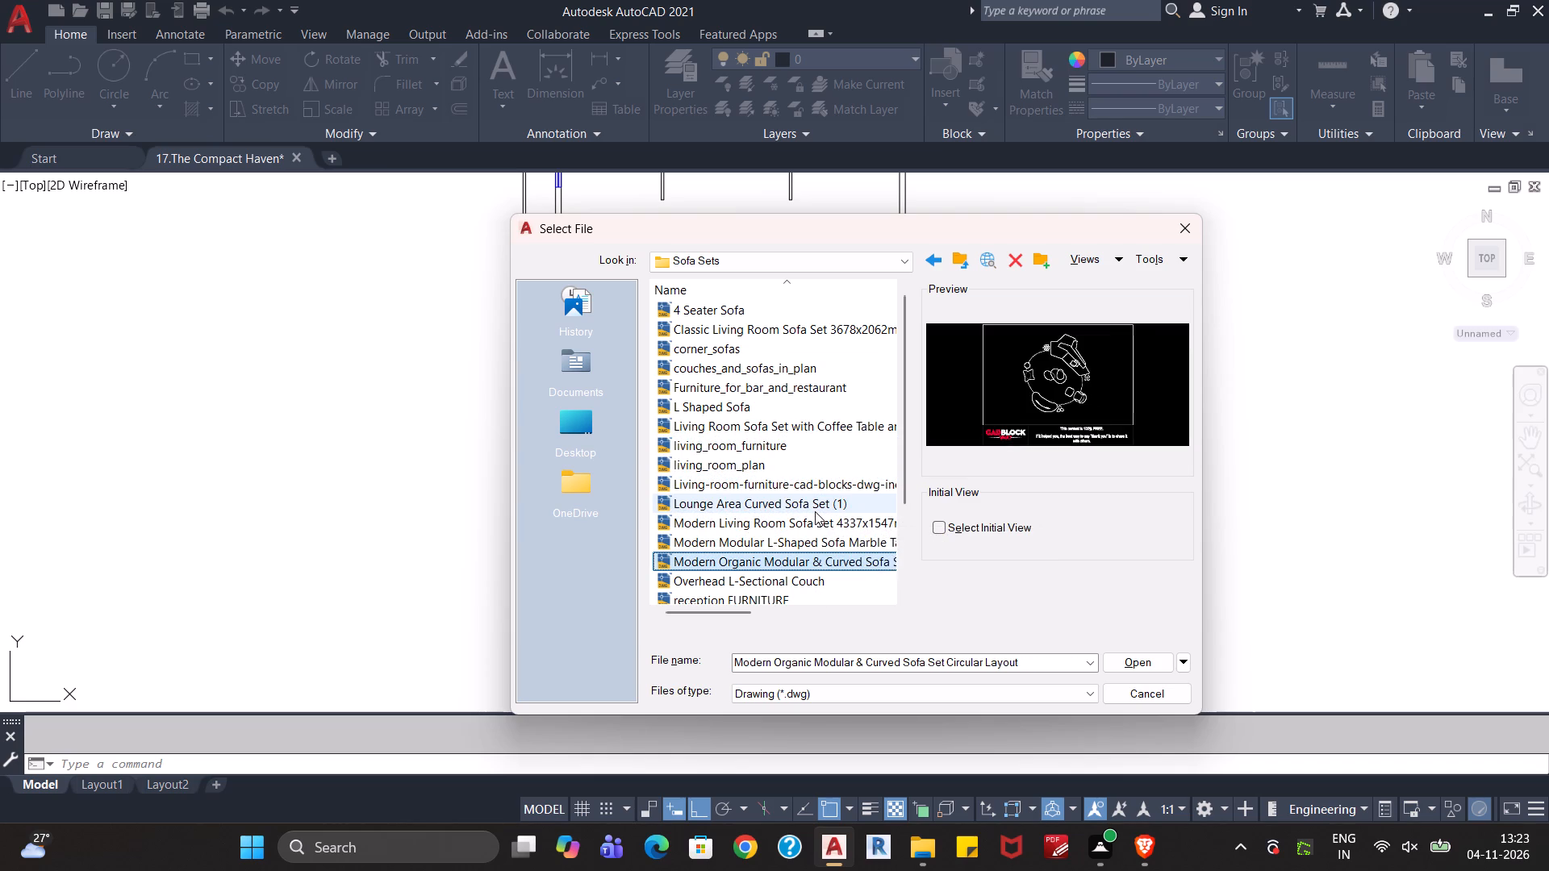
{"action": "key", "text": "Up"}
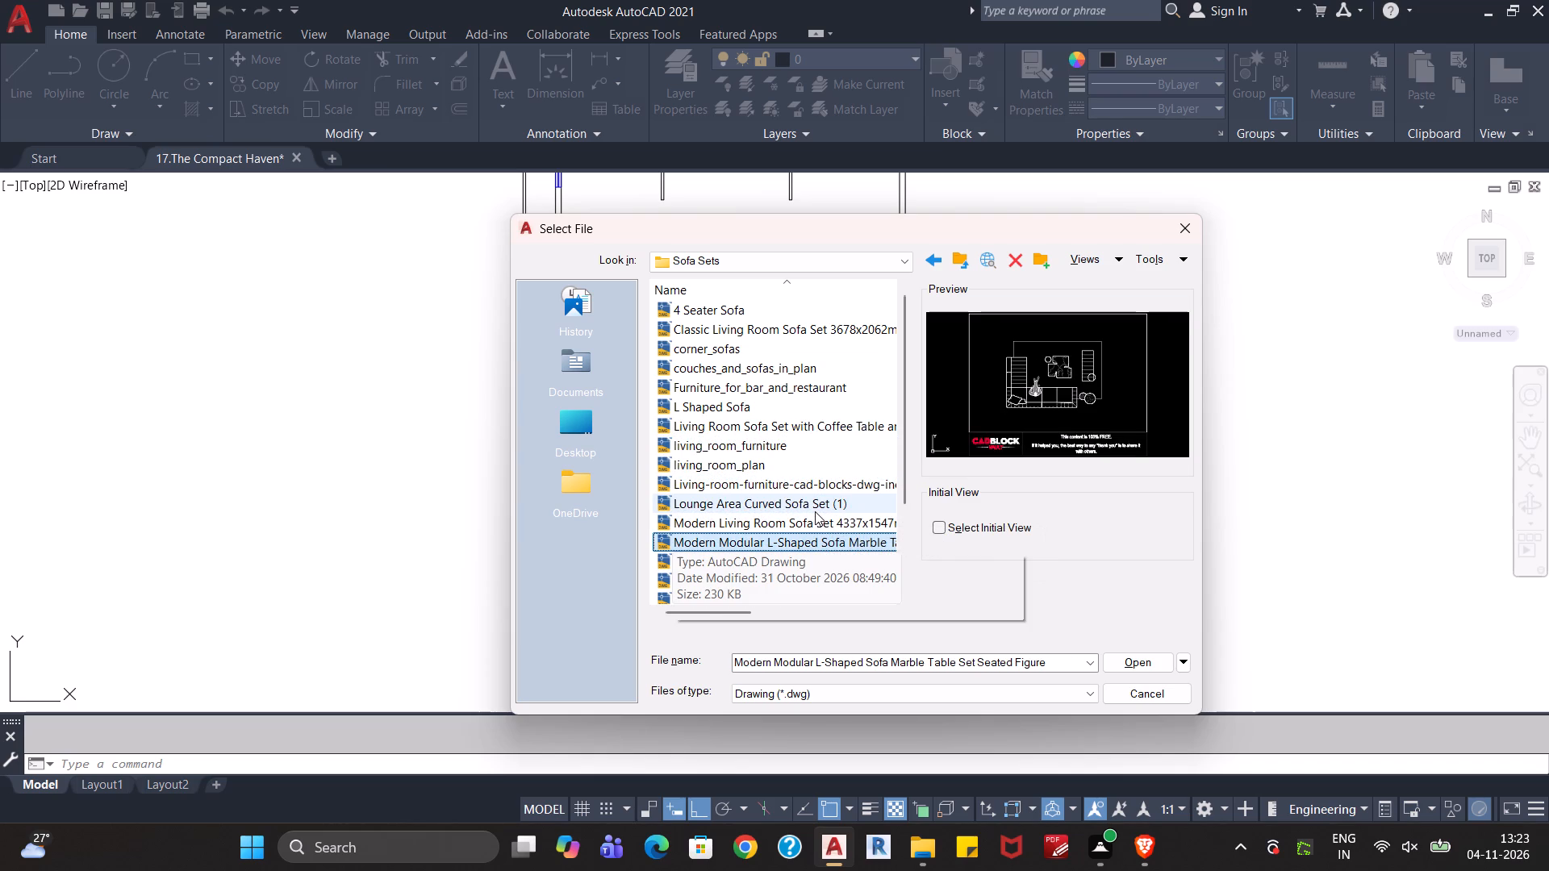
{"action": "key", "text": "Down"}
{"action": "key", "text": "Down"}
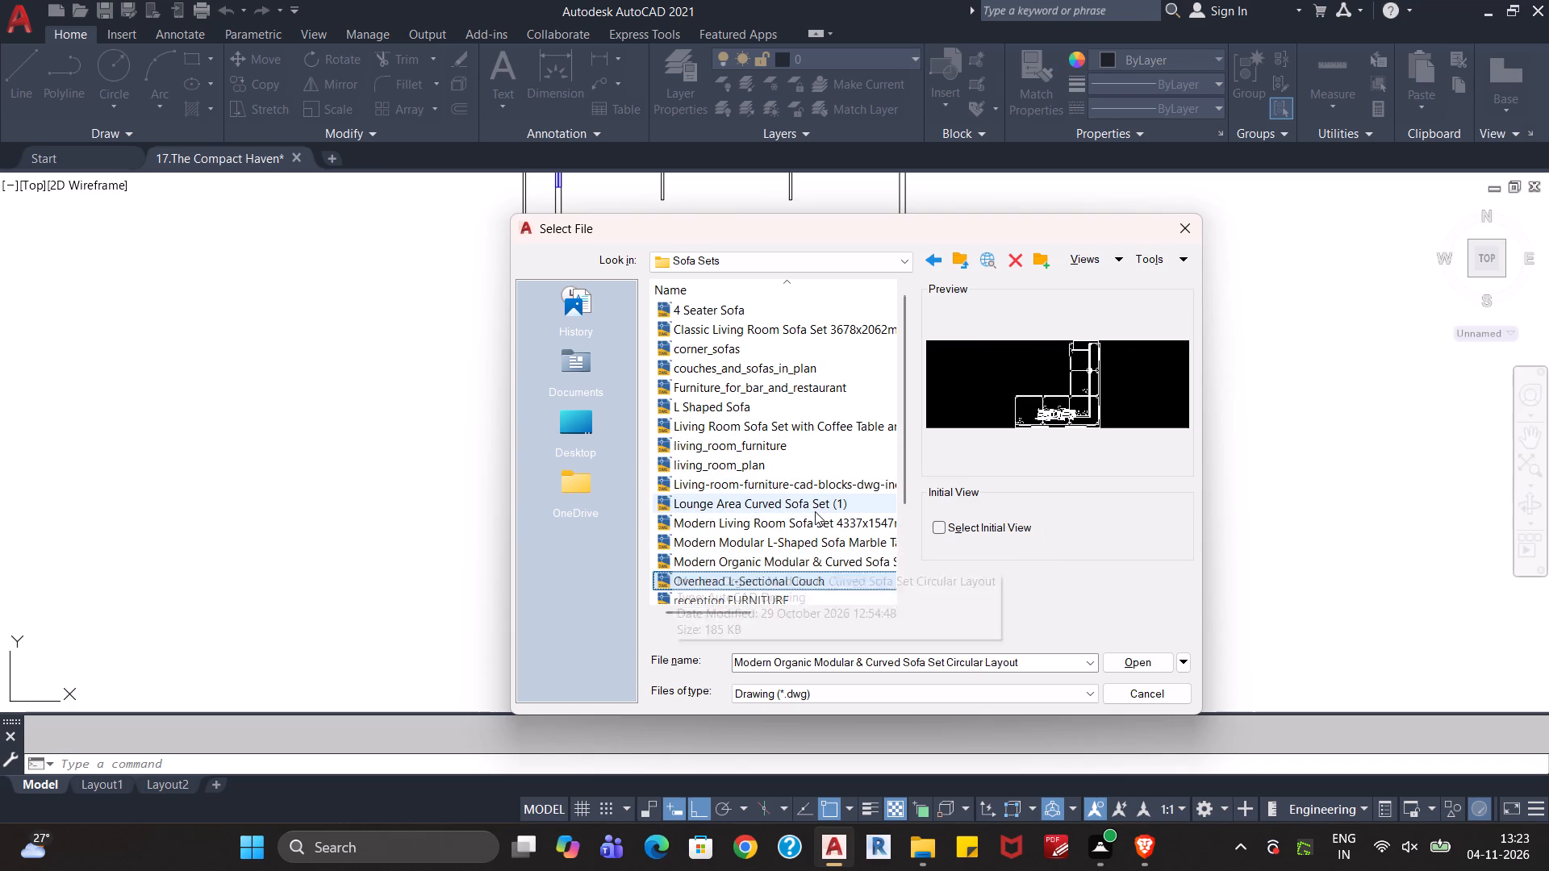
Open the Overhead L-Sectional Couch drawing.
{"action": "key", "text": "Down"}
{"action": "key", "text": "Up"}
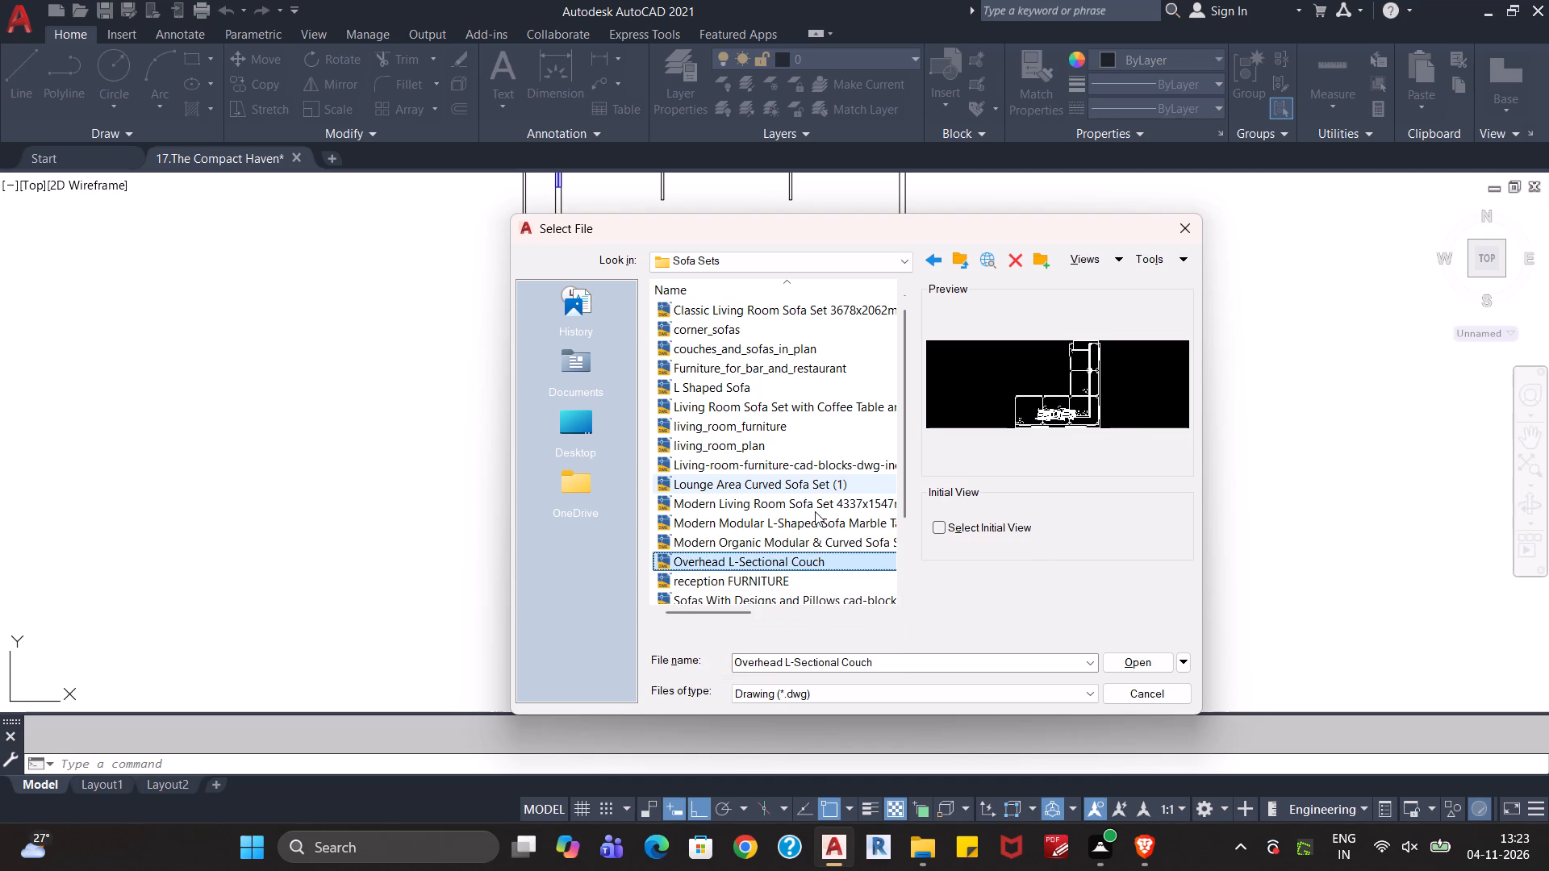
{"action": "left_click", "coordinate": [1120, 657]}
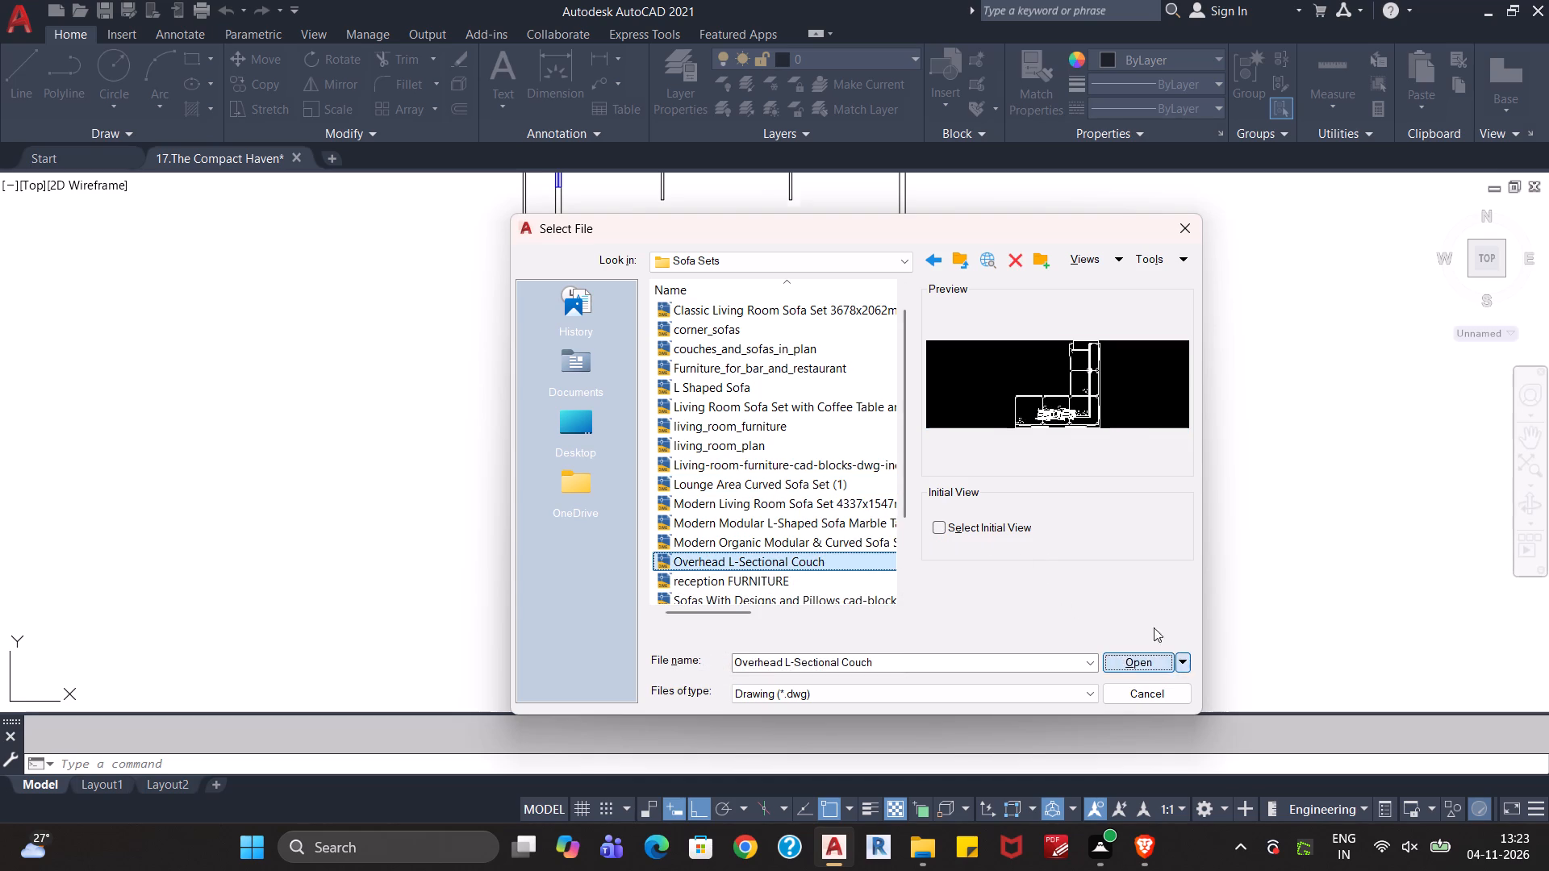
{"action": "scroll", "coordinate": [1160, 515], "scroll_direction": "down", "scroll_amount": 2}
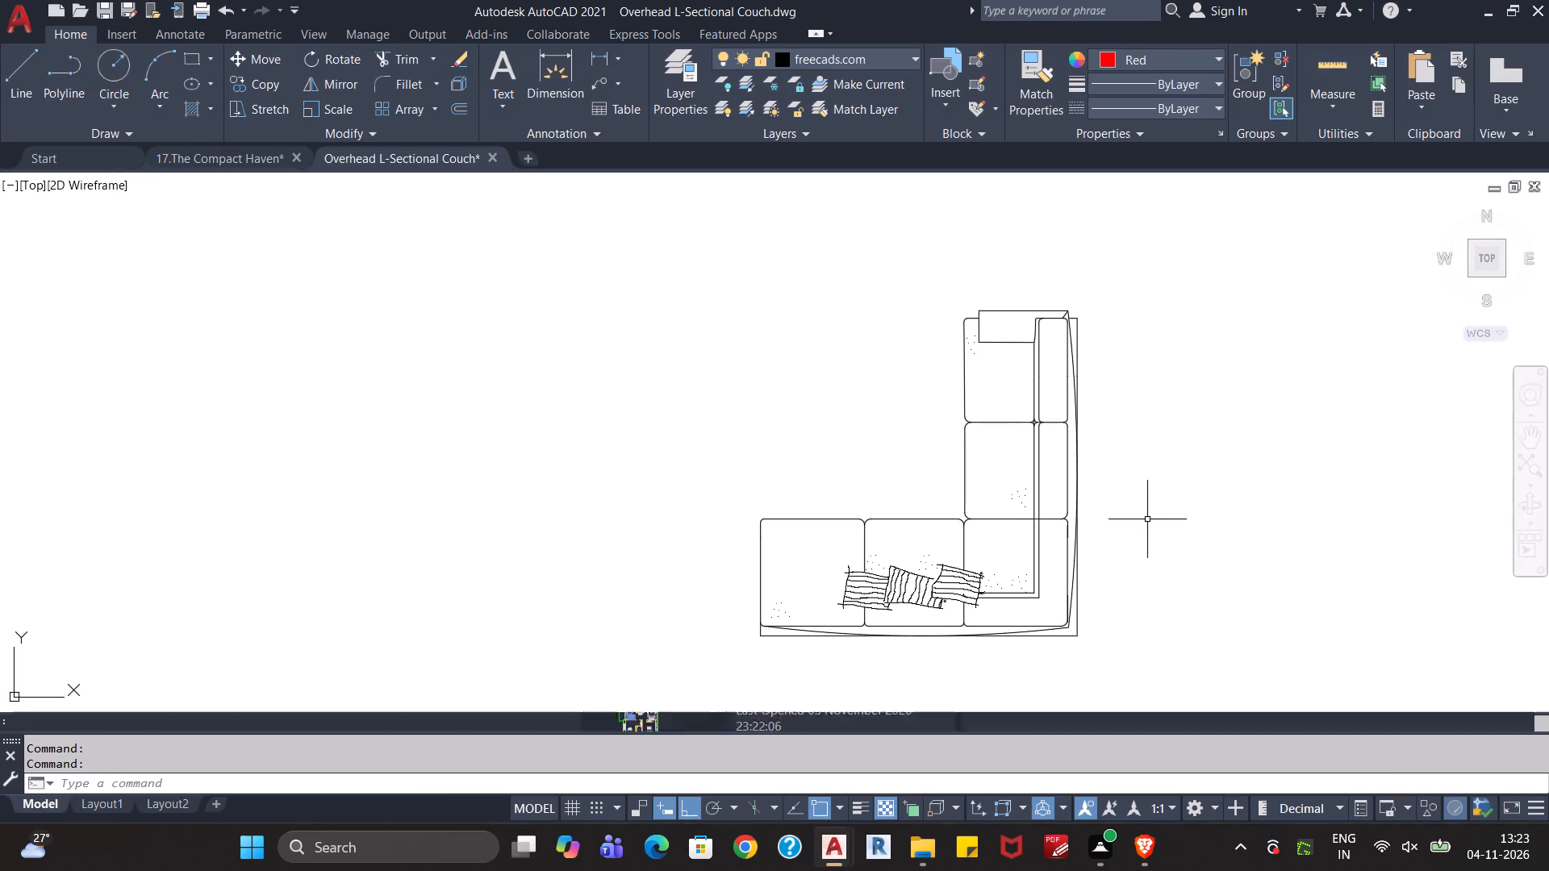
{"action": "middle_click_drag", "start_coordinate": [1142, 502], "coordinate": [1102, 462]}
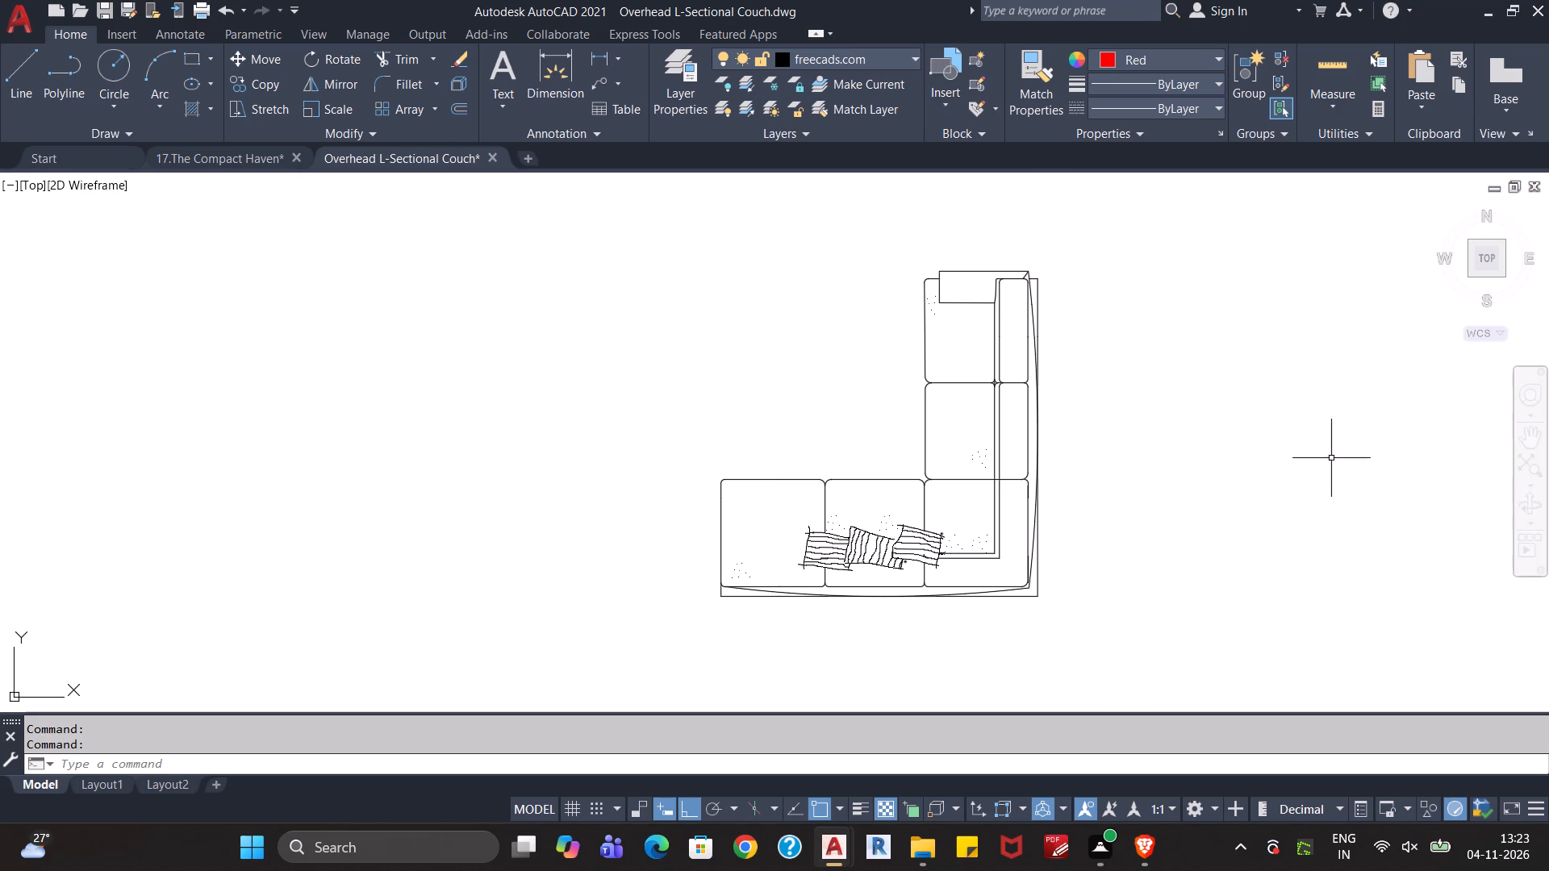
Copy the entire L-sectional couch with its pillows to the clipboard.
{"action": "scroll", "coordinate": [1126, 301], "scroll_direction": "down", "scroll_amount": 1}
{"action": "left_click", "coordinate": [1124, 260]}
{"action": "left_click", "coordinate": [763, 550]}
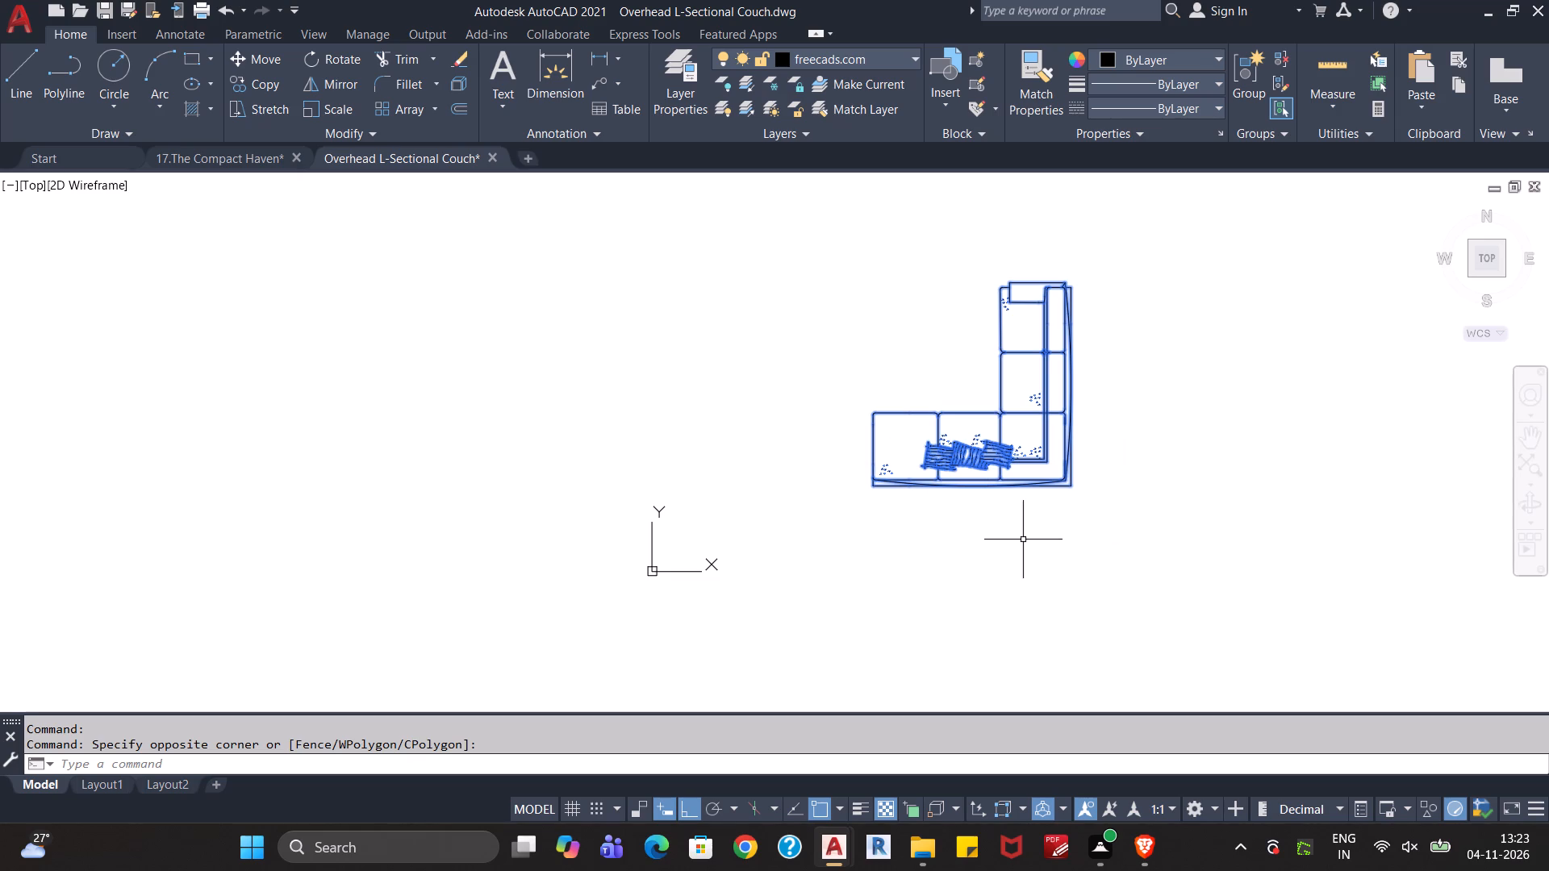
{"action": "key", "text": "ctrl+c"}
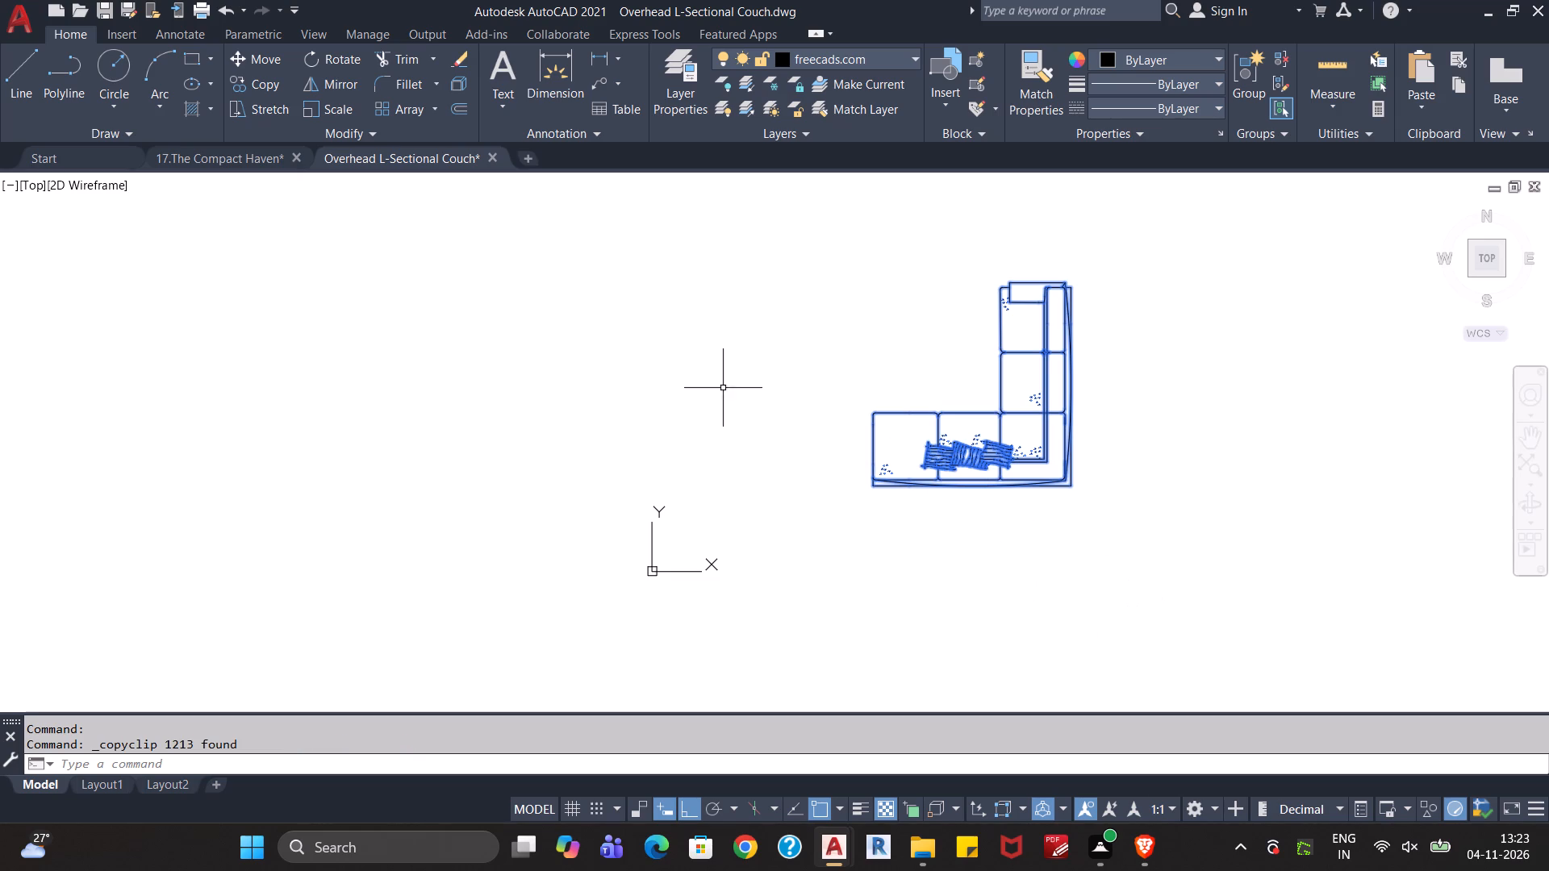
Switch to the 17.The Compact Haven drawing and paste the copied L-sectional couch in the empty space right of the floor plan.
{"action": "left_click", "coordinate": [258, 161]}
{"action": "scroll", "coordinate": [749, 463], "scroll_direction": "down", "scroll_amount": 1}
{"action": "middle_click_drag", "start_coordinate": [991, 465], "coordinate": [796, 506]}
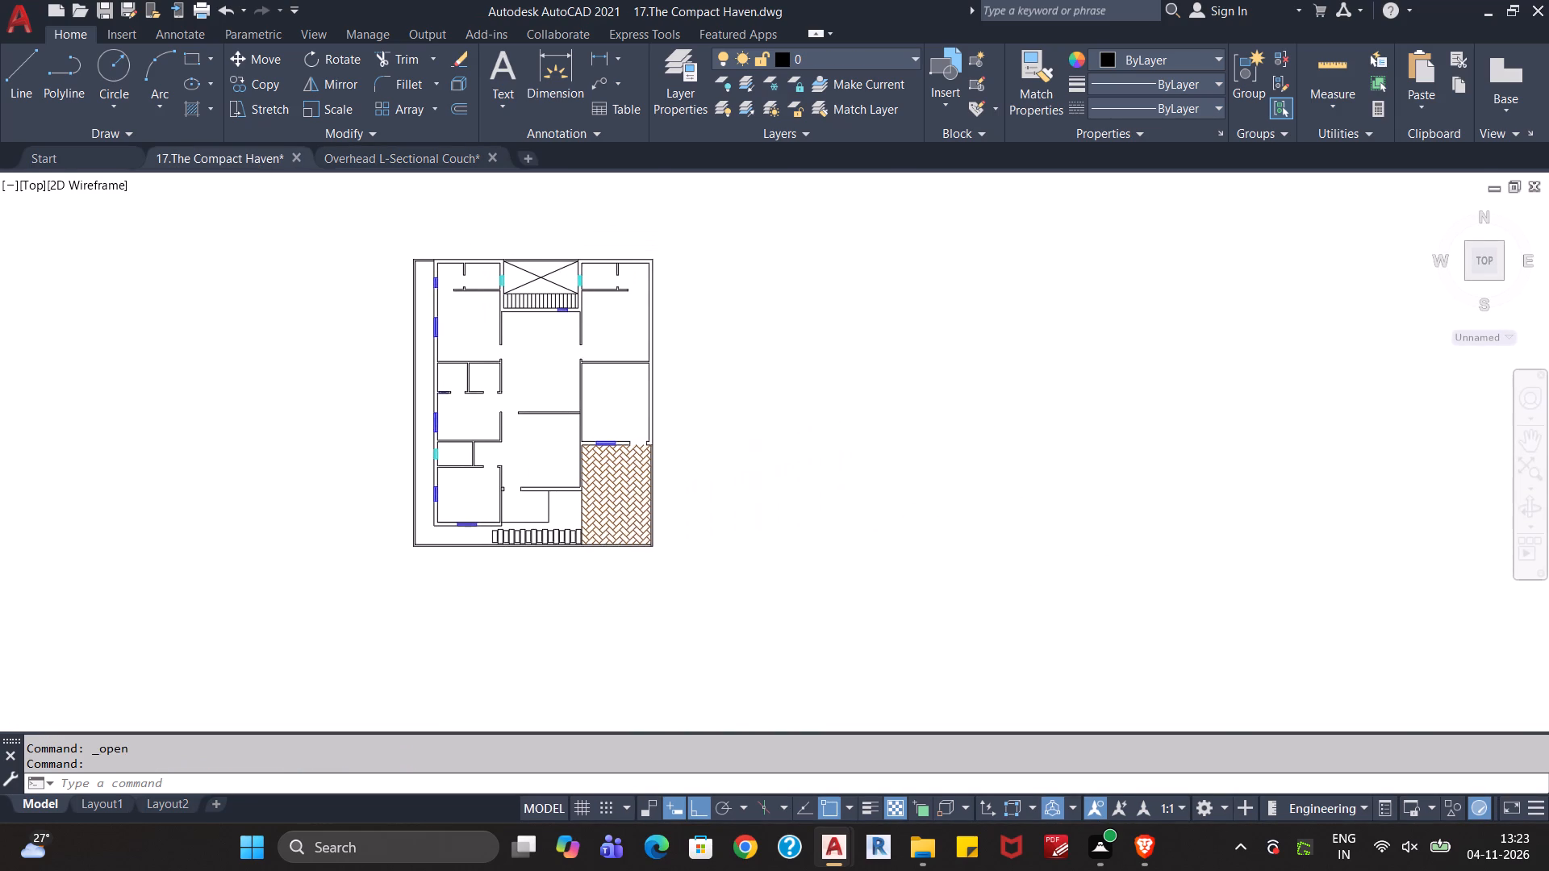
{"action": "key", "text": "ctrl+v"}
{"action": "scroll", "coordinate": [762, 508], "scroll_direction": "down", "scroll_amount": 2}
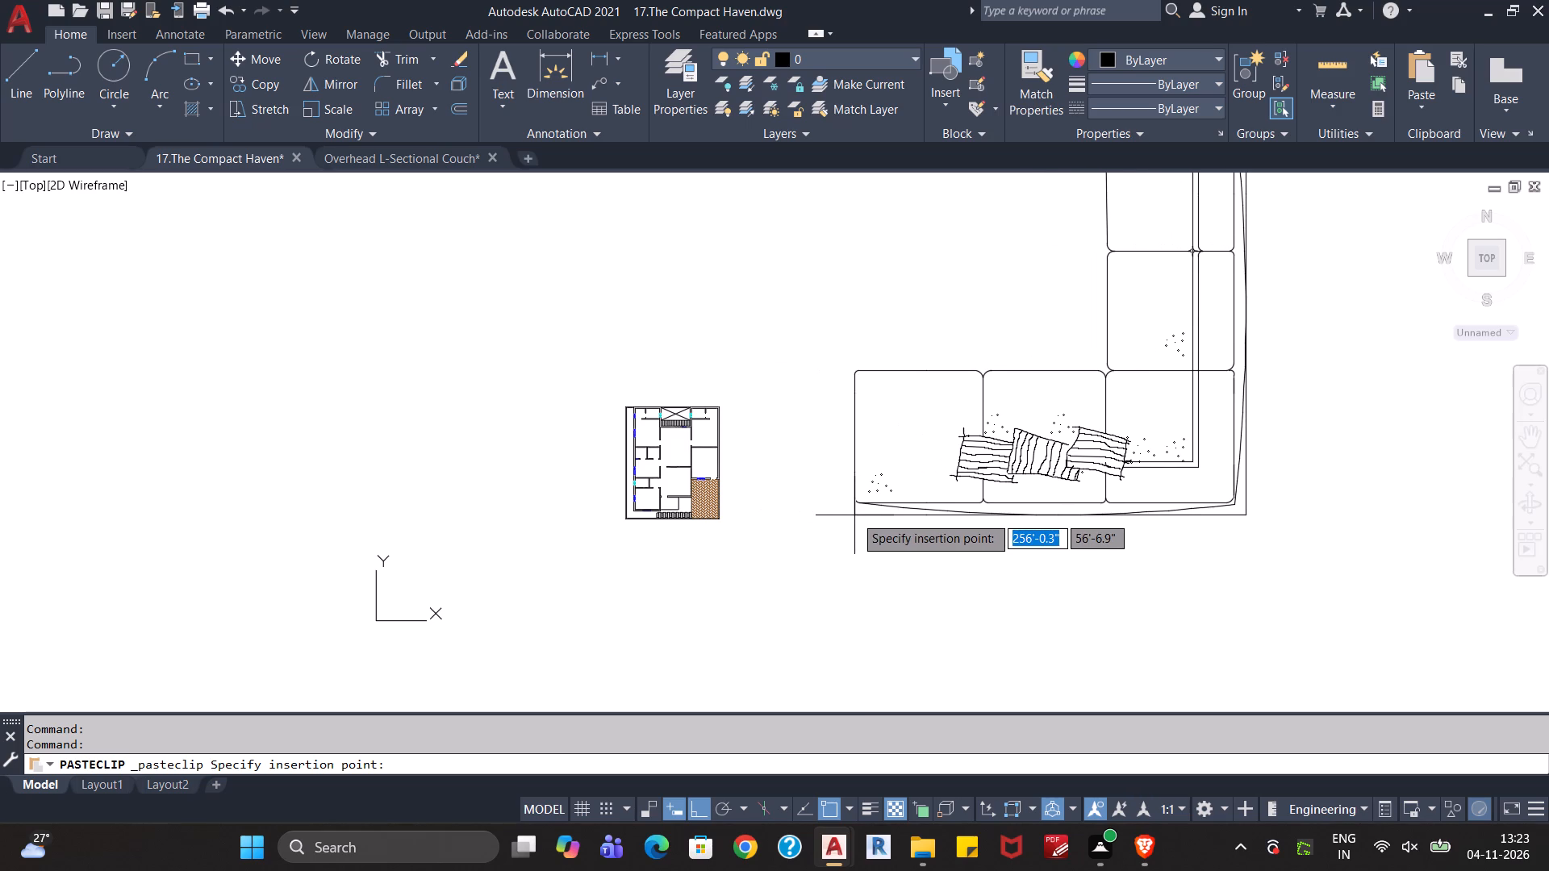
{"action": "scroll", "coordinate": [854, 515], "scroll_direction": "down", "scroll_amount": 2}
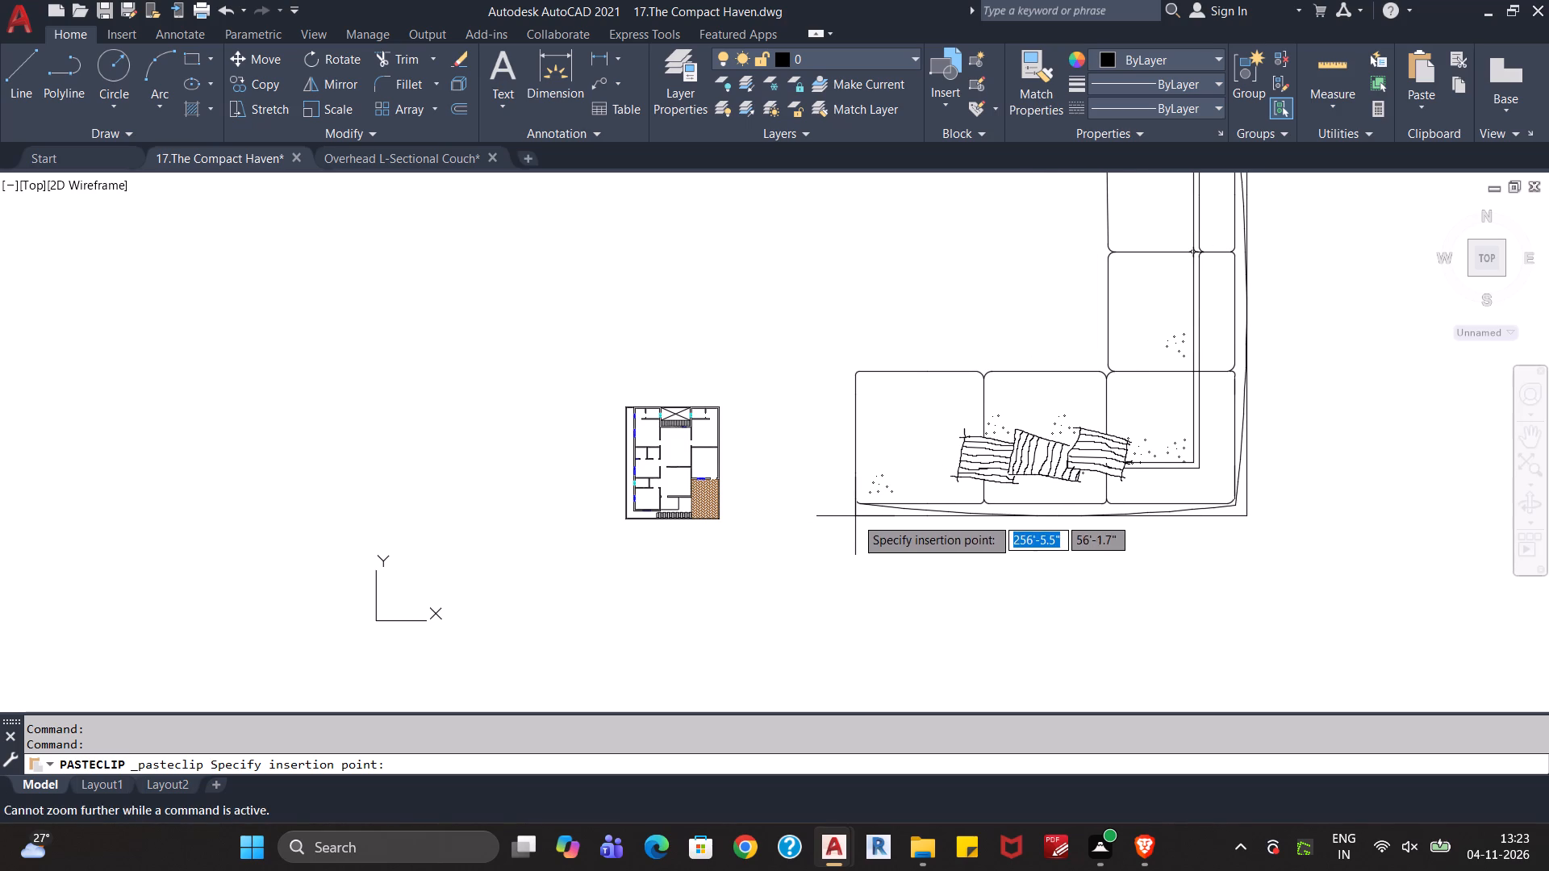
{"action": "scroll", "coordinate": [855, 520], "scroll_direction": "down", "scroll_amount": 4}
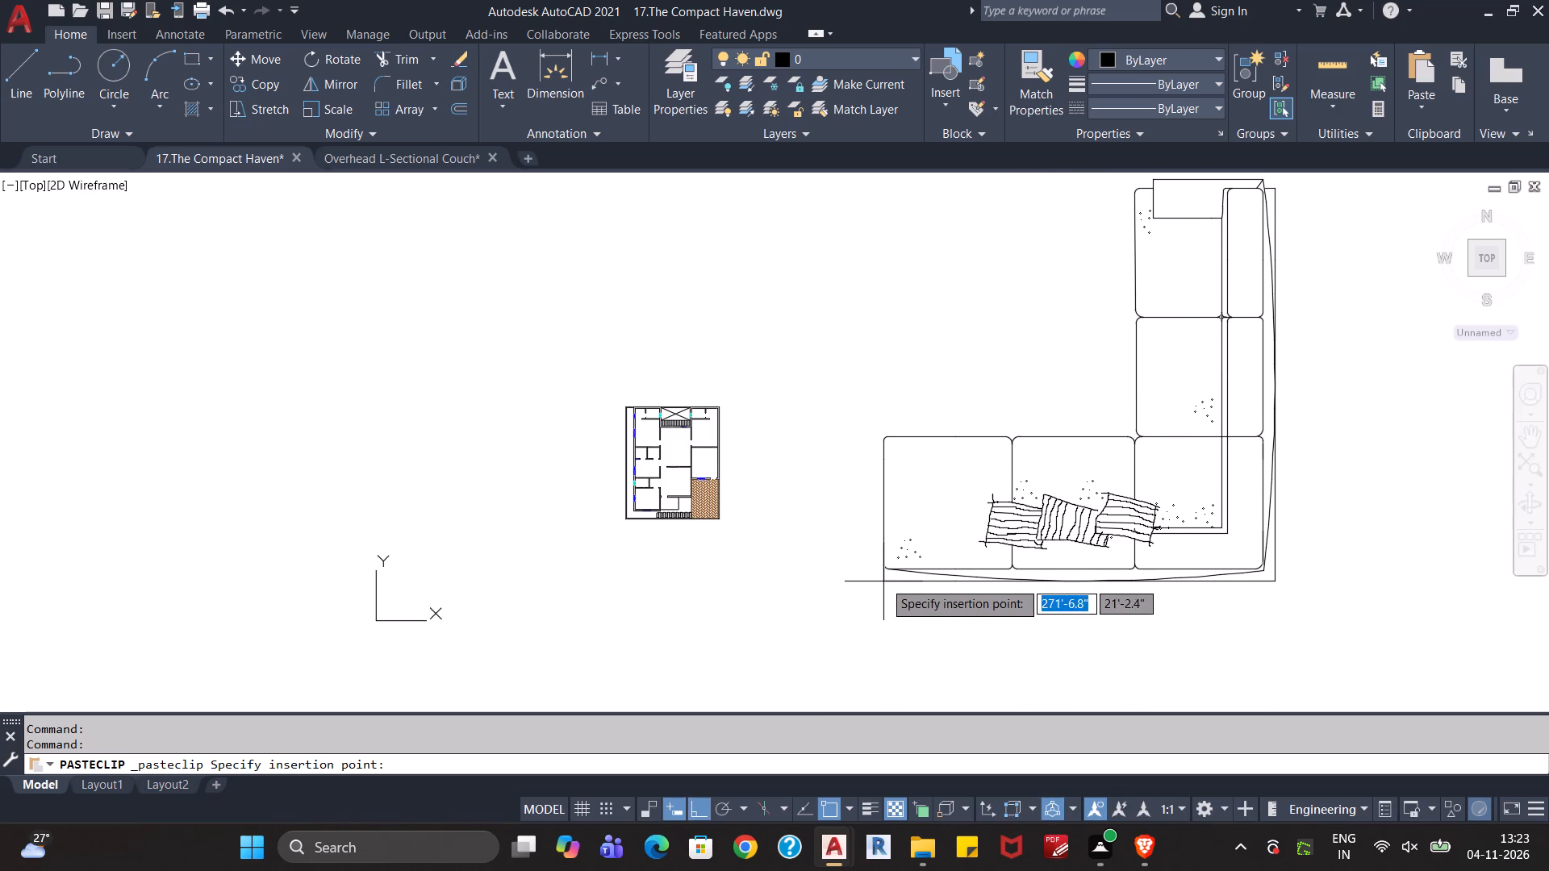
{"action": "left_click", "coordinate": [883, 581]}
{"action": "scroll", "coordinate": [833, 504], "scroll_direction": "down", "scroll_amount": 2}
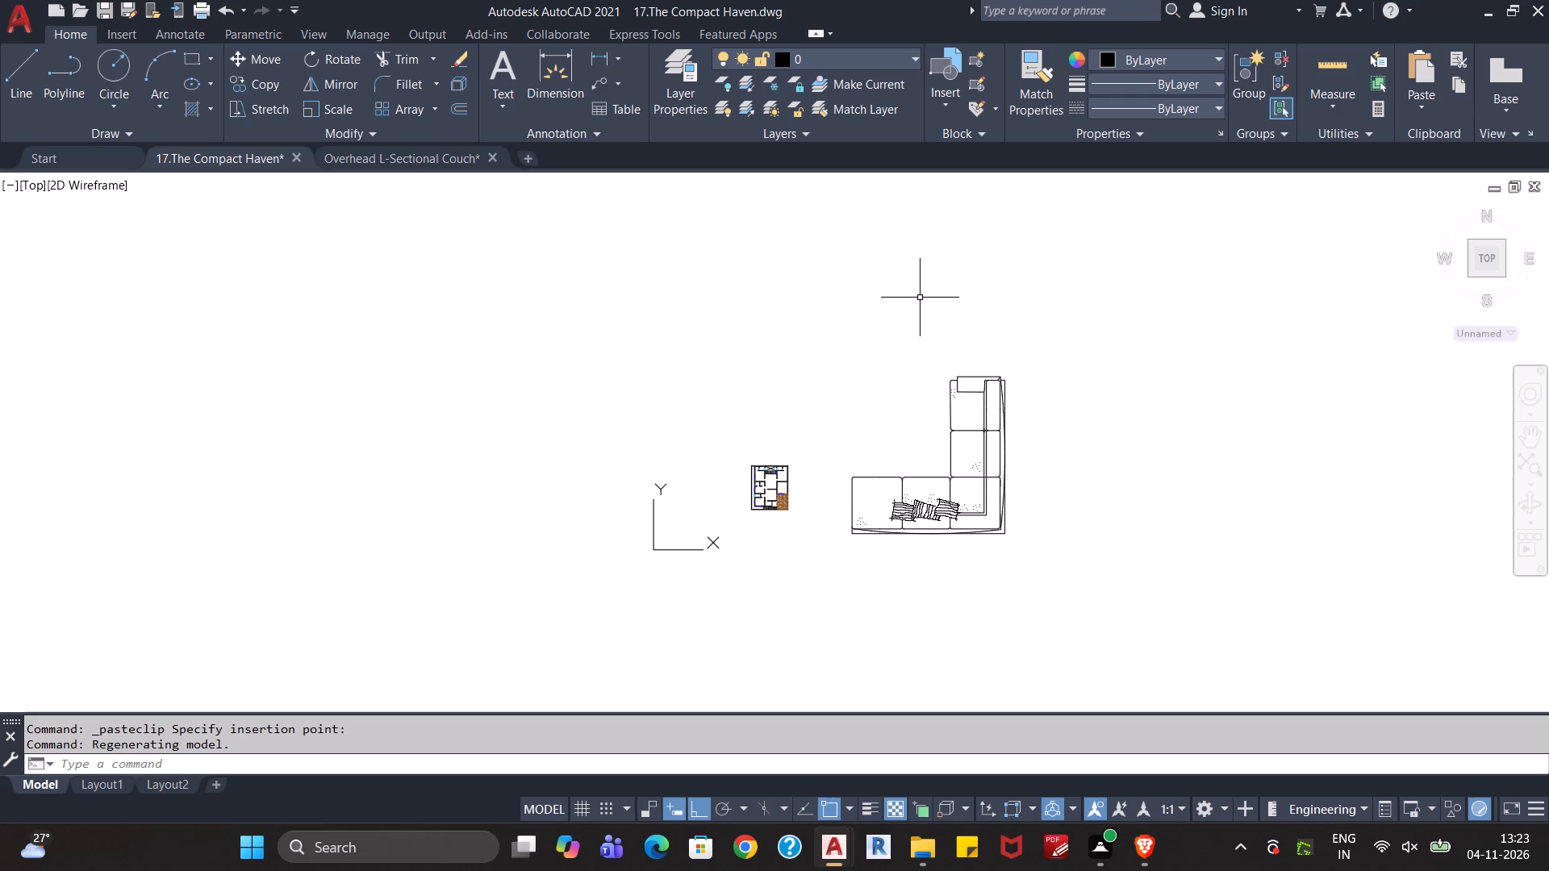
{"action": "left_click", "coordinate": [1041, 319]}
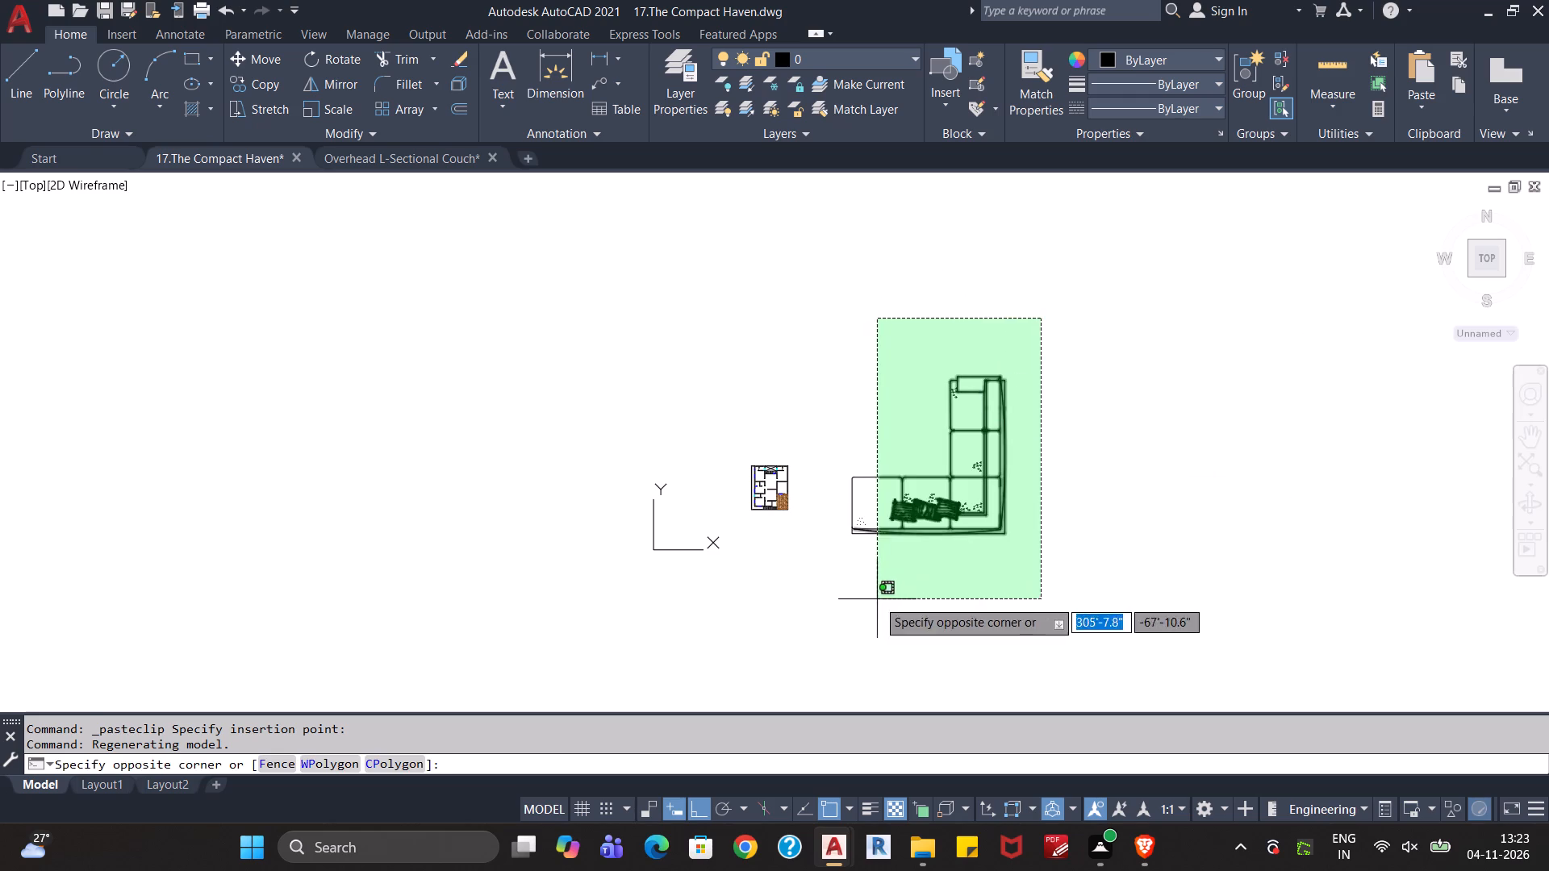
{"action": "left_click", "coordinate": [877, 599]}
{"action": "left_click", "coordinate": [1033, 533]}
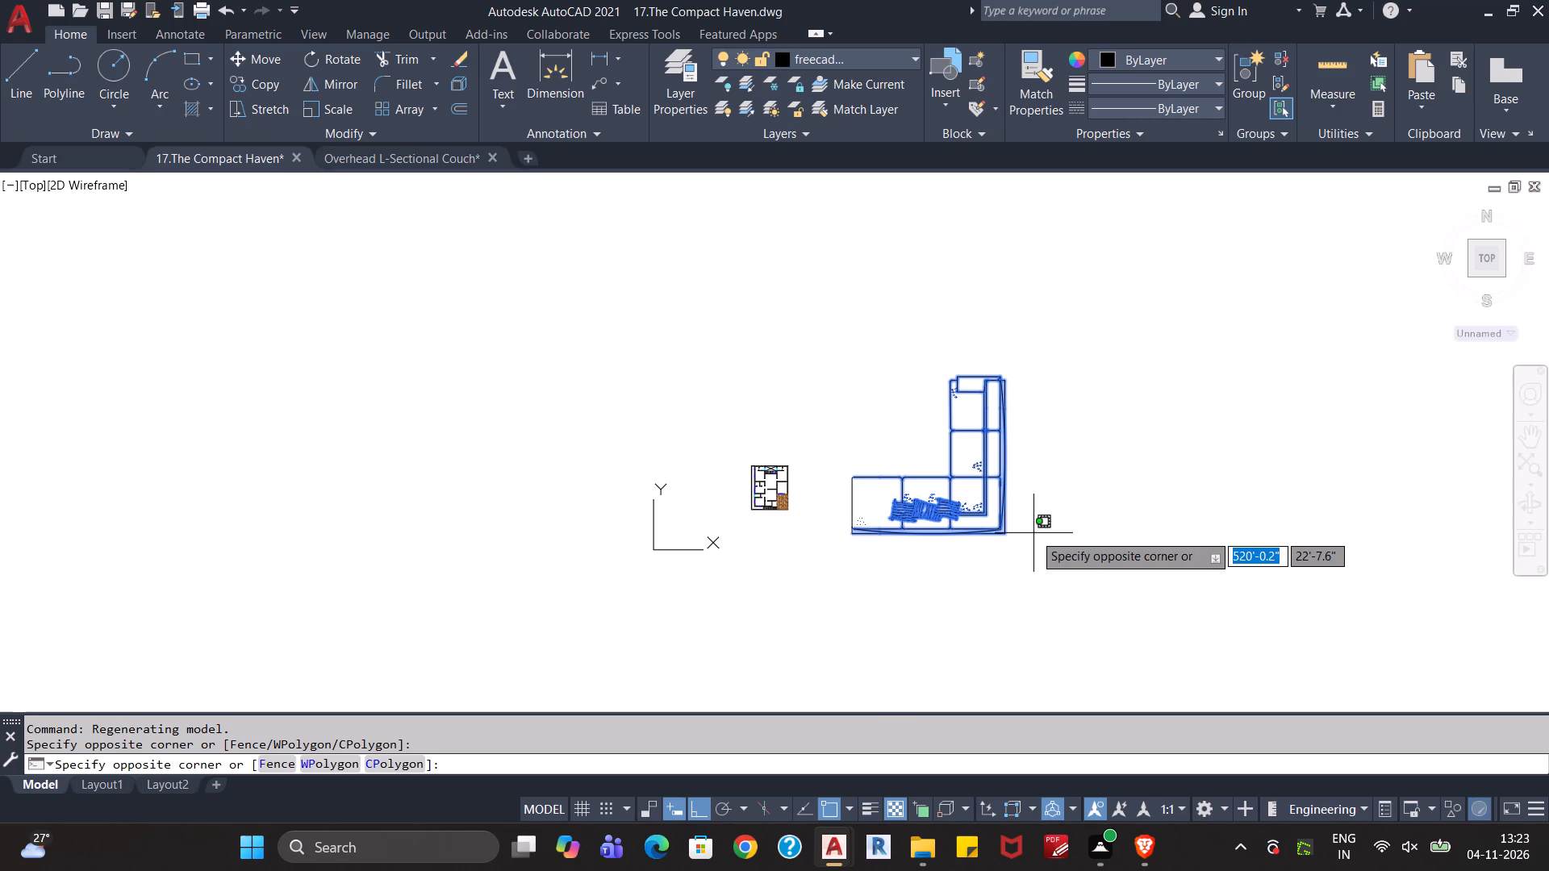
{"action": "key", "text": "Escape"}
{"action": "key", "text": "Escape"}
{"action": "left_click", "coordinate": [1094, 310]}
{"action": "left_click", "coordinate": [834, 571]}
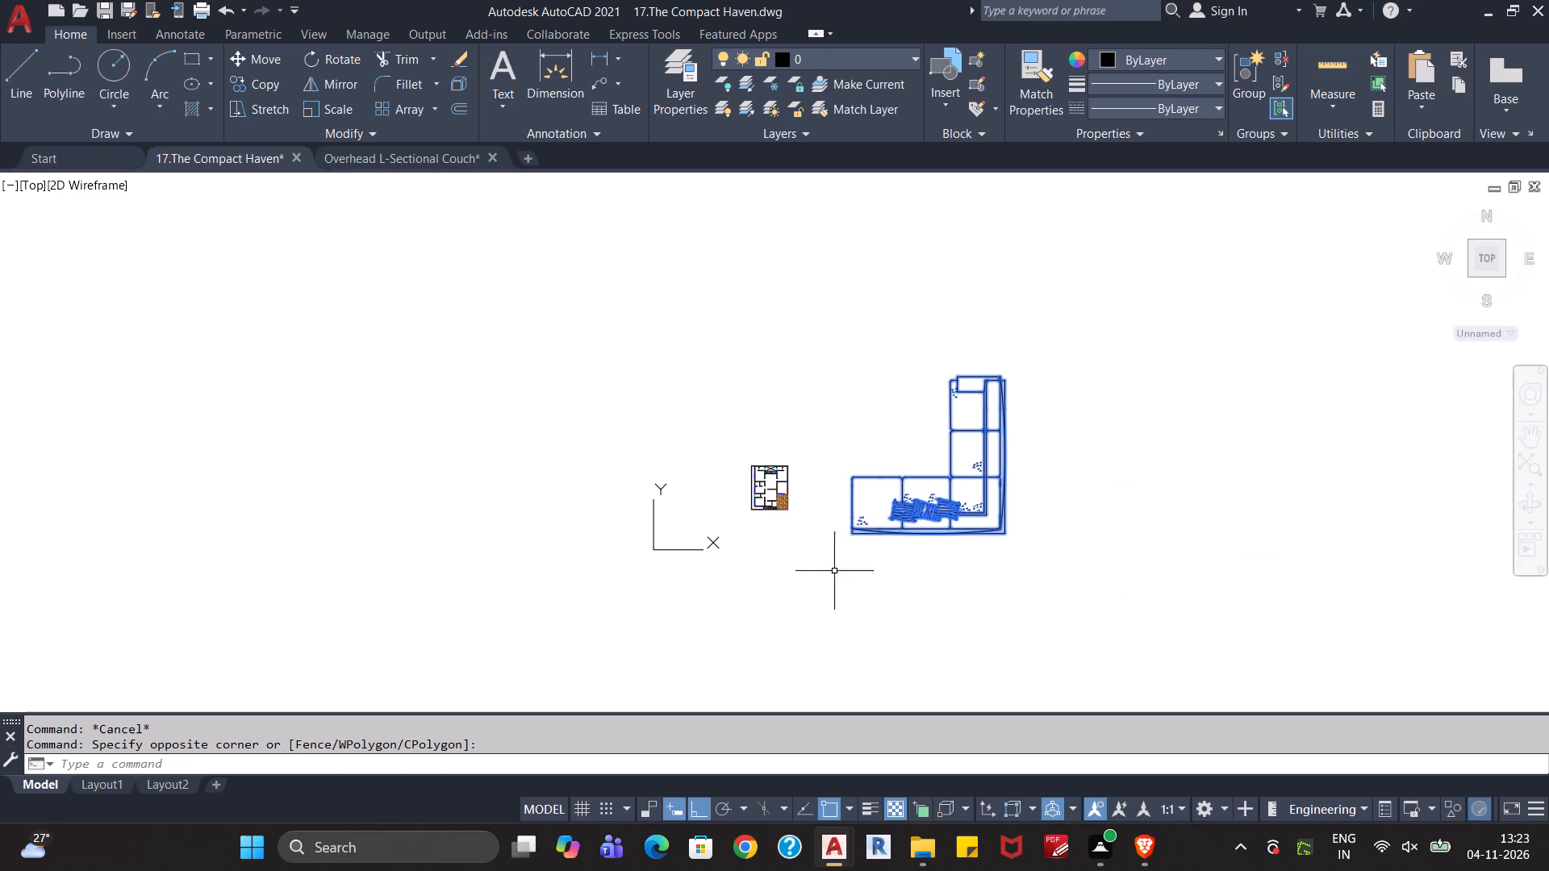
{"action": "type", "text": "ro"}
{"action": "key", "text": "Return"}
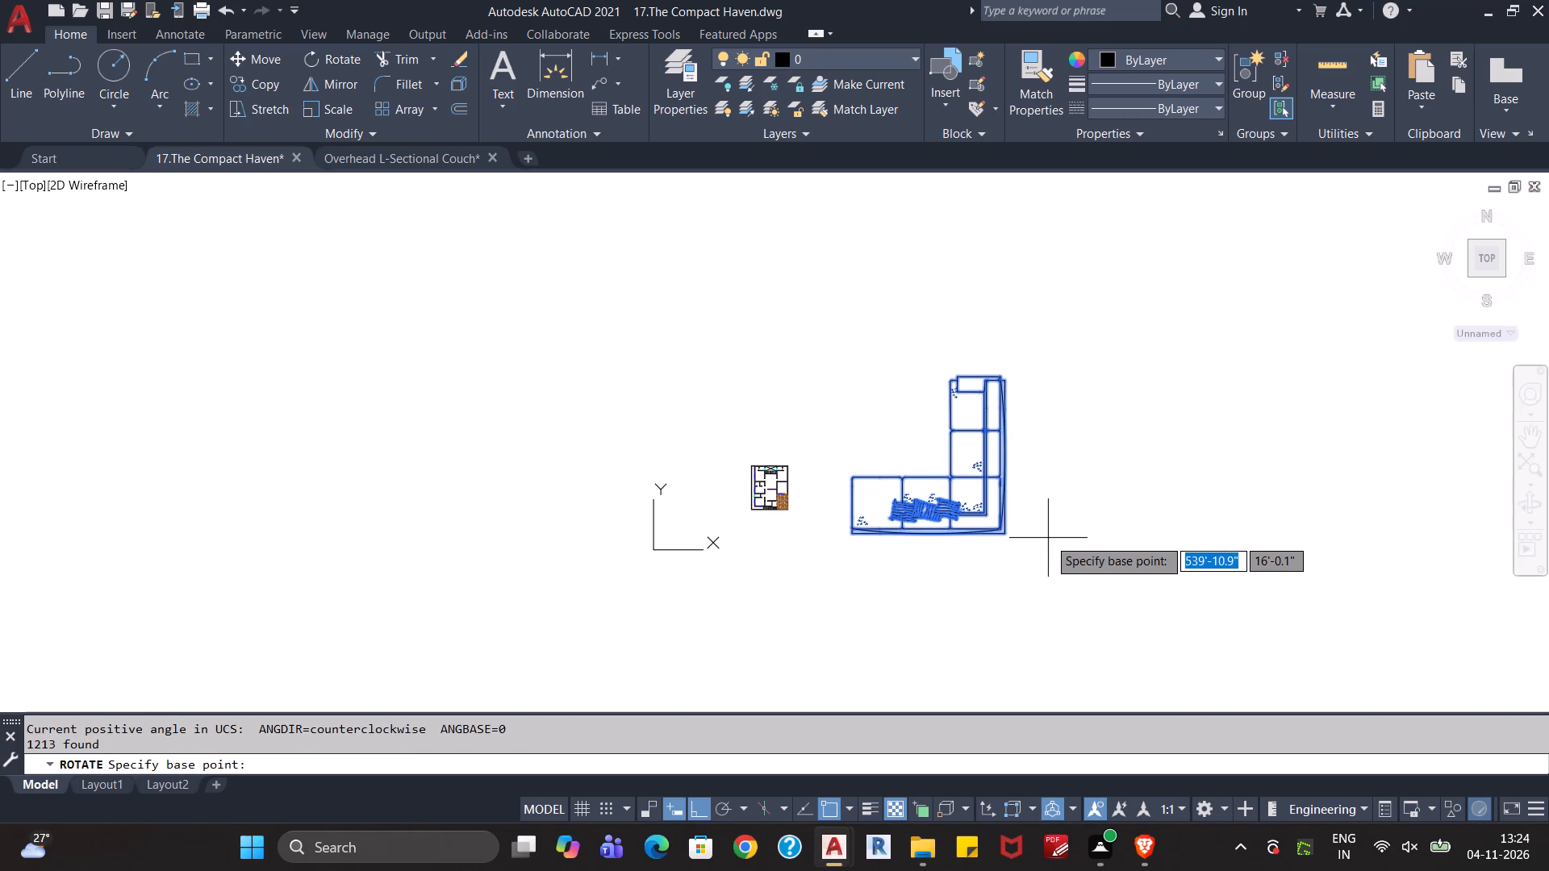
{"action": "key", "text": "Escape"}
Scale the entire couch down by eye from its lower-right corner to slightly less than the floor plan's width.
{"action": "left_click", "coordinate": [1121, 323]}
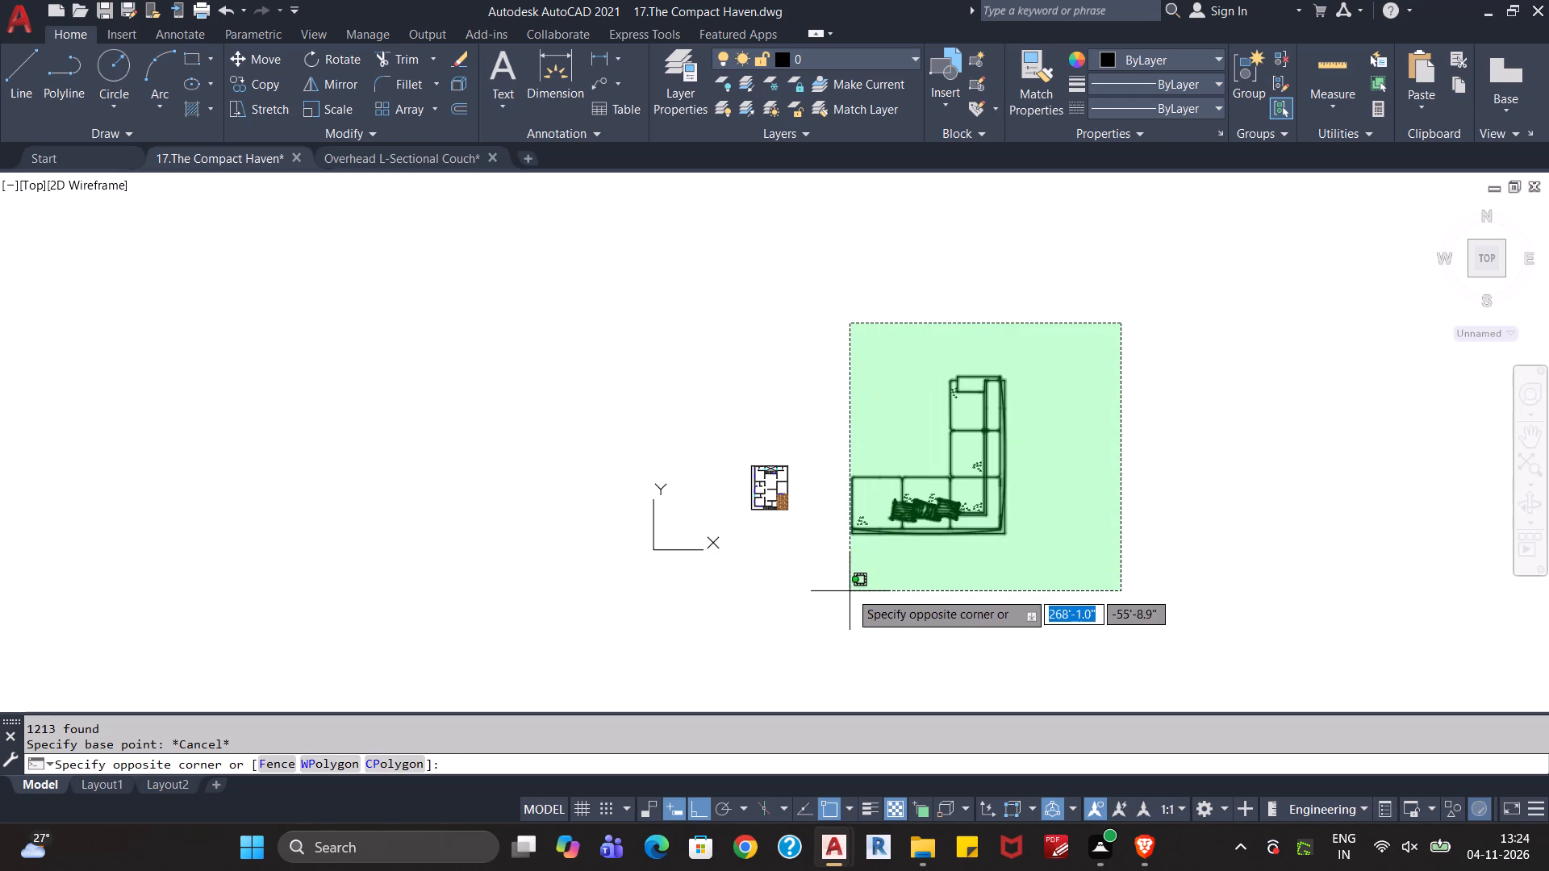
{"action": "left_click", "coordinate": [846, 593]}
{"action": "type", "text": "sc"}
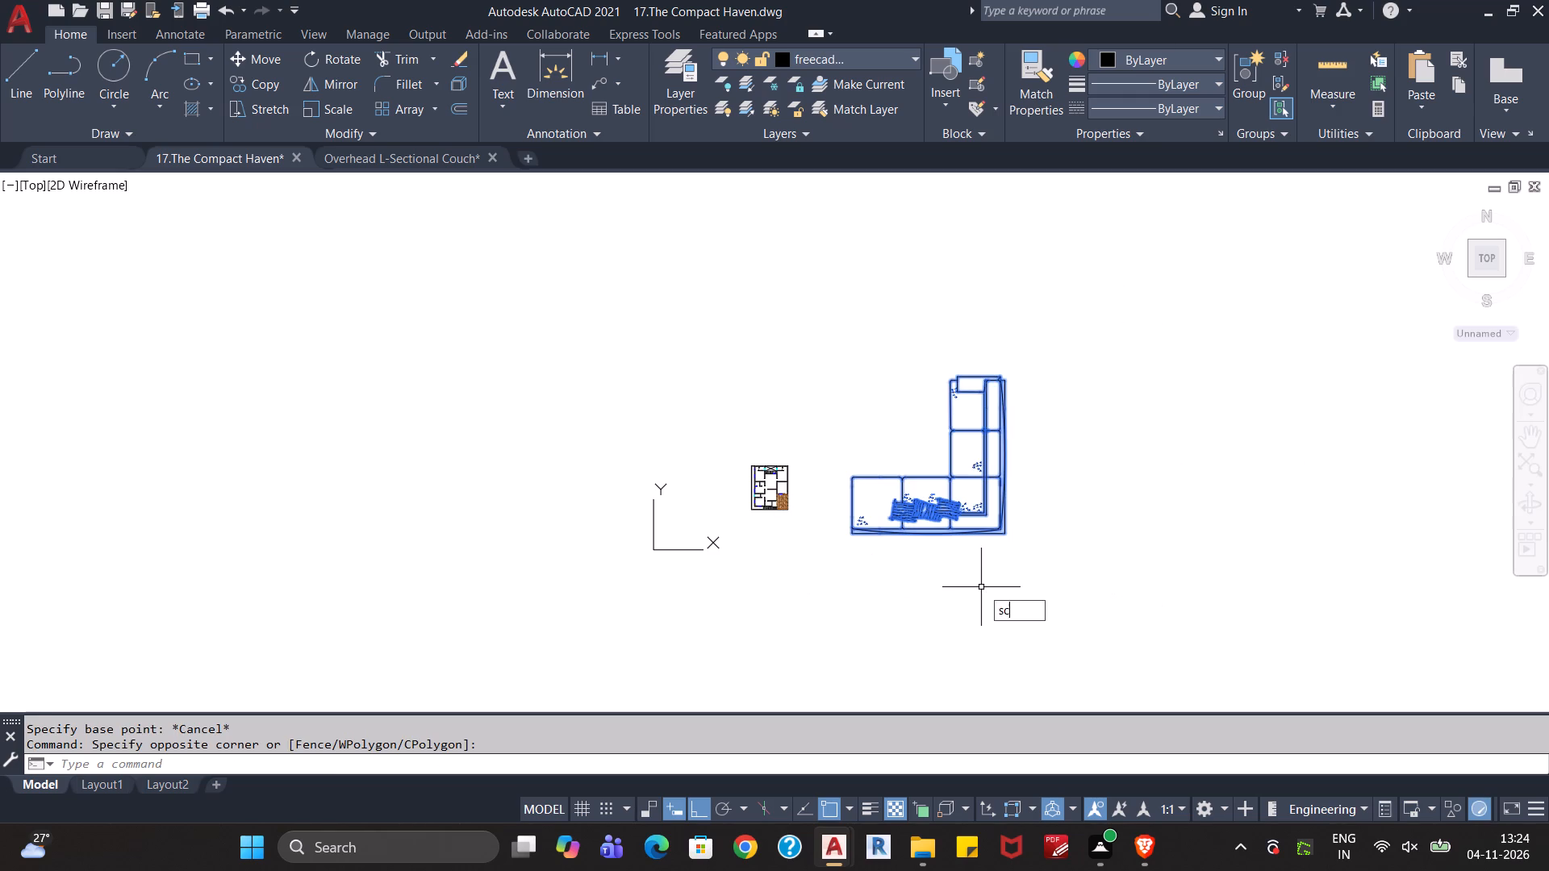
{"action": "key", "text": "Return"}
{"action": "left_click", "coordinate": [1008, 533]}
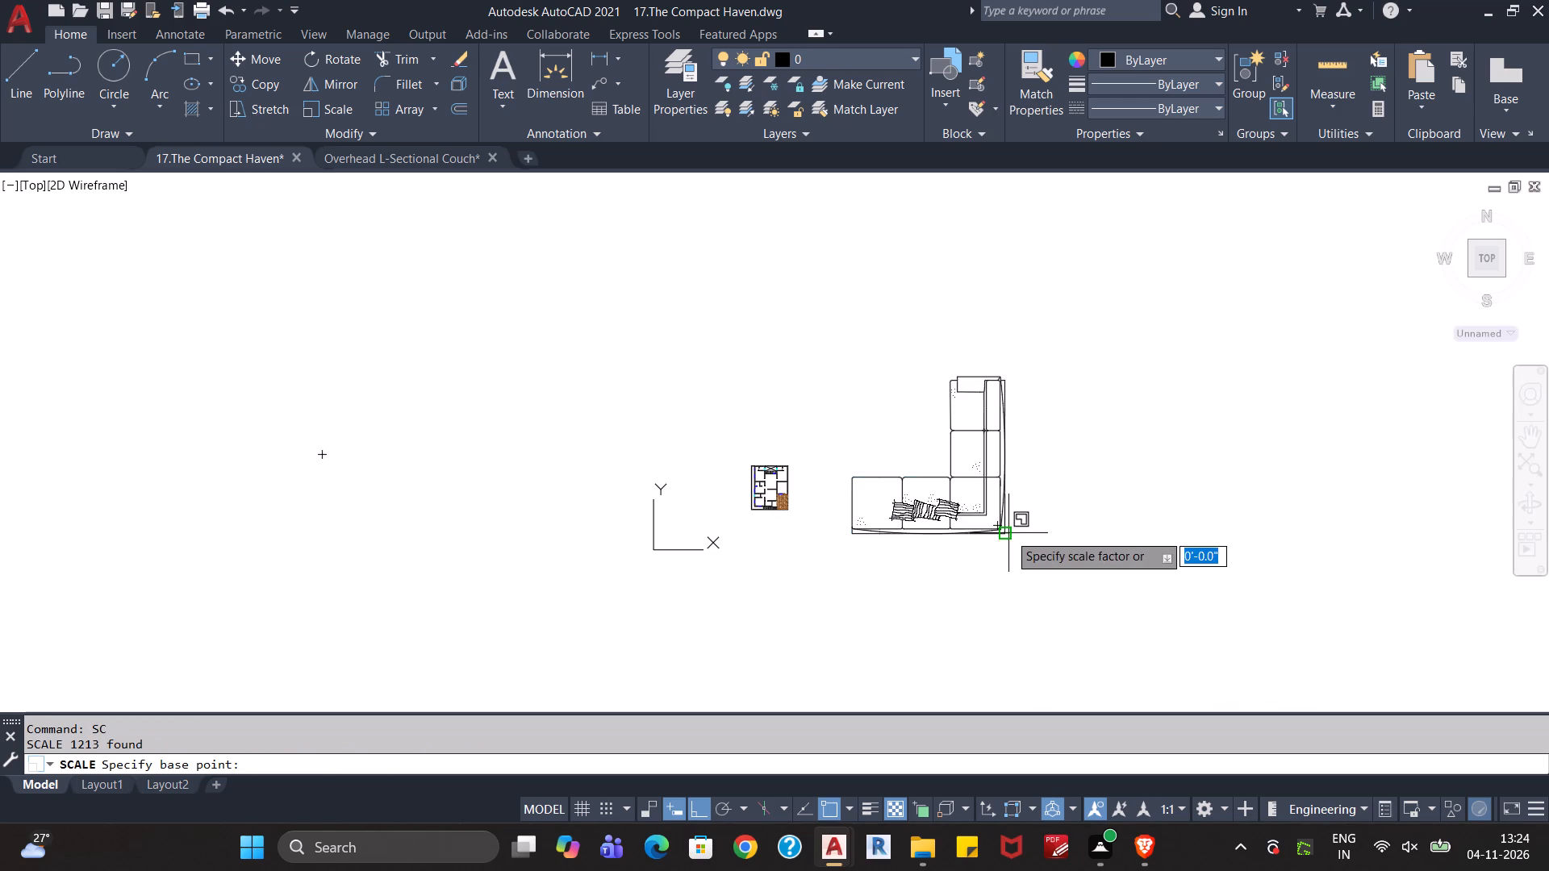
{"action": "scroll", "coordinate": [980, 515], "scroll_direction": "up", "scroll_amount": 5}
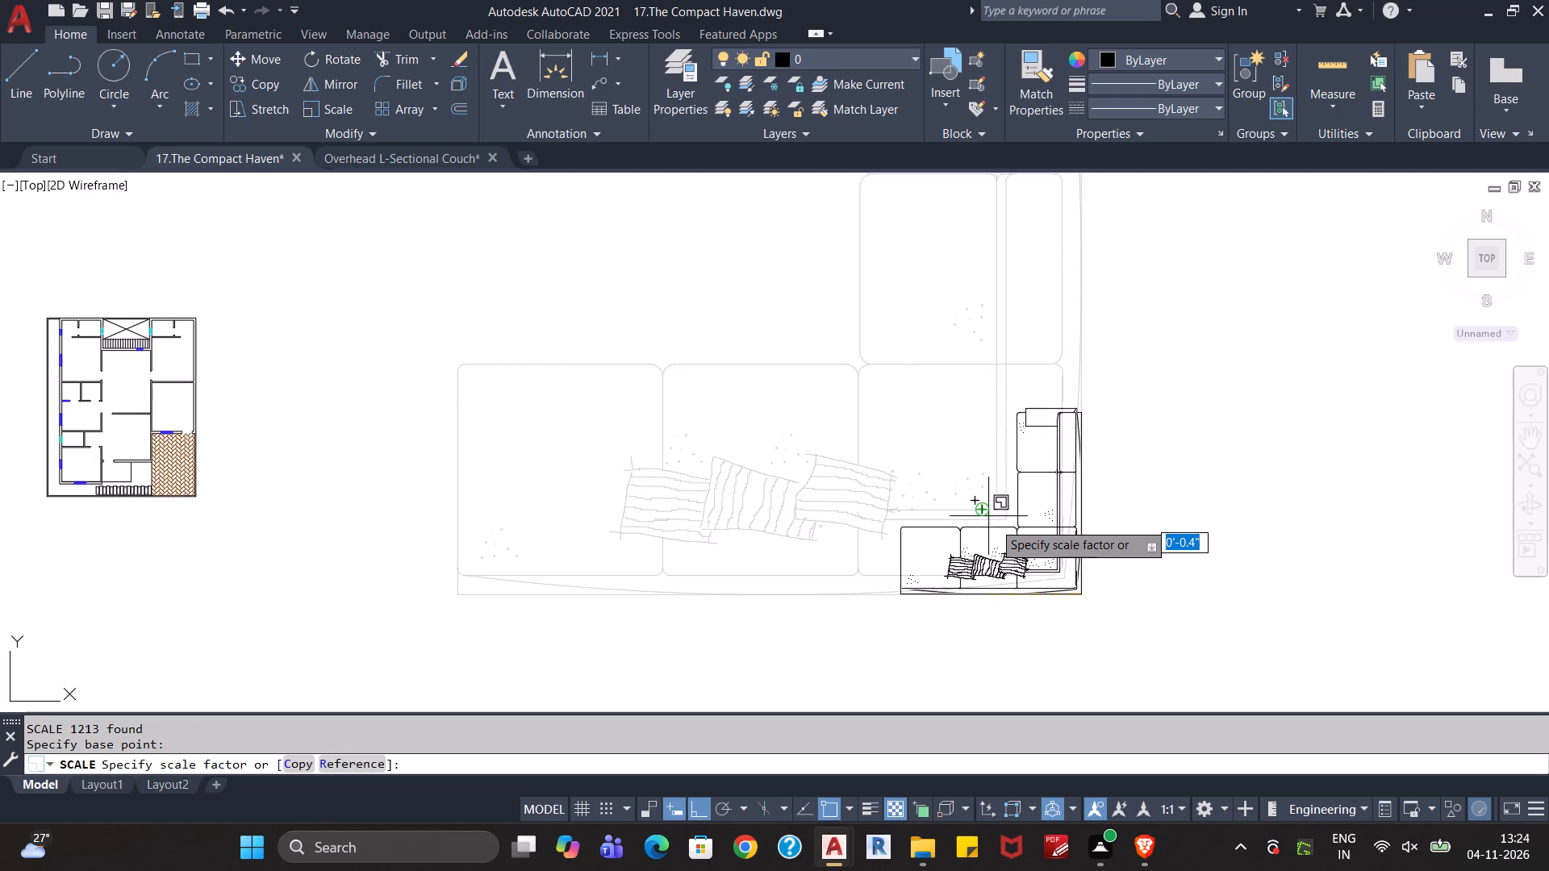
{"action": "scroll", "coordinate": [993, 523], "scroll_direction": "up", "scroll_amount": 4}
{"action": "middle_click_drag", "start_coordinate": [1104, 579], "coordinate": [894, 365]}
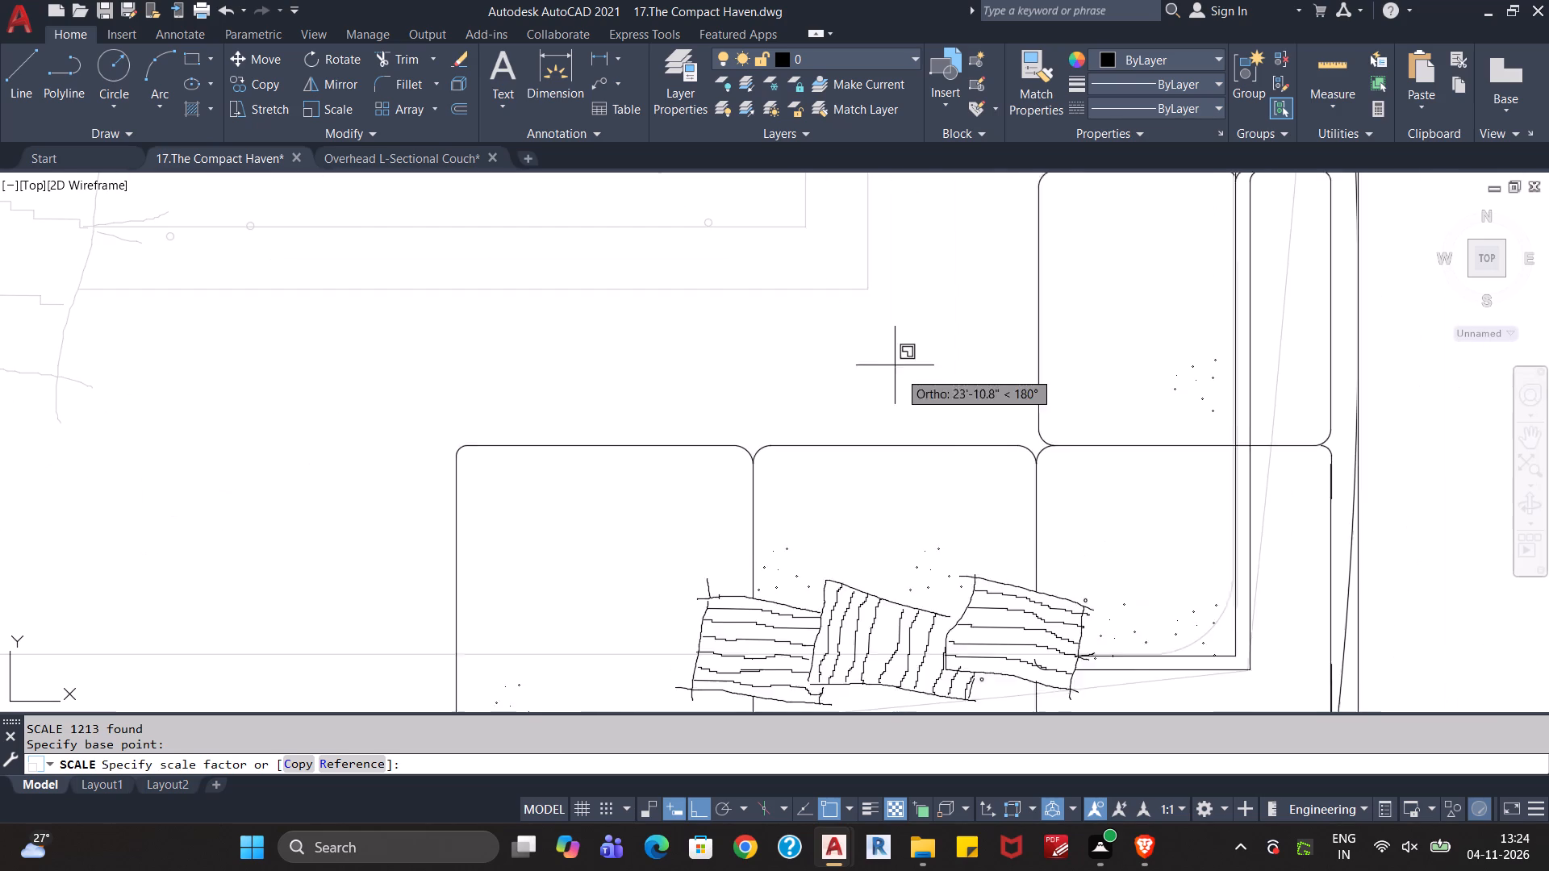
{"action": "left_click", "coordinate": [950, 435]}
Cut the whole couch and paste it closer to the floor plan, just right of the herringbone-paved area.
{"action": "scroll", "coordinate": [983, 449], "scroll_direction": "down", "scroll_amount": 3}
{"action": "scroll", "coordinate": [1047, 511], "scroll_direction": "down", "scroll_amount": 2}
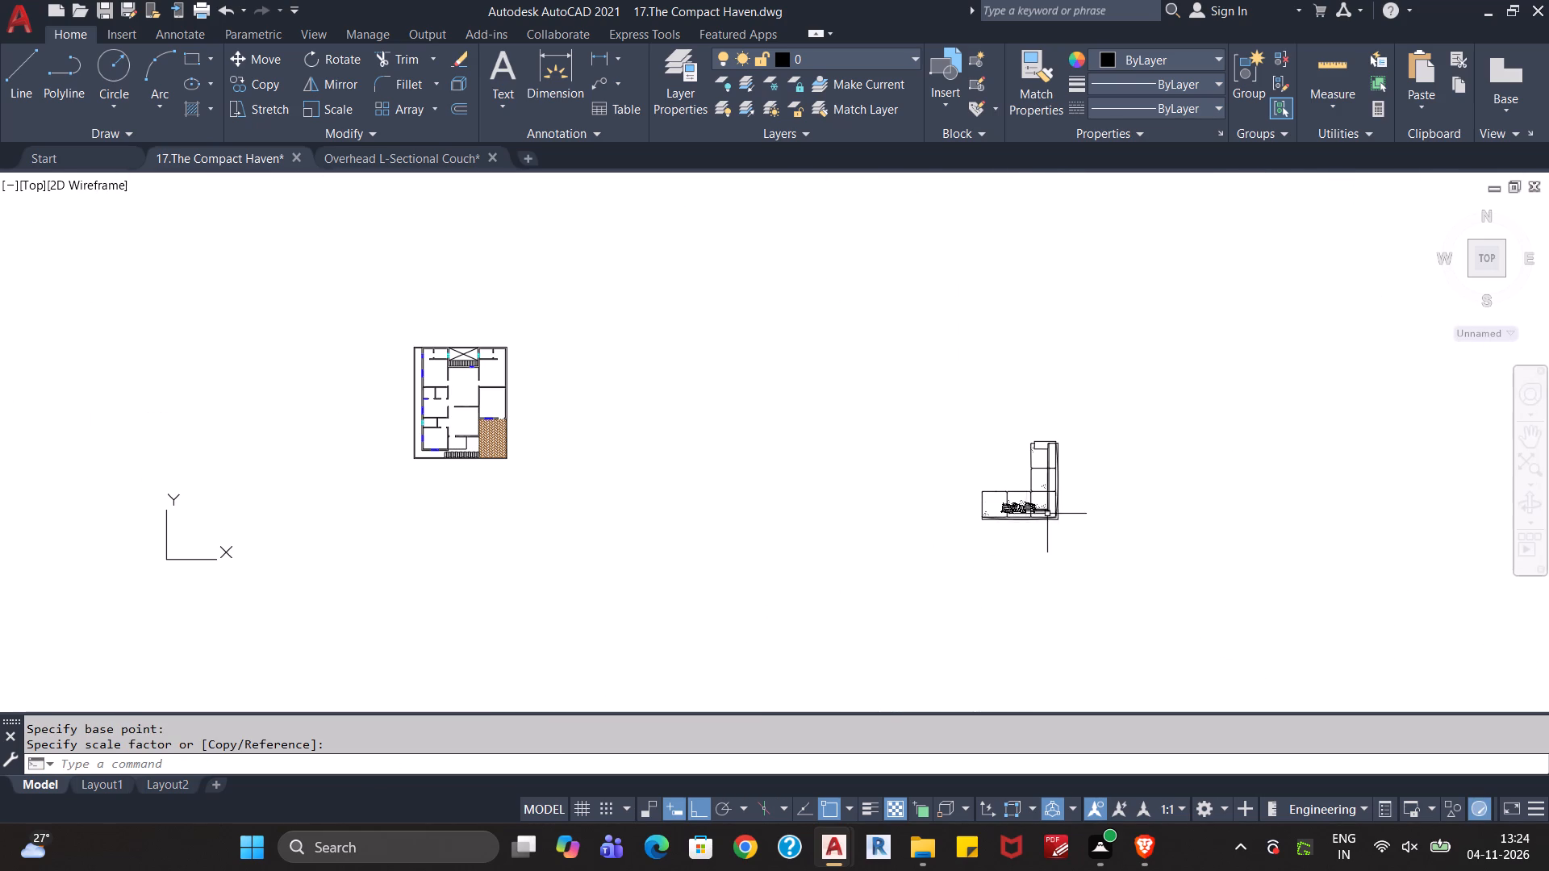
{"action": "left_click_drag", "start_coordinate": [1160, 357], "coordinate": [1140, 387]}
{"action": "left_click", "coordinate": [943, 577]}
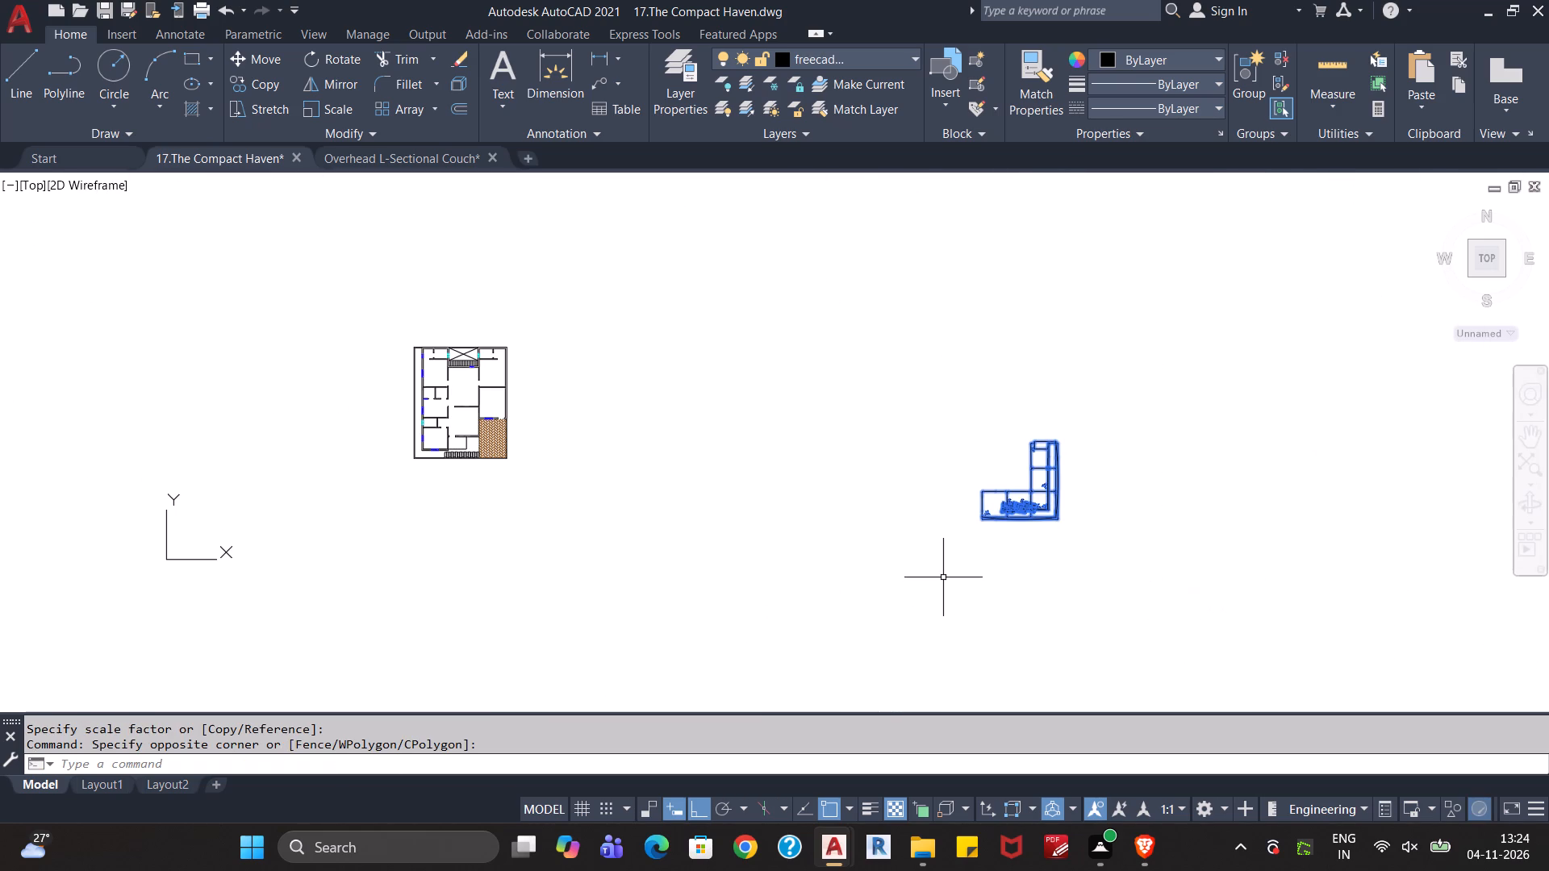
{"action": "key", "text": "ctrl+x"}
{"action": "scroll", "coordinate": [660, 511], "scroll_direction": "up", "scroll_amount": 3}
{"action": "middle_click", "coordinate": [660, 511]}
{"action": "middle_click_drag", "start_coordinate": [538, 451], "coordinate": [1132, 633]}
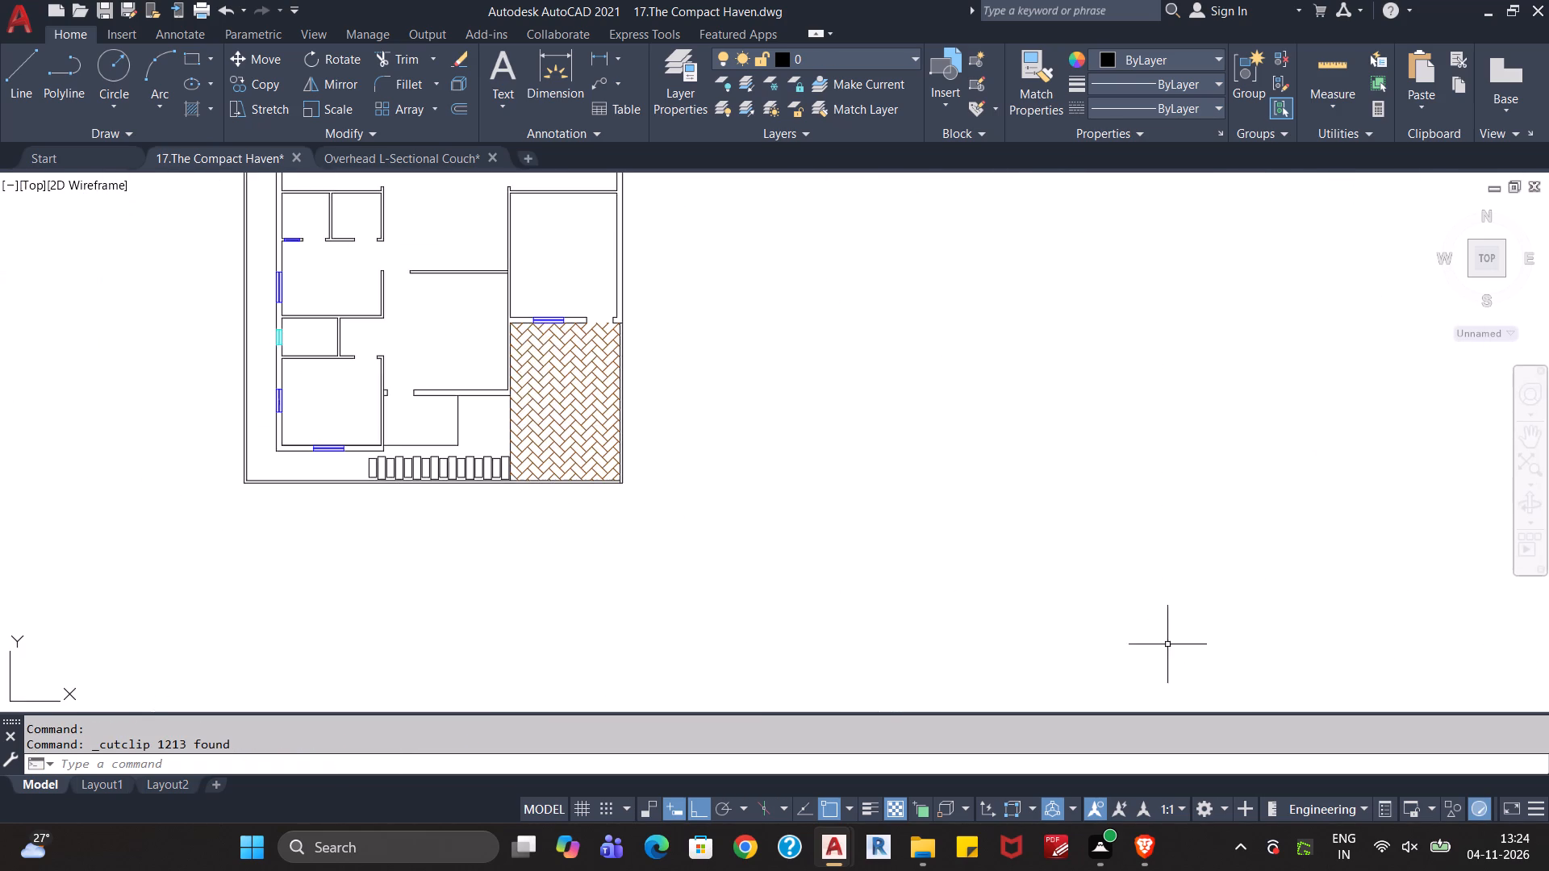
{"action": "middle_click_drag", "start_coordinate": [858, 512], "coordinate": [1273, 627]}
{"action": "key", "text": "ctrl+v"}
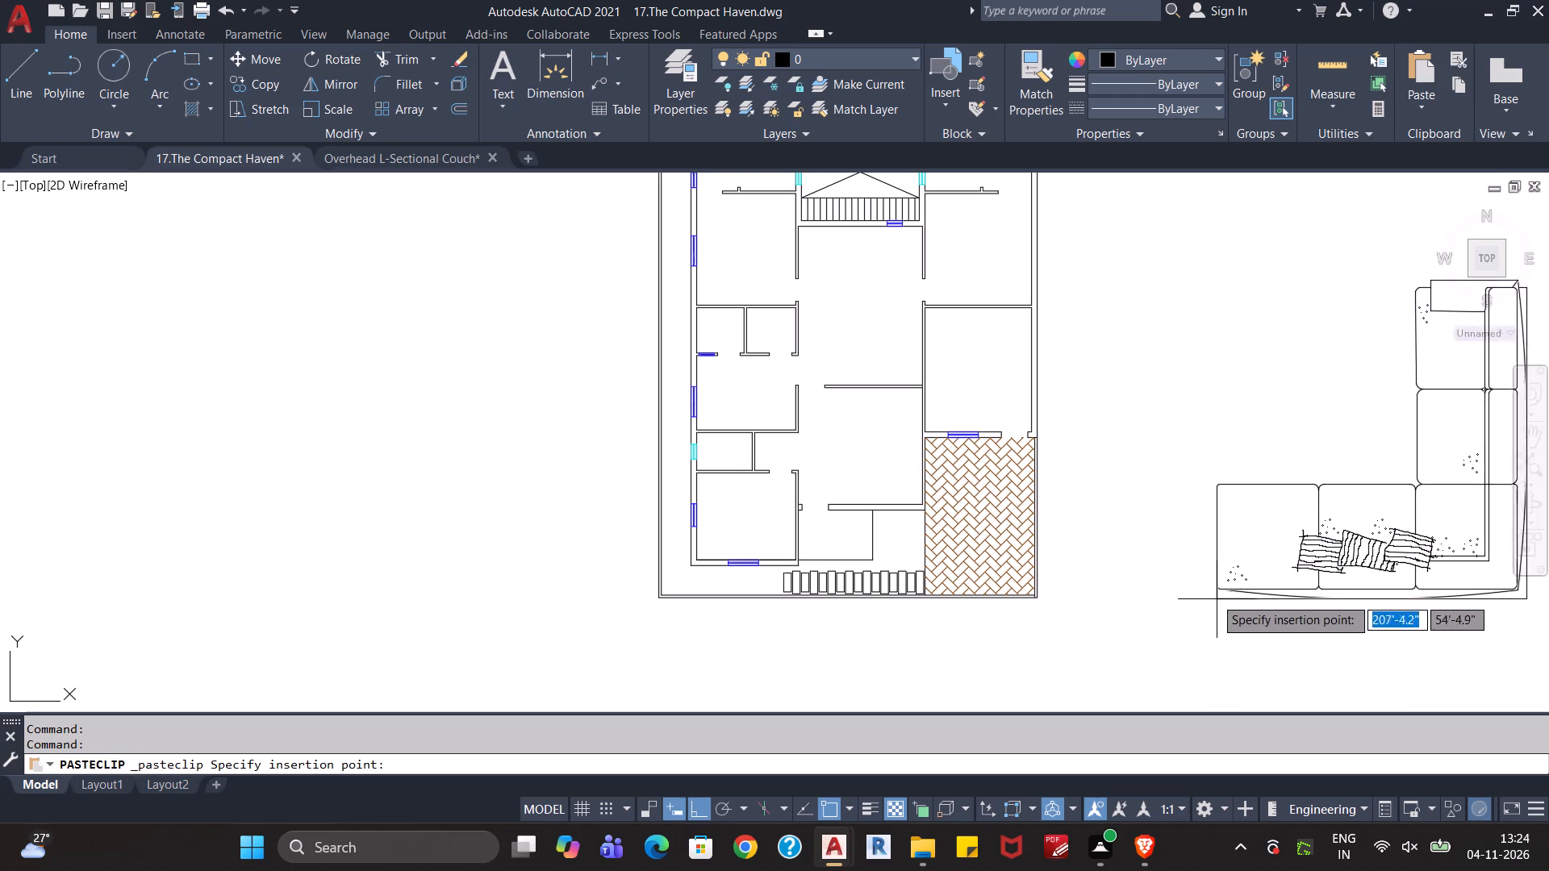
{"action": "left_click", "coordinate": [1133, 555]}
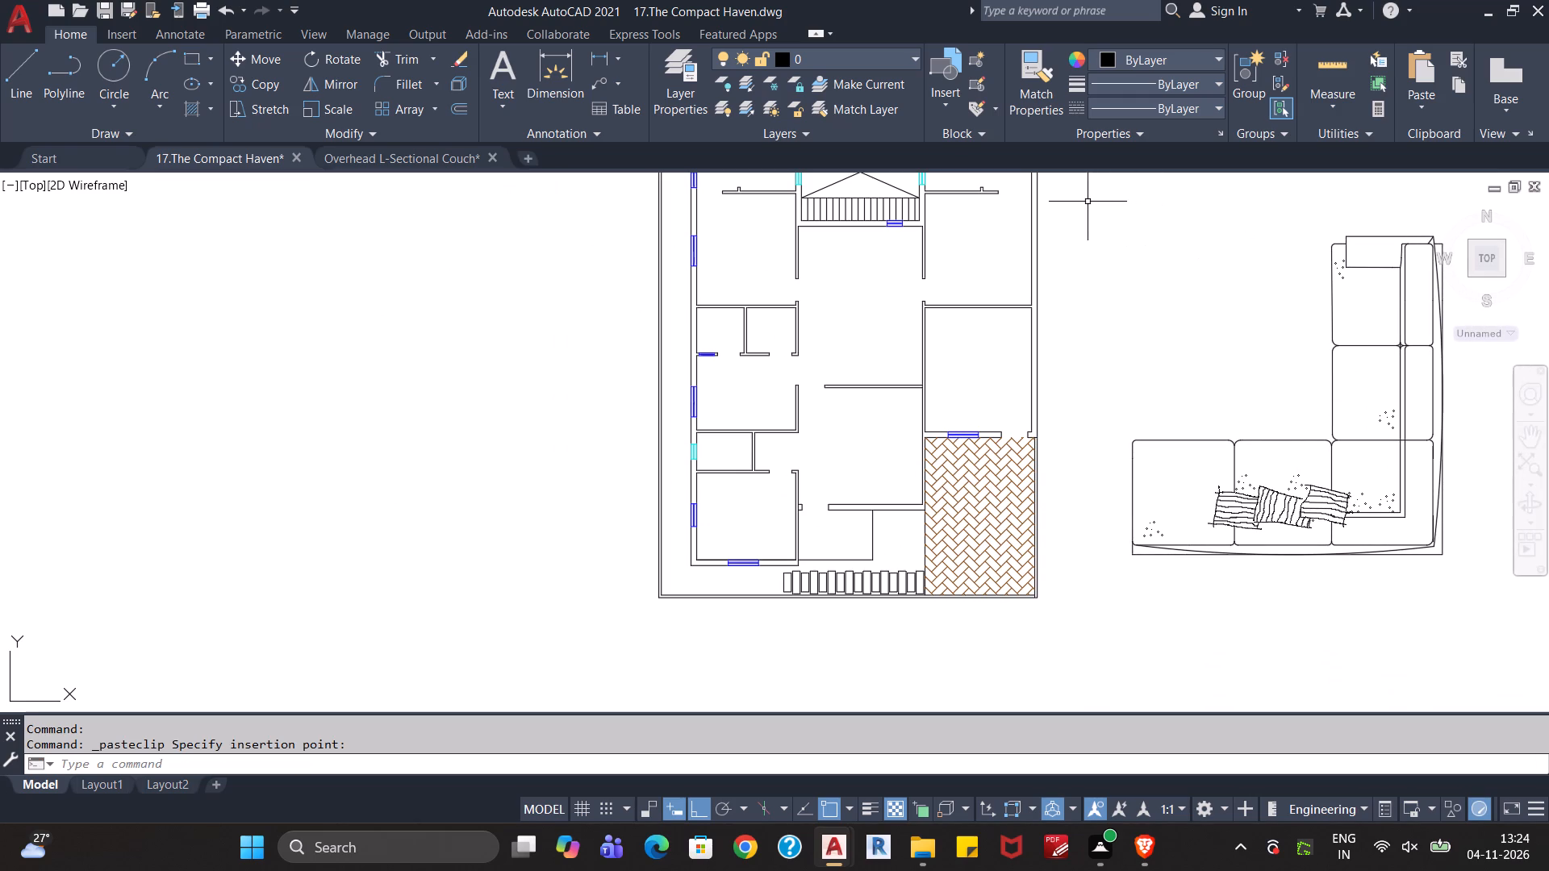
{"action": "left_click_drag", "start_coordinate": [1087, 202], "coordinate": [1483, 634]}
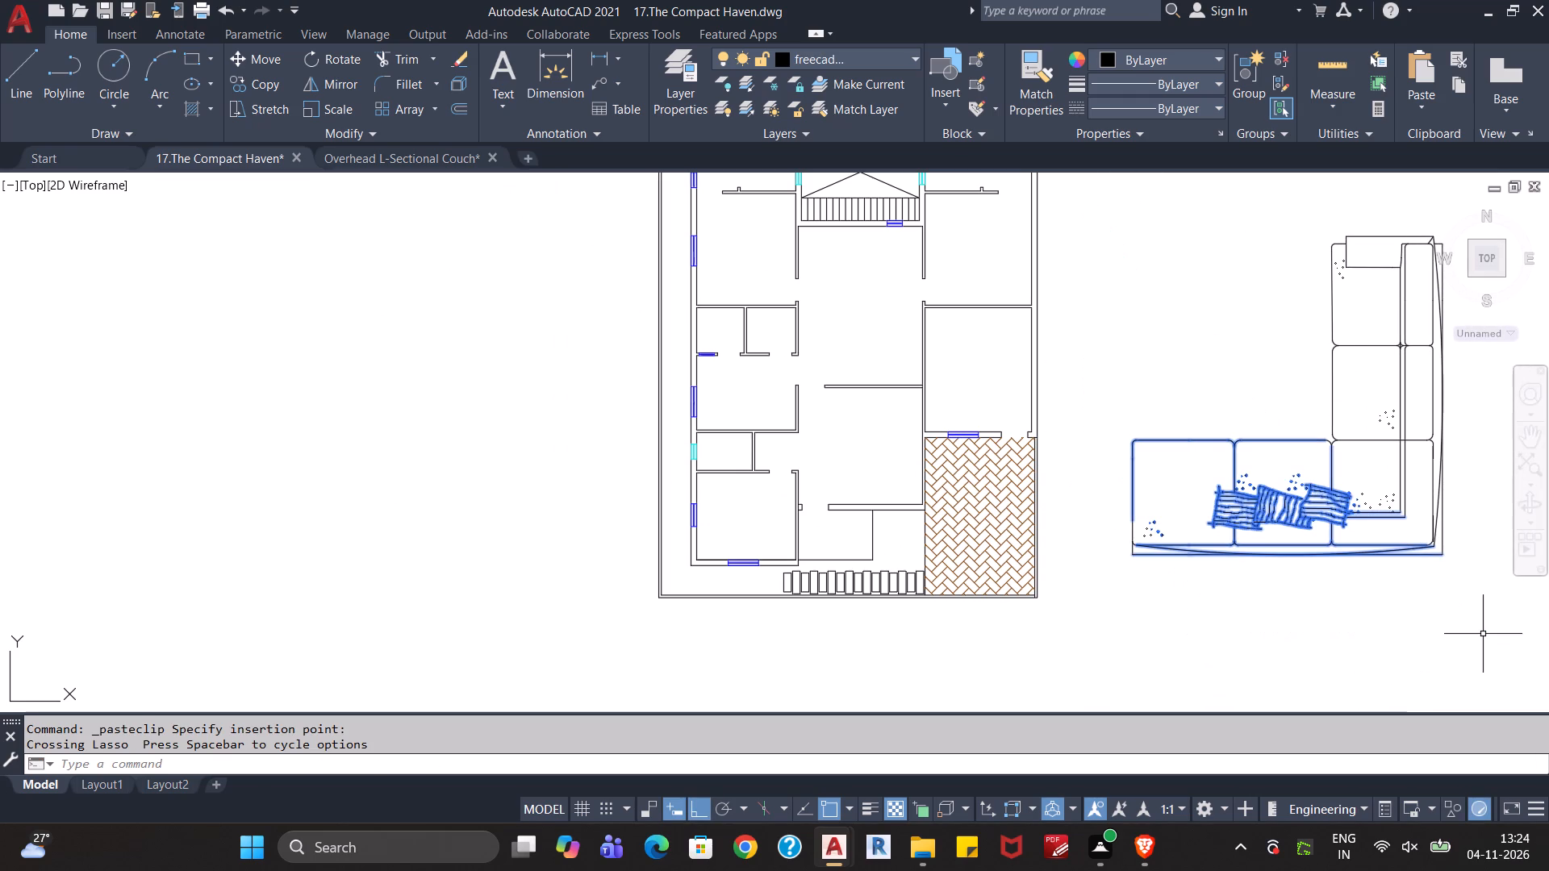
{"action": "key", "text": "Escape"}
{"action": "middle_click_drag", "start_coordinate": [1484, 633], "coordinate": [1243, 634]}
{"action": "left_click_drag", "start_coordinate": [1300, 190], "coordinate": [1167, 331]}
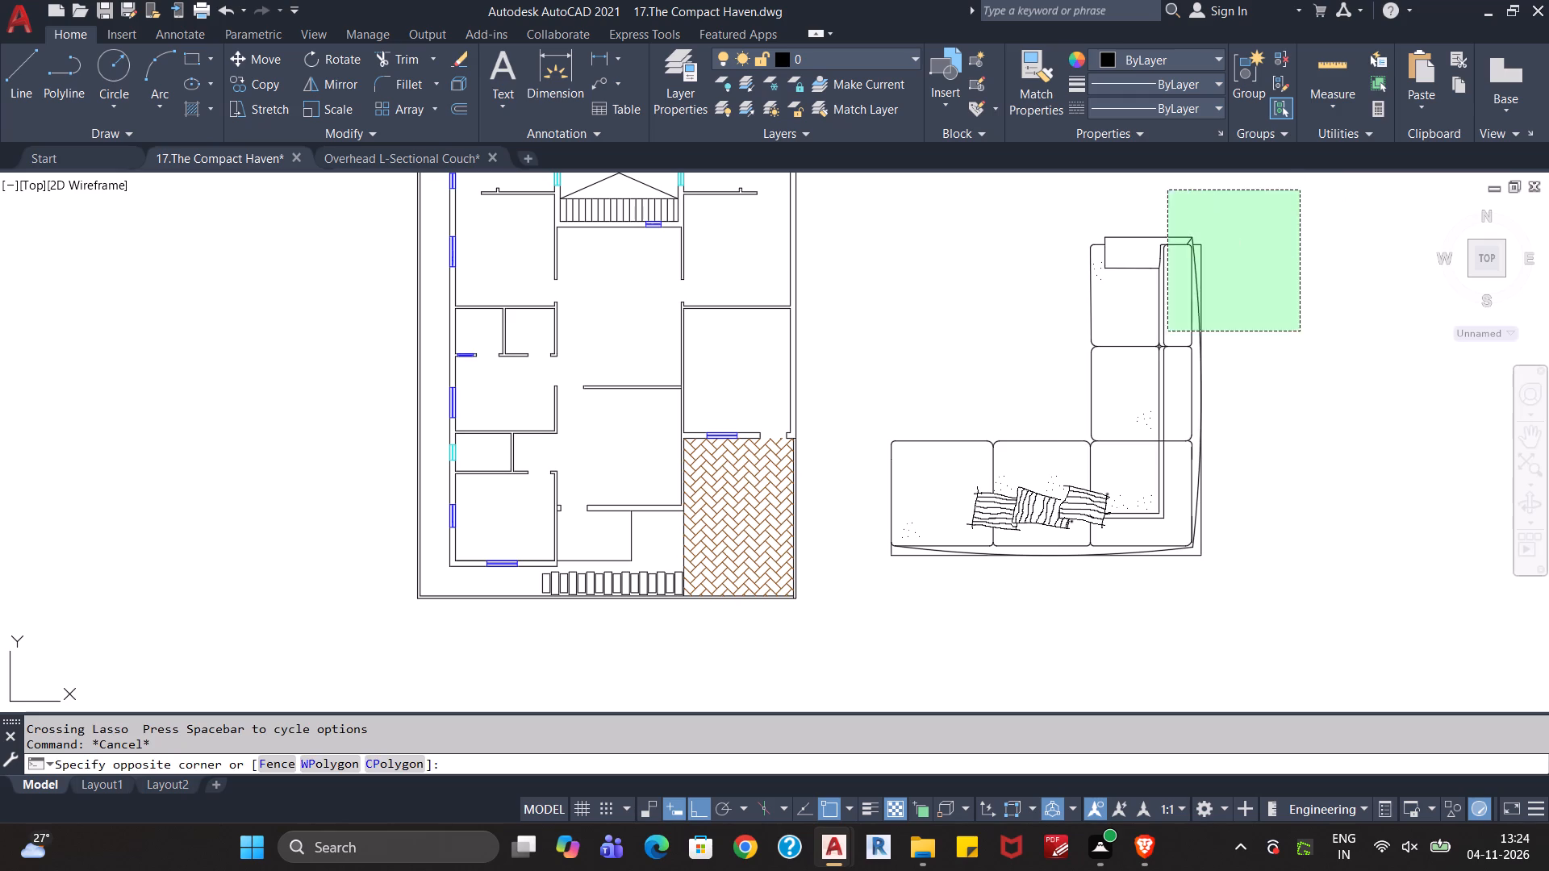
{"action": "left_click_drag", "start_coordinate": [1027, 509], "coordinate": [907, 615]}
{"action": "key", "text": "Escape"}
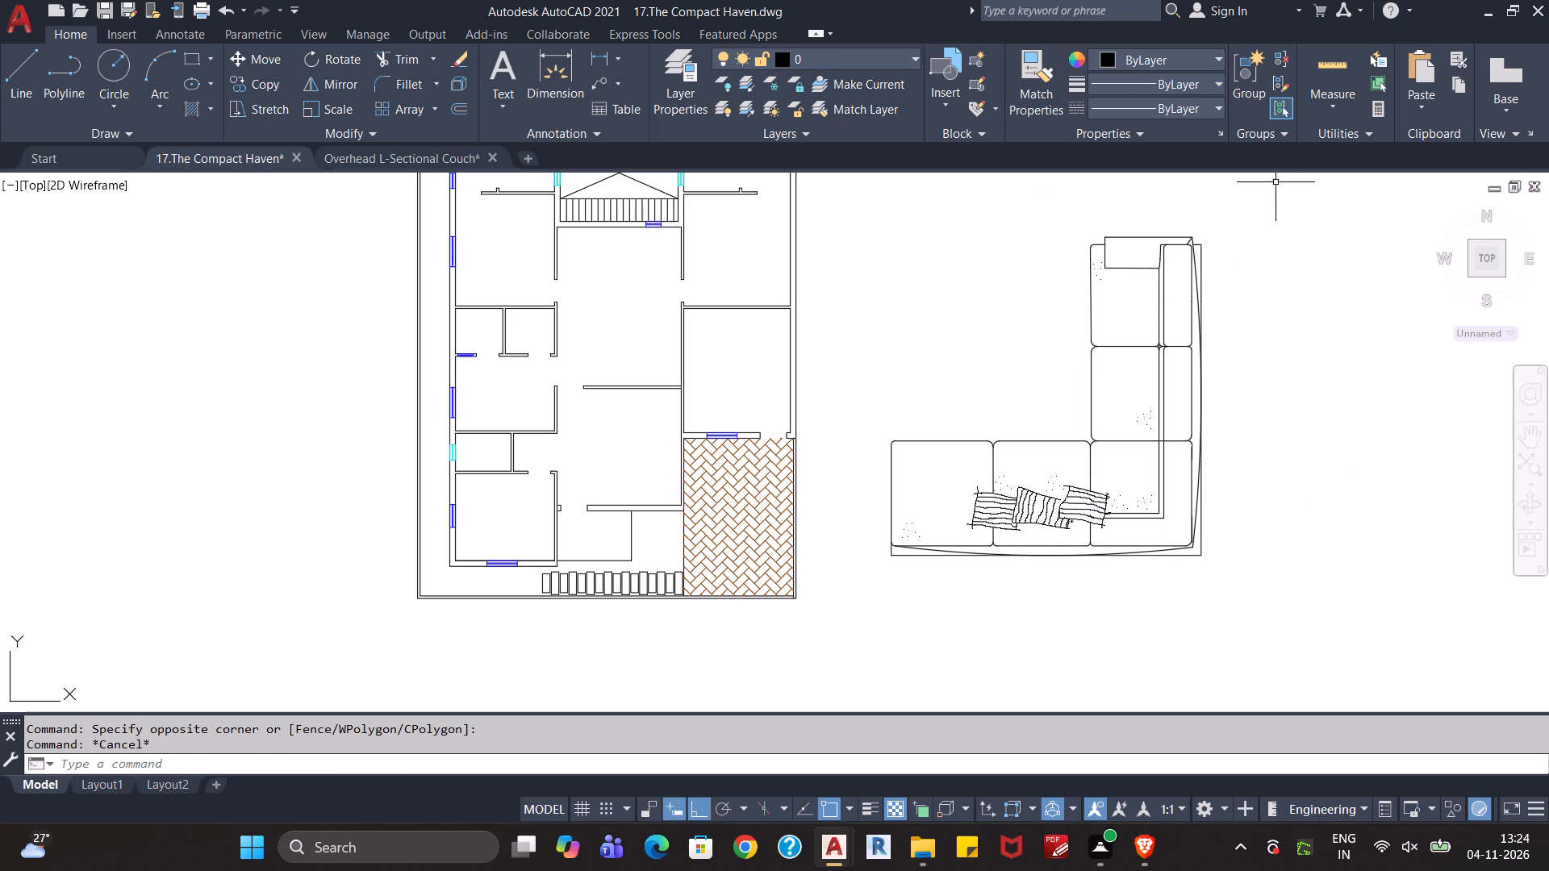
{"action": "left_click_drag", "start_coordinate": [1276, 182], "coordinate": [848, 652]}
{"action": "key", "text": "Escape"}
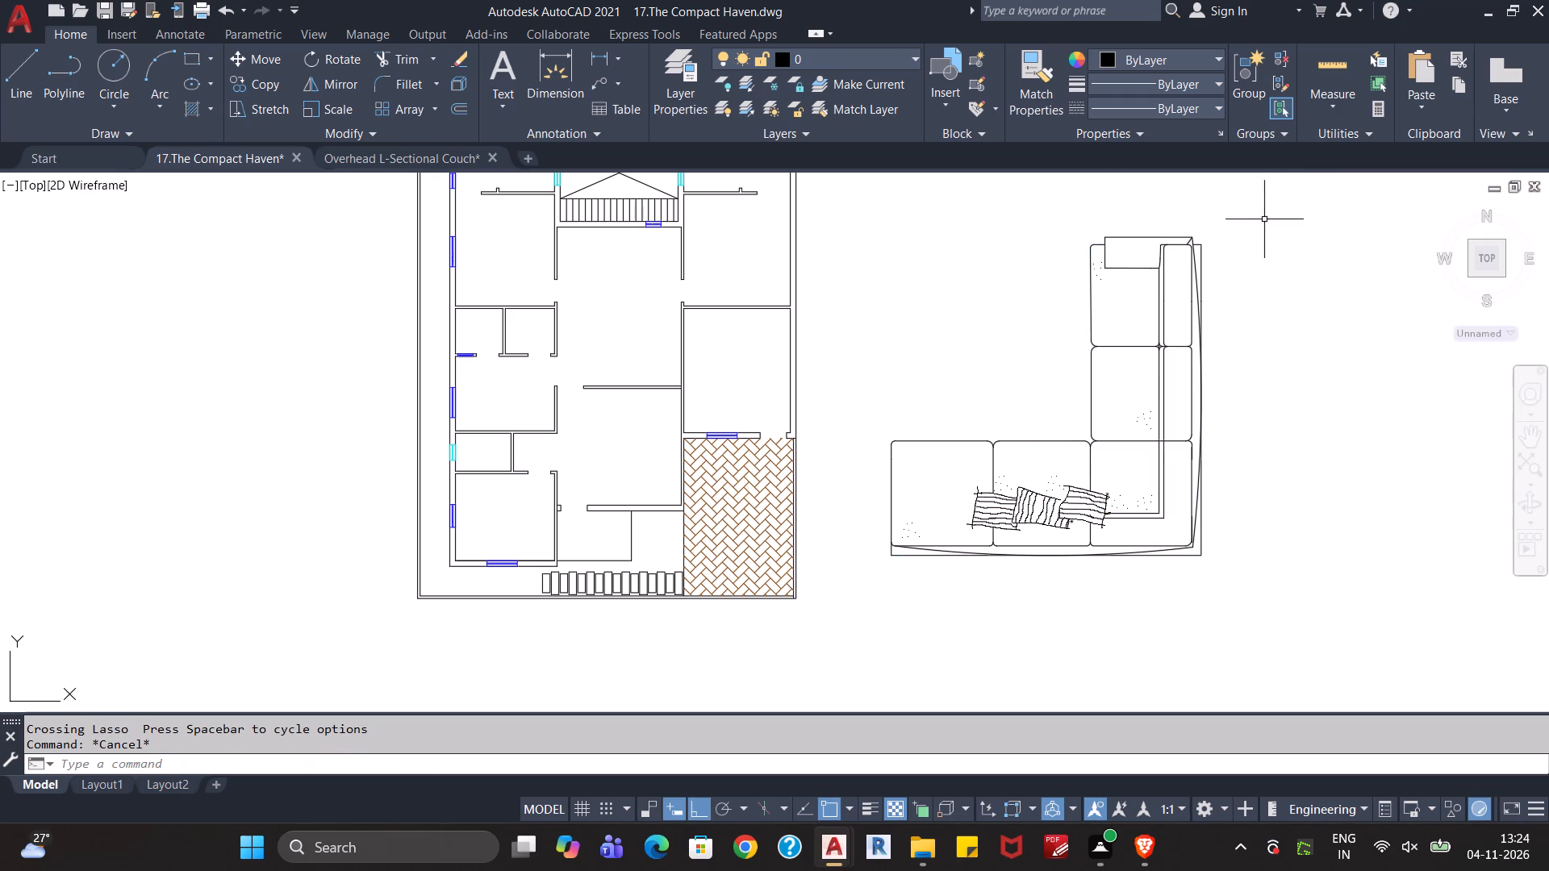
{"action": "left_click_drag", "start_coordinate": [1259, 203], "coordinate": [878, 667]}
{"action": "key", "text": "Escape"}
Scale the whole couch by reference from its lower-left corner, using its full bottom edge as reference and 10' as the new length.
{"action": "left_click", "coordinate": [1264, 198]}
{"action": "left_click", "coordinate": [865, 630]}
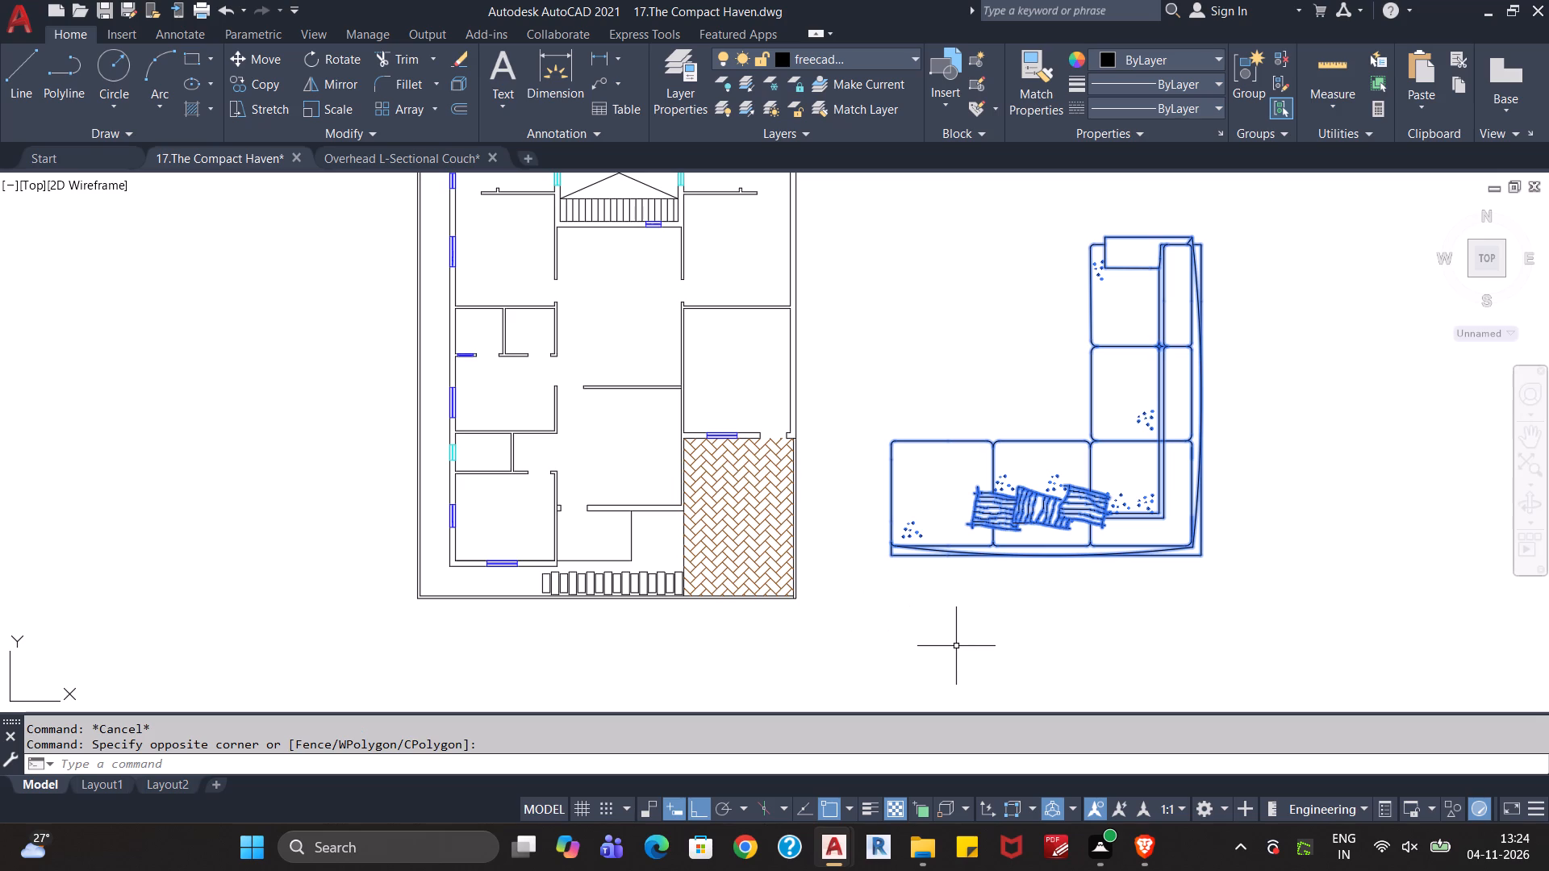
{"action": "type", "text": "sc"}
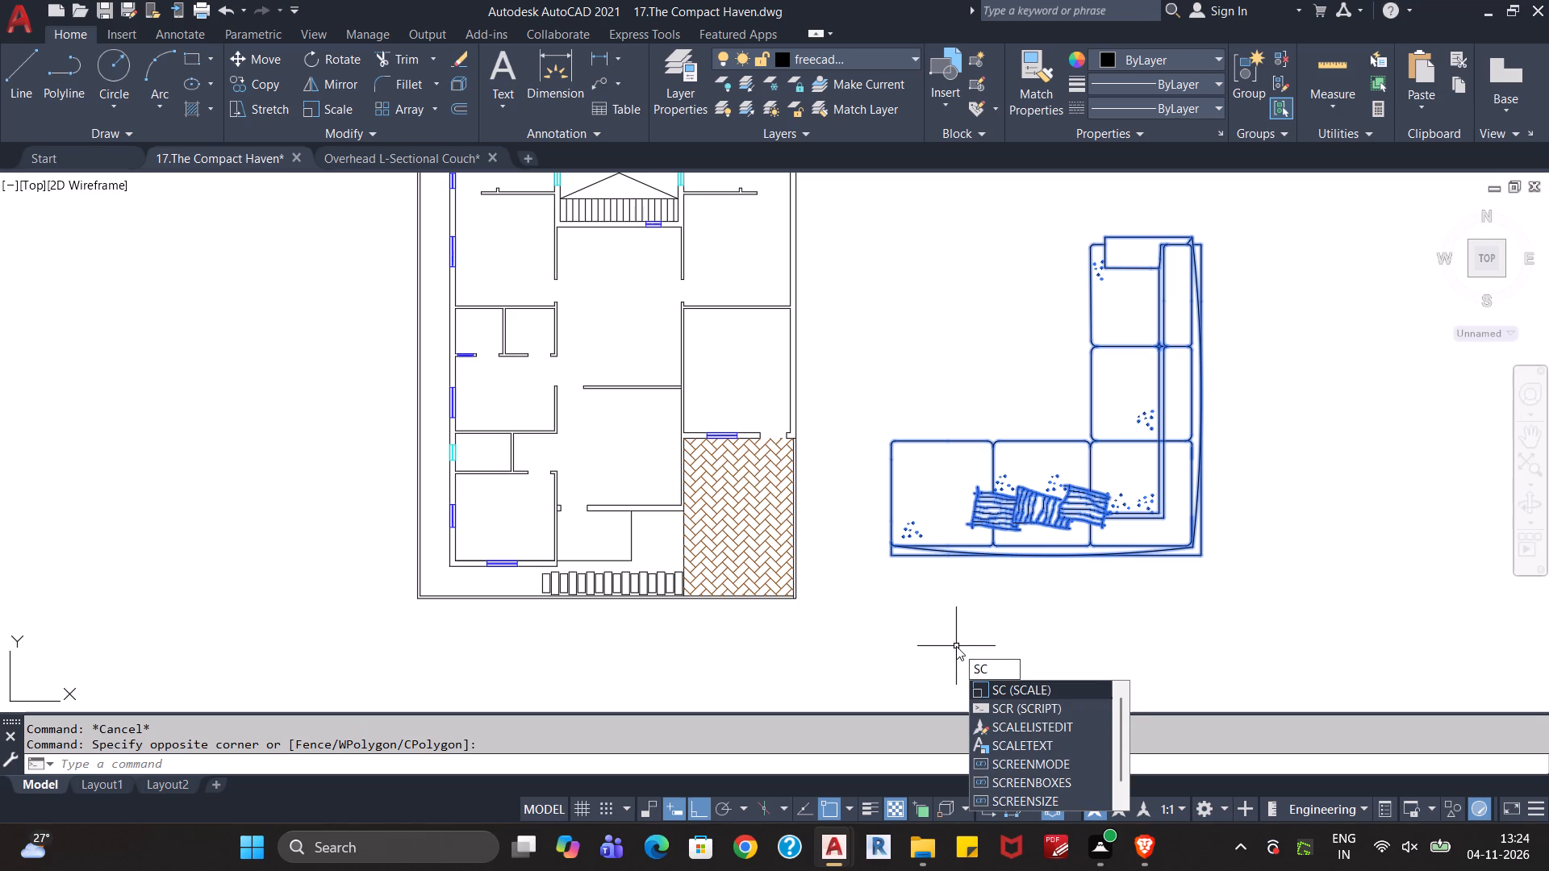
{"action": "key", "text": "Return"}
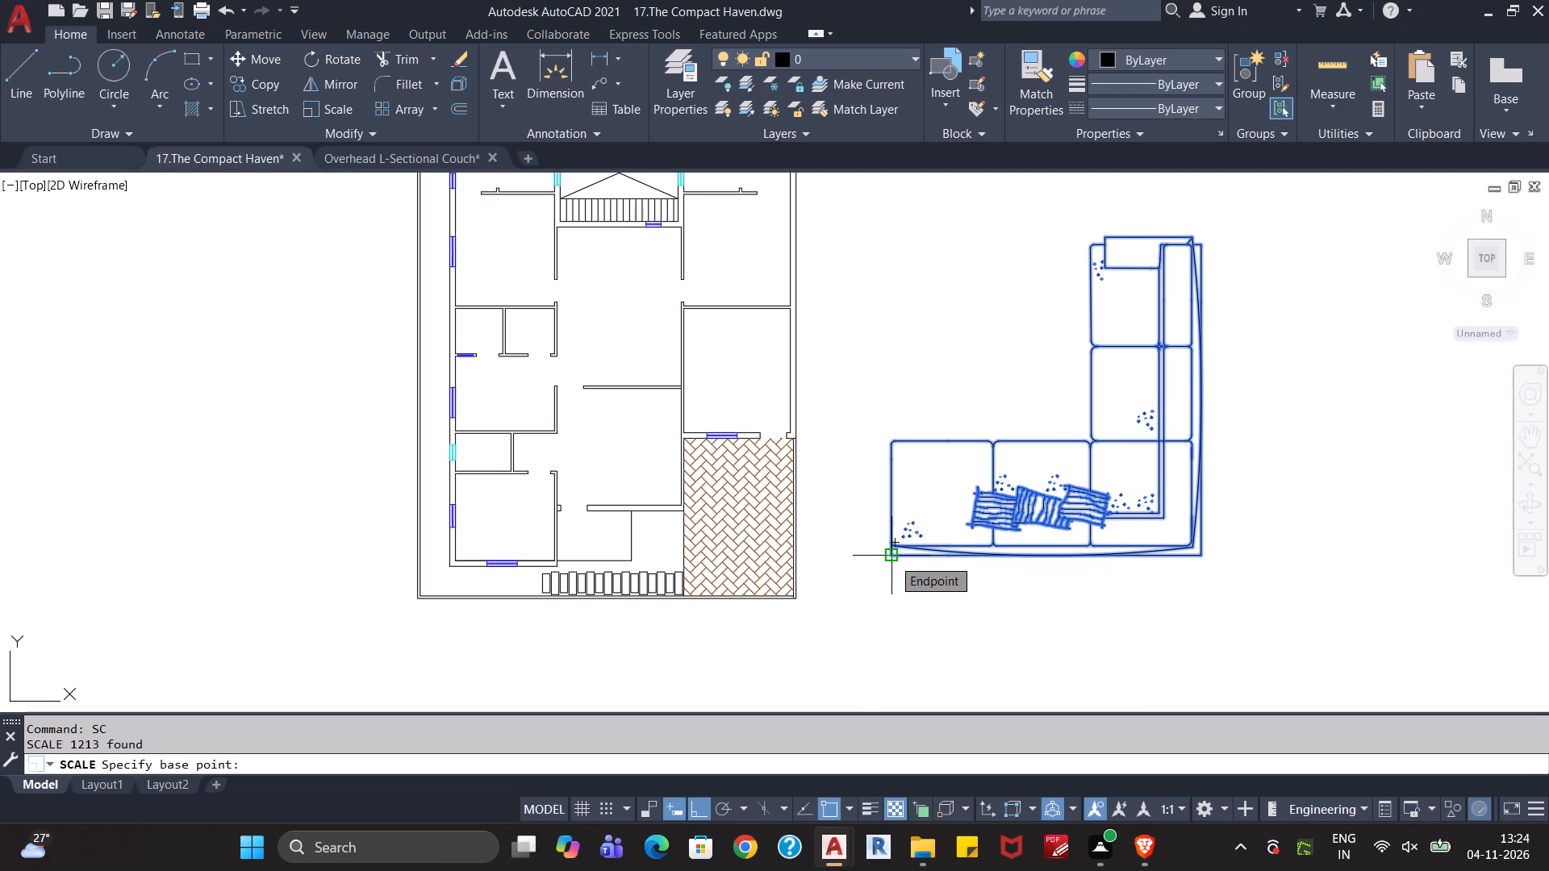
{"action": "left_click", "coordinate": [892, 558]}
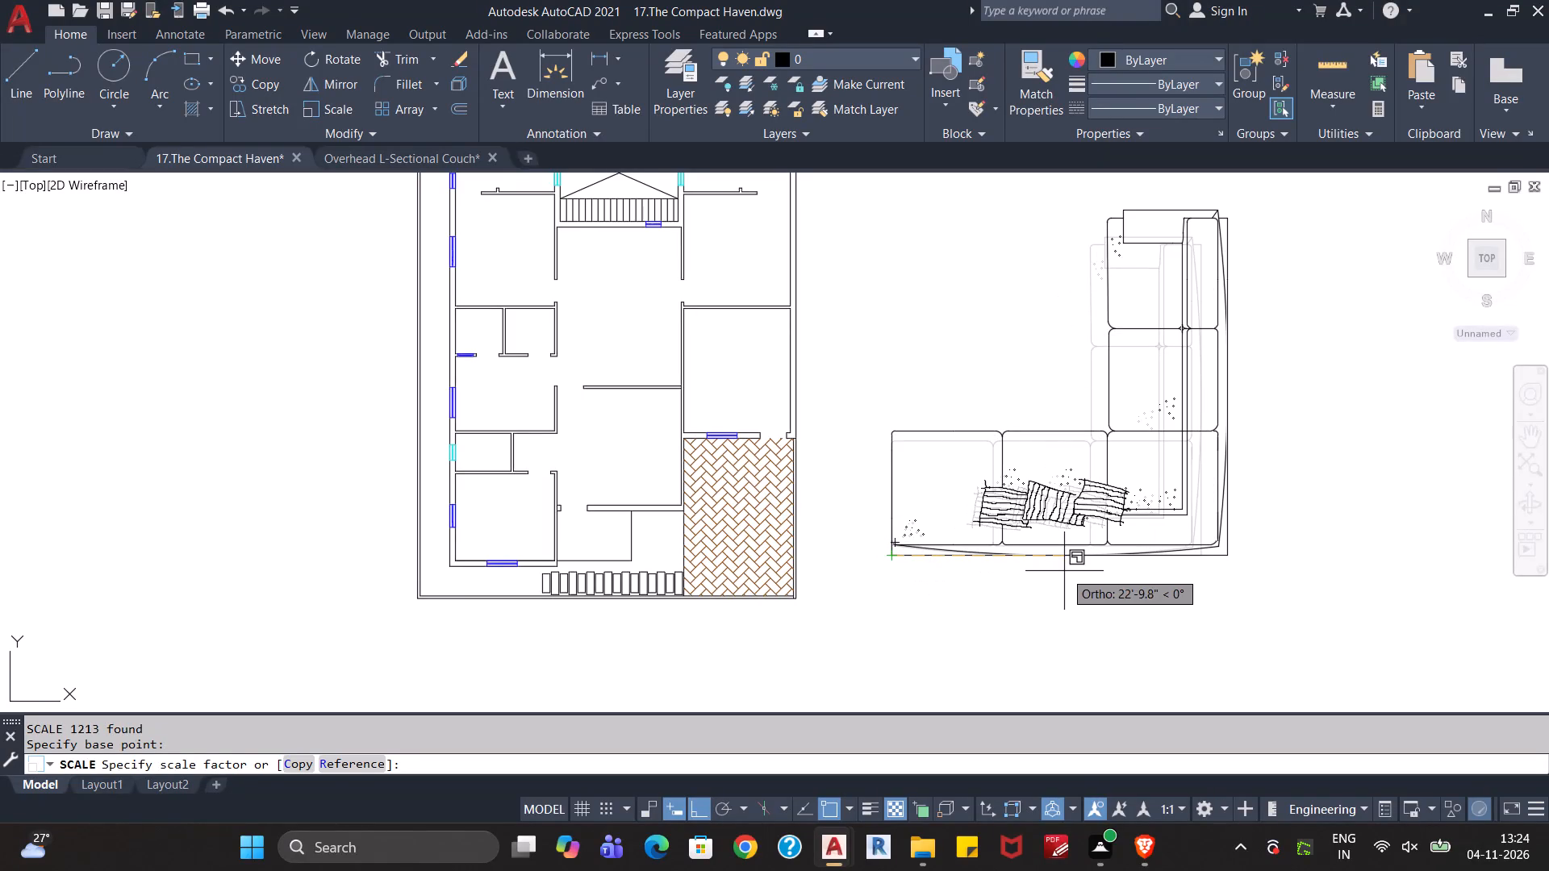
{"action": "key", "text": "r"}
{"action": "key", "text": "Return"}
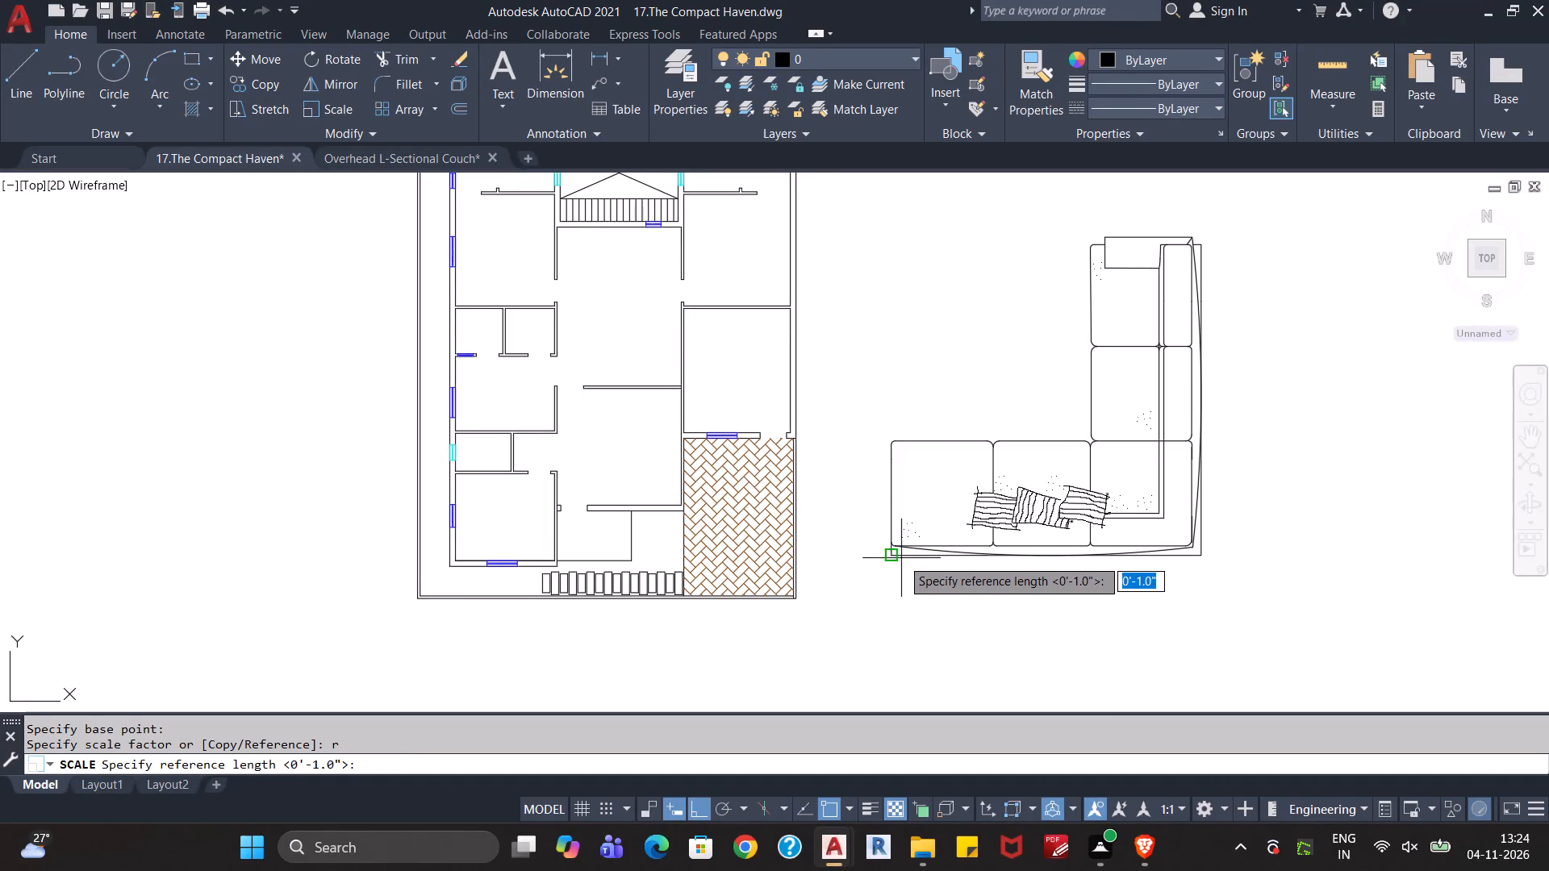
{"action": "left_click", "coordinate": [887, 558]}
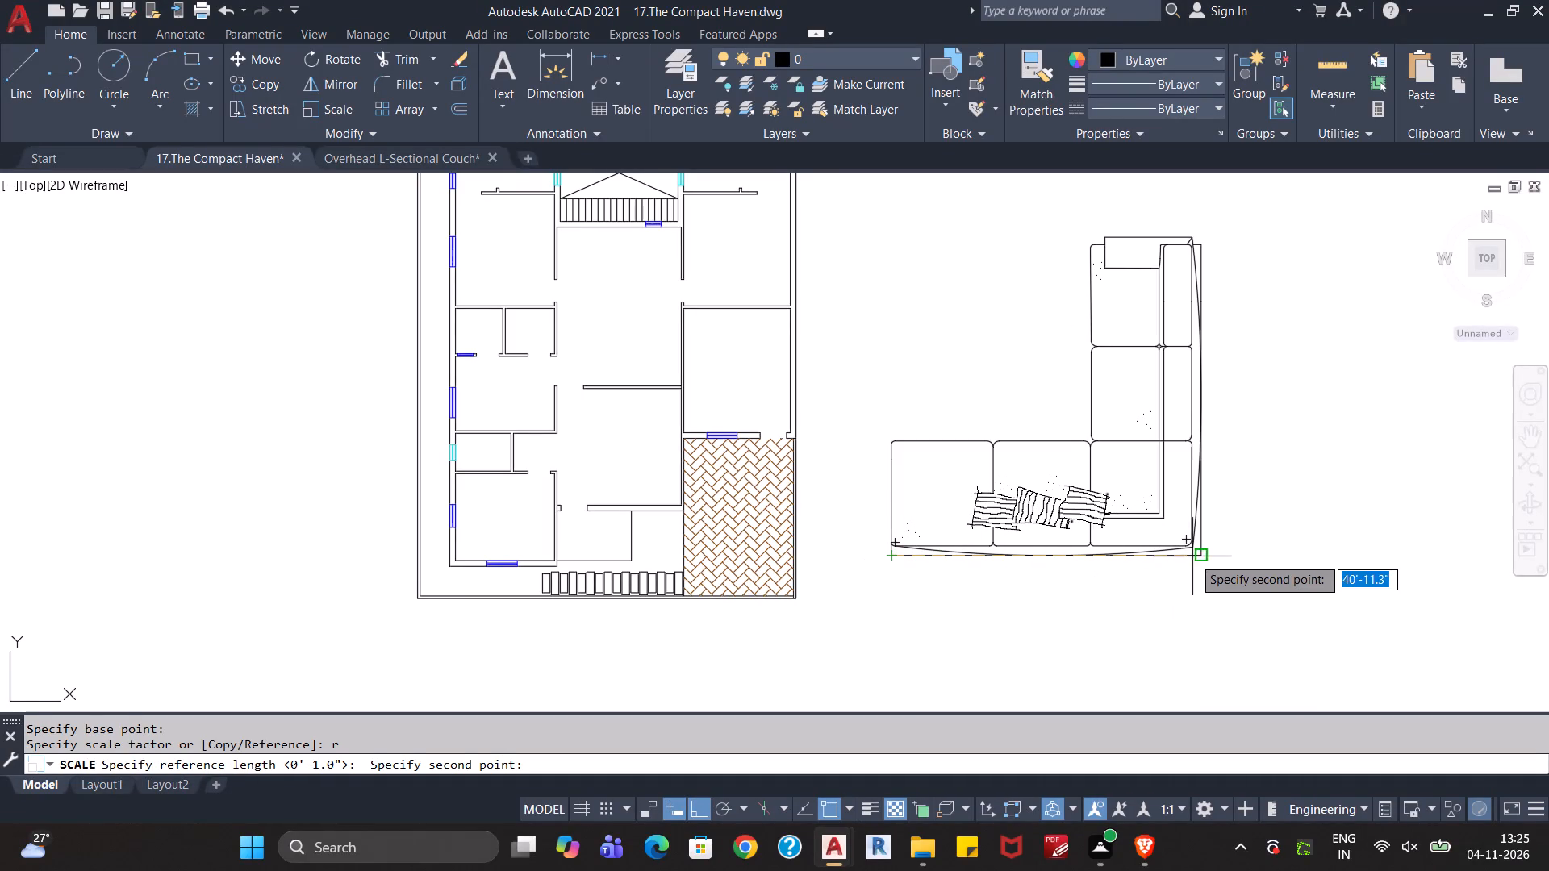
{"action": "left_click", "coordinate": [1196, 556]}
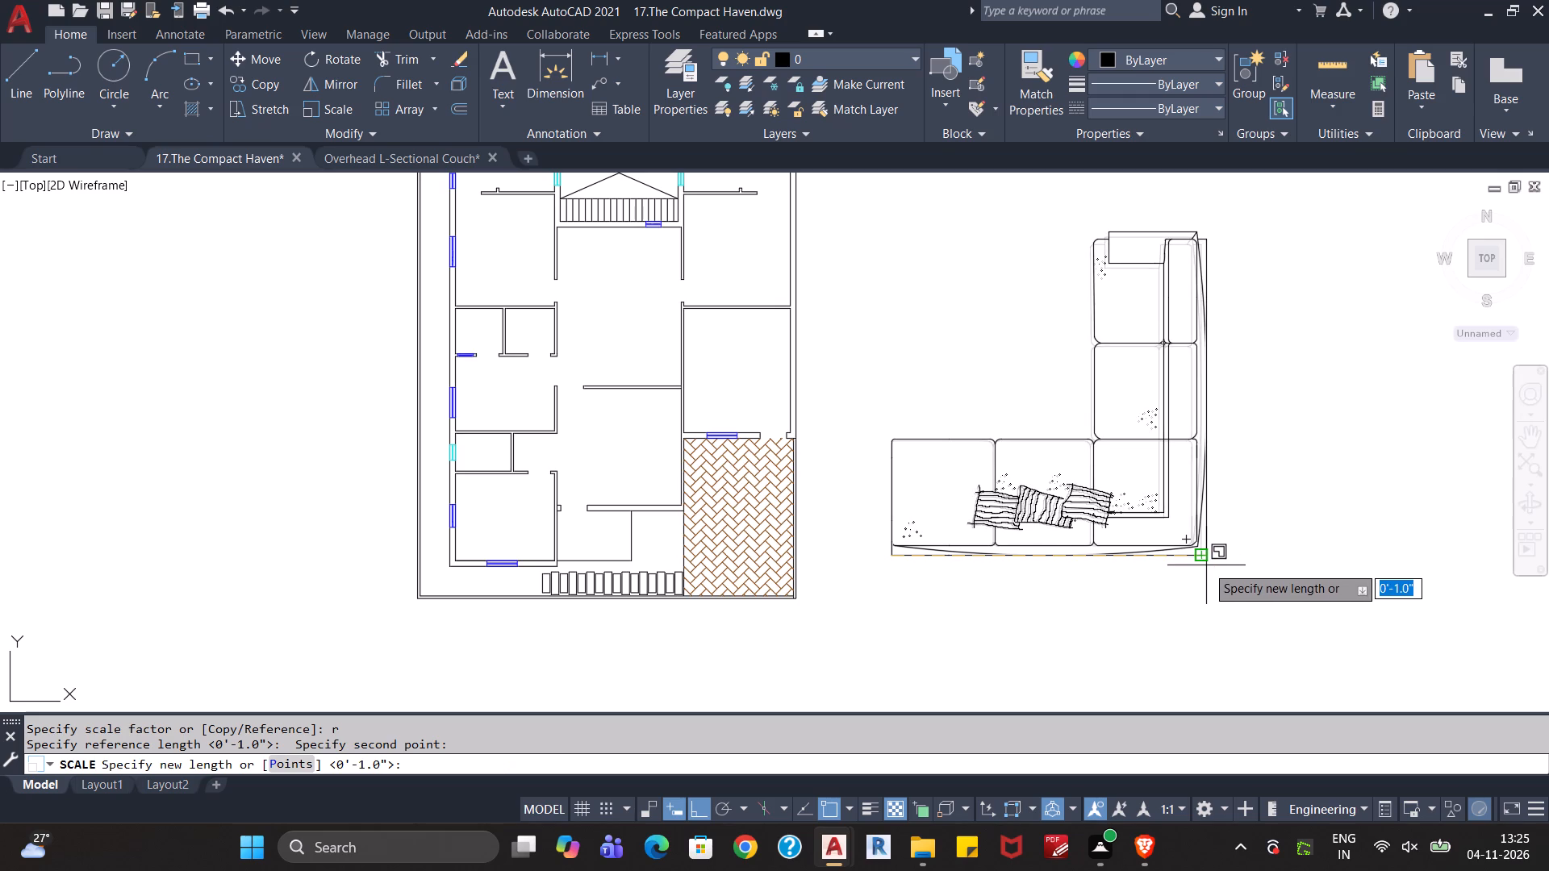
{"action": "type", "text": "10'"}
{"action": "key", "text": "Return"}
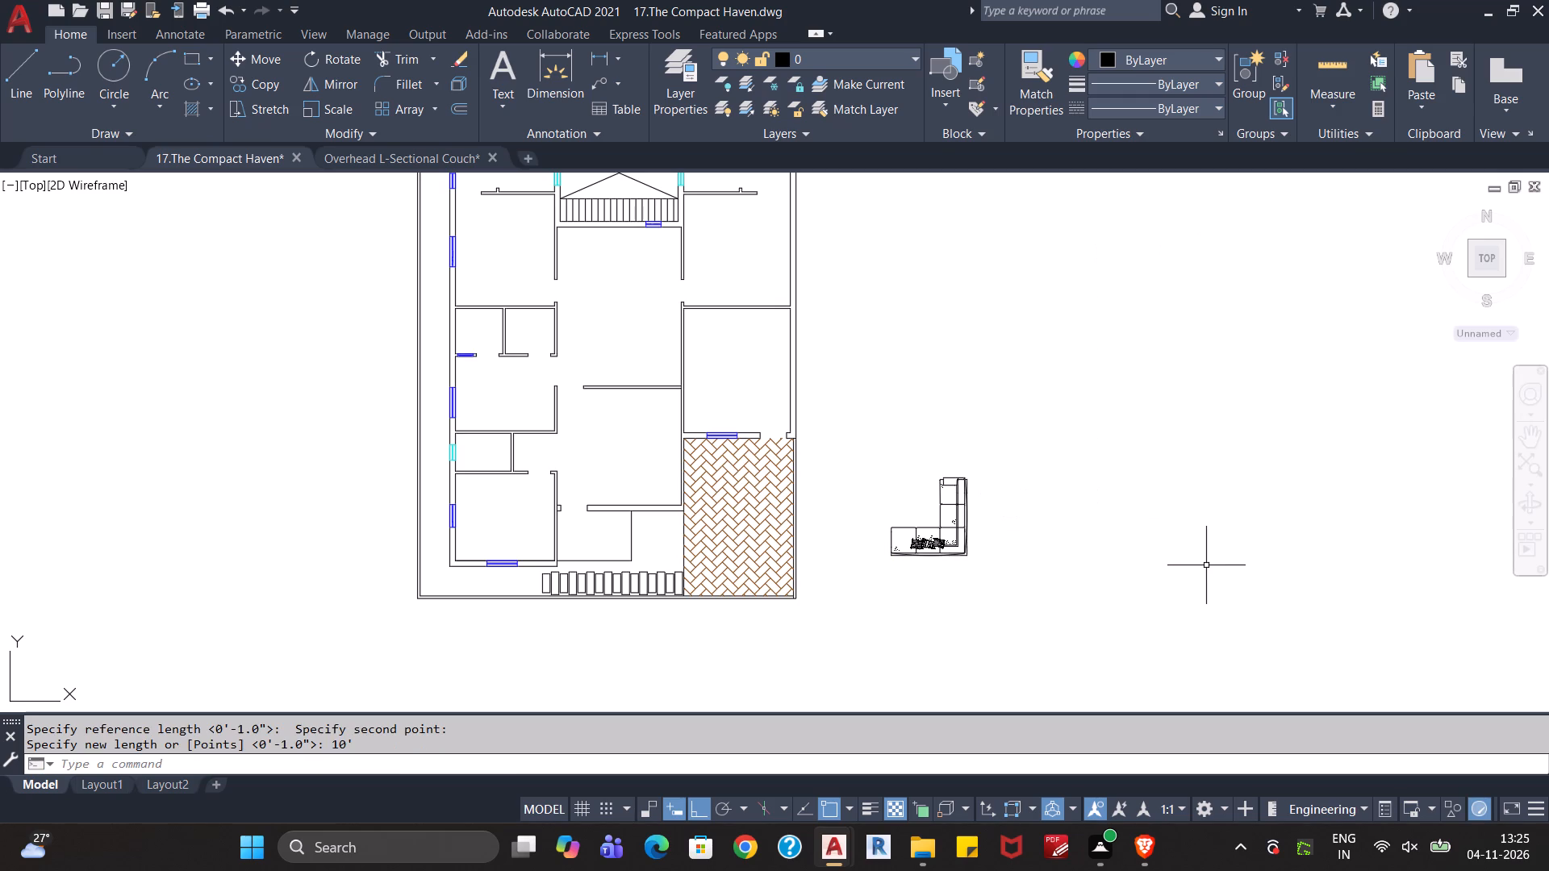
{"action": "key", "text": "Escape"}
{"action": "key", "text": "Escape"}
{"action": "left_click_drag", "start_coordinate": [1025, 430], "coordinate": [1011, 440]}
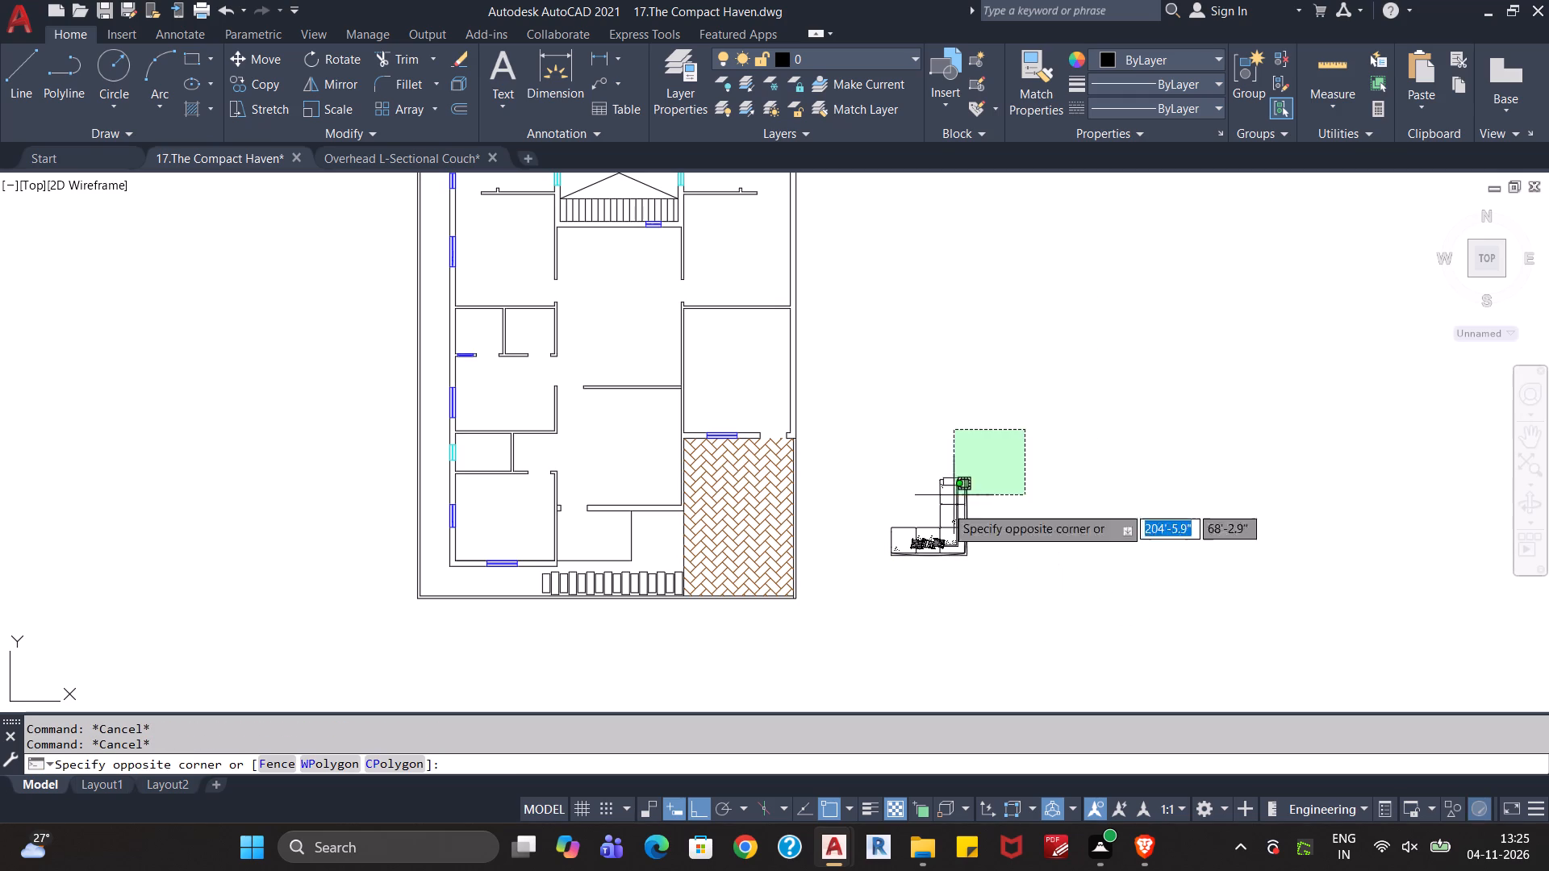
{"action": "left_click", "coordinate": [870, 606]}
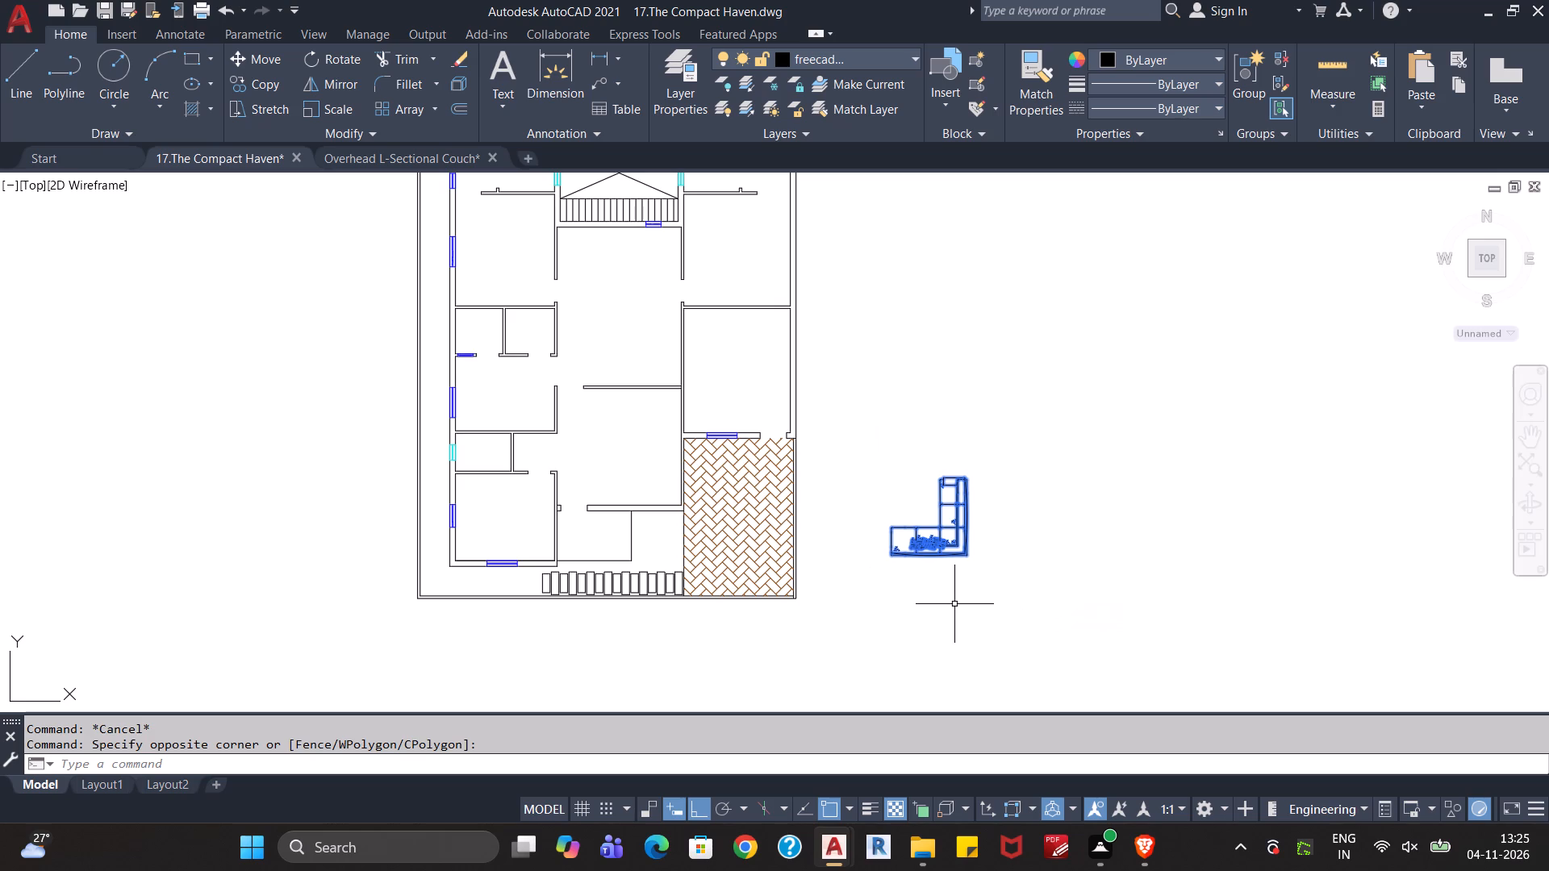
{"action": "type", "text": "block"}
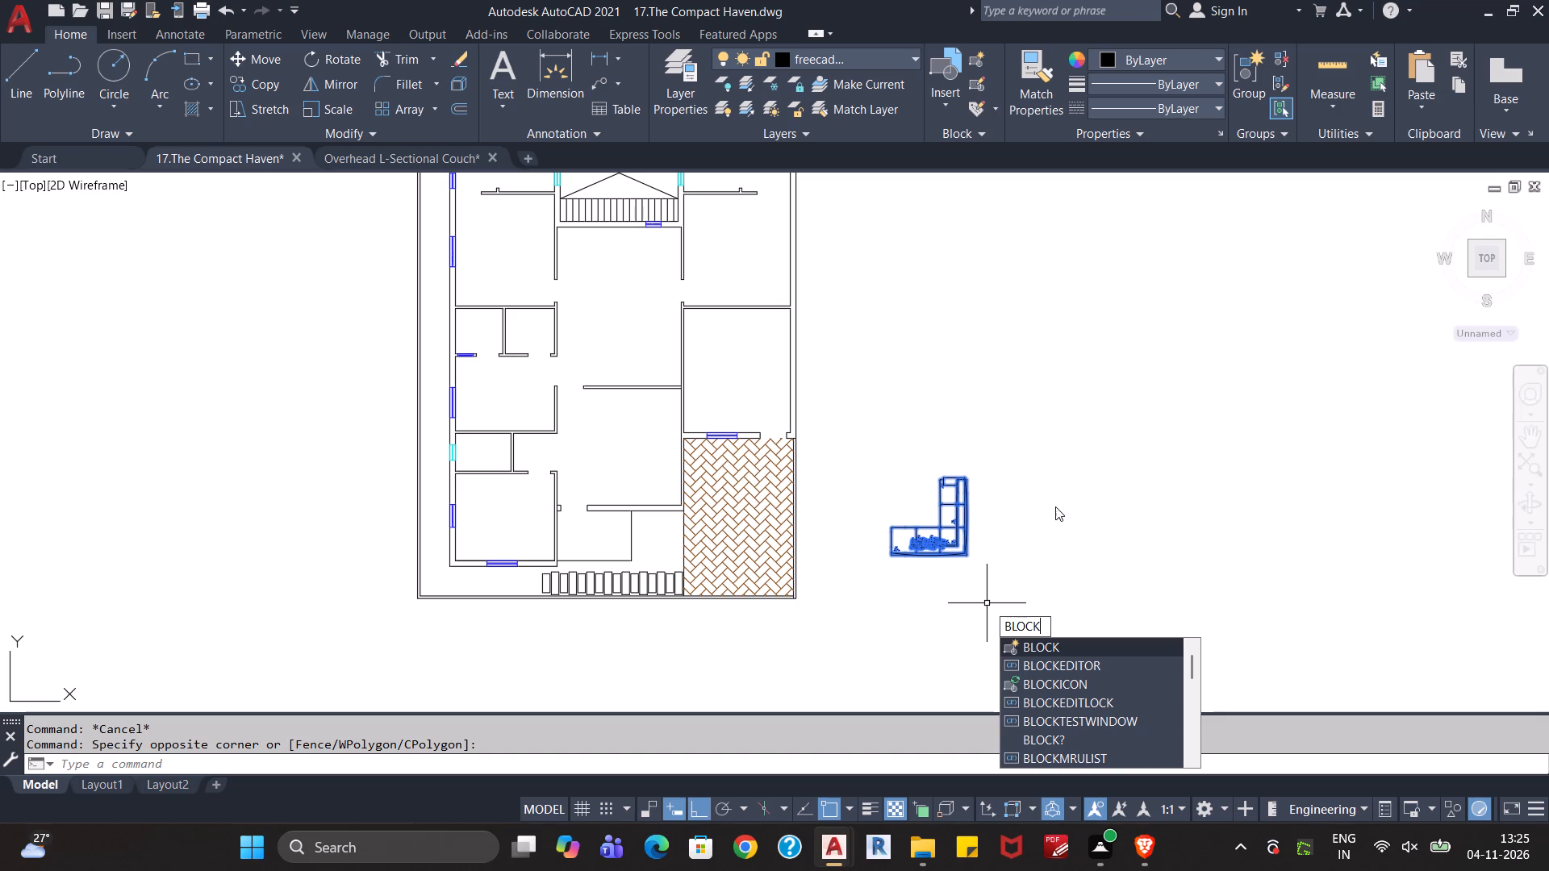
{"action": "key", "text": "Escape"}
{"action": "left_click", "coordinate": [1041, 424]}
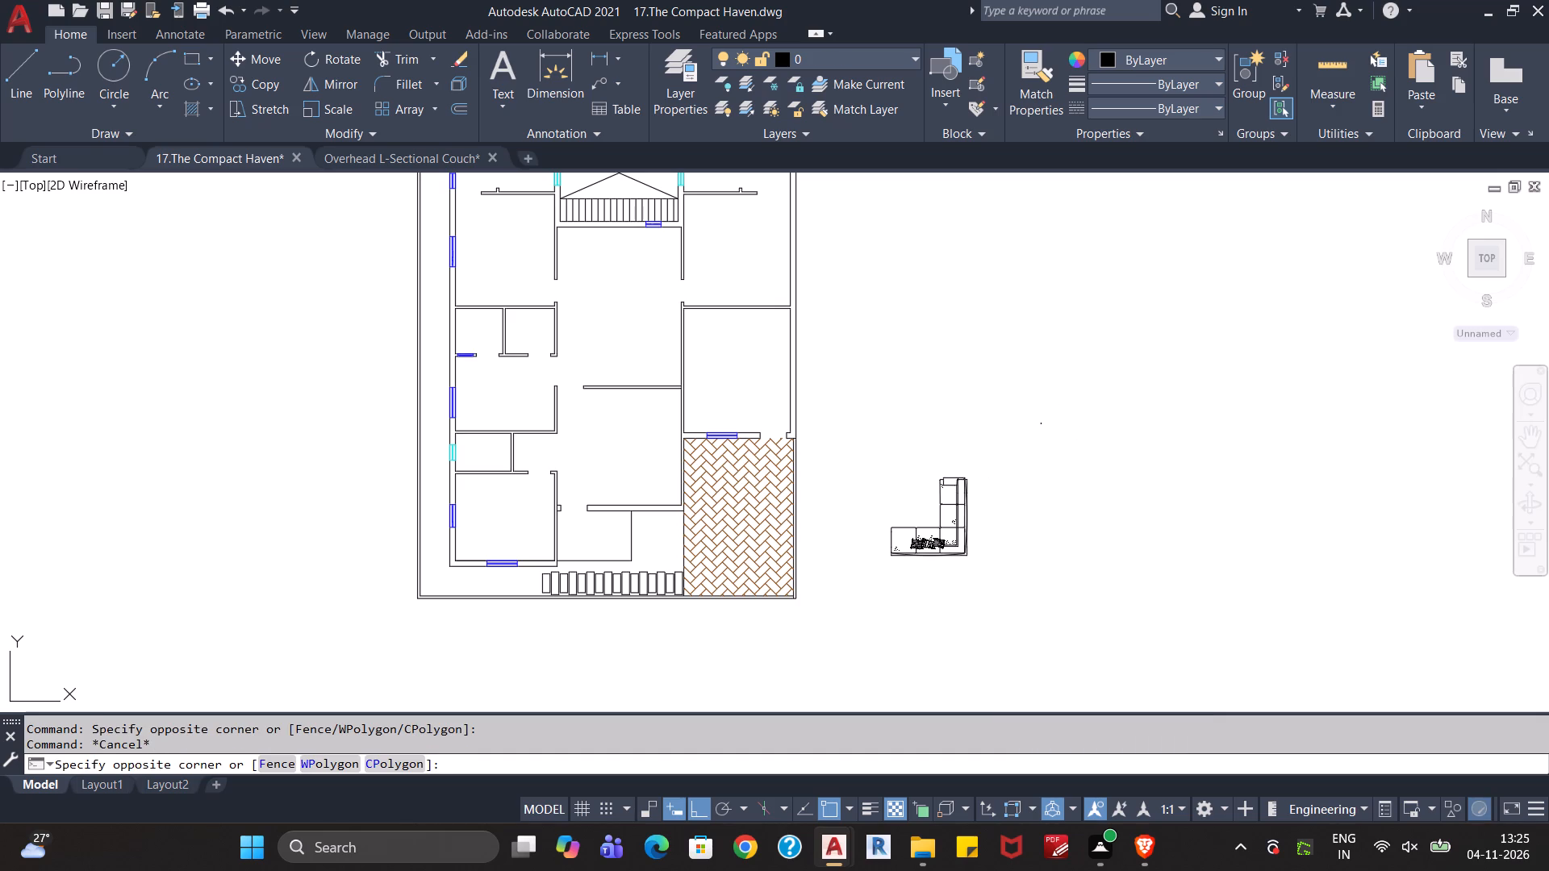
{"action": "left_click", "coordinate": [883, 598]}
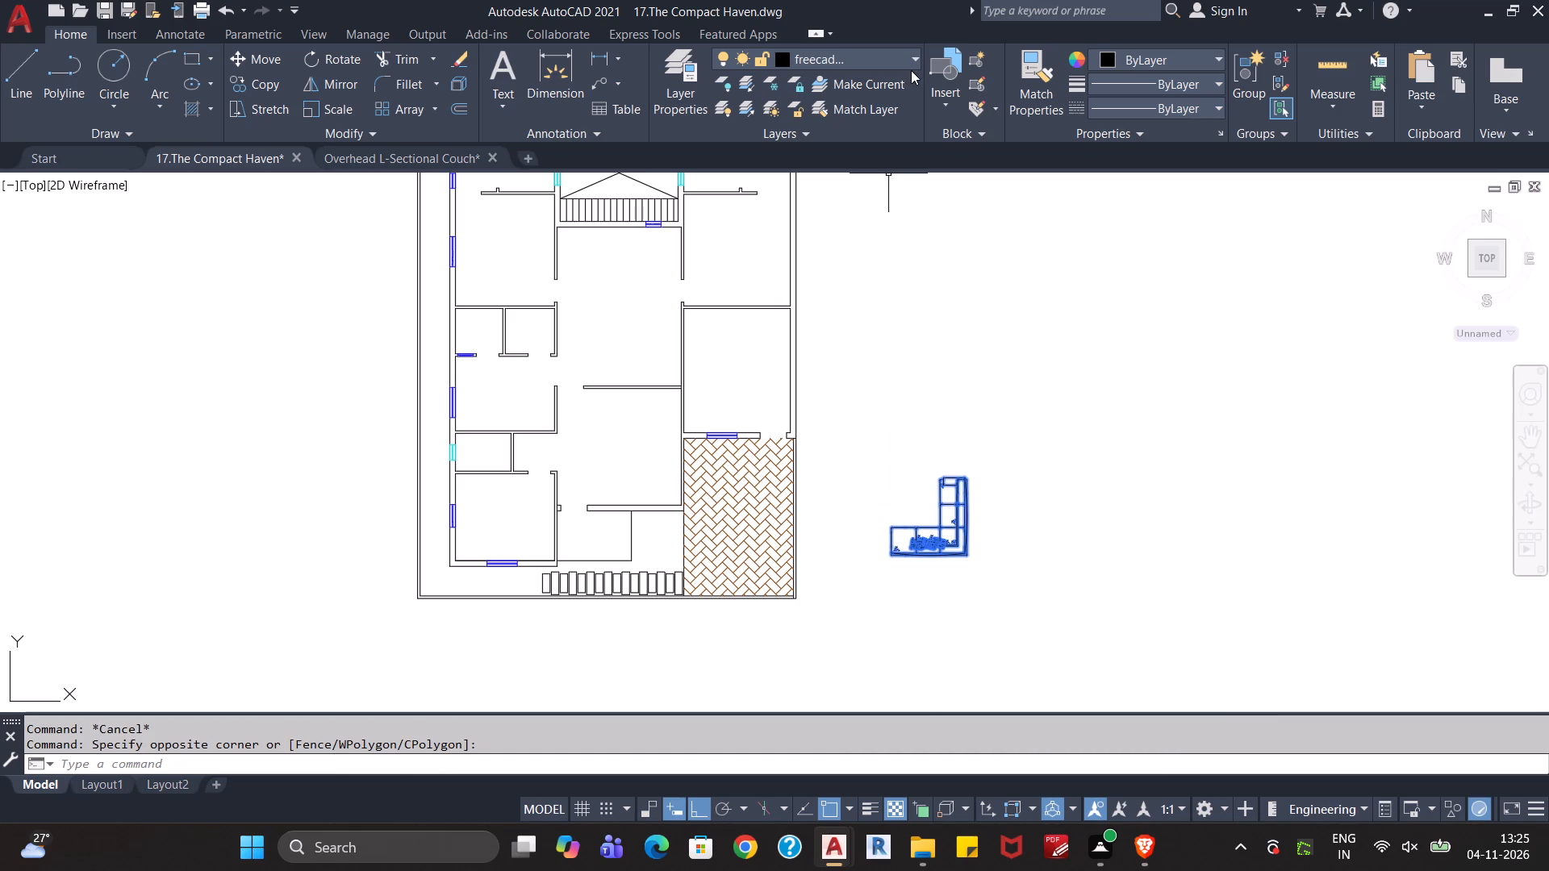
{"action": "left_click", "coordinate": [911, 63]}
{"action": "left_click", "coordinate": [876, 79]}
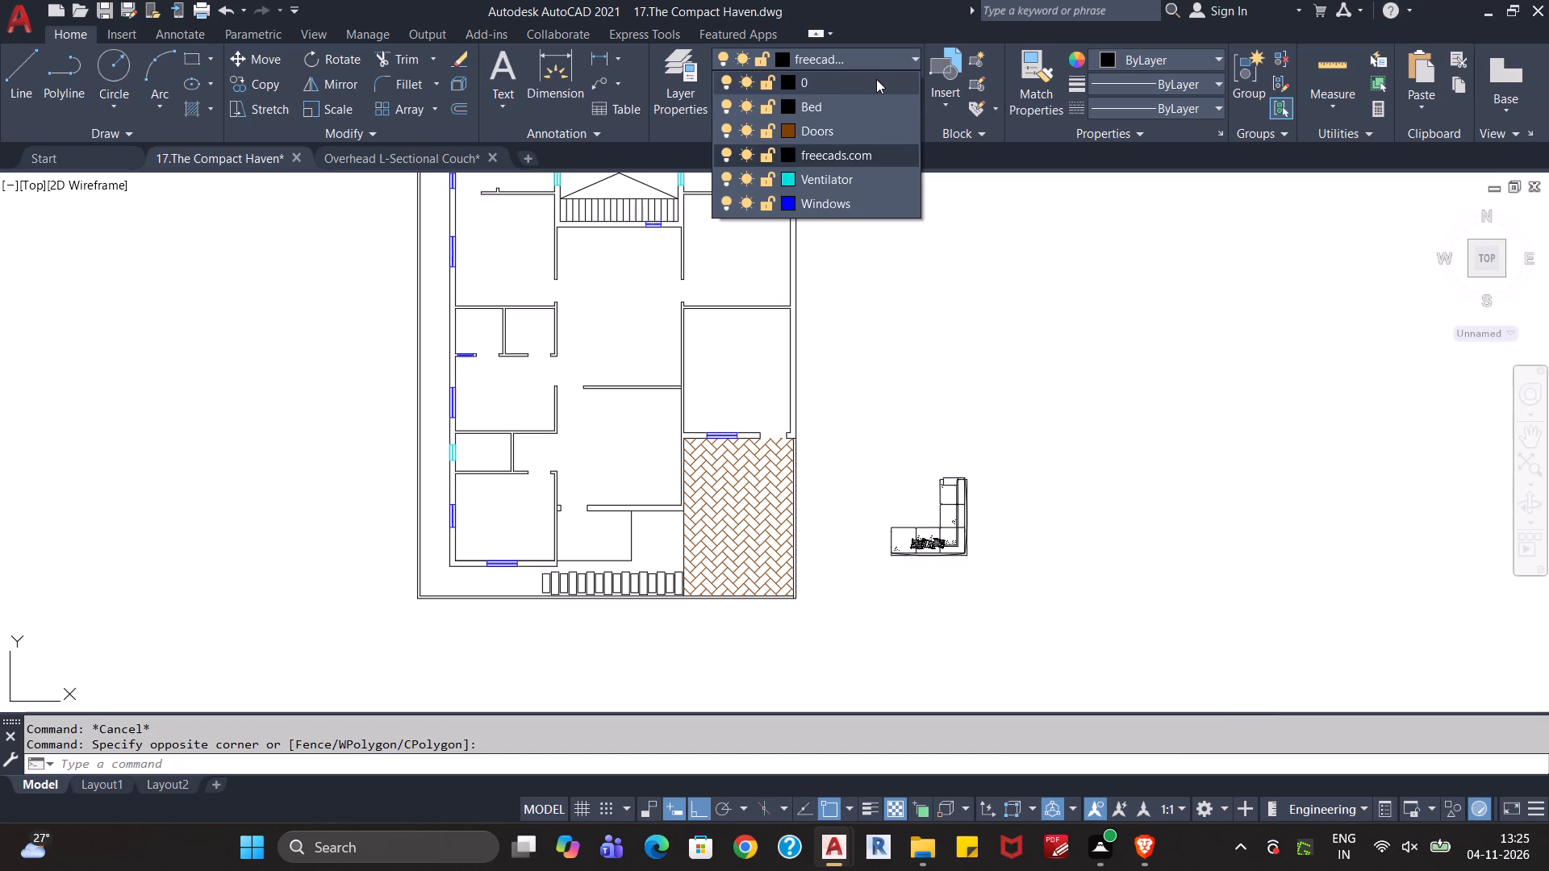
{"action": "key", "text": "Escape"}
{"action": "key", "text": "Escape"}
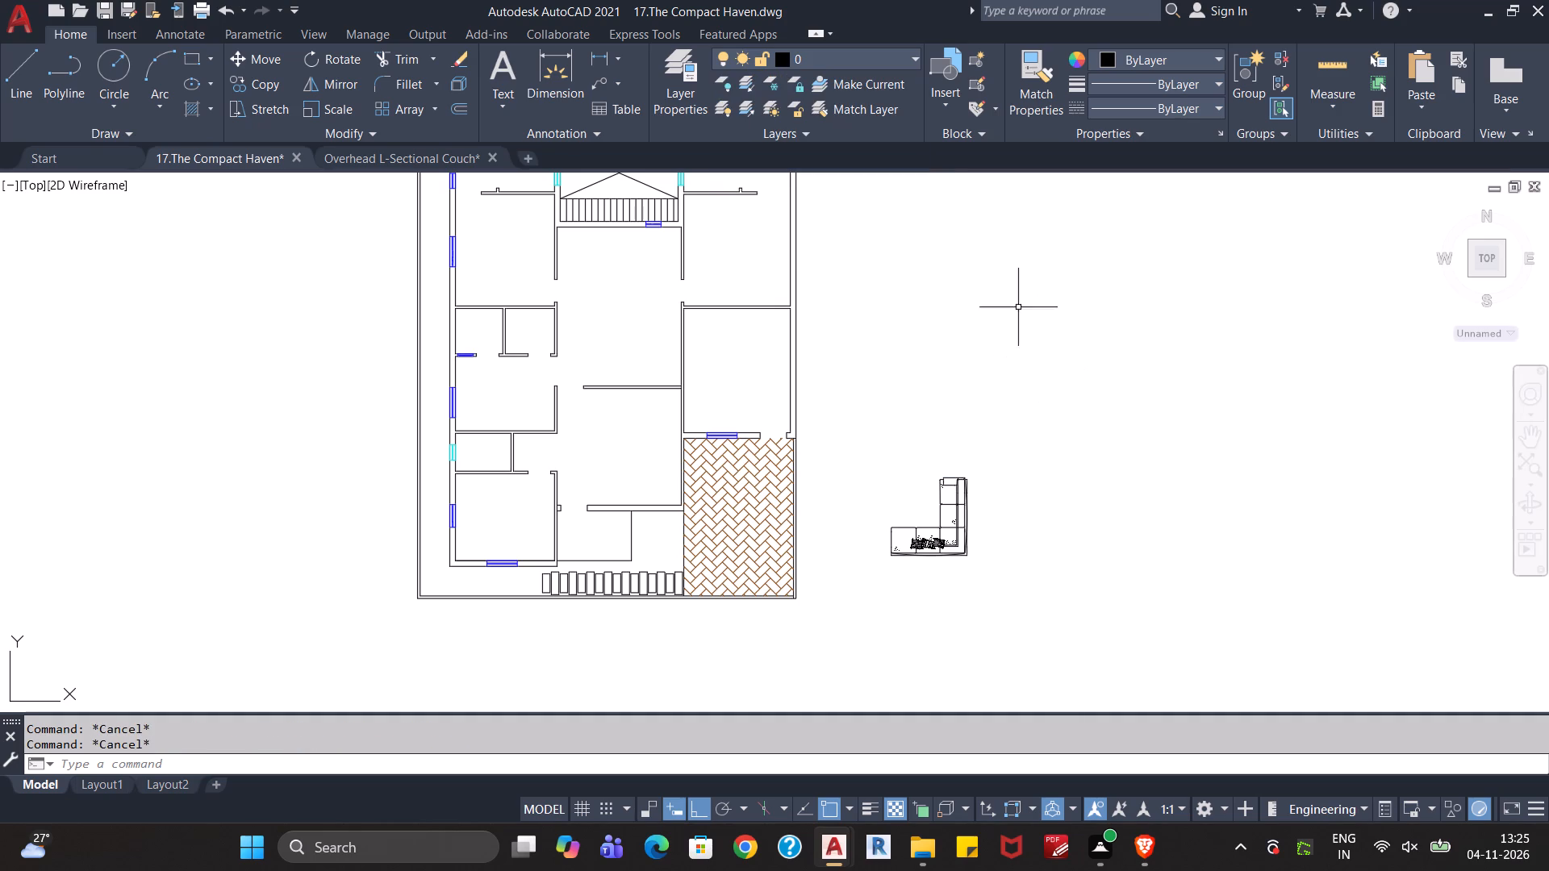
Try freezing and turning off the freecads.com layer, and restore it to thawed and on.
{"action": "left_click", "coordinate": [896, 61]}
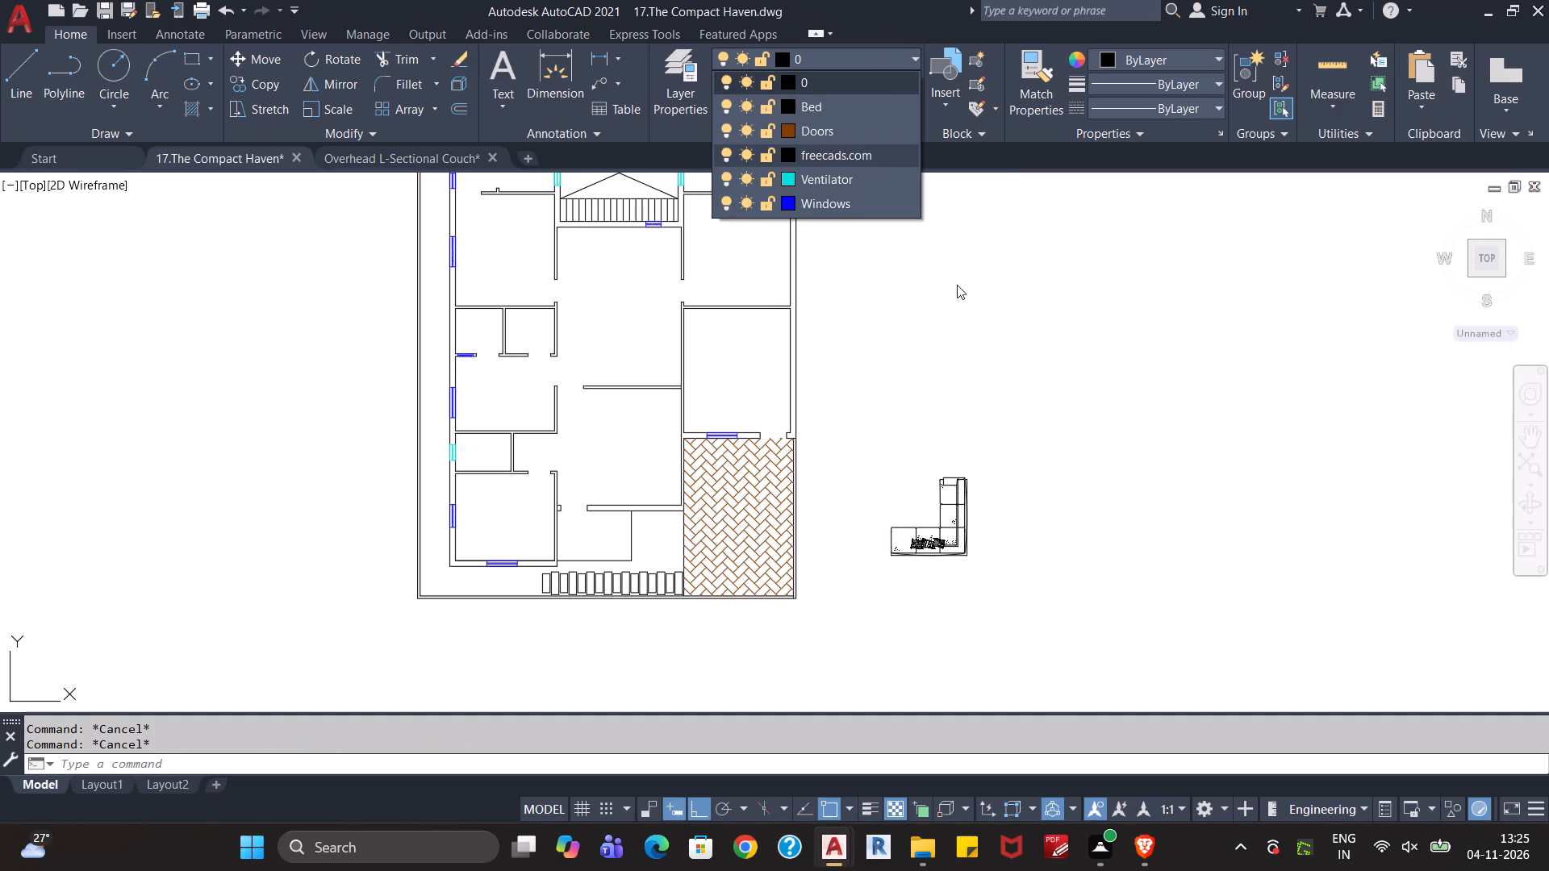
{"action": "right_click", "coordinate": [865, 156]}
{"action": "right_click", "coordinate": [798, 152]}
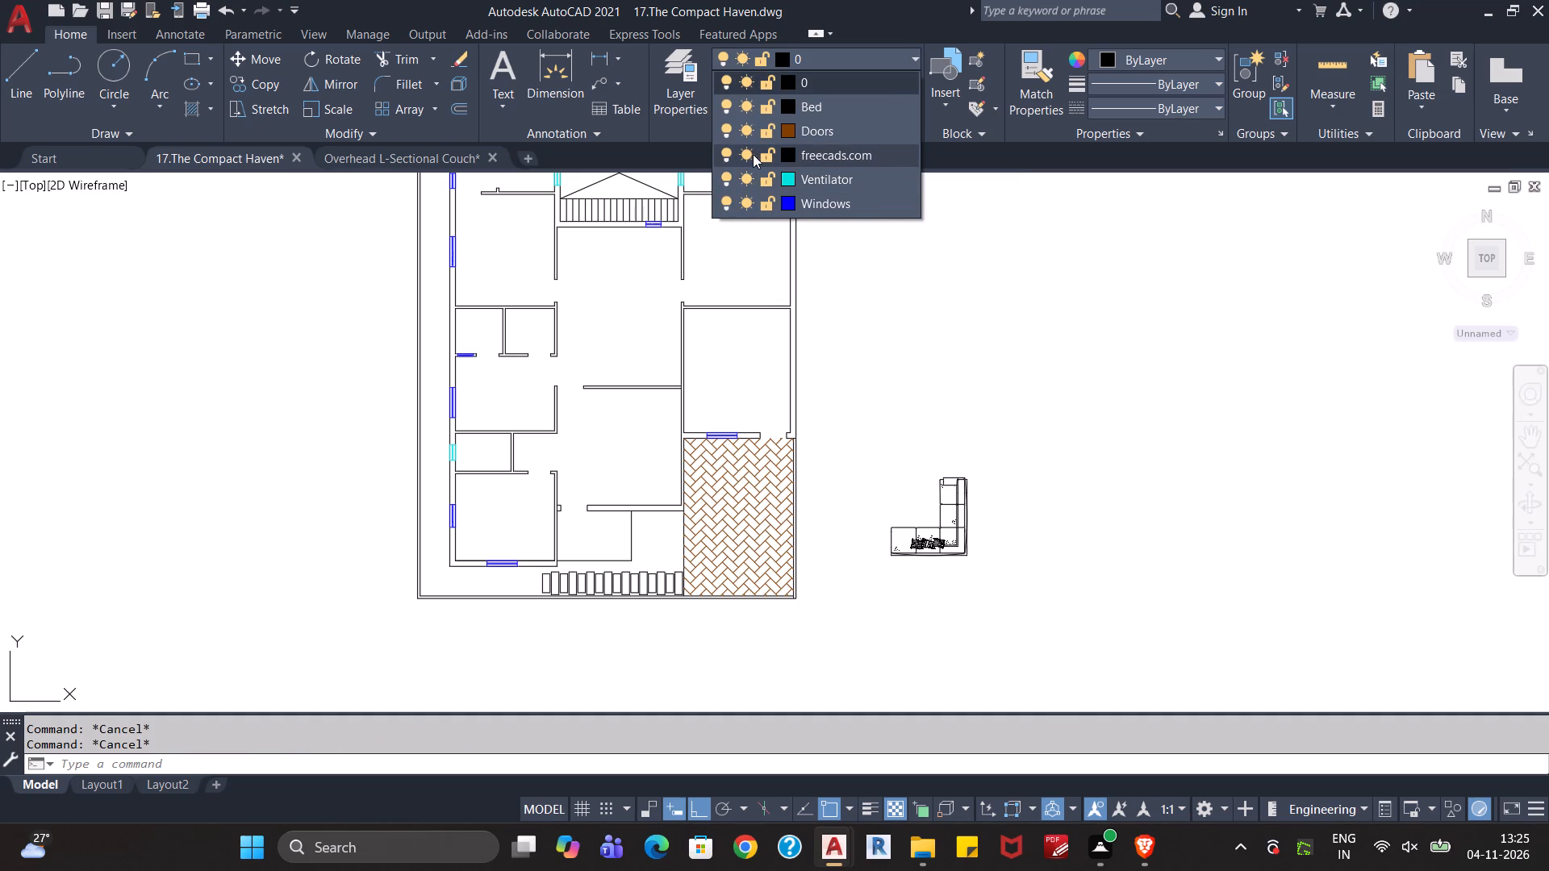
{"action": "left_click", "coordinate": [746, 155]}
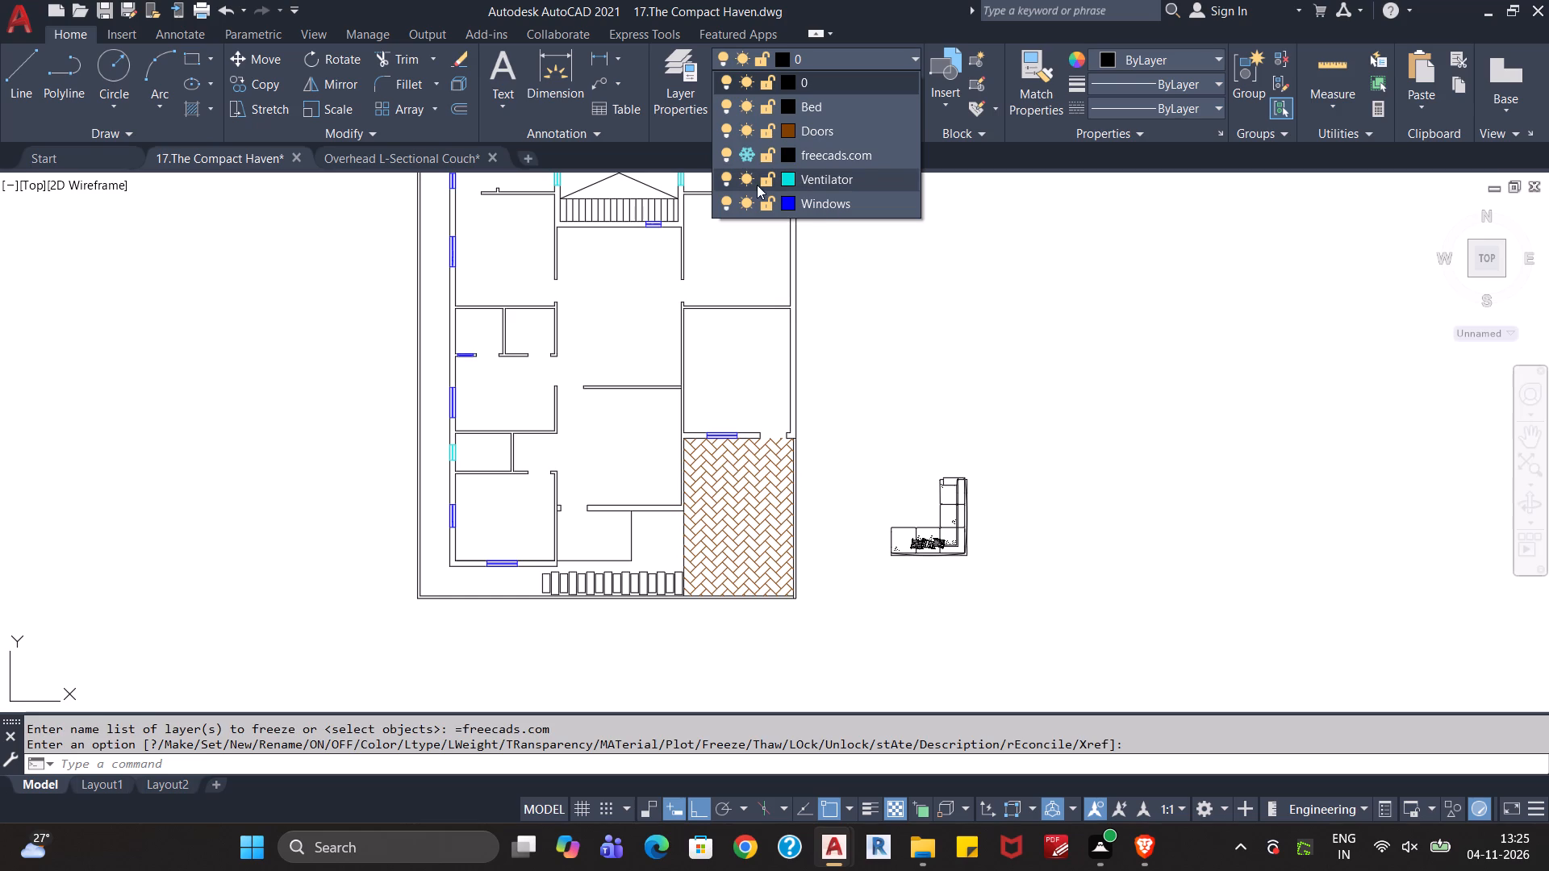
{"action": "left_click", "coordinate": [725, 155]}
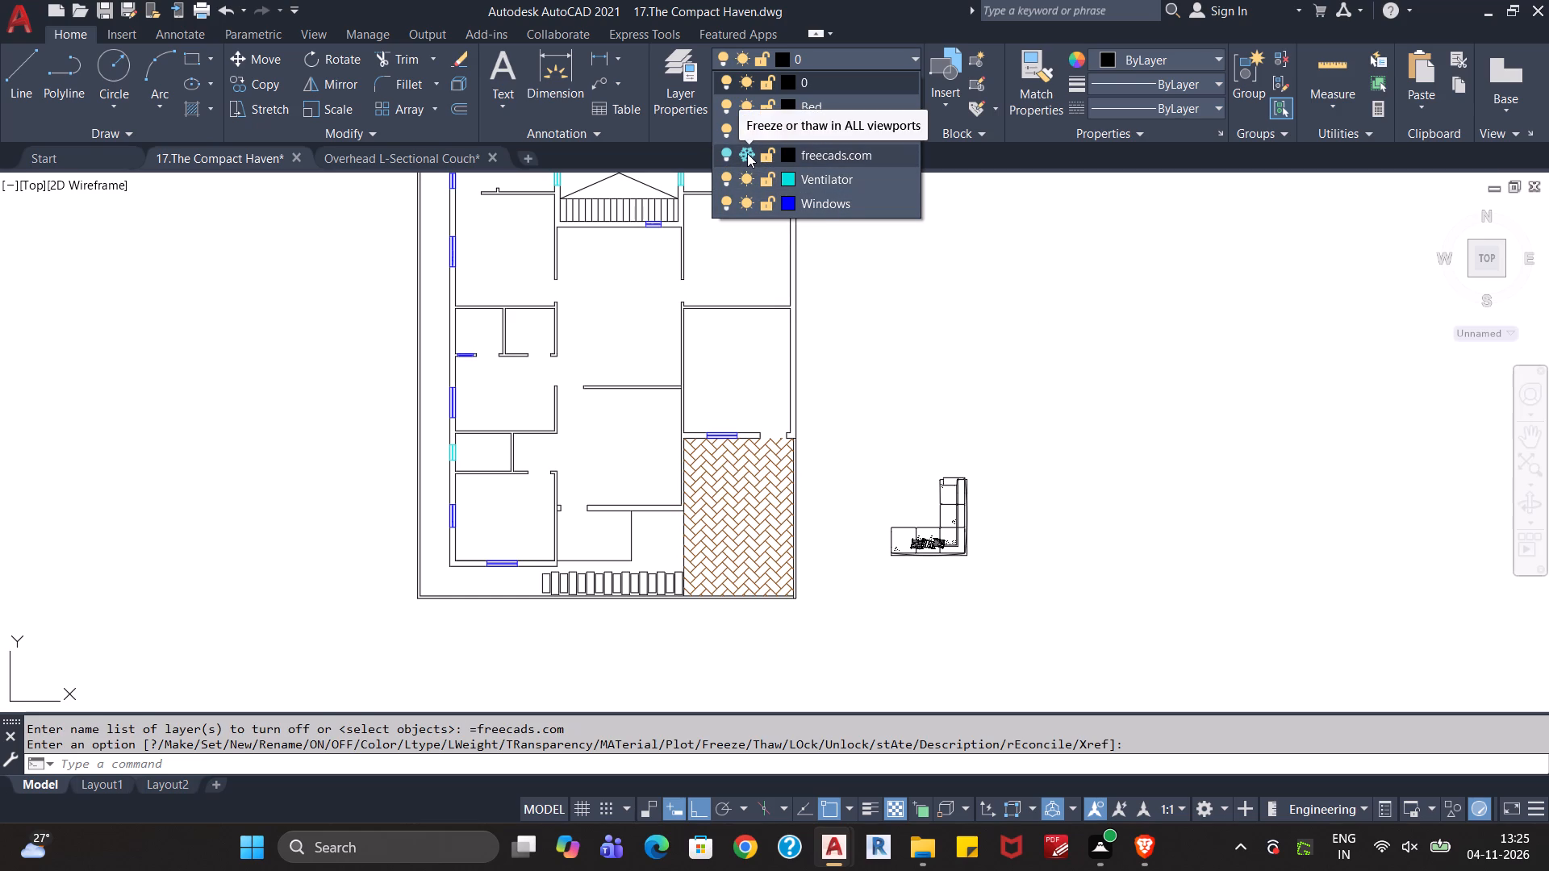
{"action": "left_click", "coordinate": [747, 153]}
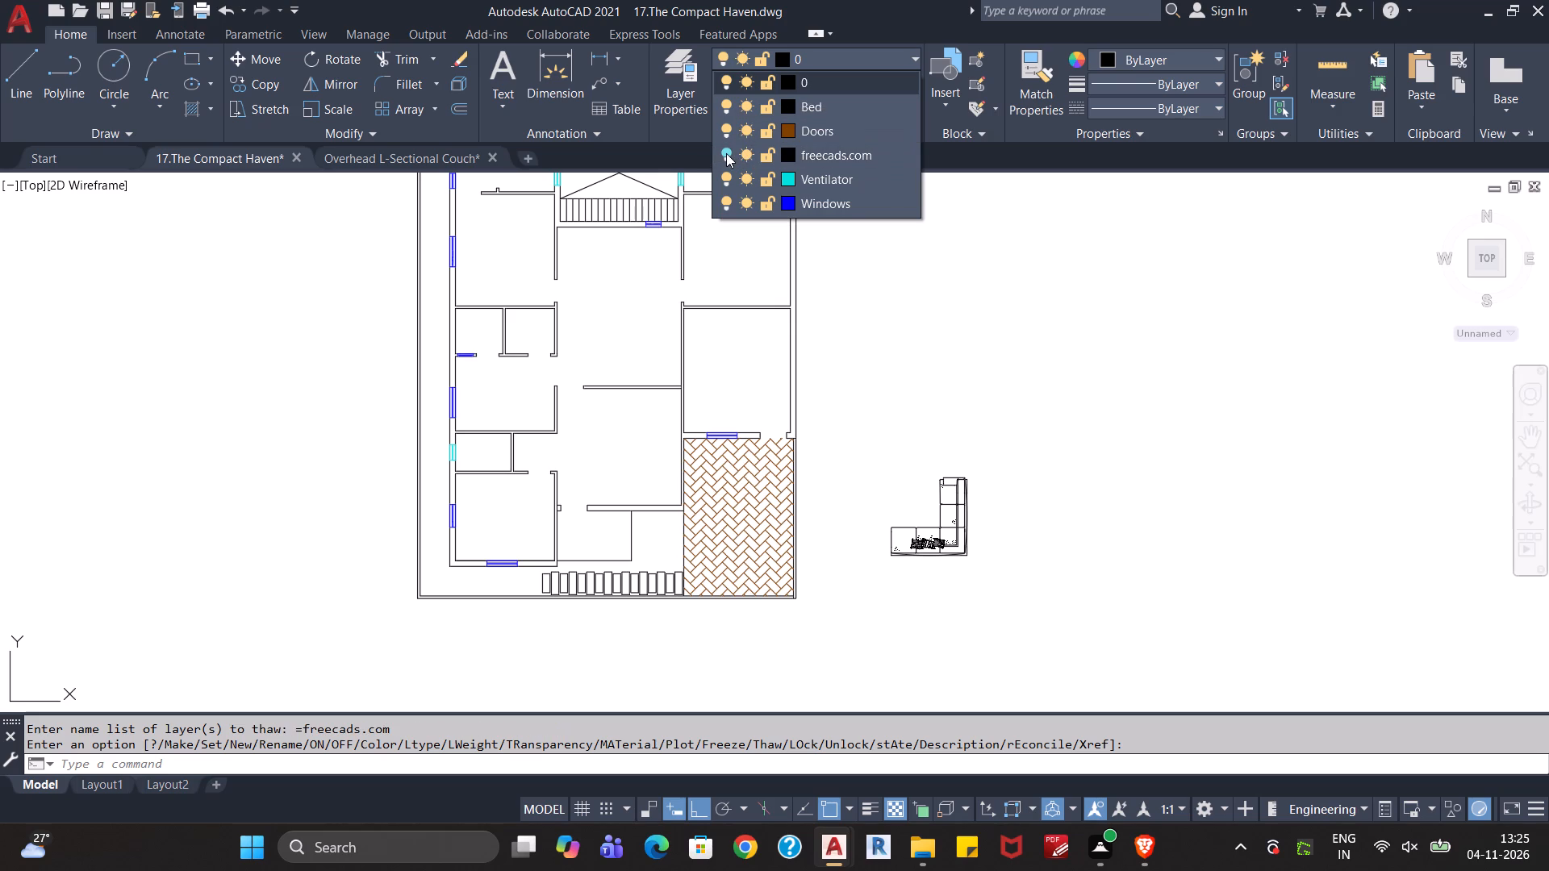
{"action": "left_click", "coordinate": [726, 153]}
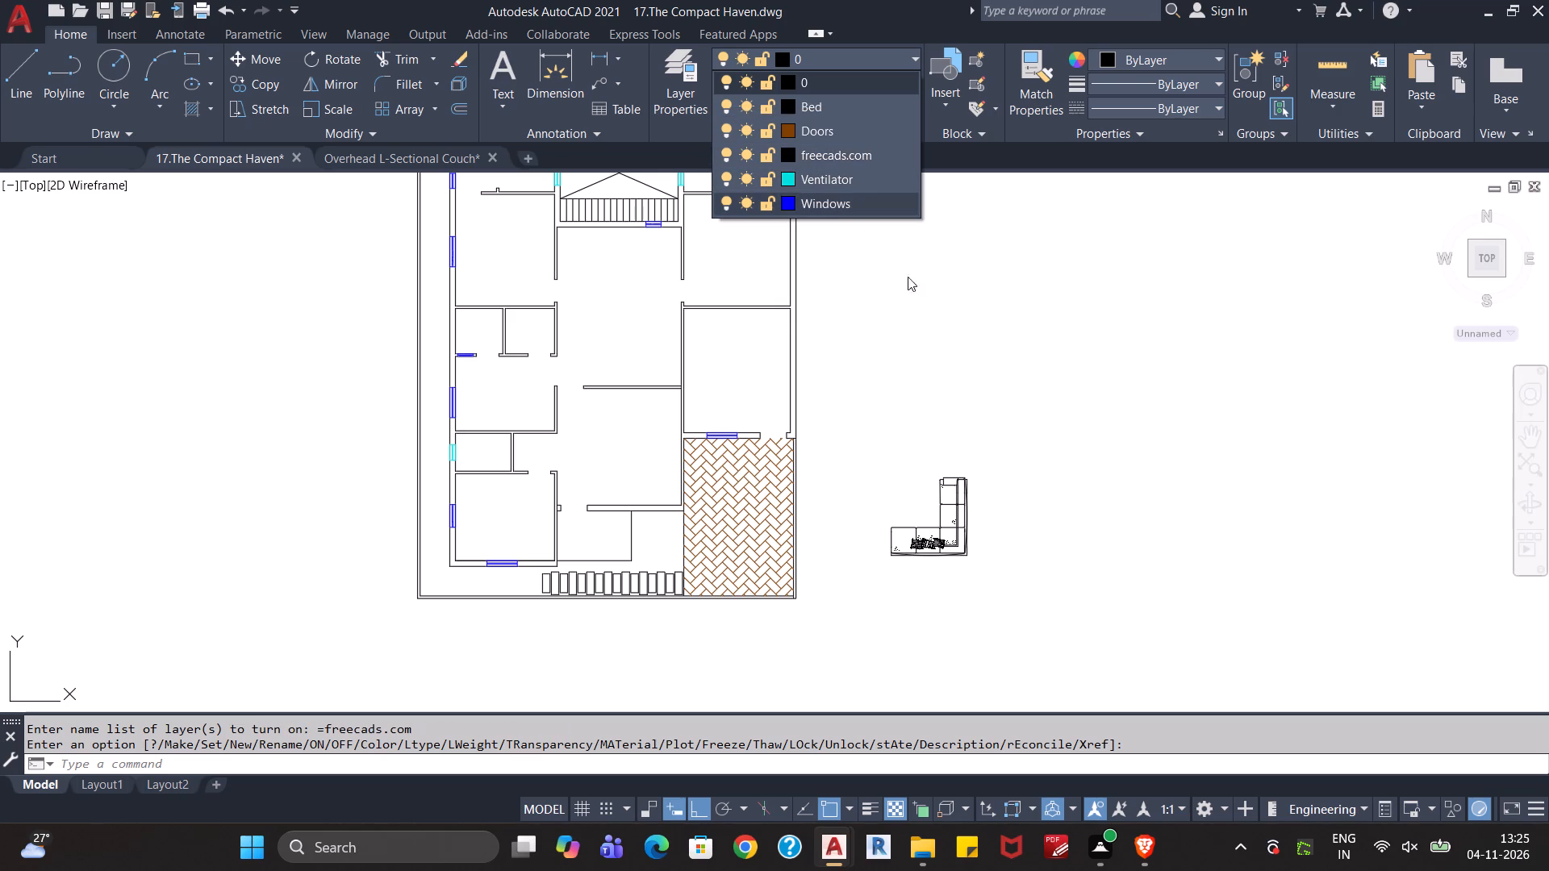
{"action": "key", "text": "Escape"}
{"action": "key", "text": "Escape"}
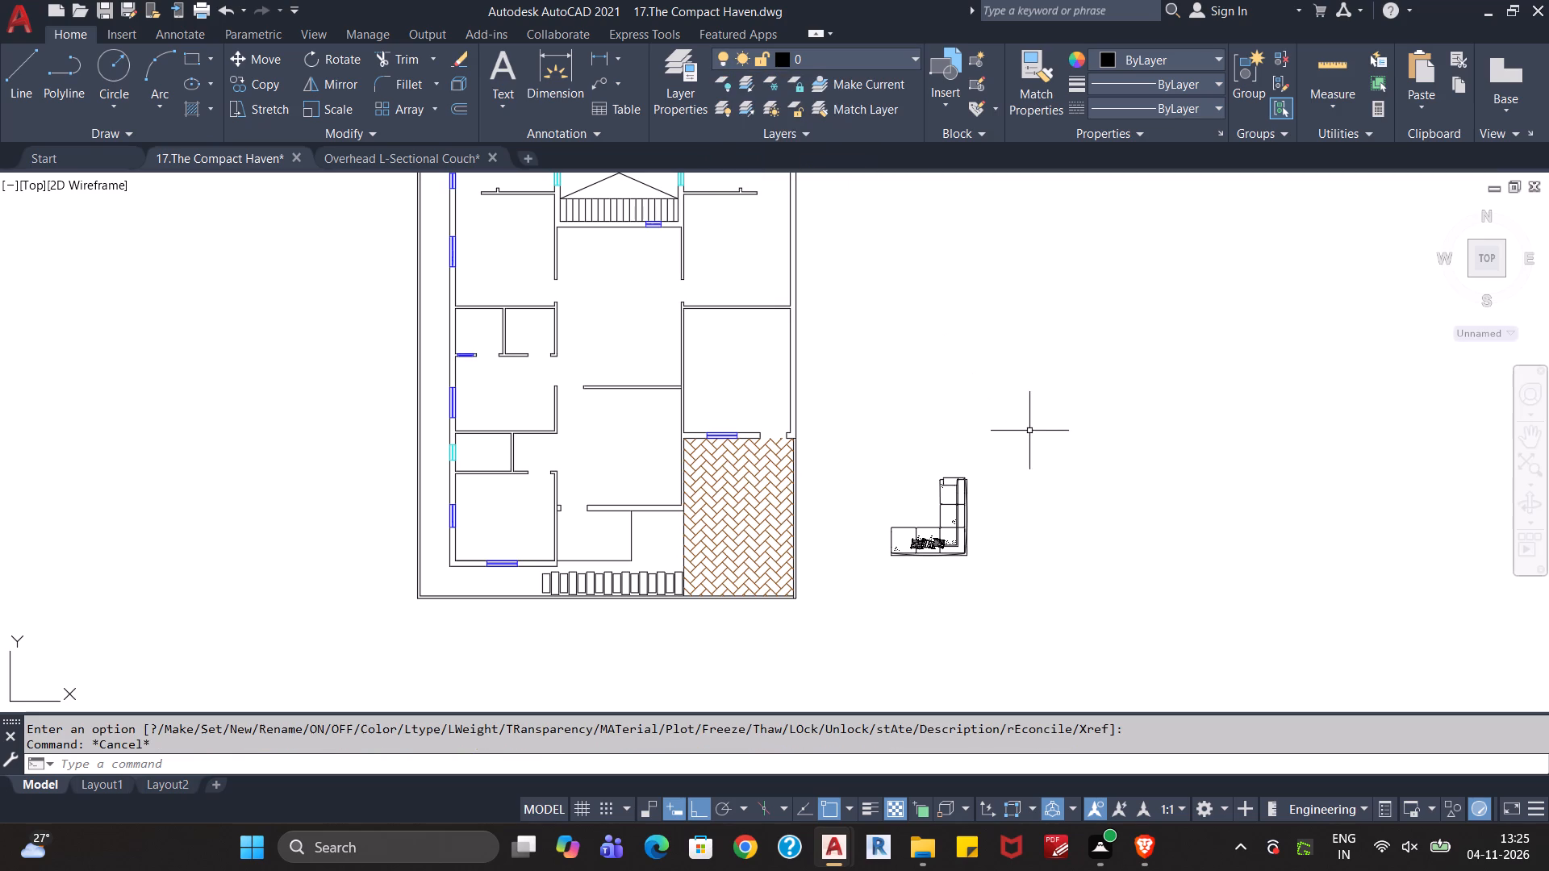
Define the entire L-sectional couch as a block named L Shaped Sofa.
{"action": "left_click", "coordinate": [1069, 417]}
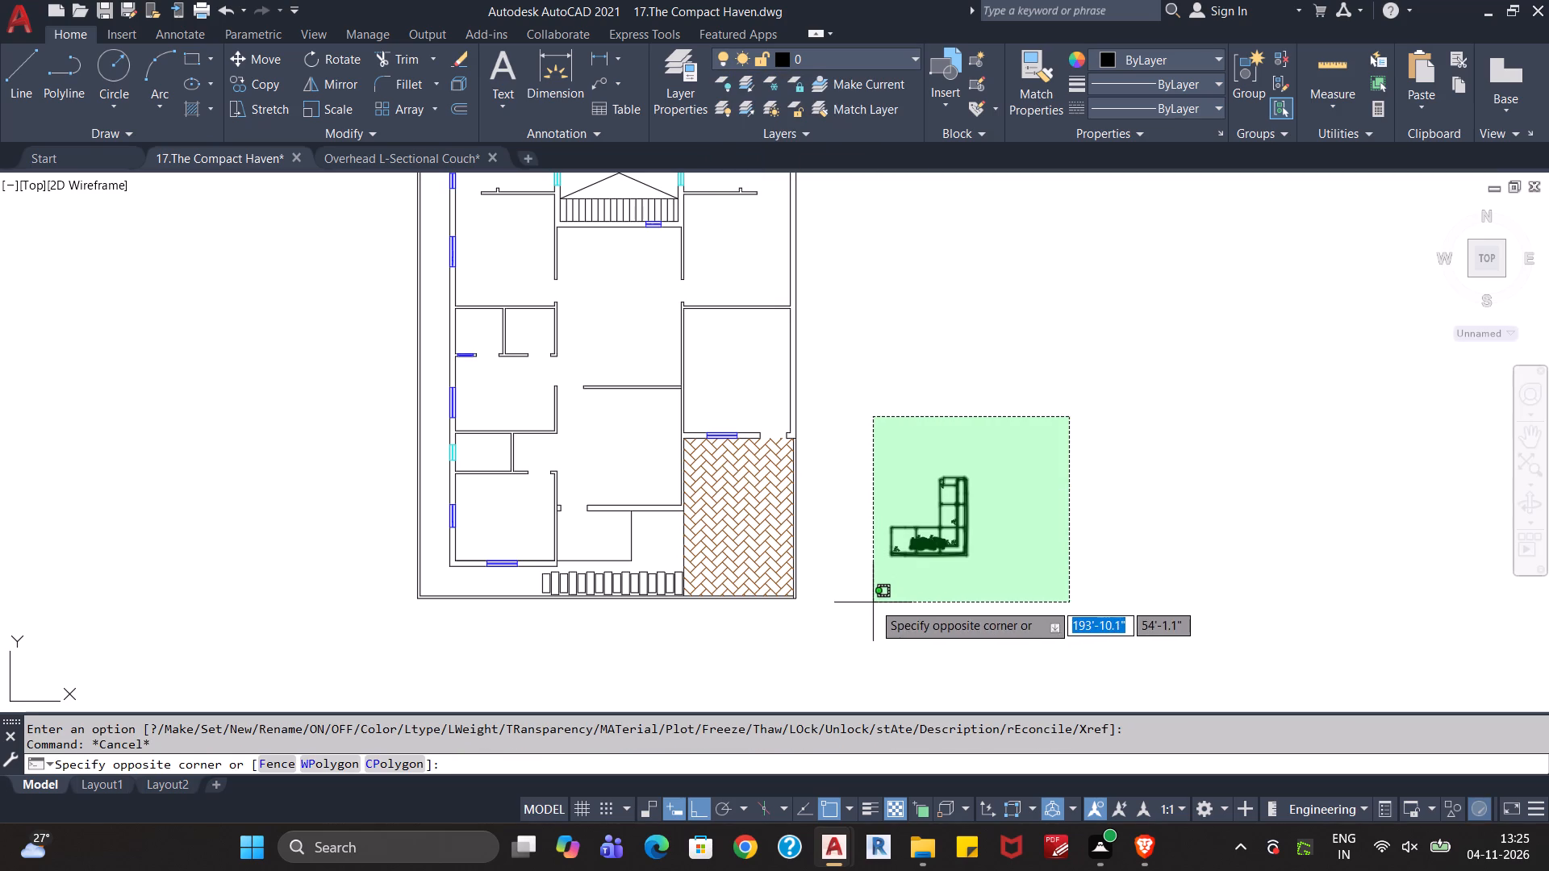
{"action": "left_click", "coordinate": [873, 602]}
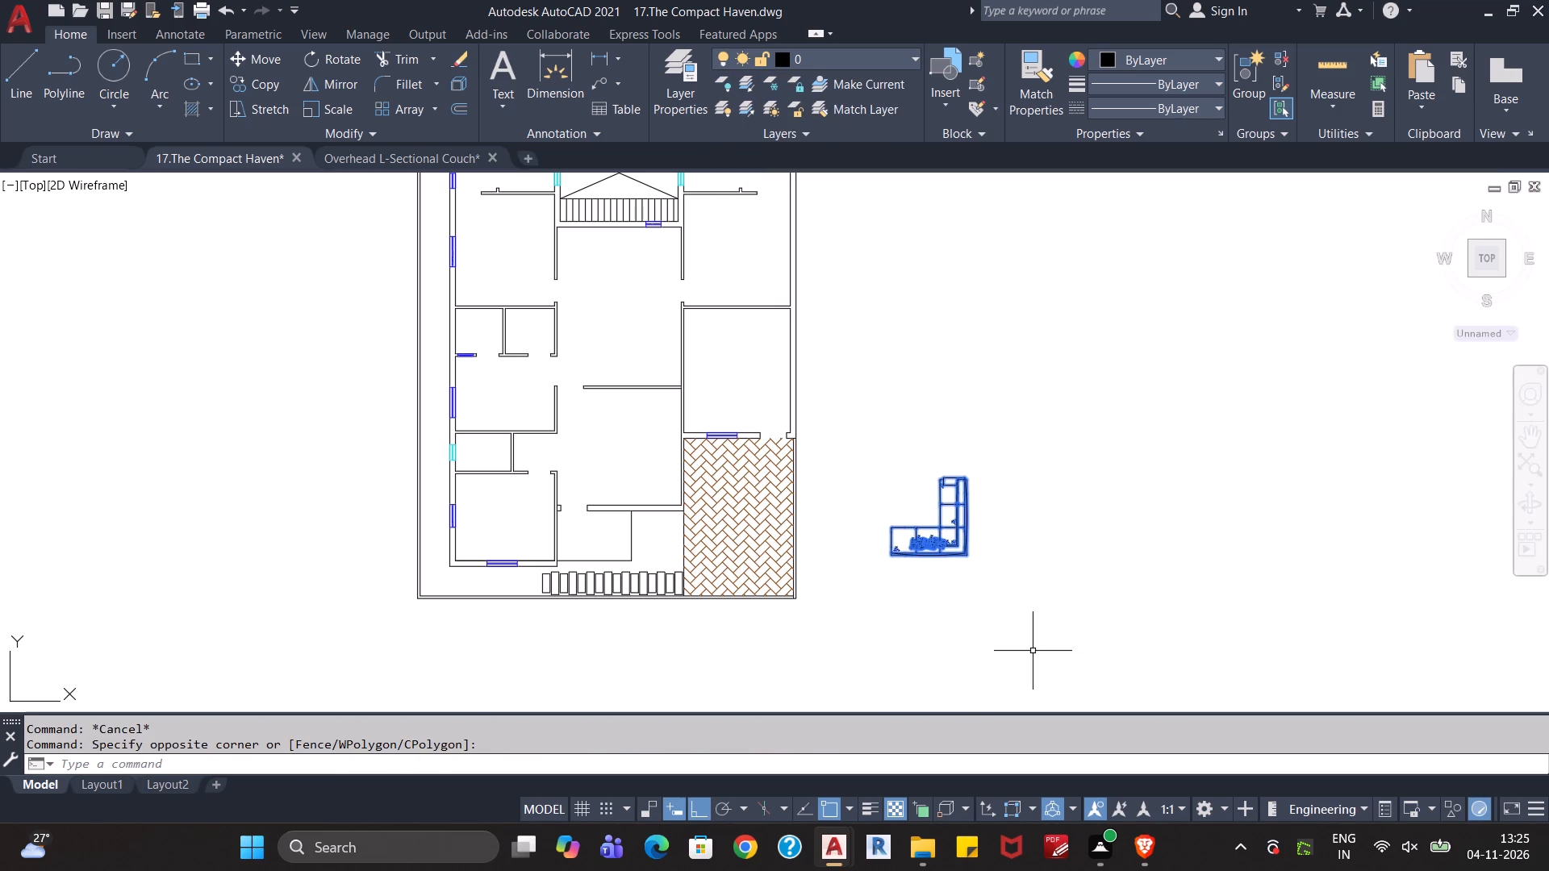
{"action": "type", "text": "bloc"}
{"action": "key", "text": "Return"}
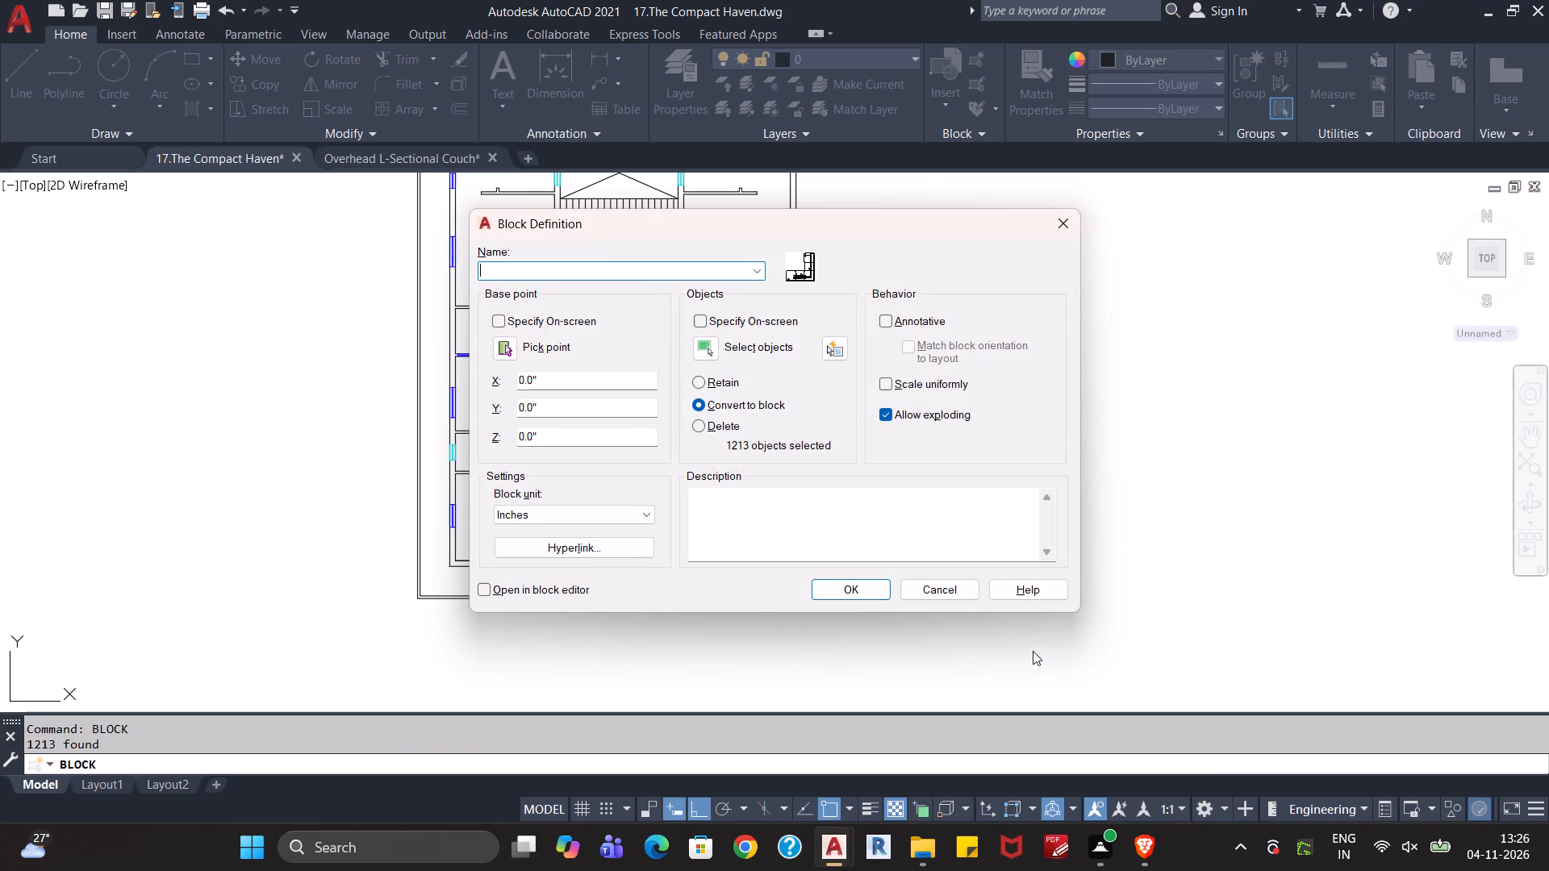
{"action": "type", "text": "L Shaped Sofa"}
{"action": "key", "text": "Return"}
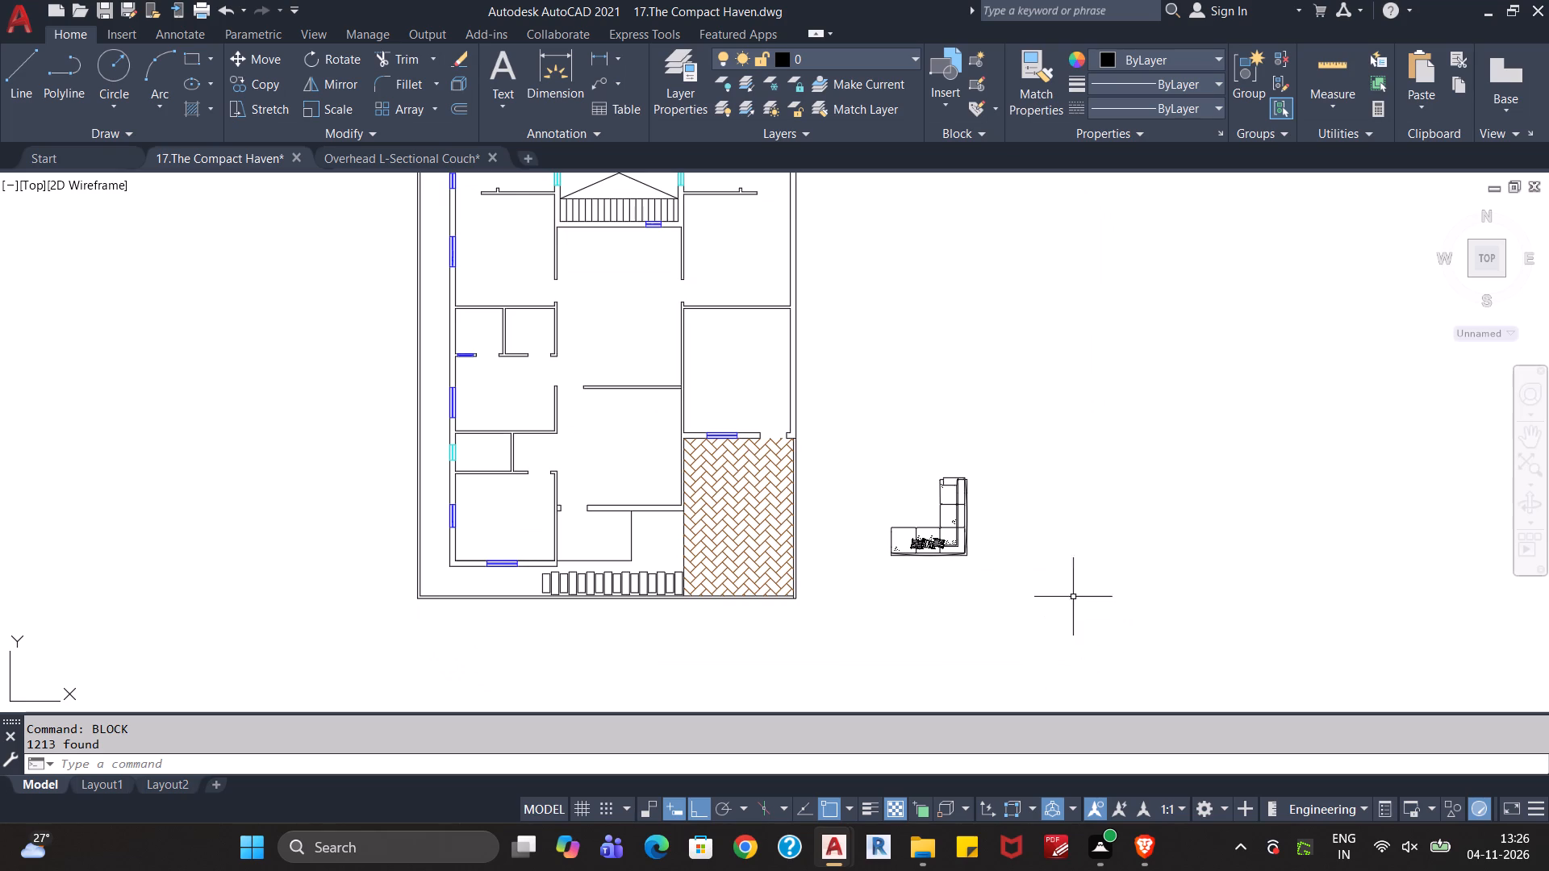
Move the sofa block by its lower-right corner into the lower-right inside corner of the room beside the herringbone-paved area.
{"action": "left_click", "coordinate": [956, 545]}
{"action": "key", "text": "m"}
{"action": "key", "text": "Return"}
{"action": "scroll", "coordinate": [993, 599], "scroll_direction": "up", "scroll_amount": 5}
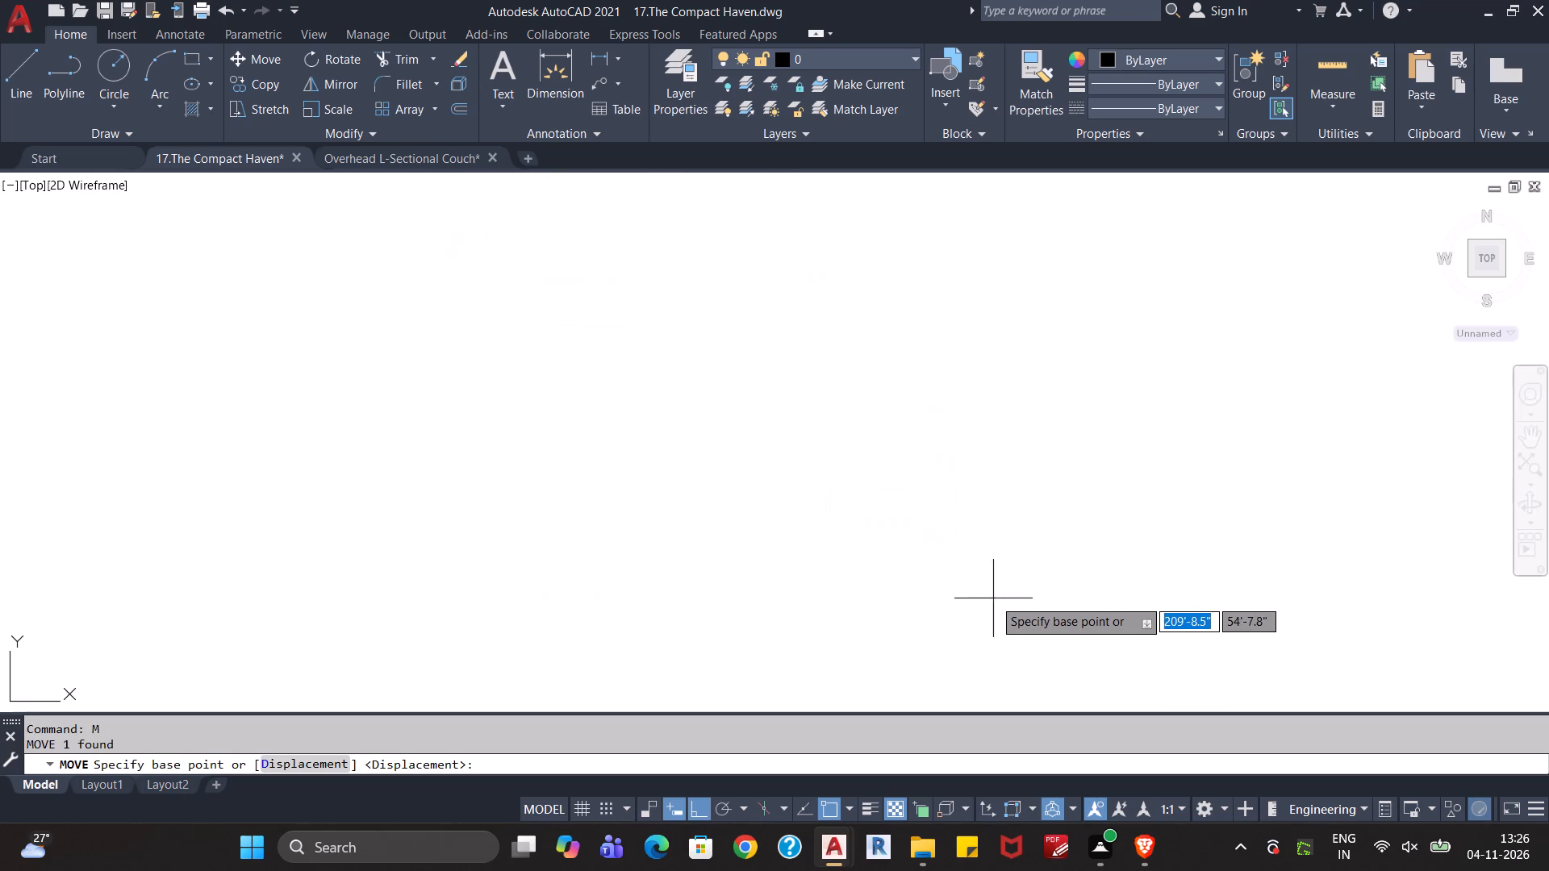
{"action": "middle_click_drag", "start_coordinate": [898, 473], "coordinate": [954, 664]}
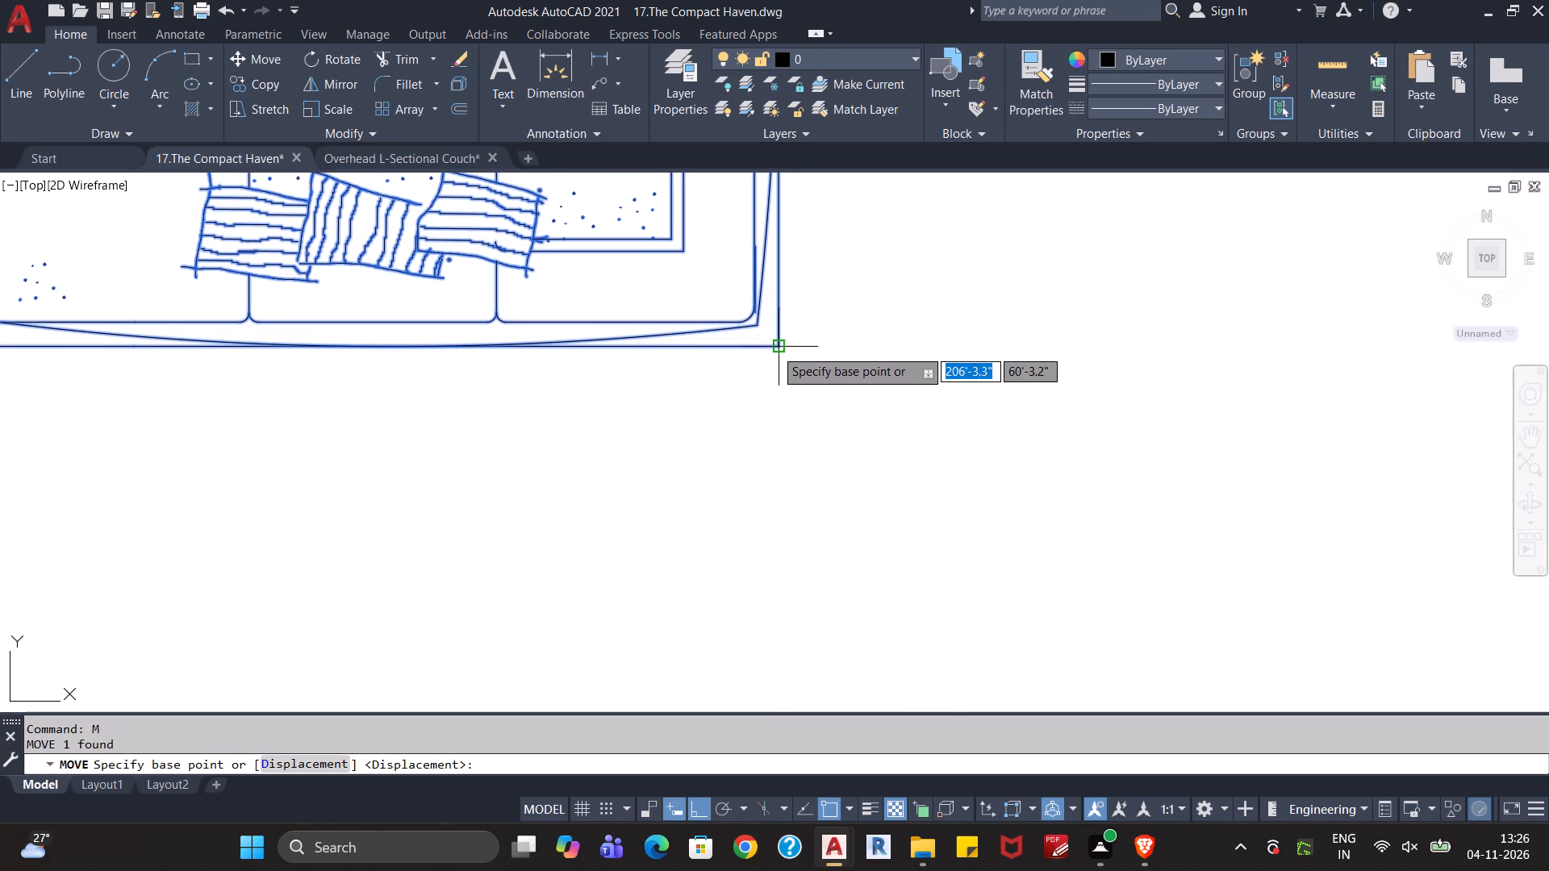
{"action": "left_click", "coordinate": [773, 348]}
{"action": "scroll", "coordinate": [804, 445], "scroll_direction": "down", "scroll_amount": 3}
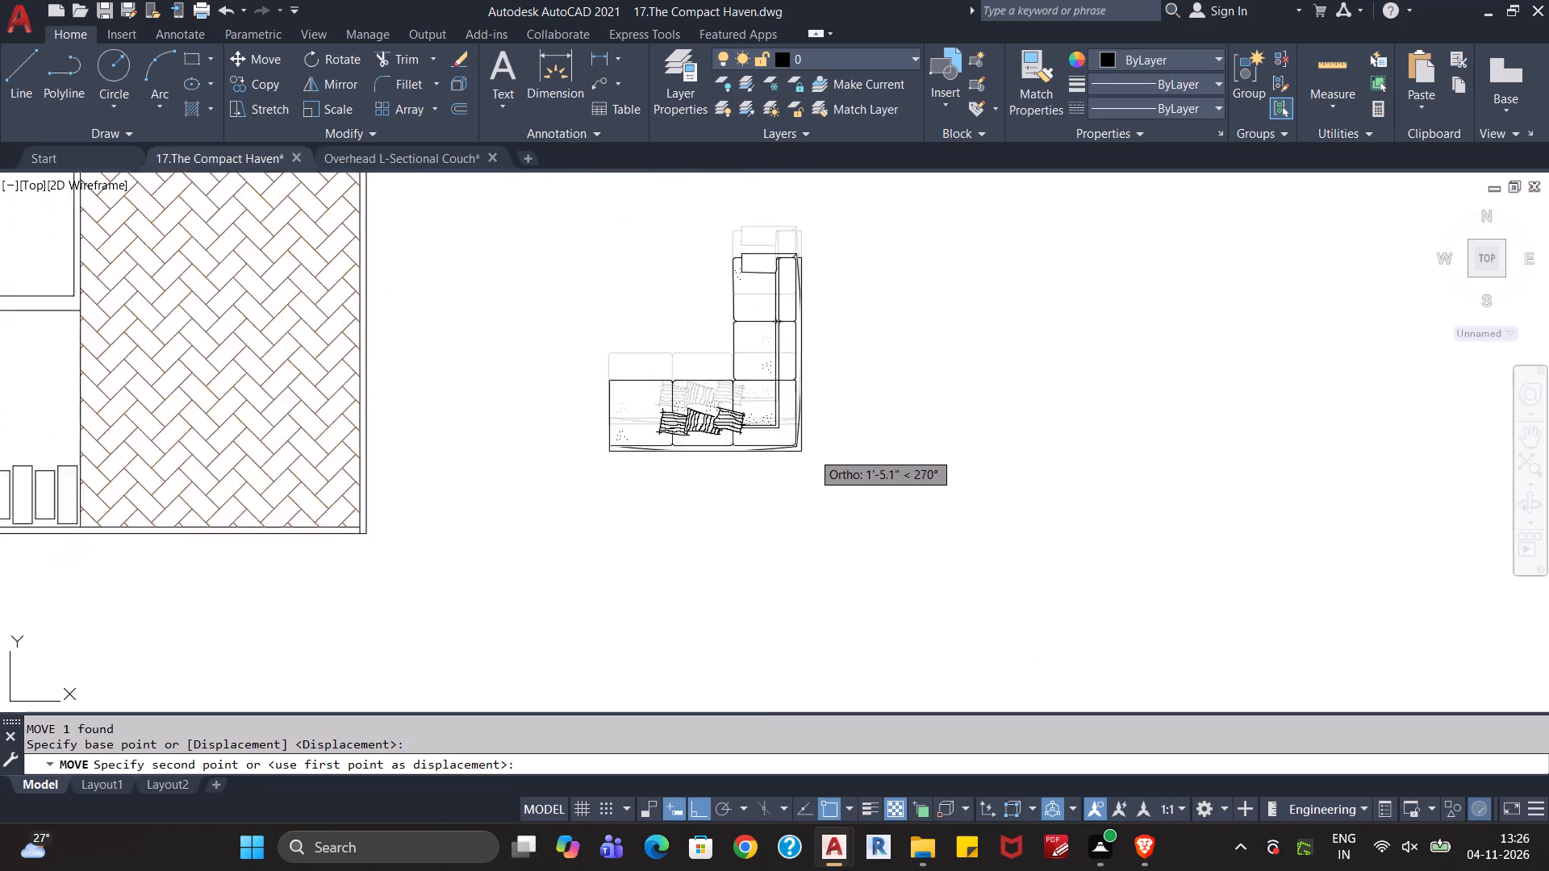
{"action": "middle_click_drag", "start_coordinate": [919, 533], "coordinate": [1441, 644]}
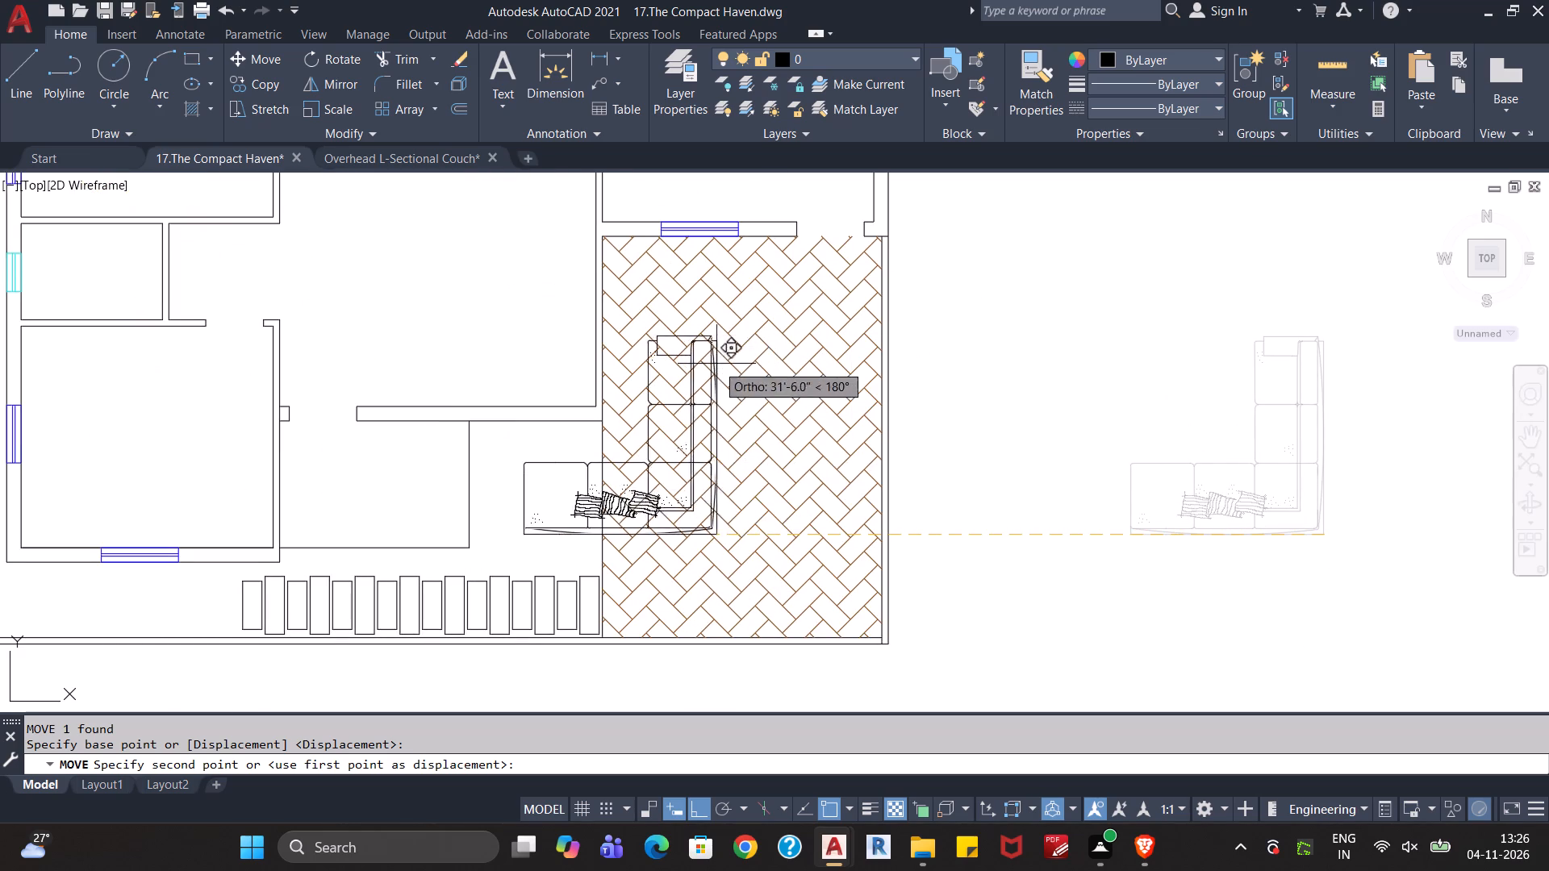
{"action": "left_click", "coordinate": [591, 406]}
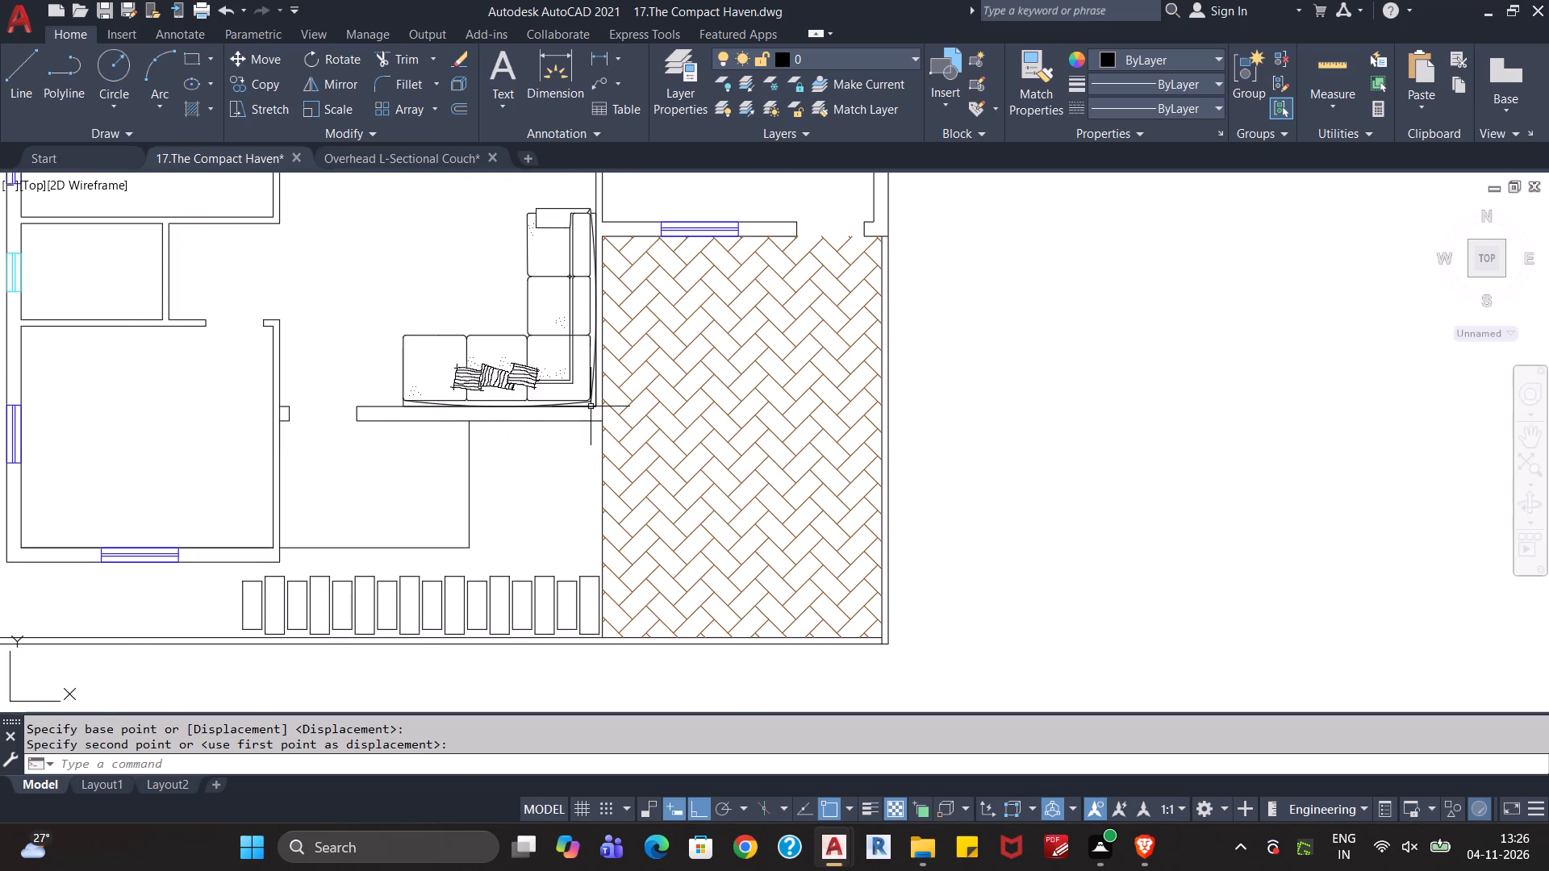
Offset the lower line of the horizontal partition above the sofa 6" downward, and offset that new line another 3' down.
{"action": "scroll", "coordinate": [917, 458], "scroll_direction": "down", "scroll_amount": 1}
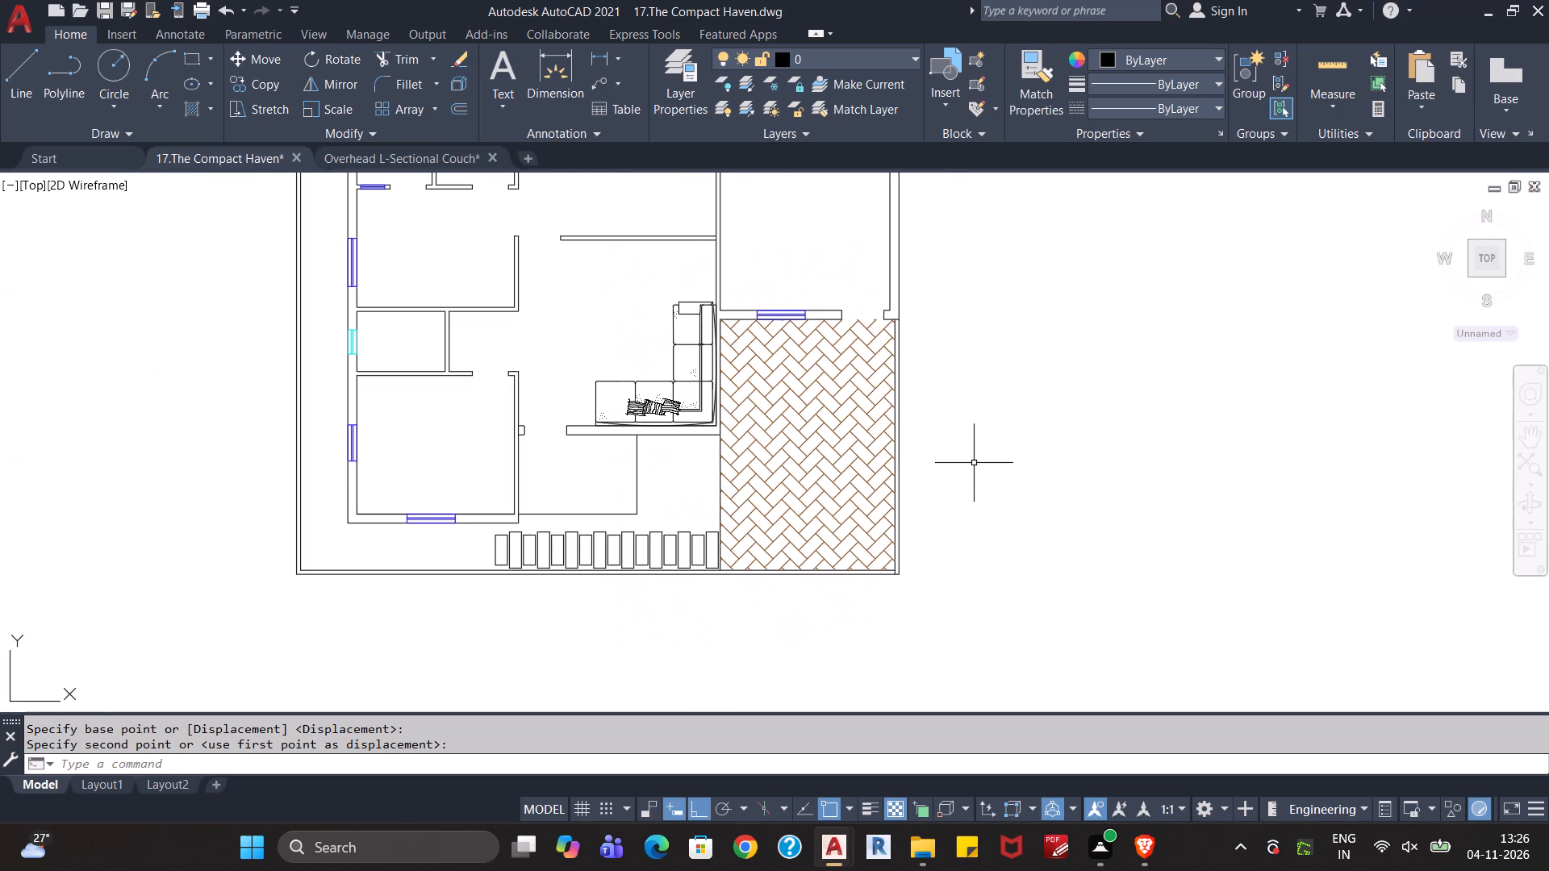
{"action": "scroll", "coordinate": [976, 463], "scroll_direction": "down", "scroll_amount": 1}
{"action": "middle_click_drag", "start_coordinate": [995, 469], "coordinate": [992, 458]}
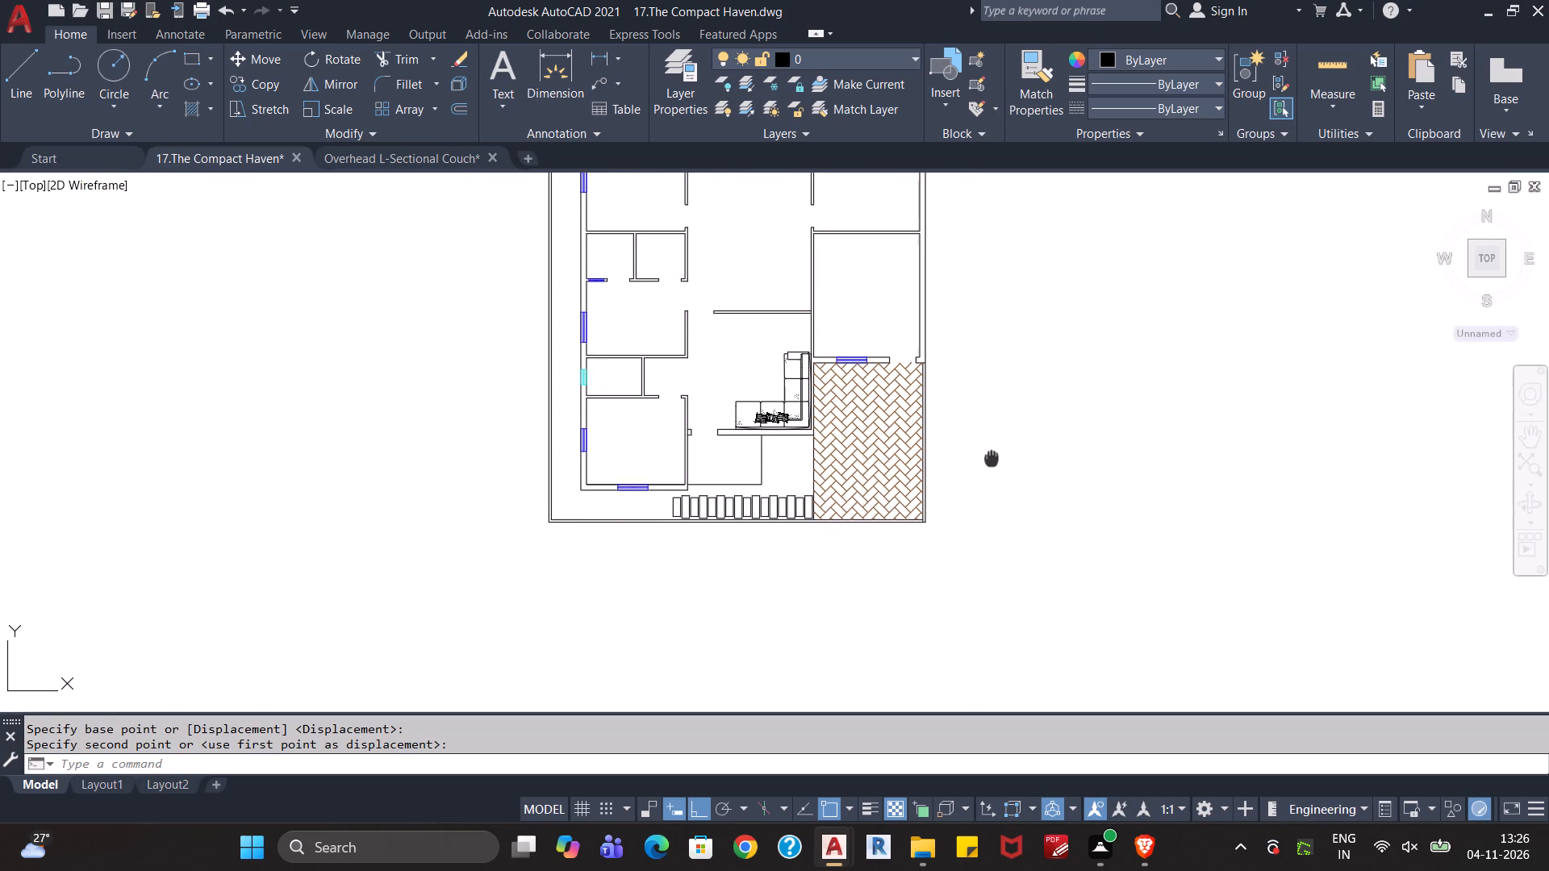
{"action": "middle_click_drag", "start_coordinate": [992, 458], "coordinate": [990, 452]}
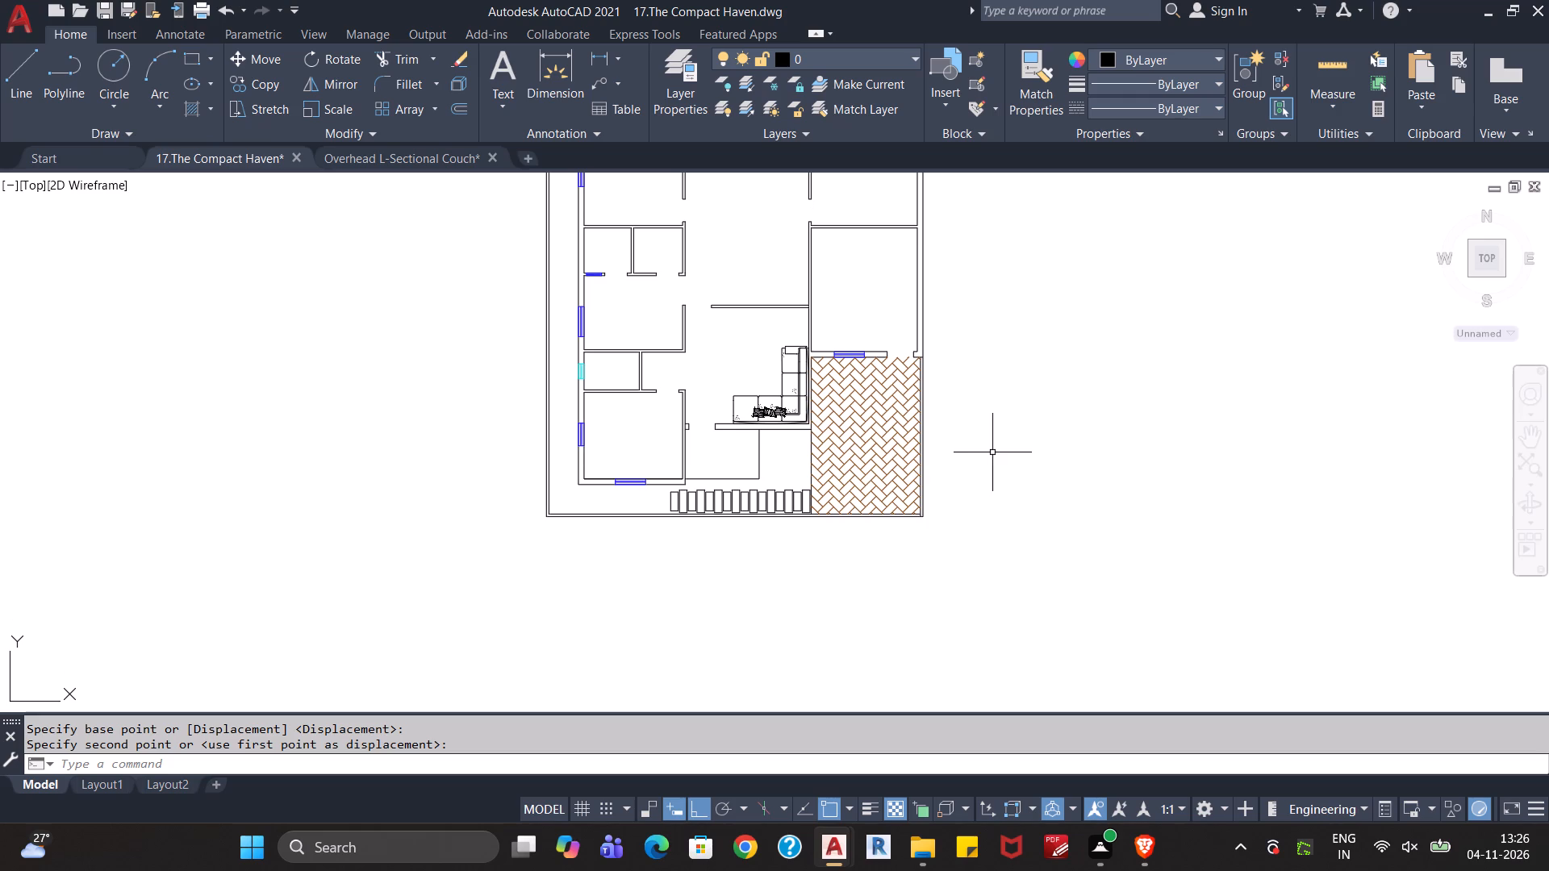
{"action": "middle_click_drag", "start_coordinate": [993, 404], "coordinate": [987, 469]}
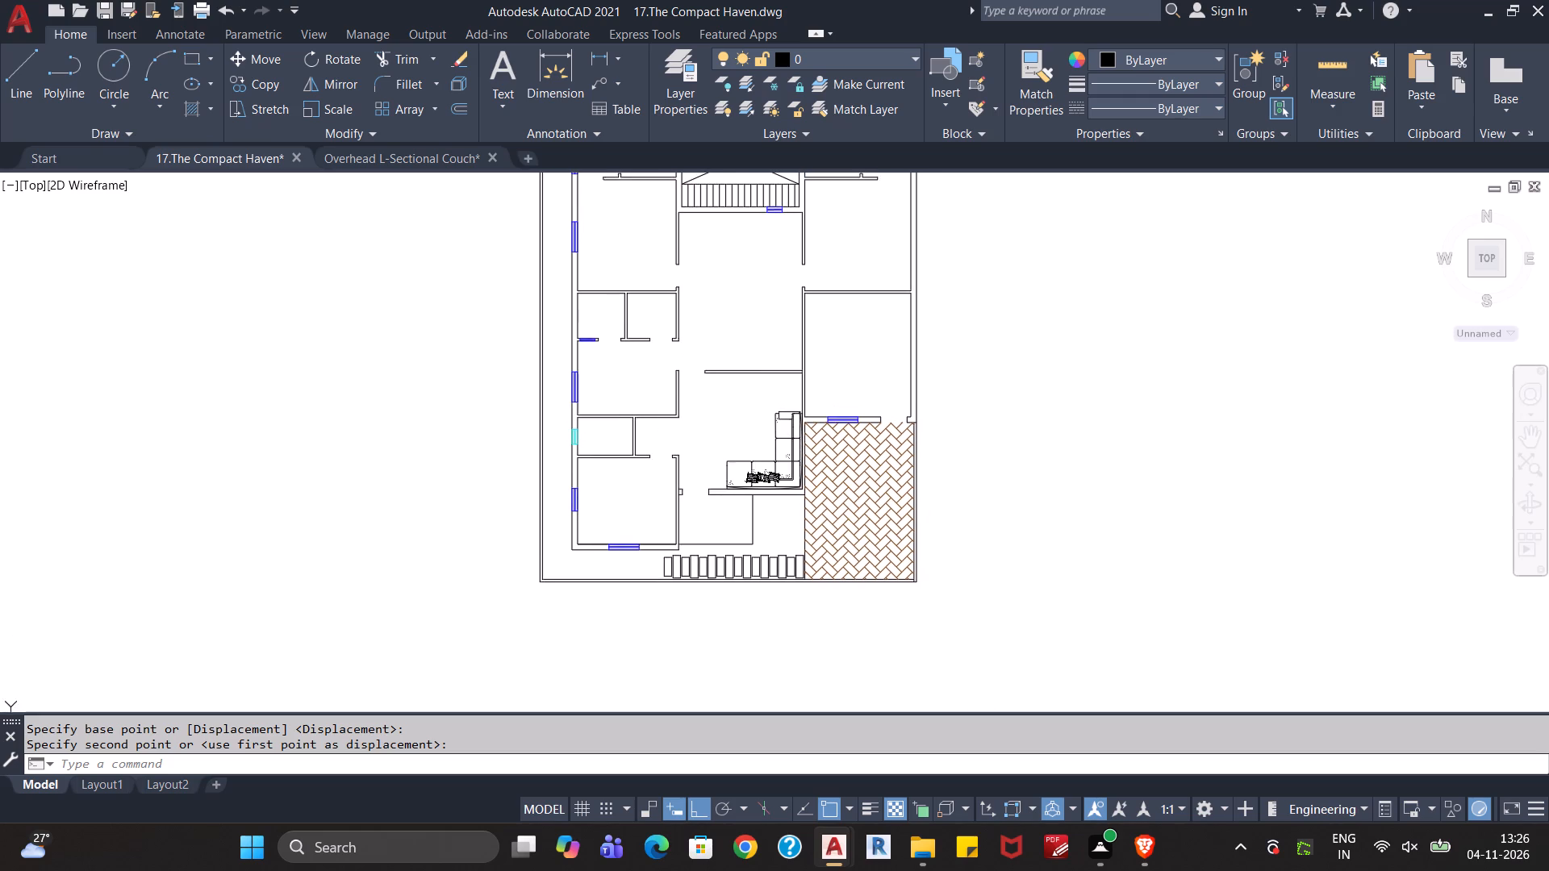
{"action": "scroll", "coordinate": [868, 408], "scroll_direction": "up", "scroll_amount": 2}
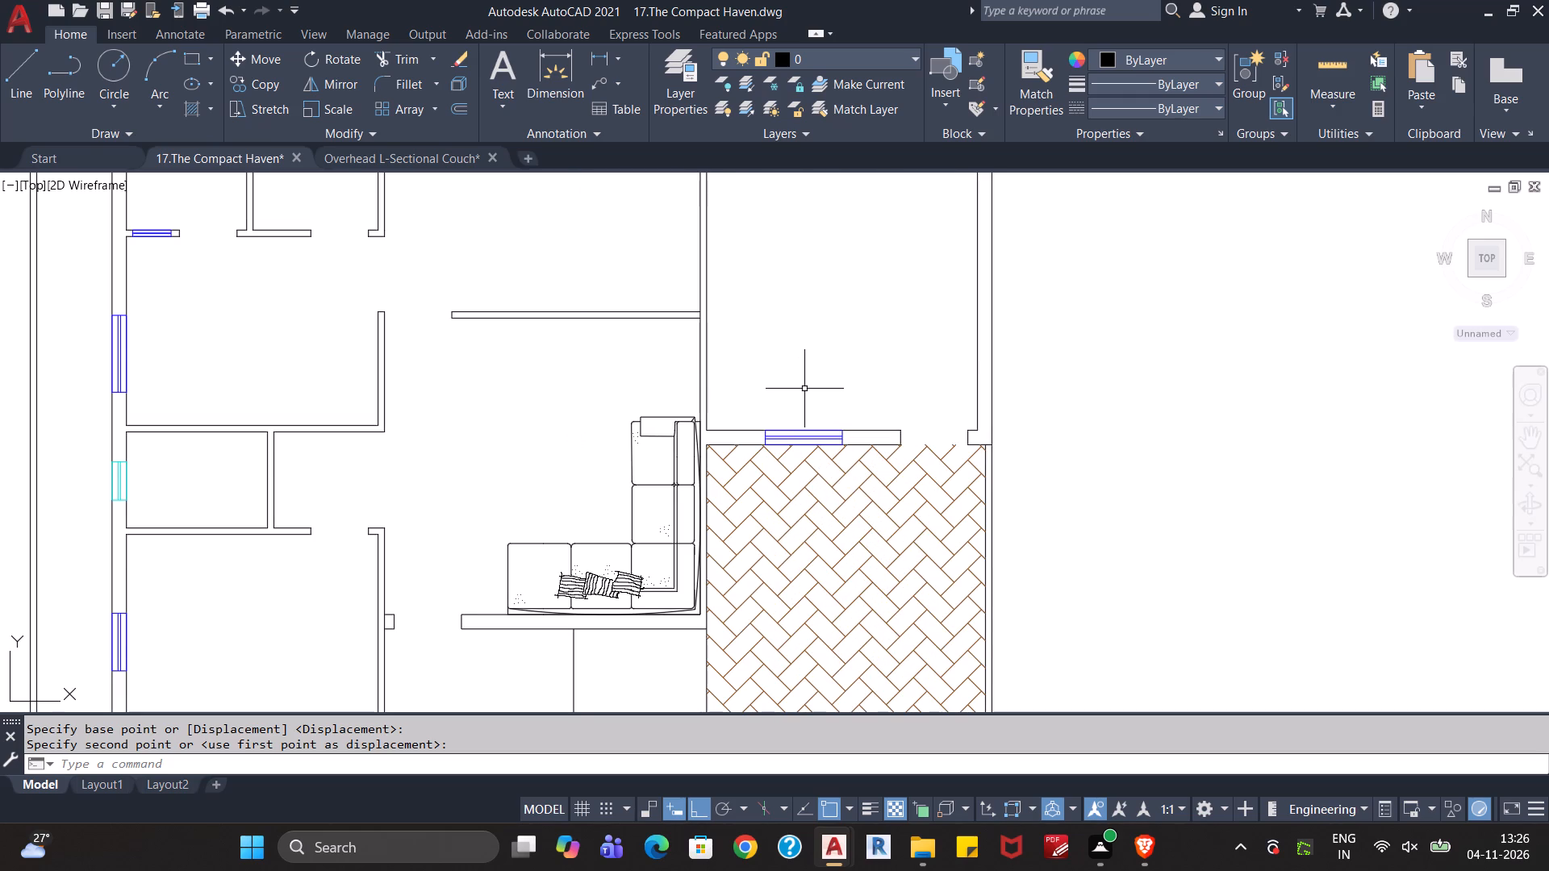
{"action": "middle_click_drag", "start_coordinate": [799, 387], "coordinate": [809, 447]}
{"action": "scroll", "coordinate": [765, 415], "scroll_direction": "up", "scroll_amount": 2}
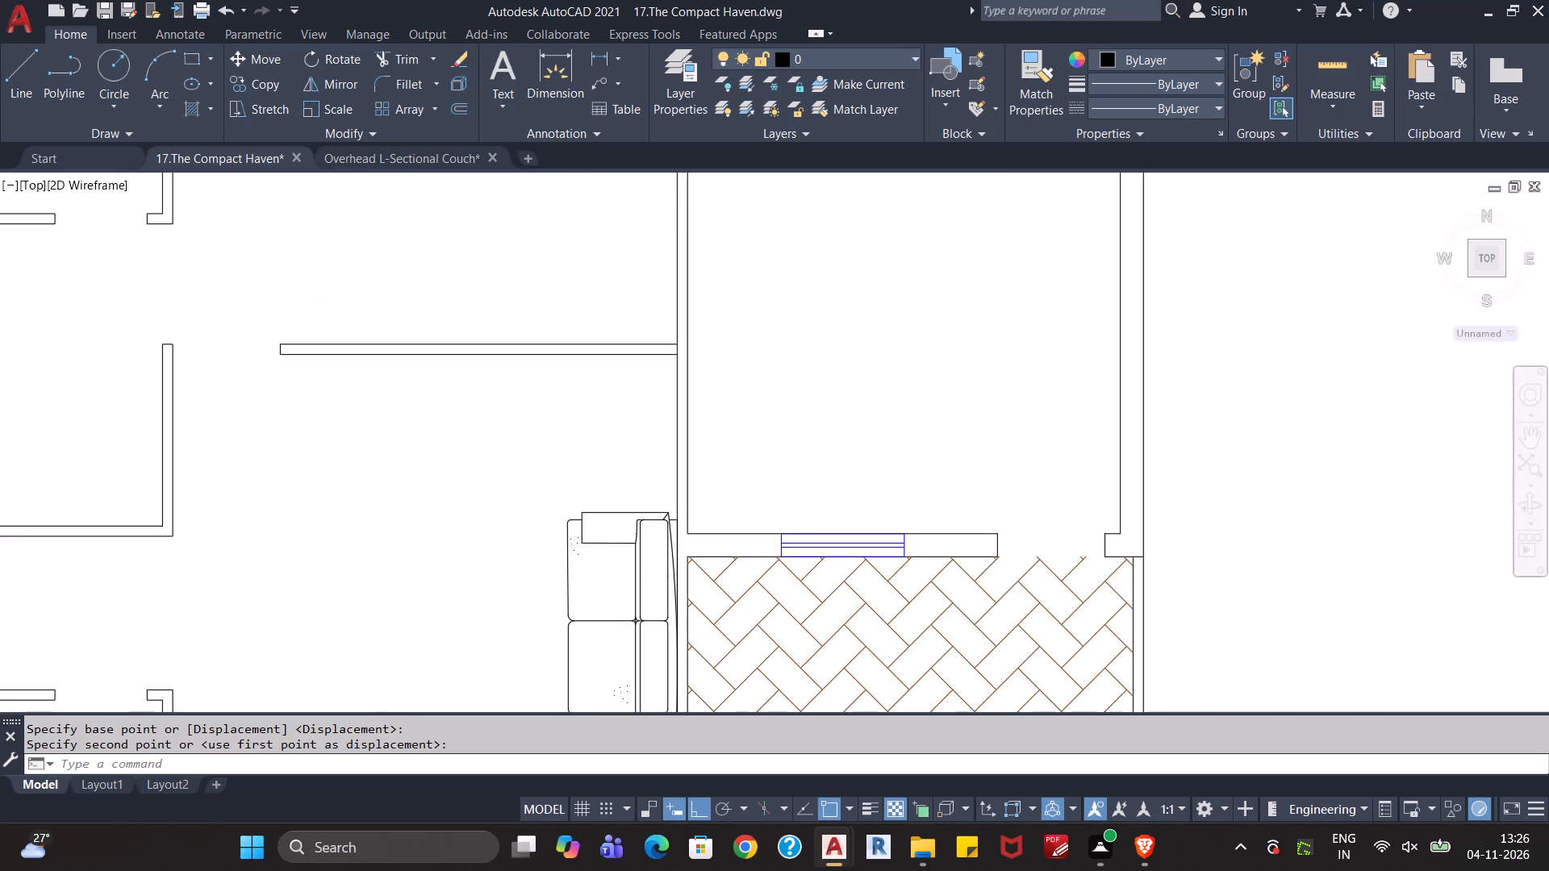
{"action": "key", "text": "o"}
{"action": "key", "text": "Return"}
{"action": "key", "text": "6"}
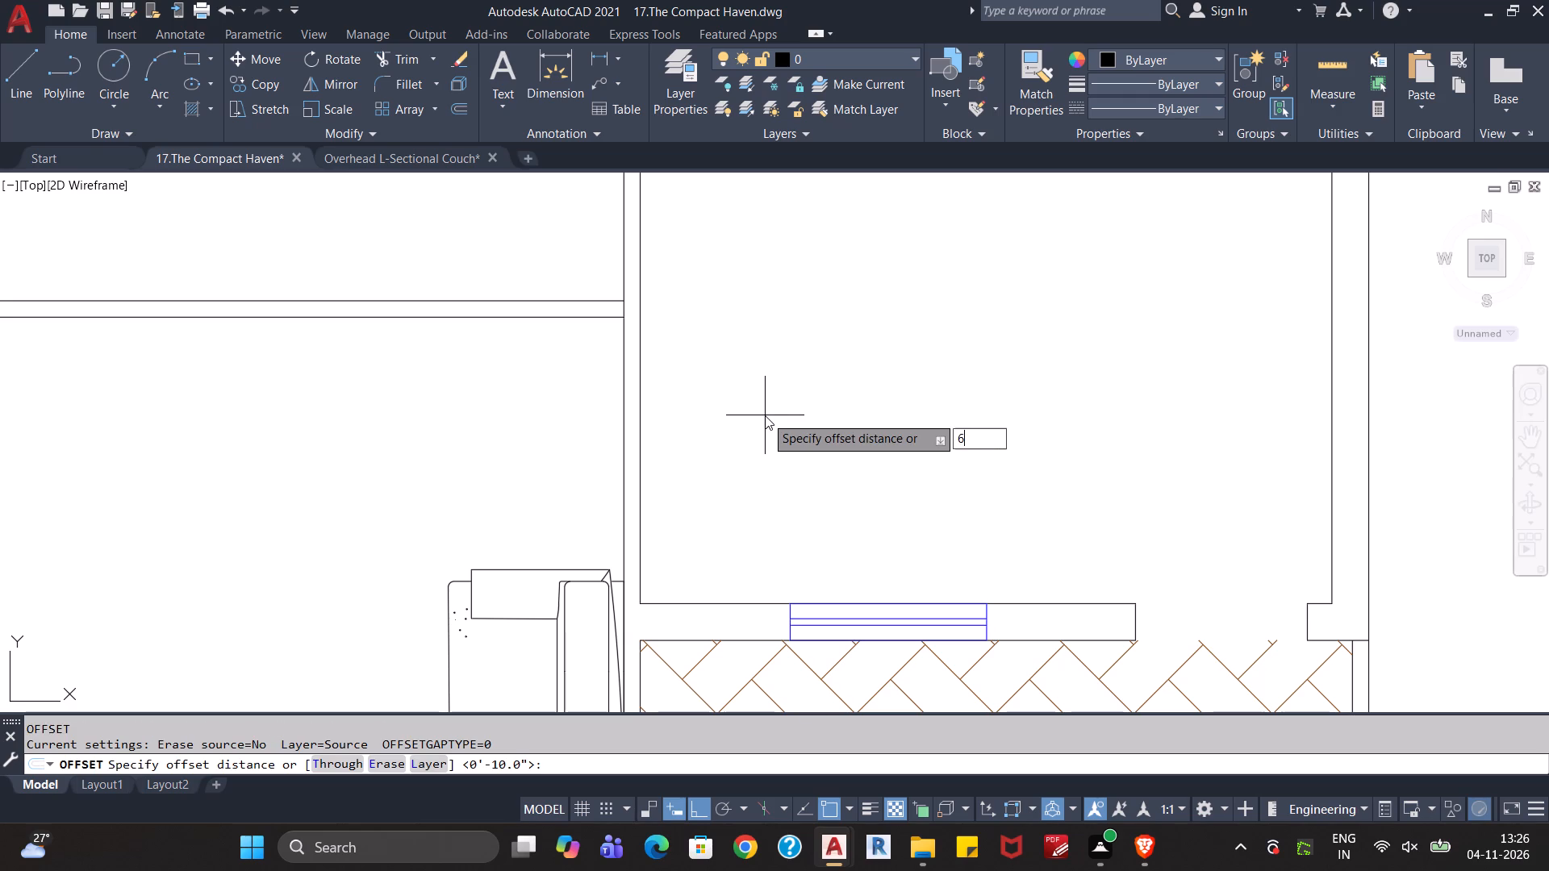
{"action": "key", "text": "shift+quotedbl"}
{"action": "key", "text": "Return"}
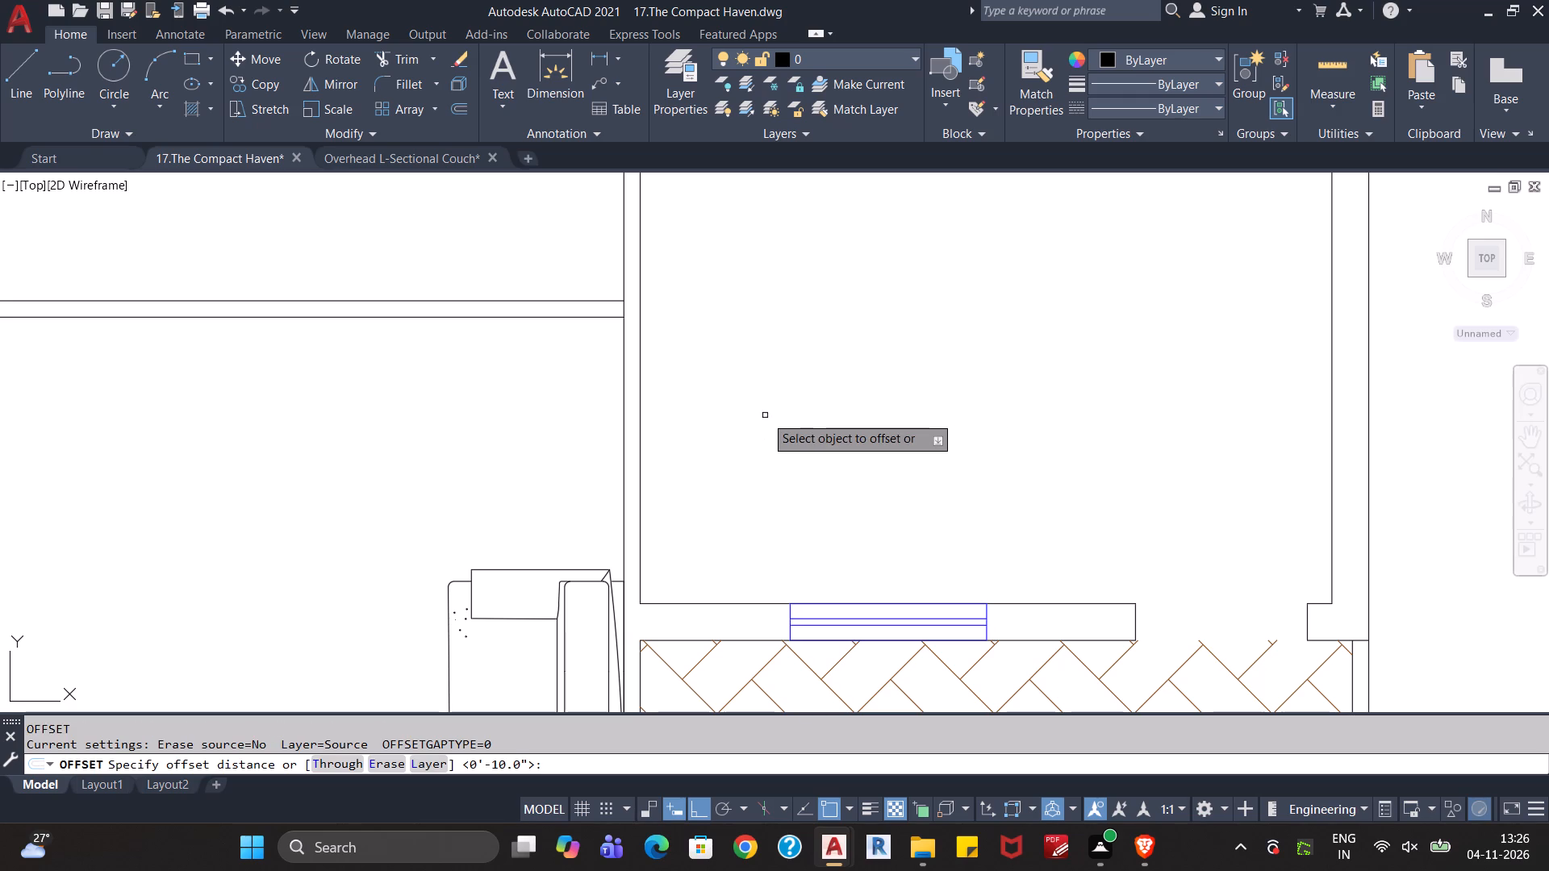
{"action": "left_click", "coordinate": [605, 318]}
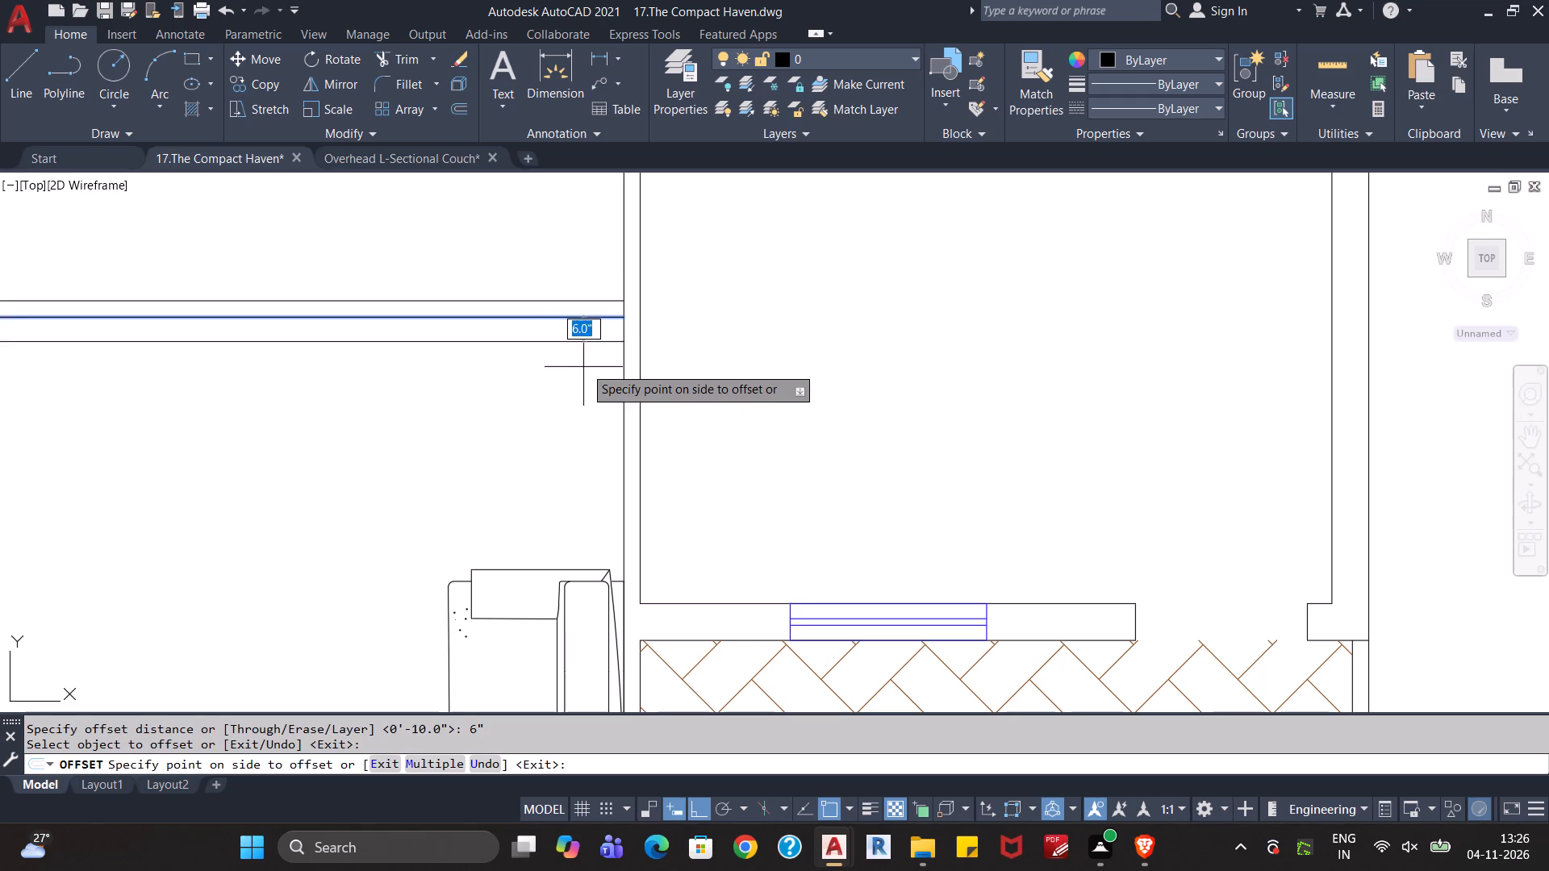
{"action": "left_click", "coordinate": [578, 382]}
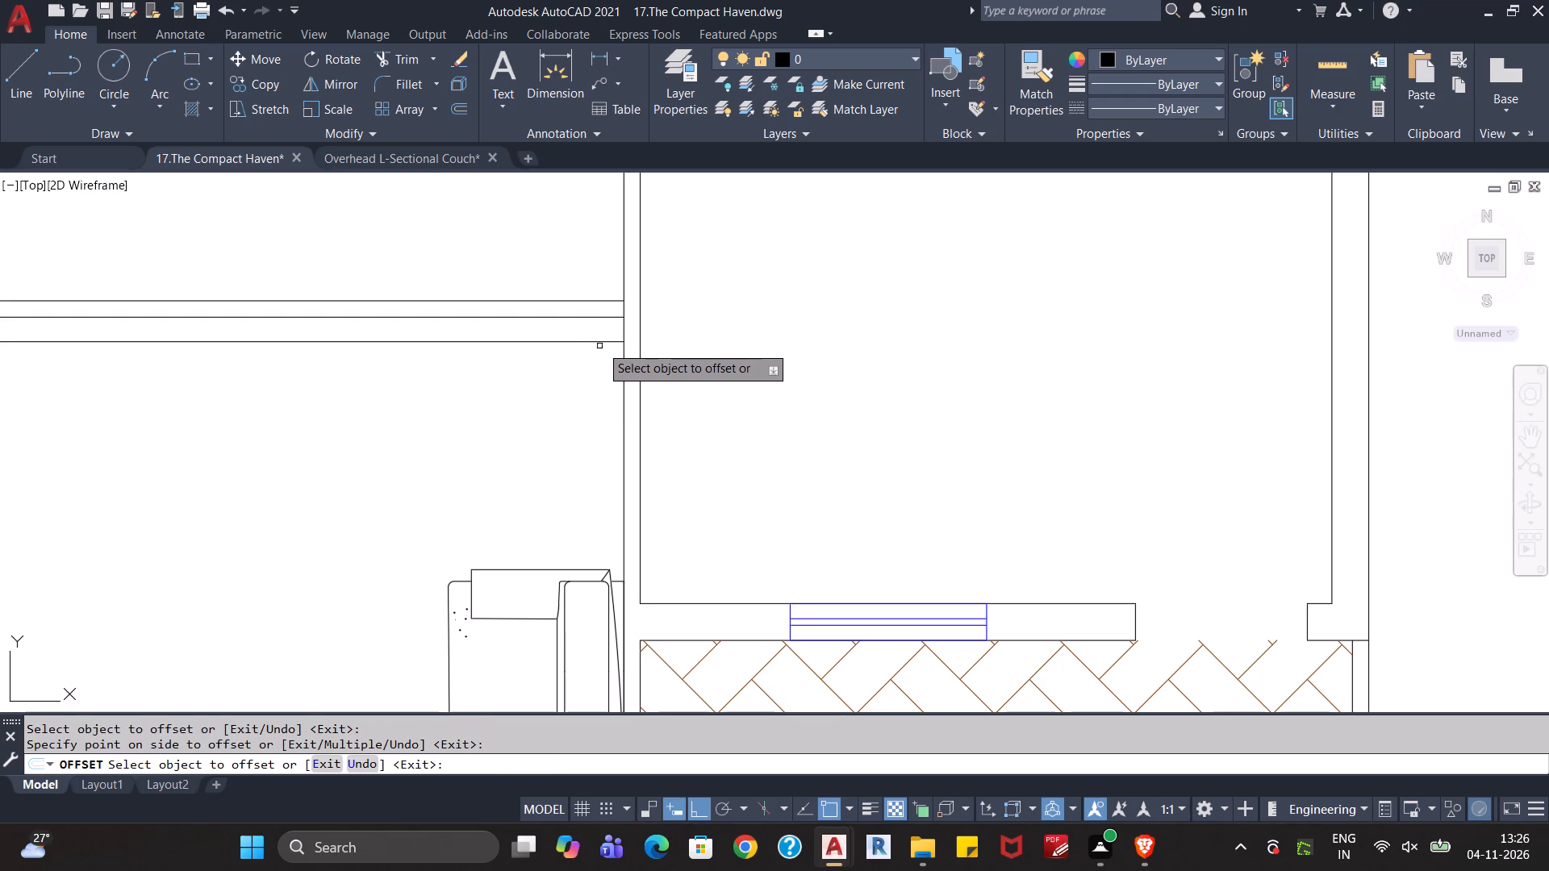
{"action": "left_click", "coordinate": [603, 341]}
{"action": "type", "text": "3'"}
{"action": "key", "text": "Return"}
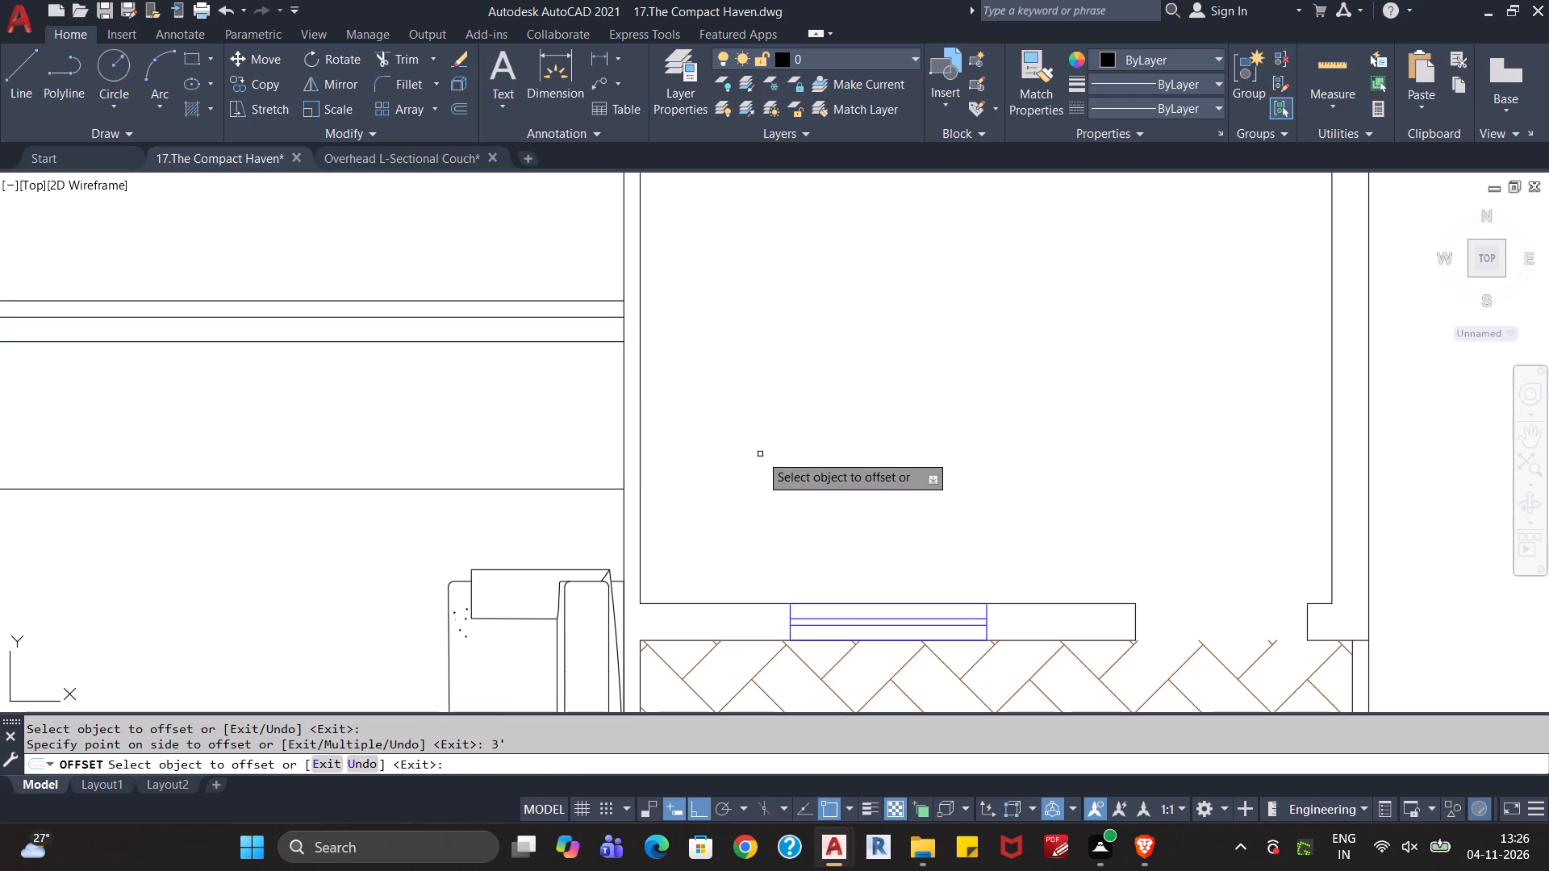
{"action": "key", "text": "Escape"}
{"action": "key", "text": "Escape"}
Extend both offset lines across the vertical wall beside the sofa to its far face.
{"action": "key", "text": "e"}
{"action": "key", "text": "x"}
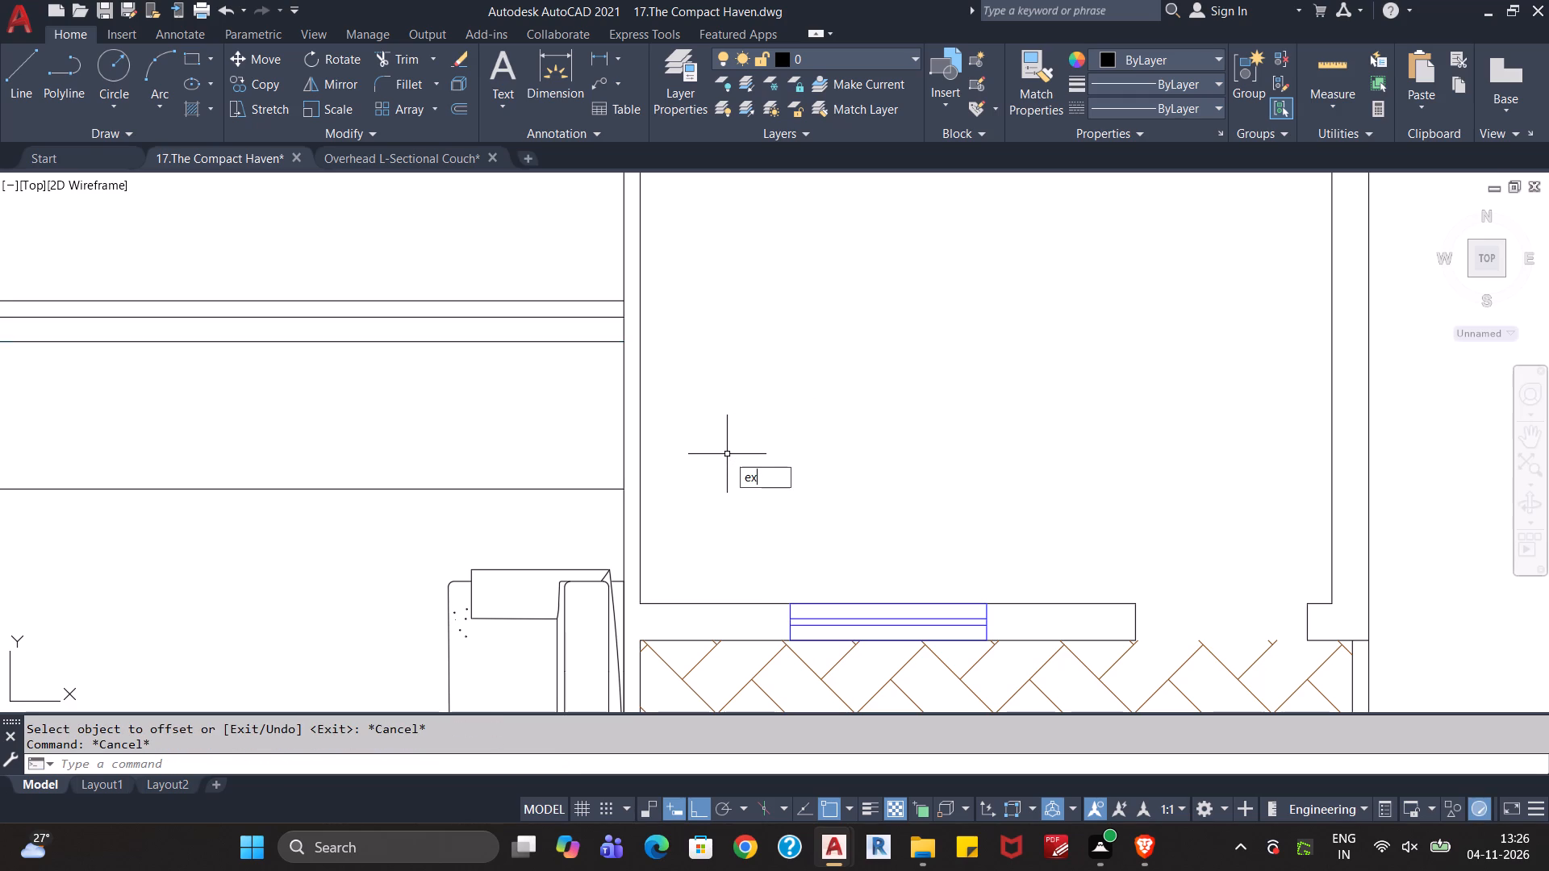
{"action": "key", "text": "Return"}
{"action": "left_click", "coordinate": [600, 504]}
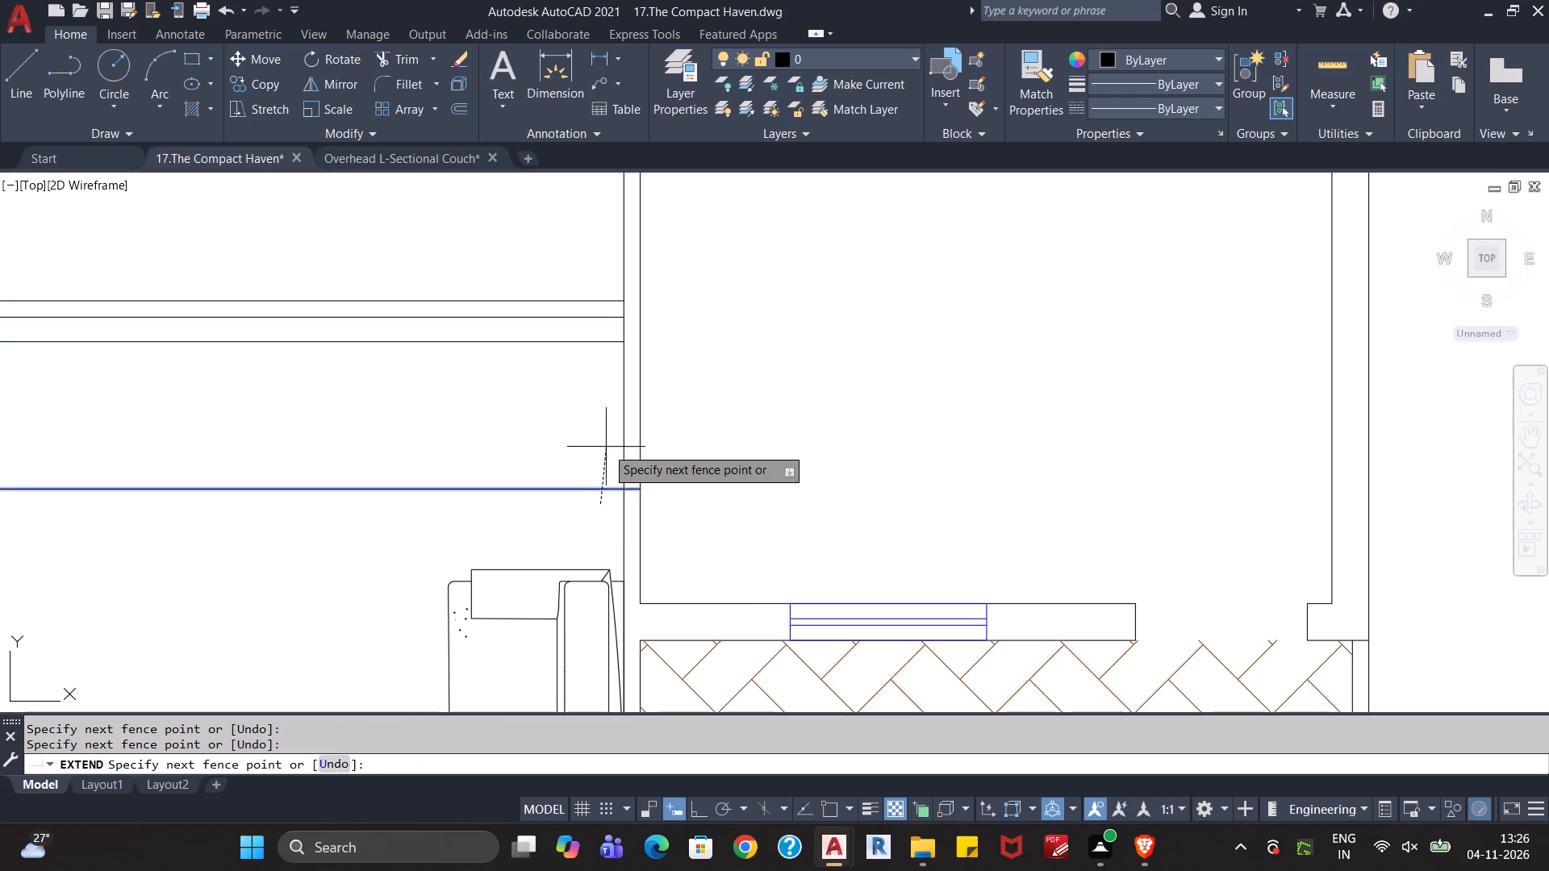
{"action": "left_click", "coordinate": [605, 336]}
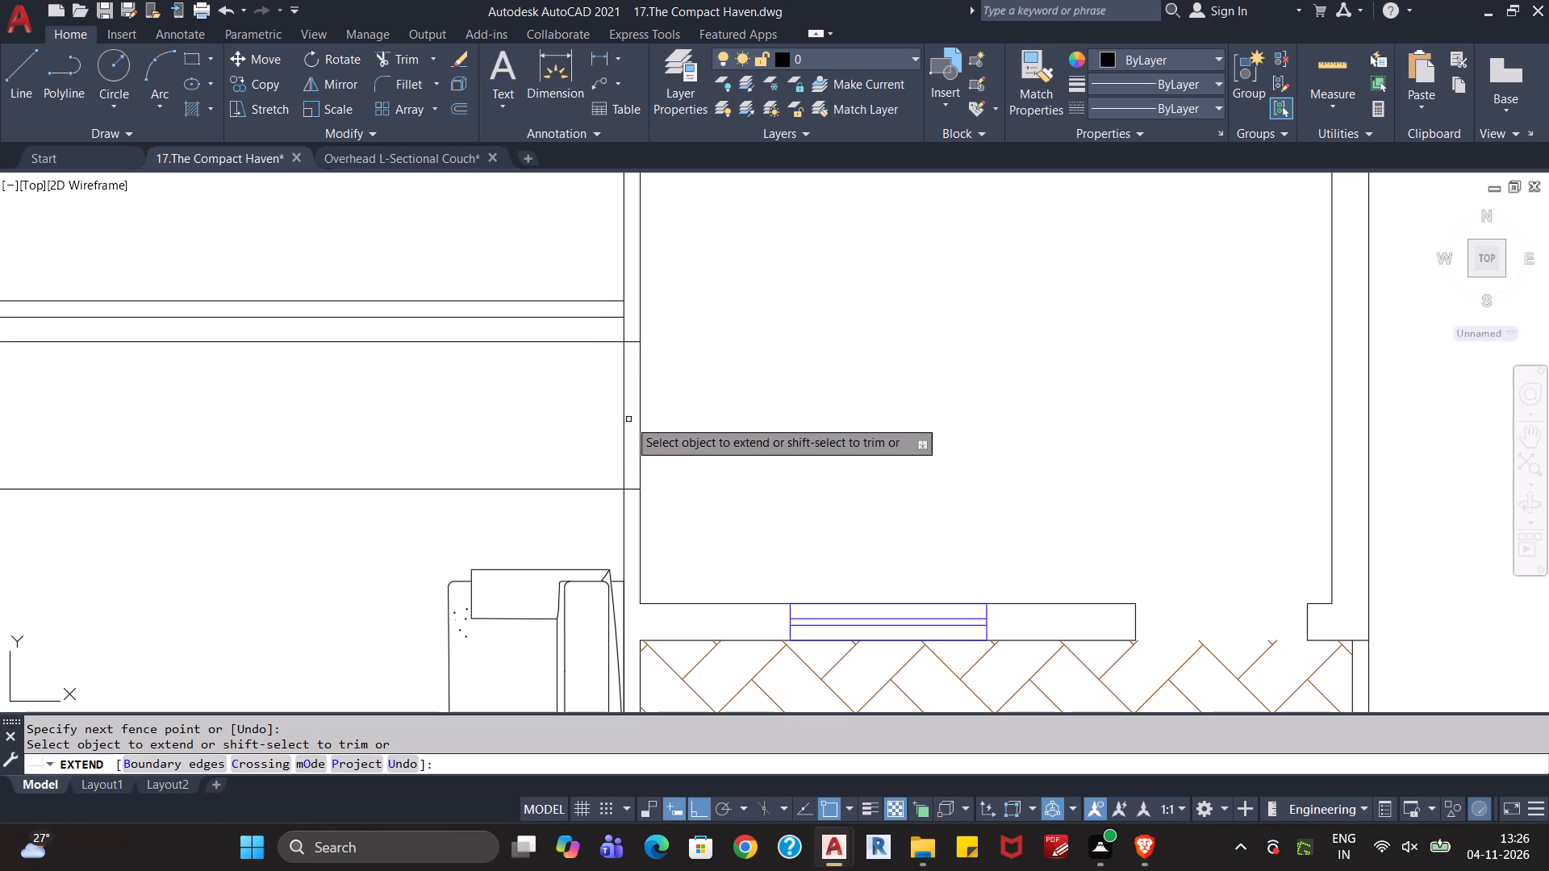
{"action": "key", "text": "Escape"}
{"action": "key", "text": "Escape"}
Trim the offset lines outside the wall and the wall faces between them to cut a 3' door opening.
{"action": "type", "text": "tr"}
{"action": "key", "text": "Return"}
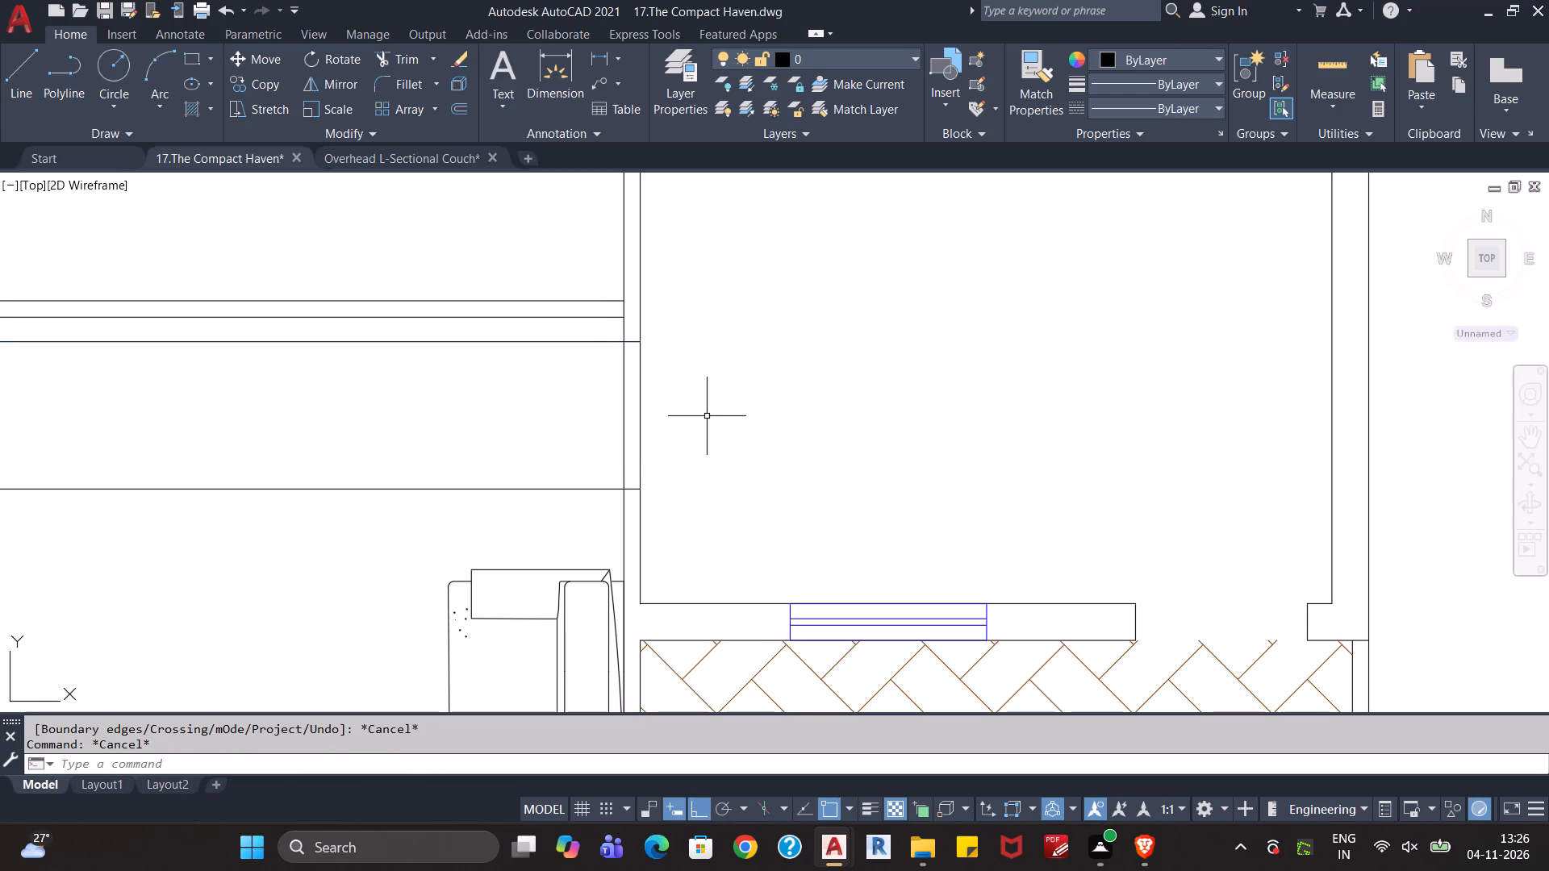
{"action": "left_click", "coordinate": [591, 499]}
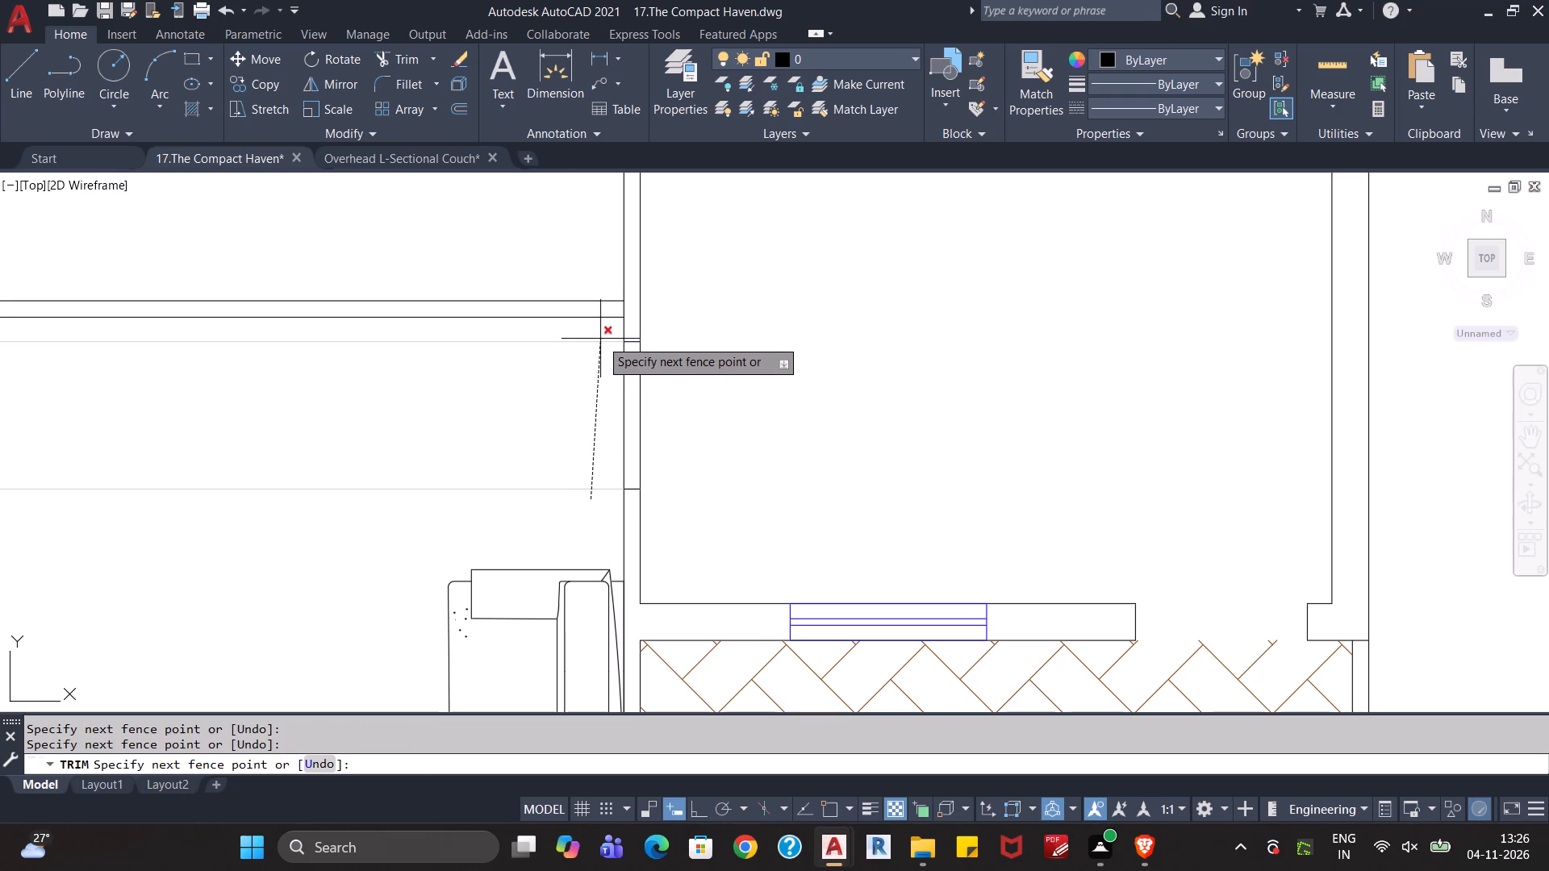
{"action": "left_click", "coordinate": [600, 338]}
{"action": "left_click", "coordinate": [615, 393]}
{"action": "left_click", "coordinate": [723, 410]}
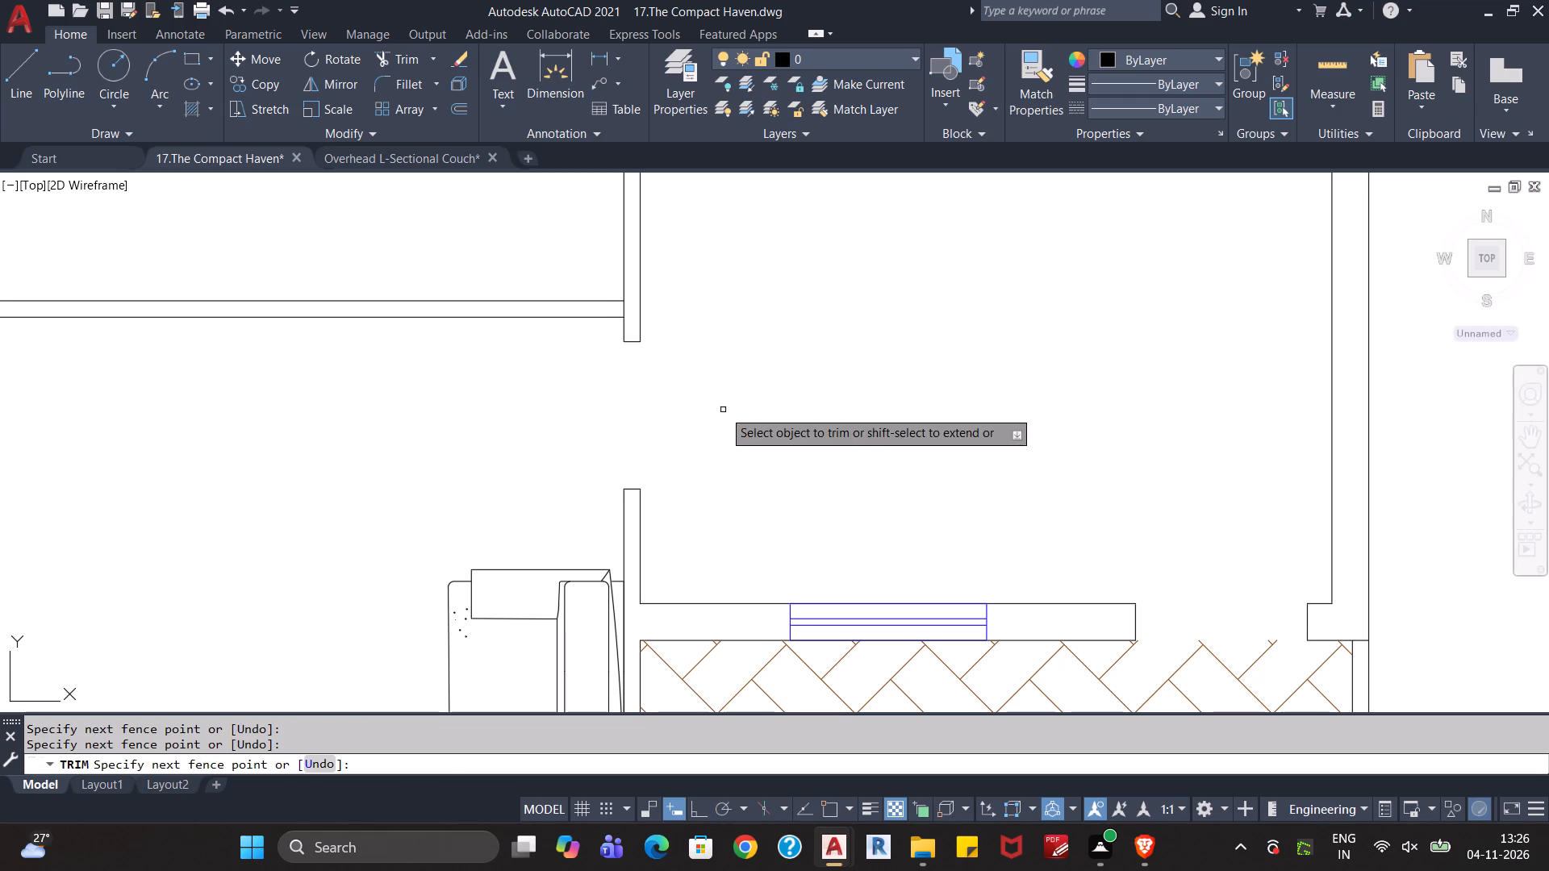
{"action": "key", "text": "Escape"}
{"action": "key", "text": "Escape"}
Trim the vertical wall line crossing the end of the horizontal partition so the two walls join openly.
{"action": "scroll", "coordinate": [723, 410], "scroll_direction": "down", "scroll_amount": 2}
{"action": "middle_click_drag", "start_coordinate": [741, 437], "coordinate": [736, 418]}
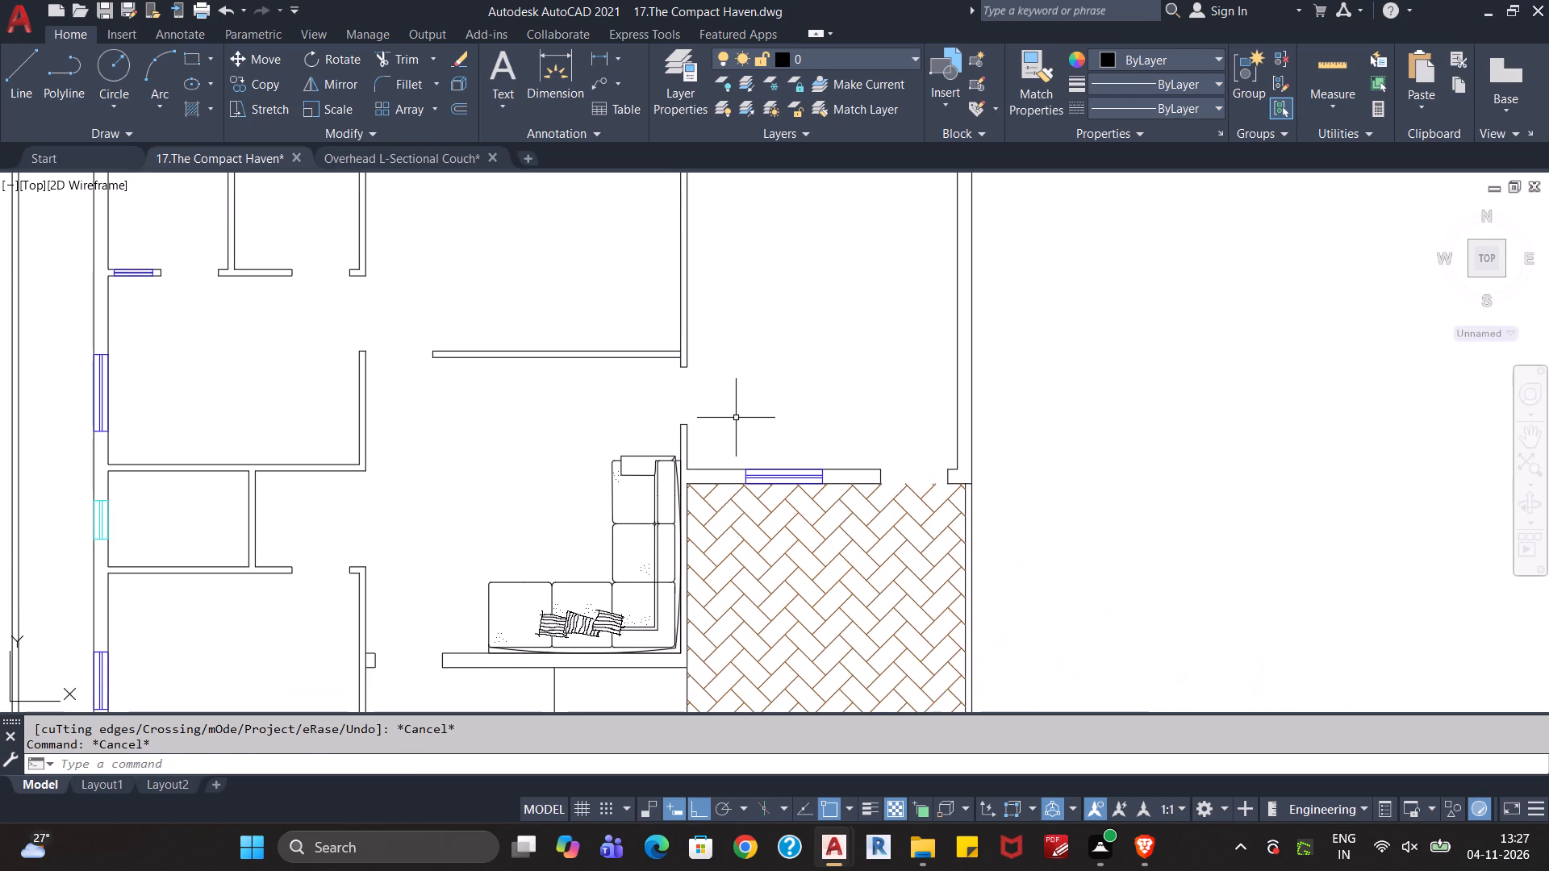
{"action": "scroll", "coordinate": [722, 387], "scroll_direction": "up", "scroll_amount": 2}
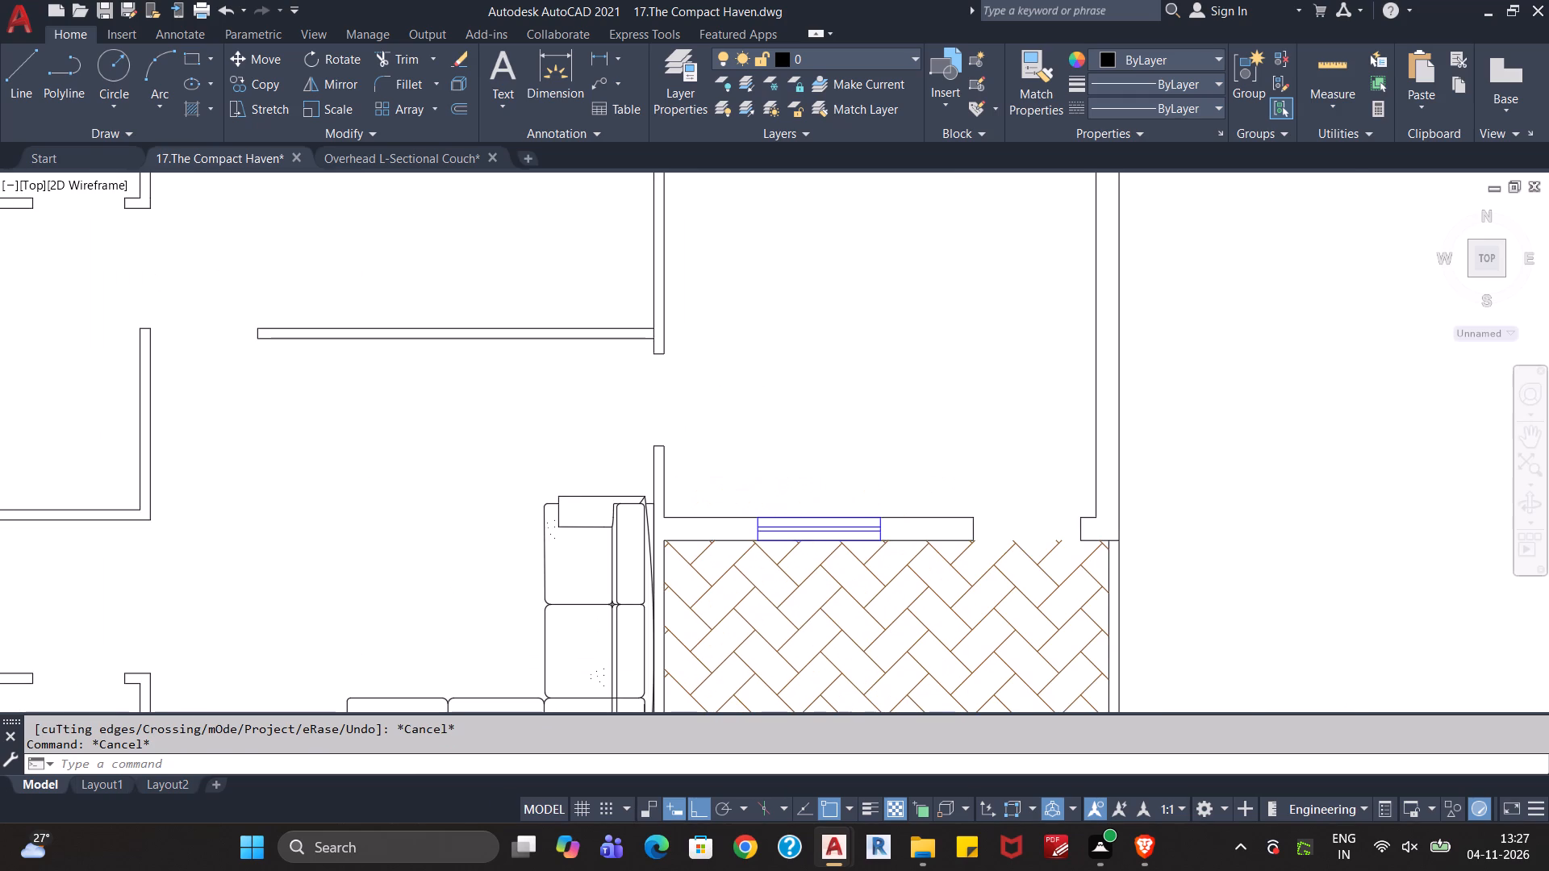
{"action": "scroll", "coordinate": [661, 343], "scroll_direction": "up", "scroll_amount": 2}
{"action": "type", "text": "tr"}
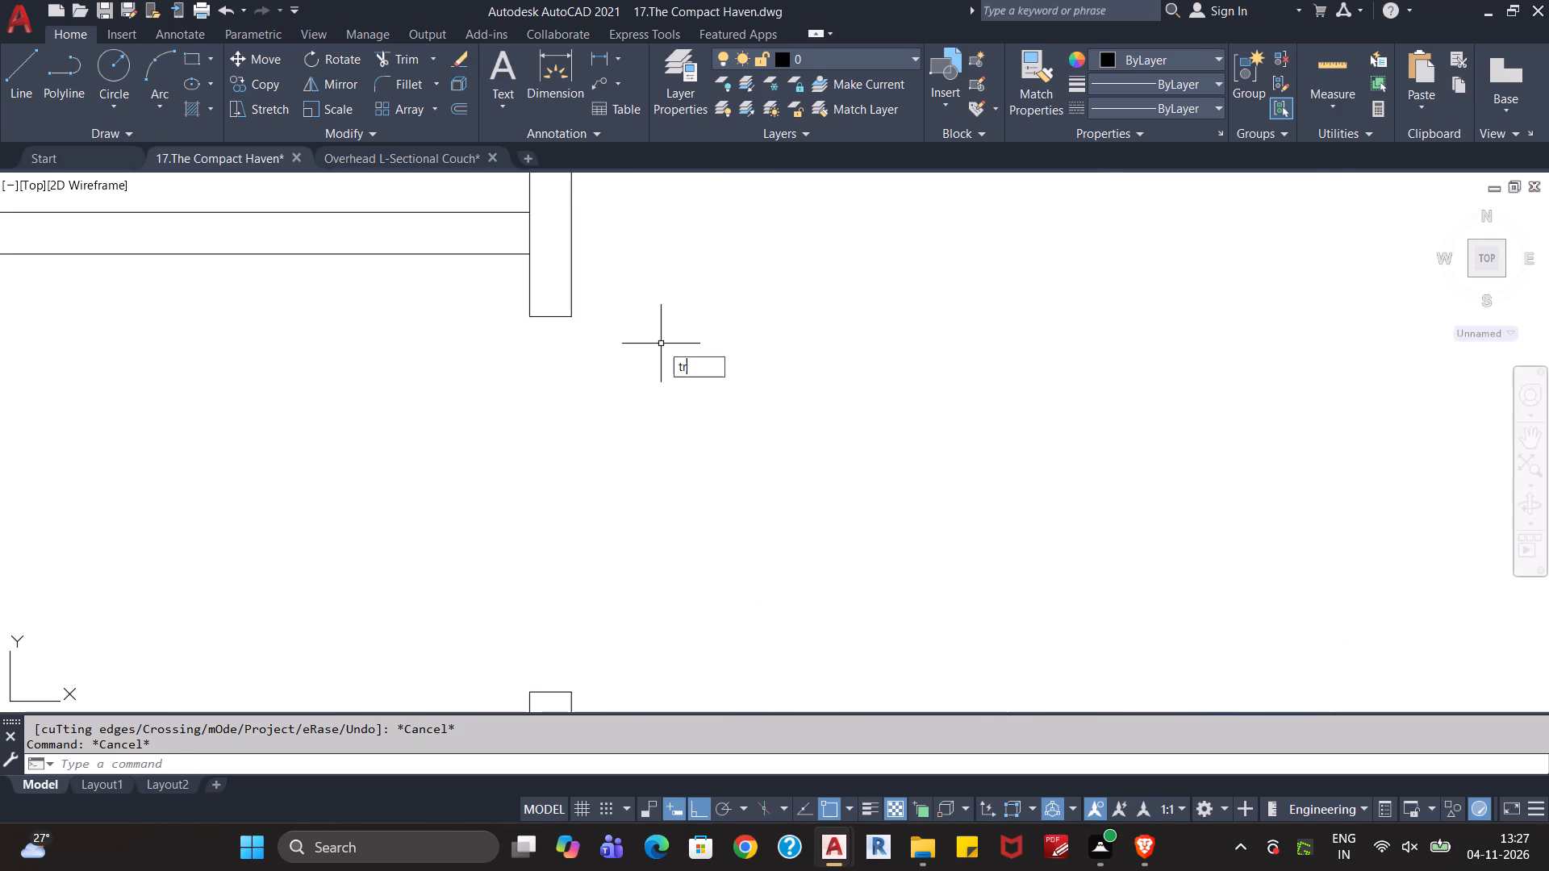
{"action": "key", "text": "Return"}
{"action": "left_click", "coordinate": [532, 240]}
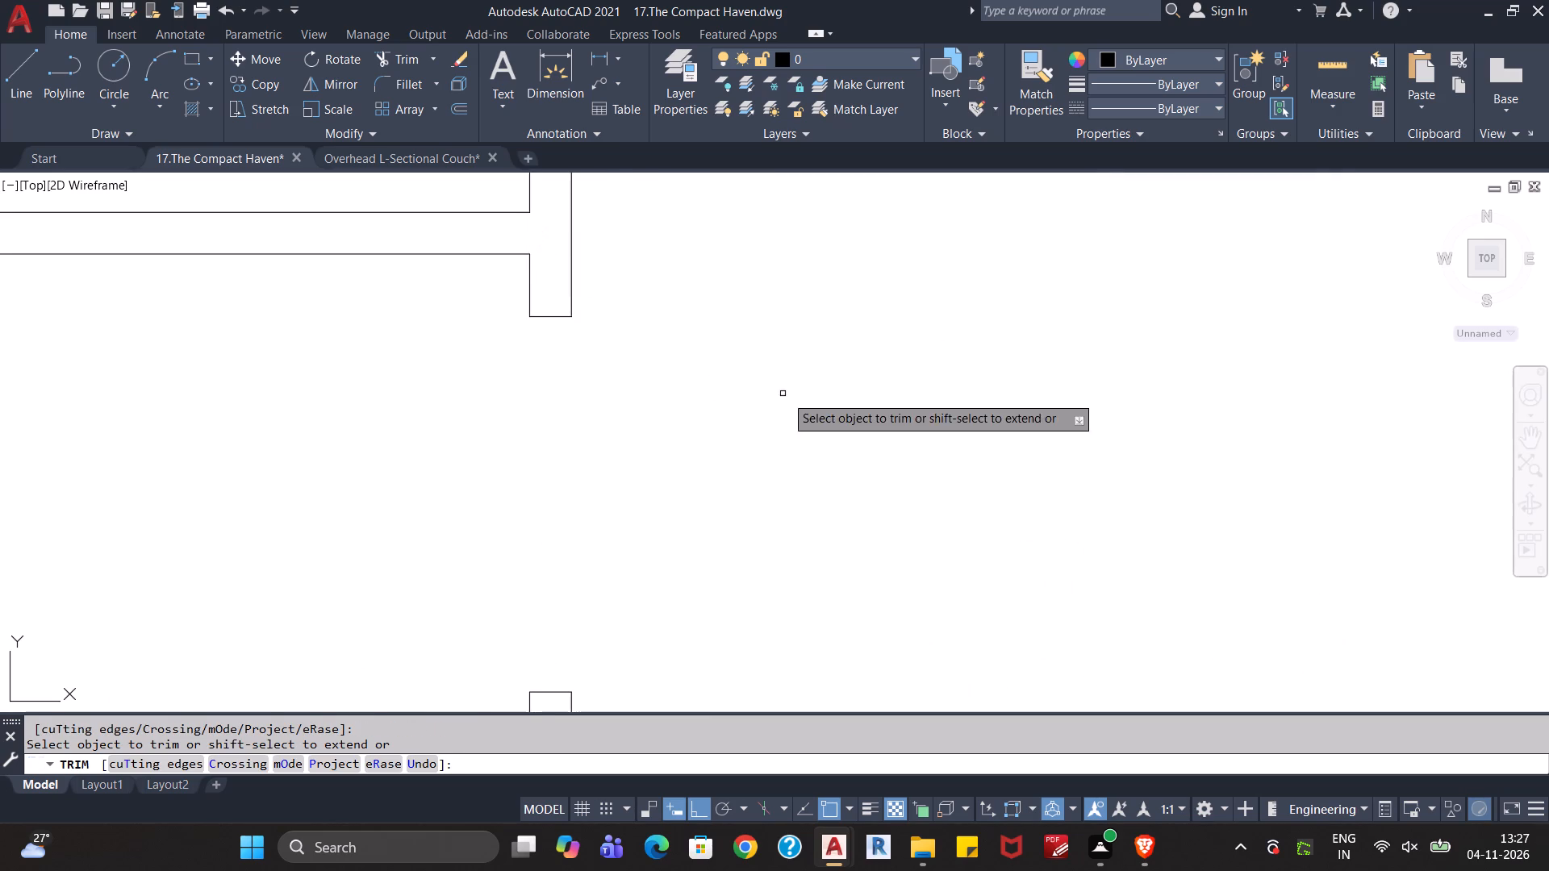
{"action": "key", "text": "Escape"}
{"action": "key", "text": "Escape"}
Review the room layout of the floor plan around the sofa and the new door opening.
{"action": "scroll", "coordinate": [821, 413], "scroll_direction": "down", "scroll_amount": 3}
{"action": "middle_click_drag", "start_coordinate": [858, 458], "coordinate": [878, 372]}
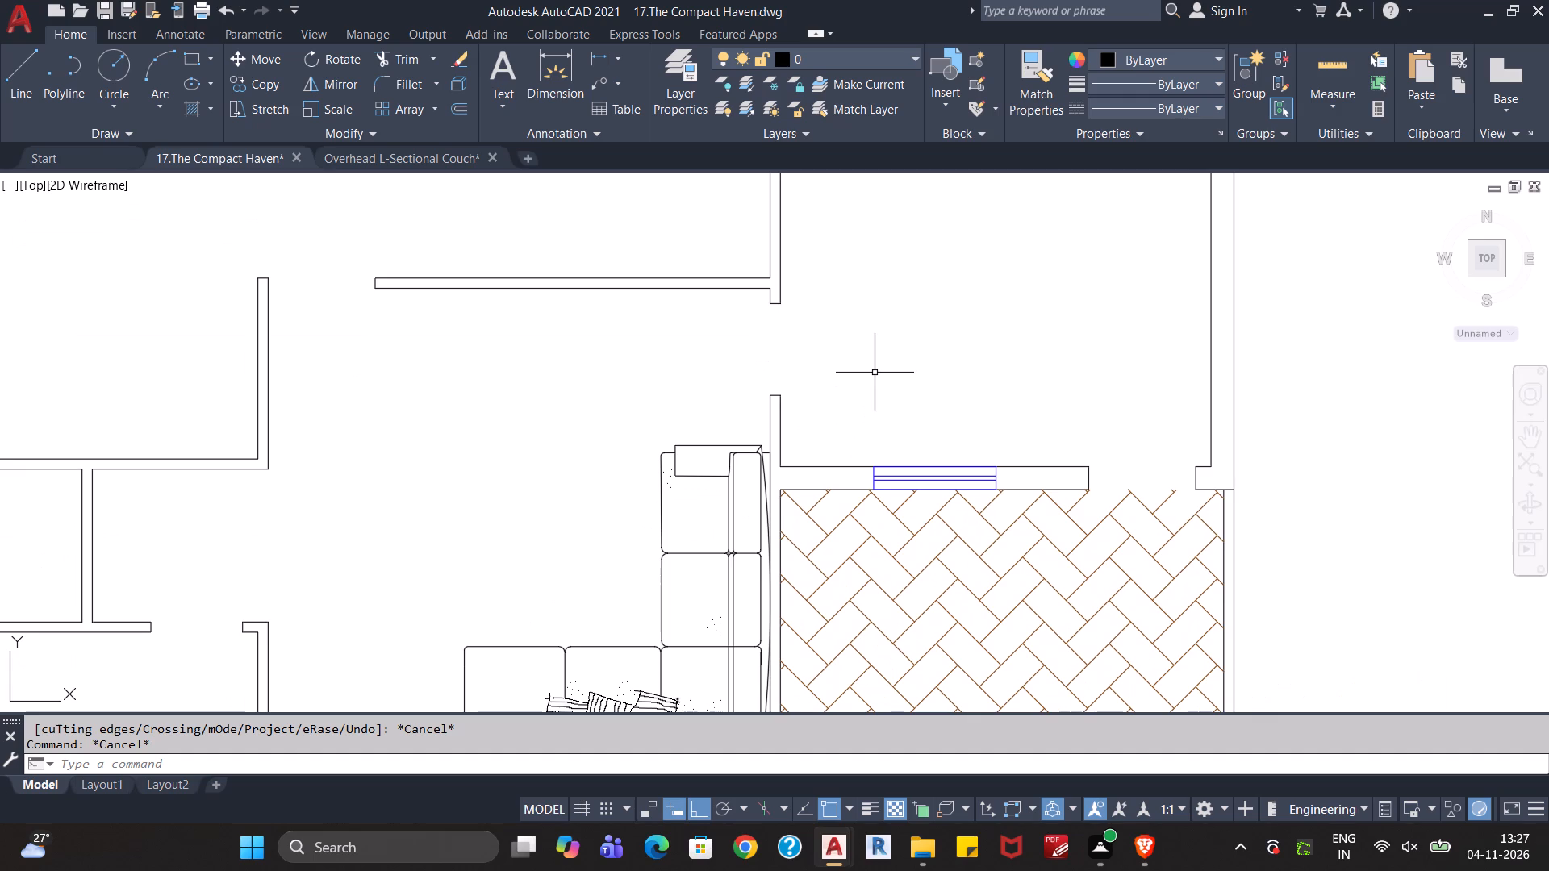
{"action": "key", "text": "Escape"}
{"action": "key", "text": "Escape"}
{"action": "scroll", "coordinate": [875, 373], "scroll_direction": "down", "scroll_amount": 1}
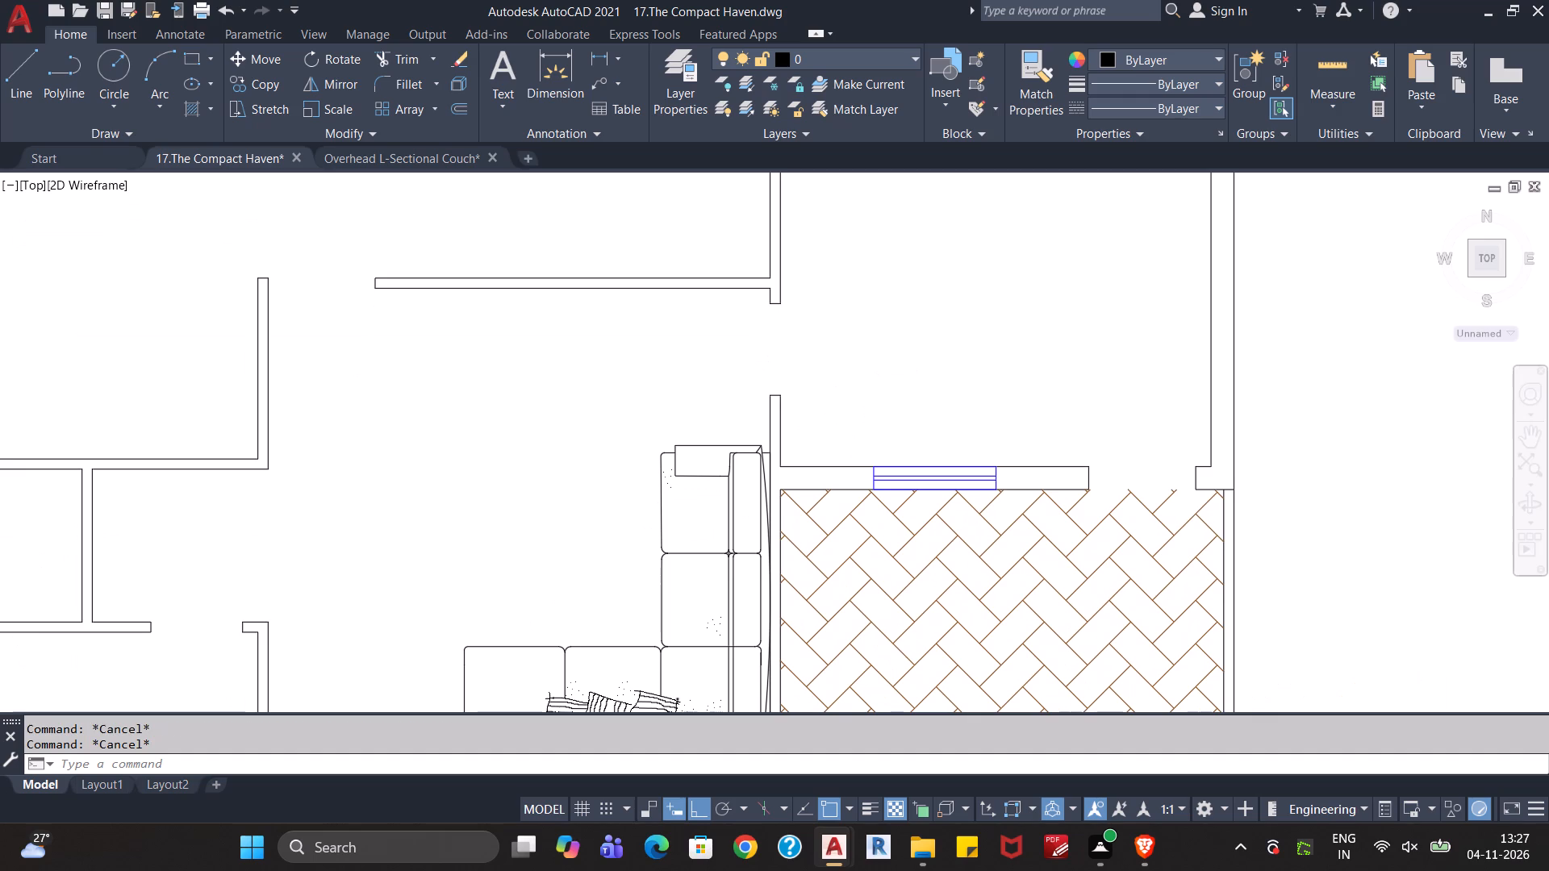
{"action": "middle_click_drag", "start_coordinate": [875, 373], "coordinate": [887, 357]}
{"action": "scroll", "coordinate": [887, 356], "scroll_direction": "down", "scroll_amount": 1}
{"action": "middle_click_drag", "start_coordinate": [753, 398], "coordinate": [745, 377]}
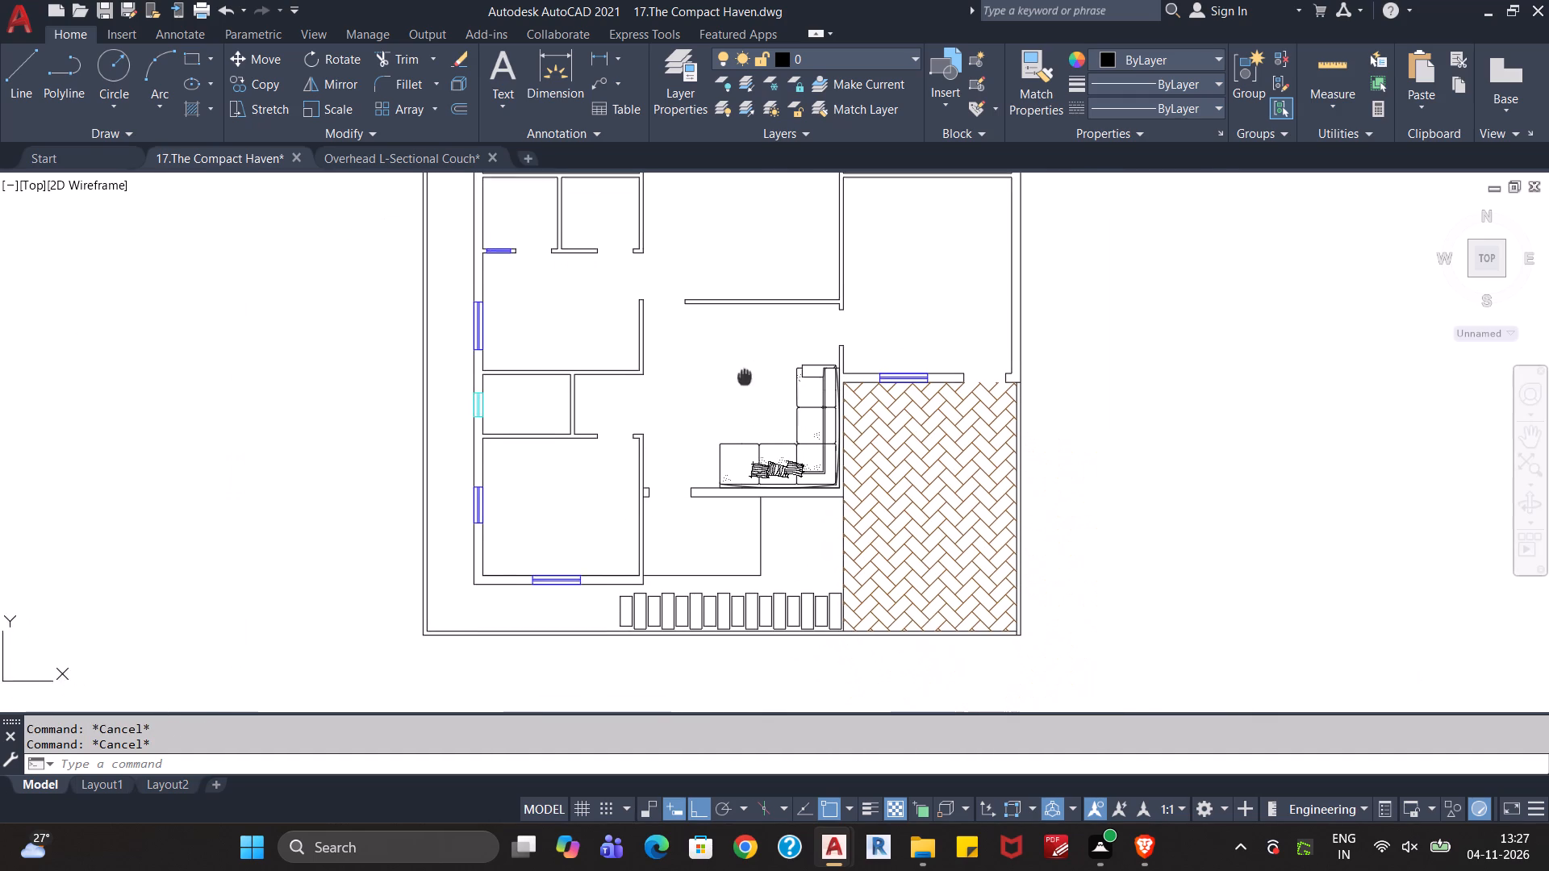
{"action": "middle_click_drag", "start_coordinate": [745, 377], "coordinate": [742, 373]}
{"action": "scroll", "coordinate": [734, 371], "scroll_direction": "down", "scroll_amount": 1}
{"action": "middle_click_drag", "start_coordinate": [734, 371], "coordinate": [687, 457]}
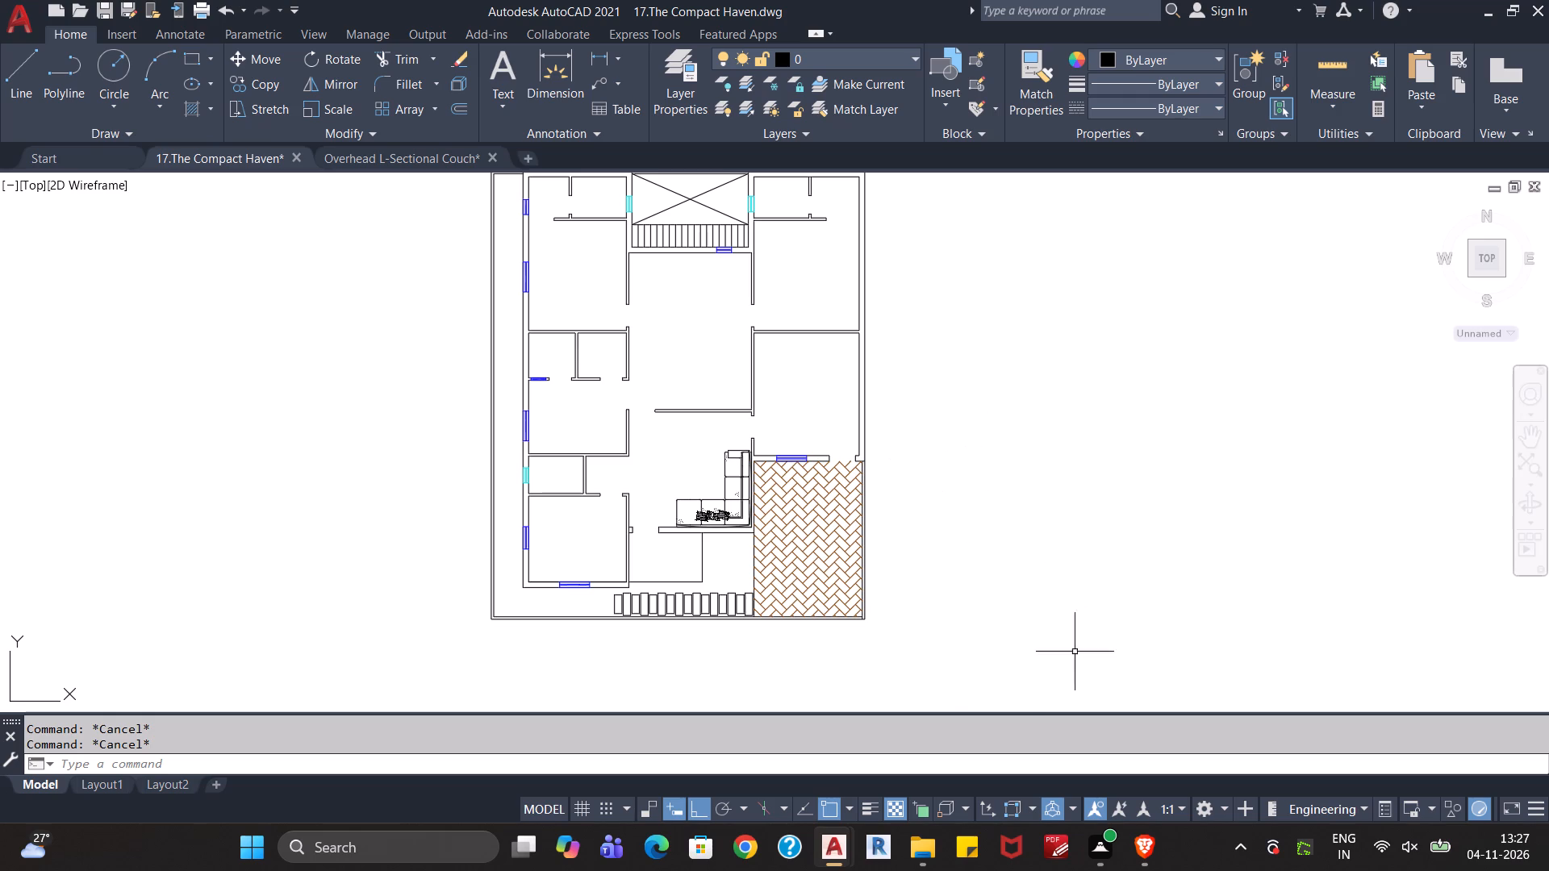
Open the drawing Office Worker CAD Block – Person Working at Computer Desk from the Blocks folder.
{"action": "key", "text": "ctrl+o"}
{"action": "scroll", "coordinate": [841, 502], "scroll_direction": "down", "scroll_amount": 2}
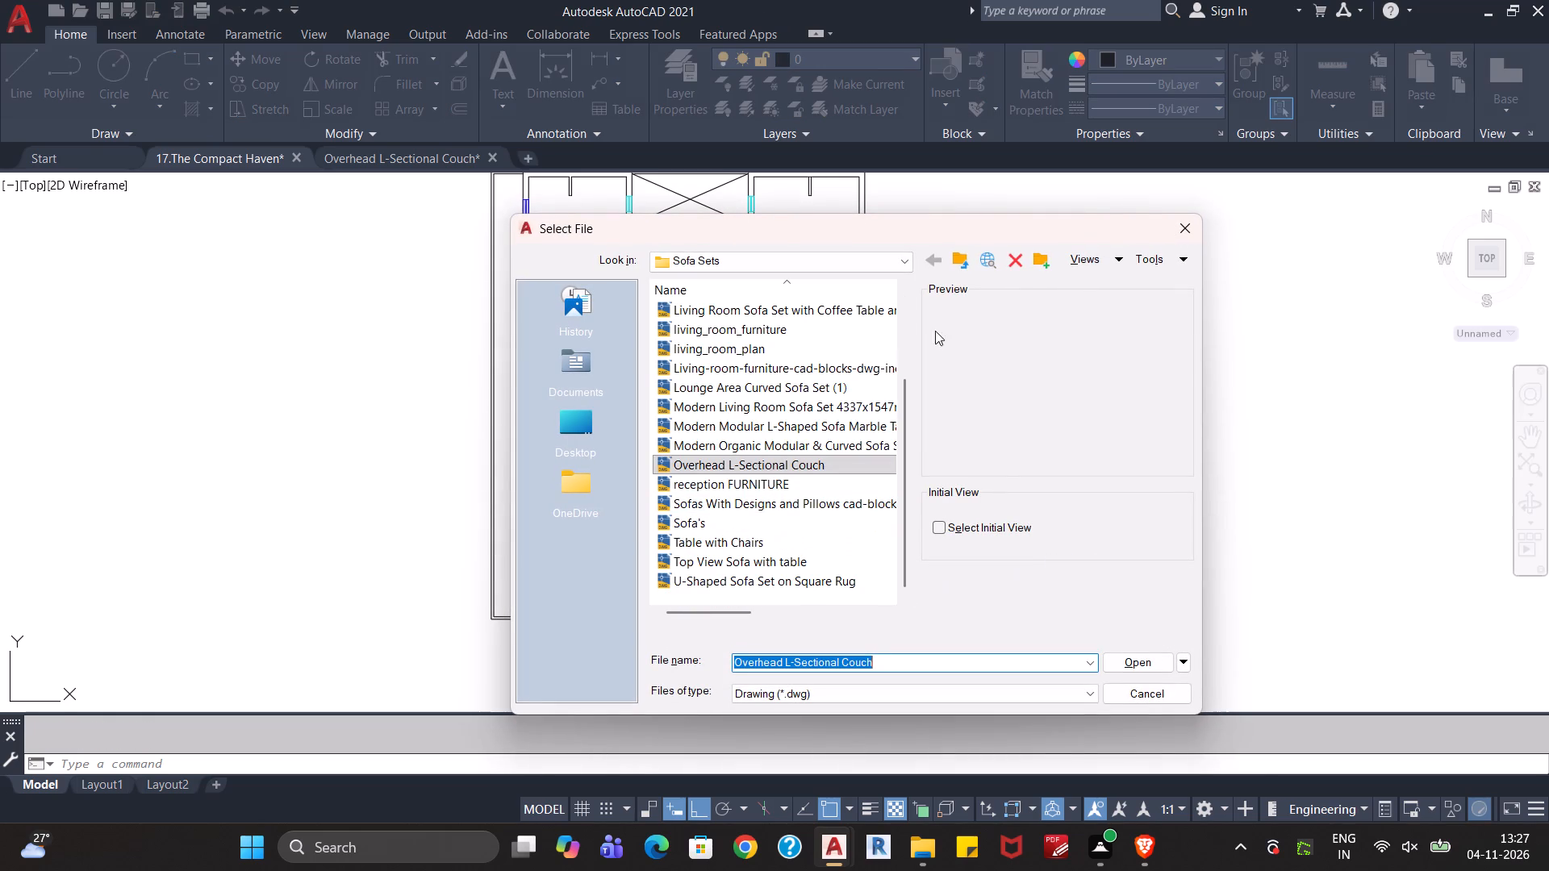
{"action": "left_click", "coordinate": [958, 260]}
{"action": "scroll", "coordinate": [804, 432], "scroll_direction": "down", "scroll_amount": 2}
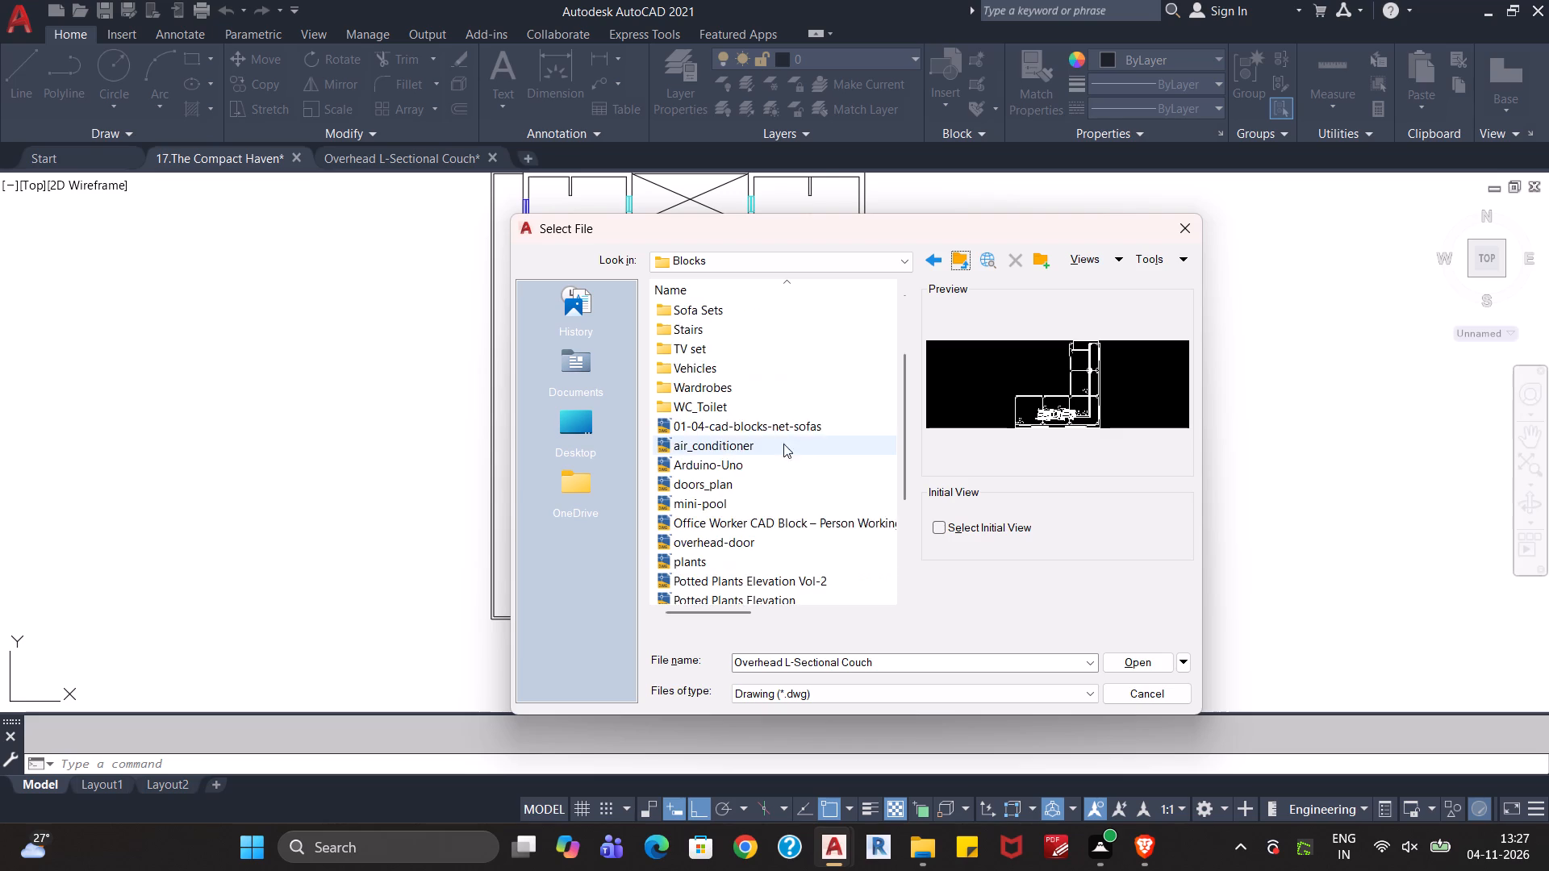
{"action": "scroll", "coordinate": [774, 453], "scroll_direction": "down", "scroll_amount": 3}
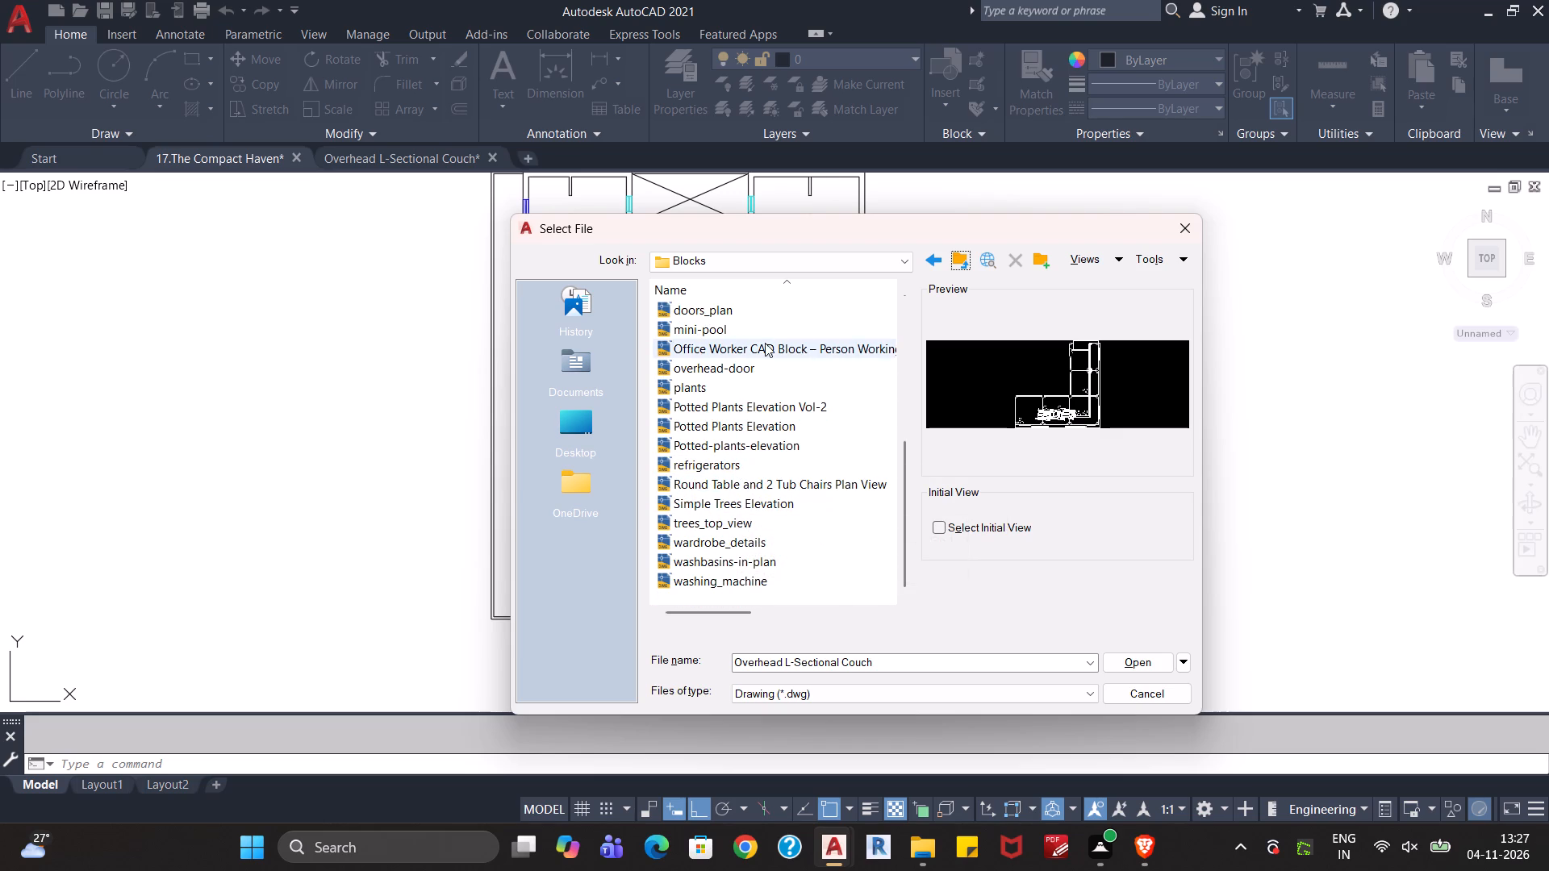
{"action": "left_click", "coordinate": [765, 343]}
{"action": "left_click", "coordinate": [1114, 659]}
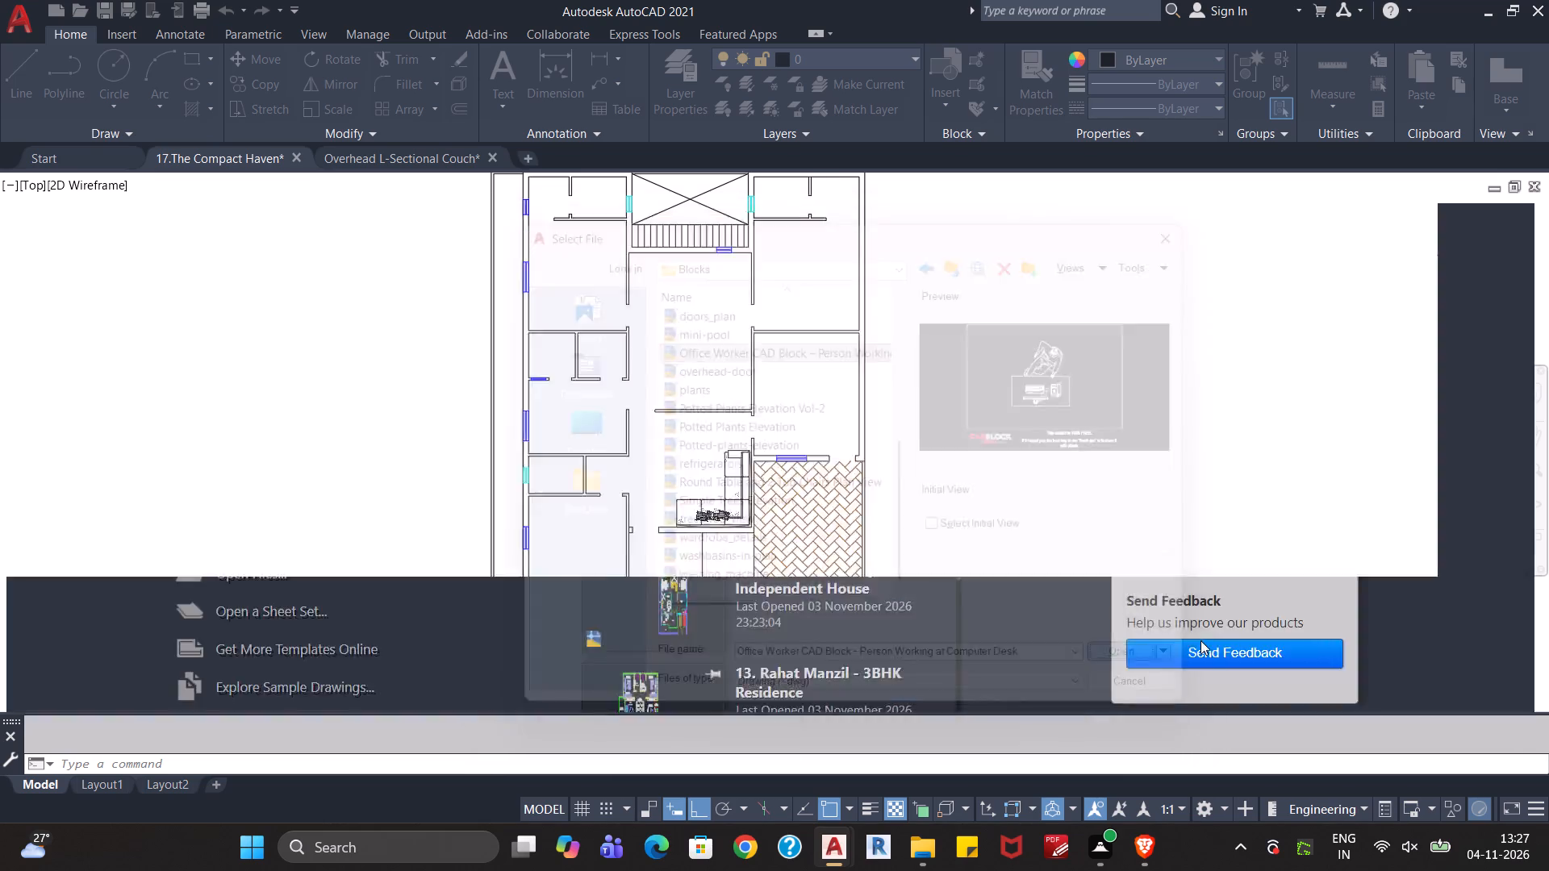
{"action": "left_click", "coordinate": [780, 400]}
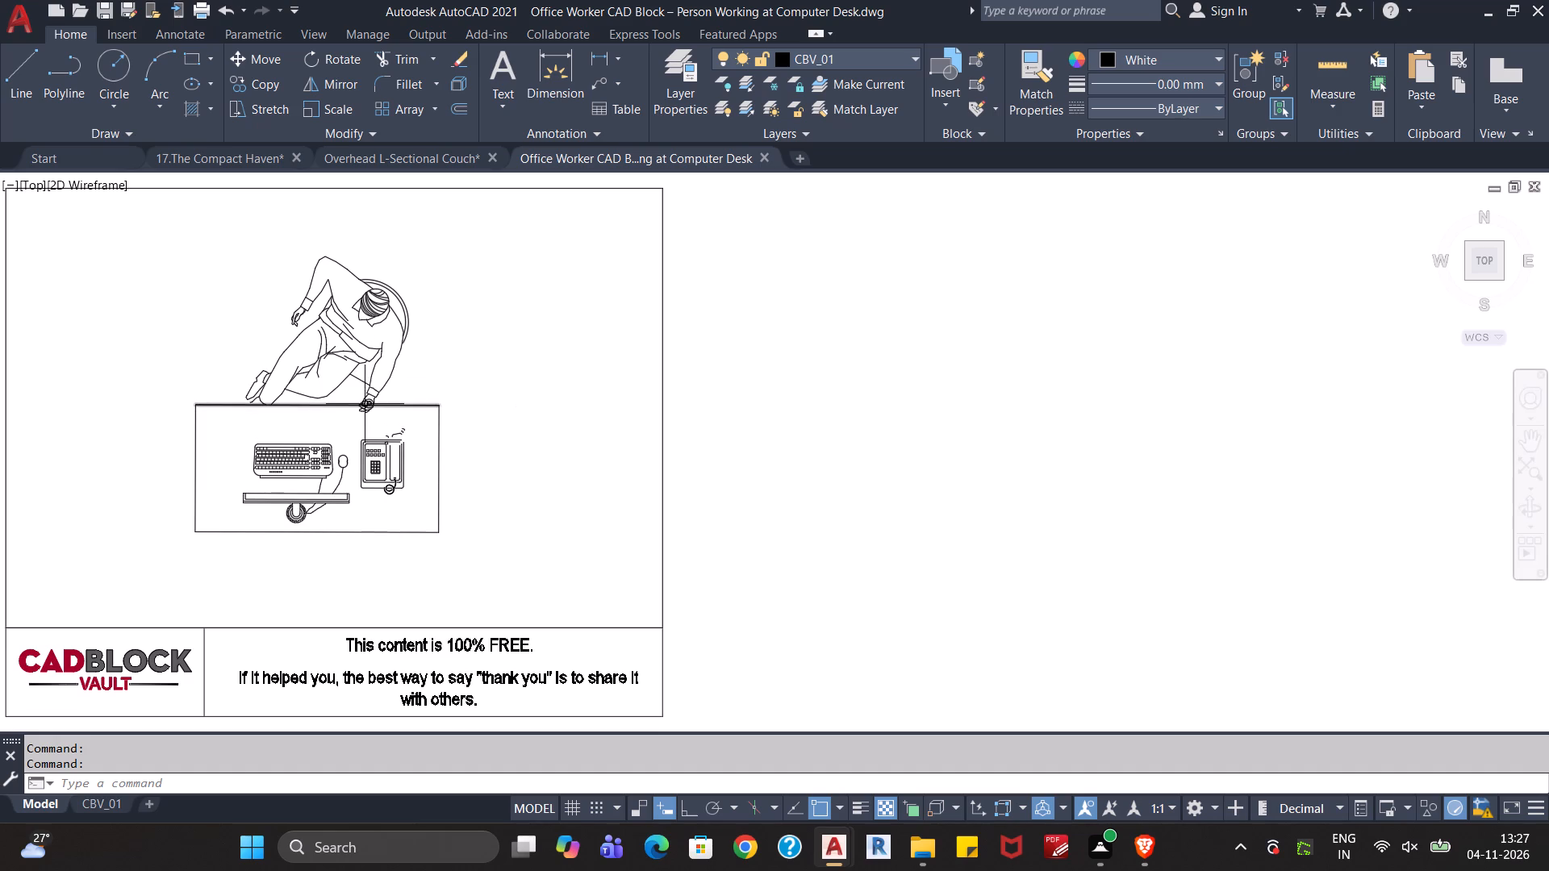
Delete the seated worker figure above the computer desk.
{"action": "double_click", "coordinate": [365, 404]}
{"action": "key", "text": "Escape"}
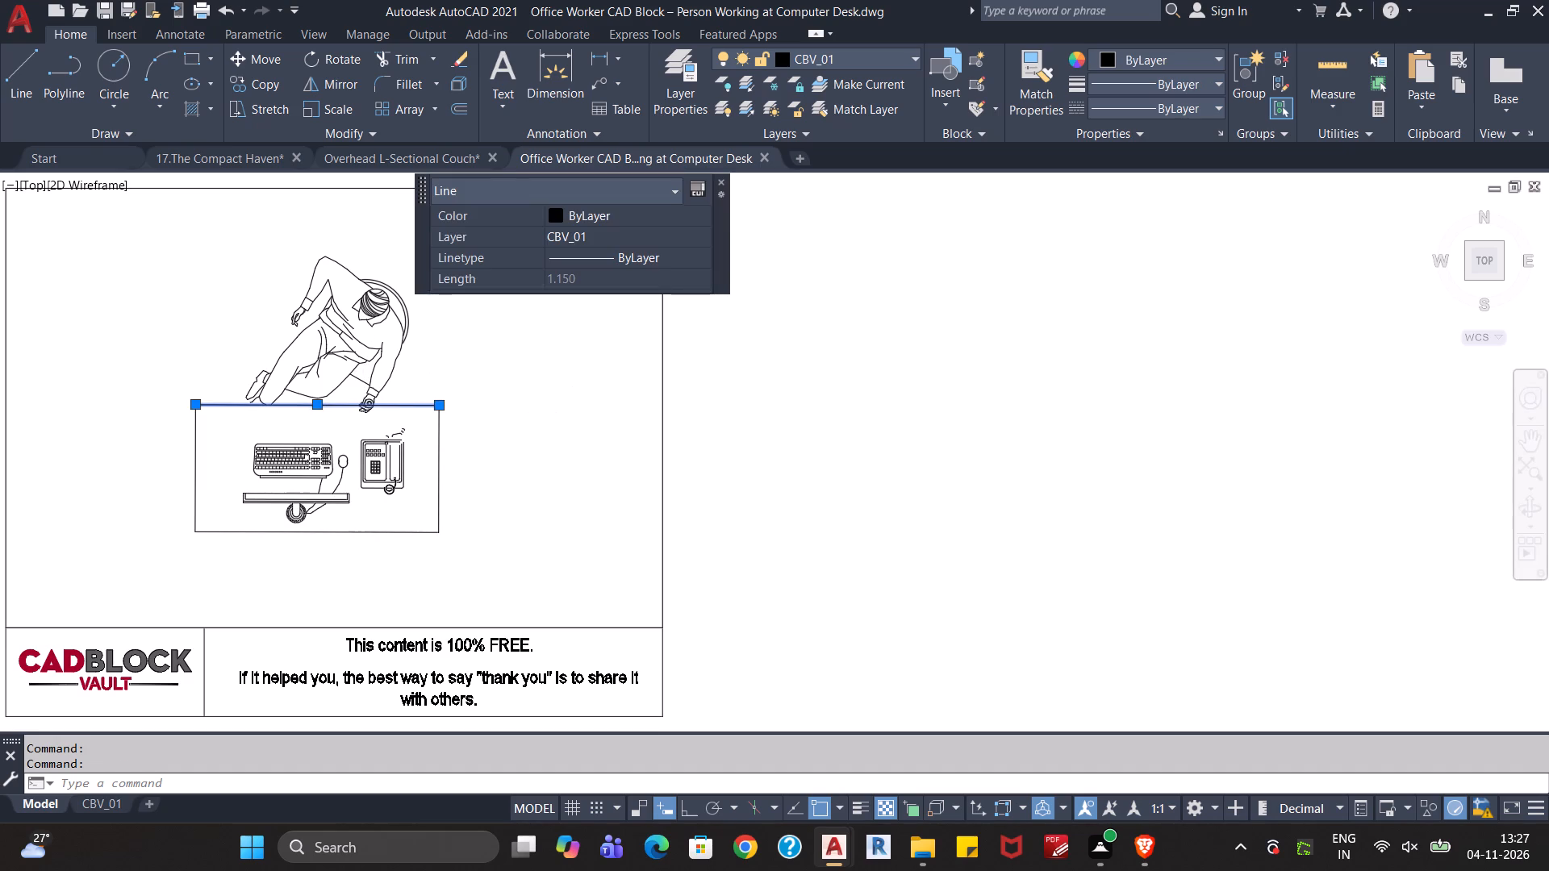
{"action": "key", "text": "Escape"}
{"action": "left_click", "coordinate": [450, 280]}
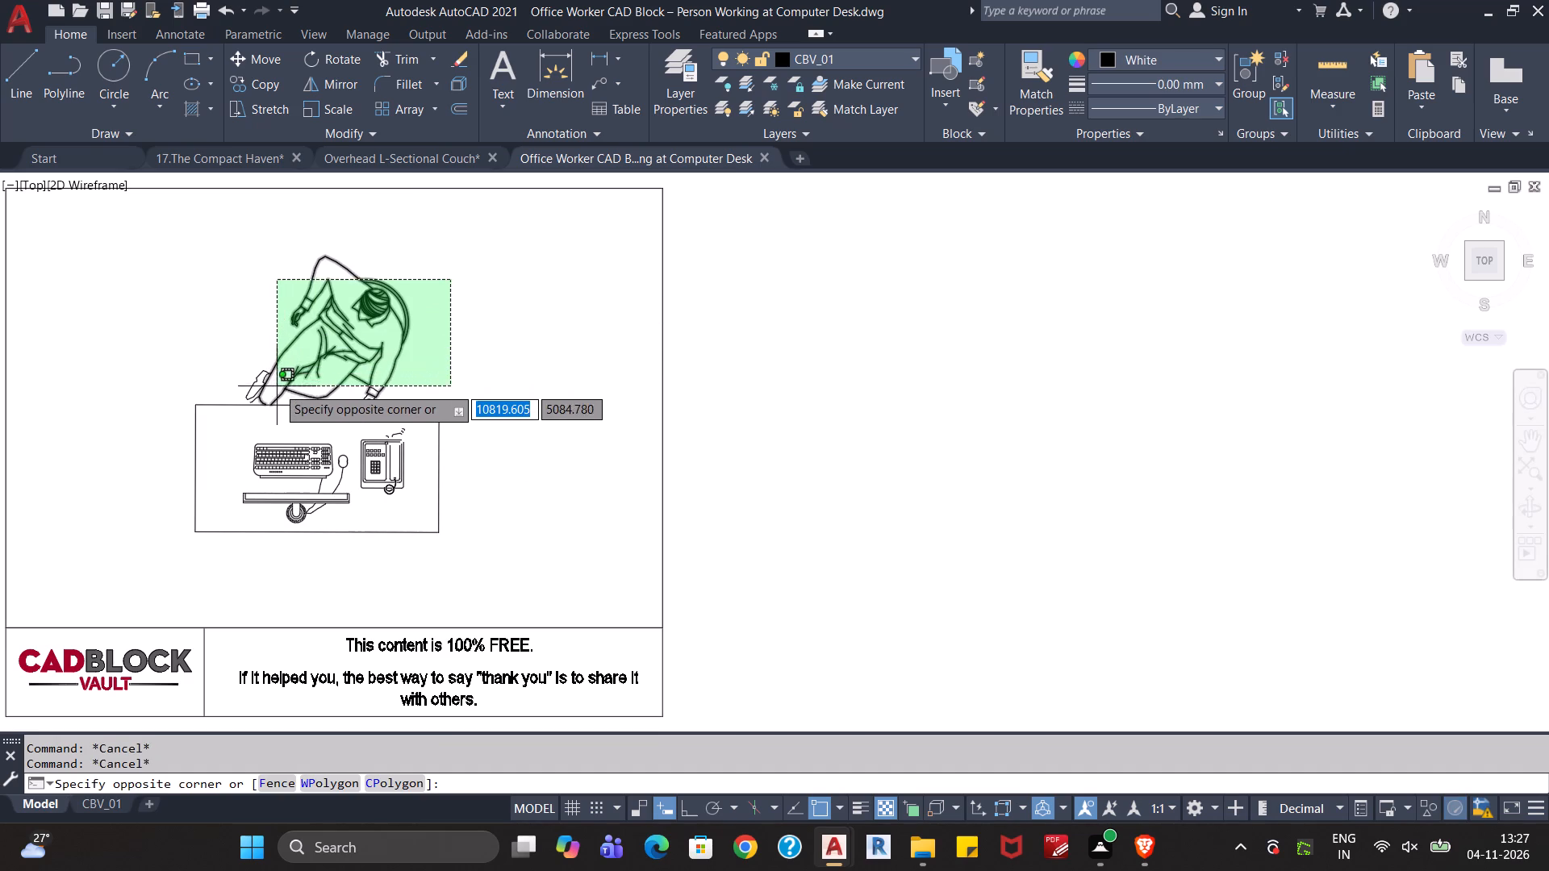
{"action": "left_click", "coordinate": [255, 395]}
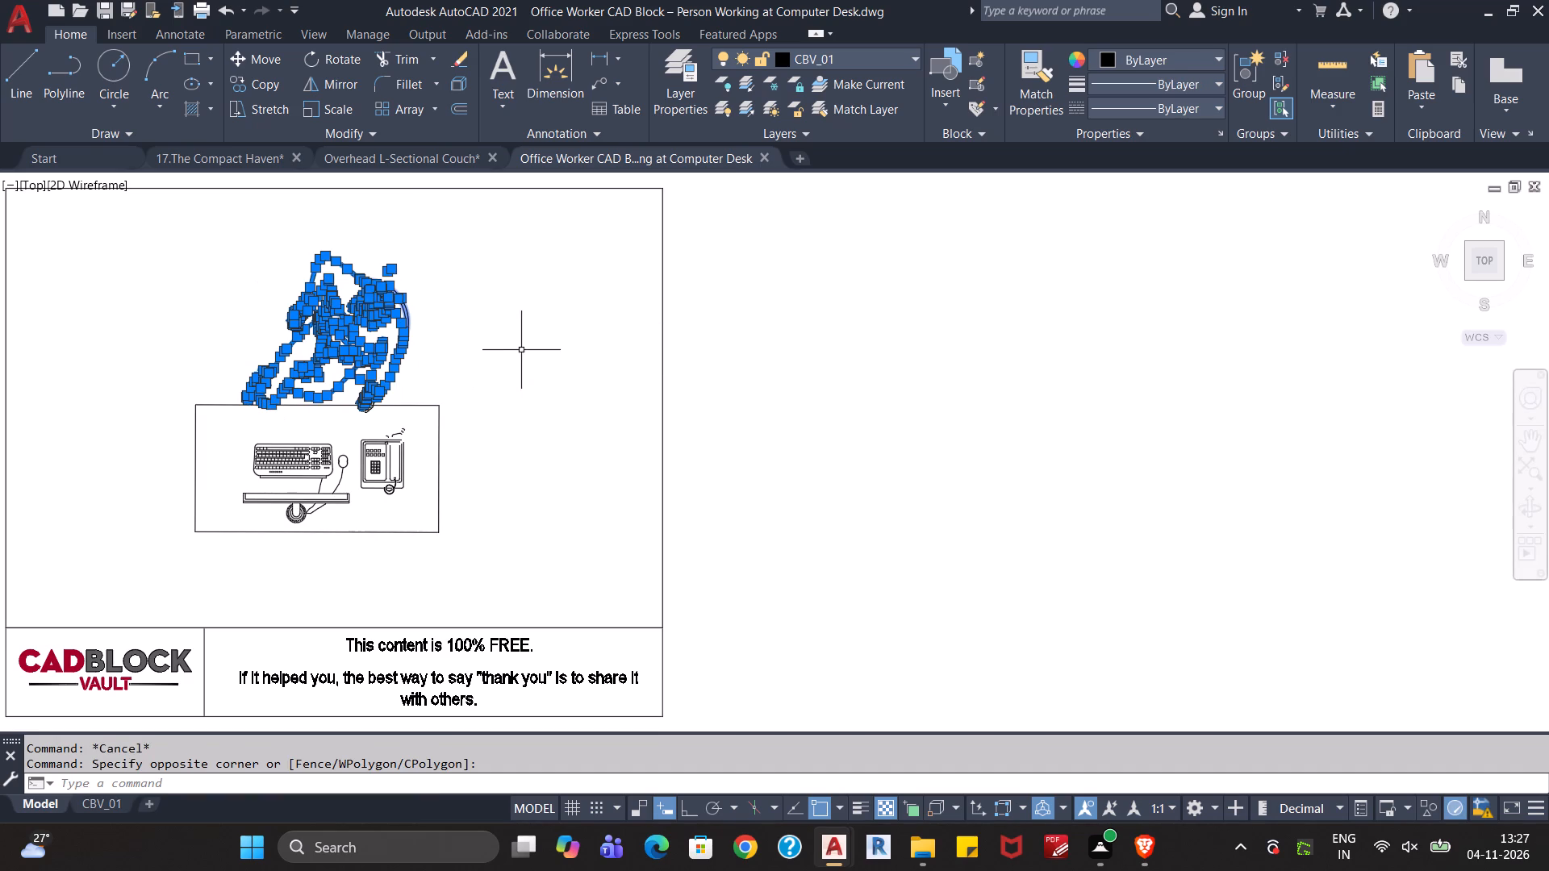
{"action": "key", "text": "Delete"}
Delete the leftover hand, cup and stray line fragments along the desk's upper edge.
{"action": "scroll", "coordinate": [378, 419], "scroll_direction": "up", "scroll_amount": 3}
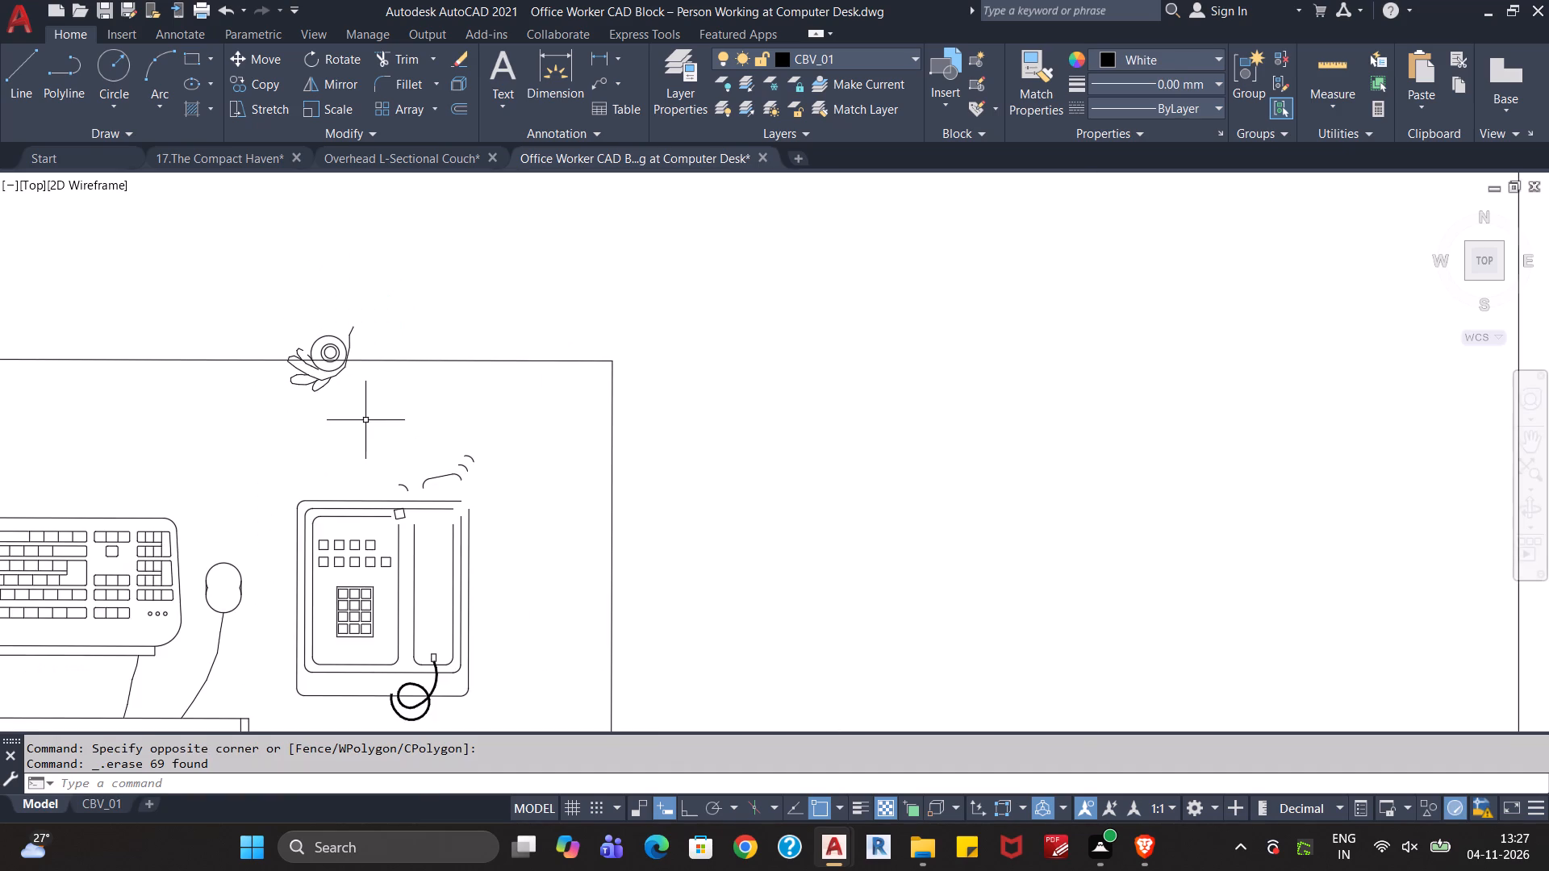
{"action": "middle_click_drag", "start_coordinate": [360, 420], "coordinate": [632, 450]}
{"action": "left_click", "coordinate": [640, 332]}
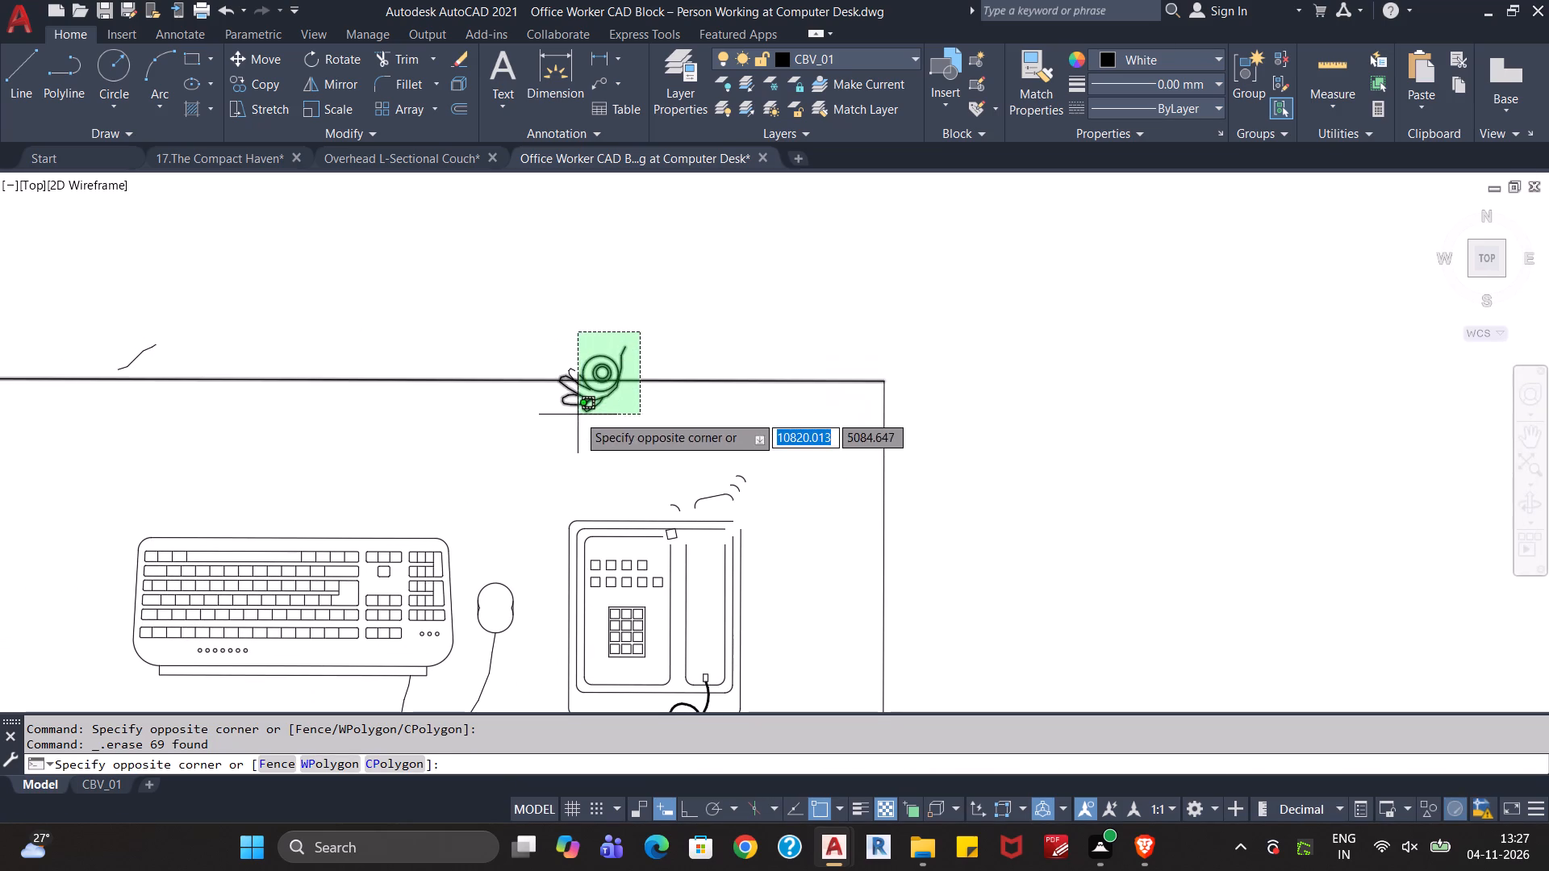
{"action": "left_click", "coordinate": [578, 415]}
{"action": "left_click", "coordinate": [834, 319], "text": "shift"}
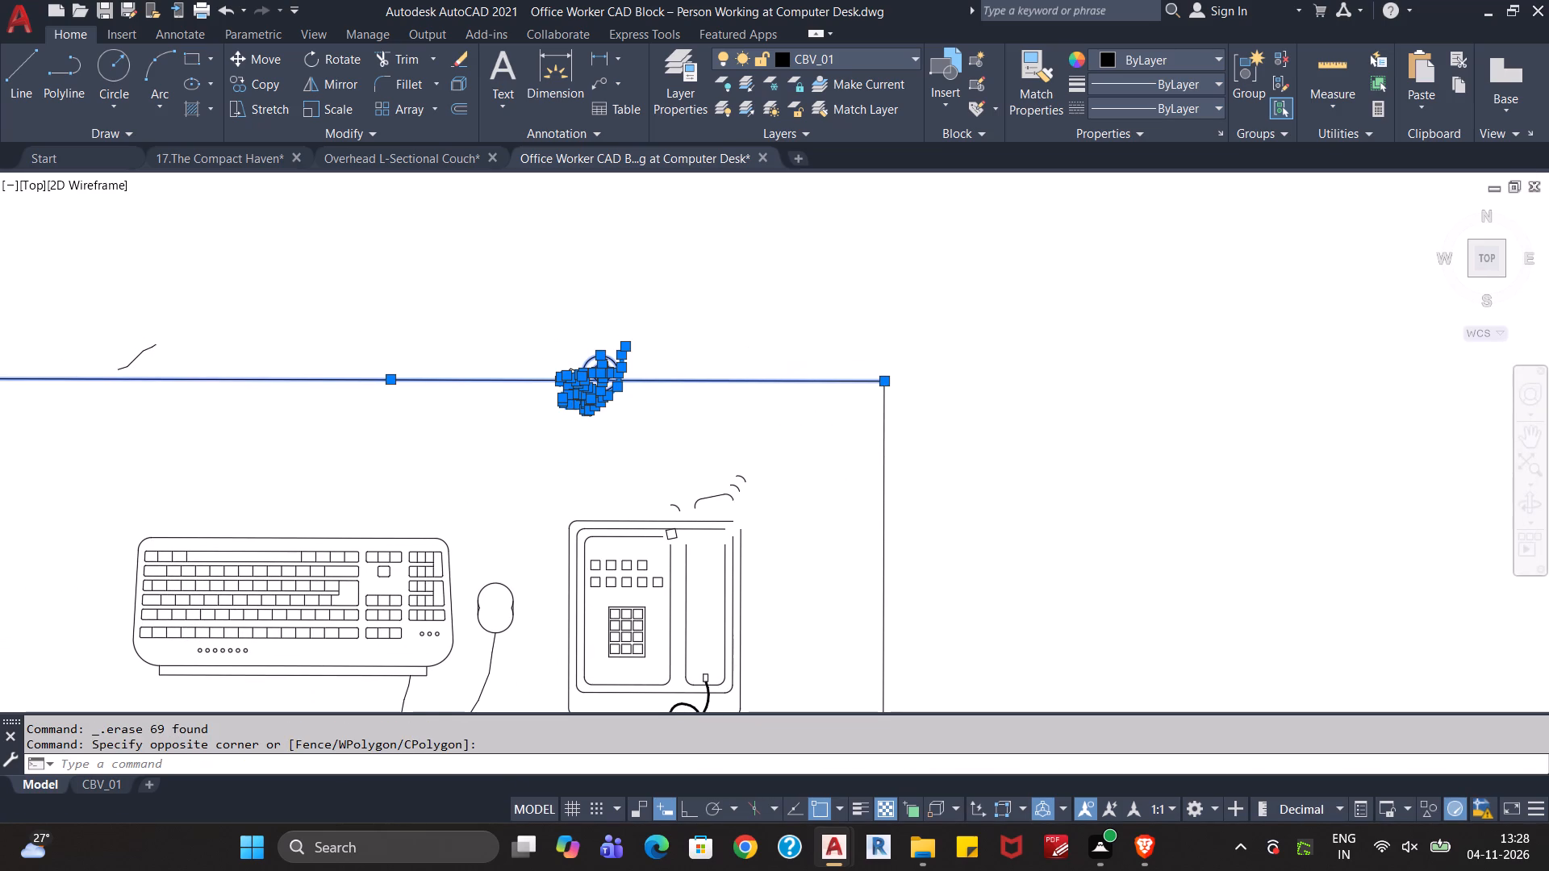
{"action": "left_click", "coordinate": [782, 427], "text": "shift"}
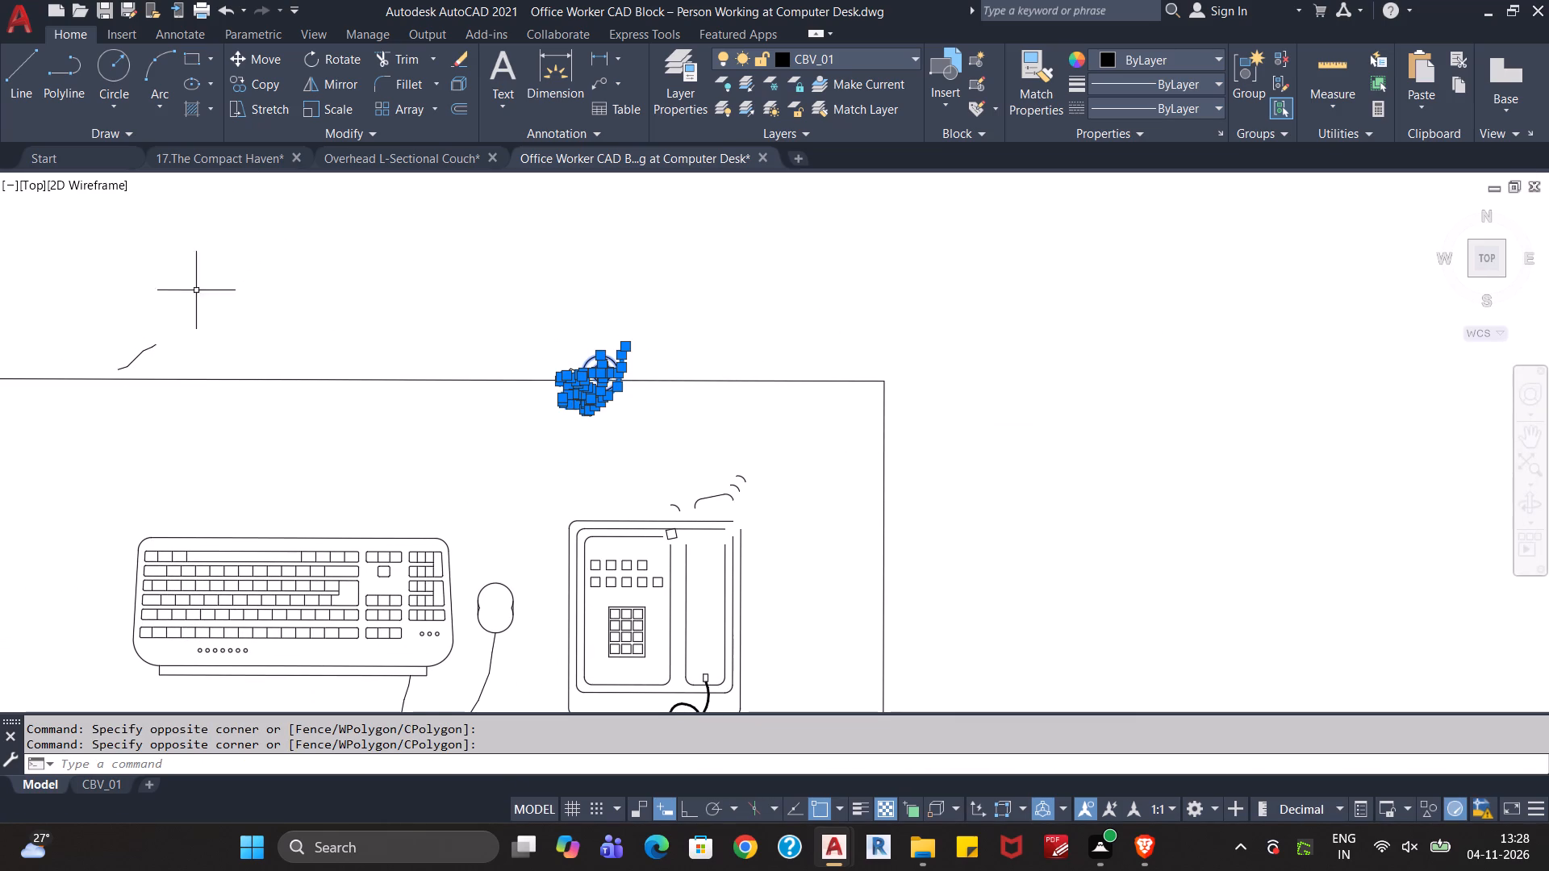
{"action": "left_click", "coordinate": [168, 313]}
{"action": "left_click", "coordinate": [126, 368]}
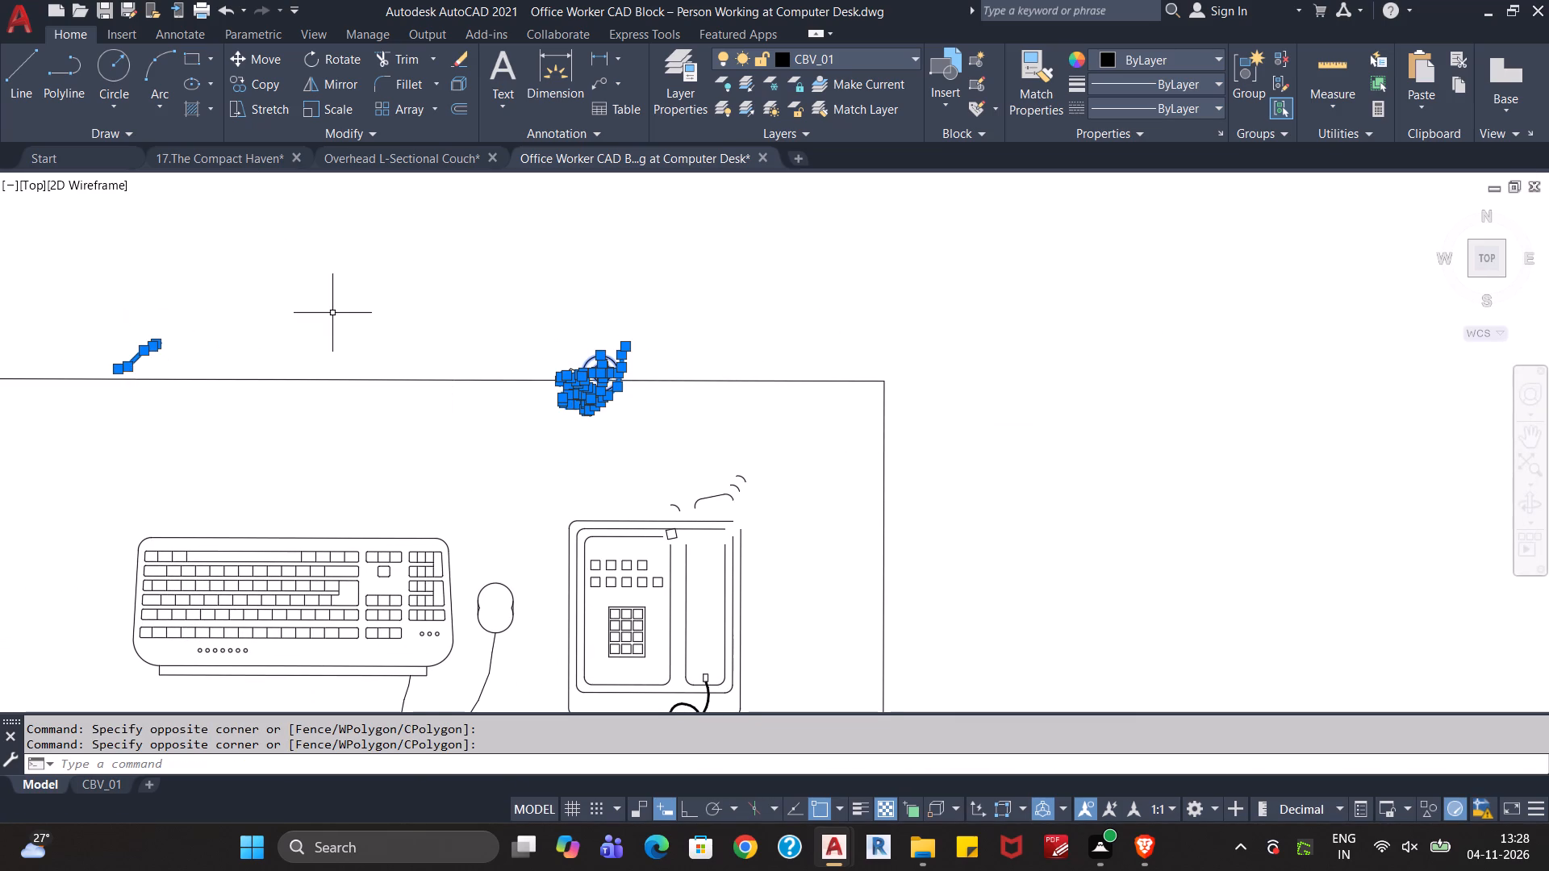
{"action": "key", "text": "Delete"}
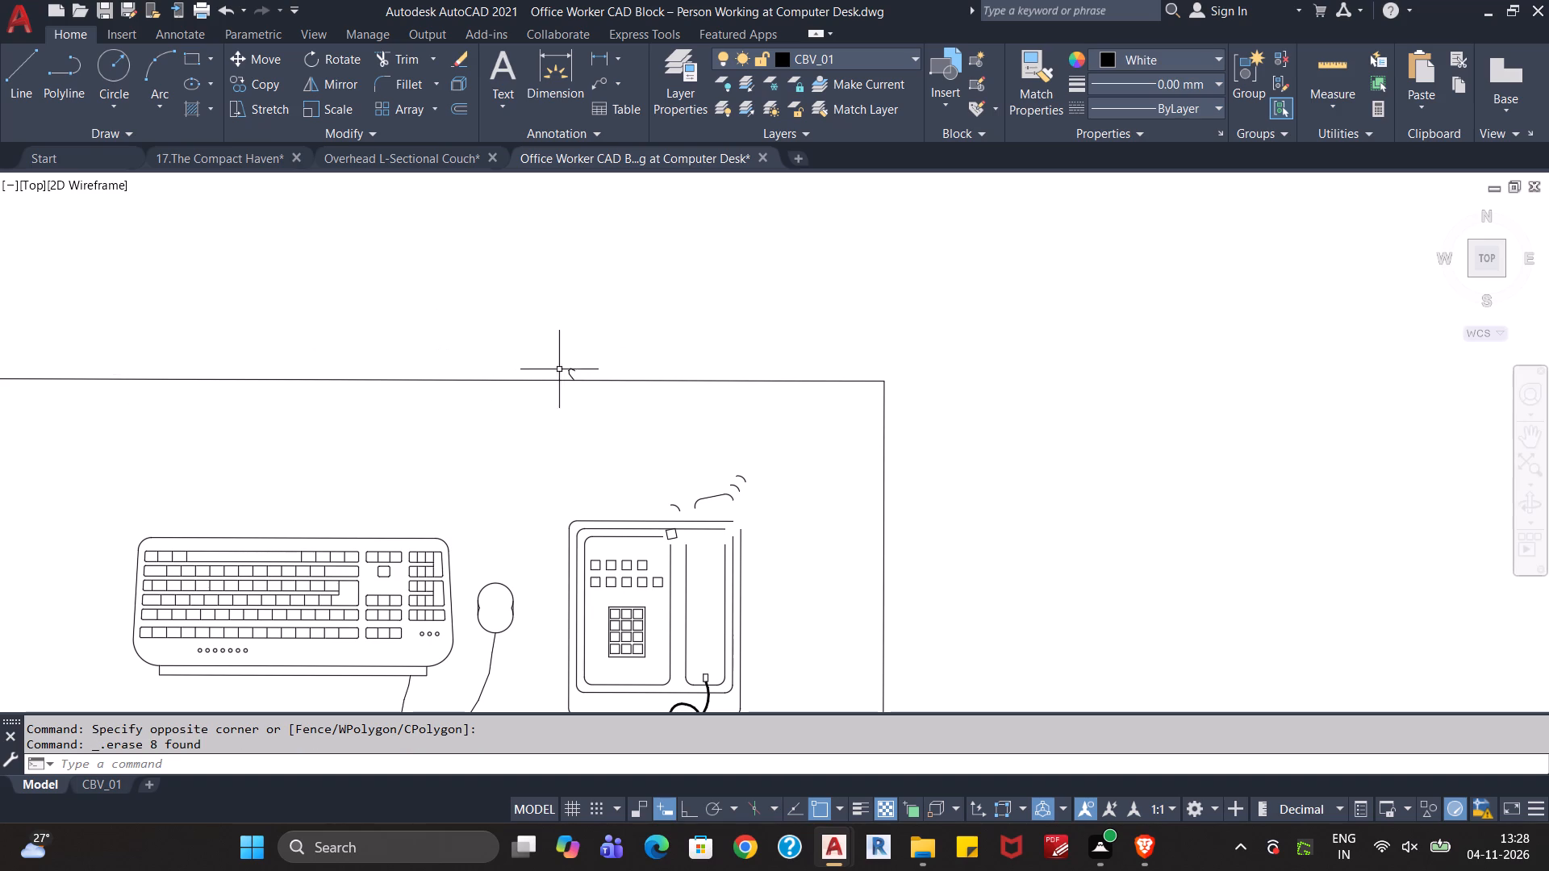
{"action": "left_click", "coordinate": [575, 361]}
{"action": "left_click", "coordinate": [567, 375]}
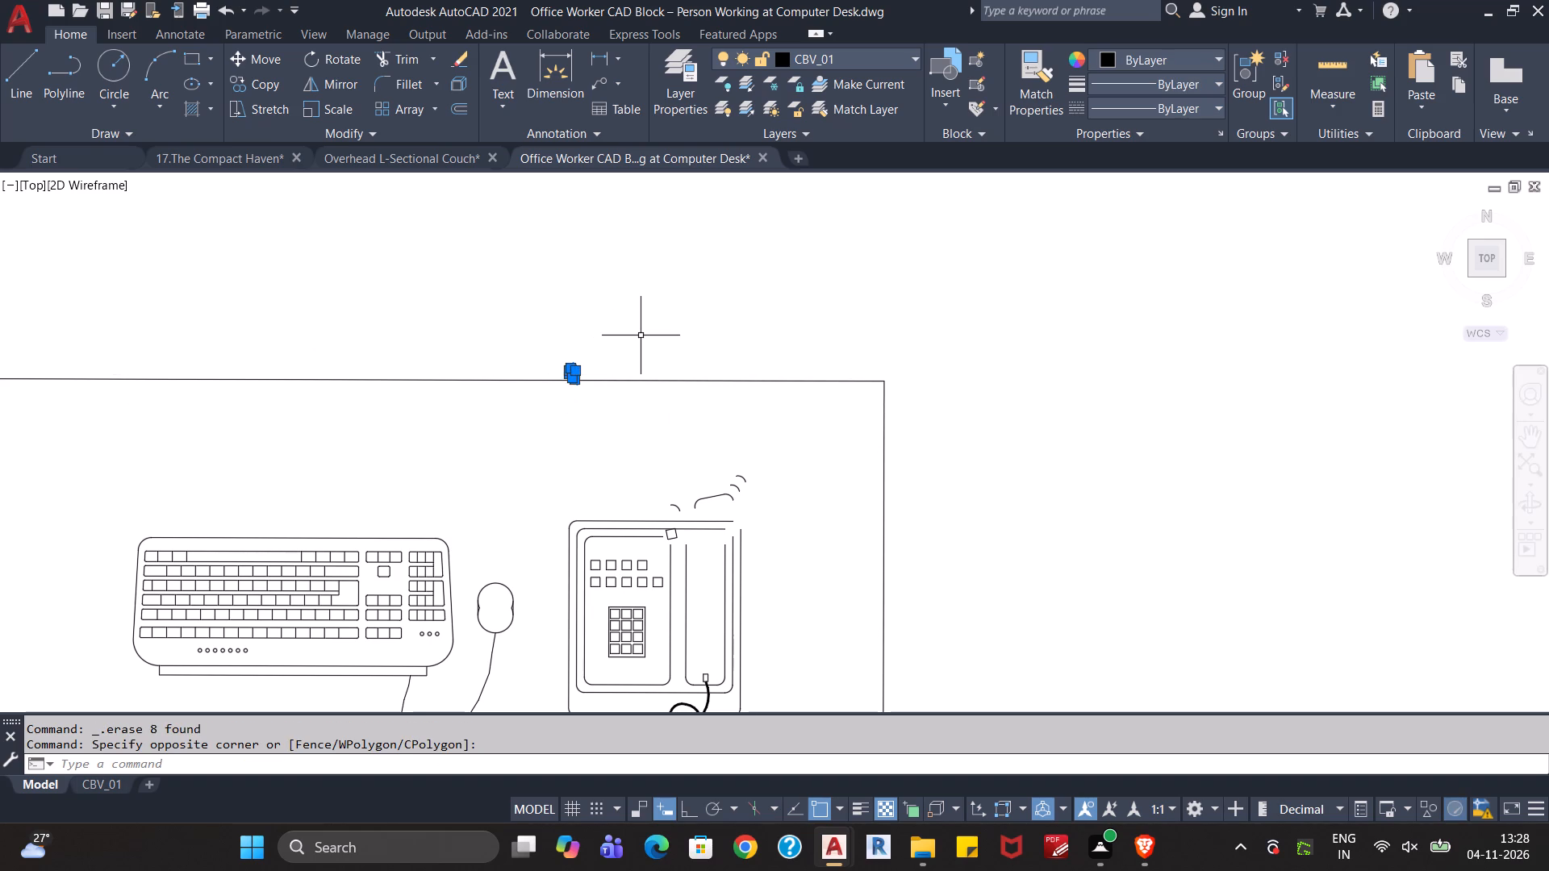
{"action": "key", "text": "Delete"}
Examine the remaining desk with its keyboard, monitor and telephone, checking the linework for gaps.
{"action": "scroll", "coordinate": [643, 346], "scroll_direction": "down", "scroll_amount": 1}
{"action": "middle_click_drag", "start_coordinate": [643, 411], "coordinate": [637, 385]}
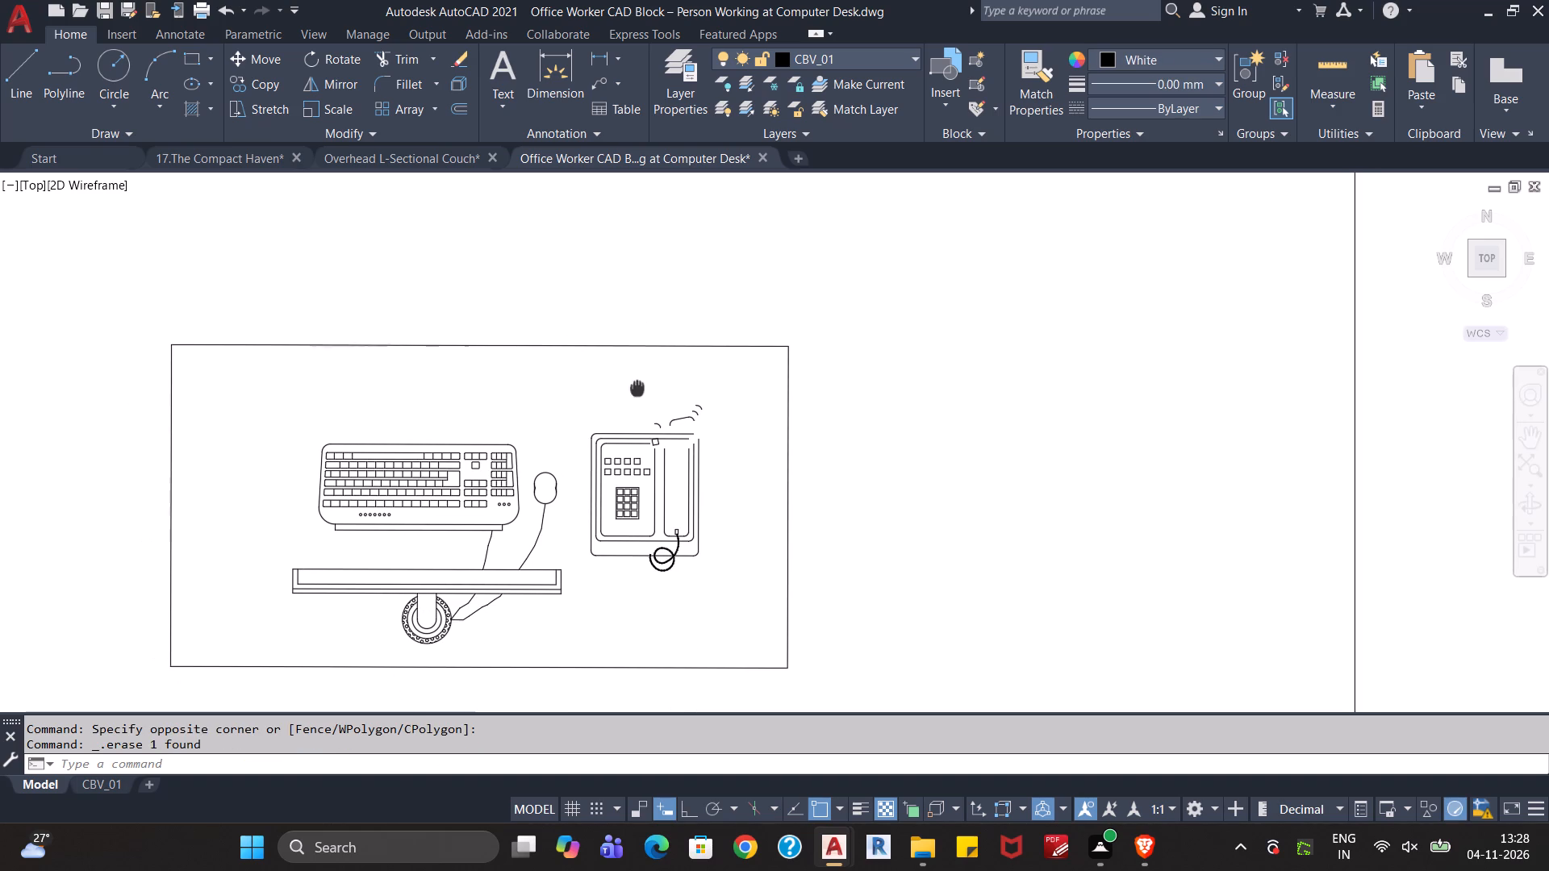
{"action": "middle_click_drag", "start_coordinate": [637, 385], "coordinate": [637, 344]}
{"action": "scroll", "coordinate": [637, 344], "scroll_direction": "down", "scroll_amount": 2}
{"action": "scroll", "coordinate": [670, 414], "scroll_direction": "up", "scroll_amount": 1}
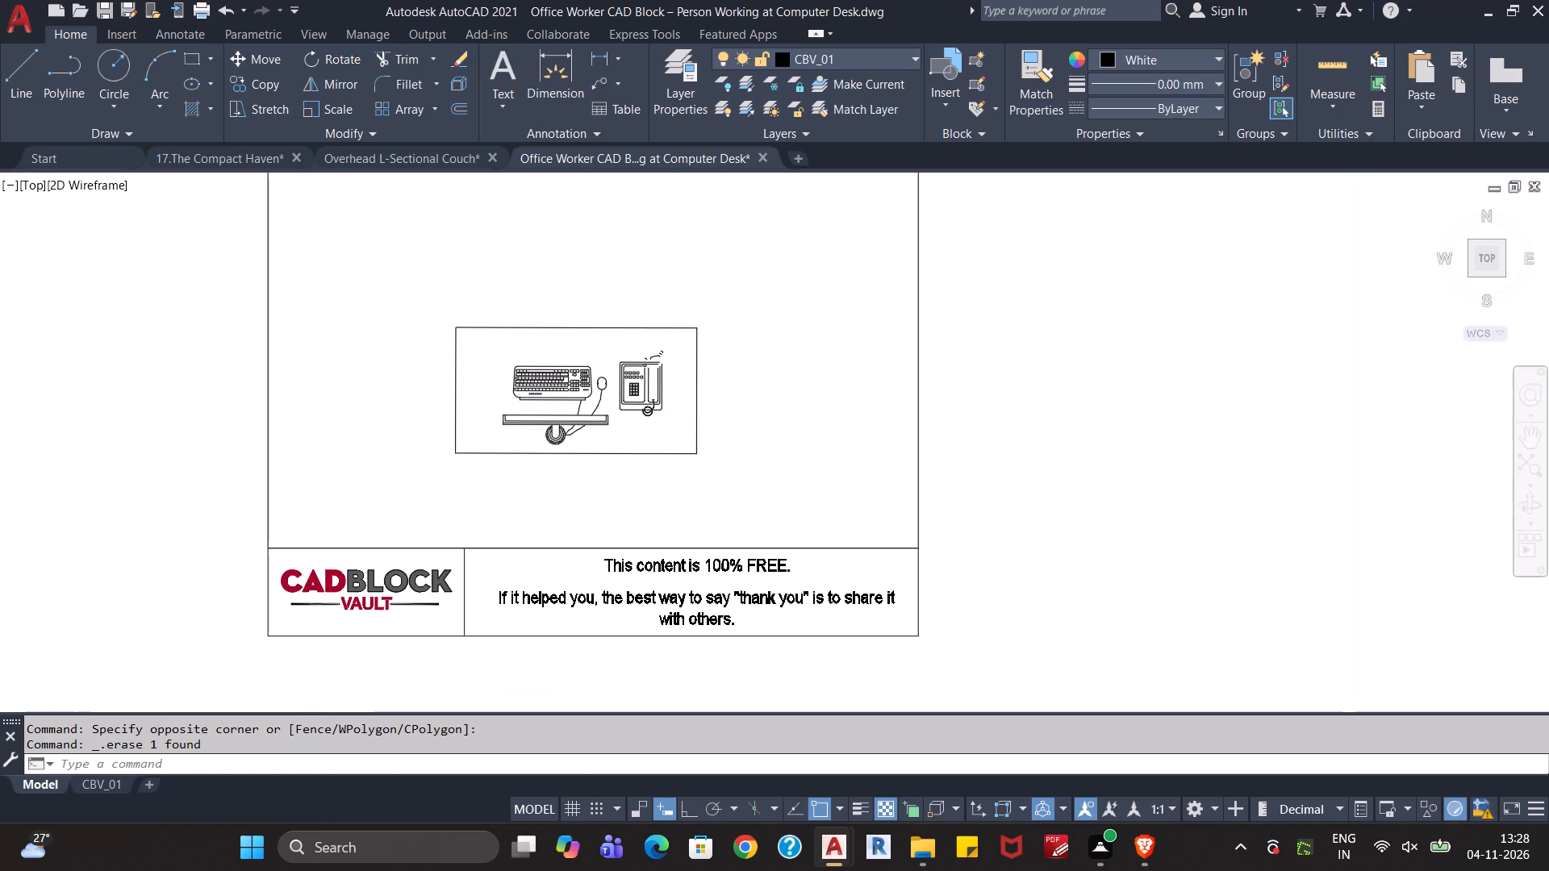
{"action": "scroll", "coordinate": [670, 414], "scroll_direction": "up", "scroll_amount": 2}
{"action": "middle_click_drag", "start_coordinate": [668, 335], "coordinate": [660, 457]}
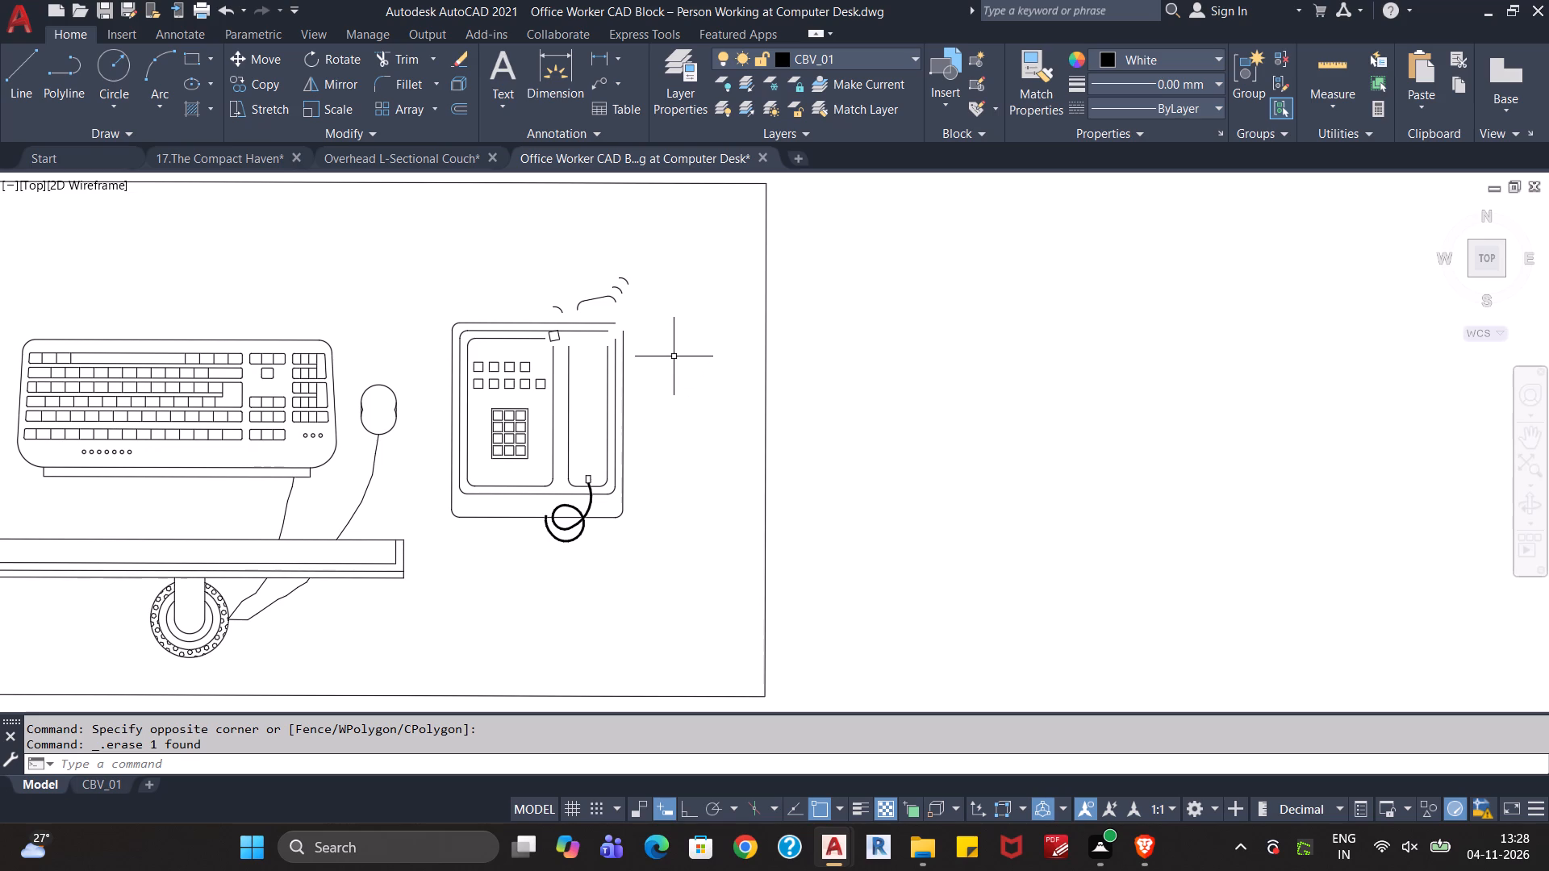
{"action": "scroll", "coordinate": [663, 356], "scroll_direction": "down", "scroll_amount": 1}
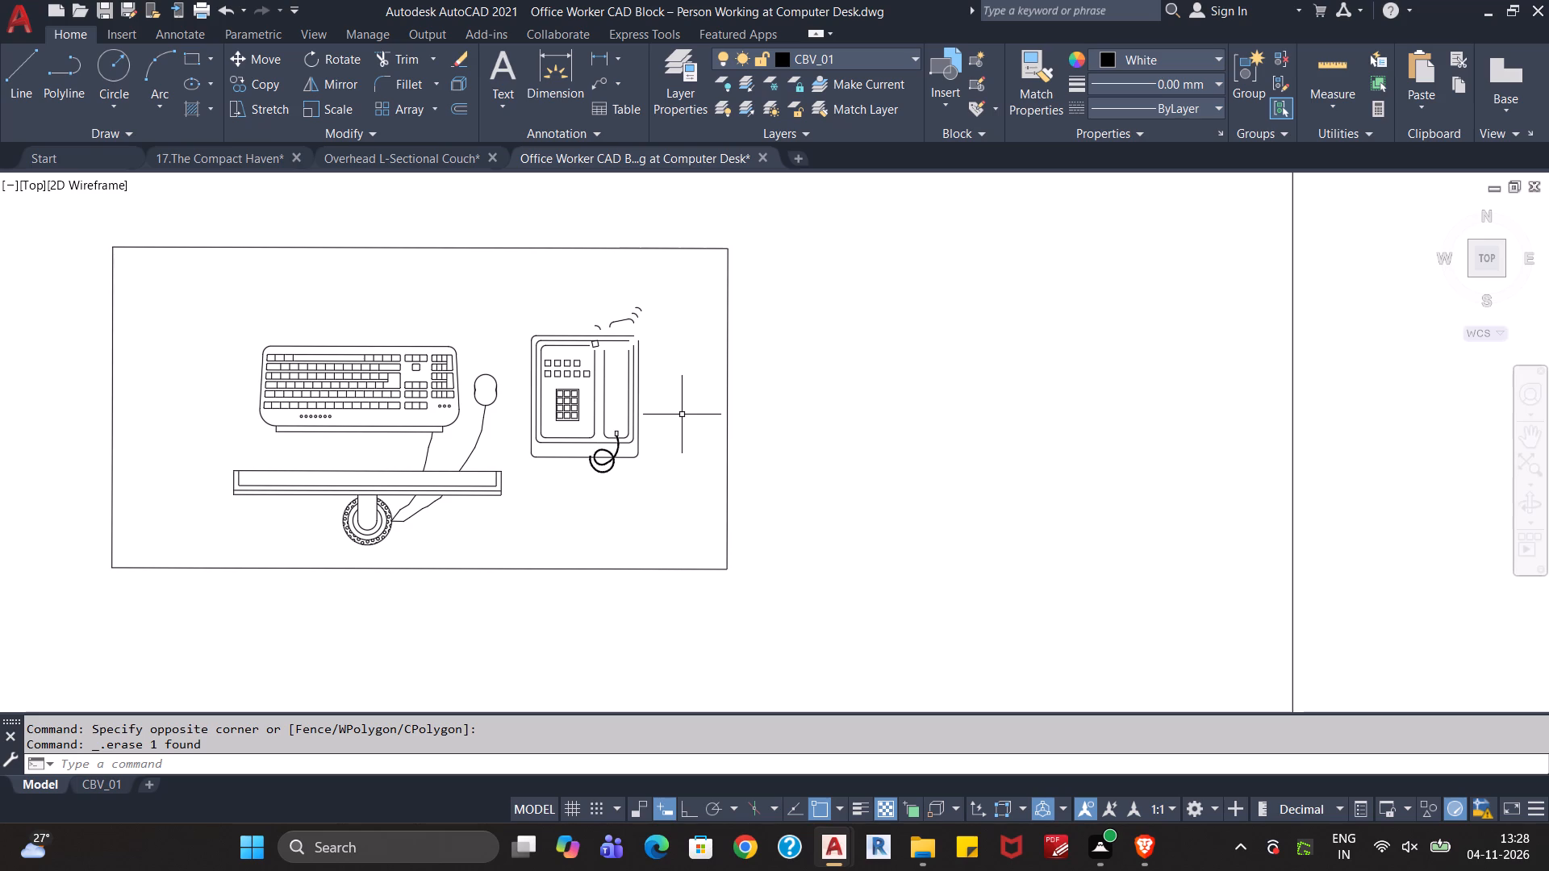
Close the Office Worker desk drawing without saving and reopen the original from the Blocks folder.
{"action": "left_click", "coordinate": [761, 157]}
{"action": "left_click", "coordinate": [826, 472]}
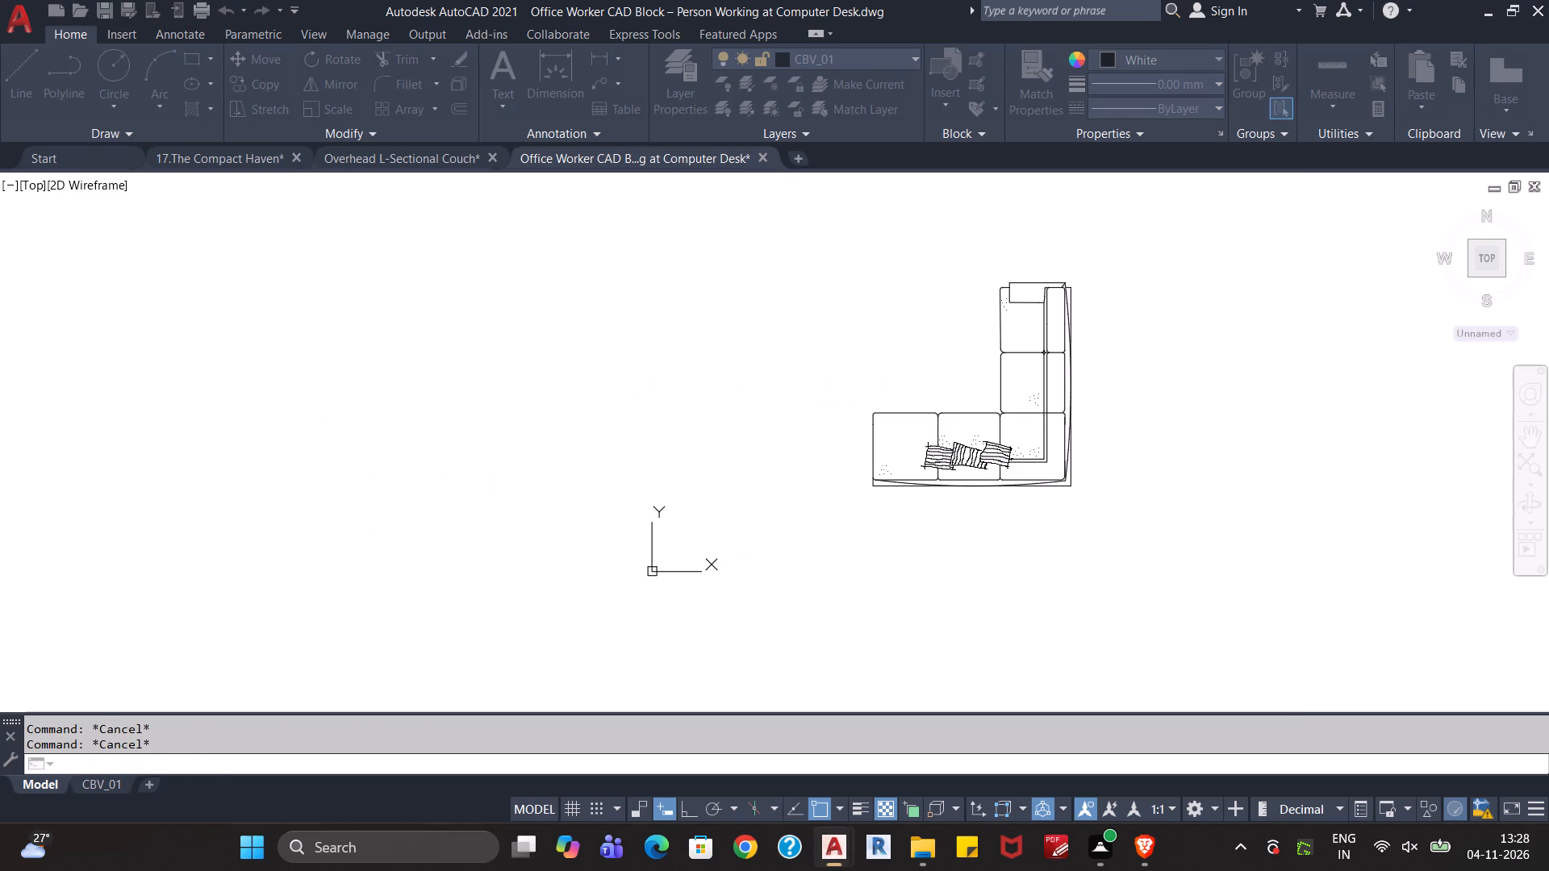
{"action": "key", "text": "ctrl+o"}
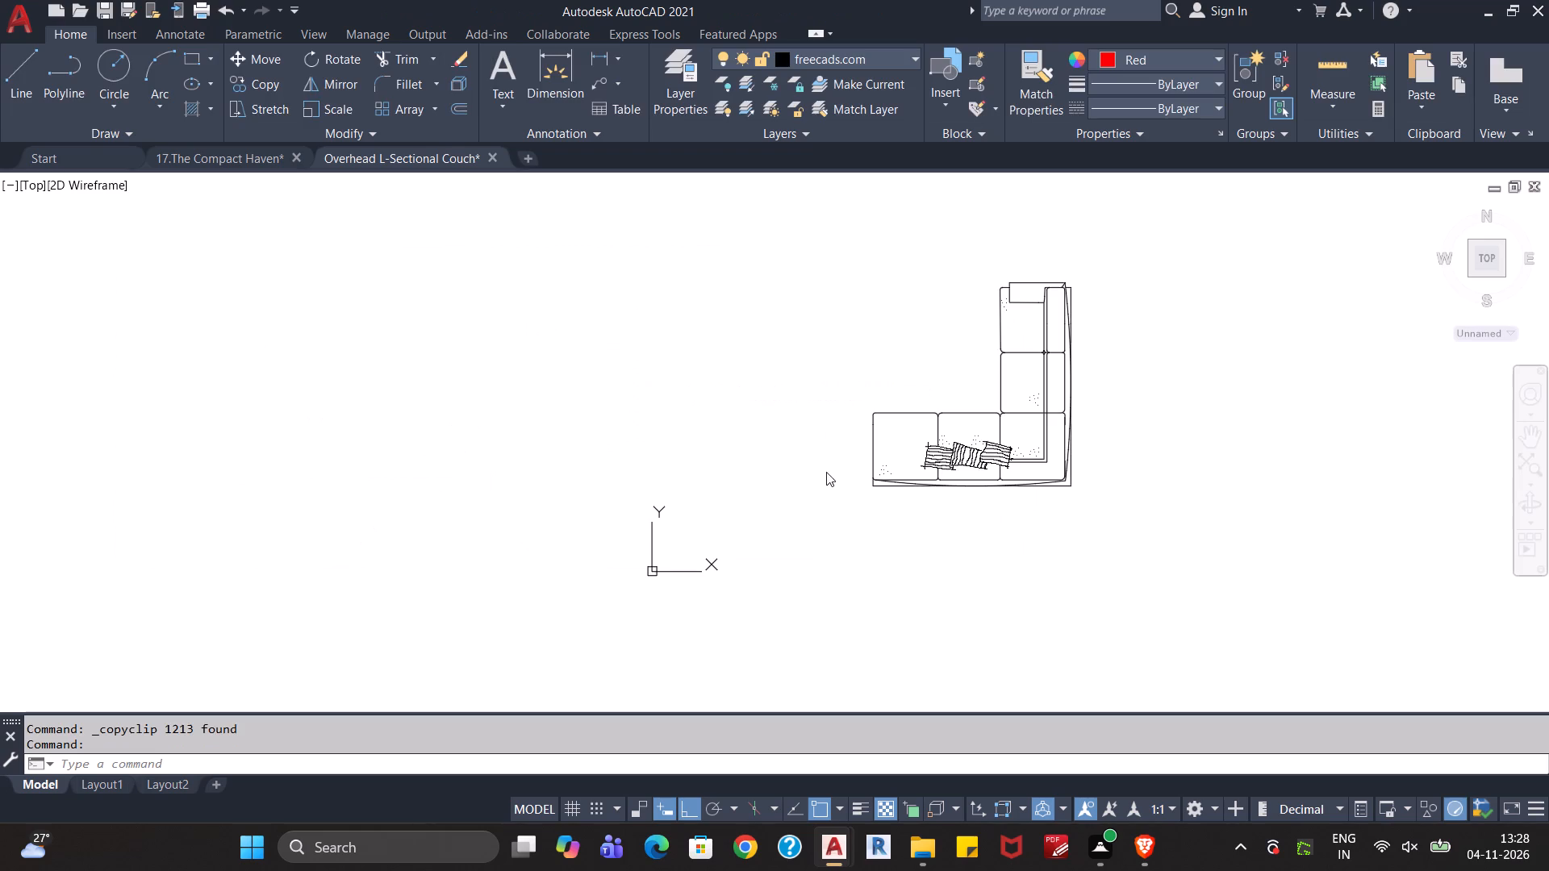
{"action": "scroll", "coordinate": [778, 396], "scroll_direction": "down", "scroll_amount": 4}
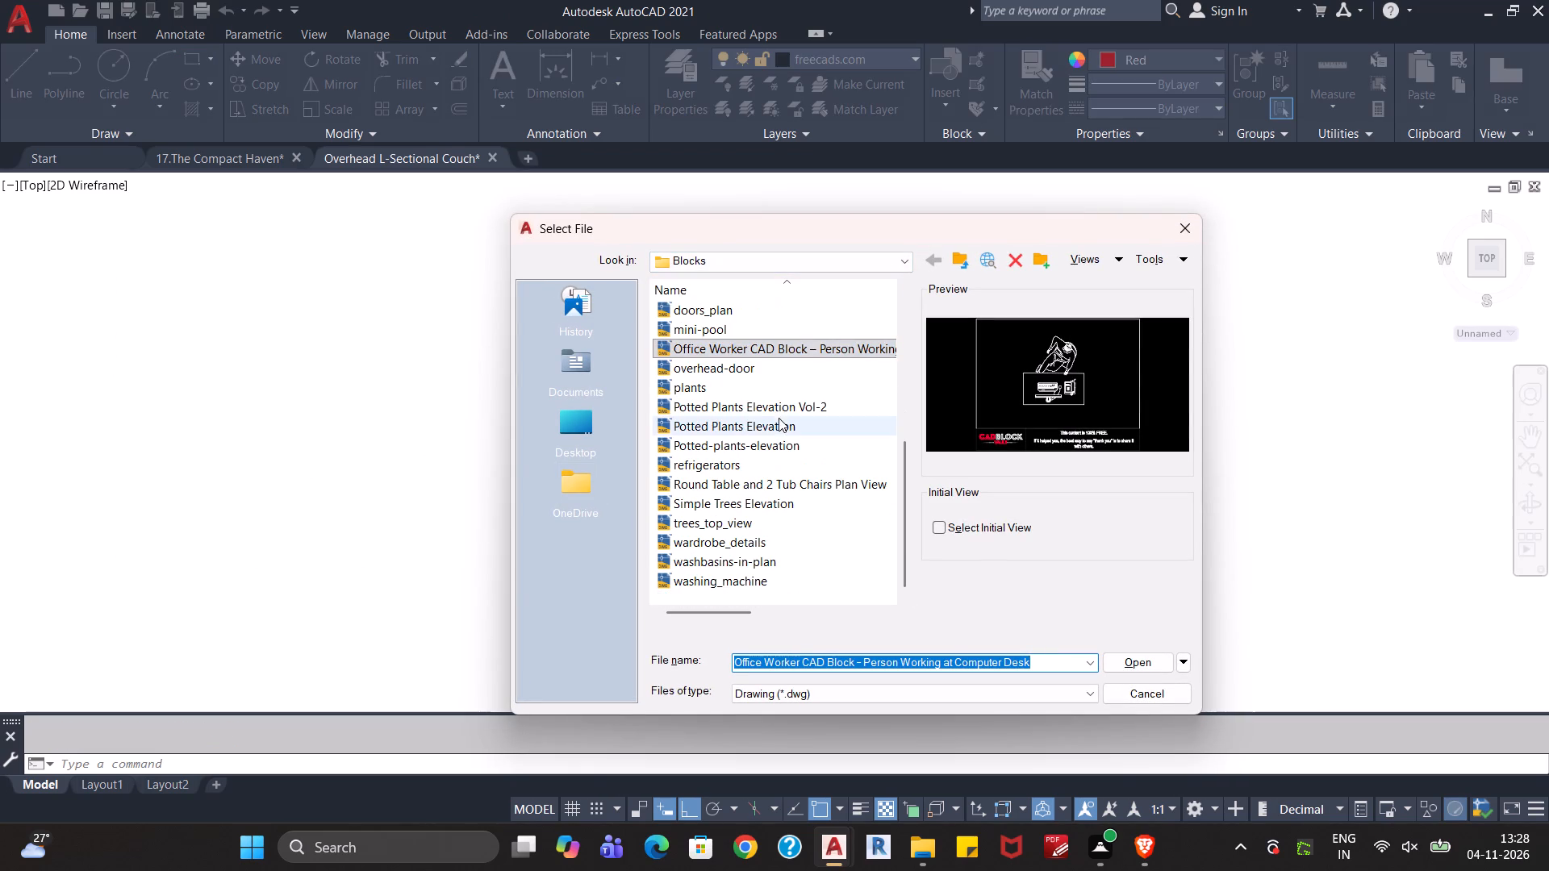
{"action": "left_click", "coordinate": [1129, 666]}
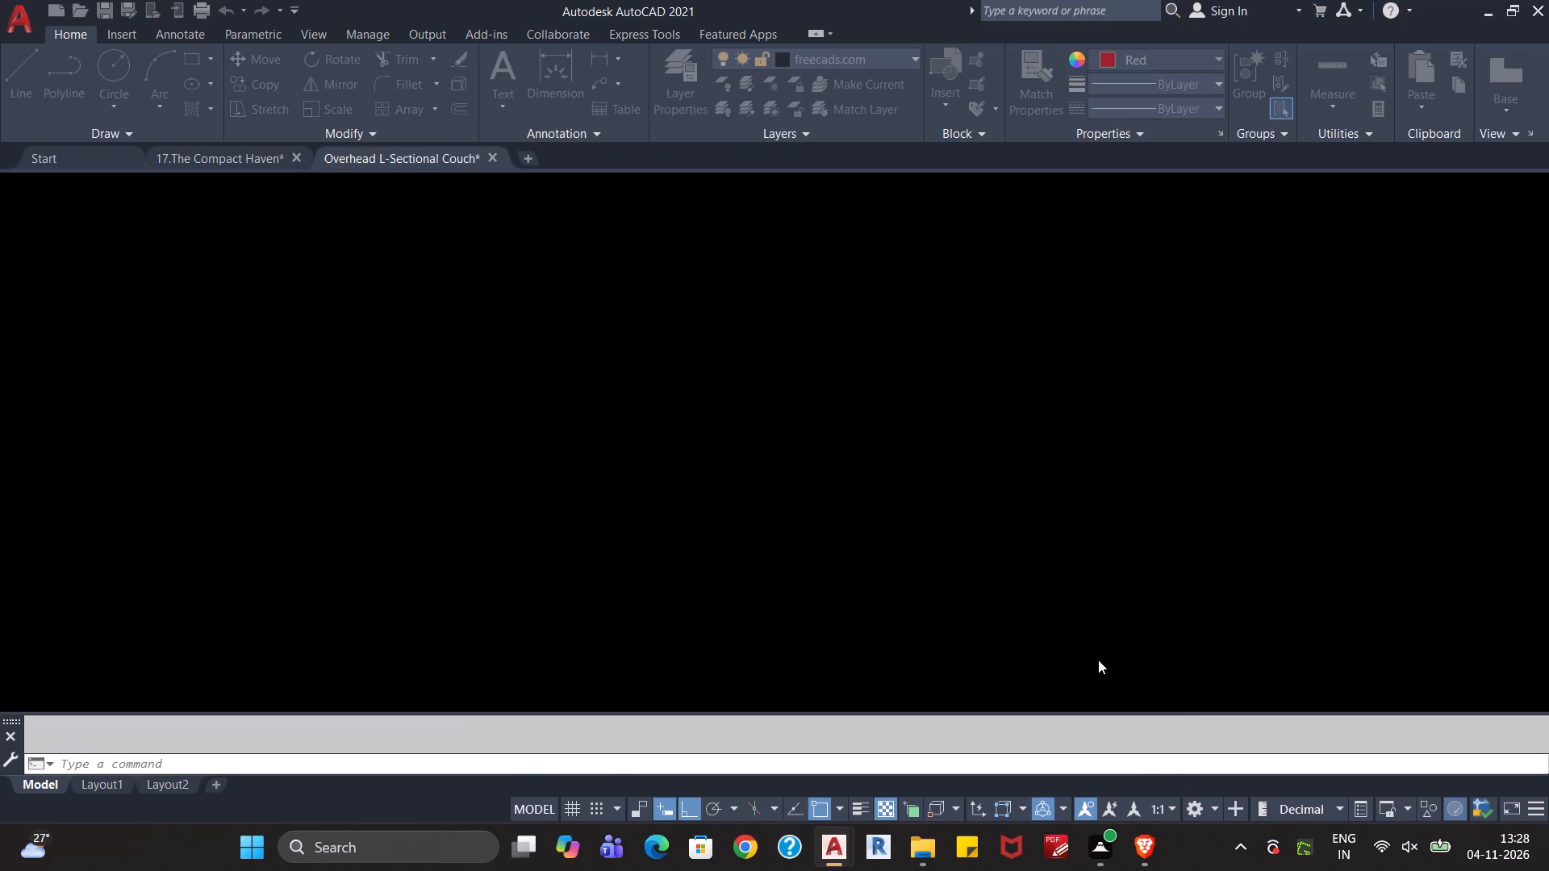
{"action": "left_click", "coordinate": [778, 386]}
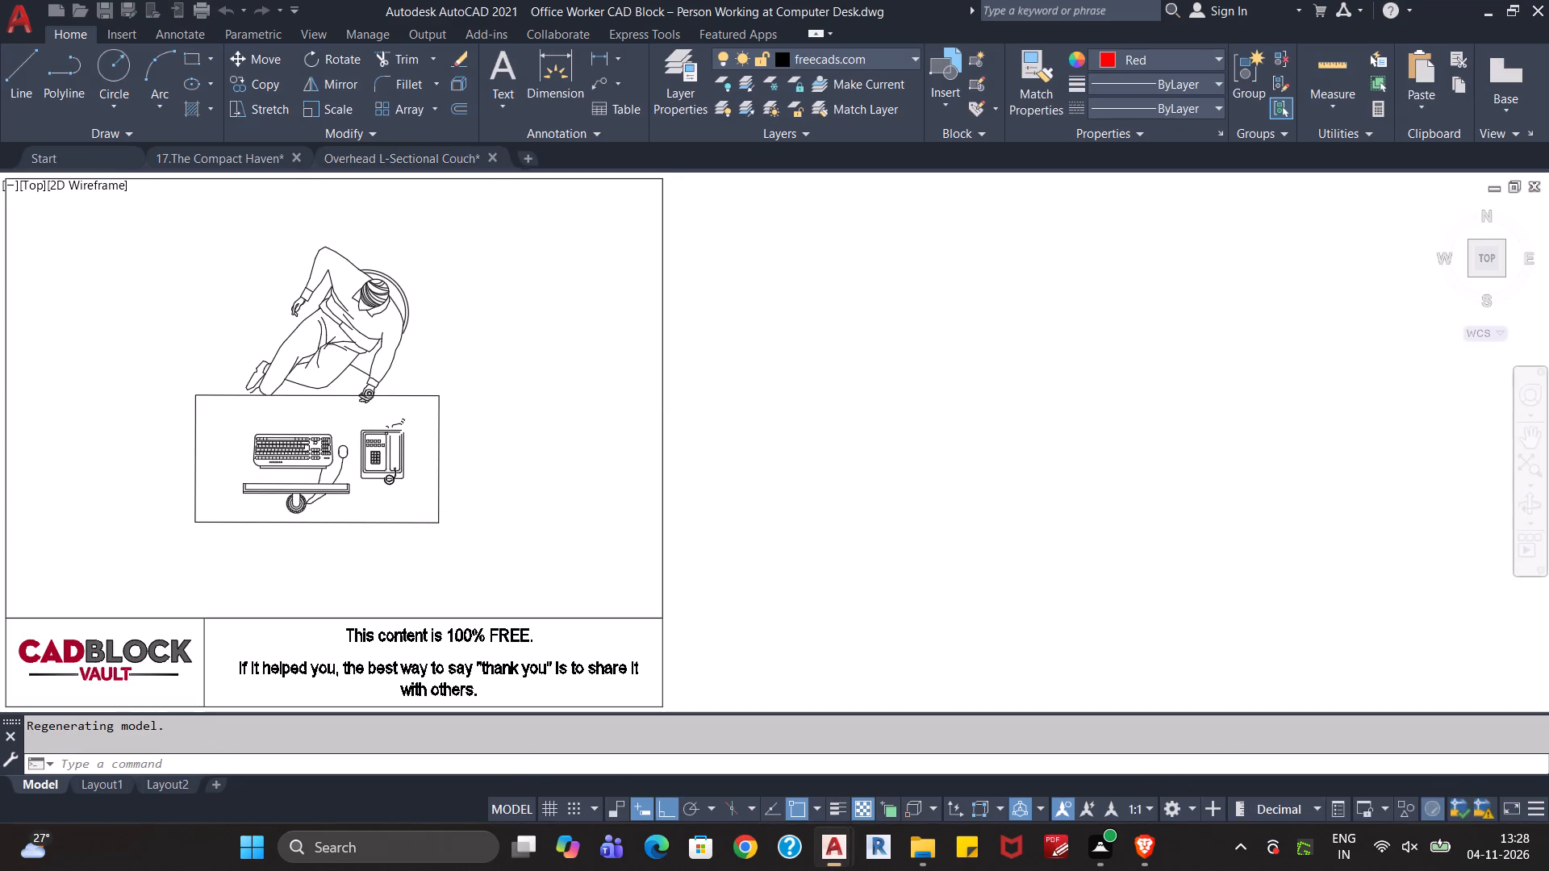
Extend the telephone's innermost top line across to the middle of the three vertical lines on its right side.
{"action": "middle_click_drag", "start_coordinate": [489, 359], "coordinate": [846, 444]}
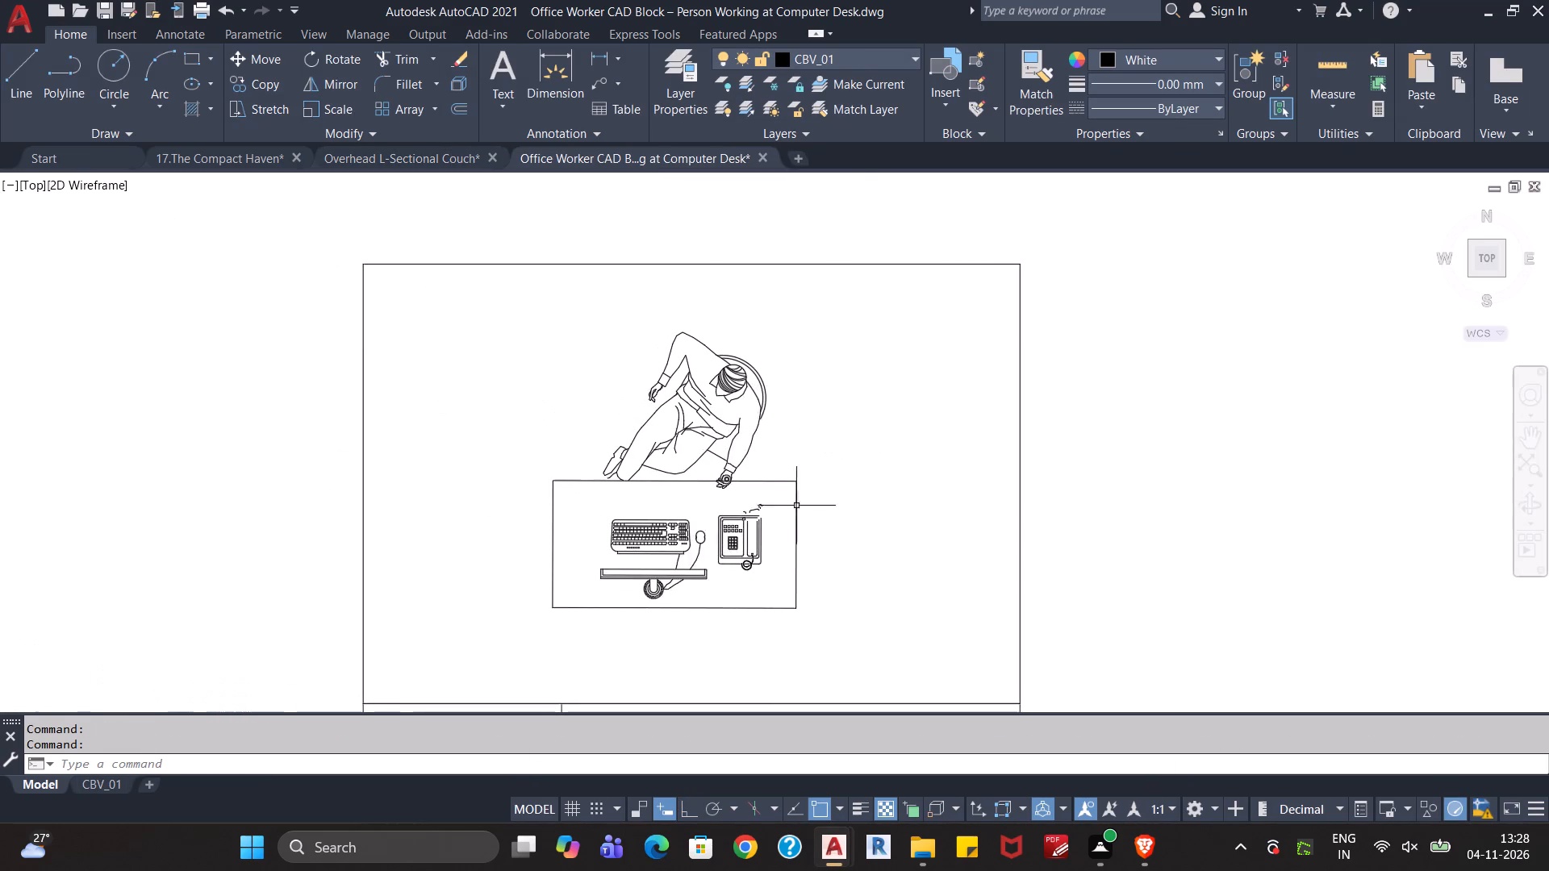
{"action": "scroll", "coordinate": [794, 510], "scroll_direction": "up", "scroll_amount": 5}
{"action": "middle_click_drag", "start_coordinate": [651, 553], "coordinate": [892, 456]}
{"action": "middle_click_drag", "start_coordinate": [746, 552], "coordinate": [850, 509]}
{"action": "scroll", "coordinate": [773, 521], "scroll_direction": "up", "scroll_amount": 1}
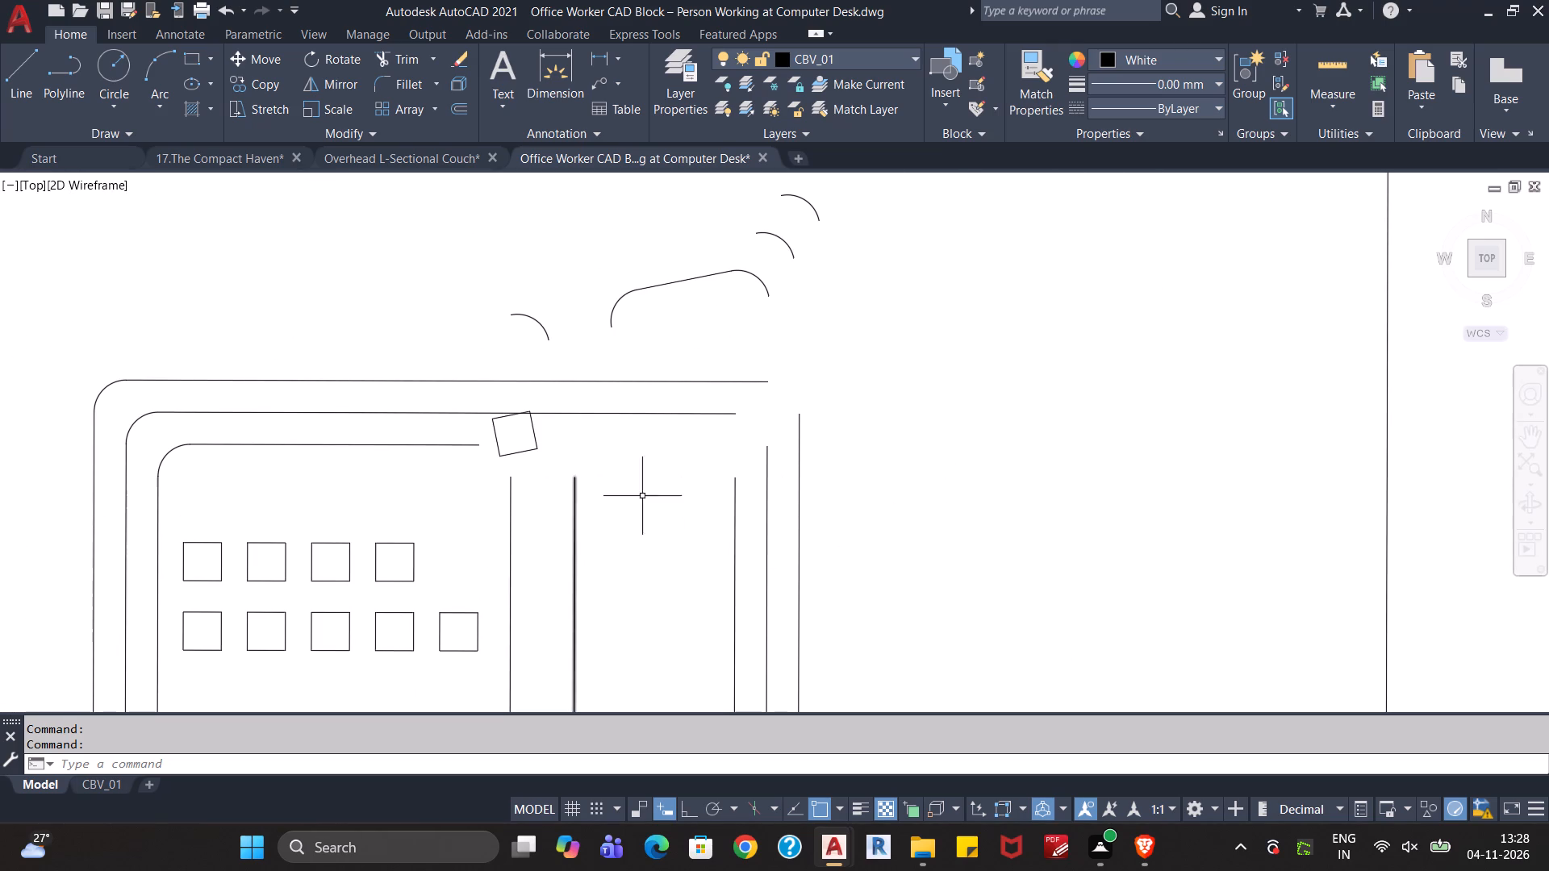
{"action": "type", "text": "ex"}
{"action": "key", "text": "Return"}
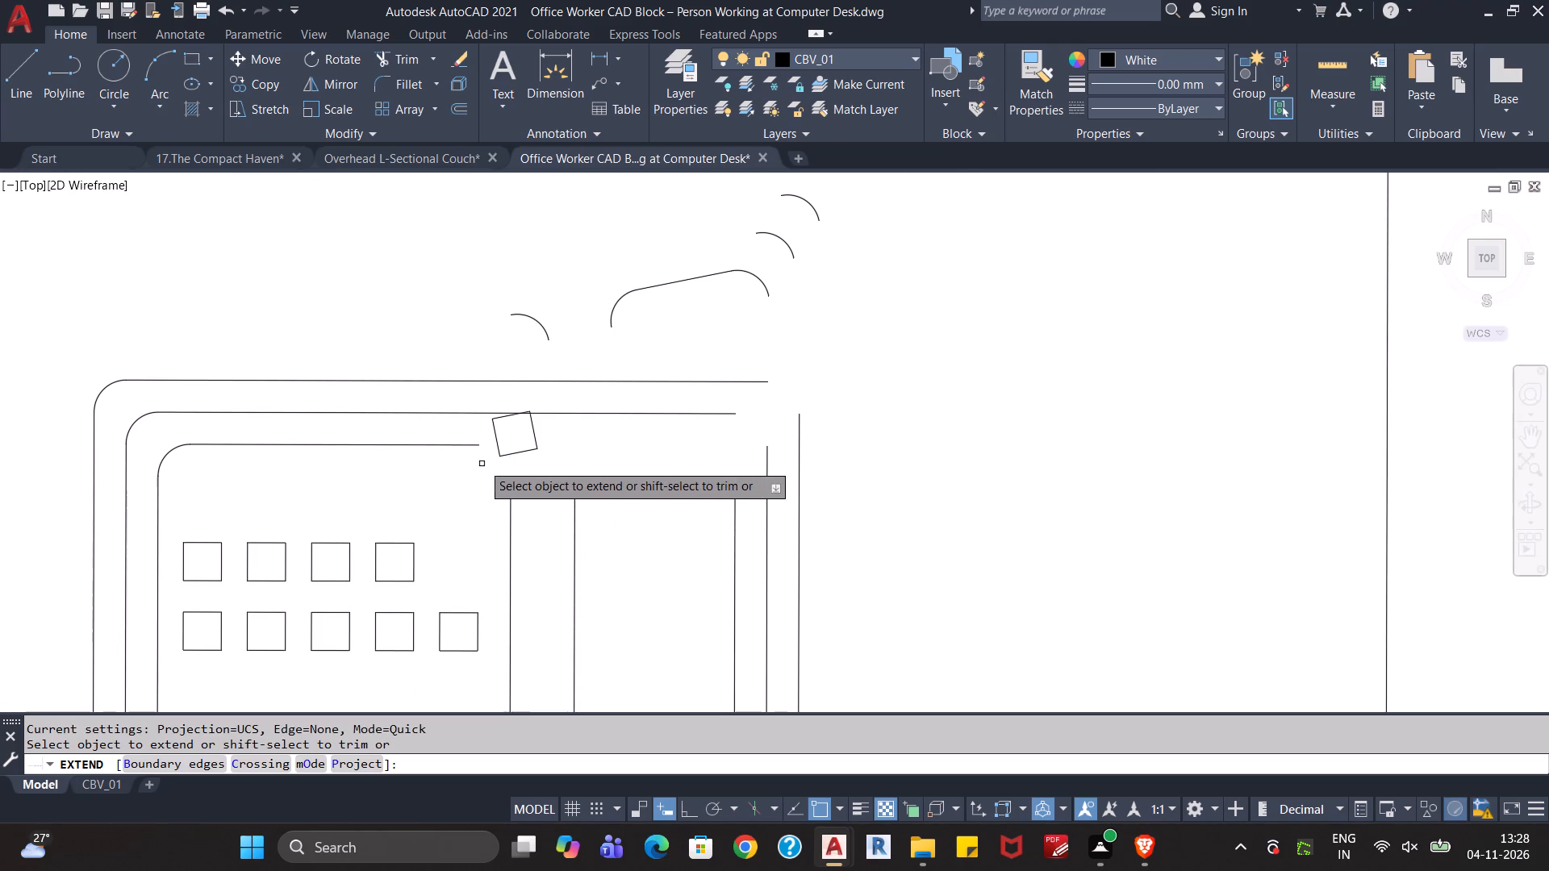
{"action": "left_click", "coordinate": [473, 447]}
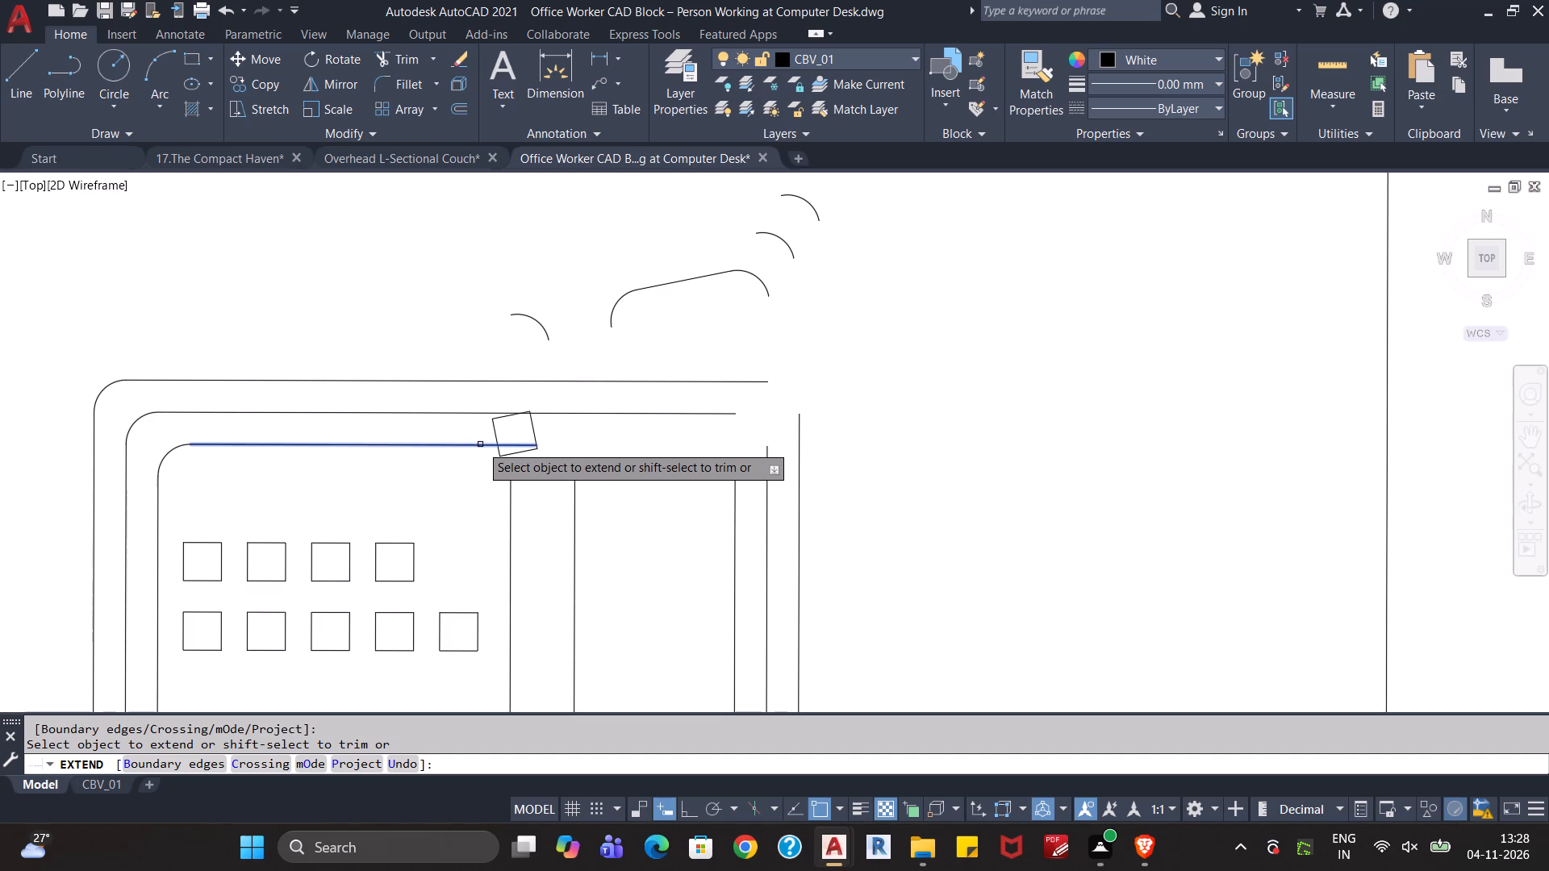
{"action": "left_click", "coordinate": [480, 444]}
{"action": "left_click", "coordinate": [480, 444]}
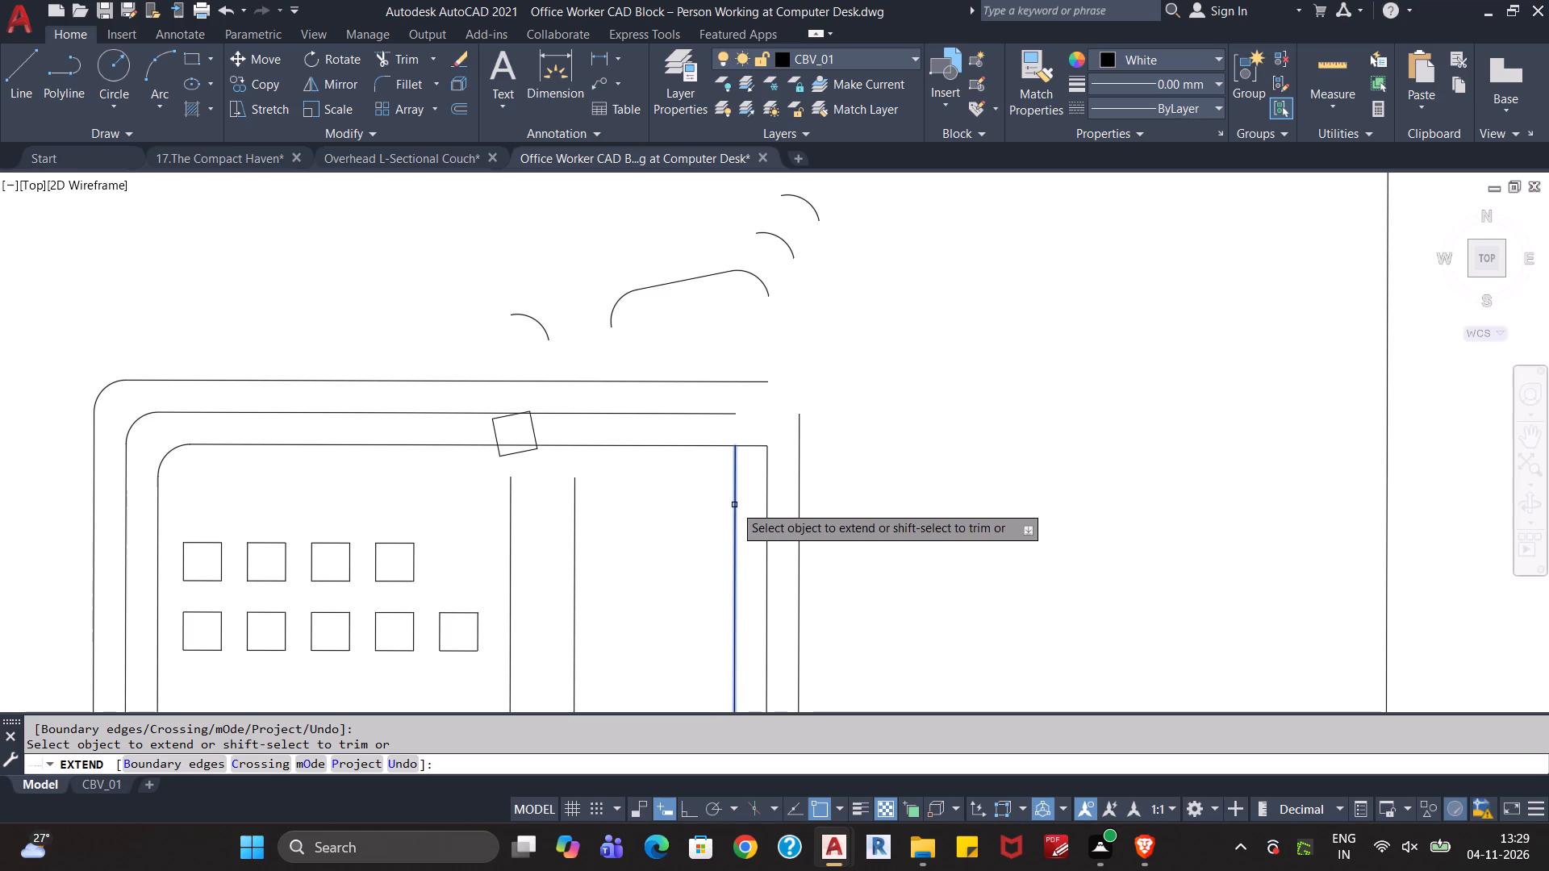
{"action": "scroll", "coordinate": [734, 505], "scroll_direction": "down", "scroll_amount": 1}
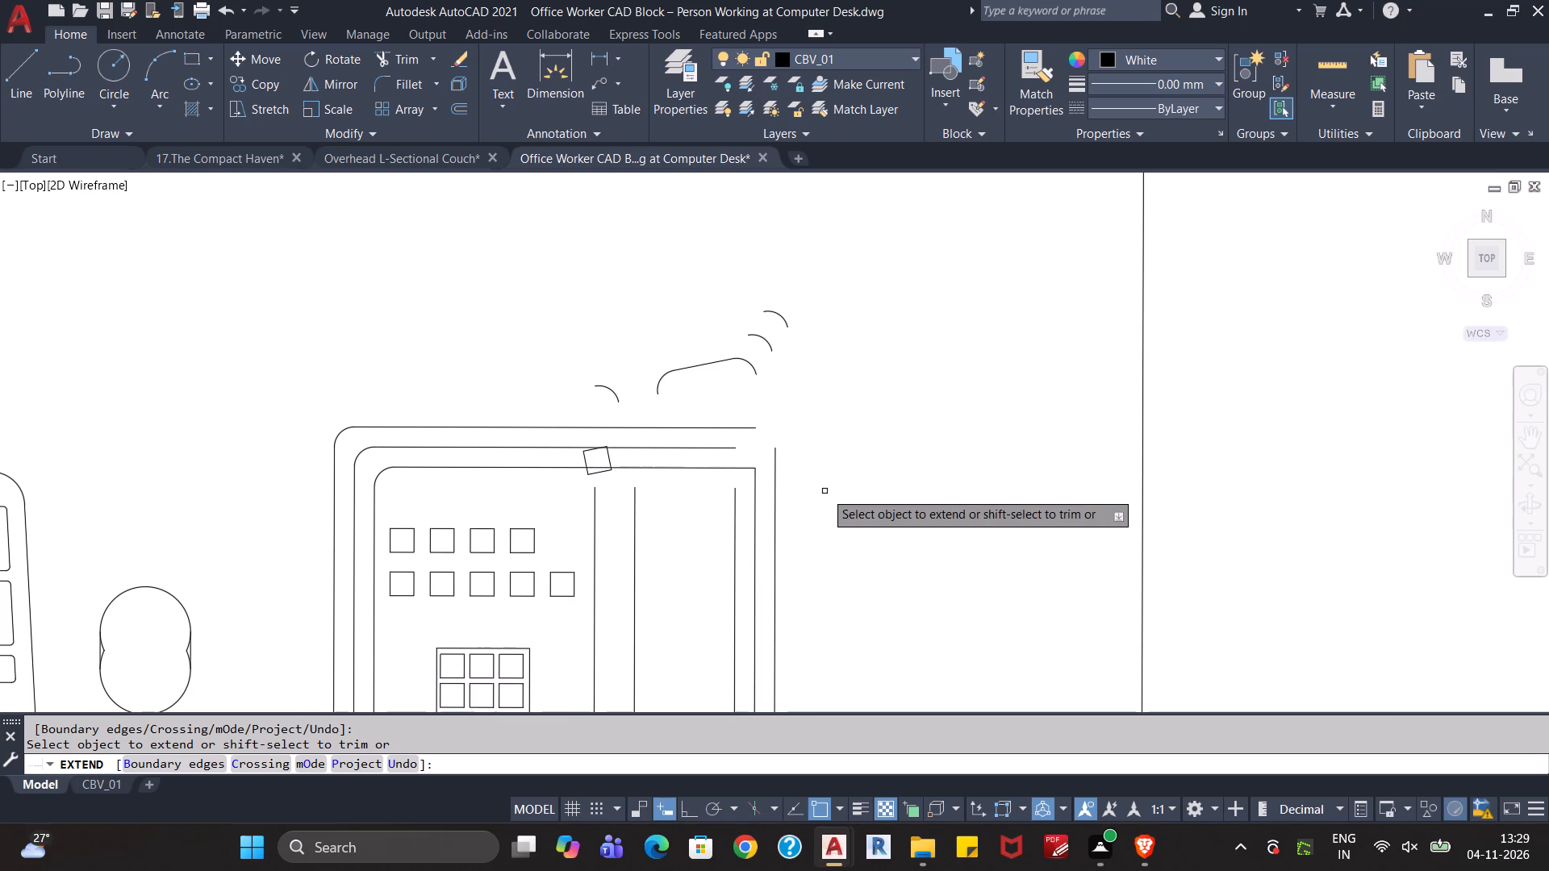
{"action": "key", "text": "Escape"}
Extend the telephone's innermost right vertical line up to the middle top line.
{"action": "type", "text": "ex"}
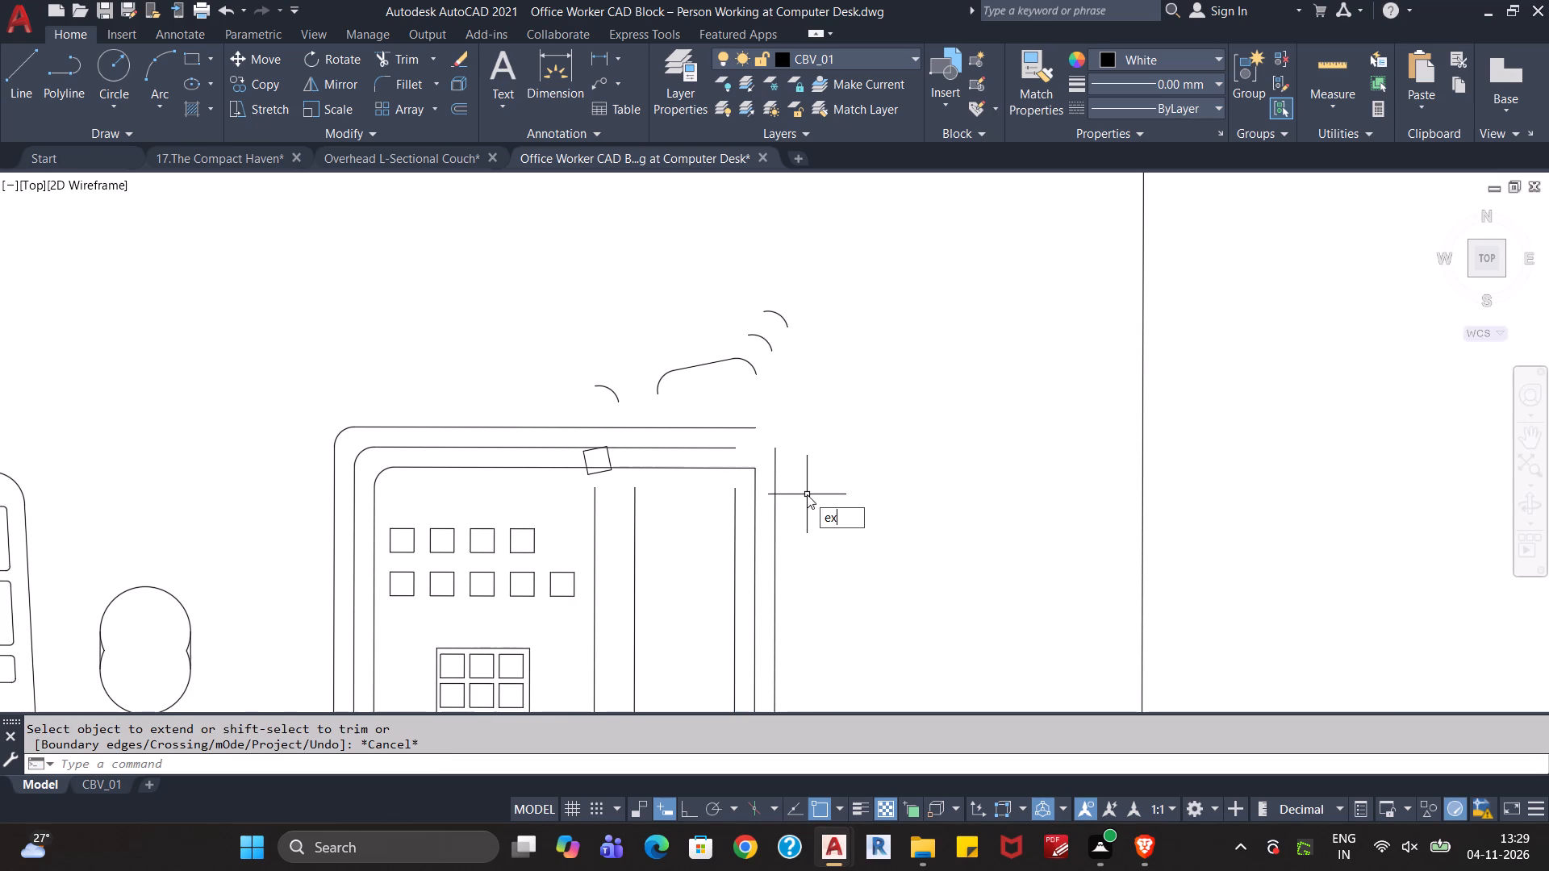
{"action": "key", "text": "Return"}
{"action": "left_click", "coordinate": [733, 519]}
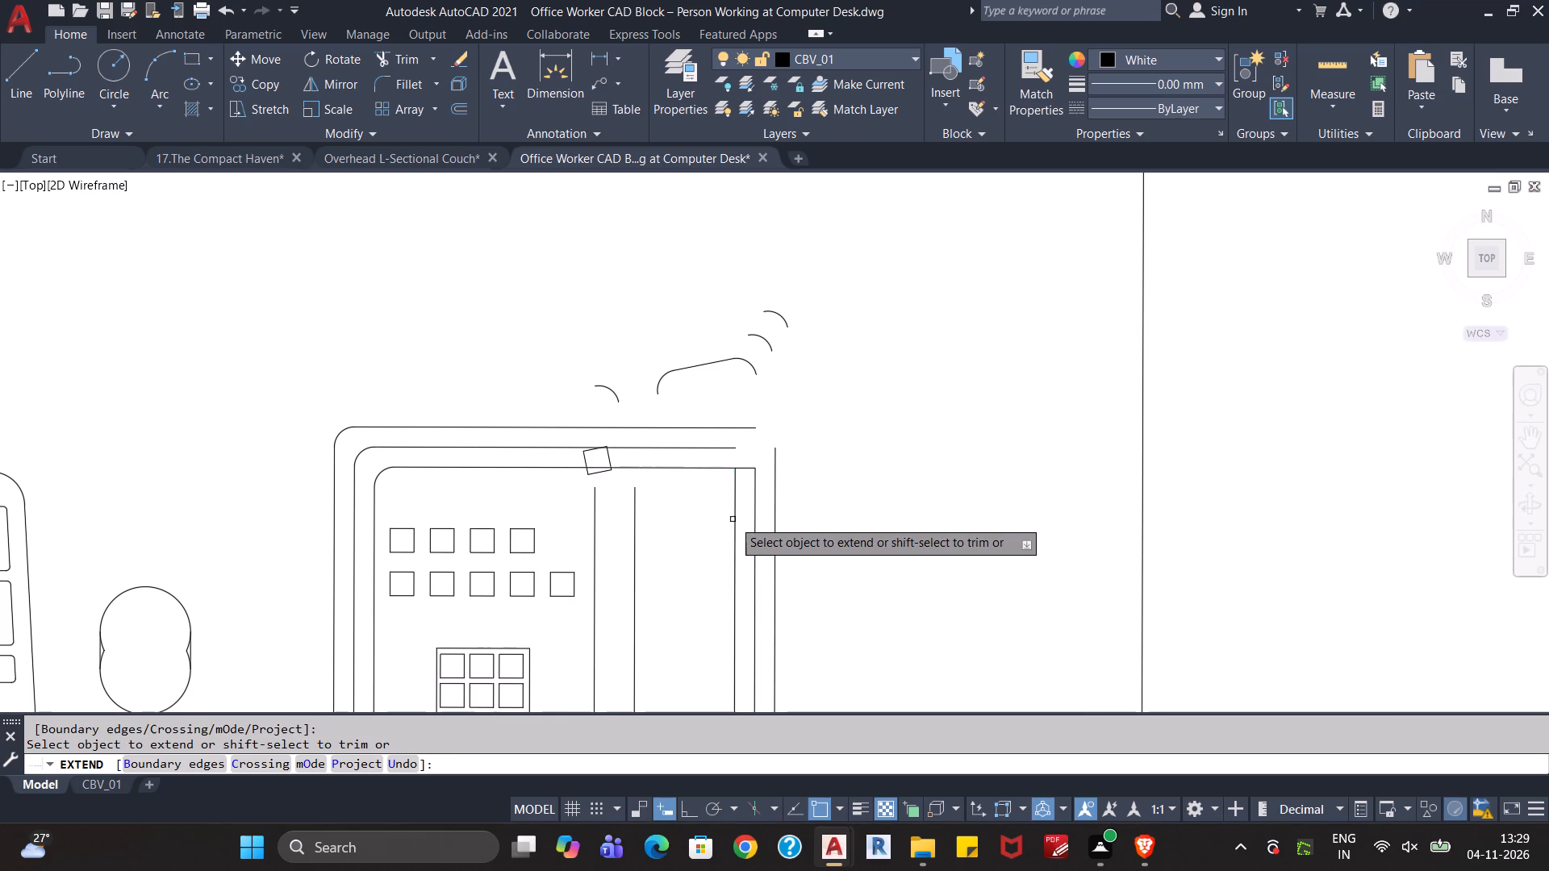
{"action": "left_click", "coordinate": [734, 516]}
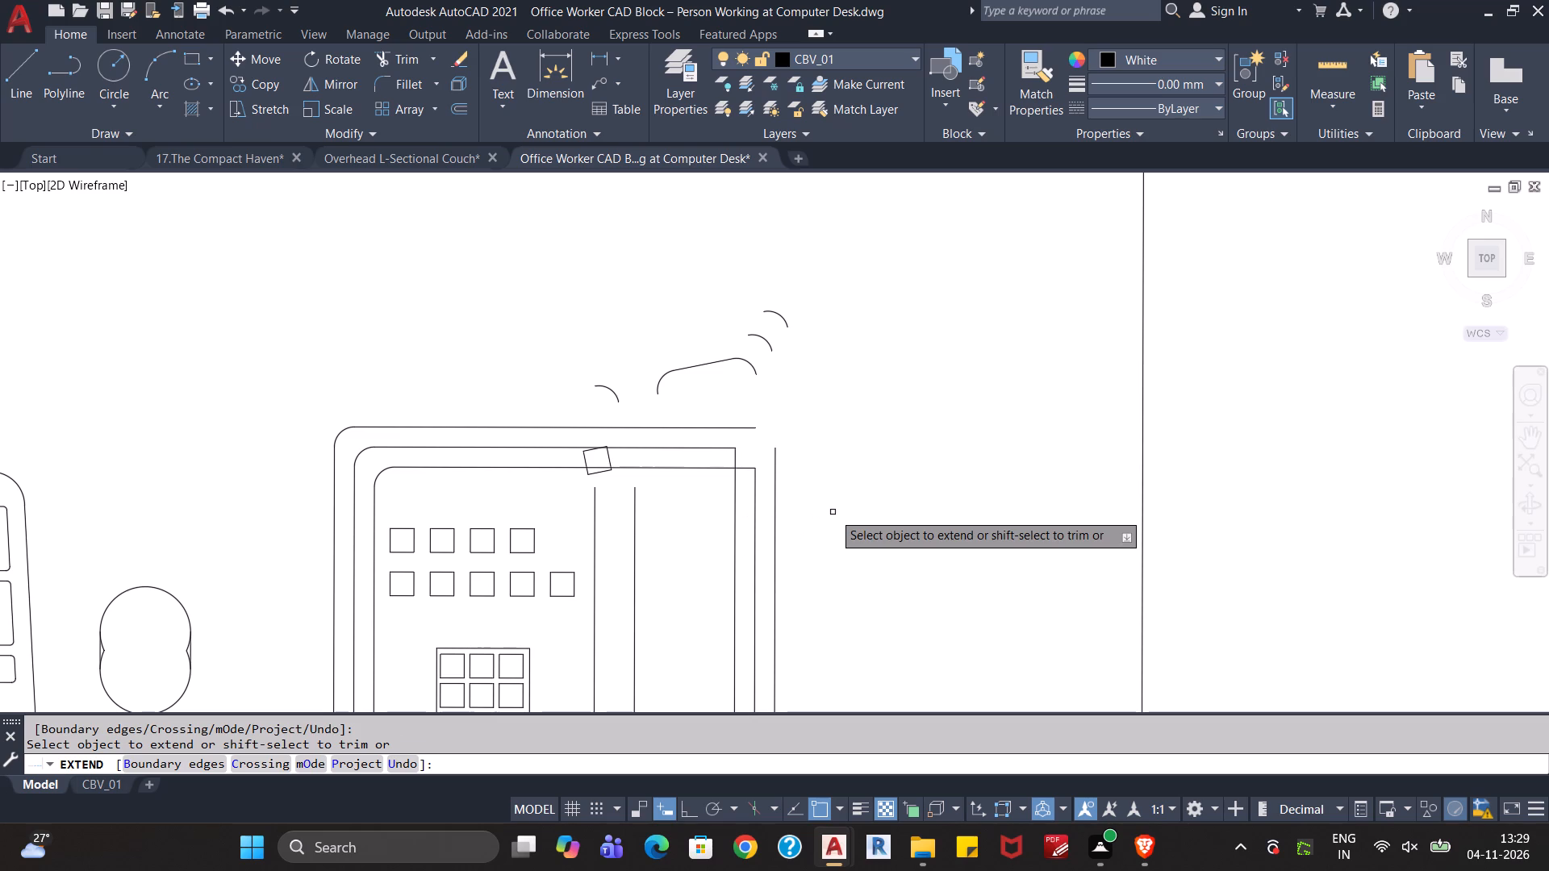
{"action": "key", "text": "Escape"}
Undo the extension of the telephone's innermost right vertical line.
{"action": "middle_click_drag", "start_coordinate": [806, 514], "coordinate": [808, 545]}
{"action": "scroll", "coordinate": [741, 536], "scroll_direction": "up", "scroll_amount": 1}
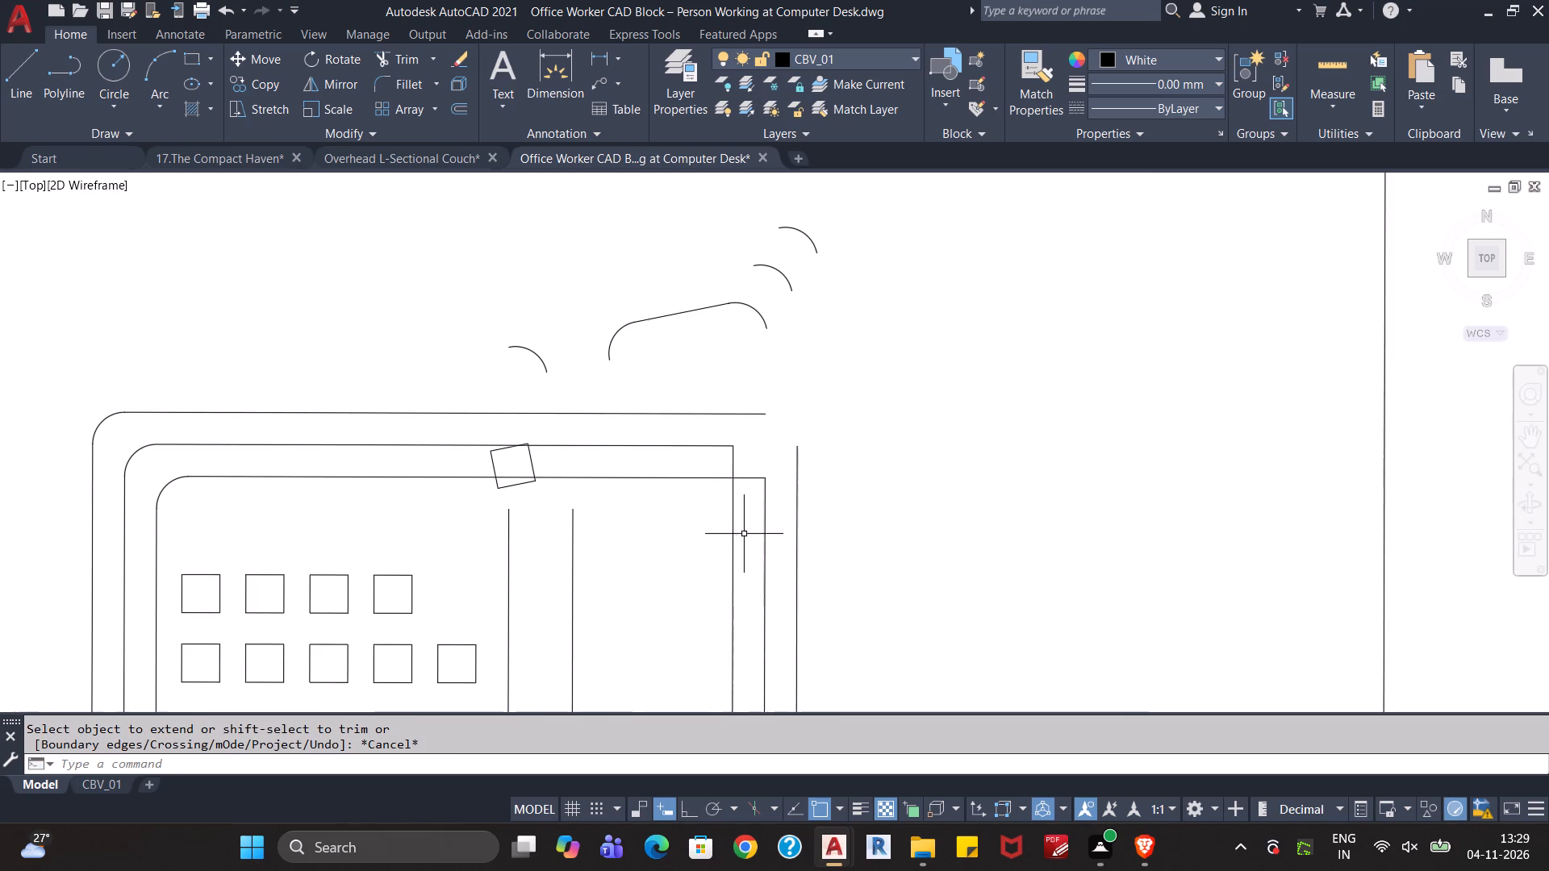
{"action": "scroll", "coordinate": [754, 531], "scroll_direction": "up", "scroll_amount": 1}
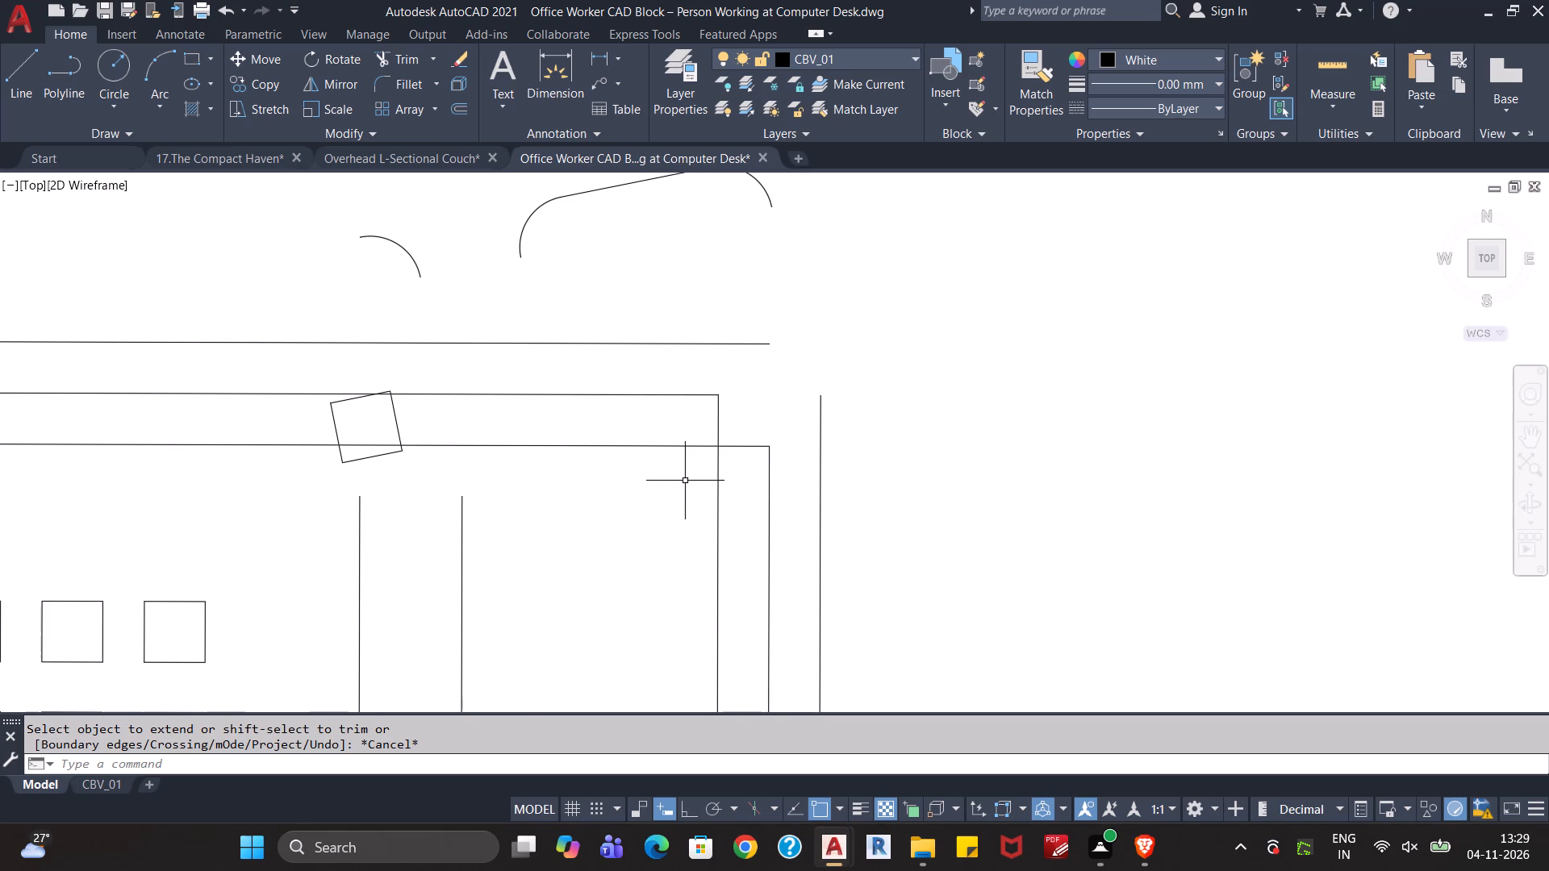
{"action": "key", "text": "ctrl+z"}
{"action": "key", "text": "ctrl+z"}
Blend the telephone's middle top line into its middle right vertical line with a tangent Blend Curves corner.
{"action": "scroll", "coordinate": [697, 481], "scroll_direction": "up", "scroll_amount": 1}
{"action": "middle_click_drag", "start_coordinate": [719, 485], "coordinate": [669, 522]}
{"action": "scroll", "coordinate": [687, 522], "scroll_direction": "up", "scroll_amount": 2}
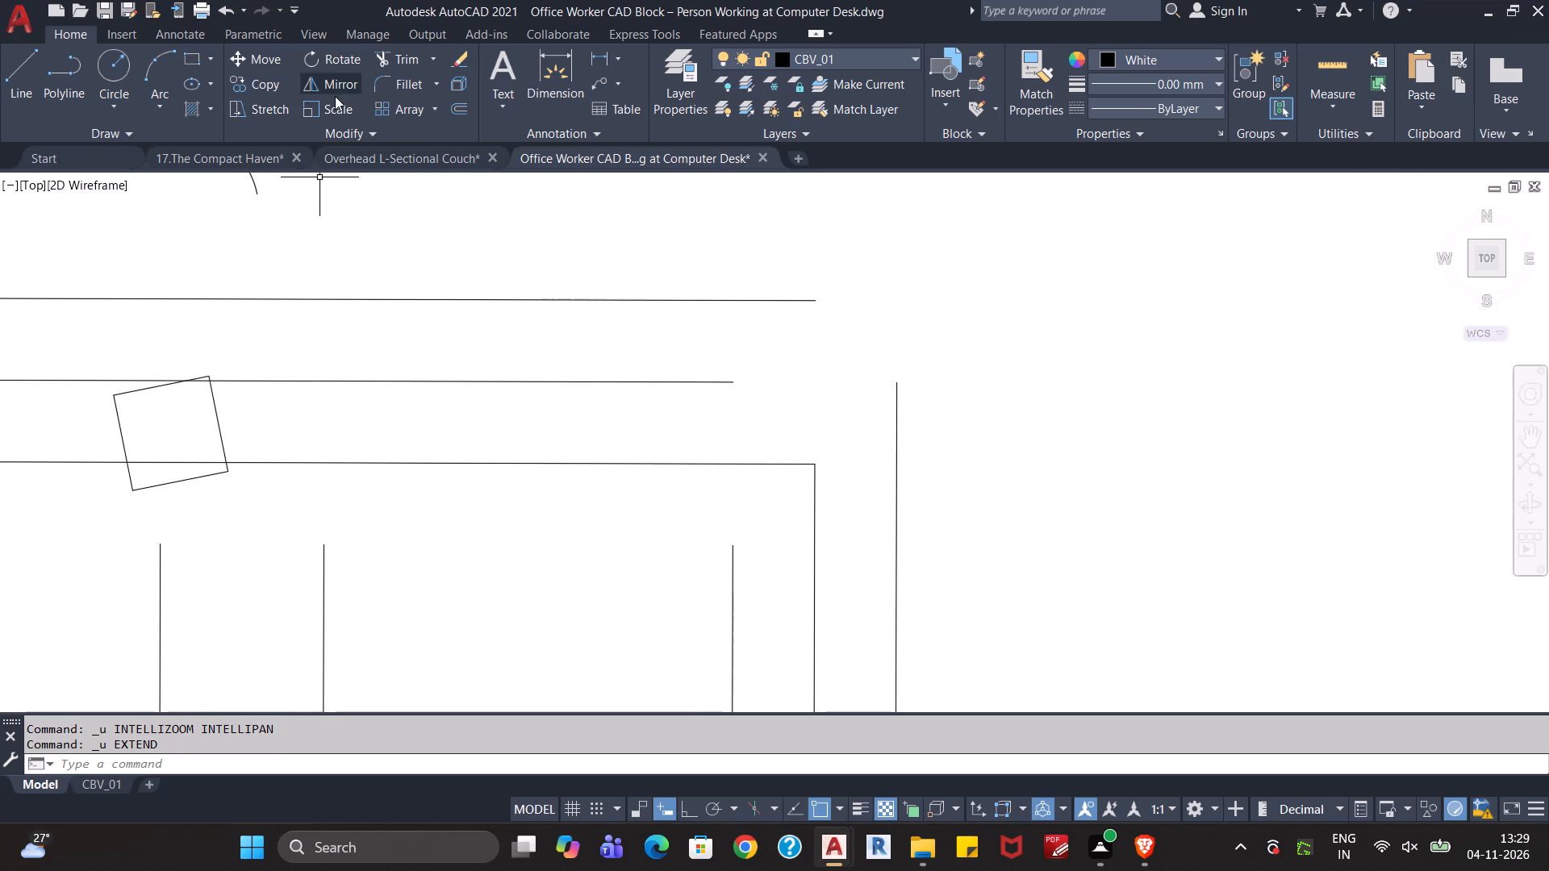
{"action": "left_click", "coordinate": [433, 85]}
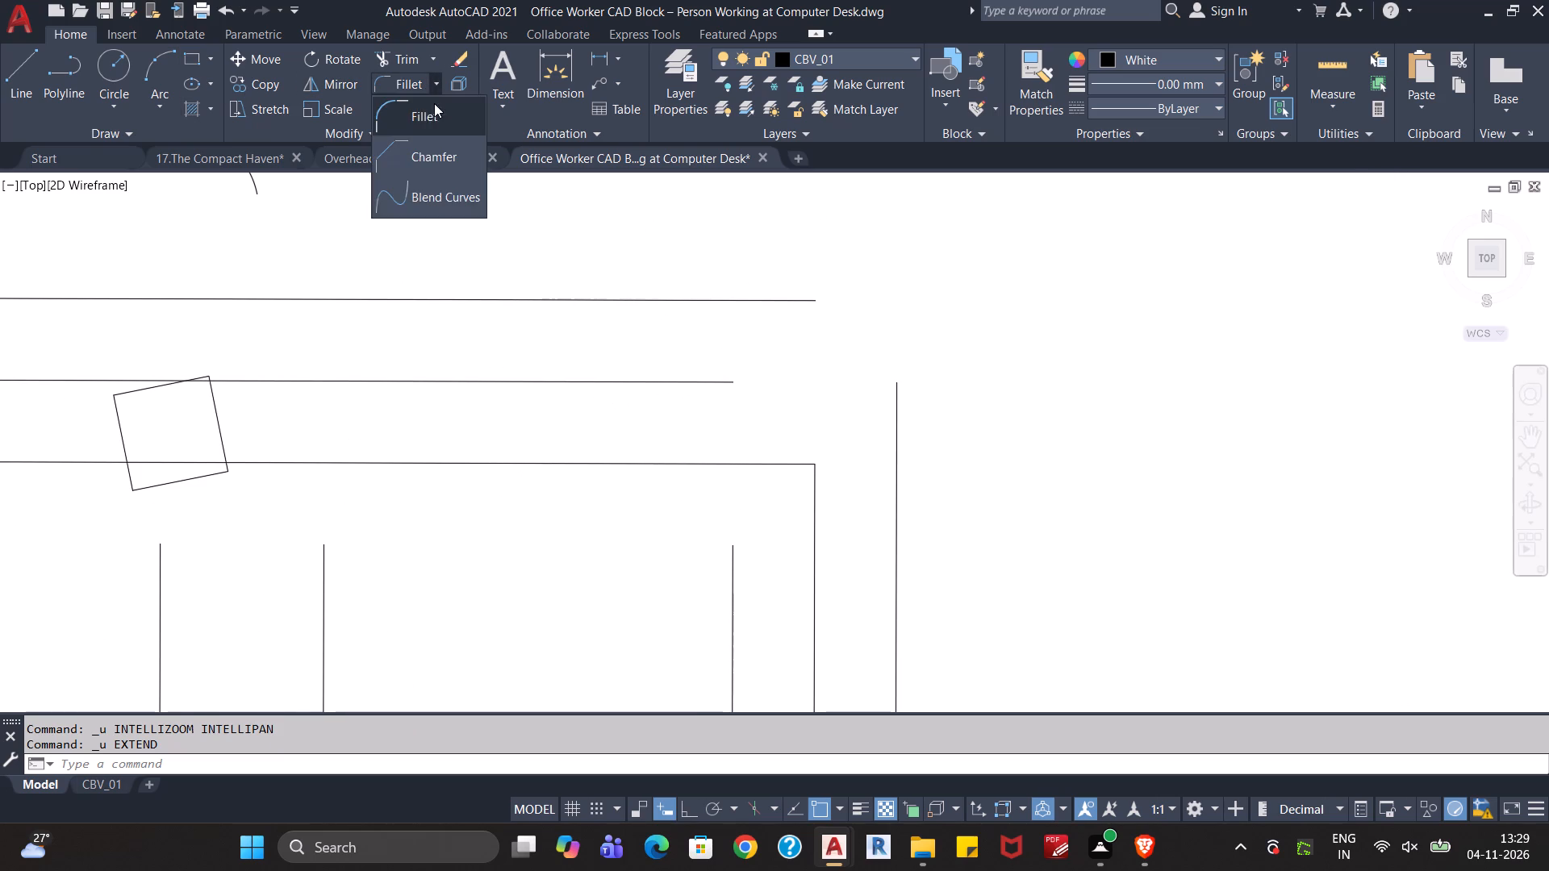
{"action": "left_click", "coordinate": [422, 194]}
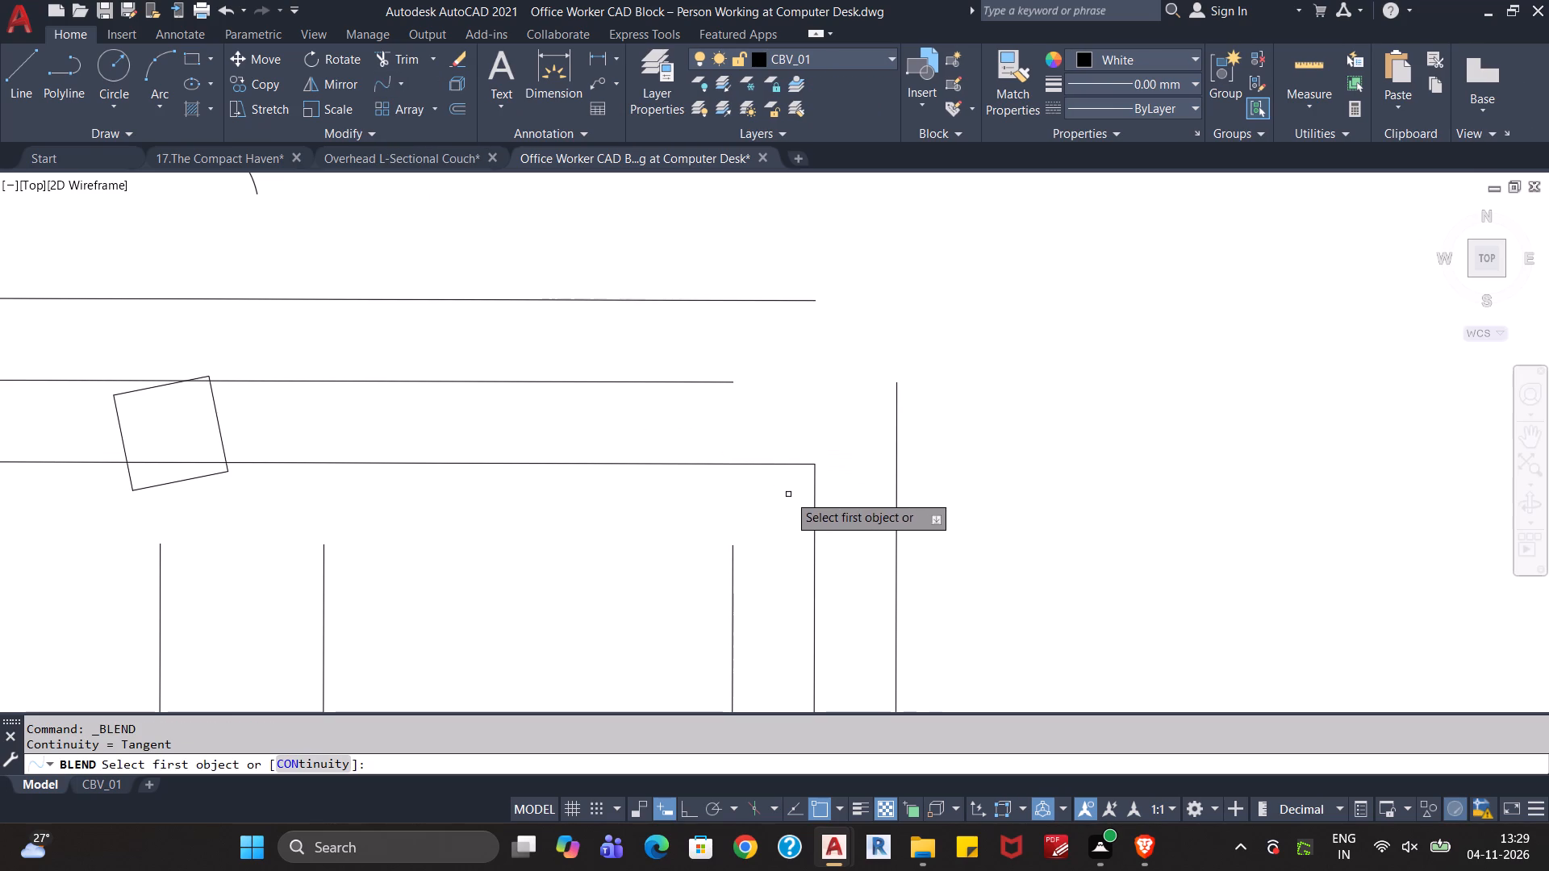
{"action": "left_click", "coordinate": [812, 500]}
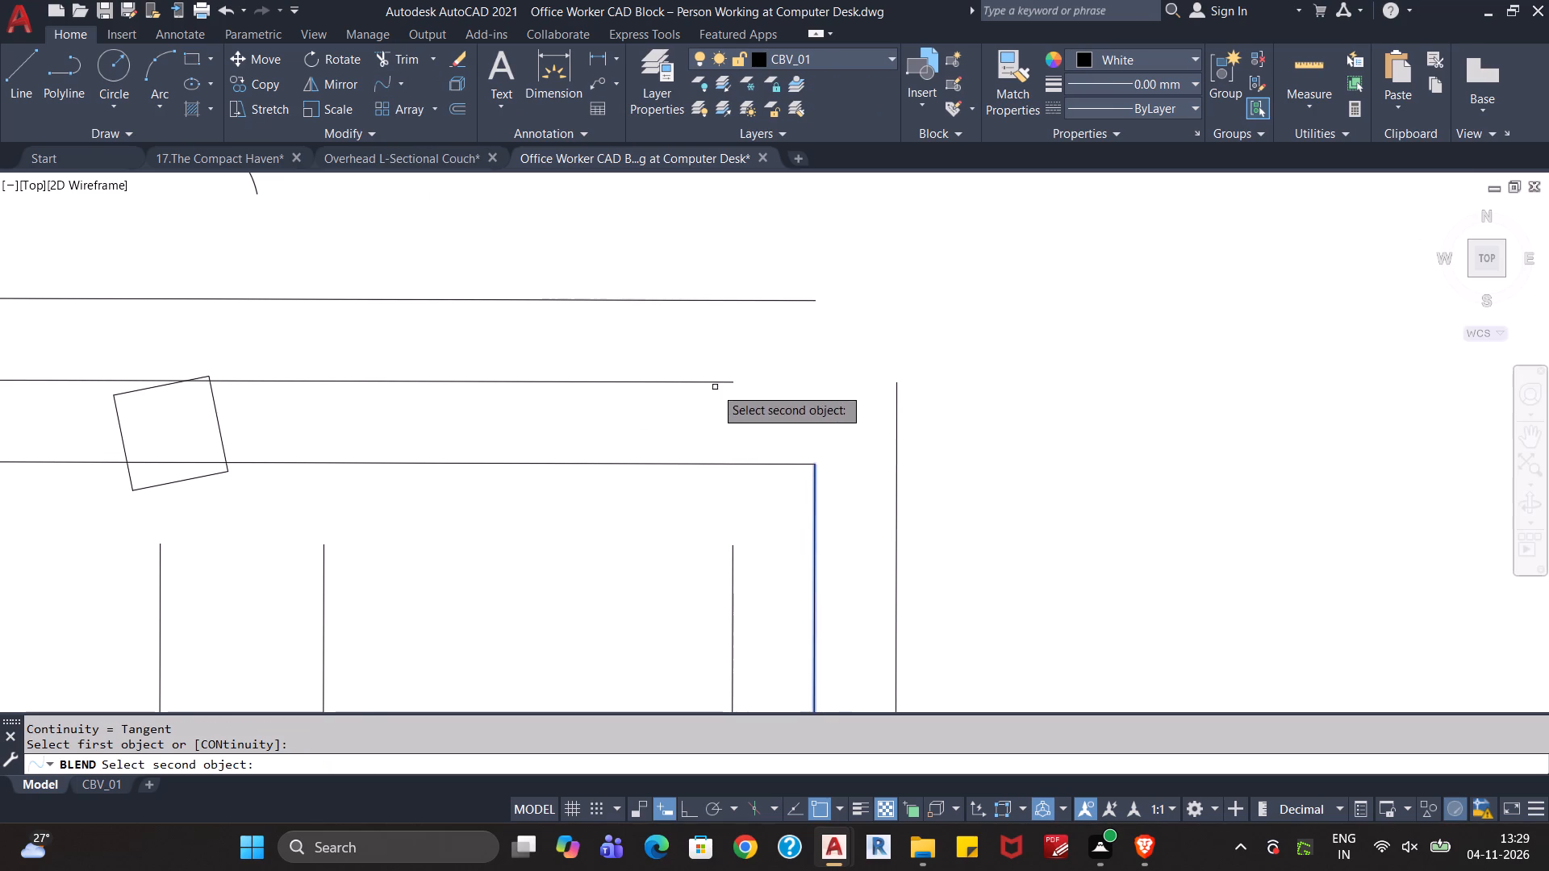
{"action": "left_click", "coordinate": [714, 384]}
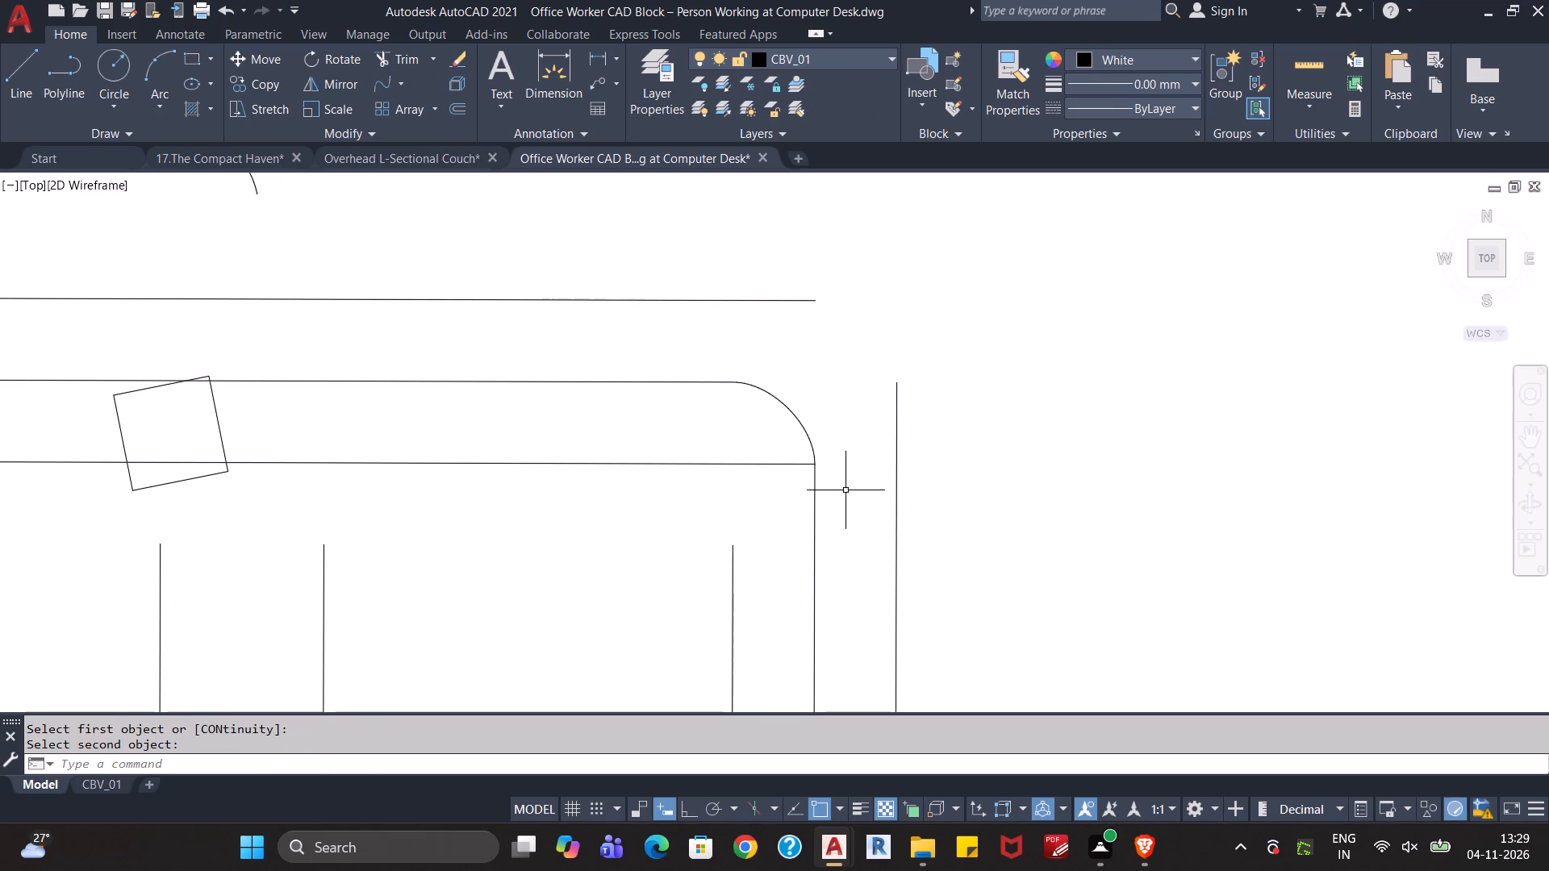
{"action": "key", "text": "Escape"}
{"action": "key", "text": "Escape"}
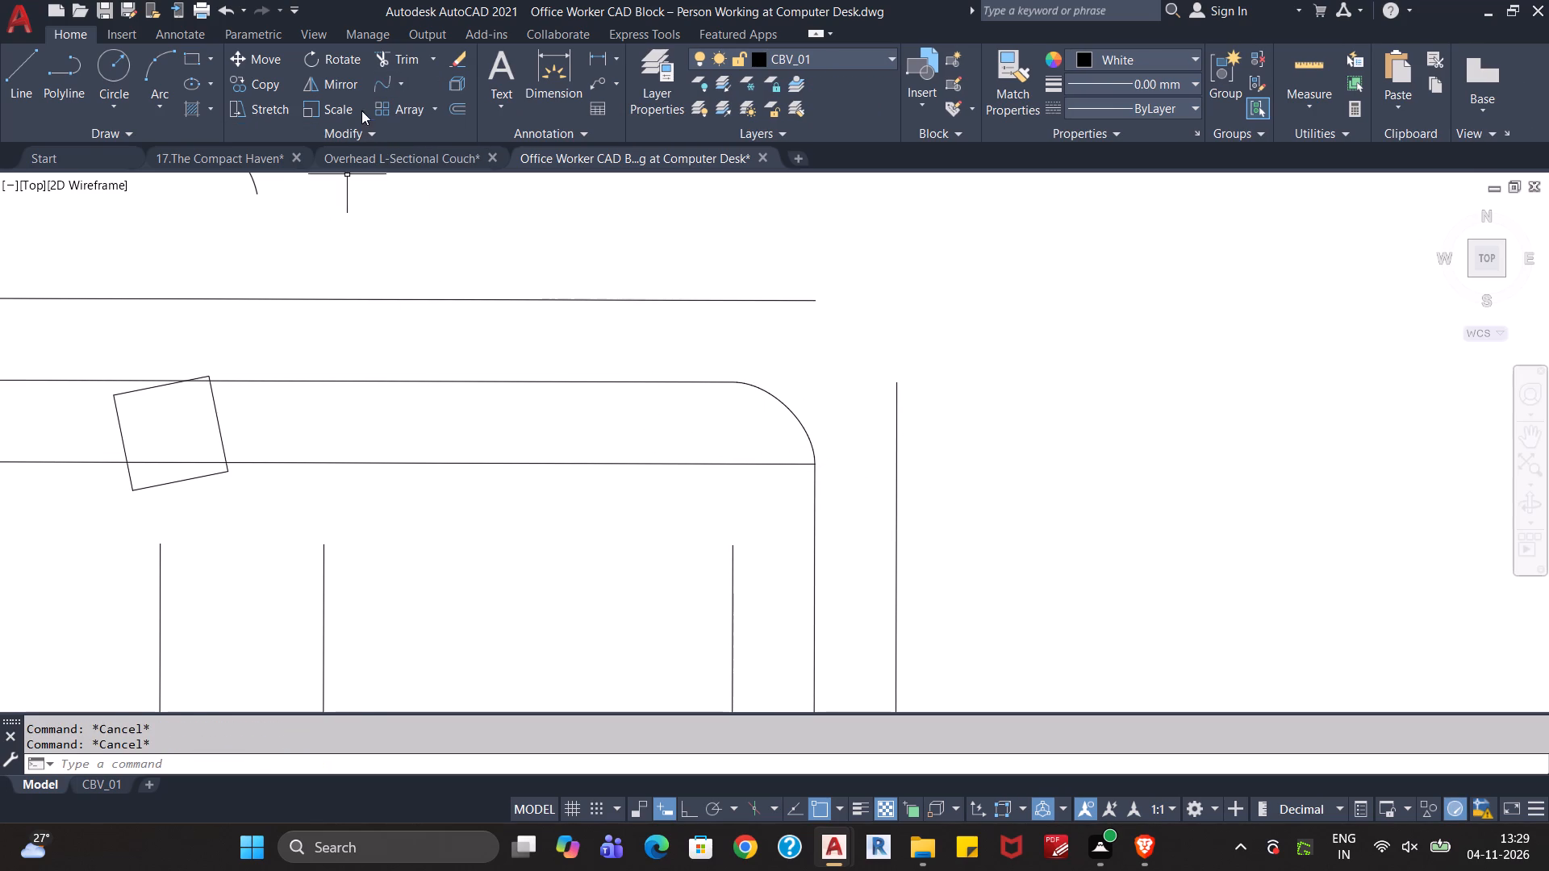
Blend the telephone's outermost top line into its outermost right vertical line with a tangent curve.
{"action": "left_click", "coordinate": [384, 82]}
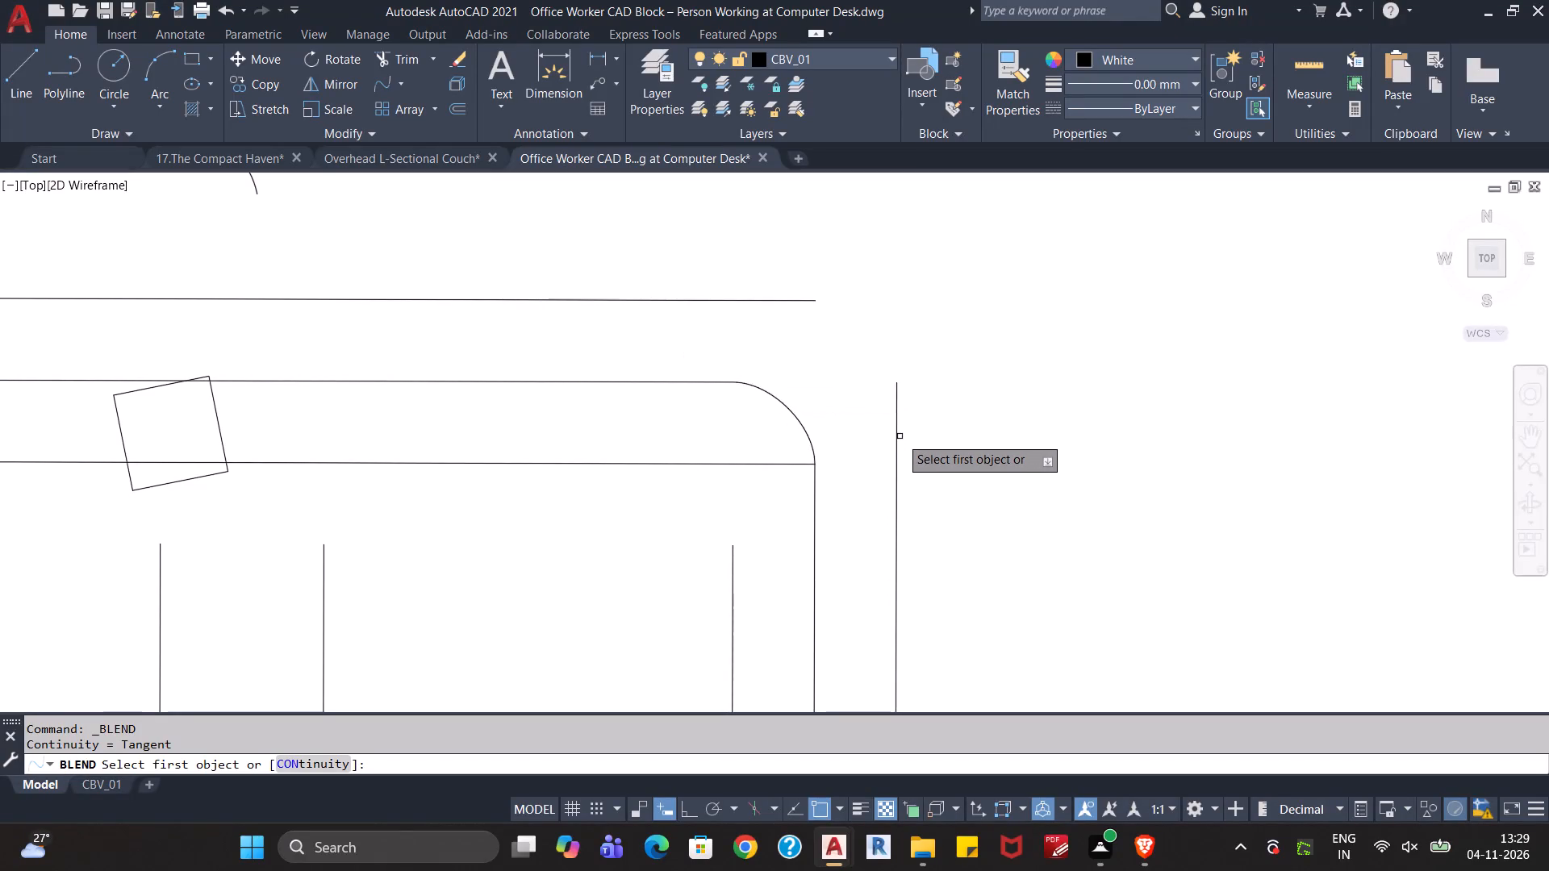
{"action": "left_click", "coordinate": [896, 437]}
{"action": "left_click", "coordinate": [749, 298]}
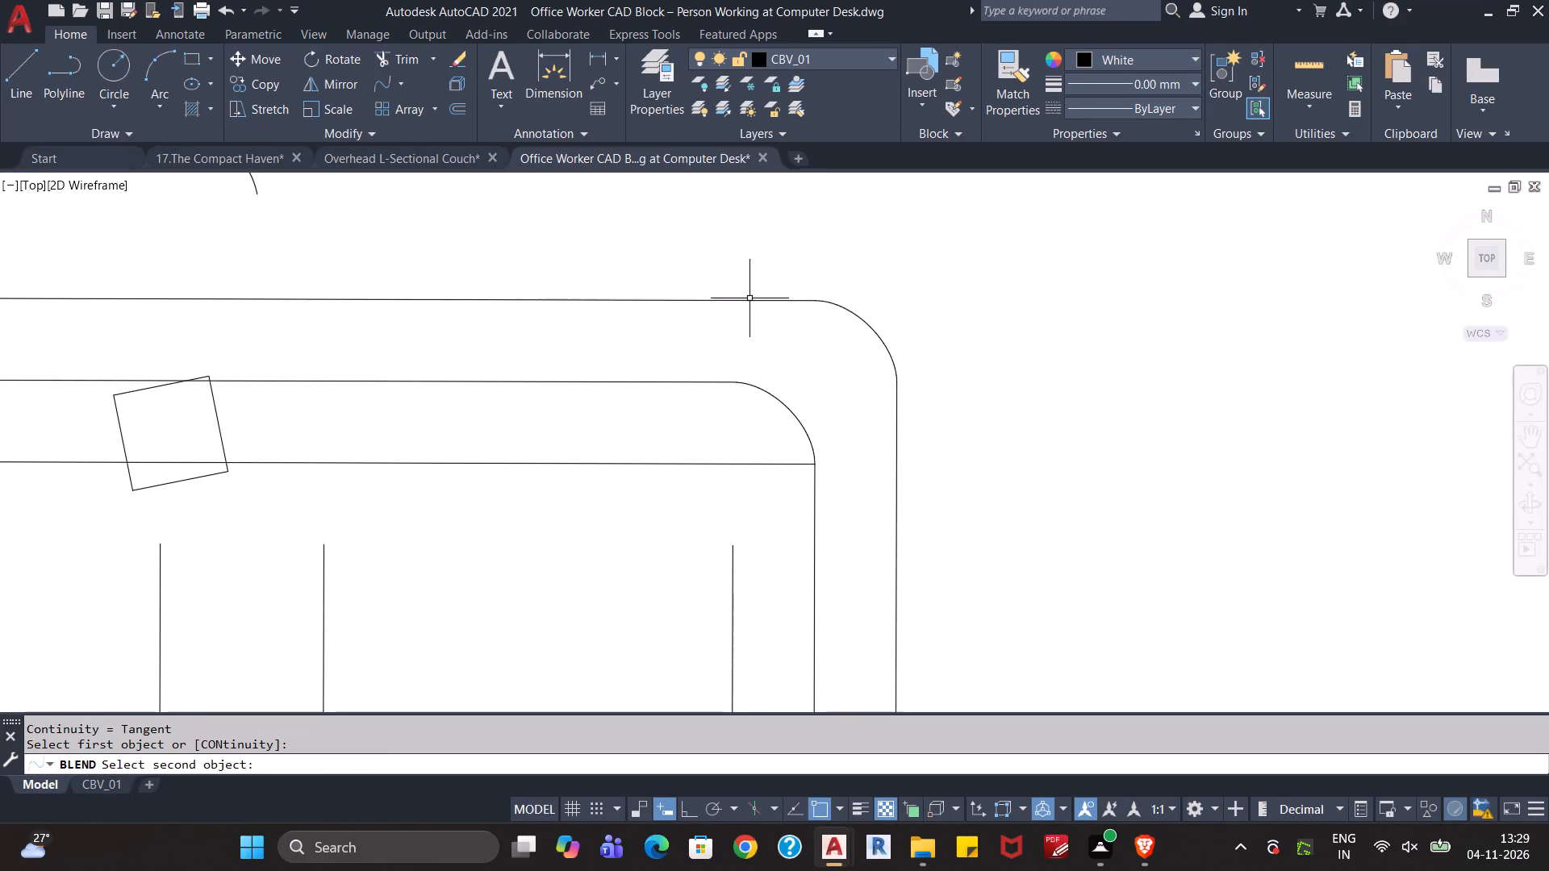
{"action": "key", "text": "Escape"}
Trim away the middle and innermost top line segments that pass through the small tilted square.
{"action": "scroll", "coordinate": [851, 383], "scroll_direction": "down", "scroll_amount": 1}
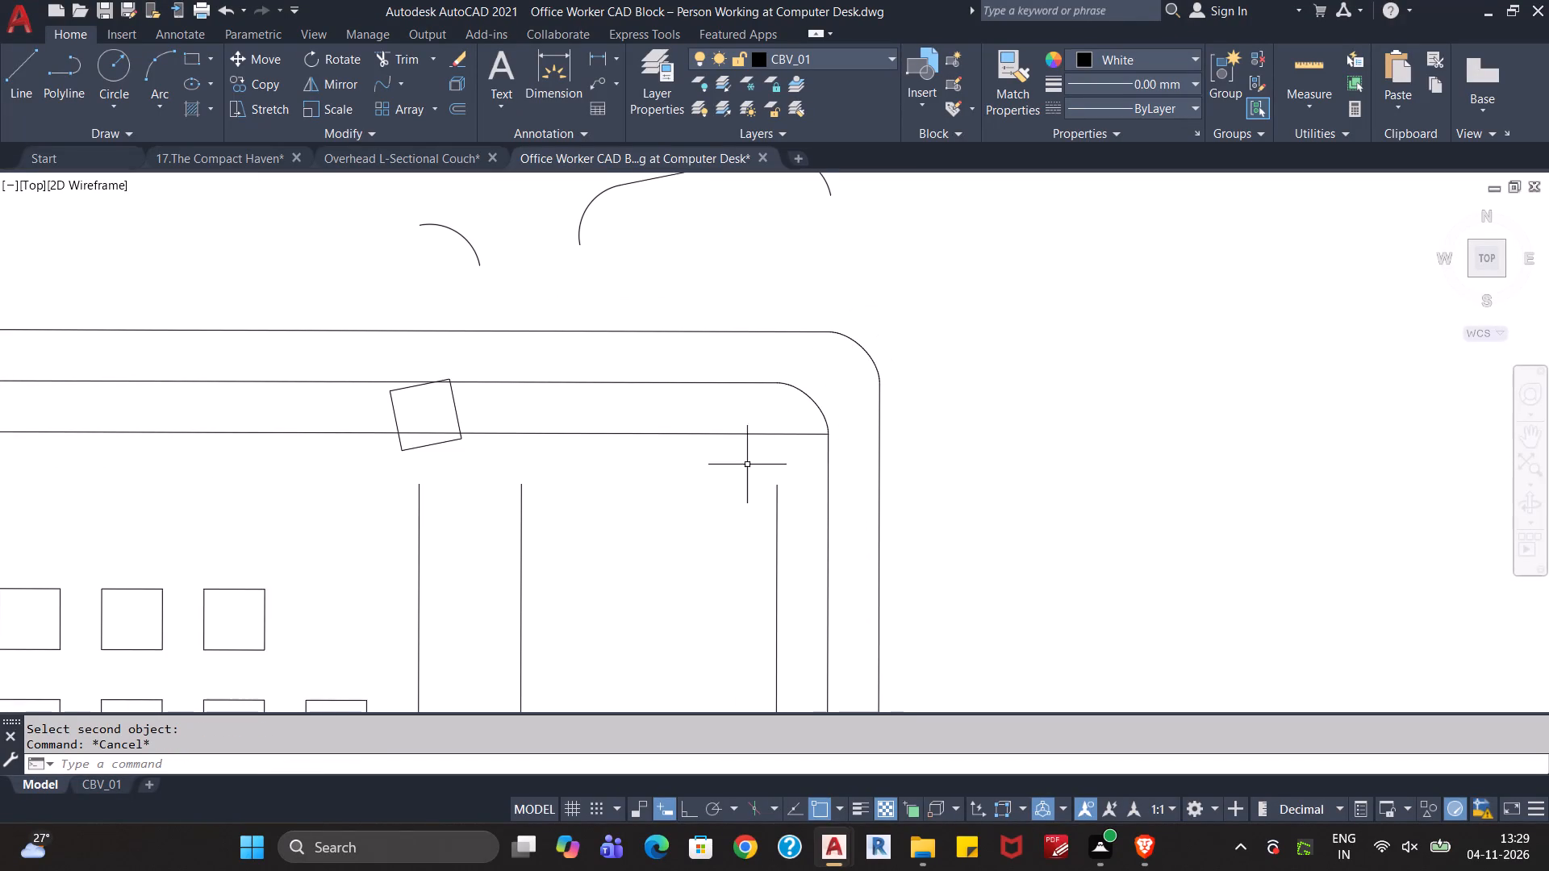
{"action": "middle_click_drag", "start_coordinate": [666, 508], "coordinate": [755, 531]}
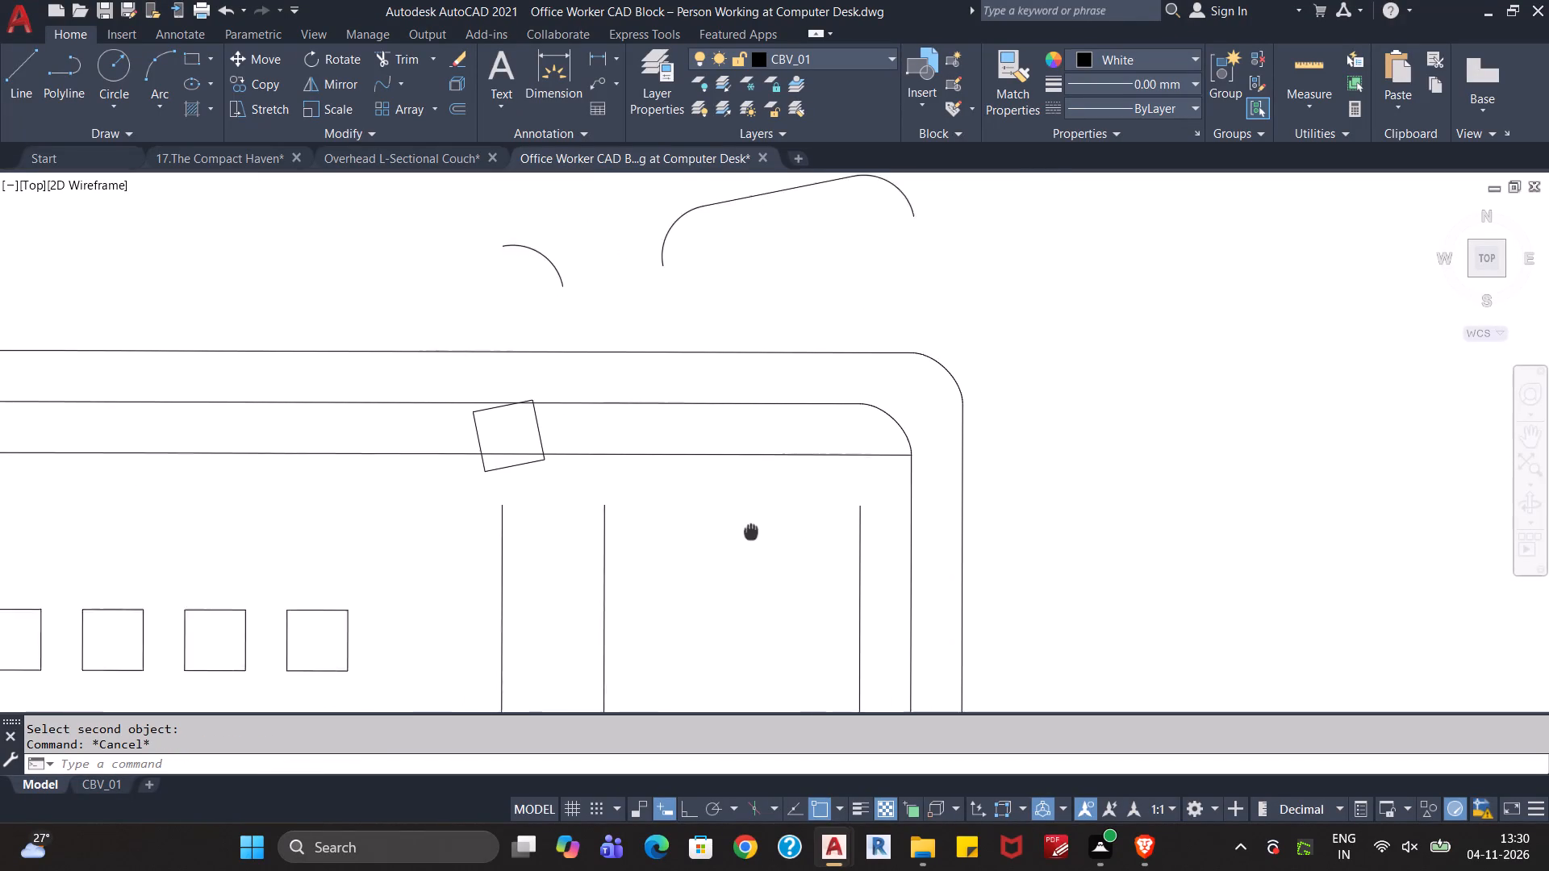
{"action": "middle_click_drag", "start_coordinate": [755, 531], "coordinate": [853, 551]}
{"action": "scroll", "coordinate": [721, 517], "scroll_direction": "up", "scroll_amount": 1}
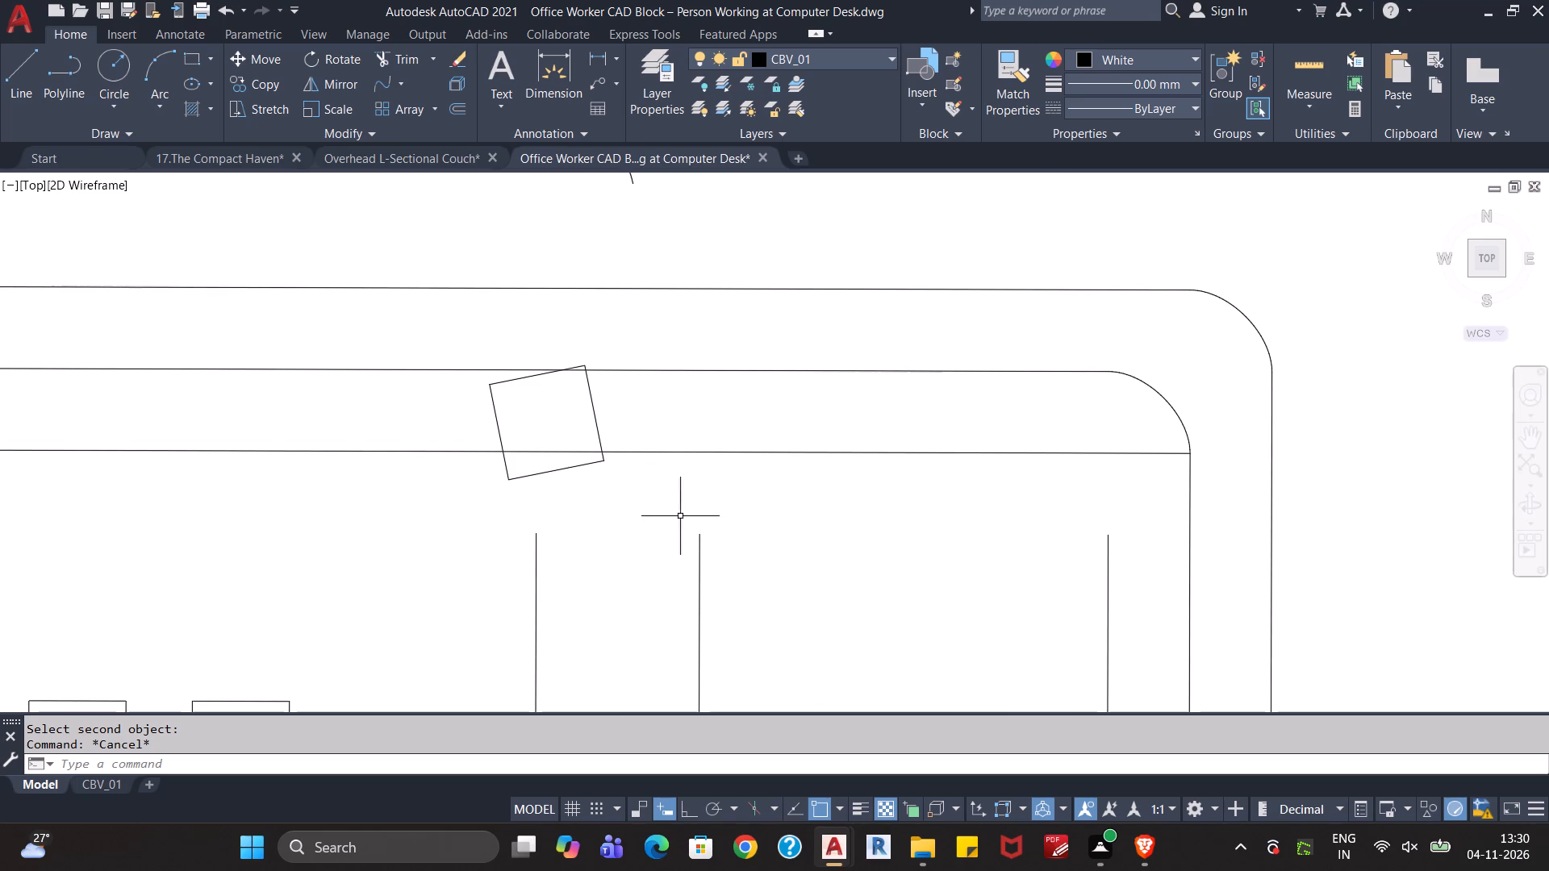
{"action": "type", "text": "tr"}
{"action": "key", "text": "Return"}
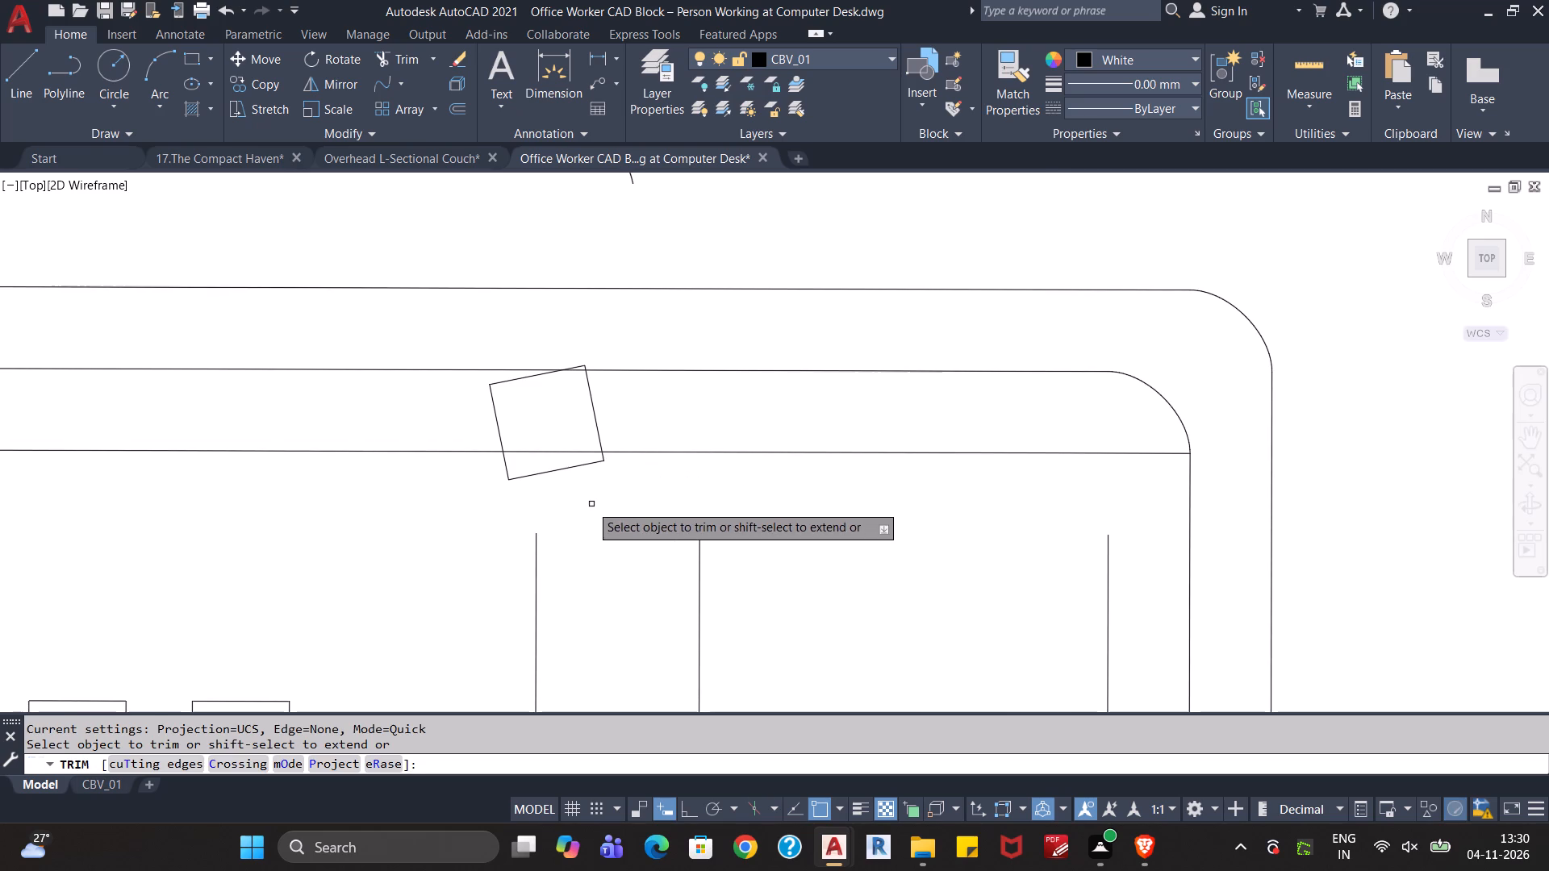
{"action": "left_click", "coordinate": [566, 454]}
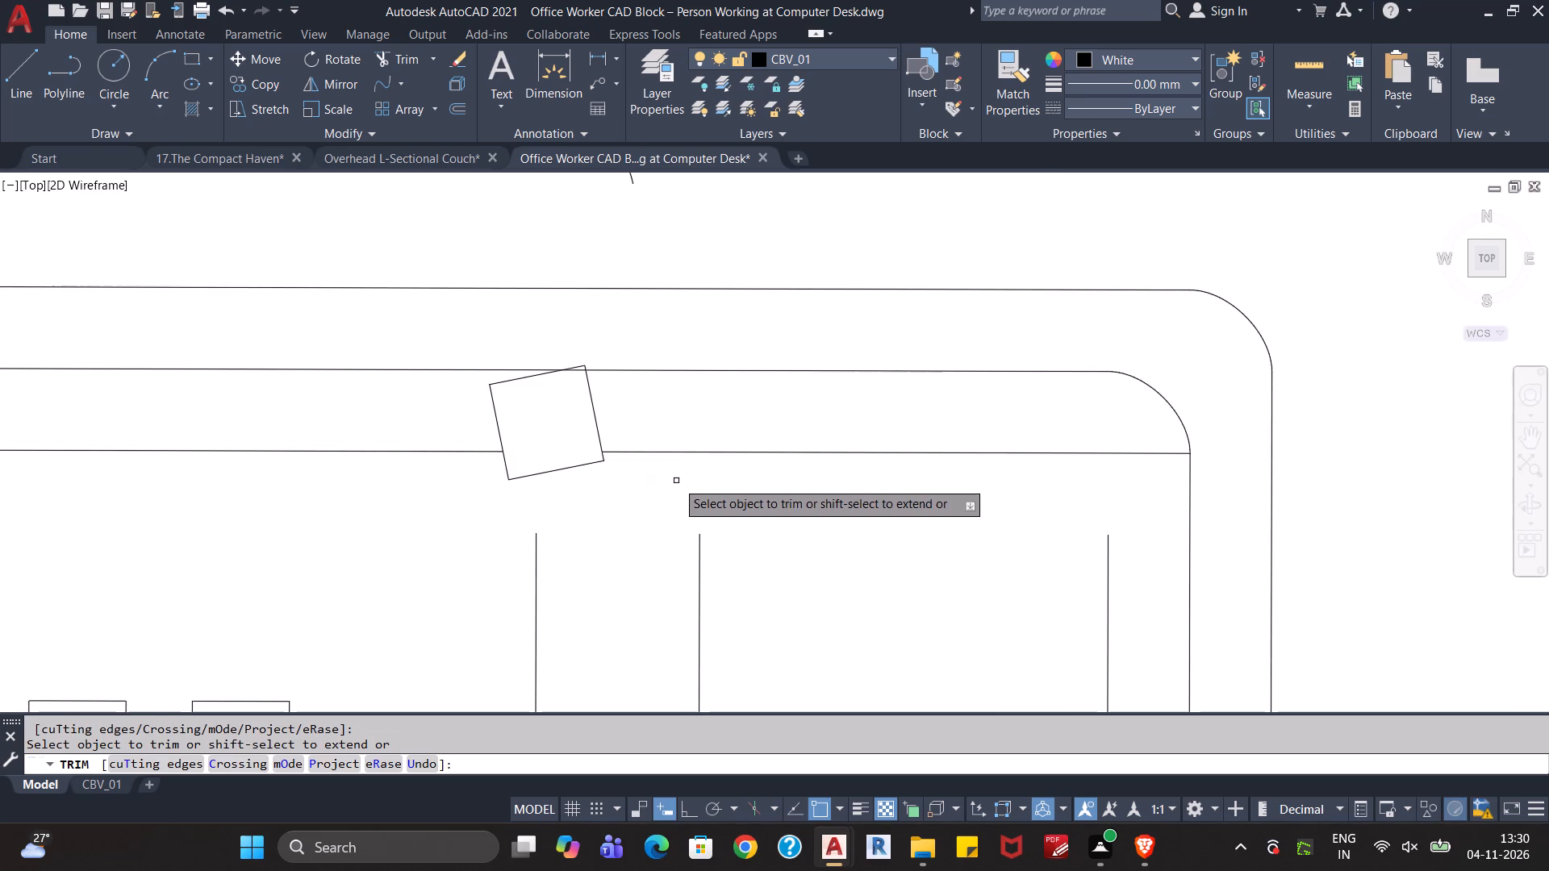
{"action": "scroll", "coordinate": [571, 398], "scroll_direction": "up", "scroll_amount": 4}
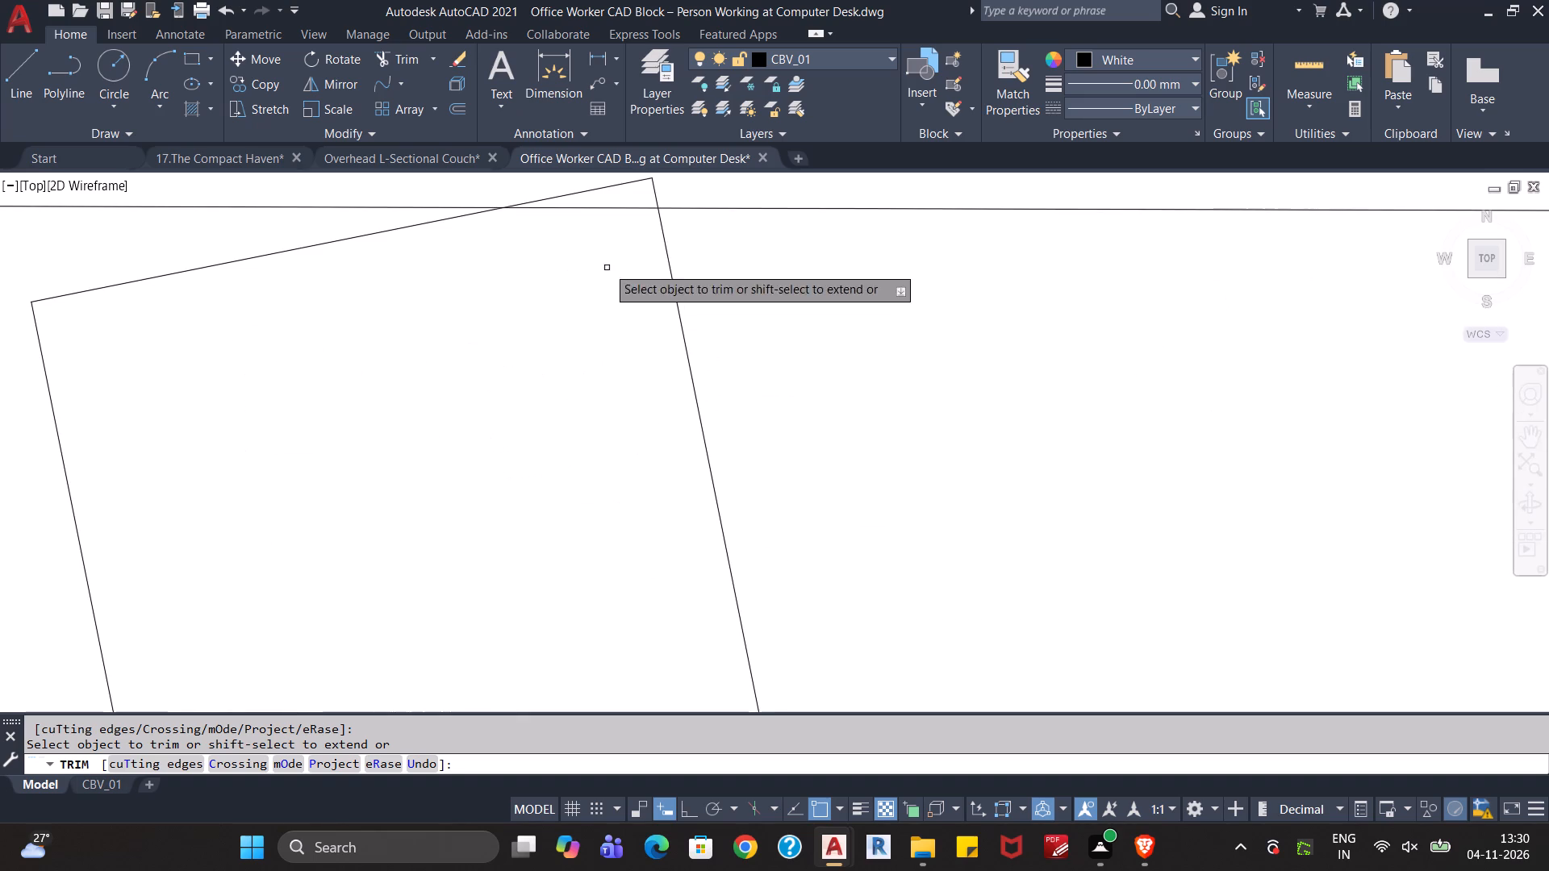
{"action": "left_click", "coordinate": [627, 206]}
{"action": "scroll", "coordinate": [585, 388], "scroll_direction": "down", "scroll_amount": 2}
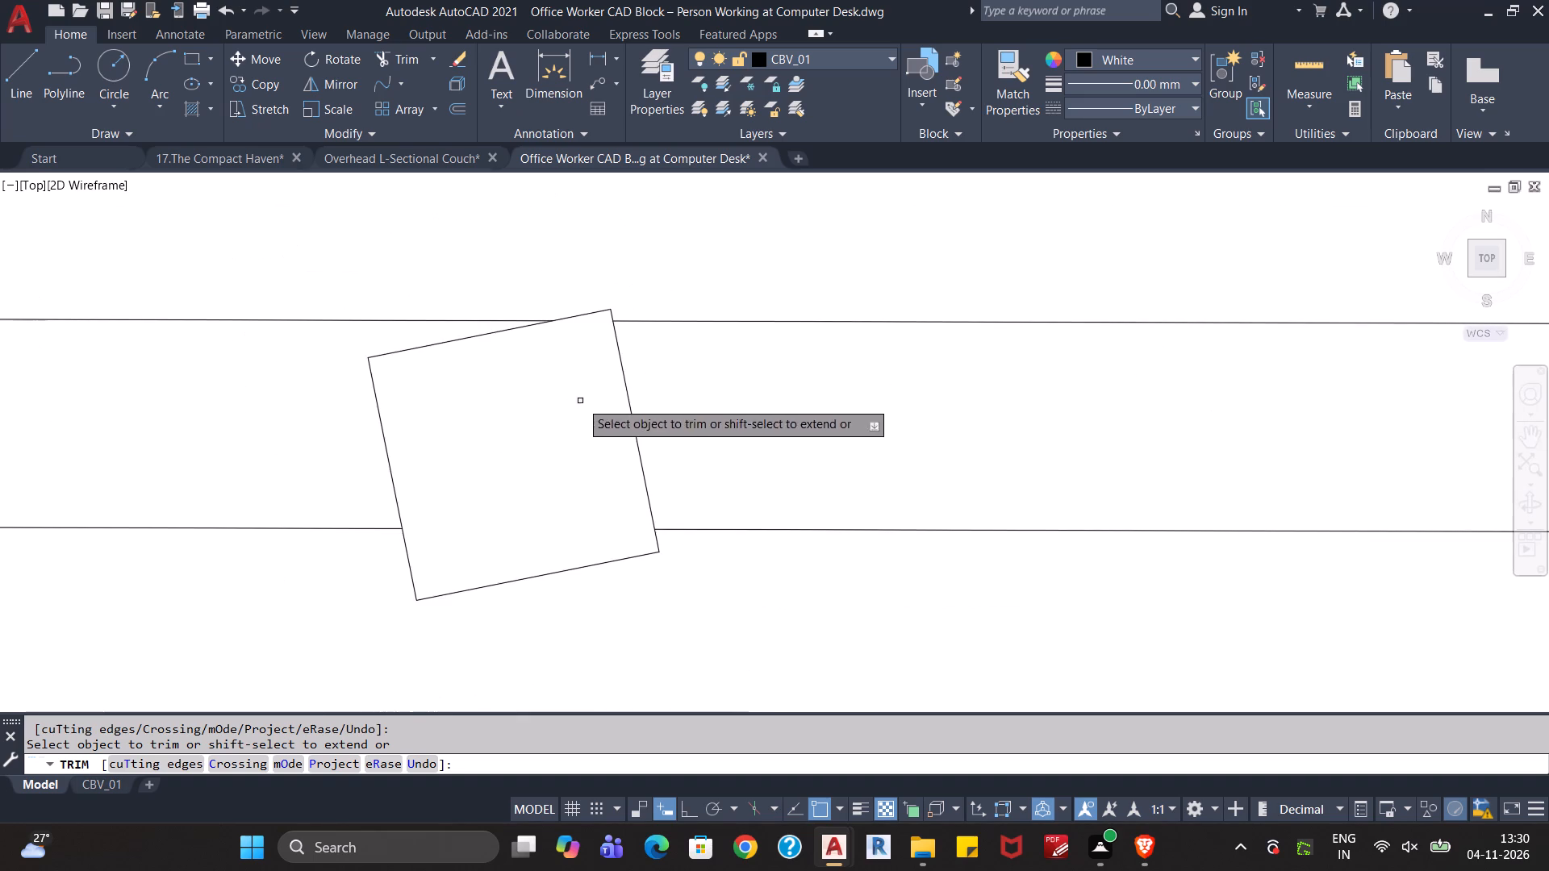
{"action": "scroll", "coordinate": [558, 464], "scroll_direction": "down", "scroll_amount": 1}
{"action": "scroll", "coordinate": [704, 434], "scroll_direction": "down", "scroll_amount": 2}
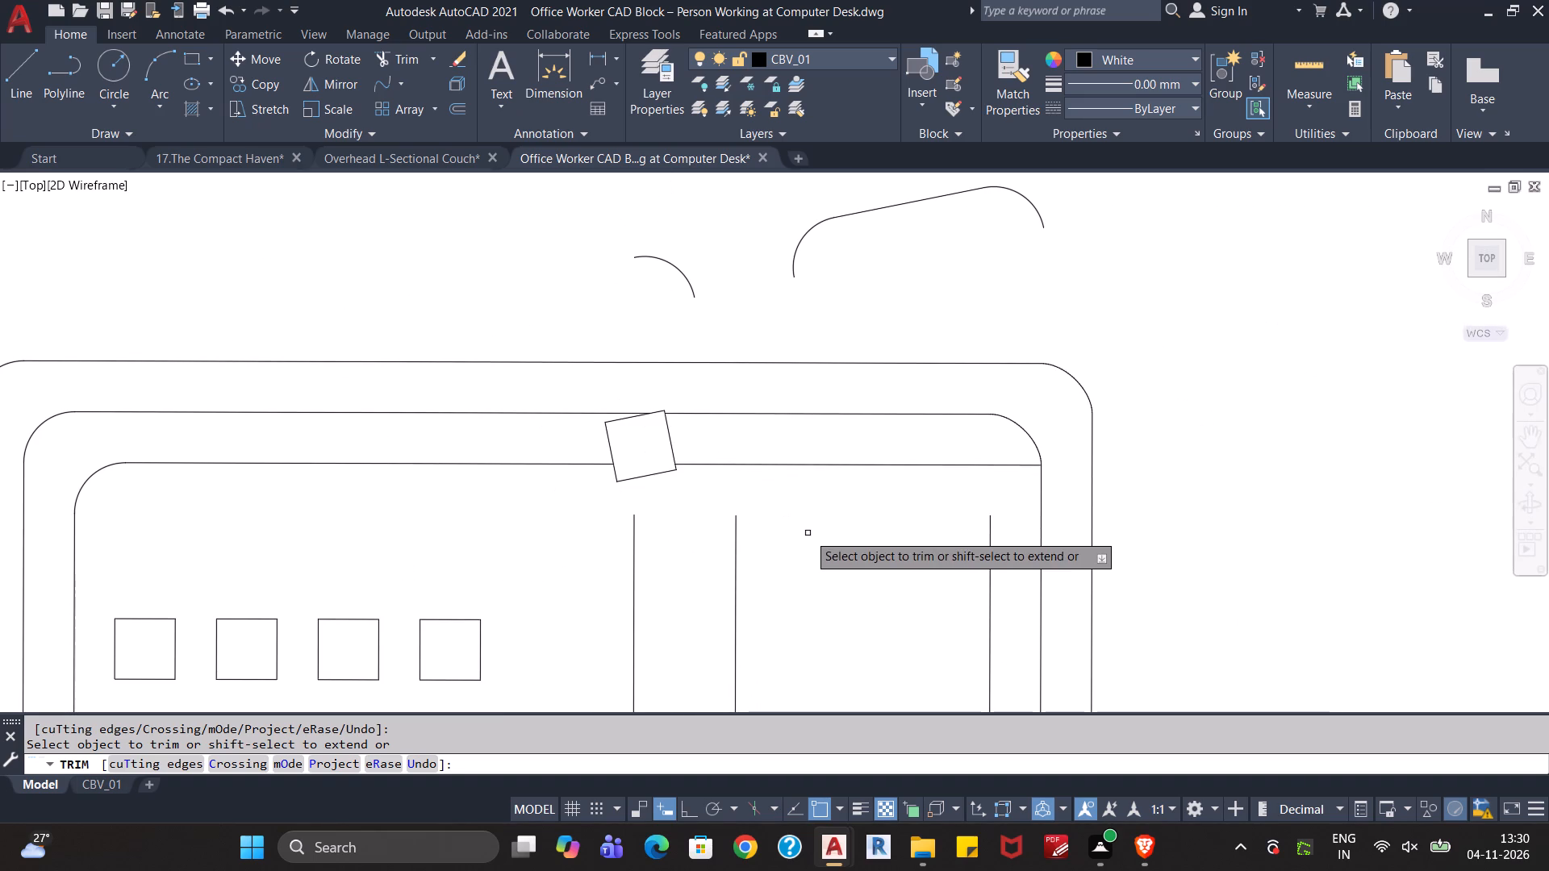
{"action": "key", "text": "Escape"}
{"action": "key", "text": "Escape"}
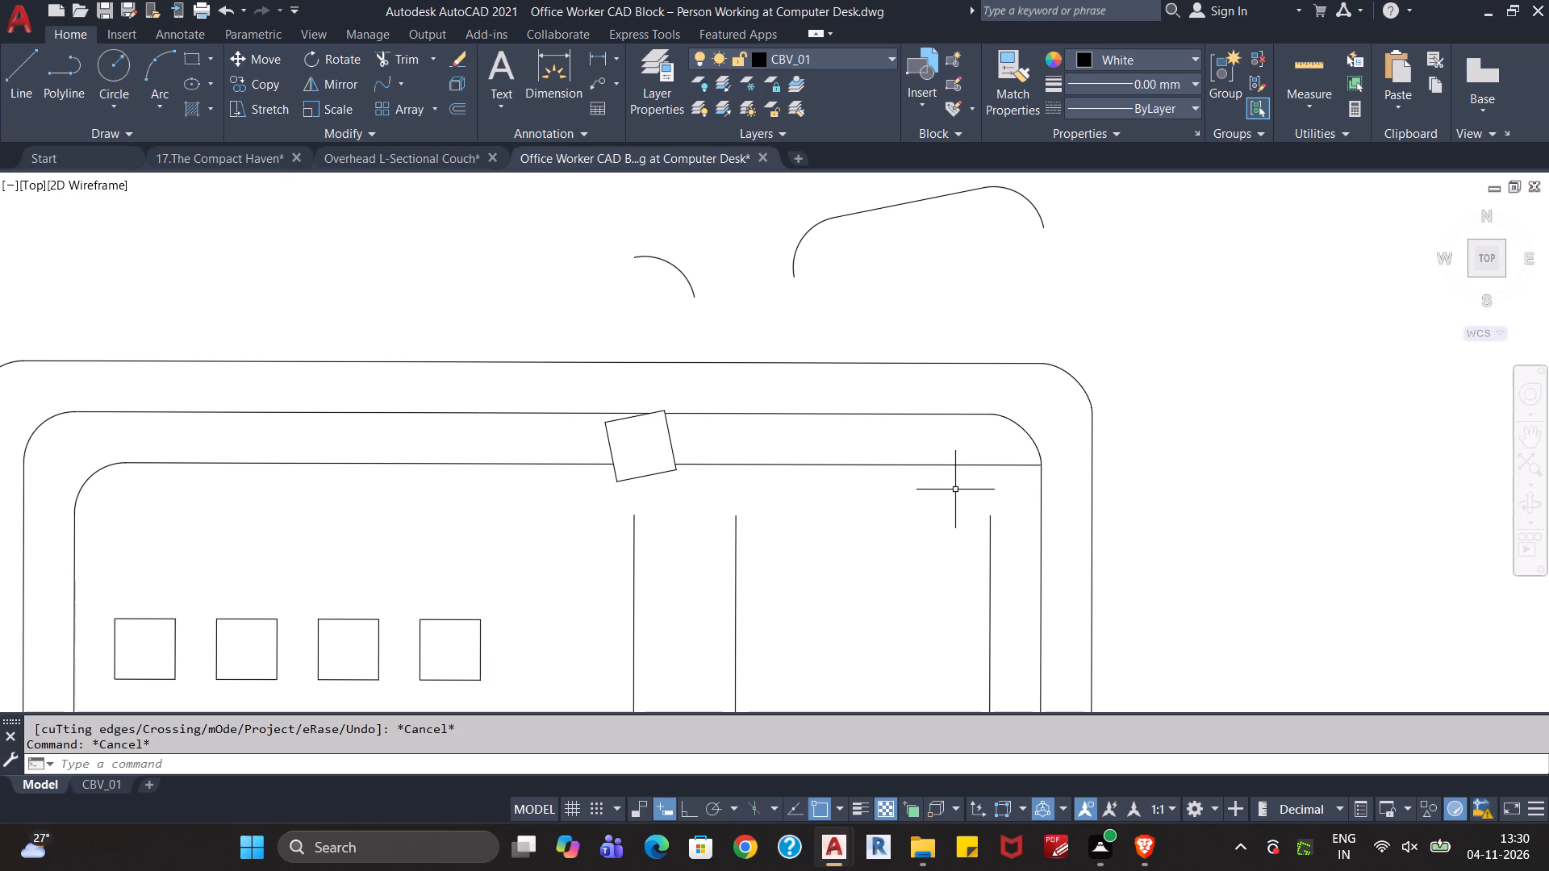
Draw a vertical construction line slightly inside the telephone's innermost right vertical line, crossing the top lines.
{"action": "type", "text": "xl"}
{"action": "key", "text": "Return"}
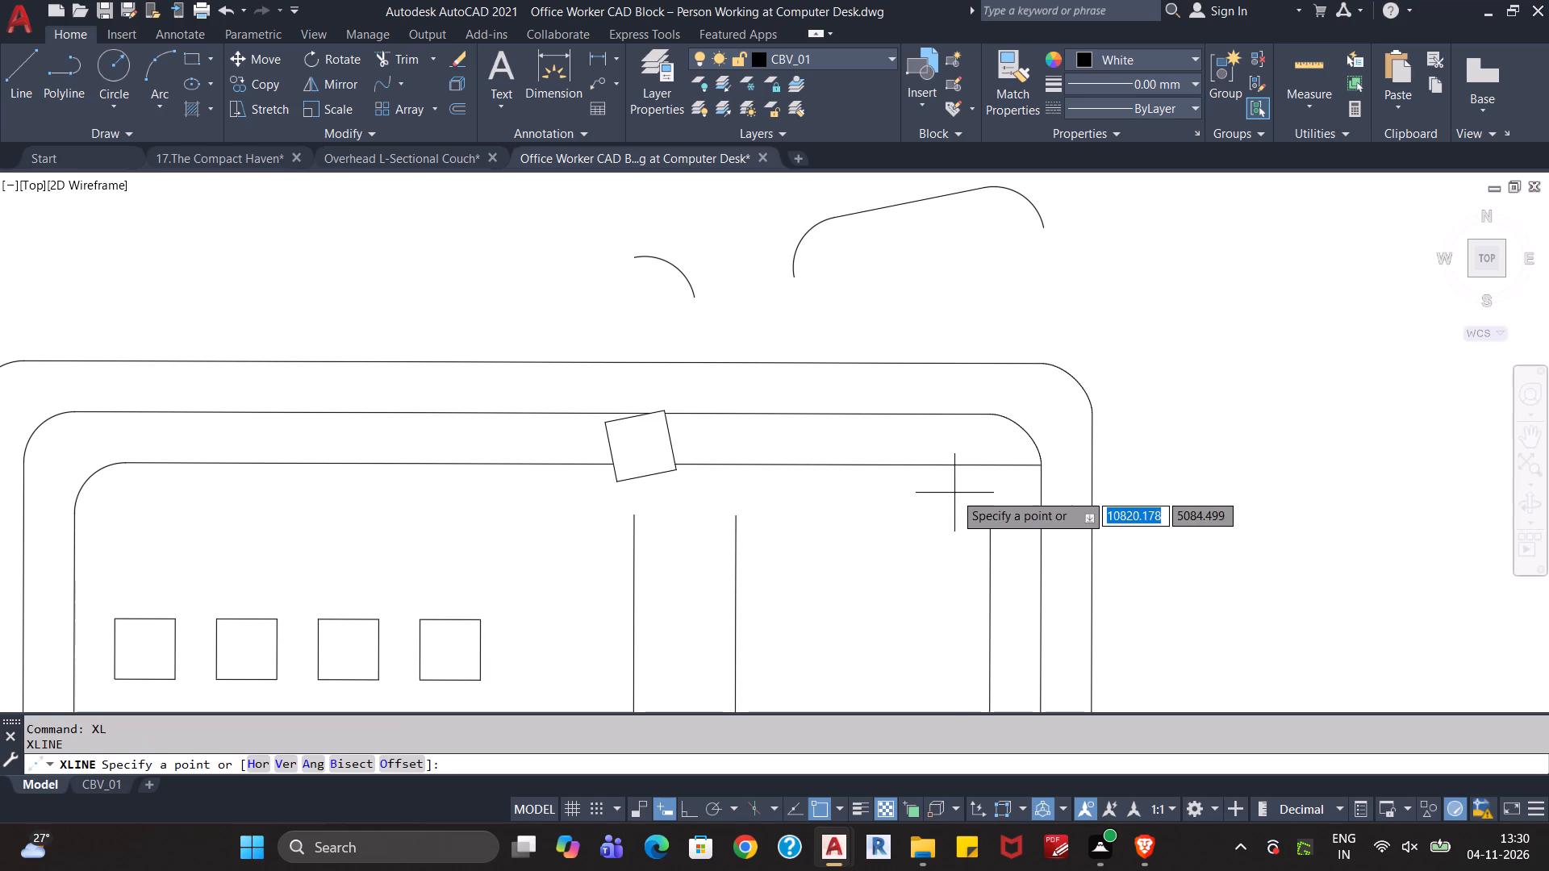
{"action": "key", "text": "v"}
{"action": "key", "text": "Return"}
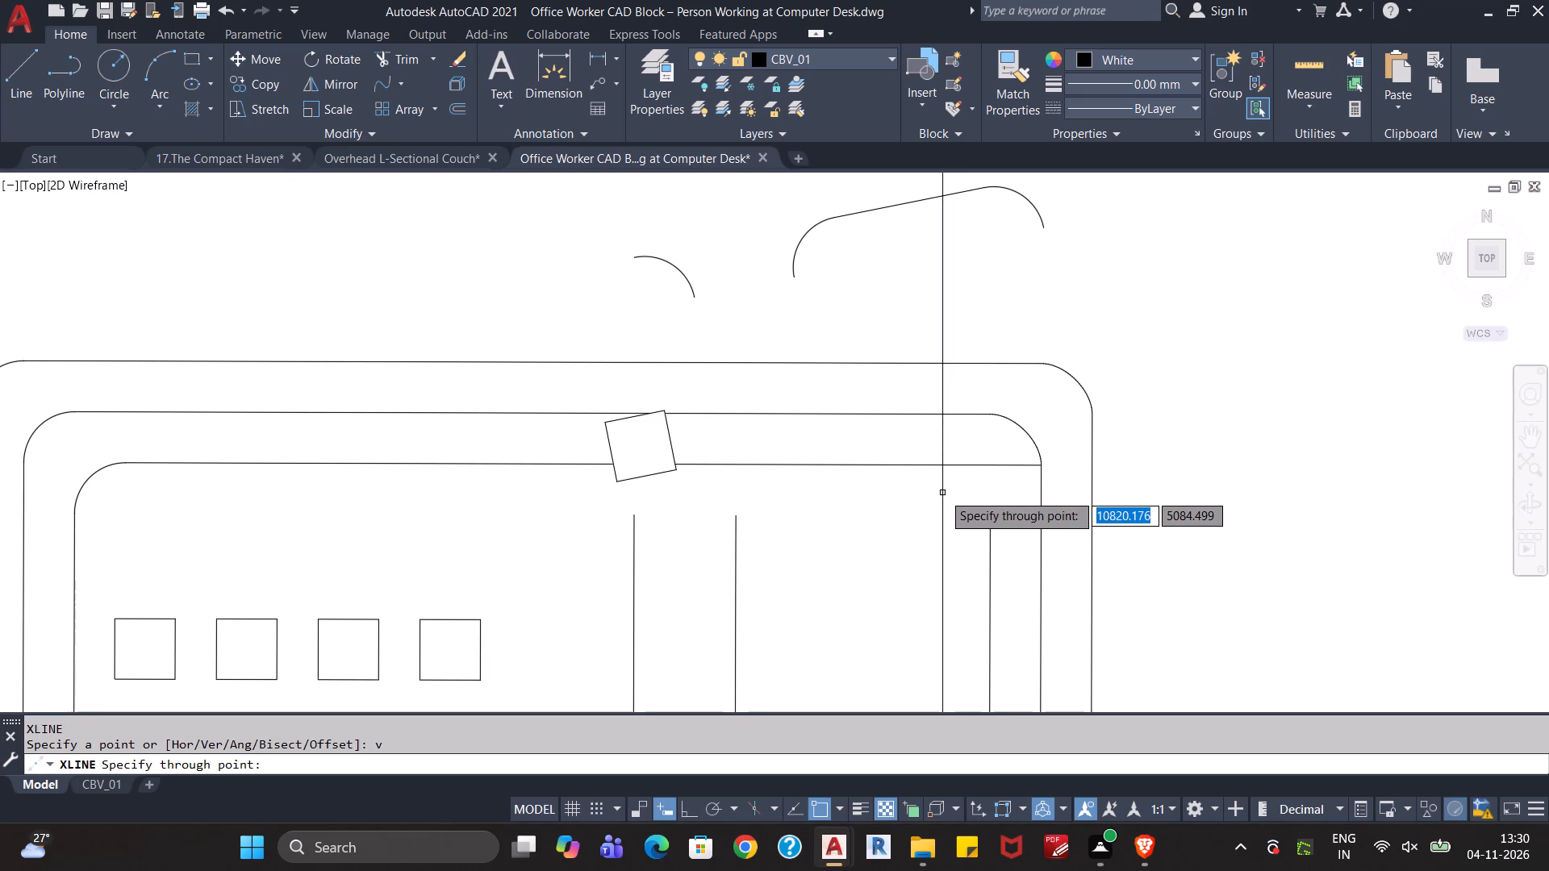
{"action": "left_click", "coordinate": [942, 493]}
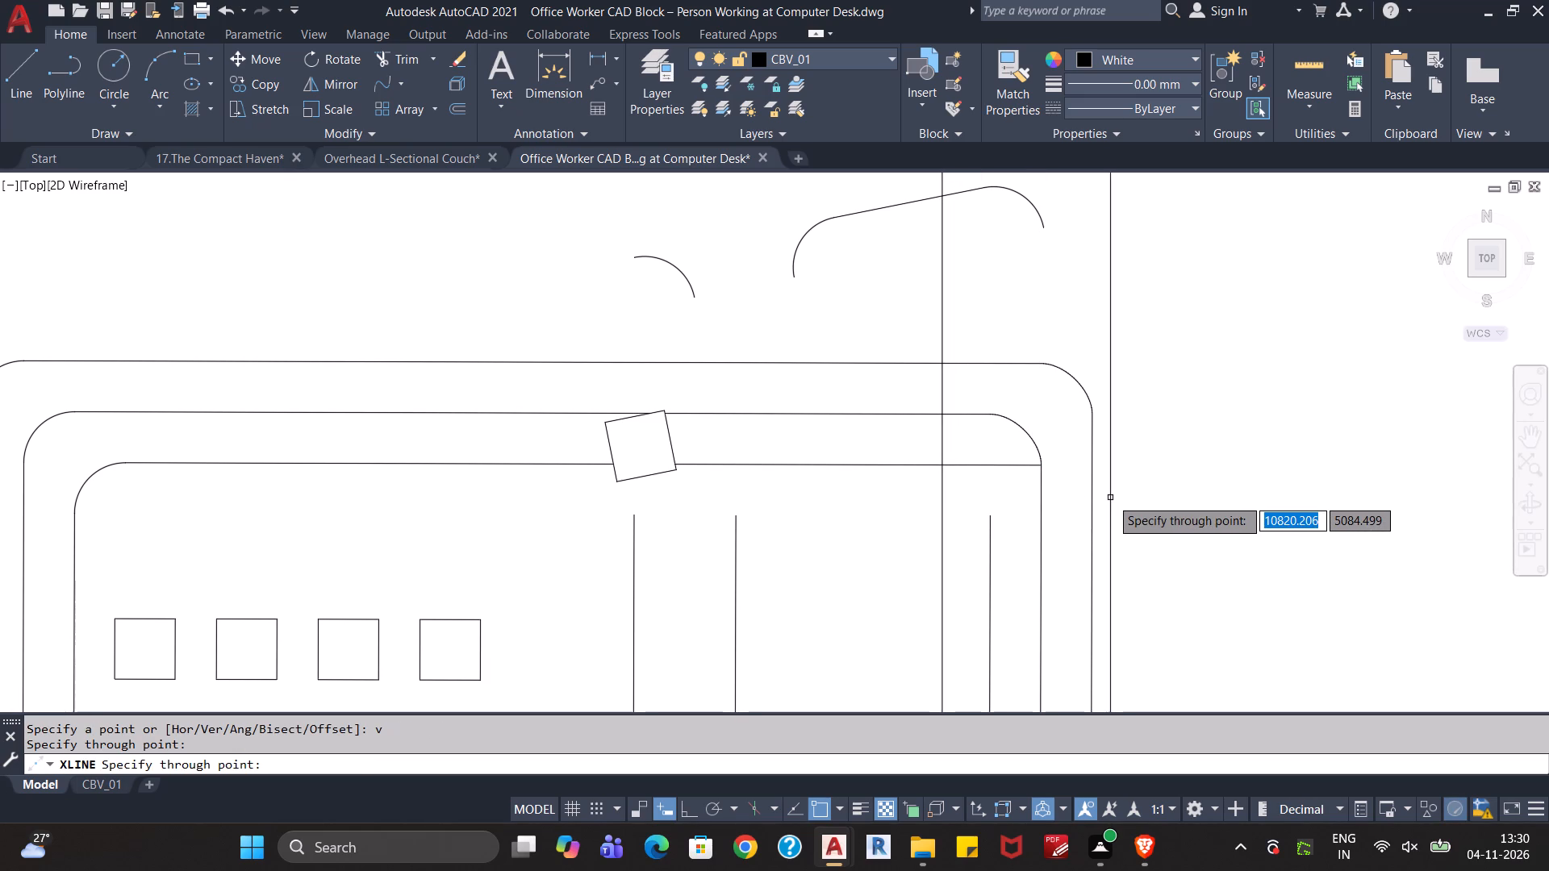
{"action": "key", "text": "Escape"}
{"action": "key", "text": "Escape"}
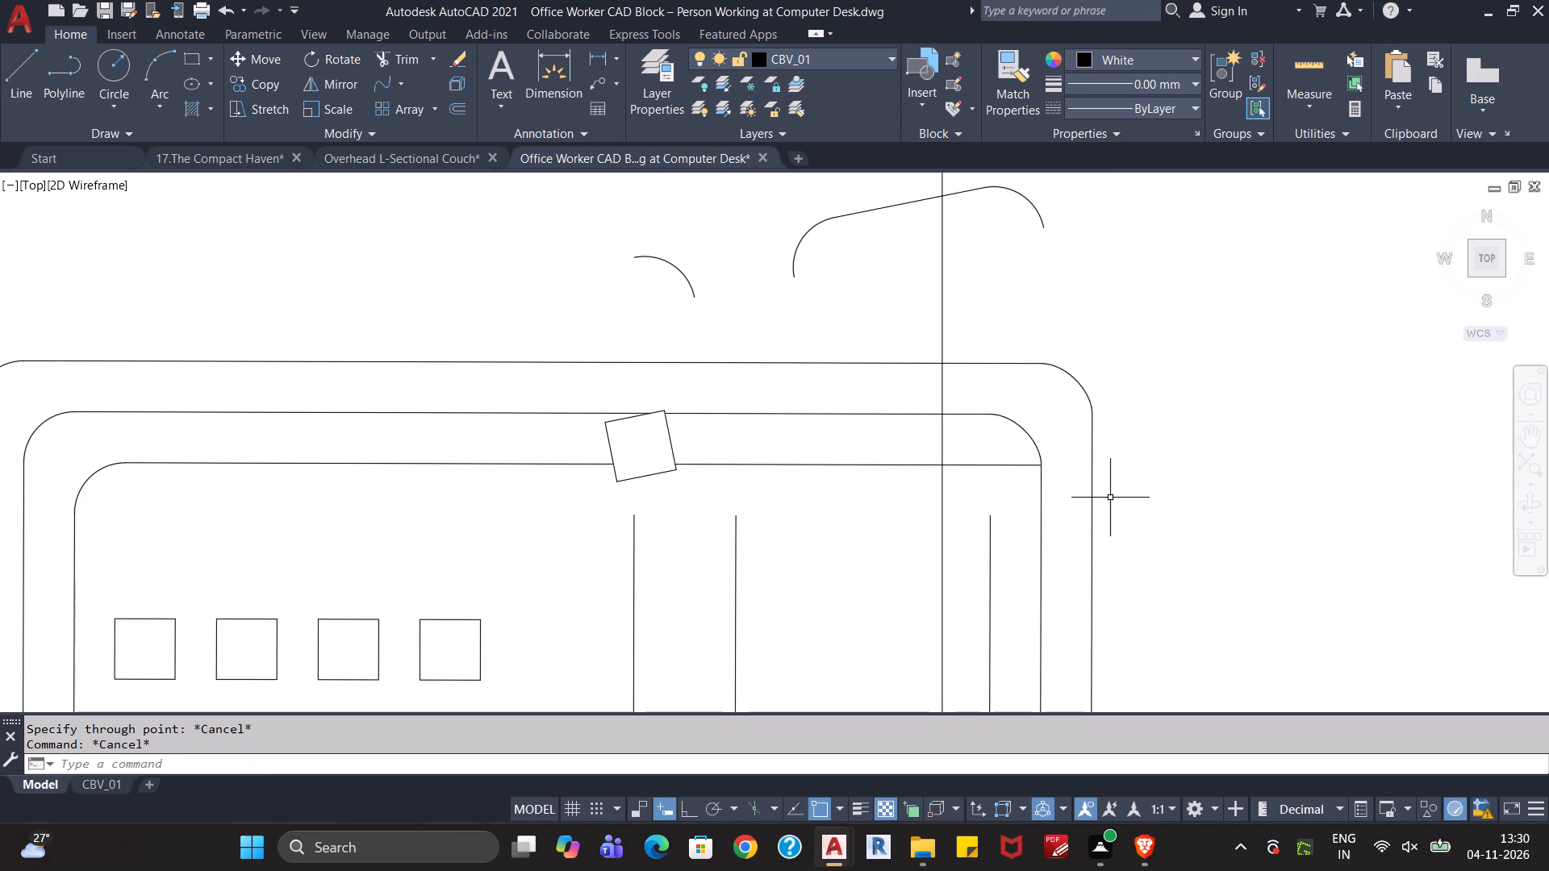
Trim the innermost top line back to the vertical construction line at its right end.
{"action": "type", "text": "tr"}
{"action": "key", "text": "Return"}
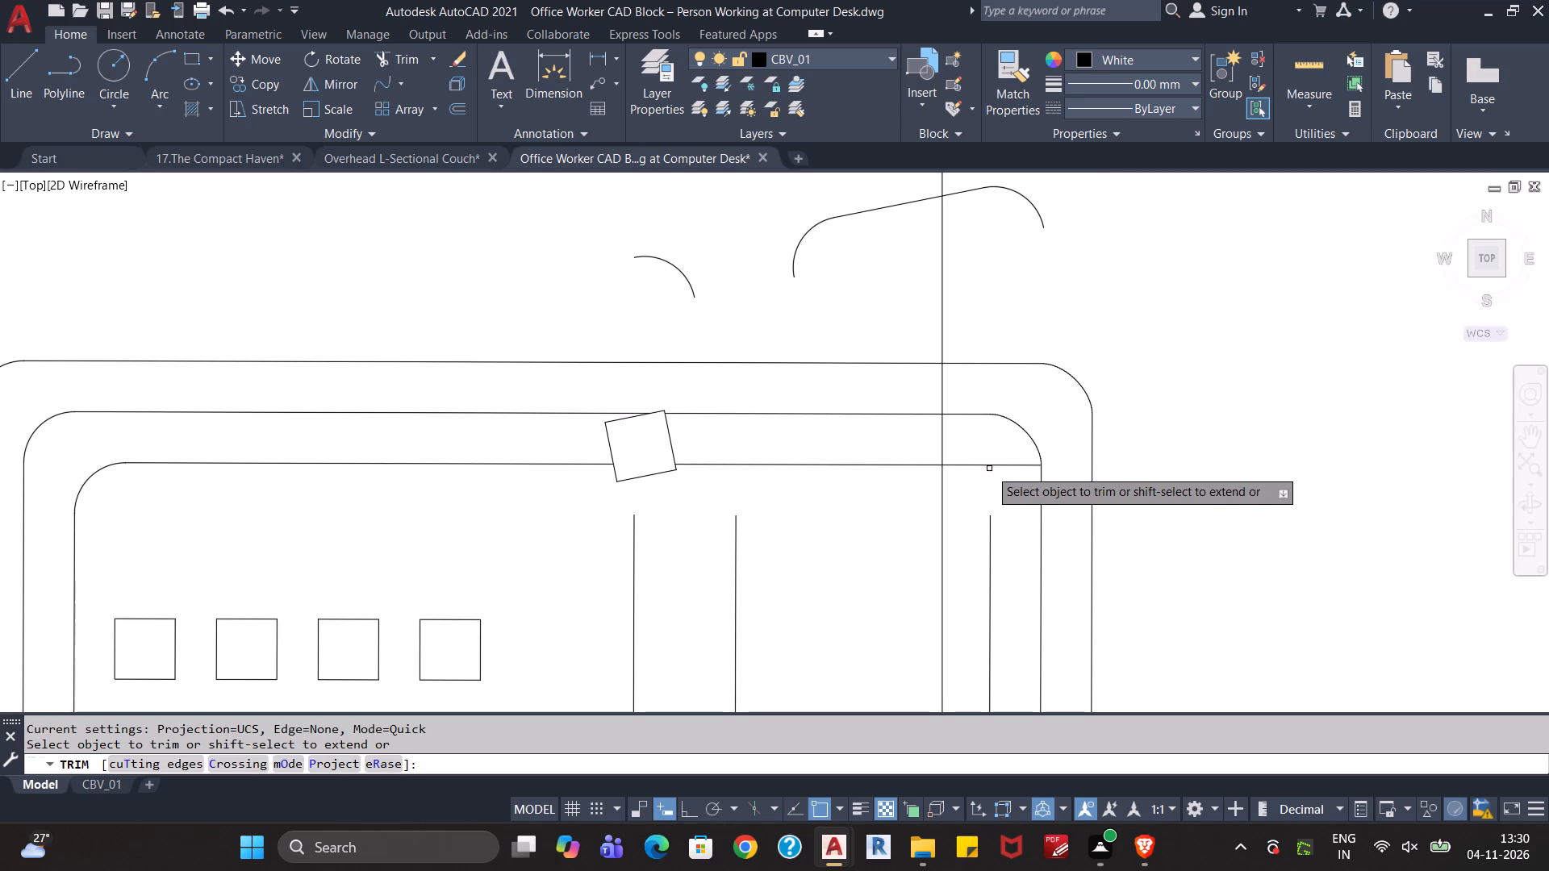
{"action": "left_click", "coordinate": [990, 466]}
{"action": "key", "text": "Escape"}
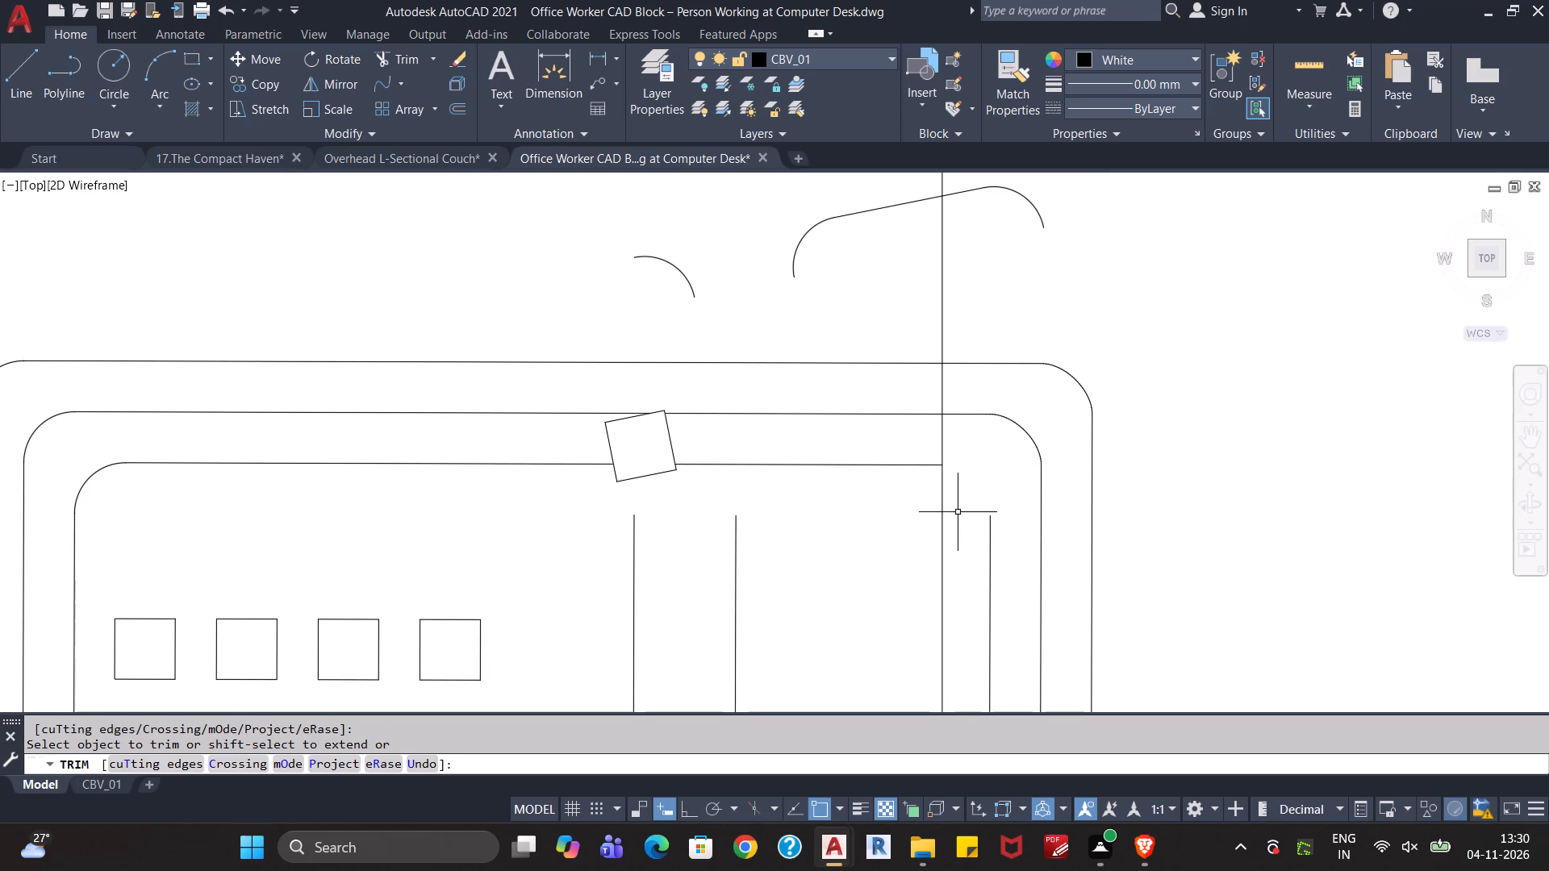
{"action": "key", "text": "Escape"}
Erase the vertical construction line.
{"action": "left_click", "coordinate": [958, 512]}
{"action": "left_click", "coordinate": [936, 531]}
{"action": "key", "text": "Delete"}
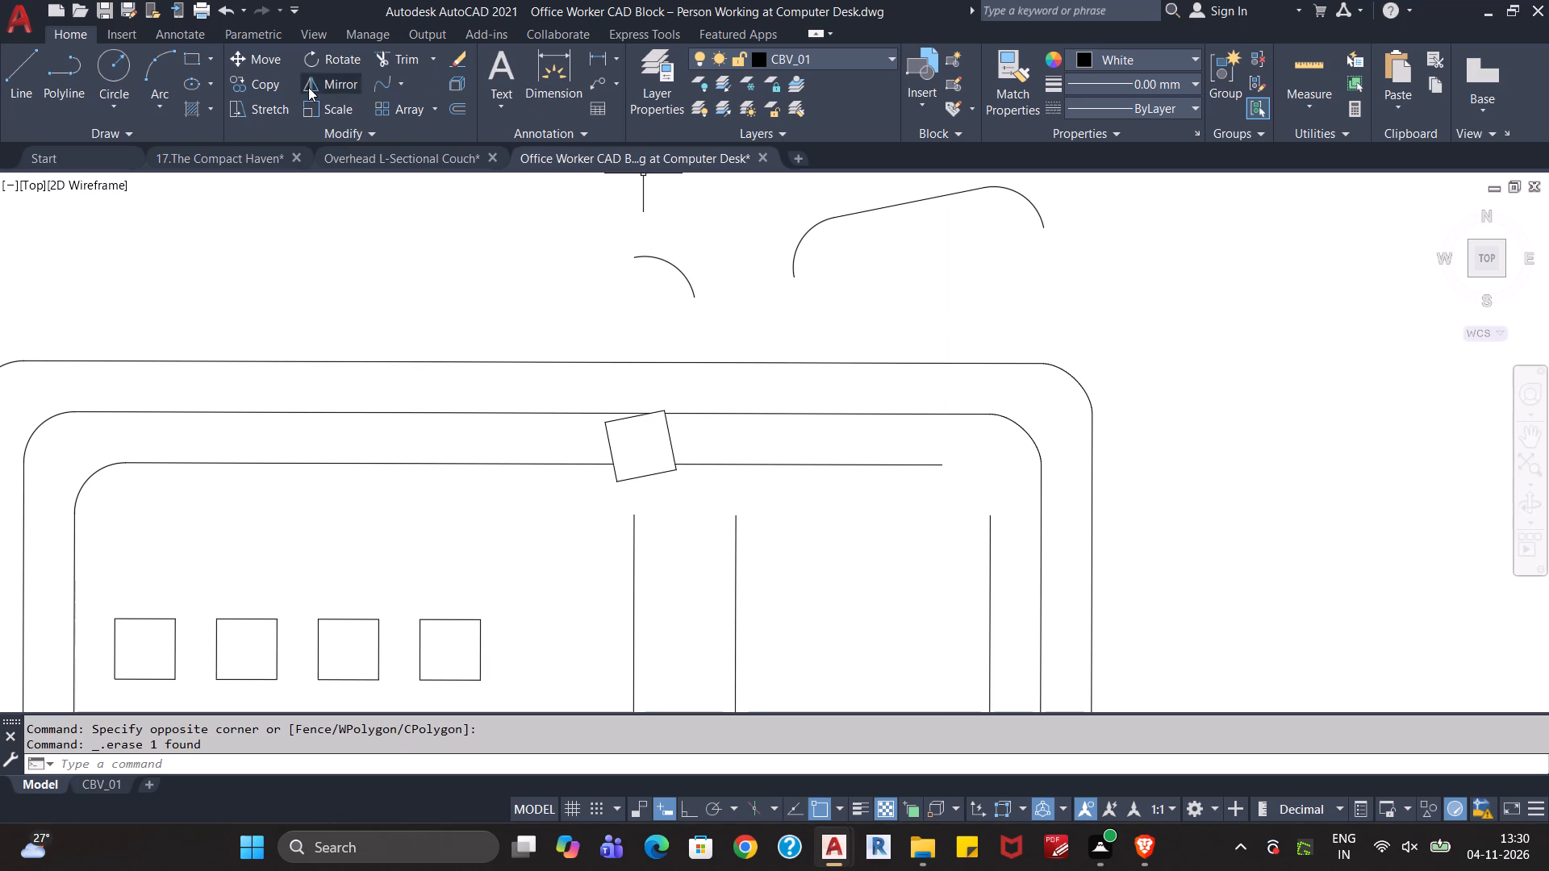
Blend the telephone's innermost top line into its innermost right vertical line with a tangent curve.
{"action": "left_click", "coordinate": [369, 81]}
{"action": "left_click", "coordinate": [371, 81]}
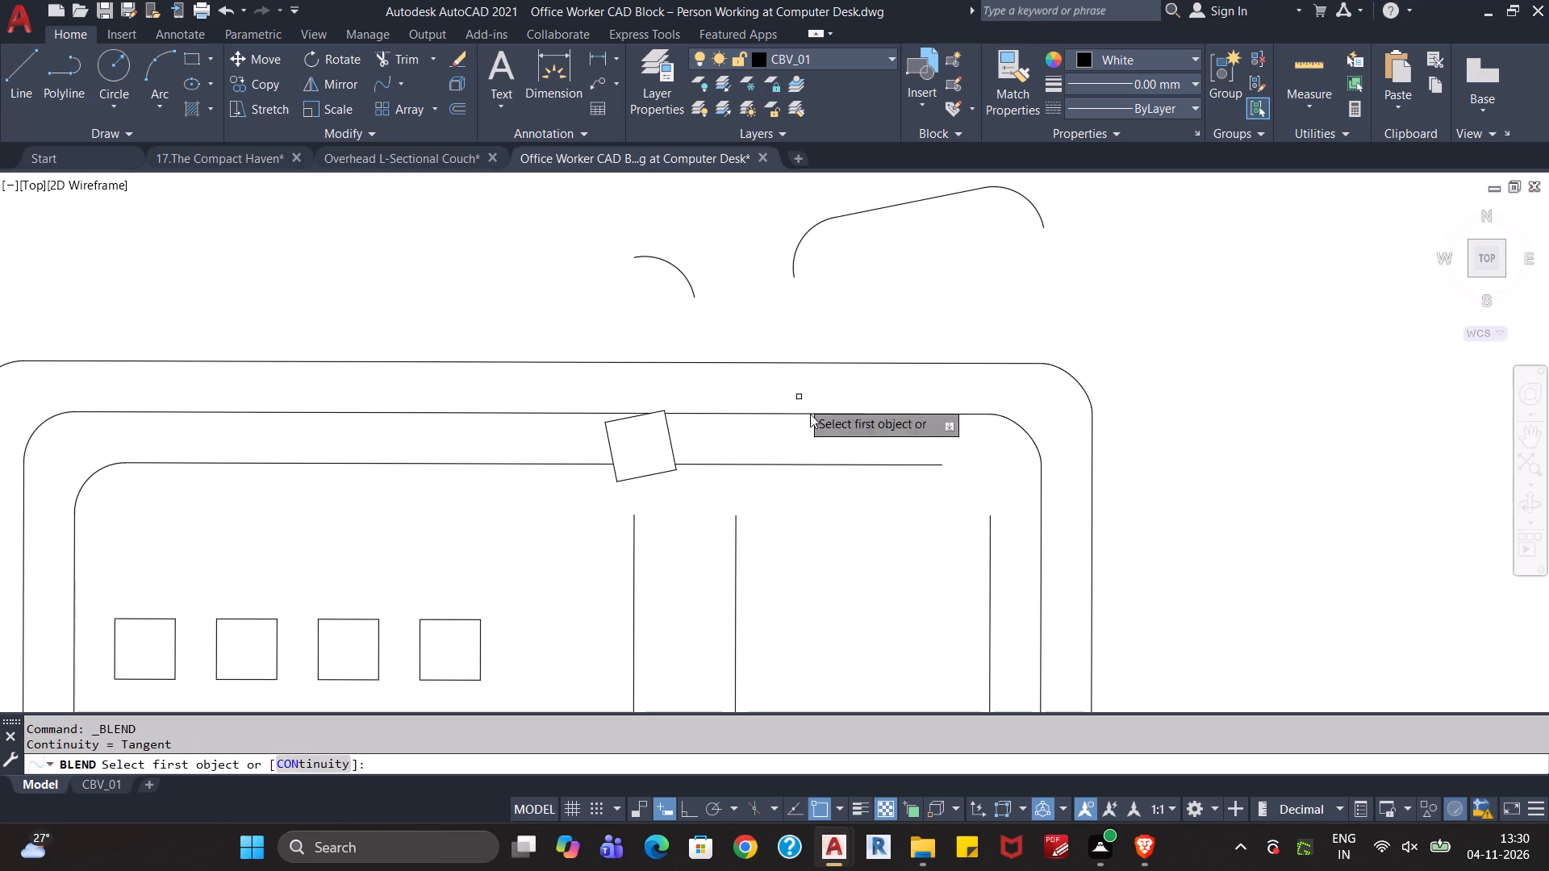
{"action": "left_click", "coordinate": [991, 527]}
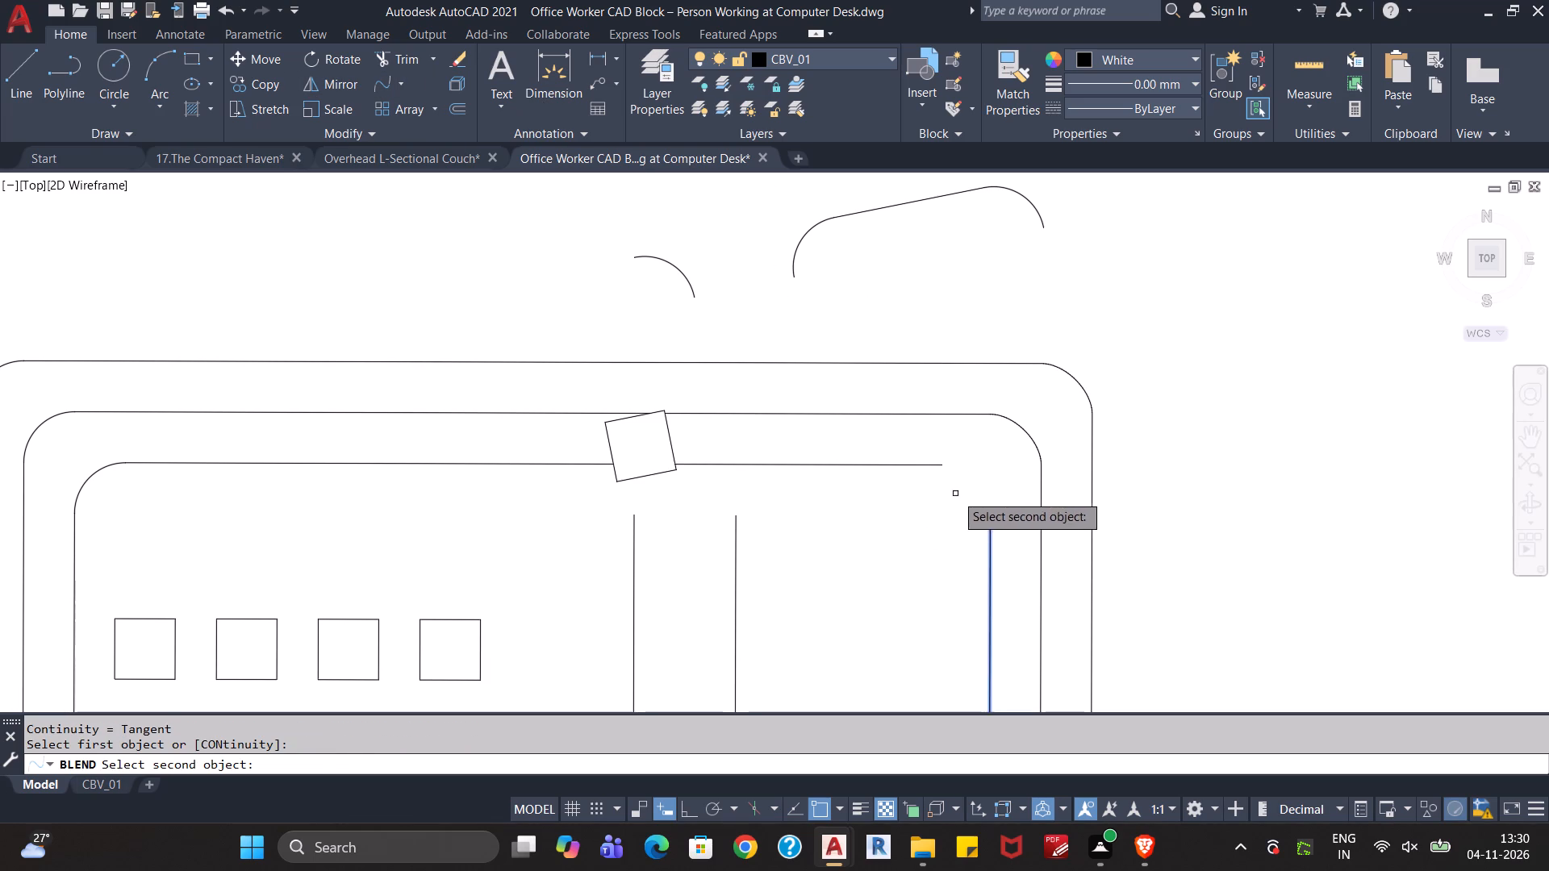
{"action": "left_click", "coordinate": [937, 463]}
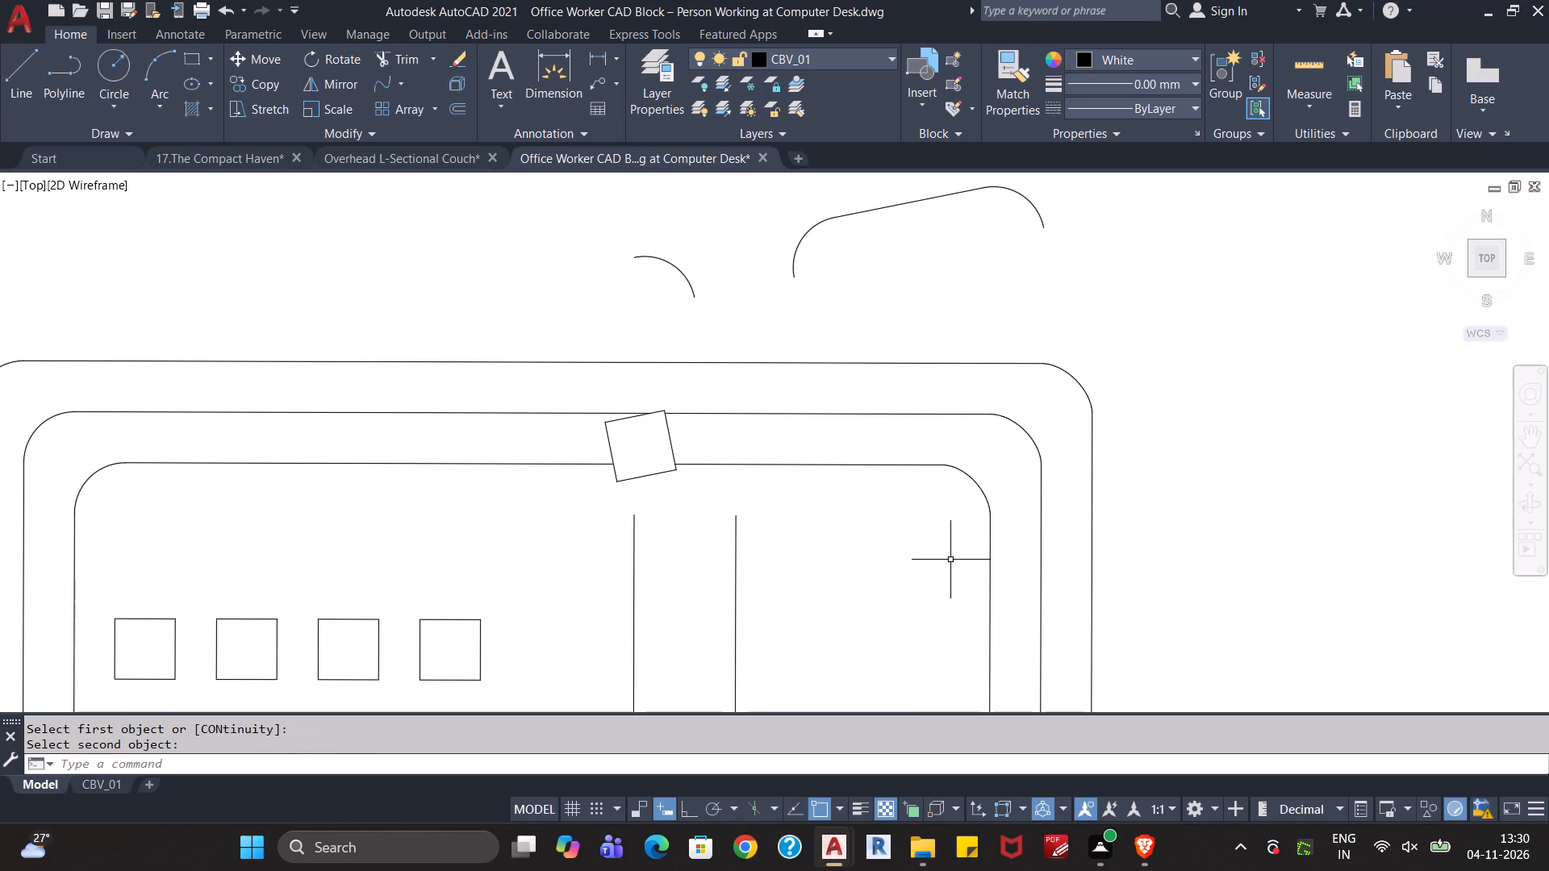
{"action": "key", "text": "Escape"}
Examine the telephone's linework for remaining gaps, especially the two inner vertical lines below the tilted square.
{"action": "scroll", "coordinate": [932, 575], "scroll_direction": "down", "scroll_amount": 1}
{"action": "middle_click_drag", "start_coordinate": [916, 598], "coordinate": [885, 543]}
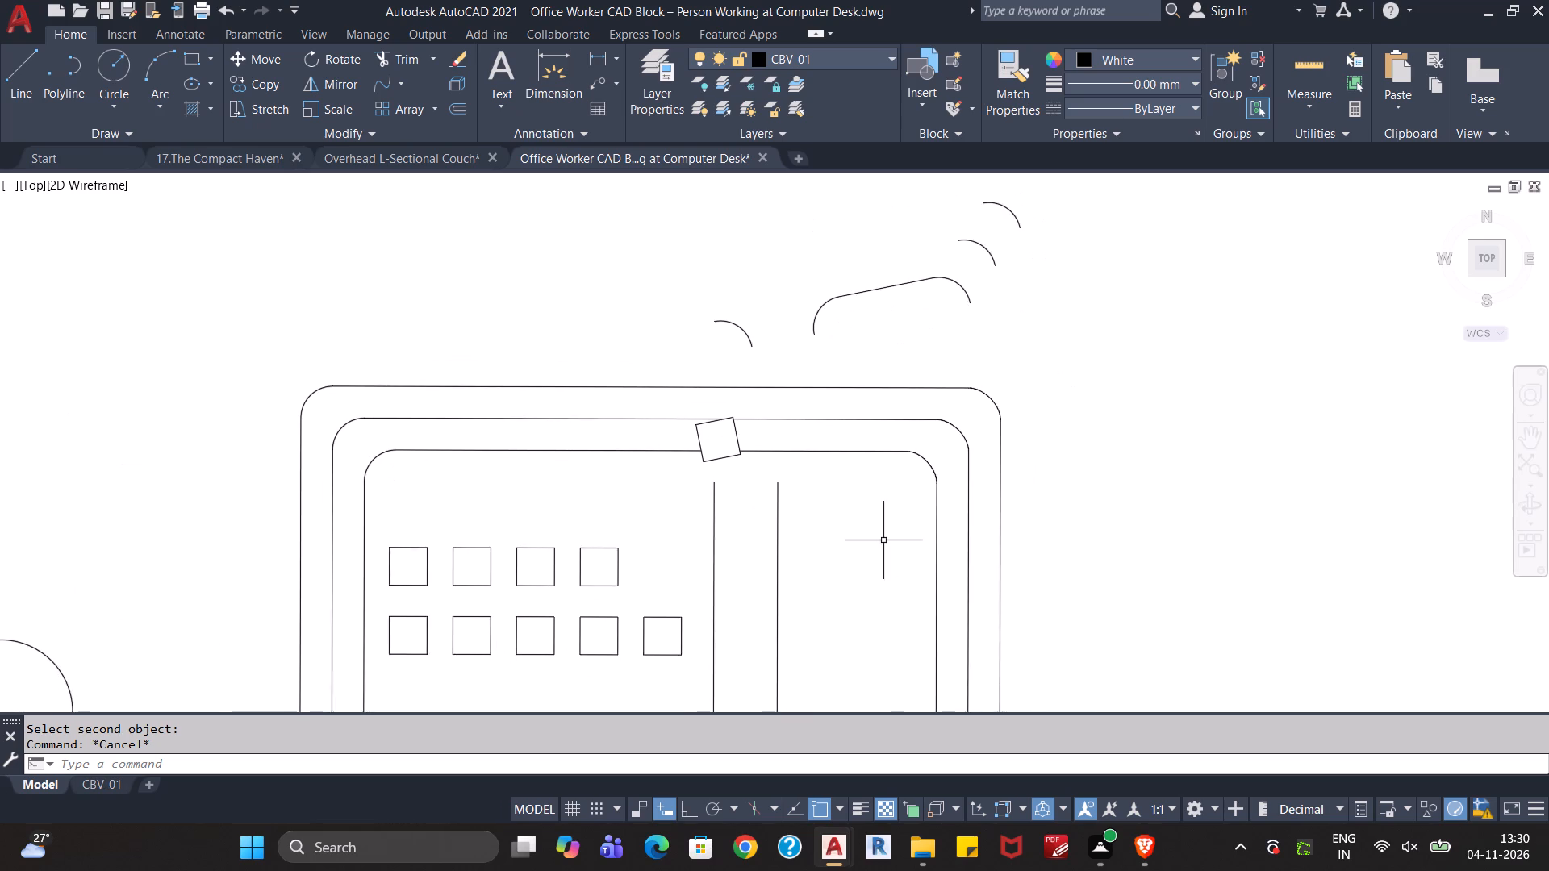
{"action": "scroll", "coordinate": [883, 543], "scroll_direction": "down", "scroll_amount": 1}
{"action": "middle_click_drag", "start_coordinate": [870, 590], "coordinate": [850, 502]}
{"action": "scroll", "coordinate": [839, 522], "scroll_direction": "down", "scroll_amount": 1}
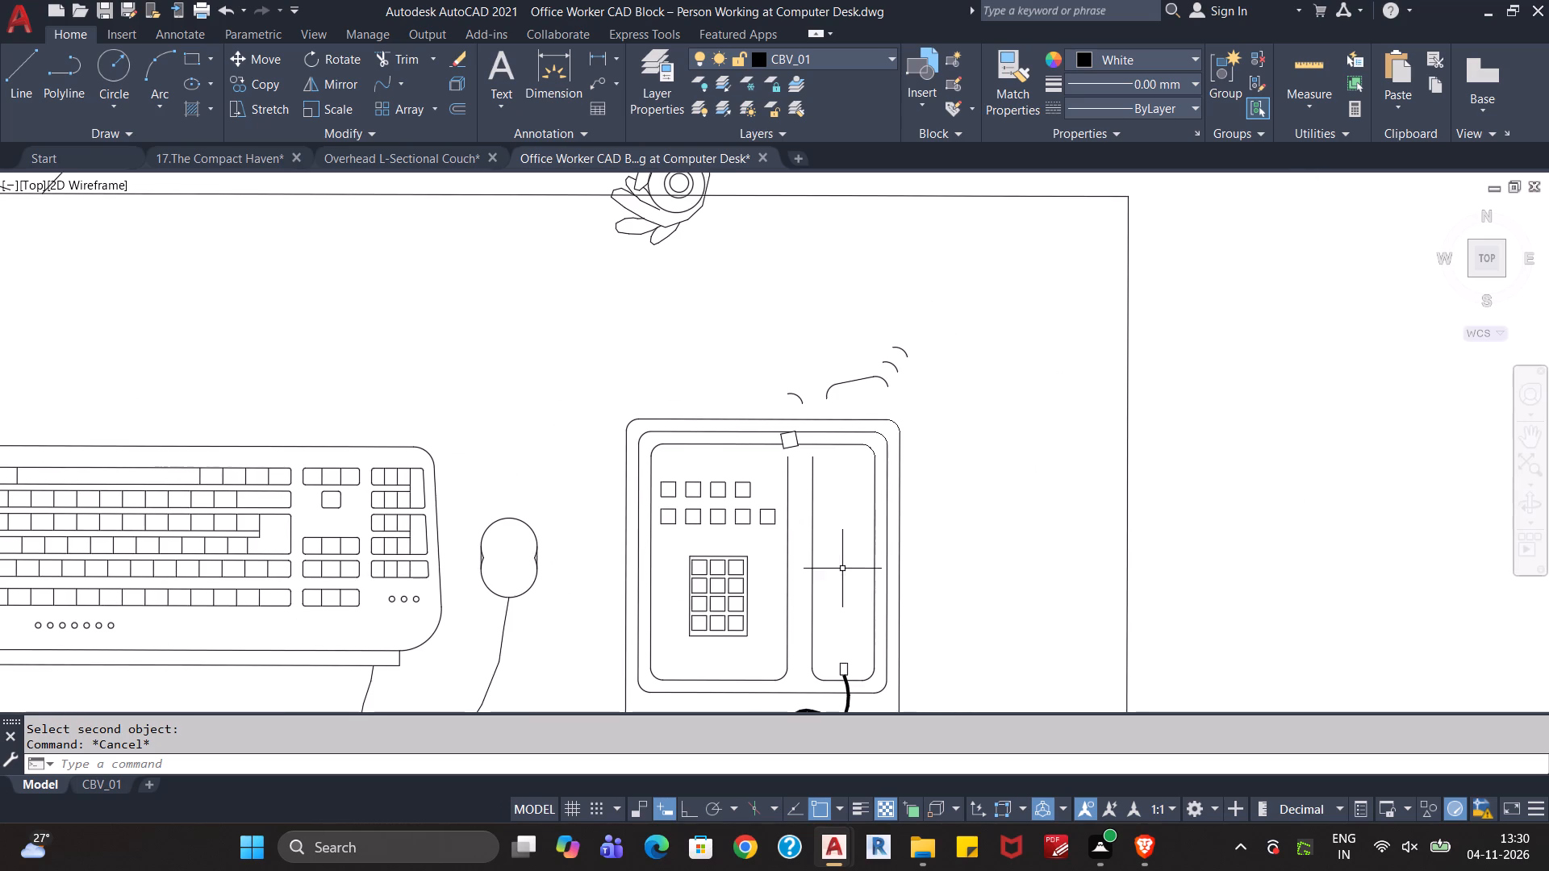
{"action": "middle_click_drag", "start_coordinate": [842, 569], "coordinate": [842, 508]}
{"action": "scroll", "coordinate": [844, 519], "scroll_direction": "up", "scroll_amount": 1}
{"action": "scroll", "coordinate": [847, 494], "scroll_direction": "down", "scroll_amount": 1}
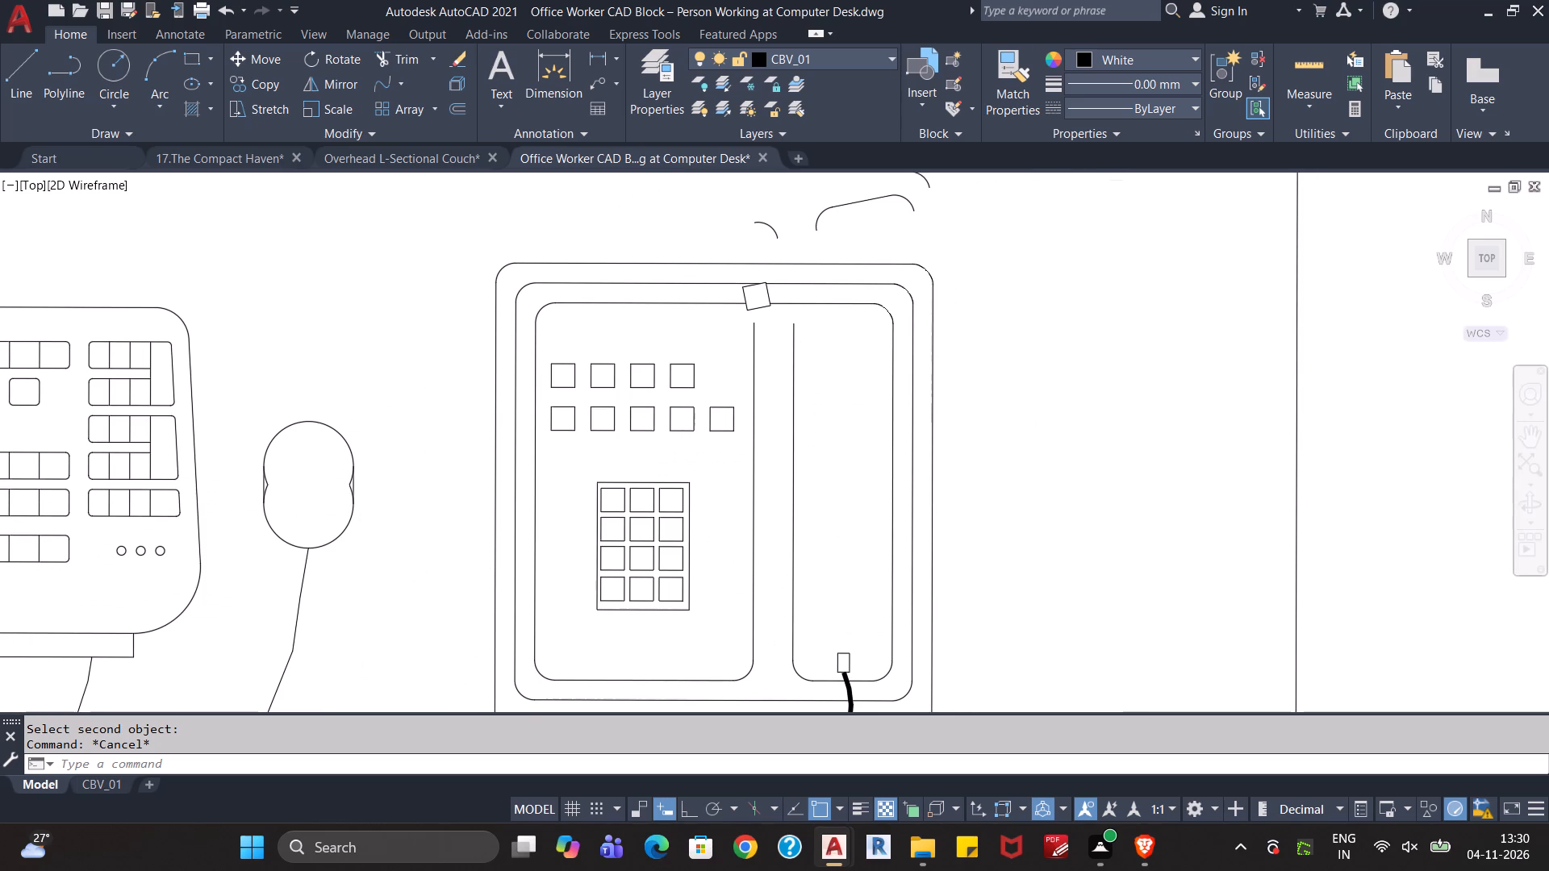
{"action": "middle_click_drag", "start_coordinate": [853, 447], "coordinate": [853, 581]}
{"action": "scroll", "coordinate": [815, 498], "scroll_direction": "up", "scroll_amount": 3}
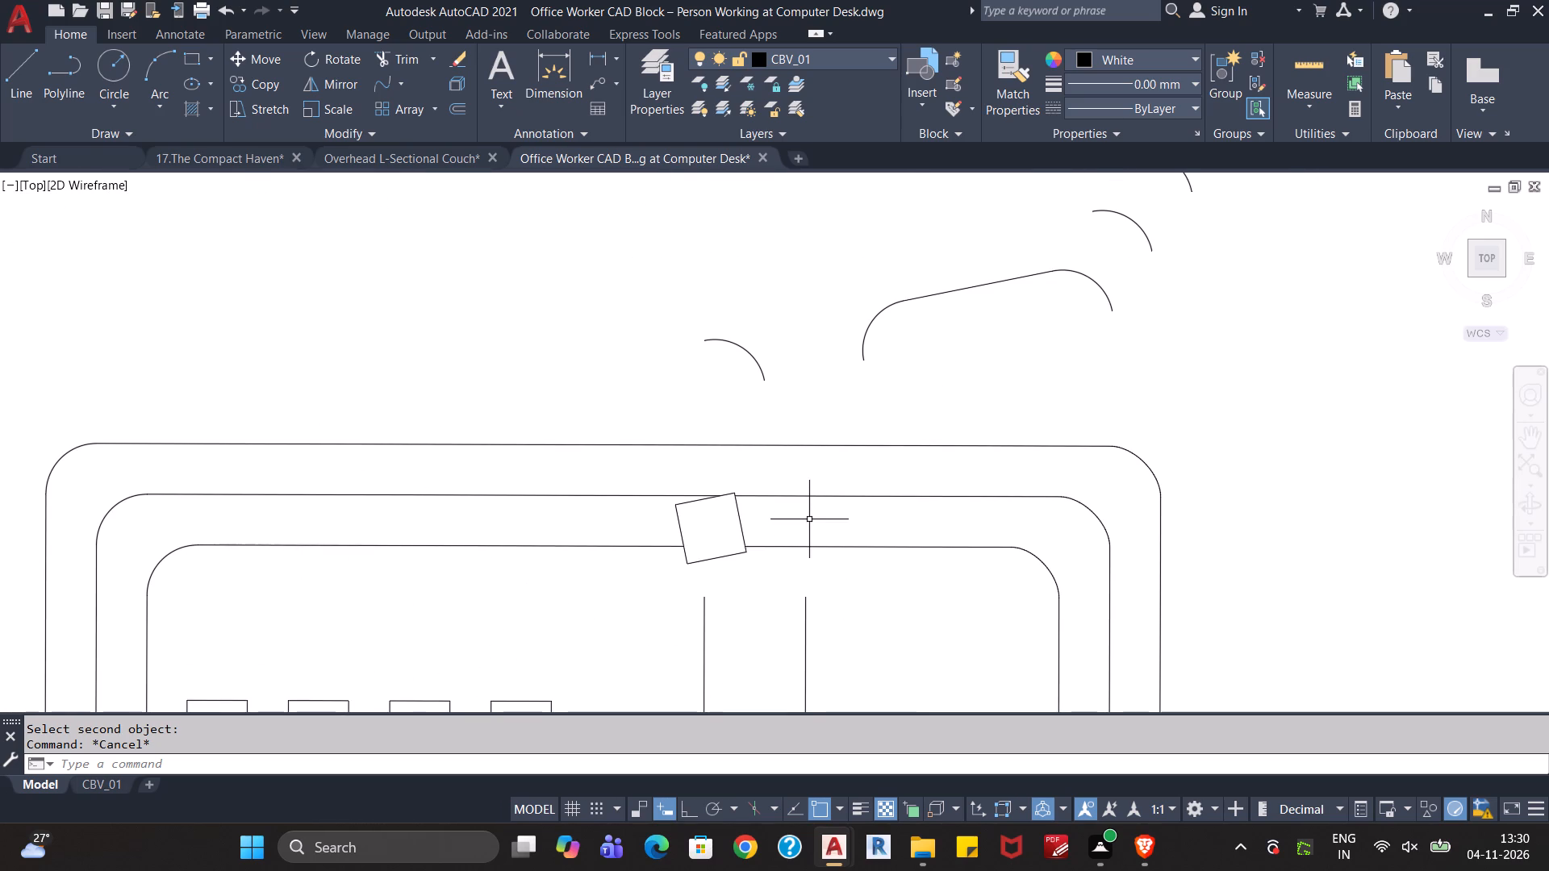
{"action": "scroll", "coordinate": [809, 519], "scroll_direction": "up", "scroll_amount": 2}
{"action": "scroll", "coordinate": [807, 520], "scroll_direction": "down", "scroll_amount": 2}
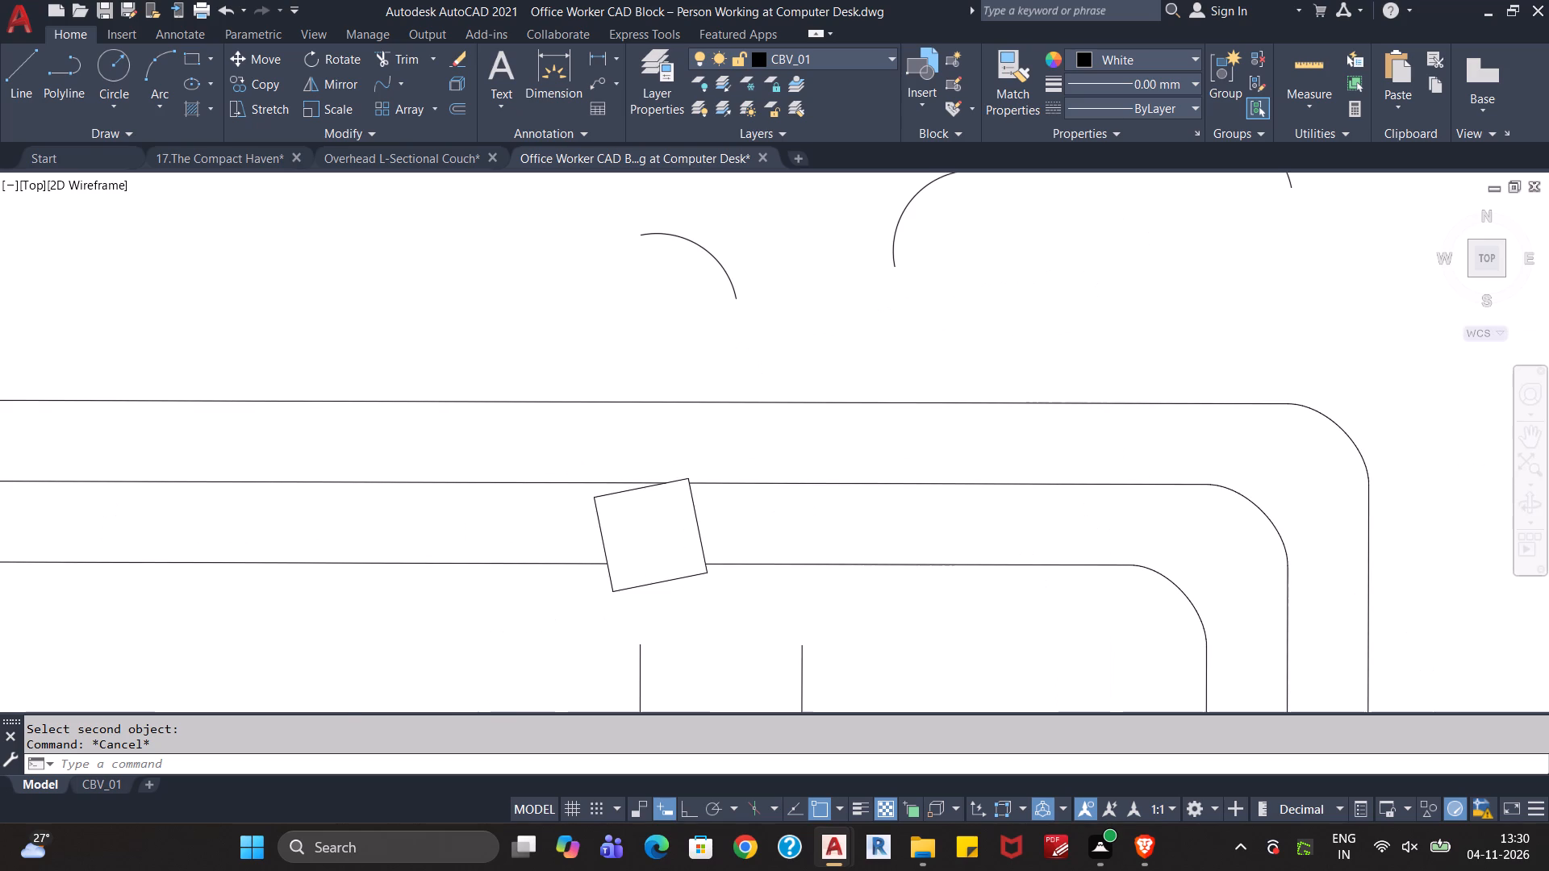
{"action": "middle_click_drag", "start_coordinate": [855, 623], "coordinate": [837, 491]}
{"action": "scroll", "coordinate": [834, 505], "scroll_direction": "down", "scroll_amount": 1}
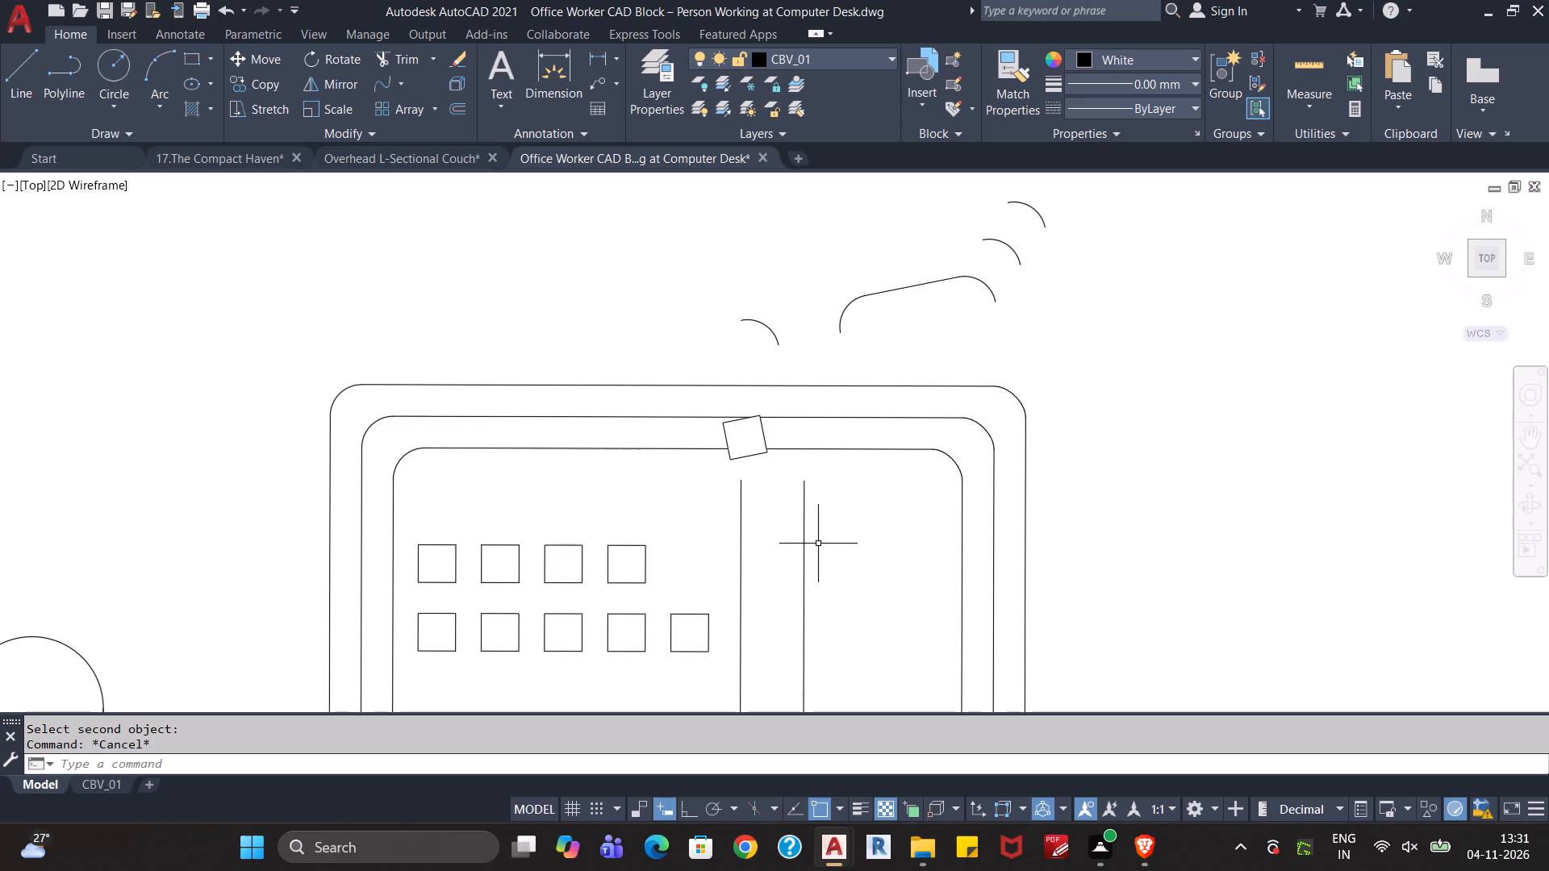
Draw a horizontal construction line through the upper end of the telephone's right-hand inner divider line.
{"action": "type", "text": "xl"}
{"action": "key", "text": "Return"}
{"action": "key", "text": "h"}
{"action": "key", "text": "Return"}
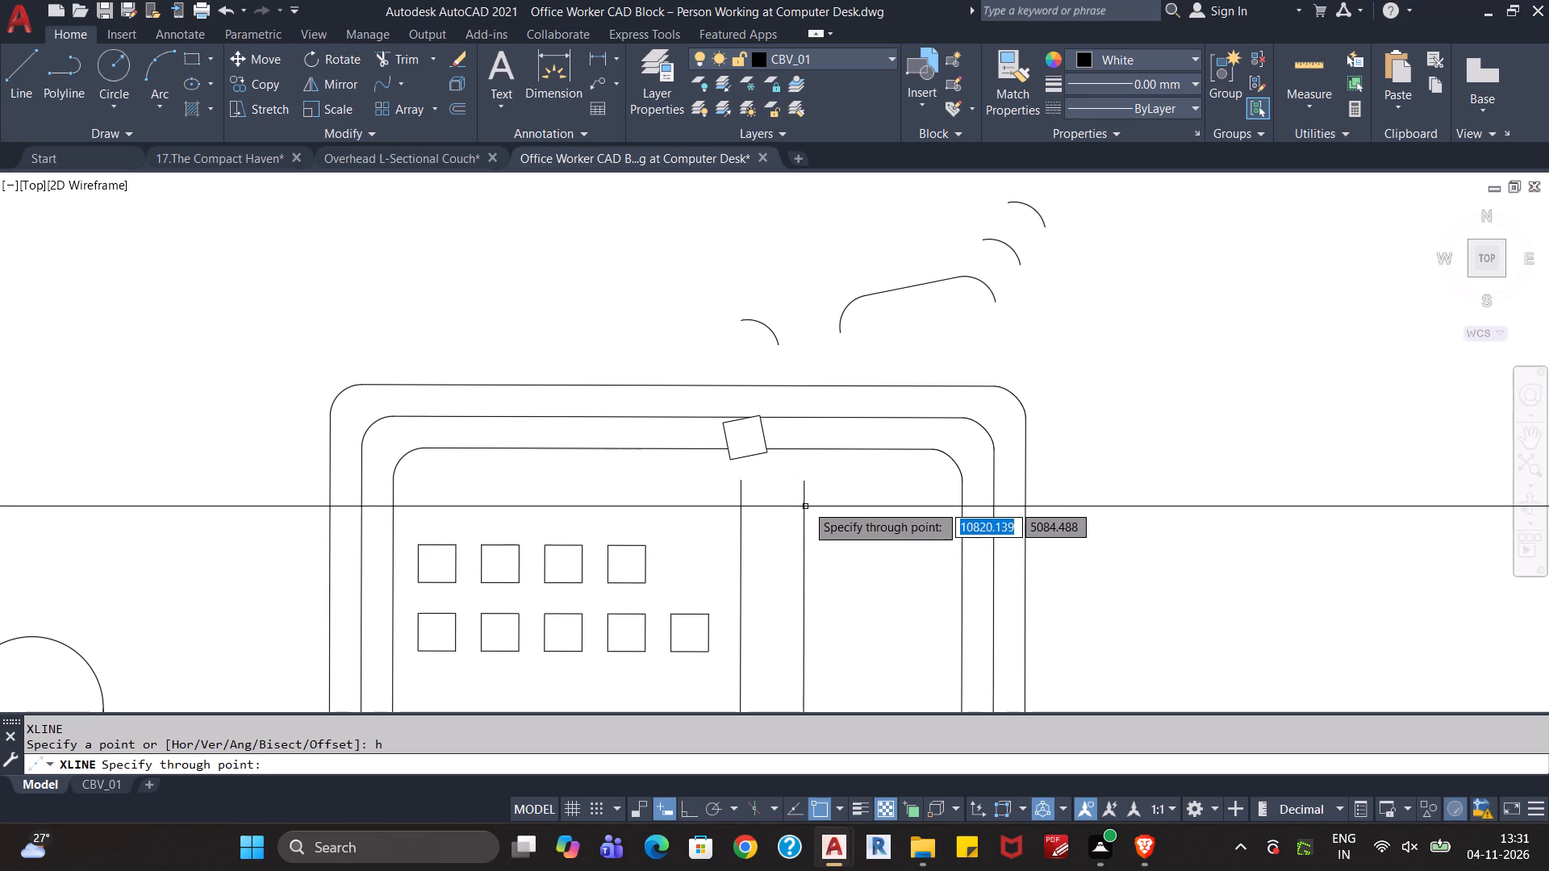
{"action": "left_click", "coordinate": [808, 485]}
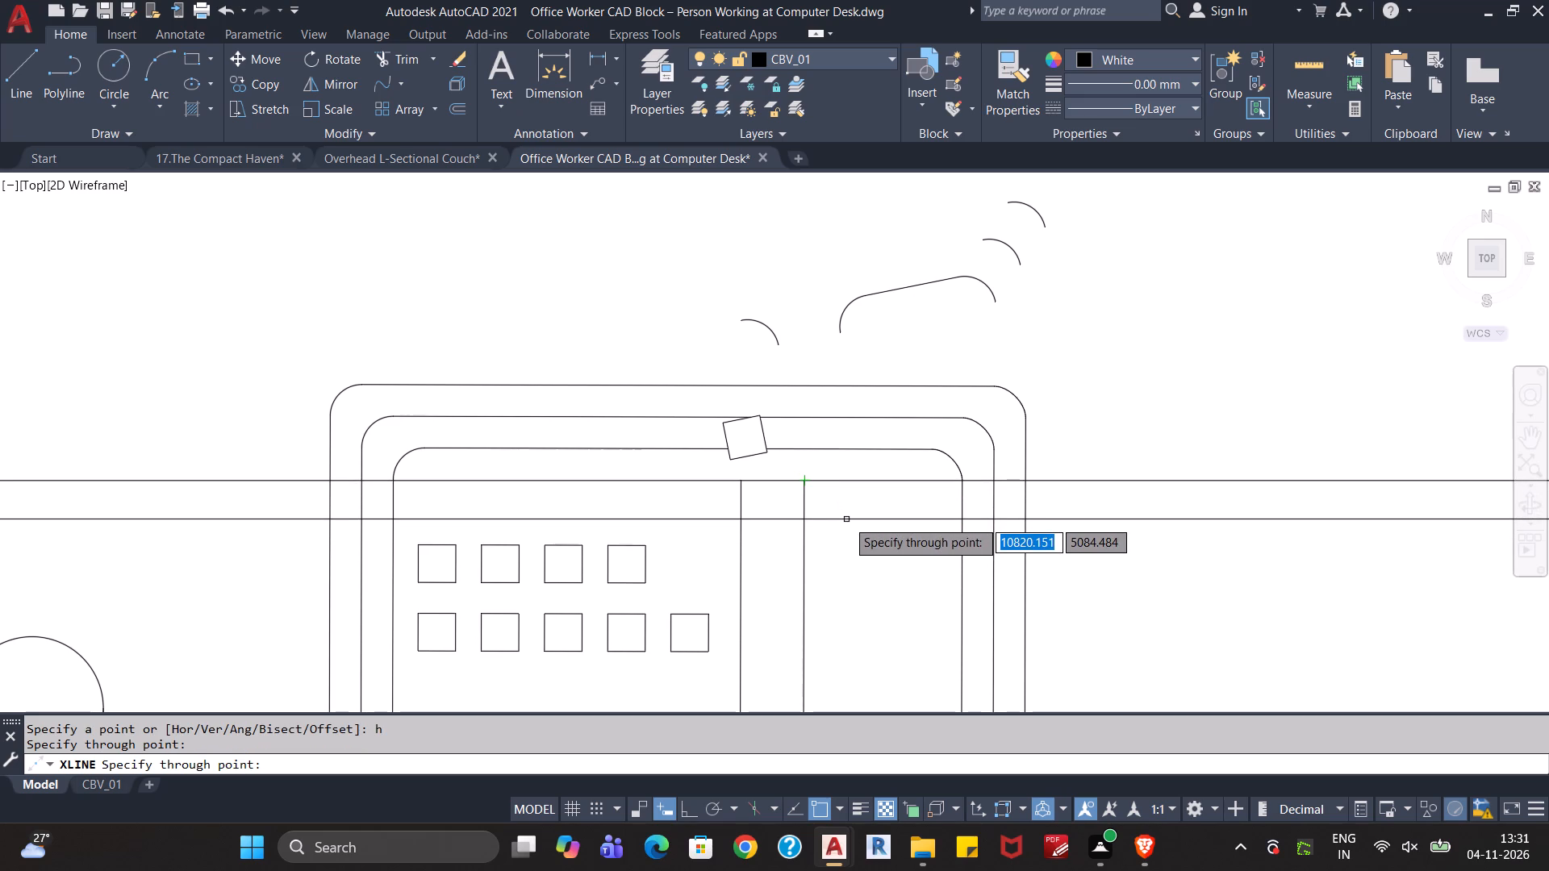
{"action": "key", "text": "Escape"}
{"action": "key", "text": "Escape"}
Erase the horizontal construction line together with the desk's right edge.
{"action": "scroll", "coordinate": [857, 523], "scroll_direction": "down", "scroll_amount": 1}
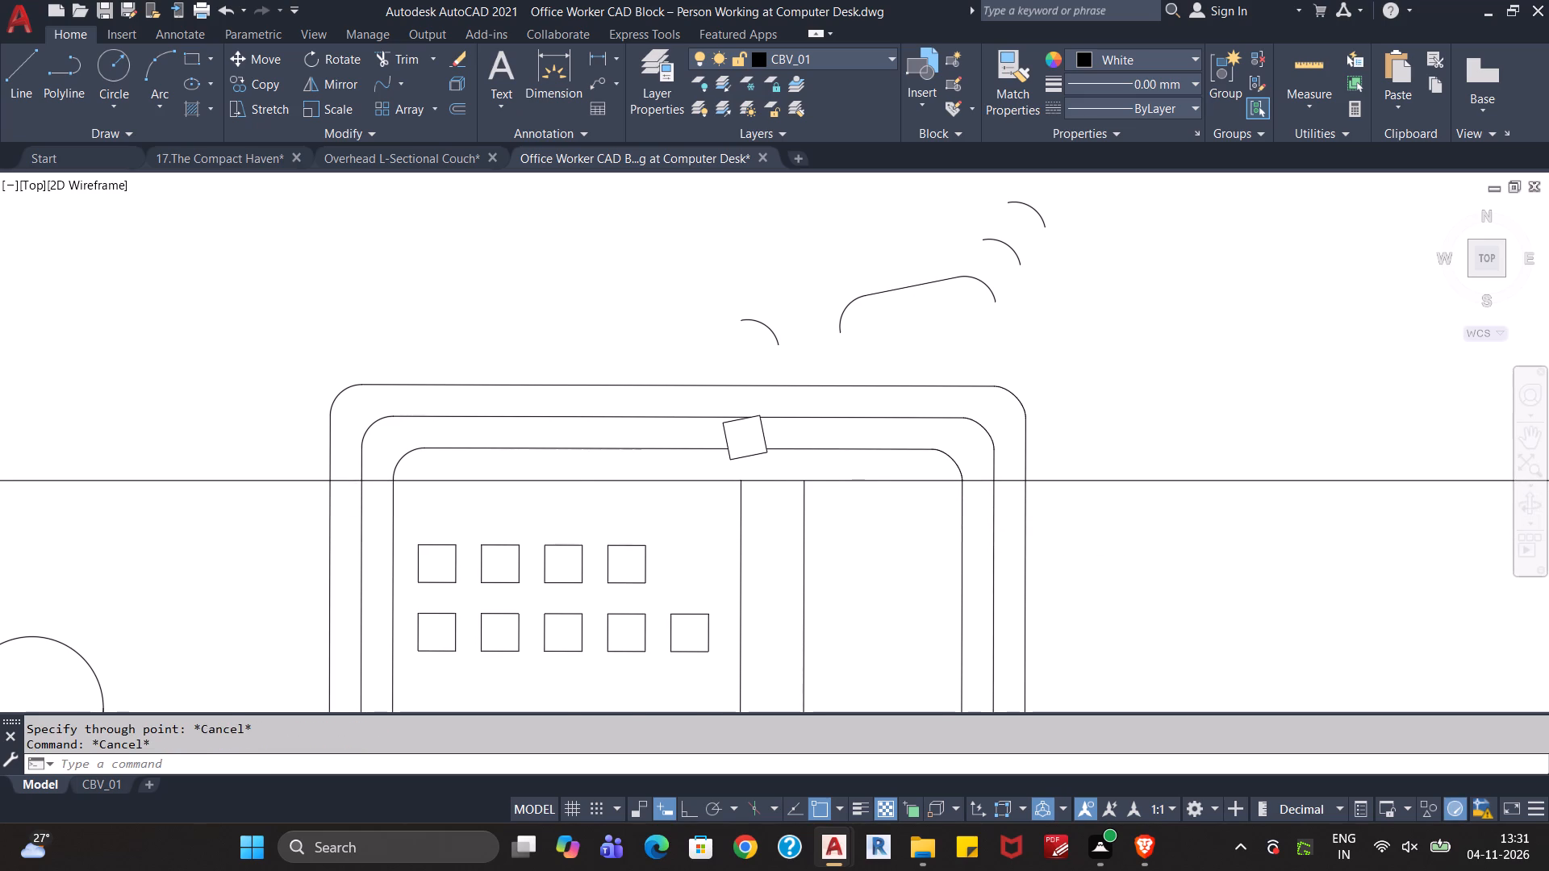
{"action": "middle_click_drag", "start_coordinate": [861, 551], "coordinate": [858, 513]}
{"action": "scroll", "coordinate": [858, 511], "scroll_direction": "down", "scroll_amount": 1}
{"action": "middle_click_drag", "start_coordinate": [854, 574], "coordinate": [854, 540]}
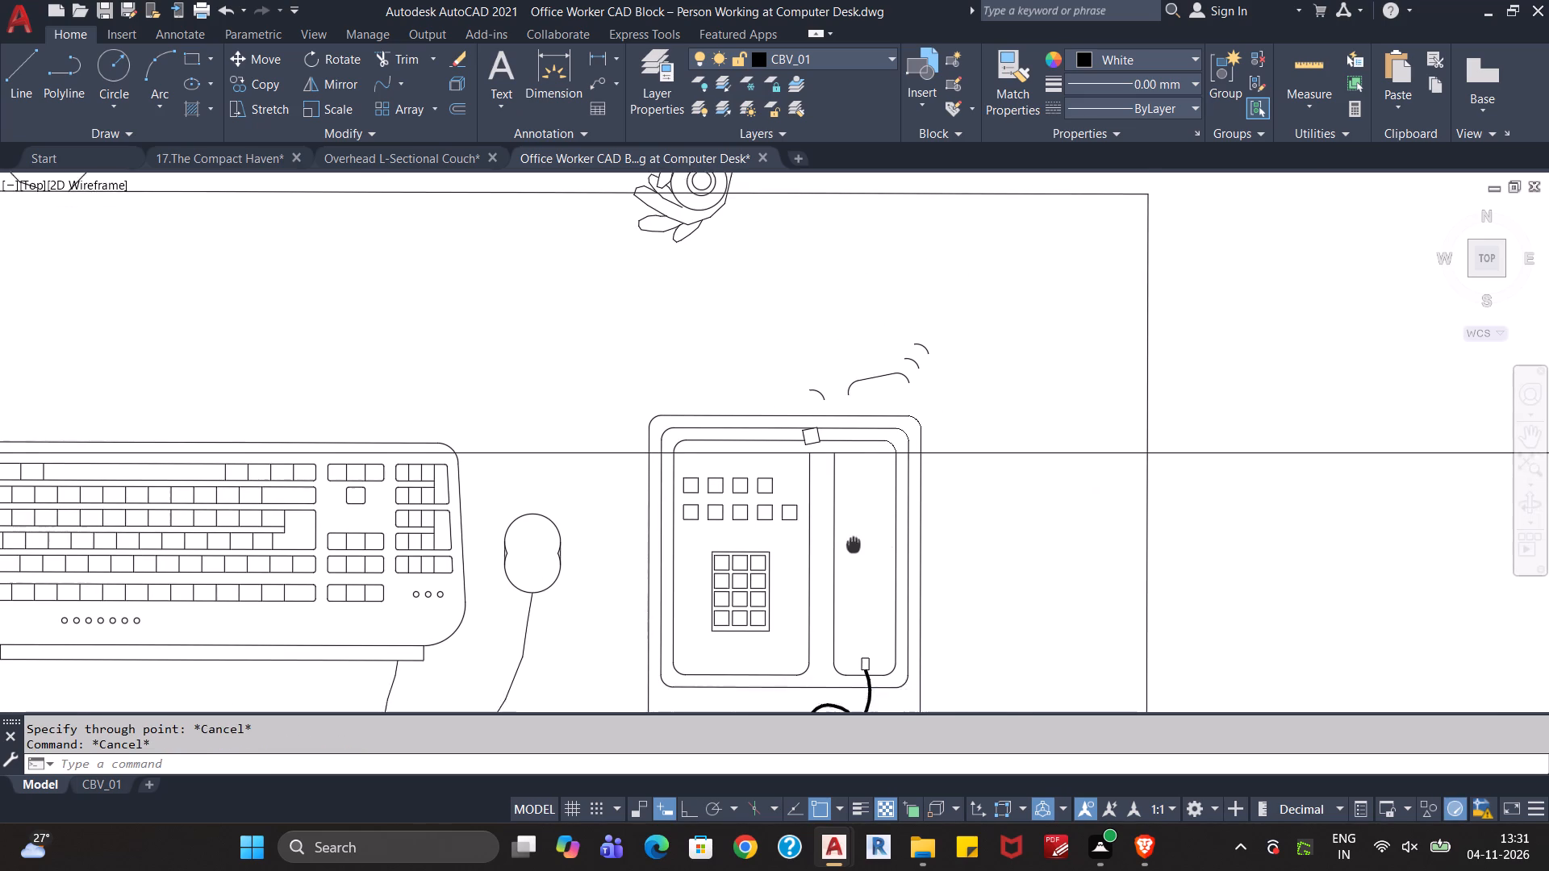
{"action": "middle_click_drag", "start_coordinate": [854, 540], "coordinate": [854, 441]}
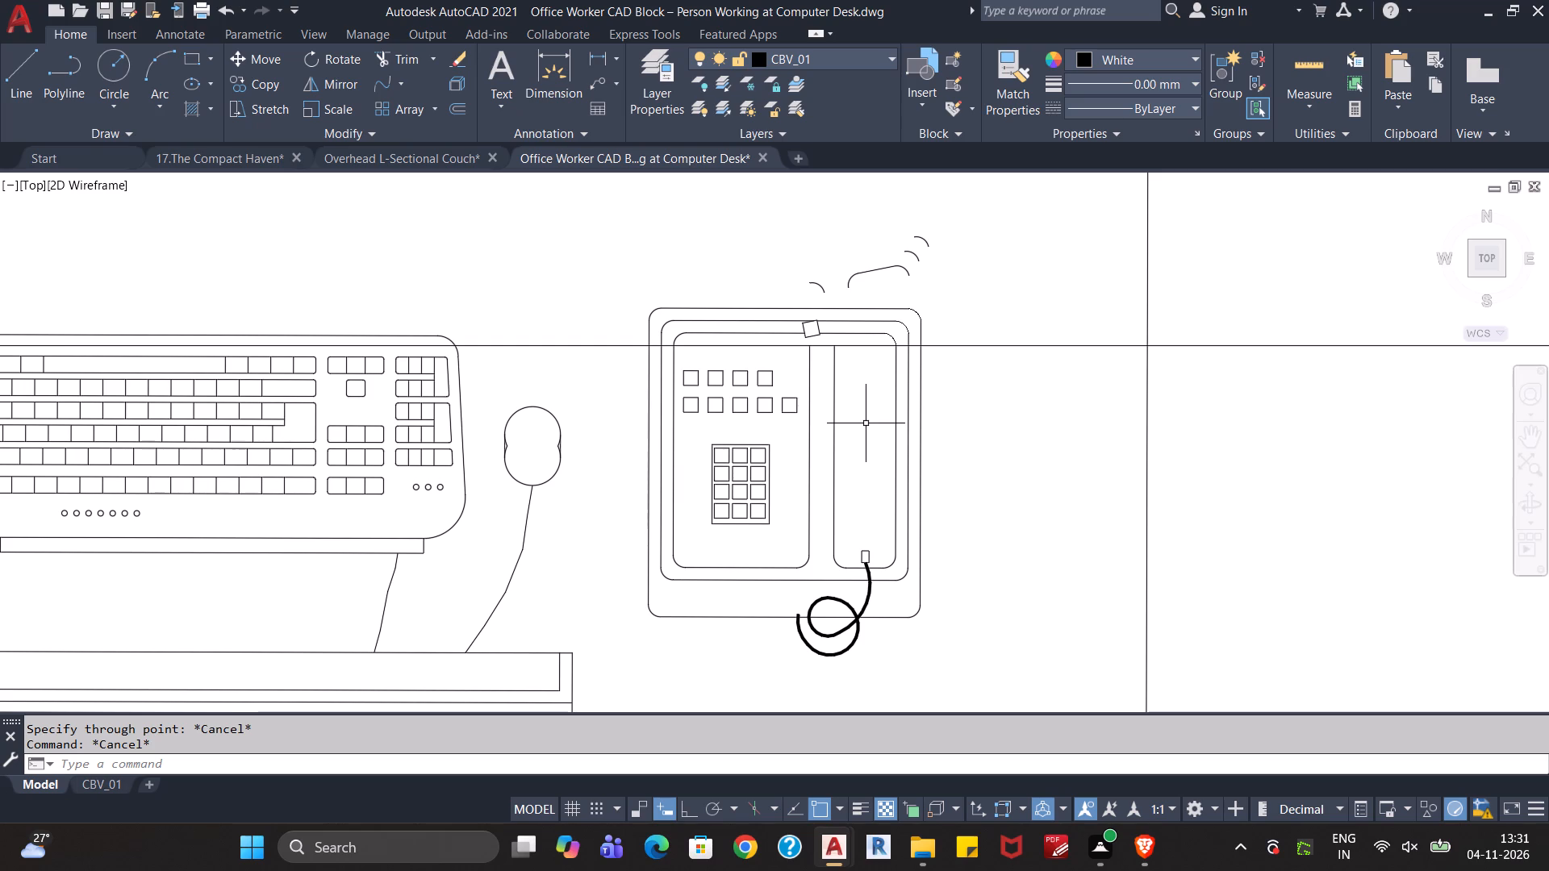
{"action": "key", "text": "Escape"}
{"action": "key", "text": "Escape"}
{"action": "left_click", "coordinate": [1188, 294]}
{"action": "left_click", "coordinate": [1117, 398]}
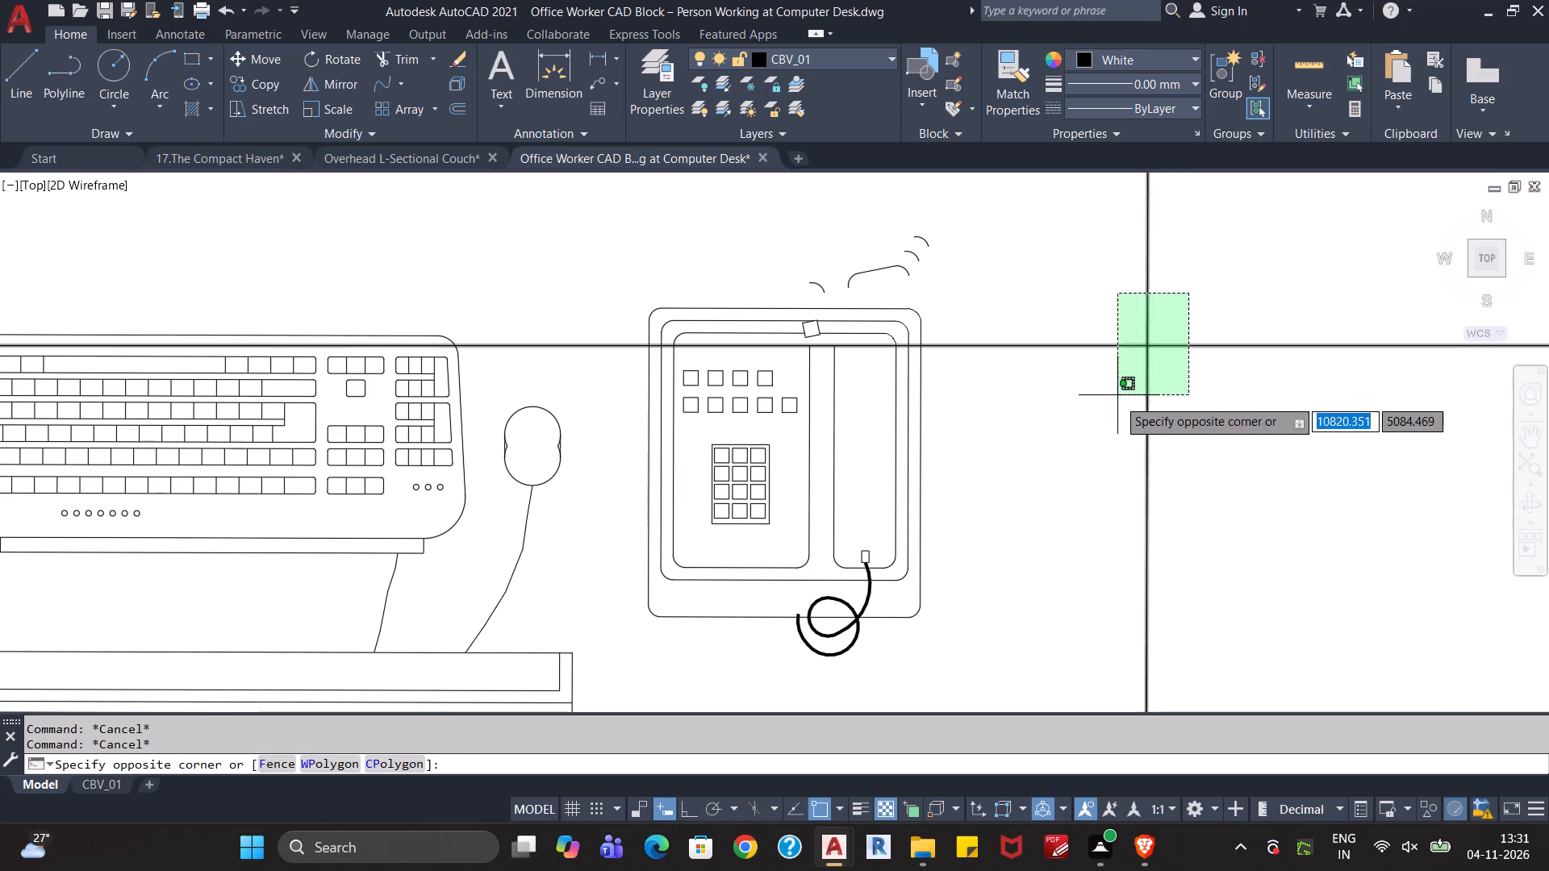
{"action": "key", "text": "Delete"}
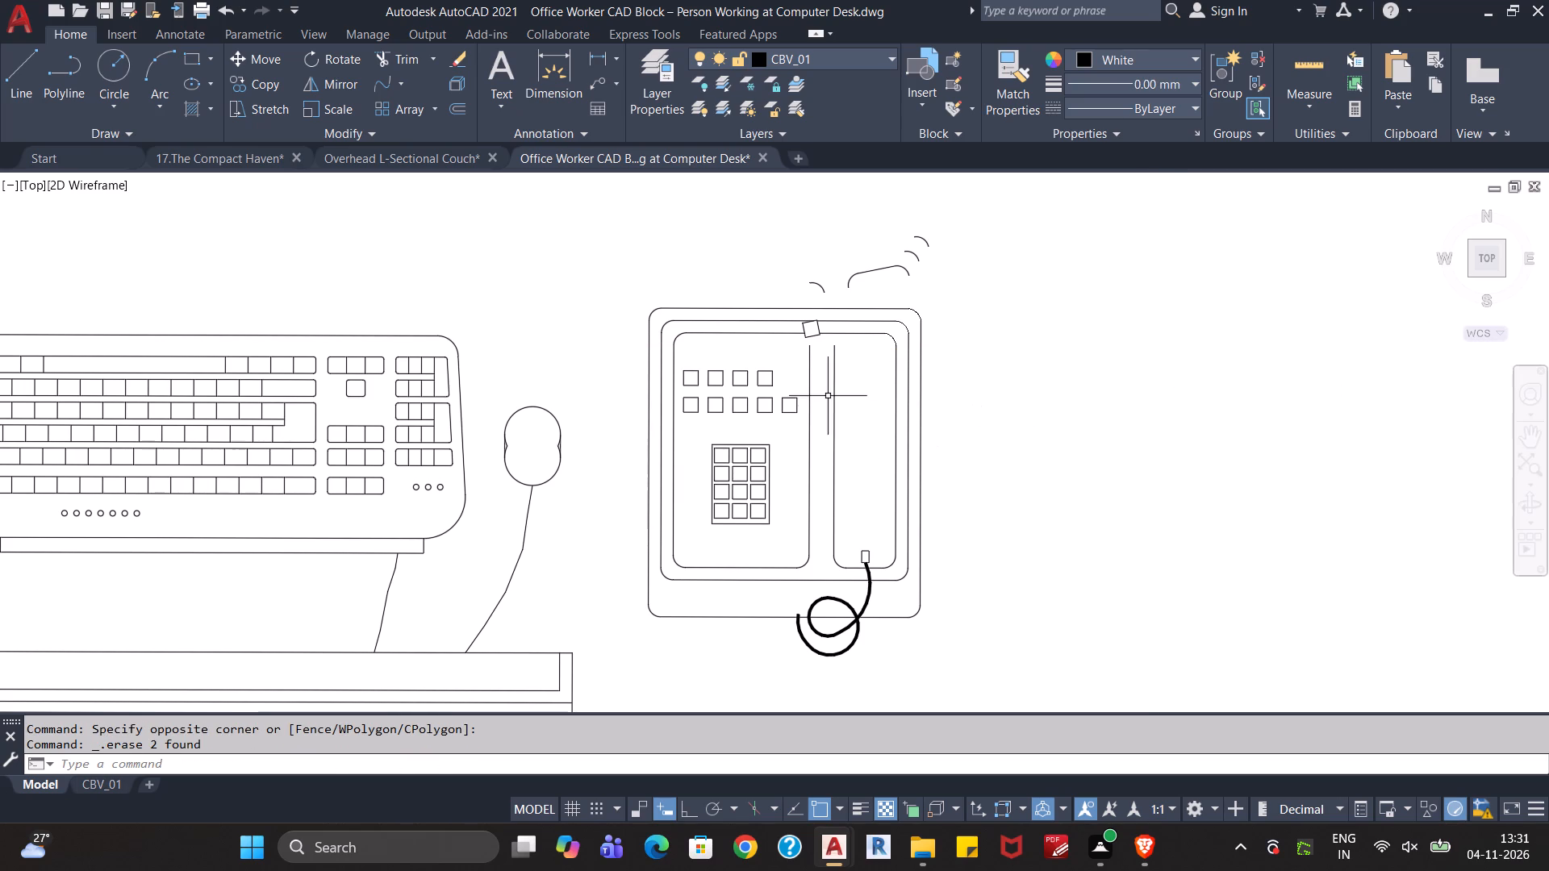
Extend the telephone's two inner vertical lines up to the tilted square and the innermost top line.
{"action": "middle_click_drag", "start_coordinate": [829, 391], "coordinate": [820, 461]}
{"action": "scroll", "coordinate": [815, 470], "scroll_direction": "up", "scroll_amount": 2}
{"action": "type", "text": "ex"}
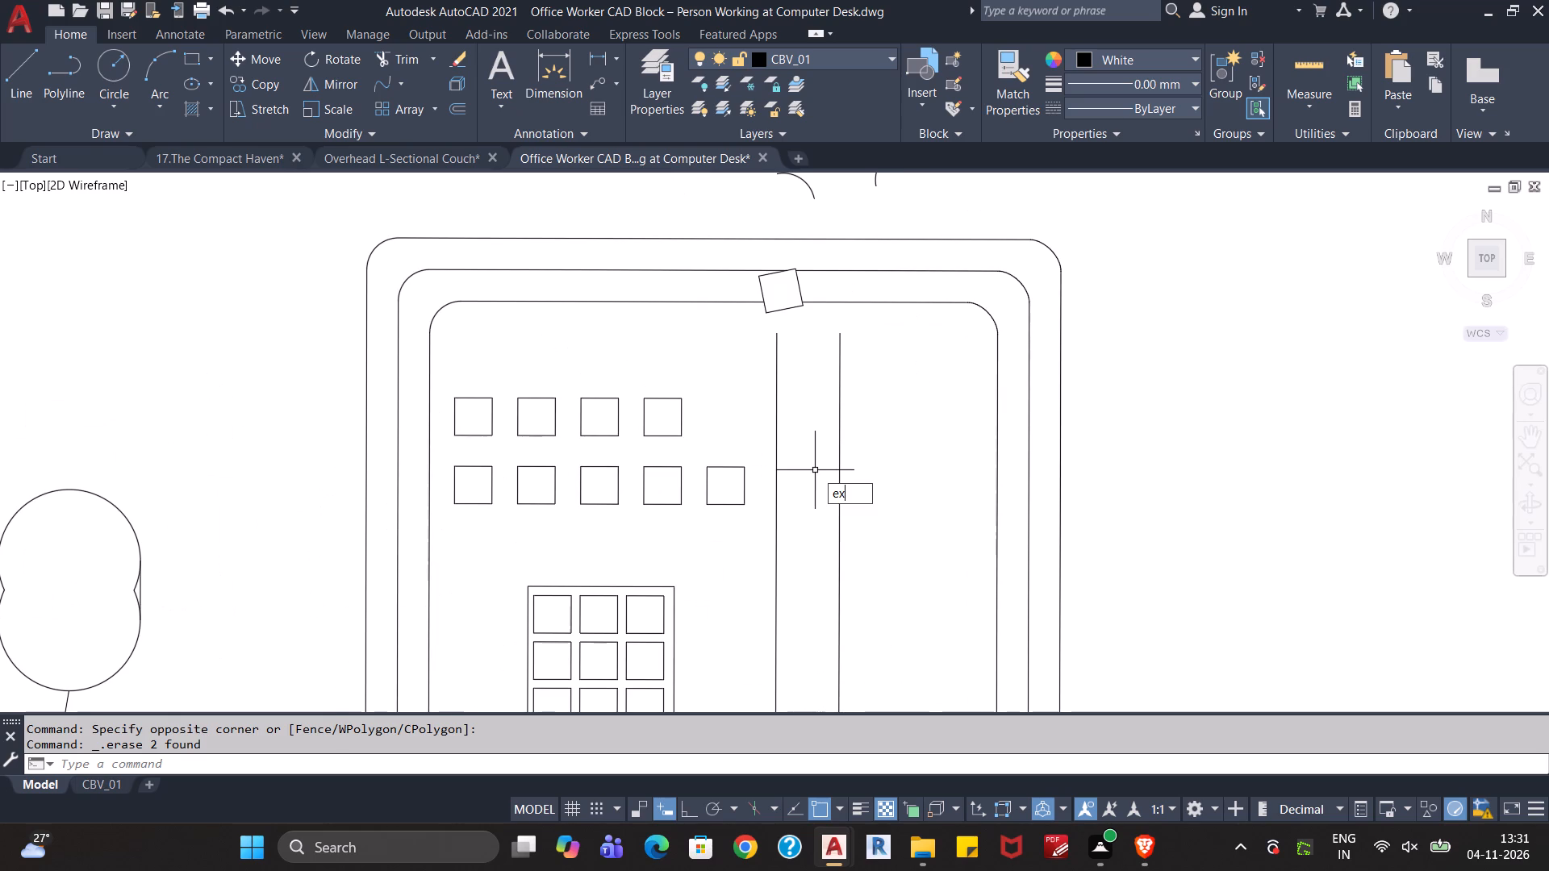
{"action": "key", "text": "Return"}
{"action": "left_click", "coordinate": [776, 404]}
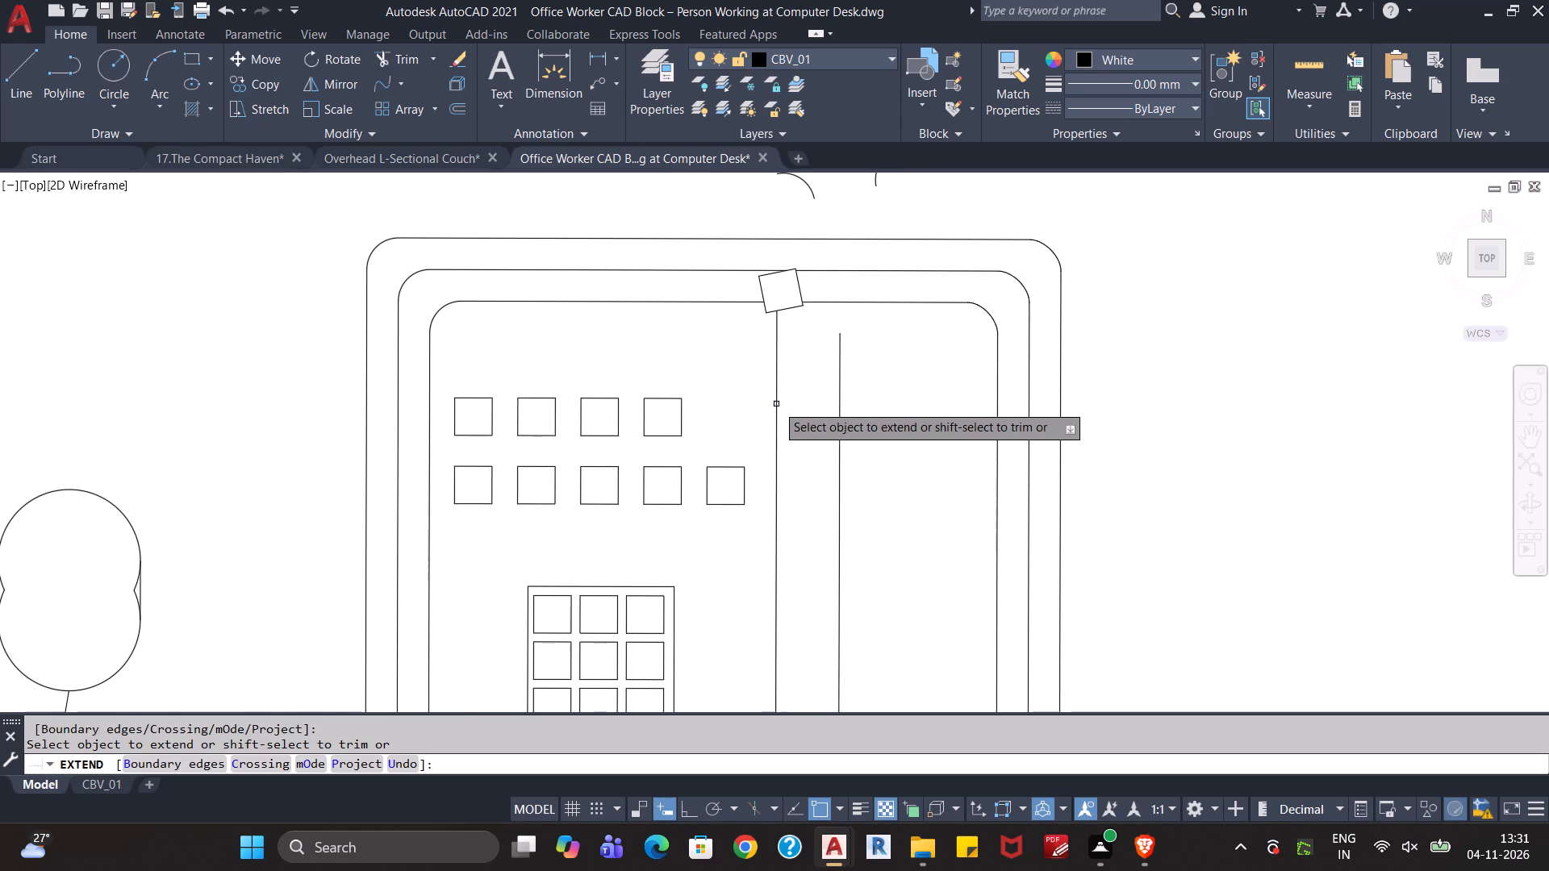
{"action": "left_click", "coordinate": [841, 391]}
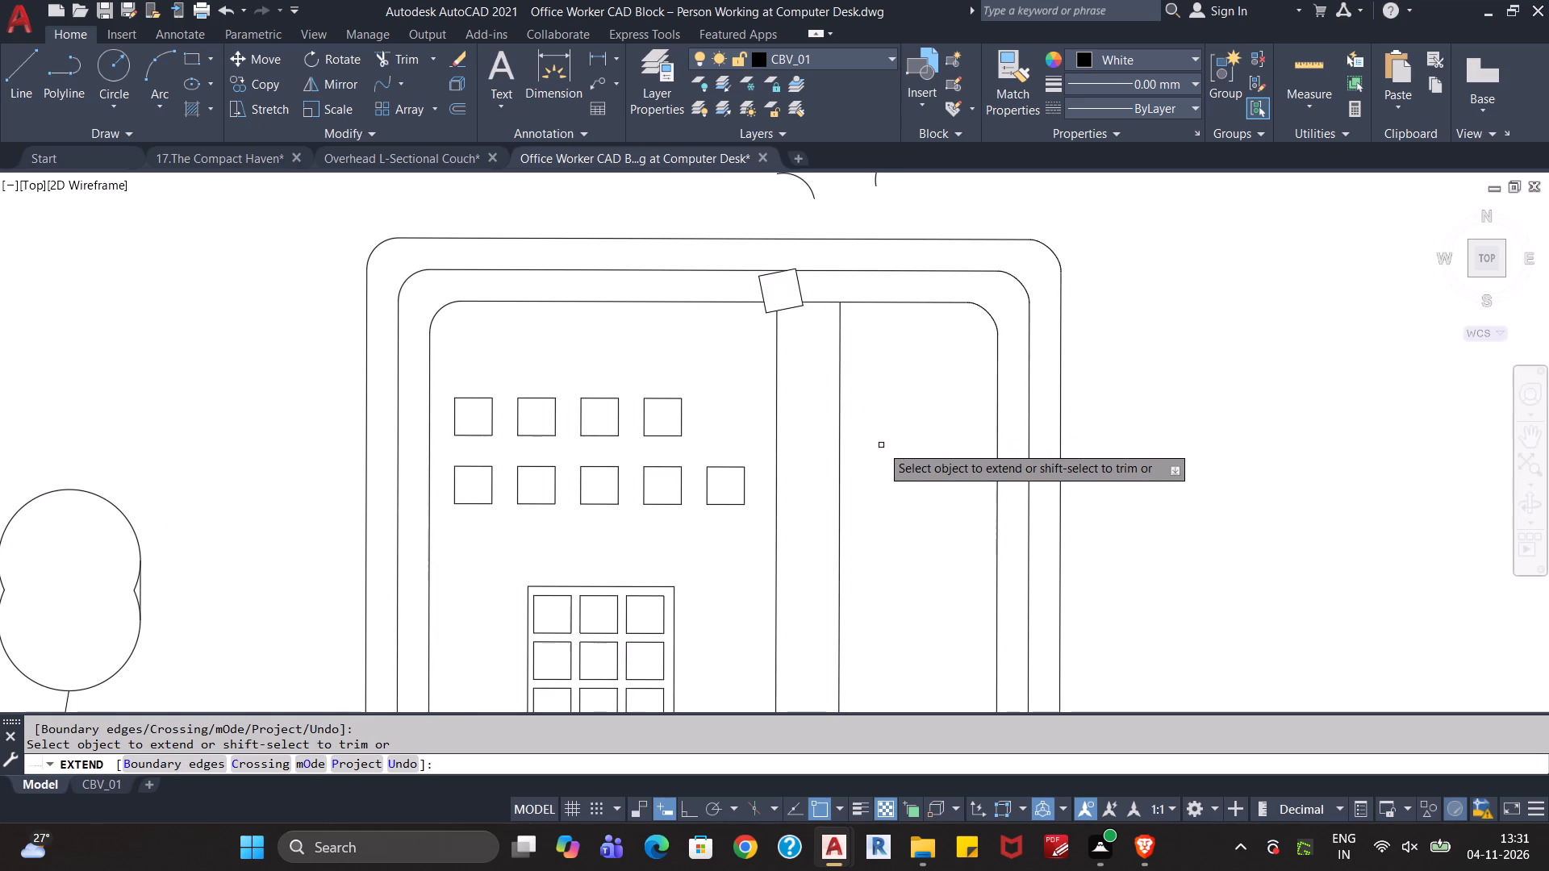
{"action": "key", "text": "Escape"}
{"action": "key", "text": "Escape"}
Draw a vertical line with Ortho on from the desk top edge's open right end down past the bottom edge.
{"action": "scroll", "coordinate": [882, 448], "scroll_direction": "down", "scroll_amount": 3}
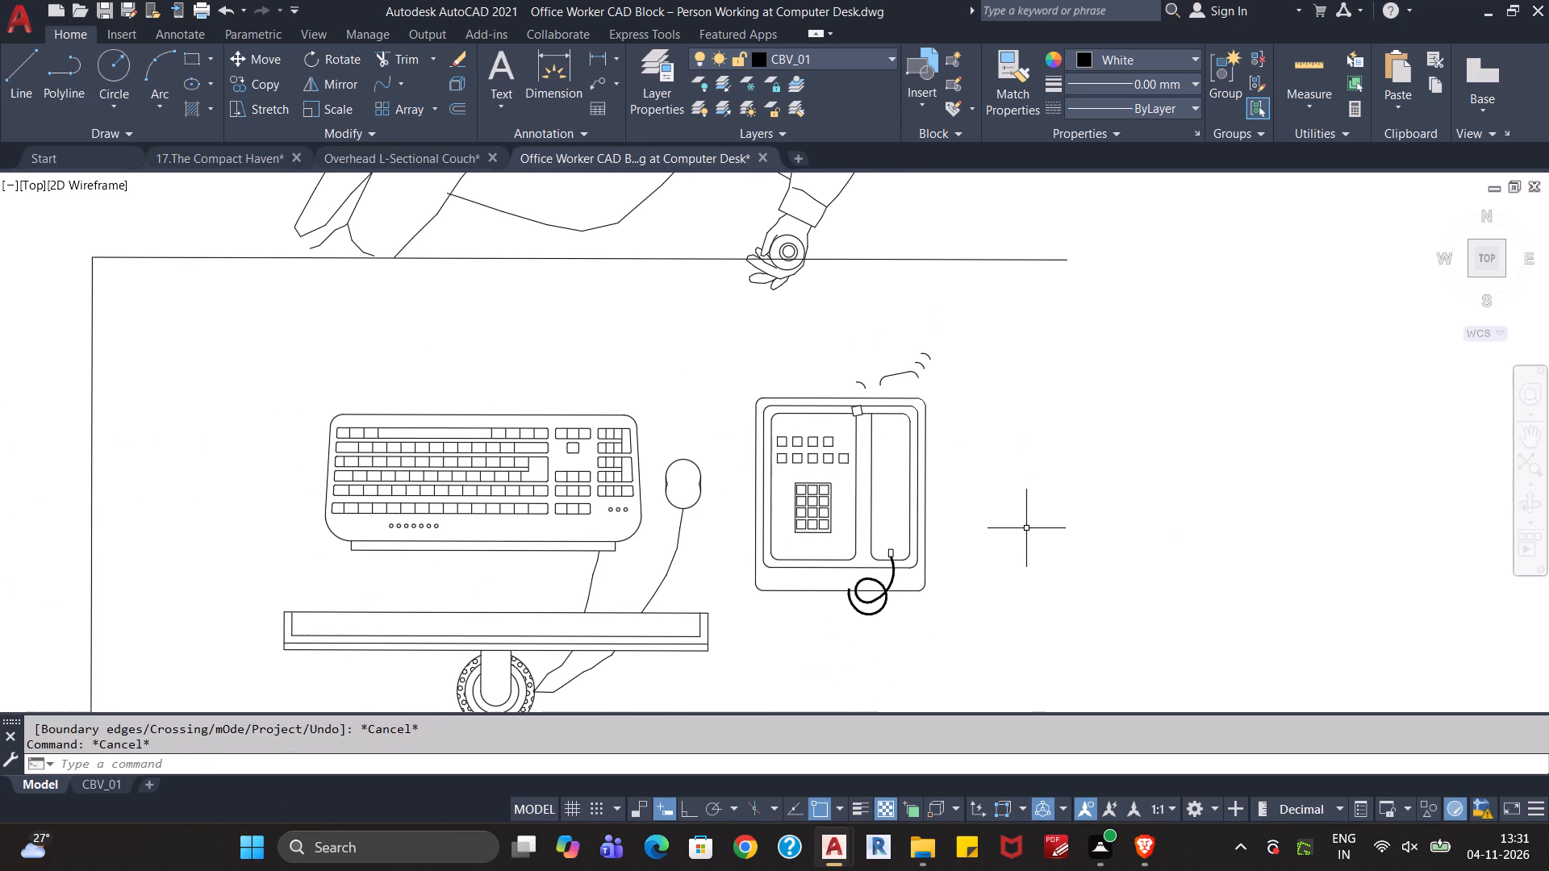
{"action": "middle_click_drag", "start_coordinate": [1026, 528], "coordinate": [959, 520]}
{"action": "scroll", "coordinate": [952, 511], "scroll_direction": "down", "scroll_amount": 2}
{"action": "middle_click_drag", "start_coordinate": [952, 488], "coordinate": [937, 523]}
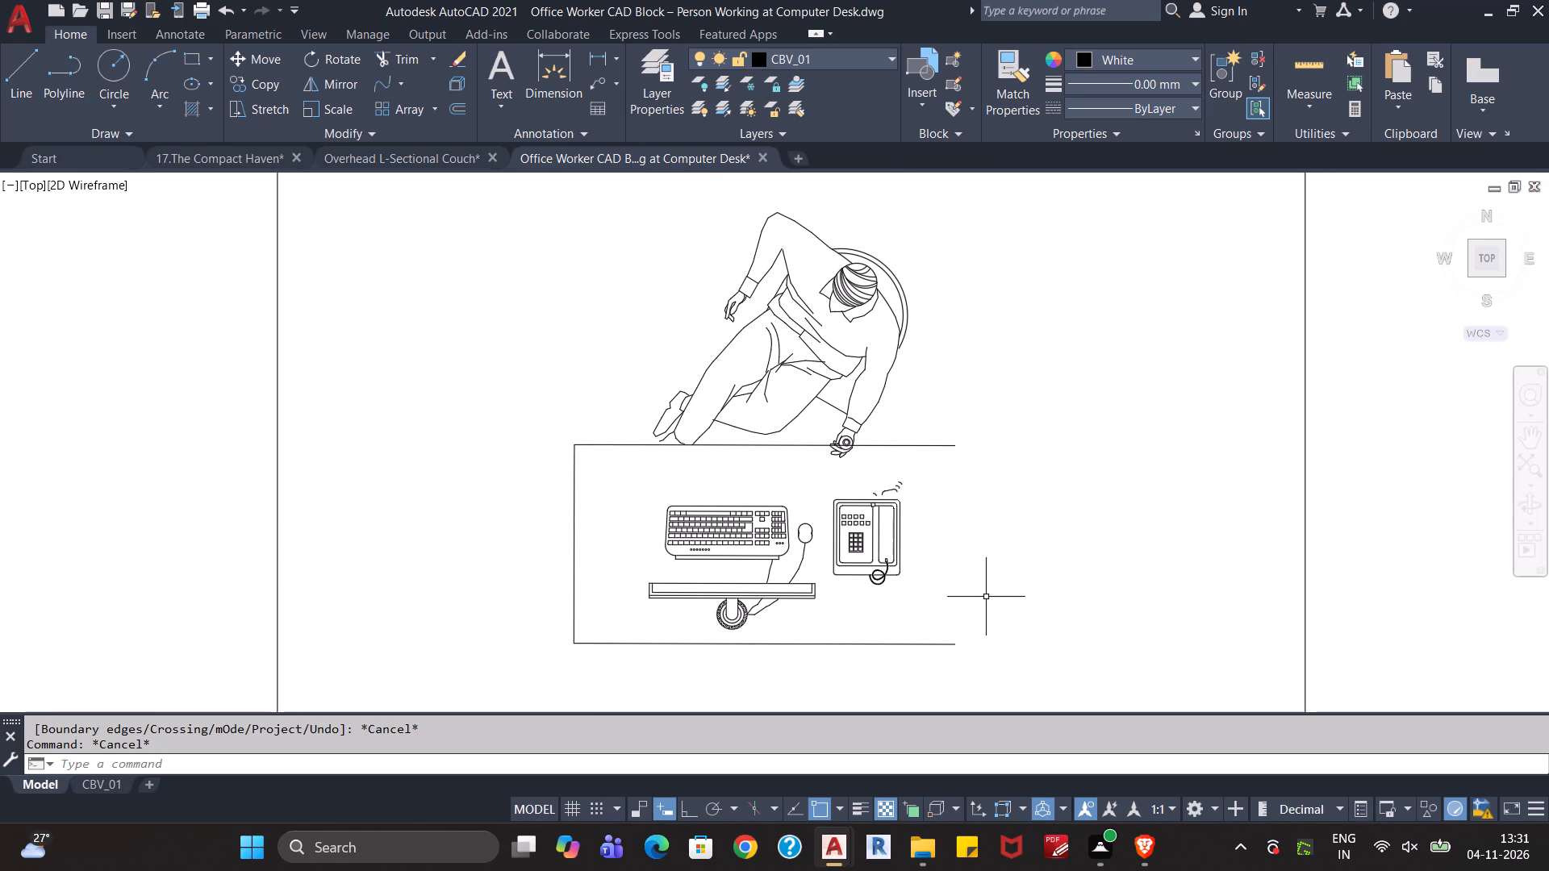
{"action": "key", "text": "l"}
{"action": "key", "text": "Return"}
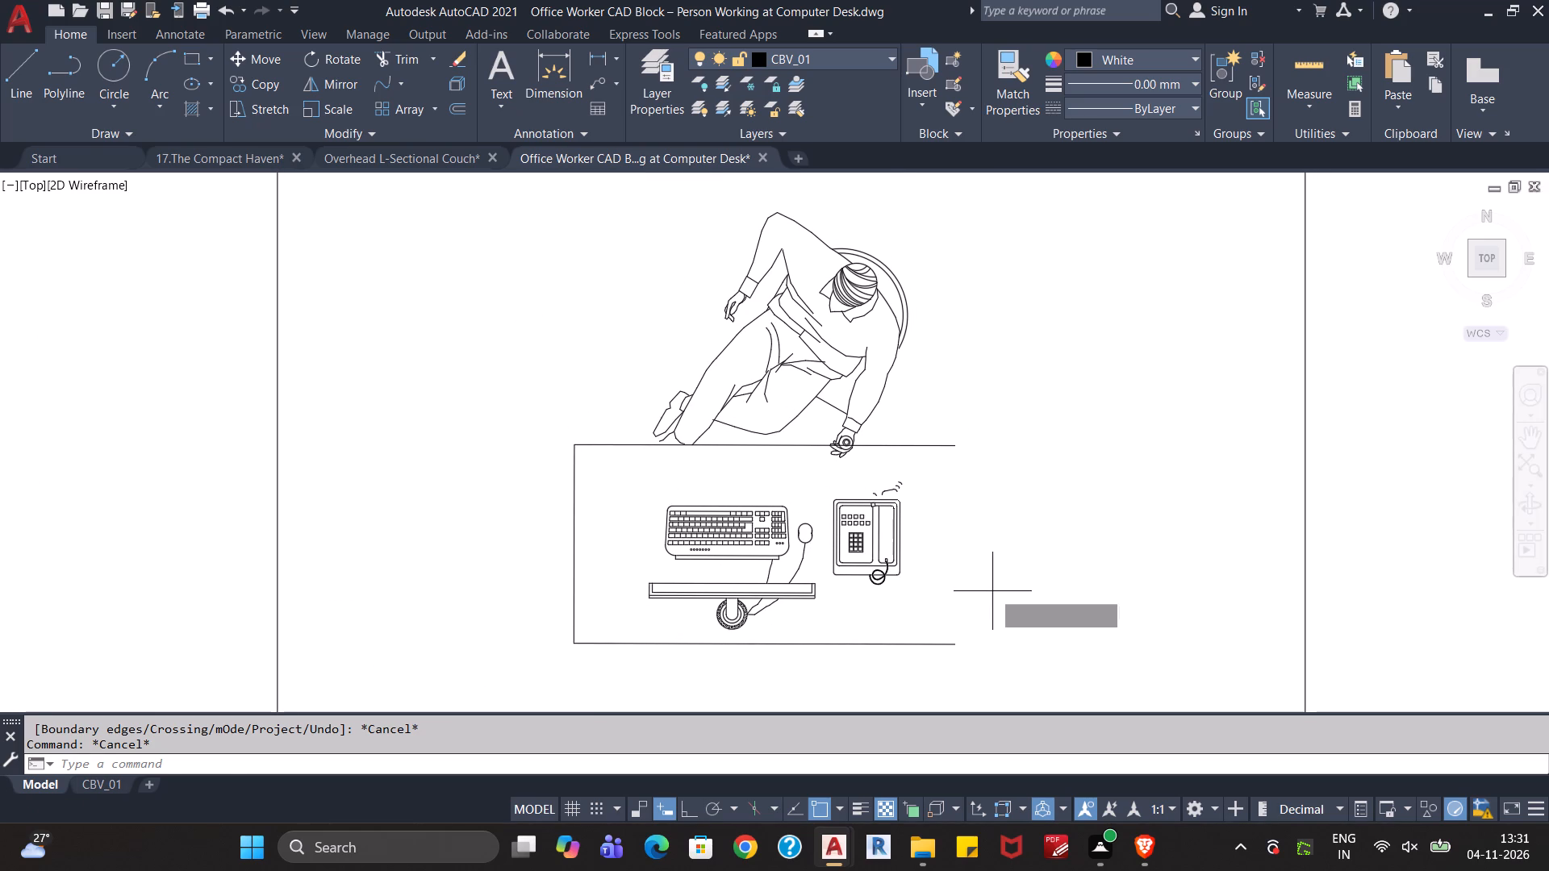
{"action": "left_click", "coordinate": [954, 447]}
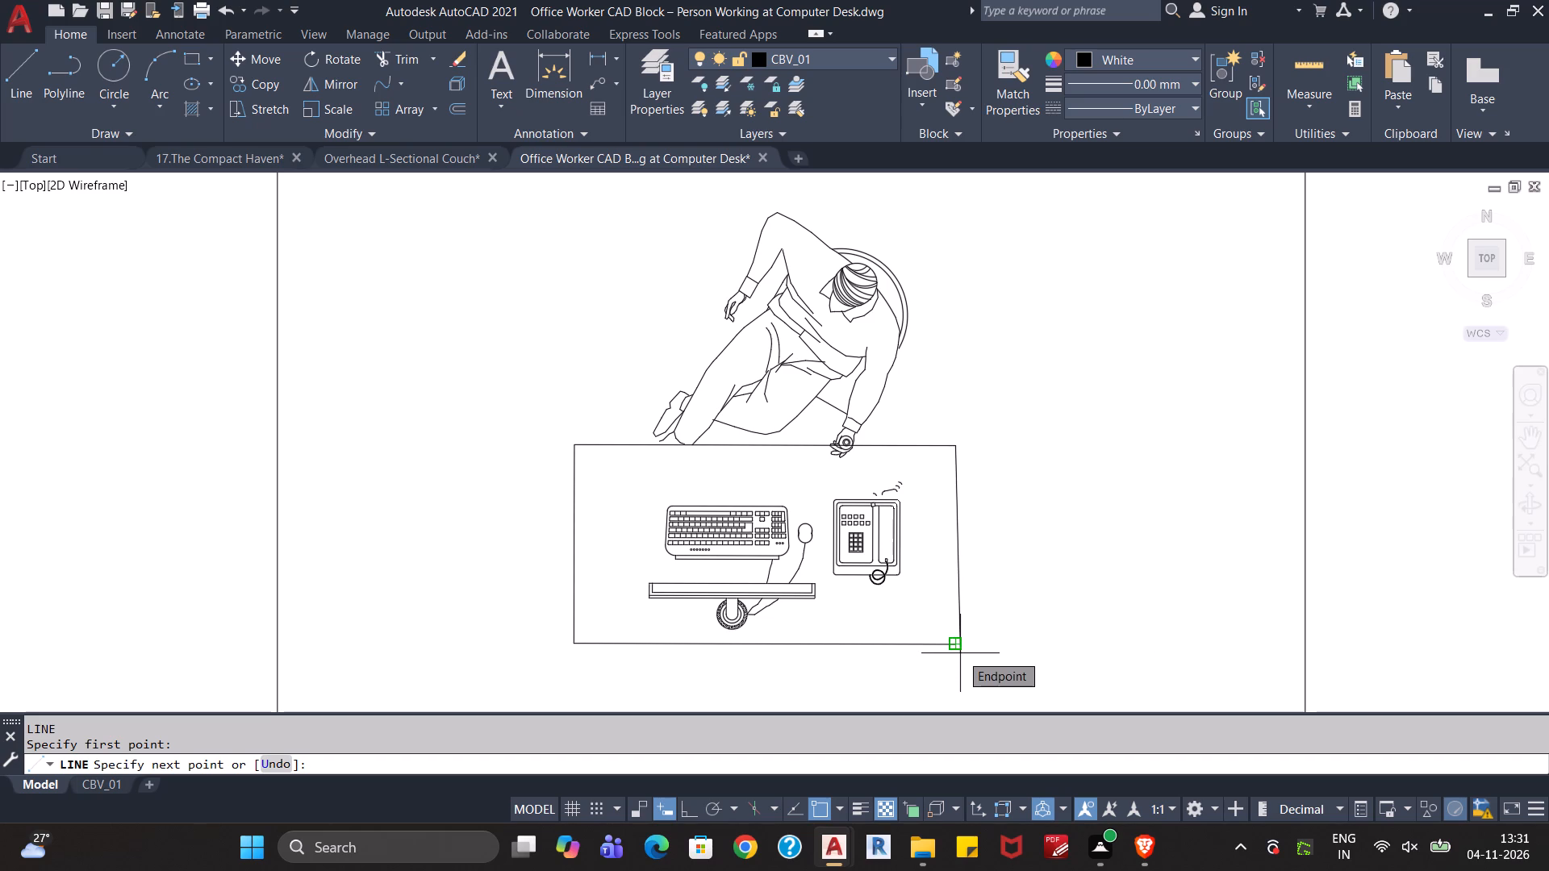
{"action": "key", "text": "F8"}
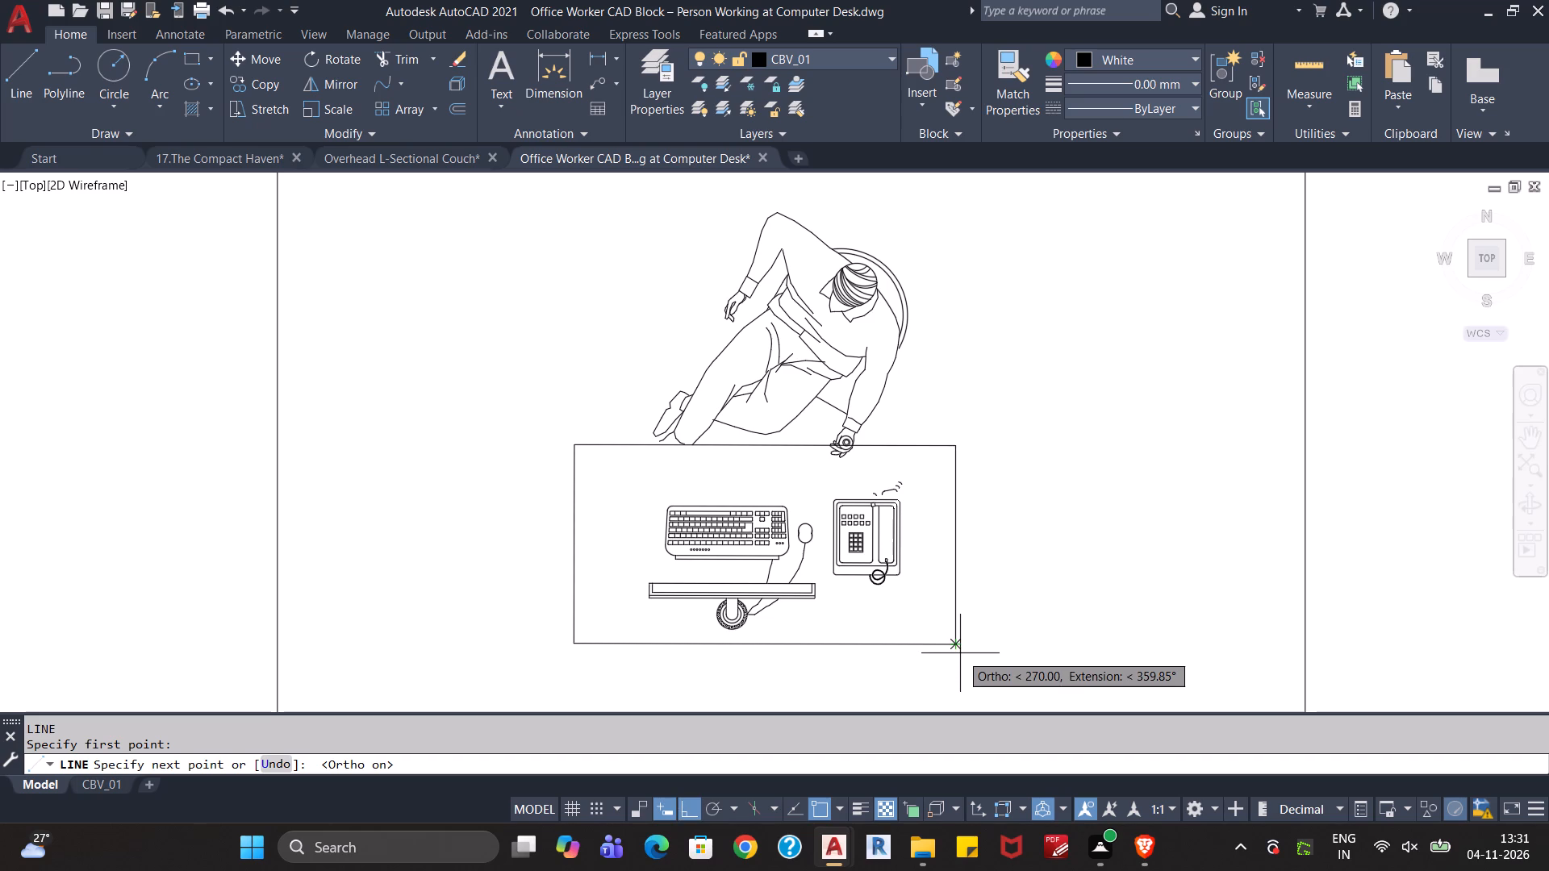
{"action": "left_click", "coordinate": [962, 683]}
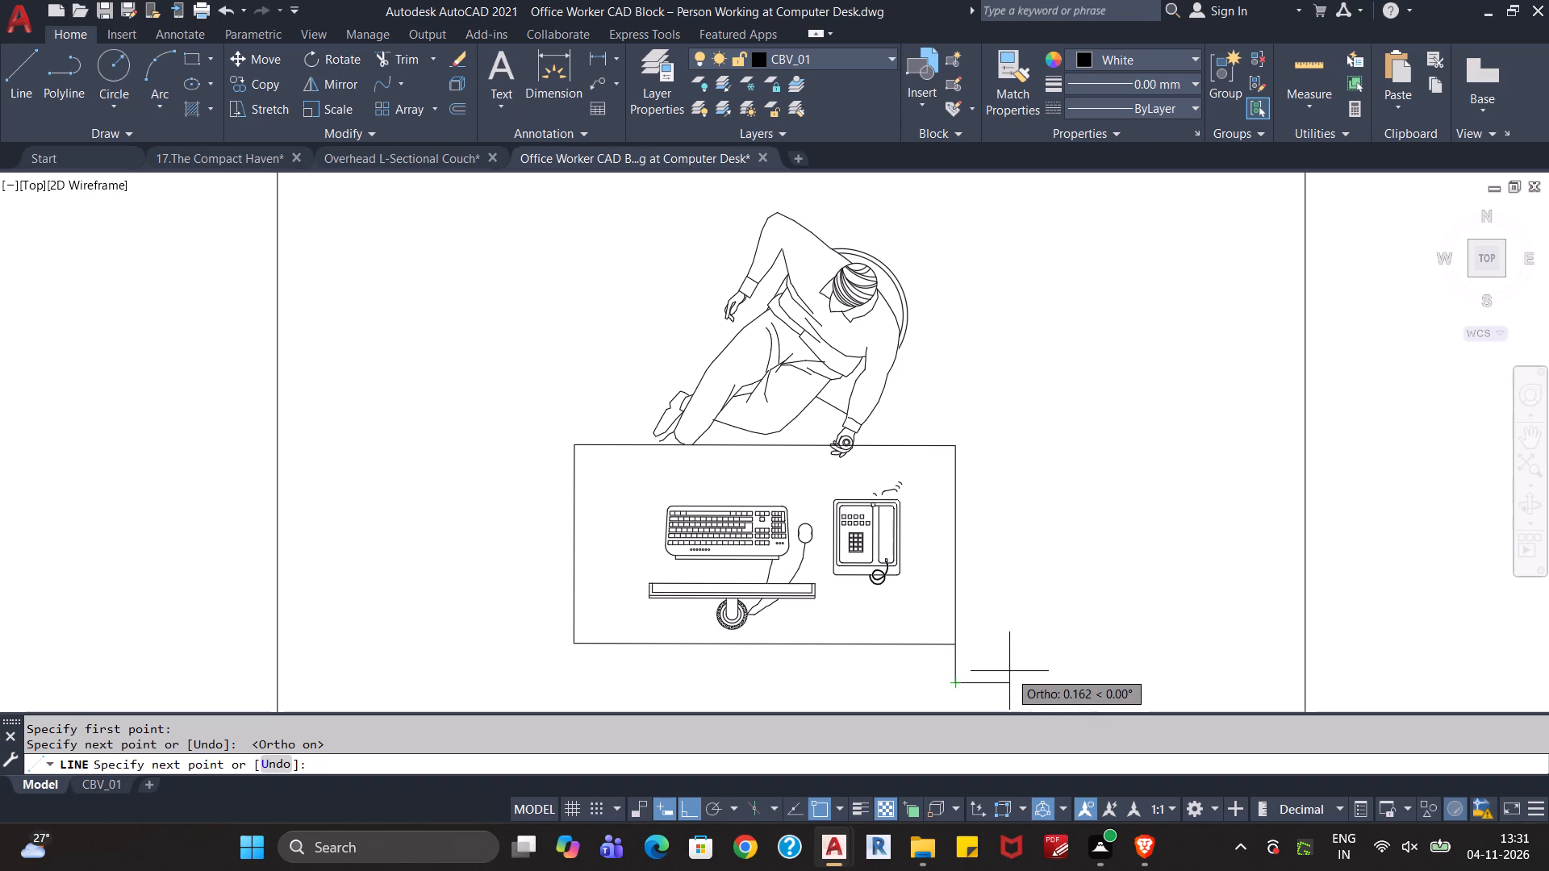
{"action": "key", "text": "Escape"}
Close the desk's lower-right corner by extending the bottom edge to the new vertical line and trimming the overhang below it.
{"action": "scroll", "coordinate": [1009, 671], "scroll_direction": "up", "scroll_amount": 3}
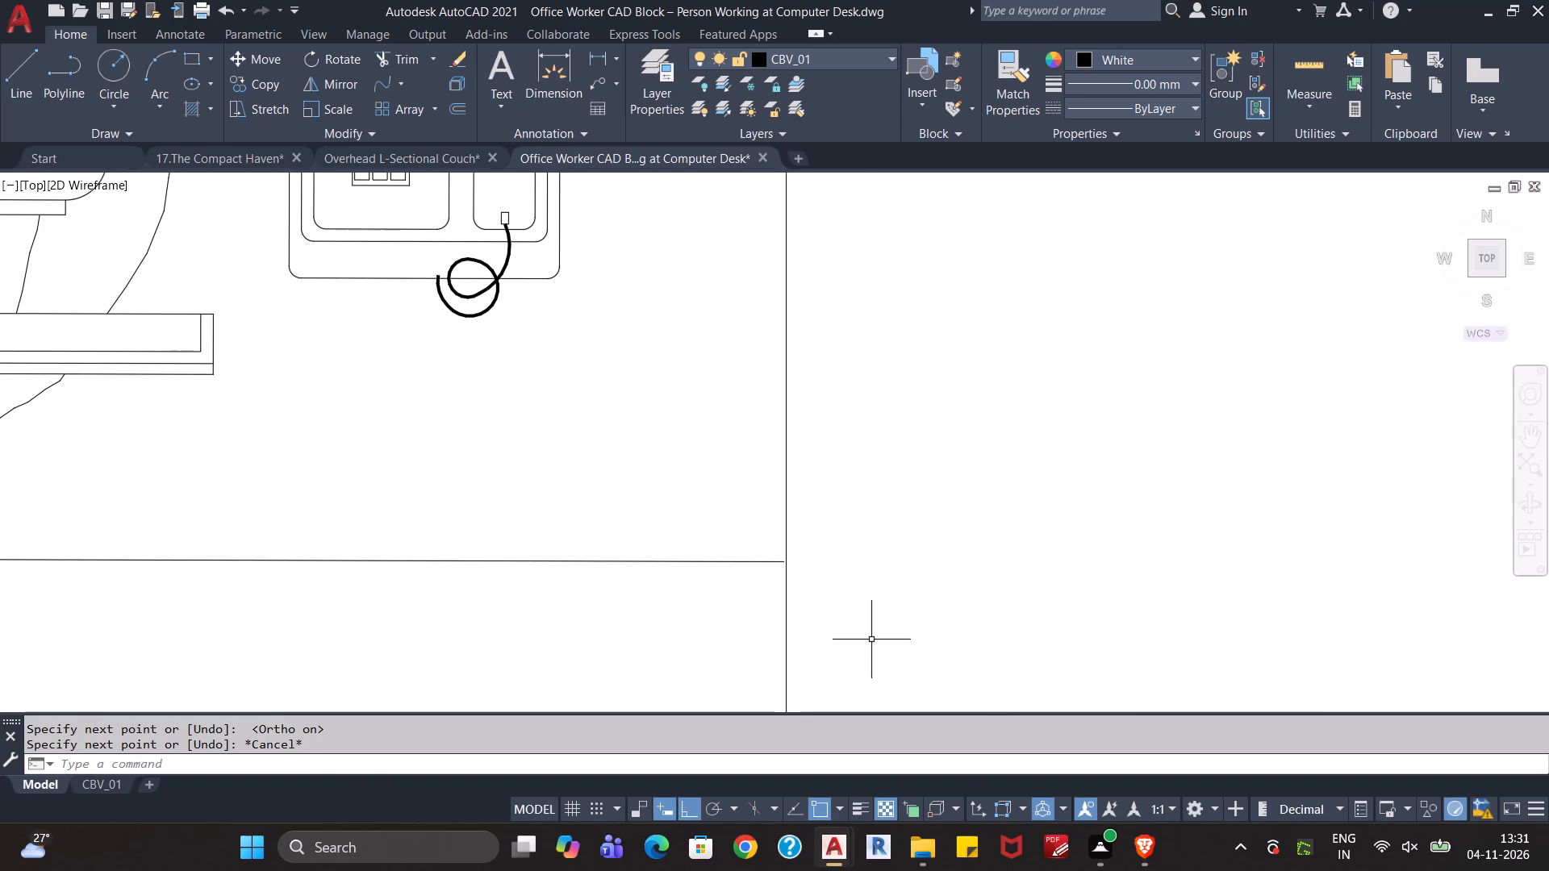
{"action": "type", "text": "tr"}
{"action": "key", "text": "Return"}
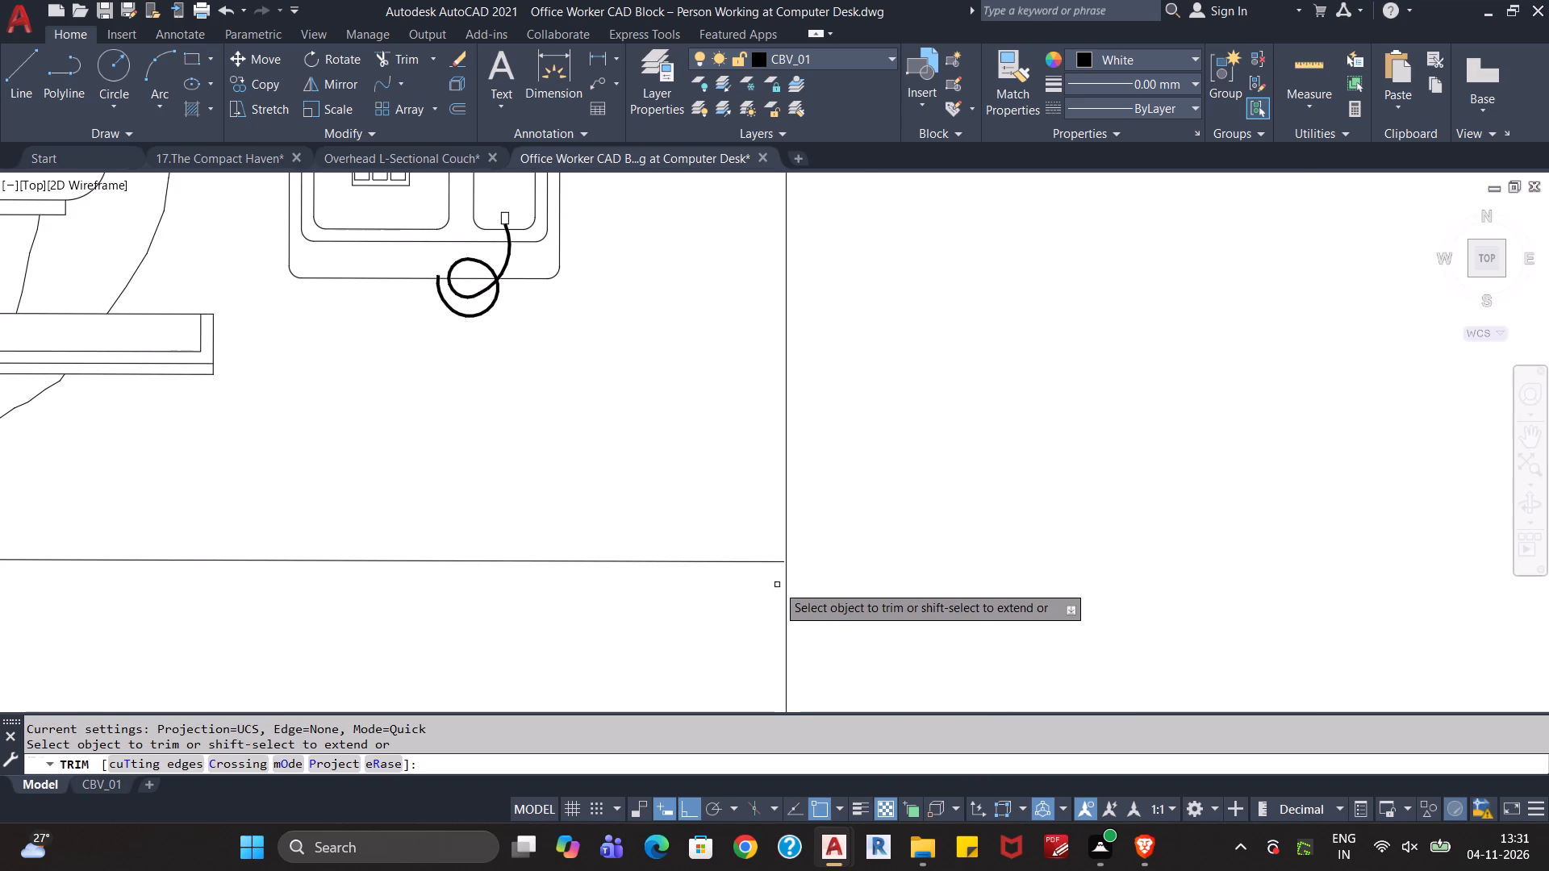
{"action": "left_click", "coordinate": [760, 560], "text": "shift"}
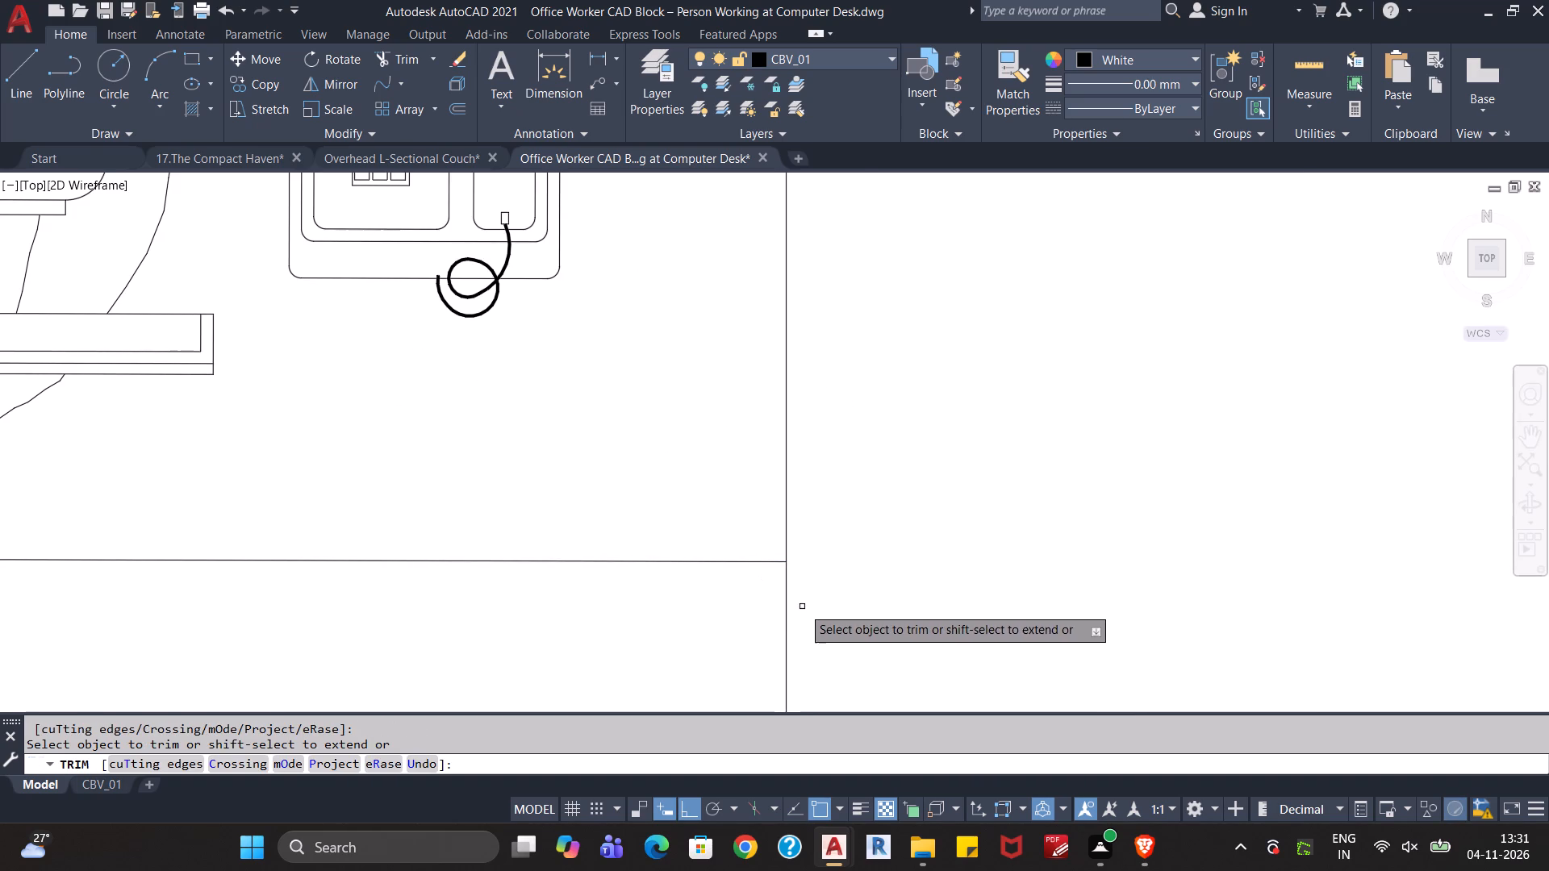
{"action": "left_click", "coordinate": [814, 606]}
{"action": "left_click", "coordinate": [762, 632]}
{"action": "scroll", "coordinate": [799, 630], "scroll_direction": "down", "scroll_amount": 4}
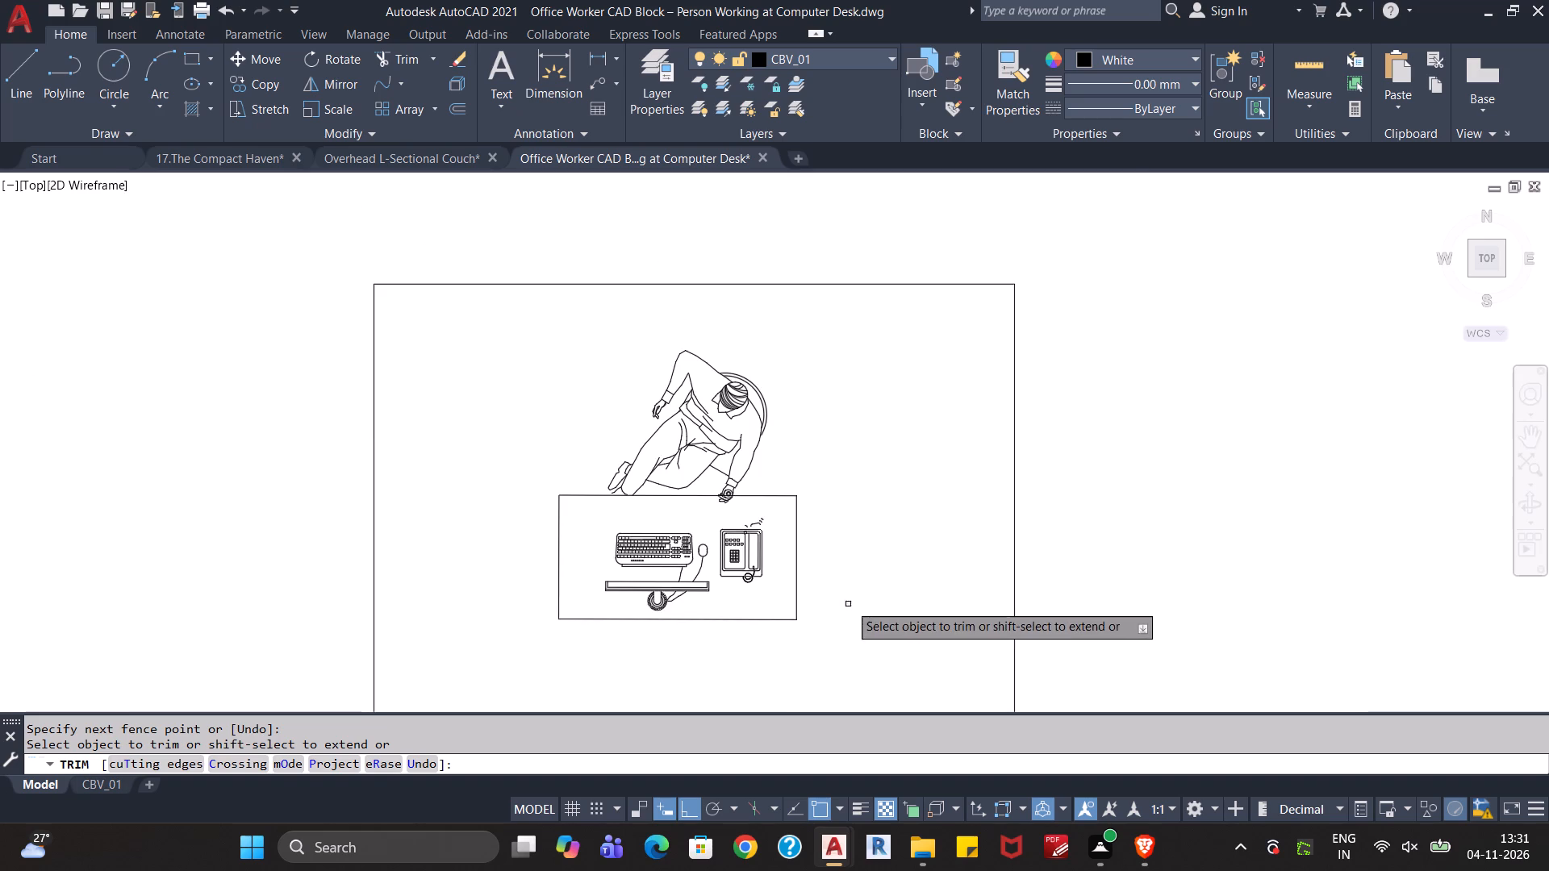
{"action": "scroll", "coordinate": [862, 589], "scroll_direction": "up", "scroll_amount": 1}
{"action": "middle_click_drag", "start_coordinate": [832, 575], "coordinate": [979, 565]}
{"action": "scroll", "coordinate": [980, 568], "scroll_direction": "up", "scroll_amount": 1}
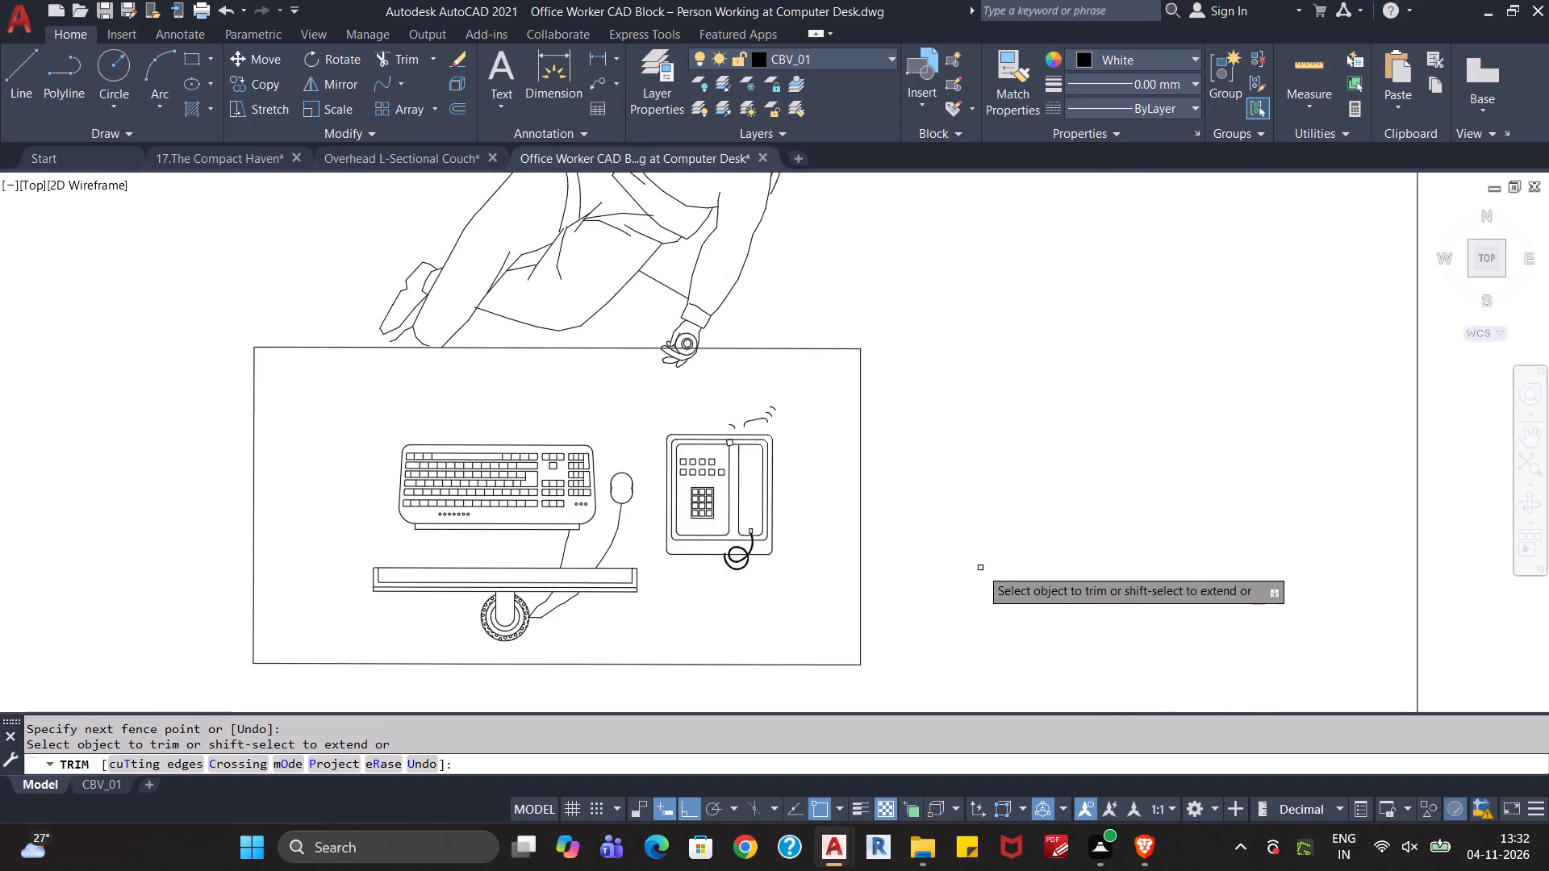
{"action": "scroll", "coordinate": [980, 568], "scroll_direction": "up", "scroll_amount": 1}
{"action": "middle_click_drag", "start_coordinate": [716, 557], "coordinate": [822, 628]}
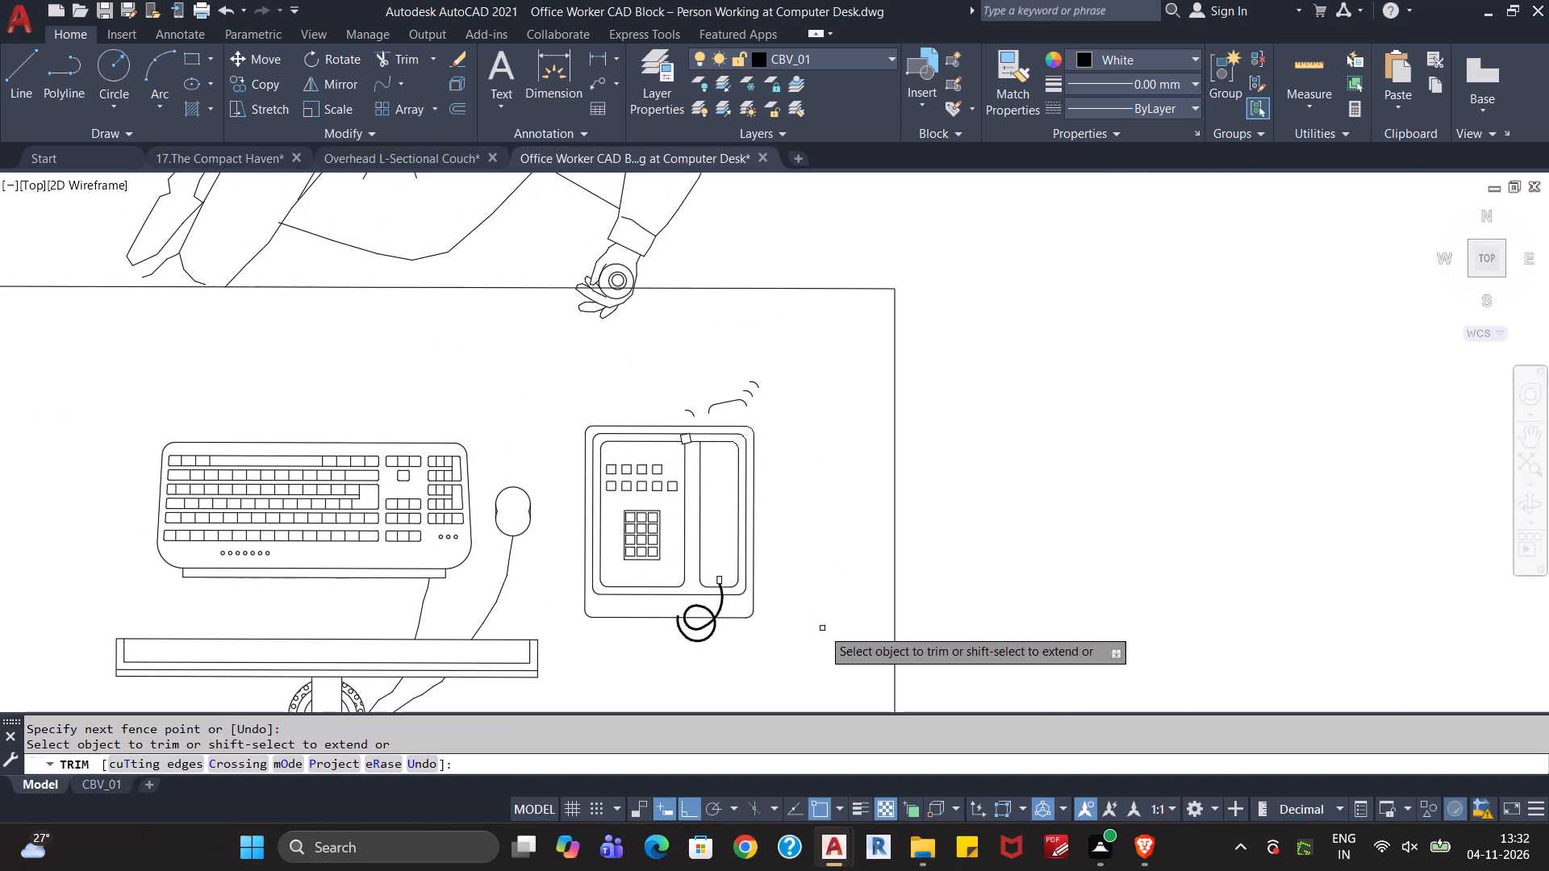
{"action": "scroll", "coordinate": [809, 544], "scroll_direction": "up", "scroll_amount": 2}
{"action": "middle_click_drag", "start_coordinate": [795, 536], "coordinate": [867, 632]}
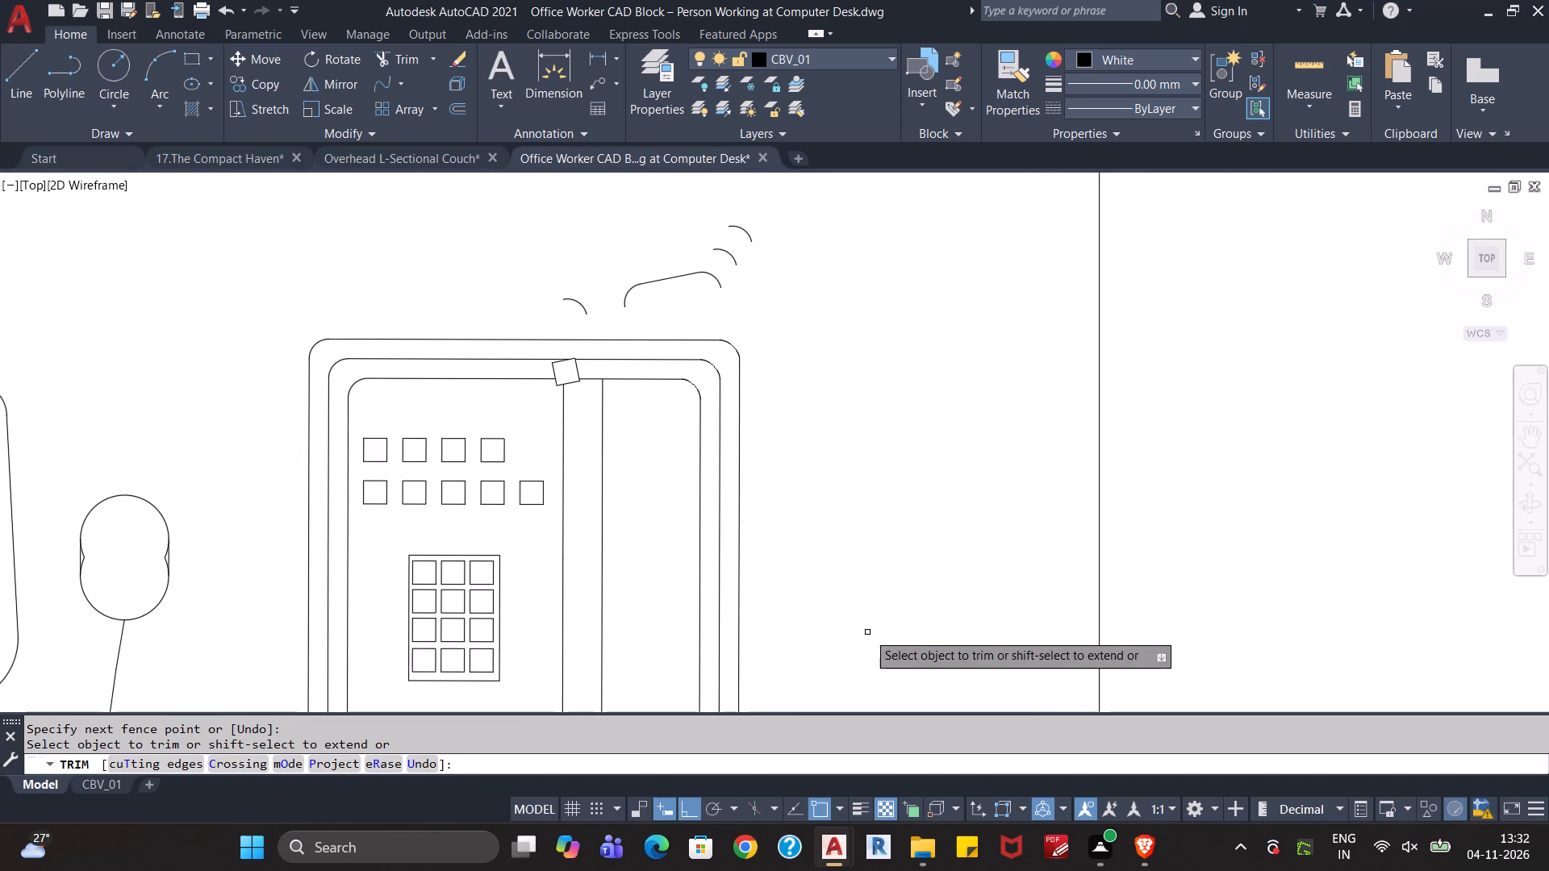
{"action": "key", "text": "Escape"}
{"action": "key", "text": "Escape"}
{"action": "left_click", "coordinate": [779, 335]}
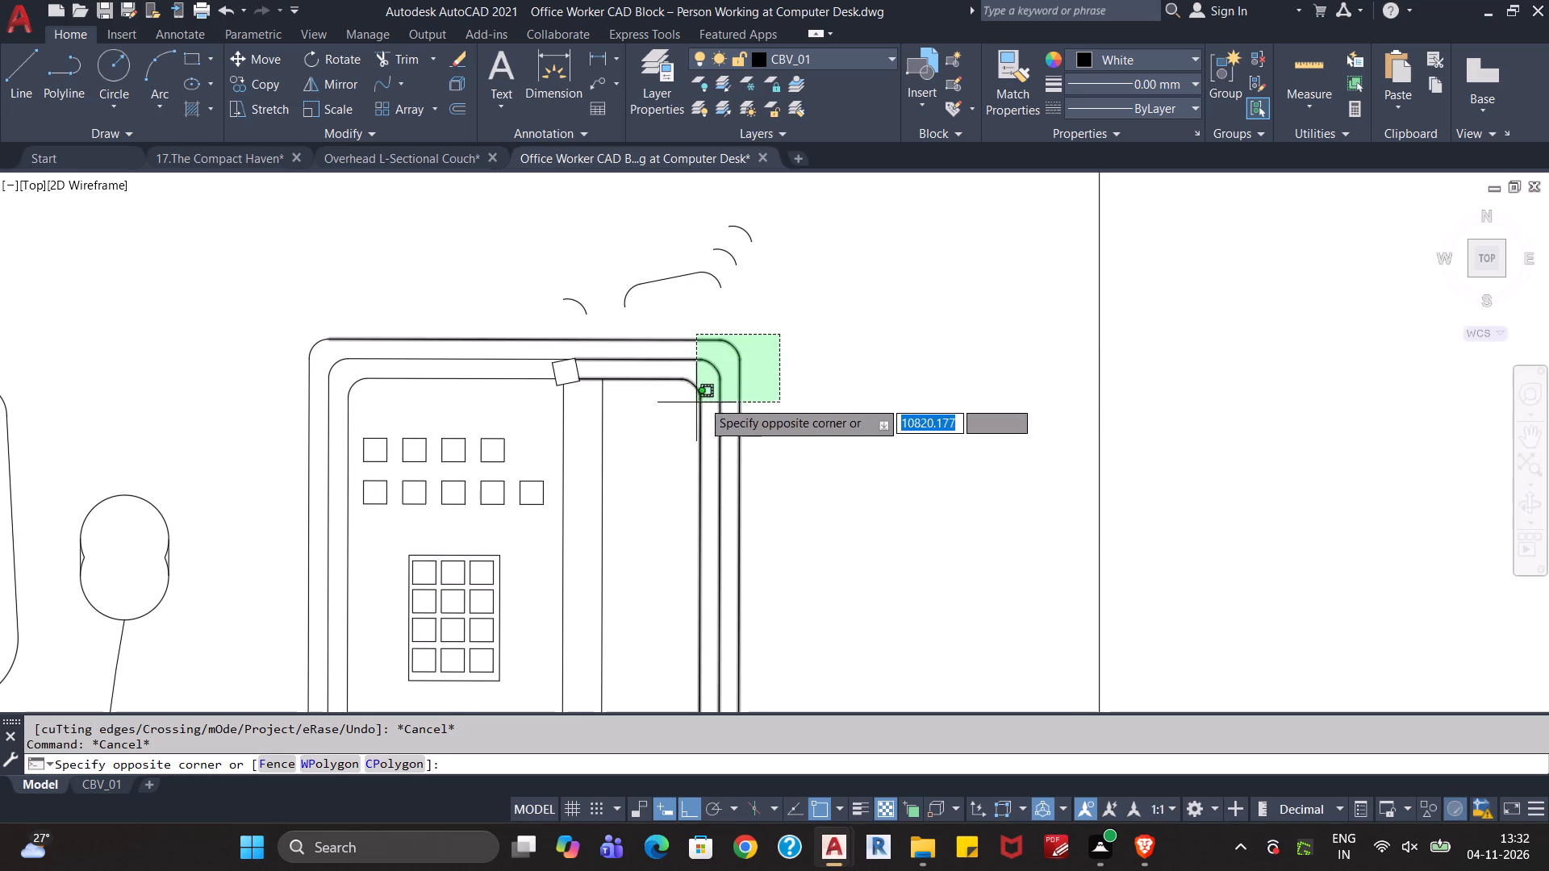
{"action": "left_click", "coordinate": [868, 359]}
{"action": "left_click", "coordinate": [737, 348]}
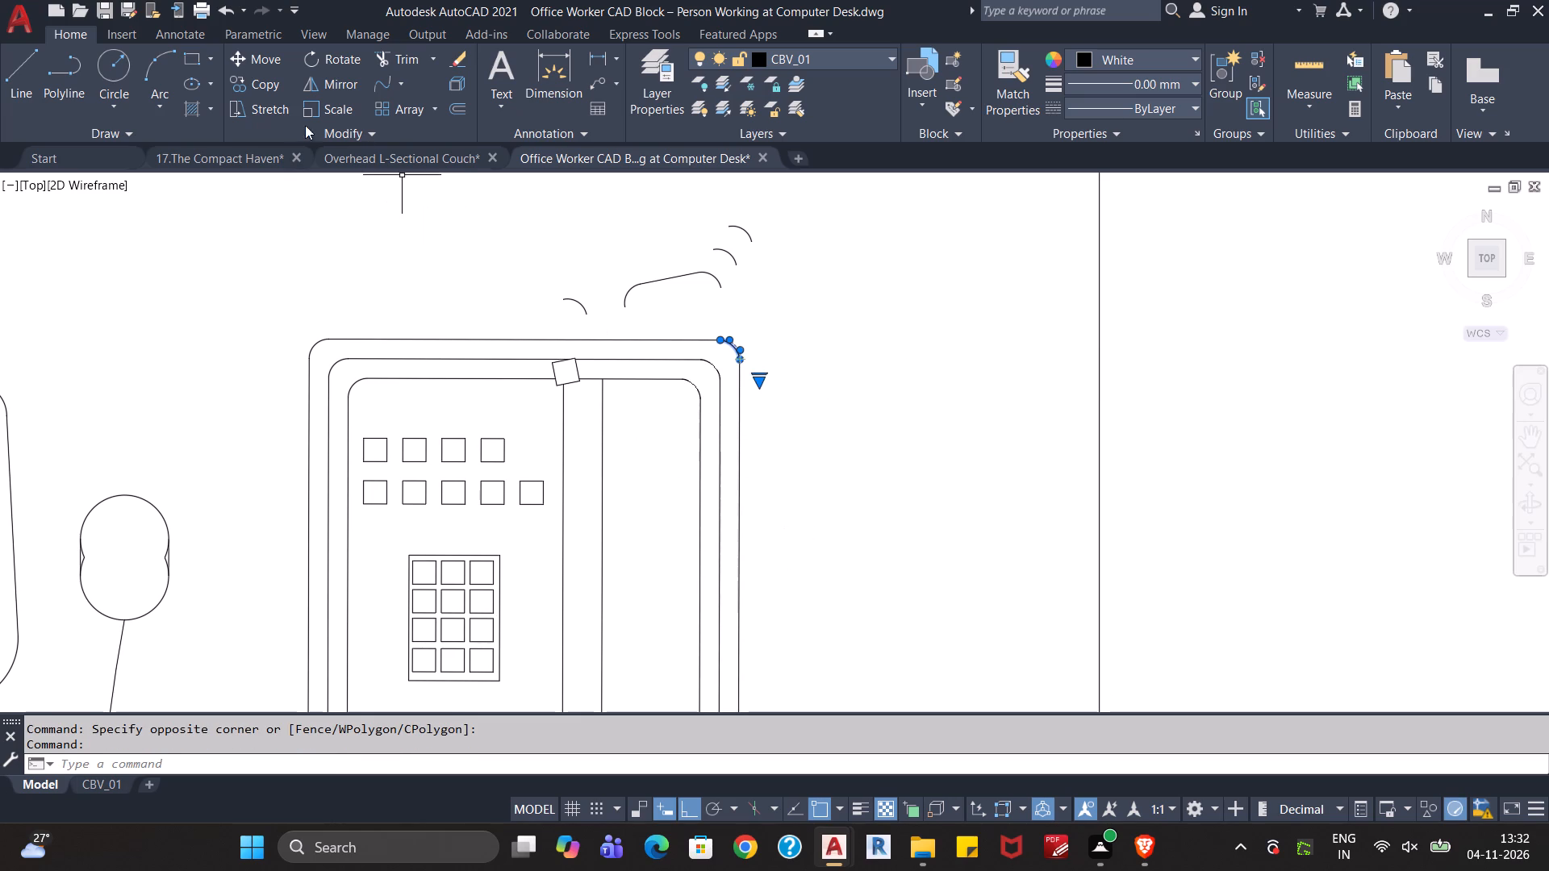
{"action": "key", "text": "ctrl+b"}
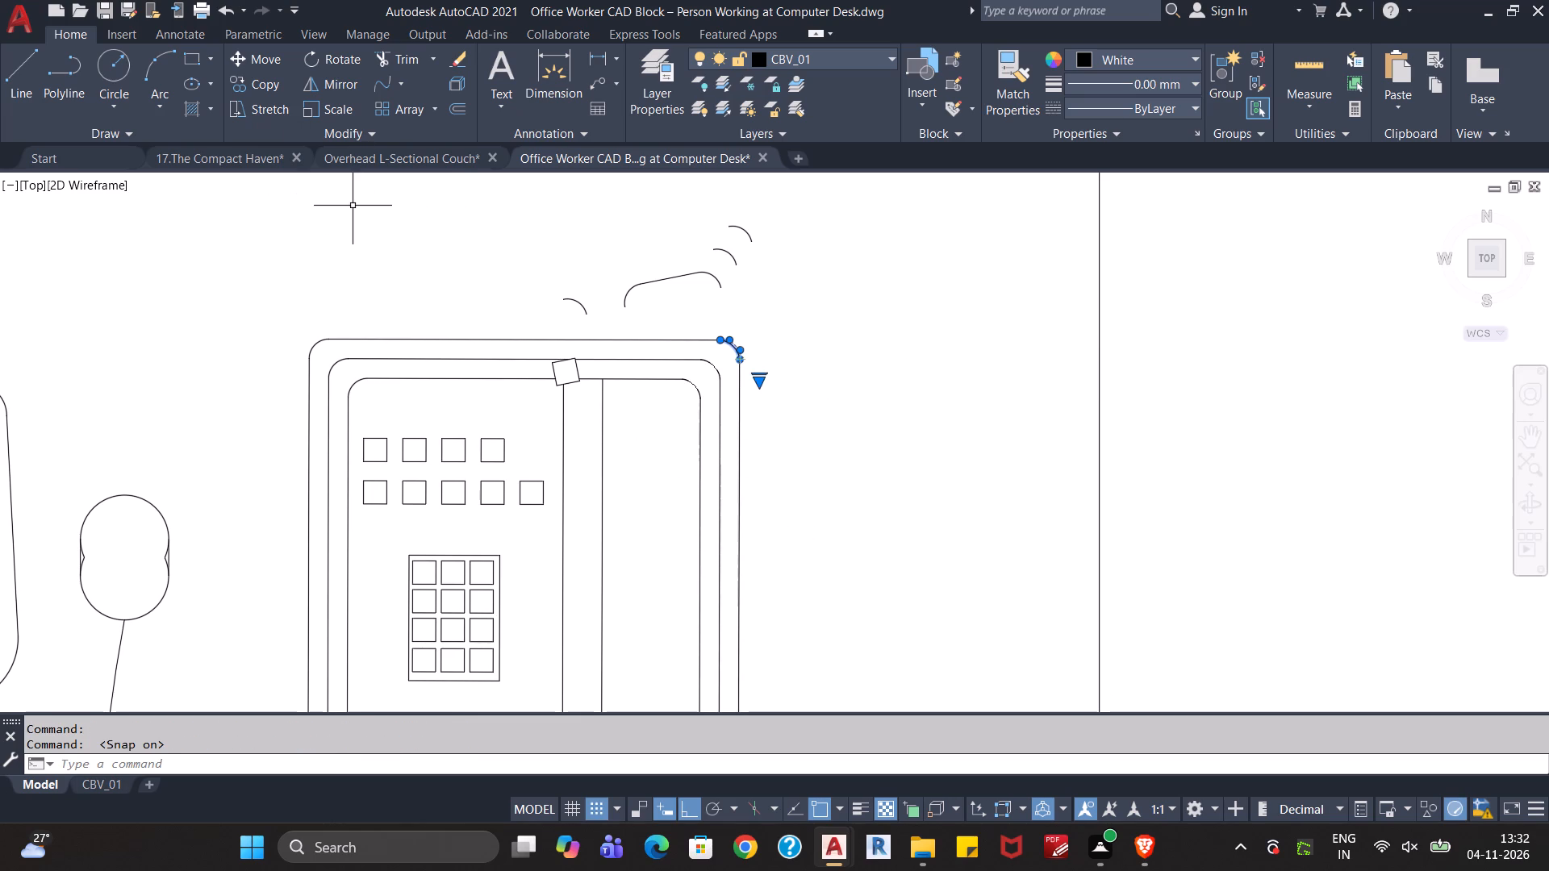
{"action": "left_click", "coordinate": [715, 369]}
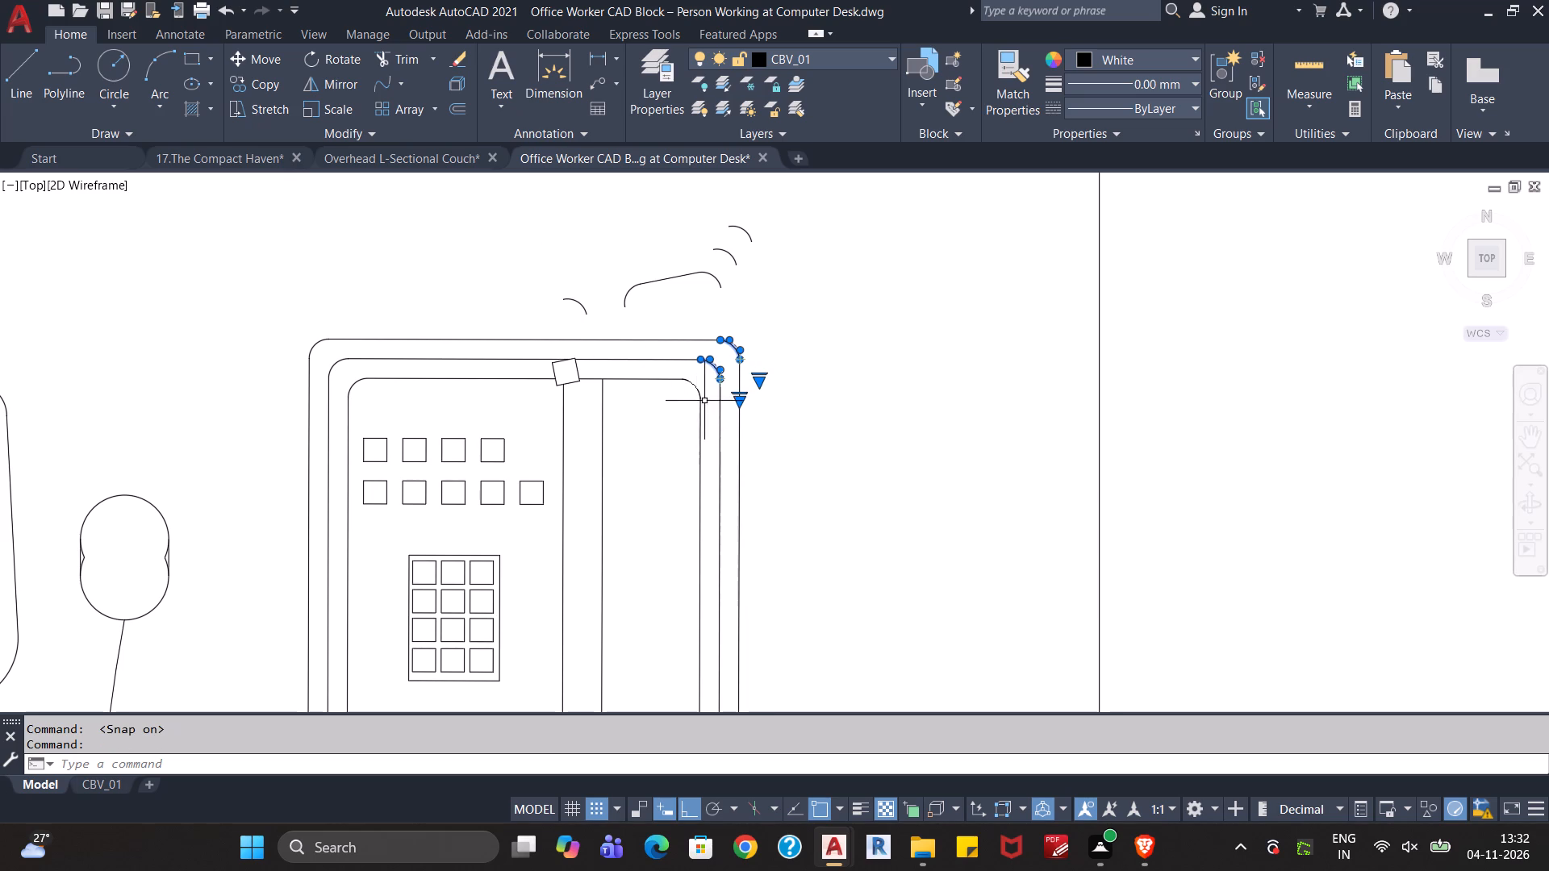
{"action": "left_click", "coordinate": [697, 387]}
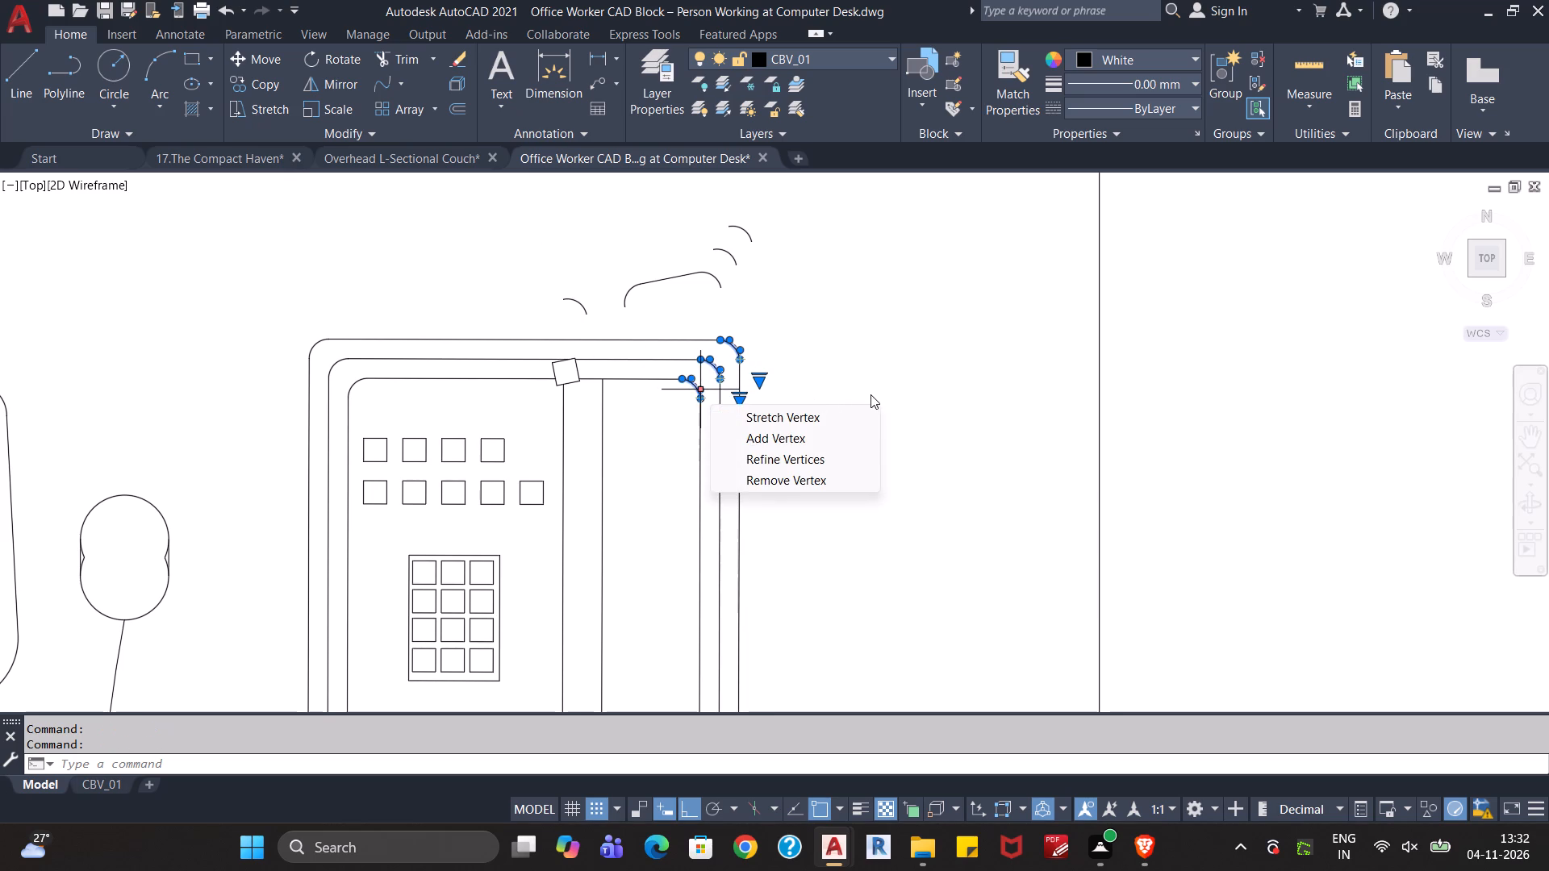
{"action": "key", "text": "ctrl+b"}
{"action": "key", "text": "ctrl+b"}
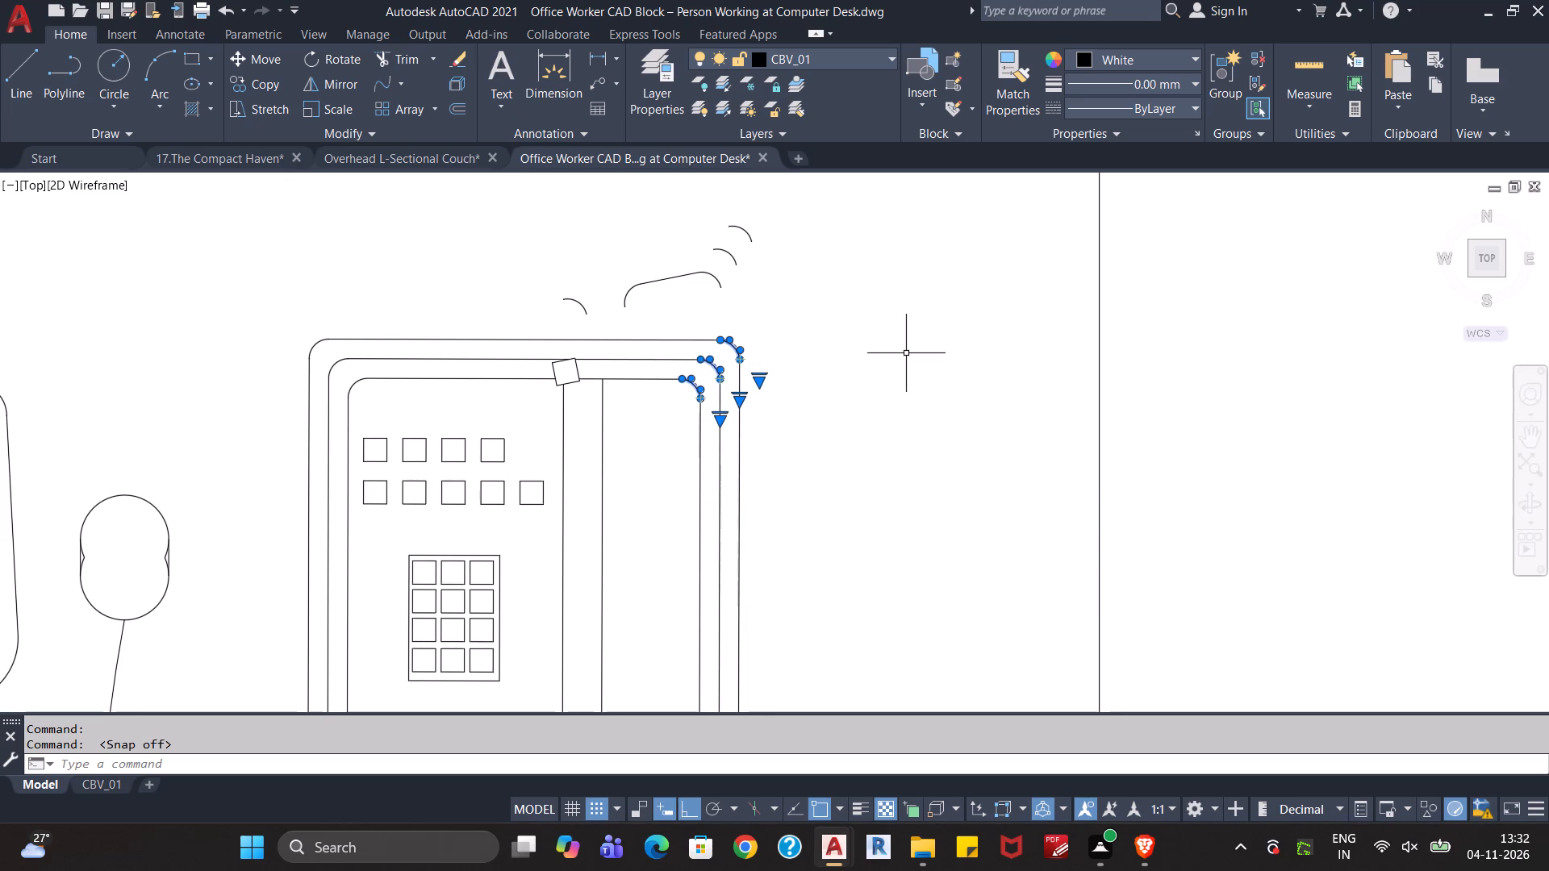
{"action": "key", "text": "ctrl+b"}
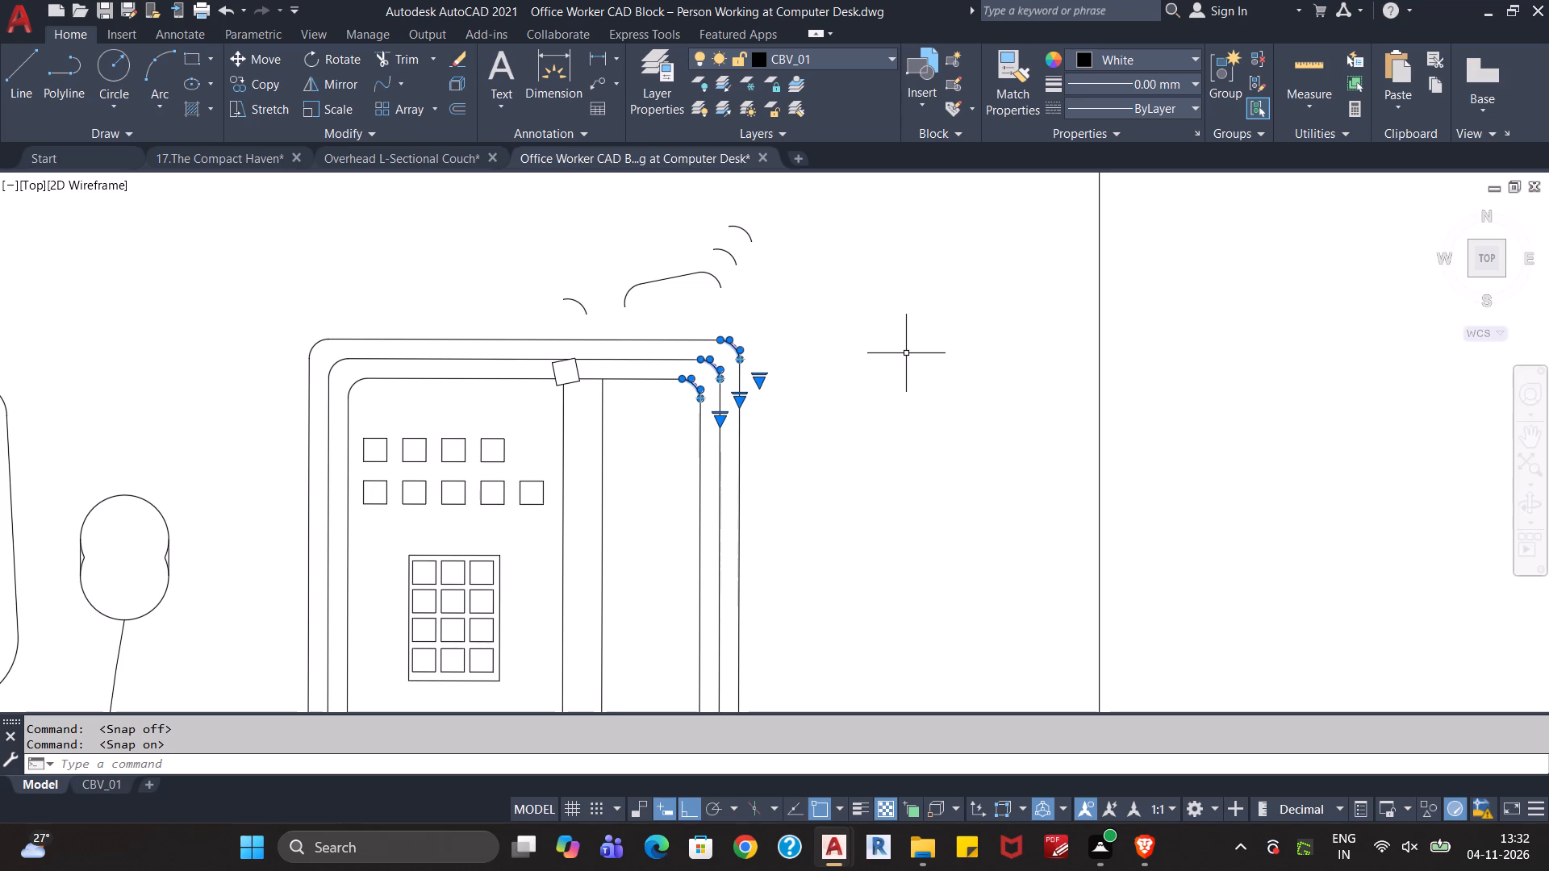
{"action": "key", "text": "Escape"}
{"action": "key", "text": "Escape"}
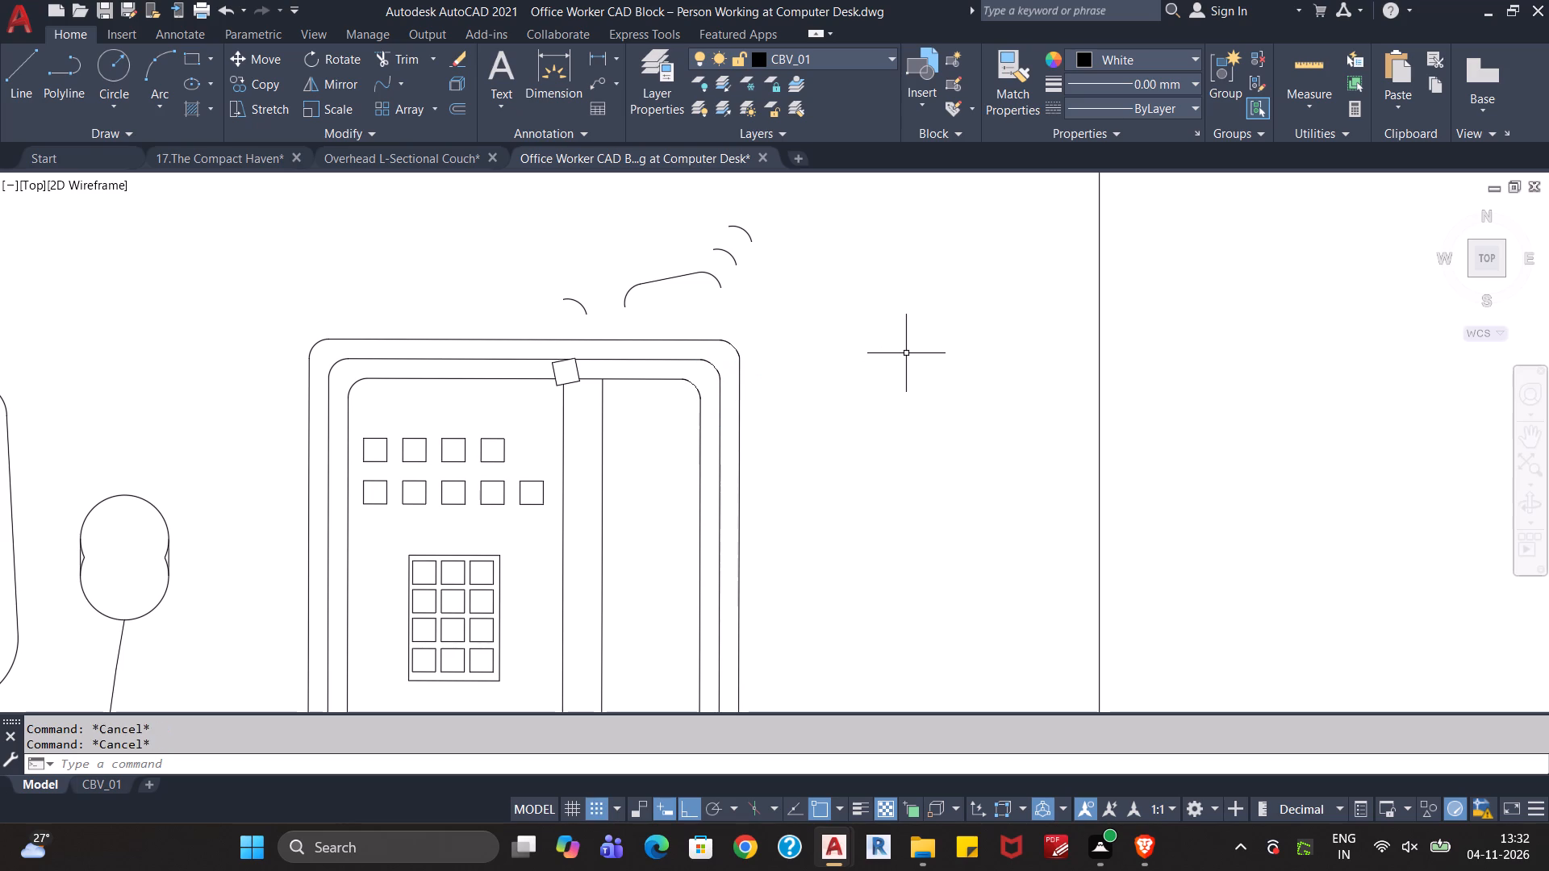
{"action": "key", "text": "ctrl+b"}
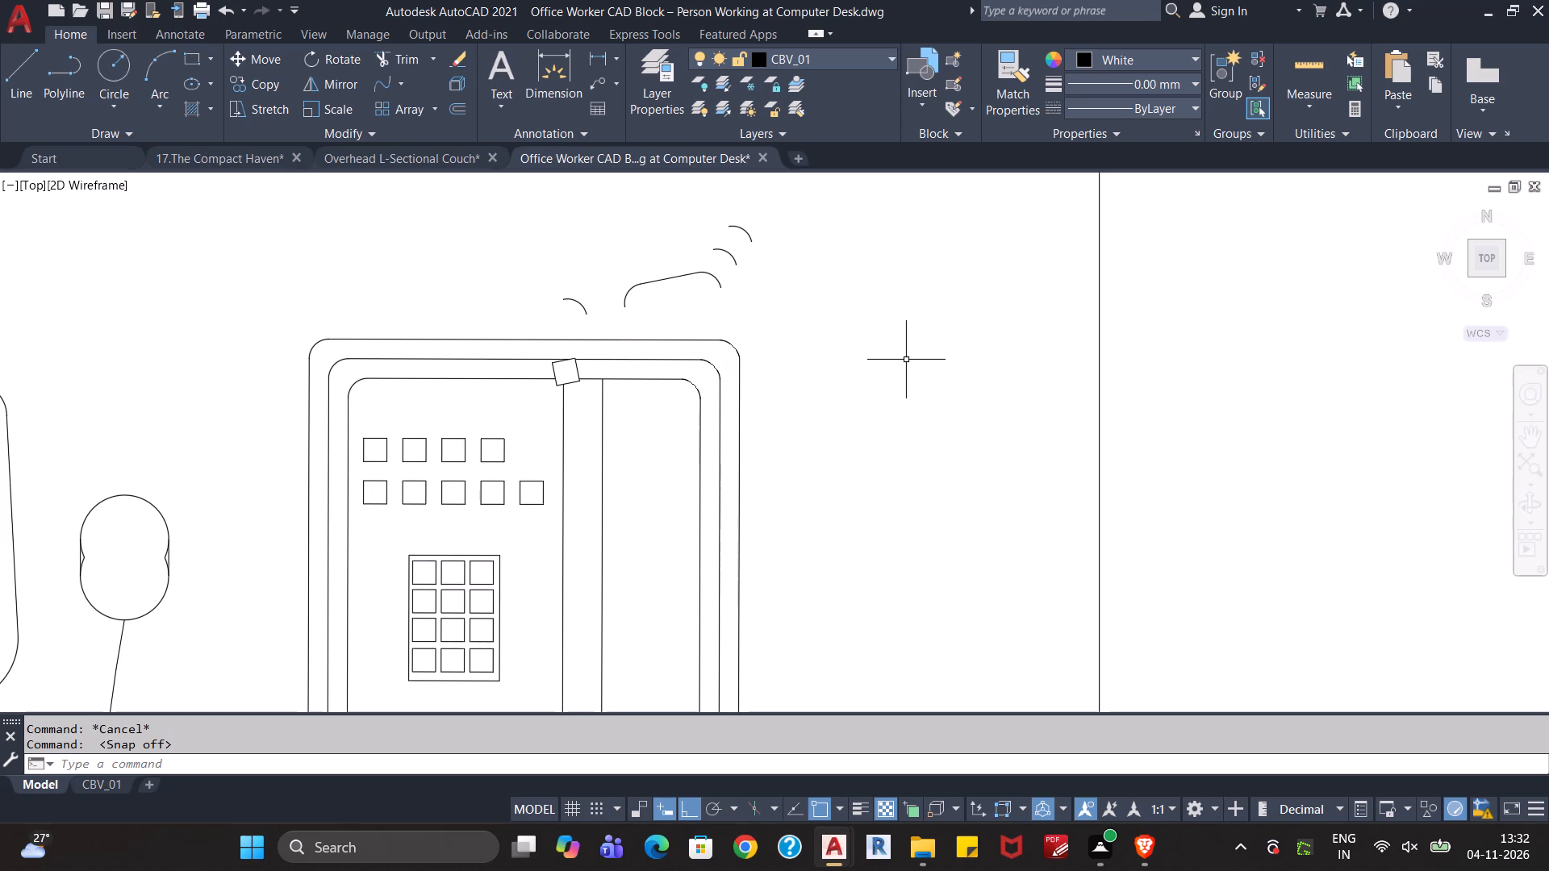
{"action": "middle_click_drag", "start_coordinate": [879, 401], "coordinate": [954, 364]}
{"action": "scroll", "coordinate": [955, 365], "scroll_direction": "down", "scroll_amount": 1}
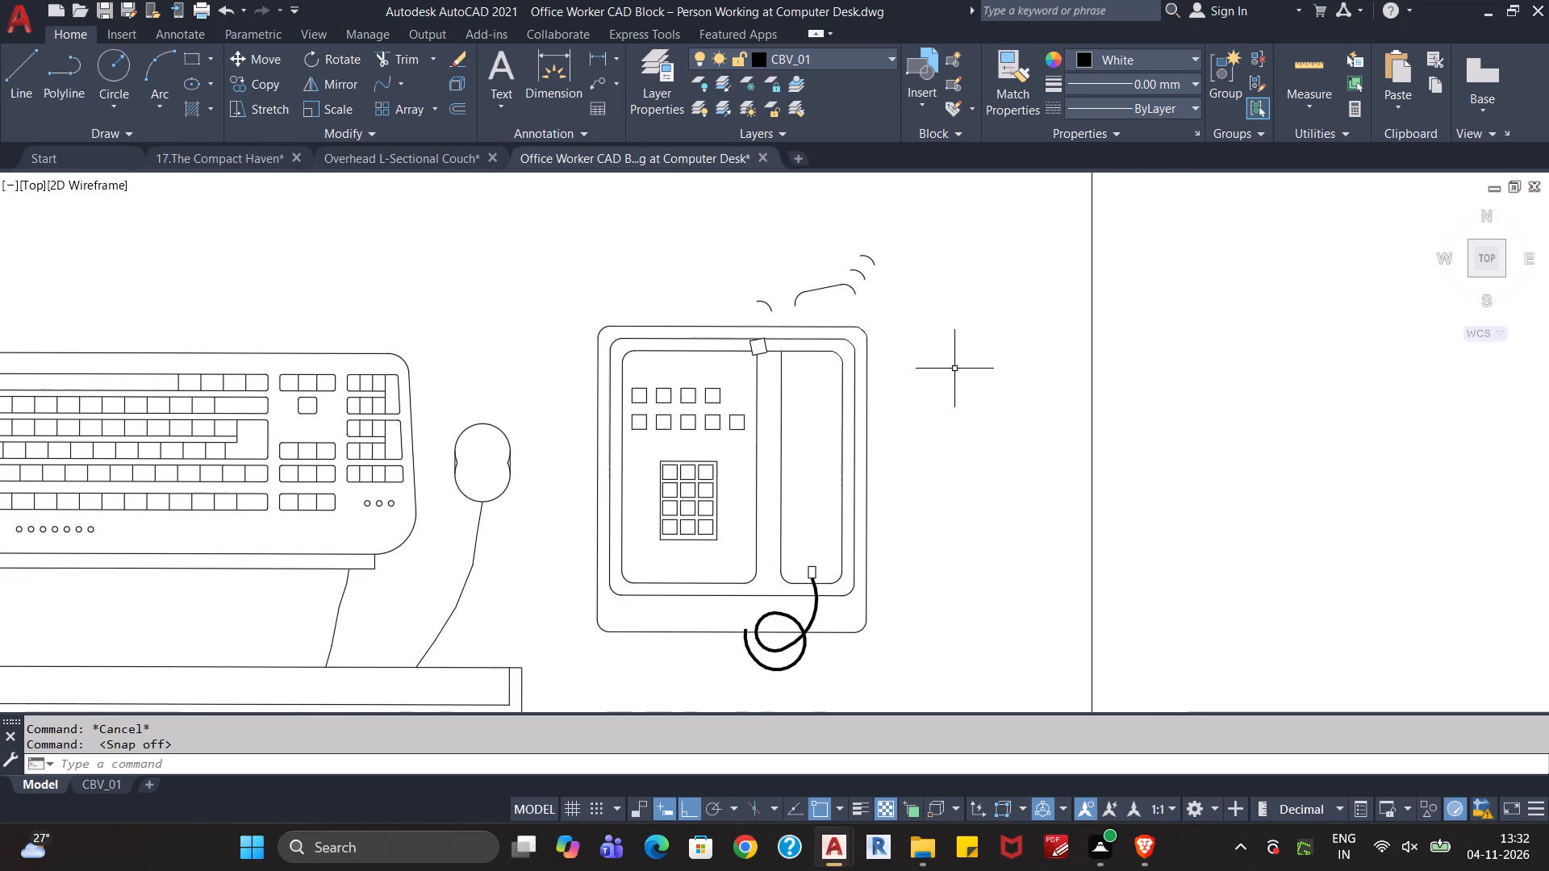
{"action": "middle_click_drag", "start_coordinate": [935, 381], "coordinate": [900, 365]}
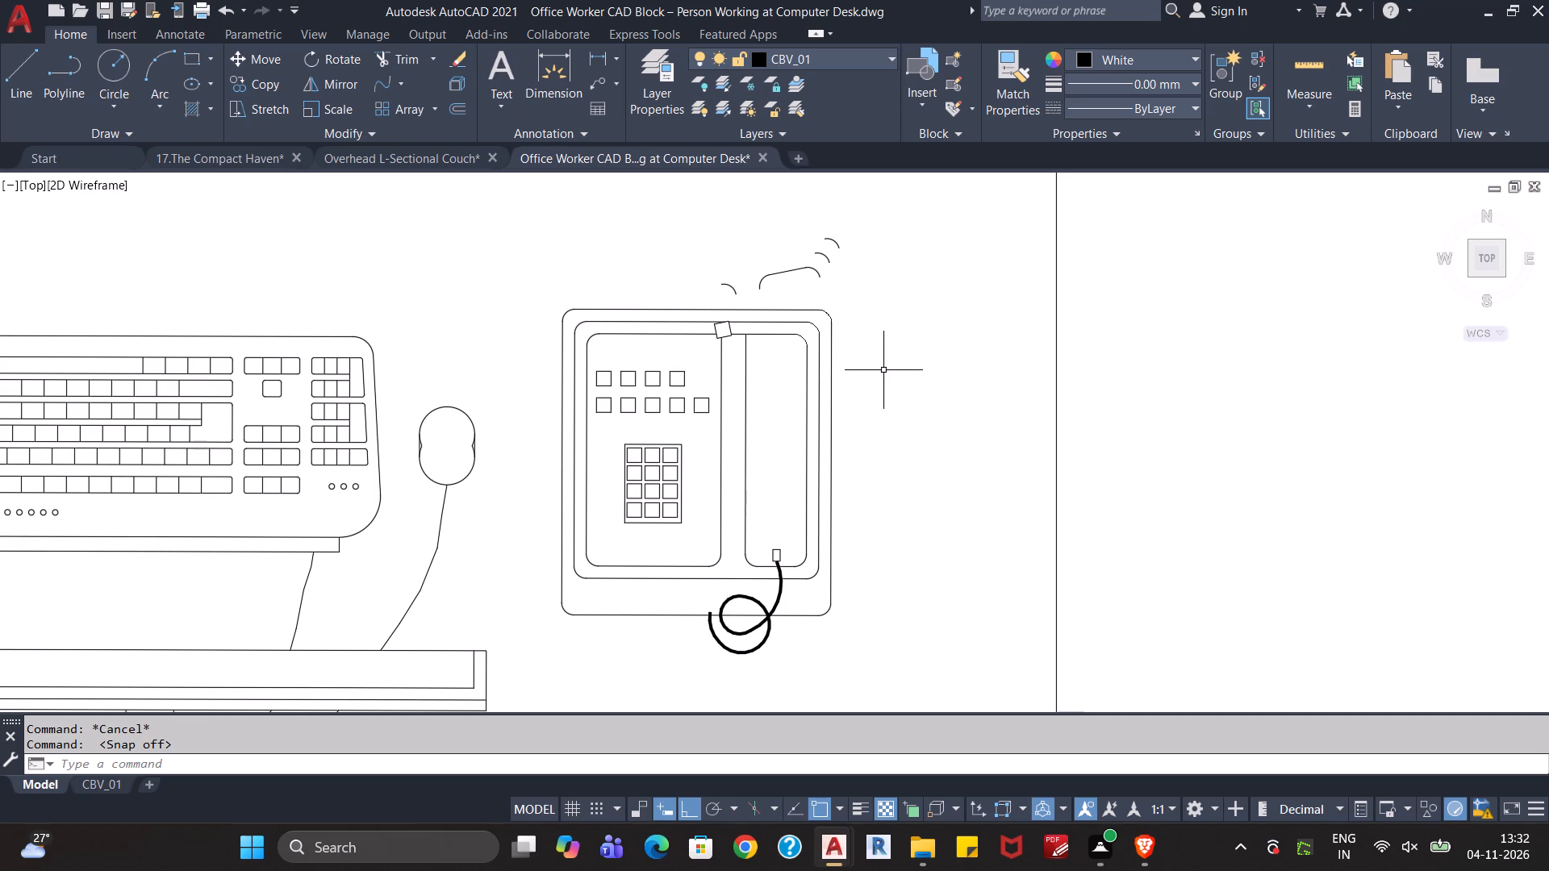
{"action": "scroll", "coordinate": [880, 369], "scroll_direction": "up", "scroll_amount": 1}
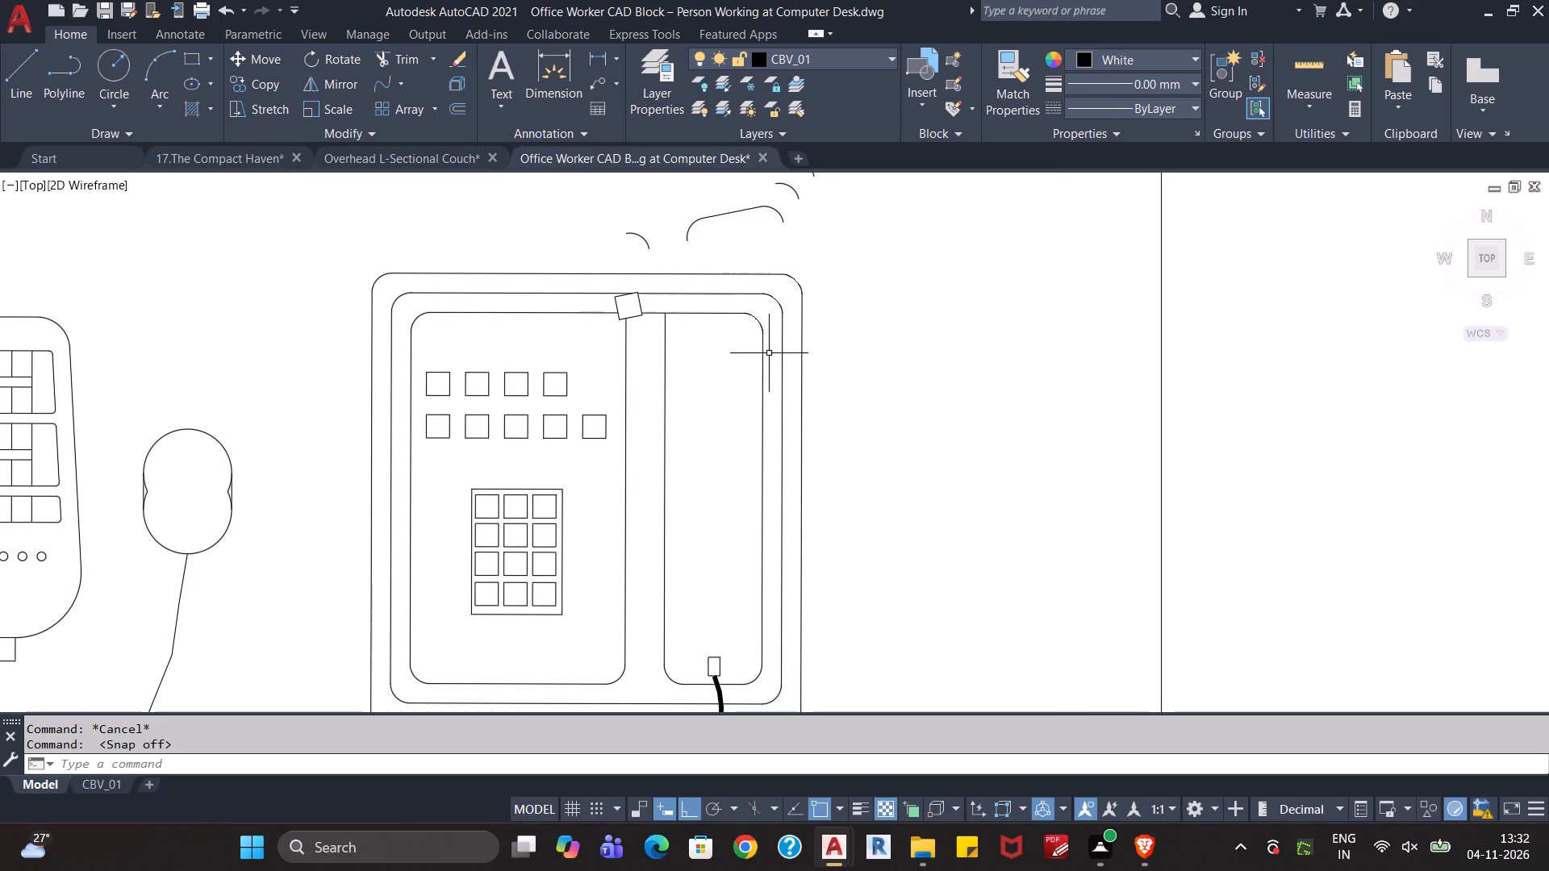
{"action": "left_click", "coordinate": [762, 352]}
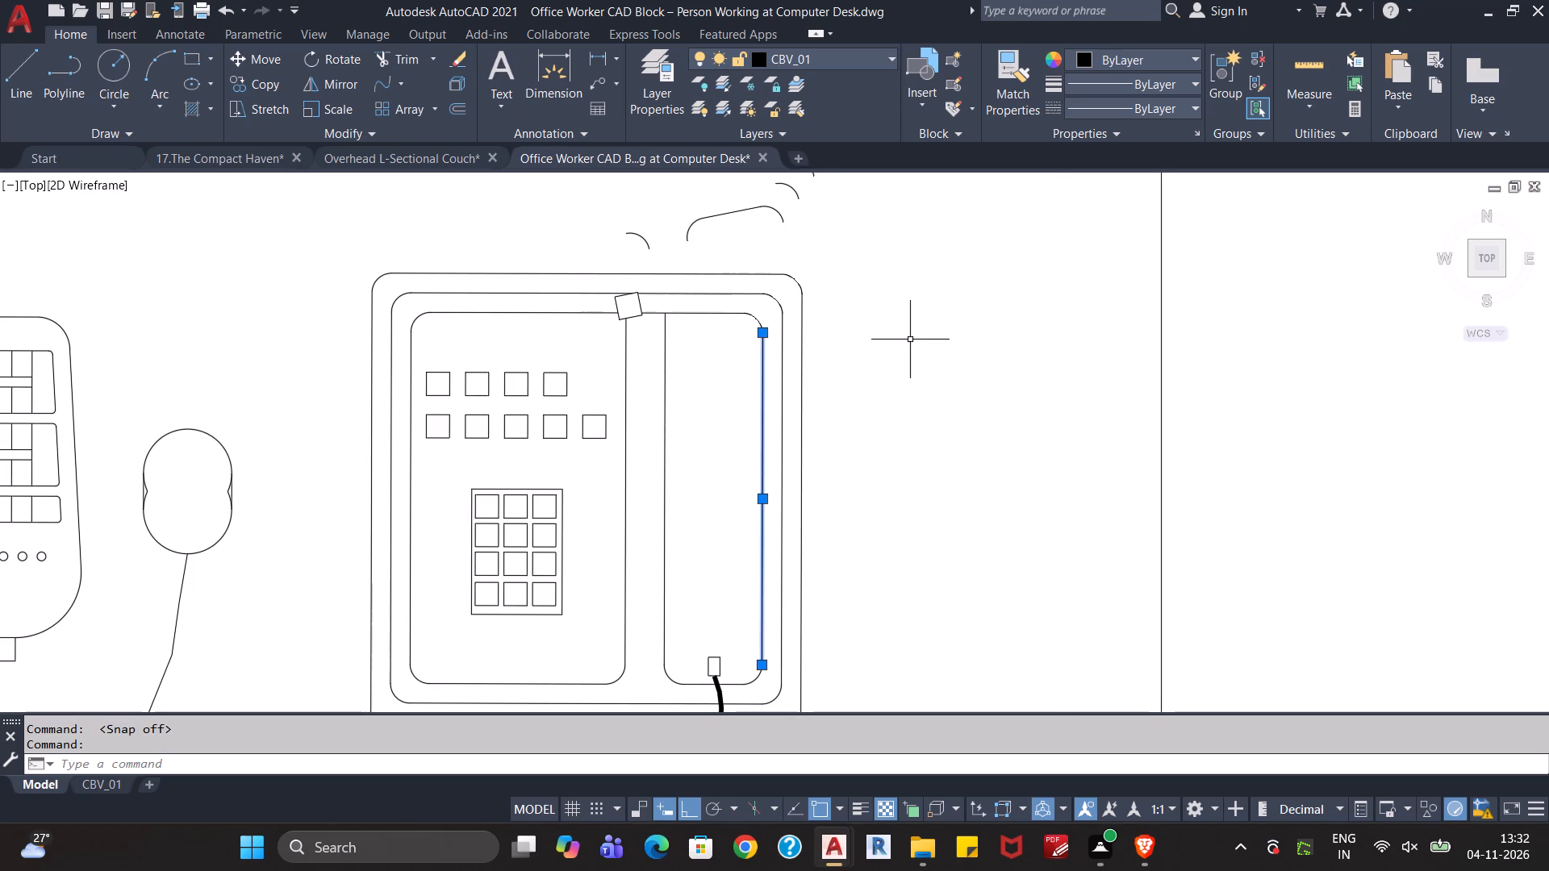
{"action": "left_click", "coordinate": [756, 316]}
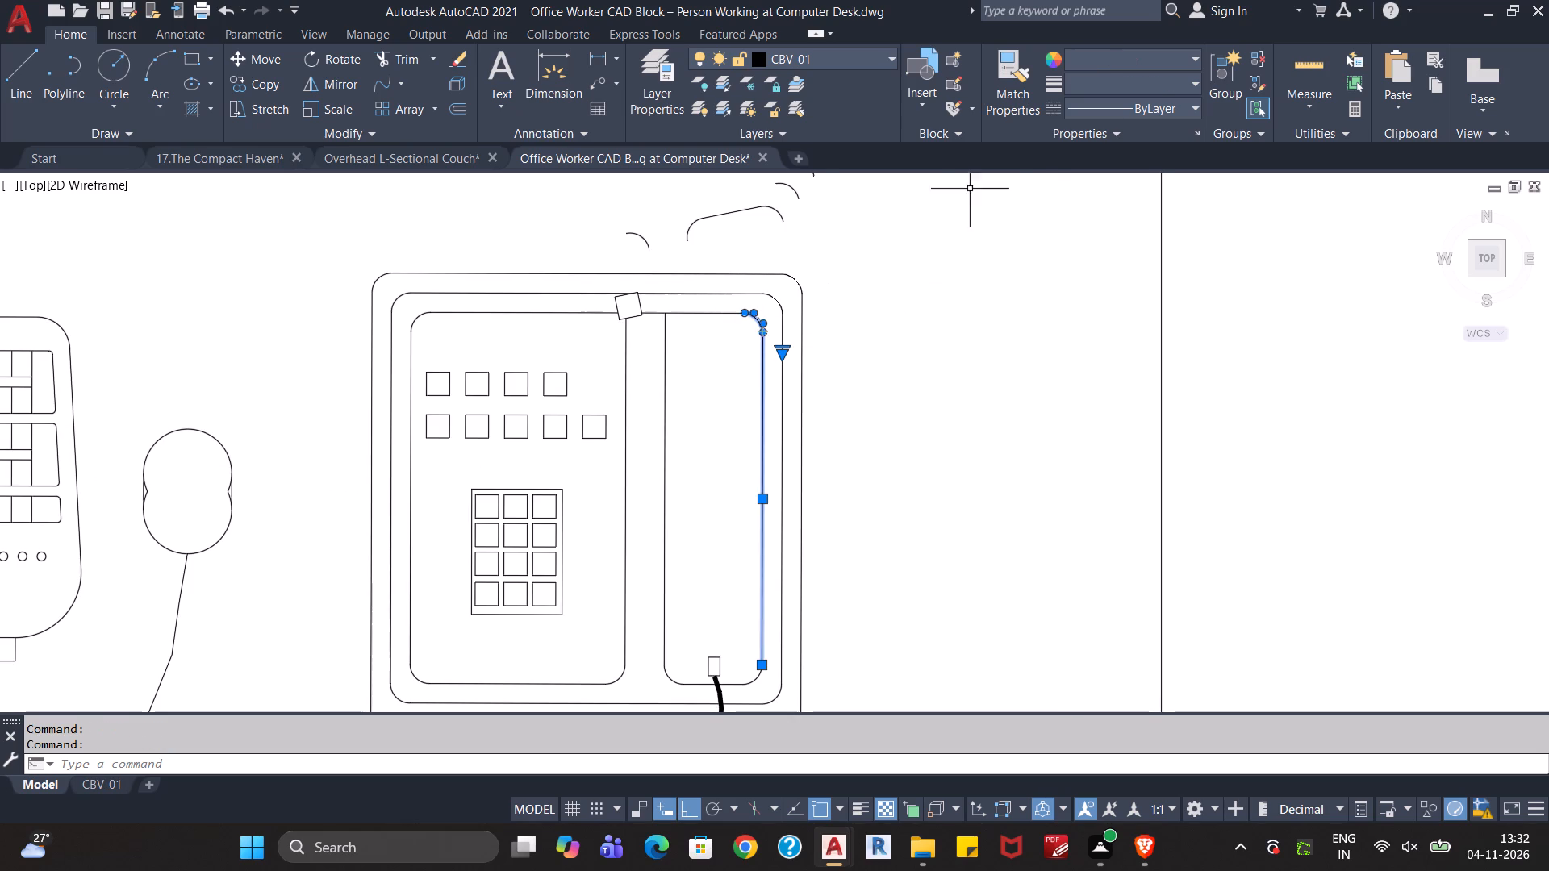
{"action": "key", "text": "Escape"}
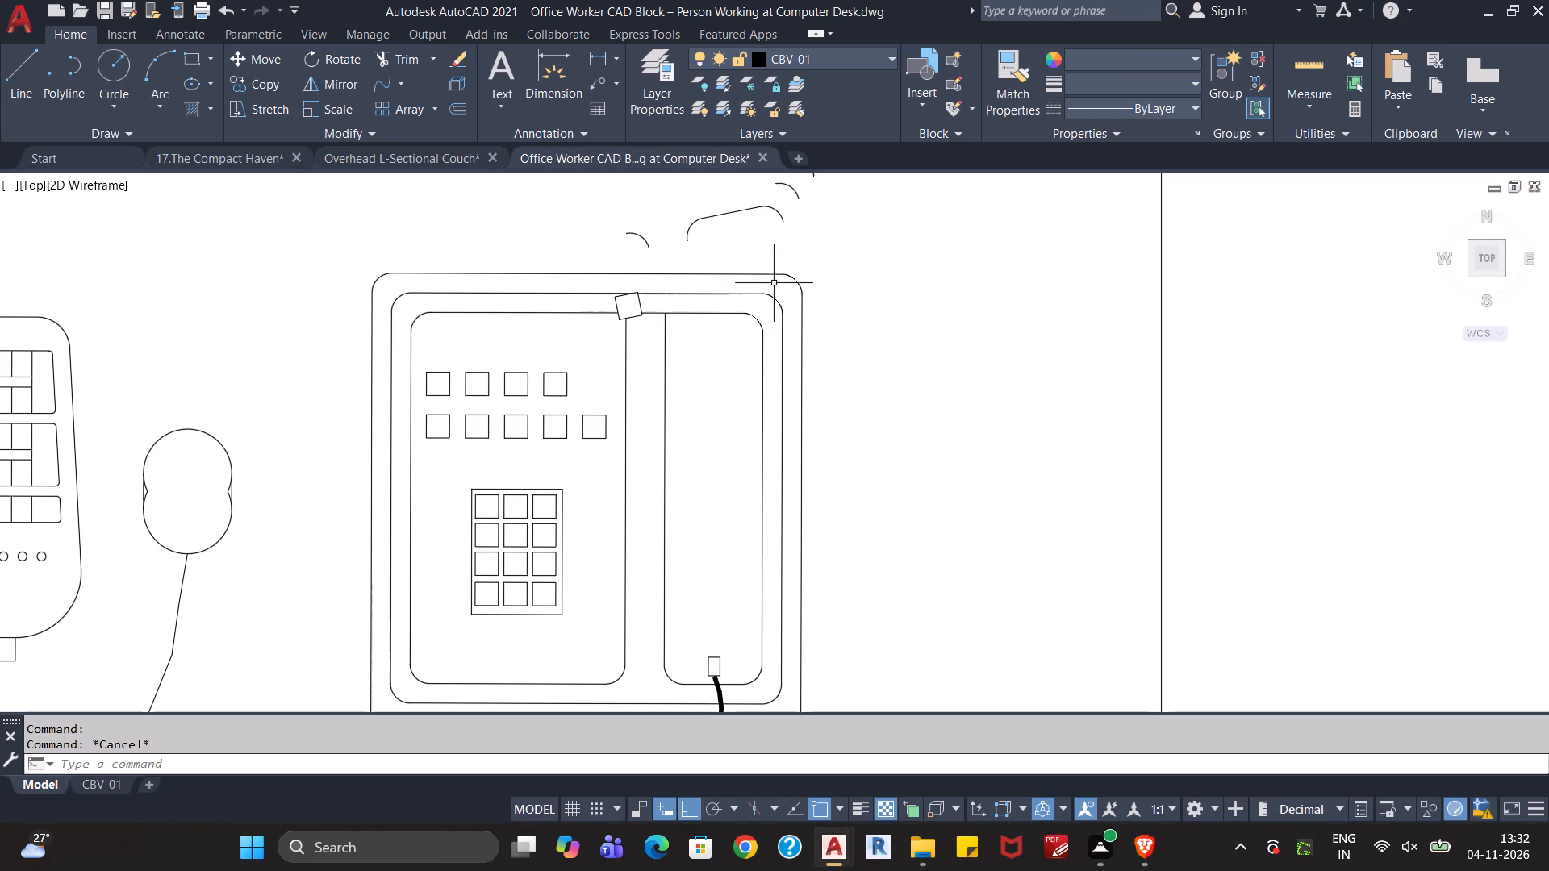
Set the colour of the telephone's three upper-right corner arcs and its innermost right vertical line to ByLayer.
{"action": "left_click", "coordinate": [775, 298]}
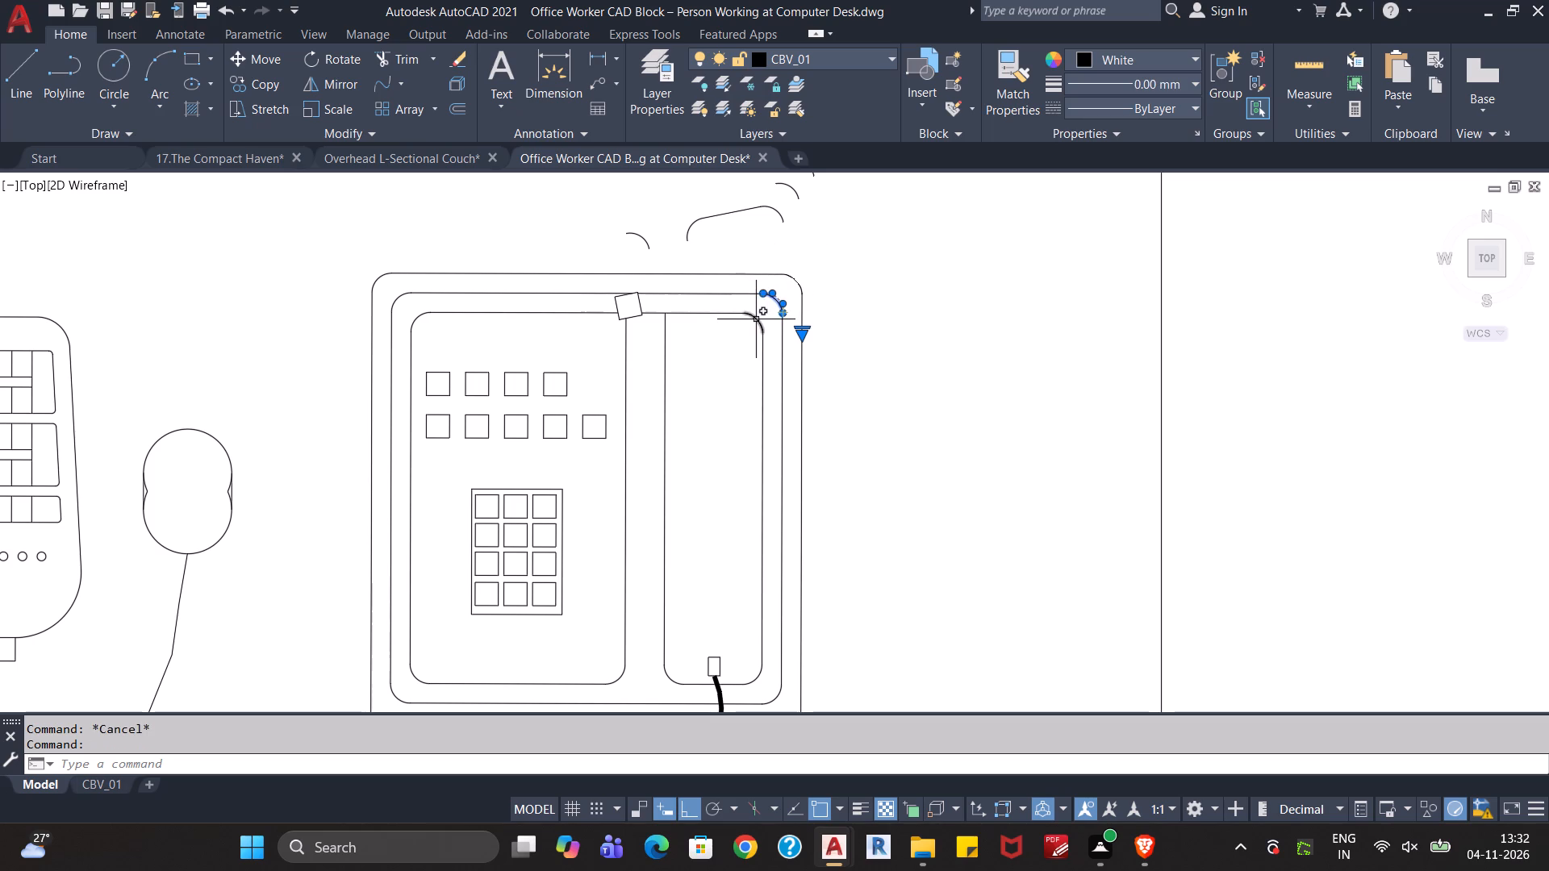
{"action": "left_click", "coordinate": [756, 319]}
{"action": "left_click", "coordinate": [798, 282]}
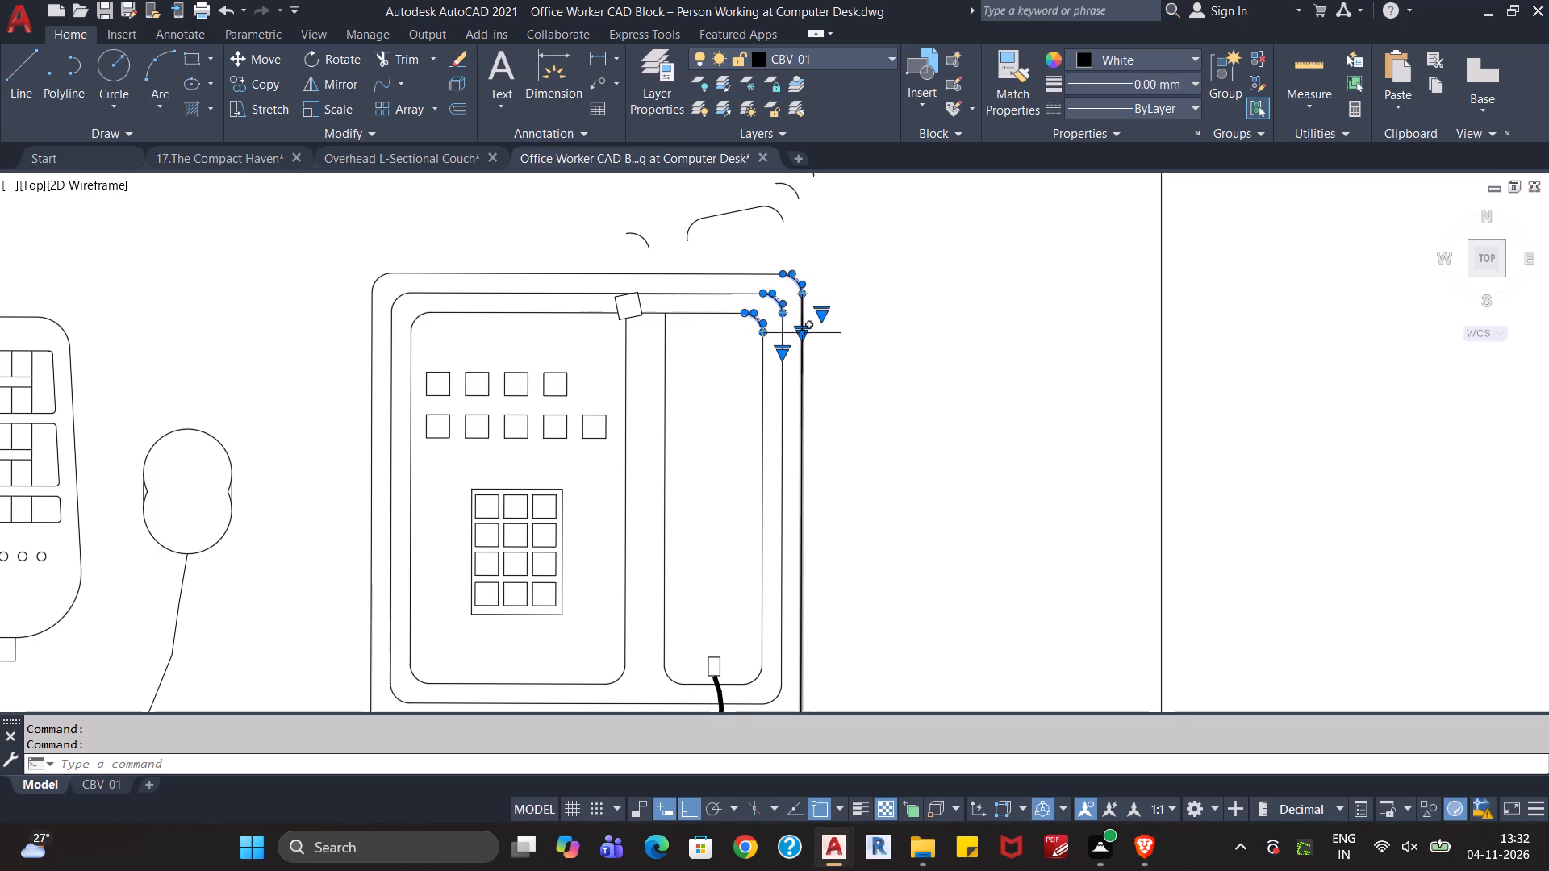
{"action": "left_click", "coordinate": [761, 493]}
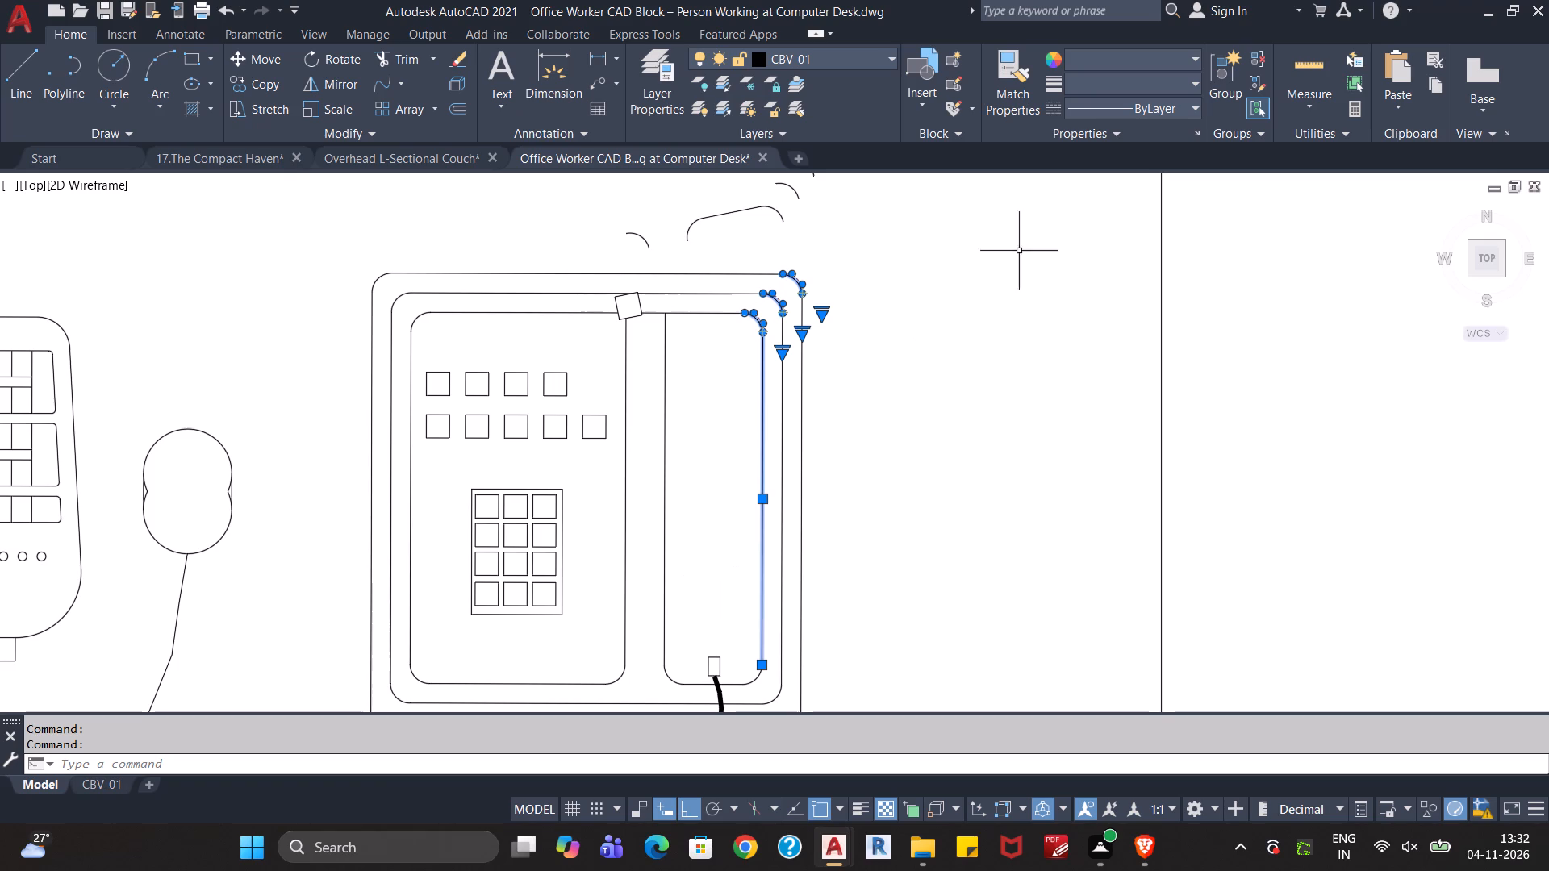
{"action": "left_click", "coordinate": [1149, 59]}
{"action": "left_click", "coordinate": [1136, 81]}
{"action": "key", "text": "Escape"}
Save the computer desk block drawing.
{"action": "scroll", "coordinate": [1038, 360], "scroll_direction": "down", "scroll_amount": 1}
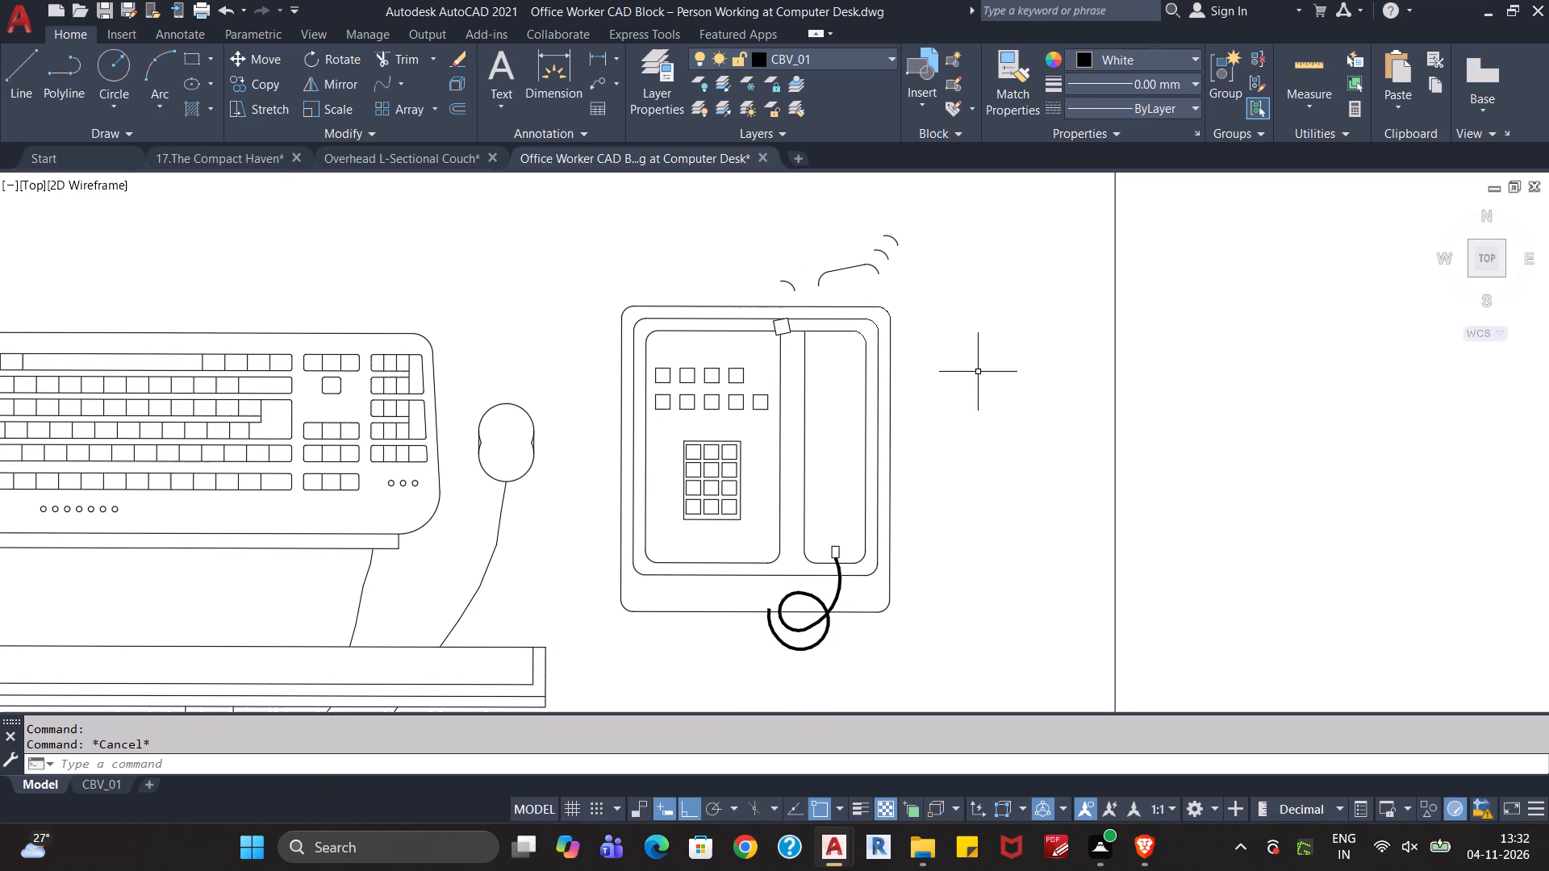
{"action": "middle_click_drag", "start_coordinate": [972, 373], "coordinate": [958, 425]}
{"action": "scroll", "coordinate": [957, 426], "scroll_direction": "down", "scroll_amount": 2}
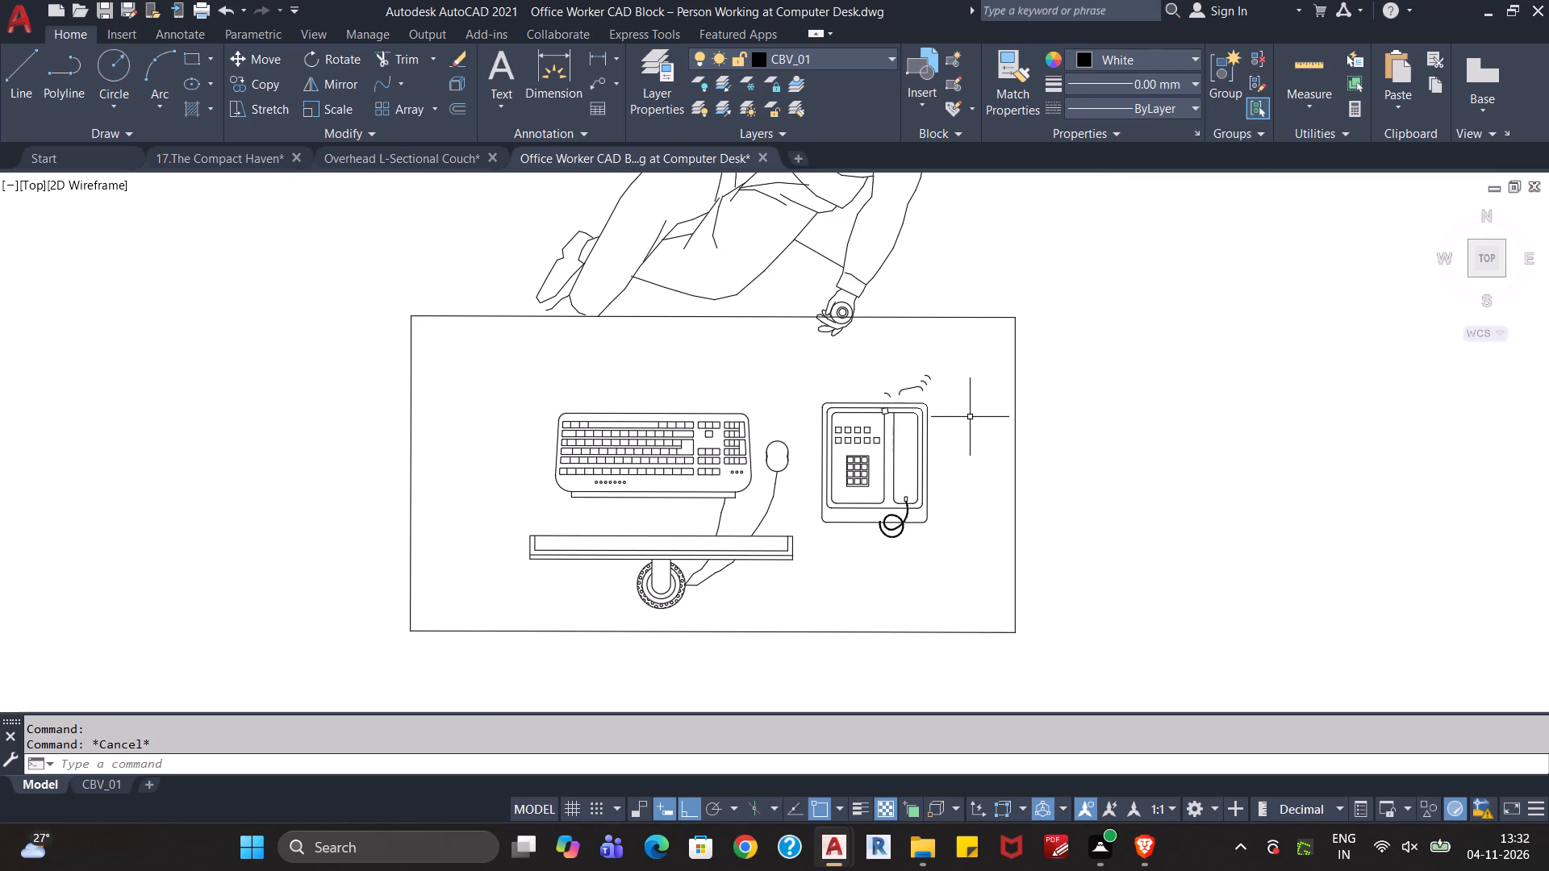
{"action": "key", "text": "ctrl+s"}
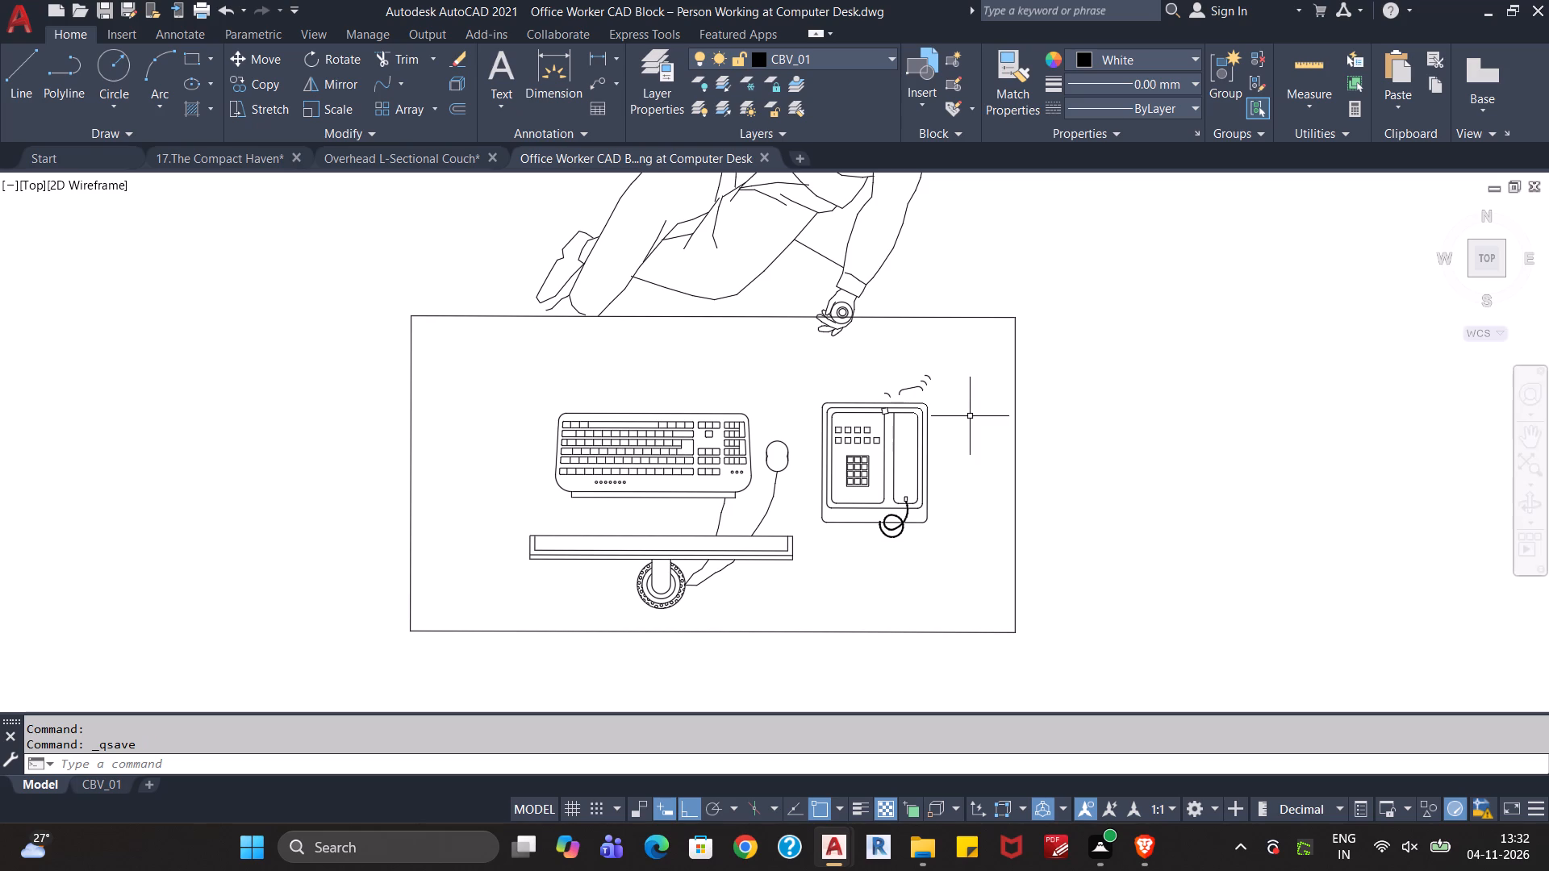
Examine the telephone's repaired linework close up and check the desk and worker drawing as a whole.
{"action": "scroll", "coordinate": [970, 416], "scroll_direction": "down", "scroll_amount": 1}
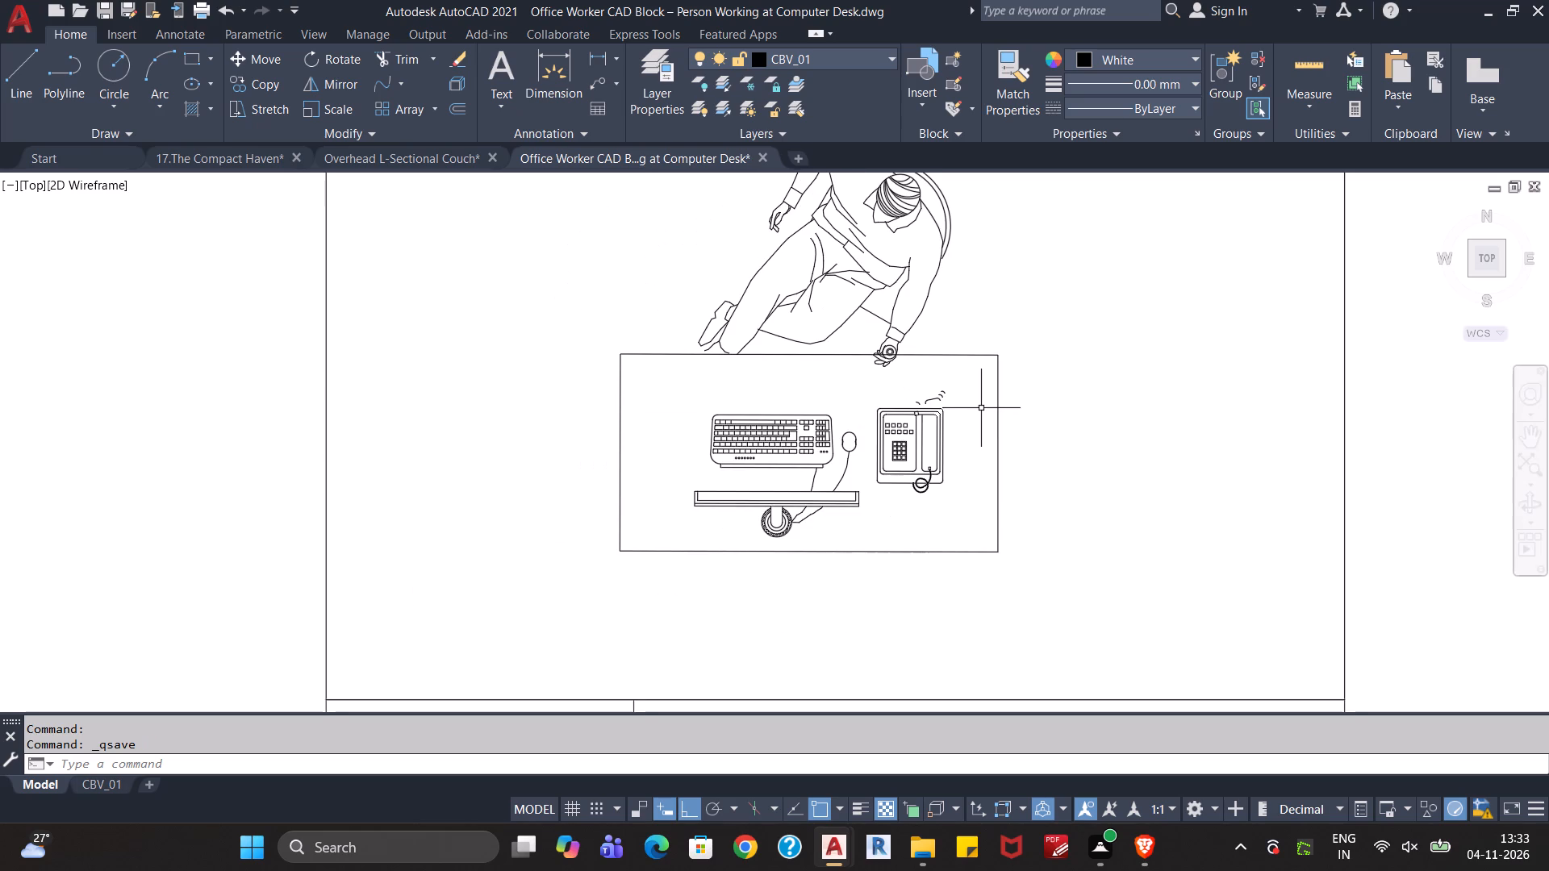
{"action": "middle_click_drag", "start_coordinate": [971, 406], "coordinate": [962, 390]}
{"action": "scroll", "coordinate": [961, 390], "scroll_direction": "up", "scroll_amount": 2}
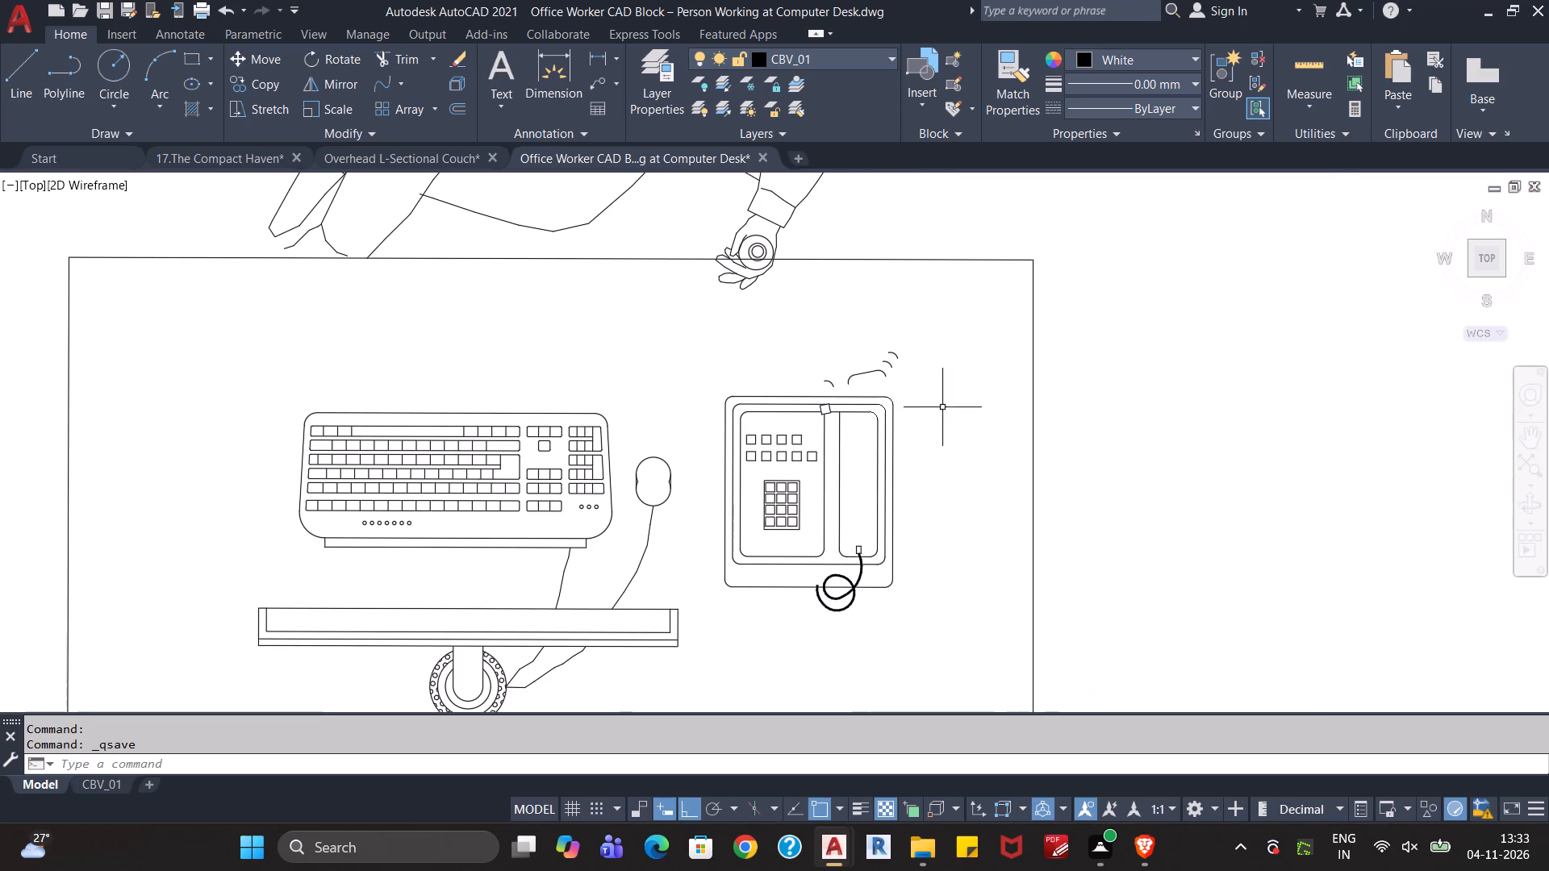
{"action": "scroll", "coordinate": [841, 435], "scroll_direction": "up", "scroll_amount": 4}
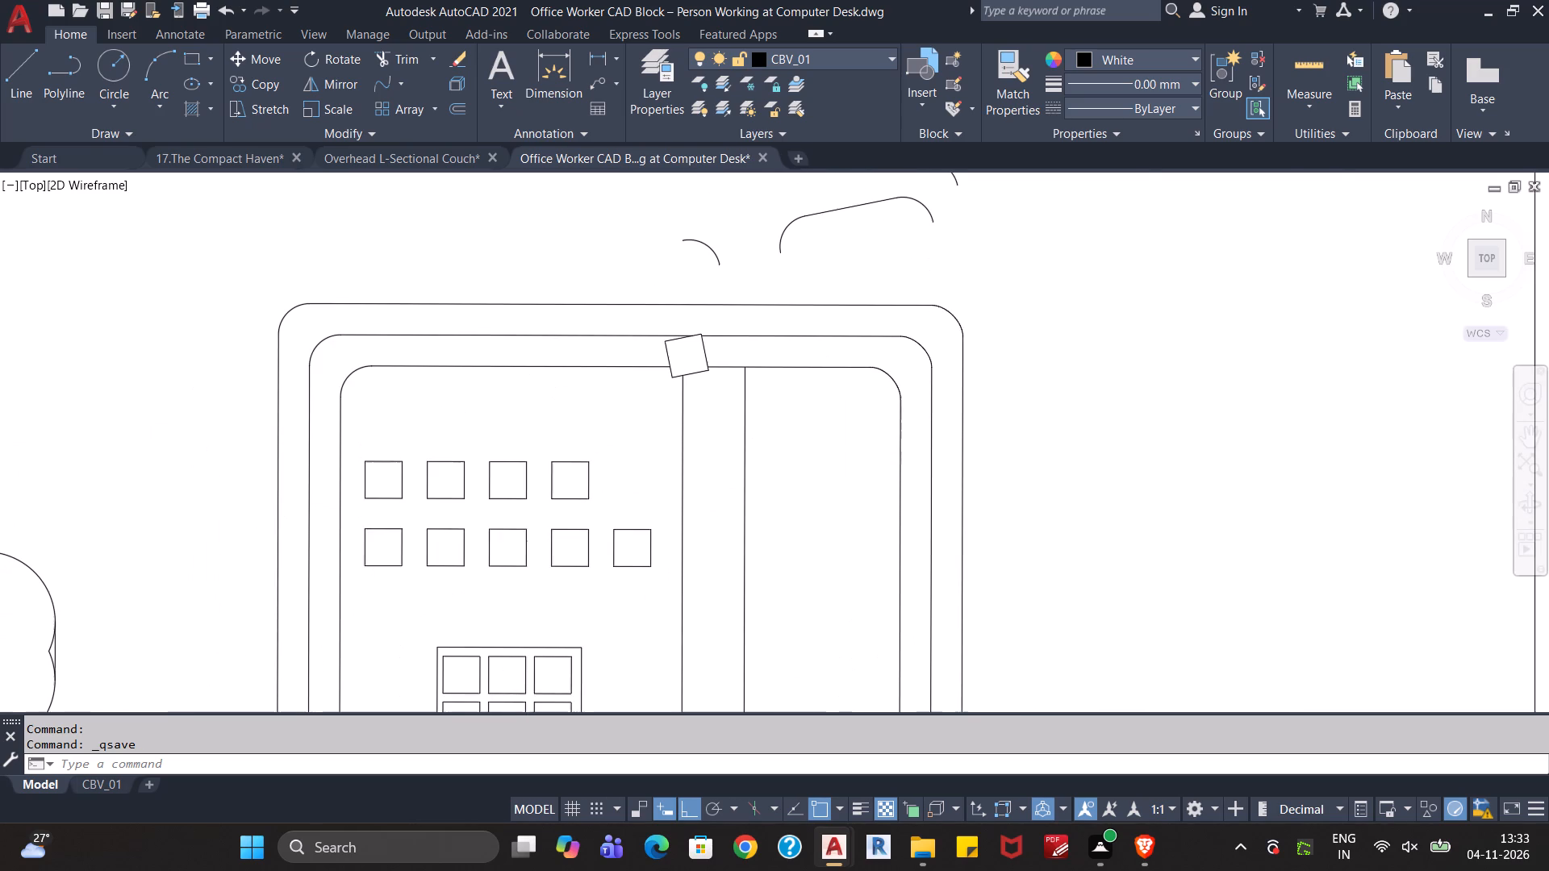
{"action": "scroll", "coordinate": [867, 426], "scroll_direction": "down", "scroll_amount": 2}
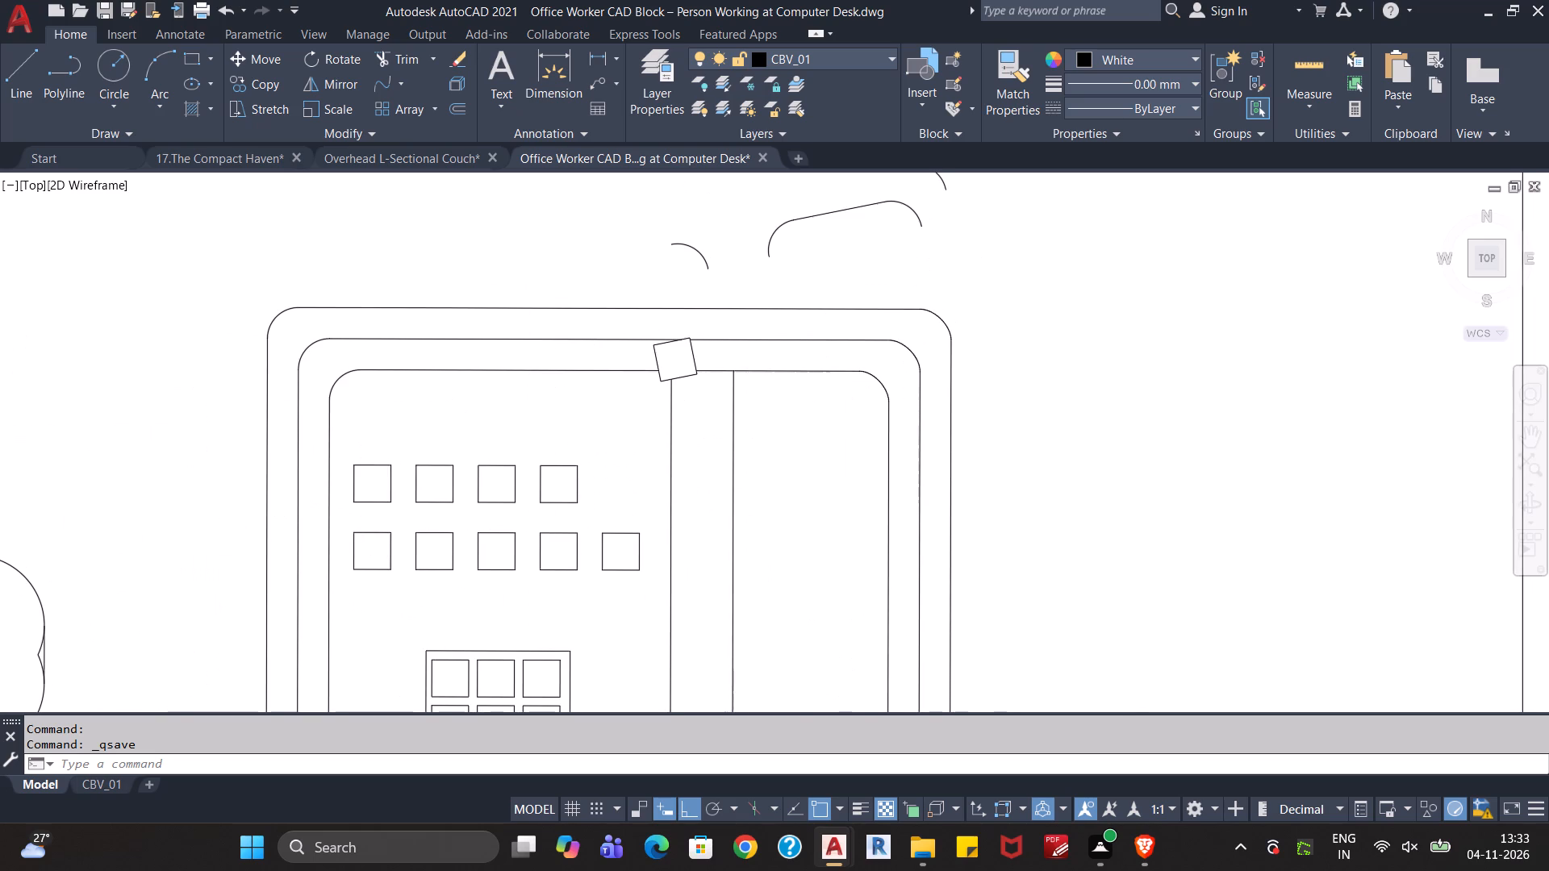
{"action": "scroll", "coordinate": [854, 436], "scroll_direction": "down", "scroll_amount": 5}
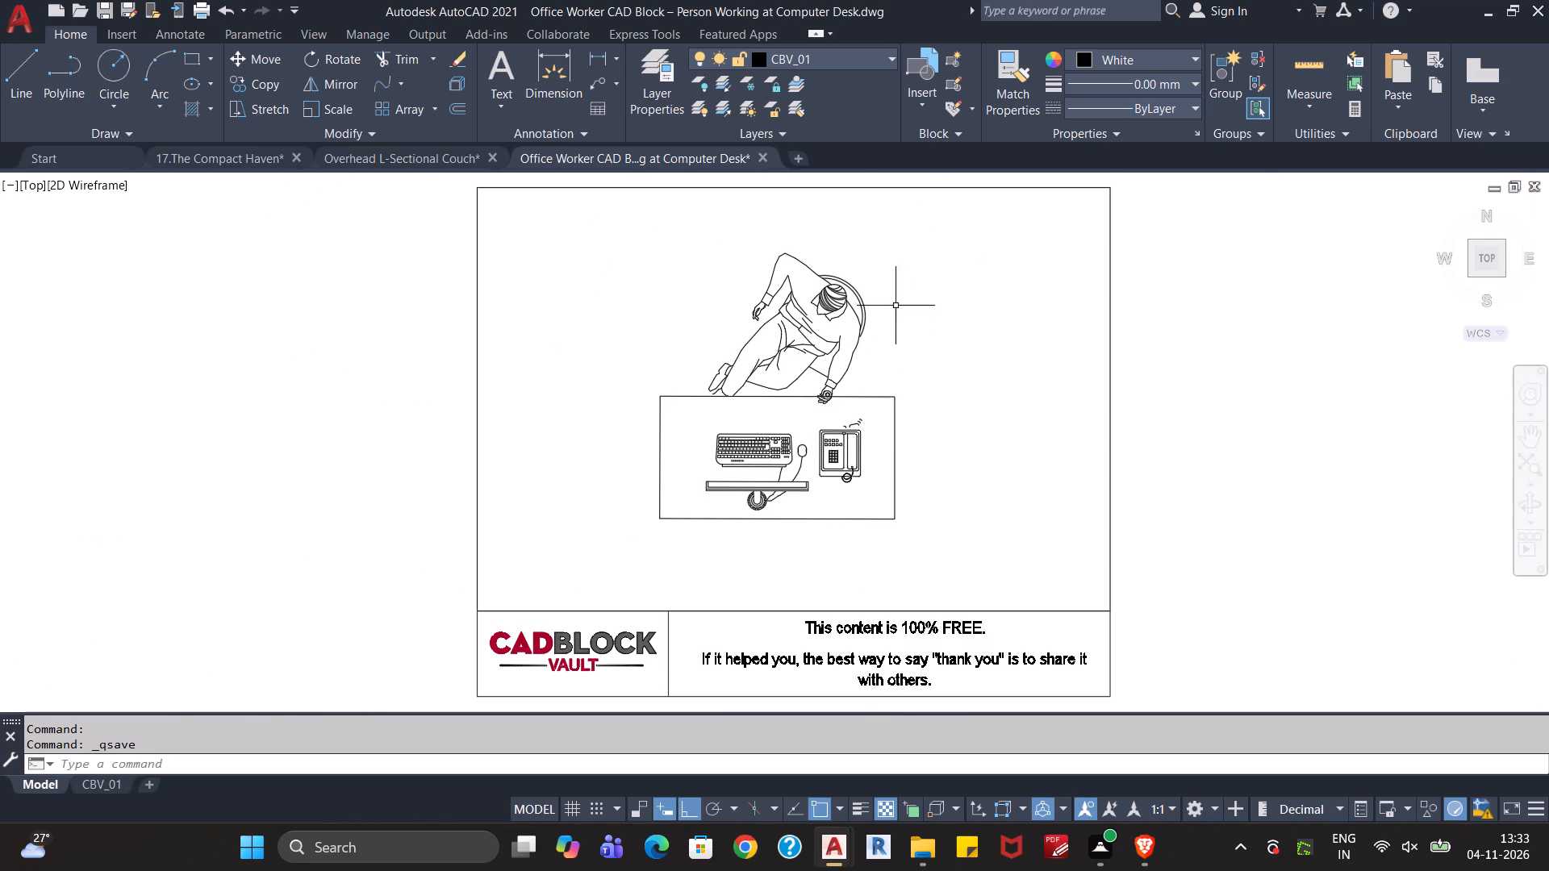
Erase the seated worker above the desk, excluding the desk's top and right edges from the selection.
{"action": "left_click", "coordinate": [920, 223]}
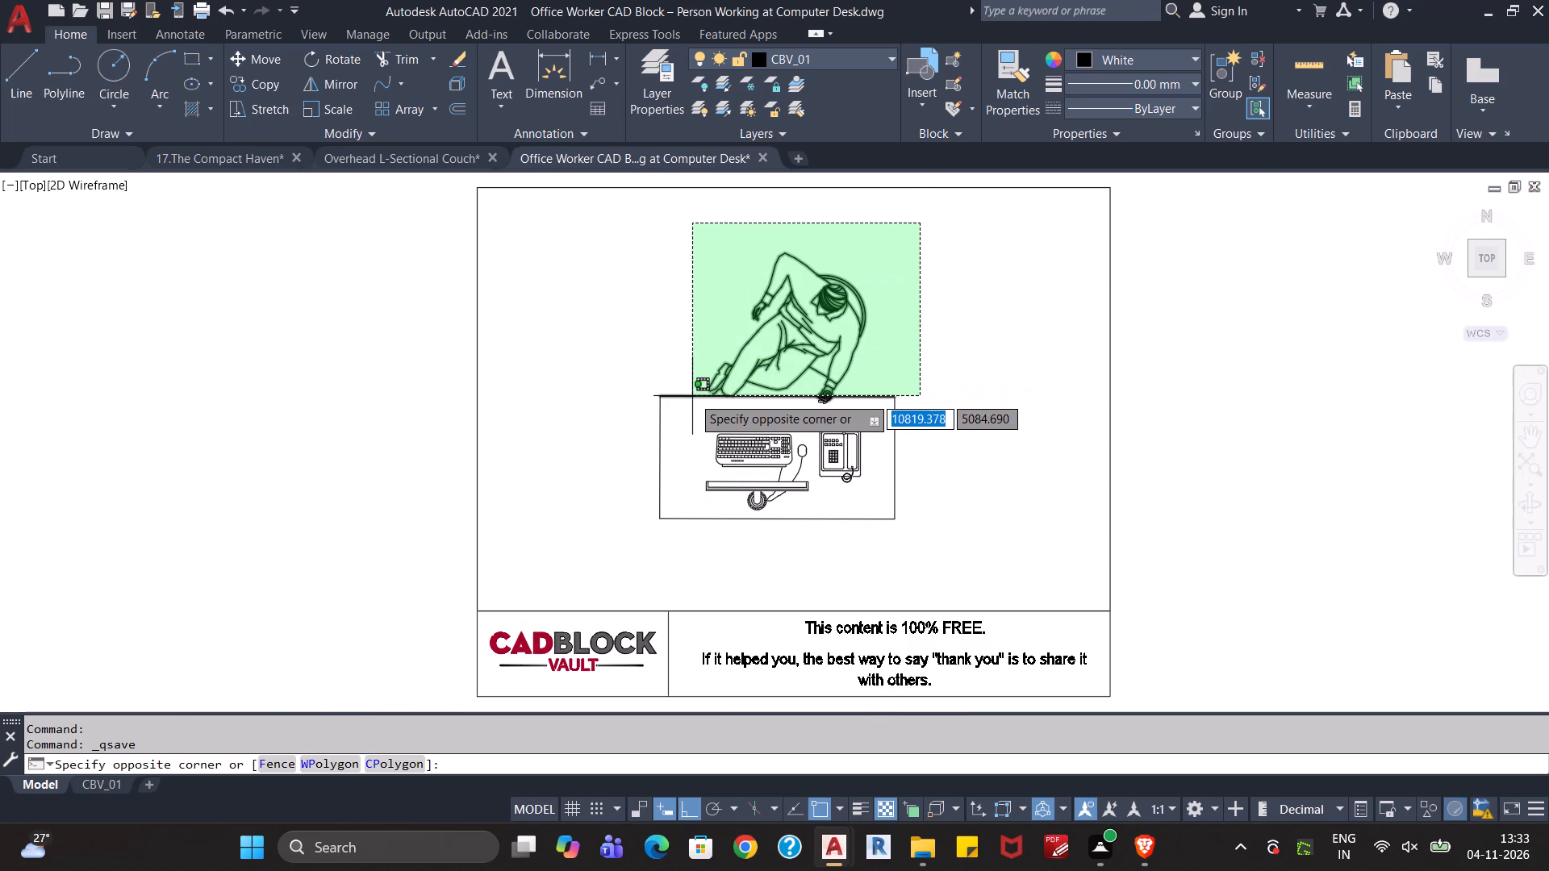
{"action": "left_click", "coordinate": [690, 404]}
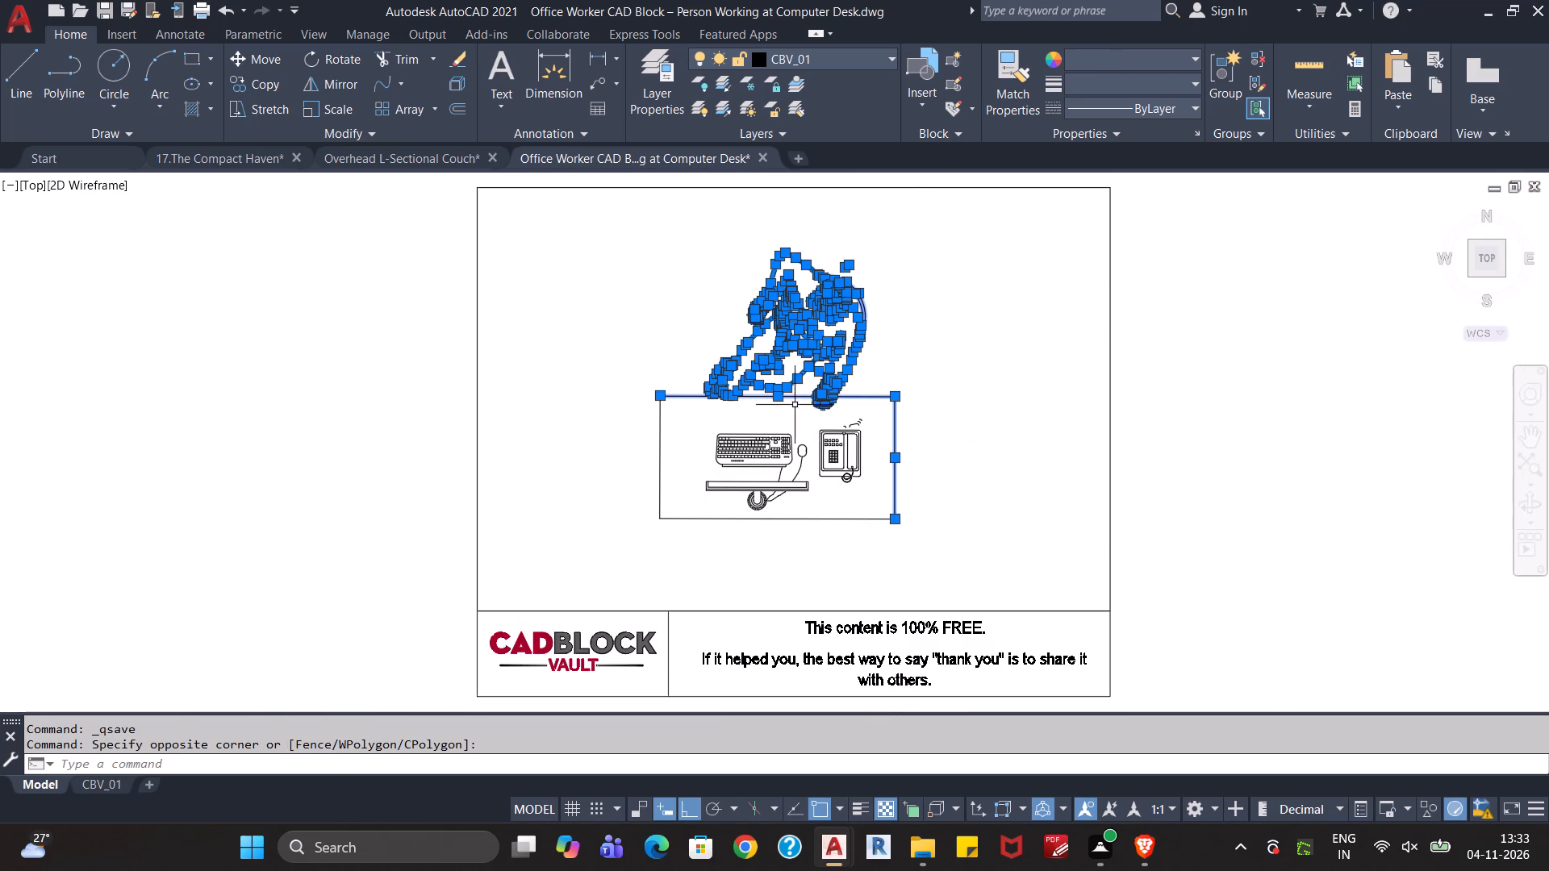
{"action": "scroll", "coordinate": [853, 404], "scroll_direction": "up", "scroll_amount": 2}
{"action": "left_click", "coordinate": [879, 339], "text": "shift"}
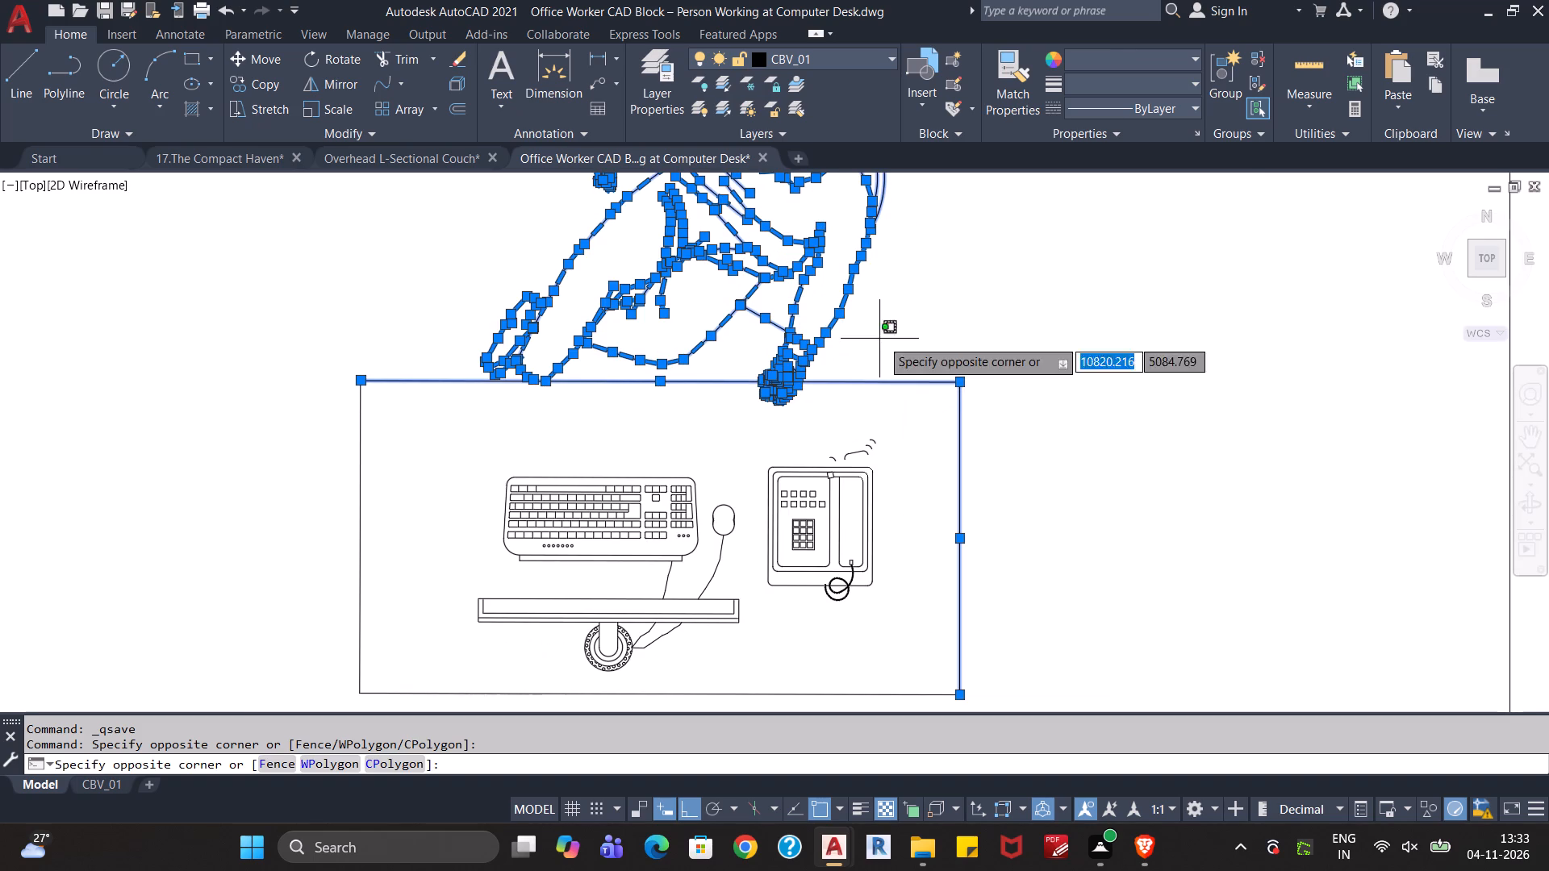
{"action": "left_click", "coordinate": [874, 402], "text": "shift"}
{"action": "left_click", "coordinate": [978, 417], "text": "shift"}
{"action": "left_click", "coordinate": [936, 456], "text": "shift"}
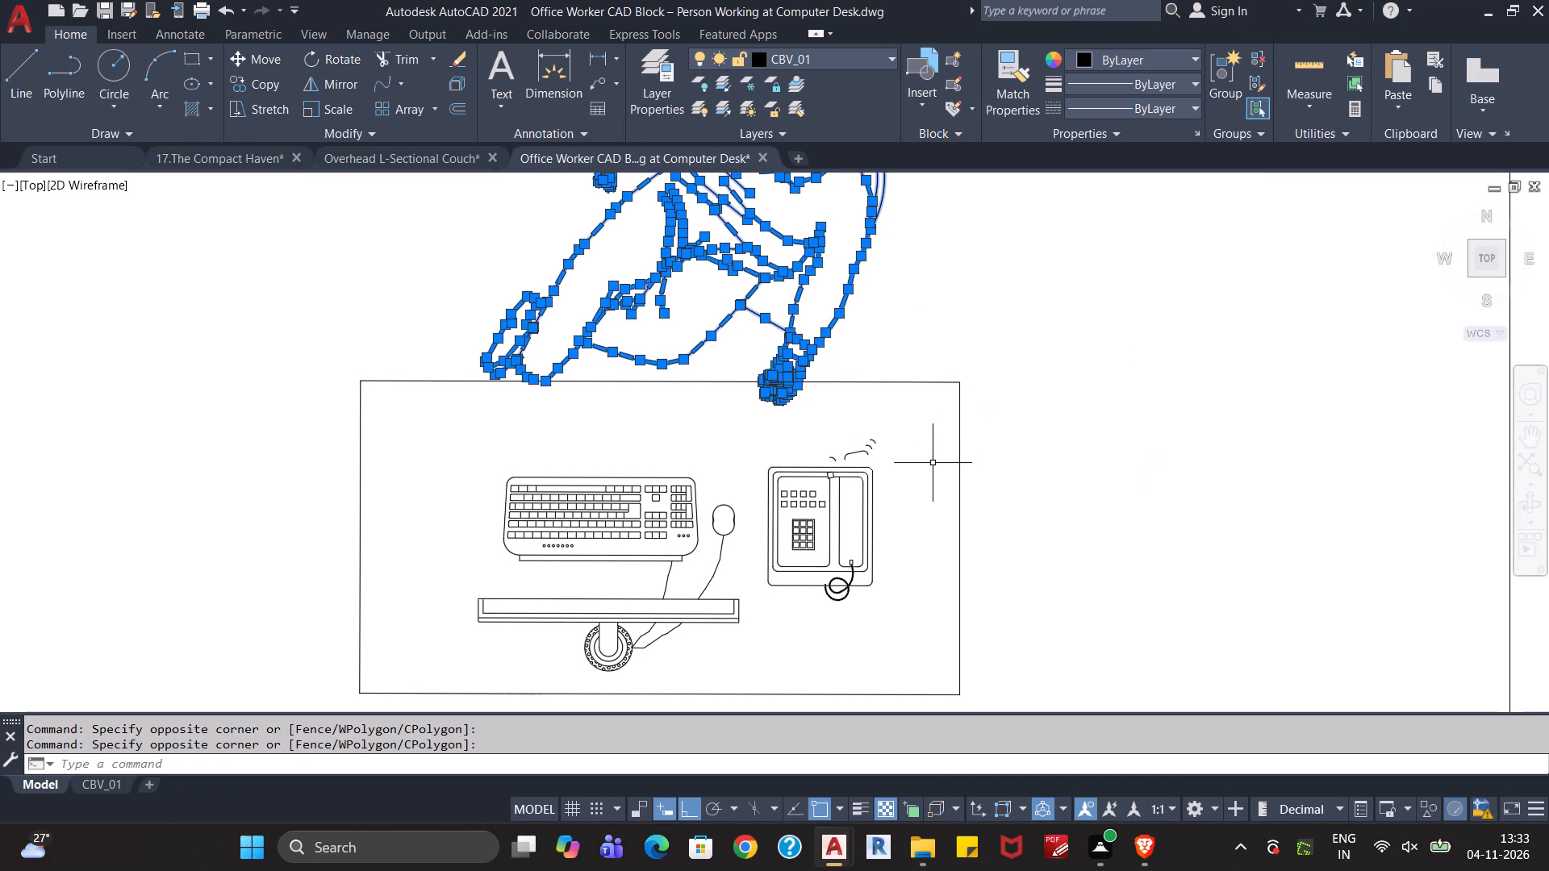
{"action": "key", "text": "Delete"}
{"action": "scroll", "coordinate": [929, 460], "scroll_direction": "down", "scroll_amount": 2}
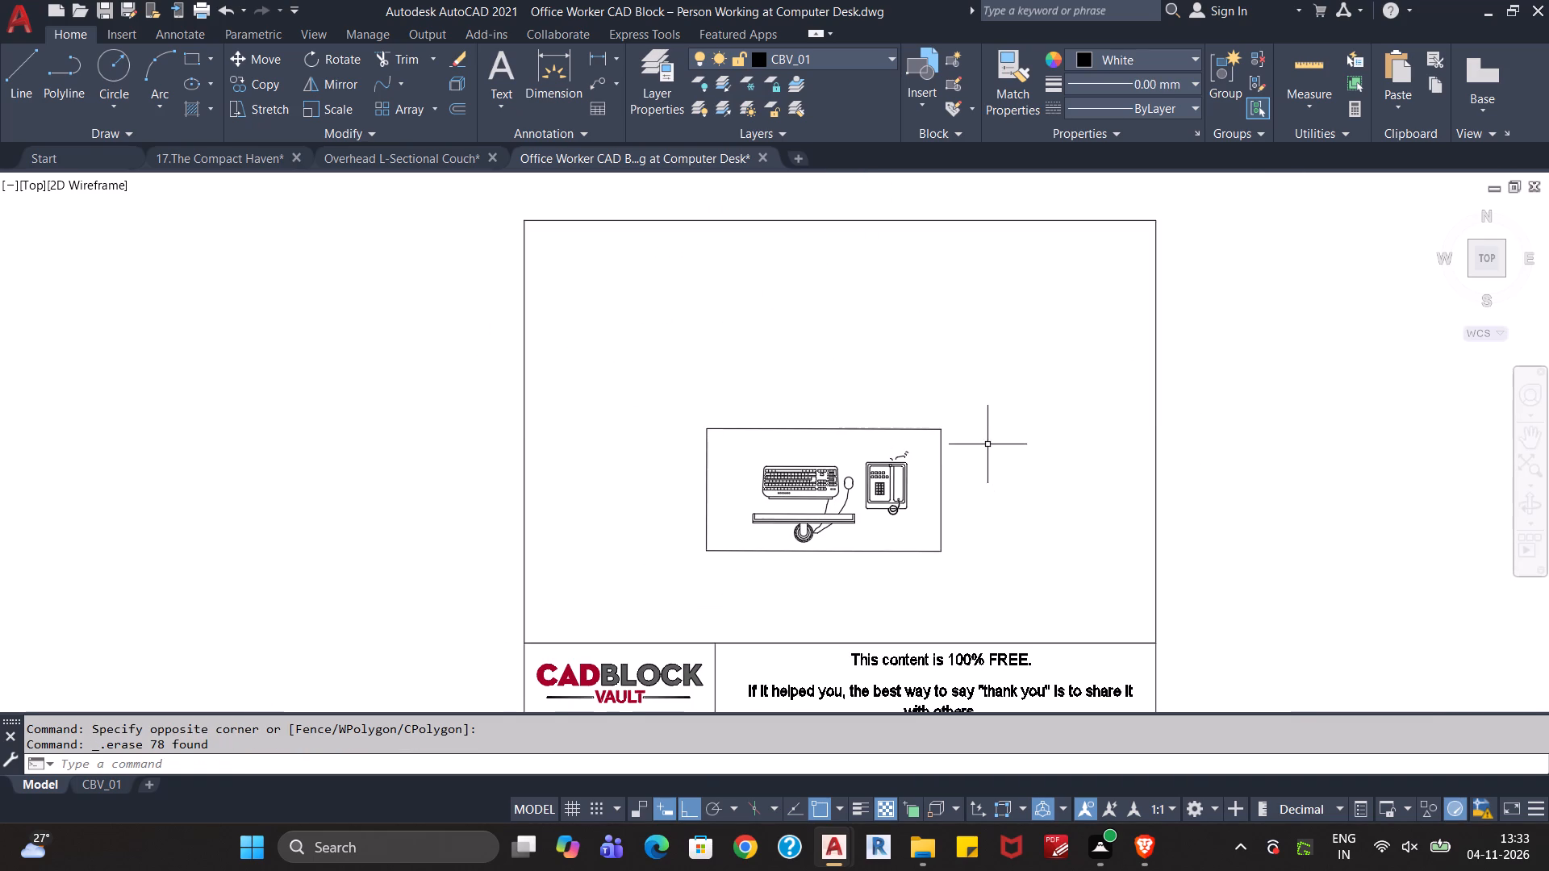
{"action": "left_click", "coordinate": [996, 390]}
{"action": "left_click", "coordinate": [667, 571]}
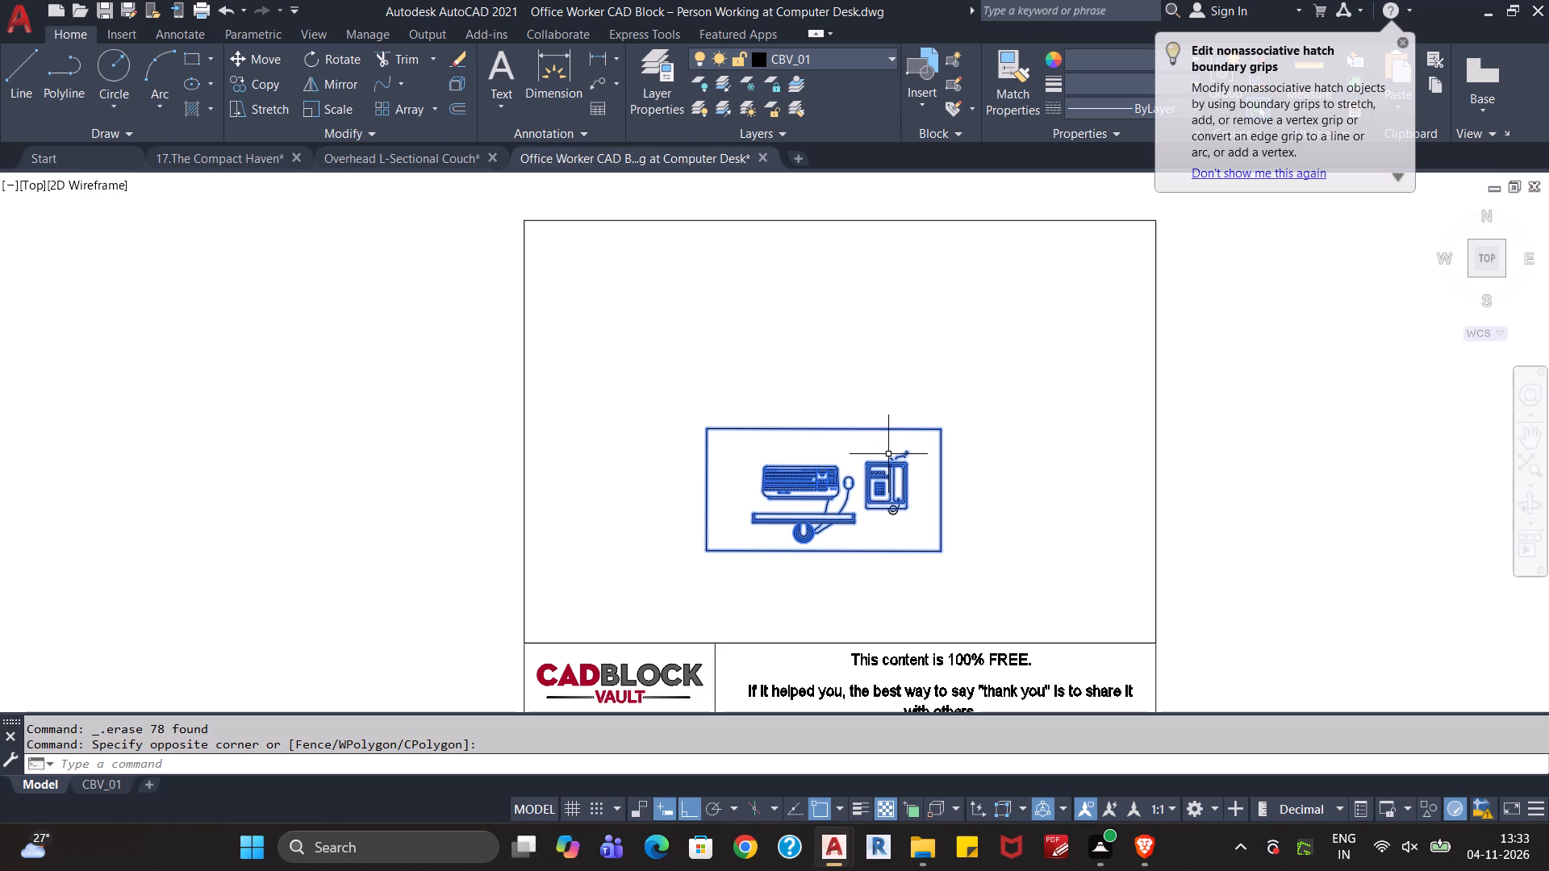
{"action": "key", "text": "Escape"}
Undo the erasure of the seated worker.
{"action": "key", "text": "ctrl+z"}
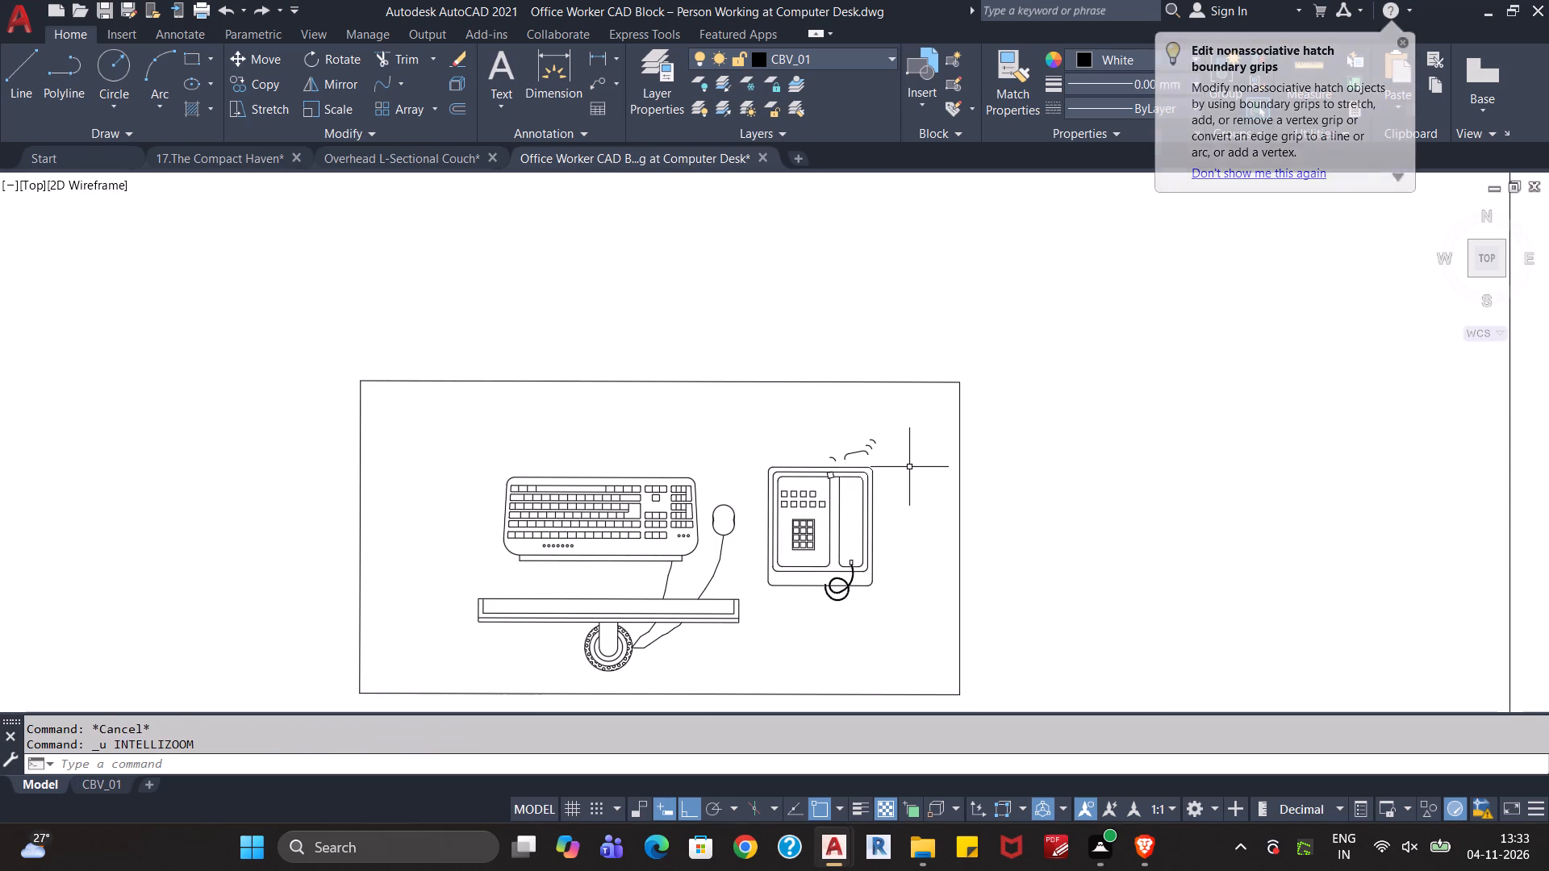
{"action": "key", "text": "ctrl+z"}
Copy the seated worker and the complete computer desk to the clipboard, leaving out the sheet frame.
{"action": "scroll", "coordinate": [930, 460], "scroll_direction": "down", "scroll_amount": 2}
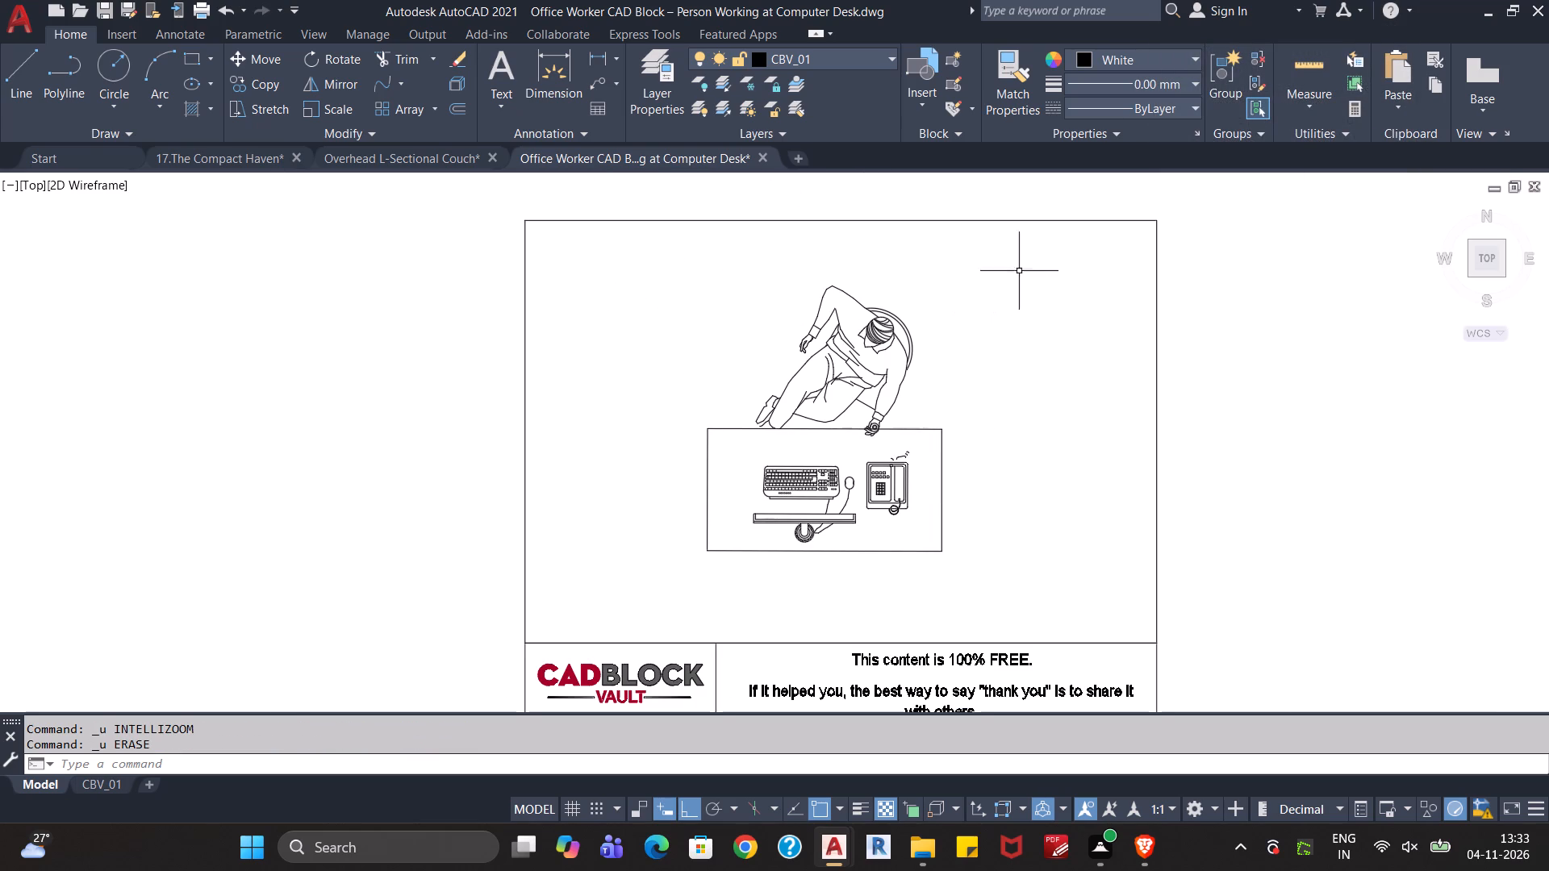
{"action": "left_click", "coordinate": [1051, 255]}
{"action": "left_click", "coordinate": [647, 592]}
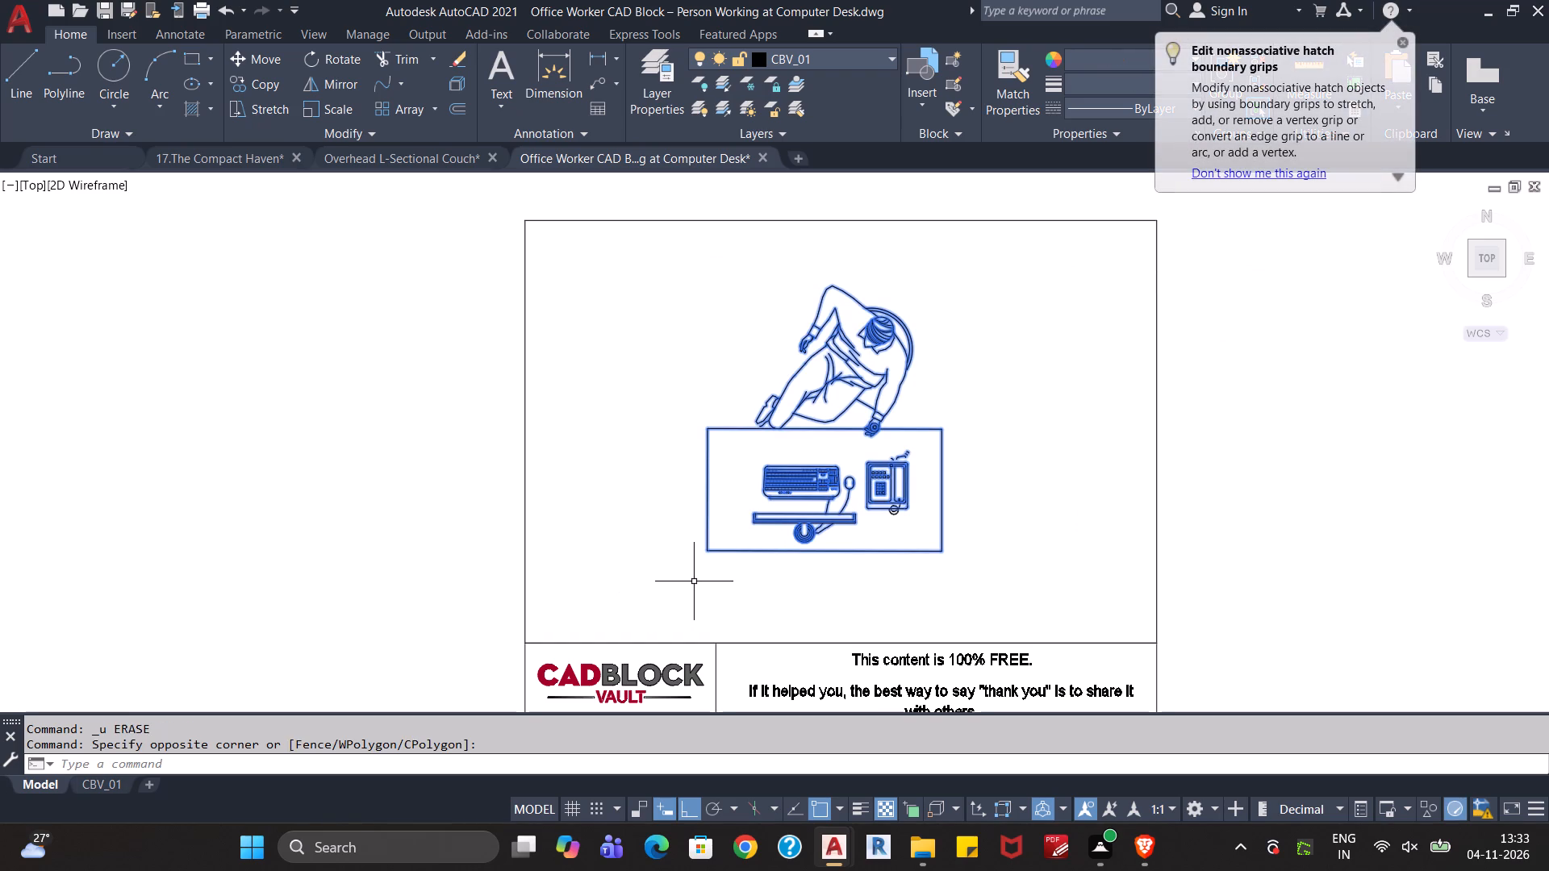
{"action": "key", "text": "ctrl+c"}
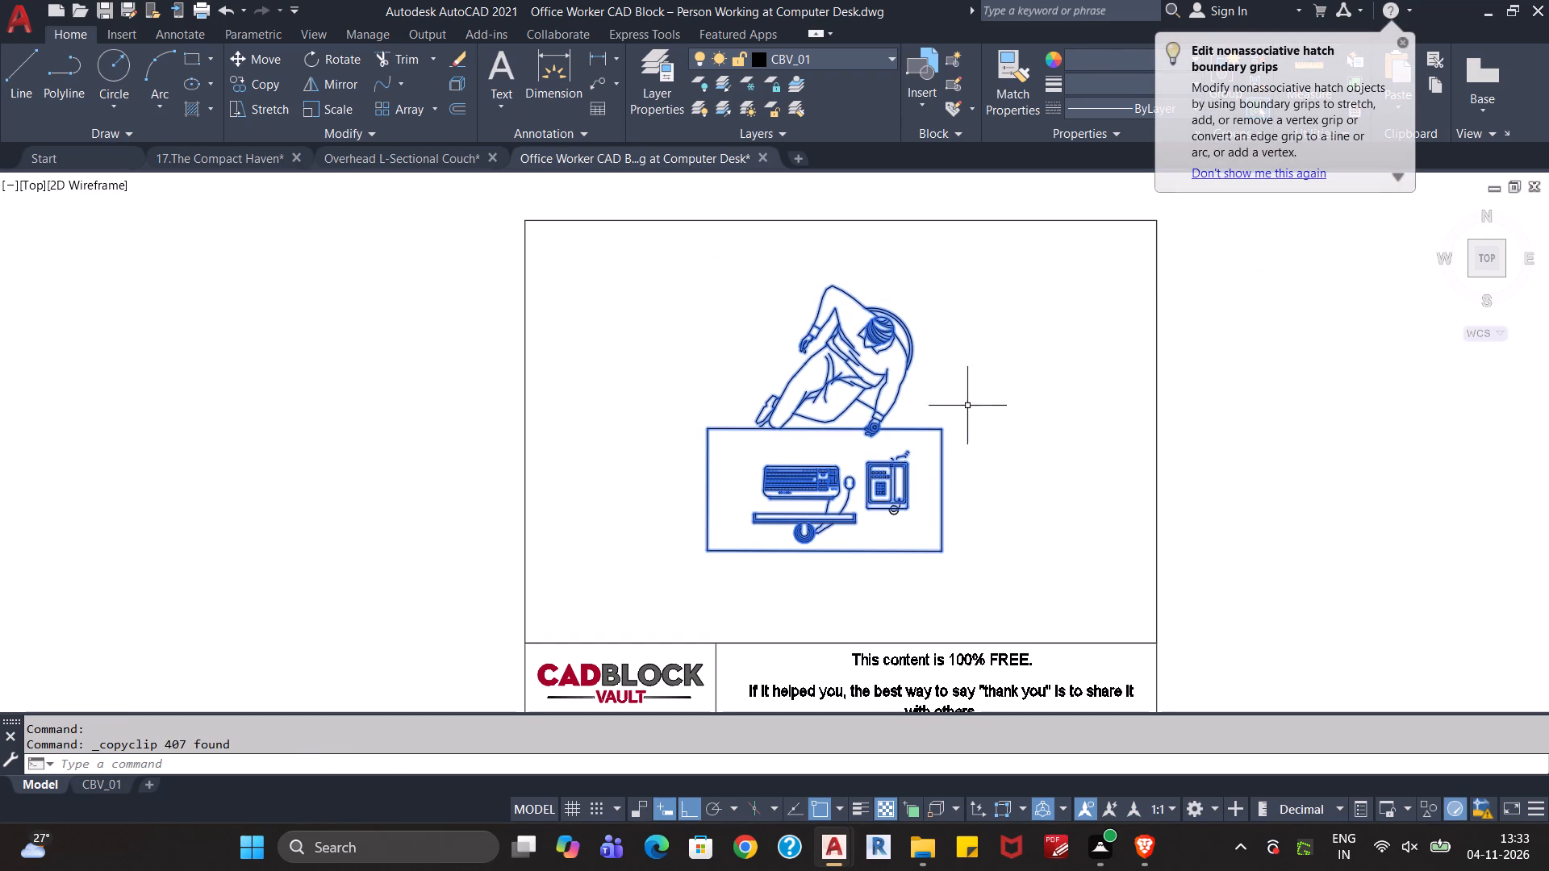
Close the office worker and L-sectional couch drawings and return to the Compact Haven floor plan.
{"action": "left_click", "coordinate": [761, 156]}
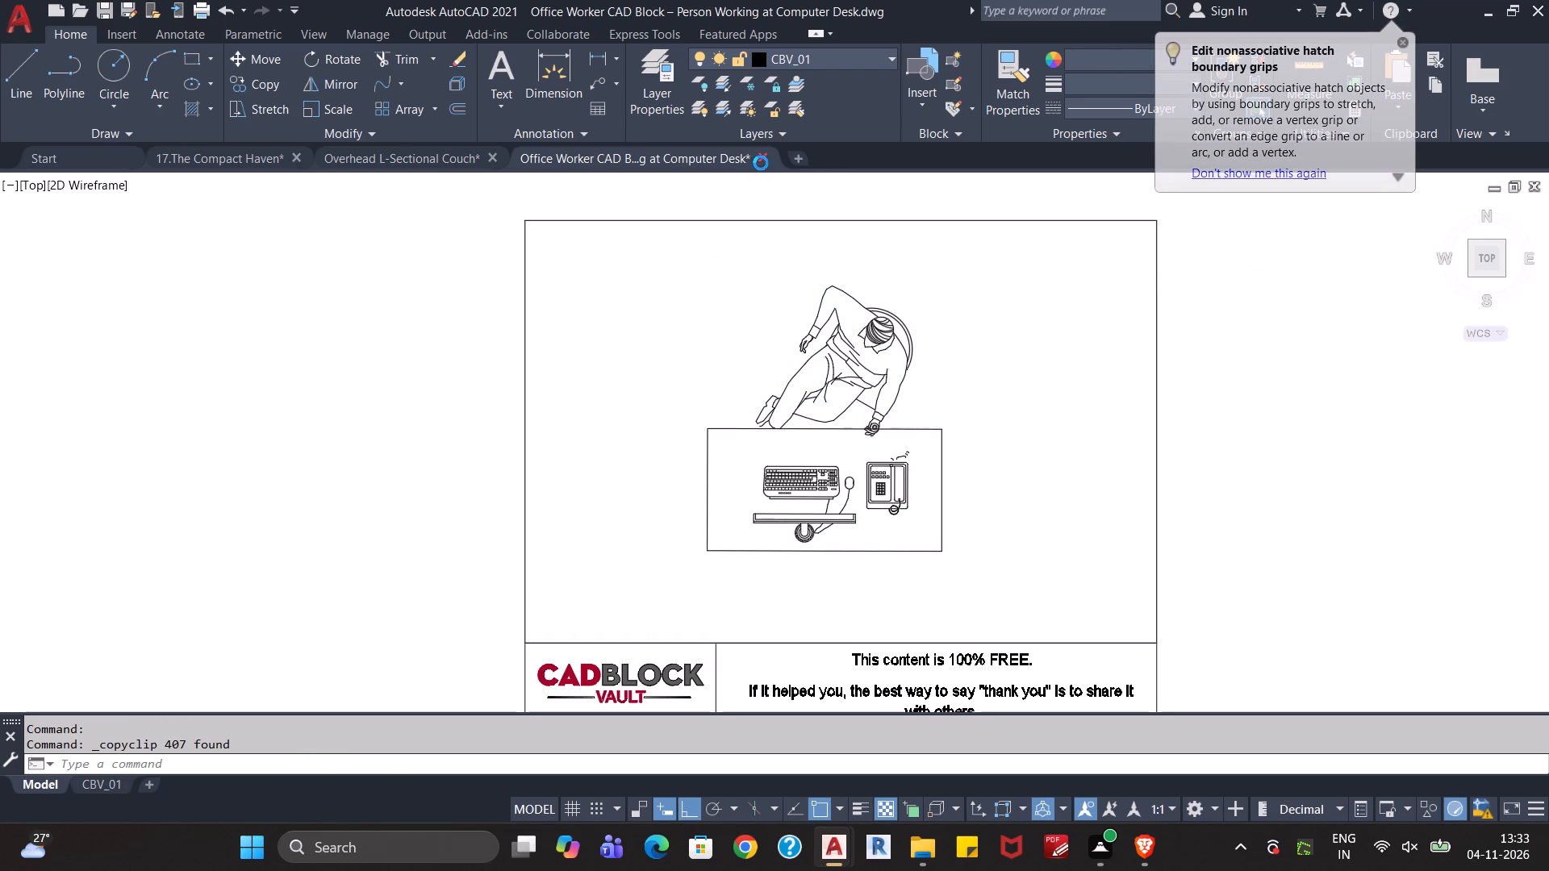
{"action": "left_click", "coordinate": [834, 464]}
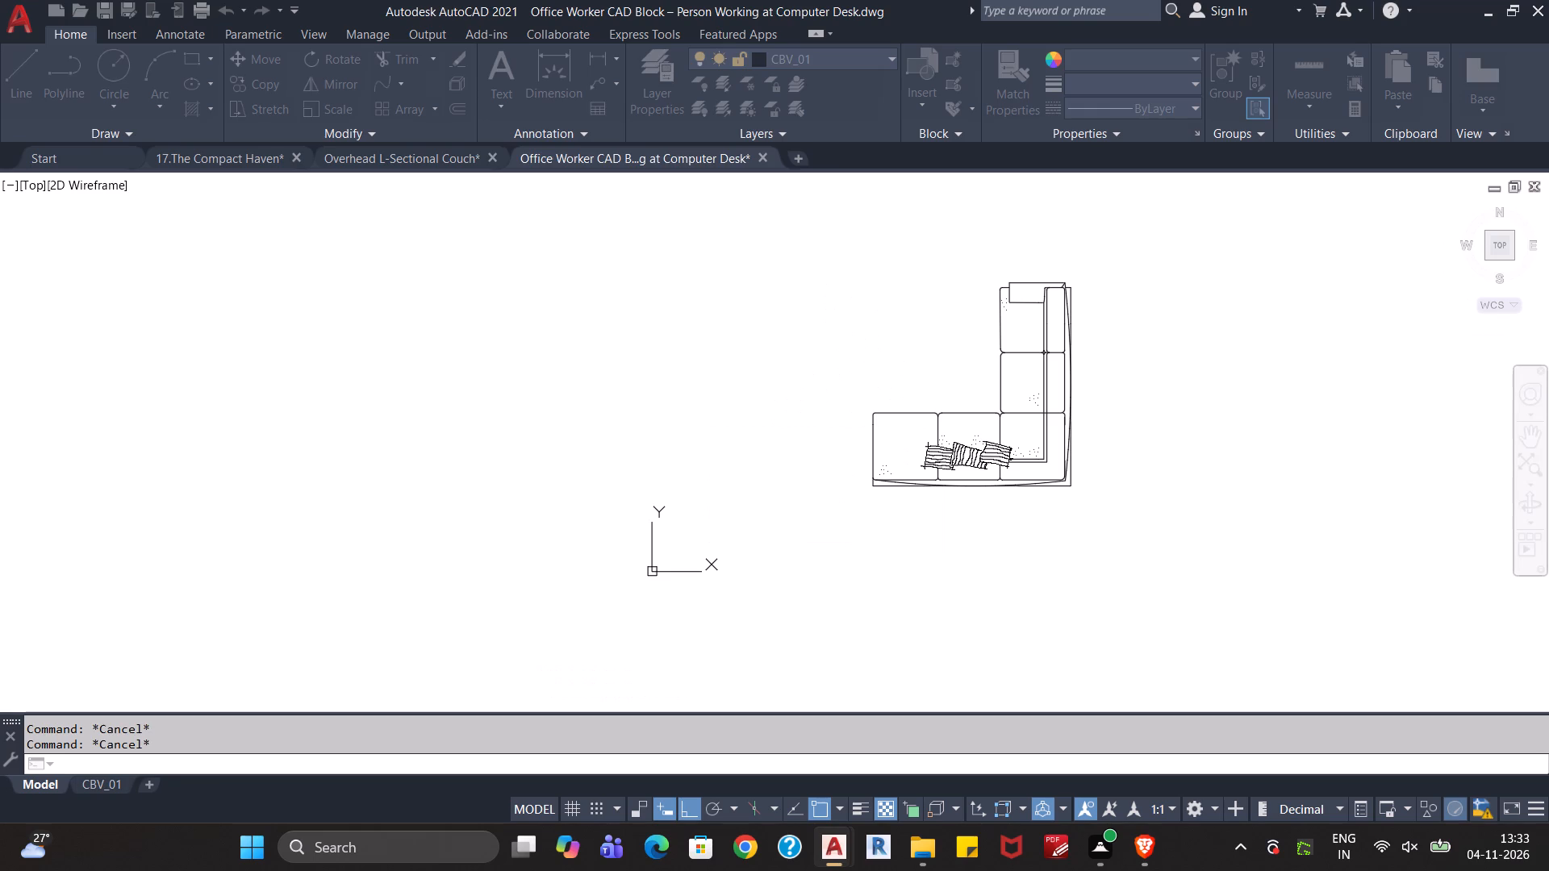
{"action": "scroll", "coordinate": [892, 427], "scroll_direction": "down", "scroll_amount": 3}
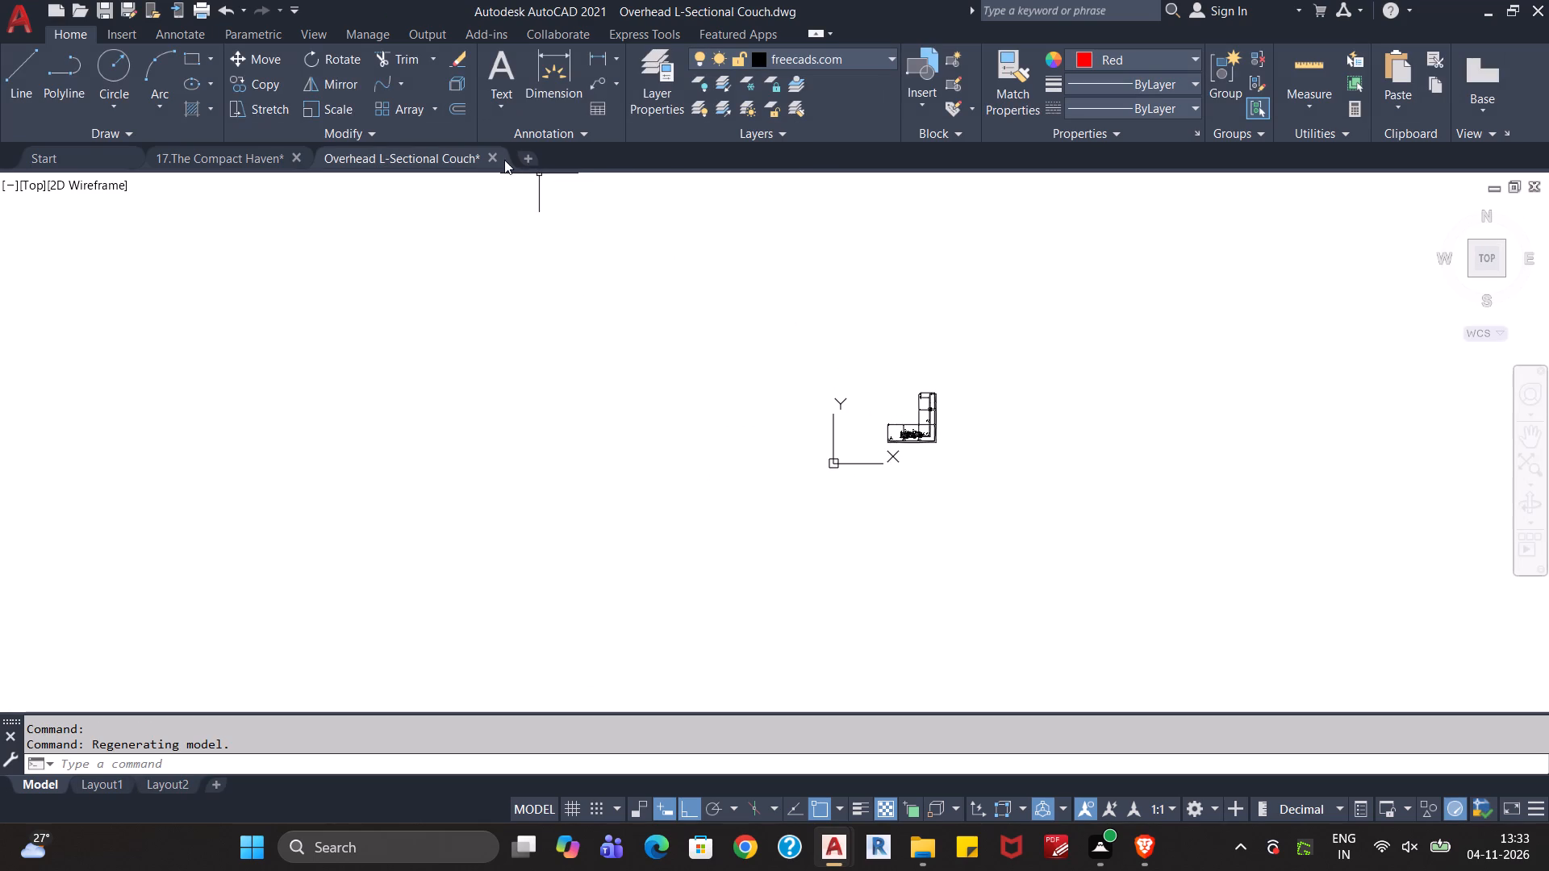
{"action": "left_click", "coordinate": [491, 158]}
{"action": "left_click", "coordinate": [824, 466]}
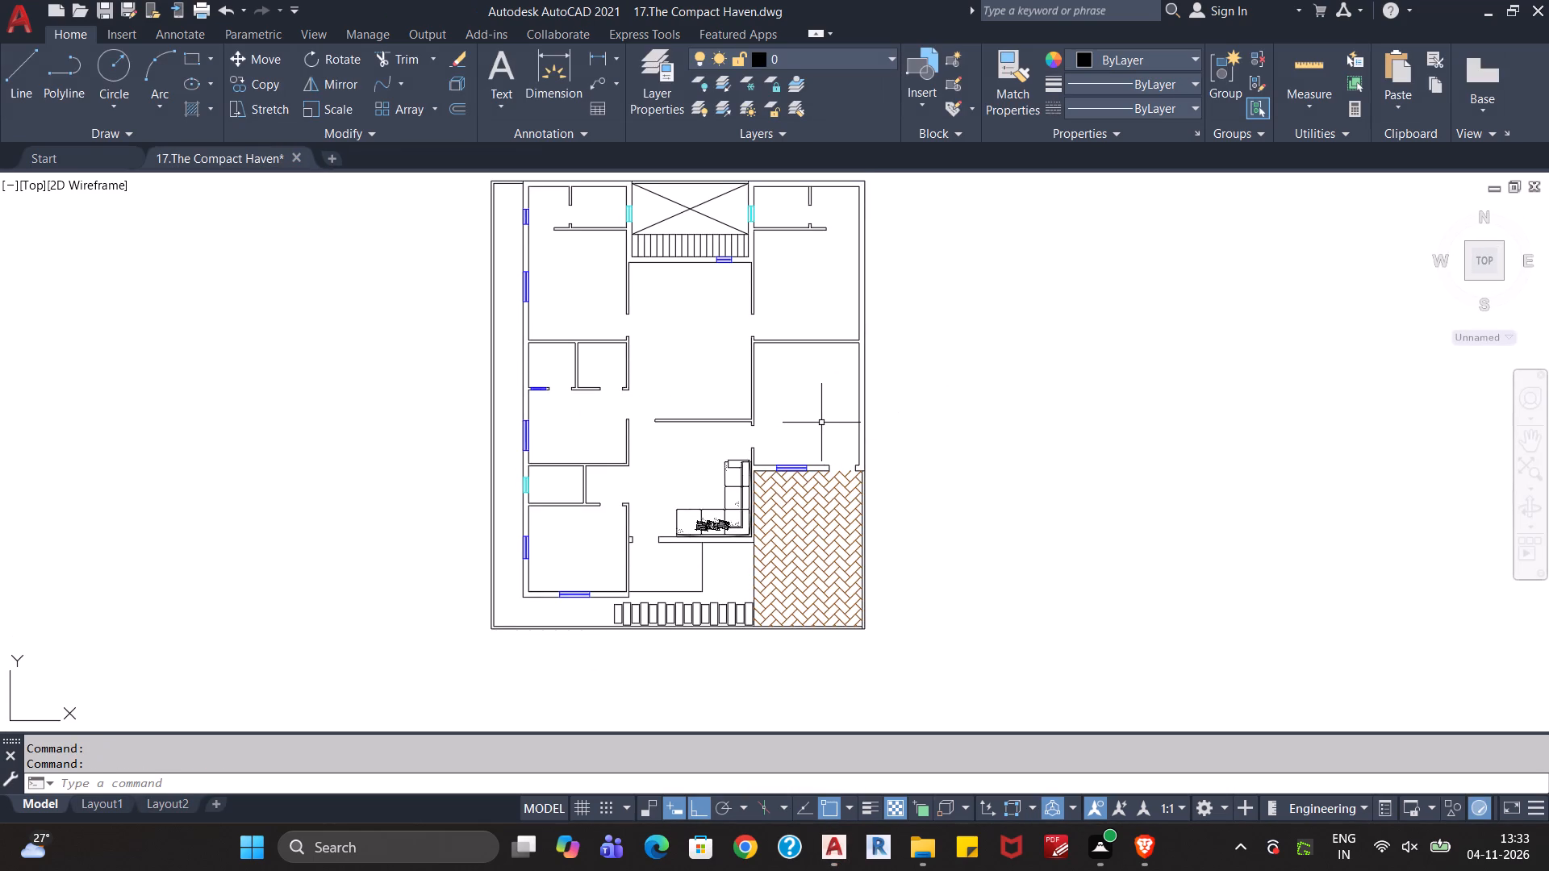
Paste the copied worker and computer desk into the empty space to the right of the floor plan.
{"action": "key", "text": "ctrl+v"}
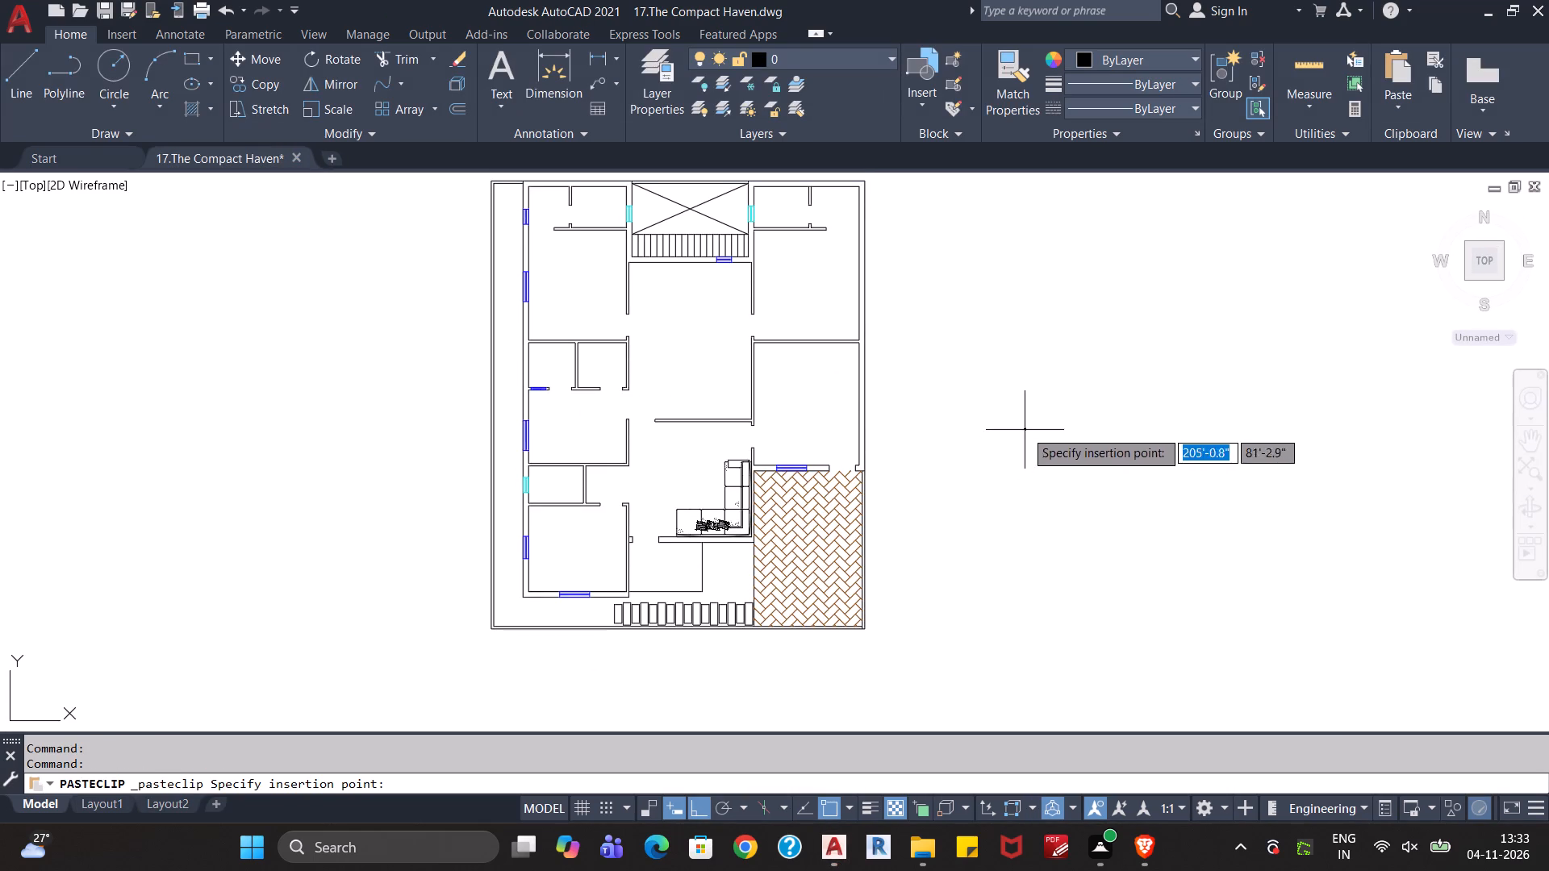
{"action": "left_click", "coordinate": [1025, 430]}
Scale the tiny pasted worker and desk up freehand about a base point on them until the desk is roughly one room wide.
{"action": "left_click", "coordinate": [1052, 406]}
{"action": "left_click", "coordinate": [992, 483]}
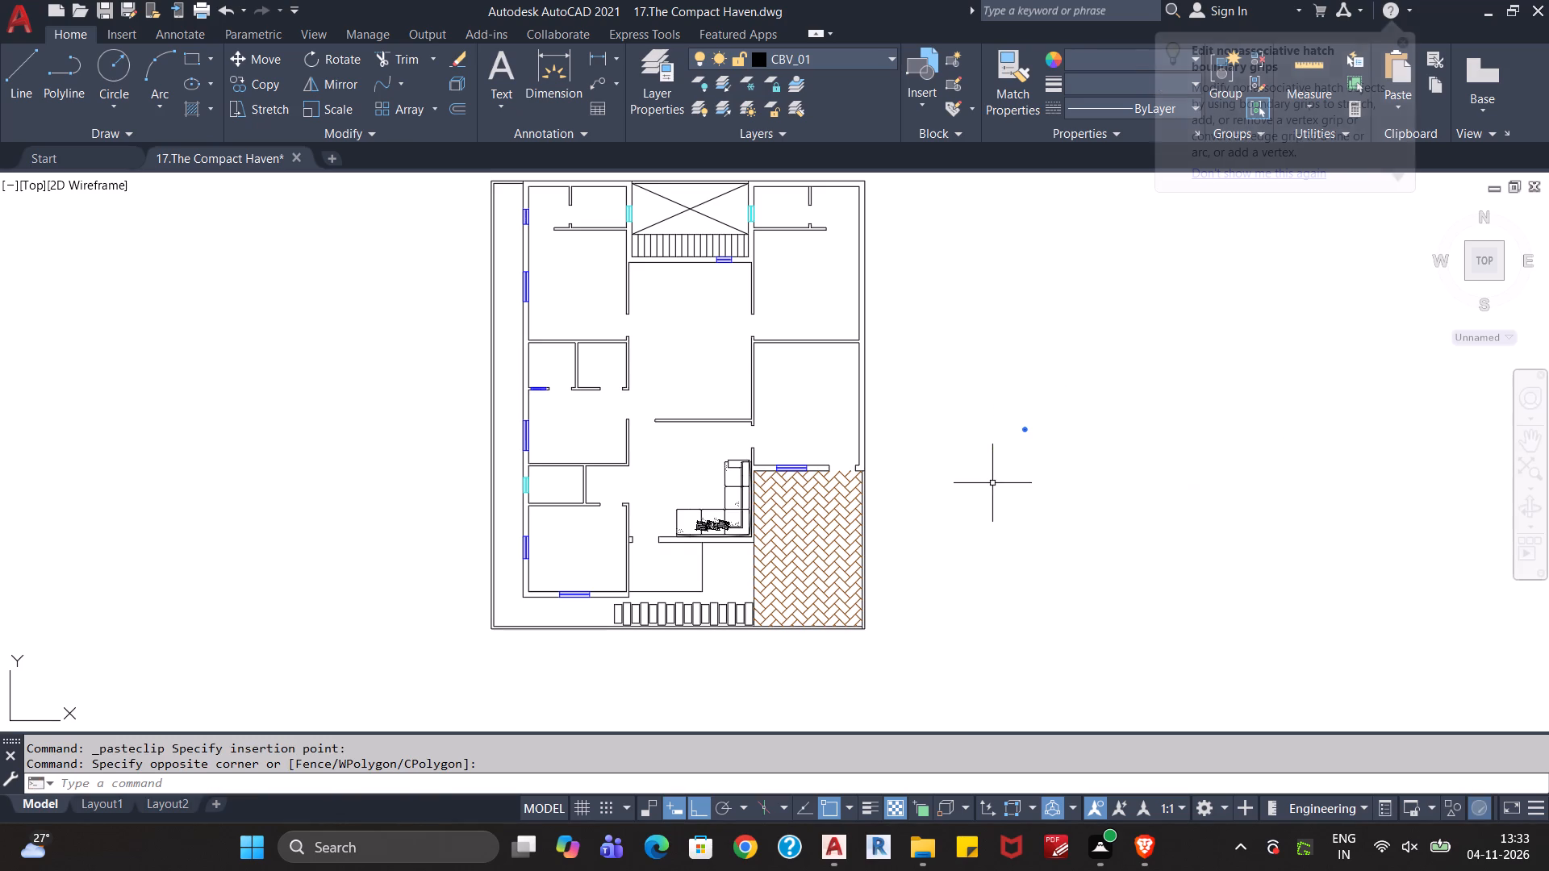
{"action": "type", "text": "sc"}
{"action": "key", "text": "Return"}
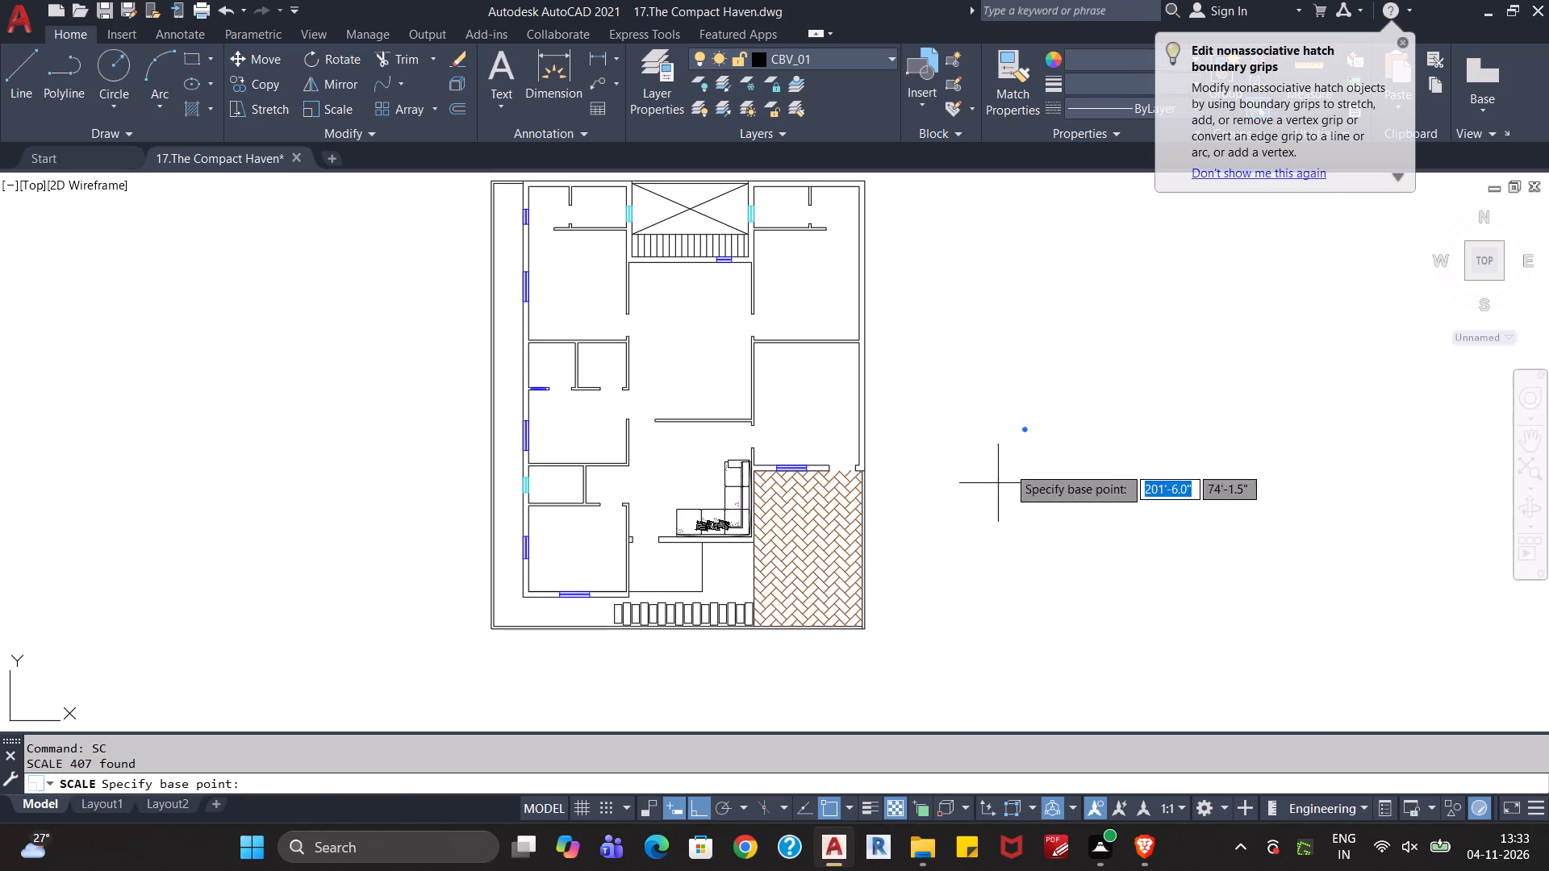
{"action": "left_click", "coordinate": [1023, 431]}
{"action": "left_click", "coordinate": [989, 495]}
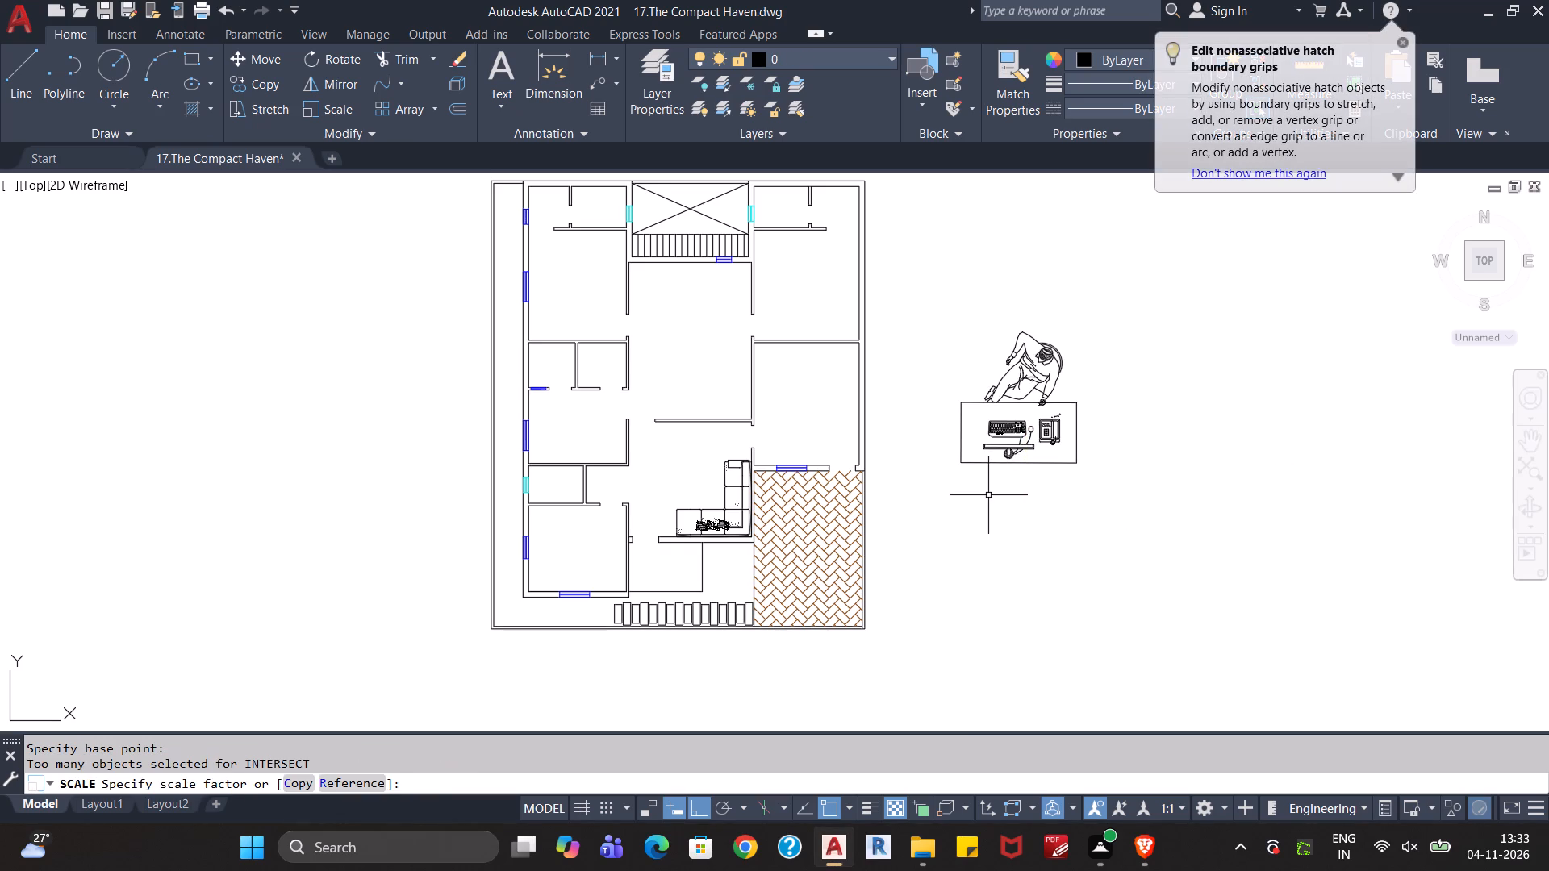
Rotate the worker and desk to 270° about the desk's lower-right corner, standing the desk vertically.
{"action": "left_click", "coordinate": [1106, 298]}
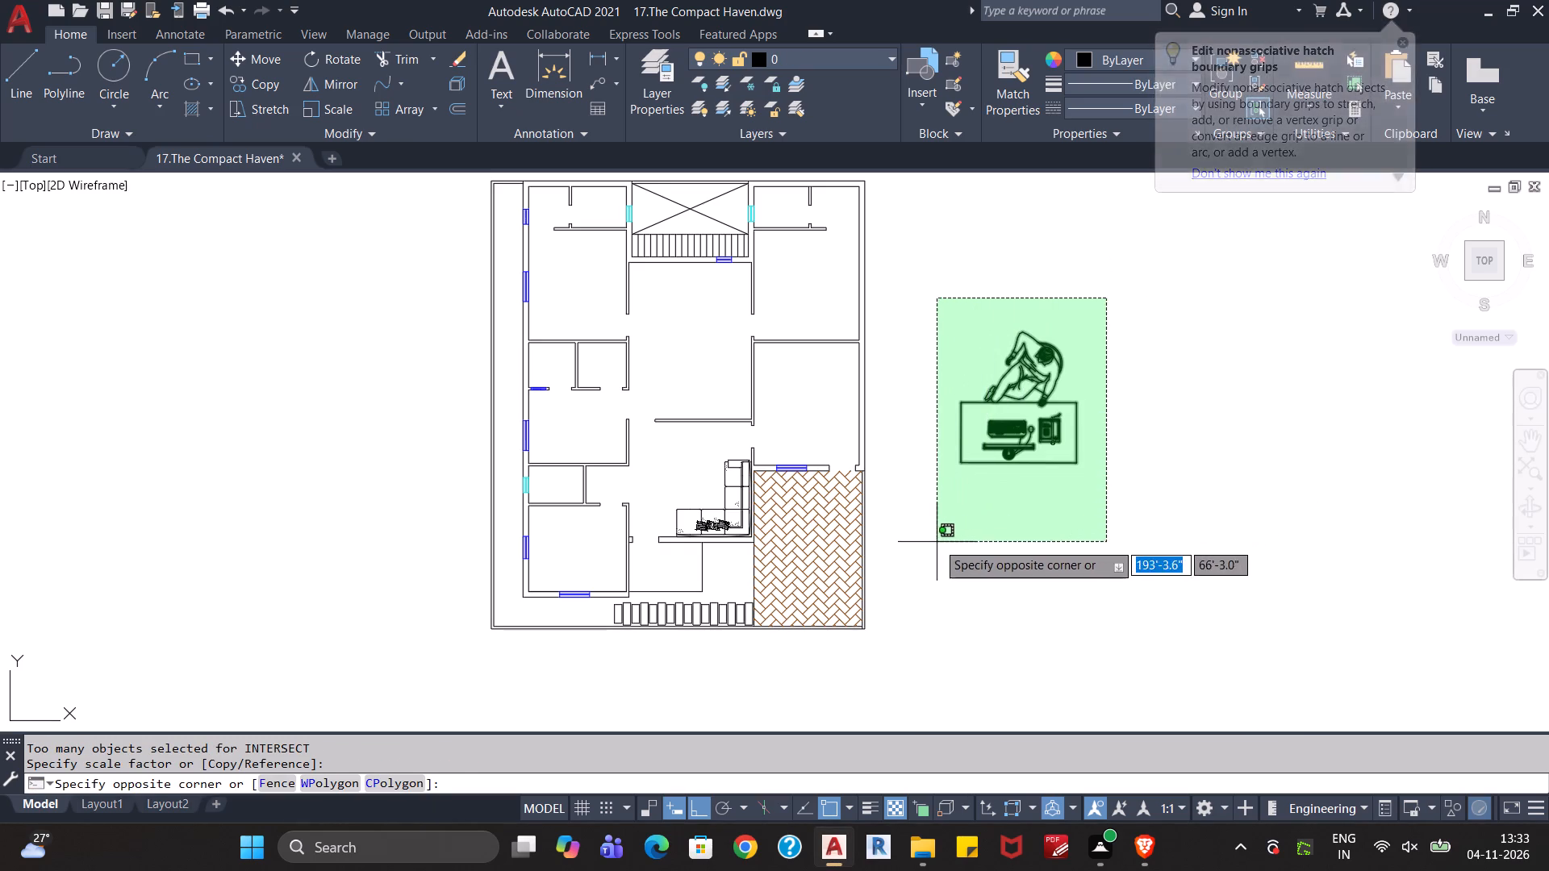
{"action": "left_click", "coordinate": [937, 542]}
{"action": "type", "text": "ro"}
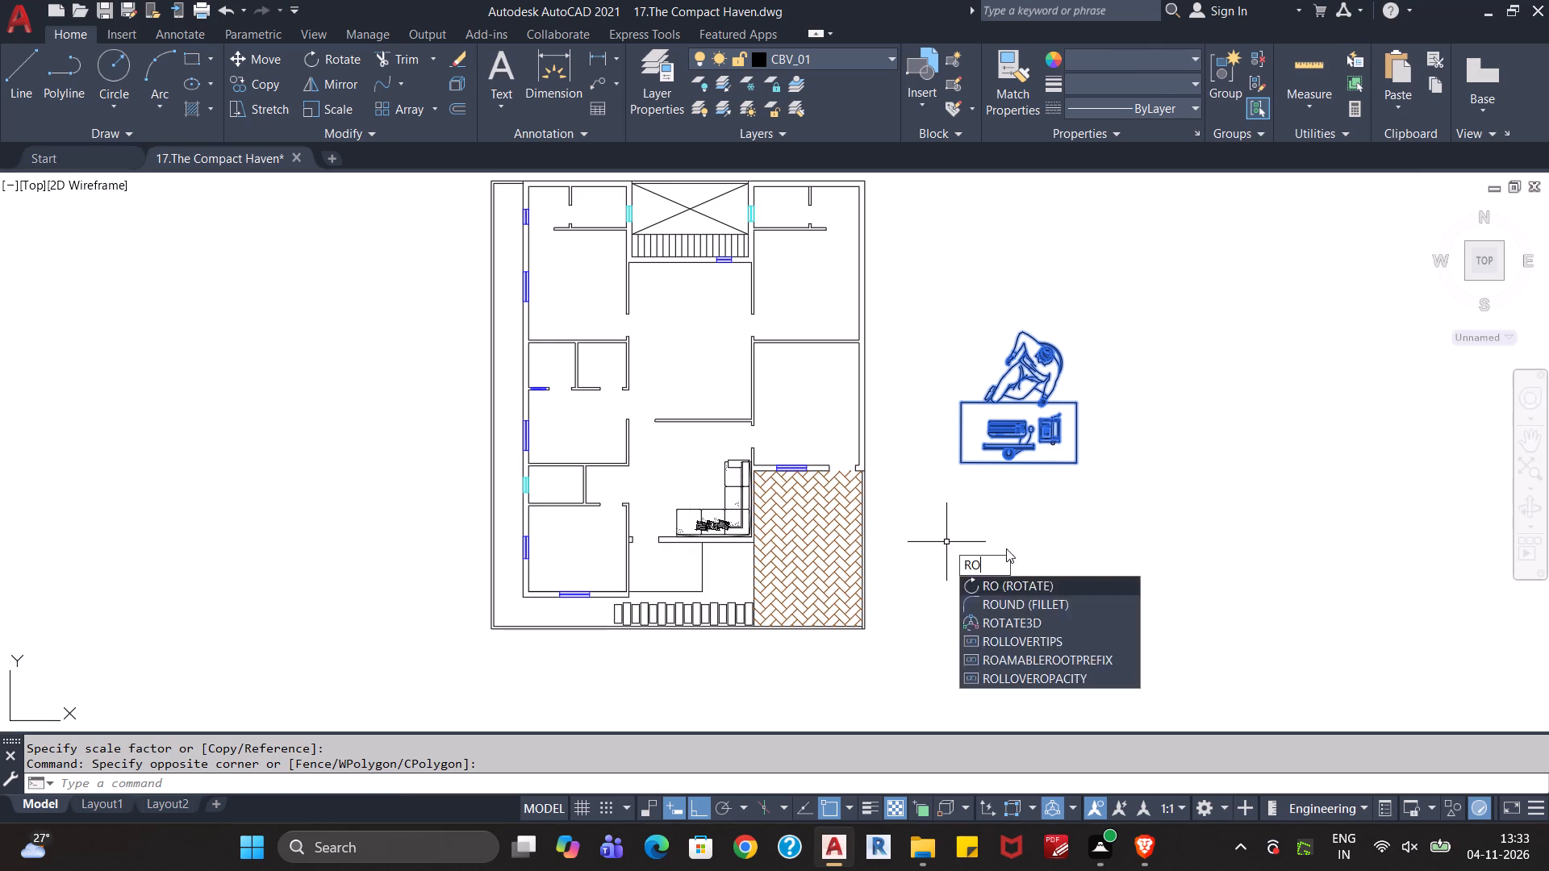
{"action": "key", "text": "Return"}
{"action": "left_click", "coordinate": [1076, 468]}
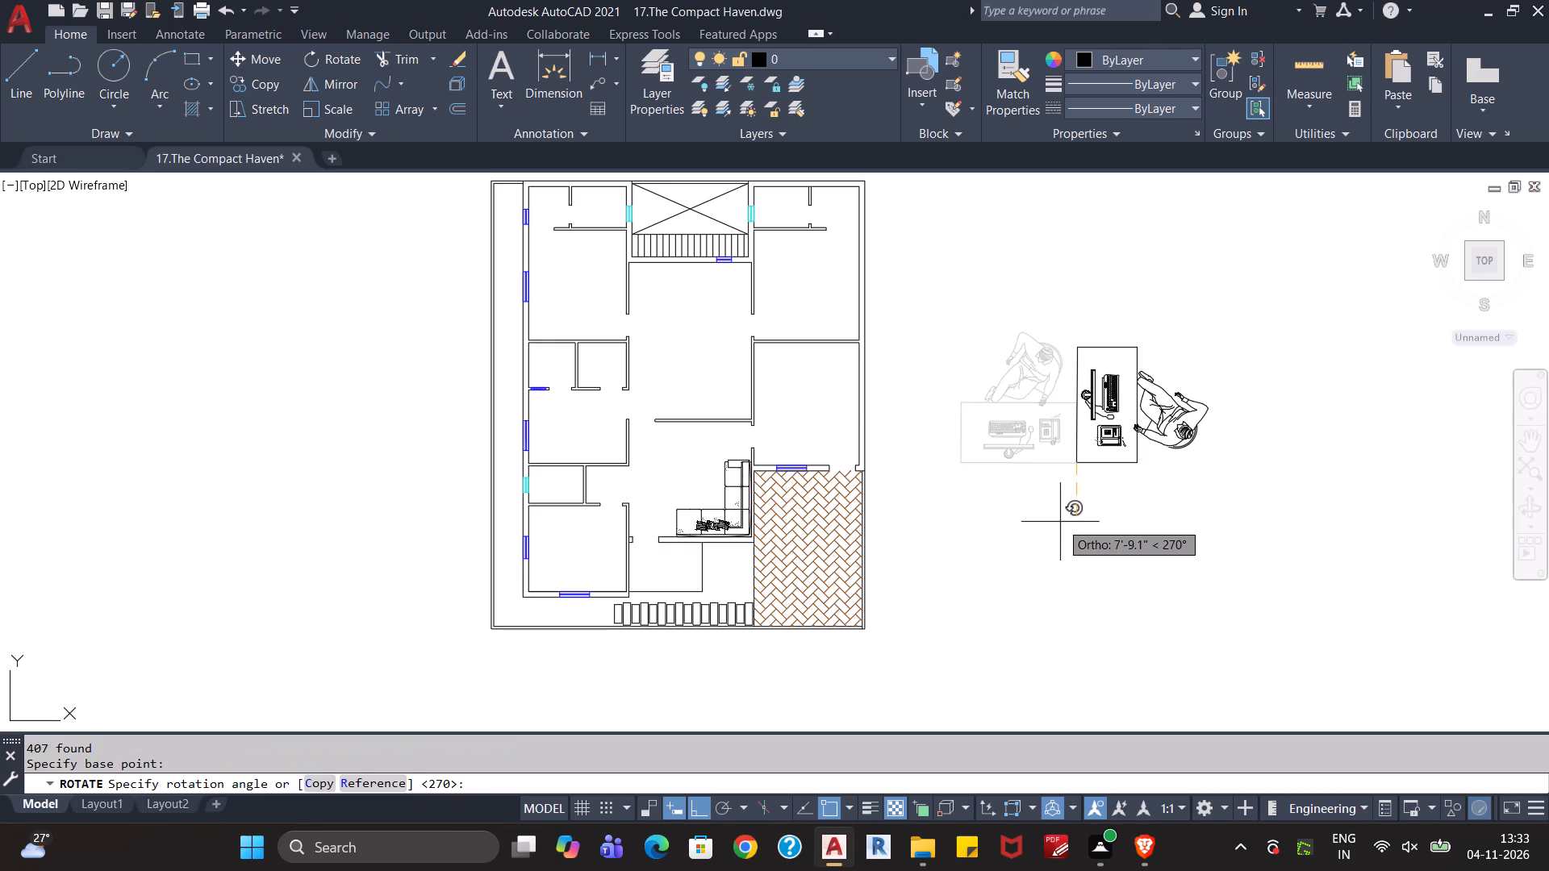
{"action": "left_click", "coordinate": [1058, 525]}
Scale the worker and desk by reference from the desk's lower-left corner, making the desk's long side 5'.
{"action": "left_click", "coordinate": [1196, 305]}
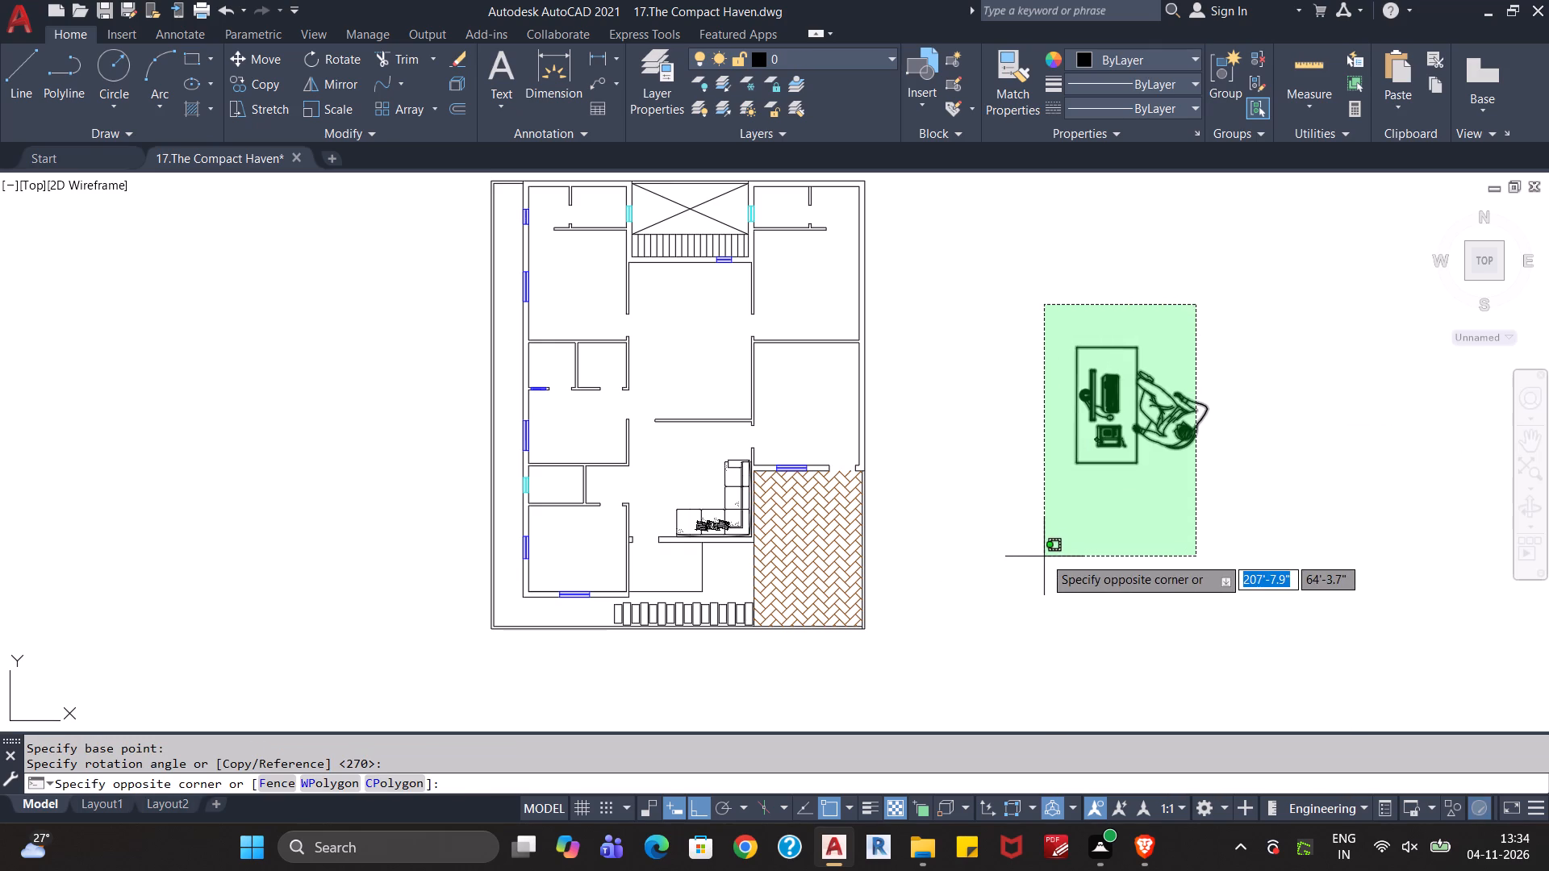
{"action": "key", "text": "Escape"}
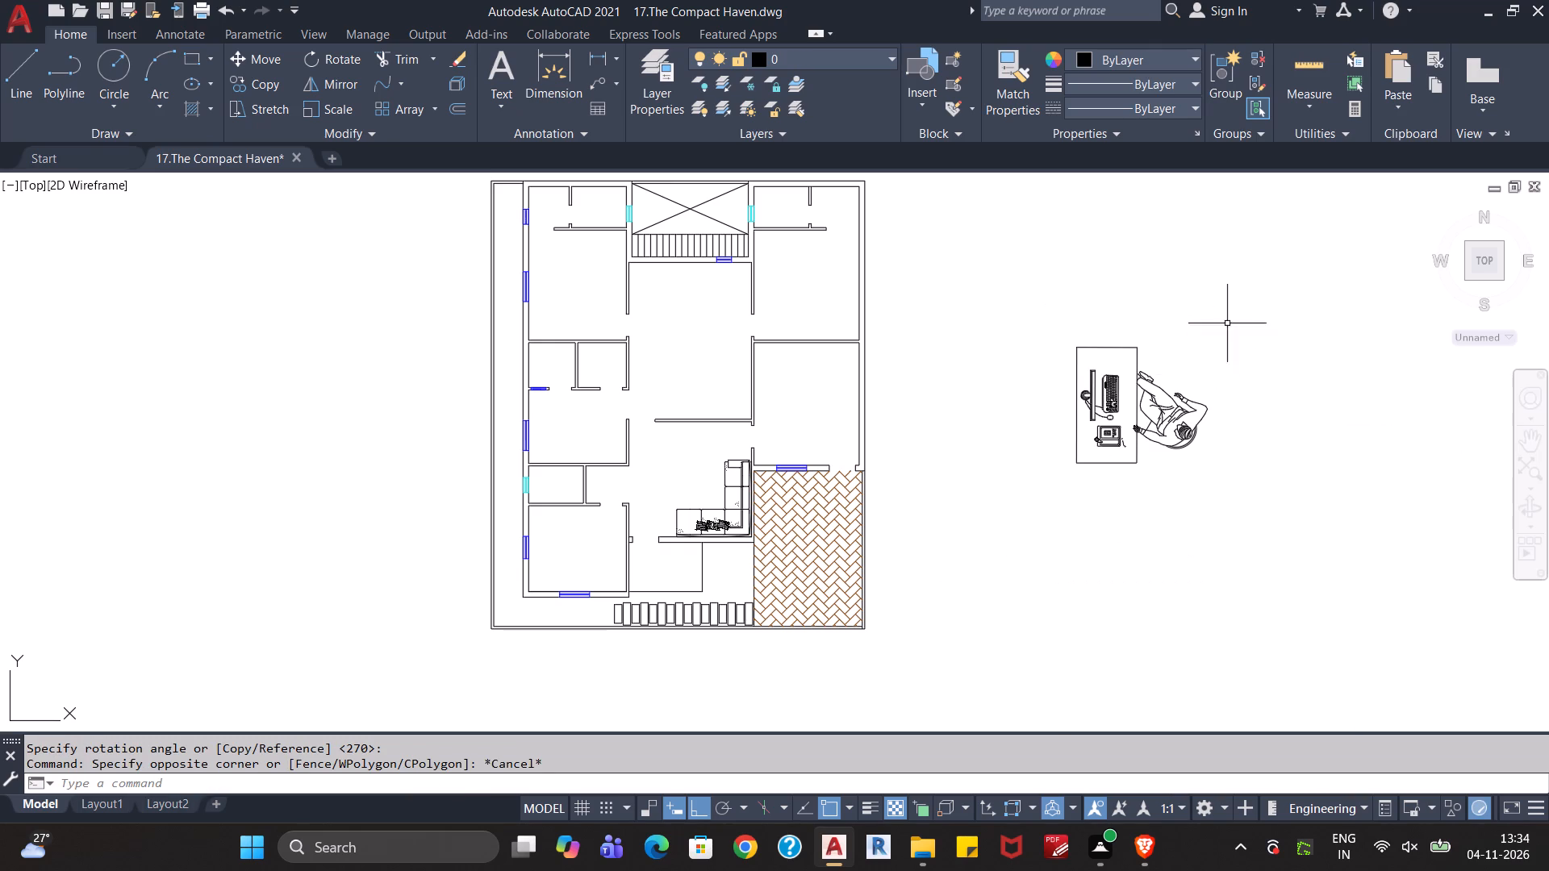
{"action": "left_click_drag", "start_coordinate": [1255, 295], "coordinate": [1250, 308]}
{"action": "left_click", "coordinate": [1021, 518]}
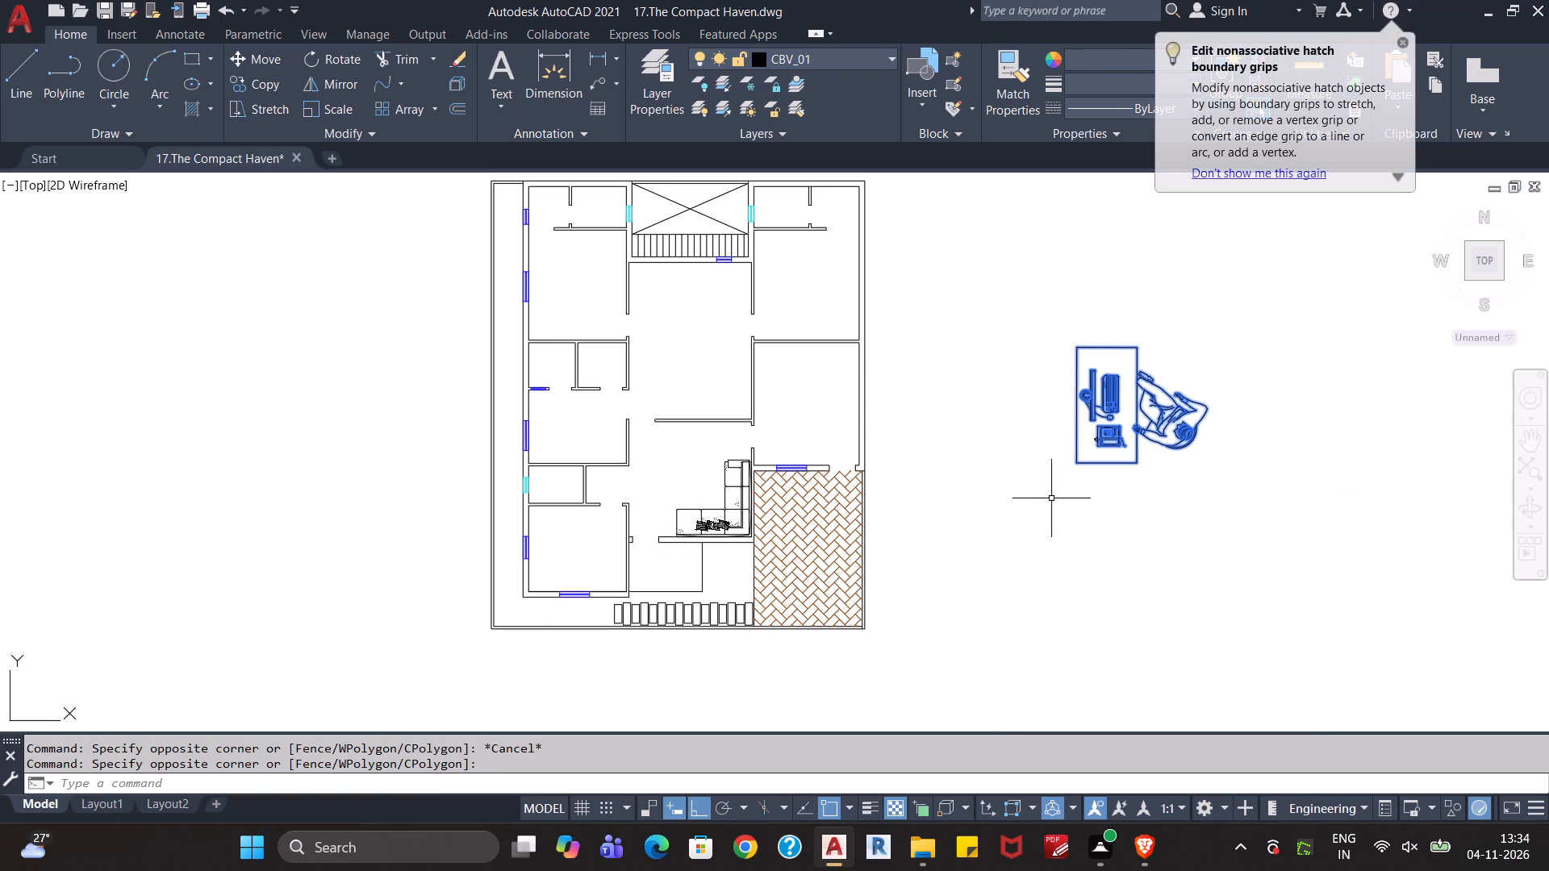
{"action": "type", "text": "sc"}
{"action": "key", "text": "Return"}
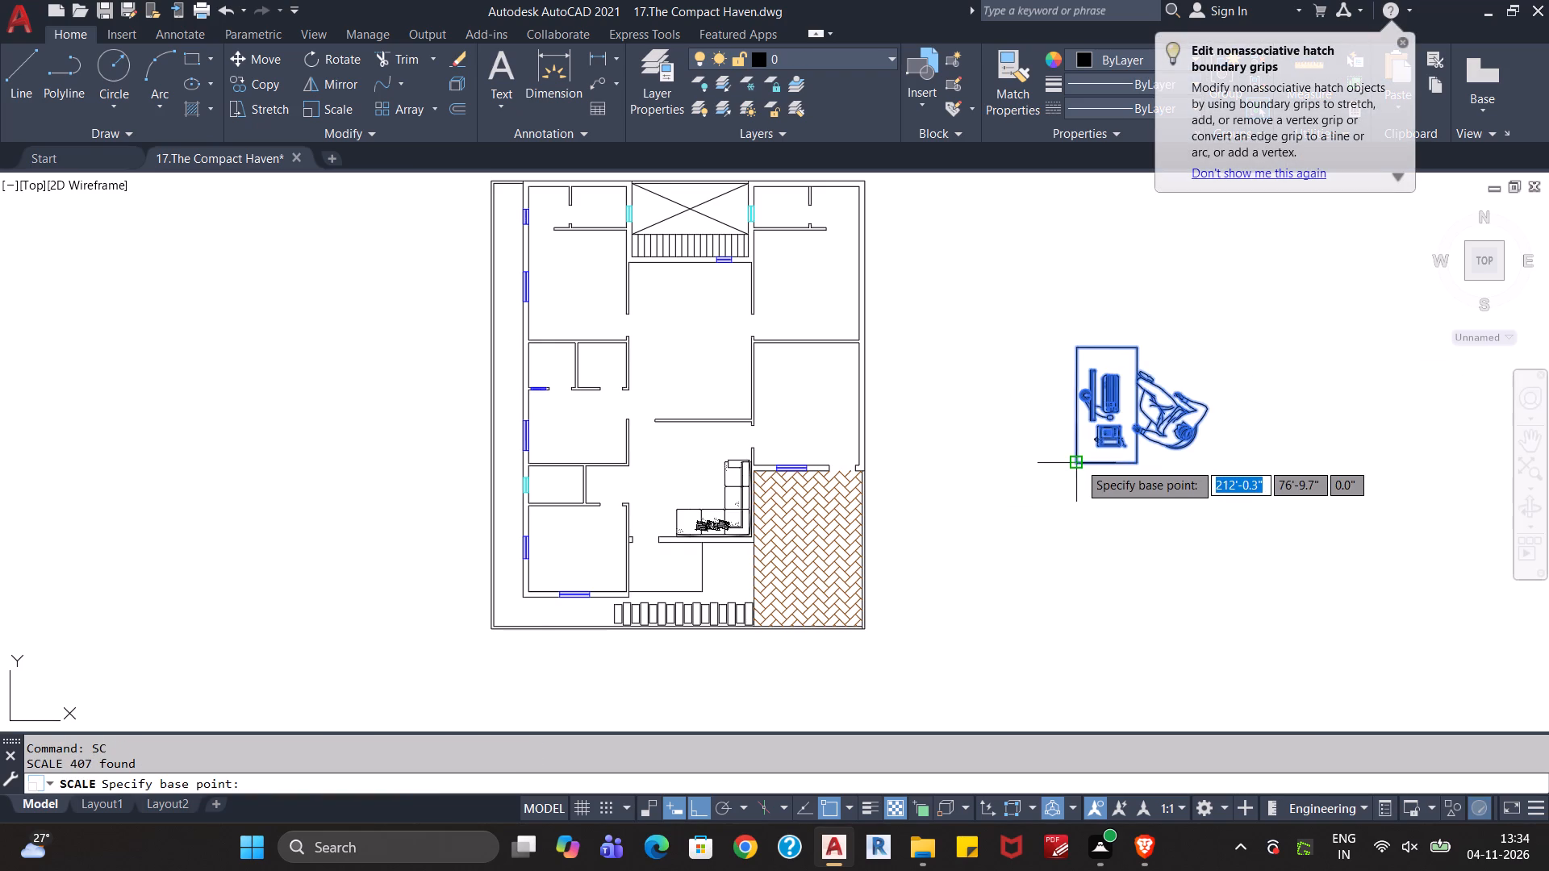
{"action": "left_click", "coordinate": [1079, 462]}
{"action": "key", "text": "r"}
{"action": "key", "text": "Return"}
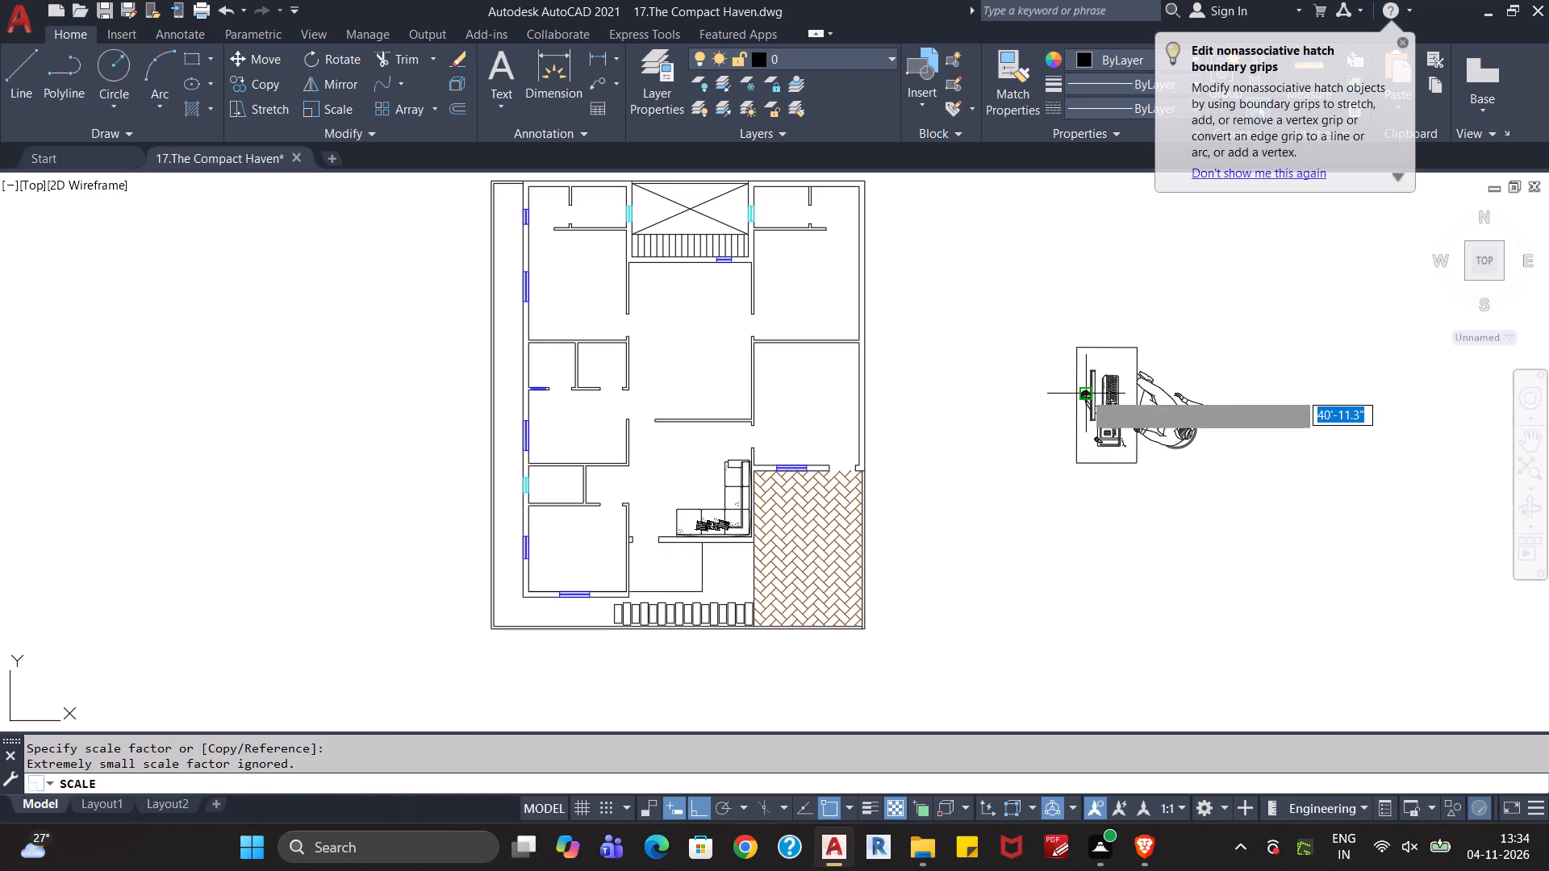
{"action": "left_click", "coordinate": [1077, 459]}
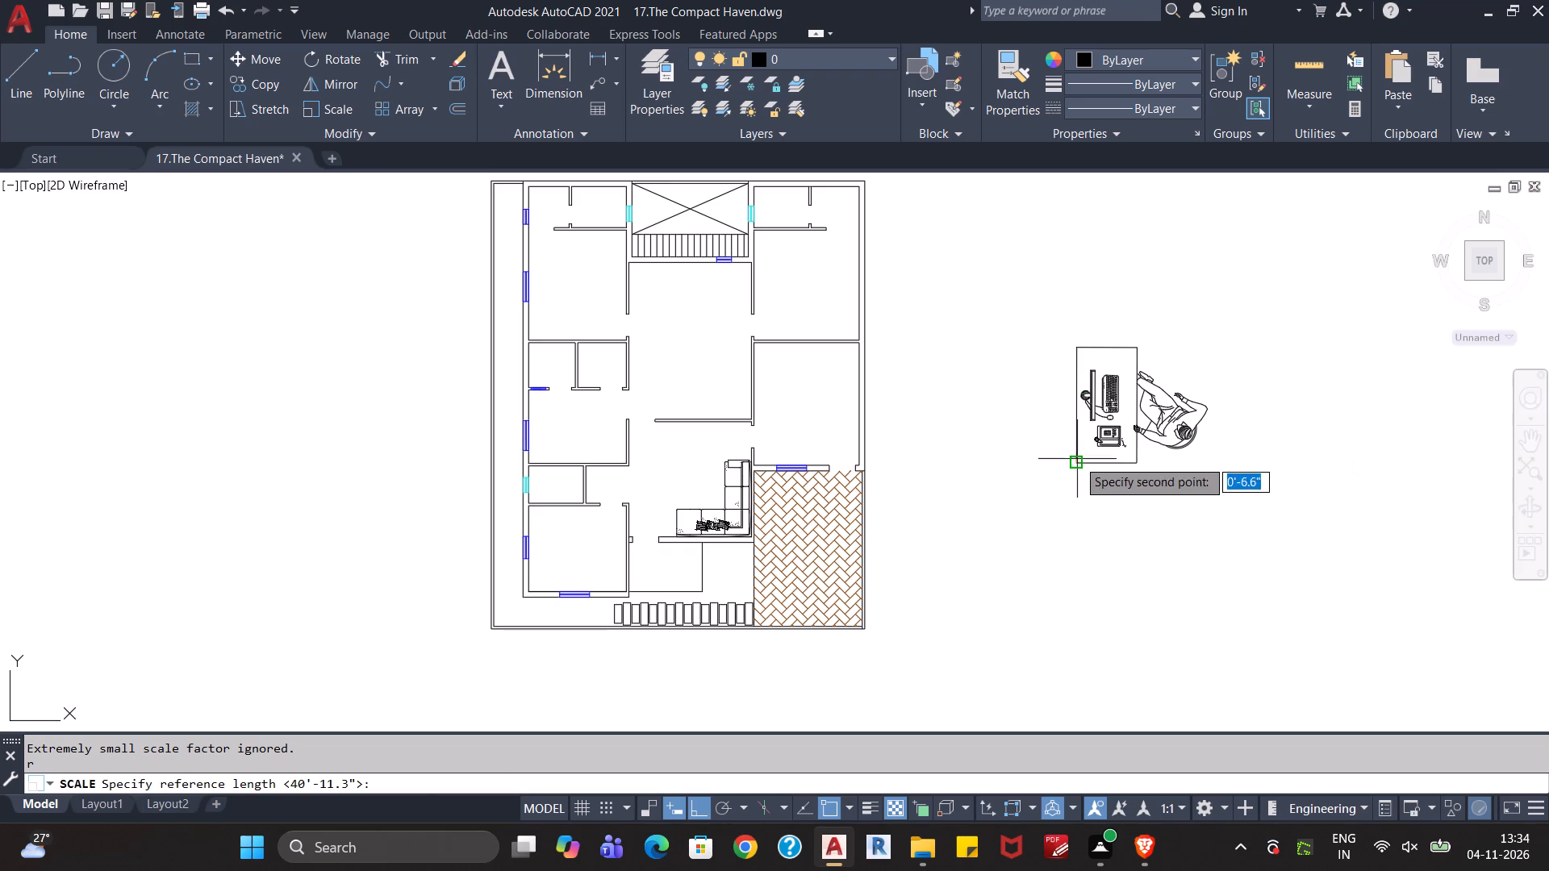
{"action": "left_click", "coordinate": [1078, 352]}
{"action": "type", "text": "5'"}
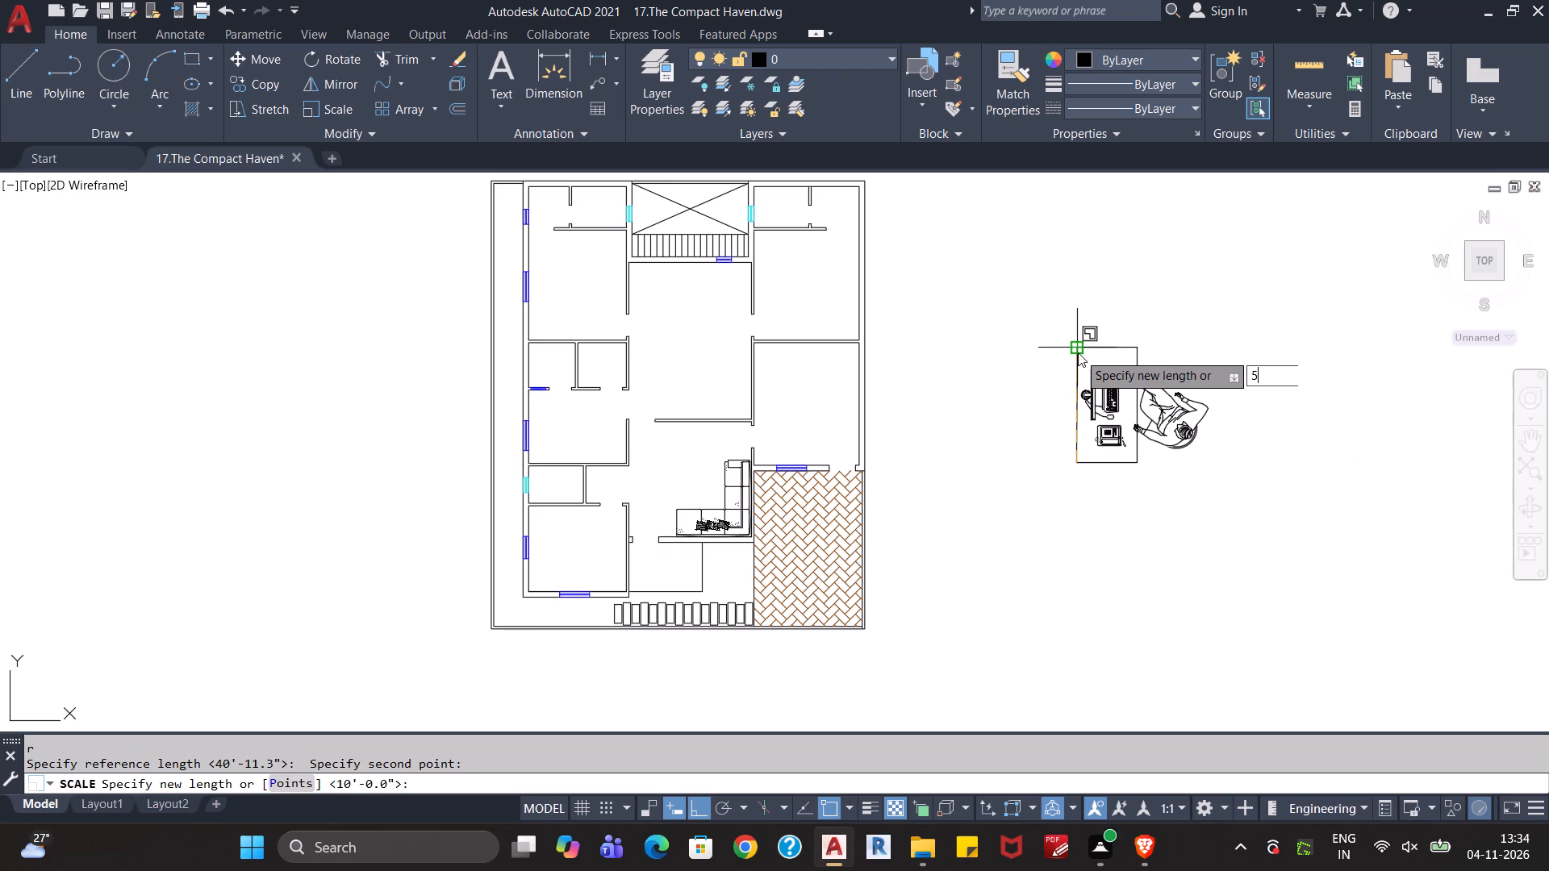
{"action": "key", "text": "Return"}
{"action": "key", "text": "Escape"}
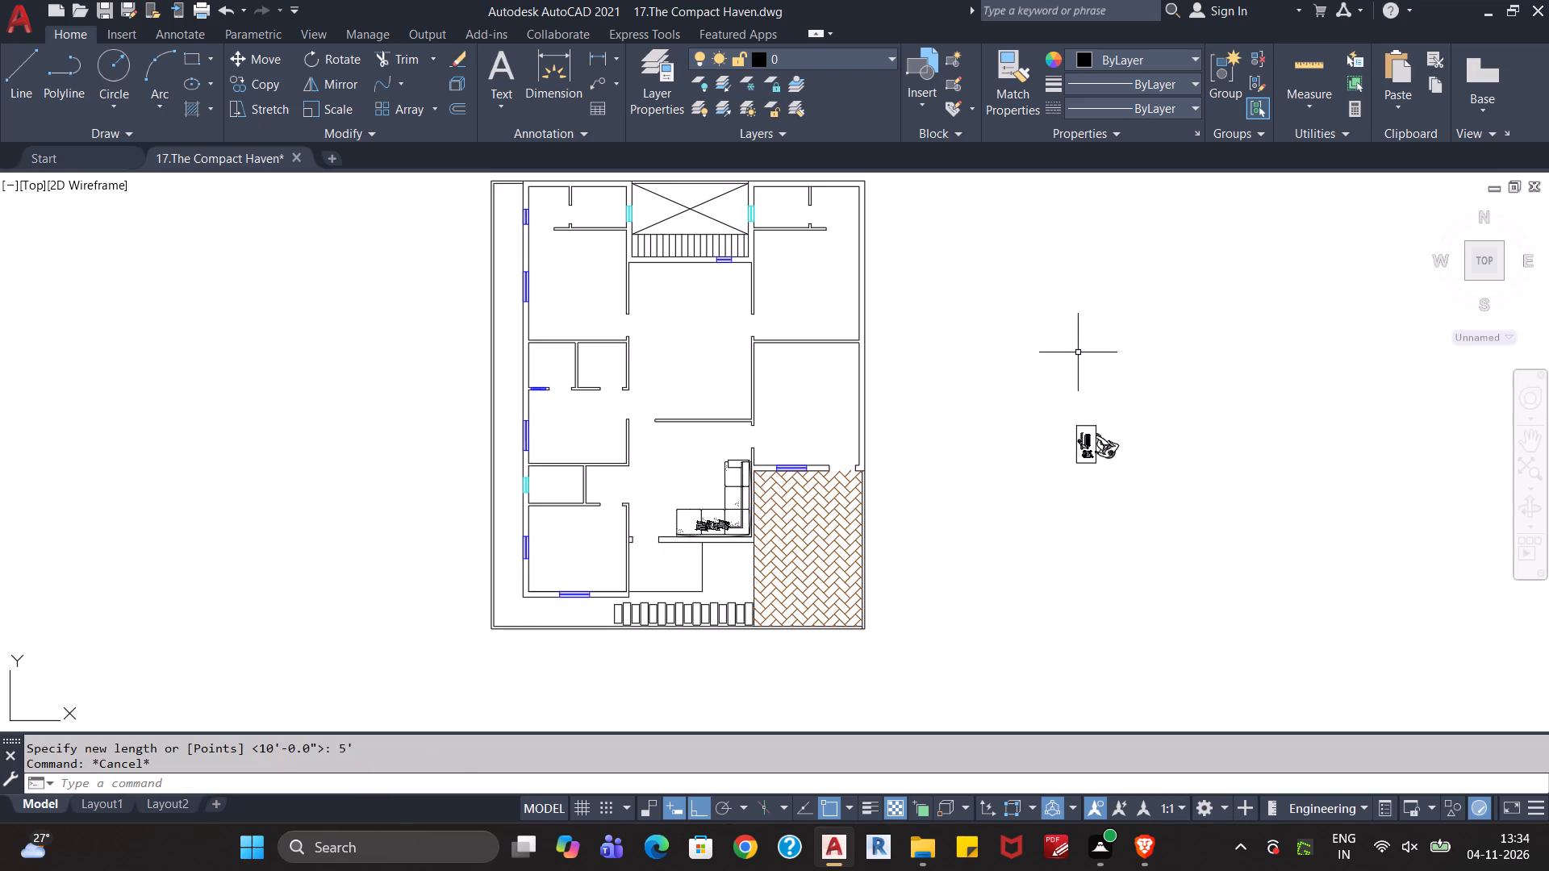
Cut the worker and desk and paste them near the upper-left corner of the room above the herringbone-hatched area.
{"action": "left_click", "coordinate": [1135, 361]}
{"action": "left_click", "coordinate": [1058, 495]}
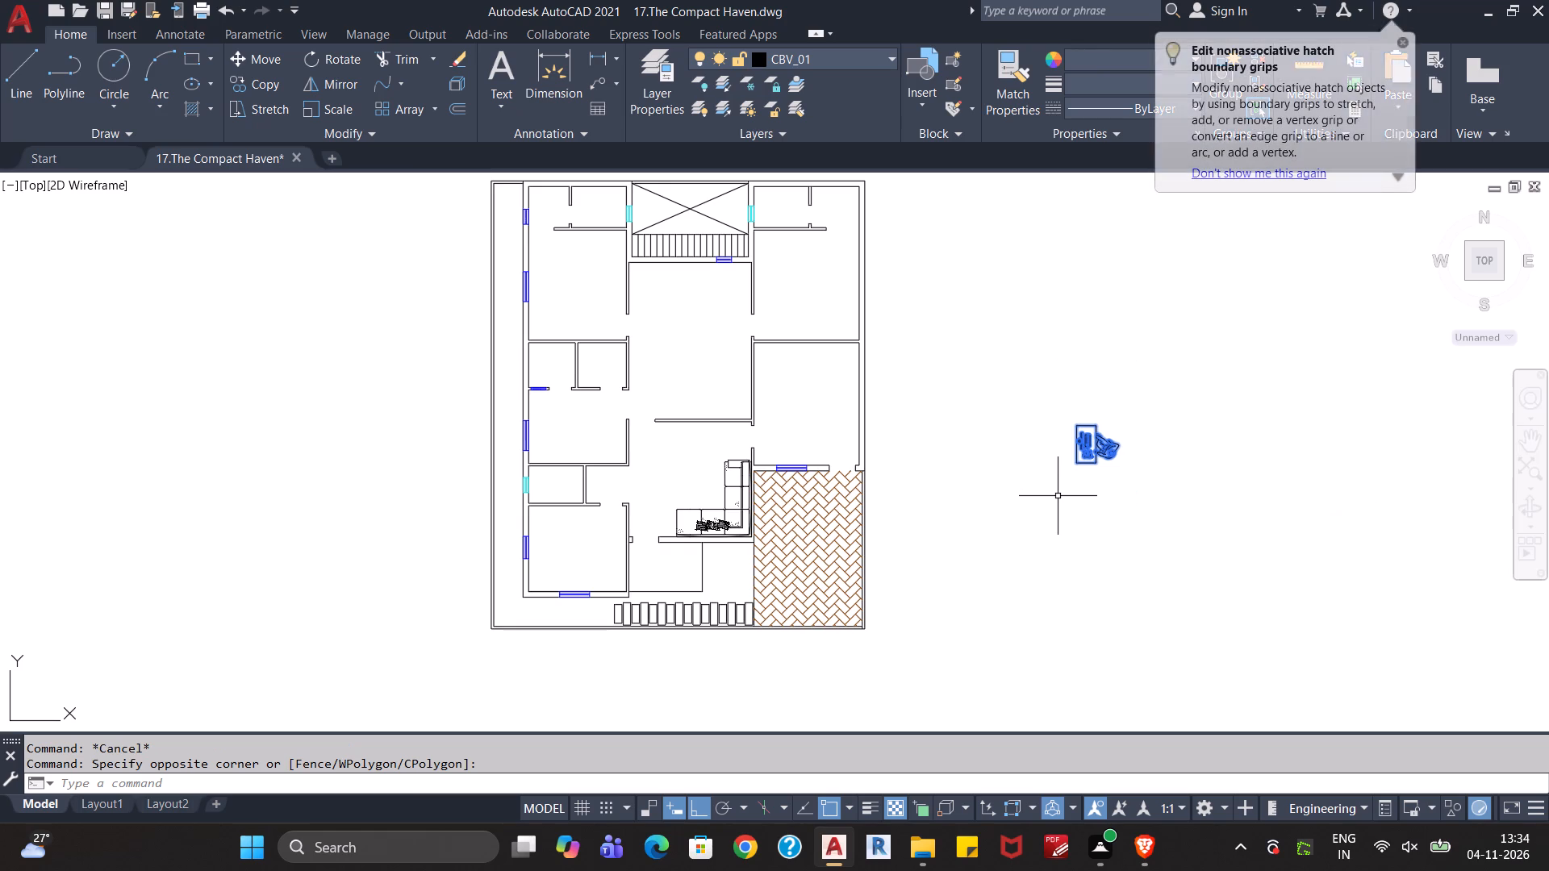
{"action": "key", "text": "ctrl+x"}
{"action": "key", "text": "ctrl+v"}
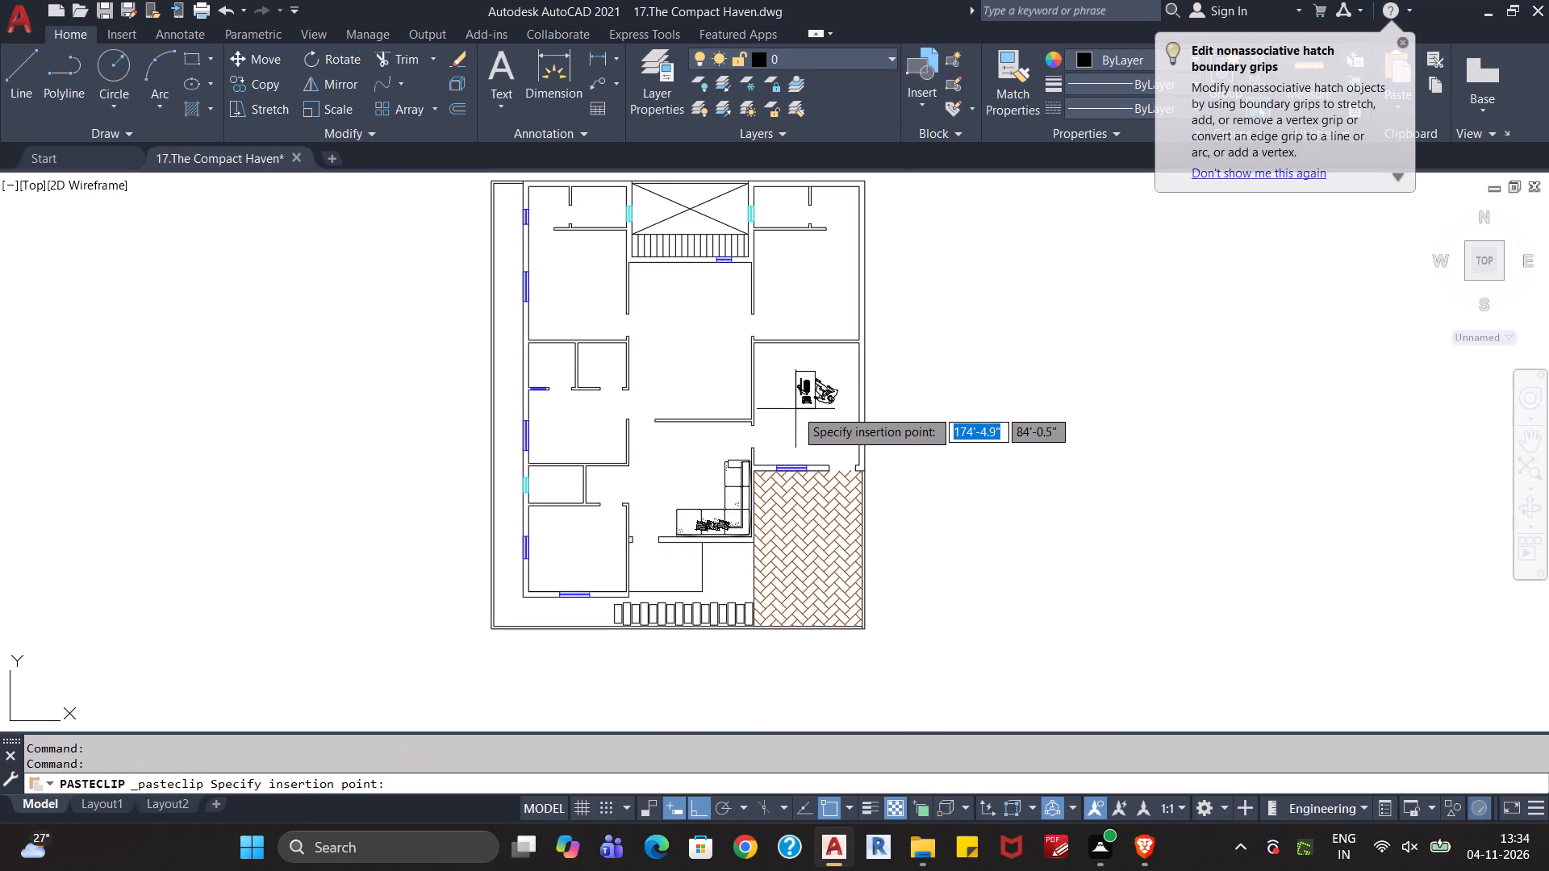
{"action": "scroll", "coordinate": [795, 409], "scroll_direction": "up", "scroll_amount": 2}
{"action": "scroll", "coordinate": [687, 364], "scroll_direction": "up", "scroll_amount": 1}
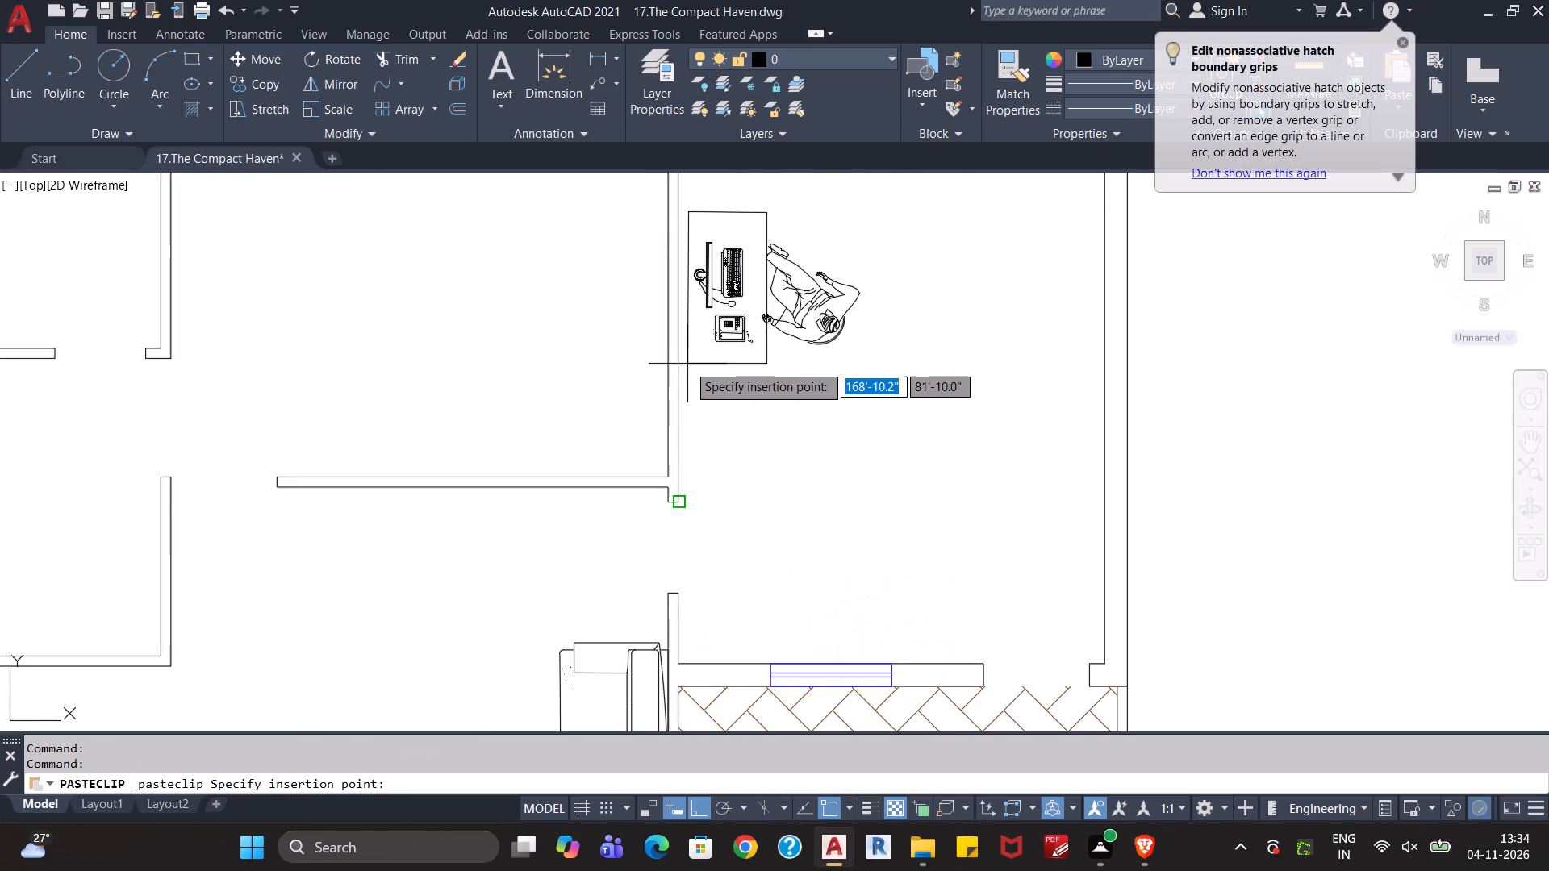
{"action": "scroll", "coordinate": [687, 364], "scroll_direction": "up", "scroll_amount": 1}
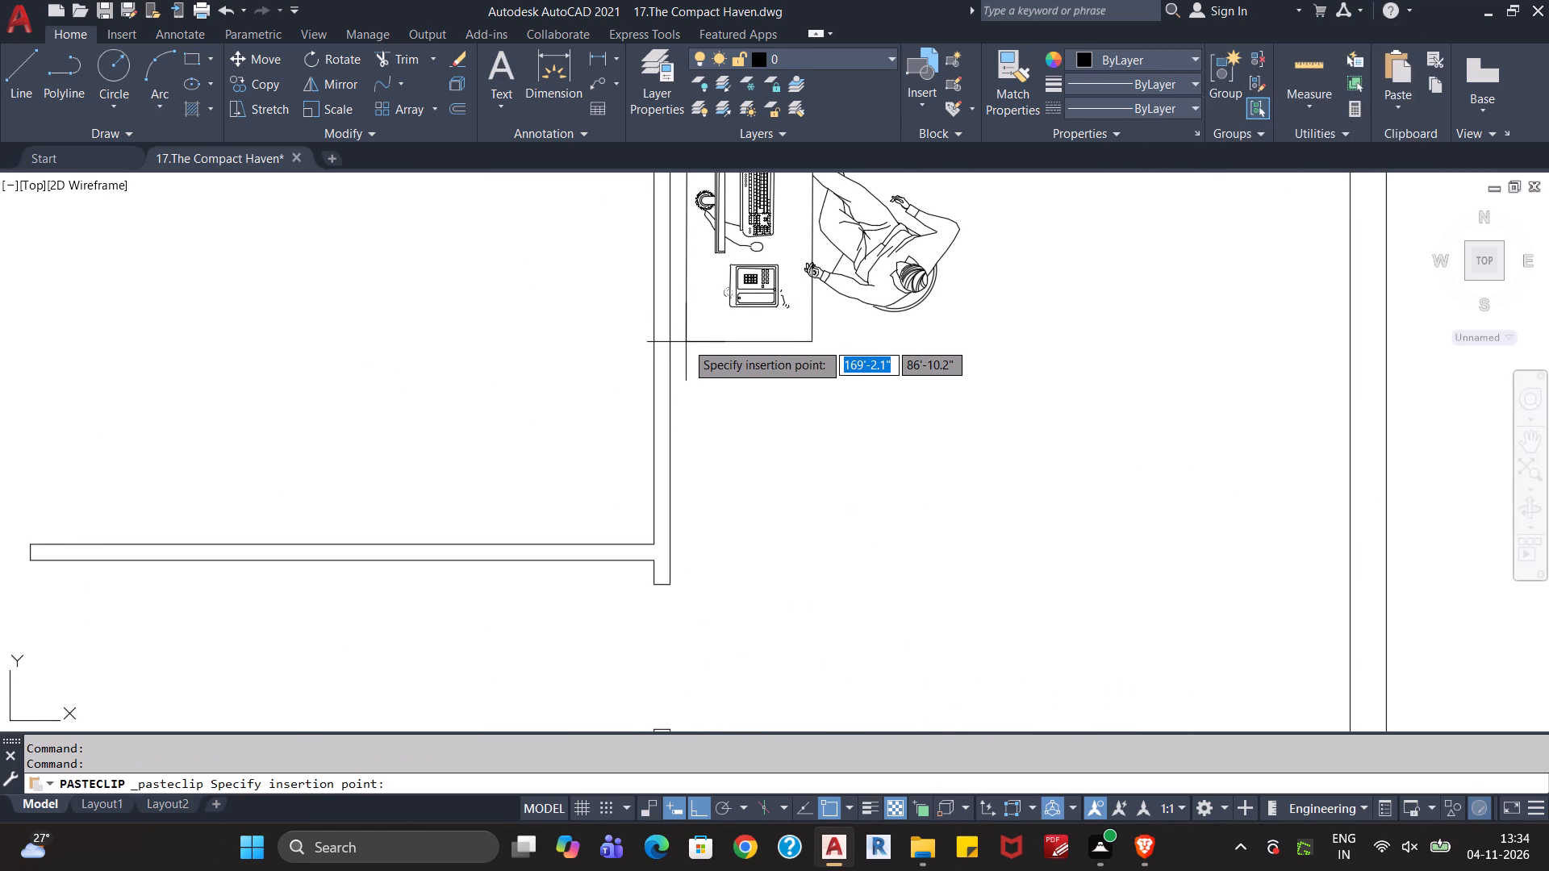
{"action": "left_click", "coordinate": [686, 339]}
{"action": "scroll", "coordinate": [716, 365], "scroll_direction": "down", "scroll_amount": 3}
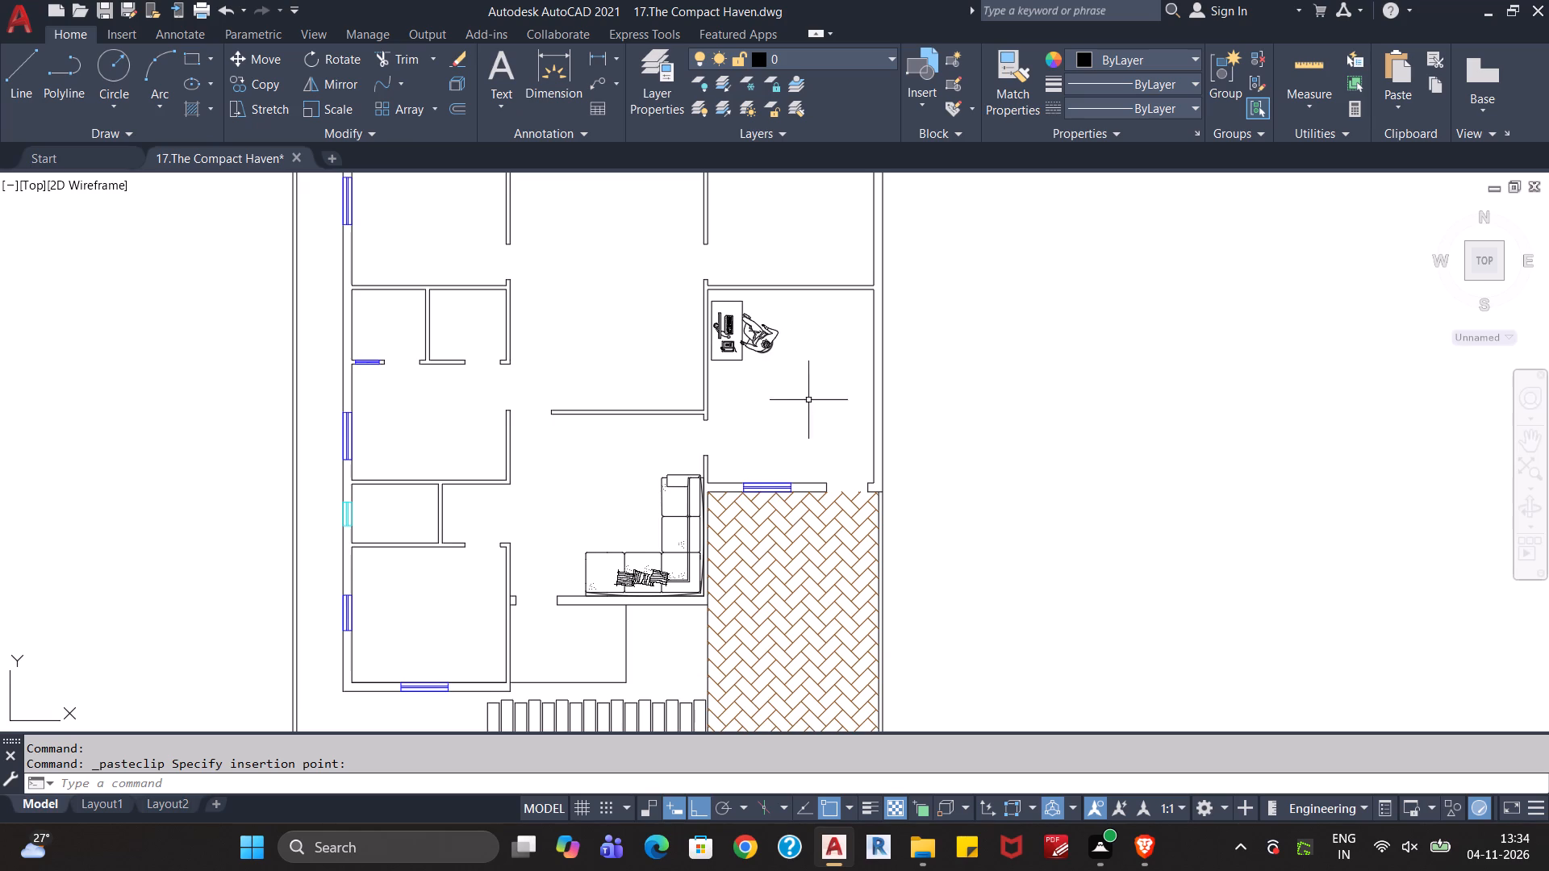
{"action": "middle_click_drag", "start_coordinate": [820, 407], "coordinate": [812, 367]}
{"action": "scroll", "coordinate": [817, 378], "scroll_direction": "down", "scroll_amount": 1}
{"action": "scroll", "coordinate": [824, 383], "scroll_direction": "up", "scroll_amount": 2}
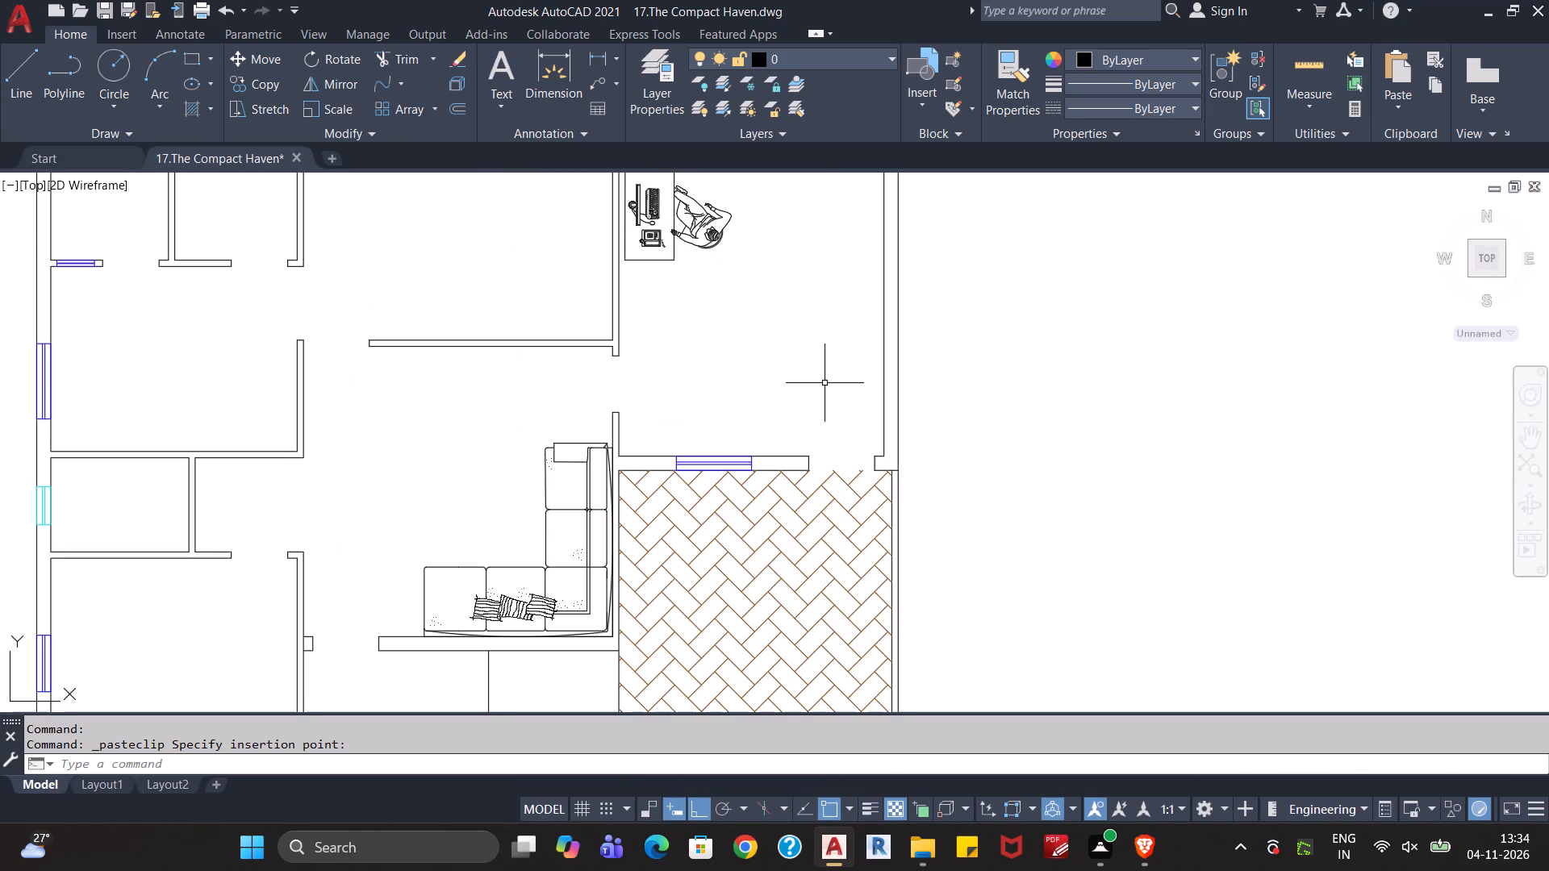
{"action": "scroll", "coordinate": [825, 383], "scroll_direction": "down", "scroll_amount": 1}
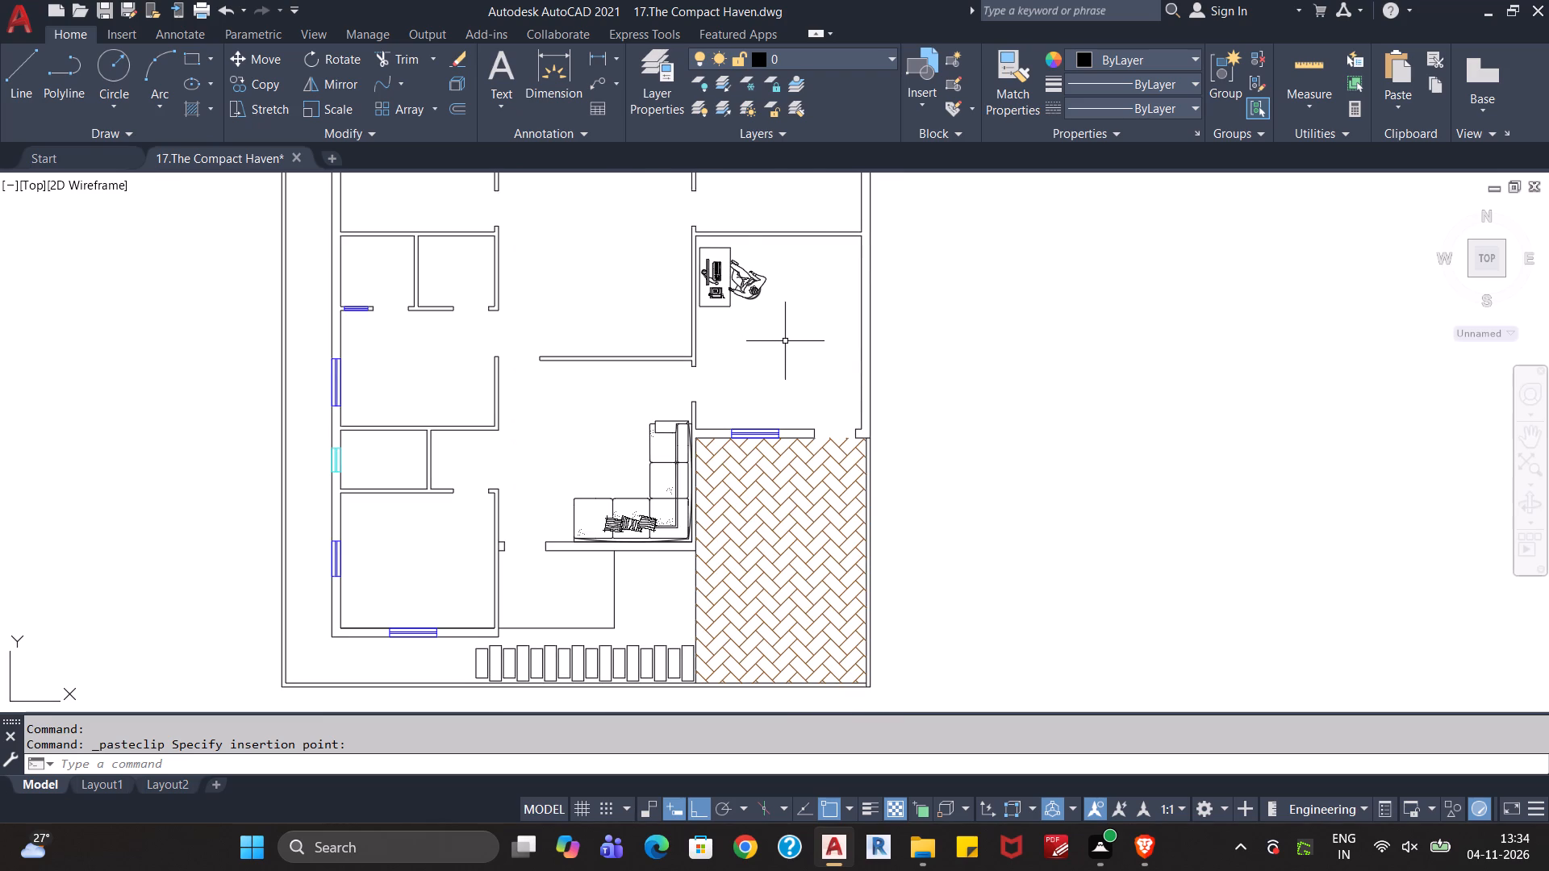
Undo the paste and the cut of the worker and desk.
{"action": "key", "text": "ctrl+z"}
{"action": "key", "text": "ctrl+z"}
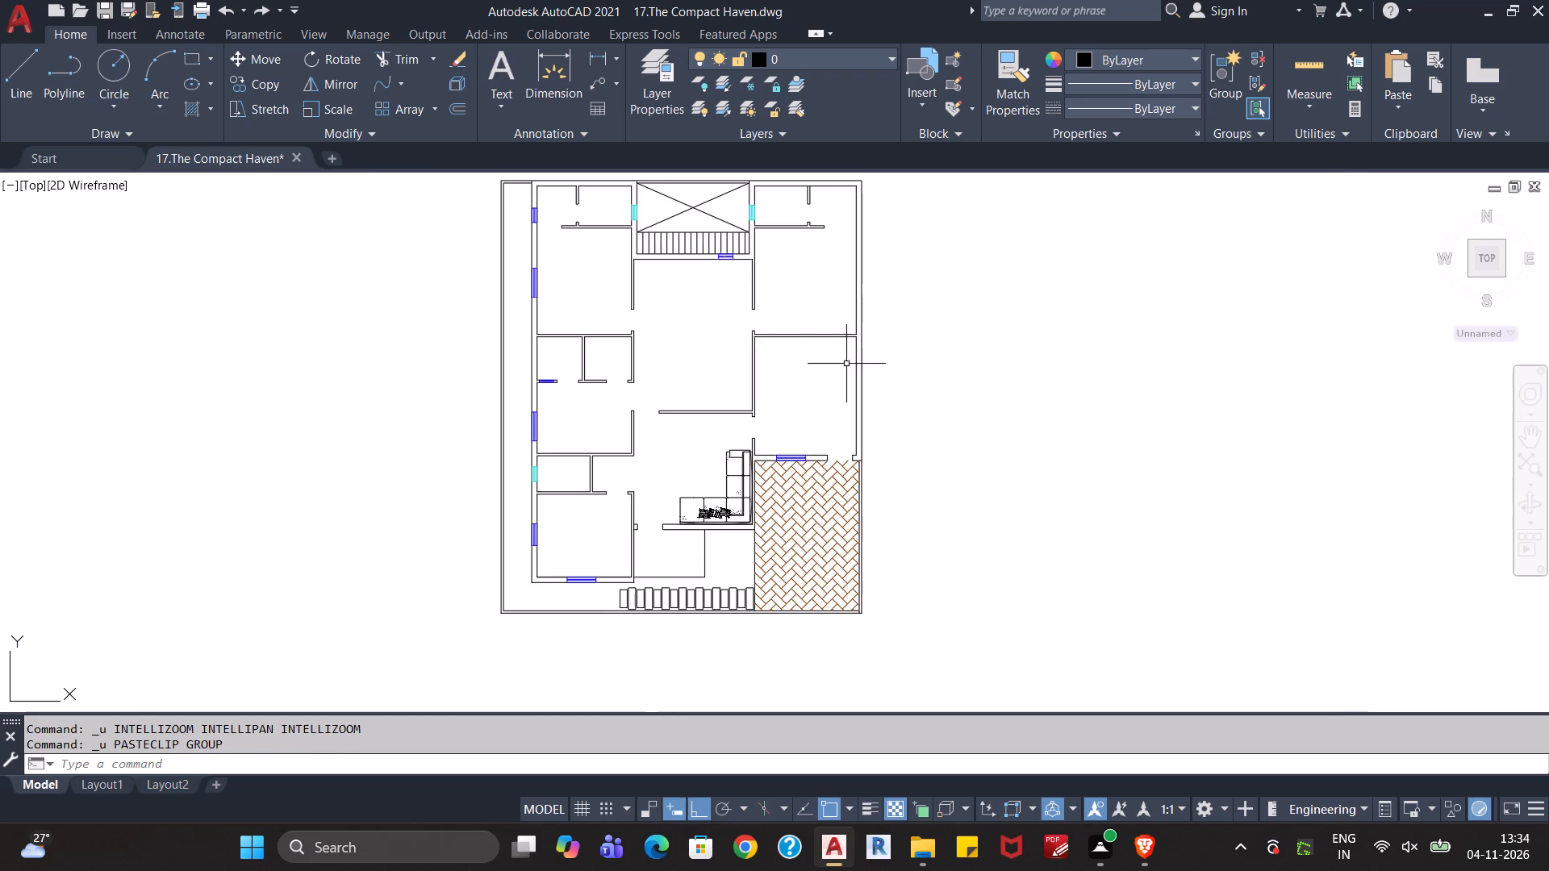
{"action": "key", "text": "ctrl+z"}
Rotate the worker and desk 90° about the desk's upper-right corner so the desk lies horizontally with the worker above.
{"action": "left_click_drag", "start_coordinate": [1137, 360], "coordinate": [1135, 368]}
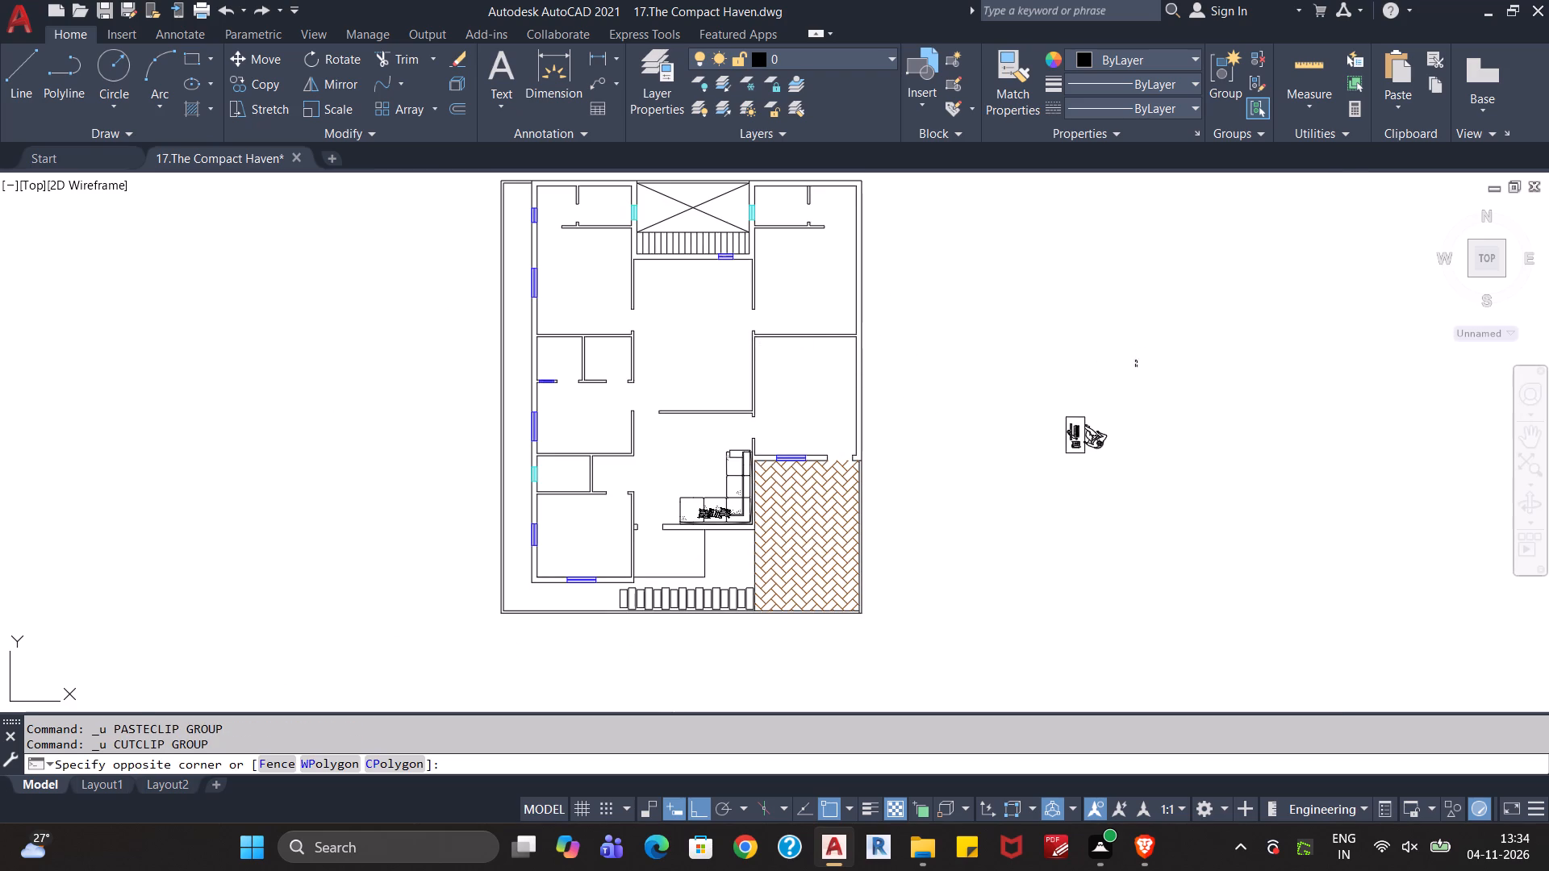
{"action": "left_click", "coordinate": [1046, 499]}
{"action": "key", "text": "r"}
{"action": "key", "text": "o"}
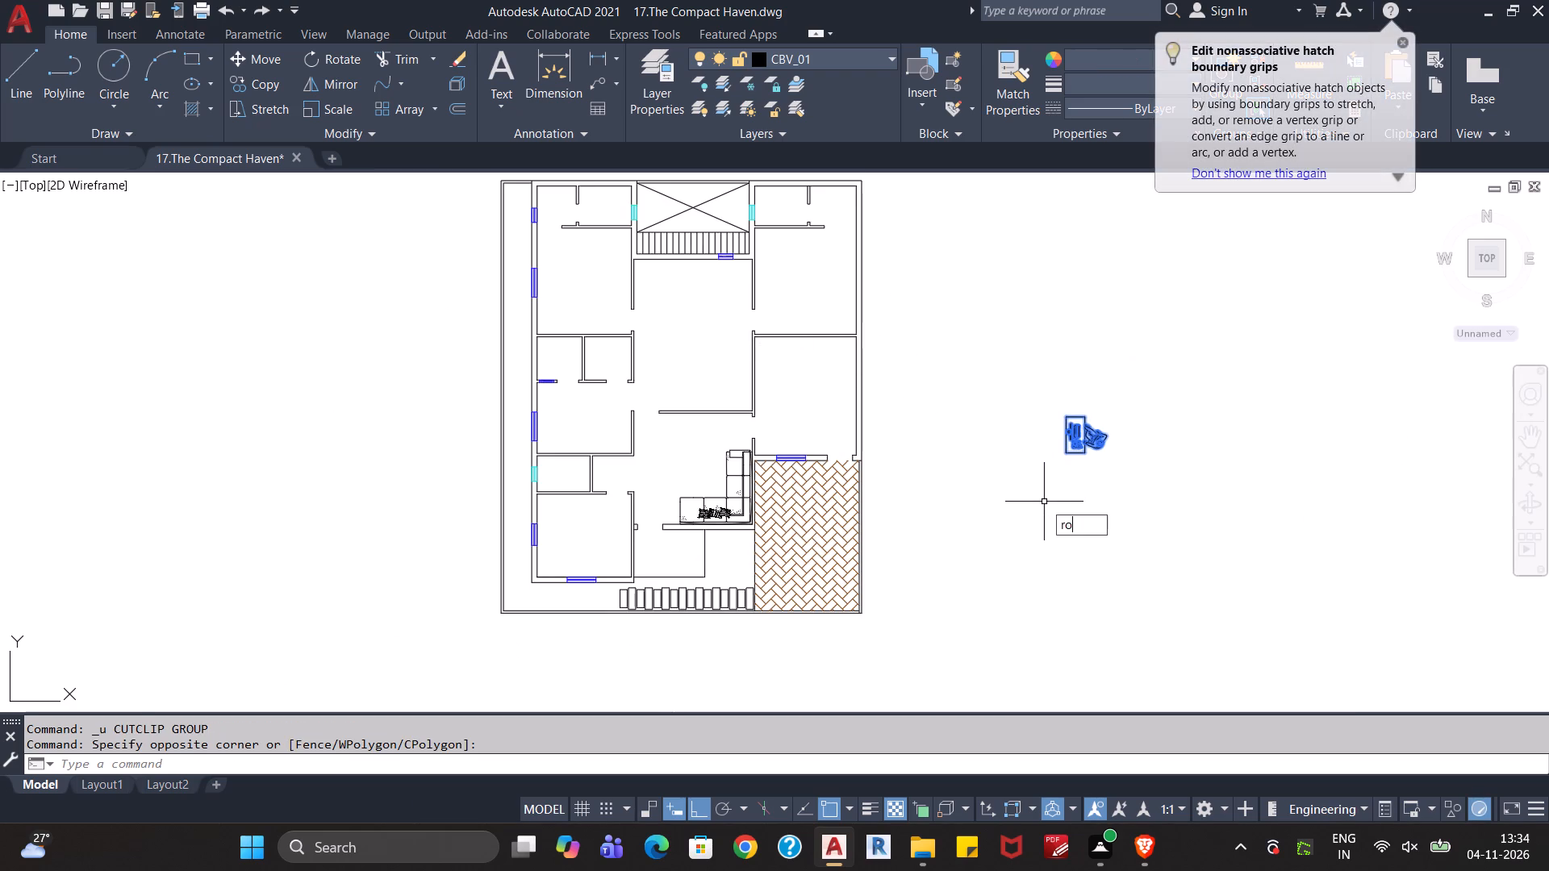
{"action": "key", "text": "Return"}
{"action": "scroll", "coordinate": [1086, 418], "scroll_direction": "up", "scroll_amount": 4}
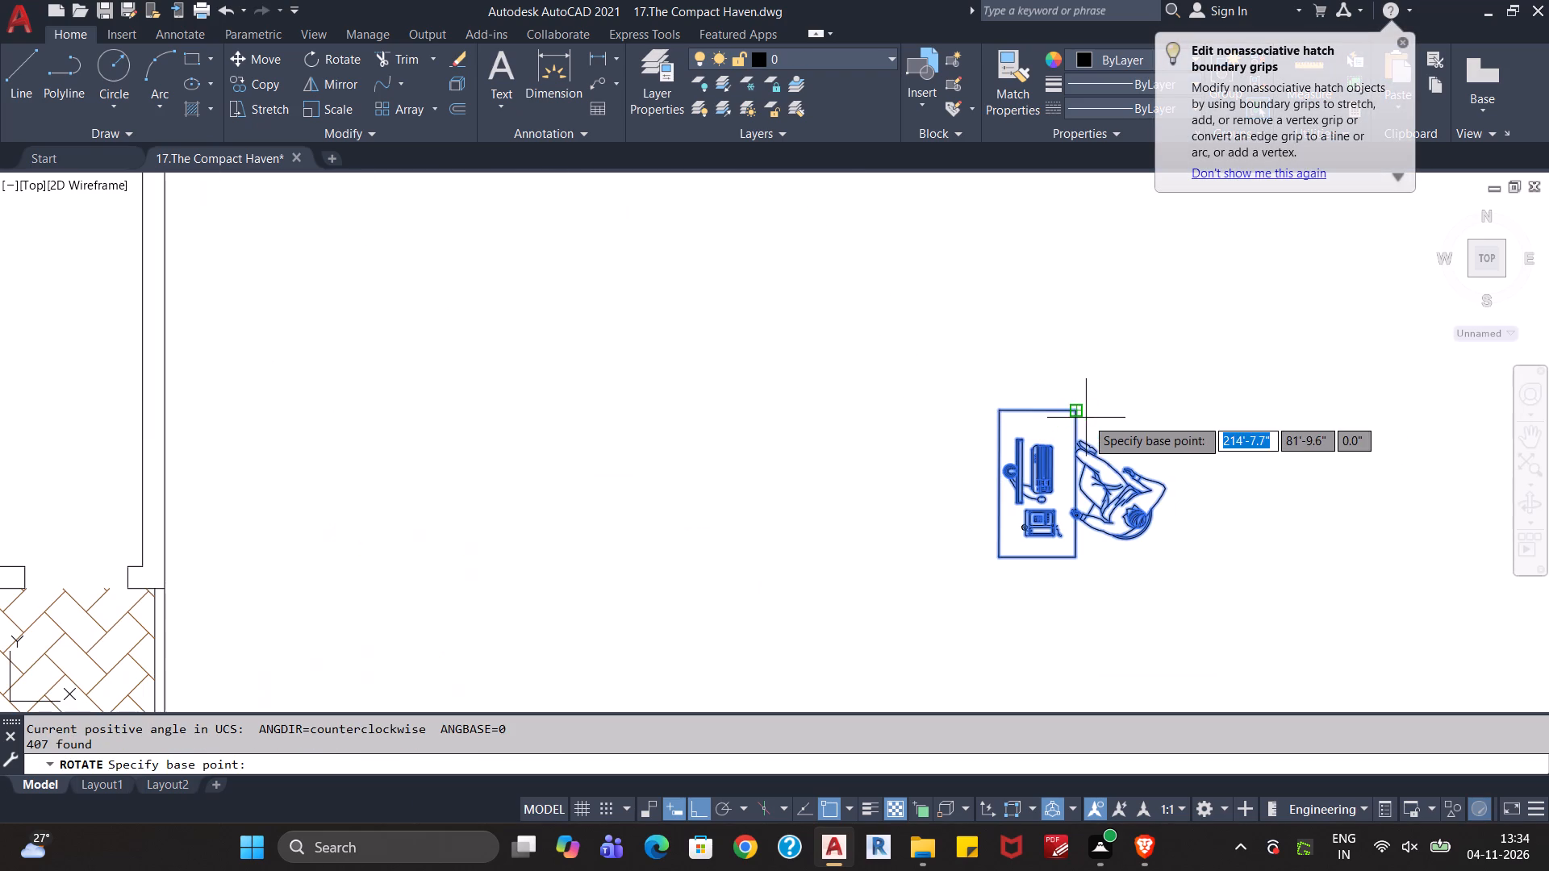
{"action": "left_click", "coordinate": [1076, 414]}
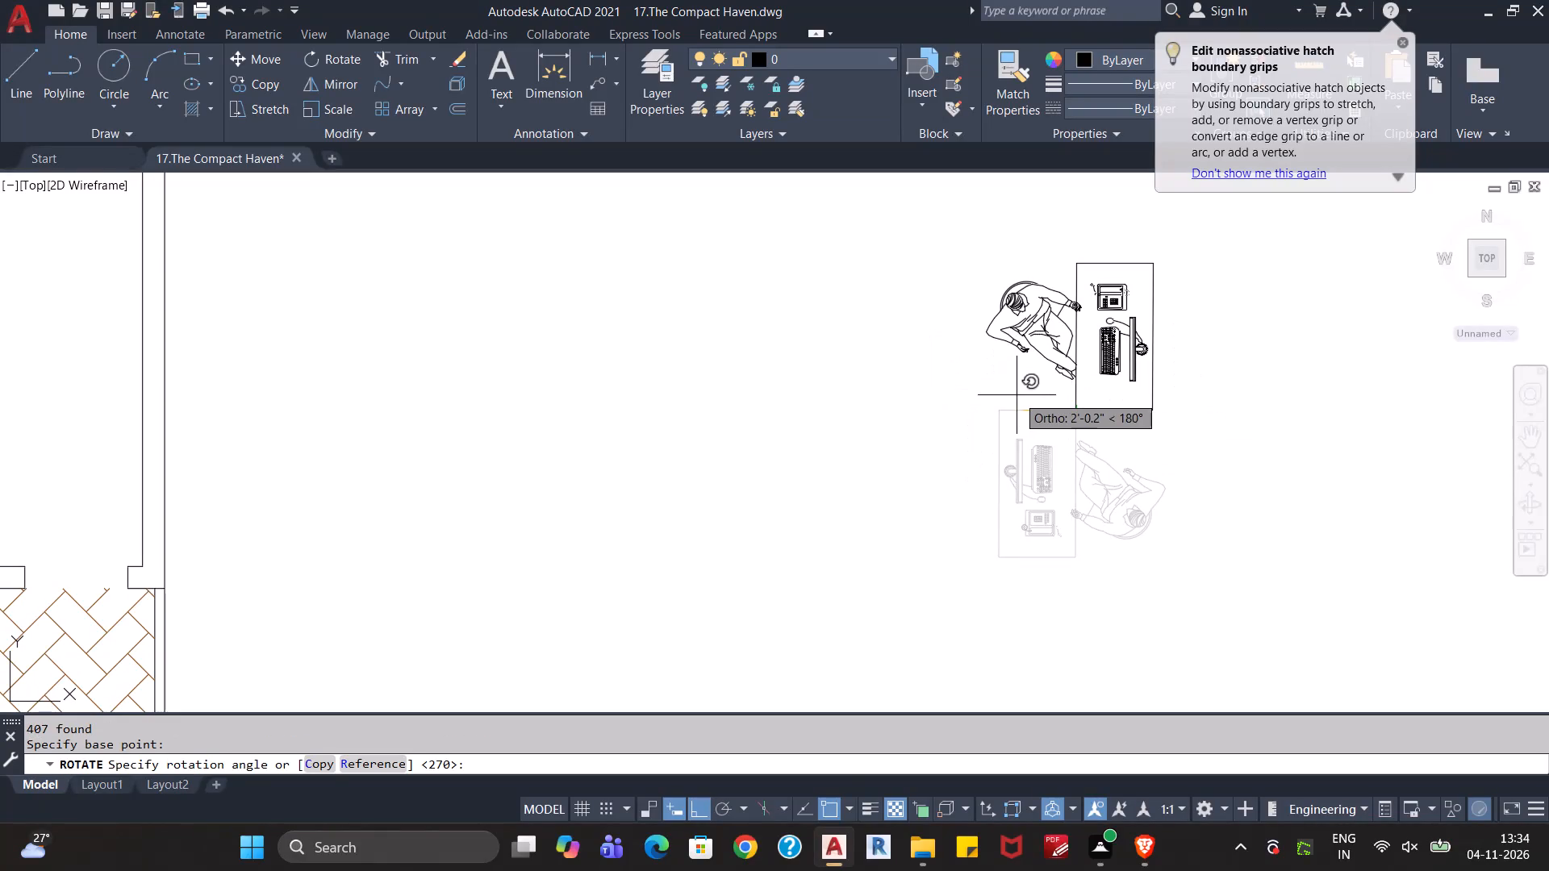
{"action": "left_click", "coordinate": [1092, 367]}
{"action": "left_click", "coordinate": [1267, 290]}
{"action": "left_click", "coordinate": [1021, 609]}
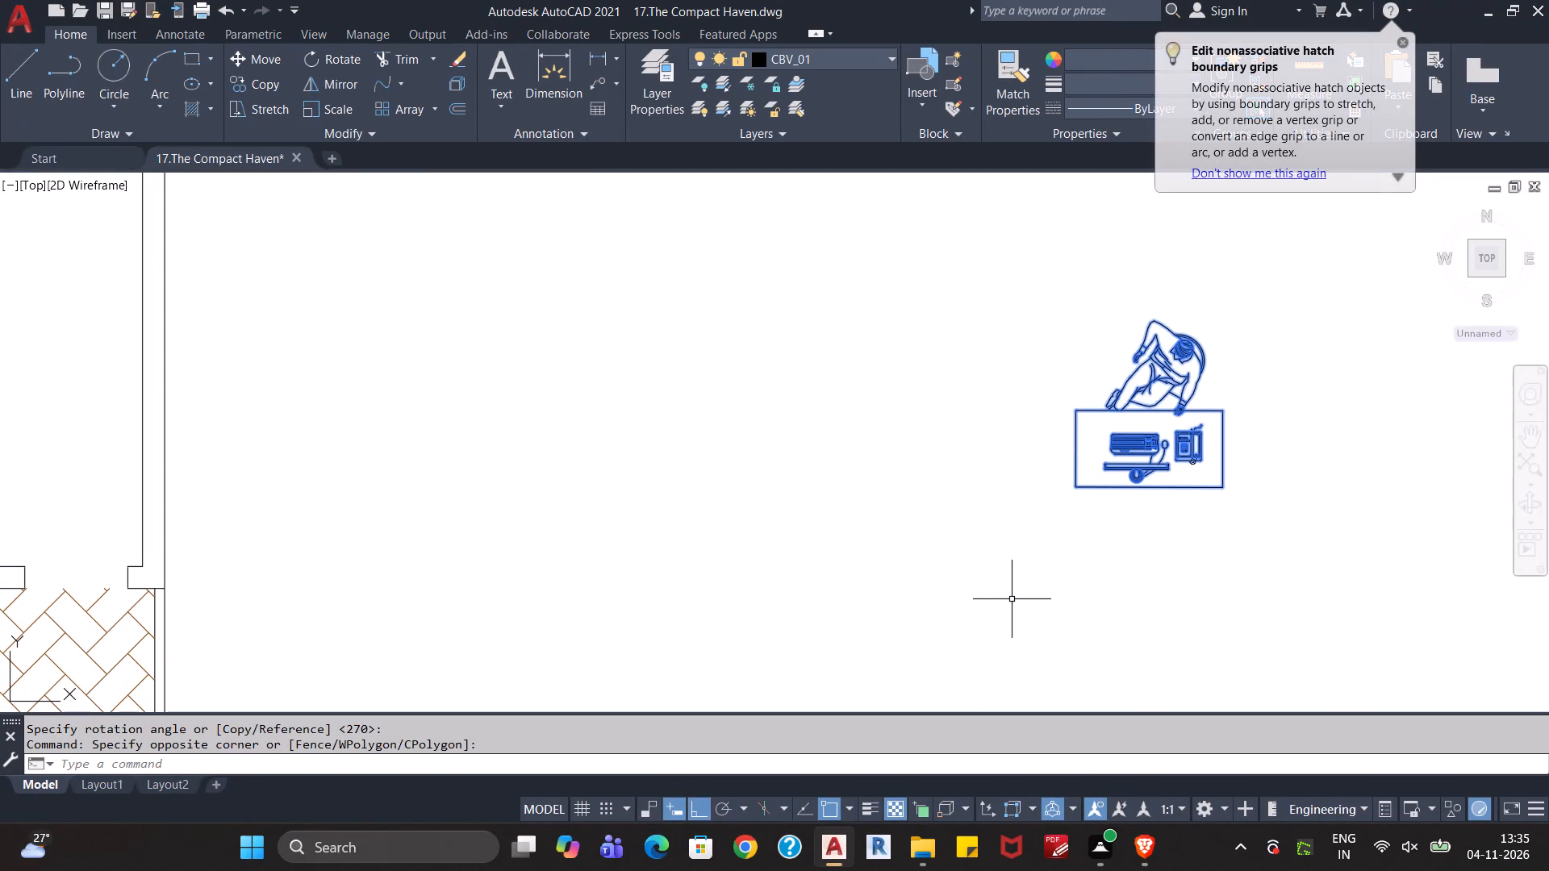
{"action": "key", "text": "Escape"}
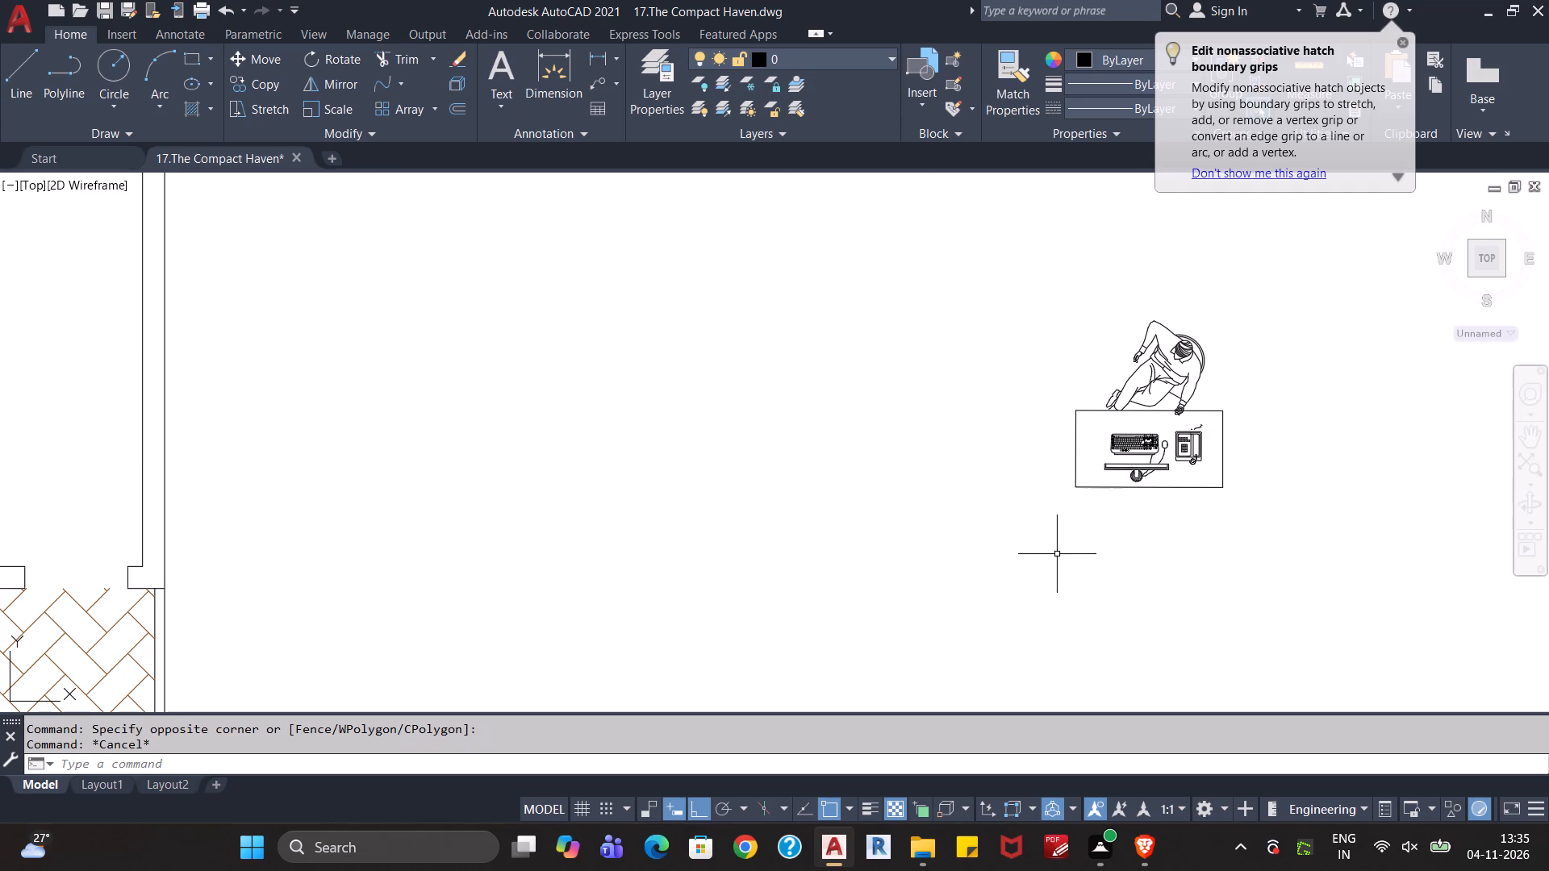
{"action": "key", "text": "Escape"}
Define the worker and desk as a block named "Offce Table", converting the selected objects to the block.
{"action": "left_click", "coordinate": [1280, 282]}
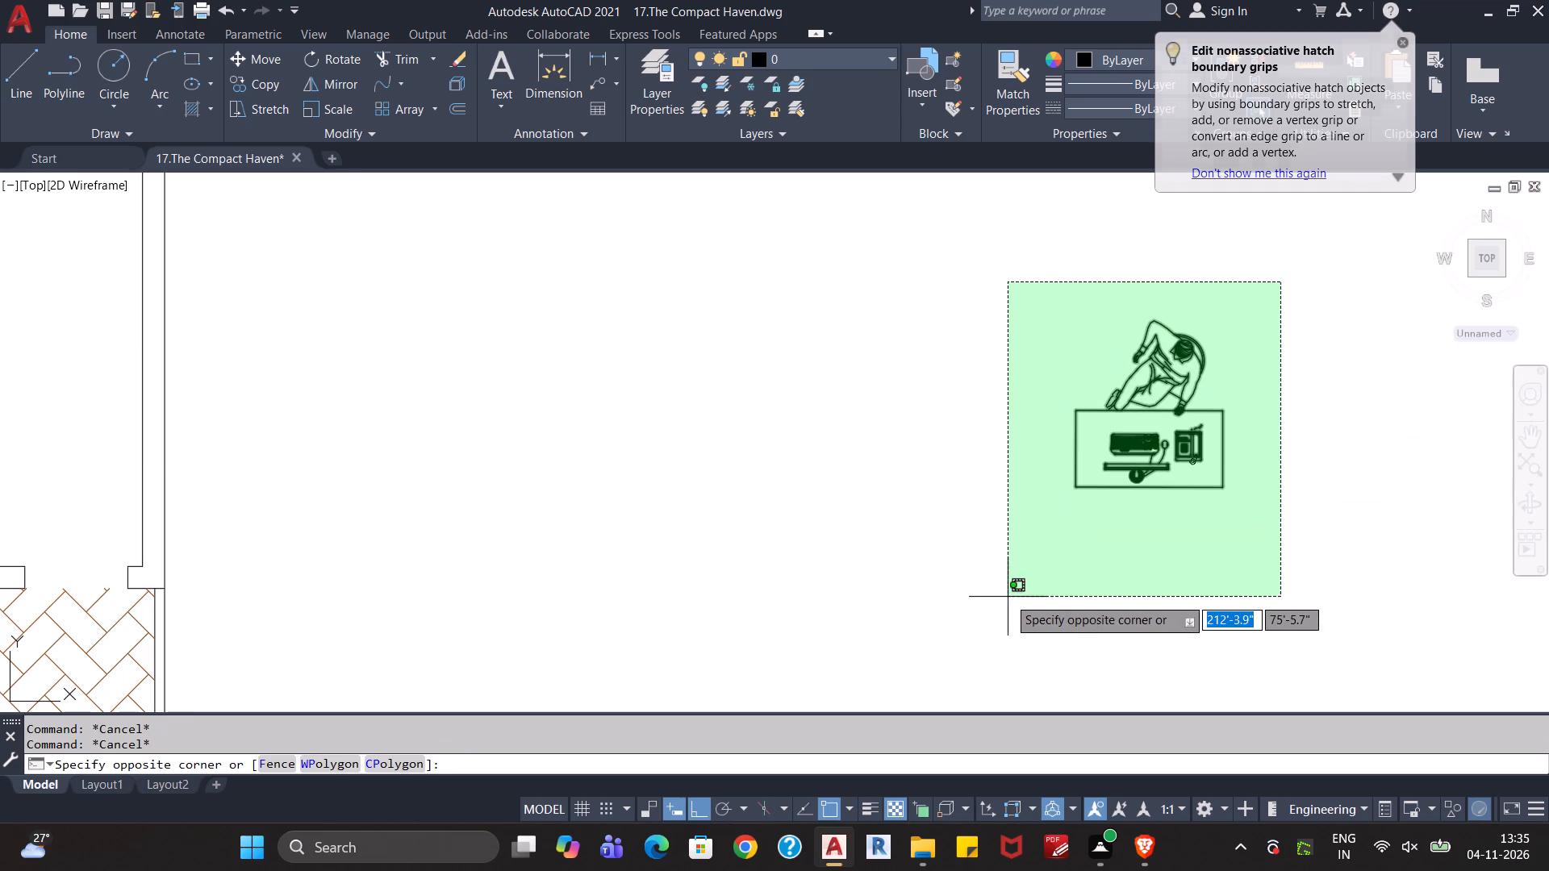
{"action": "left_click", "coordinate": [1008, 597]}
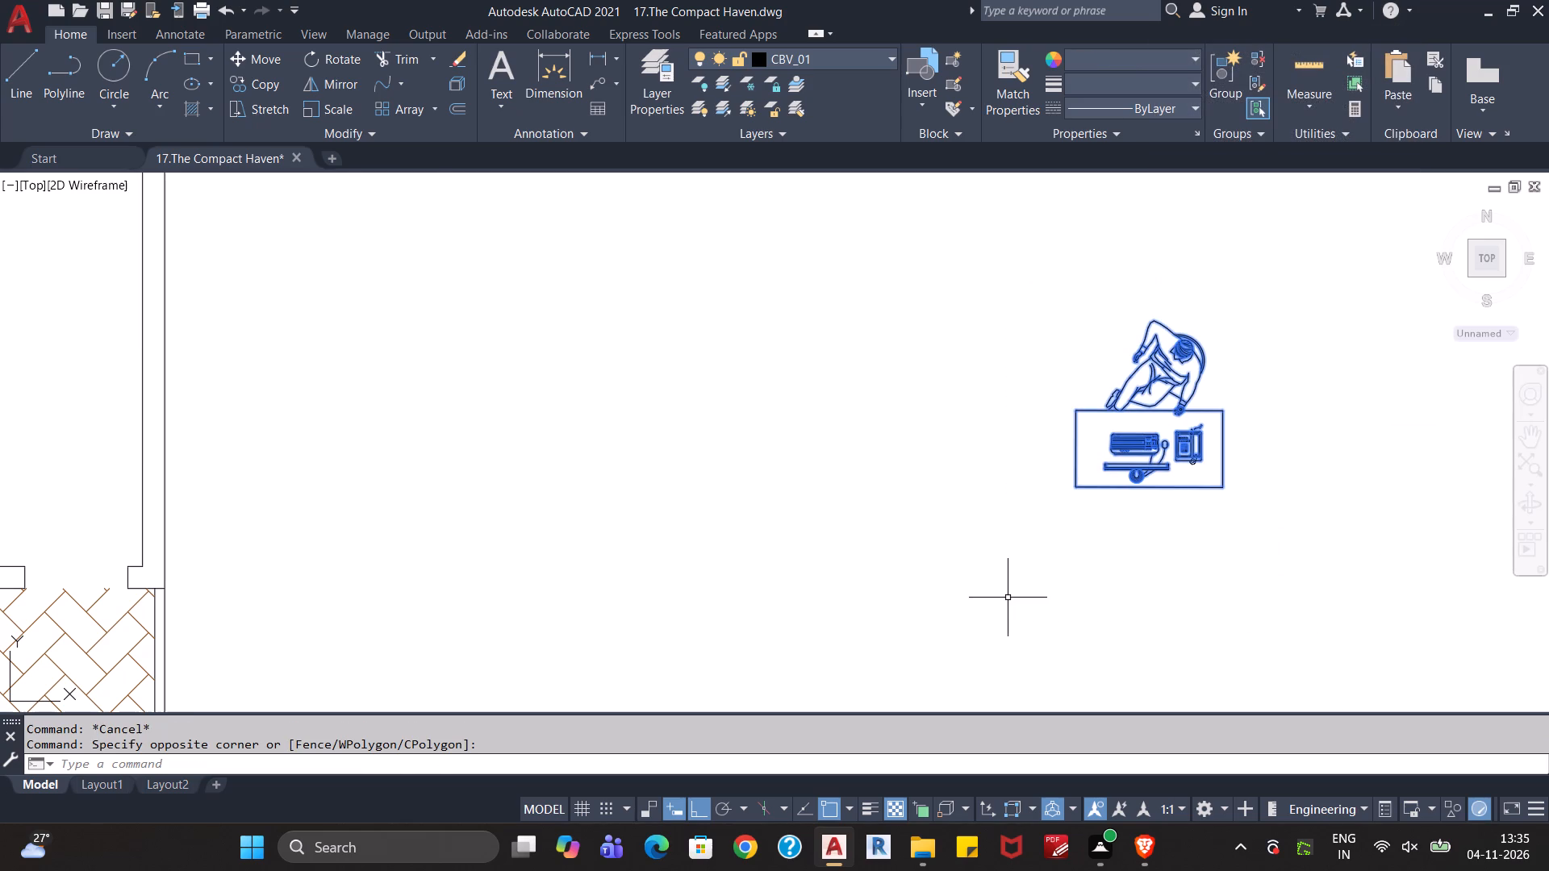
{"action": "type", "text": "blo"}
{"action": "key", "text": "Return"}
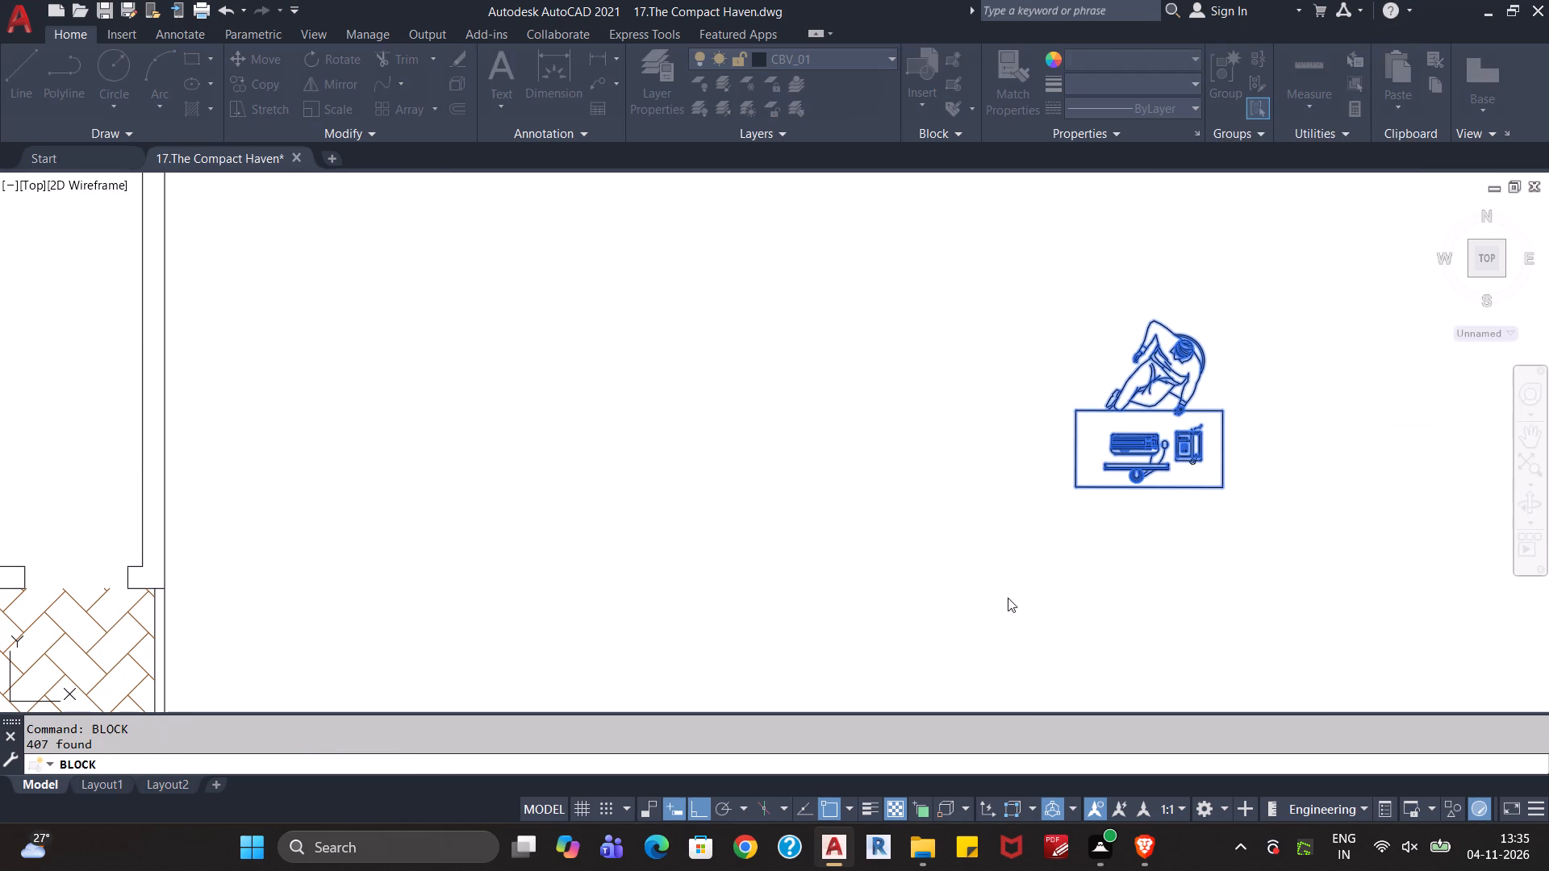
{"action": "type", "text": "Offil"}
{"action": "key", "text": "BackSpace"}
{"action": "key", "text": "BackSpace"}
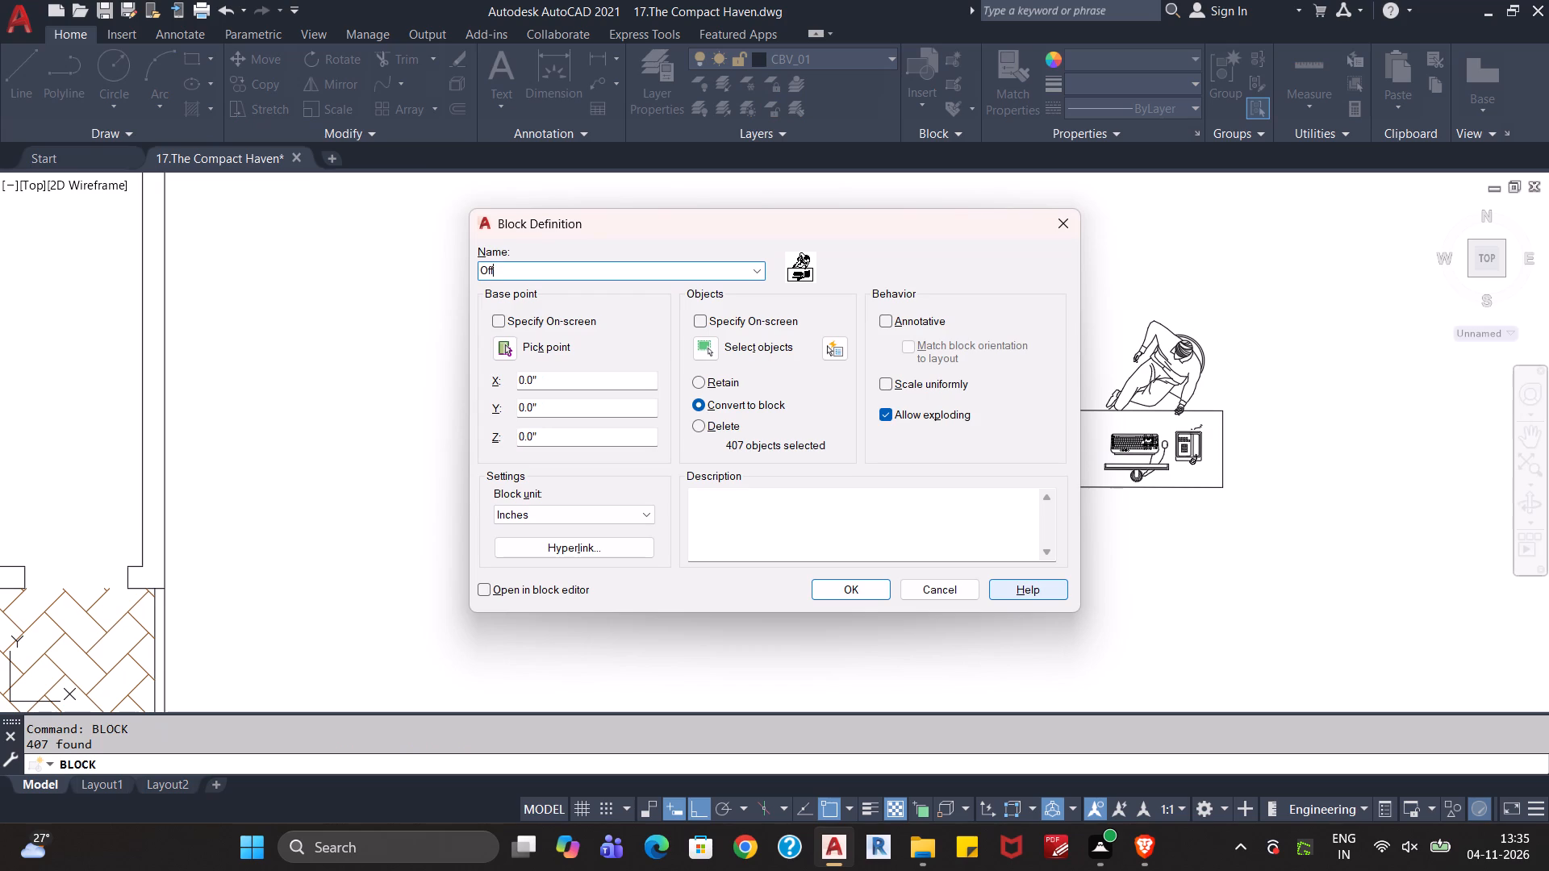
{"action": "type", "text": "ce"}
{"action": "key", "text": "space"}
{"action": "type", "text": "Table"}
{"action": "key", "text": "Return"}
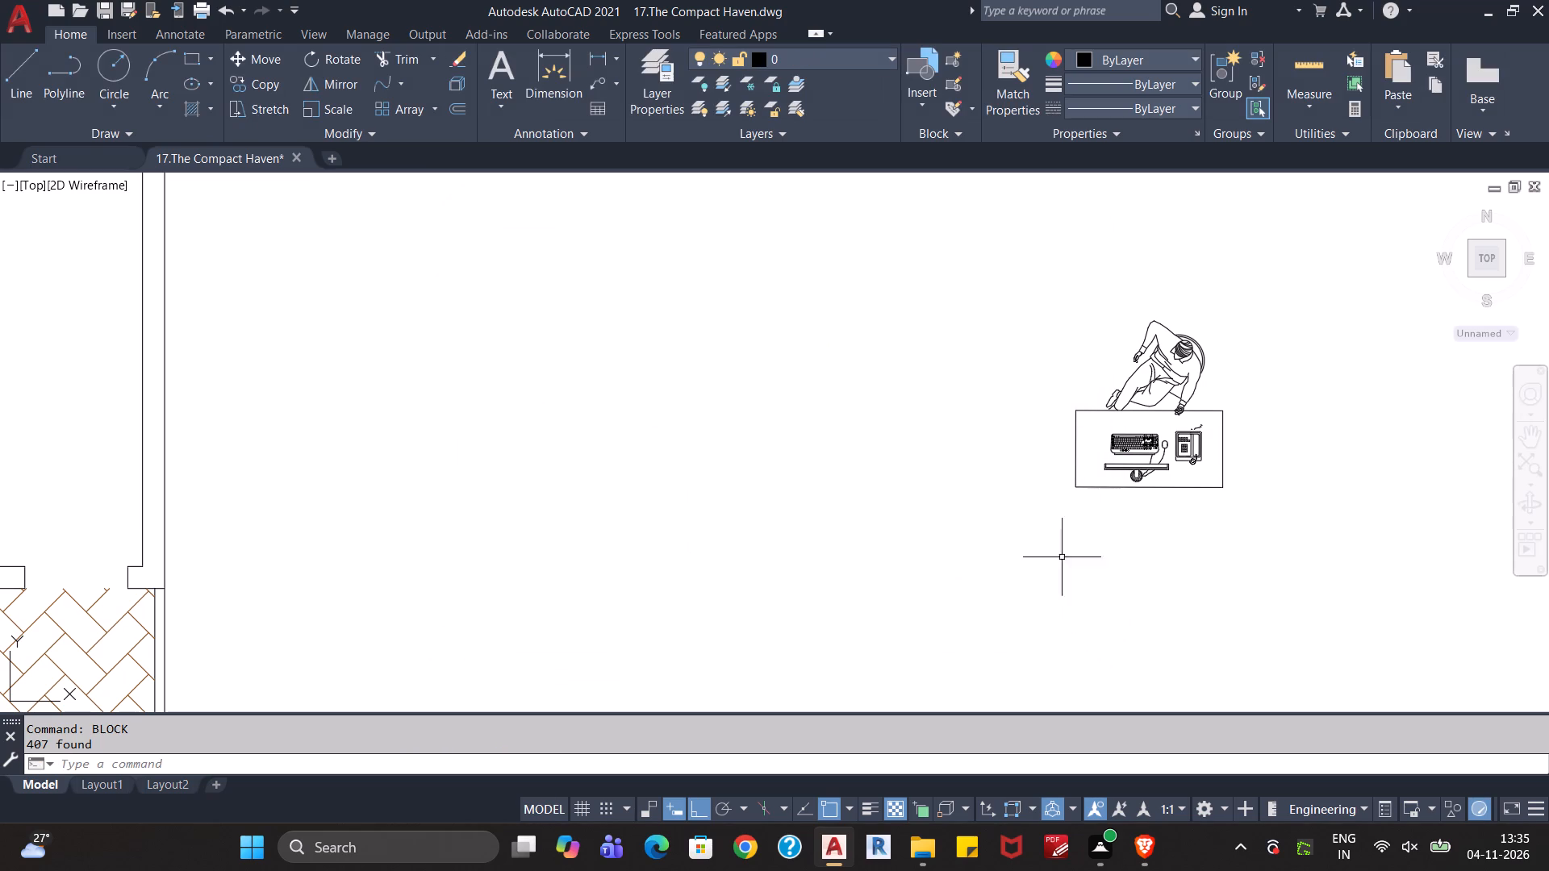
Cut the desk block and paste it into the upper-left part of the room above the herringbone-hatched area.
{"action": "left_click", "coordinate": [1254, 299]}
{"action": "left_click", "coordinate": [1064, 598]}
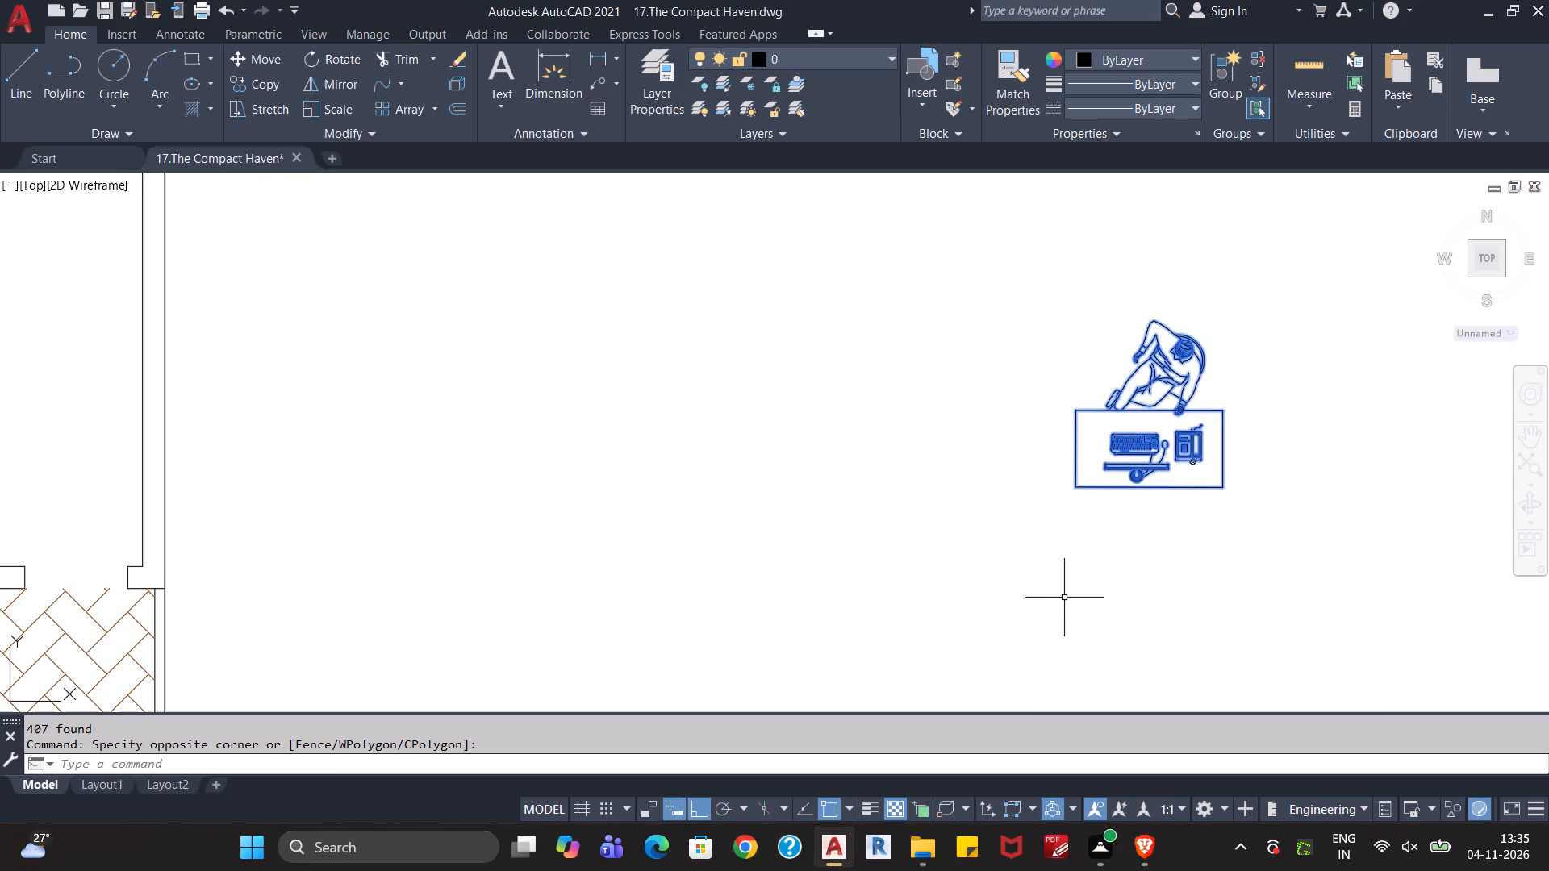
{"action": "key", "text": "ctrl+x"}
{"action": "scroll", "coordinate": [970, 544], "scroll_direction": "down", "scroll_amount": 3}
{"action": "key", "text": "ctrl+v"}
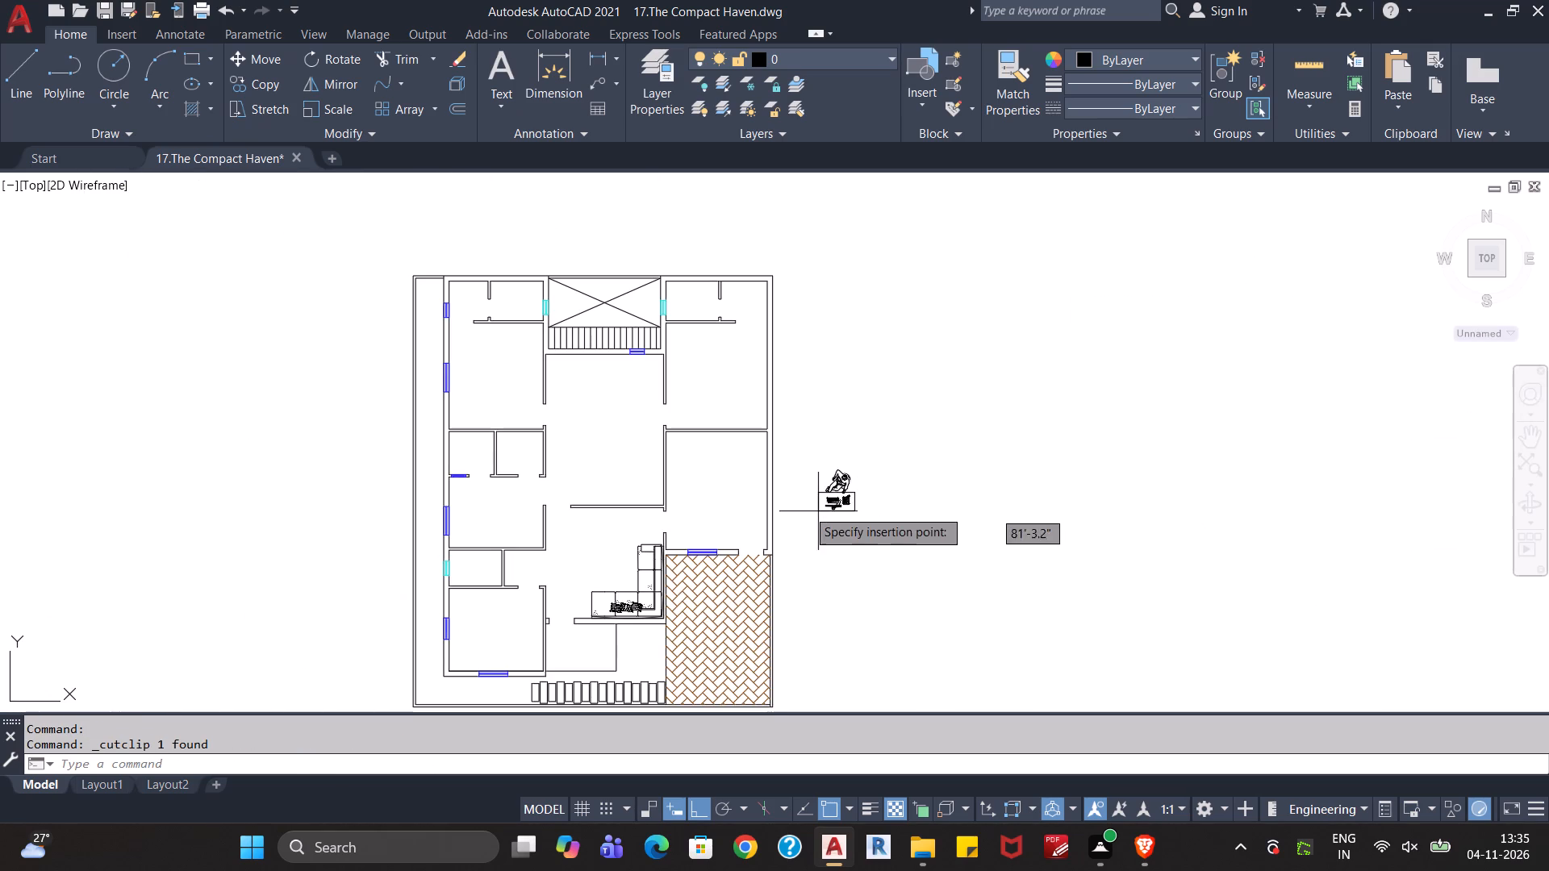
{"action": "scroll", "coordinate": [713, 505], "scroll_direction": "up", "scroll_amount": 2}
{"action": "scroll", "coordinate": [667, 454], "scroll_direction": "up", "scroll_amount": 1}
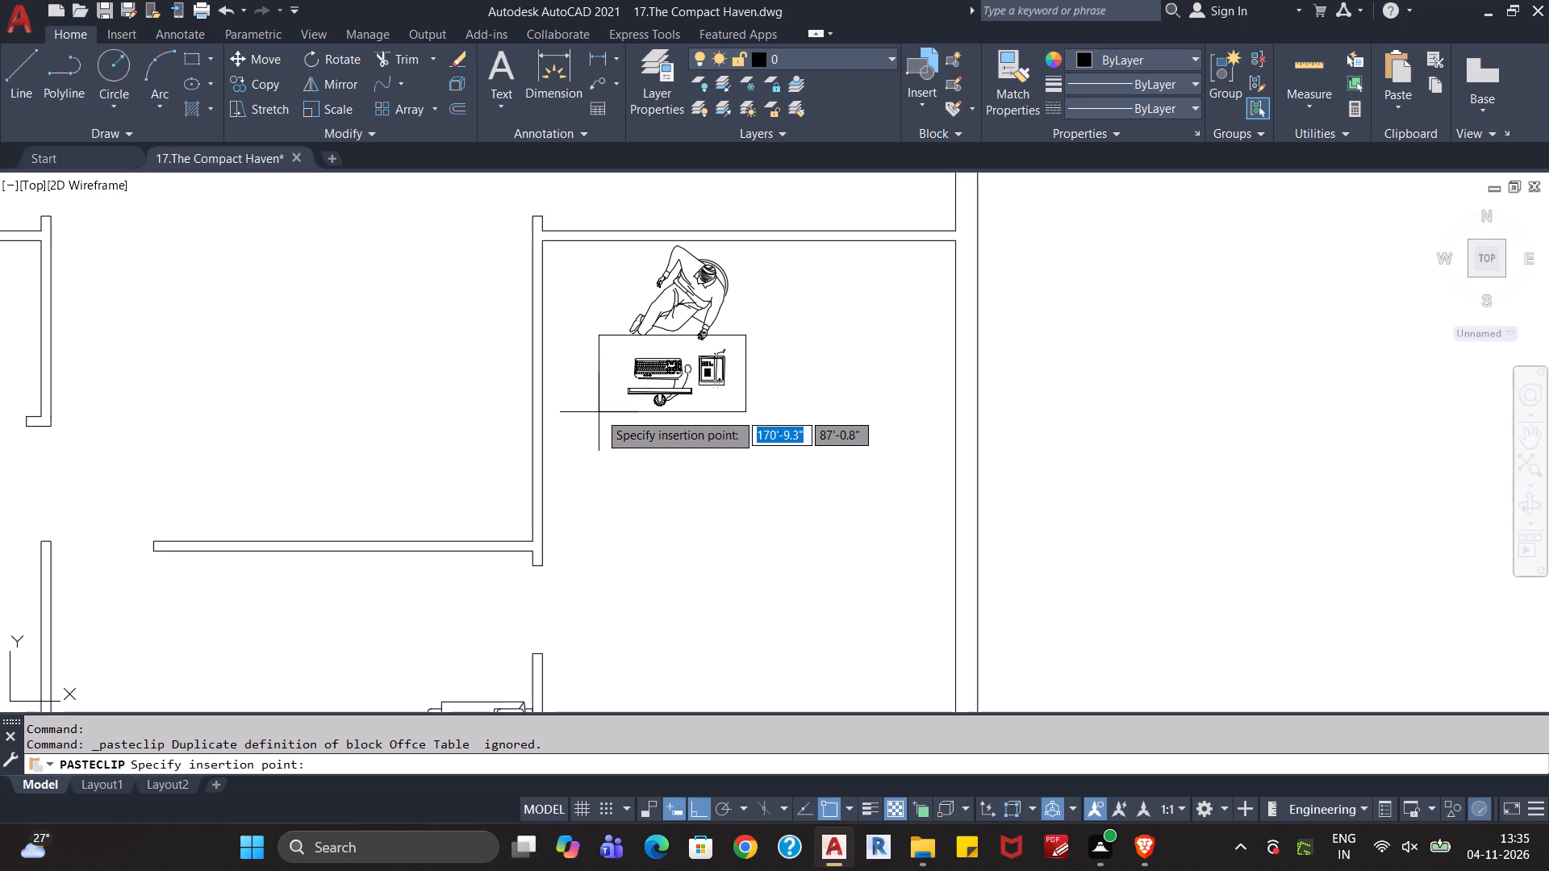
{"action": "left_click", "coordinate": [599, 412]}
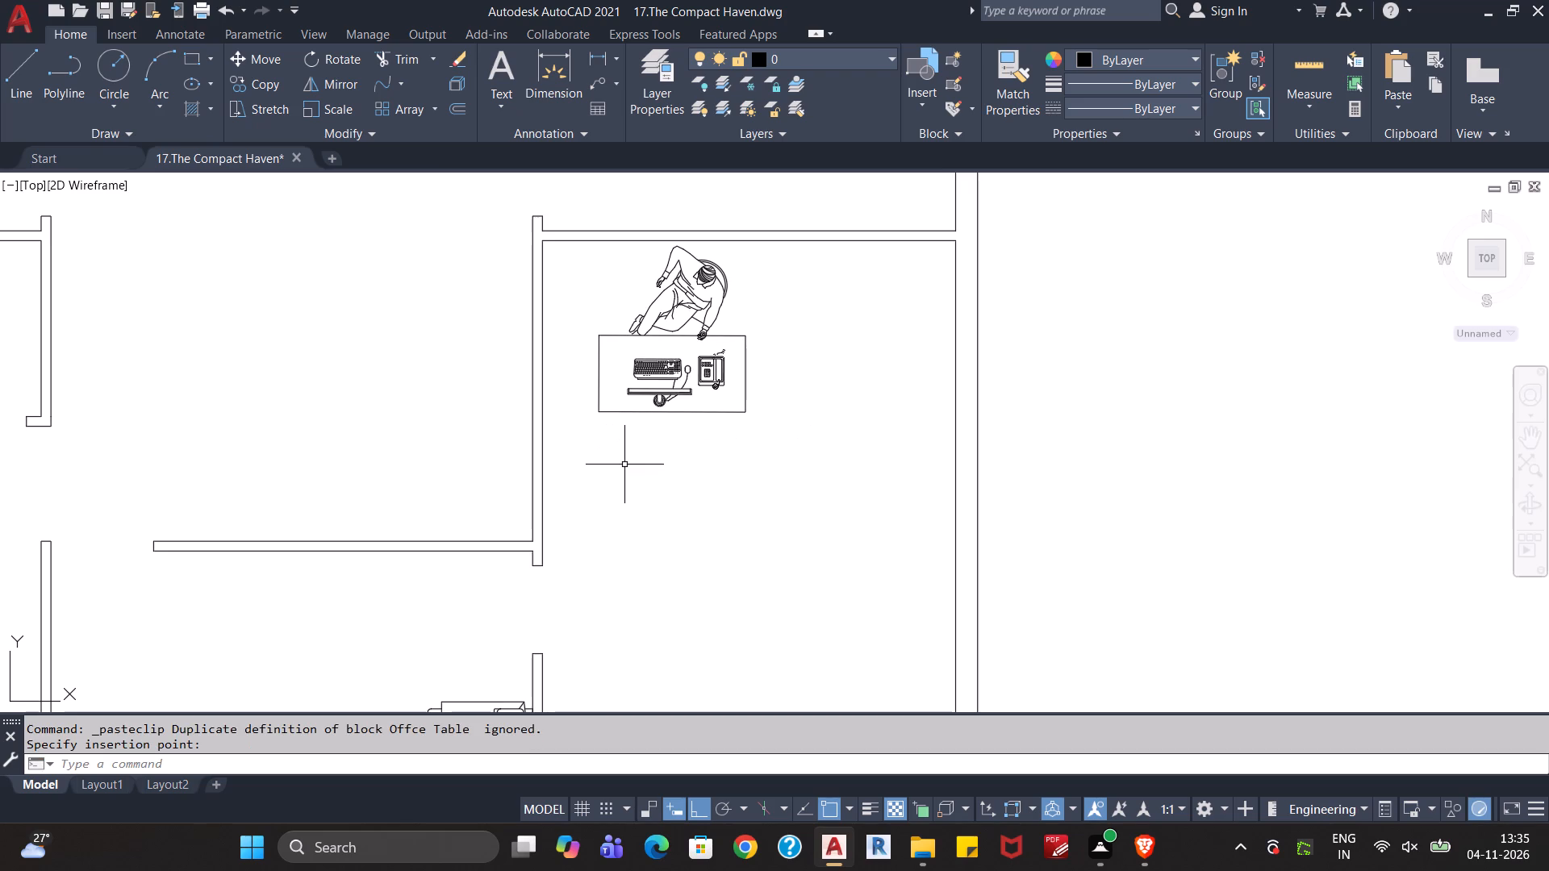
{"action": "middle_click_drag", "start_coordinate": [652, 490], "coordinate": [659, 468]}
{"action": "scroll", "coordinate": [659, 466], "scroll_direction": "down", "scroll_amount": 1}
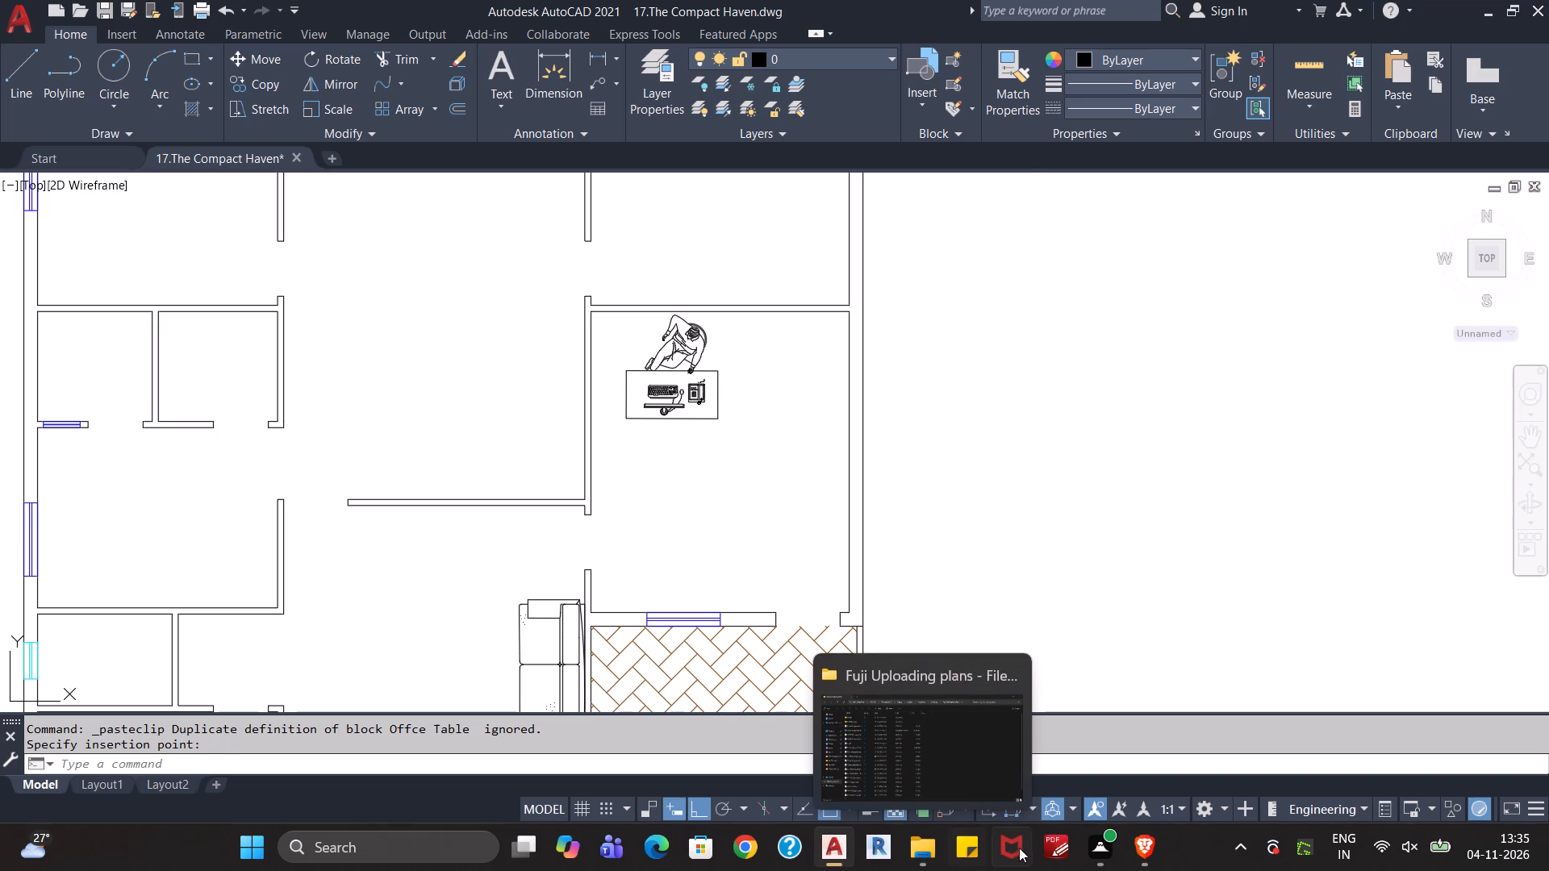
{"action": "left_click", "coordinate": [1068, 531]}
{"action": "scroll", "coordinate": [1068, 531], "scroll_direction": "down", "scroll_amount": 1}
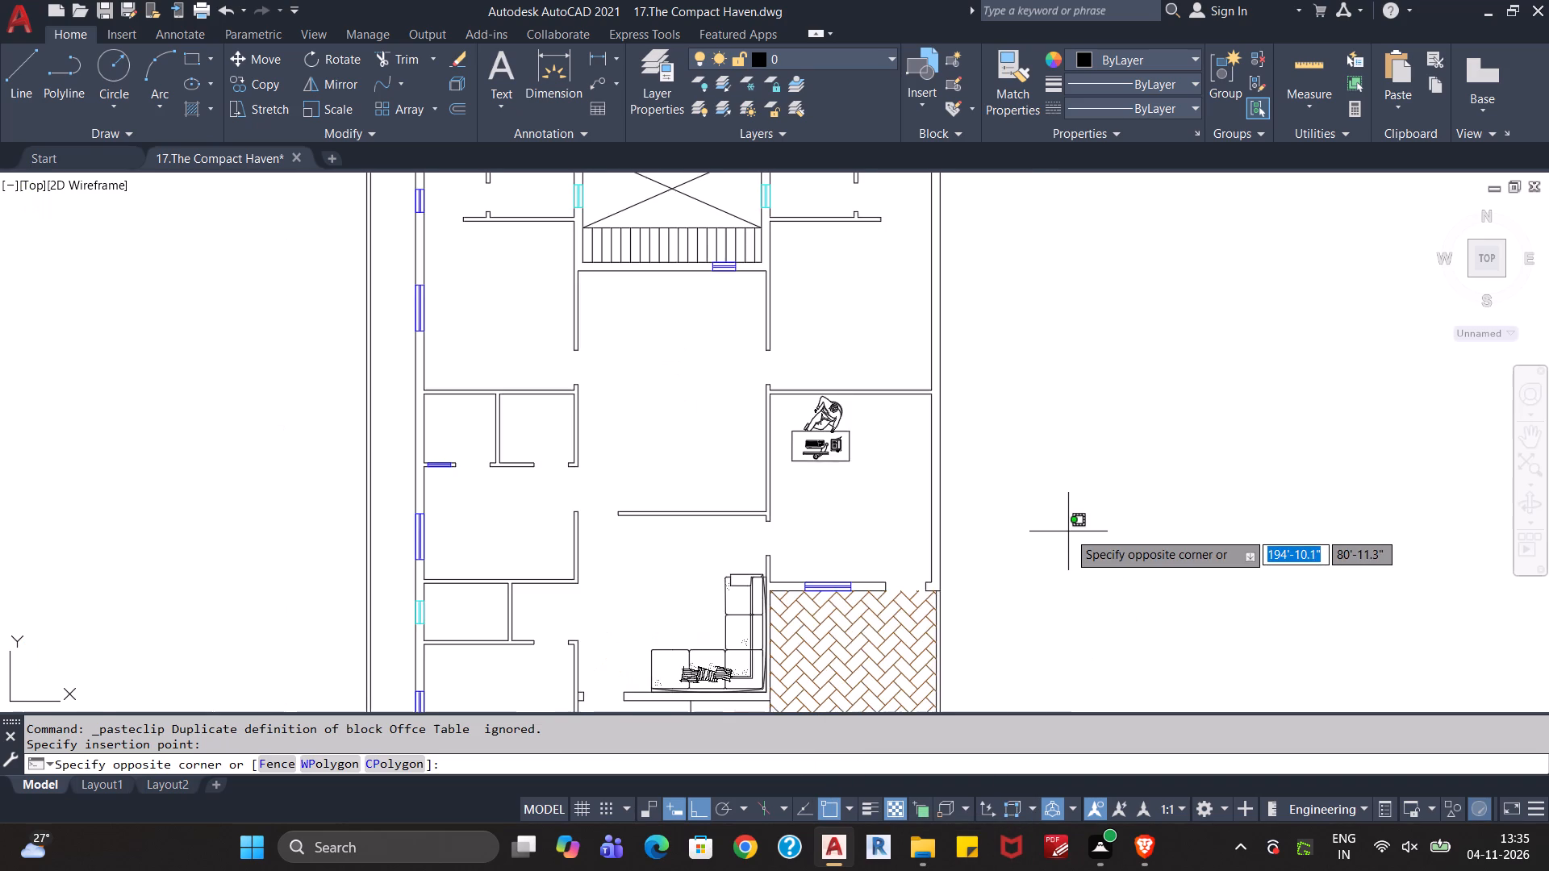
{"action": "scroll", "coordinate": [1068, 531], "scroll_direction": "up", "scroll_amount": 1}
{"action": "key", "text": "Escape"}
Open the "4 Seater Sofa" drawing from the Sofa Sets folder inside Blocks, with the files shown as a list.
{"action": "key", "text": "ctrl+o"}
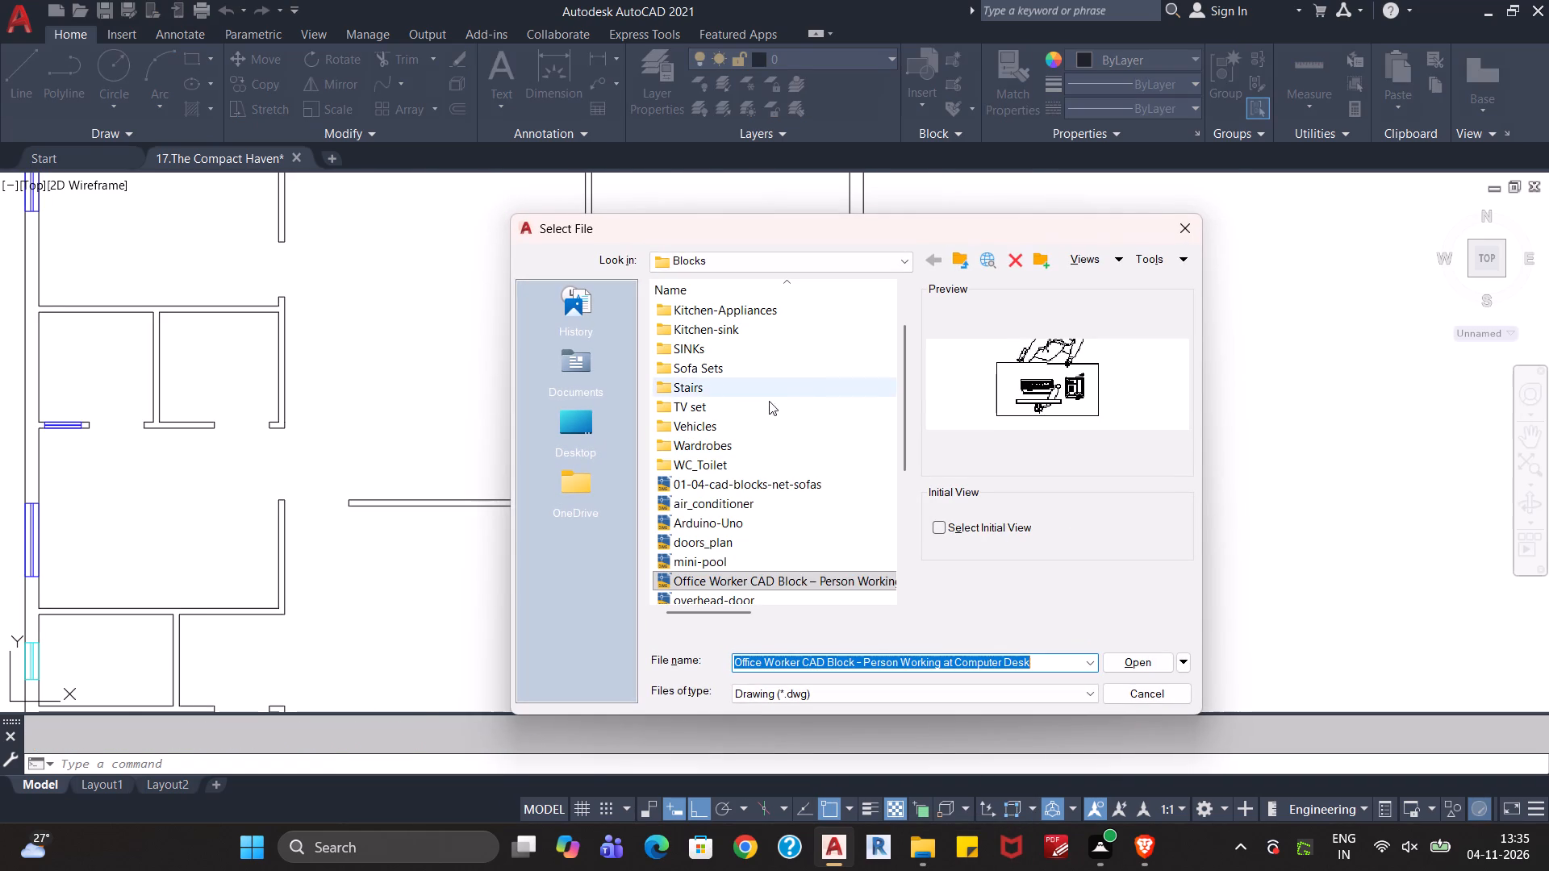
{"action": "scroll", "coordinate": [755, 434], "scroll_direction": "down", "scroll_amount": 1}
{"action": "scroll", "coordinate": [783, 398], "scroll_direction": "up", "scroll_amount": 3}
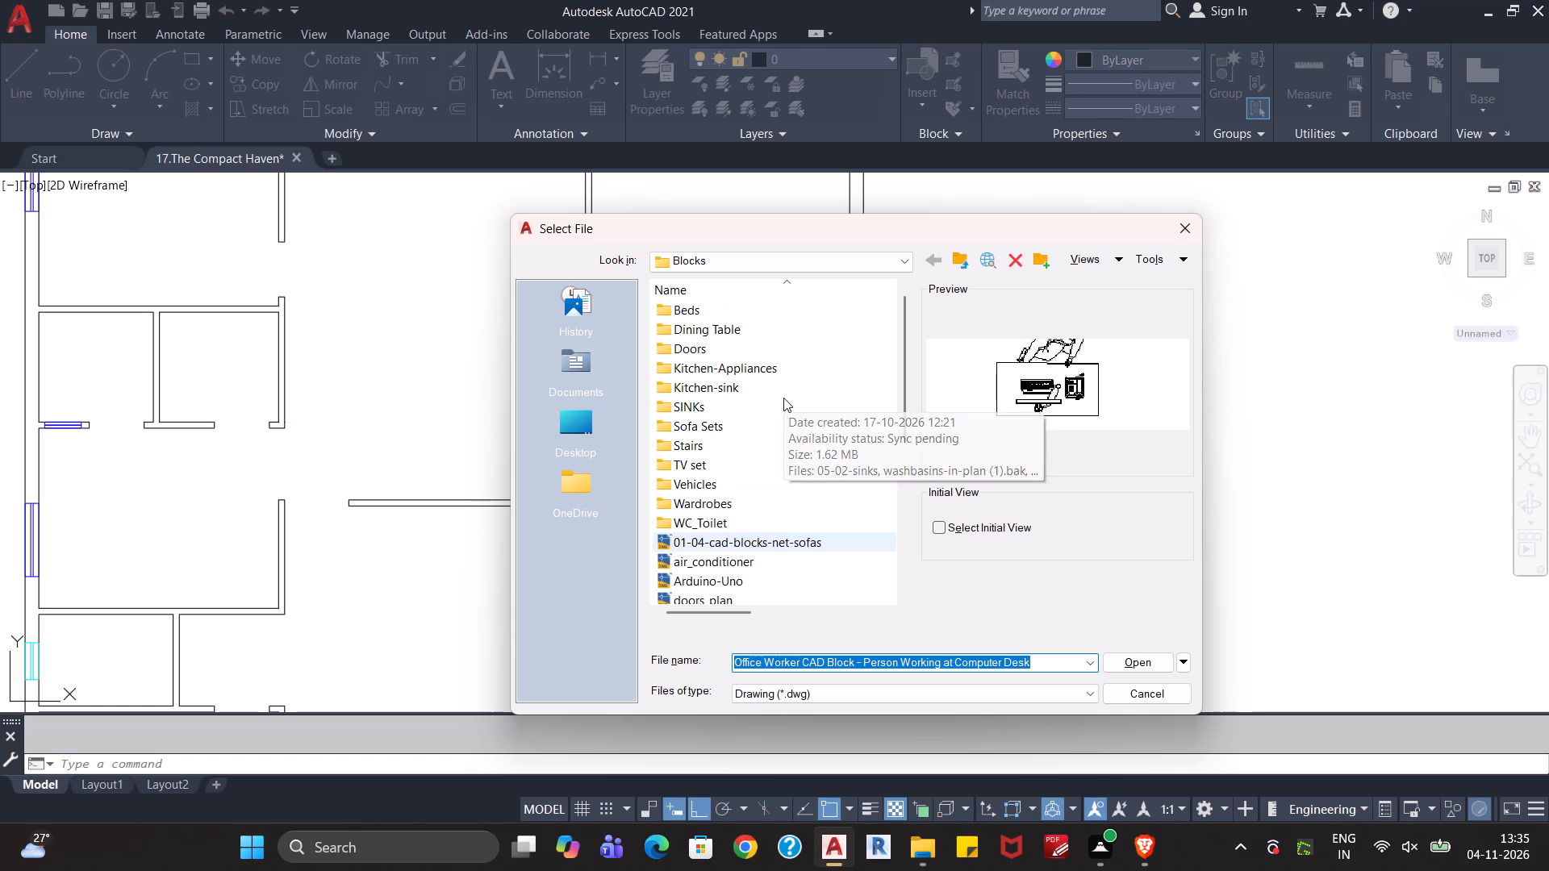
{"action": "double_click", "coordinate": [737, 423]}
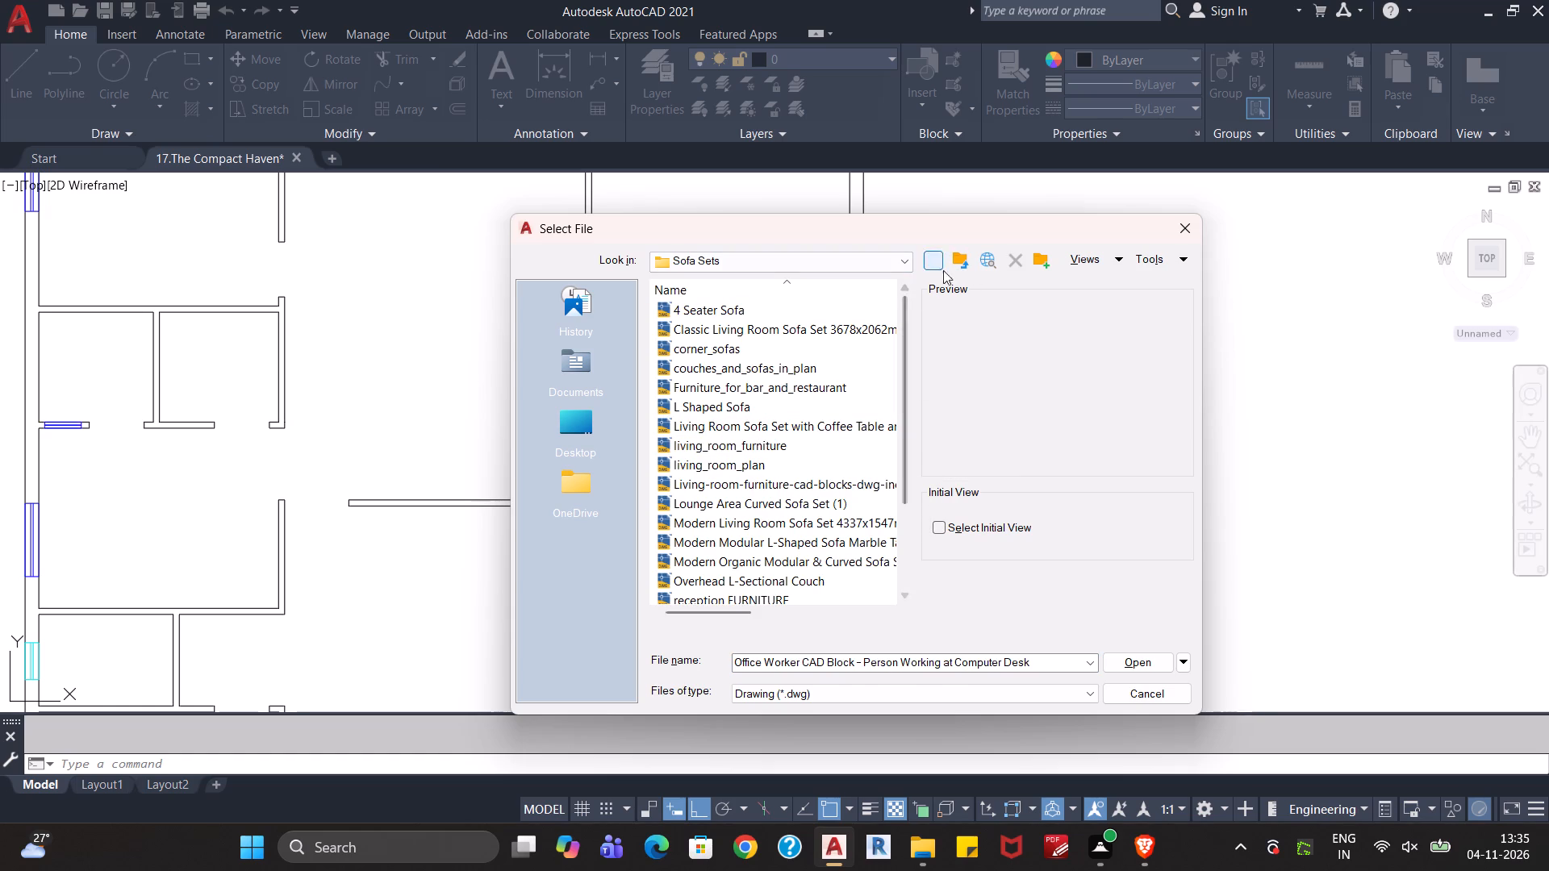
{"action": "left_click", "coordinate": [1096, 261]}
{"action": "left_click", "coordinate": [1111, 319]}
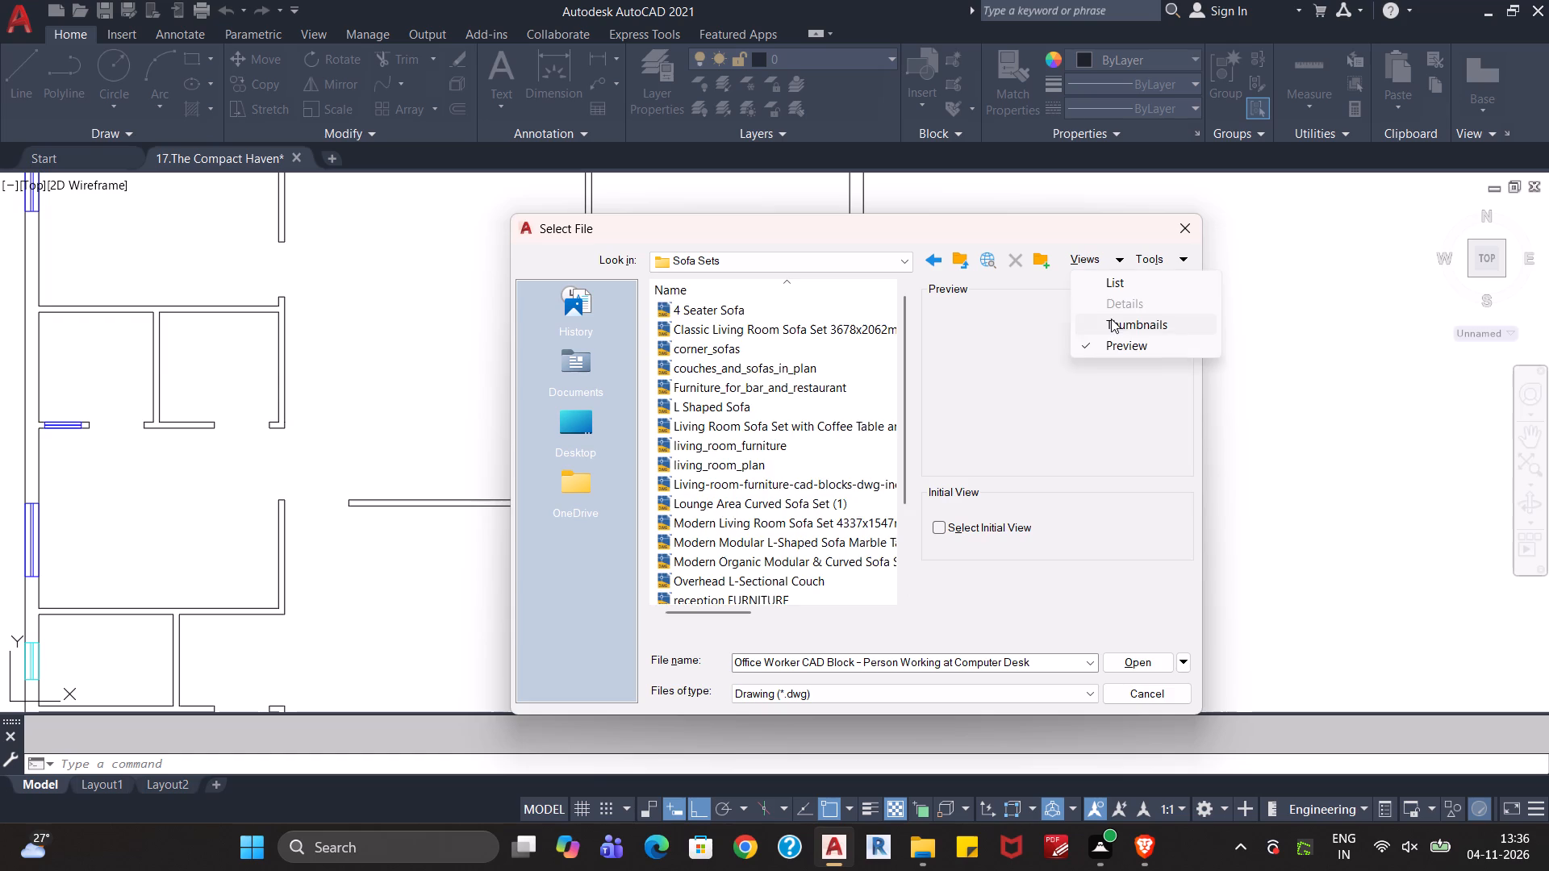
{"action": "scroll", "coordinate": [795, 402], "scroll_direction": "down", "scroll_amount": 2}
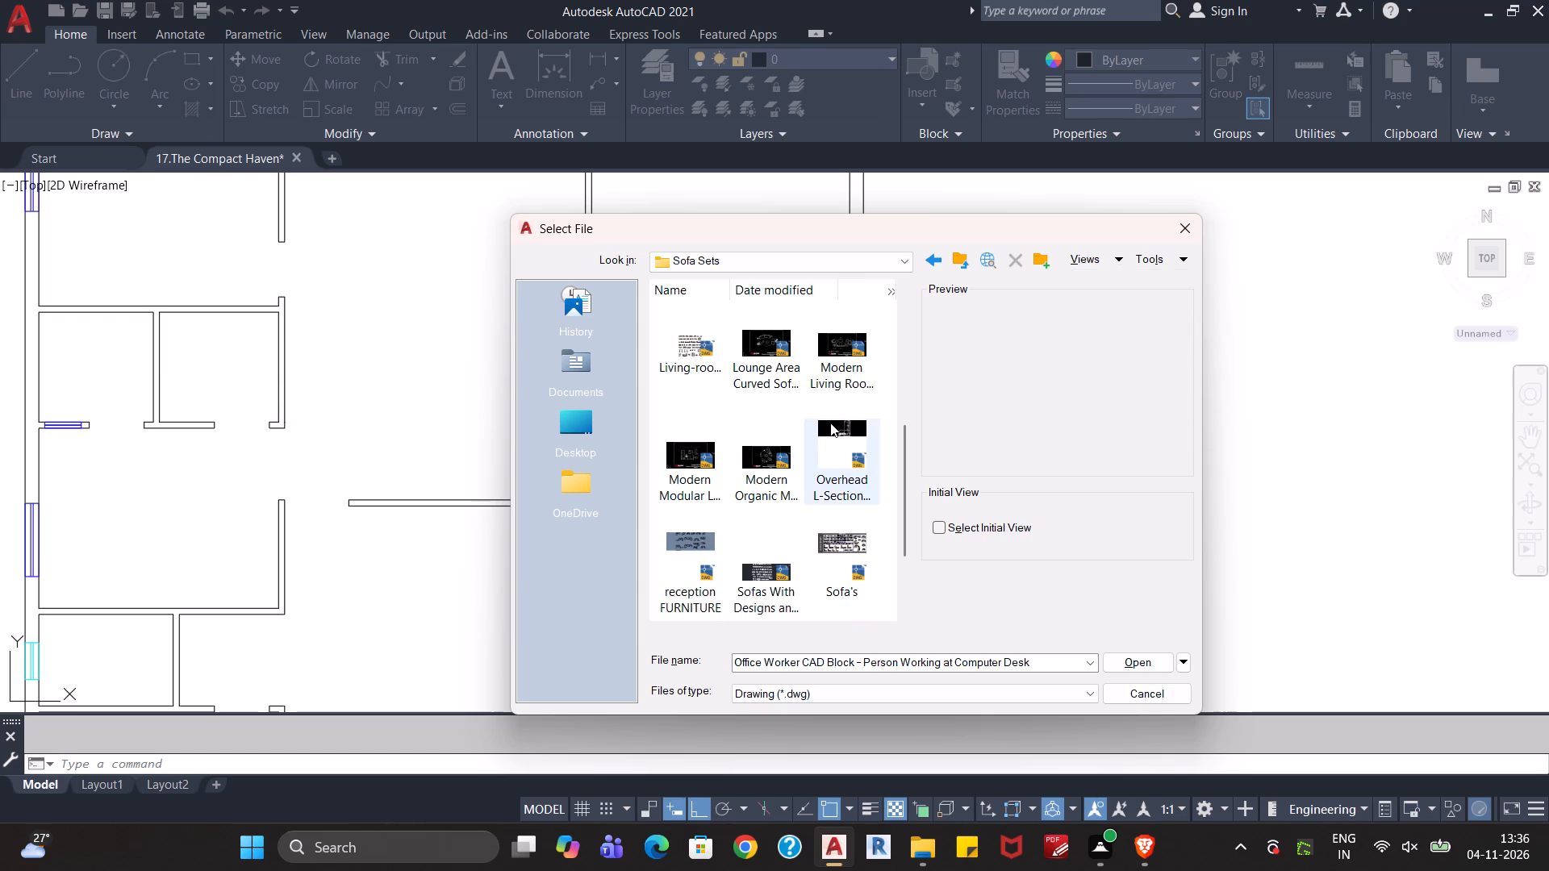
{"action": "left_click", "coordinate": [1091, 264]}
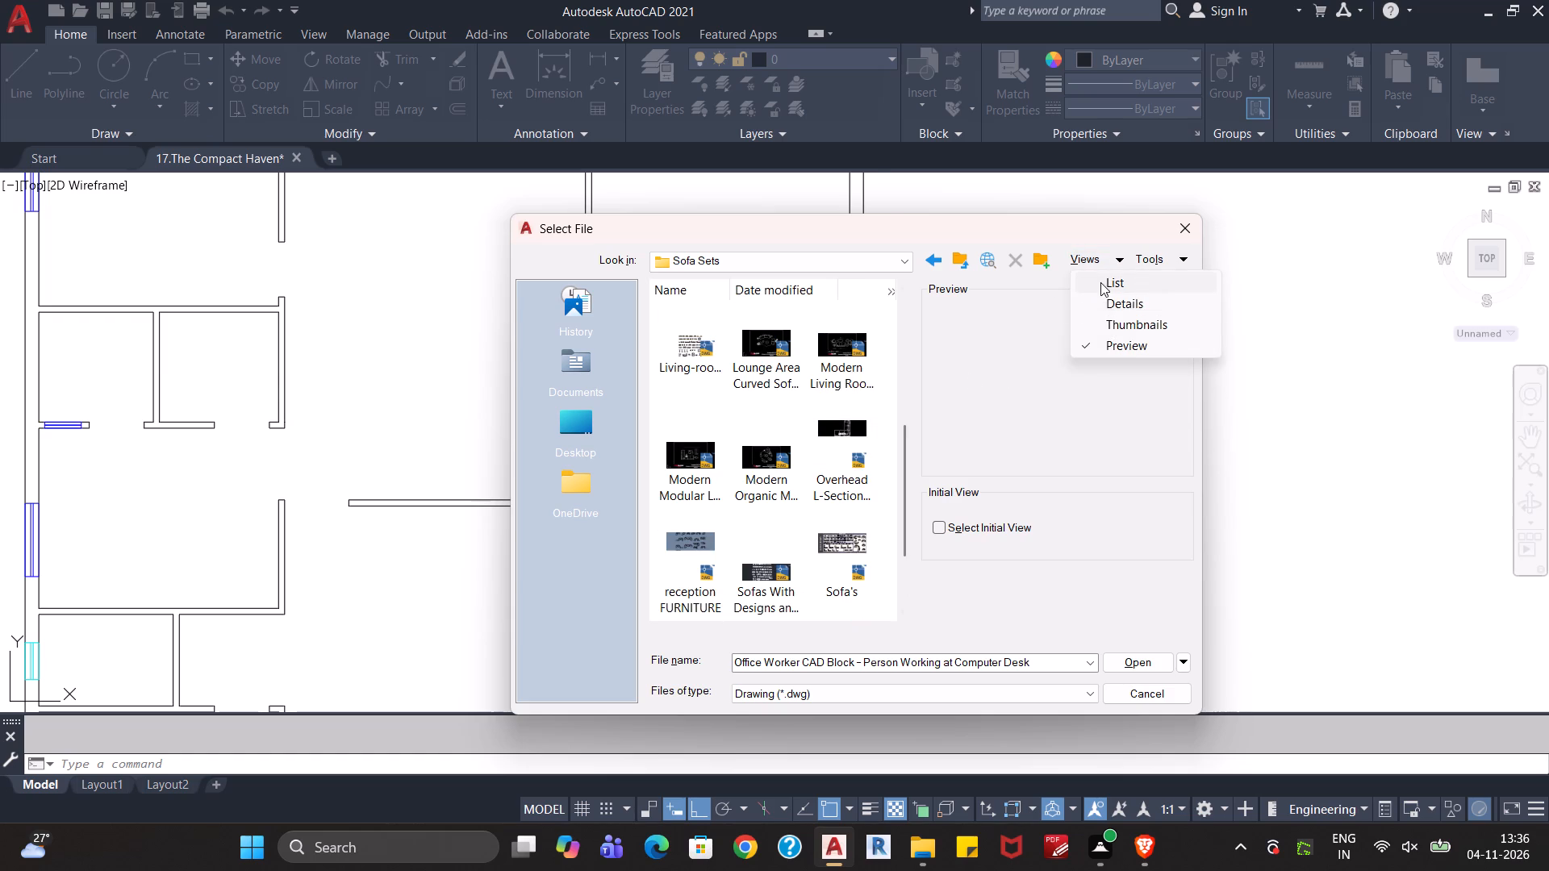
{"action": "left_click", "coordinate": [1100, 282]}
{"action": "left_click", "coordinate": [829, 310]}
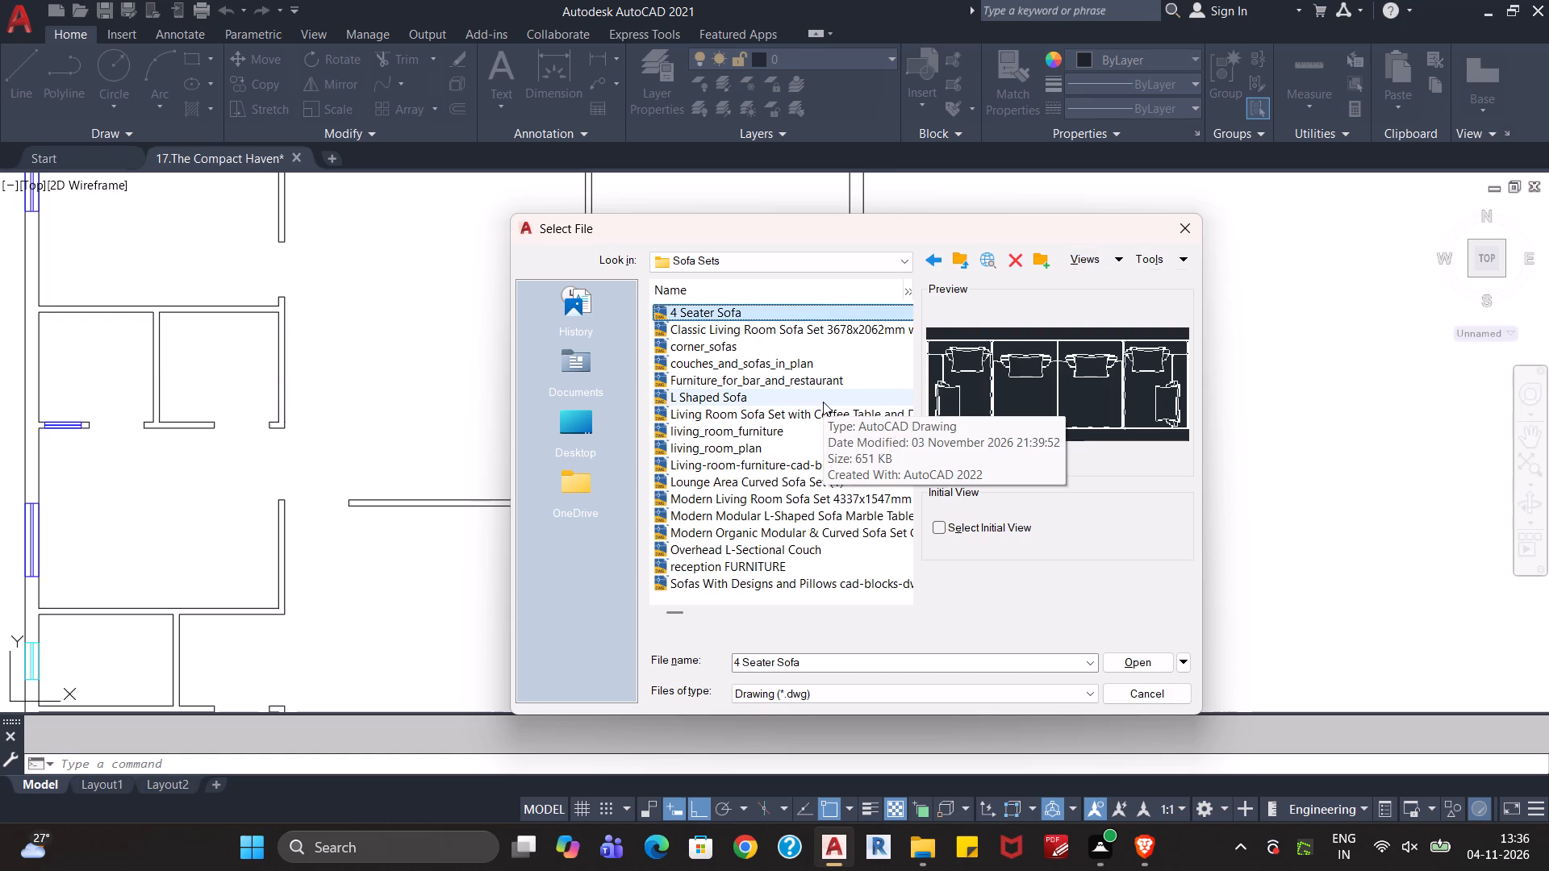
{"action": "left_click", "coordinate": [1125, 658]}
Copy the whole four-seater sofa and paste it into the Compact Haven drawing, in the empty area right of the floor plan.
{"action": "scroll", "coordinate": [1138, 565], "scroll_direction": "down", "scroll_amount": 2}
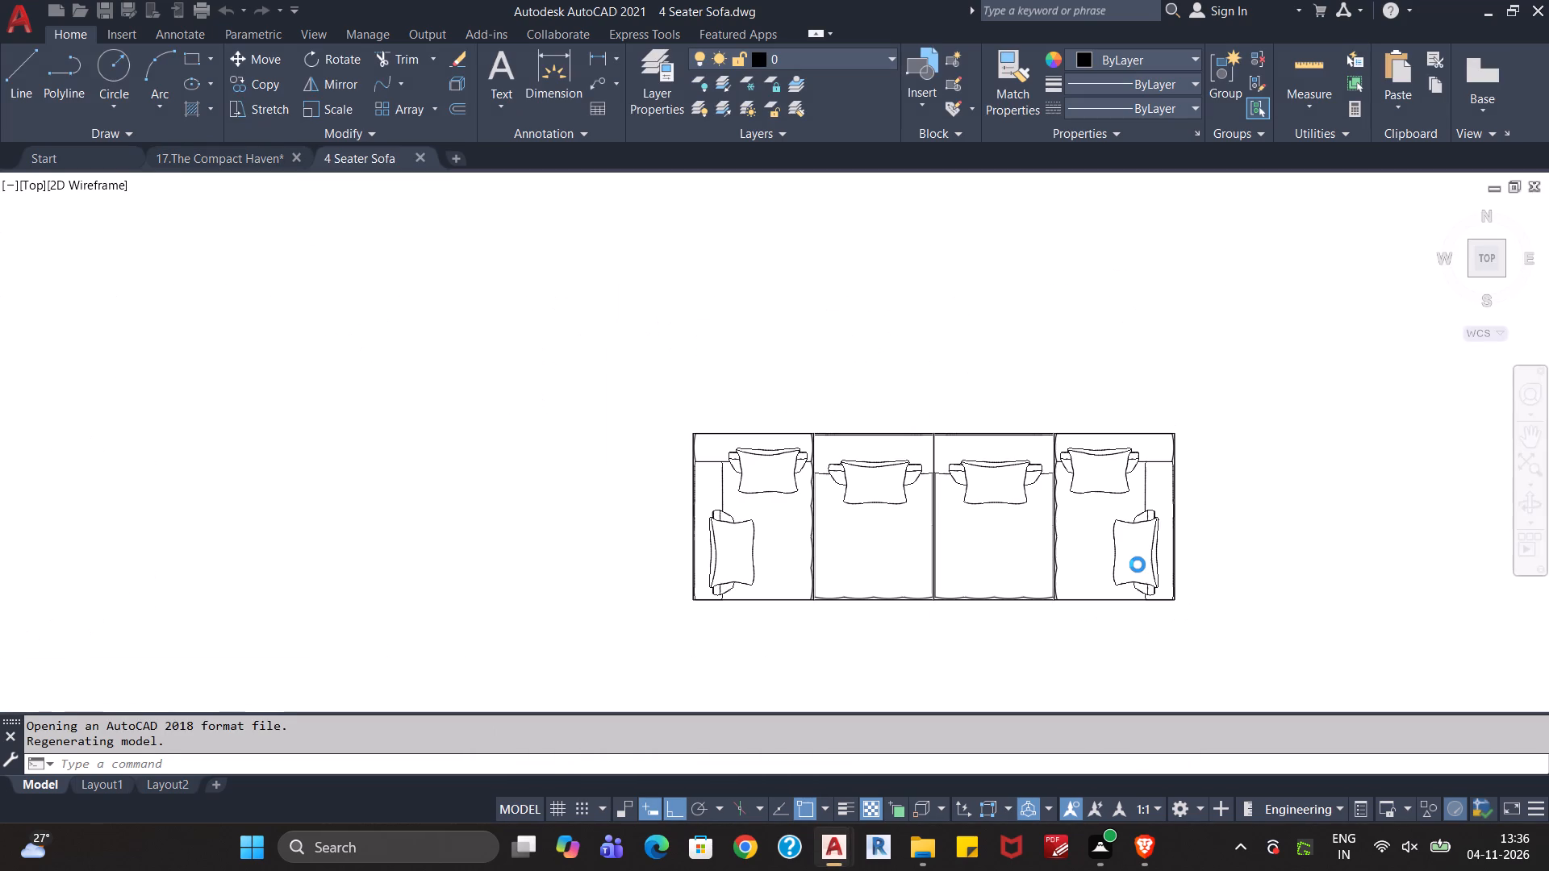
{"action": "left_click", "coordinate": [1231, 367]}
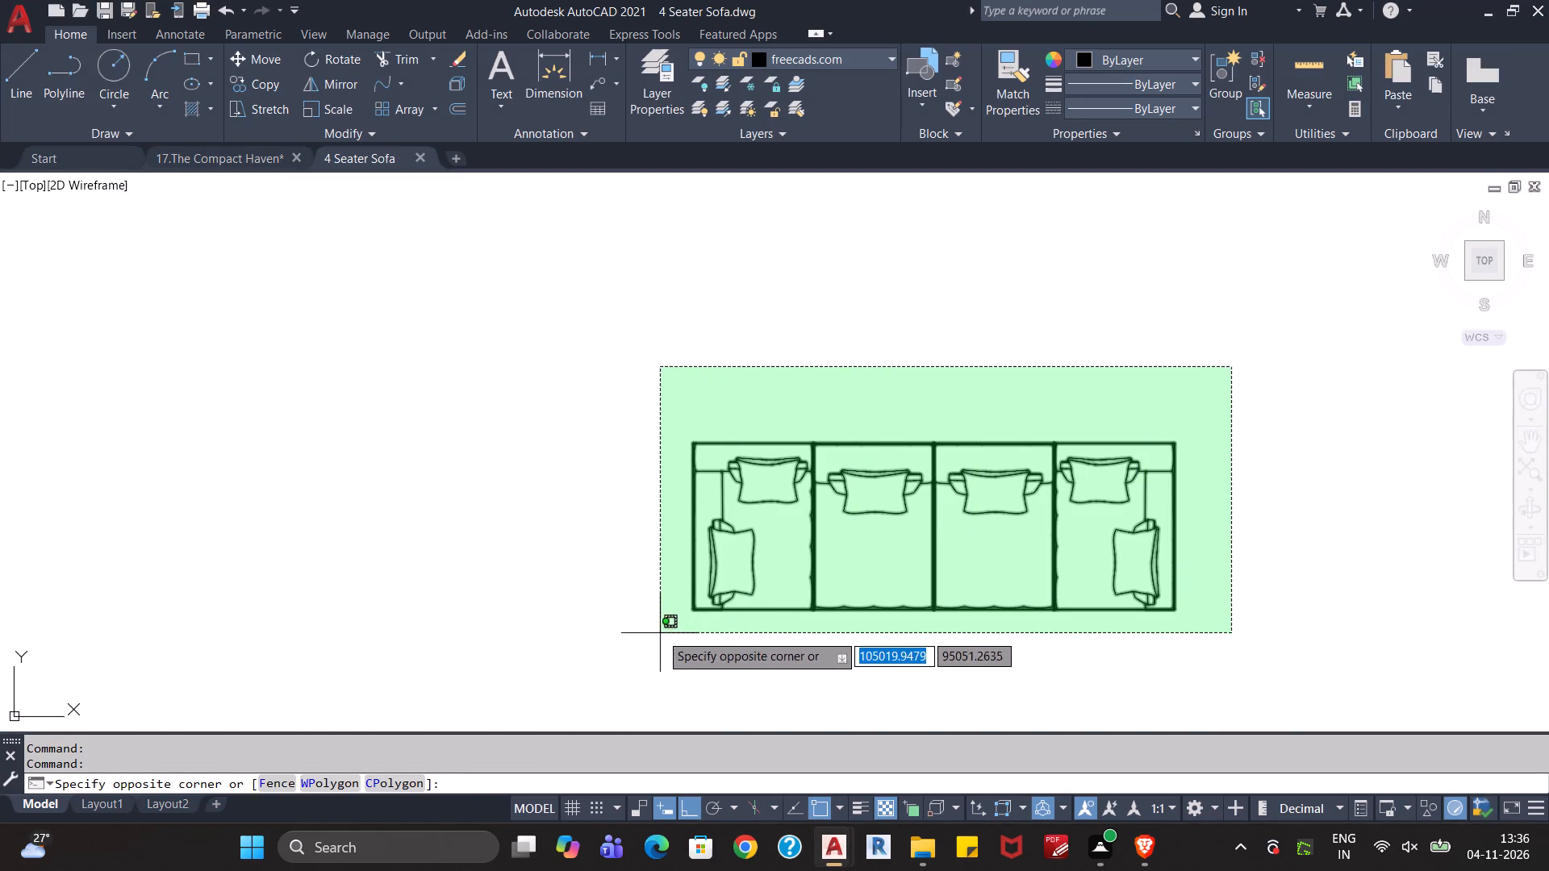
{"action": "left_click", "coordinate": [658, 640]}
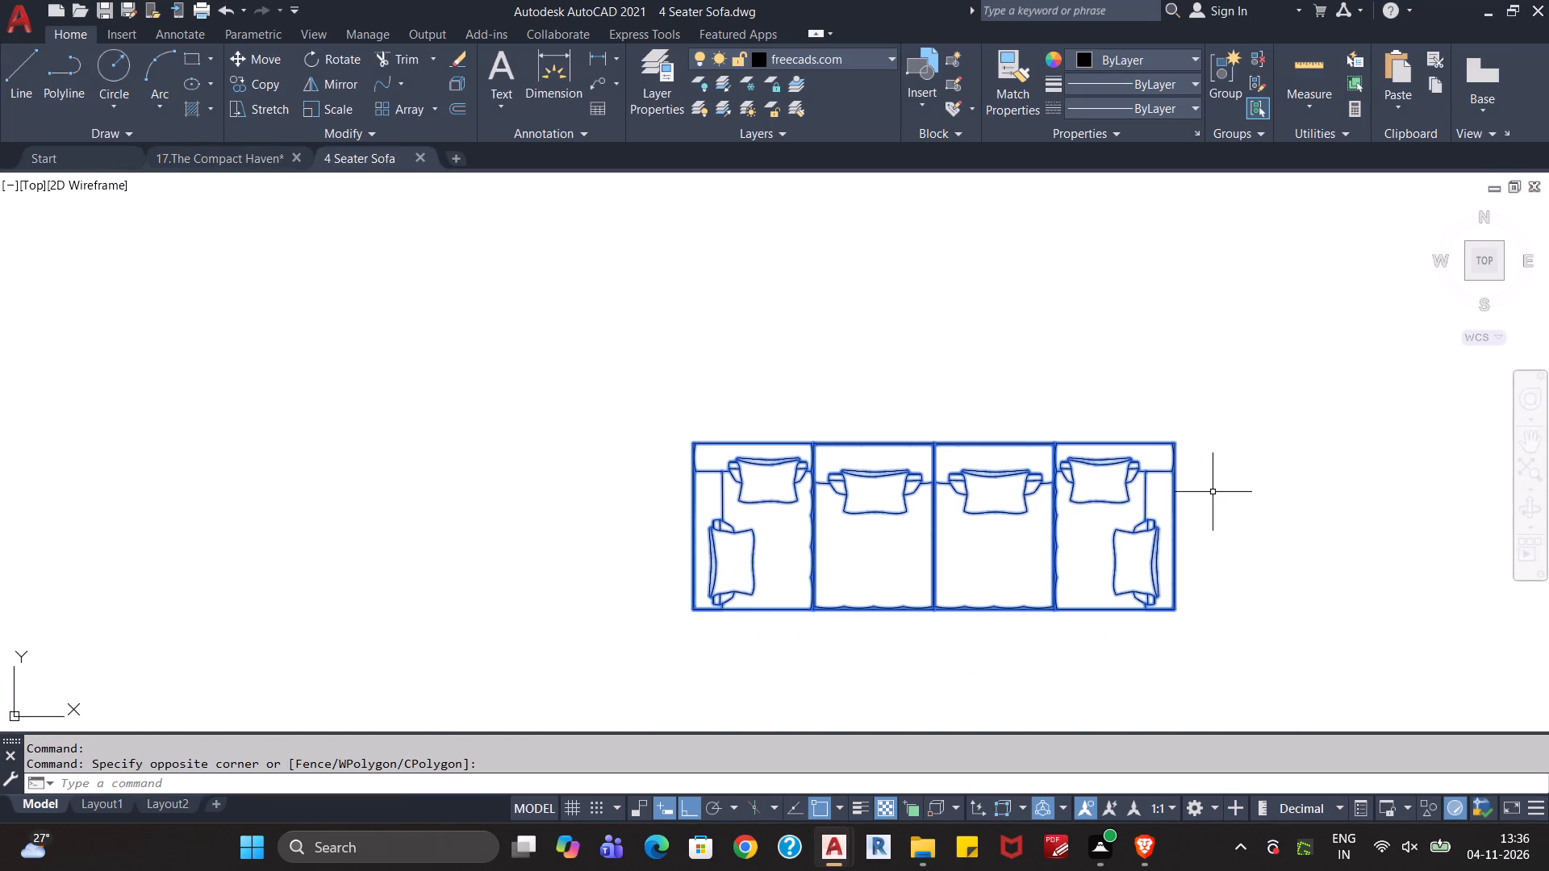
{"action": "key", "text": "ctrl+c"}
{"action": "left_click", "coordinate": [248, 168]}
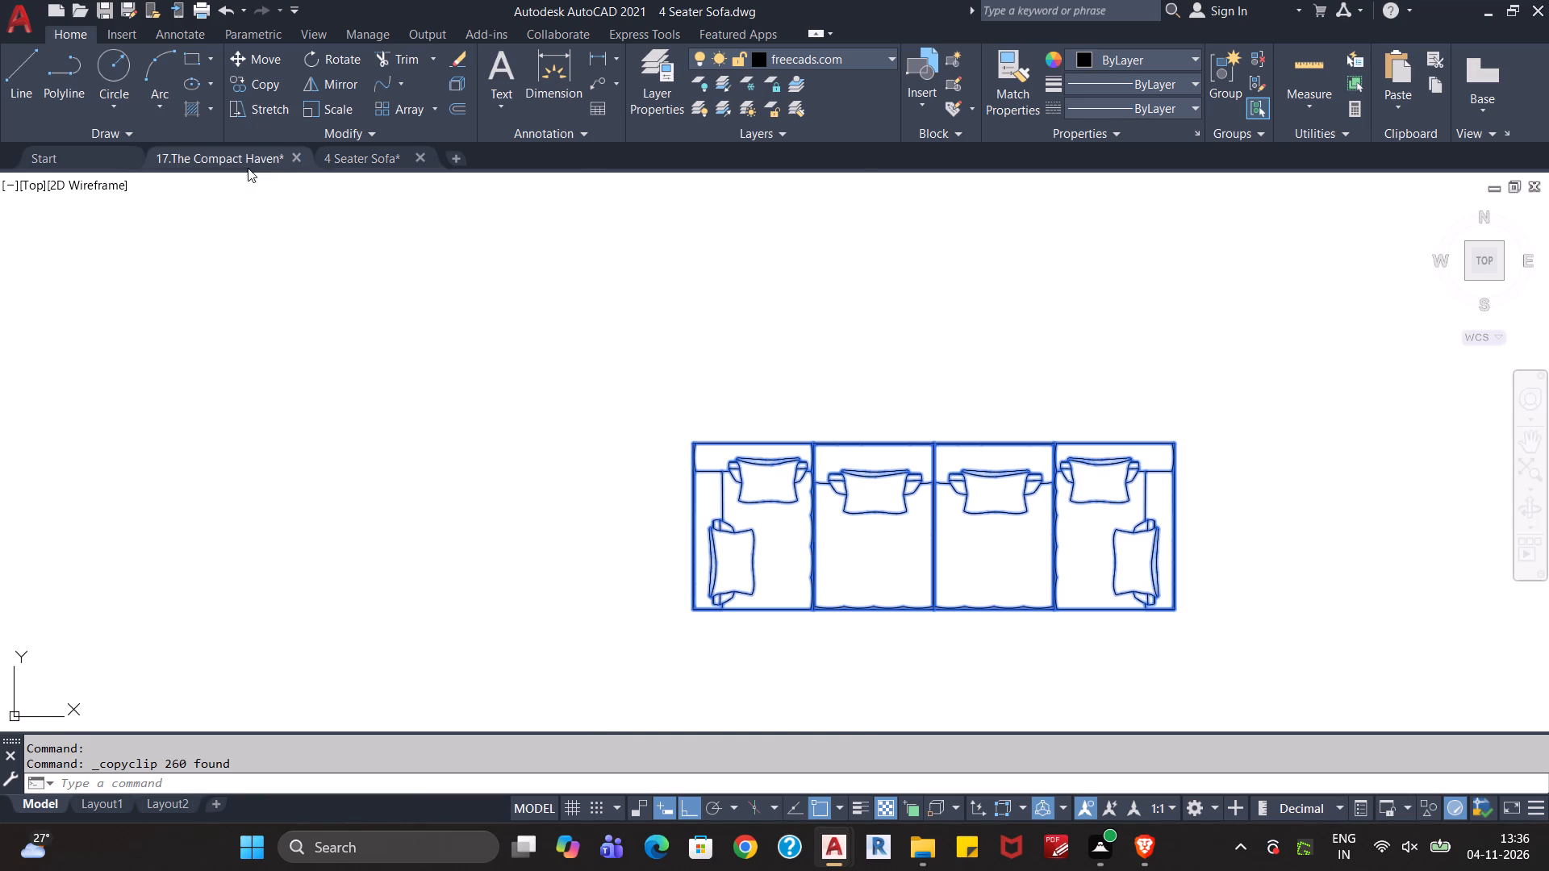
{"action": "scroll", "coordinate": [1007, 477], "scroll_direction": "down", "scroll_amount": 2}
{"action": "middle_click_drag", "start_coordinate": [1065, 477], "coordinate": [776, 414]}
{"action": "scroll", "coordinate": [773, 414], "scroll_direction": "down", "scroll_amount": 1}
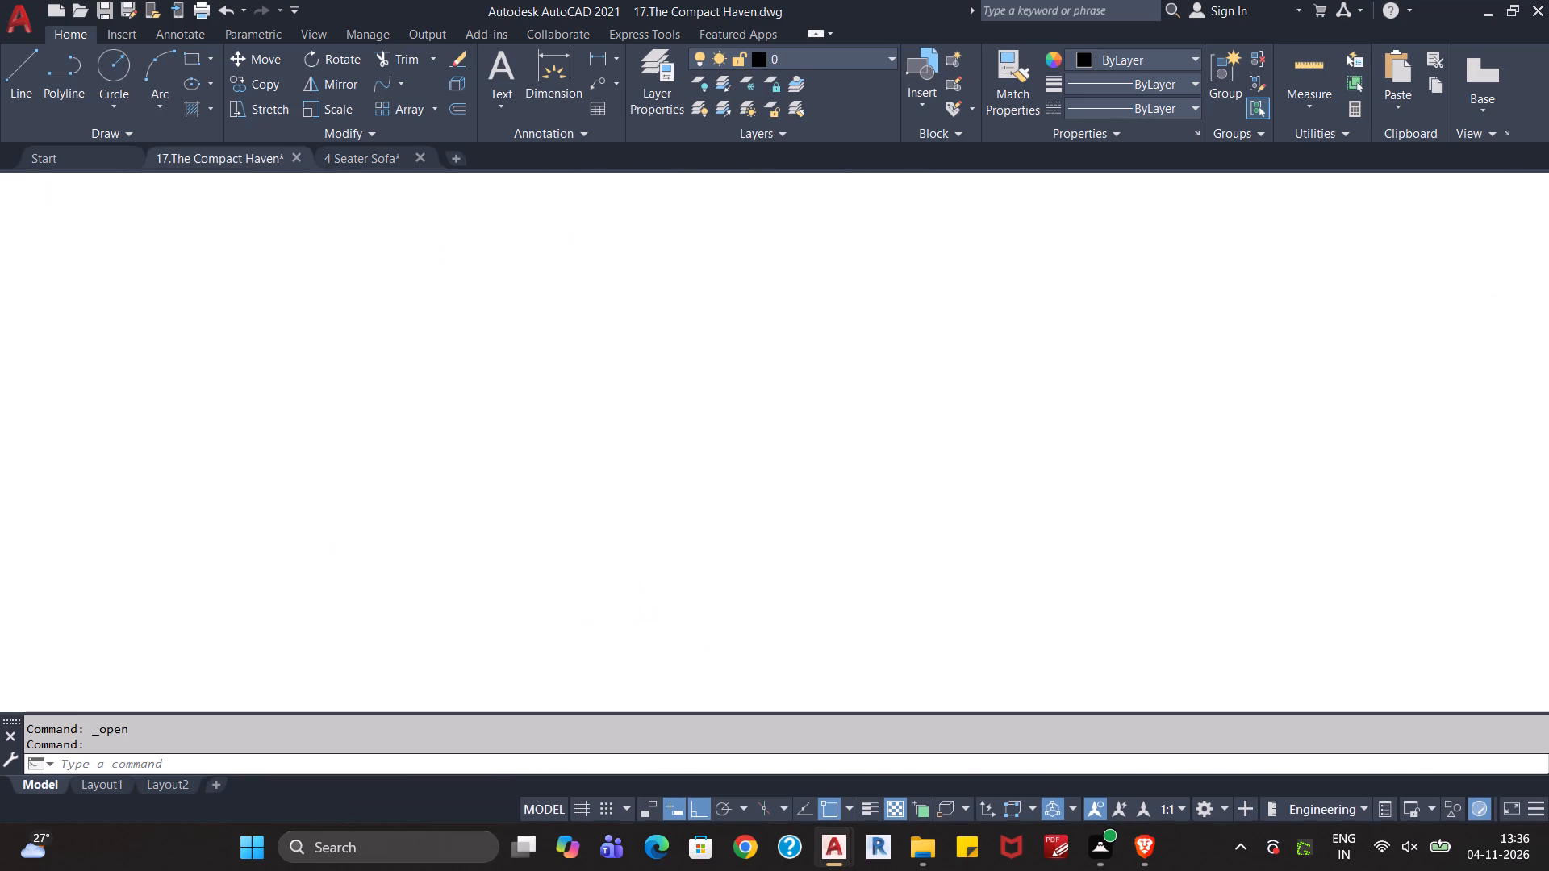
{"action": "key", "text": "ctrl+v"}
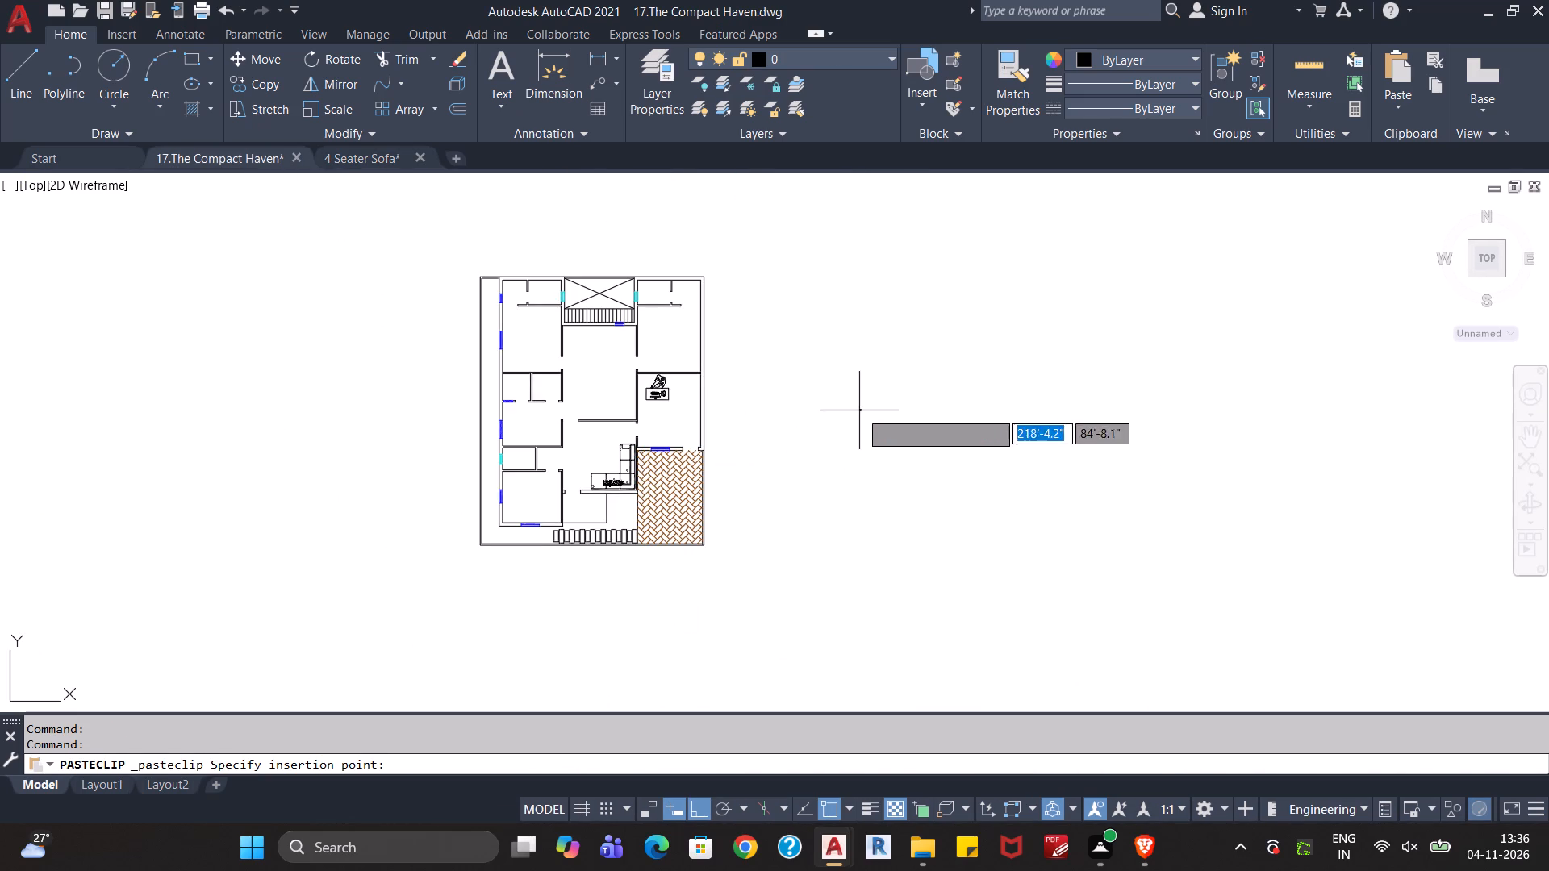
{"action": "left_click", "coordinate": [865, 410]}
Scale up the tiny pasted sofa freehand from a point on it, to about a third of the floor plan's width.
{"action": "left_click_drag", "start_coordinate": [928, 380], "coordinate": [916, 387]}
{"action": "left_click", "coordinate": [833, 455]}
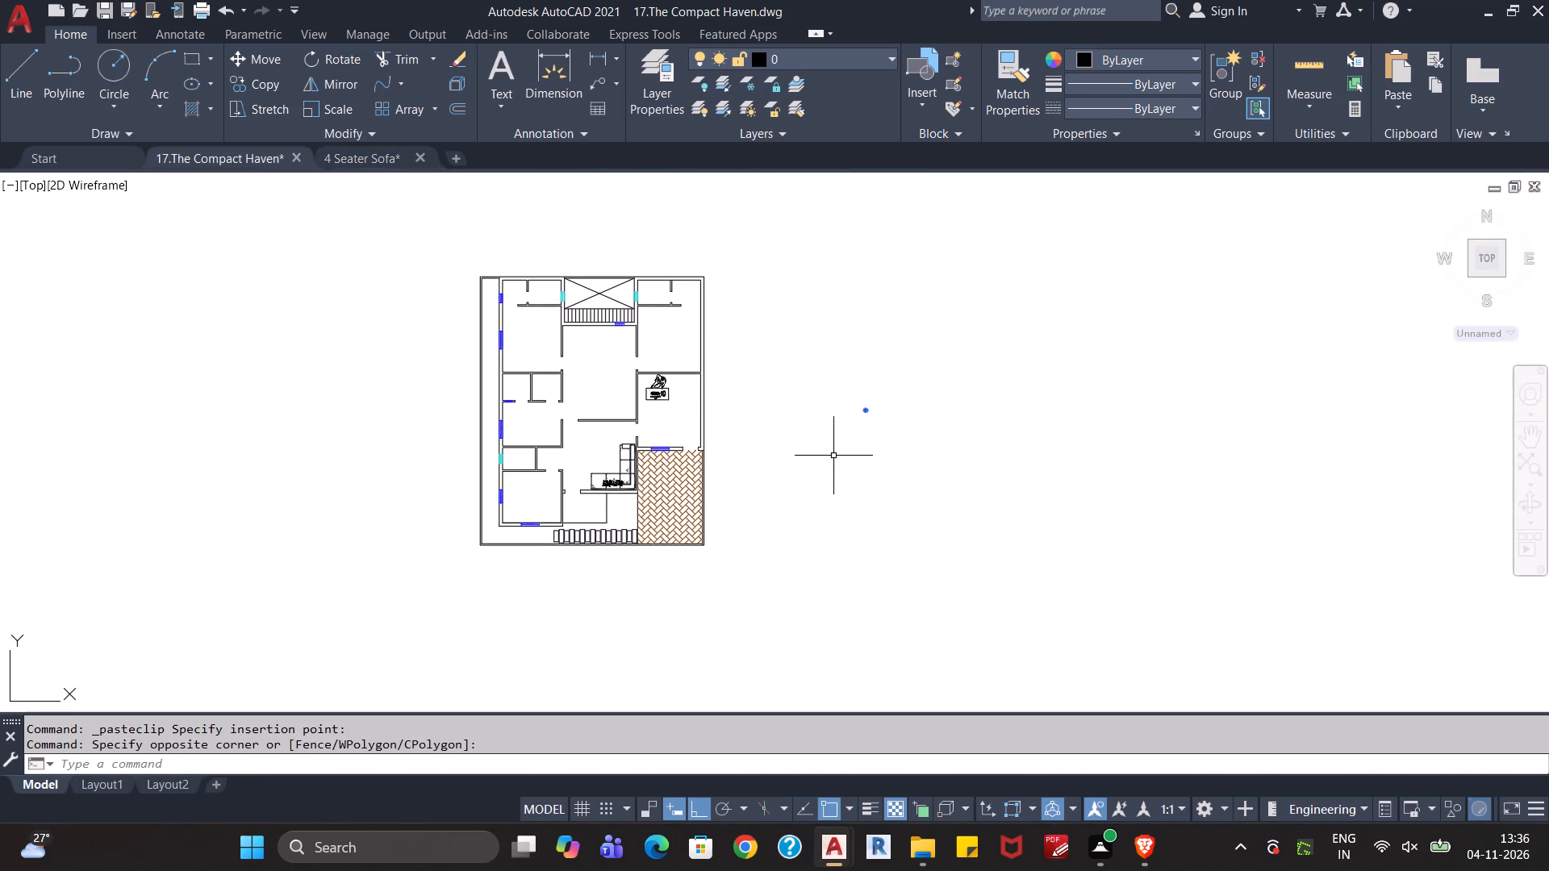
{"action": "type", "text": "sc"}
{"action": "key", "text": "Return"}
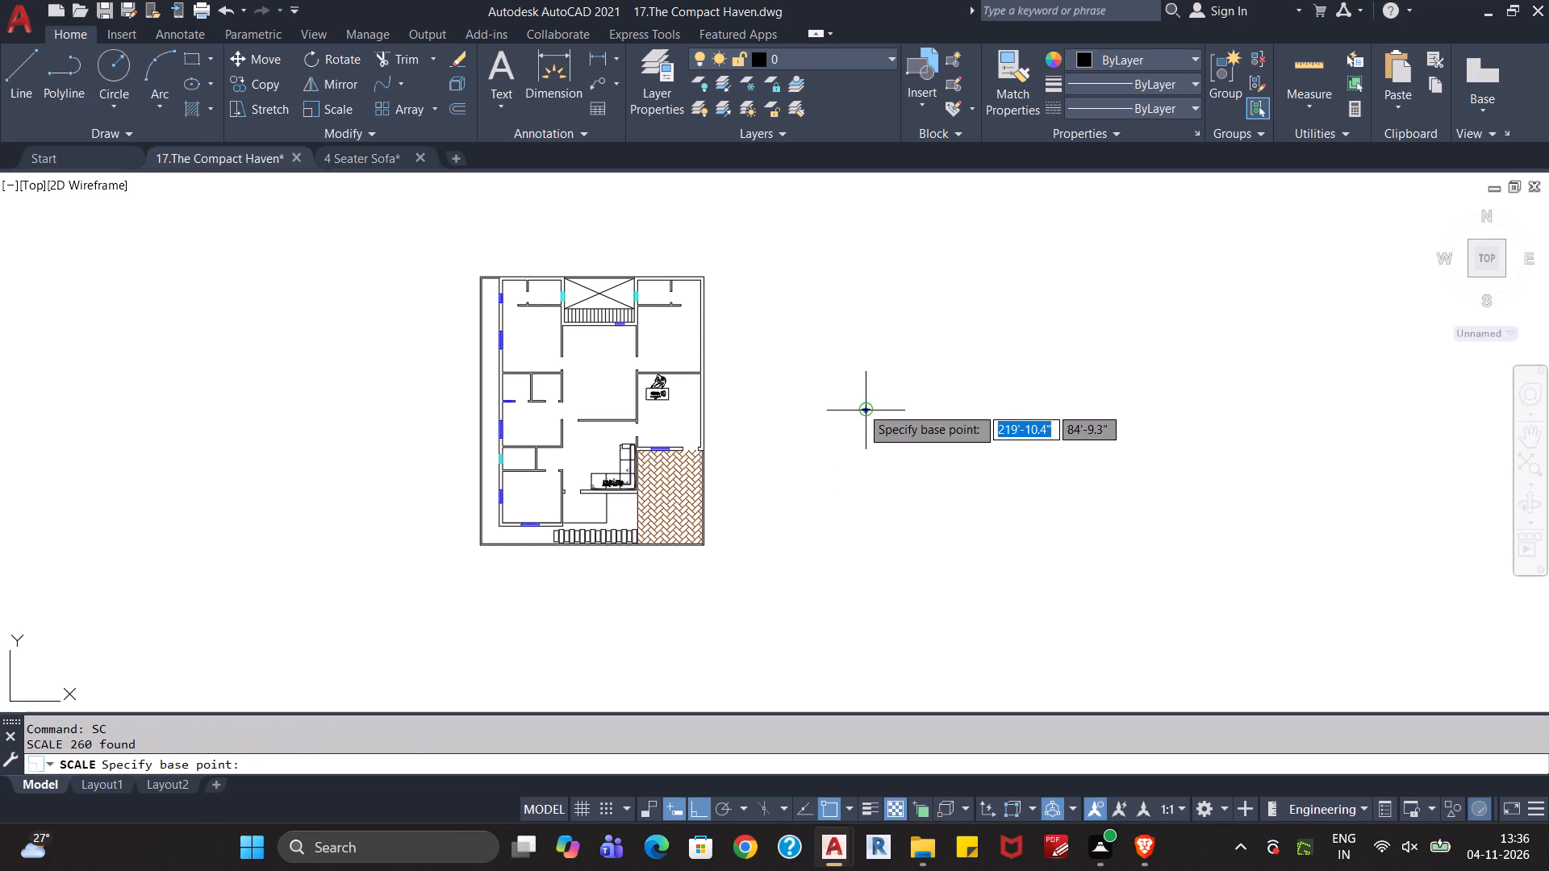
{"action": "left_click", "coordinate": [861, 406]}
{"action": "left_click", "coordinate": [841, 445]}
Move all objects of the enlarged sofa to layer 0.
{"action": "left_click", "coordinate": [907, 364]}
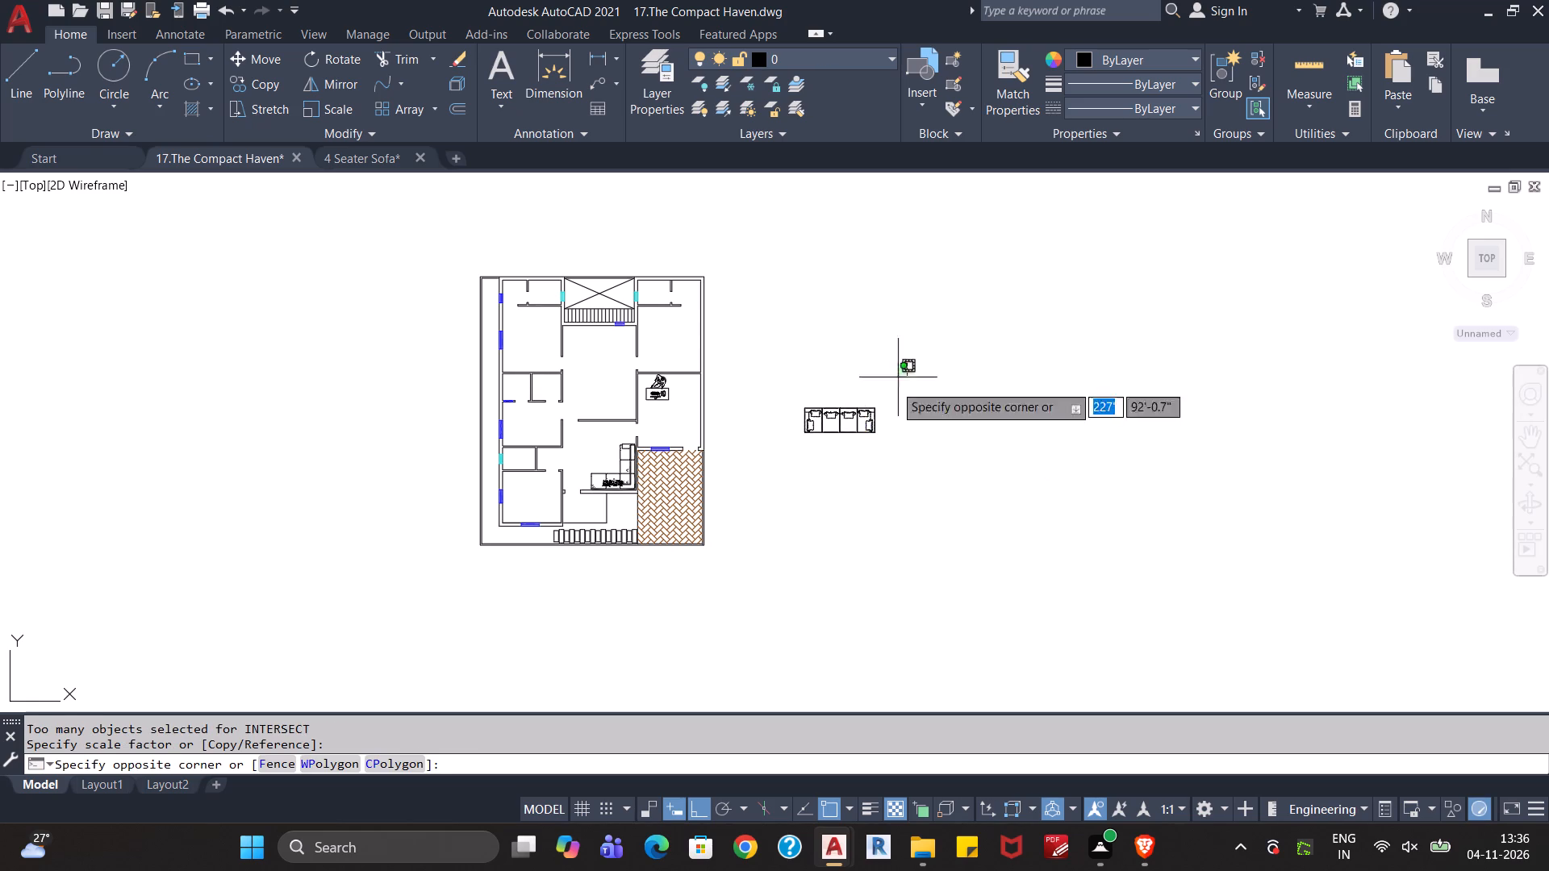
{"action": "left_click", "coordinate": [762, 491]}
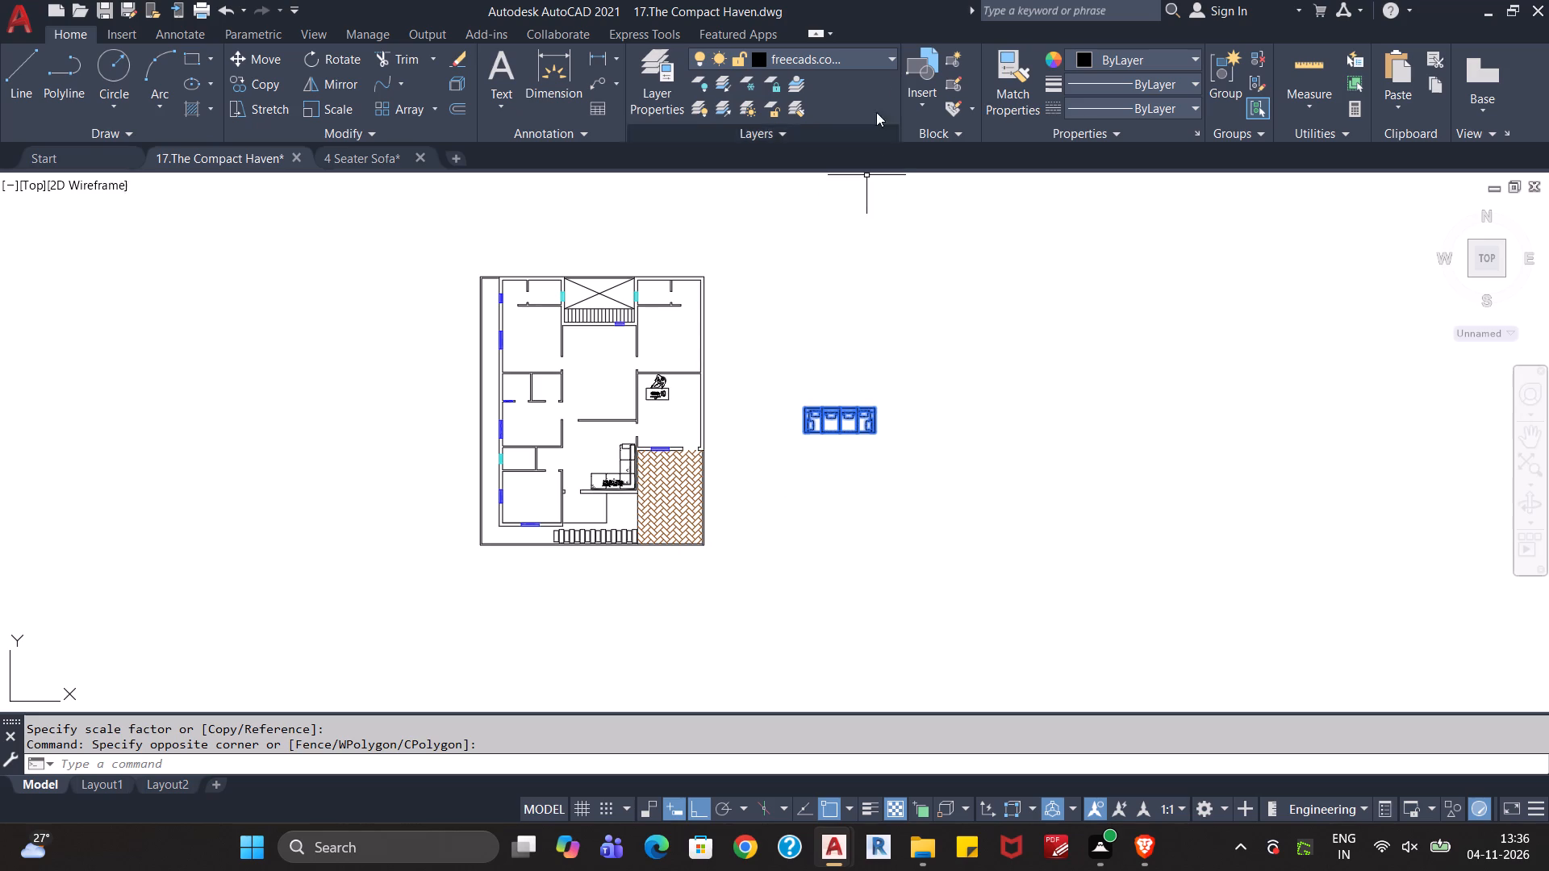
{"action": "left_click", "coordinate": [879, 61]}
{"action": "left_click", "coordinate": [855, 82]}
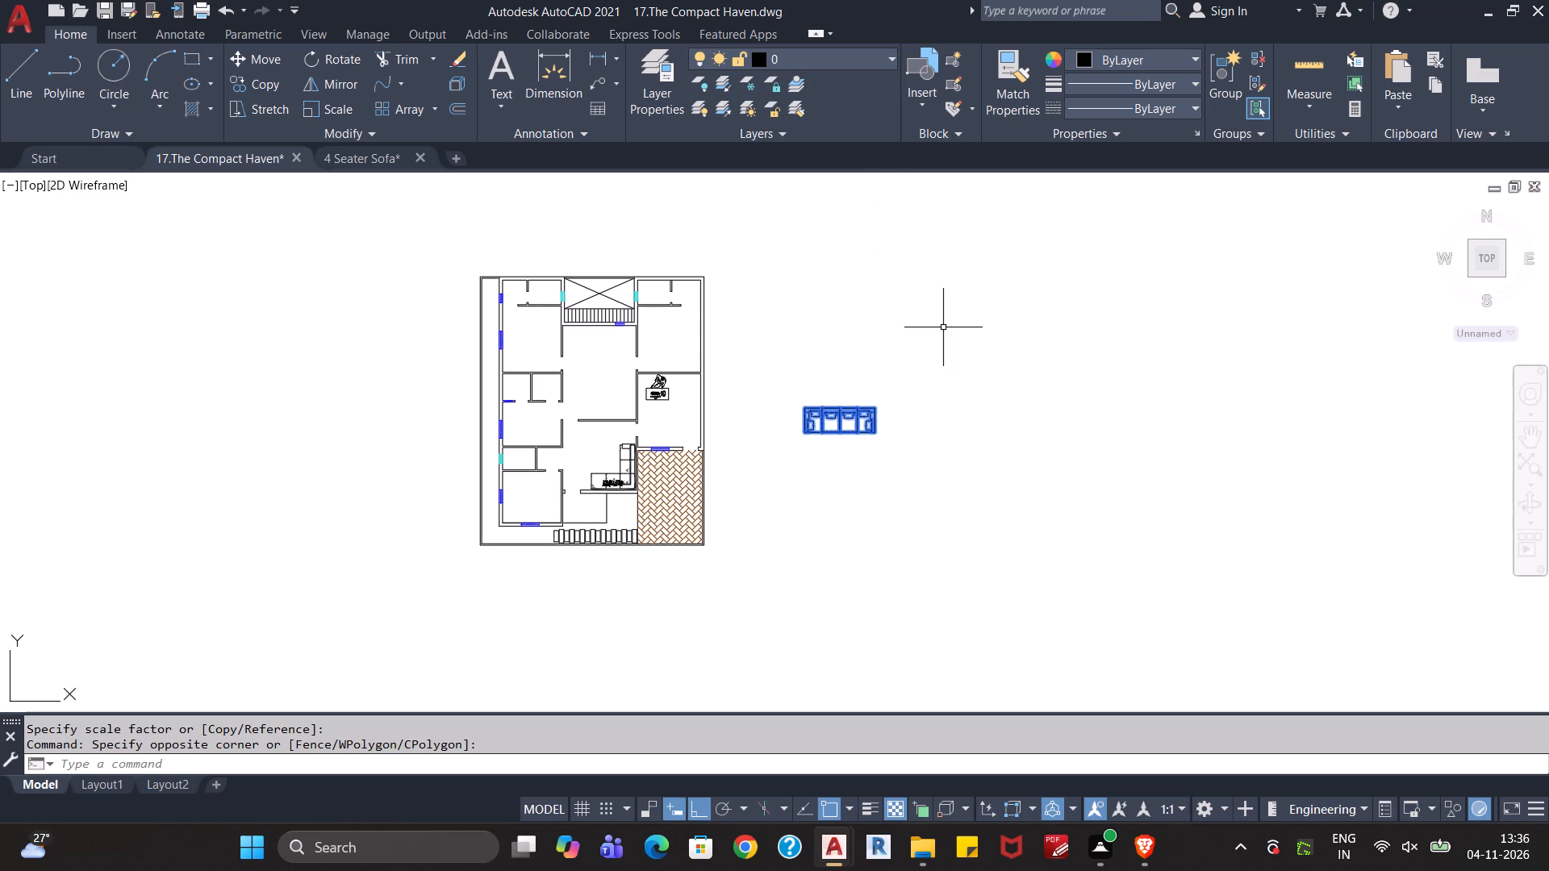
Define the sofa as a block named "4 Seater Sofa Drawing", converting the selected objects to the block.
{"action": "type", "text": "blo"}
{"action": "key", "text": "Return"}
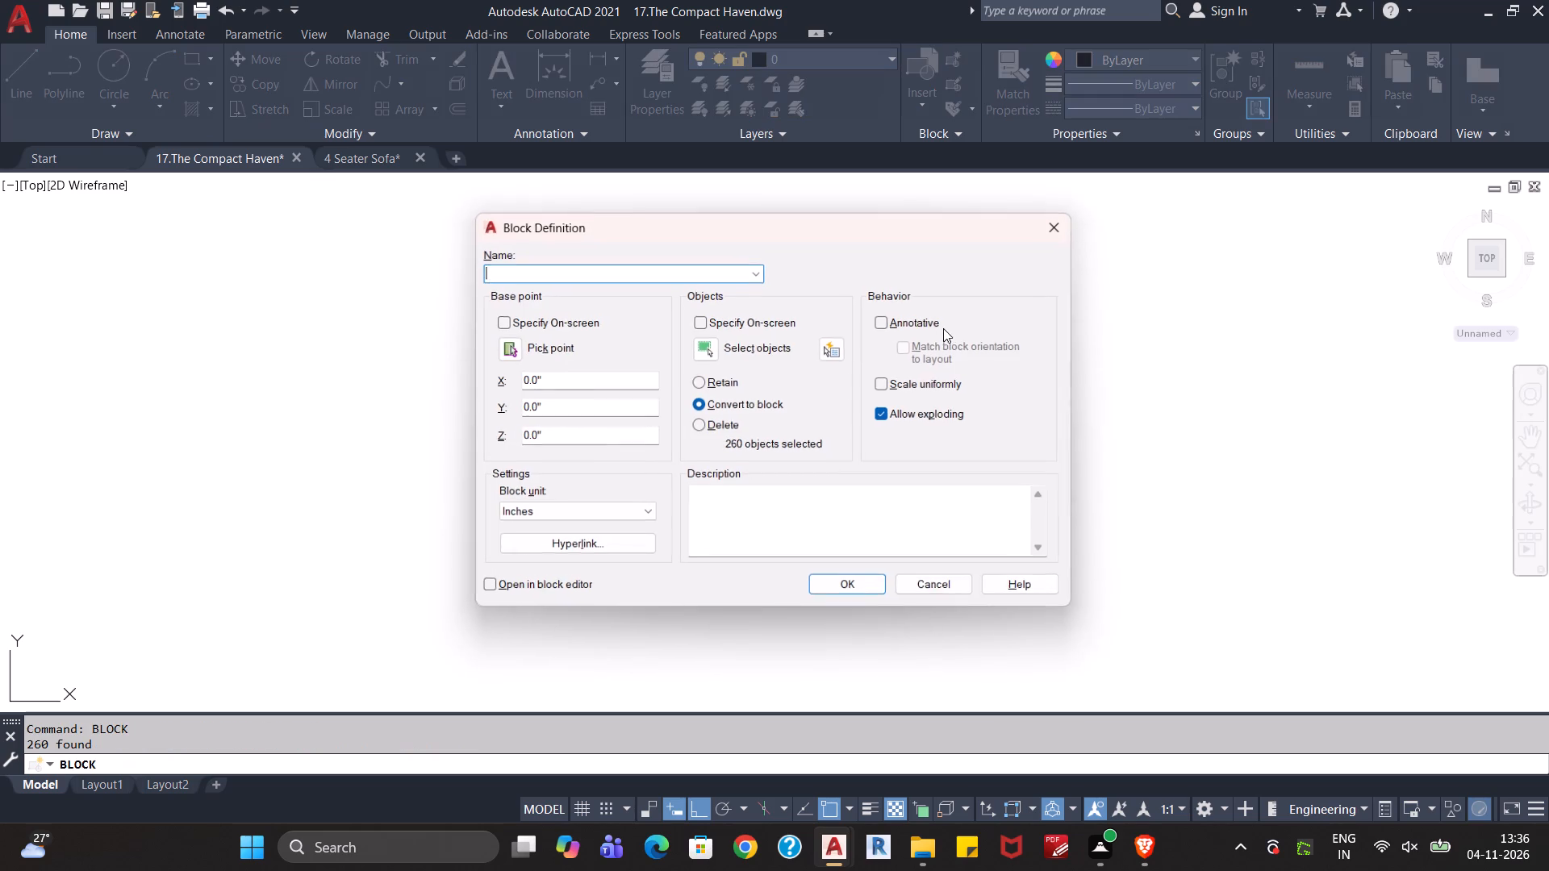
{"action": "type", "text": "4 Seater Sofa"}
{"action": "key", "text": "space"}
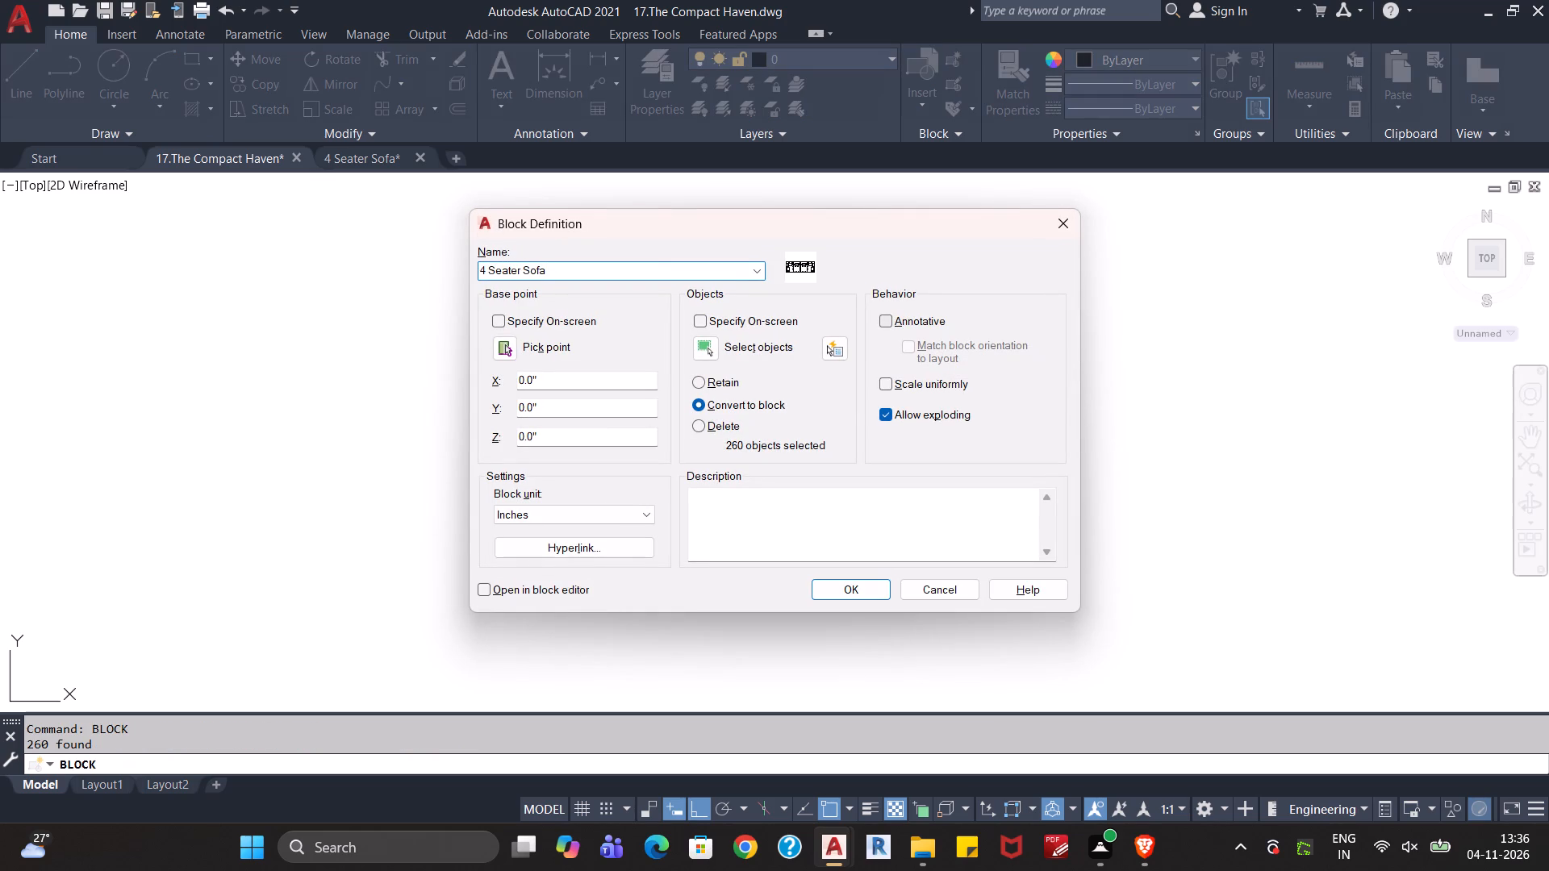
{"action": "type", "text": "Drawing"}
{"action": "key", "text": "Return"}
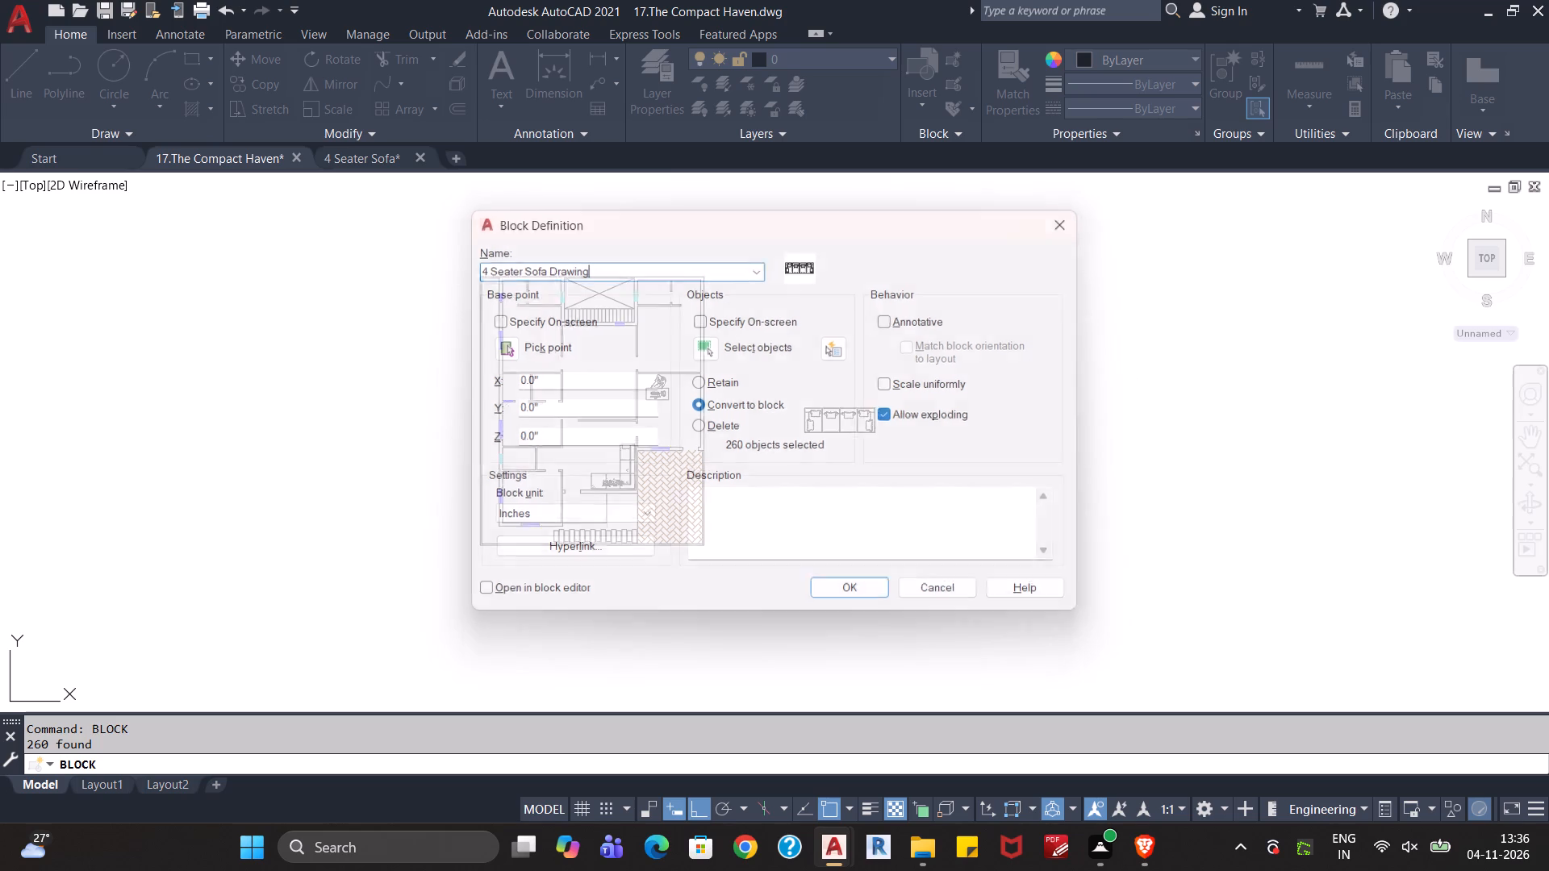
Rotate the sofa block 90° clockwise about its upper-right corner so it stands vertically with the backrest on the right.
{"action": "left_click", "coordinate": [910, 360]}
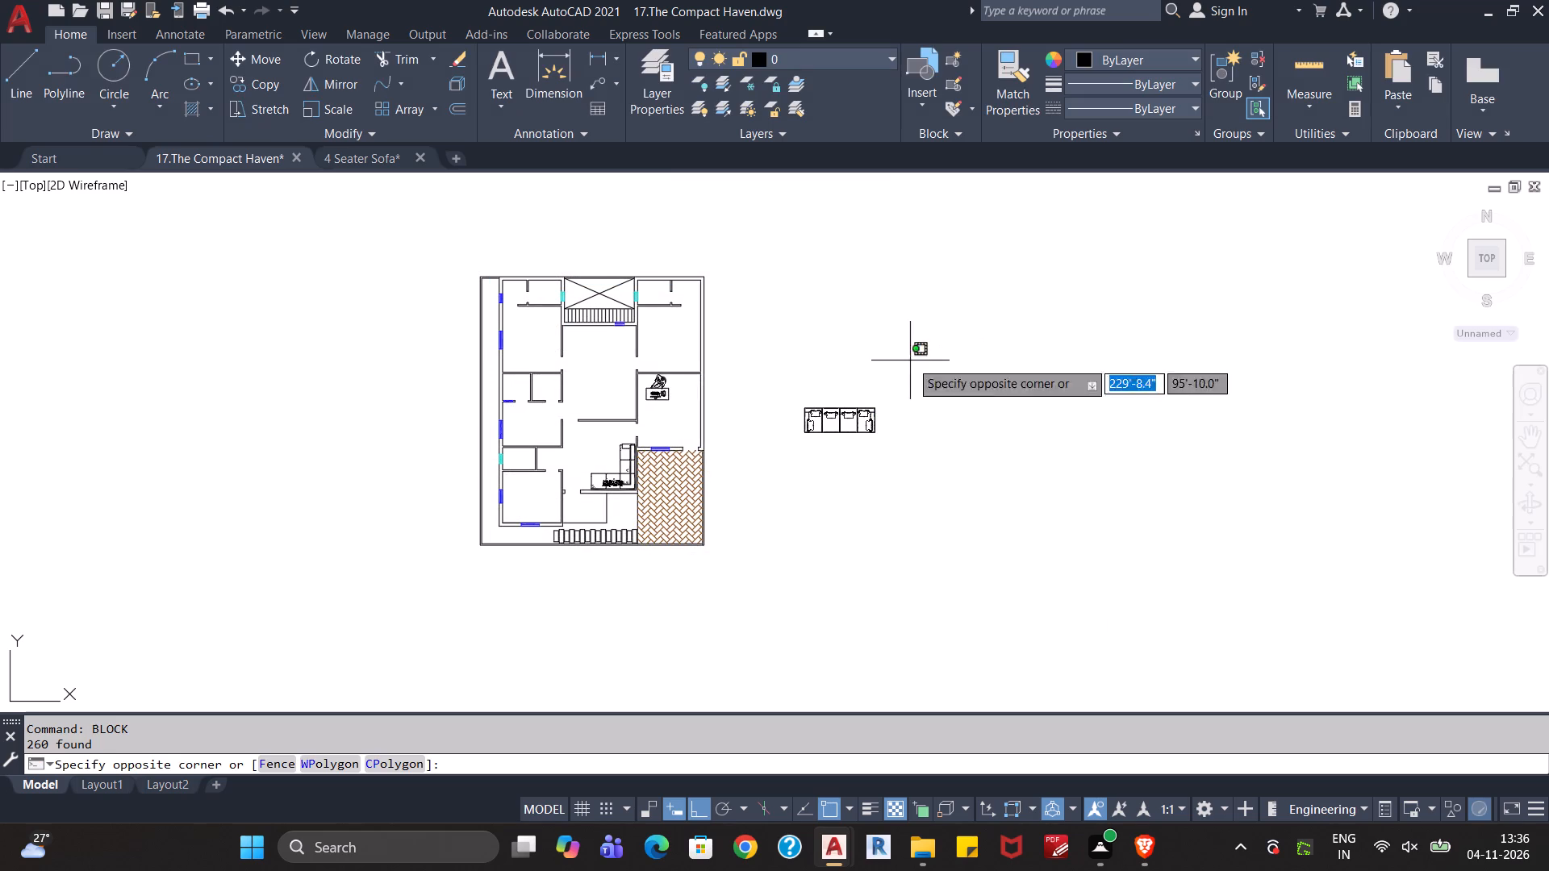
{"action": "left_click", "coordinate": [869, 470]}
{"action": "type", "text": "ro"}
{"action": "key", "text": "Return"}
{"action": "left_click", "coordinate": [879, 404]}
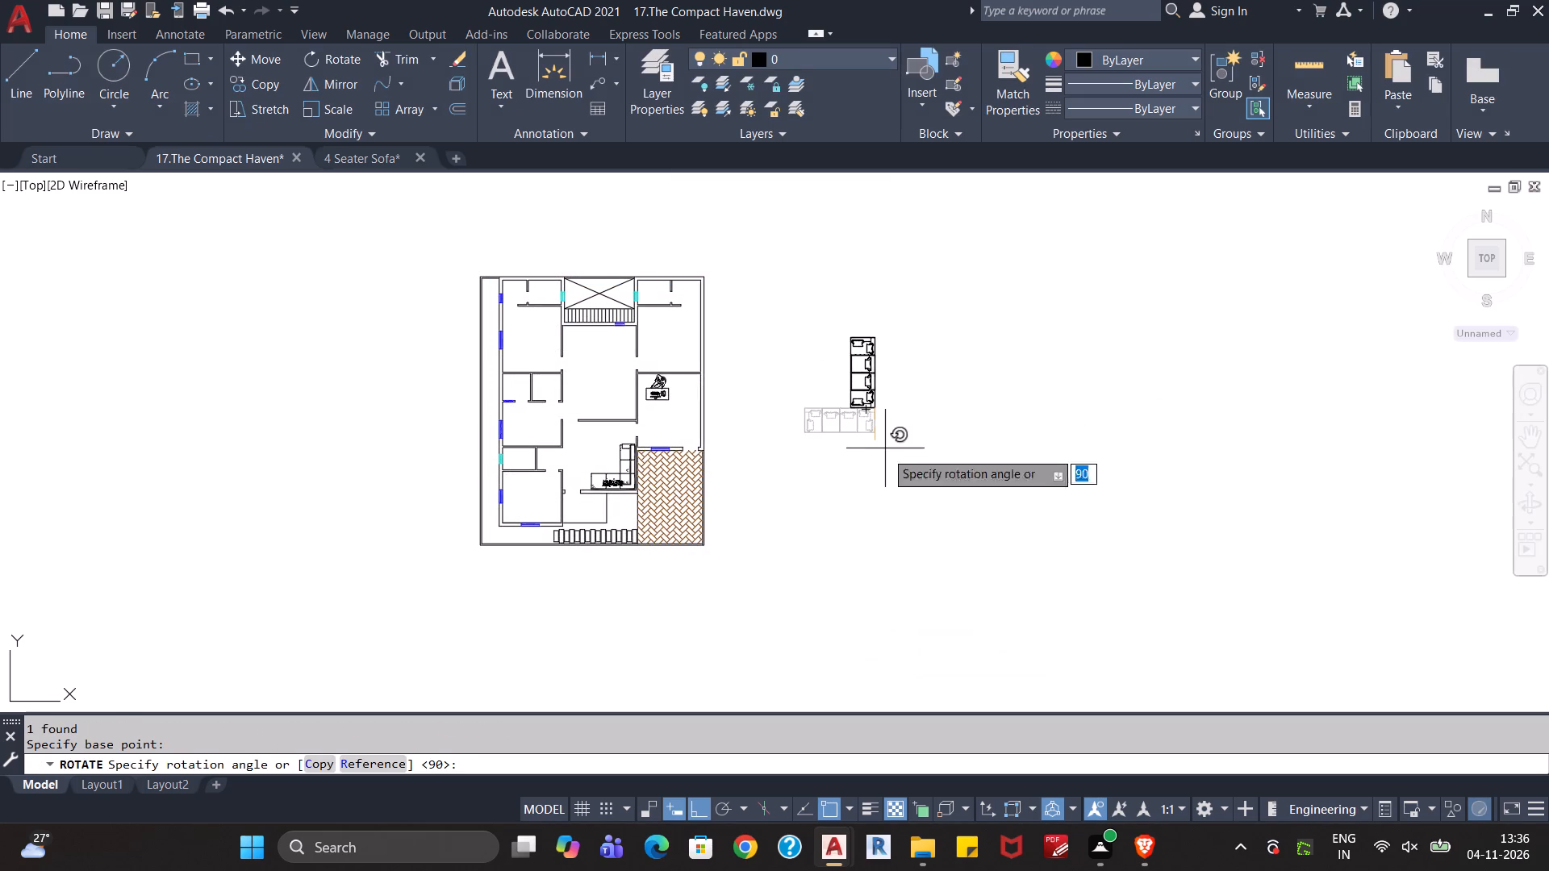
{"action": "left_click", "coordinate": [885, 469]}
Scale the four-seater sofa block by reference from its lower-right corner, using its long backrest edge, to a new length of 10'.
{"action": "left_click", "coordinate": [905, 307]}
{"action": "left_click", "coordinate": [804, 468]}
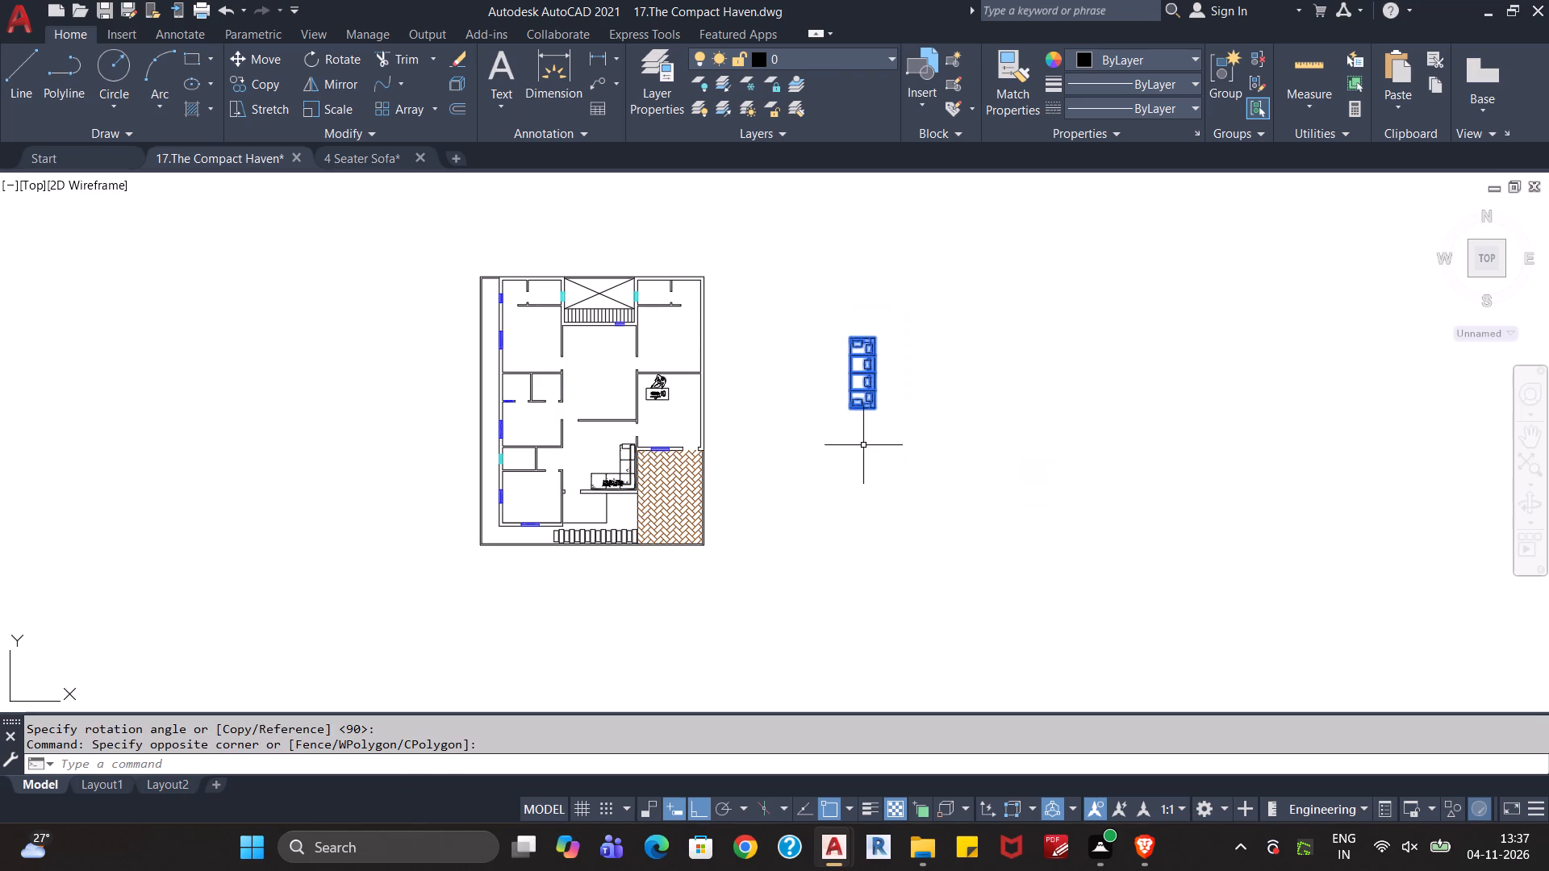
{"action": "scroll", "coordinate": [864, 444], "scroll_direction": "up", "scroll_amount": 2}
{"action": "middle_click_drag", "start_coordinate": [874, 428], "coordinate": [810, 563]}
{"action": "scroll", "coordinate": [810, 564], "scroll_direction": "up", "scroll_amount": 1}
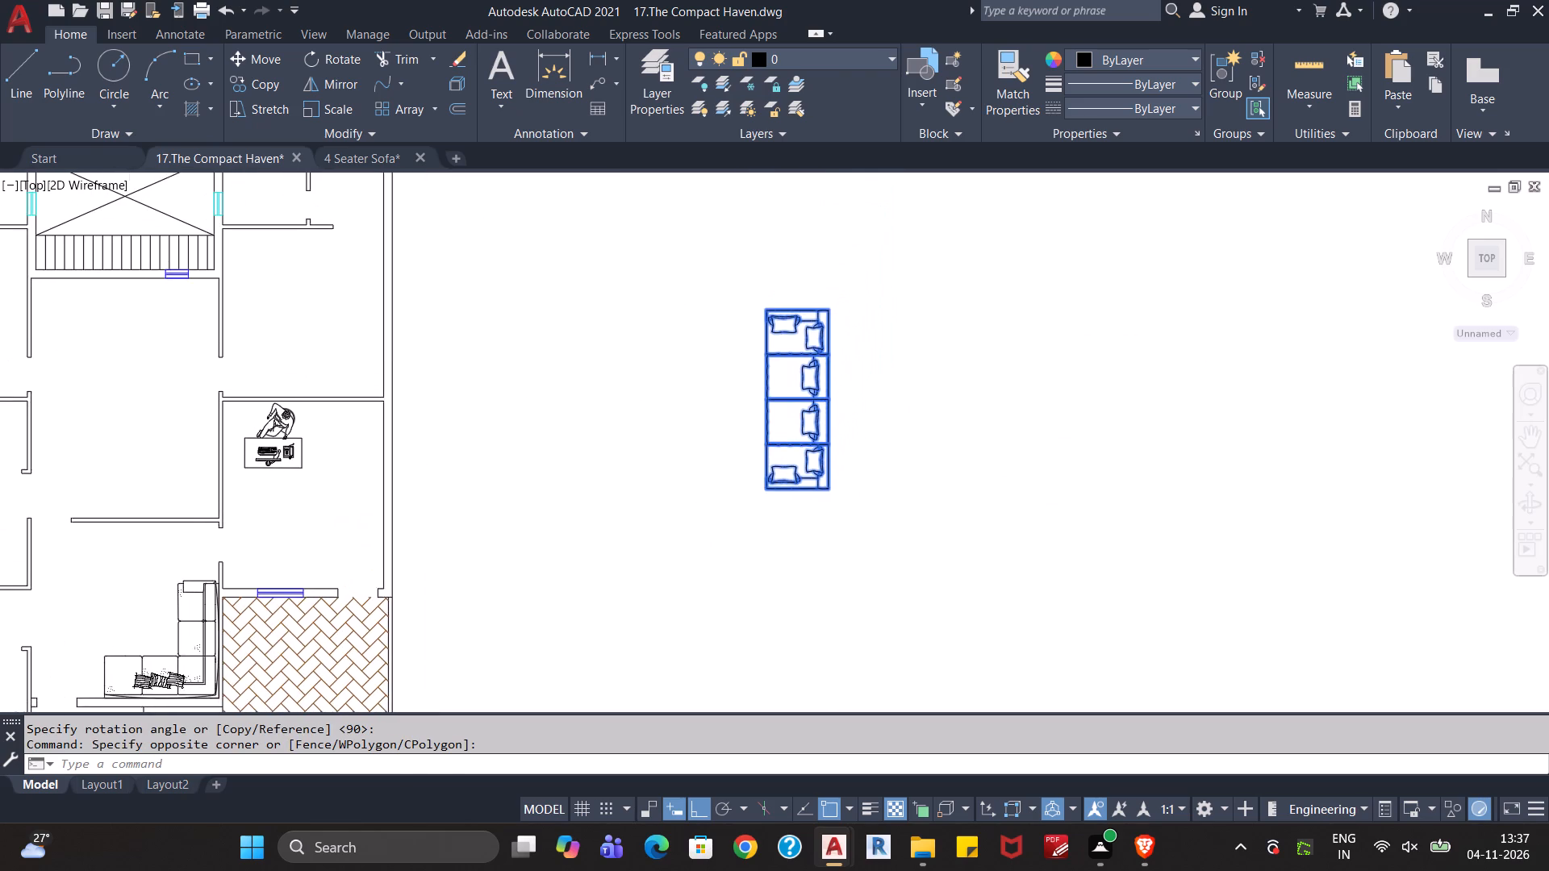
{"action": "middle_click_drag", "start_coordinate": [825, 523], "coordinate": [797, 581]}
{"action": "key", "text": "r"}
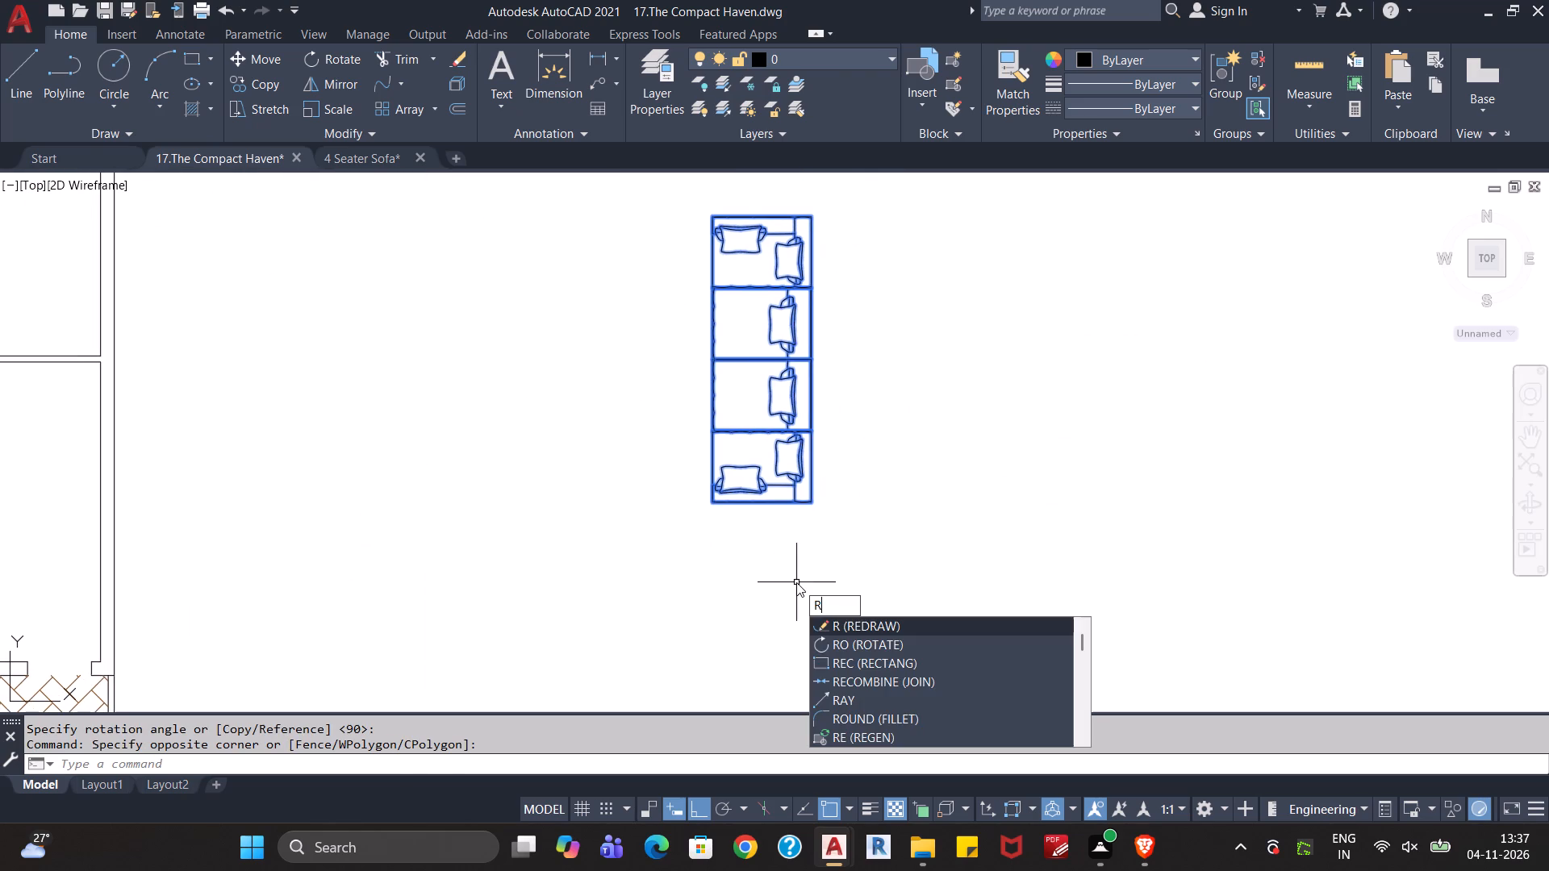
{"action": "key", "text": "BackSpace"}
{"action": "type", "text": "sc"}
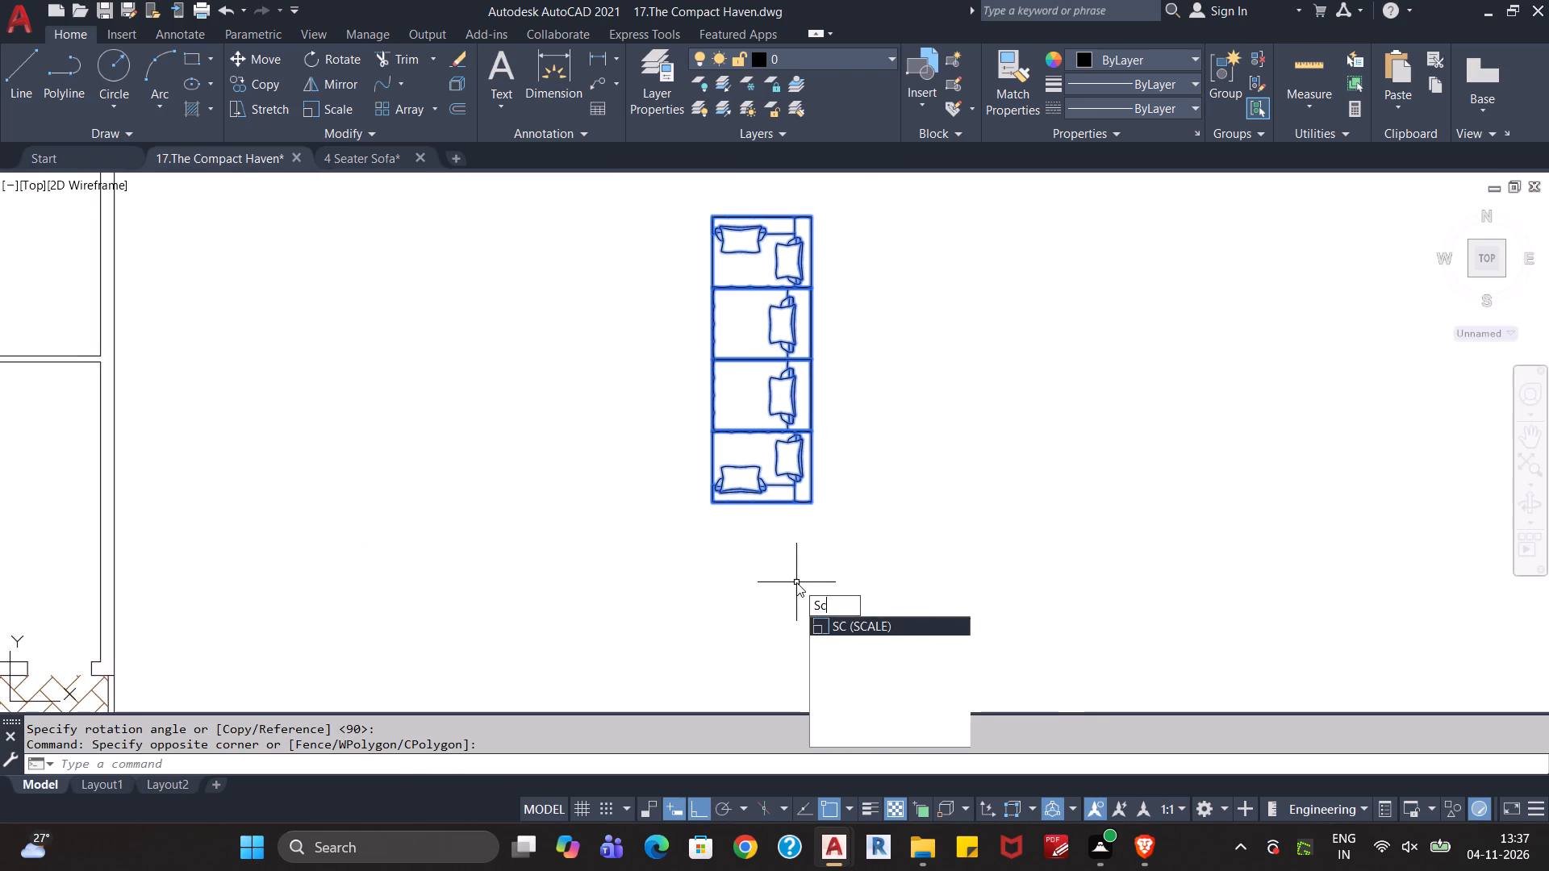
{"action": "key", "text": "Return"}
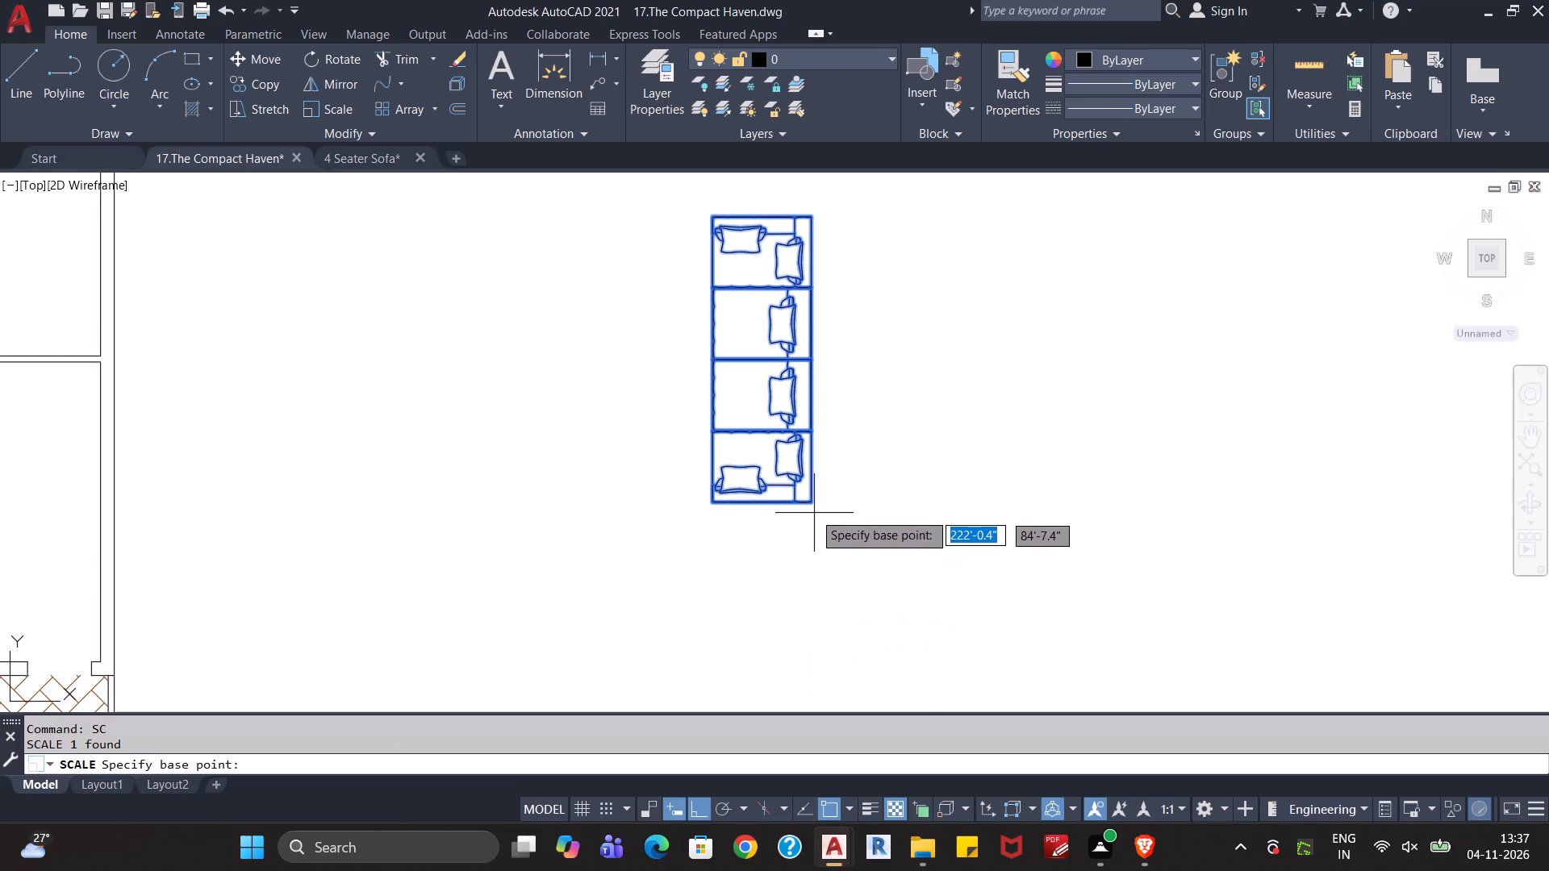
{"action": "left_click", "coordinate": [812, 506]}
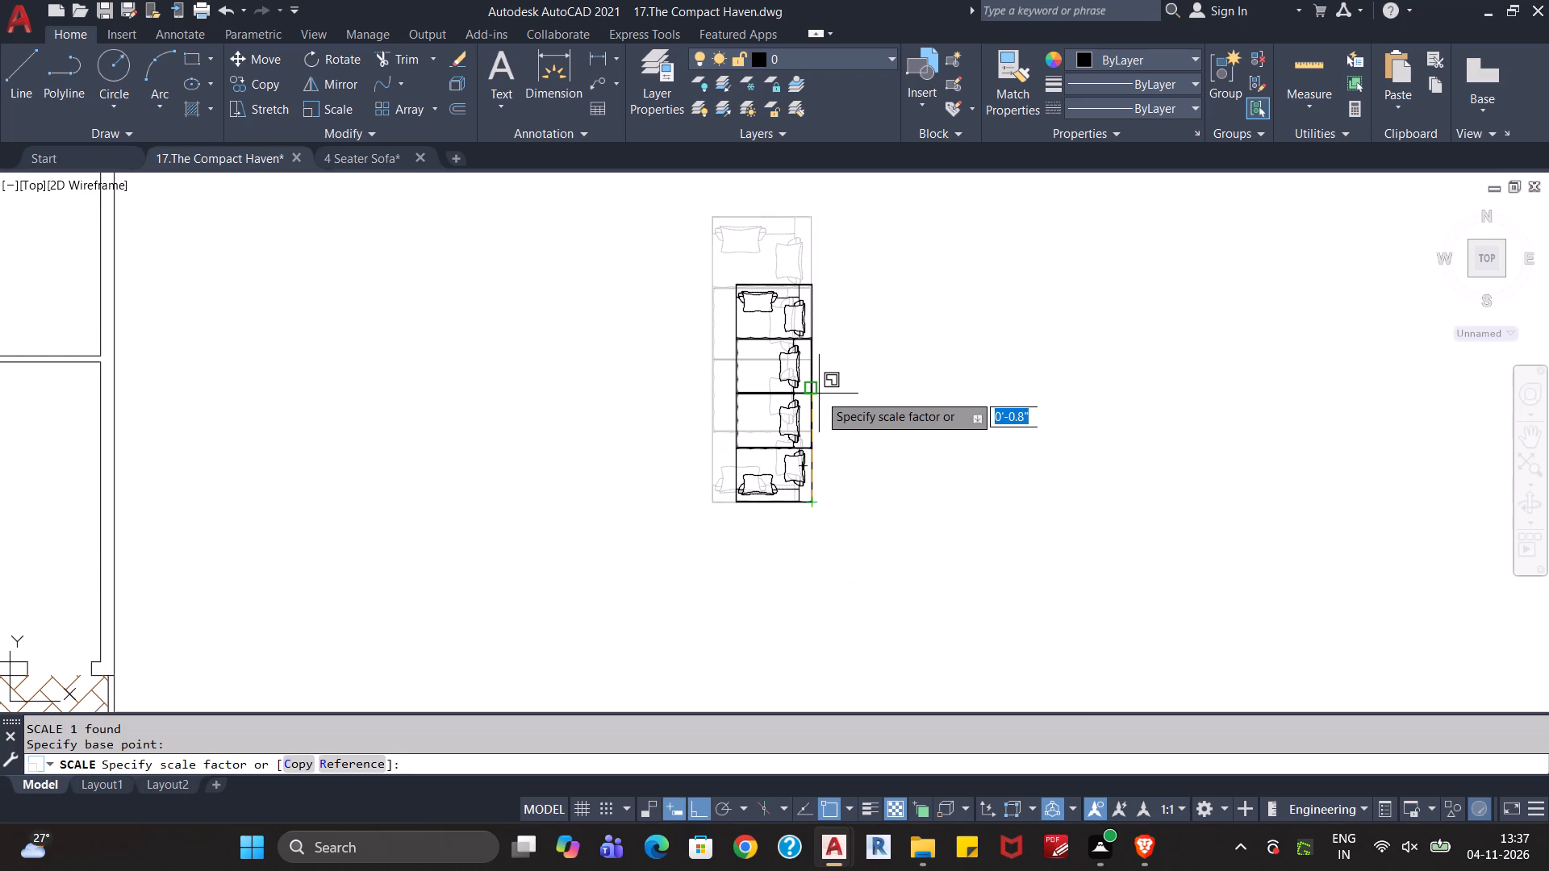
{"action": "type", "text": "r."}
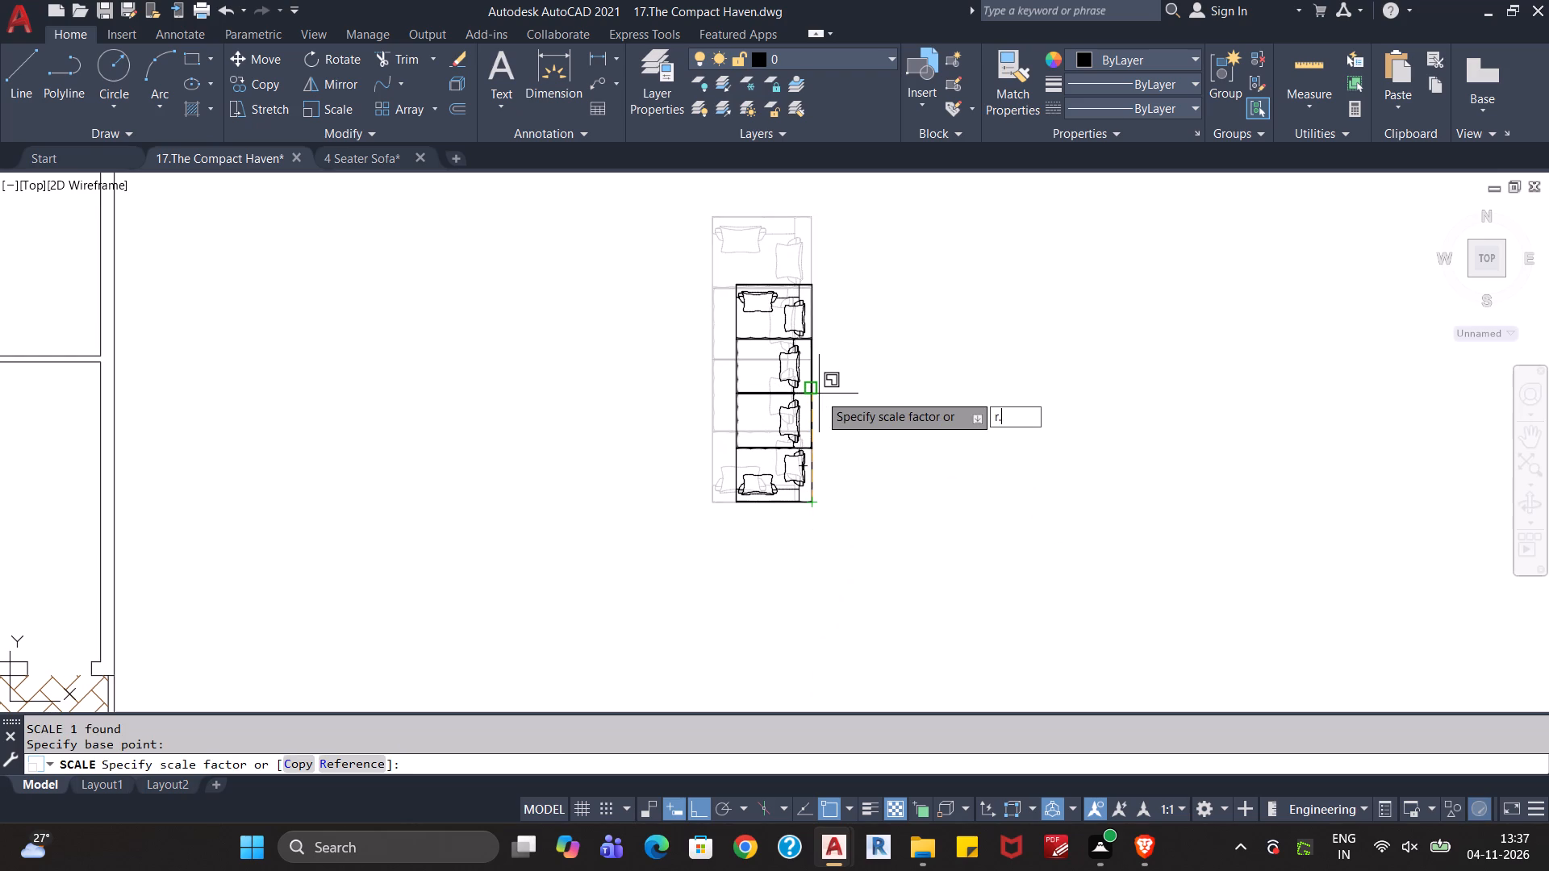
{"action": "key", "text": "BackSpace"}
{"action": "key", "text": "Return"}
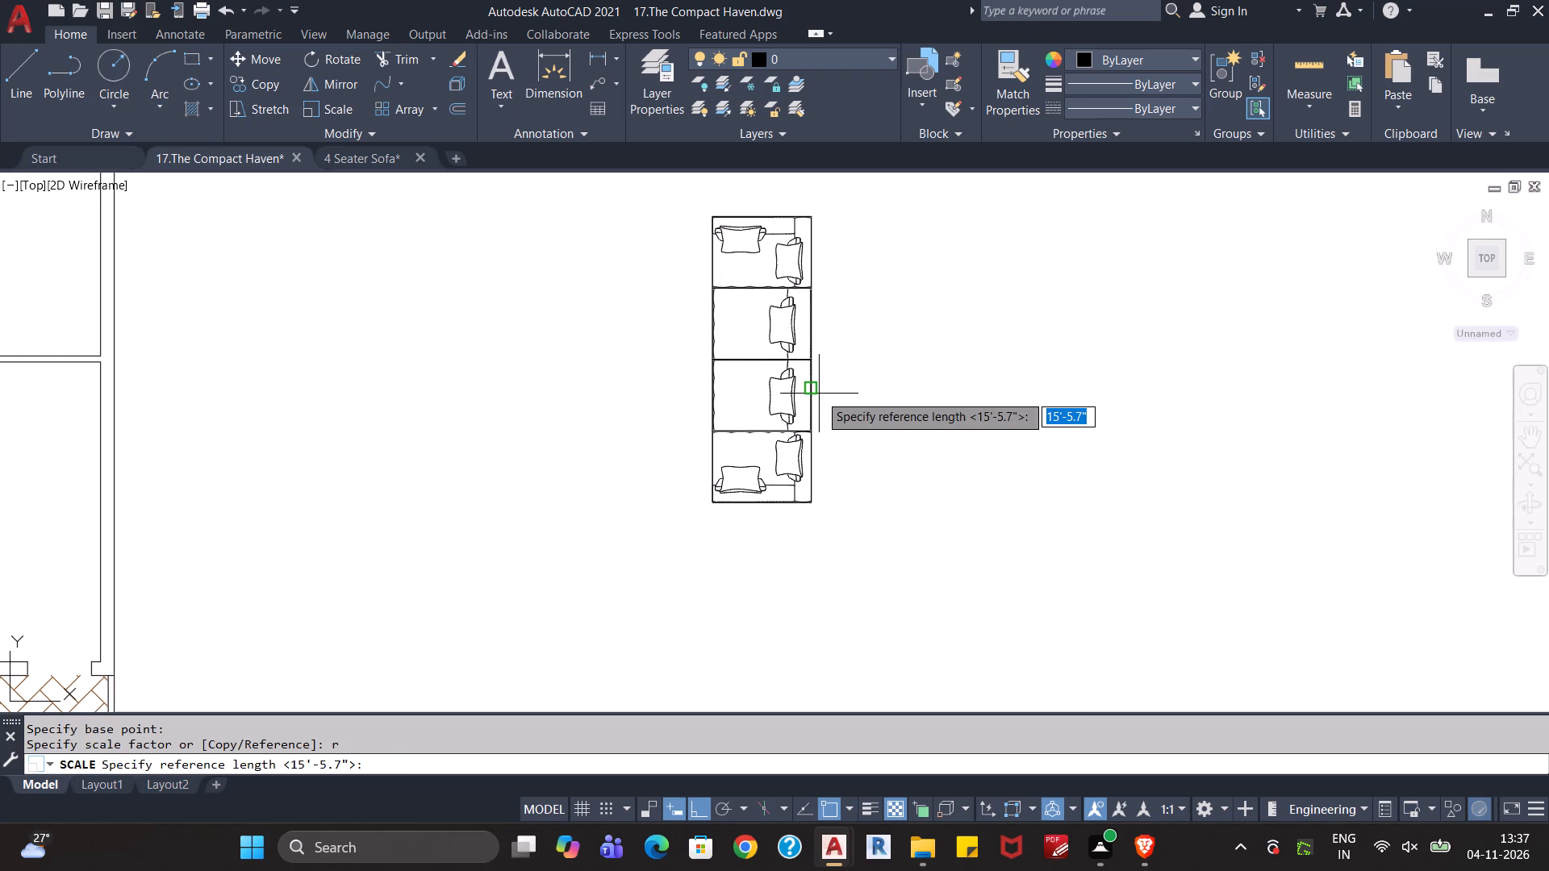
{"action": "left_click", "coordinate": [811, 499]}
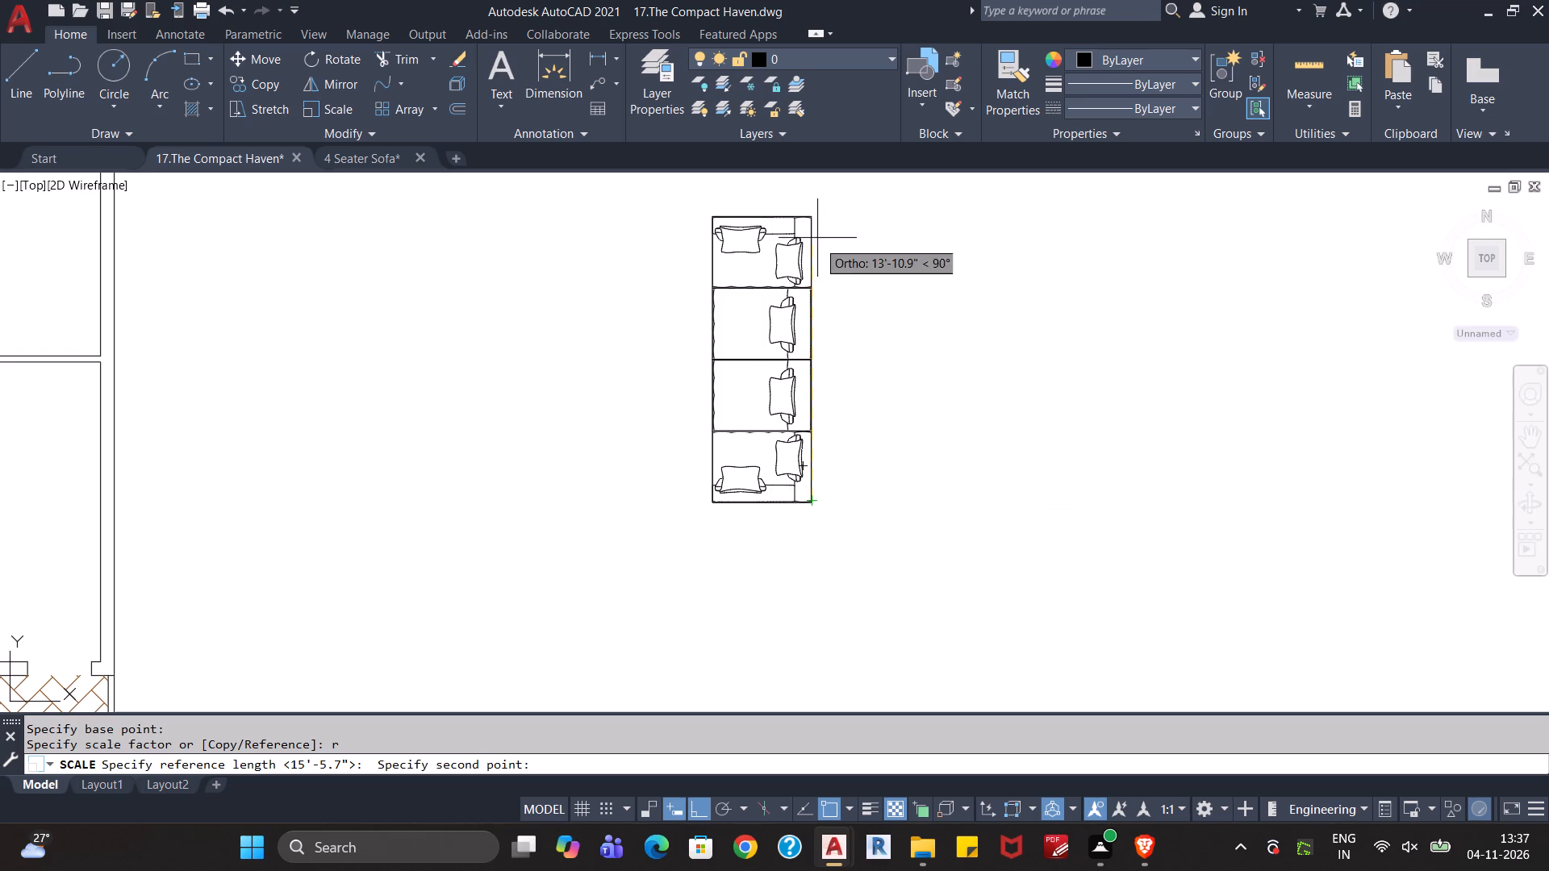
{"action": "left_click", "coordinate": [810, 219]}
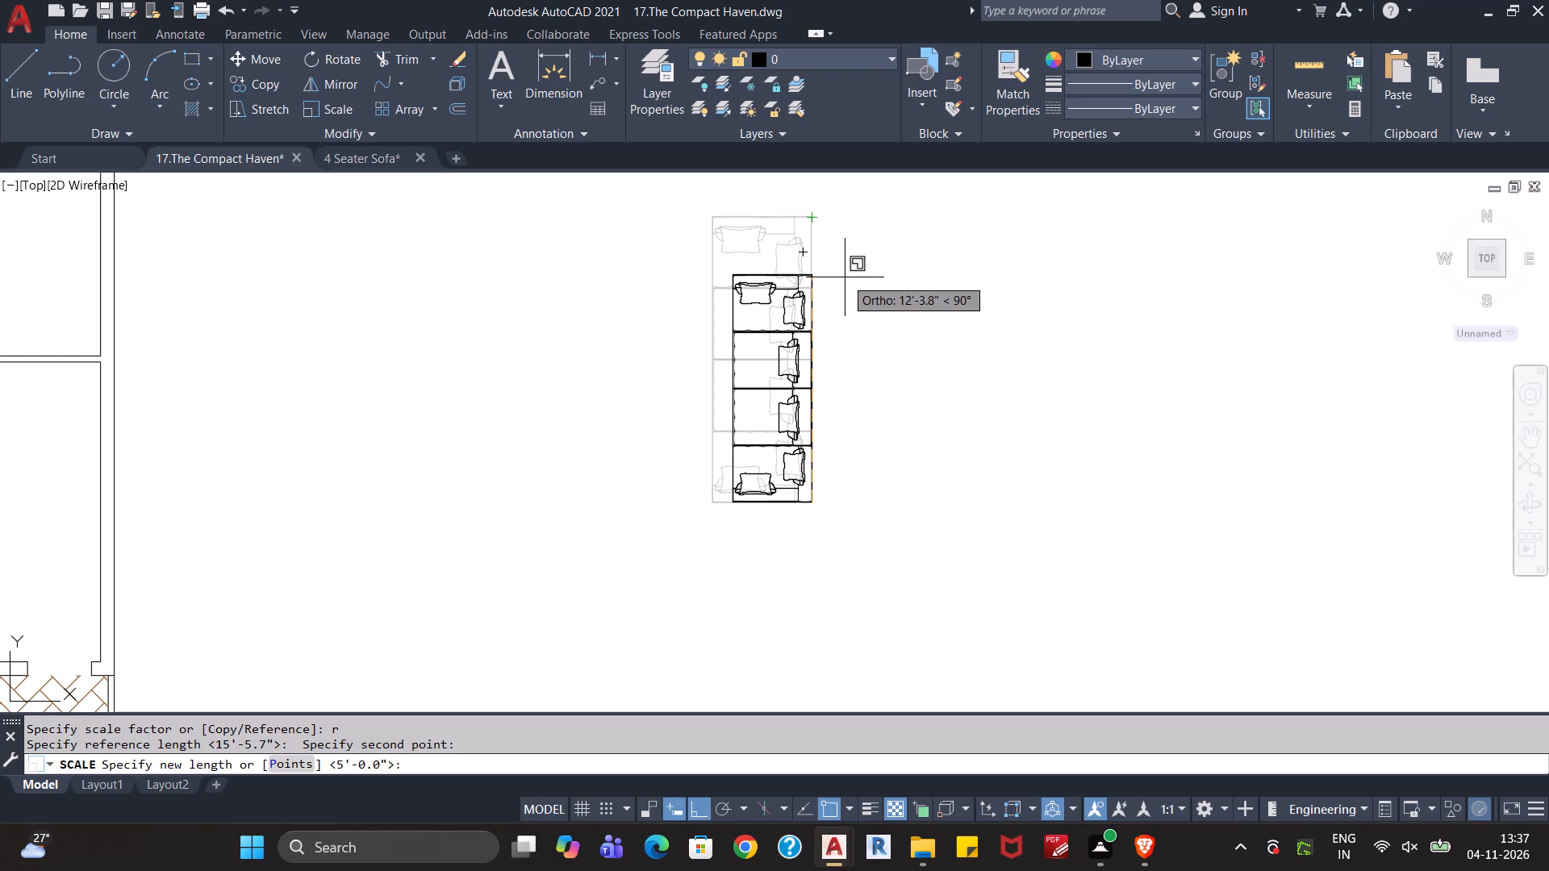
{"action": "type", "text": "10"}
{"action": "key", "text": "apostrophe"}
{"action": "key", "text": "Return"}
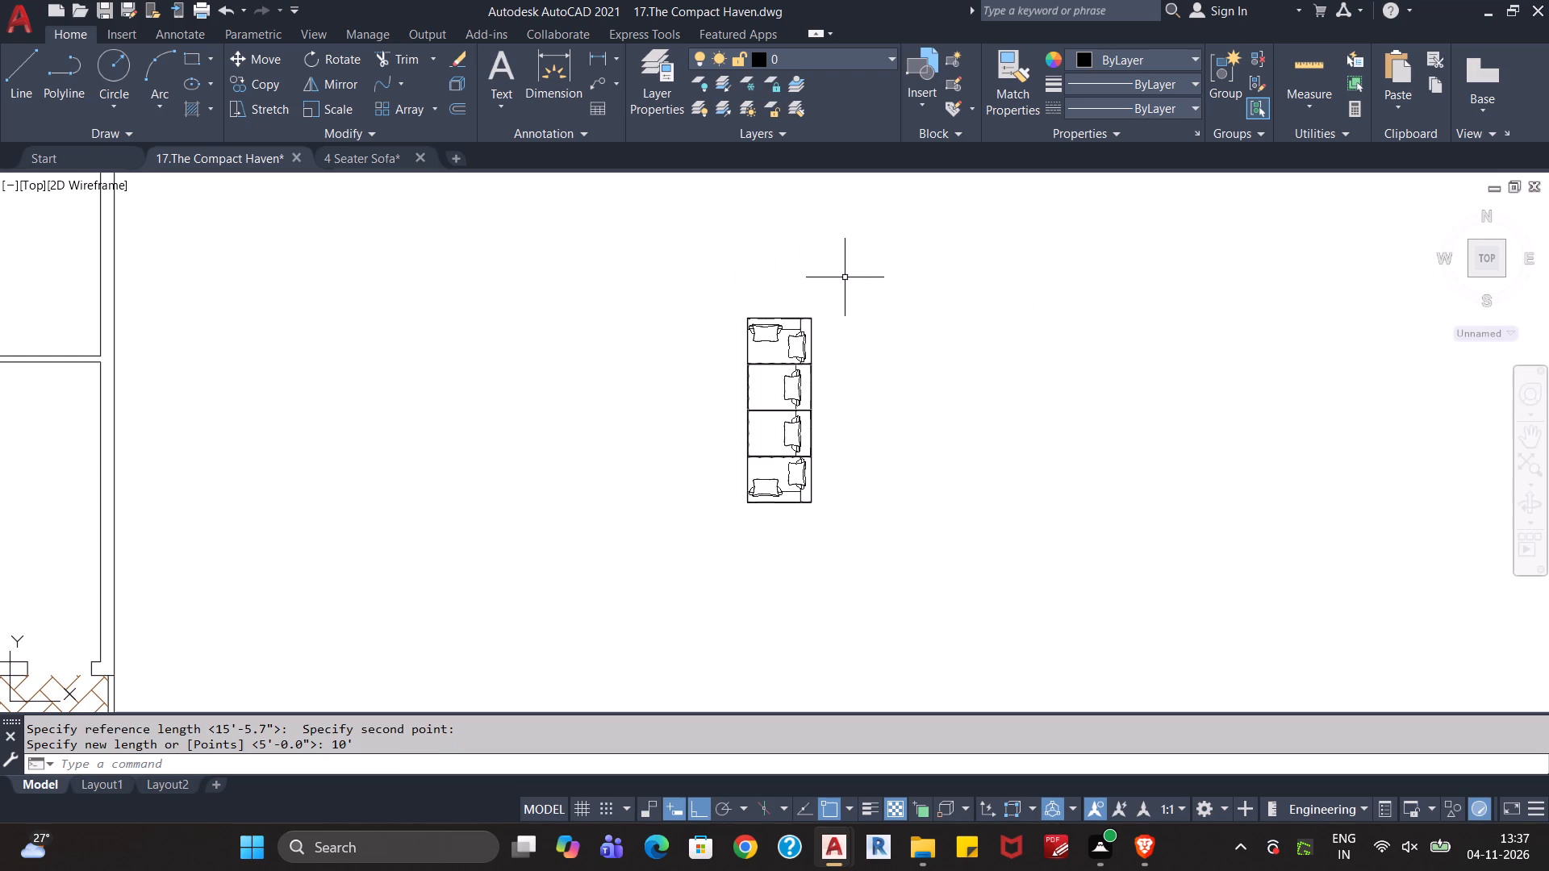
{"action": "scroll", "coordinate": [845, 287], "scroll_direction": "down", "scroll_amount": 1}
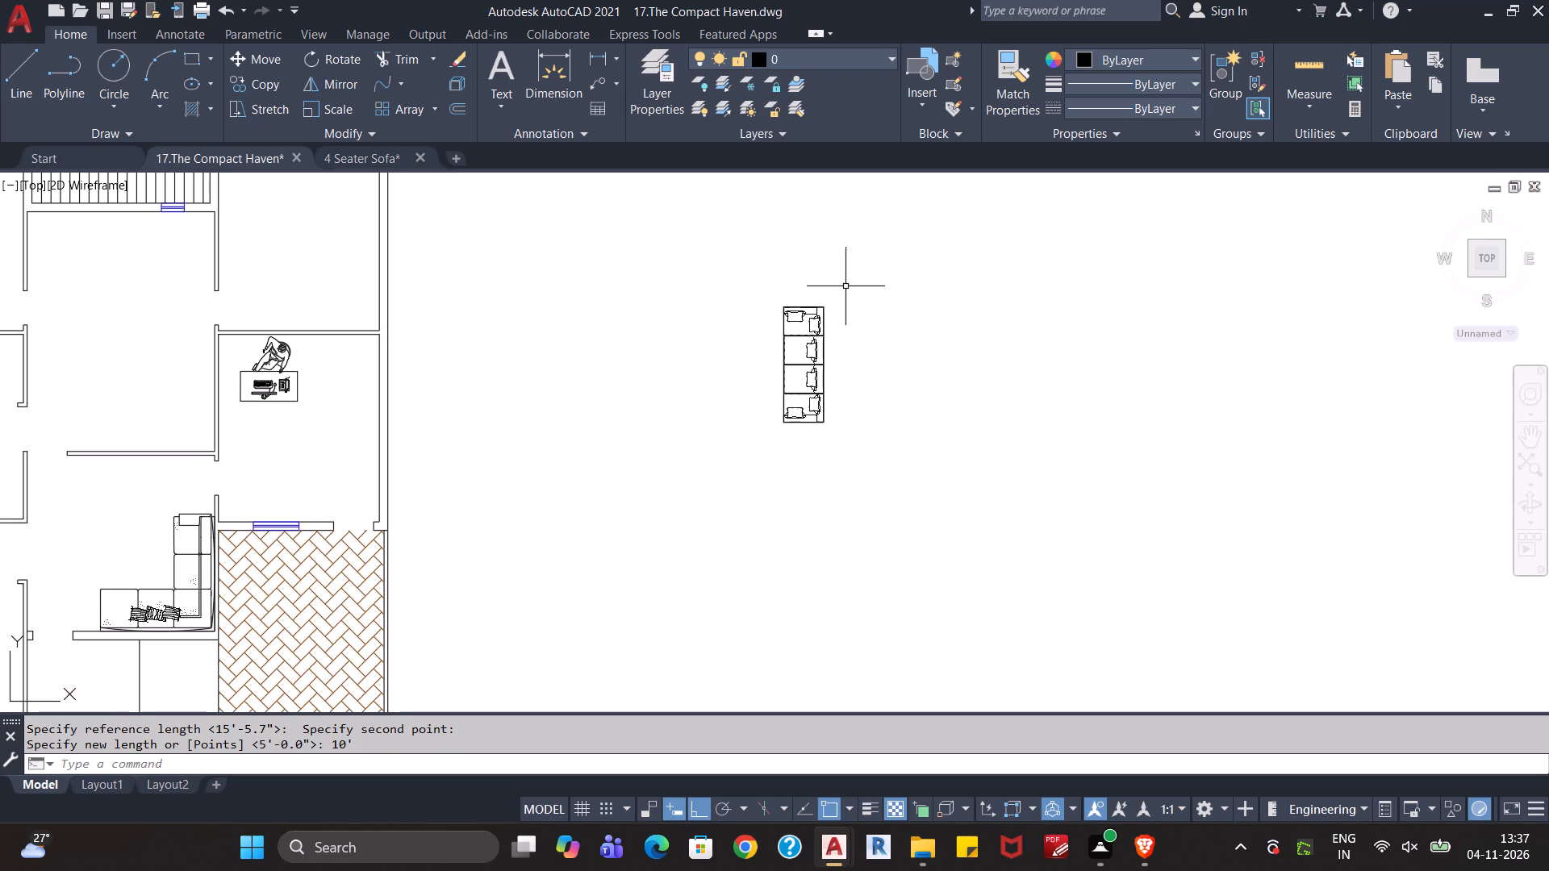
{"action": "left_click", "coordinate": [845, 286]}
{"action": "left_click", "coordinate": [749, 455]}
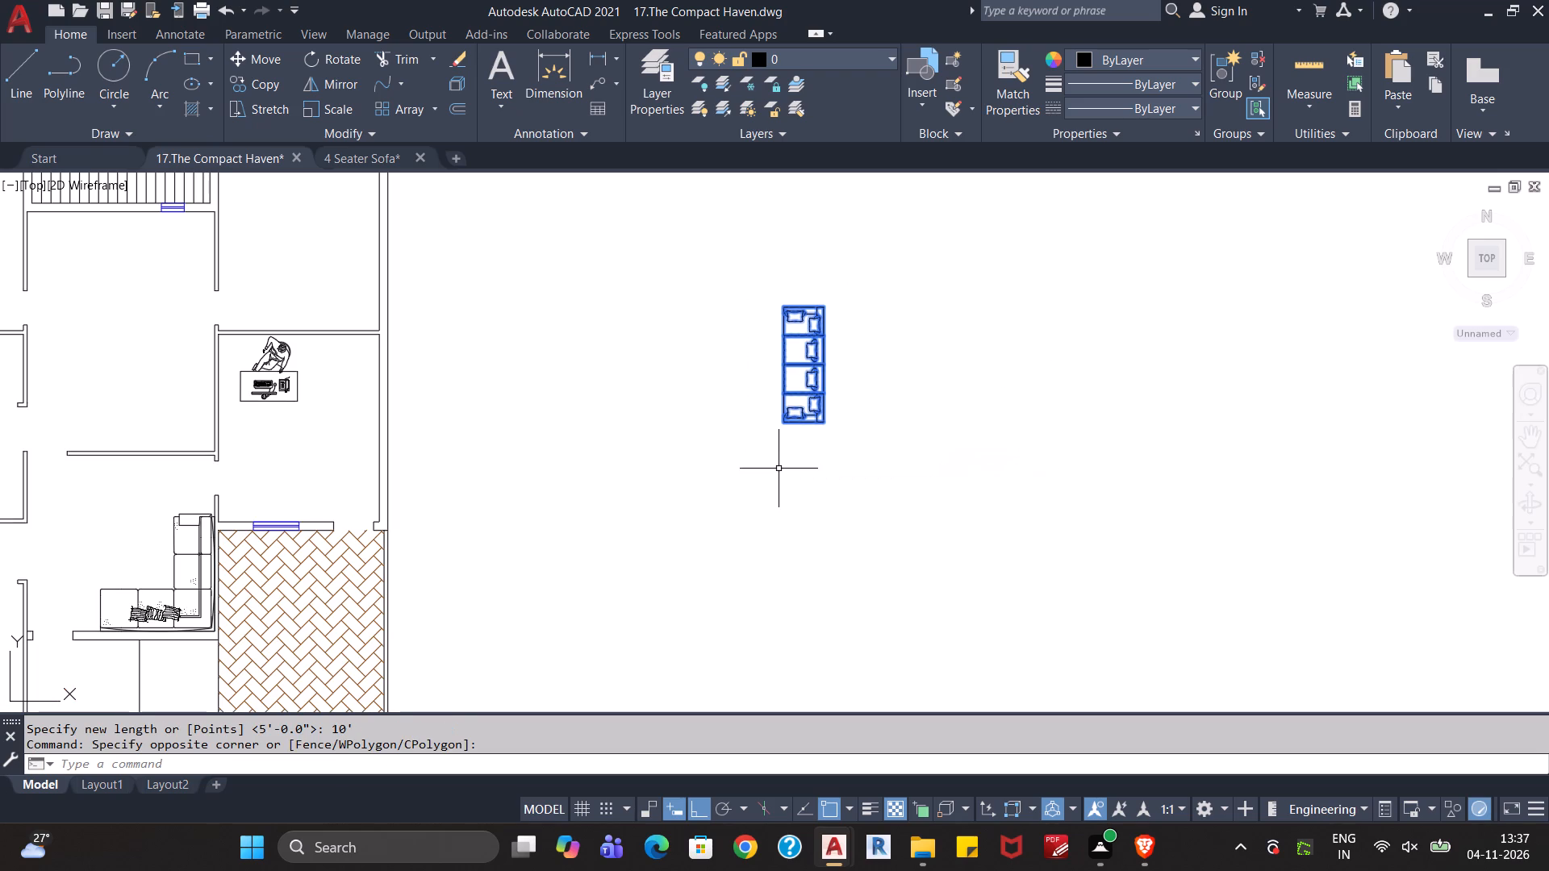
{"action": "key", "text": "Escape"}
Offset the inner face of the office room's upper wall 3' down into the room.
{"action": "middle_click_drag", "start_coordinate": [636, 440], "coordinate": [743, 447]}
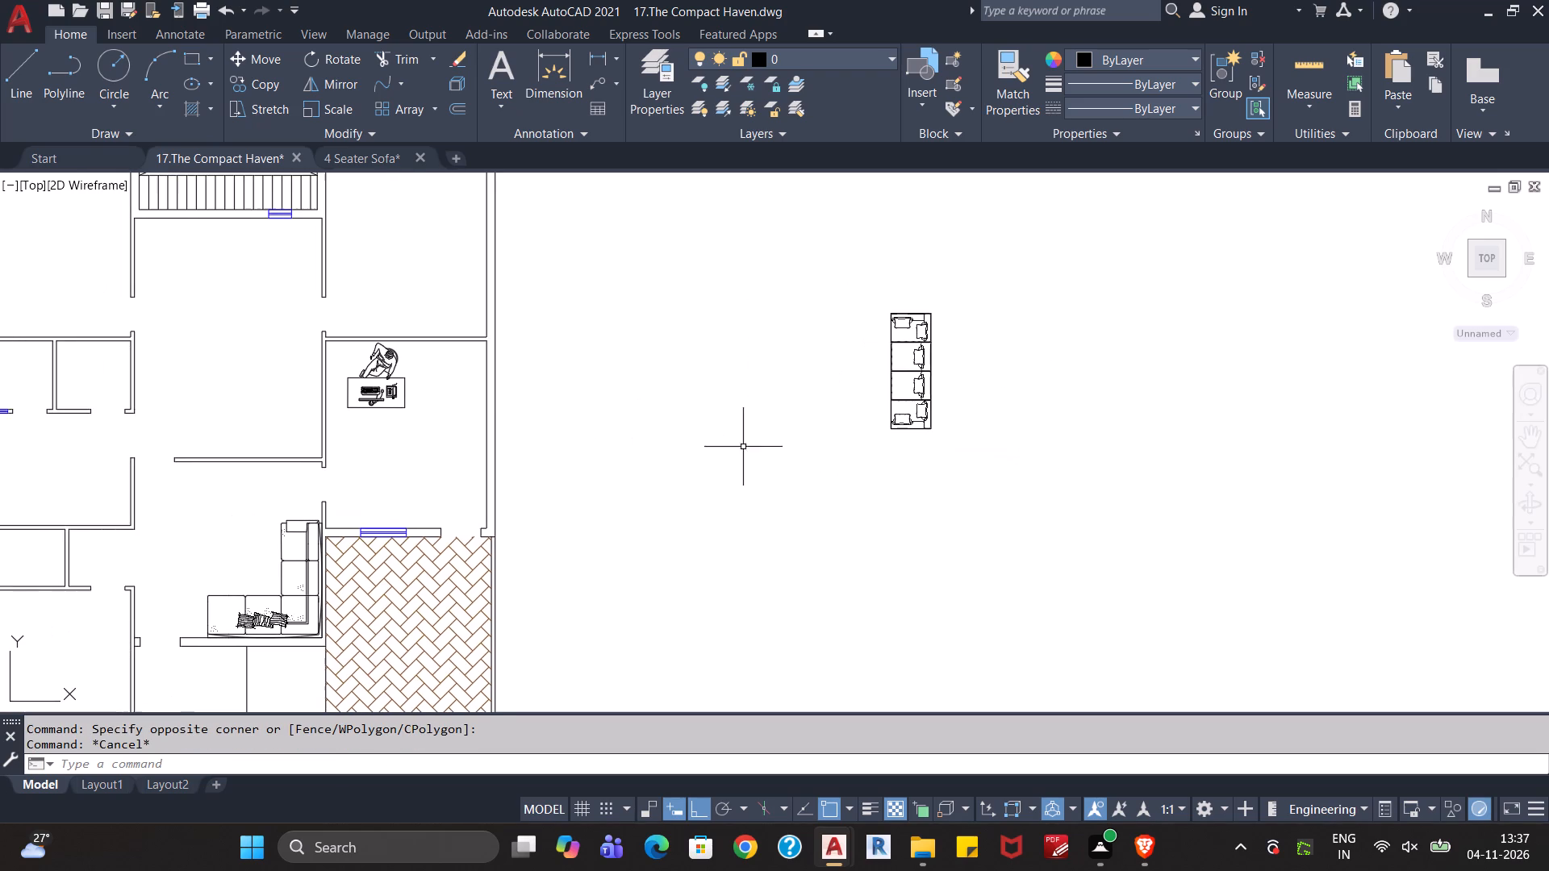
{"action": "key", "text": "o"}
{"action": "key", "text": "Return"}
{"action": "type", "text": "3'"}
{"action": "key", "text": "Return"}
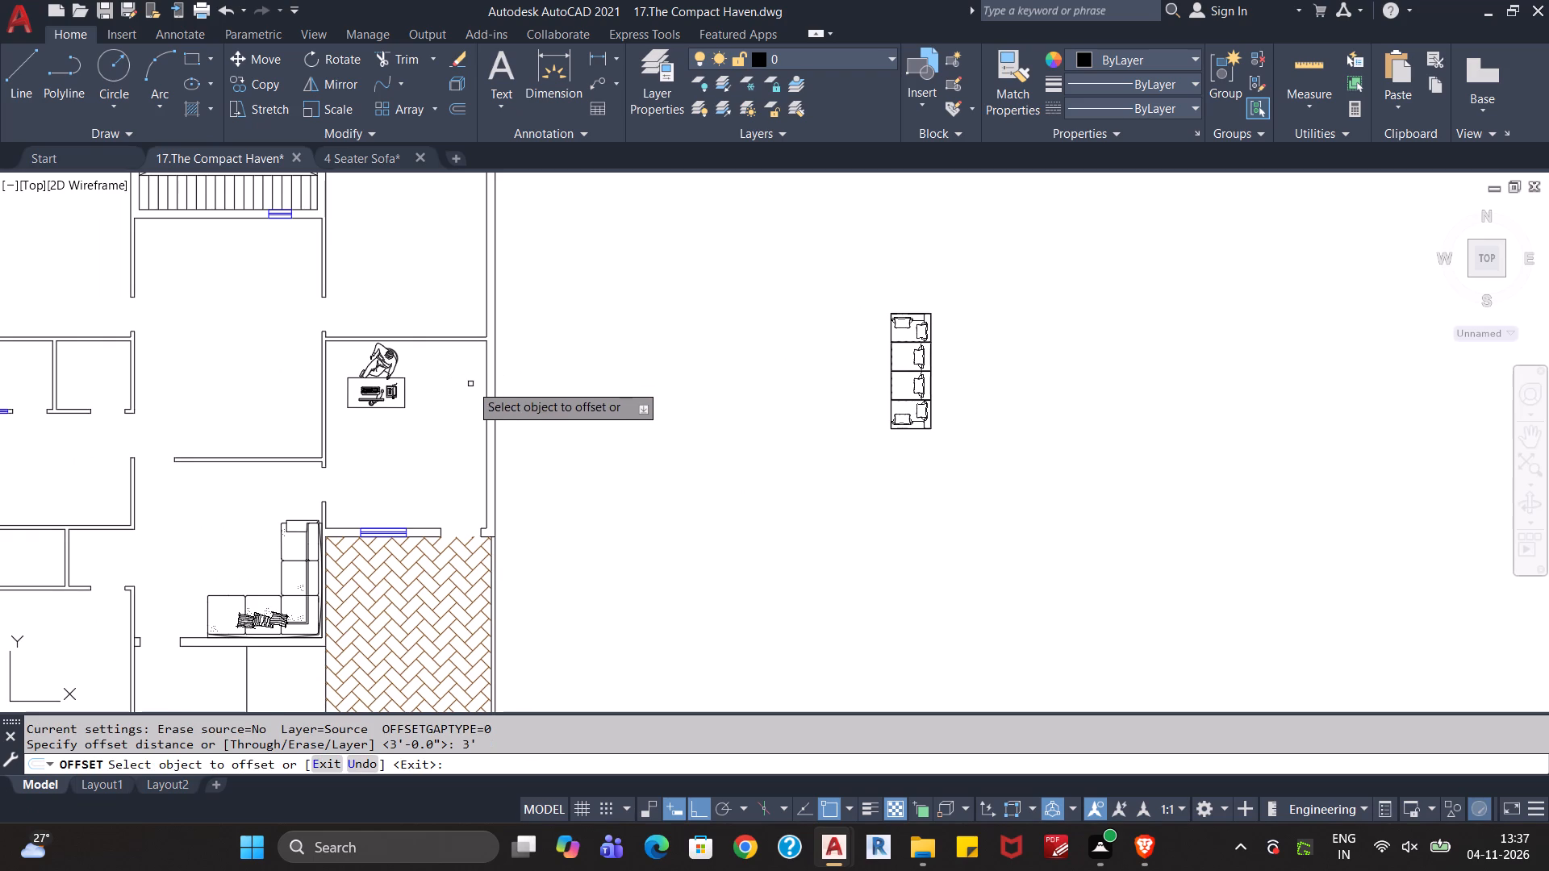
{"action": "scroll", "coordinate": [469, 373], "scroll_direction": "up", "scroll_amount": 1}
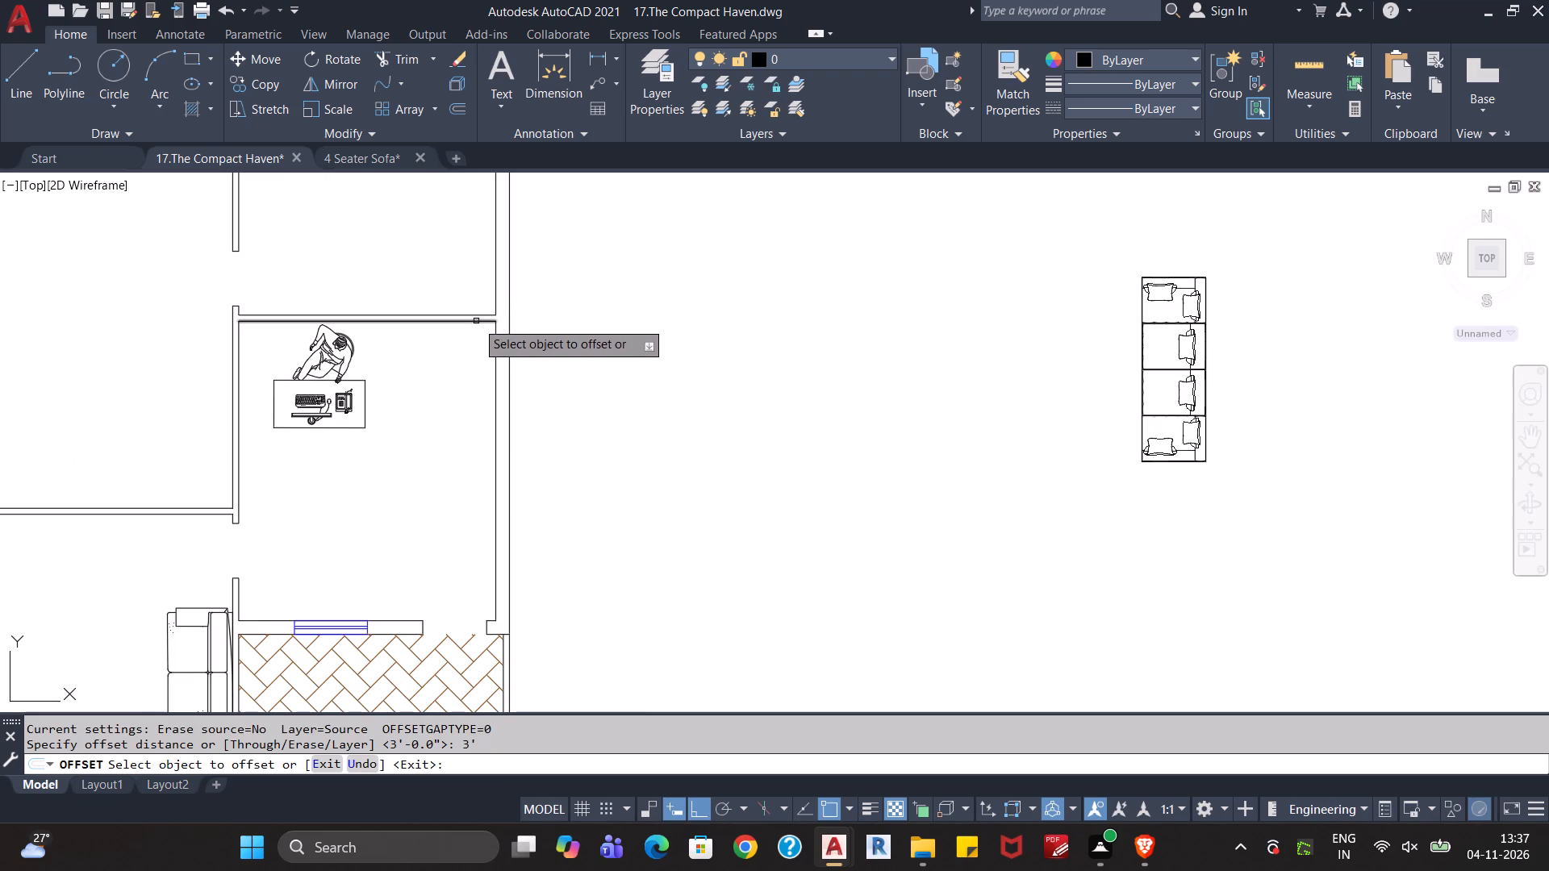
{"action": "left_click", "coordinate": [476, 321]}
{"action": "left_click", "coordinate": [453, 415]}
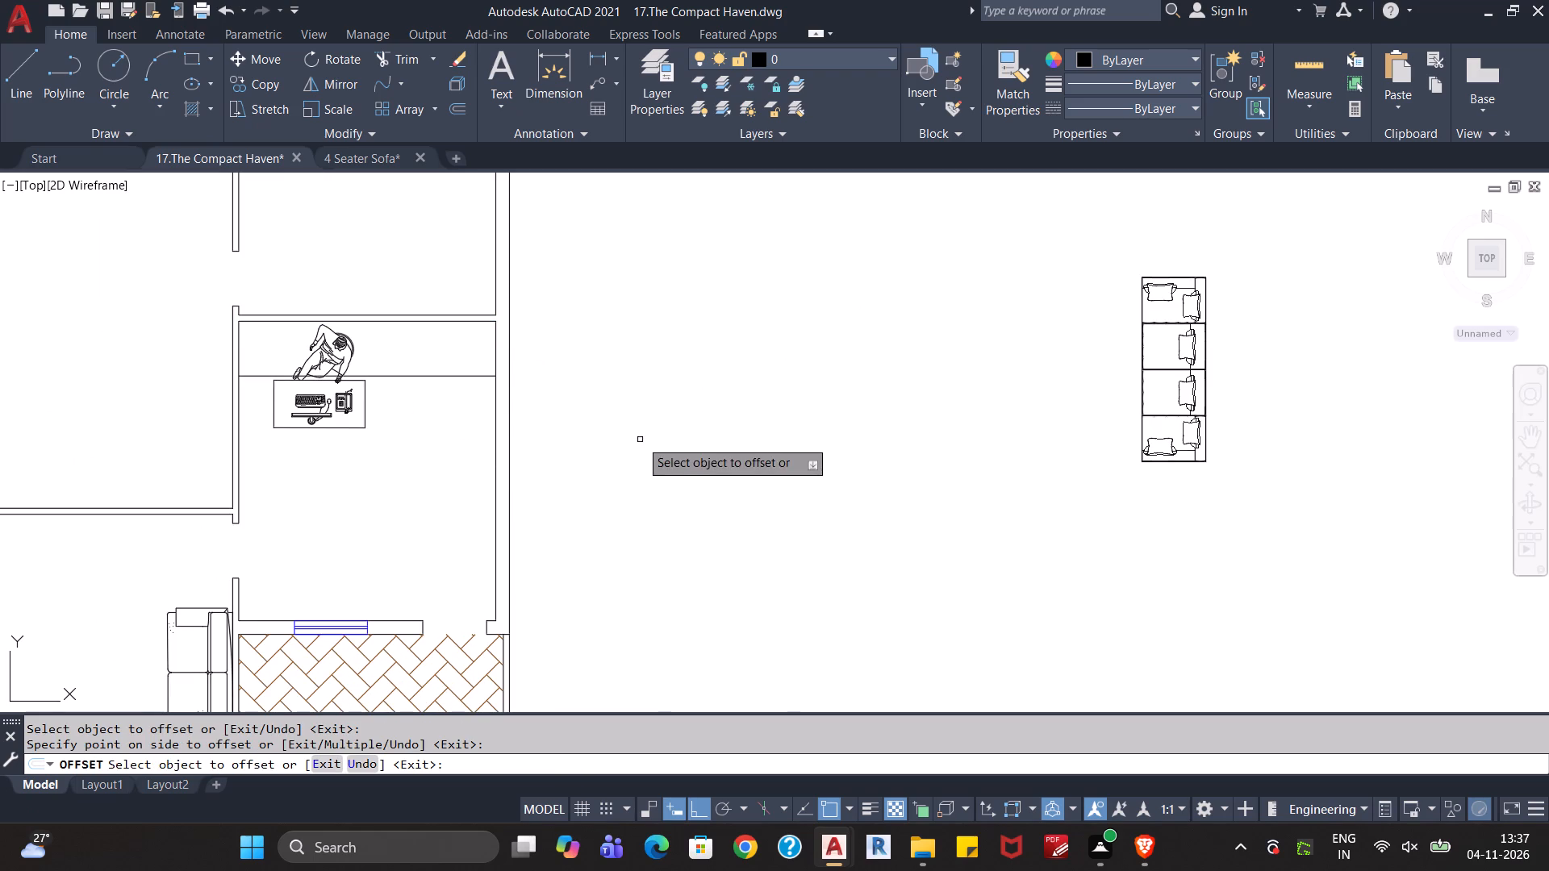
{"action": "key", "text": "Escape"}
Move the four-seater sofa by its upper-right corner to where the offset line meets the inner face of the office's right wall.
{"action": "left_click", "coordinate": [1243, 266]}
{"action": "left_click", "coordinate": [1149, 501]}
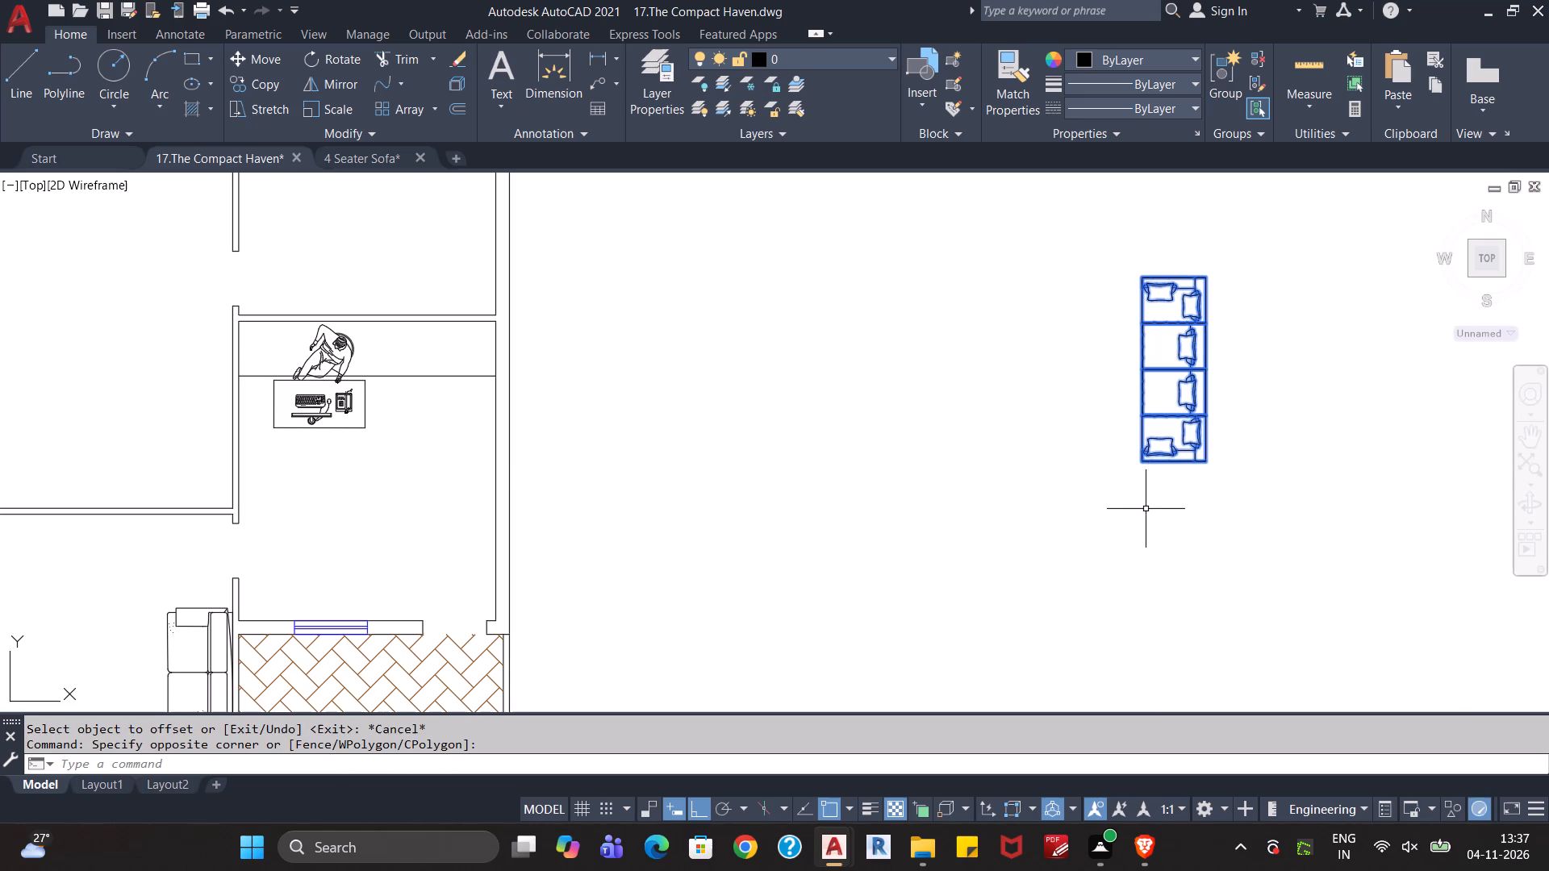
{"action": "key", "text": "m"}
{"action": "key", "text": "Return"}
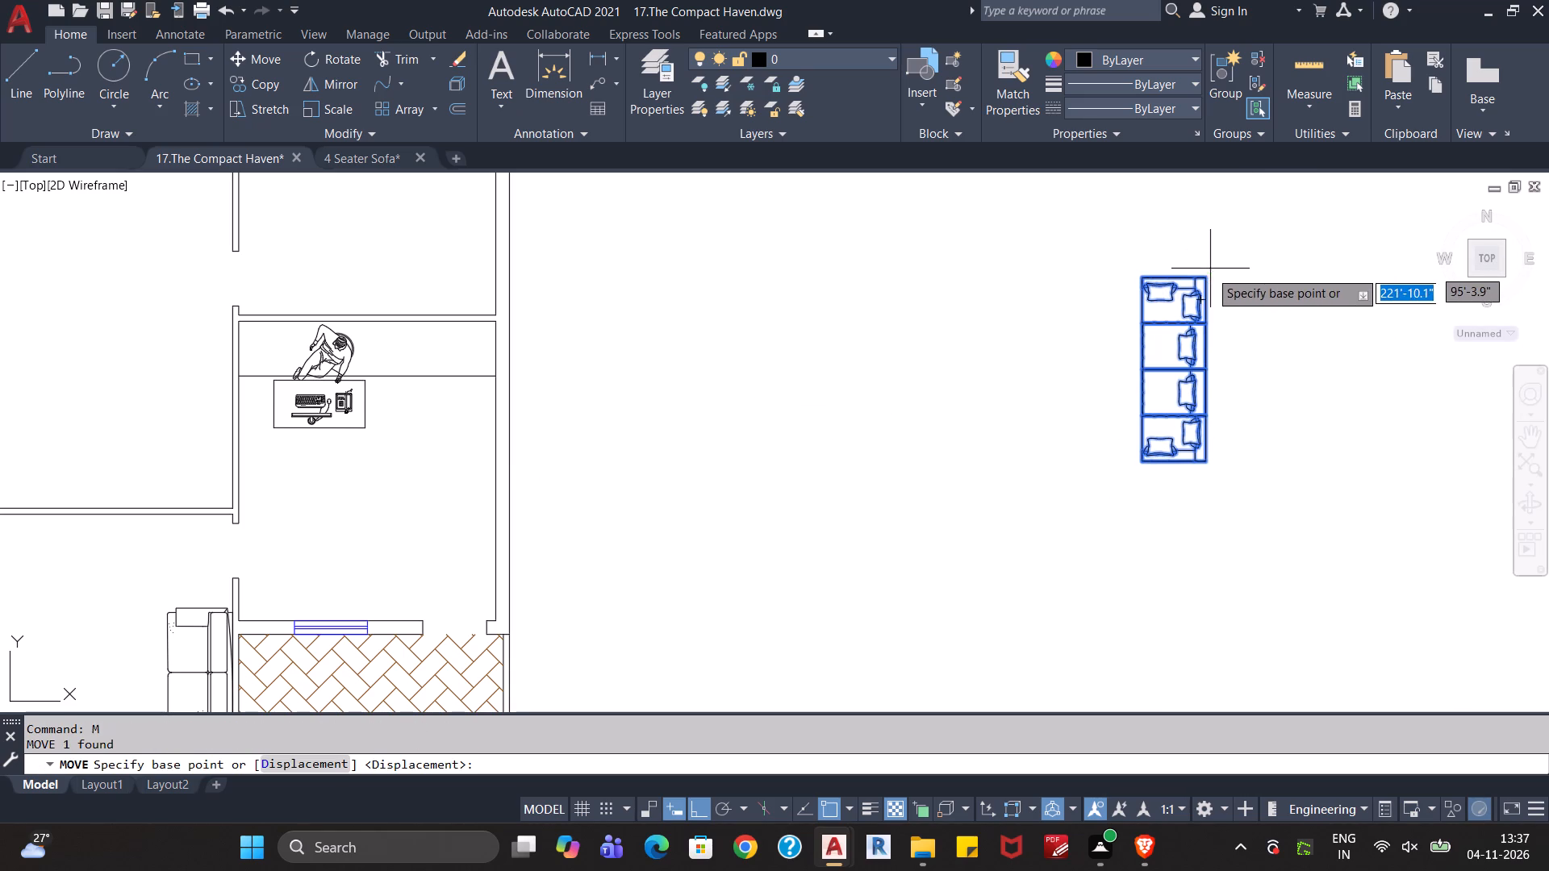
{"action": "left_click", "coordinate": [1208, 279]}
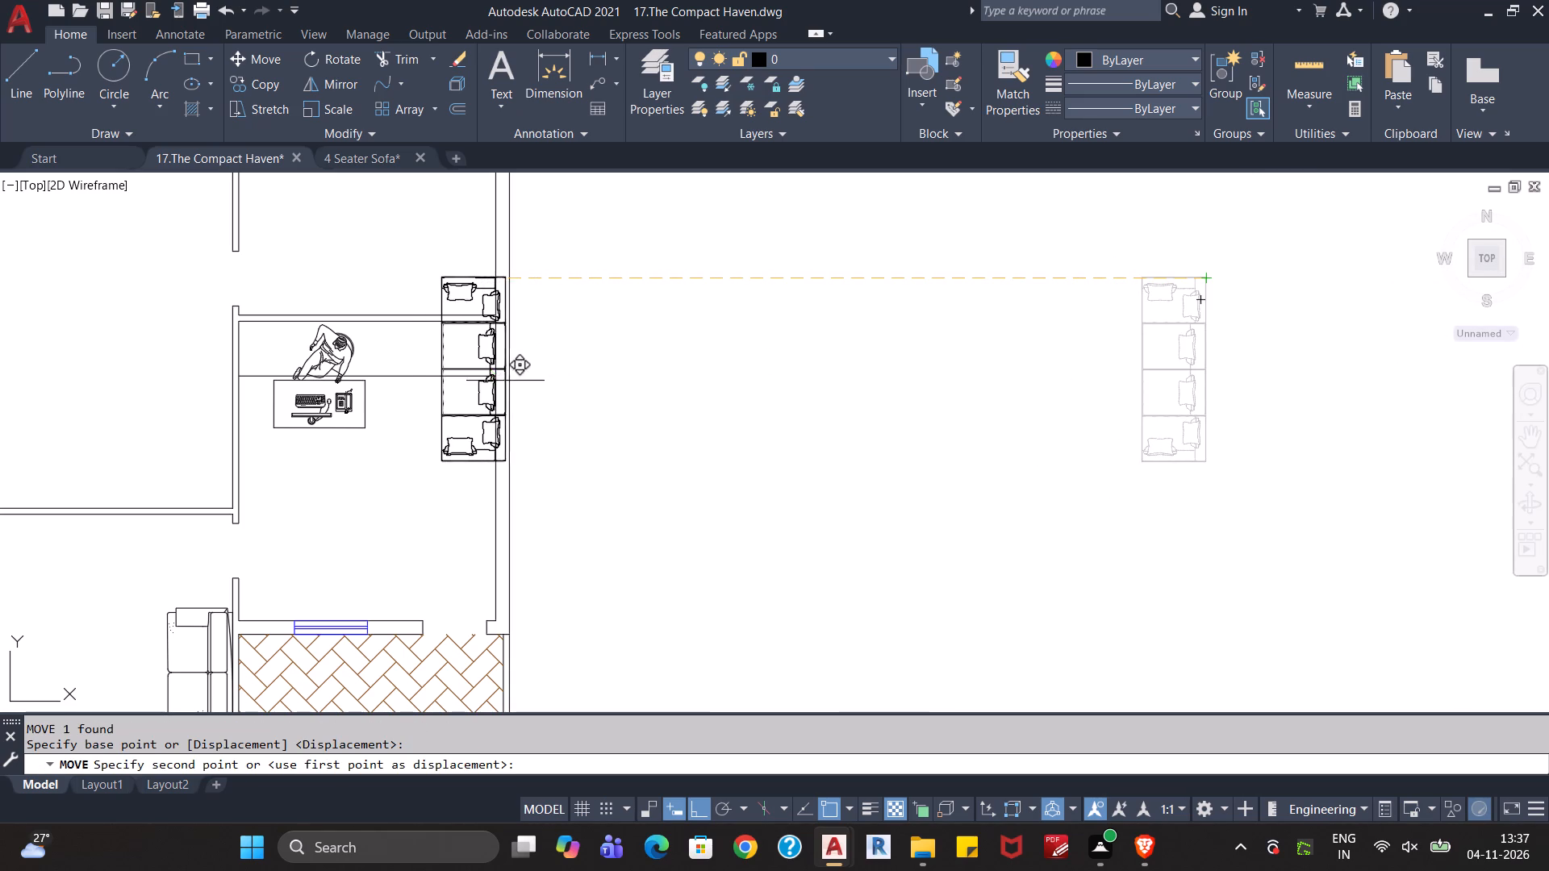
{"action": "left_click", "coordinate": [483, 377]}
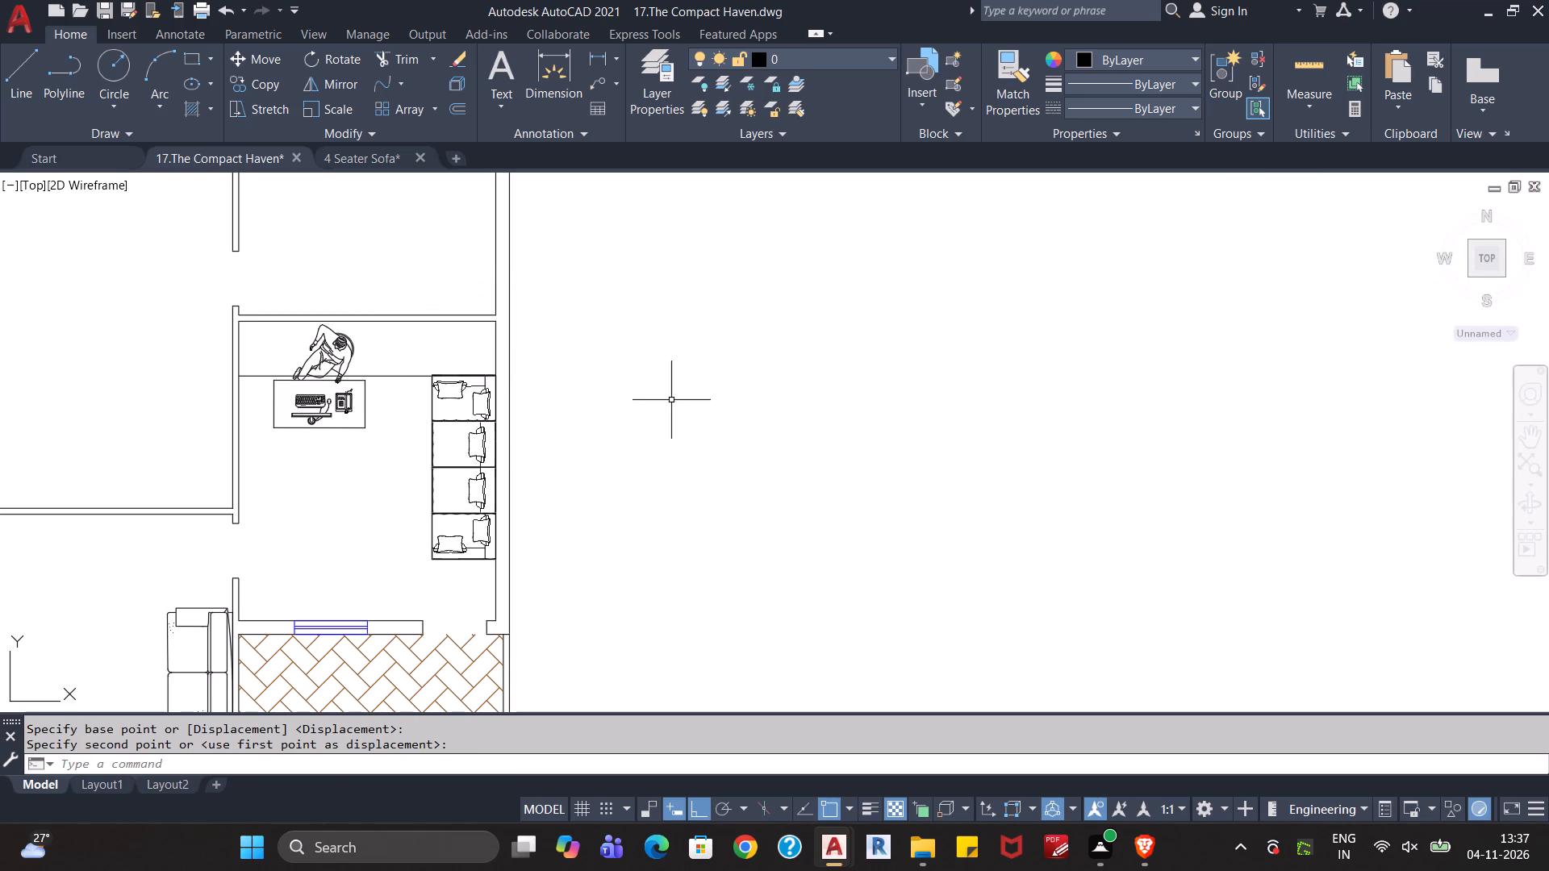
{"action": "key", "text": "Escape"}
{"action": "key", "text": "Escape"}
Examine the sofa's placement in the office relative to the desk, the doorway and the neighbouring living area.
{"action": "middle_click_drag", "start_coordinate": [704, 513], "coordinate": [698, 488]}
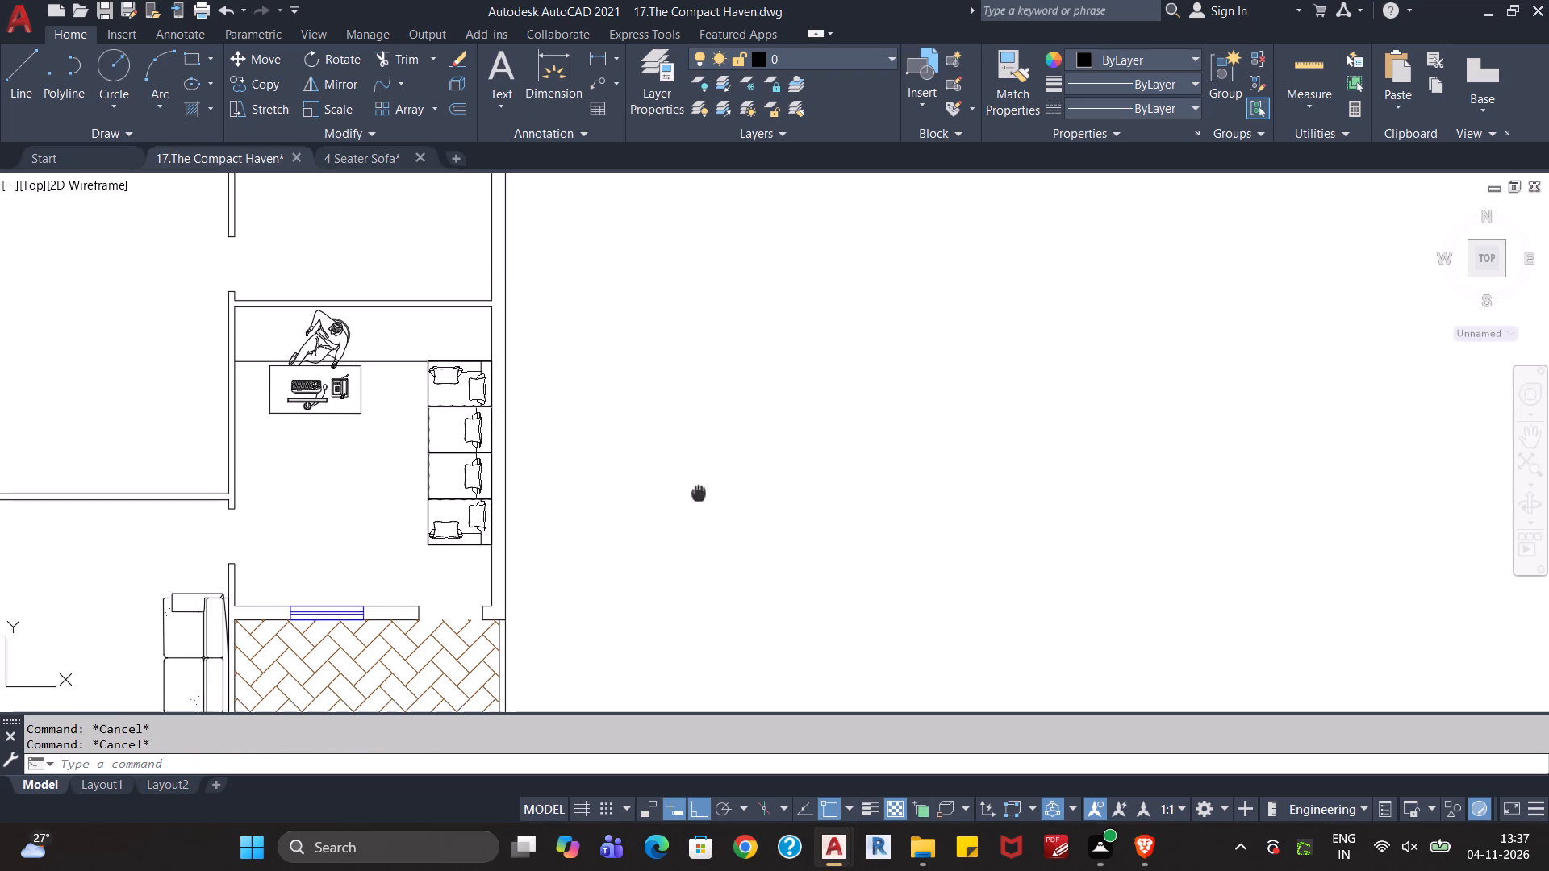
{"action": "middle_click_drag", "start_coordinate": [698, 488], "coordinate": [676, 402]}
{"action": "middle_click_drag", "start_coordinate": [660, 439], "coordinate": [673, 495]}
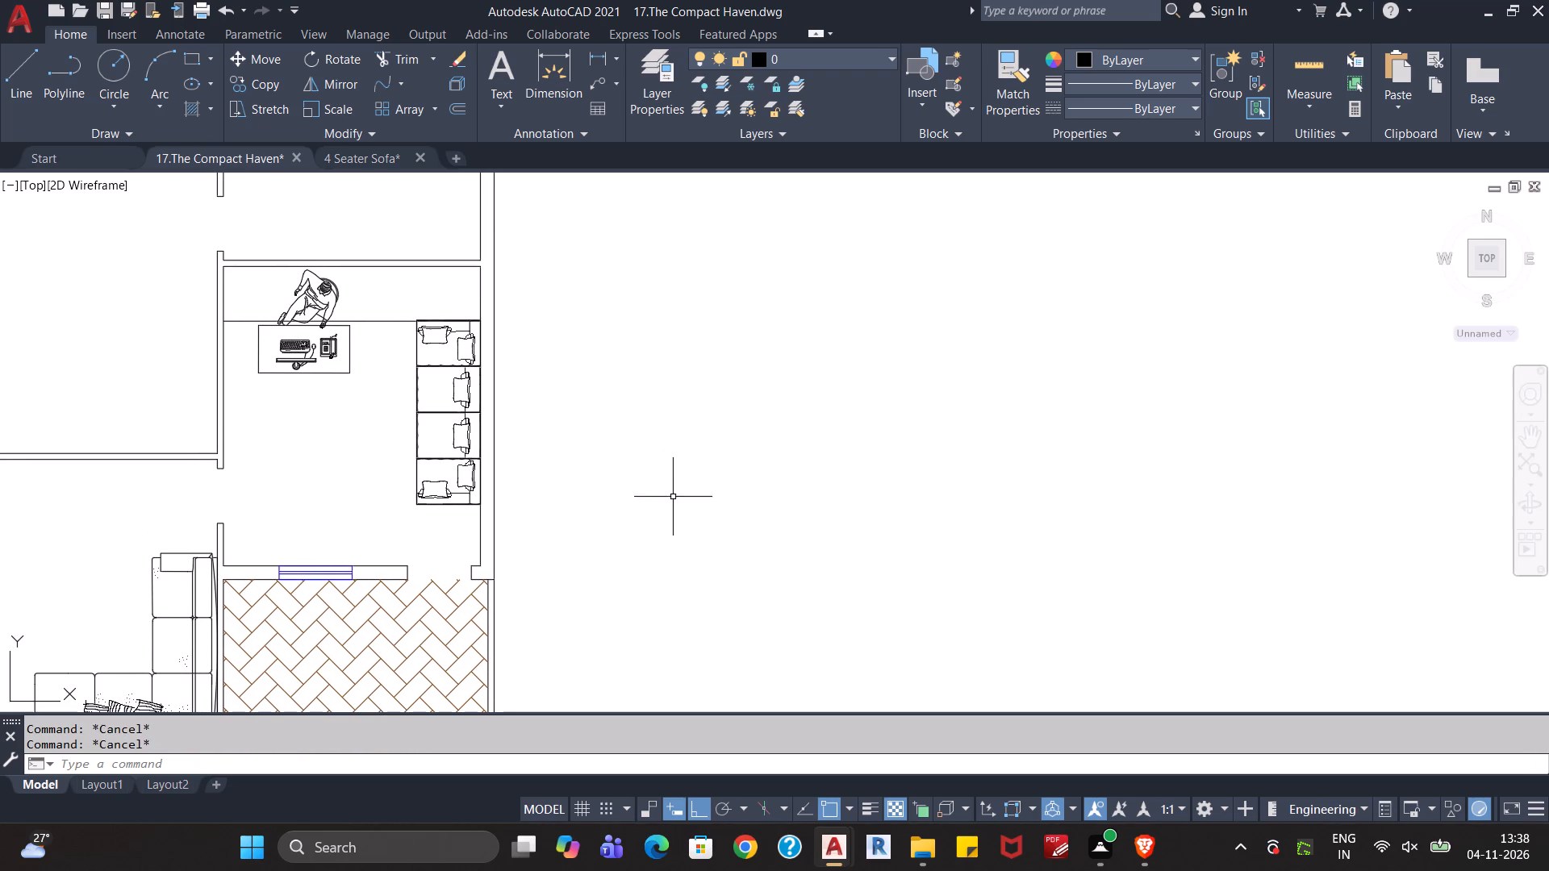
{"action": "scroll", "coordinate": [659, 499], "scroll_direction": "down", "scroll_amount": 1}
{"action": "middle_click_drag", "start_coordinate": [643, 515], "coordinate": [652, 445]}
{"action": "scroll", "coordinate": [590, 455], "scroll_direction": "up", "scroll_amount": 1}
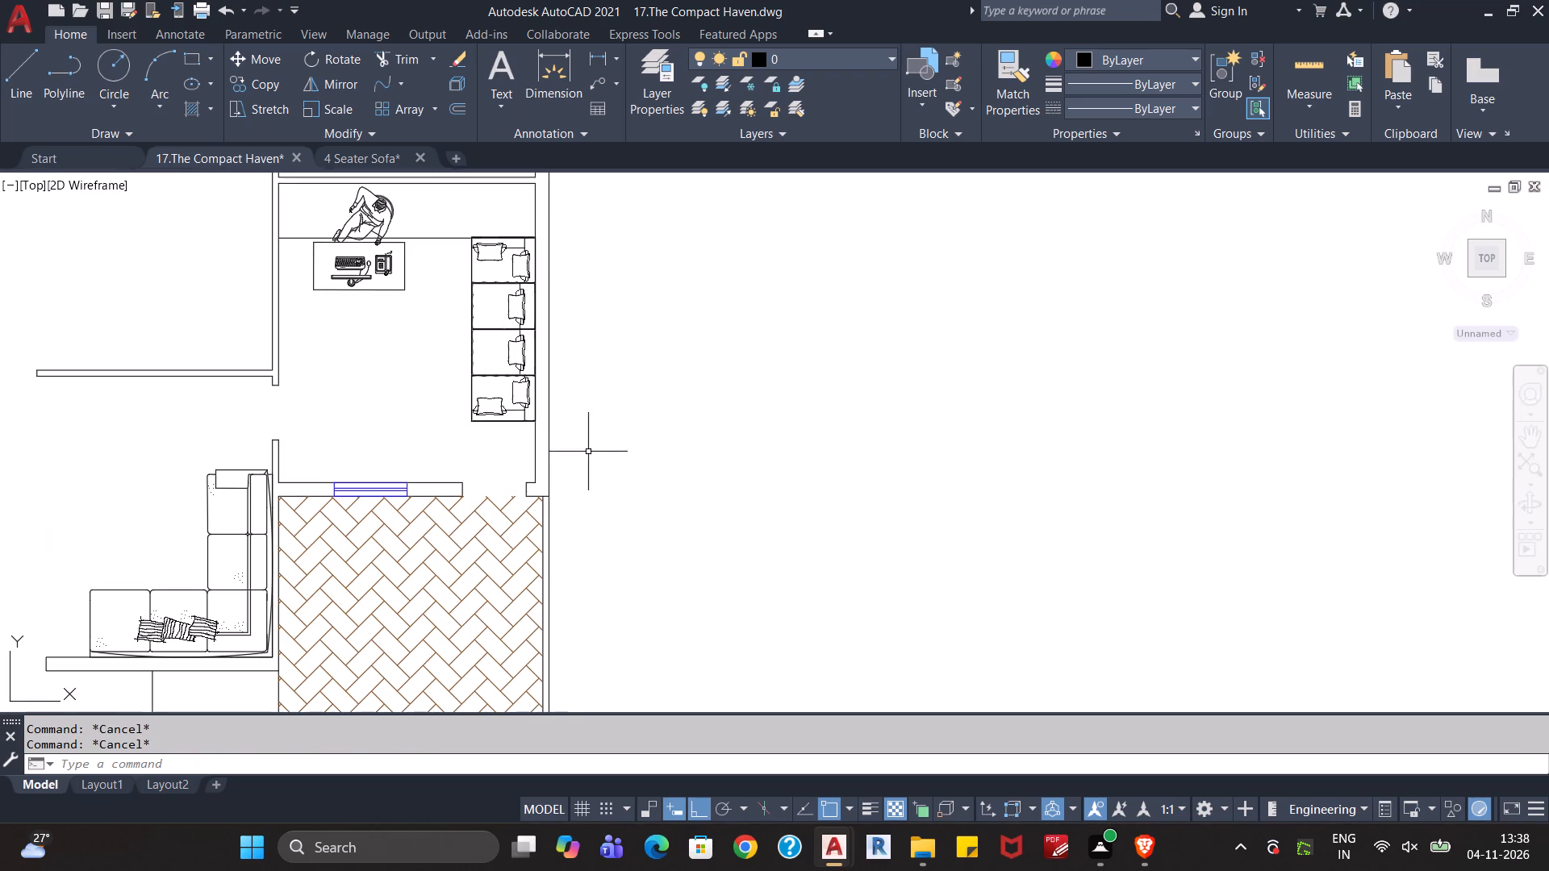
{"action": "middle_click_drag", "start_coordinate": [595, 418], "coordinate": [715, 500]}
{"action": "scroll", "coordinate": [715, 501], "scroll_direction": "up", "scroll_amount": 2}
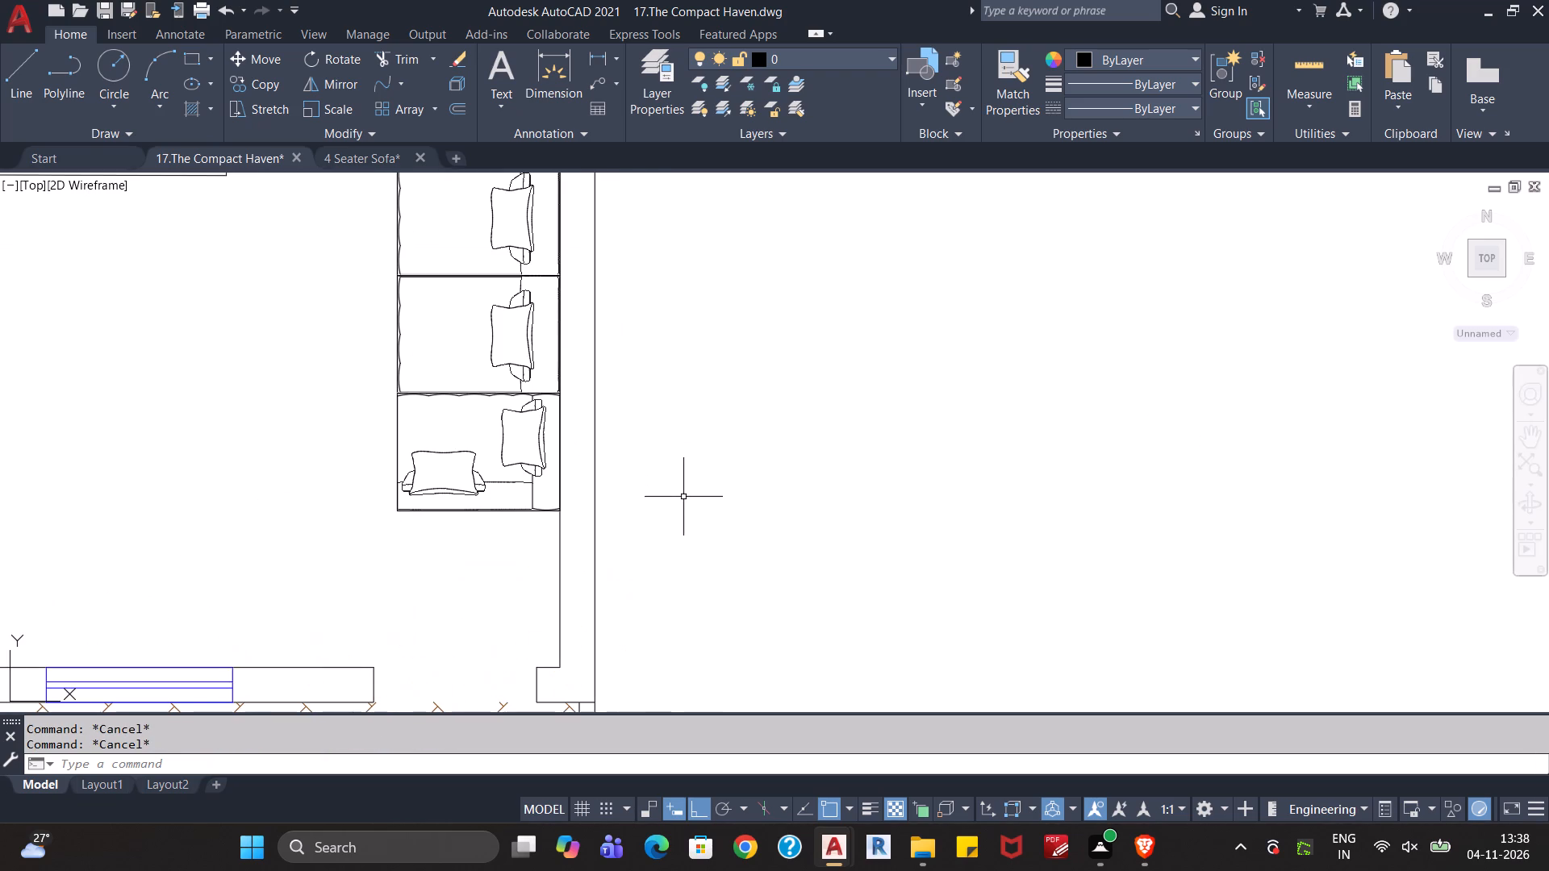
{"action": "scroll", "coordinate": [672, 487], "scroll_direction": "down", "scroll_amount": 1}
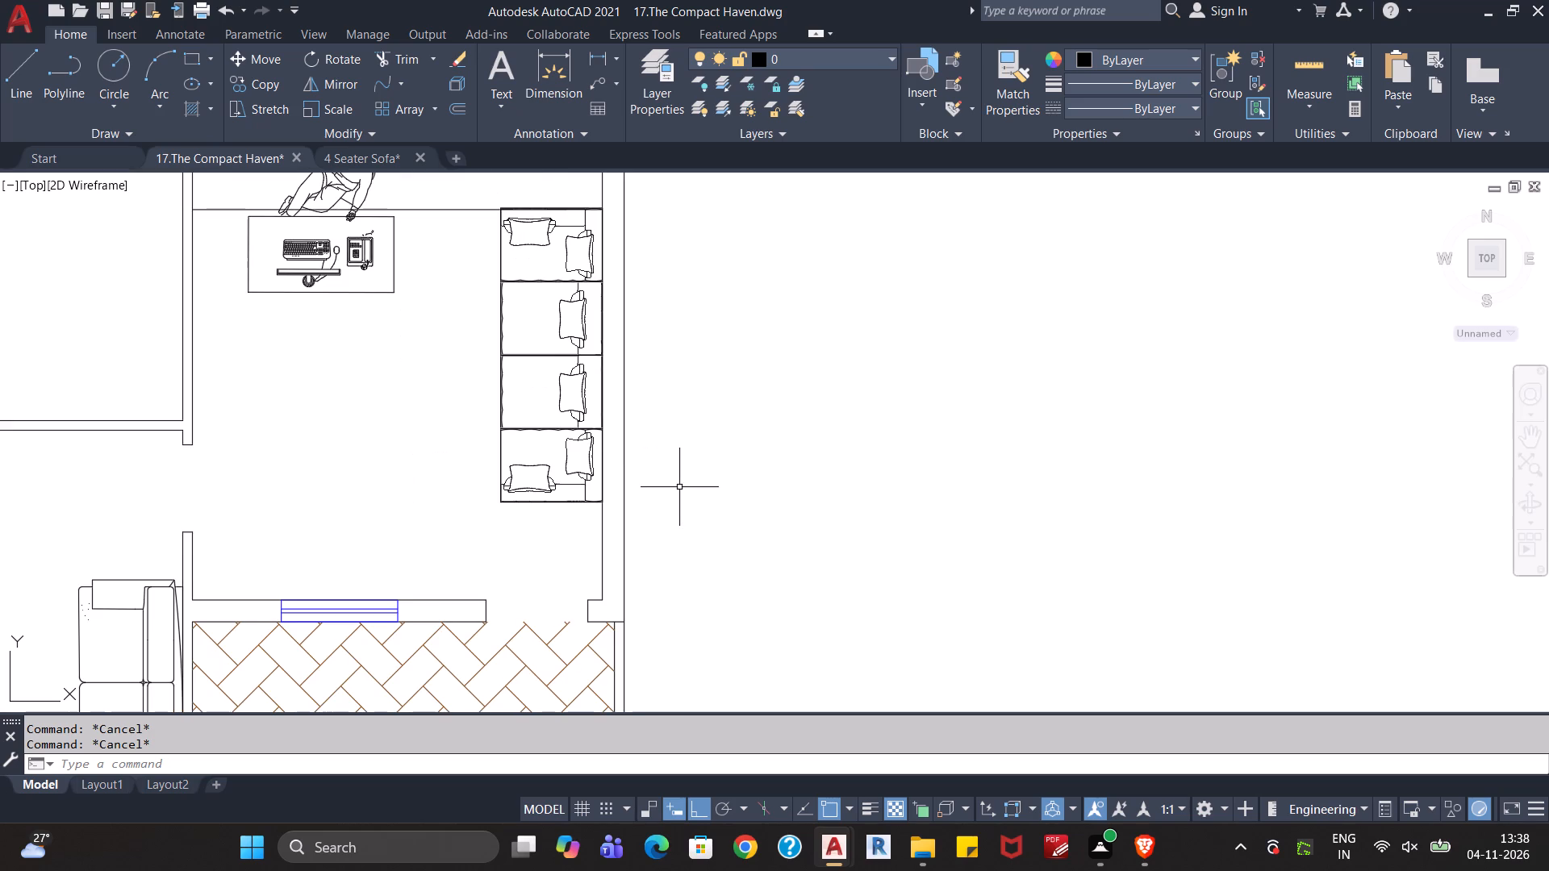
{"action": "scroll", "coordinate": [641, 469], "scroll_direction": "down", "scroll_amount": 1}
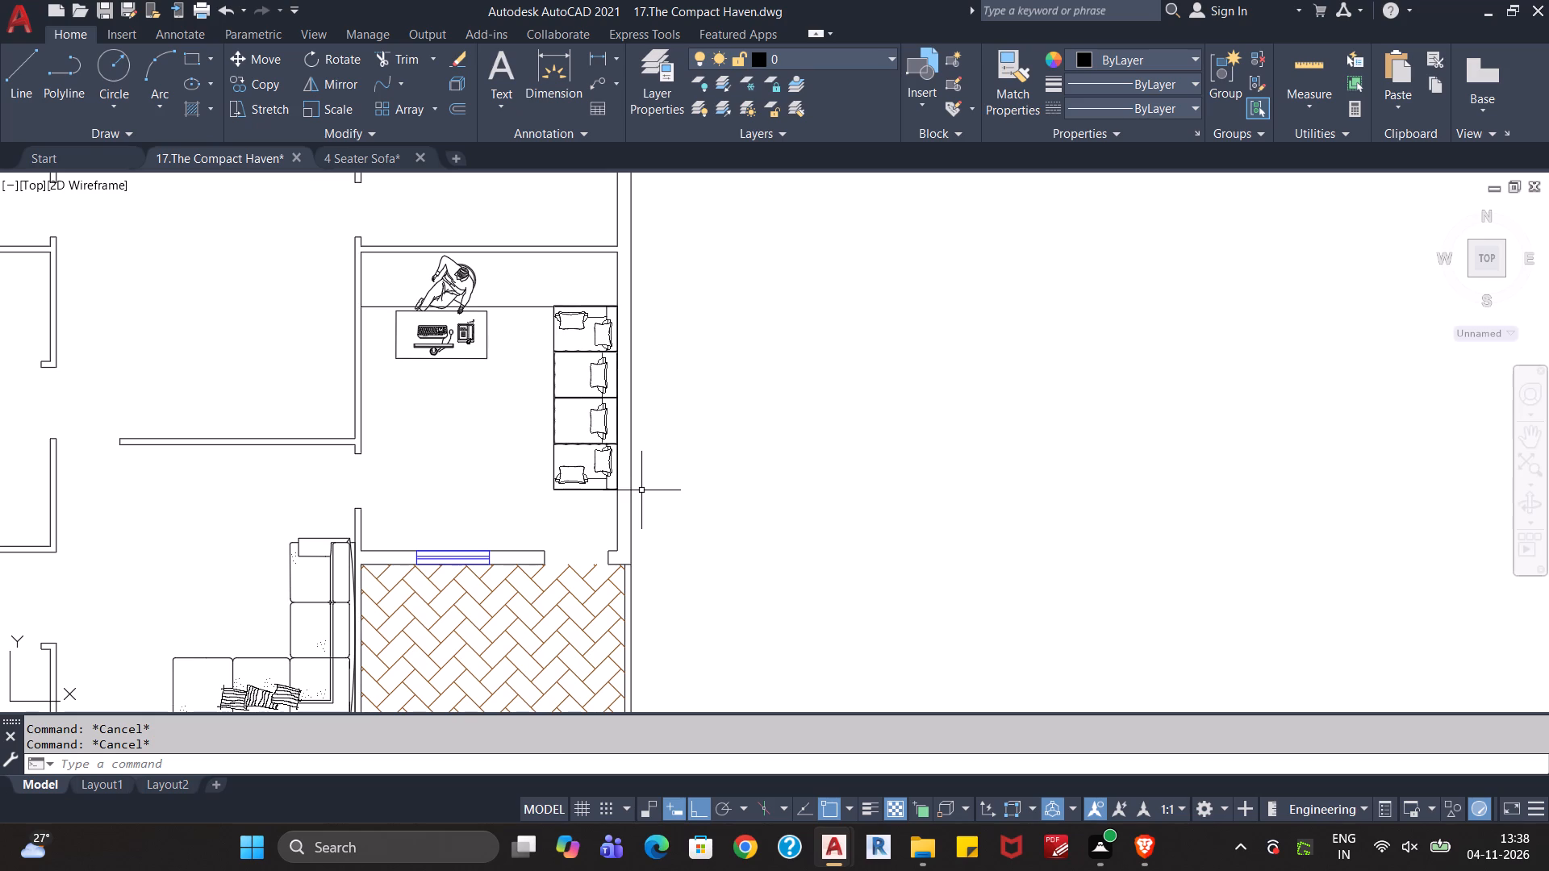
{"action": "middle_click_drag", "start_coordinate": [707, 478], "coordinate": [716, 447]}
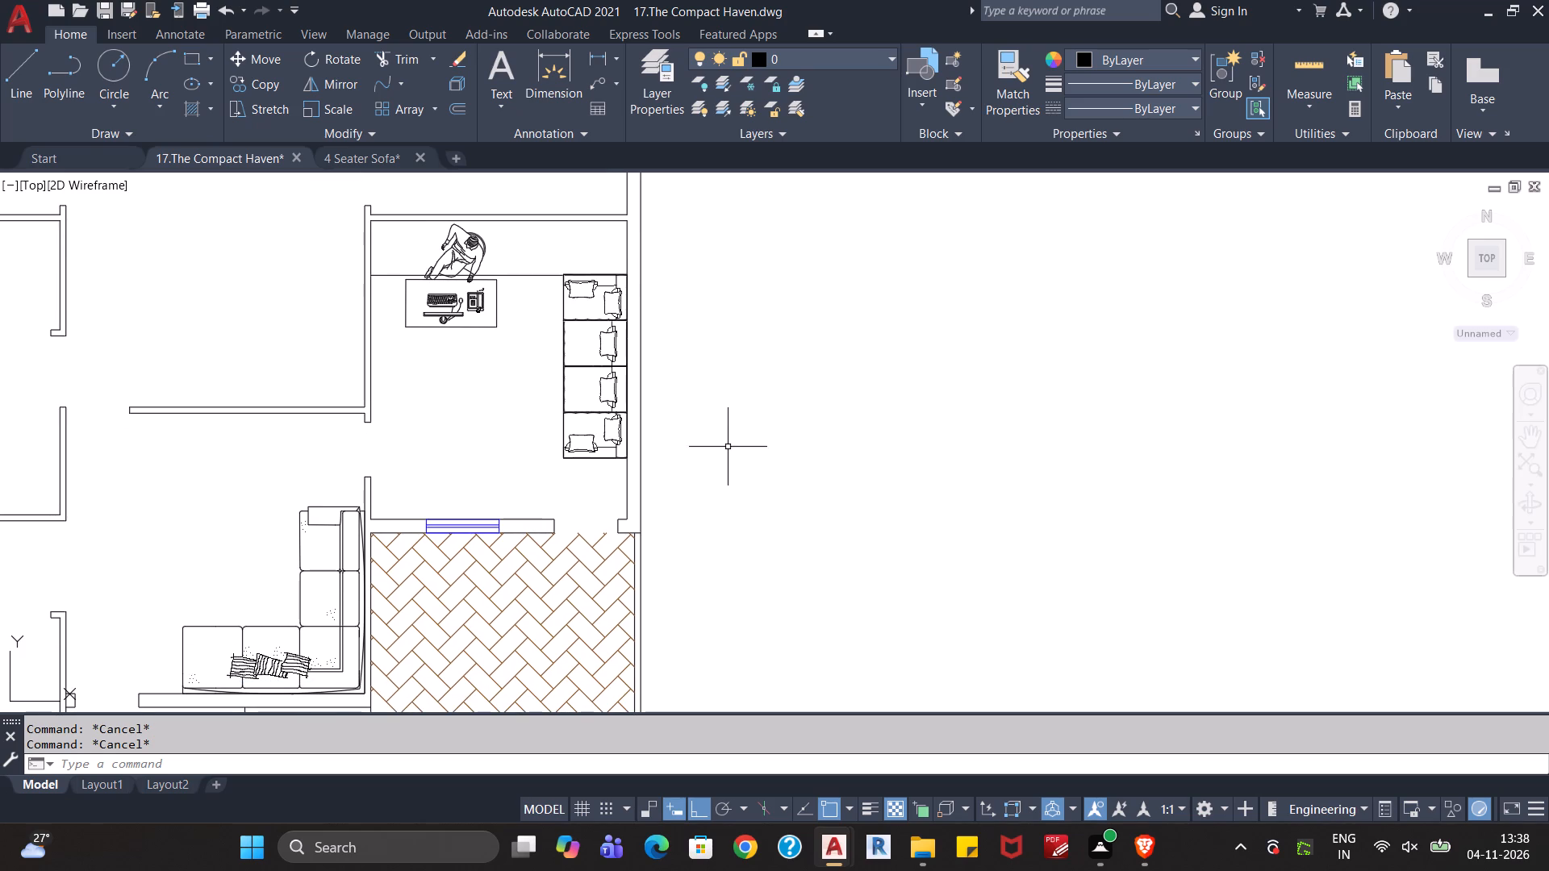
{"action": "scroll", "coordinate": [727, 457], "scroll_direction": "down", "scroll_amount": 1}
{"action": "scroll", "coordinate": [728, 467], "scroll_direction": "up", "scroll_amount": 2}
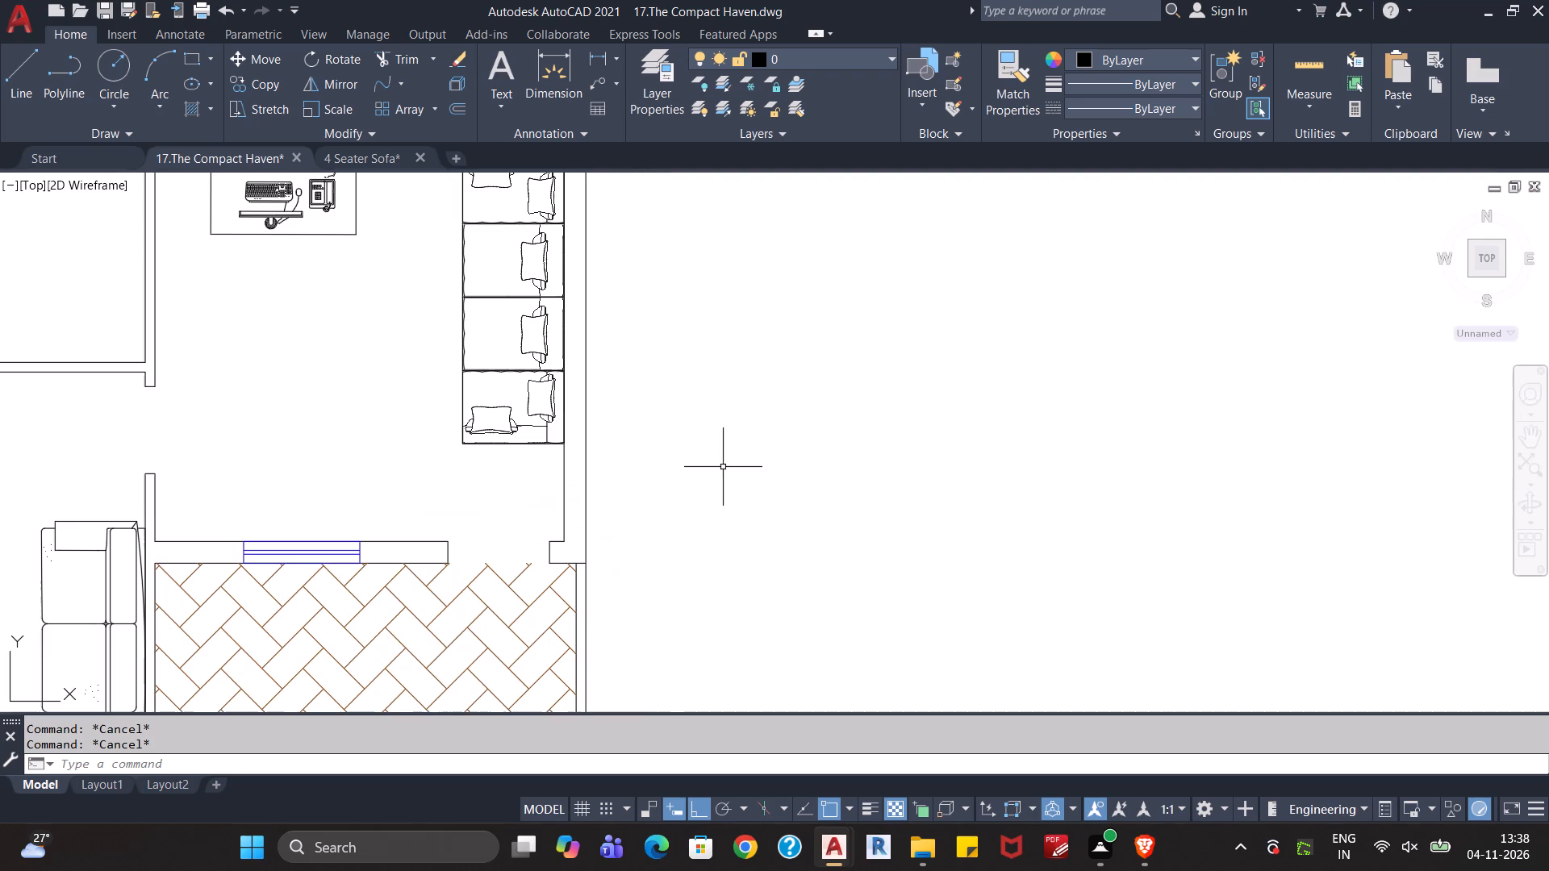
{"action": "scroll", "coordinate": [713, 469], "scroll_direction": "down", "scroll_amount": 1}
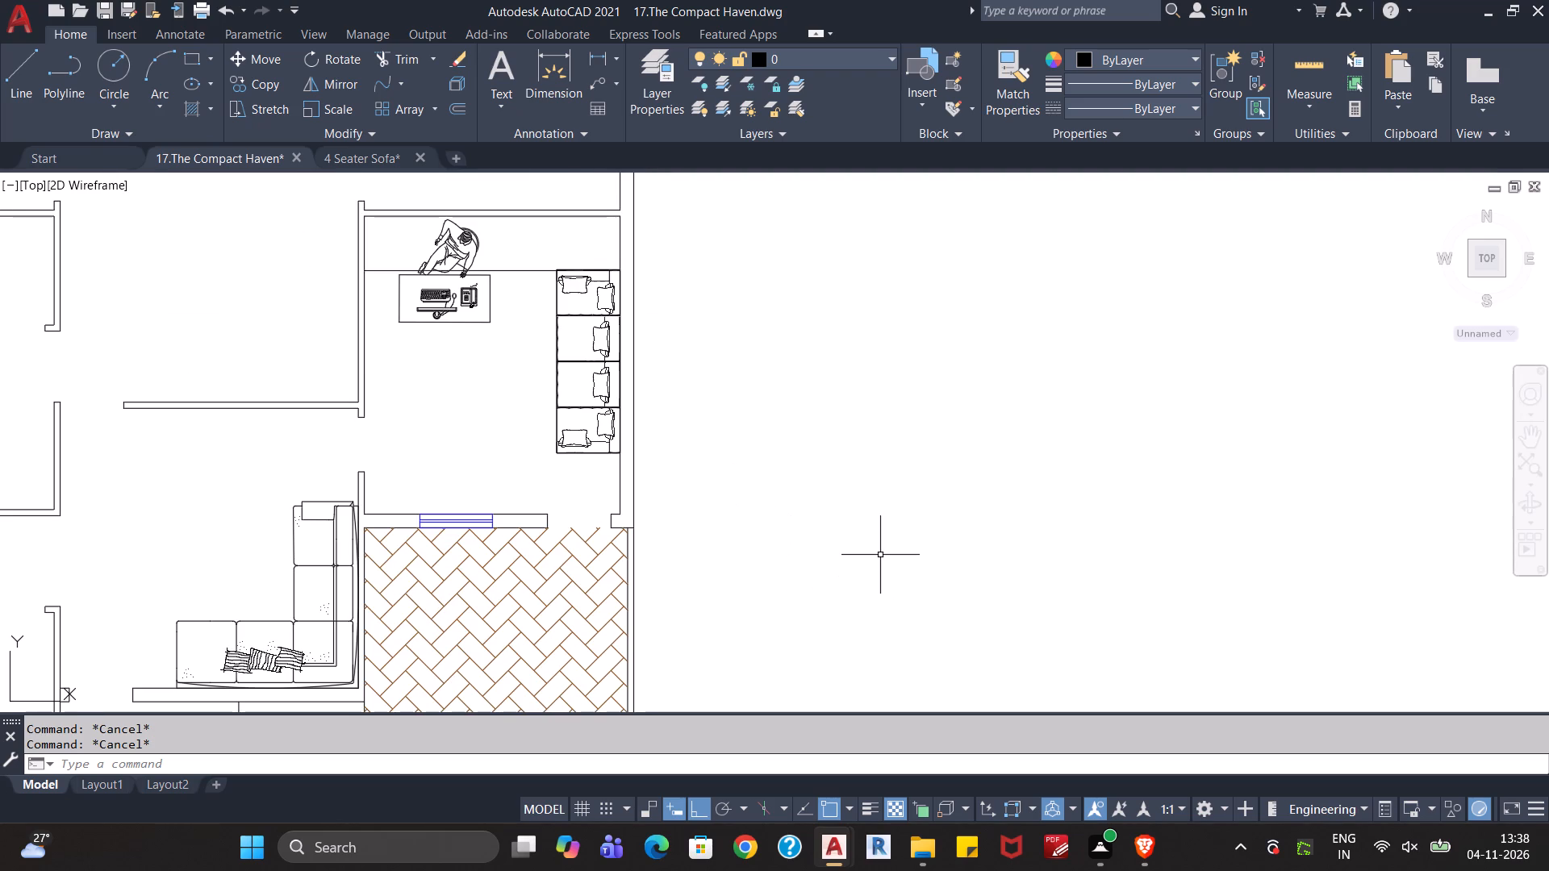
Preview the drawings in the Sofa Sets folder and open Table with Chairs.
{"action": "key", "text": "ctrl+o"}
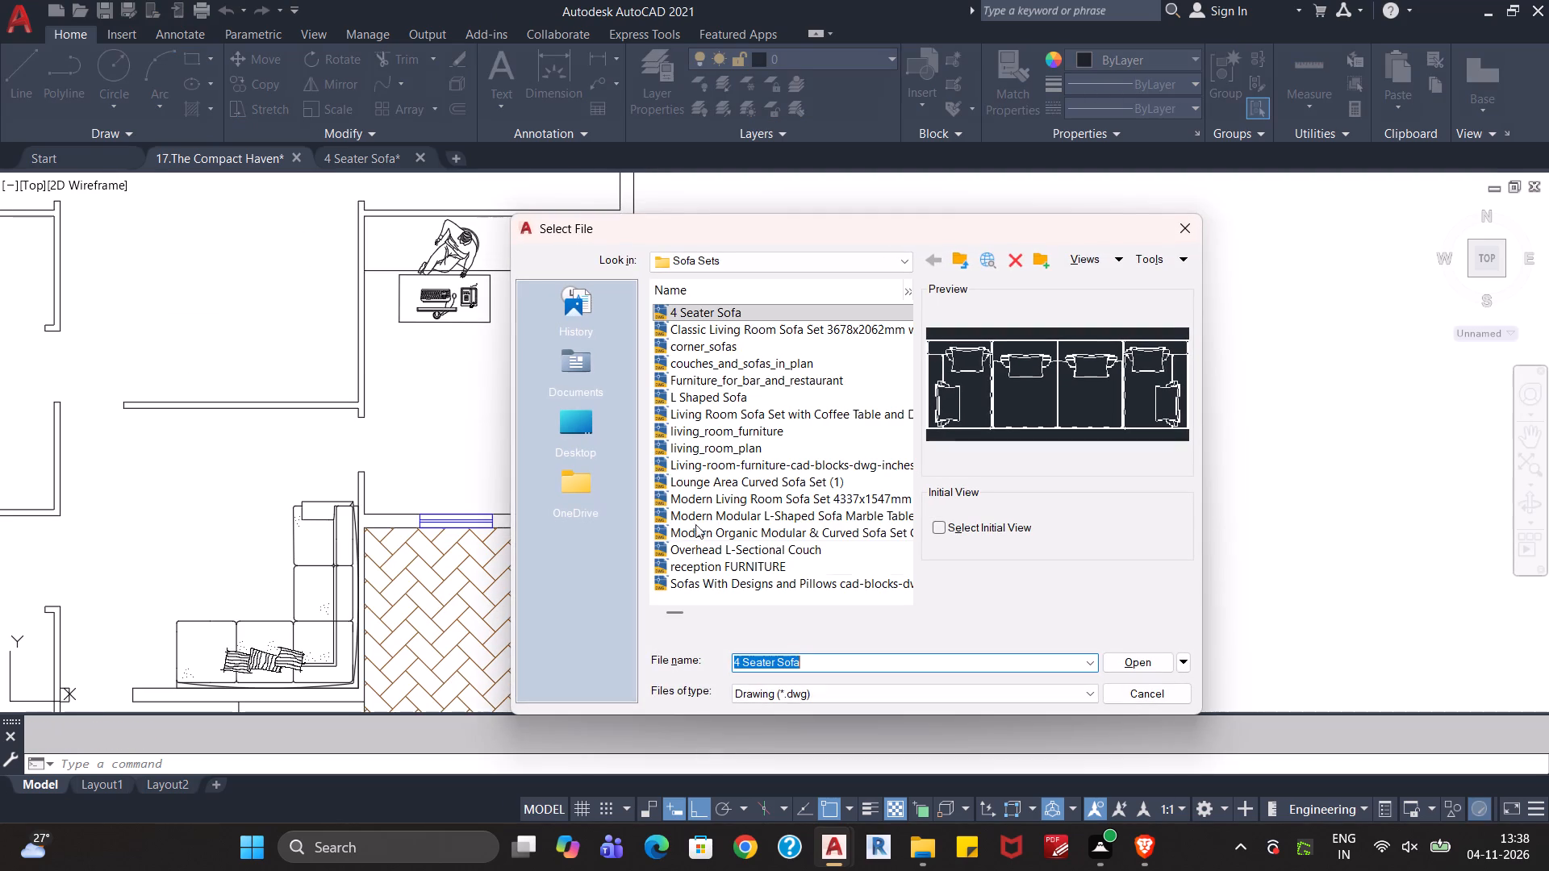
{"action": "left_click", "coordinate": [418, 158]}
{"action": "scroll", "coordinate": [733, 490], "scroll_direction": "down", "scroll_amount": 2}
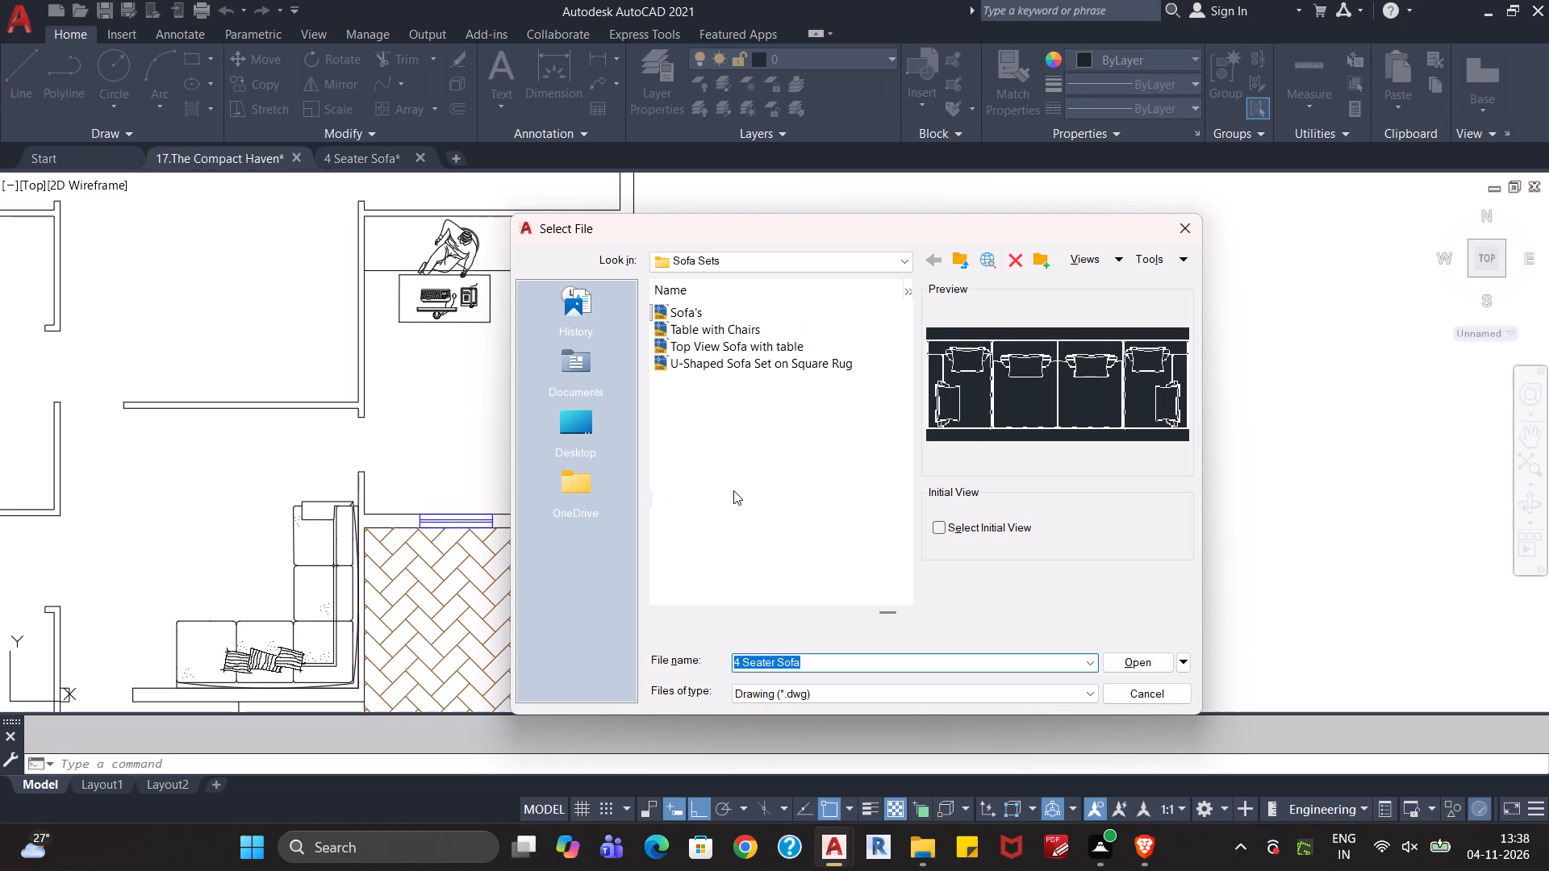
{"action": "left_click", "coordinate": [725, 327]}
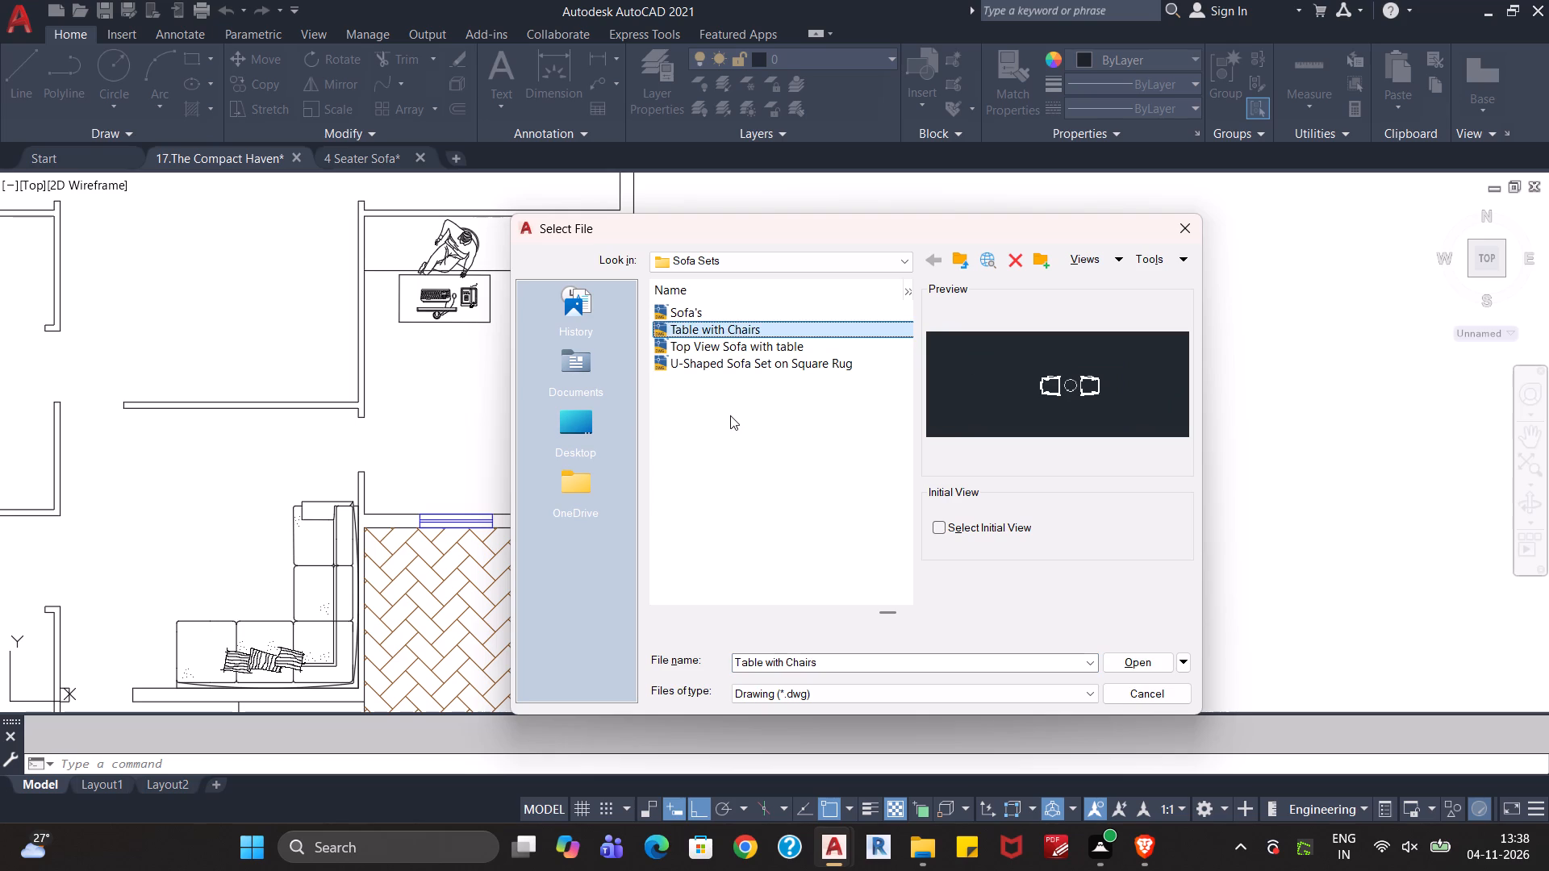
{"action": "key", "text": "Up"}
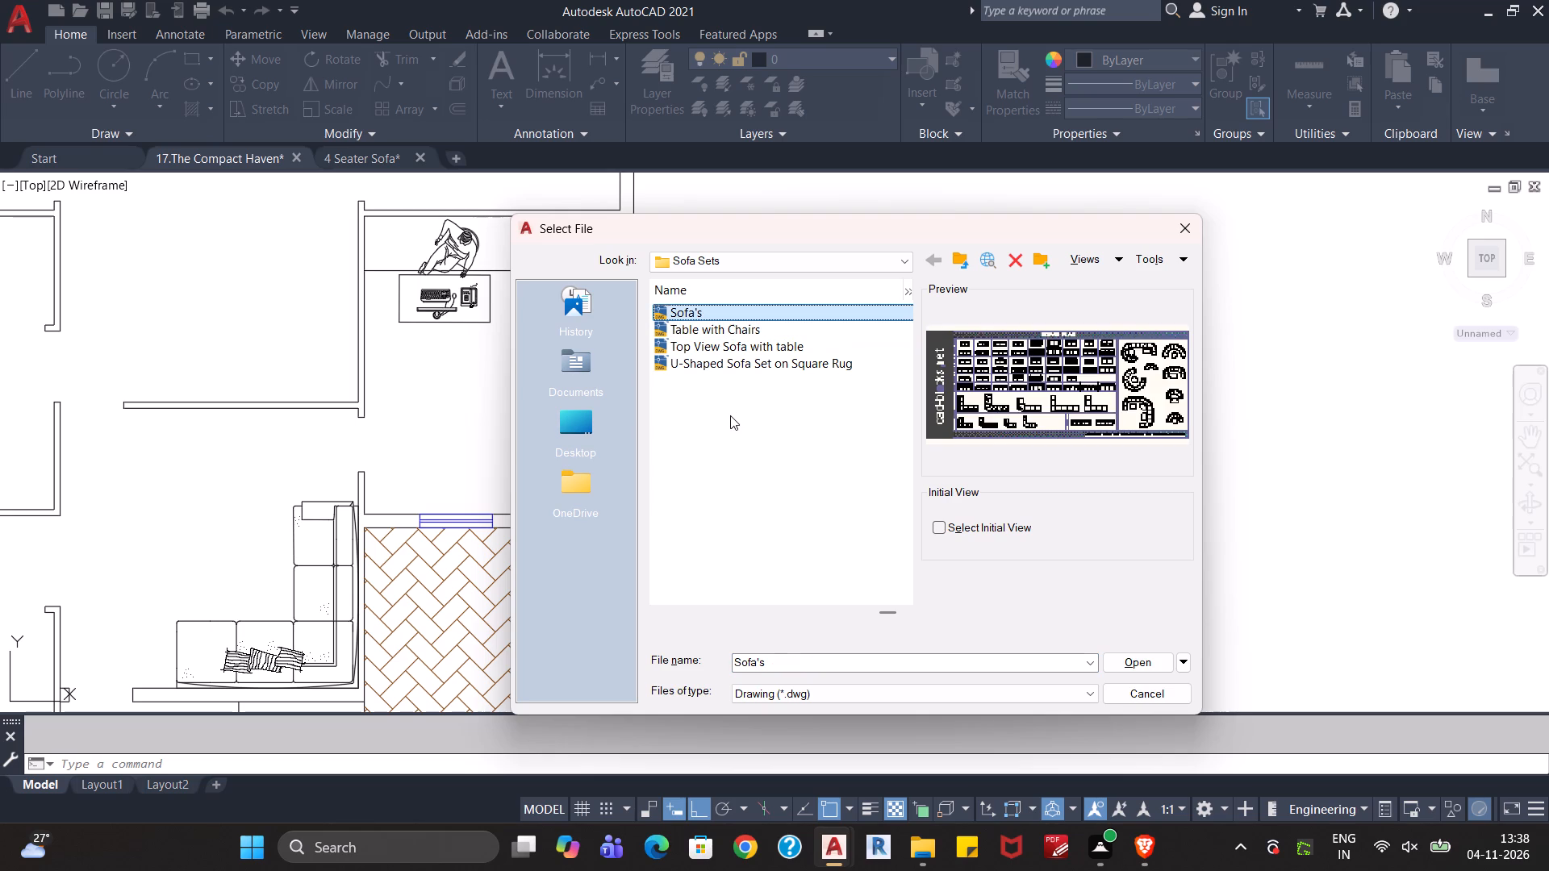
{"action": "key", "text": "Up"}
{"action": "key", "text": "Up"}
{"action": "key", "text": "Down"}
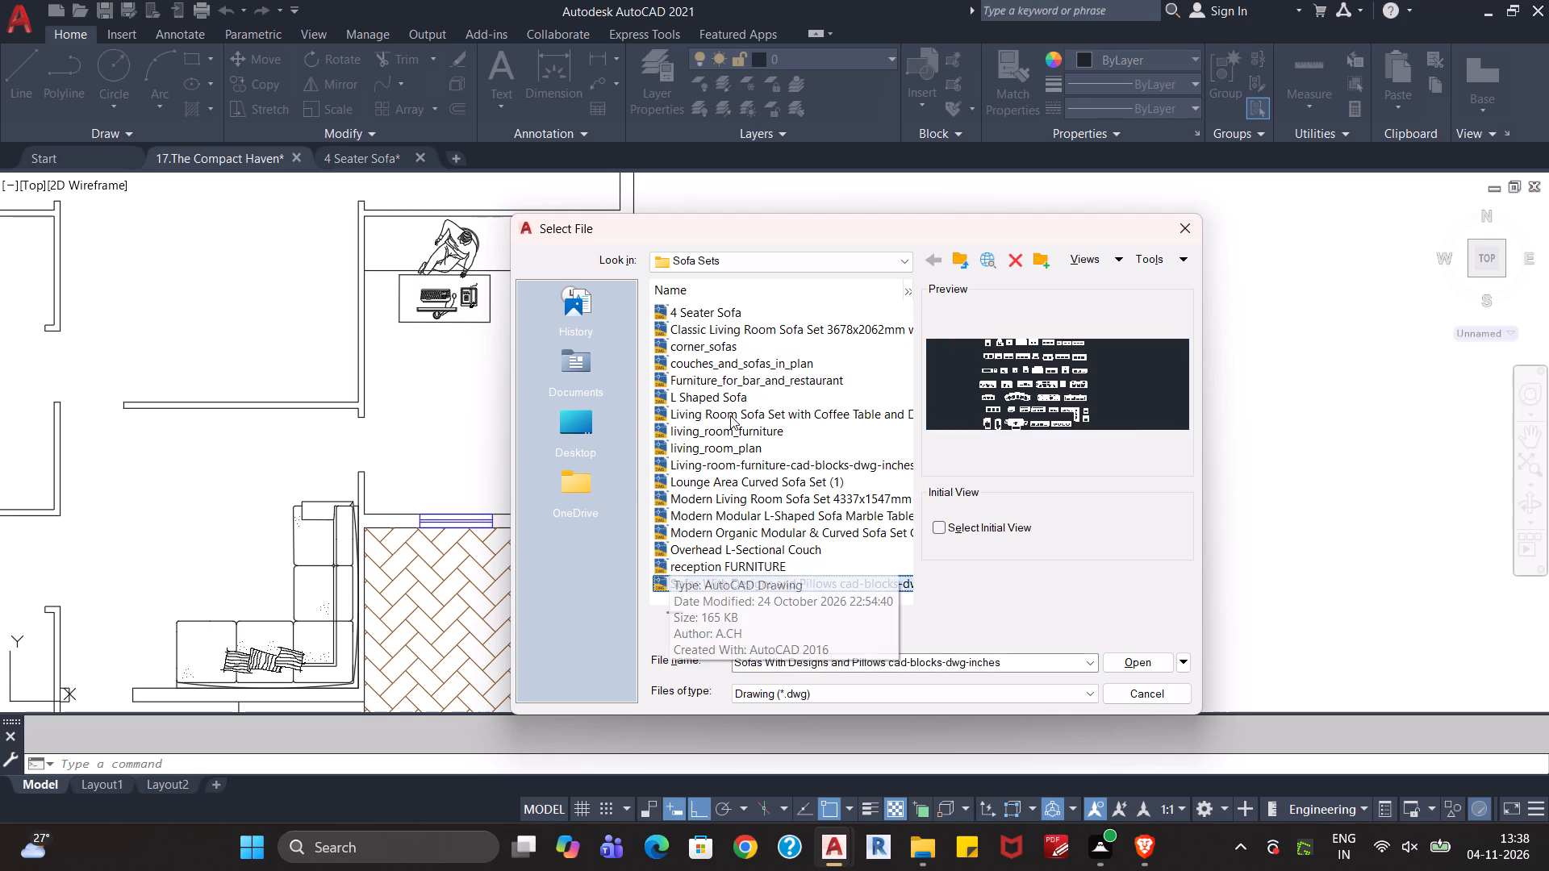
{"action": "key", "text": "Down"}
{"action": "key", "text": "Down"}
{"action": "key", "text": "Down"}
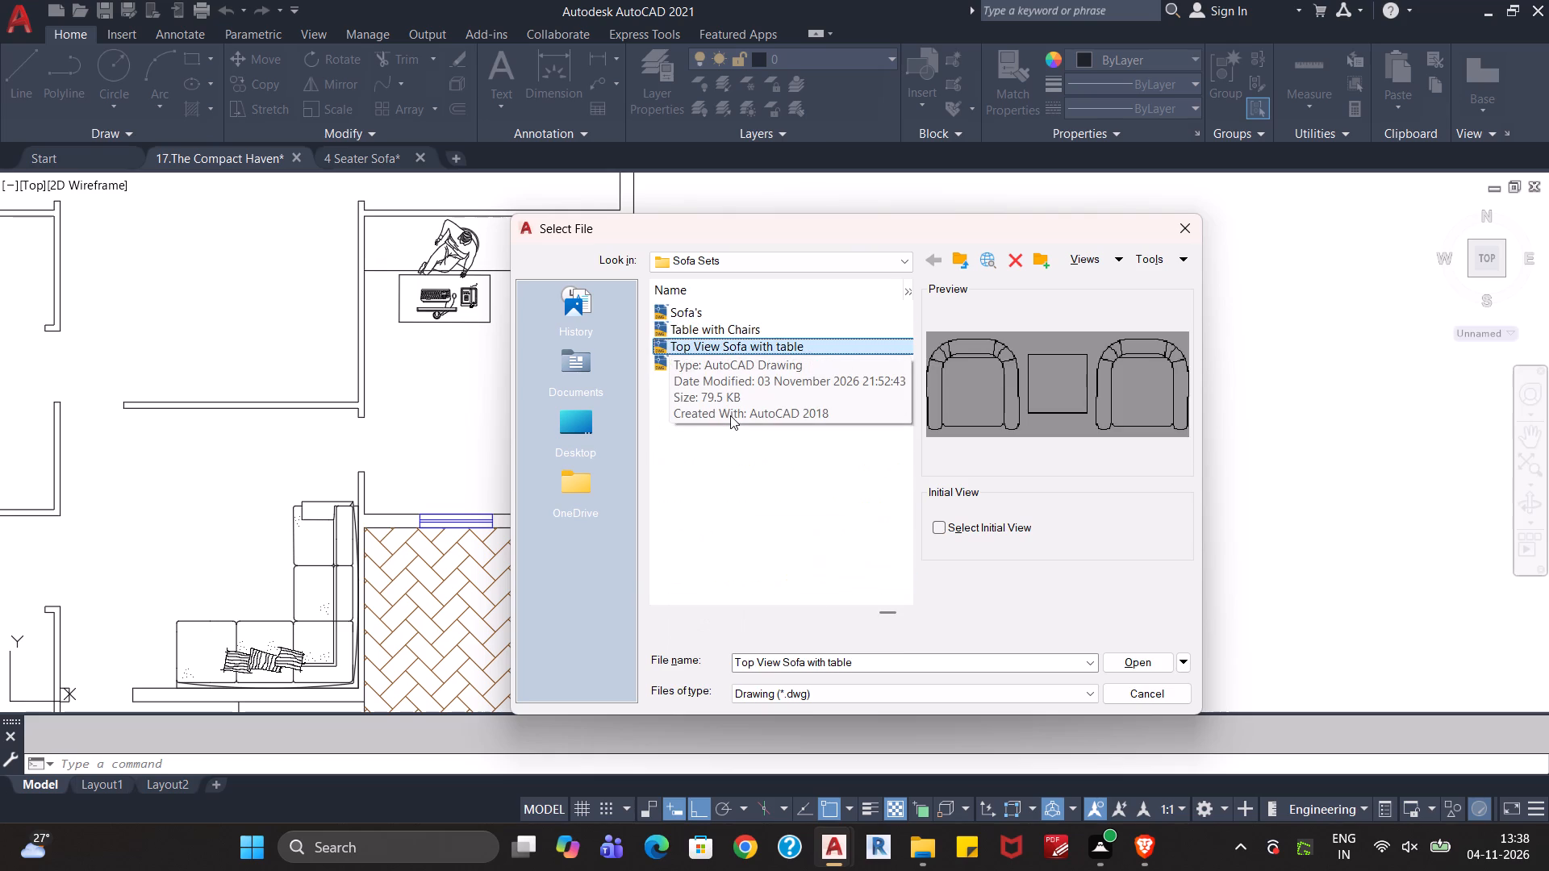
{"action": "key", "text": "Down"}
{"action": "key", "text": "Down"}
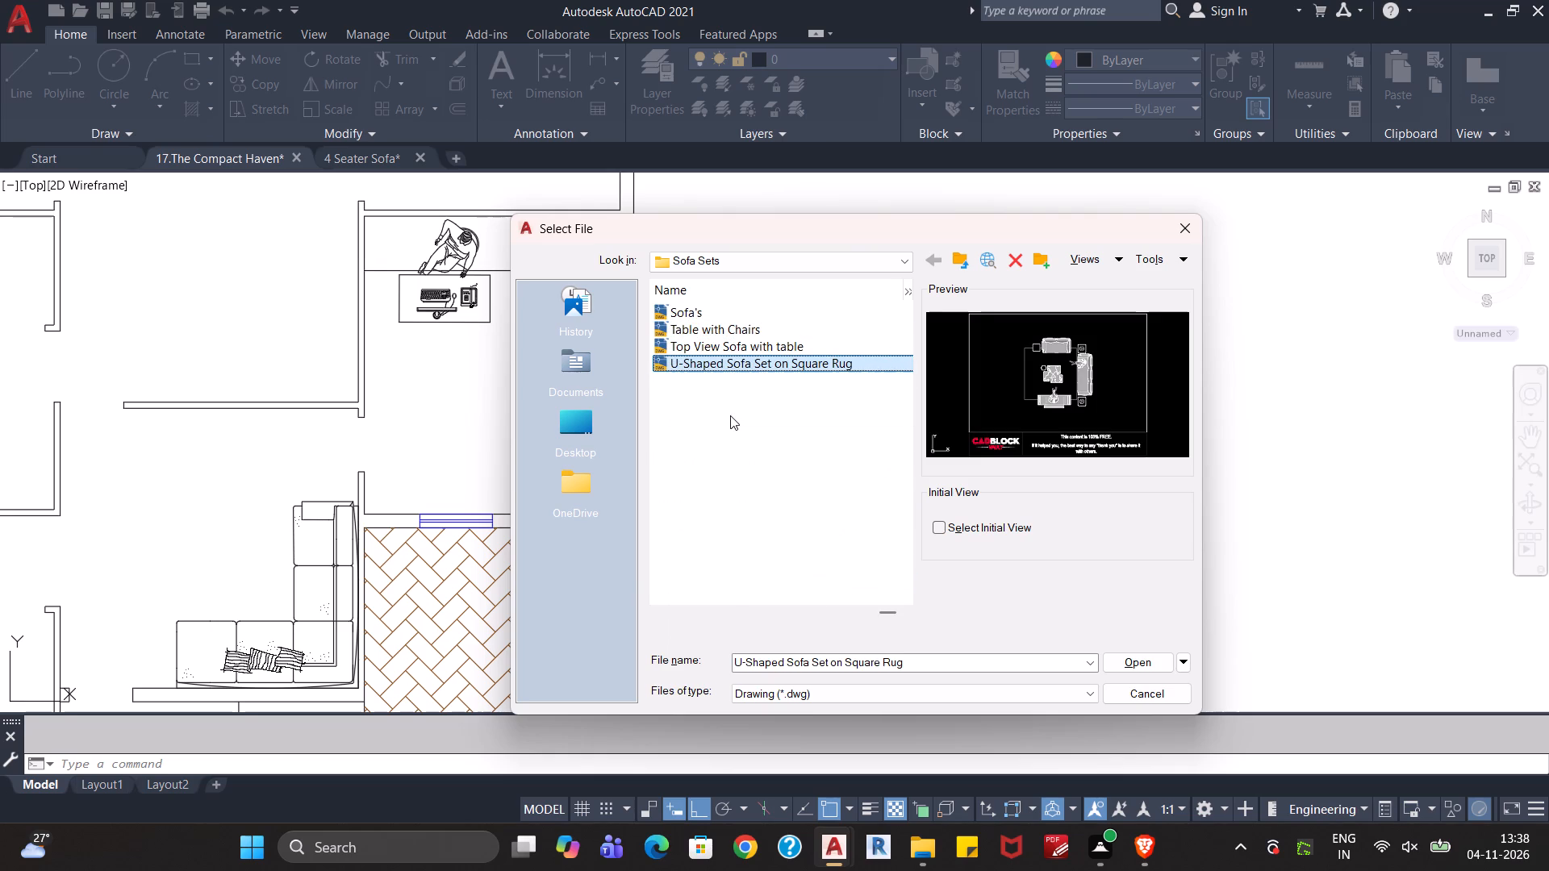
{"action": "key", "text": "Up"}
{"action": "key", "text": "Up"}
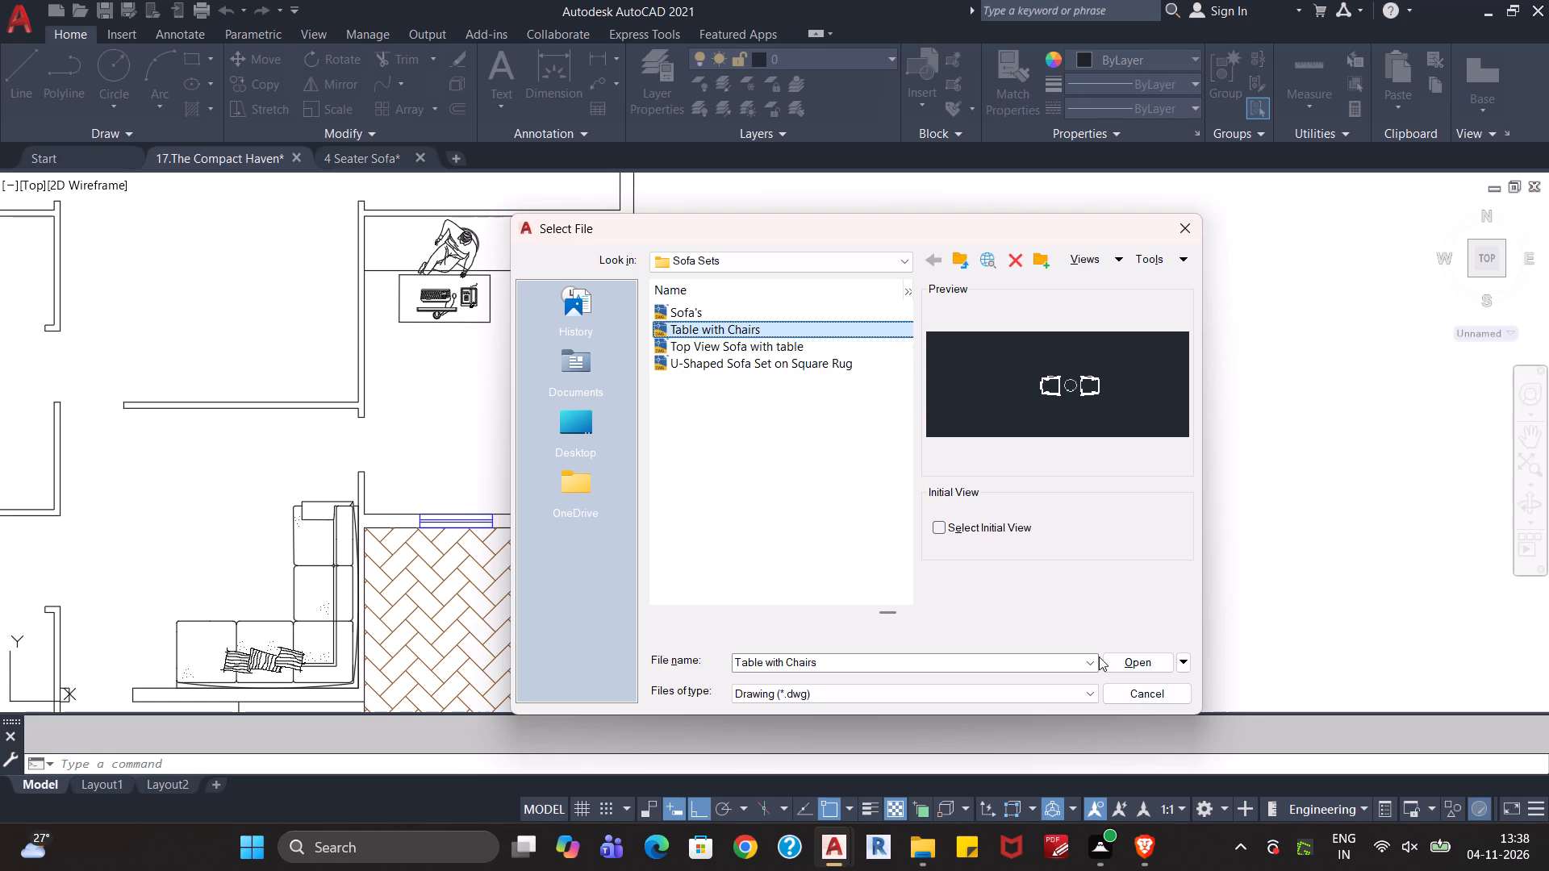
{"action": "left_click", "coordinate": [1127, 664]}
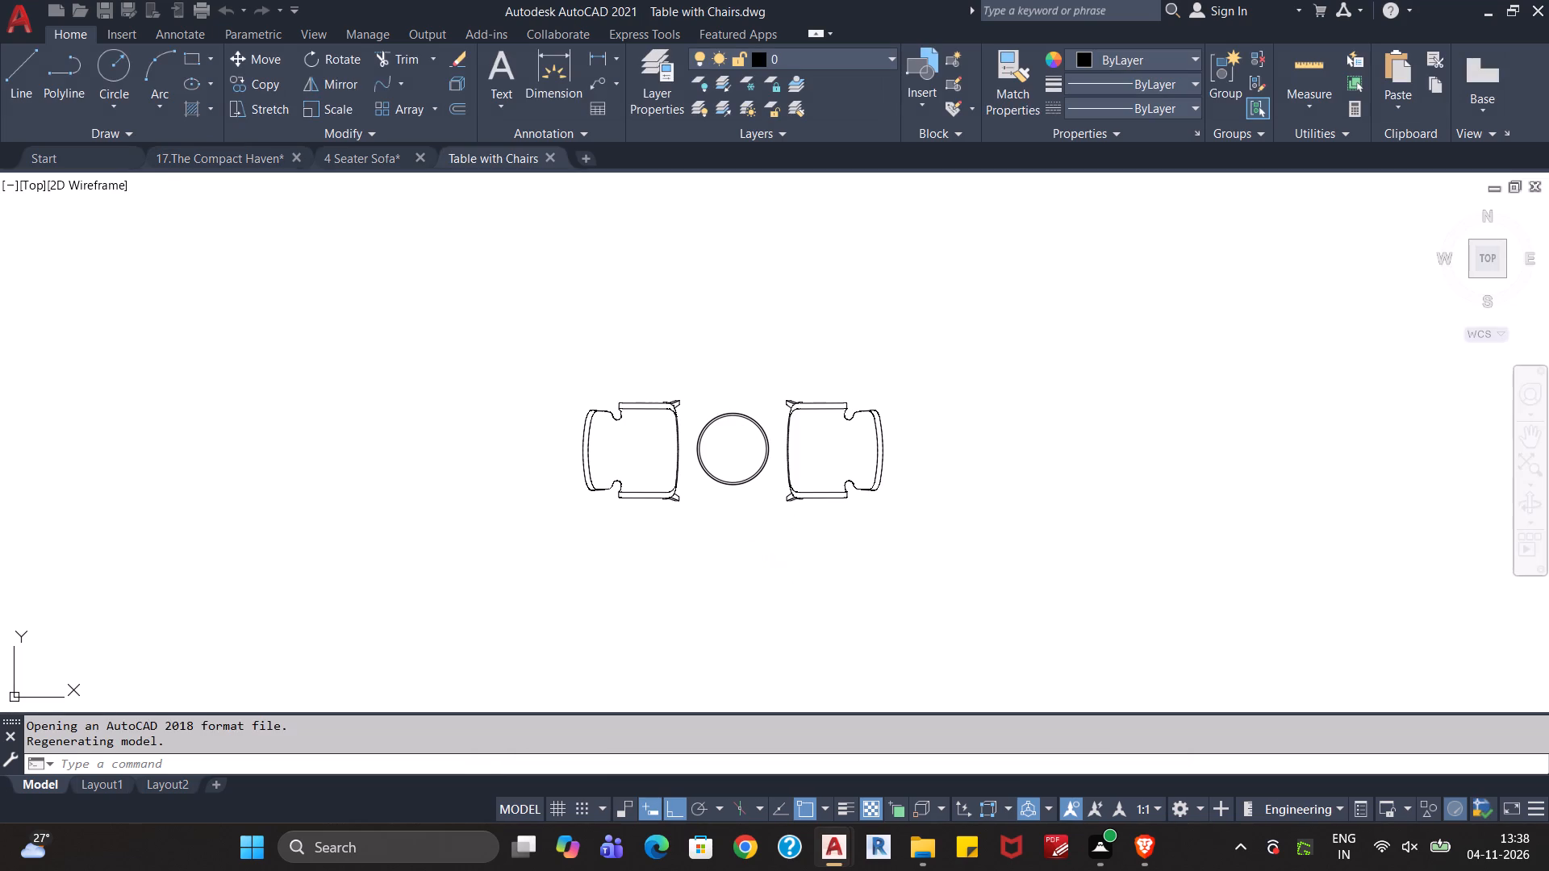
Delete the round table between the two chairs.
{"action": "left_click", "coordinate": [761, 375]}
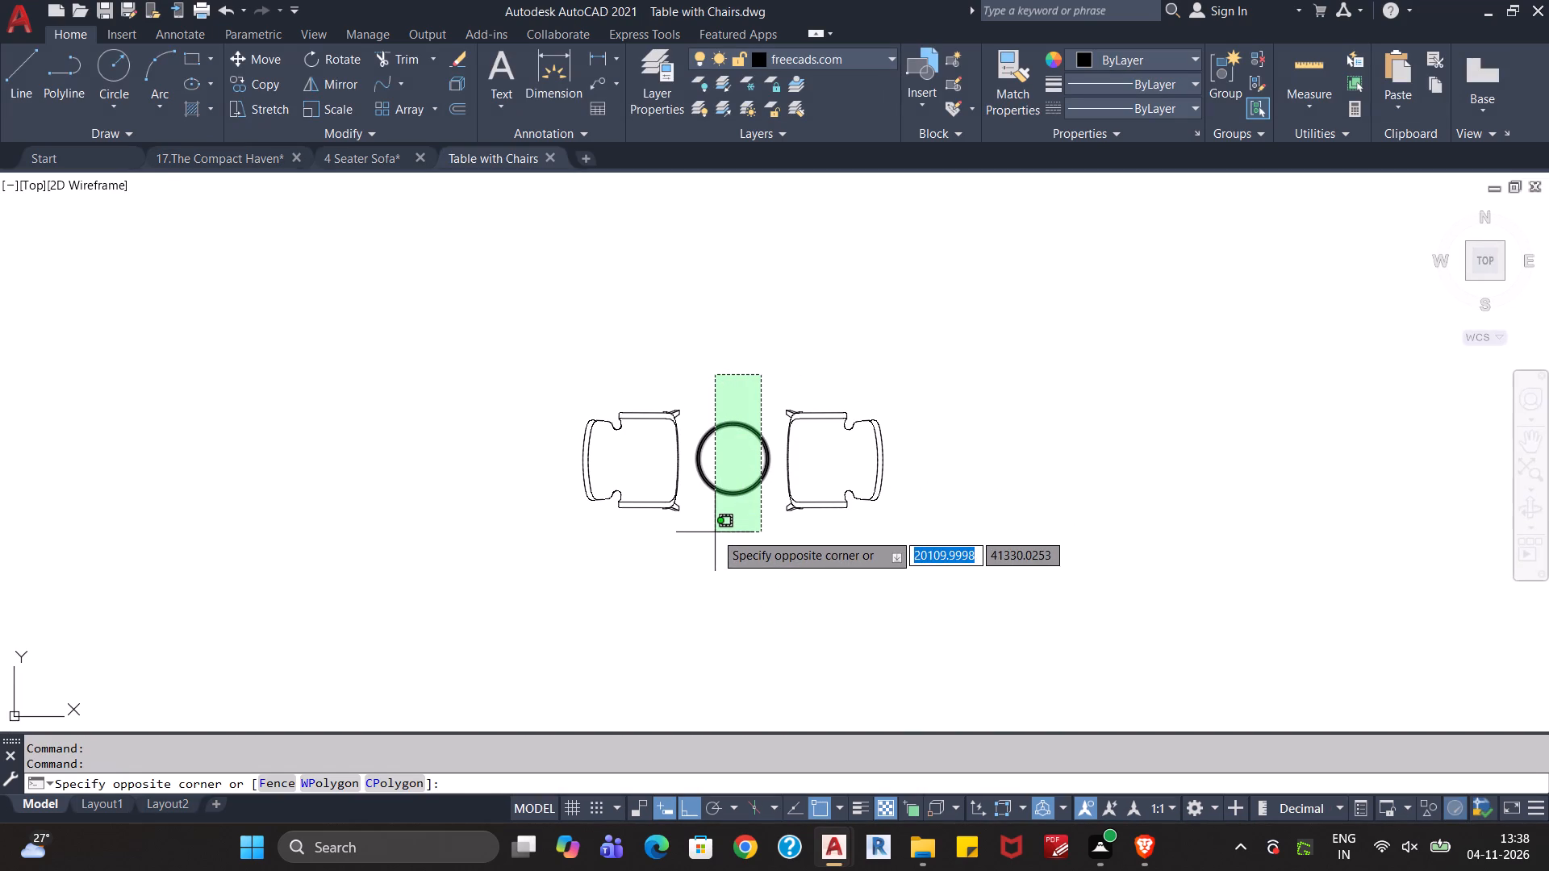
{"action": "left_click", "coordinate": [715, 532]}
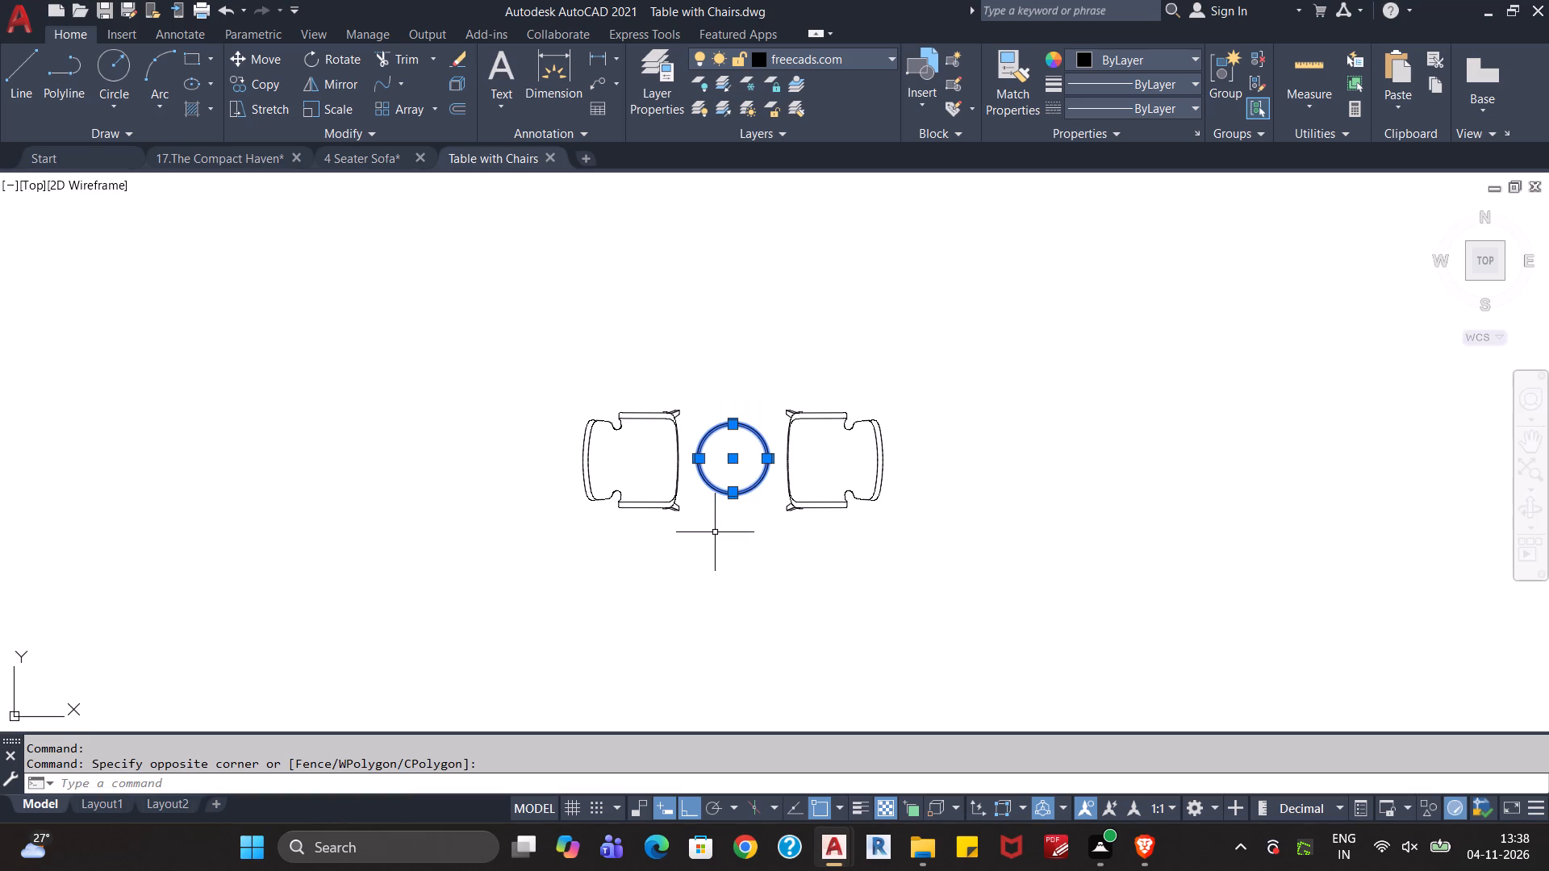
{"action": "key", "text": "Delete"}
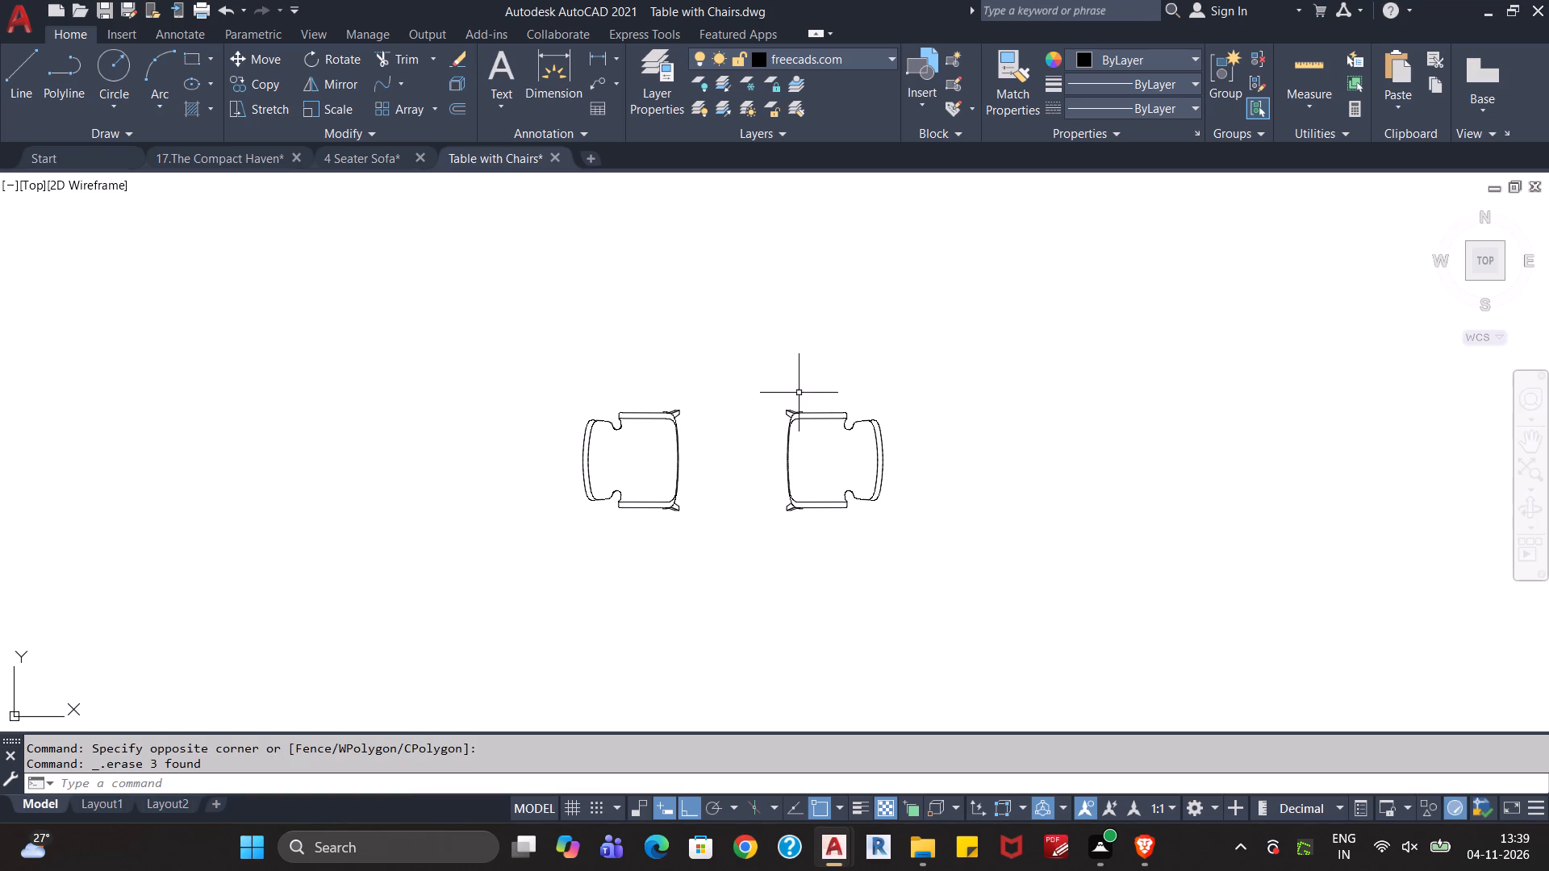
Rotate both chairs together by 270° about the upper-left corner of the right-hand chair.
{"action": "left_click", "coordinate": [865, 359]}
{"action": "left_click", "coordinate": [588, 581]}
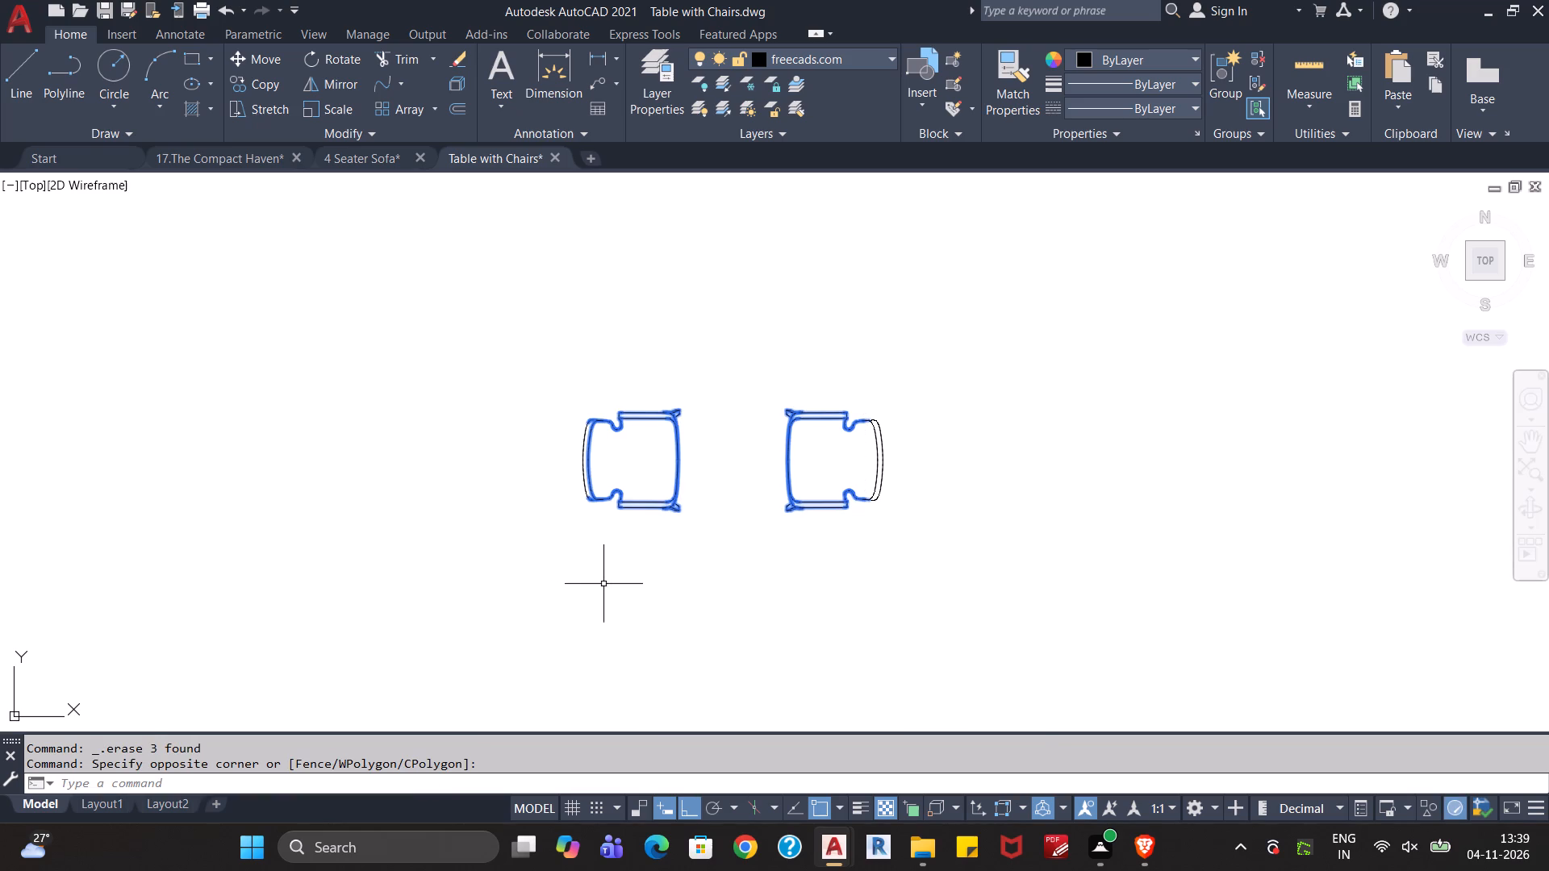
{"action": "key", "text": "Escape"}
{"action": "left_click", "coordinate": [962, 315]}
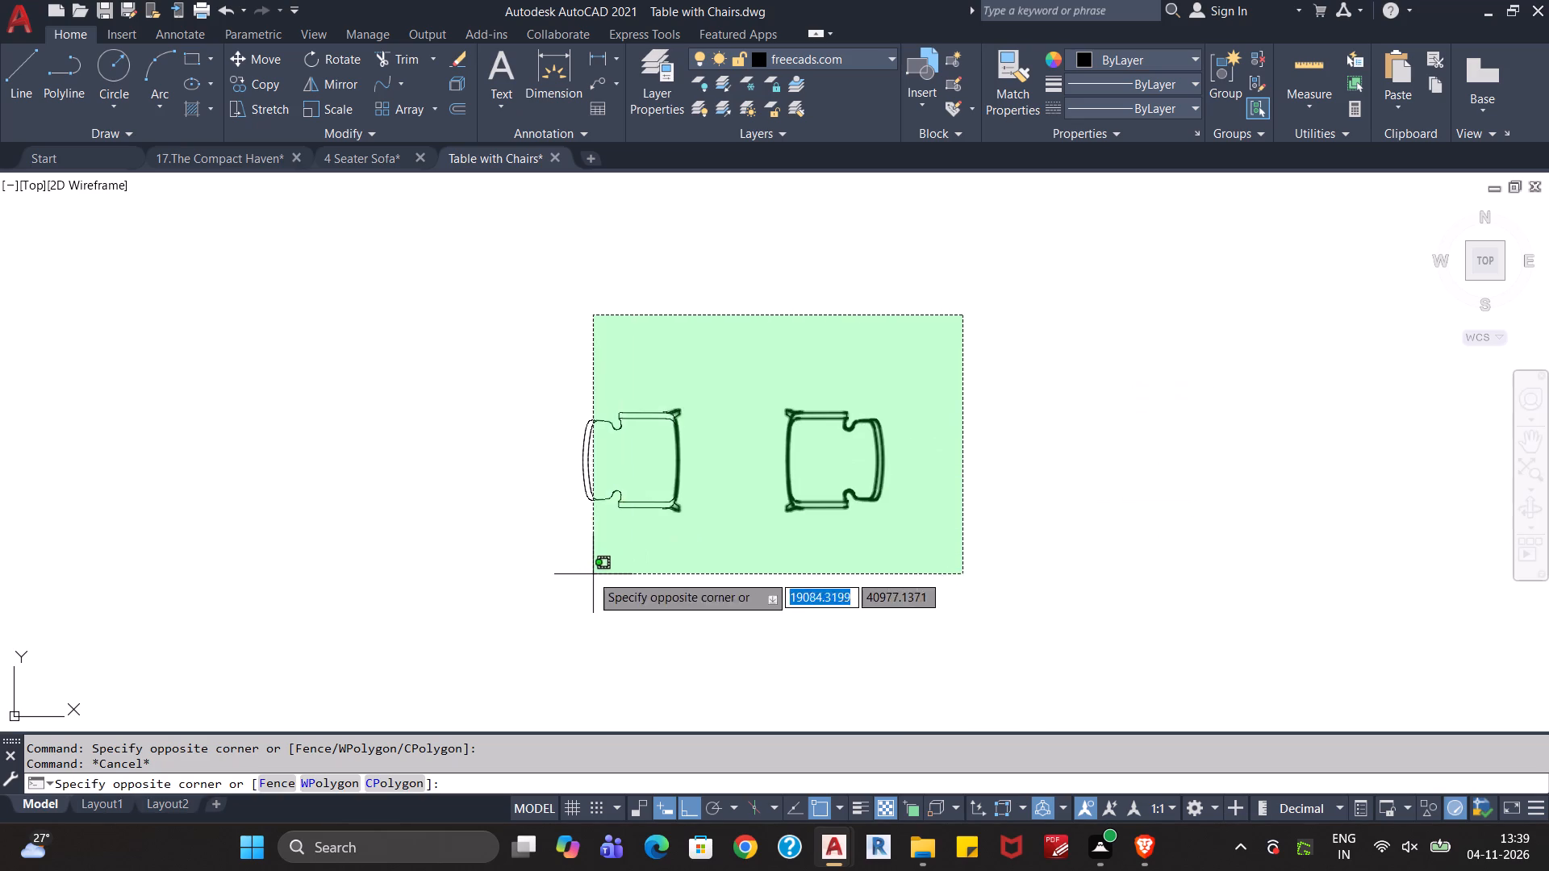
{"action": "left_click", "coordinate": [535, 581]}
{"action": "type", "text": "ro"}
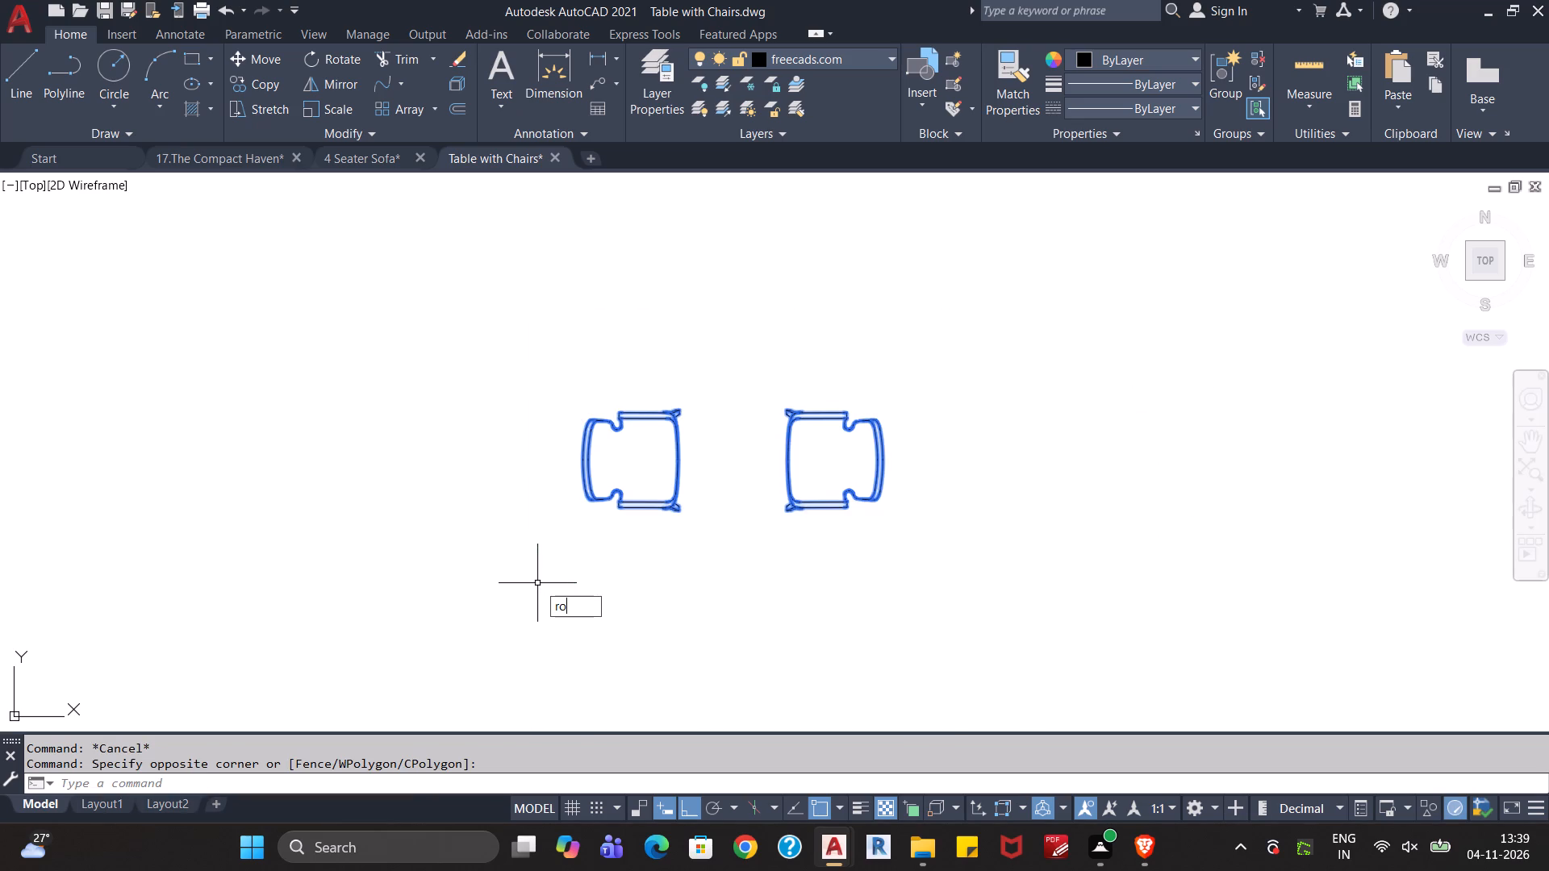
{"action": "key", "text": "Return"}
{"action": "left_click", "coordinate": [783, 410]}
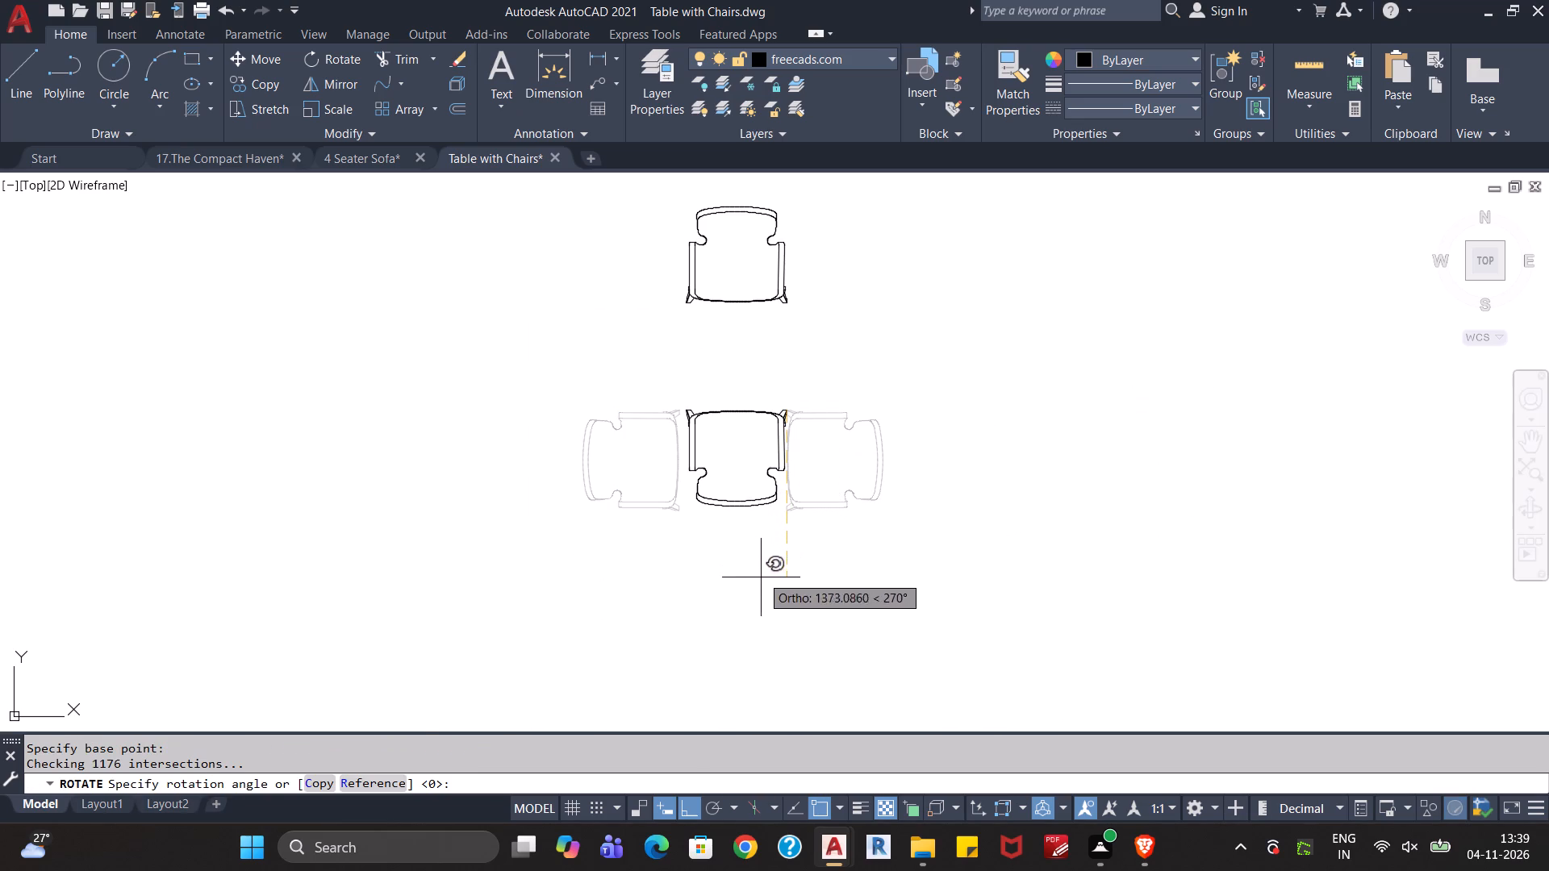
{"action": "left_click", "coordinate": [769, 613]}
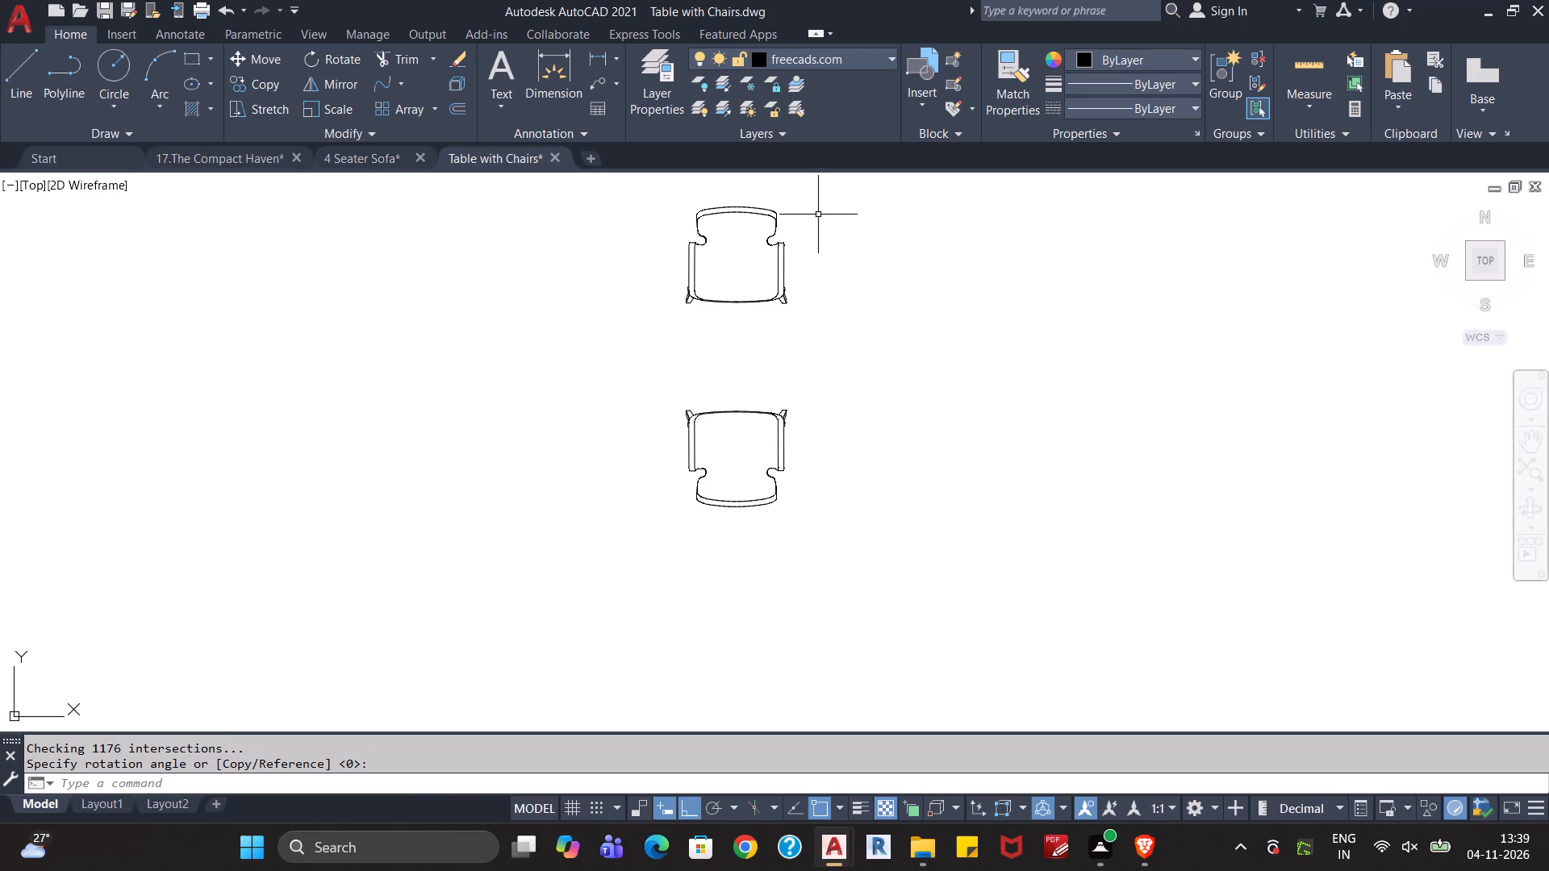
Cut the upper chair and paste it just to the left of the lower chair, roughly level with it.
{"action": "left_click", "coordinate": [825, 190]}
{"action": "left_click", "coordinate": [647, 356]}
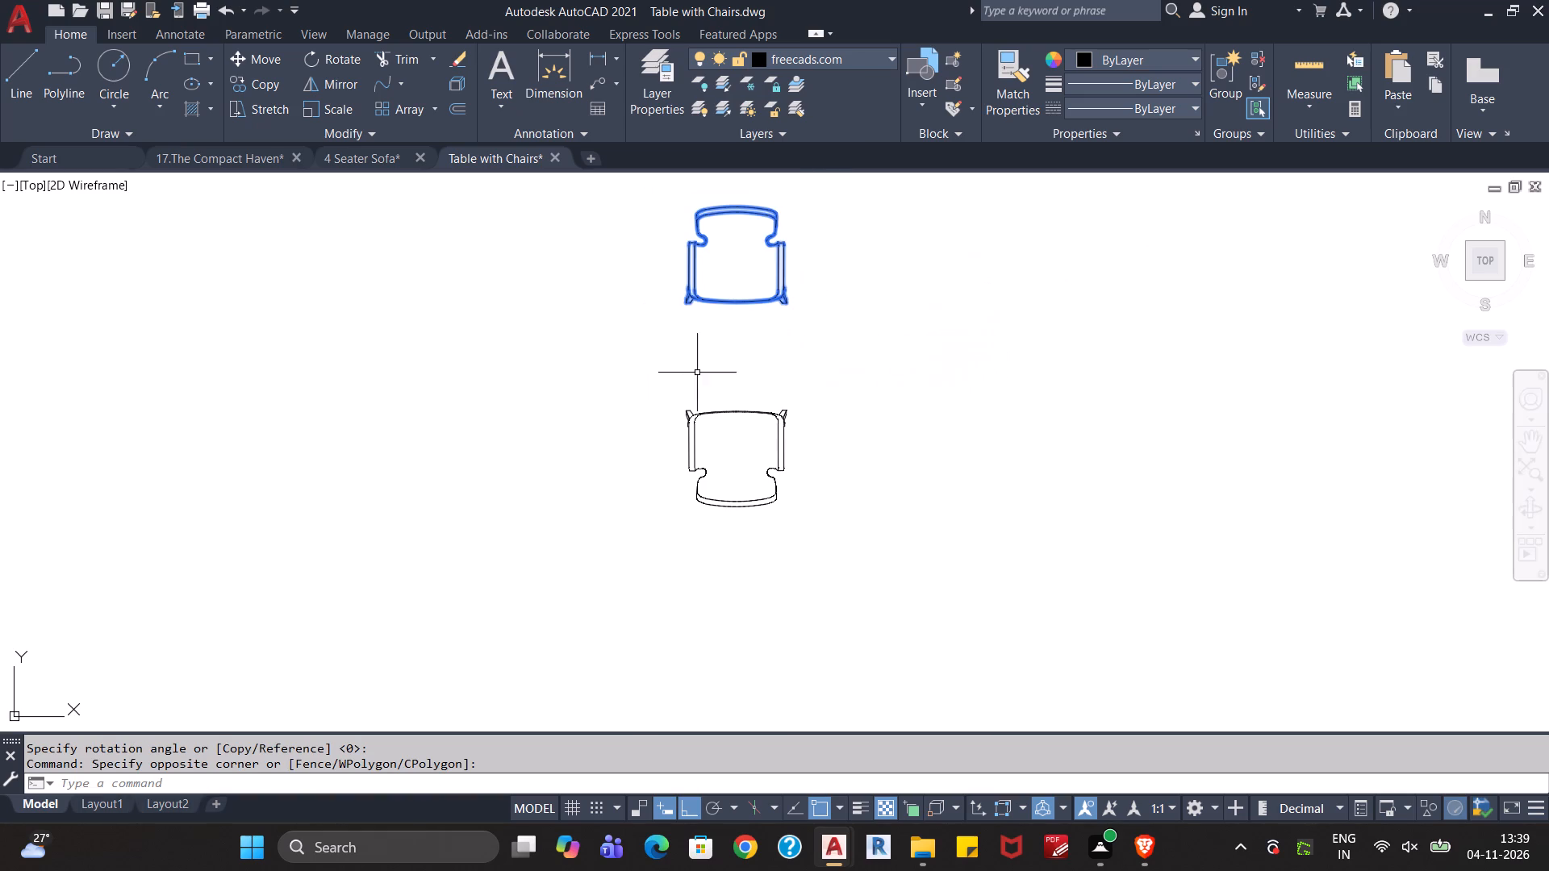
{"action": "key", "text": "ctrl+x"}
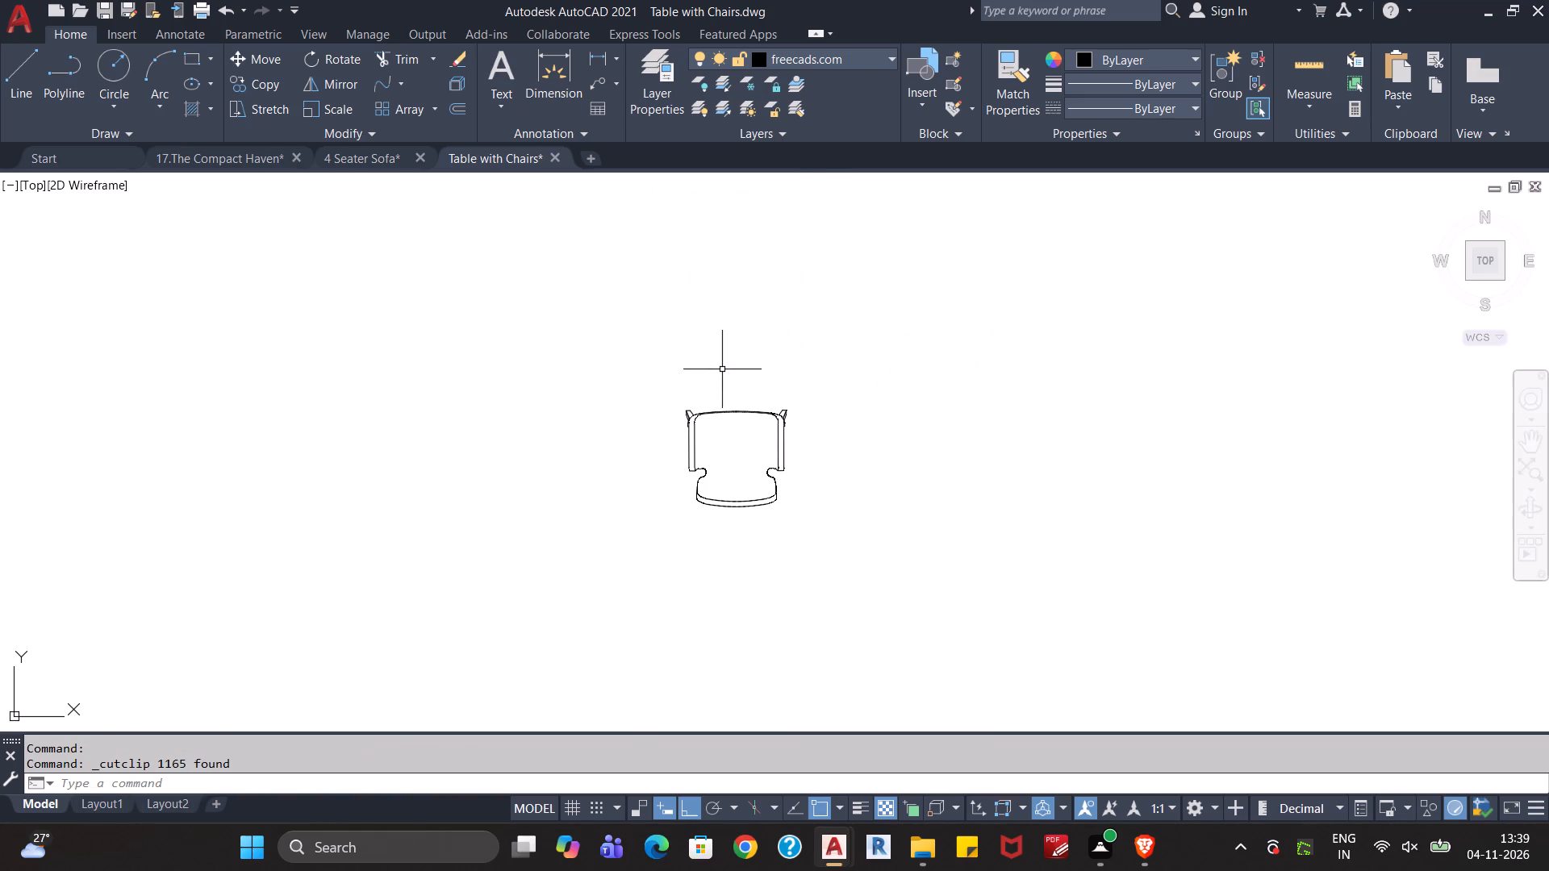
{"action": "key", "text": "ctrl+v"}
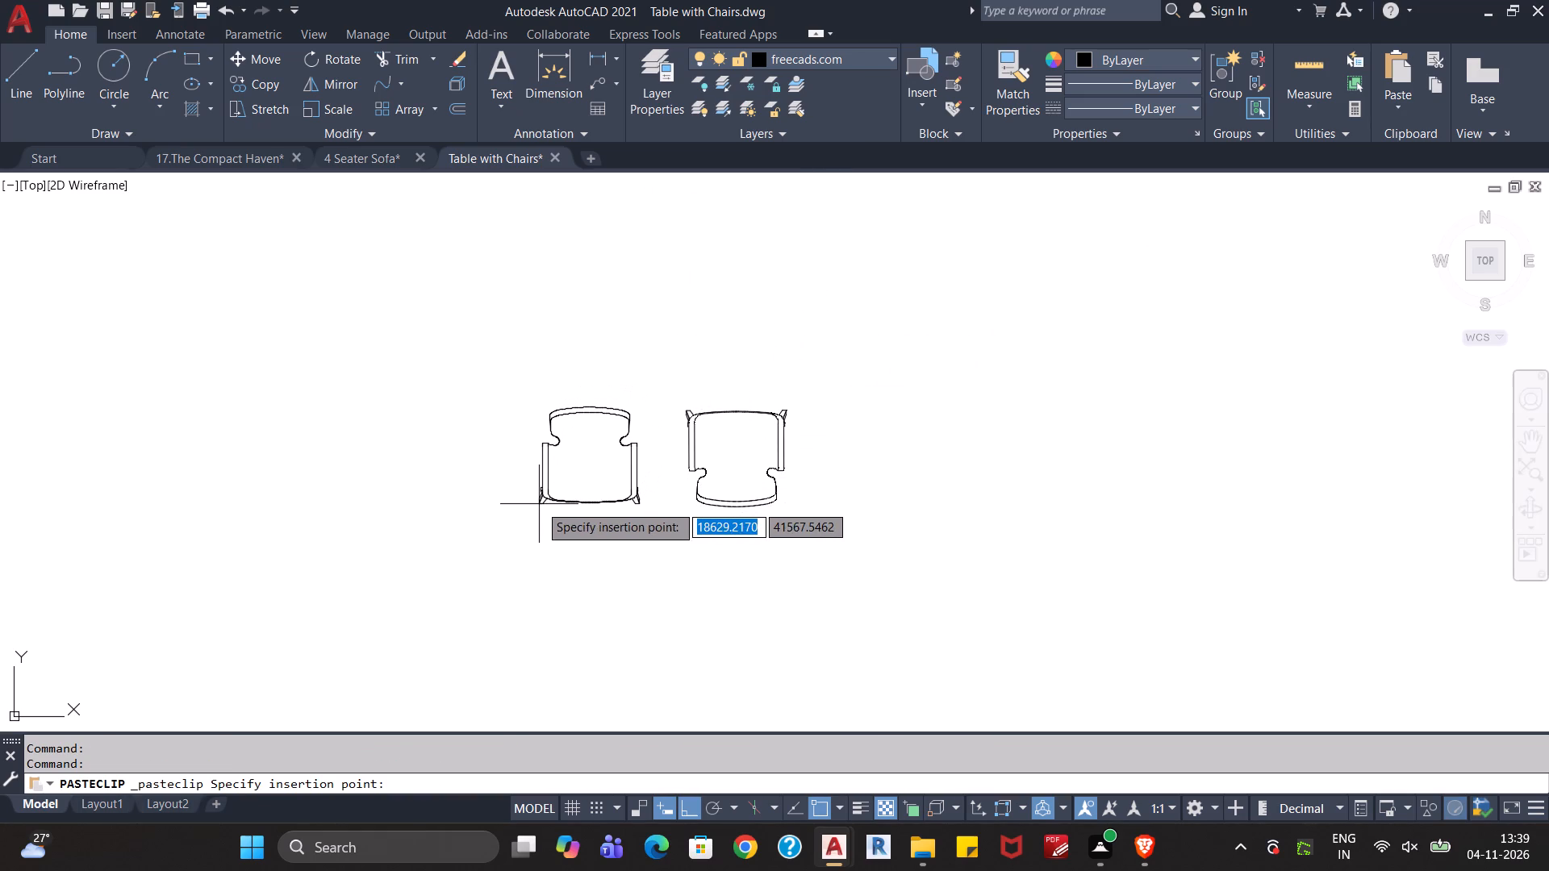
{"action": "left_click", "coordinate": [539, 504]}
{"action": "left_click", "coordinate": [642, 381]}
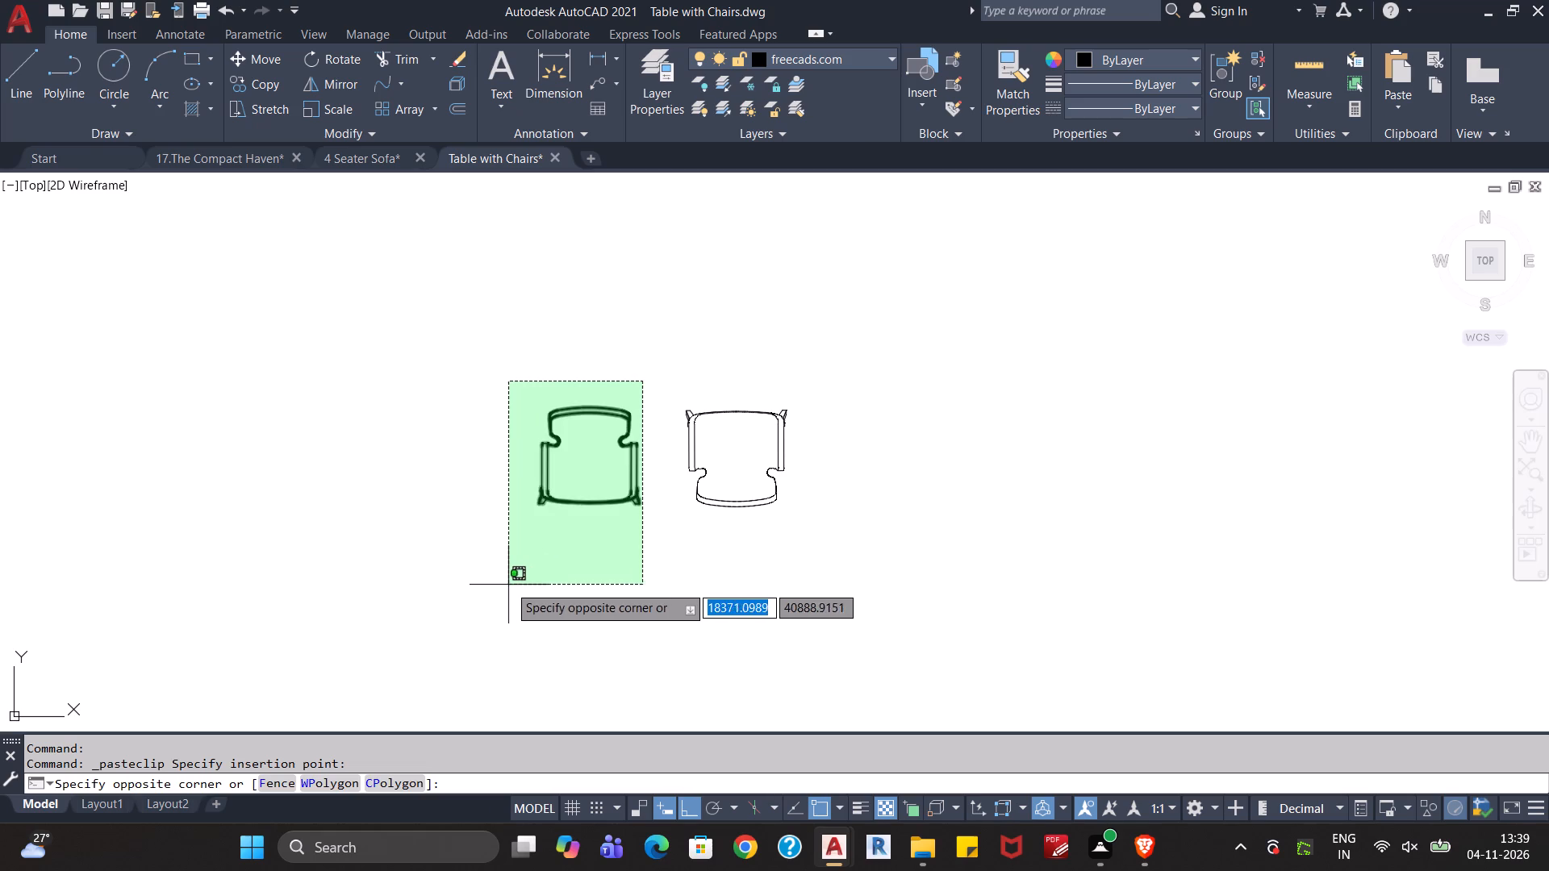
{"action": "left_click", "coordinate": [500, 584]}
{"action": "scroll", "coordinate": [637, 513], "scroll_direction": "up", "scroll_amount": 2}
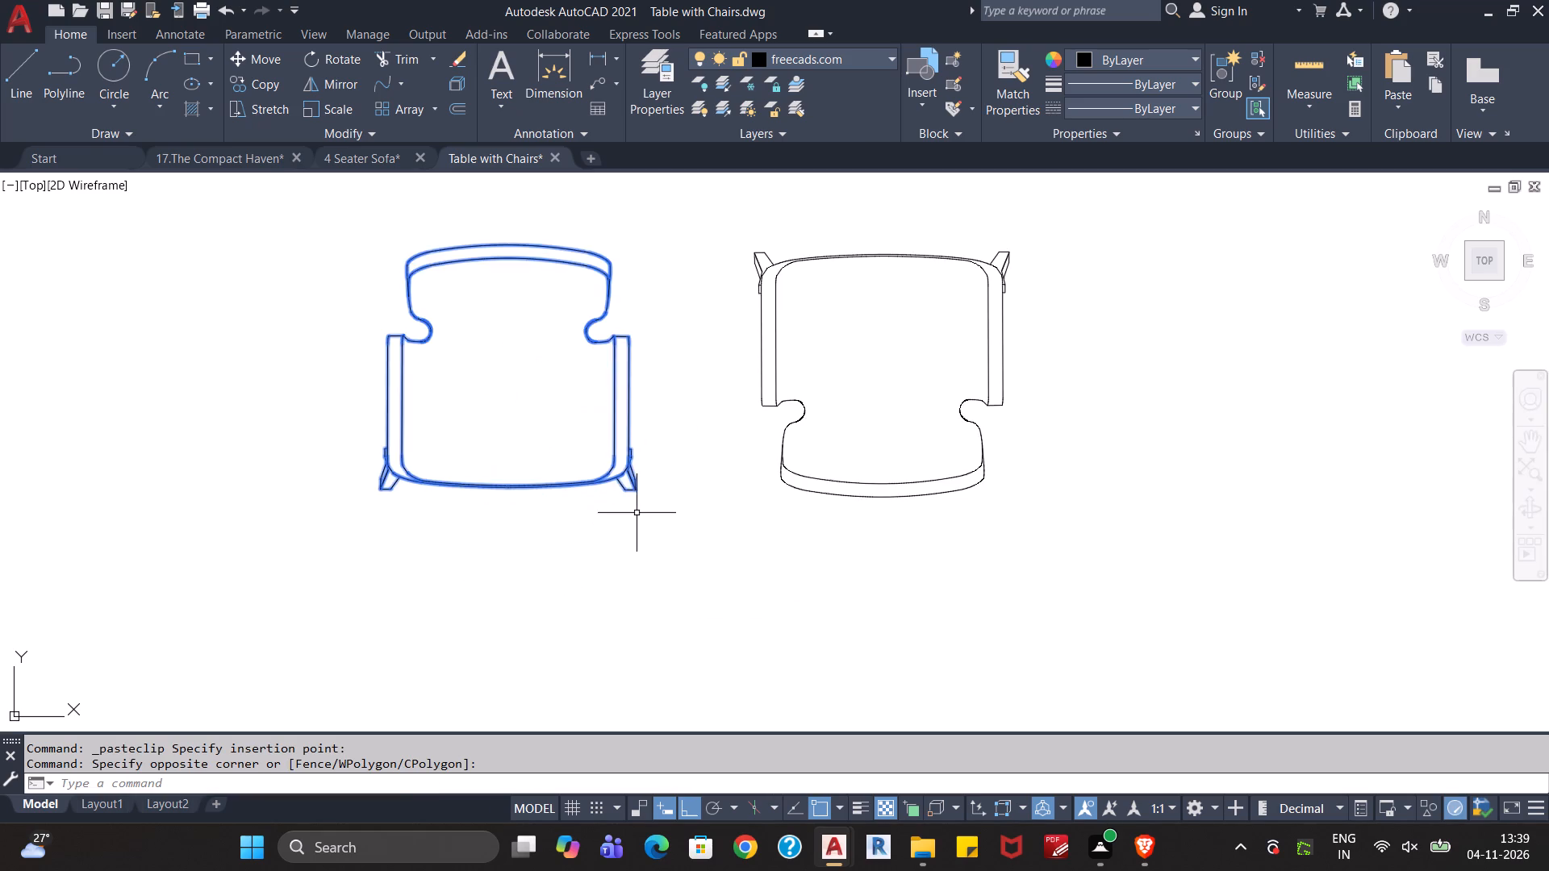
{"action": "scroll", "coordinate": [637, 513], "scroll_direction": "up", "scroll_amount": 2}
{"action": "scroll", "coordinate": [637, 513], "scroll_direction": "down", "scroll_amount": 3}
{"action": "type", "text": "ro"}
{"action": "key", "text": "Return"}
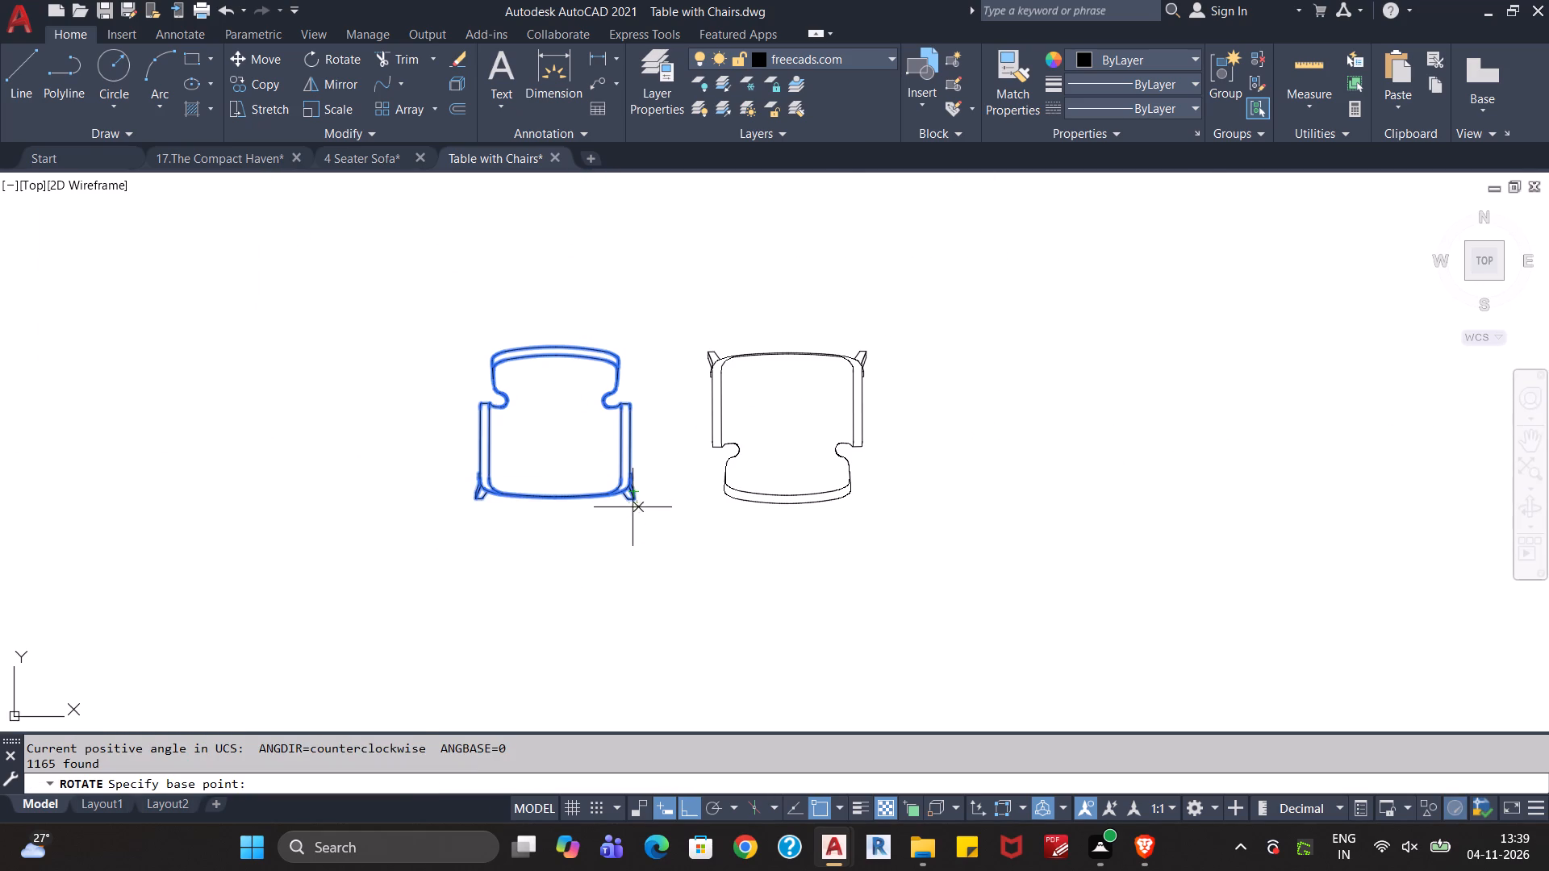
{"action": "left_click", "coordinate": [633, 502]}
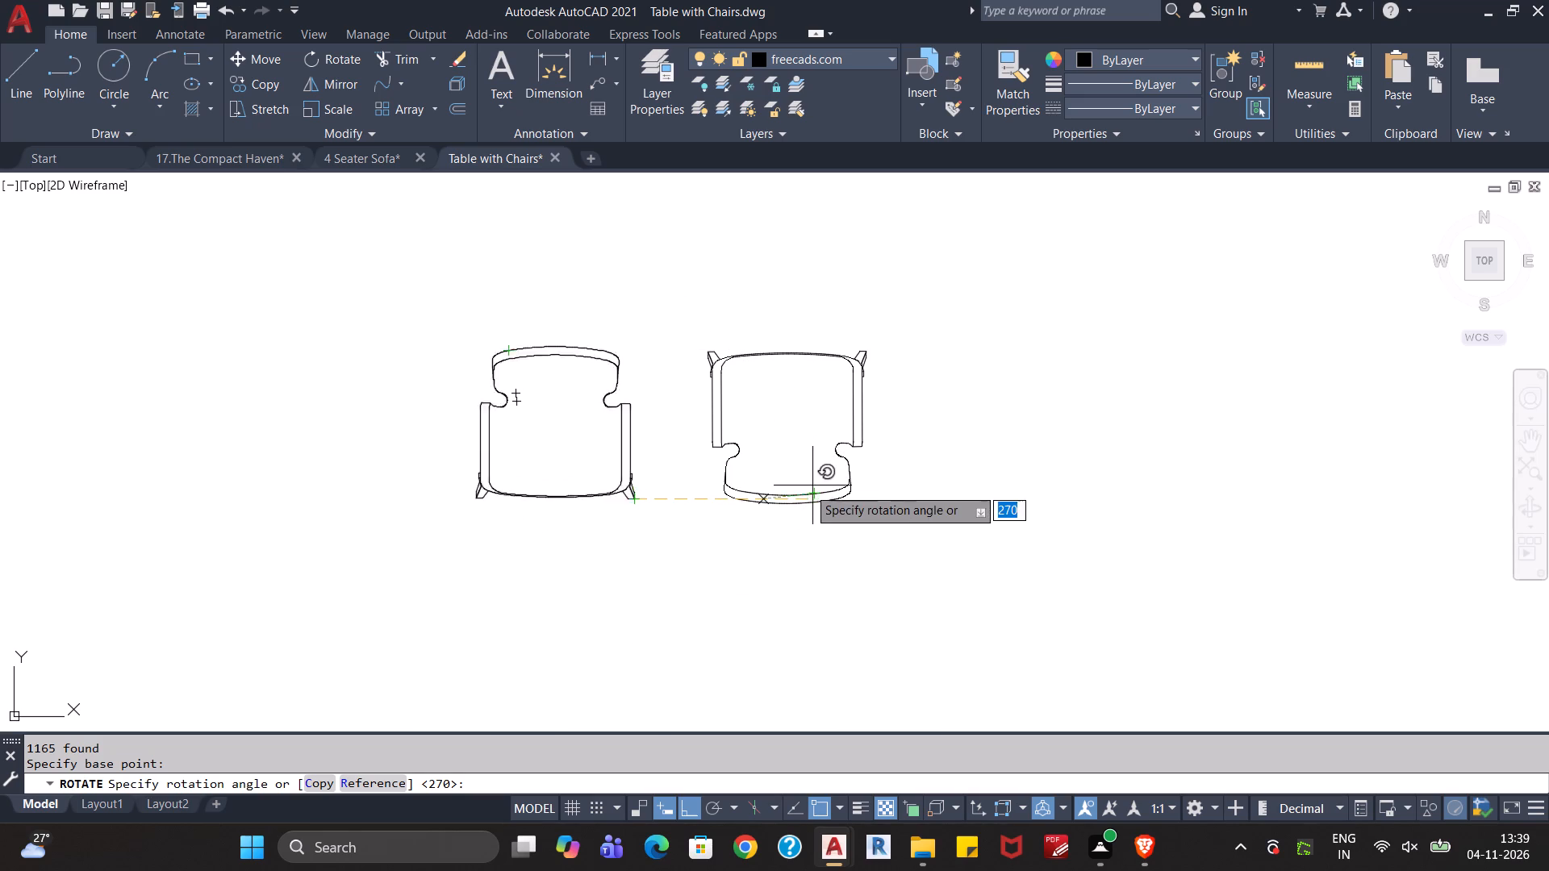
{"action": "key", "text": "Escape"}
Rotate the left-hand chair 180° about its lower-left corner so it faces the same way as the other chair.
{"action": "left_click_drag", "start_coordinate": [671, 322], "coordinate": [671, 334]}
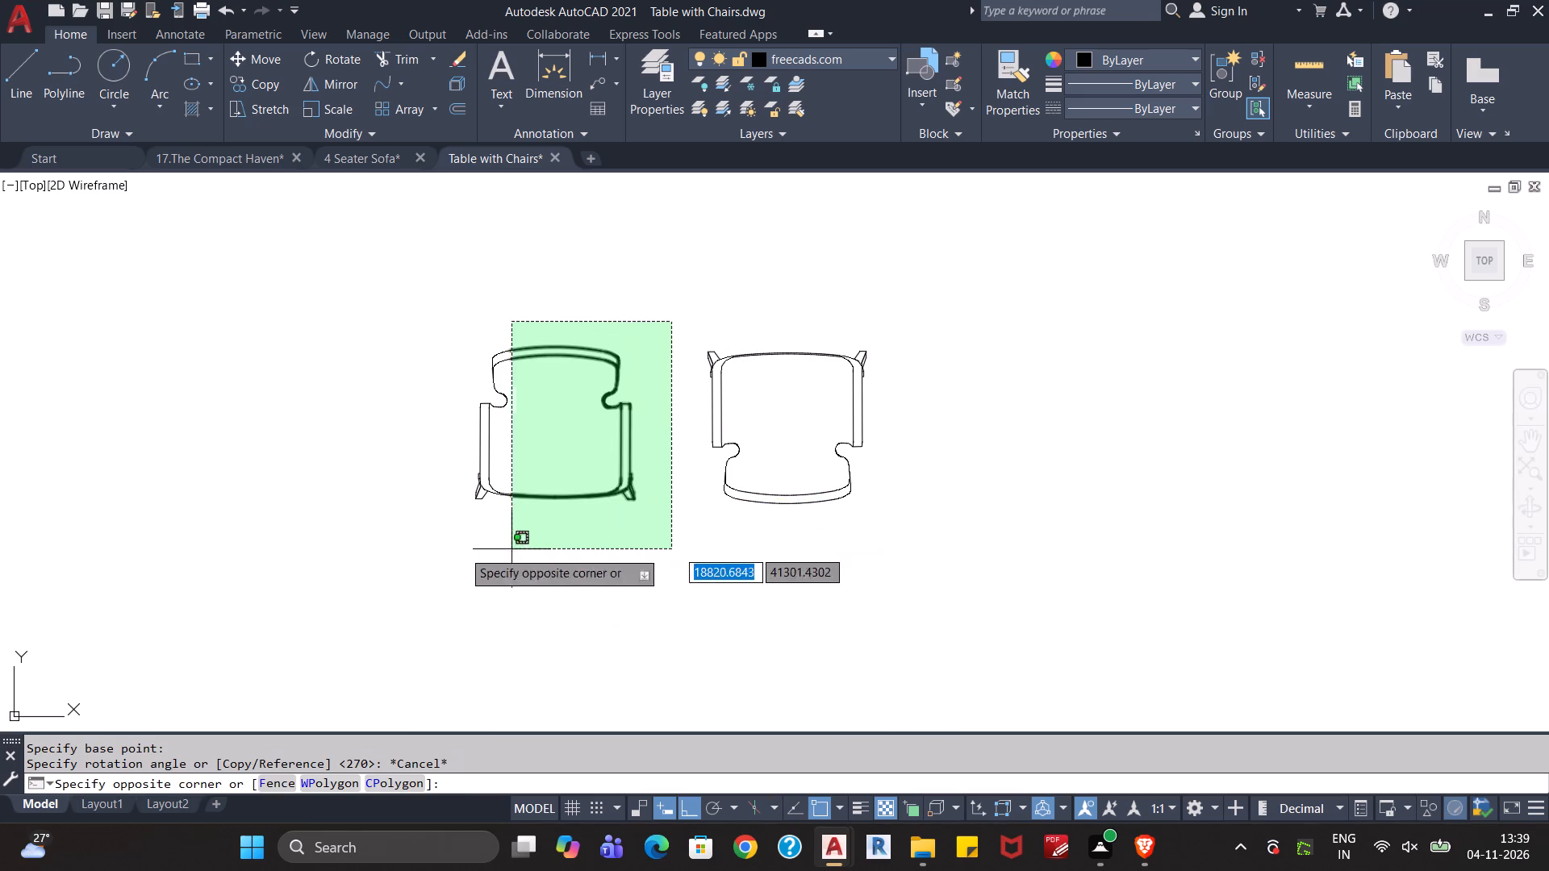
{"action": "left_click", "coordinate": [386, 550]}
{"action": "key", "text": "r"}
{"action": "key", "text": "o"}
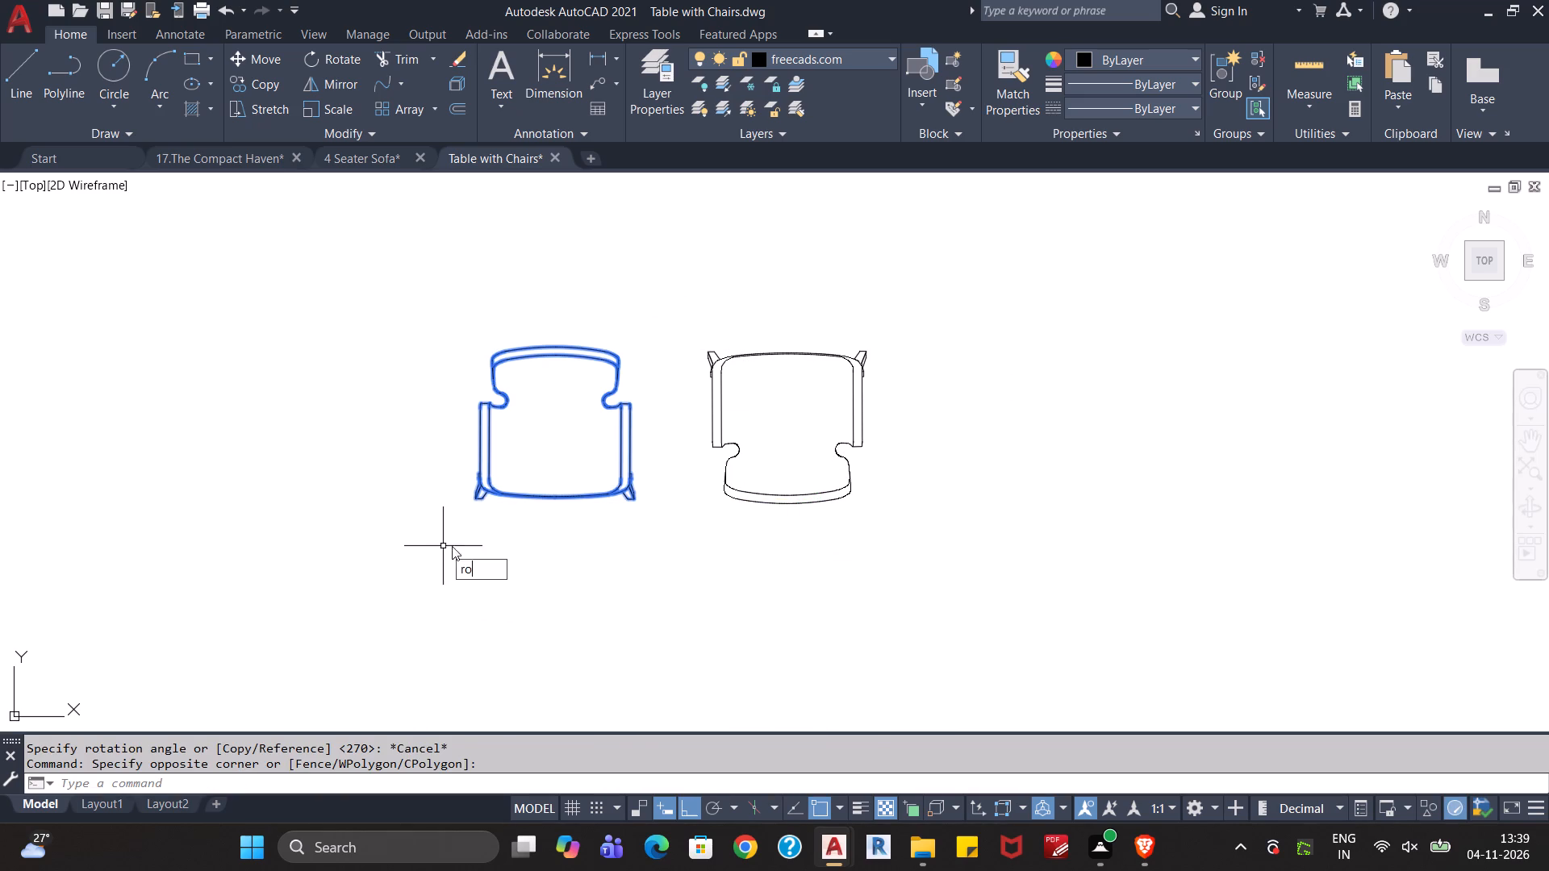
{"action": "key", "text": "Return"}
{"action": "left_click", "coordinate": [478, 501]}
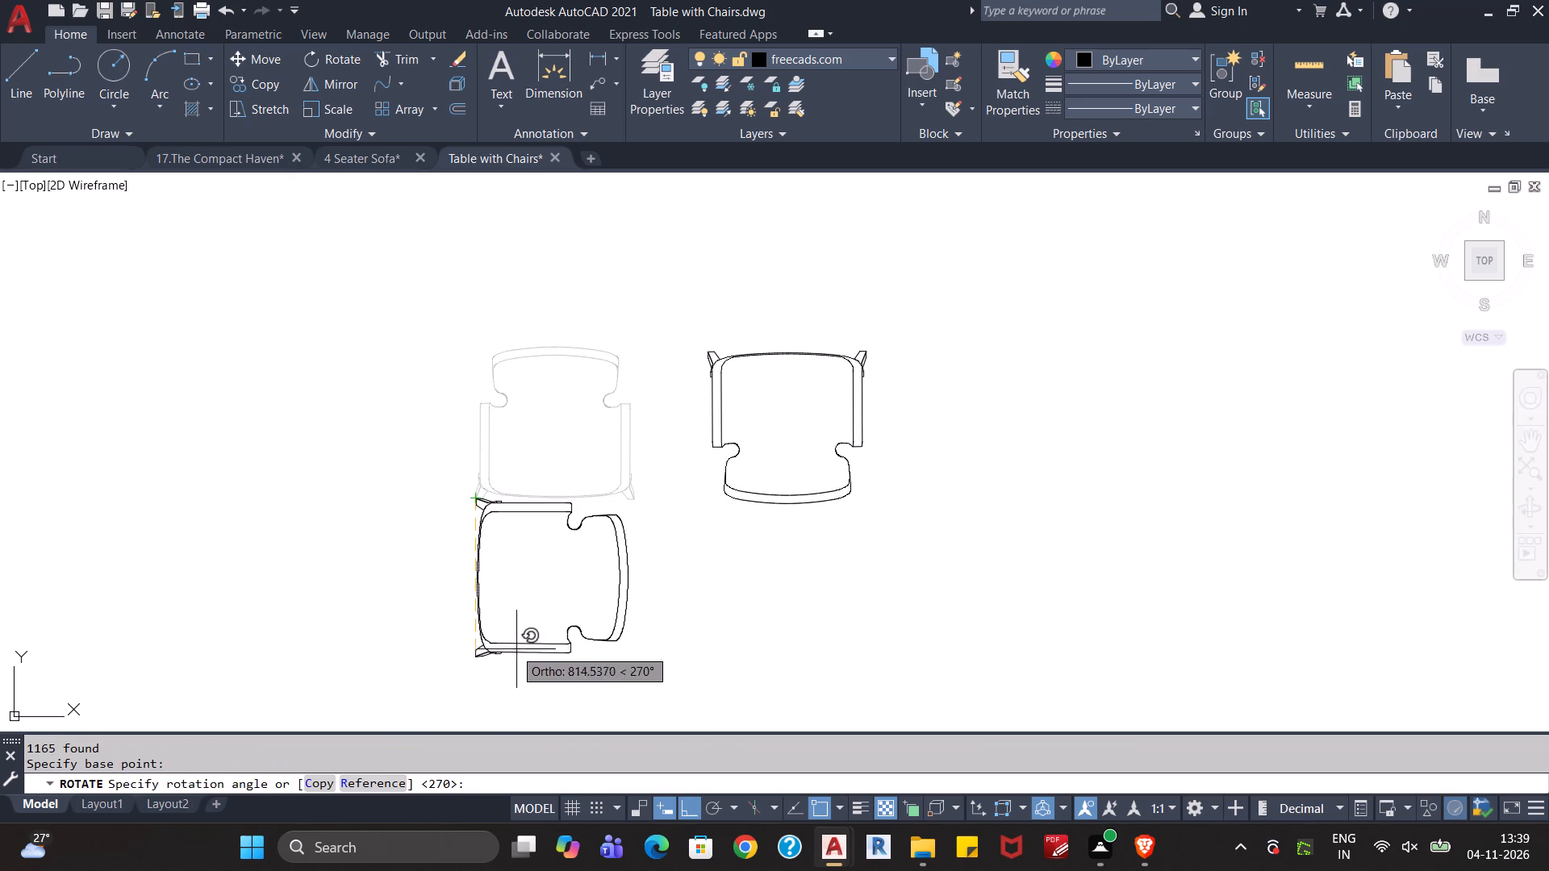
{"action": "left_click", "coordinate": [366, 542]}
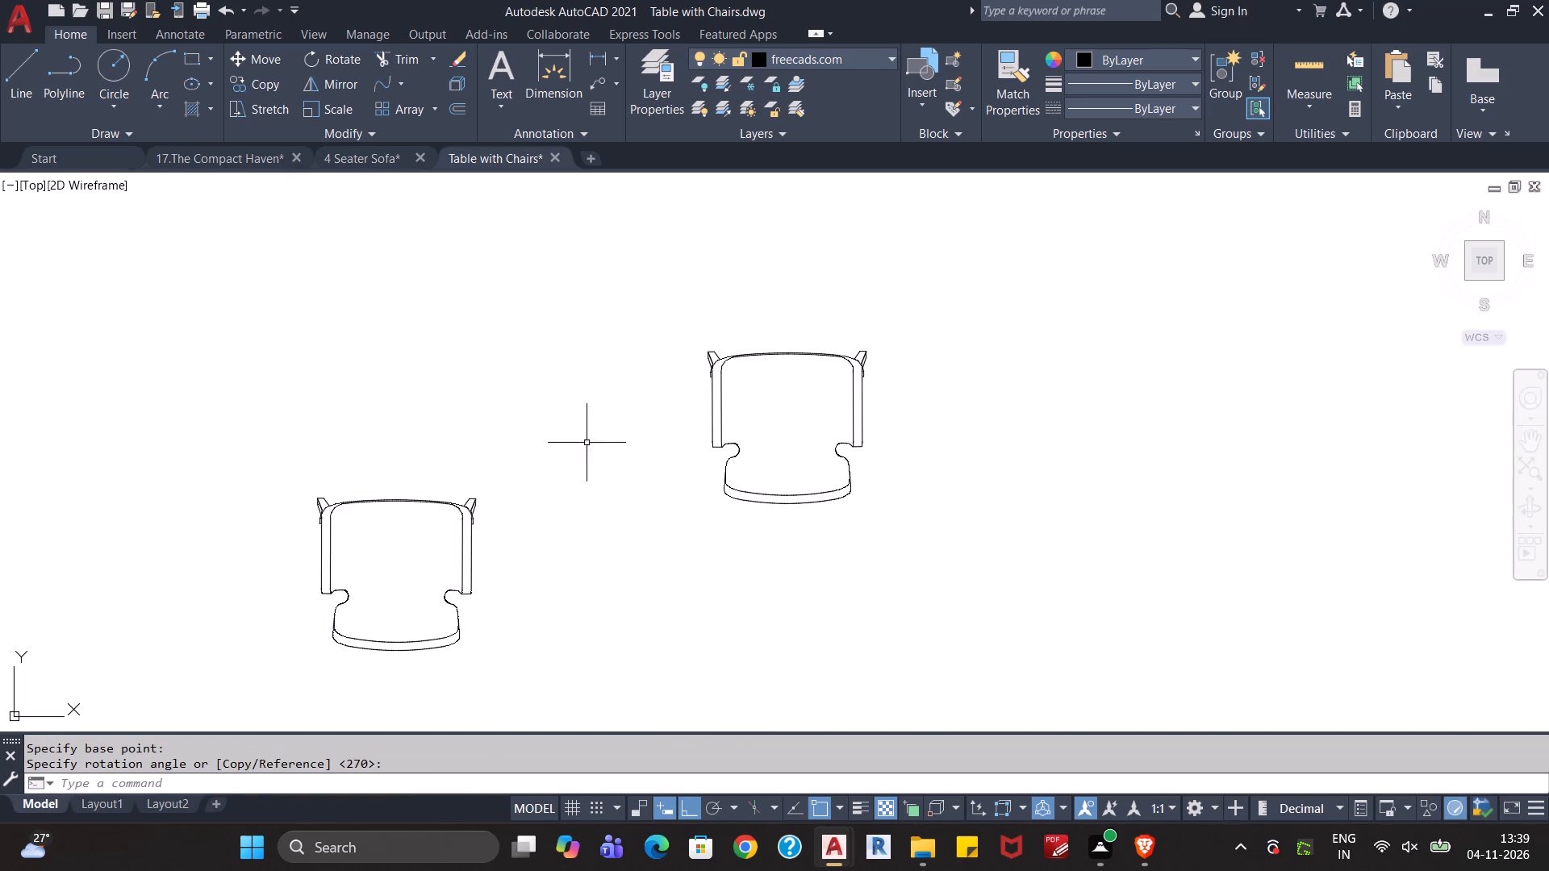
Cut the rotated chair and paste it directly left of the other chair, with their front edges roughly level.
{"action": "left_click", "coordinate": [588, 439]}
{"action": "left_click", "coordinate": [224, 667]}
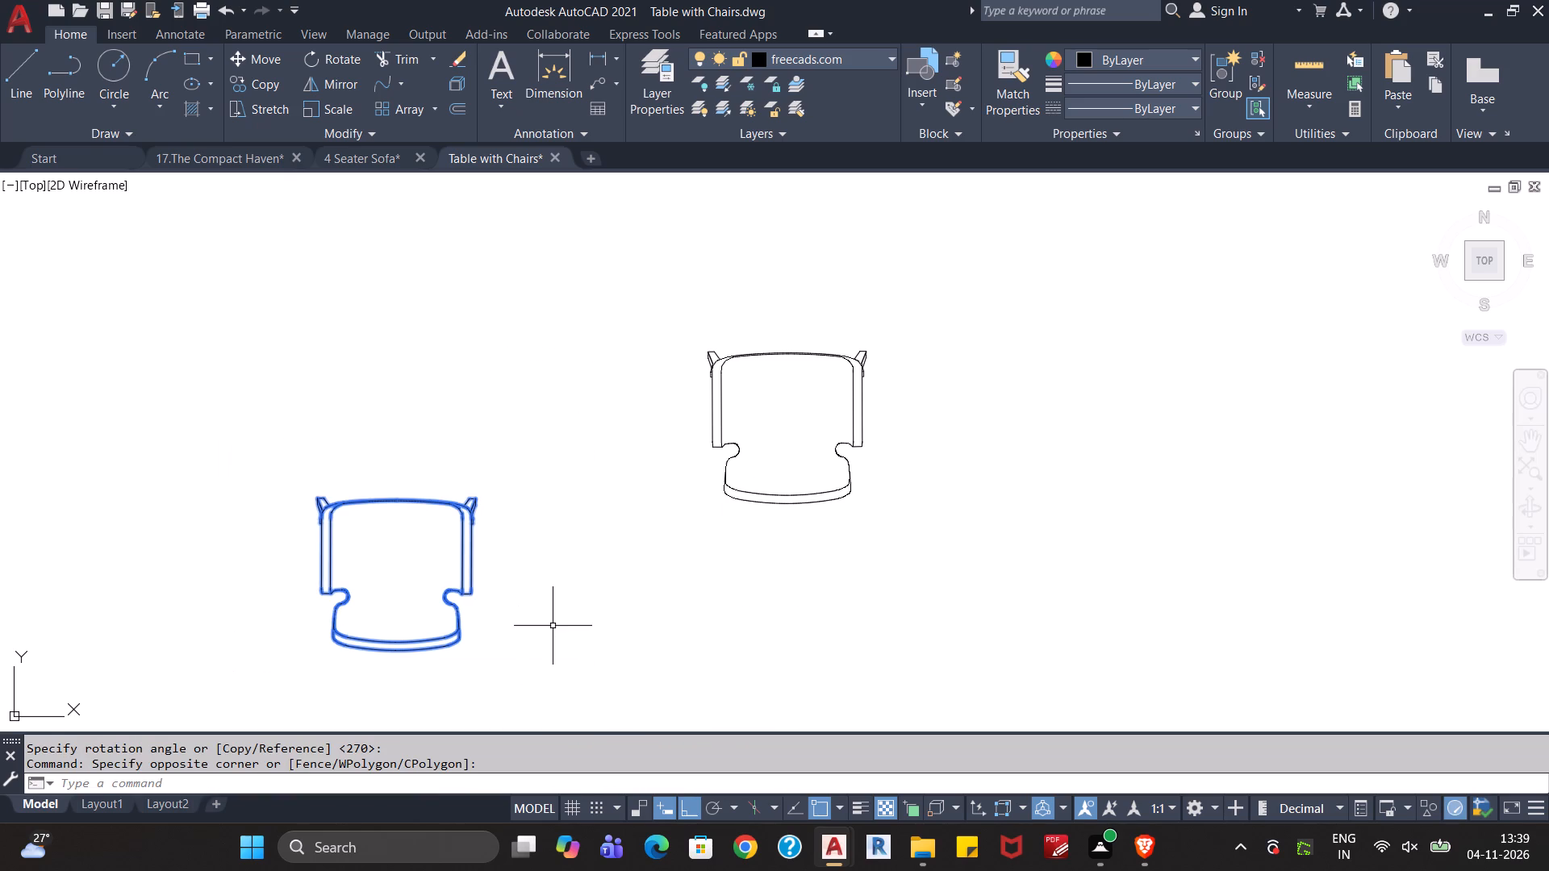
{"action": "key", "text": "ctrl+x"}
{"action": "key", "text": "ctrl+v"}
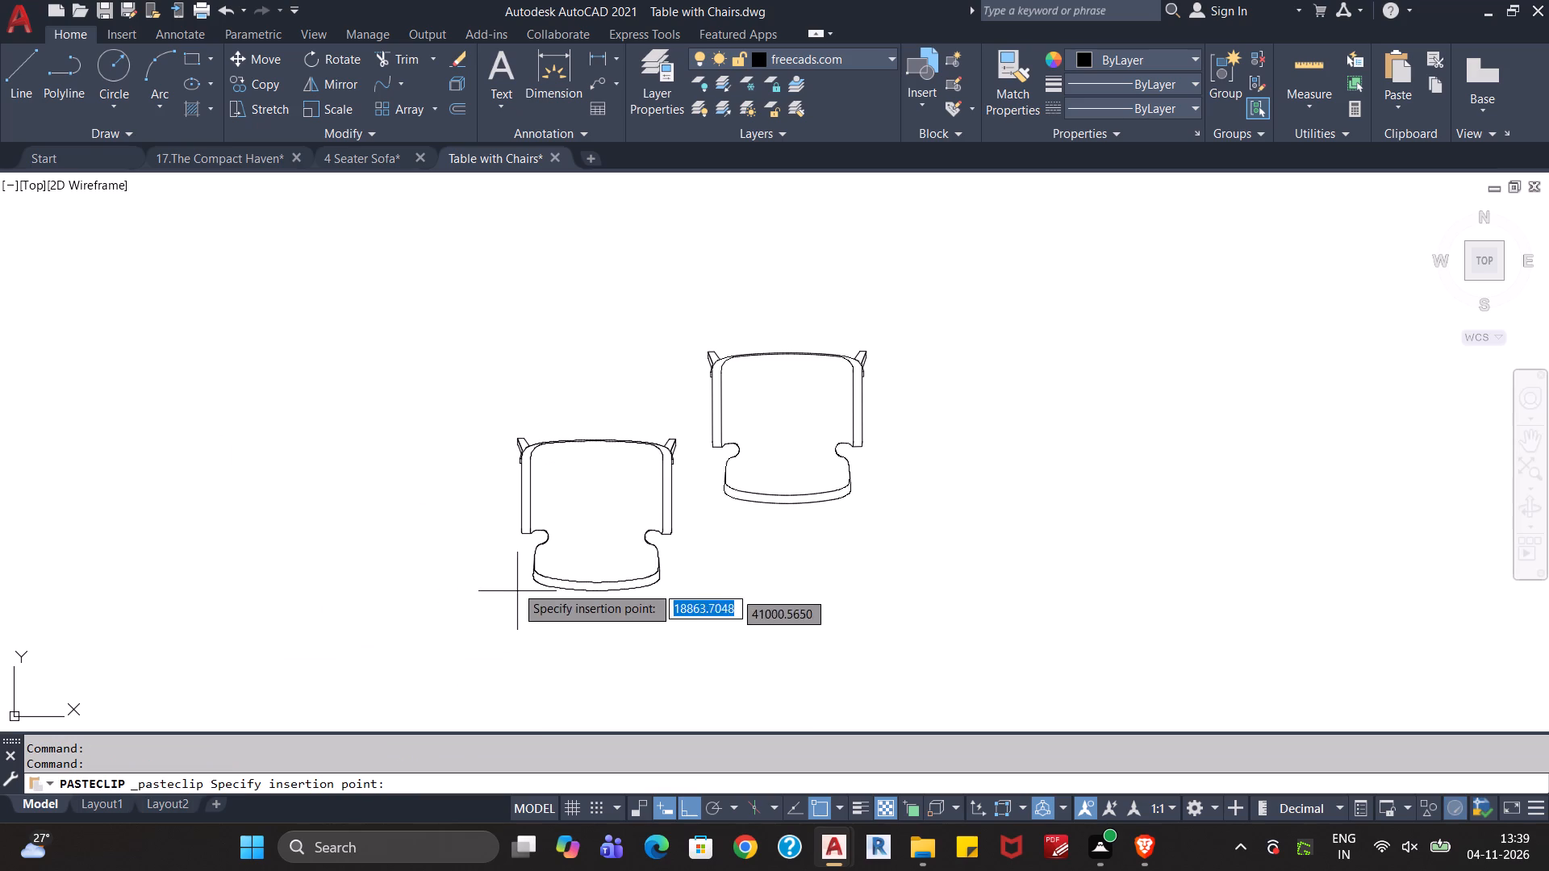
{"action": "left_click", "coordinate": [511, 506]}
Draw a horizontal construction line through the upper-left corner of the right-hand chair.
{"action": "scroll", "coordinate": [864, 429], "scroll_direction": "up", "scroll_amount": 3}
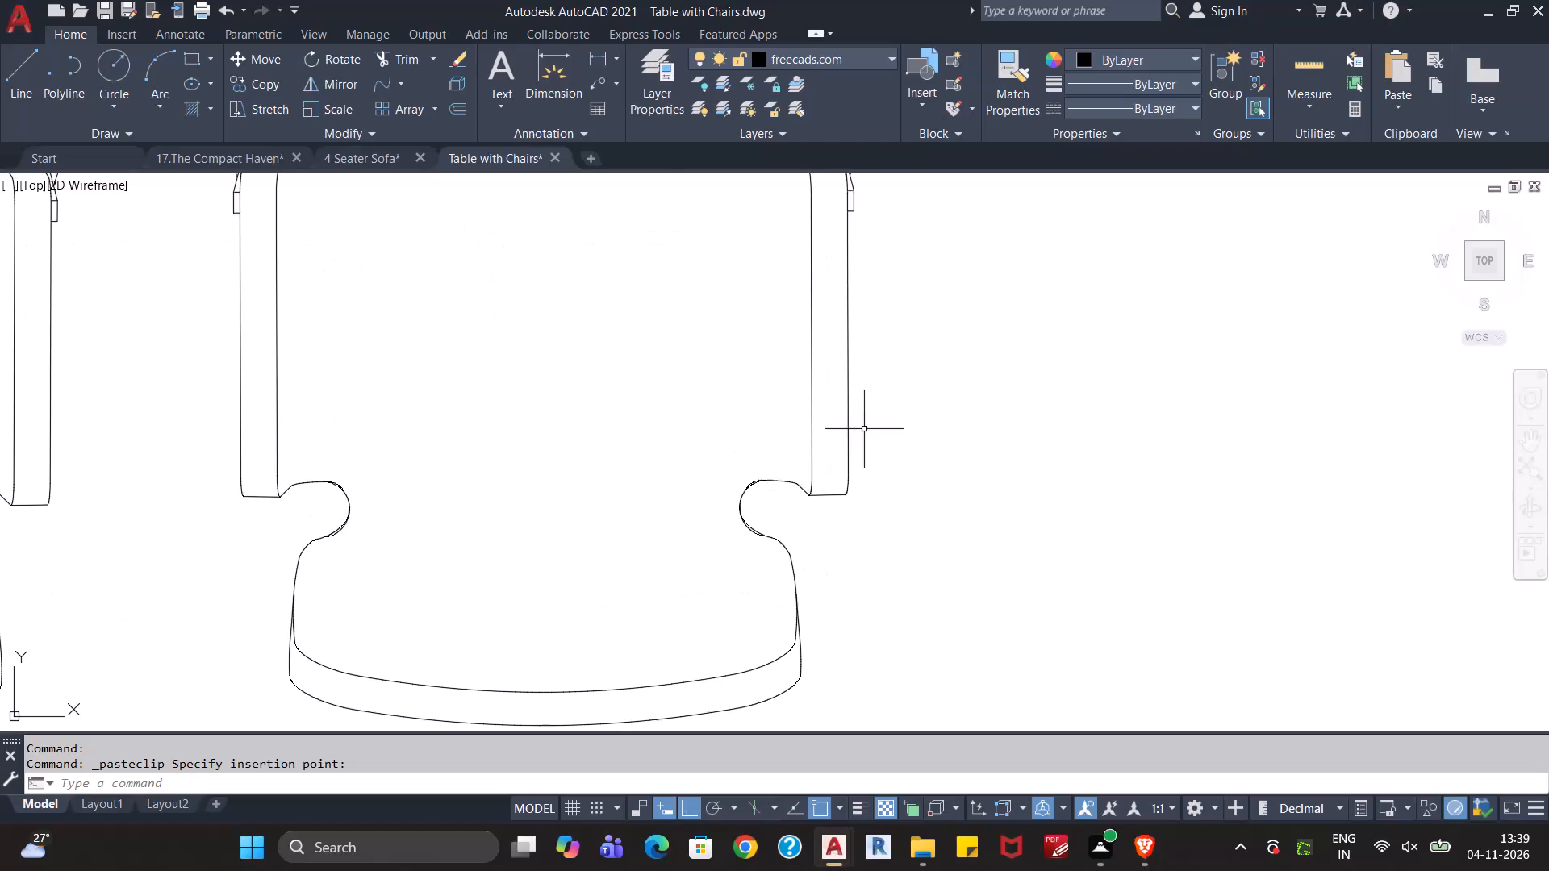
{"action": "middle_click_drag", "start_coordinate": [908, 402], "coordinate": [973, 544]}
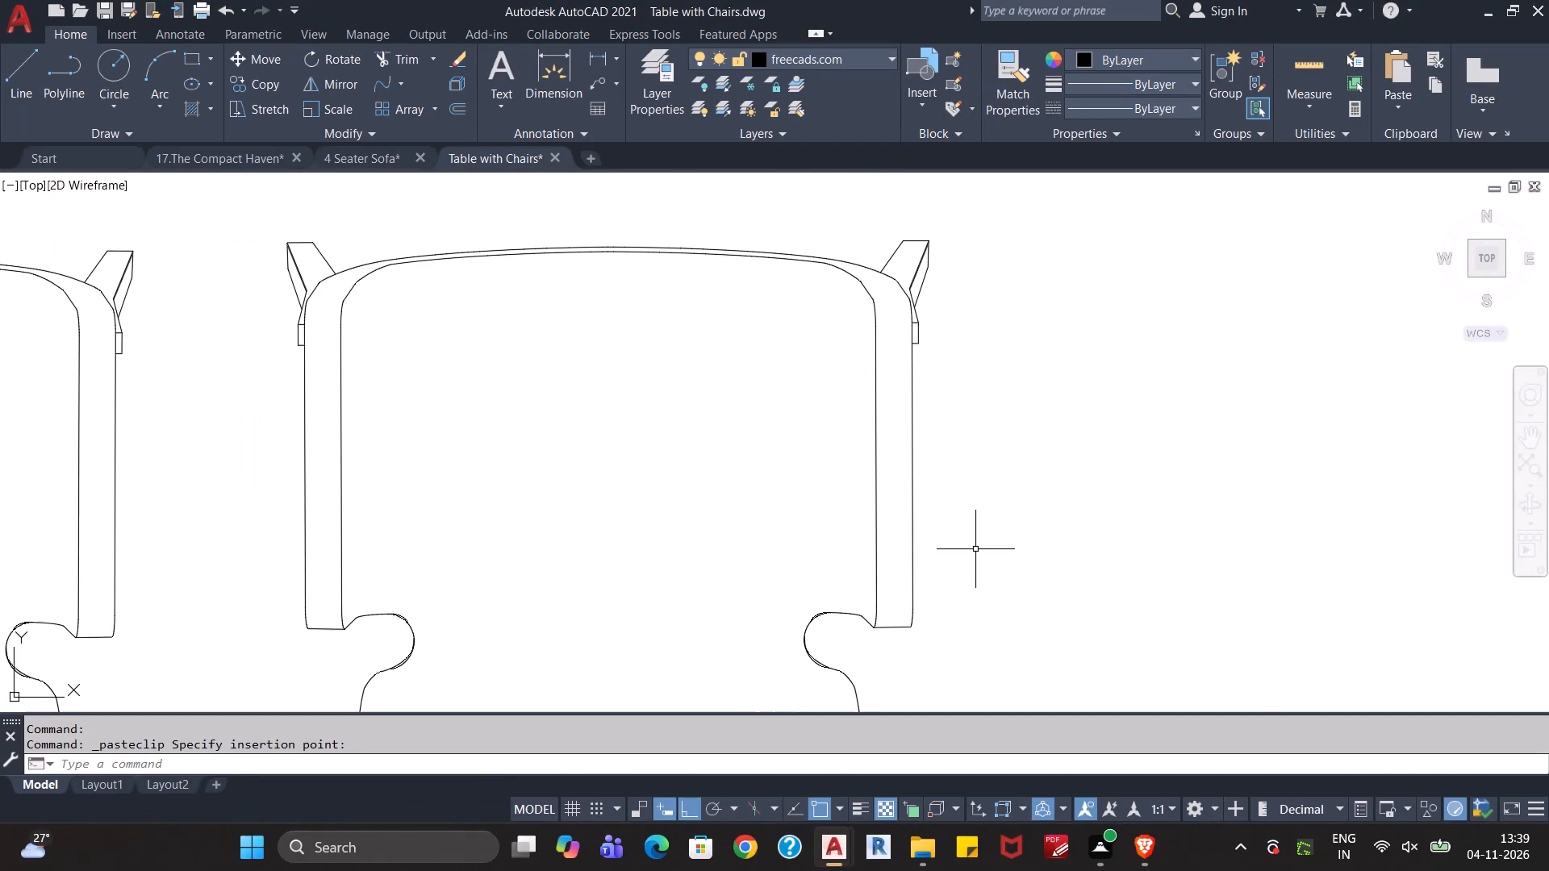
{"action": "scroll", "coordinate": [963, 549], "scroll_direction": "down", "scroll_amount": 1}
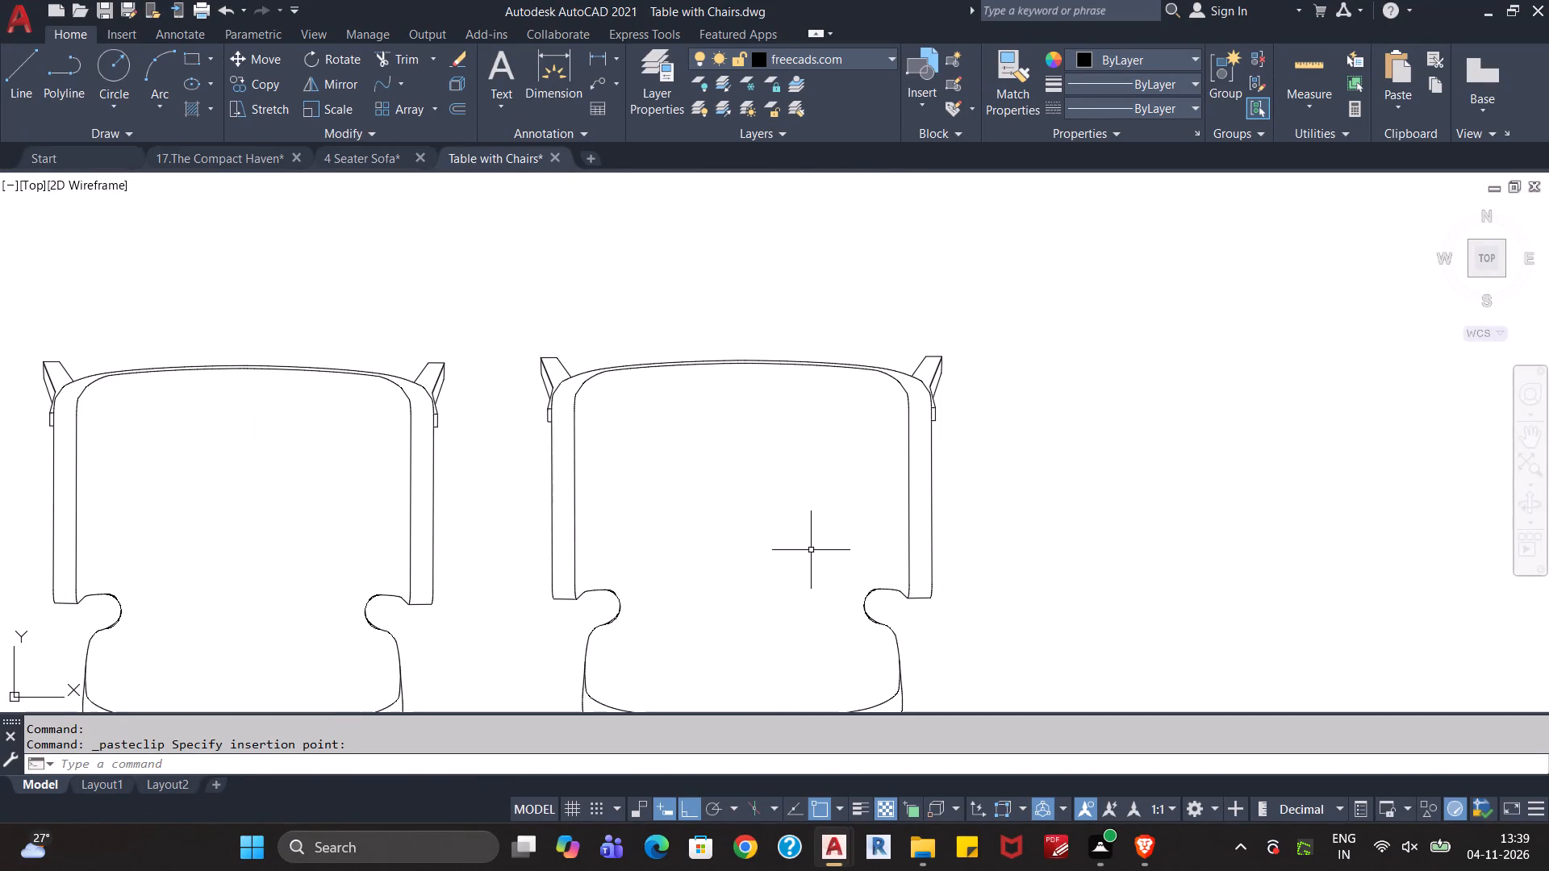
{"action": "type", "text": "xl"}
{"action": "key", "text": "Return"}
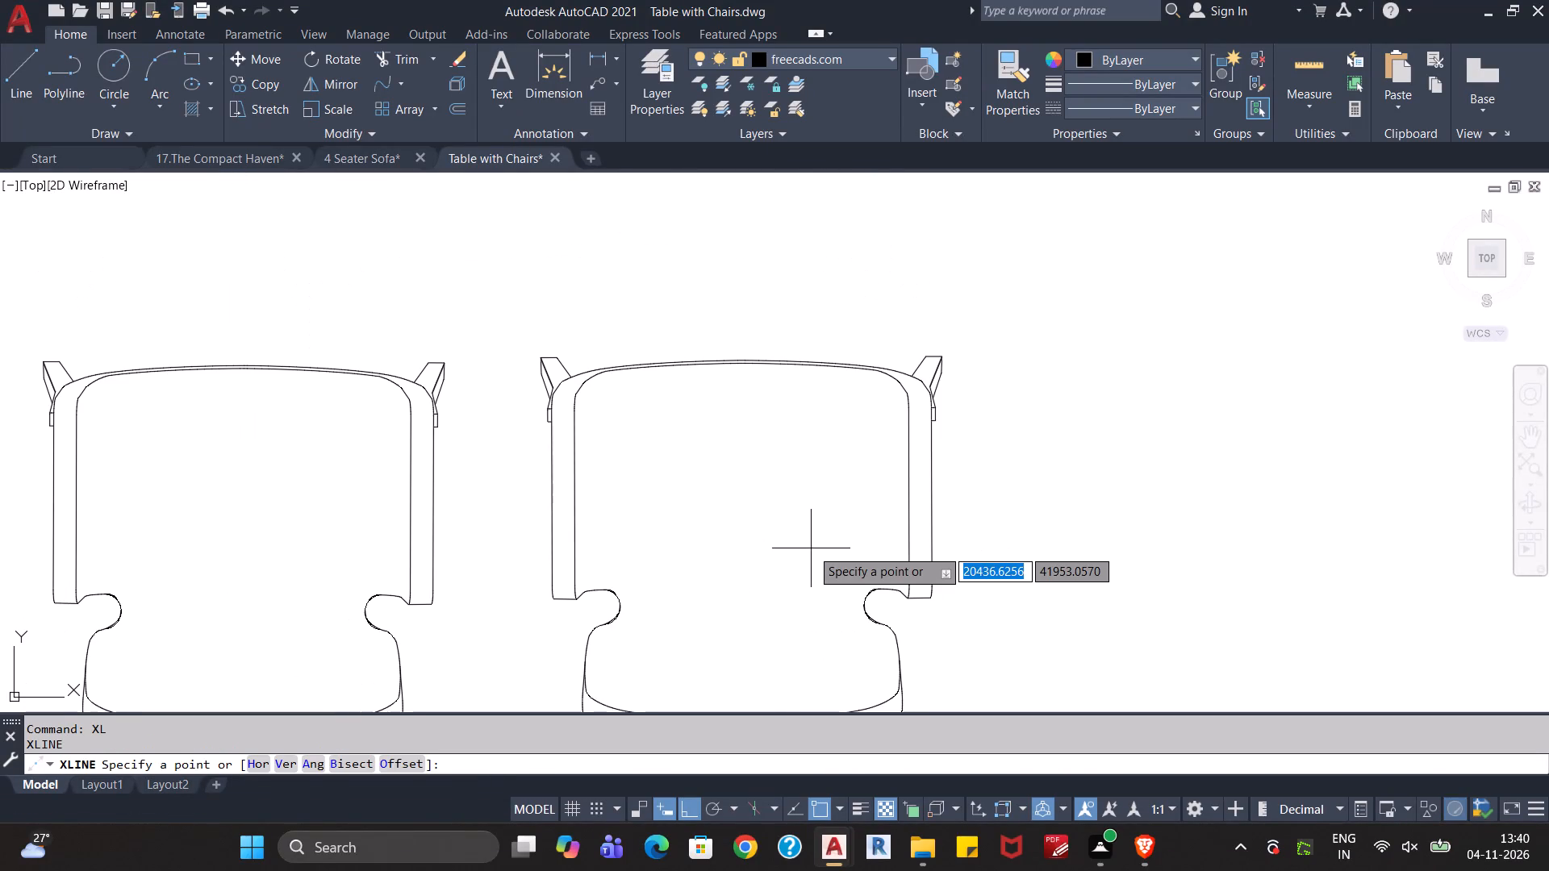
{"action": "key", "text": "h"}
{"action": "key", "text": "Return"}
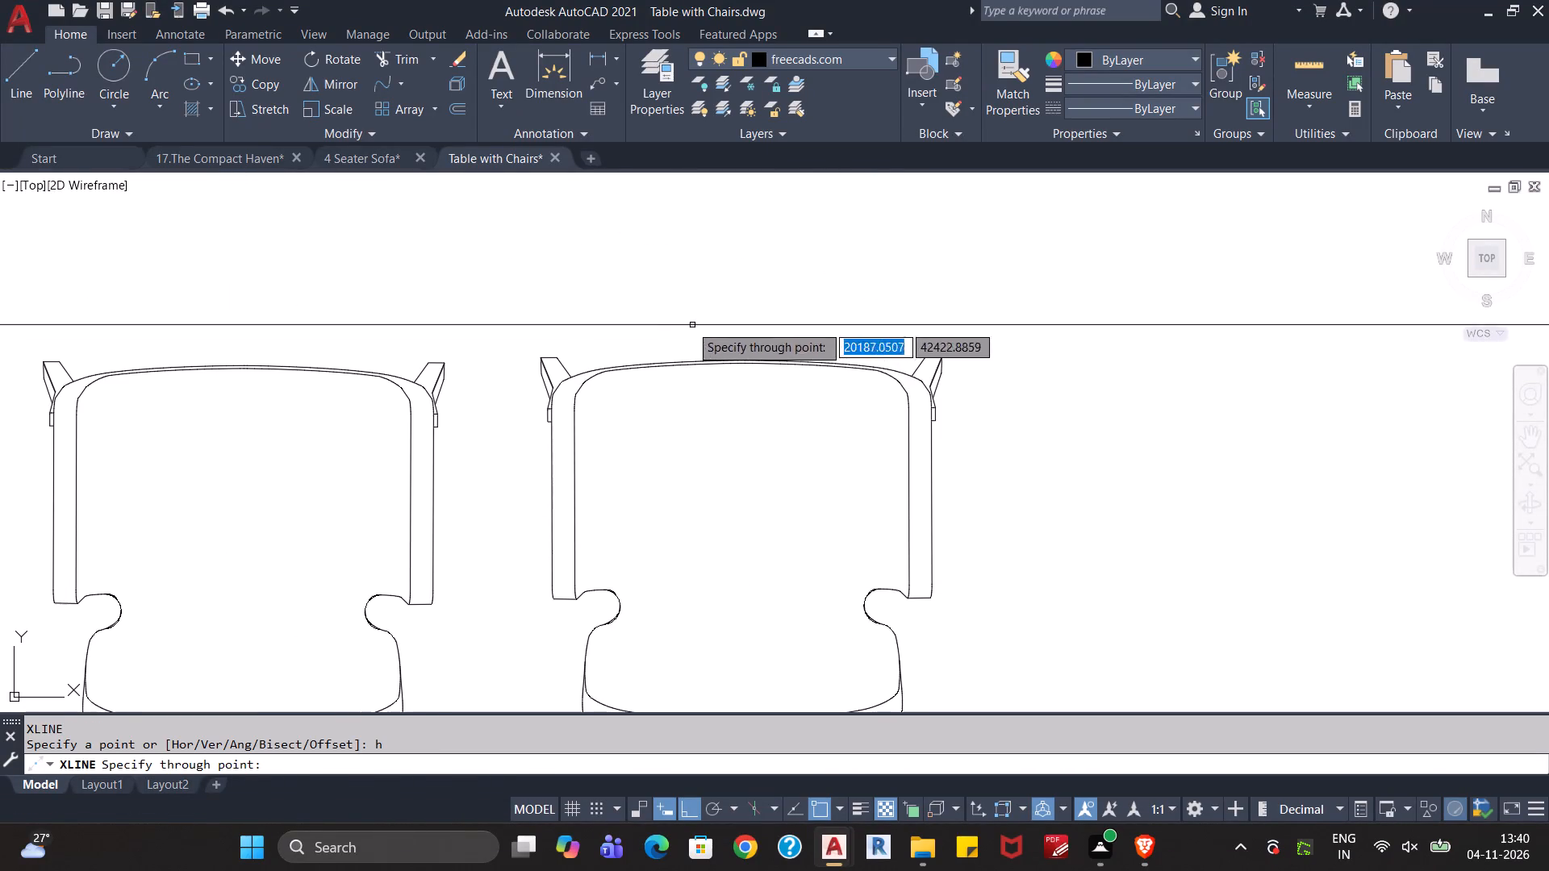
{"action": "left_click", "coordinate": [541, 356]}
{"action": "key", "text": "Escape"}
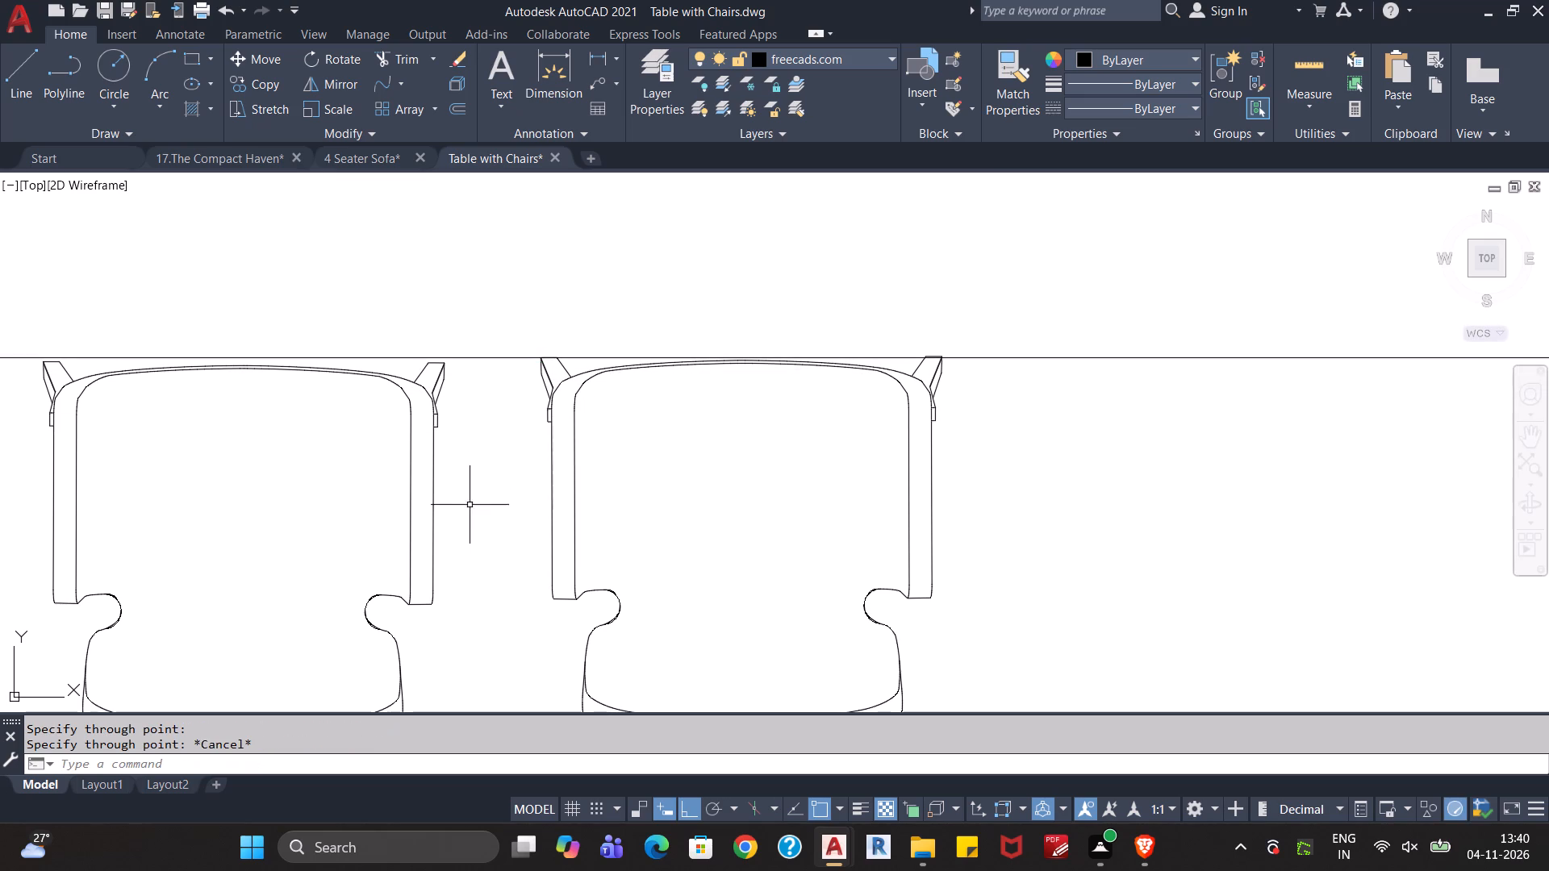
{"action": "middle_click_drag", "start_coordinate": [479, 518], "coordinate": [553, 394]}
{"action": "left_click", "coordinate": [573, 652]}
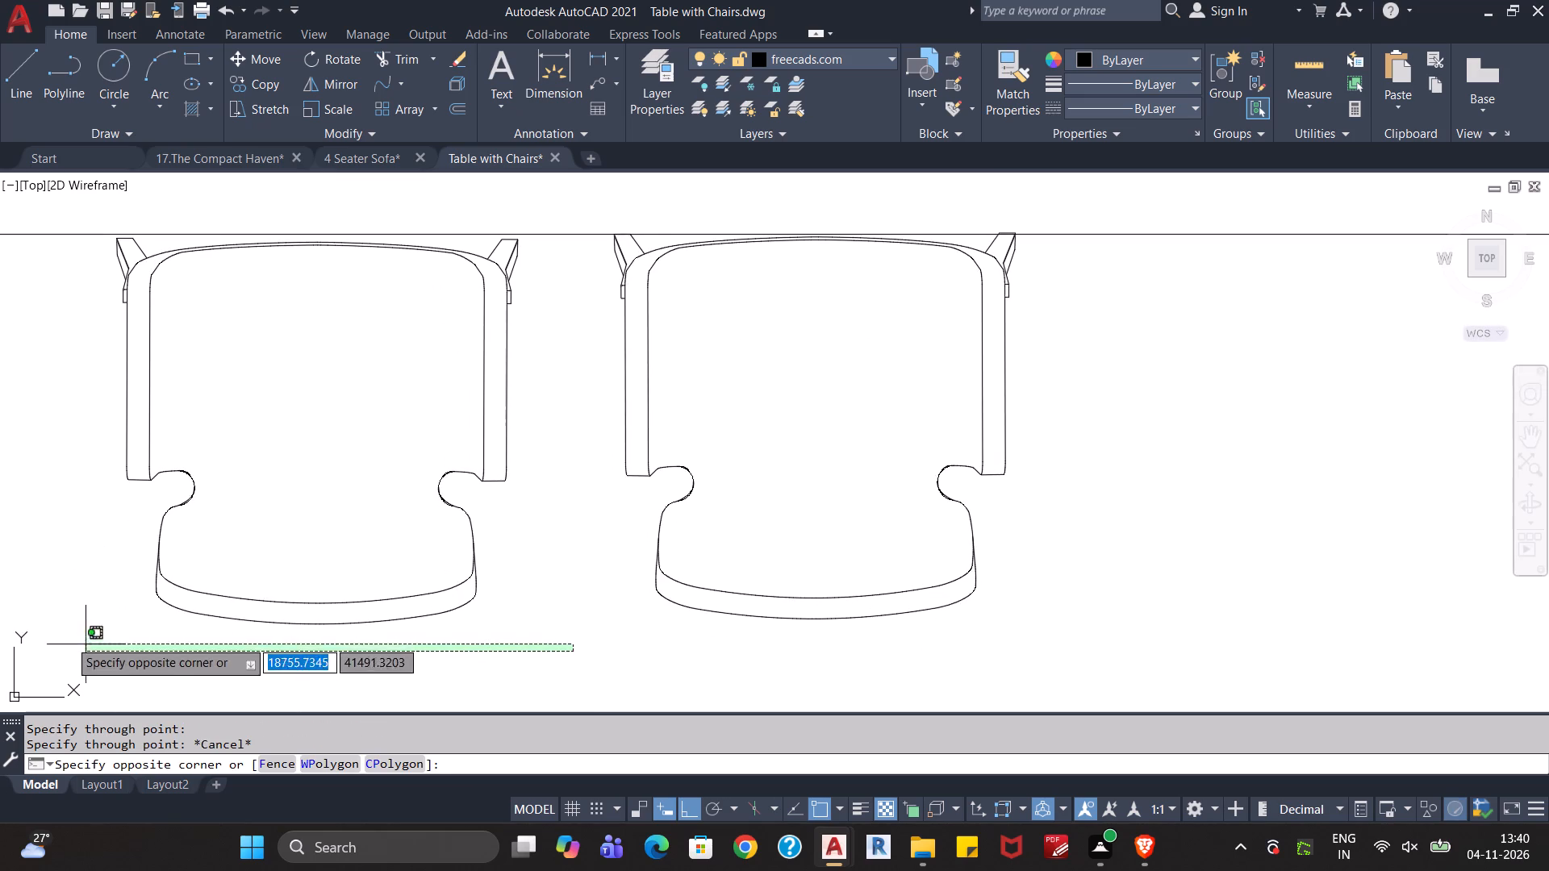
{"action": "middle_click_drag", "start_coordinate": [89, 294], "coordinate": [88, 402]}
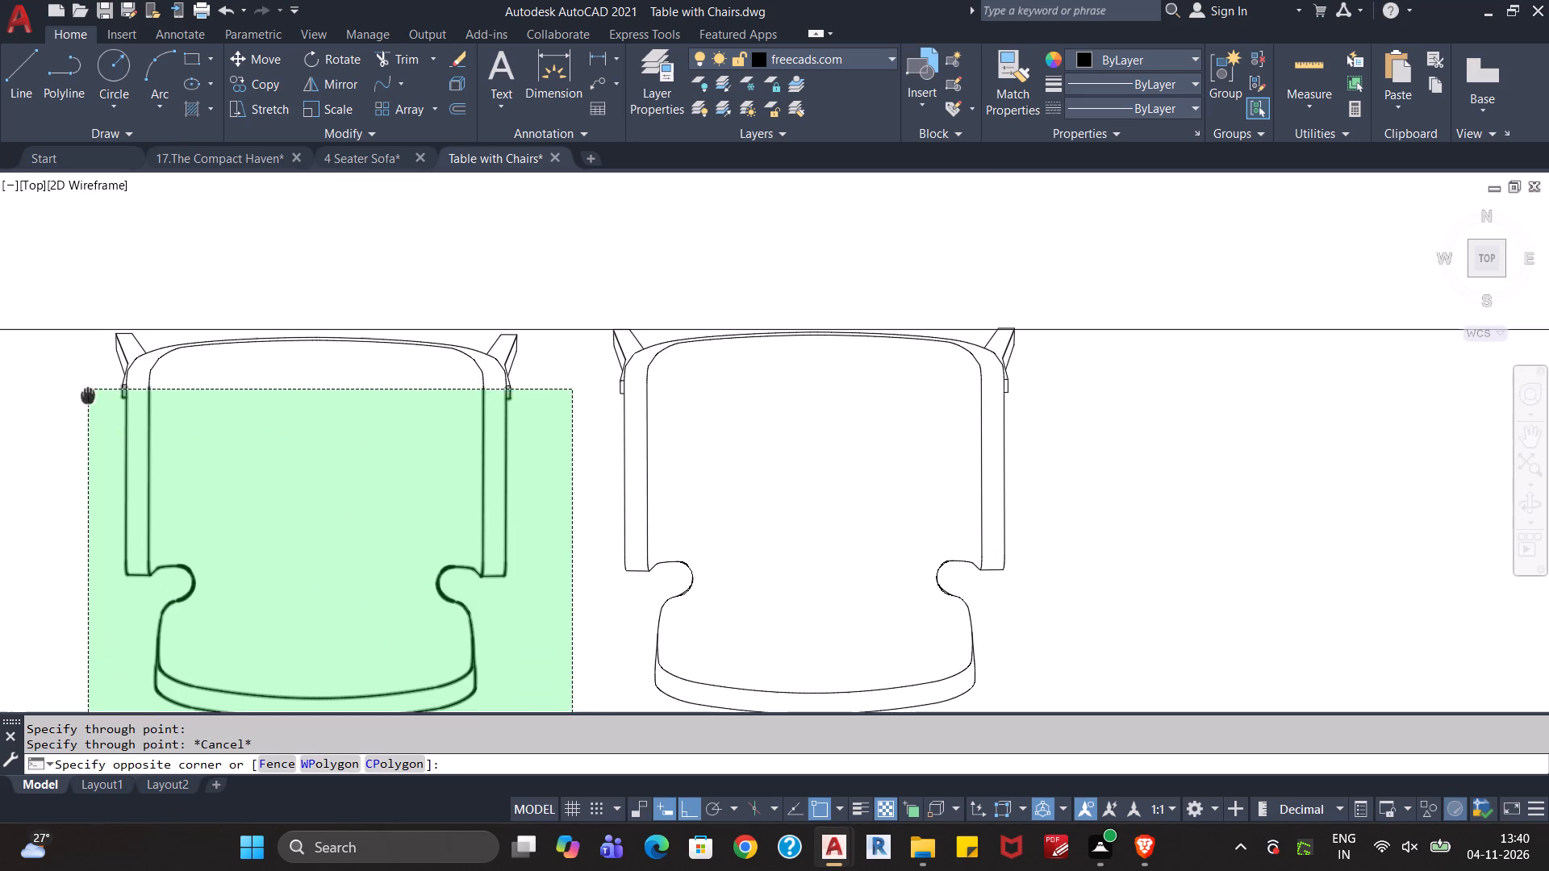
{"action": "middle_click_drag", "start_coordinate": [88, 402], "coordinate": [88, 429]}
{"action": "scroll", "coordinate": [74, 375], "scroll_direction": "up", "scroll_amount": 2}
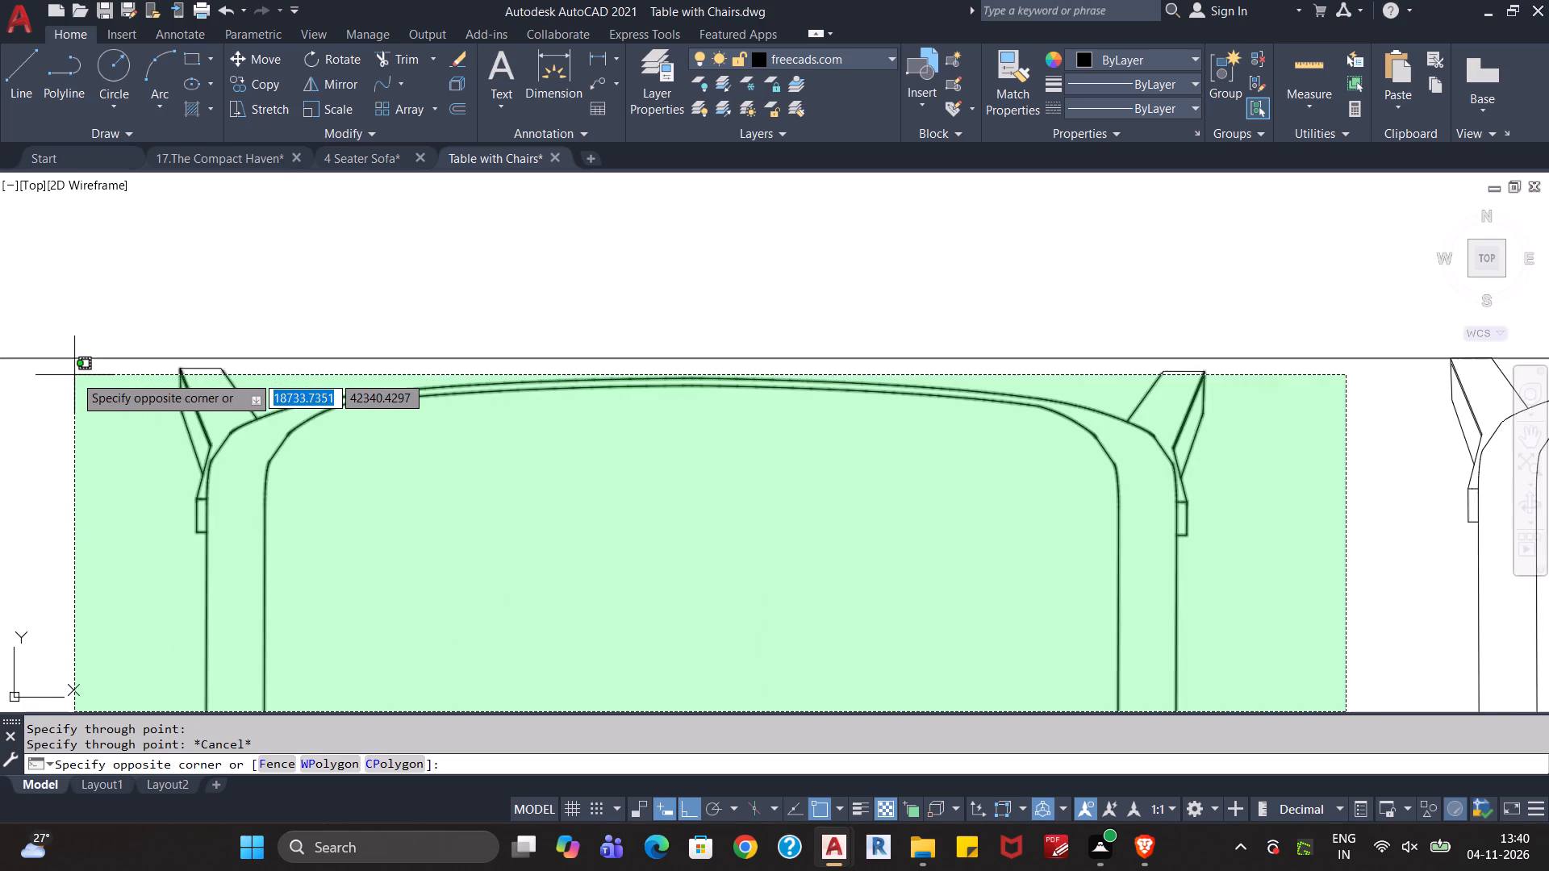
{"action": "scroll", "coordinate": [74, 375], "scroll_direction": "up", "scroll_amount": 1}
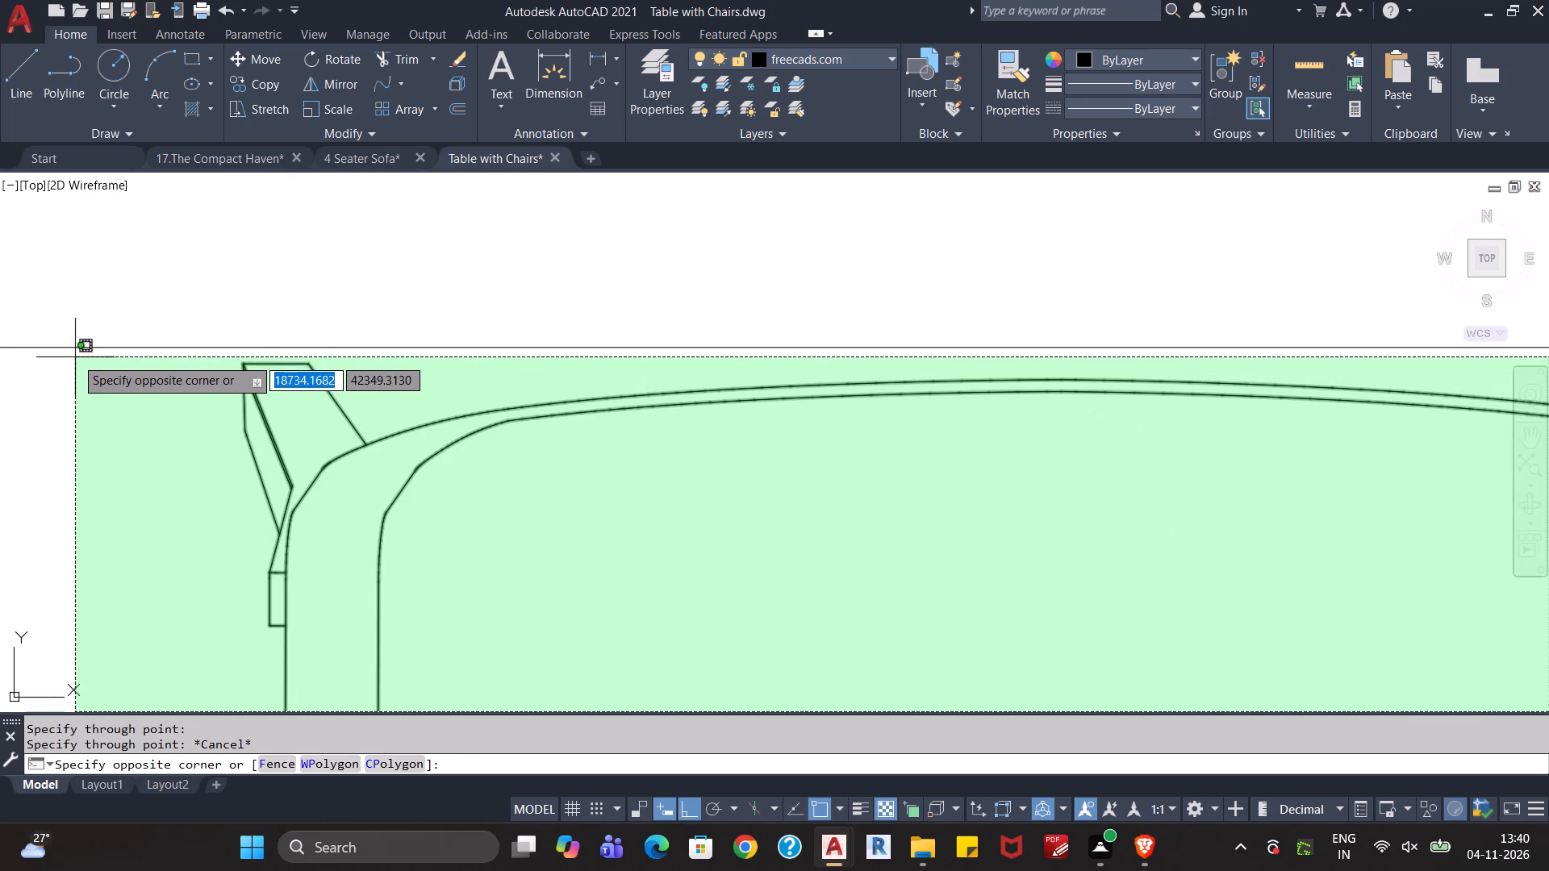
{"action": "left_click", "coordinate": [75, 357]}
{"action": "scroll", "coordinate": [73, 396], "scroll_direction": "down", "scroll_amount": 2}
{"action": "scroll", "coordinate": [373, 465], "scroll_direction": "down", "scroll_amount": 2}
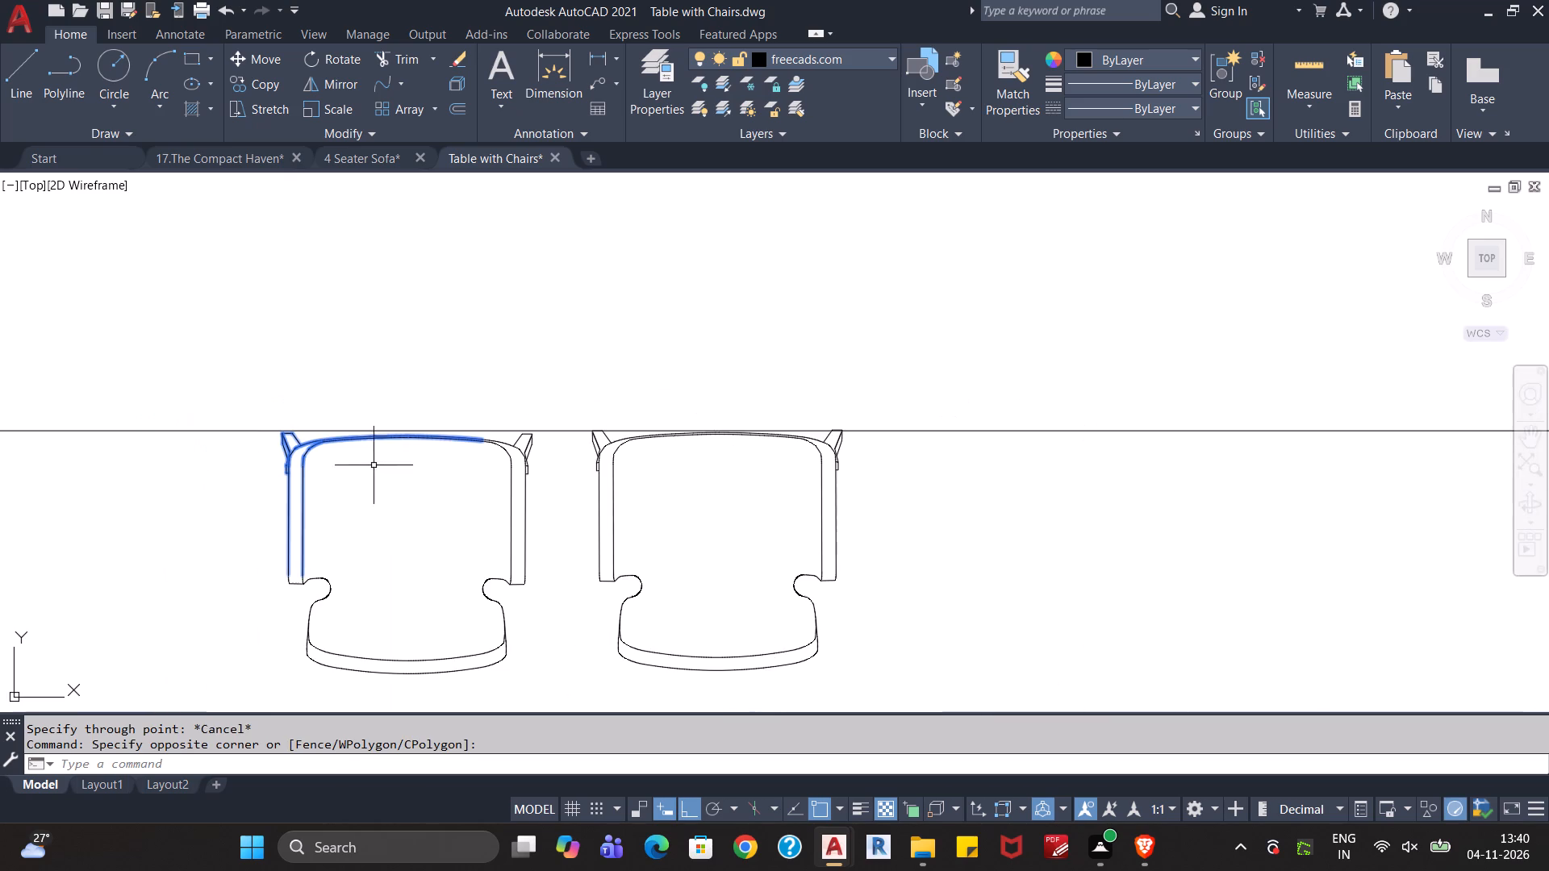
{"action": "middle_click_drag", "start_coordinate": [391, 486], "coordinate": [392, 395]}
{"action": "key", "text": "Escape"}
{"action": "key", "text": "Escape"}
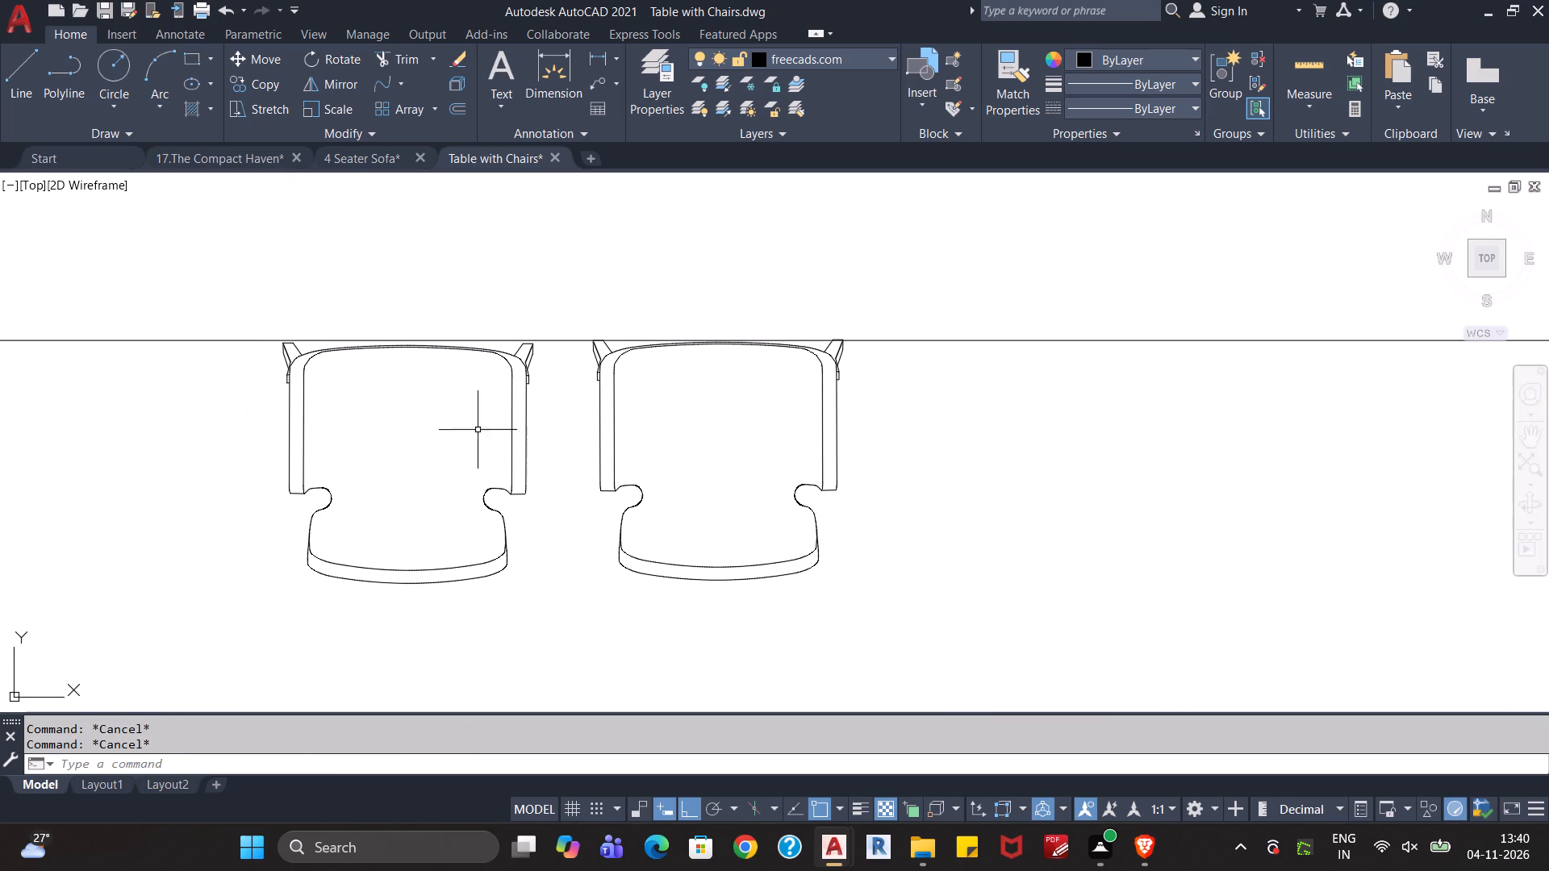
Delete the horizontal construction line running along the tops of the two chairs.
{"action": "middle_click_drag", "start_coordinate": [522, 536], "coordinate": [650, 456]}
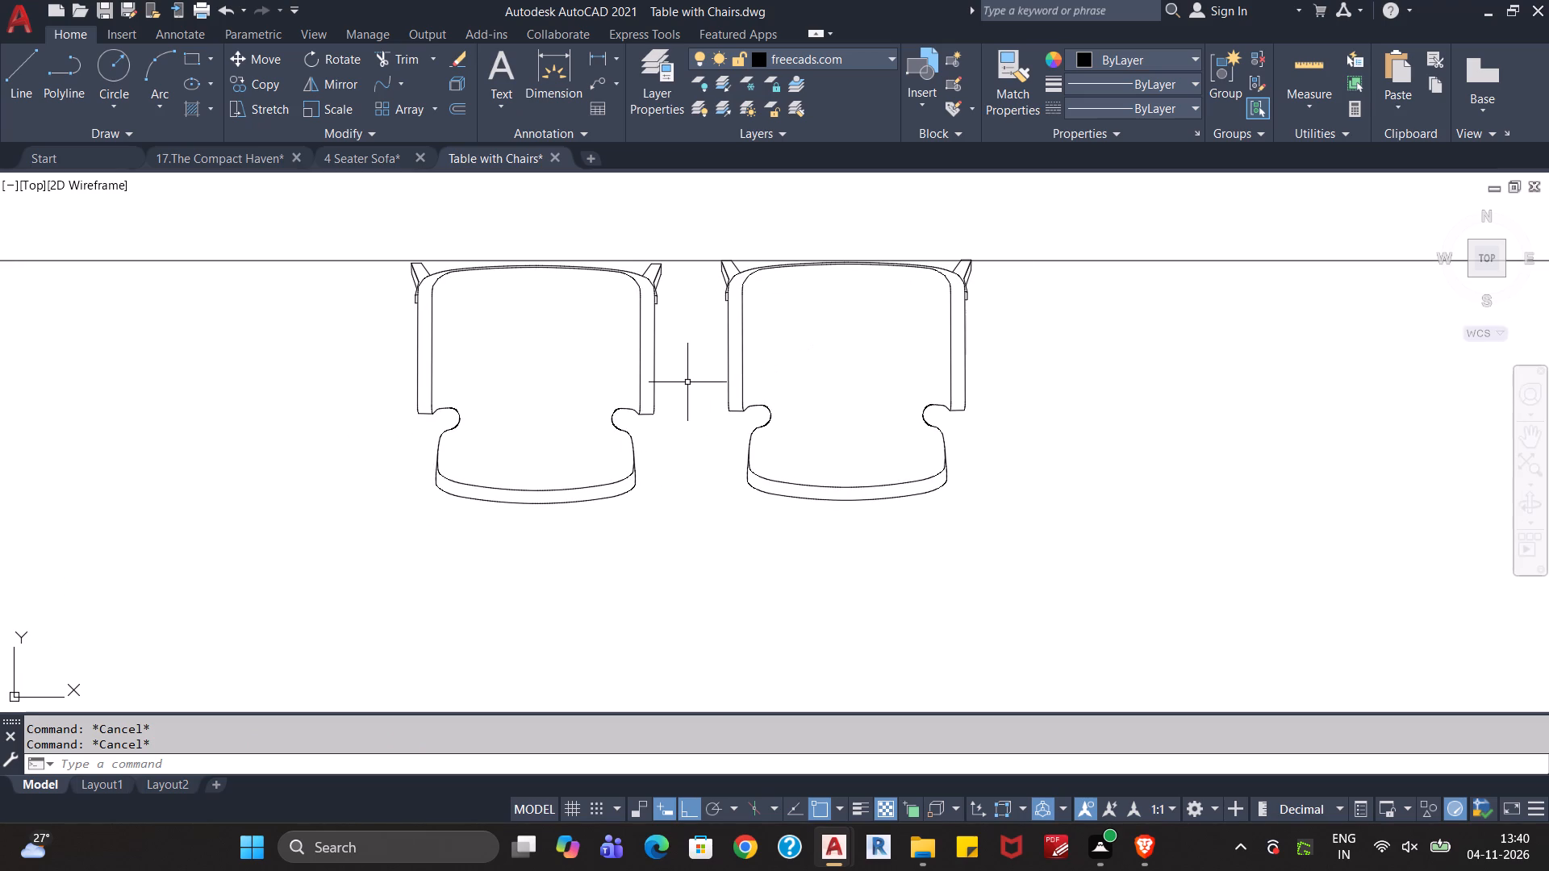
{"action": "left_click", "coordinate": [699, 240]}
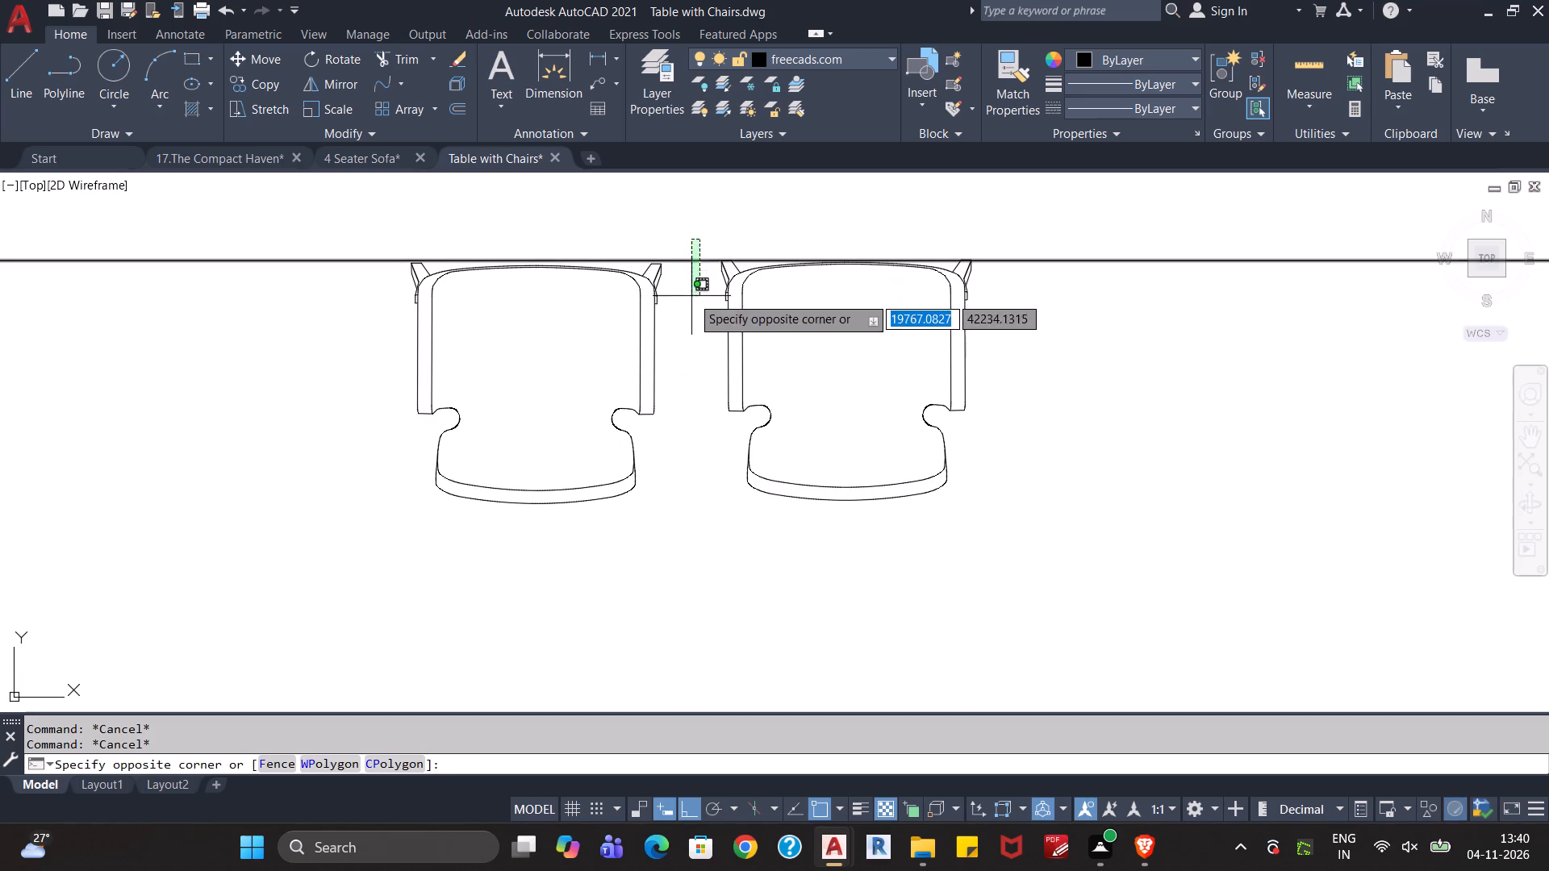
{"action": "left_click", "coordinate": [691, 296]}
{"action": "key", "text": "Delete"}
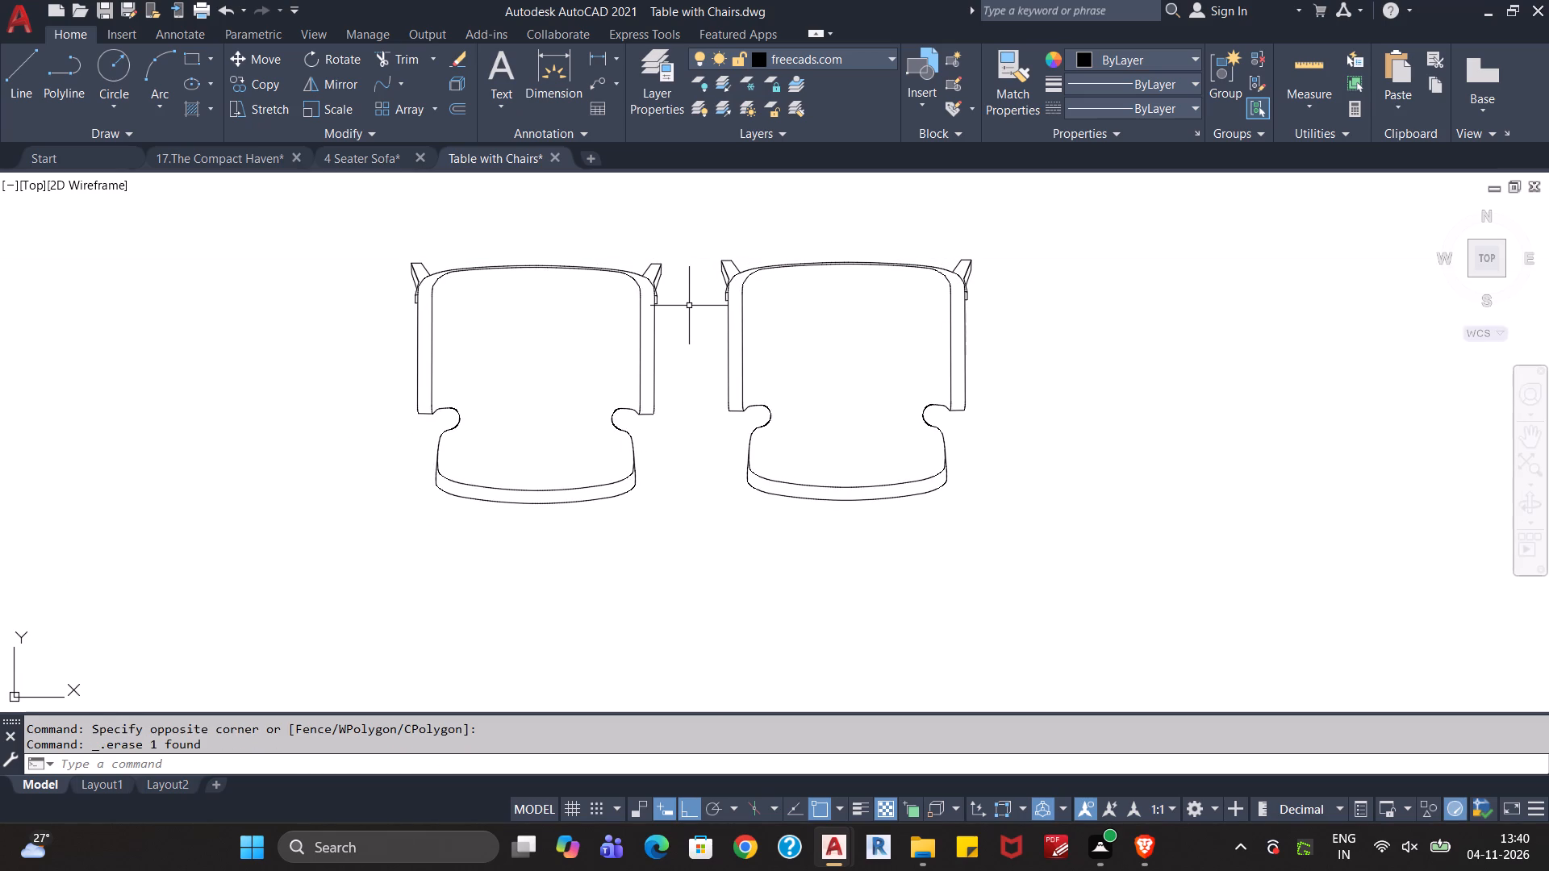
Cut the whole left-hand chair to the clipboard.
{"action": "left_click", "coordinate": [683, 247]}
{"action": "left_click", "coordinate": [319, 506]}
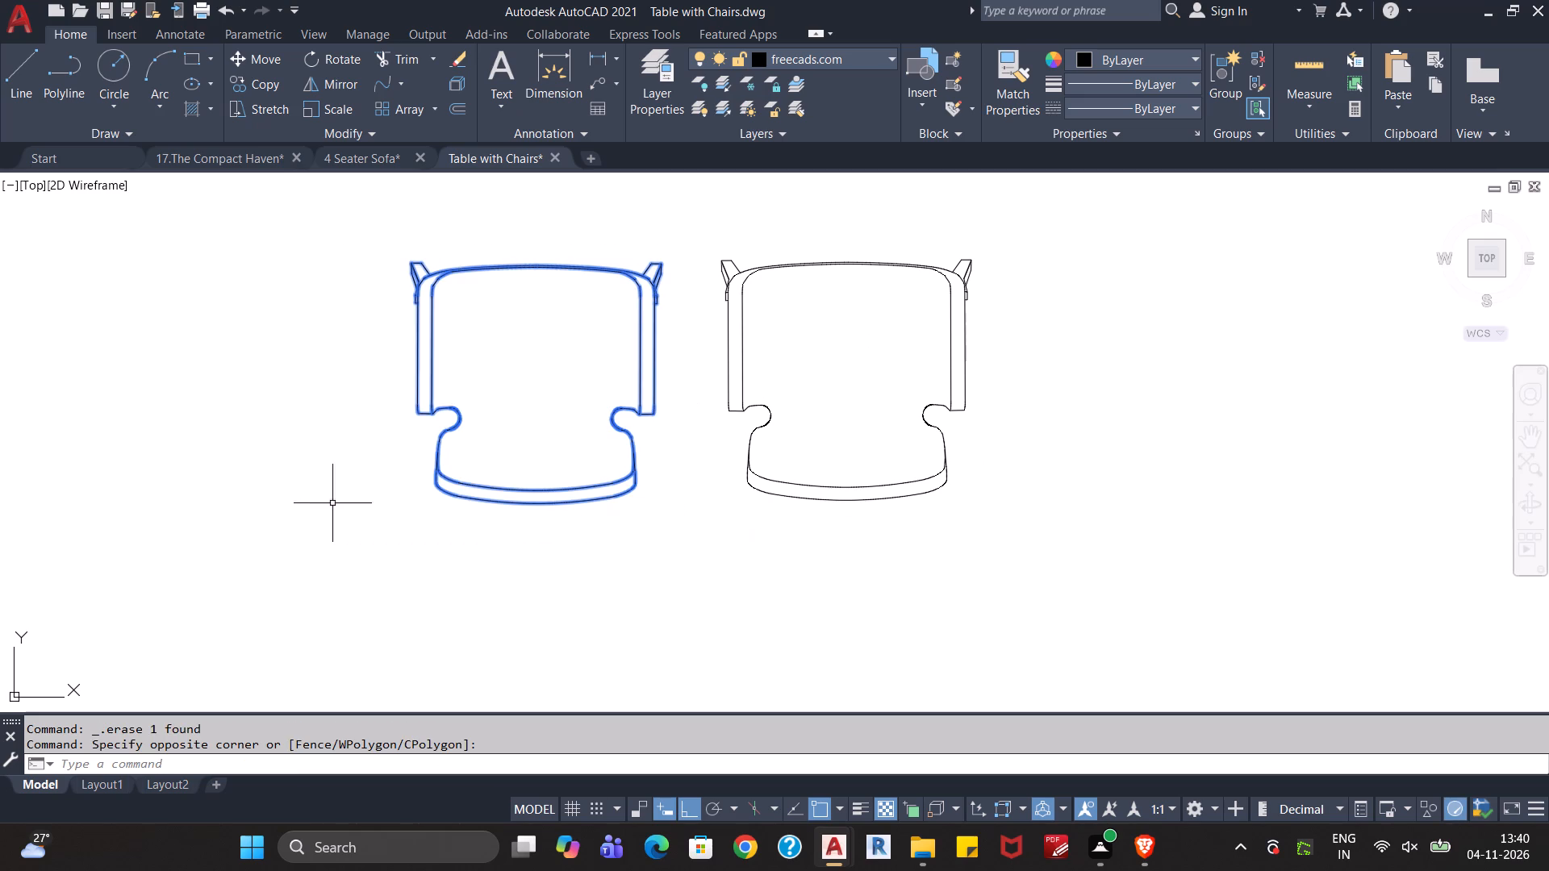
{"action": "key", "text": "ctrl+x"}
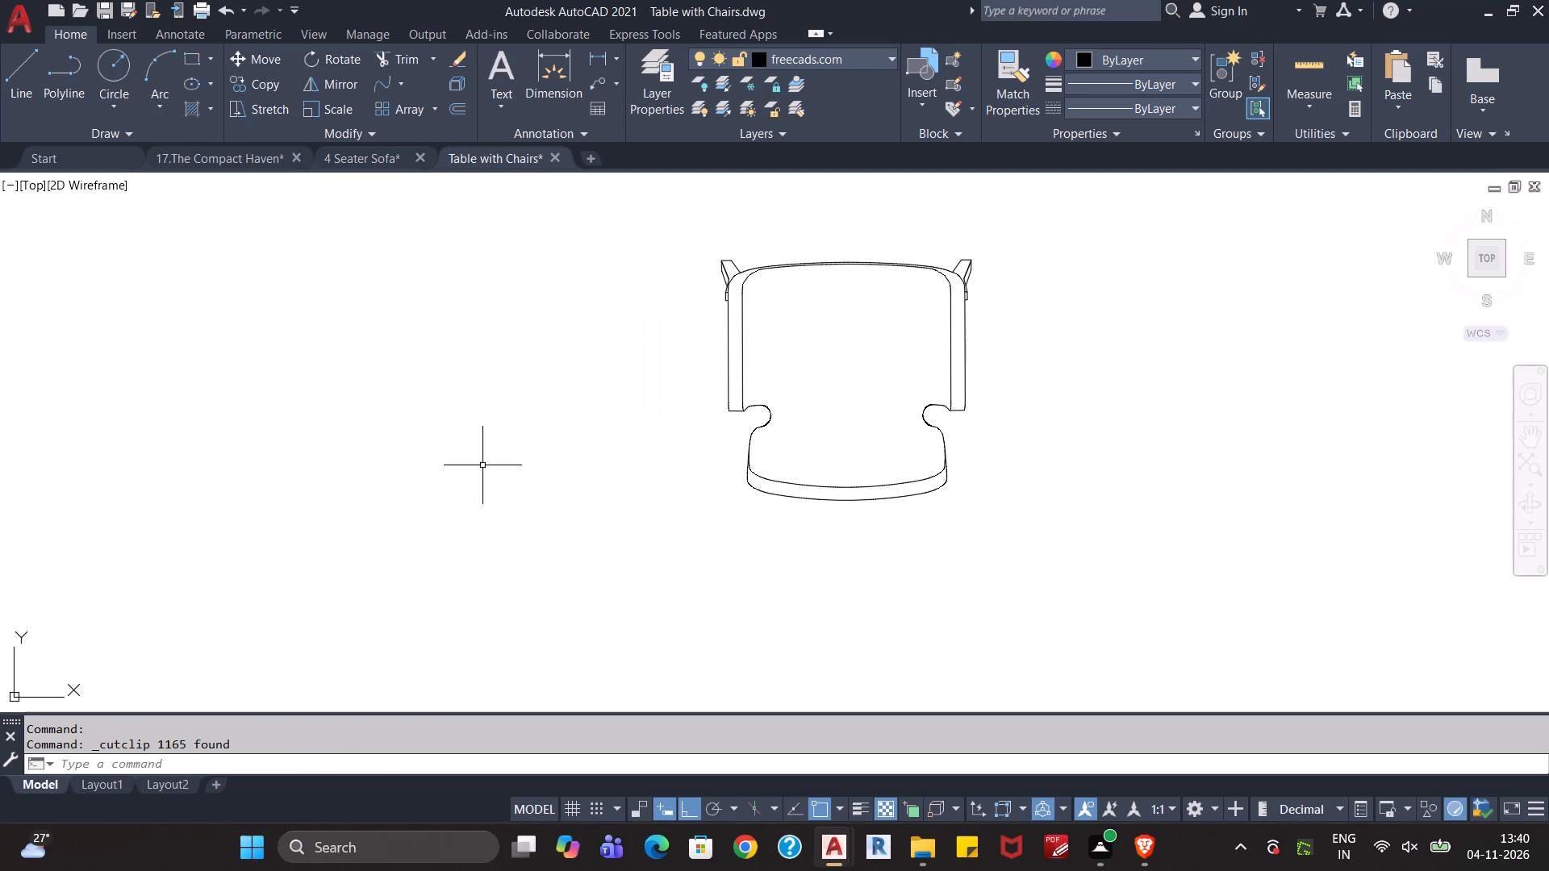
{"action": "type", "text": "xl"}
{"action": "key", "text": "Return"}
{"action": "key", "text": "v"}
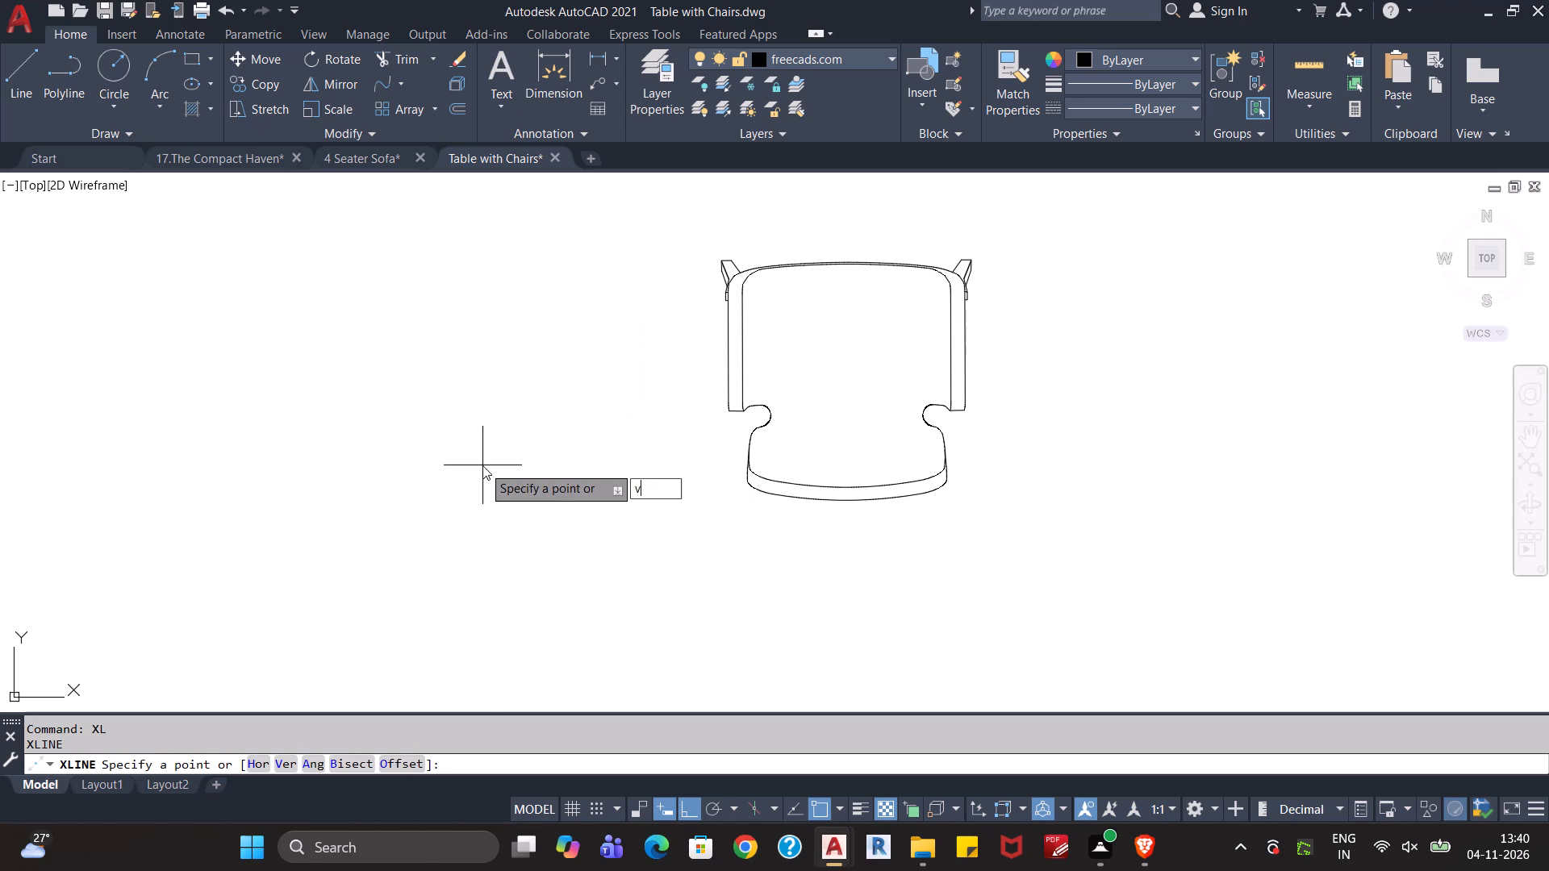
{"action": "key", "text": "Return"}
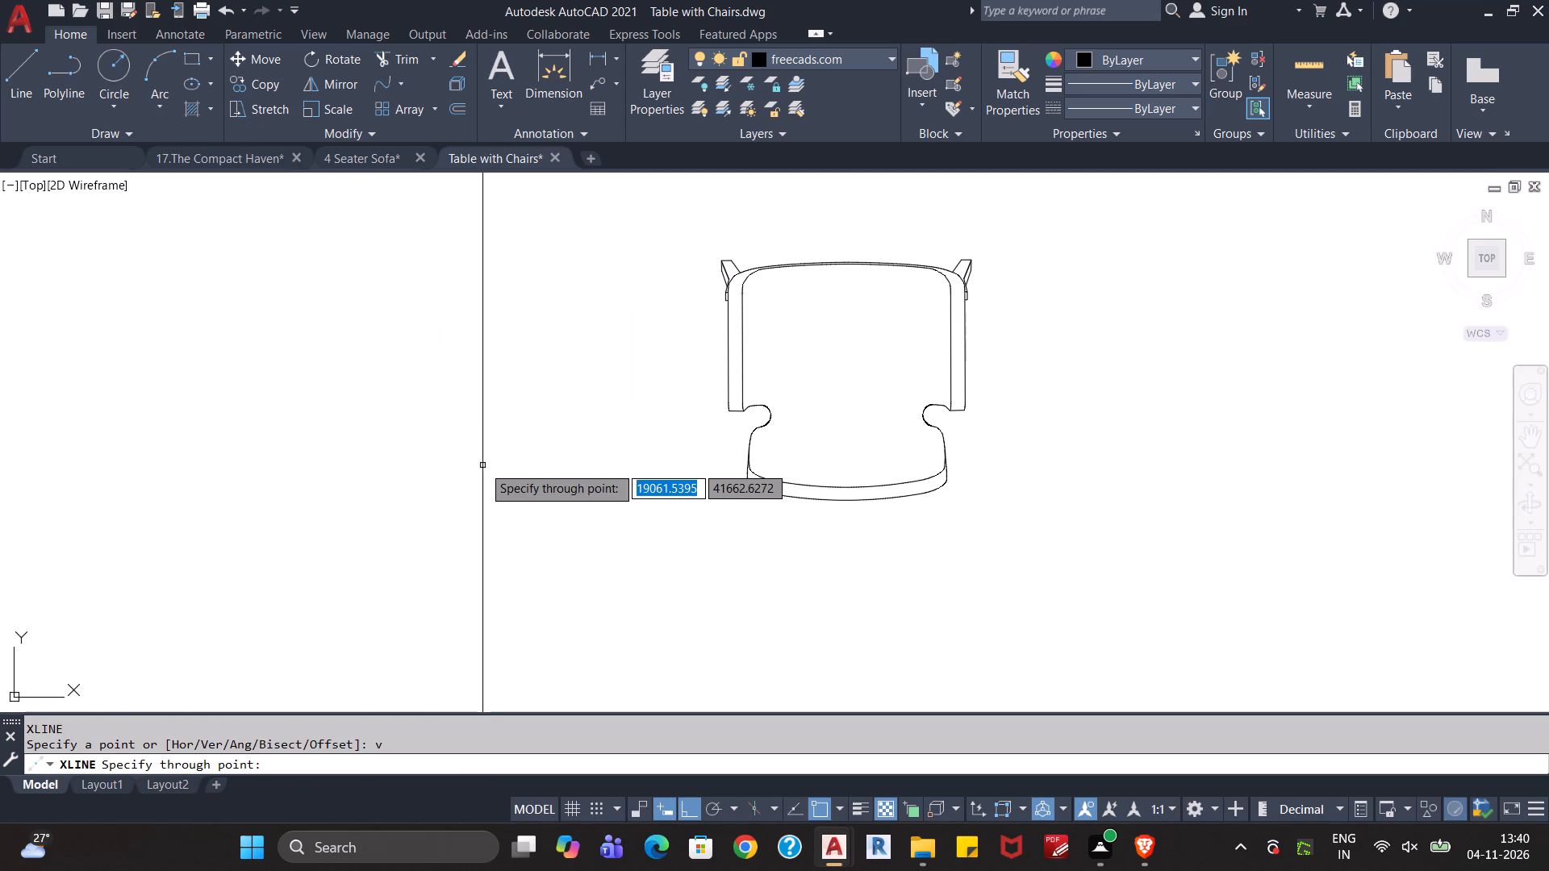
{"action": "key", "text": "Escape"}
Draw a horizontal construction line through the upper-left corner of the remaining chair as an alignment guide.
{"action": "type", "text": "xl"}
{"action": "key", "text": "Return"}
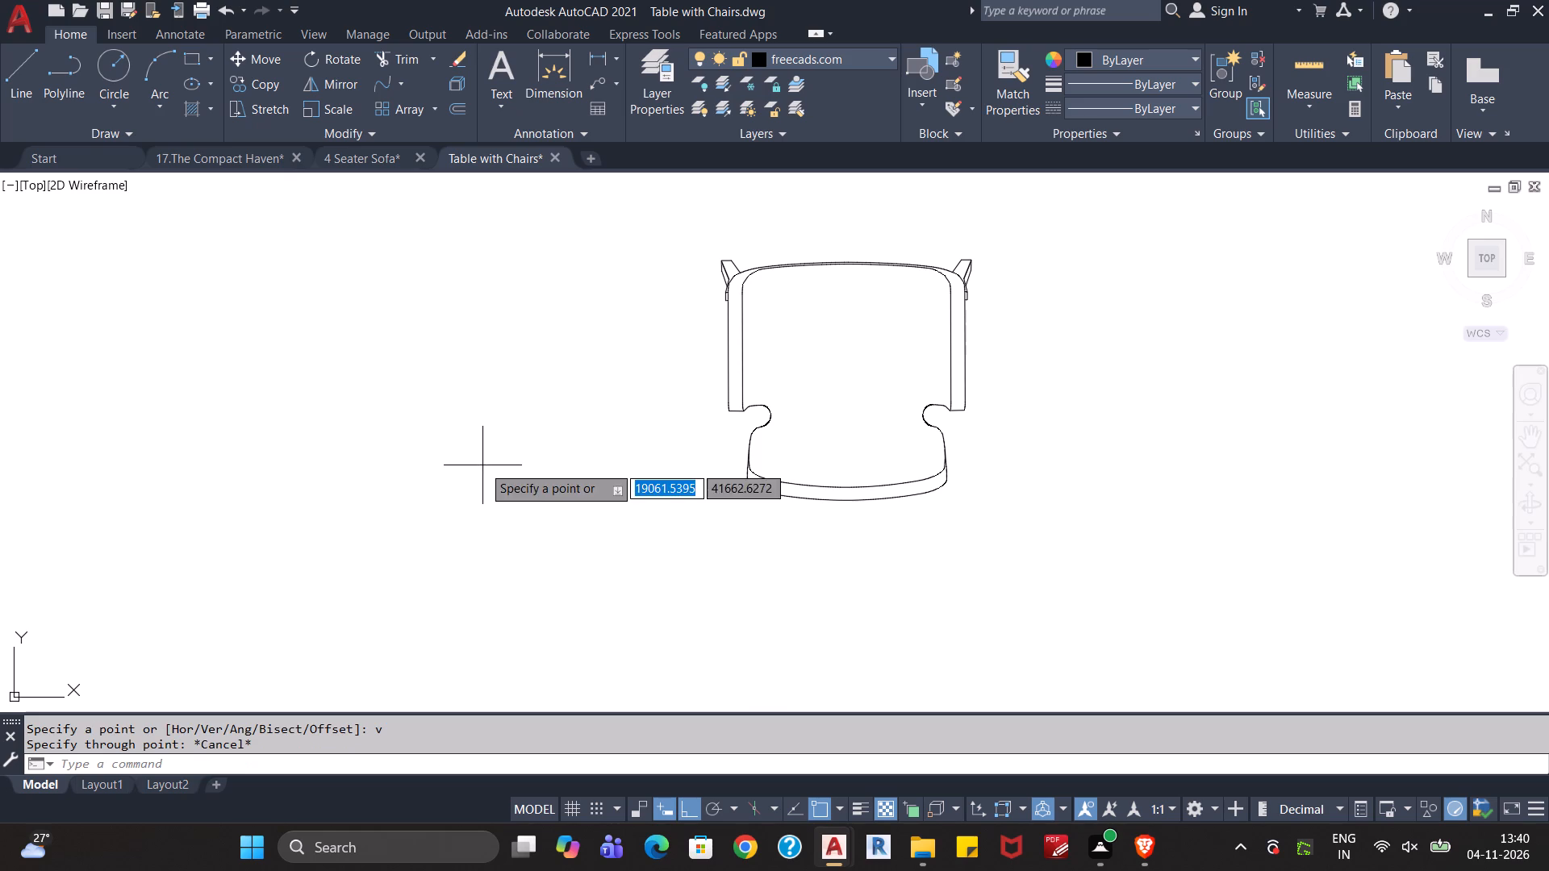
{"action": "key", "text": "h"}
{"action": "key", "text": "Return"}
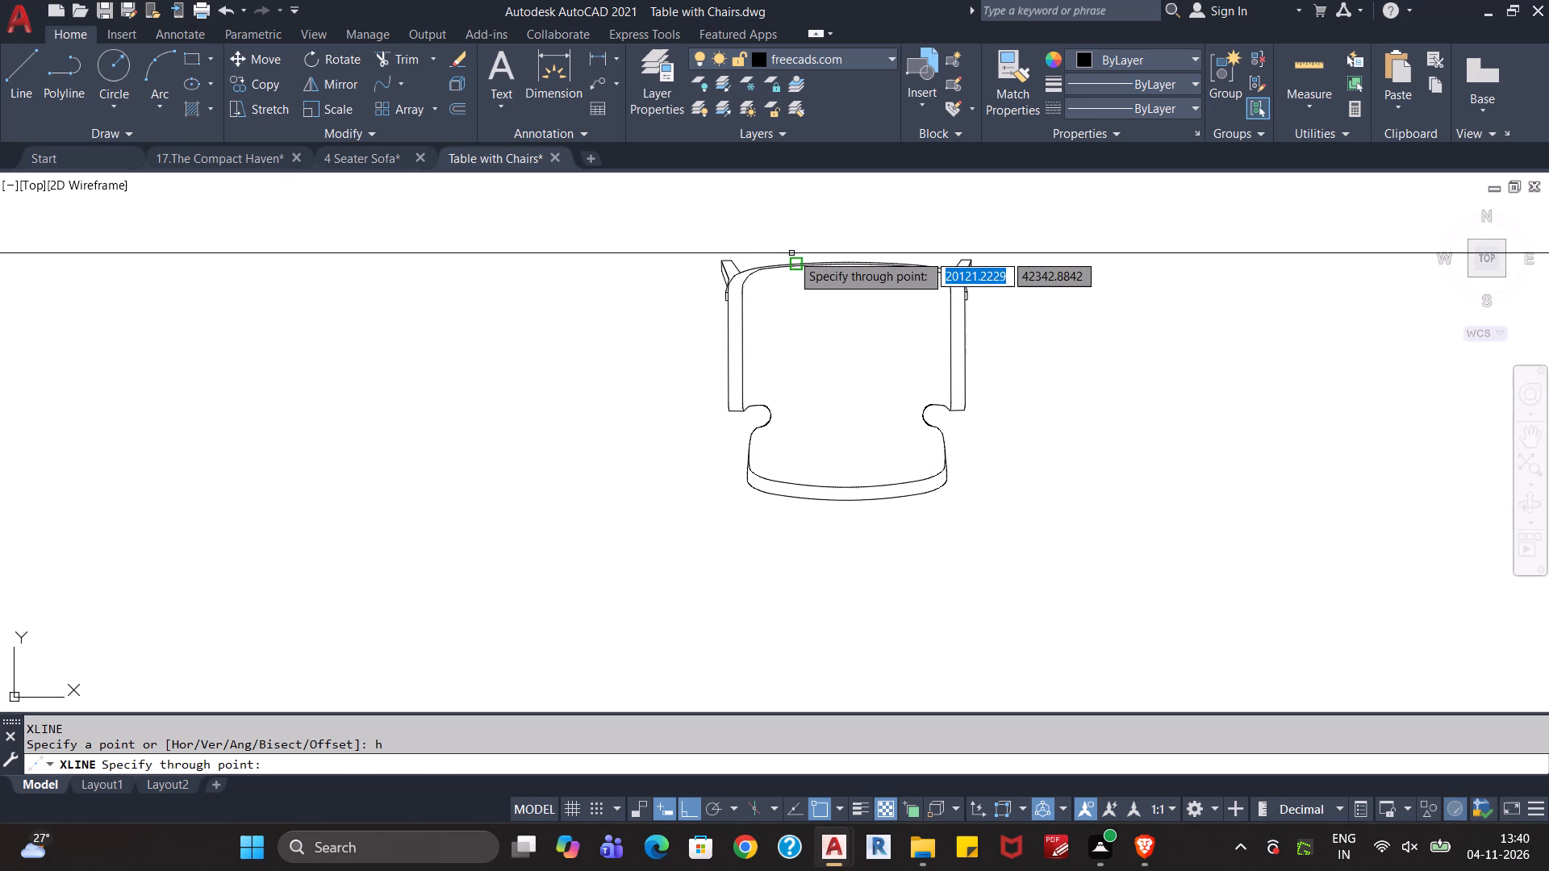
{"action": "scroll", "coordinate": [791, 253], "scroll_direction": "up", "scroll_amount": 2}
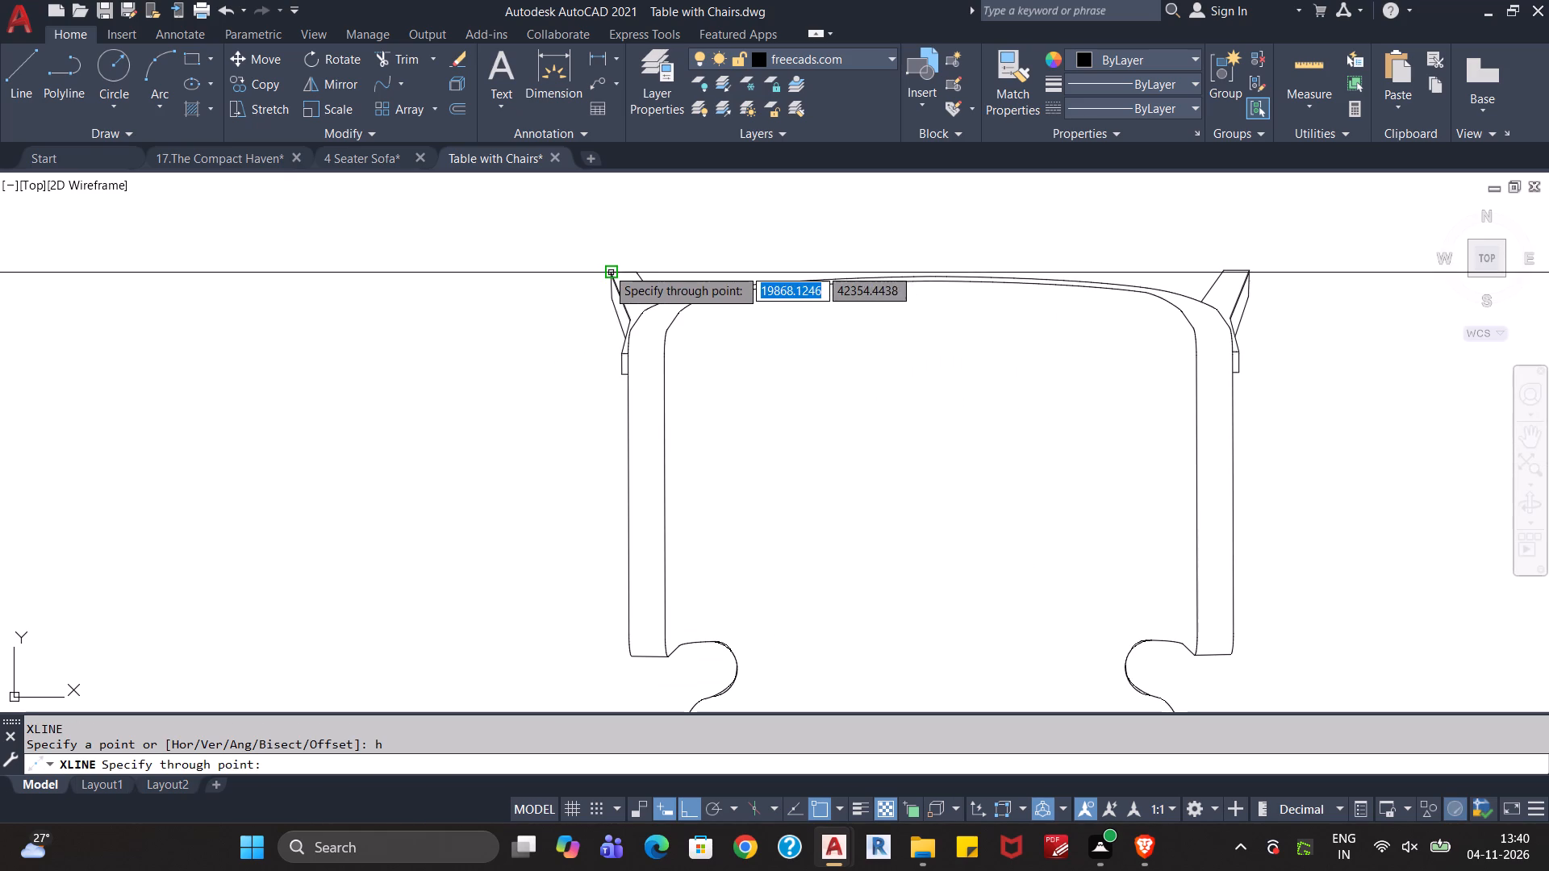
{"action": "left_click", "coordinate": [607, 268]}
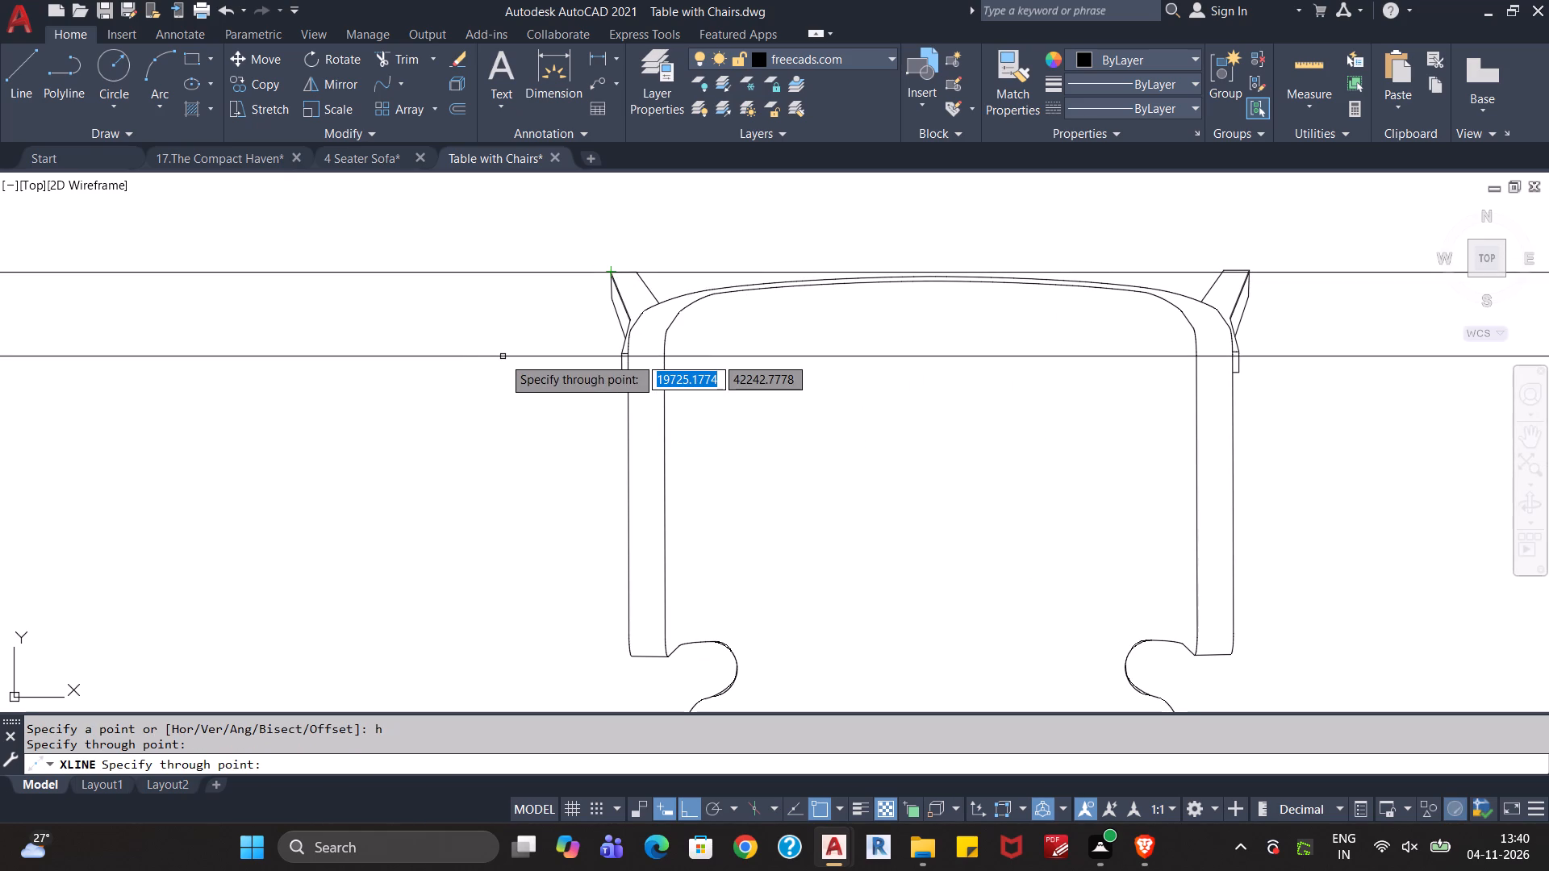
{"action": "key", "text": "Escape"}
Paste the cut chair just left of the other chair, with its upper corners level with the construction line.
{"action": "middle_click_drag", "start_coordinate": [466, 380], "coordinate": [628, 383]}
{"action": "key", "text": "ctrl+v"}
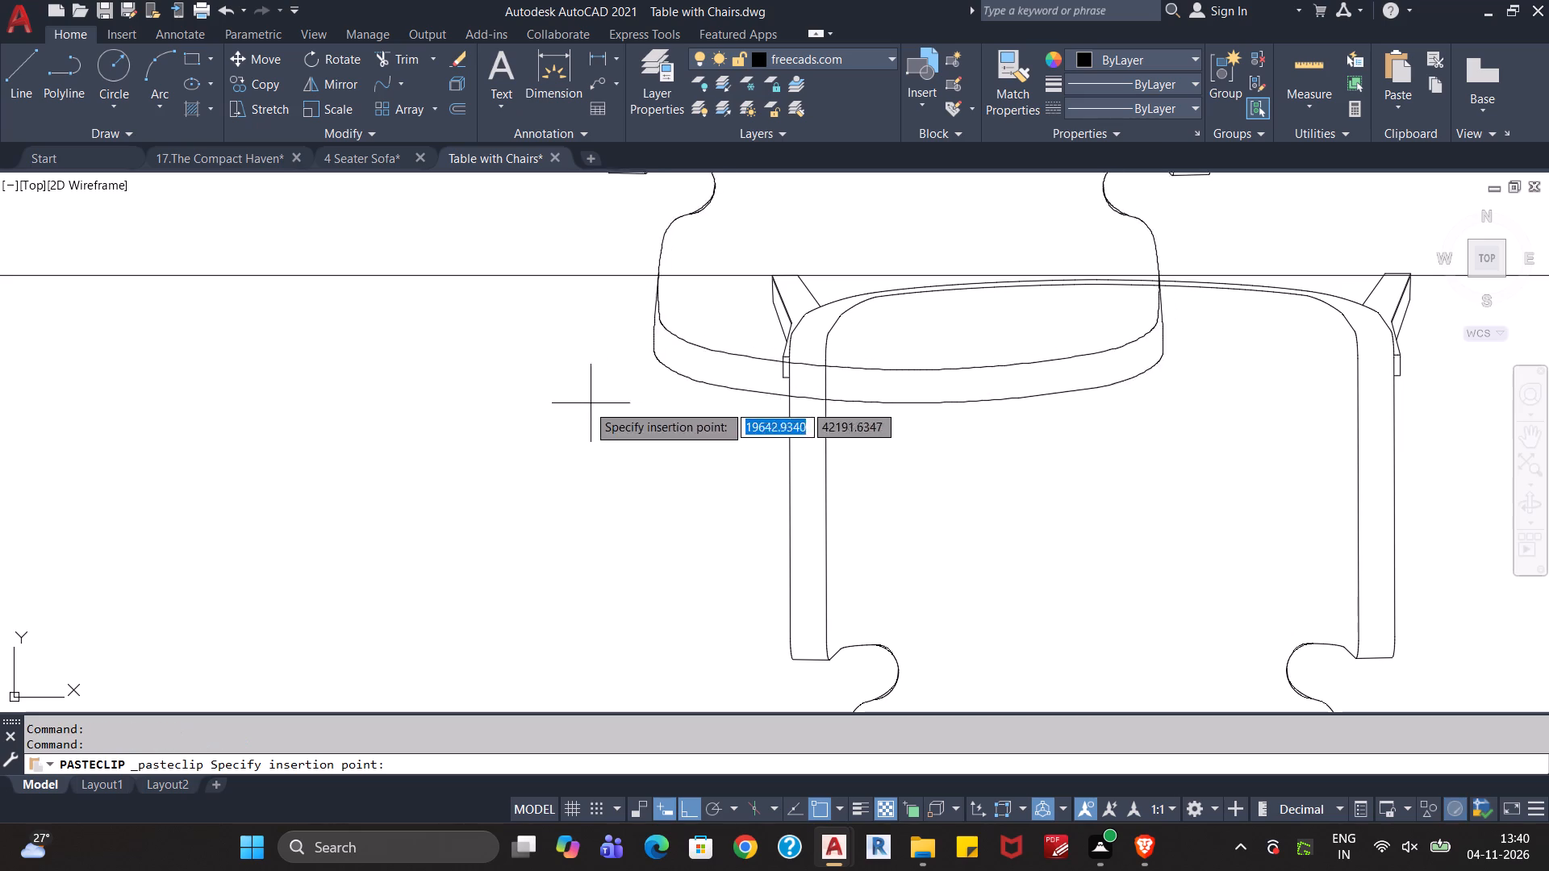
{"action": "middle_click_drag", "start_coordinate": [106, 586], "coordinate": [269, 469]}
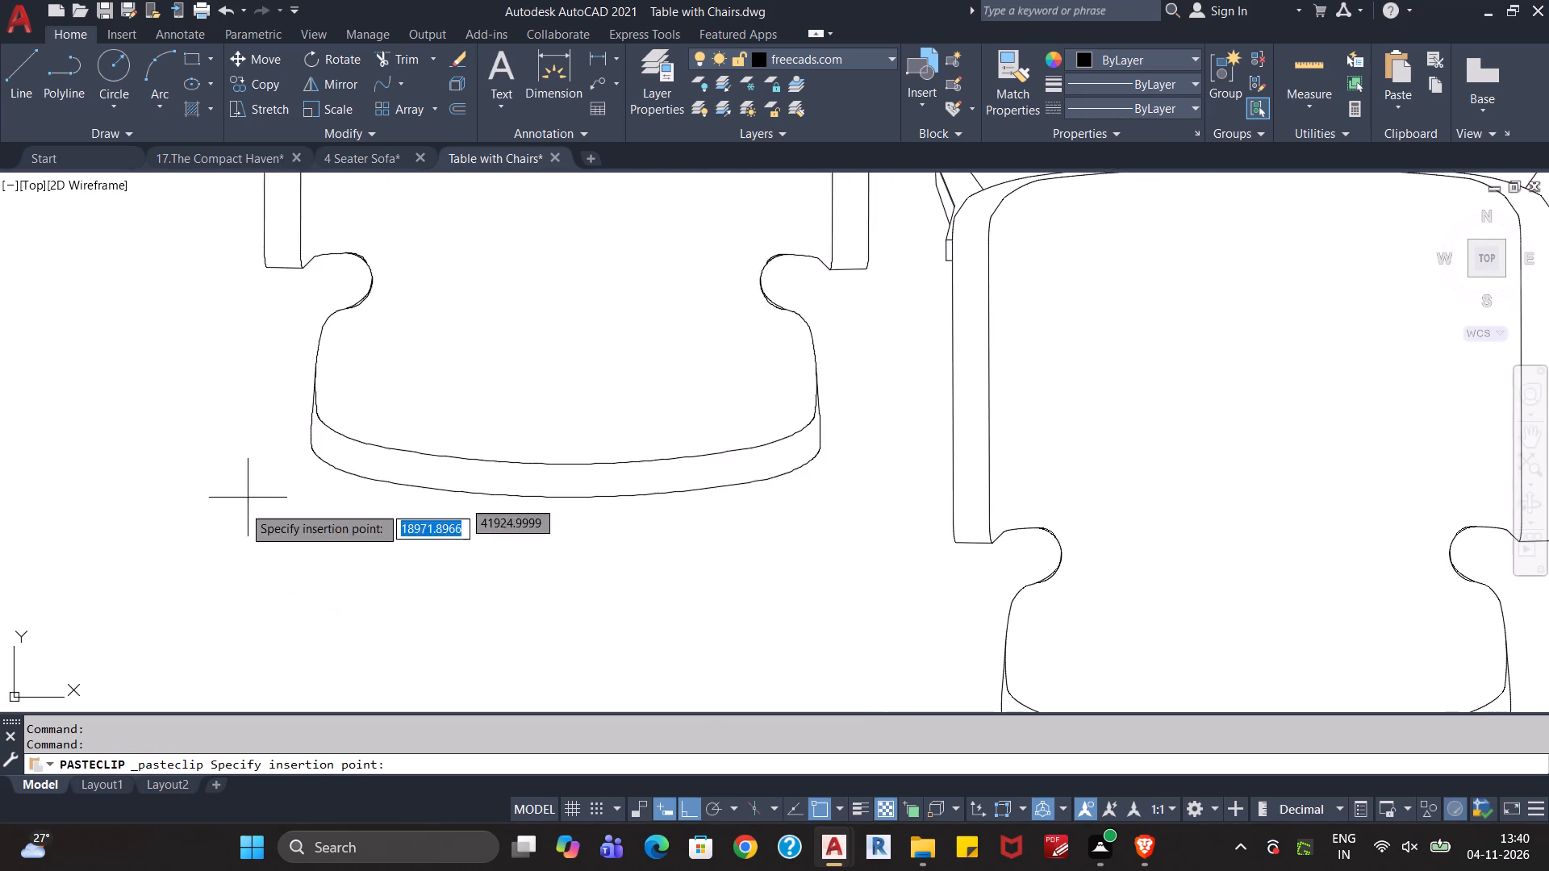
{"action": "scroll", "coordinate": [202, 615], "scroll_direction": "down", "scroll_amount": 2}
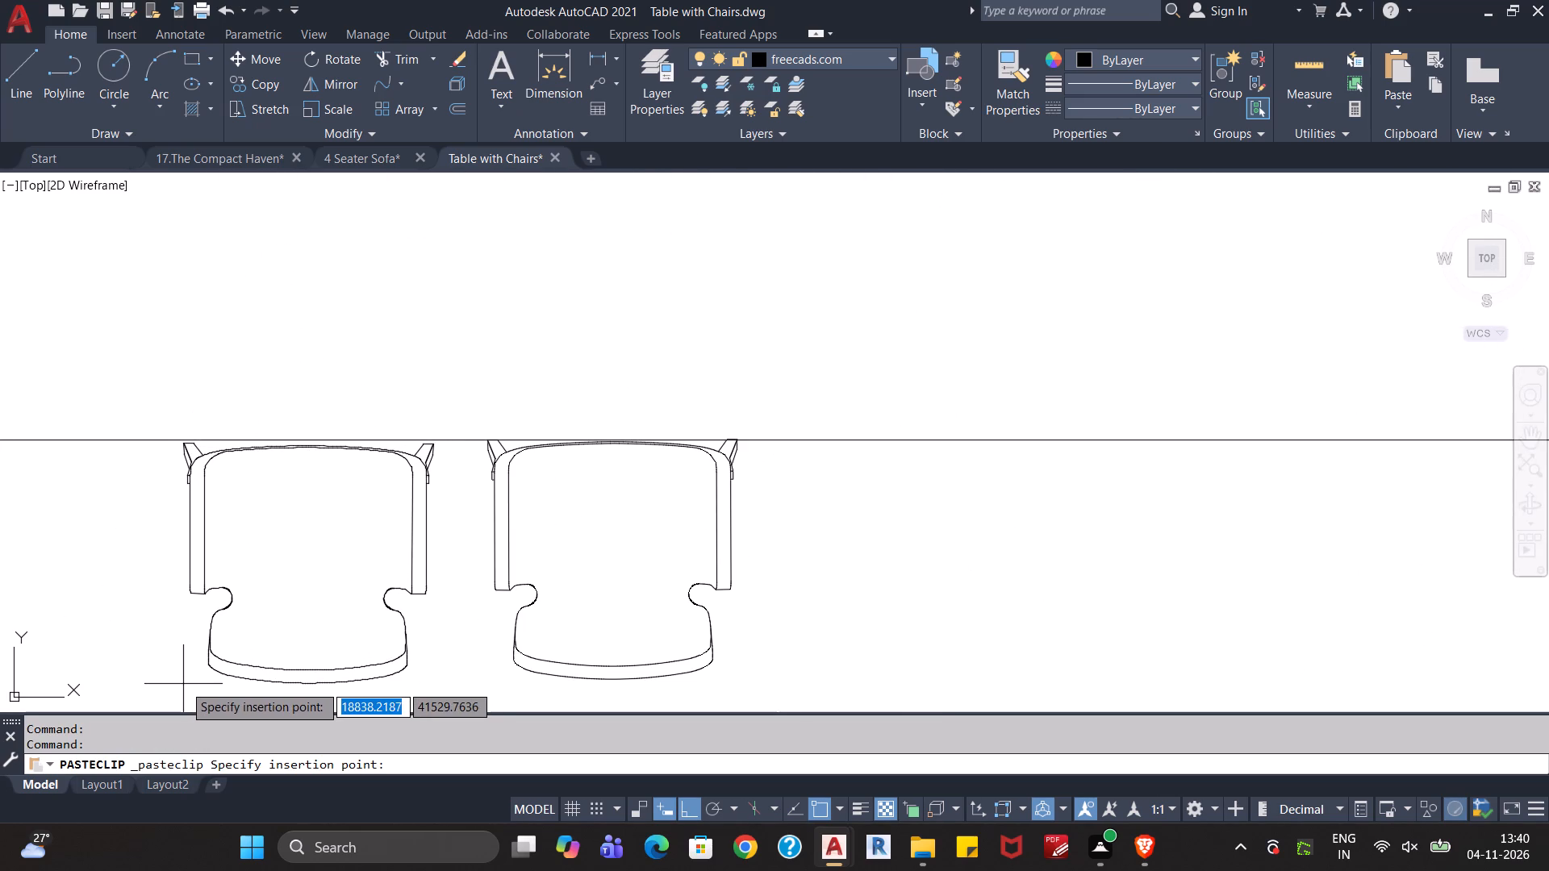
{"action": "scroll", "coordinate": [183, 684], "scroll_direction": "up", "scroll_amount": 2}
{"action": "scroll", "coordinate": [183, 684], "scroll_direction": "down", "scroll_amount": 1}
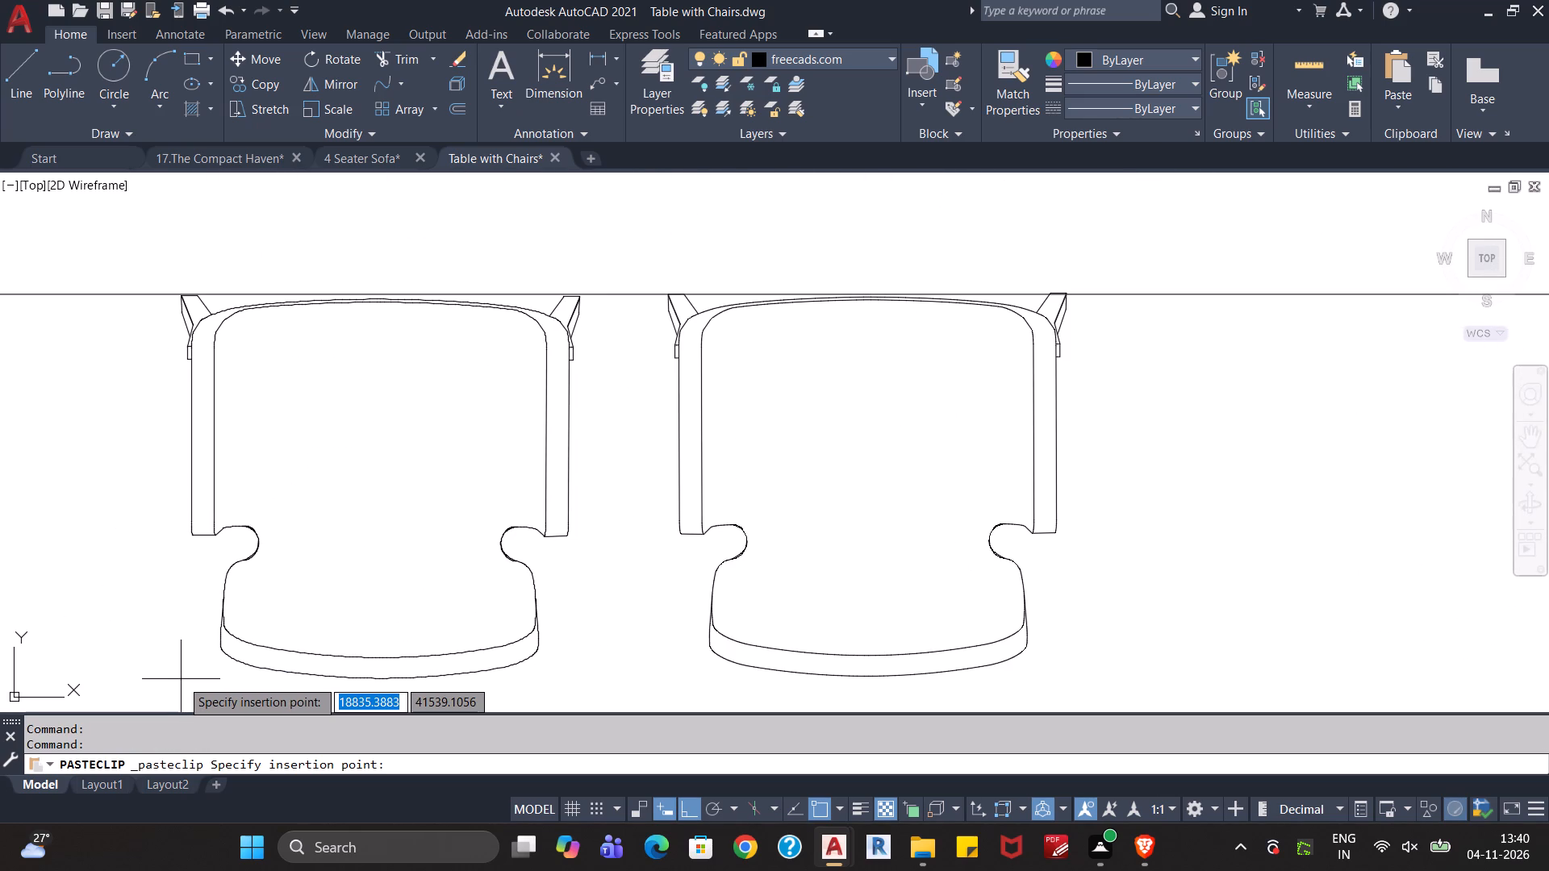
{"action": "left_click", "coordinate": [181, 679]}
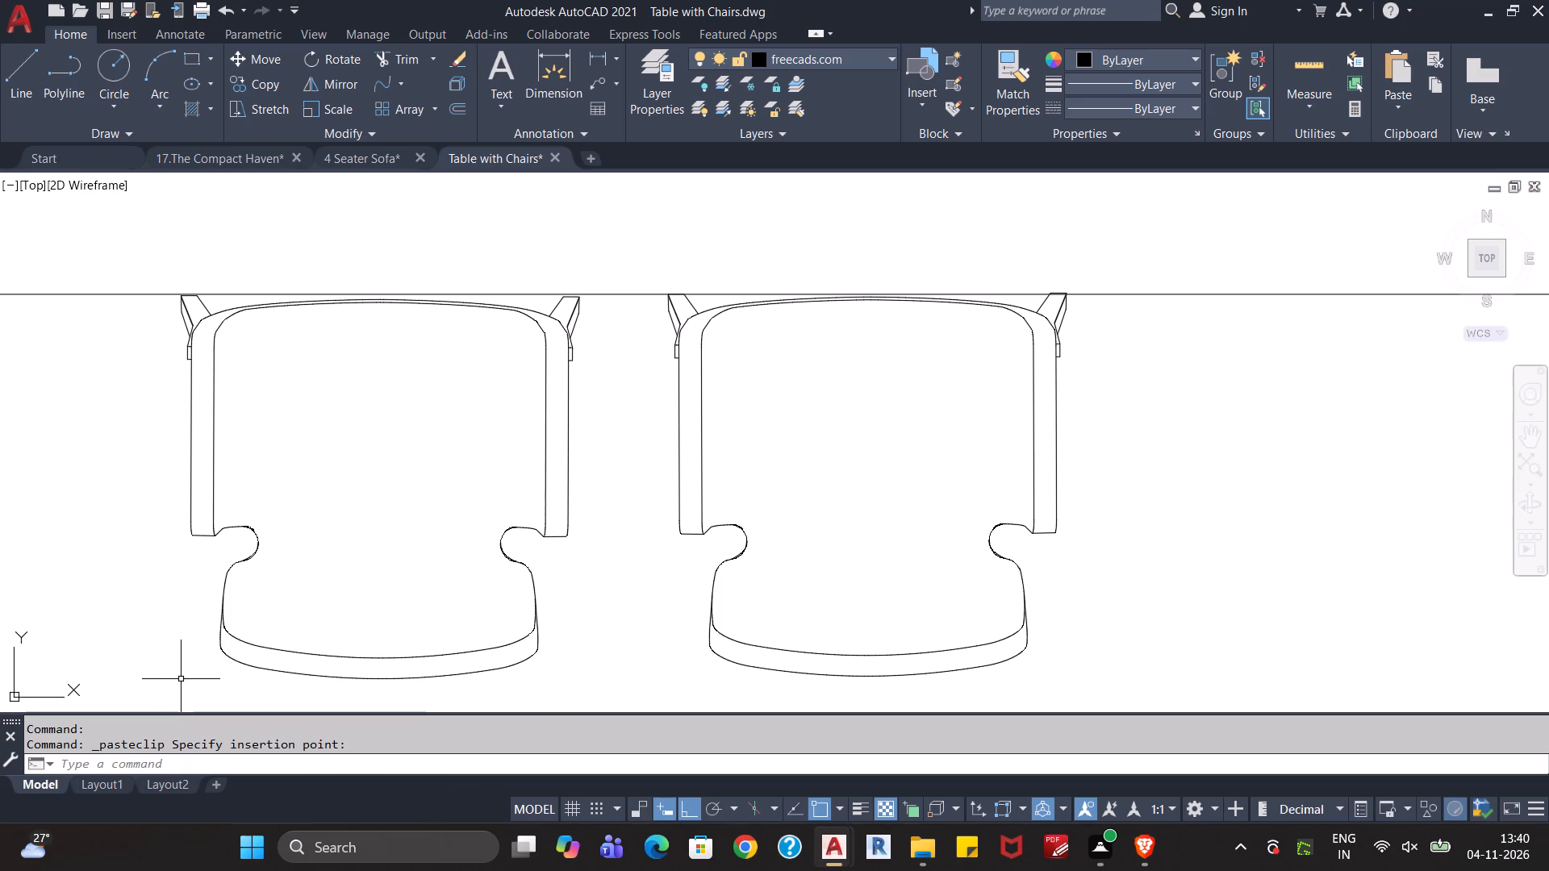
Delete the horizontal construction line between and above the two chairs.
{"action": "left_click", "coordinate": [616, 271]}
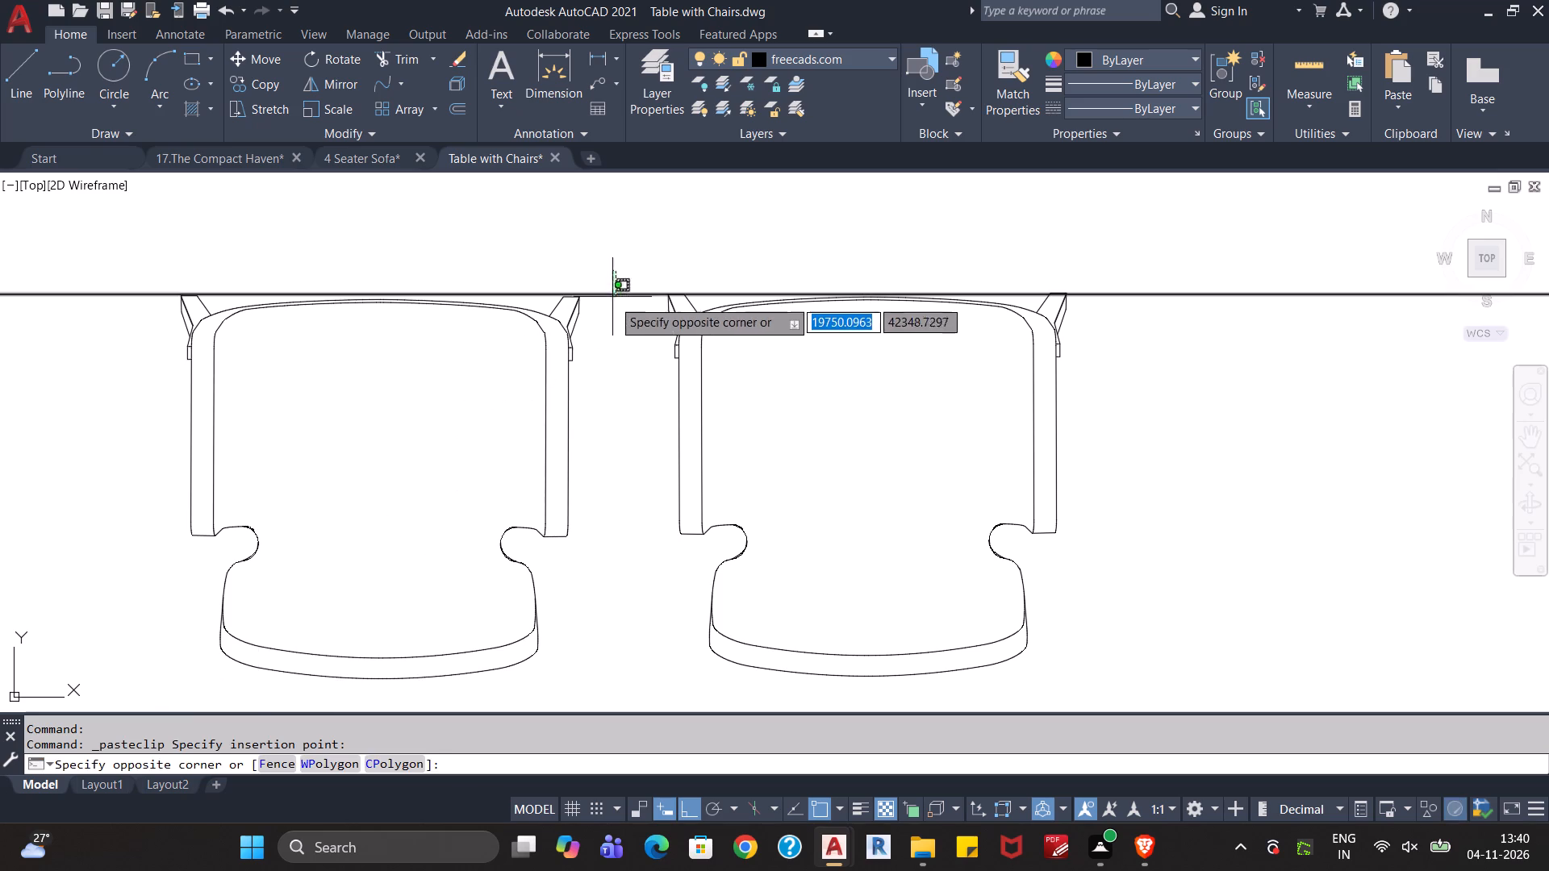
{"action": "left_click", "coordinate": [612, 306]}
{"action": "key", "text": "Delete"}
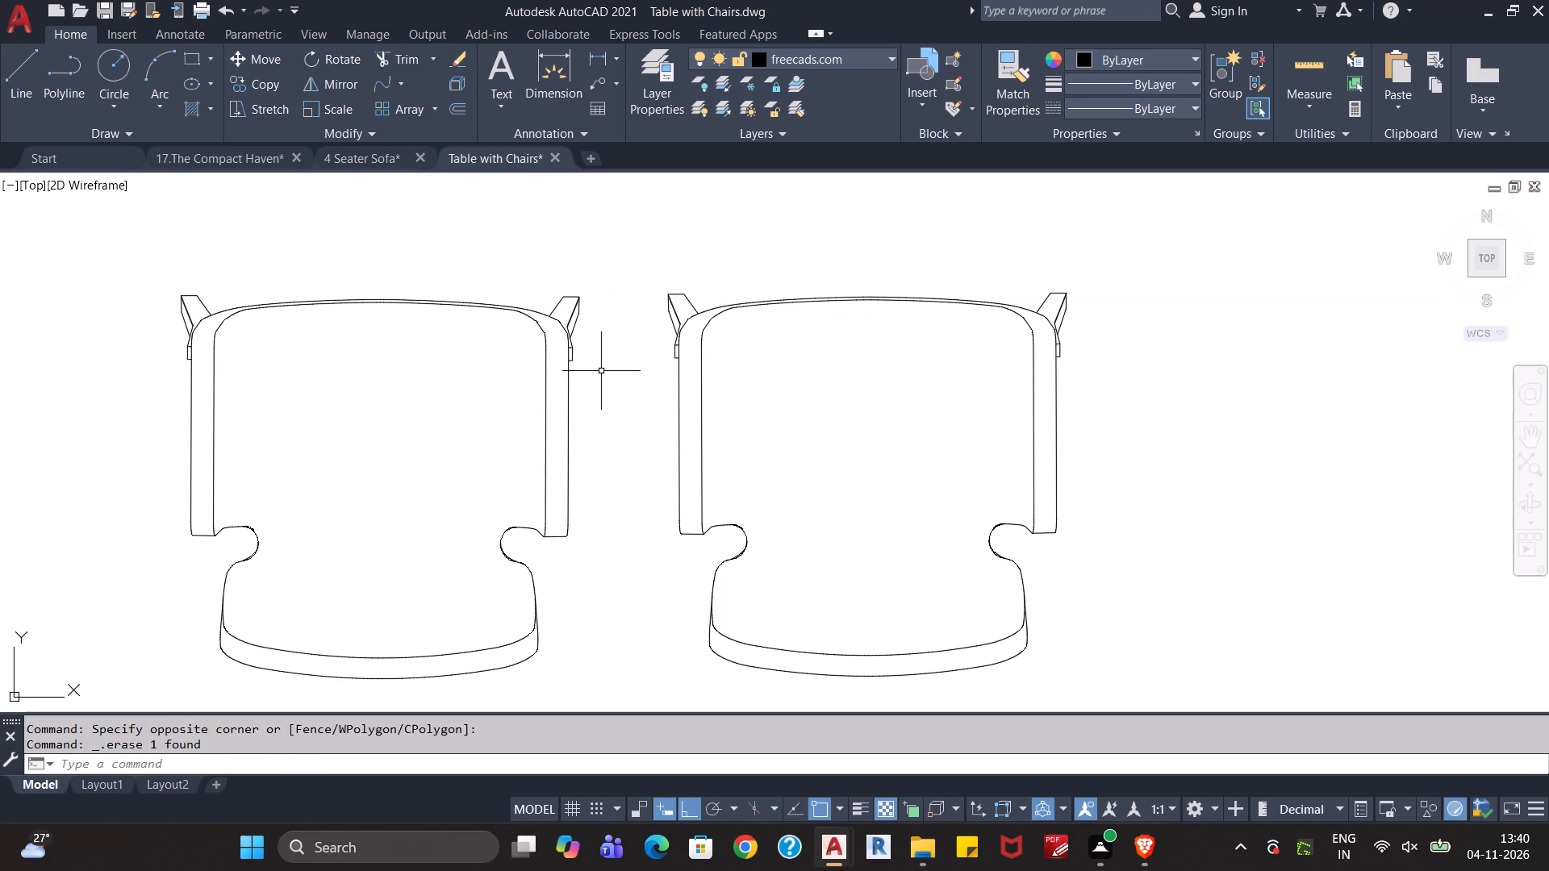
Draw a flat three-point arc across the left chair from its left notch through its right notch, ending about 137 units beyond.
{"action": "scroll", "coordinate": [601, 371], "scroll_direction": "down", "scroll_amount": 1}
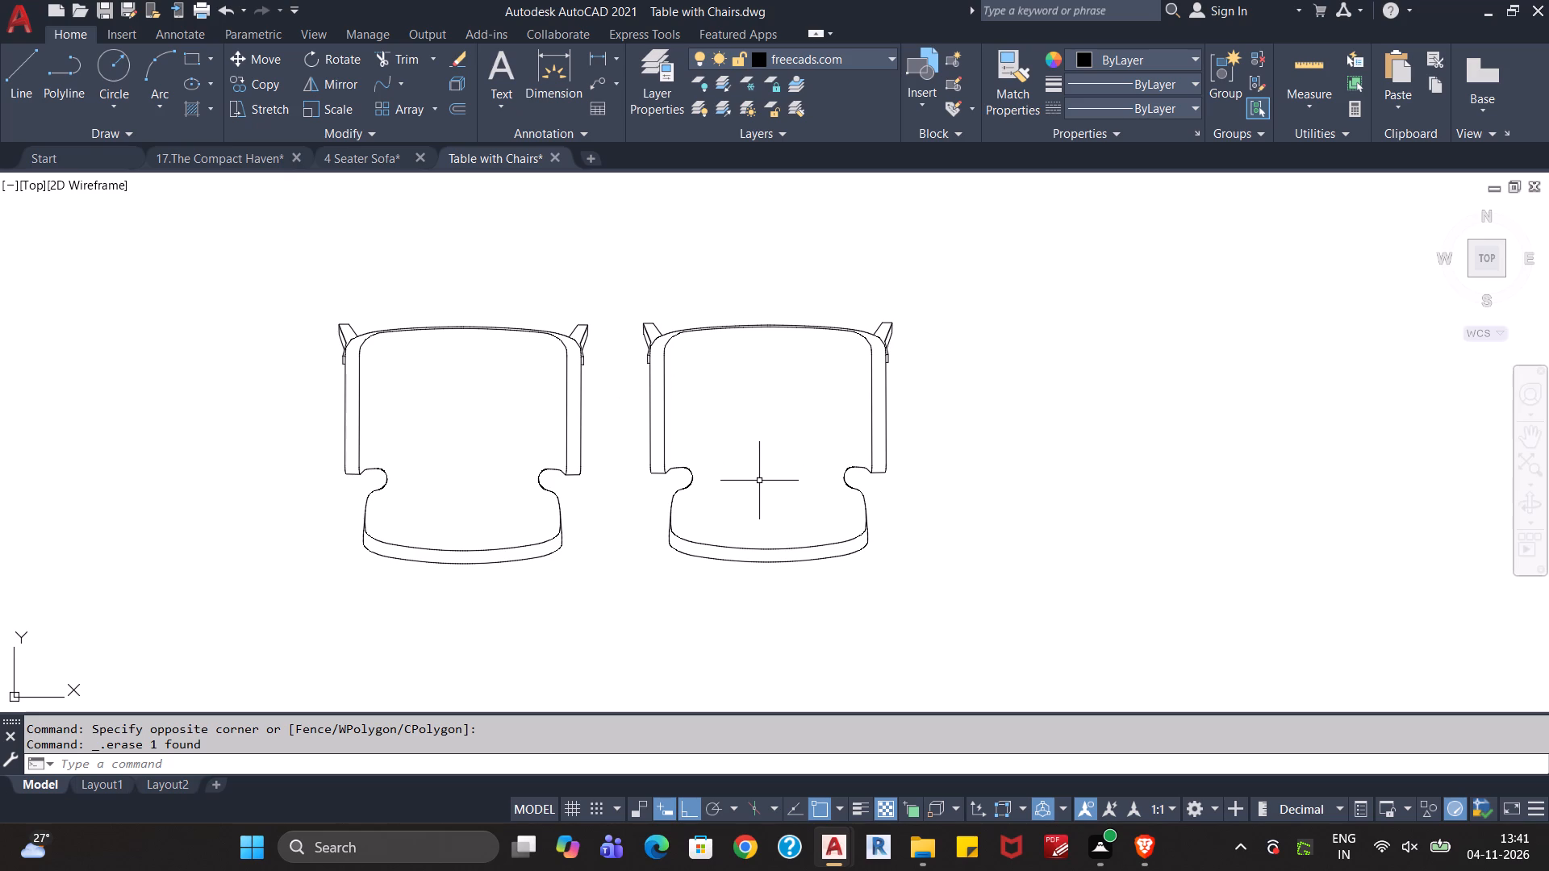
{"action": "scroll", "coordinate": [733, 502], "scroll_direction": "up", "scroll_amount": 1}
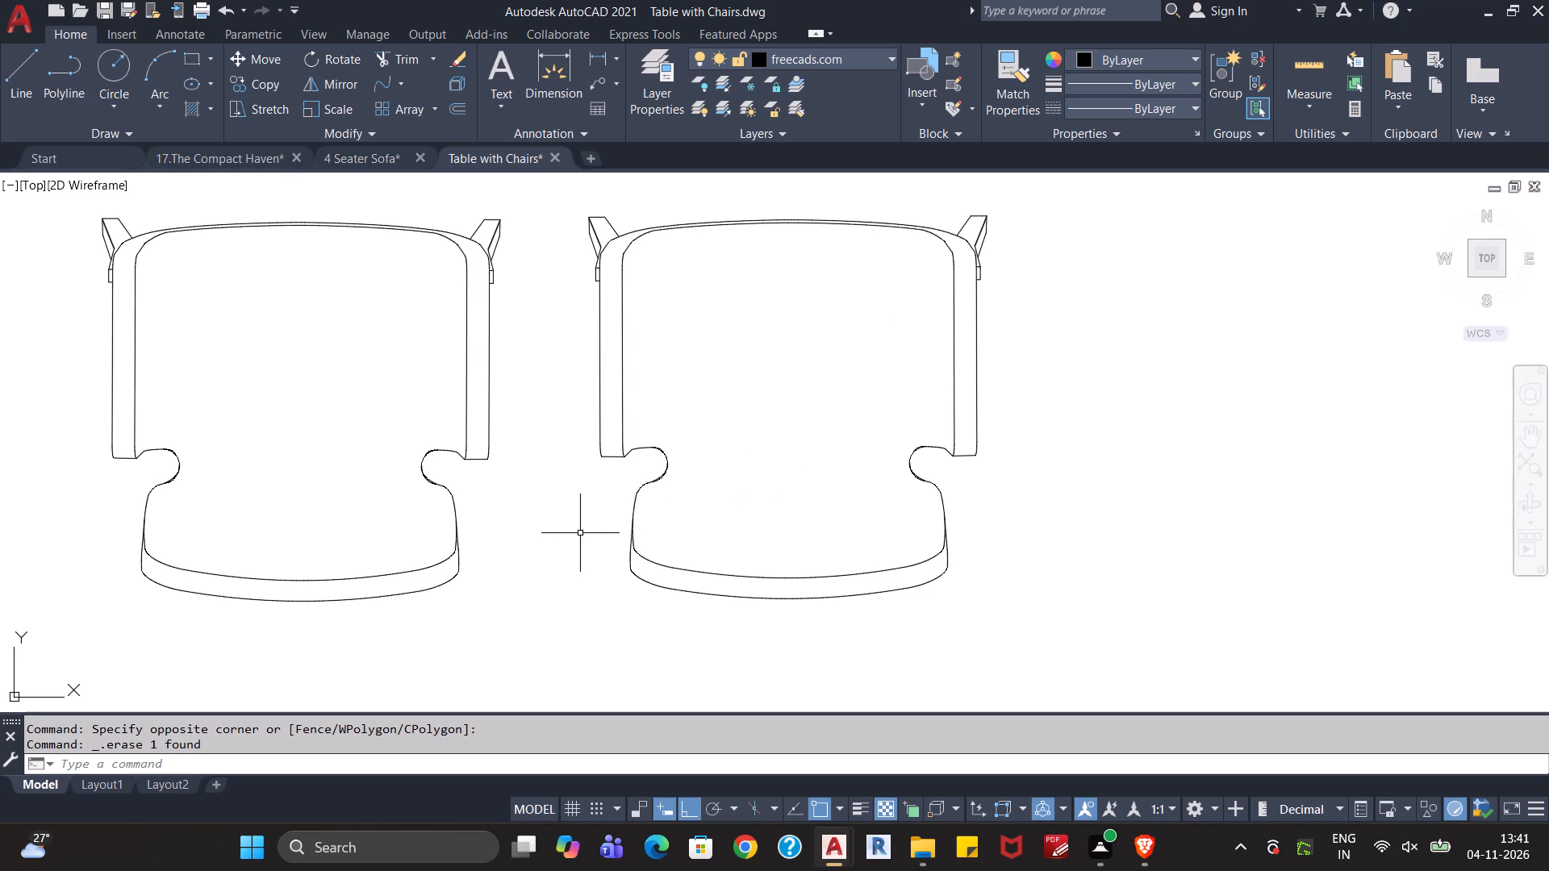
{"action": "middle_click_drag", "start_coordinate": [576, 533], "coordinate": [812, 458]}
{"action": "scroll", "coordinate": [719, 456], "scroll_direction": "up", "scroll_amount": 1}
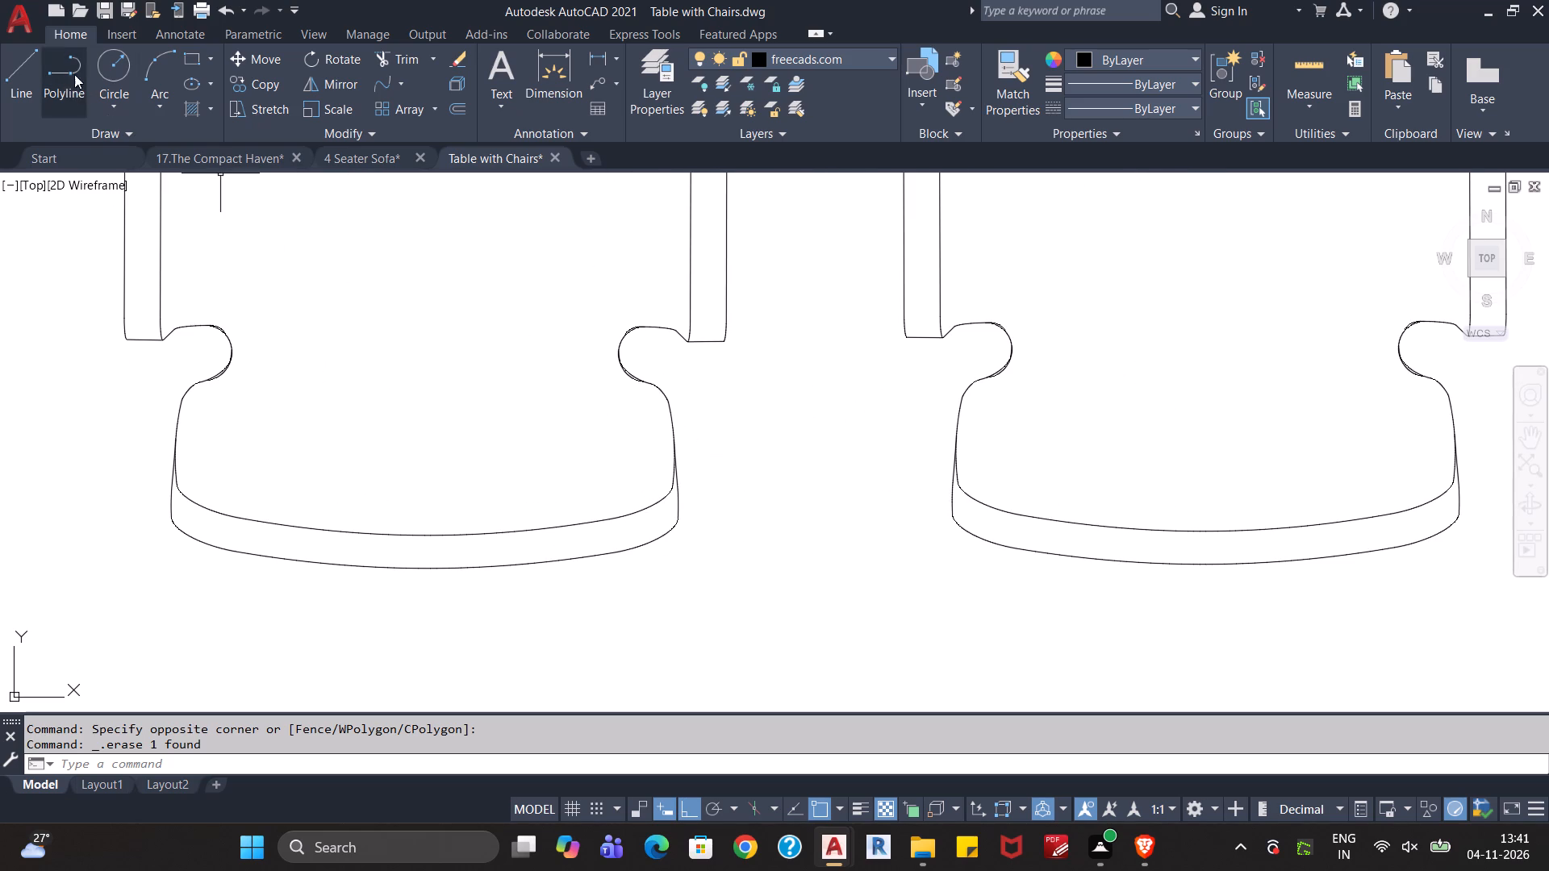
{"action": "left_click", "coordinate": [156, 64]}
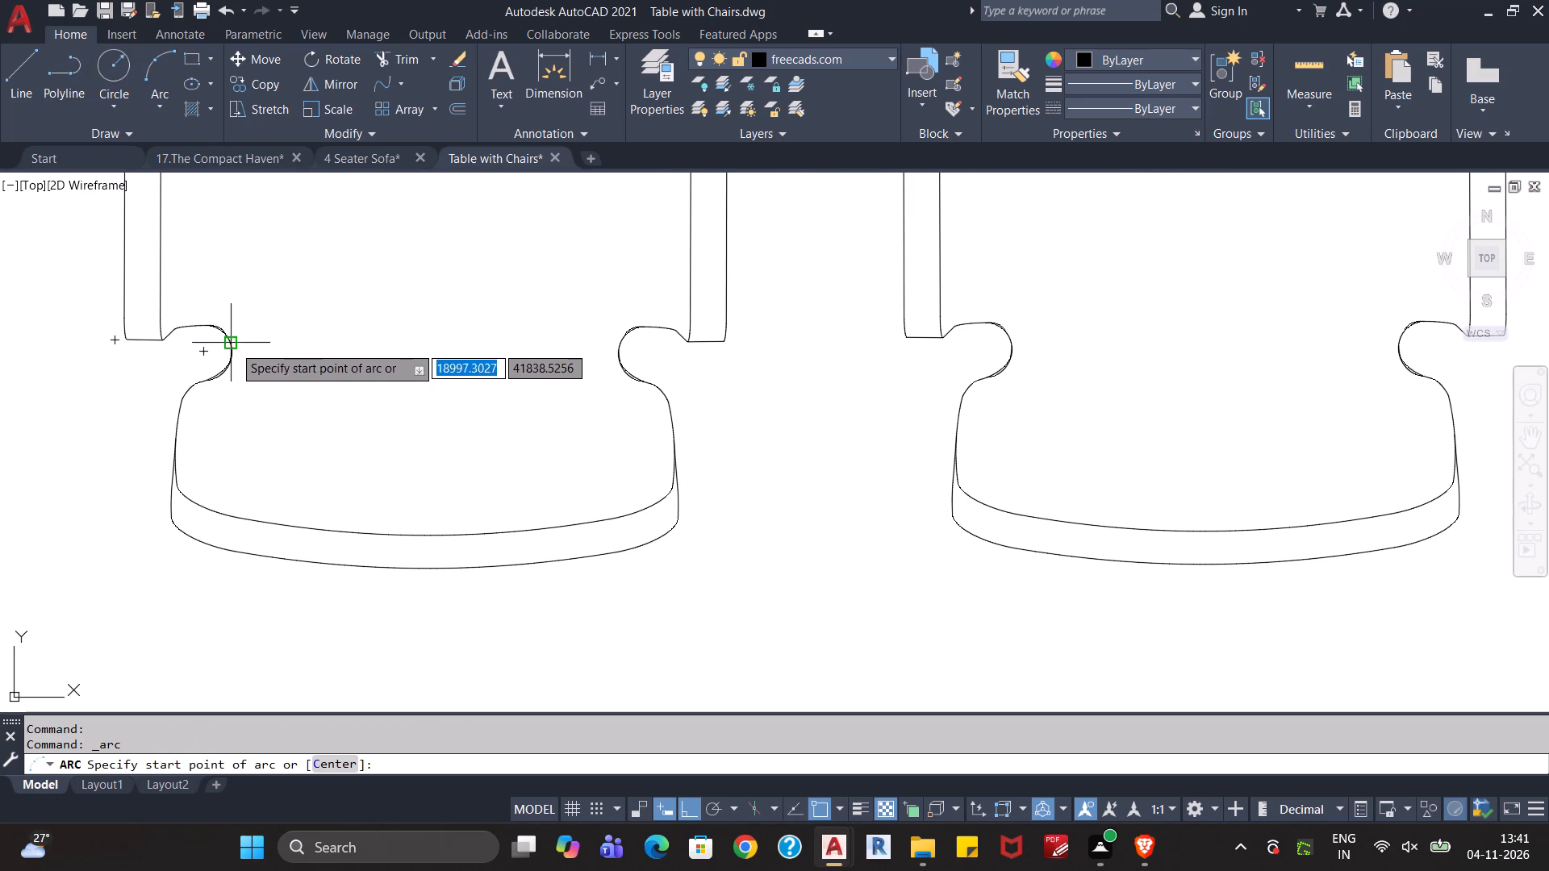
{"action": "left_click", "coordinate": [232, 353]}
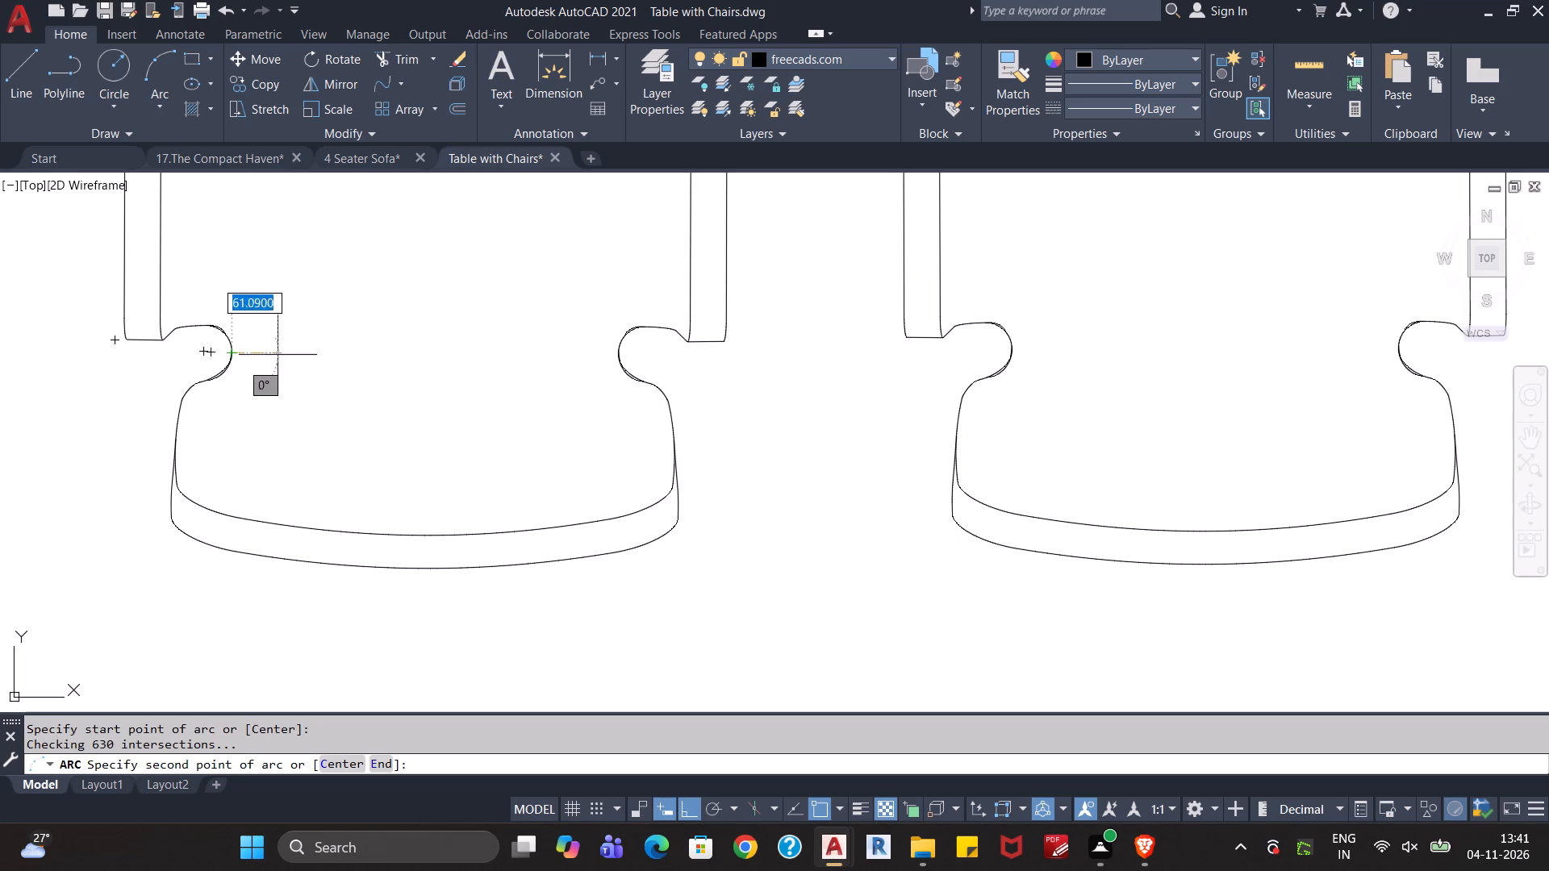
{"action": "left_click", "coordinate": [619, 354]}
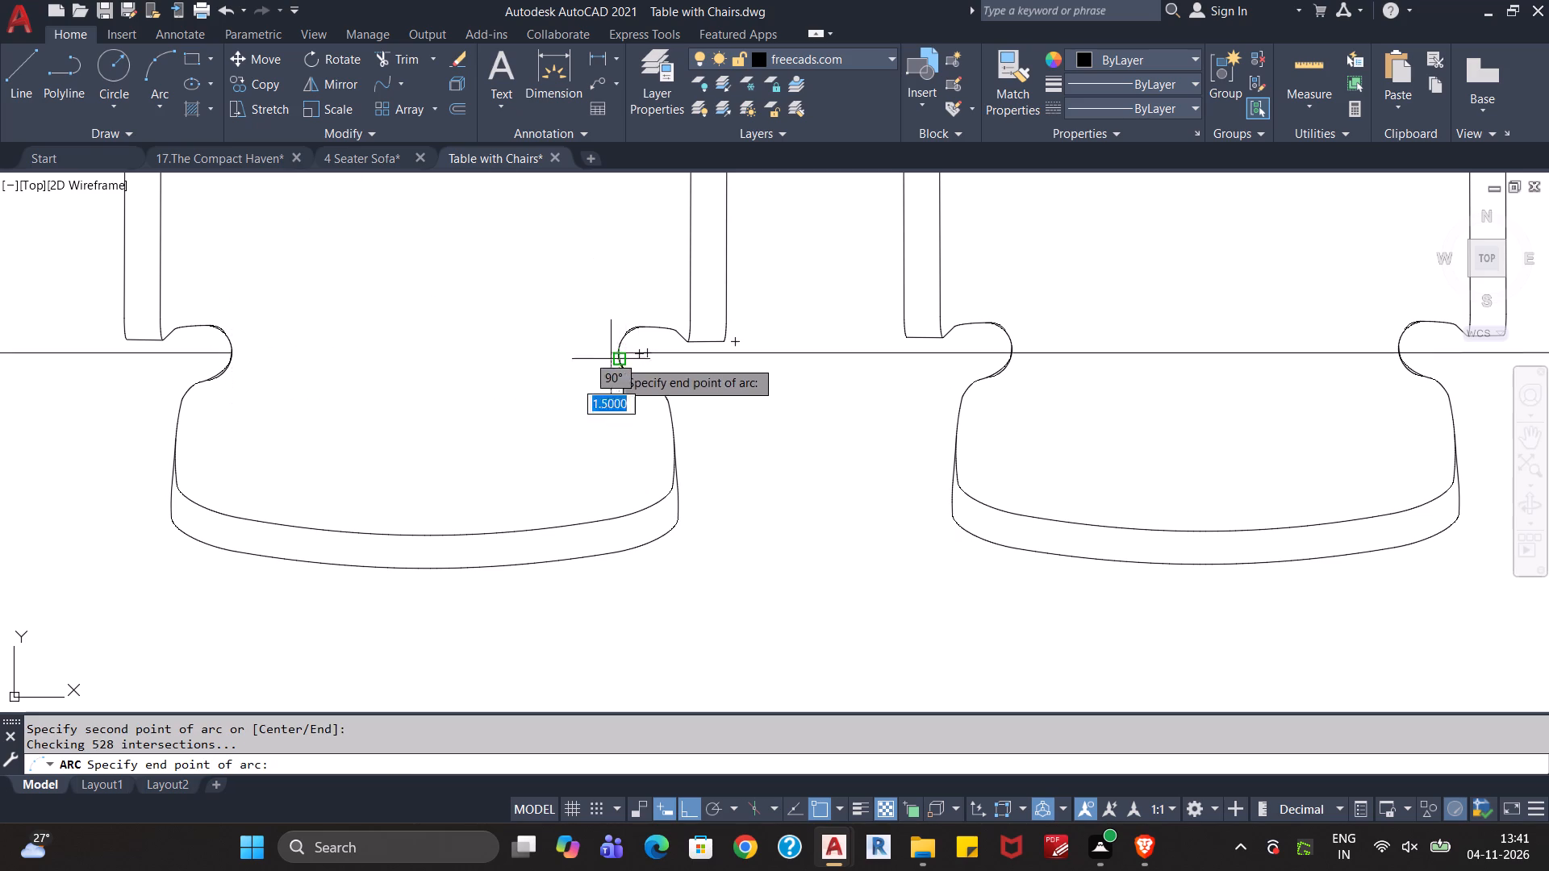
{"action": "left_click", "coordinate": [721, 427]}
Extend the left chair's flat arc across the gap to the inner edge of the right chair's left notch.
{"action": "scroll", "coordinate": [755, 435], "scroll_direction": "down", "scroll_amount": 2}
{"action": "middle_click_drag", "start_coordinate": [769, 435], "coordinate": [616, 416]}
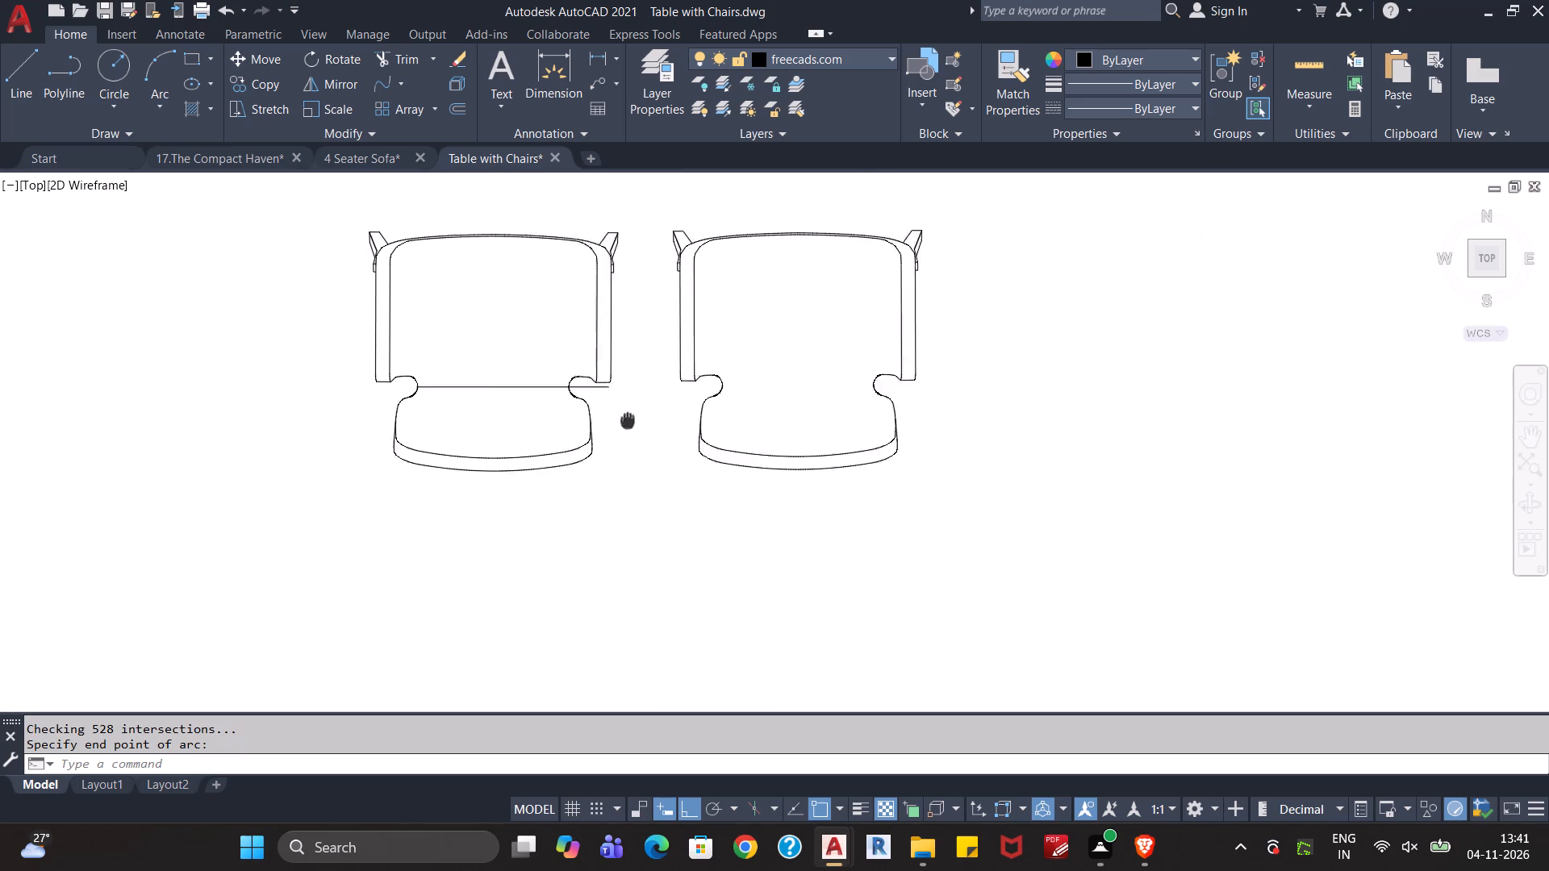
{"action": "middle_click_drag", "start_coordinate": [616, 416], "coordinate": [597, 410]}
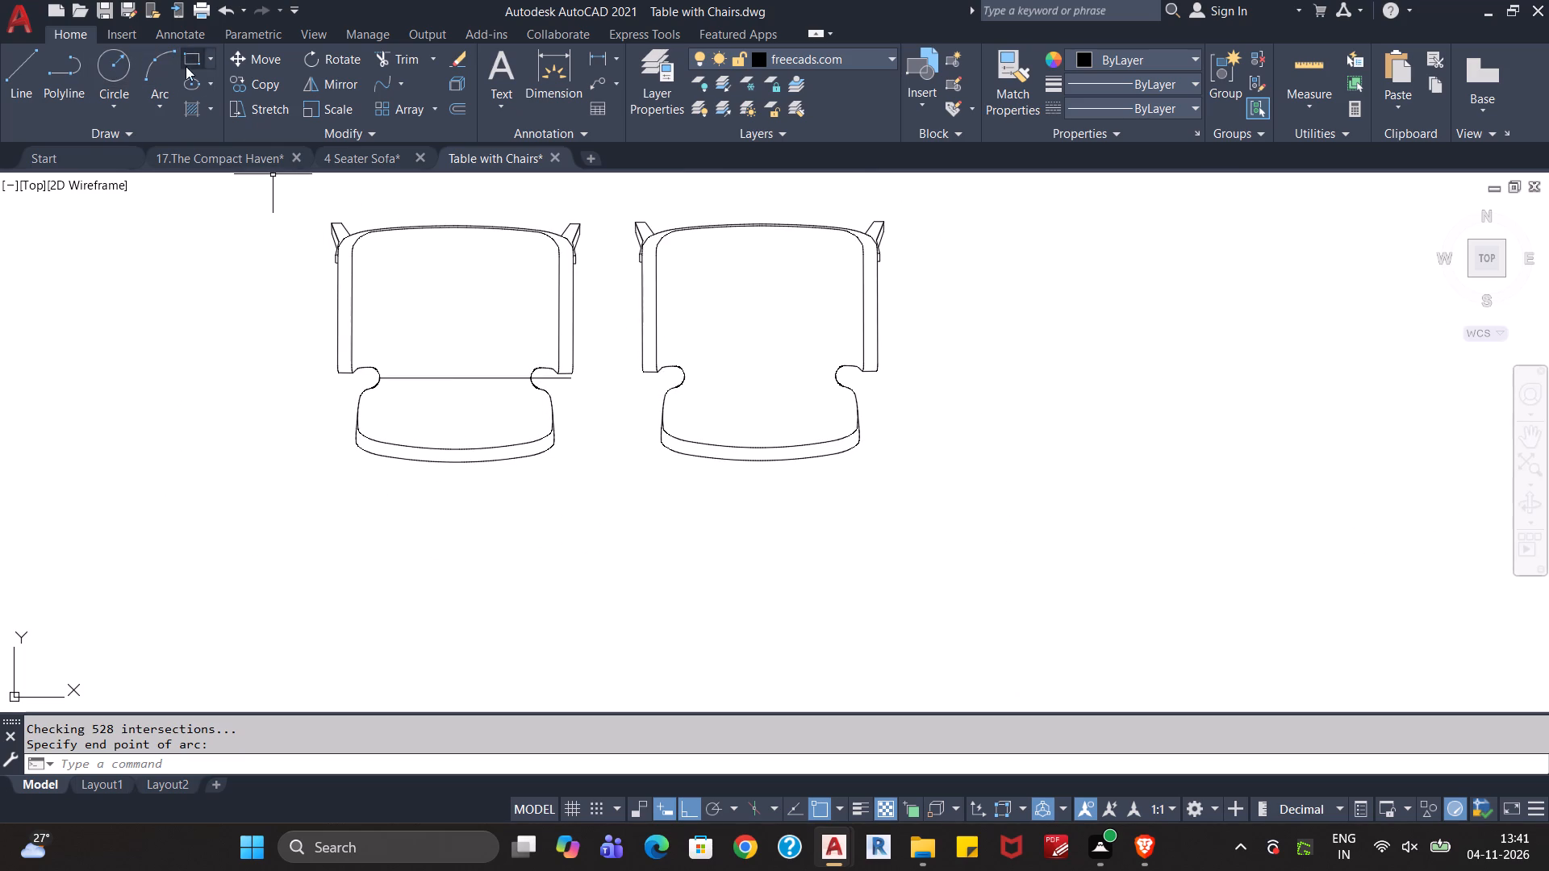
{"action": "type", "text": "ex"}
{"action": "key", "text": "Return"}
{"action": "left_click", "coordinate": [564, 380]}
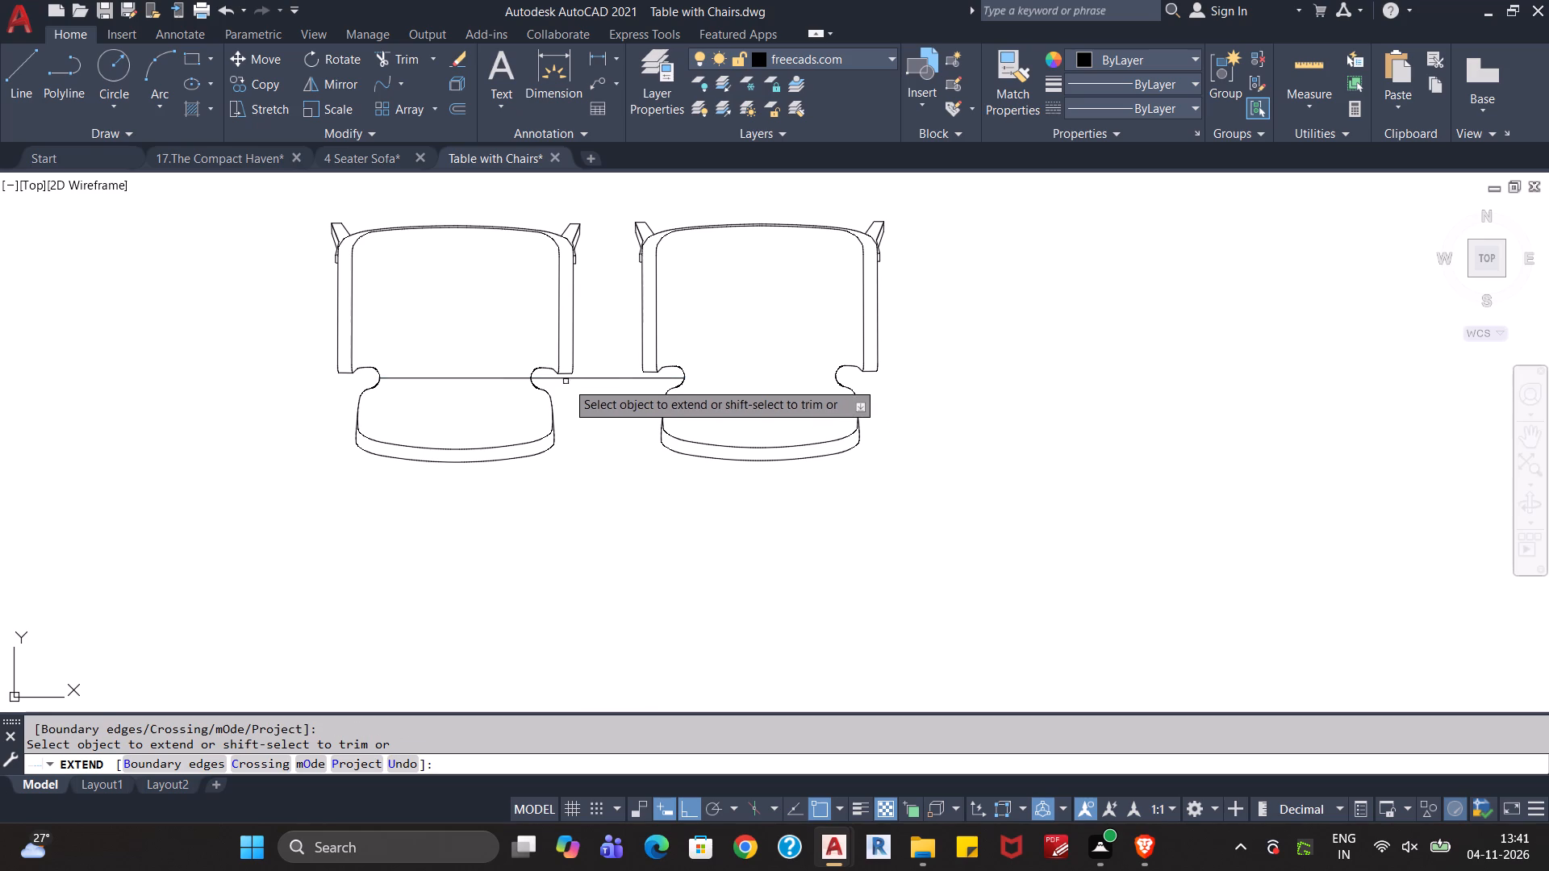
{"action": "left_click", "coordinate": [672, 380]}
{"action": "key", "text": "Escape"}
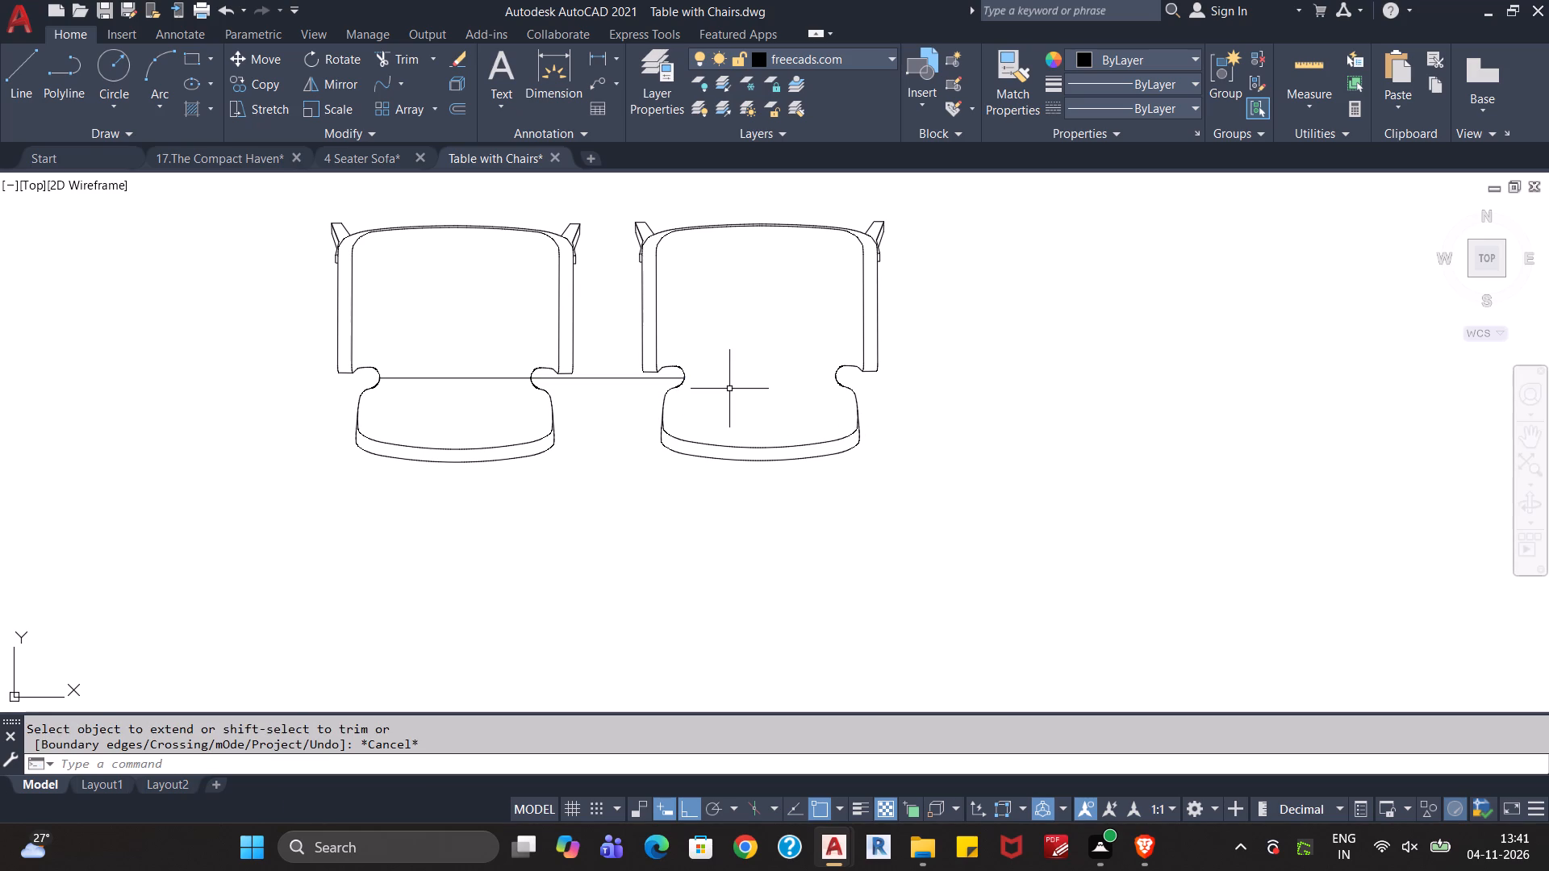
Draw a flat three-point arc across the right chair from its left notch through its right notch, ending slightly beyond it.
{"action": "scroll", "coordinate": [729, 389], "scroll_direction": "up", "scroll_amount": 1}
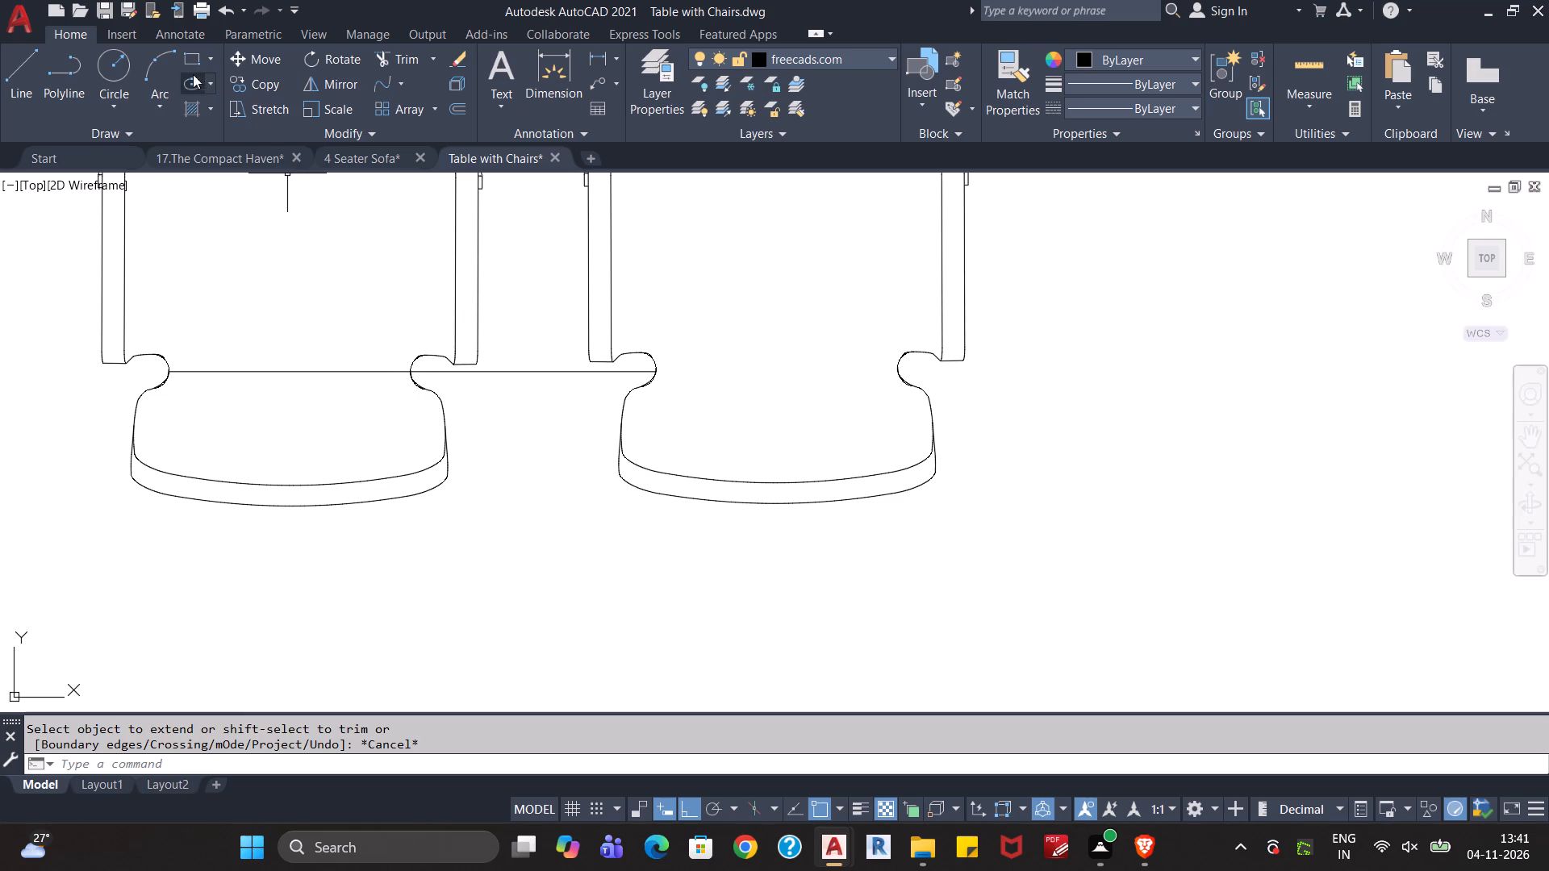
{"action": "left_click", "coordinate": [167, 69]}
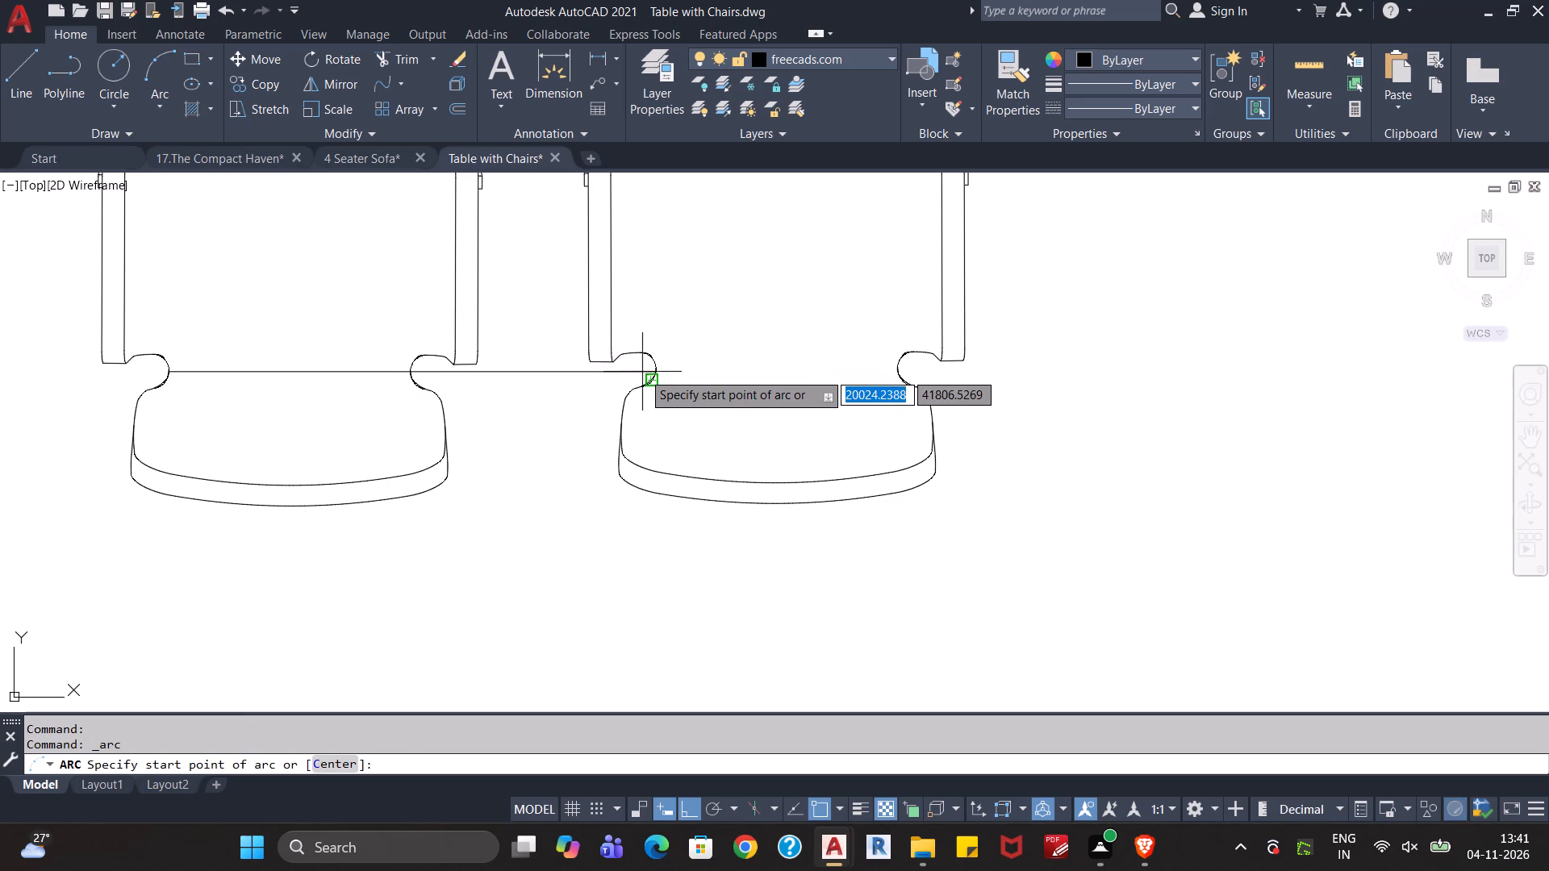
{"action": "left_click", "coordinate": [655, 373]}
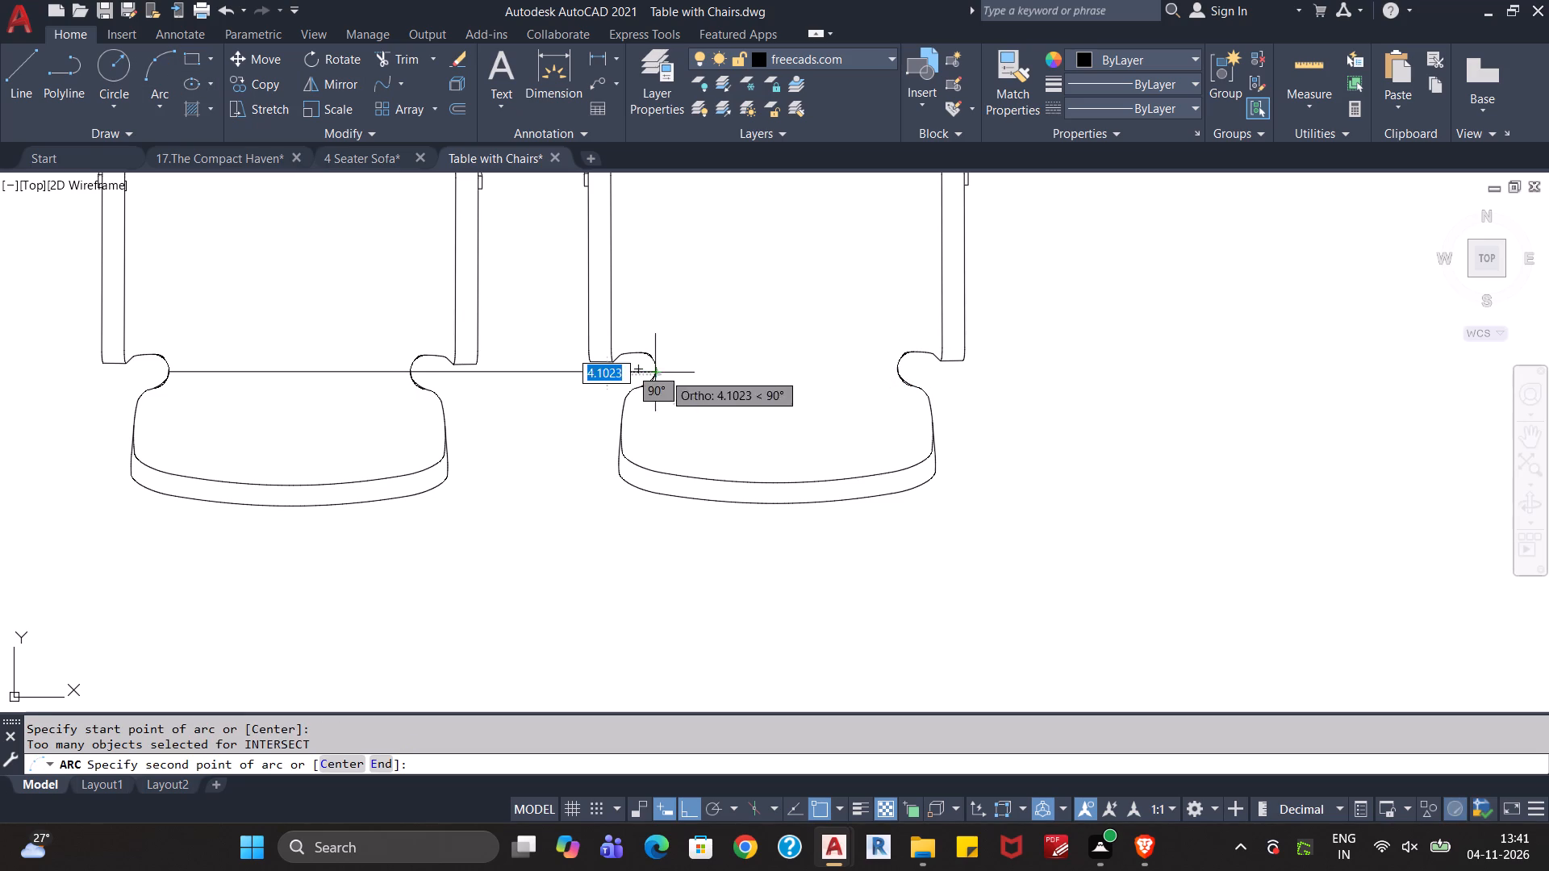
{"action": "scroll", "coordinate": [900, 375], "scroll_direction": "up", "scroll_amount": 2}
{"action": "left_click", "coordinate": [890, 364]}
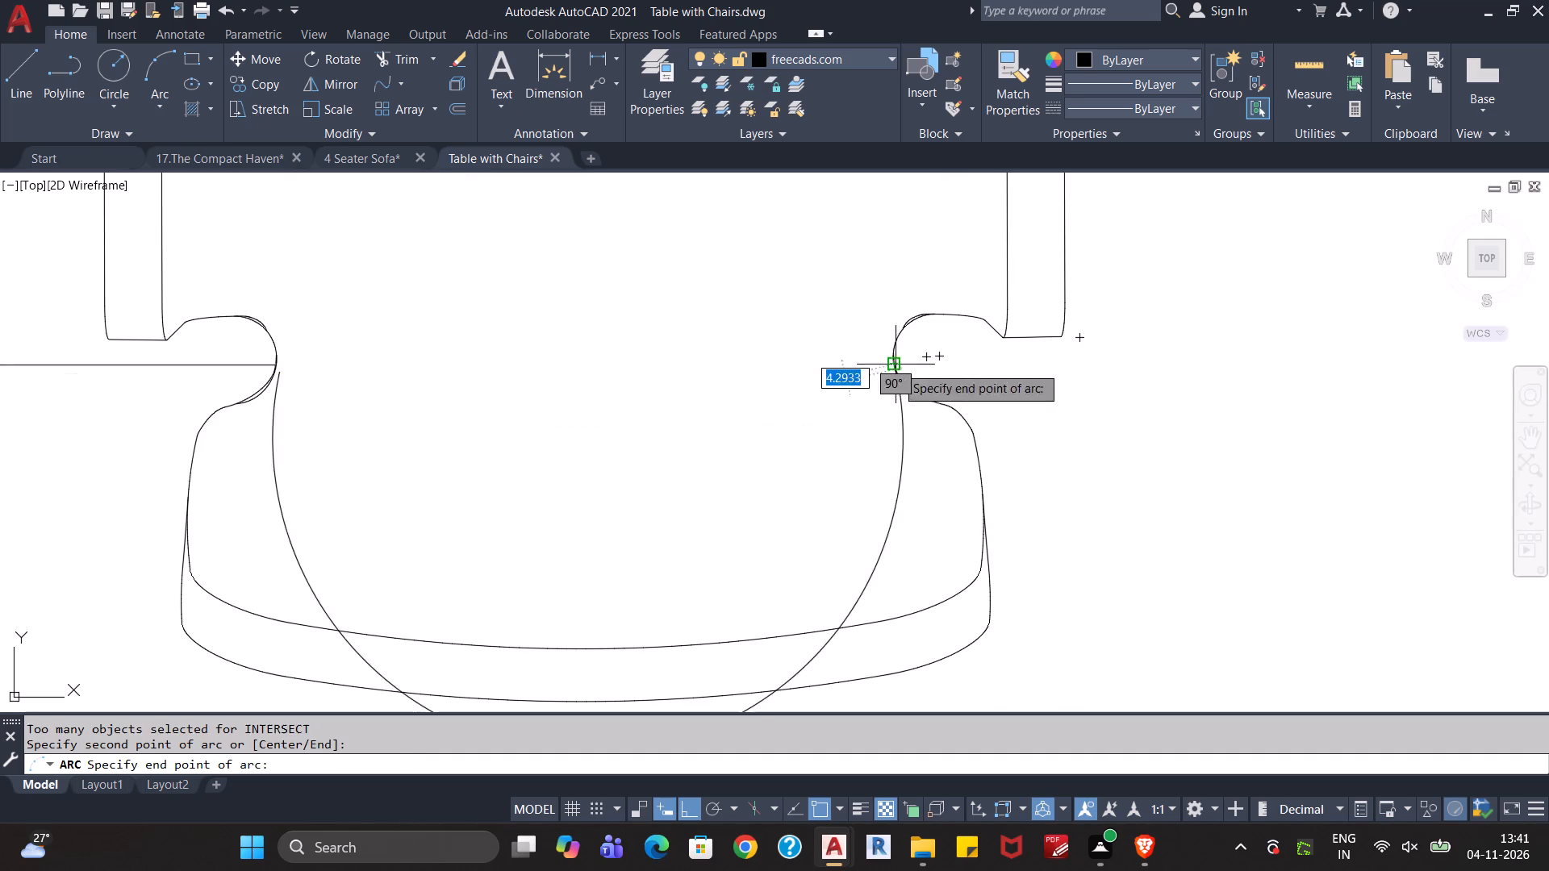
{"action": "left_click", "coordinate": [1052, 448]}
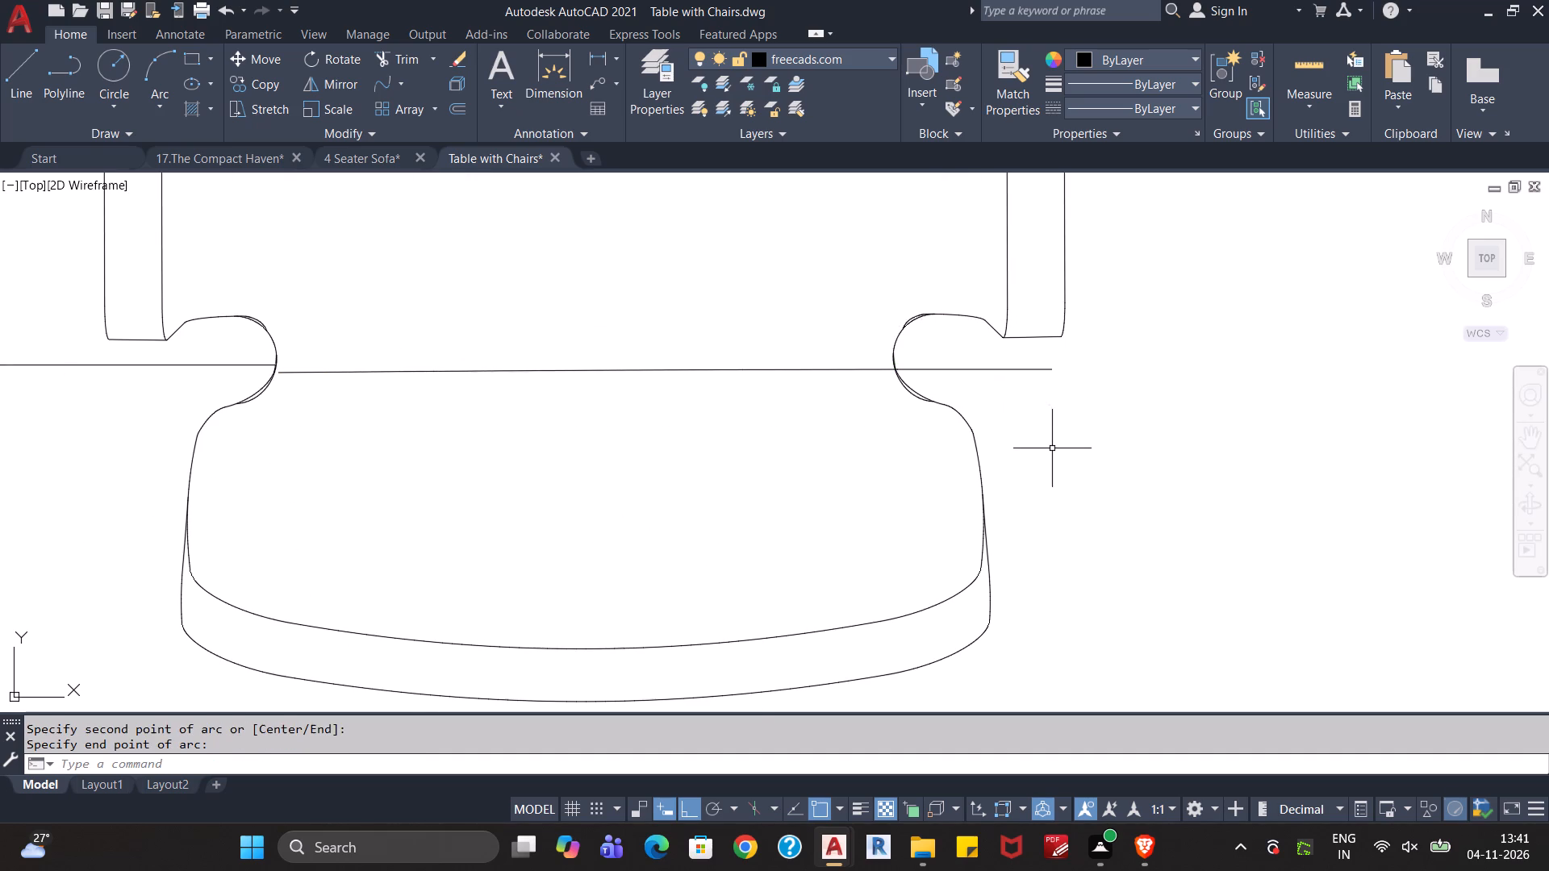
{"action": "key", "text": "Escape"}
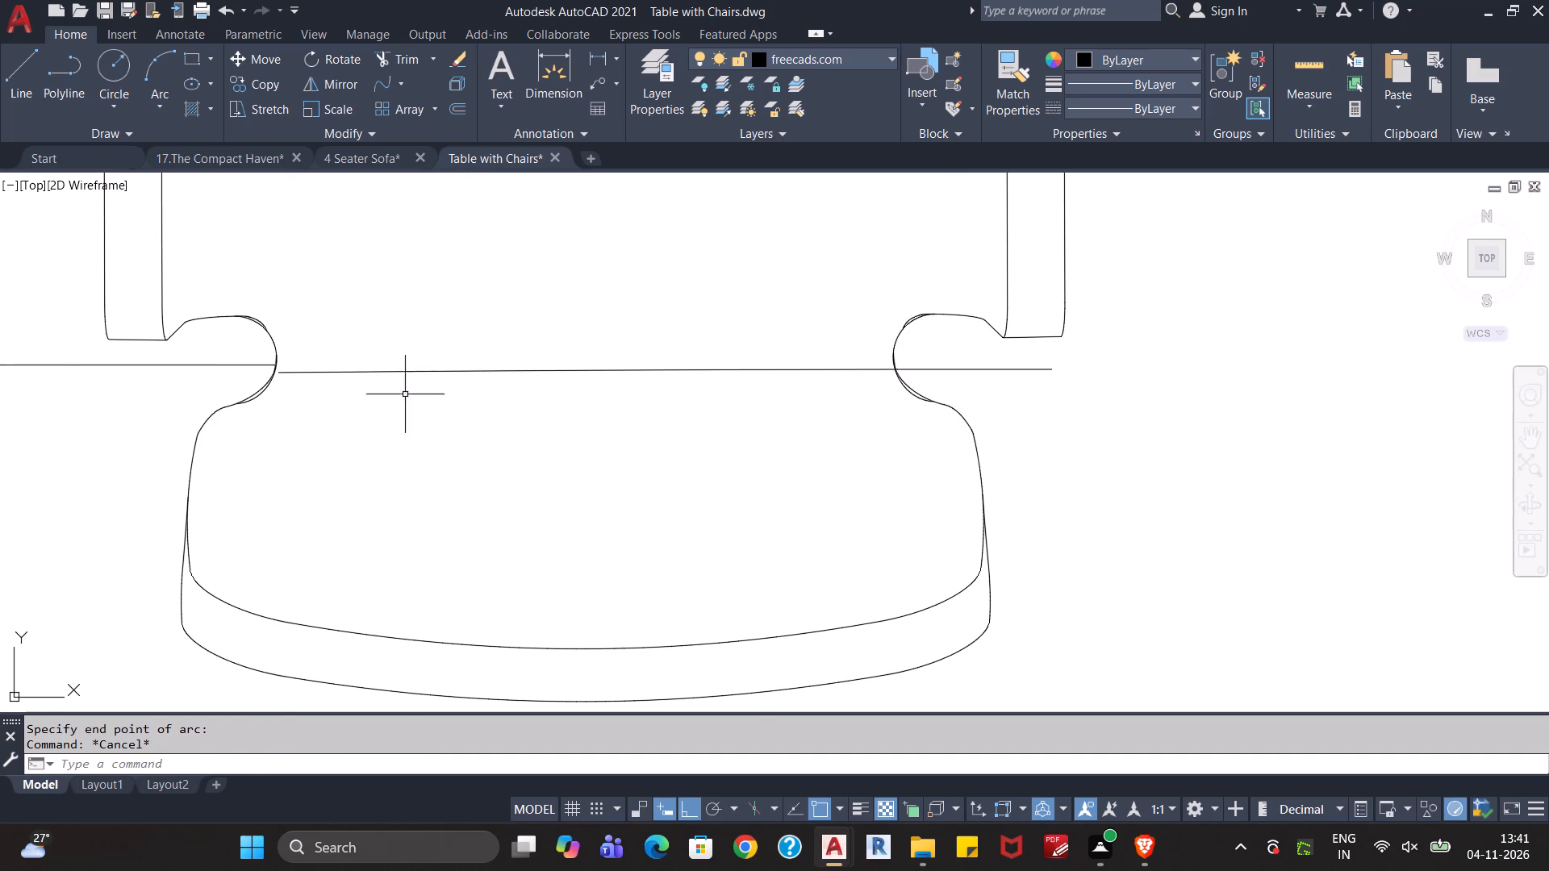
Stretch the left end of the right chair's flat arc to meet the curve of its left notch.
{"action": "middle_click_drag", "start_coordinate": [378, 390], "coordinate": [591, 444]}
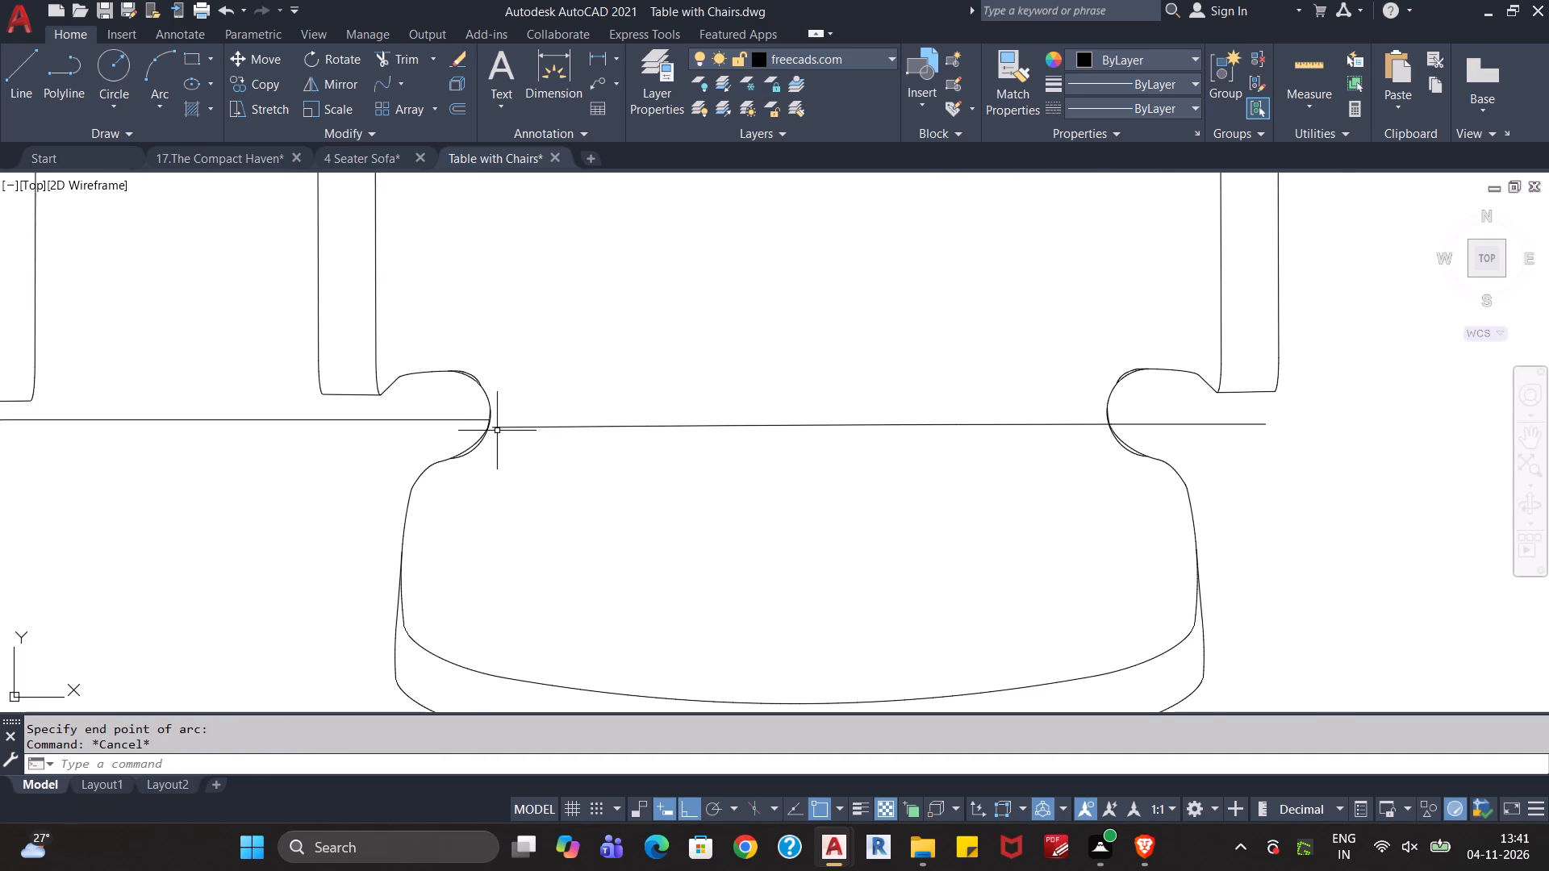
{"action": "left_click", "coordinate": [499, 429]}
{"action": "left_click", "coordinate": [493, 429]}
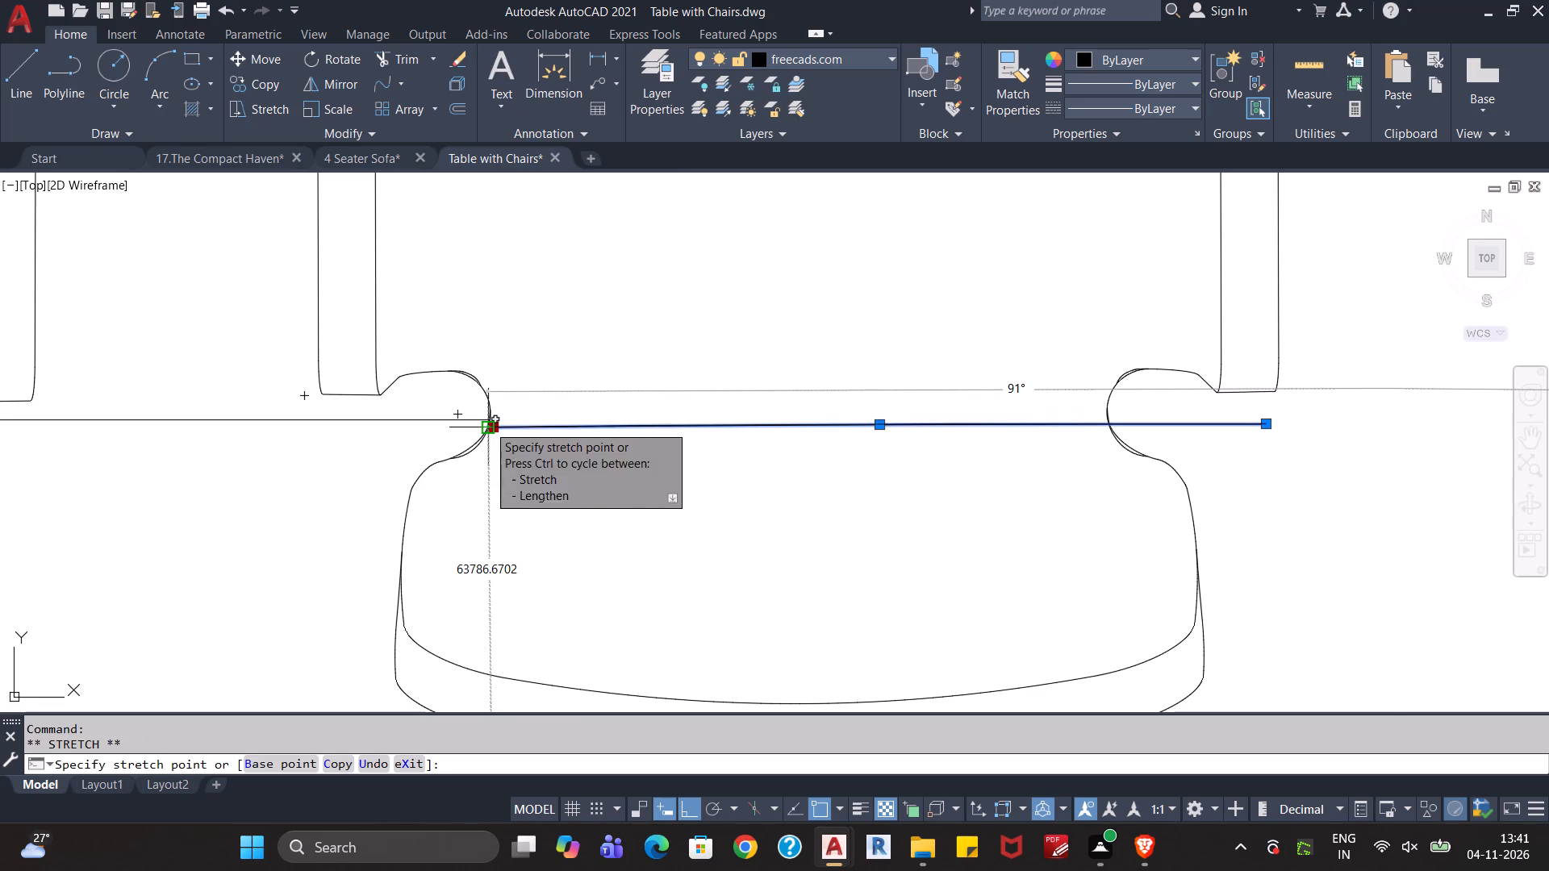
{"action": "scroll", "coordinate": [487, 421], "scroll_direction": "up", "scroll_amount": 3}
{"action": "left_click", "coordinate": [487, 421]}
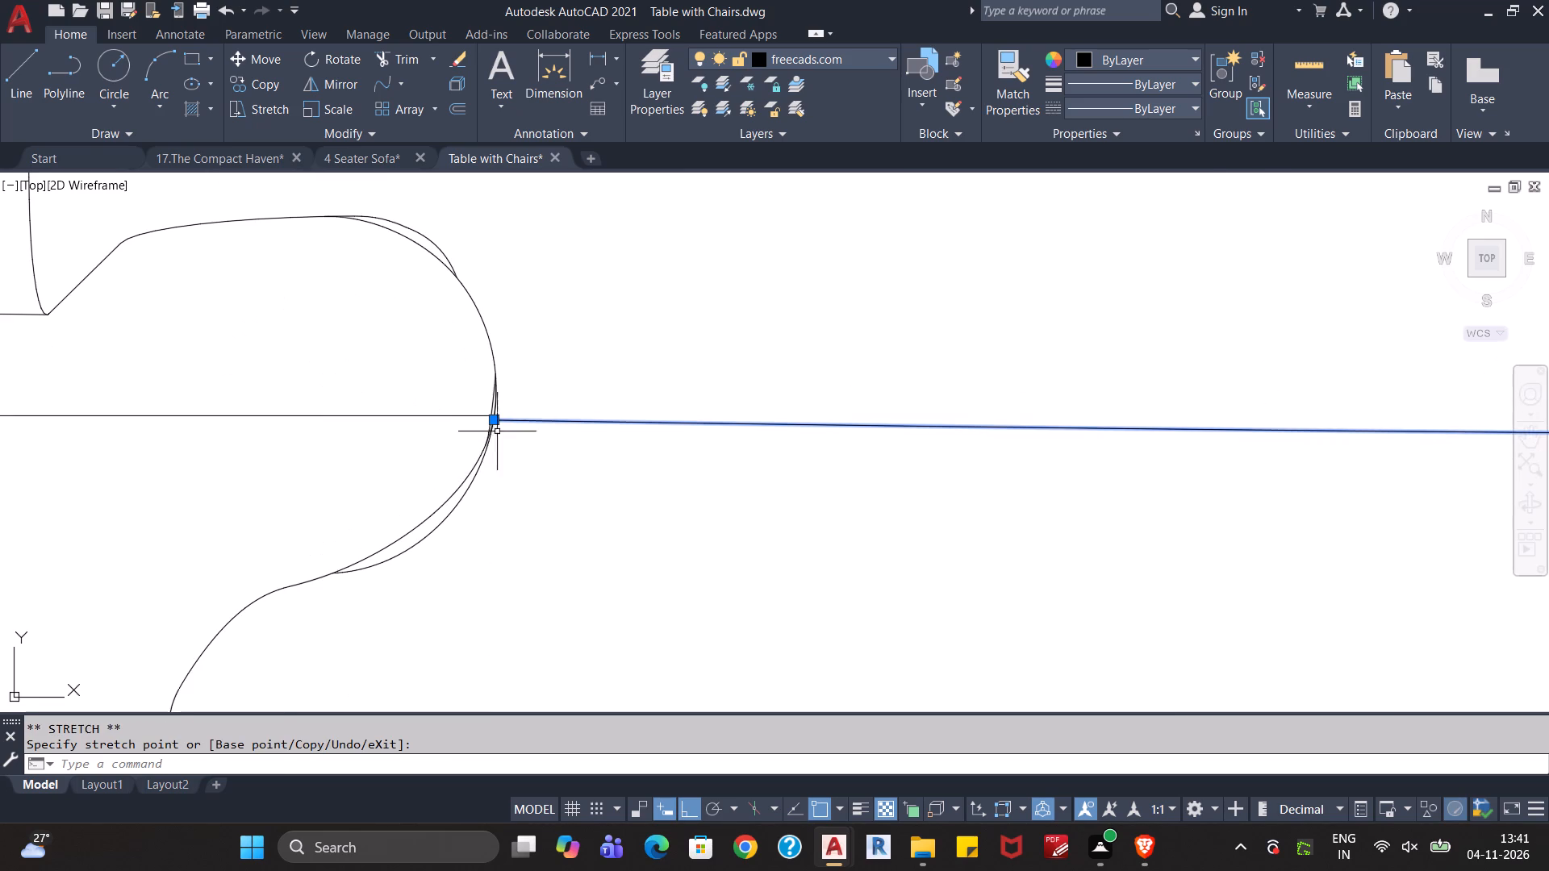
{"action": "scroll", "coordinate": [574, 499], "scroll_direction": "down", "scroll_amount": 2}
{"action": "key", "text": "Escape"}
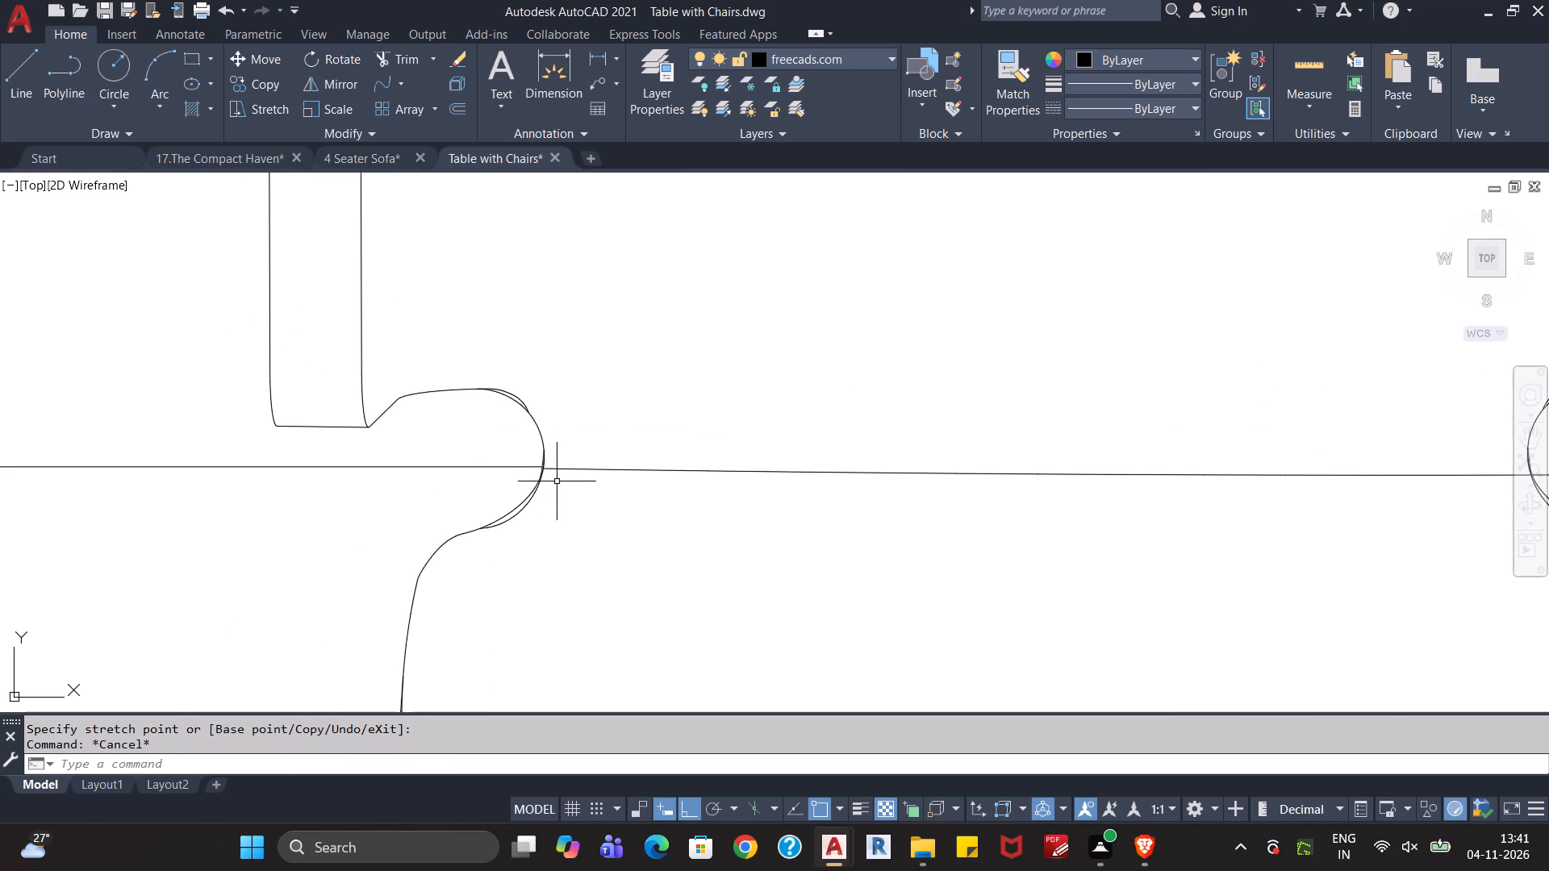
Trim away the part of the extended arc between the left chair's right notch and the right chair's left notch.
{"action": "scroll", "coordinate": [557, 481], "scroll_direction": "up", "scroll_amount": 2}
{"action": "scroll", "coordinate": [439, 421], "scroll_direction": "down", "scroll_amount": 3}
{"action": "middle_click_drag", "start_coordinate": [326, 465], "coordinate": [455, 463]}
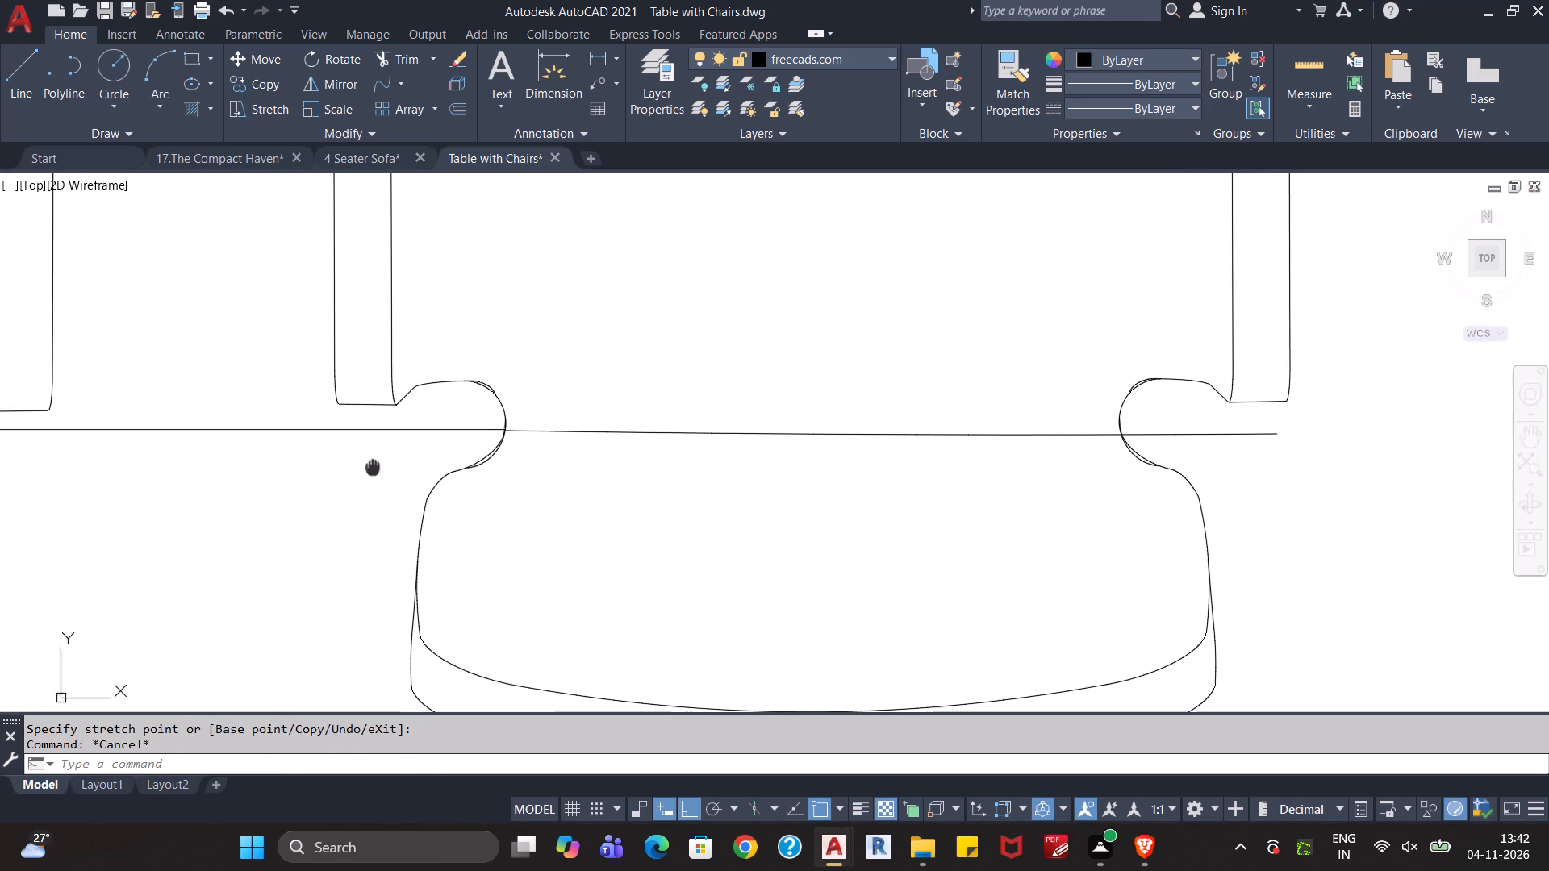
{"action": "middle_click_drag", "start_coordinate": [455, 463], "coordinate": [767, 458]}
{"action": "type", "text": "tr"}
{"action": "key", "text": "Return"}
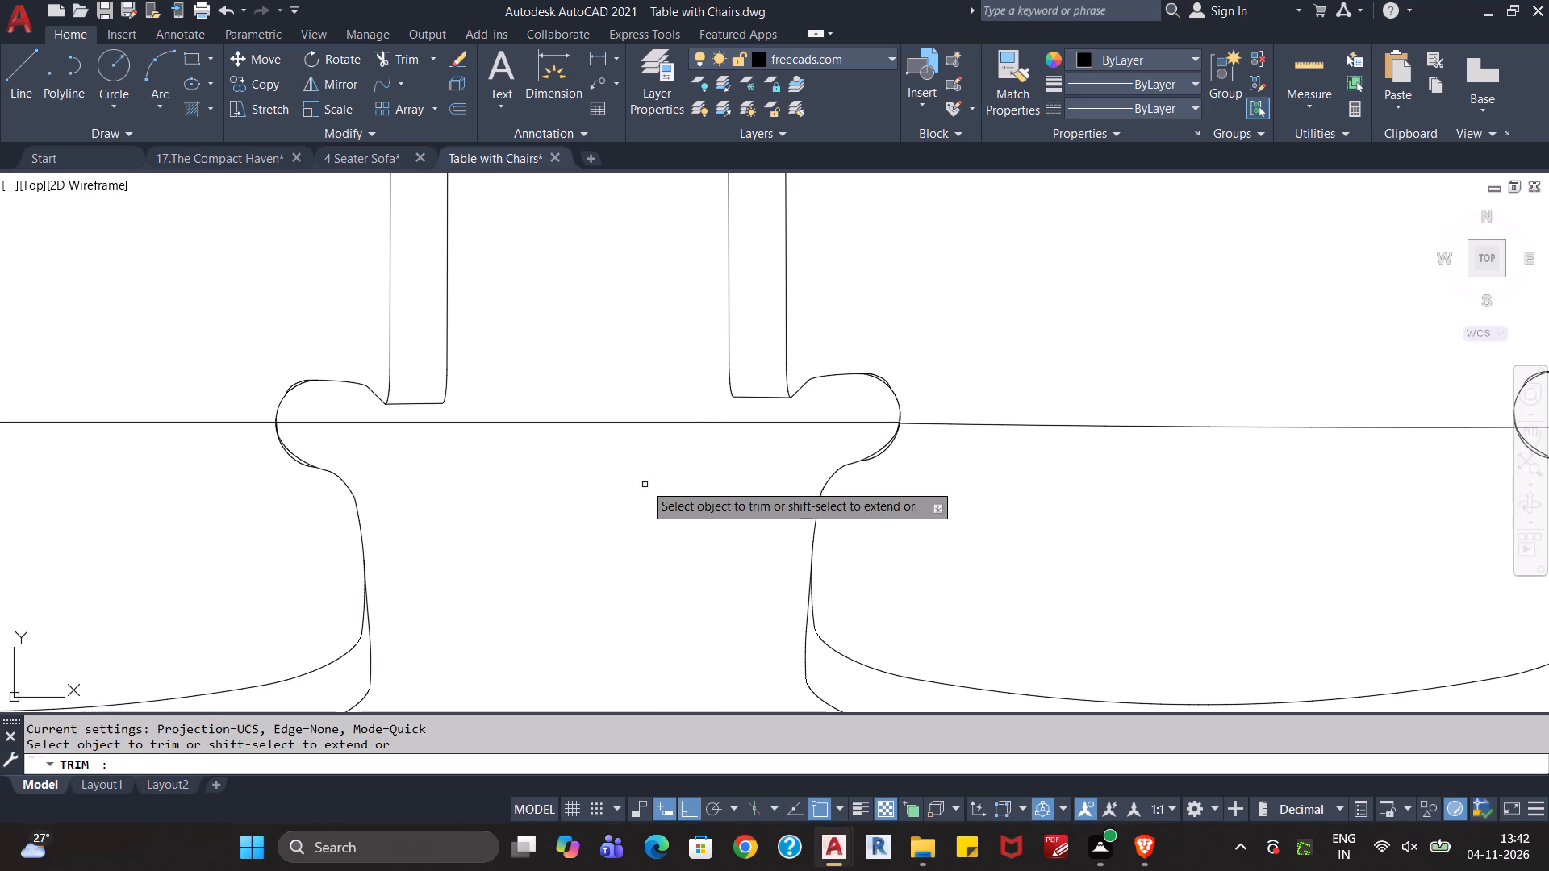
{"action": "left_click", "coordinate": [628, 381]}
{"action": "left_click", "coordinate": [616, 470]}
{"action": "scroll", "coordinate": [617, 484], "scroll_direction": "down", "scroll_amount": 1}
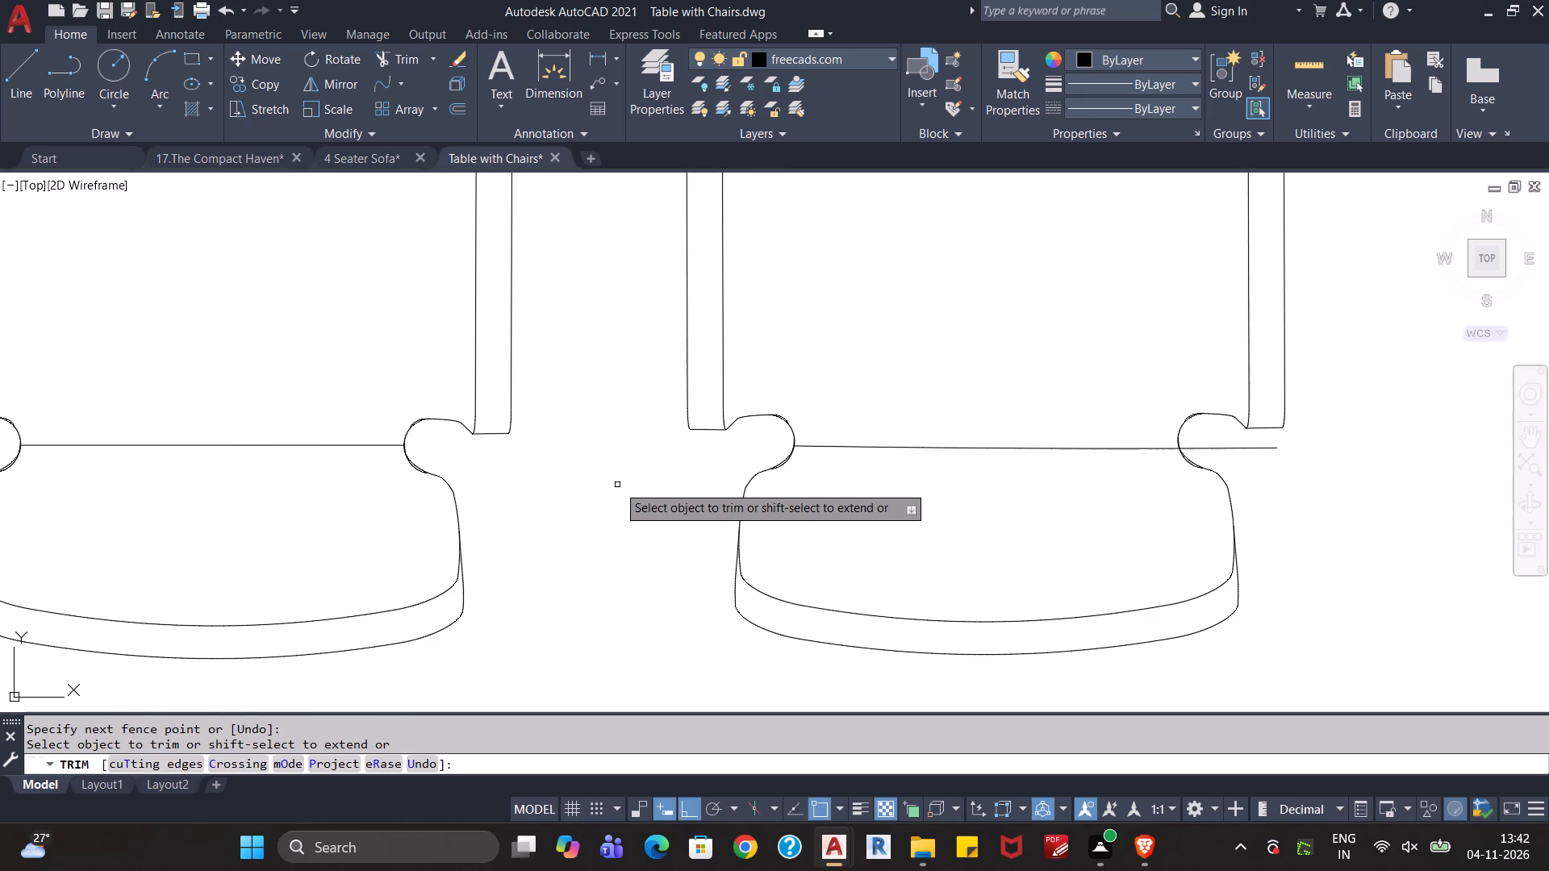
{"action": "key", "text": "Escape"}
Trim the right chair's flat arc where it overhangs past the edge of its right notch.
{"action": "scroll", "coordinate": [796, 478], "scroll_direction": "up", "scroll_amount": 3}
{"action": "scroll", "coordinate": [792, 352], "scroll_direction": "up", "scroll_amount": 3}
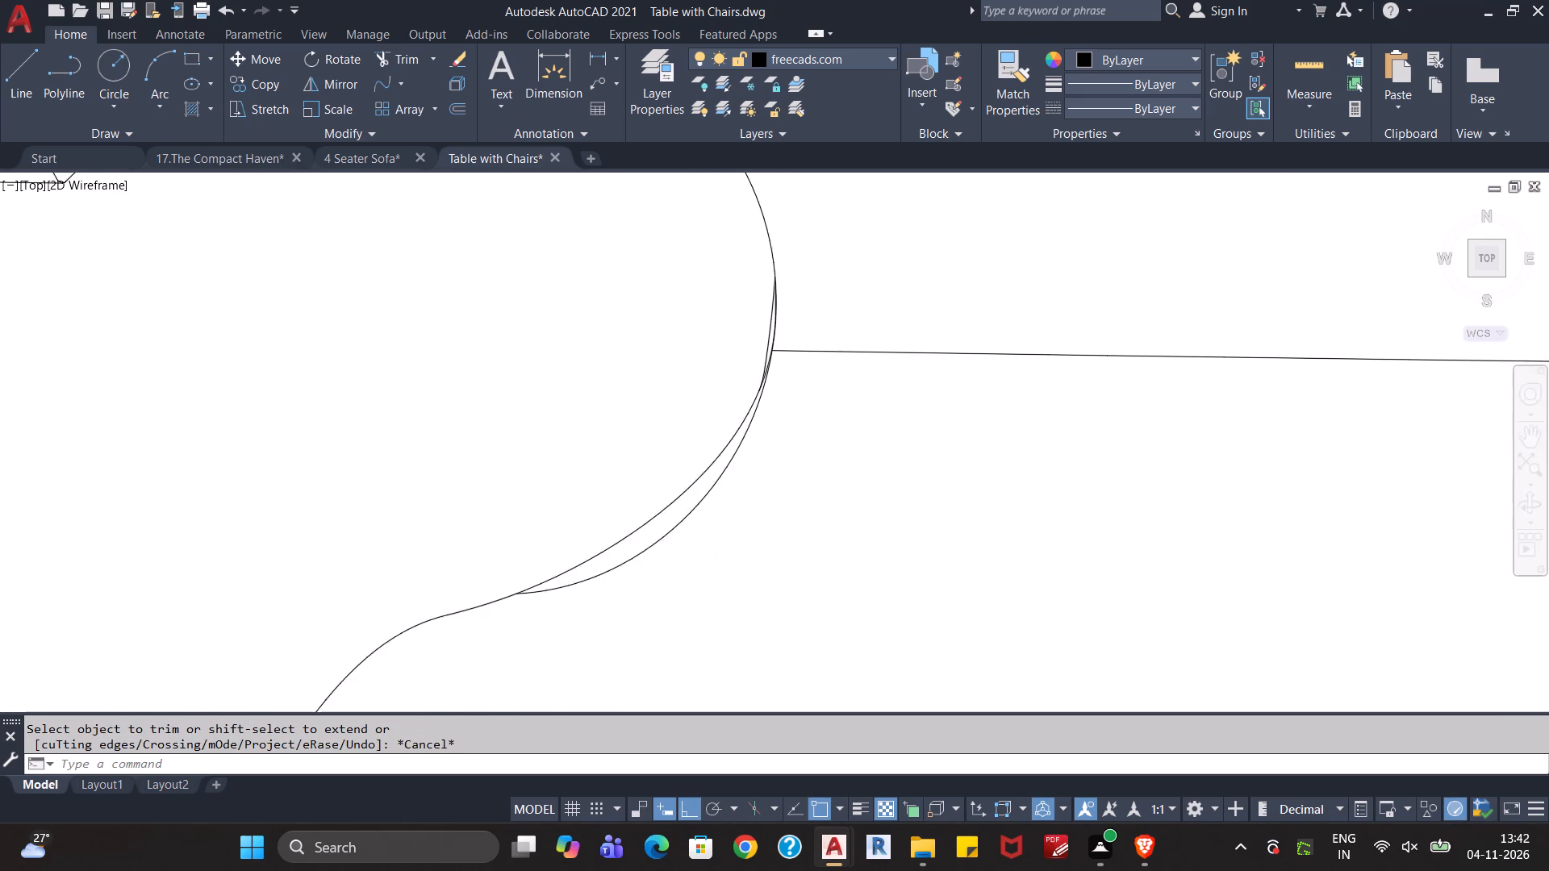
{"action": "scroll", "coordinate": [780, 388], "scroll_direction": "down", "scroll_amount": 4}
{"action": "scroll", "coordinate": [927, 471], "scroll_direction": "down", "scroll_amount": 1}
{"action": "middle_click_drag", "start_coordinate": [910, 472], "coordinate": [709, 444]}
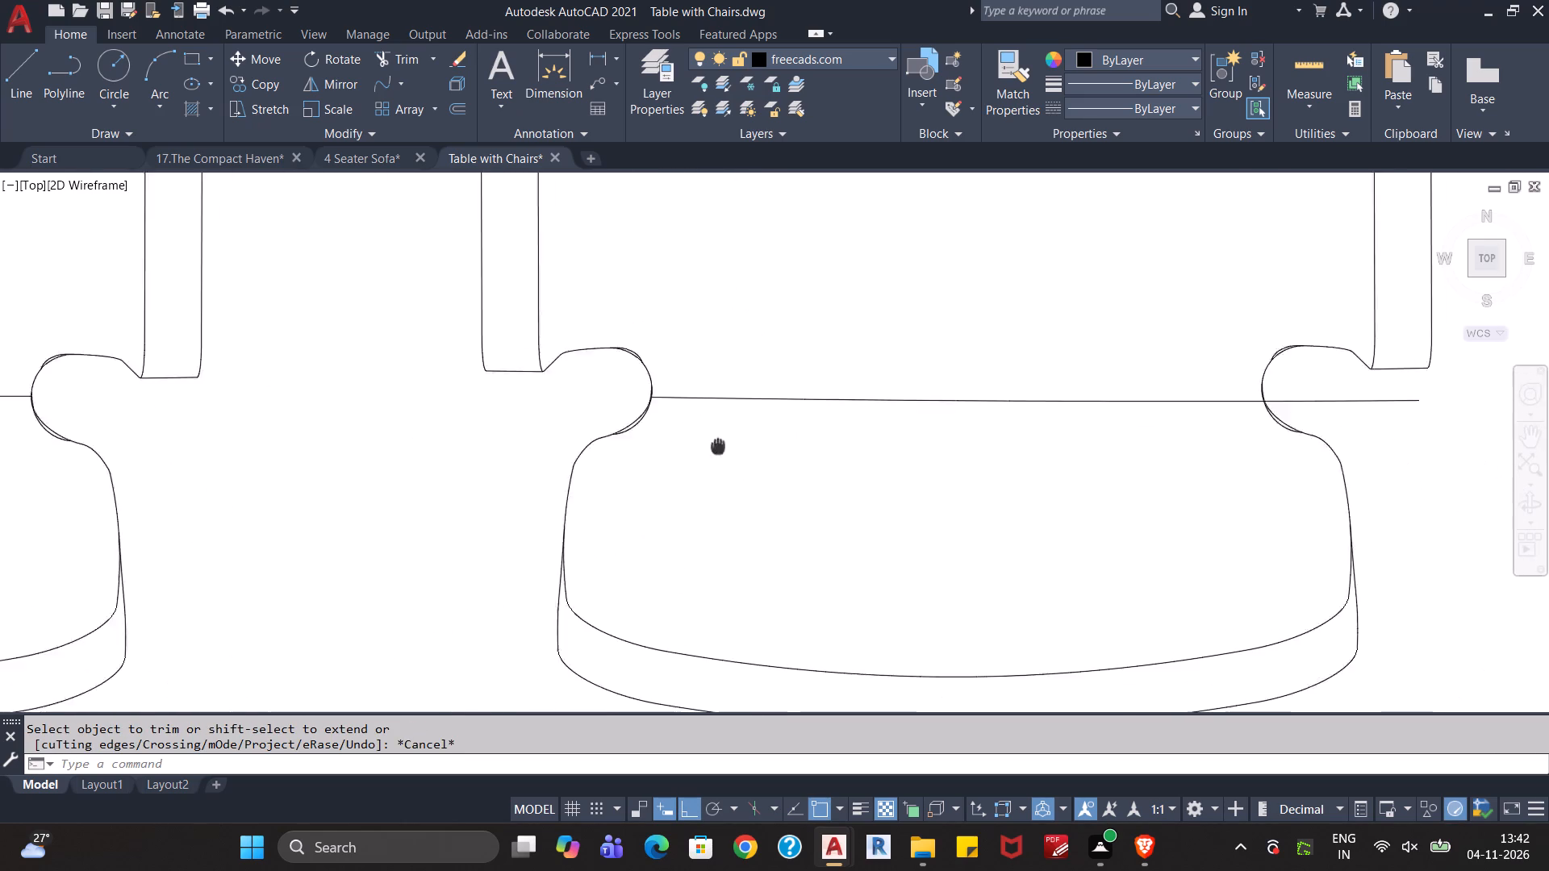
{"action": "middle_click_drag", "start_coordinate": [709, 444], "coordinate": [691, 442]}
{"action": "key", "text": "t"}
{"action": "key", "text": "r"}
{"action": "key", "text": "Return"}
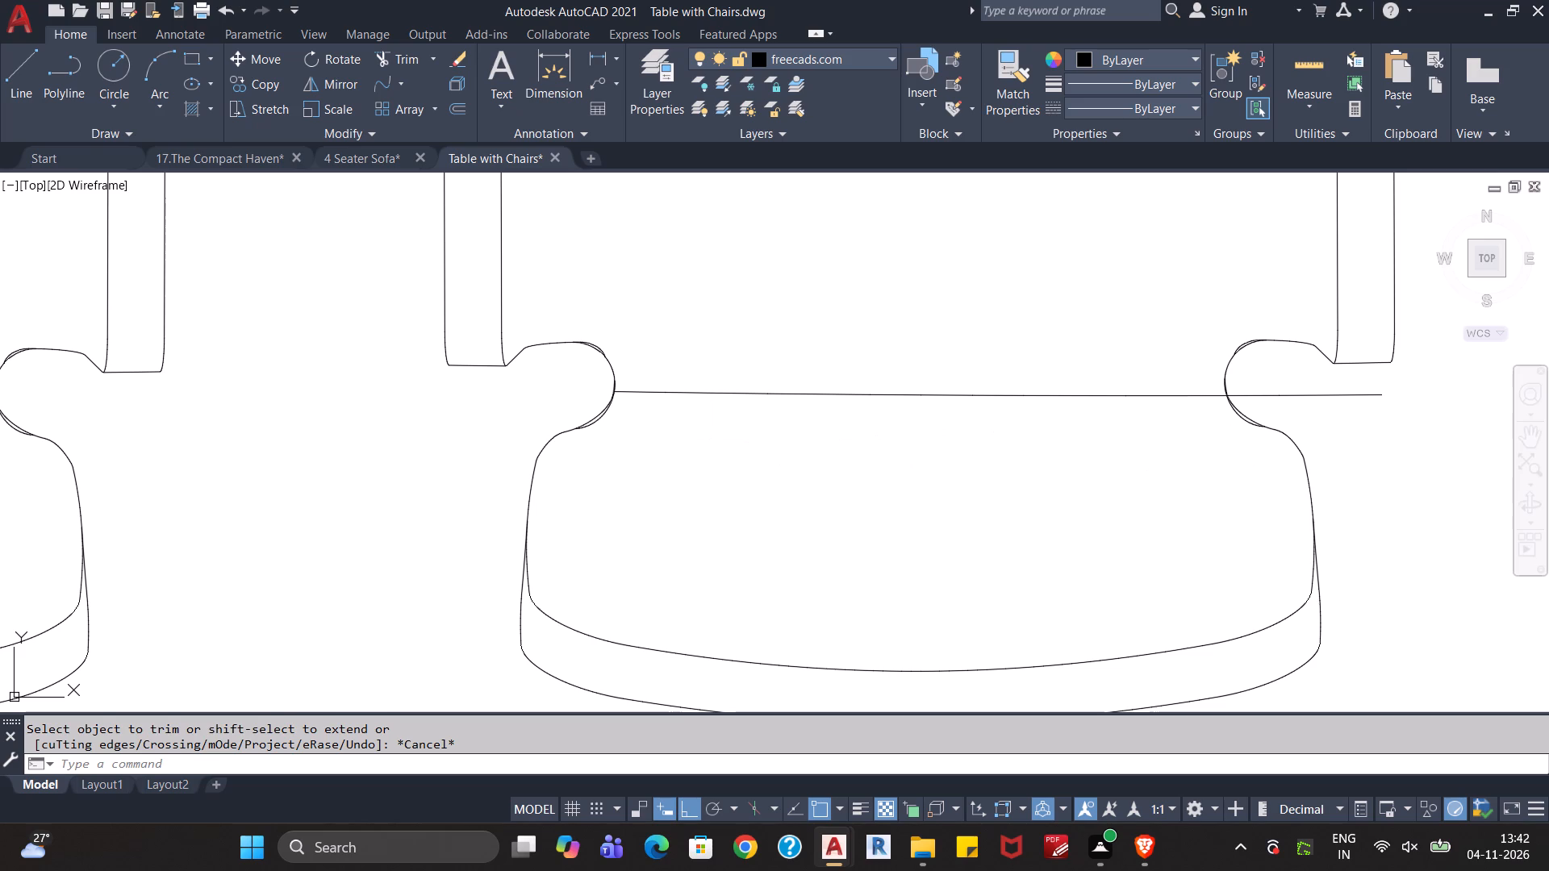
{"action": "left_click", "coordinate": [1255, 401]}
{"action": "left_click", "coordinate": [1259, 391]}
{"action": "scroll", "coordinate": [1259, 391], "scroll_direction": "down", "scroll_amount": 2}
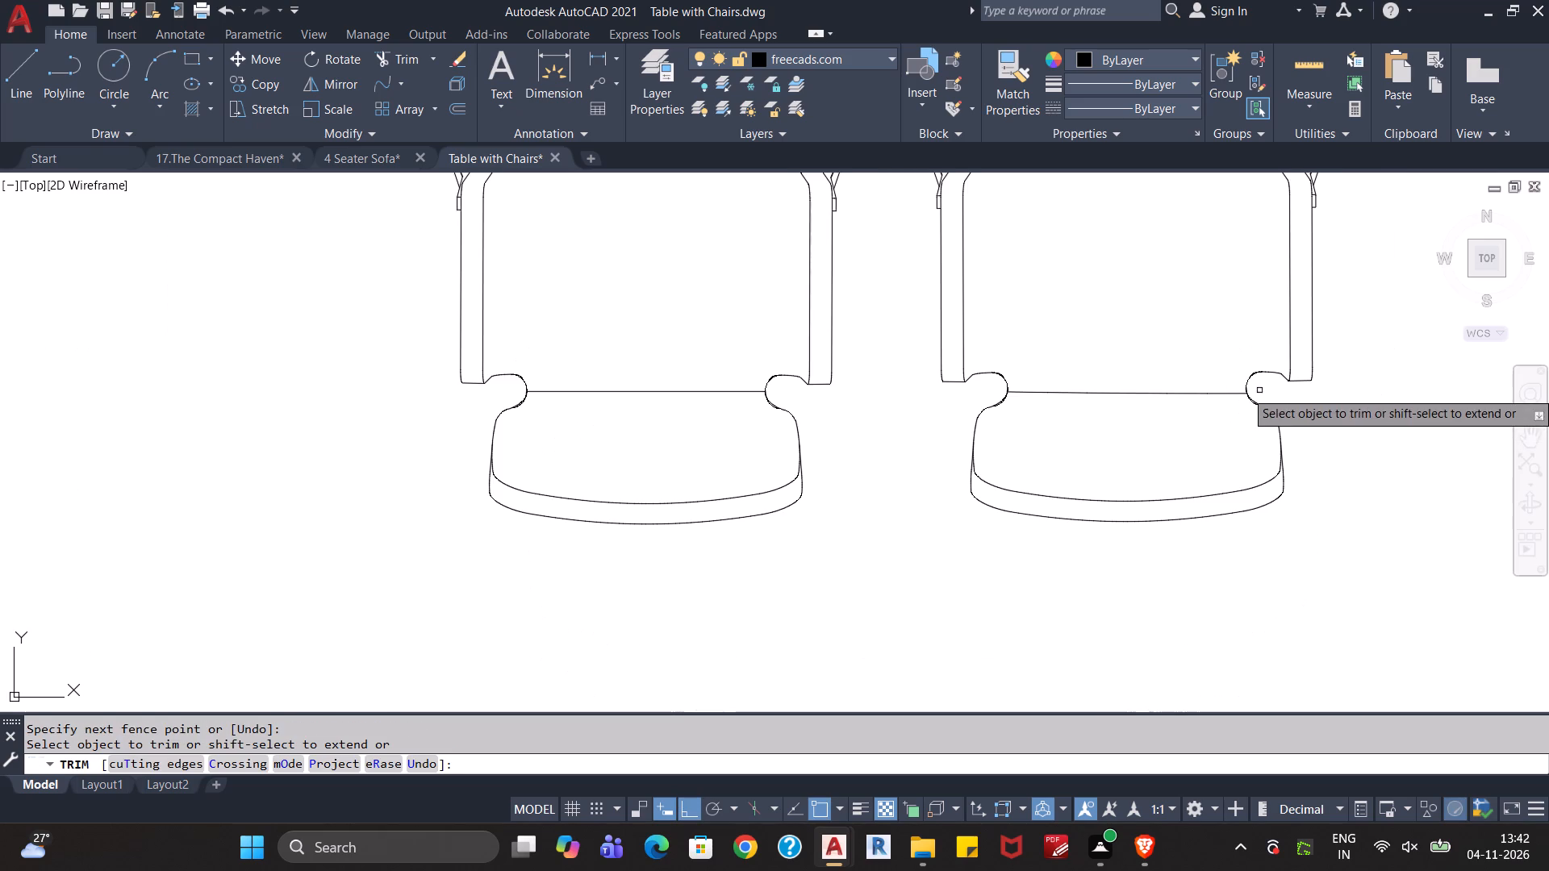
{"action": "key", "text": "Escape"}
{"action": "key", "text": "Escape"}
Draw a three-point arc from the left chair's left armrest inner corner through its right armrest inner corner, ending about 1641 units straight below.
{"action": "scroll", "coordinate": [1169, 435], "scroll_direction": "down", "scroll_amount": 2}
{"action": "middle_click_drag", "start_coordinate": [1167, 438], "coordinate": [1040, 514]}
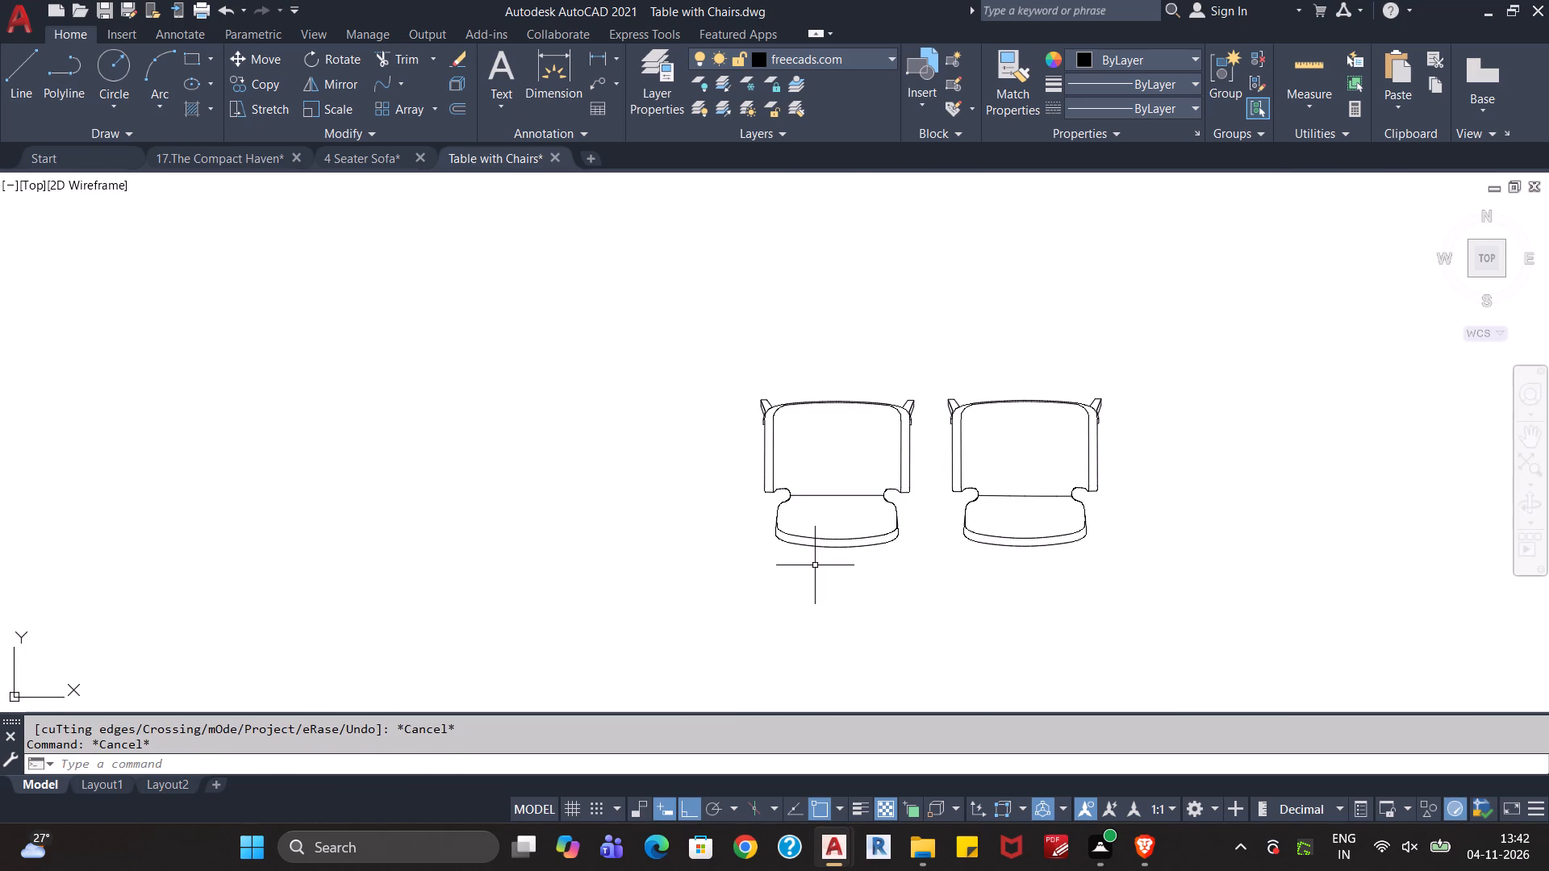
{"action": "scroll", "coordinate": [815, 565], "scroll_direction": "down", "scroll_amount": 1}
{"action": "middle_click_drag", "start_coordinate": [981, 615], "coordinate": [860, 565]}
{"action": "scroll", "coordinate": [858, 562], "scroll_direction": "down", "scroll_amount": 1}
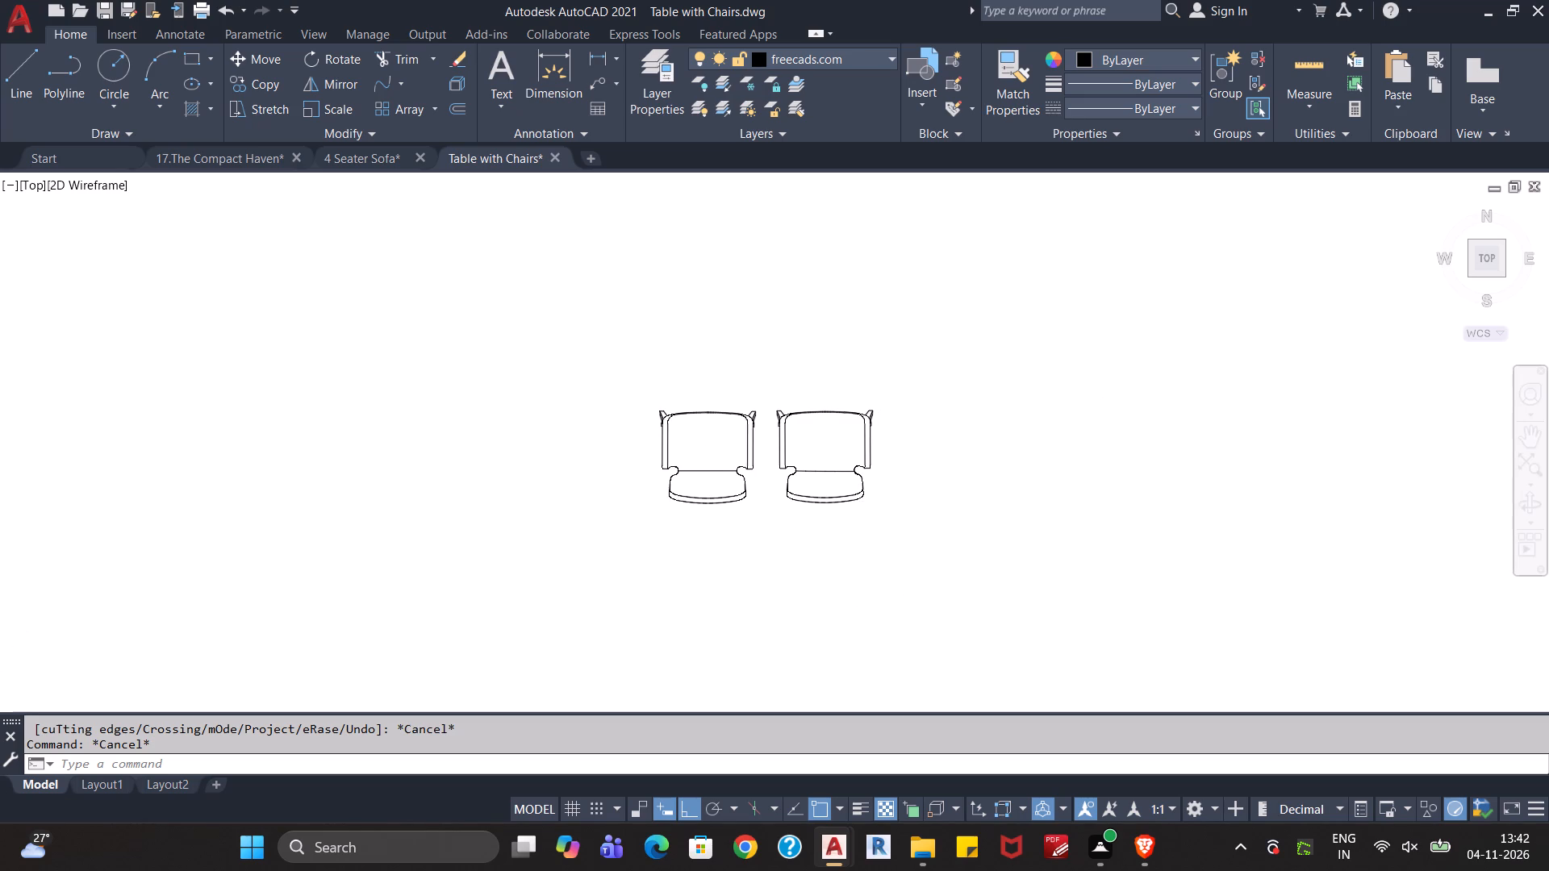
{"action": "scroll", "coordinate": [887, 569], "scroll_direction": "up", "scroll_amount": 2}
{"action": "middle_click_drag", "start_coordinate": [881, 544], "coordinate": [881, 547]}
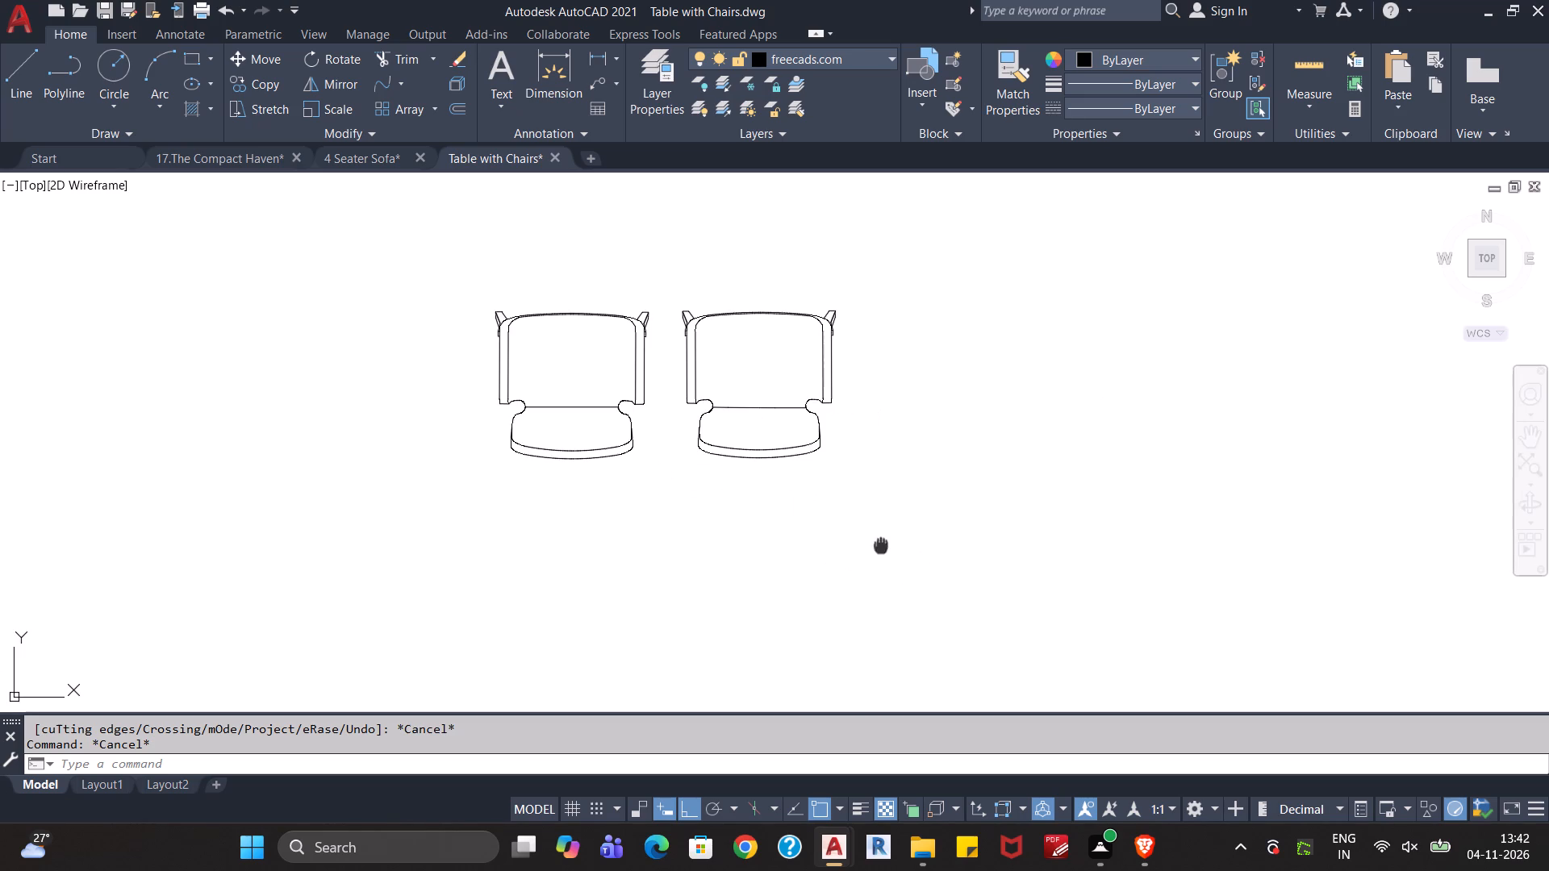
{"action": "middle_click_drag", "start_coordinate": [881, 547], "coordinate": [881, 587]}
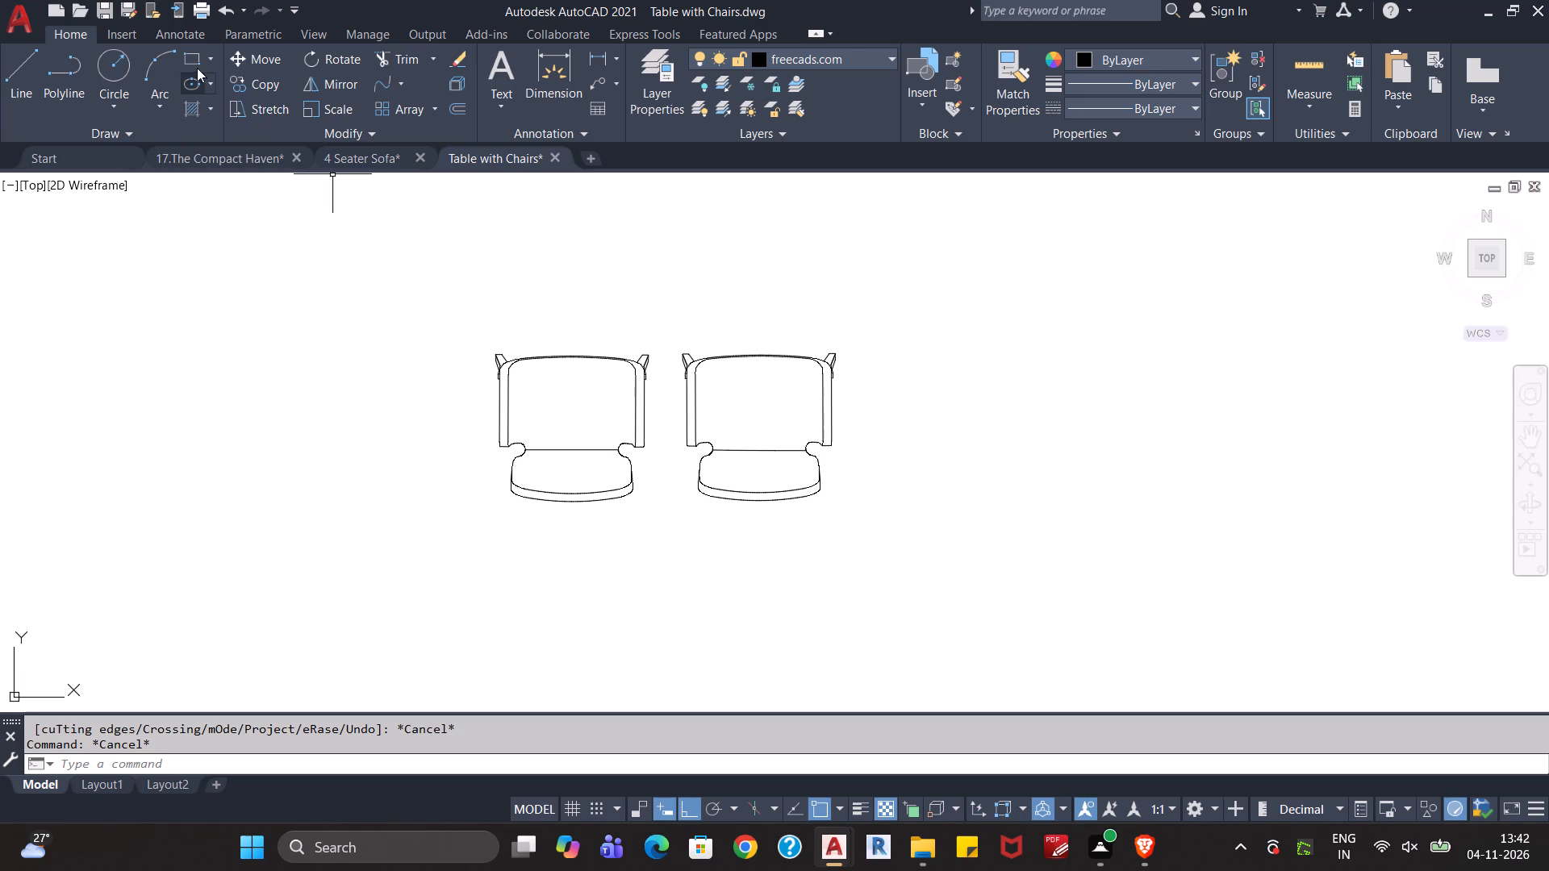
{"action": "left_click", "coordinate": [169, 78]}
{"action": "scroll", "coordinate": [557, 396], "scroll_direction": "up", "scroll_amount": 2}
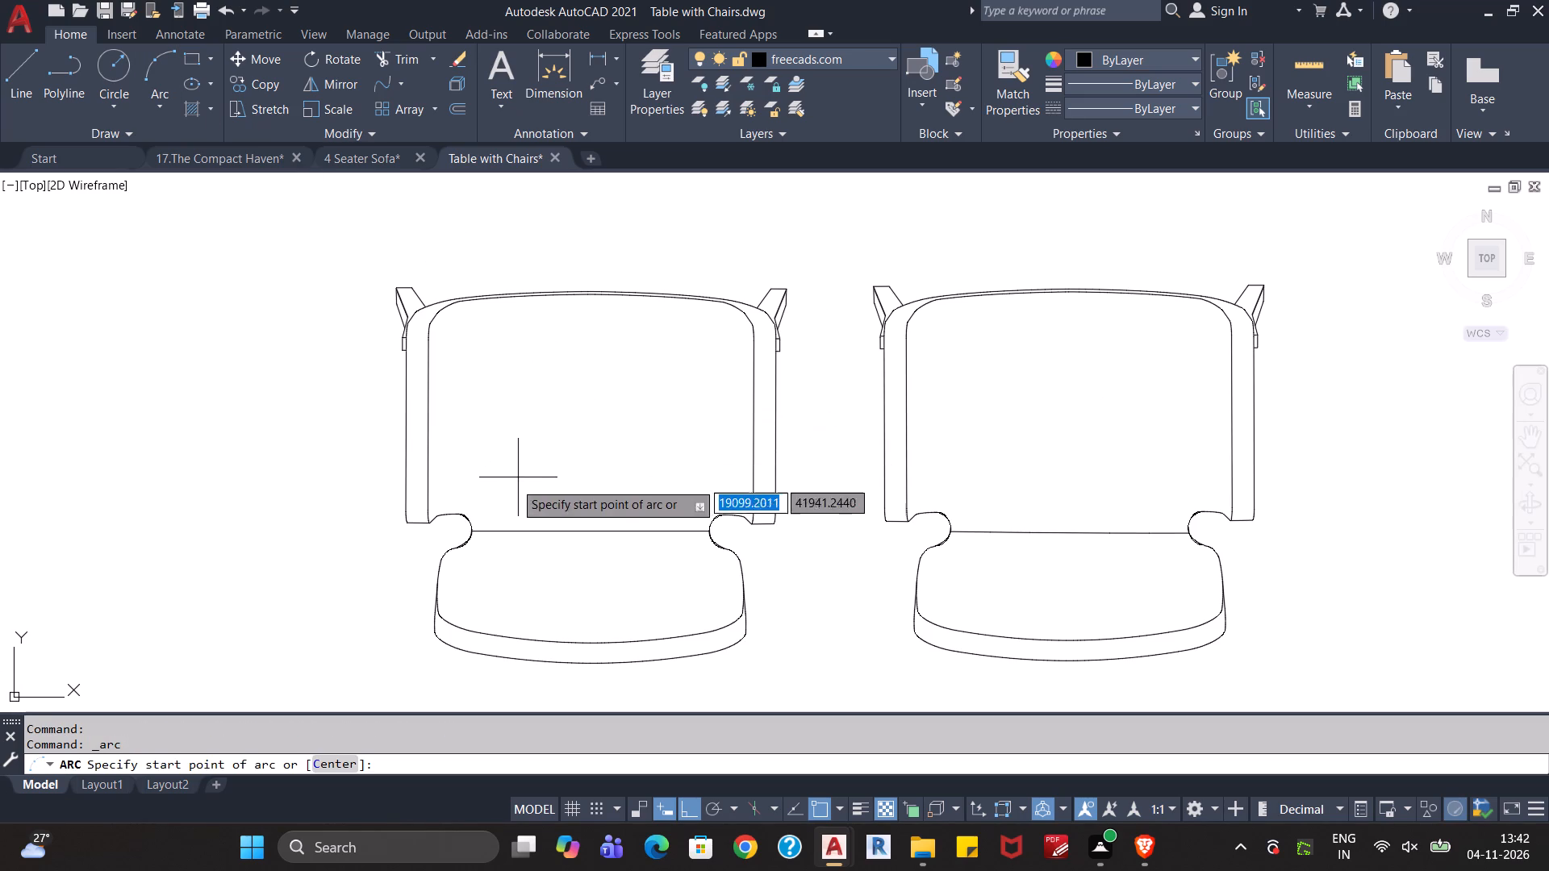
{"action": "left_click", "coordinate": [431, 526]}
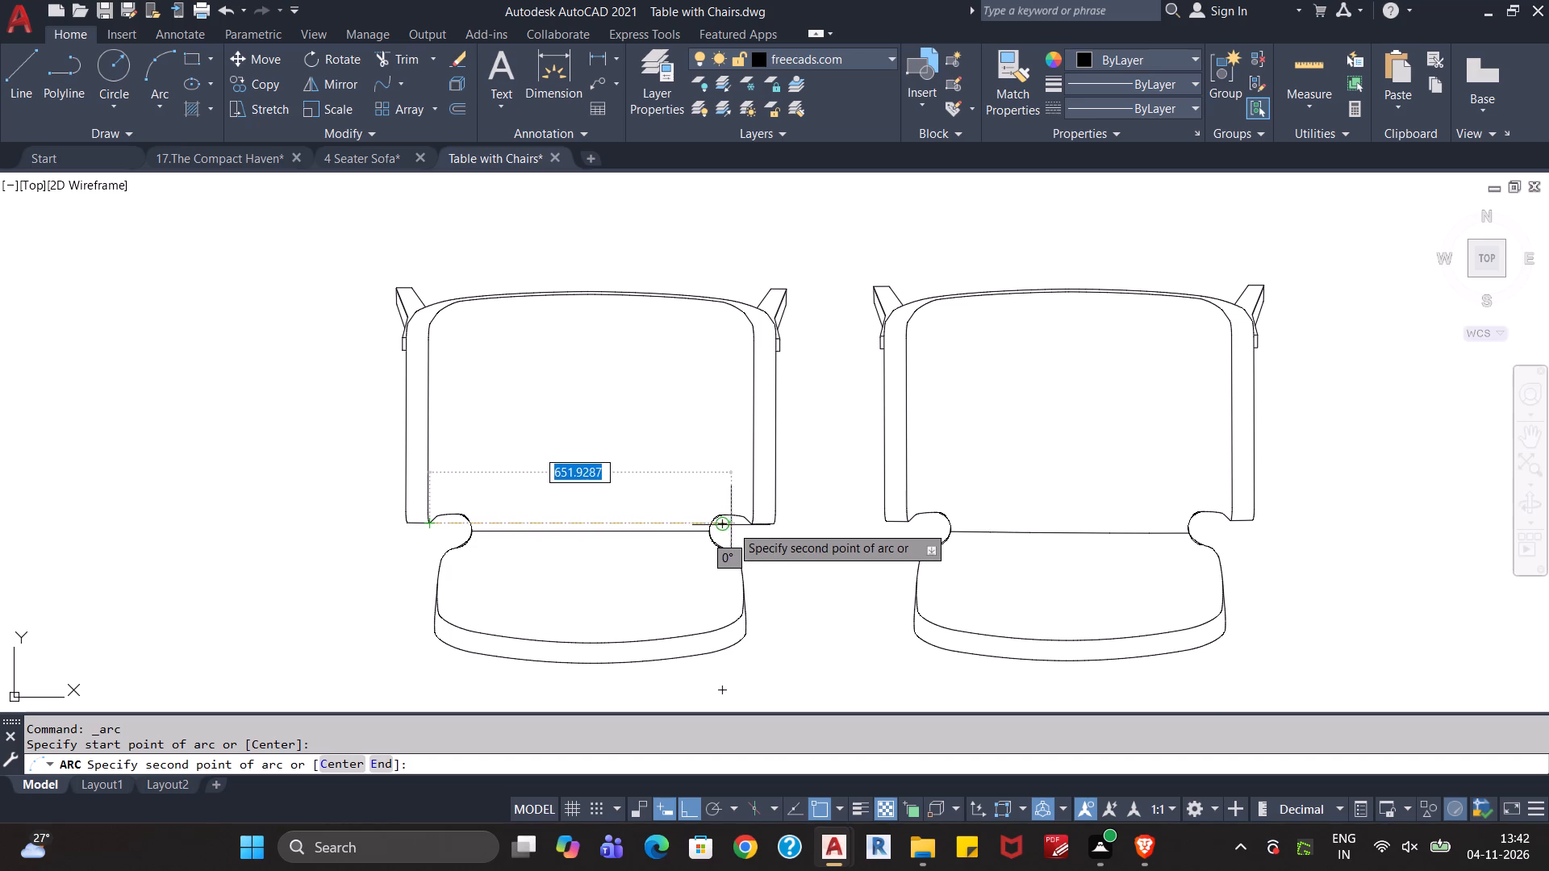
{"action": "left_click", "coordinate": [753, 523]}
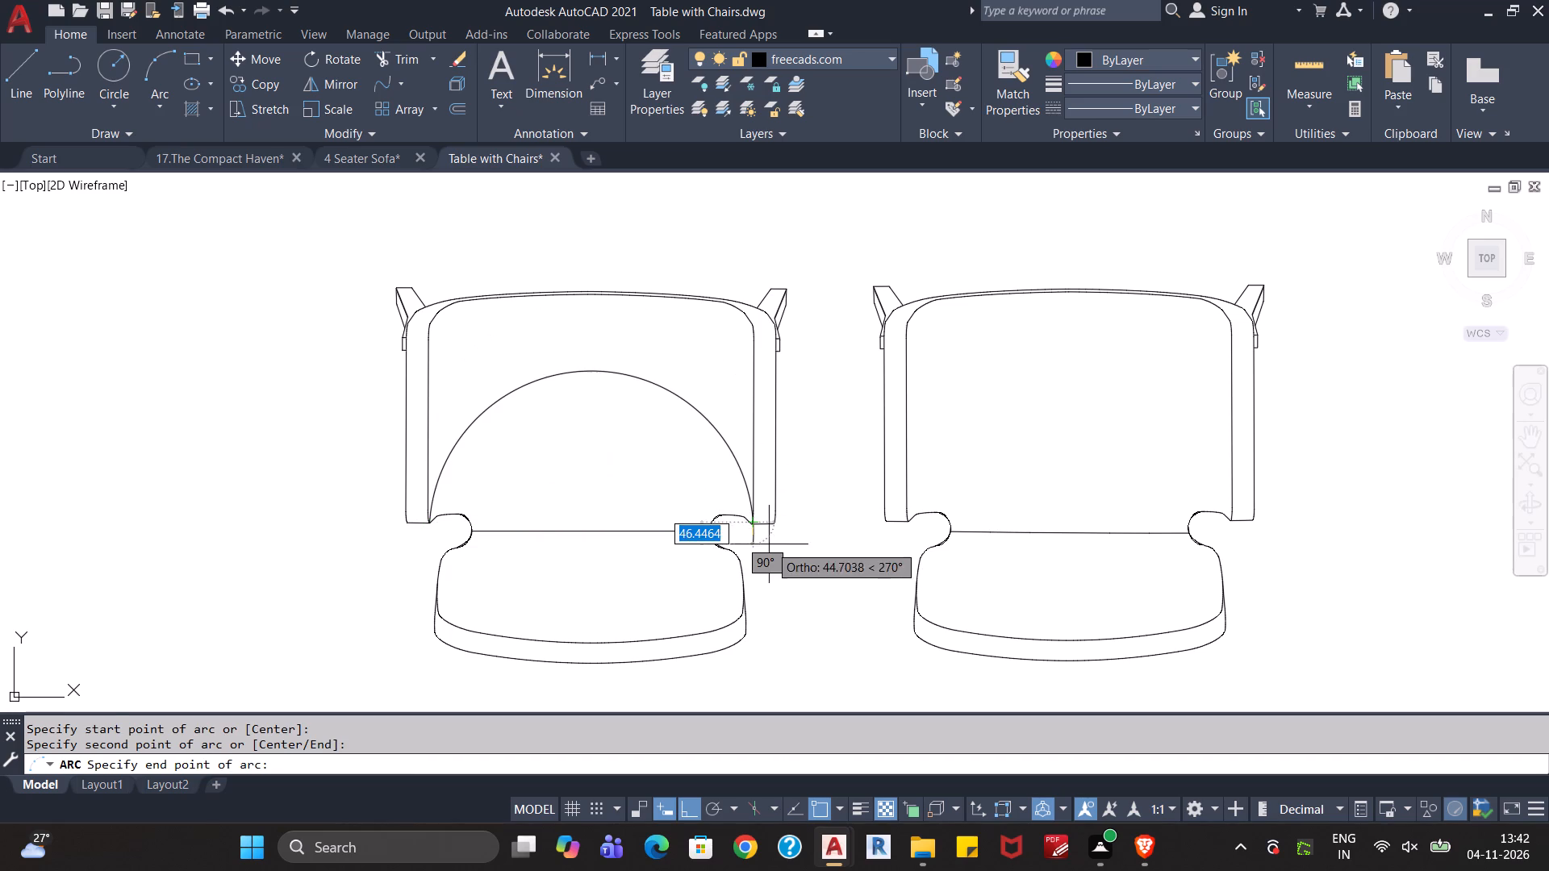
{"action": "middle_click_drag", "start_coordinate": [811, 676], "coordinate": [804, 444]}
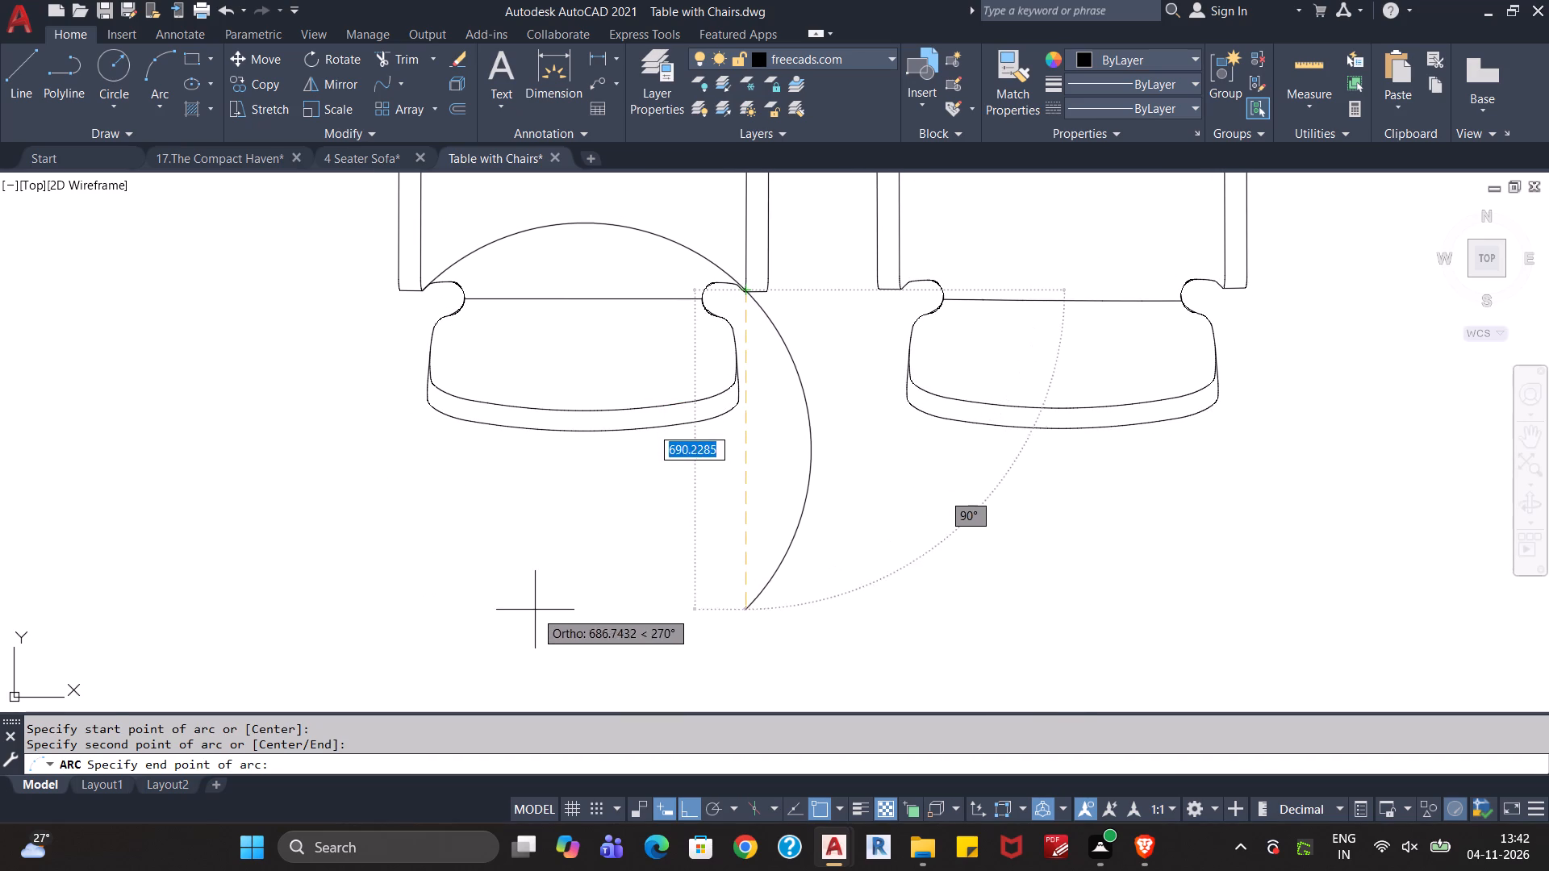
{"action": "middle_click_drag", "start_coordinate": [596, 639], "coordinate": [633, 482]}
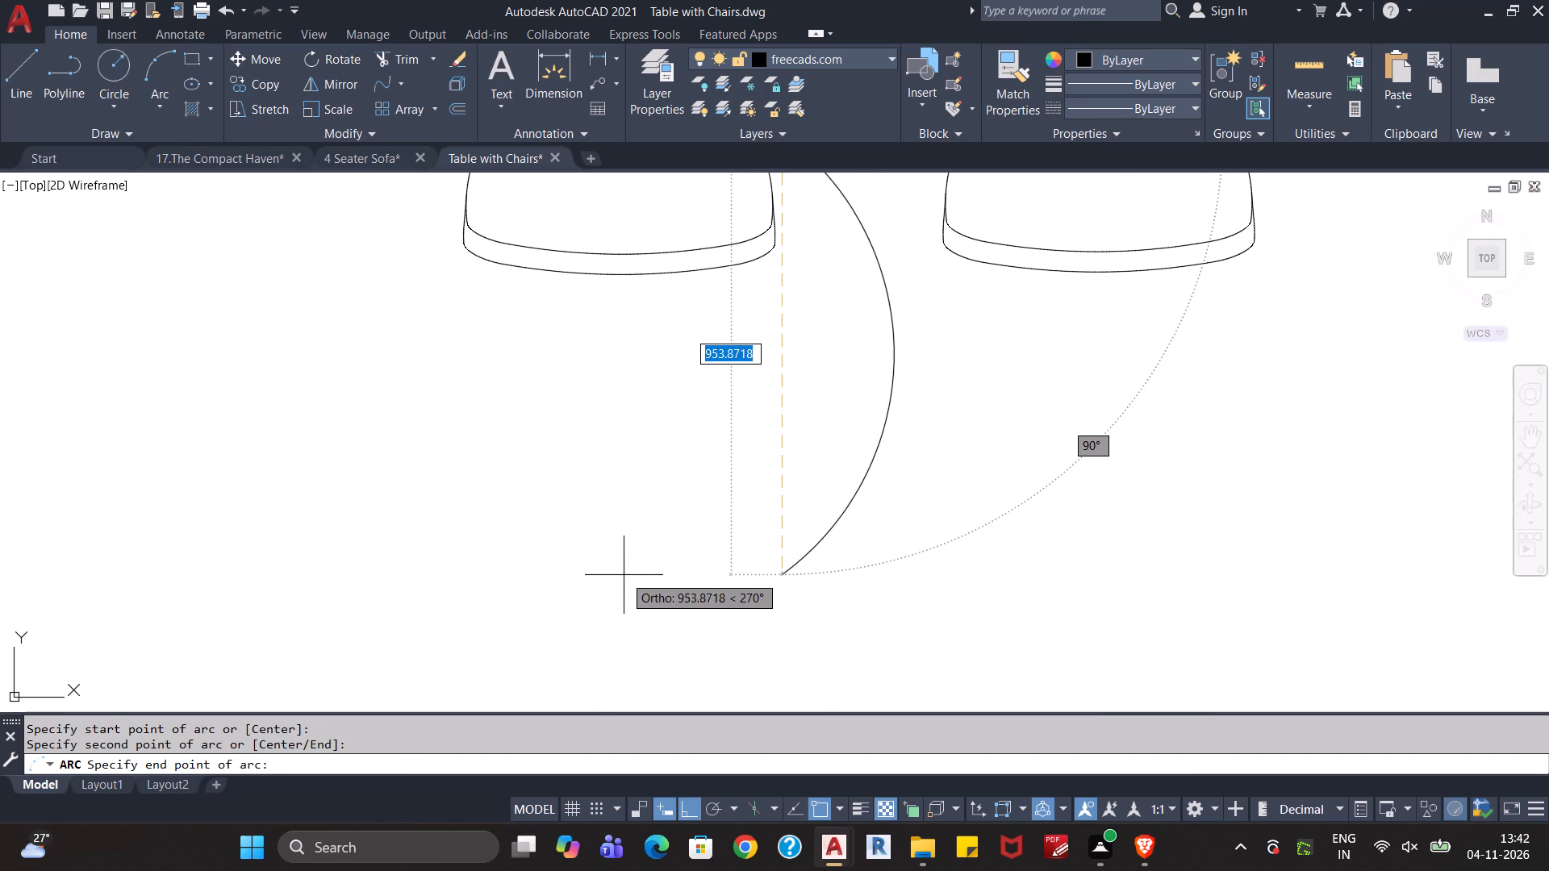
{"action": "middle_click_drag", "start_coordinate": [623, 575], "coordinate": [609, 631]}
{"action": "scroll", "coordinate": [609, 631], "scroll_direction": "down", "scroll_amount": 2}
{"action": "middle_click_drag", "start_coordinate": [609, 631], "coordinate": [622, 569]}
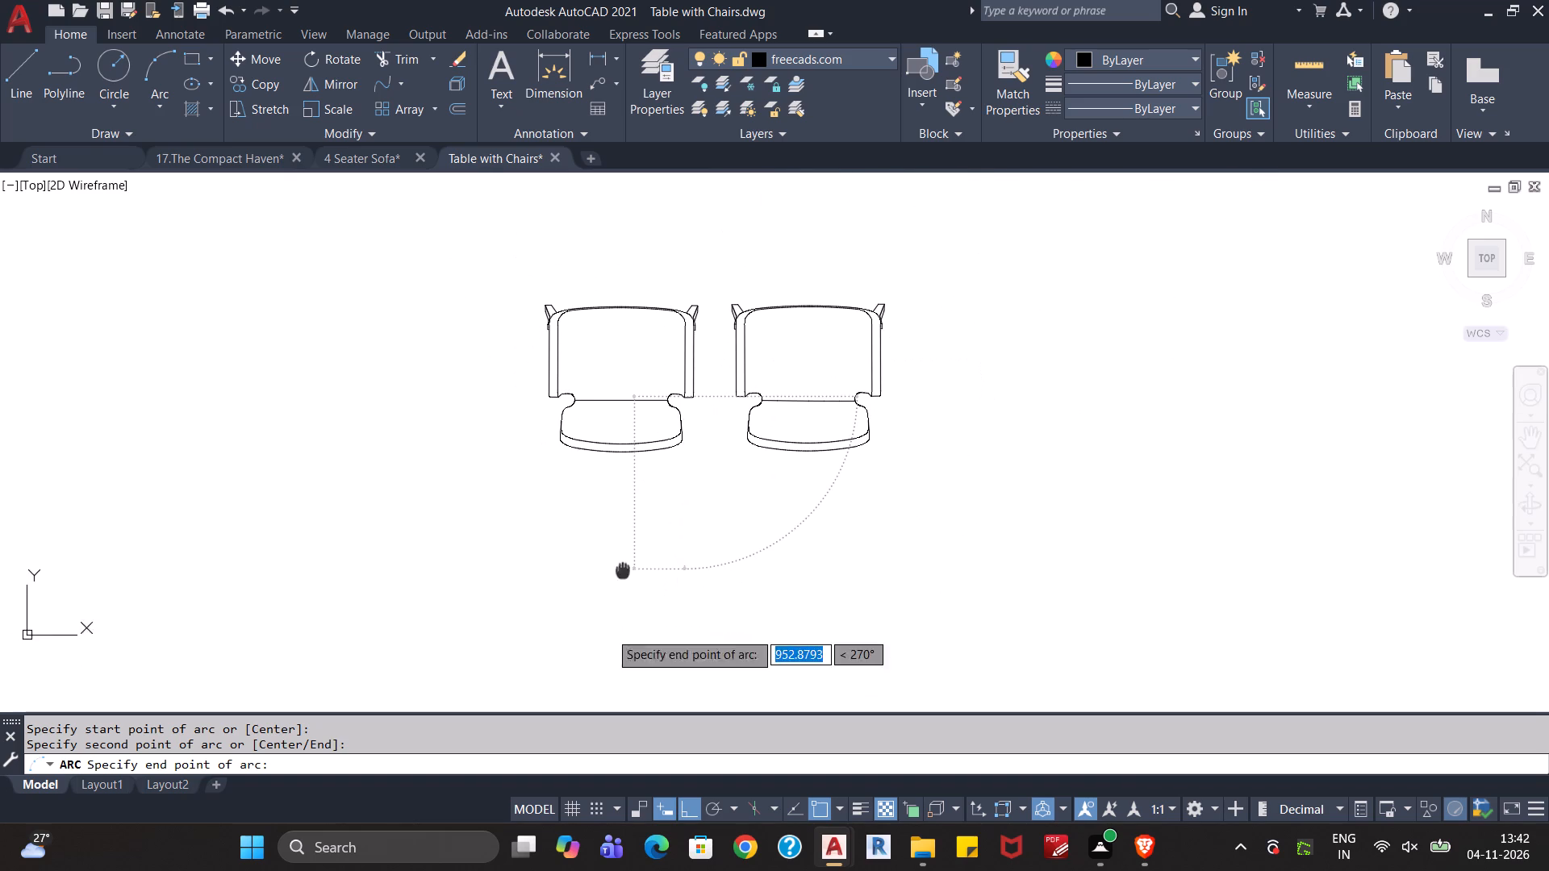
{"action": "middle_click_drag", "start_coordinate": [567, 608], "coordinate": [617, 478]}
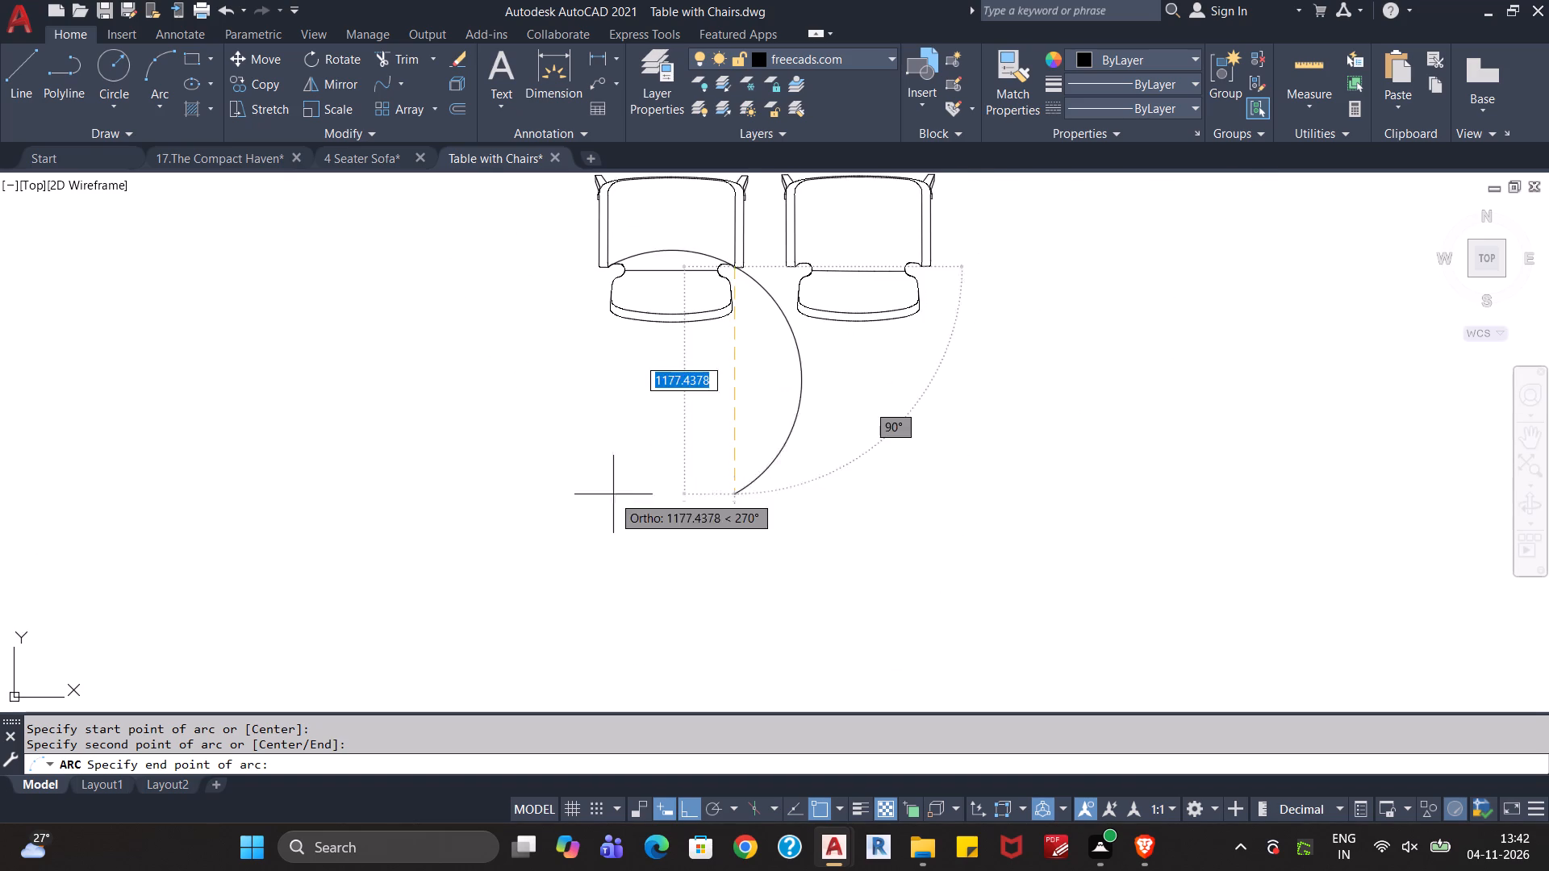
{"action": "left_click", "coordinate": [586, 564]}
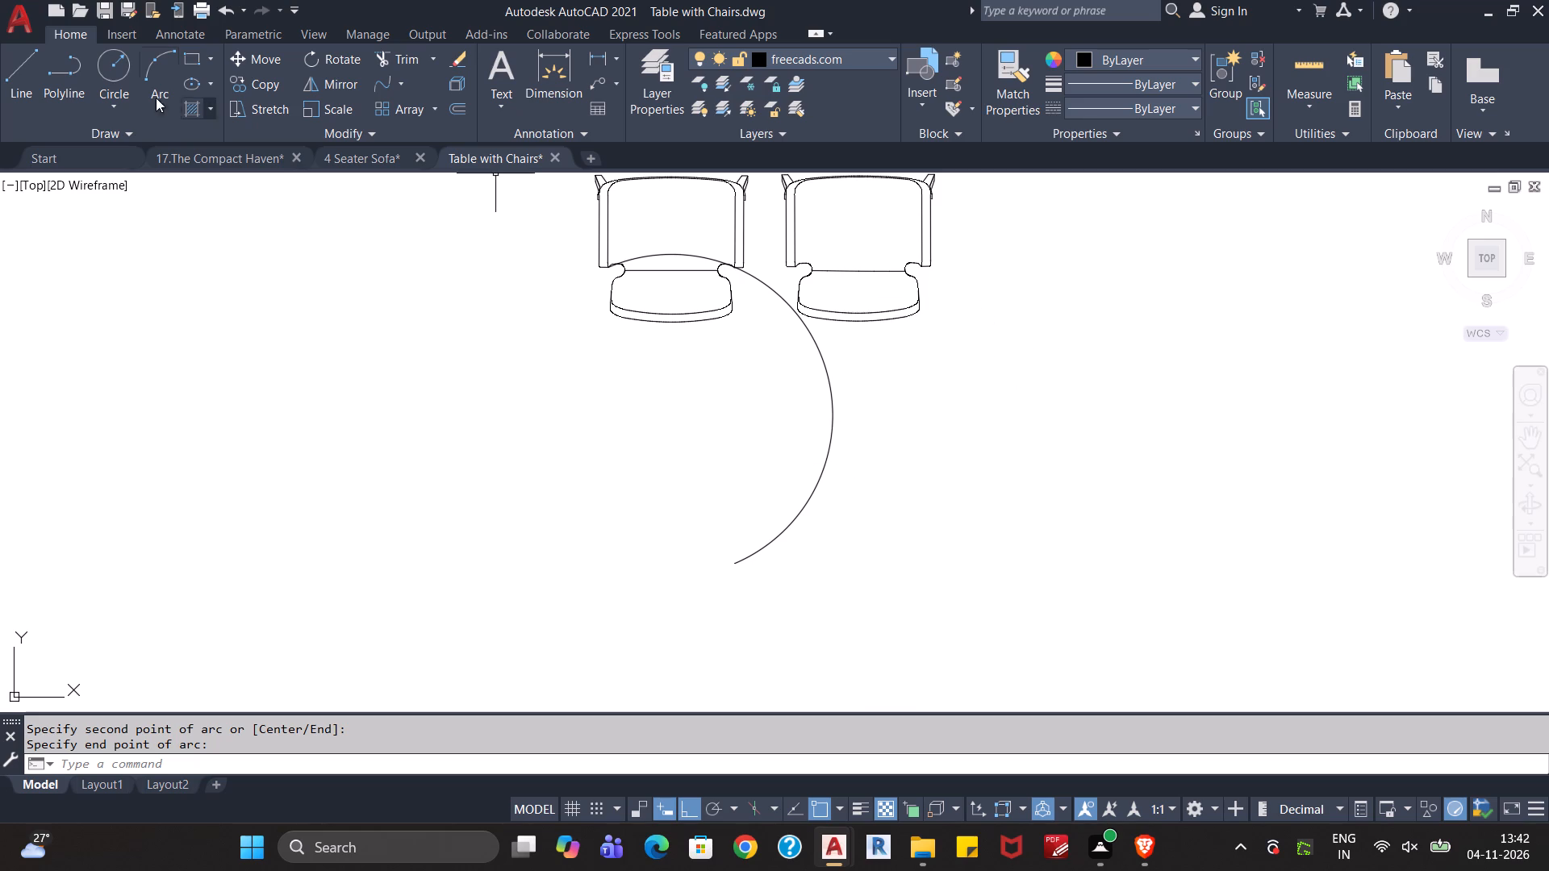
Draw a matching three-point arc from the right chair's right armrest inner corner through its left armrest inner corner, ending well below the chairs.
{"action": "left_click", "coordinate": [149, 69]}
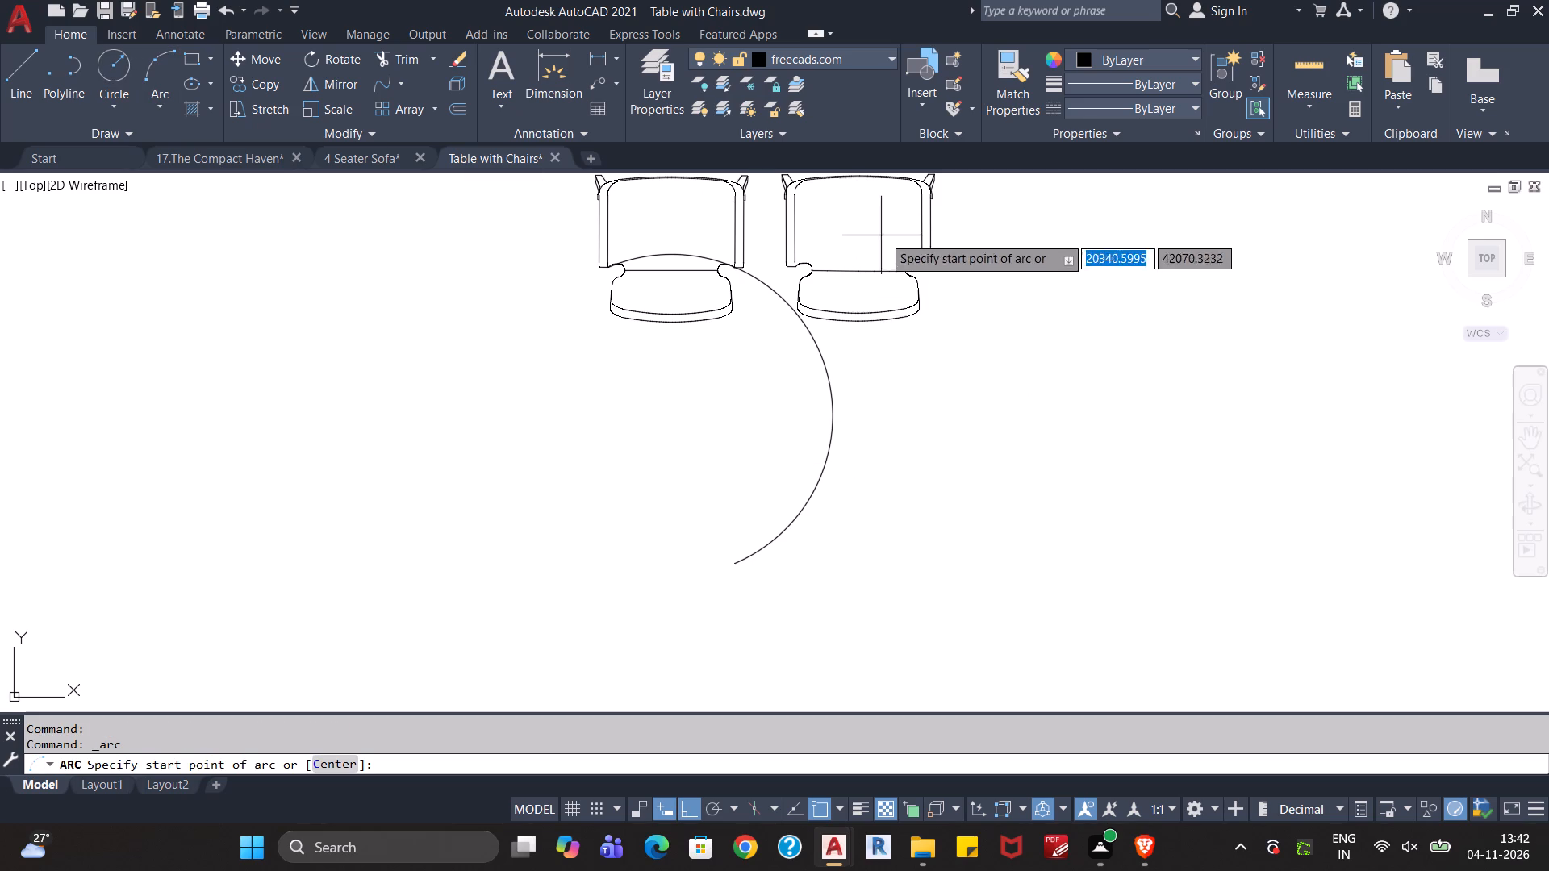
{"action": "scroll", "coordinate": [899, 251], "scroll_direction": "up", "scroll_amount": 4}
{"action": "left_click", "coordinate": [1032, 347]}
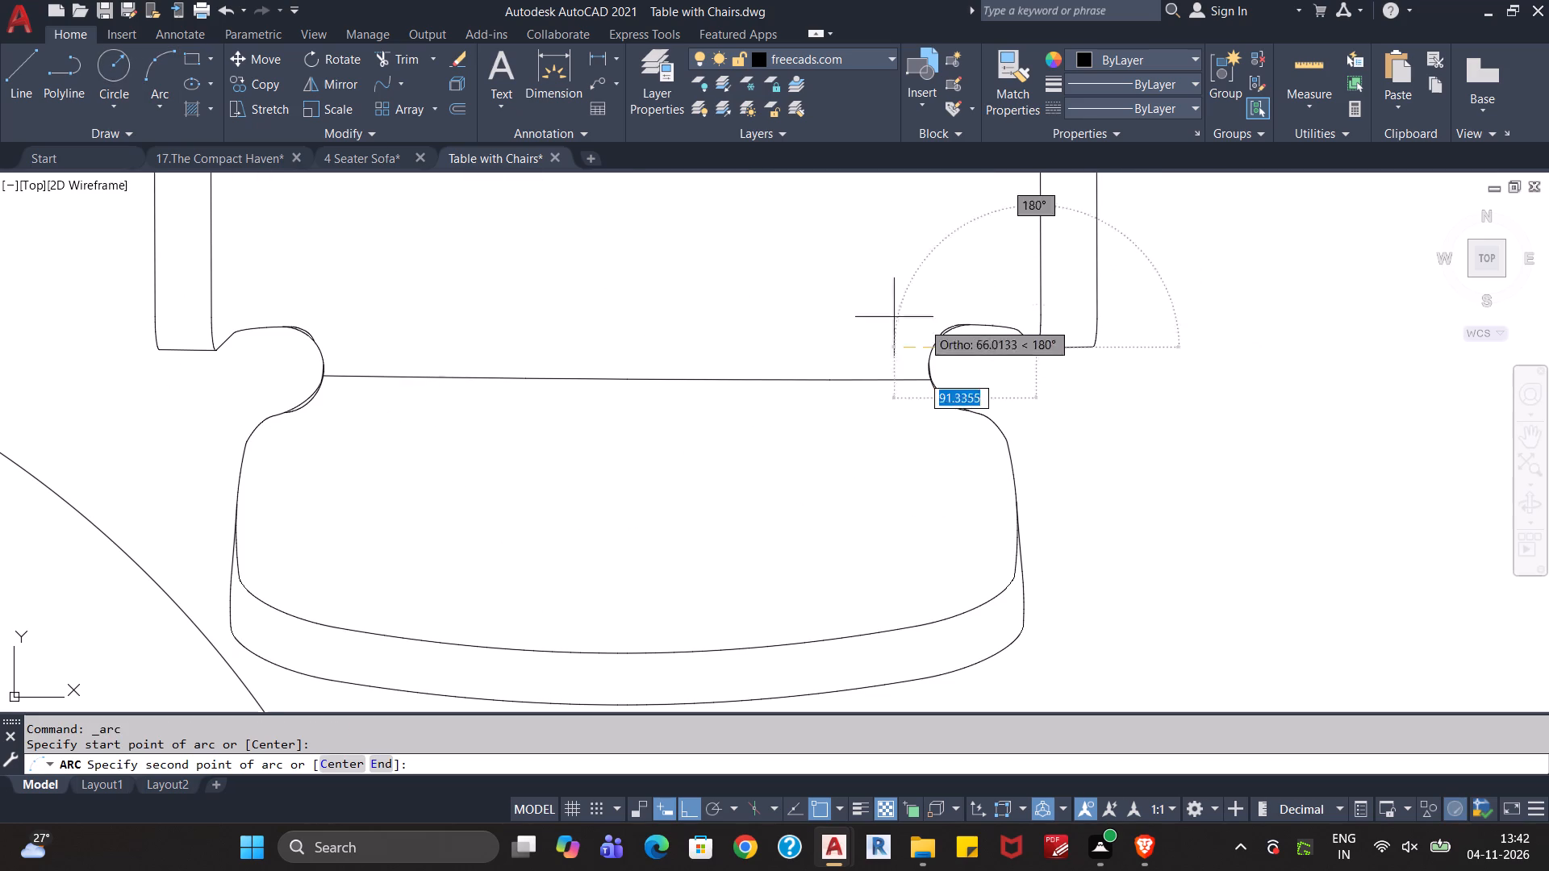
{"action": "left_click", "coordinate": [213, 351]}
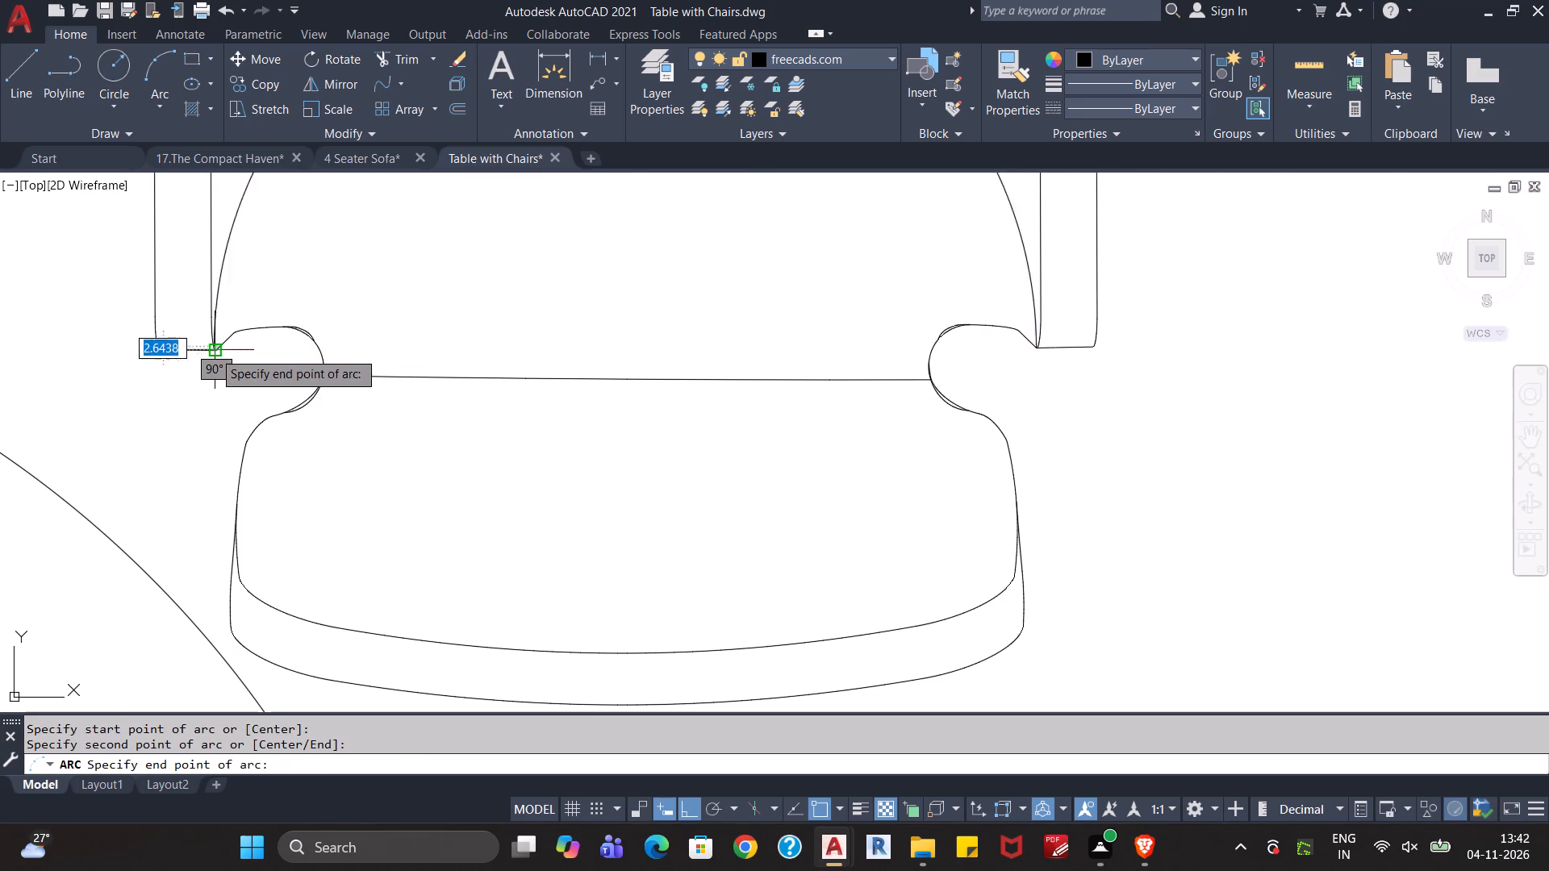
{"action": "scroll", "coordinate": [178, 443], "scroll_direction": "down", "scroll_amount": 6}
{"action": "middle_click_drag", "start_coordinate": [188, 564], "coordinate": [267, 398]}
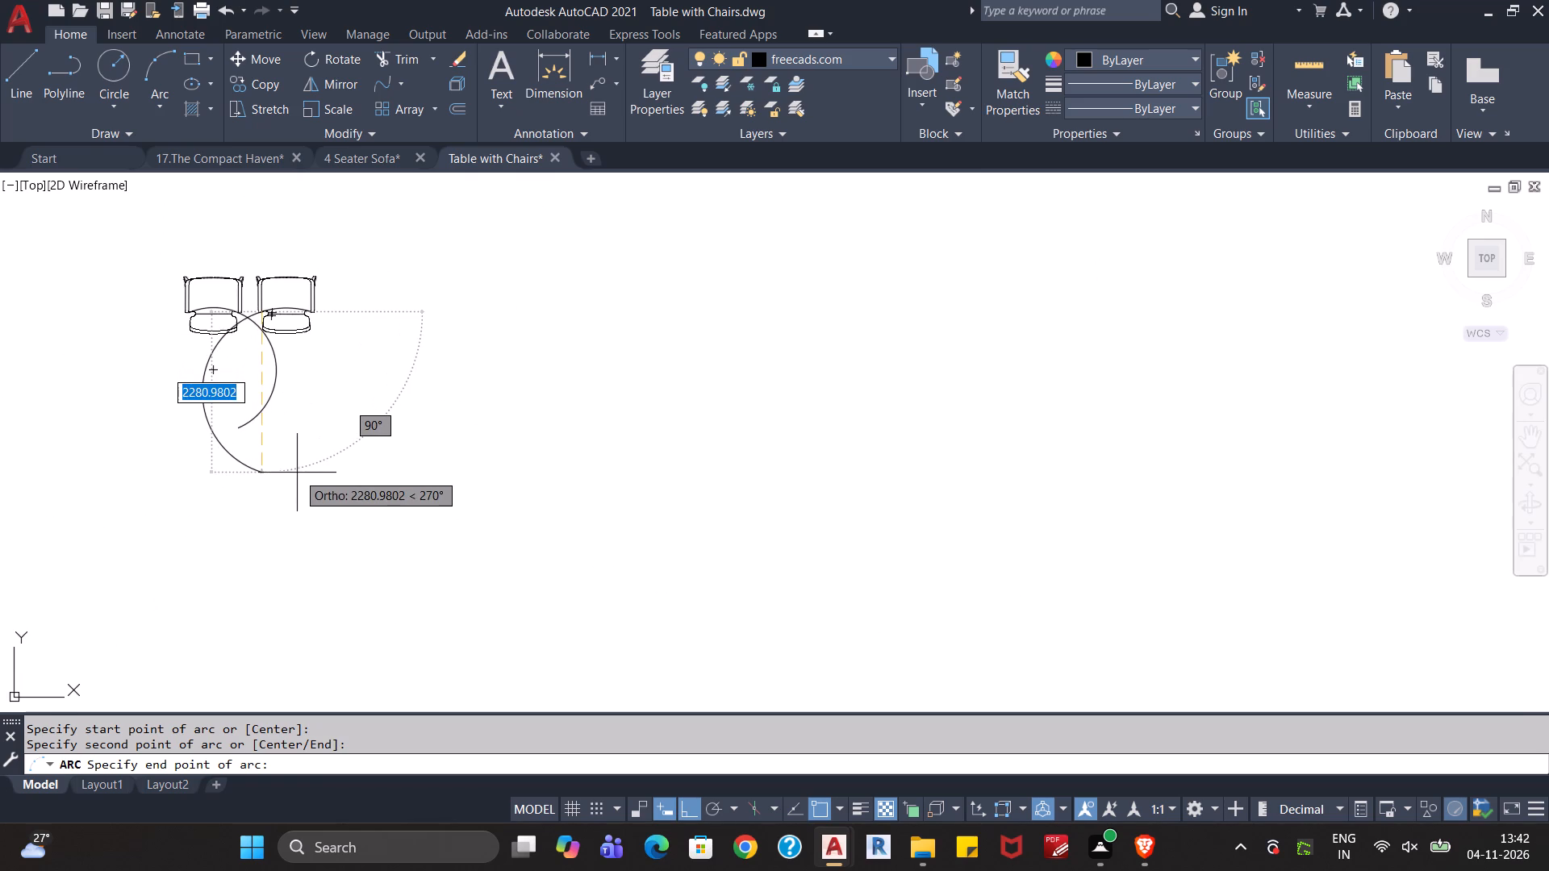
{"action": "scroll", "coordinate": [295, 457], "scroll_direction": "up", "scroll_amount": 2}
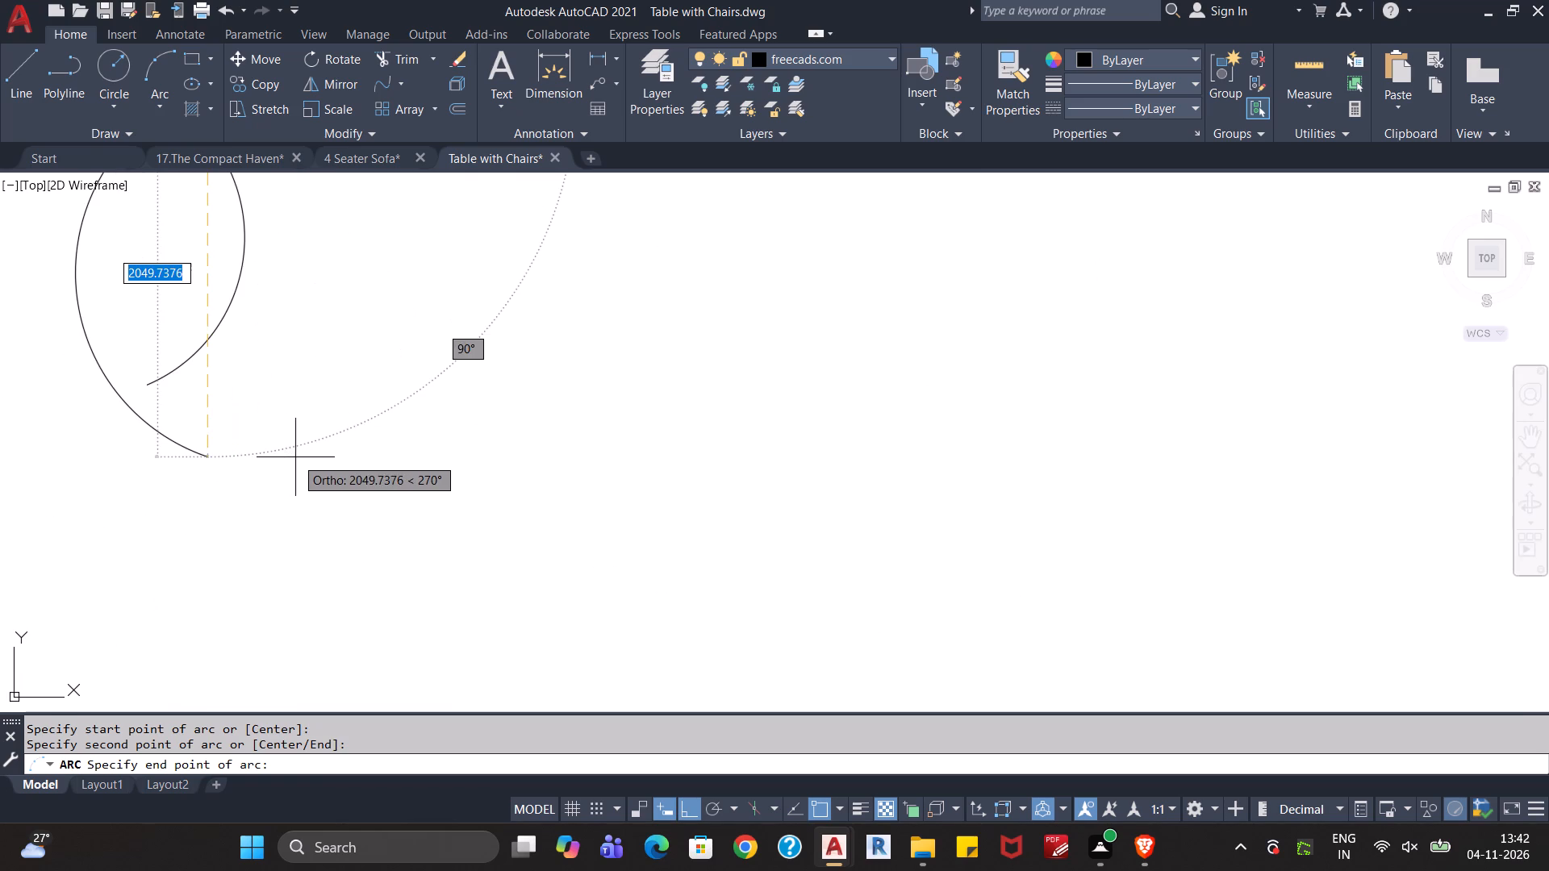
{"action": "middle_click_drag", "start_coordinate": [297, 437], "coordinate": [358, 587]}
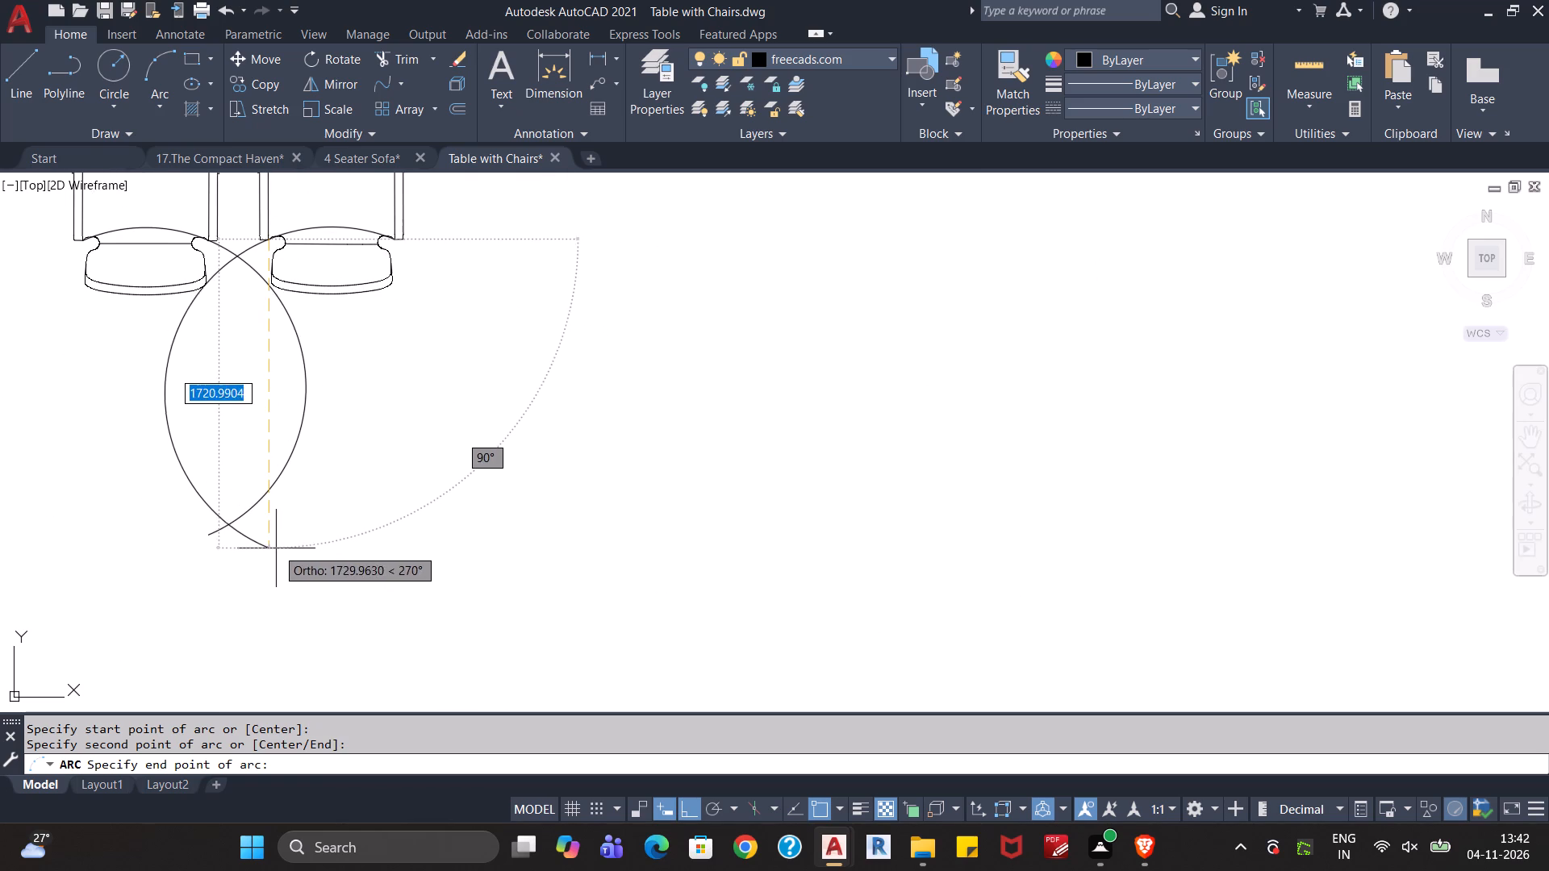
{"action": "middle_click_drag", "start_coordinate": [292, 522], "coordinate": [320, 630]}
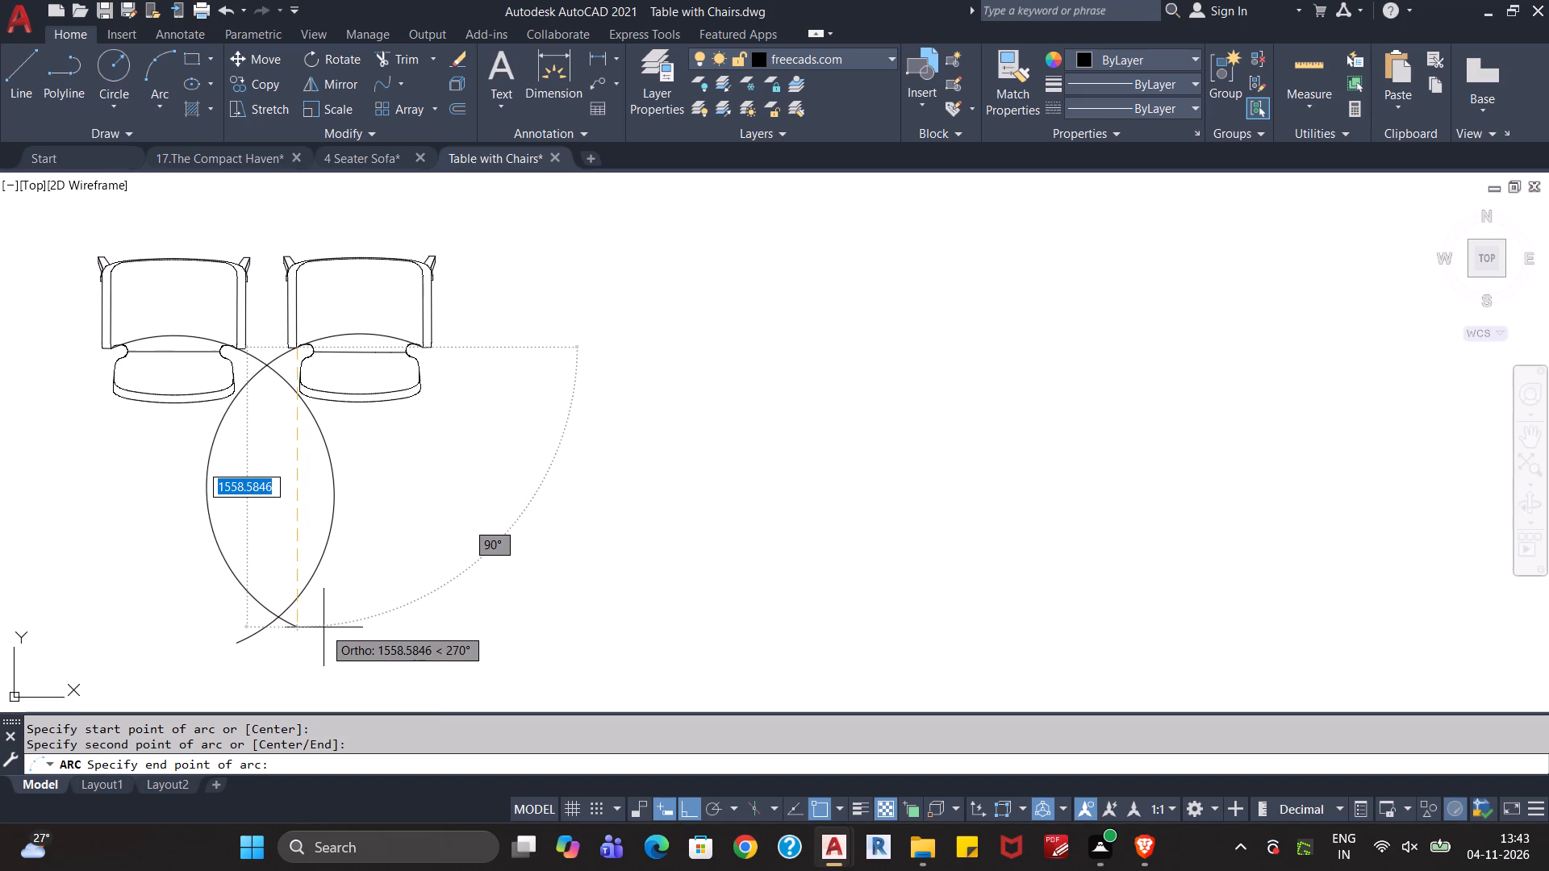
{"action": "left_click", "coordinate": [323, 631]}
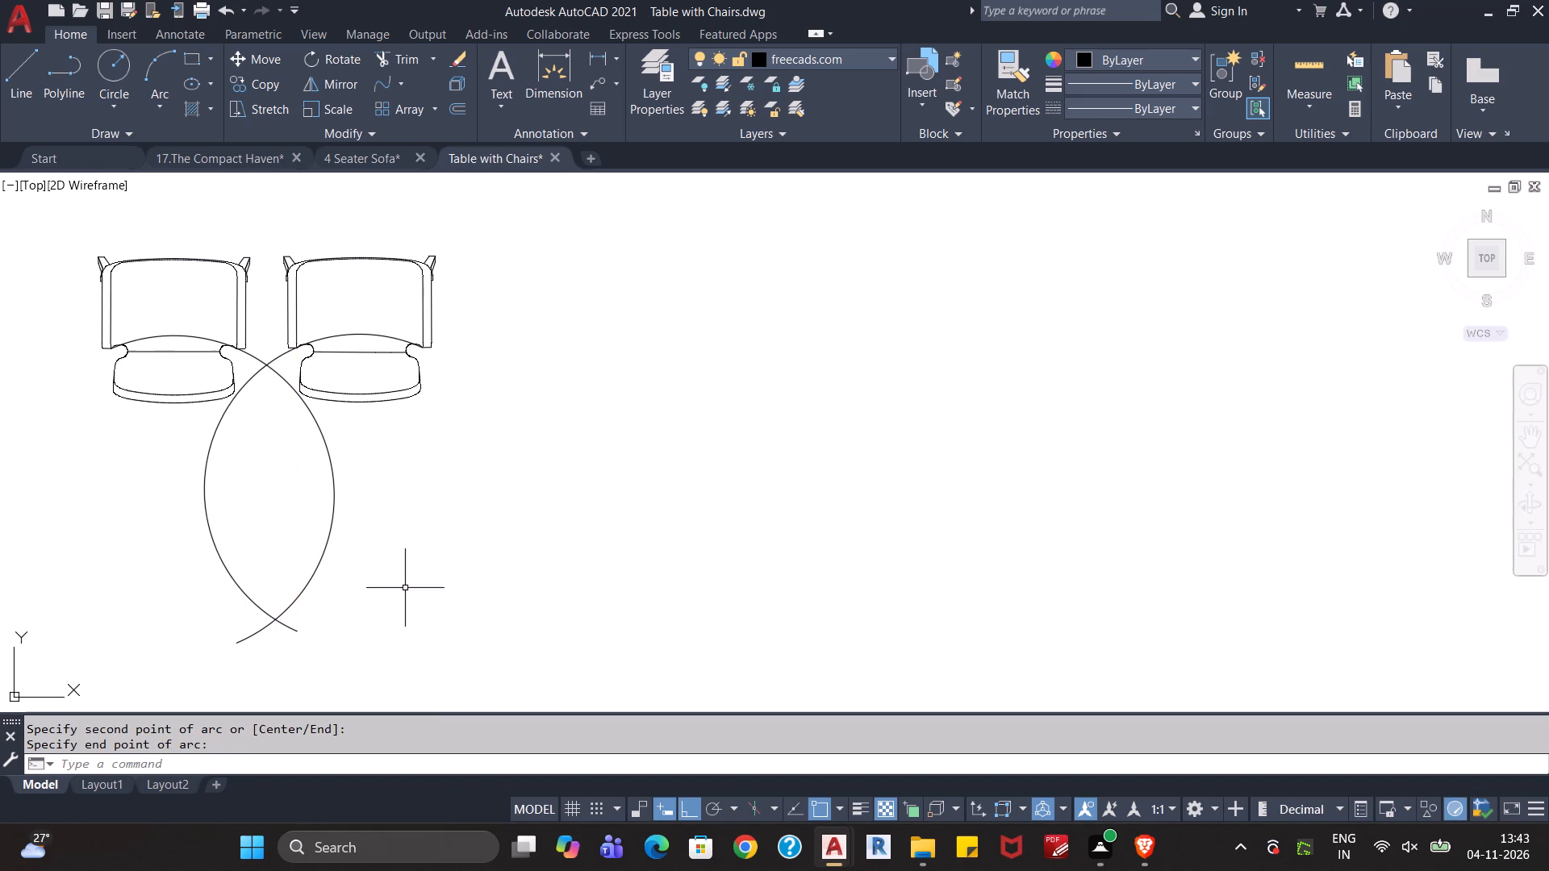
Trim away the long arc tails beneath the two chairs, keeping only the curved portions between each chair's armrests.
{"action": "scroll", "coordinate": [407, 587], "scroll_direction": "down", "scroll_amount": 1}
{"action": "scroll", "coordinate": [397, 576], "scroll_direction": "up", "scroll_amount": 2}
{"action": "middle_click_drag", "start_coordinate": [374, 526], "coordinate": [513, 650]}
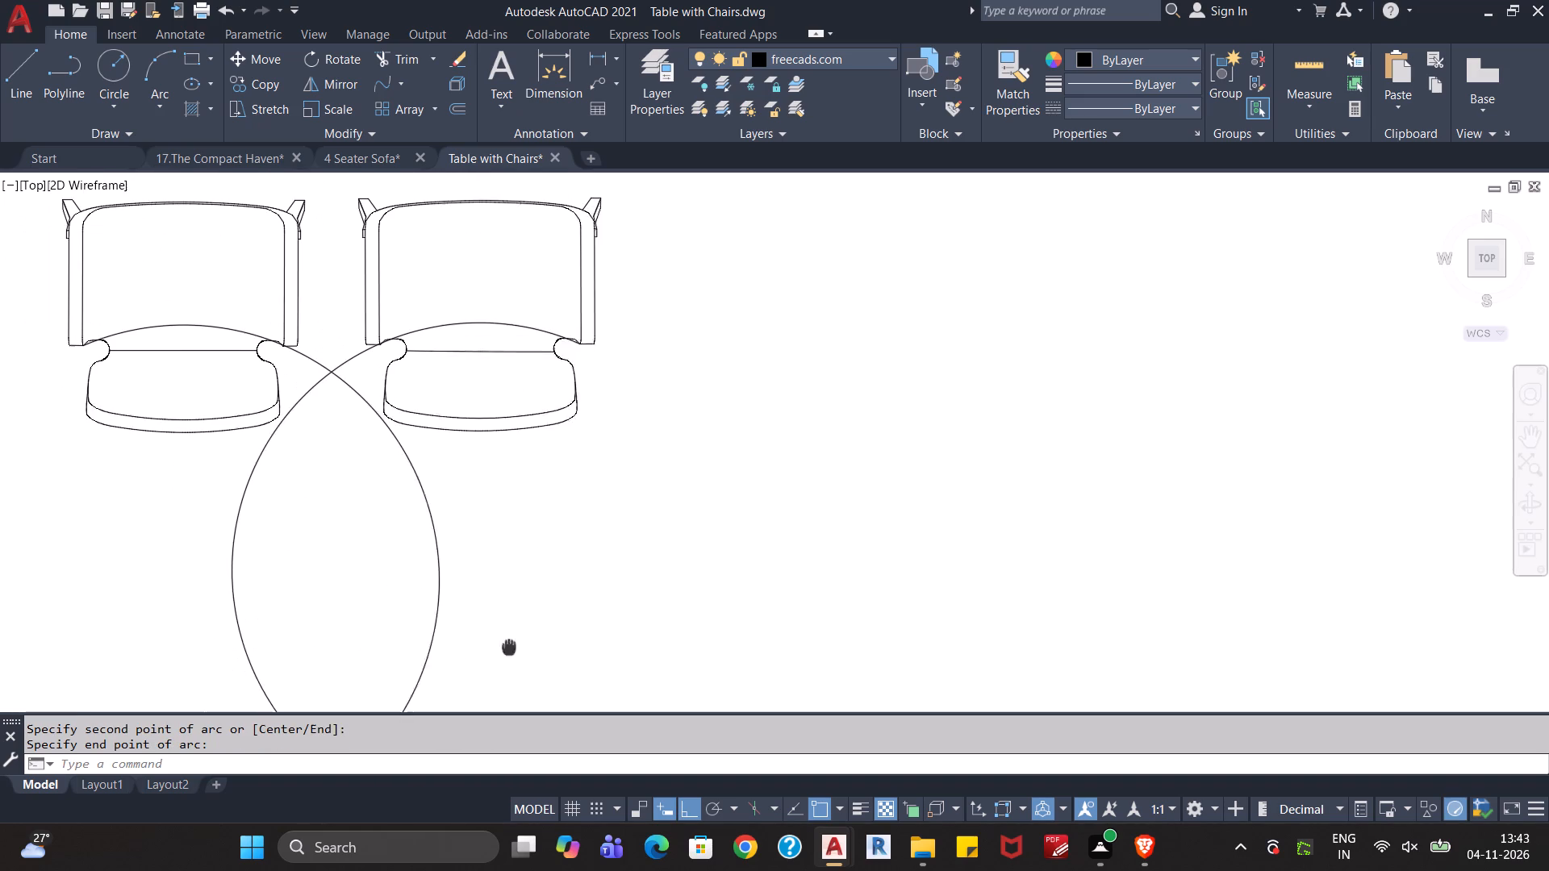
{"action": "middle_click_drag", "start_coordinate": [513, 650], "coordinate": [526, 673]}
{"action": "middle_click_drag", "start_coordinate": [519, 594], "coordinate": [528, 644]}
{"action": "scroll", "coordinate": [674, 498], "scroll_direction": "up", "scroll_amount": 1}
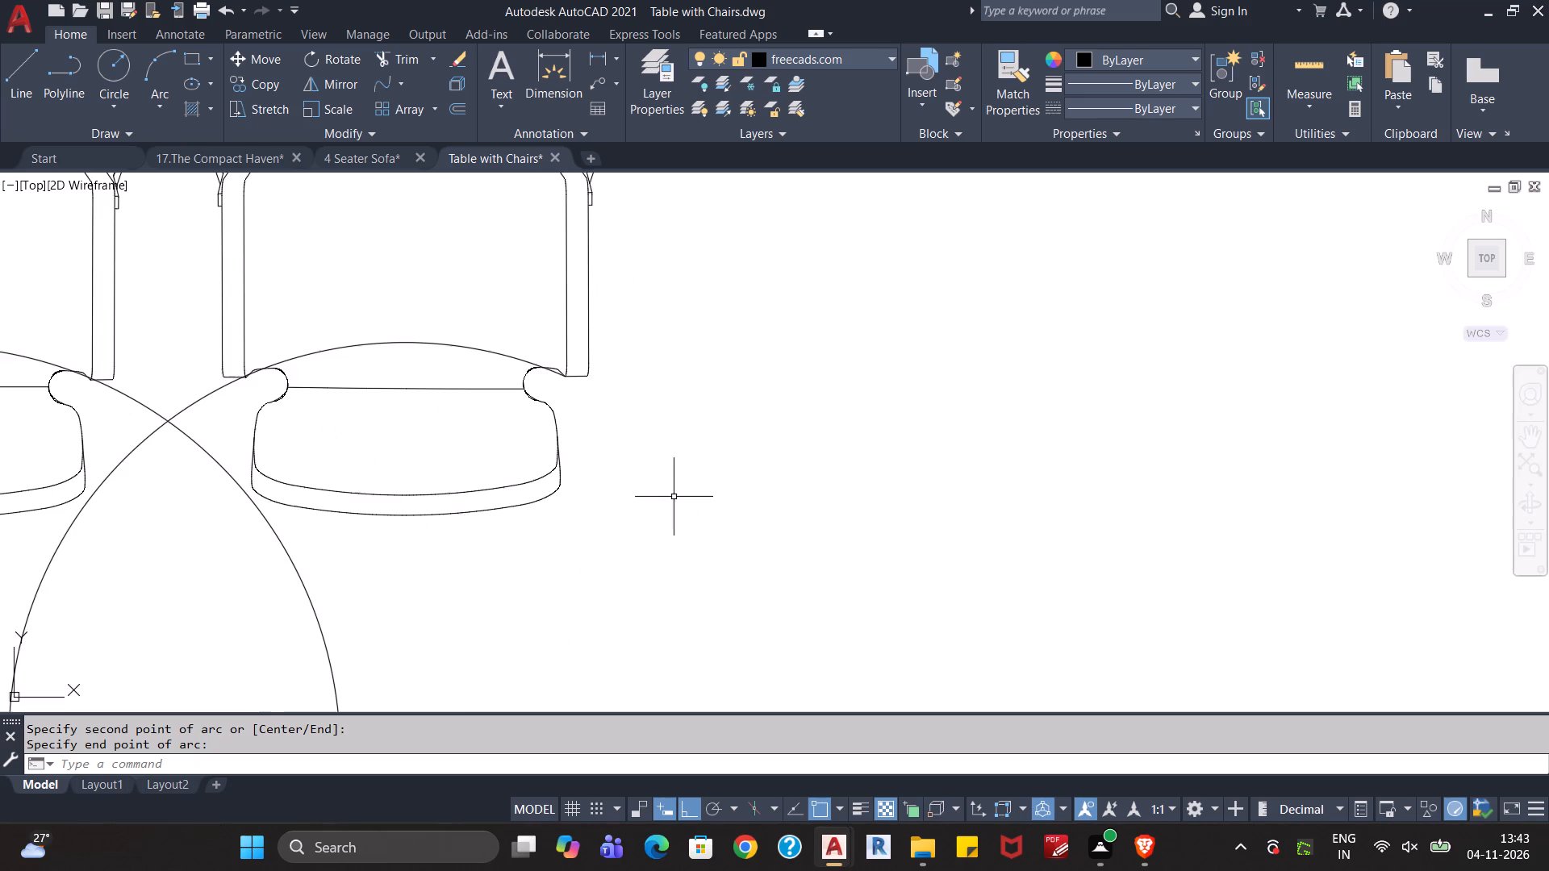
{"action": "scroll", "coordinate": [674, 497], "scroll_direction": "up", "scroll_amount": 1}
{"action": "scroll", "coordinate": [622, 474], "scroll_direction": "down", "scroll_amount": 1}
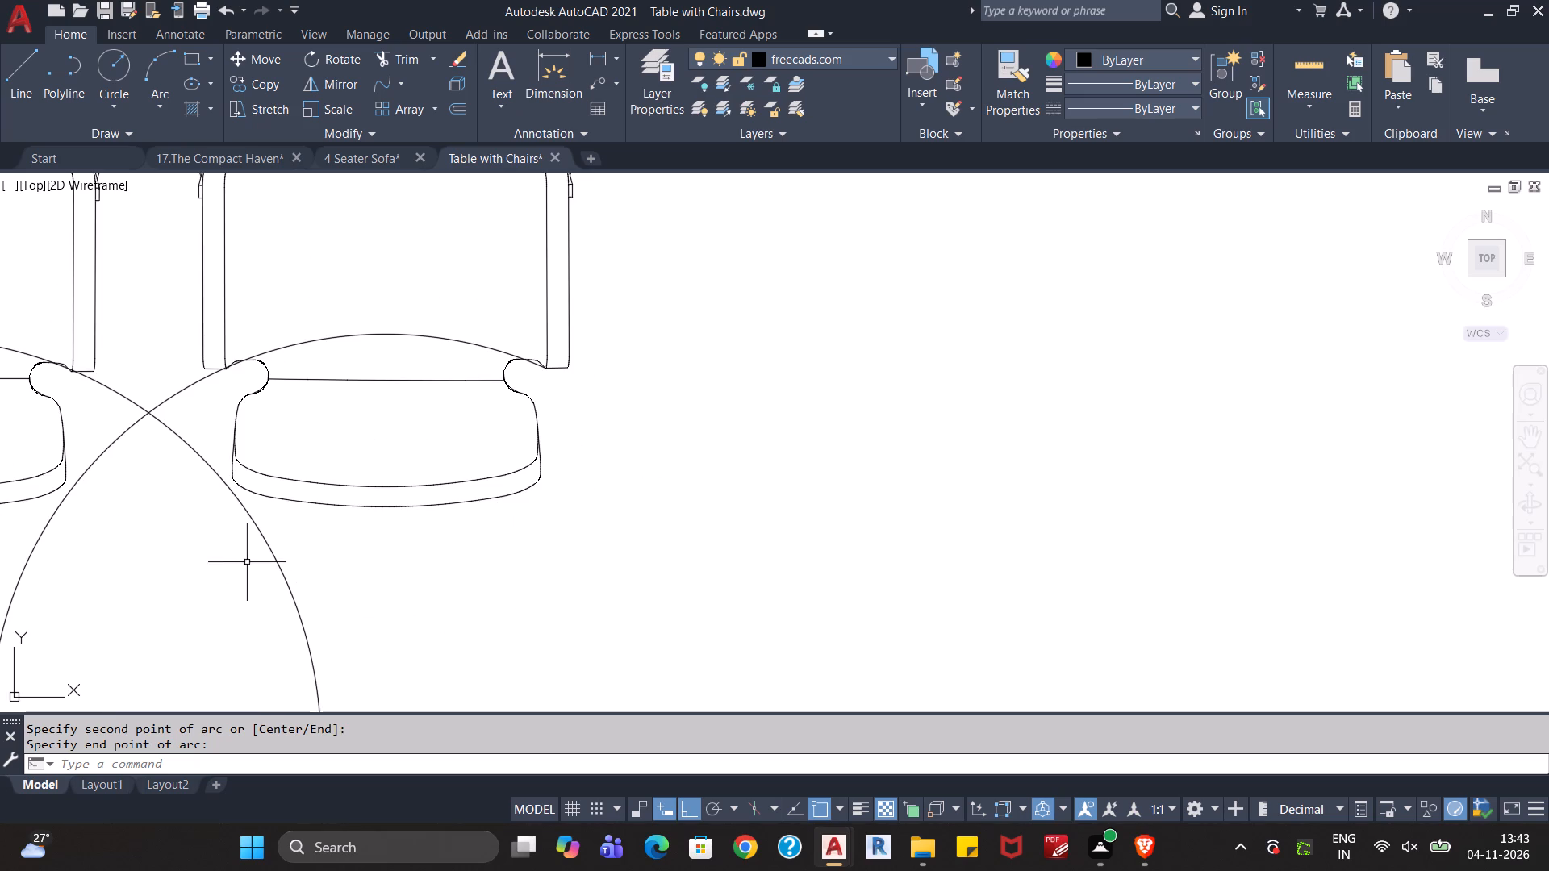
{"action": "middle_click_drag", "start_coordinate": [123, 425], "coordinate": [361, 645]}
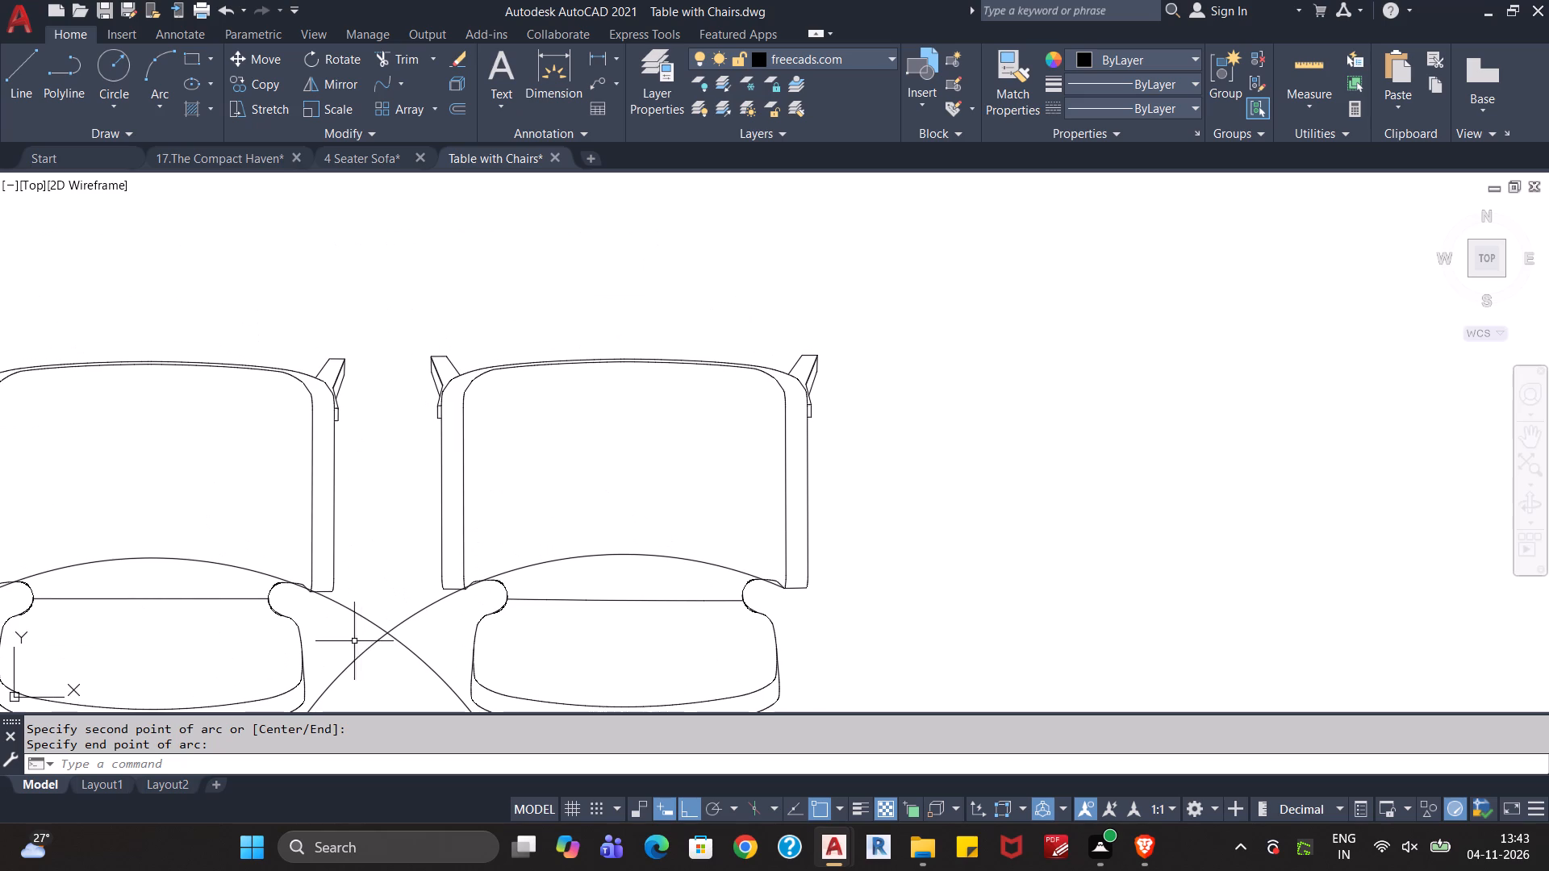
{"action": "scroll", "coordinate": [340, 634], "scroll_direction": "up", "scroll_amount": 3}
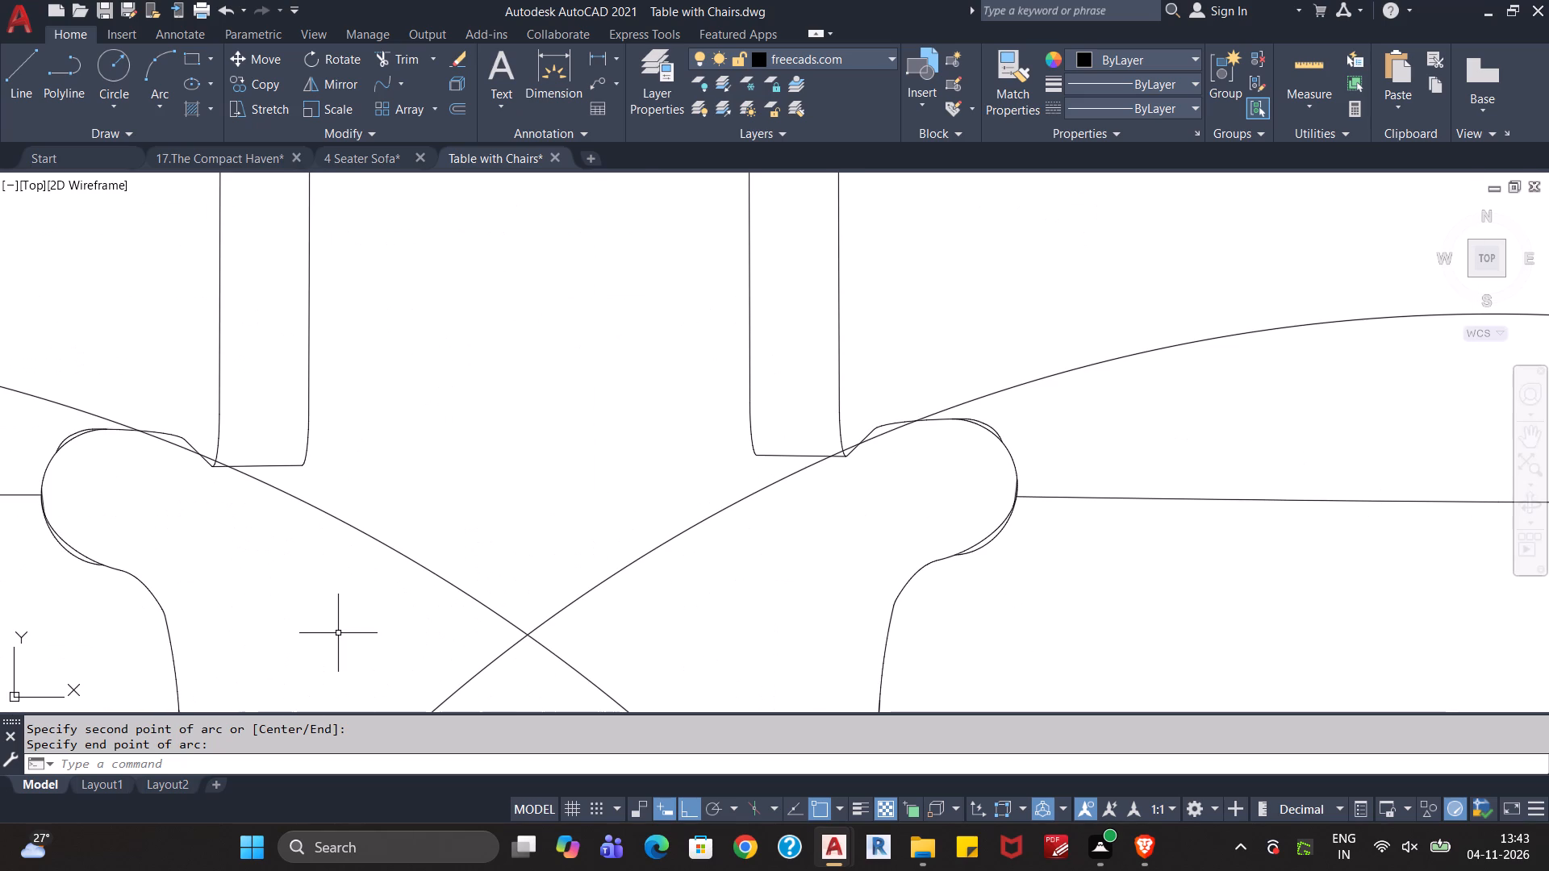
{"action": "scroll", "coordinate": [338, 633], "scroll_direction": "down", "scroll_amount": 3}
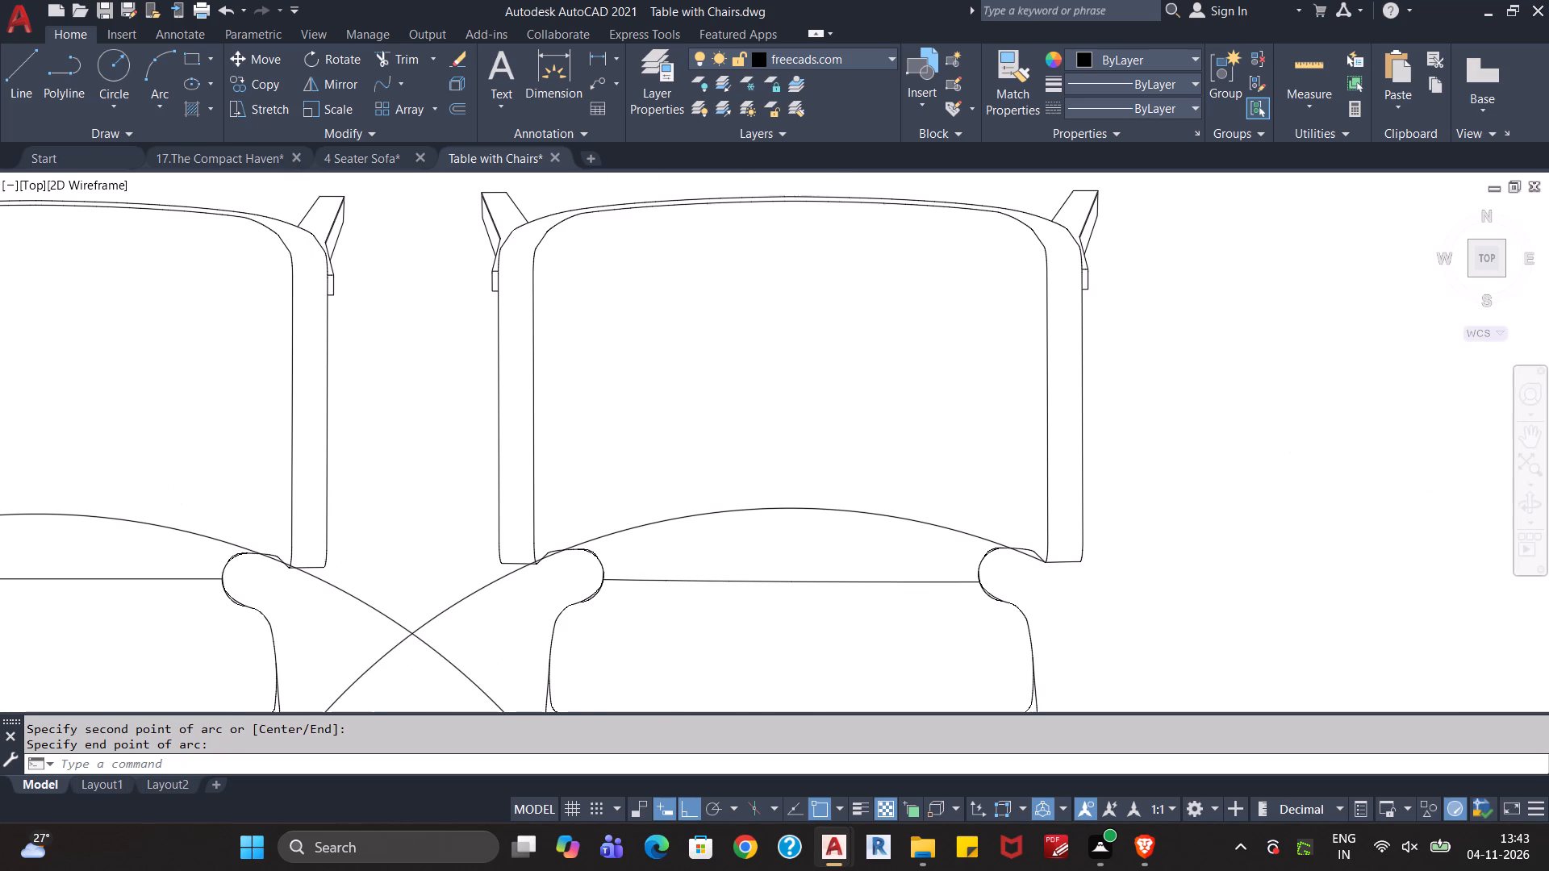
{"action": "middle_click_drag", "start_coordinate": [336, 633], "coordinate": [341, 557]}
{"action": "scroll", "coordinate": [341, 560], "scroll_direction": "down", "scroll_amount": 1}
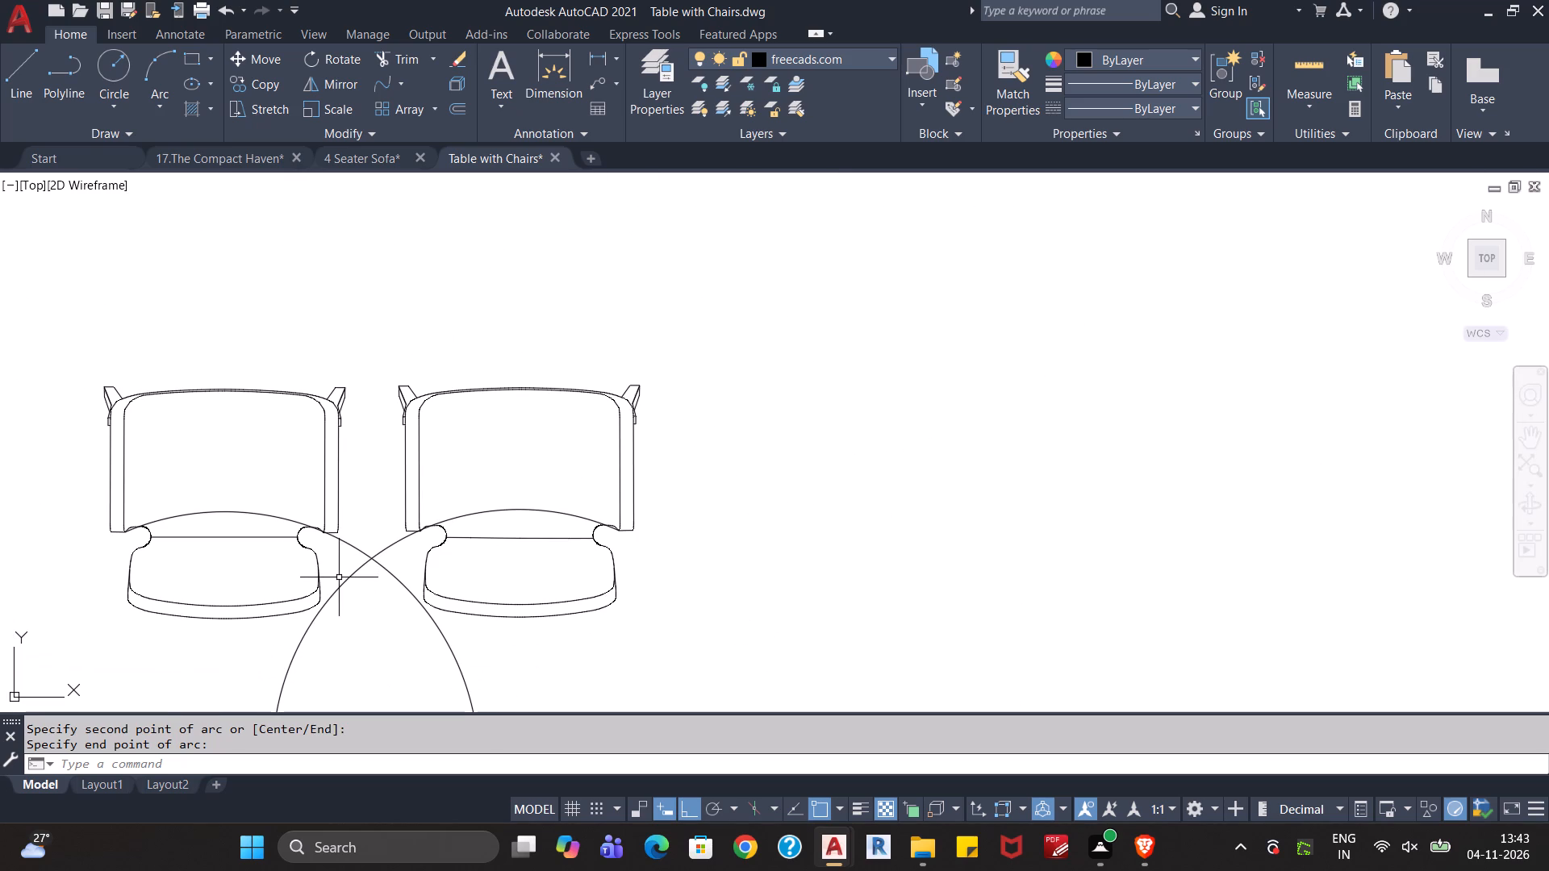
{"action": "key", "text": "t"}
{"action": "key", "text": "r"}
{"action": "key", "text": "Return"}
{"action": "left_click", "coordinate": [366, 522]}
{"action": "left_click_drag", "start_coordinate": [374, 614], "coordinate": [376, 627]}
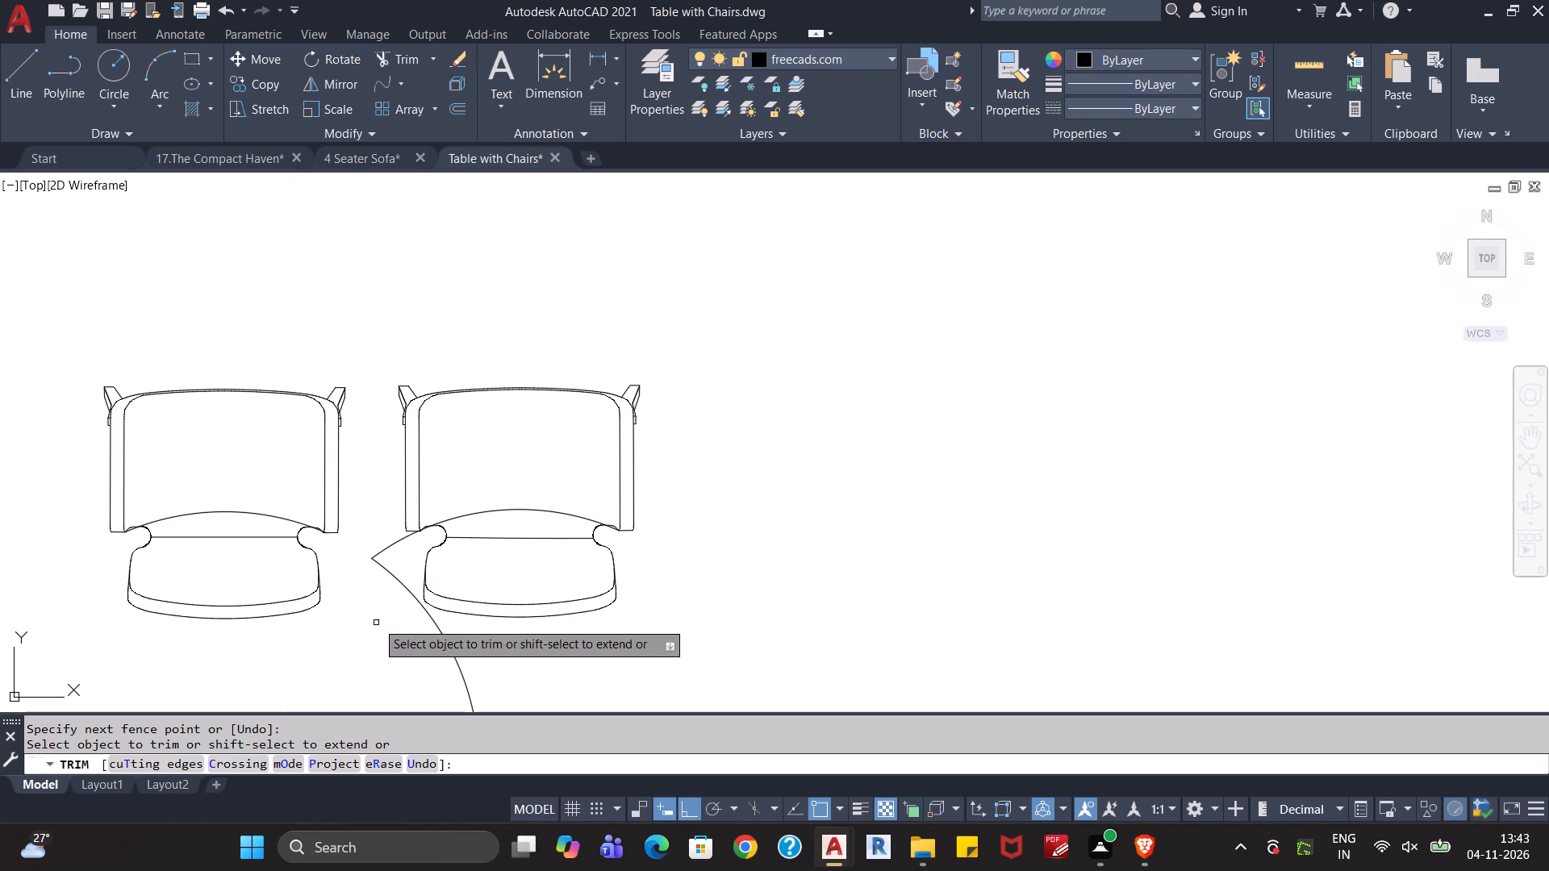
{"action": "left_click", "coordinate": [385, 525]}
{"action": "left_click_drag", "start_coordinate": [390, 627], "coordinate": [395, 639]}
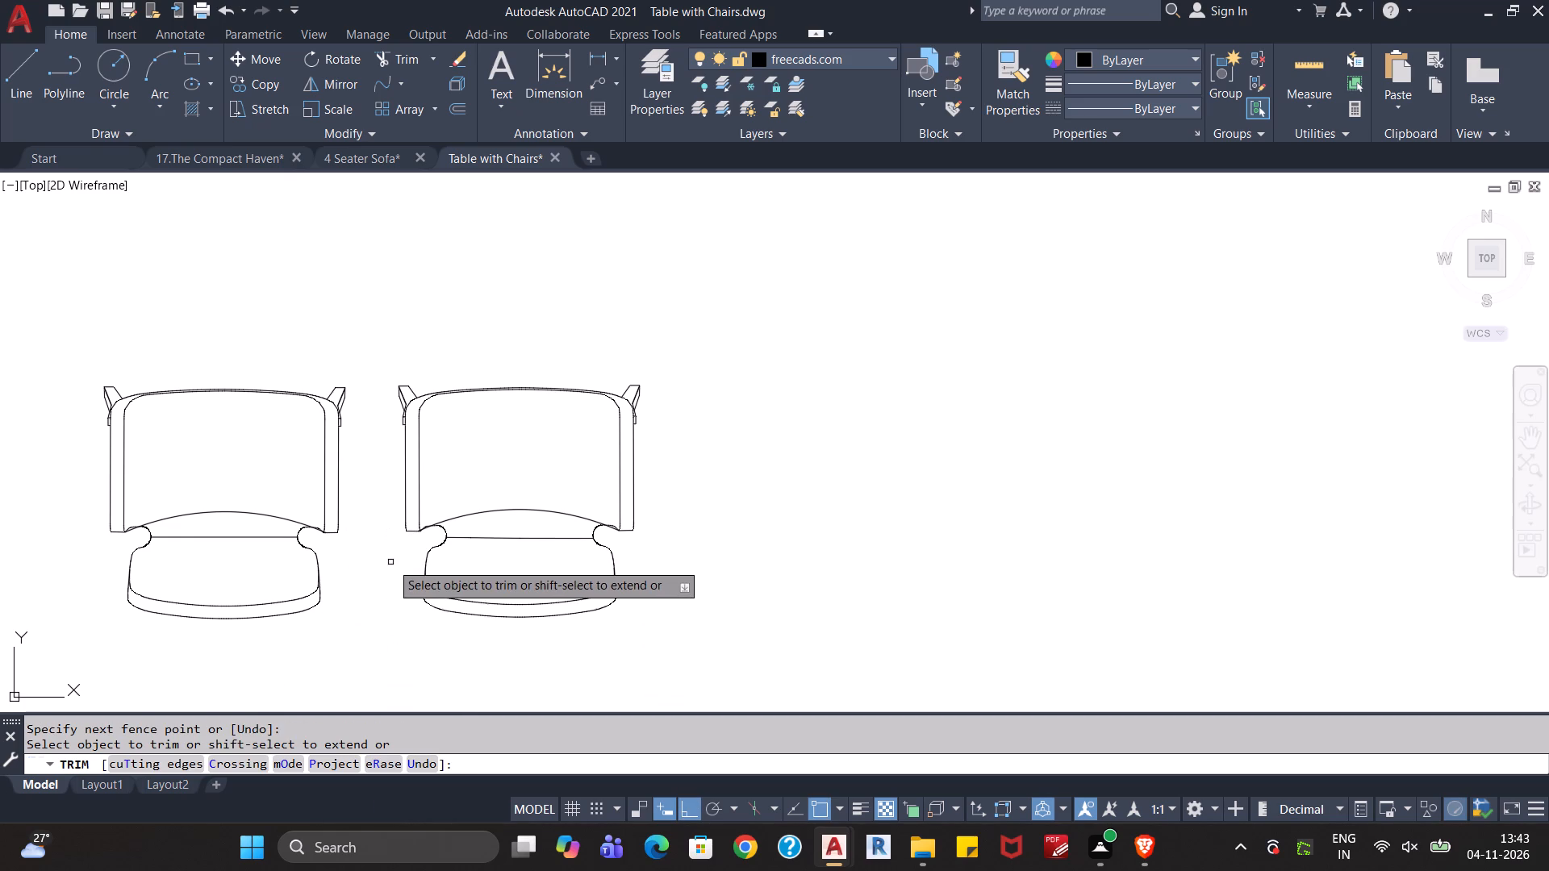
Trim the left chair's seat arc where it overruns its right notch's sloped edge and crosses into the right armrest.
{"action": "scroll", "coordinate": [390, 562], "scroll_direction": "up", "scroll_amount": 2}
{"action": "scroll", "coordinate": [278, 557], "scroll_direction": "up", "scroll_amount": 2}
{"action": "middle_click_drag", "start_coordinate": [233, 521], "coordinate": [486, 676]}
{"action": "scroll", "coordinate": [357, 578], "scroll_direction": "up", "scroll_amount": 1}
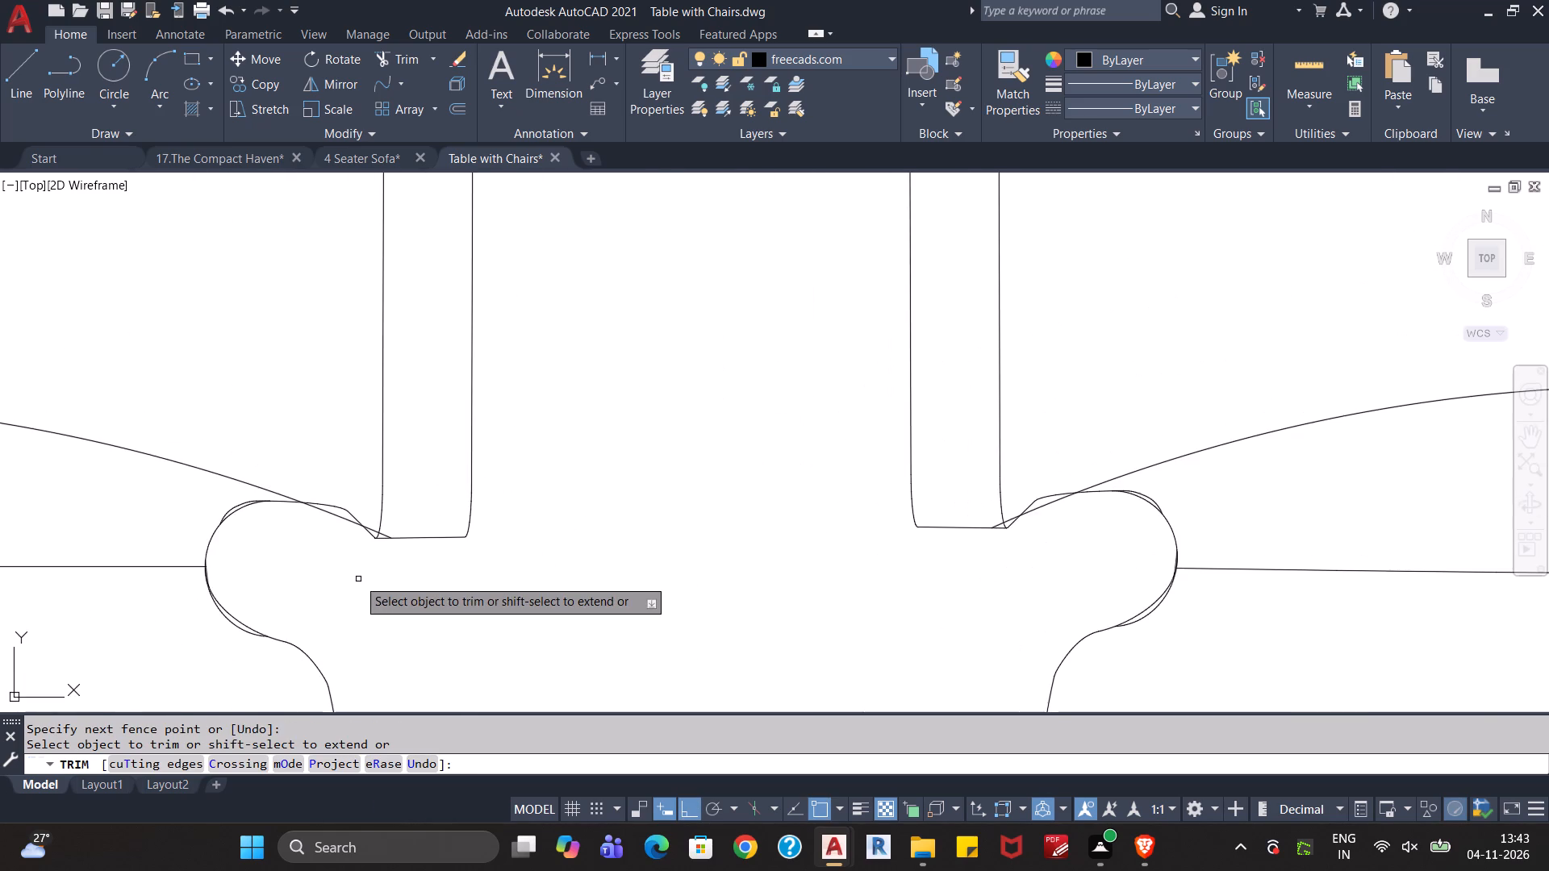
{"action": "scroll", "coordinate": [357, 578], "scroll_direction": "up", "scroll_amount": 2}
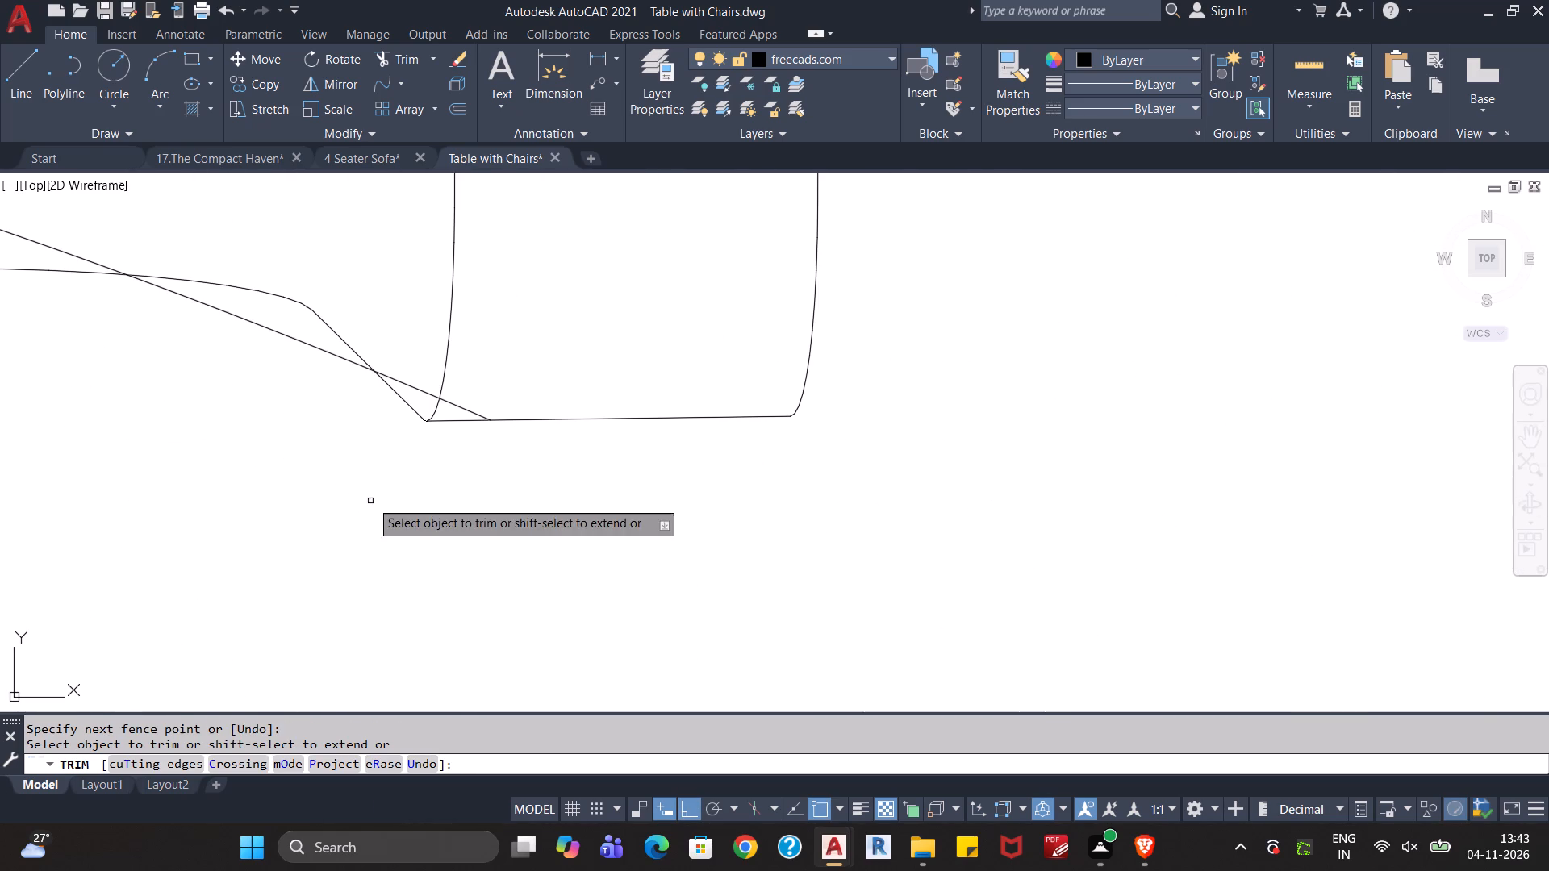
{"action": "left_click", "coordinate": [404, 384]}
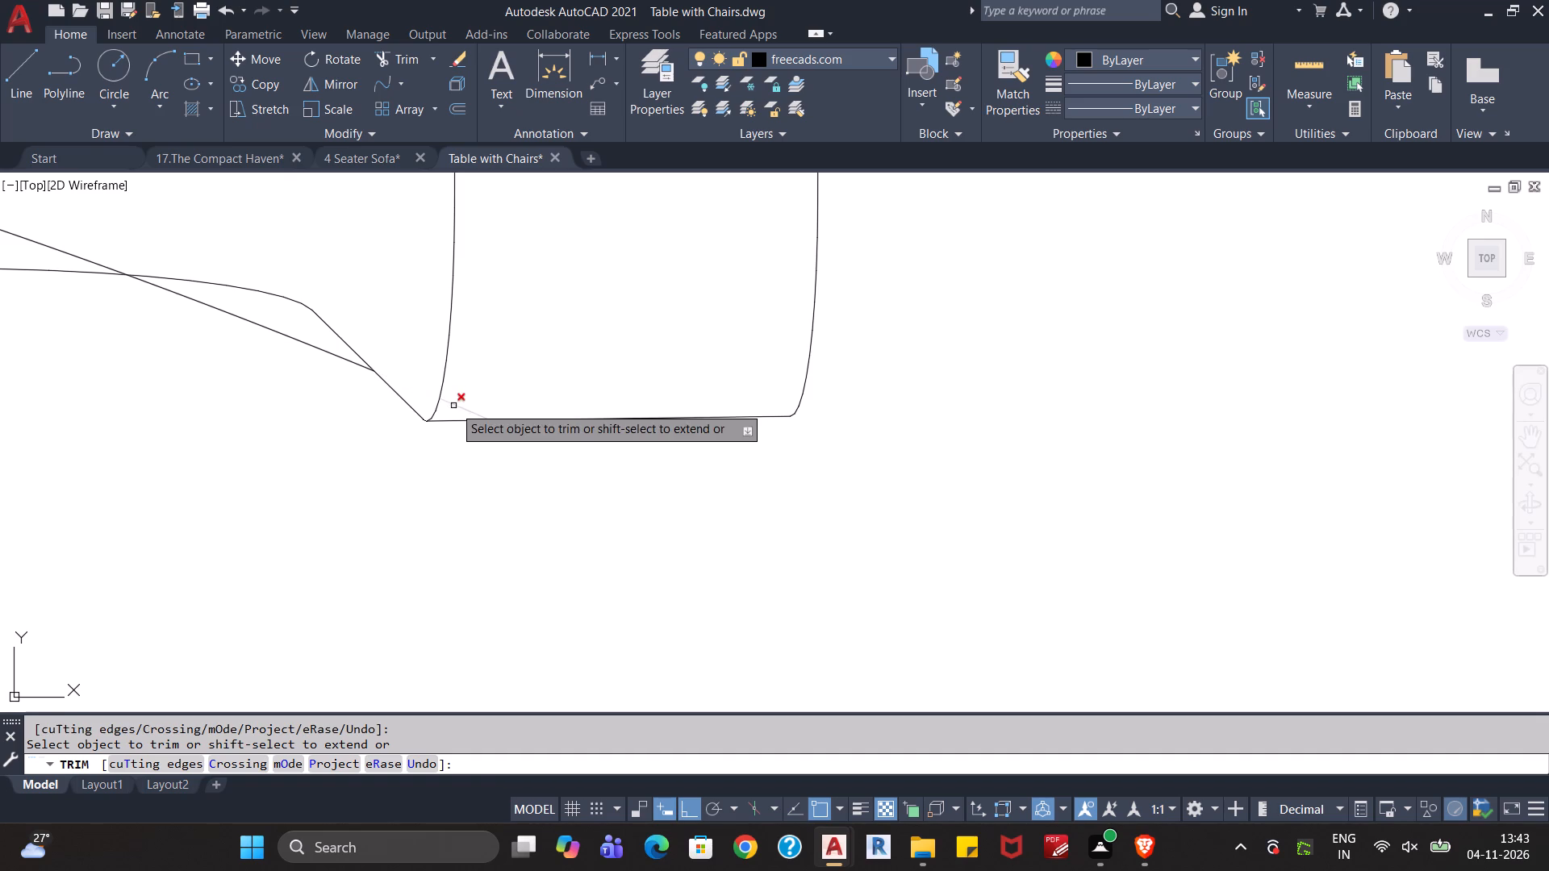
{"action": "left_click", "coordinate": [453, 406]}
Trim away the left chair's right notch outline where it rises above the seat arc, back to their intersection.
{"action": "scroll", "coordinate": [448, 490], "scroll_direction": "down", "scroll_amount": 3}
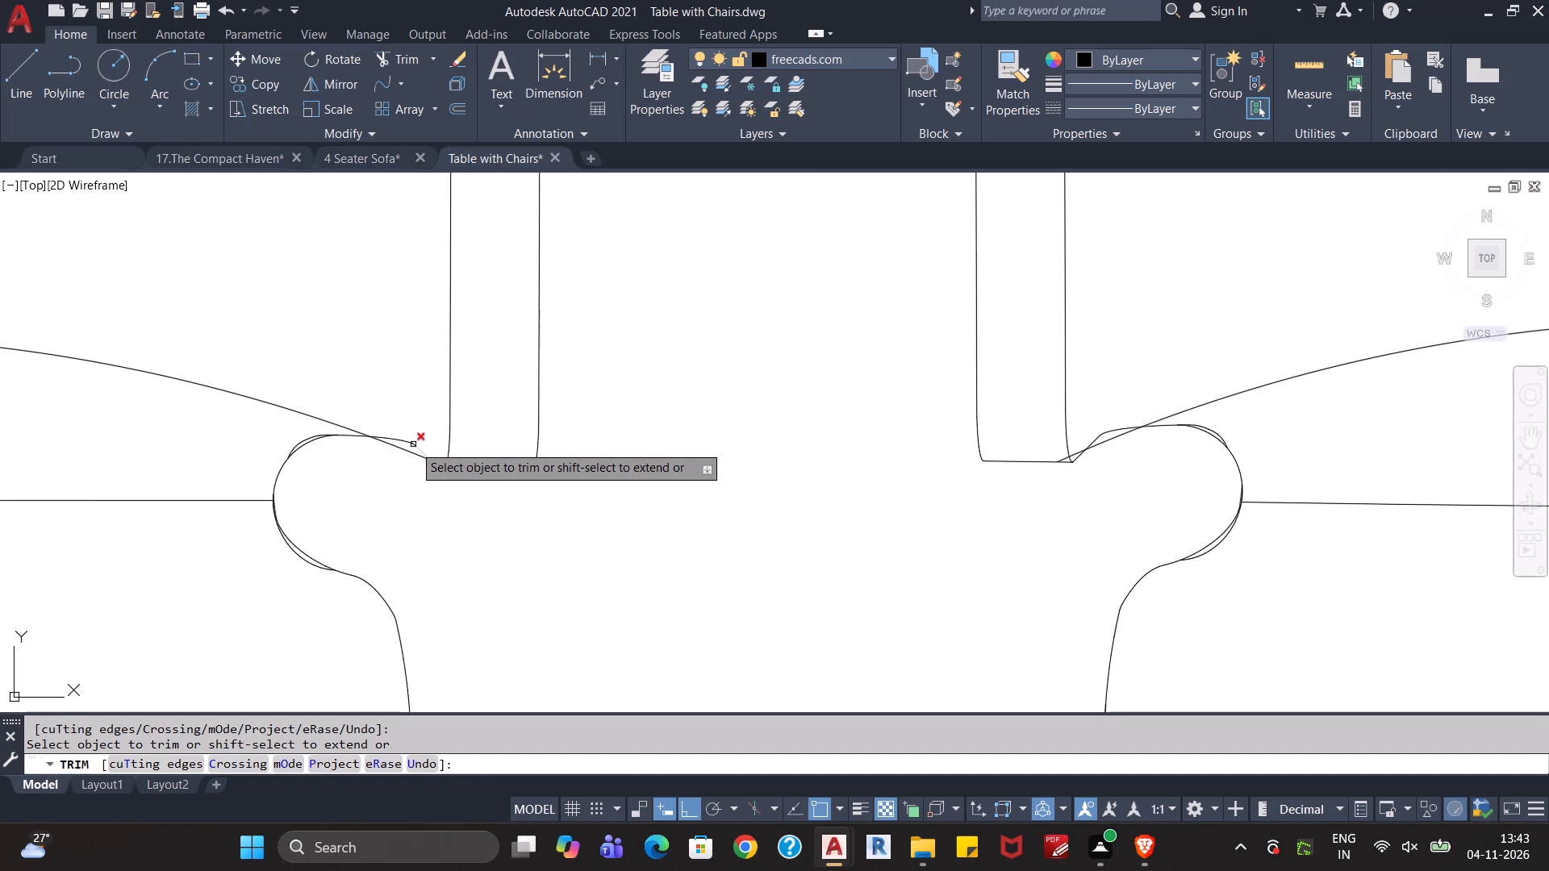
{"action": "left_click", "coordinate": [413, 444]}
{"action": "left_click", "coordinate": [403, 438]}
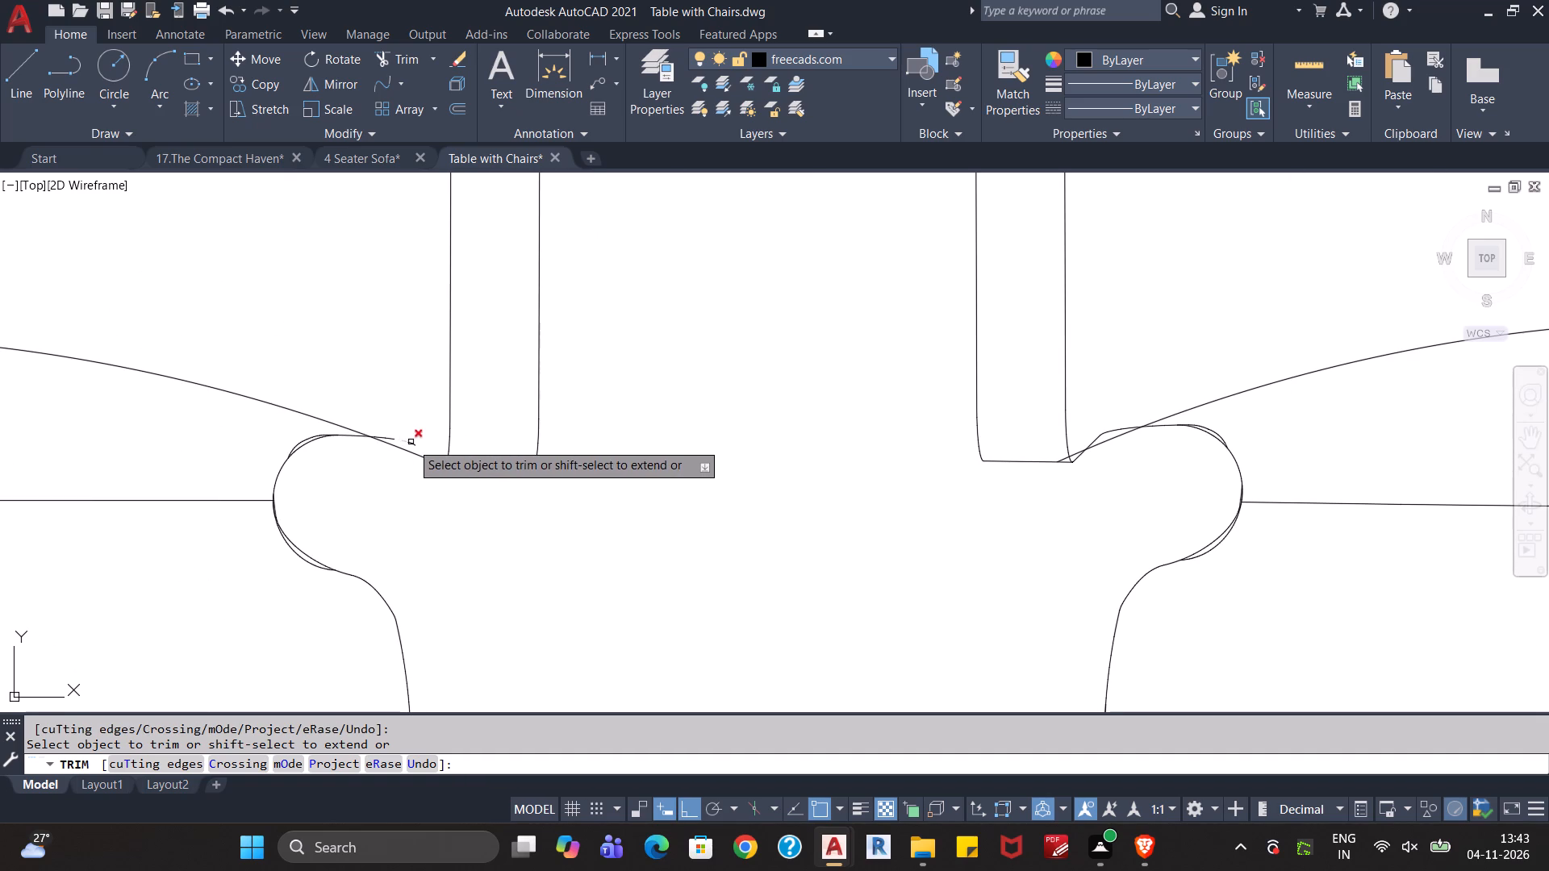
{"action": "left_click", "coordinate": [411, 442]}
{"action": "left_click", "coordinate": [412, 444]}
{"action": "left_click", "coordinate": [393, 437]}
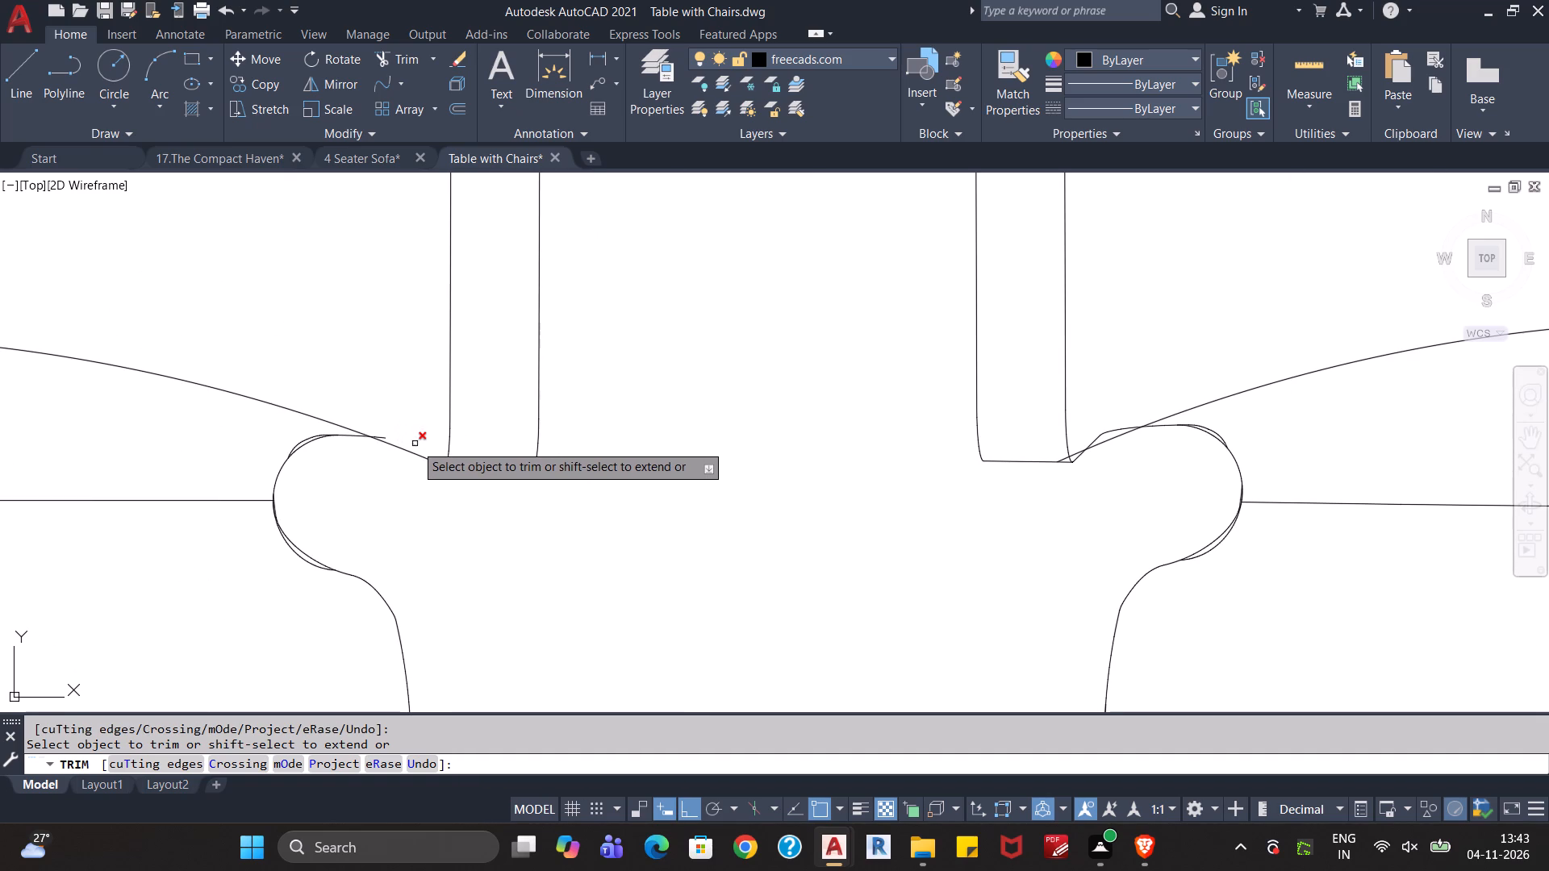
{"action": "left_click", "coordinate": [415, 444]}
{"action": "scroll", "coordinate": [424, 440], "scroll_direction": "up", "scroll_amount": 4}
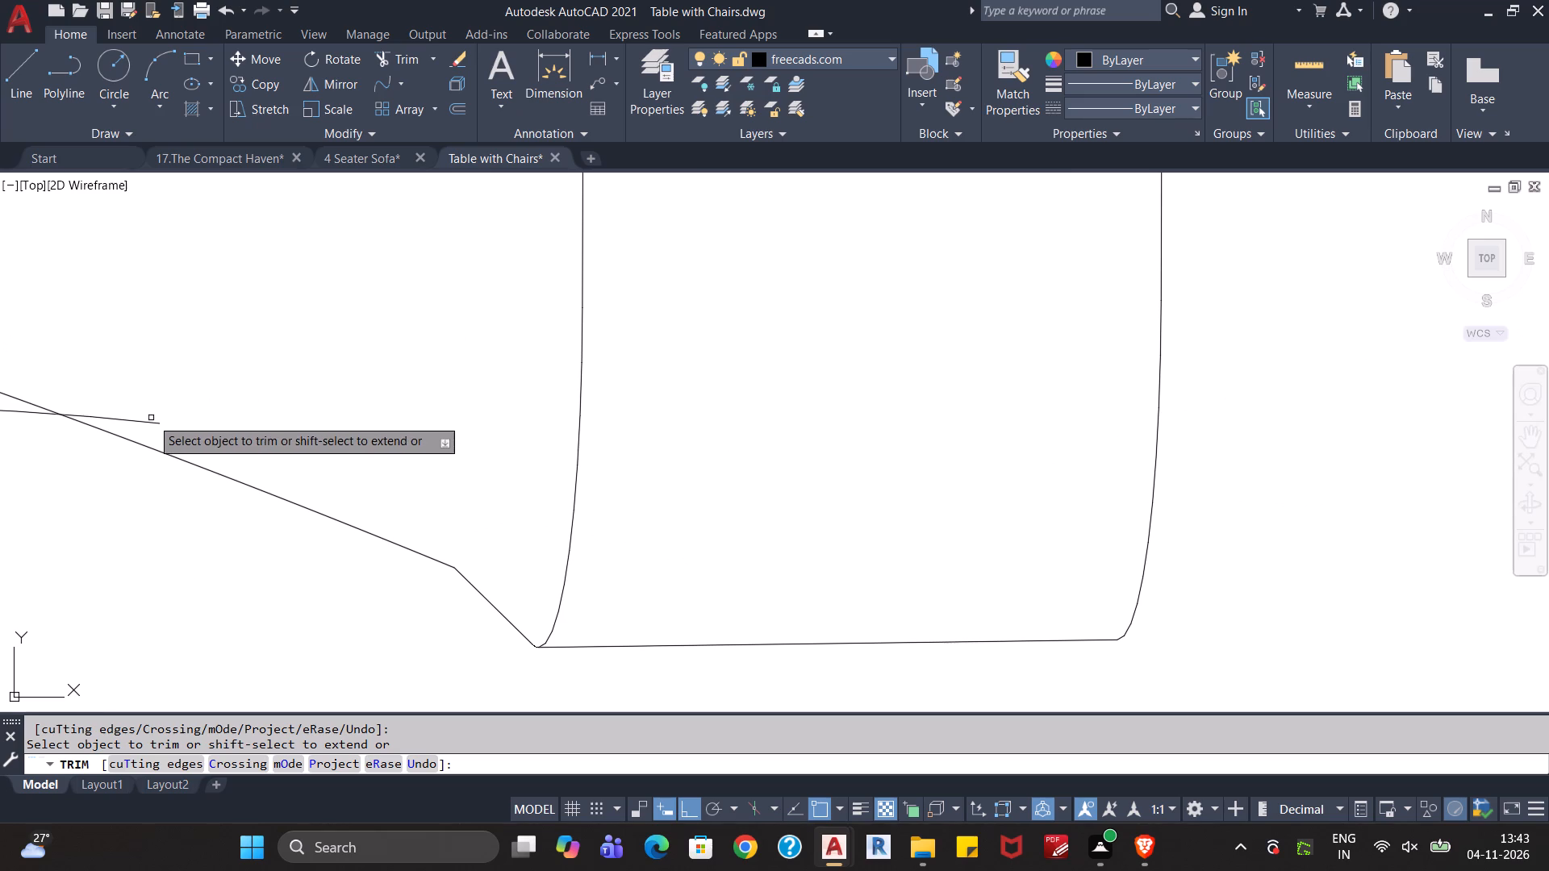
{"action": "left_click", "coordinate": [148, 422]}
{"action": "left_click", "coordinate": [85, 415]}
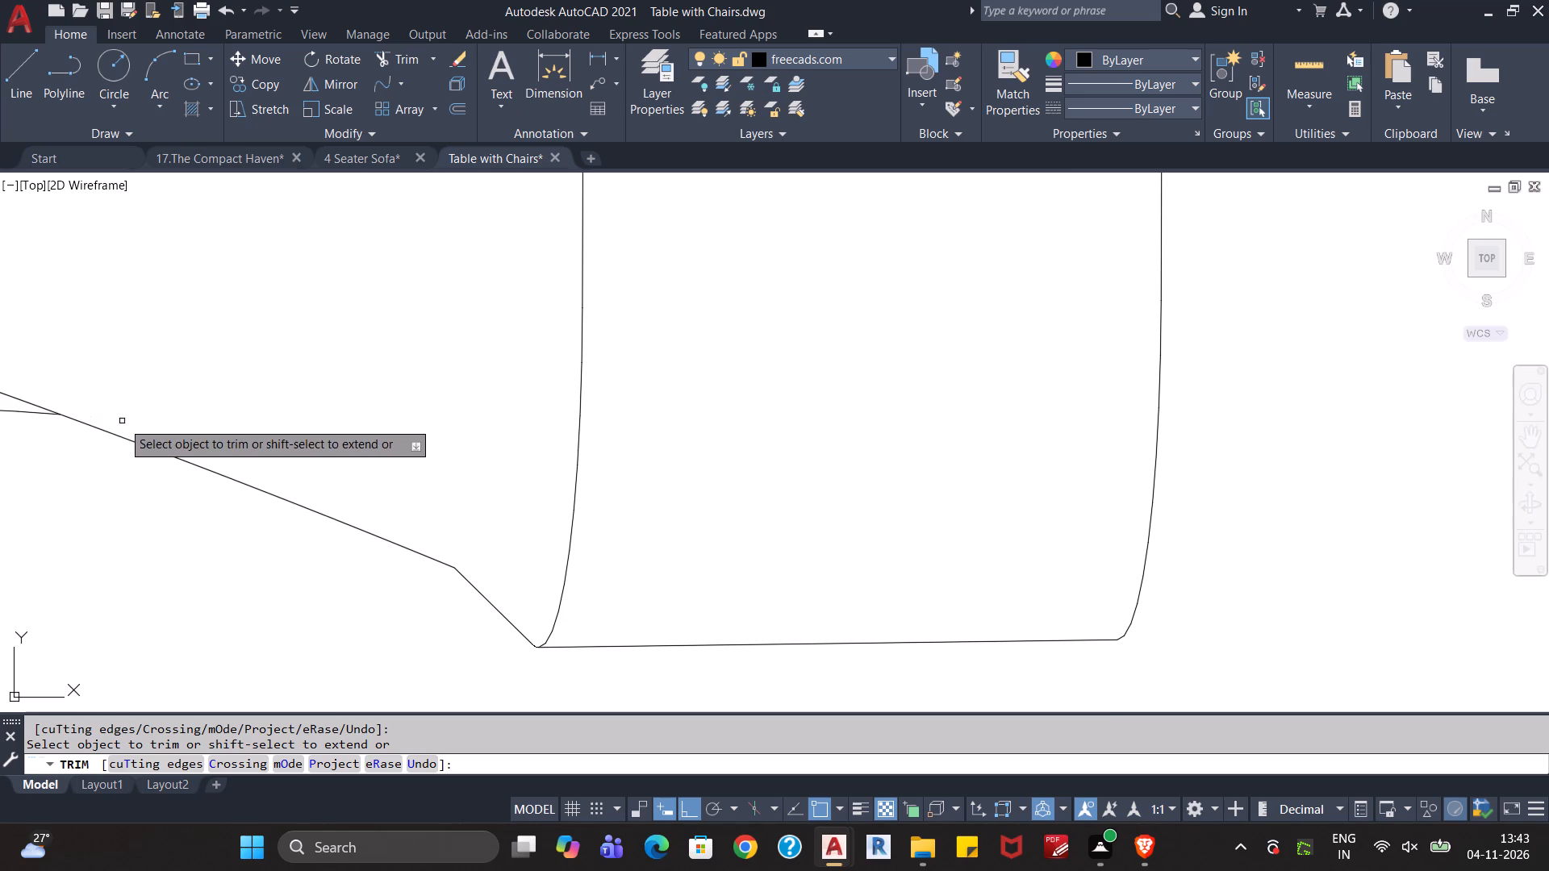
Trim the right chair's seat arc where it overruns its left notch's sloped edge and crosses into the left armrest.
{"action": "scroll", "coordinate": [129, 443], "scroll_direction": "down", "scroll_amount": 2}
{"action": "scroll", "coordinate": [132, 518], "scroll_direction": "down", "scroll_amount": 2}
{"action": "middle_click_drag", "start_coordinate": [150, 556], "coordinate": [435, 502]}
{"action": "scroll", "coordinate": [440, 517], "scroll_direction": "down", "scroll_amount": 1}
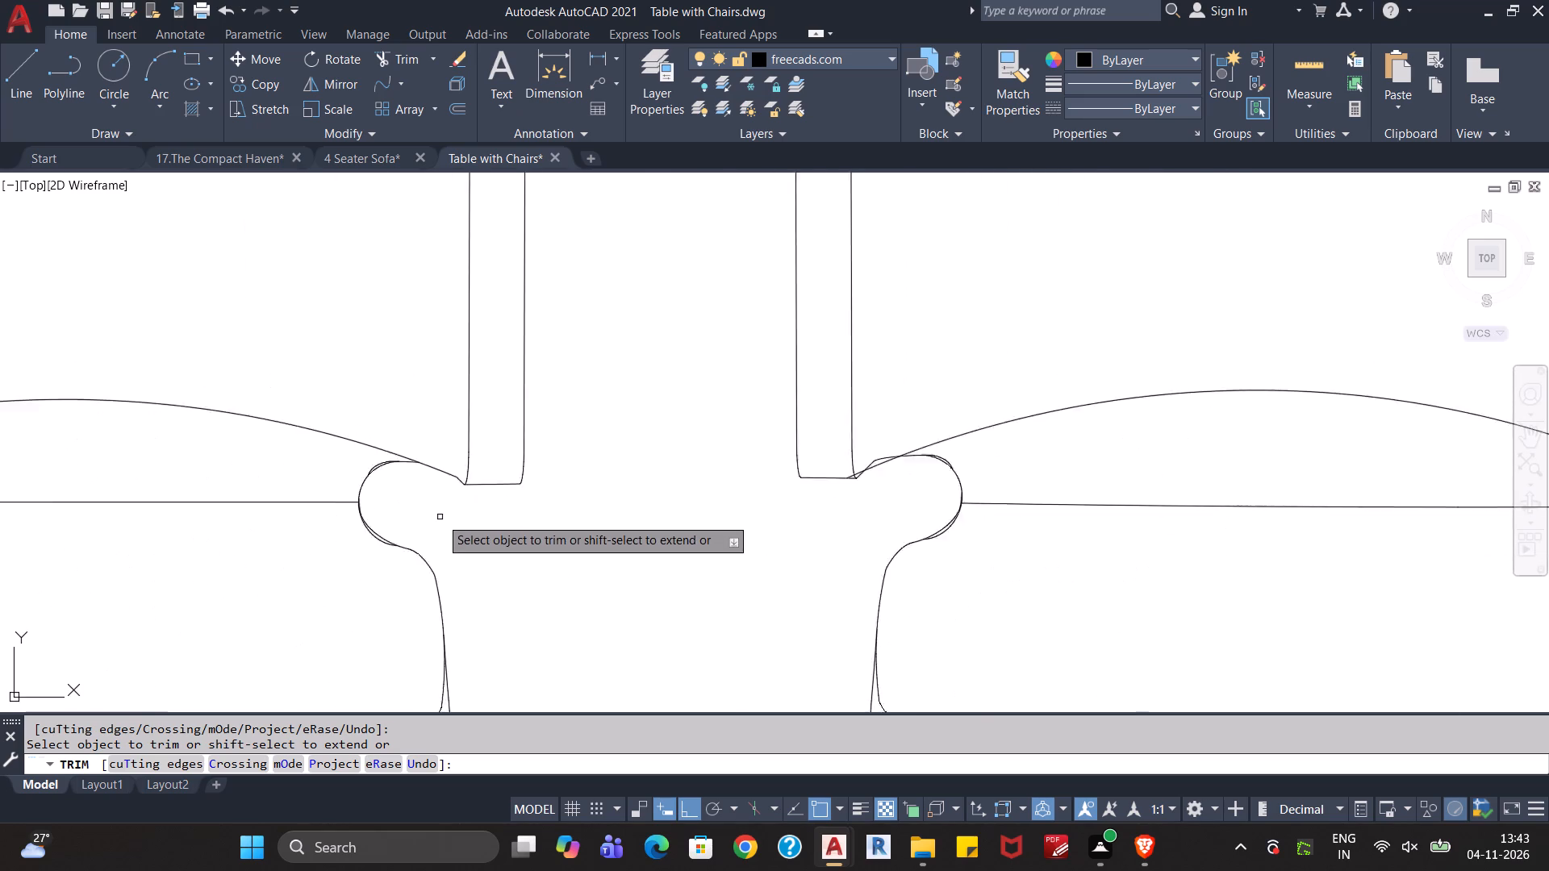
{"action": "scroll", "coordinate": [440, 517], "scroll_direction": "down", "scroll_amount": 1}
{"action": "scroll", "coordinate": [713, 488], "scroll_direction": "up", "scroll_amount": 5}
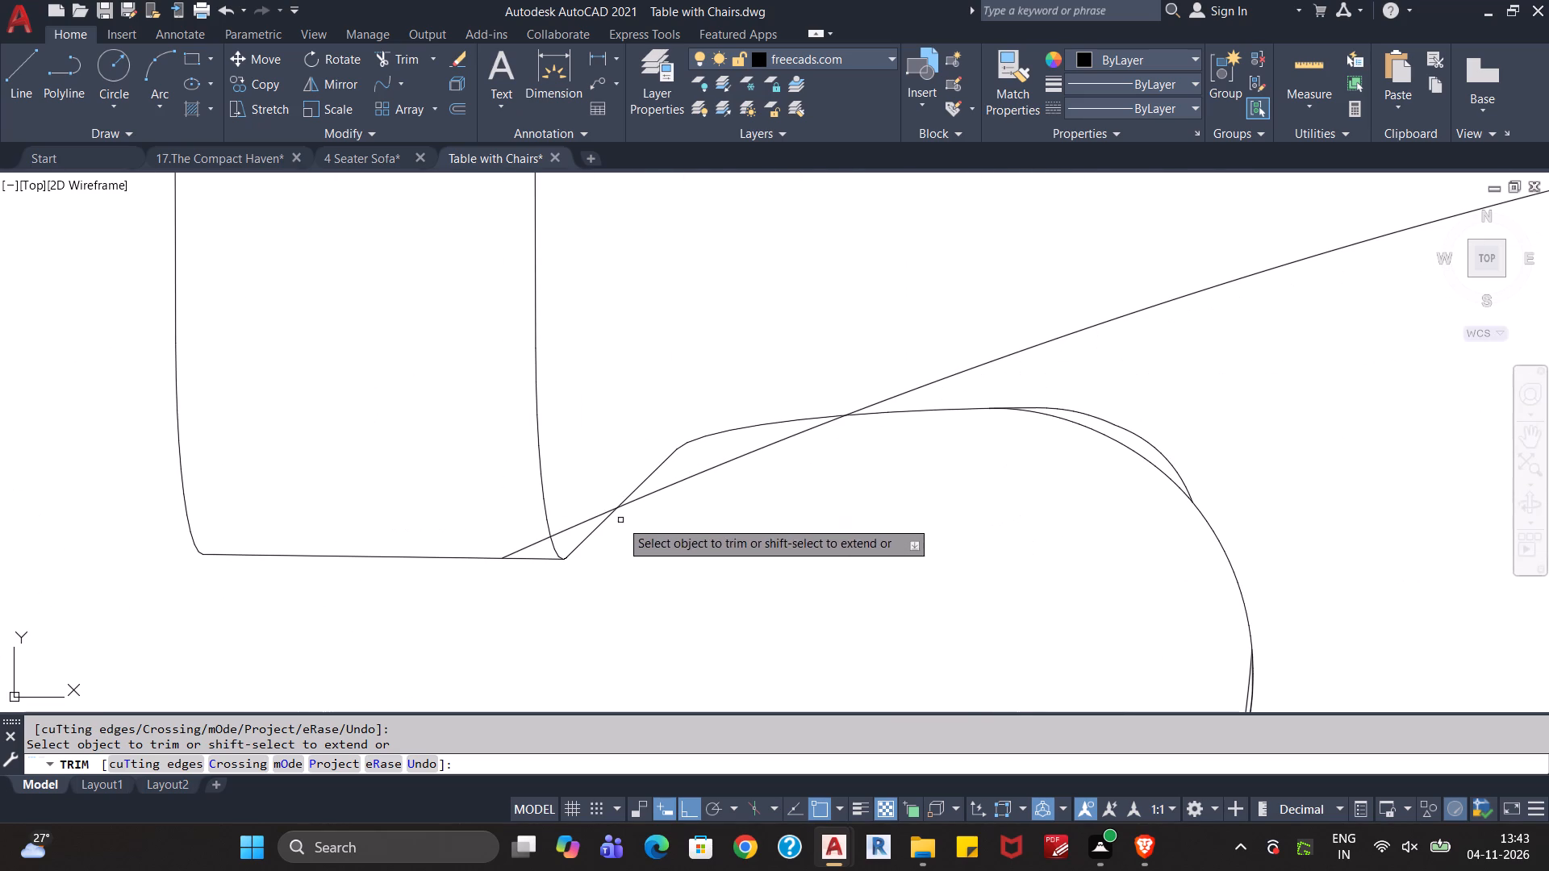
{"action": "left_click", "coordinate": [524, 547]}
{"action": "left_click", "coordinate": [572, 524]}
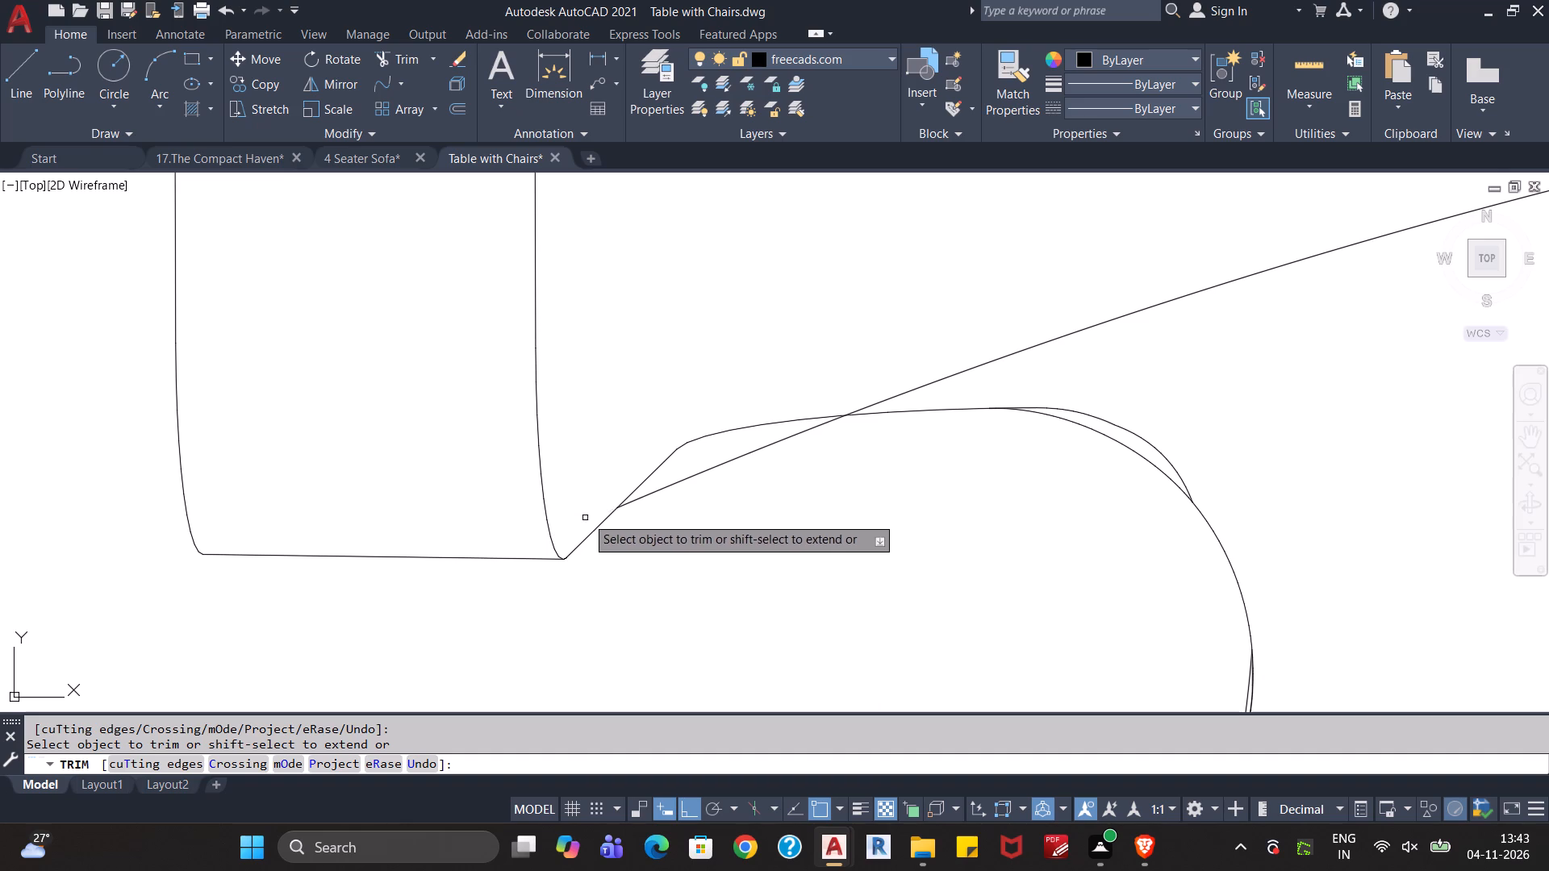
Trim away the right chair's left notch outline above the seat arc, including the leftover fragments up to their intersection.
{"action": "left_click", "coordinate": [643, 481]}
{"action": "left_click", "coordinate": [682, 445]}
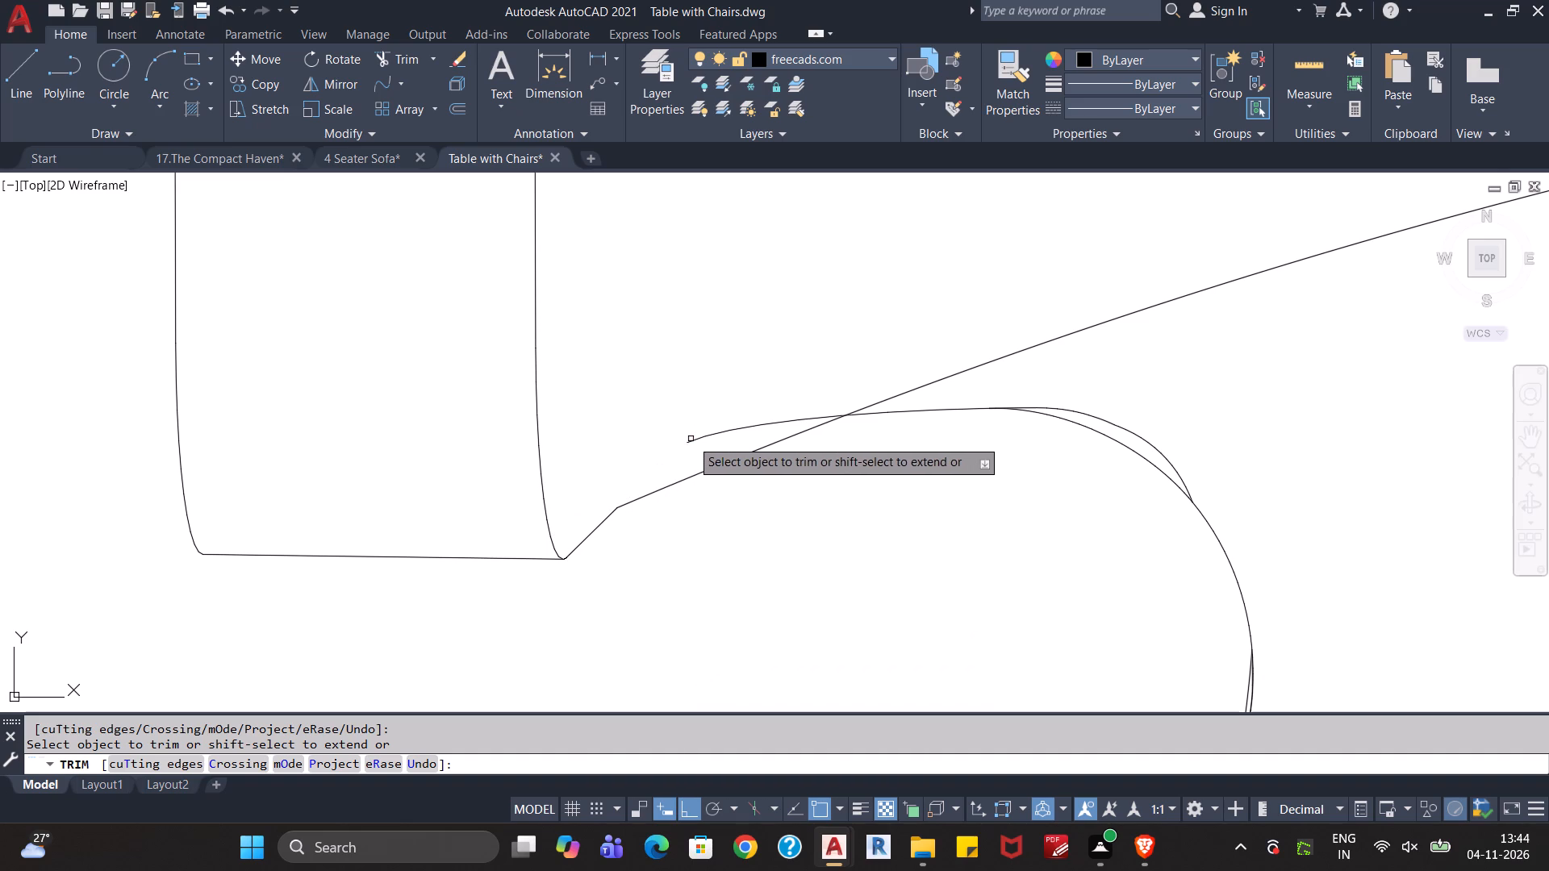
{"action": "left_click", "coordinate": [691, 439]}
{"action": "left_click", "coordinate": [728, 432]}
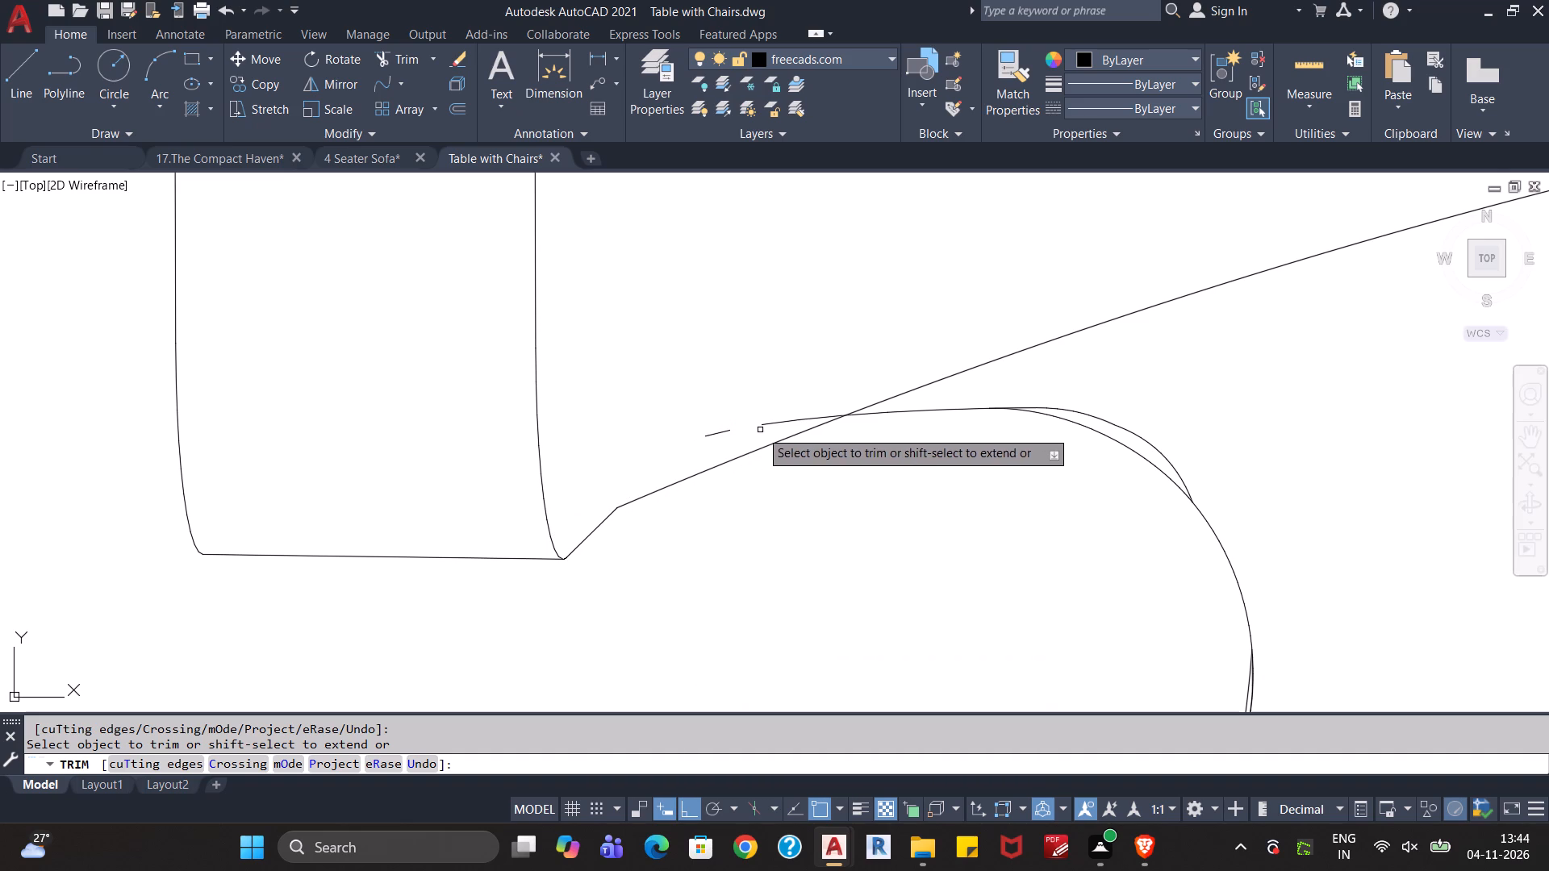
{"action": "left_click", "coordinate": [779, 423]}
{"action": "left_click", "coordinate": [812, 421]}
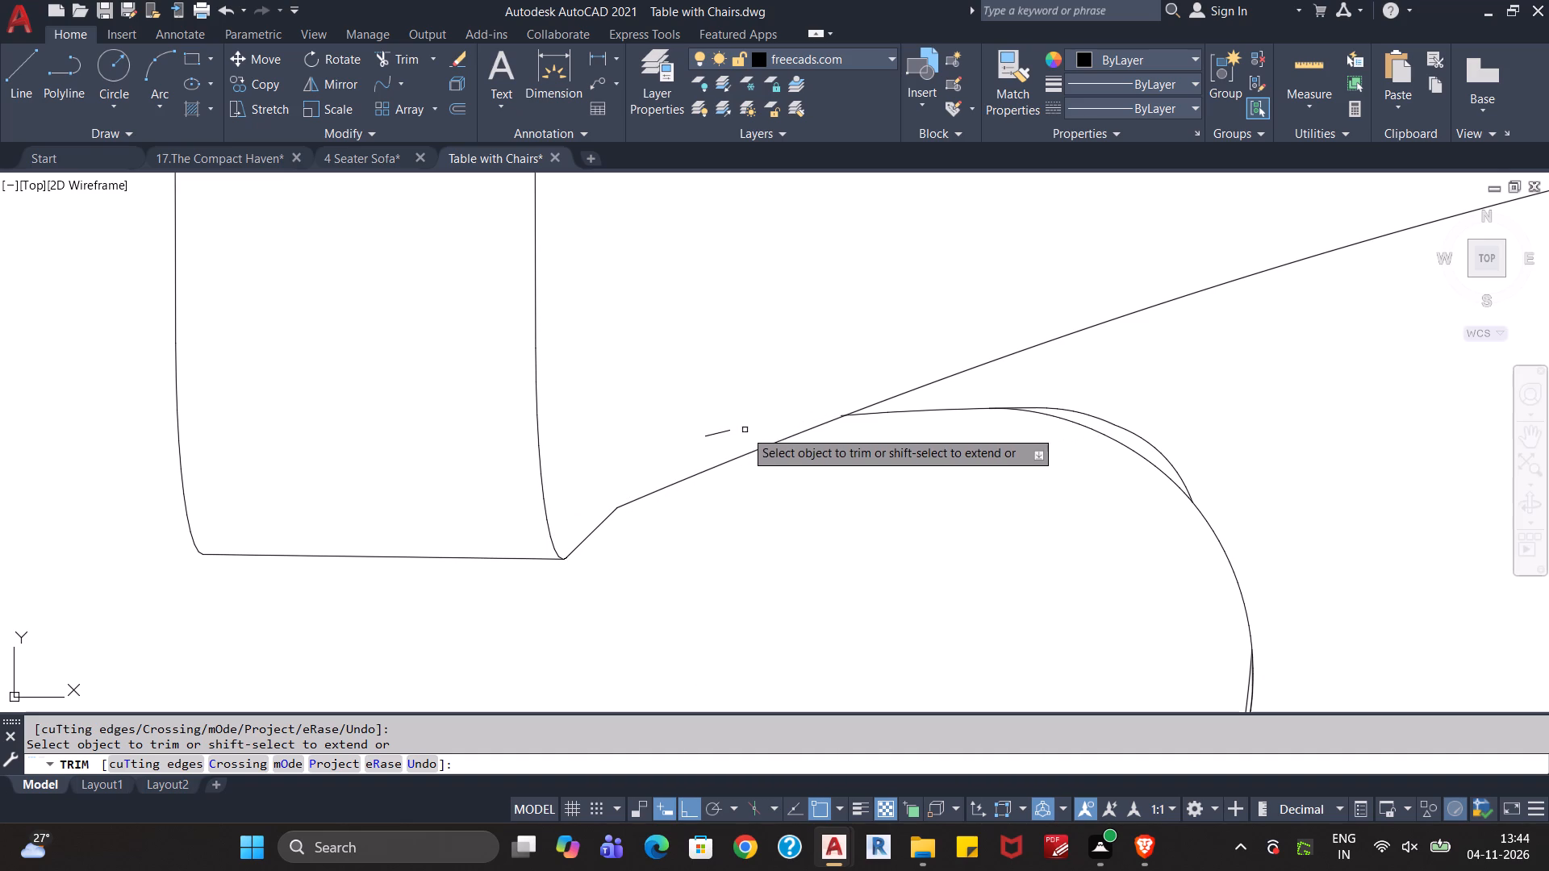
{"action": "left_click", "coordinate": [720, 431]}
{"action": "scroll", "coordinate": [832, 425], "scroll_direction": "up", "scroll_amount": 5}
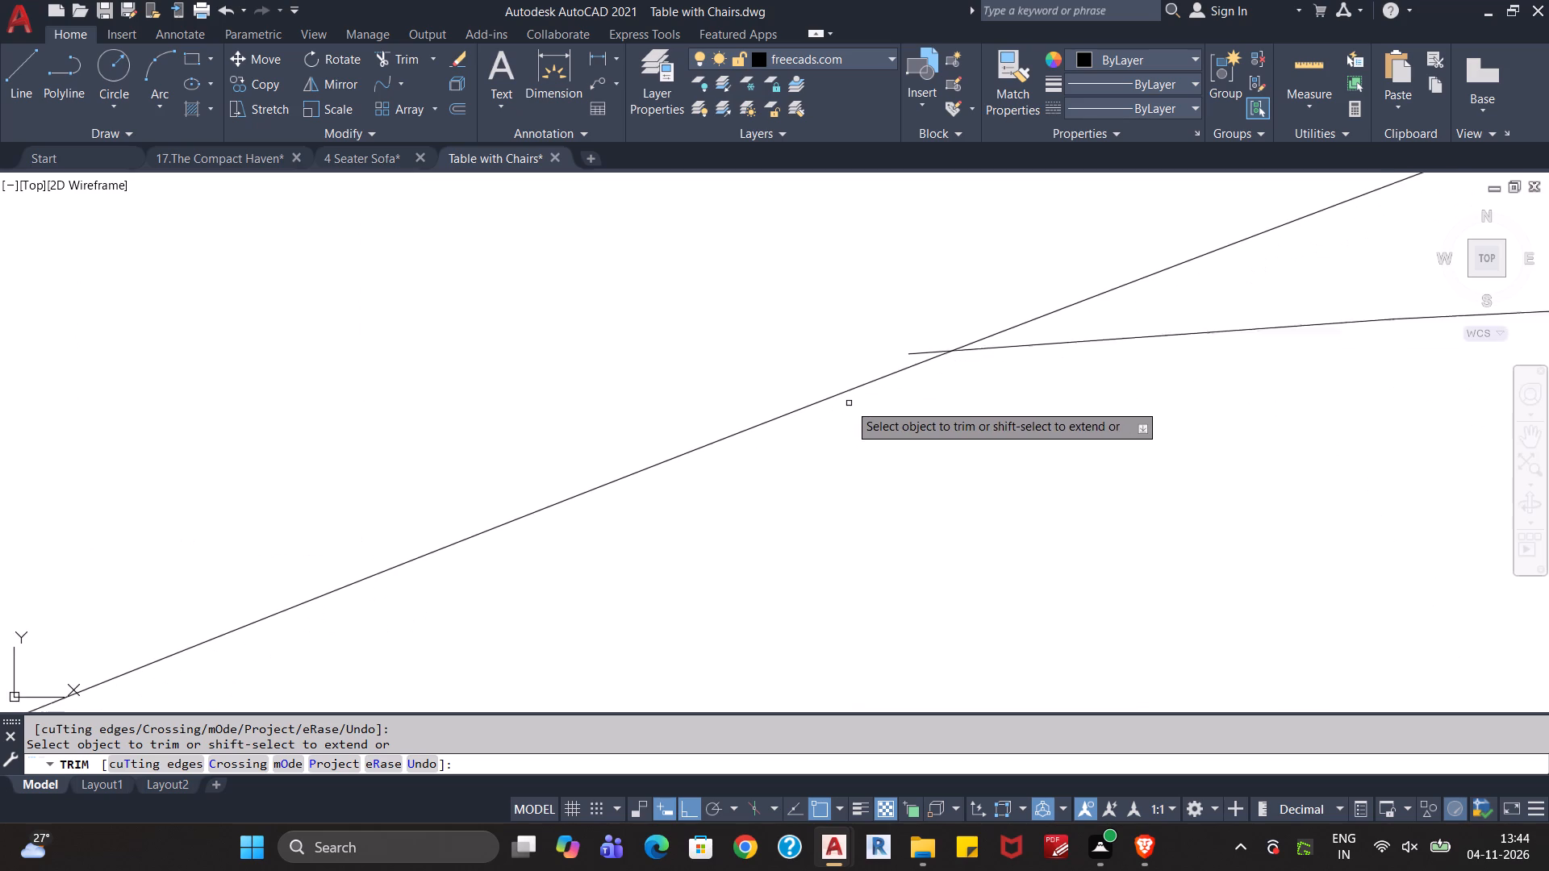
{"action": "scroll", "coordinate": [849, 403], "scroll_direction": "up", "scroll_amount": 1}
{"action": "left_click", "coordinate": [949, 327]}
{"action": "scroll", "coordinate": [850, 456], "scroll_direction": "down", "scroll_amount": 2}
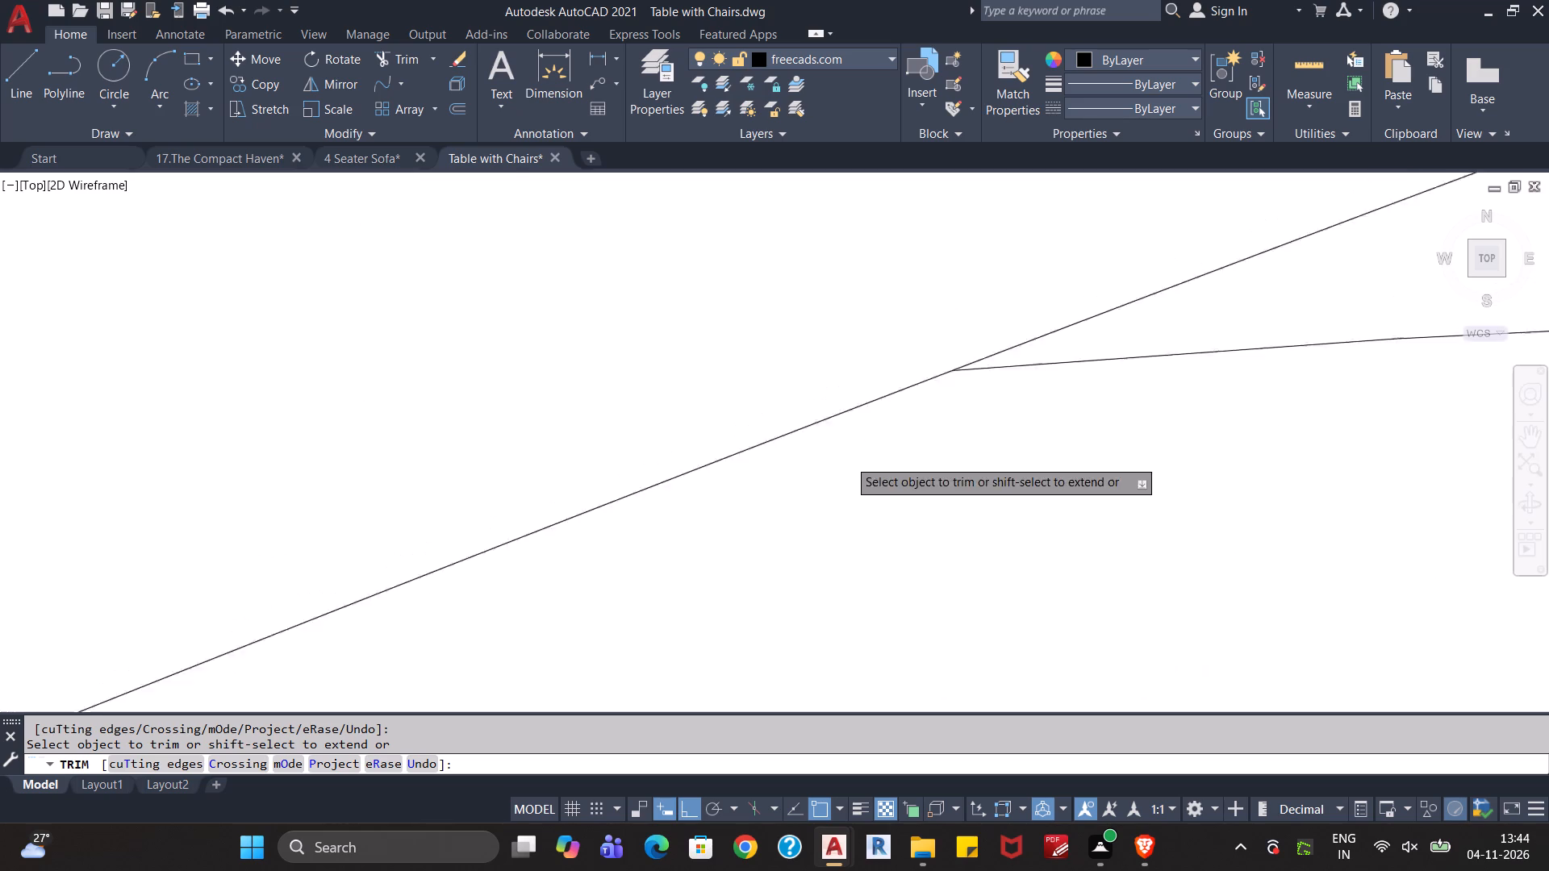
Inspect the trimmed junctions between the seat arcs and the inner notches of the two chairs.
{"action": "scroll", "coordinate": [848, 459], "scroll_direction": "down", "scroll_amount": 1}
{"action": "scroll", "coordinate": [808, 521], "scroll_direction": "down", "scroll_amount": 3}
{"action": "scroll", "coordinate": [787, 584], "scroll_direction": "down", "scroll_amount": 2}
{"action": "middle_click_drag", "start_coordinate": [787, 608], "coordinate": [699, 523]}
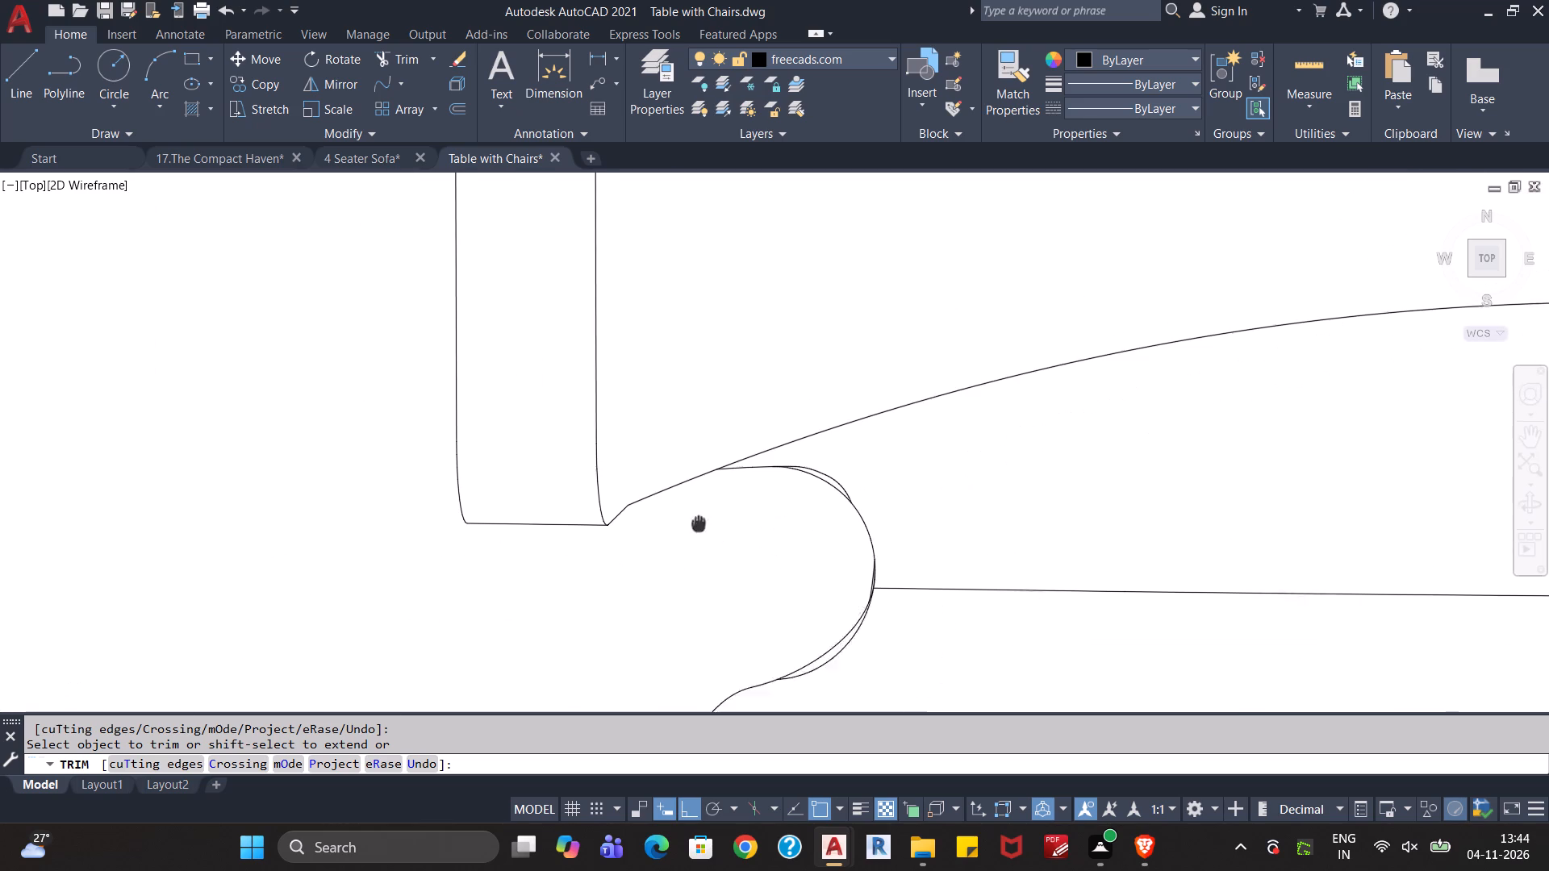
{"action": "scroll", "coordinate": [710, 452], "scroll_direction": "up", "scroll_amount": 3}
{"action": "scroll", "coordinate": [713, 523], "scroll_direction": "up", "scroll_amount": 4}
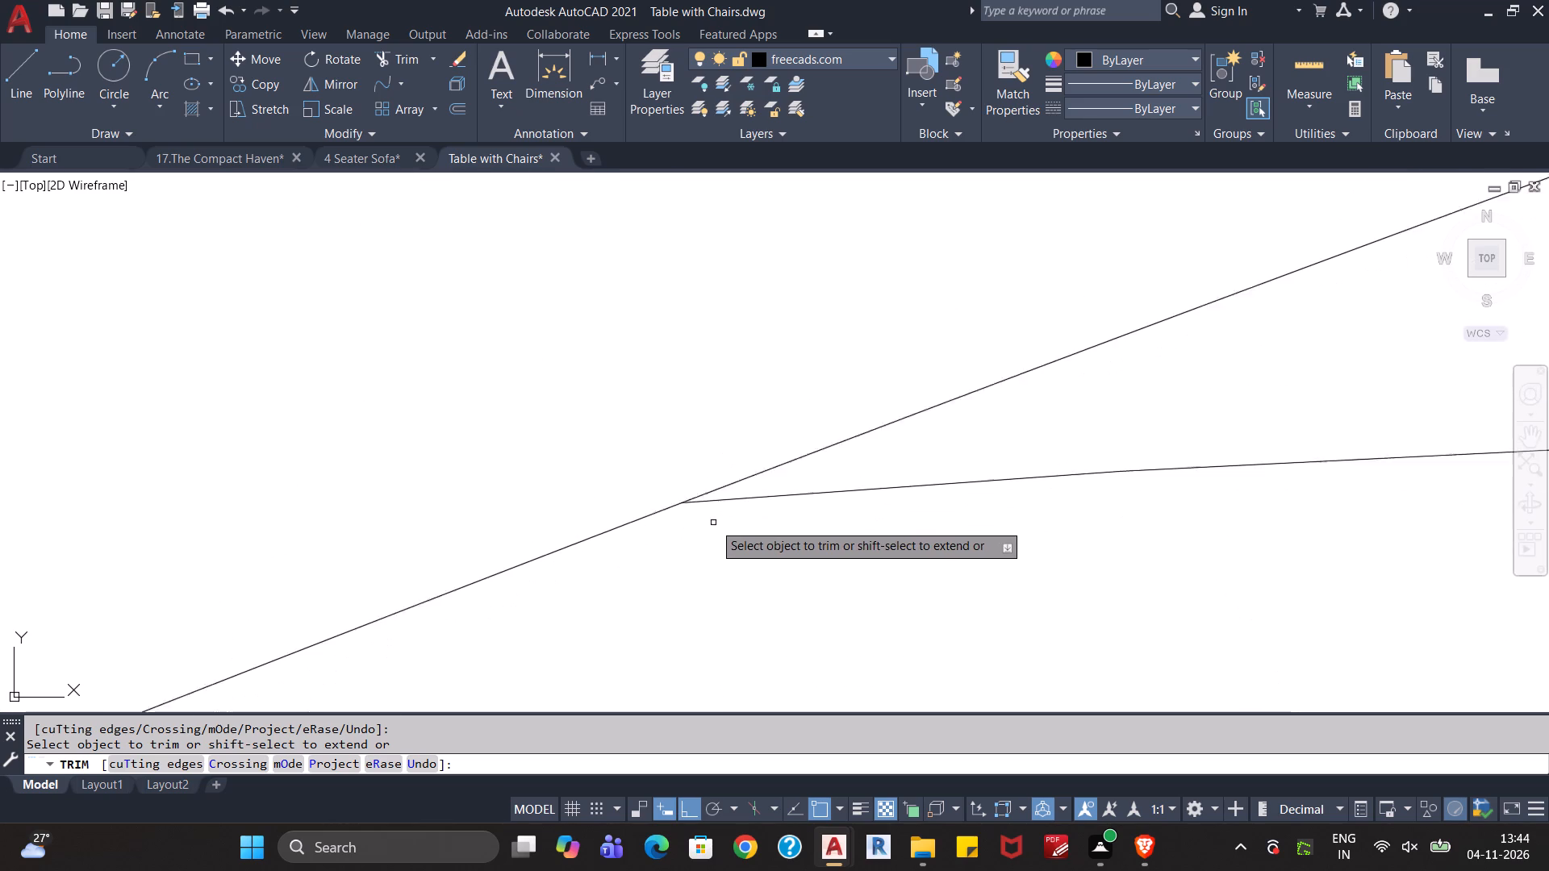
{"action": "scroll", "coordinate": [713, 523], "scroll_direction": "up", "scroll_amount": 1}
{"action": "scroll", "coordinate": [712, 523], "scroll_direction": "down", "scroll_amount": 10}
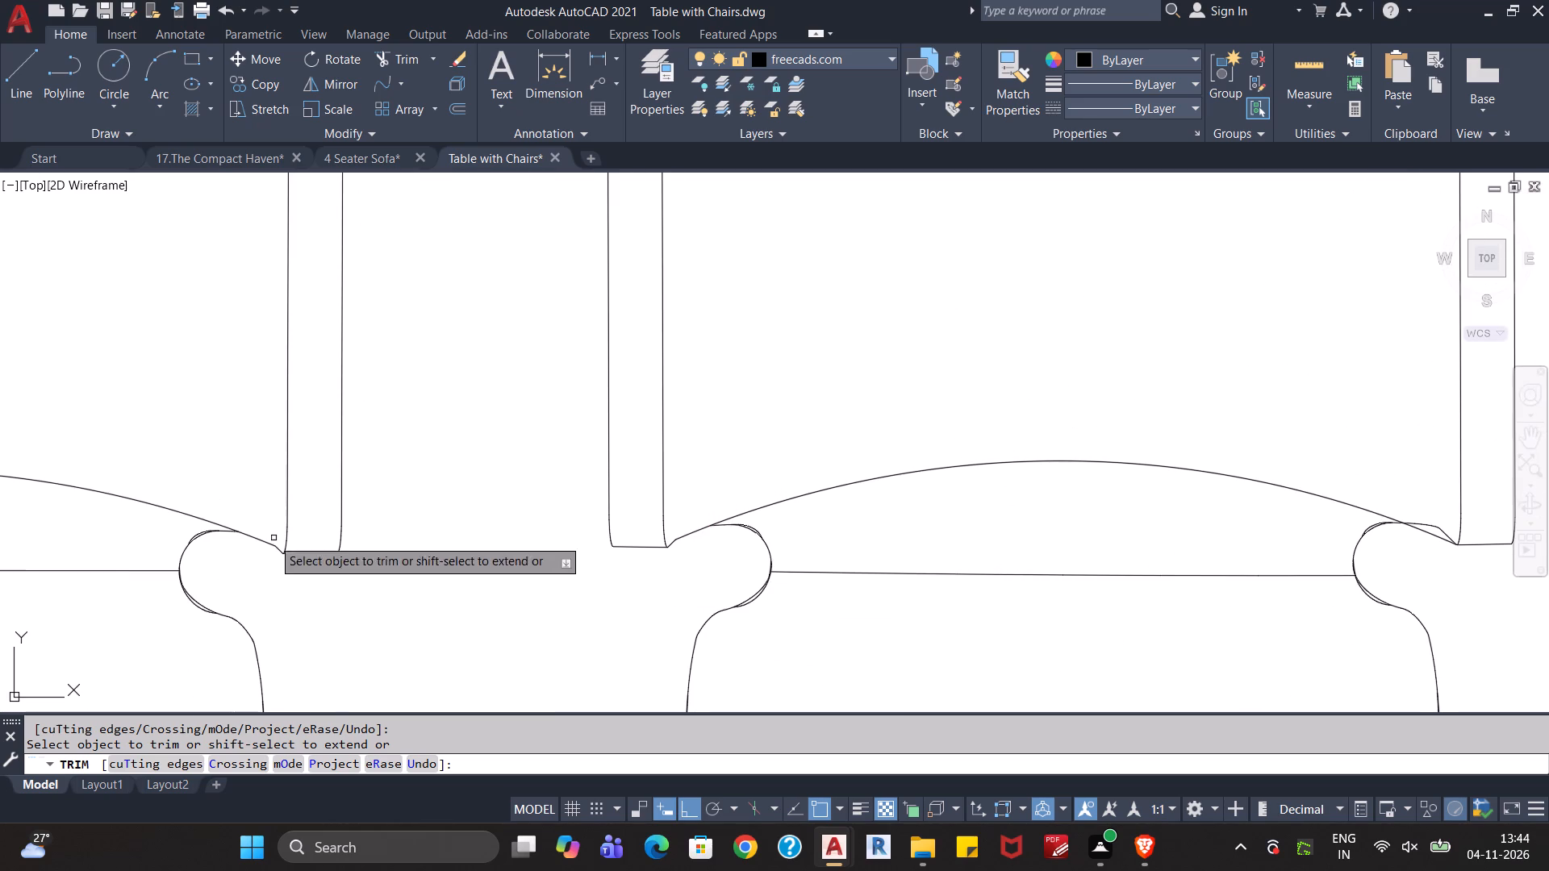
{"action": "scroll", "coordinate": [240, 530], "scroll_direction": "up", "scroll_amount": 4}
{"action": "scroll", "coordinate": [218, 550], "scroll_direction": "down", "scroll_amount": 11}
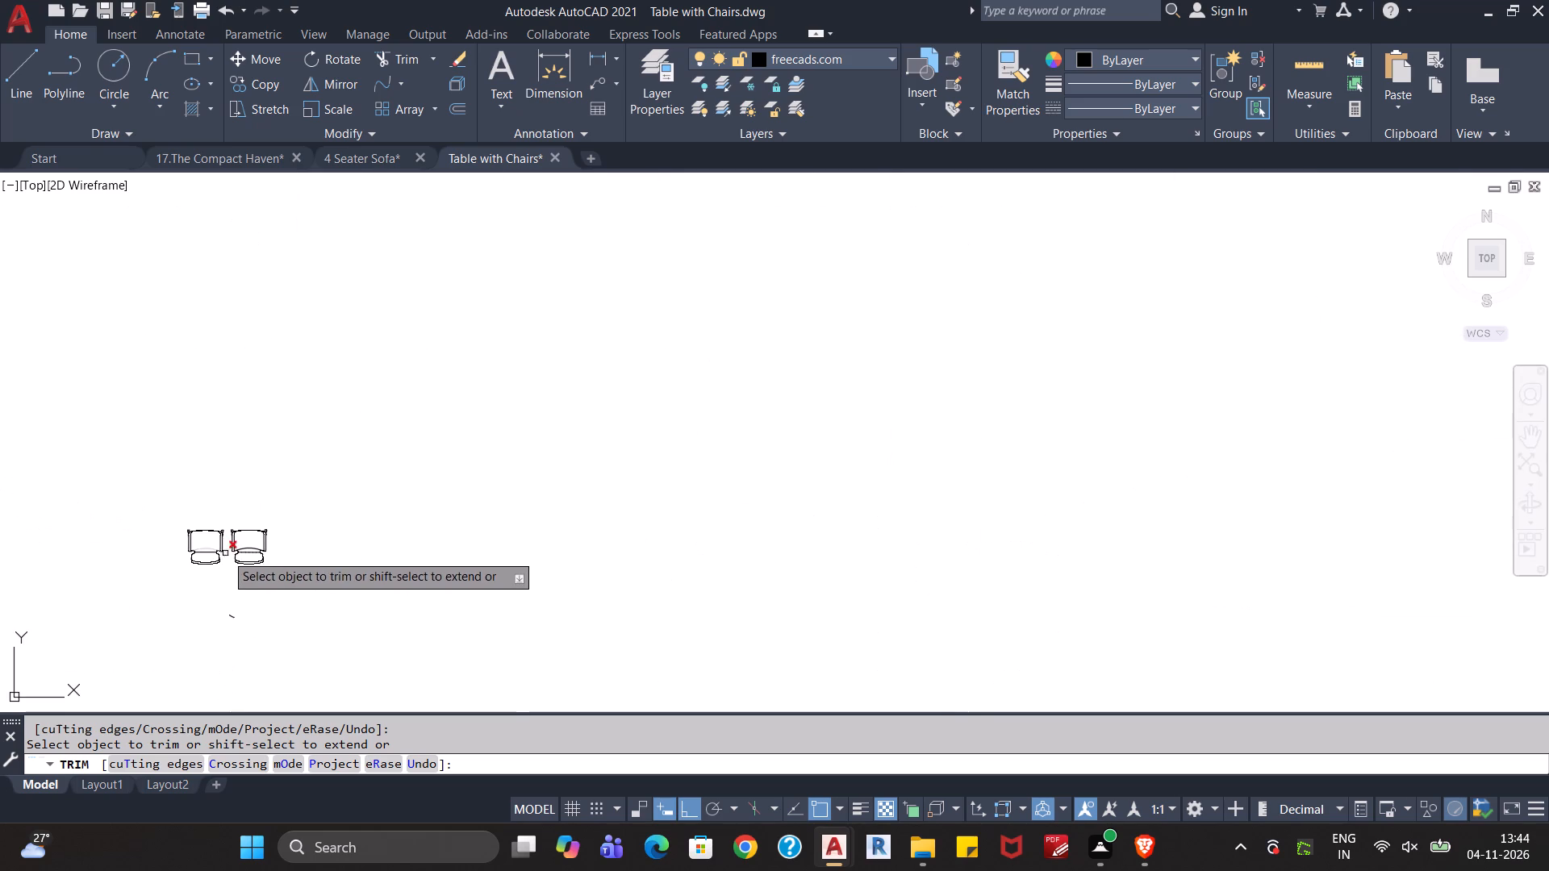
Trim away the right chair's right notch outline above the seat arc, from the armrest corner back to their intersection.
{"action": "scroll", "coordinate": [259, 551], "scroll_direction": "up", "scroll_amount": 10}
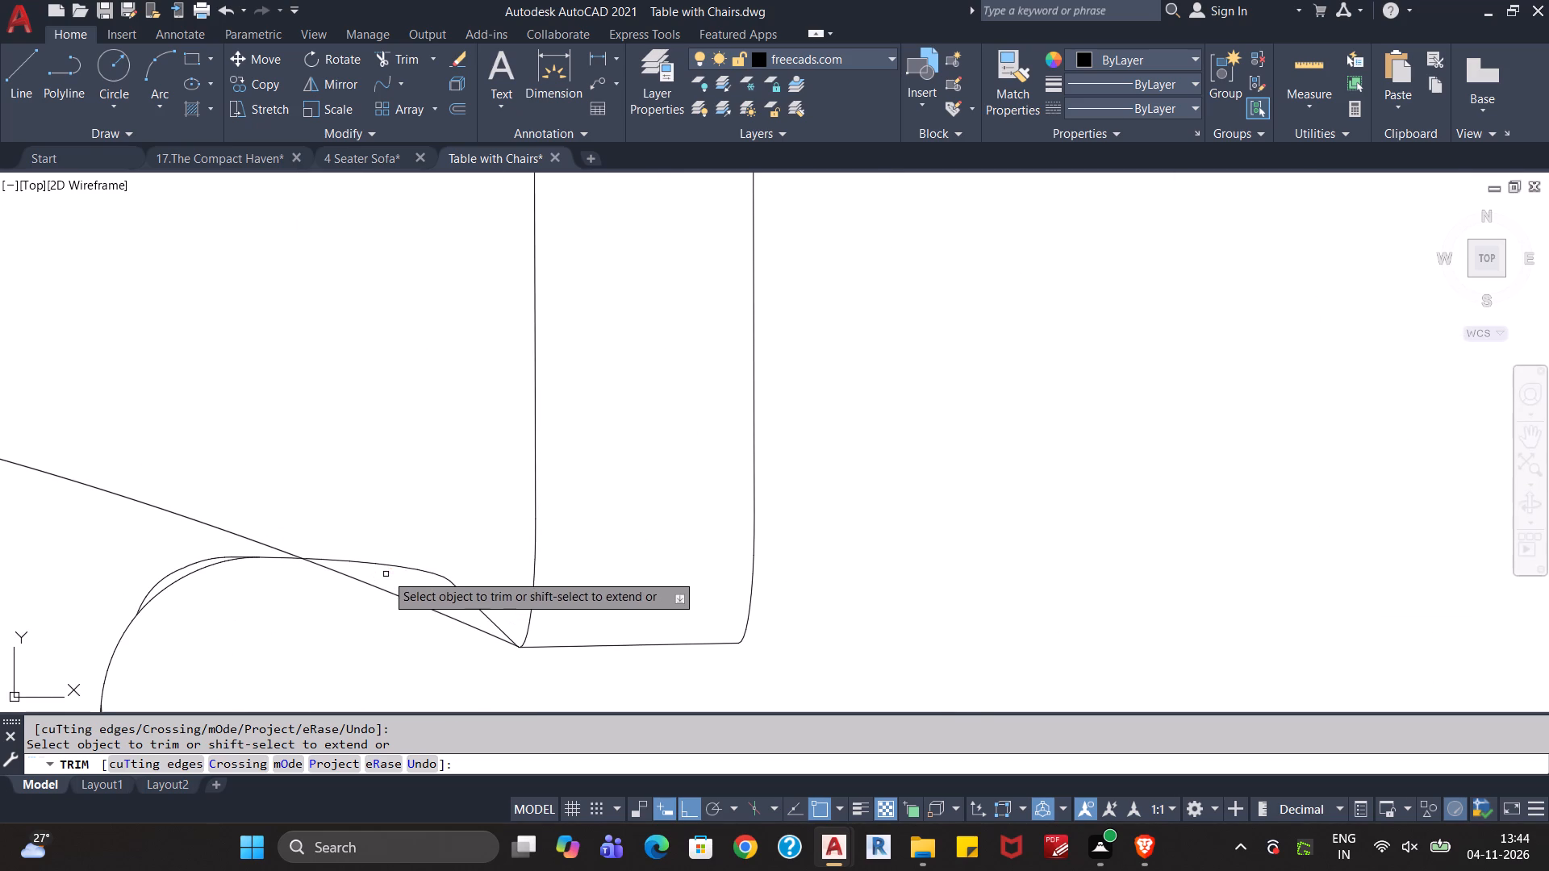
{"action": "left_click", "coordinate": [385, 561]}
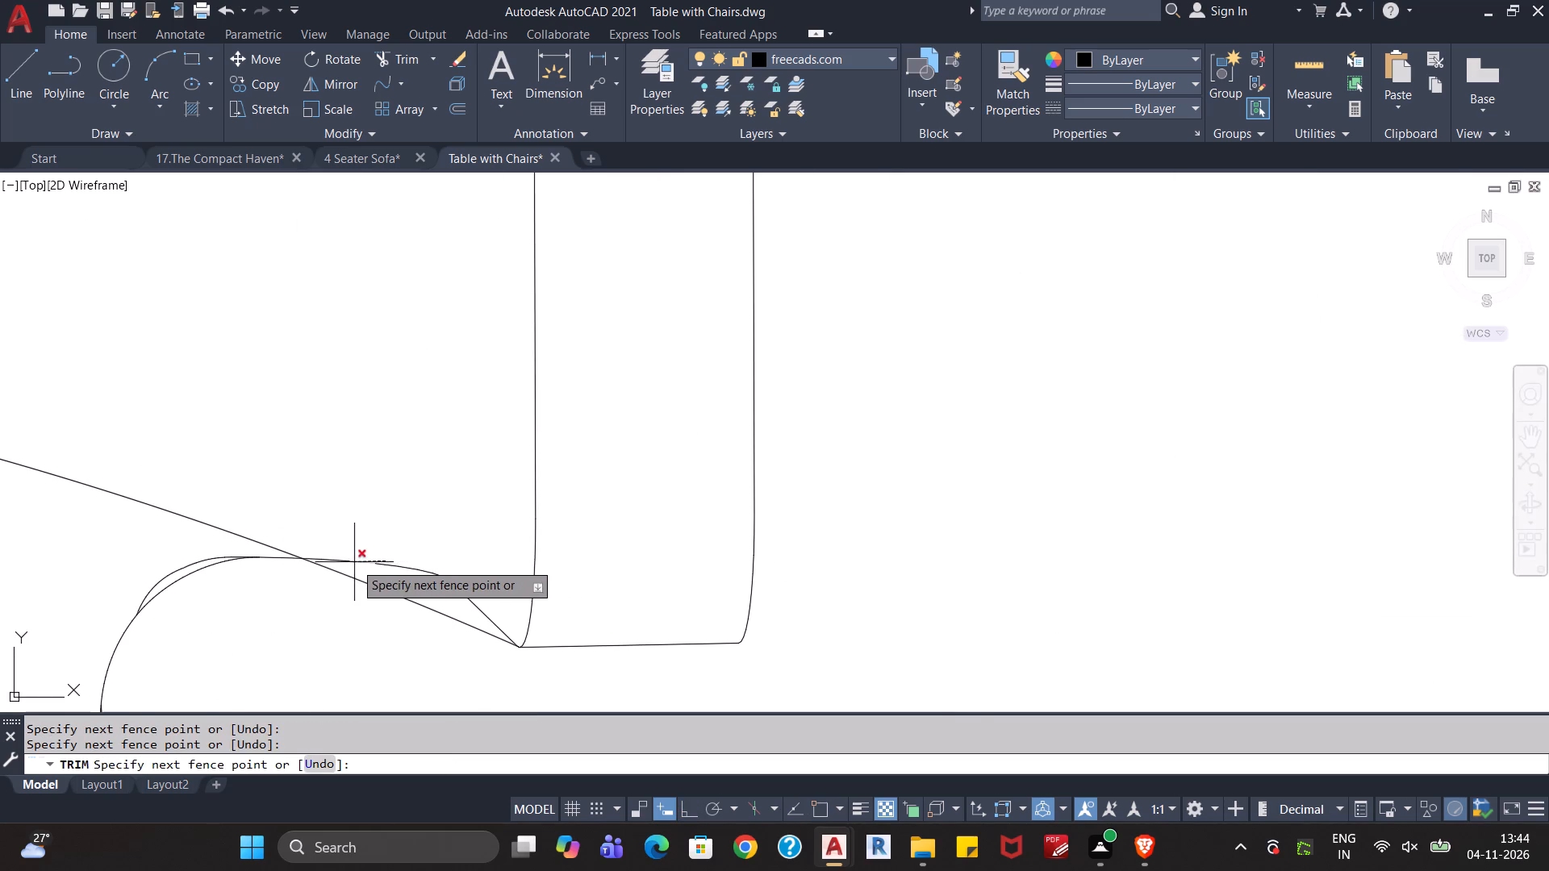
{"action": "left_click", "coordinate": [340, 558]}
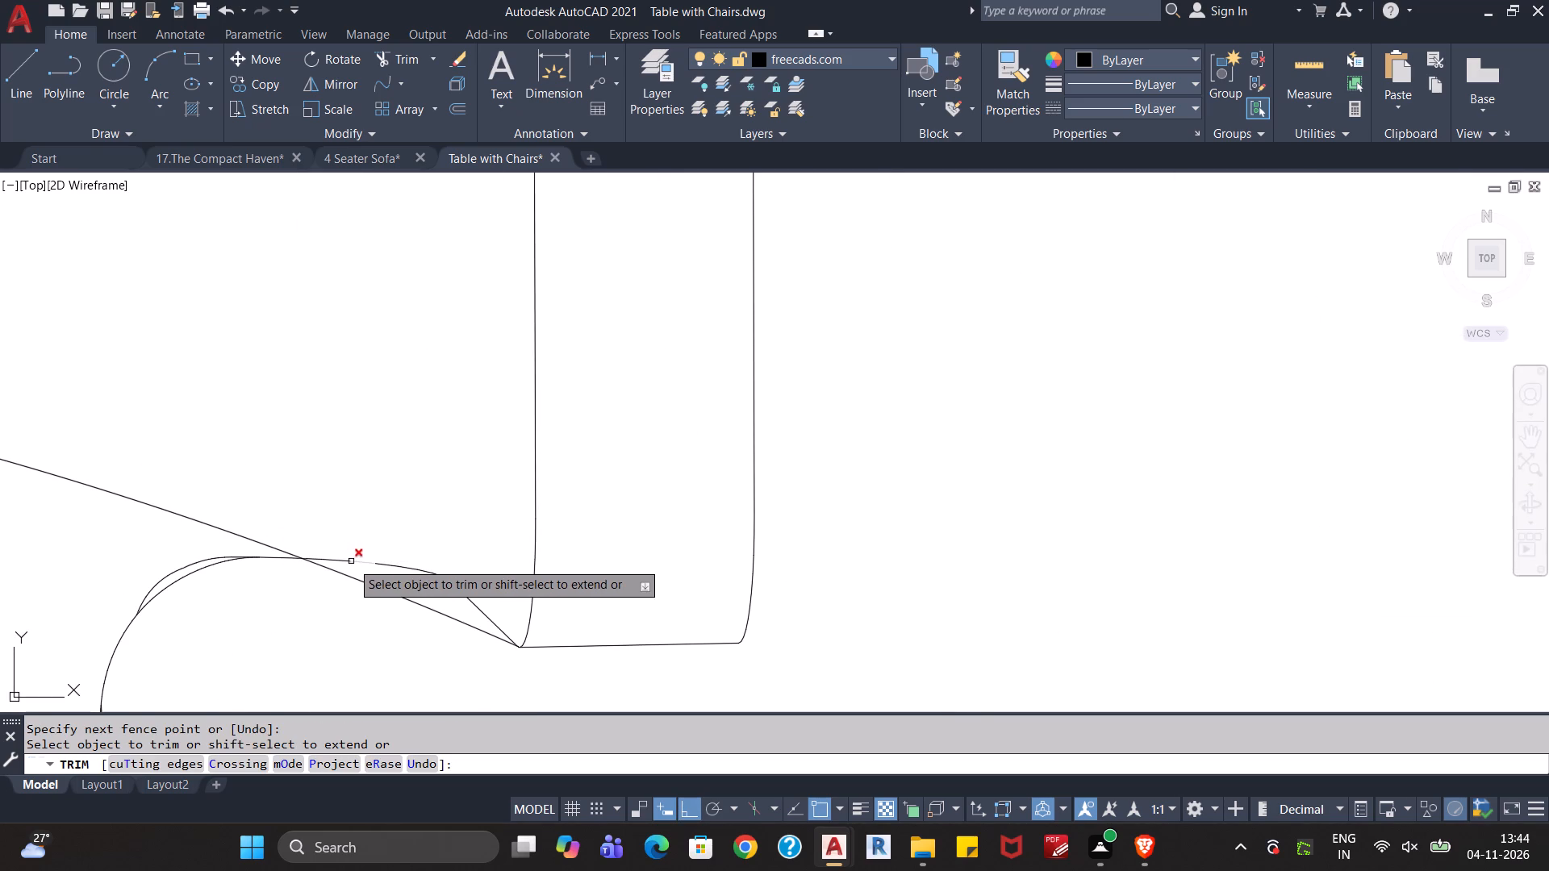
{"action": "left_click", "coordinate": [351, 561]}
{"action": "left_click", "coordinate": [378, 562]}
{"action": "left_click", "coordinate": [409, 565]}
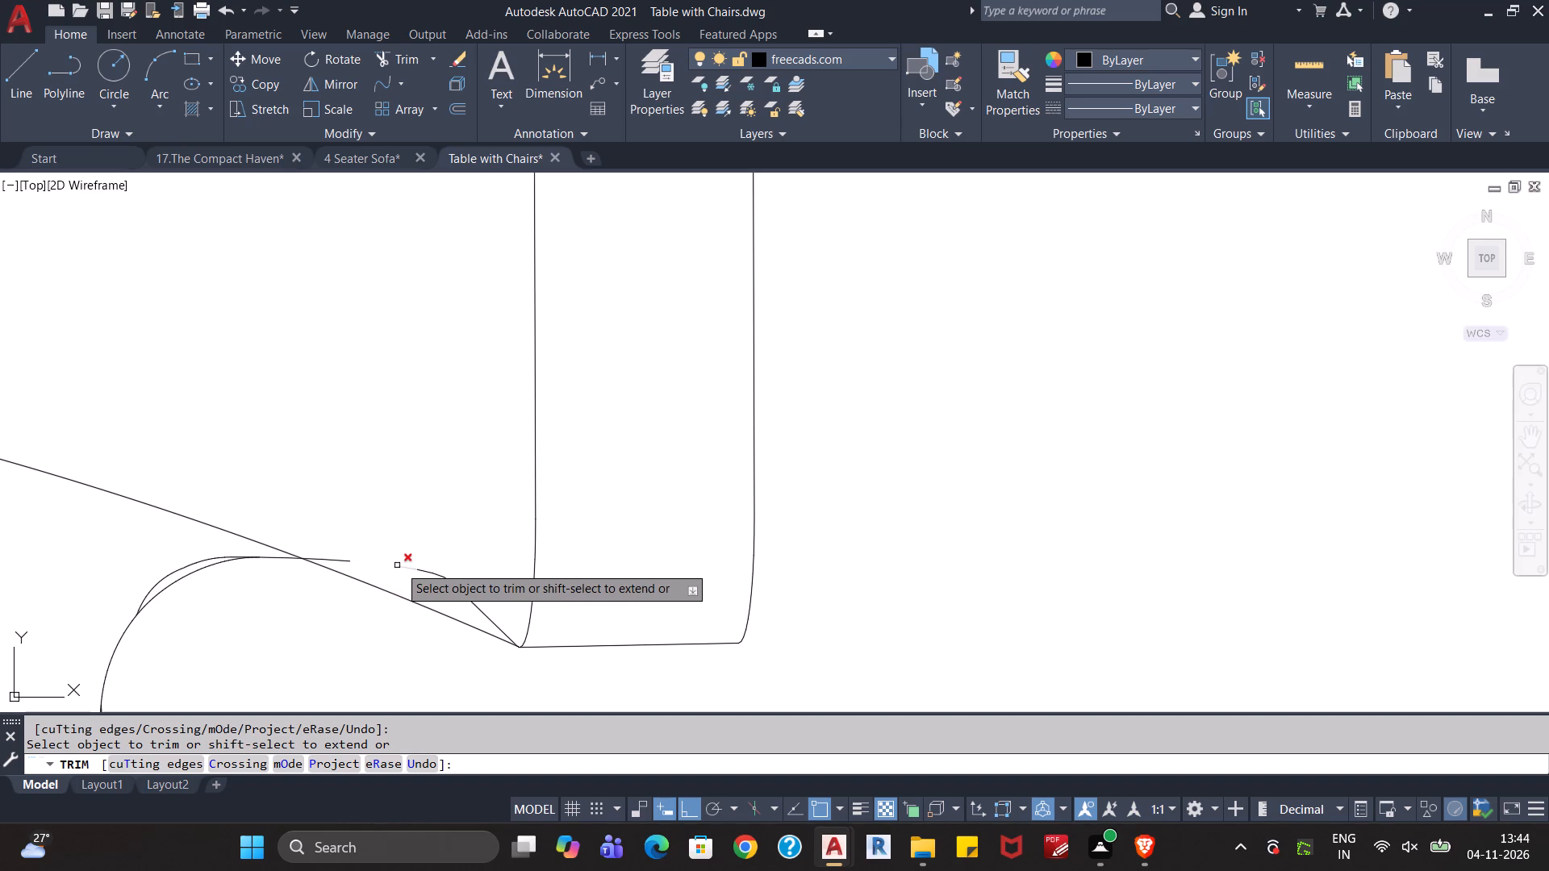
{"action": "left_click", "coordinate": [449, 577]}
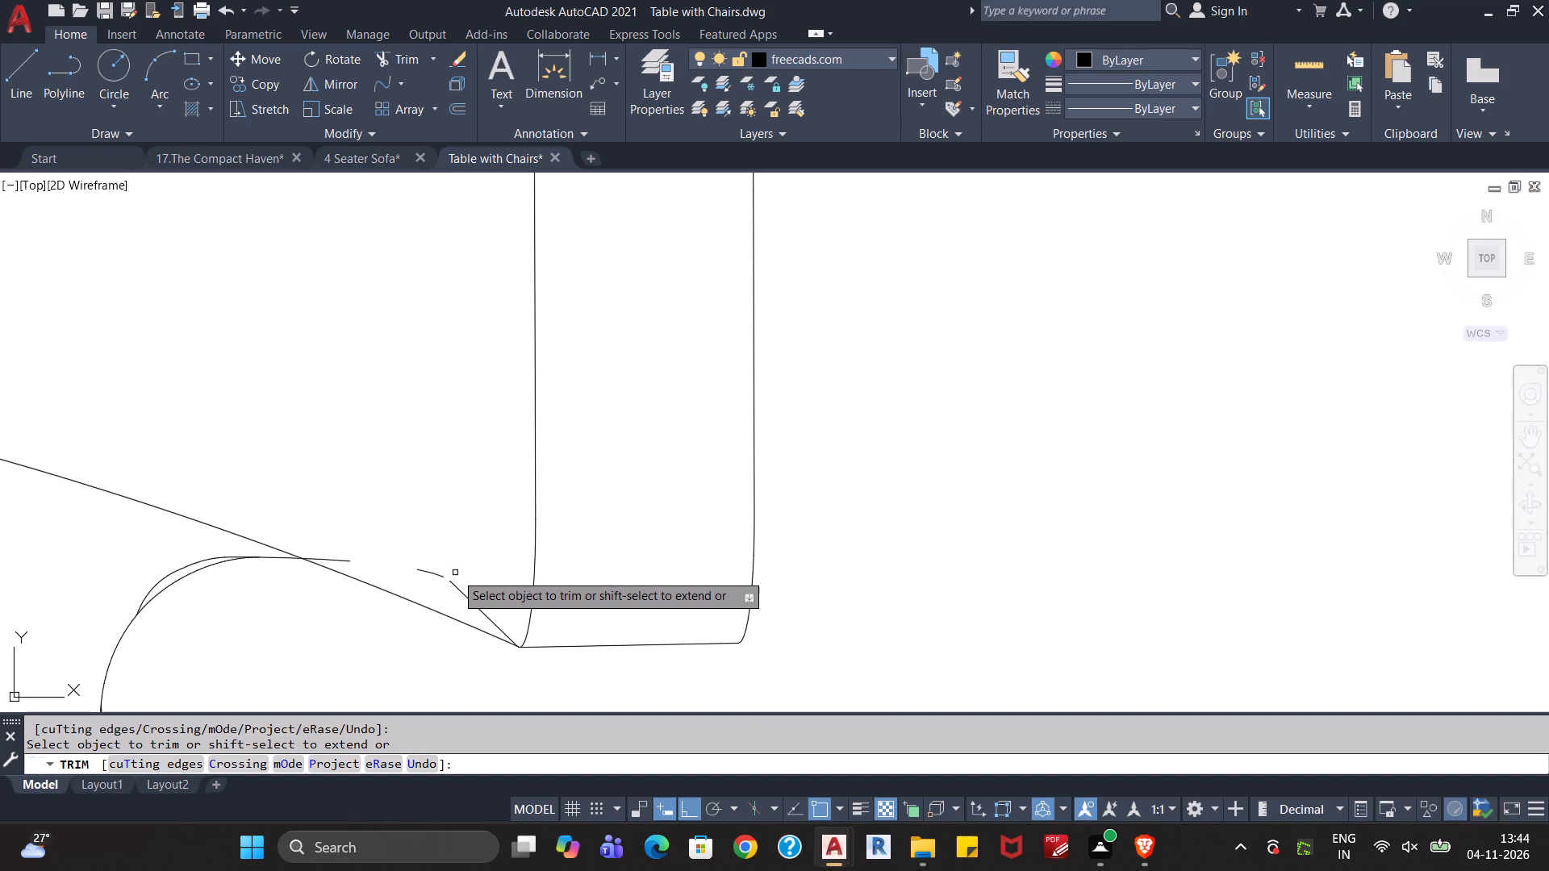
{"action": "left_click", "coordinate": [437, 573]}
{"action": "left_click", "coordinate": [422, 574]}
{"action": "left_click", "coordinate": [461, 591]}
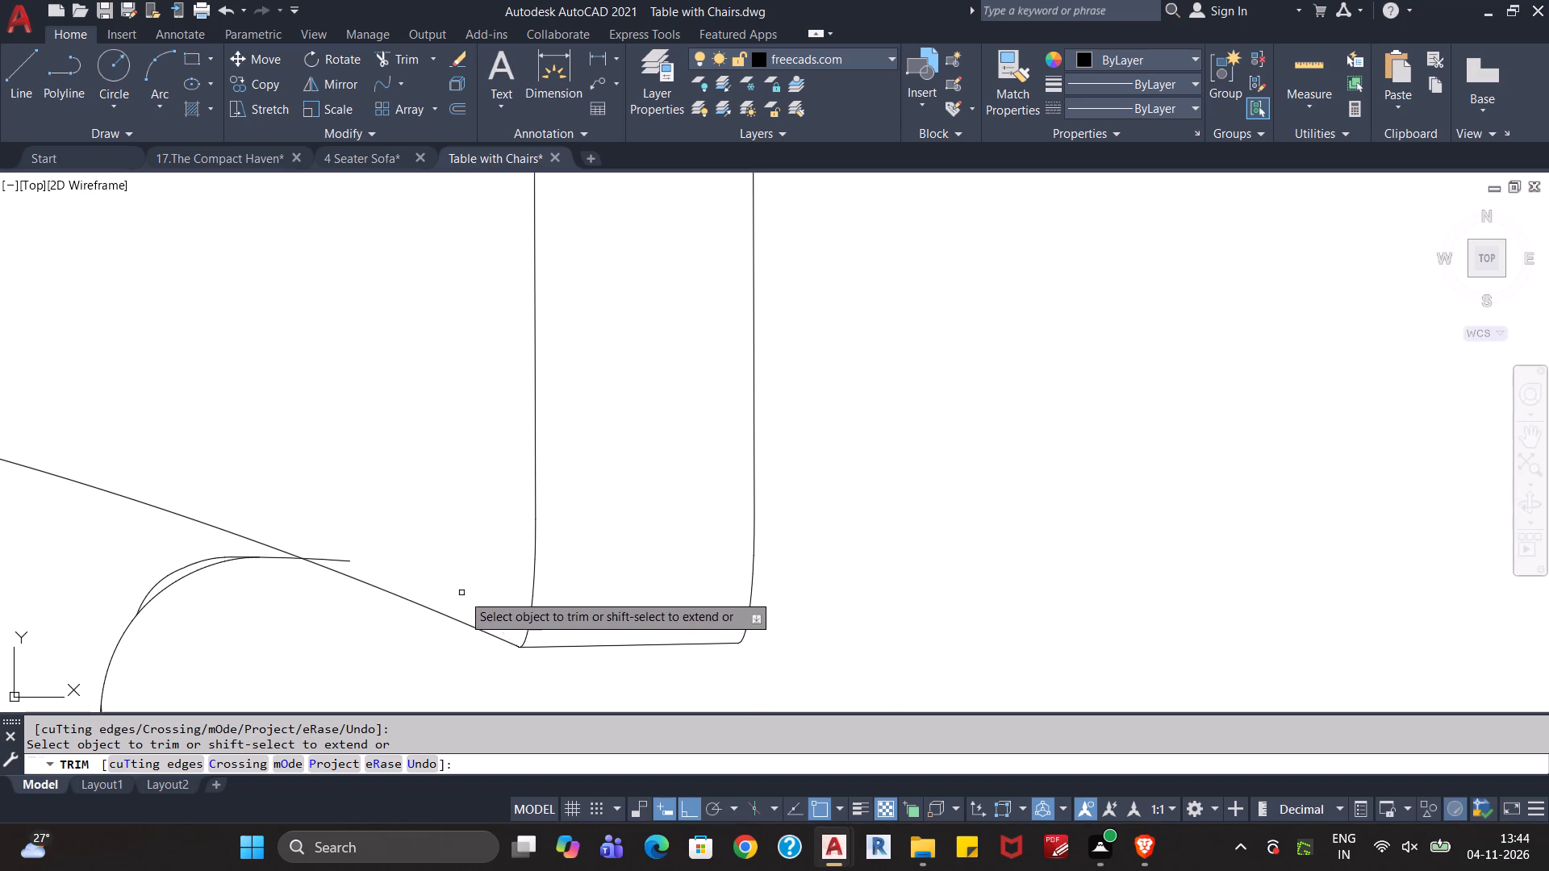
{"action": "left_click", "coordinate": [346, 563]}
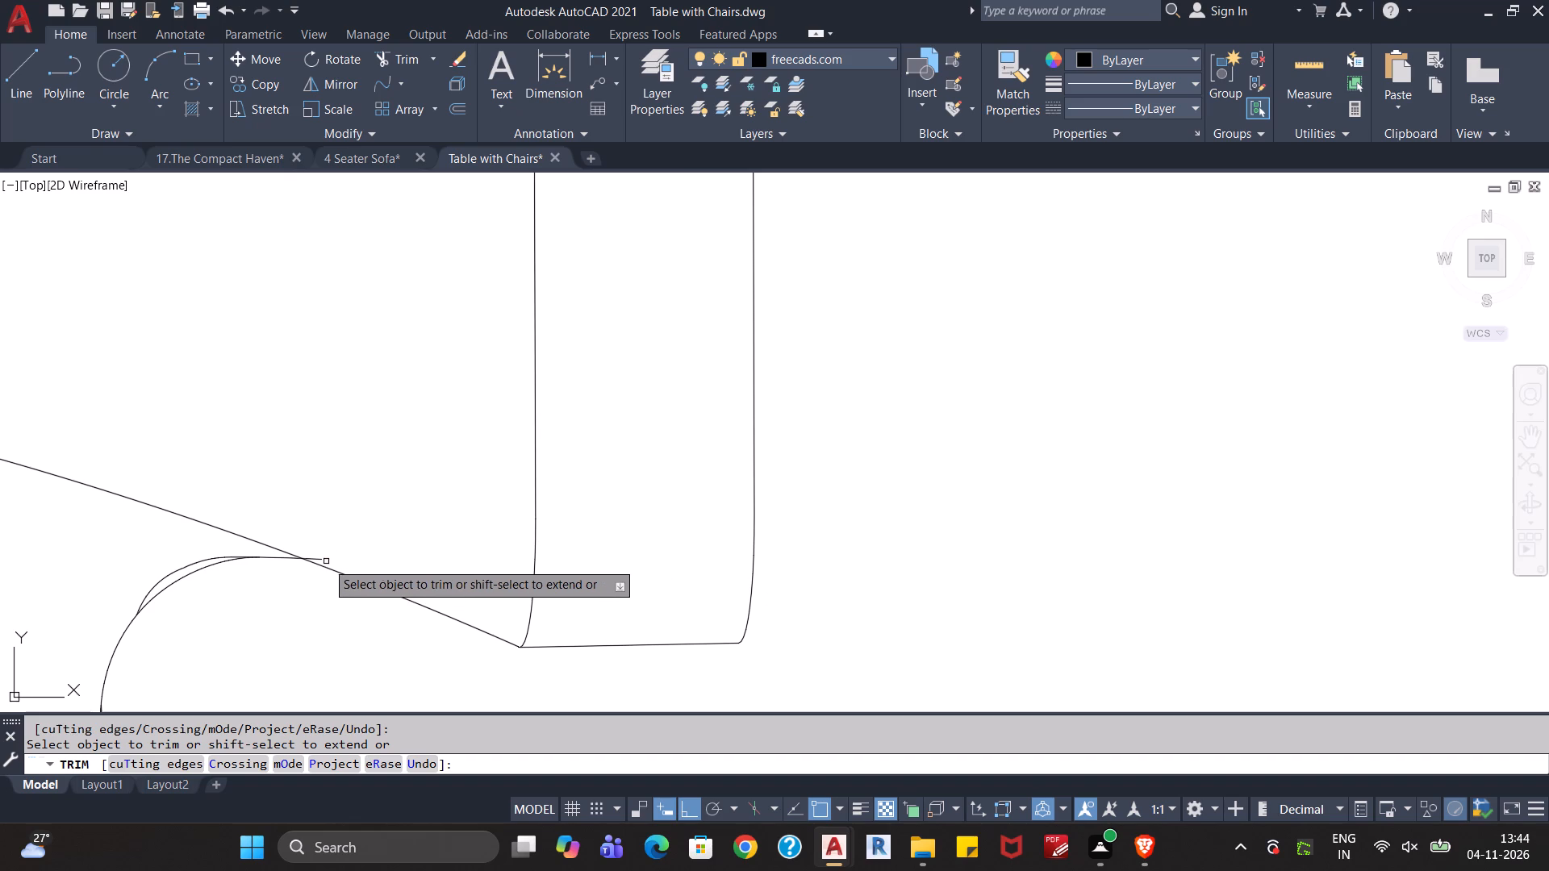
{"action": "left_click", "coordinate": [321, 560]}
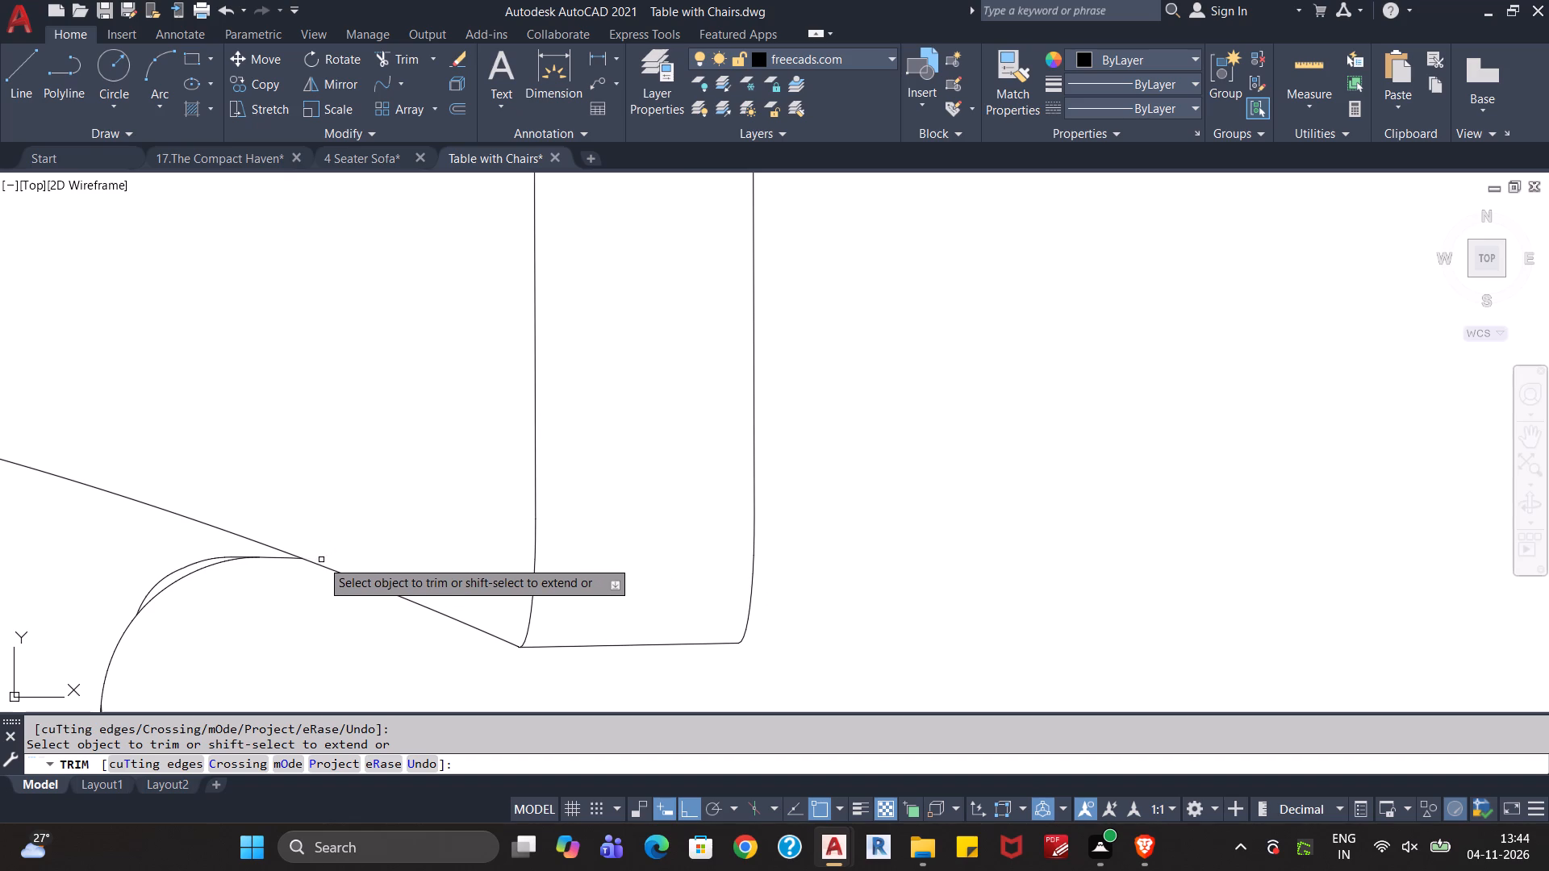
Trim away the left chair's left notch outline beside the armrest corner, cutting its sloped segment and the tip above the seat arc.
{"action": "scroll", "coordinate": [381, 651], "scroll_direction": "down", "scroll_amount": 2}
{"action": "middle_click_drag", "start_coordinate": [365, 654], "coordinate": [678, 579]}
{"action": "scroll", "coordinate": [706, 596], "scroll_direction": "down", "scroll_amount": 2}
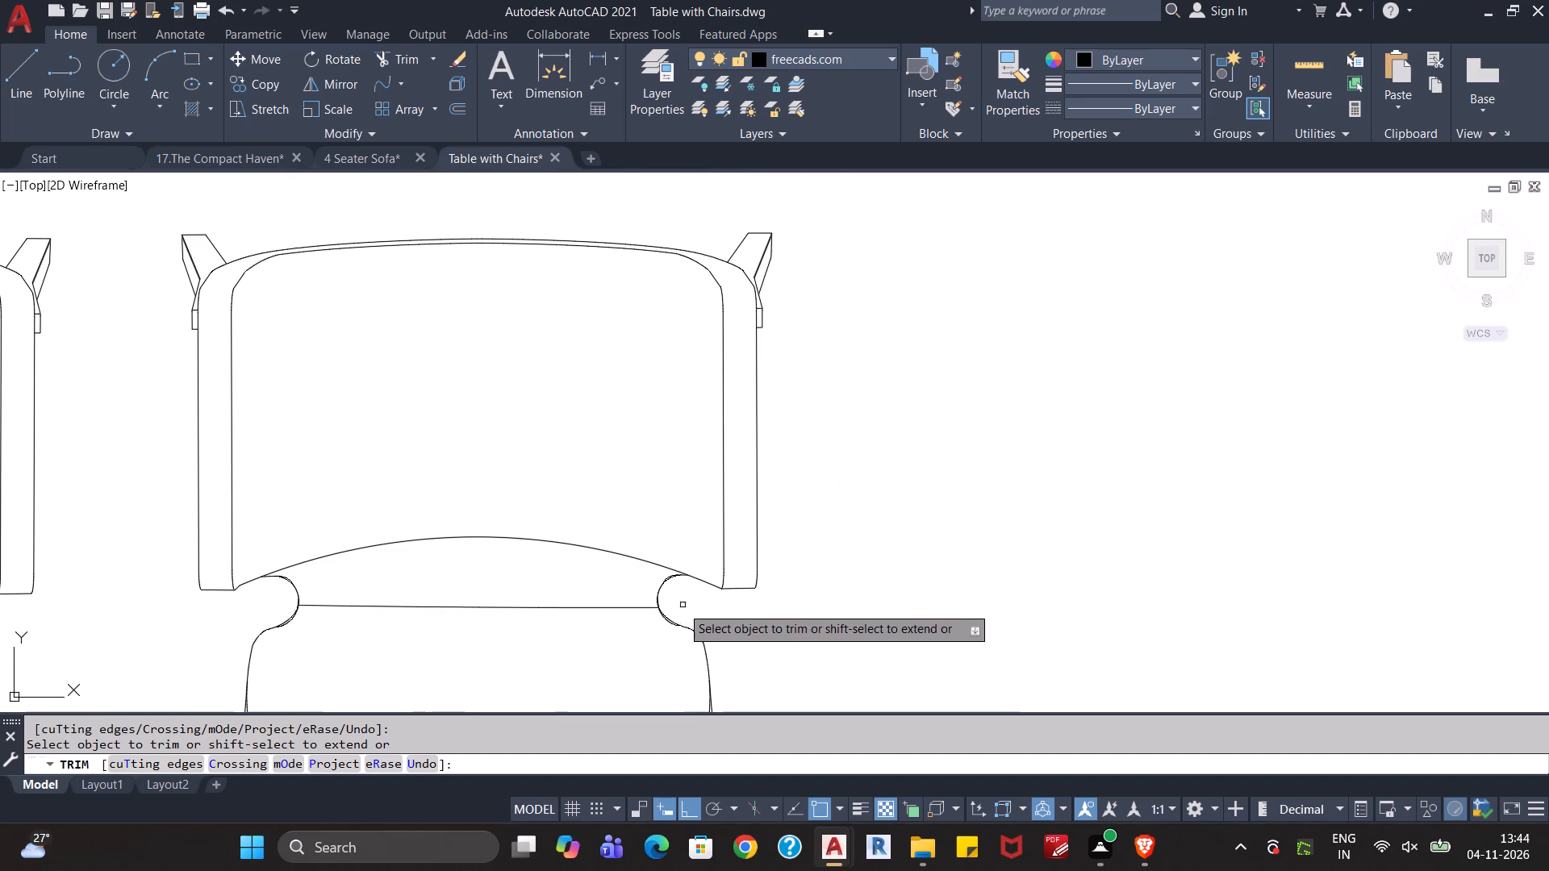
{"action": "middle_click_drag", "start_coordinate": [449, 592], "coordinate": [1012, 552]}
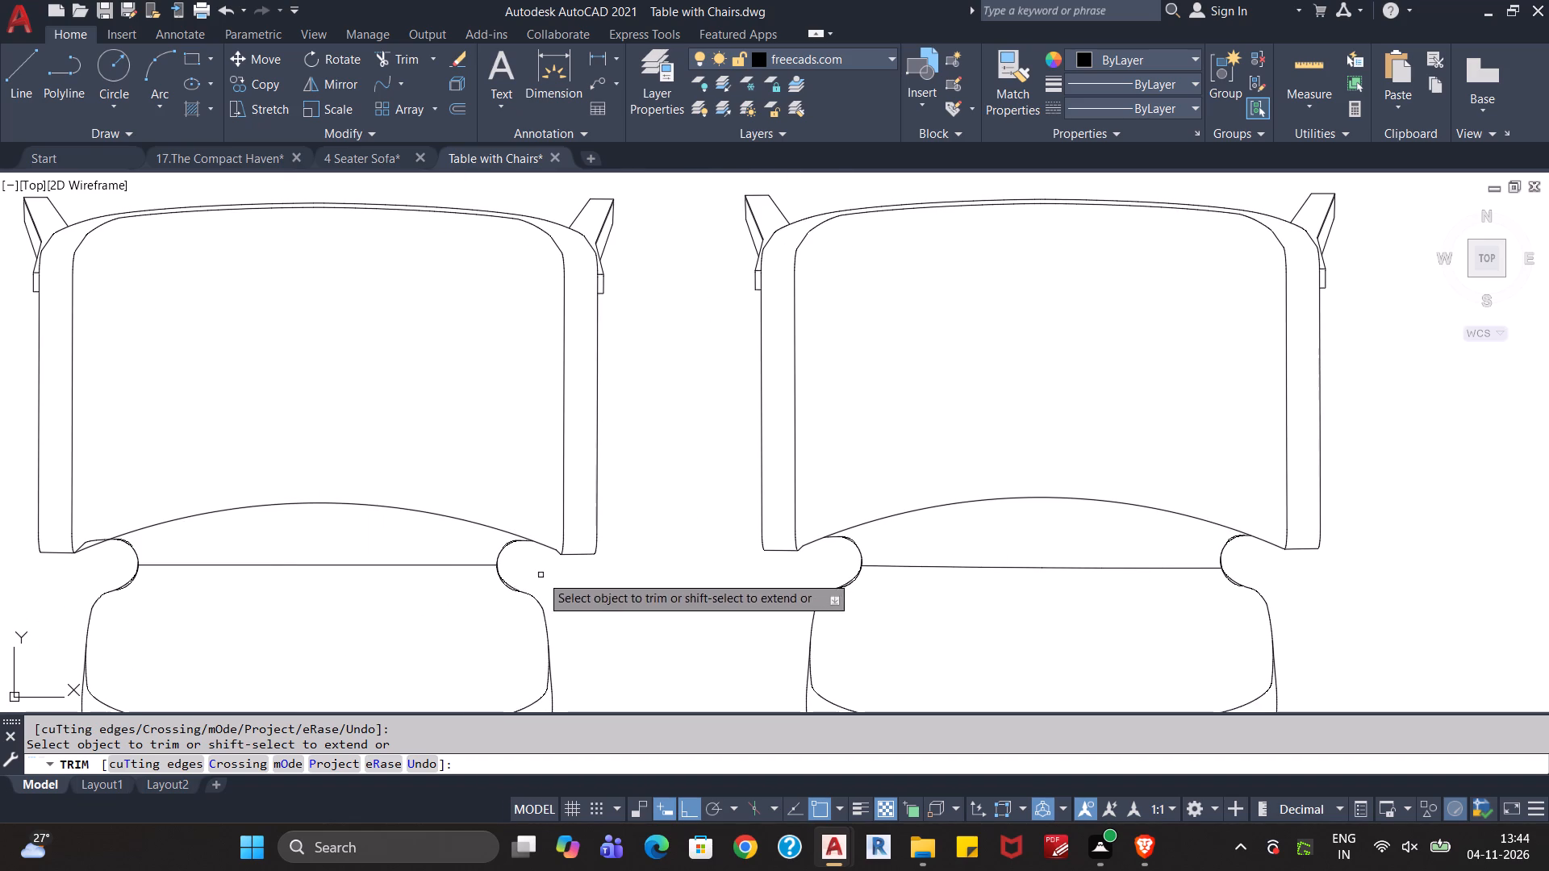
{"action": "middle_click_drag", "start_coordinate": [371, 536], "coordinate": [1165, 537]}
{"action": "scroll", "coordinate": [870, 553], "scroll_direction": "up", "scroll_amount": 3}
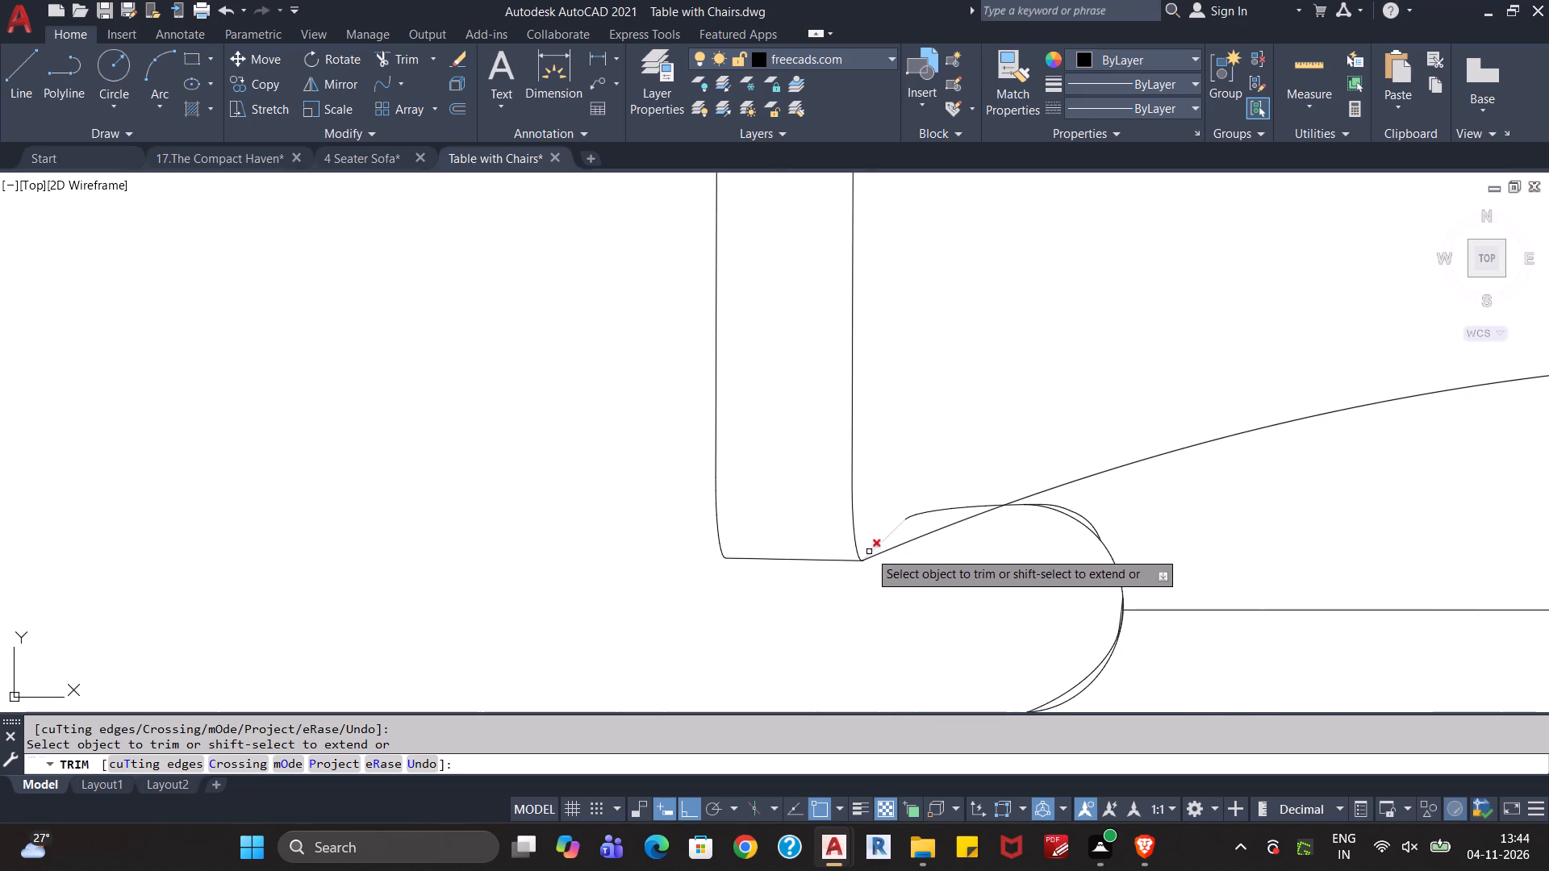
{"action": "scroll", "coordinate": [876, 548], "scroll_direction": "up", "scroll_amount": 4}
{"action": "left_click", "coordinate": [854, 570]}
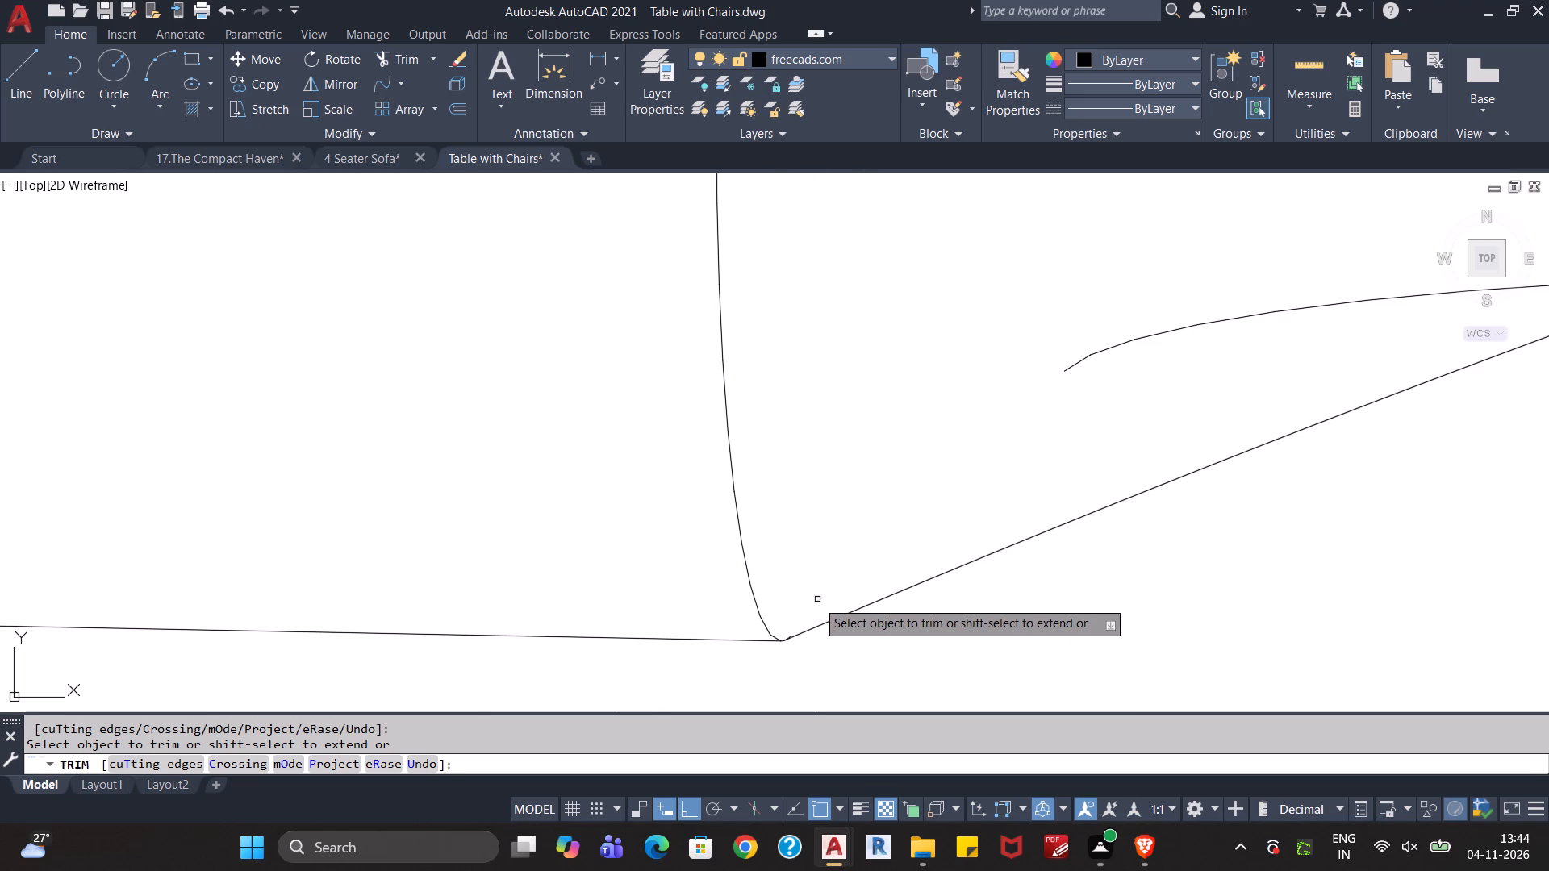
{"action": "scroll", "coordinate": [796, 625], "scroll_direction": "up", "scroll_amount": 5}
{"action": "middle_click_drag", "start_coordinate": [779, 652], "coordinate": [865, 482]}
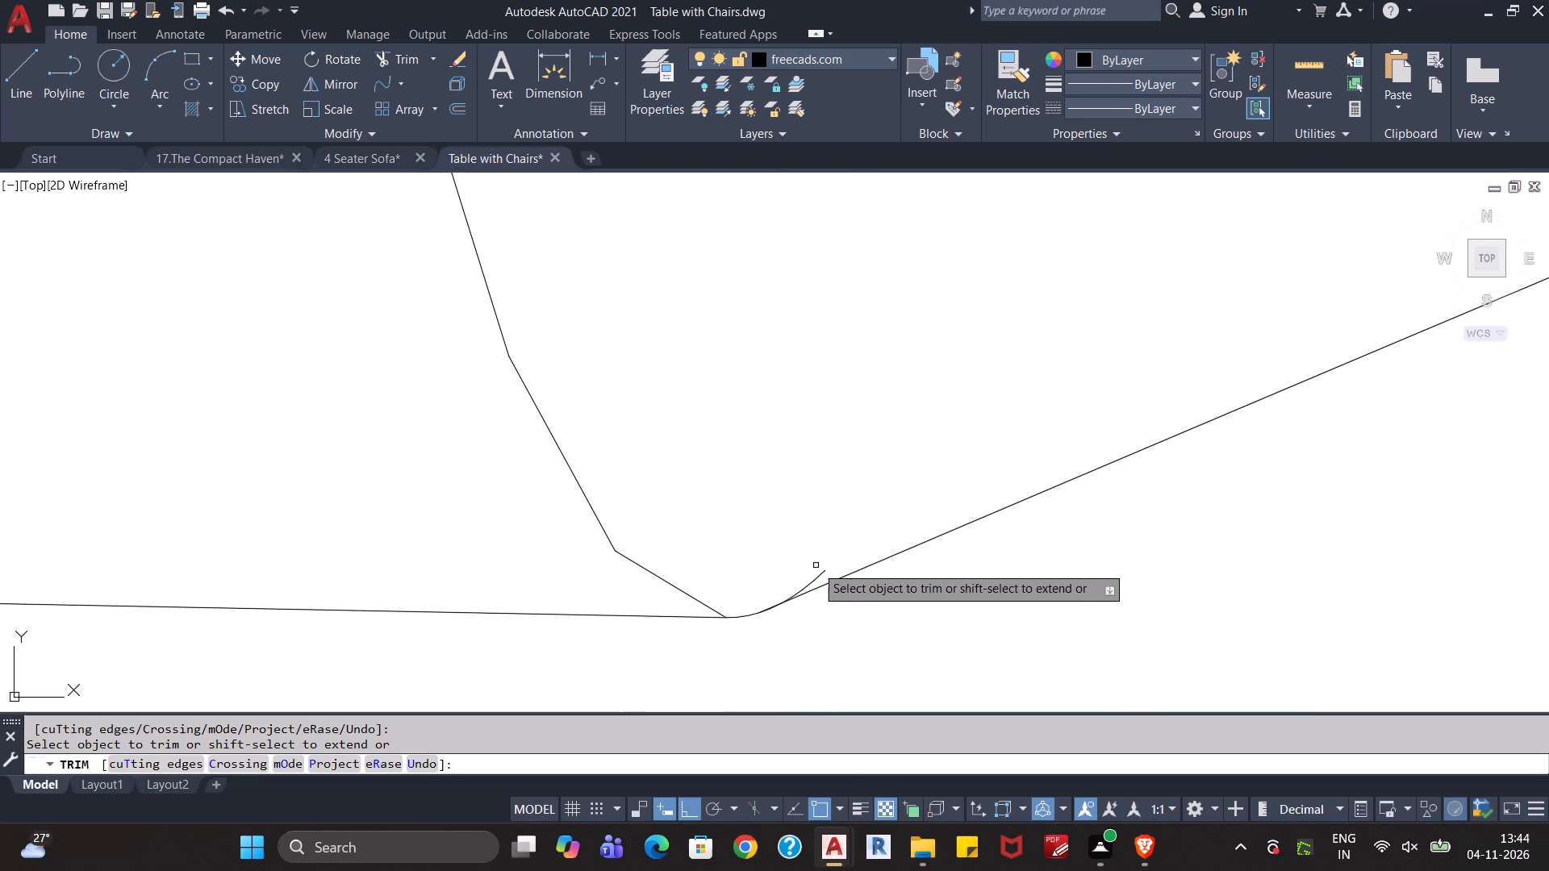
{"action": "left_click", "coordinate": [812, 581]}
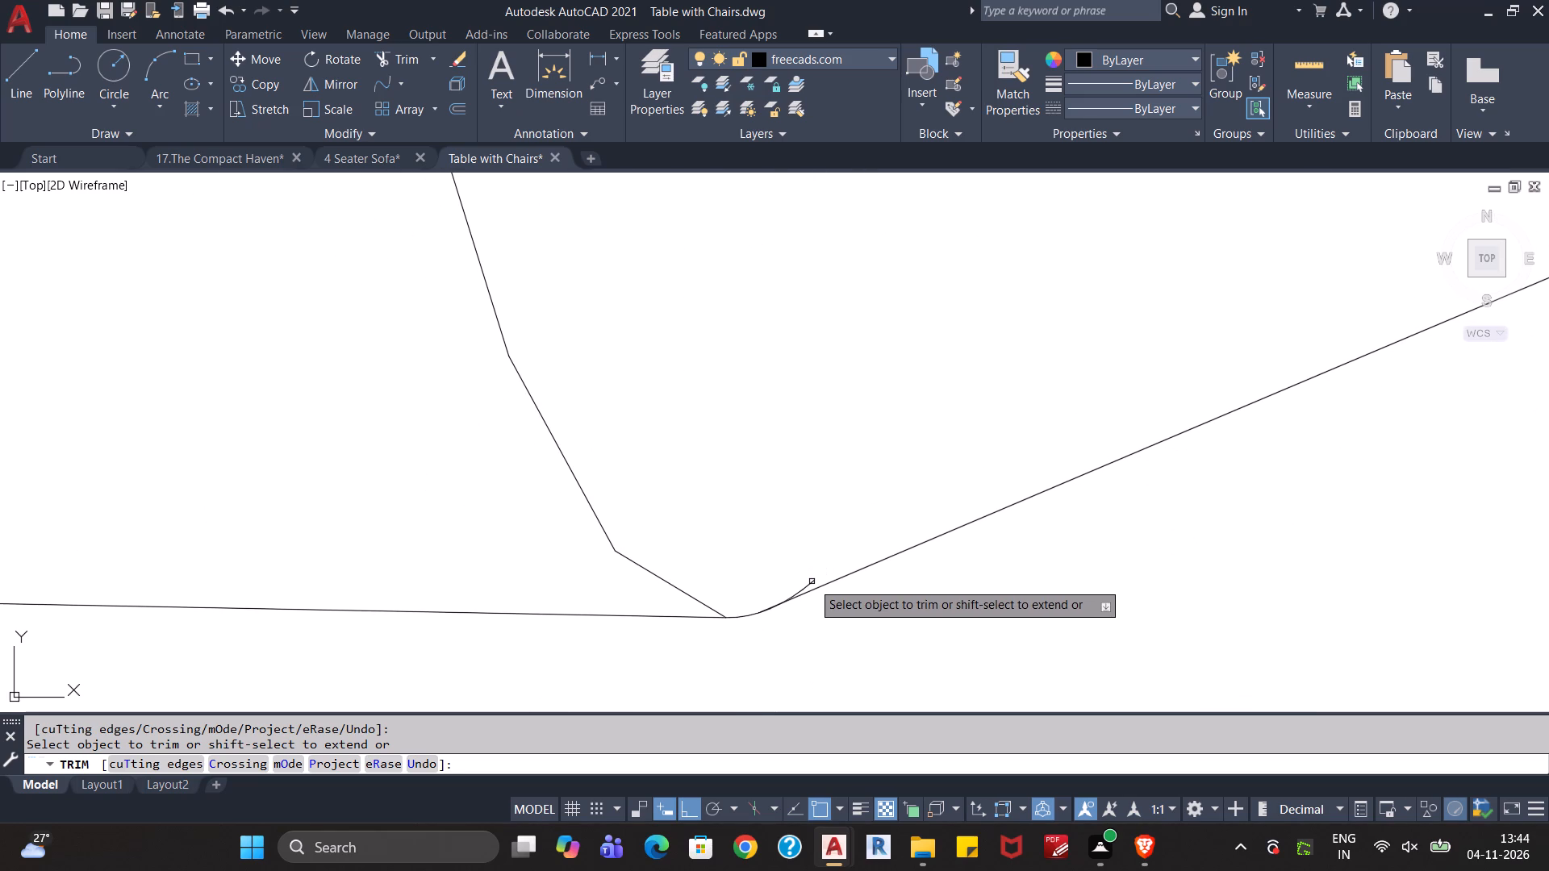
{"action": "left_click", "coordinate": [808, 585]}
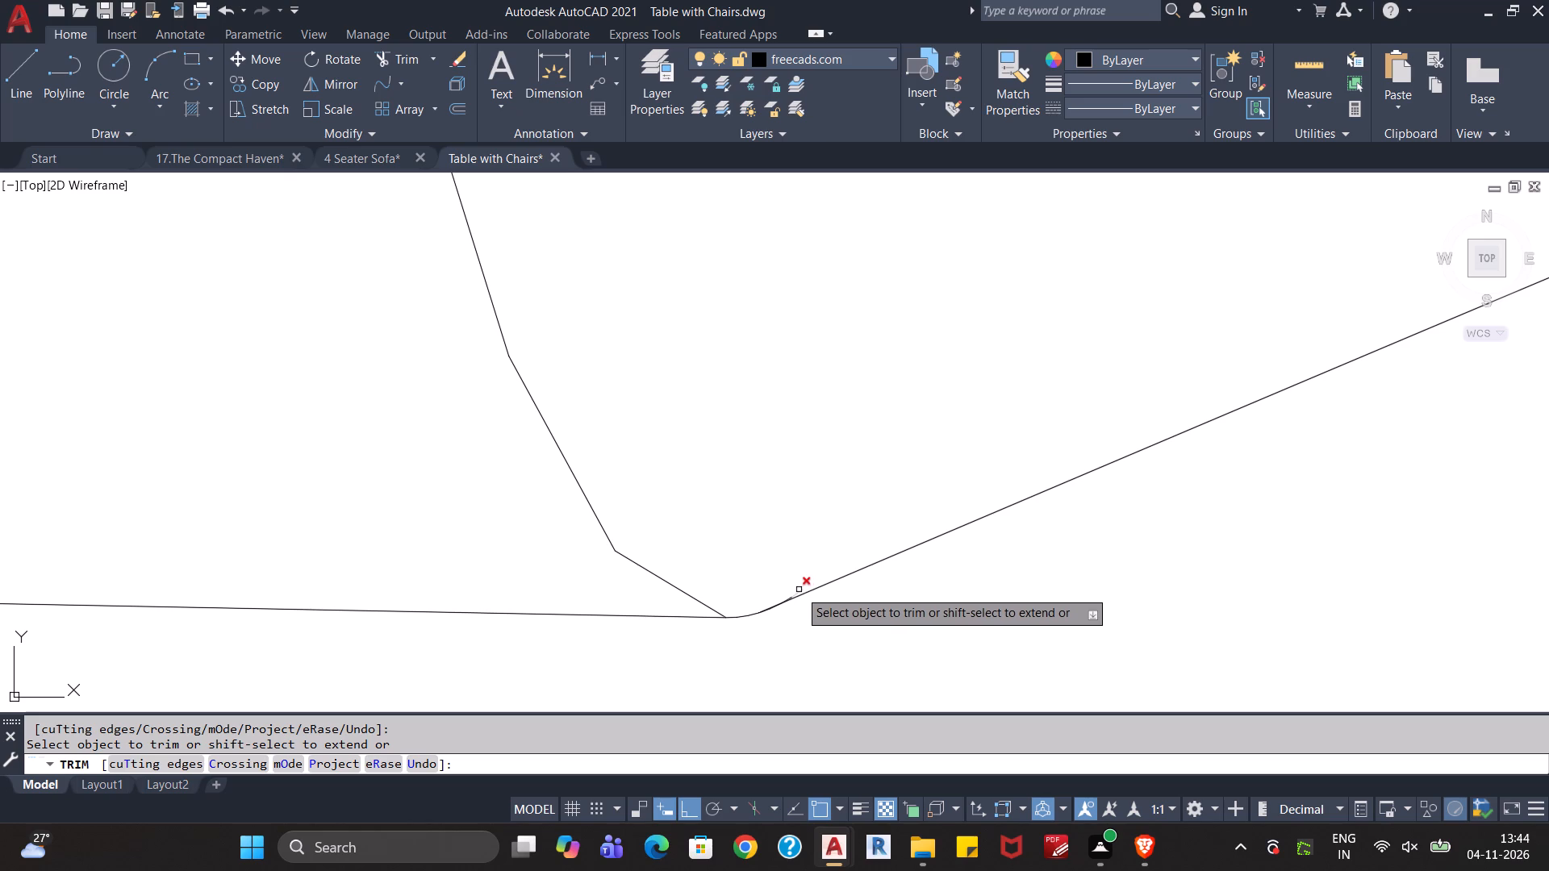
{"action": "left_click", "coordinate": [799, 590]}
Trim the remaining notch fragments just above and below the left chair's seat arc near the left armrest corner.
{"action": "scroll", "coordinate": [916, 501], "scroll_direction": "down", "scroll_amount": 1}
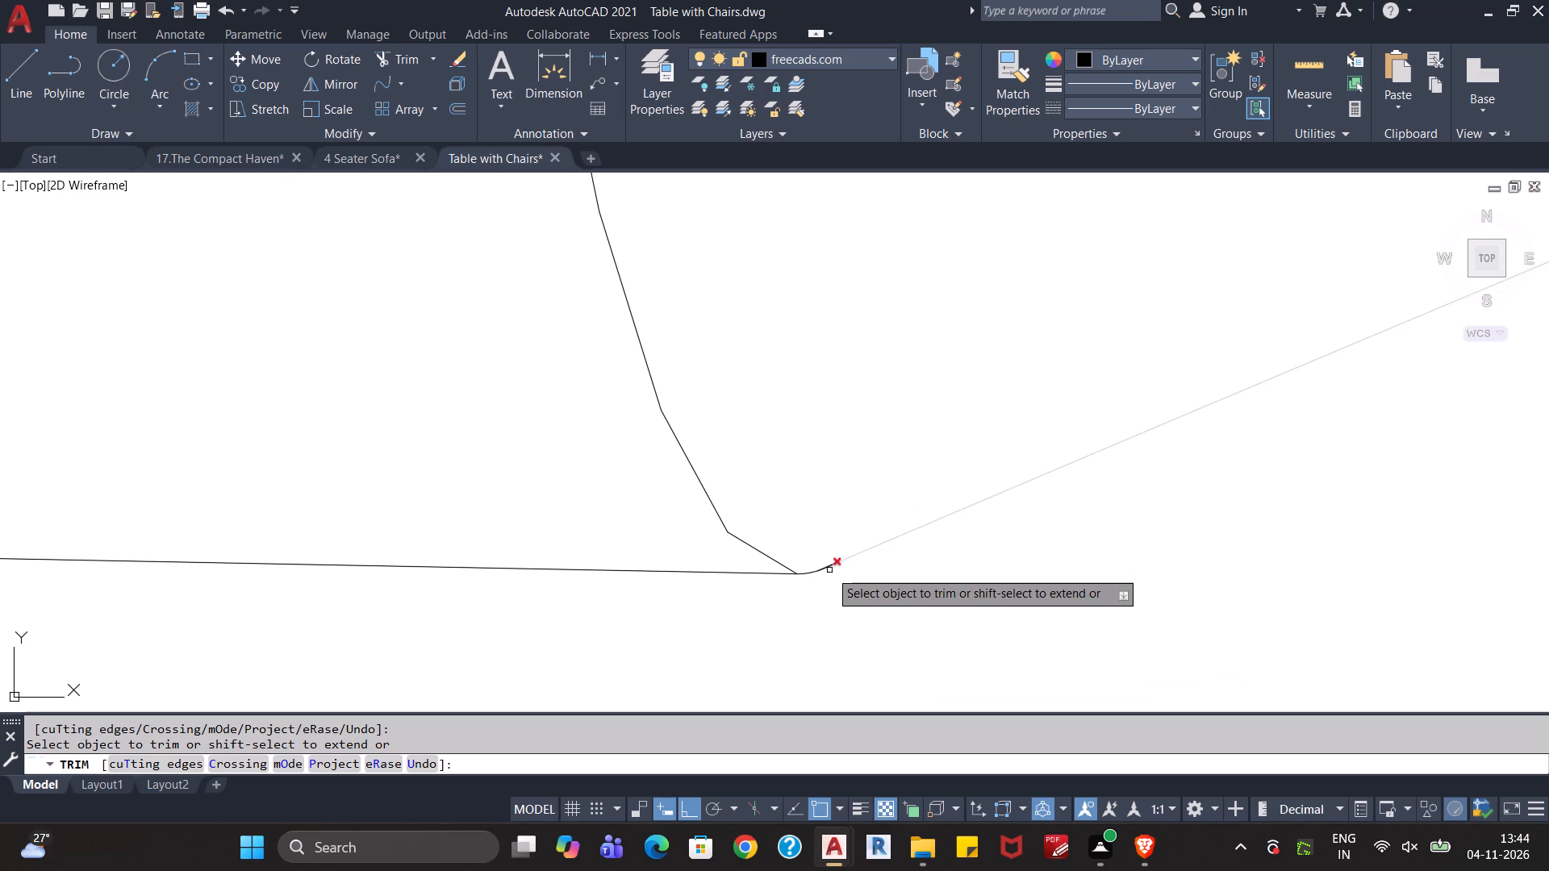
{"action": "scroll", "coordinate": [829, 570], "scroll_direction": "up", "scroll_amount": 6}
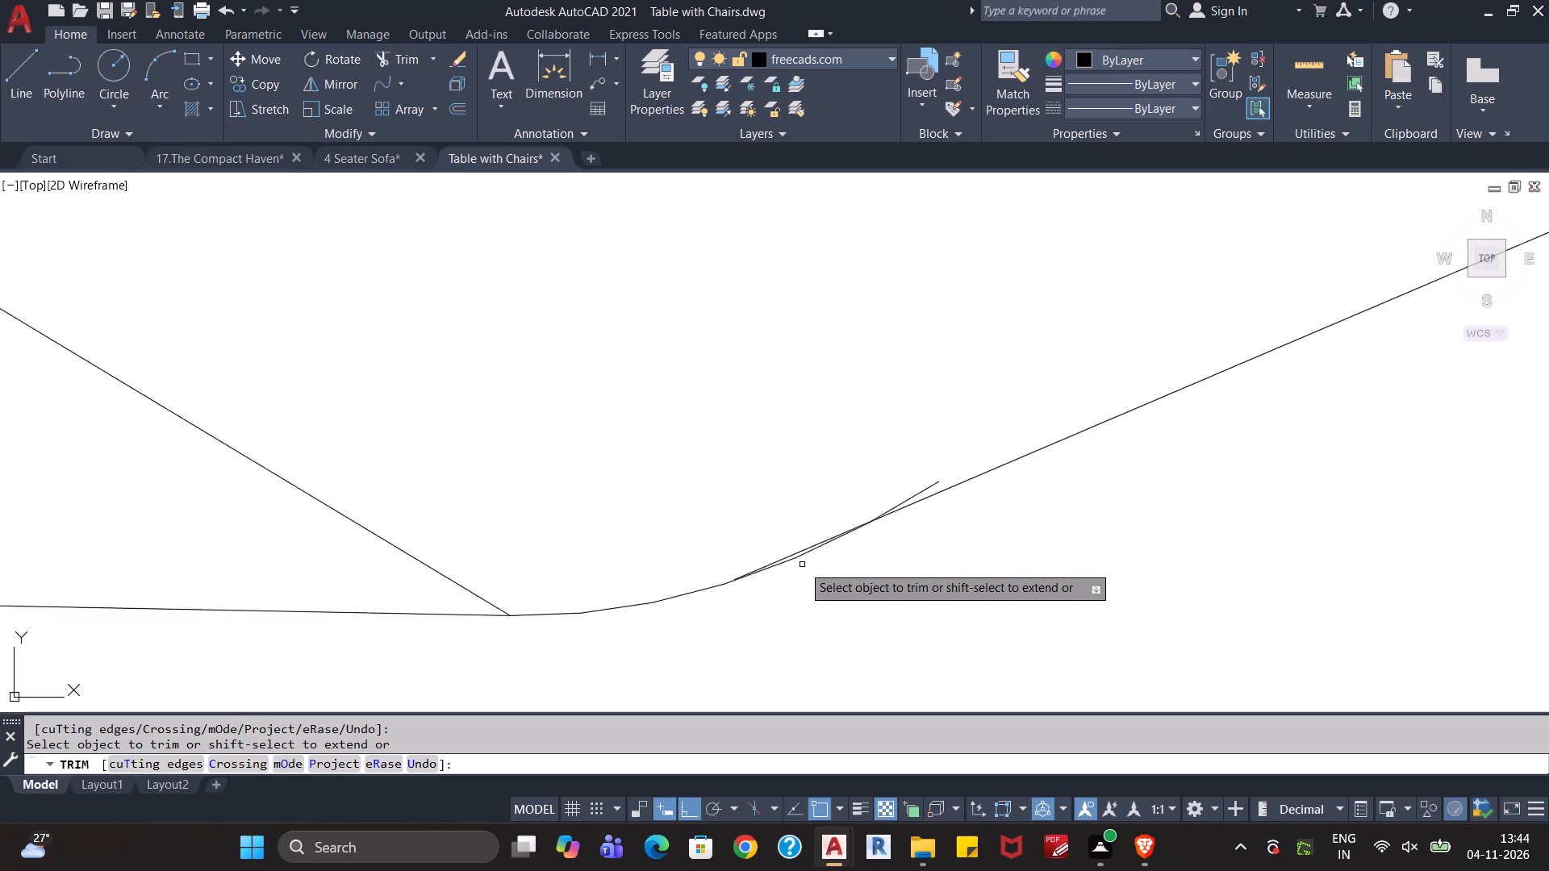
{"action": "scroll", "coordinate": [802, 565], "scroll_direction": "up", "scroll_amount": 2}
{"action": "left_click", "coordinate": [781, 540]}
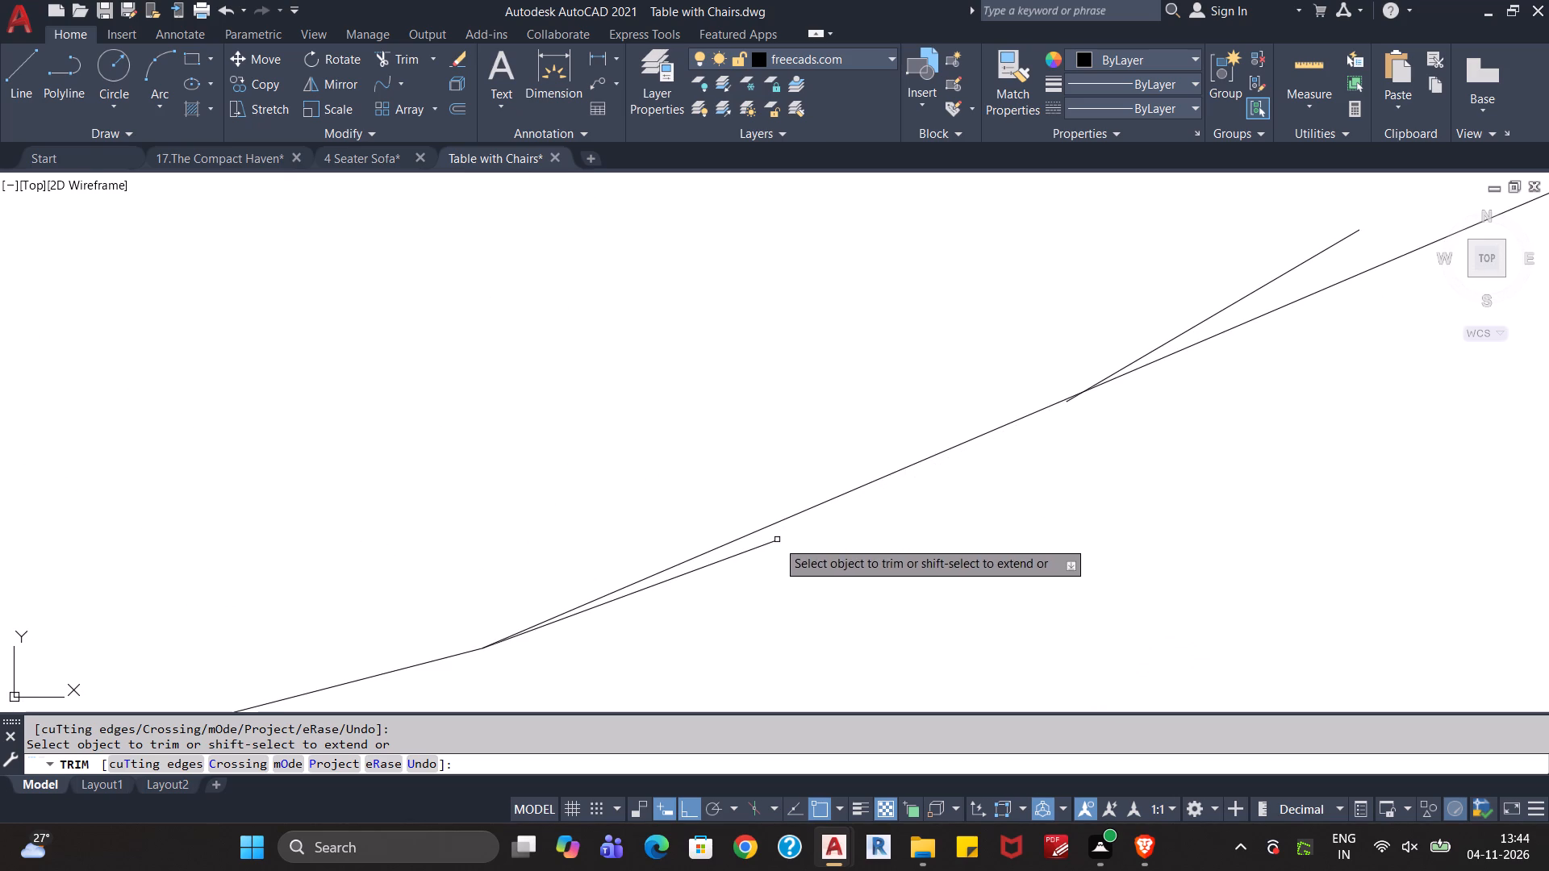
{"action": "left_click", "coordinate": [760, 544]}
{"action": "scroll", "coordinate": [1087, 408], "scroll_direction": "up", "scroll_amount": 2}
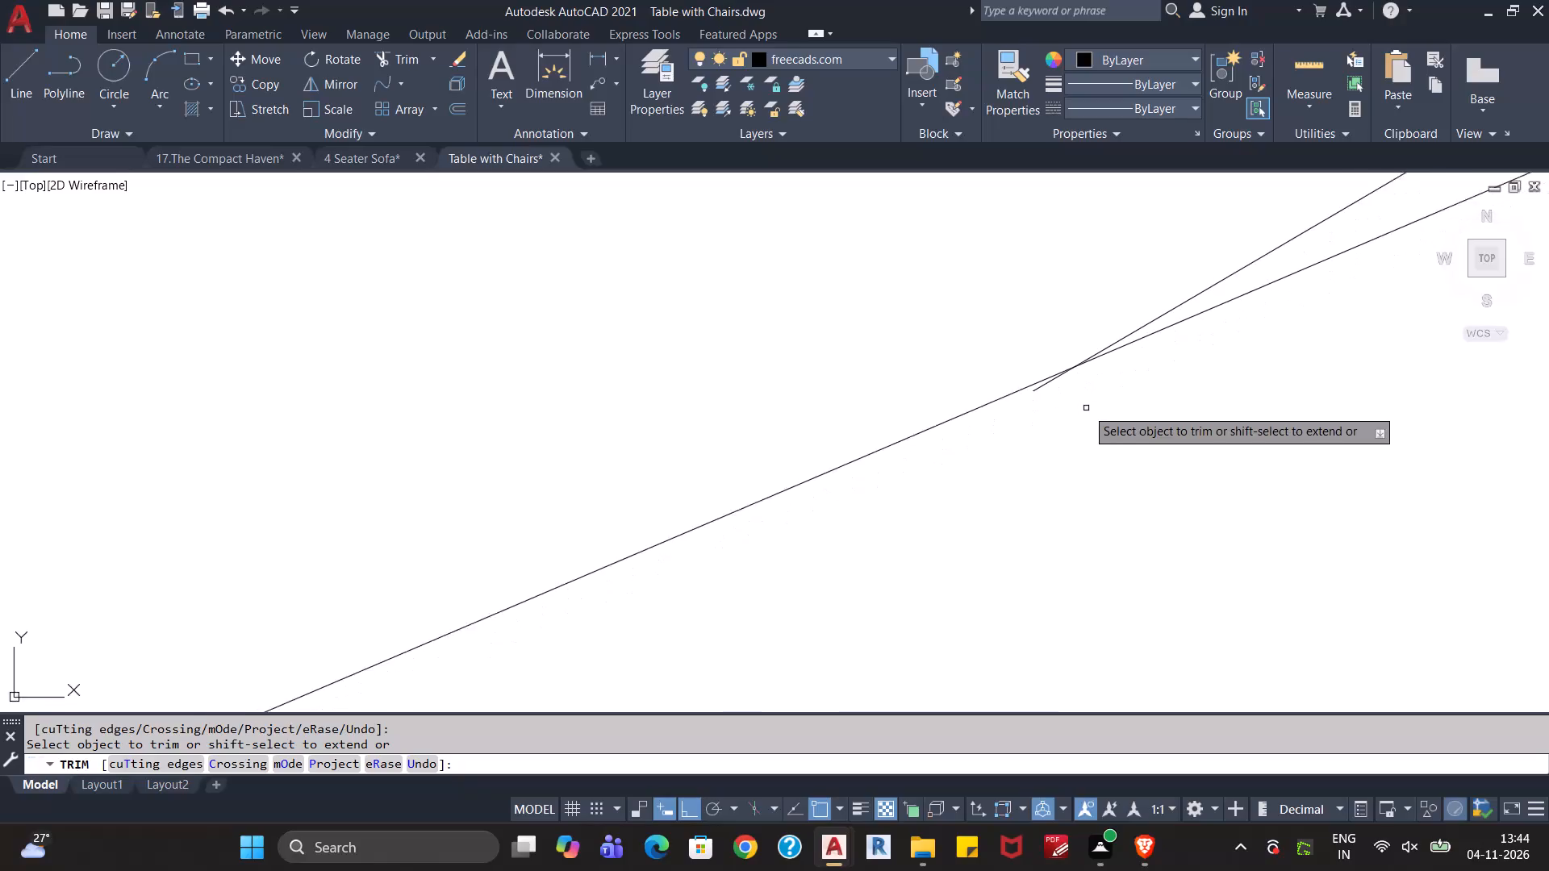
{"action": "scroll", "coordinate": [1086, 408], "scroll_direction": "up", "scroll_amount": 1}
{"action": "left_click", "coordinate": [1010, 377]}
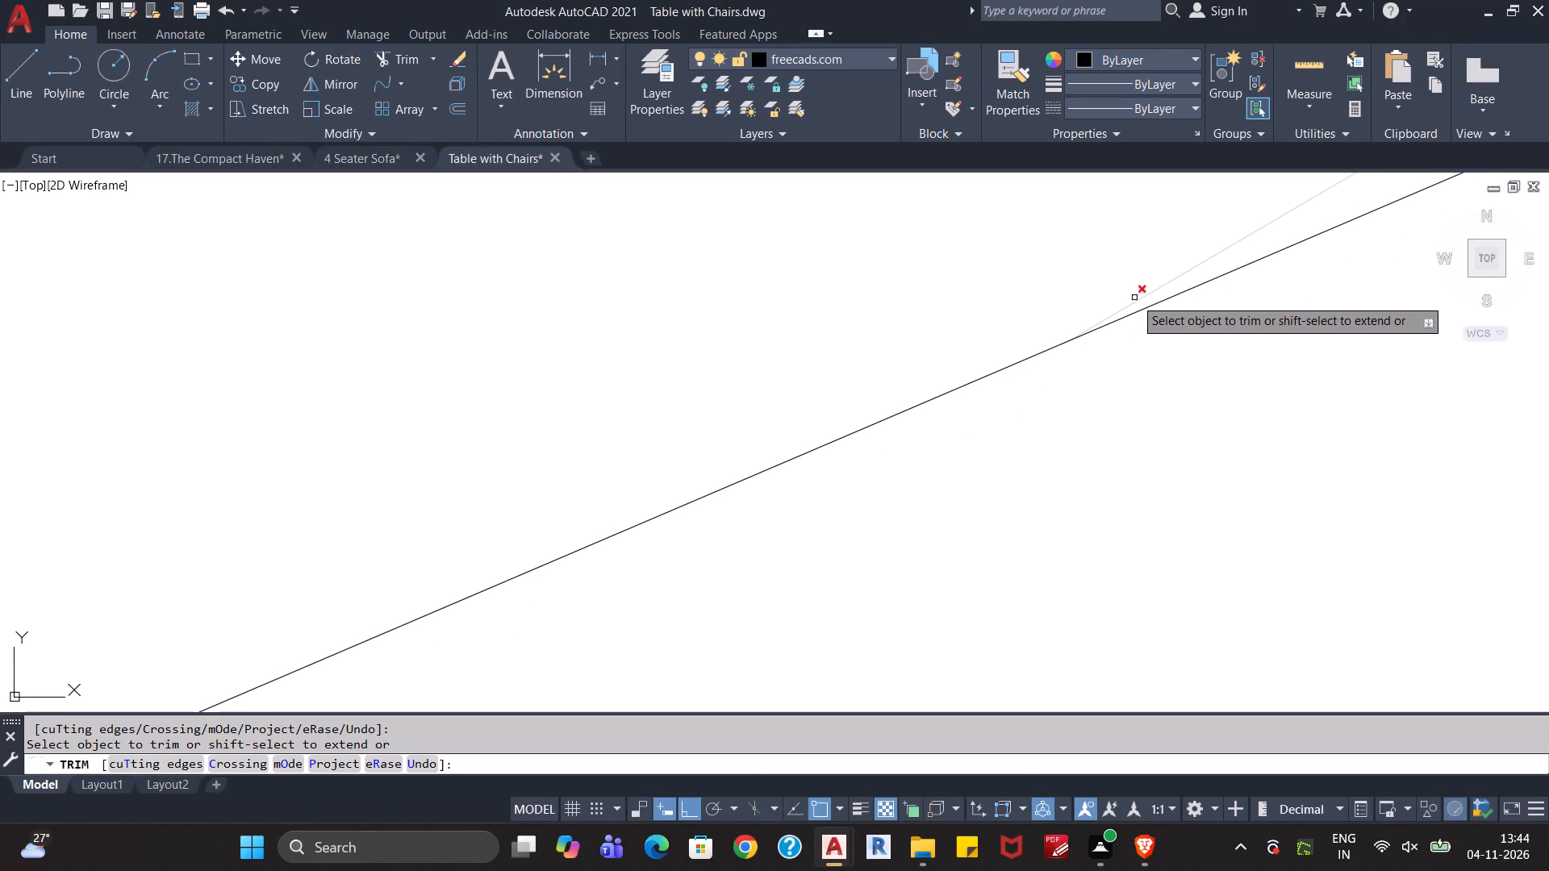
{"action": "left_click", "coordinate": [1134, 300]}
{"action": "scroll", "coordinate": [1113, 408], "scroll_direction": "down", "scroll_amount": 8}
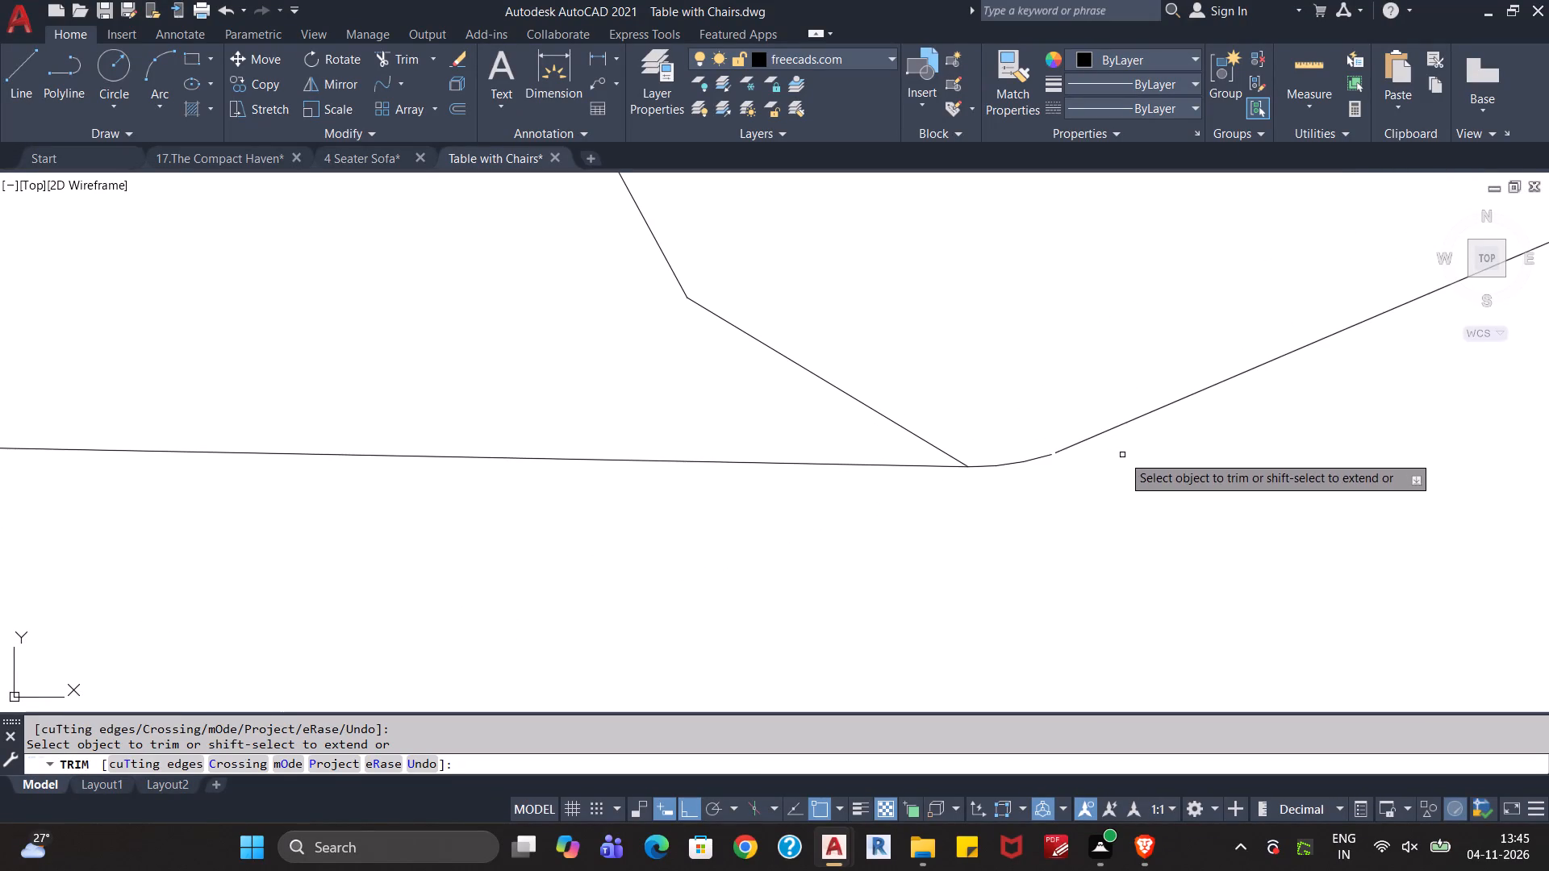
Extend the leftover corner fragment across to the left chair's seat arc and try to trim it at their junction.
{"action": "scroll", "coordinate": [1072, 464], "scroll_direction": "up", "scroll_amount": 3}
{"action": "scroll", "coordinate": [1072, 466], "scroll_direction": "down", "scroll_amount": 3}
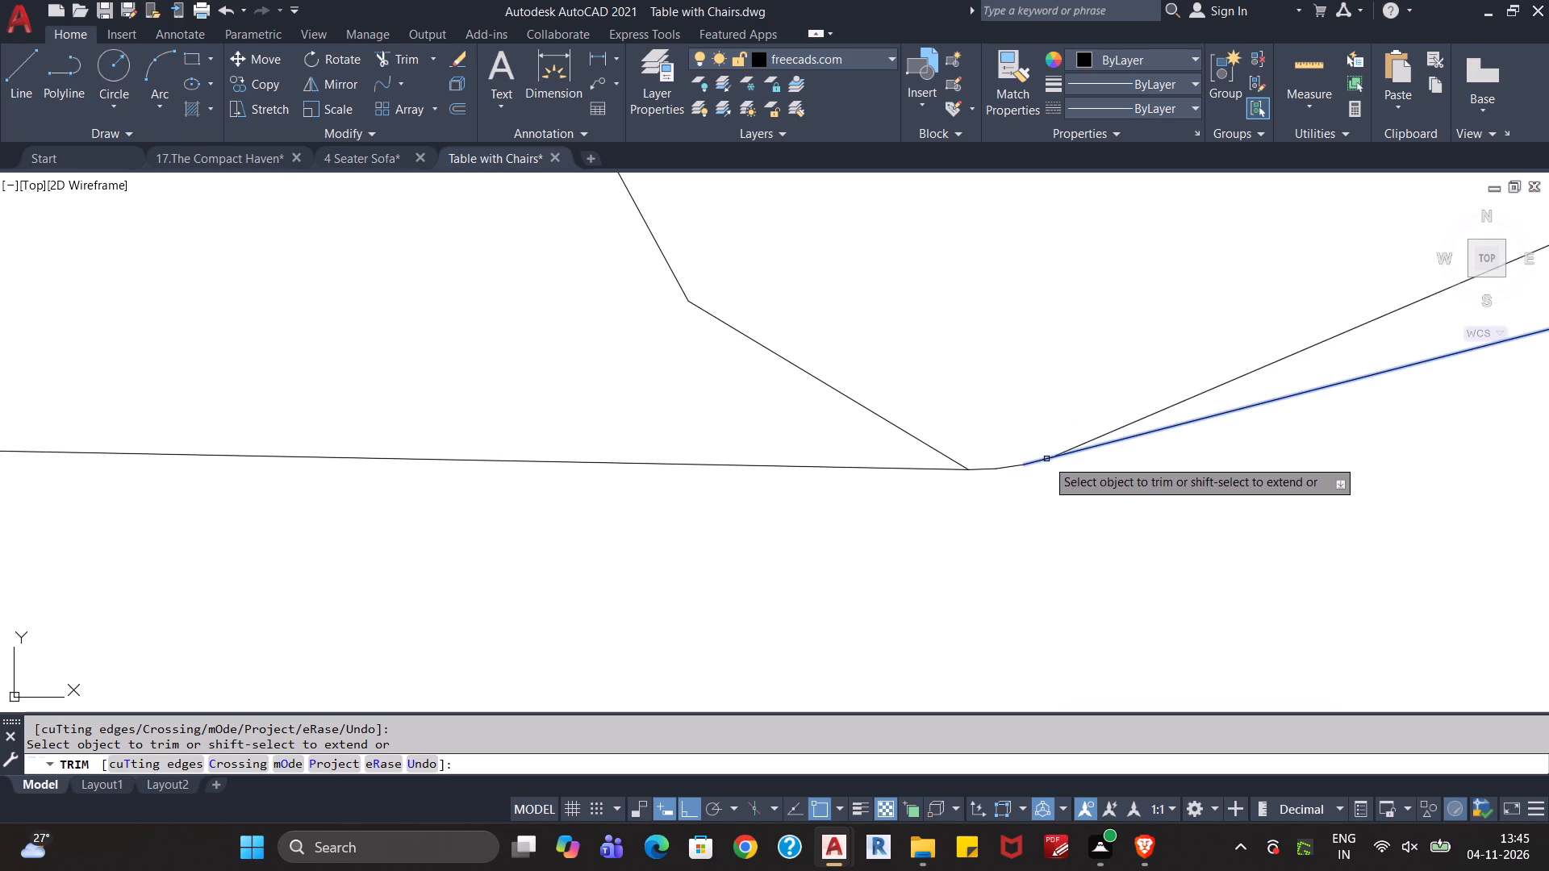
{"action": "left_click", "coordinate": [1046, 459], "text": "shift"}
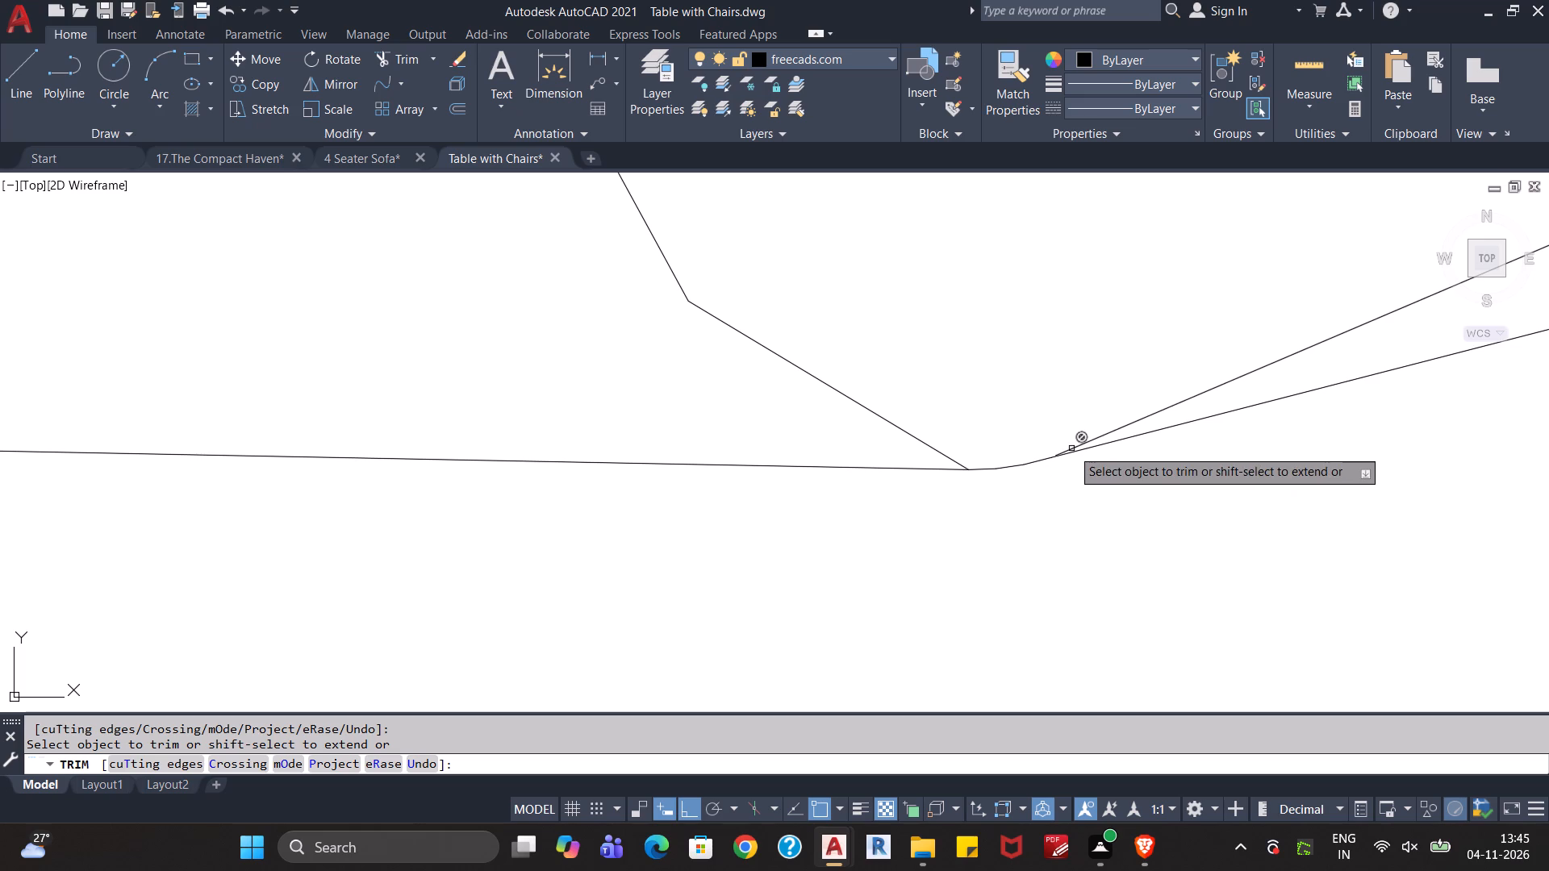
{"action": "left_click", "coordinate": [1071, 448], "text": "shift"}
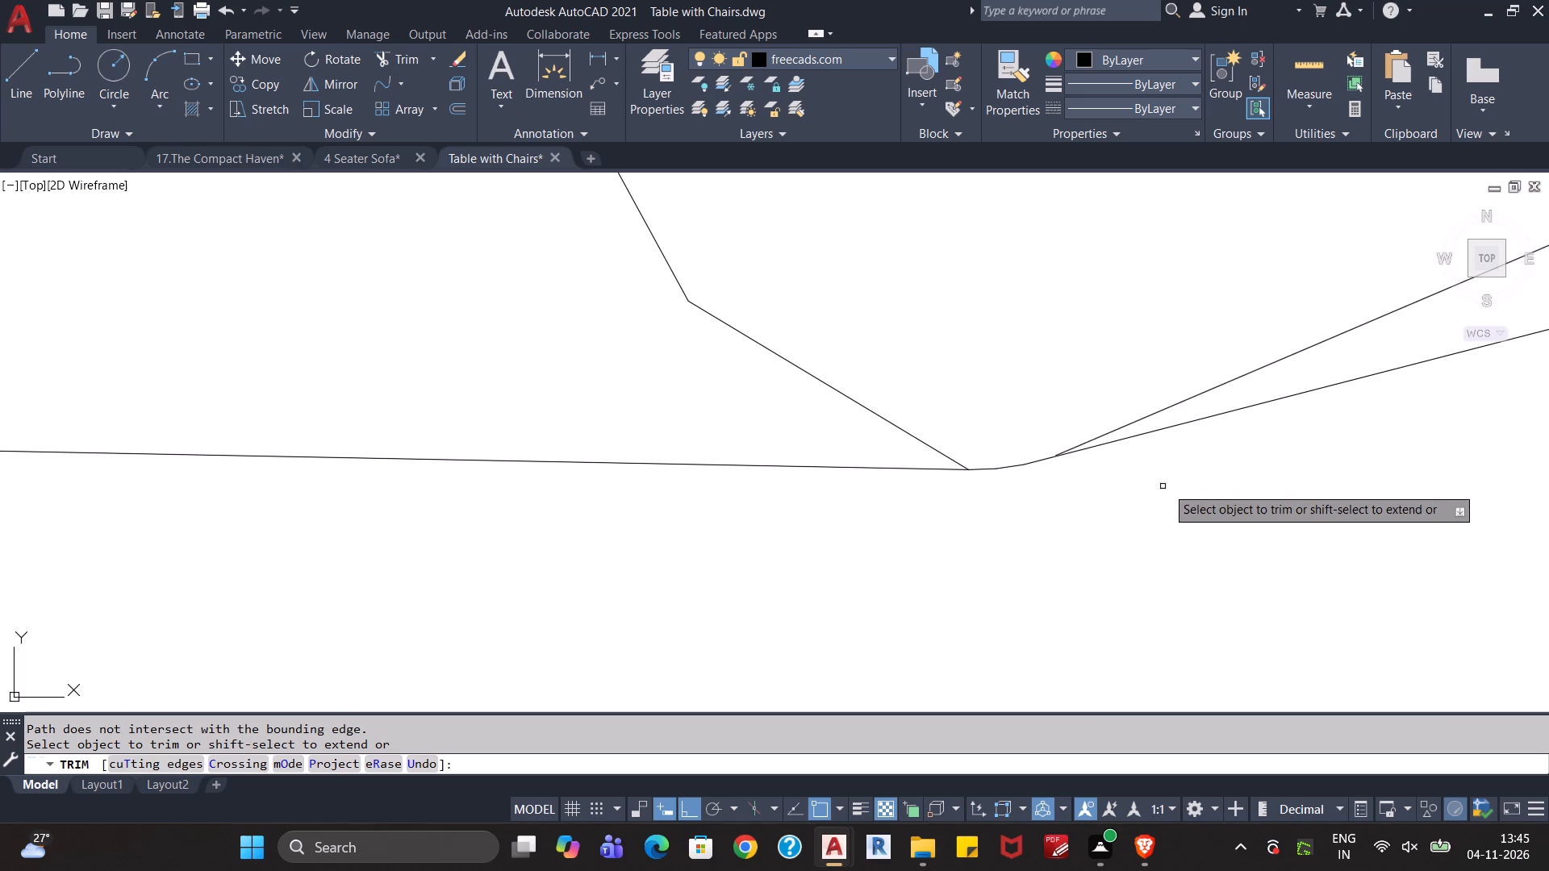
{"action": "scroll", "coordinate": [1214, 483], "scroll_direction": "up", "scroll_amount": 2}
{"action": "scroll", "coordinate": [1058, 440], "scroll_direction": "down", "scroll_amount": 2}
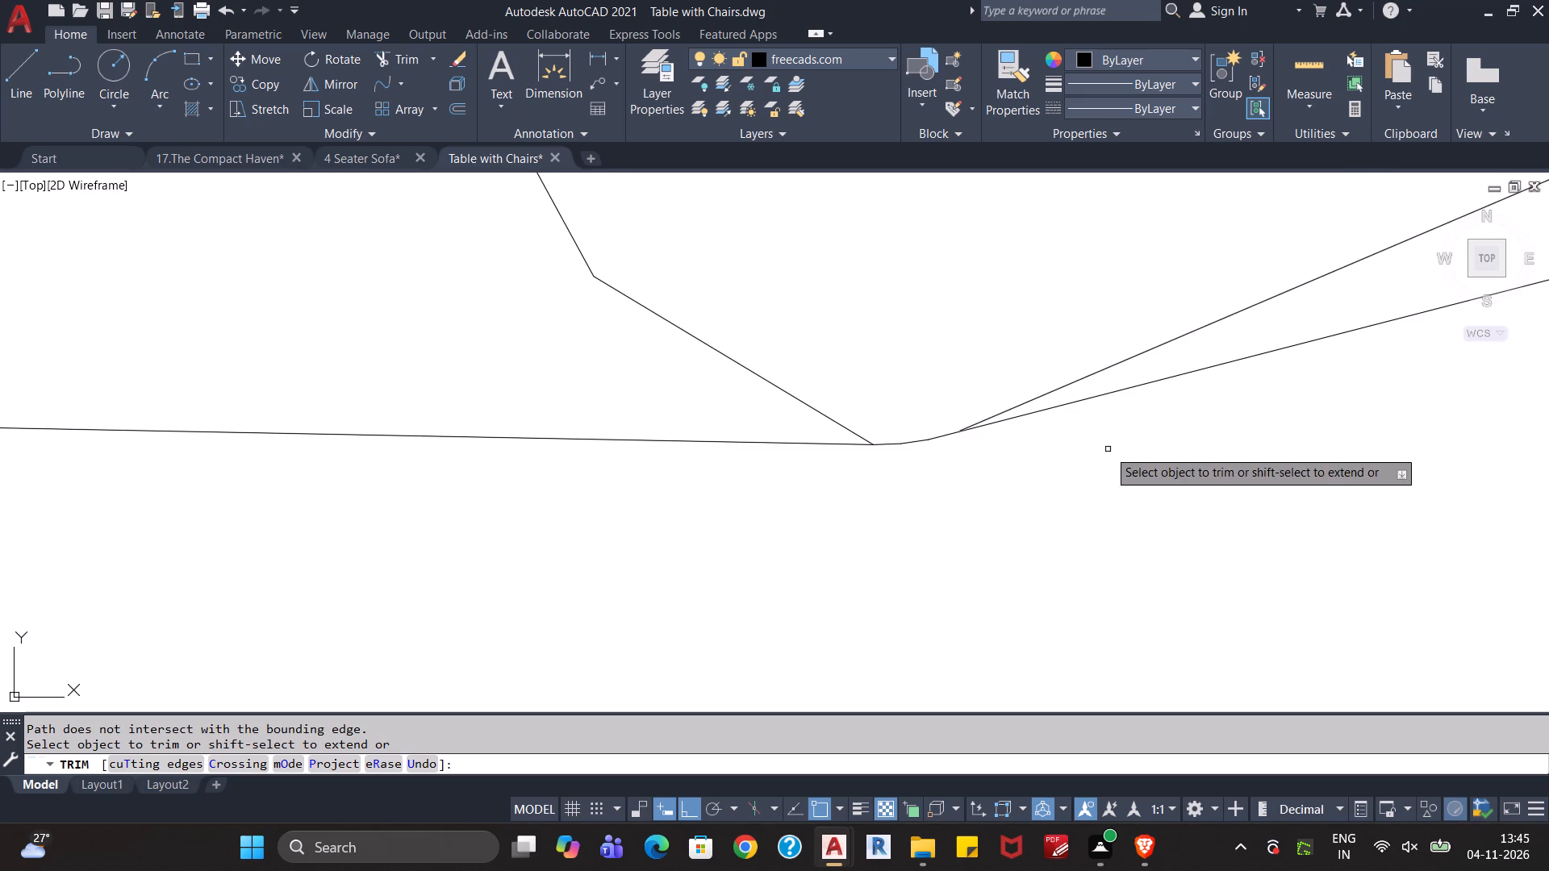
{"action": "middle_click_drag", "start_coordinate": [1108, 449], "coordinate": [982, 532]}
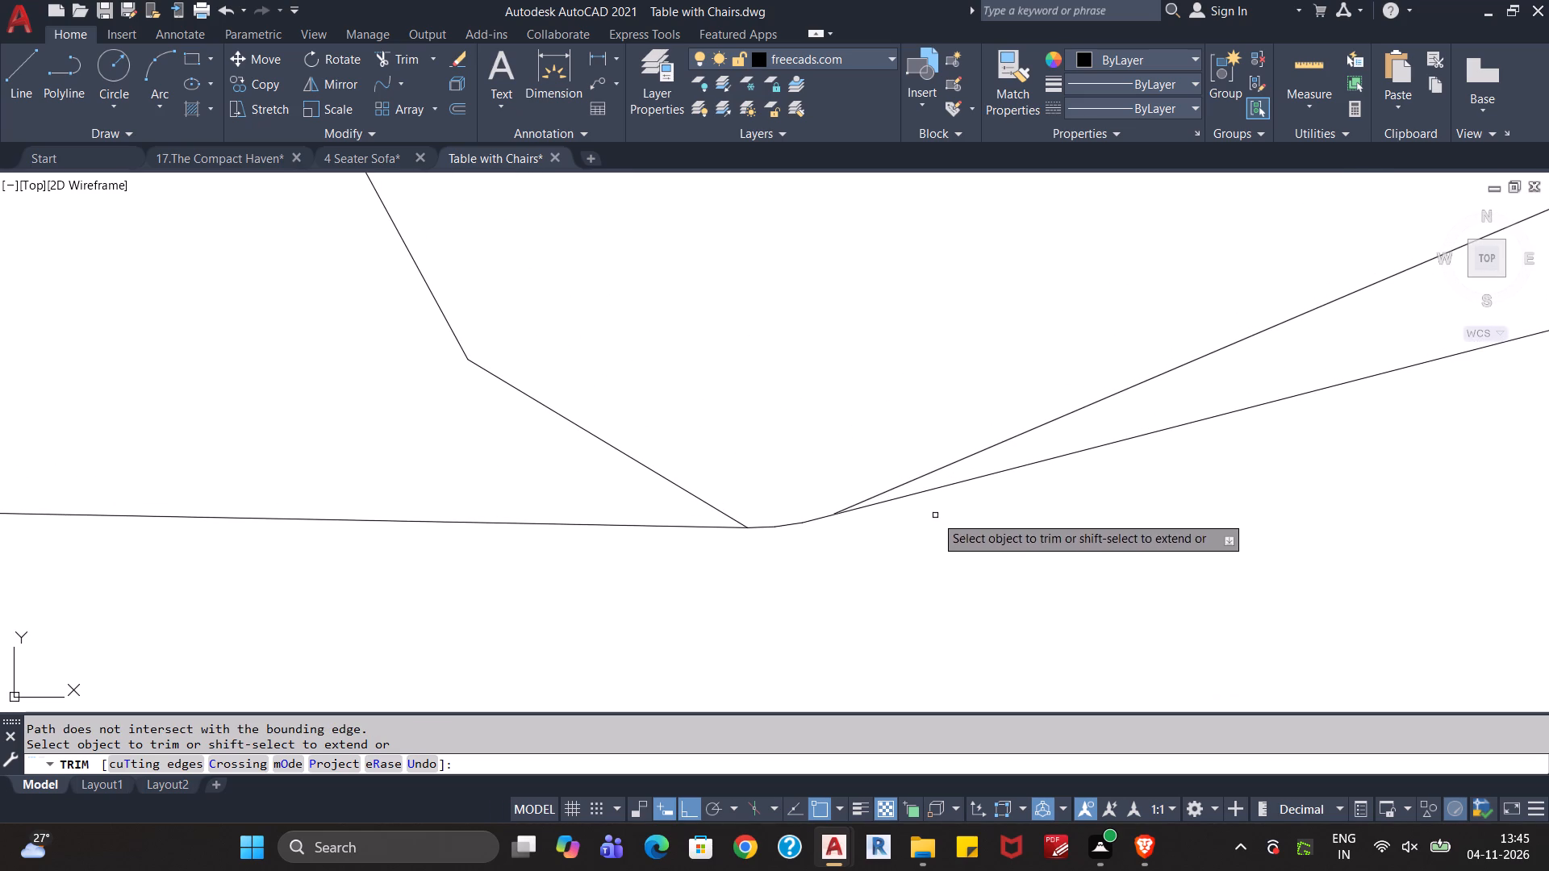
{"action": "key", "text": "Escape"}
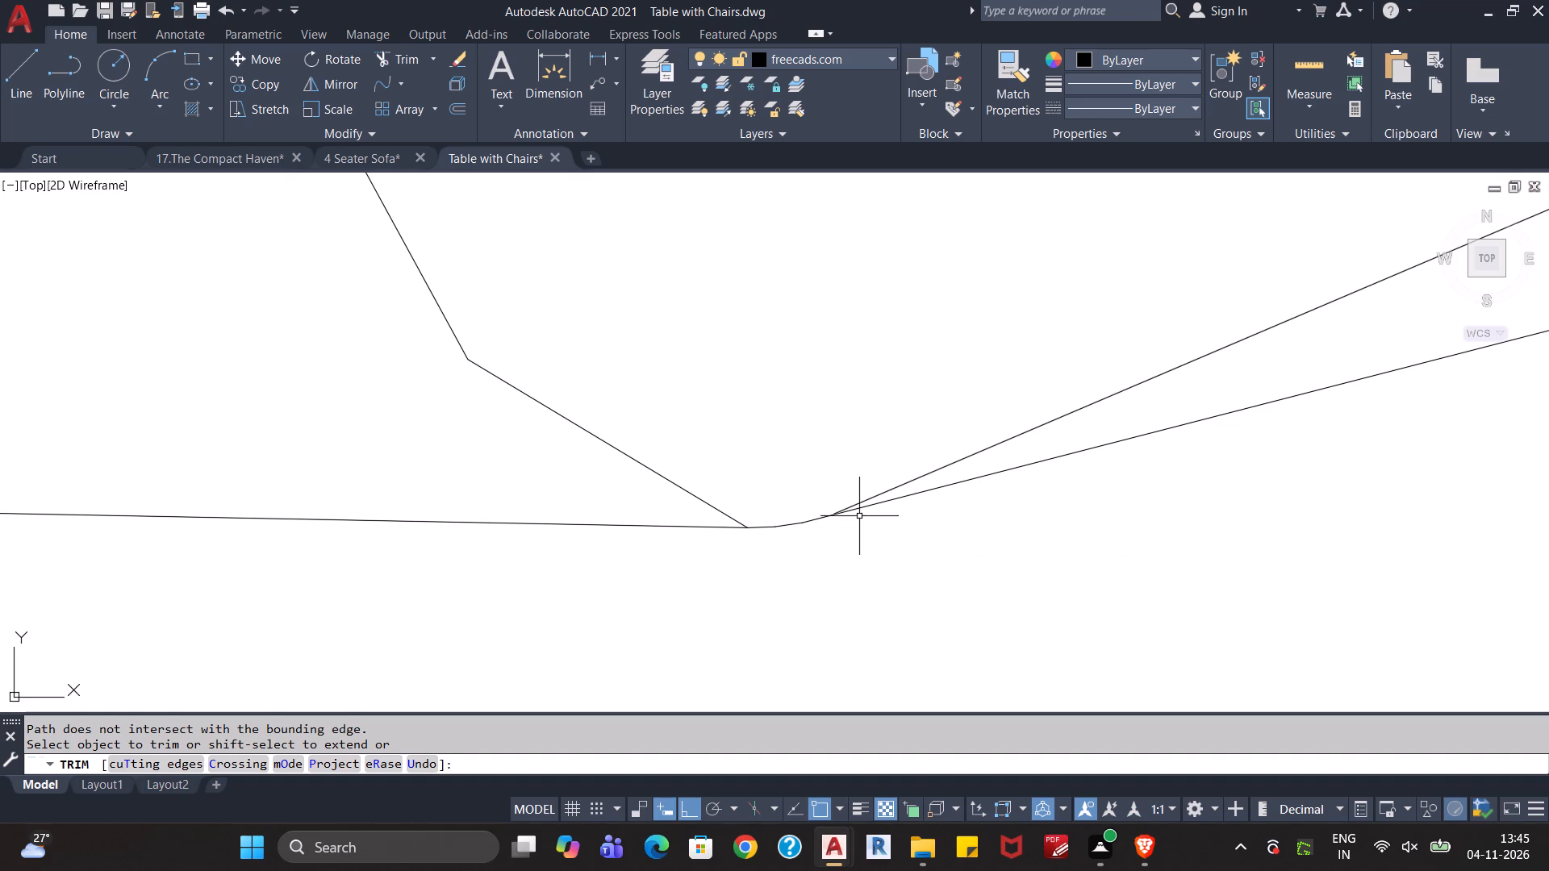
Stretch the left end of the left chair's seat arc slightly straight down so it crosses the extended corner line.
{"action": "left_click", "coordinate": [844, 511]}
{"action": "left_click", "coordinate": [828, 518]}
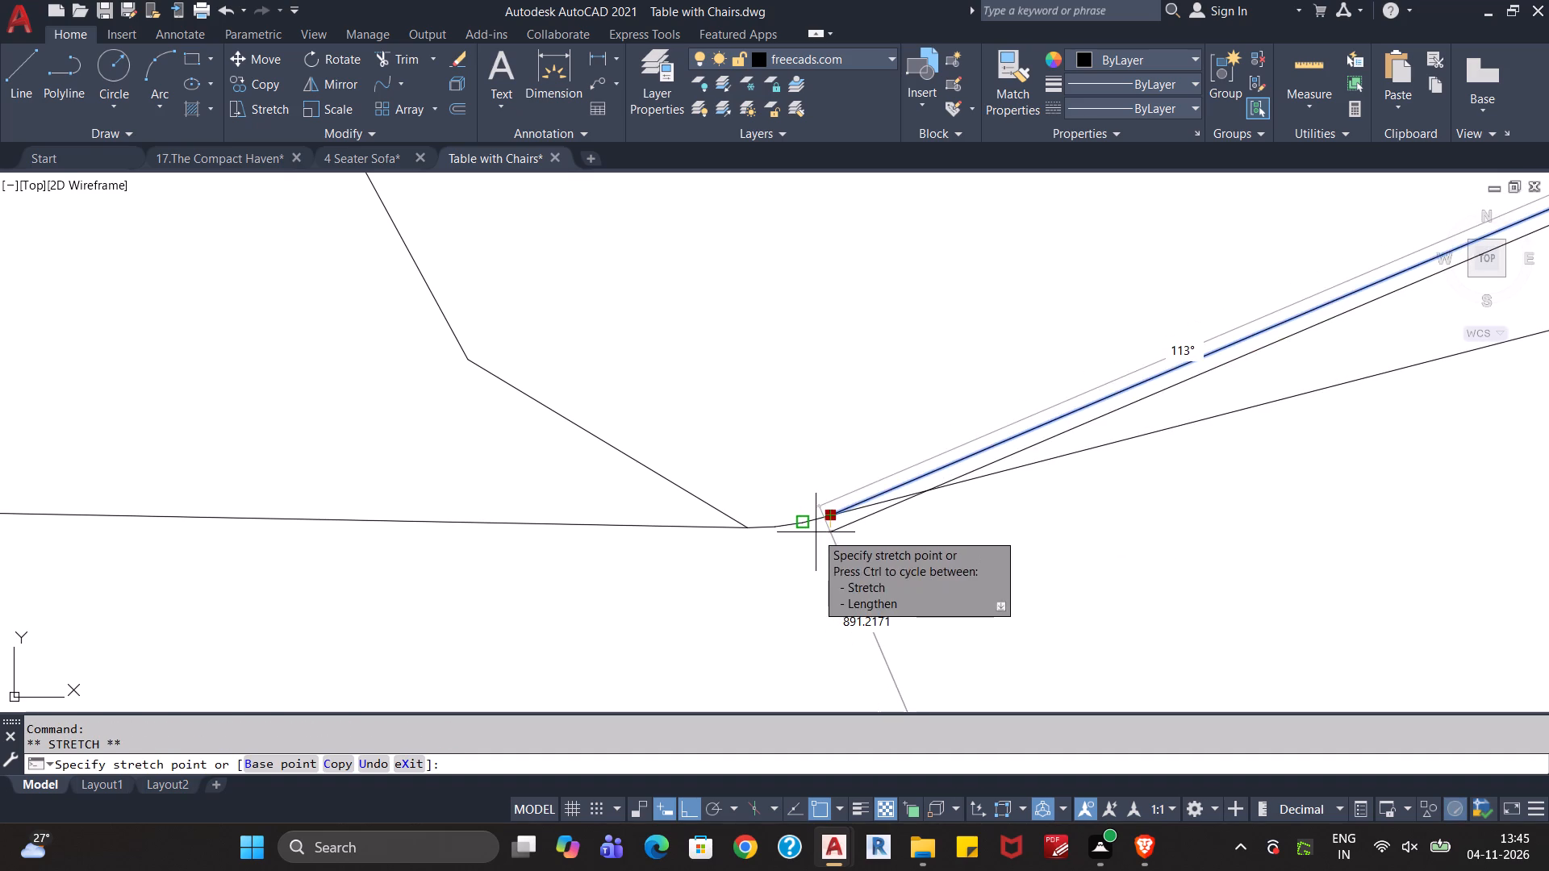
{"action": "scroll", "coordinate": [815, 532], "scroll_direction": "up", "scroll_amount": 4}
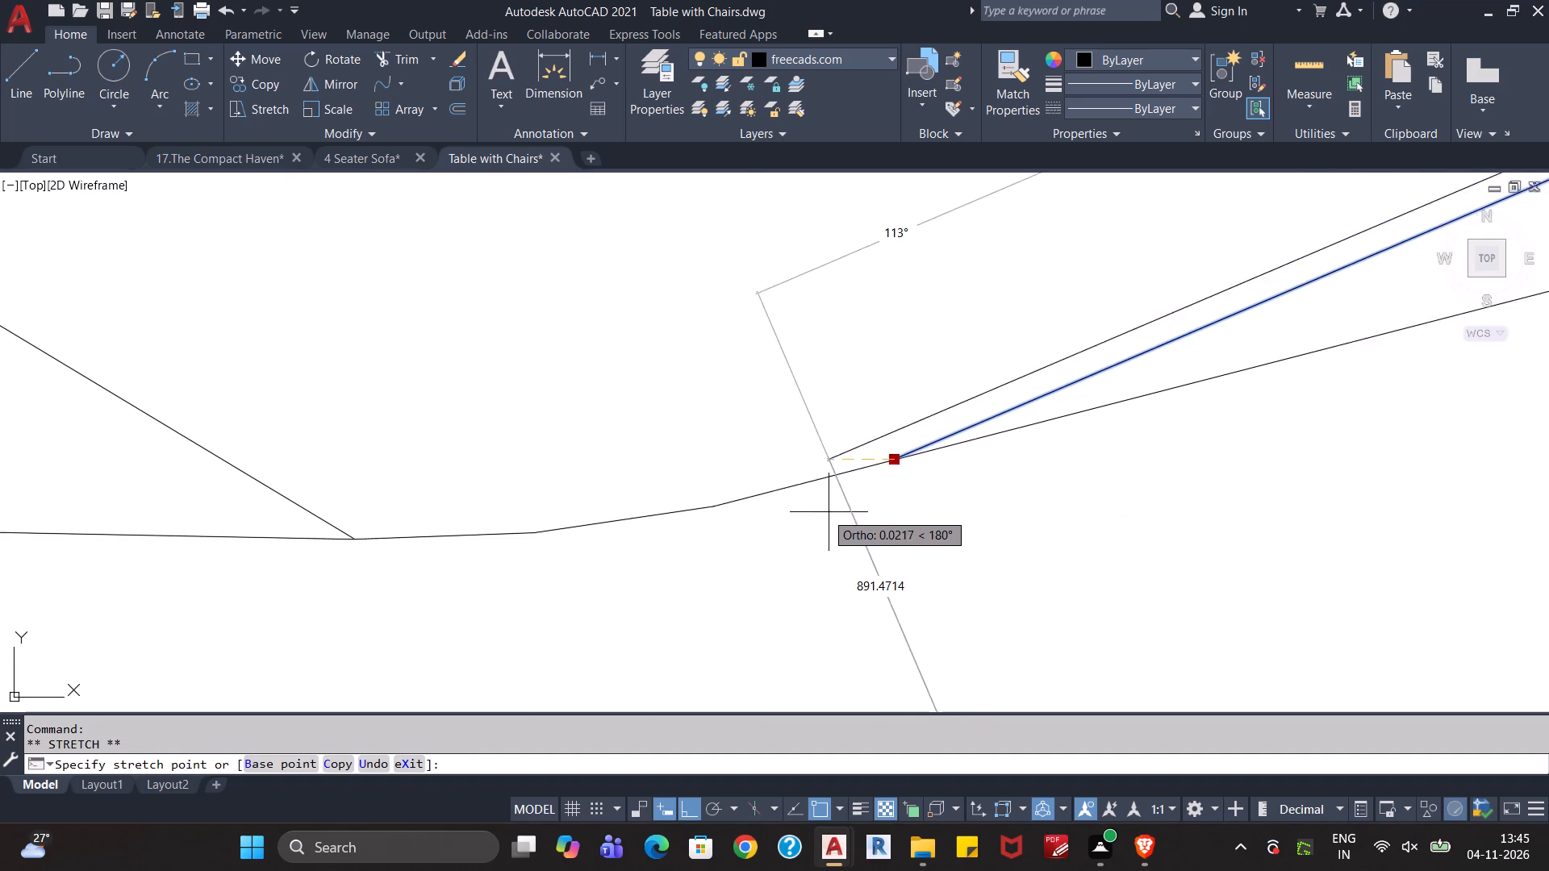
{"action": "scroll", "coordinate": [833, 512], "scroll_direction": "up", "scroll_amount": 2}
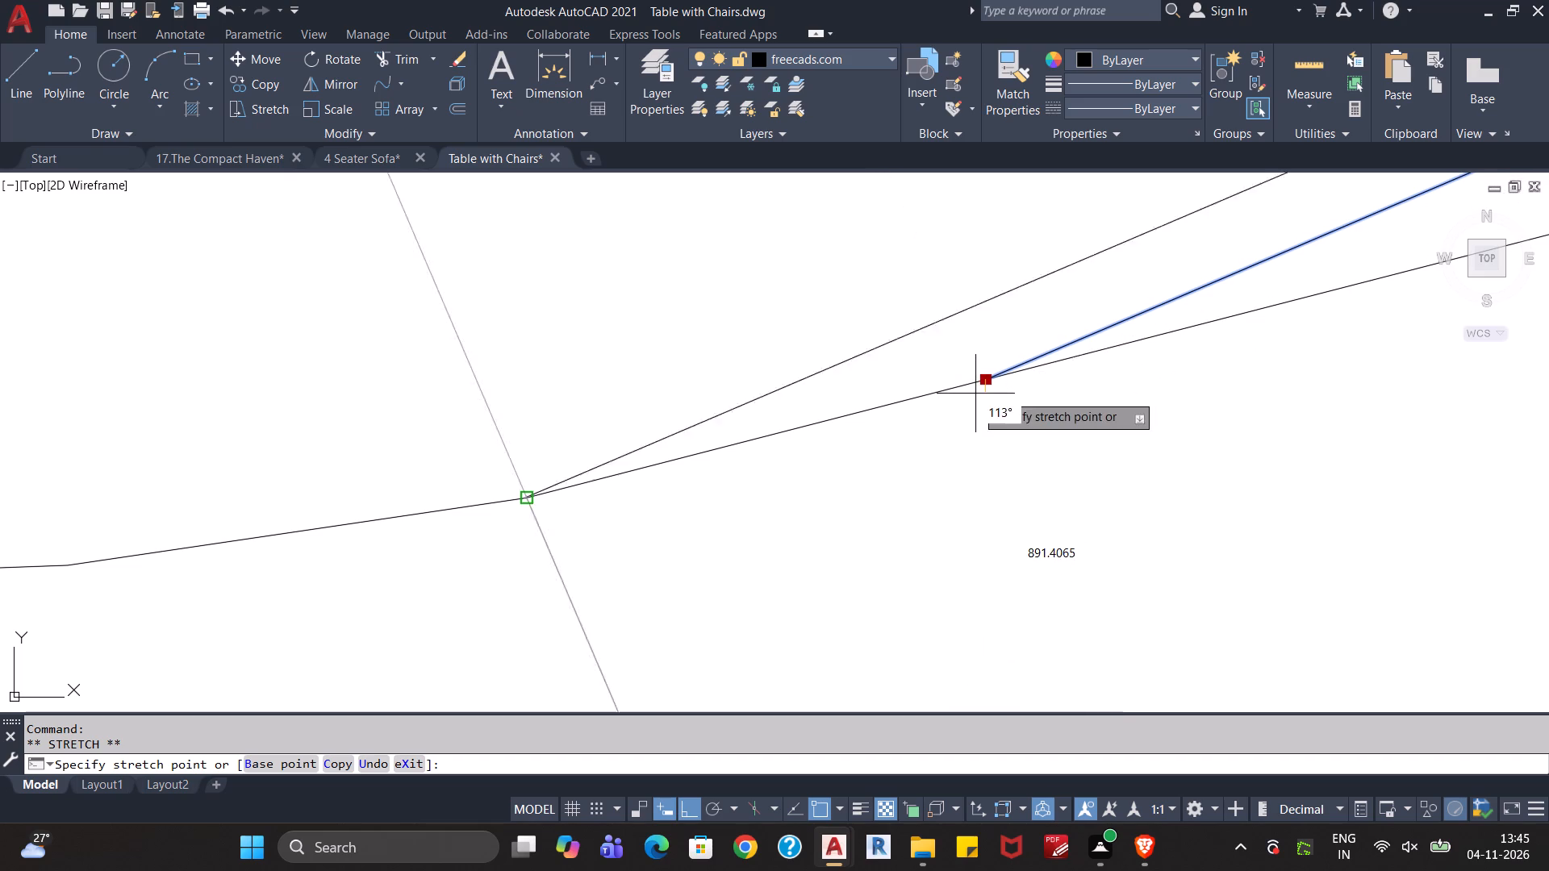
{"action": "scroll", "coordinate": [975, 394], "scroll_direction": "up", "scroll_amount": 2}
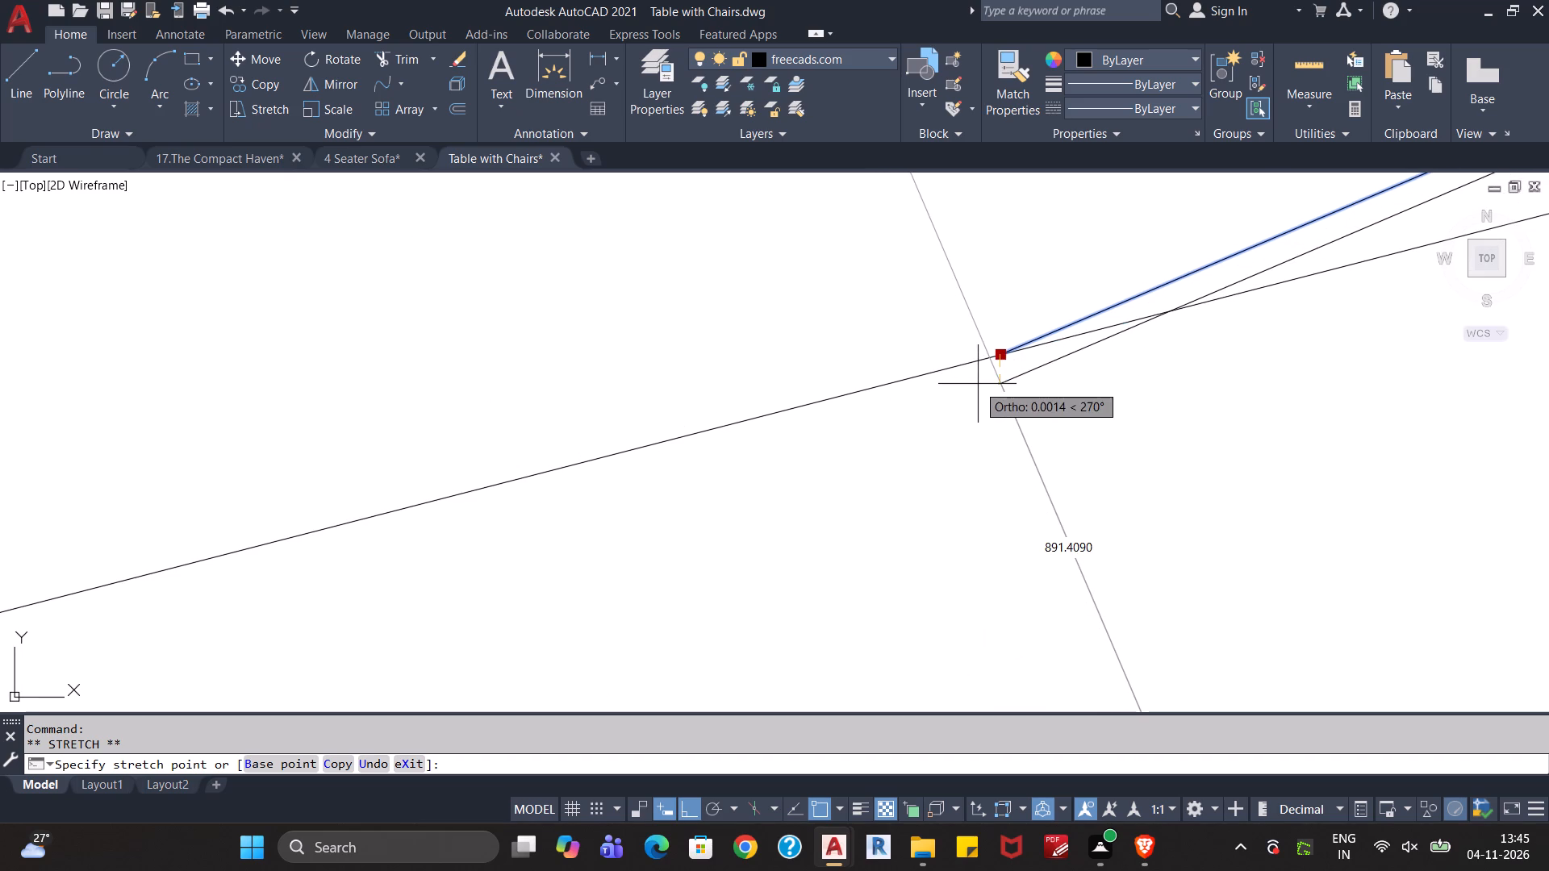
{"action": "left_click", "coordinate": [977, 380]}
{"action": "key", "text": "Escape"}
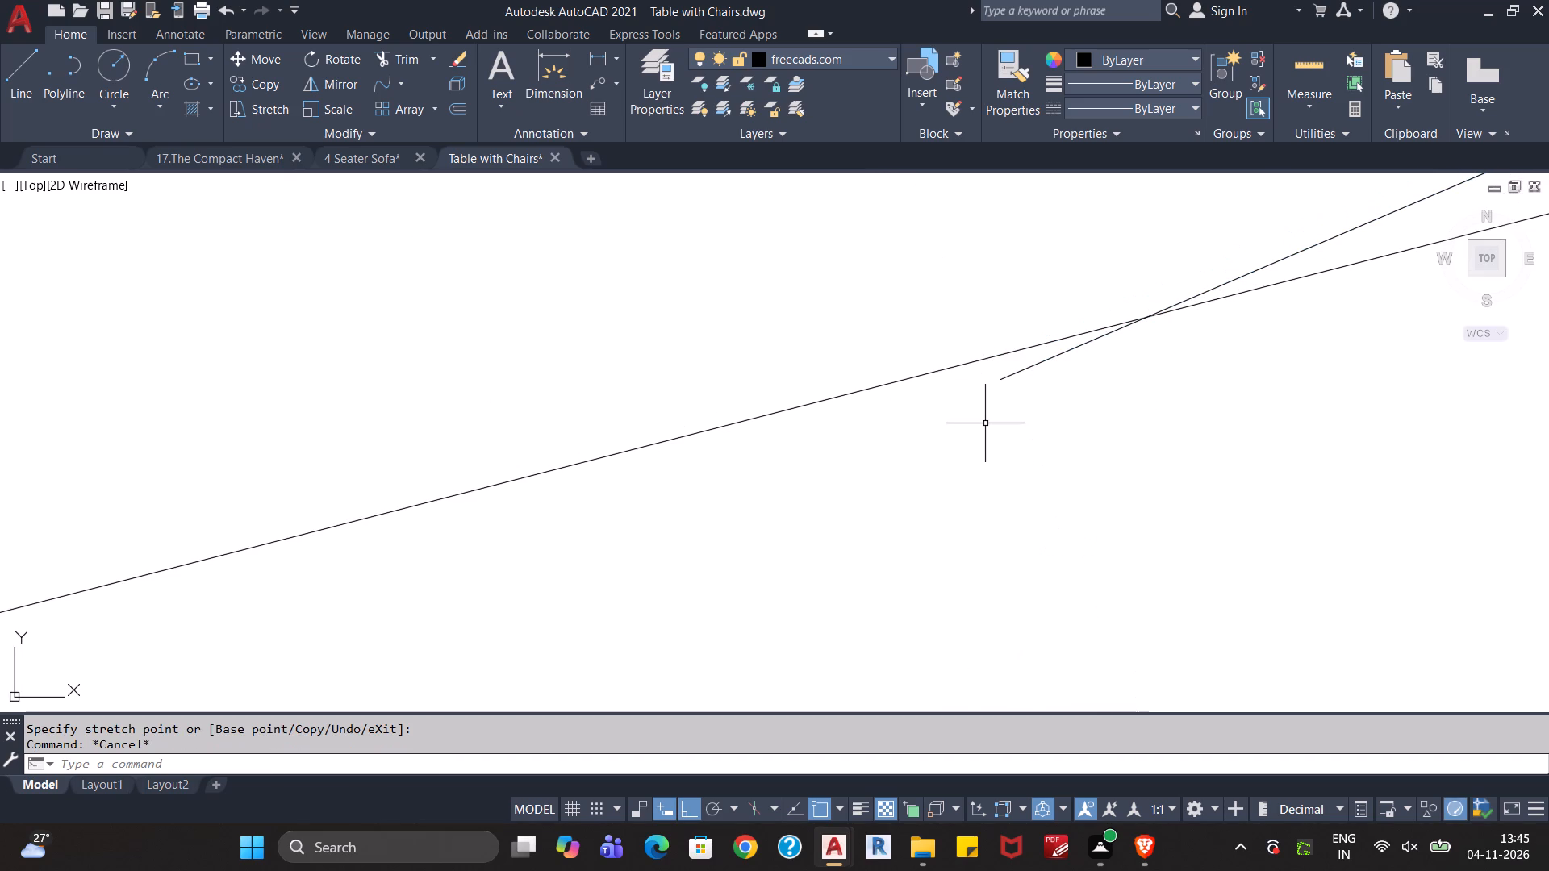
Trim the seat arc's overrun below the extended line at the left armrest corner.
{"action": "type", "text": "tr"}
{"action": "key", "text": "Return"}
{"action": "left_click", "coordinate": [1011, 381]}
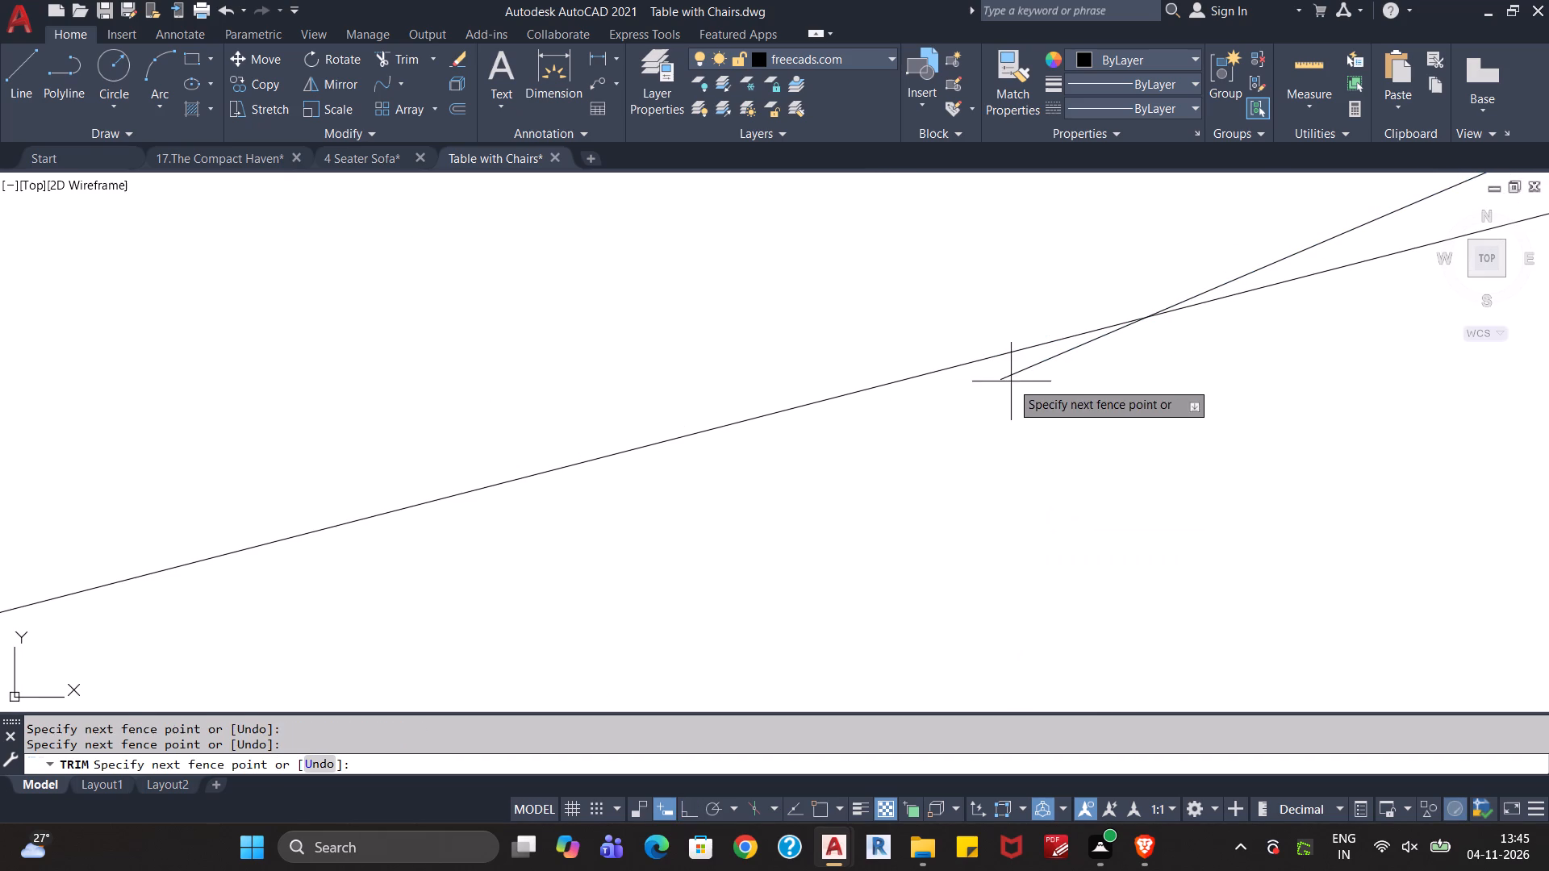
{"action": "left_click", "coordinate": [1018, 367]}
{"action": "scroll", "coordinate": [1009, 424], "scroll_direction": "down", "scroll_amount": 3}
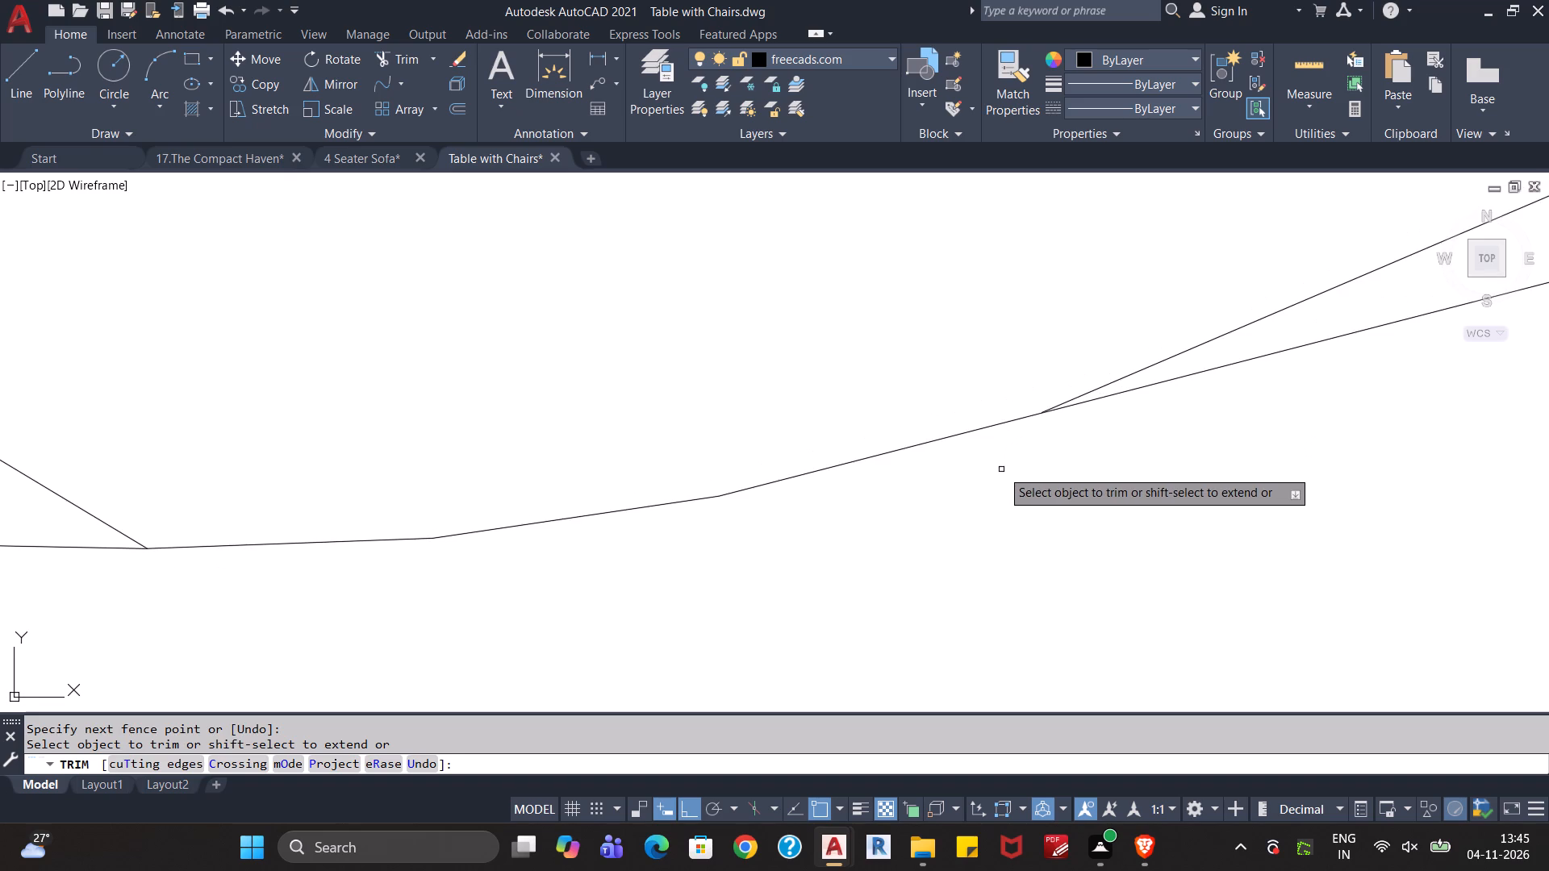
{"action": "key", "text": "Escape"}
Delete the stray straight line running from the left chair's left armrest corner to the seat arc.
{"action": "scroll", "coordinate": [1001, 477], "scroll_direction": "down", "scroll_amount": 5}
{"action": "middle_click_drag", "start_coordinate": [1075, 533], "coordinate": [846, 536]}
{"action": "scroll", "coordinate": [842, 536], "scroll_direction": "down", "scroll_amount": 3}
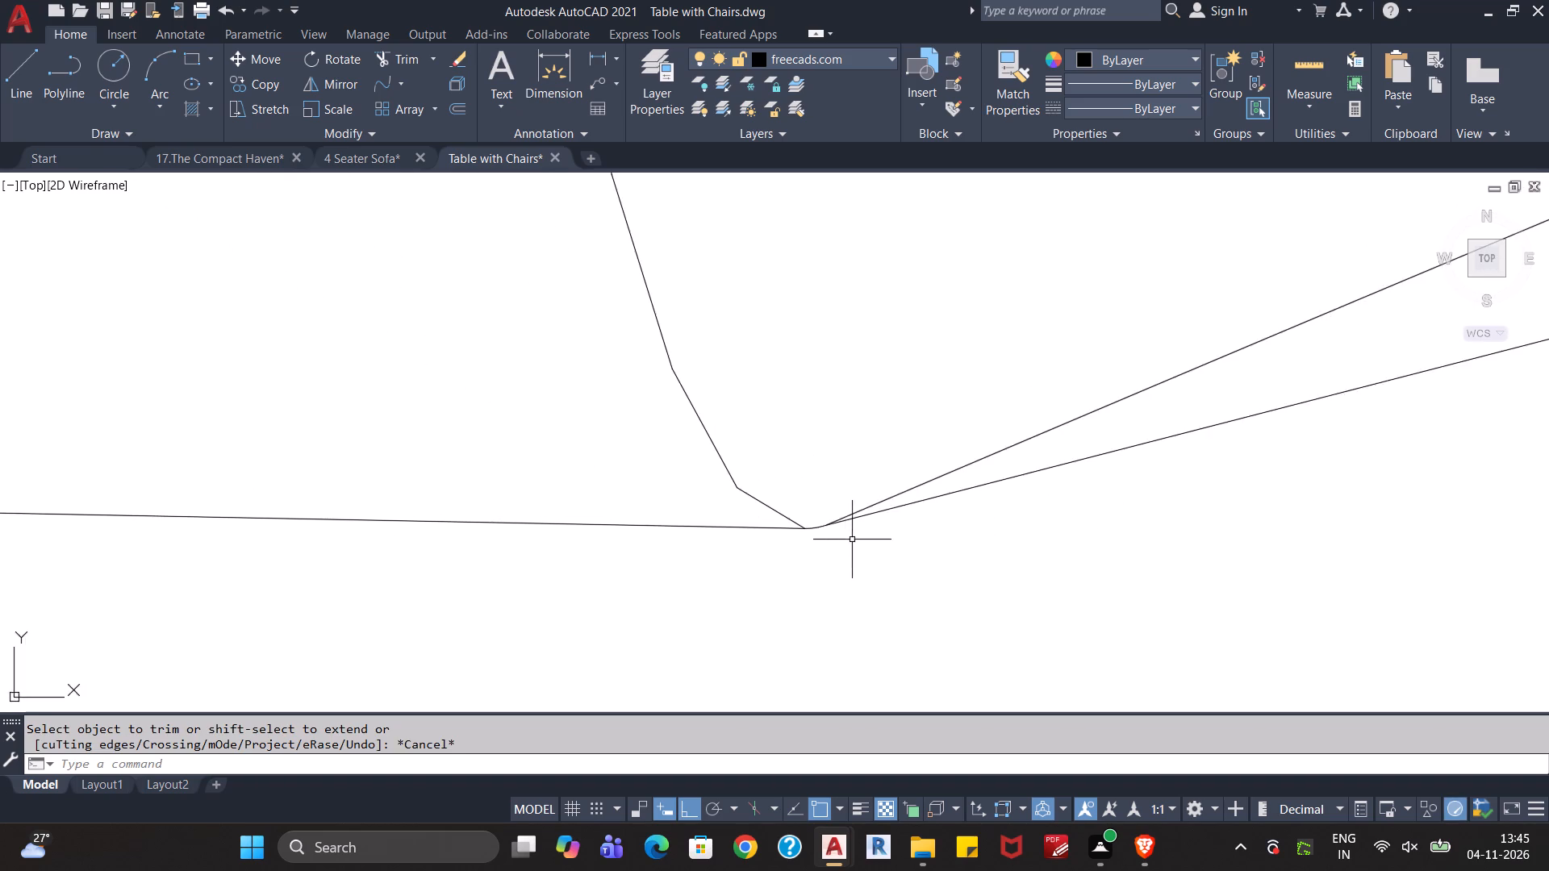
{"action": "scroll", "coordinate": [896, 552], "scroll_direction": "down", "scroll_amount": 3}
{"action": "scroll", "coordinate": [1025, 563], "scroll_direction": "down", "scroll_amount": 4}
{"action": "middle_click_drag", "start_coordinate": [1199, 551], "coordinate": [791, 473]}
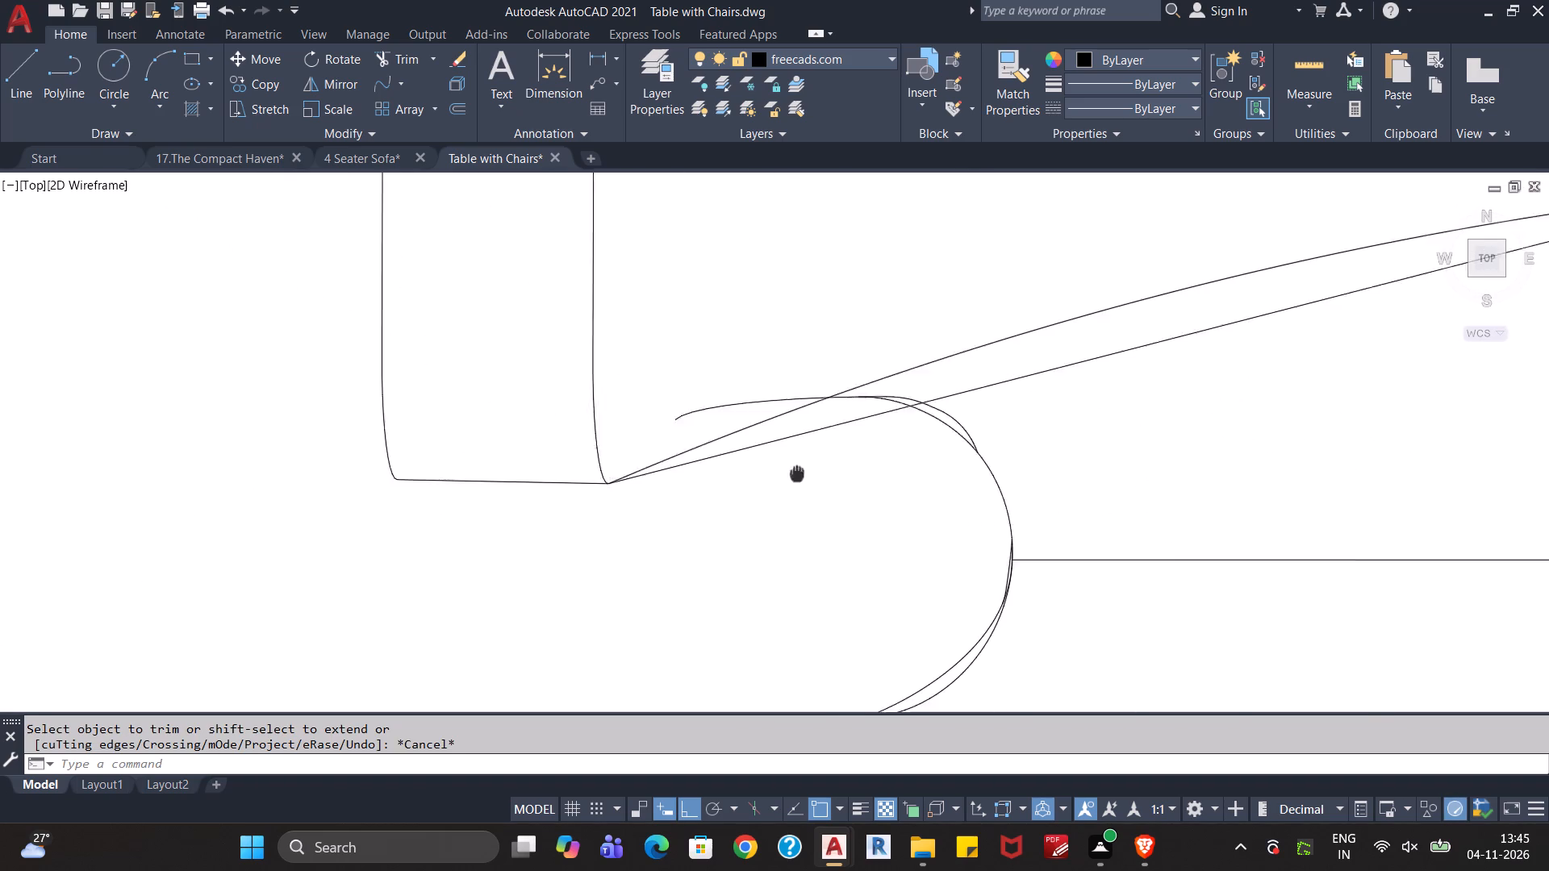
{"action": "middle_click_drag", "start_coordinate": [791, 473], "coordinate": [758, 470]}
{"action": "scroll", "coordinate": [730, 470], "scroll_direction": "down", "scroll_amount": 2}
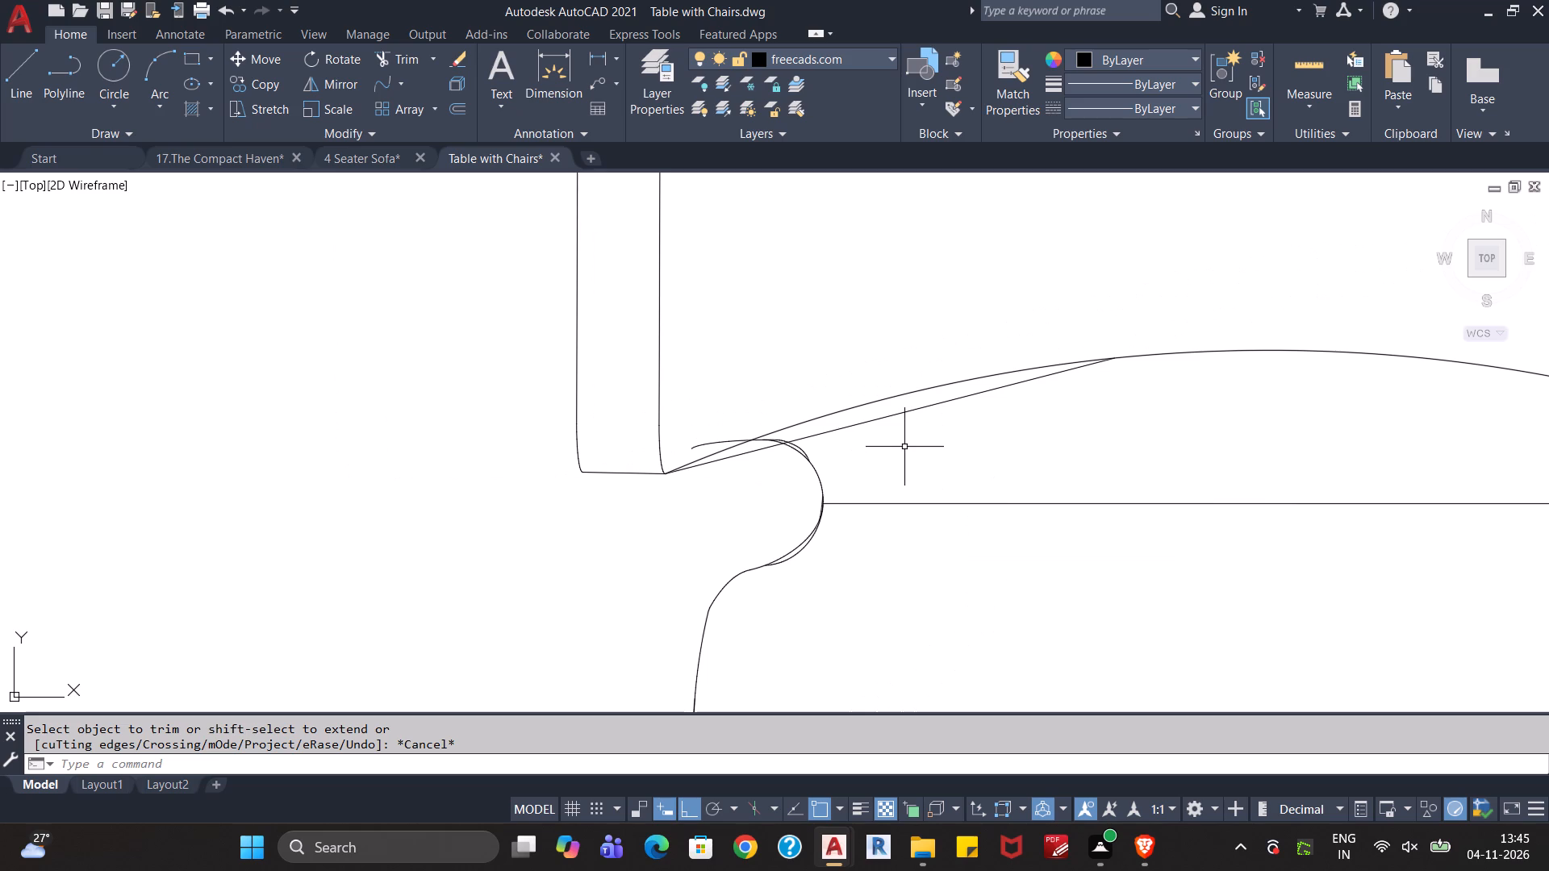
{"action": "scroll", "coordinate": [908, 448], "scroll_direction": "down", "scroll_amount": 3}
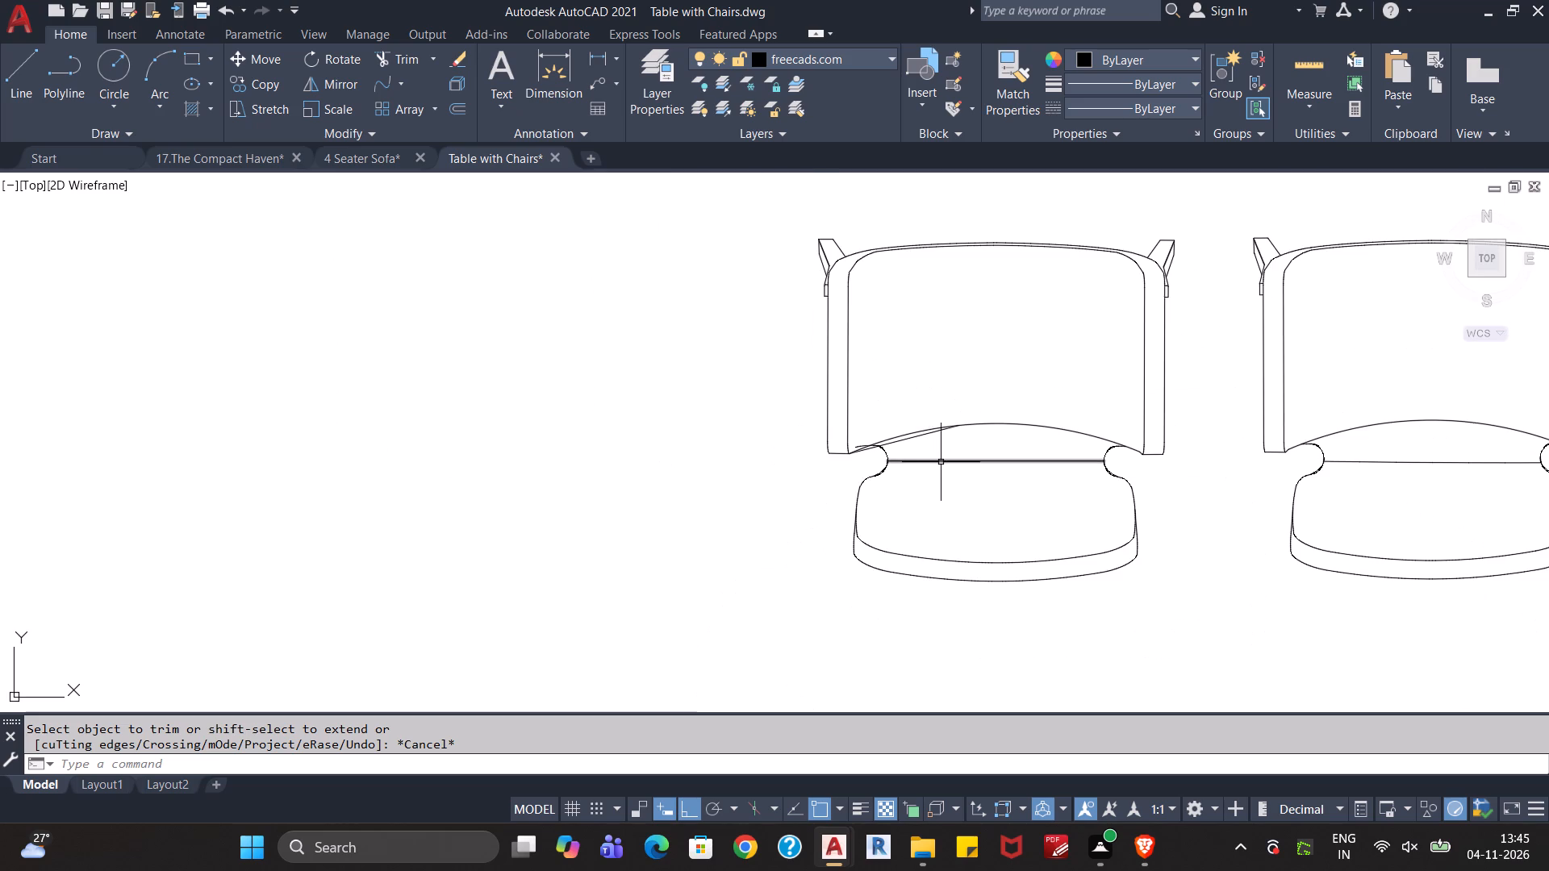
{"action": "scroll", "coordinate": [942, 457], "scroll_direction": "up", "scroll_amount": 3}
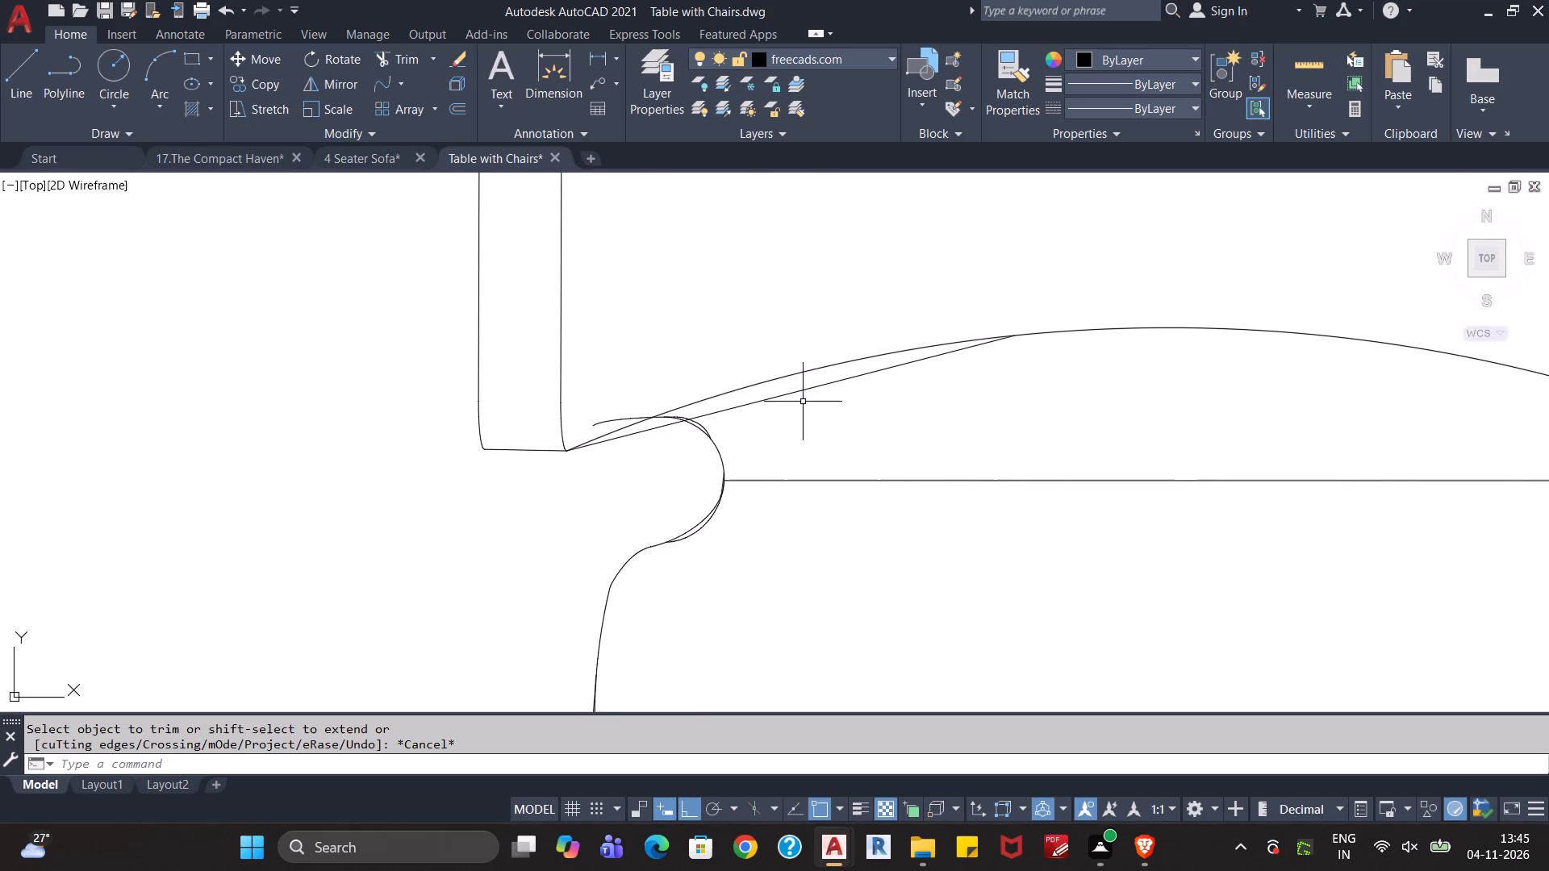
{"action": "left_click", "coordinate": [787, 395]}
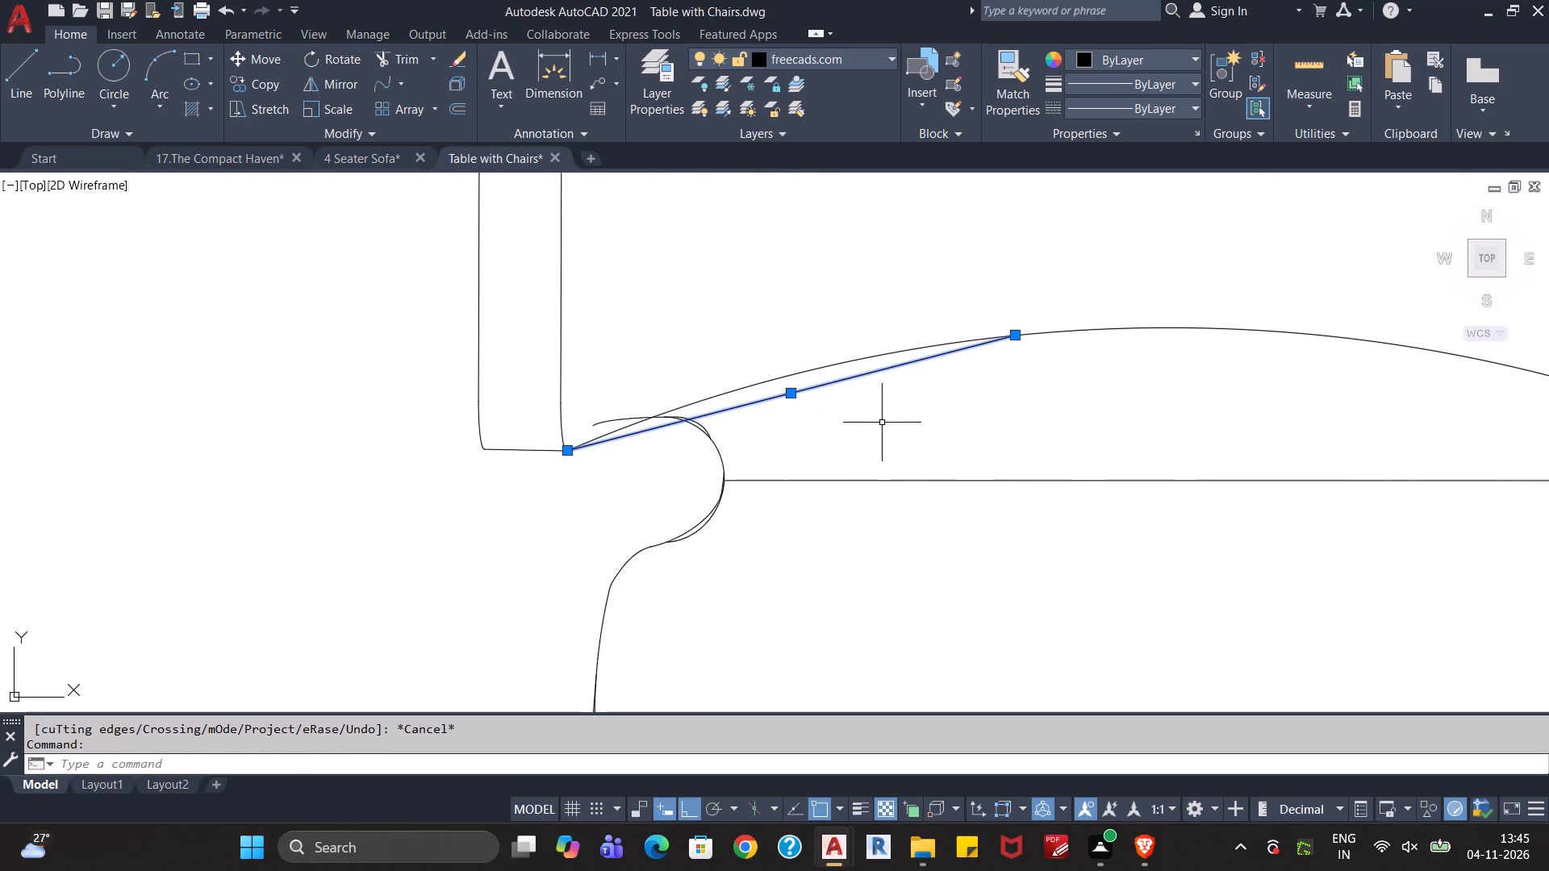
{"action": "key", "text": "Delete"}
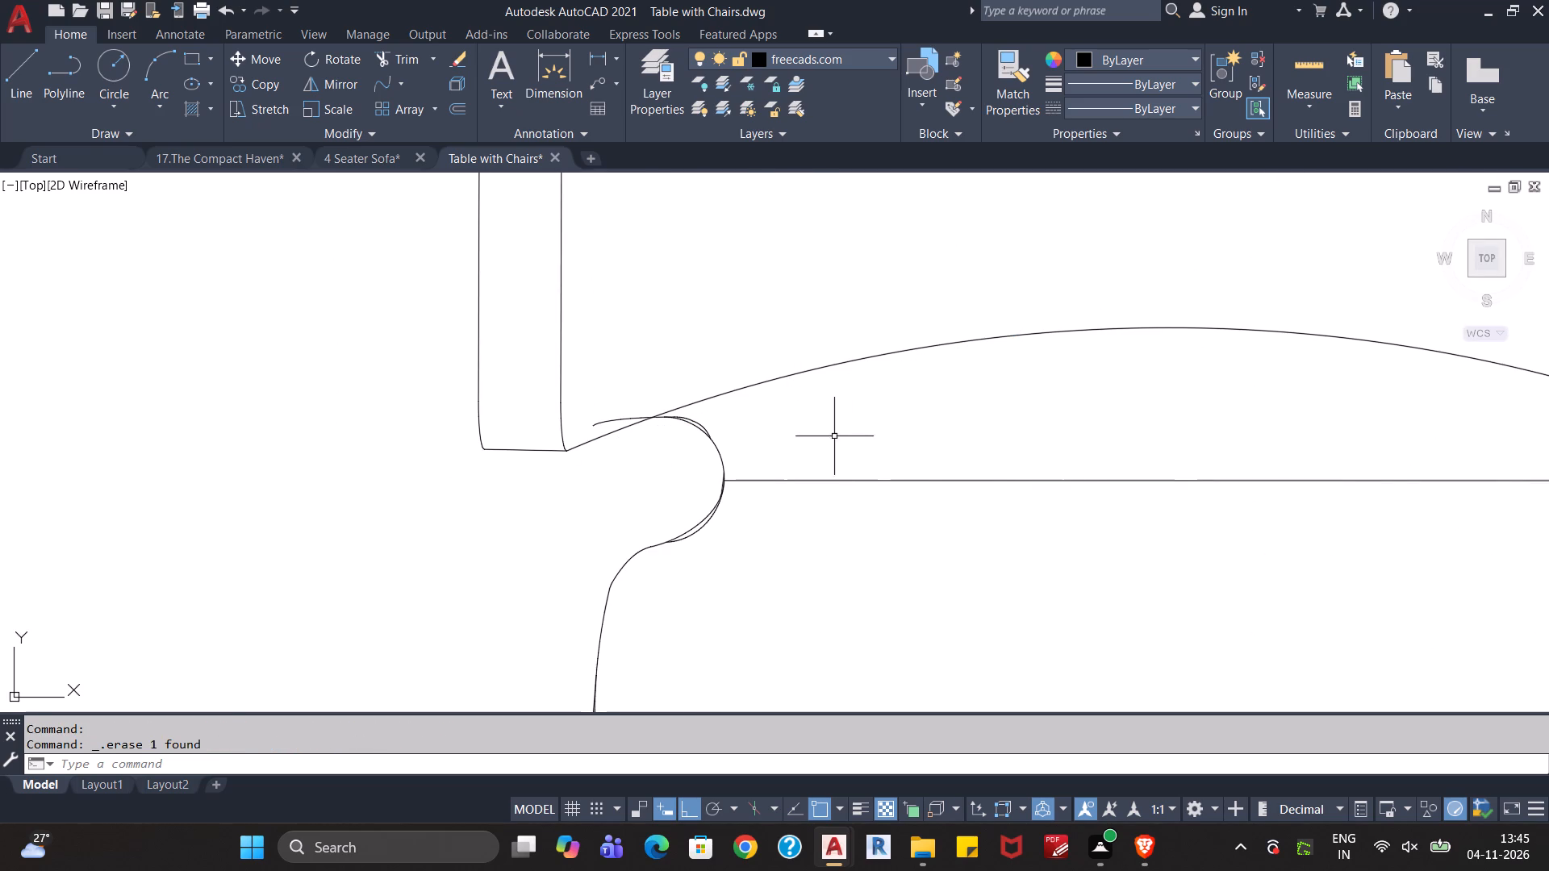
Trim the short curve's segment overrunning the left chair's seat arc beside the left armrest corner.
{"action": "scroll", "coordinate": [675, 446], "scroll_direction": "up", "scroll_amount": 4}
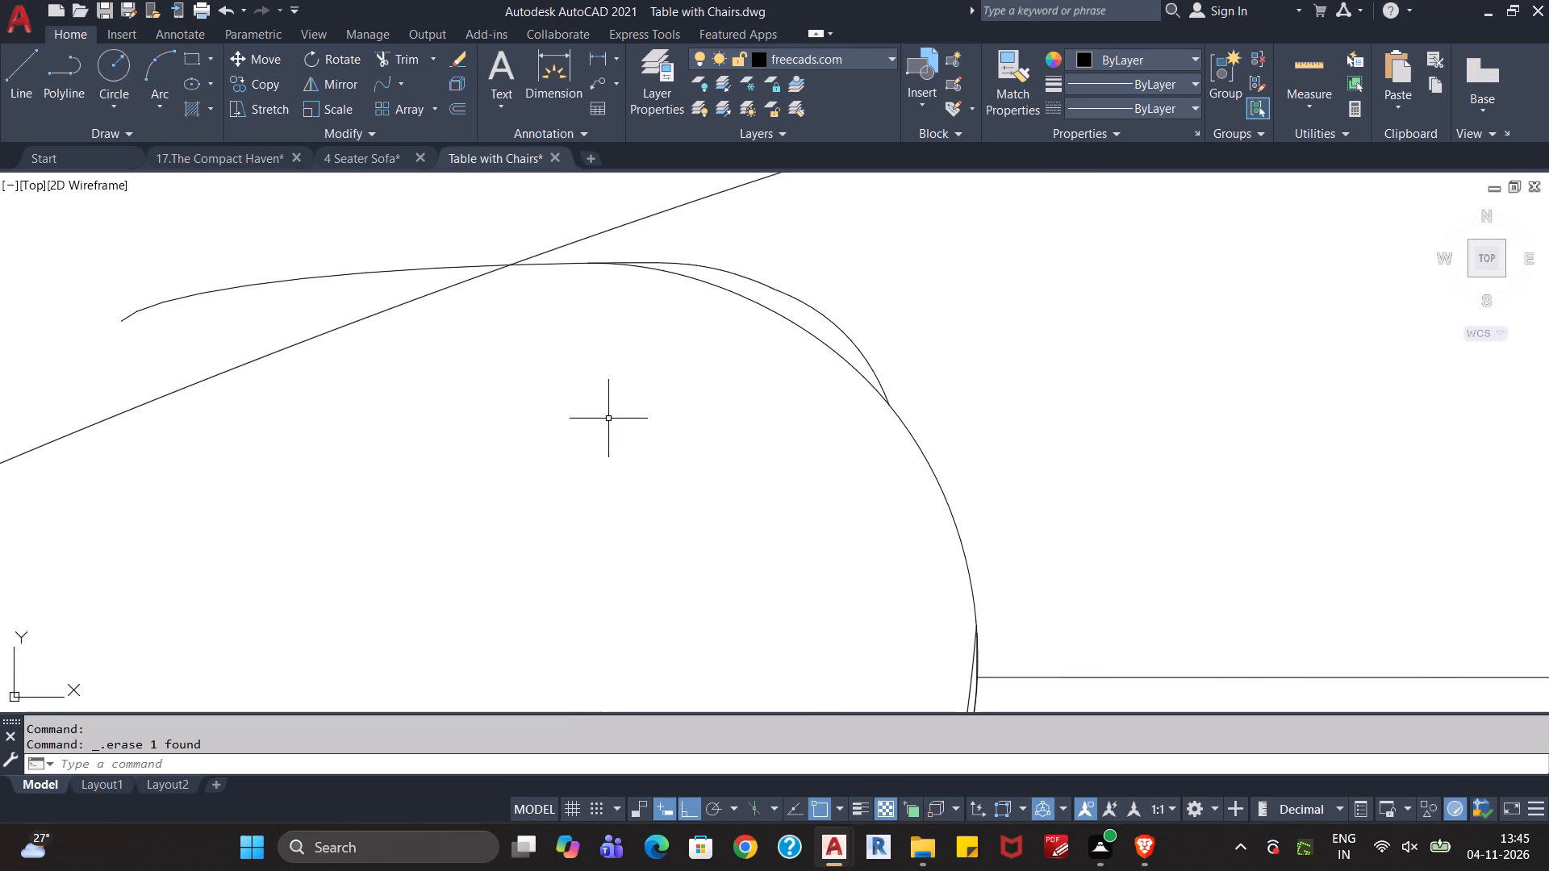
{"action": "middle_click_drag", "start_coordinate": [607, 419], "coordinate": [772, 573]}
{"action": "type", "text": "tr"}
{"action": "key", "text": "Return"}
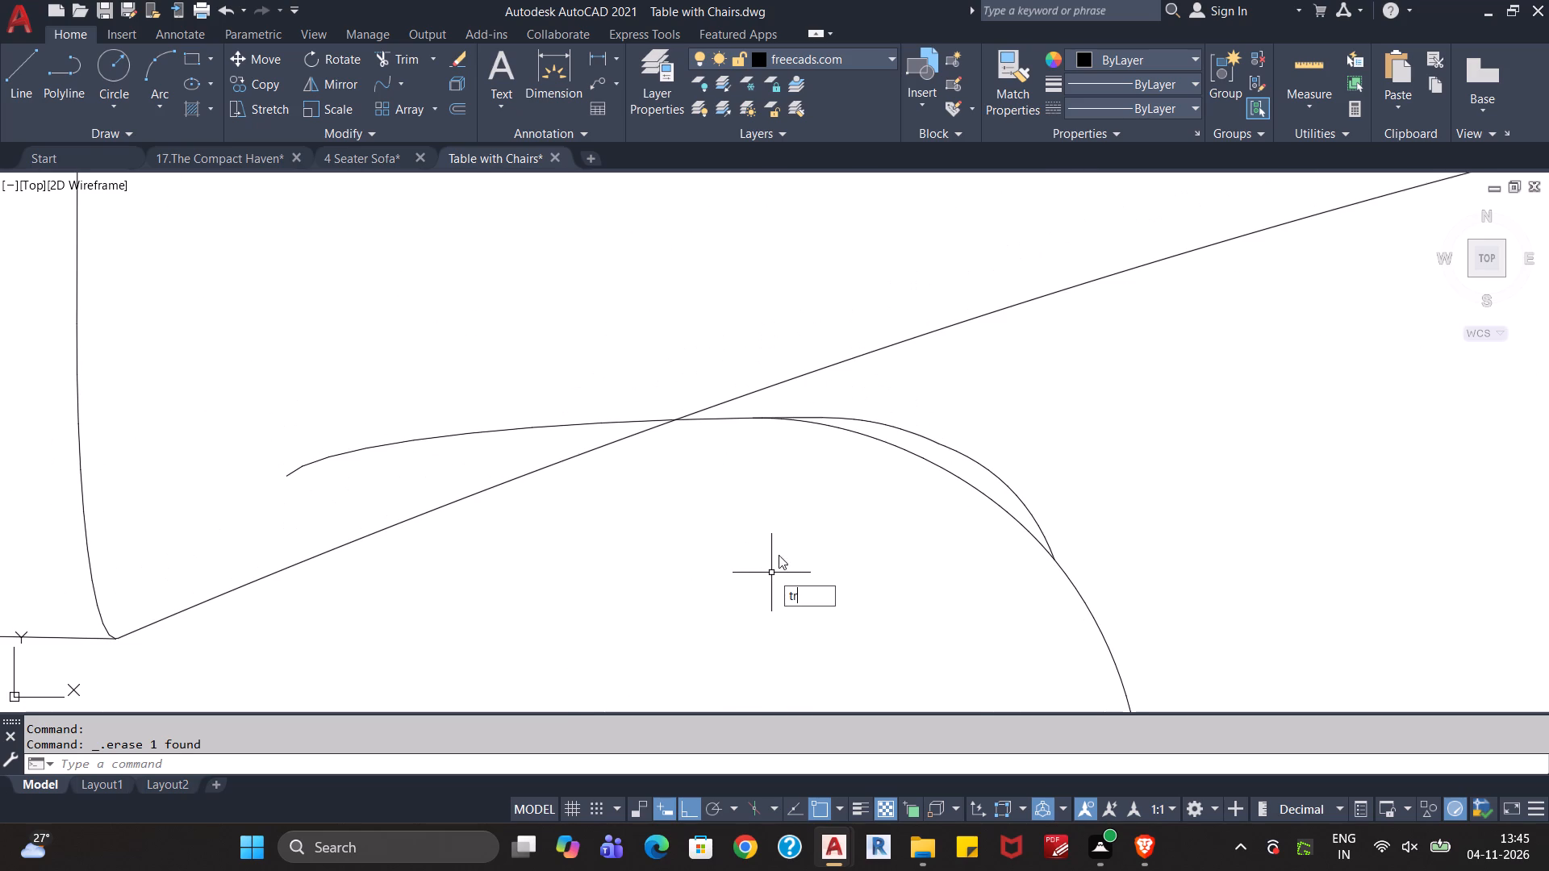
{"action": "left_click", "coordinate": [630, 422]}
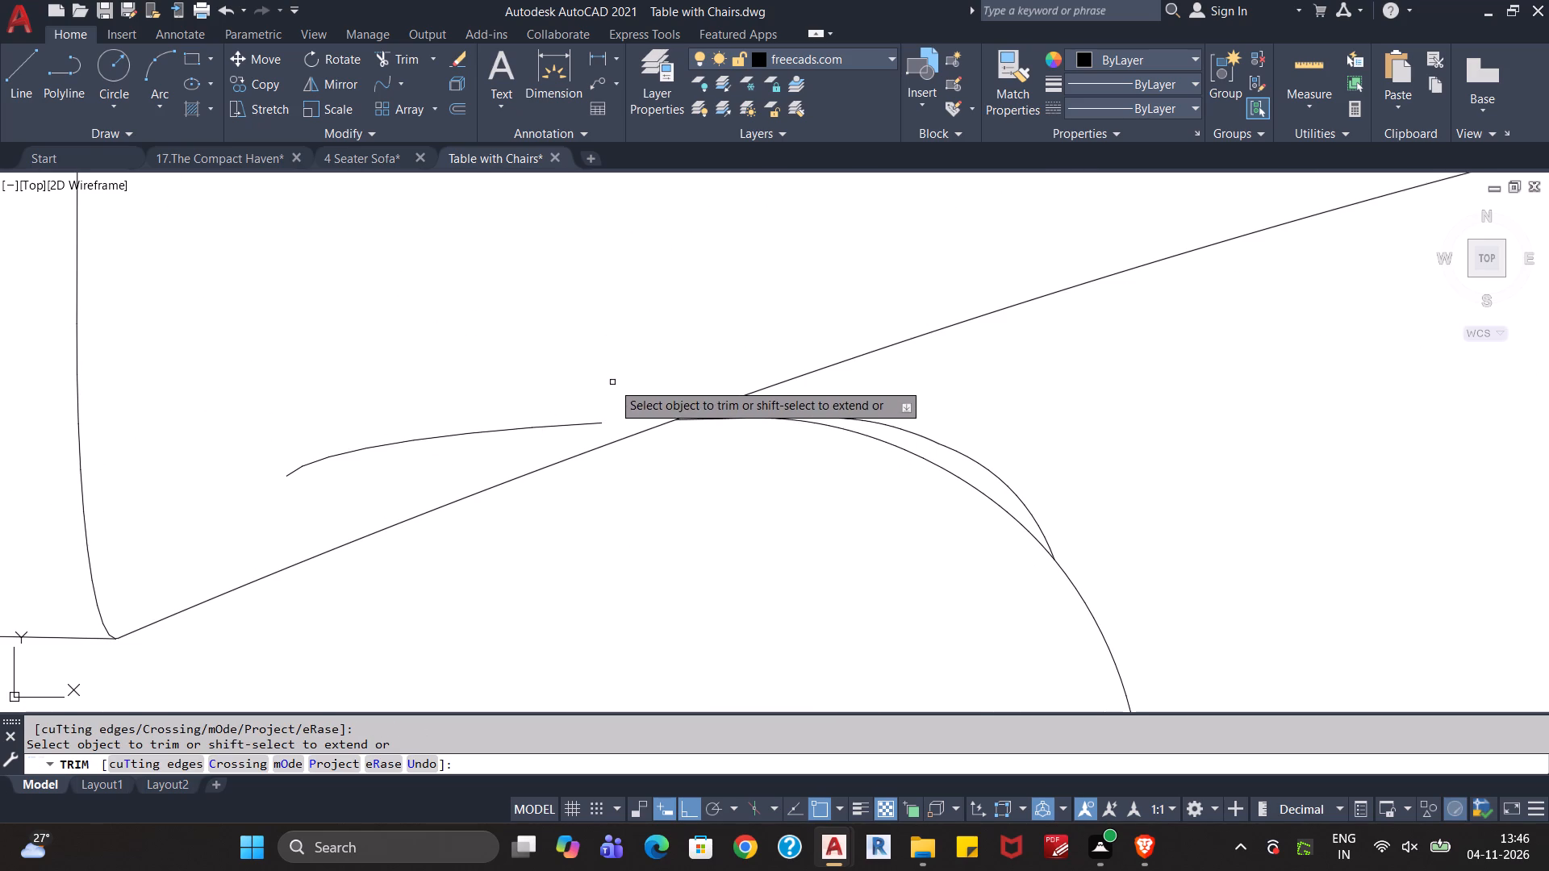
{"action": "scroll", "coordinate": [833, 487], "scroll_direction": "down", "scroll_amount": 7}
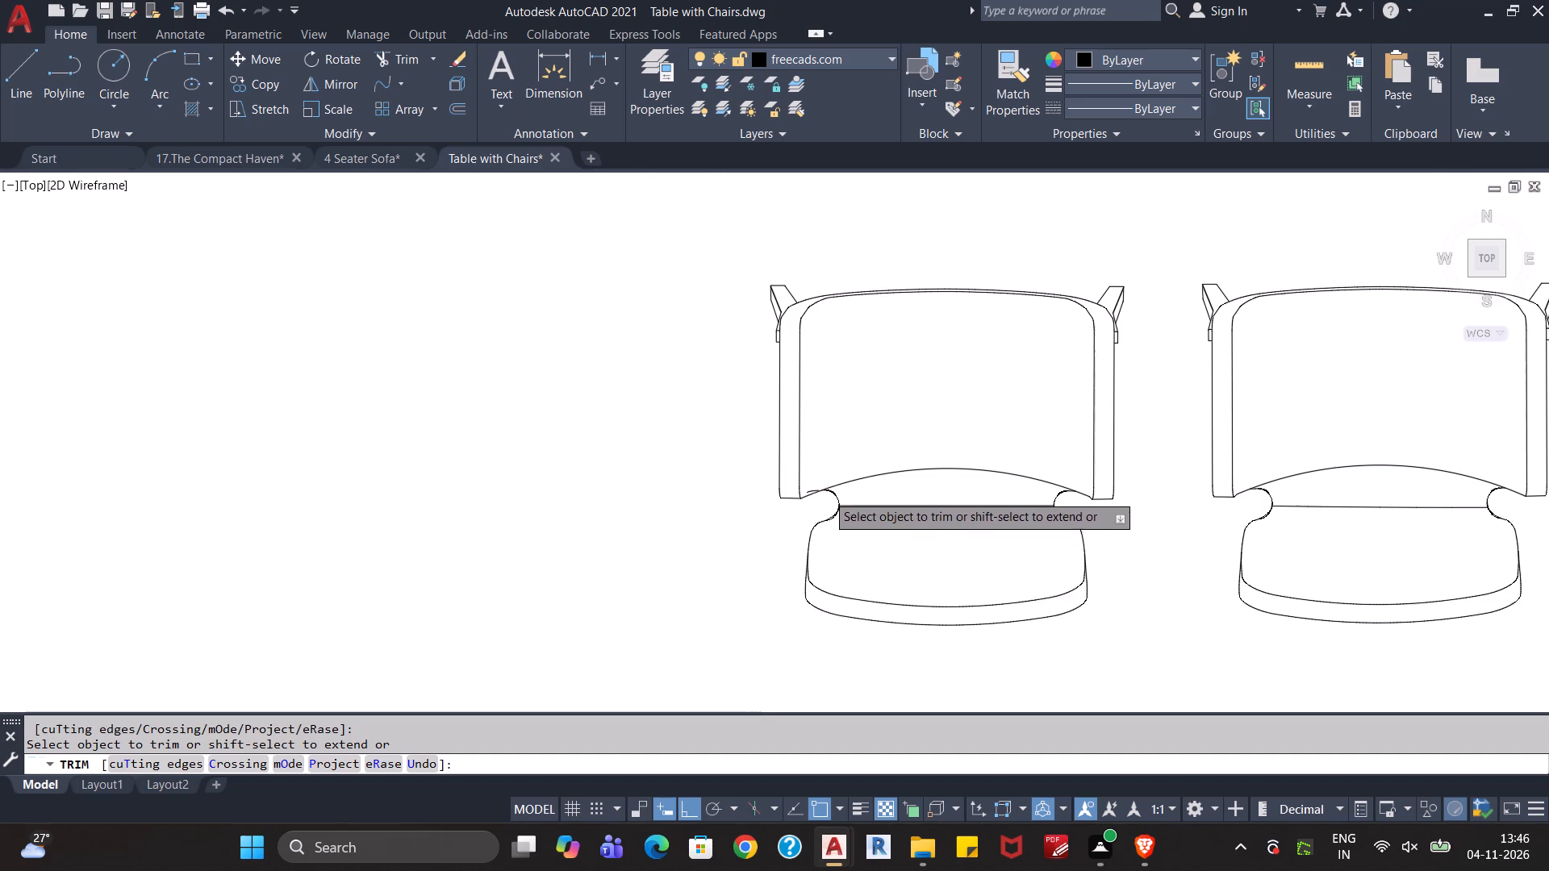
{"action": "scroll", "coordinate": [810, 519], "scroll_direction": "up", "scroll_amount": 2}
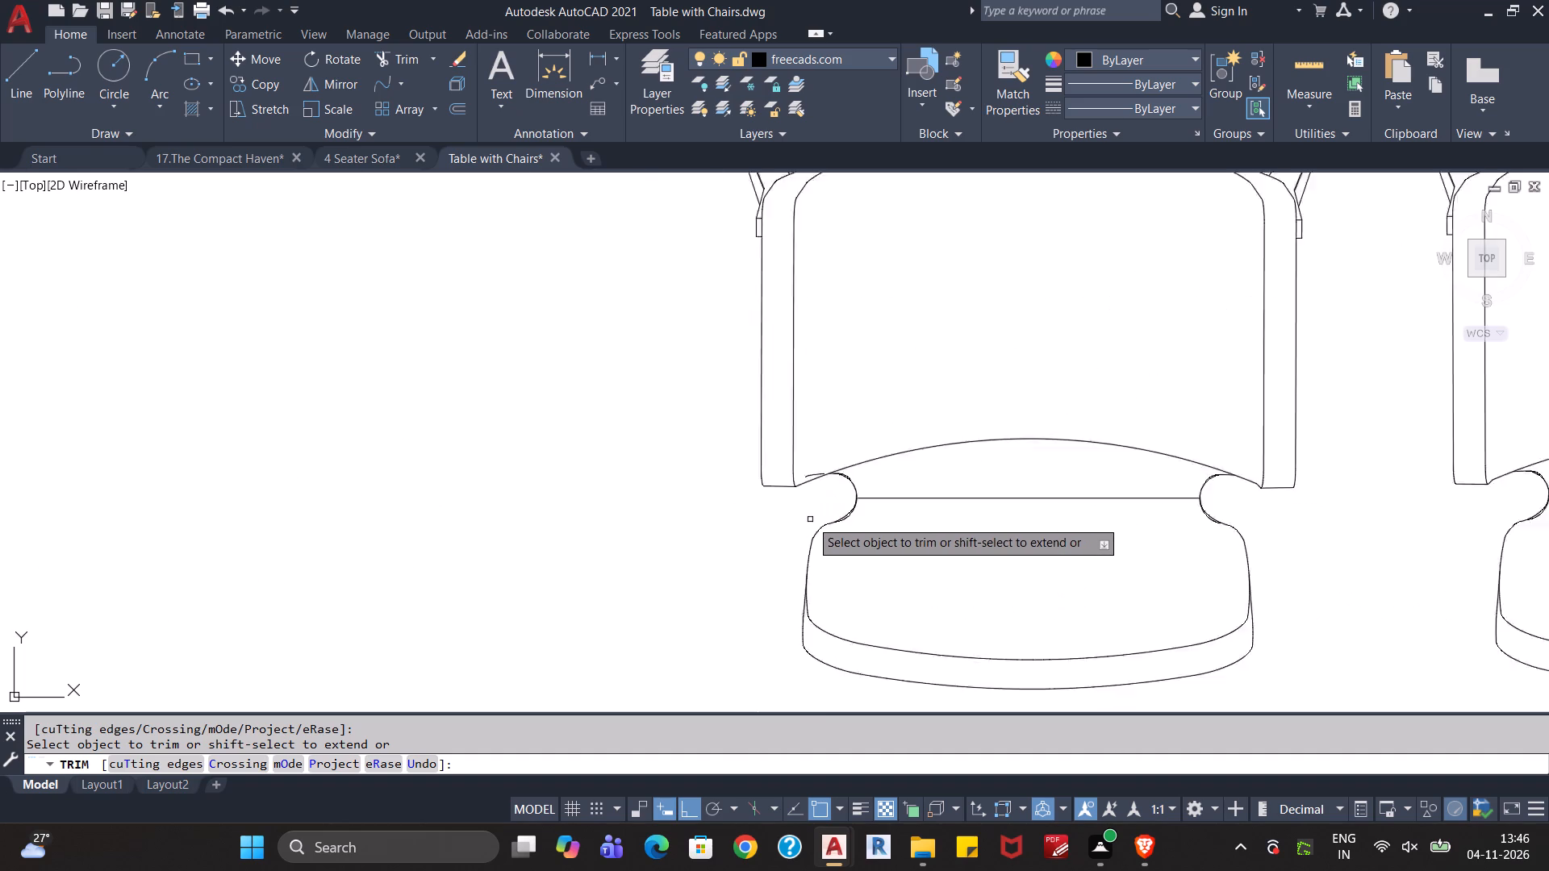
{"action": "scroll", "coordinate": [810, 519], "scroll_direction": "up", "scroll_amount": 2}
{"action": "key", "text": "Escape"}
{"action": "key", "text": "Escape"}
Delete the leftover curve pieces beyond the seat arc near the left chair's left armrest corner, keeping the seat arc.
{"action": "left_click", "coordinate": [870, 326]}
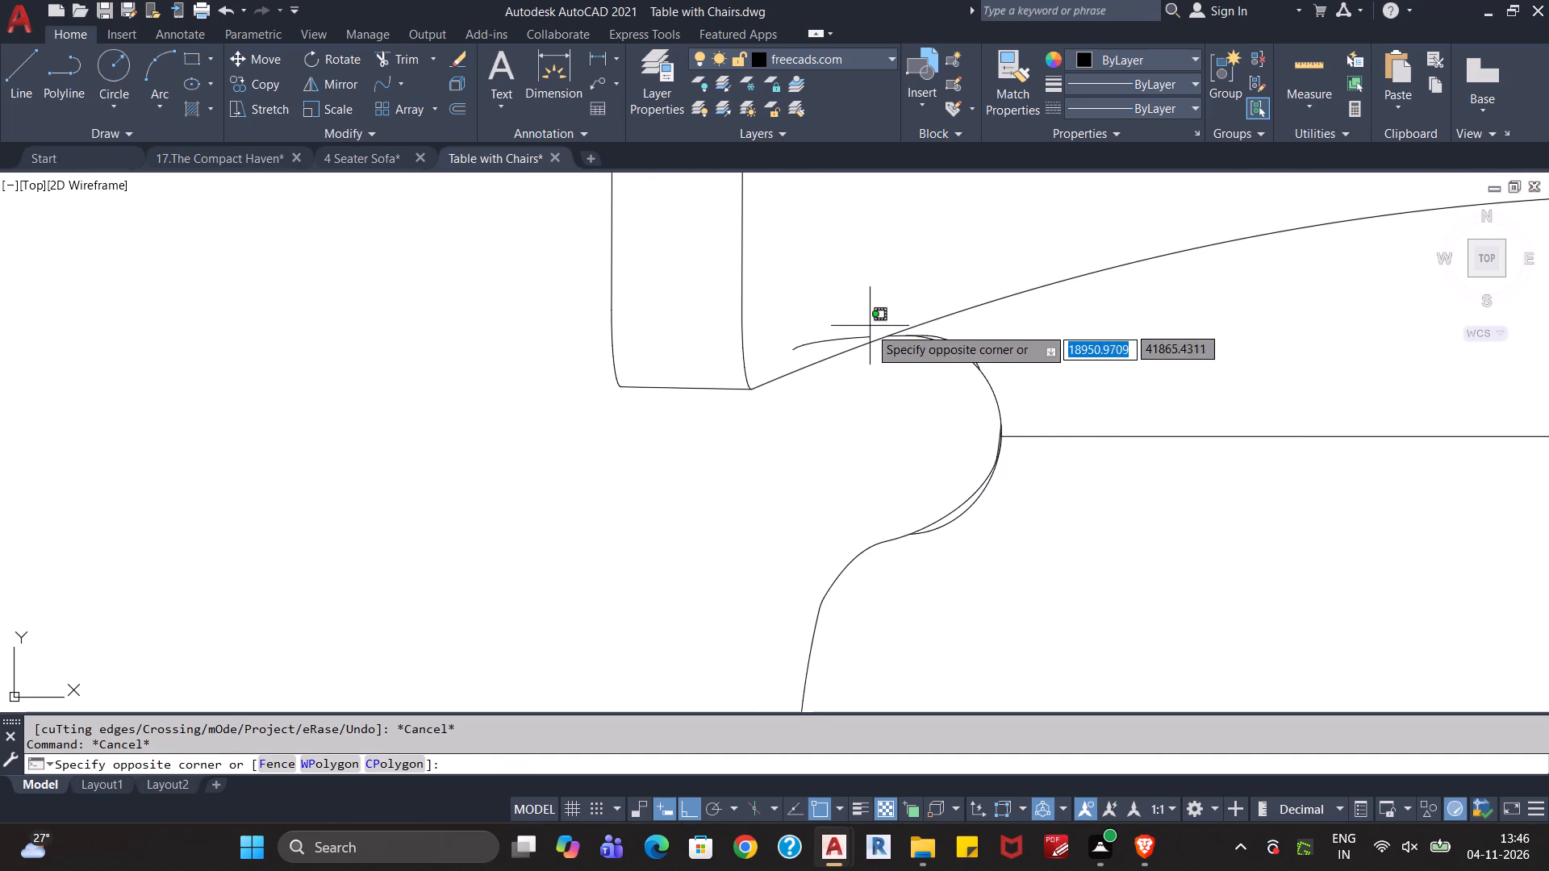
{"action": "left_click", "coordinate": [770, 354]}
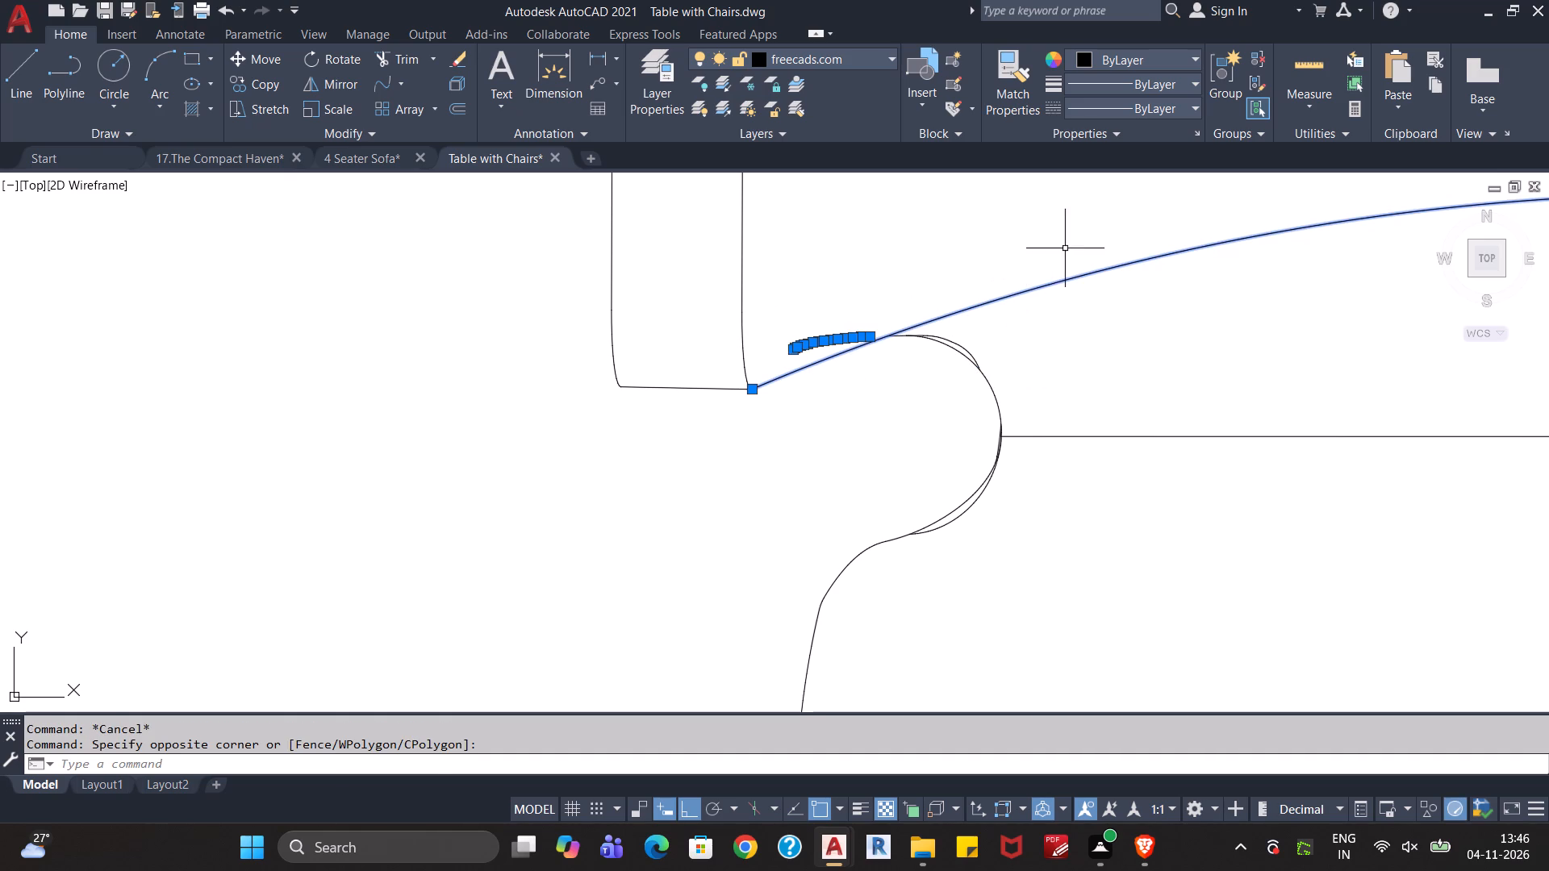
{"action": "left_click", "coordinate": [1065, 248], "text": "shift"}
{"action": "left_click", "coordinate": [1042, 330], "text": "shift"}
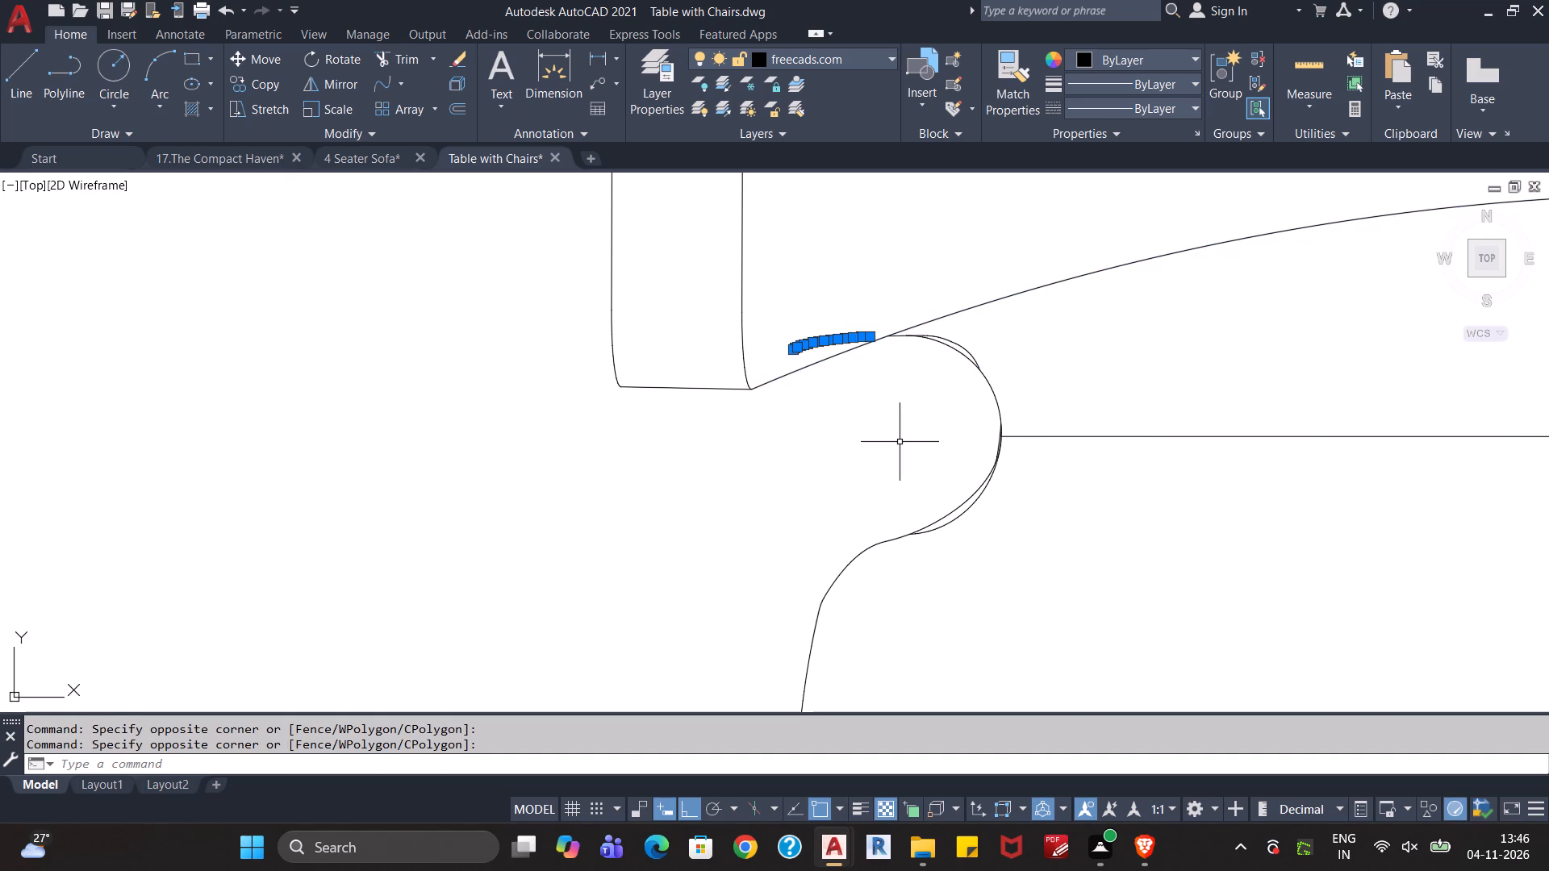
{"action": "key", "text": "Delete"}
Copy both cleaned-up chairs to the clipboard and start a new blank drawing.
{"action": "scroll", "coordinate": [900, 442], "scroll_direction": "down", "scroll_amount": 4}
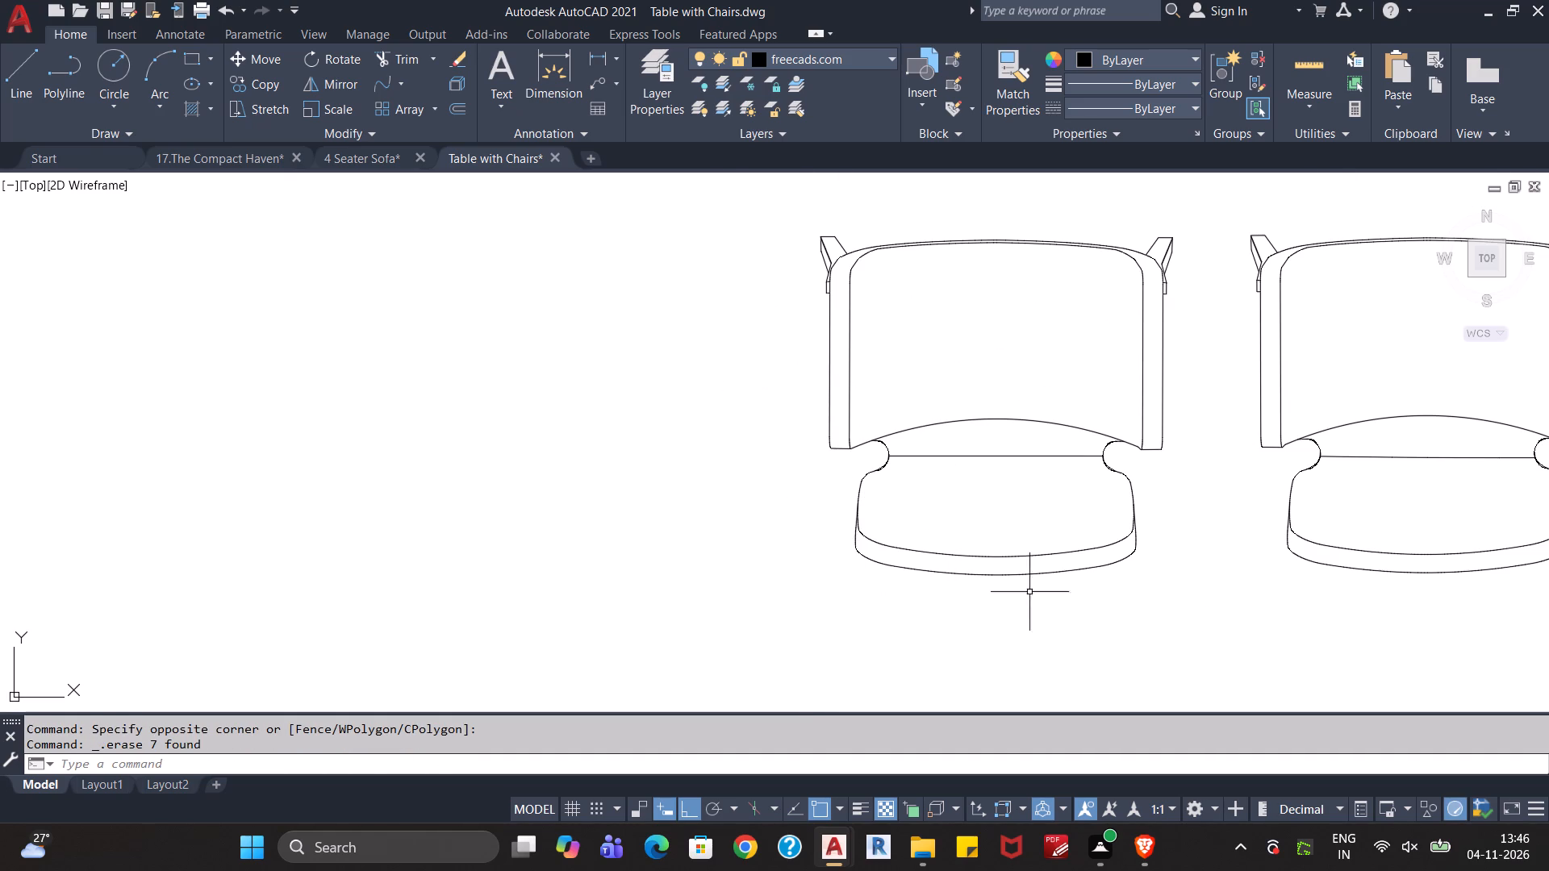
{"action": "middle_click_drag", "start_coordinate": [1041, 585], "coordinate": [708, 553]}
{"action": "scroll", "coordinate": [134, 861], "scroll_direction": "down", "scroll_amount": 1}
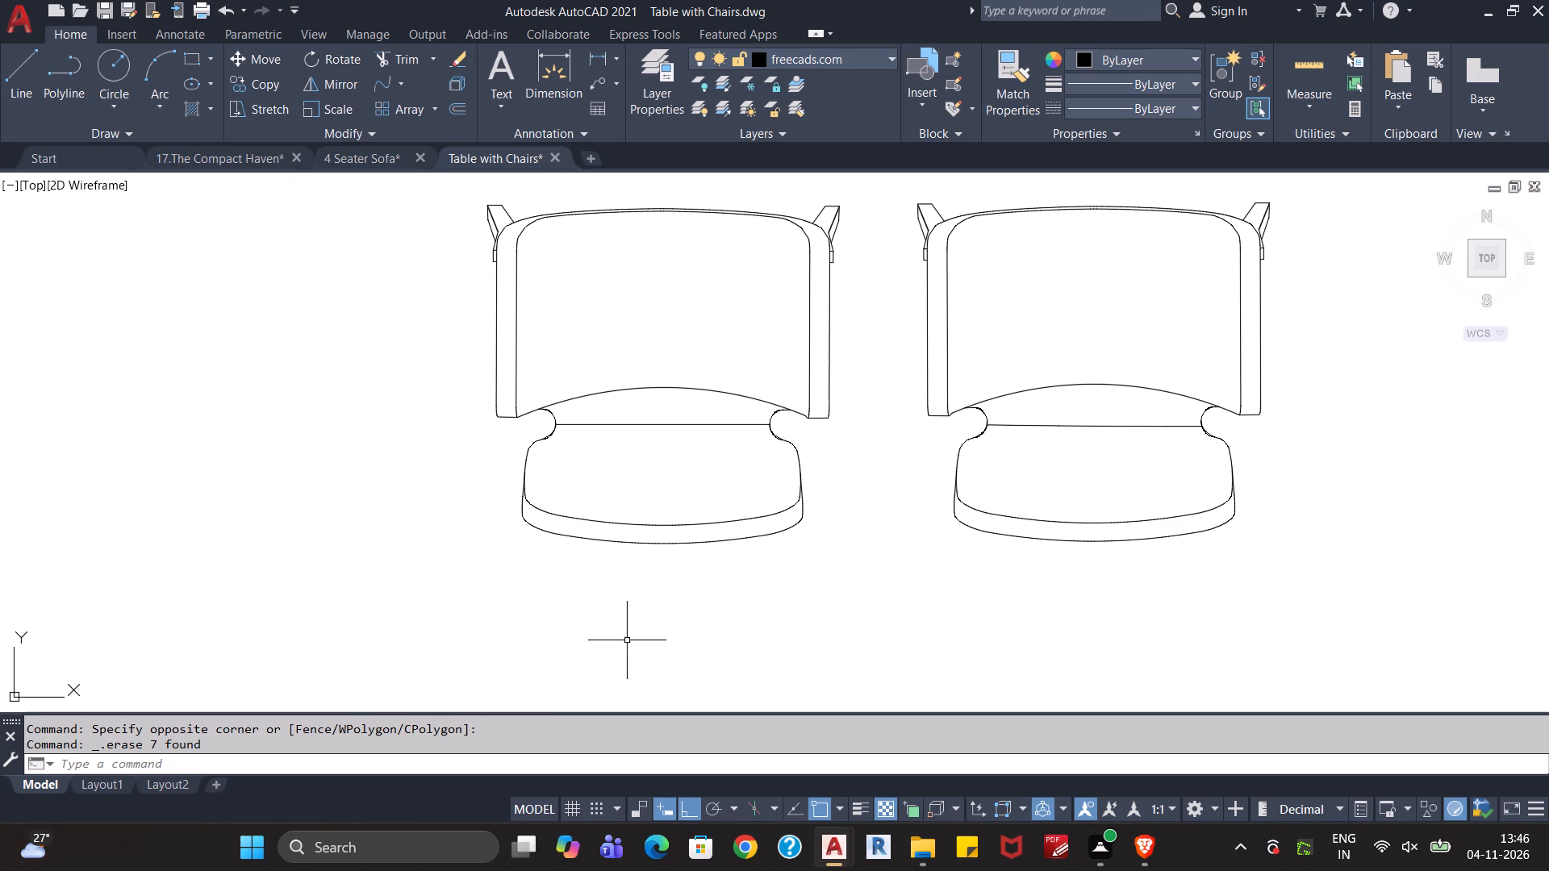
{"action": "scroll", "coordinate": [698, 636], "scroll_direction": "down", "scroll_amount": 2}
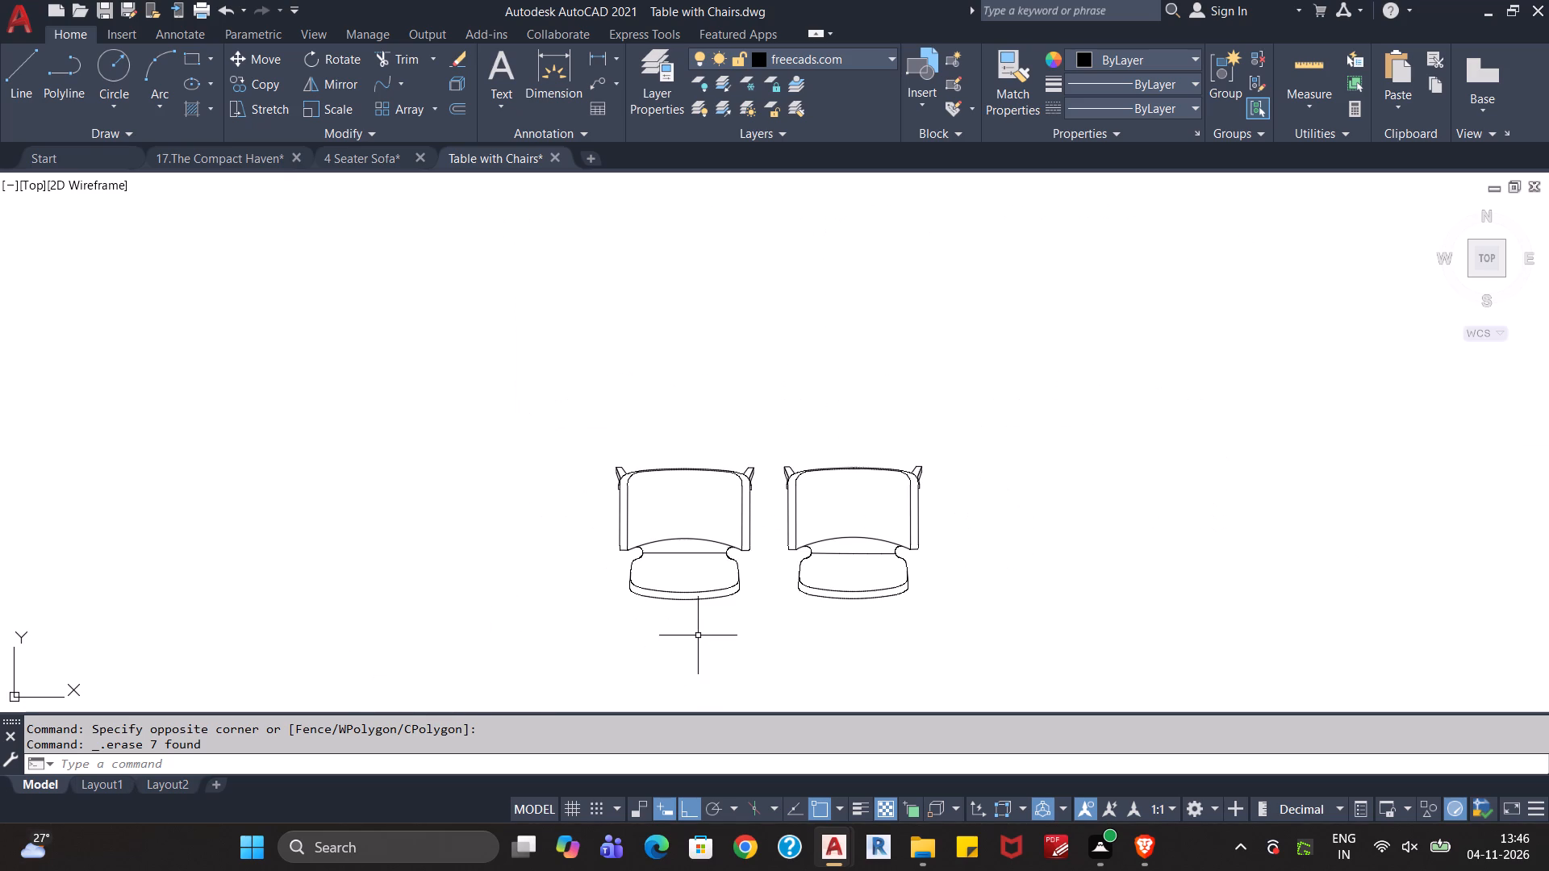
{"action": "key", "text": "Escape"}
{"action": "key", "text": "Escape"}
{"action": "left_click", "coordinate": [1023, 392]}
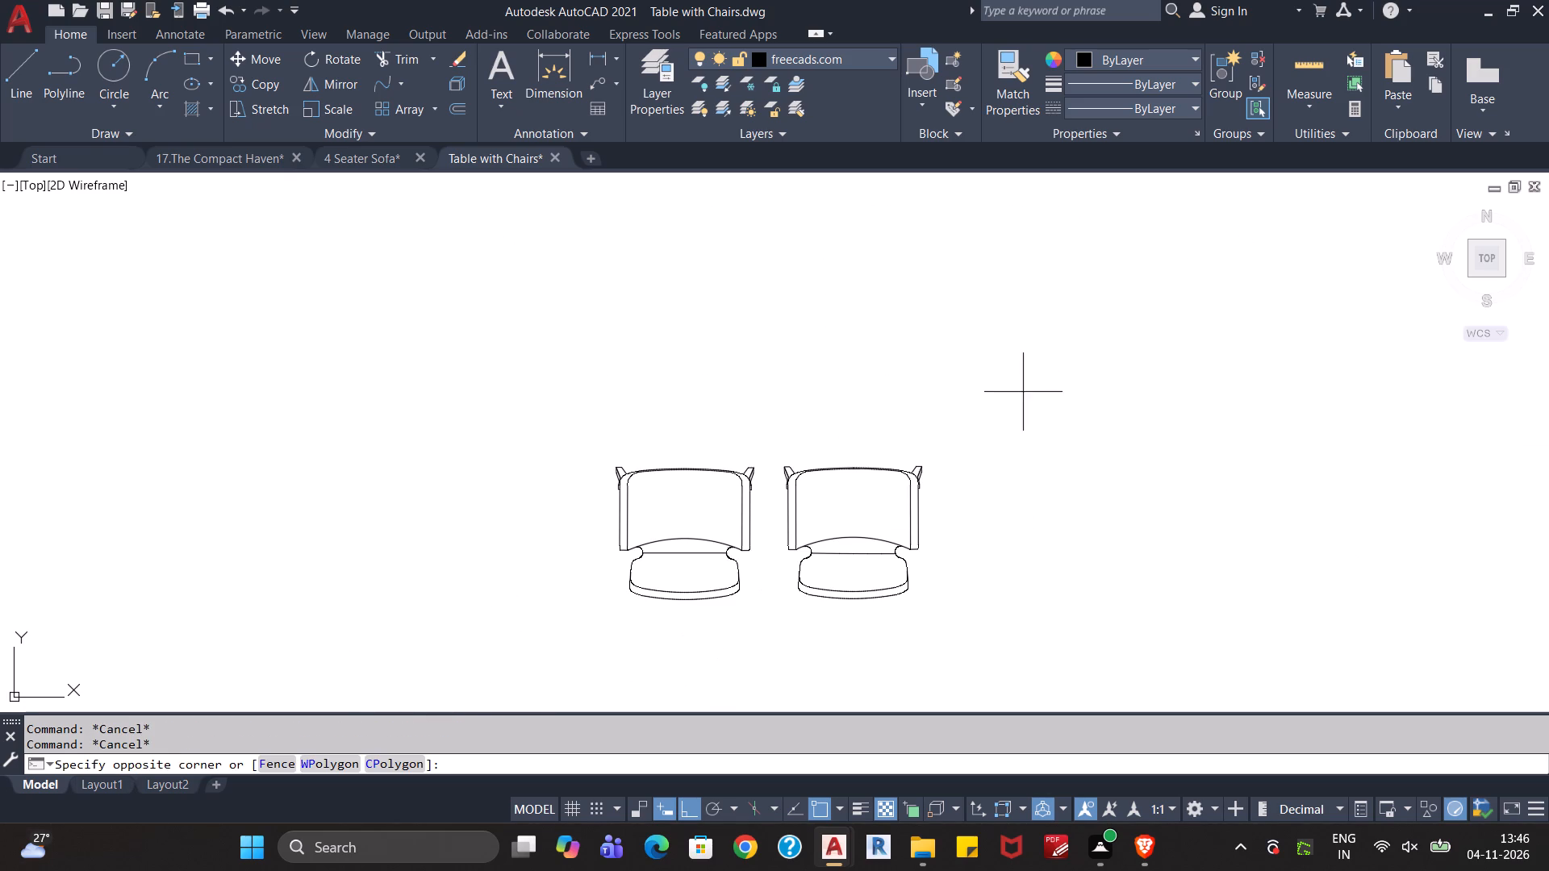
{"action": "left_click", "coordinate": [551, 634]}
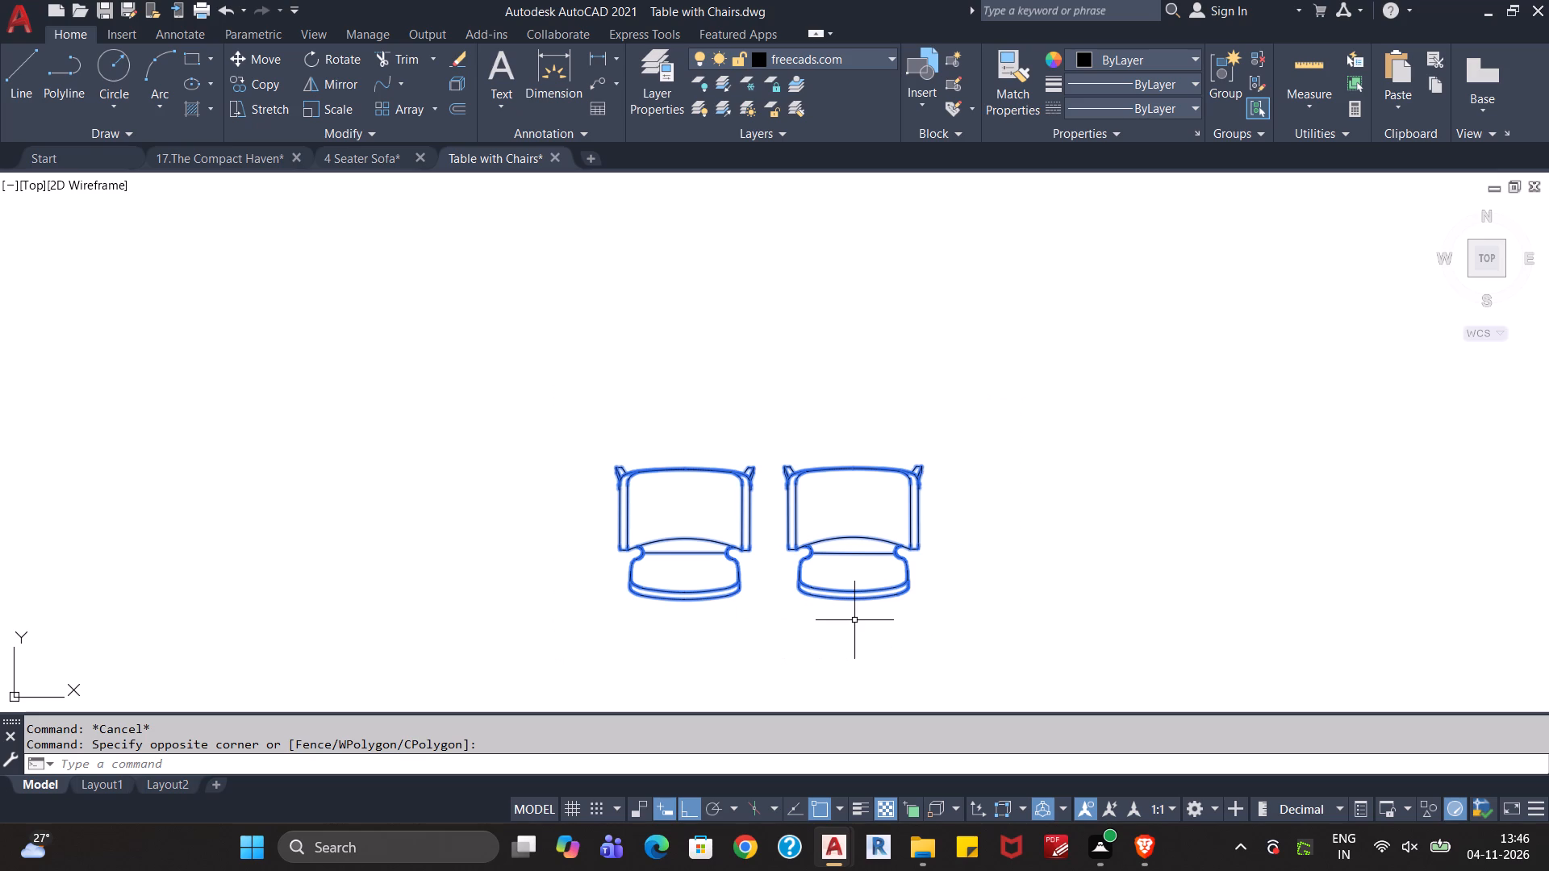
{"action": "key", "text": "ctrl+c"}
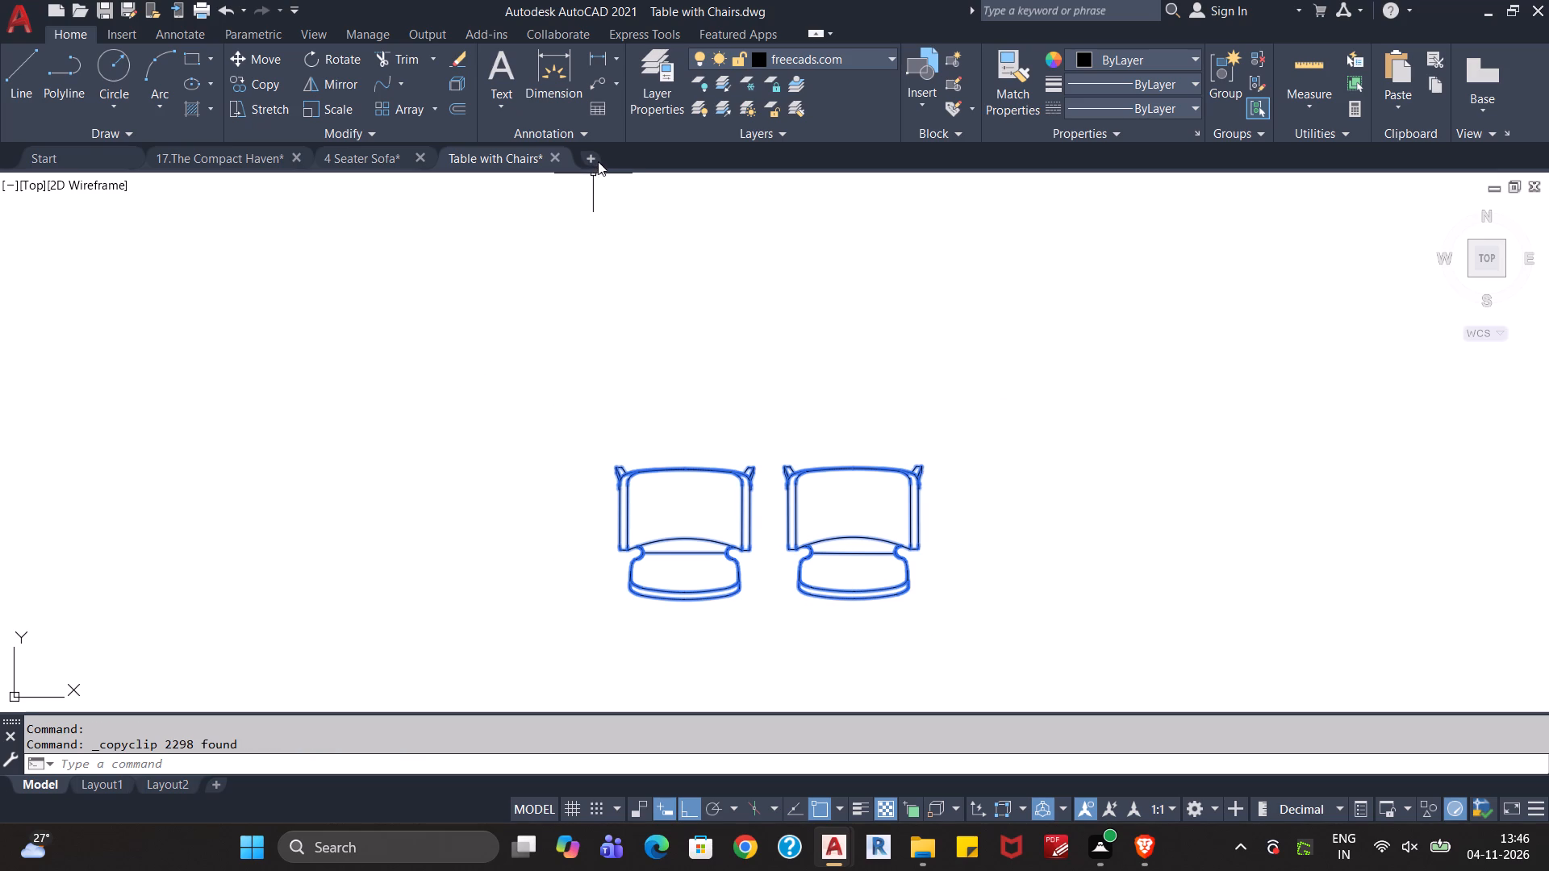
{"action": "left_click", "coordinate": [598, 160]}
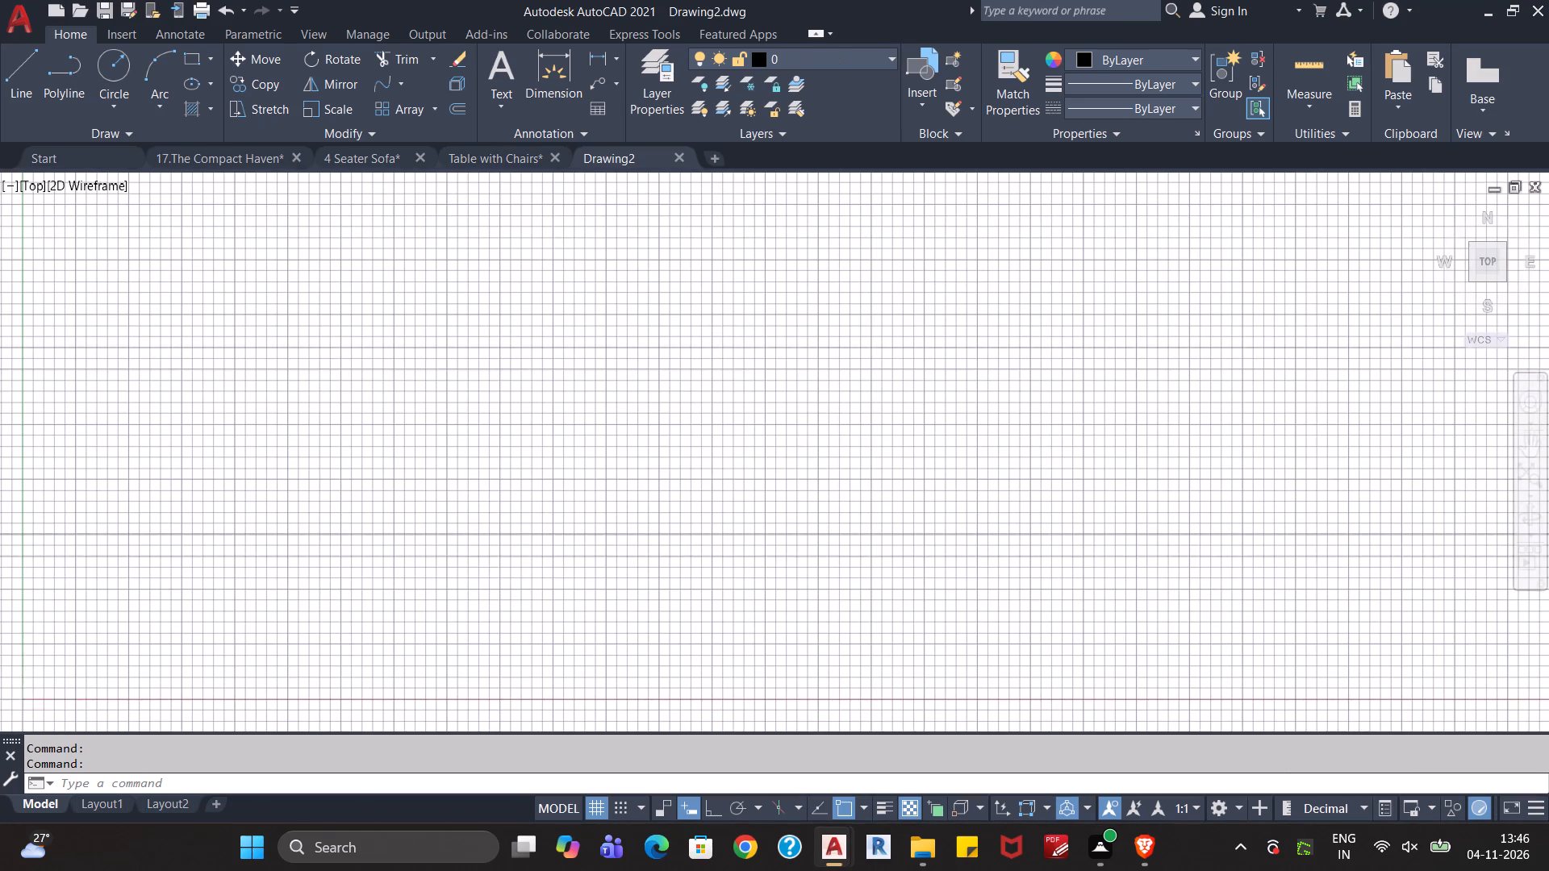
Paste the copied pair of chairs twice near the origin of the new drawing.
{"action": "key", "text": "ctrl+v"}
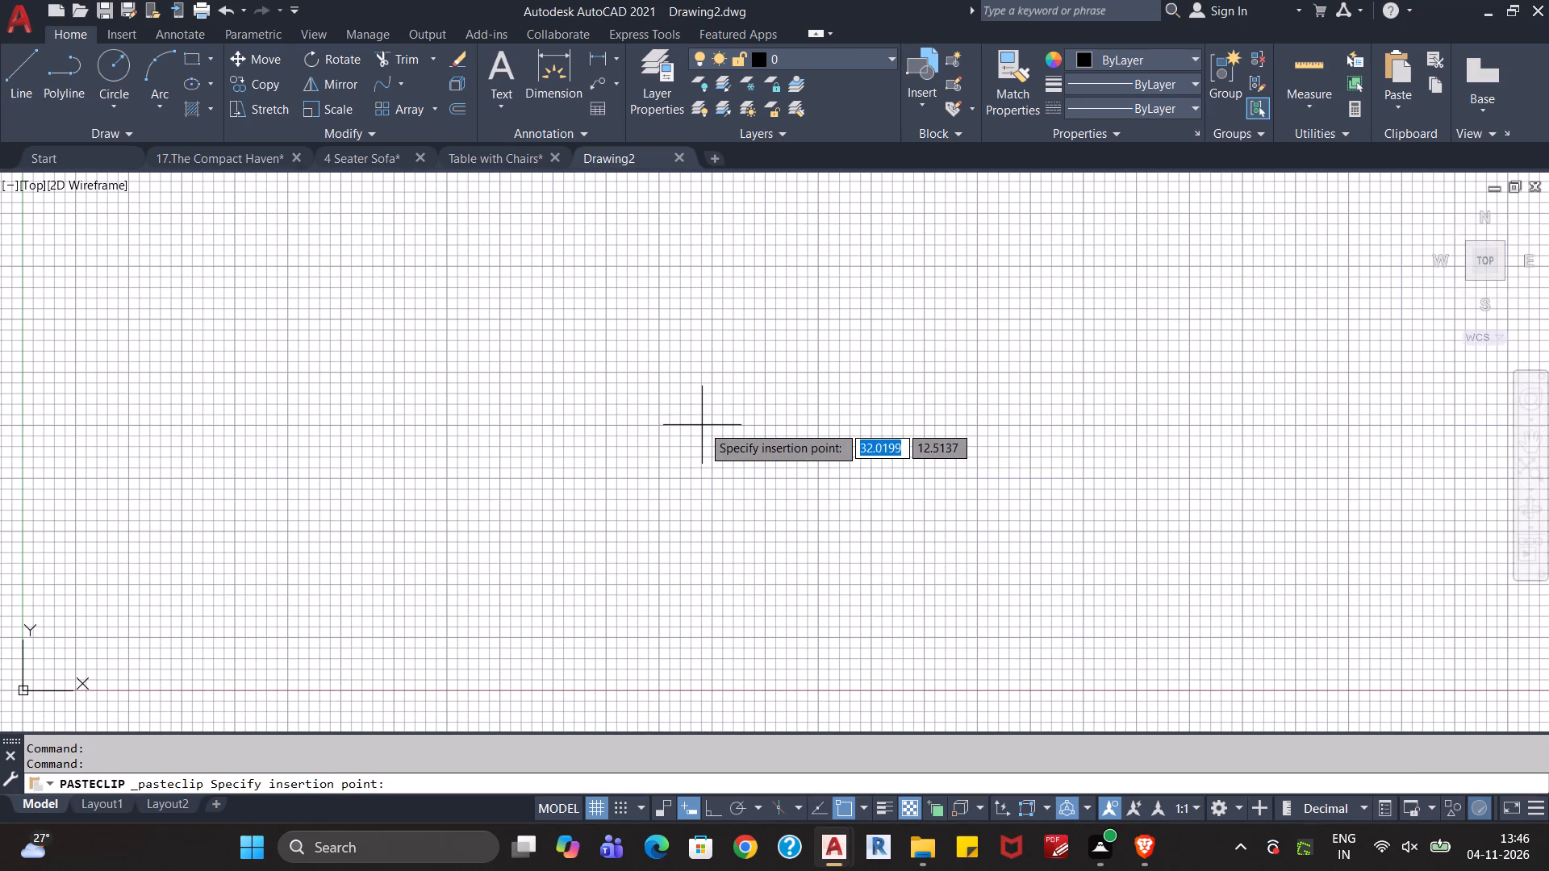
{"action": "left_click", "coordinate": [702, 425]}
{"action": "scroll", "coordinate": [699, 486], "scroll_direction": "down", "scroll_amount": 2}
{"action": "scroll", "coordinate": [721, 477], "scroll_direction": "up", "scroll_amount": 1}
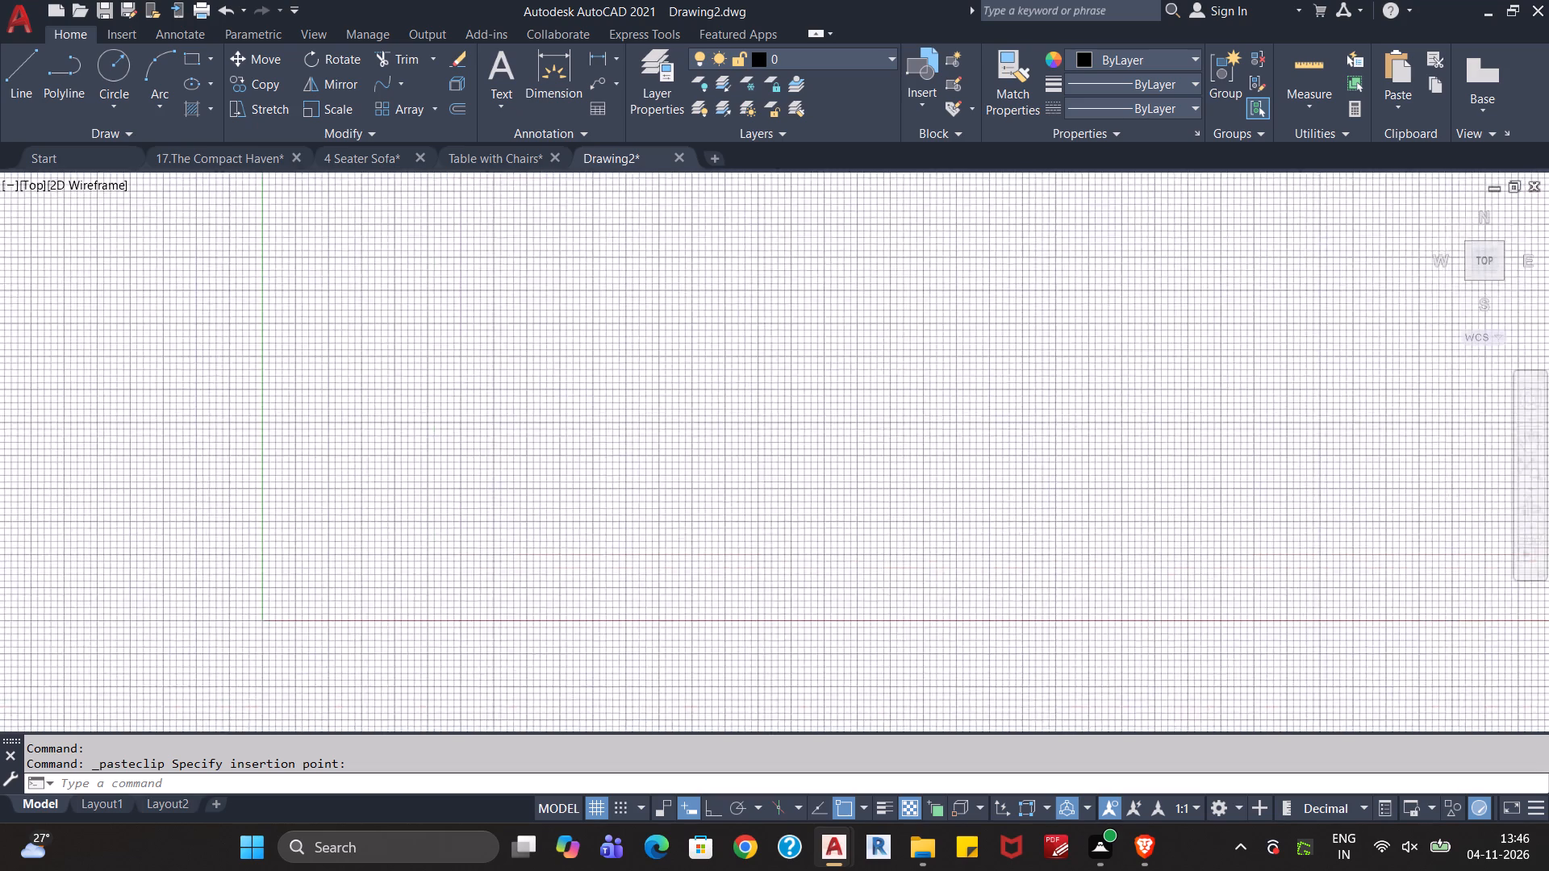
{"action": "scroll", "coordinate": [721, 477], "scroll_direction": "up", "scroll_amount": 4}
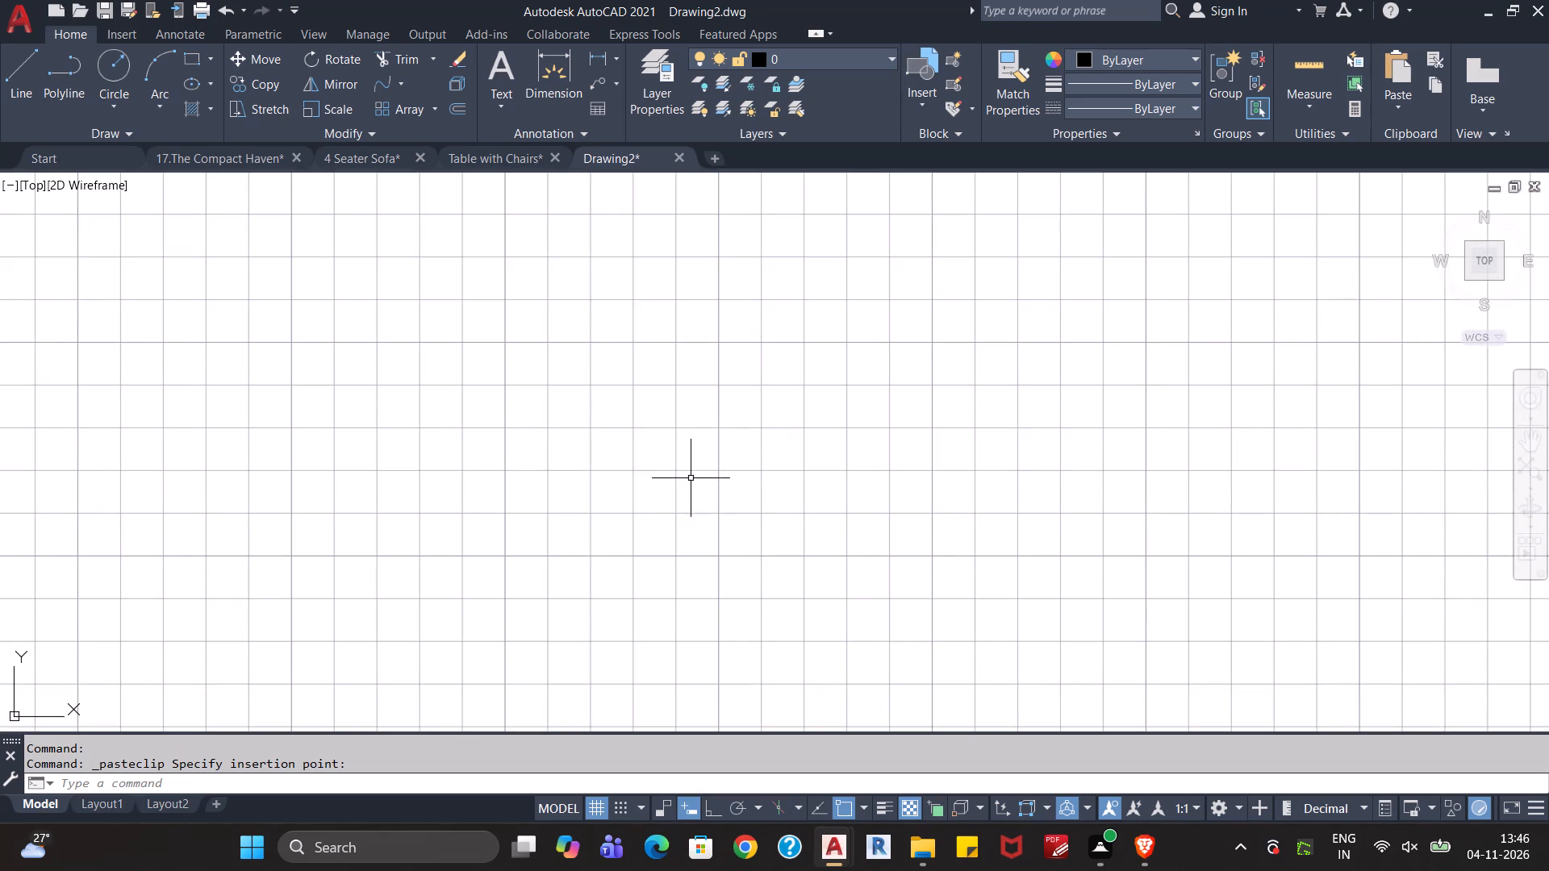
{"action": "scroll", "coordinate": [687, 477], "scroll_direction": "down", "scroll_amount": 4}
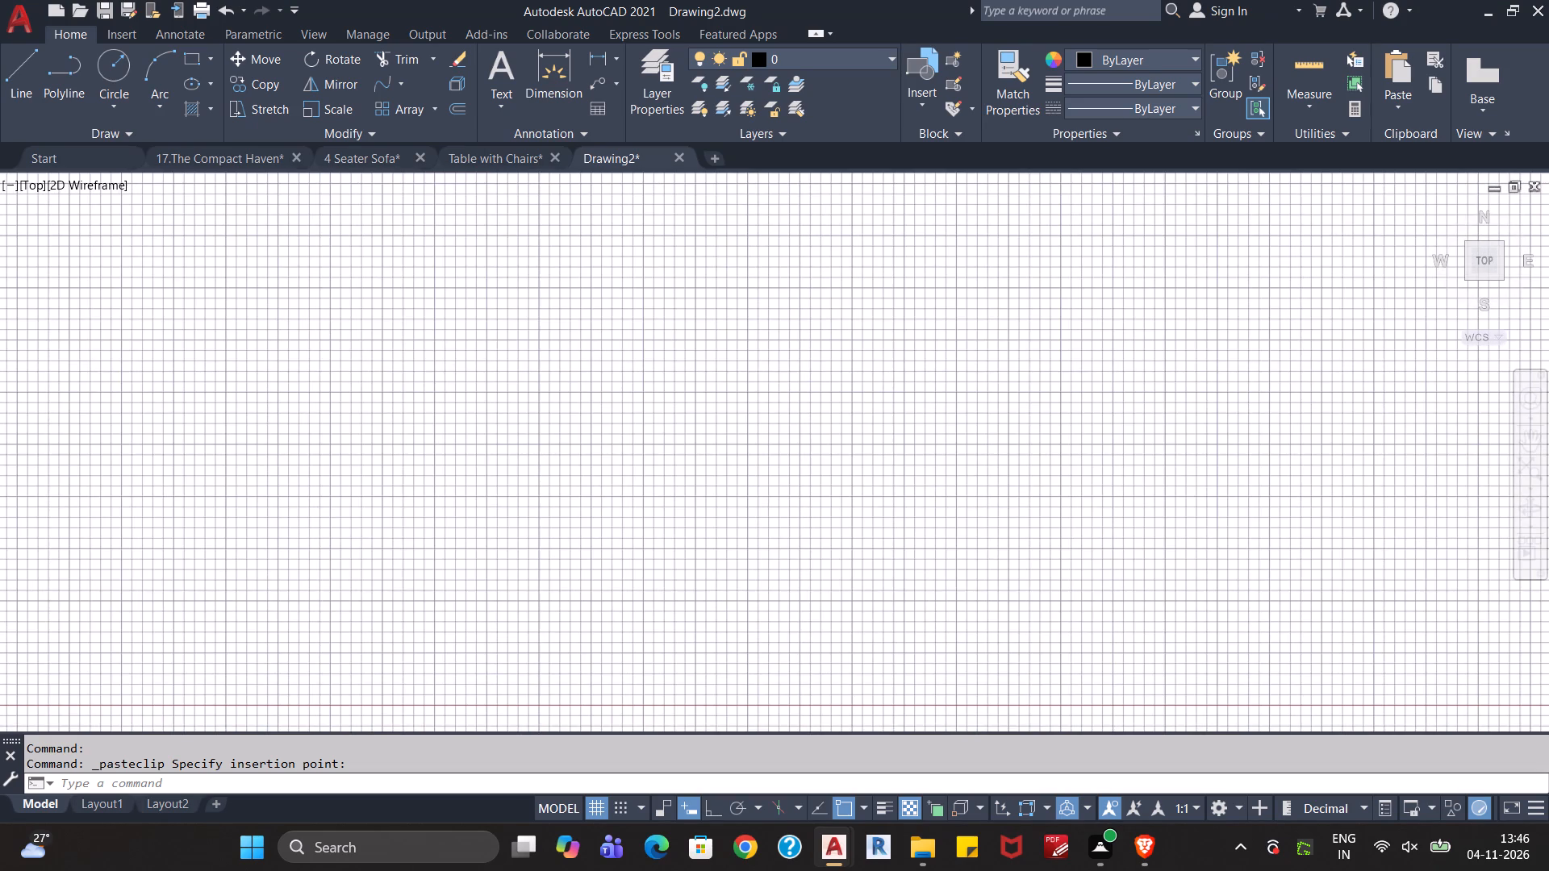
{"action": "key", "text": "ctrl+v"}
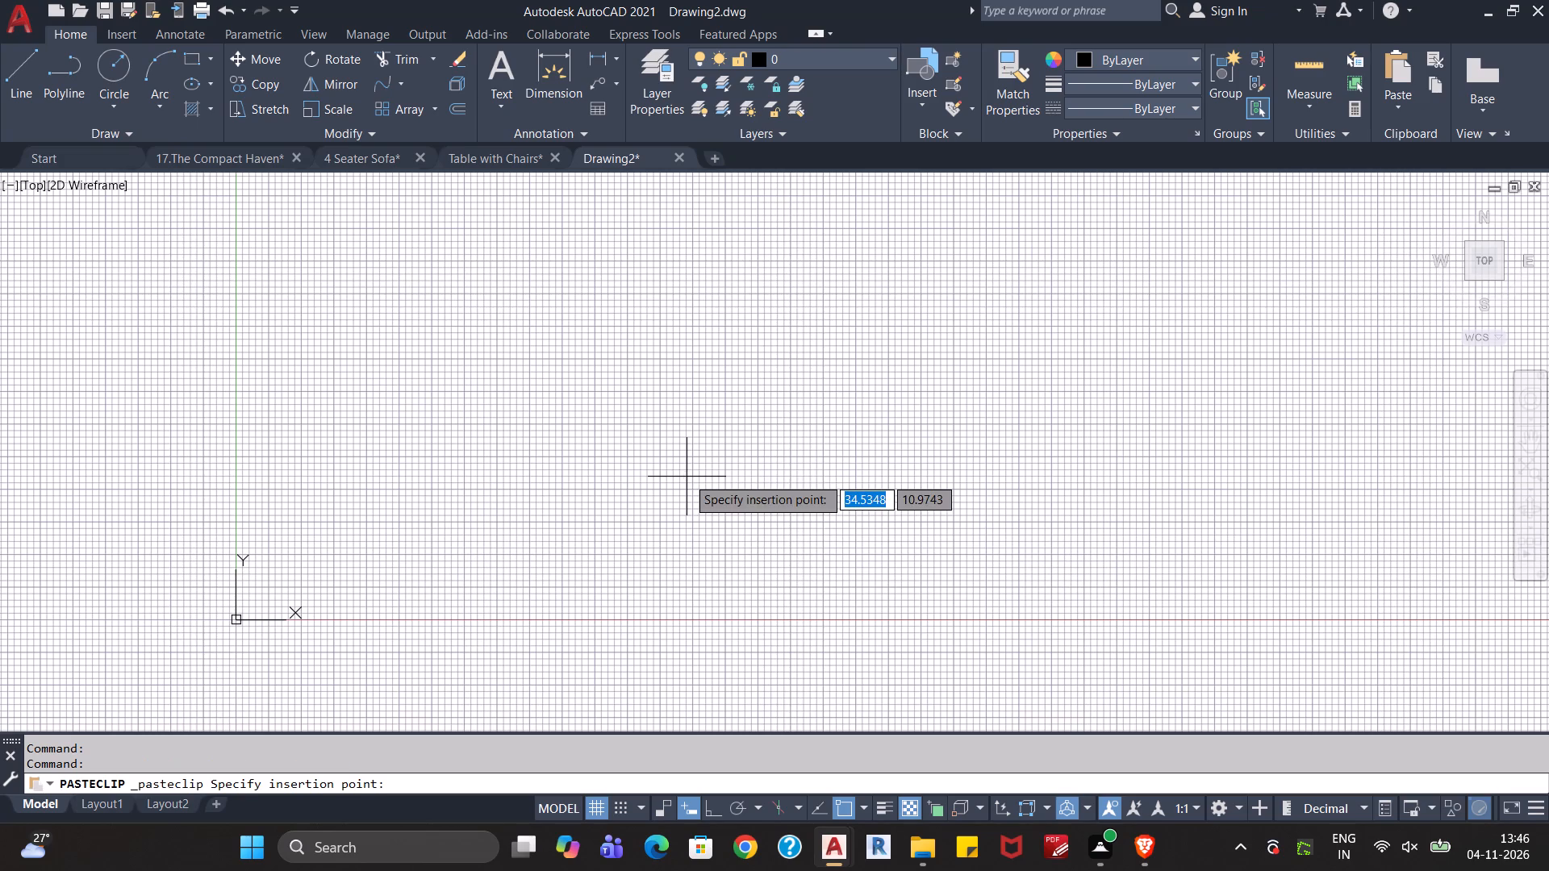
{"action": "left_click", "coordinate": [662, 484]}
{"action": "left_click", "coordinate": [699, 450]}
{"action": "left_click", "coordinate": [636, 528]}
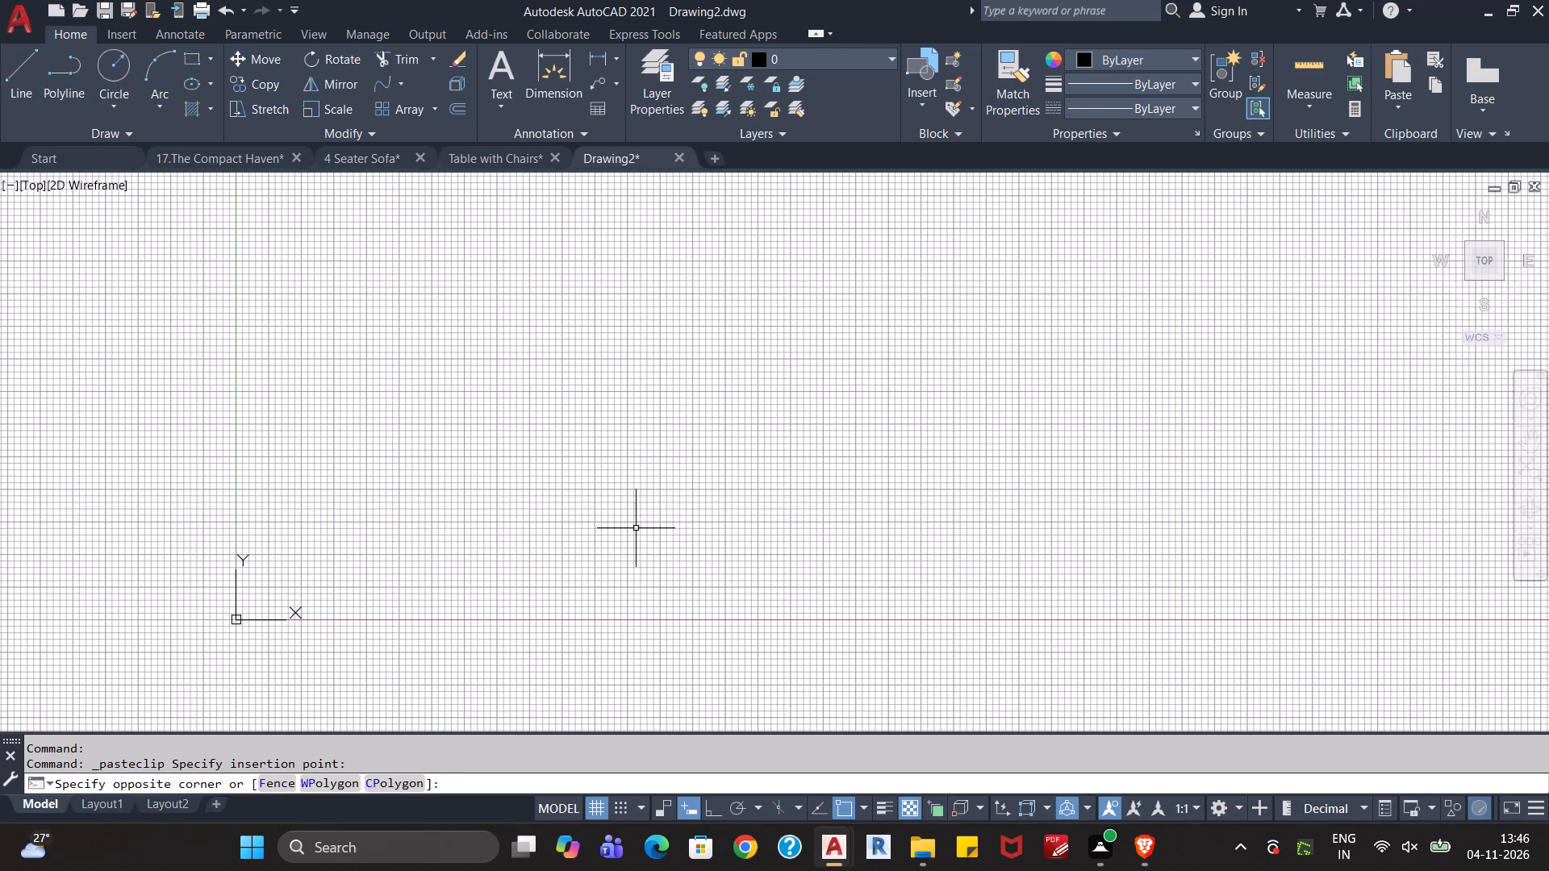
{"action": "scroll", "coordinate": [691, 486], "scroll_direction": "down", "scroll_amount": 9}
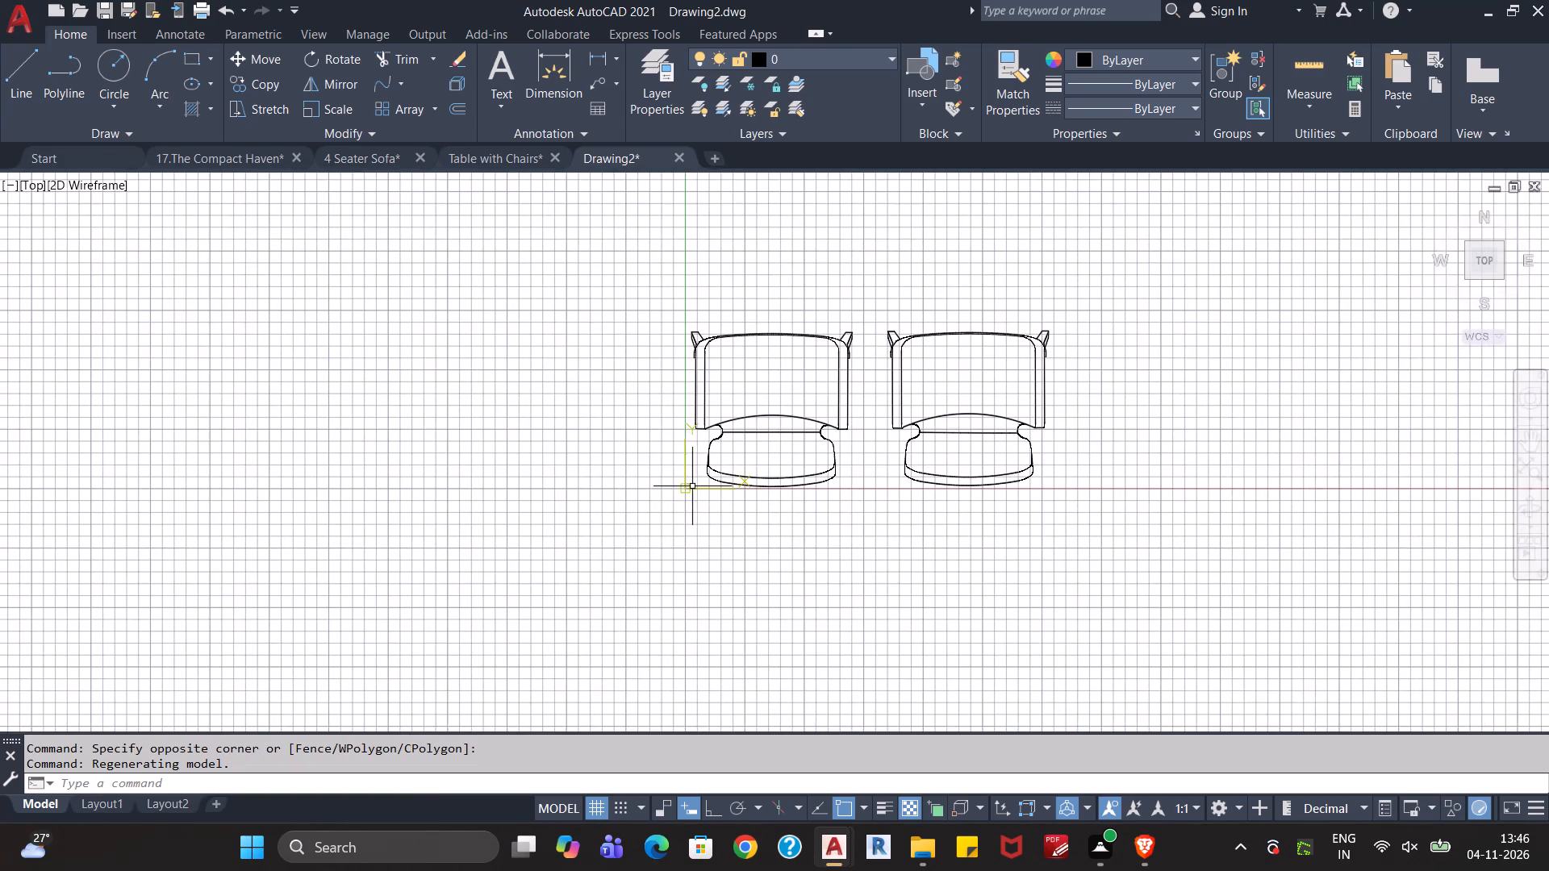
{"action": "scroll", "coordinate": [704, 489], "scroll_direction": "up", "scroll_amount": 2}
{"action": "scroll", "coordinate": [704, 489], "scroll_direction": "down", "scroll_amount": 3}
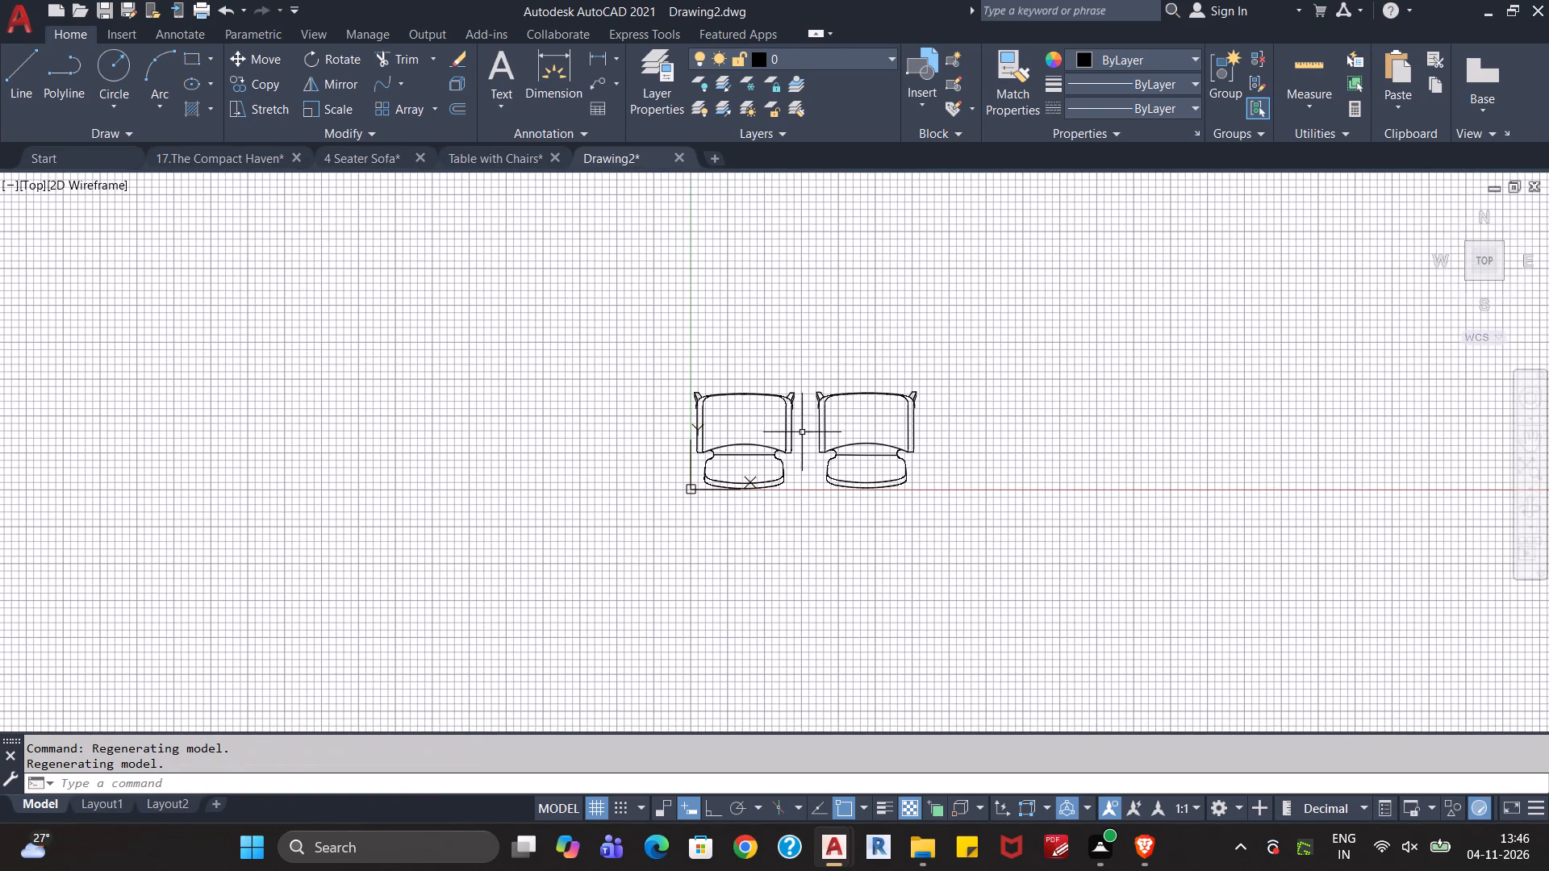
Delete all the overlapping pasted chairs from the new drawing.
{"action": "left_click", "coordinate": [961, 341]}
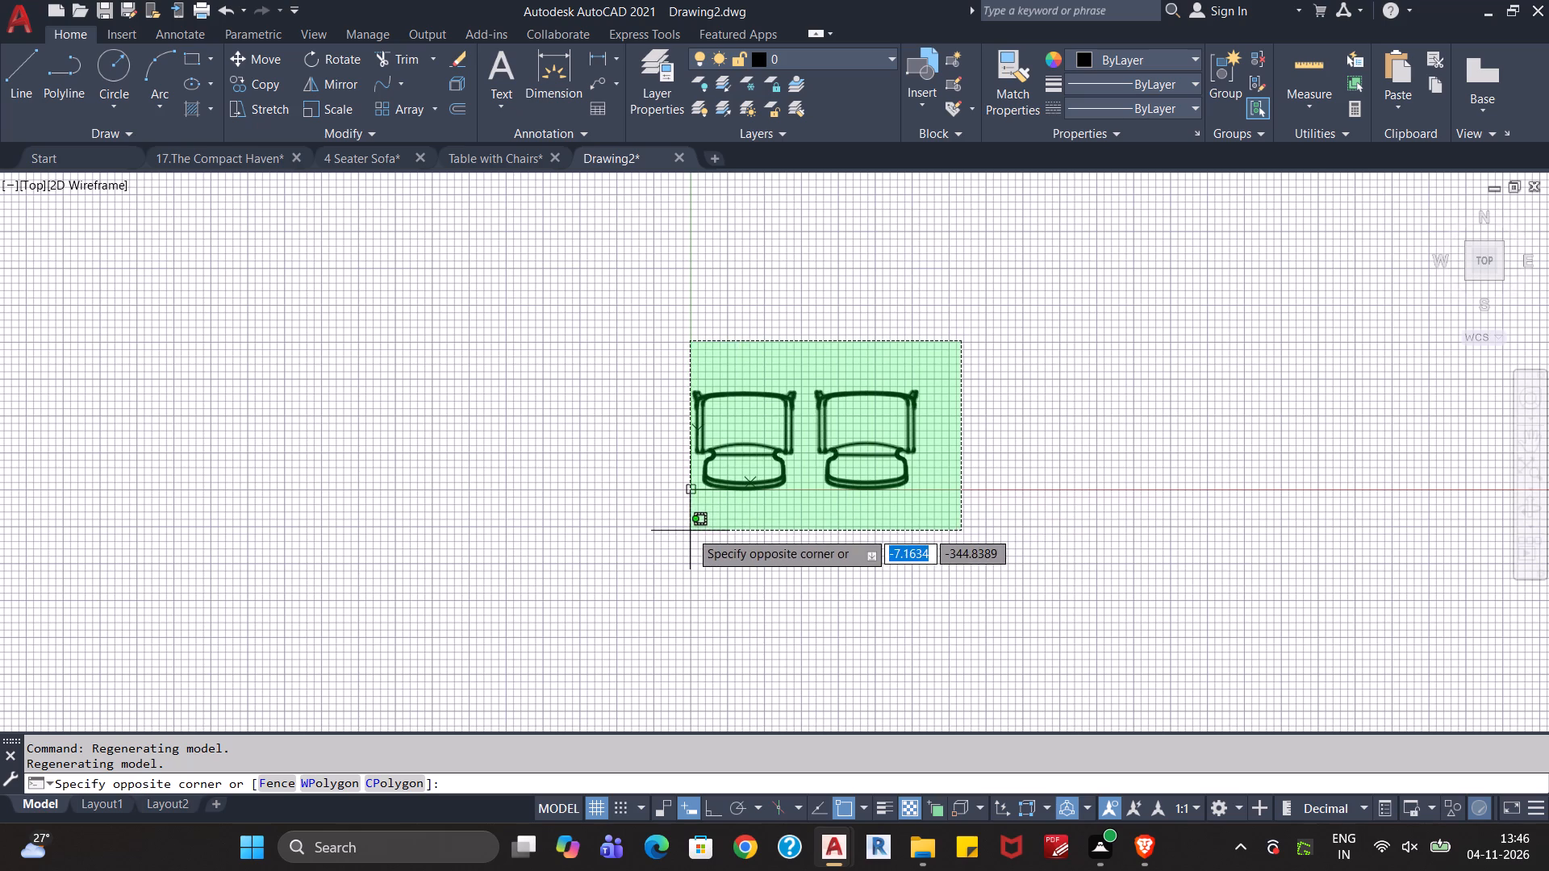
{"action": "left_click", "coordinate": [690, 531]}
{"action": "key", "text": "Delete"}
Paste the copied pair of chairs once, placing it above and to the right of the origin.
{"action": "scroll", "coordinate": [784, 486], "scroll_direction": "left", "scroll_amount": 2}
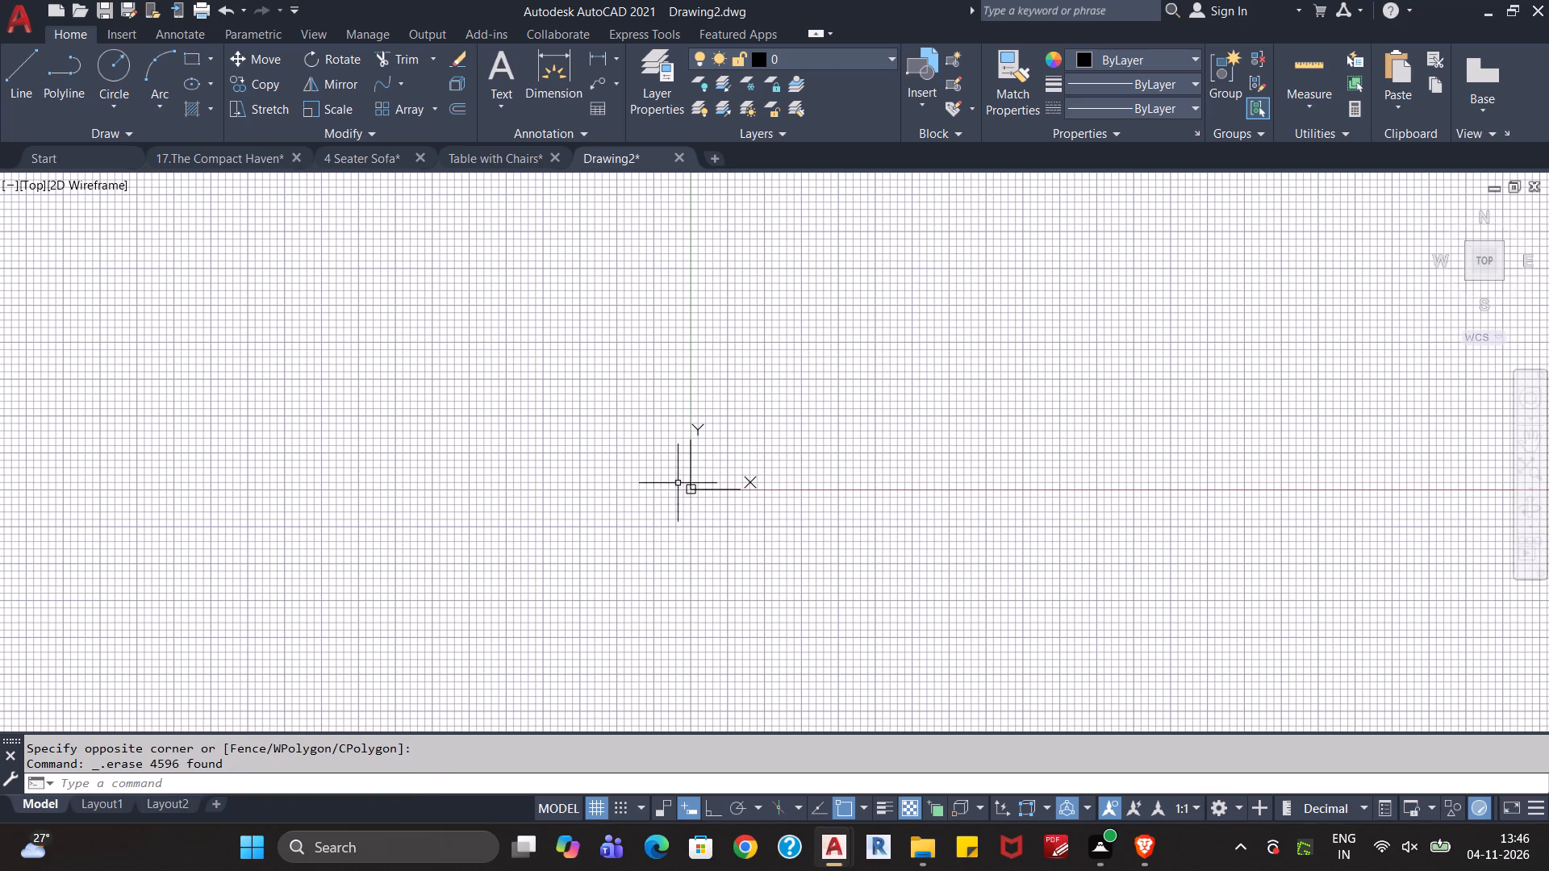
{"action": "key", "text": "ctrl+v"}
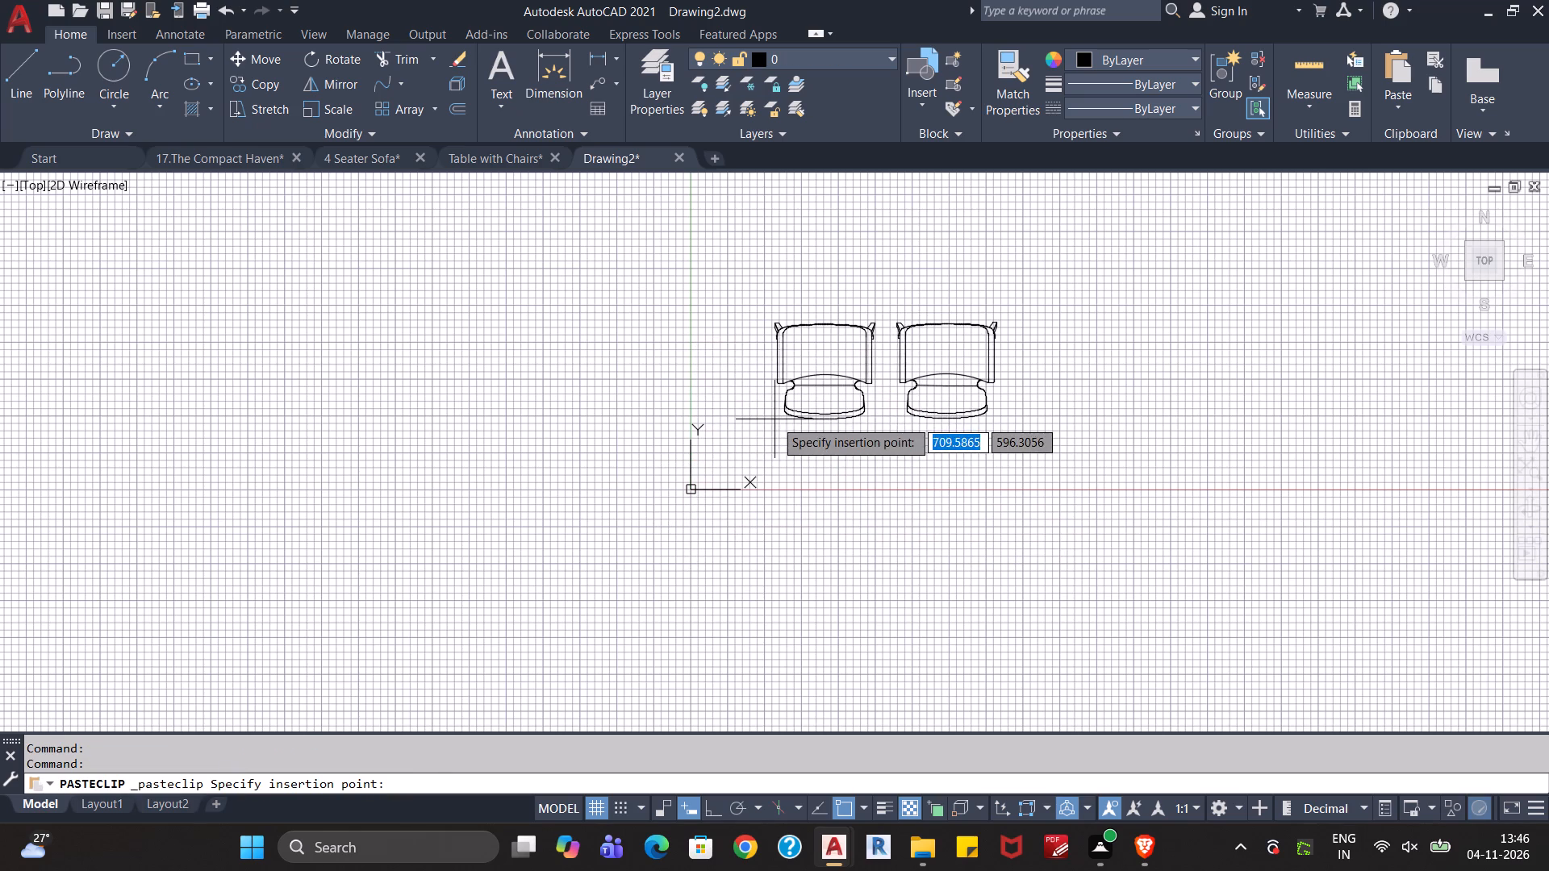
{"action": "left_click", "coordinate": [789, 412]}
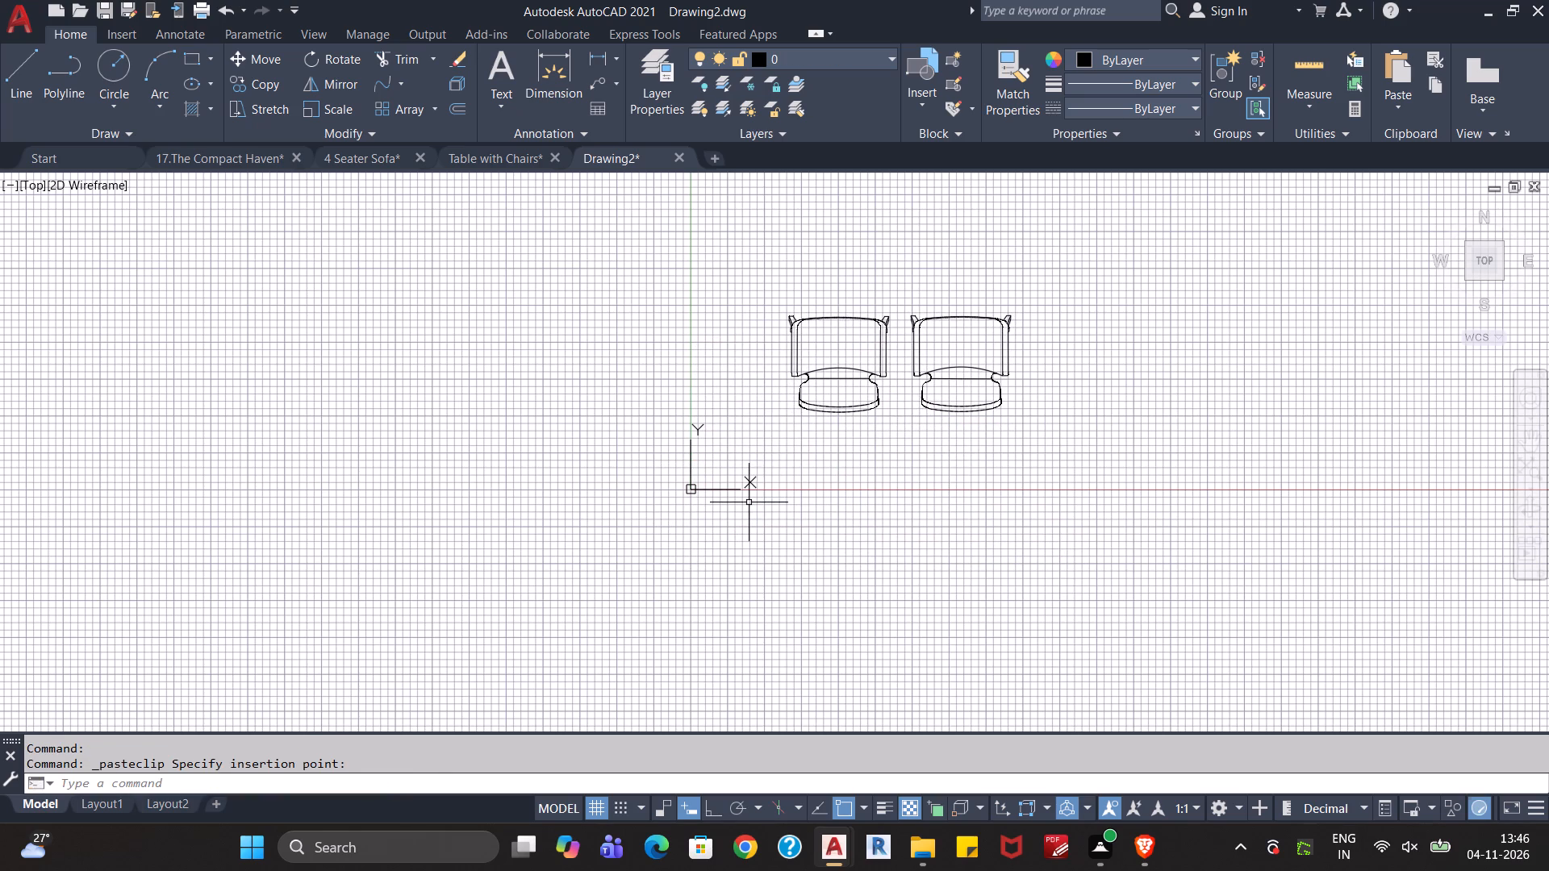
Turn off the grid display in the new drawing.
{"action": "left_click", "coordinate": [594, 817]}
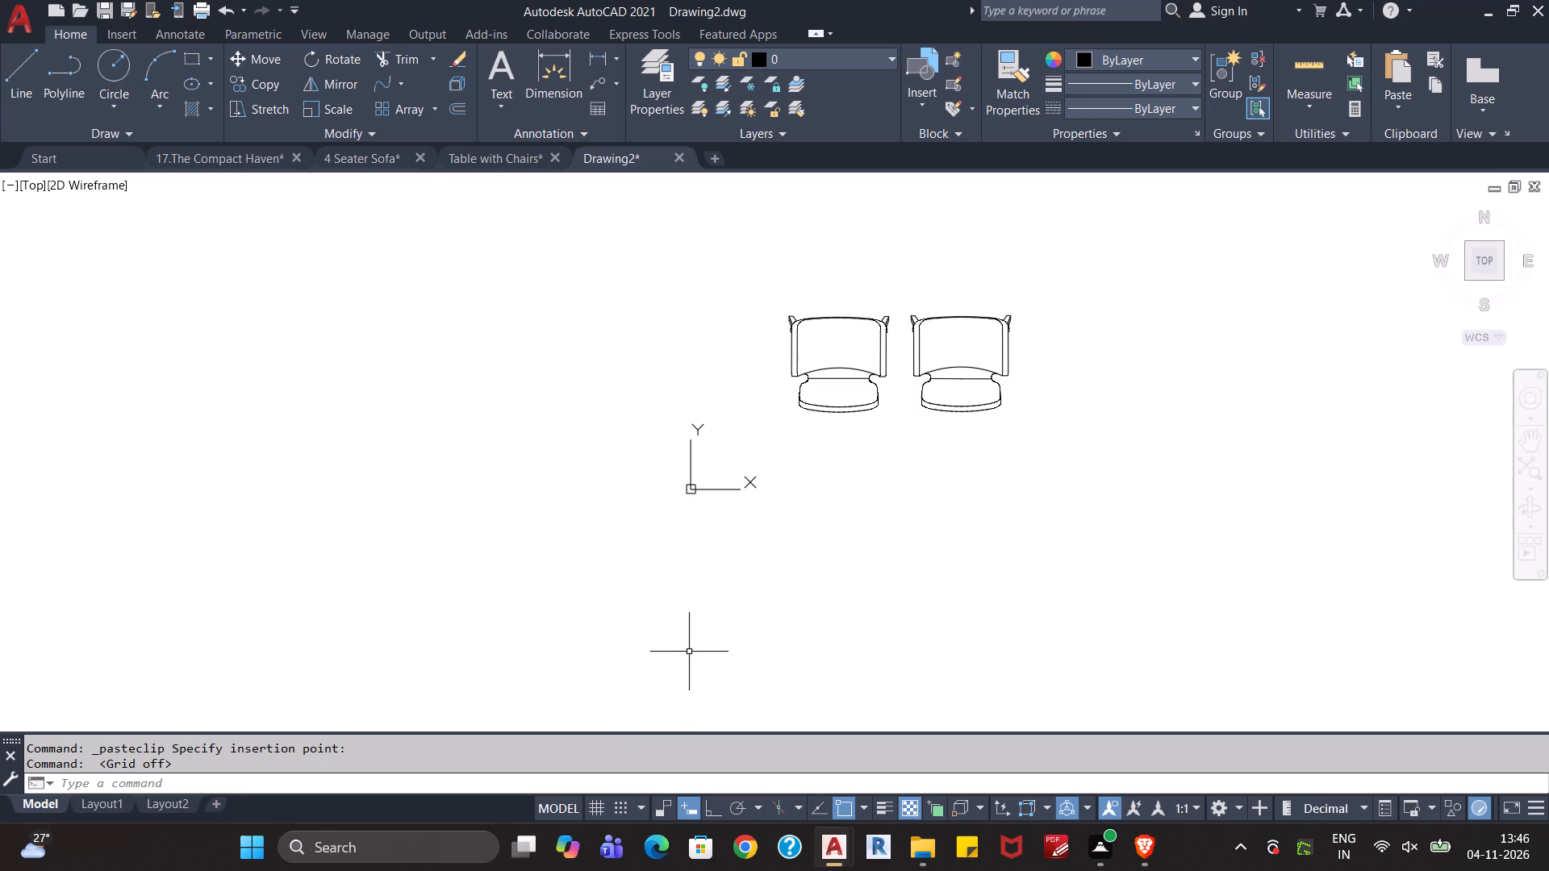
{"action": "middle_click_drag", "start_coordinate": [780, 584], "coordinate": [707, 630]}
Save the new drawing in the Blocks folder under the name Office Chairs.
{"action": "key", "text": "ctrl+s"}
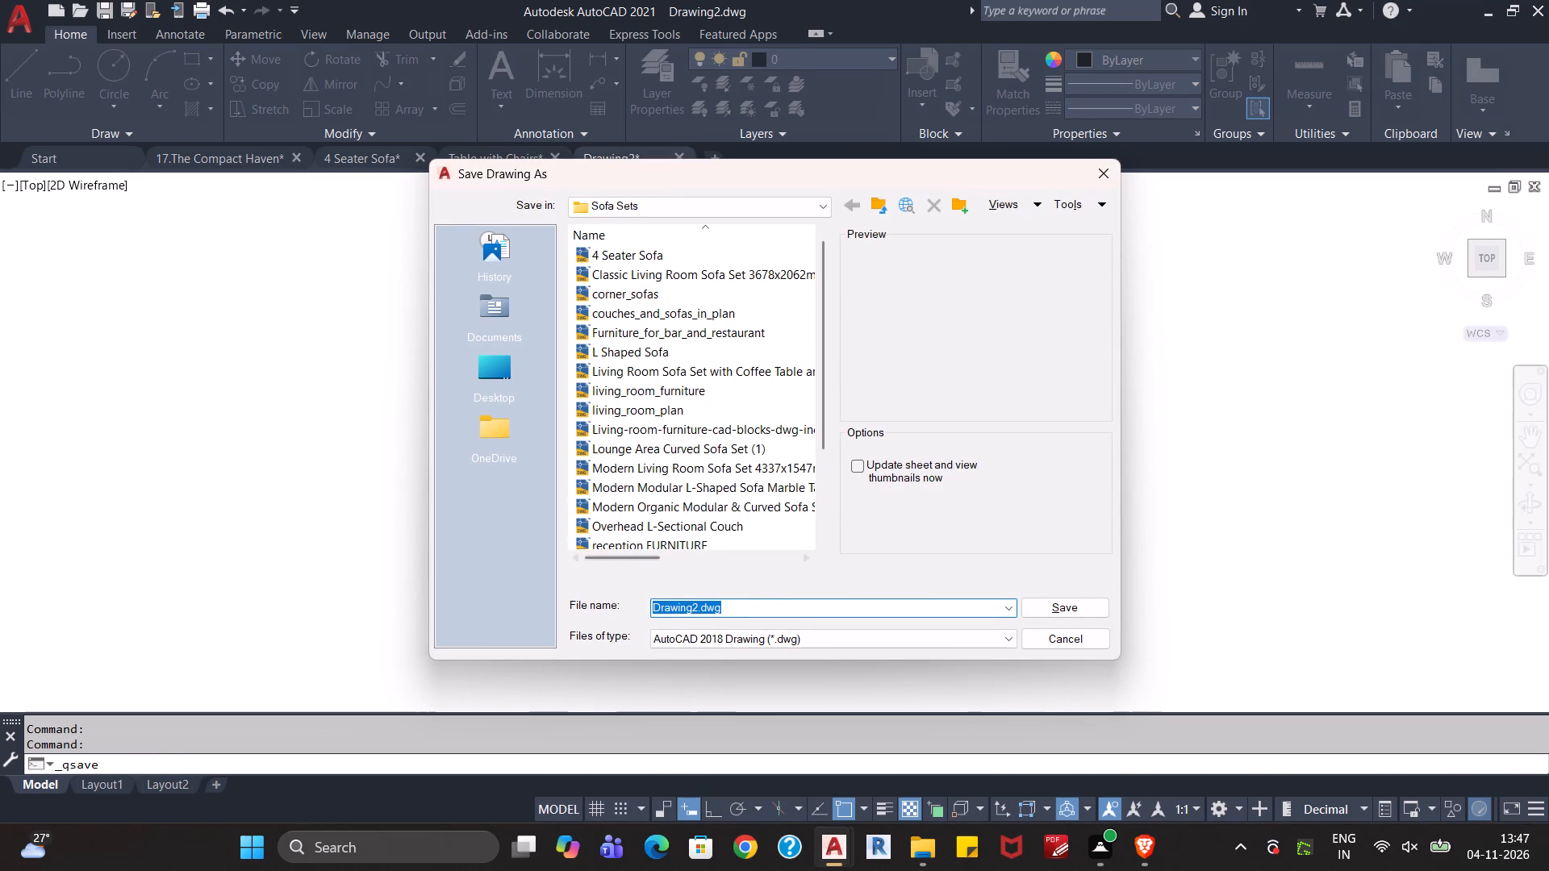
{"action": "type", "text": "So"}
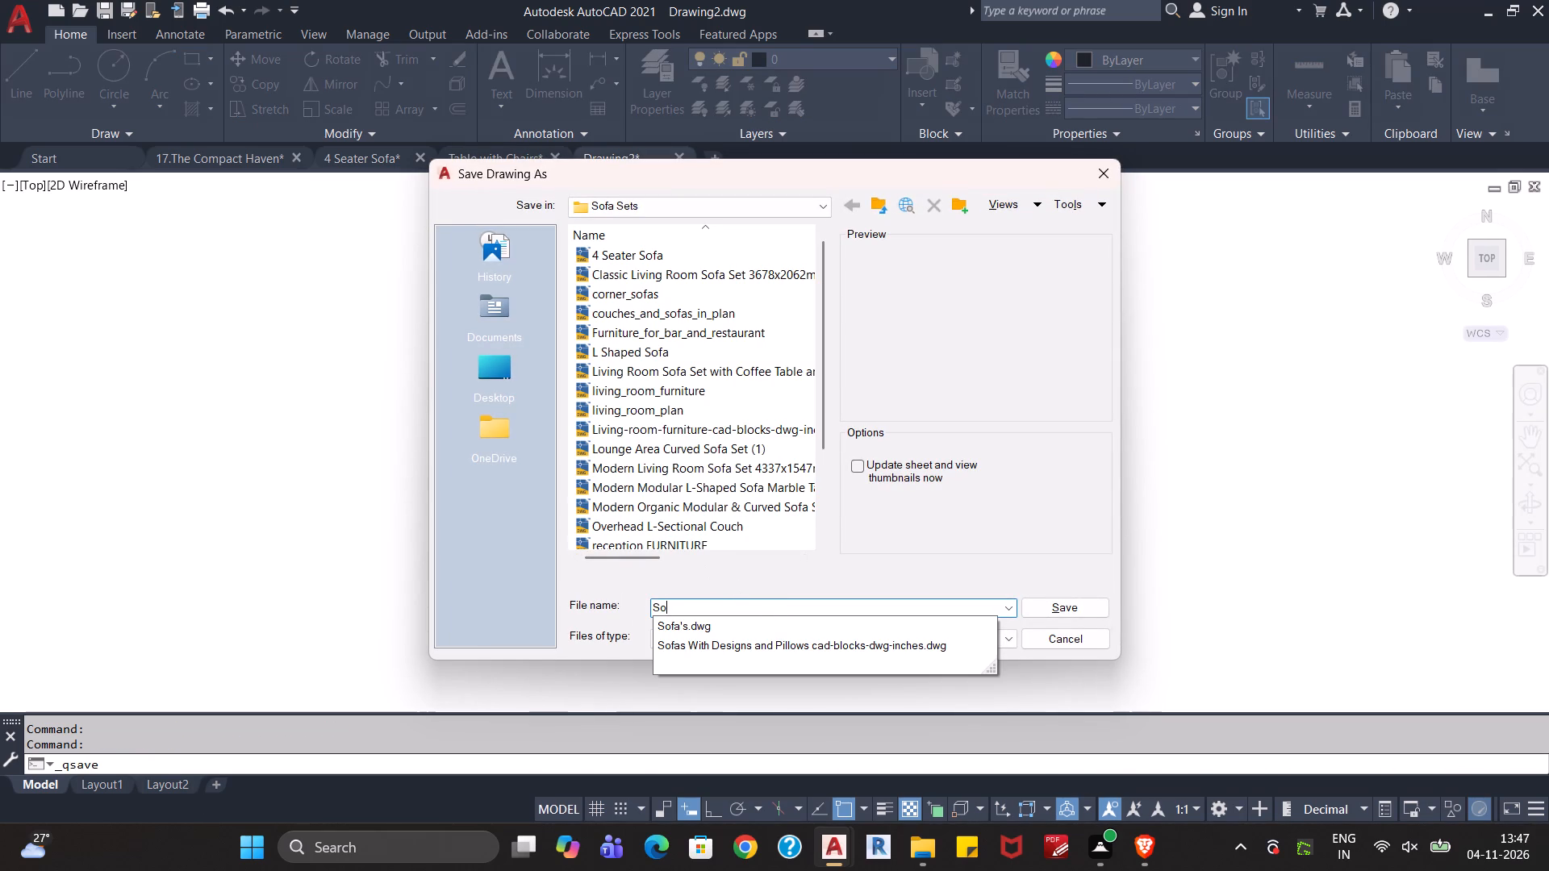
{"action": "key", "text": "BackSpace"}
{"action": "key", "text": "BackSpace"}
{"action": "key", "text": "BackSpace"}
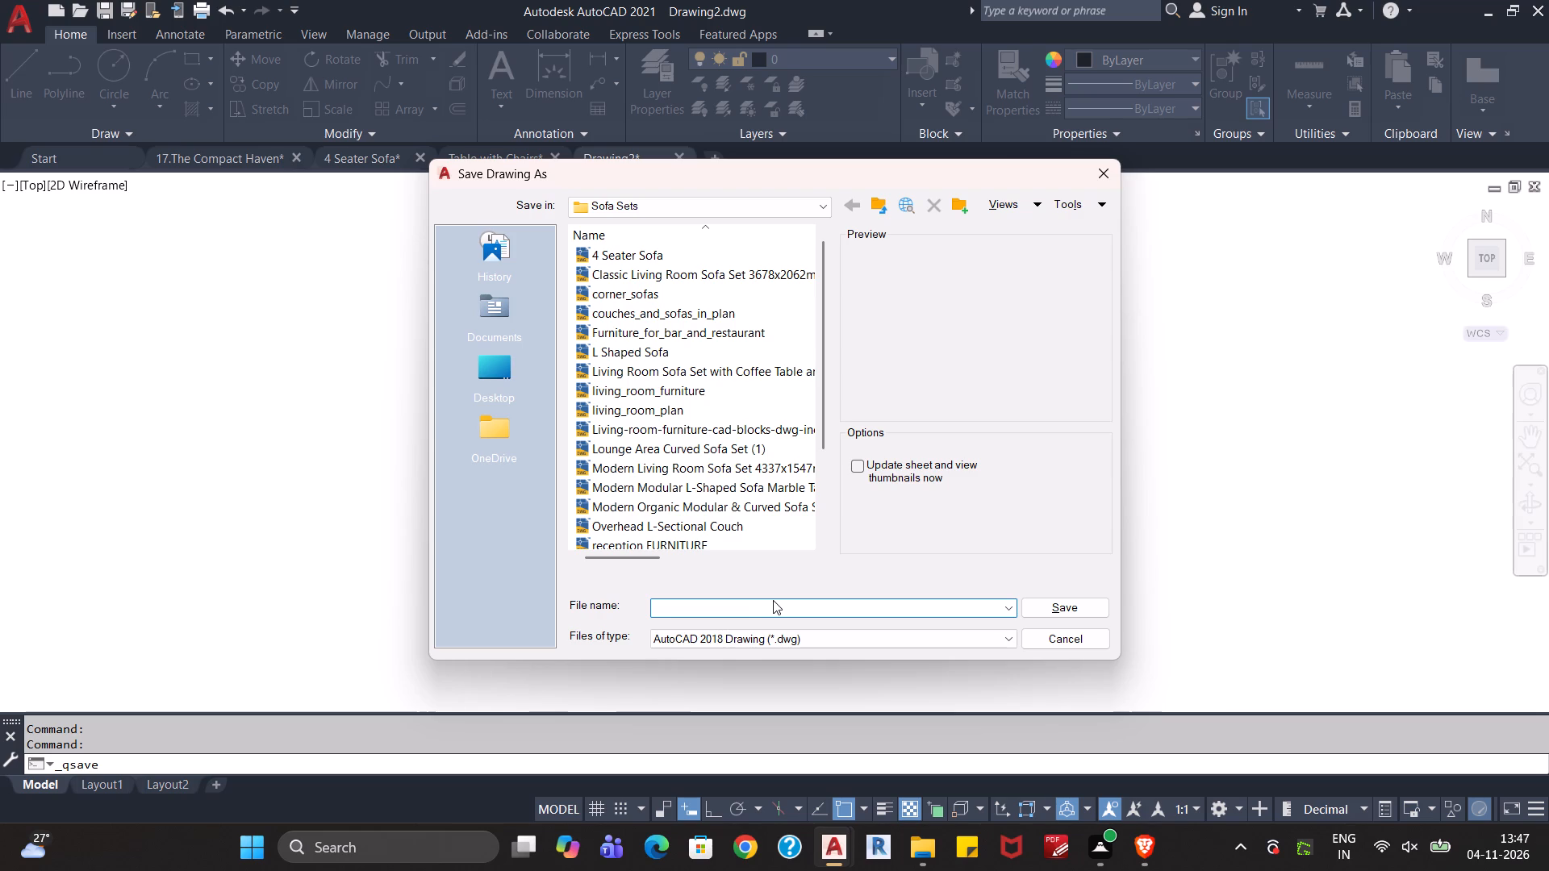
{"action": "type", "text": "office"}
{"action": "key", "text": "space"}
{"action": "key", "text": "BackSpace"}
{"action": "key", "text": "BackSpace"}
{"action": "key", "text": "BackSpace"}
{"action": "key", "text": "BackSpace"}
{"action": "key", "text": "BackSpace"}
{"action": "key", "text": "BackSpace"}
{"action": "key", "text": "BackSpace"}
{"action": "key", "text": "BackSpace"}
{"action": "key", "text": "BackSpace"}
{"action": "key", "text": "BackSpace"}
{"action": "key", "text": "BackSpace"}
{"action": "key", "text": "BackSpace"}
{"action": "key", "text": "BackSpace"}
{"action": "key", "text": "BackSpace"}
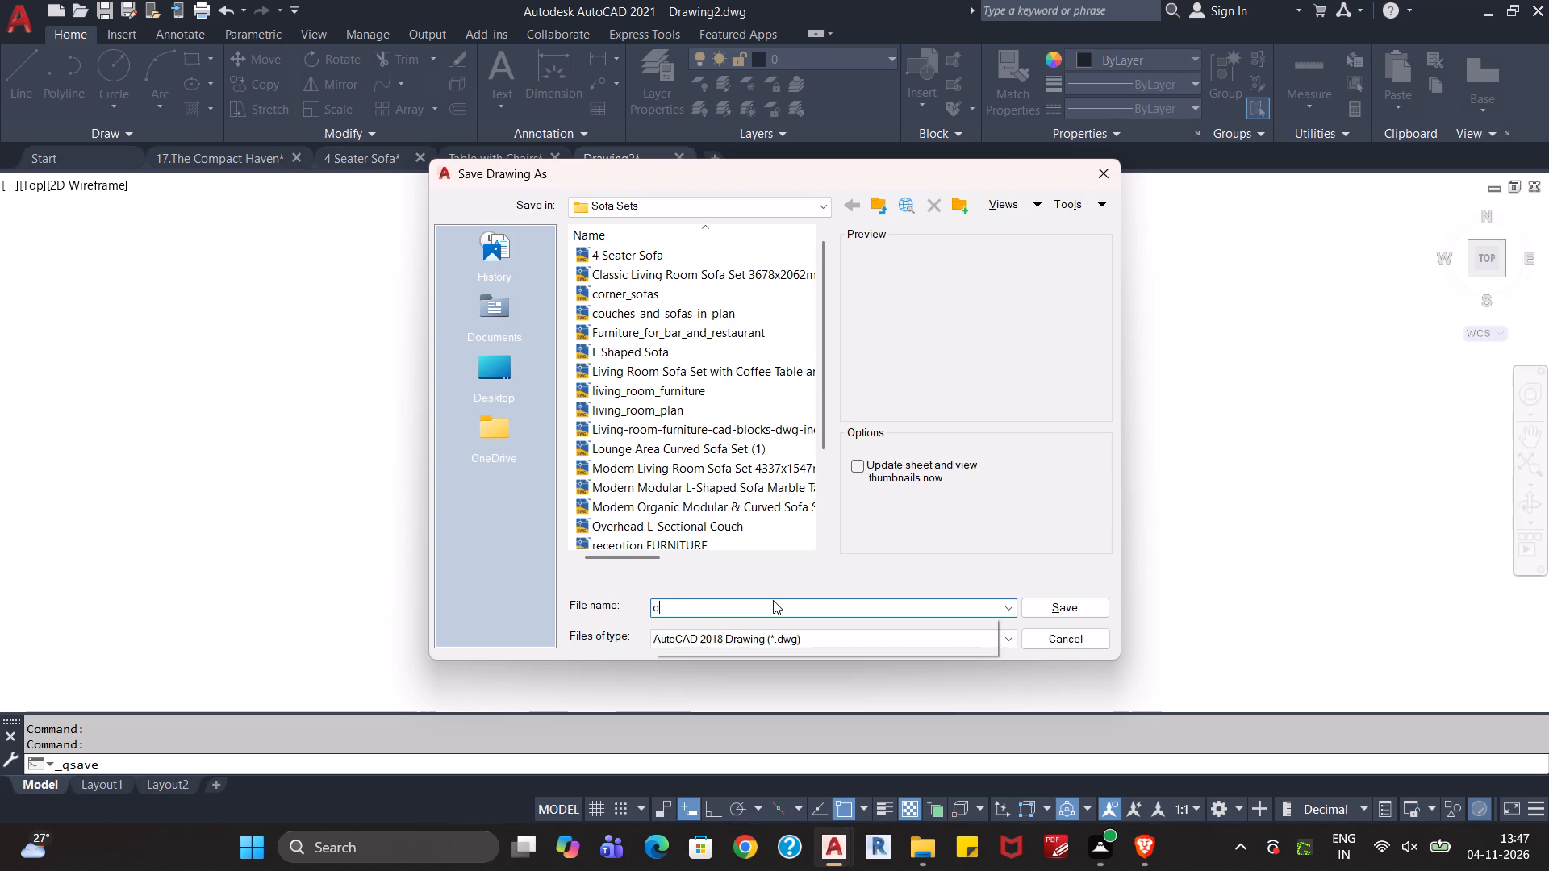
{"action": "type", "text": "Office"}
{"action": "key", "text": "space"}
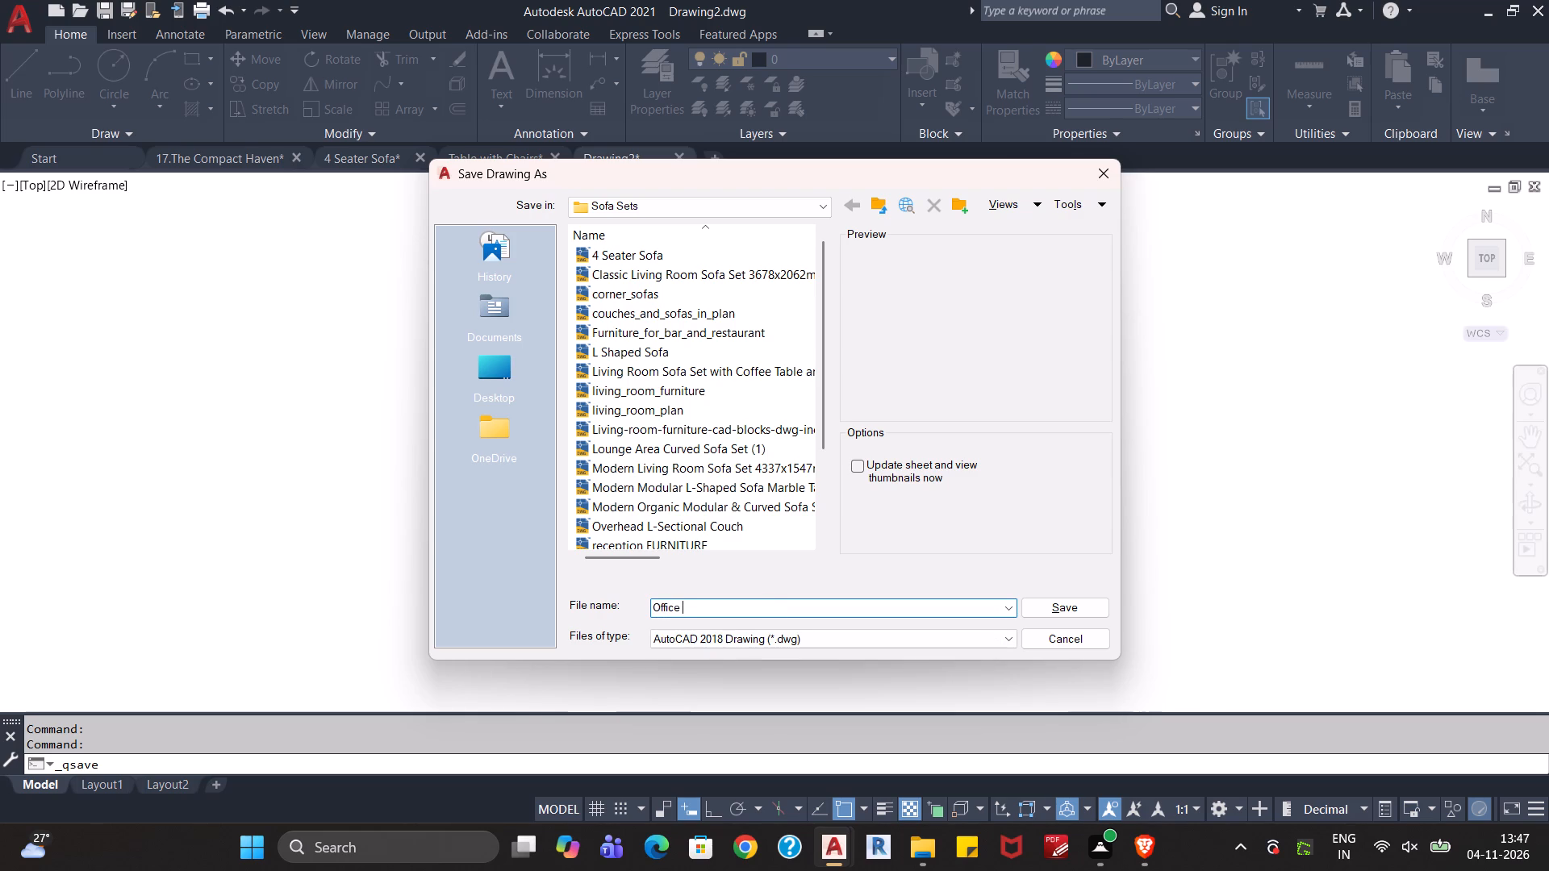
{"action": "type", "text": "Chairs"}
{"action": "left_click", "coordinate": [877, 206]}
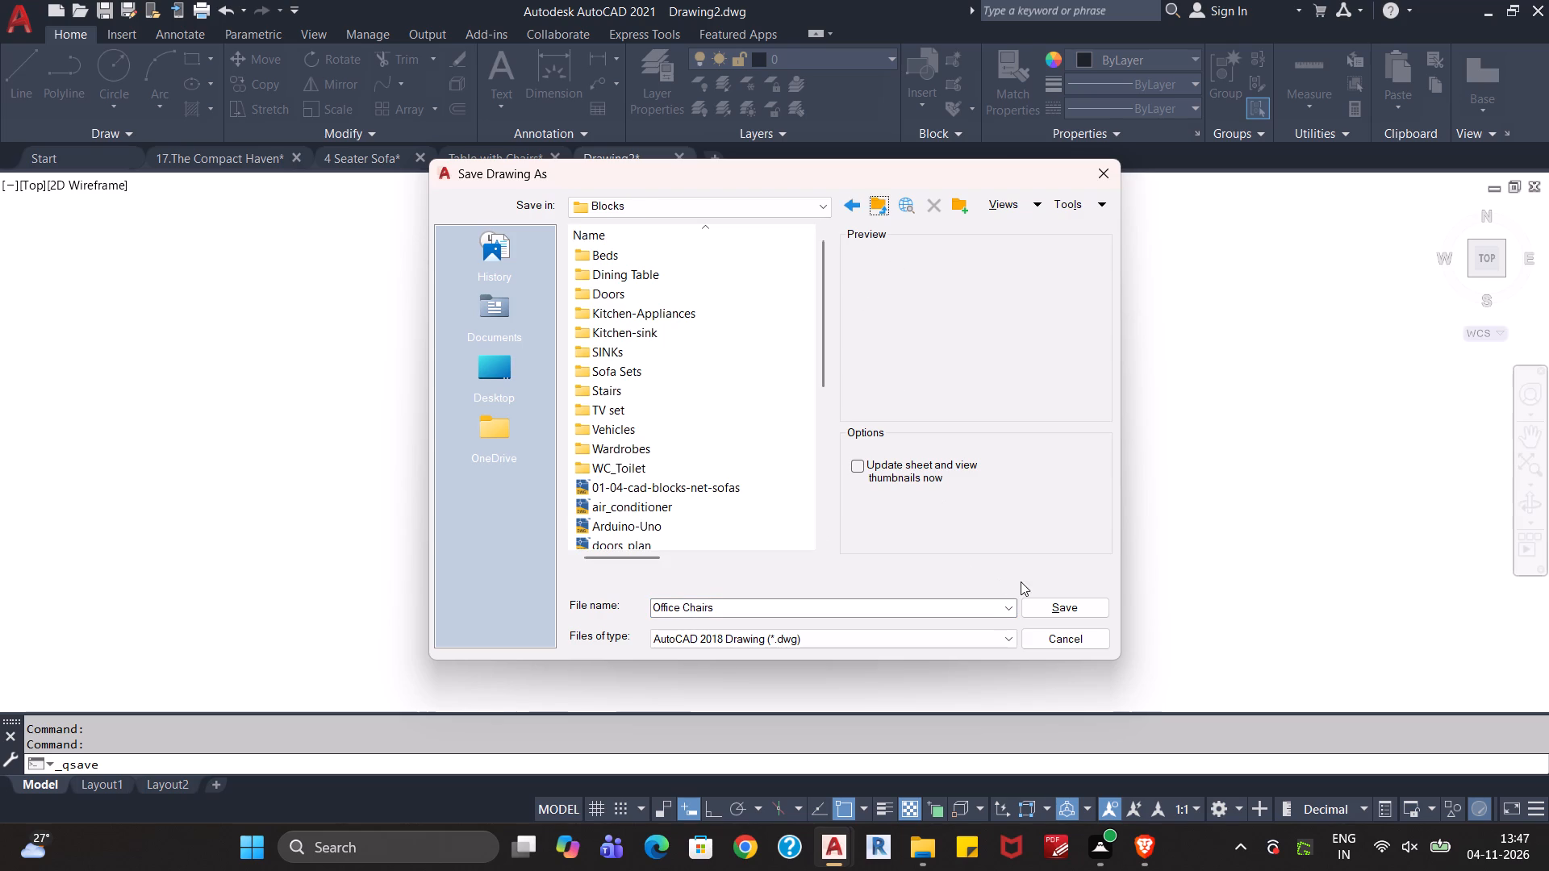
{"action": "left_click", "coordinate": [1040, 607]}
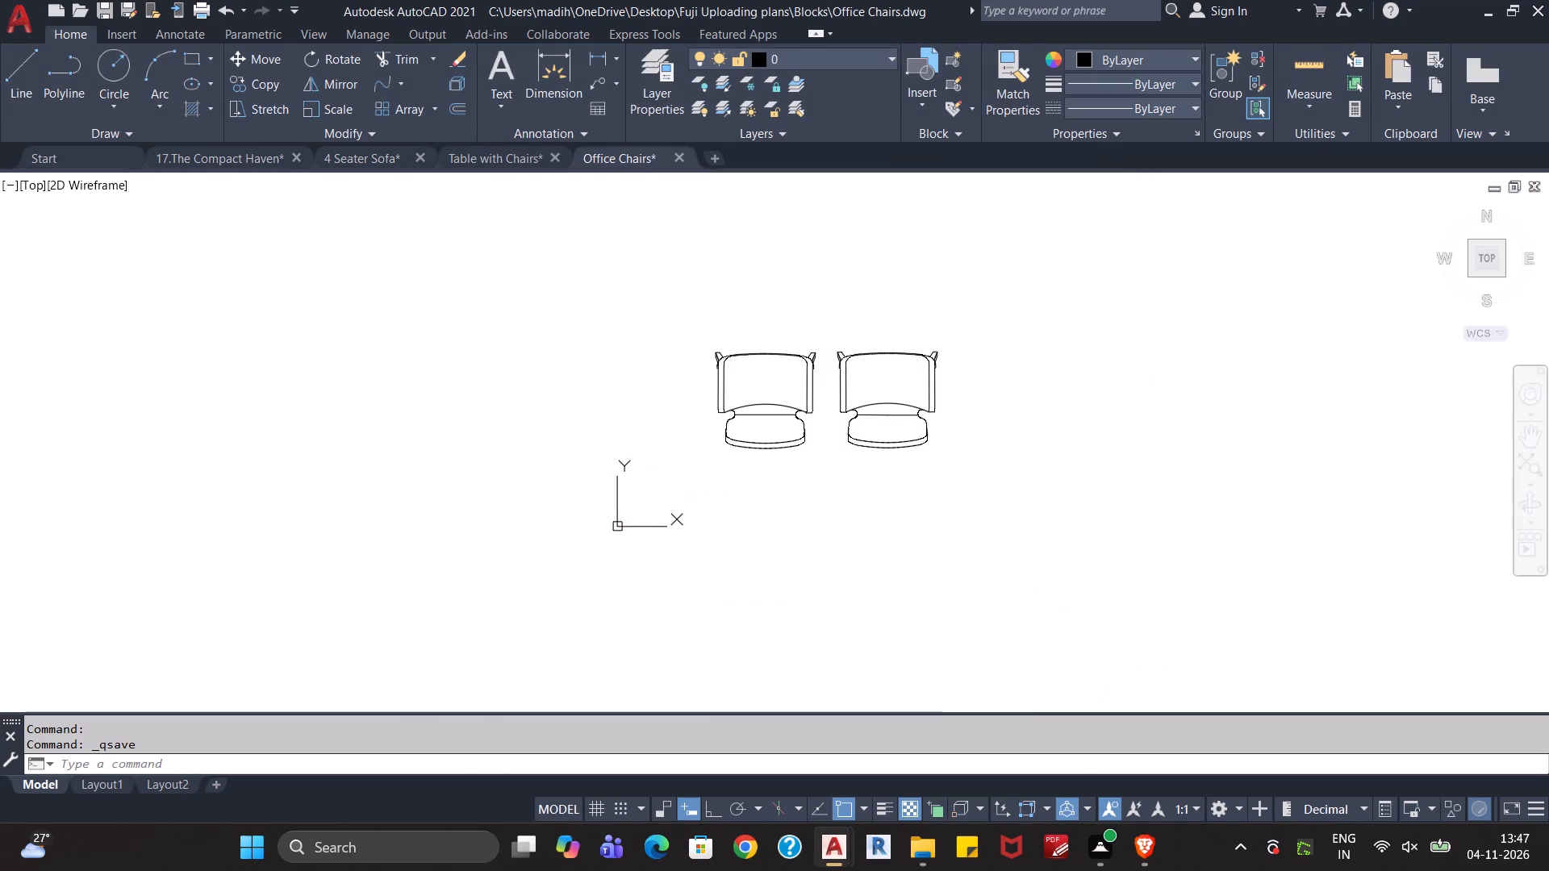
Close the Table with Chairs drawing.
{"action": "scroll", "coordinate": [1033, 591], "scroll_direction": "down", "scroll_amount": 1}
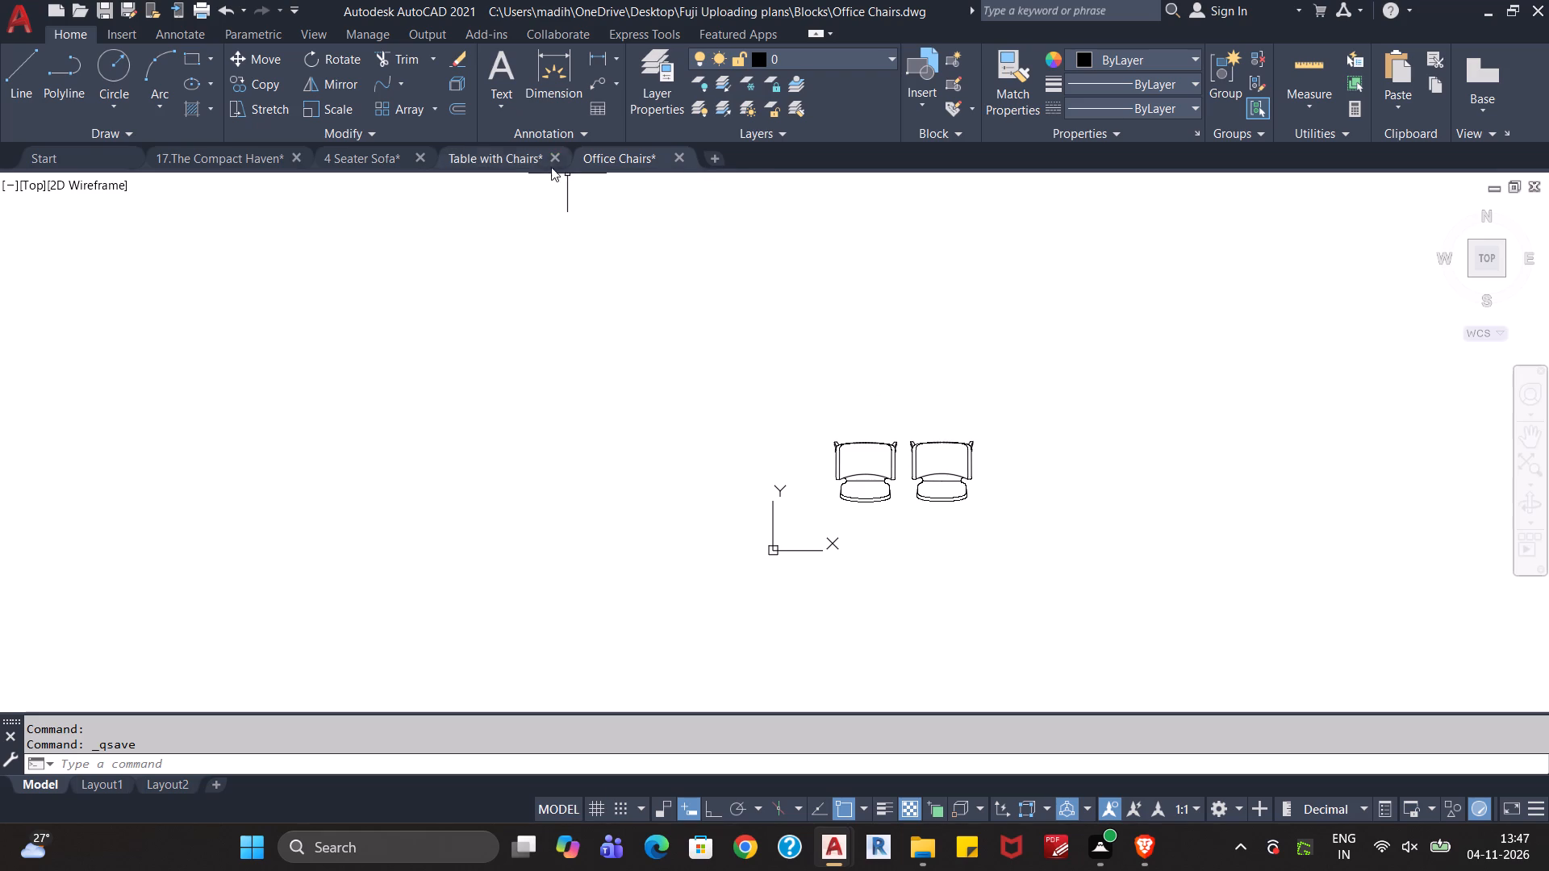
{"action": "left_click", "coordinate": [516, 153]}
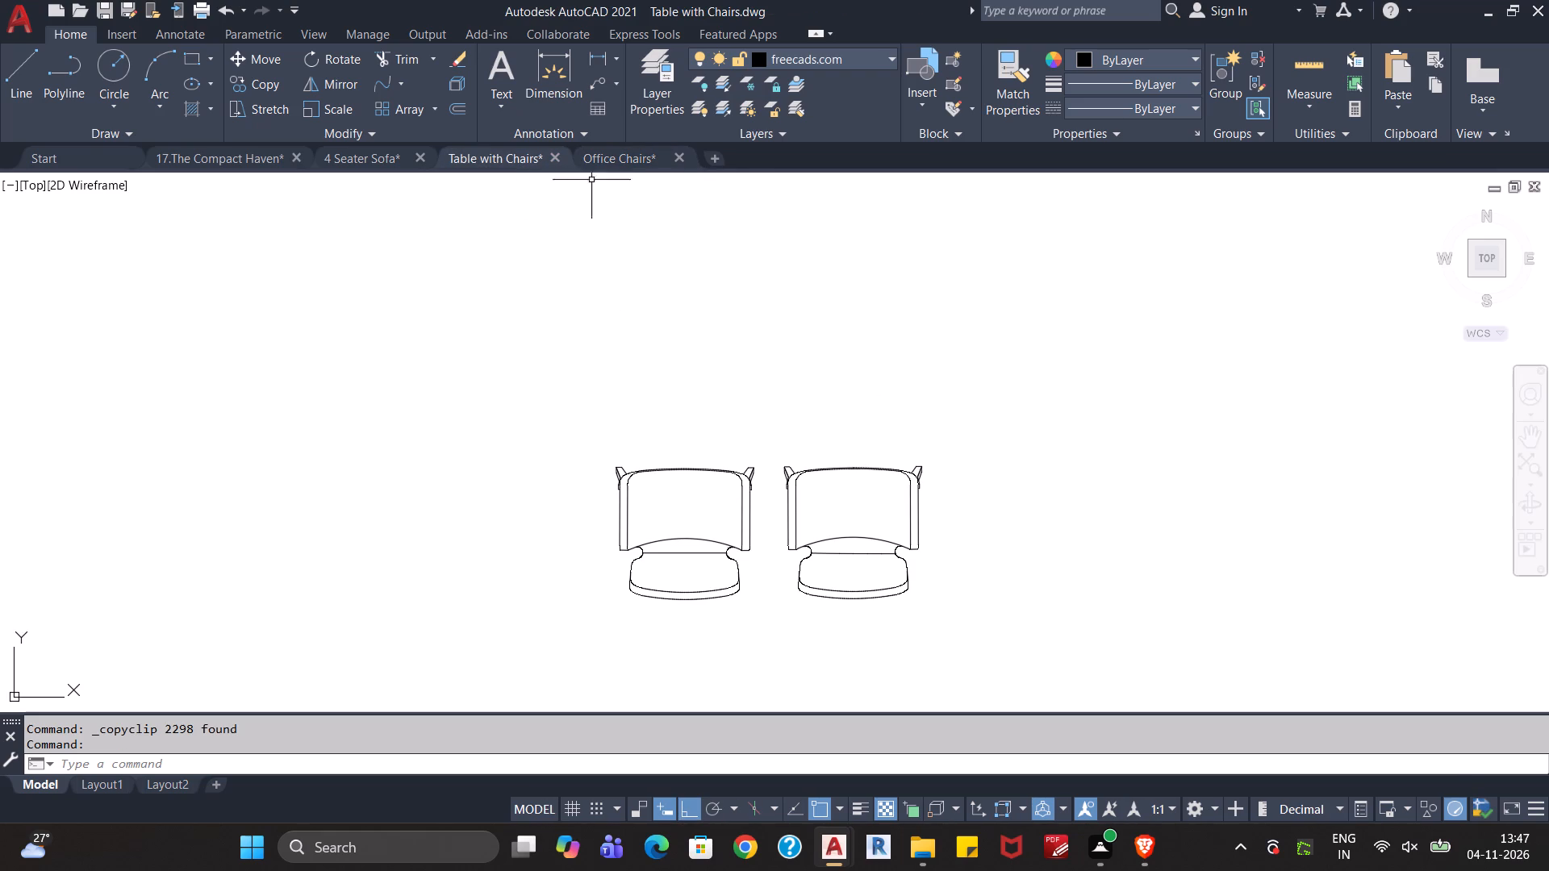
{"action": "left_click", "coordinate": [554, 160]}
{"action": "left_click", "coordinate": [845, 468]}
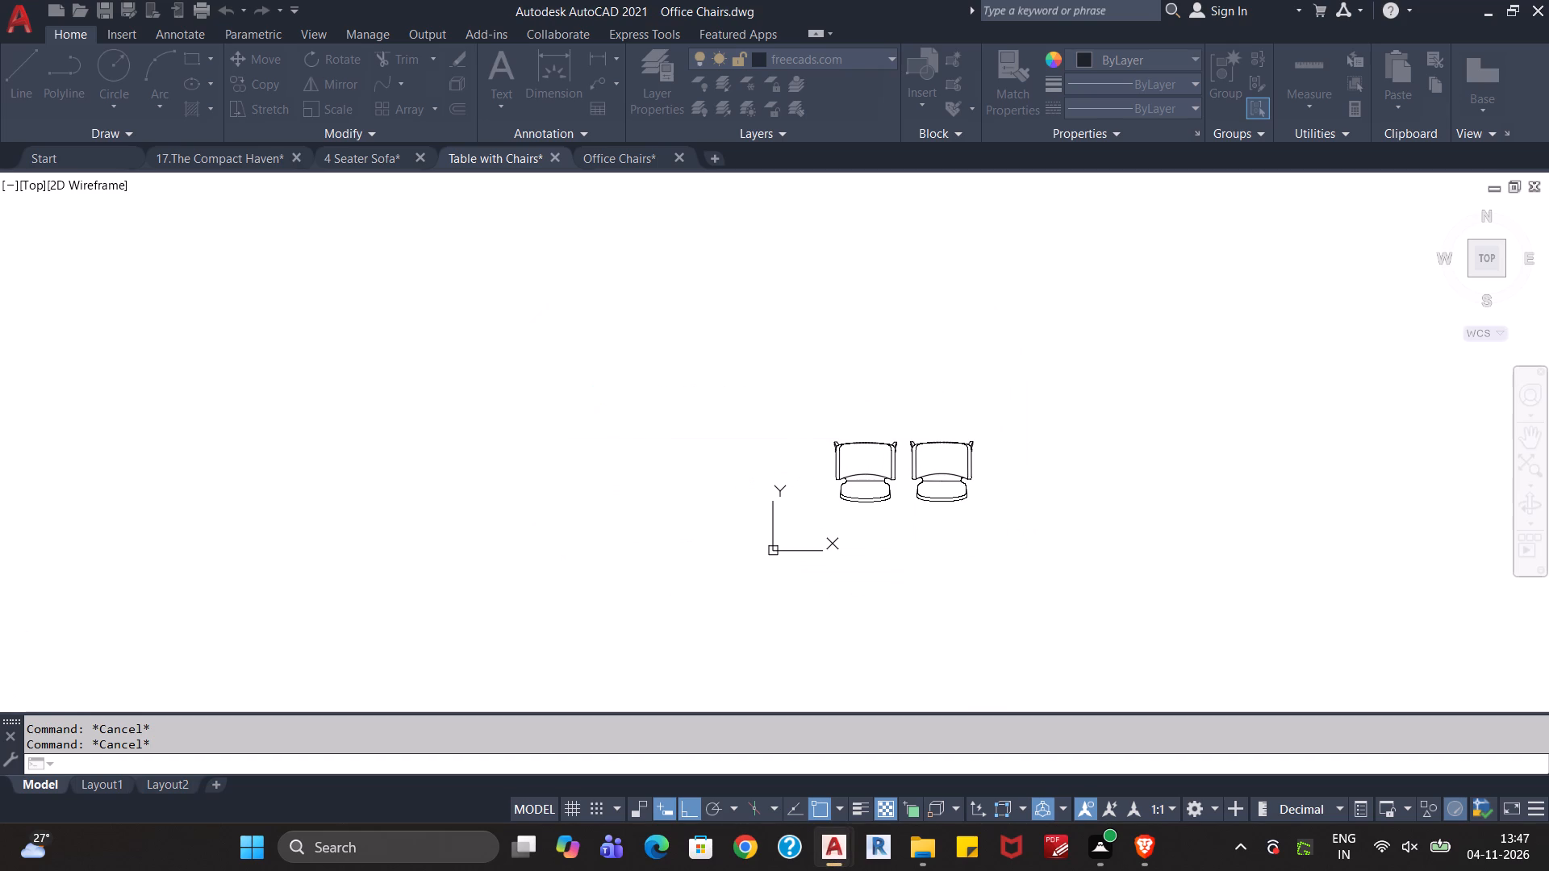
Cut both chairs from the Office Chairs drawing to the clipboard.
{"action": "left_click", "coordinate": [1015, 379]}
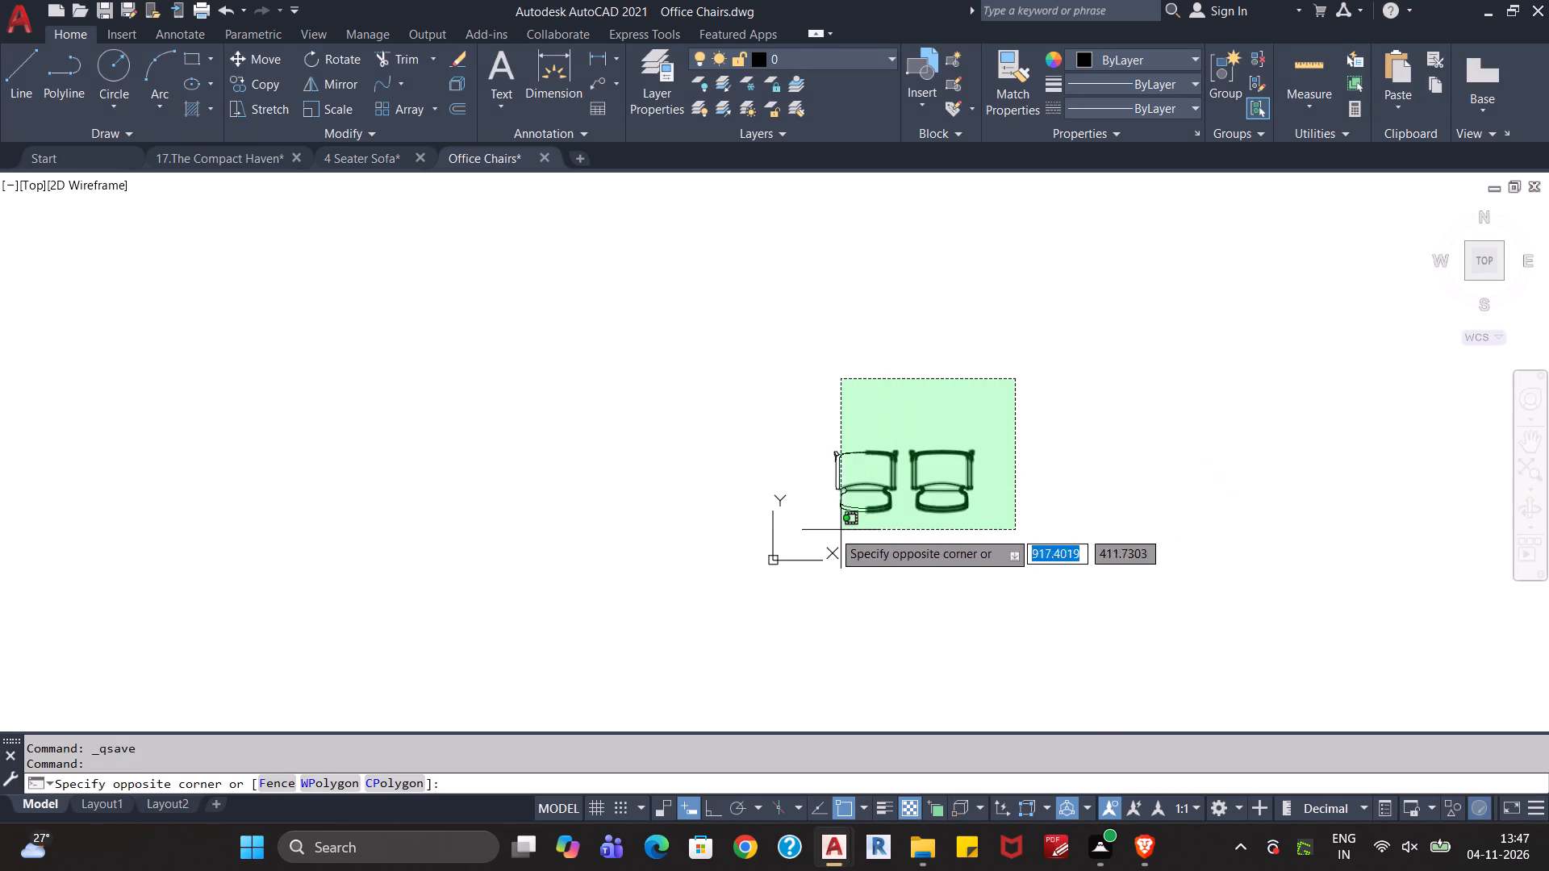
{"action": "left_click", "coordinate": [817, 529]}
{"action": "scroll", "coordinate": [949, 519], "scroll_direction": "up", "scroll_amount": 2}
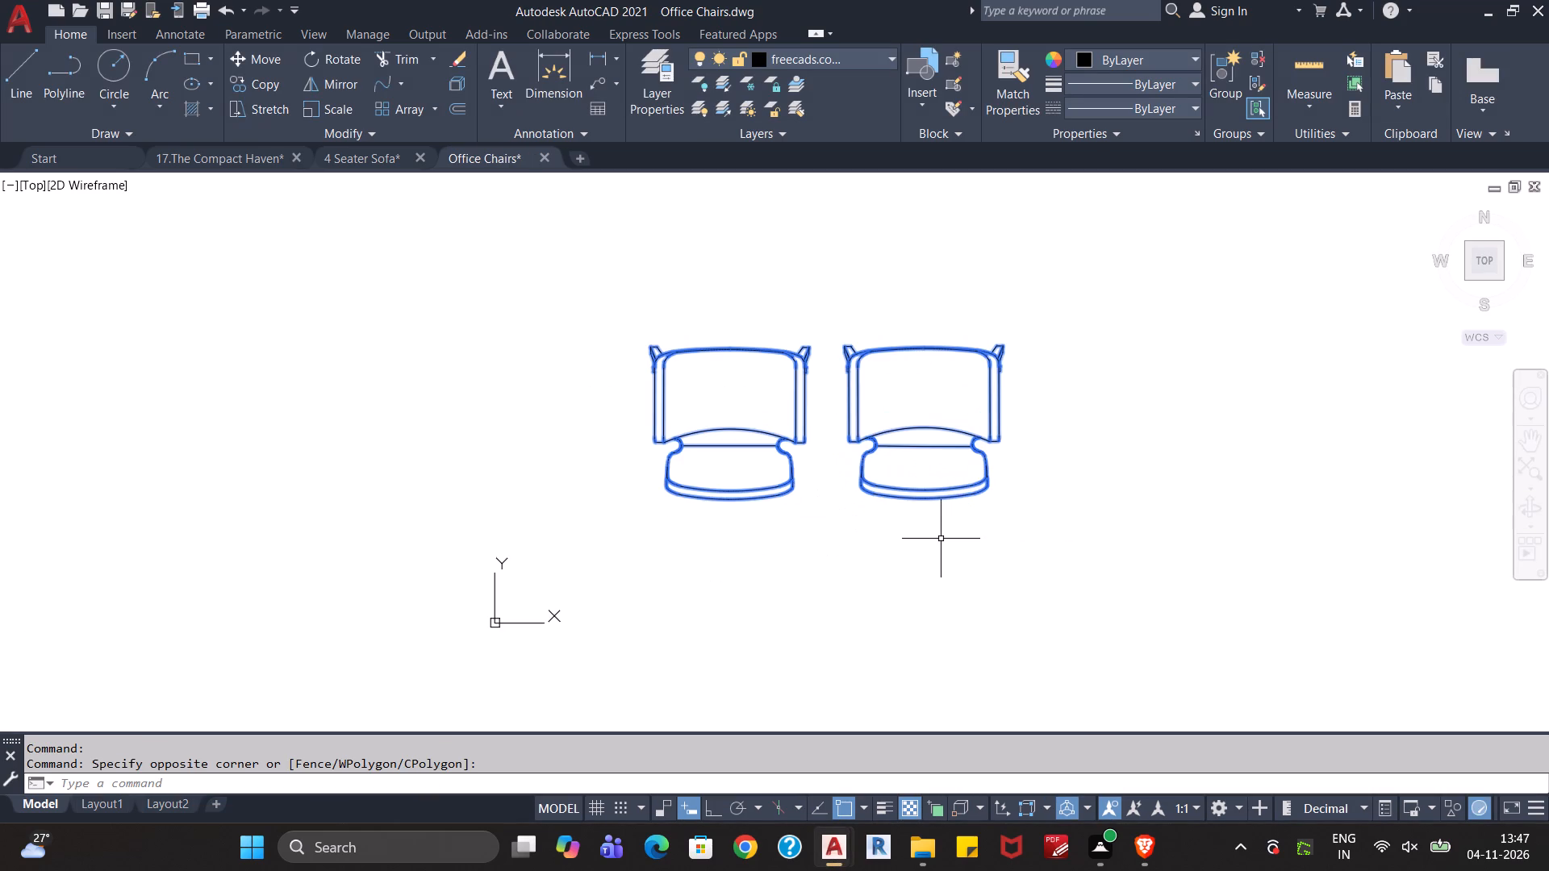
{"action": "key", "text": "ctrl+x"}
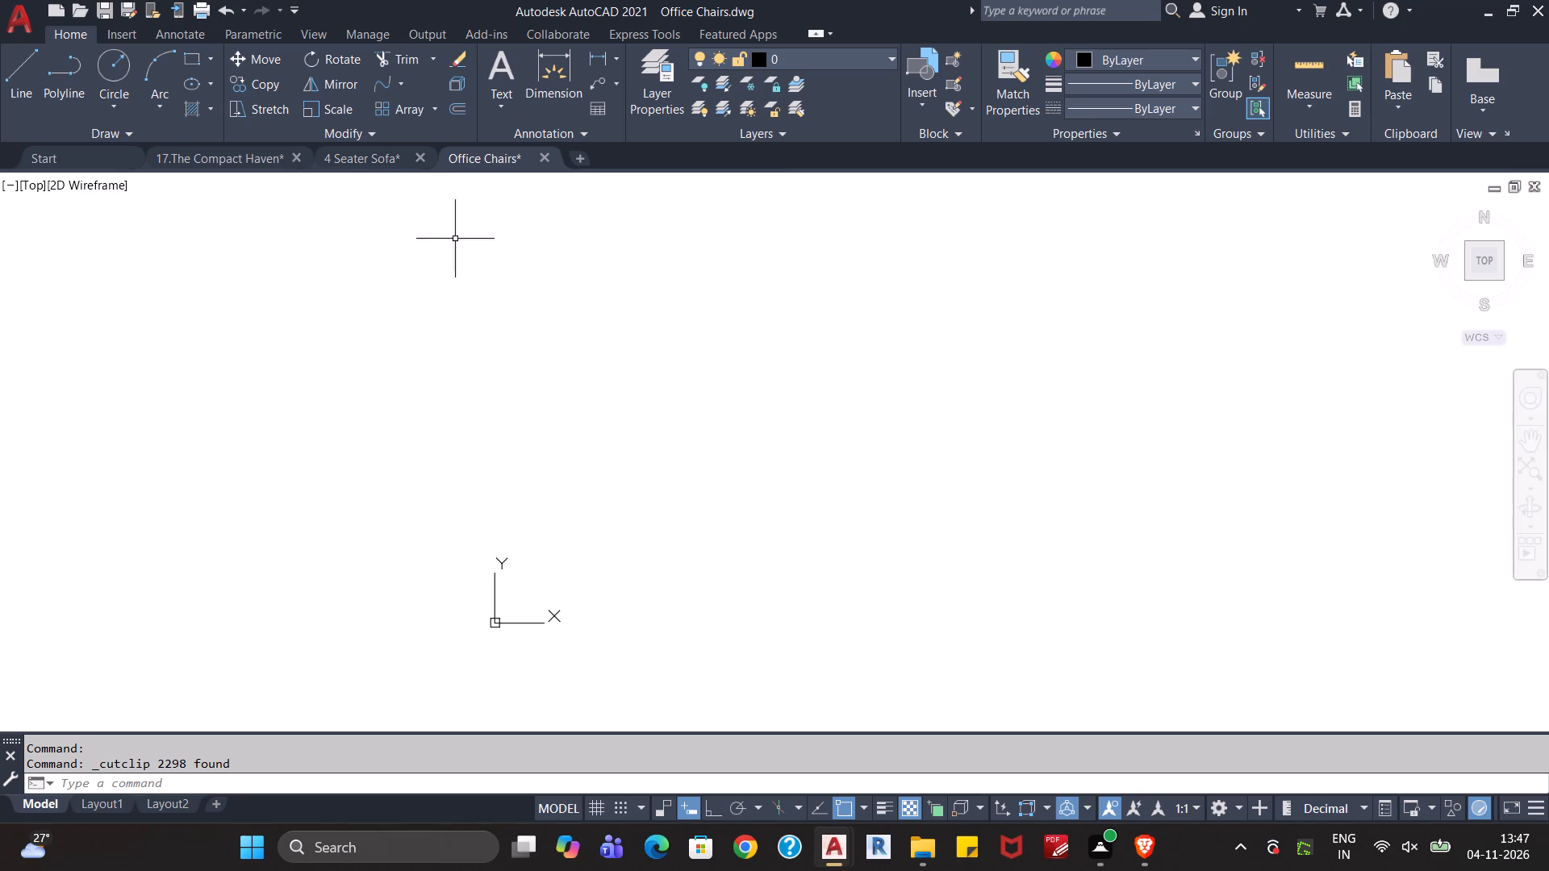
Close the Office Chairs and 4 Seater Sofa drawings to return to The Compact Haven plan.
{"action": "left_click", "coordinate": [546, 156]}
{"action": "left_click", "coordinate": [817, 463]}
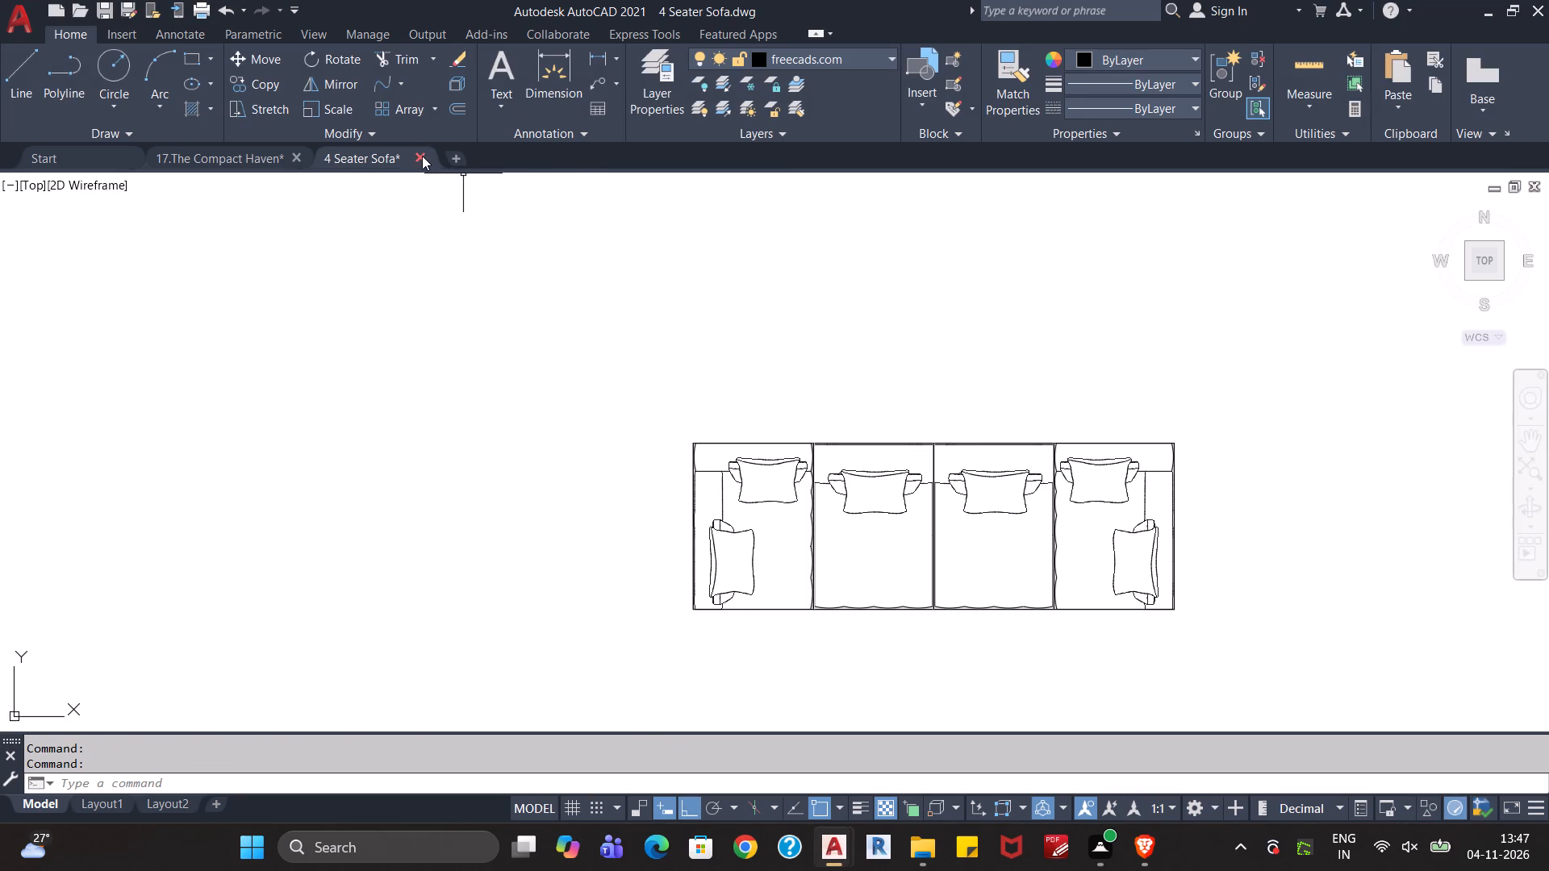
{"action": "left_click", "coordinate": [422, 156]}
{"action": "left_click", "coordinate": [847, 473]}
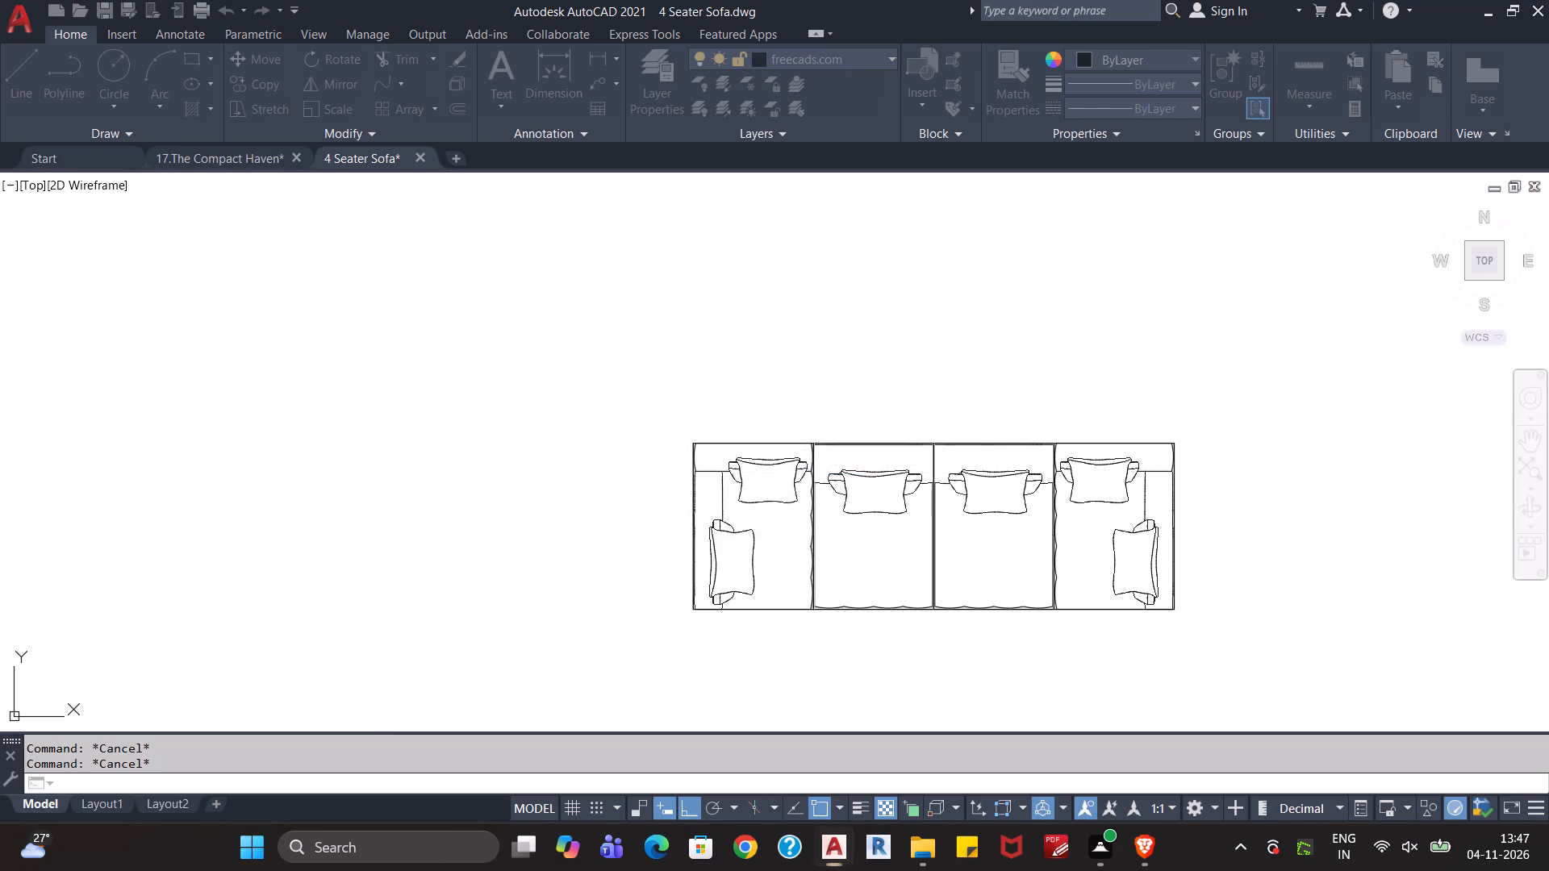
Paste the cut pair of chairs into the empty area to the right of the Compact Haven floor plan.
{"action": "scroll", "coordinate": [684, 419], "scroll_direction": "down", "scroll_amount": 1}
{"action": "scroll", "coordinate": [808, 476], "scroll_direction": "down", "scroll_amount": 2}
{"action": "middle_click_drag", "start_coordinate": [858, 496], "coordinate": [854, 496]}
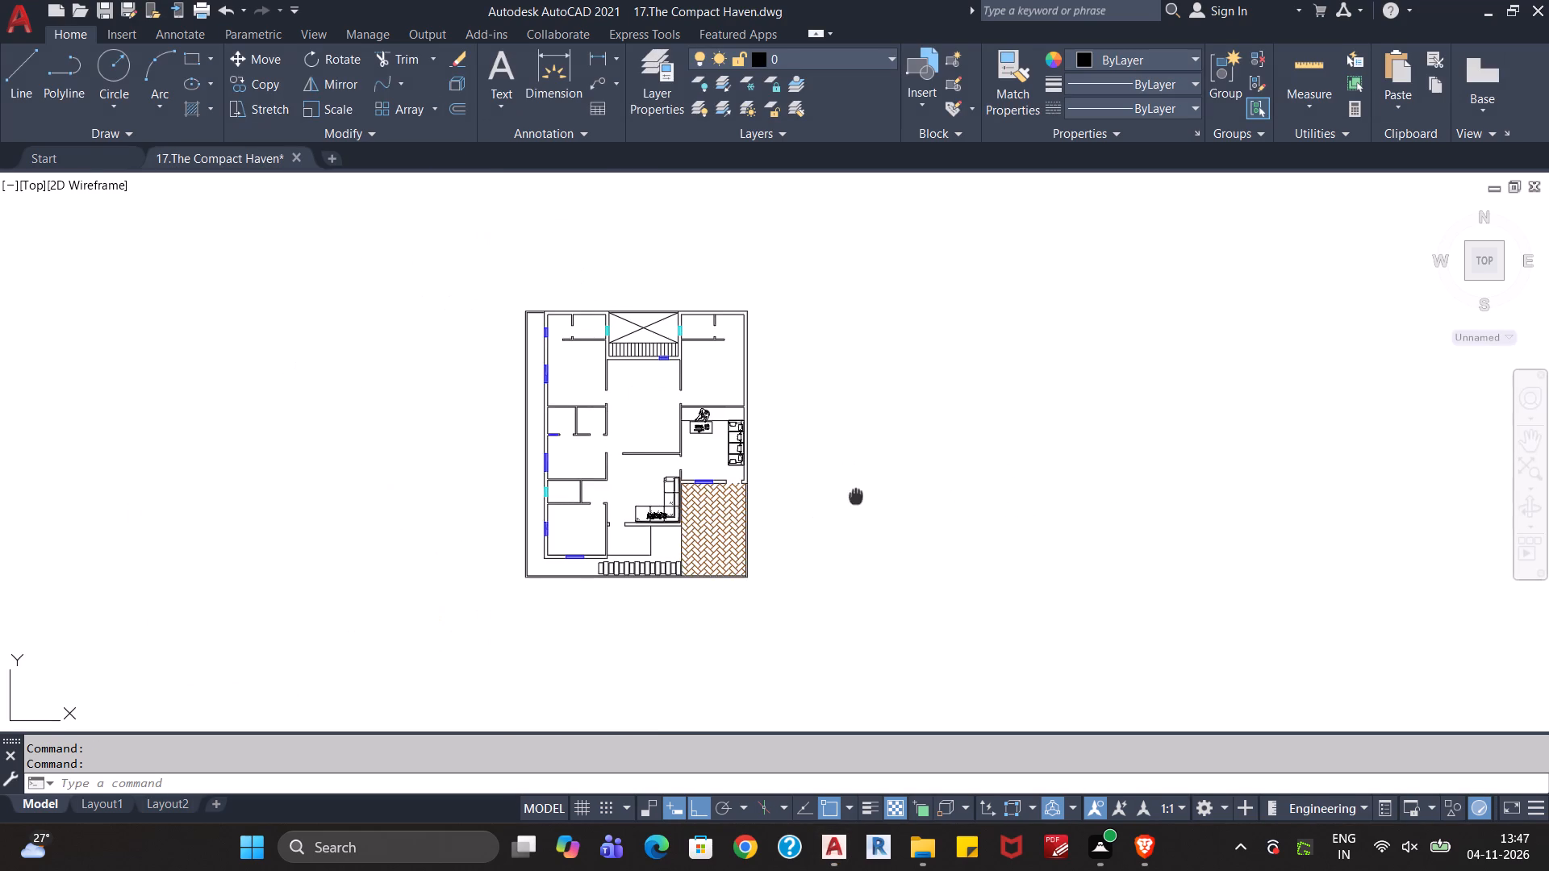
{"action": "middle_click_drag", "start_coordinate": [854, 496], "coordinate": [746, 478]}
{"action": "key", "text": "ctrl+v"}
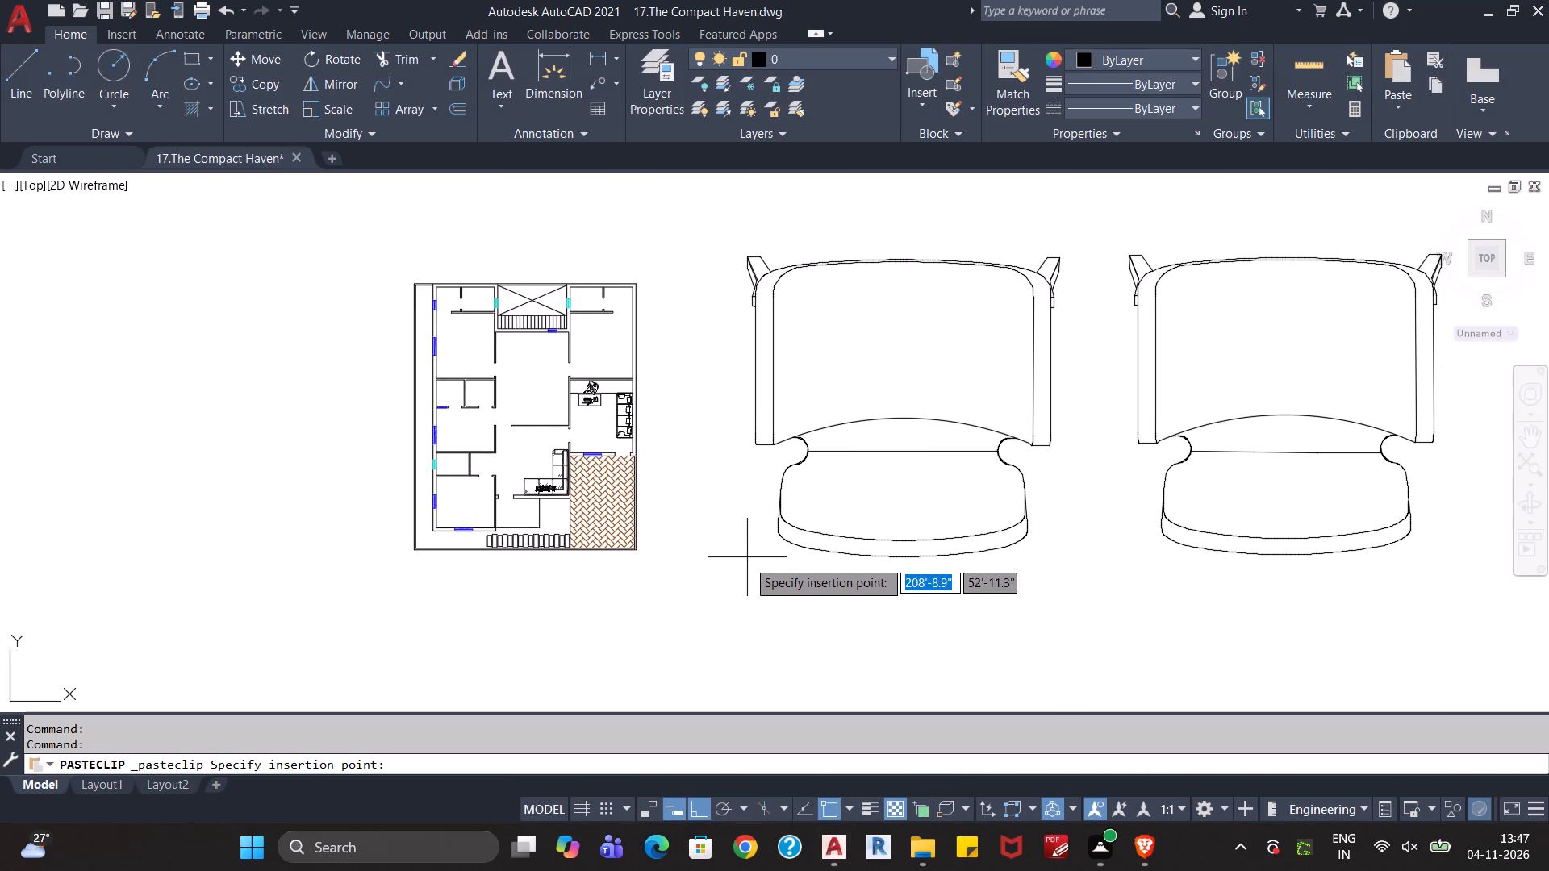
{"action": "left_click", "coordinate": [747, 563]}
Move all objects of the two pasted chairs to layer 0.
{"action": "scroll", "coordinate": [820, 589], "scroll_direction": "down", "scroll_amount": 1}
{"action": "middle_click_drag", "start_coordinate": [921, 624], "coordinate": [910, 607]}
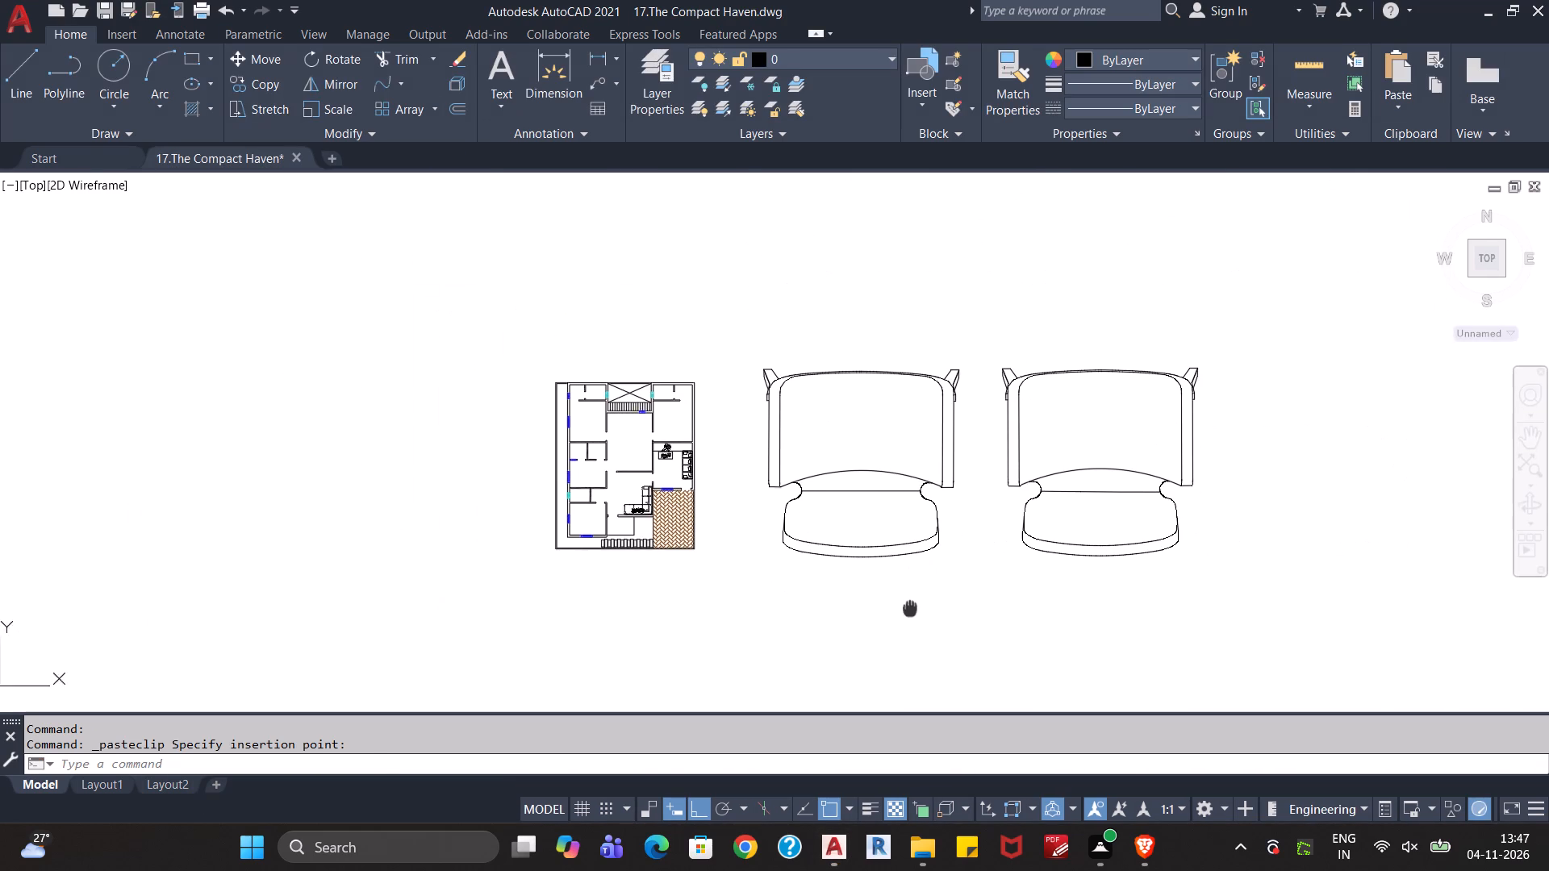
{"action": "middle_click_drag", "start_coordinate": [910, 607], "coordinate": [909, 606]}
{"action": "left_click_drag", "start_coordinate": [1261, 319], "coordinate": [1254, 328]}
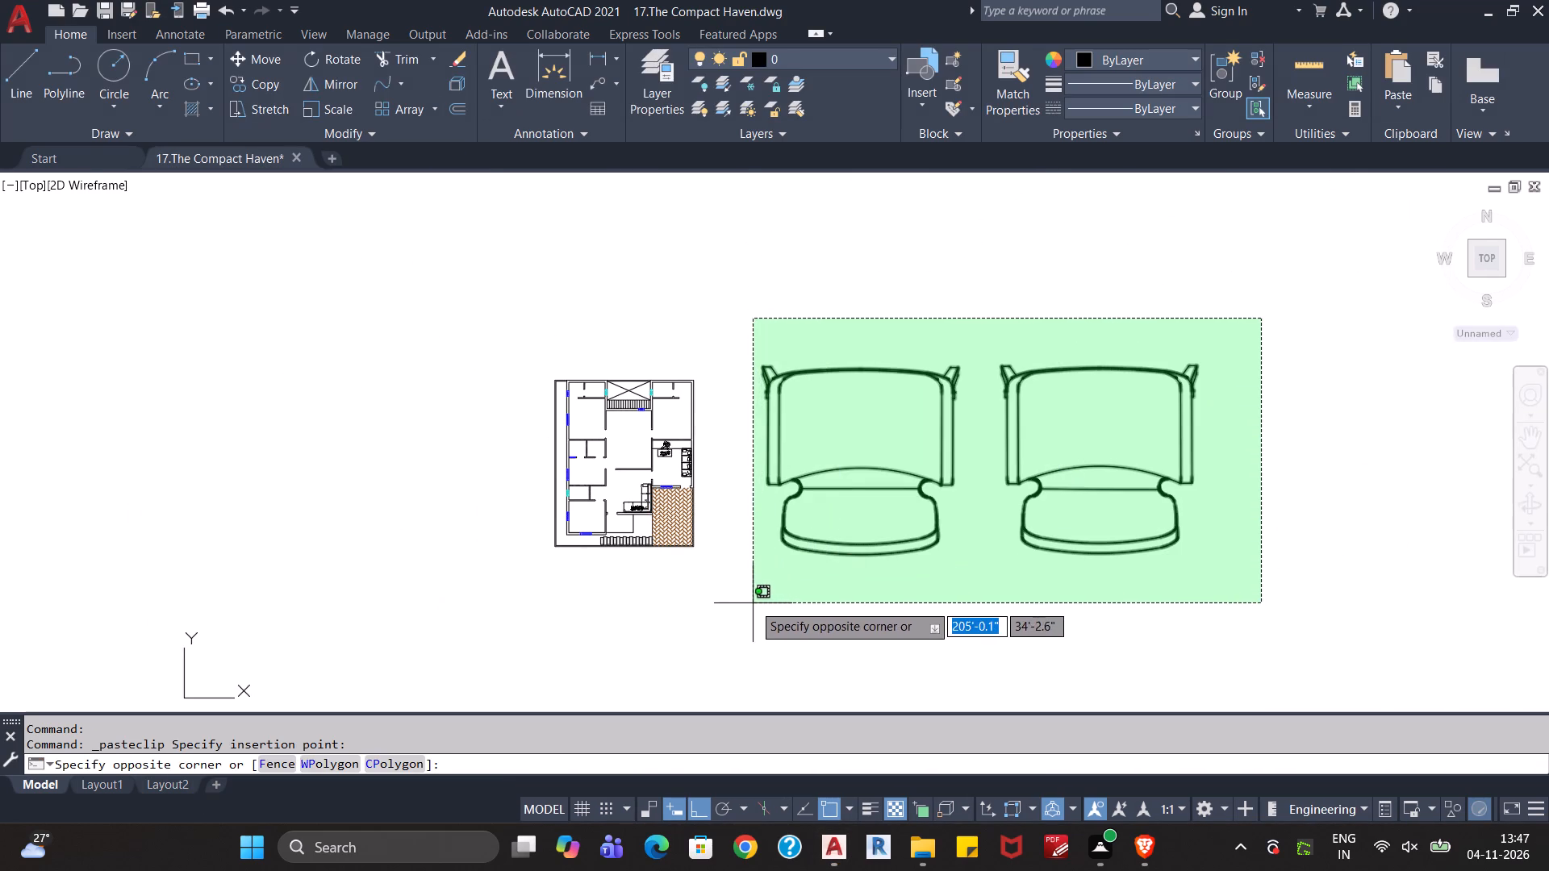
{"action": "left_click", "coordinate": [751, 606]}
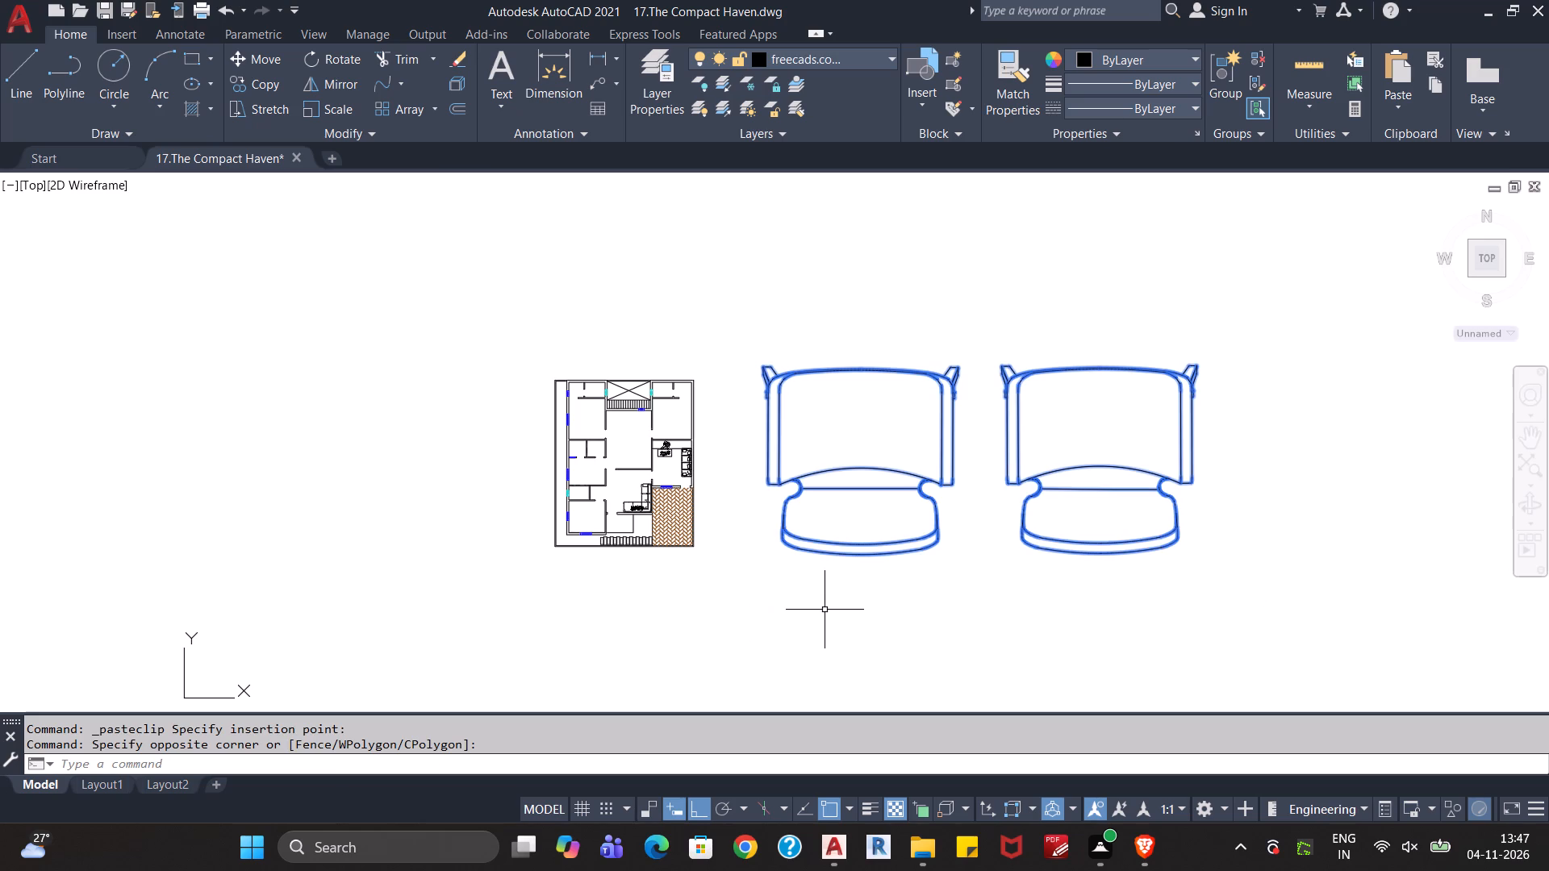
{"action": "left_click", "coordinate": [877, 62]}
{"action": "left_click", "coordinate": [867, 85]}
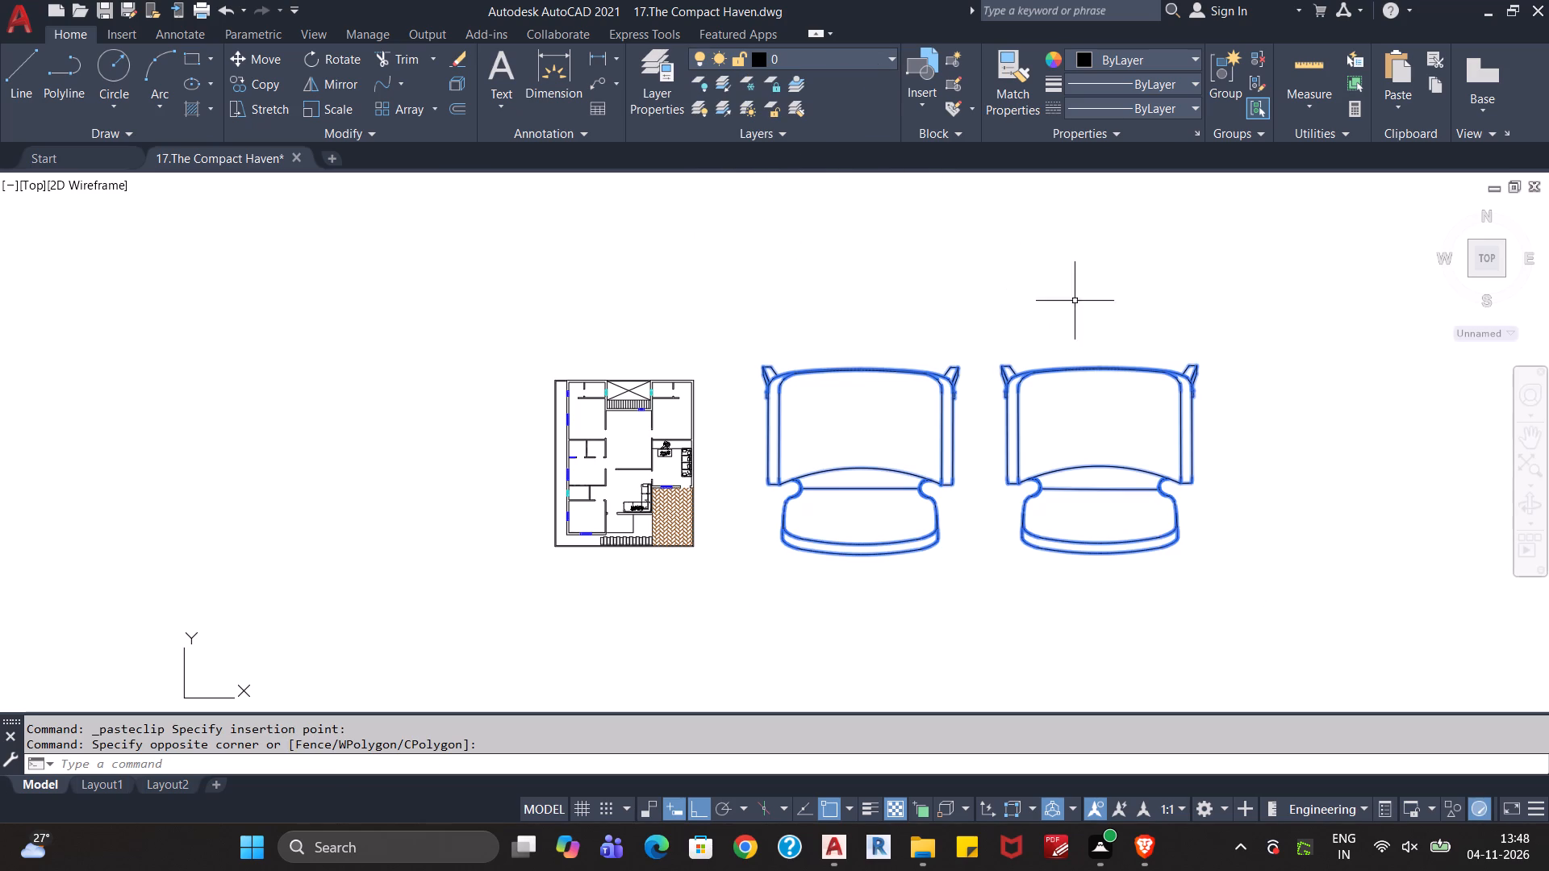
Define both pasted chairs as a block named Office Chairs, converting the selected objects and keeping the default base point.
{"action": "left_click_drag", "start_coordinate": [1249, 292], "coordinate": [1249, 300]}
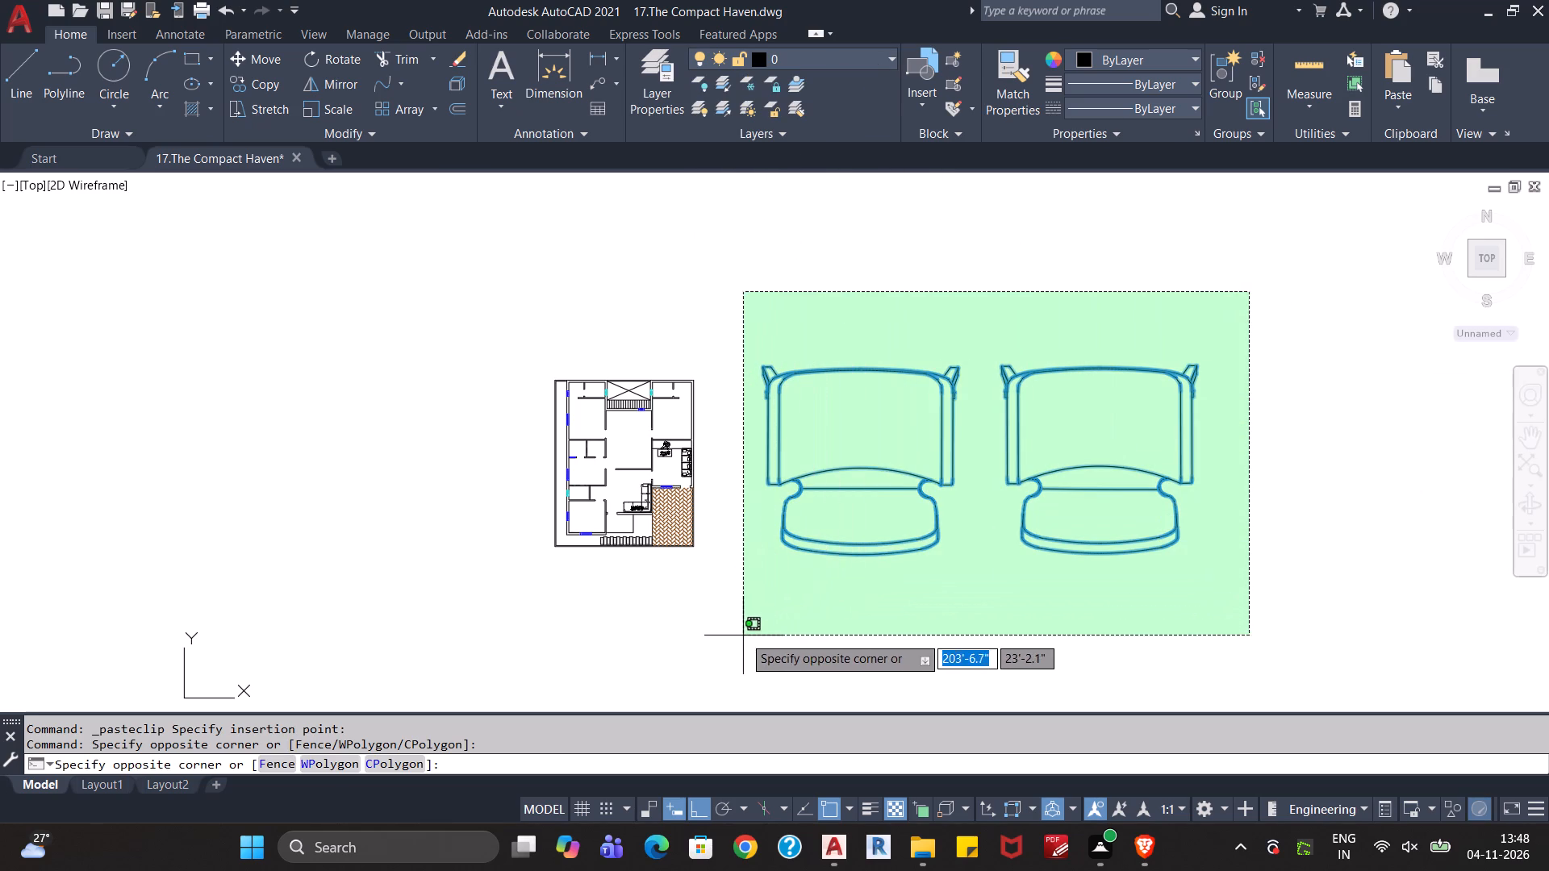
{"action": "left_click", "coordinate": [739, 637]}
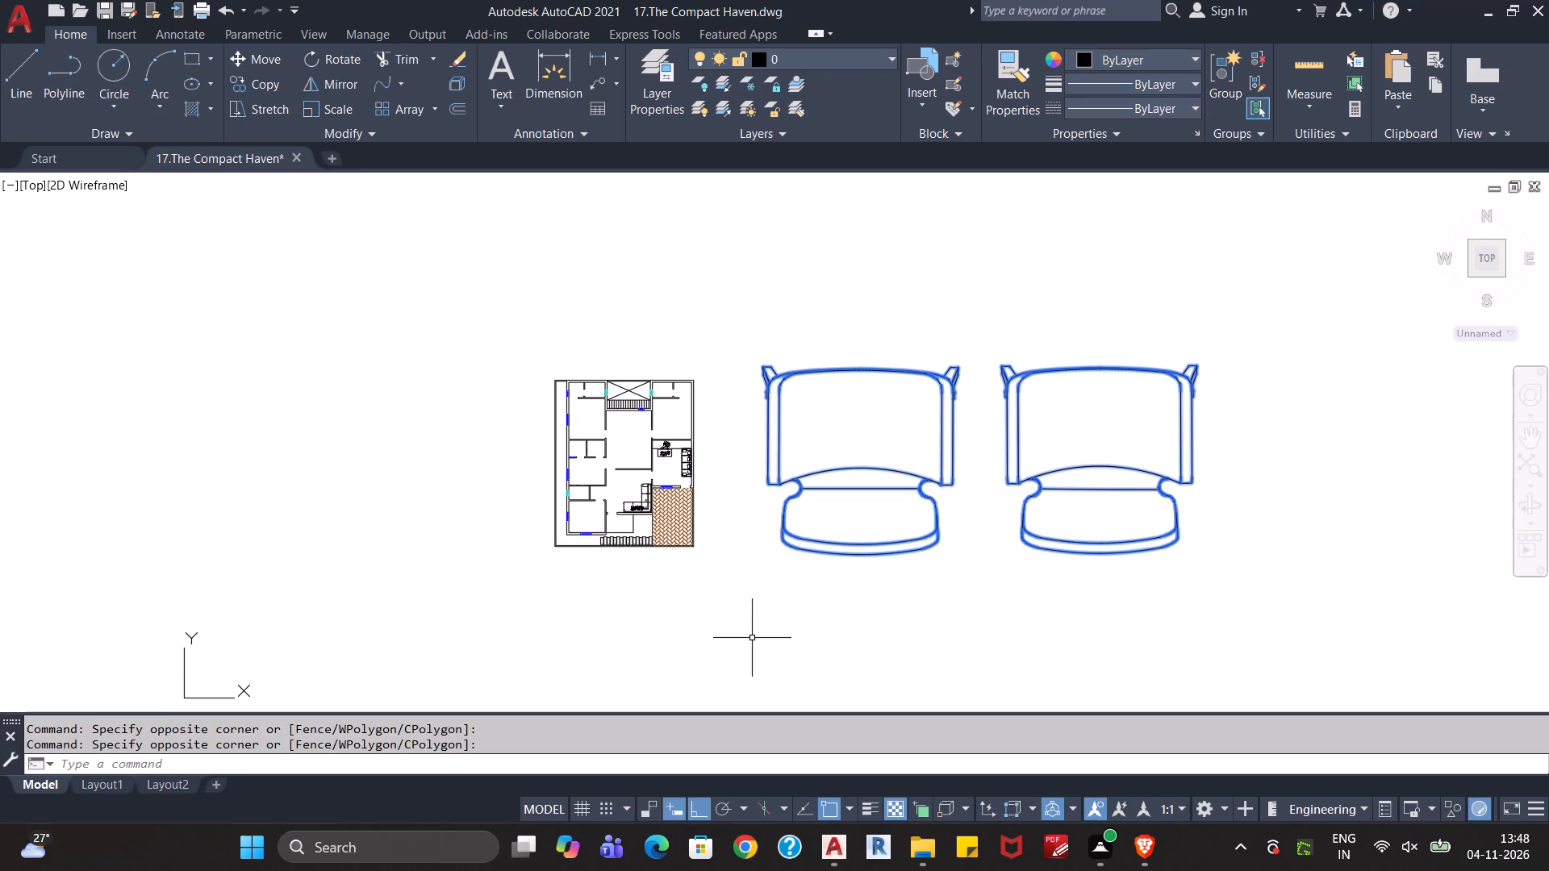
{"action": "type", "text": "blo"}
{"action": "key", "text": "Return"}
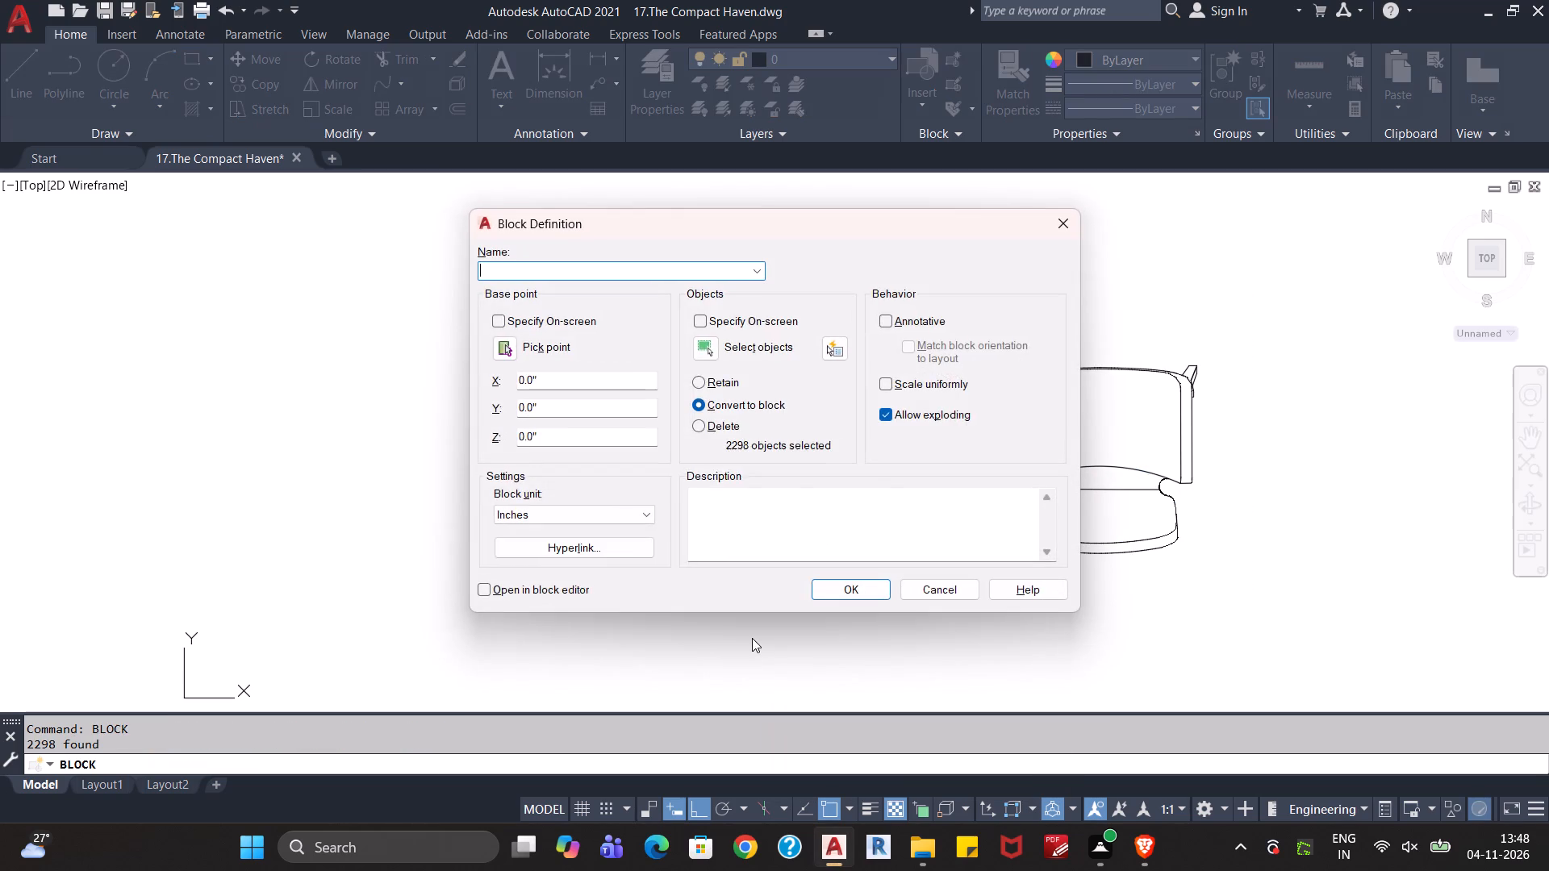
{"action": "type", "text": "office"}
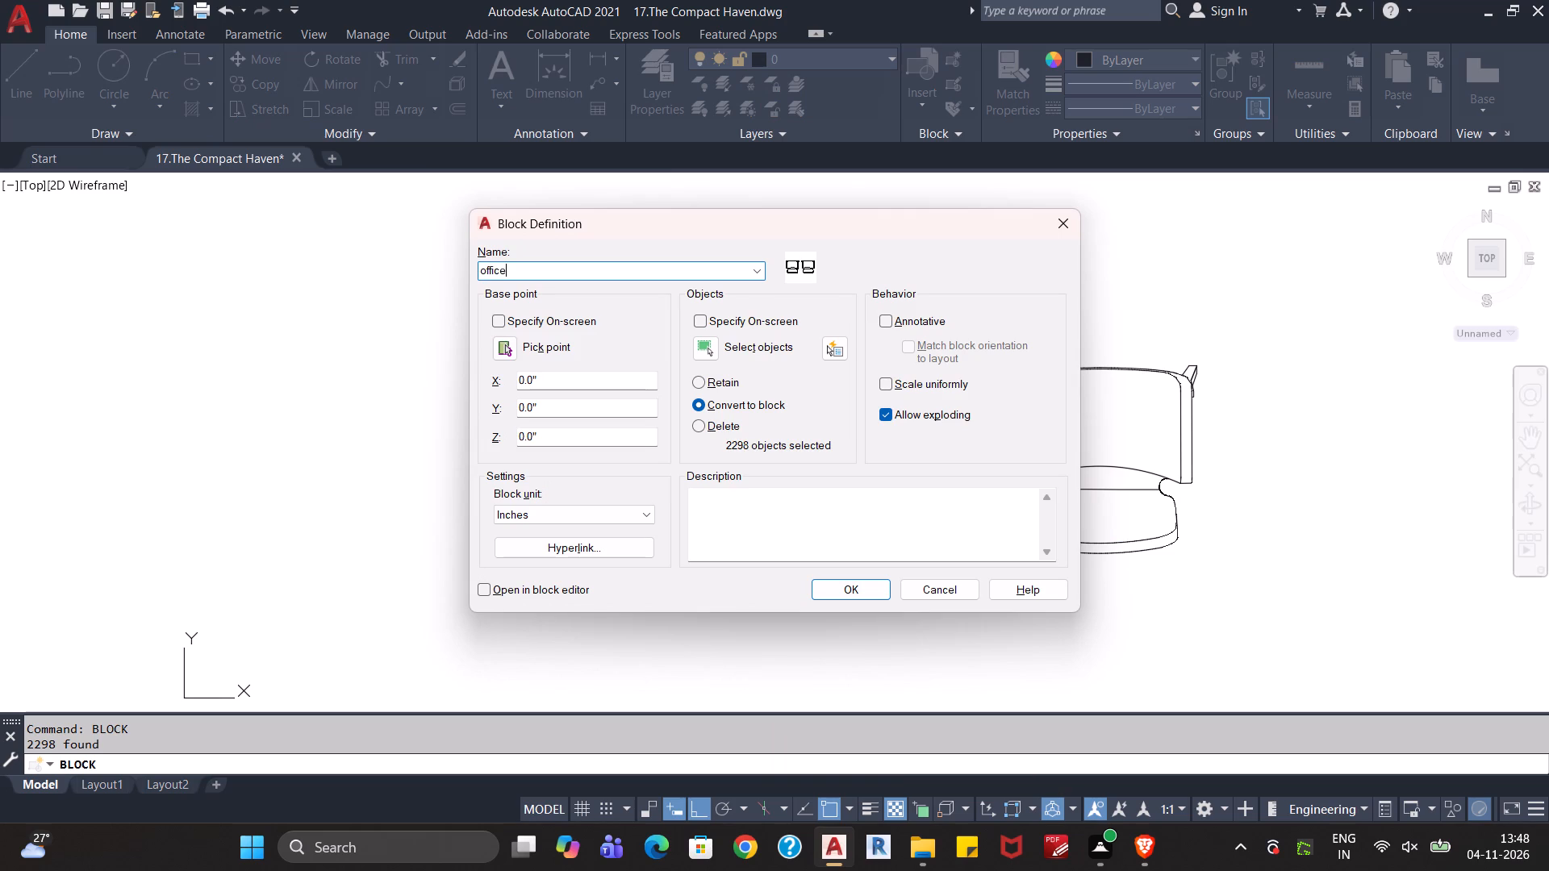
{"action": "key", "text": "space"}
{"action": "key", "text": "BackSpace"}
{"action": "key", "text": "BackSpace"}
{"action": "key", "text": "BackSpace"}
{"action": "key", "text": "BackSpace"}
{"action": "key", "text": "BackSpace"}
{"action": "key", "text": "BackSpace"}
{"action": "key", "text": "BackSpace"}
{"action": "key", "text": "BackSpace"}
{"action": "key", "text": "BackSpace"}
{"action": "key", "text": "BackSpace"}
{"action": "key", "text": "BackSpace"}
{"action": "key", "text": "BackSpace"}
{"action": "key", "text": "BackSpace"}
{"action": "key", "text": "BackSpace"}
{"action": "key", "text": "shift+i"}
{"action": "key", "text": "BackSpace"}
{"action": "key", "text": "shift+o"}
{"action": "type", "text": "ffice"}
{"action": "key", "text": "space"}
{"action": "type", "text": "Chairs"}
{"action": "key", "text": "Return"}
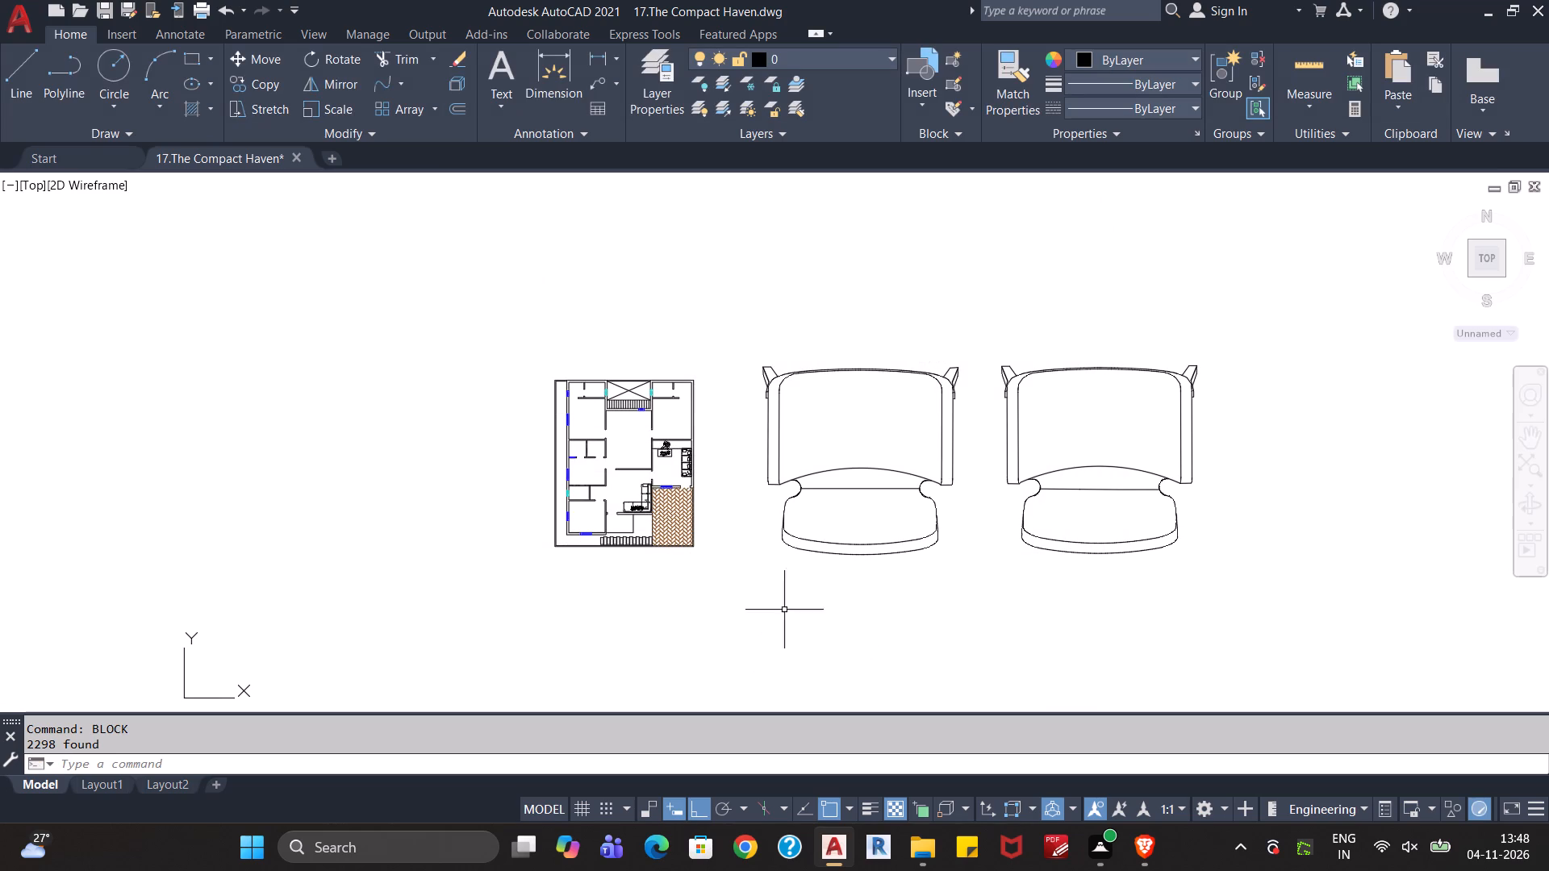
Scale the Office Chairs block by reference from its upper-left tip, making the pair's overall width 3'.
{"action": "left_click", "coordinate": [1218, 324]}
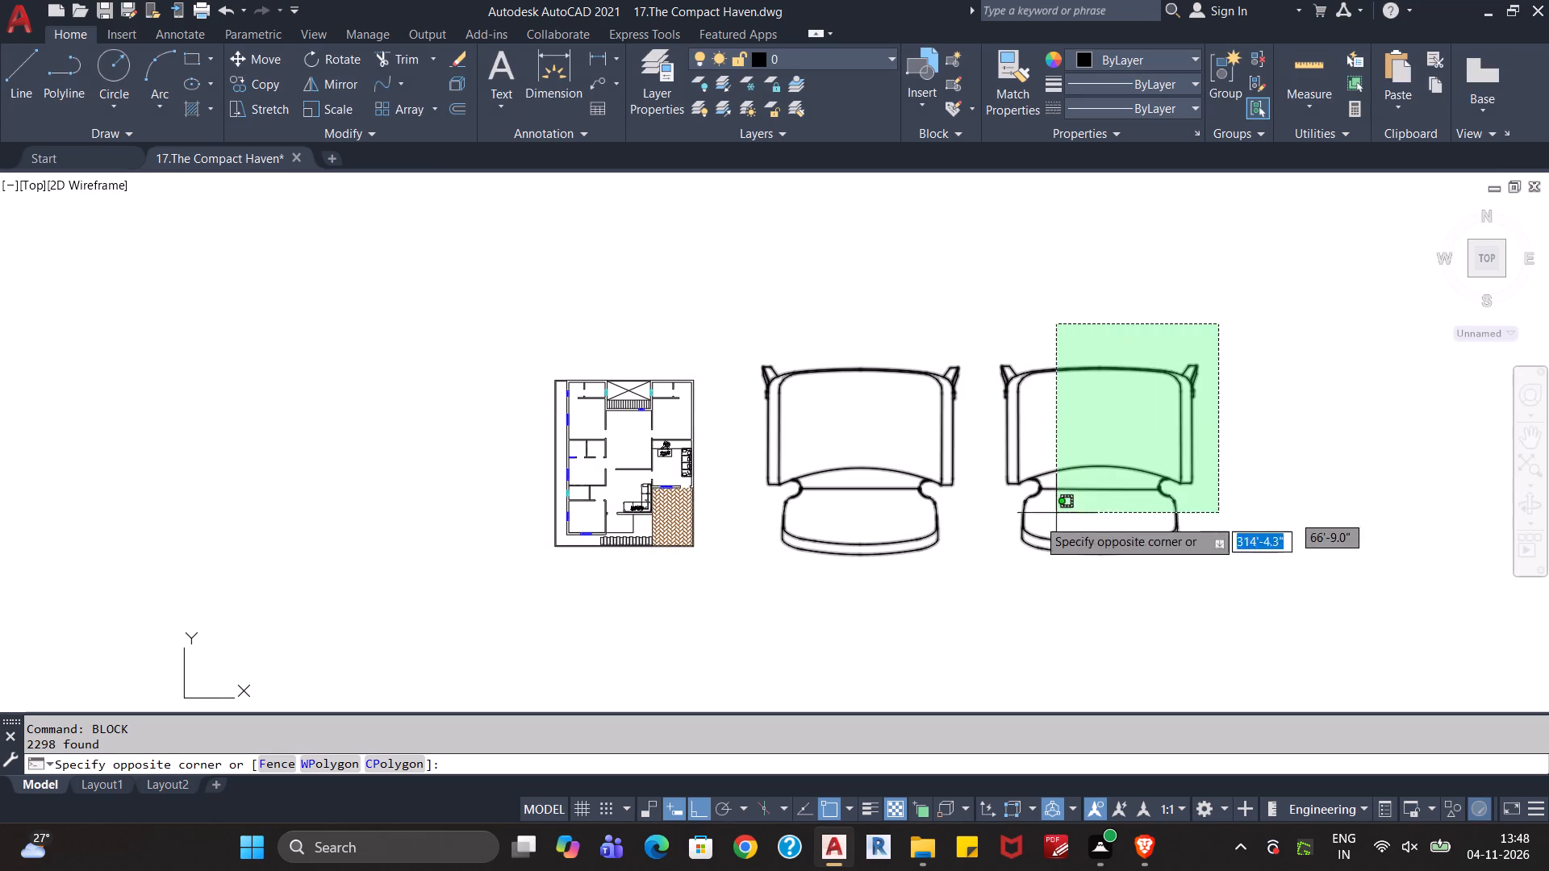
{"action": "left_click", "coordinate": [760, 590]}
{"action": "type", "text": "sc"}
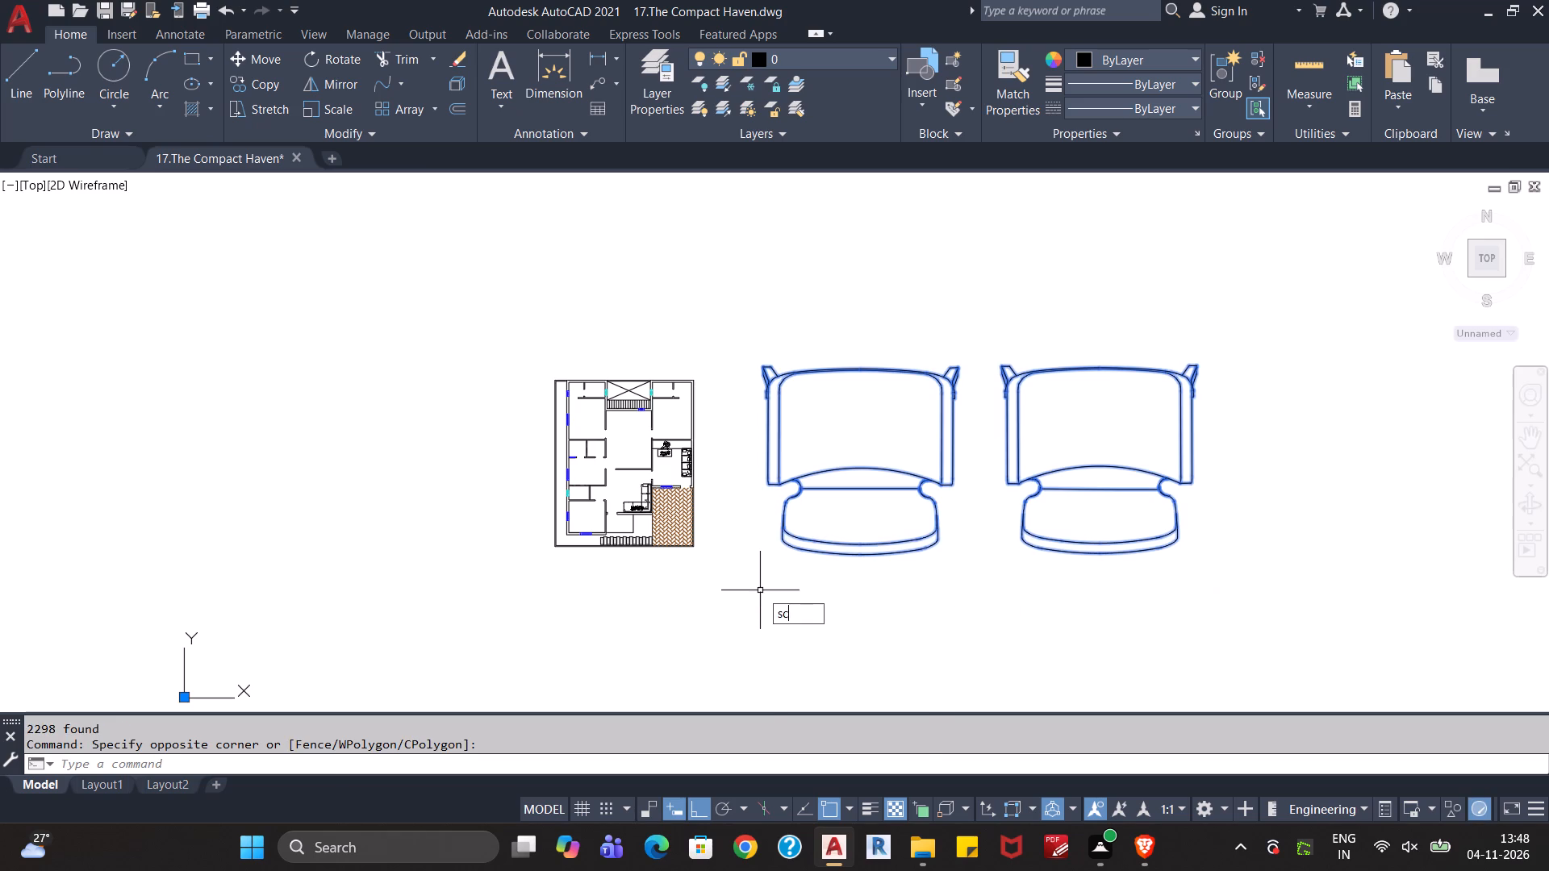
{"action": "key", "text": "Return"}
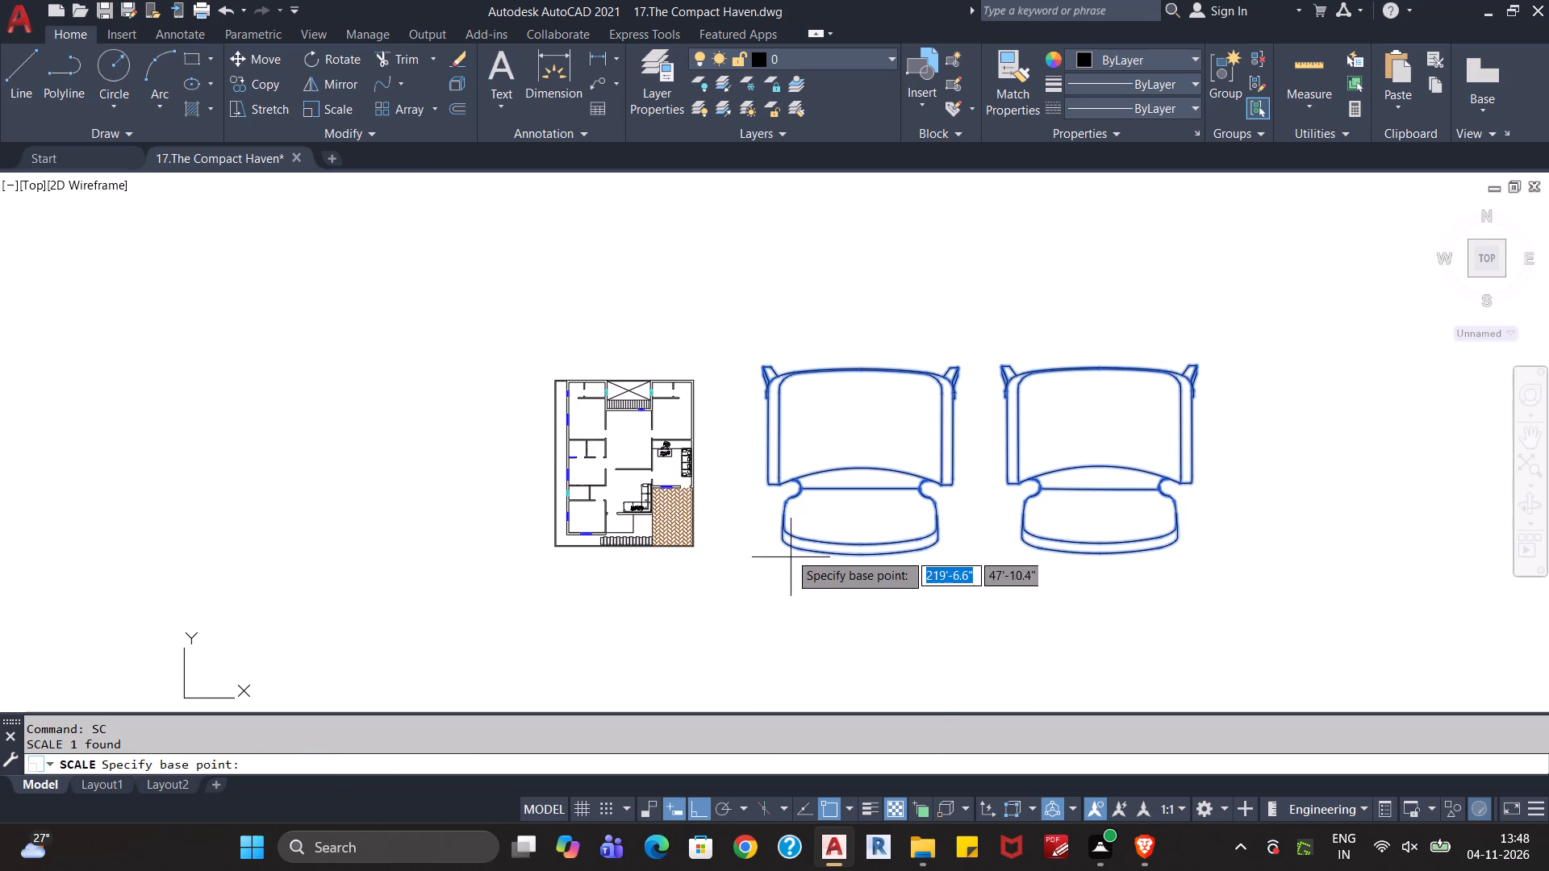
{"action": "left_click", "coordinate": [766, 368]}
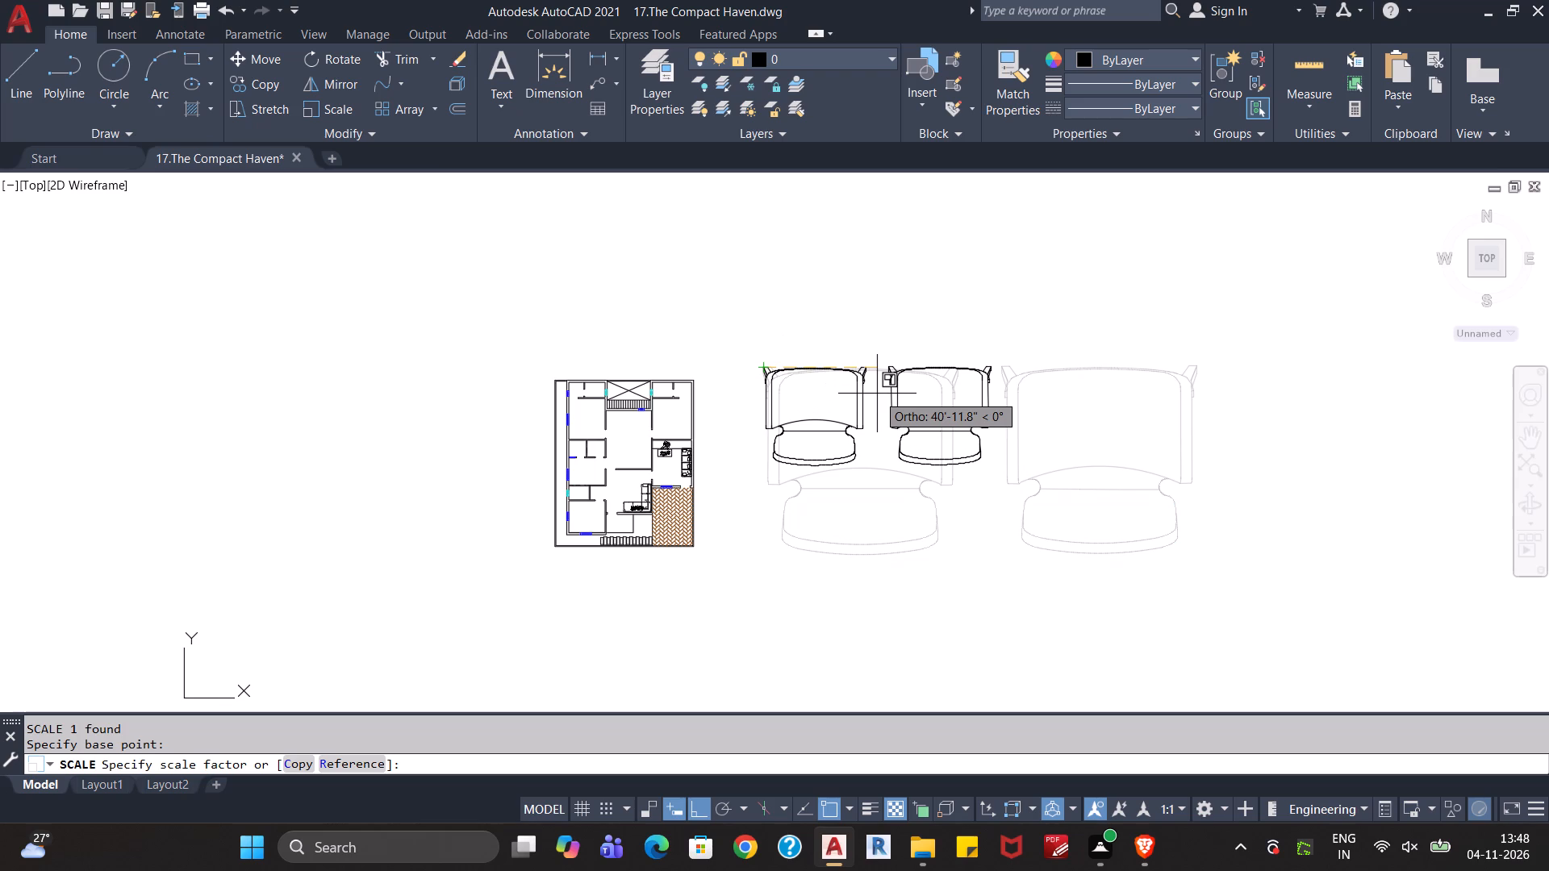
{"action": "key", "text": "r"}
{"action": "key", "text": "Return"}
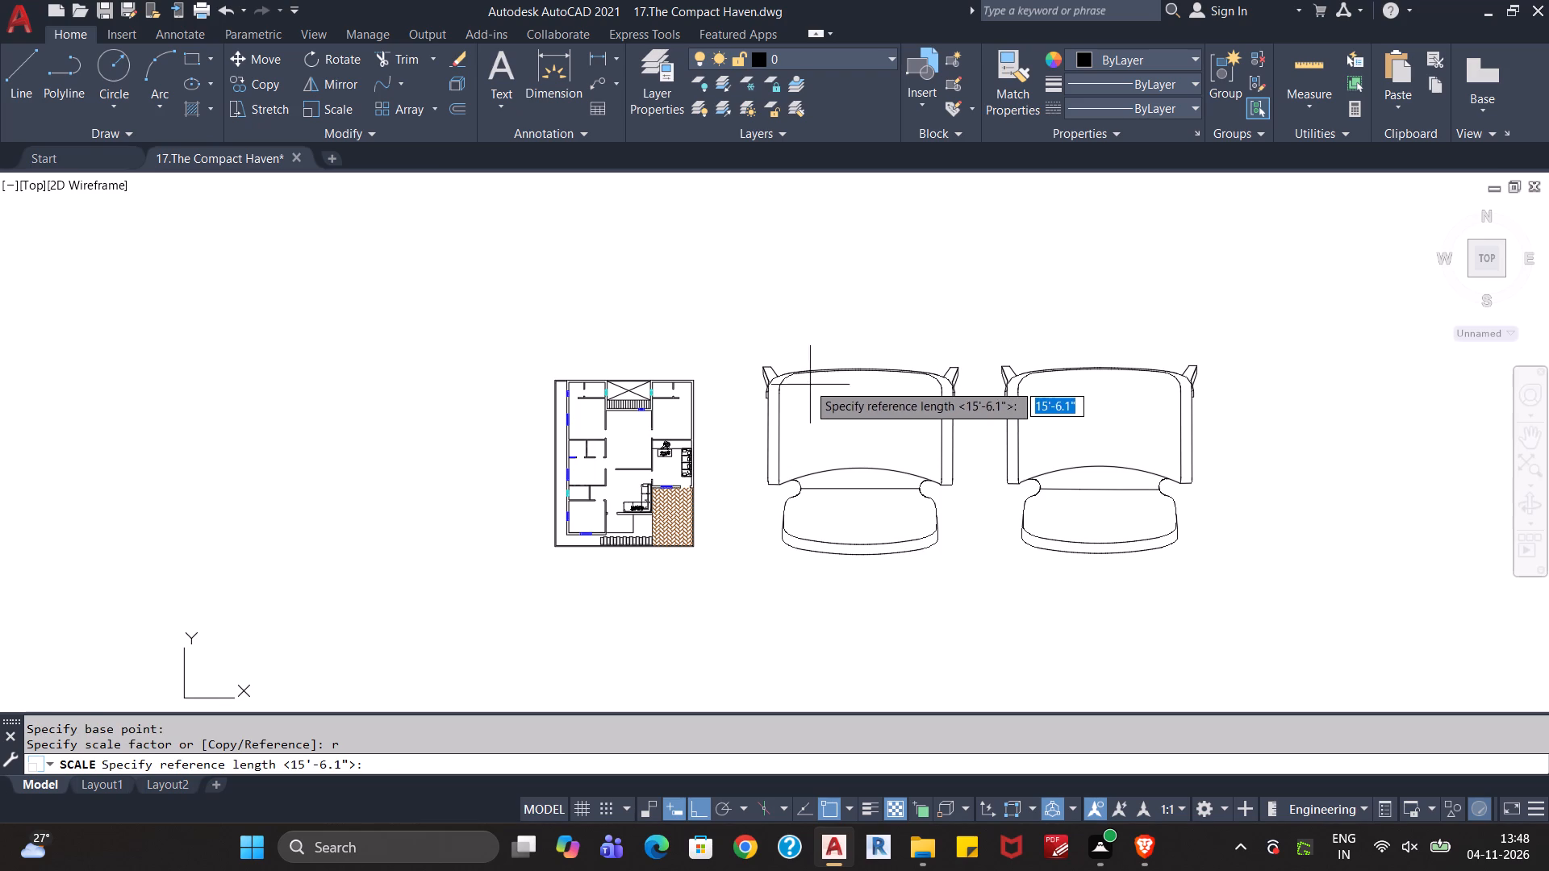
{"action": "left_click", "coordinate": [762, 369]}
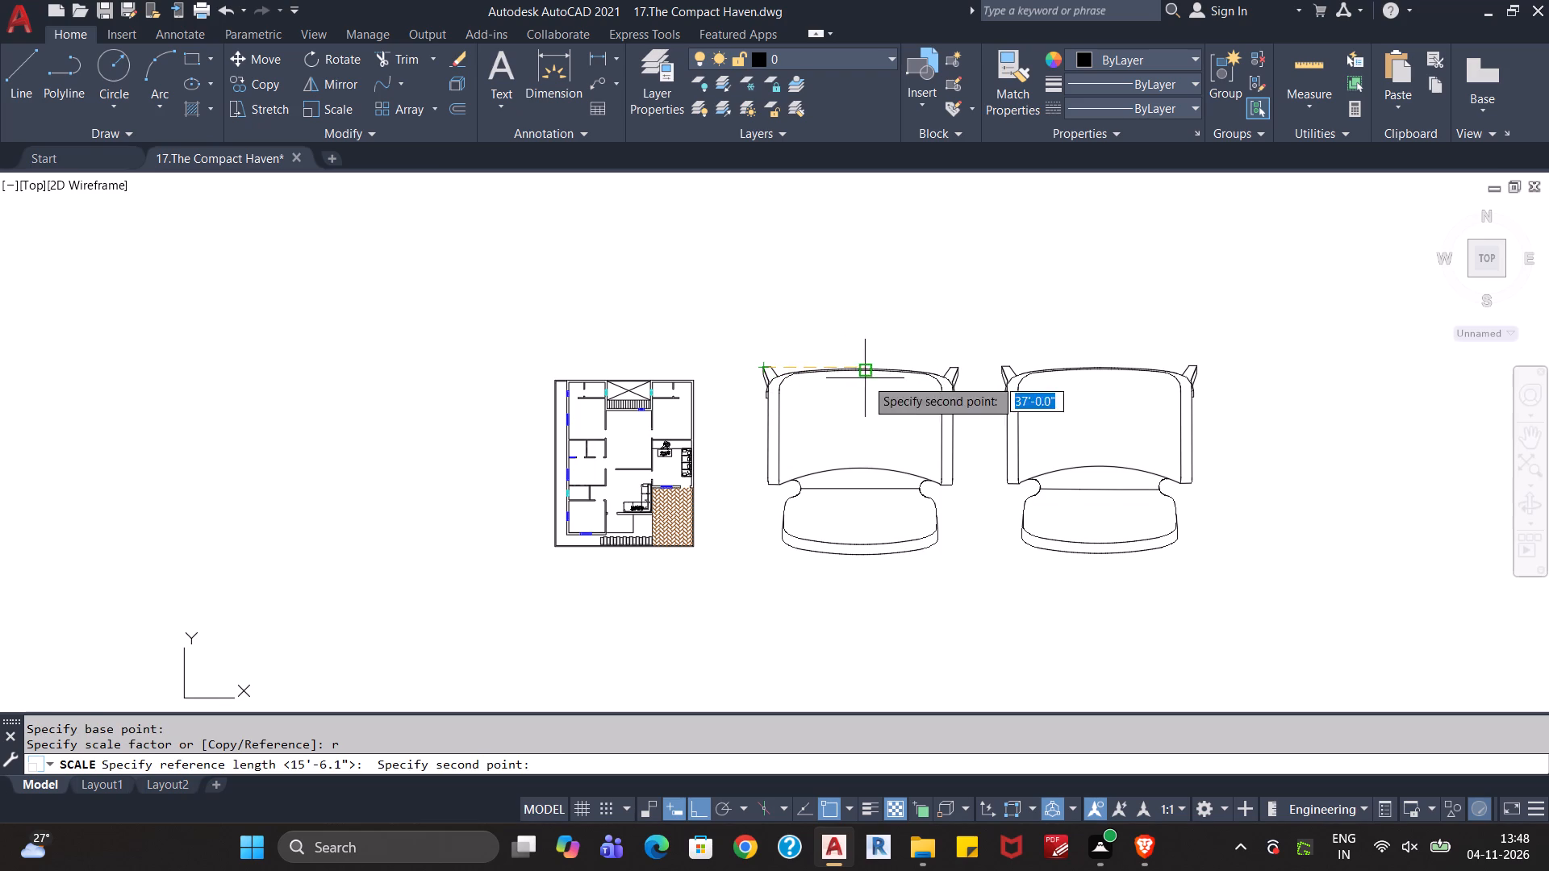
{"action": "left_click", "coordinate": [1198, 366]}
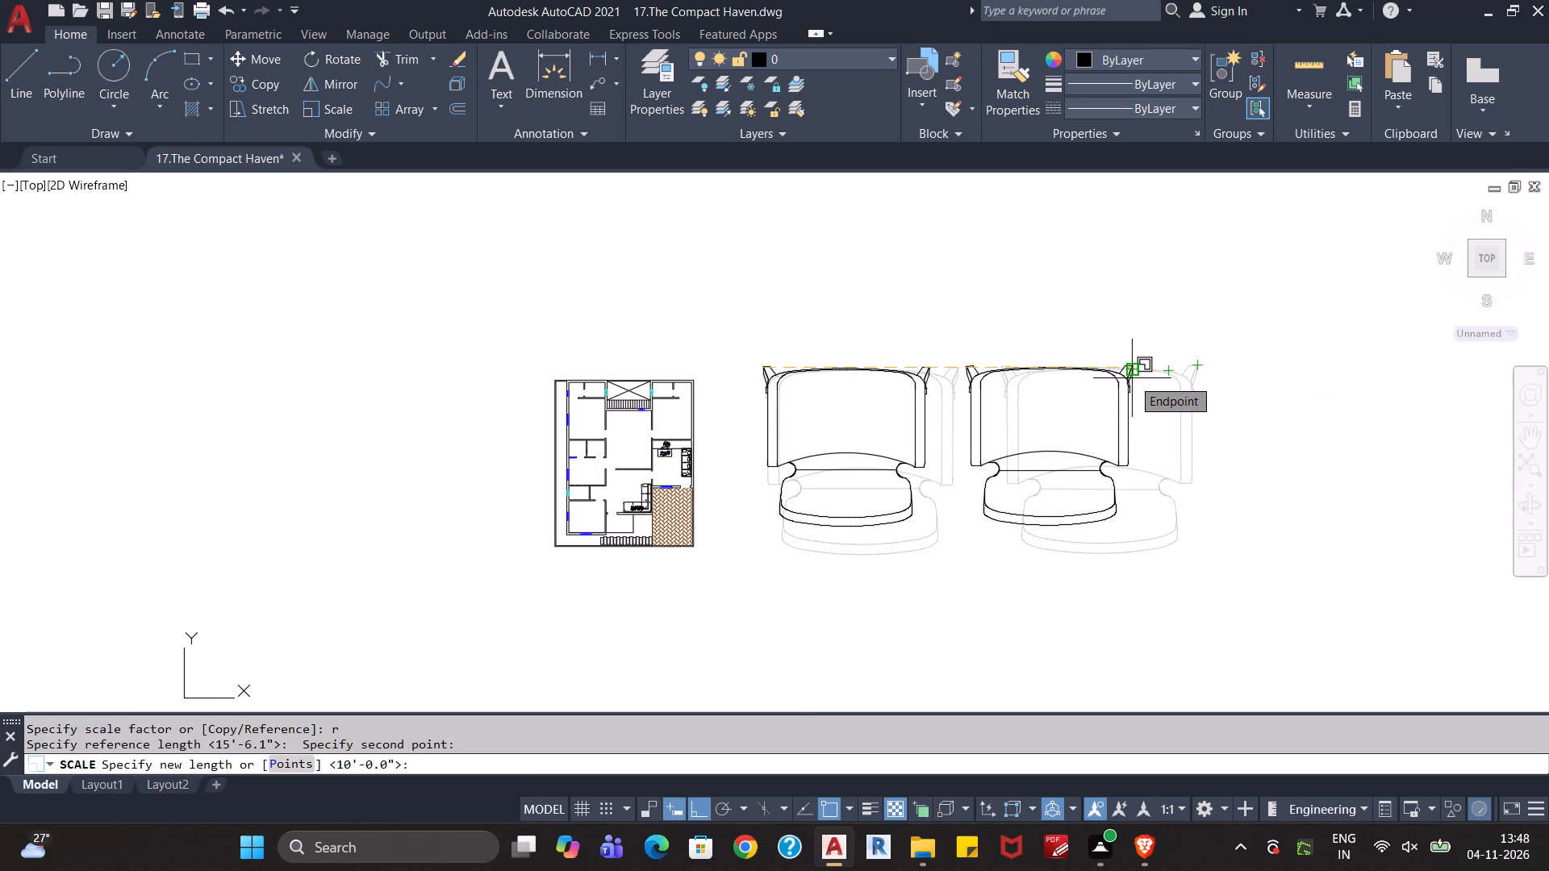
{"action": "type", "text": "3'"}
{"action": "key", "text": "Return"}
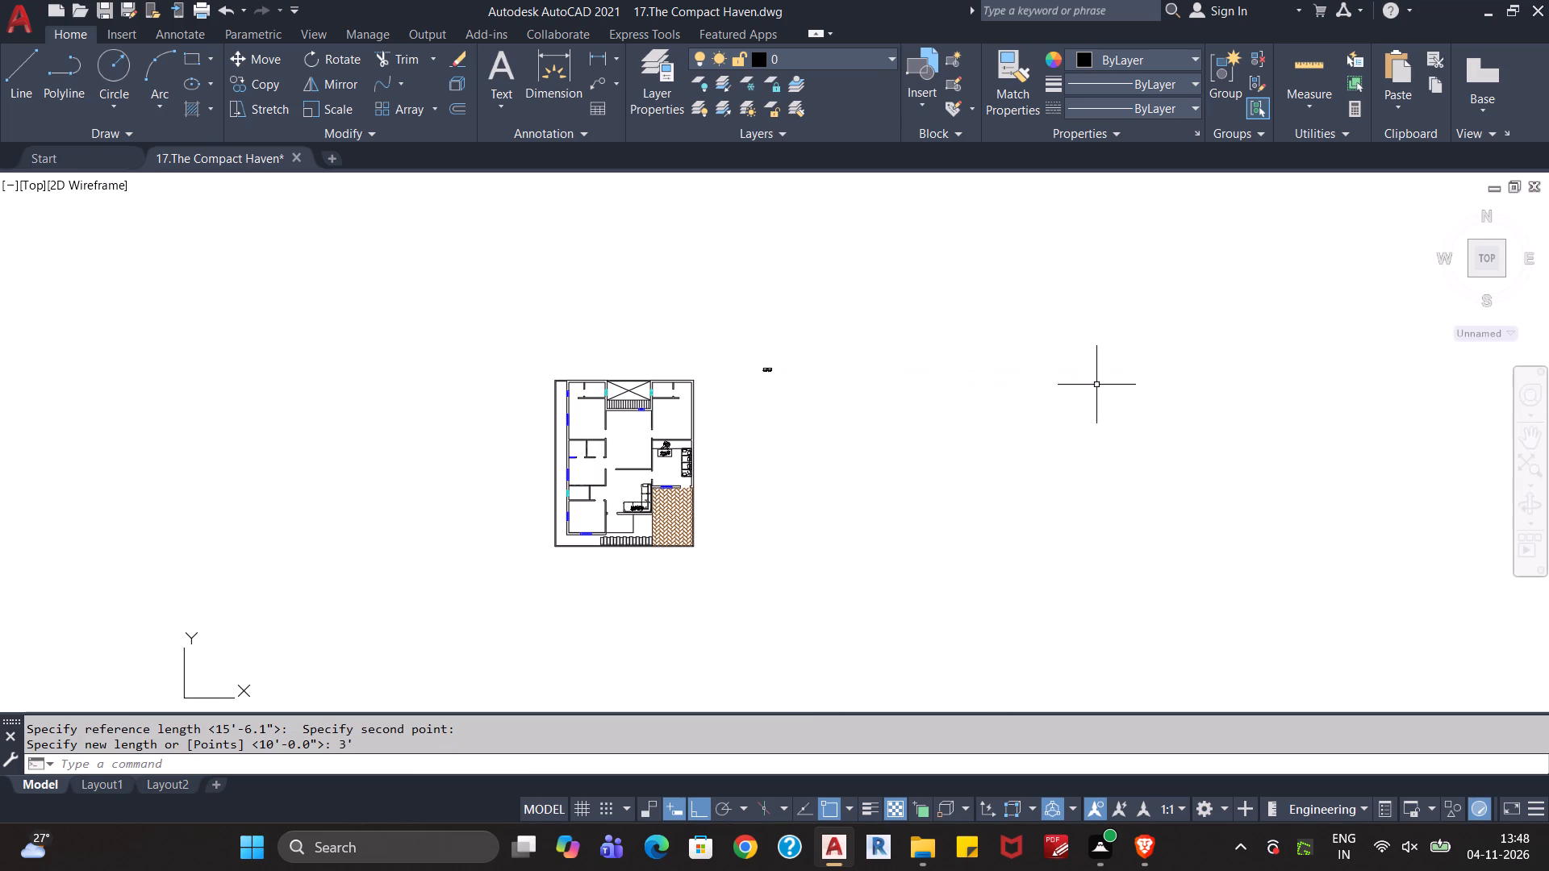
Cut the Office Chairs block and paste it just below the computer desk in the room with the four-seater sofa.
{"action": "scroll", "coordinate": [837, 416], "scroll_direction": "up", "scroll_amount": 2}
{"action": "middle_click_drag", "start_coordinate": [793, 374], "coordinate": [851, 443]}
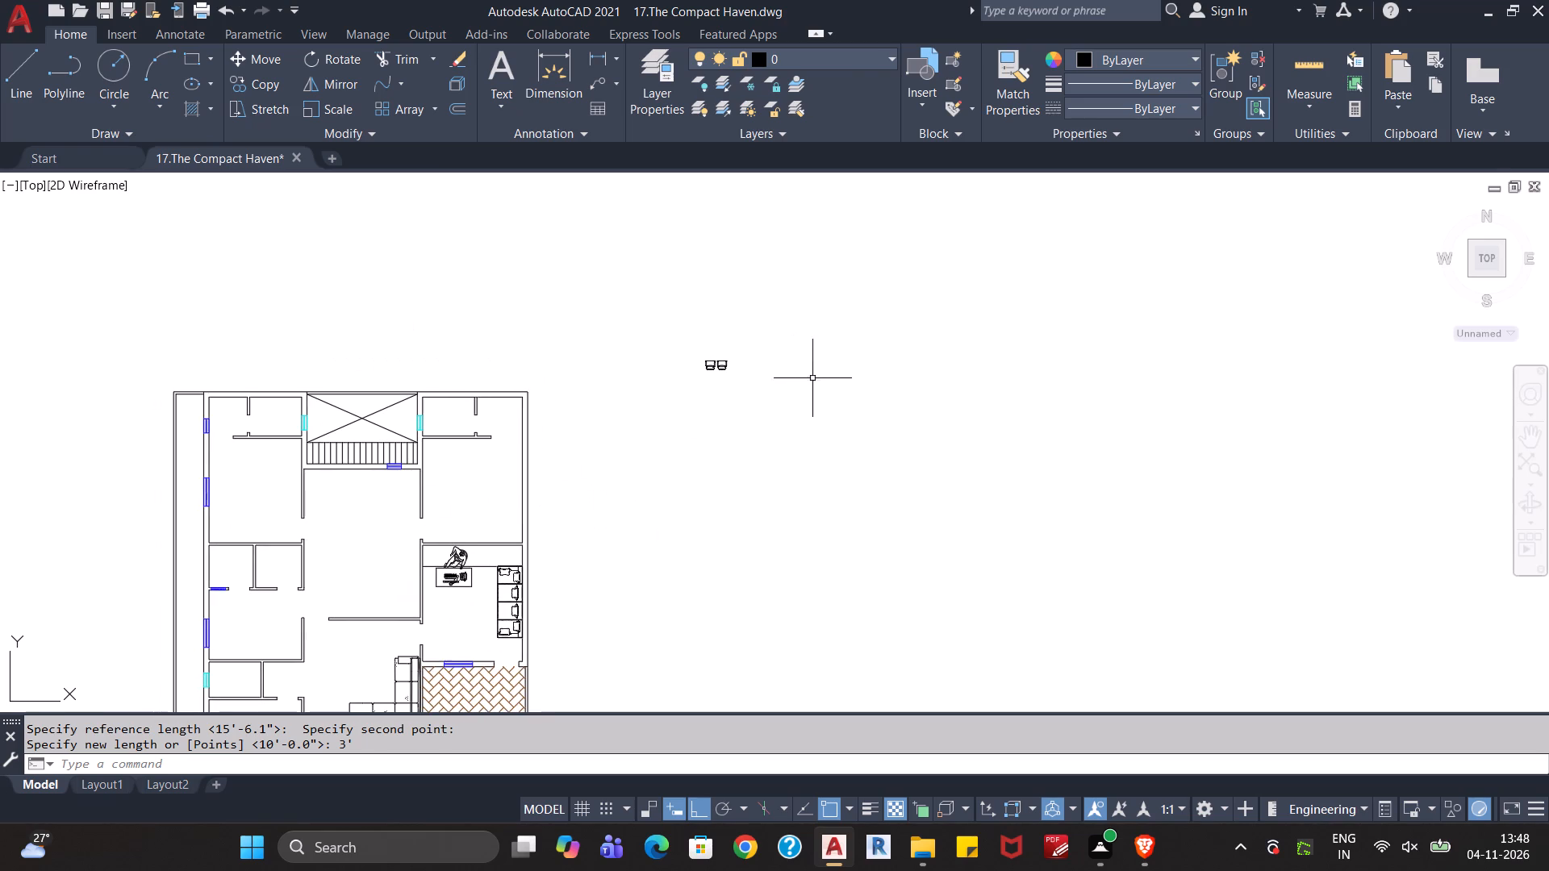
{"action": "left_click", "coordinate": [787, 328]}
{"action": "left_click", "coordinate": [697, 403]}
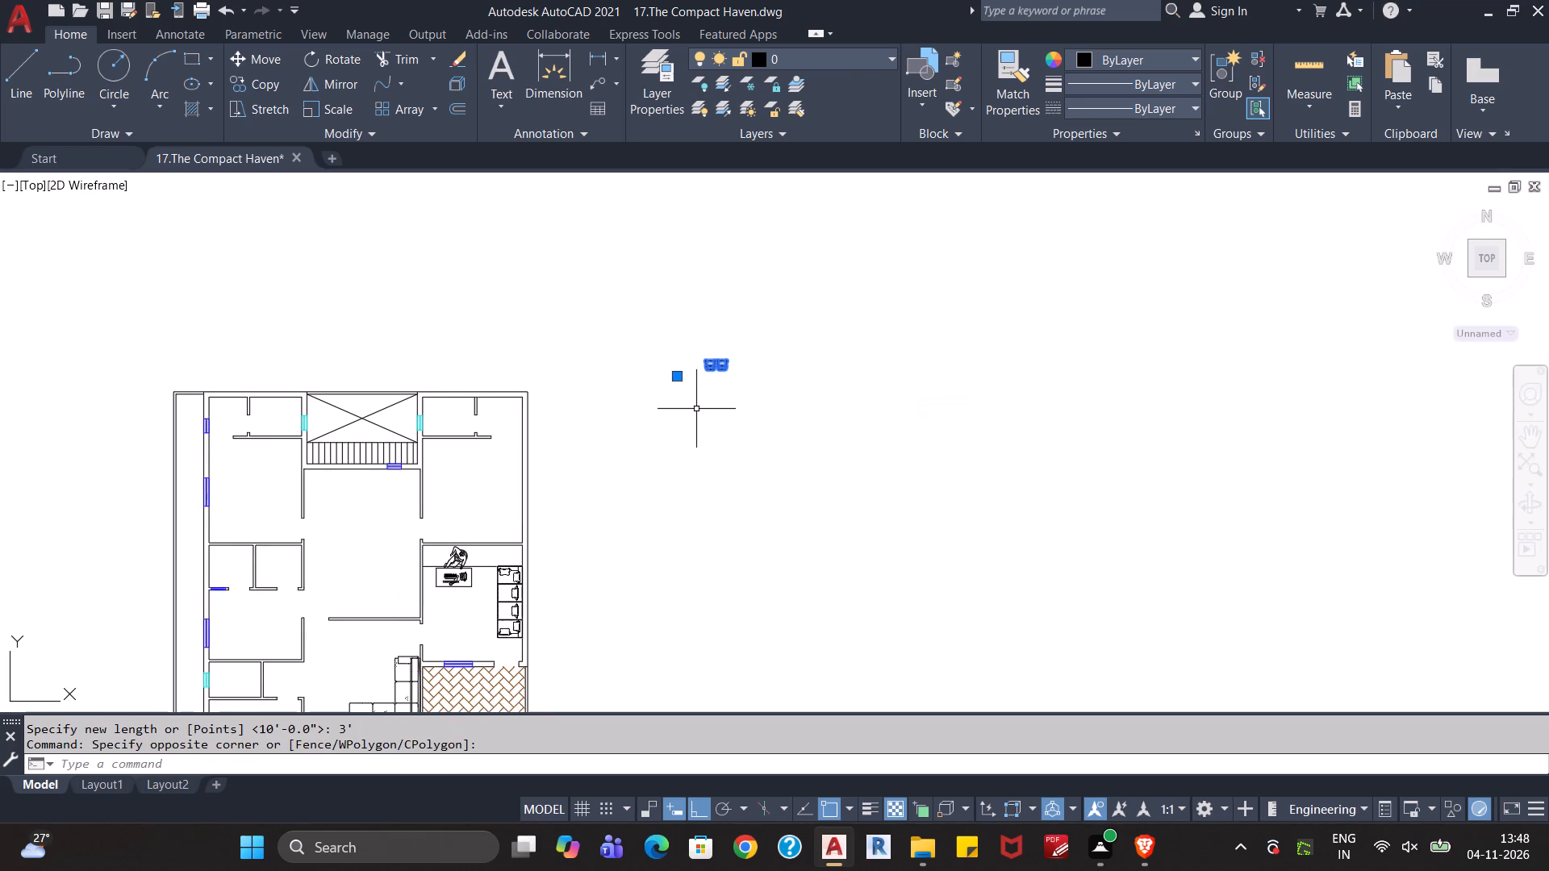
{"action": "key", "text": "ctrl+x"}
{"action": "scroll", "coordinate": [461, 597], "scroll_direction": "up", "scroll_amount": 6}
{"action": "middle_click_drag", "start_coordinate": [453, 597], "coordinate": [467, 587]}
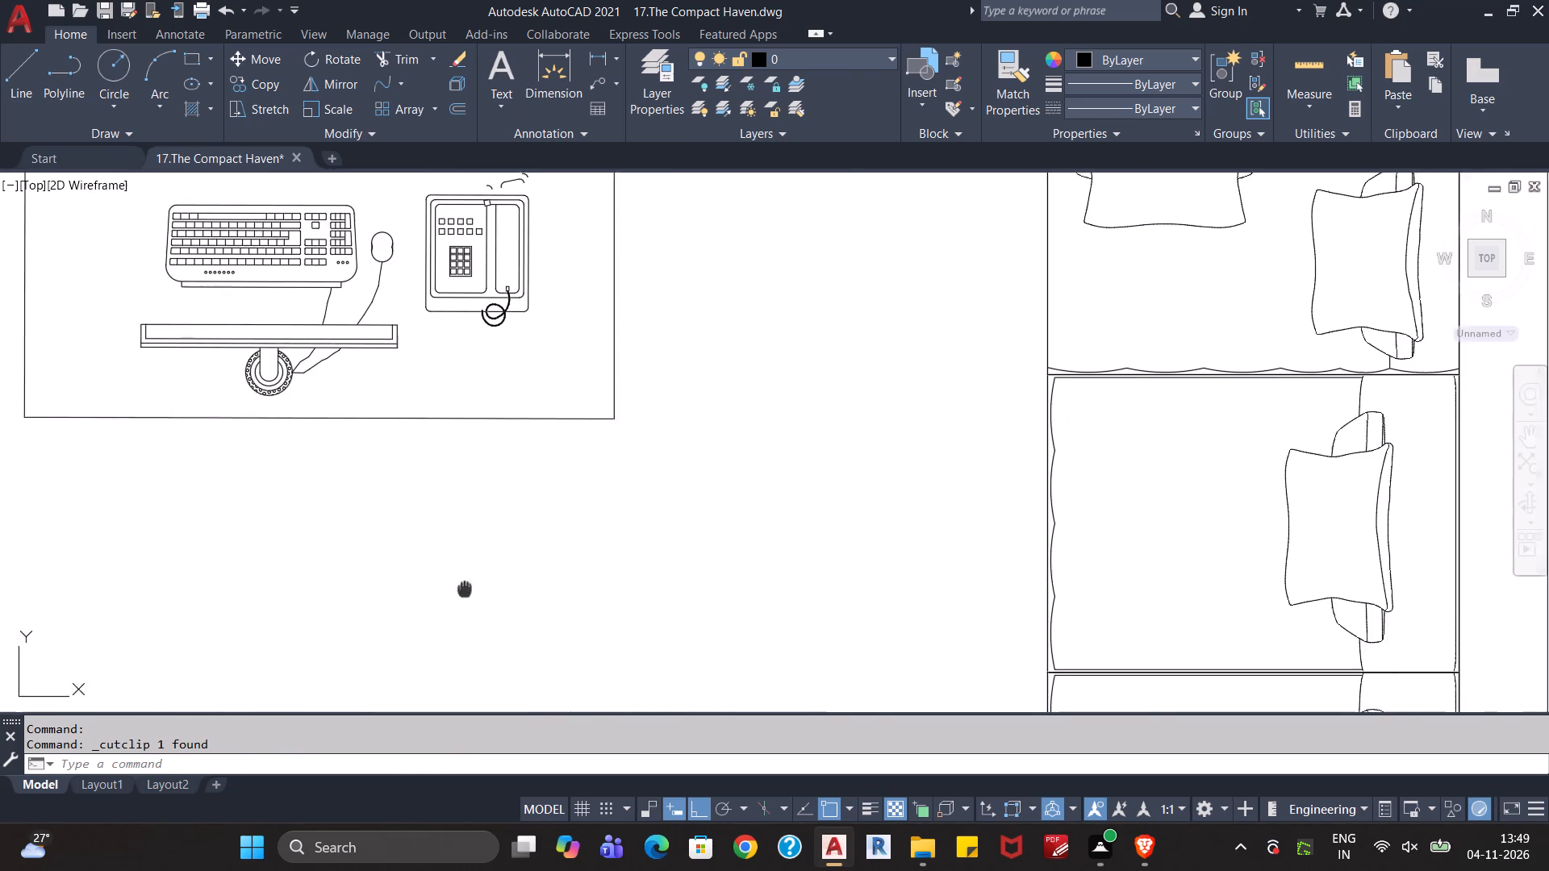
{"action": "middle_click_drag", "start_coordinate": [467, 587], "coordinate": [624, 553]}
{"action": "key", "text": "ctrl+v"}
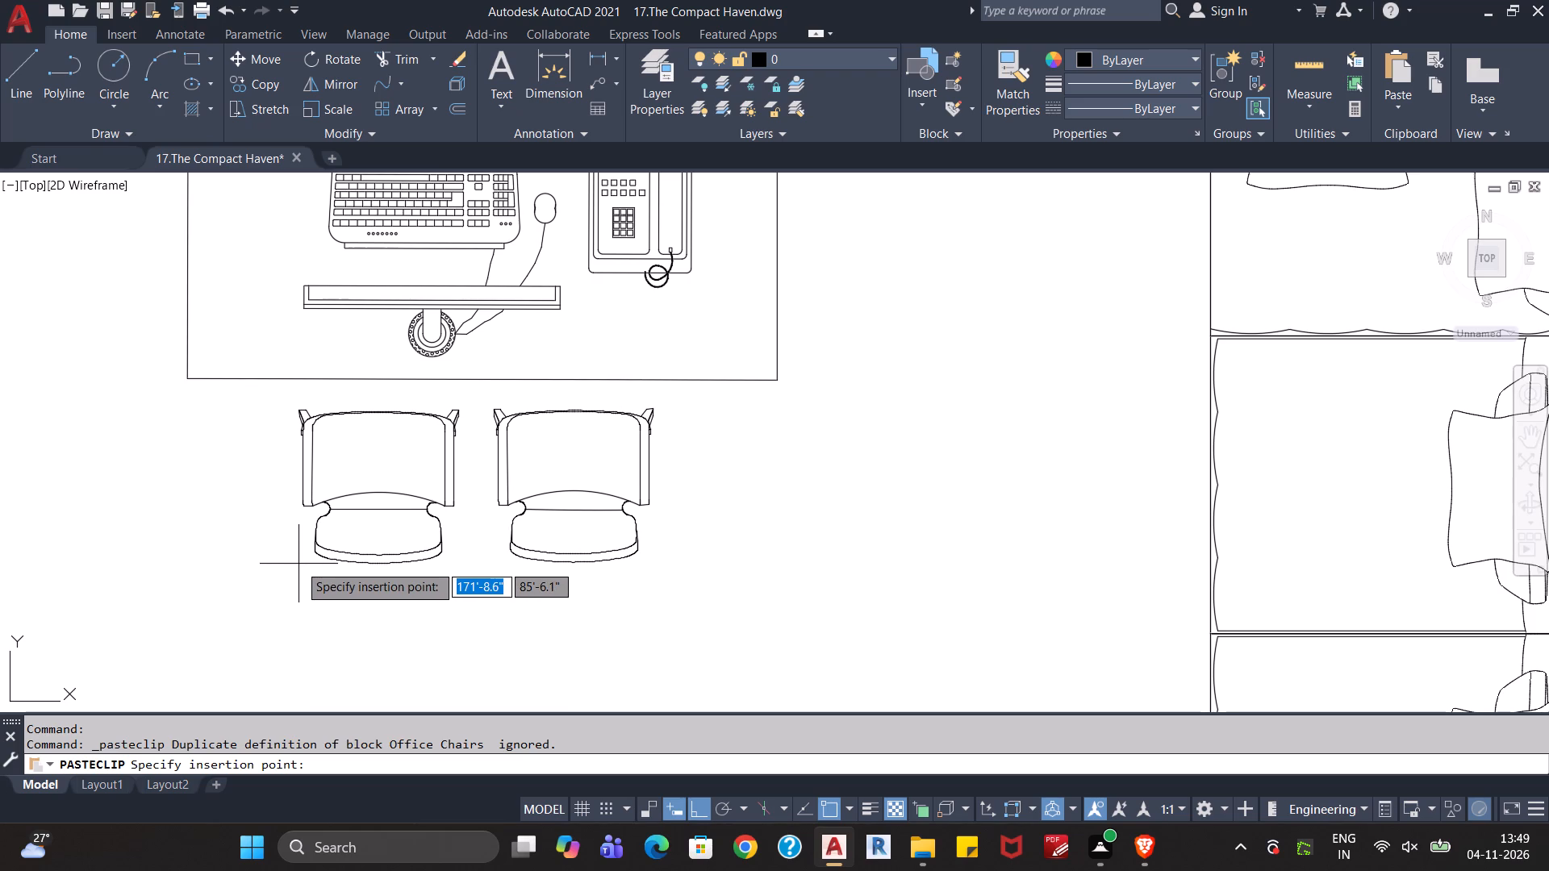
{"action": "left_click", "coordinate": [299, 564]}
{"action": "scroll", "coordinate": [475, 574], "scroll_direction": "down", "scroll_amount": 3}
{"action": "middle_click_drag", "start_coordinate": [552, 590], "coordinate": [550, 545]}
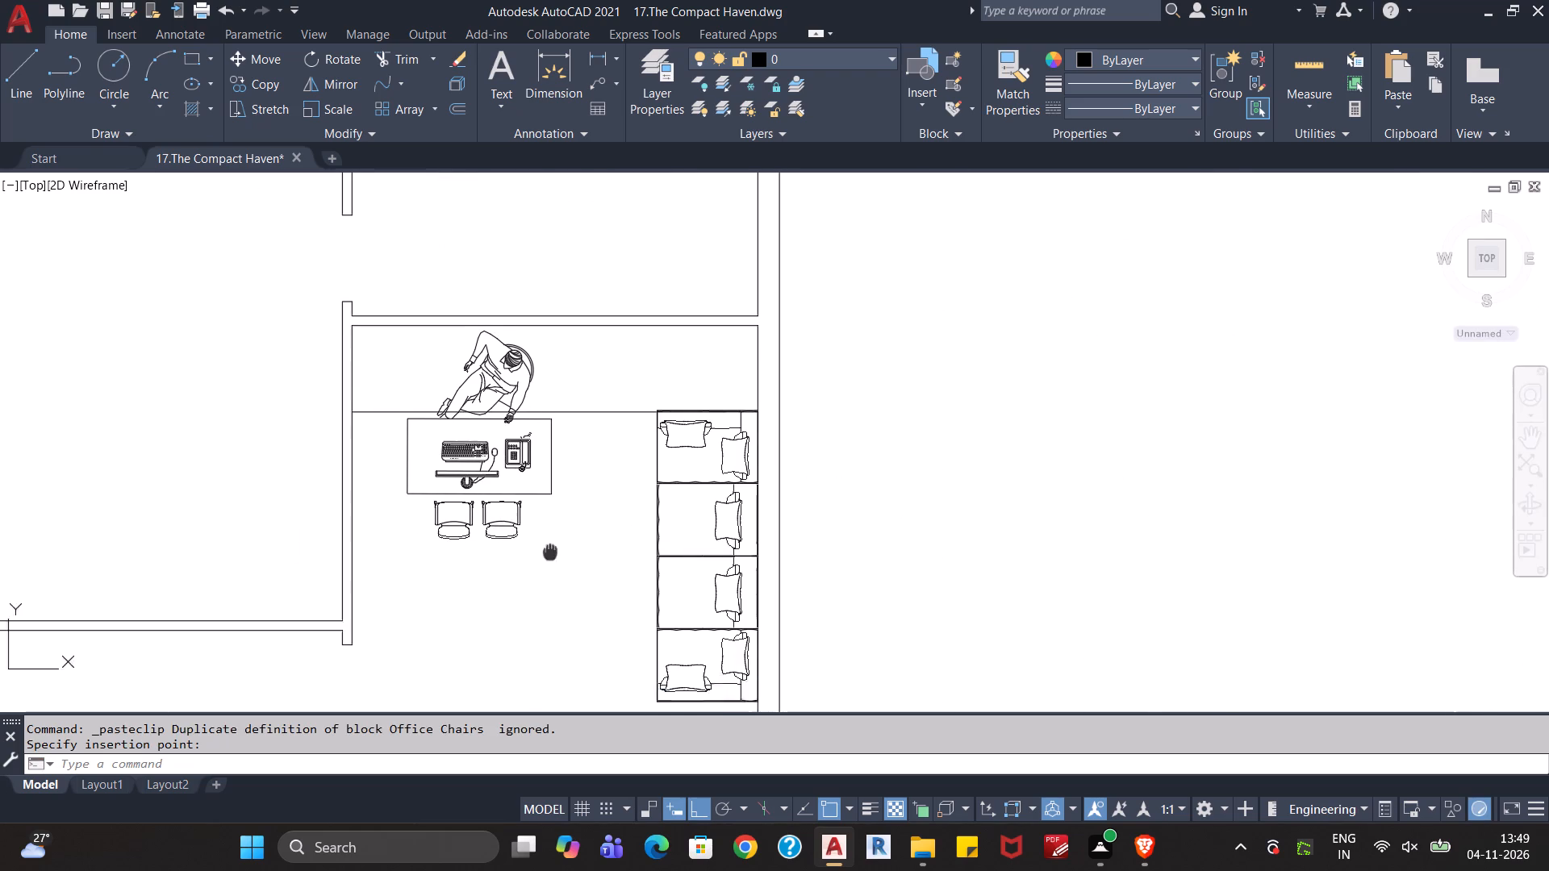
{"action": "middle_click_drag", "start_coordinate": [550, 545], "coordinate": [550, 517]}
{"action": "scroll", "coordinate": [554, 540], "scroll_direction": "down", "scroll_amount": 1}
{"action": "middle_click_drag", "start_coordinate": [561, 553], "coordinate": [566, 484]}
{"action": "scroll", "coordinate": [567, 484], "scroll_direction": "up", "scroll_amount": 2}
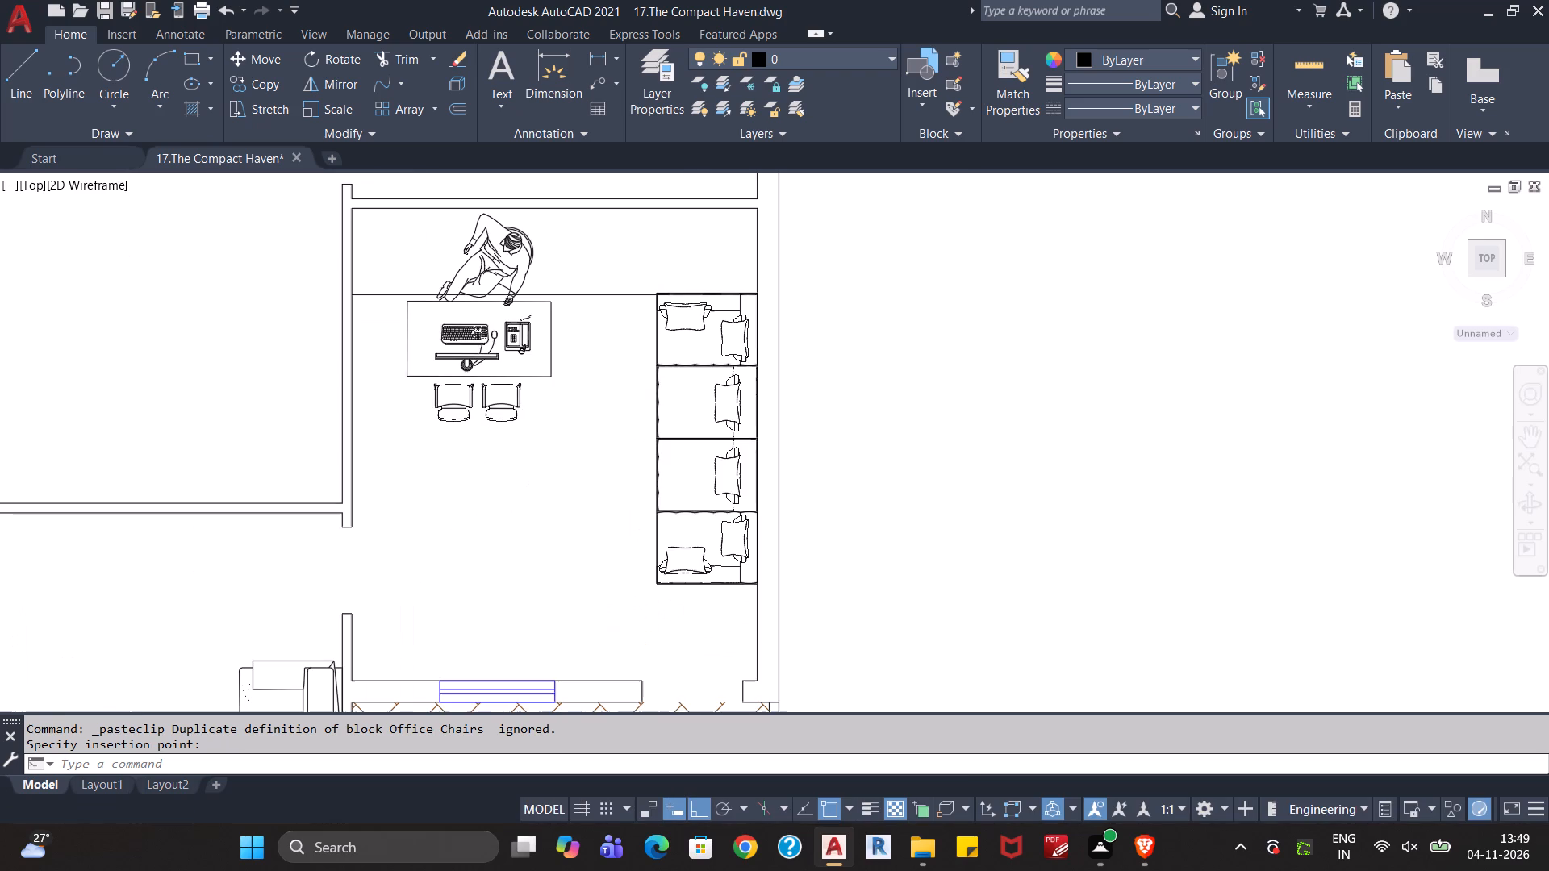
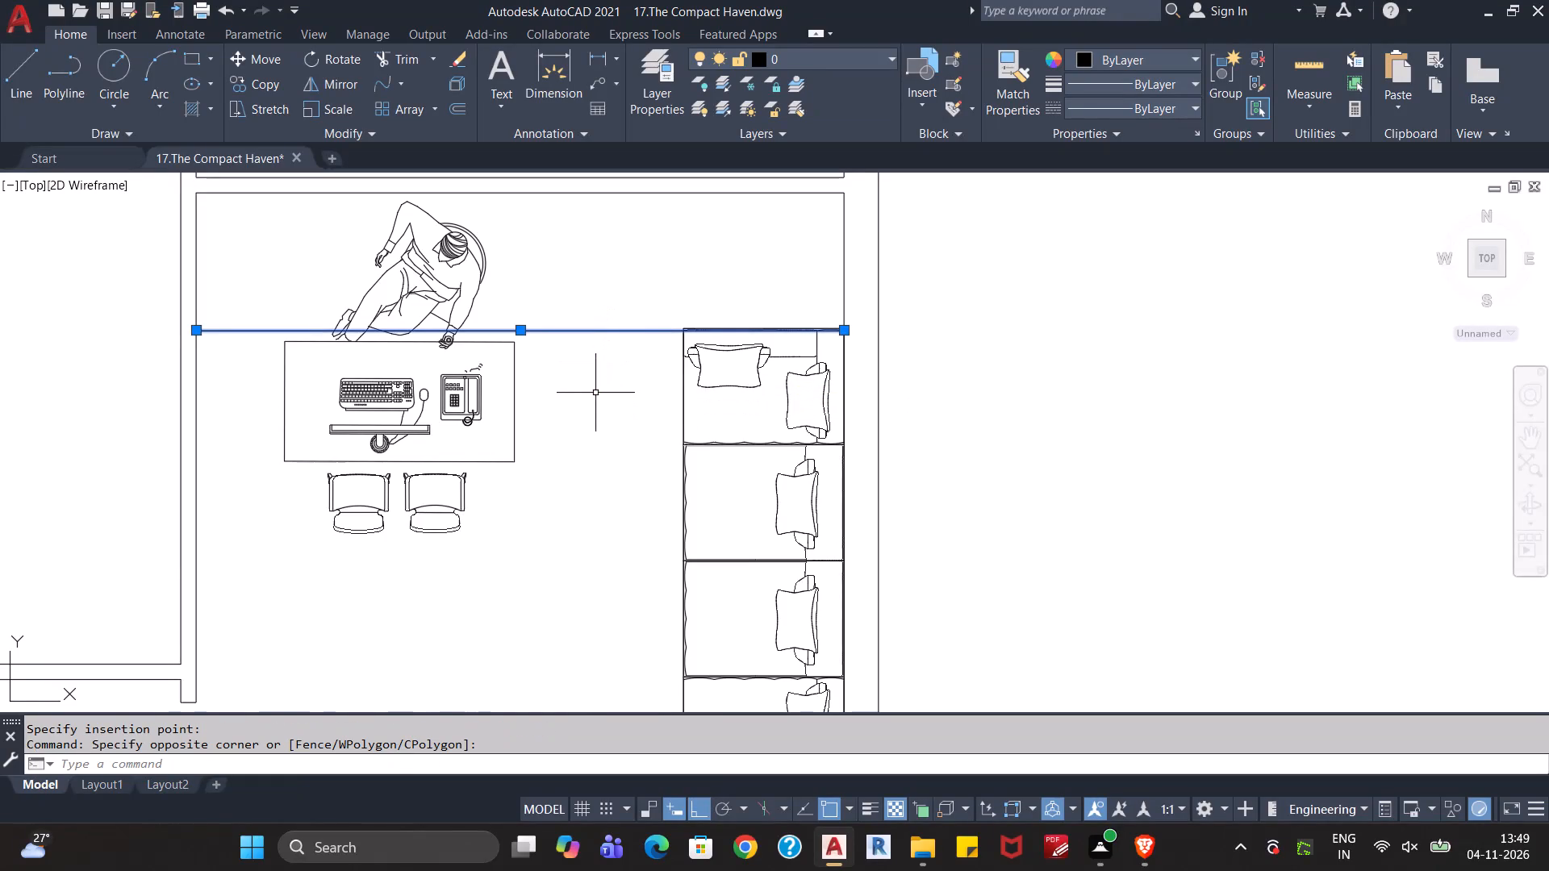
Delete the selected horizontal line spanning the office room at the top edge of the four-seater sofa.
{"action": "key", "text": "Delete"}
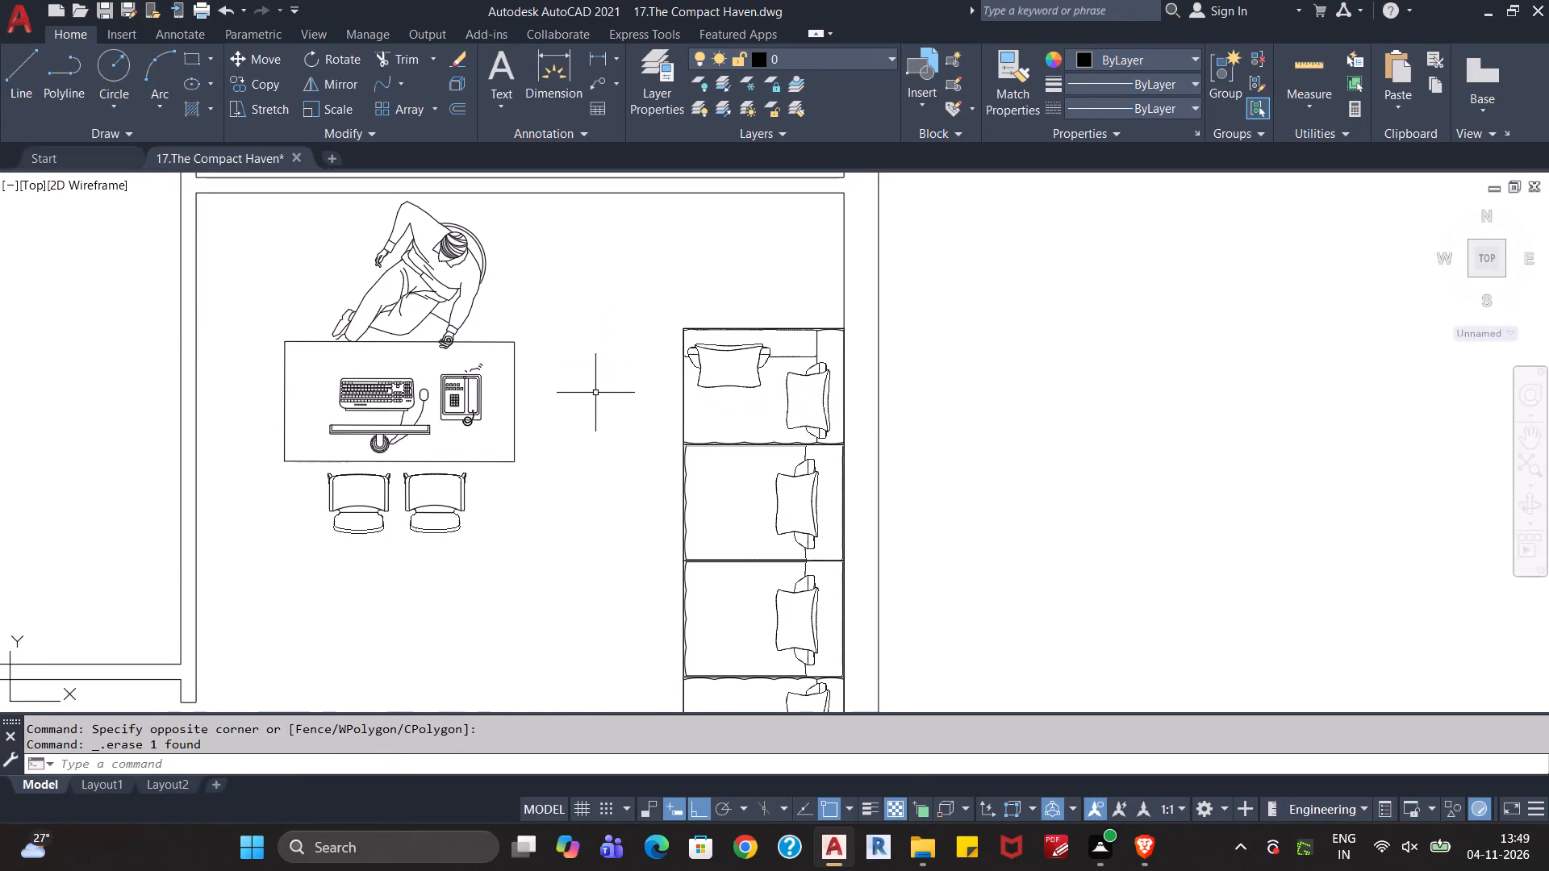
Paste a copy of the Office Chairs block just above the office's lower wall, near its left corner beside the window.
{"action": "middle_click_drag", "start_coordinate": [587, 519], "coordinate": [601, 442]}
{"action": "scroll", "coordinate": [601, 442], "scroll_direction": "down", "scroll_amount": 1}
{"action": "middle_click_drag", "start_coordinate": [580, 523], "coordinate": [580, 492]}
{"action": "scroll", "coordinate": [580, 489], "scroll_direction": "down", "scroll_amount": 2}
{"action": "middle_click_drag", "start_coordinate": [584, 519], "coordinate": [577, 463]}
{"action": "scroll", "coordinate": [582, 497], "scroll_direction": "up", "scroll_amount": 1}
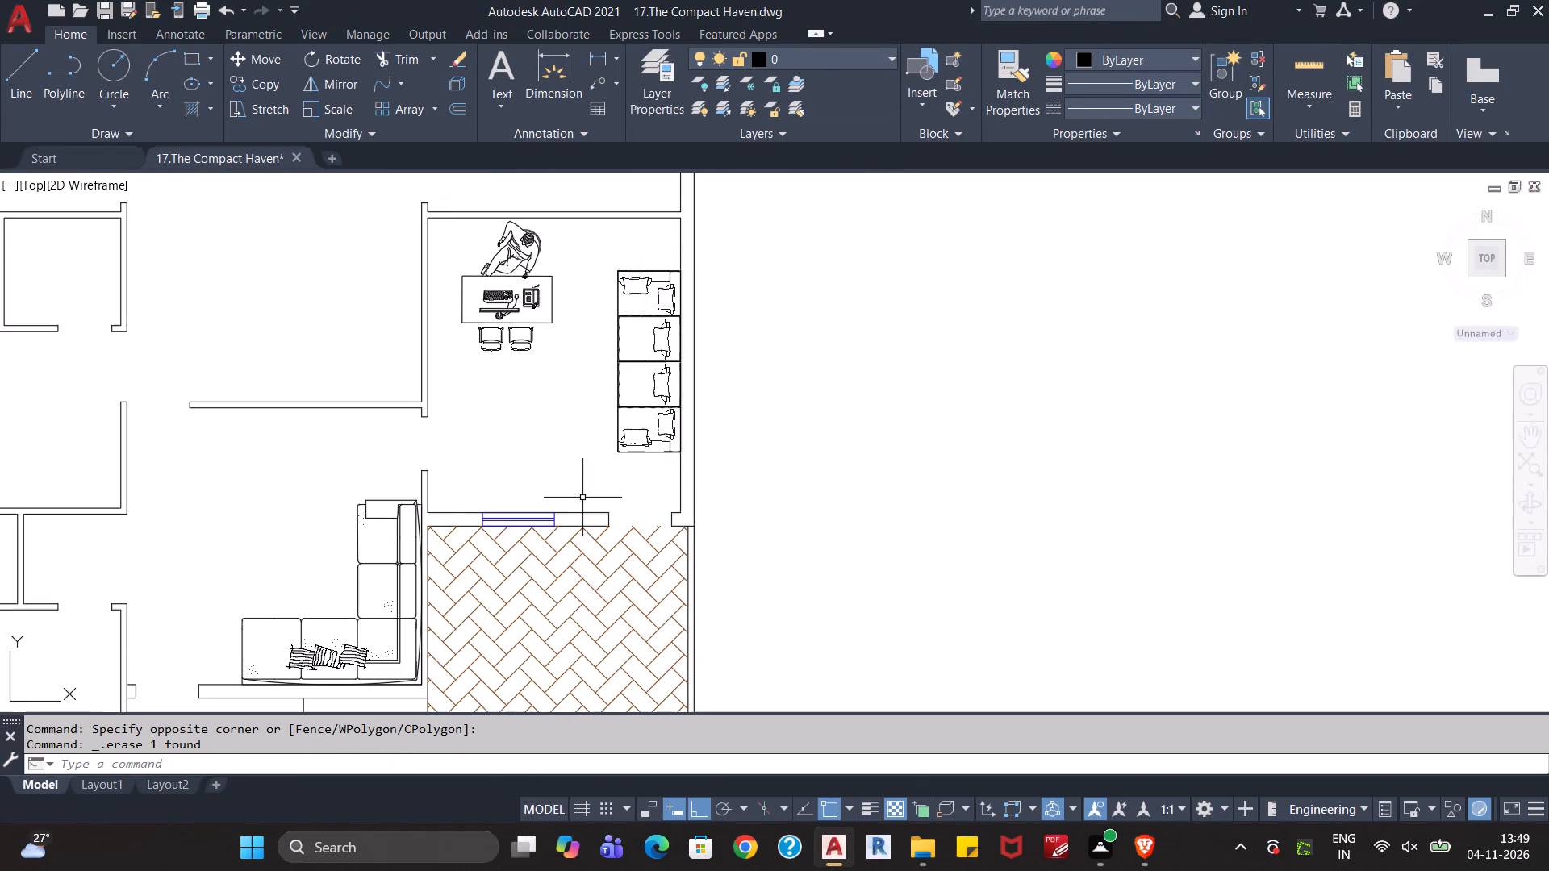
{"action": "scroll", "coordinate": [587, 505], "scroll_direction": "up", "scroll_amount": 1}
{"action": "middle_click_drag", "start_coordinate": [583, 479], "coordinate": [589, 538]}
{"action": "scroll", "coordinate": [592, 539], "scroll_direction": "down", "scroll_amount": 1}
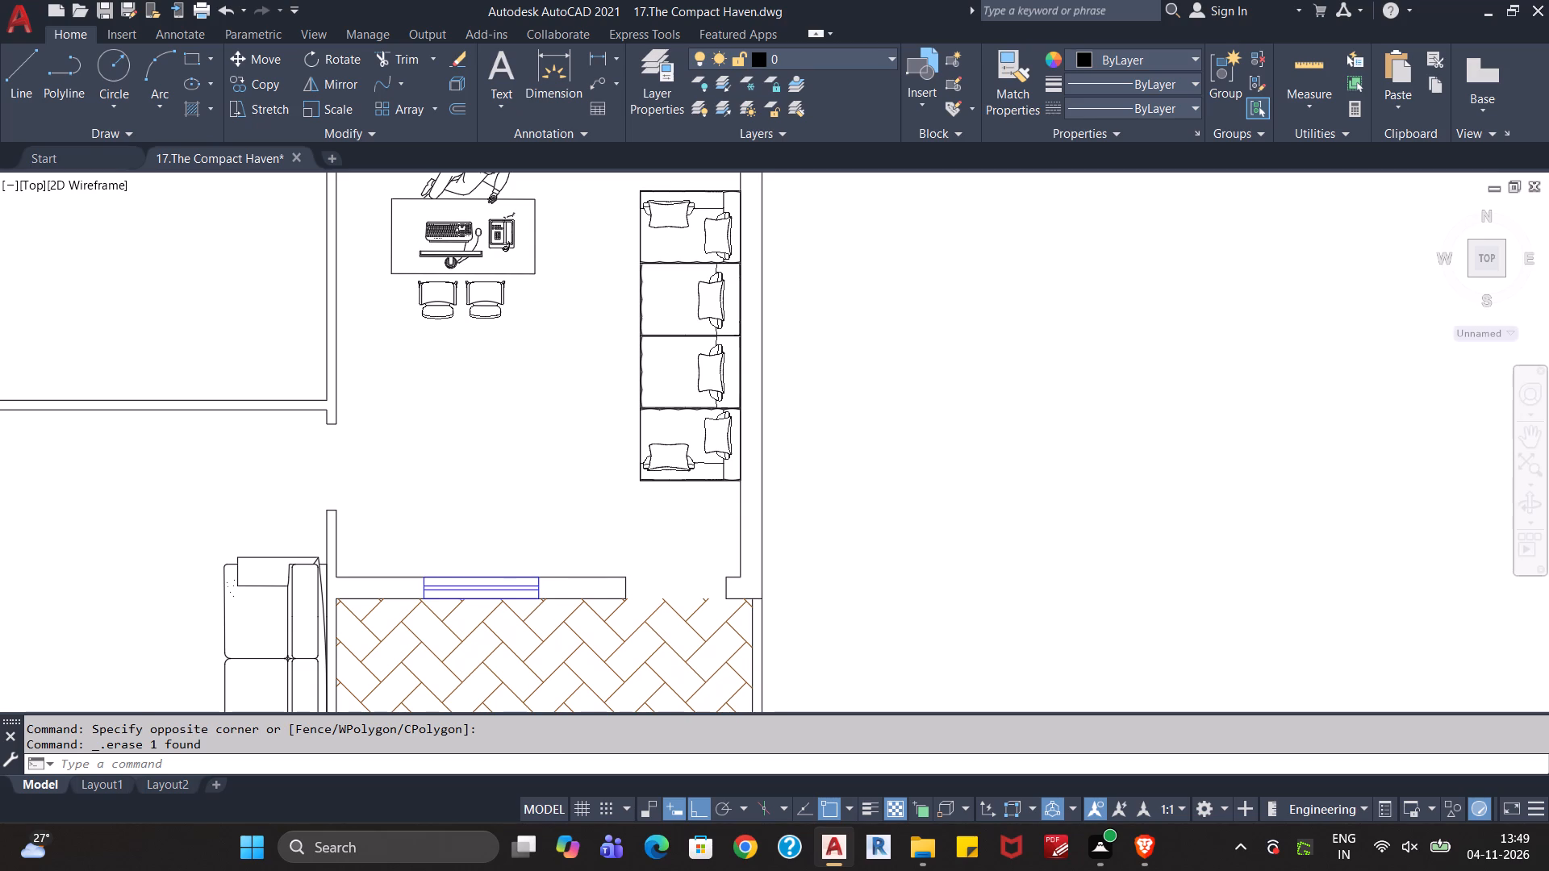
{"action": "middle_click_drag", "start_coordinate": [611, 545], "coordinate": [611, 483]}
{"action": "scroll", "coordinate": [611, 482], "scroll_direction": "up", "scroll_amount": 2}
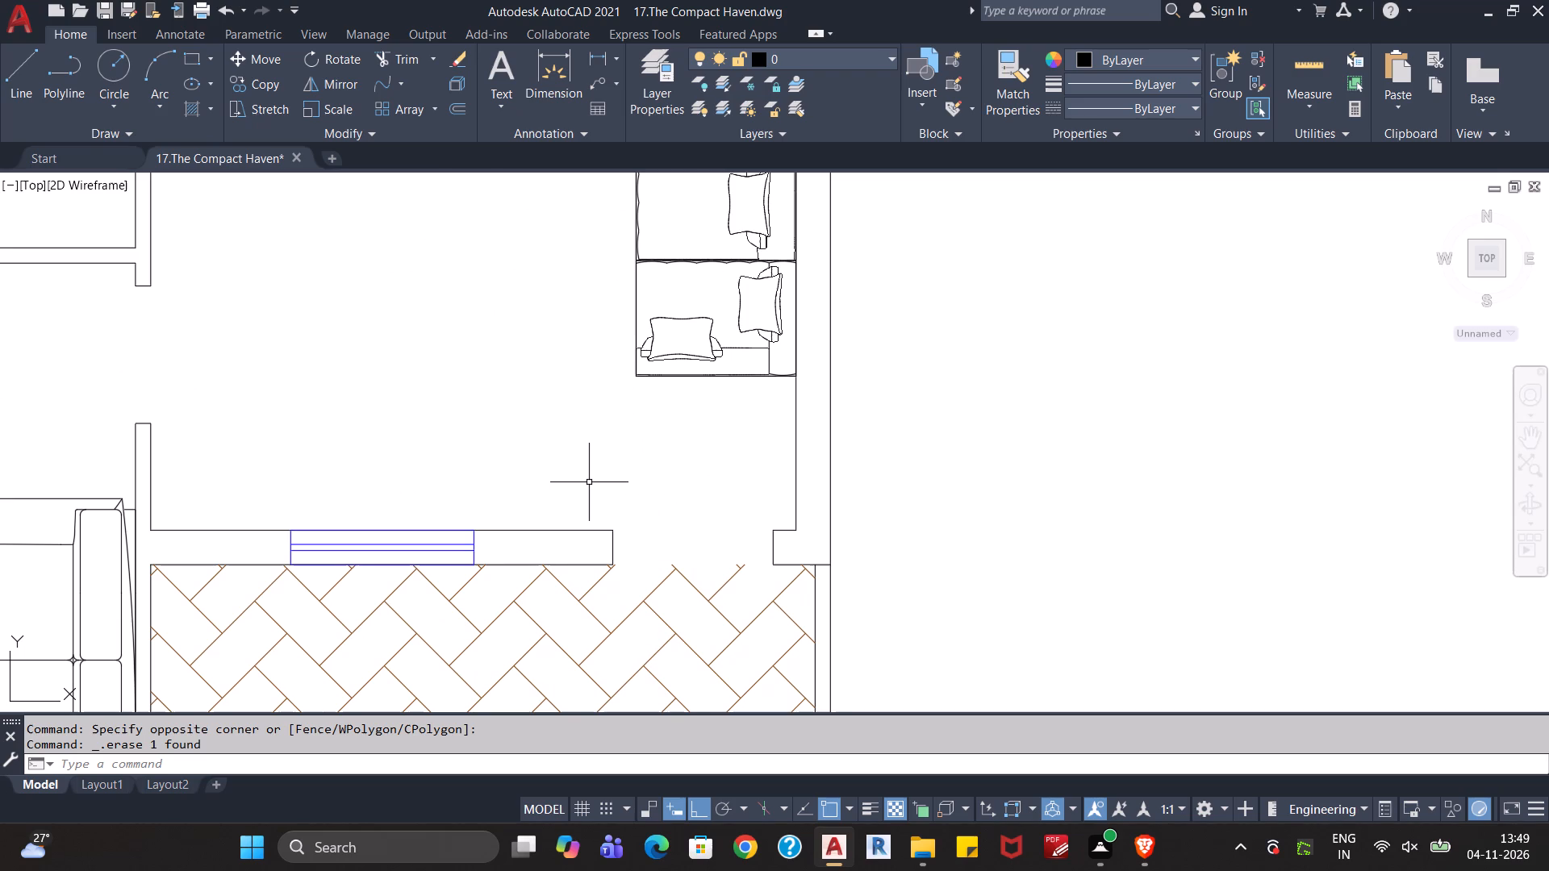
{"action": "scroll", "coordinate": [589, 482], "scroll_direction": "down", "scroll_amount": 1}
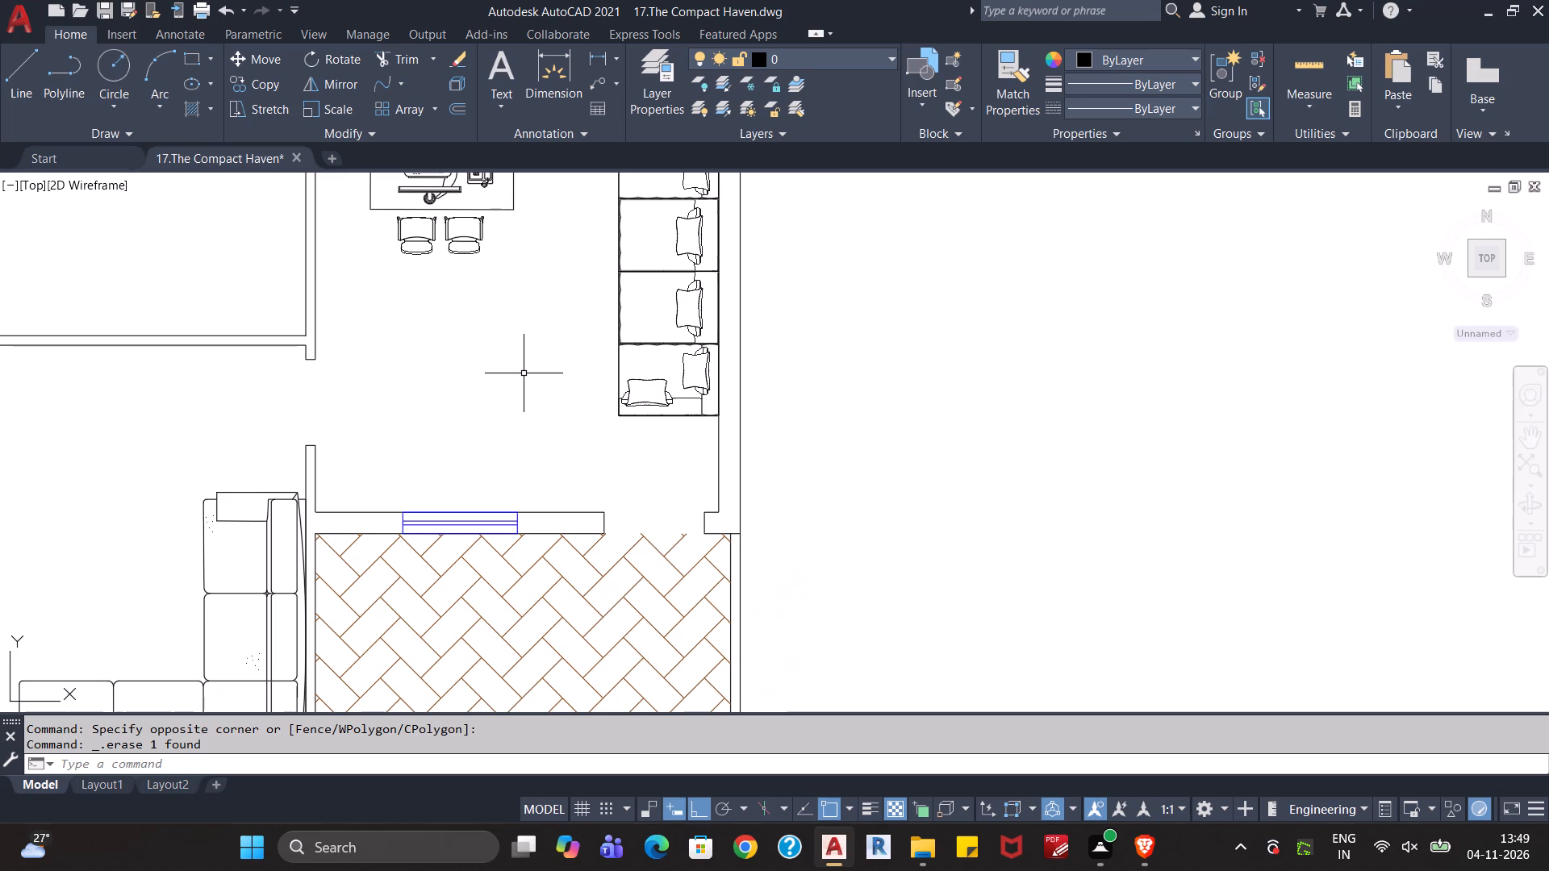
{"action": "scroll", "coordinate": [519, 334], "scroll_direction": "up", "scroll_amount": 1}
{"action": "middle_click_drag", "start_coordinate": [520, 319], "coordinate": [524, 481]}
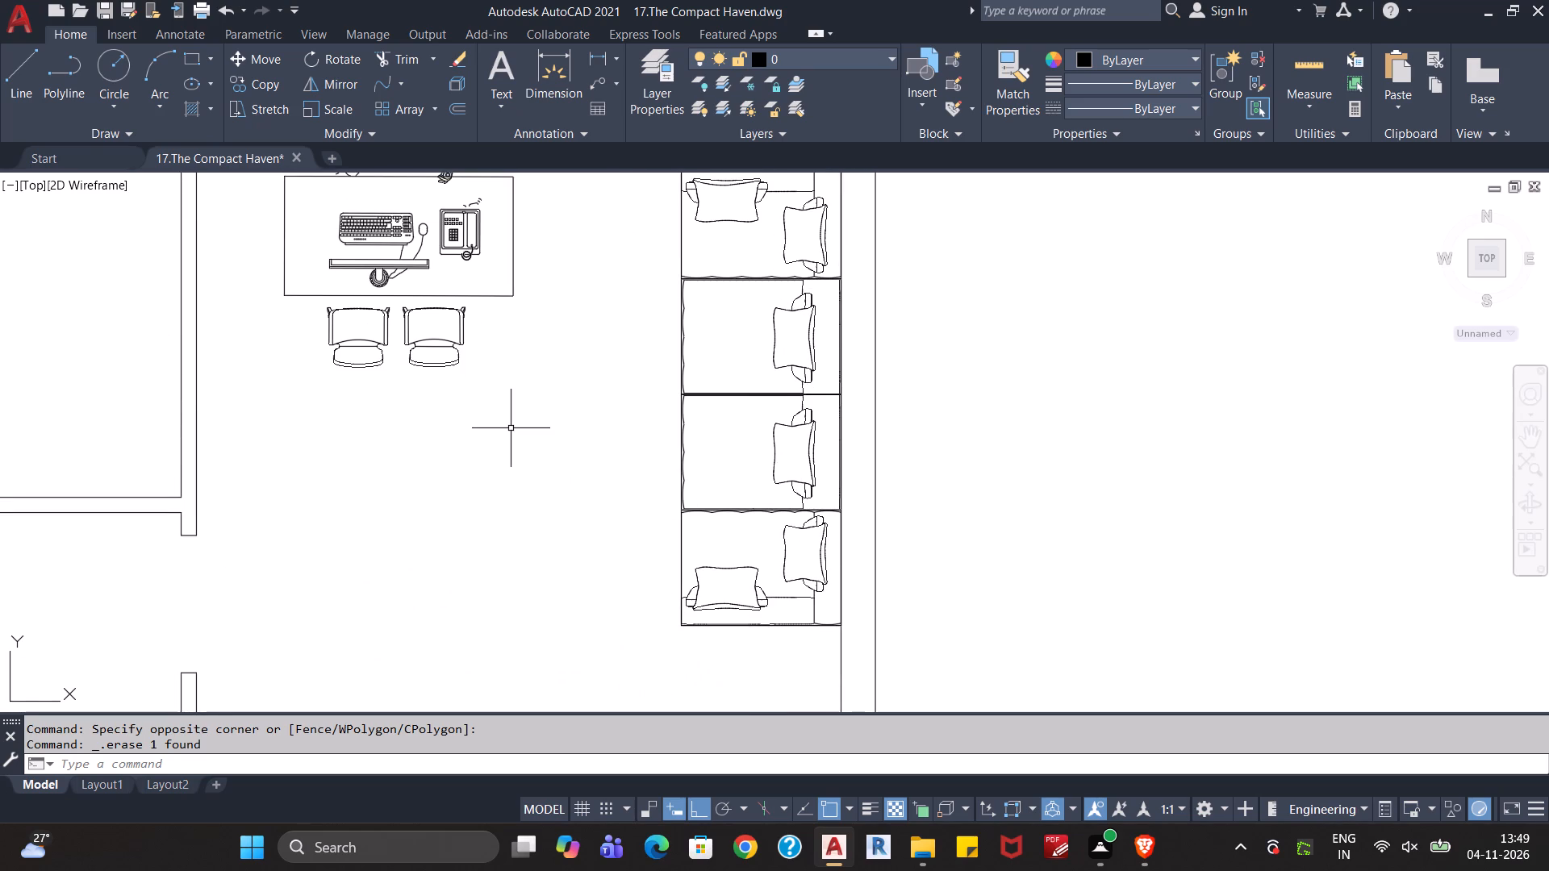
{"action": "middle_click_drag", "start_coordinate": [481, 536], "coordinate": [570, 396]}
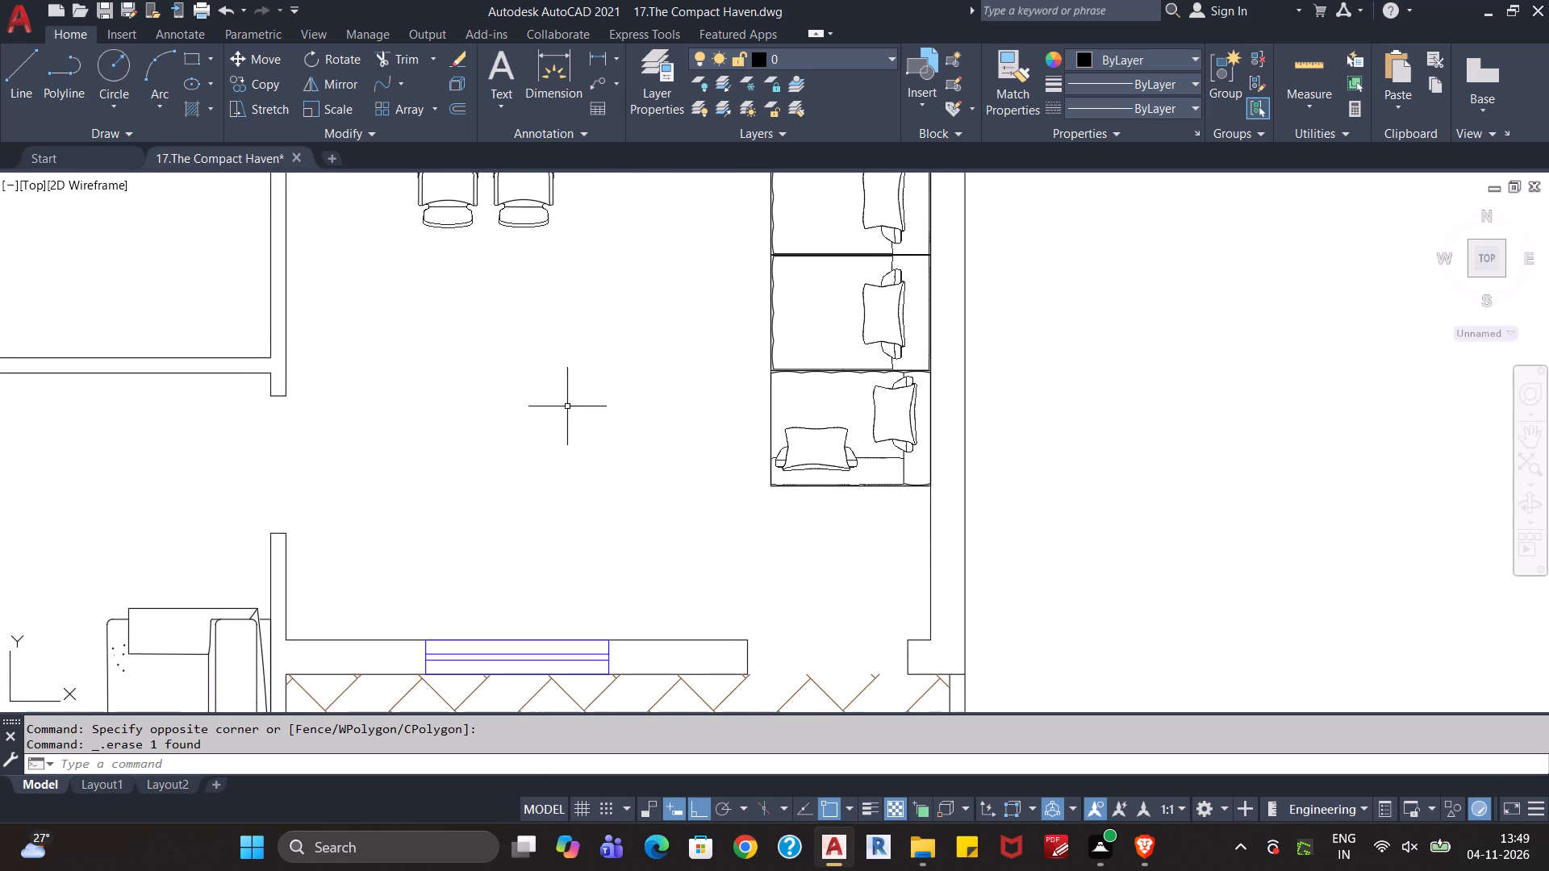
{"action": "scroll", "coordinate": [561, 447], "scroll_direction": "down", "scroll_amount": 1}
{"action": "key", "text": "ctrl+v"}
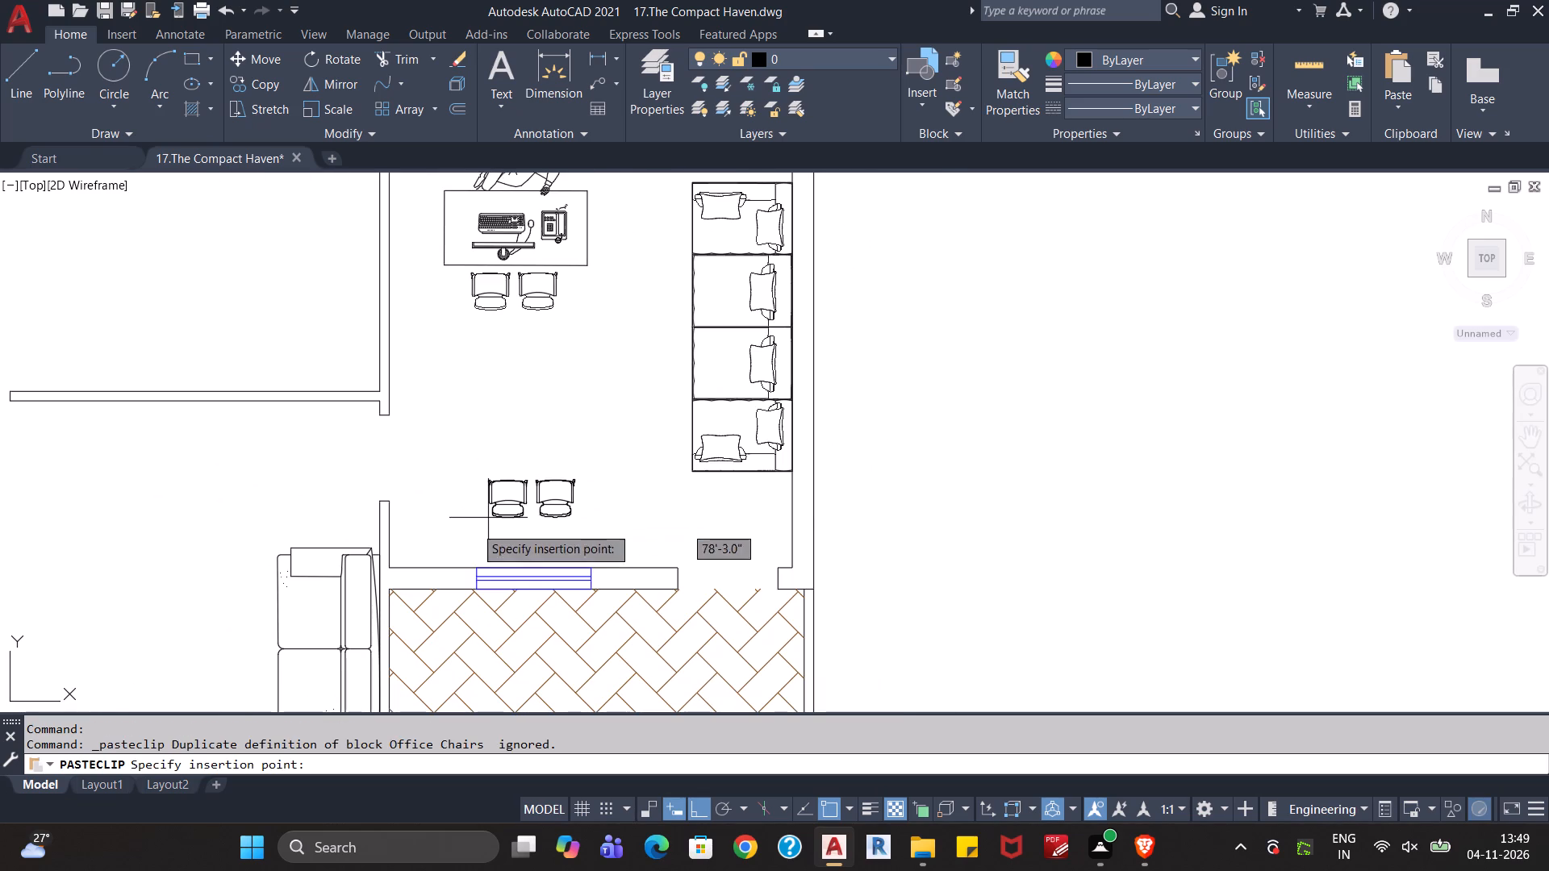
{"action": "scroll", "coordinate": [418, 559], "scroll_direction": "up", "scroll_amount": 2}
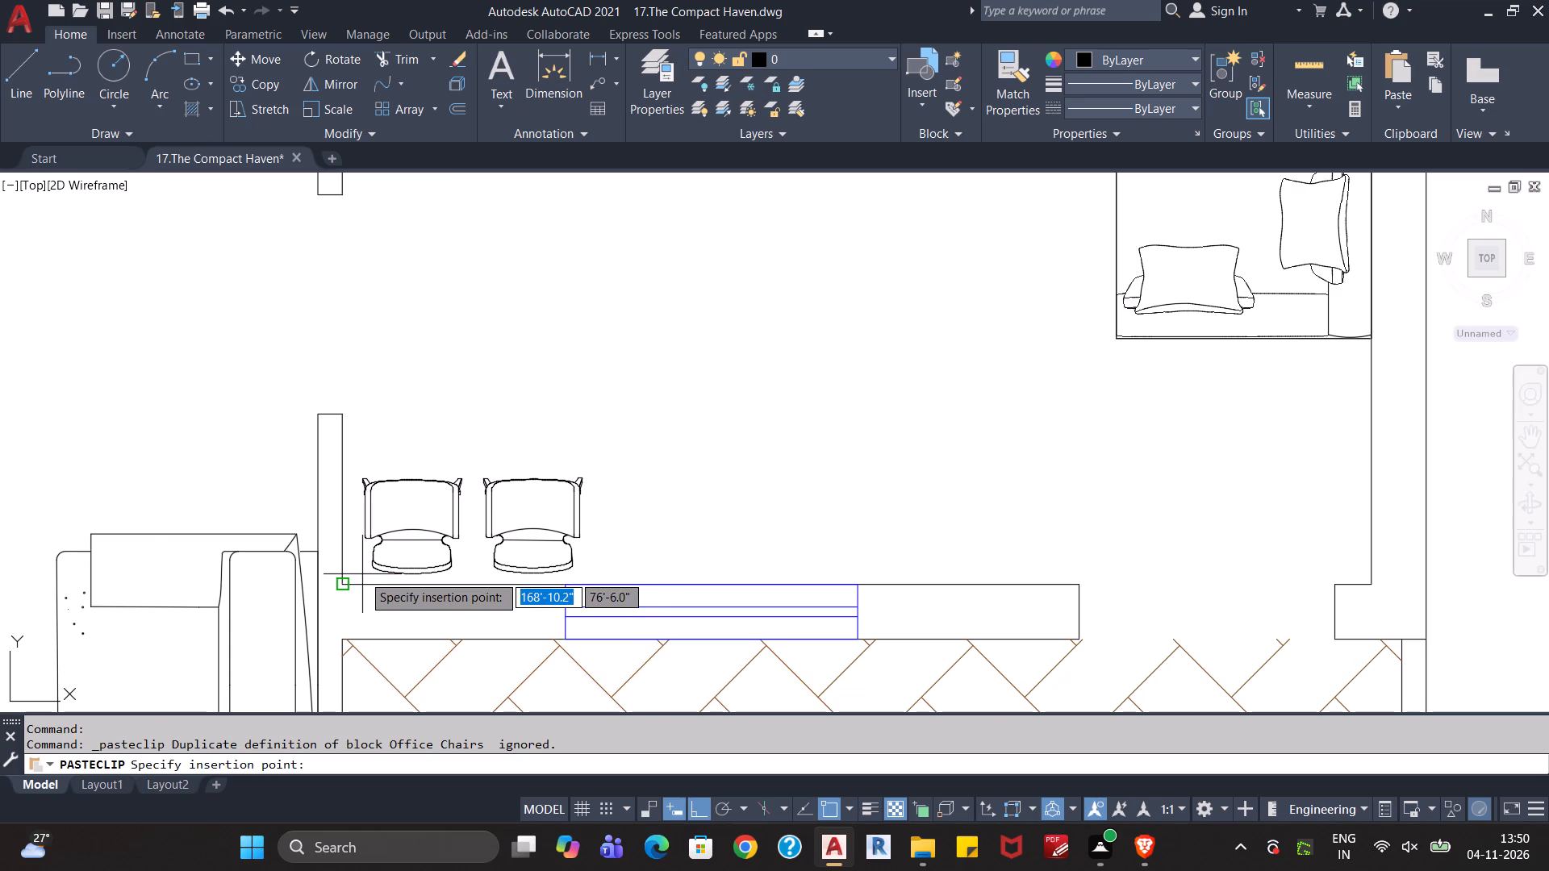
{"action": "scroll", "coordinate": [362, 574], "scroll_direction": "up", "scroll_amount": 1}
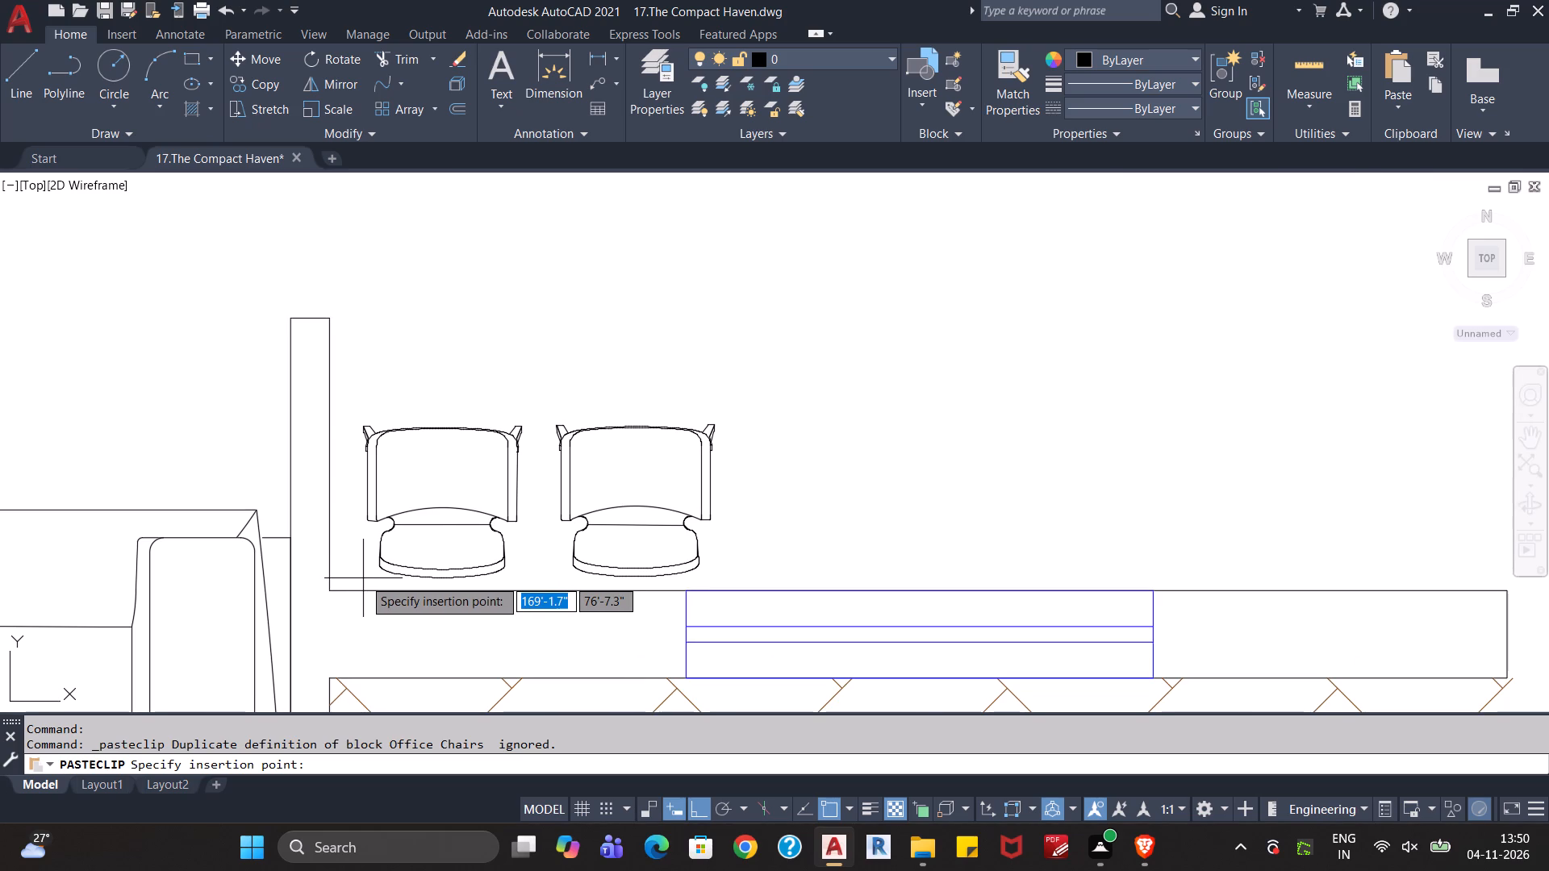
{"action": "left_click", "coordinate": [363, 578]}
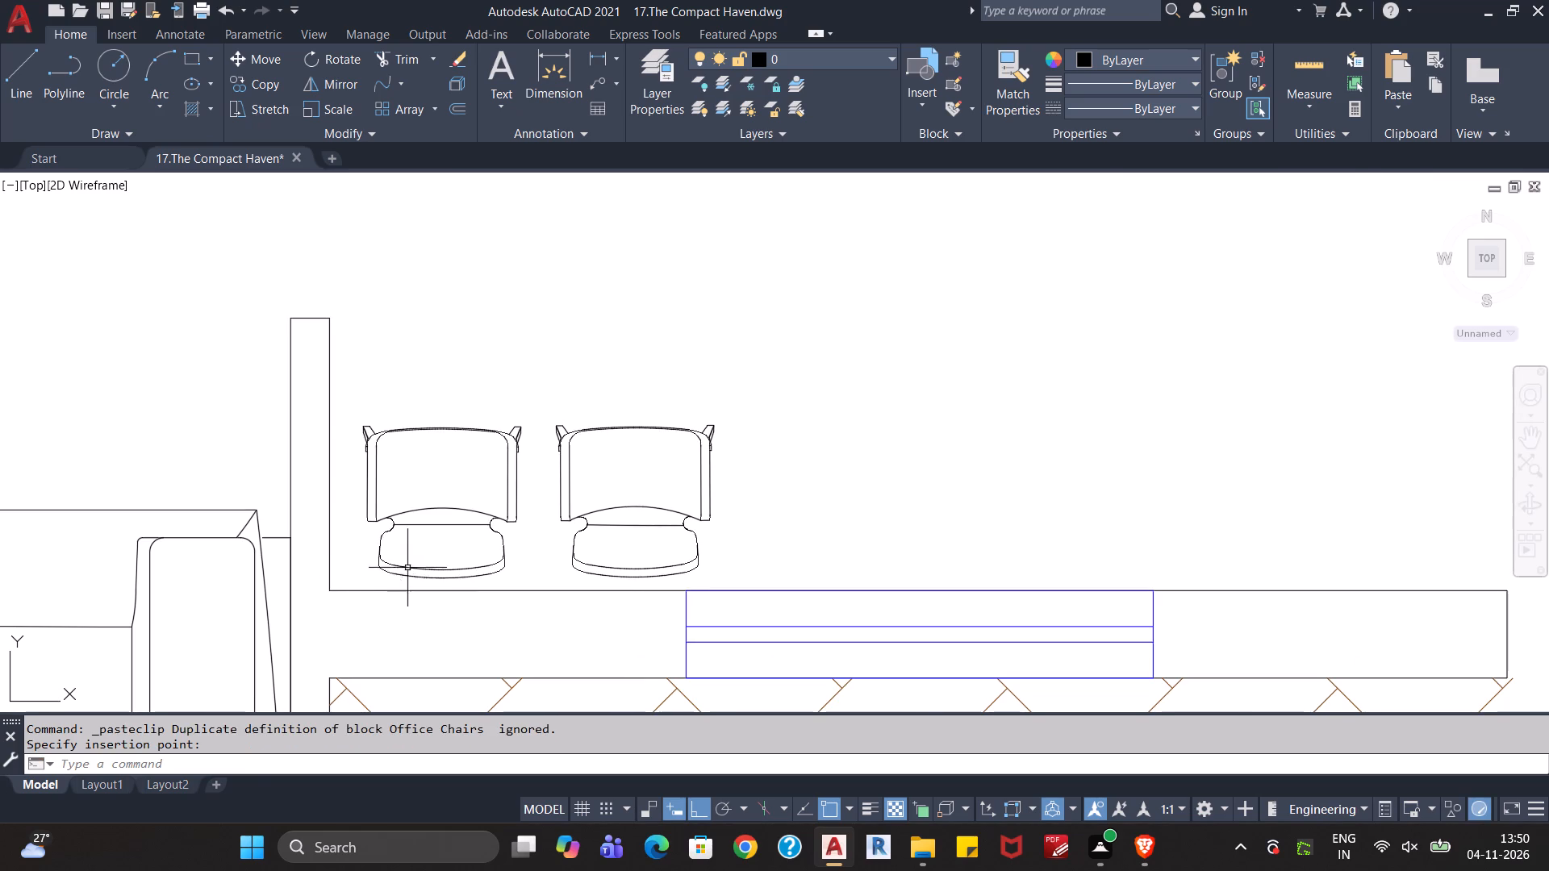
Paste a second Office Chairs pair along the lower wall, near the window's right end and level with the first pair.
{"action": "key", "text": "ctrl+v"}
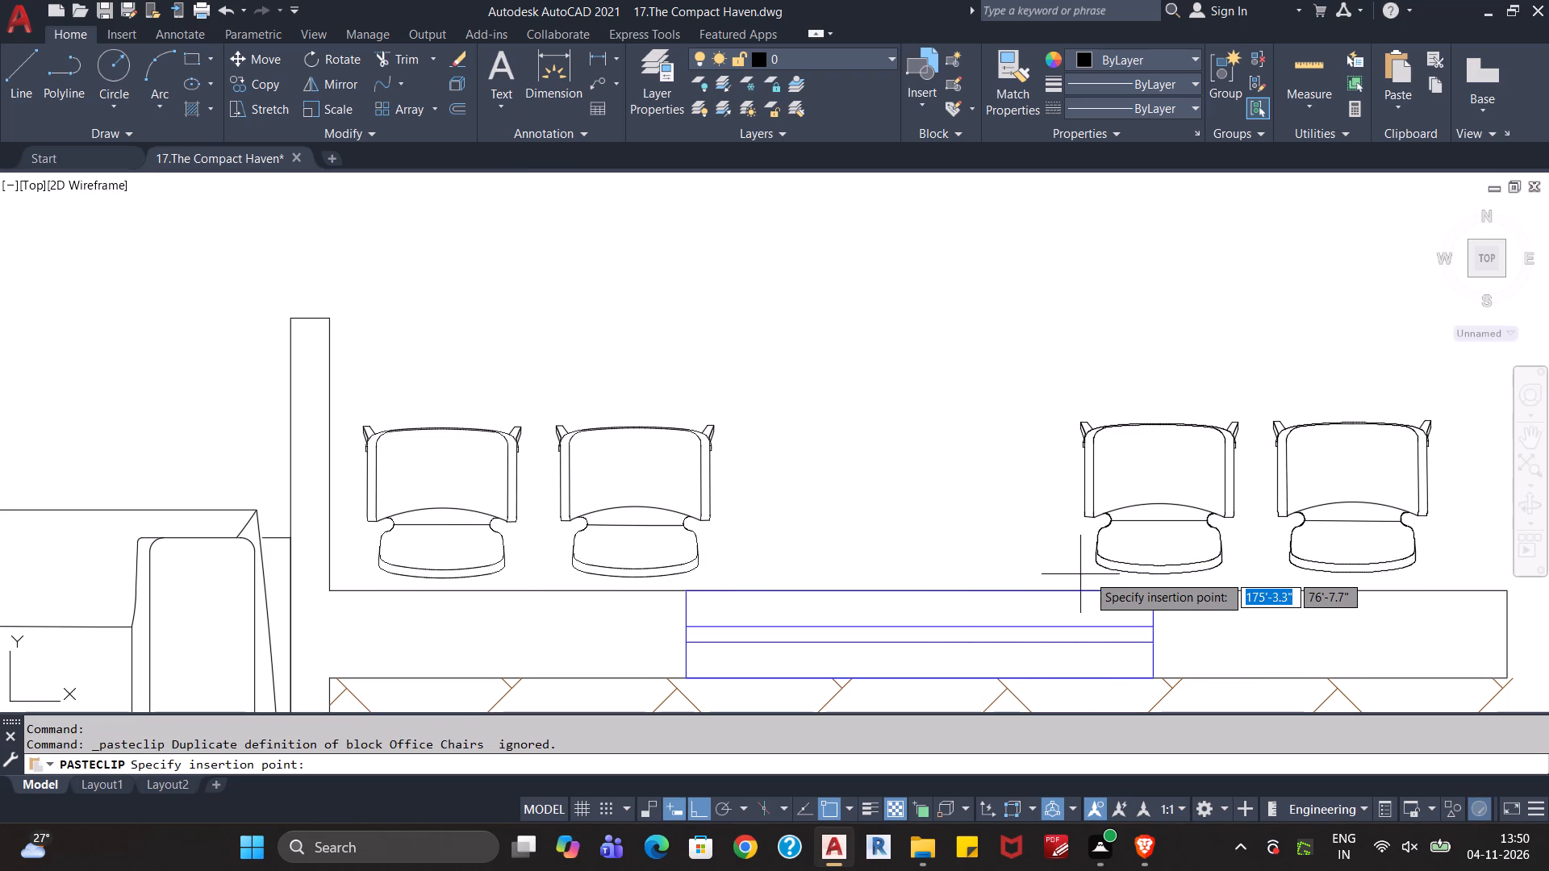
{"action": "middle_click_drag", "start_coordinate": [1127, 574], "coordinate": [983, 569]}
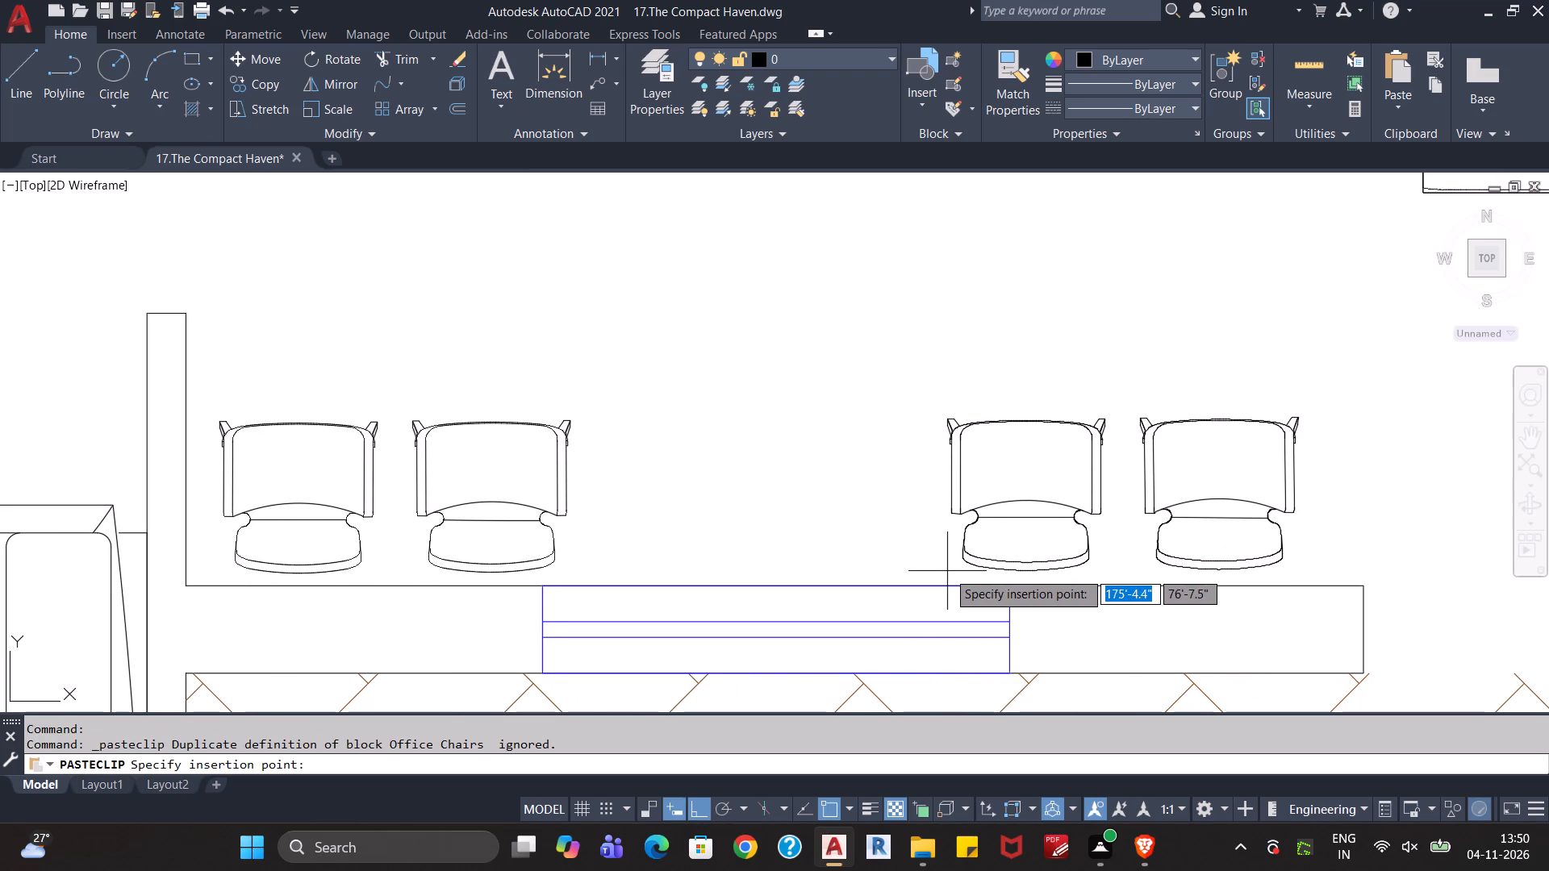
{"action": "left_click", "coordinate": [947, 573]}
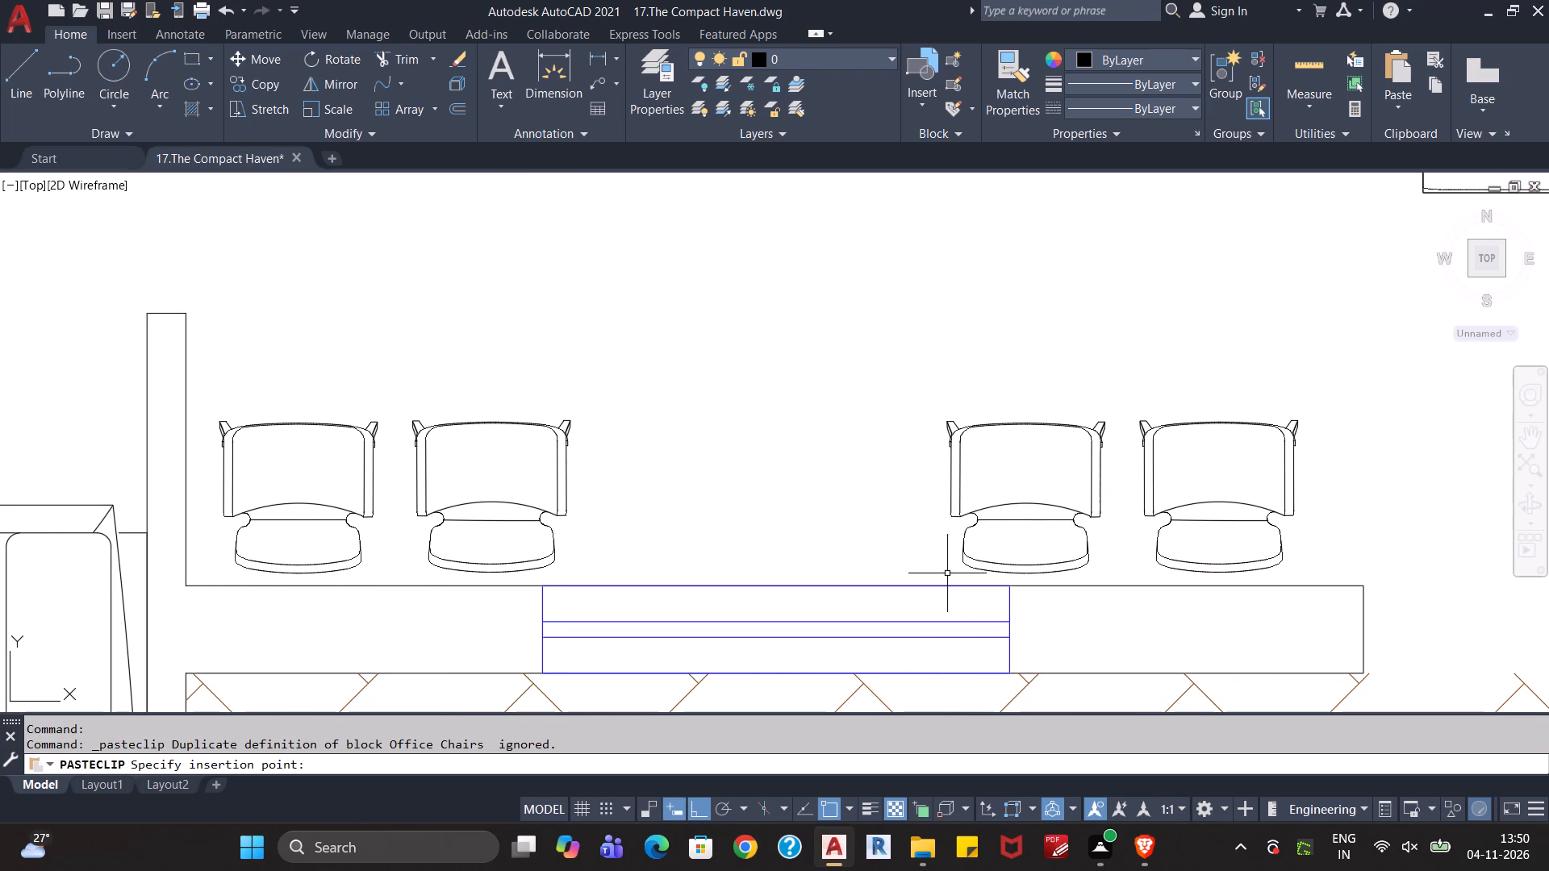
Paste a third Office Chairs pair between the two pairs along the lower wall, completing a row of six chairs.
{"action": "scroll", "coordinate": [984, 541], "scroll_direction": "down", "scroll_amount": 1}
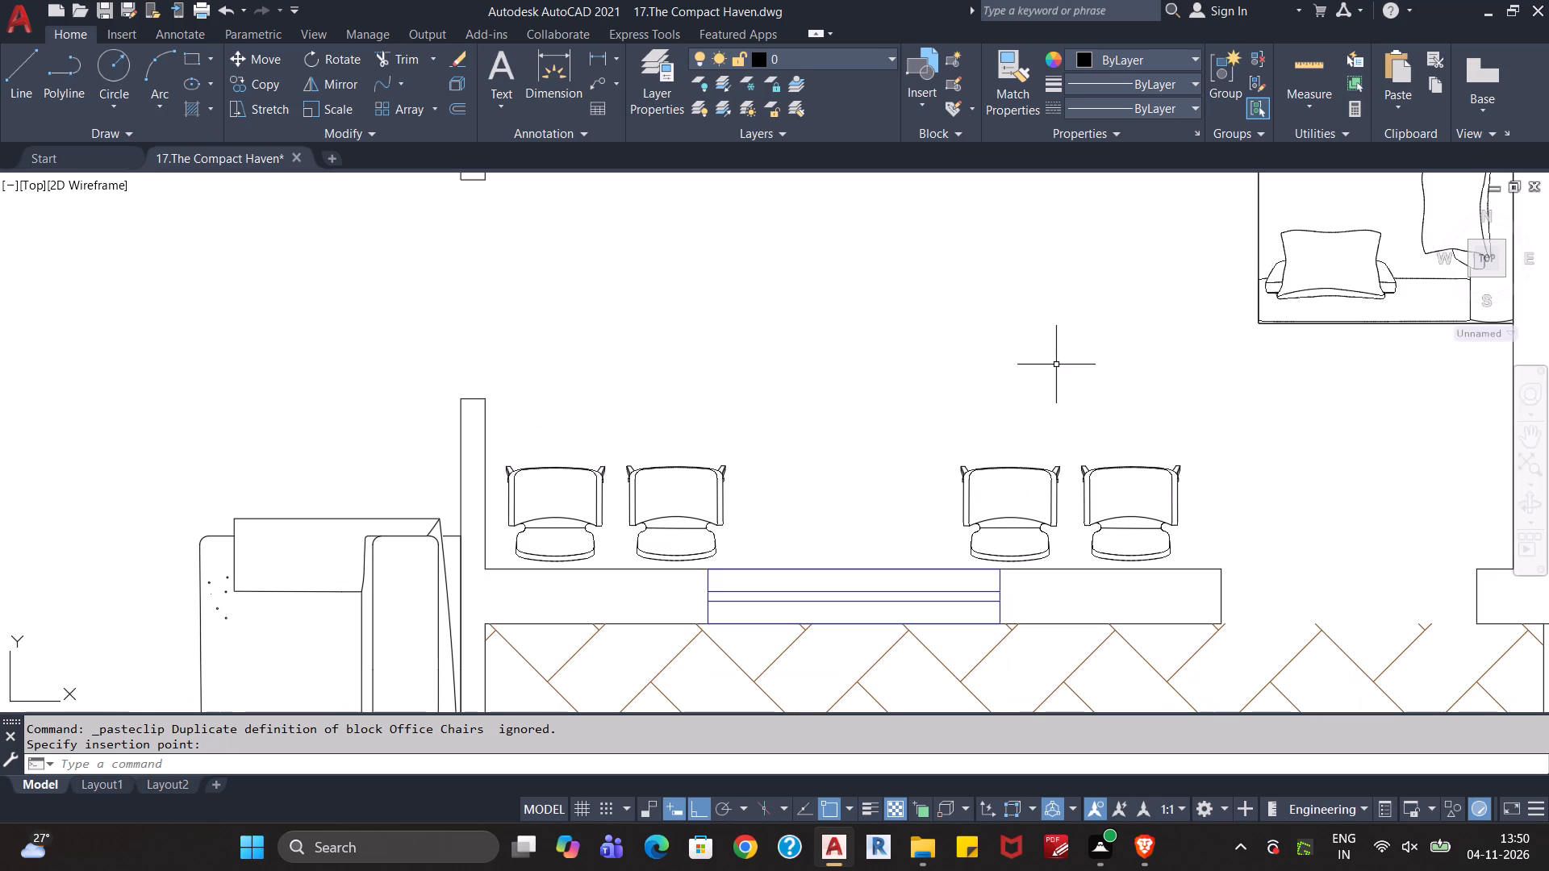
{"action": "scroll", "coordinate": [1058, 362], "scroll_direction": "down", "scroll_amount": 1}
{"action": "middle_click_drag", "start_coordinate": [1058, 362], "coordinate": [997, 487]}
{"action": "scroll", "coordinate": [997, 486], "scroll_direction": "down", "scroll_amount": 1}
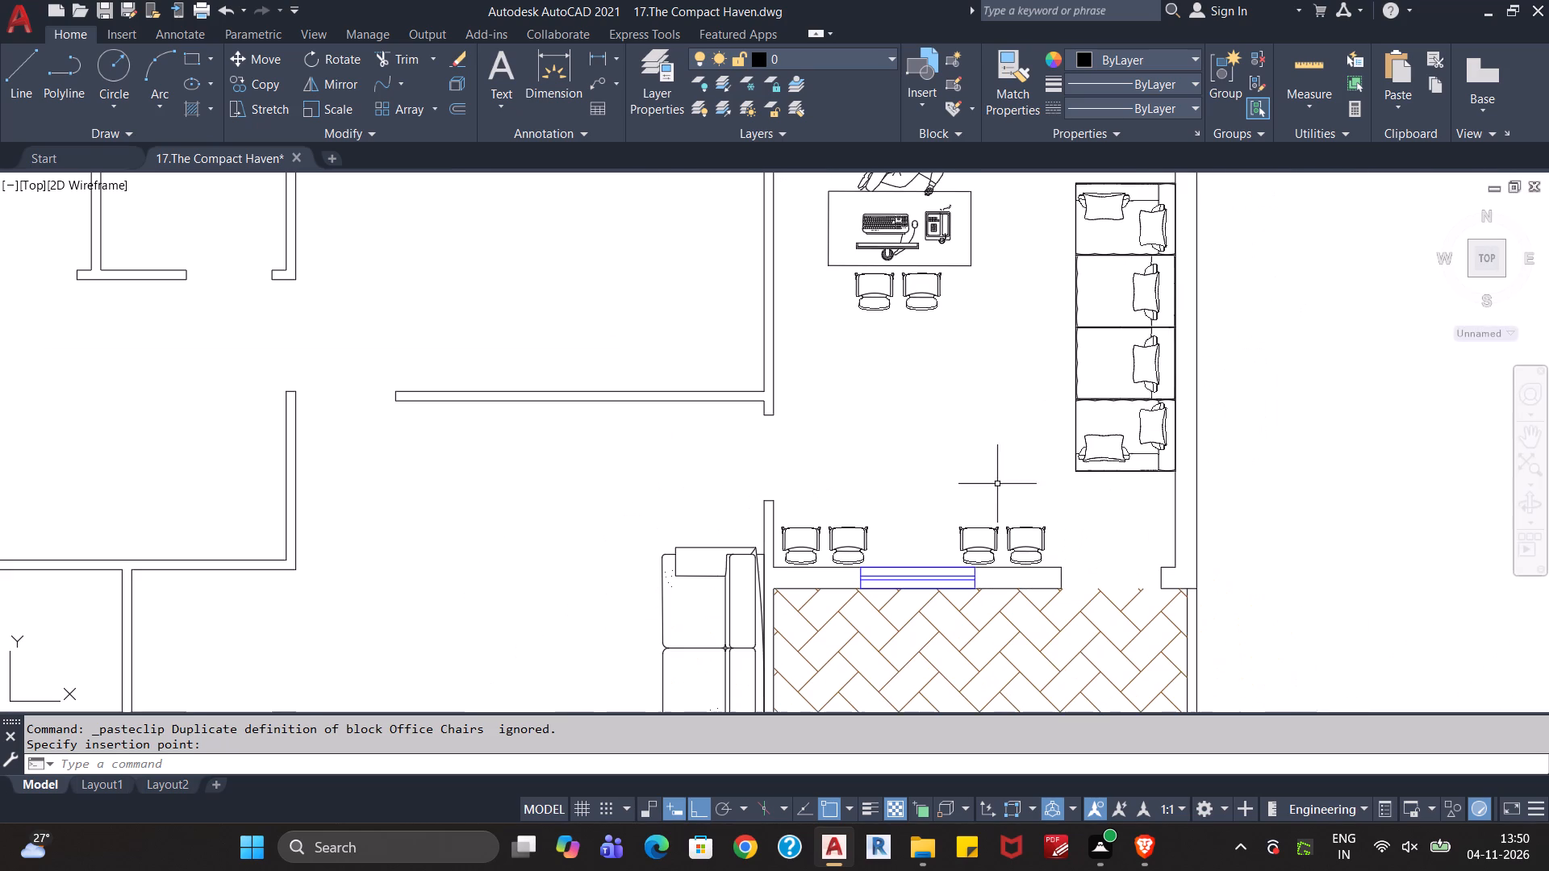
{"action": "scroll", "coordinate": [1008, 460], "scroll_direction": "up", "scroll_amount": 1}
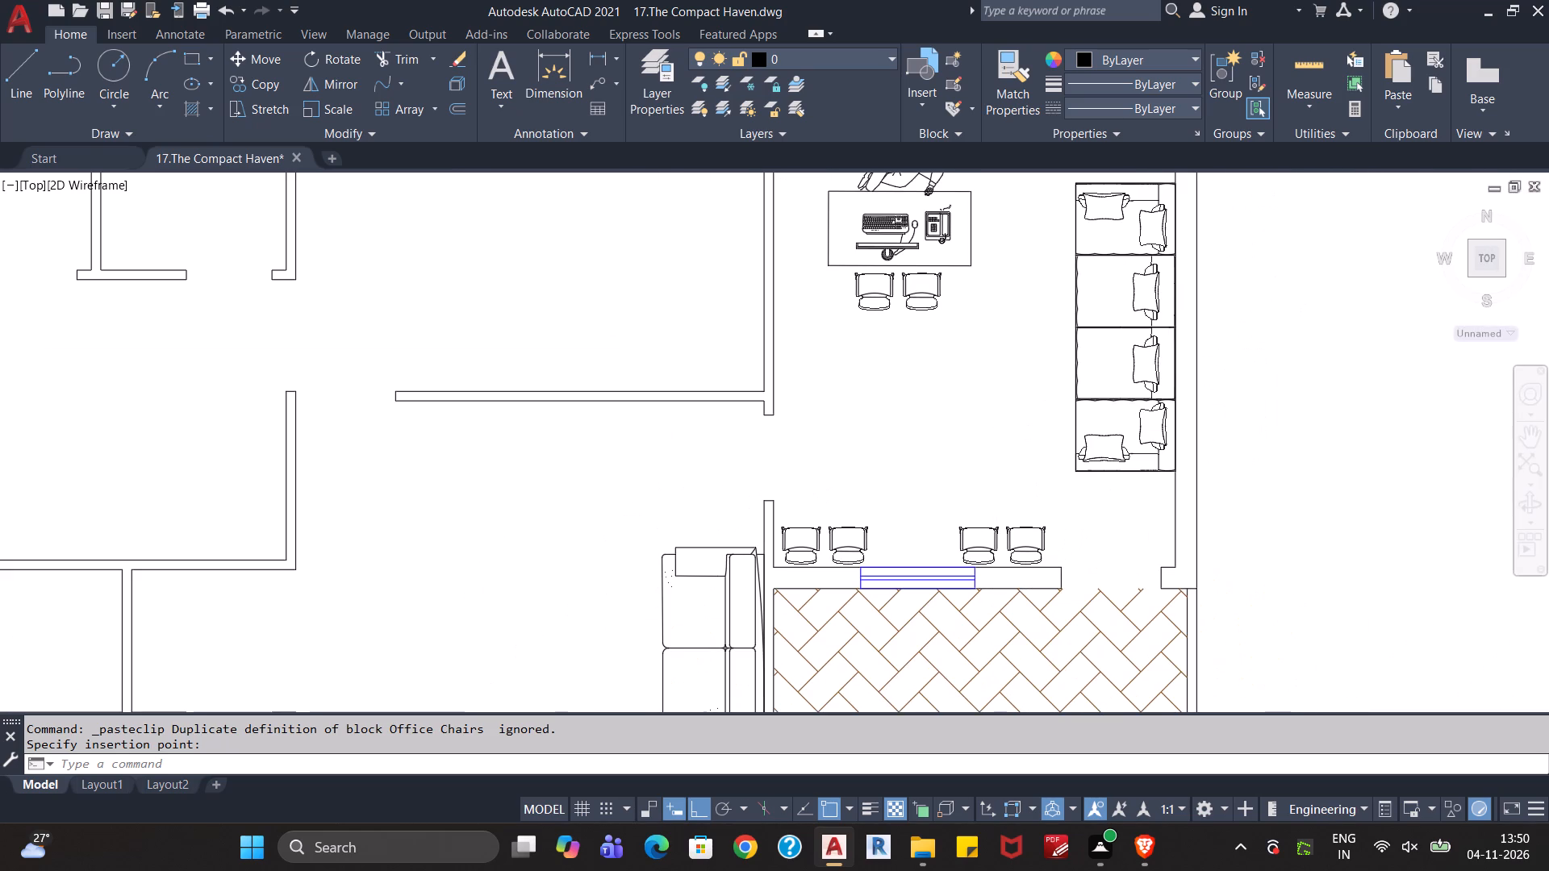
{"action": "middle_click_drag", "start_coordinate": [996, 423], "coordinate": [996, 479]}
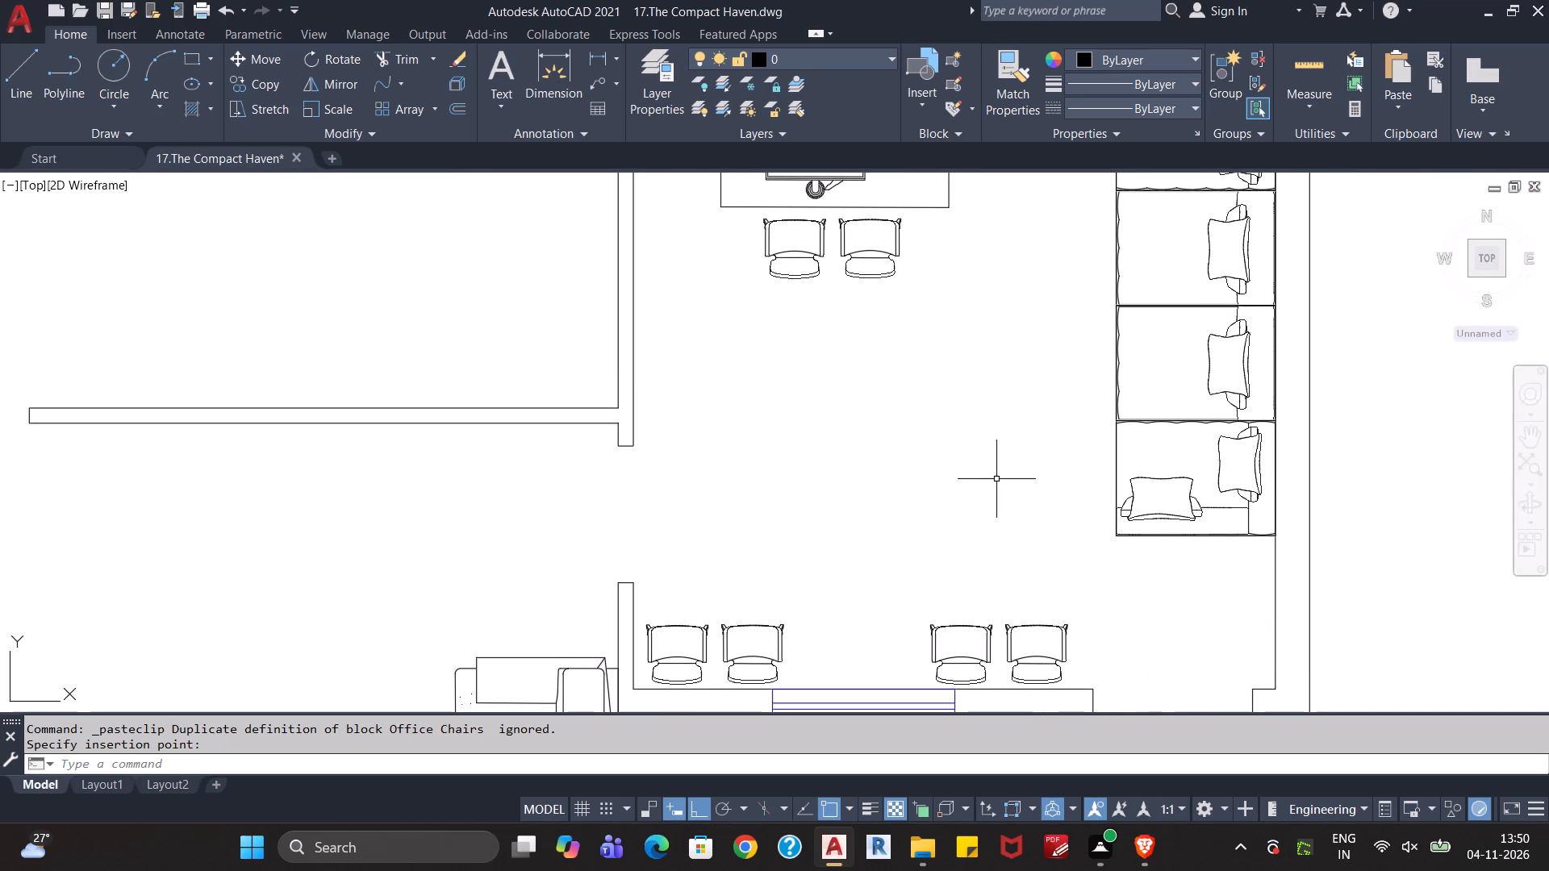
{"action": "scroll", "coordinate": [996, 479], "scroll_direction": "down", "scroll_amount": 1}
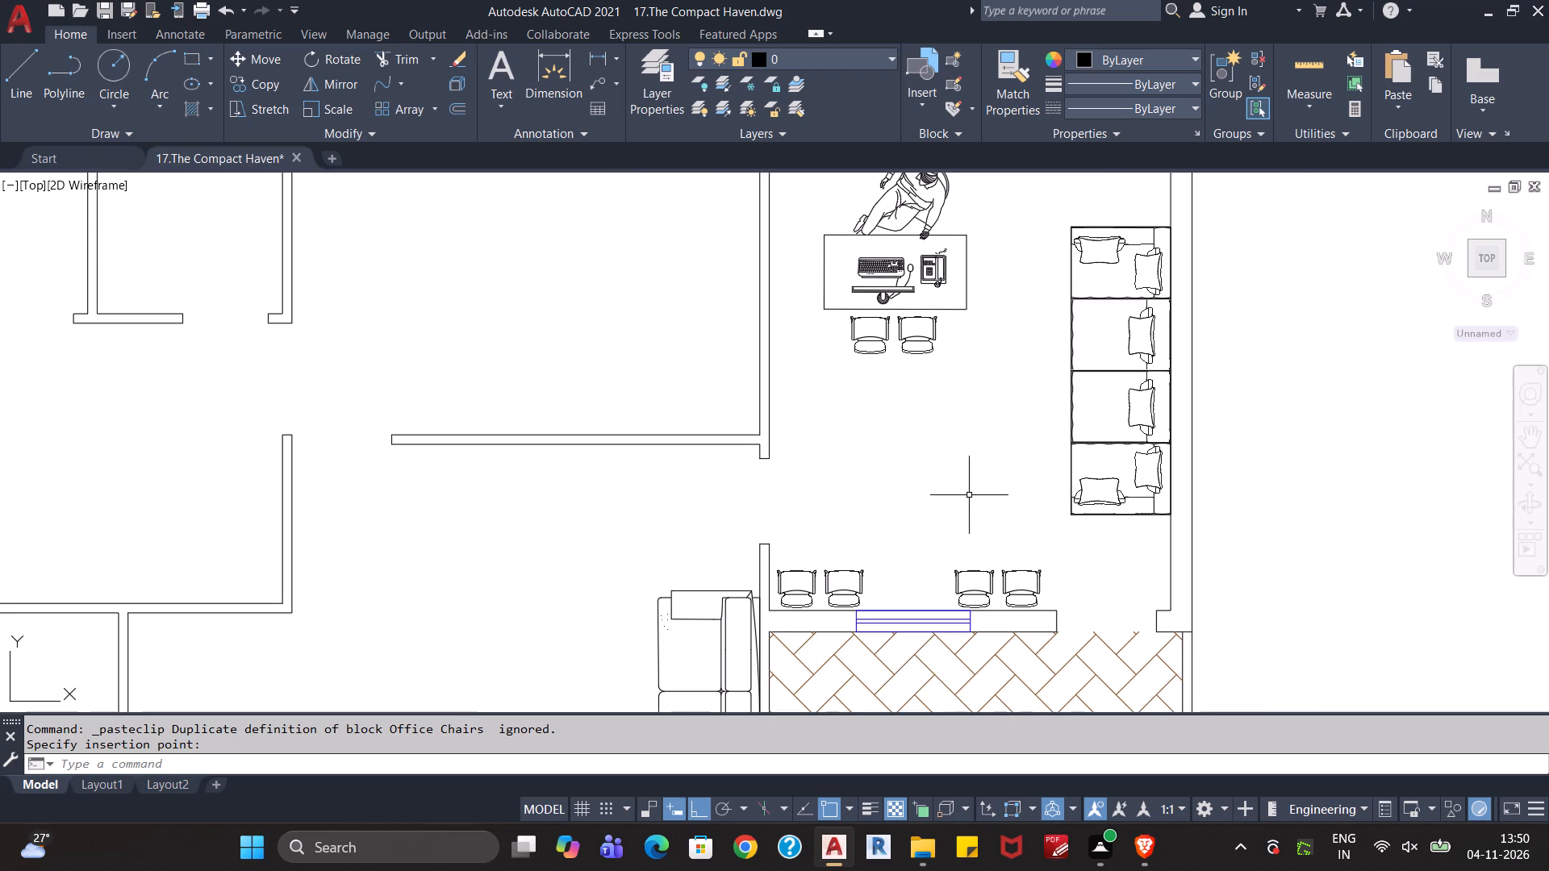
{"action": "key", "text": "ctrl+v"}
{"action": "scroll", "coordinate": [875, 581], "scroll_direction": "up", "scroll_amount": 2}
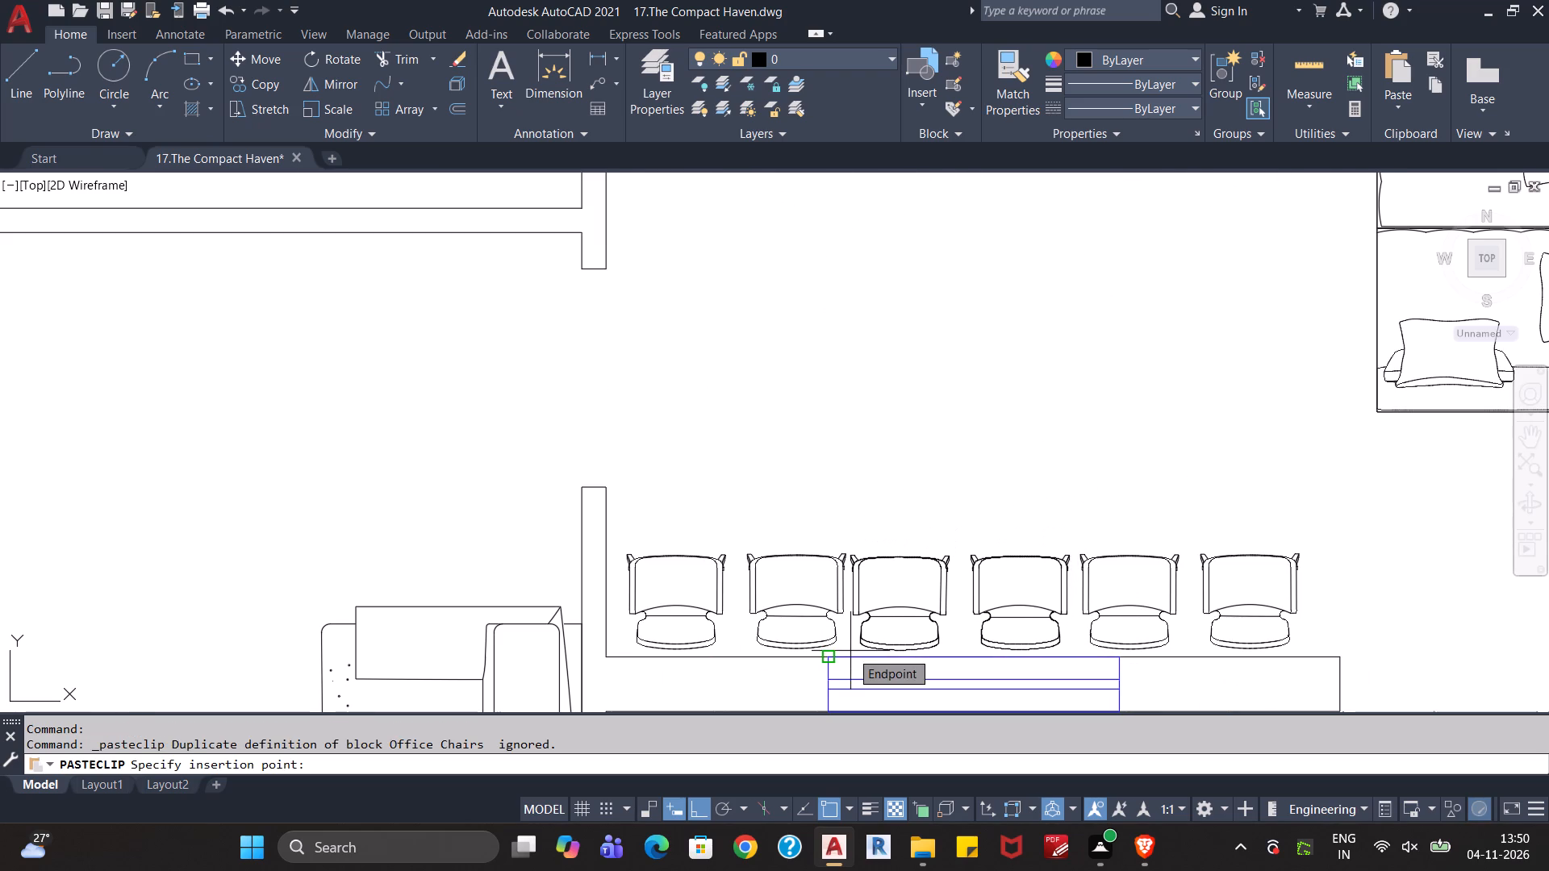
{"action": "scroll", "coordinate": [852, 651], "scroll_direction": "up", "scroll_amount": 1}
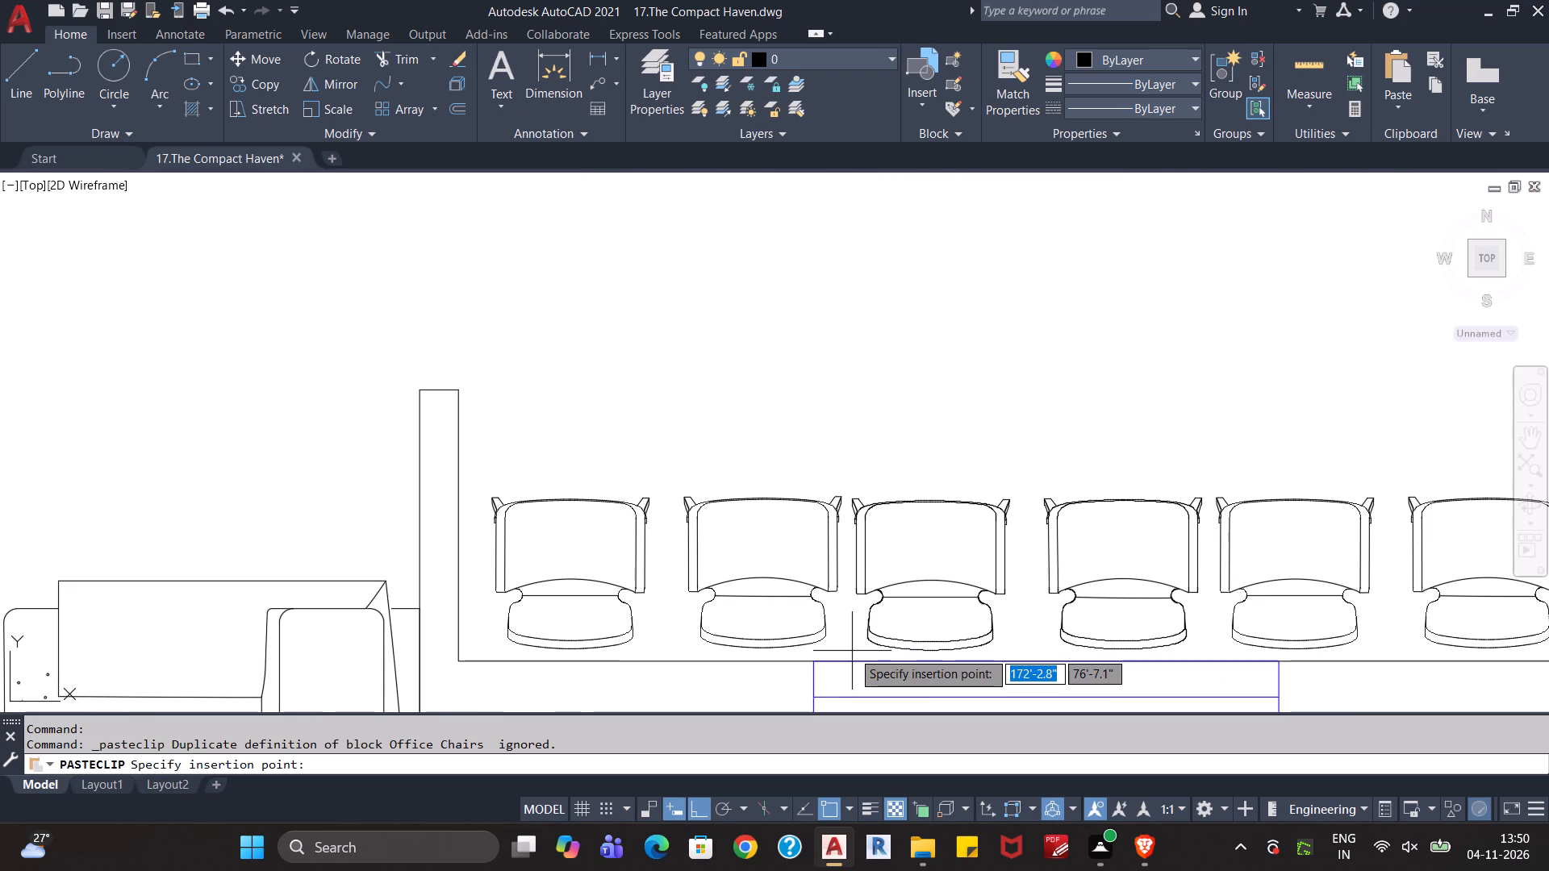
{"action": "left_click", "coordinate": [852, 651]}
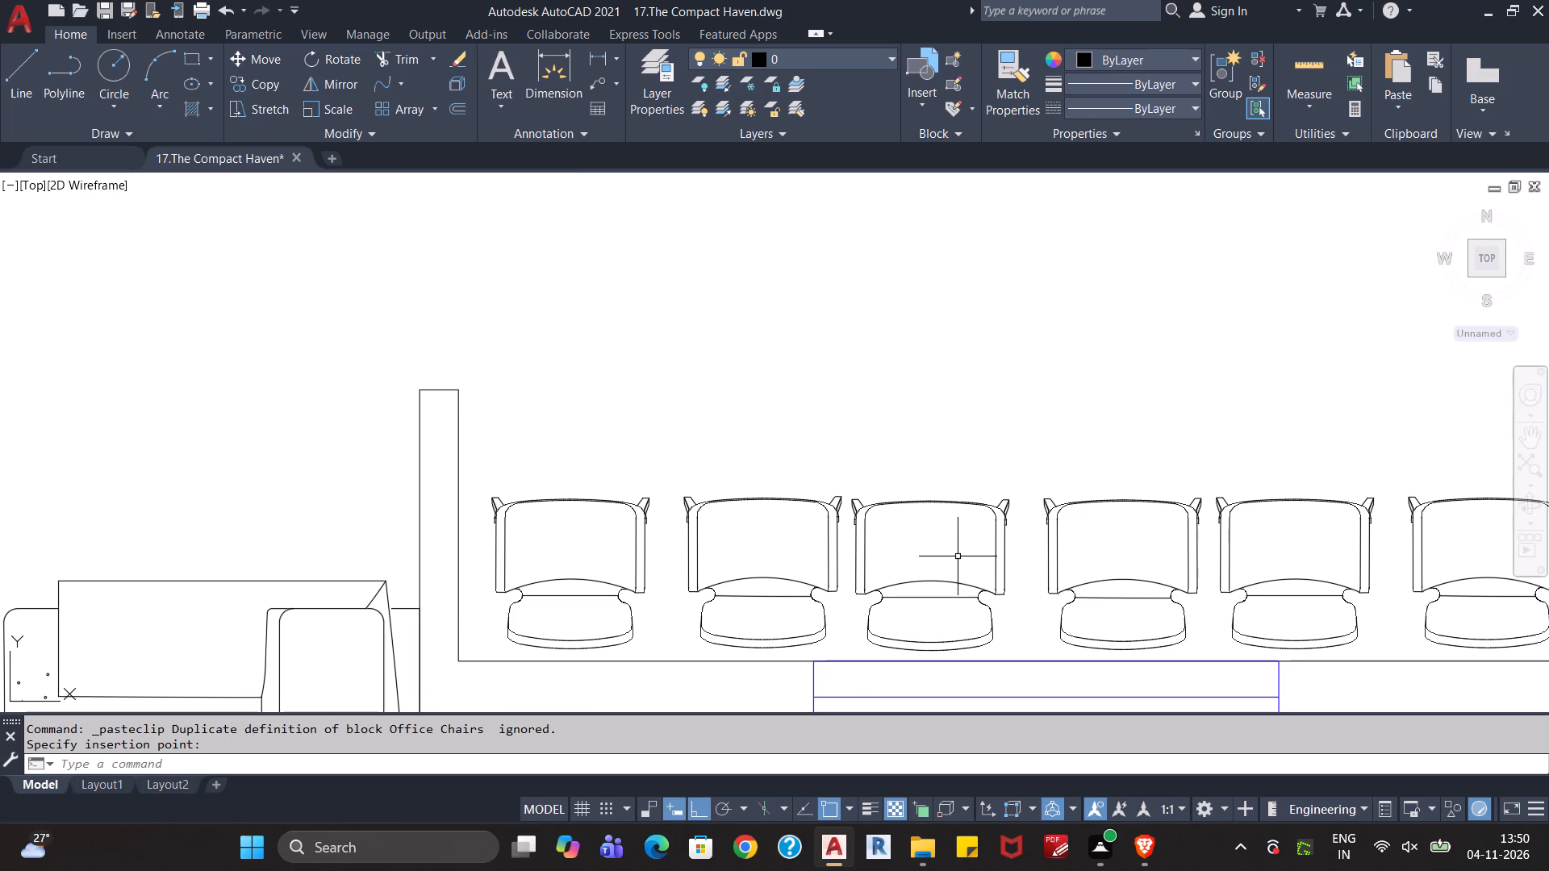
Save the drawing with the row of six office chairs in place.
{"action": "scroll", "coordinate": [1021, 422], "scroll_direction": "down", "scroll_amount": 1}
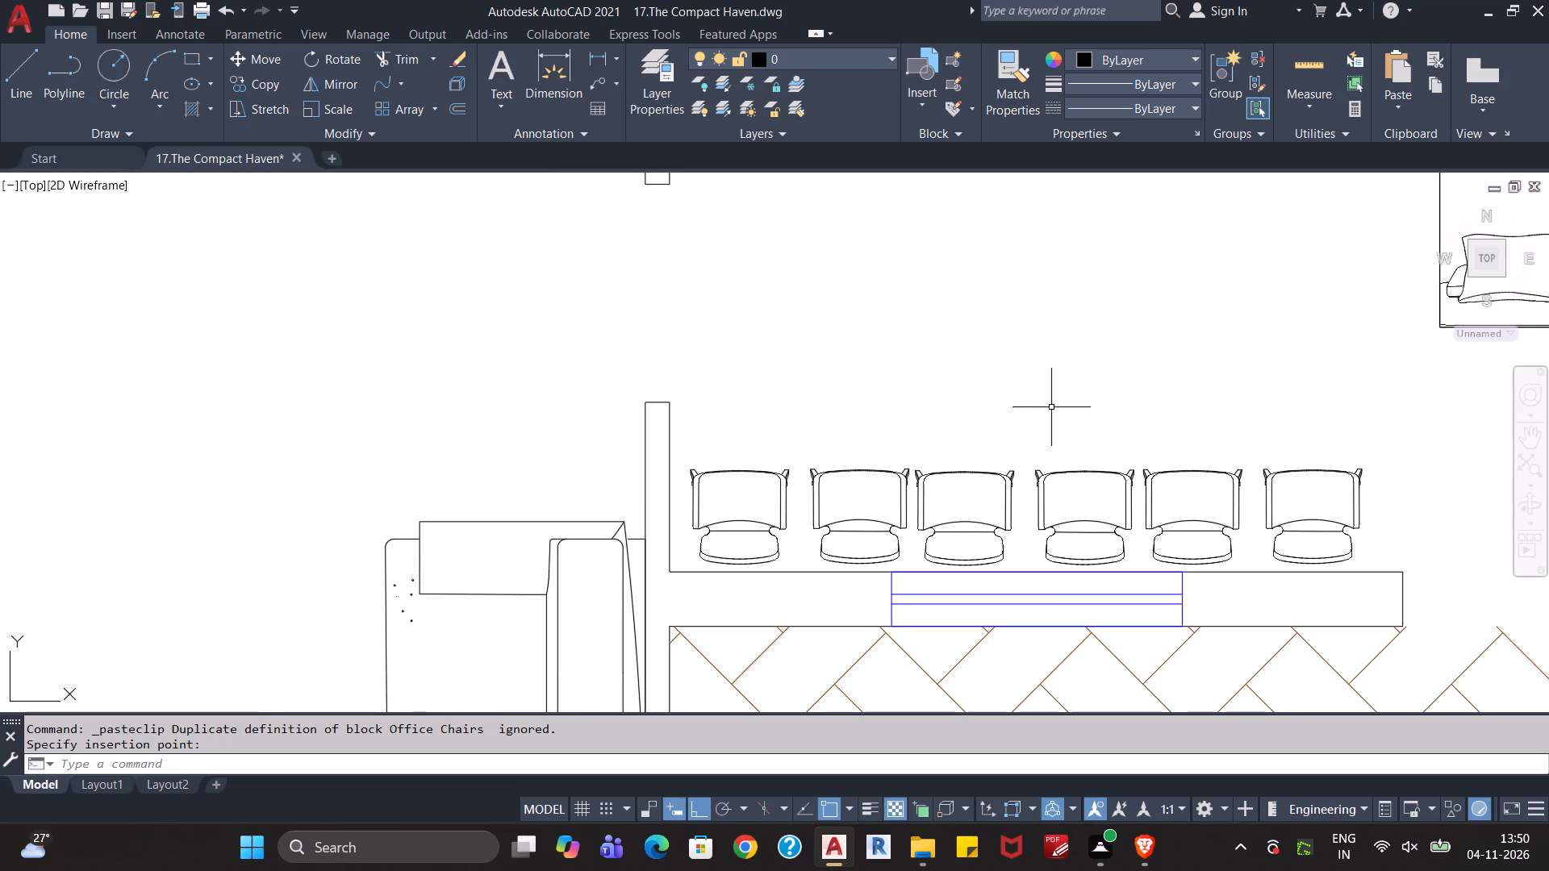
{"action": "middle_click_drag", "start_coordinate": [1057, 392], "coordinate": [1025, 434]}
{"action": "scroll", "coordinate": [1027, 419], "scroll_direction": "down", "scroll_amount": 1}
{"action": "middle_click_drag", "start_coordinate": [1033, 381], "coordinate": [1010, 473]}
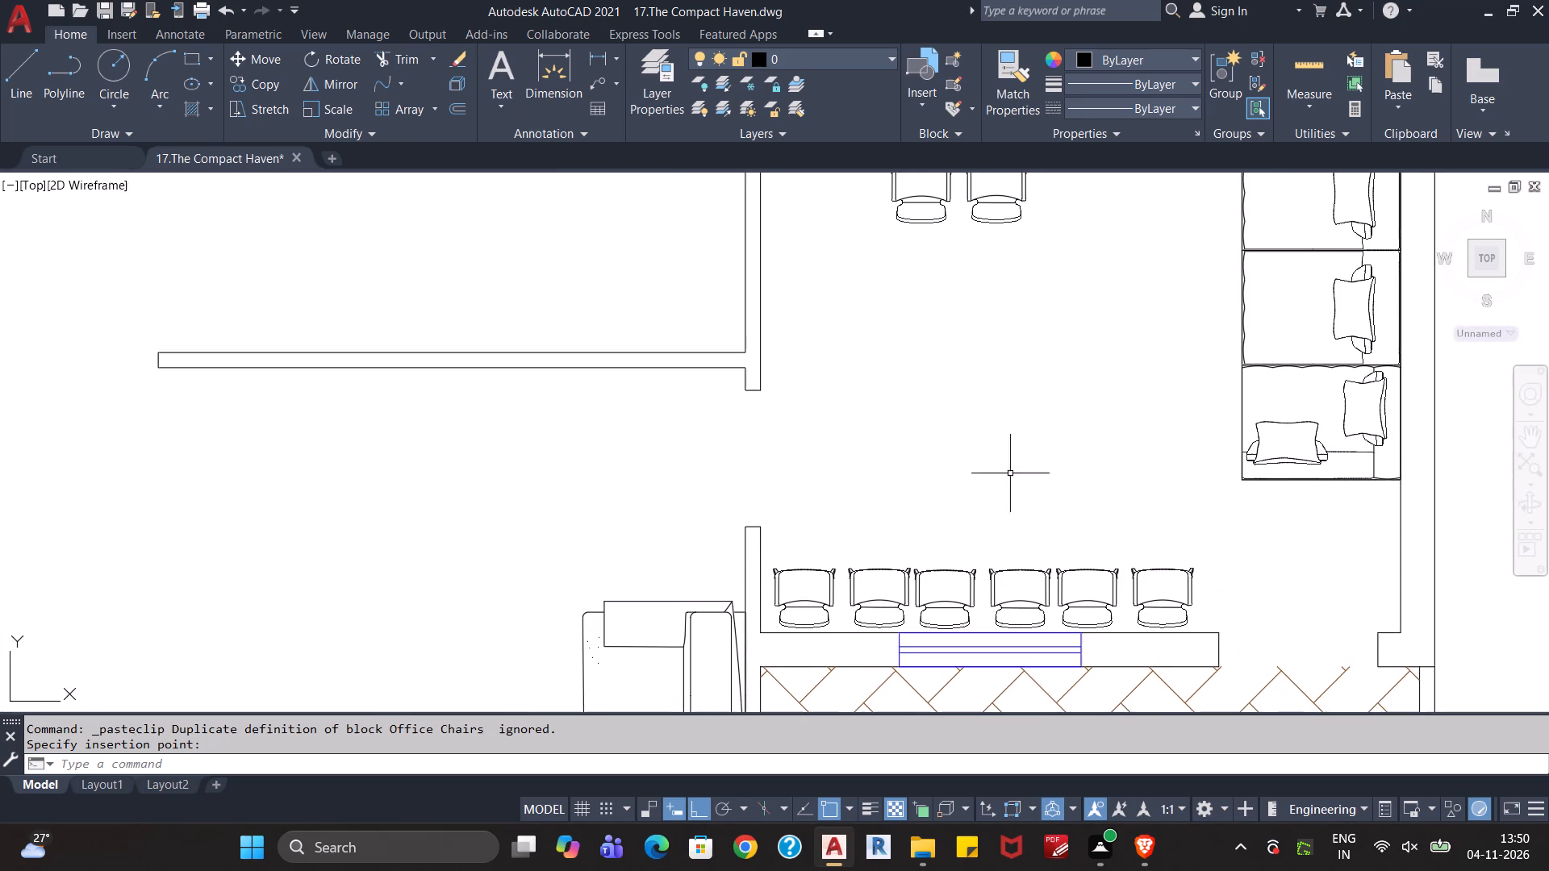
{"action": "scroll", "coordinate": [1013, 443], "scroll_direction": "down", "scroll_amount": 1}
{"action": "middle_click_drag", "start_coordinate": [1042, 433], "coordinate": [1019, 517]}
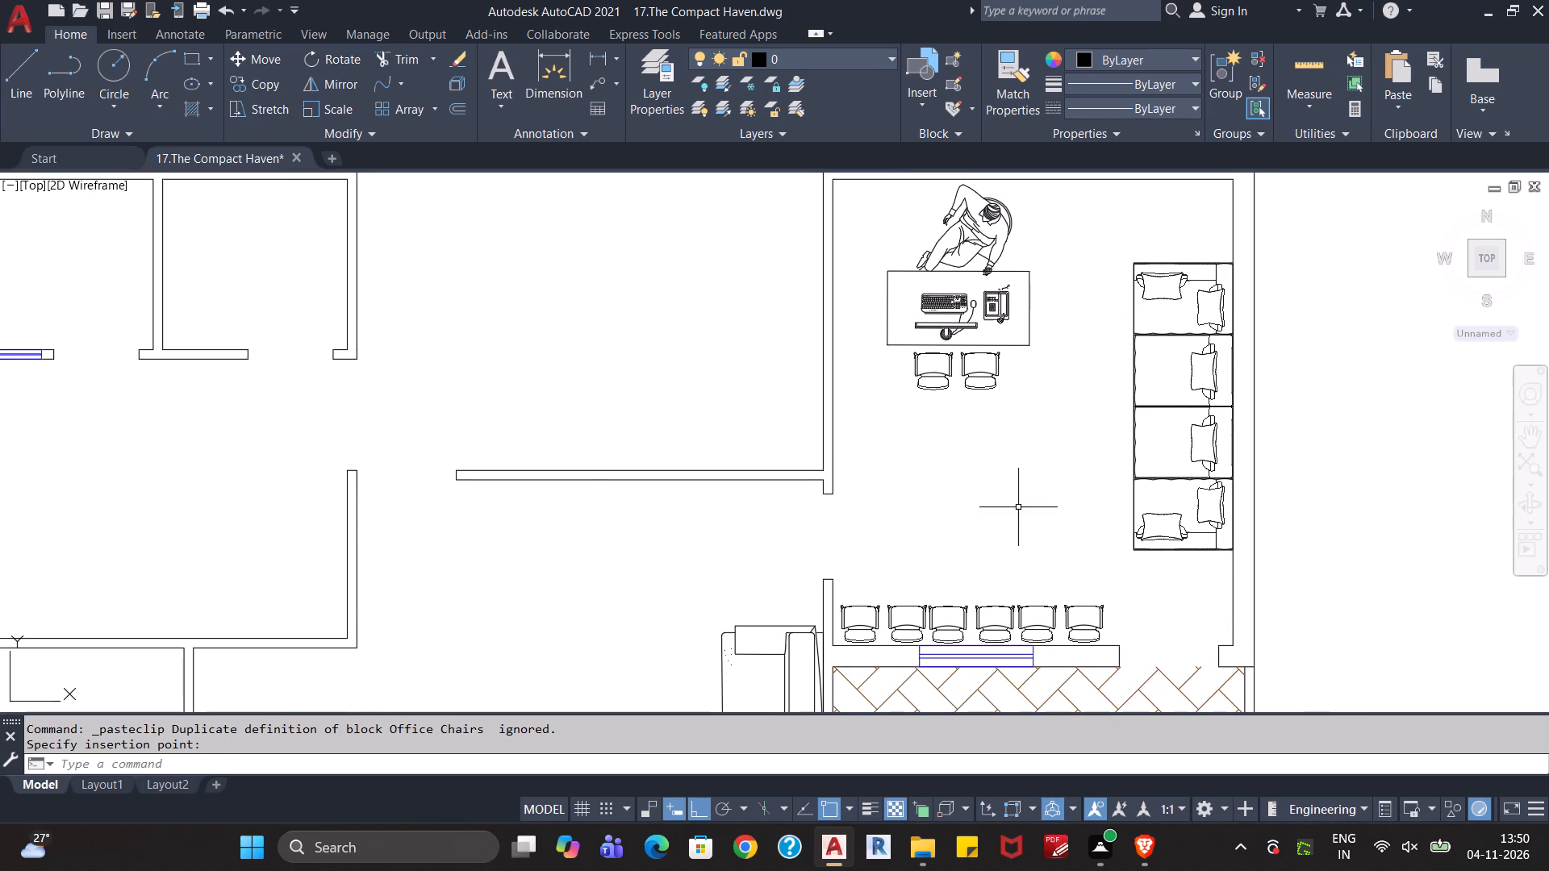
{"action": "scroll", "coordinate": [1018, 494], "scroll_direction": "down", "scroll_amount": 1}
{"action": "scroll", "coordinate": [1037, 500], "scroll_direction": "up", "scroll_amount": 1}
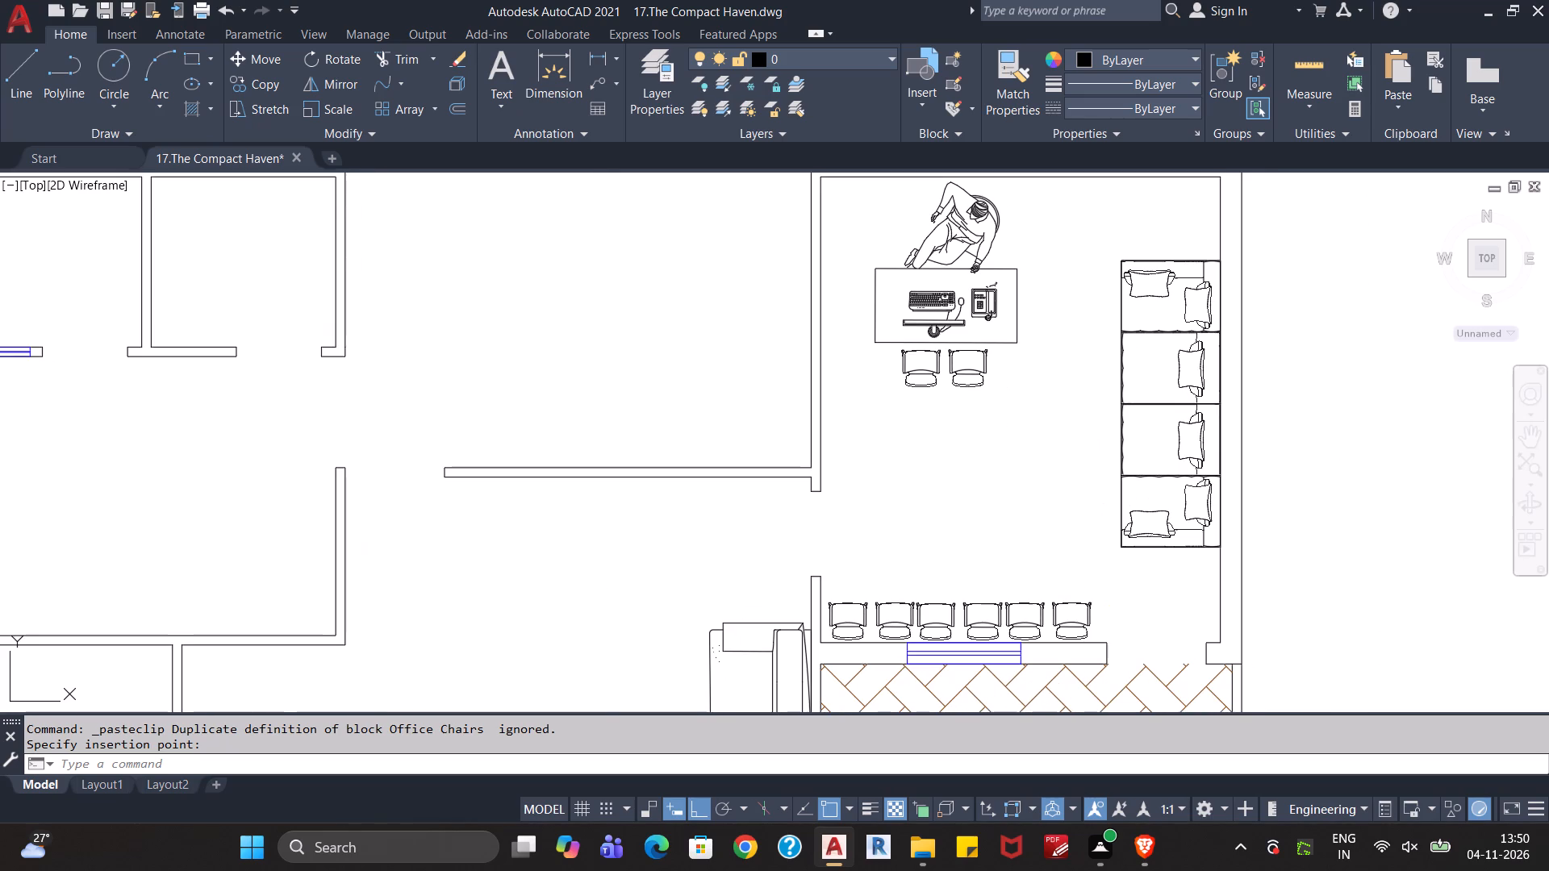
{"action": "key", "text": "ctrl+s"}
Draw a very thin rectangle from the computer desk's lower-left corner toward the room's left wall.
{"action": "scroll", "coordinate": [1037, 498], "scroll_direction": "down", "scroll_amount": 1}
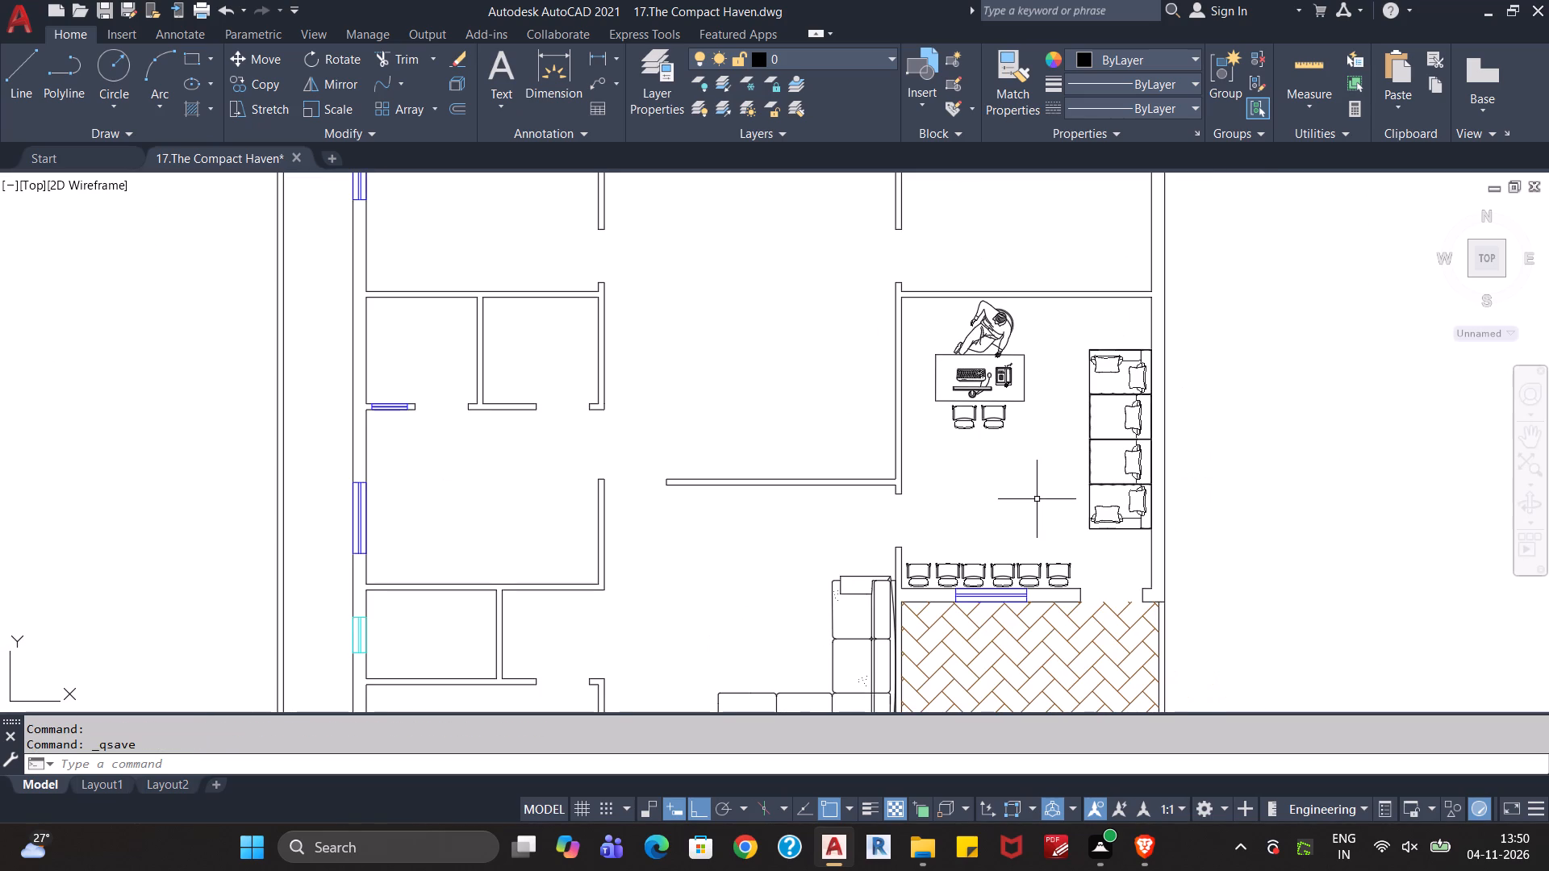
{"action": "scroll", "coordinate": [1037, 500], "scroll_direction": "up", "scroll_amount": 1}
{"action": "middle_click_drag", "start_coordinate": [1027, 469], "coordinate": [1016, 532]}
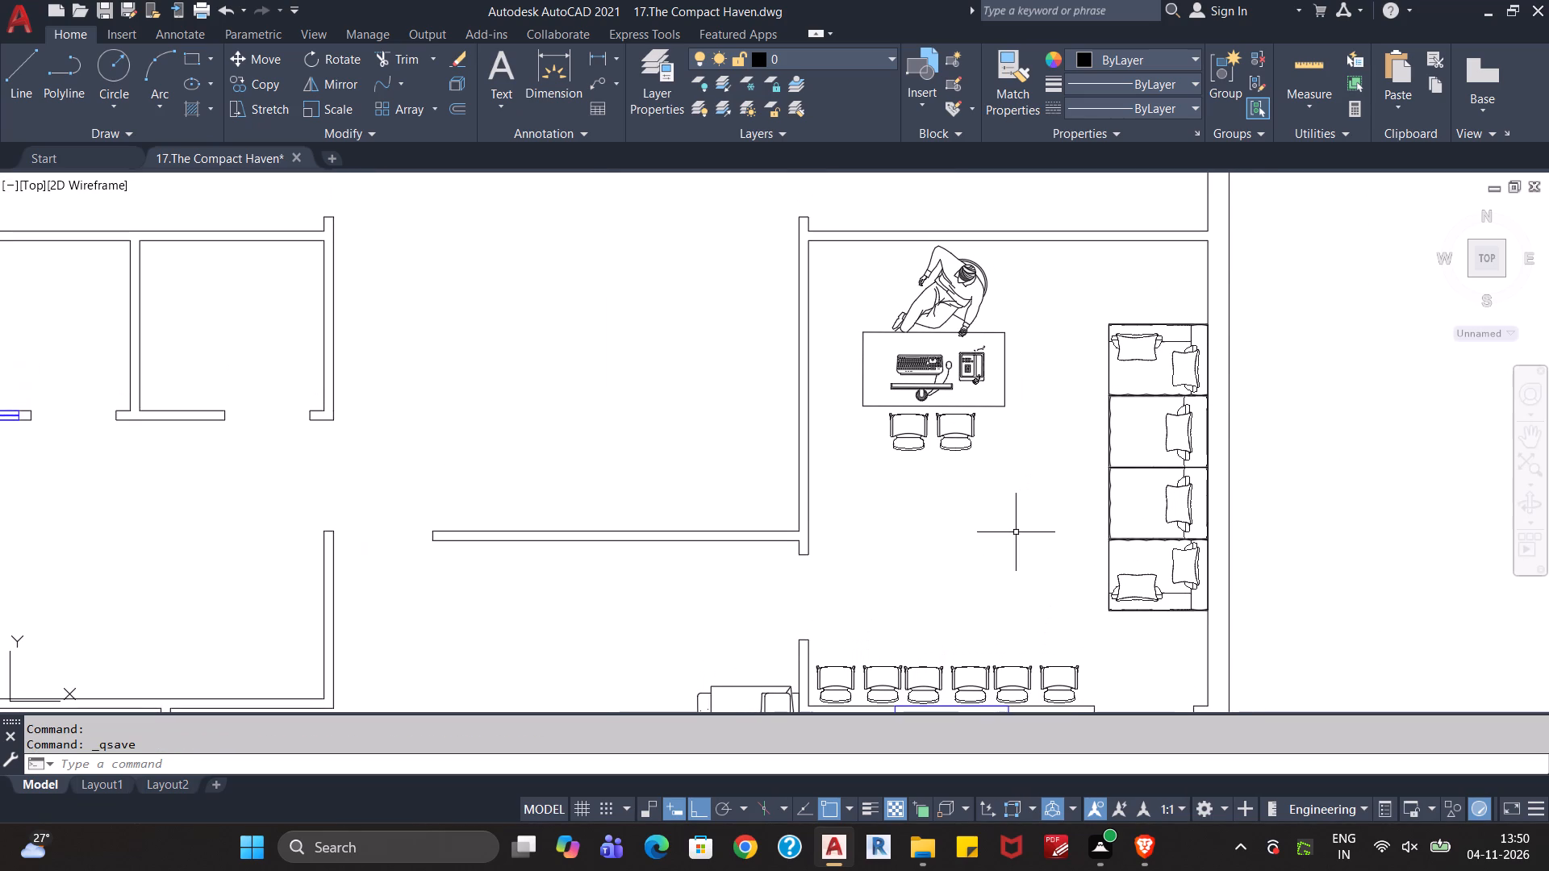
{"action": "scroll", "coordinate": [1016, 532], "scroll_direction": "down", "scroll_amount": 1}
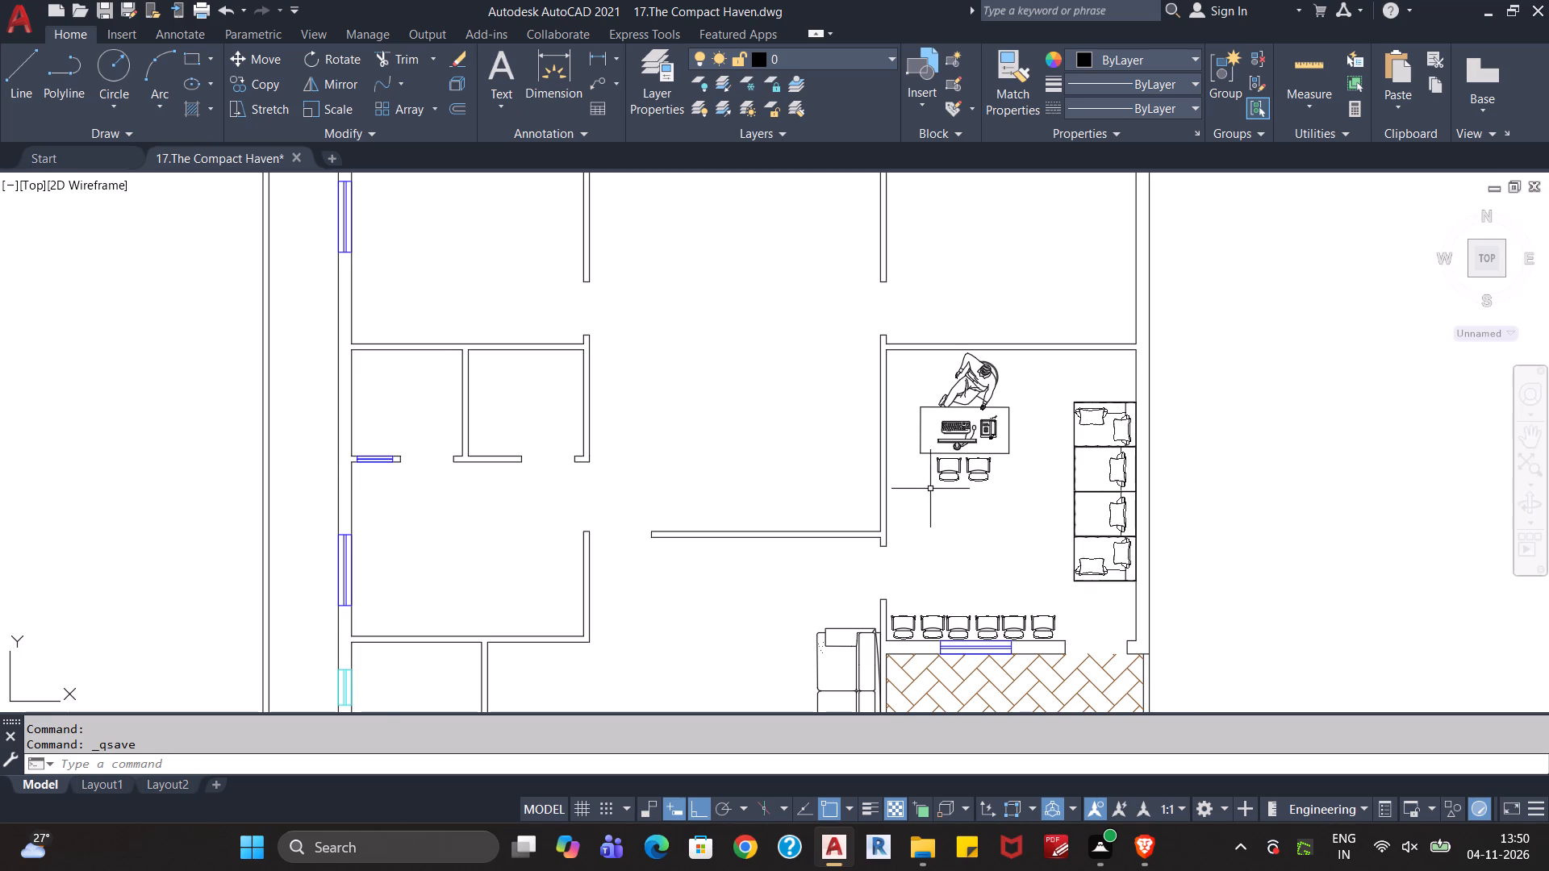
{"action": "scroll", "coordinate": [930, 487], "scroll_direction": "up", "scroll_amount": 1}
{"action": "middle_click_drag", "start_coordinate": [896, 467], "coordinate": [896, 520]}
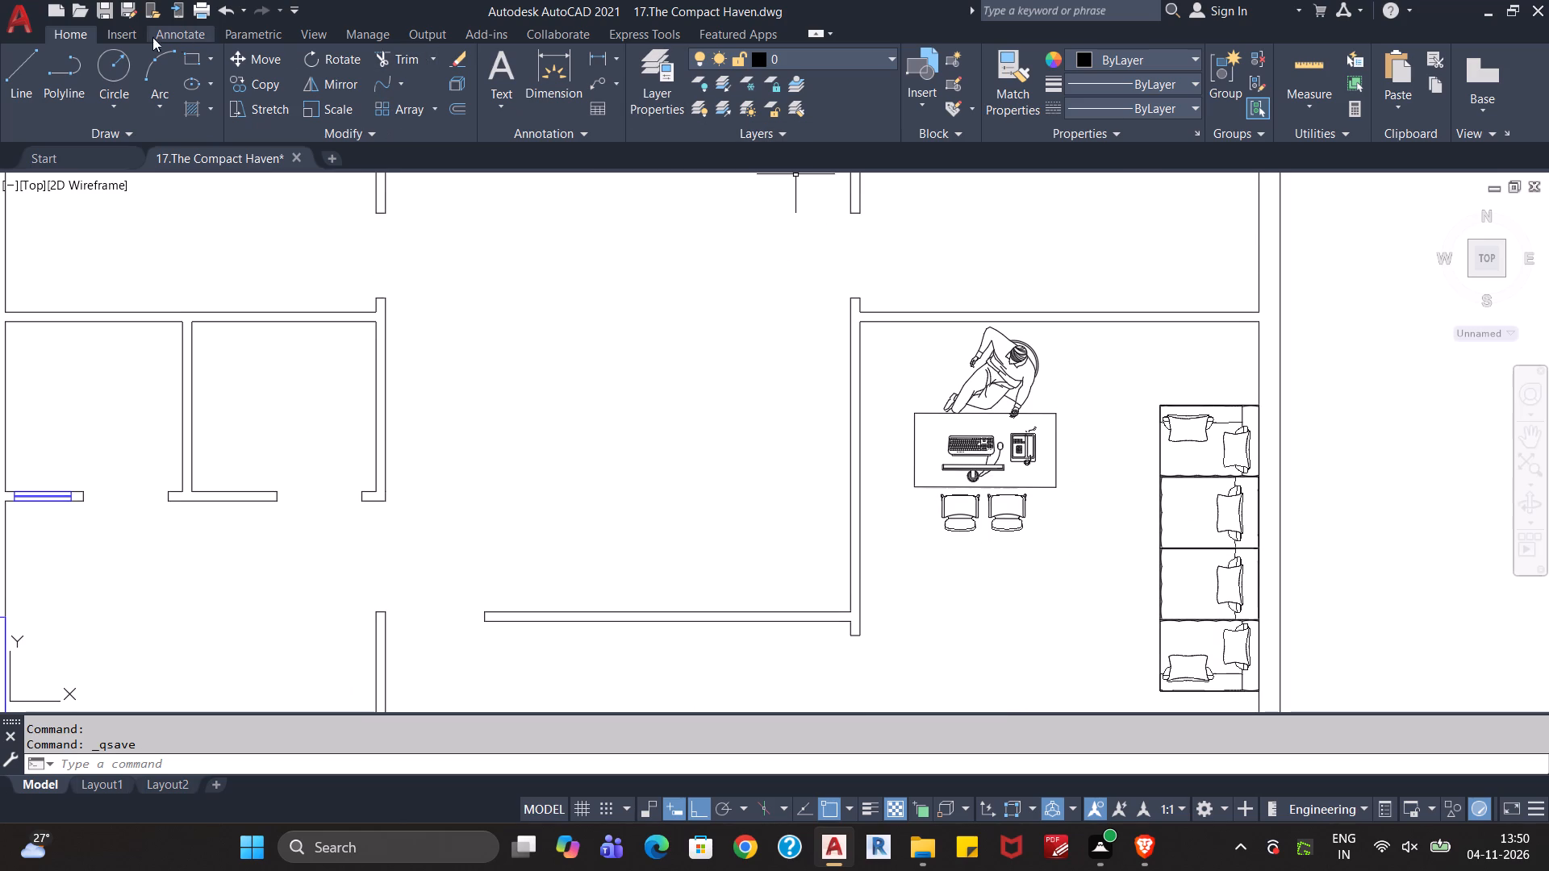
{"action": "left_click", "coordinate": [186, 57]}
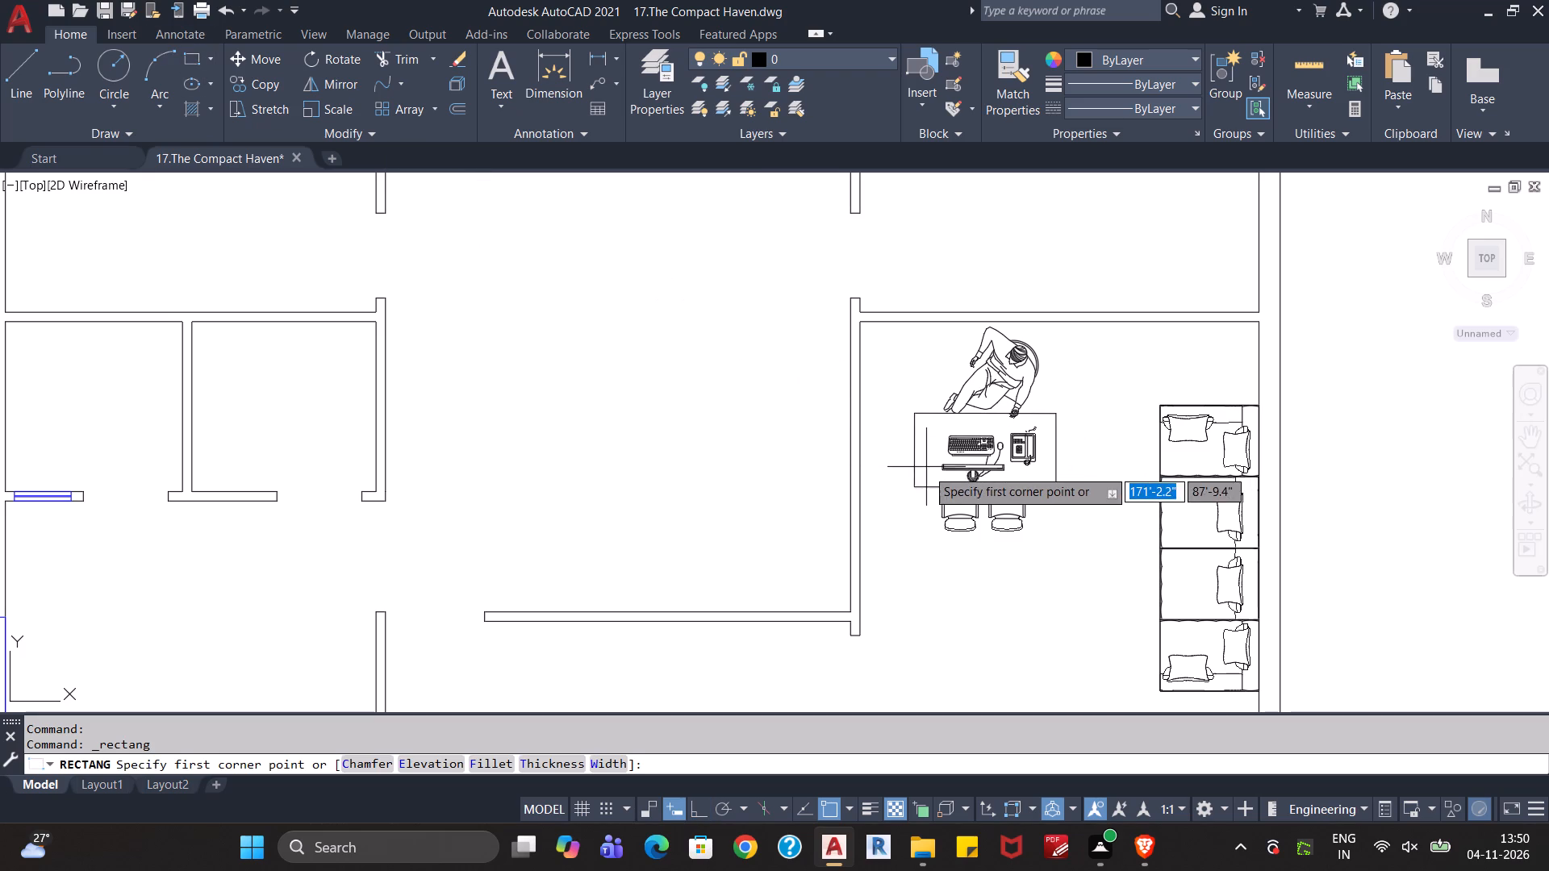
{"action": "left_click", "coordinate": [912, 484]}
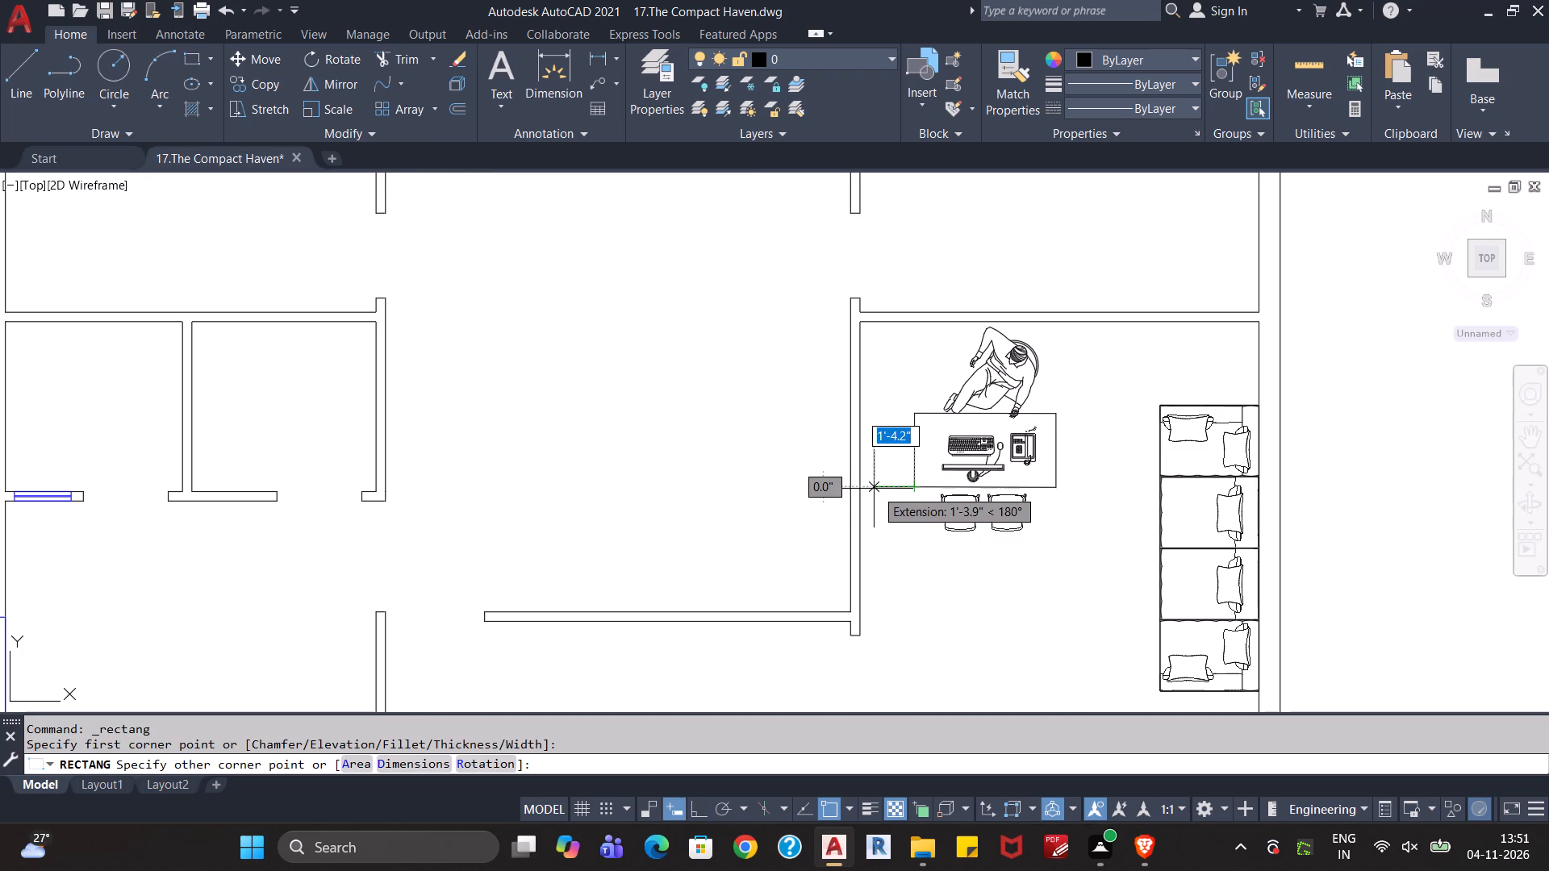
{"action": "left_click", "coordinate": [866, 489]}
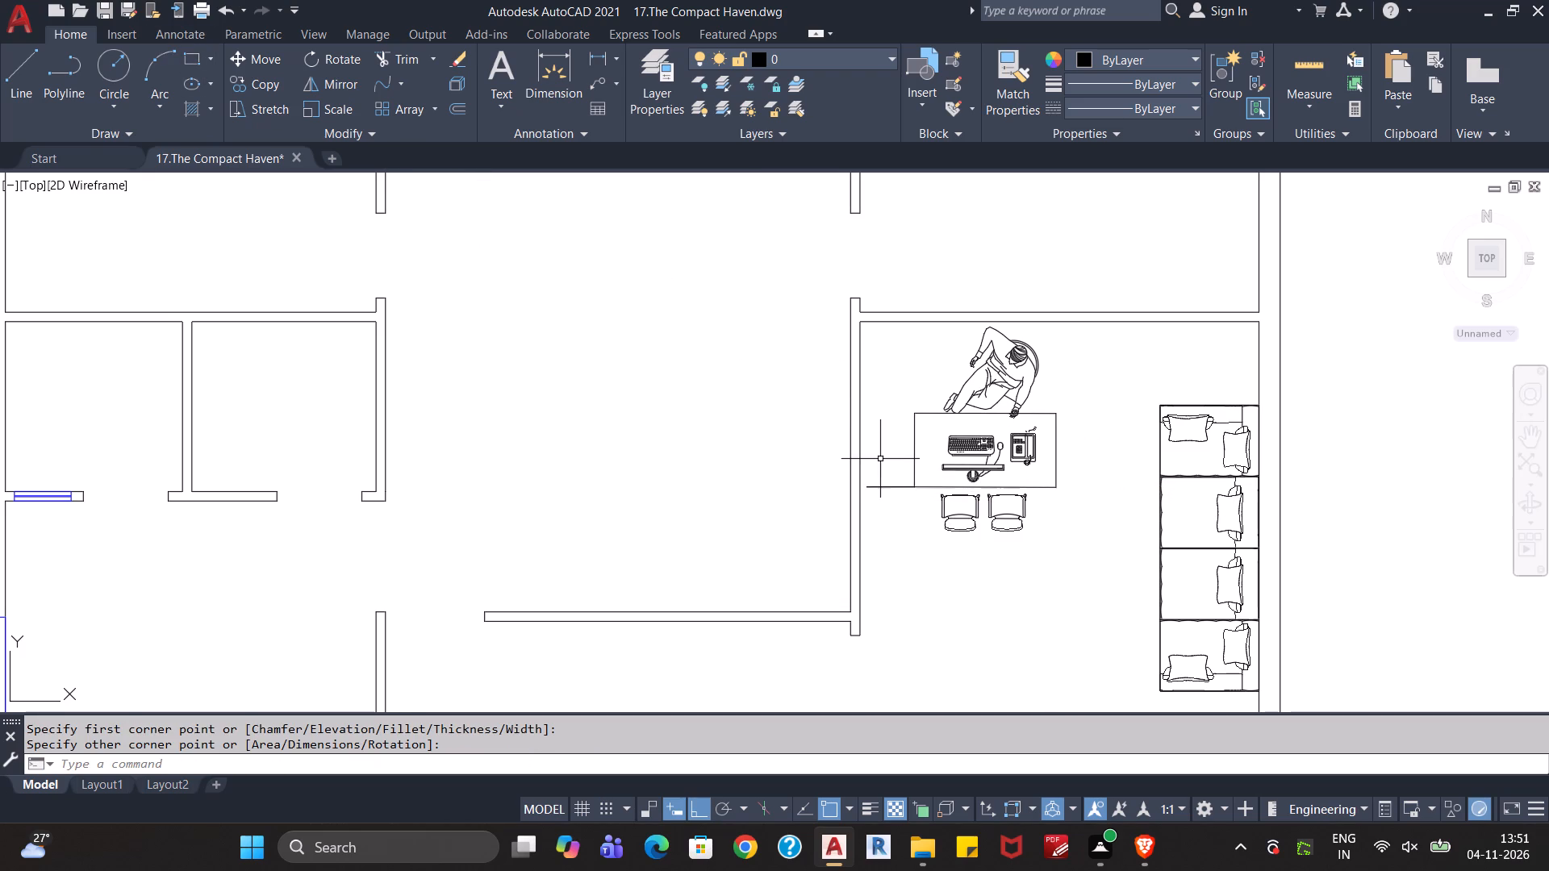
Delete the very thin rectangle between the computer desk's lower-left corner and the room's left wall.
{"action": "left_click", "coordinate": [881, 461]}
{"action": "left_click", "coordinate": [882, 505]}
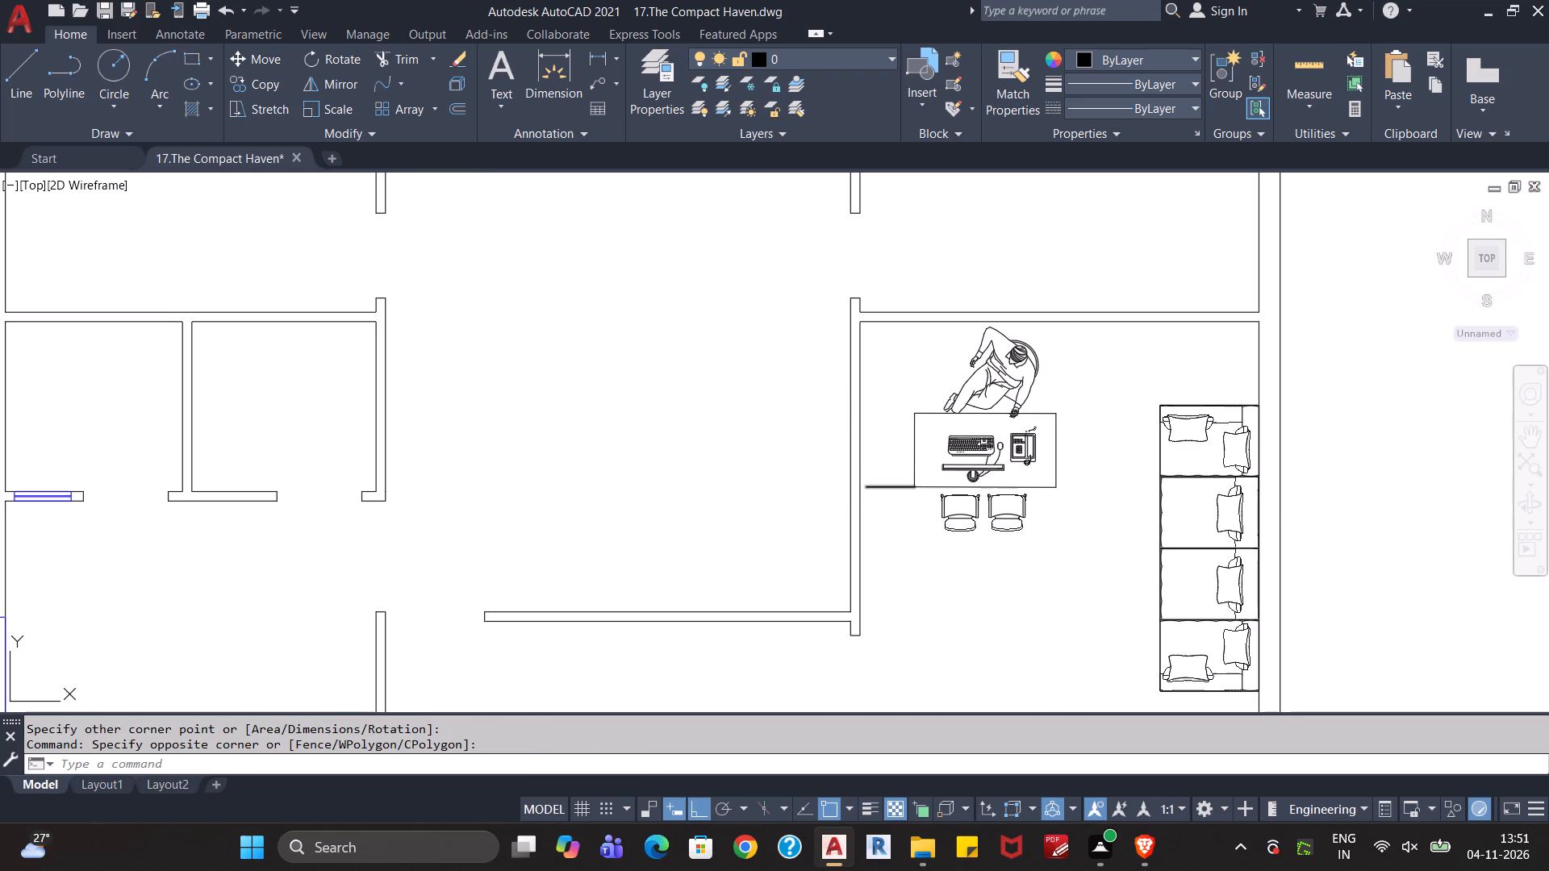
{"action": "key", "text": "Escape"}
{"action": "key", "text": "Escape"}
{"action": "key", "text": "Escape"}
{"action": "left_click", "coordinate": [896, 482]}
{"action": "left_click", "coordinate": [883, 500]}
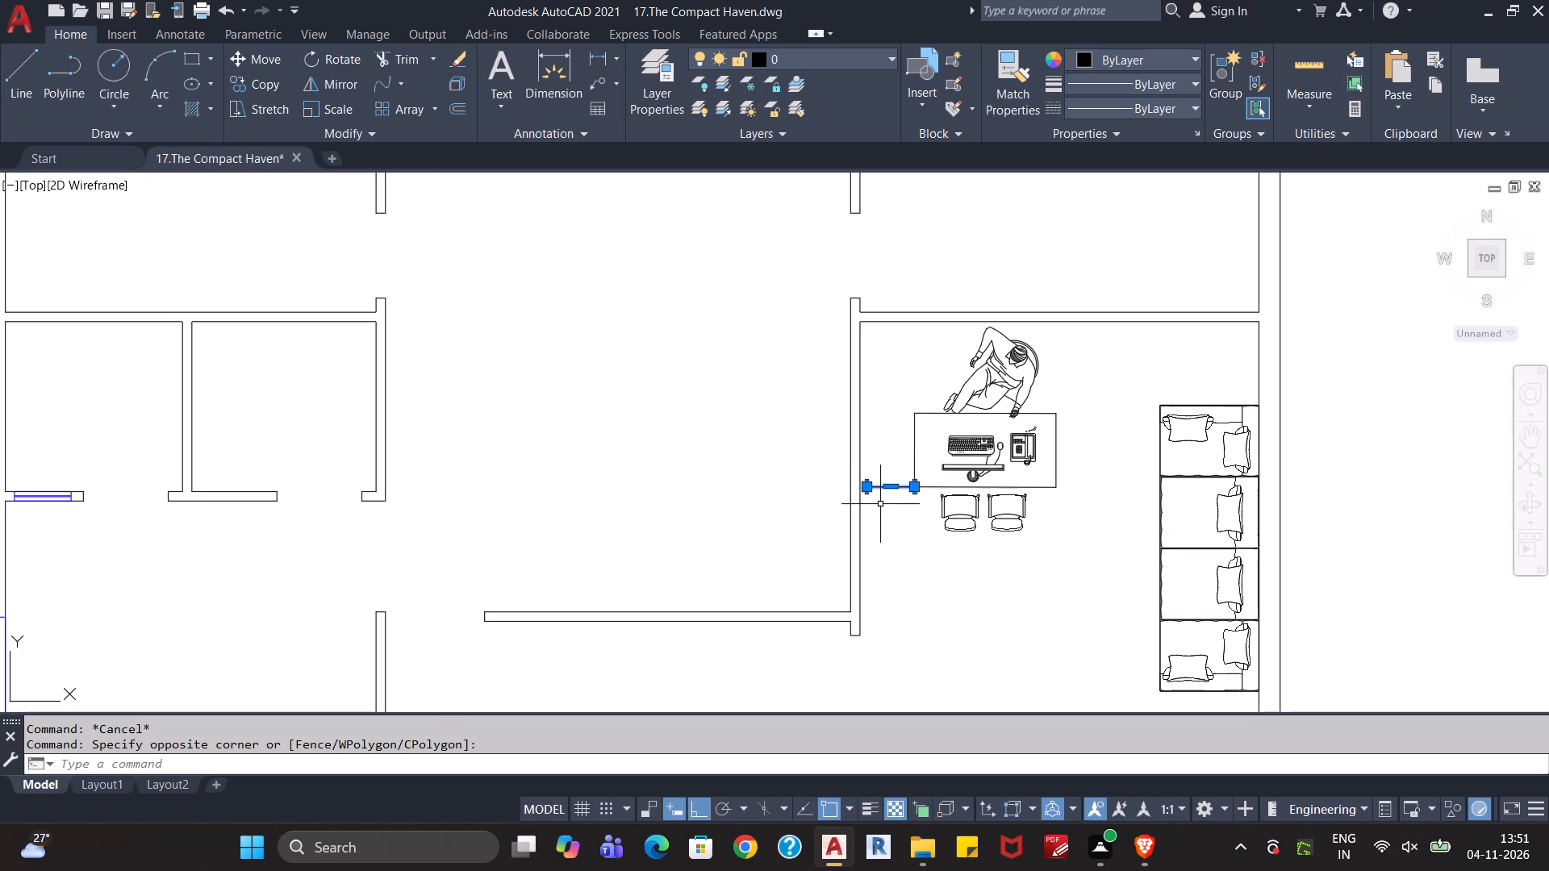
{"action": "key", "text": "Delete"}
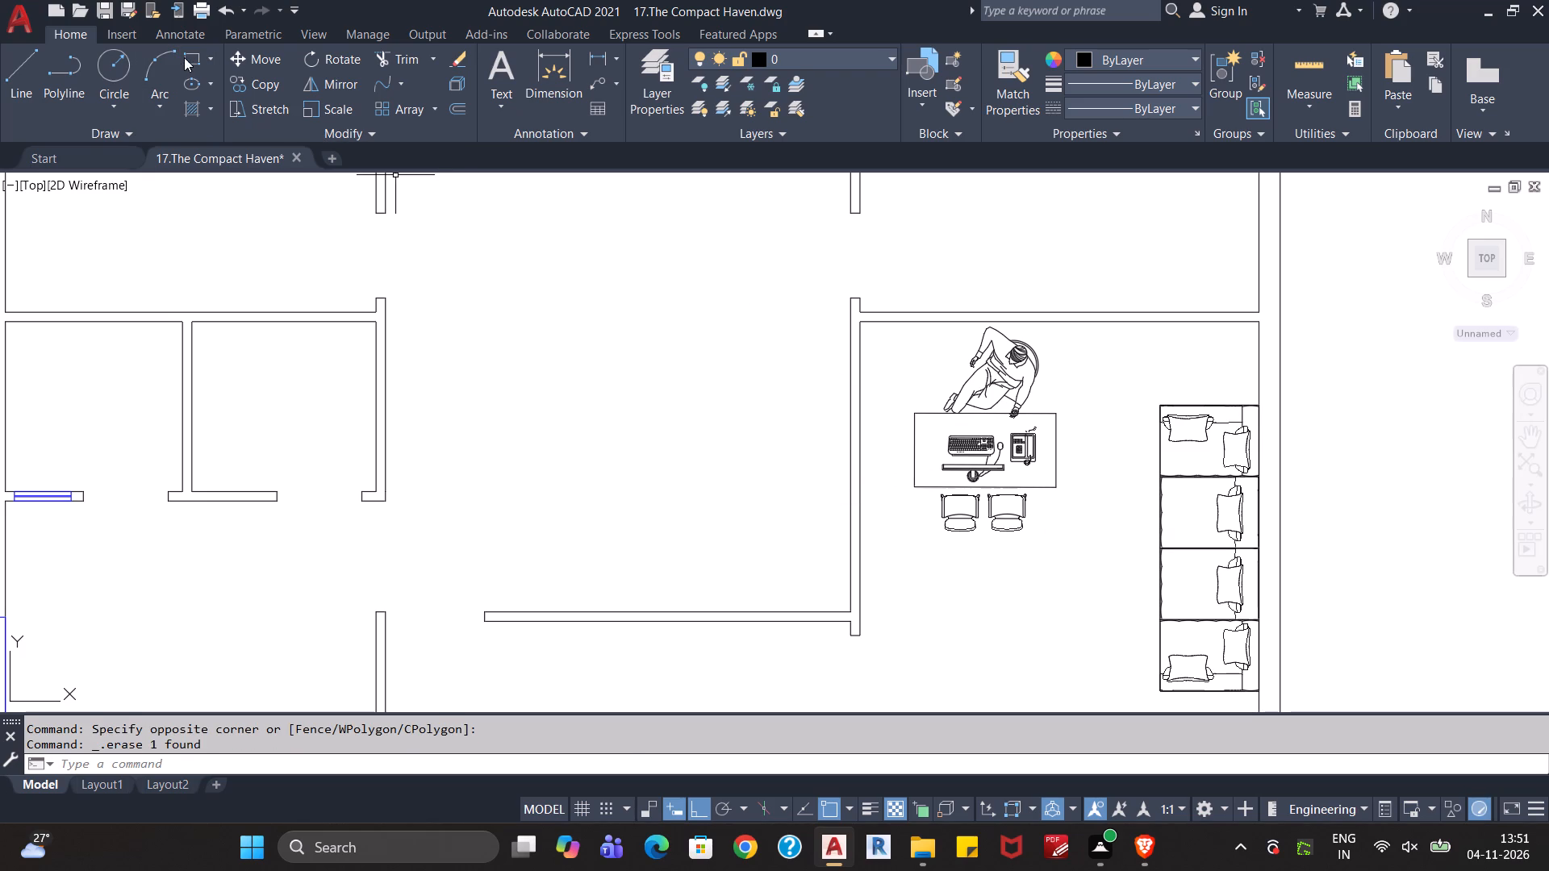
Draw a rectangle about 1'-11" by 3'-3" from the desk's upper-left corner to the office room's upper-left inner corner.
{"action": "left_click", "coordinate": [185, 57]}
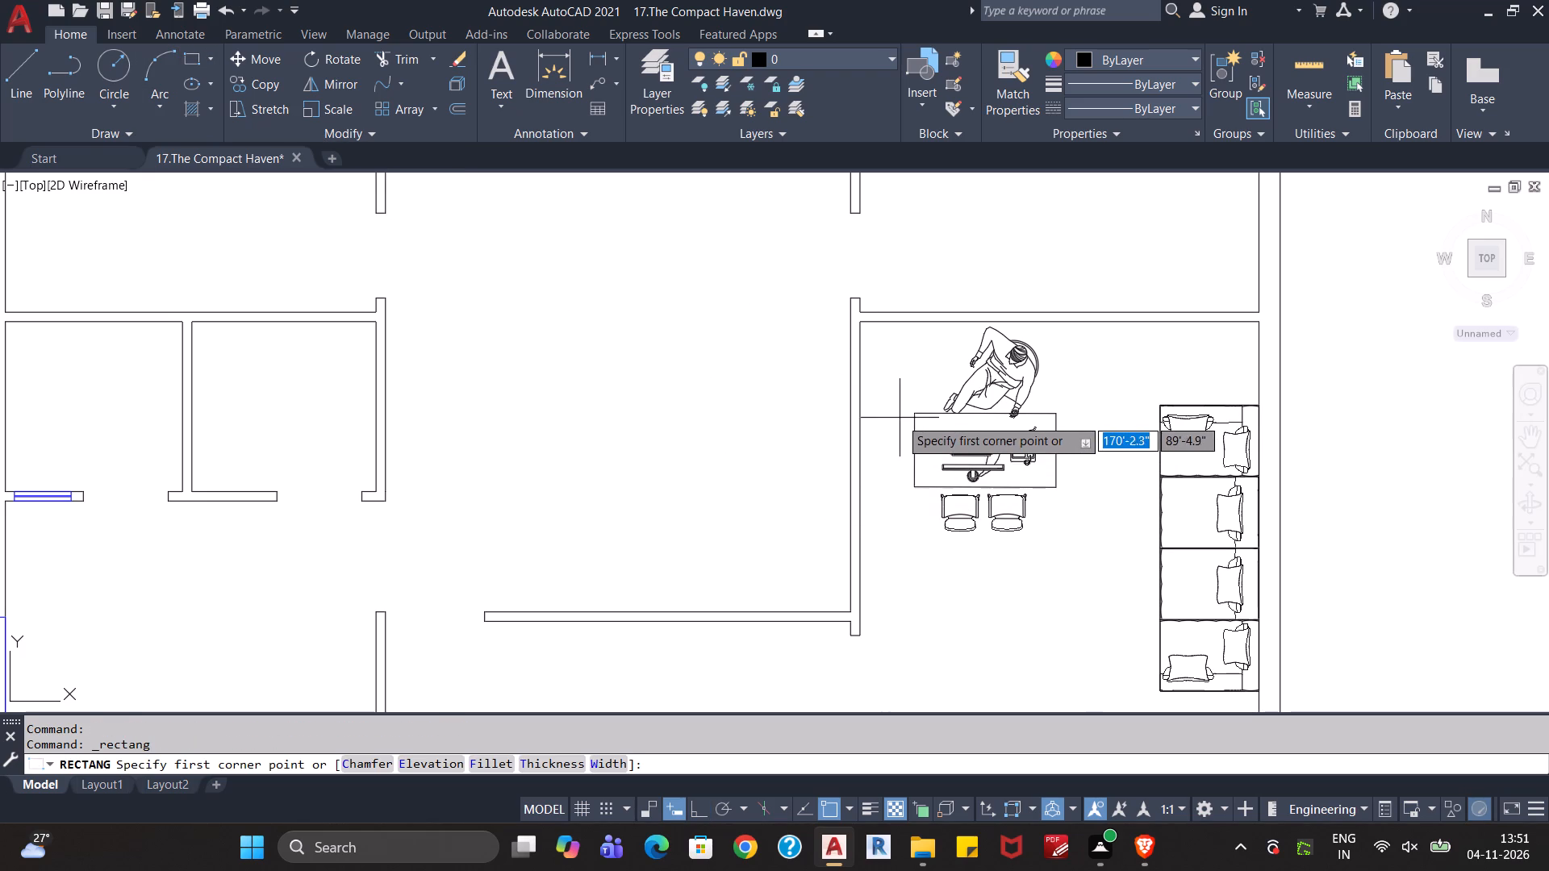
{"action": "left_click", "coordinate": [913, 413]}
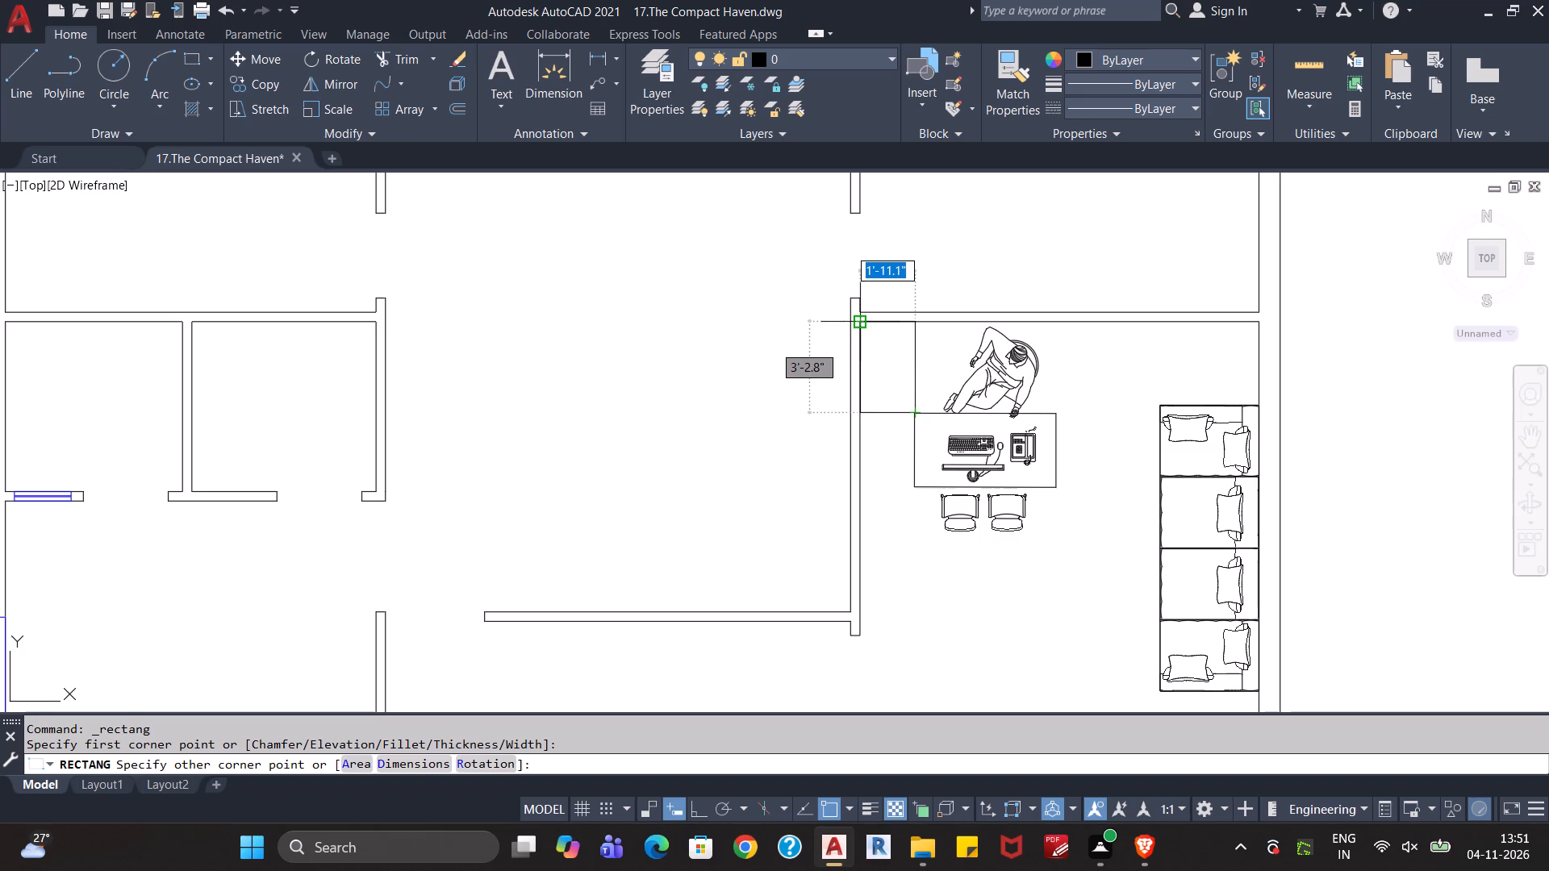
{"action": "left_click", "coordinate": [862, 326]}
{"action": "key", "text": "Escape"}
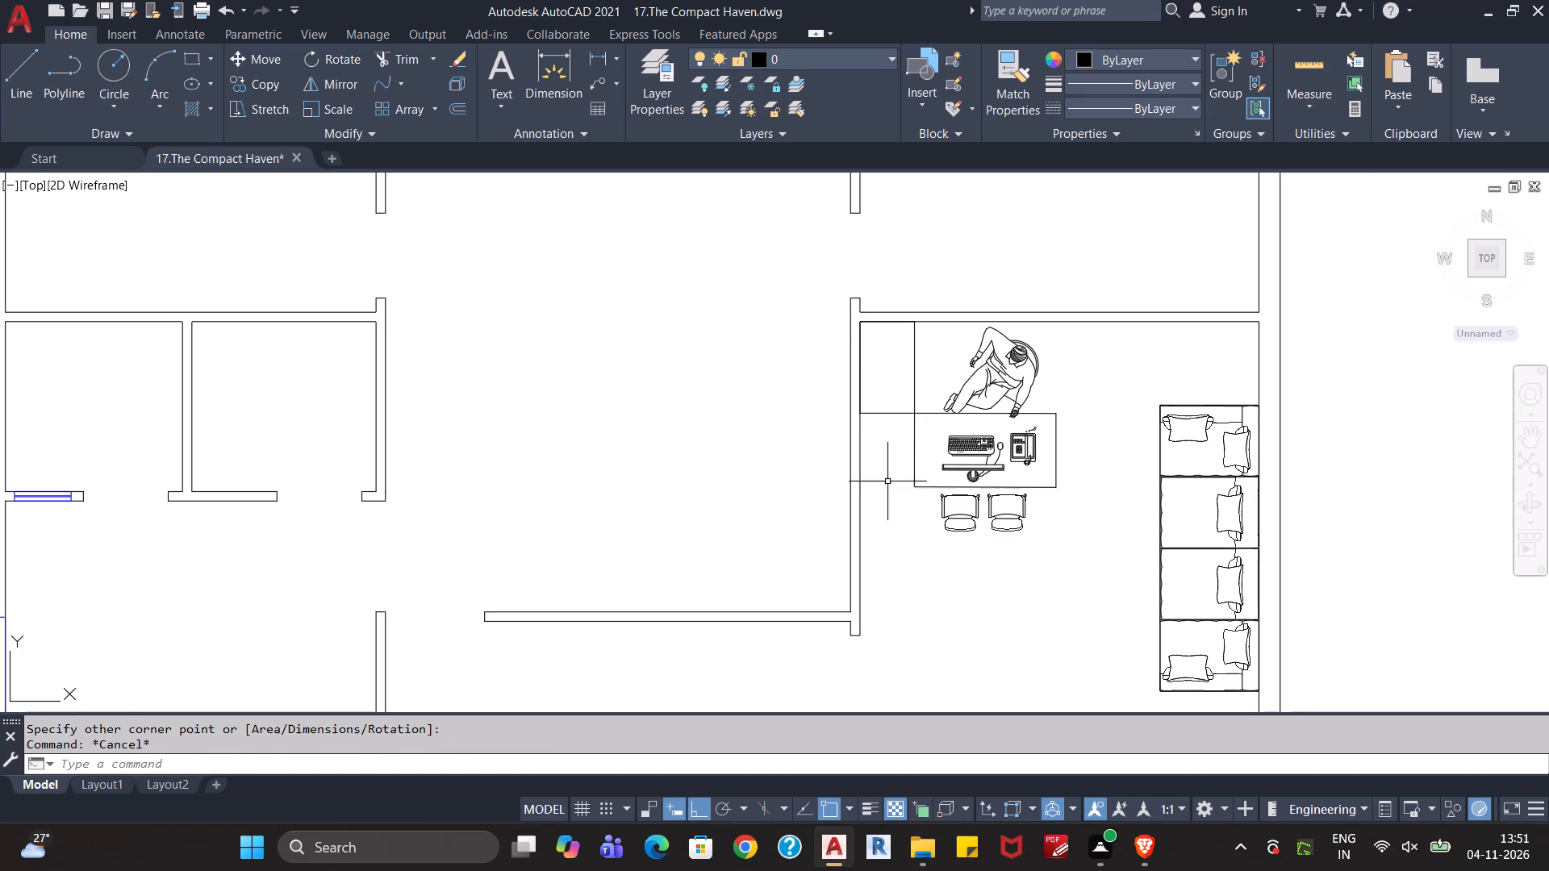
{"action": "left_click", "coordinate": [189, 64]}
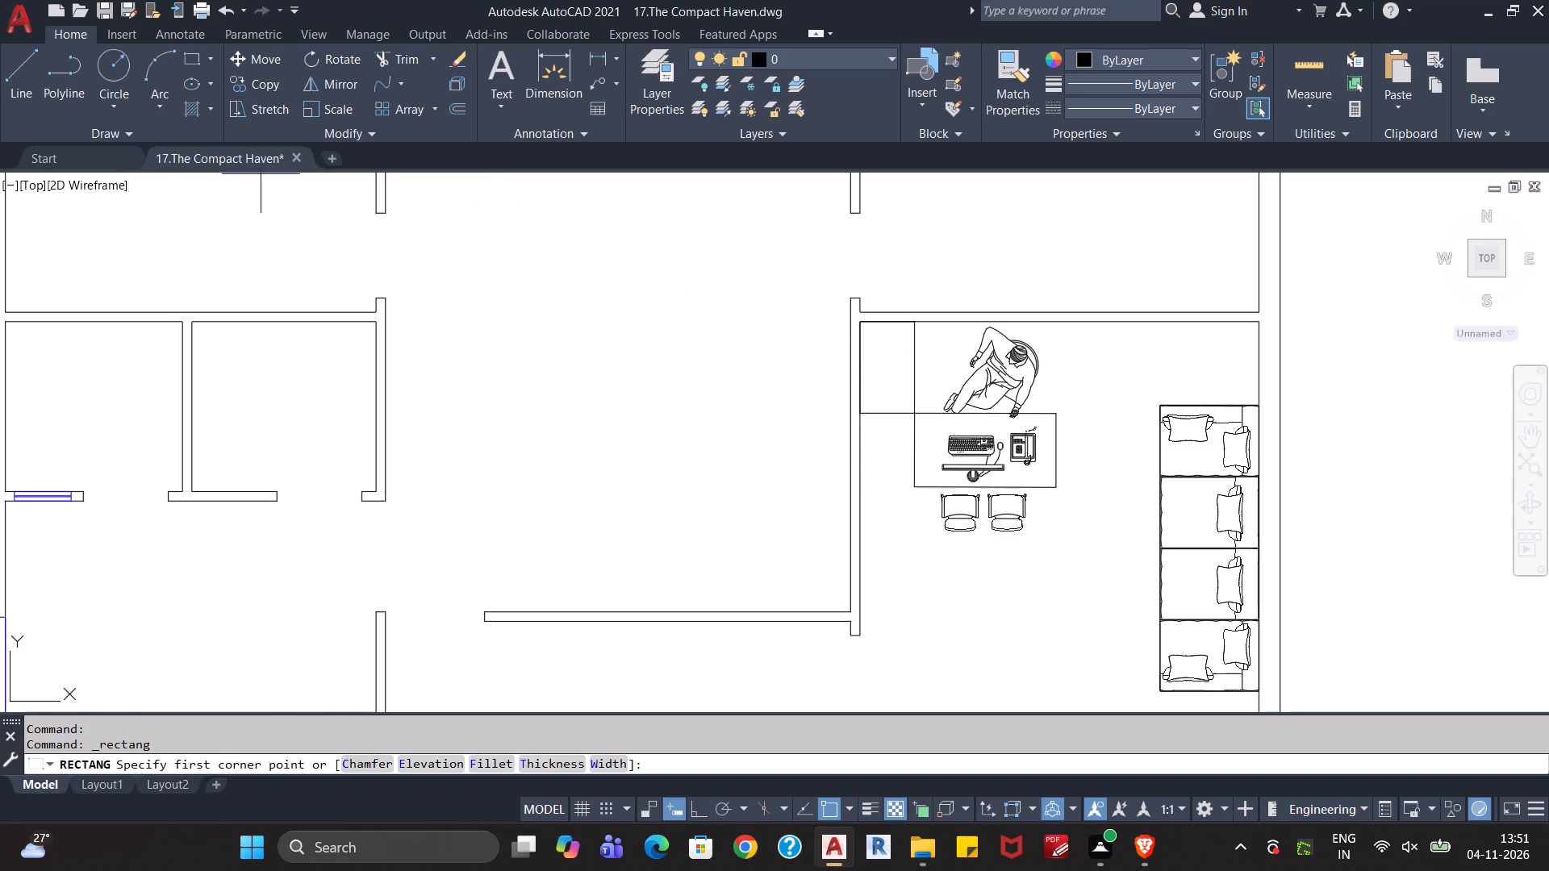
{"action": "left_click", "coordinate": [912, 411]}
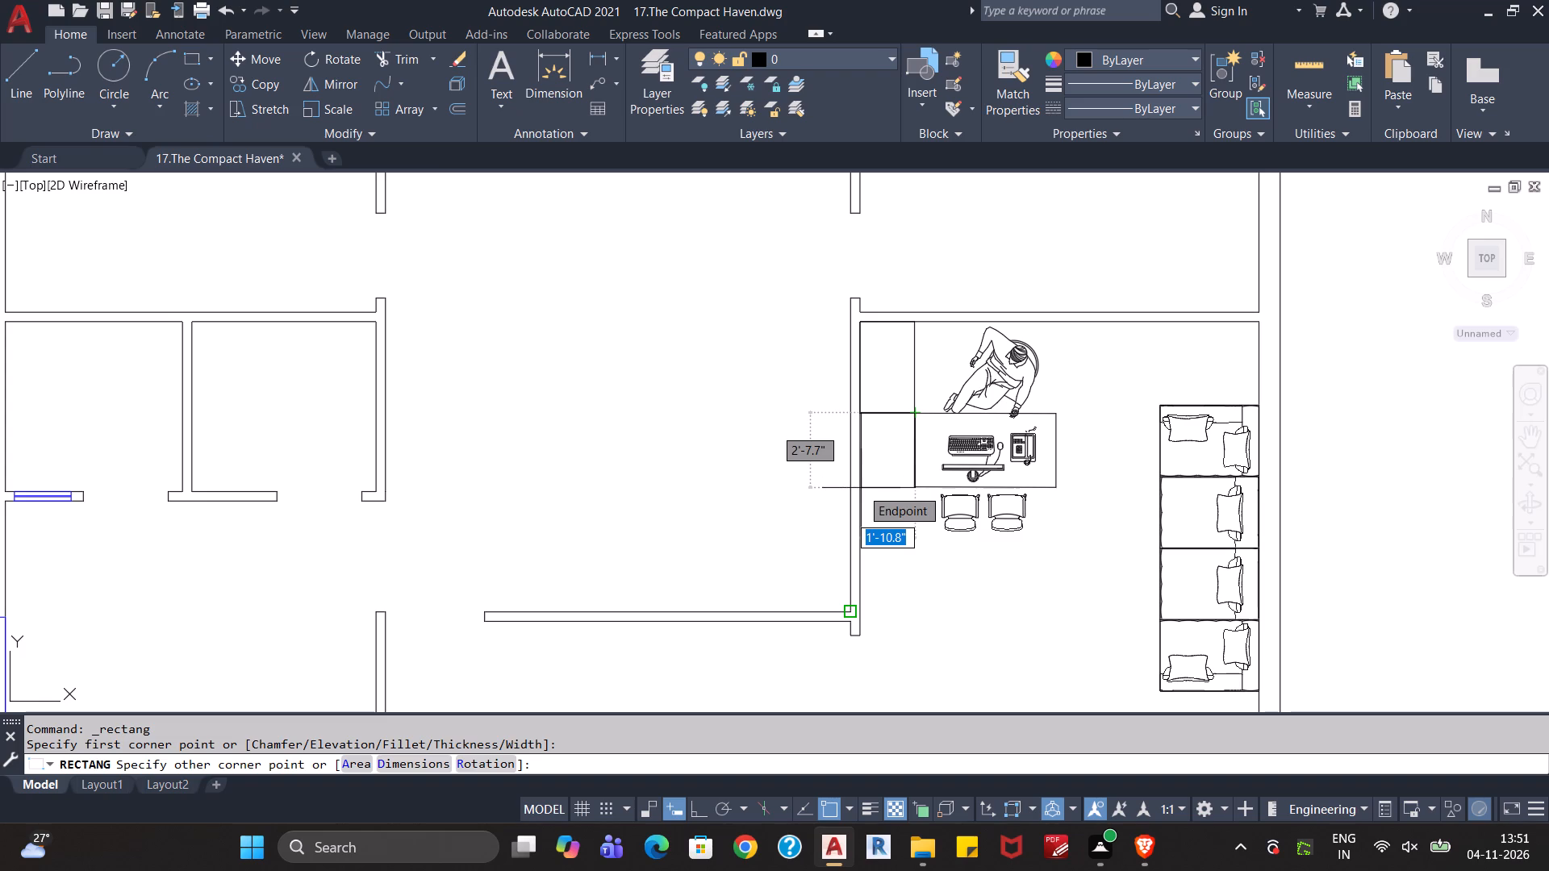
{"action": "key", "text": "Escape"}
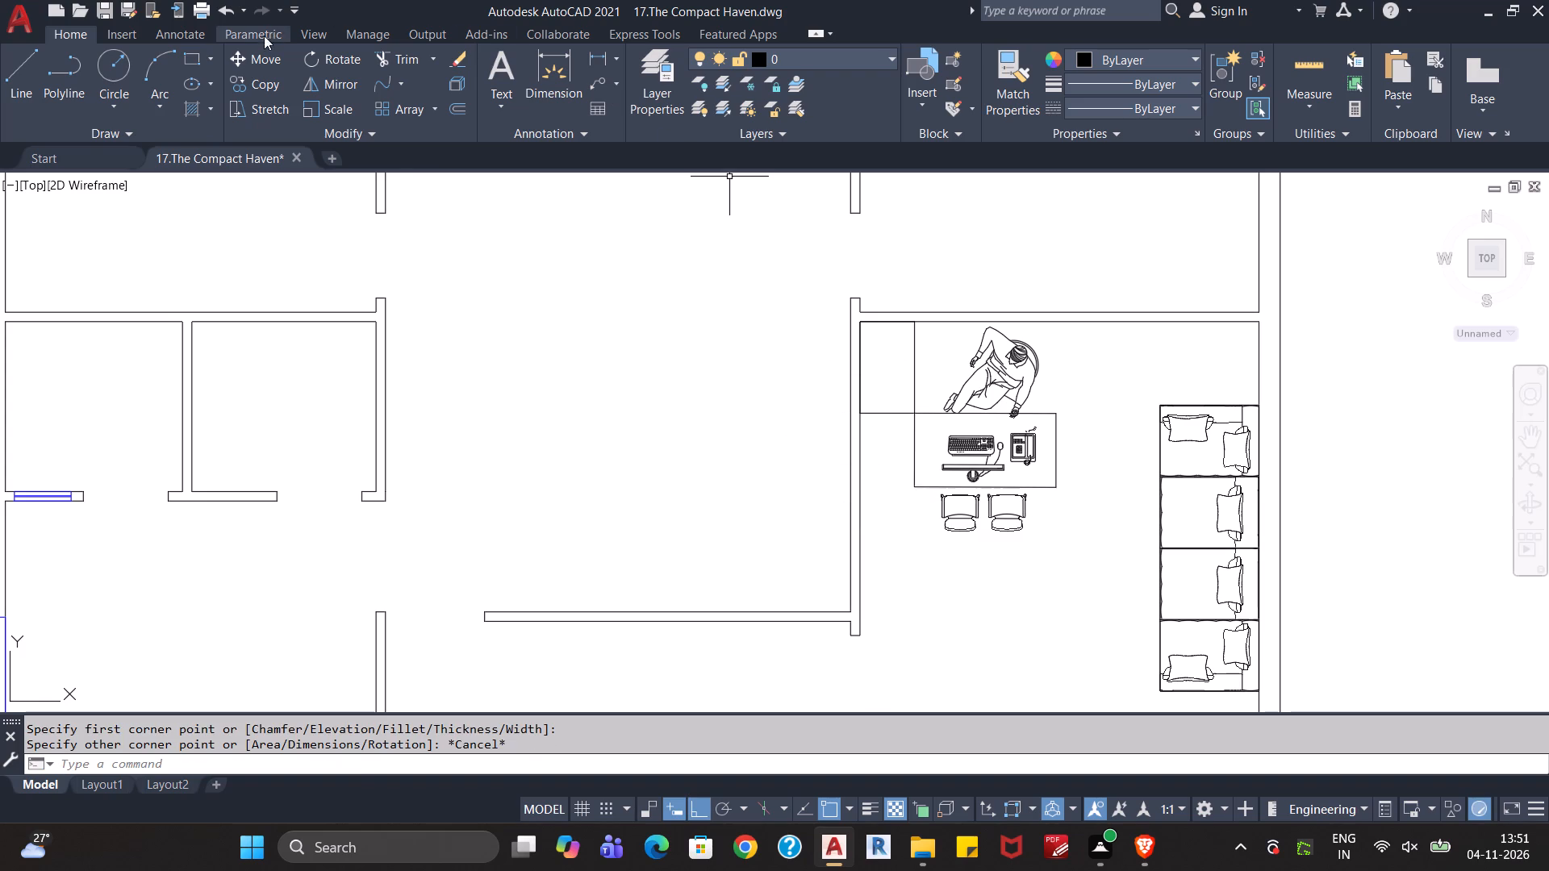
Draw a second rectangle, about 1'-11" by 2'-7", directly below the first, filling the gap between the left wall and the desk.
{"action": "left_click", "coordinate": [194, 53]}
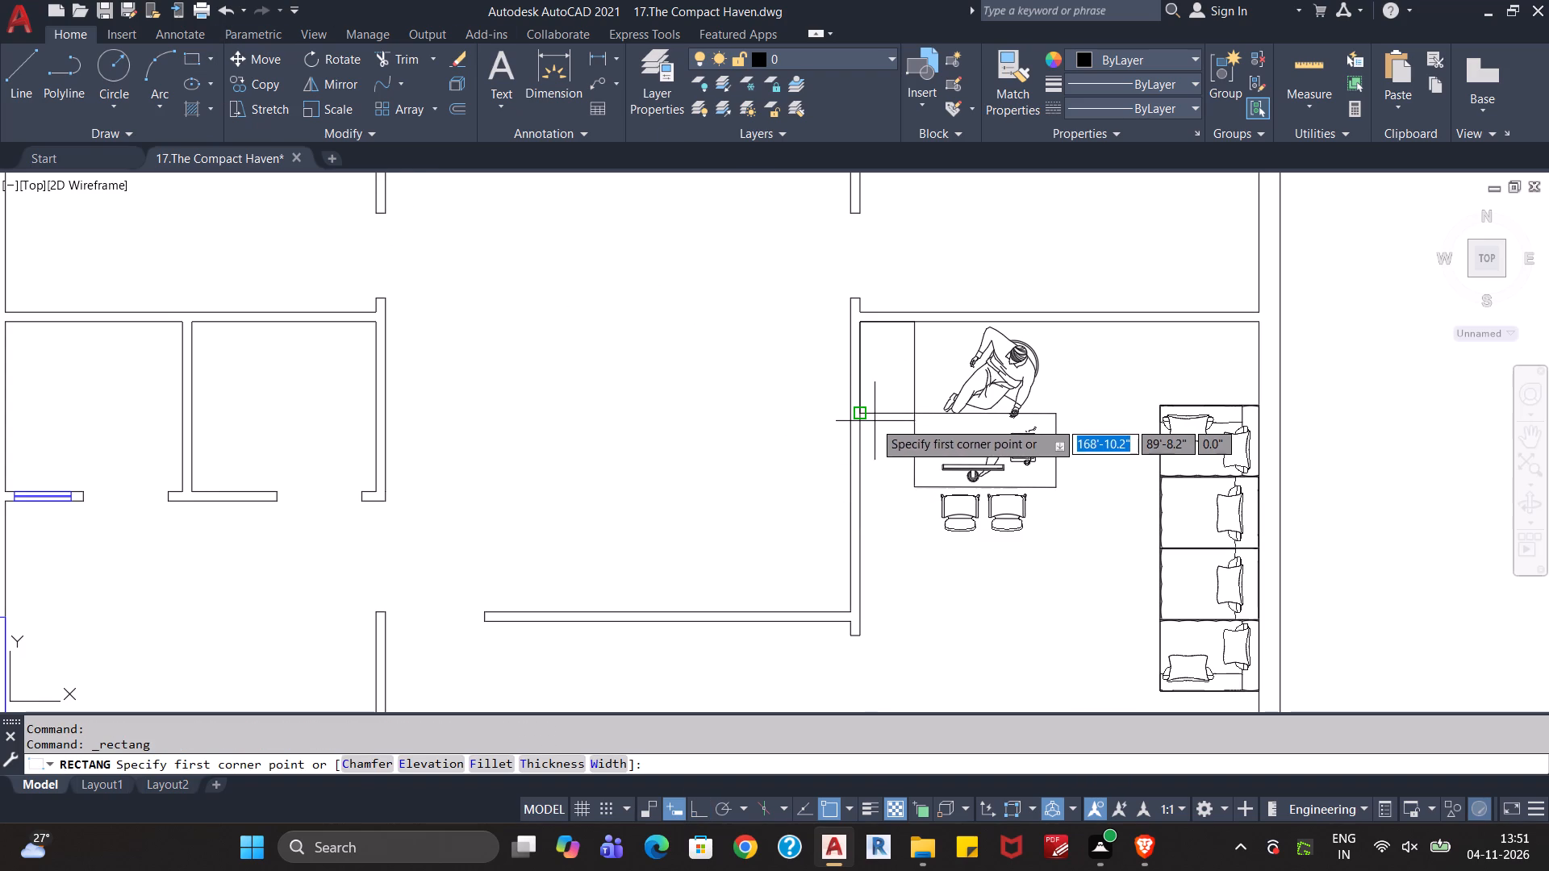
{"action": "left_click", "coordinate": [861, 418]}
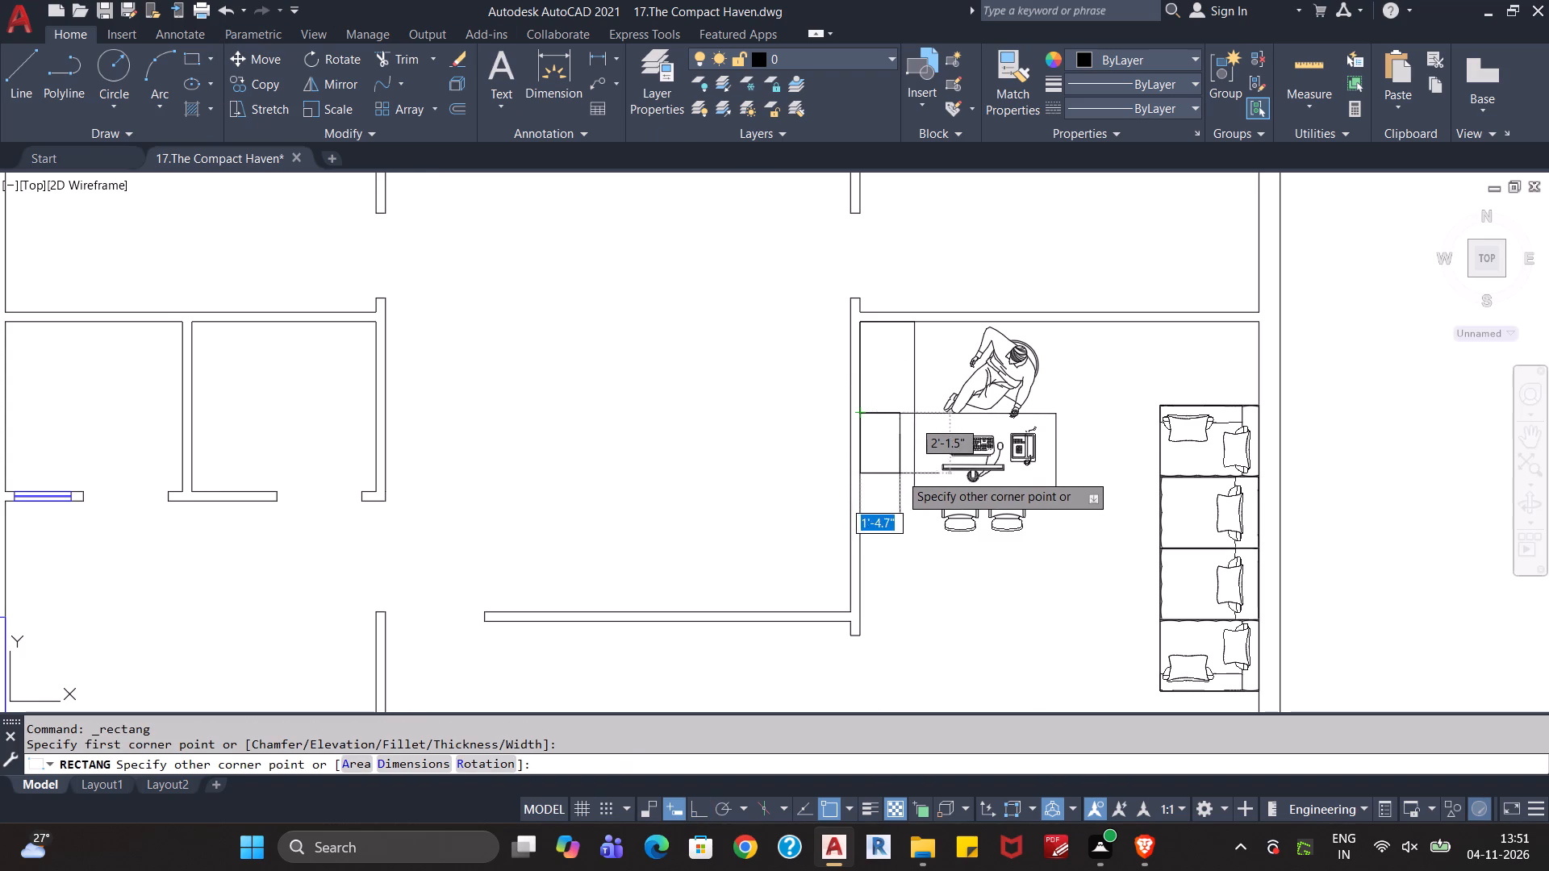
{"action": "left_click", "coordinate": [911, 484]}
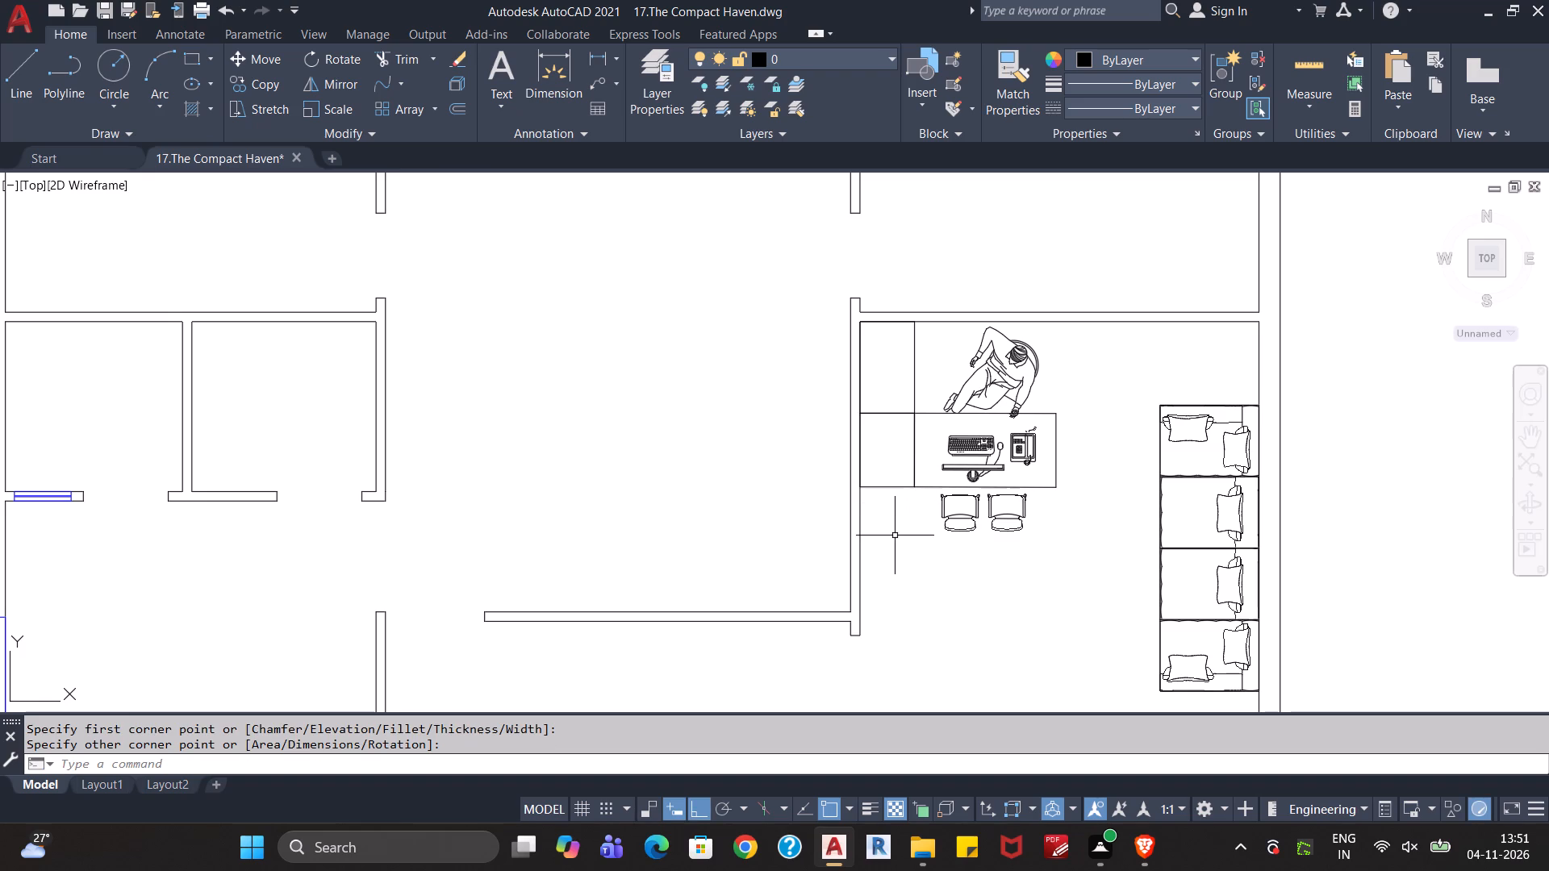
{"action": "key", "text": "Escape"}
{"action": "key", "text": "Escape"}
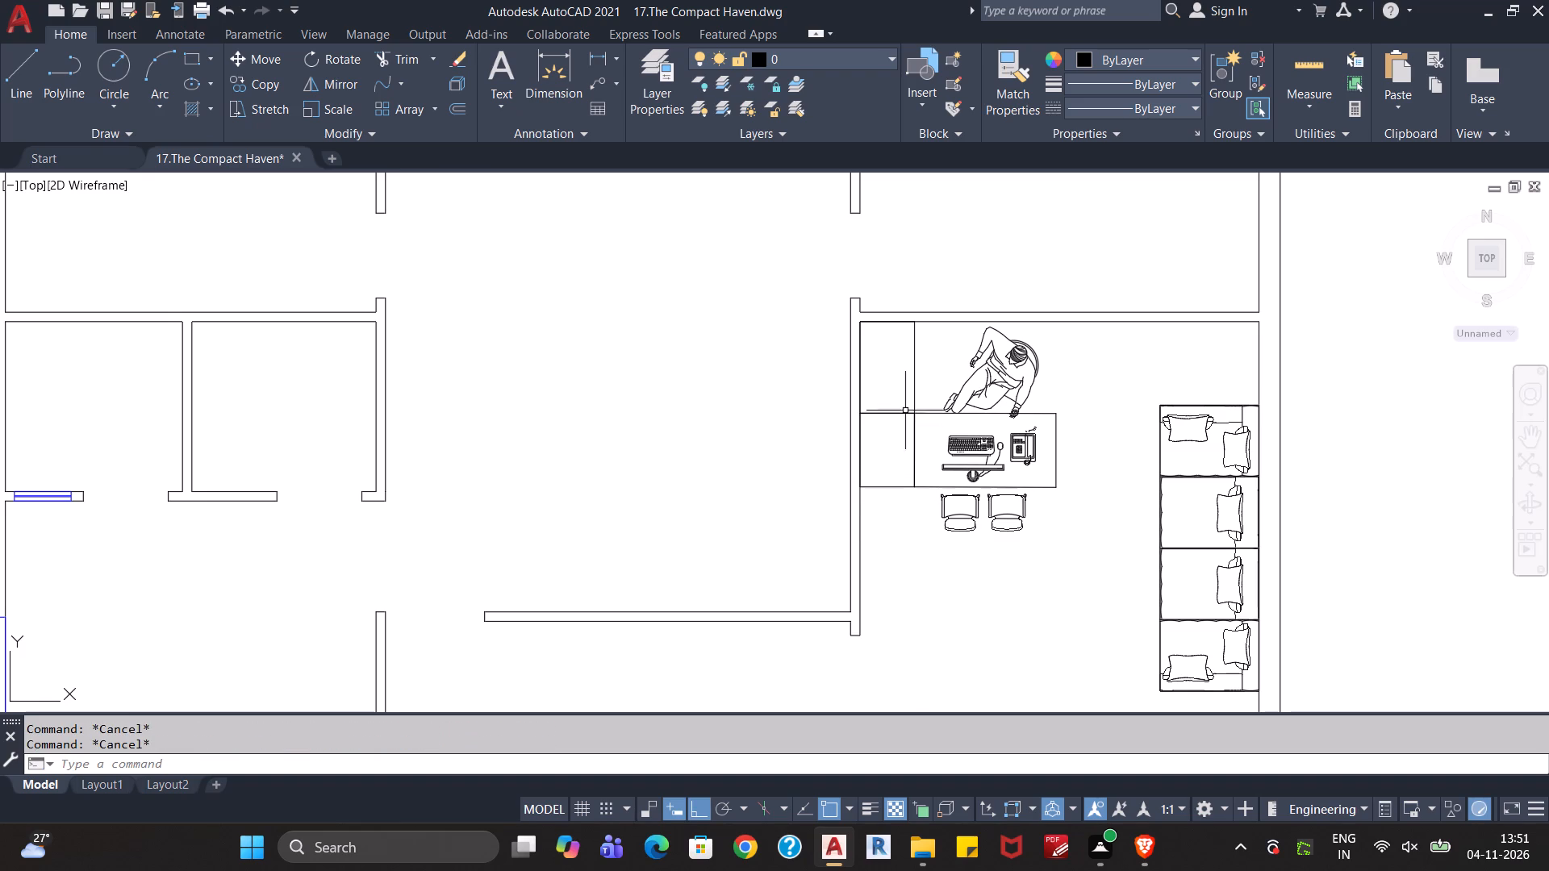
Explode the two stacked rectangles beside the computer desk into separate lines.
{"action": "left_click", "coordinate": [925, 374]}
{"action": "left_click", "coordinate": [896, 399]}
{"action": "left_click", "coordinate": [896, 398]}
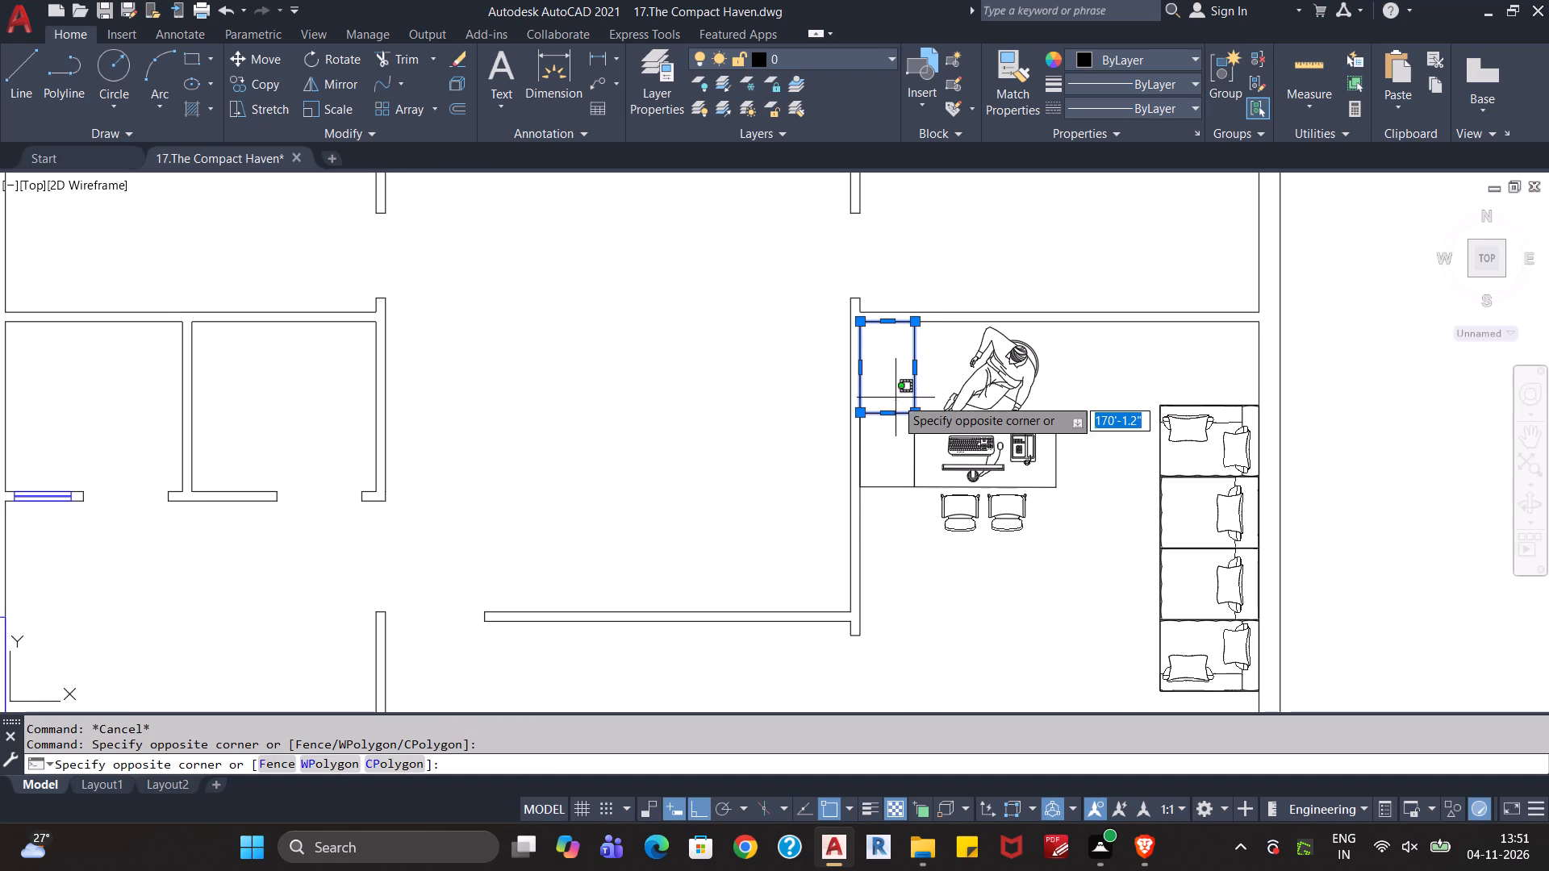
{"action": "left_click", "coordinate": [892, 435]}
{"action": "key", "text": "x"}
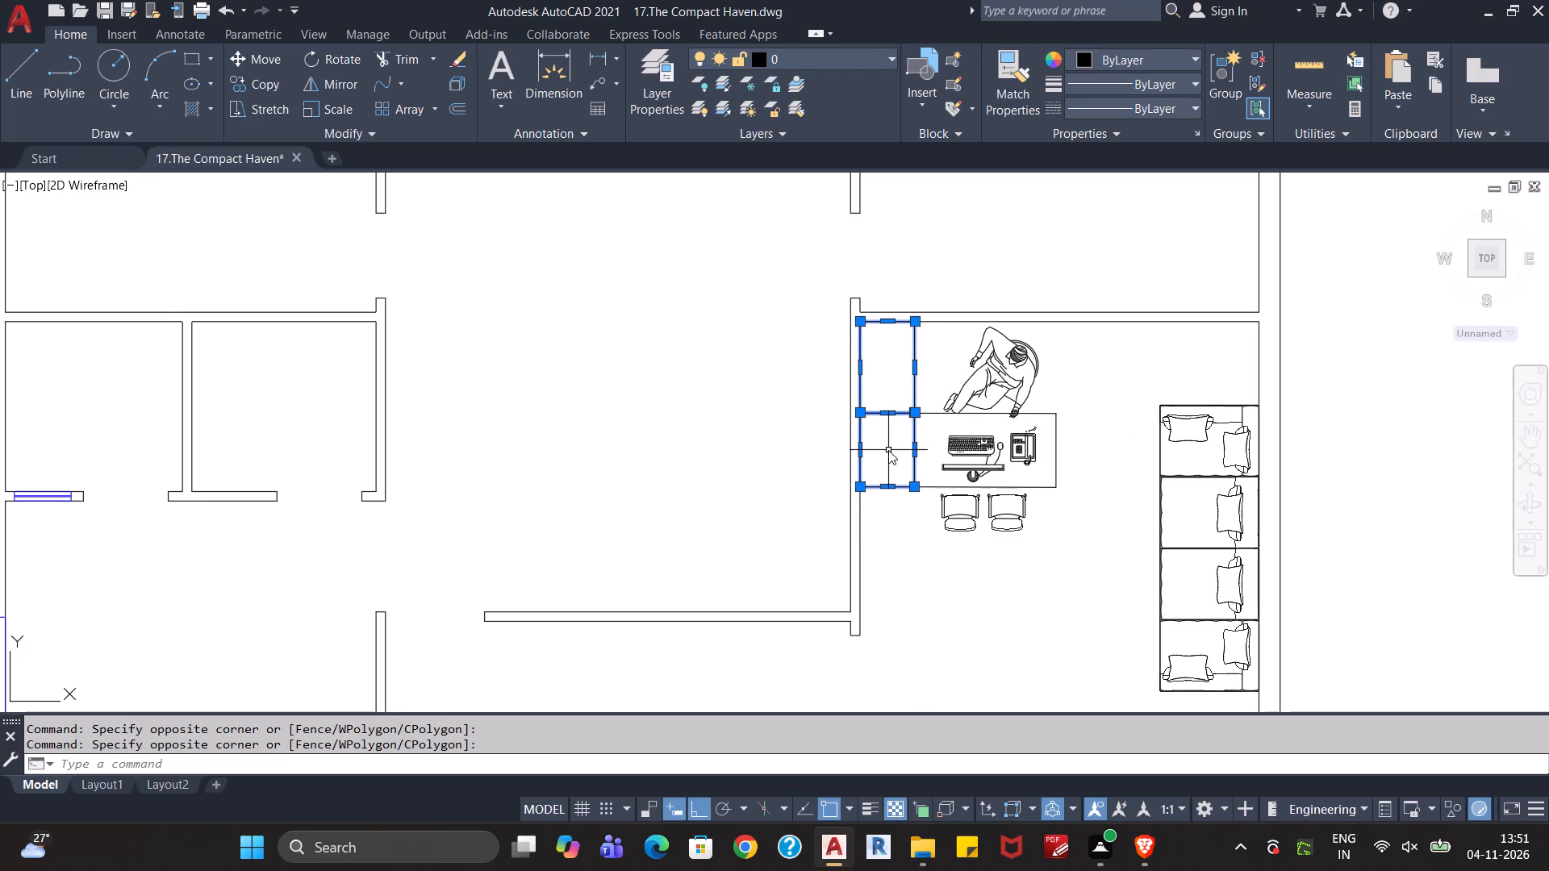
{"action": "key", "text": "Return"}
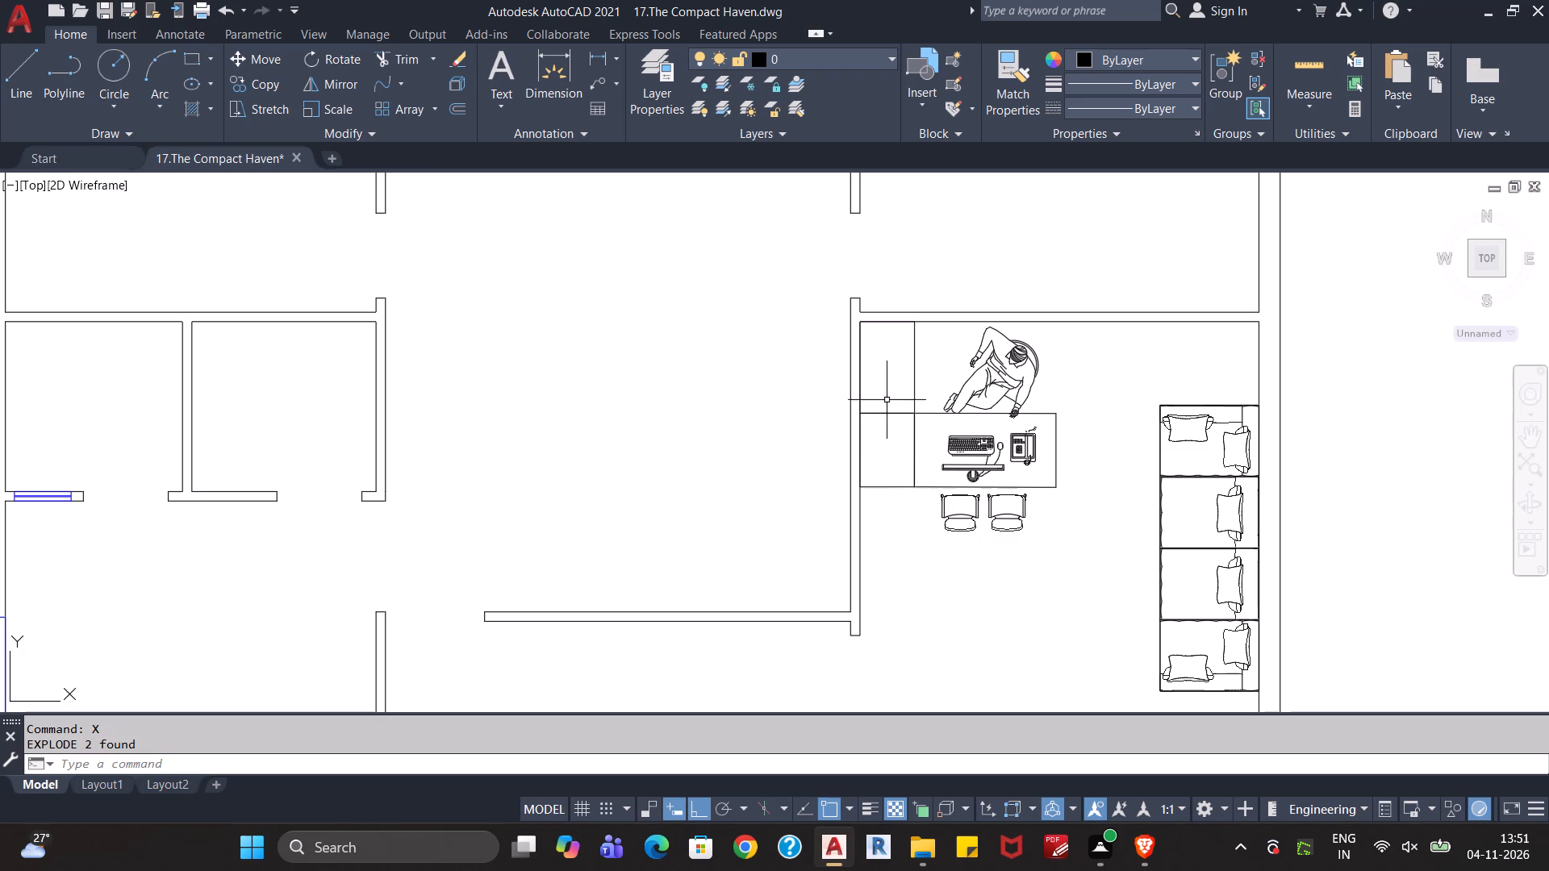
Delete both overlapping horizontal lines on the shared edge between the two exploded rectangles.
{"action": "left_click", "coordinate": [883, 414]}
{"action": "key", "text": "Delete"}
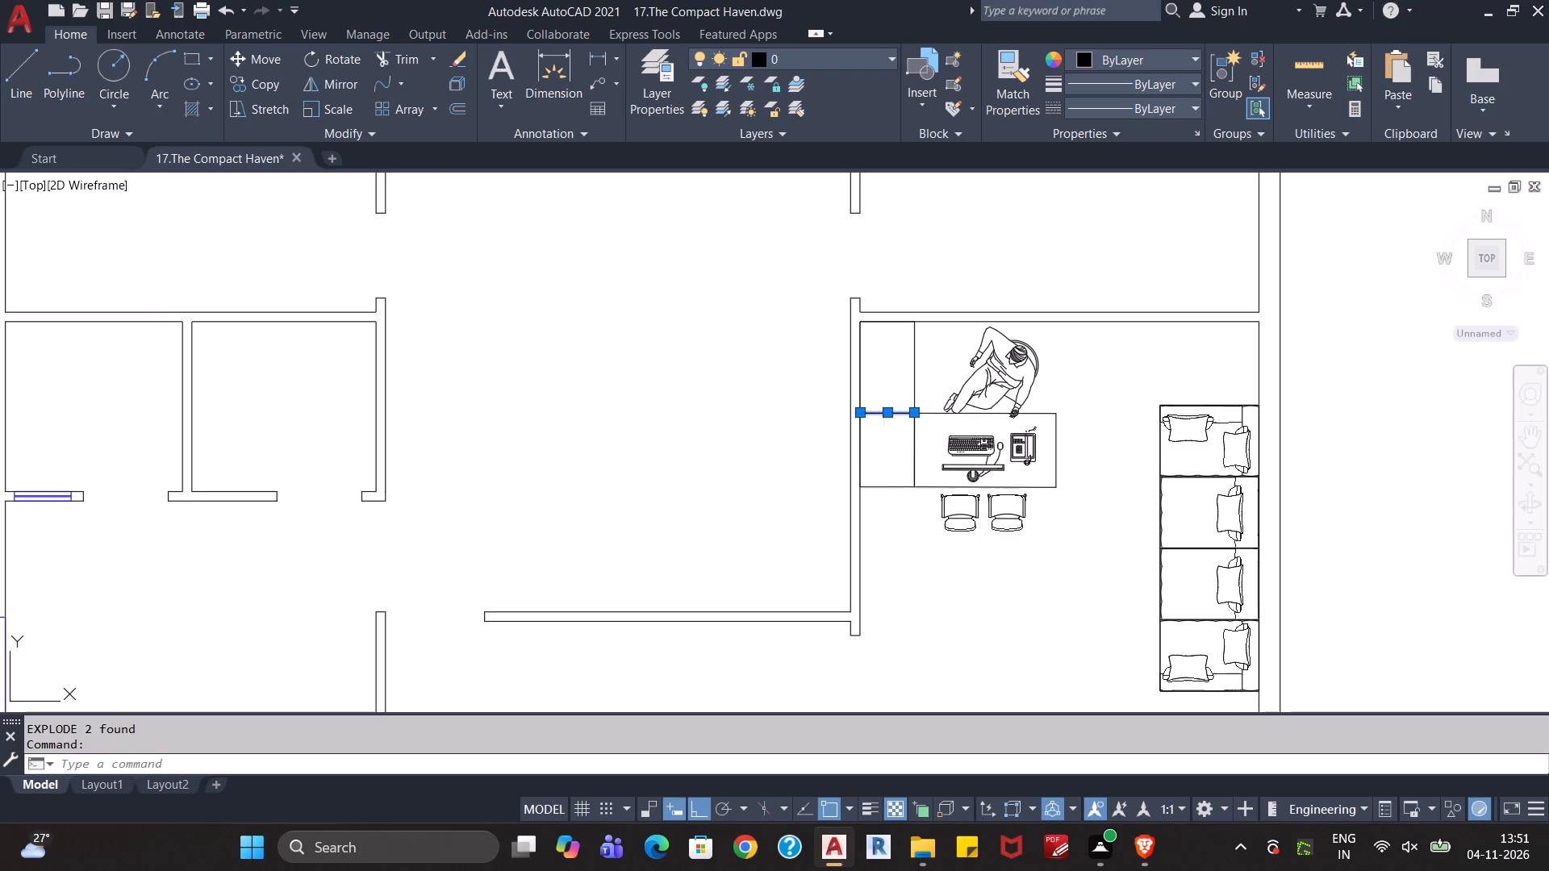
{"action": "left_click", "coordinate": [893, 411]}
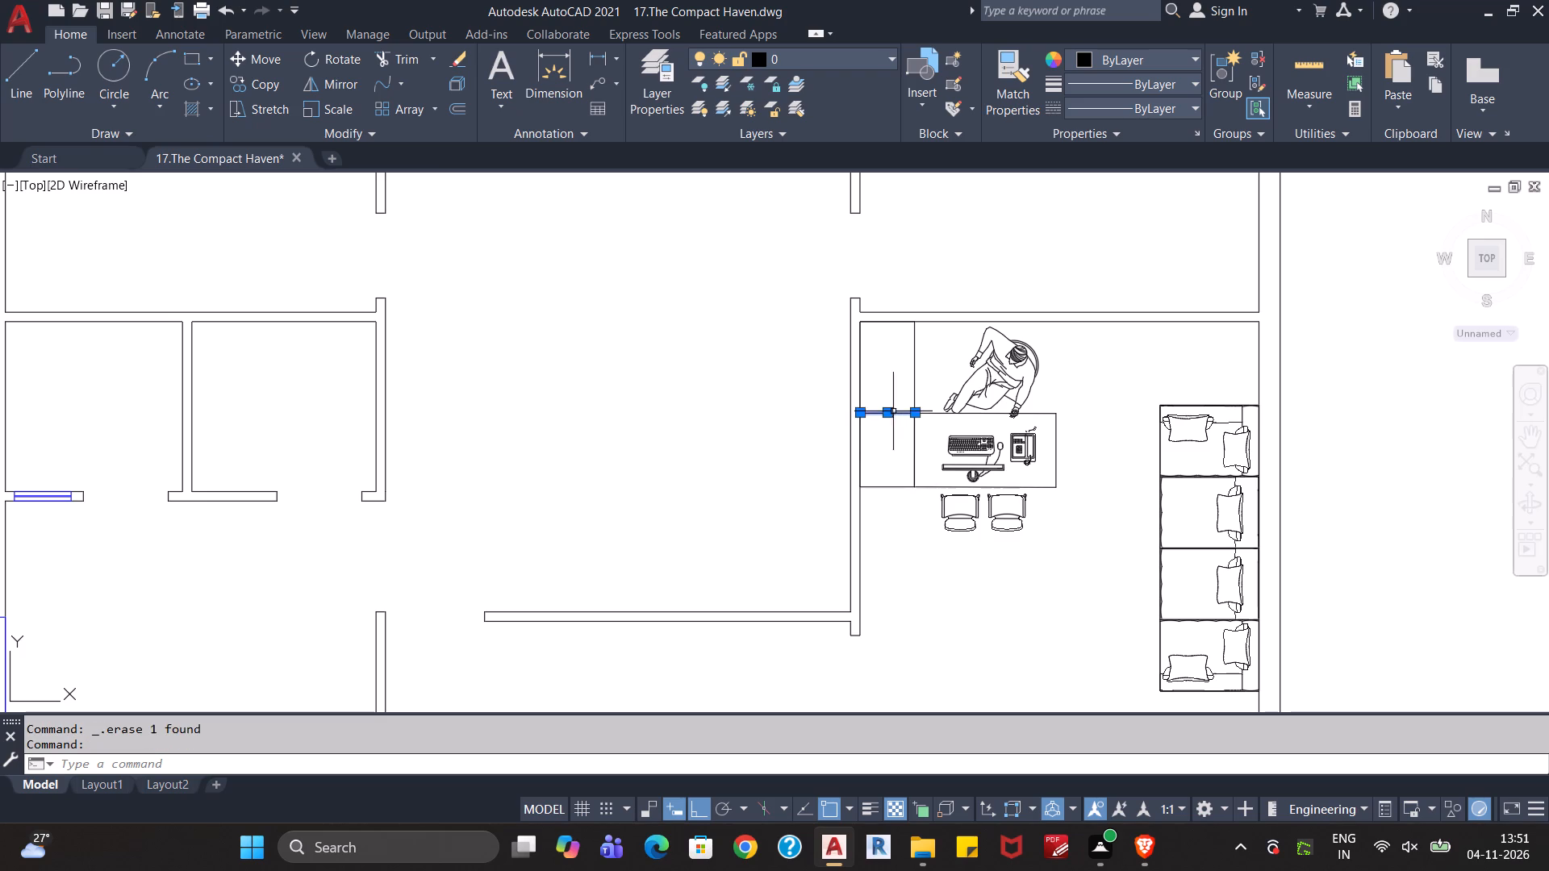
{"action": "key", "text": "Delete"}
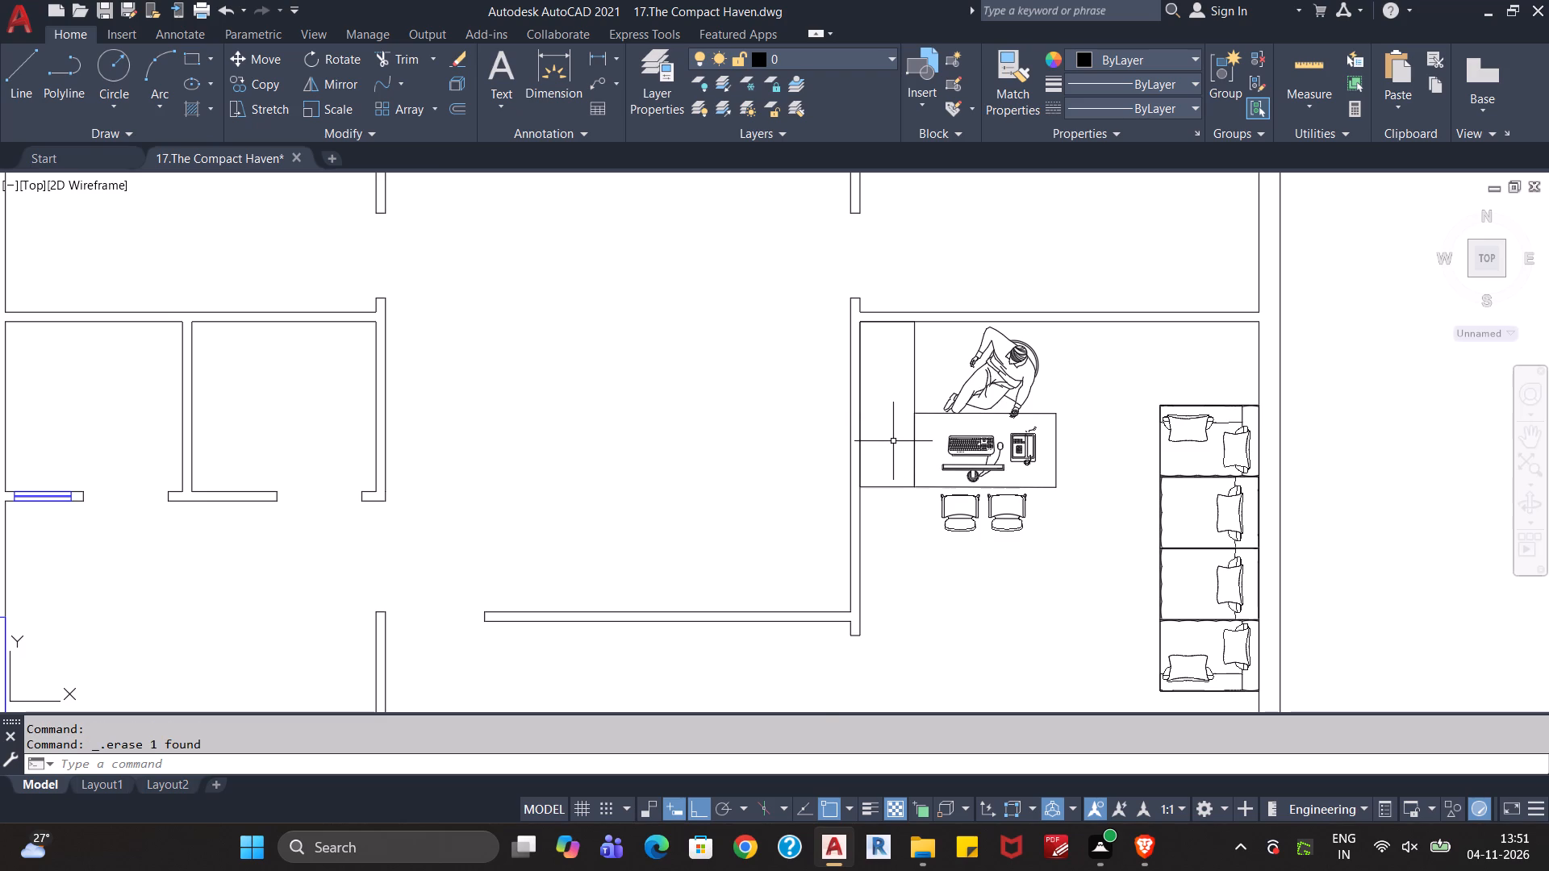
Delete the side counter's lower wall-side line and stretch the upper one down to the counter's bottom corner, 5'-10" long.
{"action": "scroll", "coordinate": [893, 442], "scroll_direction": "up", "scroll_amount": 1}
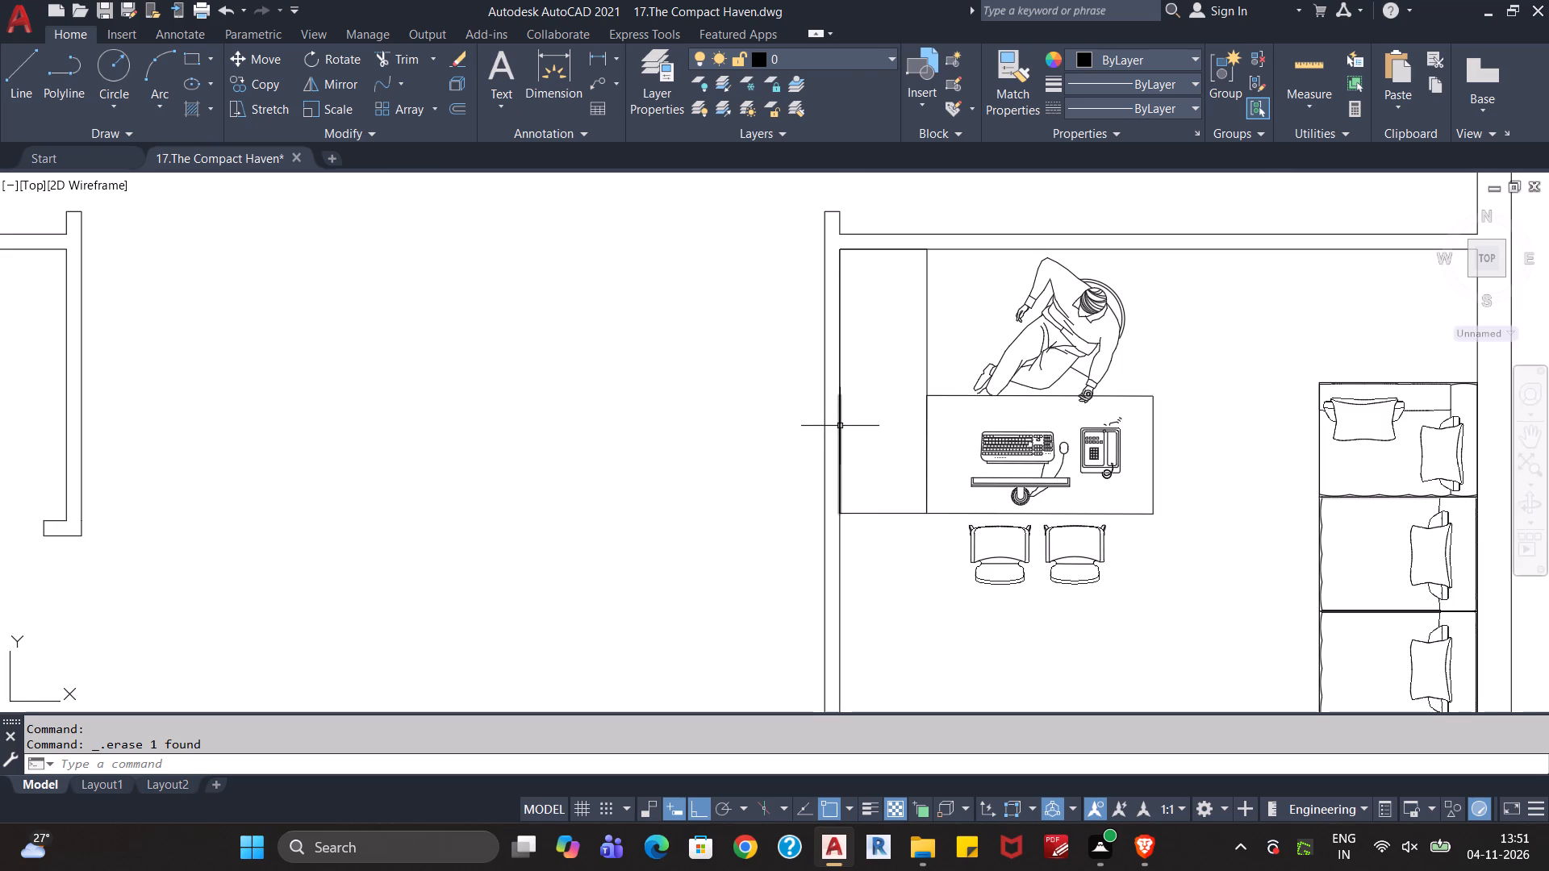
{"action": "left_click", "coordinate": [841, 426]}
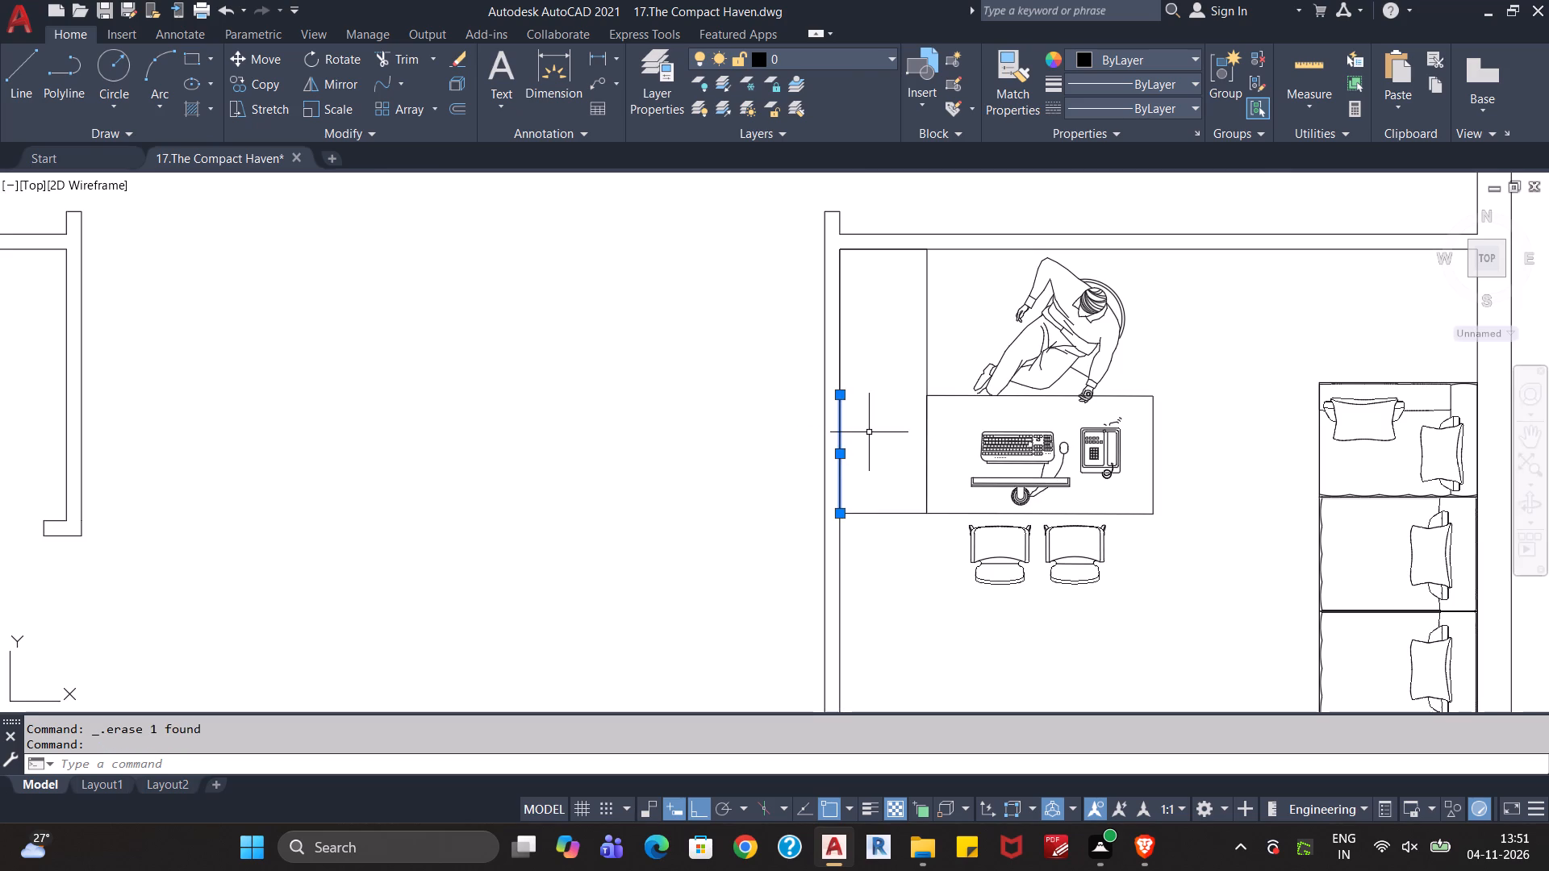
{"action": "key", "text": "Return"}
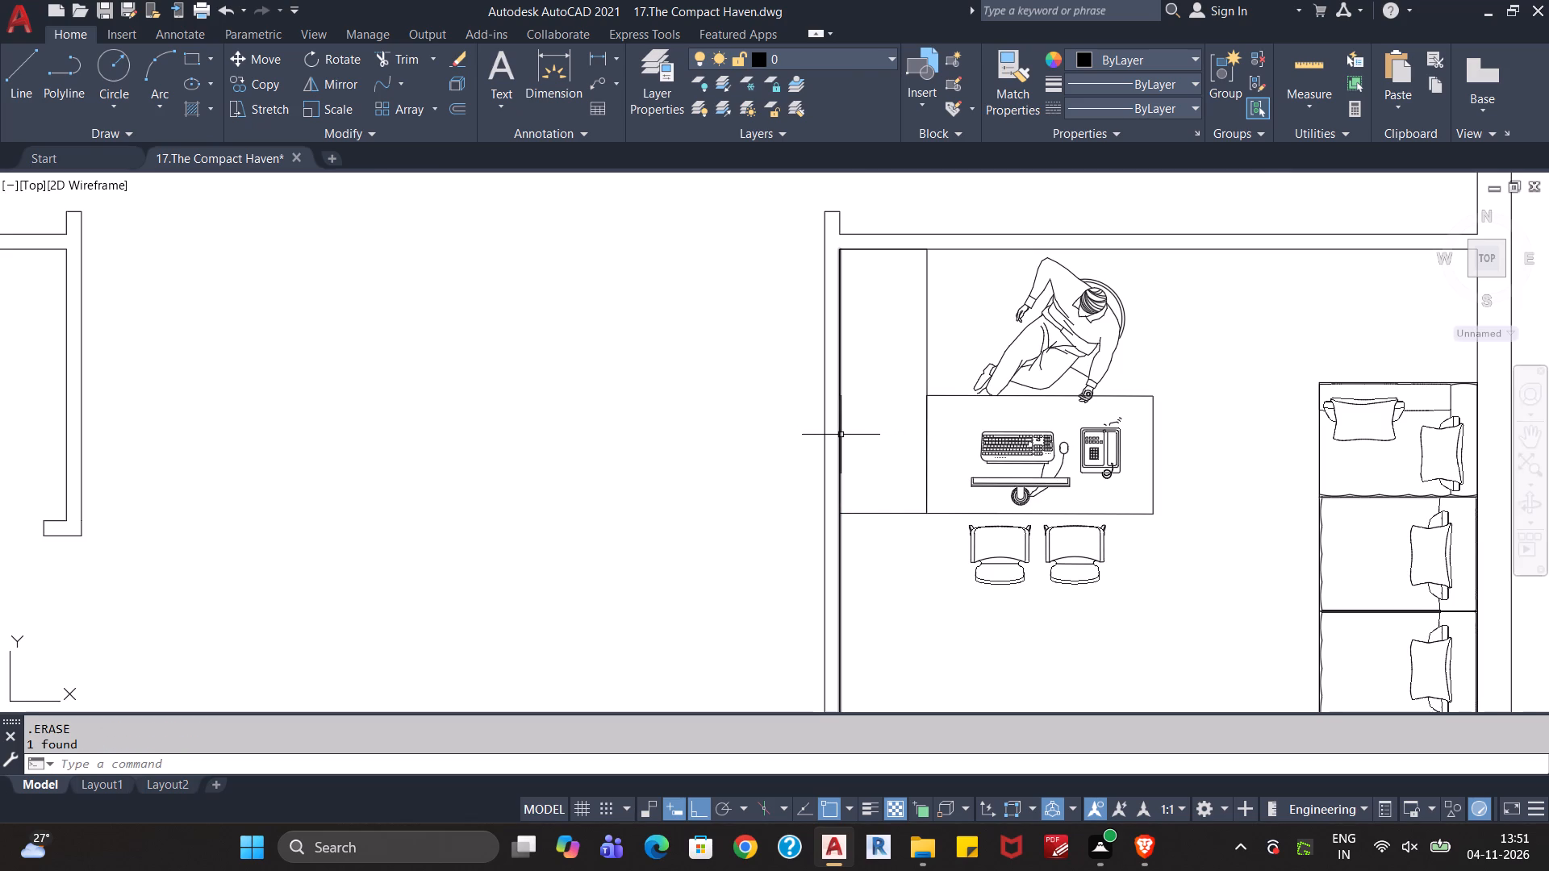
{"action": "left_click", "coordinate": [842, 371]}
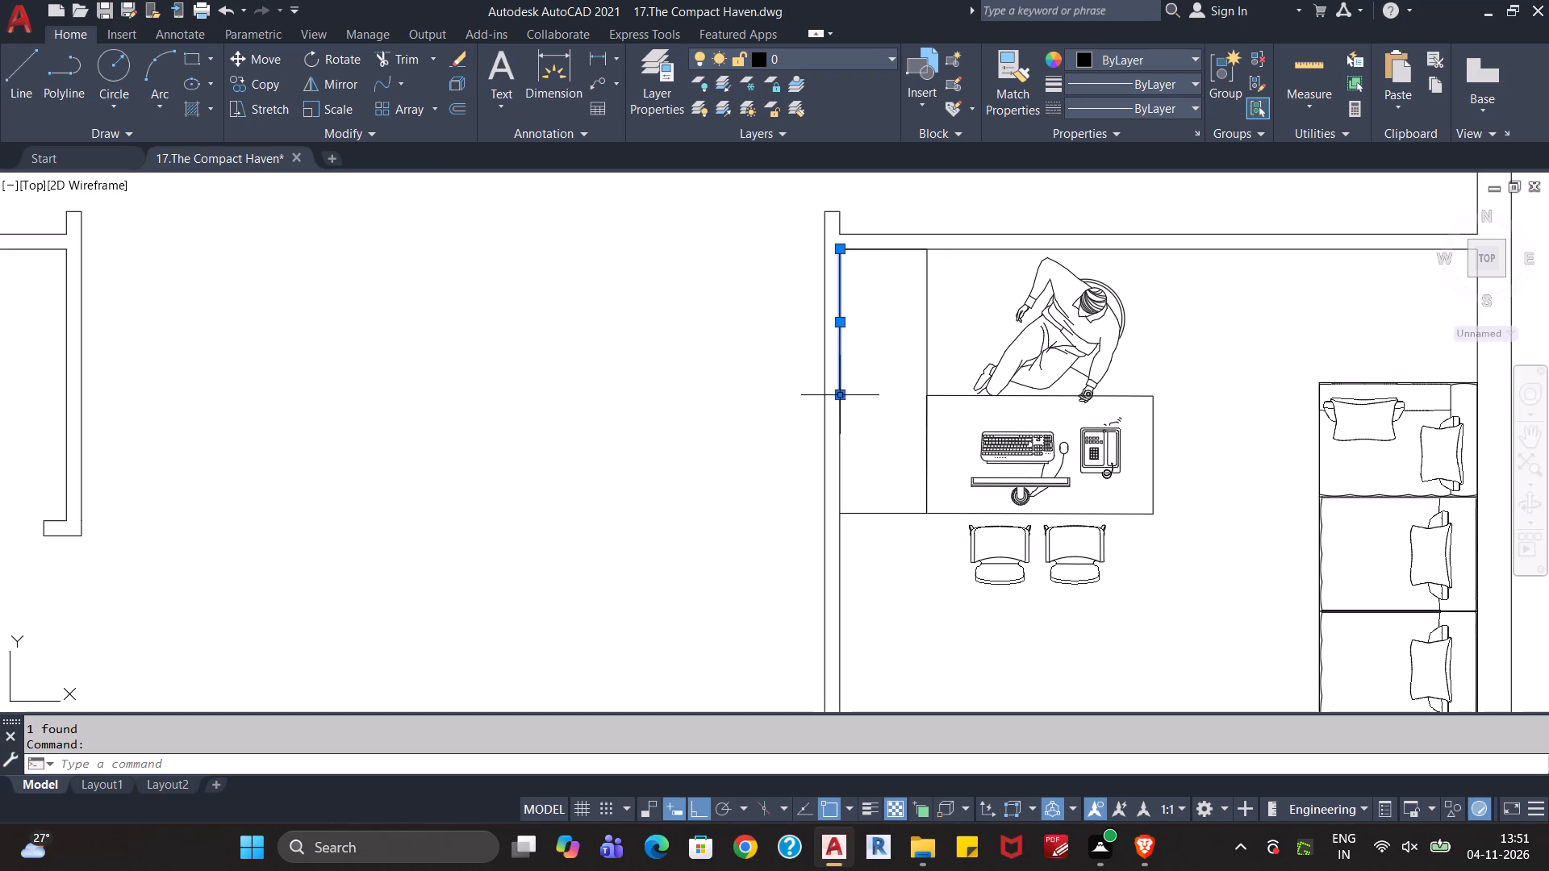
{"action": "left_click", "coordinate": [841, 398]}
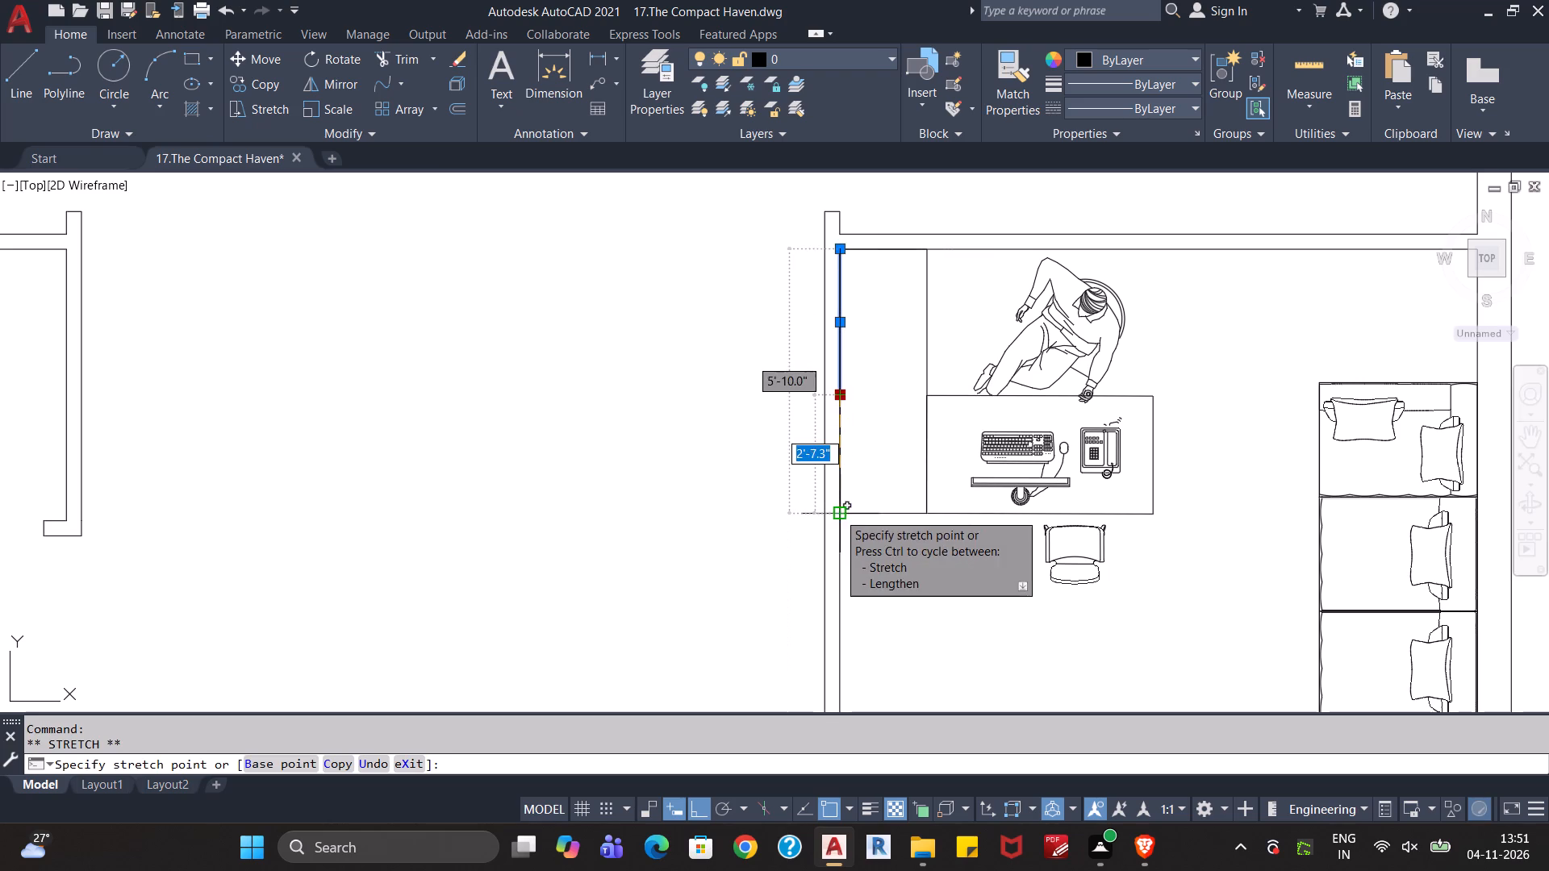
{"action": "left_click", "coordinate": [837, 512]}
{"action": "key", "text": "Escape"}
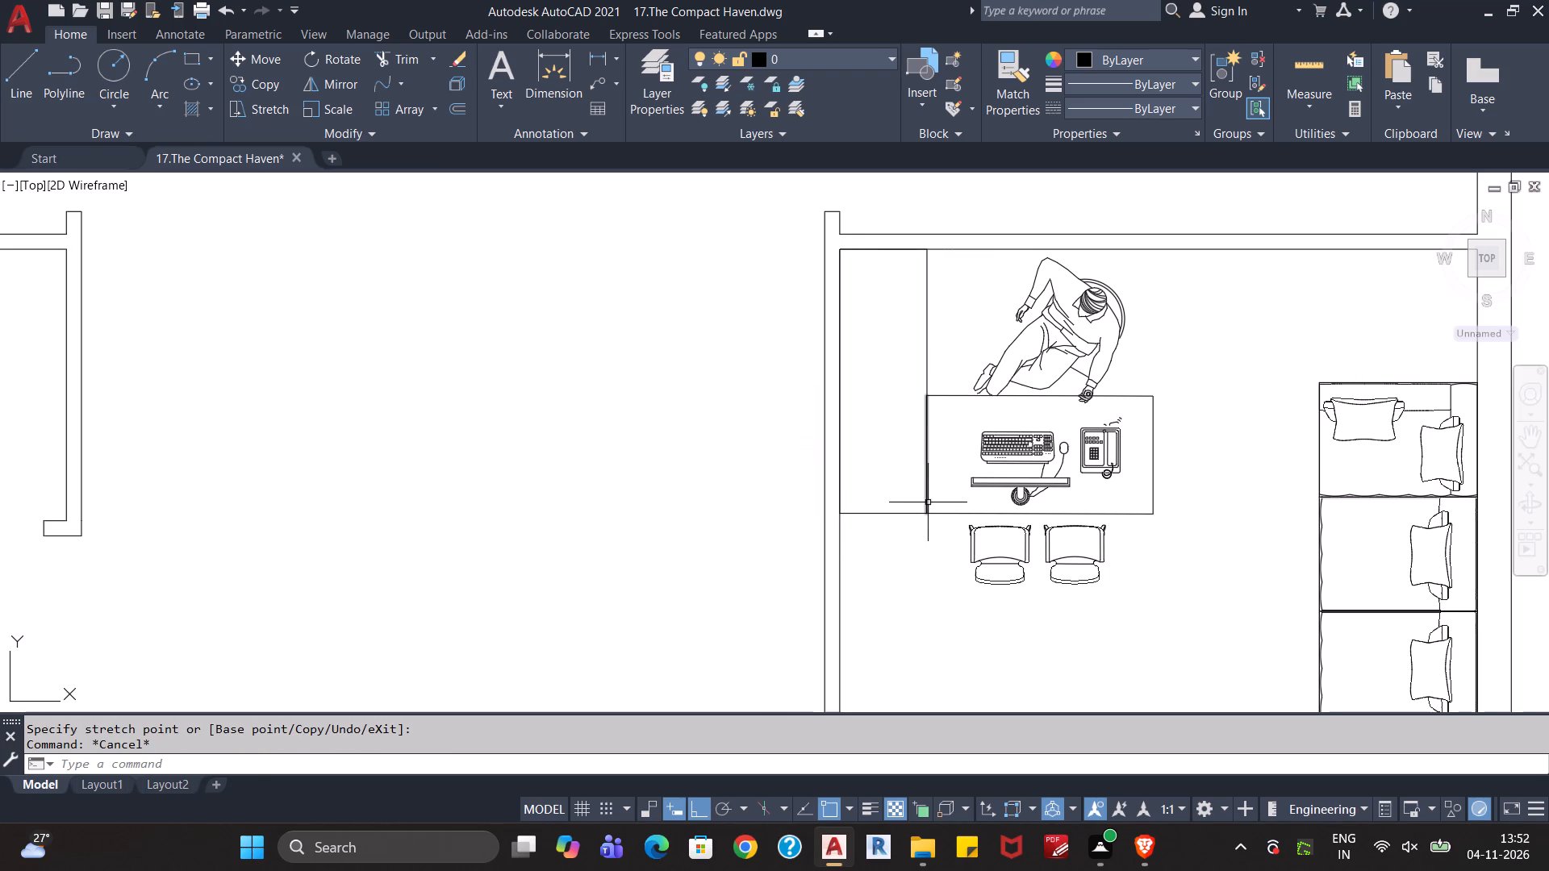
Delete the side counter's lower desk-side line and extend the upper one at both ends, down to the desk's lower-left corner.
{"action": "left_click", "coordinate": [928, 447]}
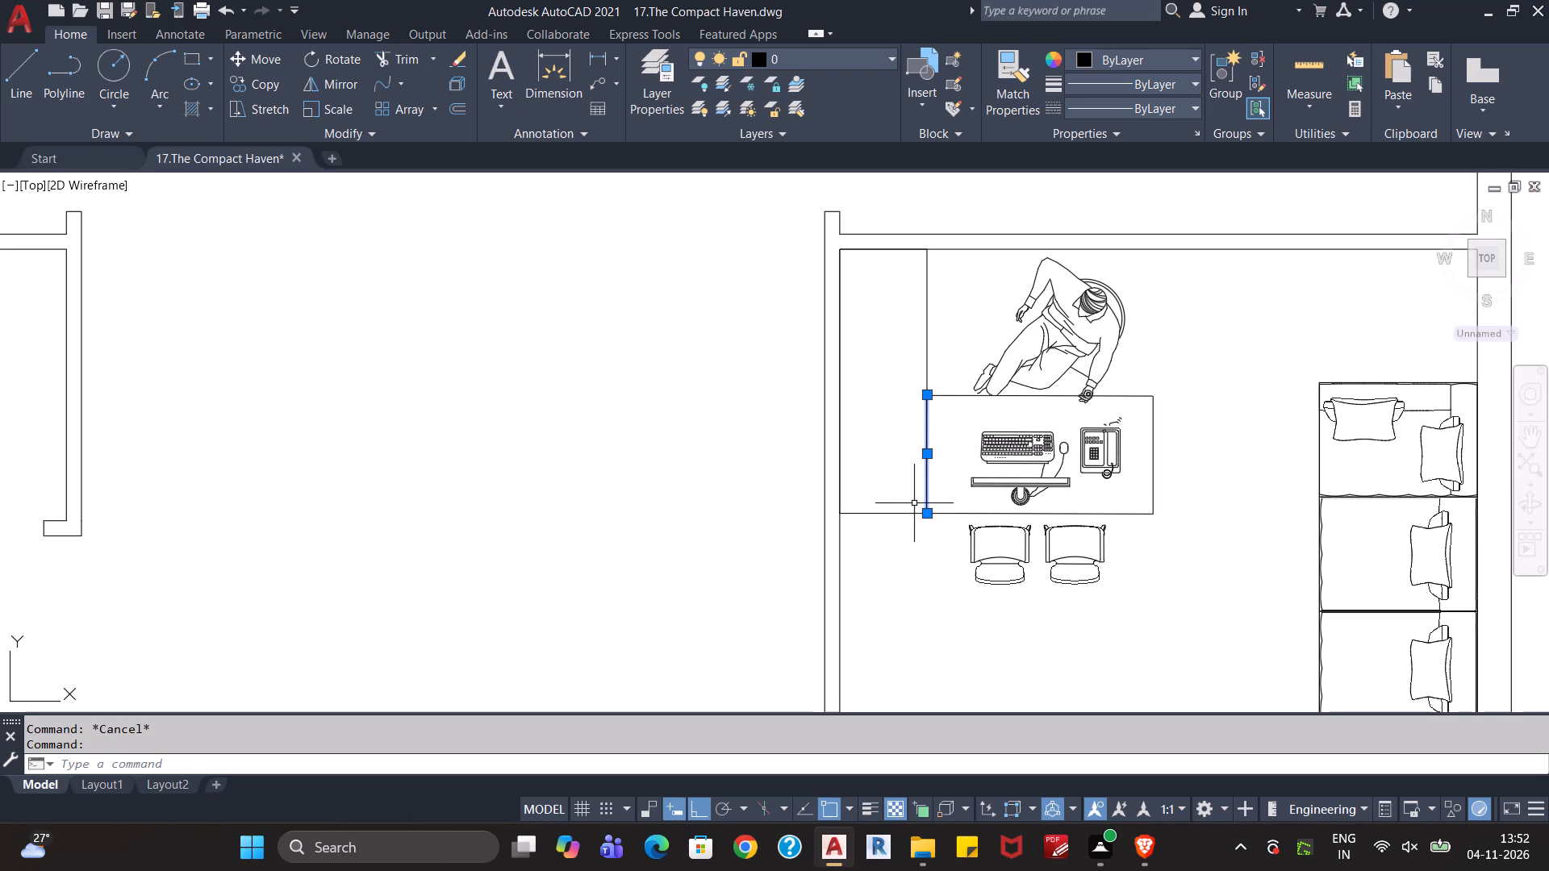
{"action": "key", "text": "Delete"}
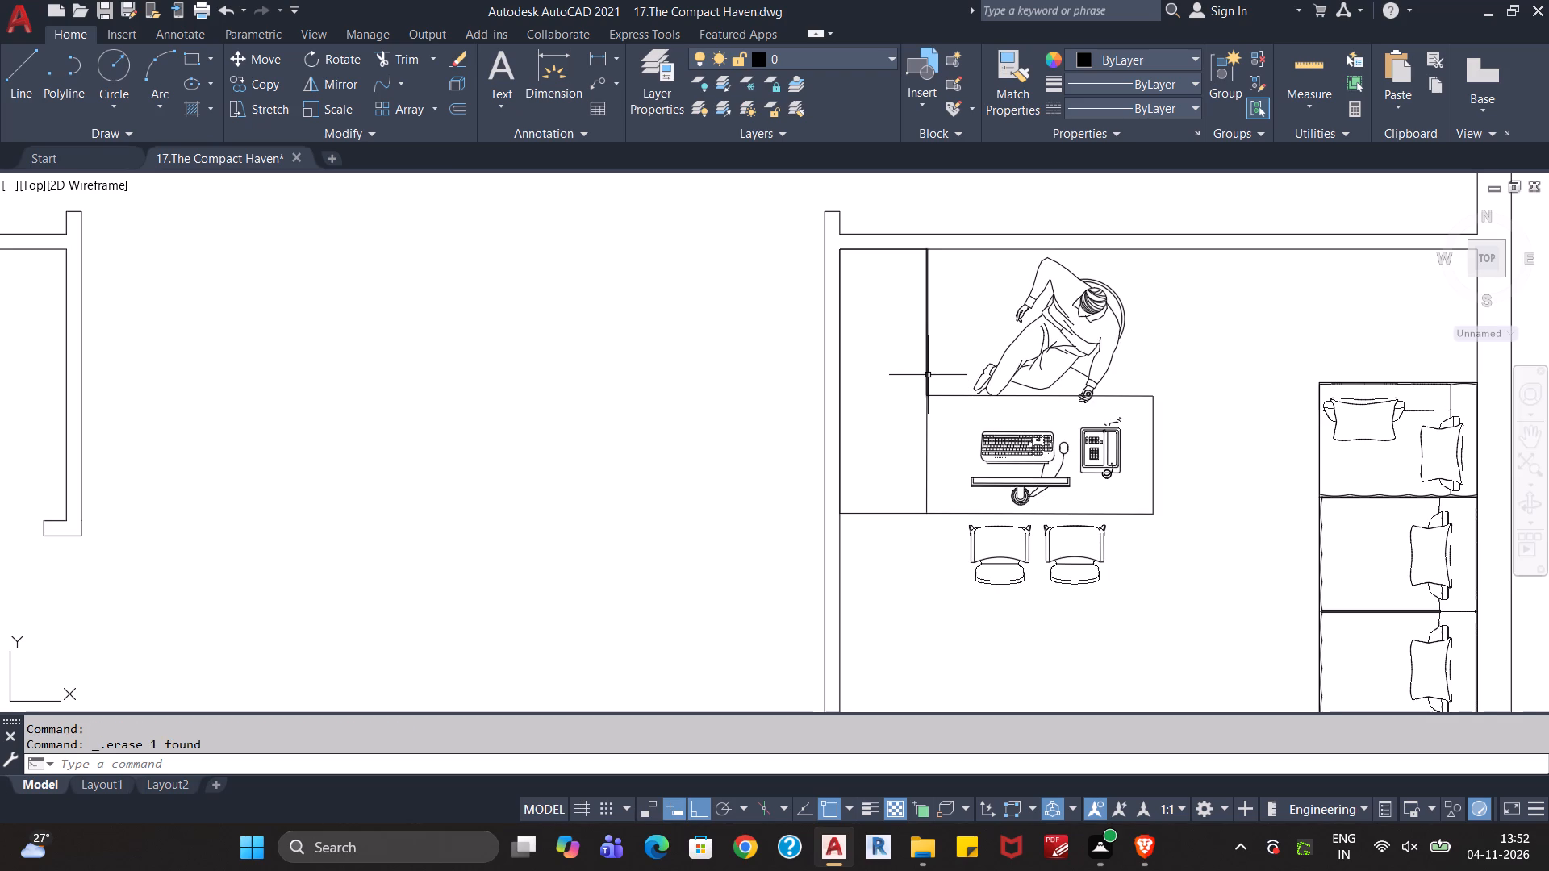
{"action": "left_click", "coordinate": [928, 375]}
{"action": "key", "text": "Escape"}
{"action": "type", "text": "ex"}
{"action": "key", "text": "Return"}
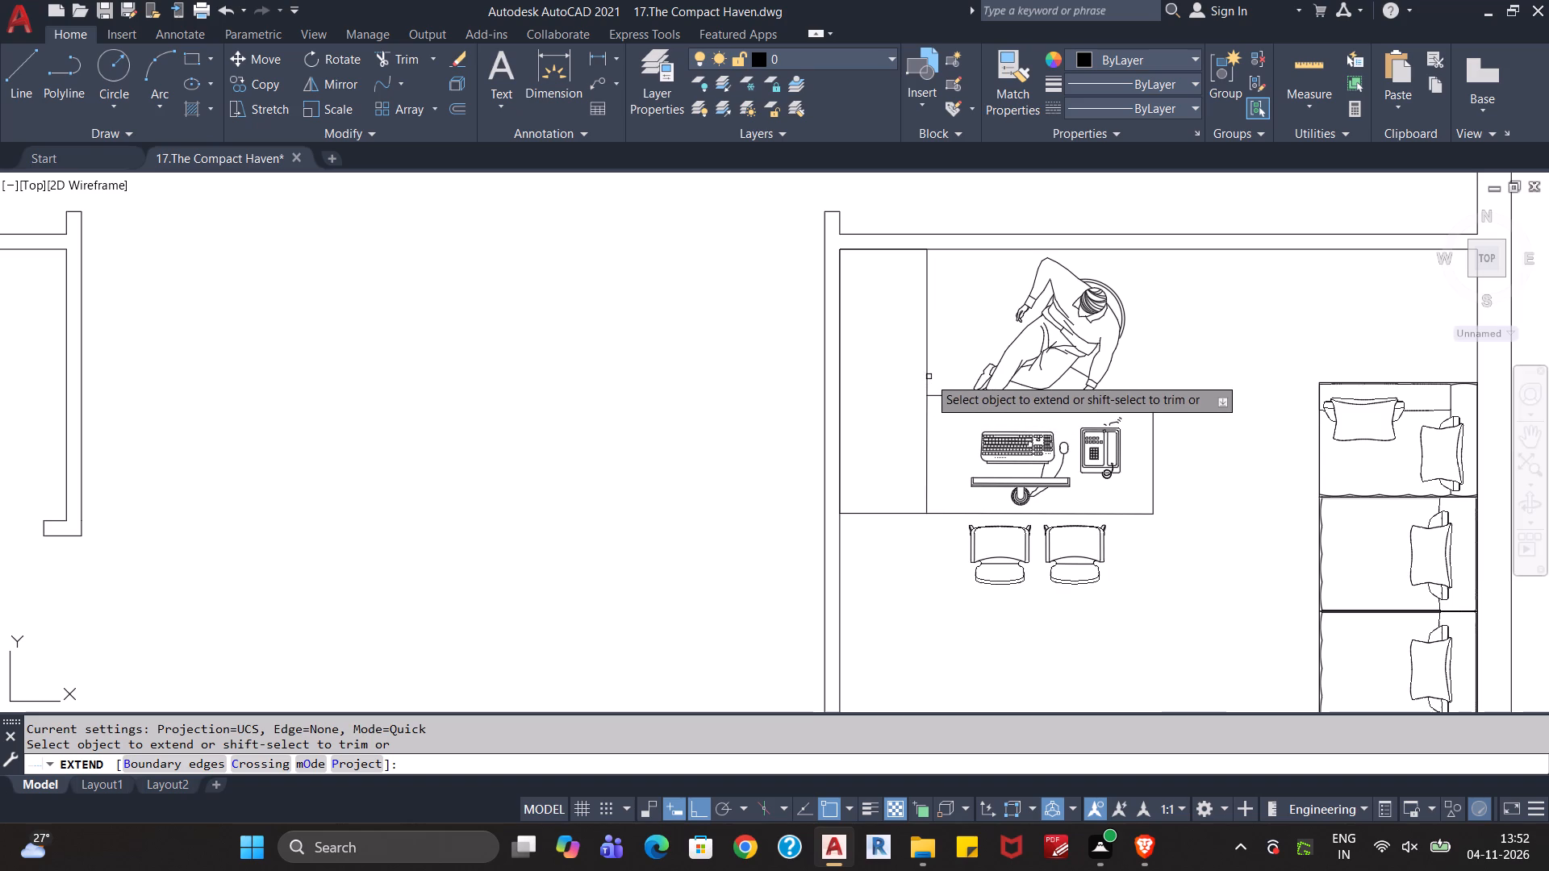
{"action": "left_click", "coordinate": [928, 321]}
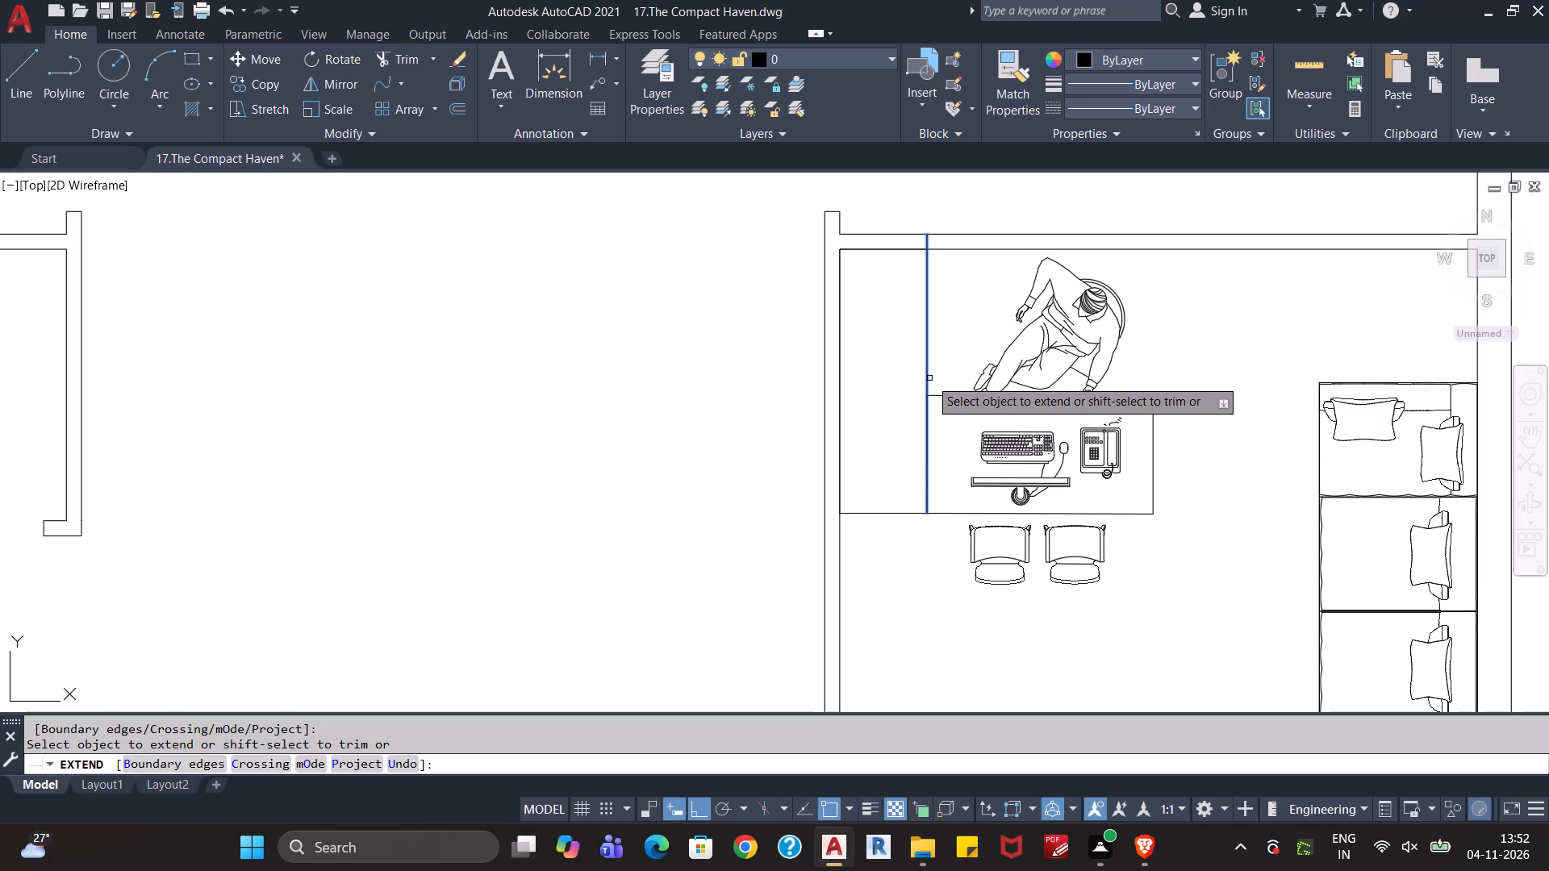
{"action": "left_click", "coordinate": [929, 377]}
{"action": "key", "text": "Escape"}
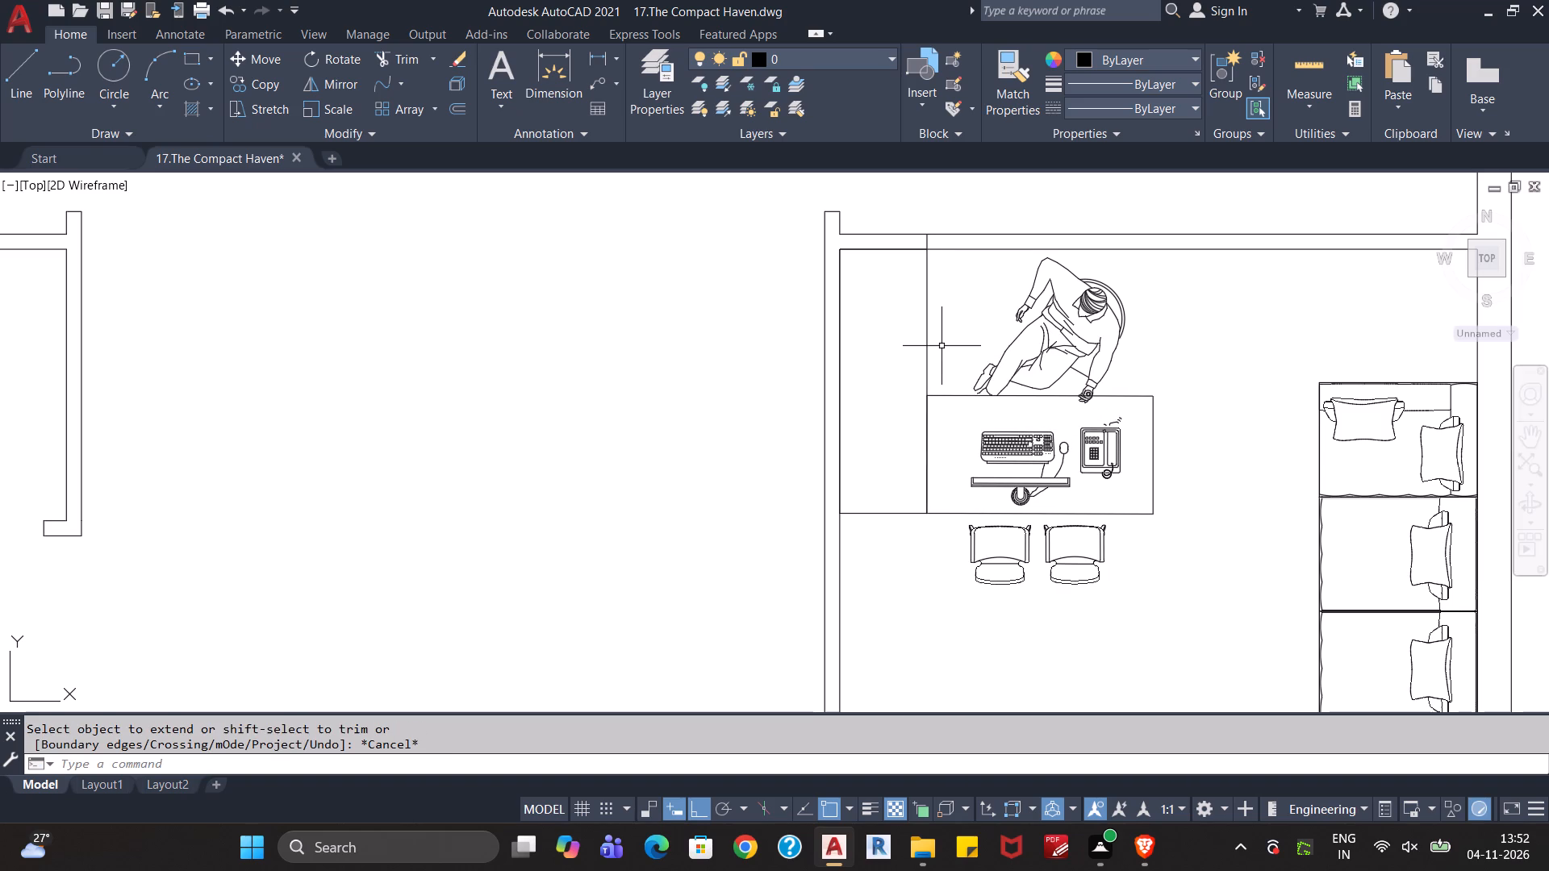
Trim the part of the counter's desk-side line that crosses the thickness of the room's top wall.
{"action": "type", "text": "tr"}
{"action": "key", "text": "Return"}
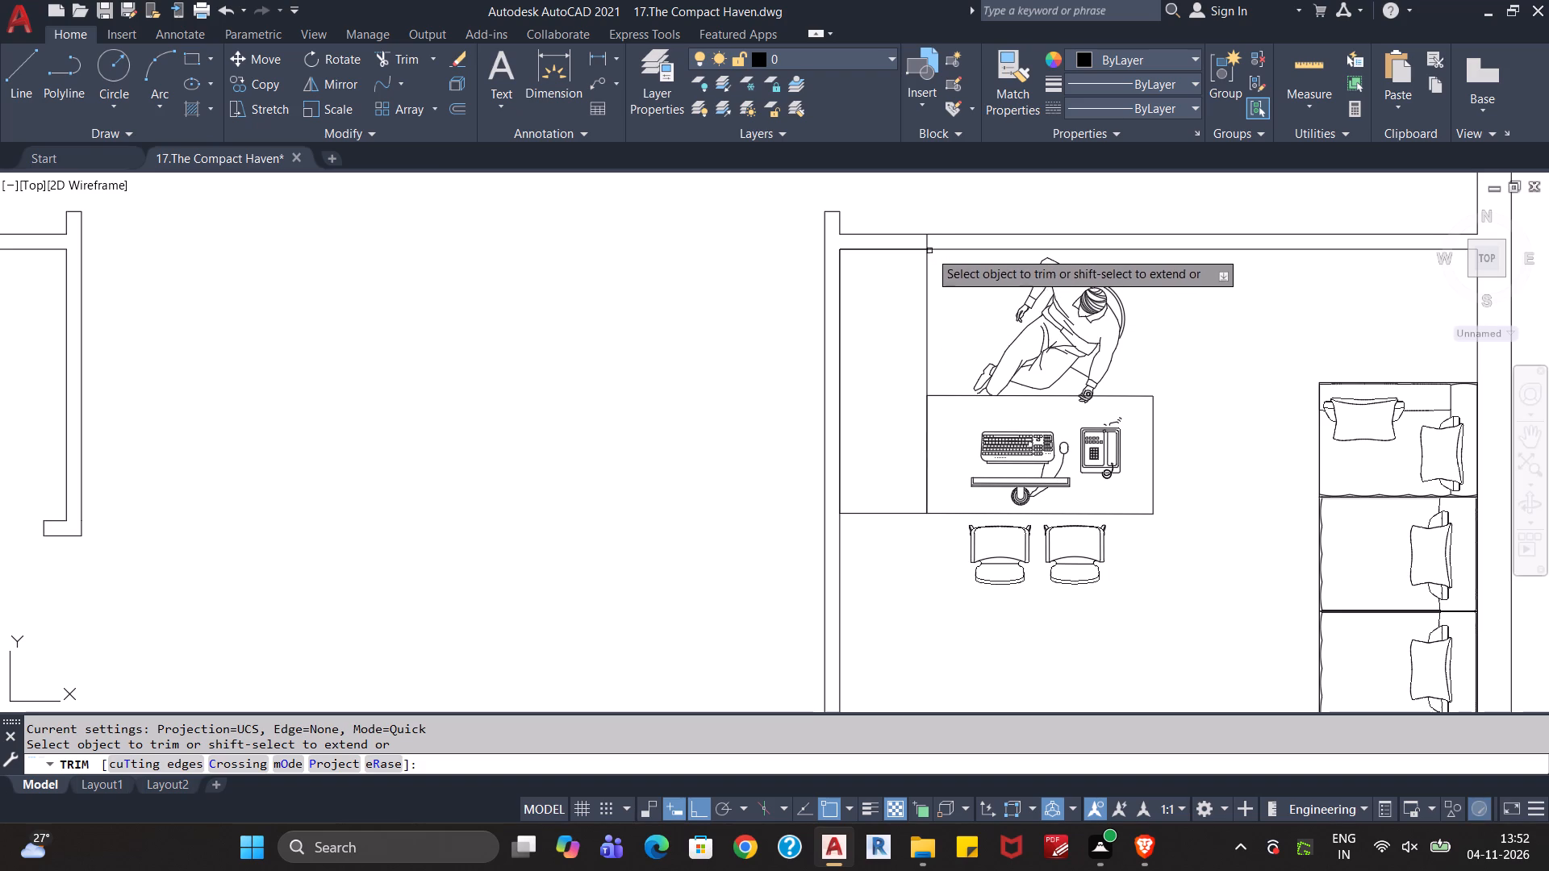
{"action": "left_click", "coordinate": [929, 244]}
{"action": "scroll", "coordinate": [927, 323], "scroll_direction": "down", "scroll_amount": 2}
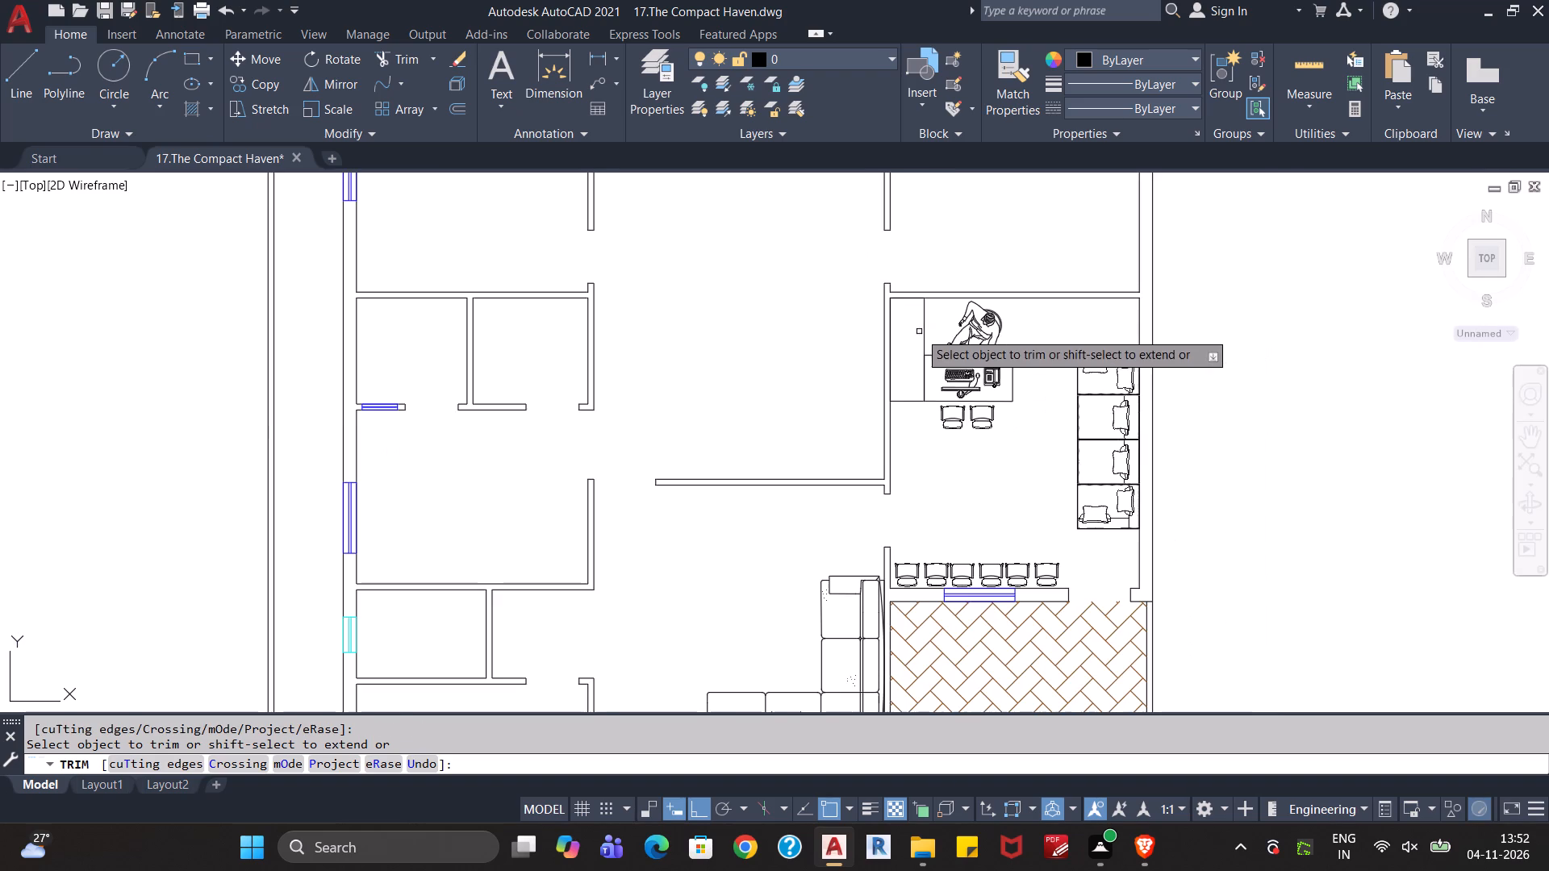
{"action": "key", "text": "Escape"}
{"action": "key", "text": "Escape"}
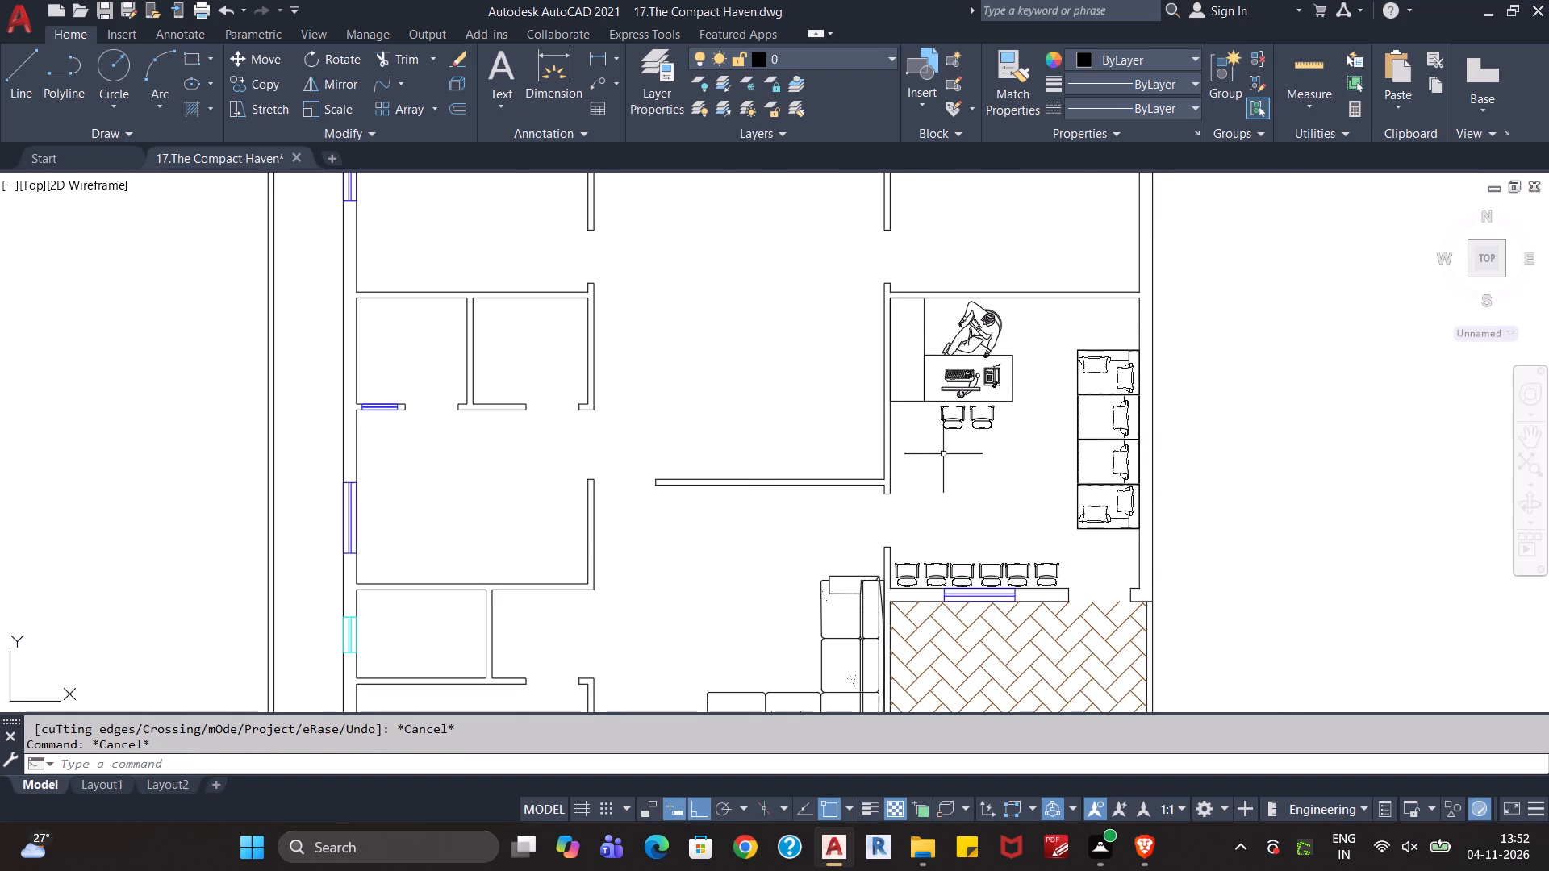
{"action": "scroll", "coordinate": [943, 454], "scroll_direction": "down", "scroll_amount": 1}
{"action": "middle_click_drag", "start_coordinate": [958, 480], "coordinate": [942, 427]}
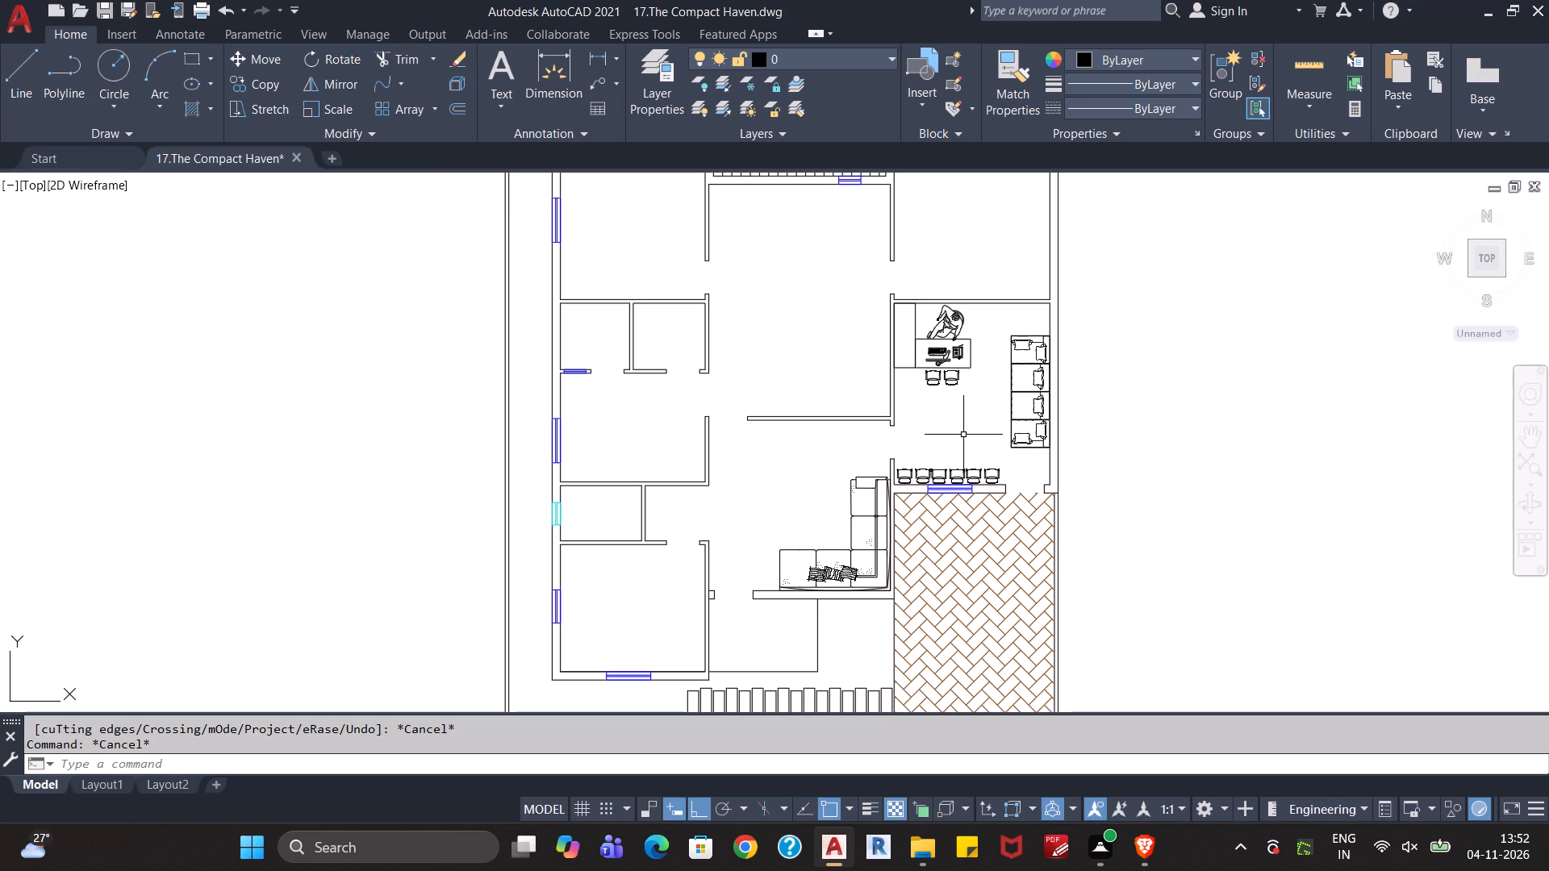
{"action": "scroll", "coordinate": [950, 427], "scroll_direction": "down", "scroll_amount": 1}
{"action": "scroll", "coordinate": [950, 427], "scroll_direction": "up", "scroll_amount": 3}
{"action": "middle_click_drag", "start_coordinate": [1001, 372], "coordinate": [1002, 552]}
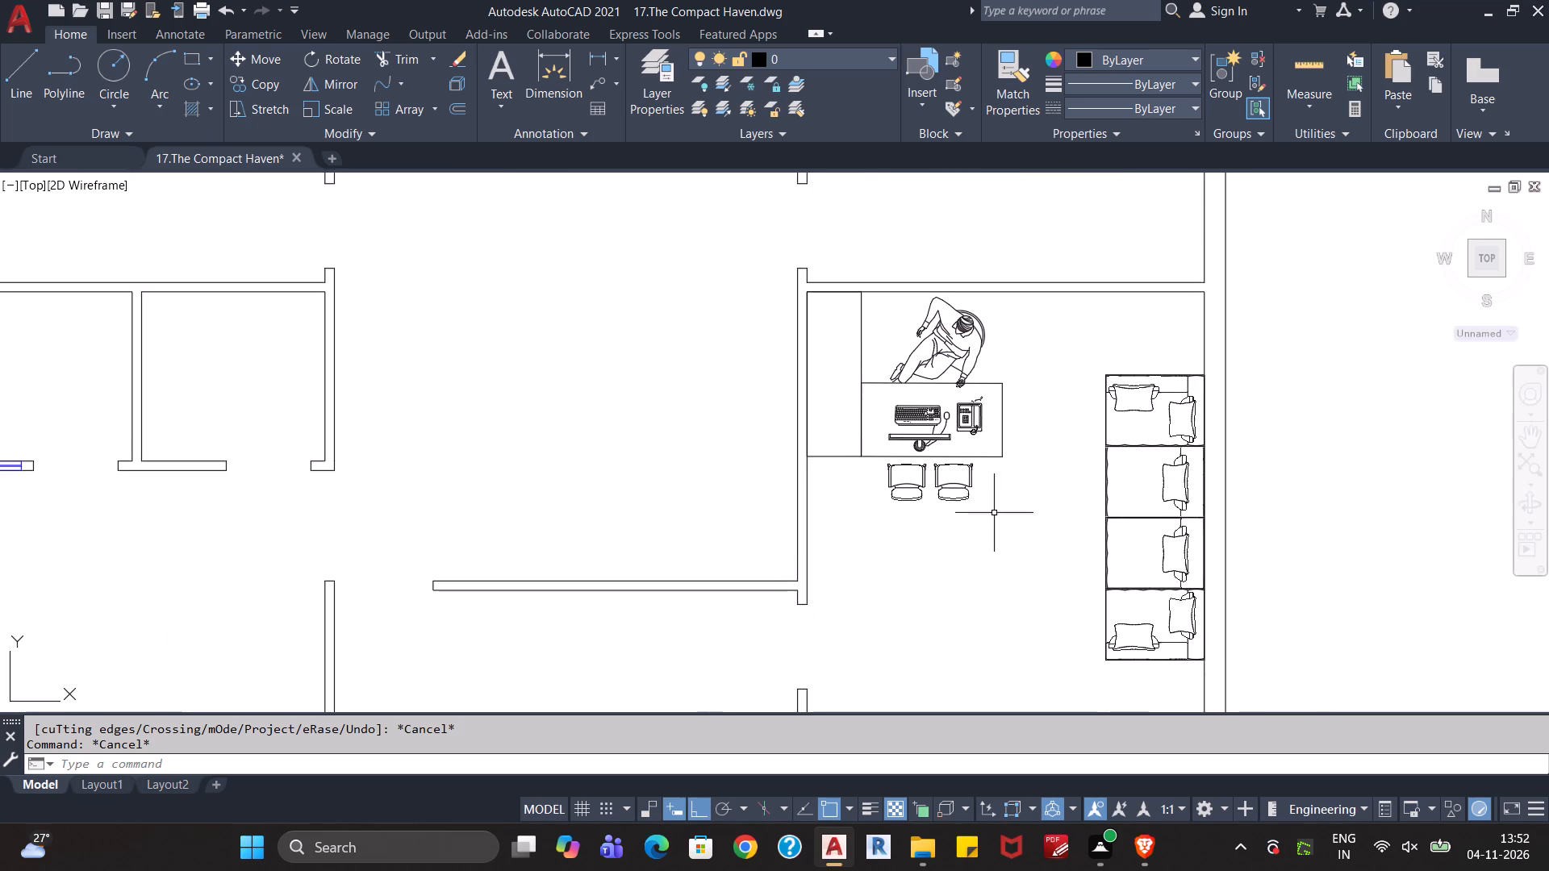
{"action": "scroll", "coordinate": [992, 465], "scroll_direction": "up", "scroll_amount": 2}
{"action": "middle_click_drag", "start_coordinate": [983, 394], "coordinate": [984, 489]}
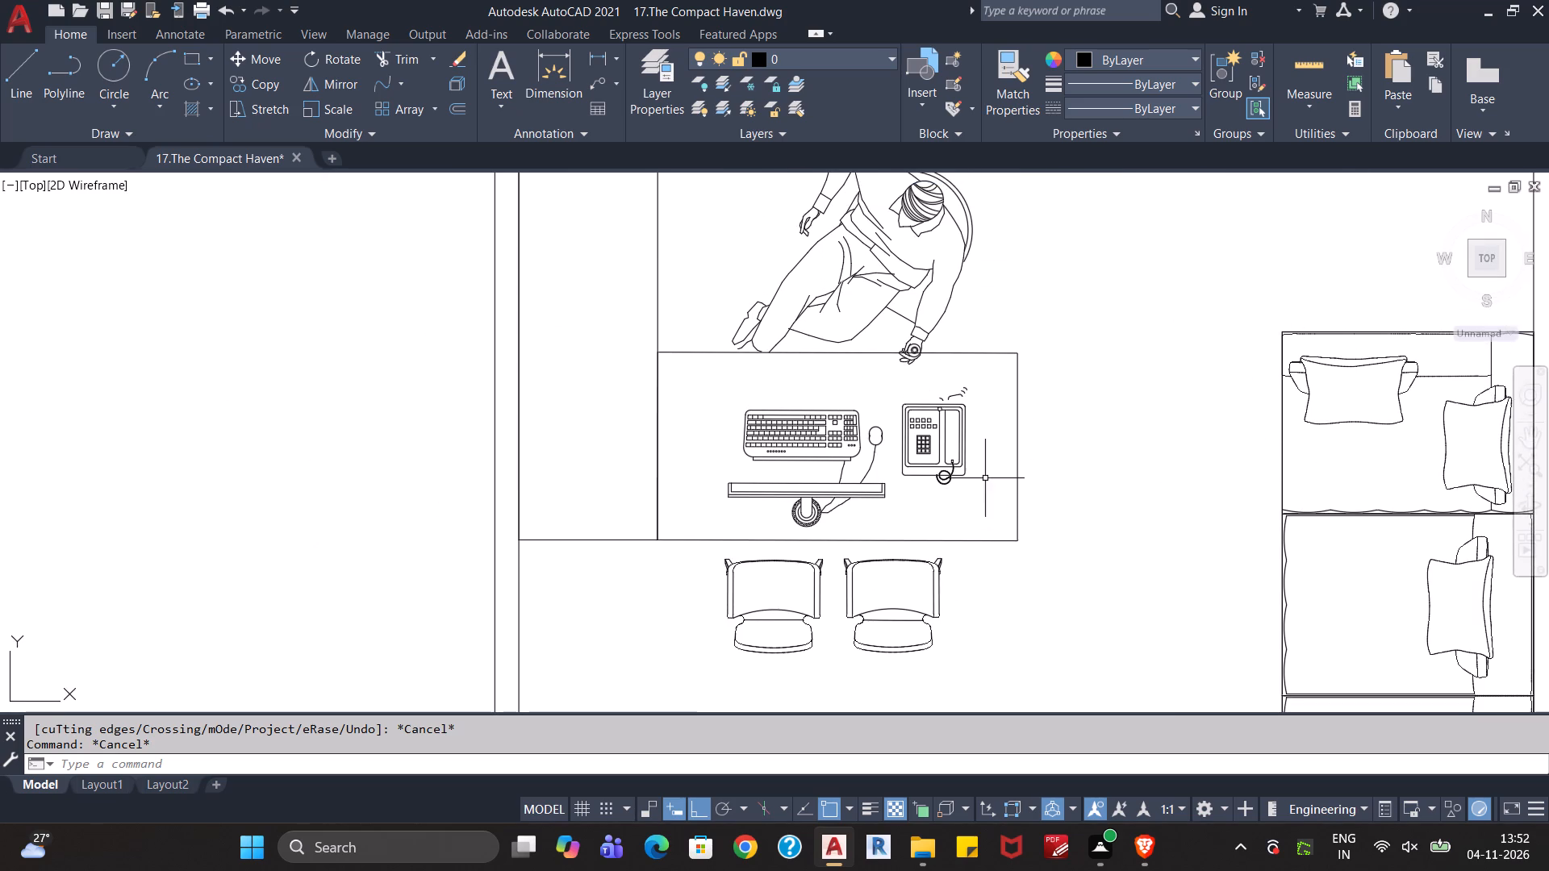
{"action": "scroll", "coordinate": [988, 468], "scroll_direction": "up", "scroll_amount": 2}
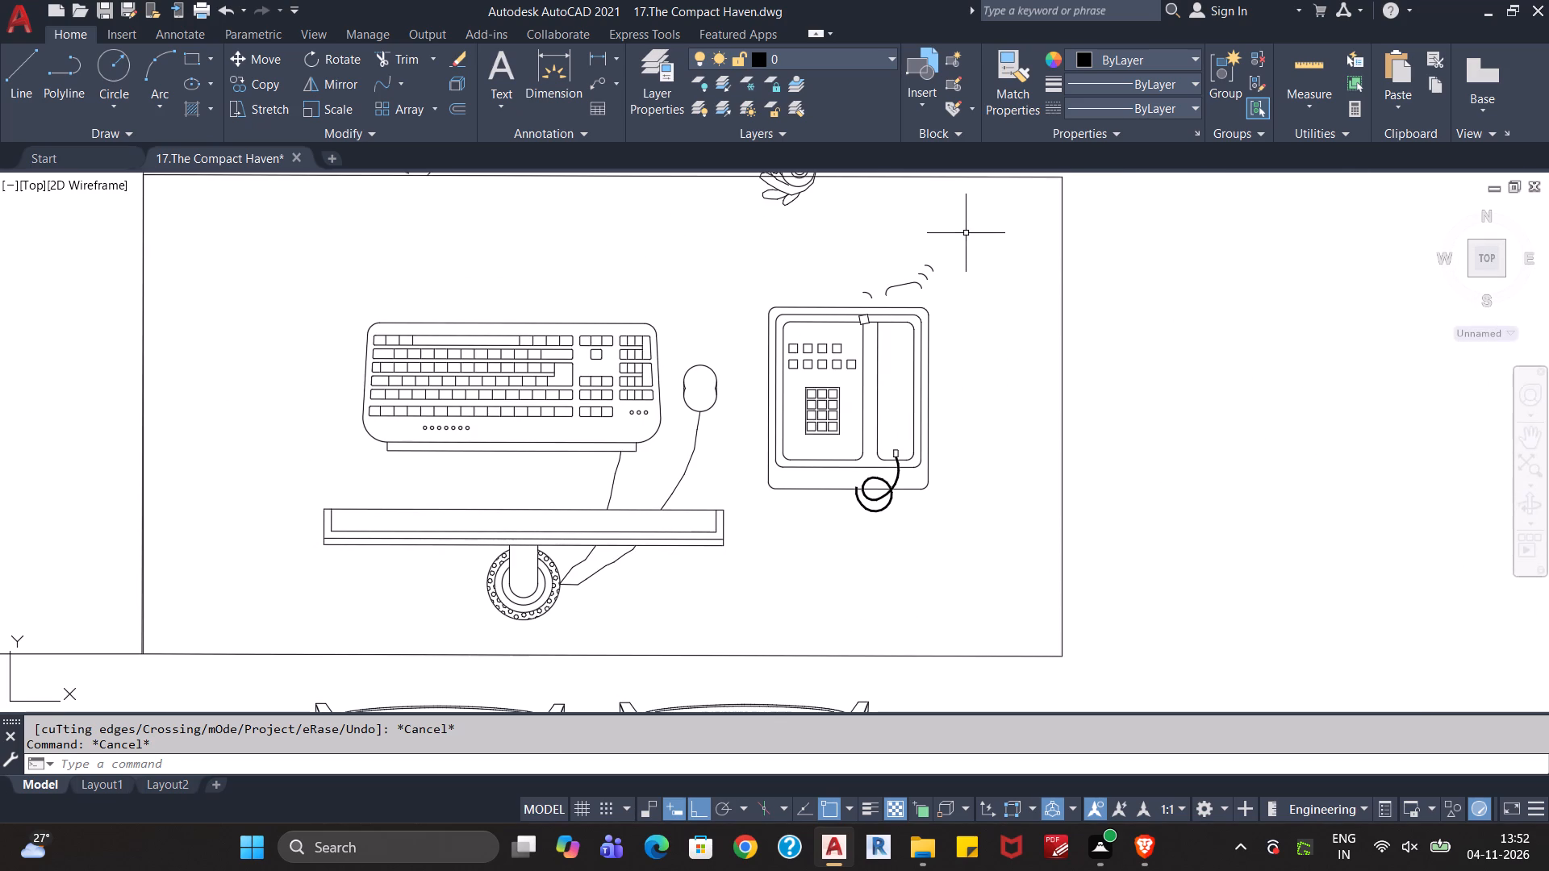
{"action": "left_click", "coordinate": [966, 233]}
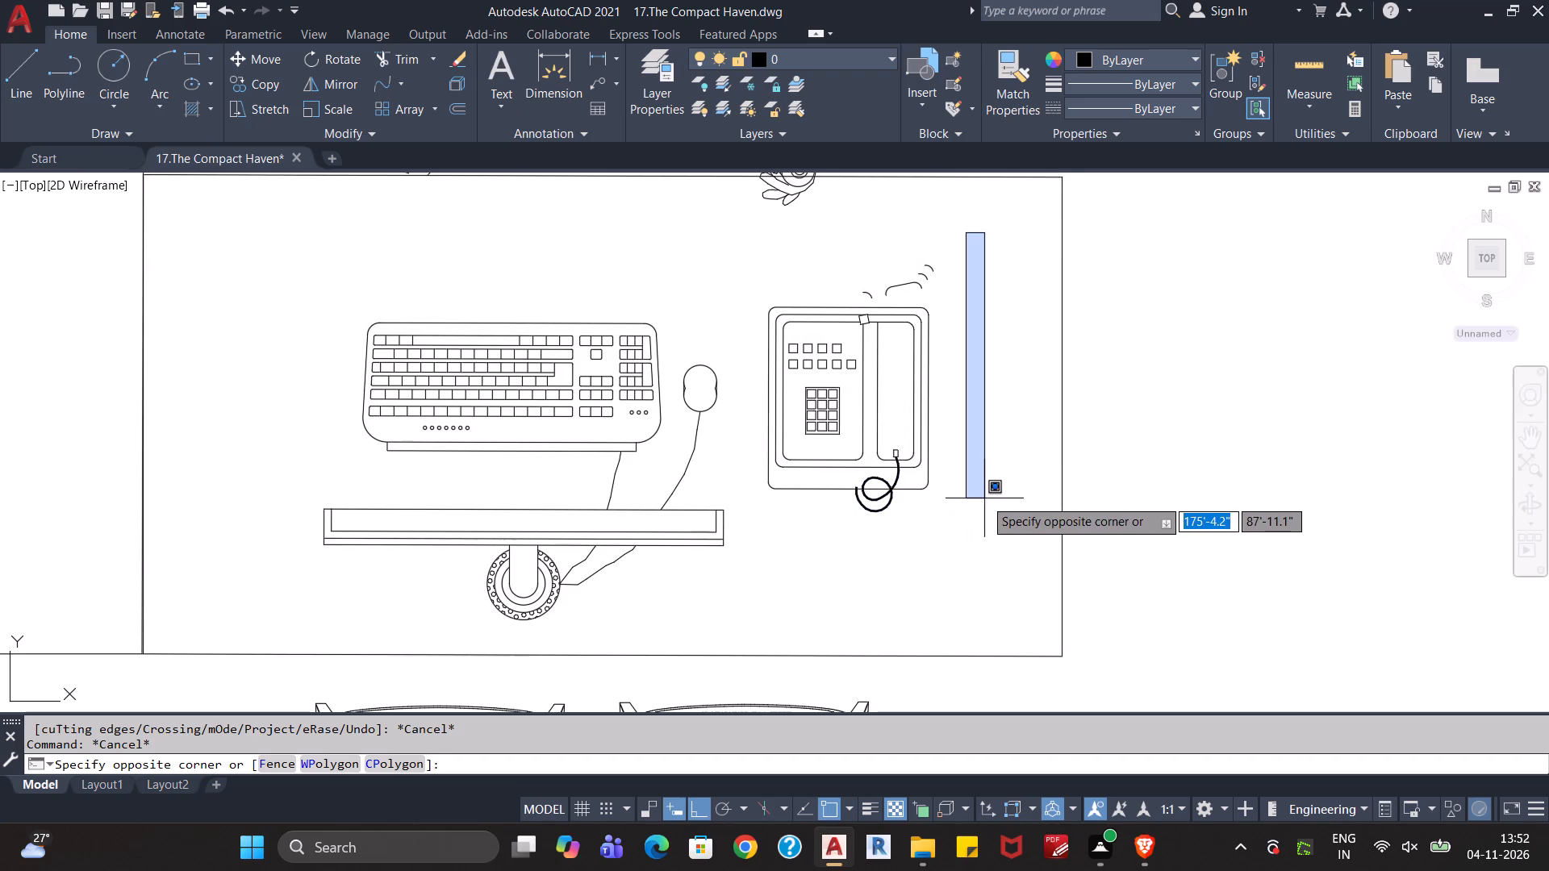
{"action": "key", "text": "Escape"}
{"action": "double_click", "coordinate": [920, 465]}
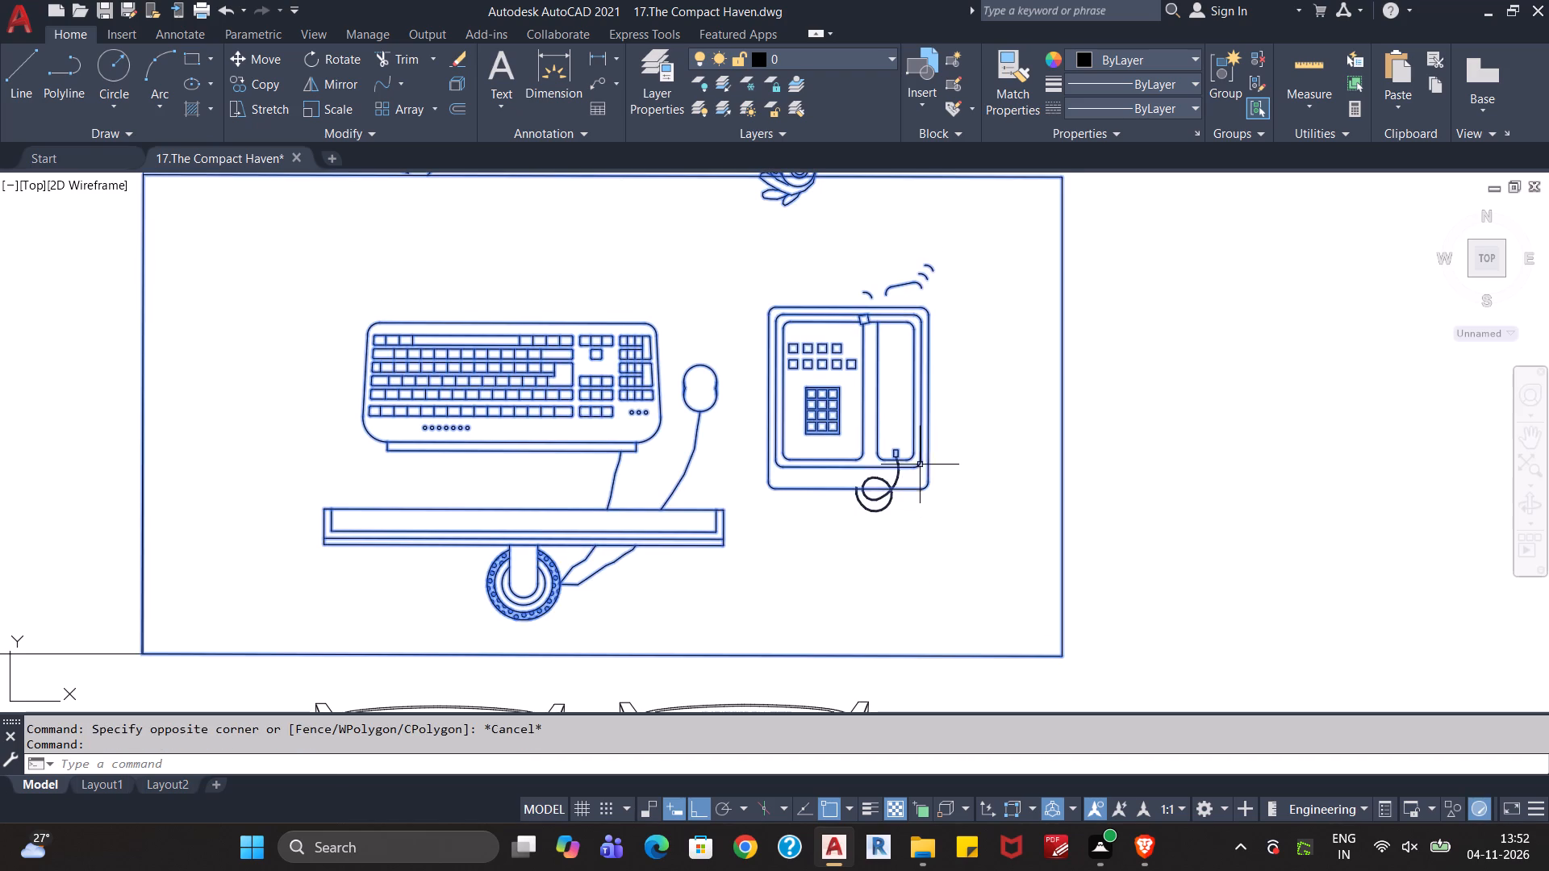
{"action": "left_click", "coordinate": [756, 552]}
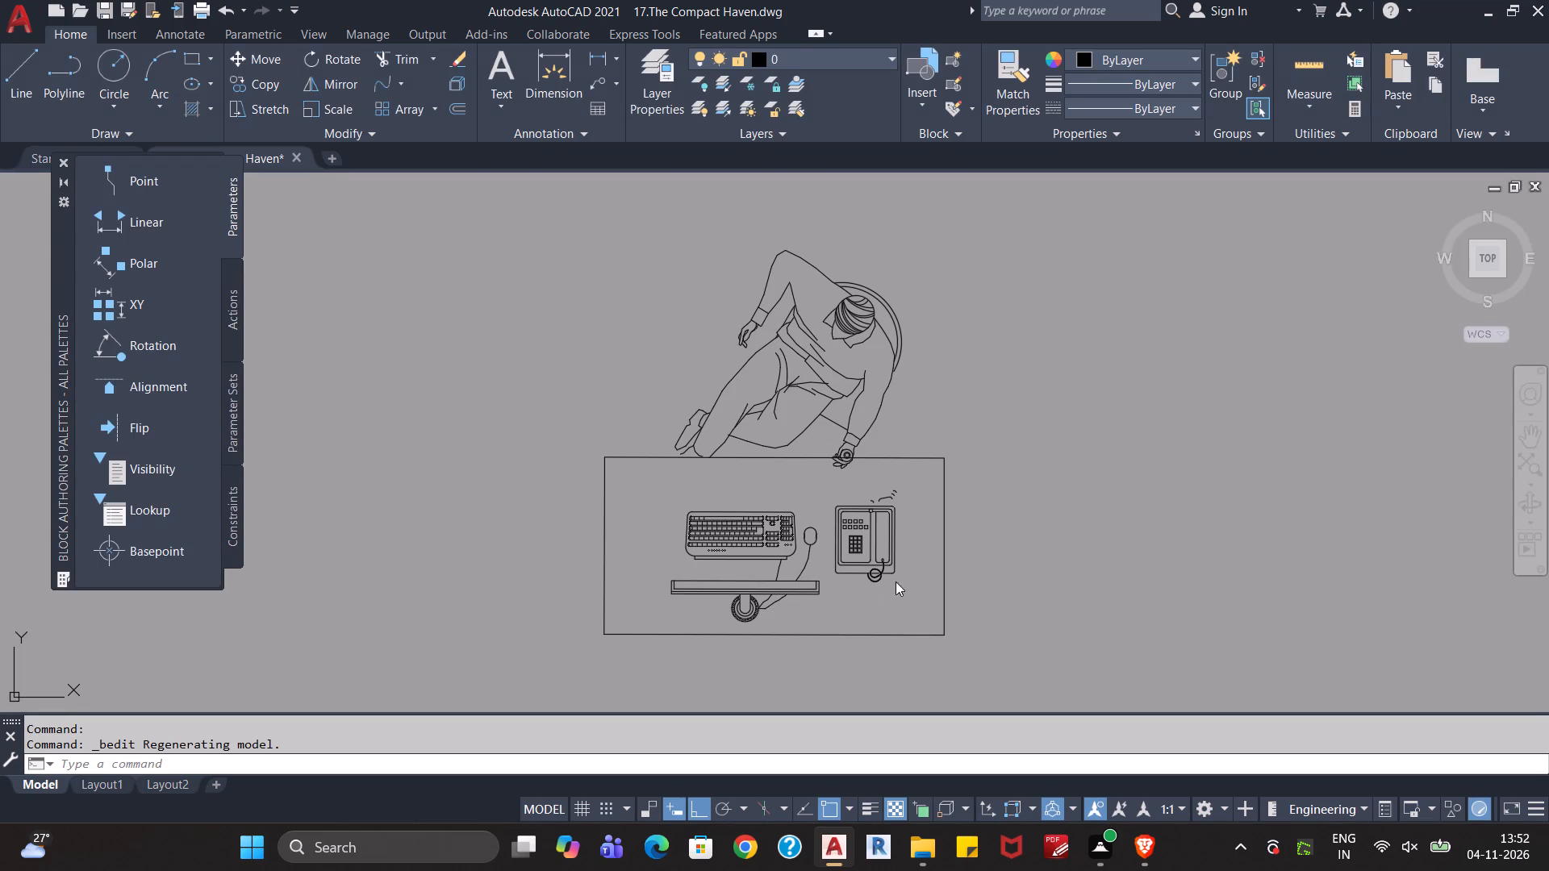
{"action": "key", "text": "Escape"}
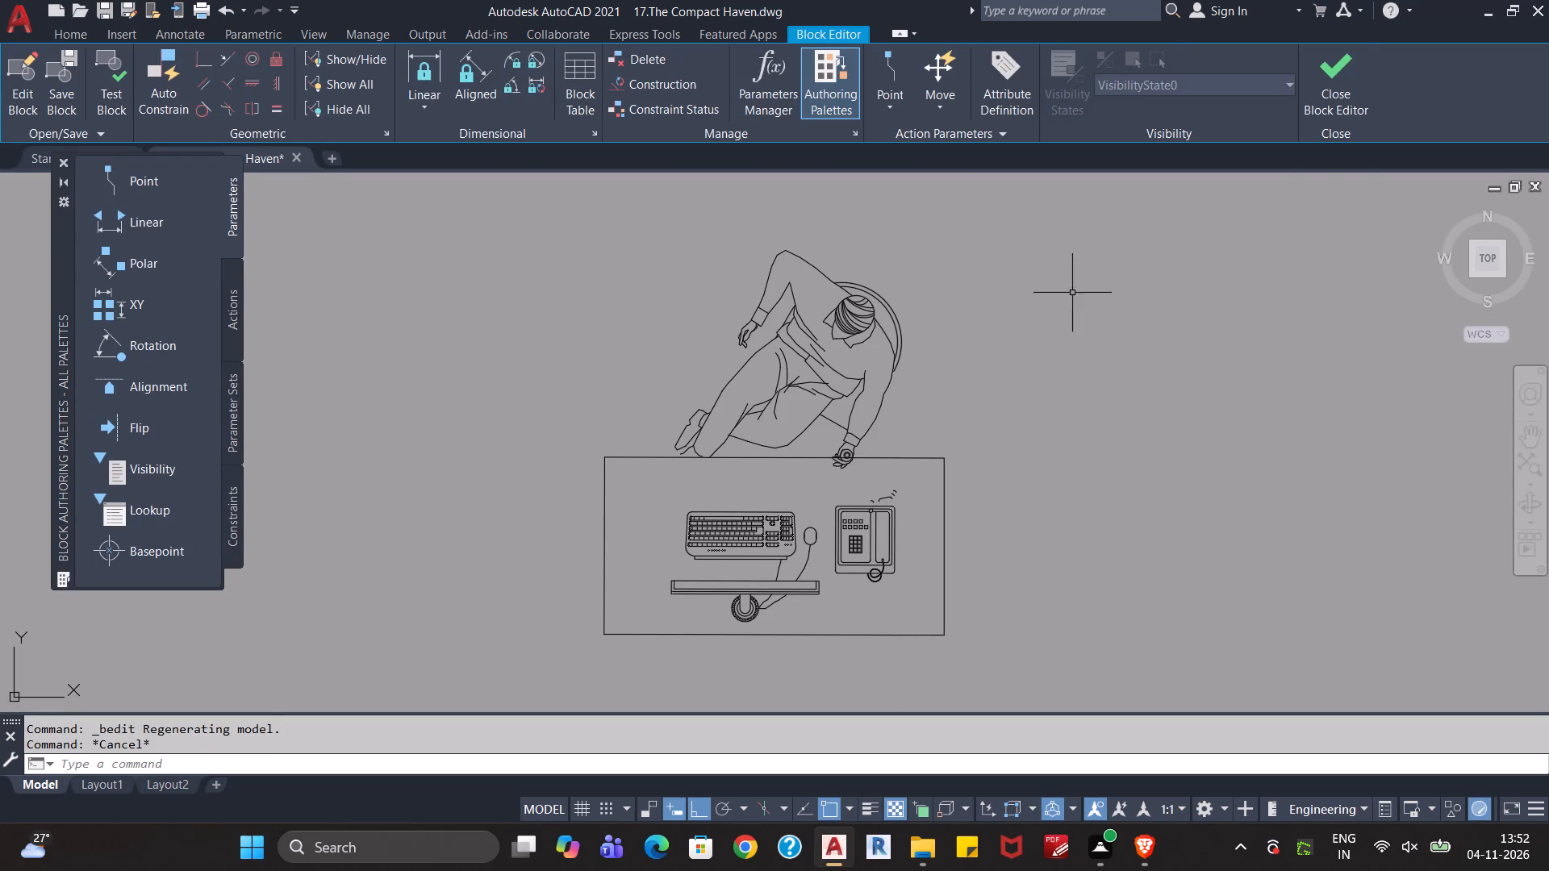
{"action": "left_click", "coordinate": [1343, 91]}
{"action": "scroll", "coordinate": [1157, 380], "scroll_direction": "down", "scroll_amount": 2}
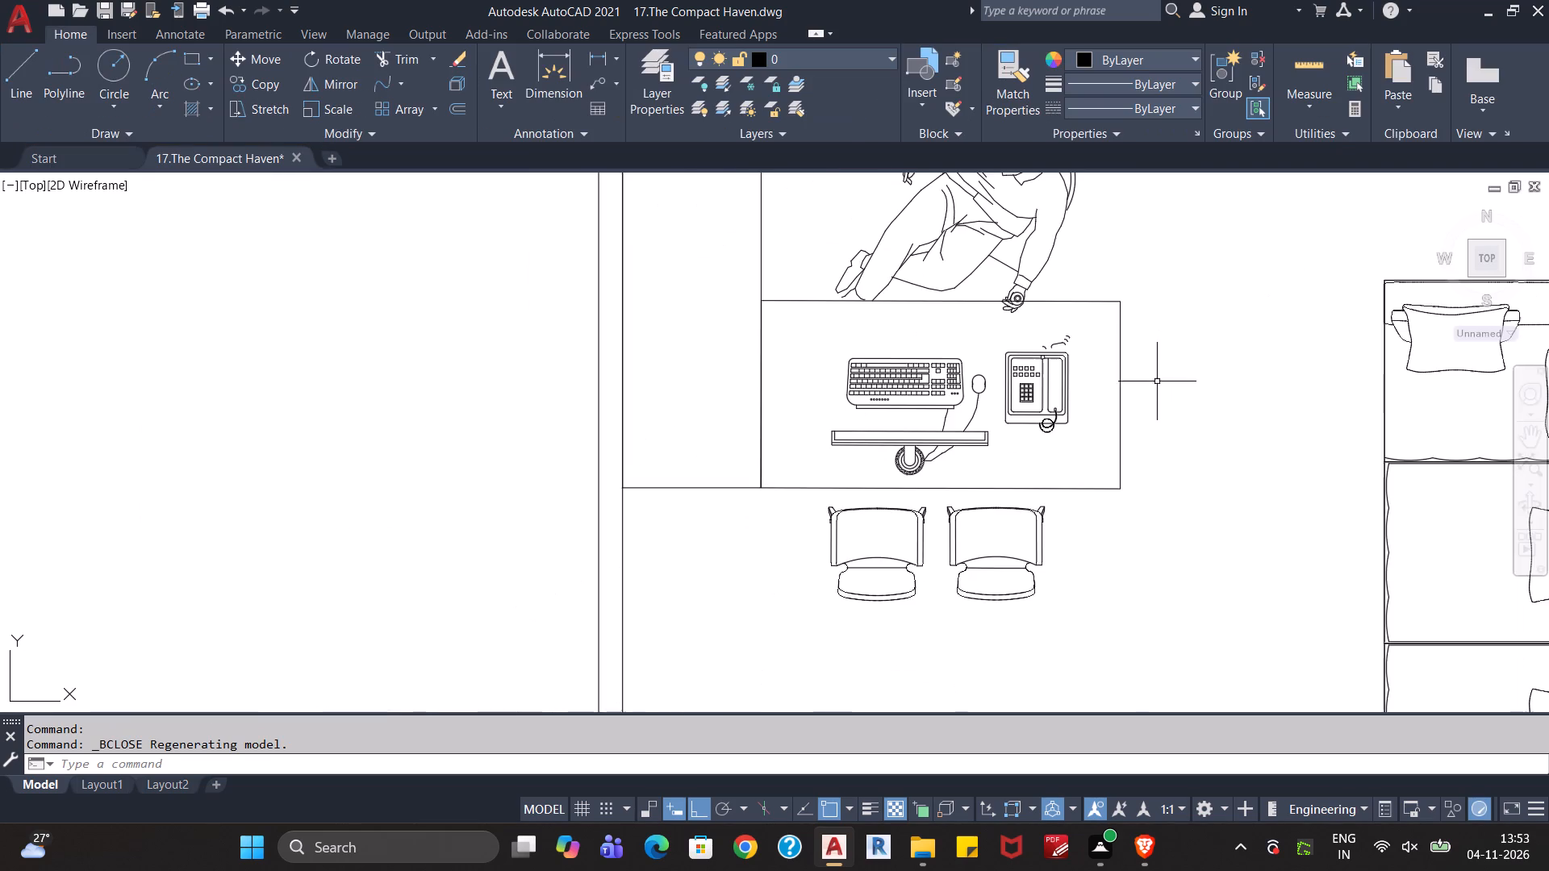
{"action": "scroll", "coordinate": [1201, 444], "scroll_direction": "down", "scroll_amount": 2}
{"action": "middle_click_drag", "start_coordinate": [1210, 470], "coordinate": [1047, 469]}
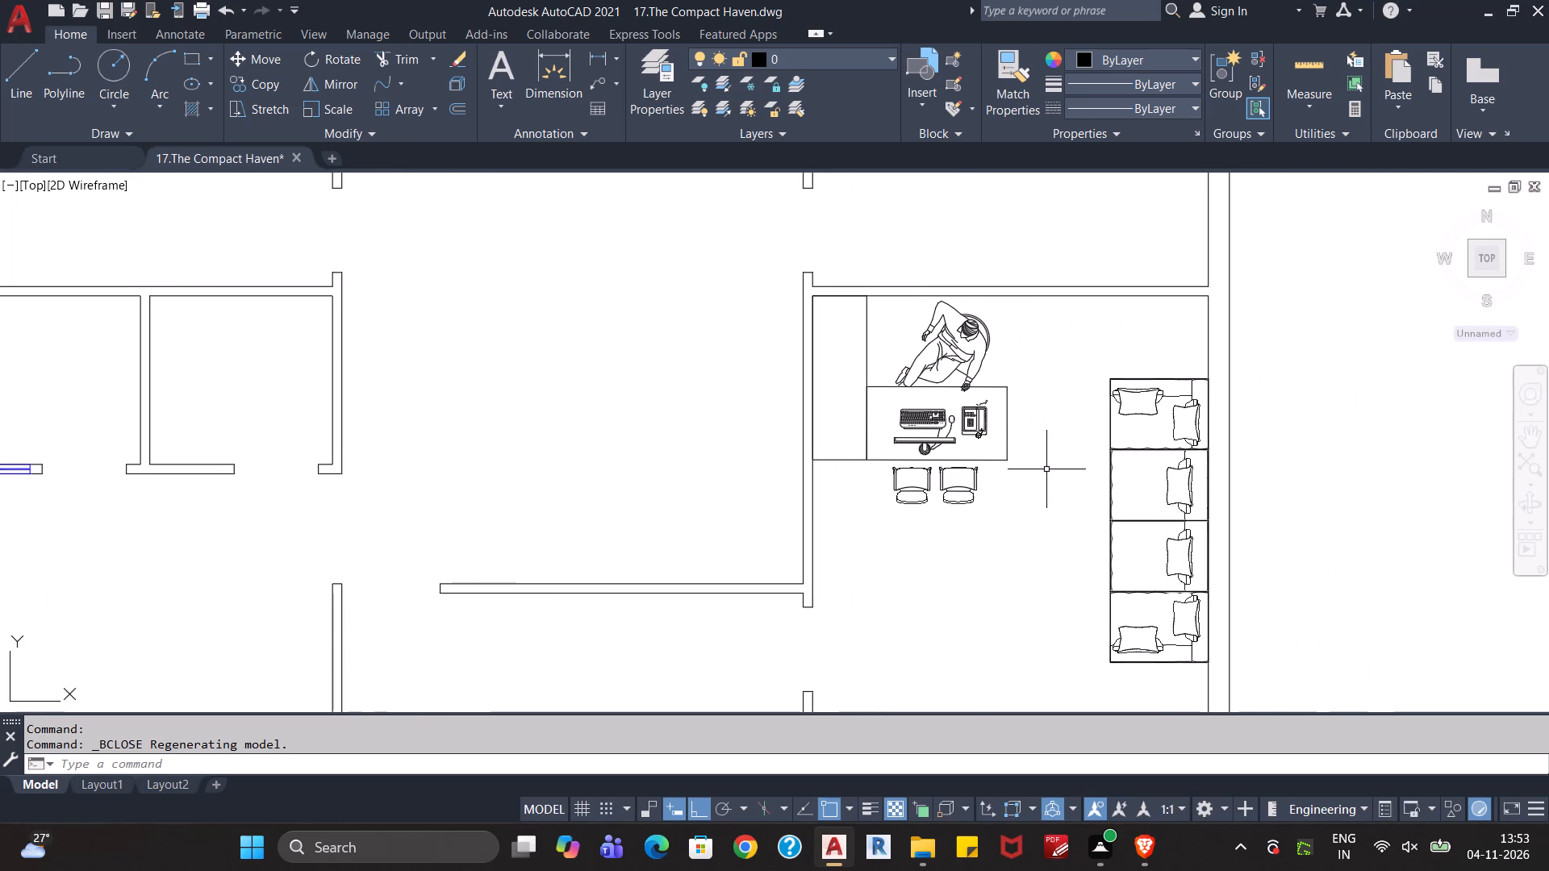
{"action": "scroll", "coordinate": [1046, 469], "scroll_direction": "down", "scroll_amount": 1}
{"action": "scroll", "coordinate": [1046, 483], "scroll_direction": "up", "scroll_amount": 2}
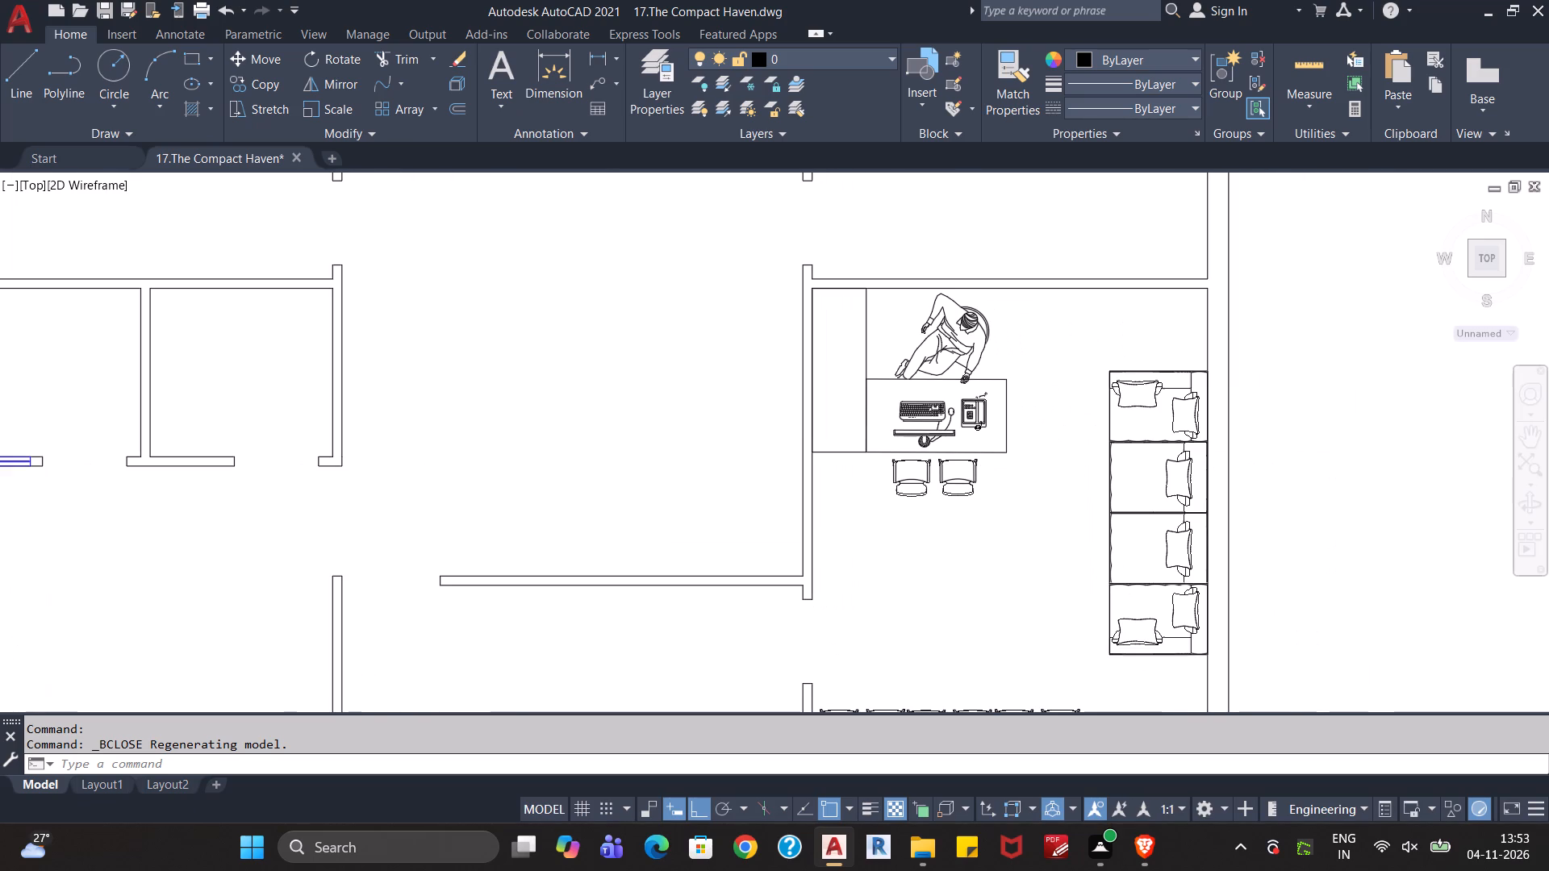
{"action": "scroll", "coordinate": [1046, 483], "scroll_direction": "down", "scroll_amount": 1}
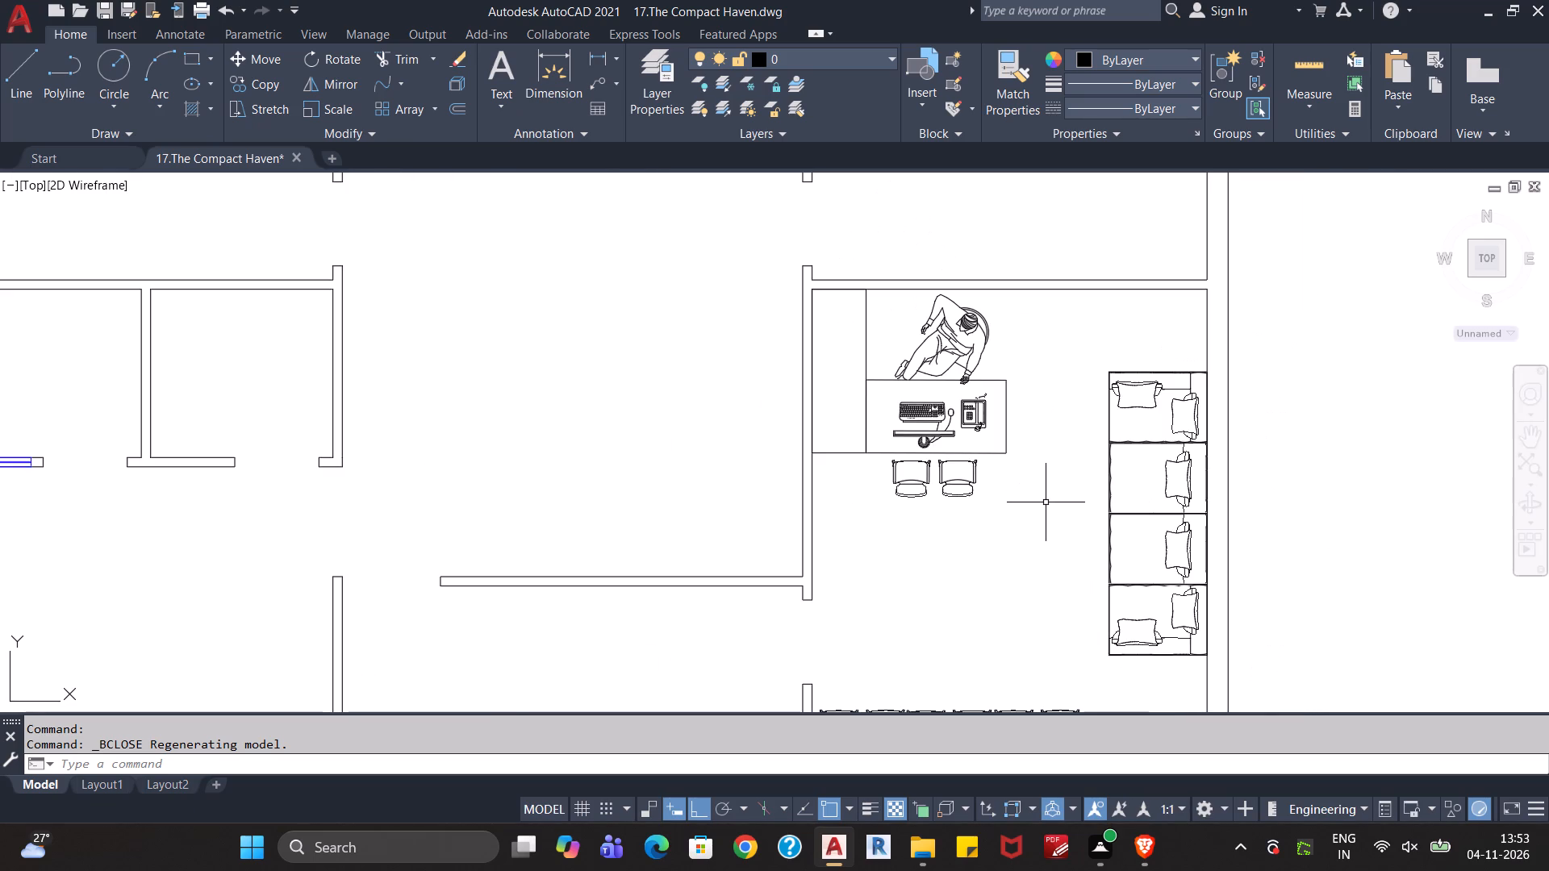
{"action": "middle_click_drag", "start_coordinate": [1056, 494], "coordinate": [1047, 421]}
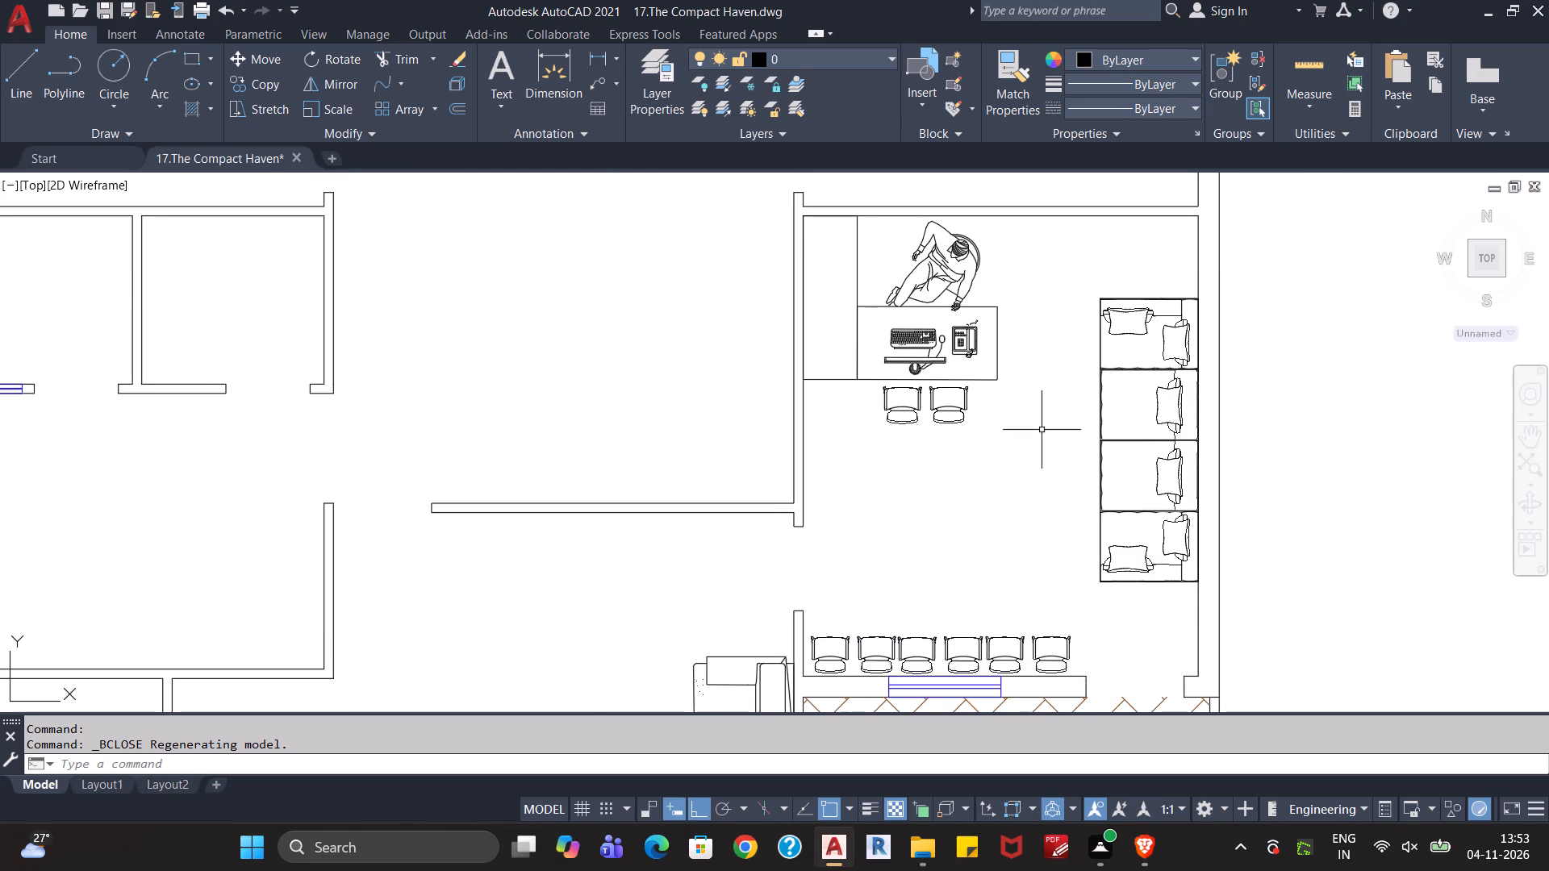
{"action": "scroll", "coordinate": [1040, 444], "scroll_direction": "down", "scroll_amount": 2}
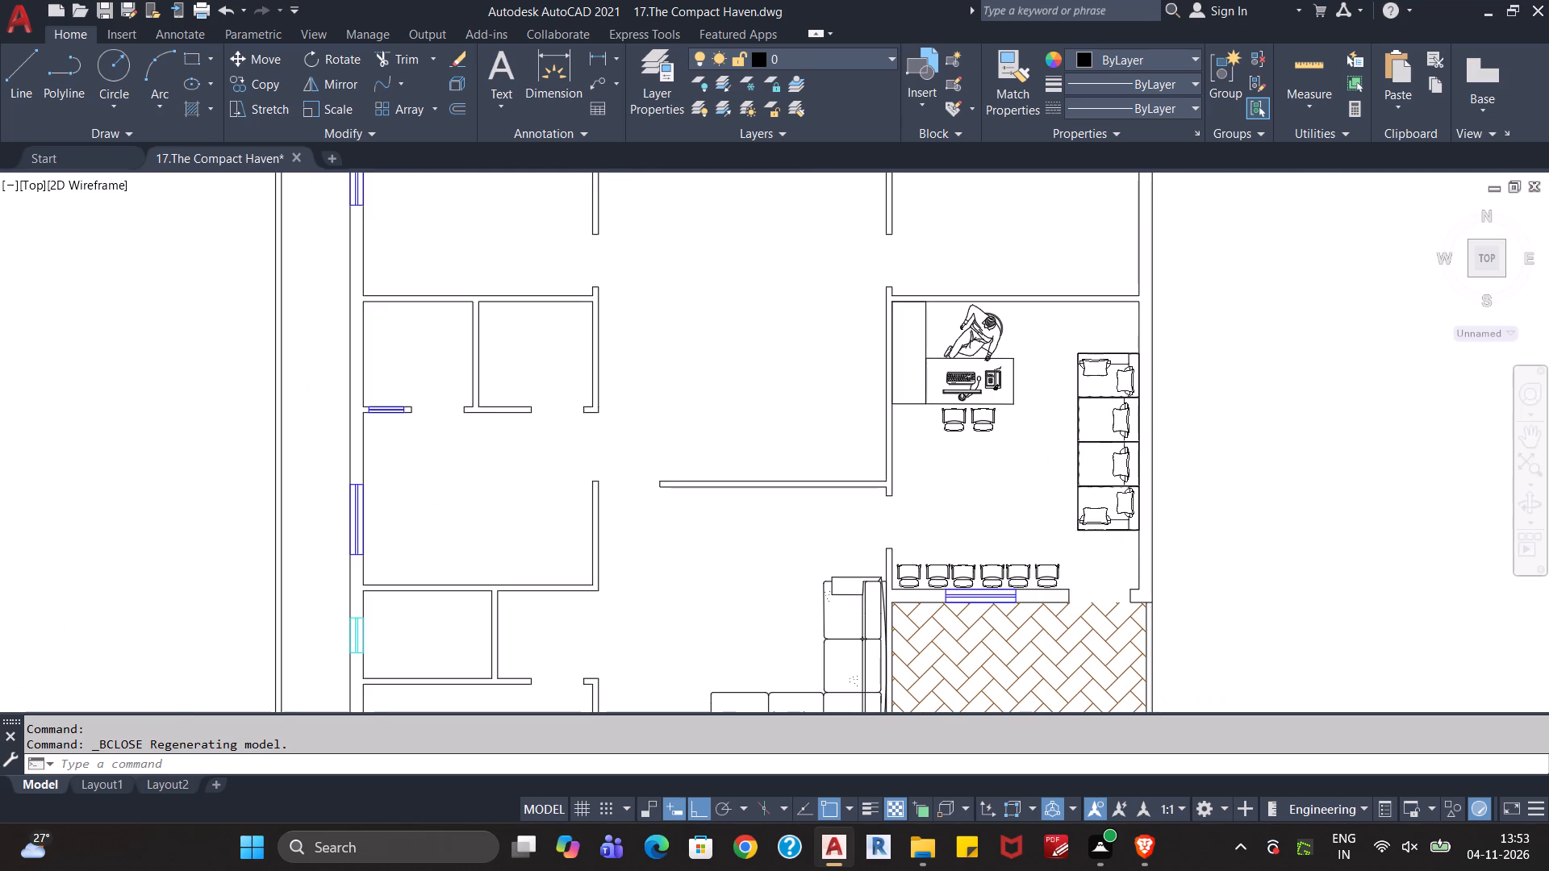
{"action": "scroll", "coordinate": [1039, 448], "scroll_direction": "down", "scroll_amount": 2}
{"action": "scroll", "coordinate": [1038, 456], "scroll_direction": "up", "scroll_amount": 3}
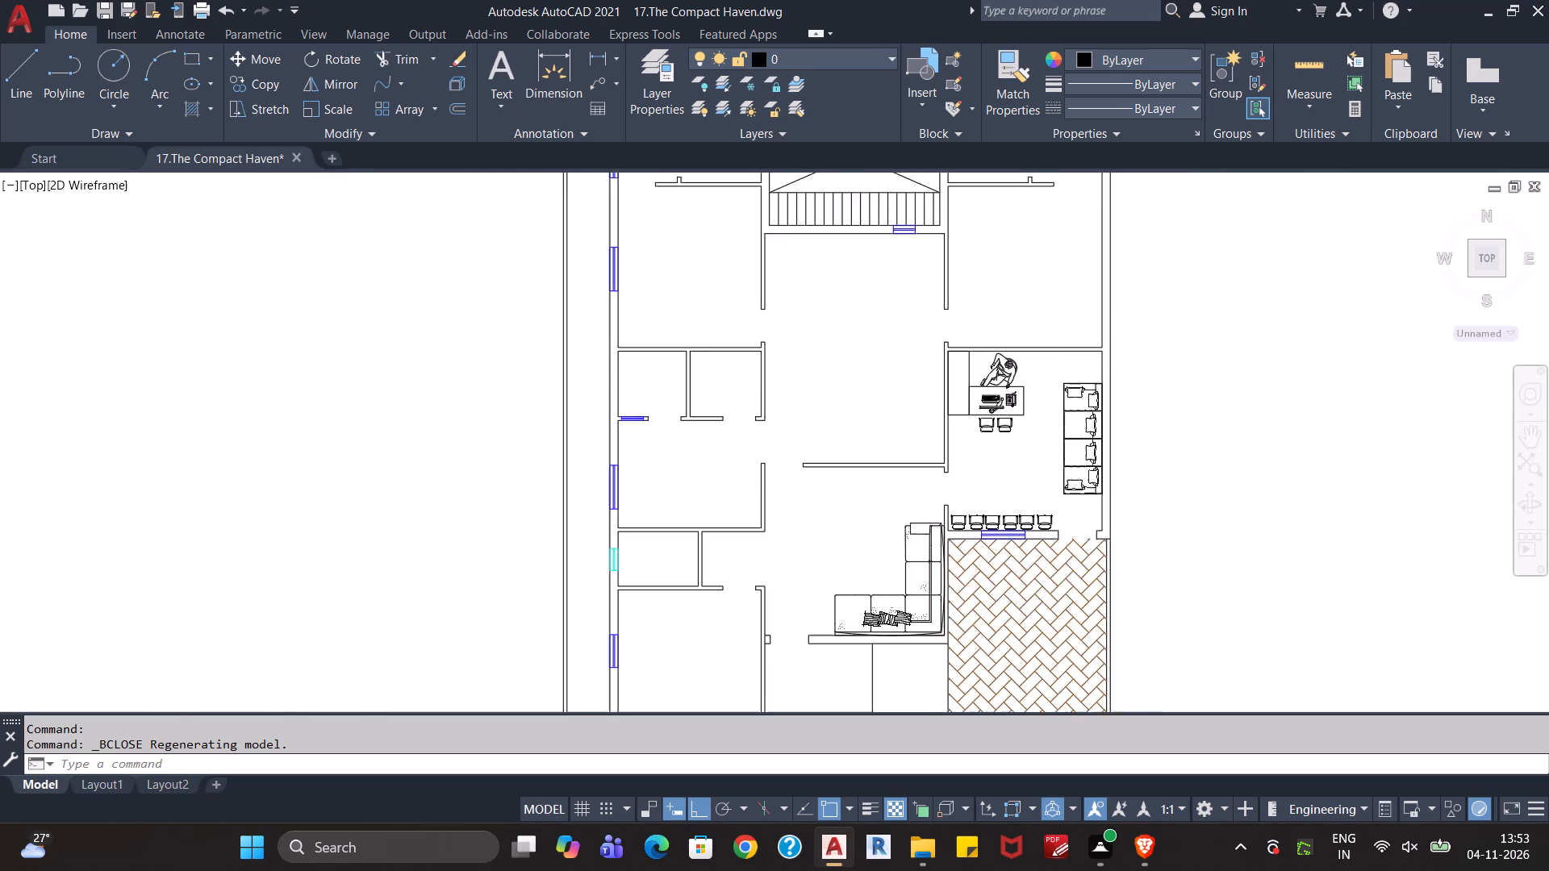
Draw a rectangular coffee table outline about 2' wide and 3.5' long in the office, between the visitor chairs and the sofa row.
{"action": "middle_click_drag", "start_coordinate": [806, 570], "coordinate": [804, 514]}
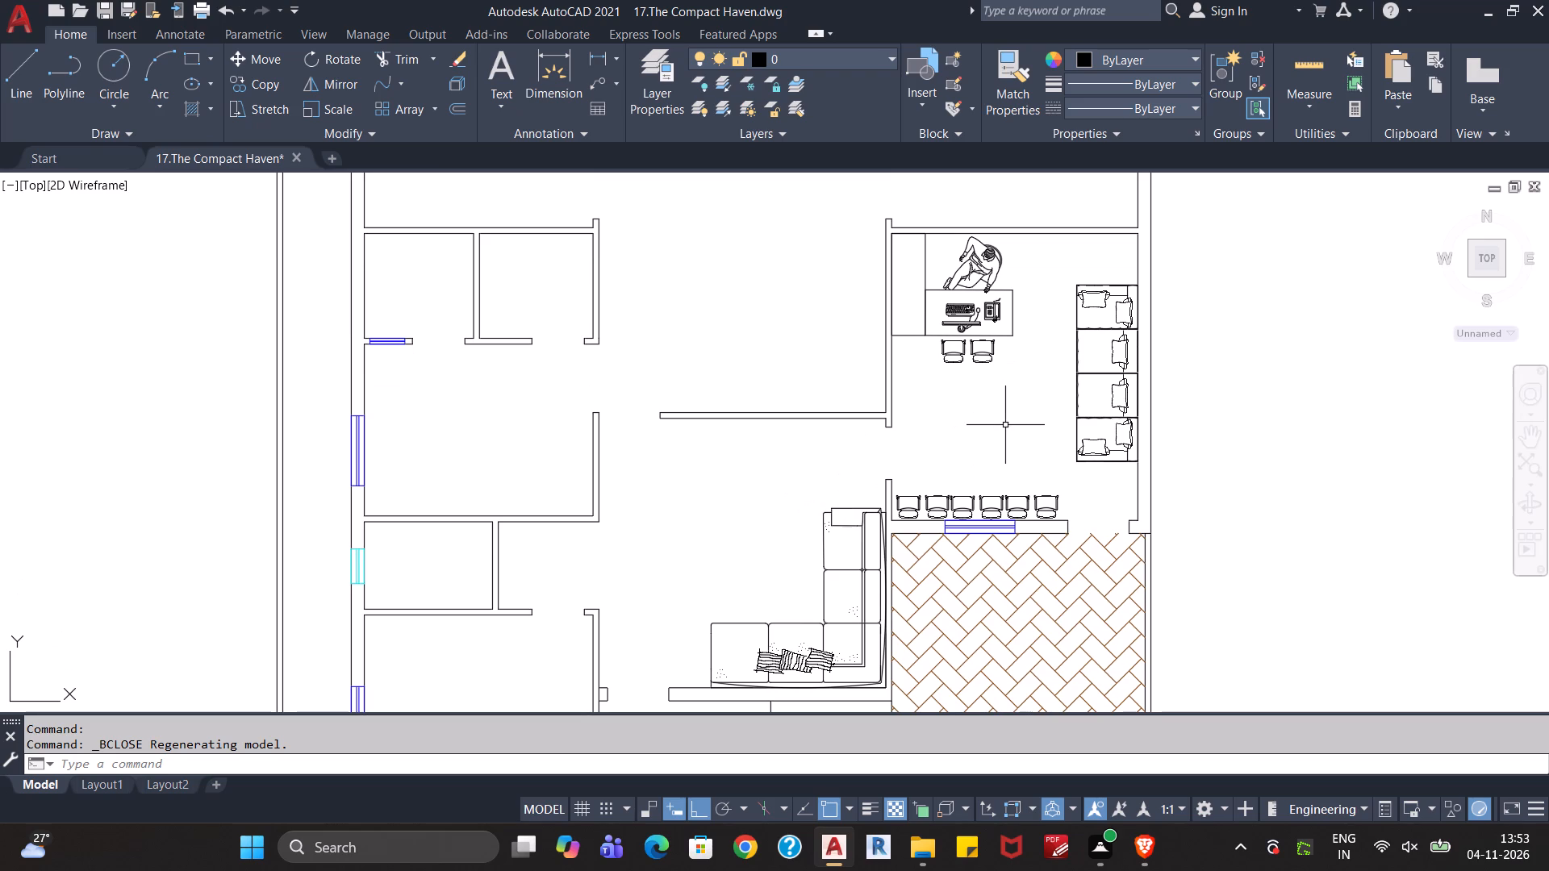
{"action": "key", "text": "Escape"}
{"action": "key", "text": "Escape"}
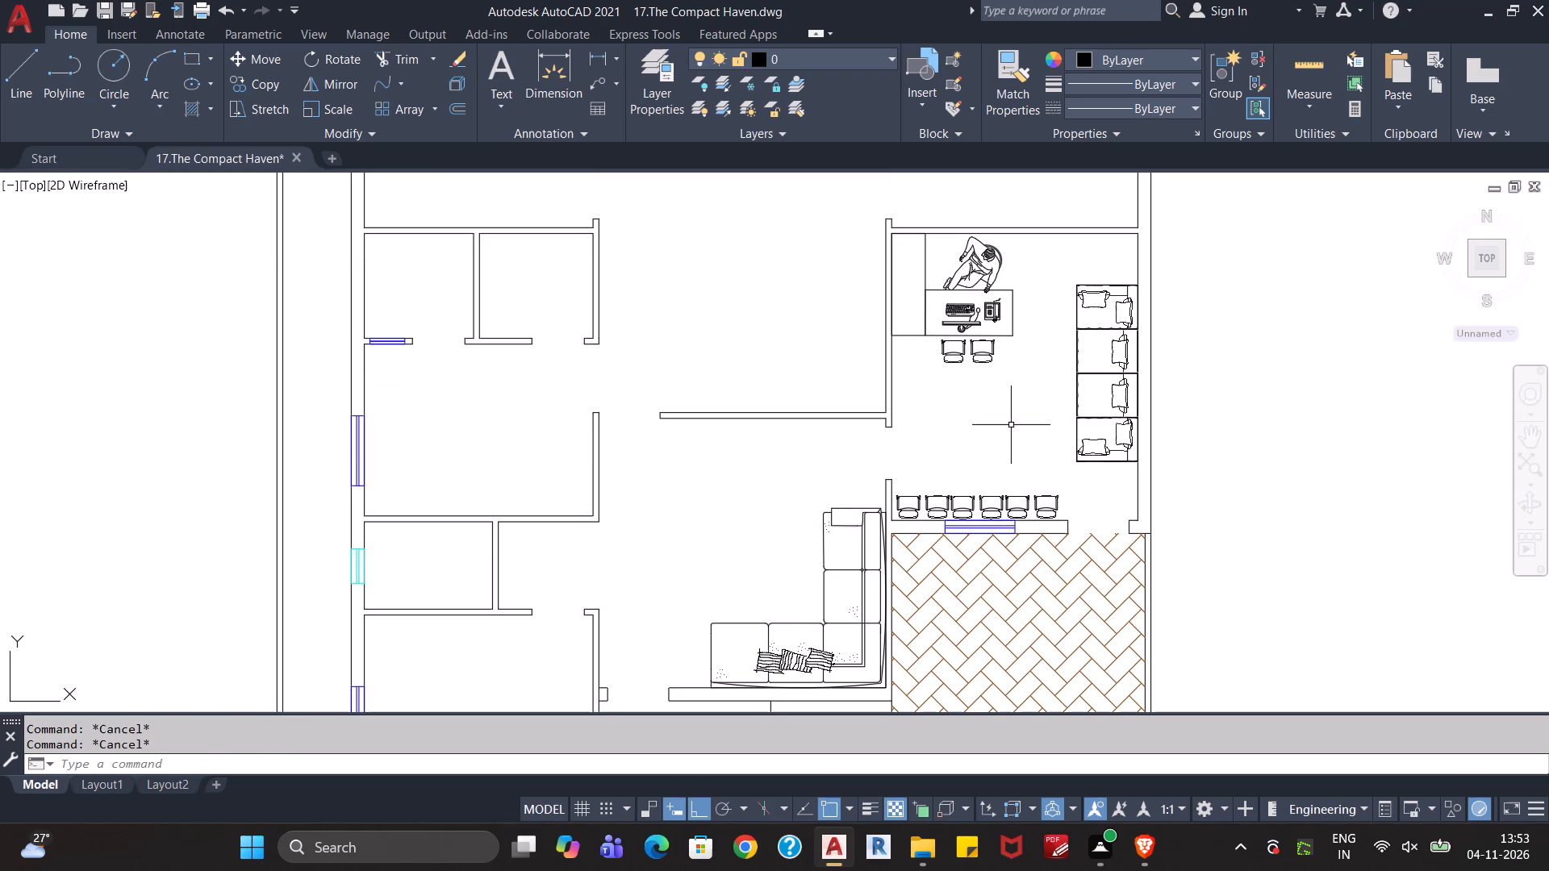
{"action": "type", "text": "rec"}
{"action": "key", "text": "Return"}
{"action": "left_click", "coordinate": [1025, 359]}
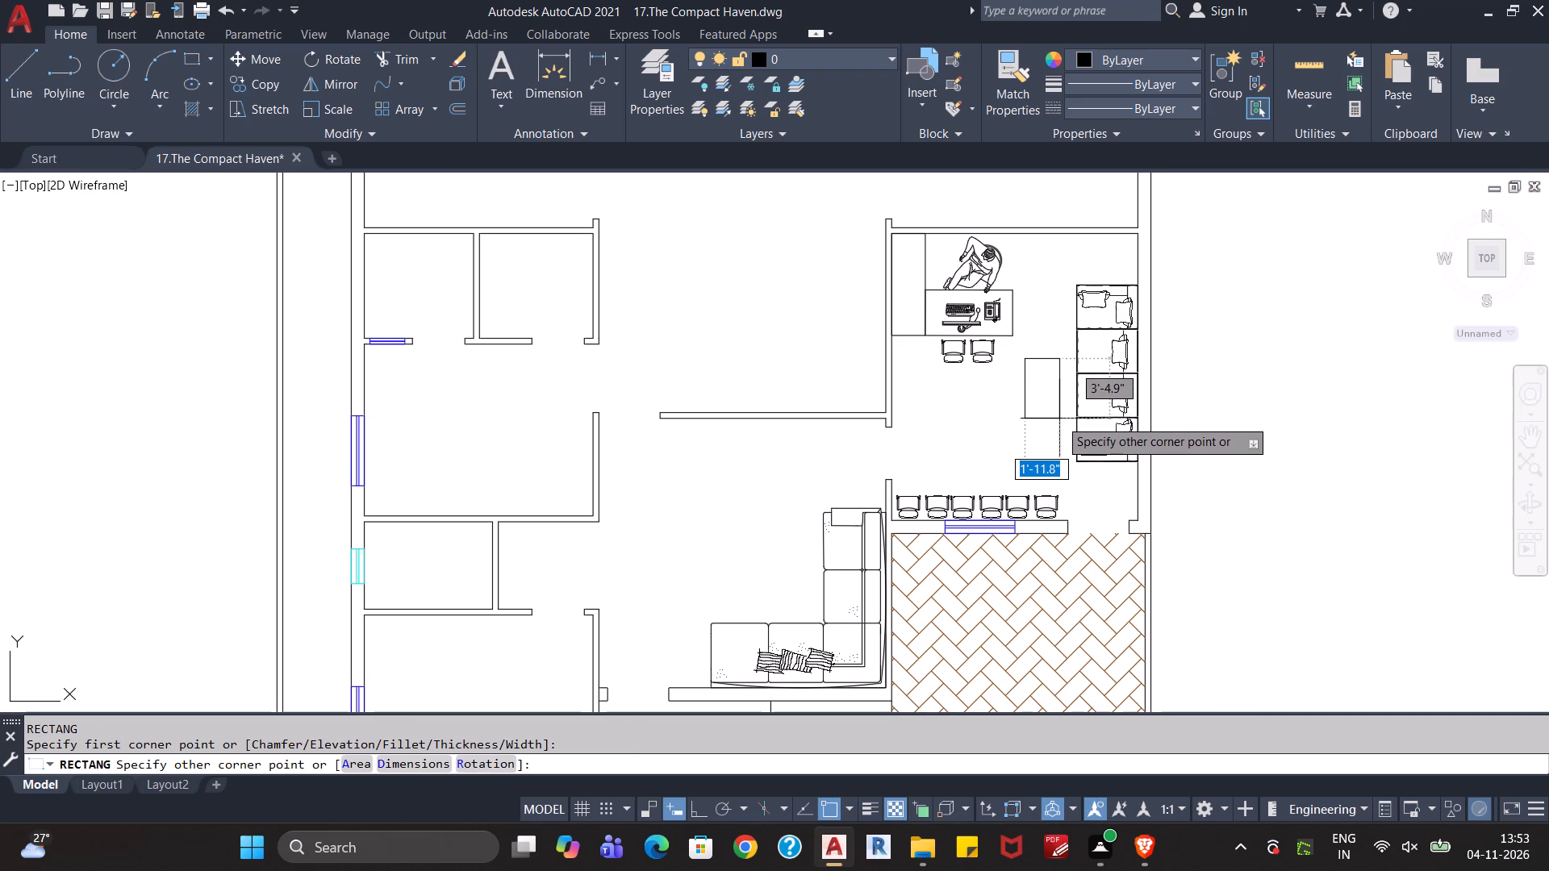
{"action": "left_click", "coordinate": [1059, 422]}
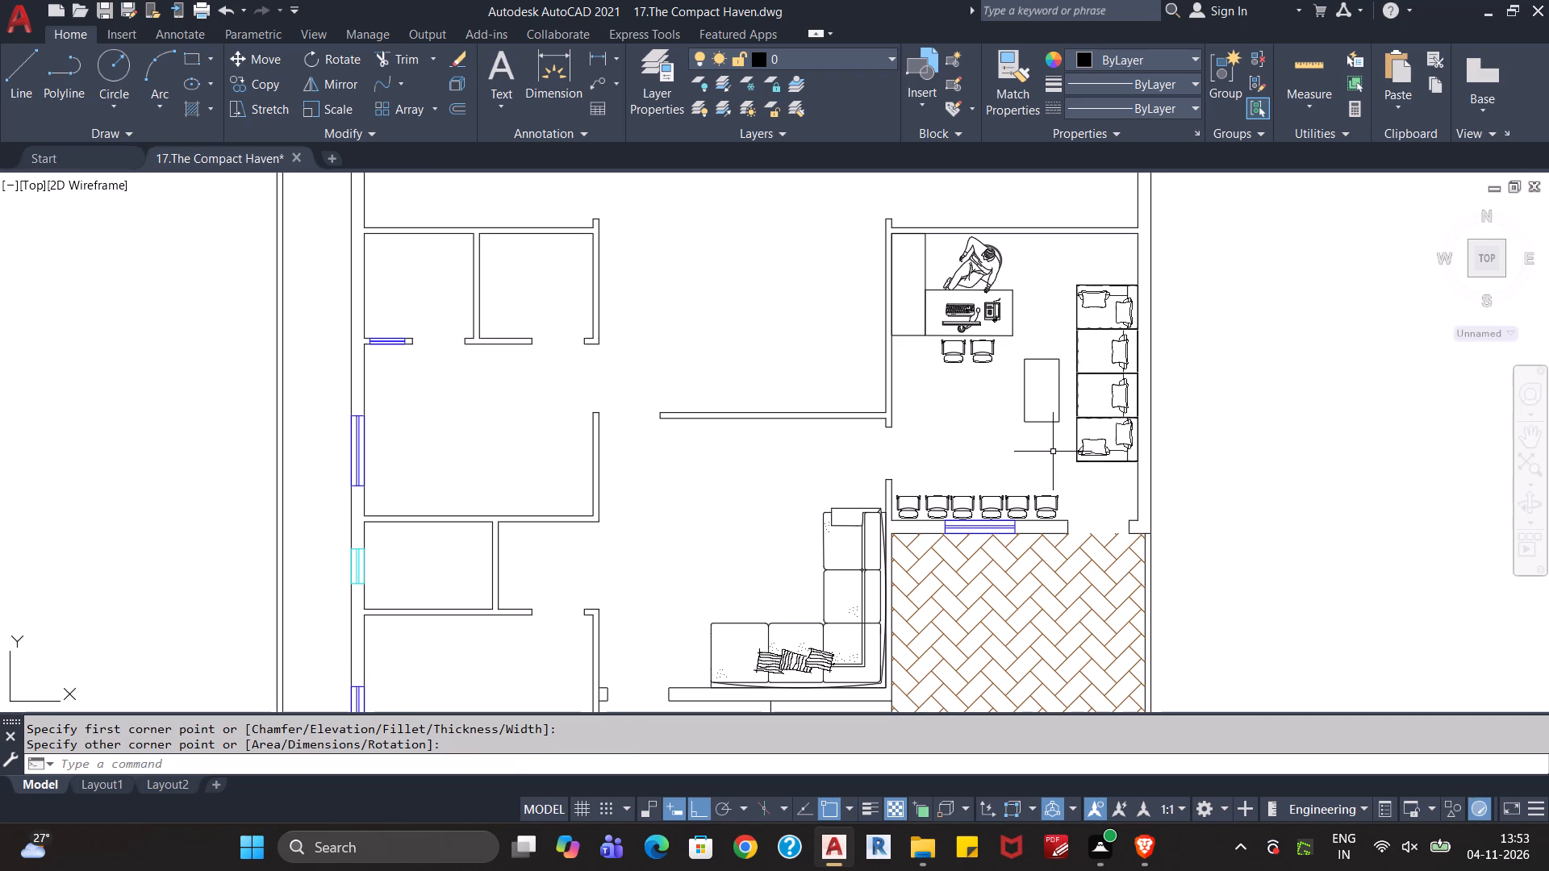
{"action": "key", "text": "Escape"}
{"action": "key", "text": "Escape"}
Cut the coffee table rectangle and paste it slightly higher and closer to the office sofas.
{"action": "left_click", "coordinate": [1068, 345]}
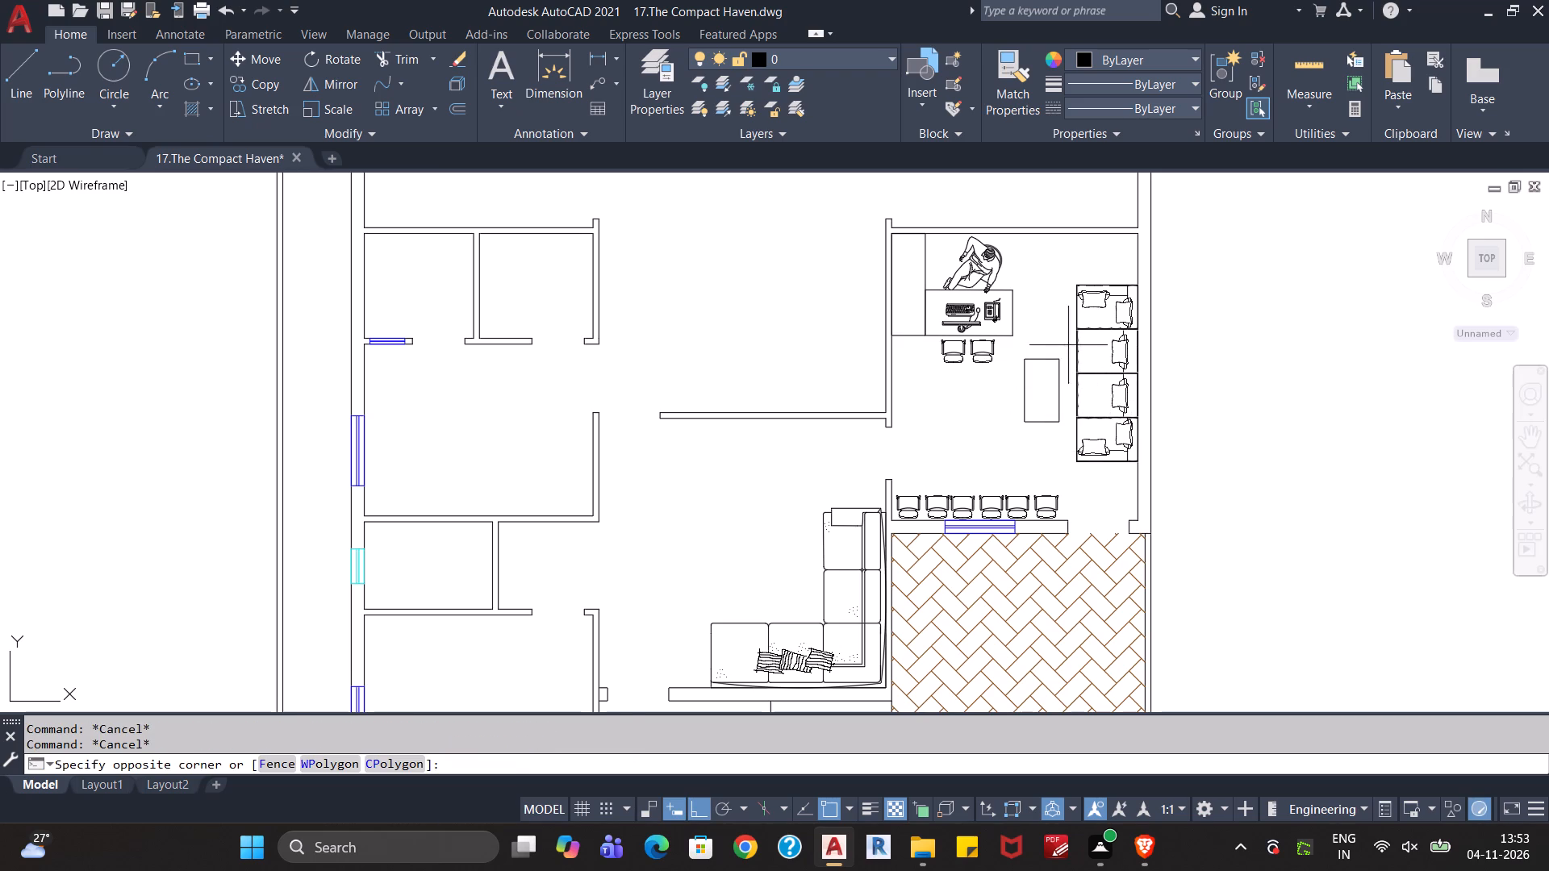
{"action": "left_click", "coordinate": [1034, 437]}
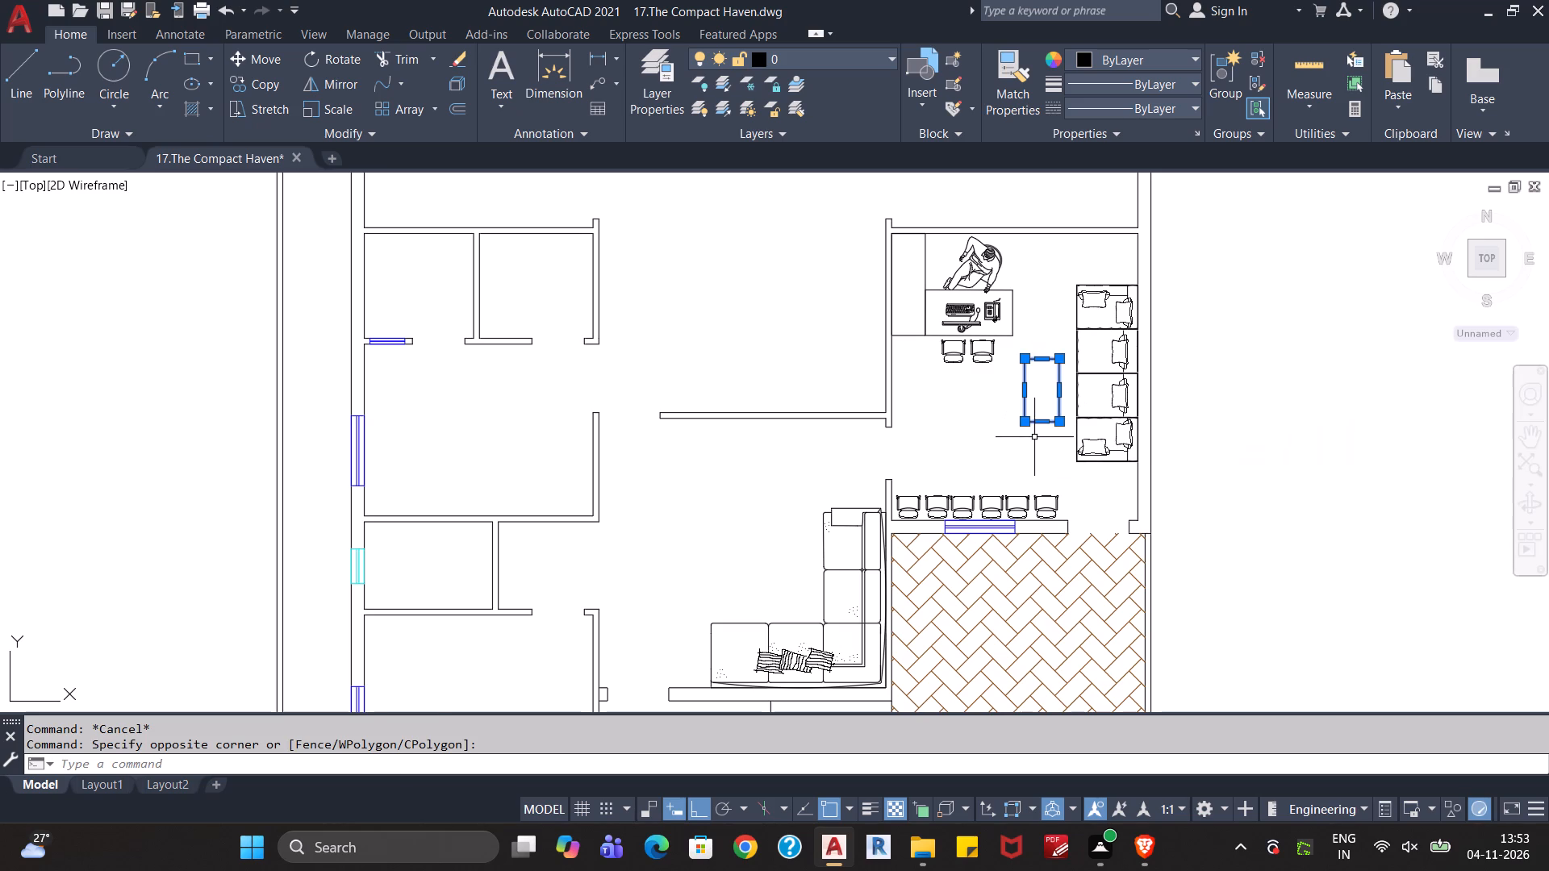
{"action": "key", "text": "ctrl+x"}
{"action": "key", "text": "ctrl+v"}
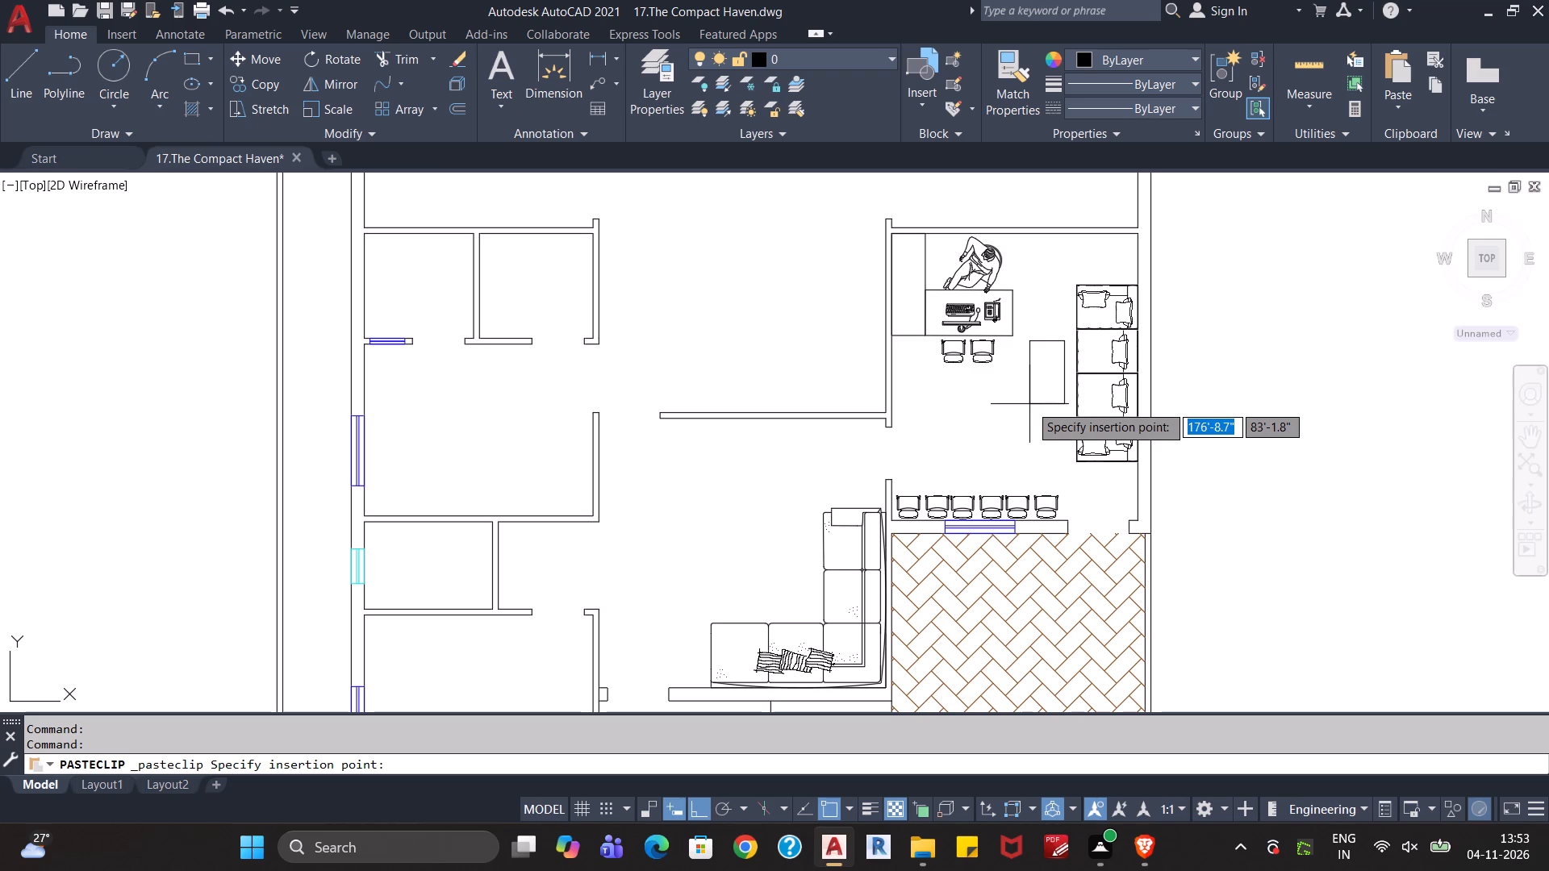
{"action": "left_click", "coordinate": [1029, 404]}
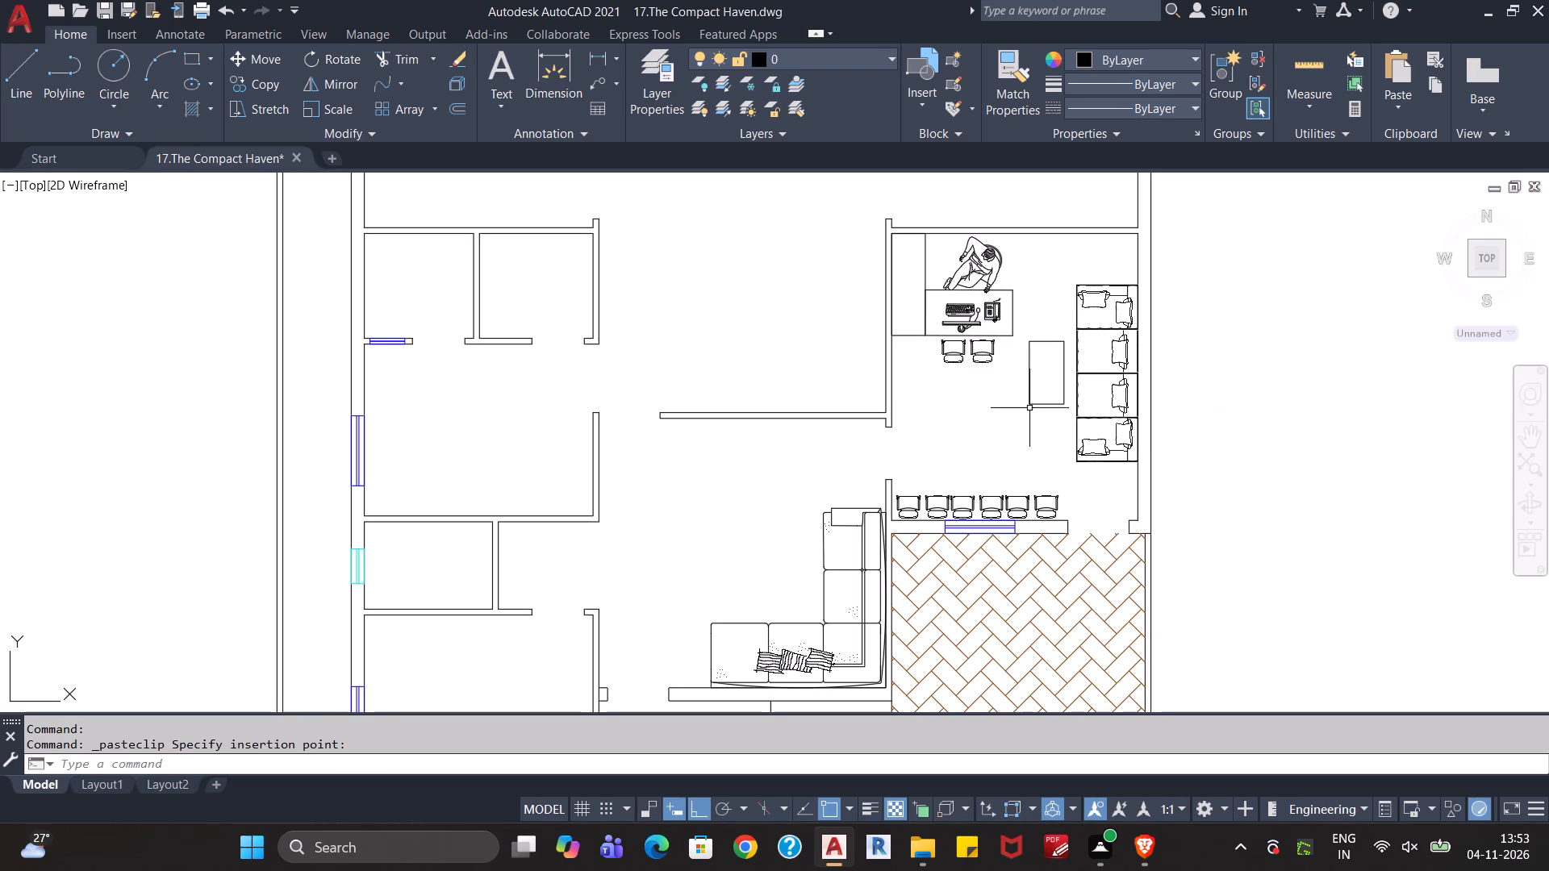
Offset the coffee table outline inward by 2", and offset the resulting inner rectangle inward by another 2".
{"action": "scroll", "coordinate": [1058, 433], "scroll_direction": "up", "scroll_amount": 1}
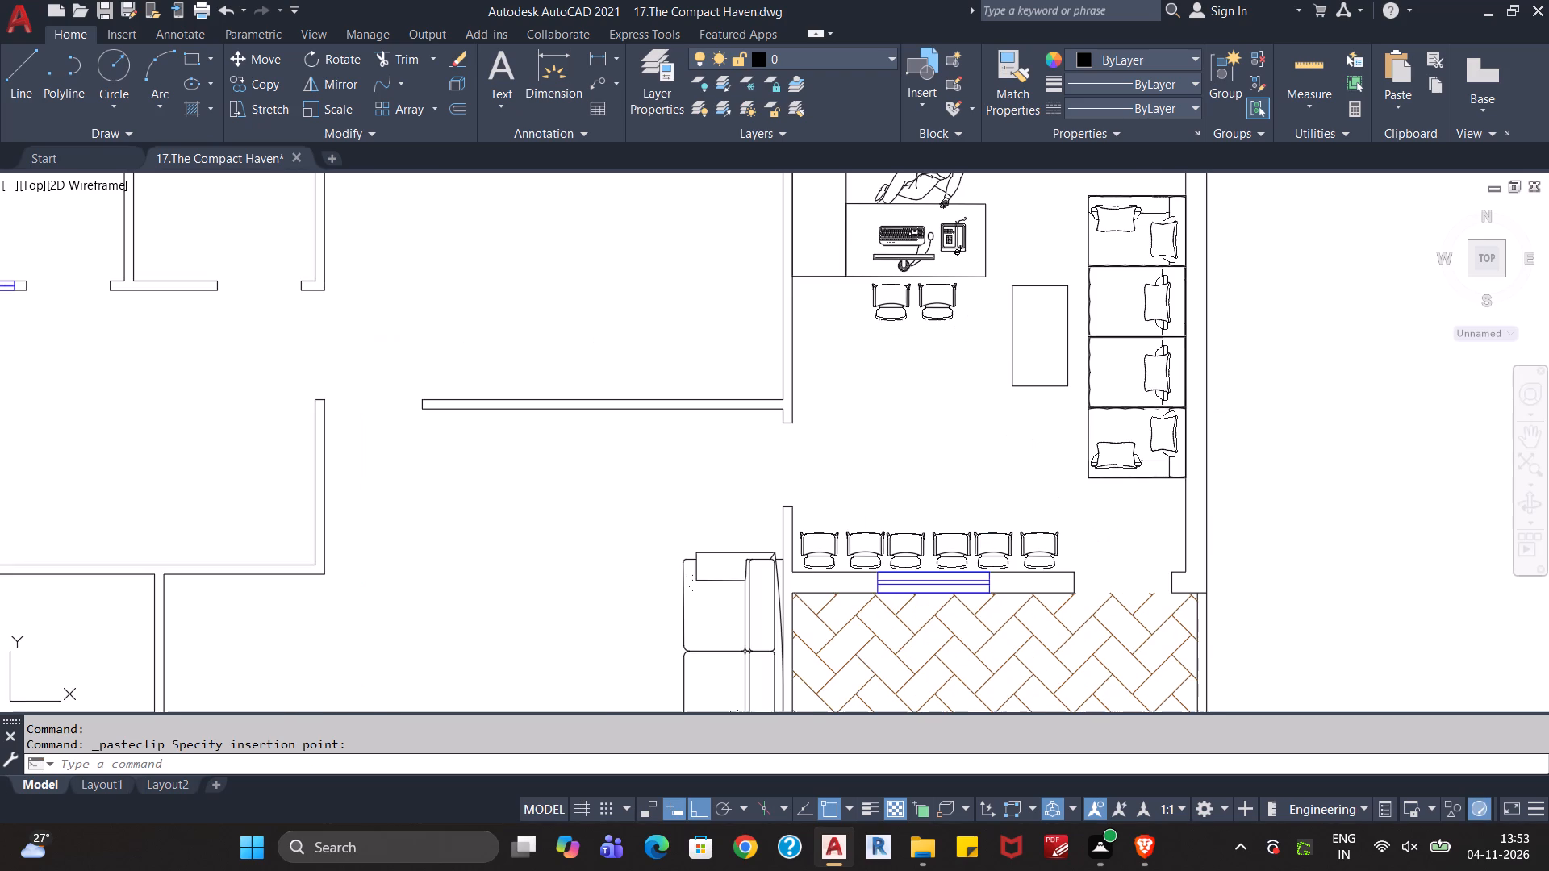
{"action": "key", "text": "Escape"}
{"action": "key", "text": "Escape"}
{"action": "key", "text": "o"}
{"action": "key", "text": "Return"}
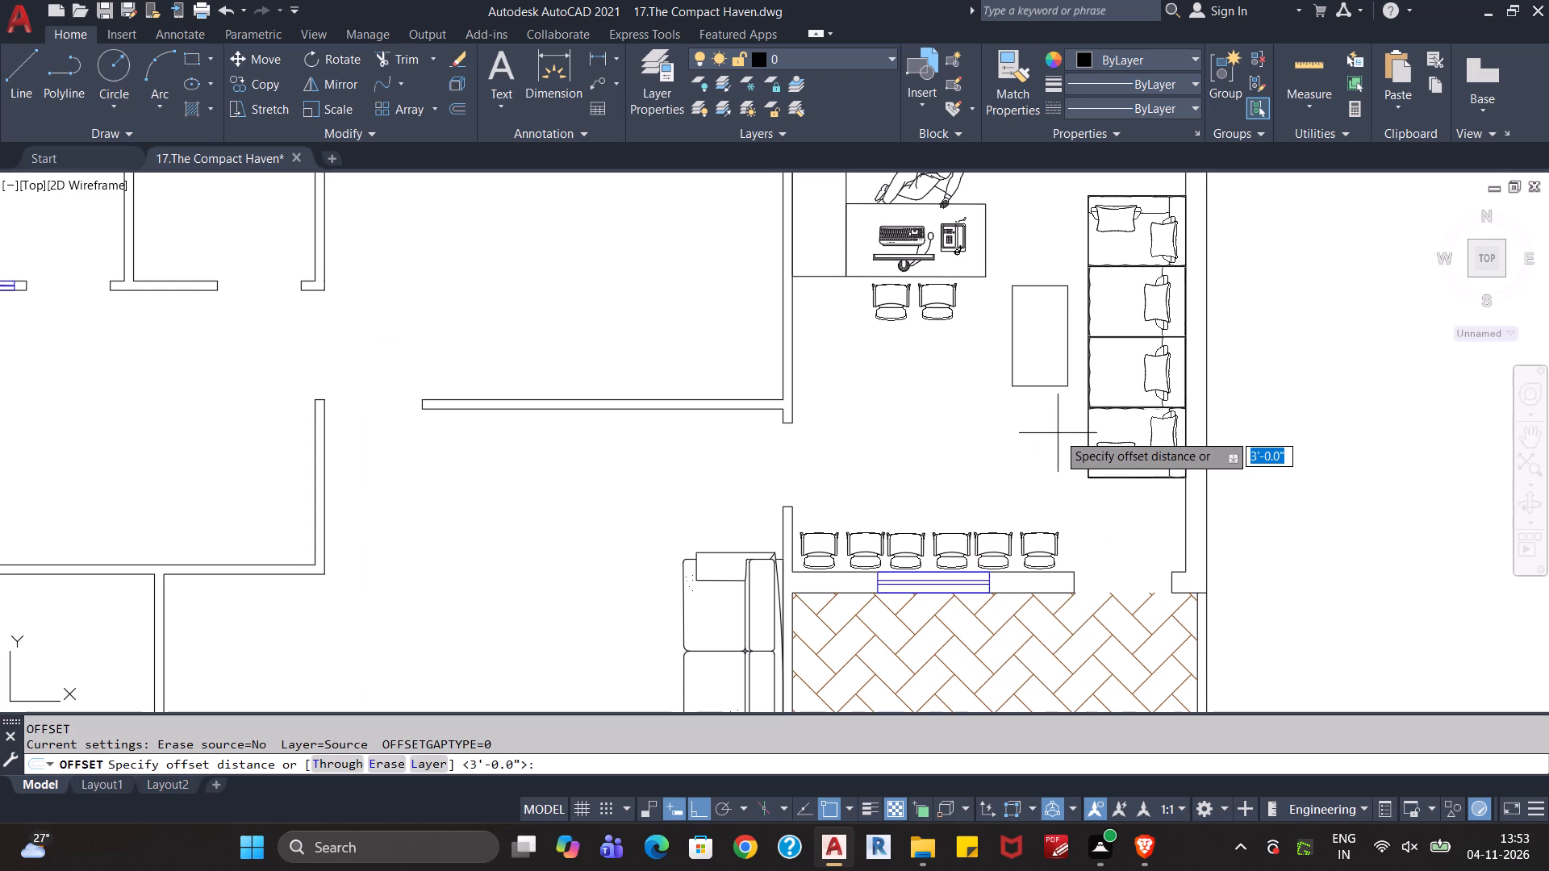
{"action": "type", "text": "2\""}
{"action": "key", "text": "Return"}
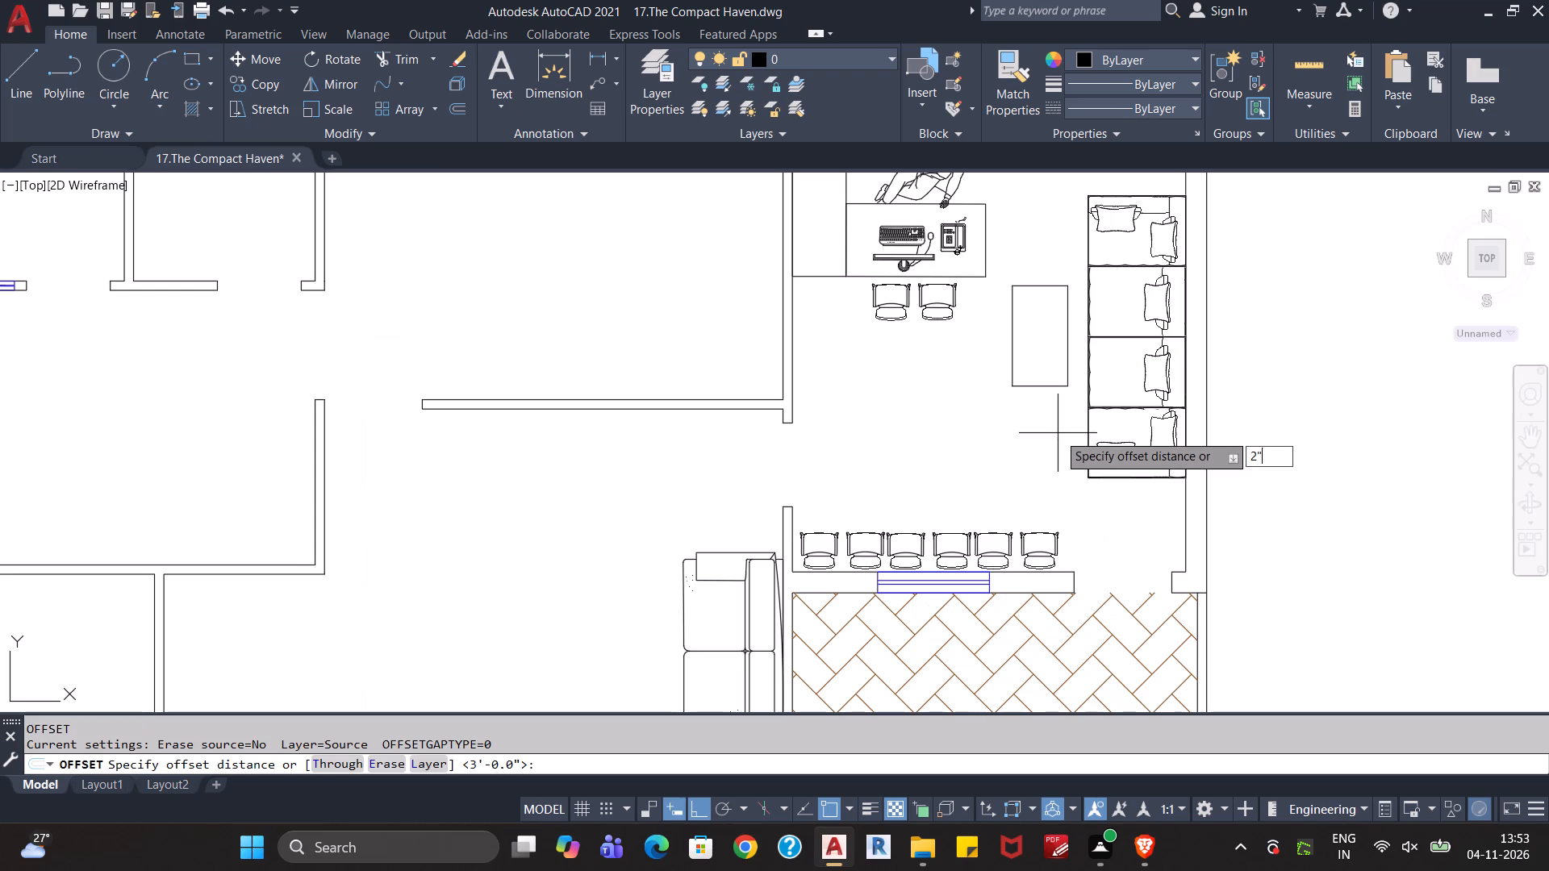
{"action": "left_click", "coordinate": [1046, 385]}
{"action": "left_click", "coordinate": [1046, 350]}
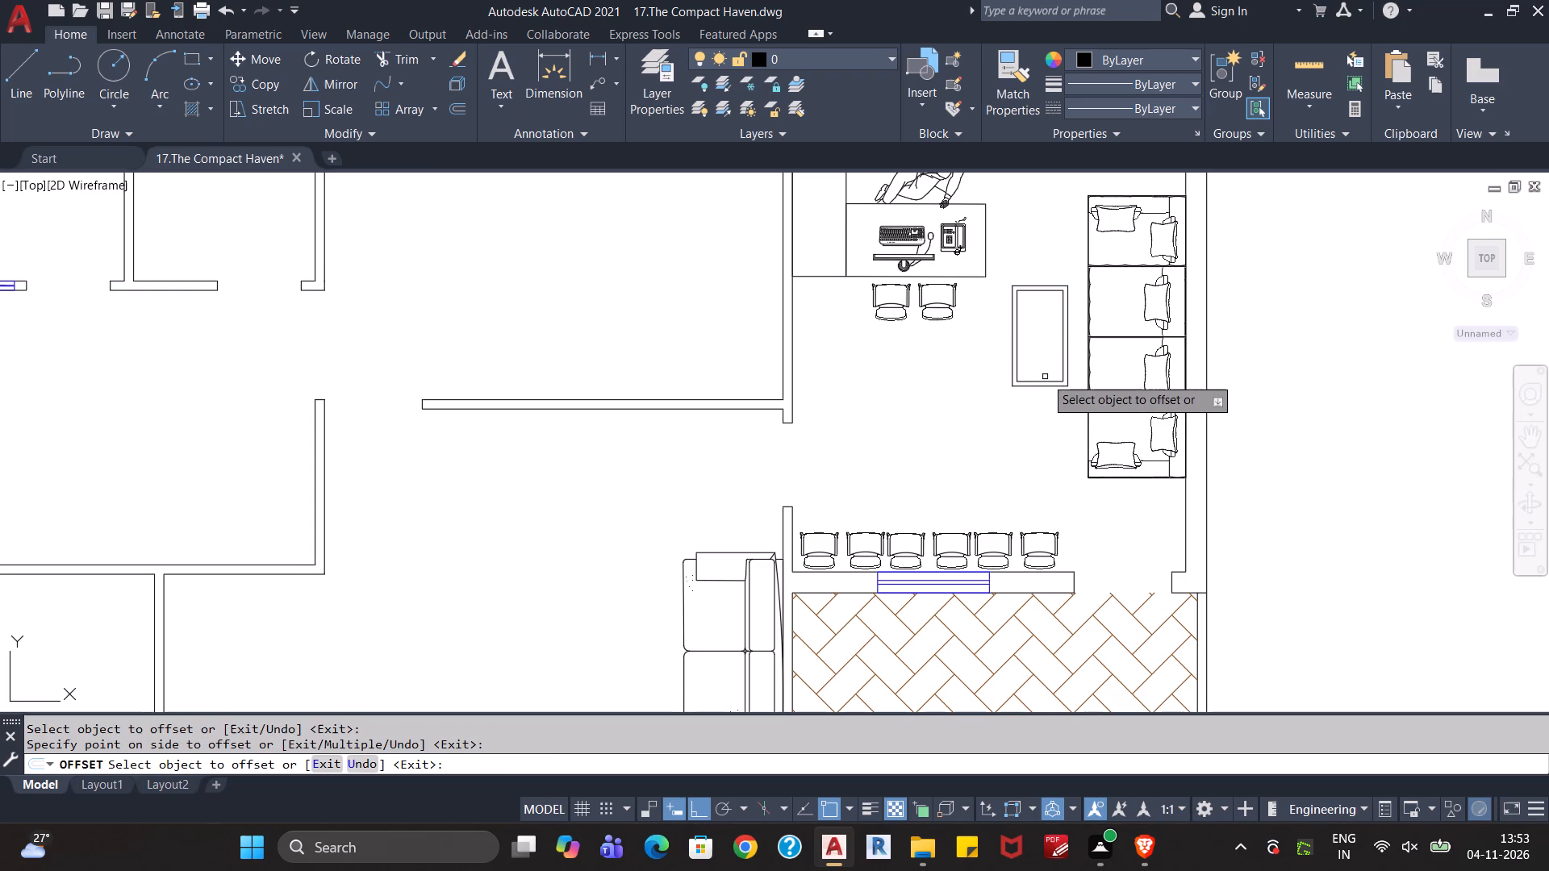
{"action": "left_click", "coordinate": [1043, 381]}
{"action": "left_click", "coordinate": [1049, 342]}
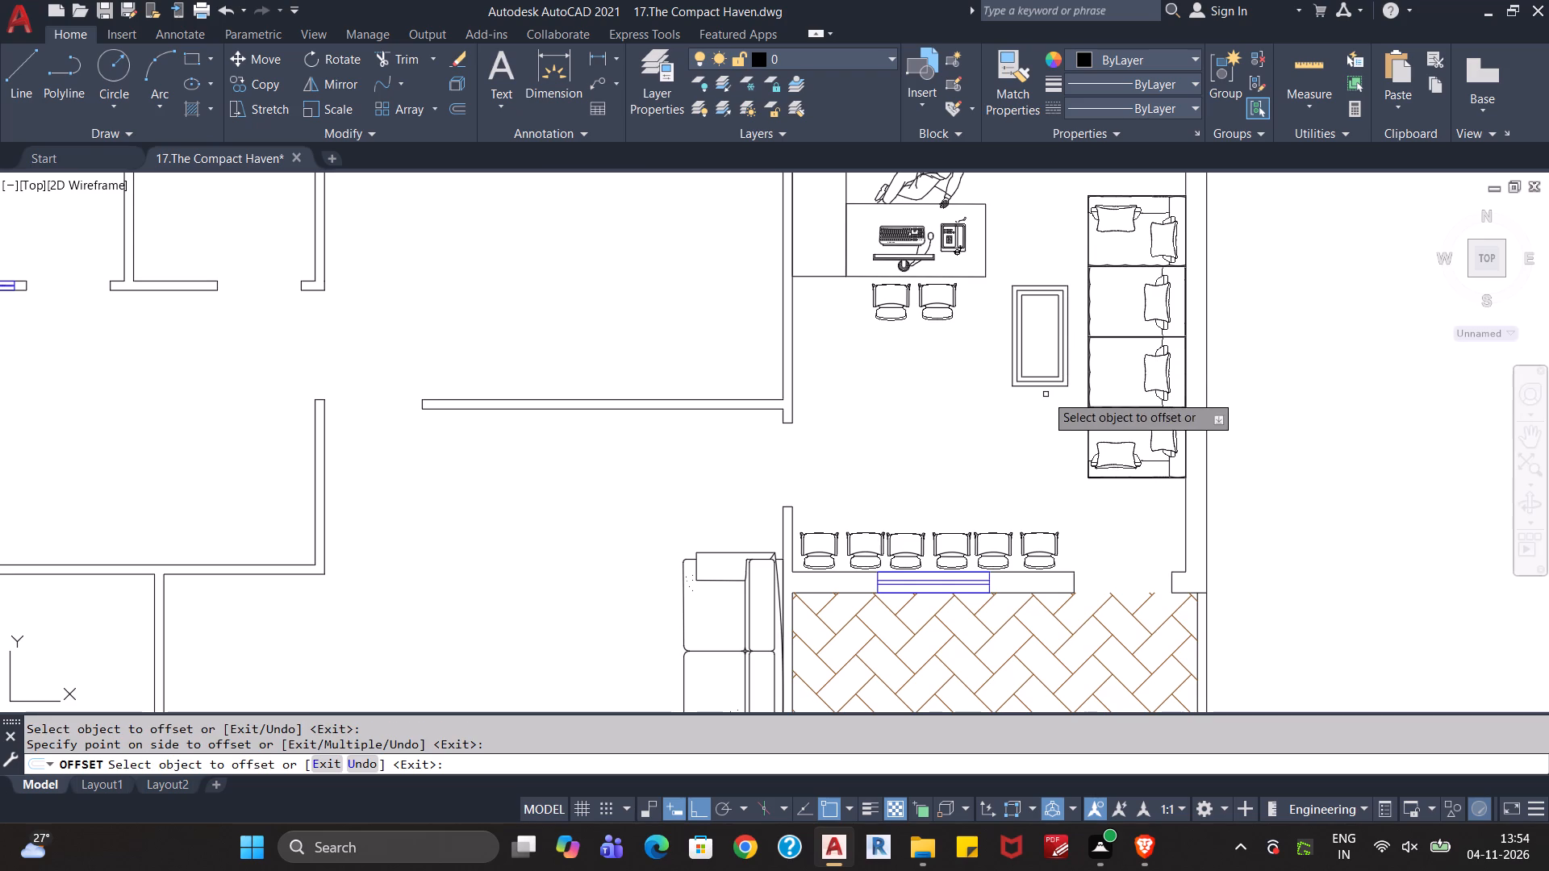
{"action": "scroll", "coordinate": [1046, 421], "scroll_direction": "down", "scroll_amount": 1}
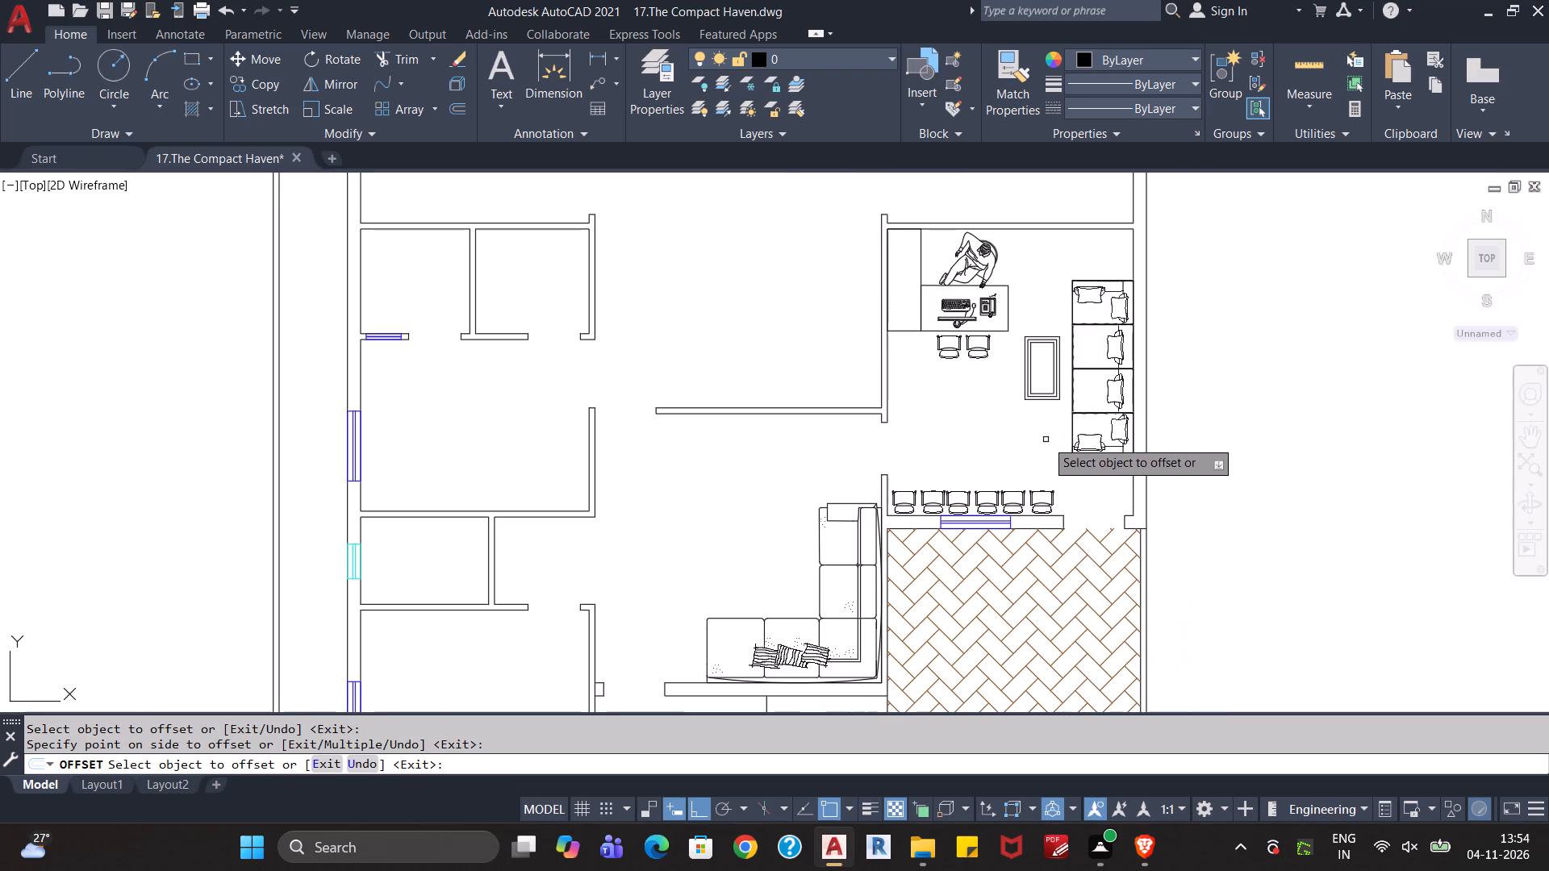
{"action": "key", "text": "Escape"}
{"action": "key", "text": "Escape"}
Copy the three nested coffee table rectangles into the living area, inside the corner of the L-shaped sofa.
{"action": "left_click", "coordinate": [1054, 309]}
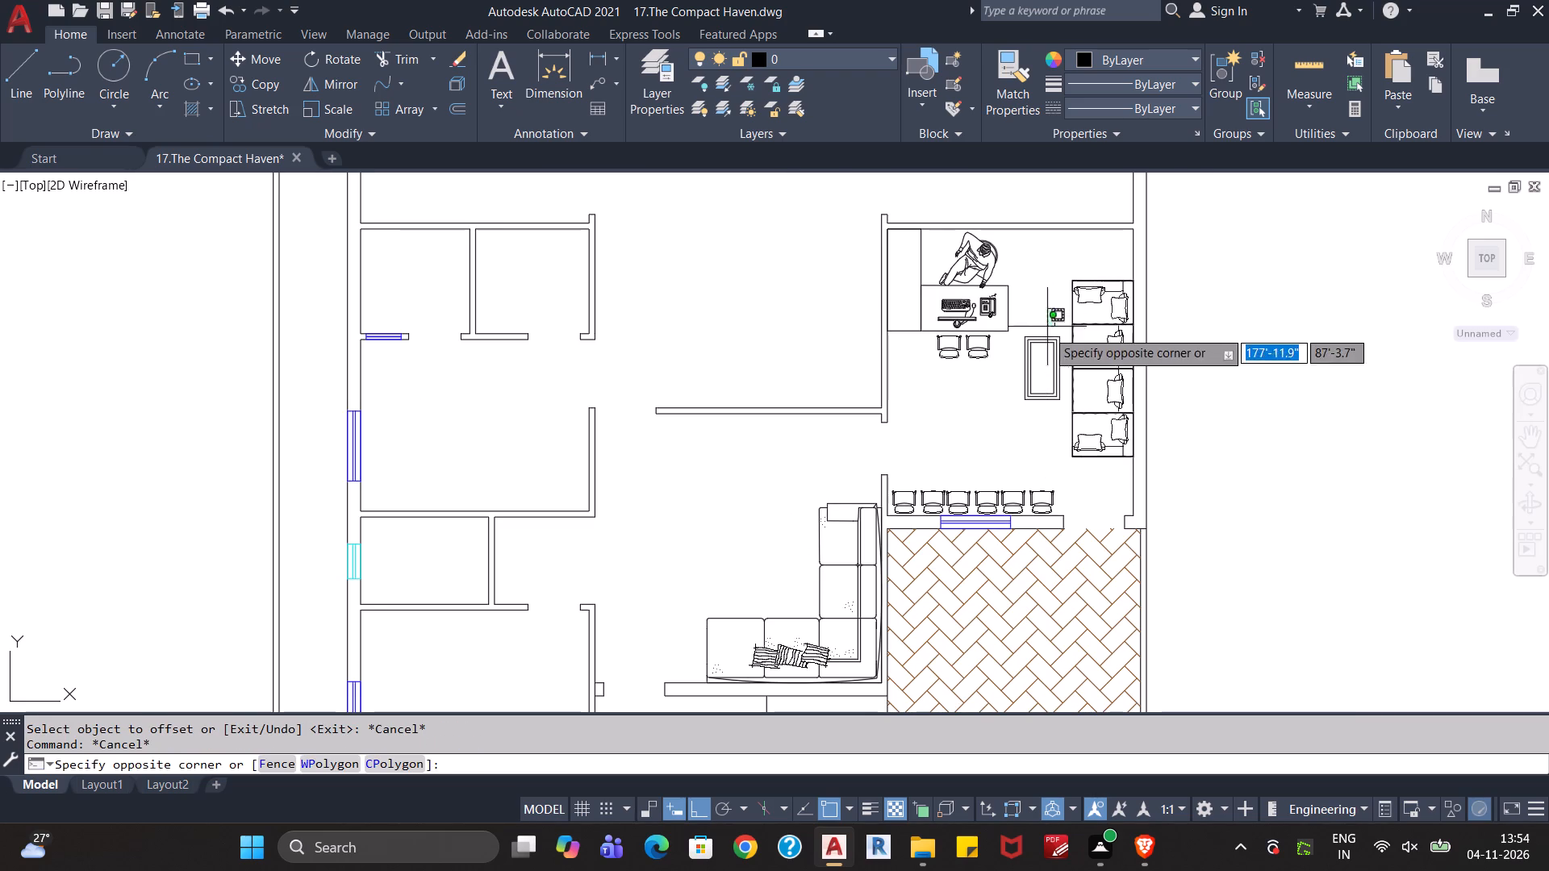
{"action": "left_click", "coordinate": [1041, 356]}
{"action": "key", "text": "ctrl+c"}
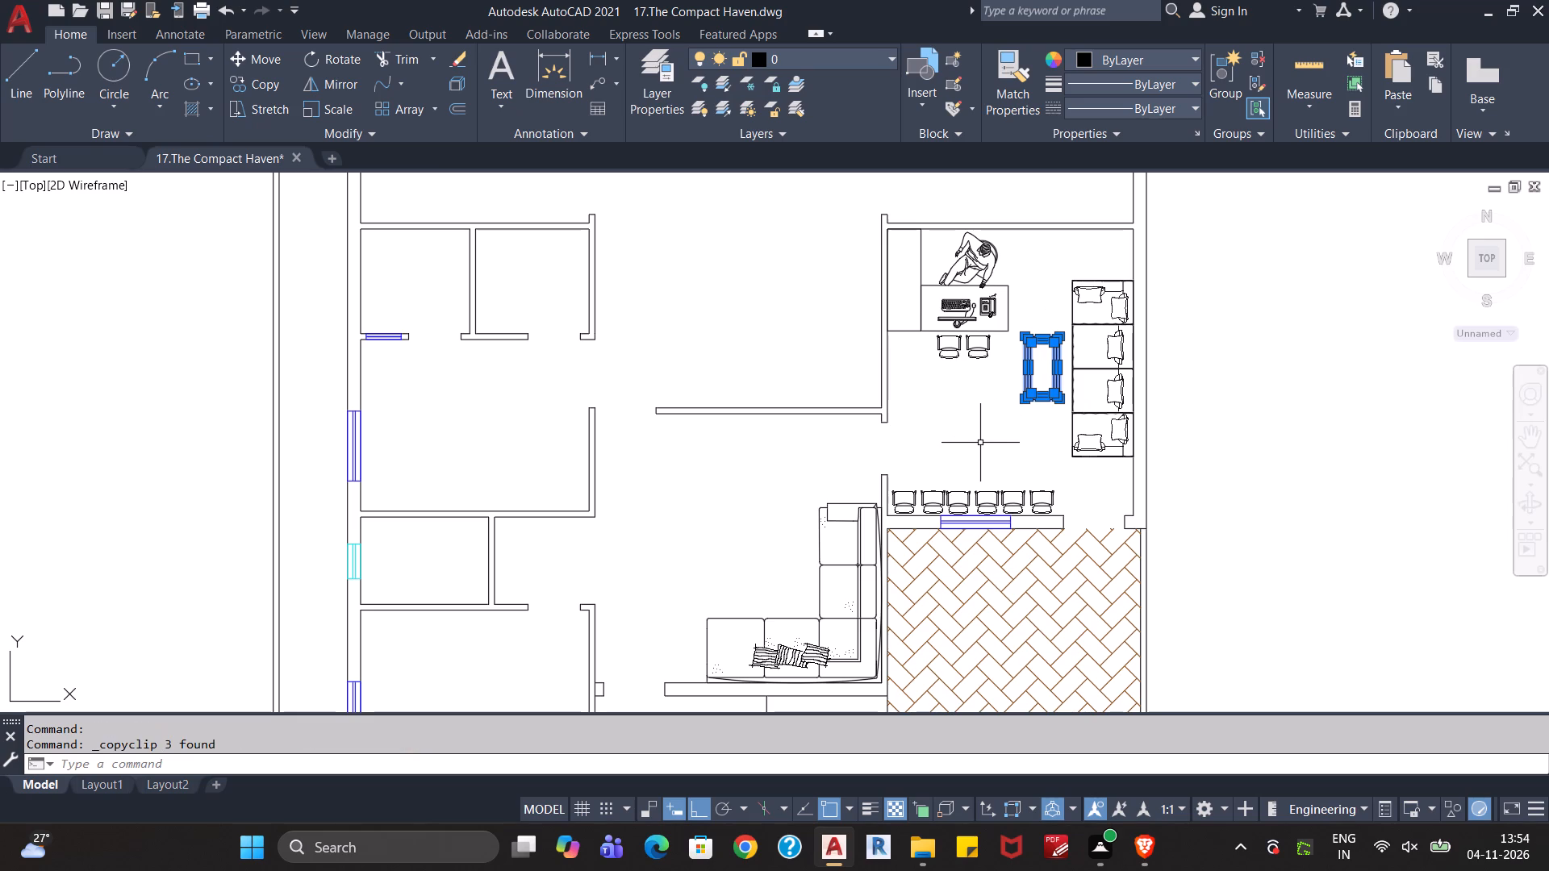
{"action": "key", "text": "ctrl+v"}
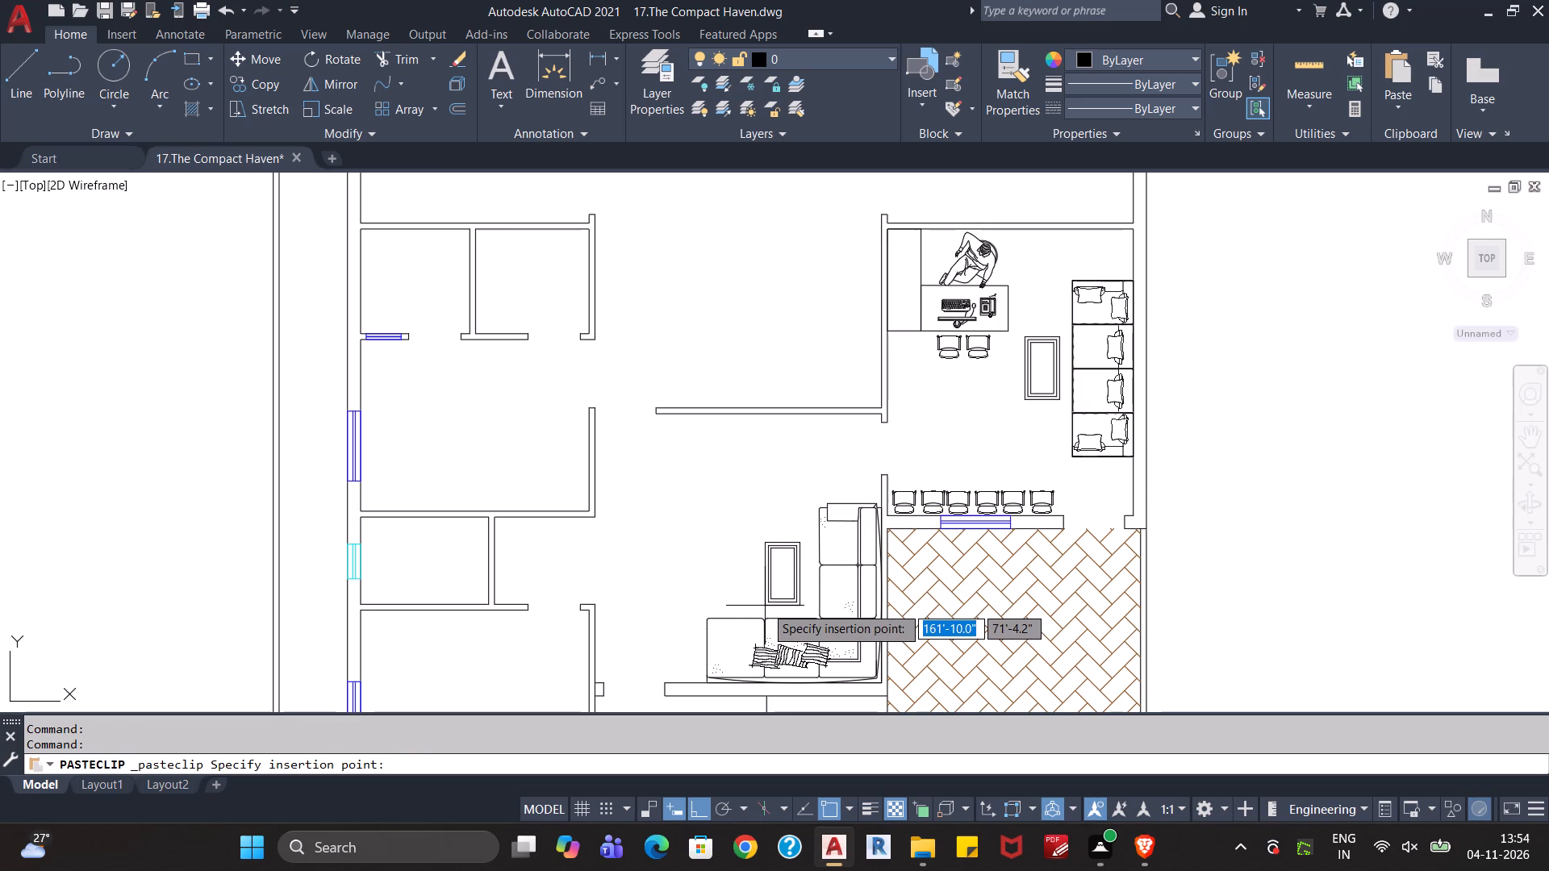
{"action": "left_click", "coordinate": [768, 606]}
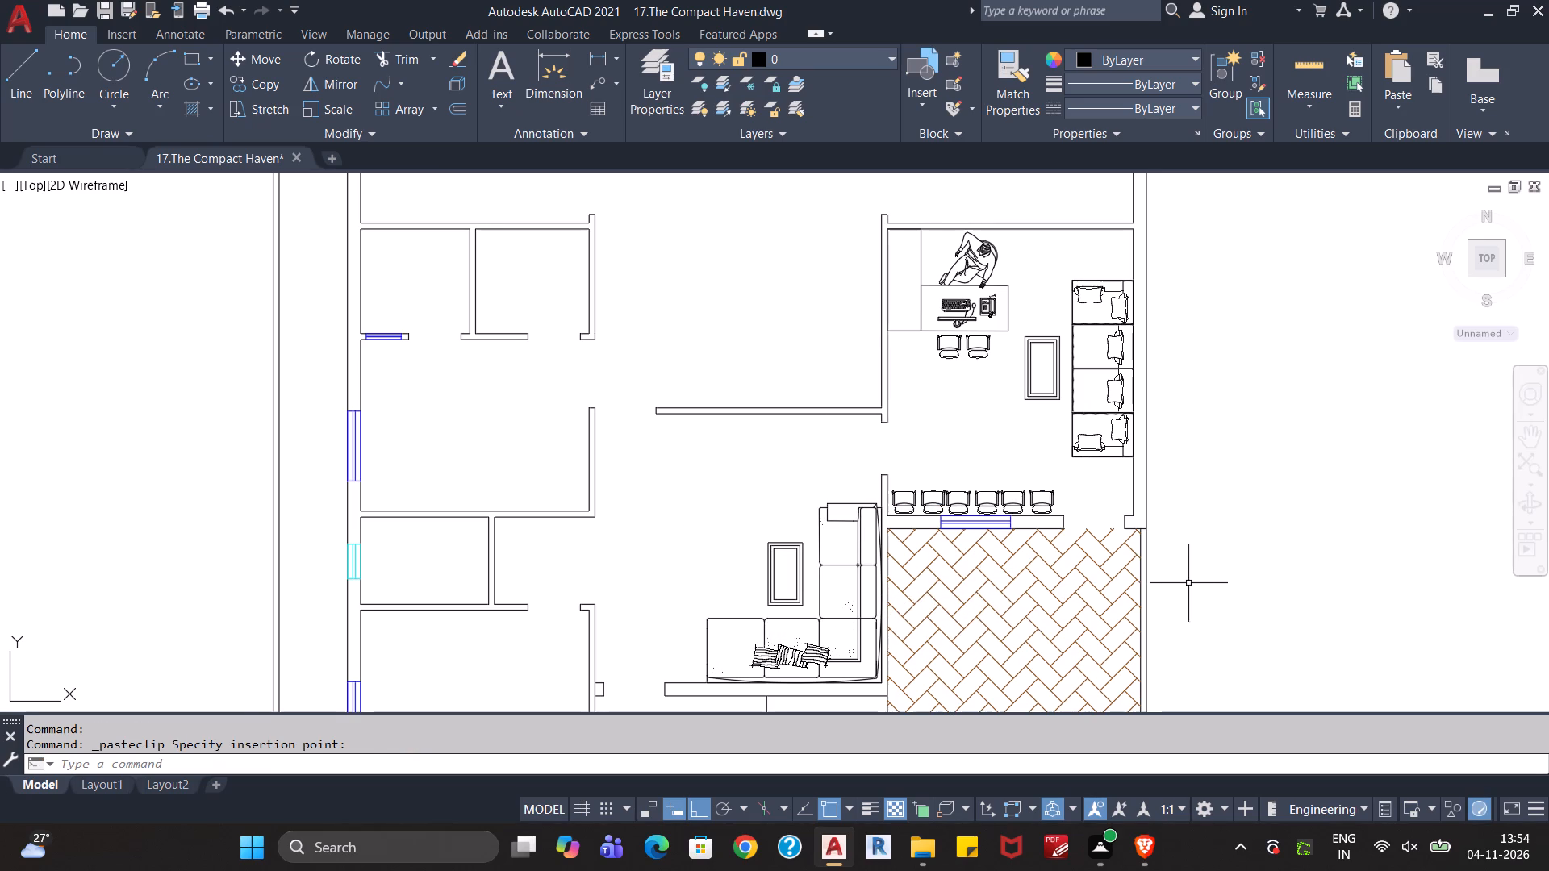
Save the Compact Haven drawing.
{"action": "middle_click_drag", "start_coordinate": [1235, 583], "coordinate": [1217, 511]}
{"action": "scroll", "coordinate": [1215, 503], "scroll_direction": "down", "scroll_amount": 1}
{"action": "middle_click_drag", "start_coordinate": [1238, 524], "coordinate": [1227, 489]}
{"action": "scroll", "coordinate": [1226, 487], "scroll_direction": "down", "scroll_amount": 1}
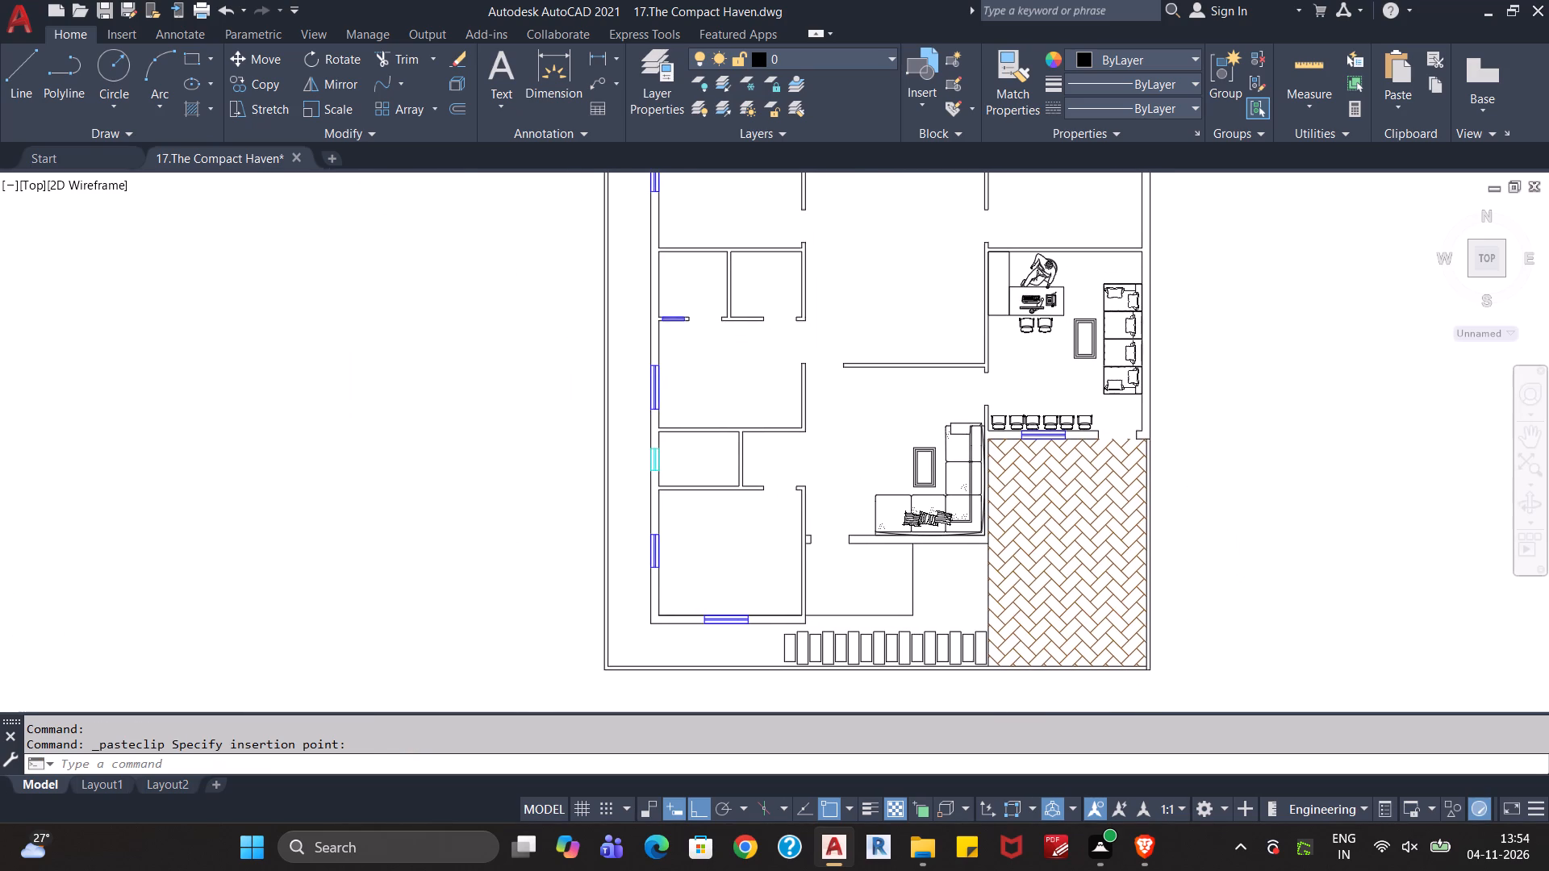
{"action": "key", "text": "ctrl+s"}
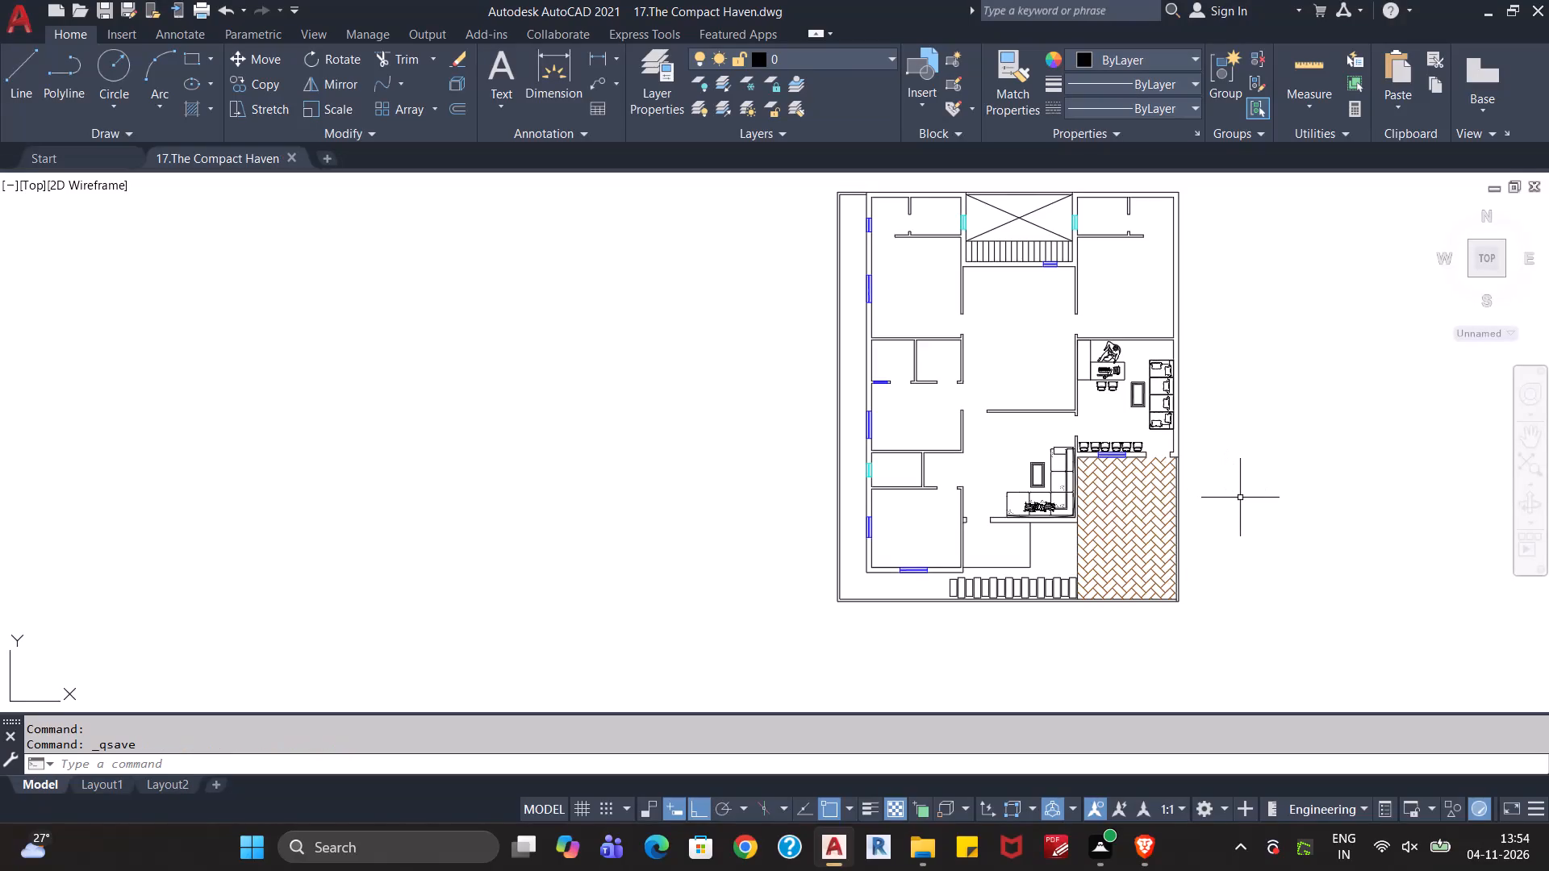
Extend the outer front wall line of the lower-left room westward to the plot's boundary wall.
{"action": "middle_click_drag", "start_coordinate": [1241, 498], "coordinate": [1098, 530]}
{"action": "scroll", "coordinate": [1095, 523], "scroll_direction": "up", "scroll_amount": 1}
{"action": "middle_click_drag", "start_coordinate": [1081, 515], "coordinate": [1220, 547]}
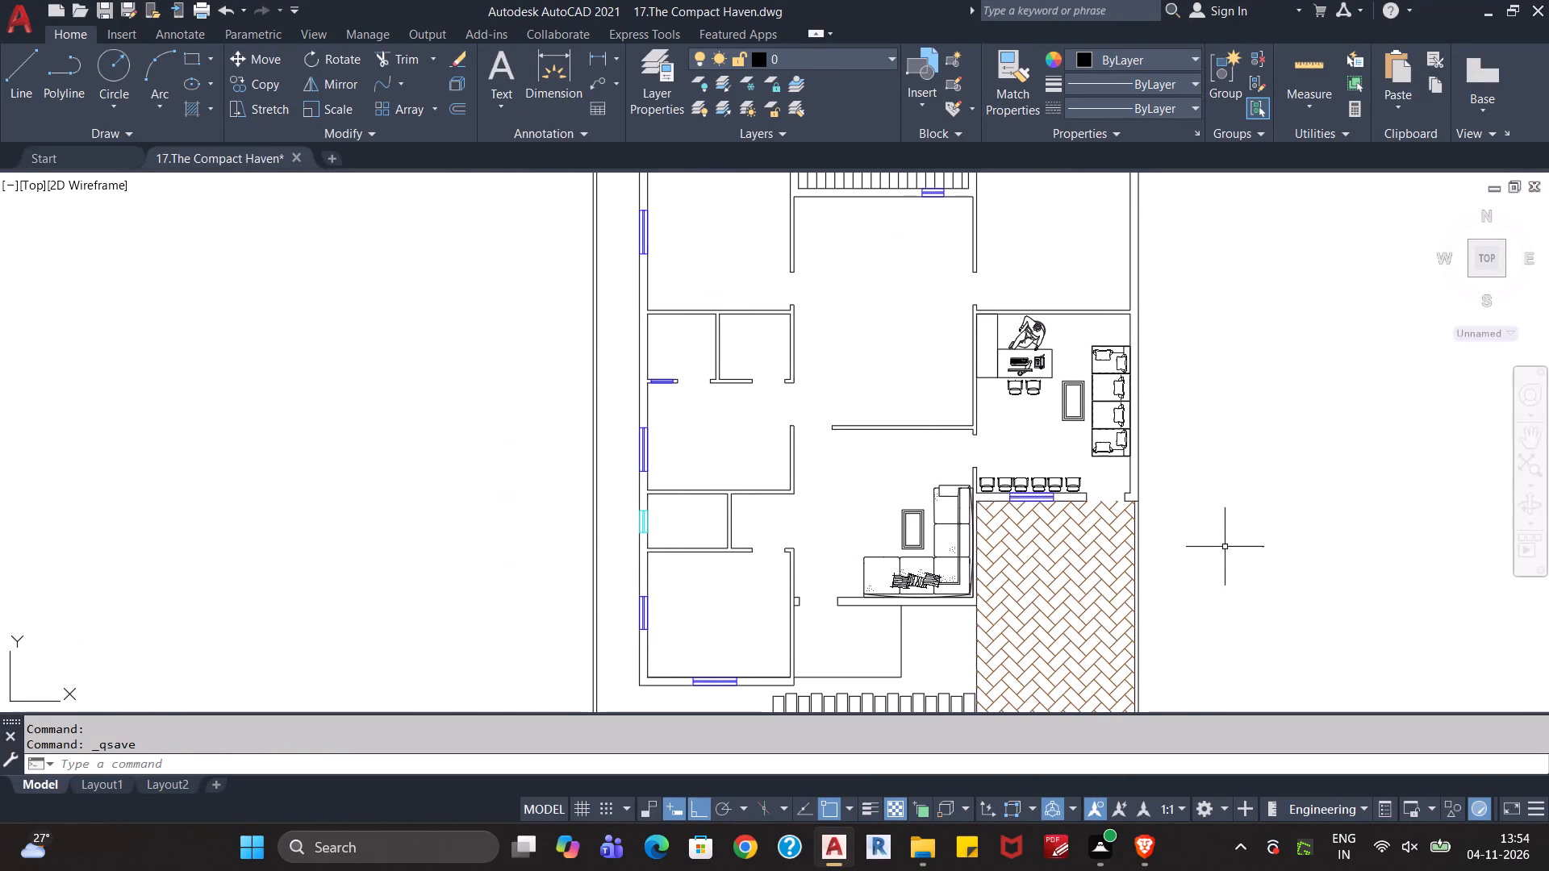
{"action": "middle_click_drag", "start_coordinate": [891, 519], "coordinate": [889, 456]}
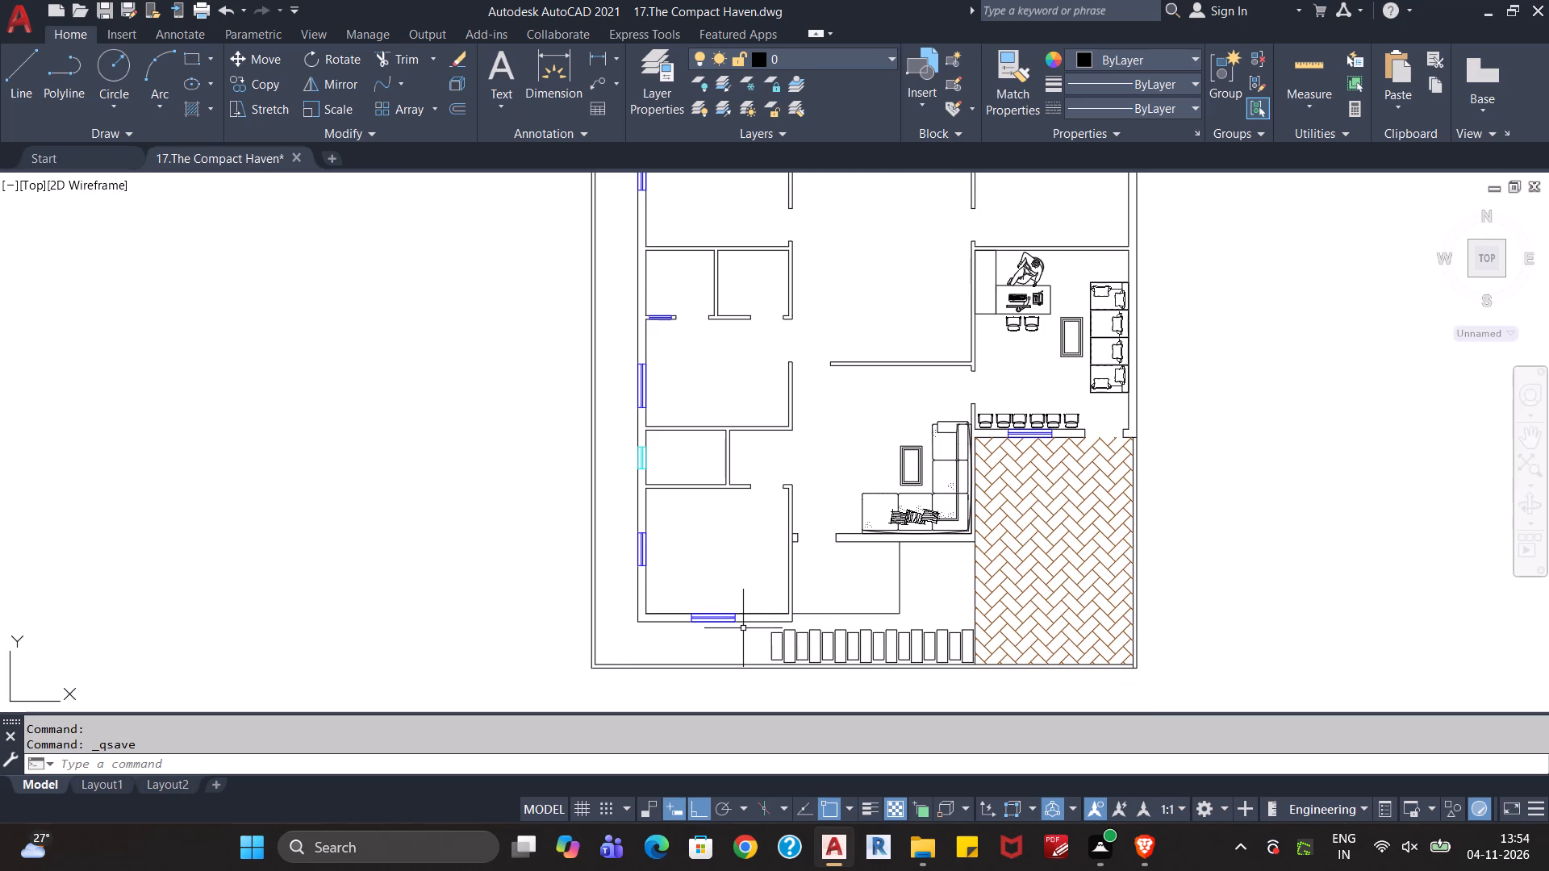
{"action": "type", "text": "ex"}
{"action": "key", "text": "Return"}
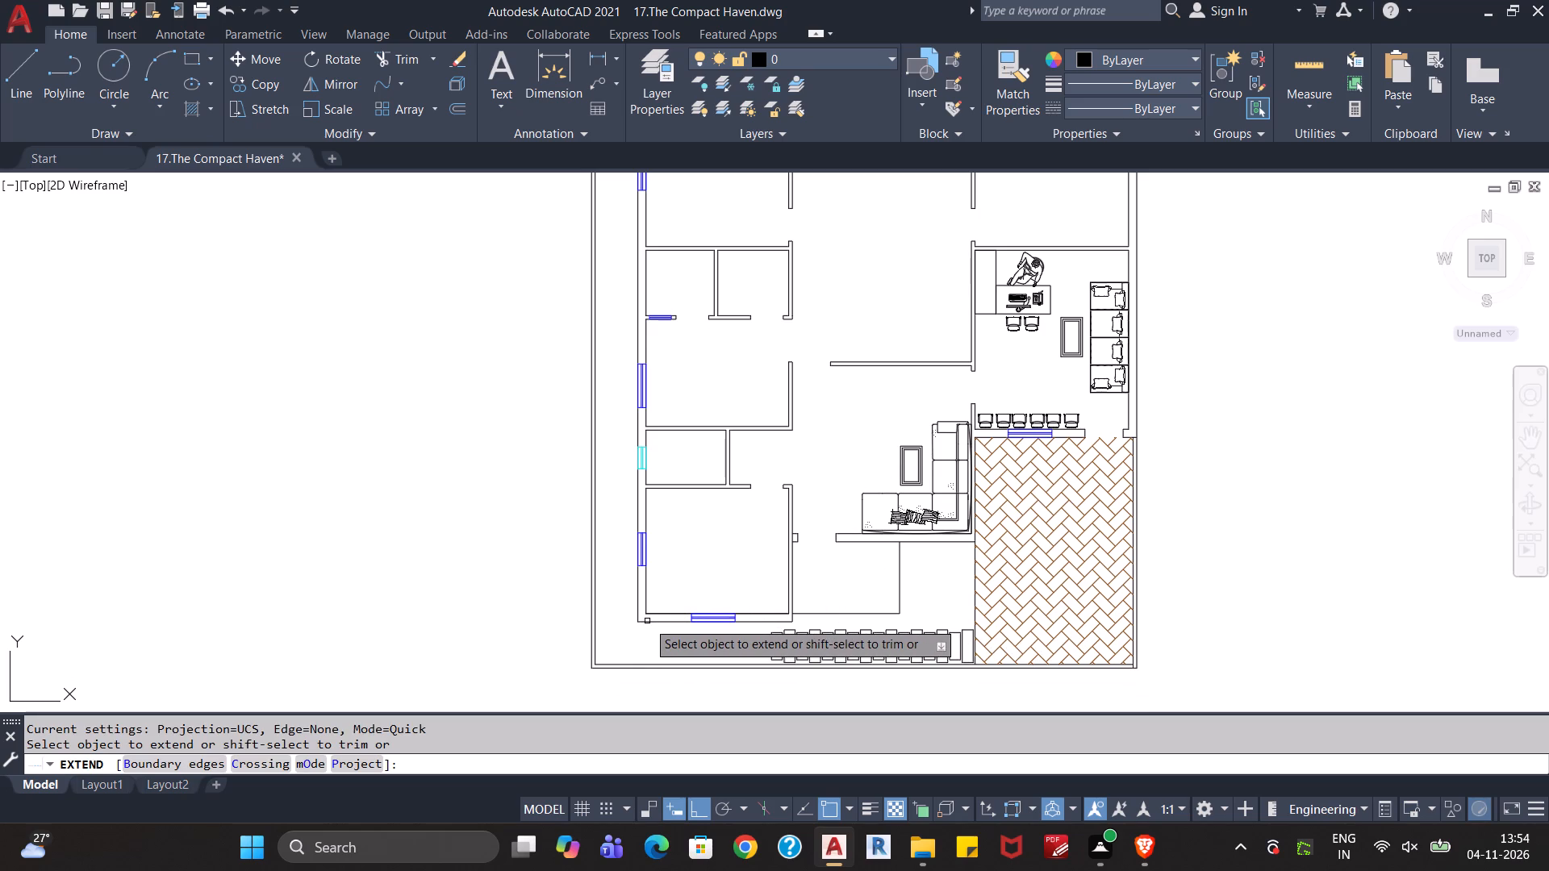
{"action": "scroll", "coordinate": [647, 621], "scroll_direction": "up", "scroll_amount": 3}
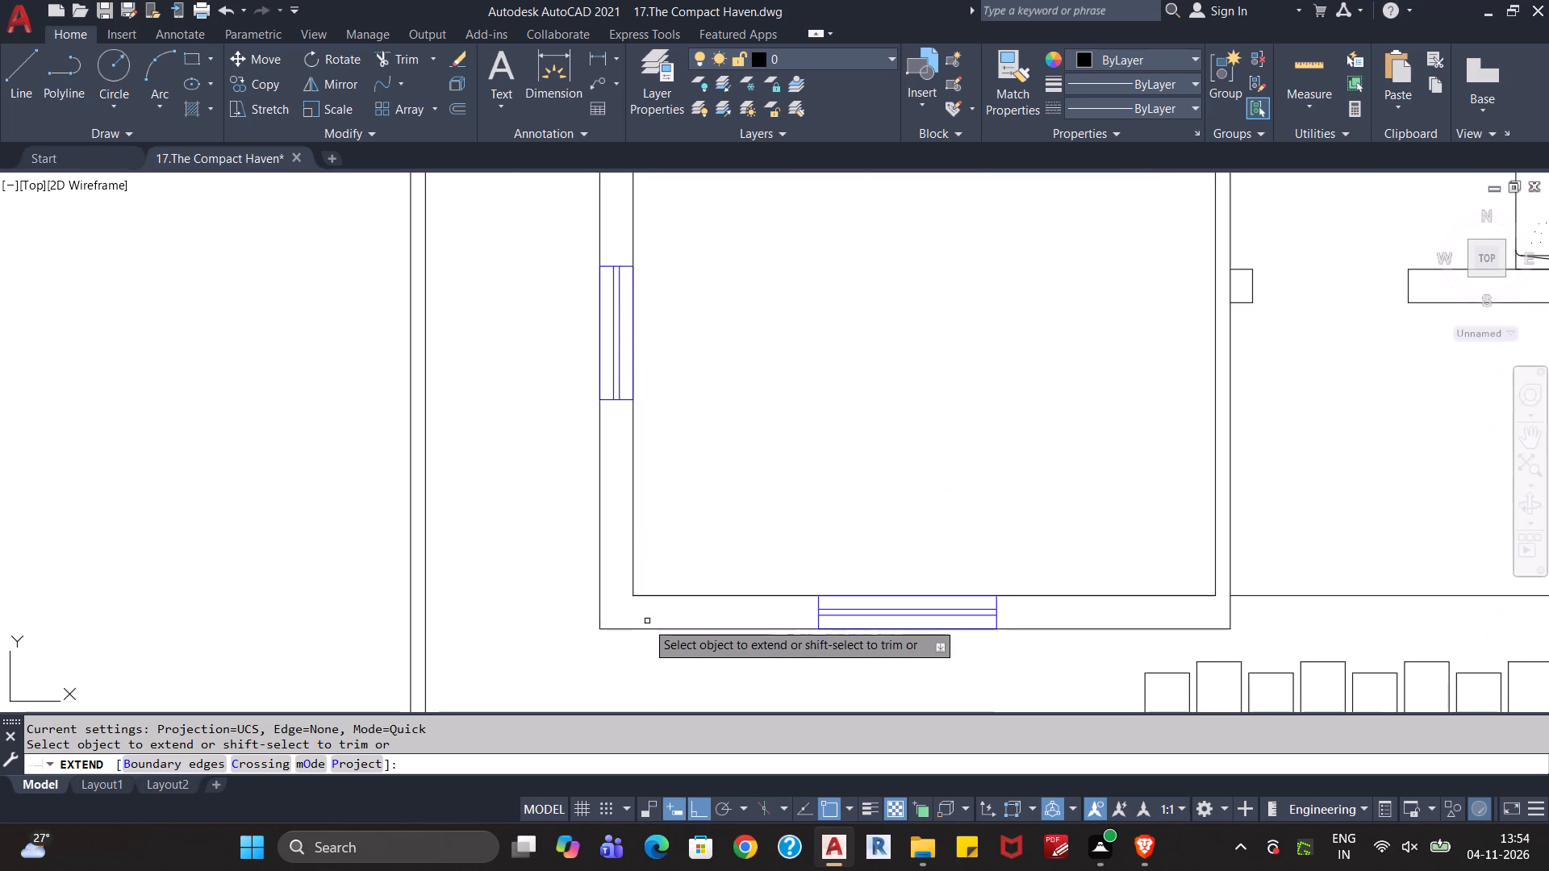
{"action": "left_click", "coordinate": [639, 627]}
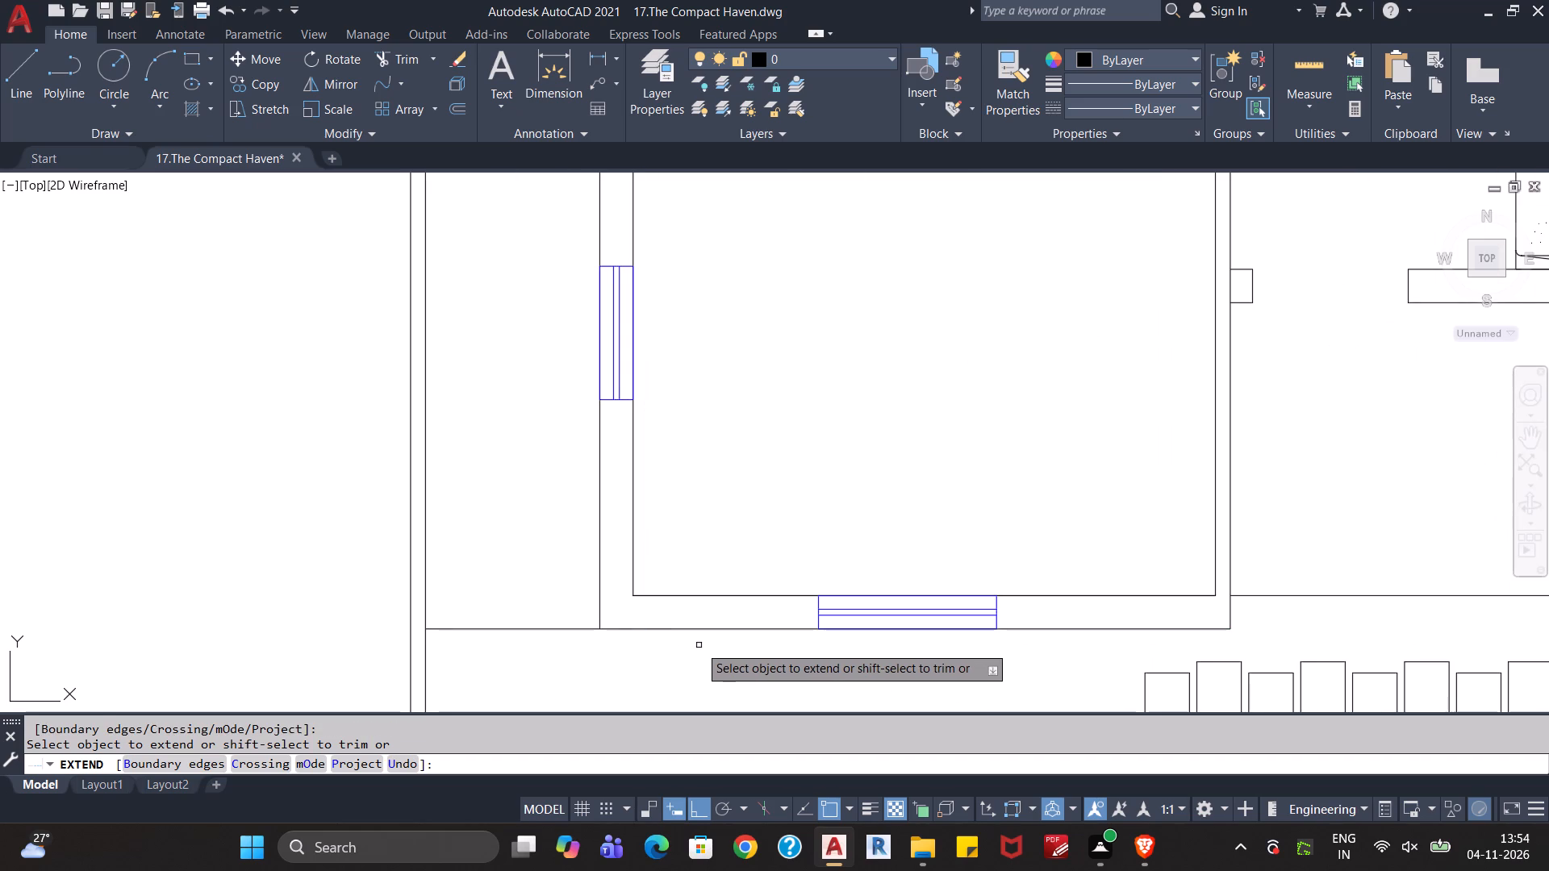
{"action": "key", "text": "Escape"}
{"action": "key", "text": "Escape"}
Hatch the open front strip between the lower-left room and the boundary wall with the GRASS pattern in green.
{"action": "middle_click_drag", "start_coordinate": [724, 667], "coordinate": [740, 611]}
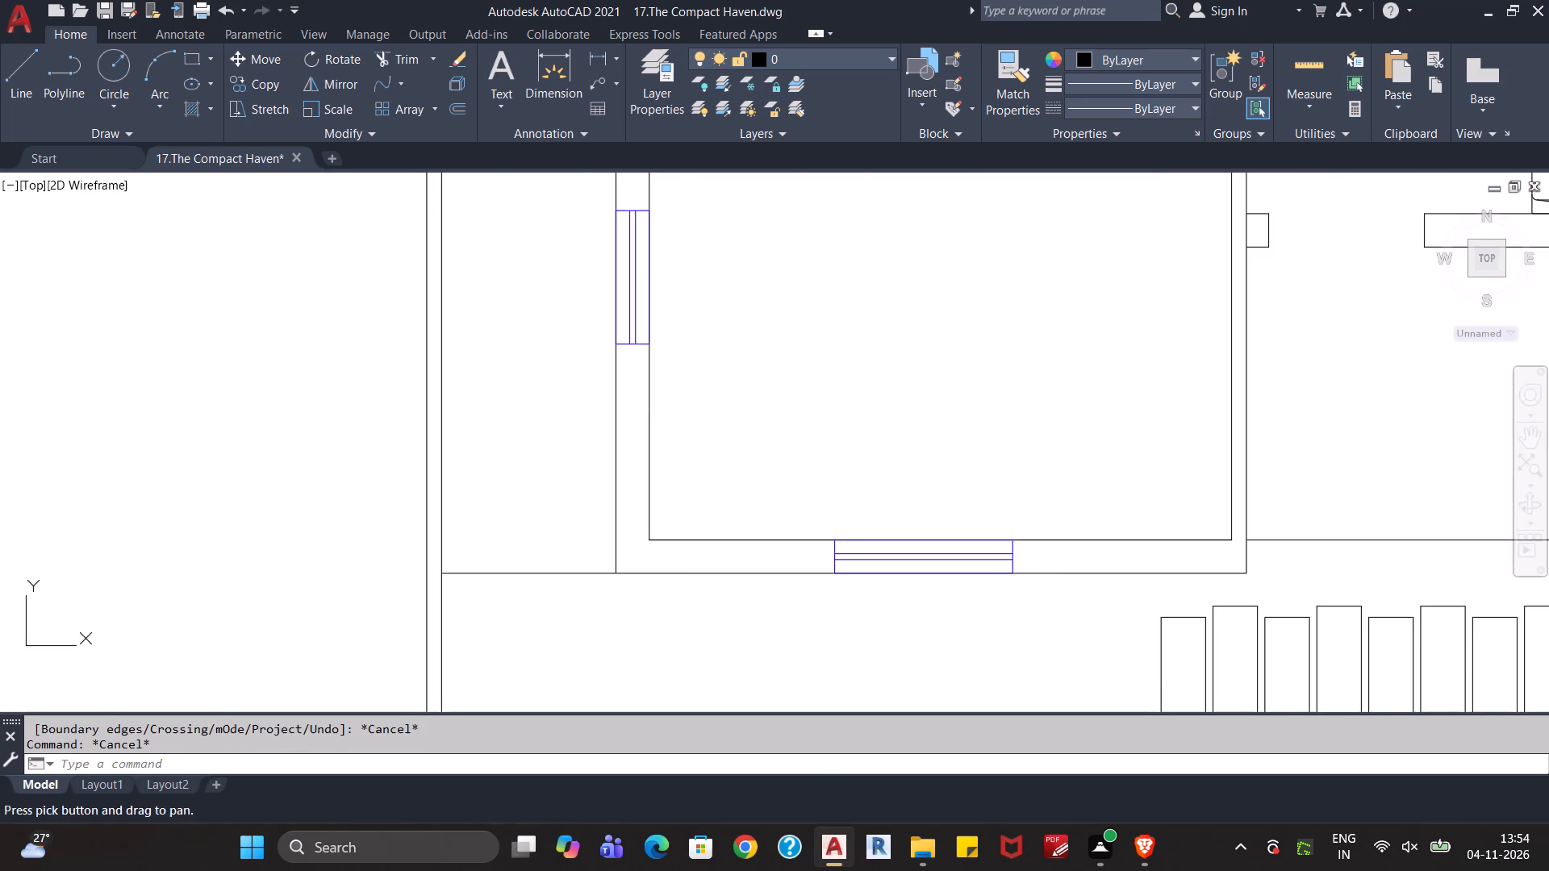
{"action": "scroll", "coordinate": [740, 611], "scroll_direction": "down", "scroll_amount": 1}
{"action": "middle_click_drag", "start_coordinate": [754, 628], "coordinate": [749, 614]}
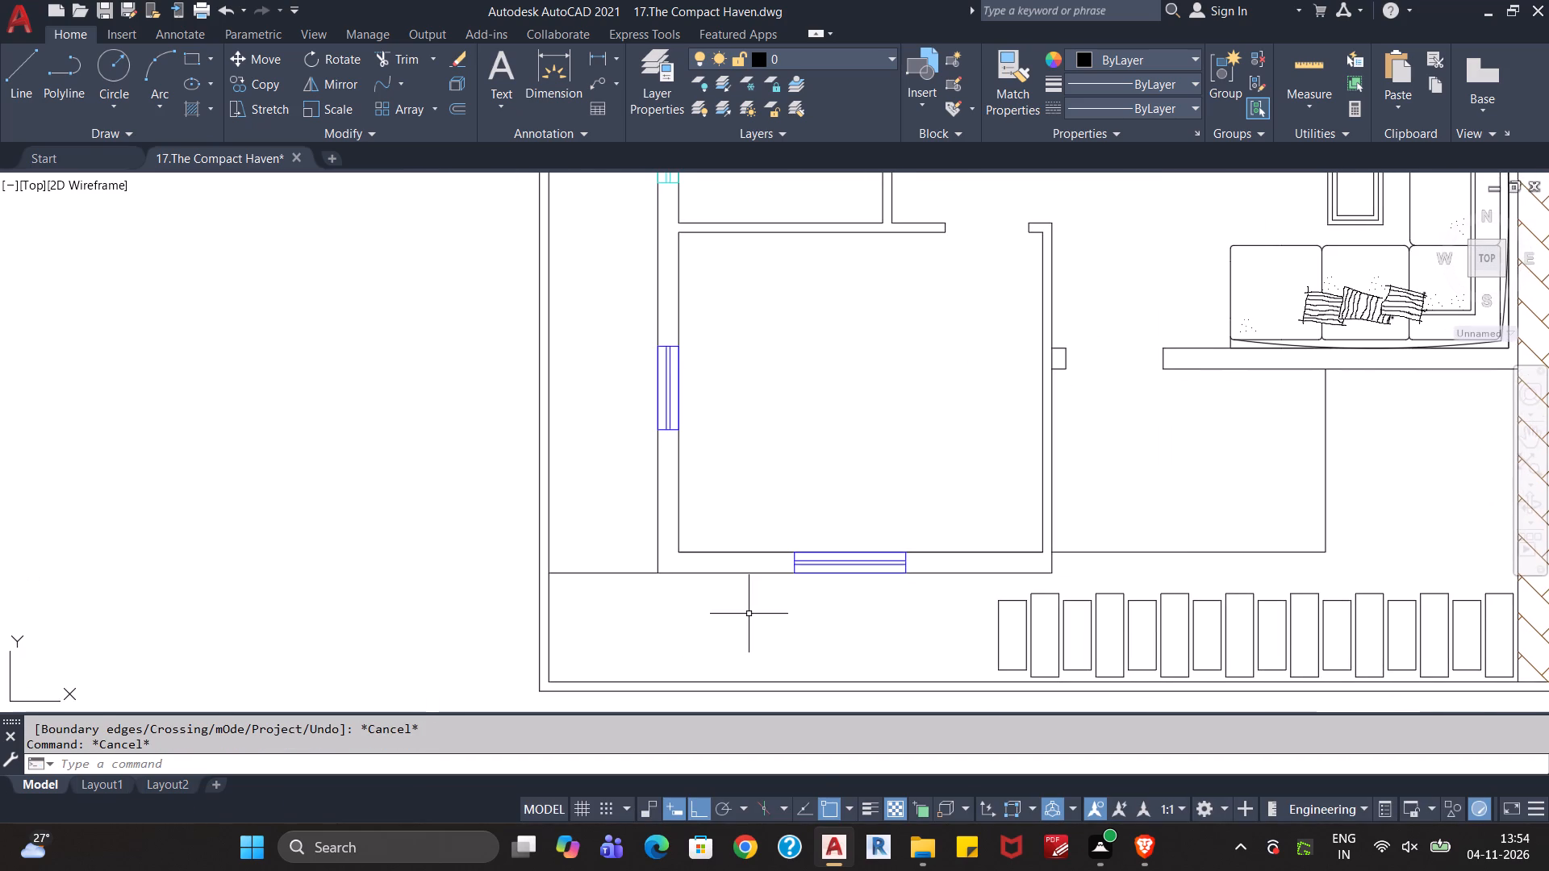
{"action": "type", "text": "ha"}
{"action": "key", "text": "Return"}
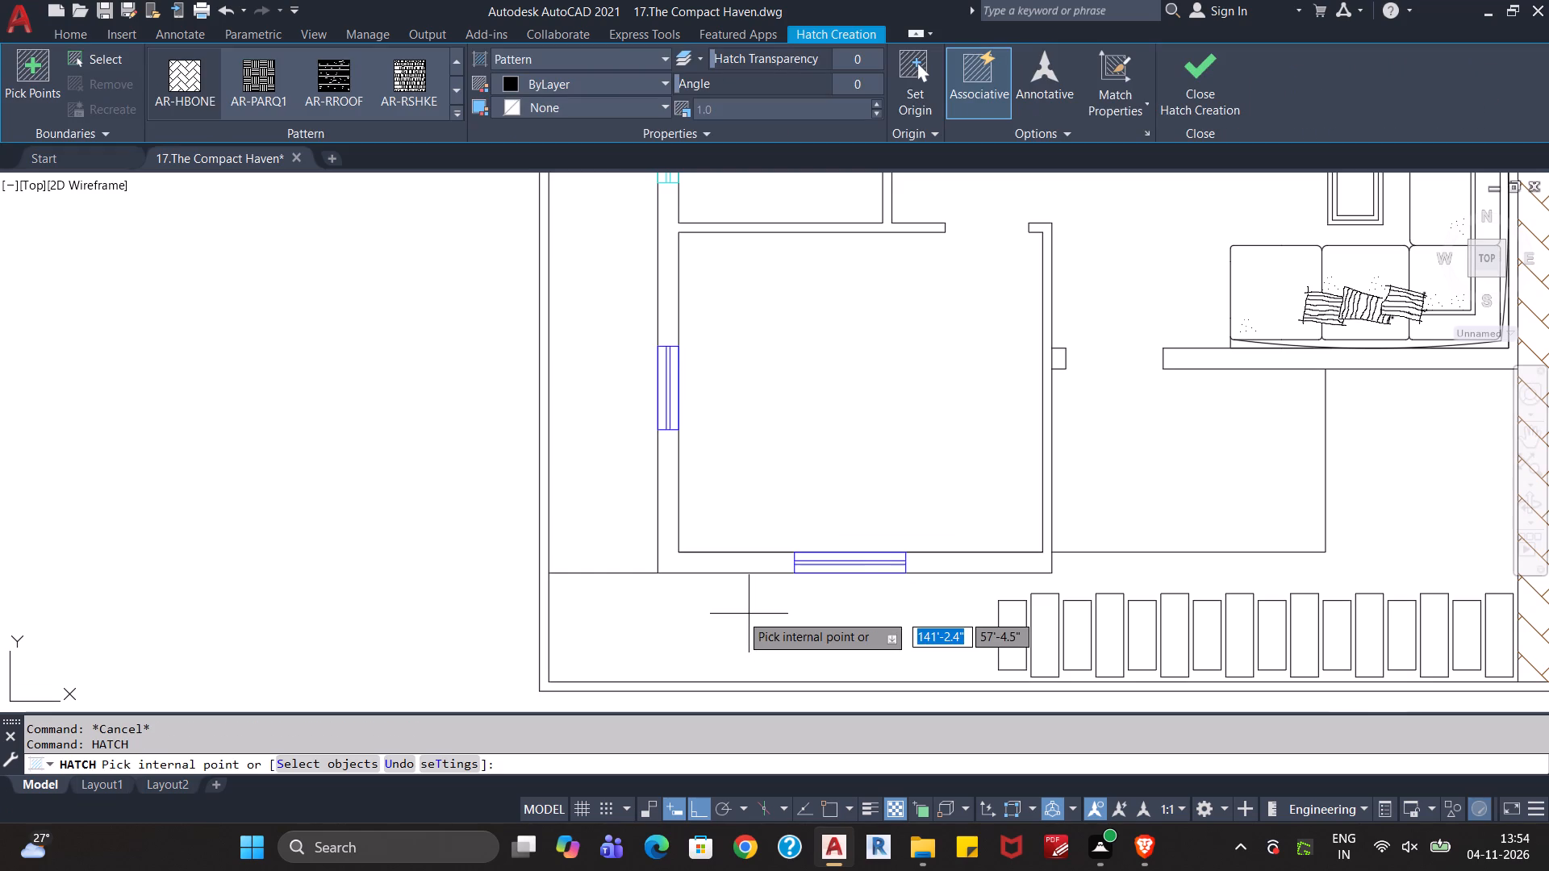
{"action": "left_click", "coordinate": [459, 110]}
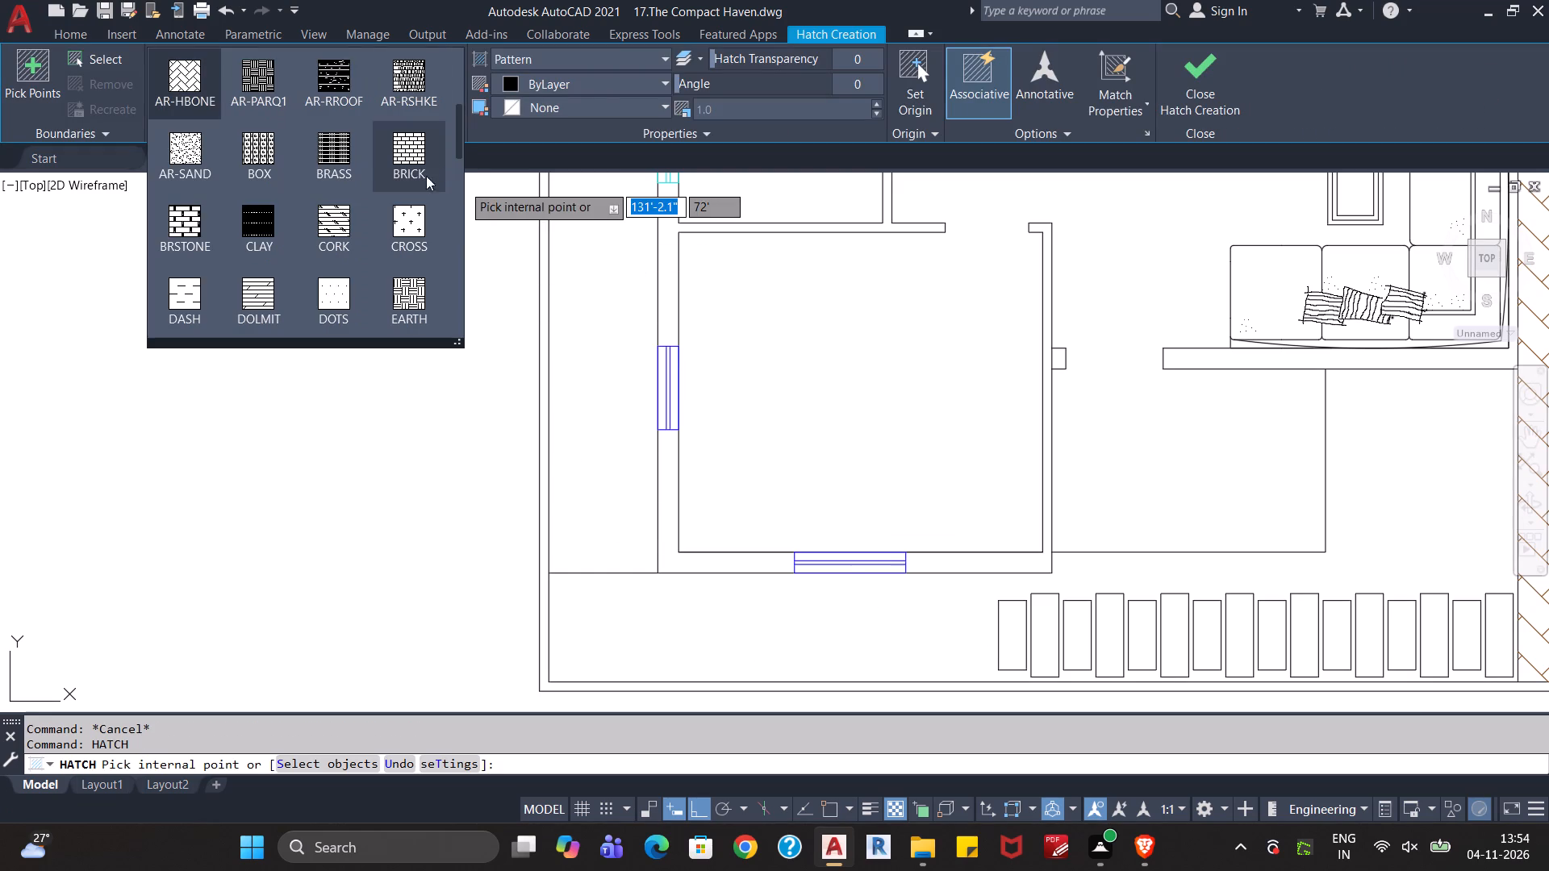
{"action": "scroll", "coordinate": [387, 215], "scroll_direction": "down", "scroll_amount": 2}
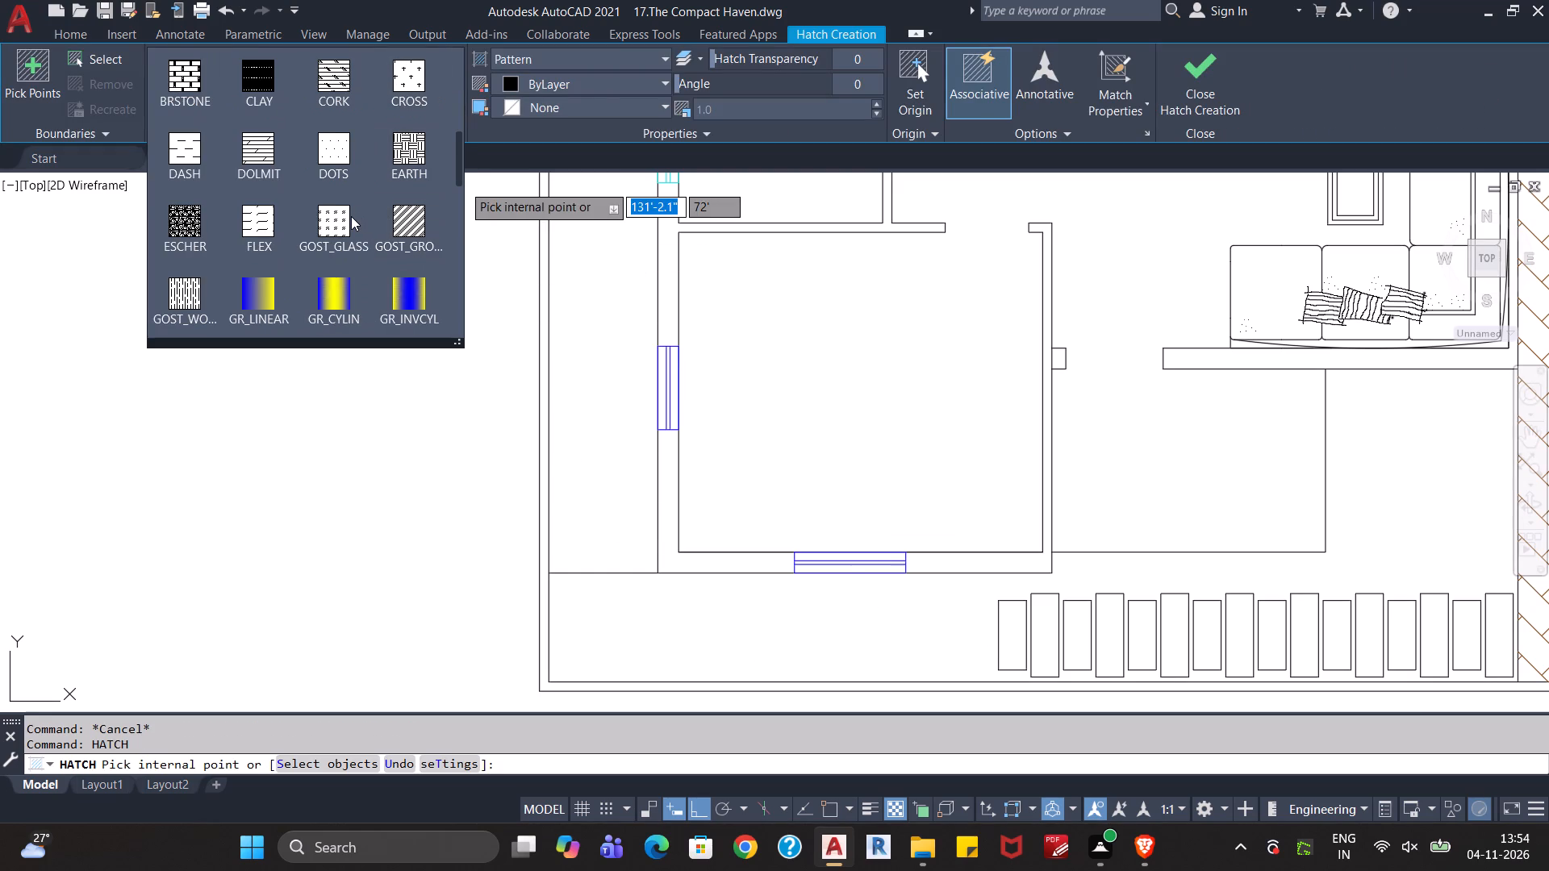
{"action": "scroll", "coordinate": [351, 216], "scroll_direction": "down", "scroll_amount": 2}
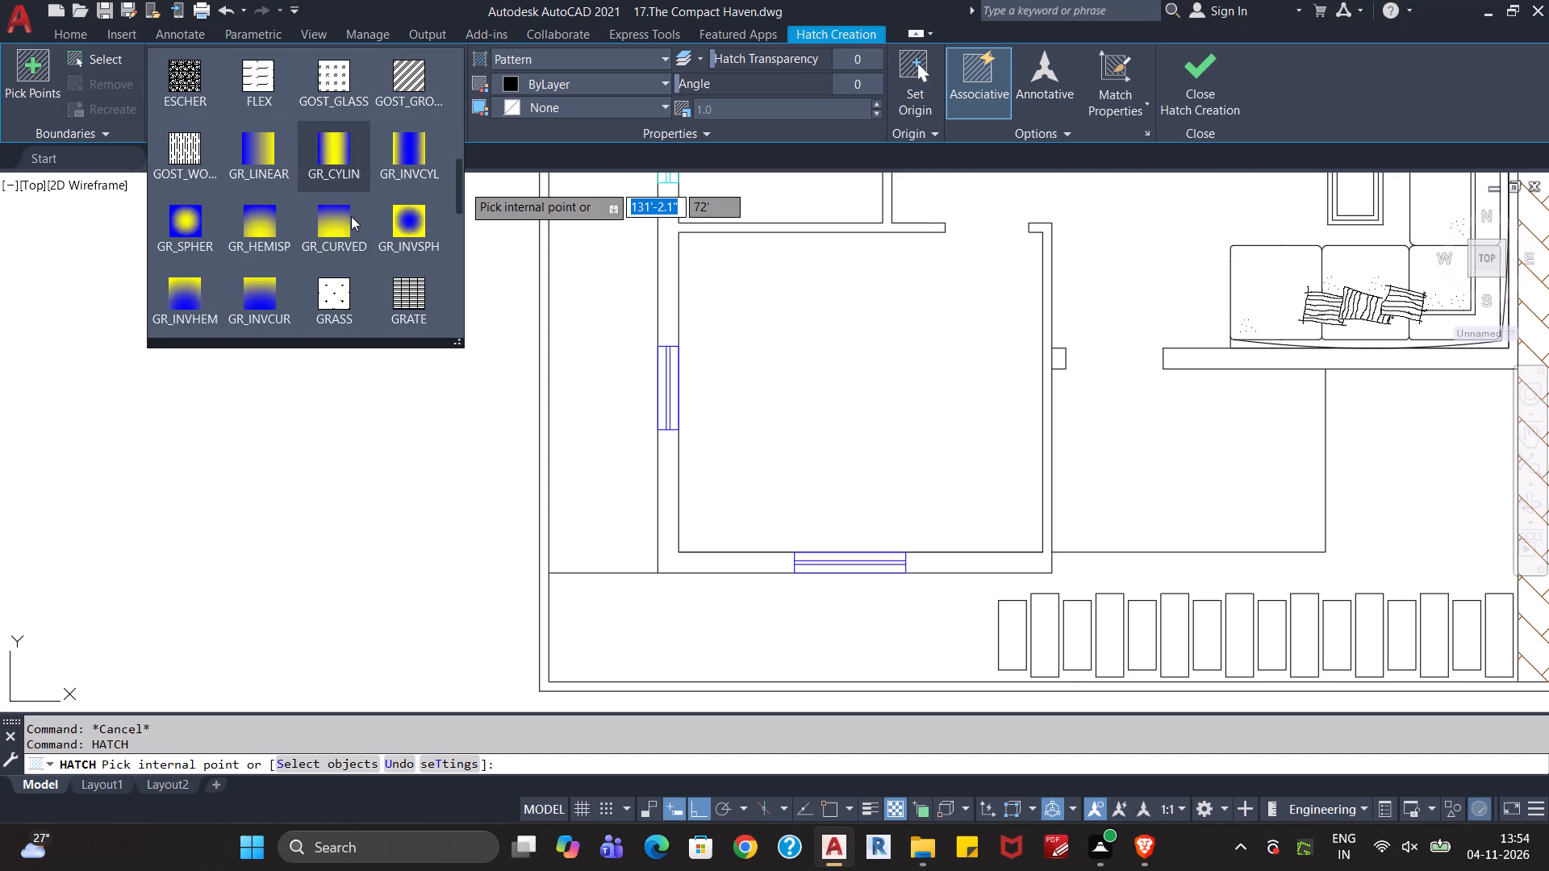
{"action": "scroll", "coordinate": [351, 216], "scroll_direction": "down", "scroll_amount": 1}
{"action": "left_click", "coordinate": [345, 218]}
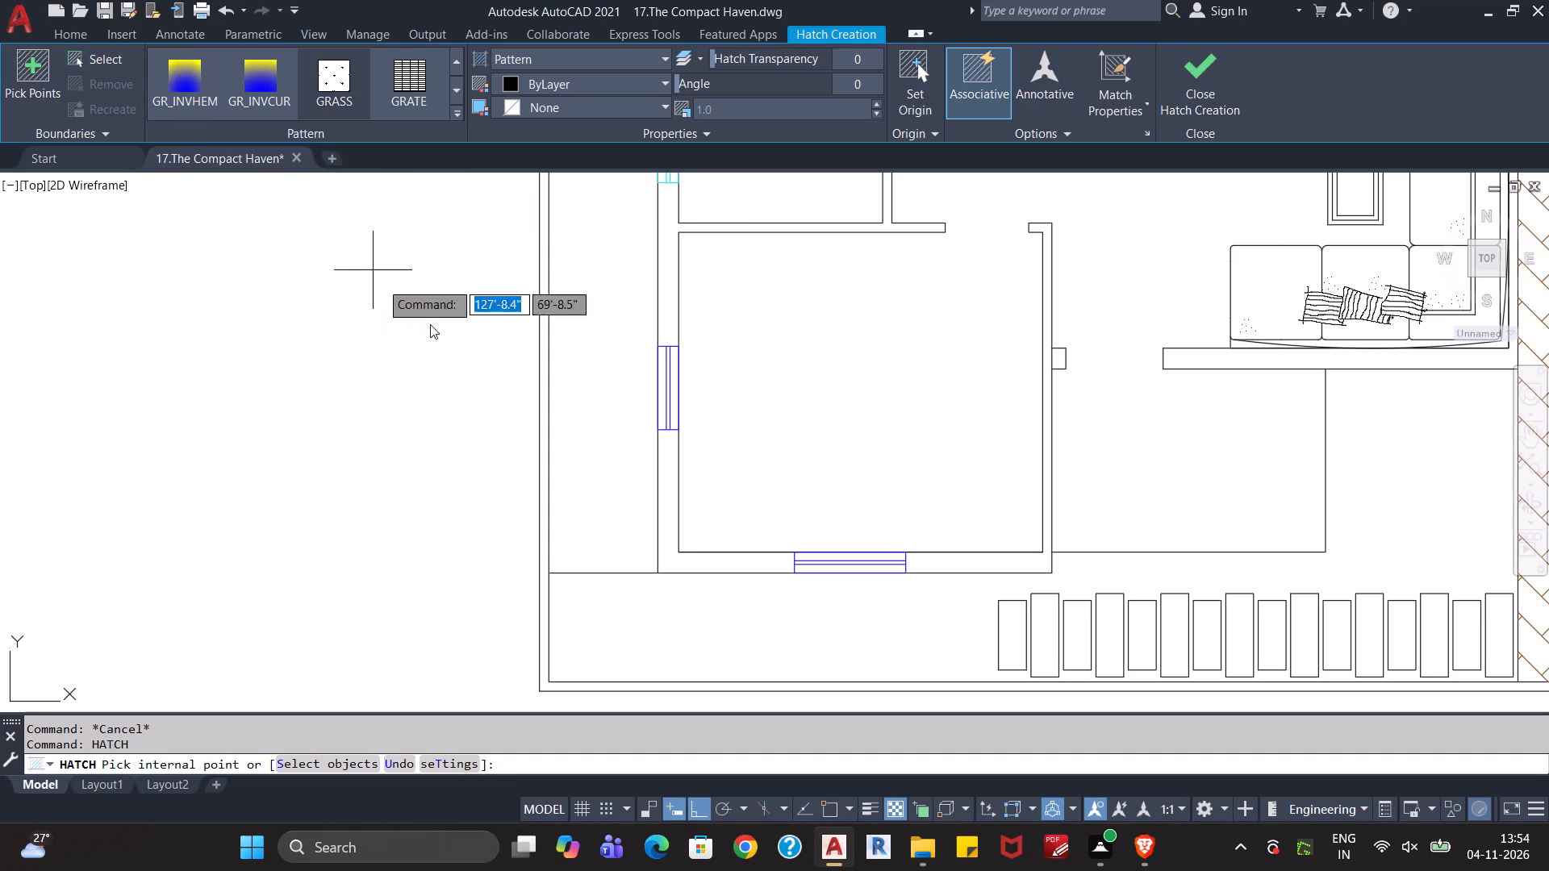
{"action": "left_click", "coordinate": [627, 85]}
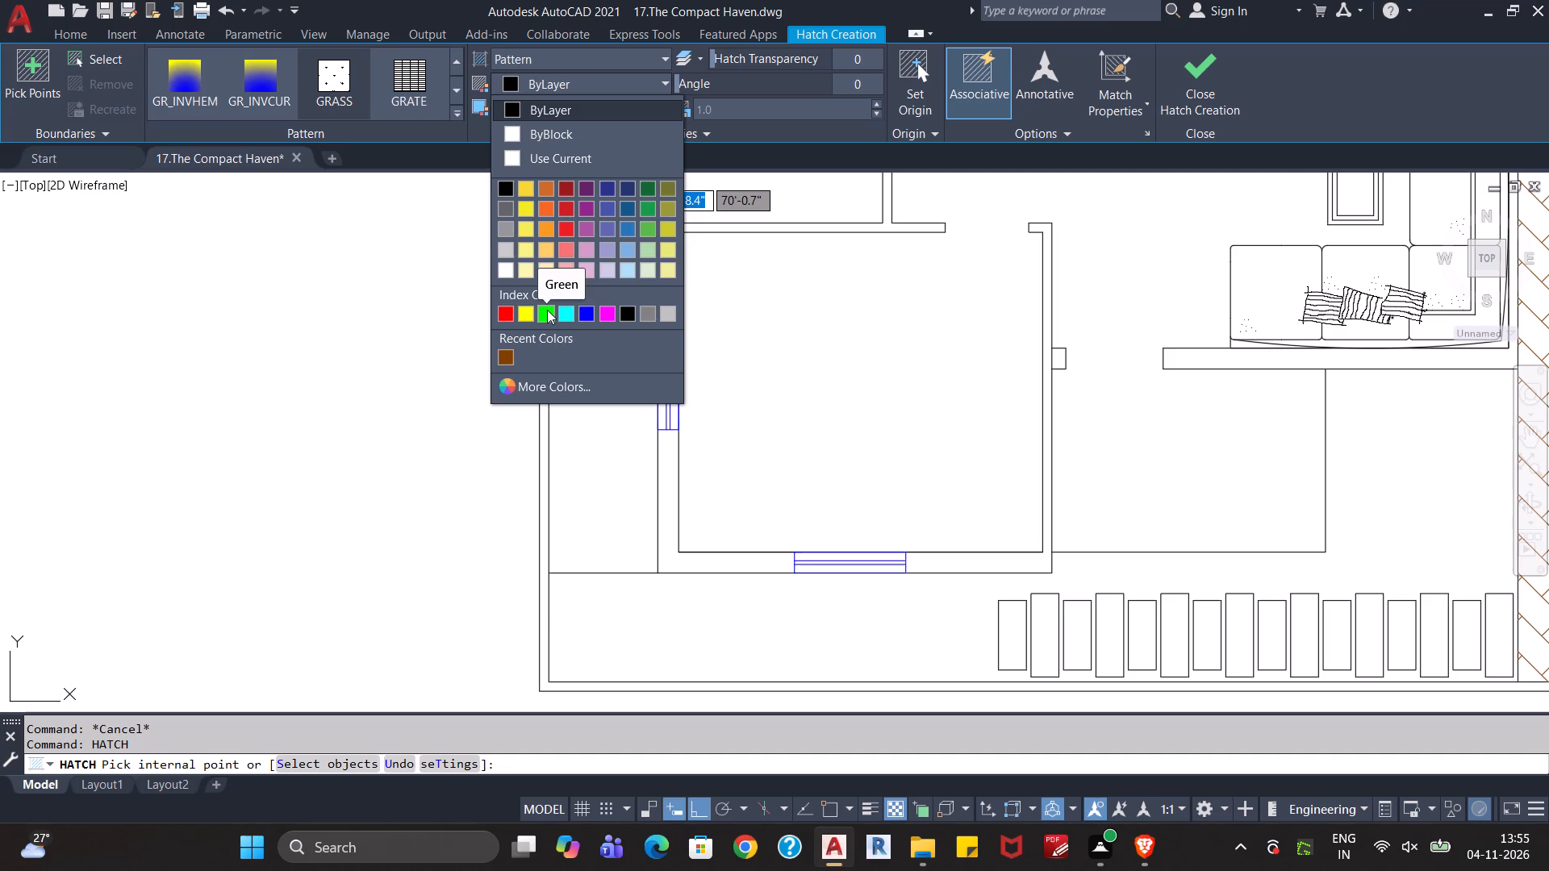
{"action": "left_click", "coordinate": [547, 310]}
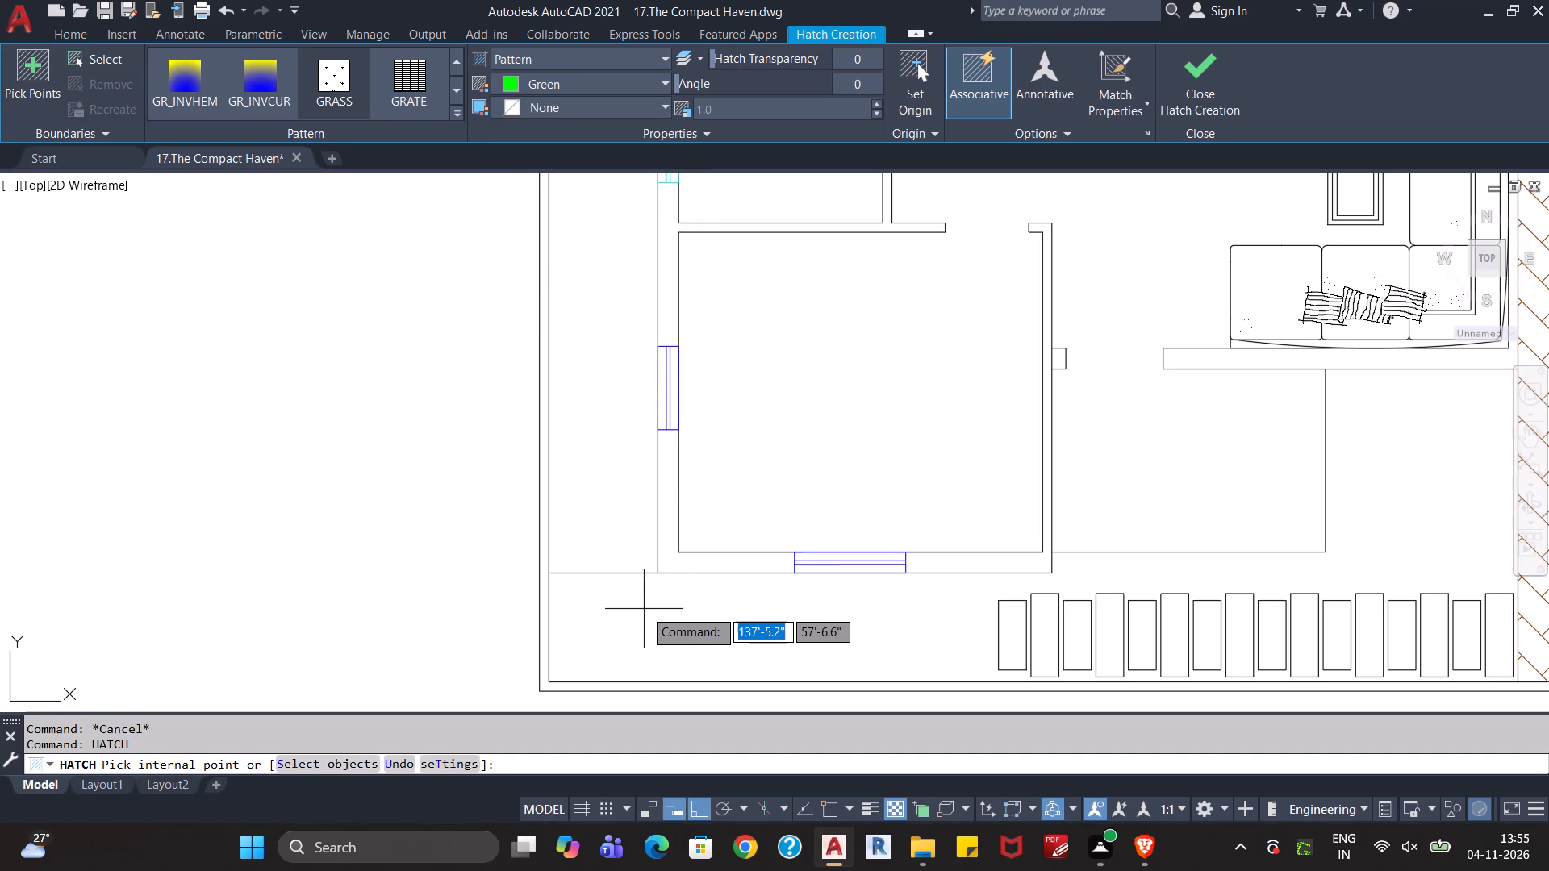
{"action": "left_click", "coordinate": [644, 609]}
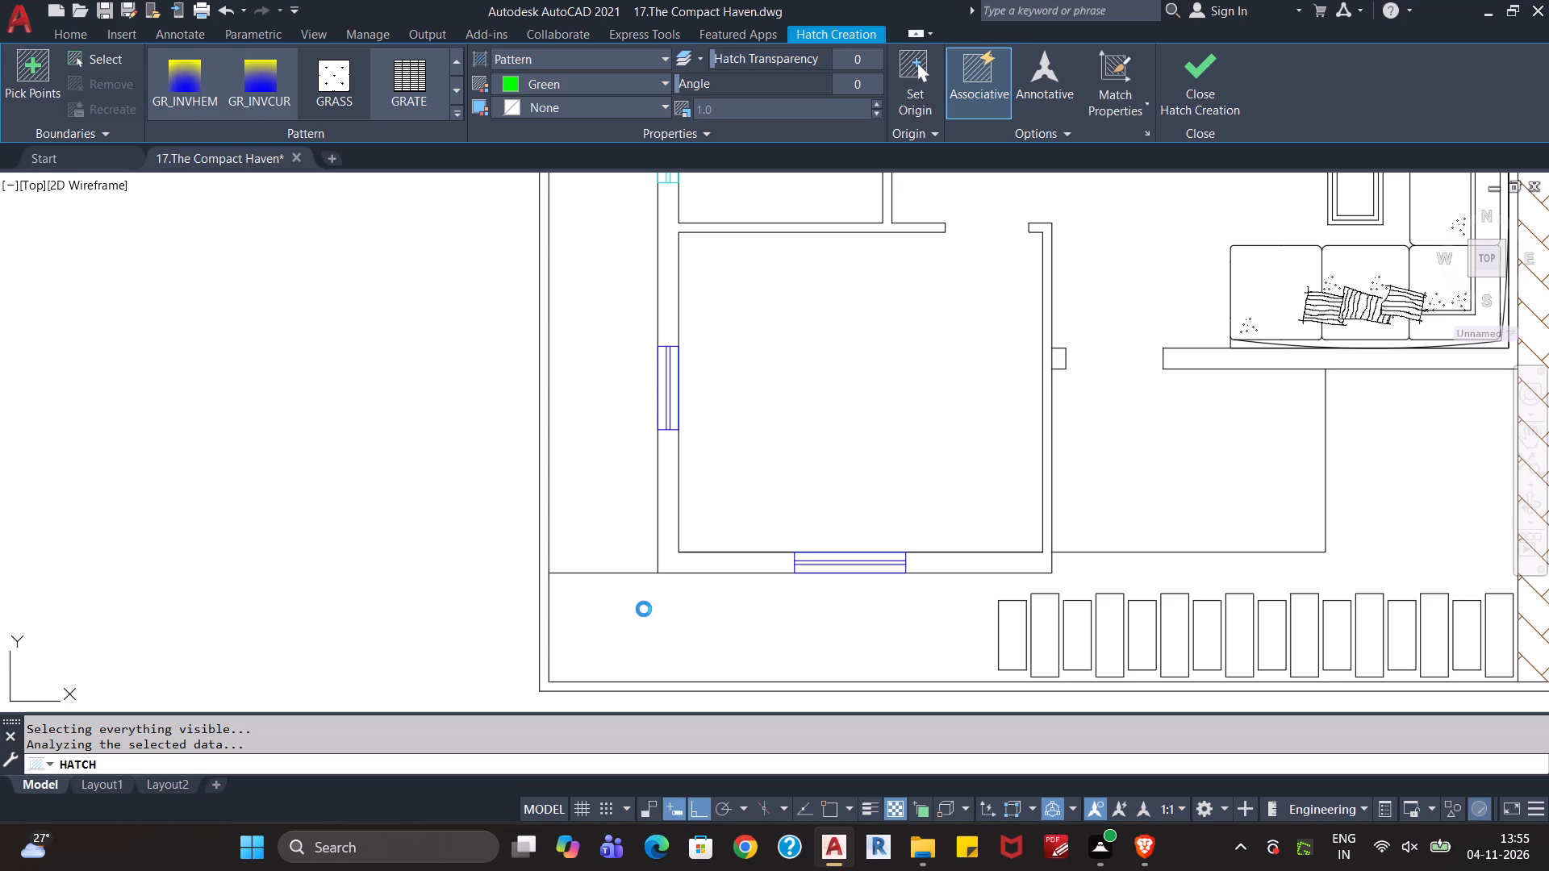
{"action": "scroll", "coordinate": [717, 592], "scroll_direction": "down", "scroll_amount": 4}
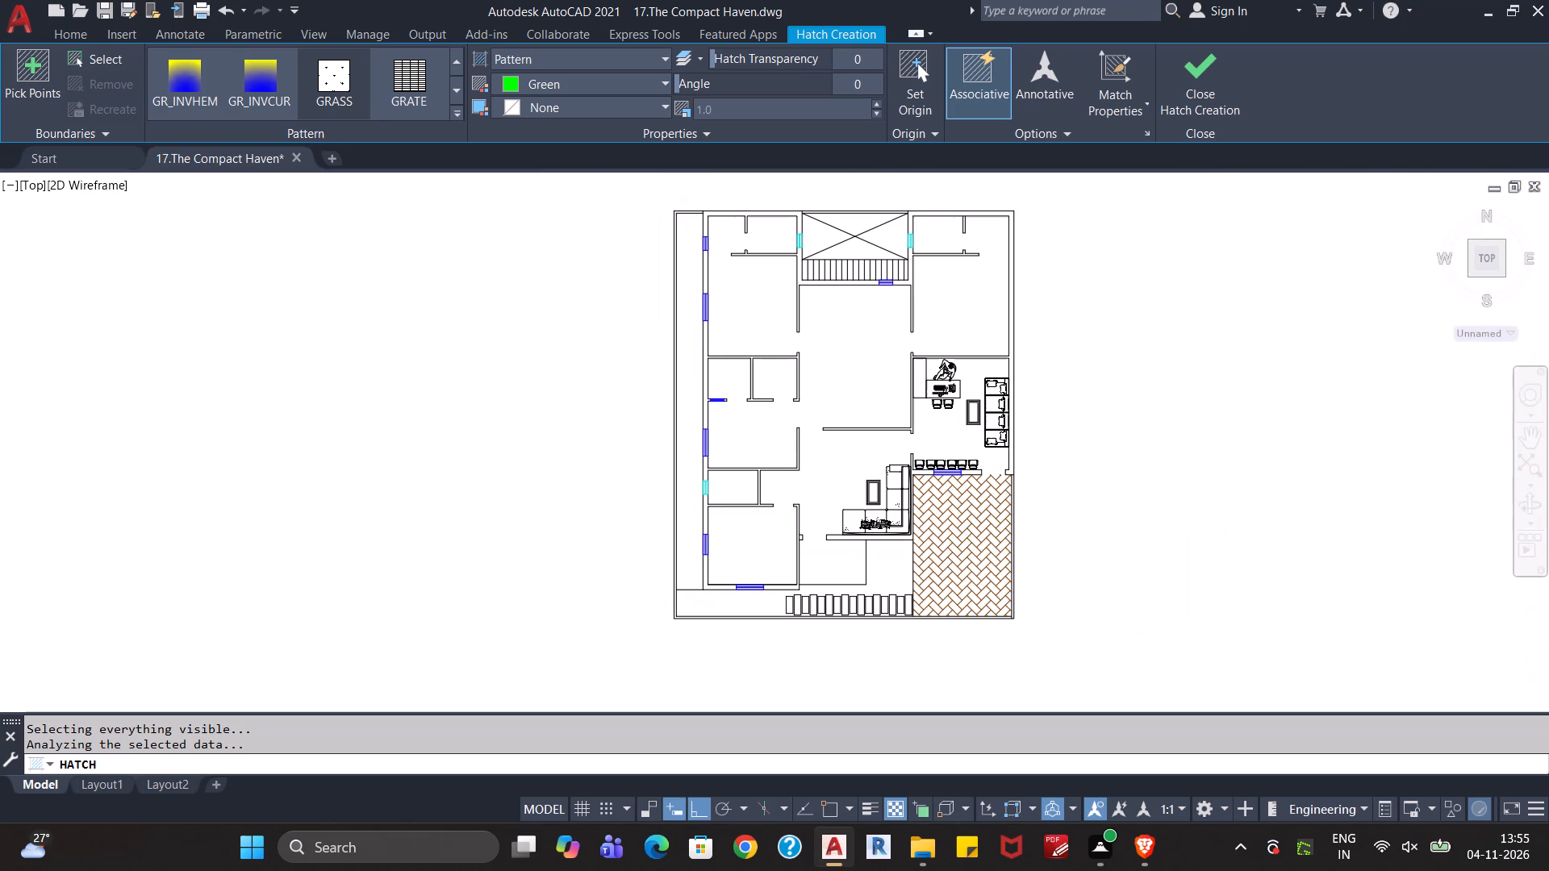
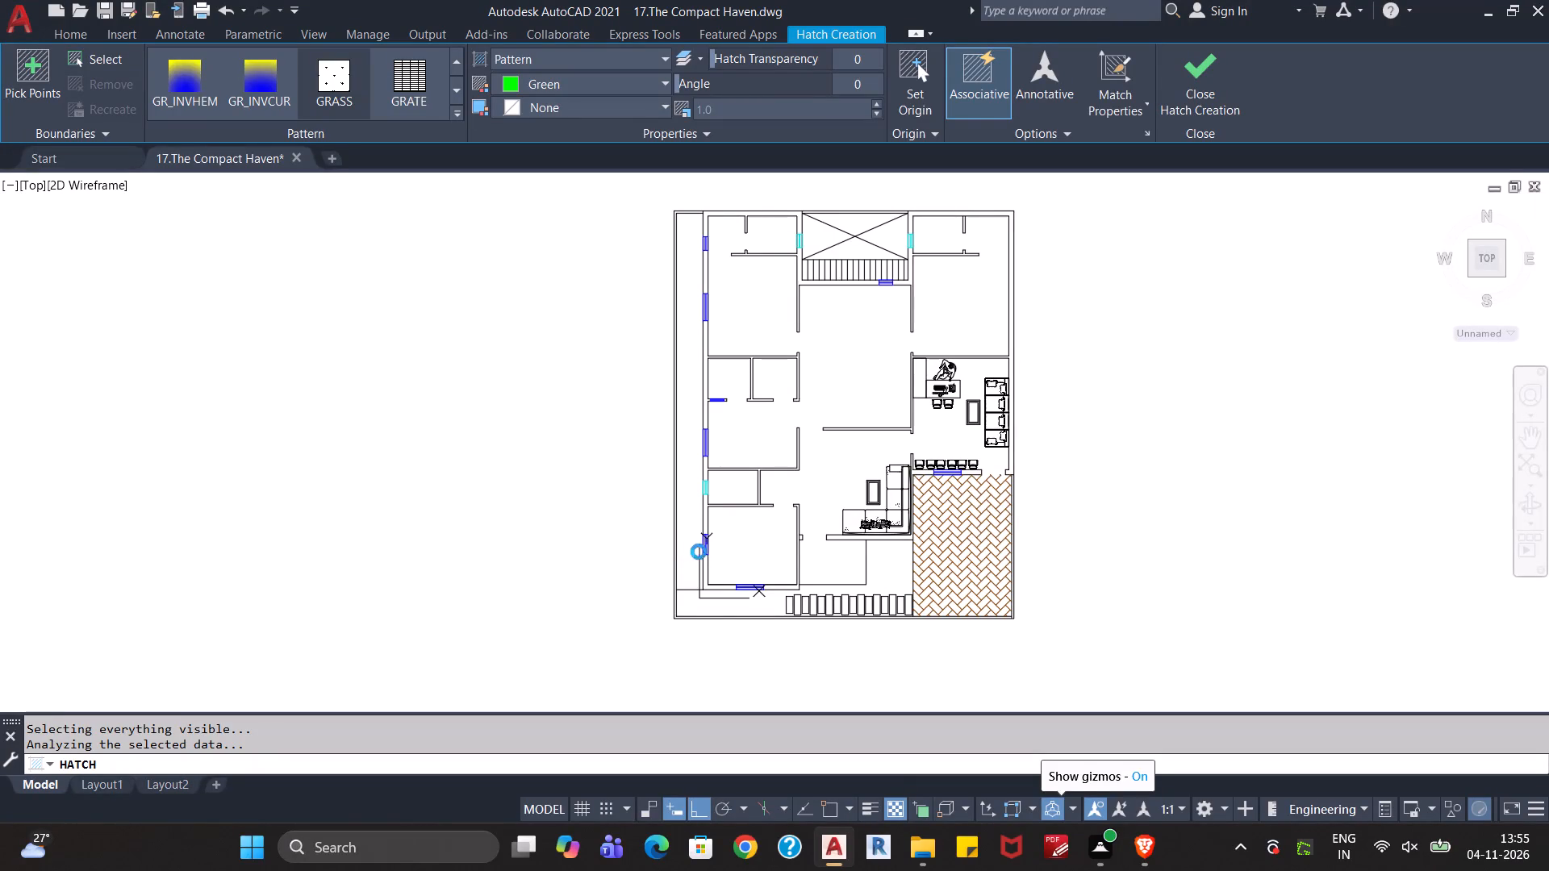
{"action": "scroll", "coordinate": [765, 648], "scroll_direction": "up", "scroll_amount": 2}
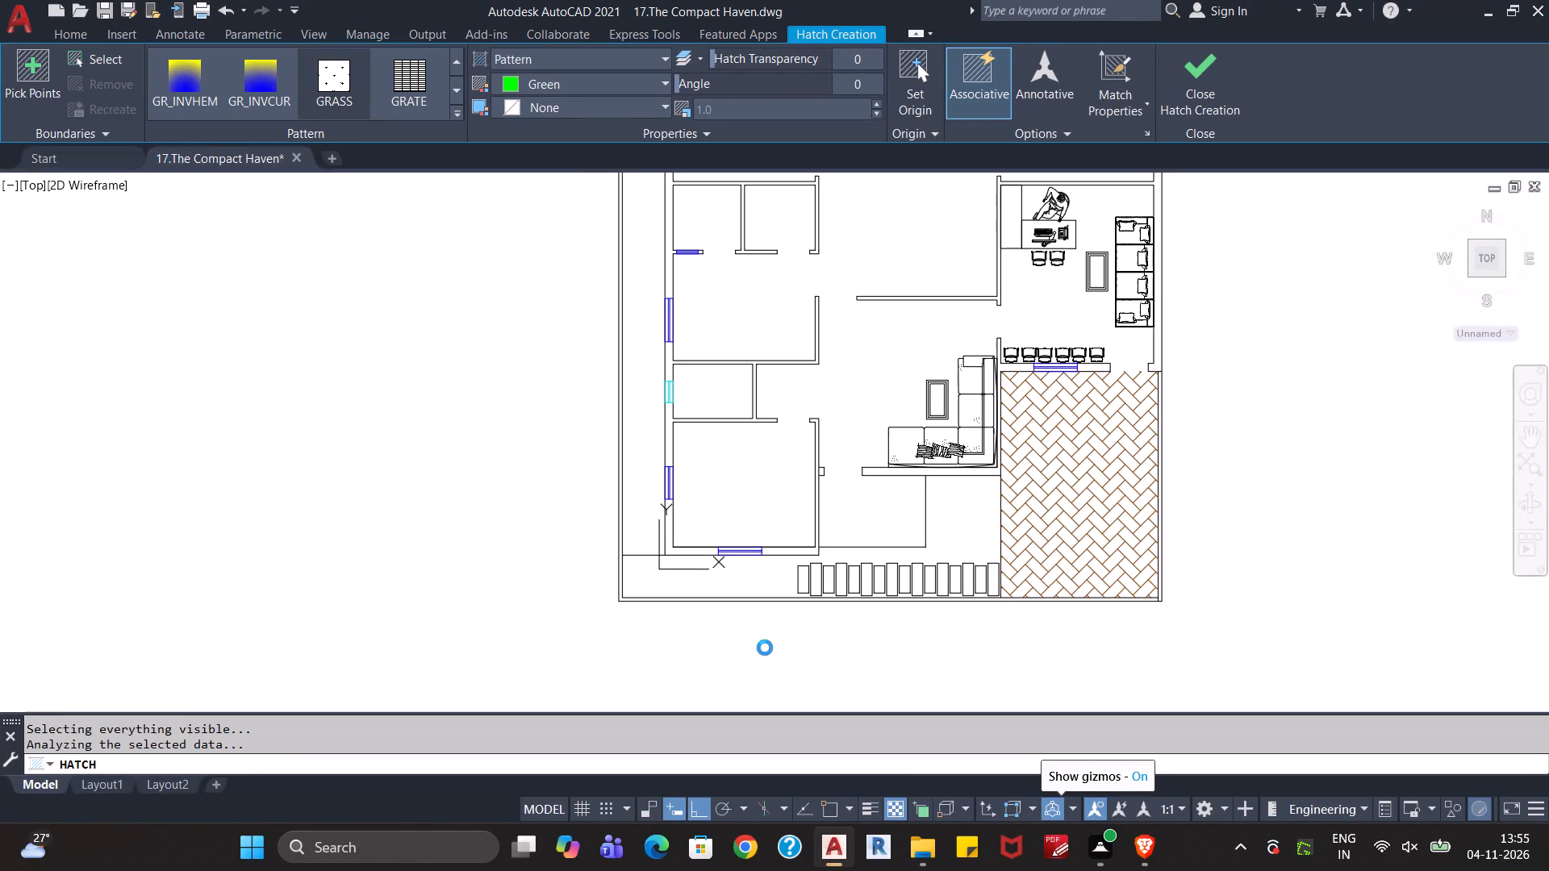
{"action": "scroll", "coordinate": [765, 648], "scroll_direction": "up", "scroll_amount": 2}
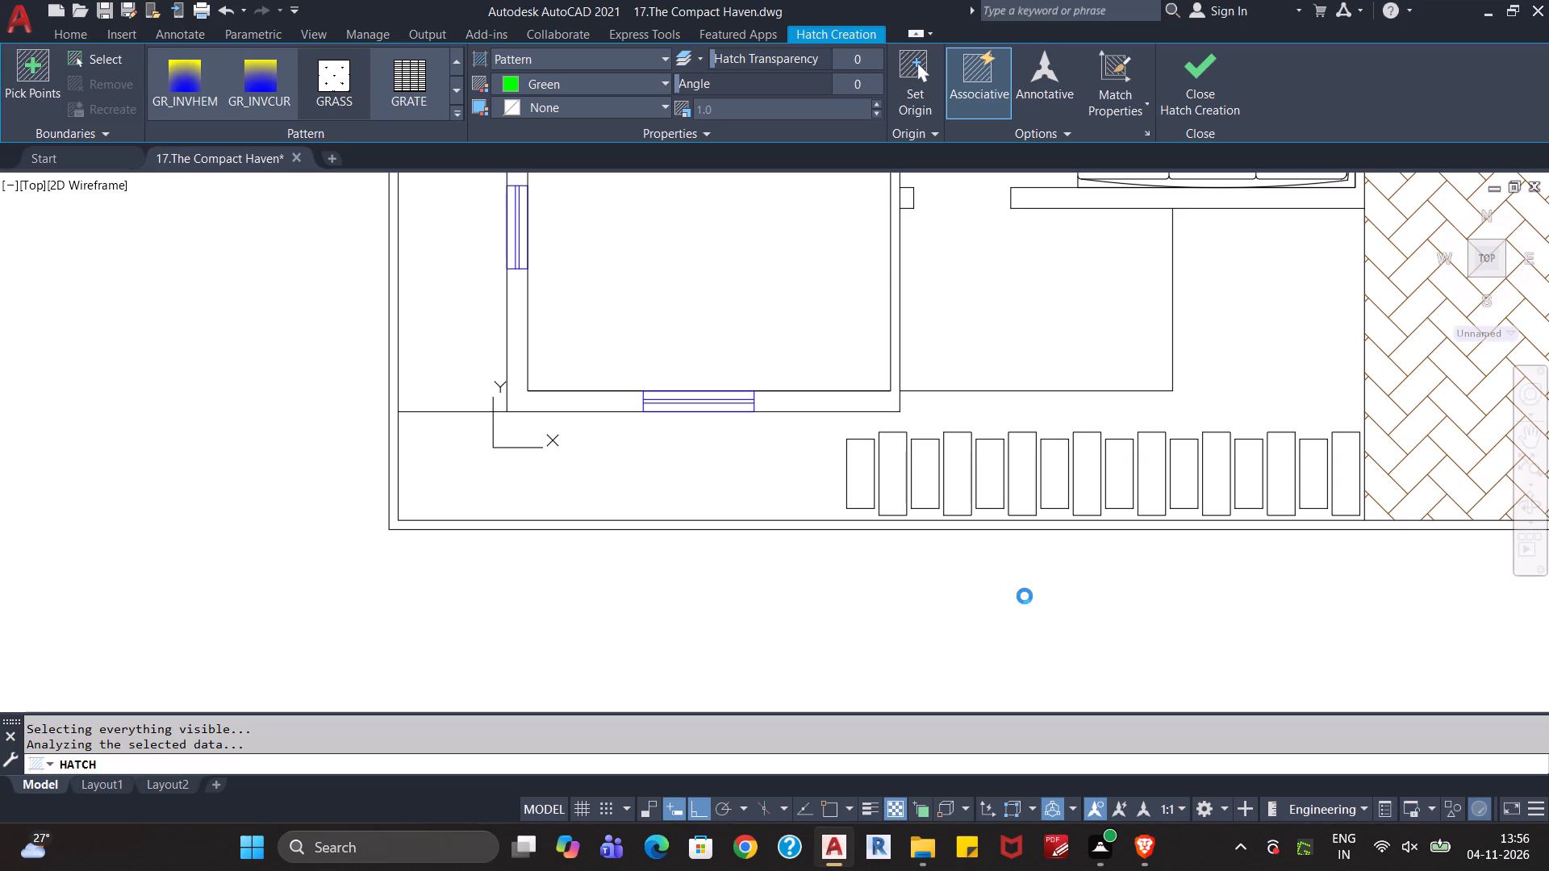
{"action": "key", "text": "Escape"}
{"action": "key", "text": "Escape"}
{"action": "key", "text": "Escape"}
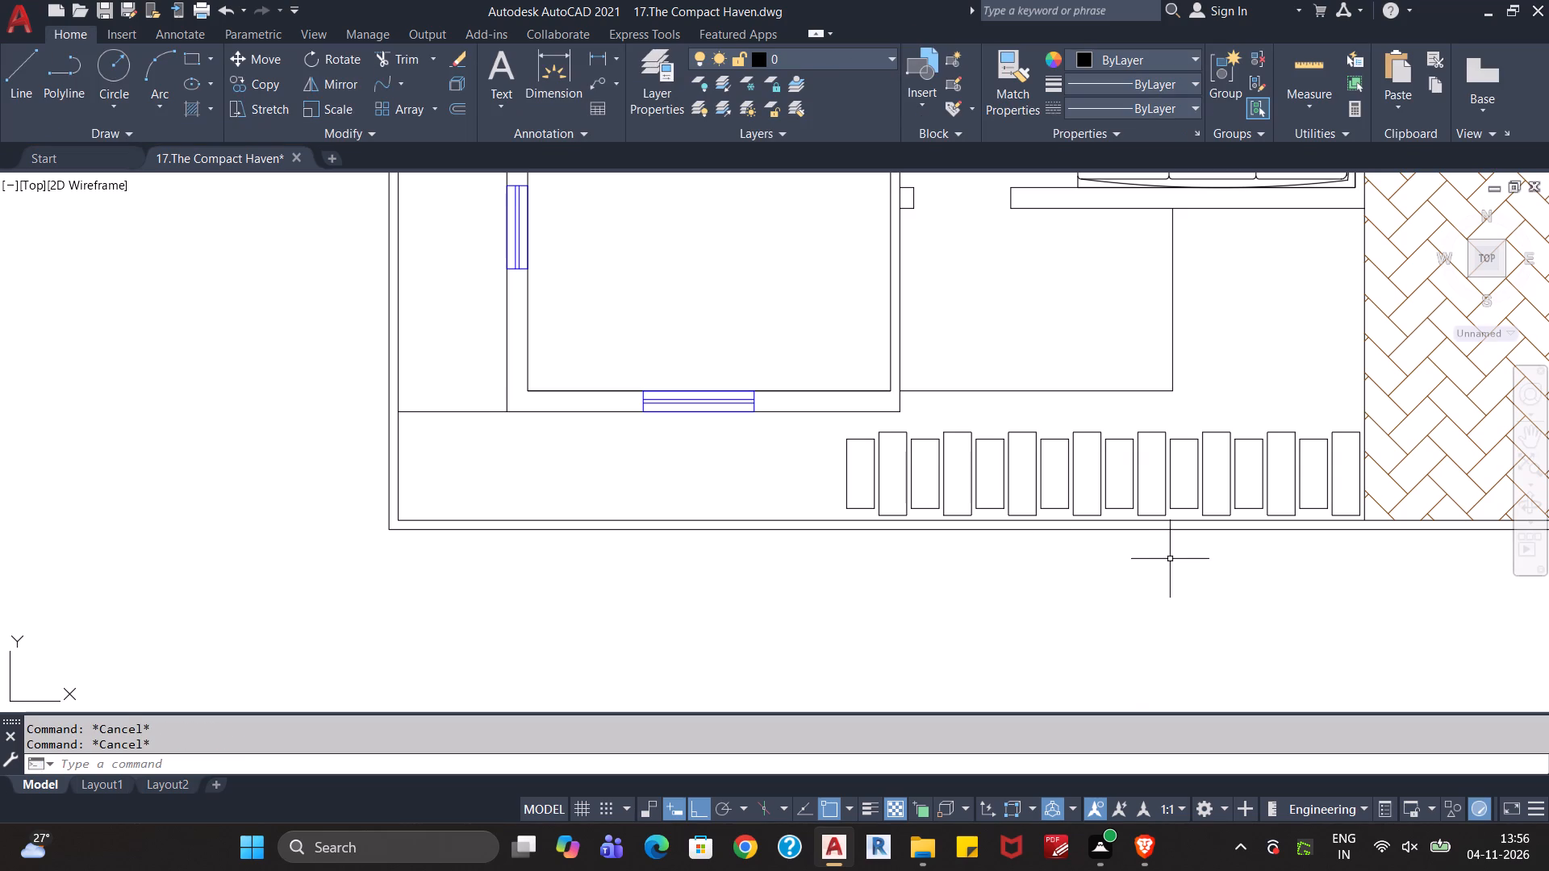
Trace the front yard's plot side with lines from the extended wall line along the front boundary and up the paving edge to the living room wall.
{"action": "scroll", "coordinate": [1172, 559], "scroll_direction": "up", "scroll_amount": 1}
{"action": "middle_click_drag", "start_coordinate": [1253, 601], "coordinate": [1081, 671]}
{"action": "scroll", "coordinate": [1079, 671], "scroll_direction": "down", "scroll_amount": 1}
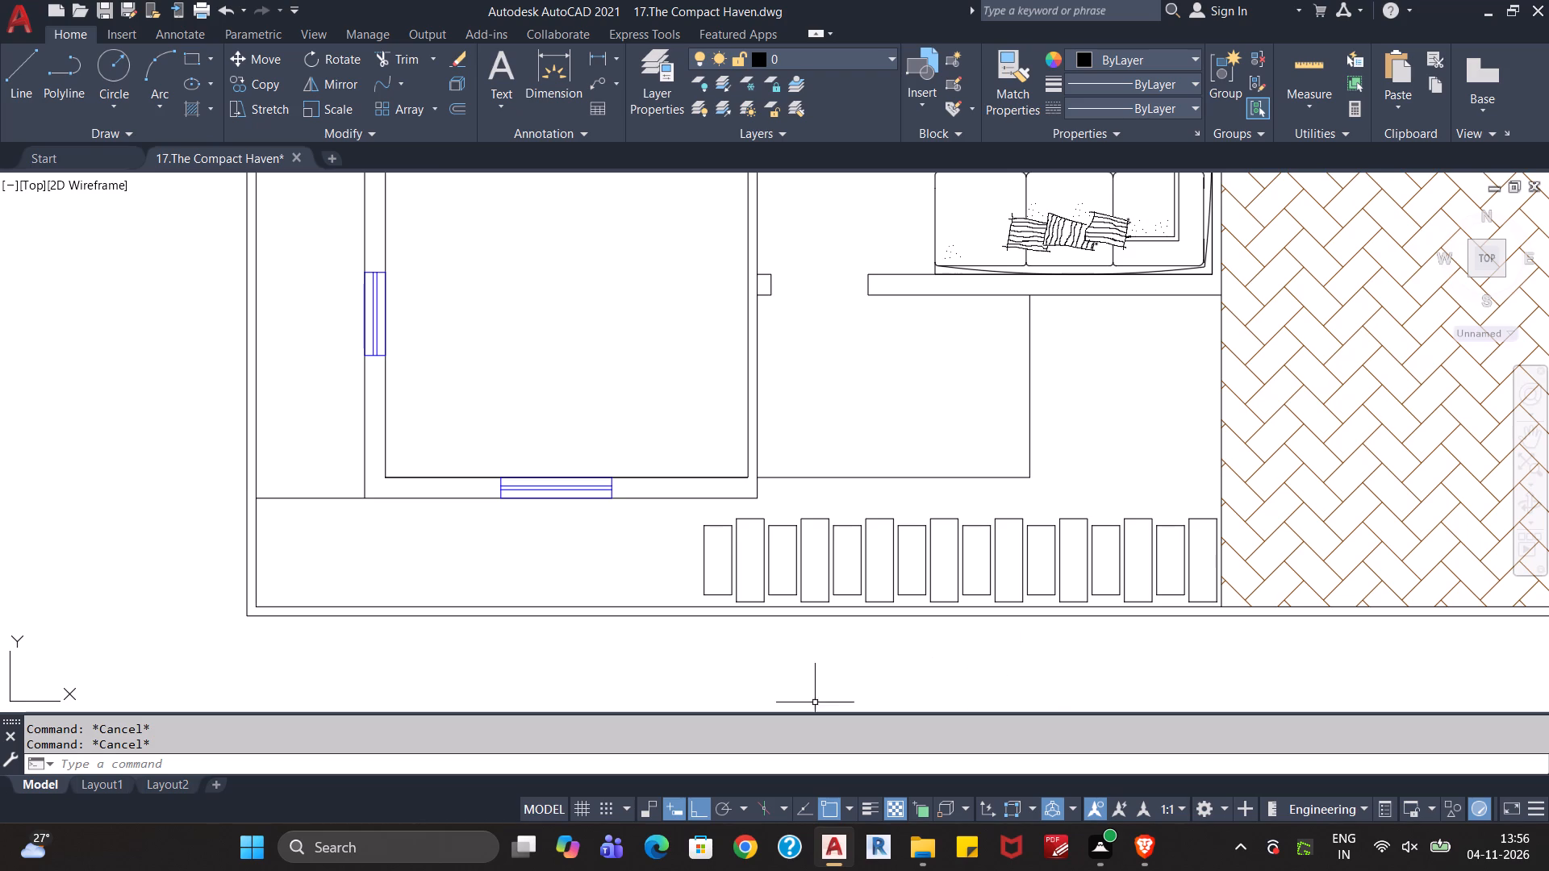
{"action": "left_click", "coordinate": [19, 72]}
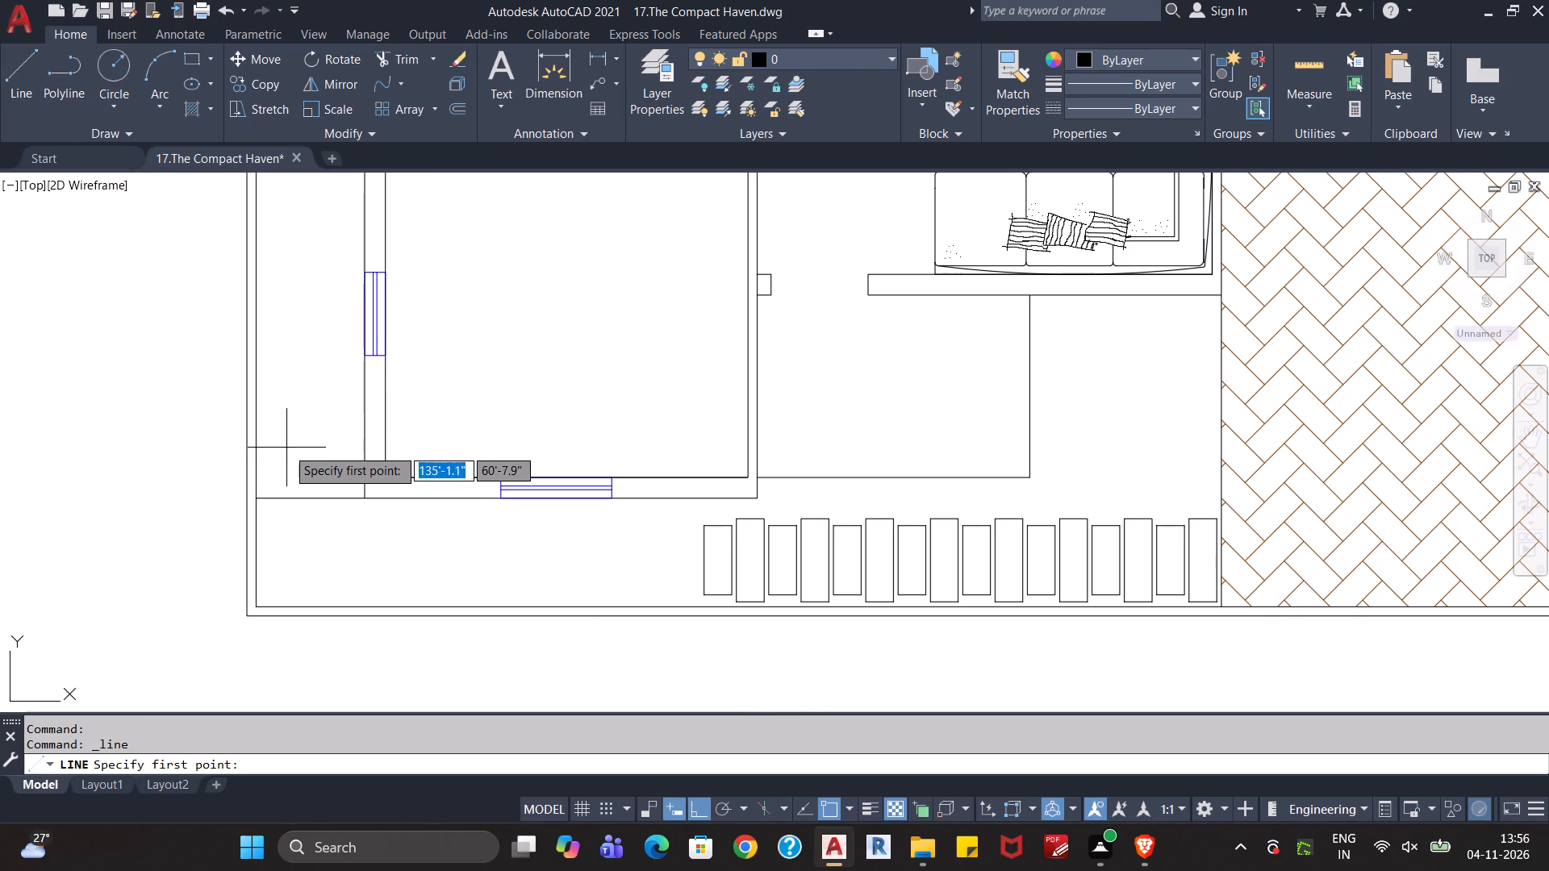
{"action": "left_click", "coordinate": [257, 496]}
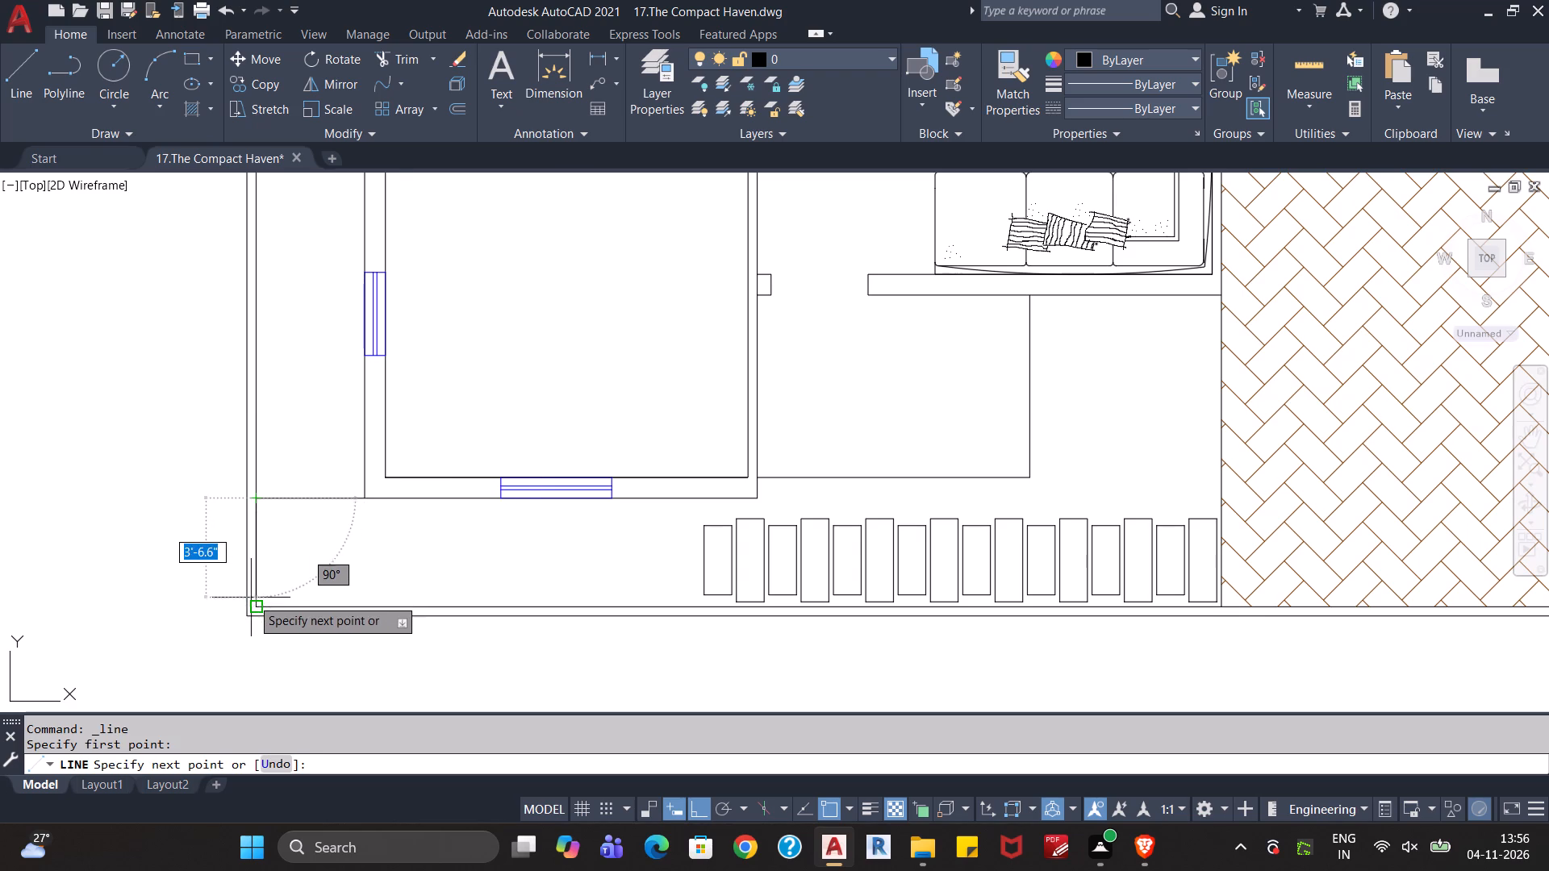
{"action": "left_click", "coordinate": [253, 602]}
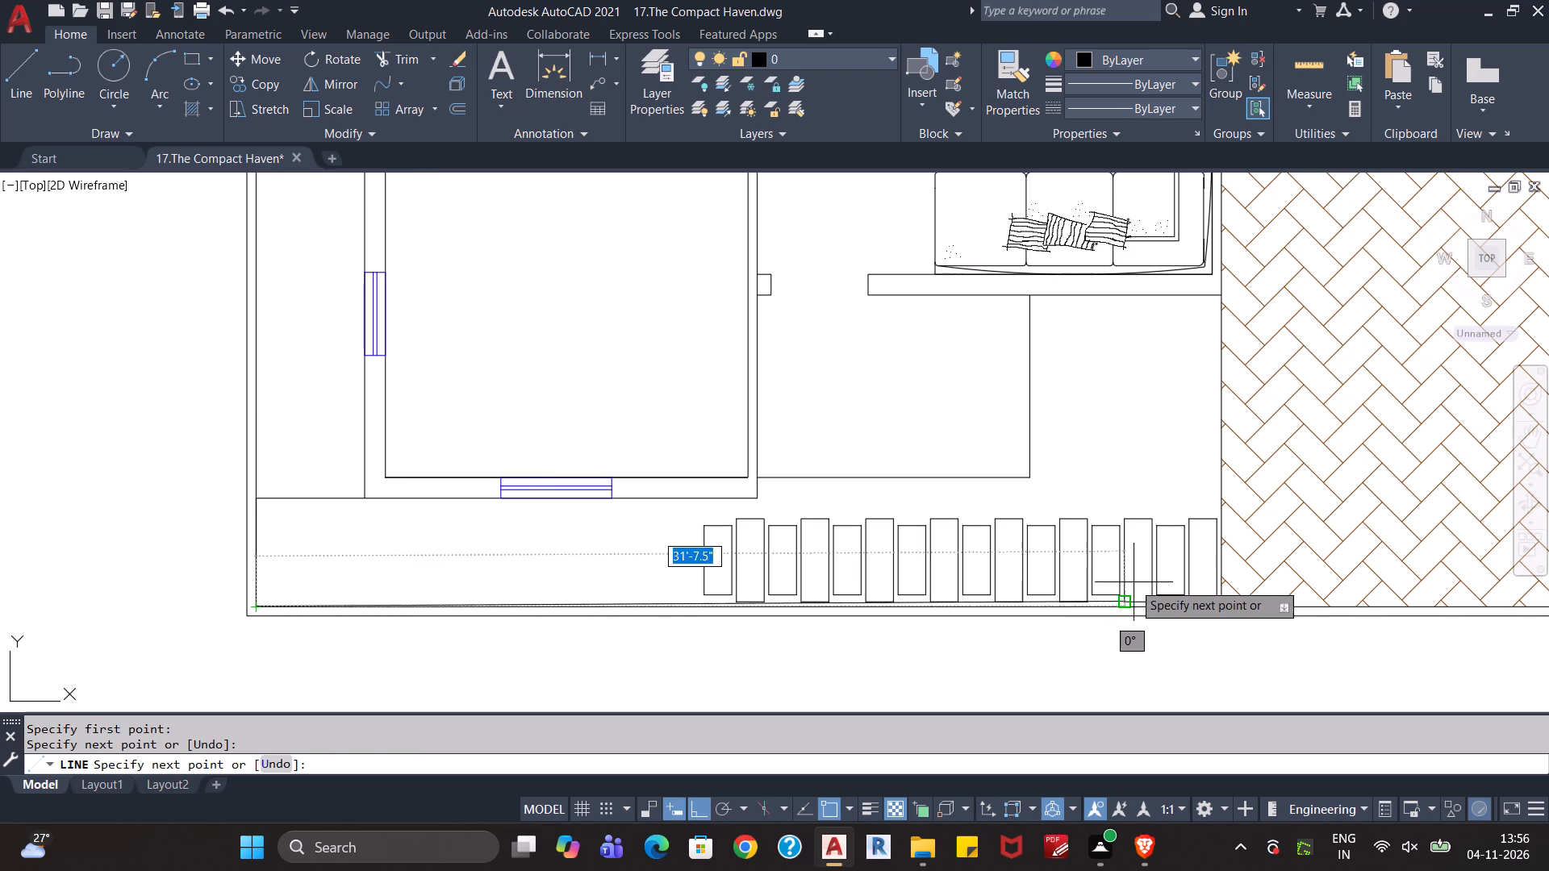
{"action": "scroll", "coordinate": [1221, 602], "scroll_direction": "up", "scroll_amount": 2}
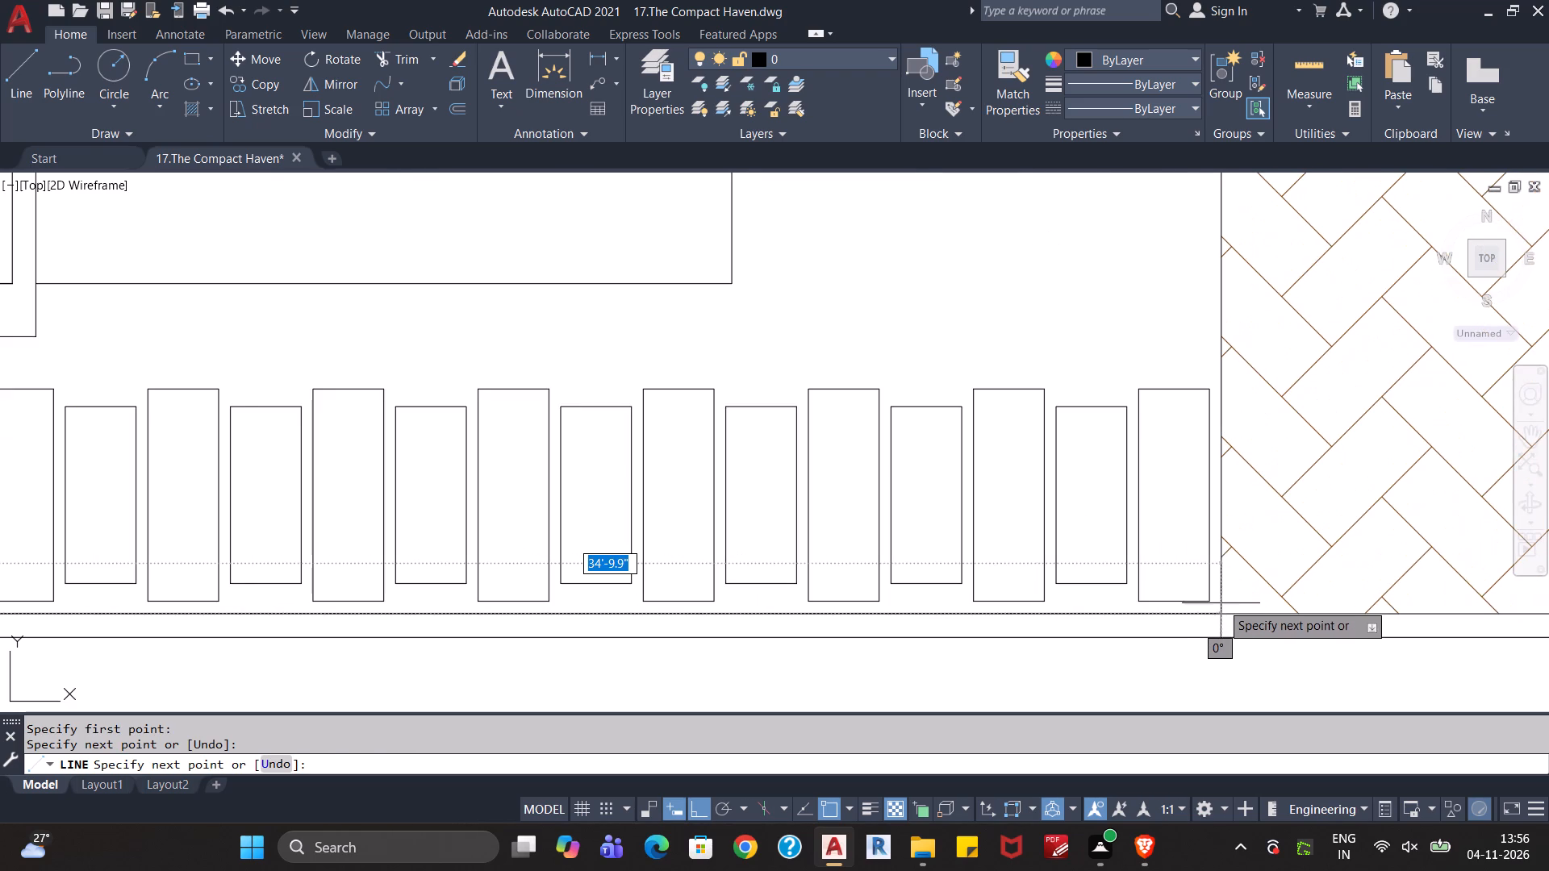
{"action": "left_click", "coordinate": [1221, 614]}
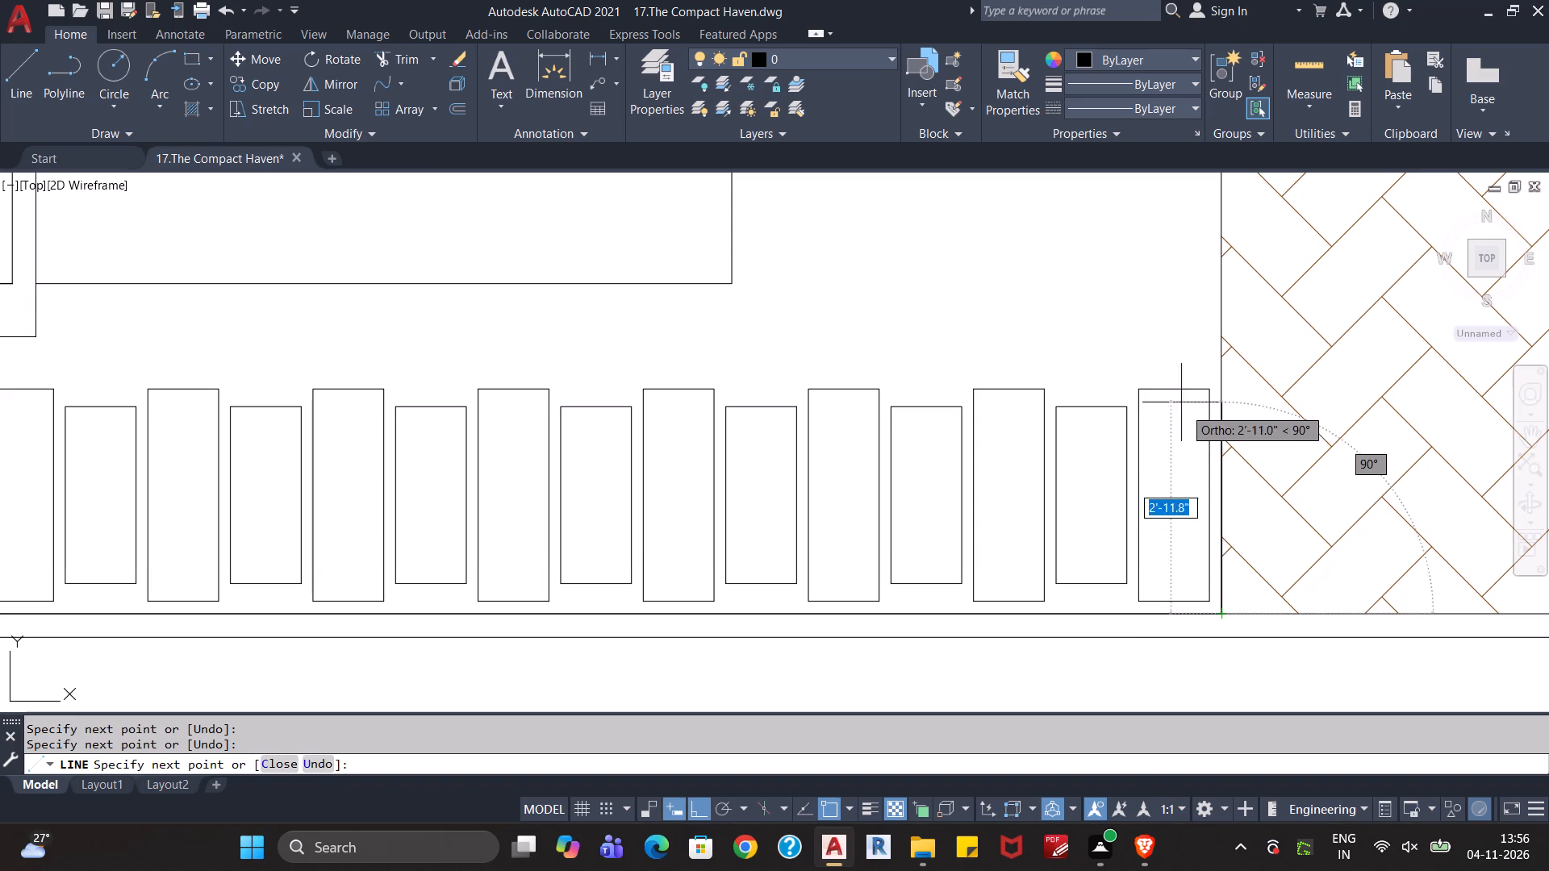
{"action": "middle_click_drag", "start_coordinate": [1167, 339], "coordinate": [1079, 744]}
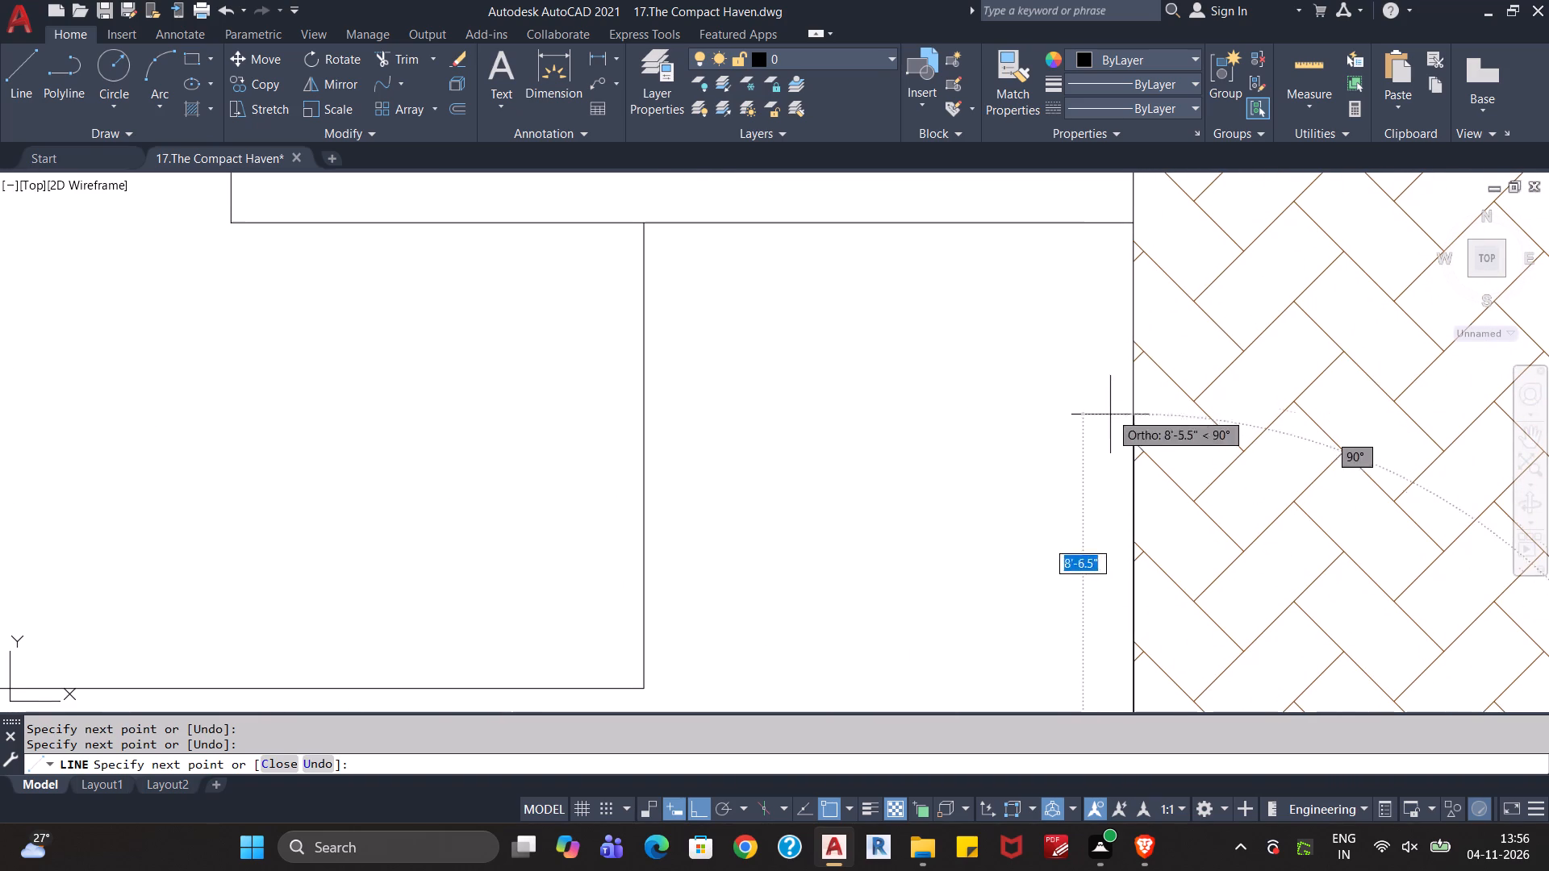
{"action": "left_click", "coordinate": [1134, 225]}
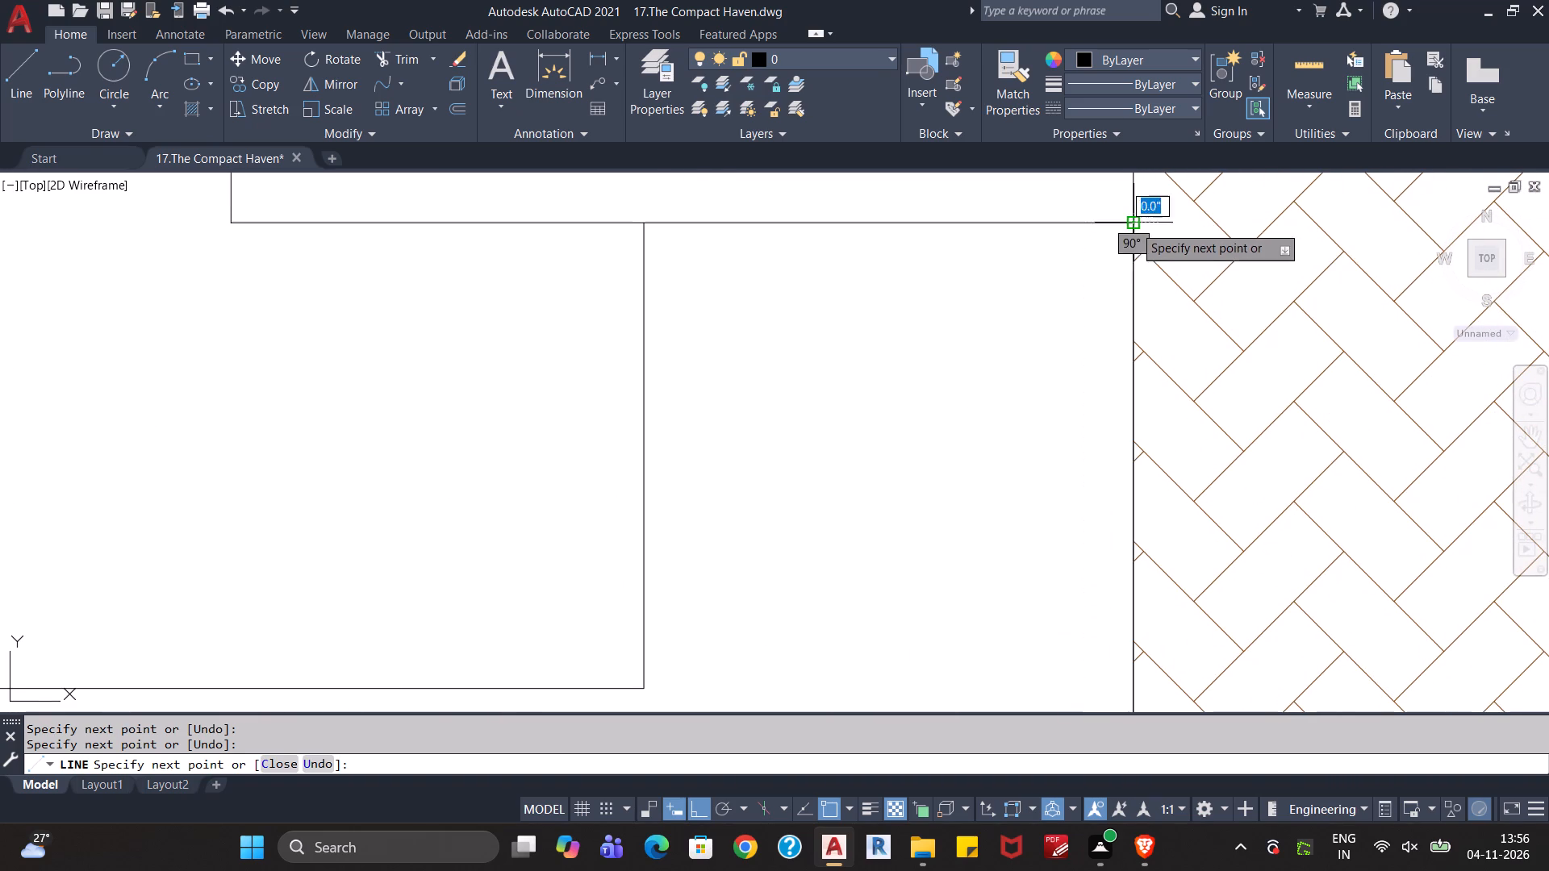
Continue the line chain along the living room wall, around the porch corner and along the lower-left room's front wall to the starting point.
{"action": "left_click", "coordinate": [640, 226]}
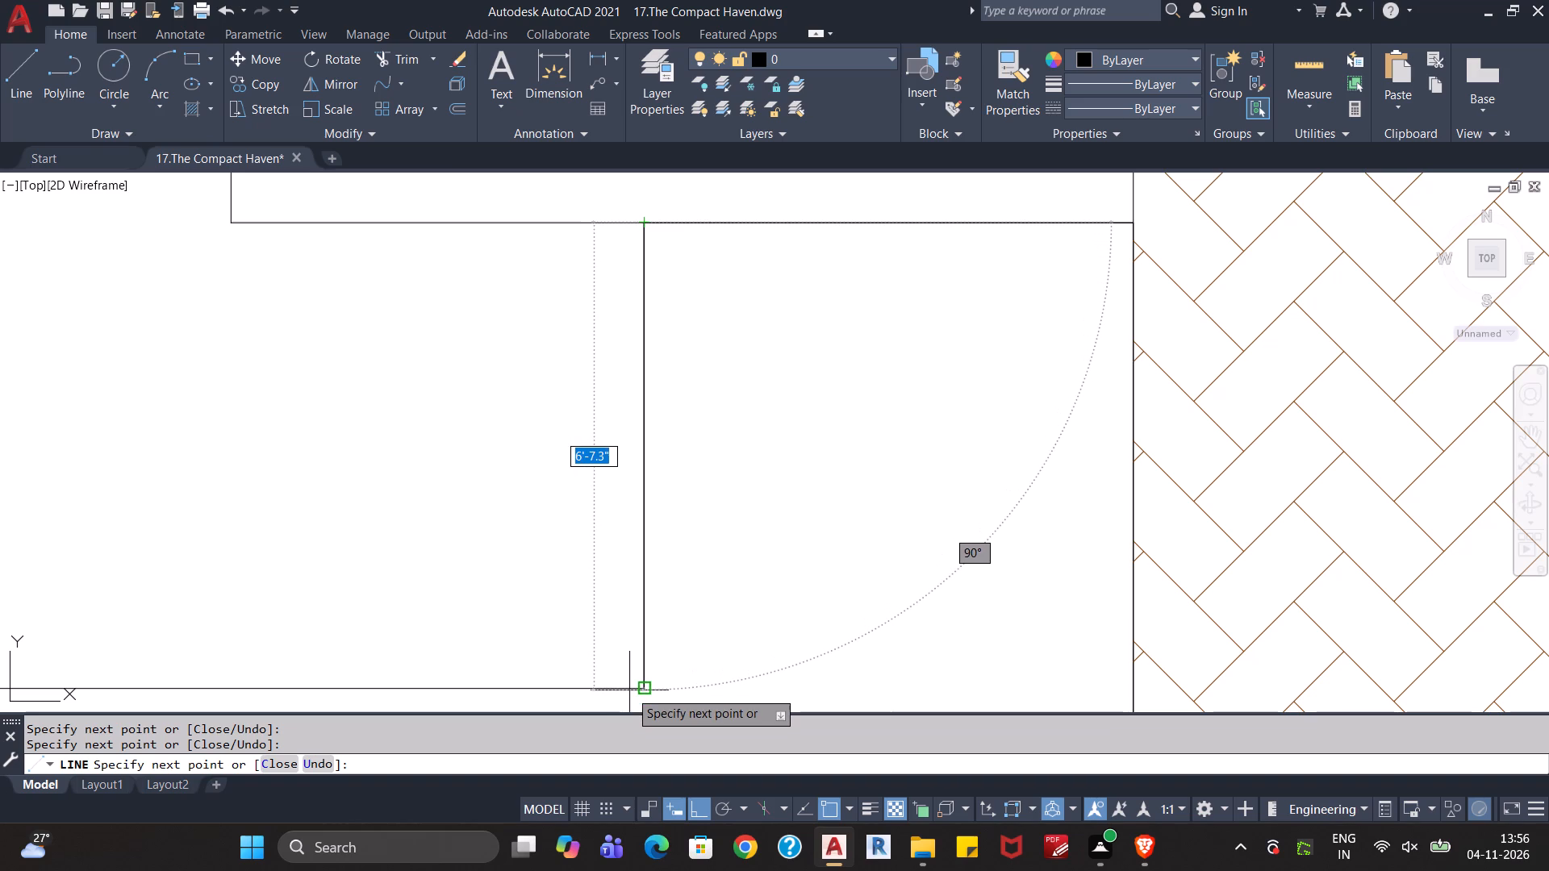
{"action": "scroll", "coordinate": [629, 690], "scroll_direction": "up", "scroll_amount": 3}
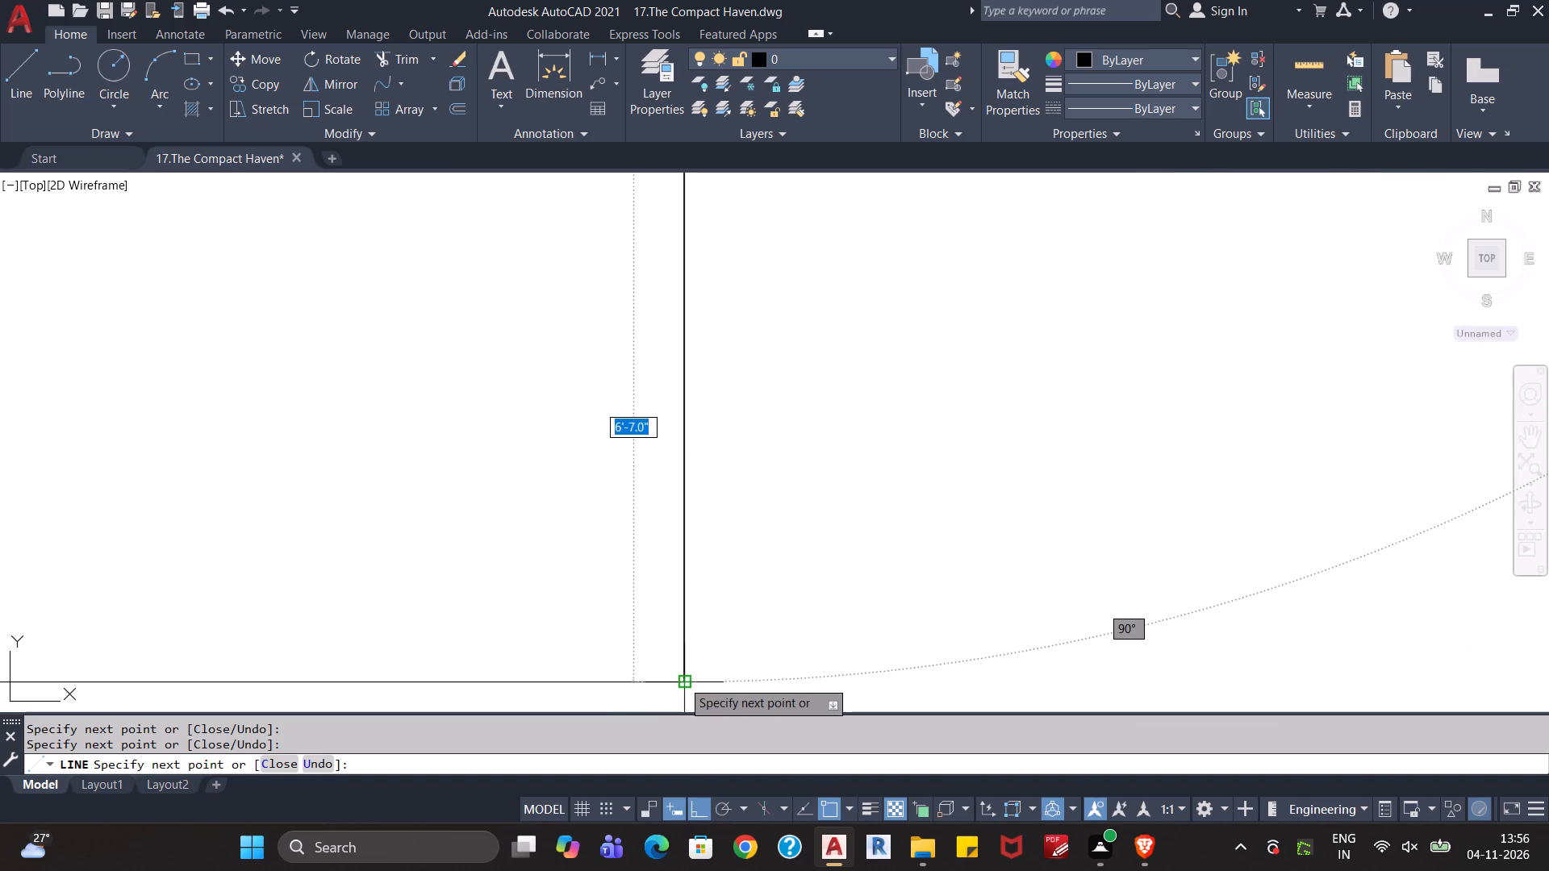
{"action": "left_click", "coordinate": [682, 680]}
{"action": "middle_click_drag", "start_coordinate": [415, 644], "coordinate": [842, 531]}
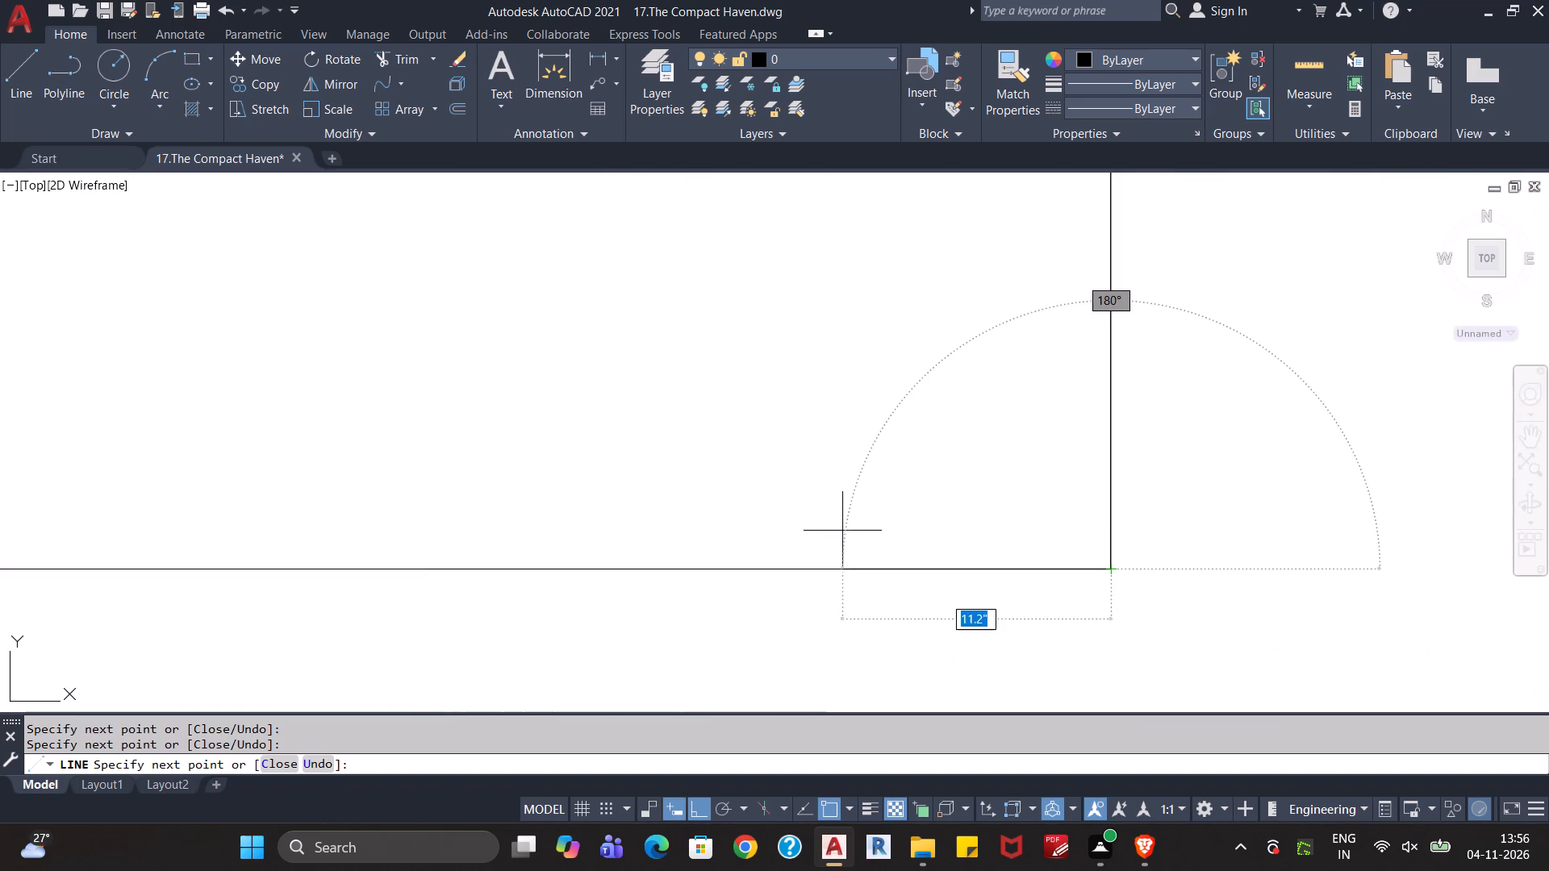
{"action": "scroll", "coordinate": [795, 533], "scroll_direction": "down", "scroll_amount": 3}
{"action": "middle_click_drag", "start_coordinate": [316, 566], "coordinate": [815, 576]}
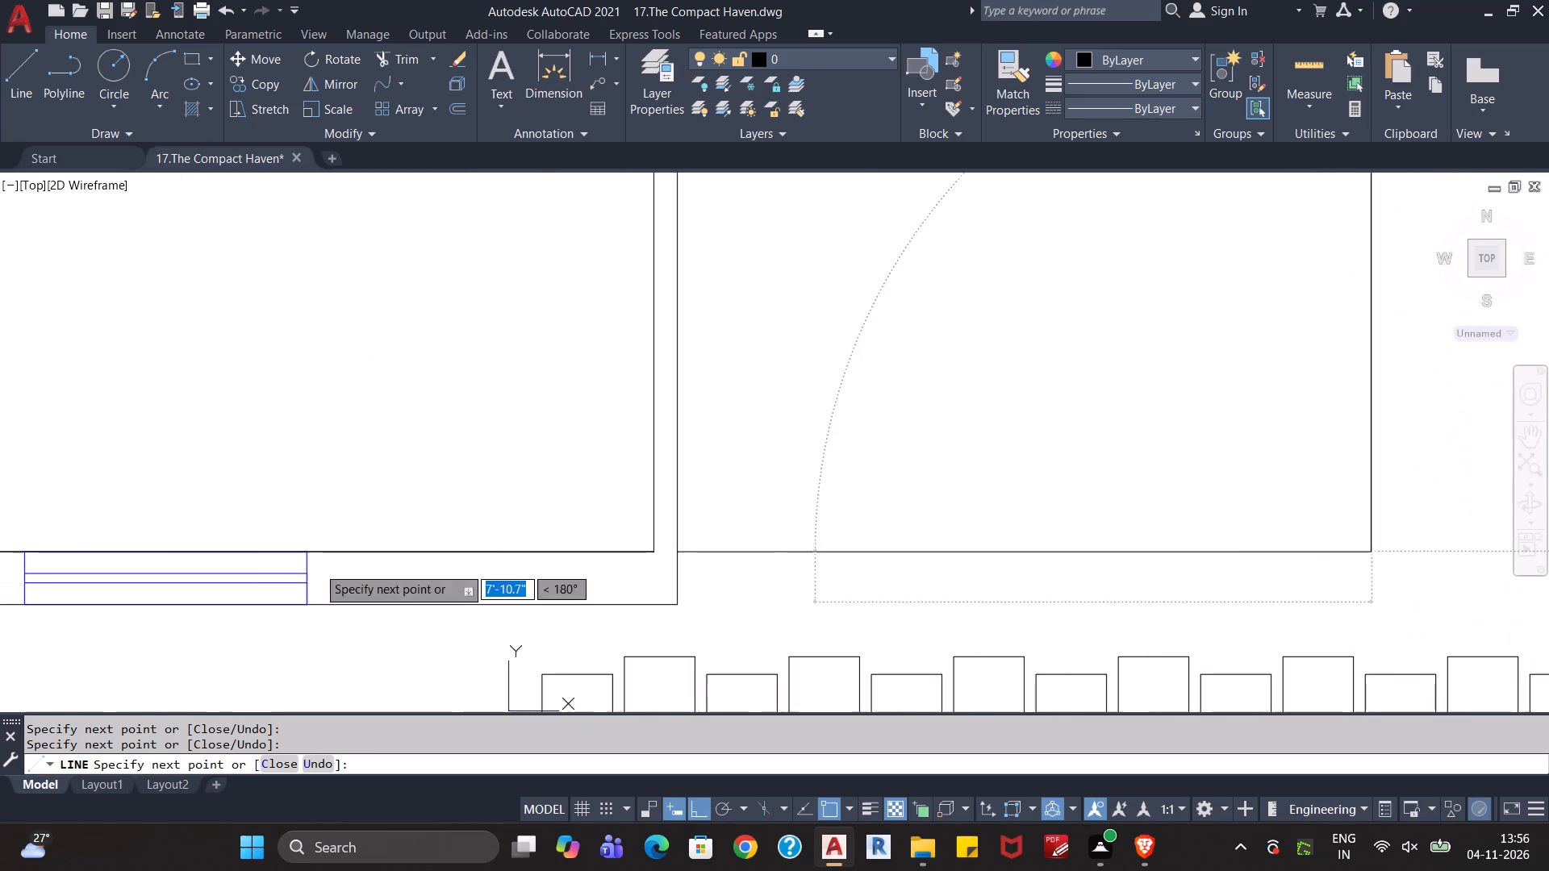
{"action": "left_click", "coordinate": [674, 556]}
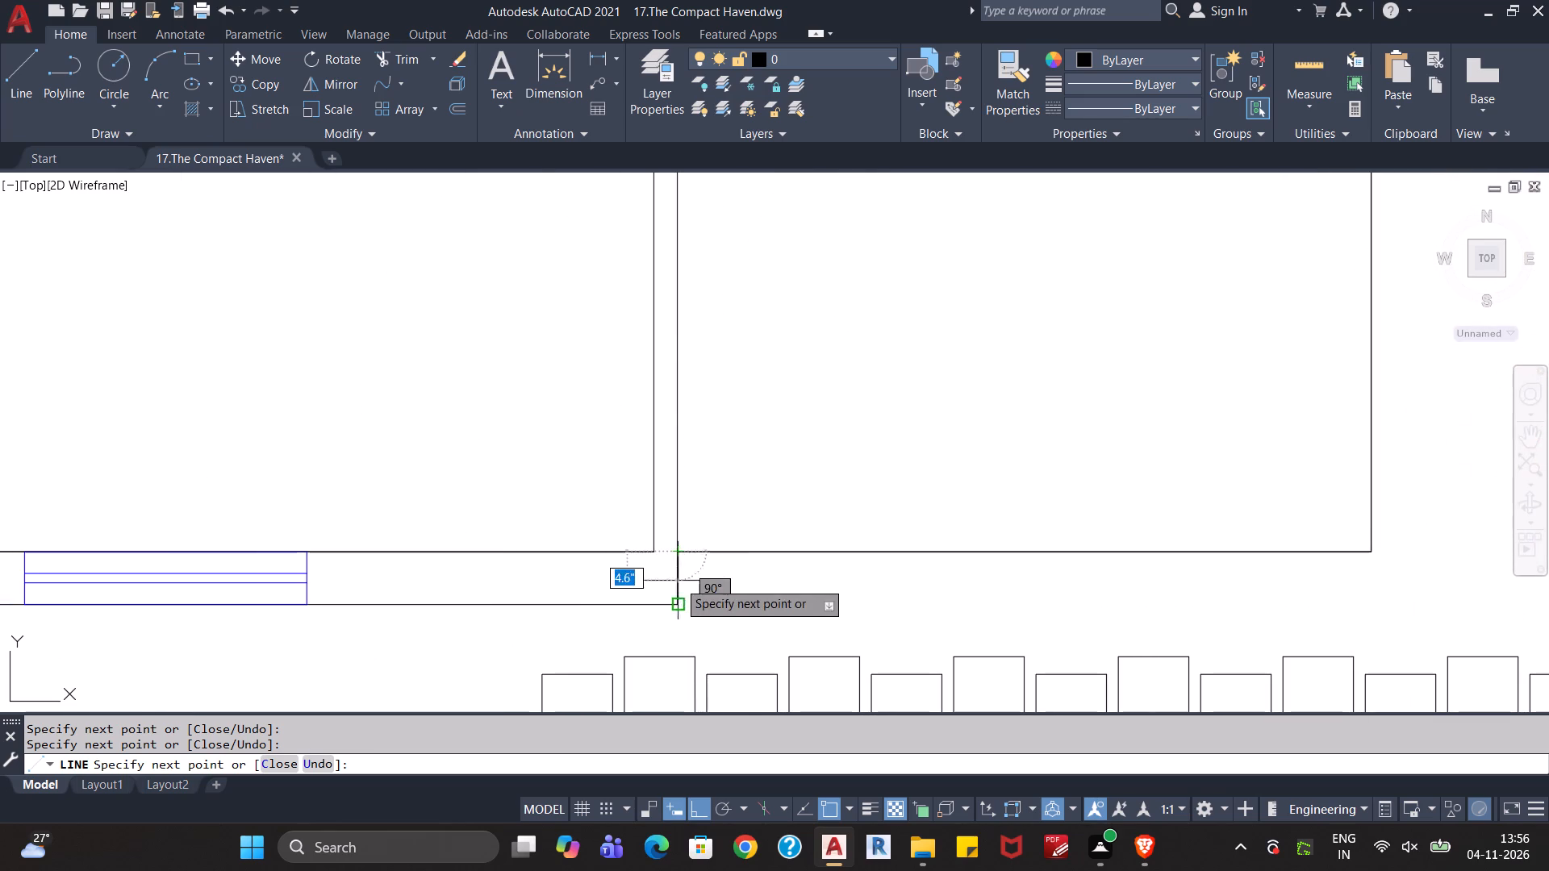
{"action": "left_click", "coordinate": [672, 605]}
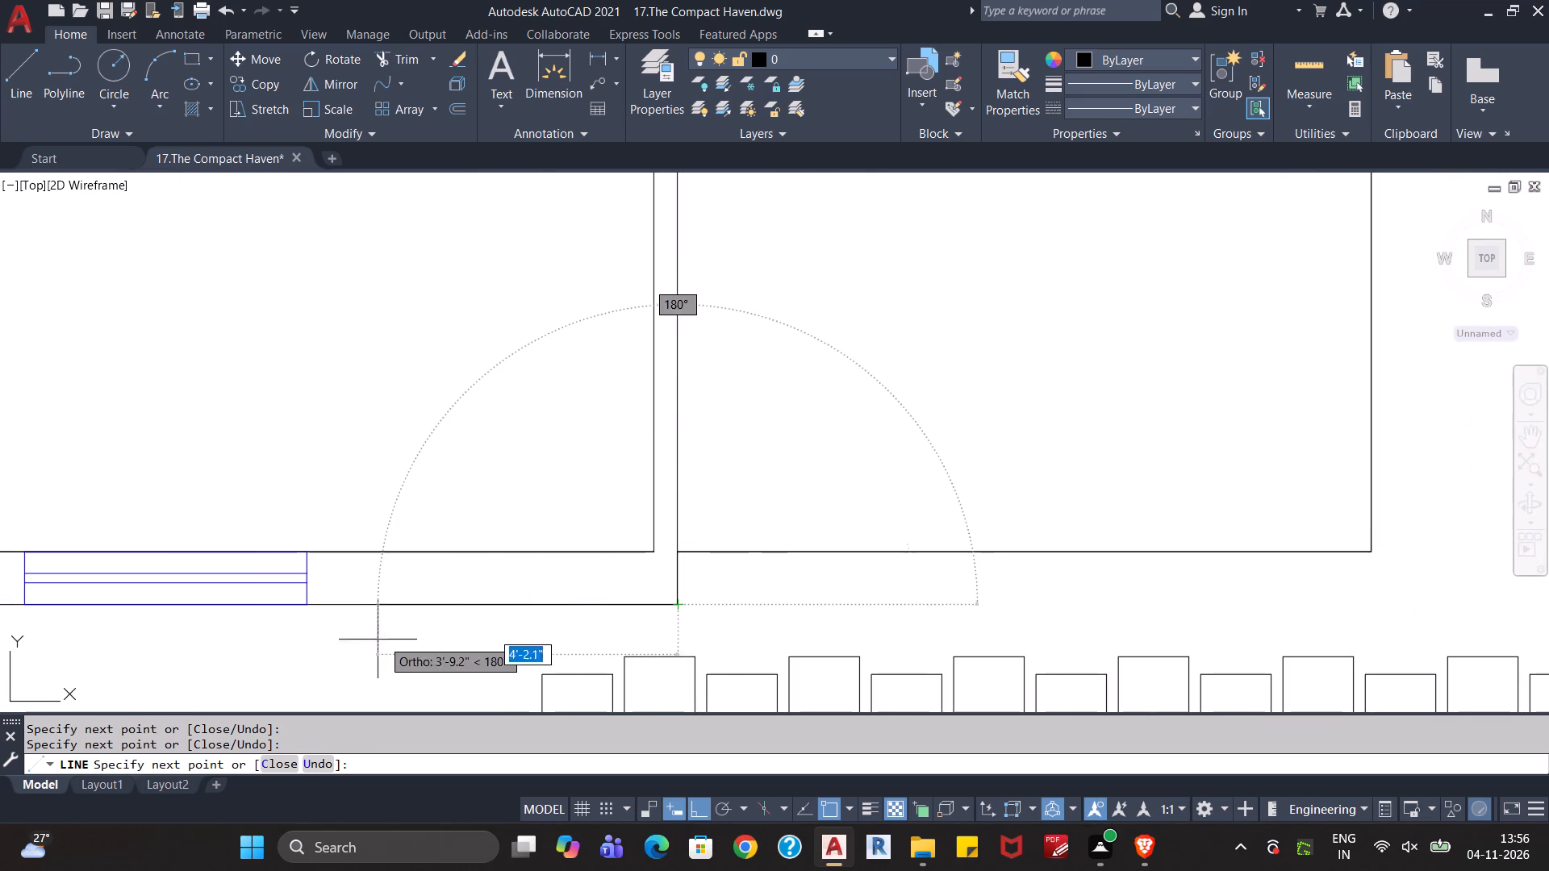
{"action": "middle_click_drag", "start_coordinate": [365, 641], "coordinate": [1263, 554]}
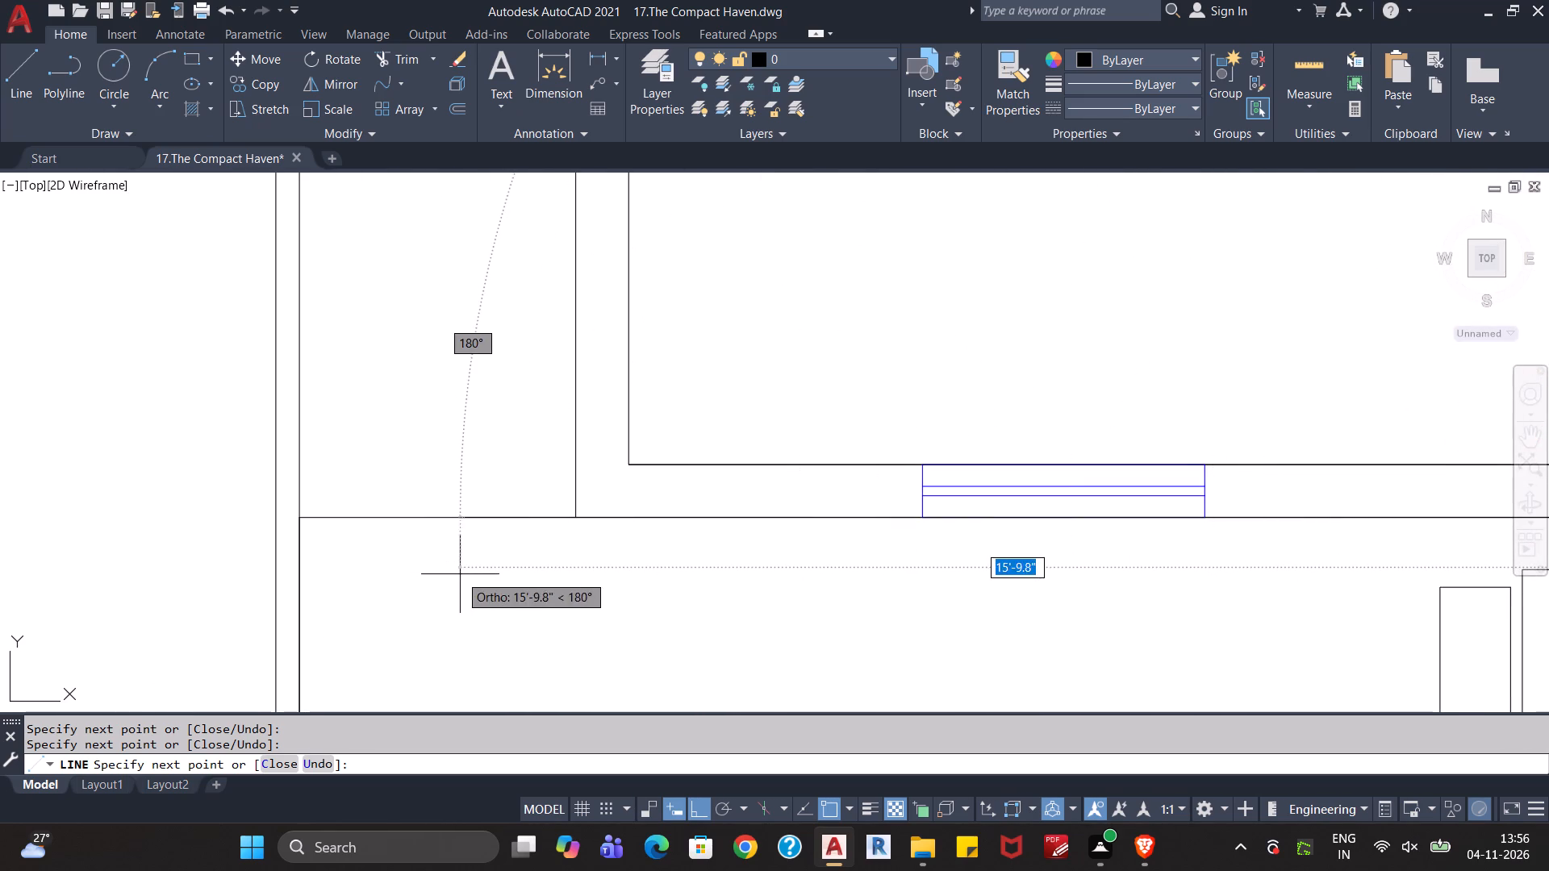
{"action": "left_click", "coordinate": [299, 520]}
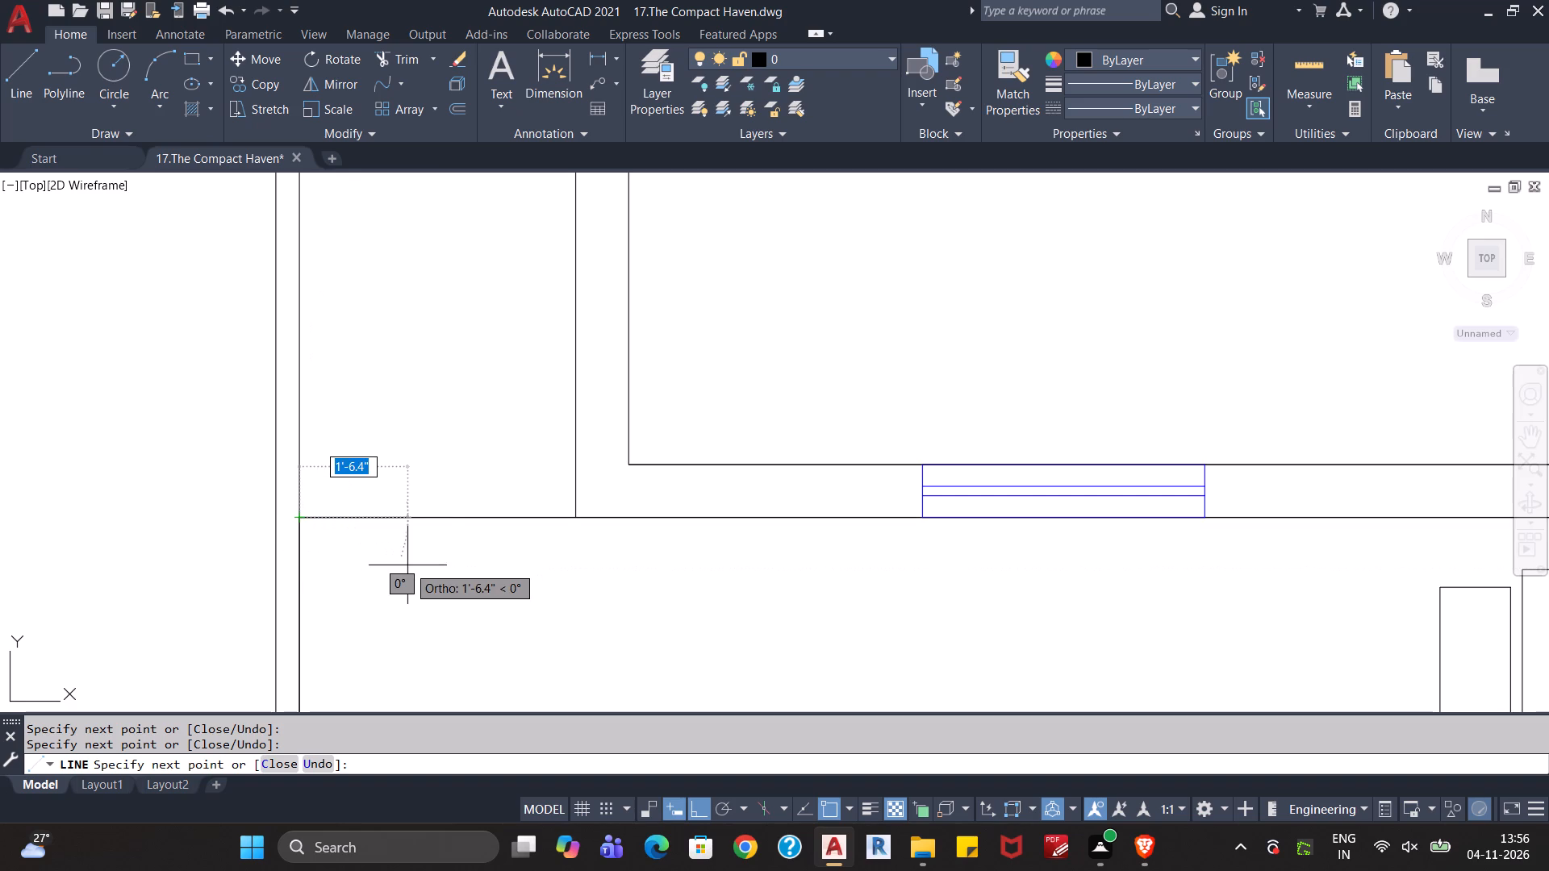
{"action": "key", "text": "Escape"}
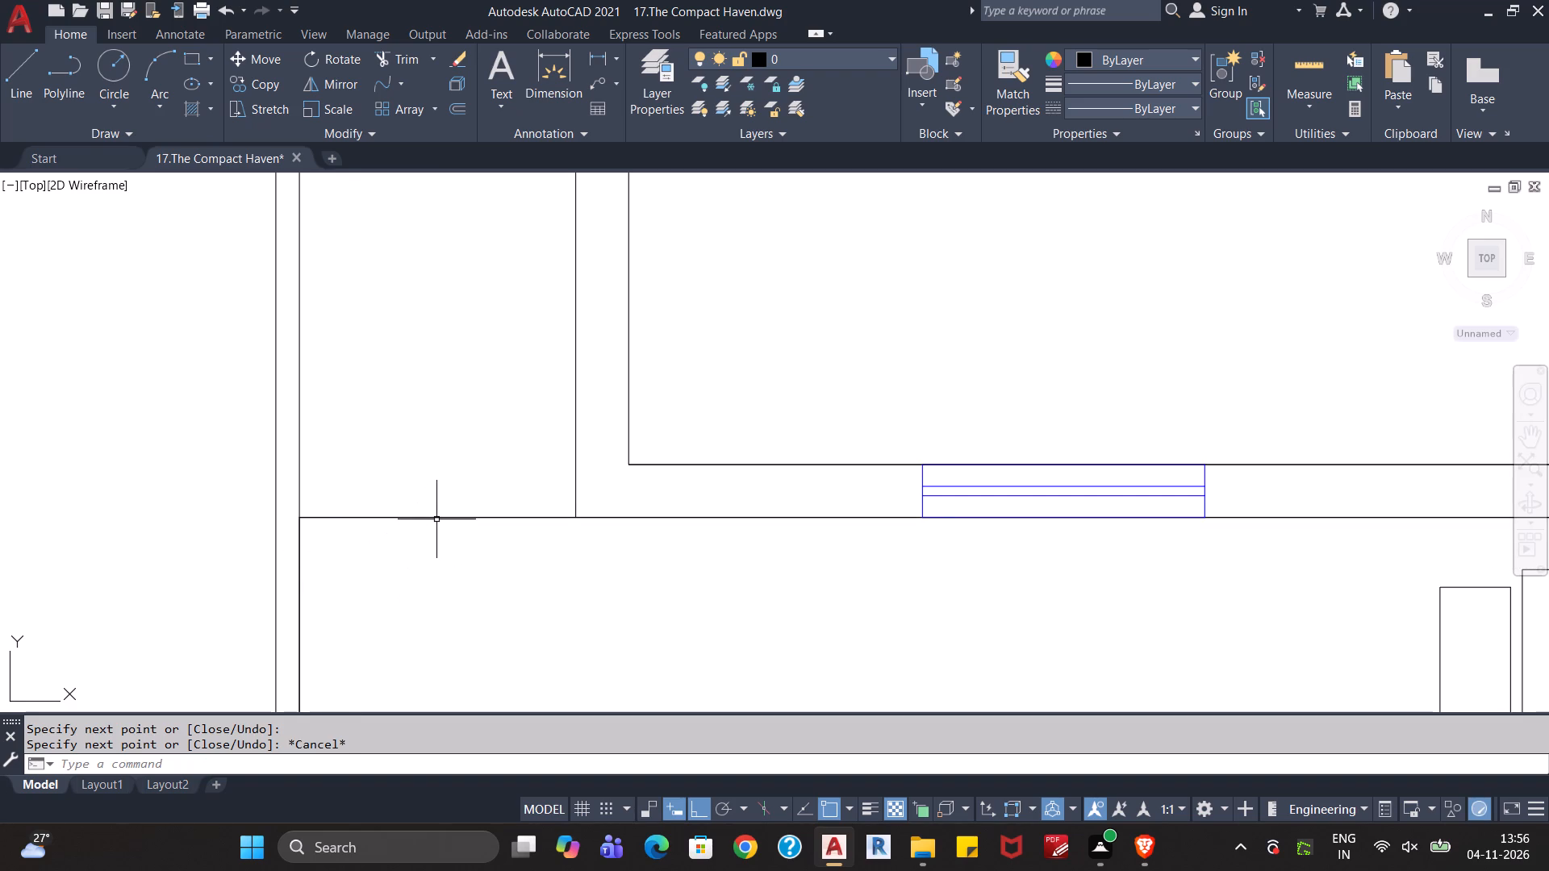
Join the eight line segments outlining the front yard into a single polyline.
{"action": "left_click", "coordinate": [436, 519]}
{"action": "left_click", "coordinate": [297, 579]}
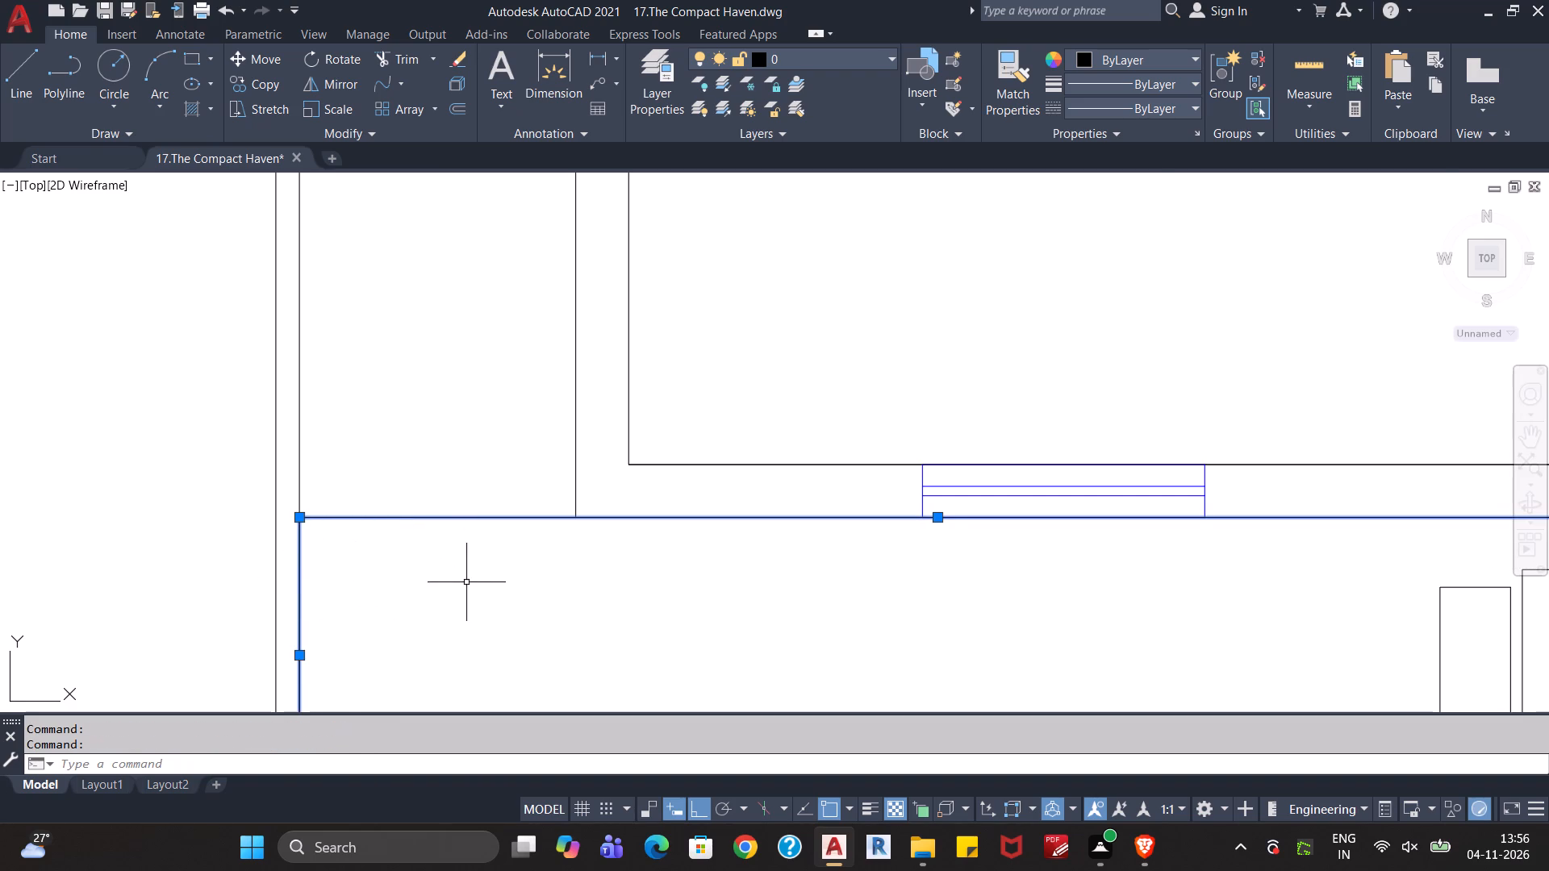
{"action": "scroll", "coordinate": [470, 585], "scroll_direction": "down", "scroll_amount": 1}
{"action": "middle_click_drag", "start_coordinate": [545, 604], "coordinate": [507, 536]}
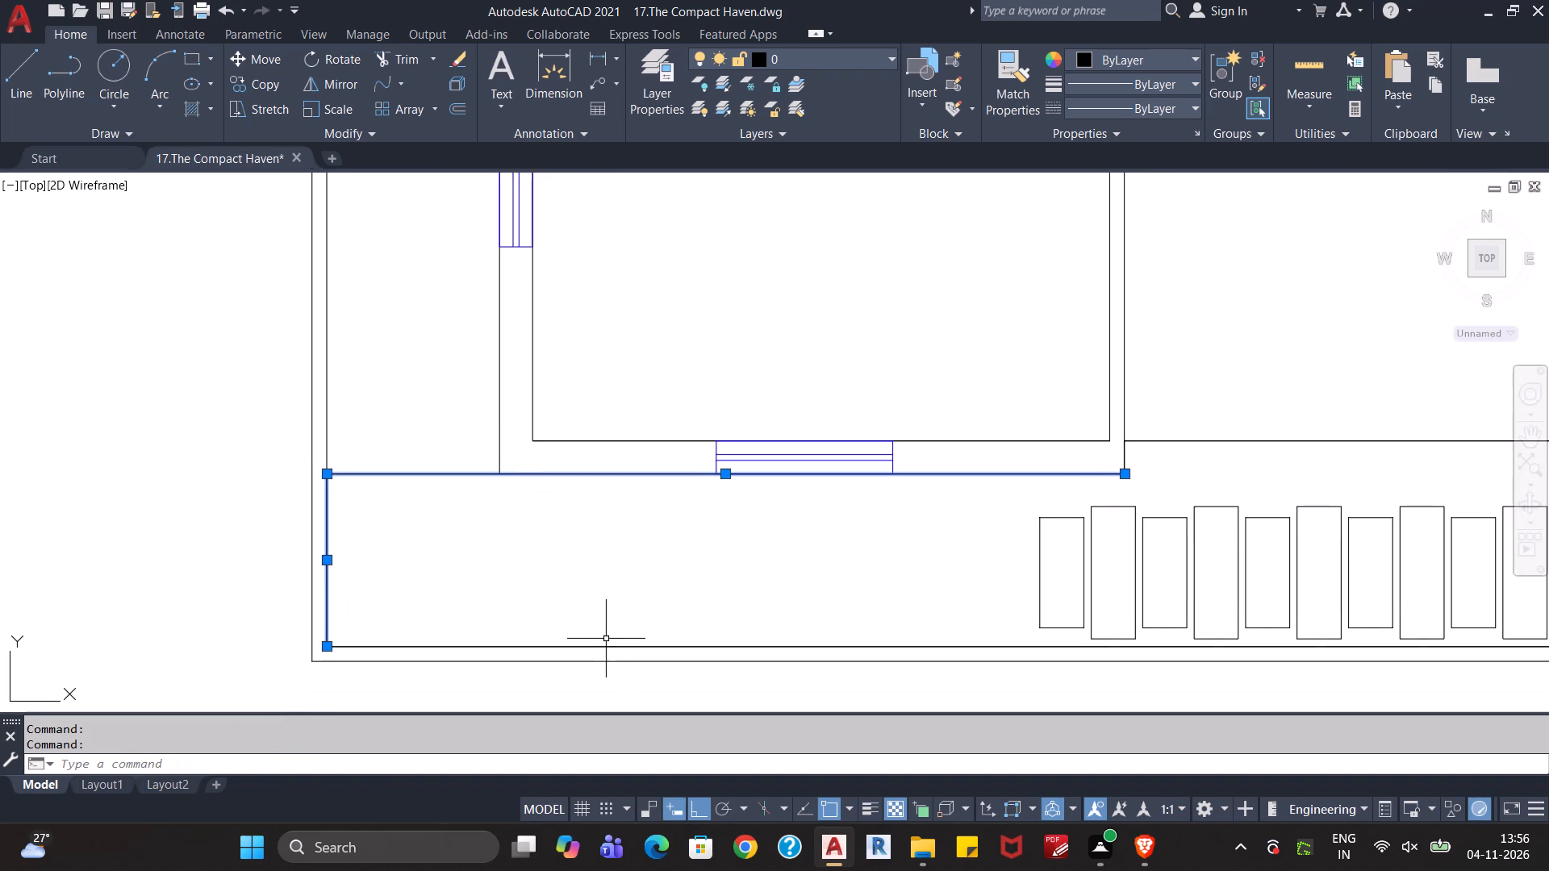
{"action": "left_click", "coordinate": [602, 644]}
{"action": "scroll", "coordinate": [691, 596], "scroll_direction": "down", "scroll_amount": 2}
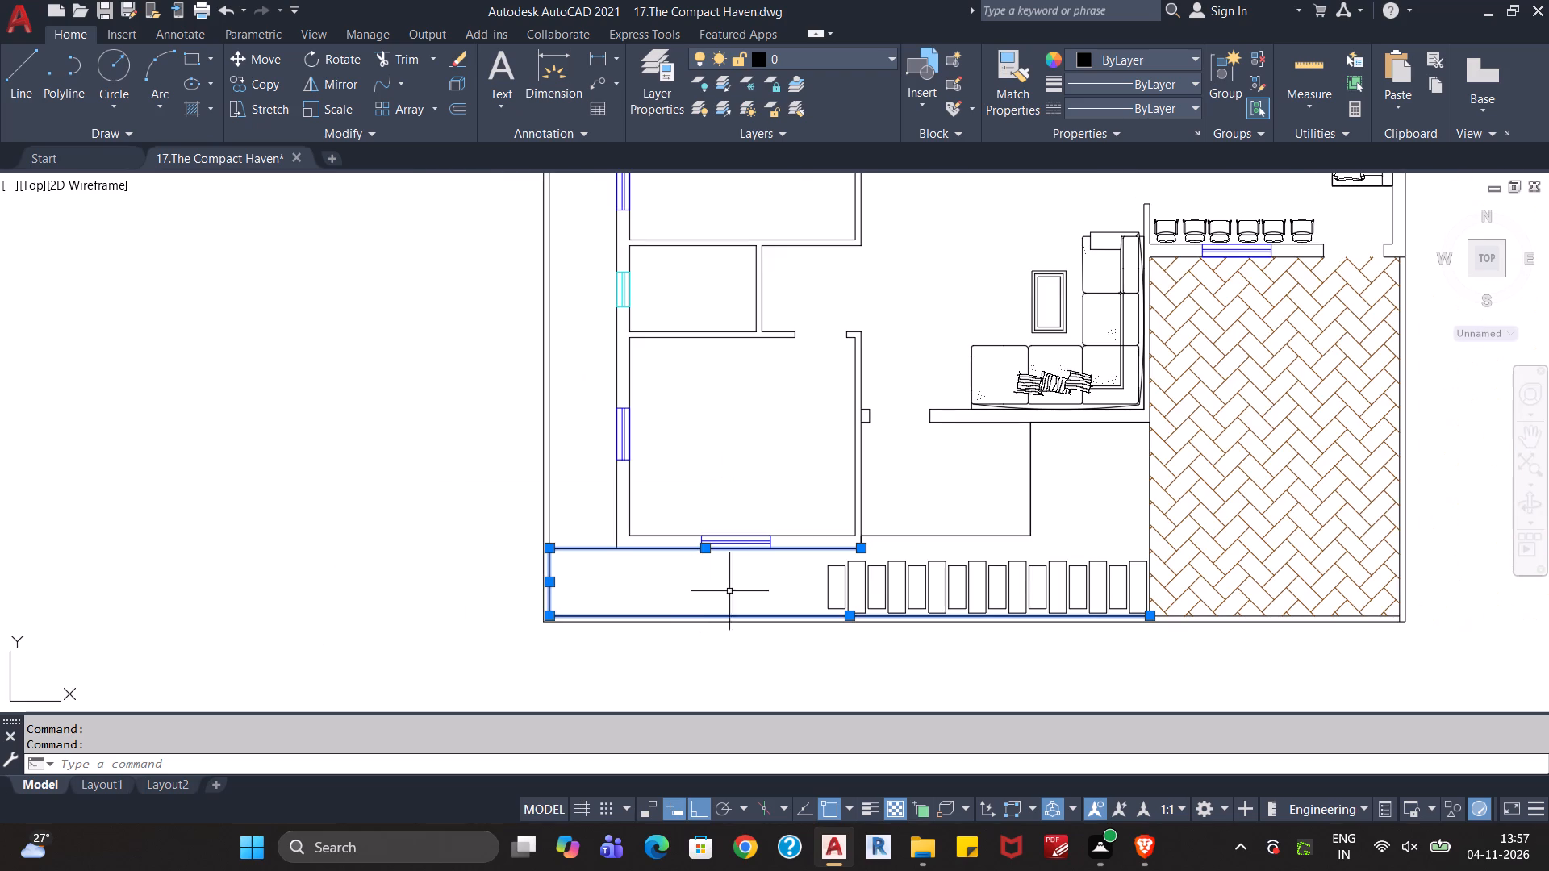
{"action": "left_click", "coordinate": [1150, 473]}
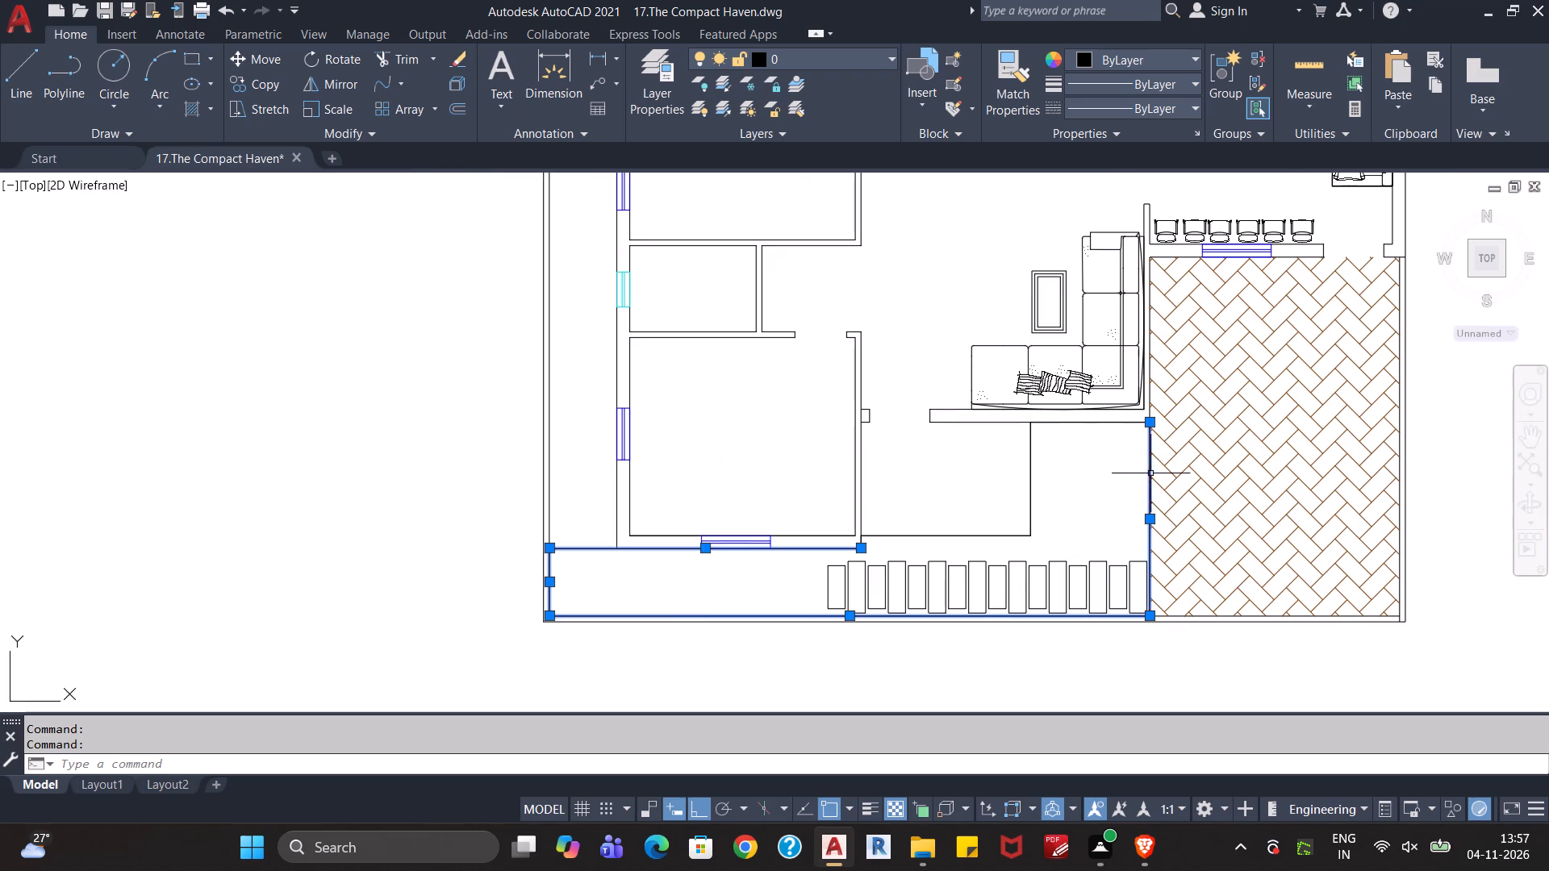
{"action": "left_click", "coordinate": [1031, 494]}
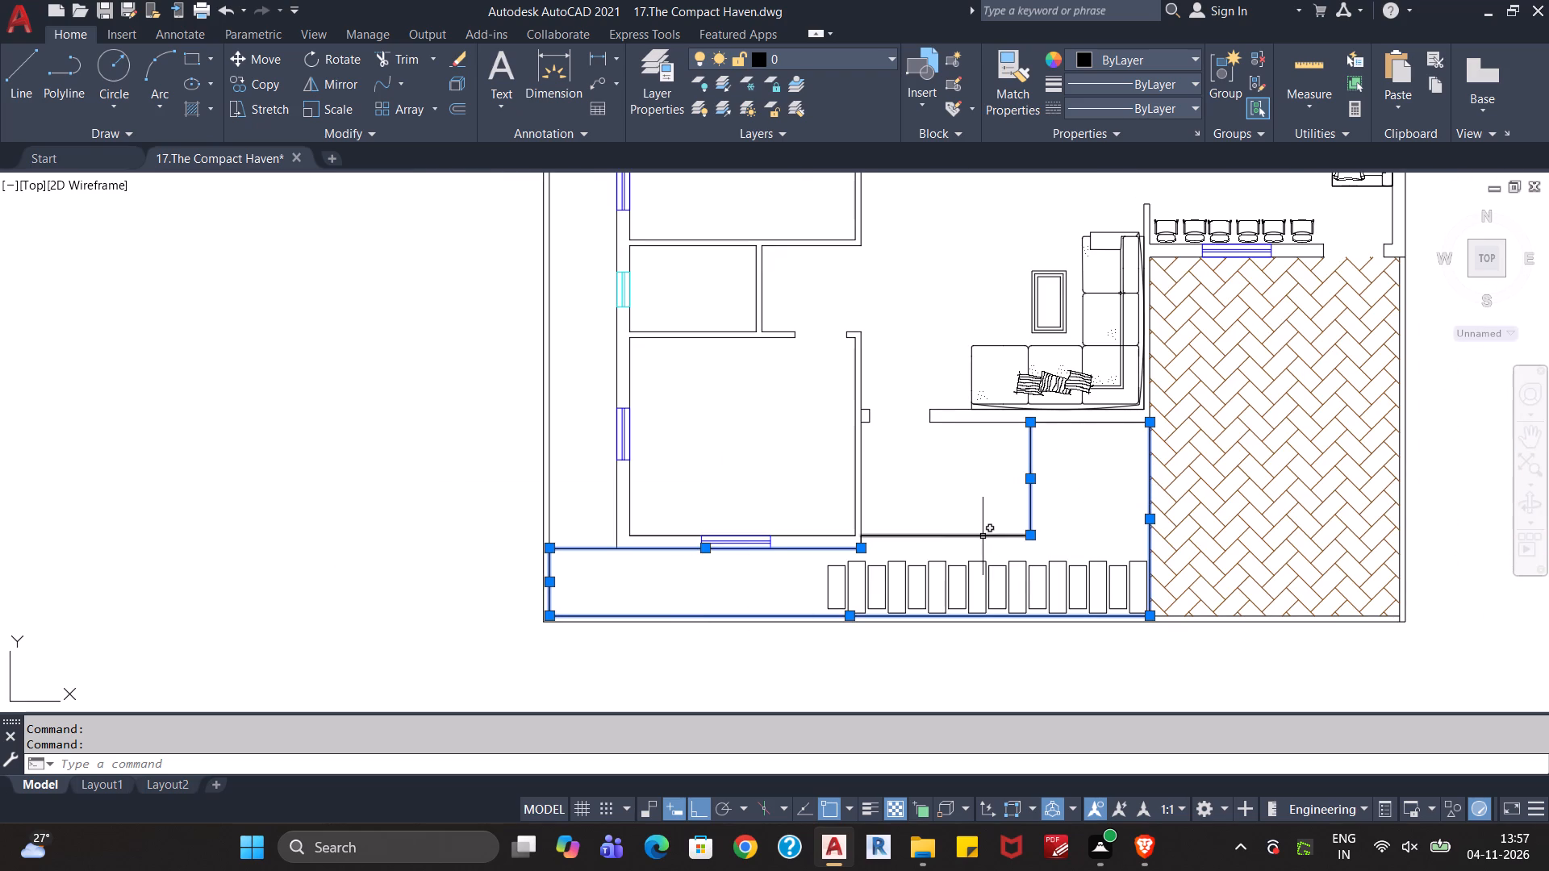
{"action": "left_click", "coordinate": [983, 536]}
{"action": "scroll", "coordinate": [879, 548], "scroll_direction": "up", "scroll_amount": 4}
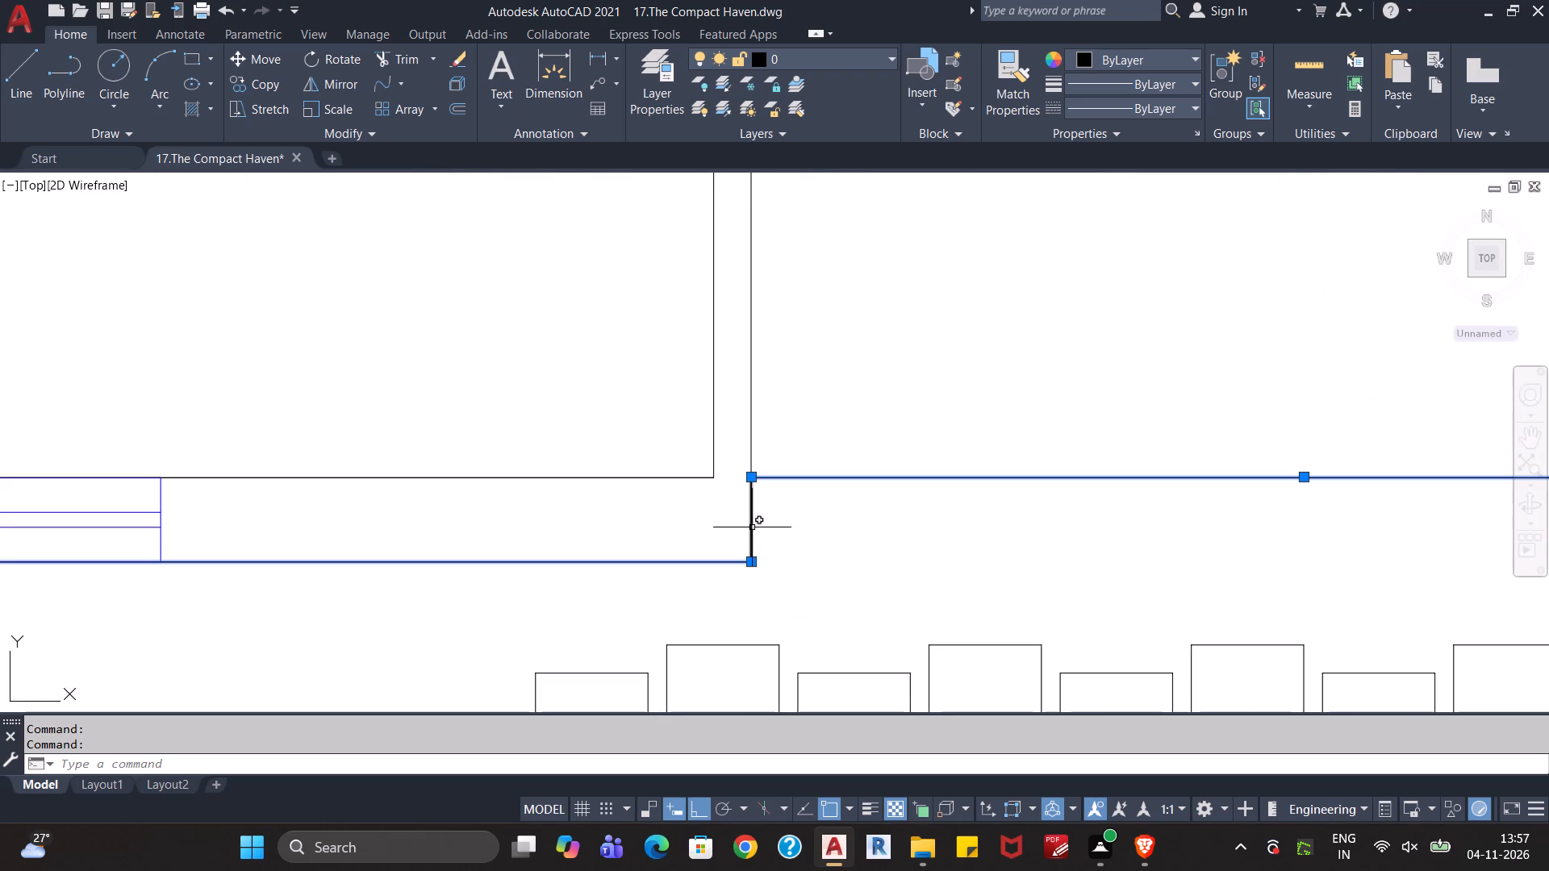
{"action": "left_click", "coordinate": [752, 527]}
{"action": "scroll", "coordinate": [902, 561], "scroll_direction": "down", "scroll_amount": 2}
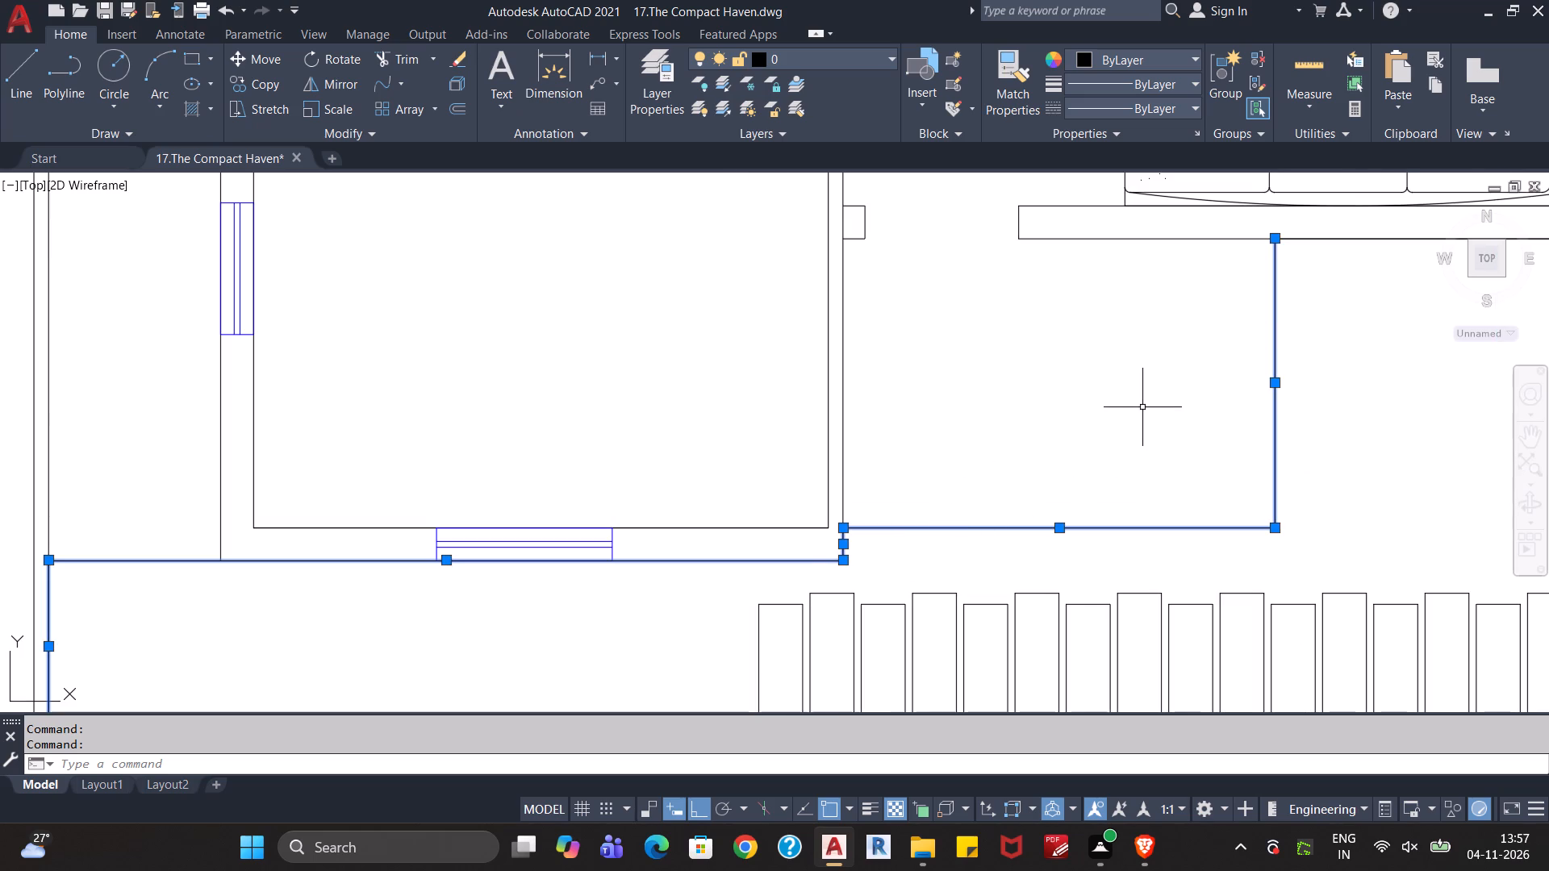
{"action": "middle_click_drag", "start_coordinate": [1121, 430], "coordinate": [896, 565]}
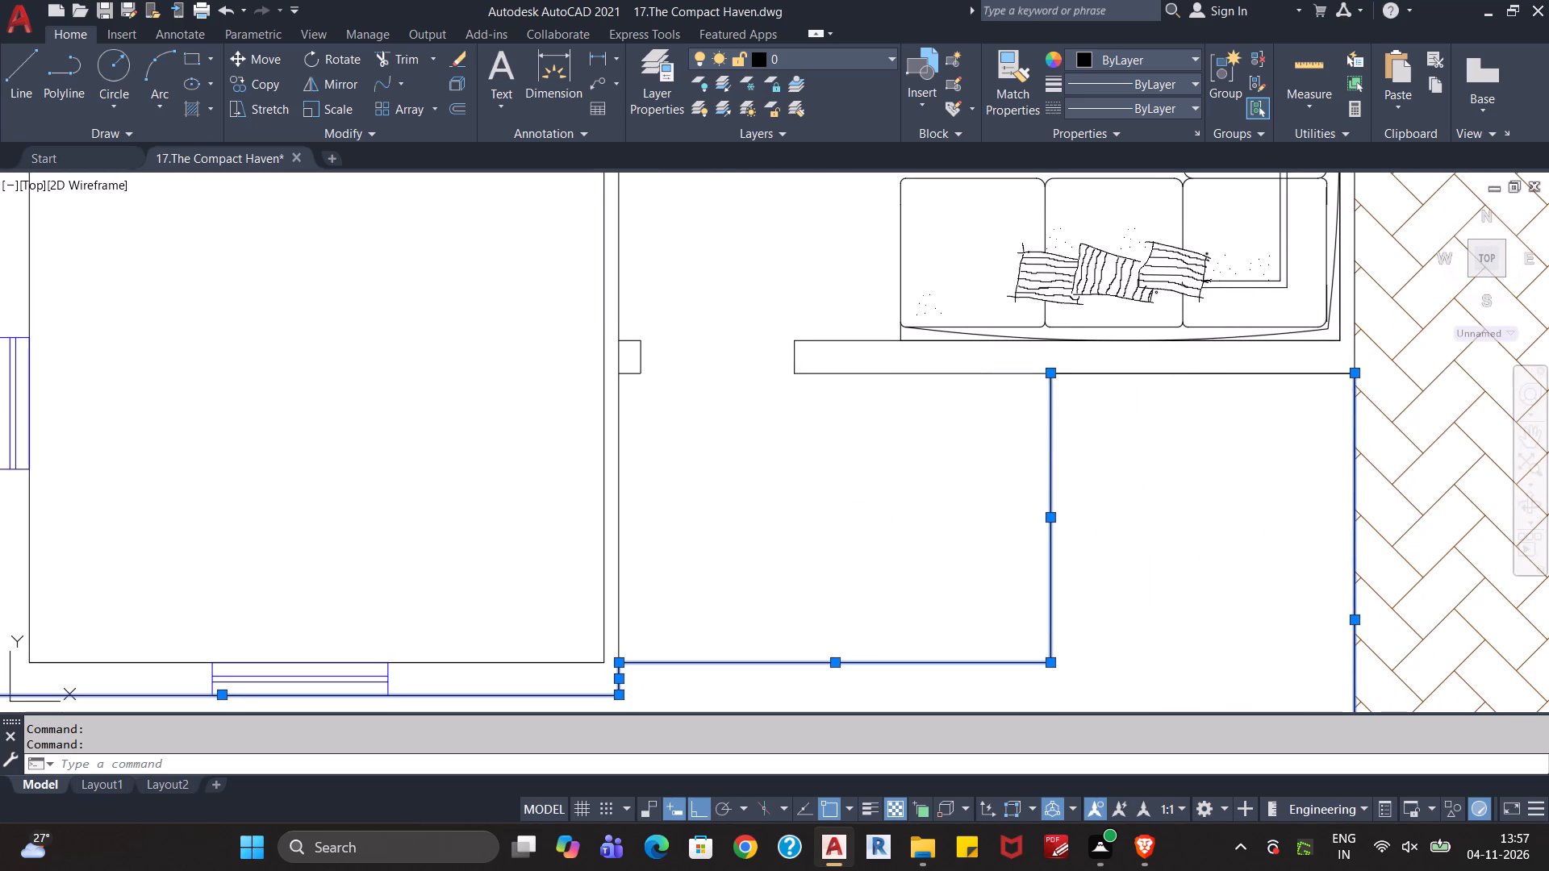
{"action": "left_click", "coordinate": [1213, 375]}
{"action": "type", "text": "joi"}
{"action": "key", "text": "Return"}
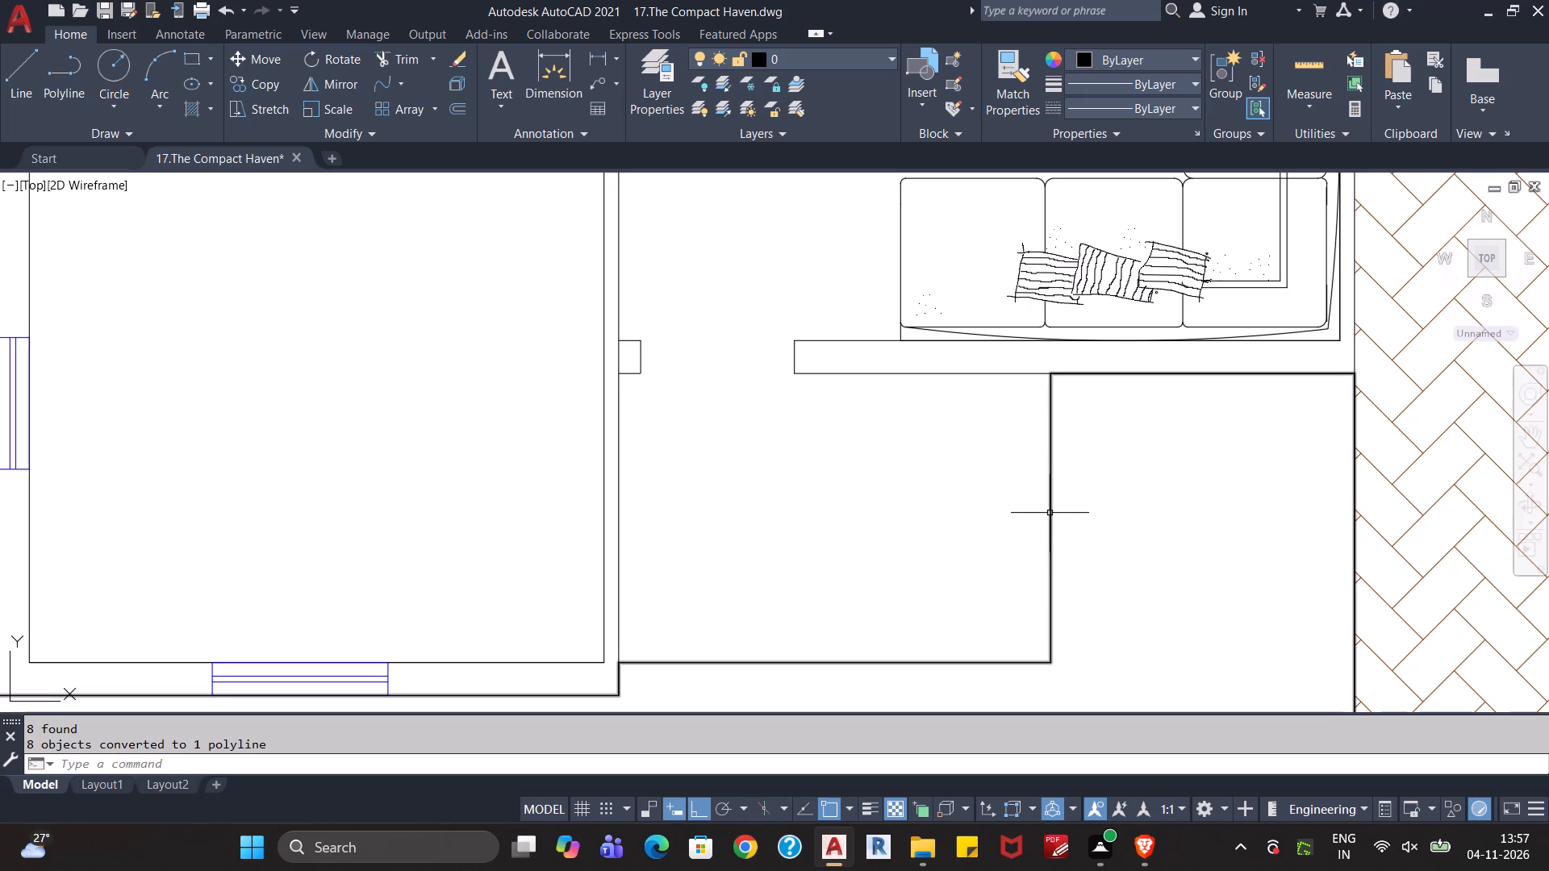
Hatch the inside of the joined front-yard outline in green at scale 1.0, leaving the row of stepping slabs unfilled.
{"action": "scroll", "coordinate": [1134, 494], "scroll_direction": "down", "scroll_amount": 2}
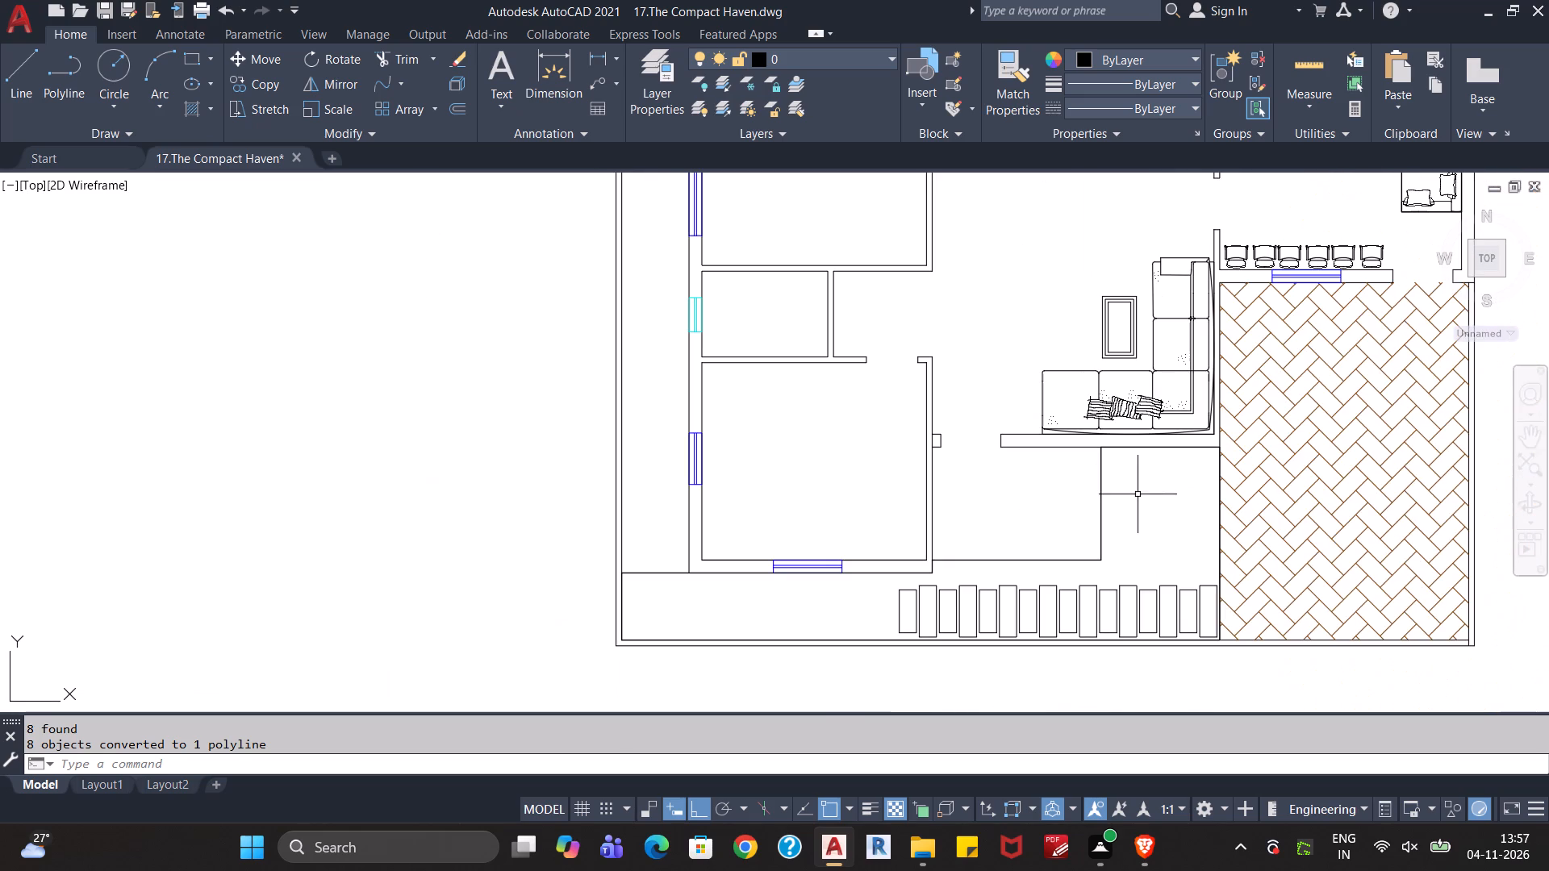
{"action": "key", "text": "Escape"}
{"action": "key", "text": "Escape"}
{"action": "type", "text": "ha"}
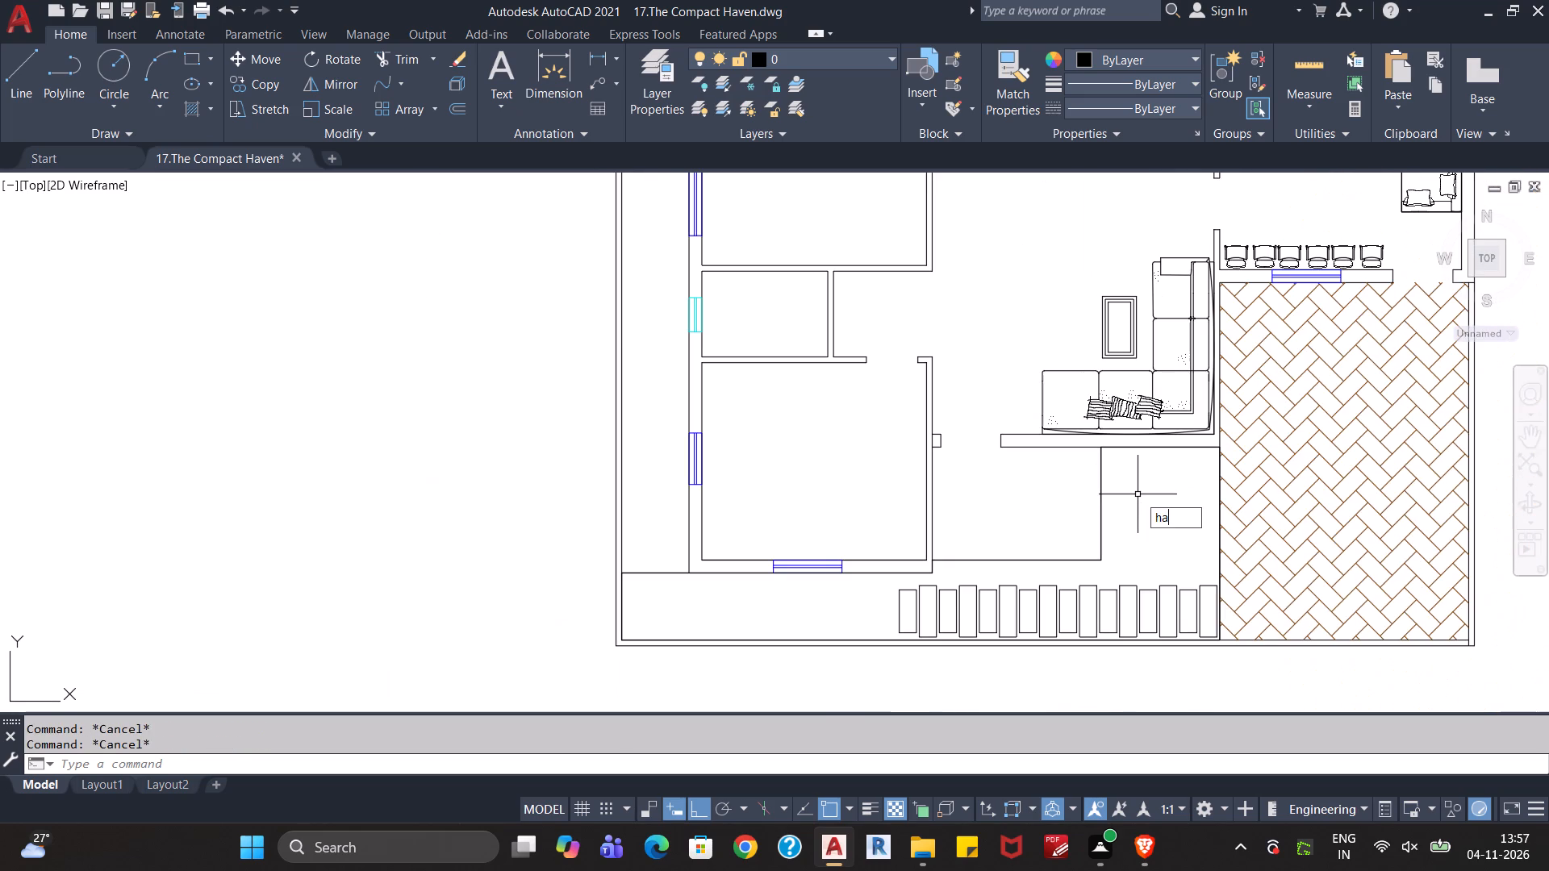
{"action": "key", "text": "Return"}
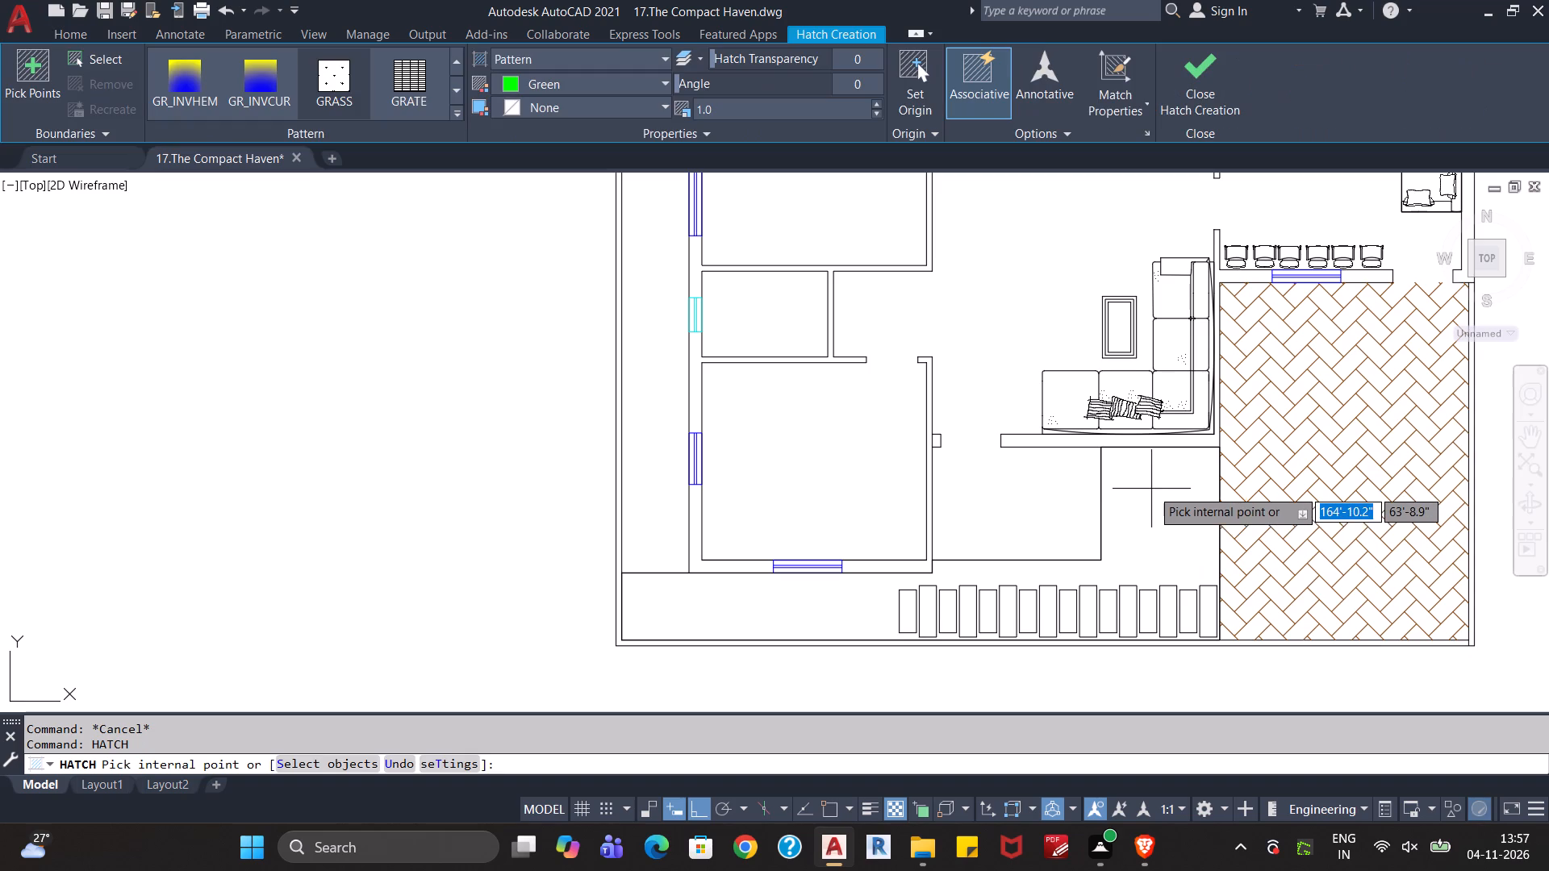
{"action": "left_click", "coordinate": [1150, 502]}
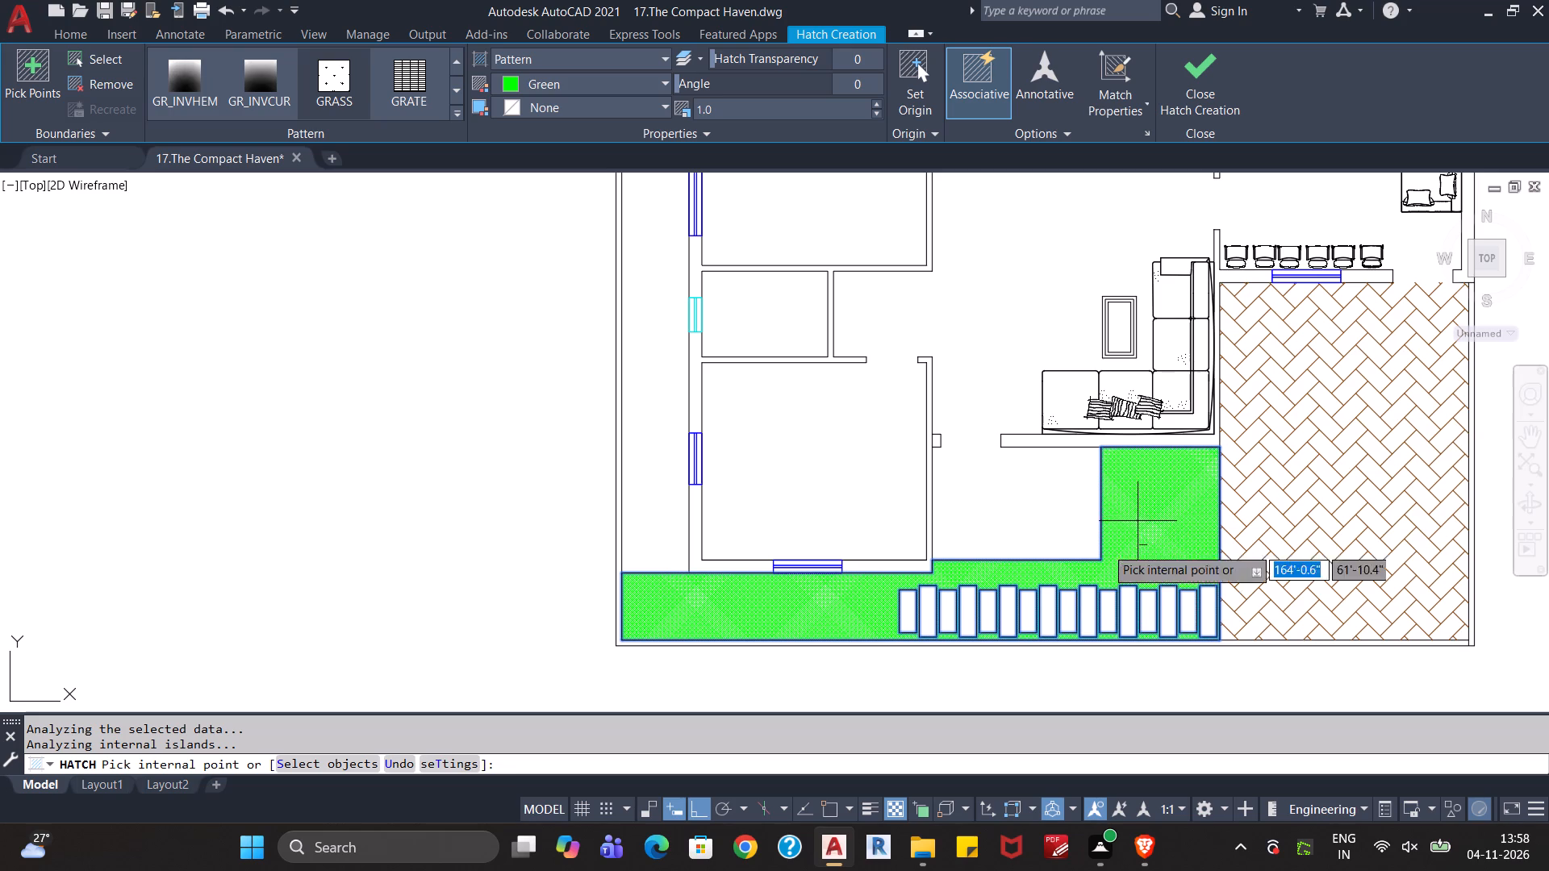
{"action": "middle_click_drag", "start_coordinate": [838, 440], "coordinate": [814, 475]}
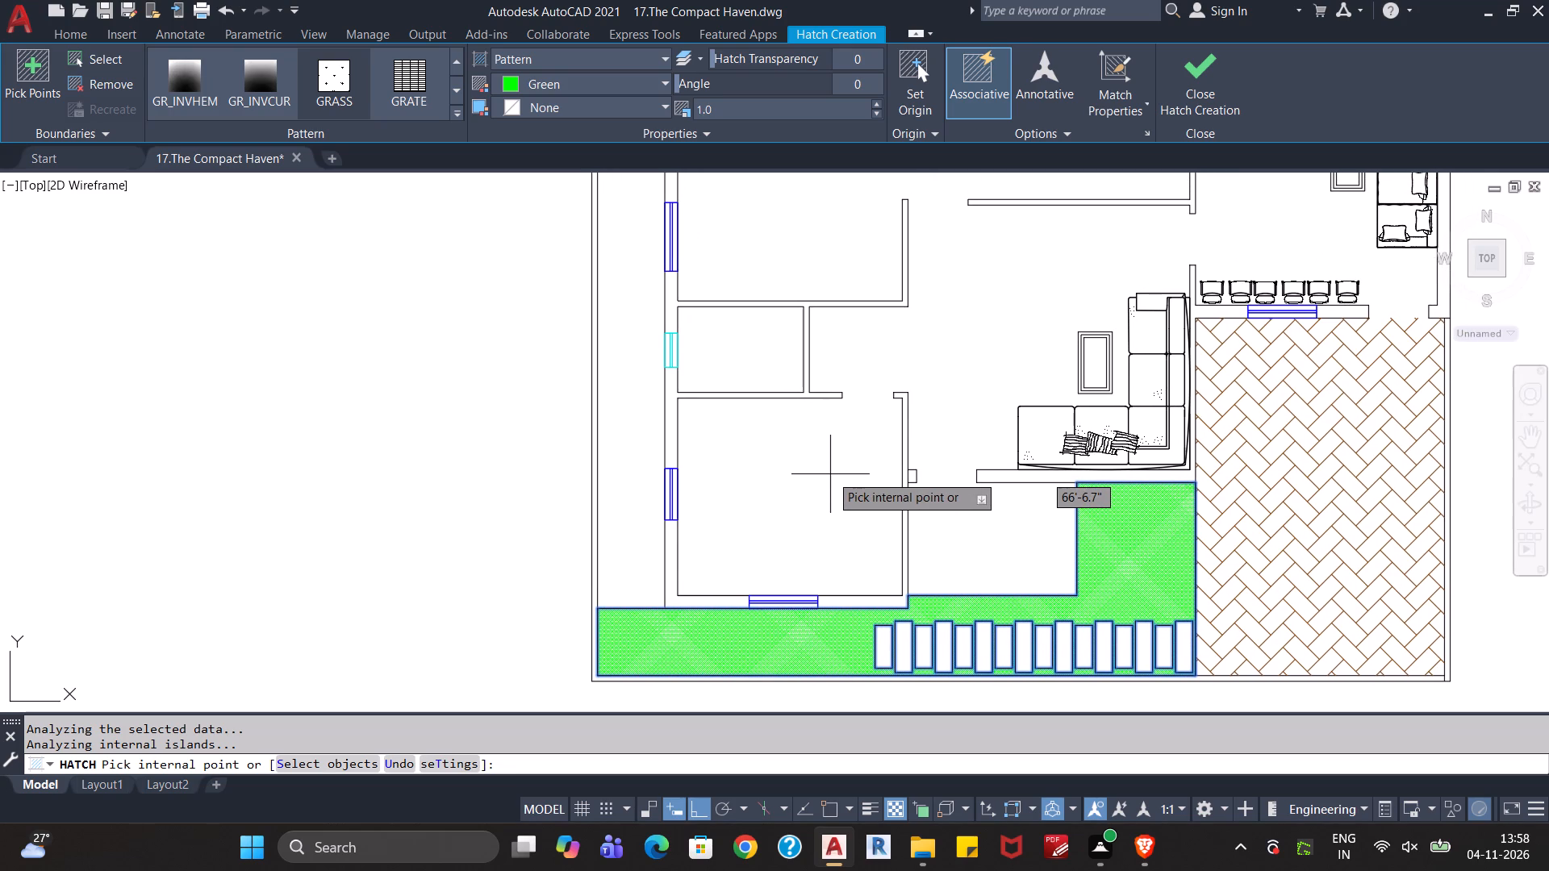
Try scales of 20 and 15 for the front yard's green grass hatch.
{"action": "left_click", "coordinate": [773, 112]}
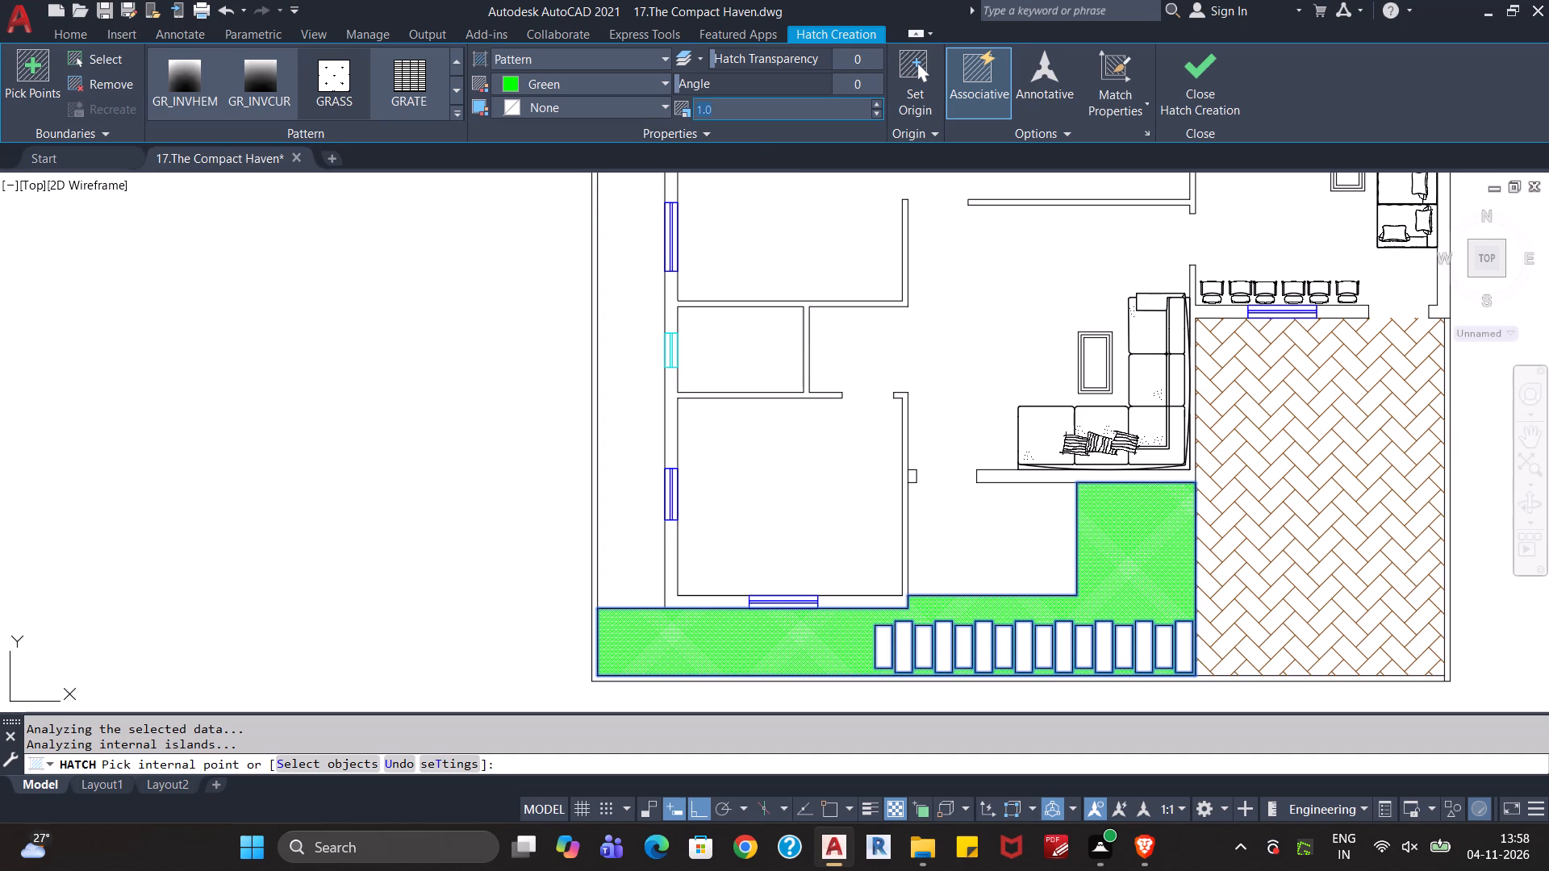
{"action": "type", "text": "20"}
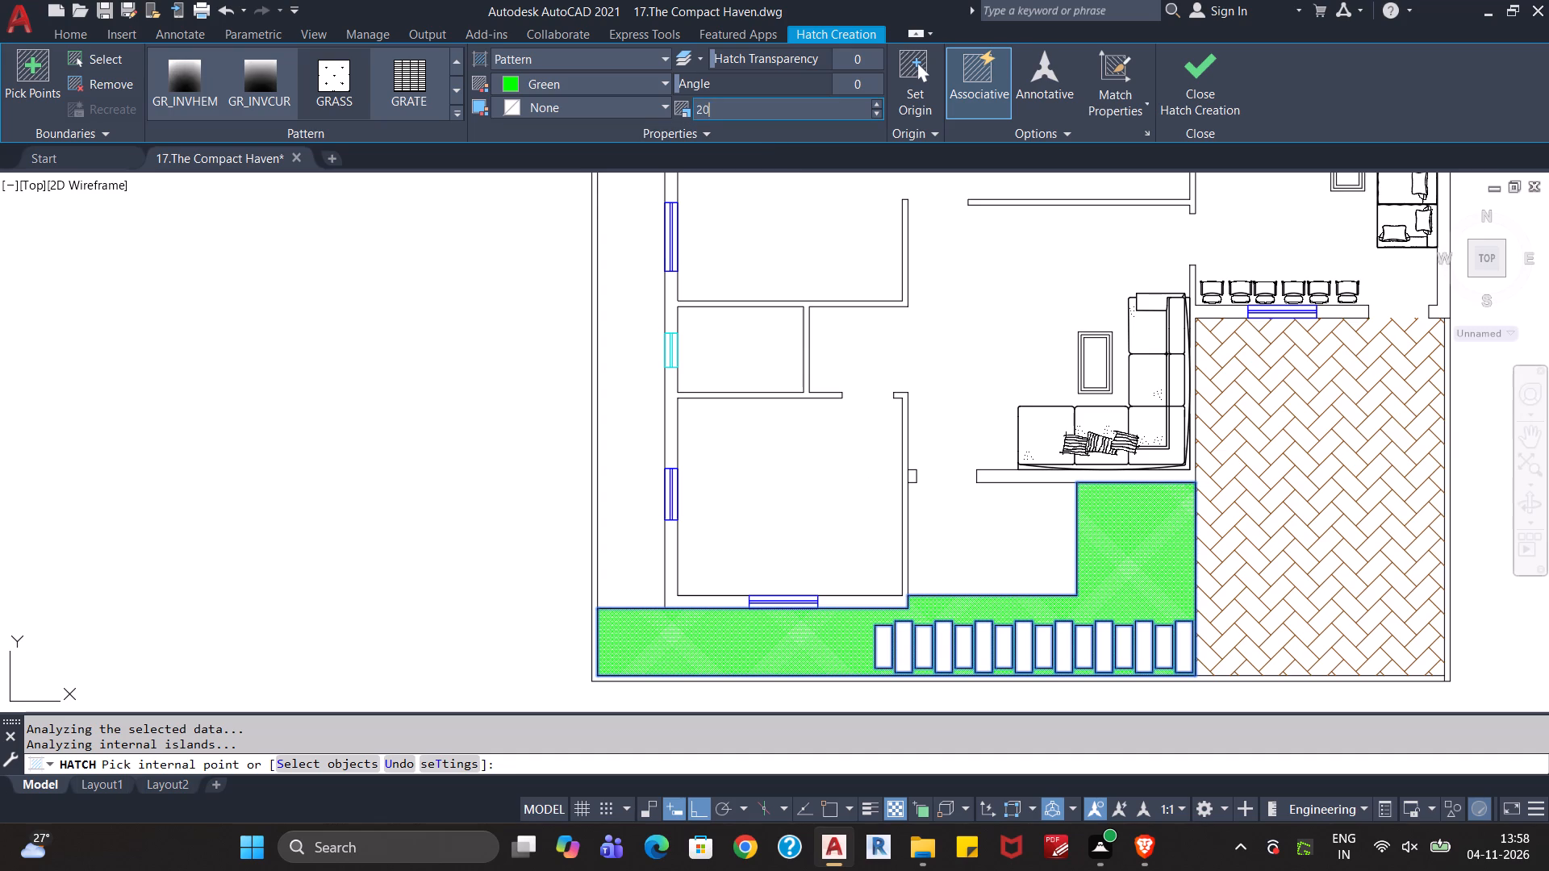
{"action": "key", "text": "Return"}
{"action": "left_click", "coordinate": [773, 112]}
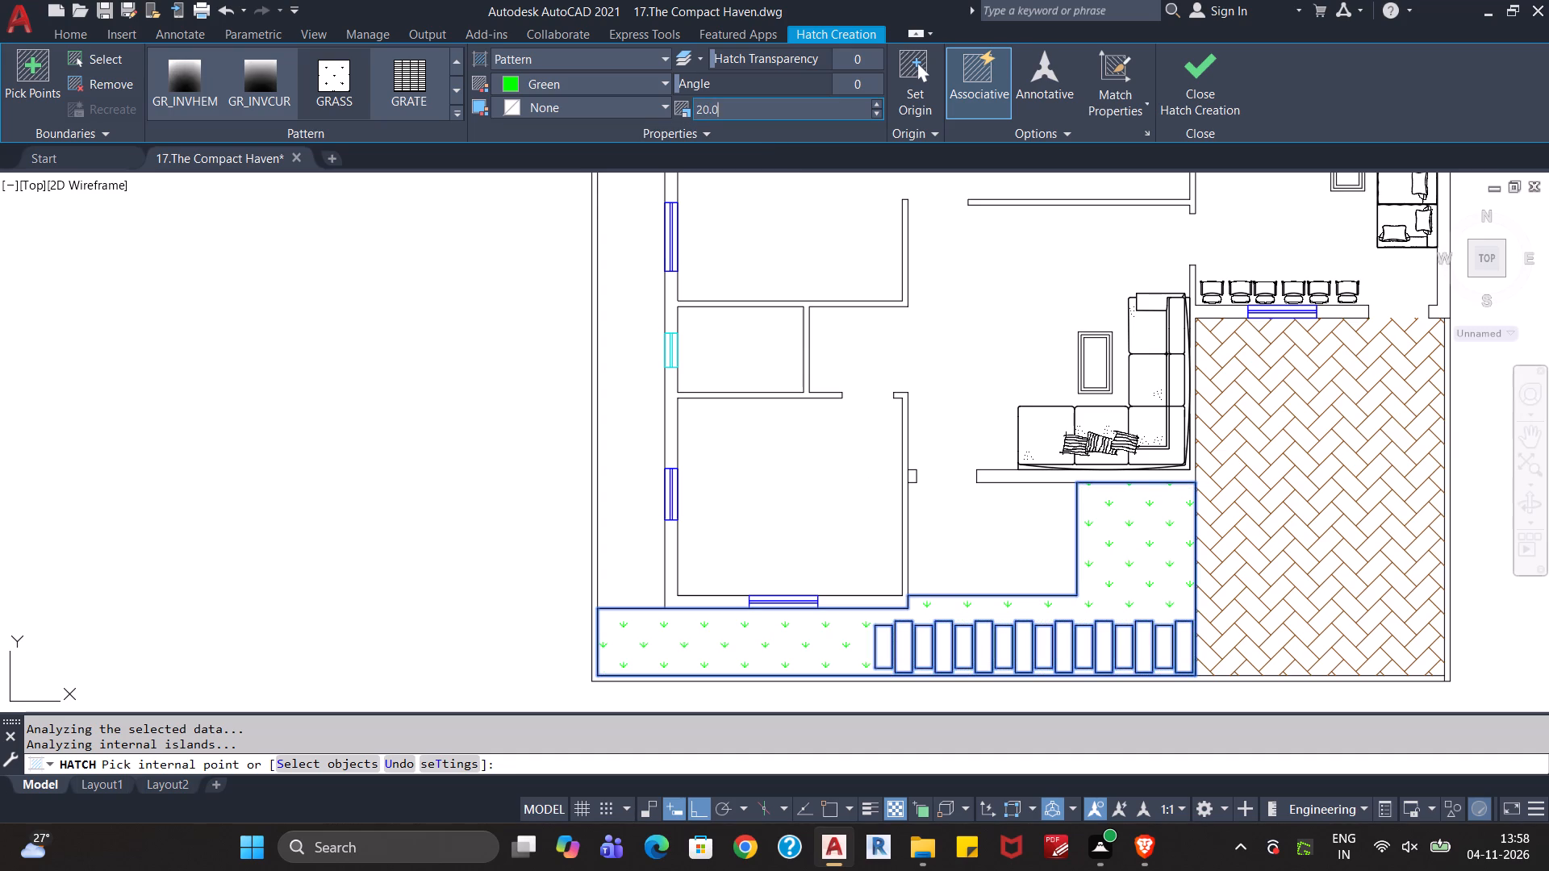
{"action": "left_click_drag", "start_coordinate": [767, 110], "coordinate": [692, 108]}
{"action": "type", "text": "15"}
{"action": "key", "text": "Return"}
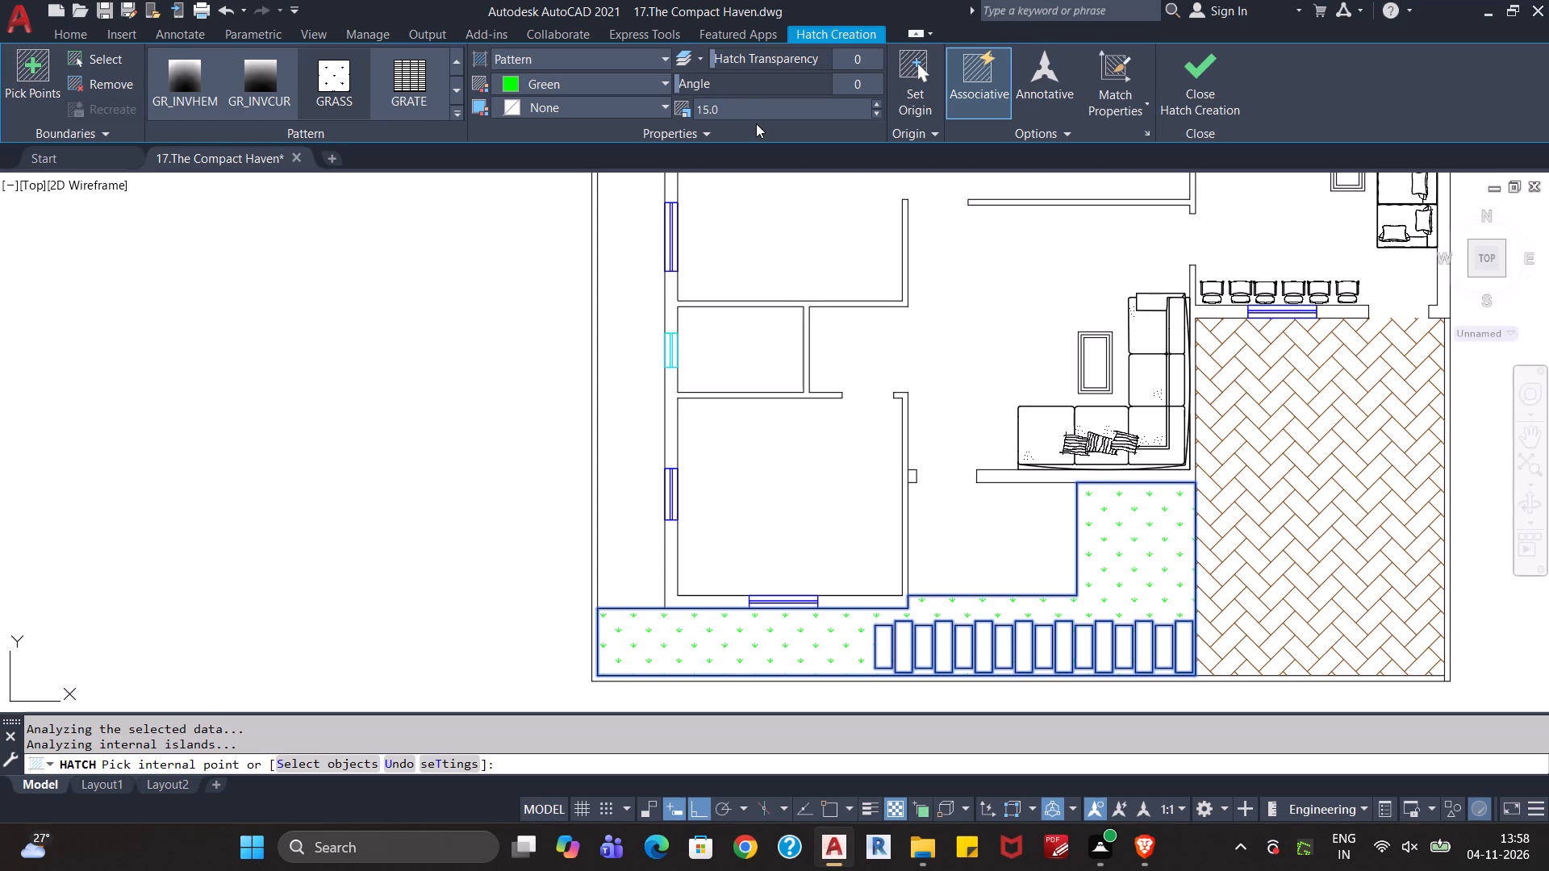
Set the front yard grass hatch scale to 8.
{"action": "left_click_drag", "start_coordinate": [745, 97], "coordinate": [745, 106]}
{"action": "double_click", "coordinate": [745, 106]}
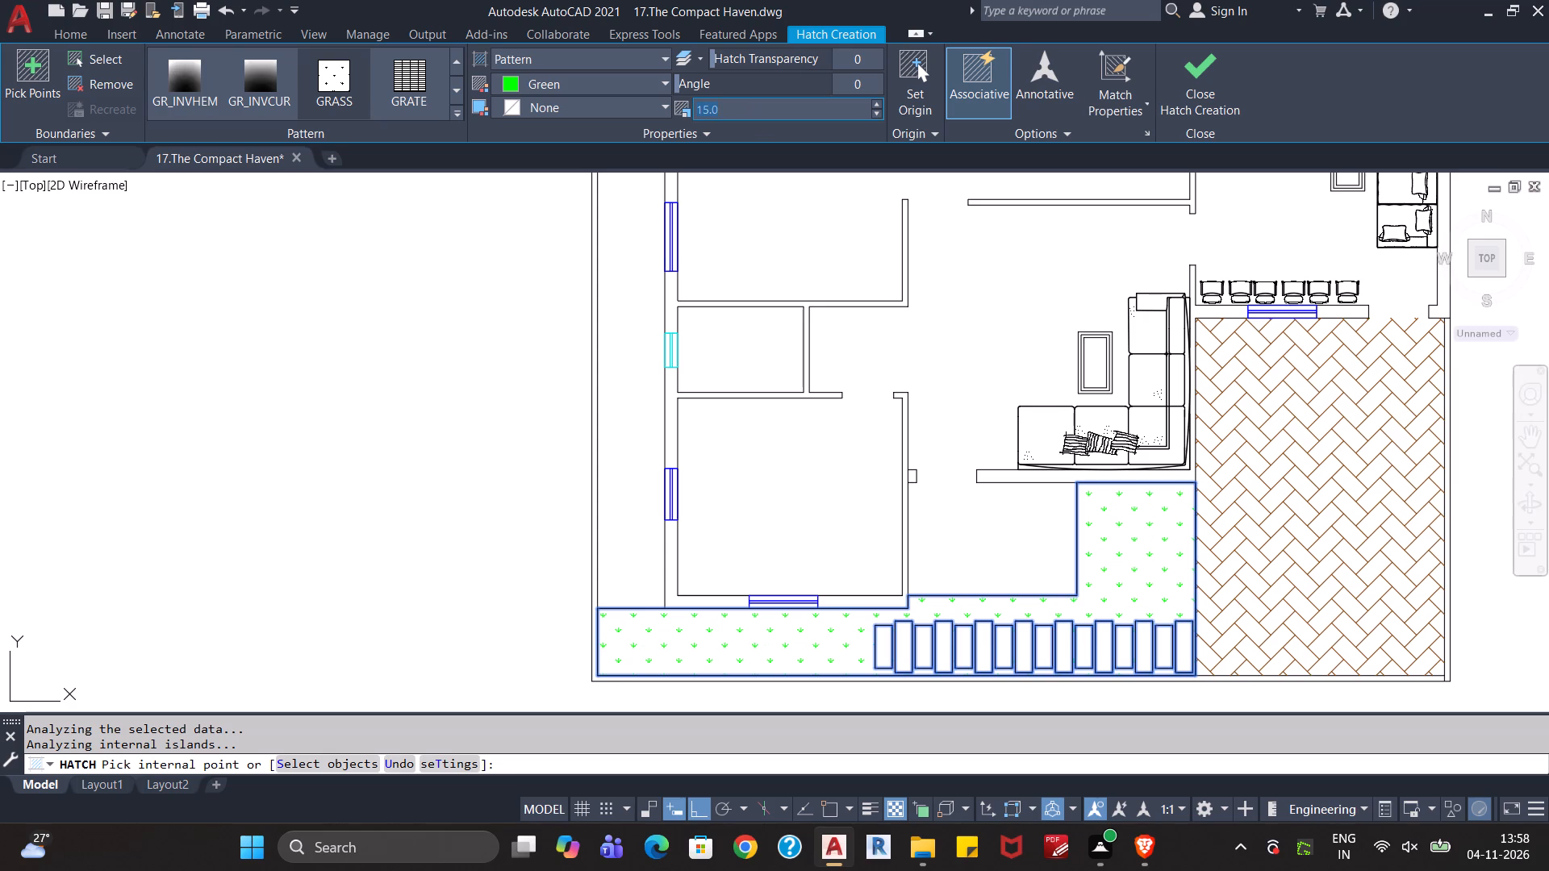
{"action": "key", "text": "1"}
{"action": "key", "text": "BackSpace"}
{"action": "key", "text": "8"}
{"action": "key", "text": "Return"}
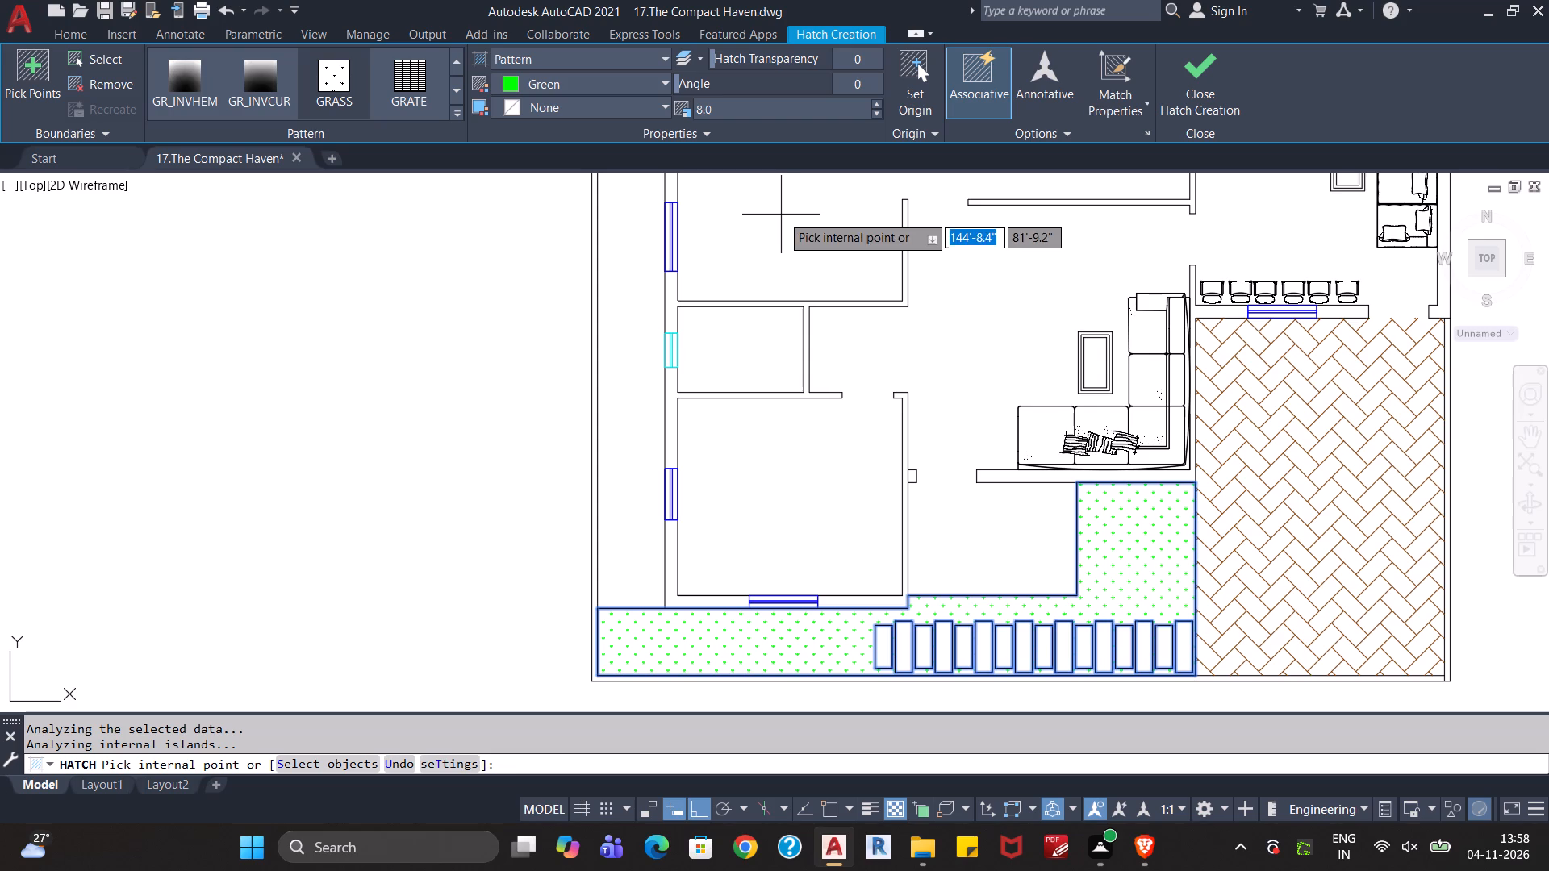
Change the front yard hatch to a solid fill in dark green true colour 0,107,0.
{"action": "left_click", "coordinate": [658, 61]}
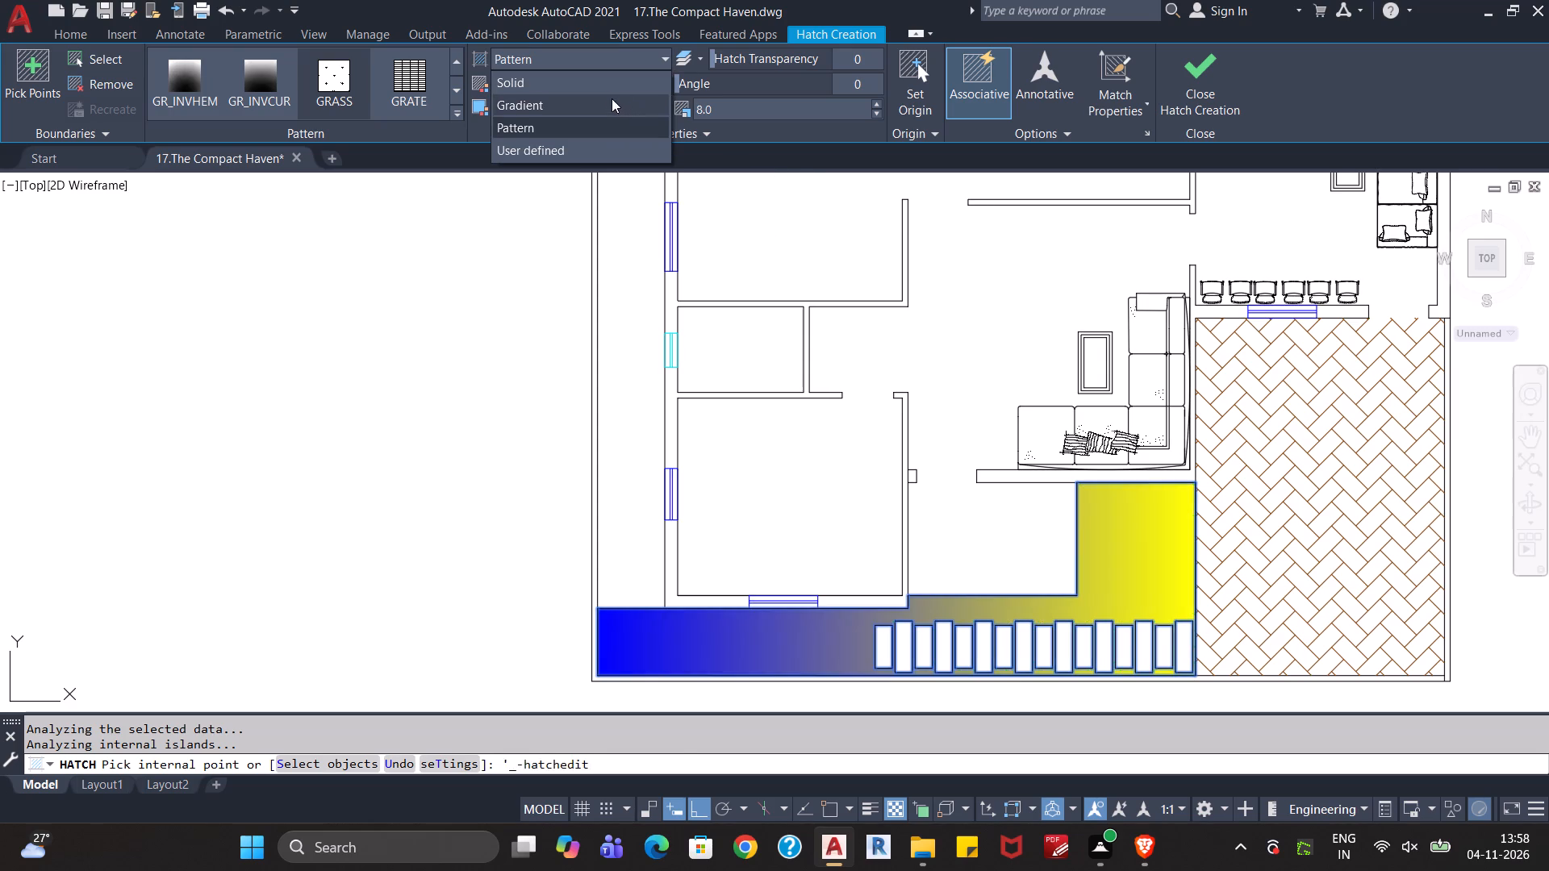
{"action": "left_click", "coordinate": [607, 86]}
{"action": "left_click", "coordinate": [602, 85]}
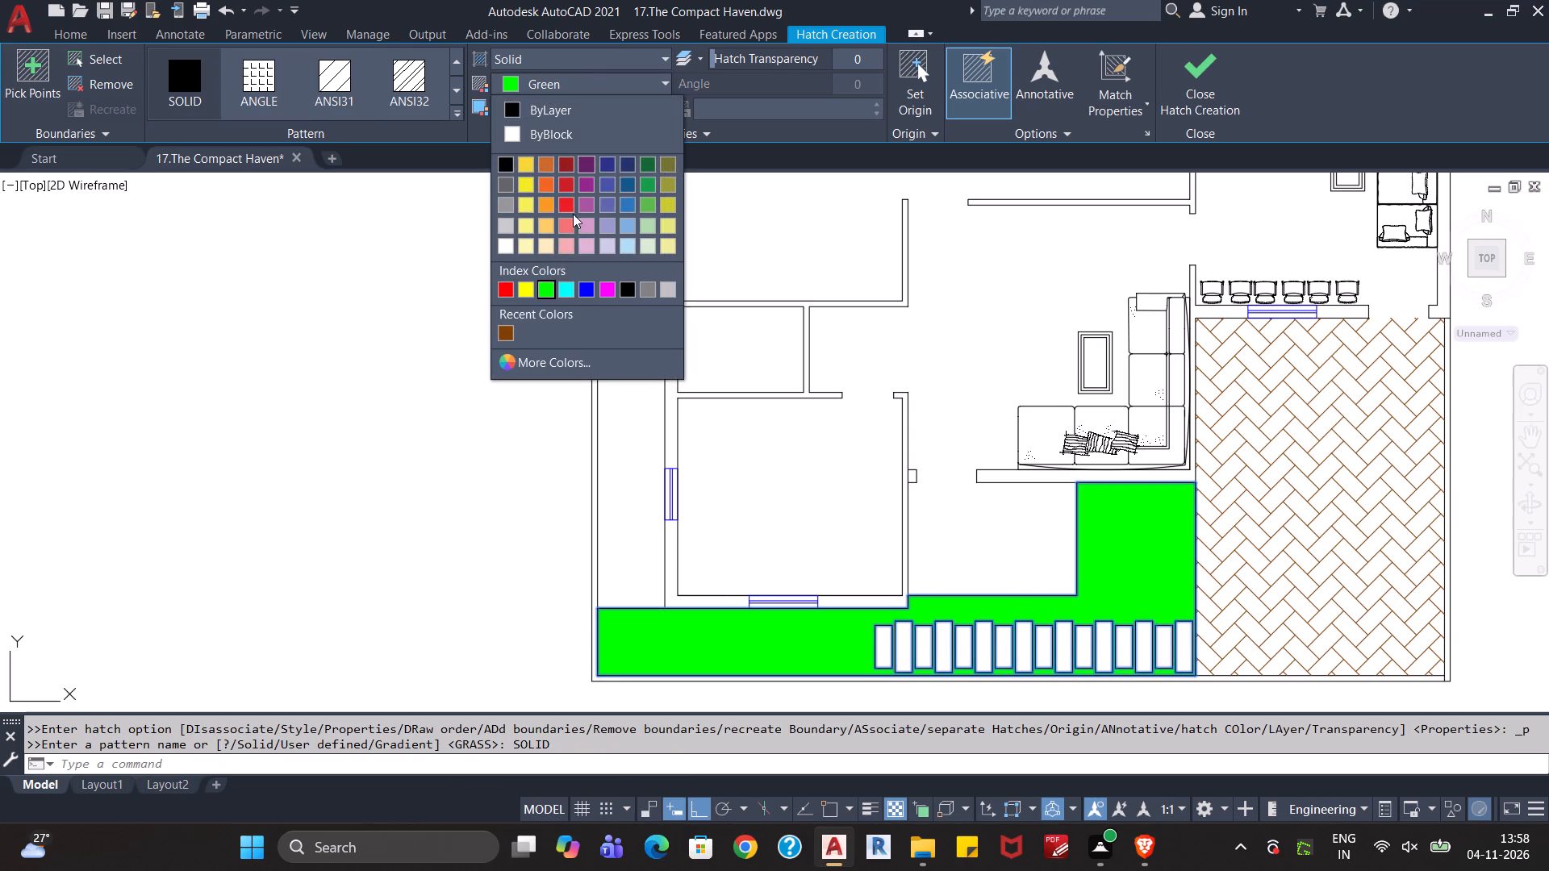
{"action": "left_click", "coordinate": [537, 356]}
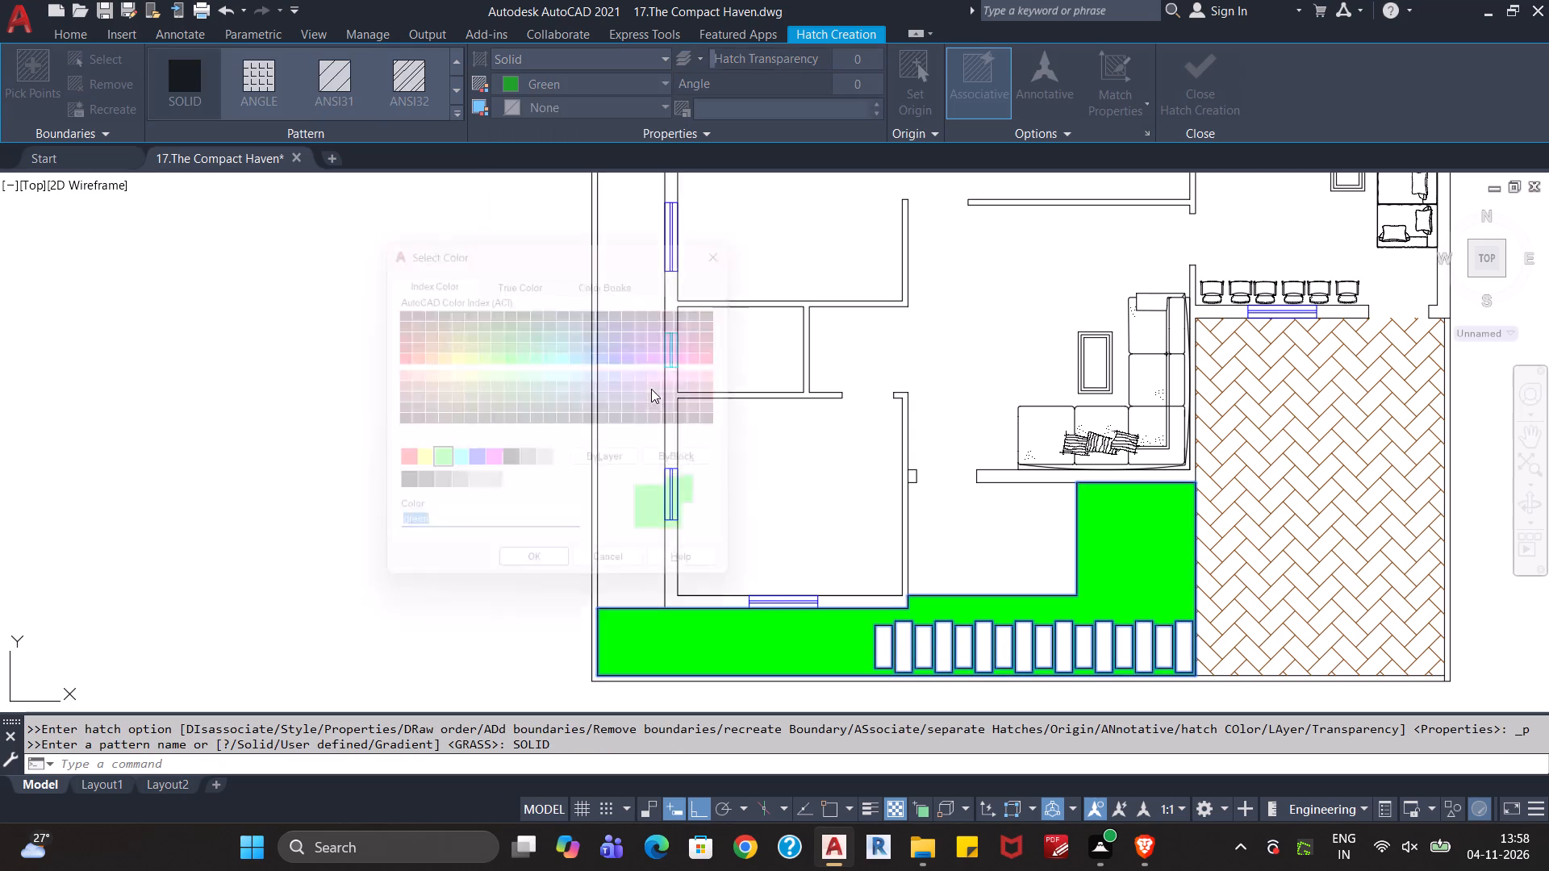
{"action": "left_click", "coordinate": [541, 273]}
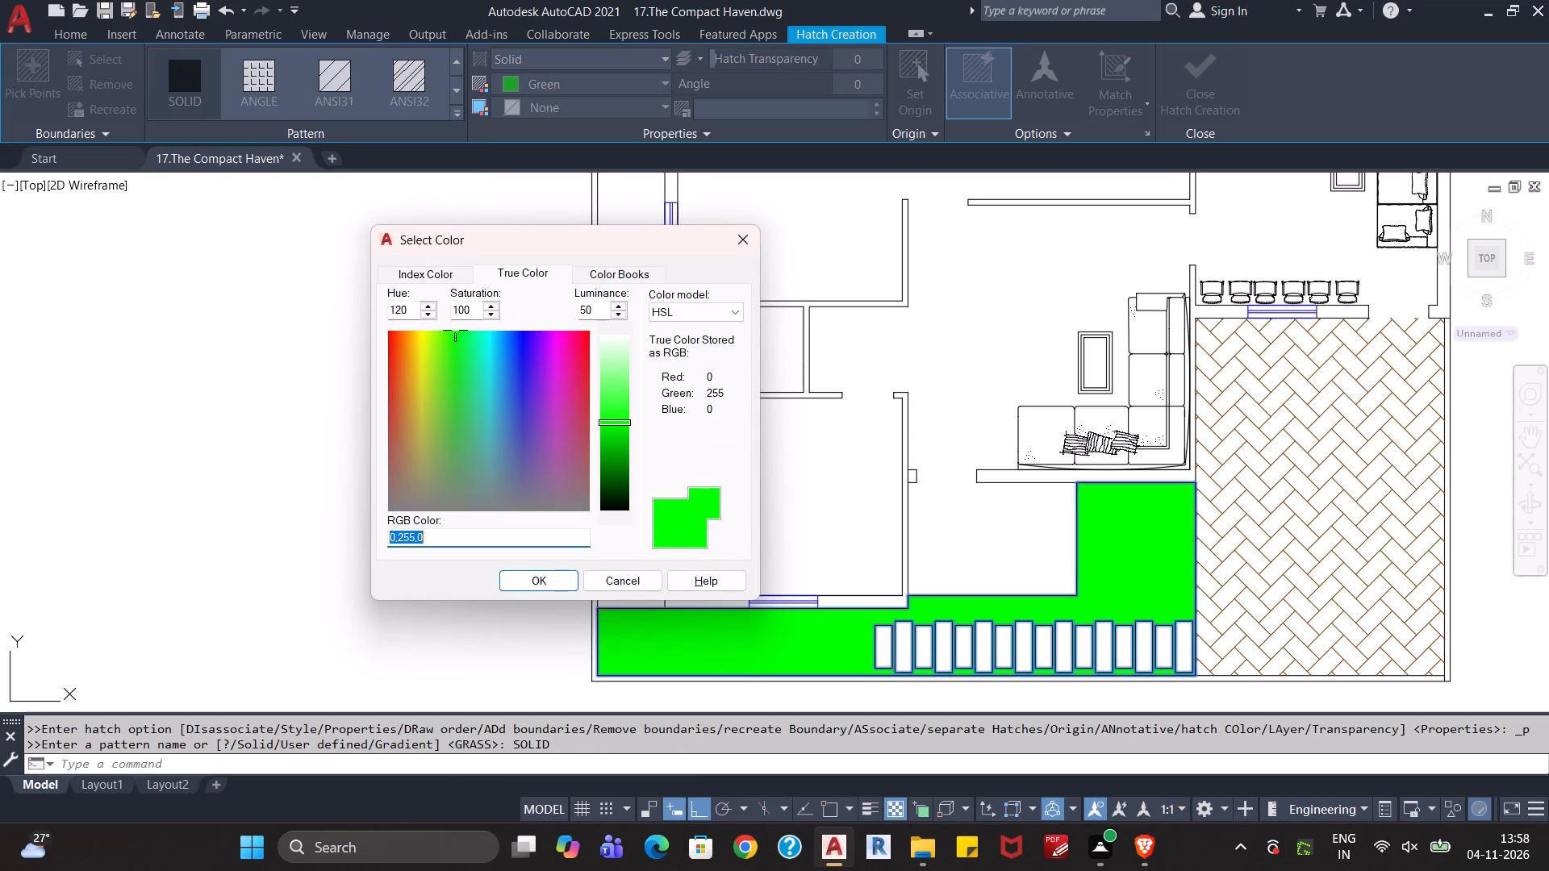
{"action": "left_click_drag", "start_coordinate": [611, 418], "coordinate": [611, 444]}
{"action": "left_click_drag", "start_coordinate": [612, 442], "coordinate": [613, 466]}
{"action": "left_click_drag", "start_coordinate": [615, 461], "coordinate": [616, 473]}
{"action": "left_click", "coordinate": [616, 473]}
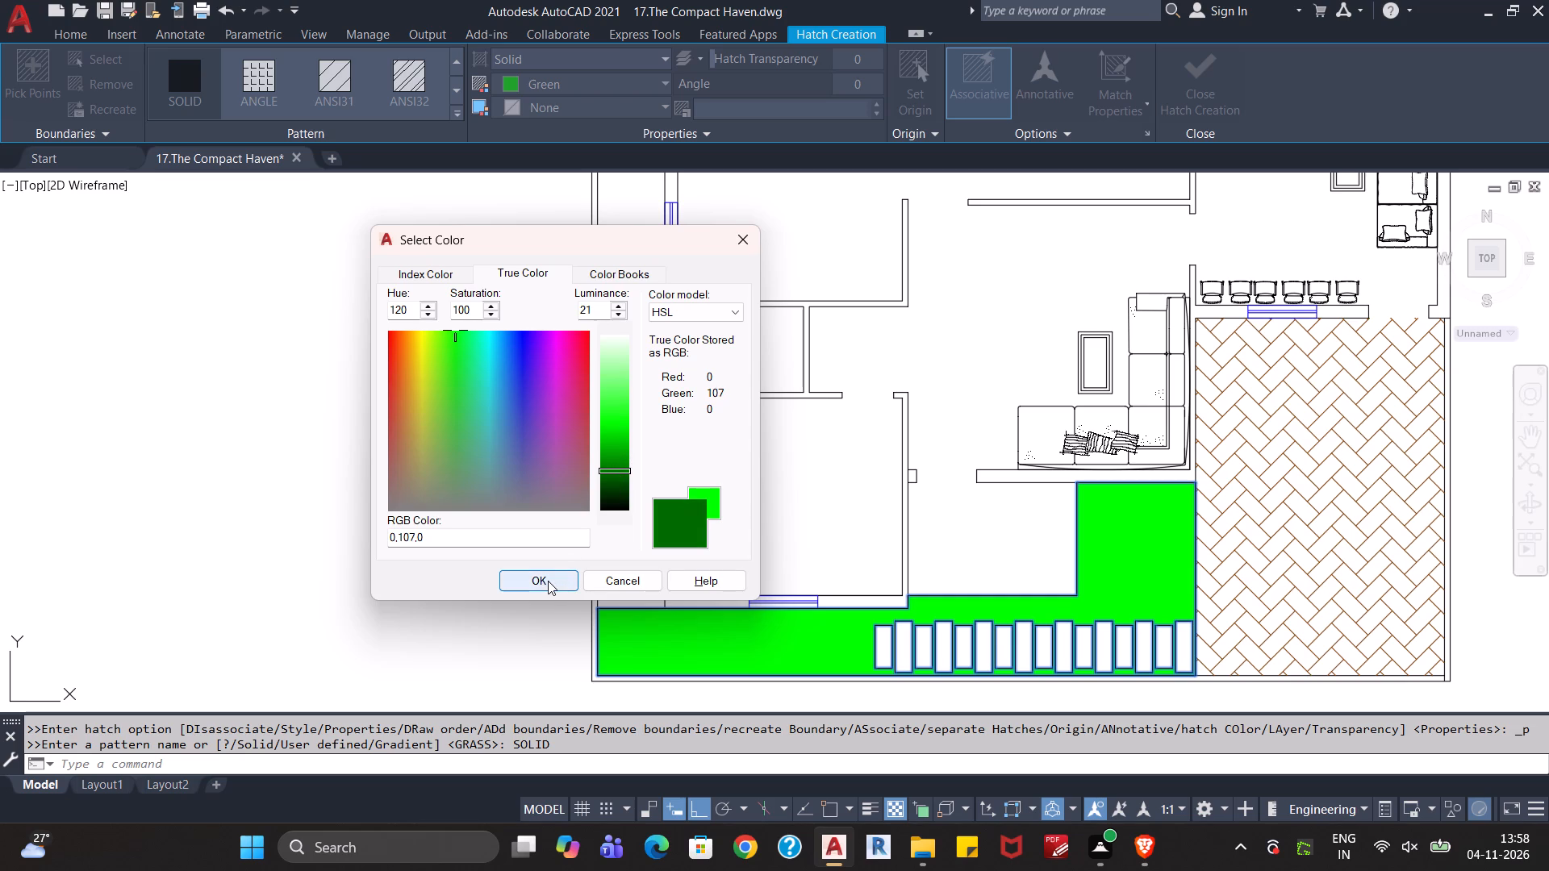
{"action": "left_click", "coordinate": [548, 581]}
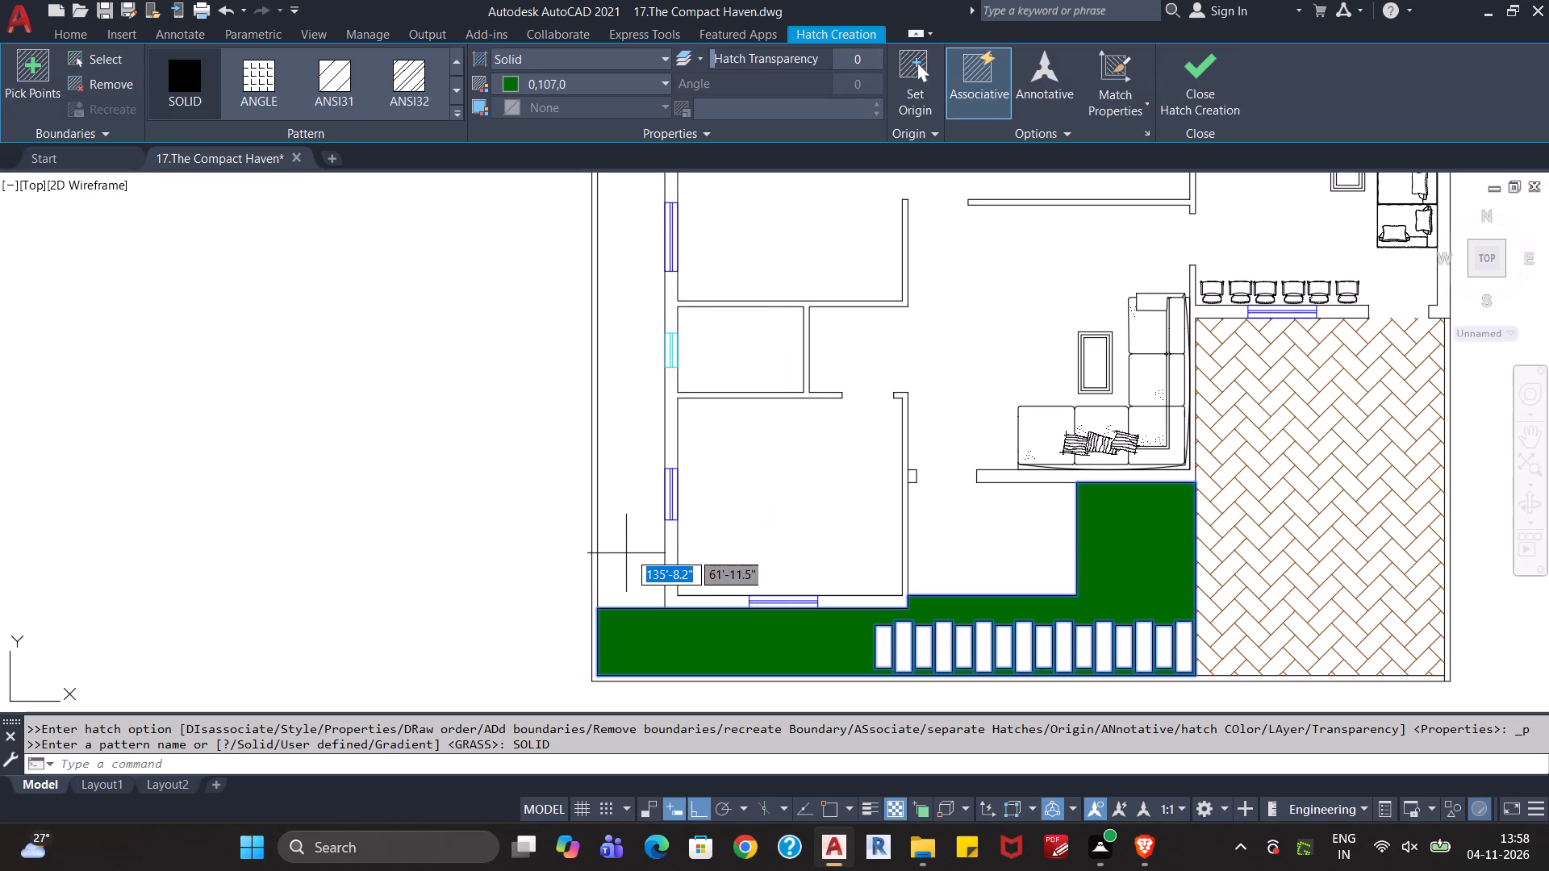
{"action": "key", "text": "Escape"}
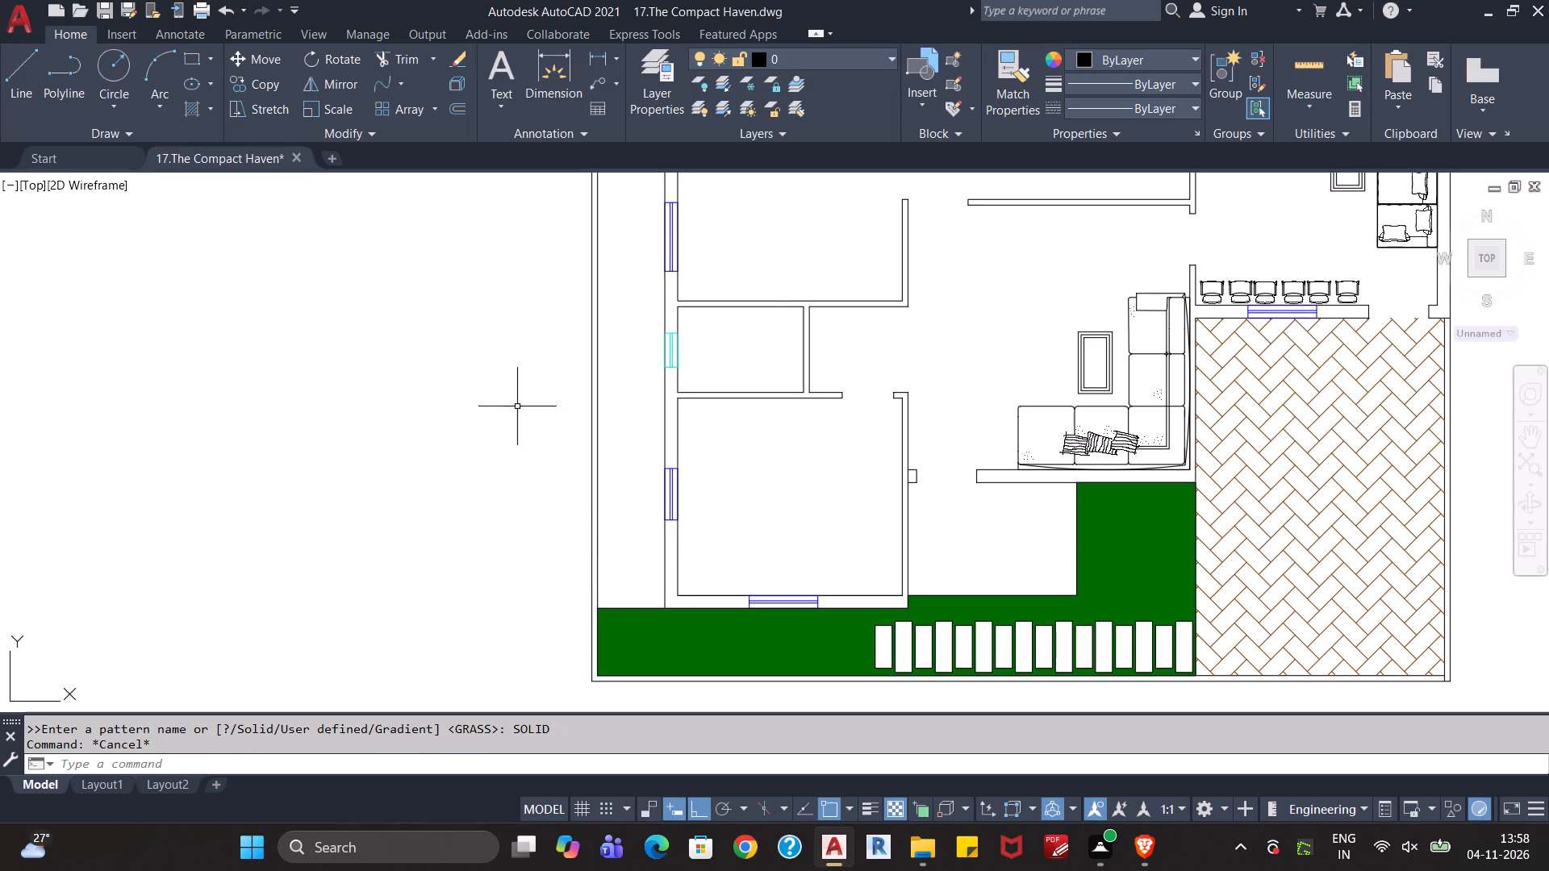
Switch a new hatch to the pattern type in Green and try applying it over the solid-filled front yard.
{"action": "middle_click_drag", "start_coordinate": [731, 518], "coordinate": [742, 477]}
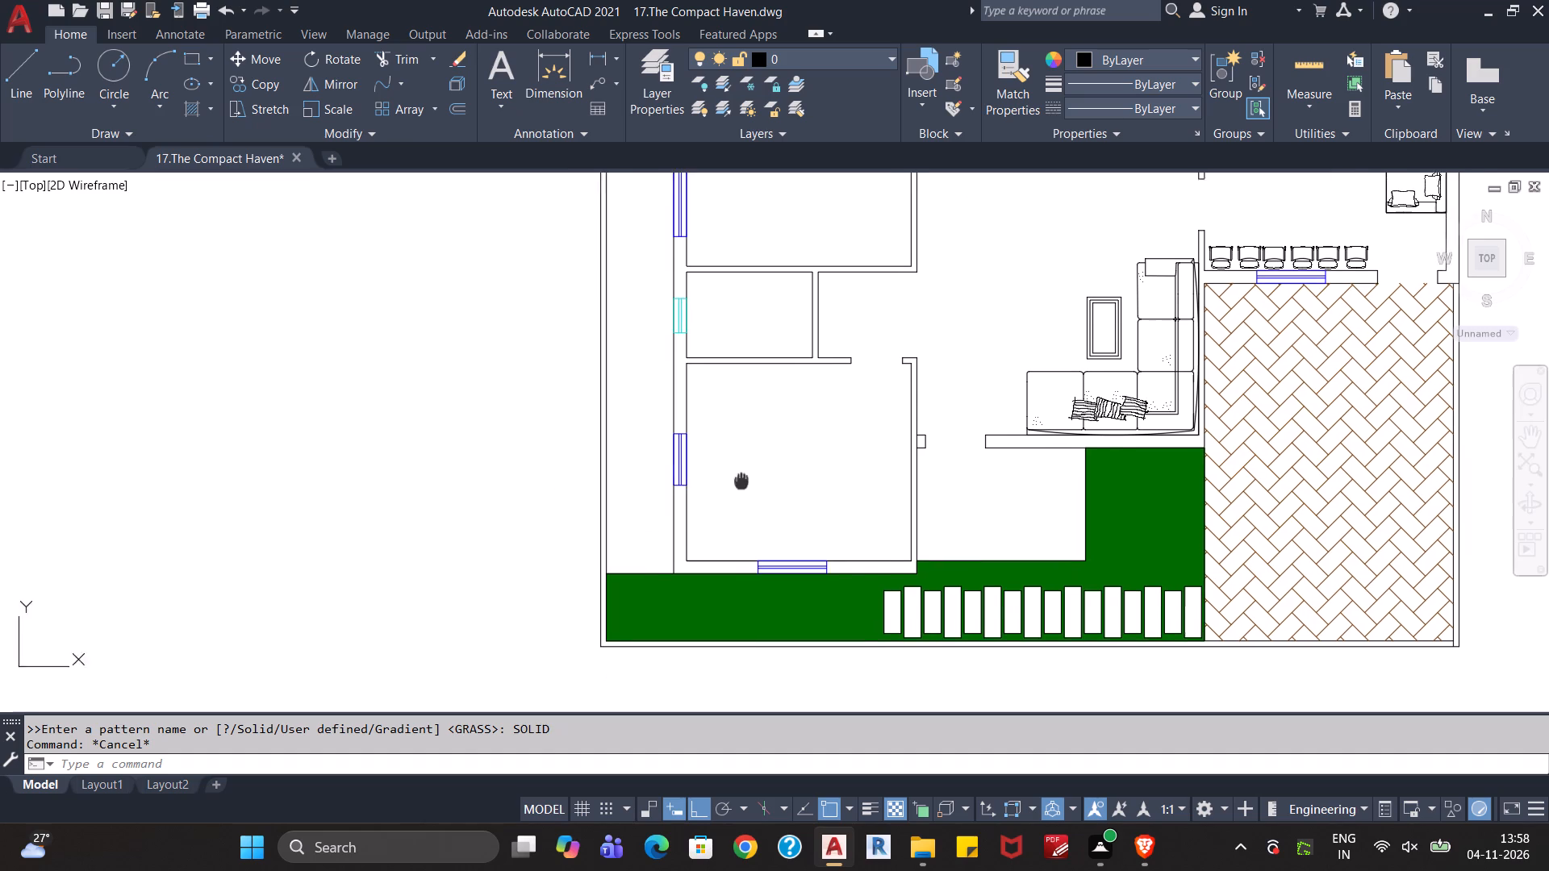
{"action": "middle_click_drag", "start_coordinate": [742, 477], "coordinate": [745, 469]}
{"action": "scroll", "coordinate": [745, 469], "scroll_direction": "down", "scroll_amount": 1}
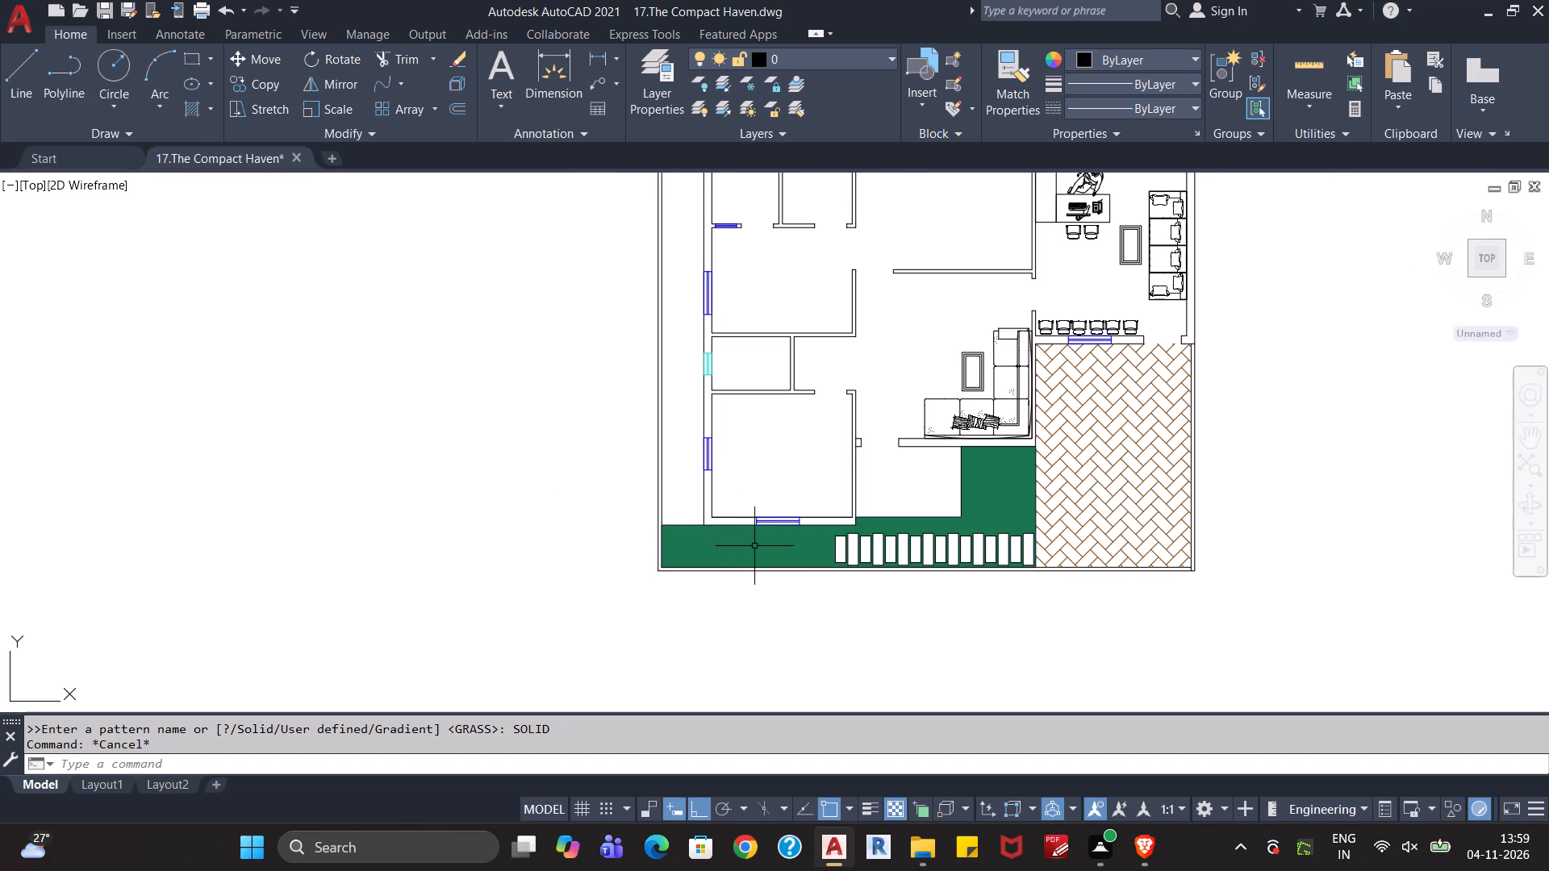
{"action": "middle_click_drag", "start_coordinate": [800, 483], "coordinate": [758, 469]}
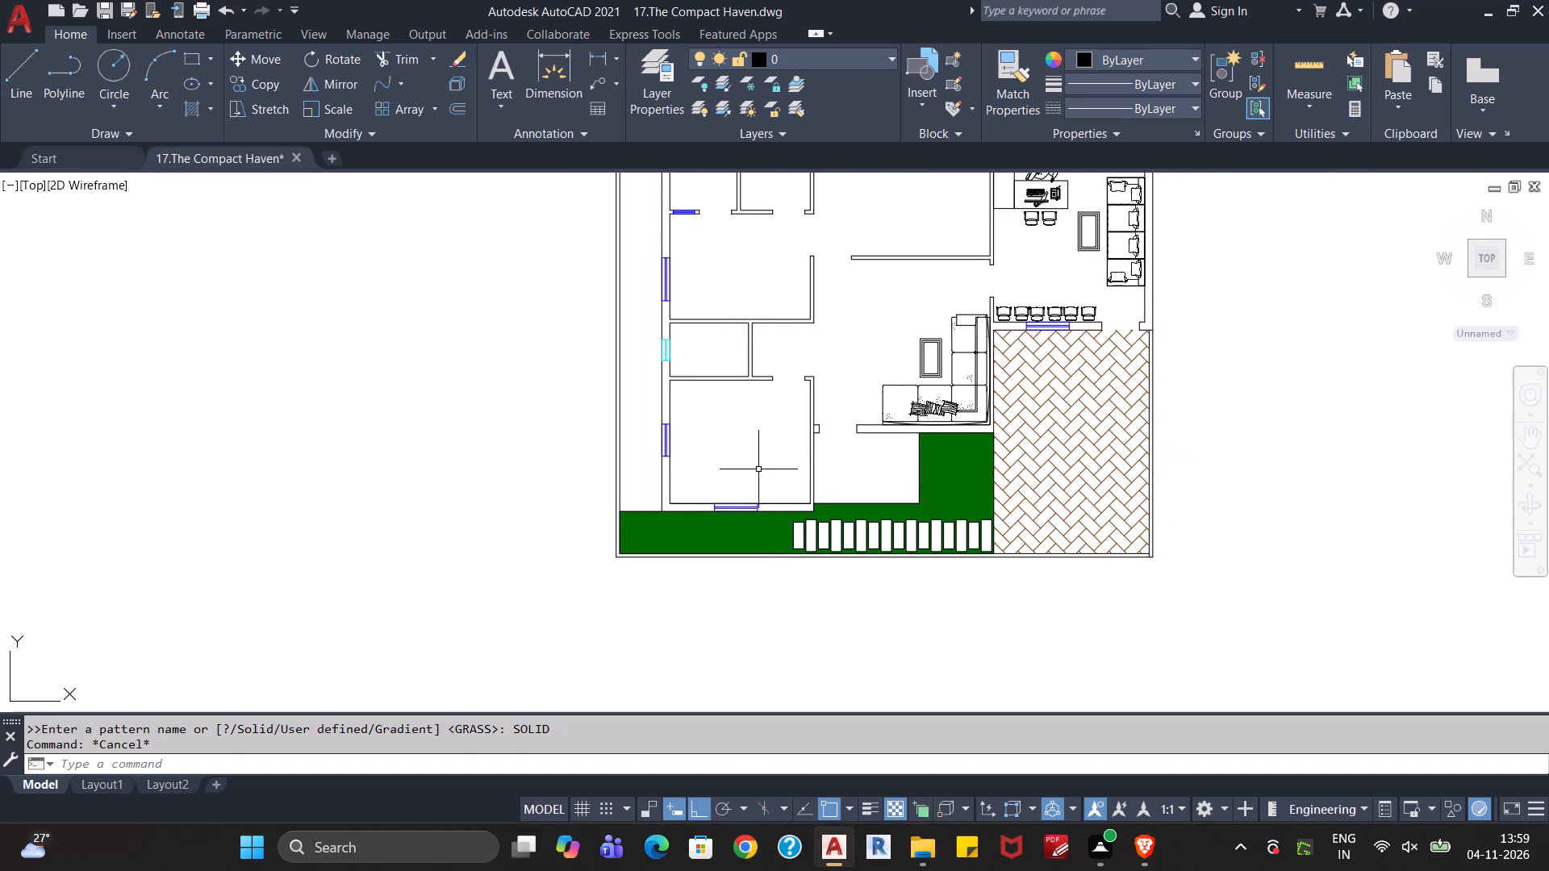
{"action": "type", "text": "ha"}
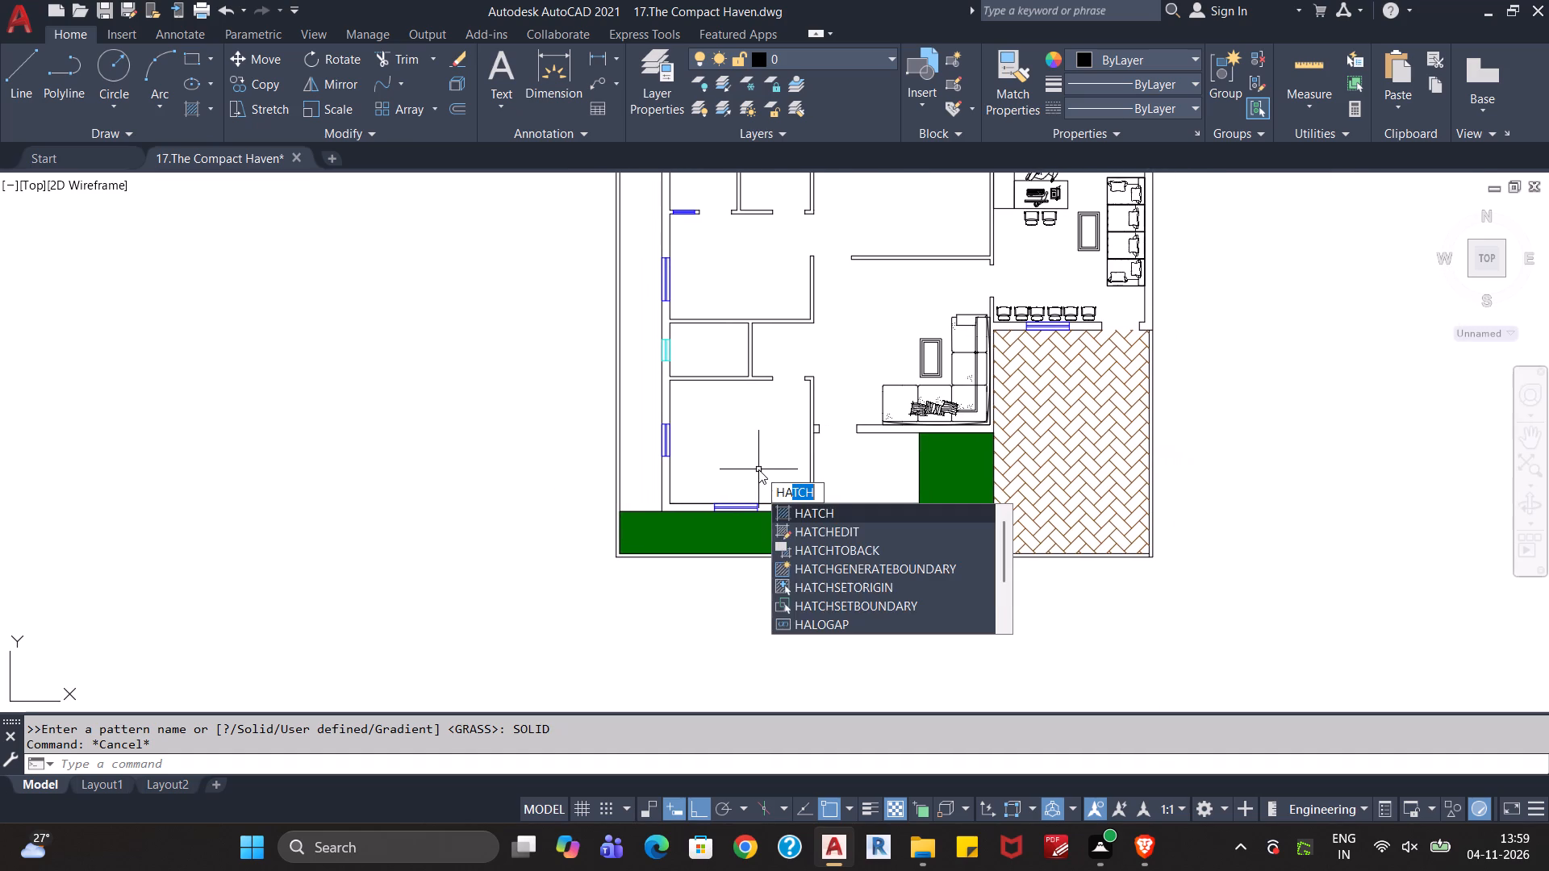
{"action": "key", "text": "Return"}
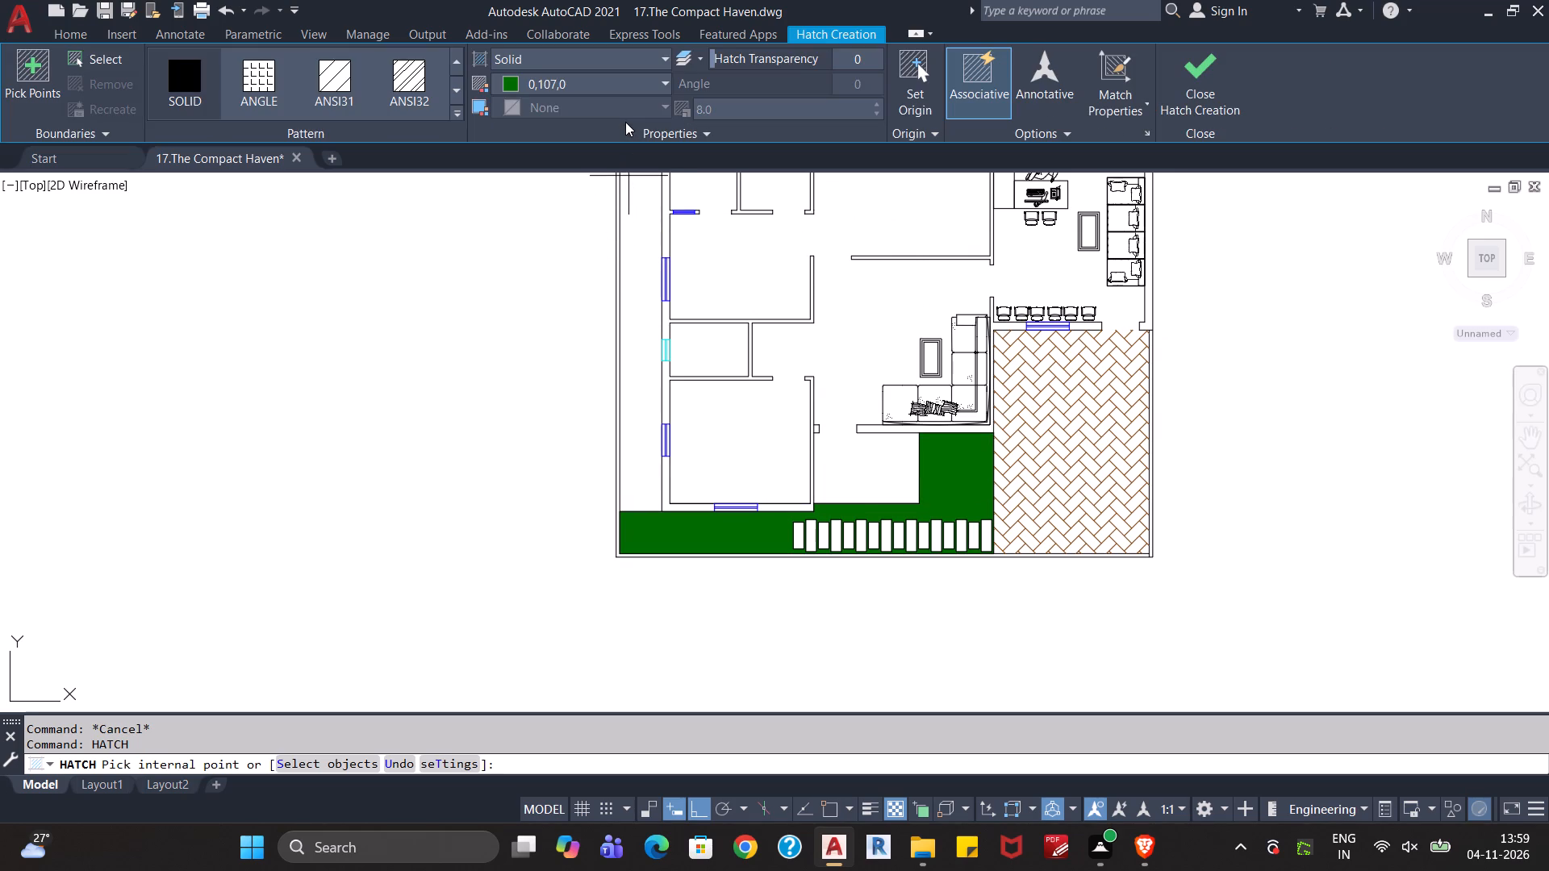
{"action": "left_click", "coordinate": [648, 59]}
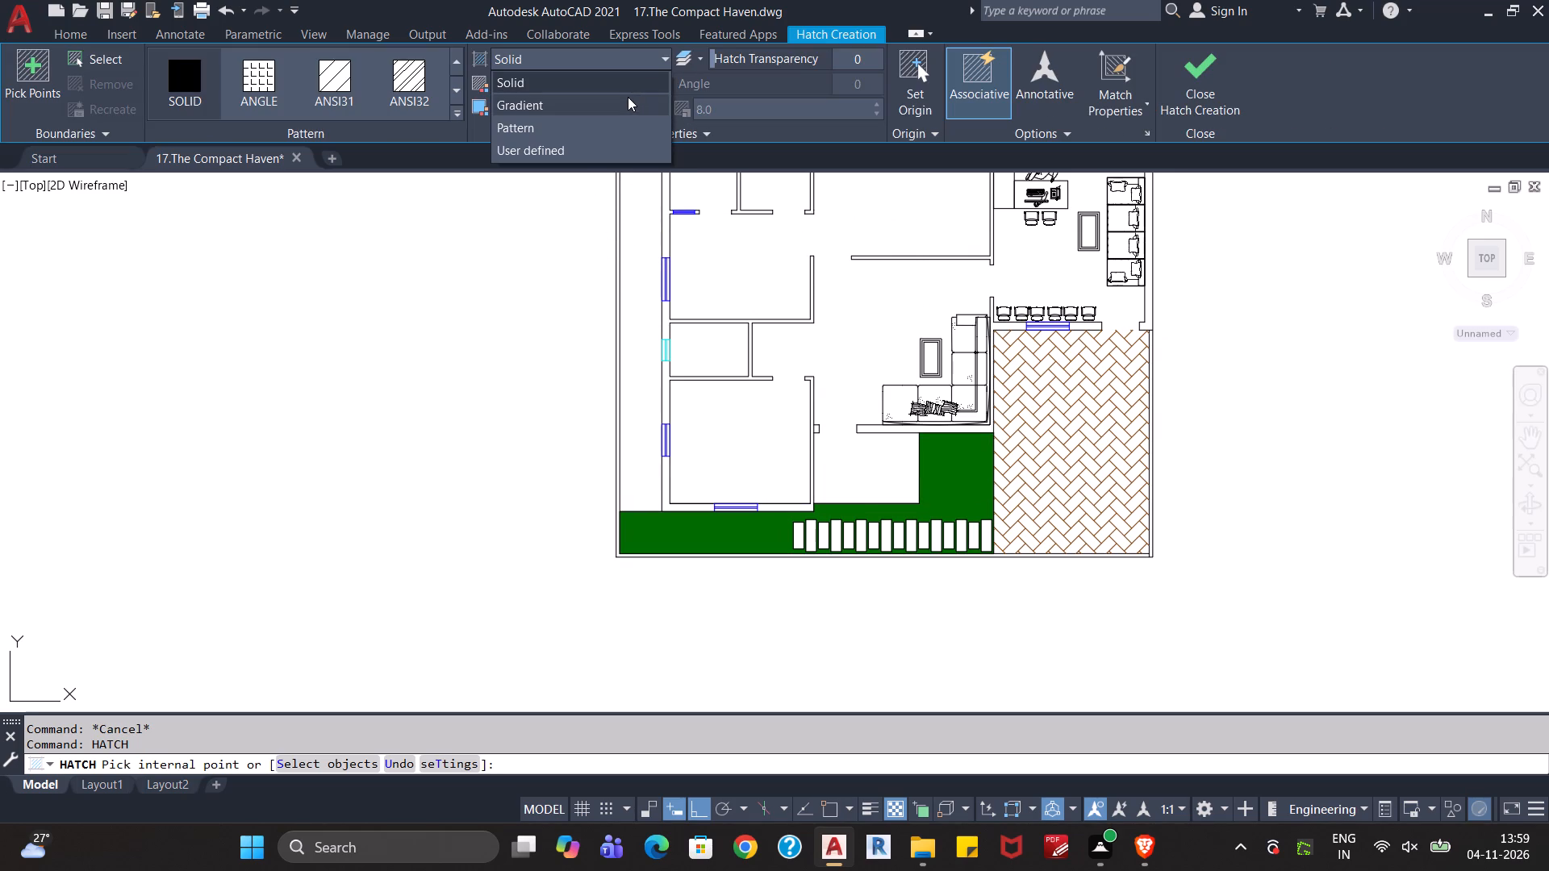
{"action": "left_click", "coordinate": [590, 124]}
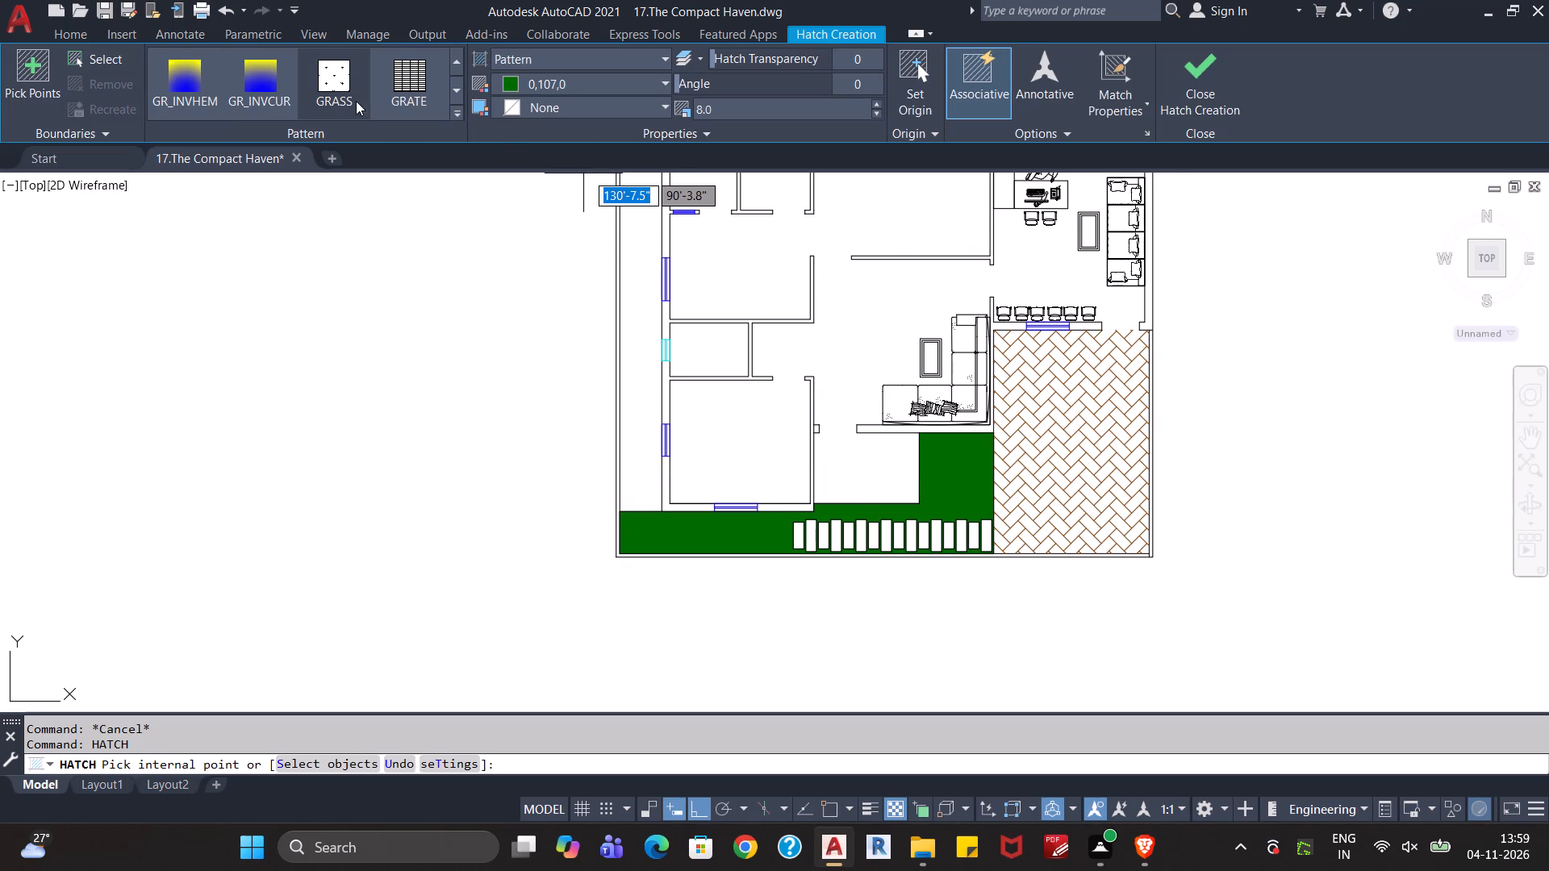
{"action": "left_click", "coordinate": [581, 86]}
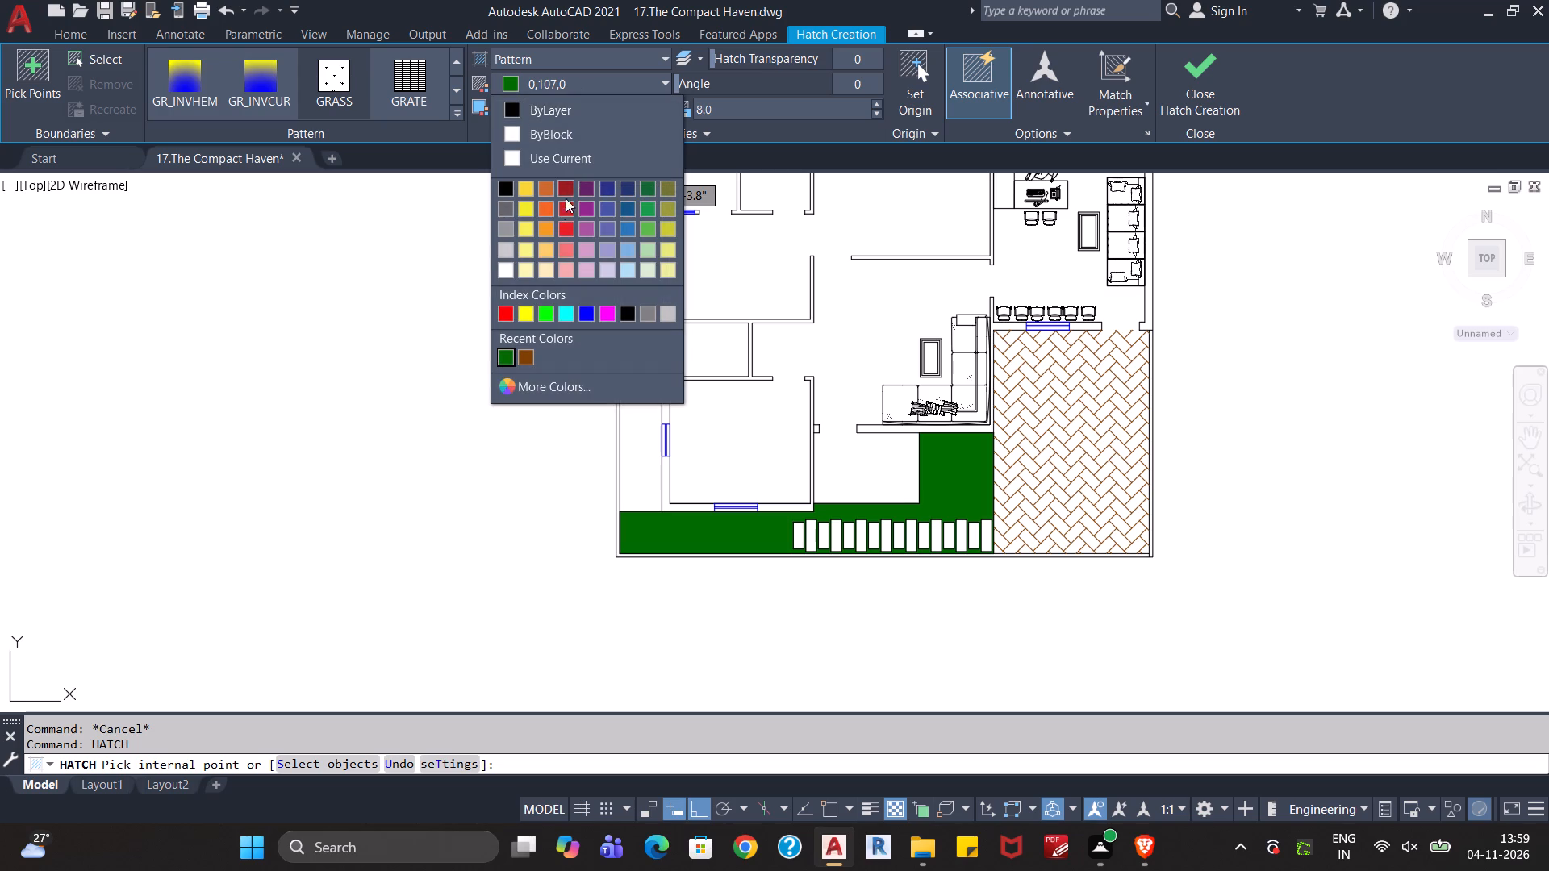
{"action": "left_click", "coordinate": [541, 309]}
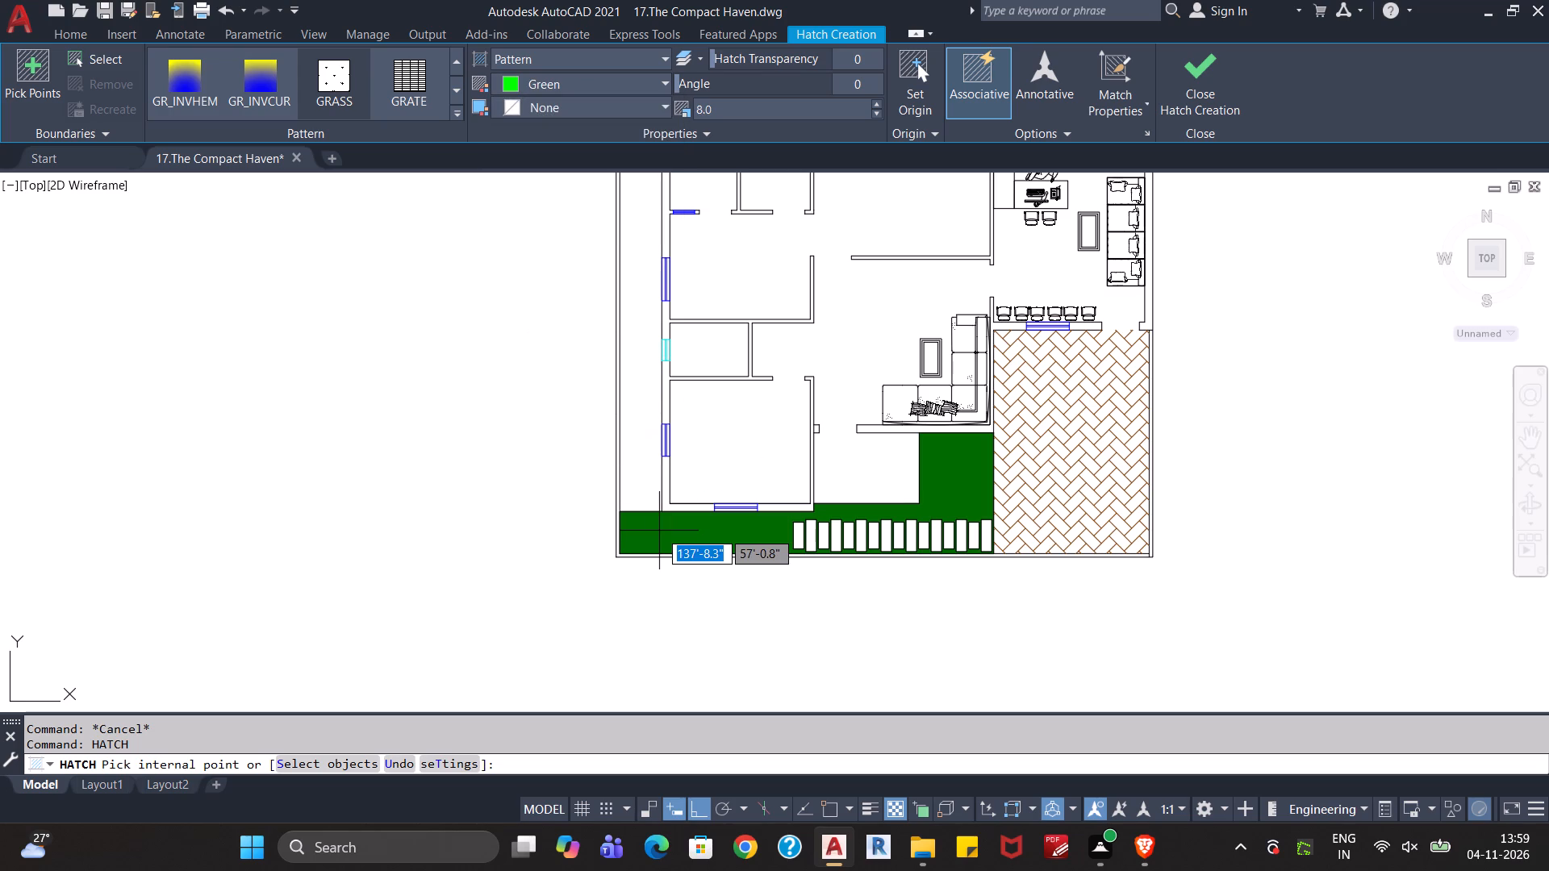
{"action": "left_click", "coordinate": [659, 531]}
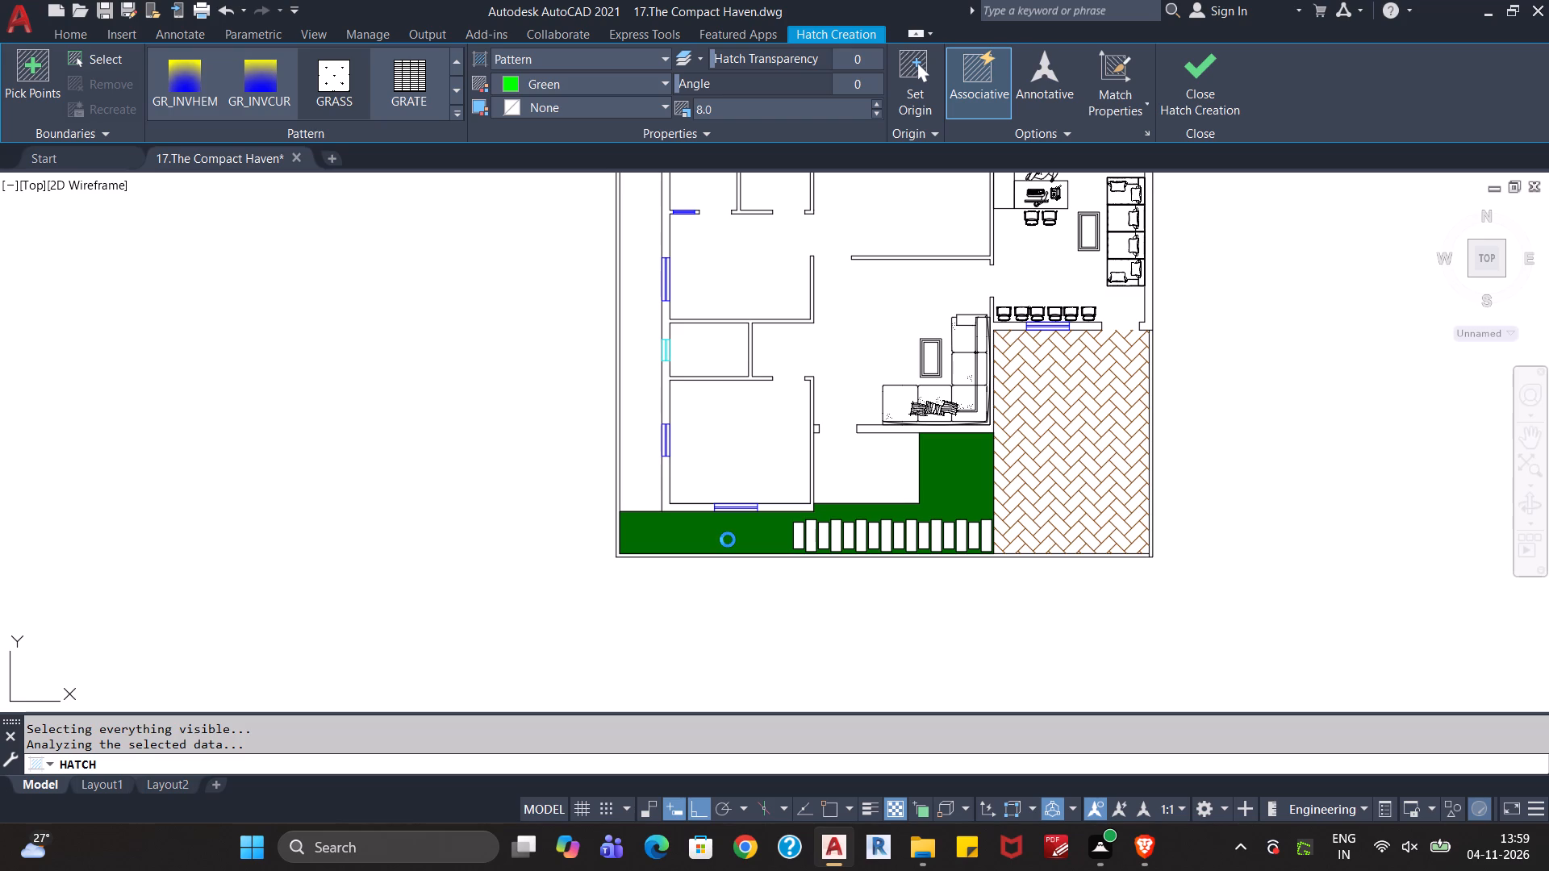
{"action": "key", "text": "Escape"}
{"action": "key", "text": "Escape"}
Set the transparency of the front yard's solid dark green hatch to 43.
{"action": "double_click", "coordinate": [736, 528]}
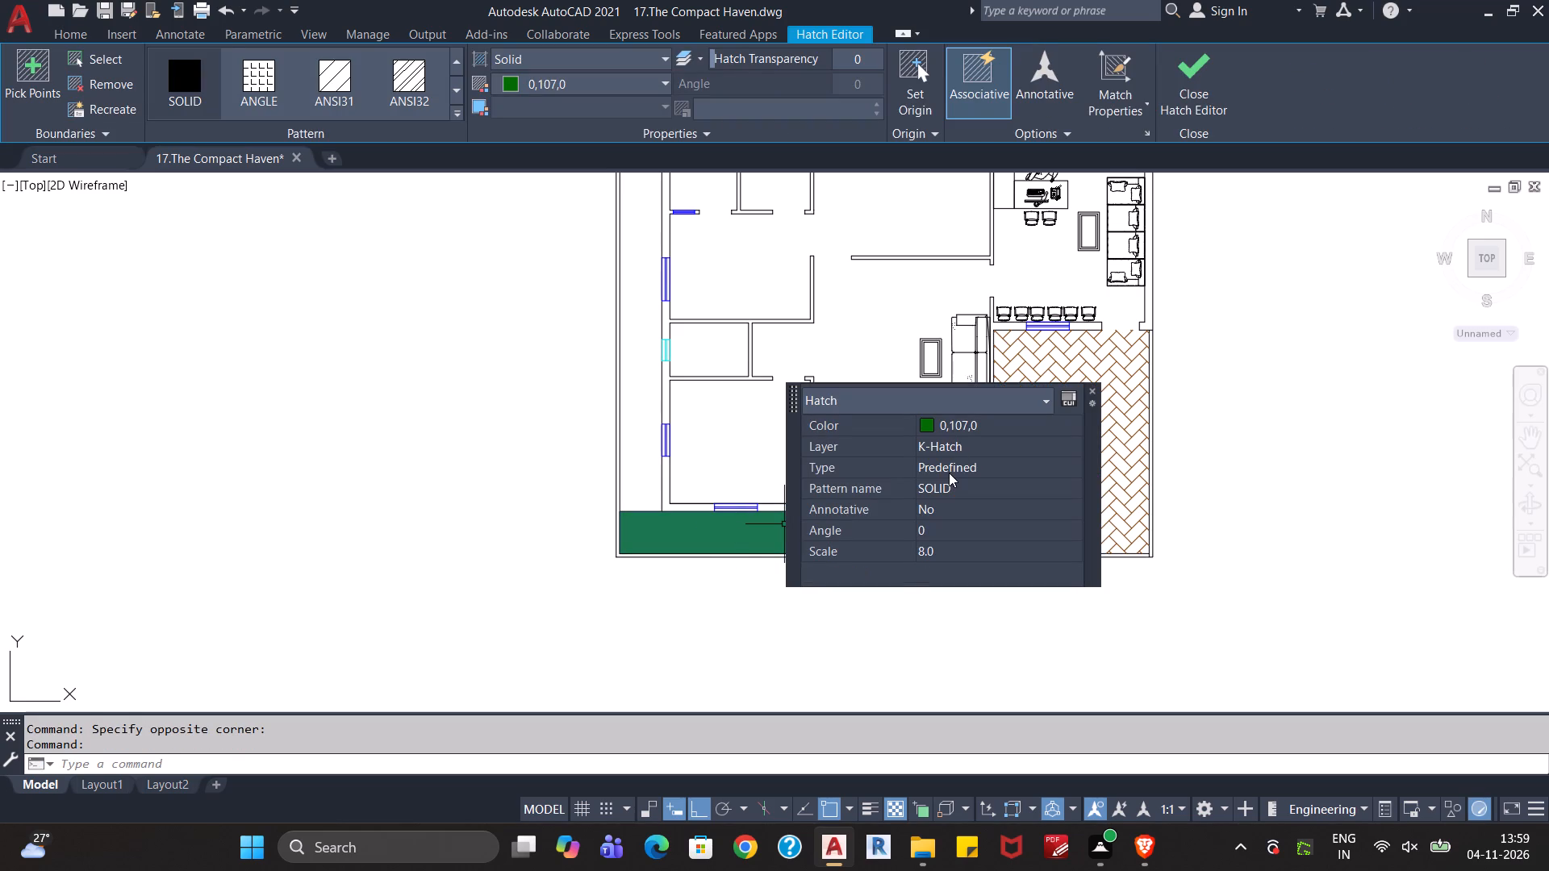
{"action": "scroll", "coordinate": [949, 473], "scroll_direction": "down", "scroll_amount": 2}
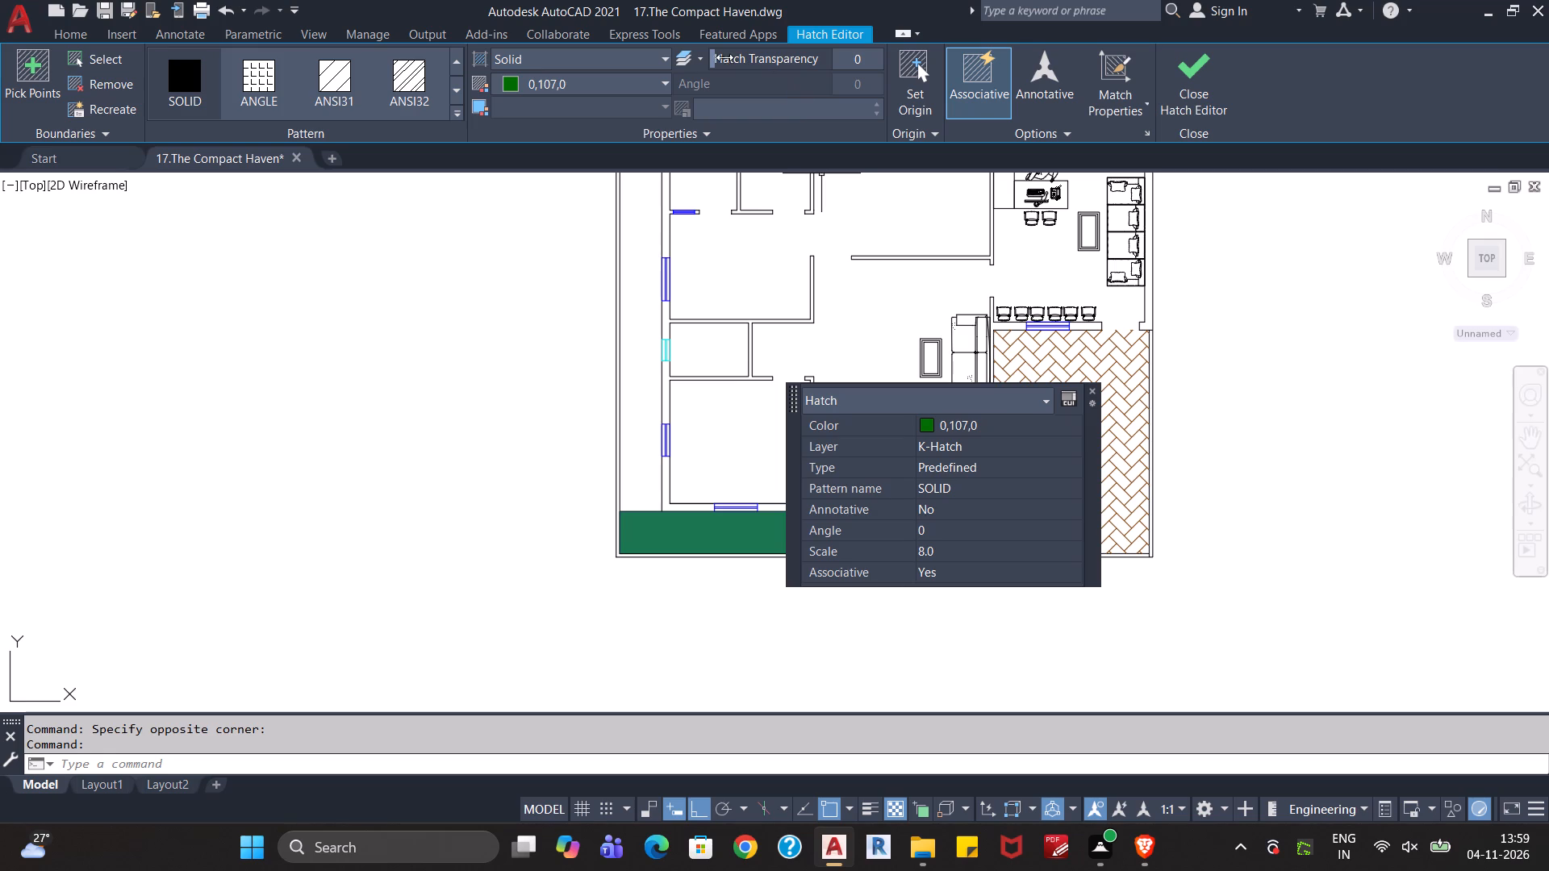
{"action": "left_click_drag", "start_coordinate": [718, 56], "coordinate": [806, 60]}
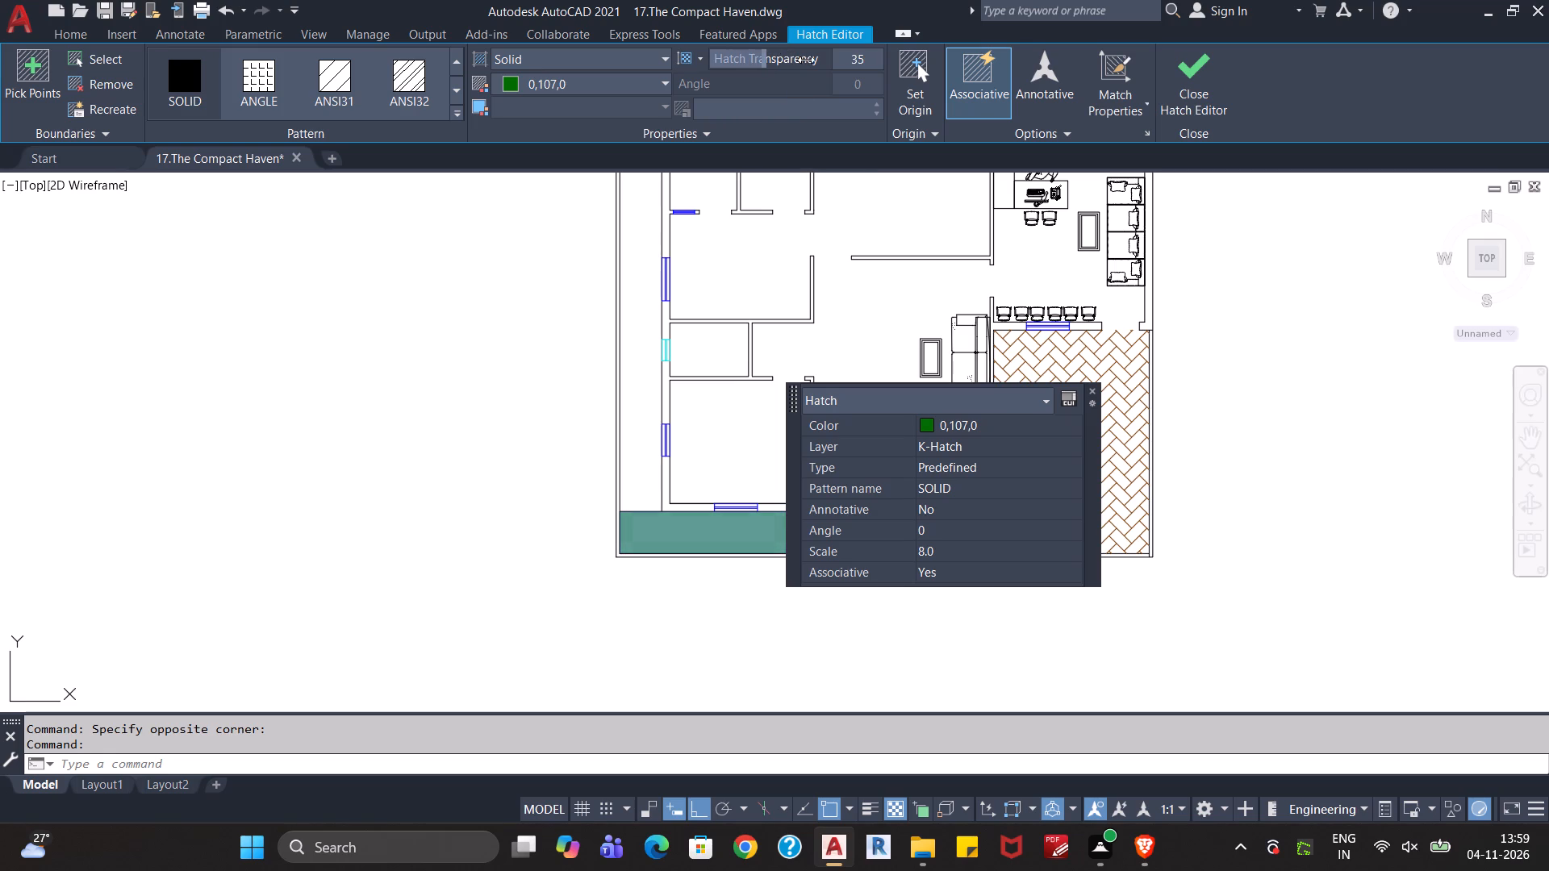
{"action": "left_click_drag", "start_coordinate": [806, 60], "coordinate": [812, 60]}
{"action": "left_click", "coordinate": [1092, 390]}
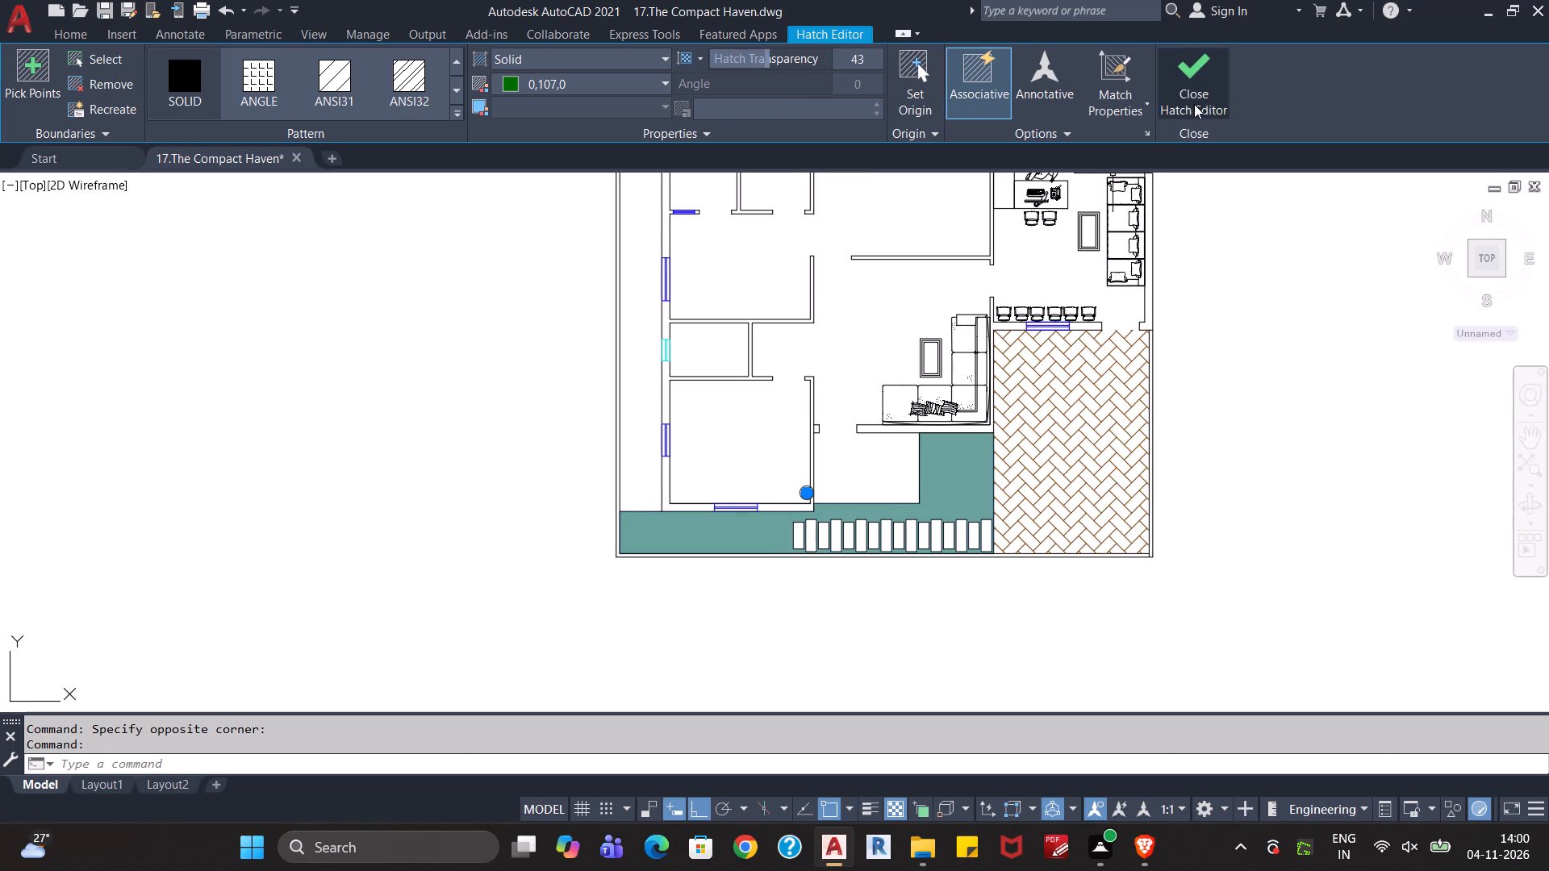
{"action": "left_click", "coordinate": [1195, 102]}
Hatch the front yard over its solid fill with the GRASS pattern in Green at a scale of 4.
{"action": "scroll", "coordinate": [773, 581], "scroll_direction": "up", "scroll_amount": 1}
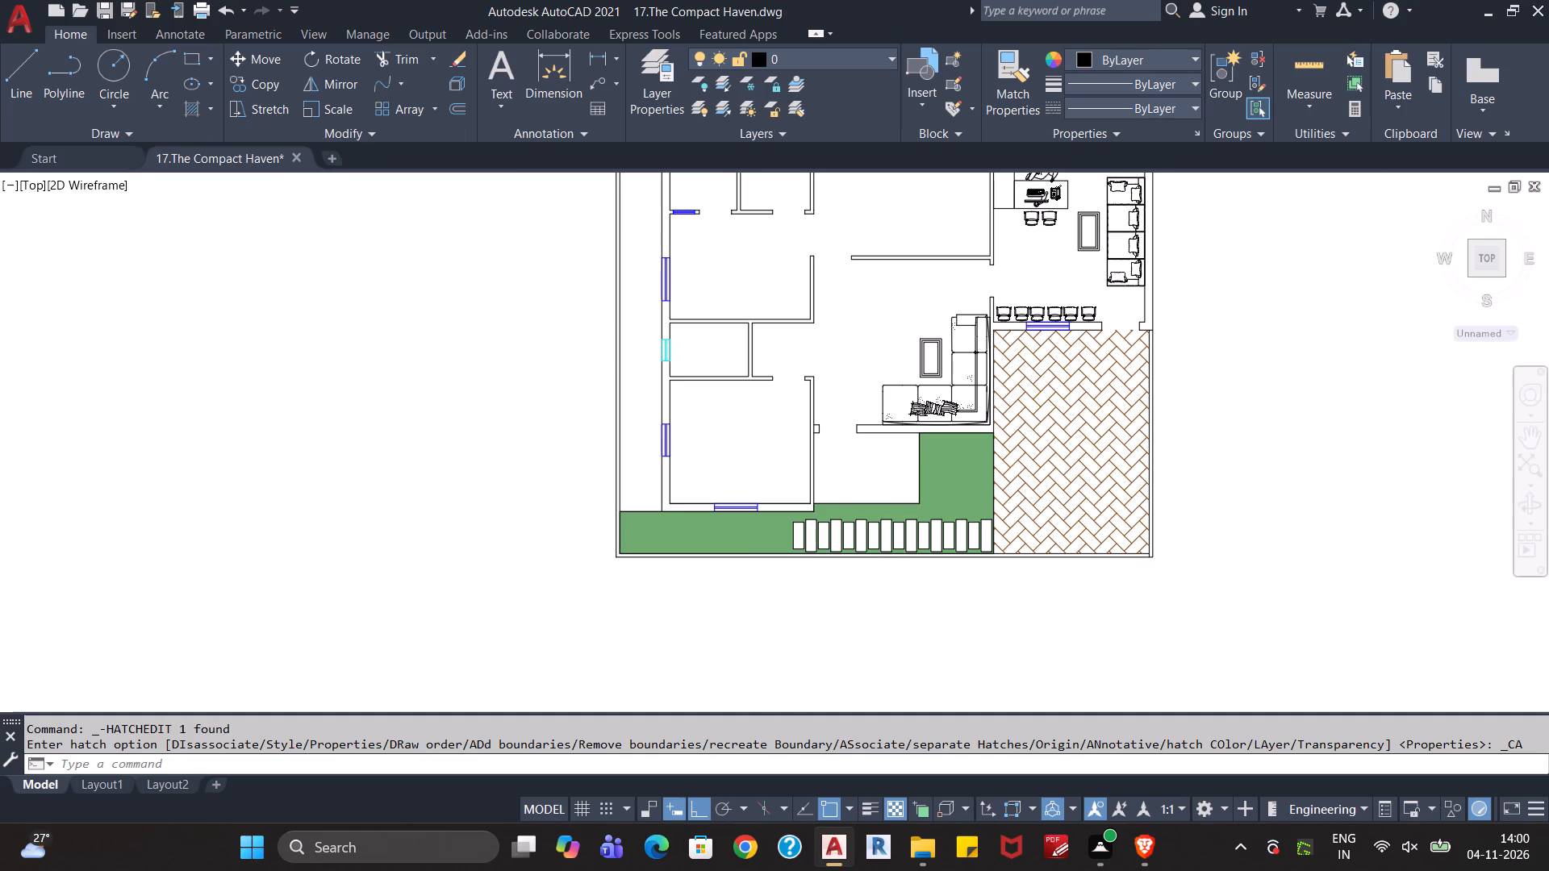
{"action": "scroll", "coordinate": [773, 581], "scroll_direction": "up", "scroll_amount": 1}
{"action": "middle_click_drag", "start_coordinate": [789, 607], "coordinate": [860, 587]}
{"action": "scroll", "coordinate": [861, 586], "scroll_direction": "down", "scroll_amount": 1}
{"action": "middle_click_drag", "start_coordinate": [840, 593], "coordinate": [760, 636]}
{"action": "scroll", "coordinate": [769, 620], "scroll_direction": "up", "scroll_amount": 1}
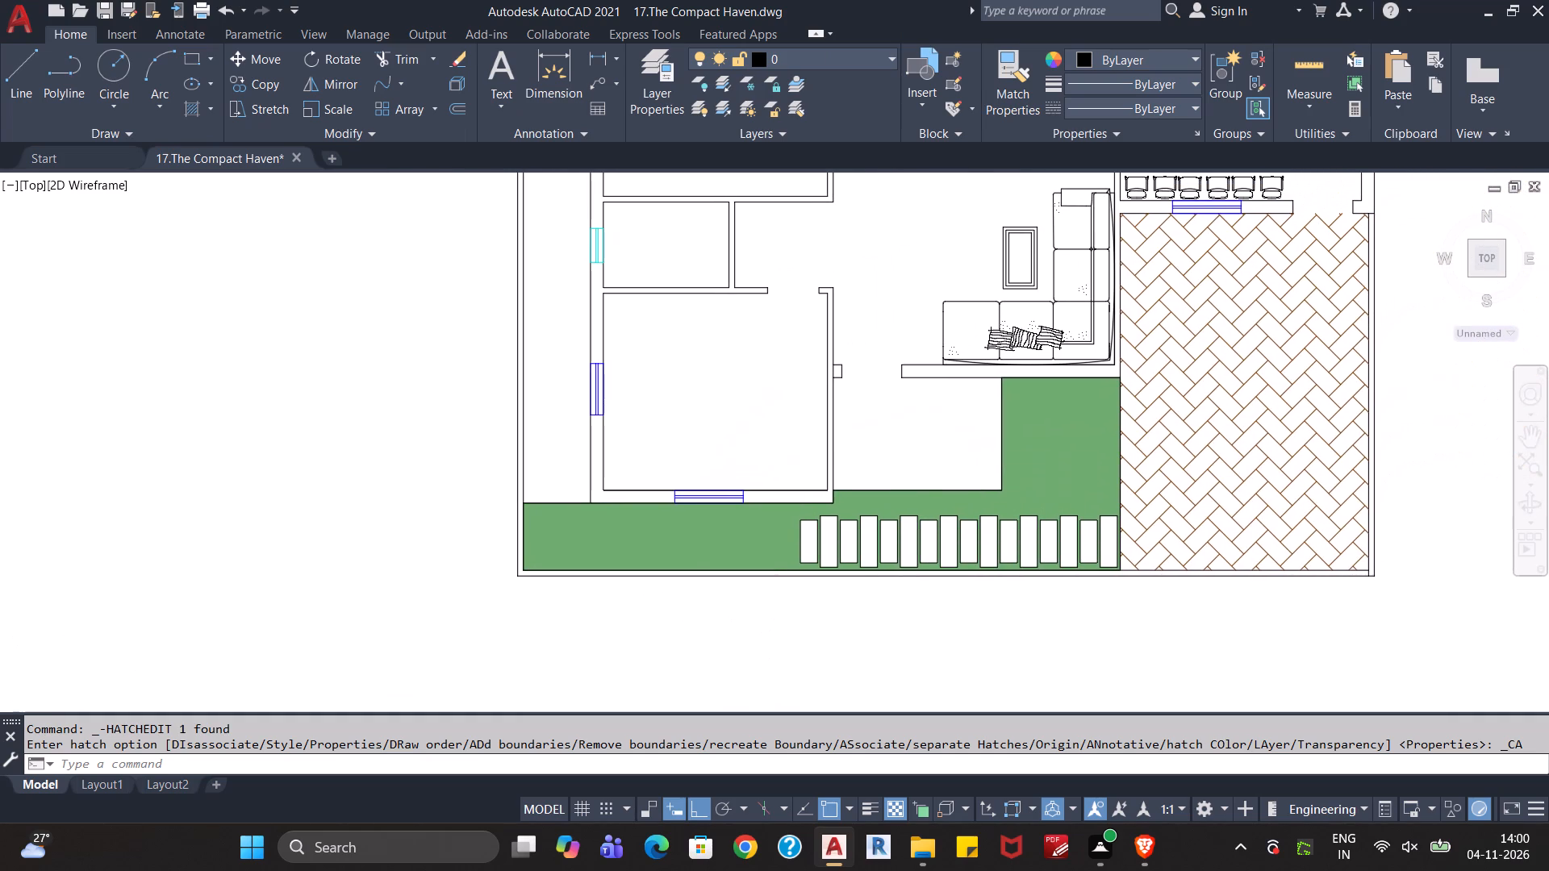
{"action": "scroll", "coordinate": [769, 620], "scroll_direction": "down", "scroll_amount": 1}
{"action": "type", "text": "ha"}
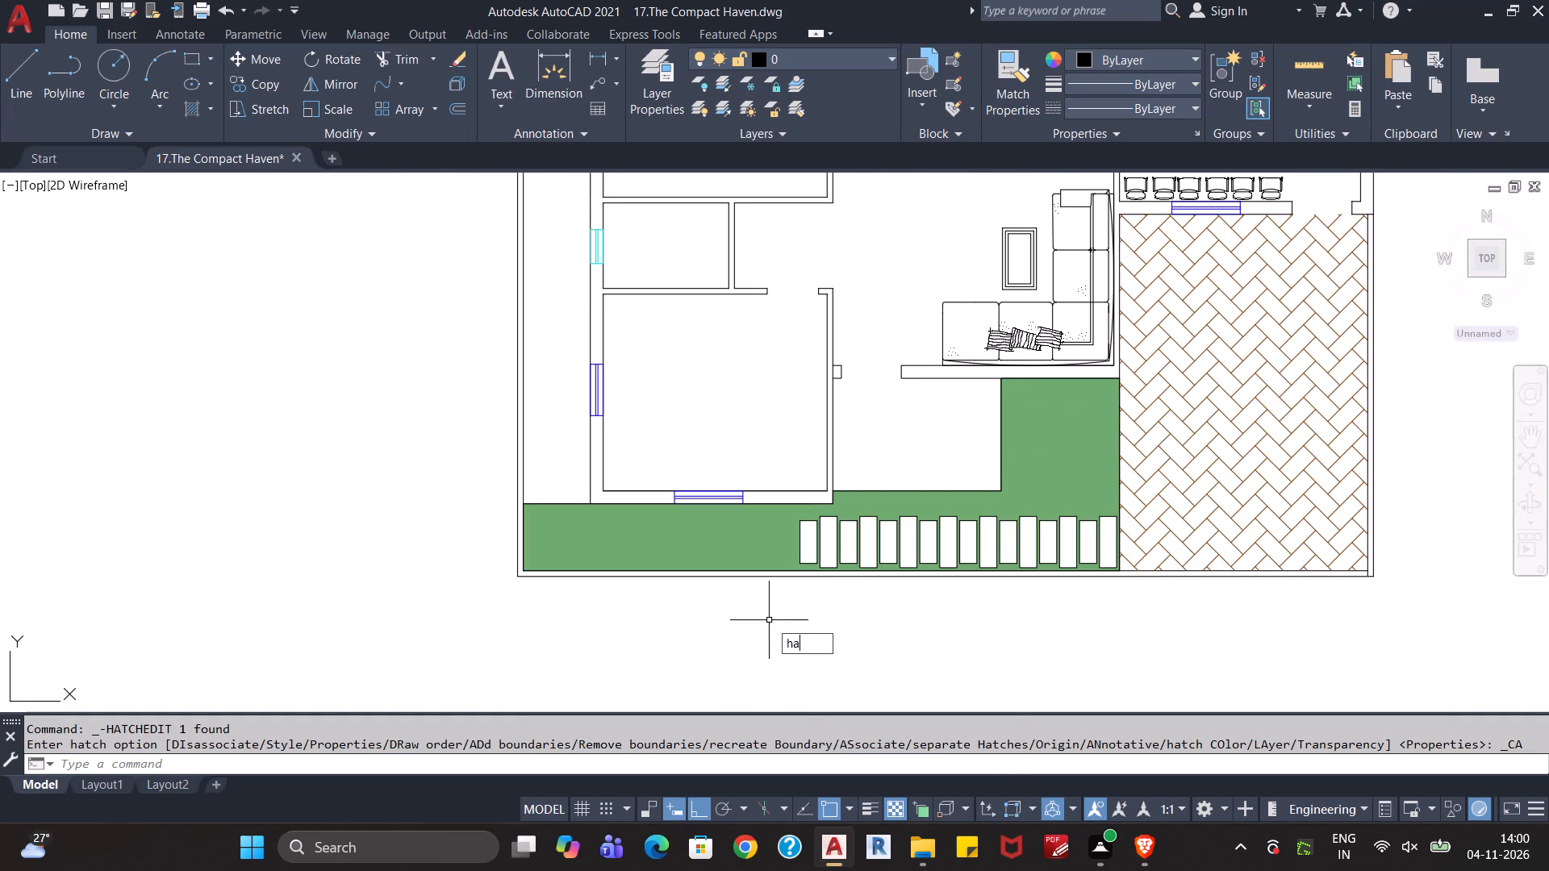
{"action": "key", "text": "Return"}
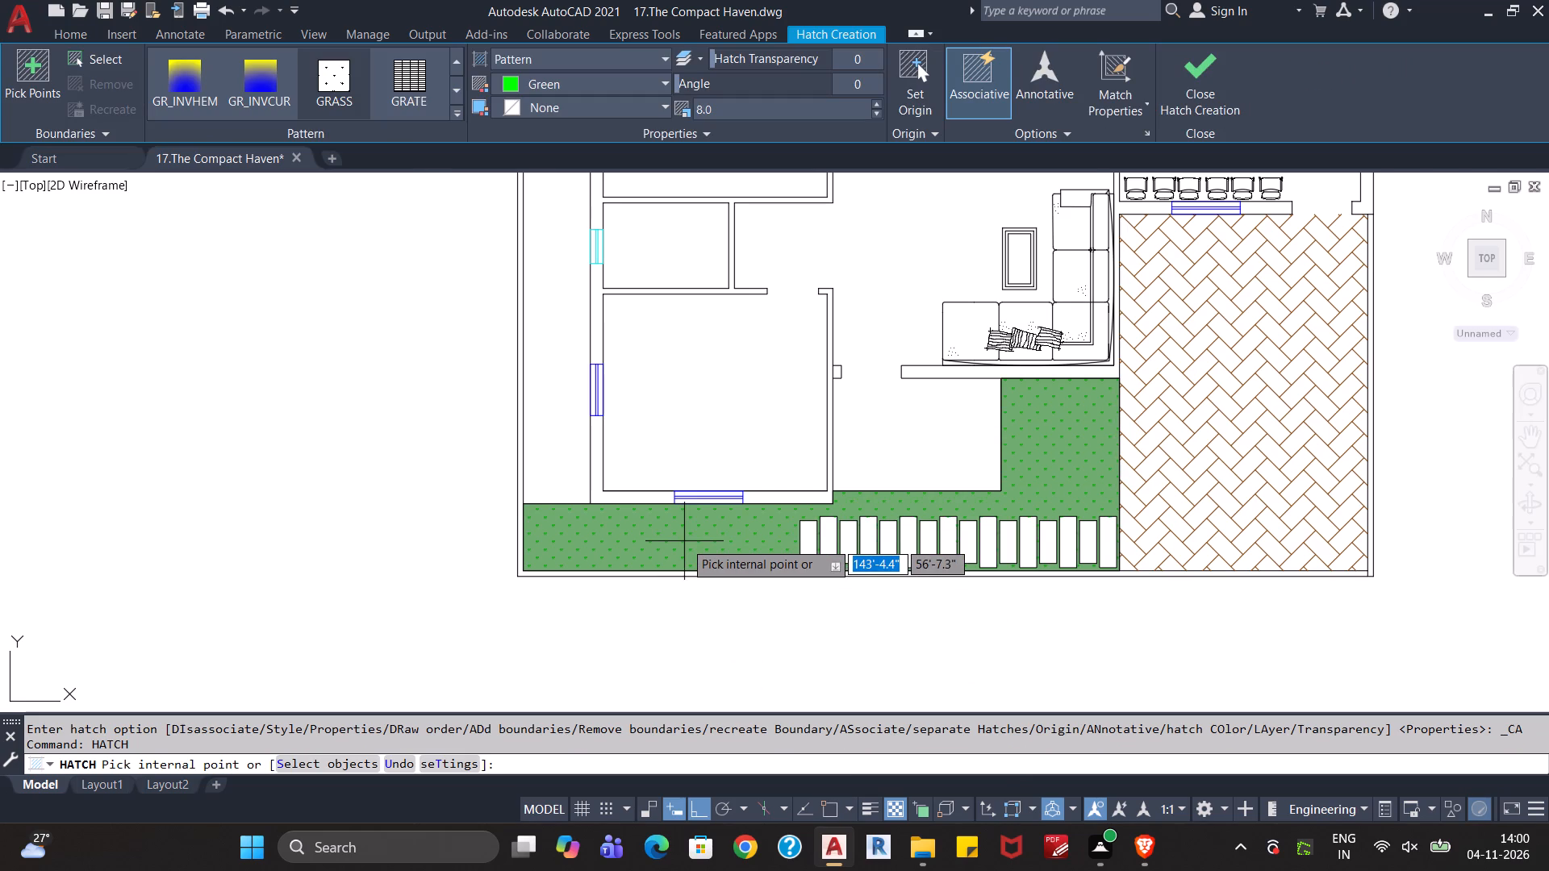
{"action": "scroll", "coordinate": [684, 541], "scroll_direction": "up", "scroll_amount": 1}
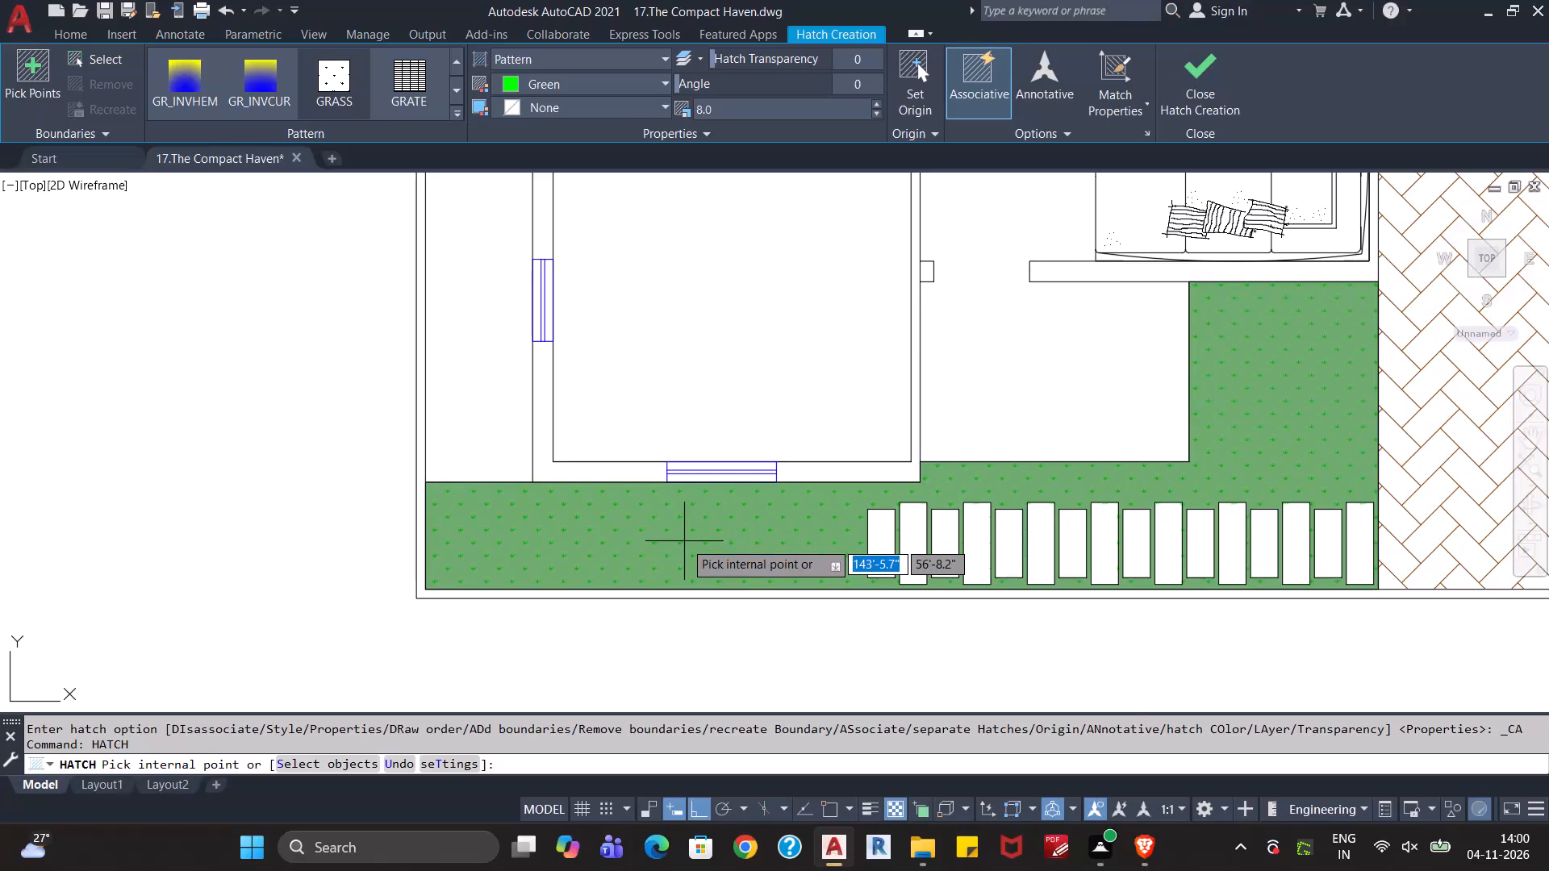
{"action": "left_click_drag", "start_coordinate": [738, 110], "coordinate": [731, 112]}
{"action": "left_click", "coordinate": [724, 114]}
{"action": "left_click_drag", "start_coordinate": [717, 114], "coordinate": [695, 110]}
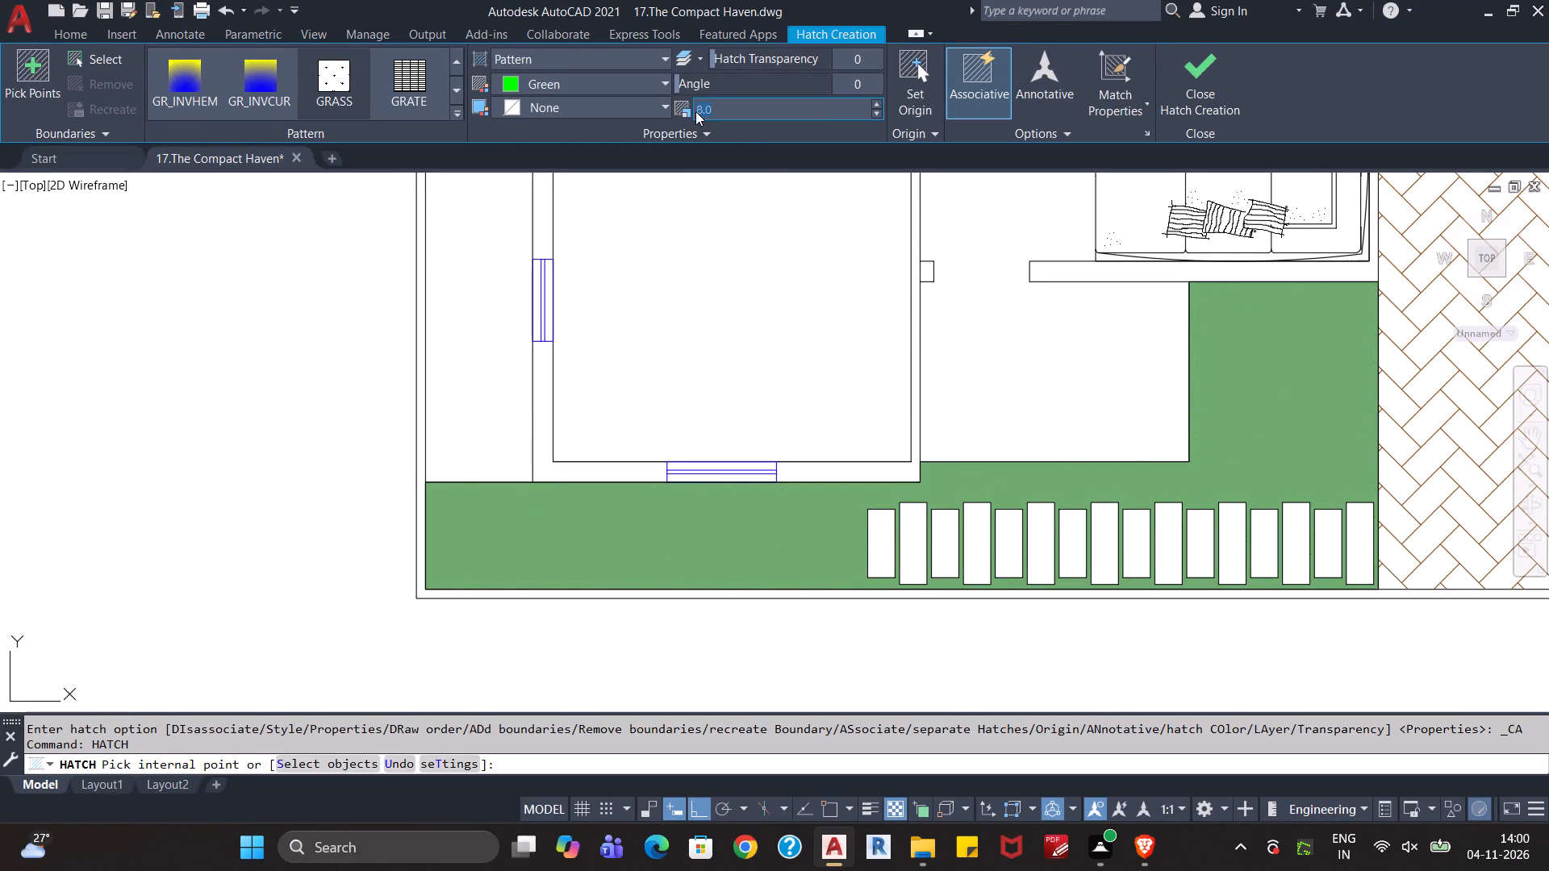
{"action": "key", "text": "4"}
{"action": "key", "text": "Return"}
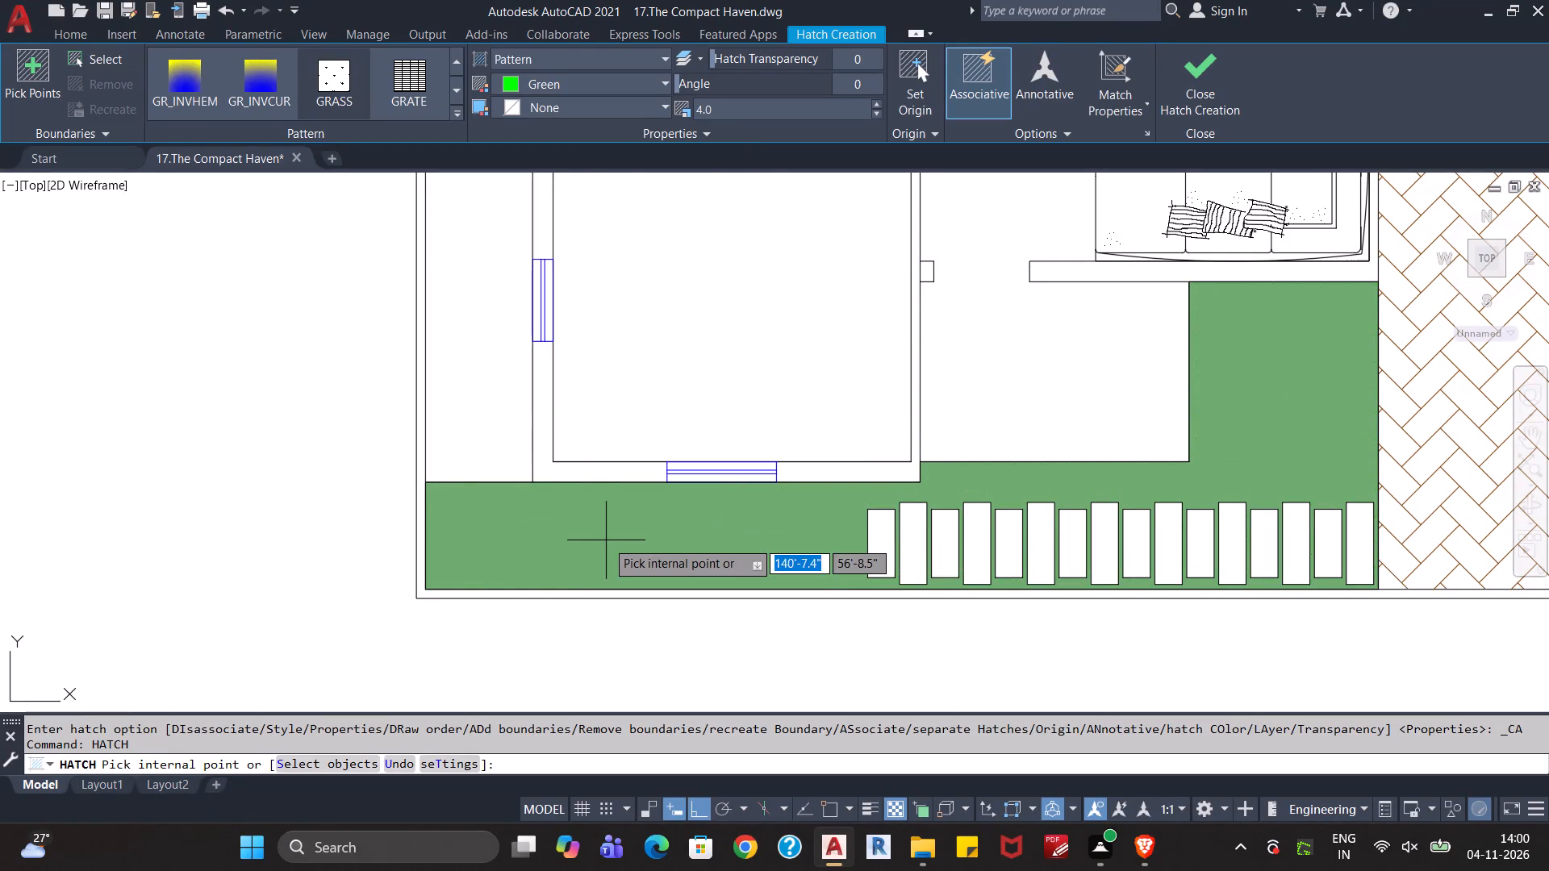
{"action": "left_click_drag", "start_coordinate": [754, 110], "coordinate": [736, 116]}
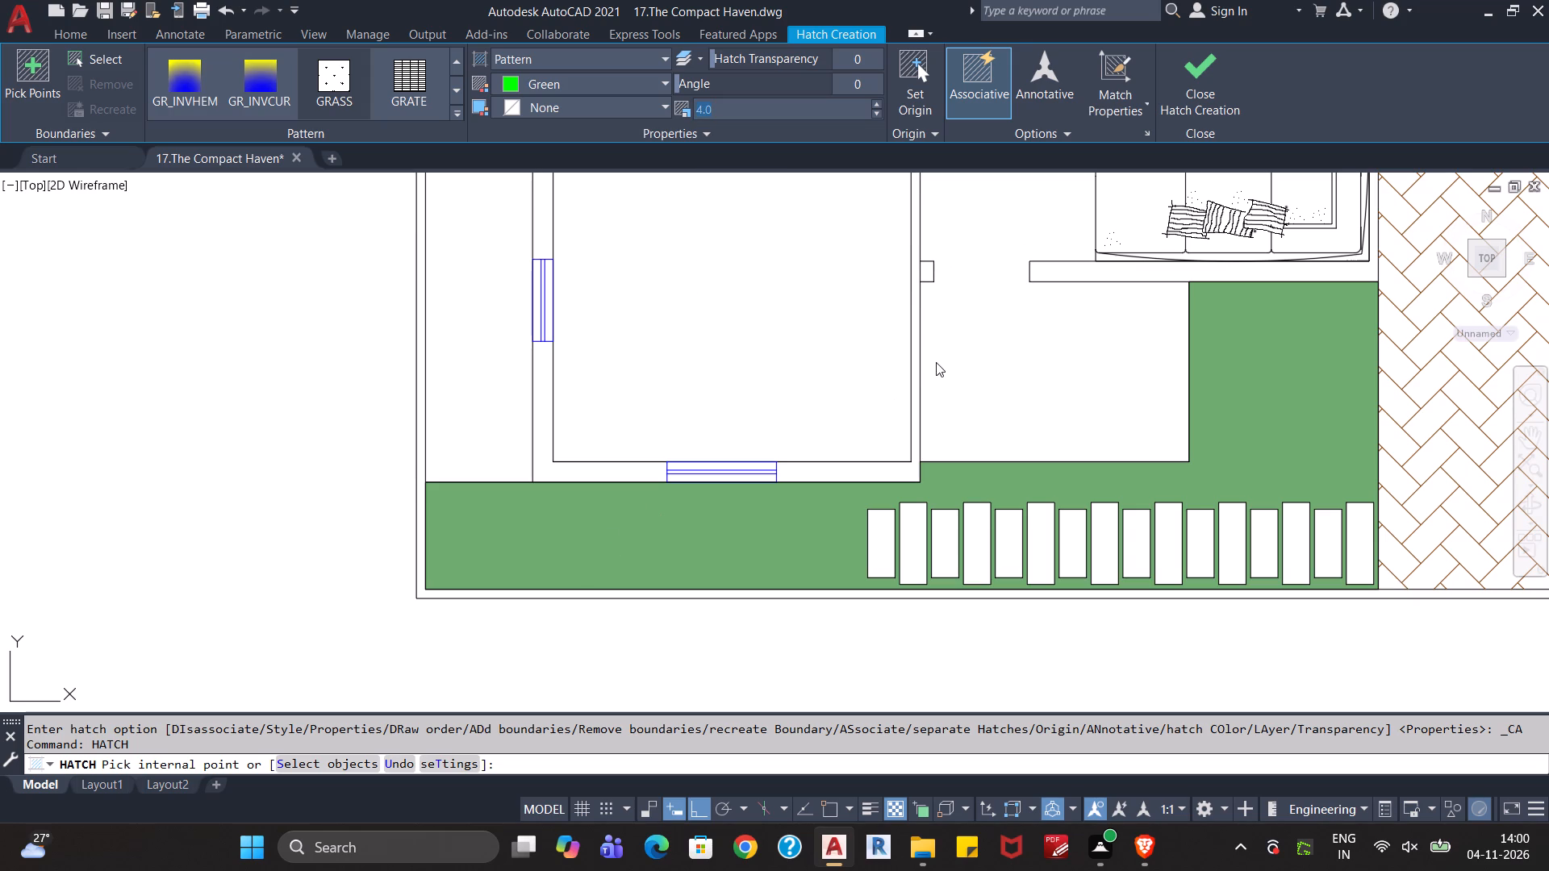
{"action": "left_click", "coordinate": [685, 531]}
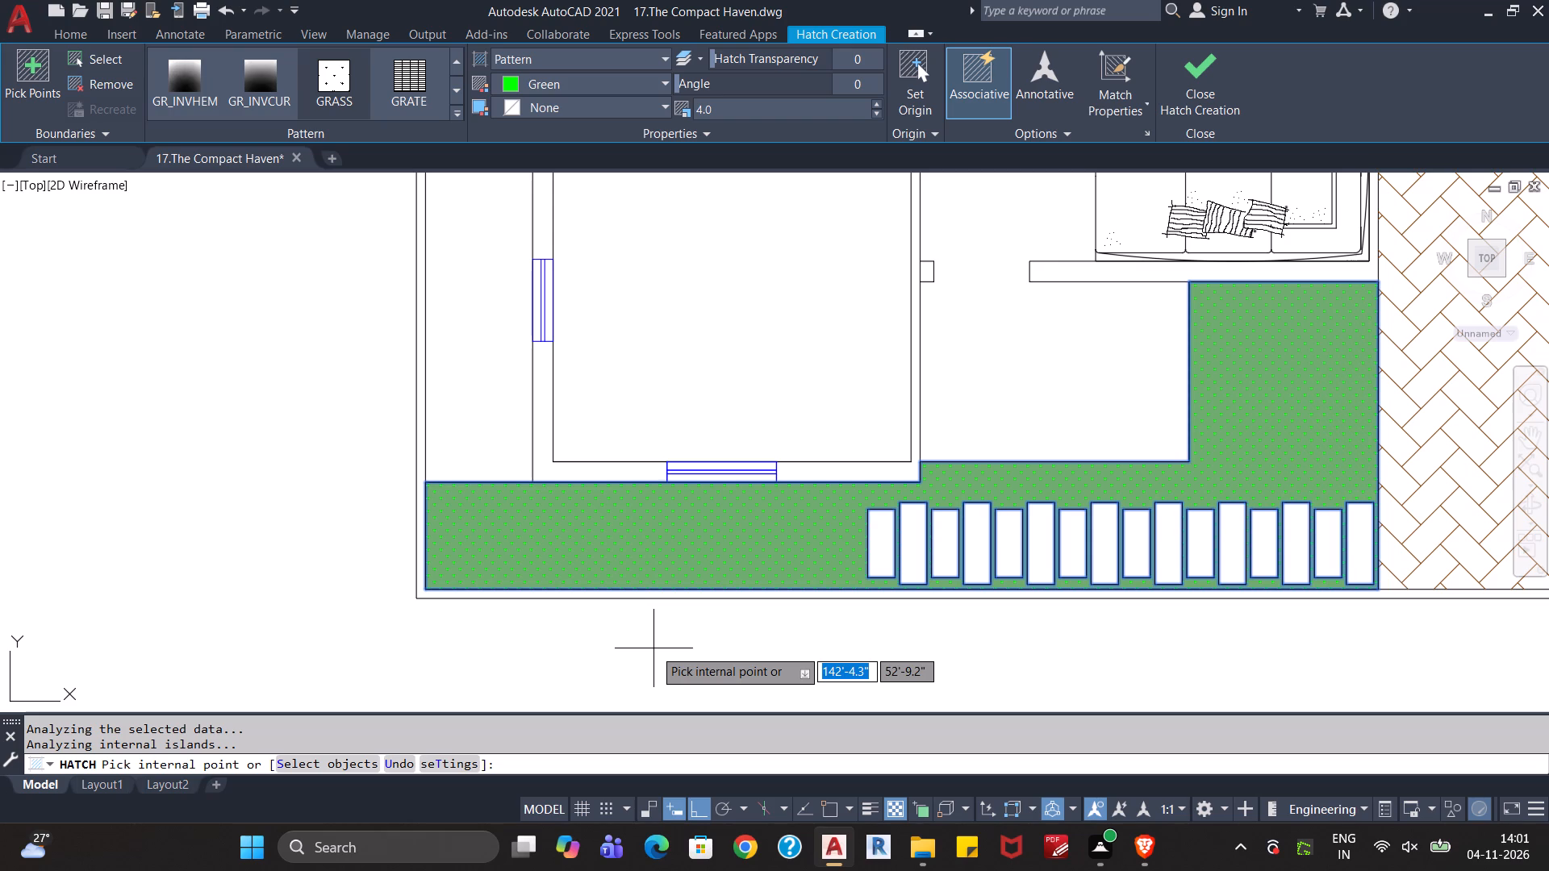
{"action": "key", "text": "Escape"}
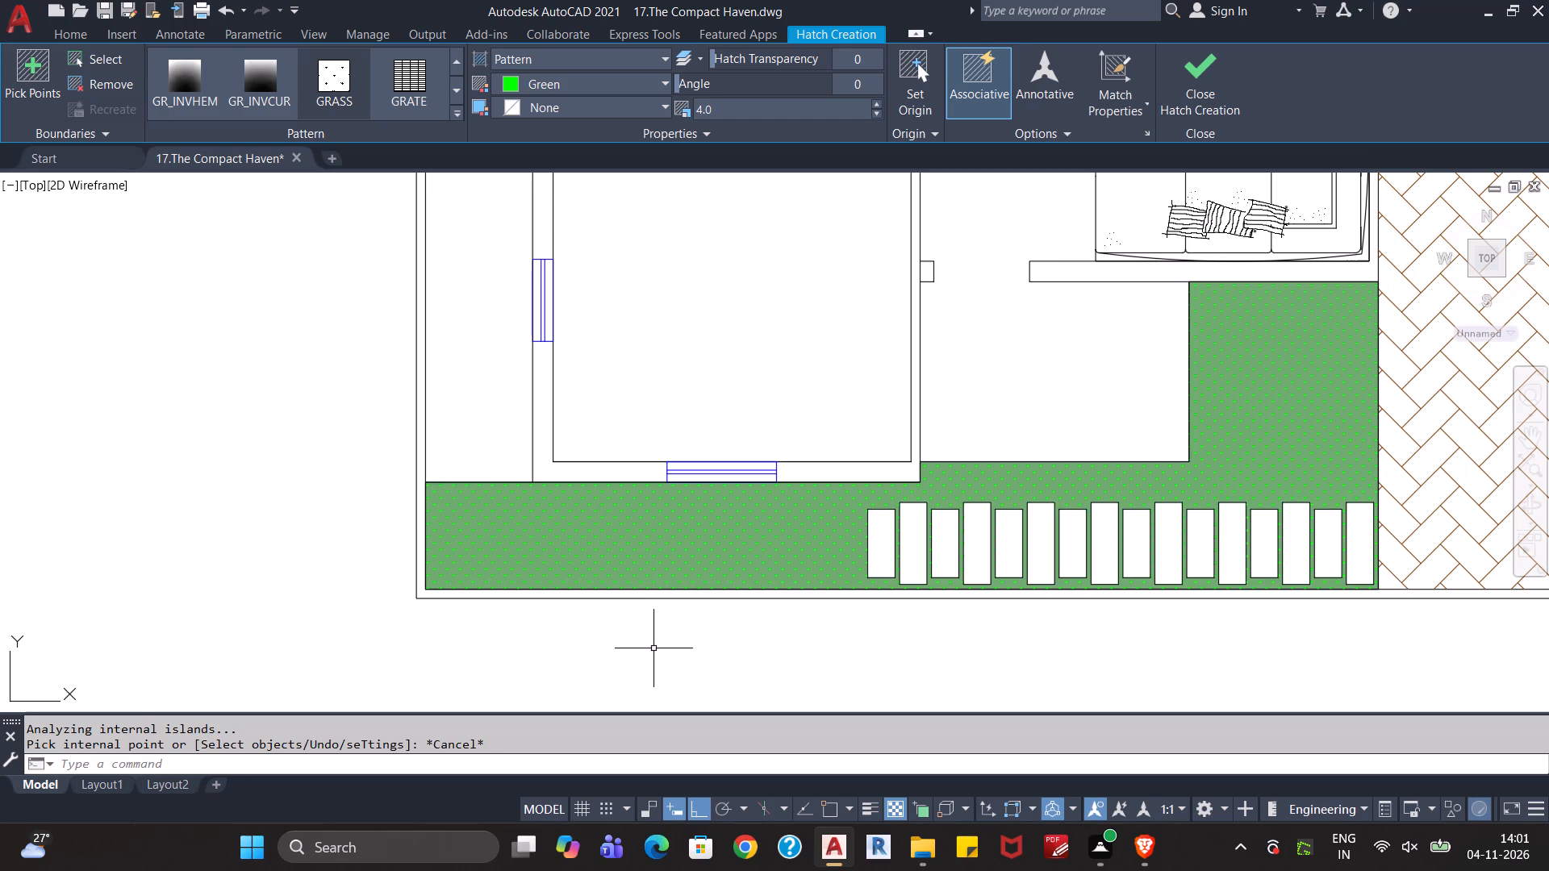
Inspect the front yard's grass hatch around the stepping stones, up close and in the context of the whole plan.
{"action": "double_click", "coordinate": [1214, 385]}
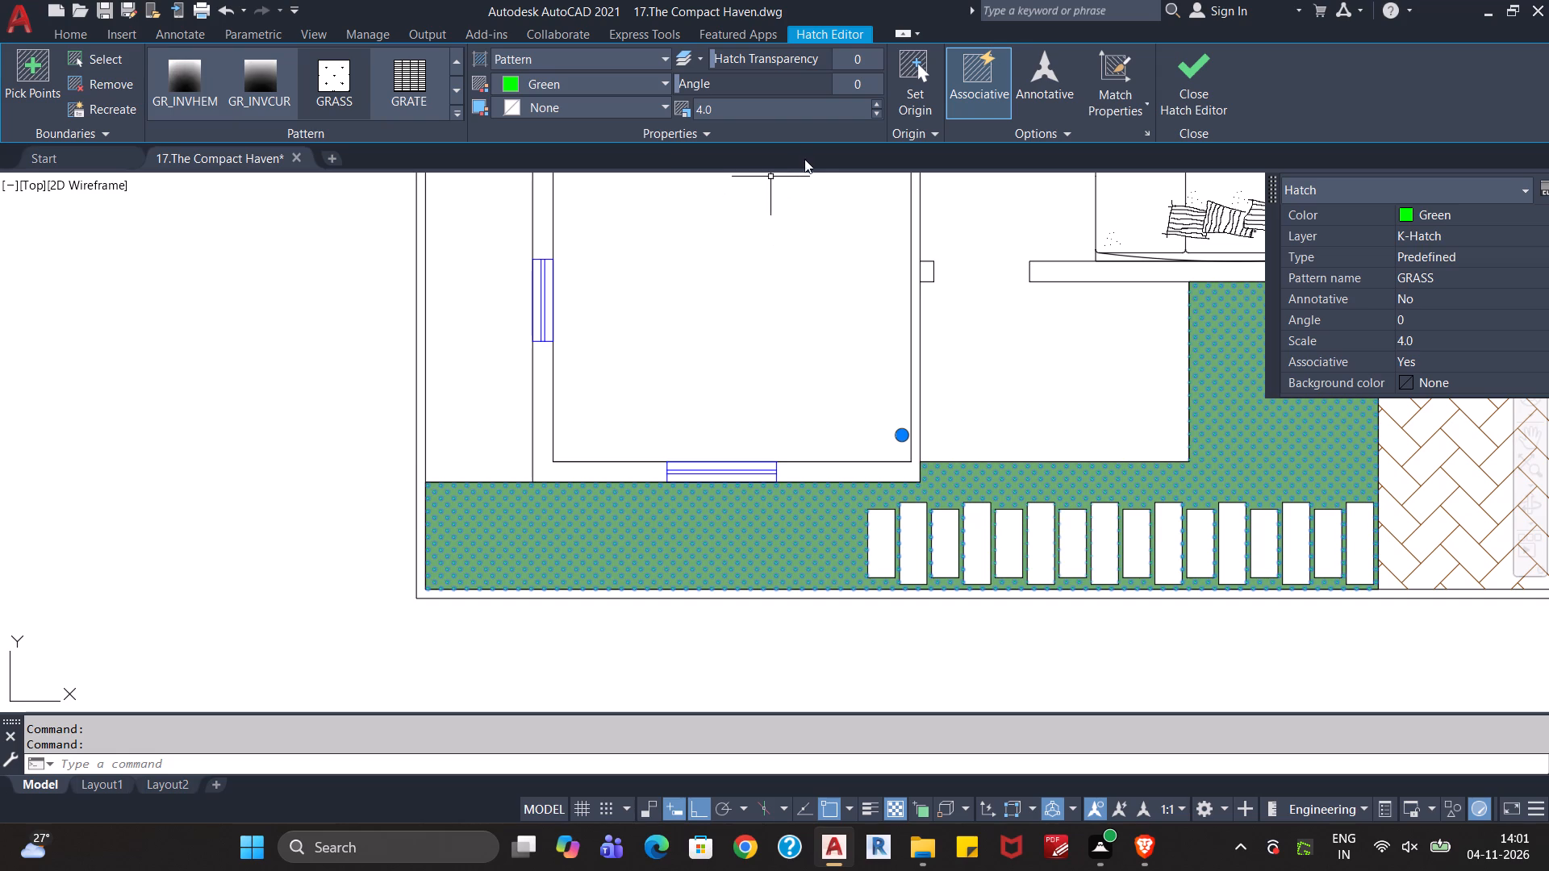
{"action": "key", "text": "Escape"}
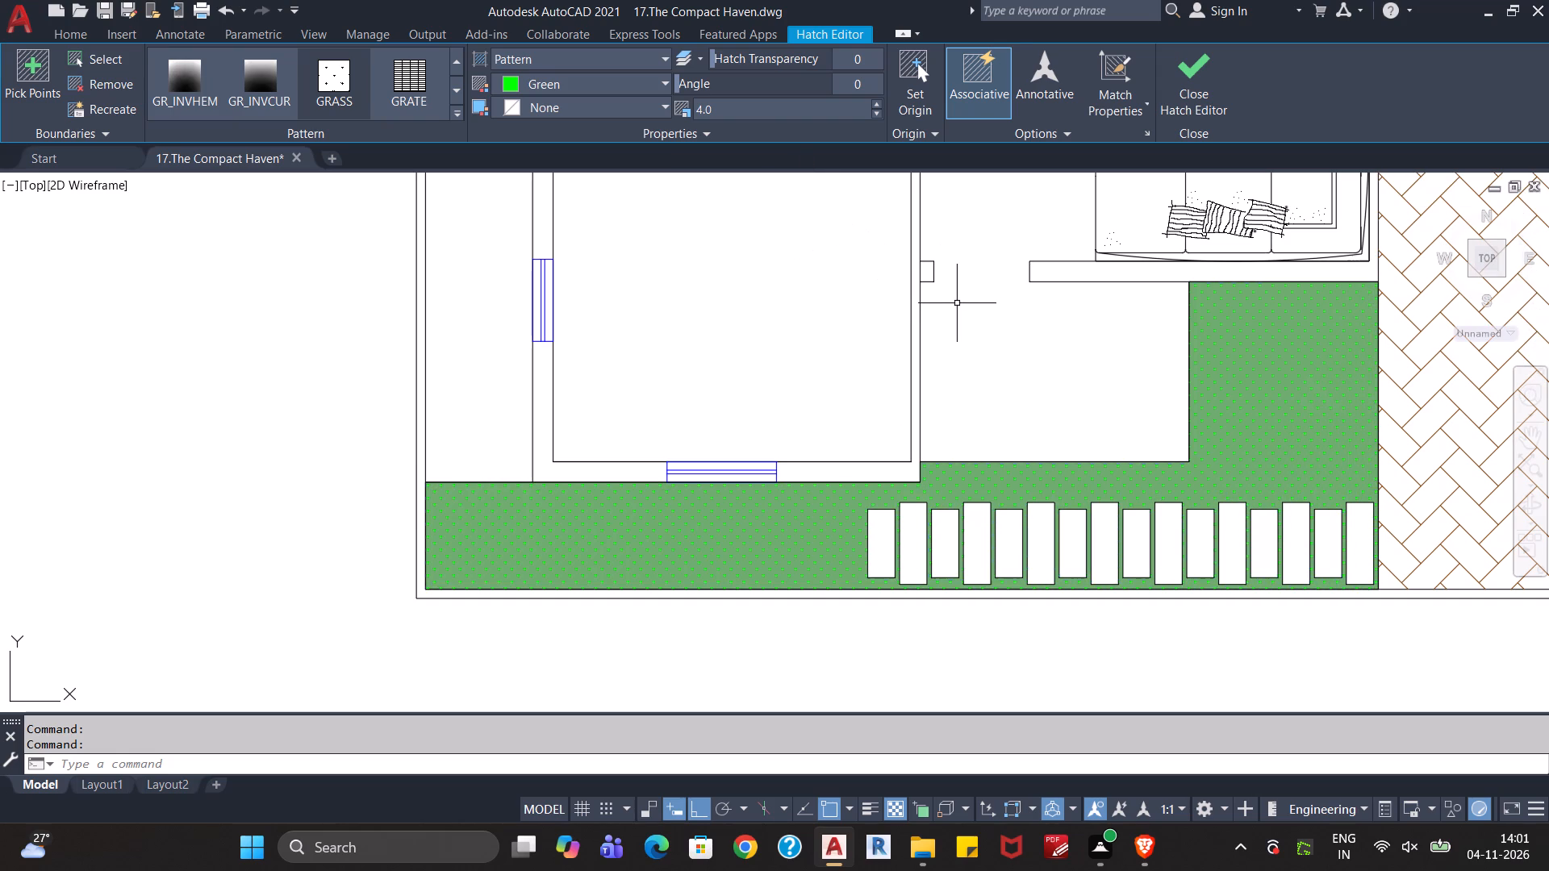
{"action": "scroll", "coordinate": [1217, 482], "scroll_direction": "up", "scroll_amount": 2}
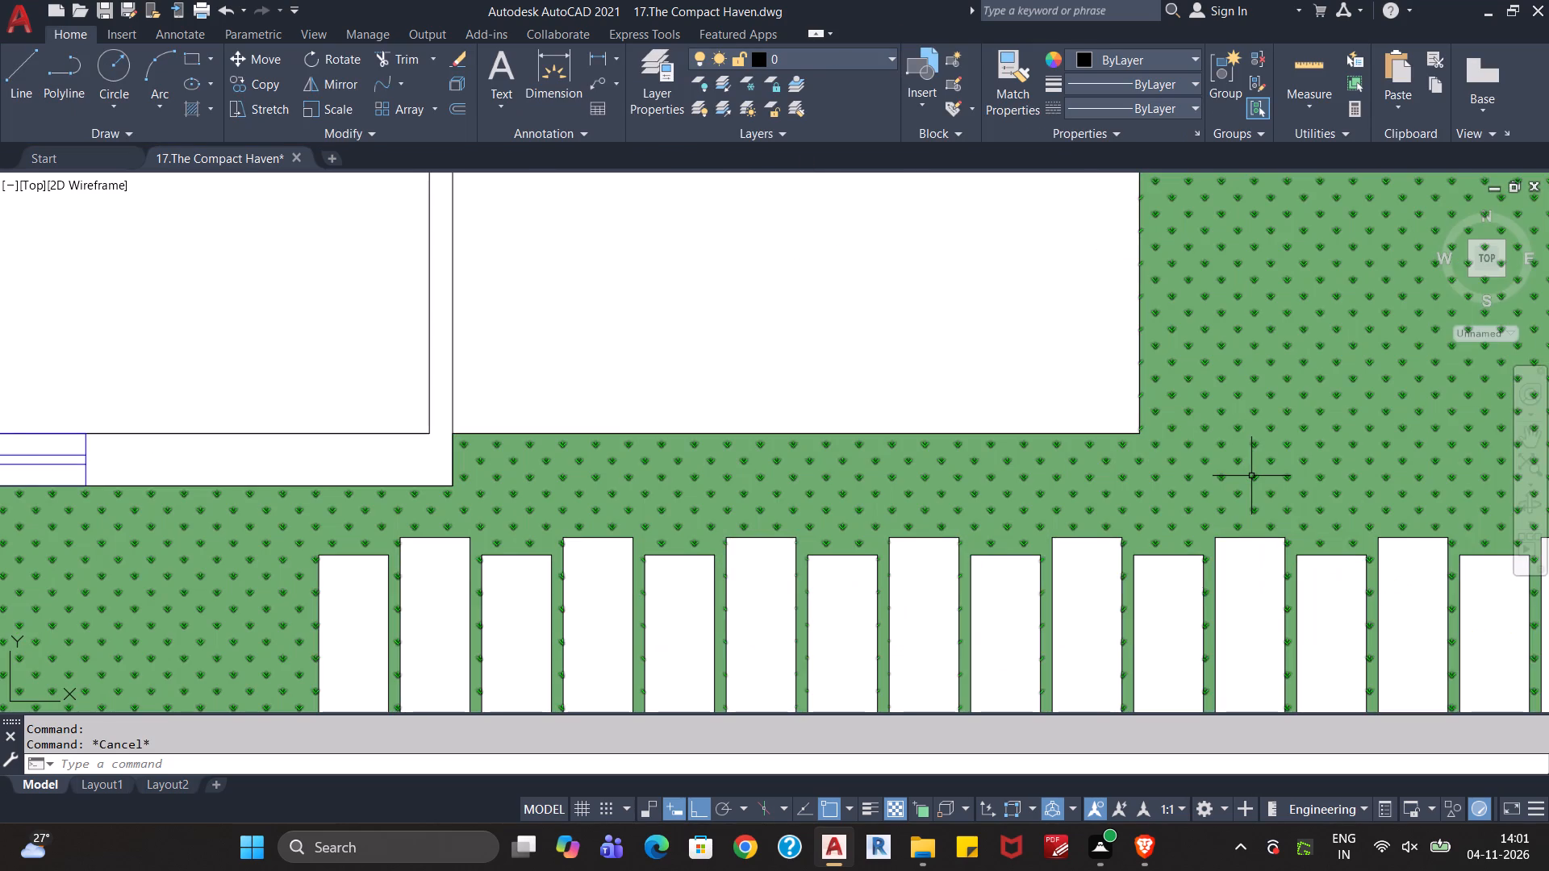
{"action": "scroll", "coordinate": [1251, 473], "scroll_direction": "down", "scroll_amount": 1}
{"action": "scroll", "coordinate": [1261, 482], "scroll_direction": "up", "scroll_amount": 2}
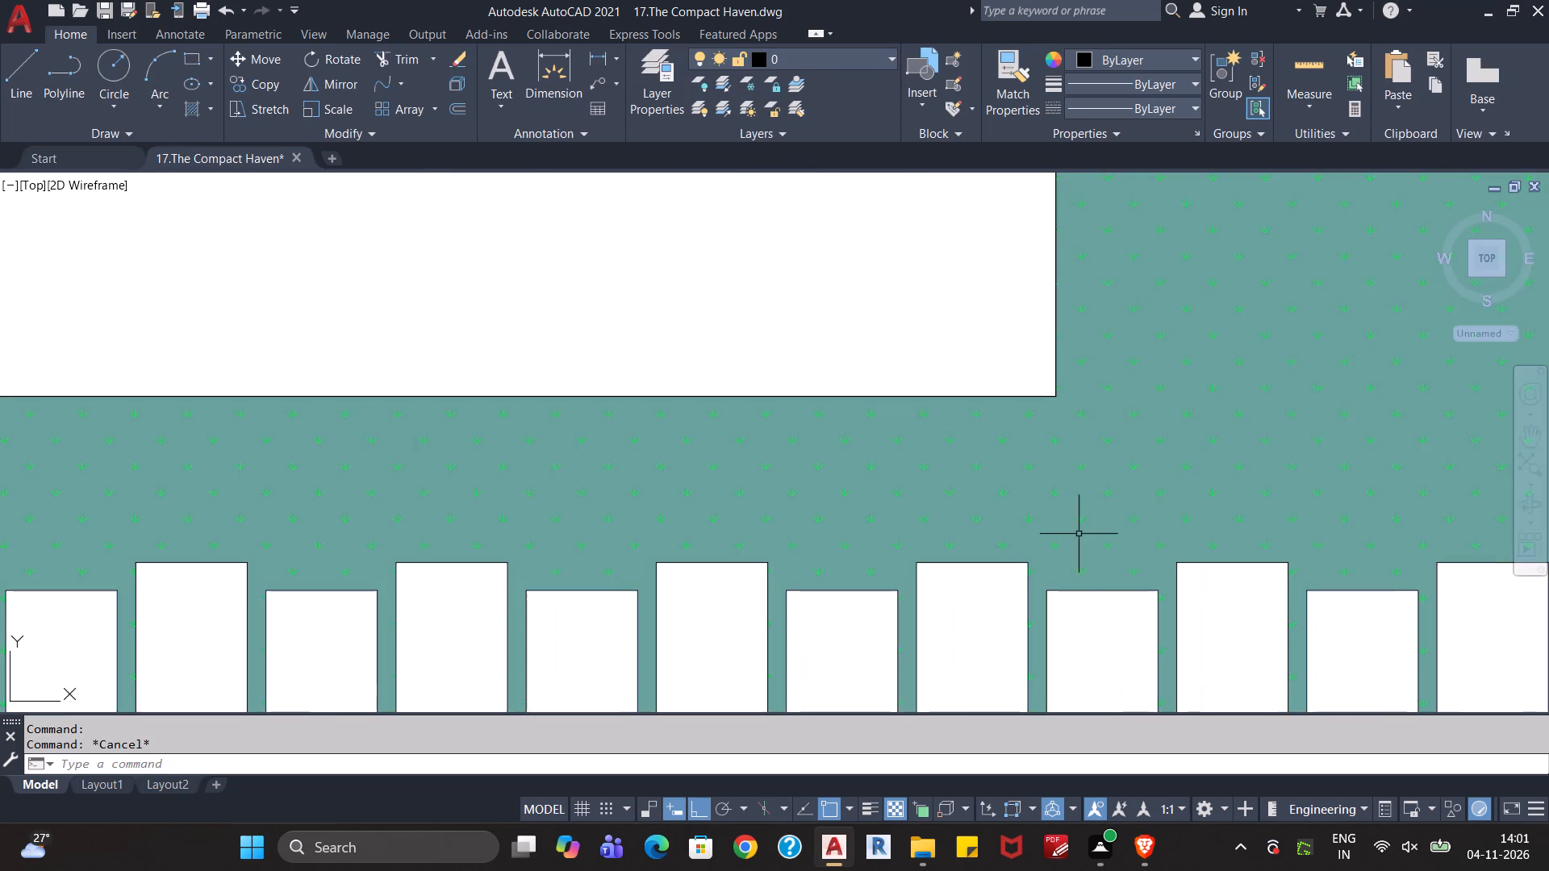
{"action": "scroll", "coordinate": [1246, 518], "scroll_direction": "down", "scroll_amount": 2}
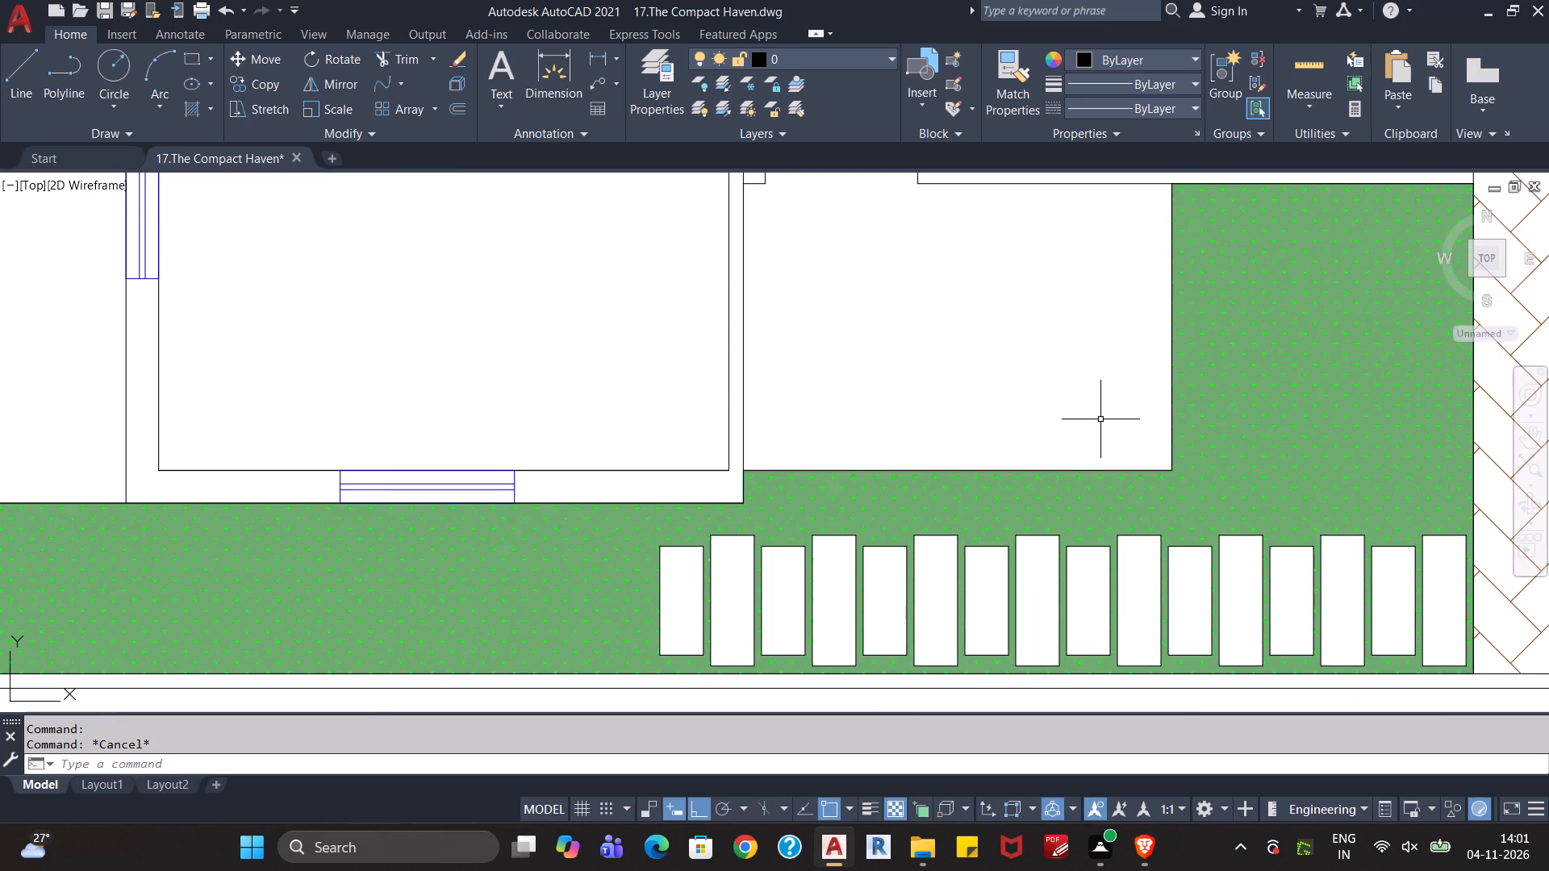
{"action": "scroll", "coordinate": [1272, 492], "scroll_direction": "up", "scroll_amount": 2}
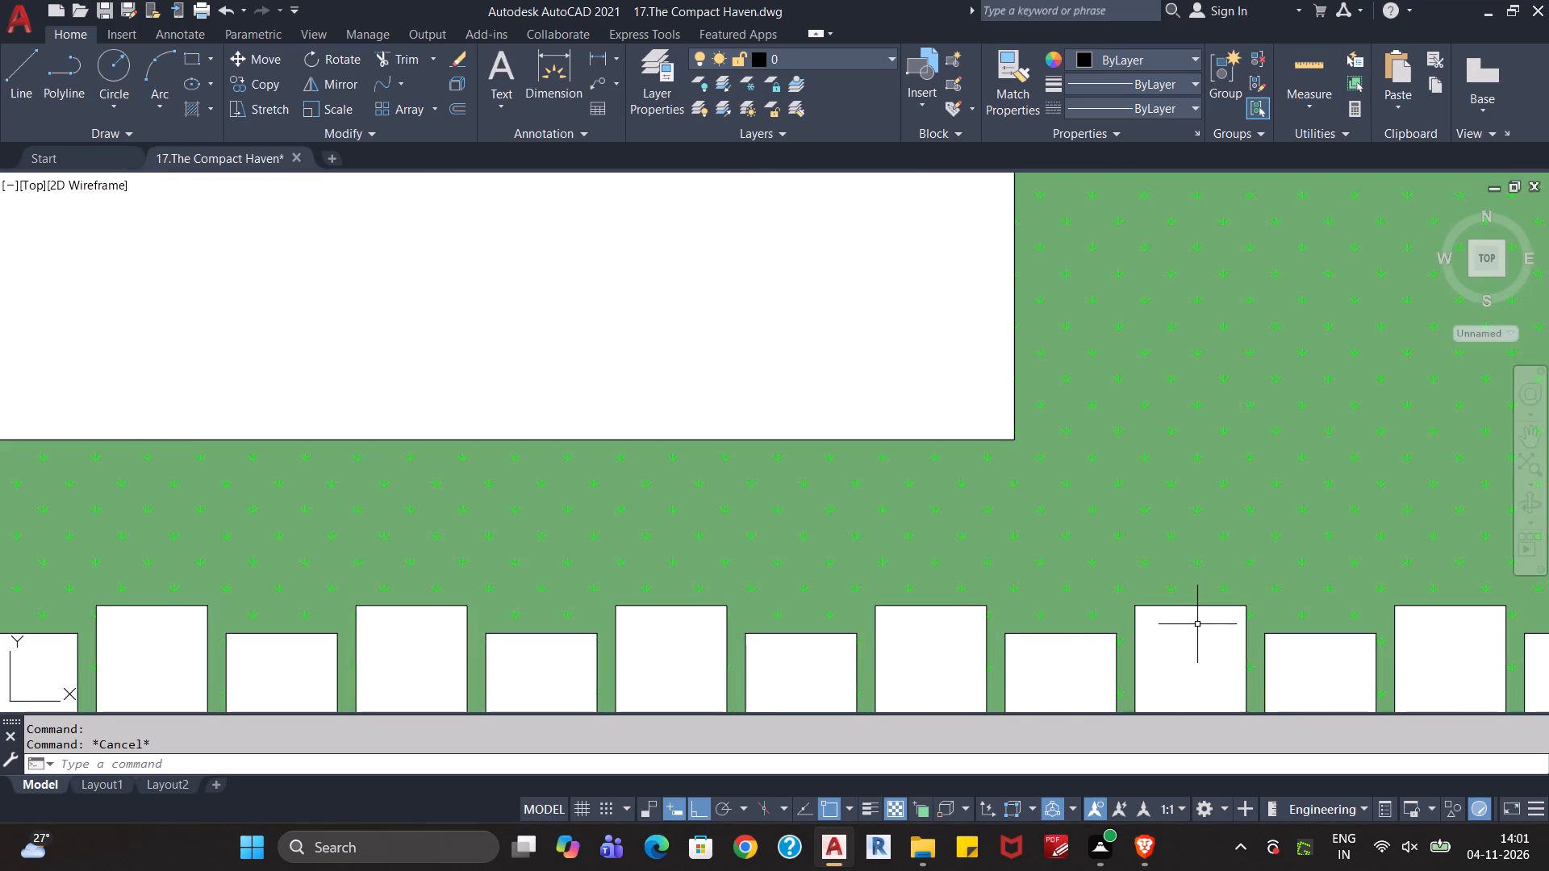
{"action": "scroll", "coordinate": [1197, 602], "scroll_direction": "down", "scroll_amount": 3}
{"action": "key", "text": "Escape"}
{"action": "key", "text": "Escape"}
{"action": "scroll", "coordinate": [833, 553], "scroll_direction": "down", "scroll_amount": 1}
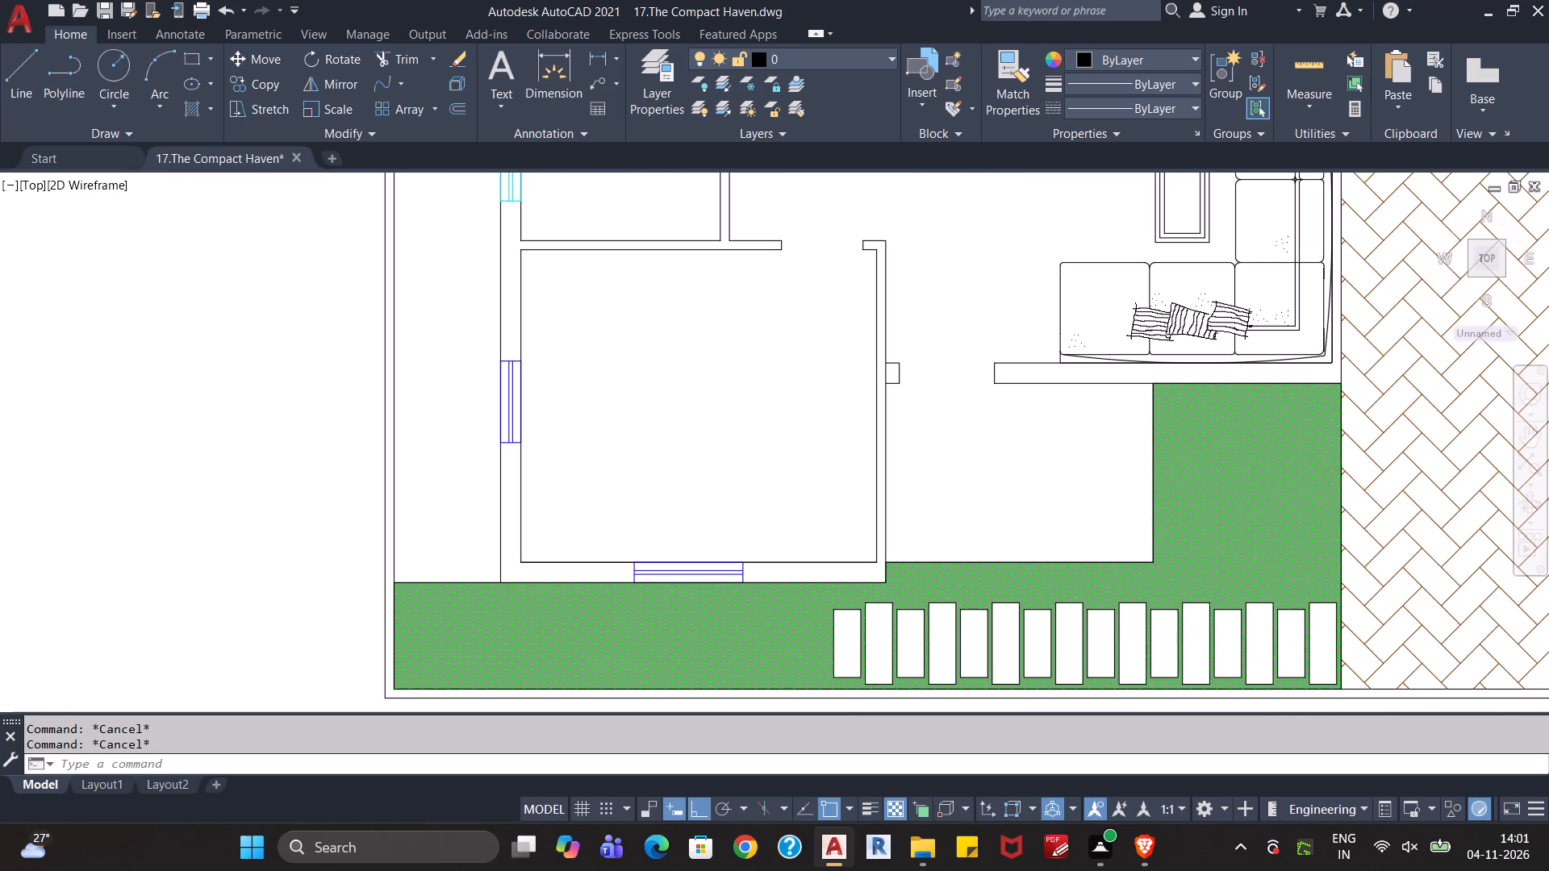
{"action": "scroll", "coordinate": [833, 553], "scroll_direction": "down", "scroll_amount": 1}
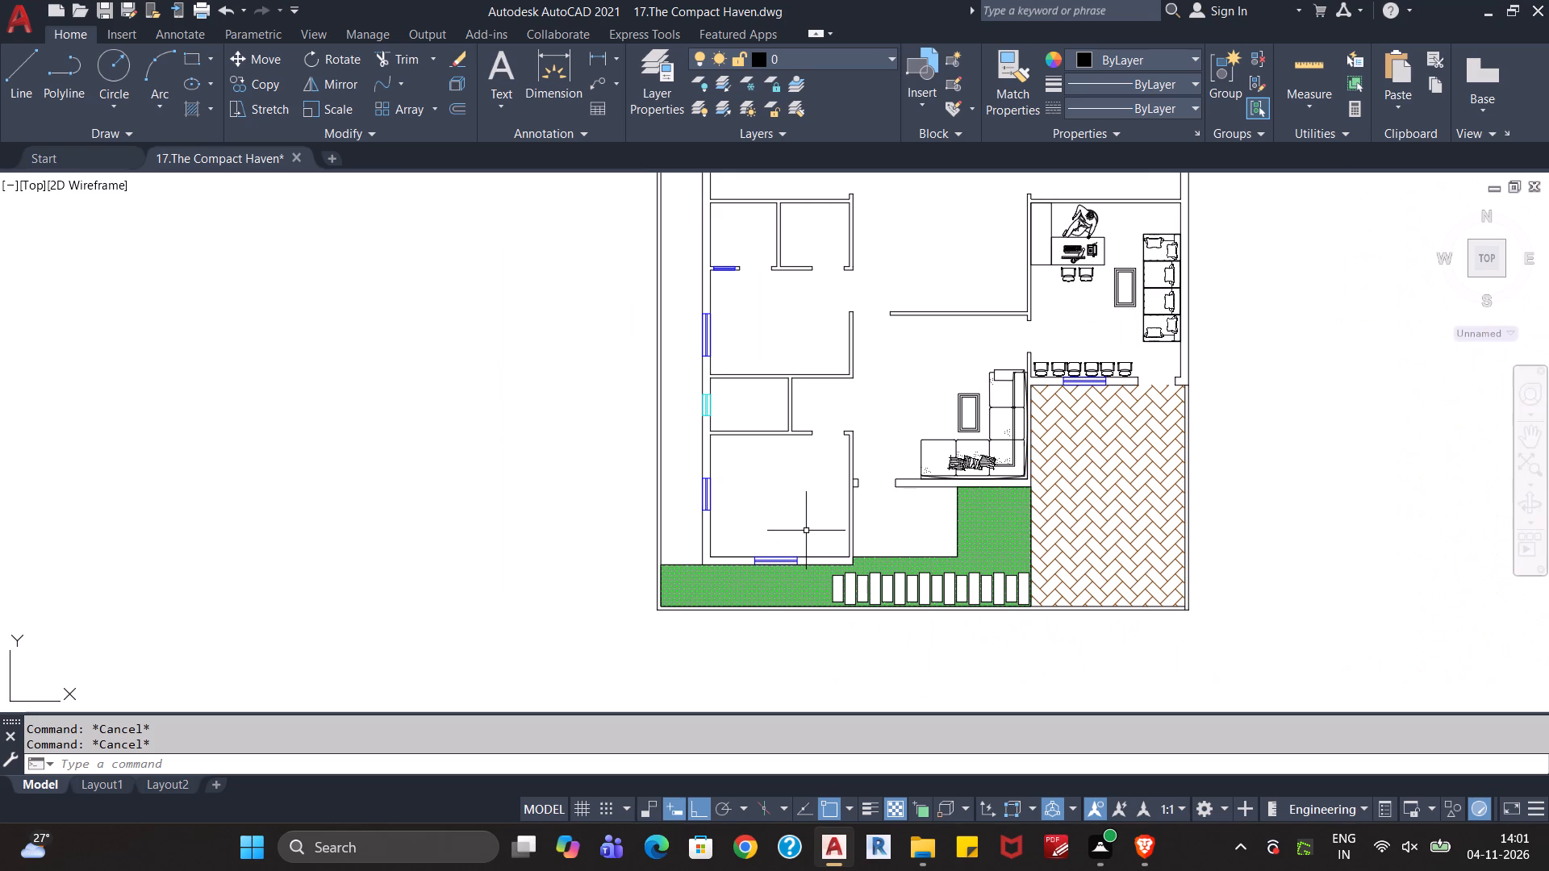
{"action": "scroll", "coordinate": [866, 493], "scroll_direction": "up", "scroll_amount": 1}
{"action": "scroll", "coordinate": [866, 493], "scroll_direction": "down", "scroll_amount": 1}
{"action": "middle_click_drag", "start_coordinate": [877, 513], "coordinate": [864, 490]}
{"action": "scroll", "coordinate": [862, 487], "scroll_direction": "down", "scroll_amount": 1}
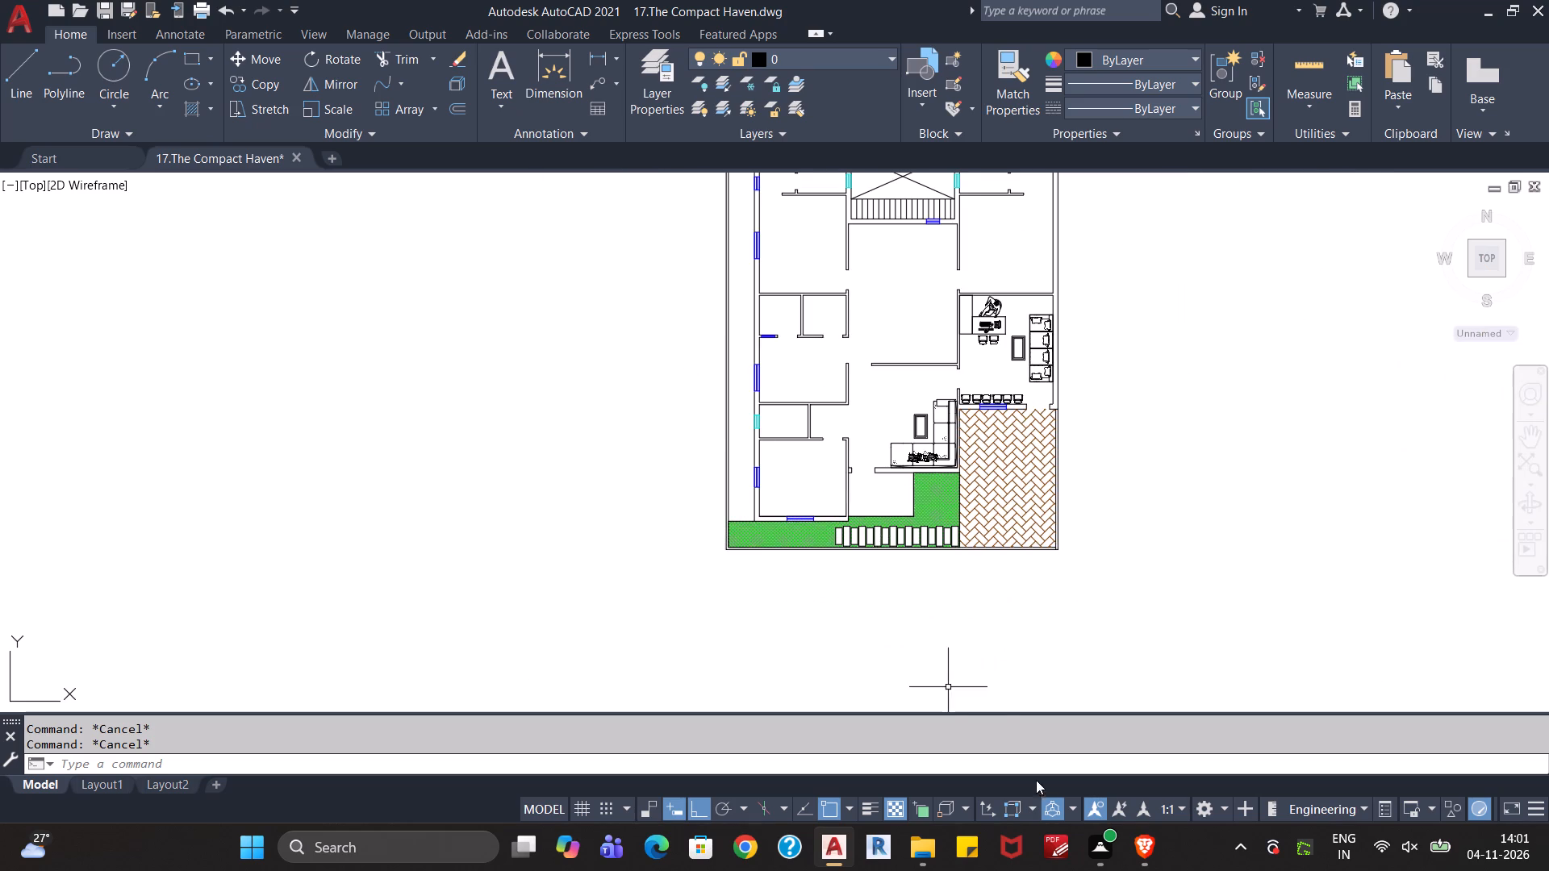
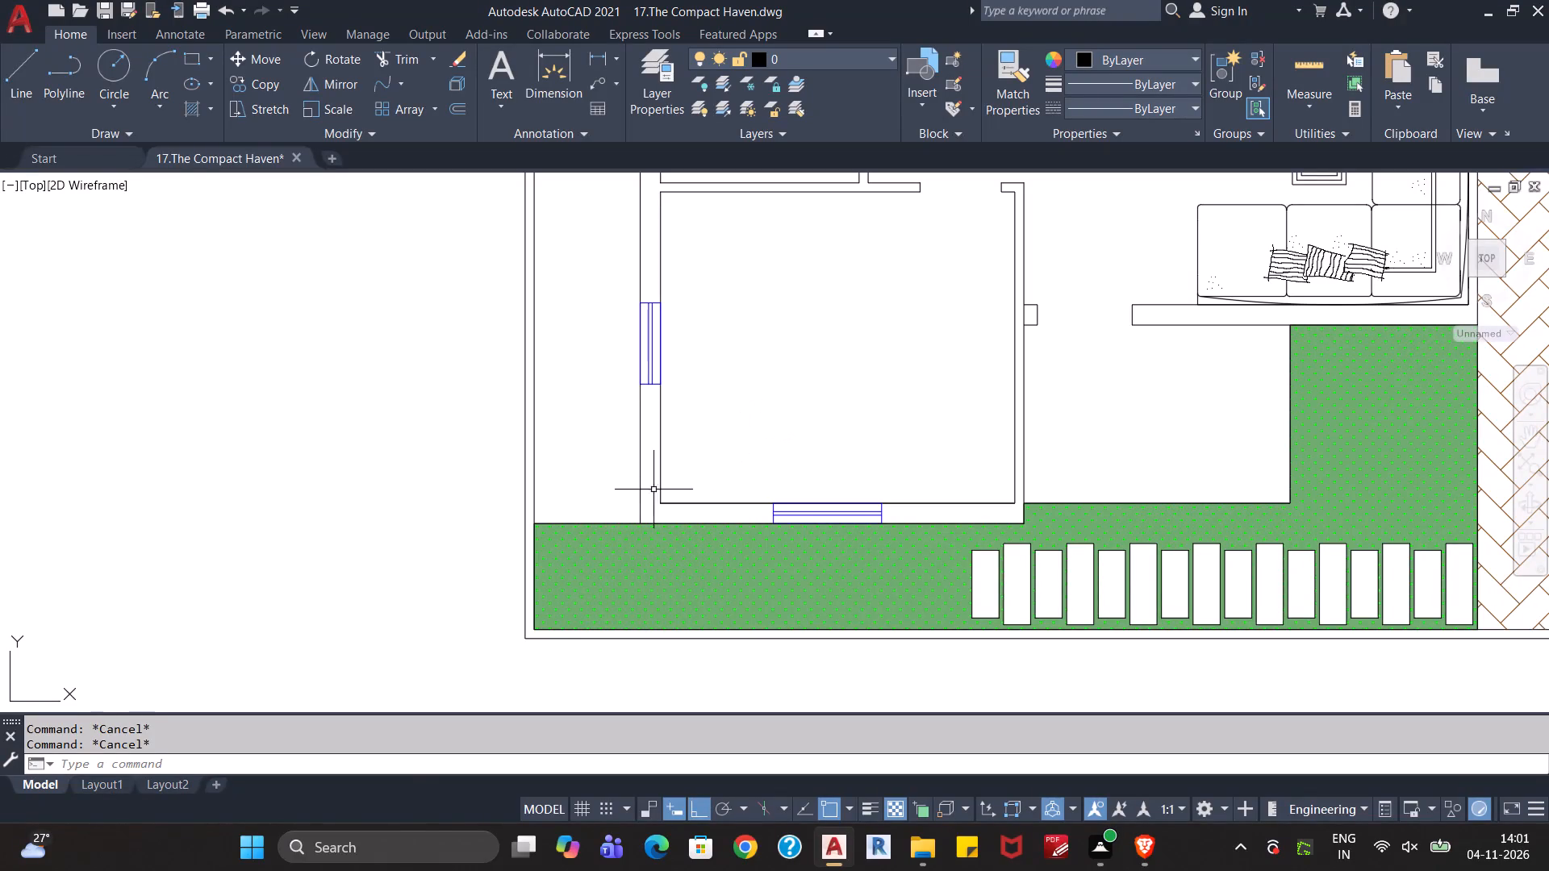
Delete the closed polyline that outlines the green lawn area along the front of the plot.
{"action": "key", "text": "Escape"}
{"action": "left_click", "coordinate": [594, 525]}
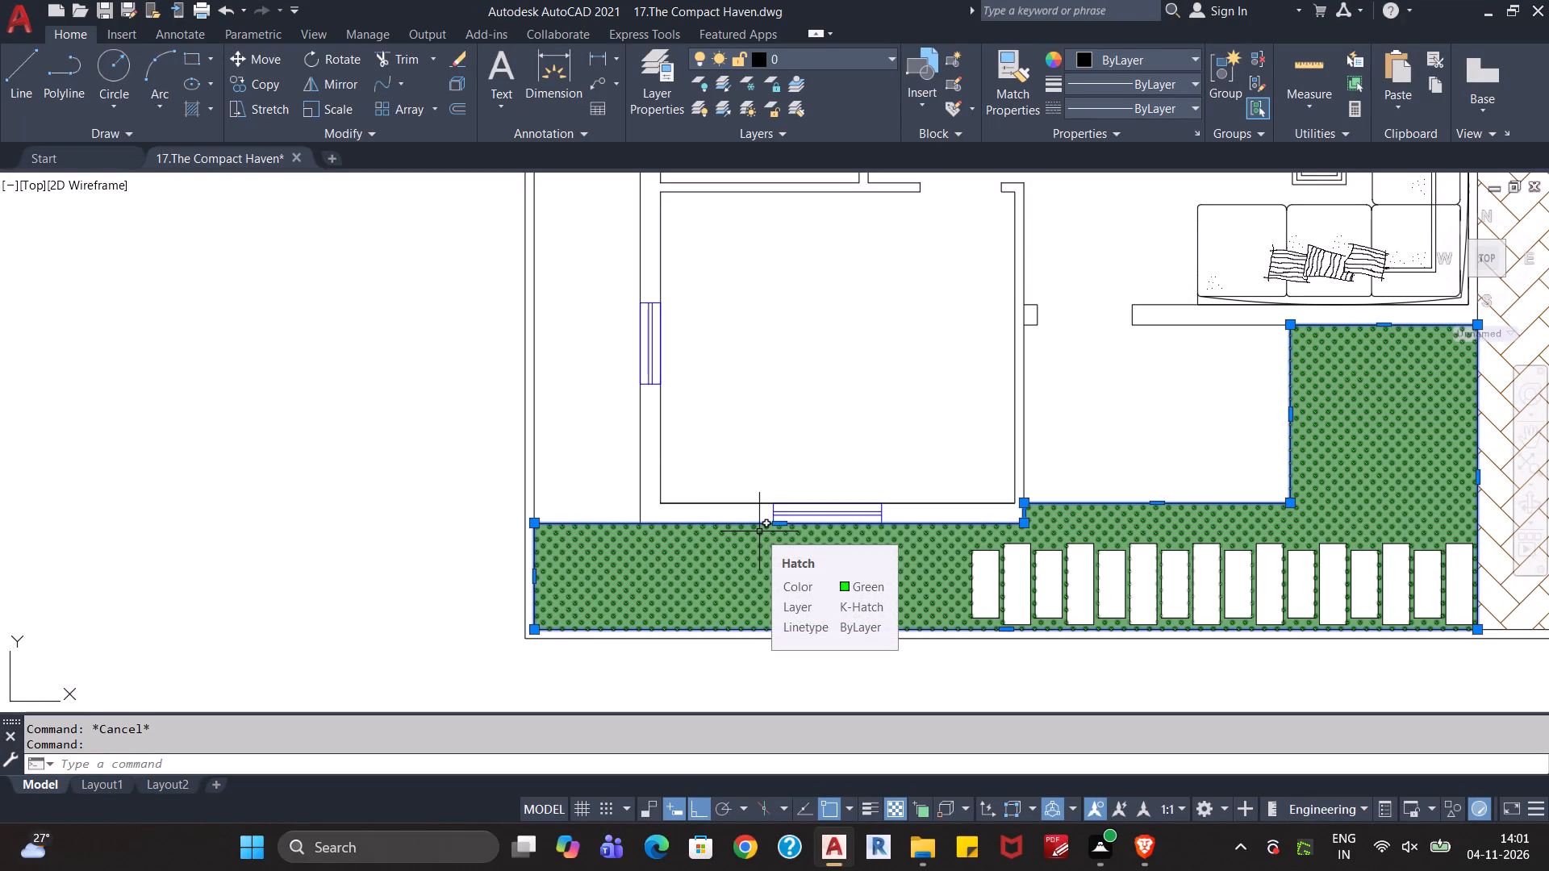
{"action": "key", "text": "Delete"}
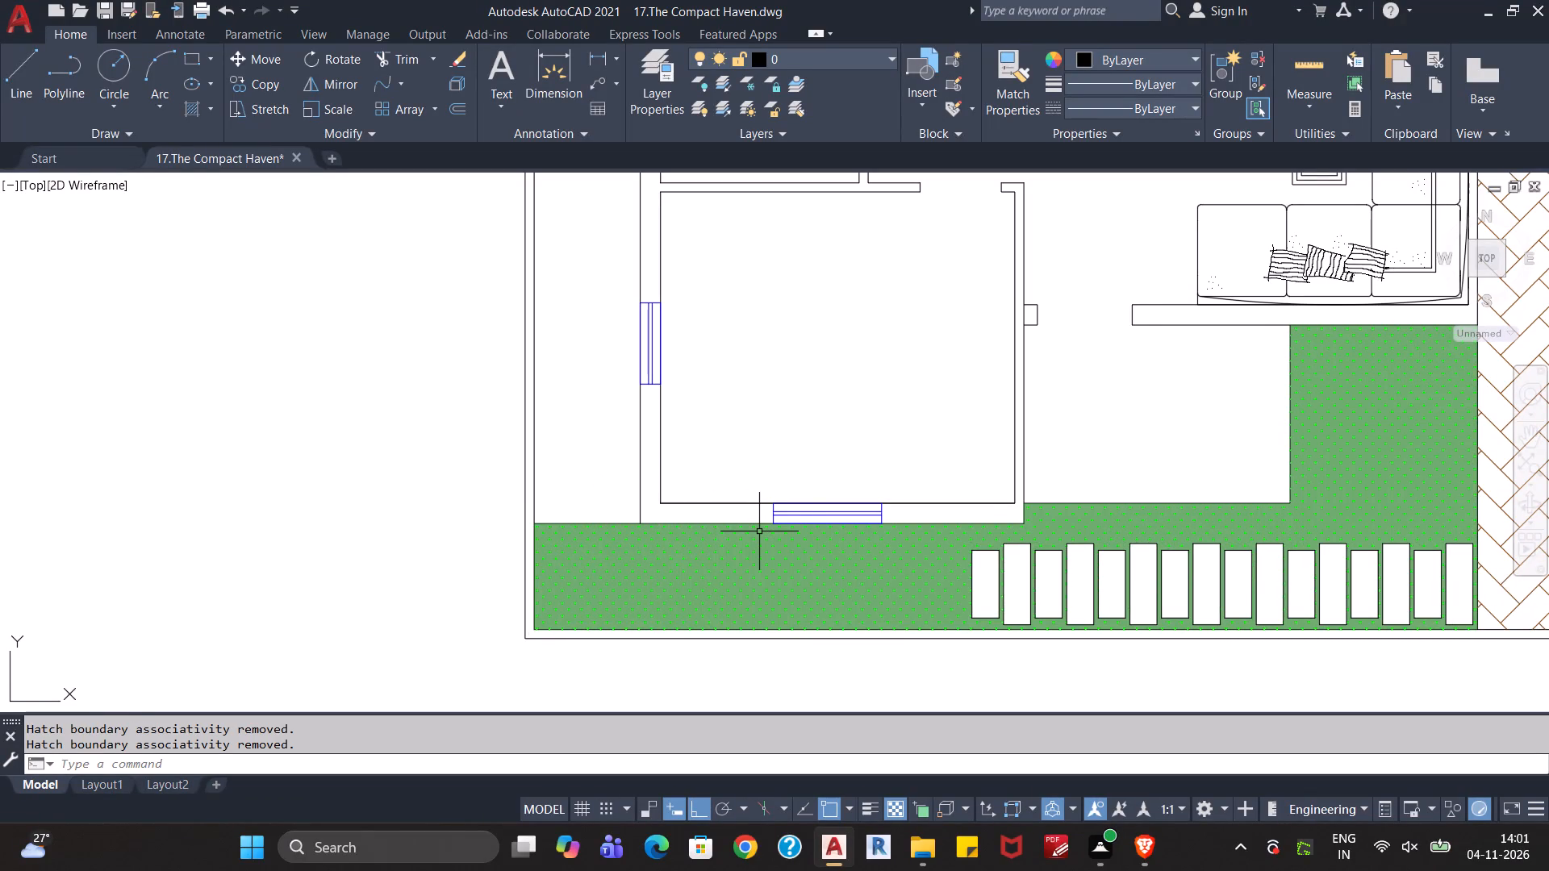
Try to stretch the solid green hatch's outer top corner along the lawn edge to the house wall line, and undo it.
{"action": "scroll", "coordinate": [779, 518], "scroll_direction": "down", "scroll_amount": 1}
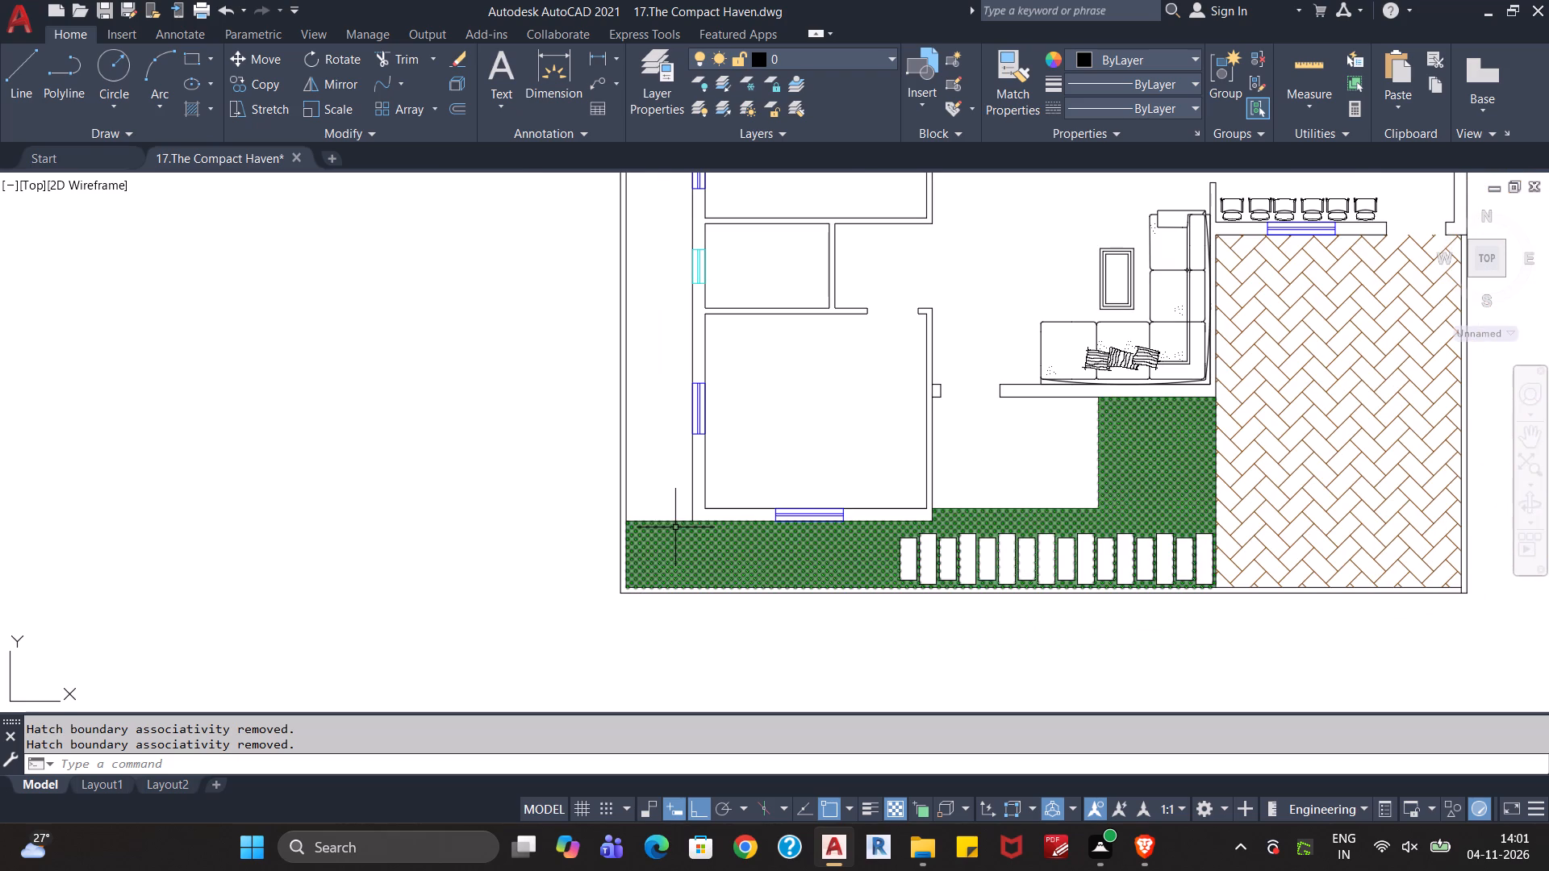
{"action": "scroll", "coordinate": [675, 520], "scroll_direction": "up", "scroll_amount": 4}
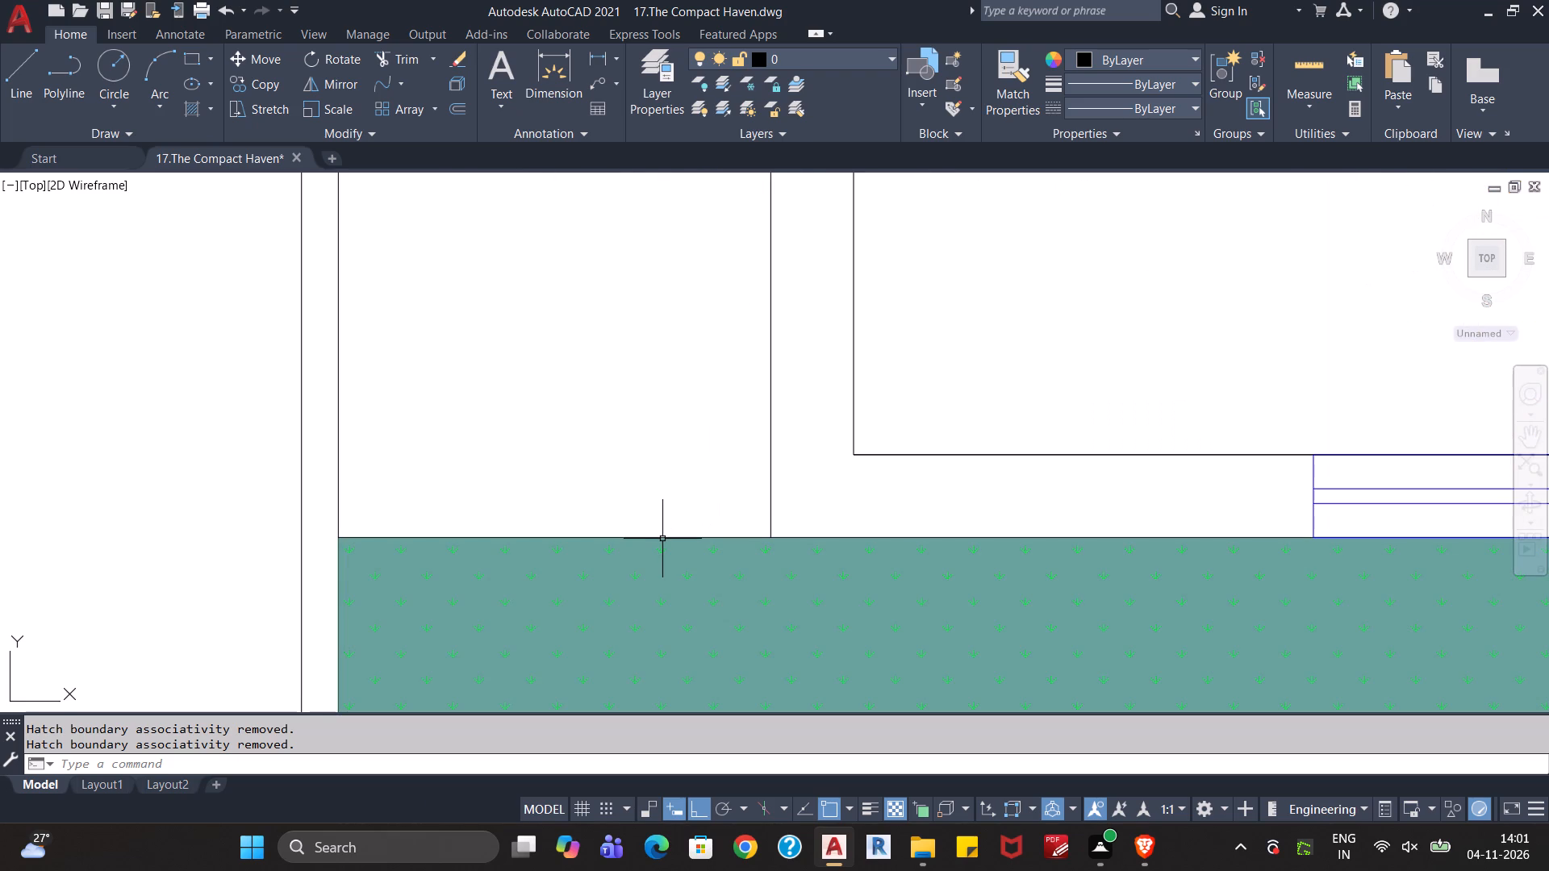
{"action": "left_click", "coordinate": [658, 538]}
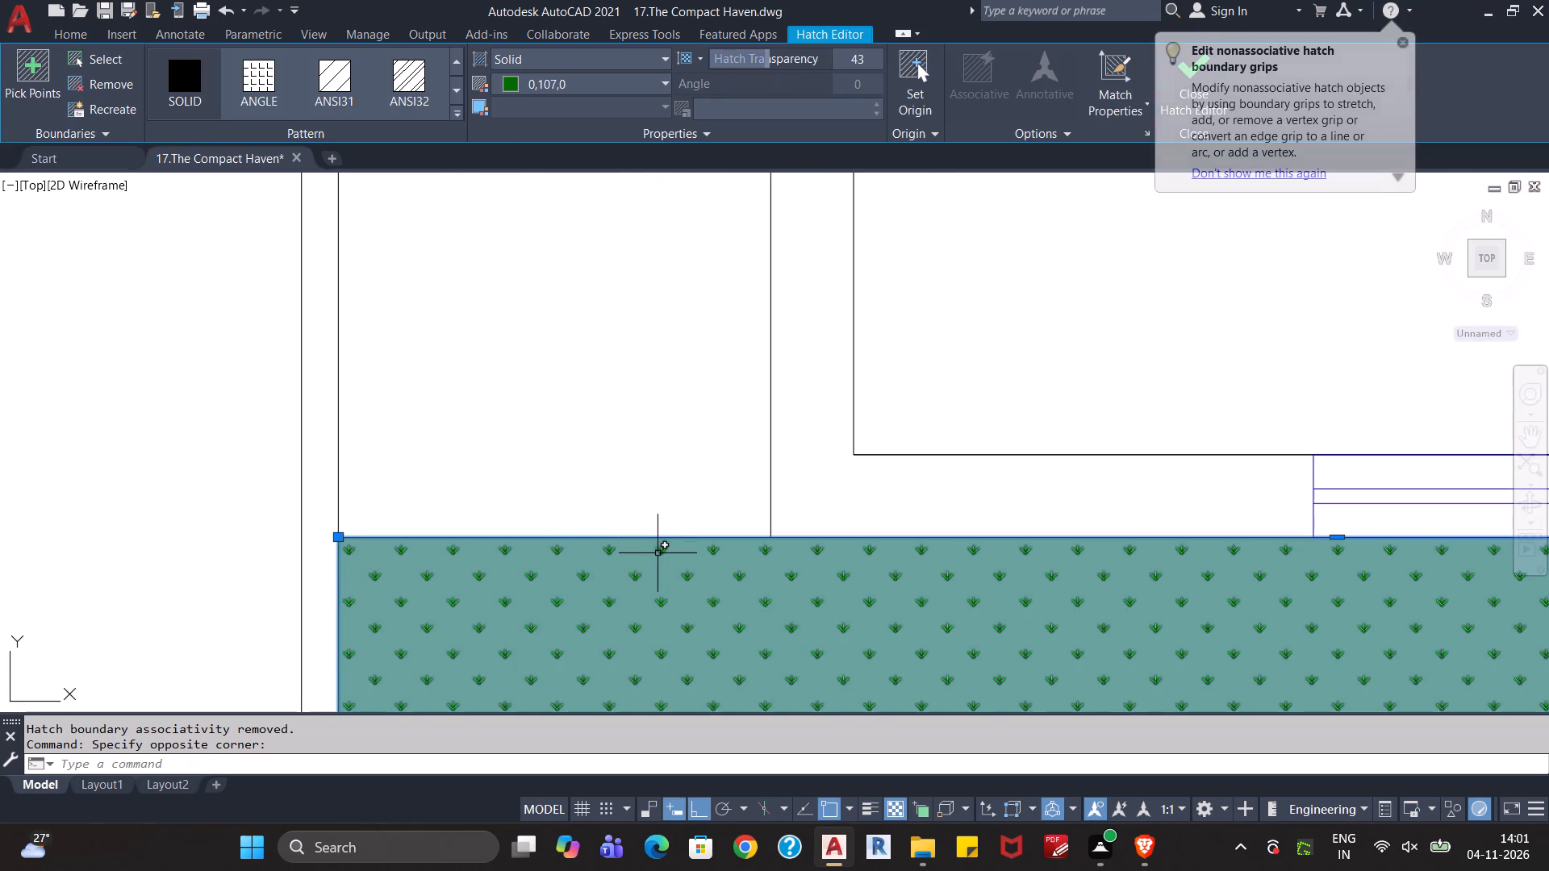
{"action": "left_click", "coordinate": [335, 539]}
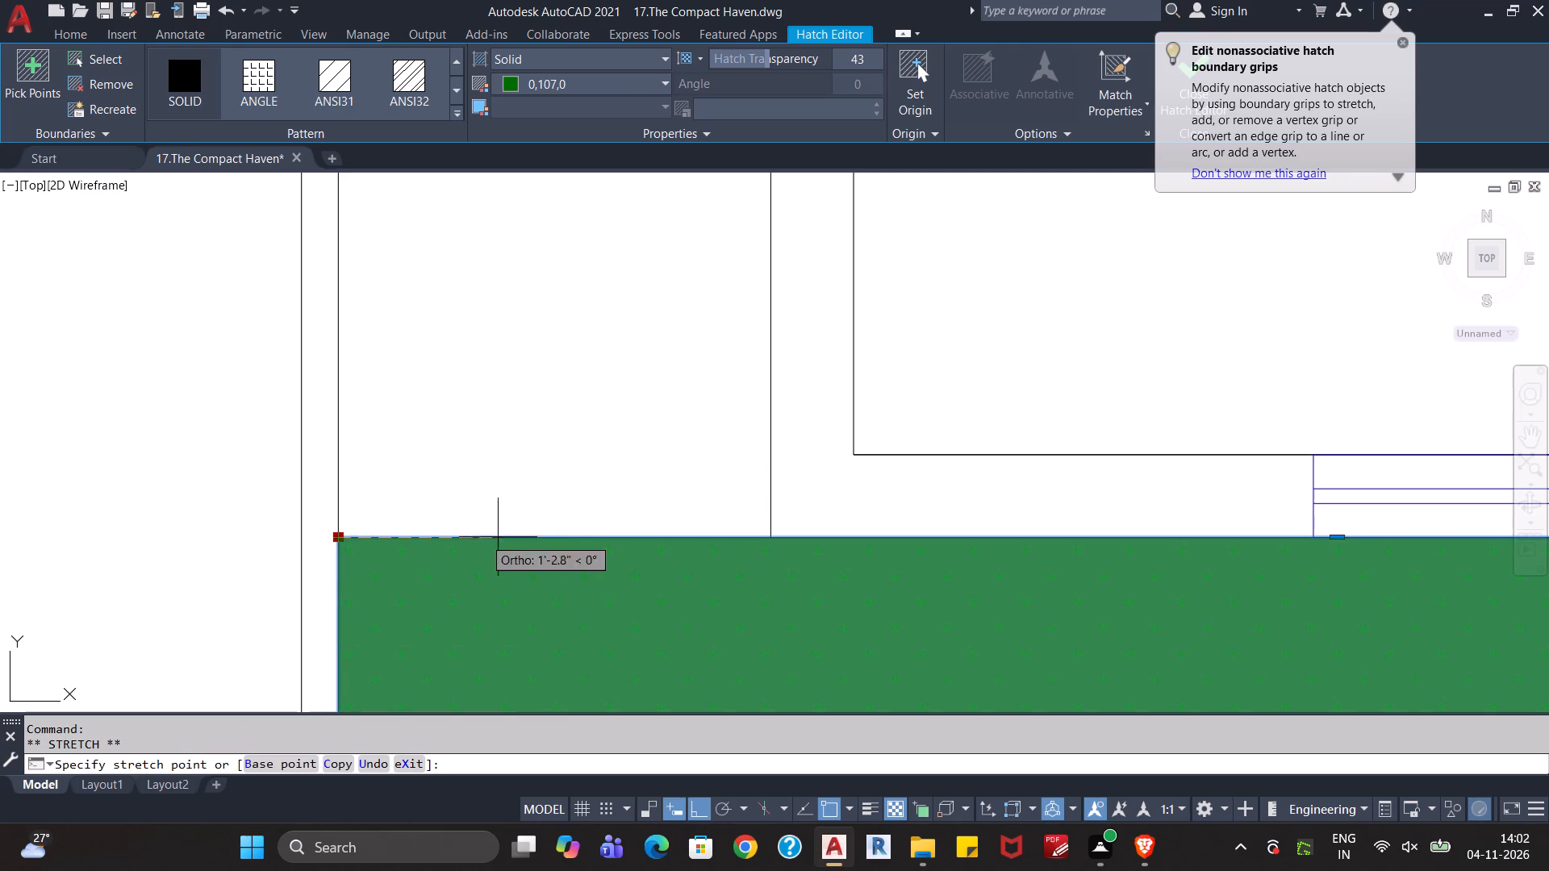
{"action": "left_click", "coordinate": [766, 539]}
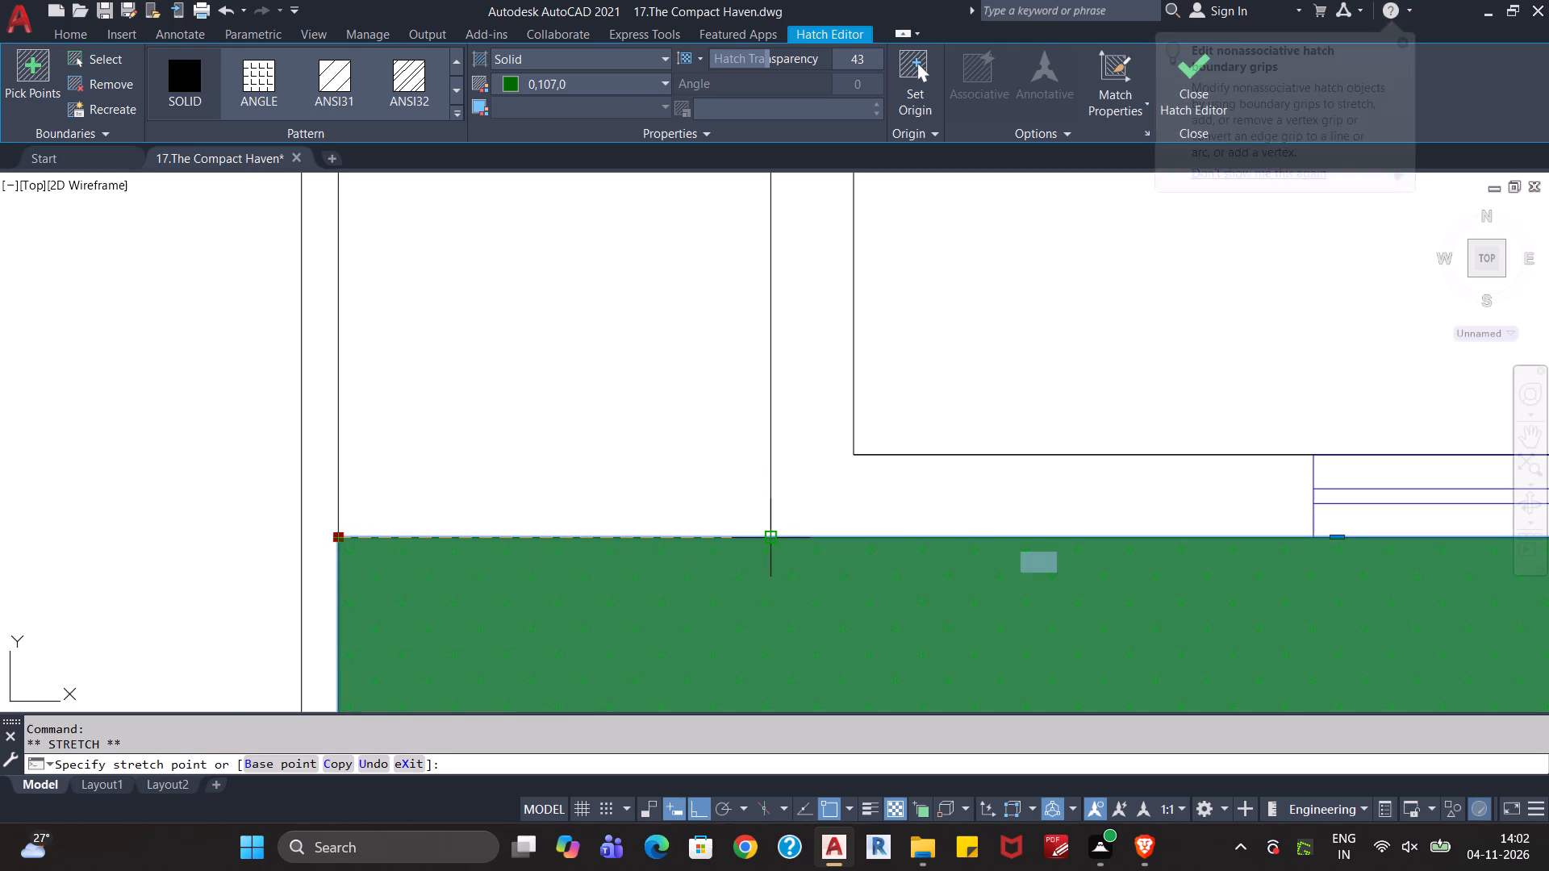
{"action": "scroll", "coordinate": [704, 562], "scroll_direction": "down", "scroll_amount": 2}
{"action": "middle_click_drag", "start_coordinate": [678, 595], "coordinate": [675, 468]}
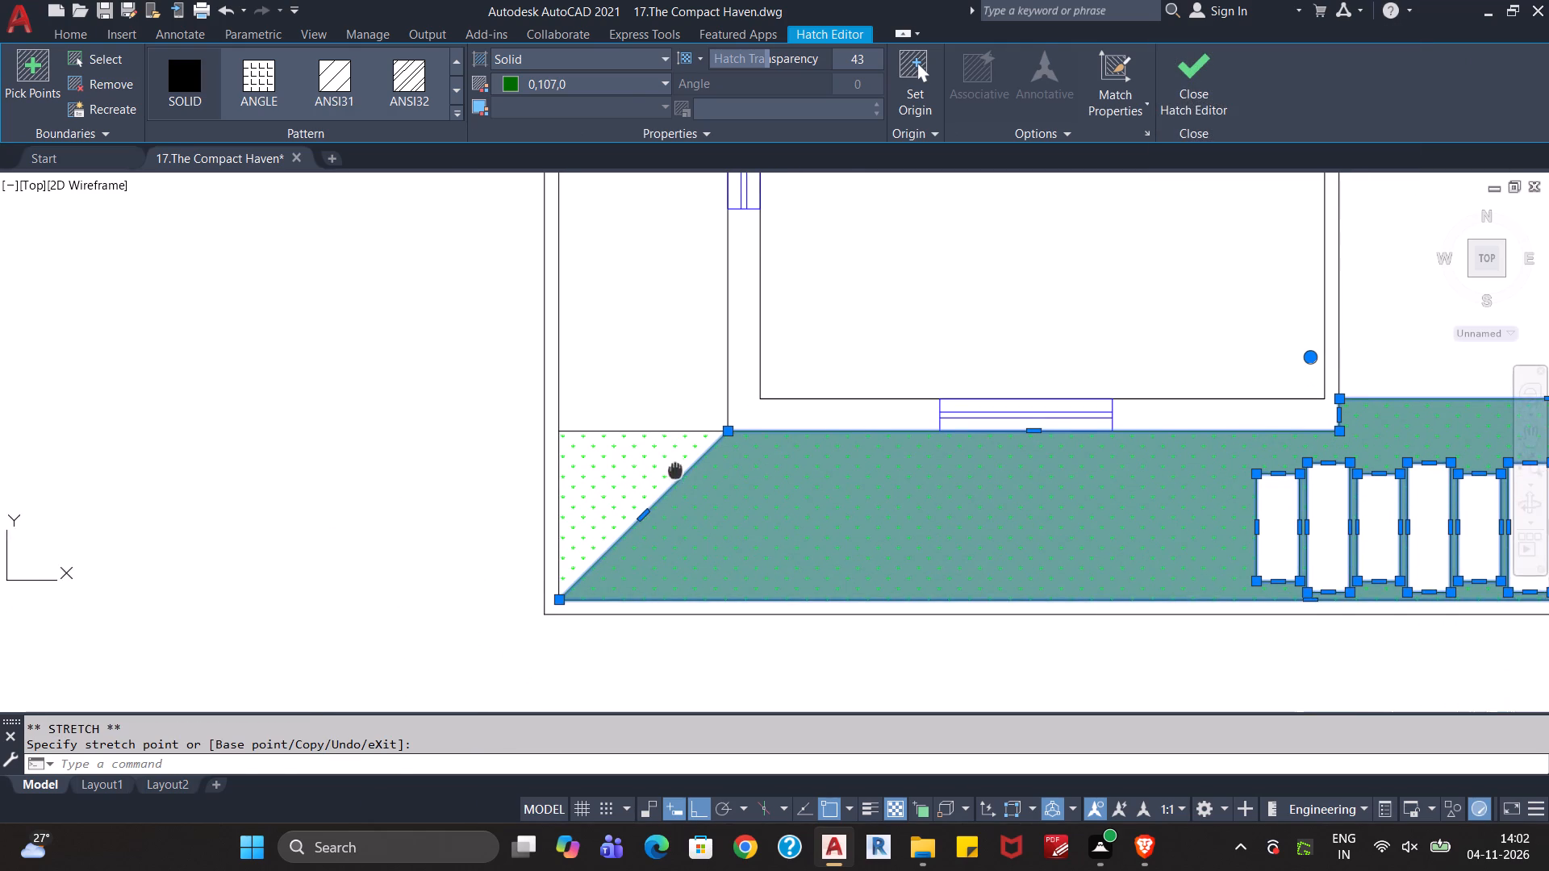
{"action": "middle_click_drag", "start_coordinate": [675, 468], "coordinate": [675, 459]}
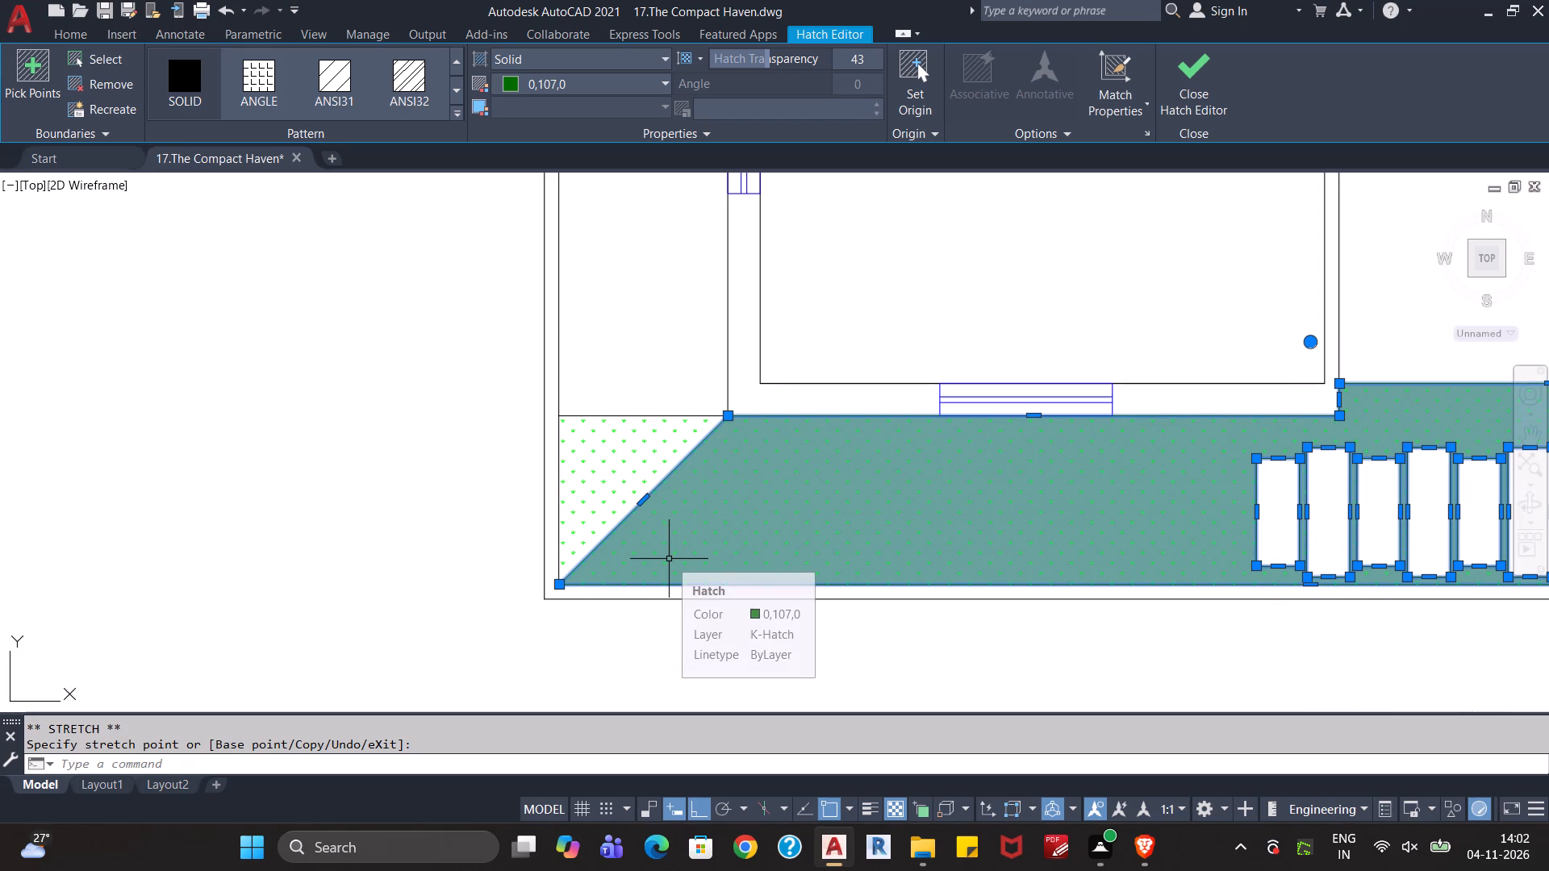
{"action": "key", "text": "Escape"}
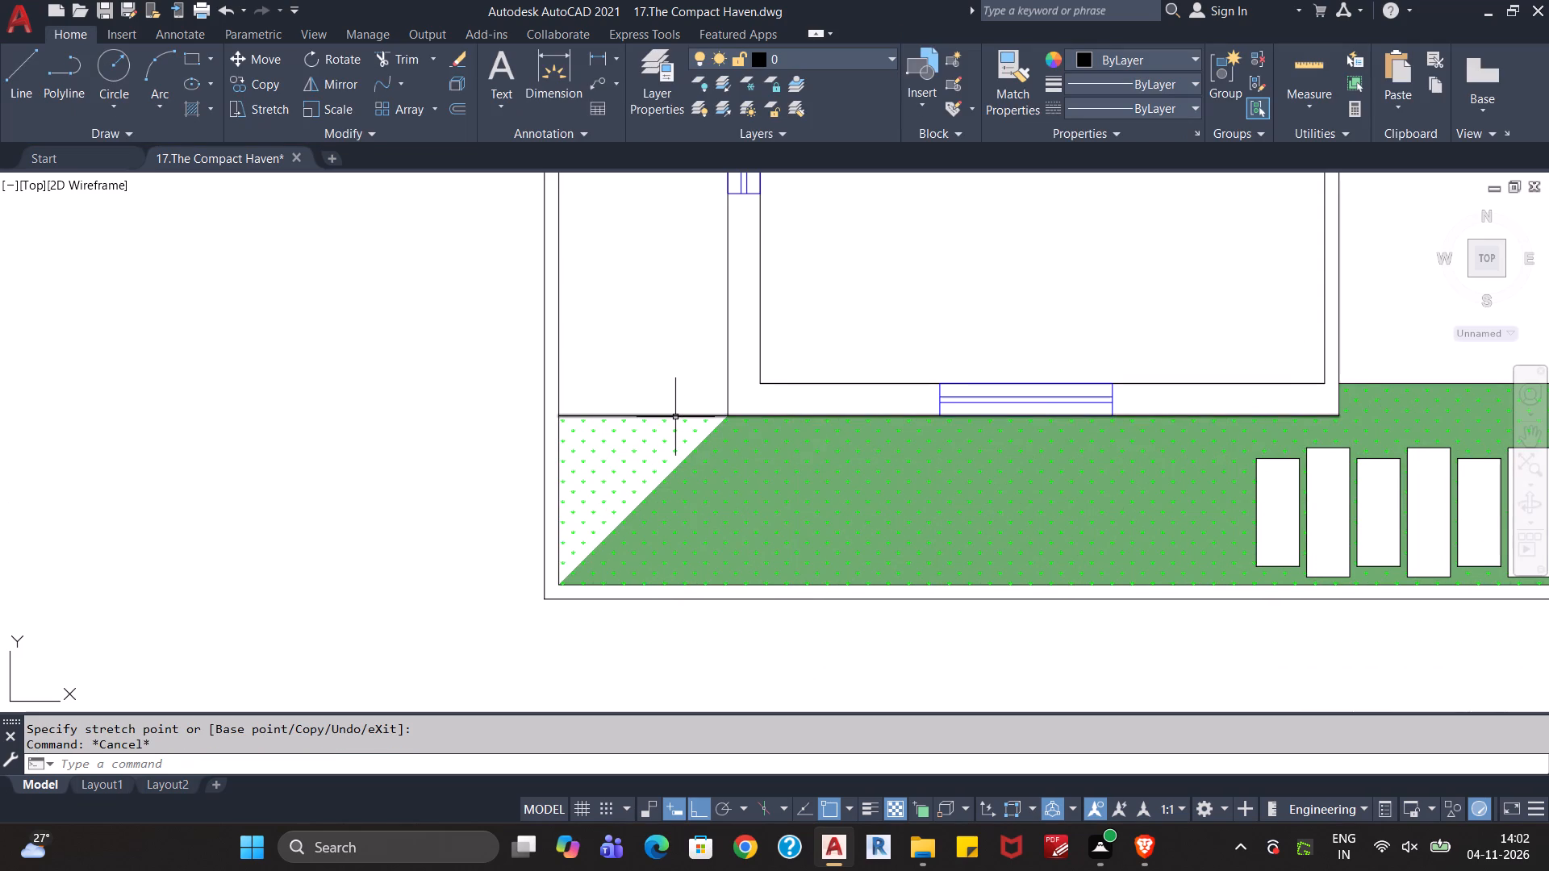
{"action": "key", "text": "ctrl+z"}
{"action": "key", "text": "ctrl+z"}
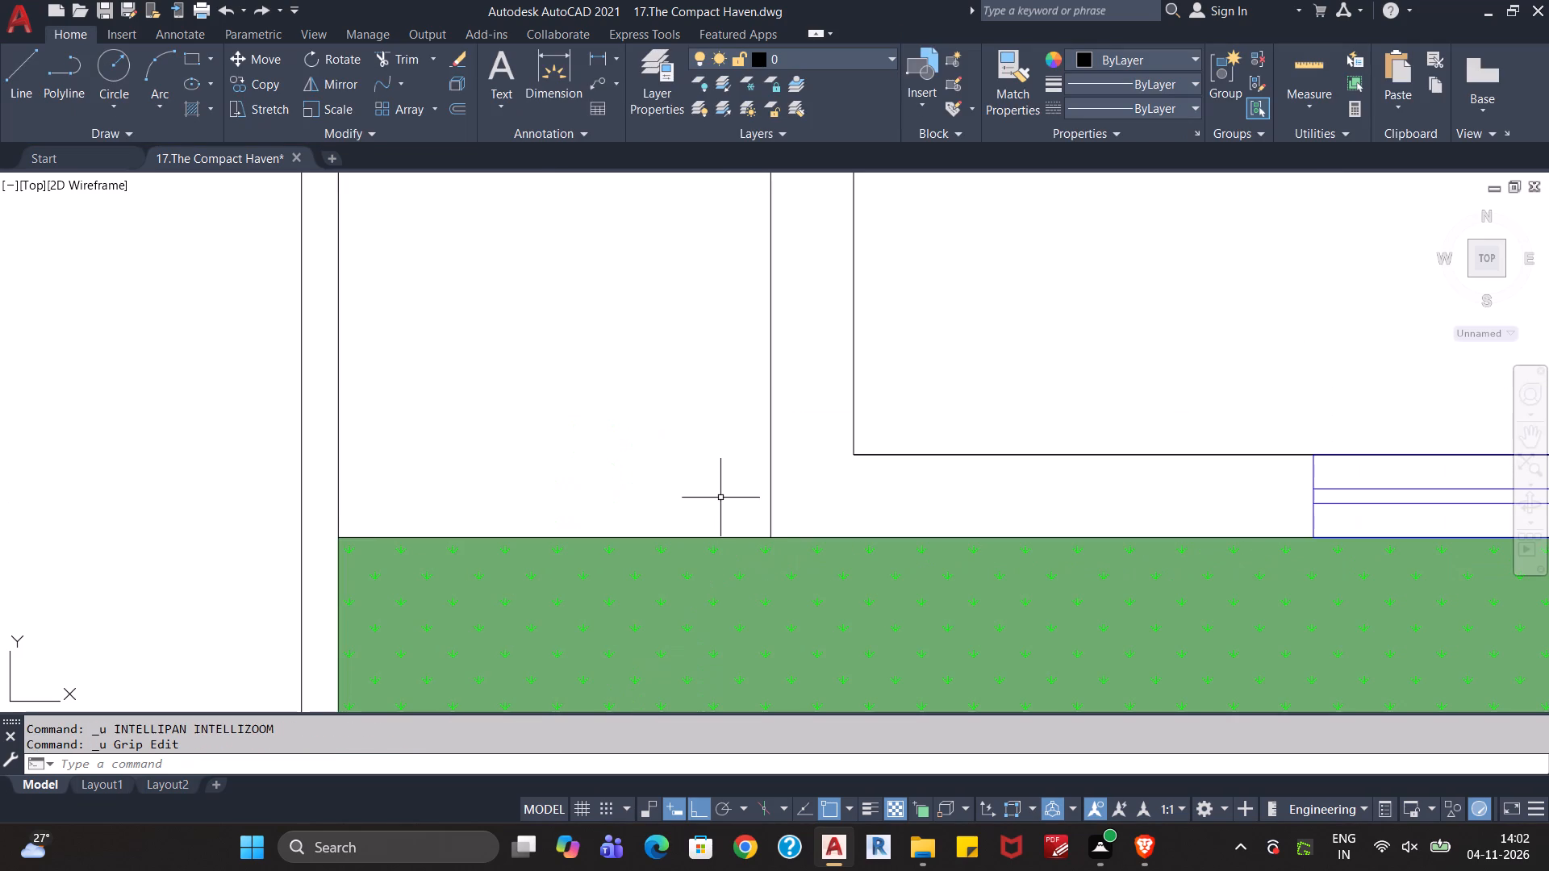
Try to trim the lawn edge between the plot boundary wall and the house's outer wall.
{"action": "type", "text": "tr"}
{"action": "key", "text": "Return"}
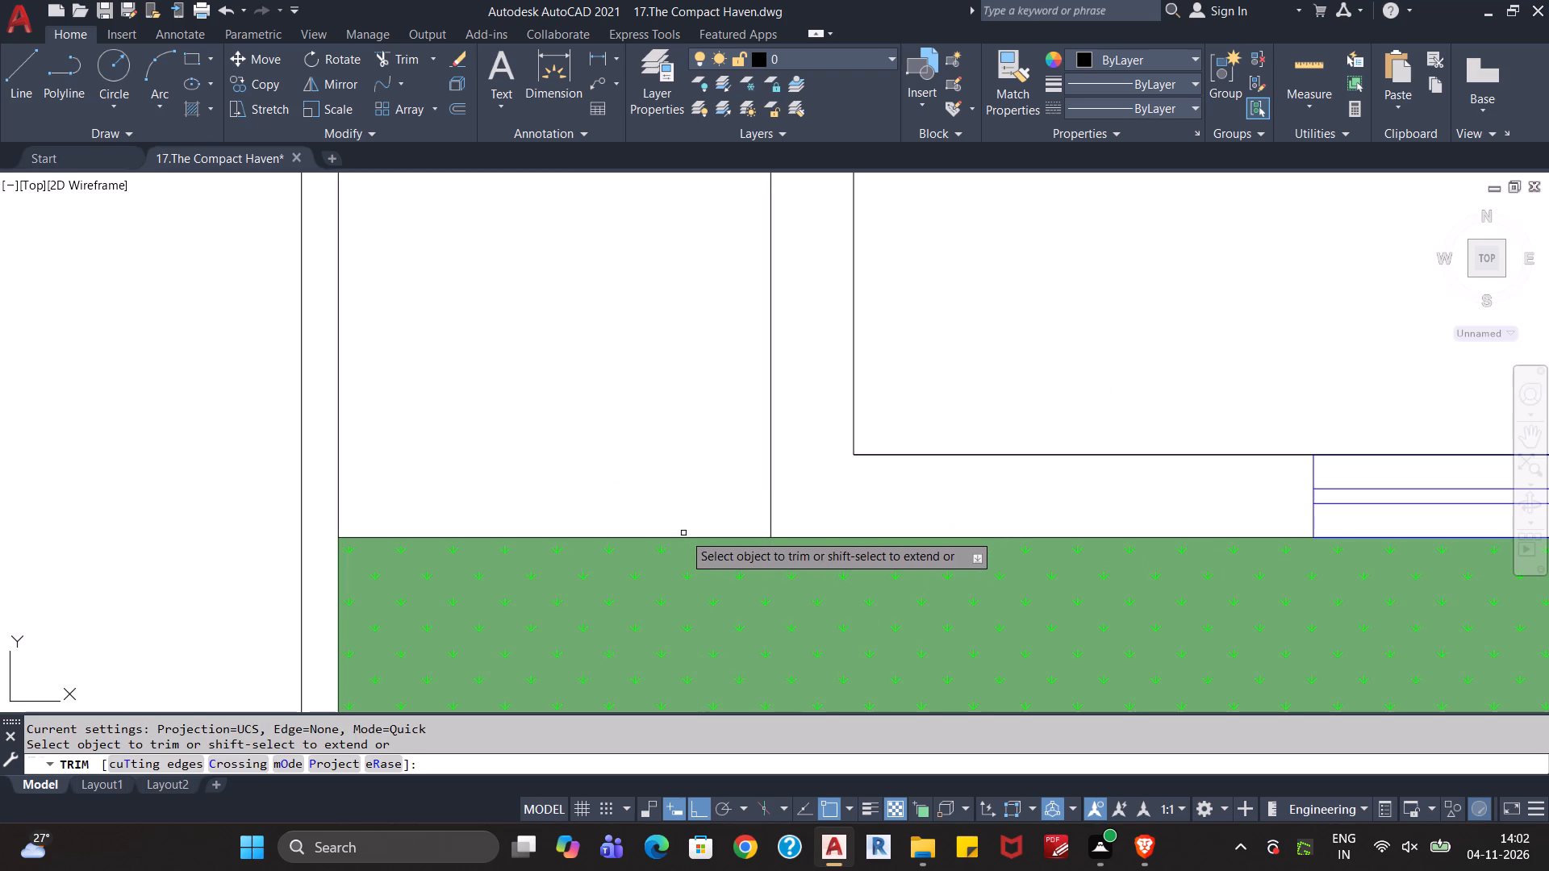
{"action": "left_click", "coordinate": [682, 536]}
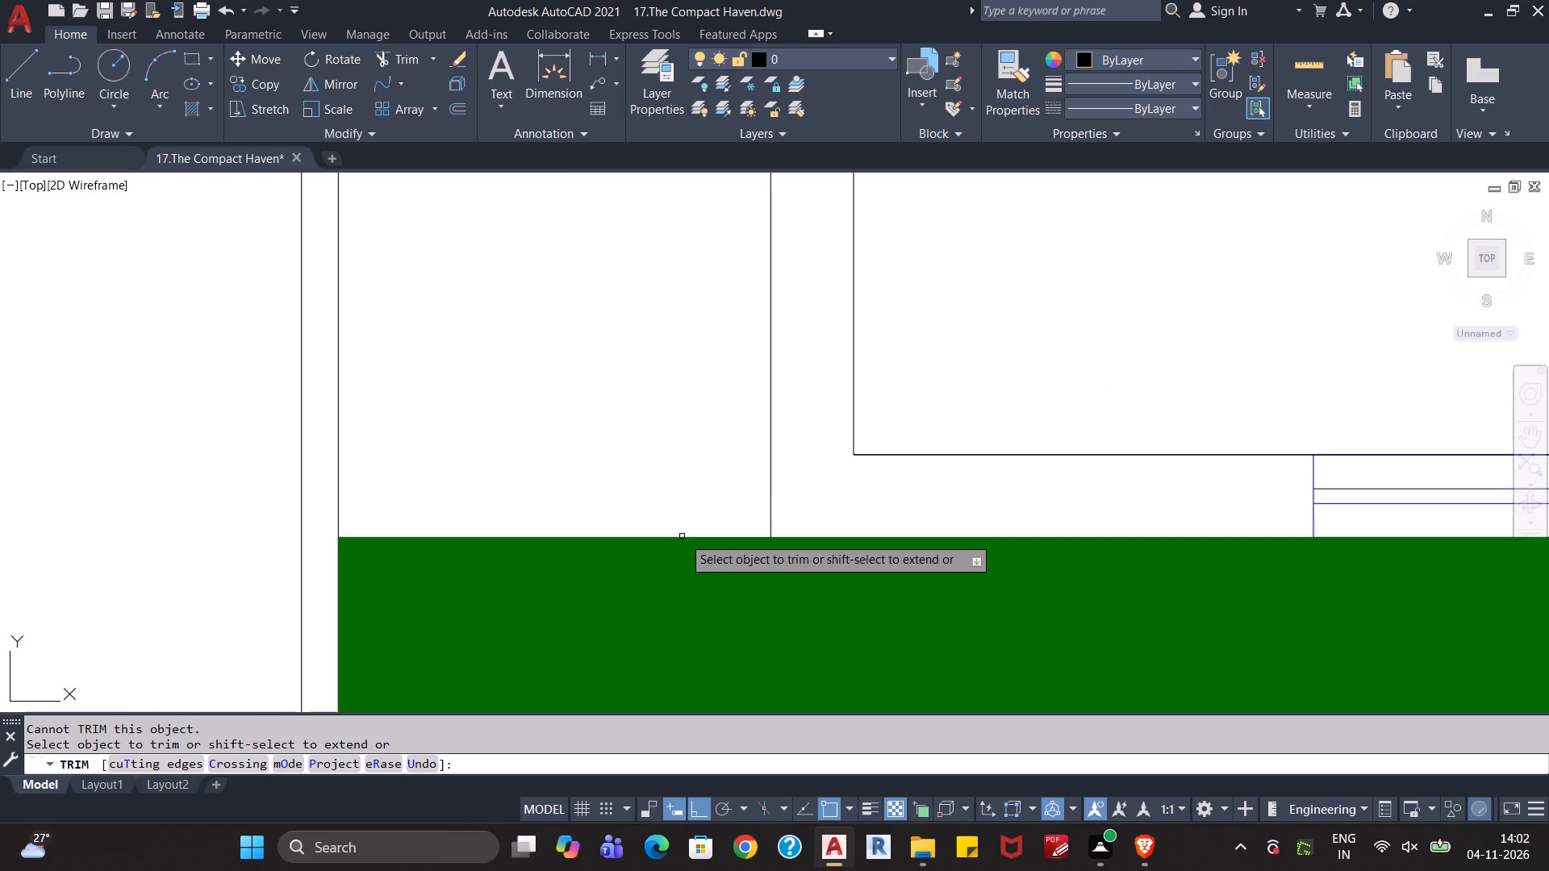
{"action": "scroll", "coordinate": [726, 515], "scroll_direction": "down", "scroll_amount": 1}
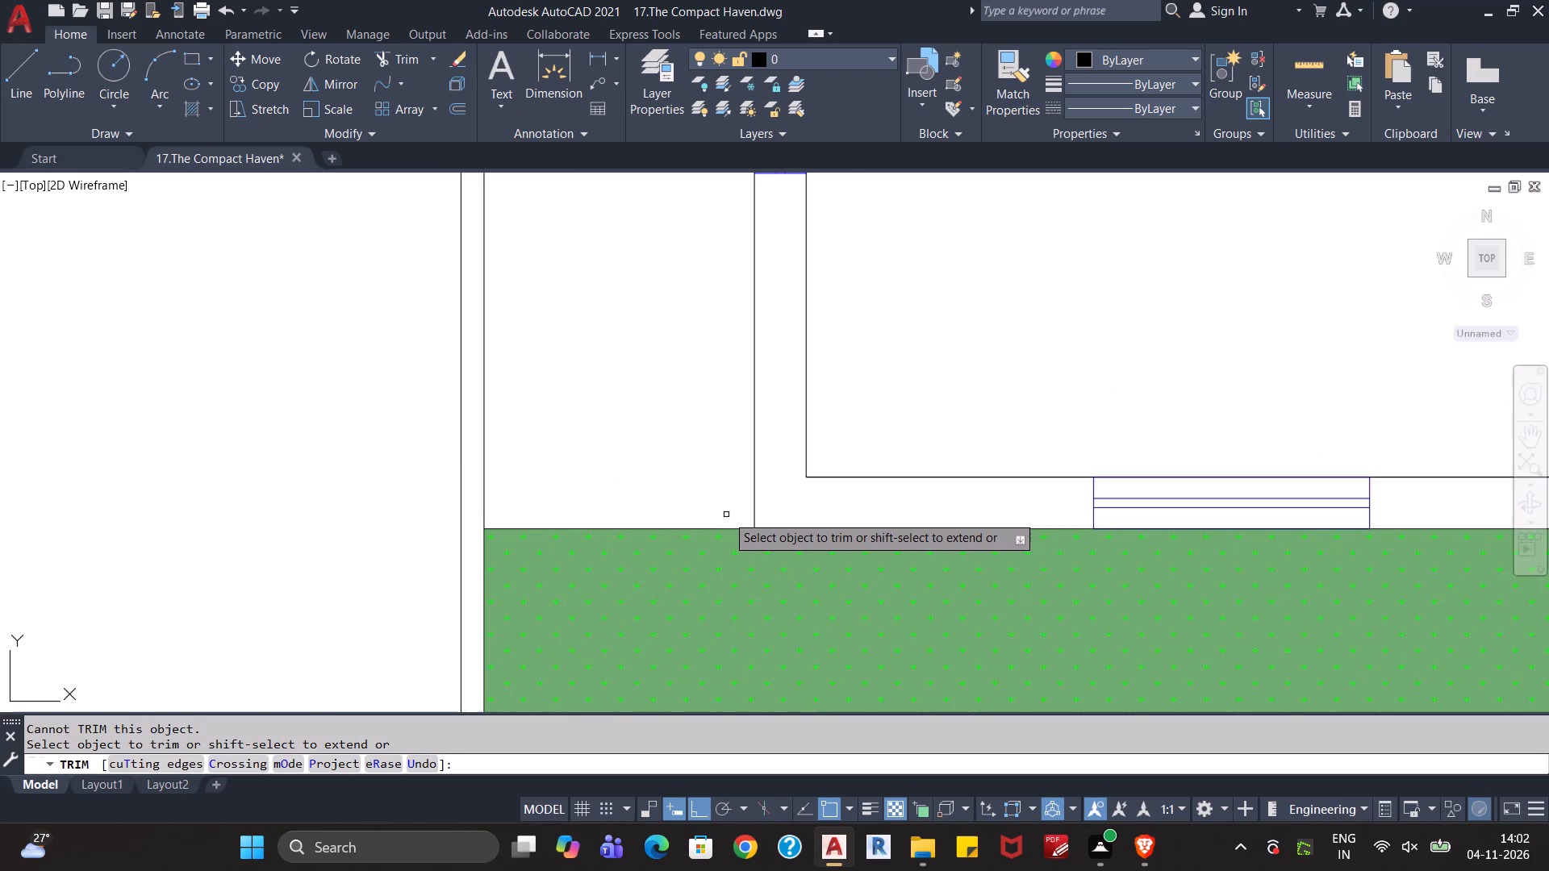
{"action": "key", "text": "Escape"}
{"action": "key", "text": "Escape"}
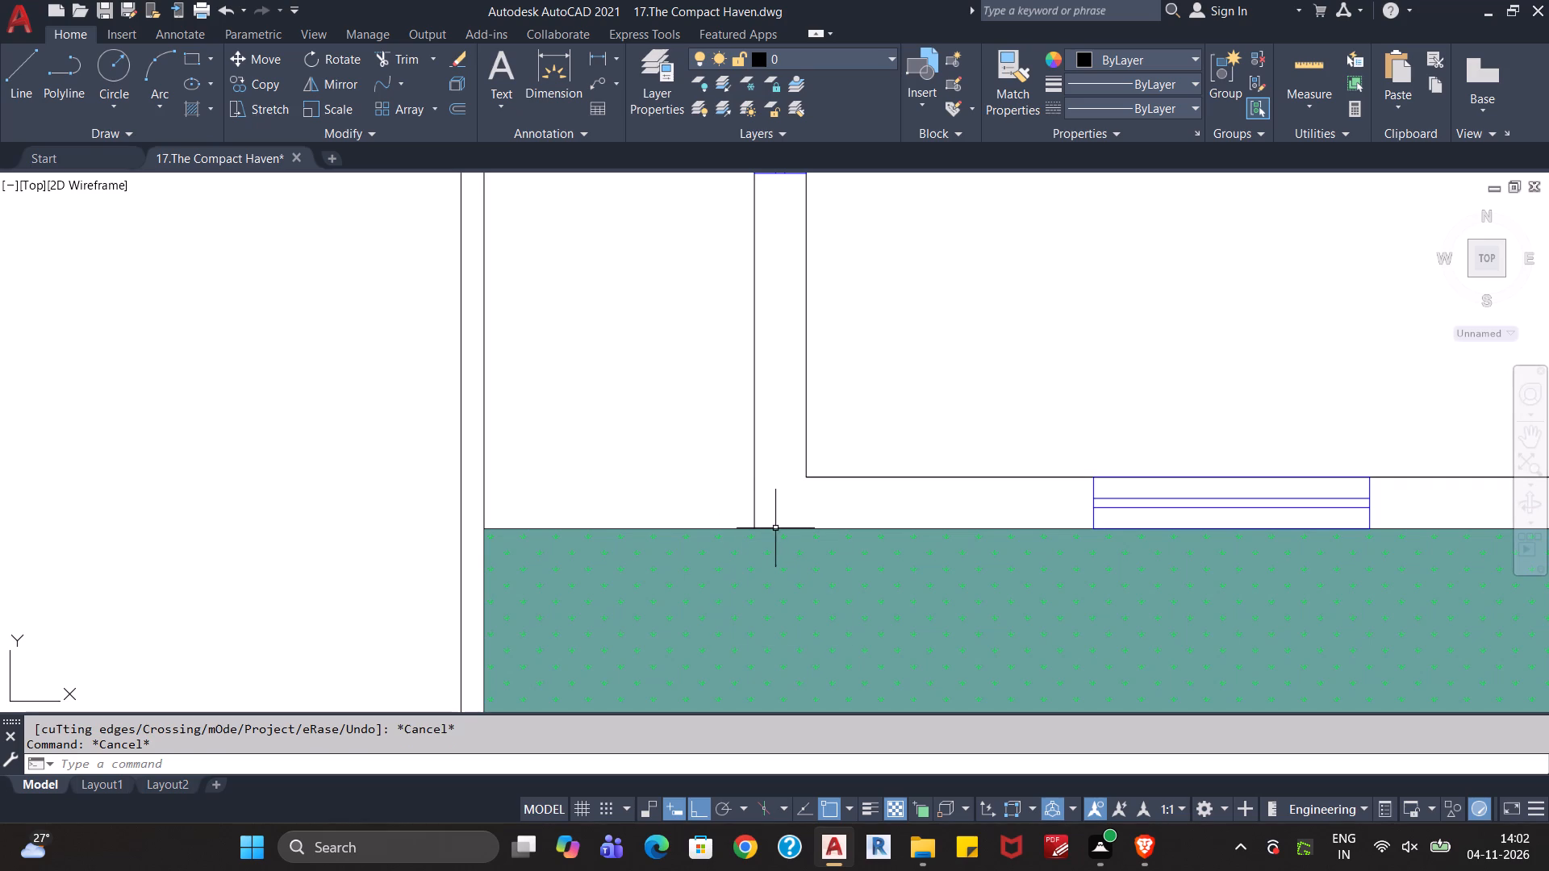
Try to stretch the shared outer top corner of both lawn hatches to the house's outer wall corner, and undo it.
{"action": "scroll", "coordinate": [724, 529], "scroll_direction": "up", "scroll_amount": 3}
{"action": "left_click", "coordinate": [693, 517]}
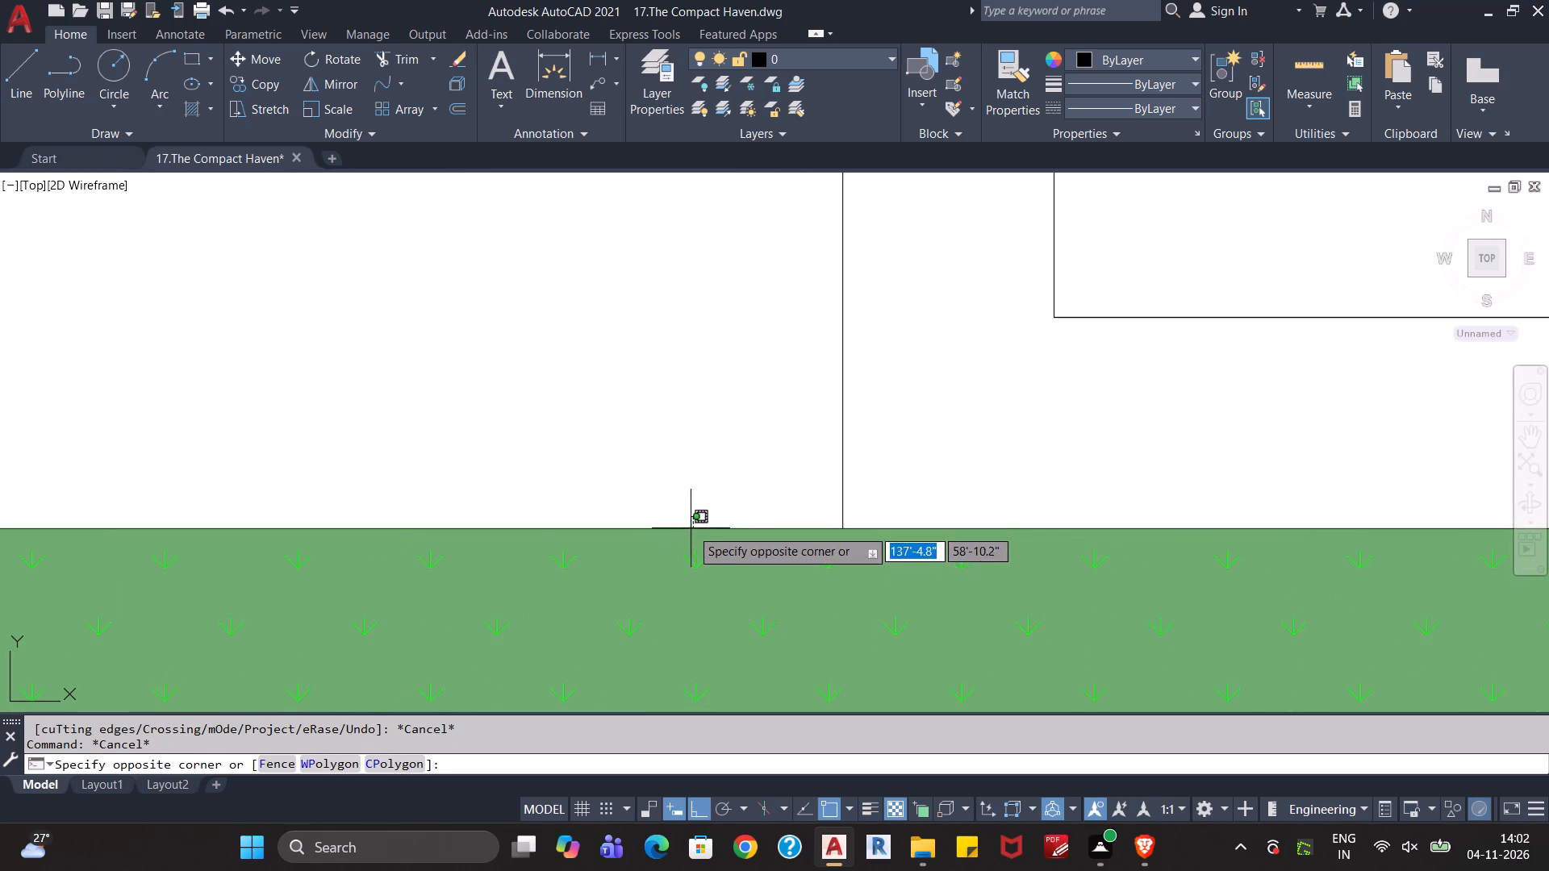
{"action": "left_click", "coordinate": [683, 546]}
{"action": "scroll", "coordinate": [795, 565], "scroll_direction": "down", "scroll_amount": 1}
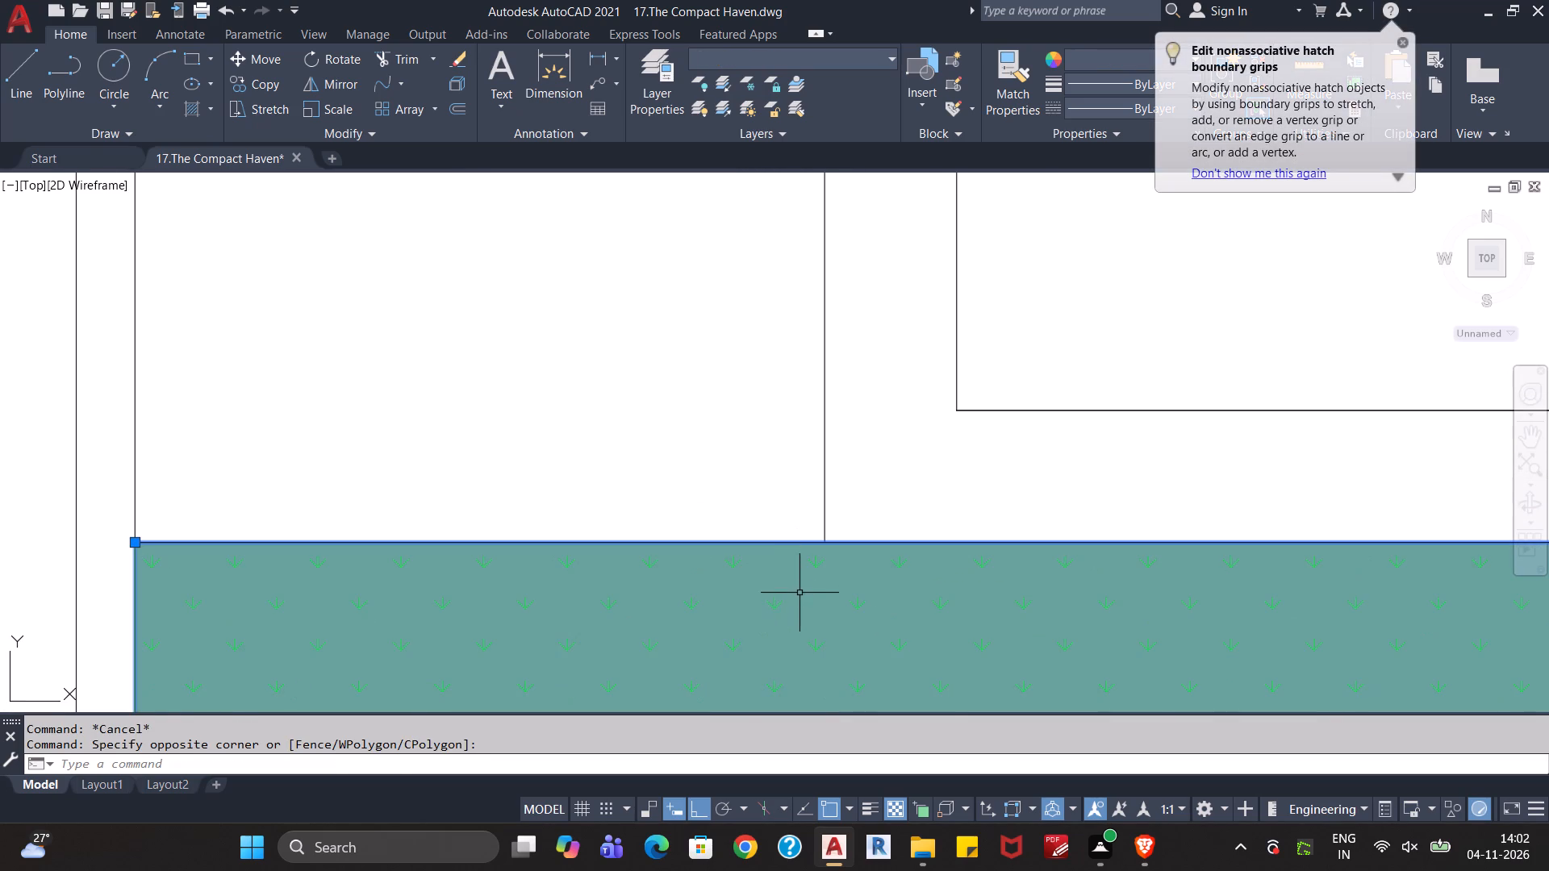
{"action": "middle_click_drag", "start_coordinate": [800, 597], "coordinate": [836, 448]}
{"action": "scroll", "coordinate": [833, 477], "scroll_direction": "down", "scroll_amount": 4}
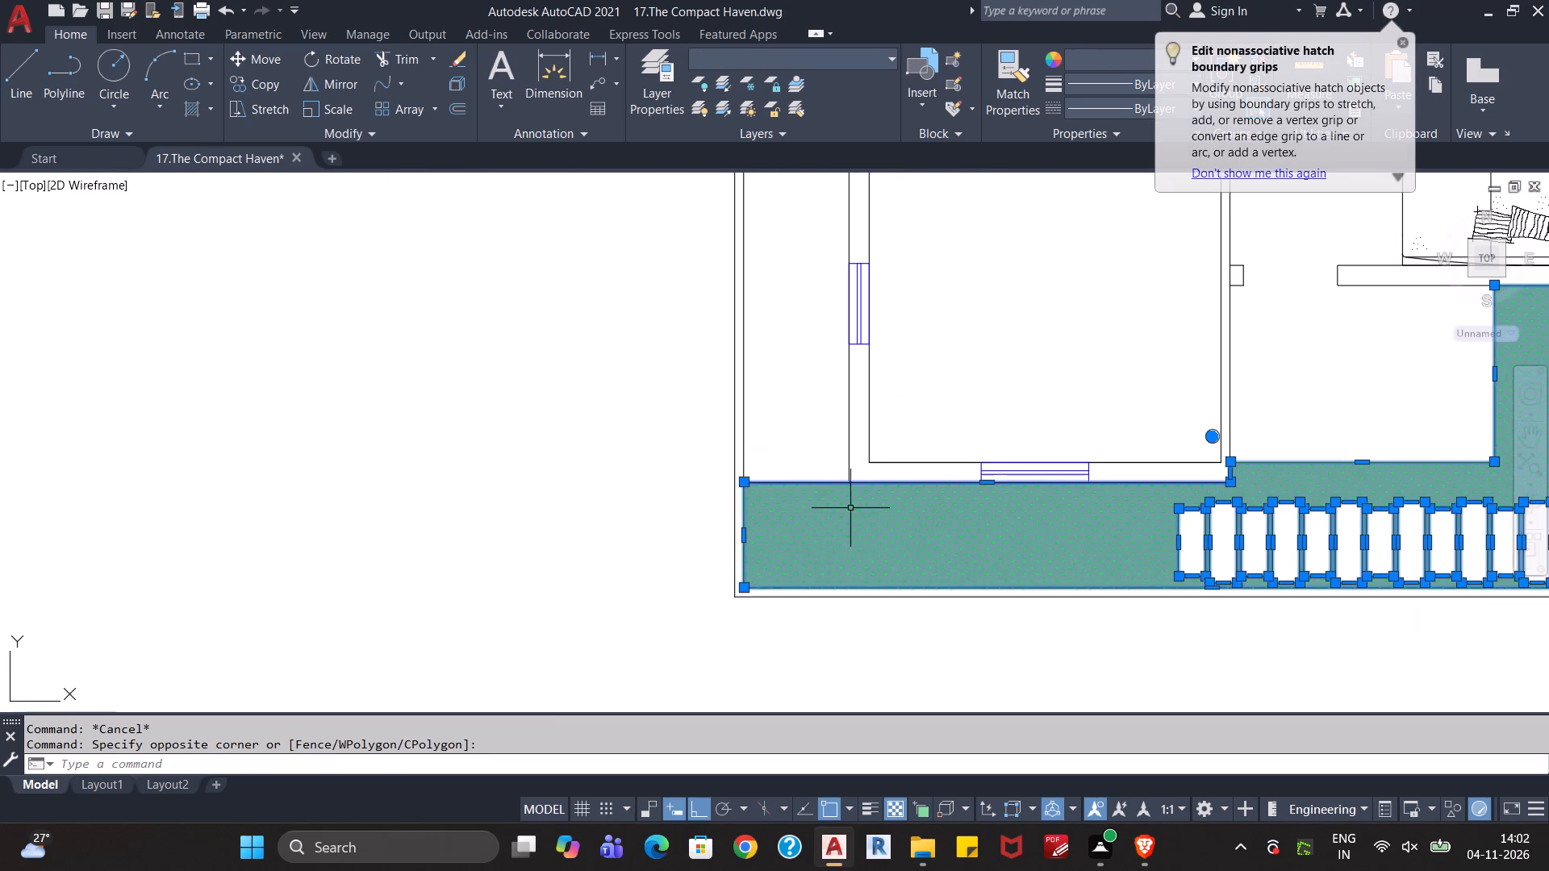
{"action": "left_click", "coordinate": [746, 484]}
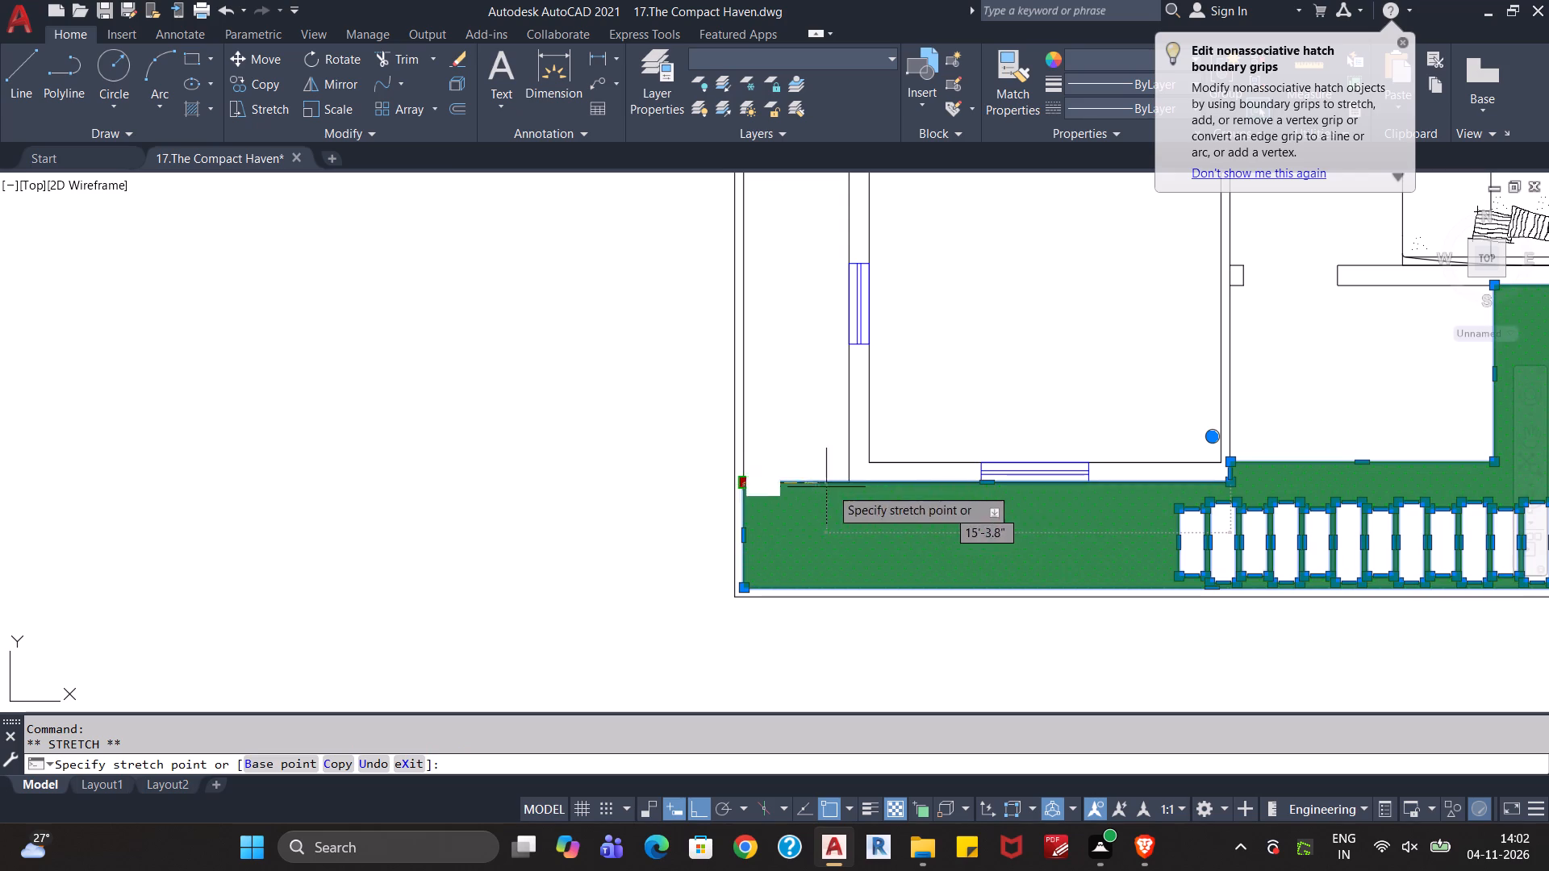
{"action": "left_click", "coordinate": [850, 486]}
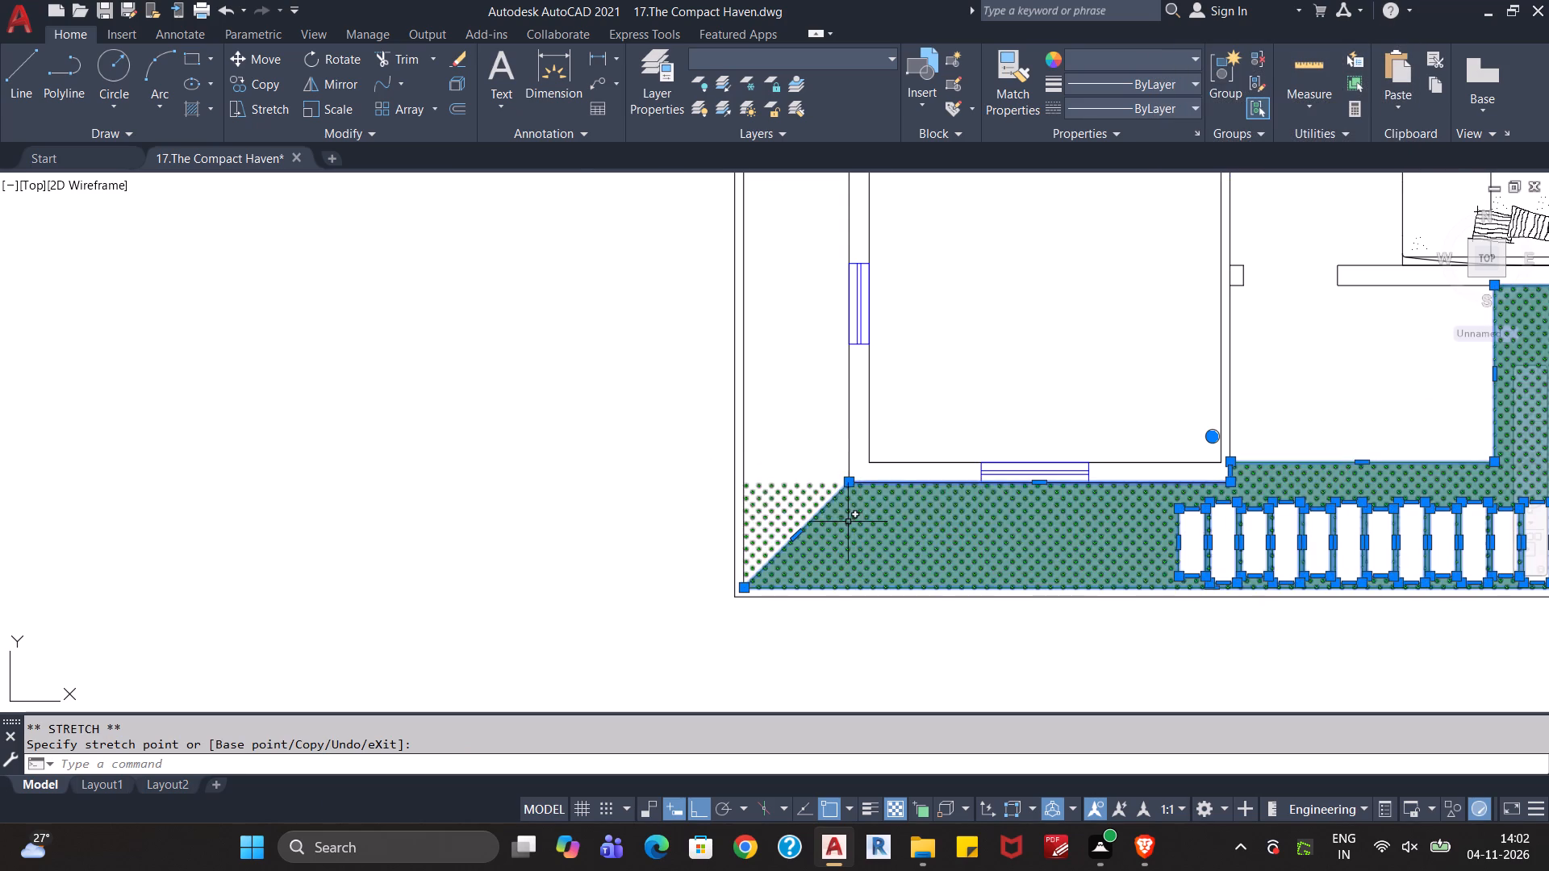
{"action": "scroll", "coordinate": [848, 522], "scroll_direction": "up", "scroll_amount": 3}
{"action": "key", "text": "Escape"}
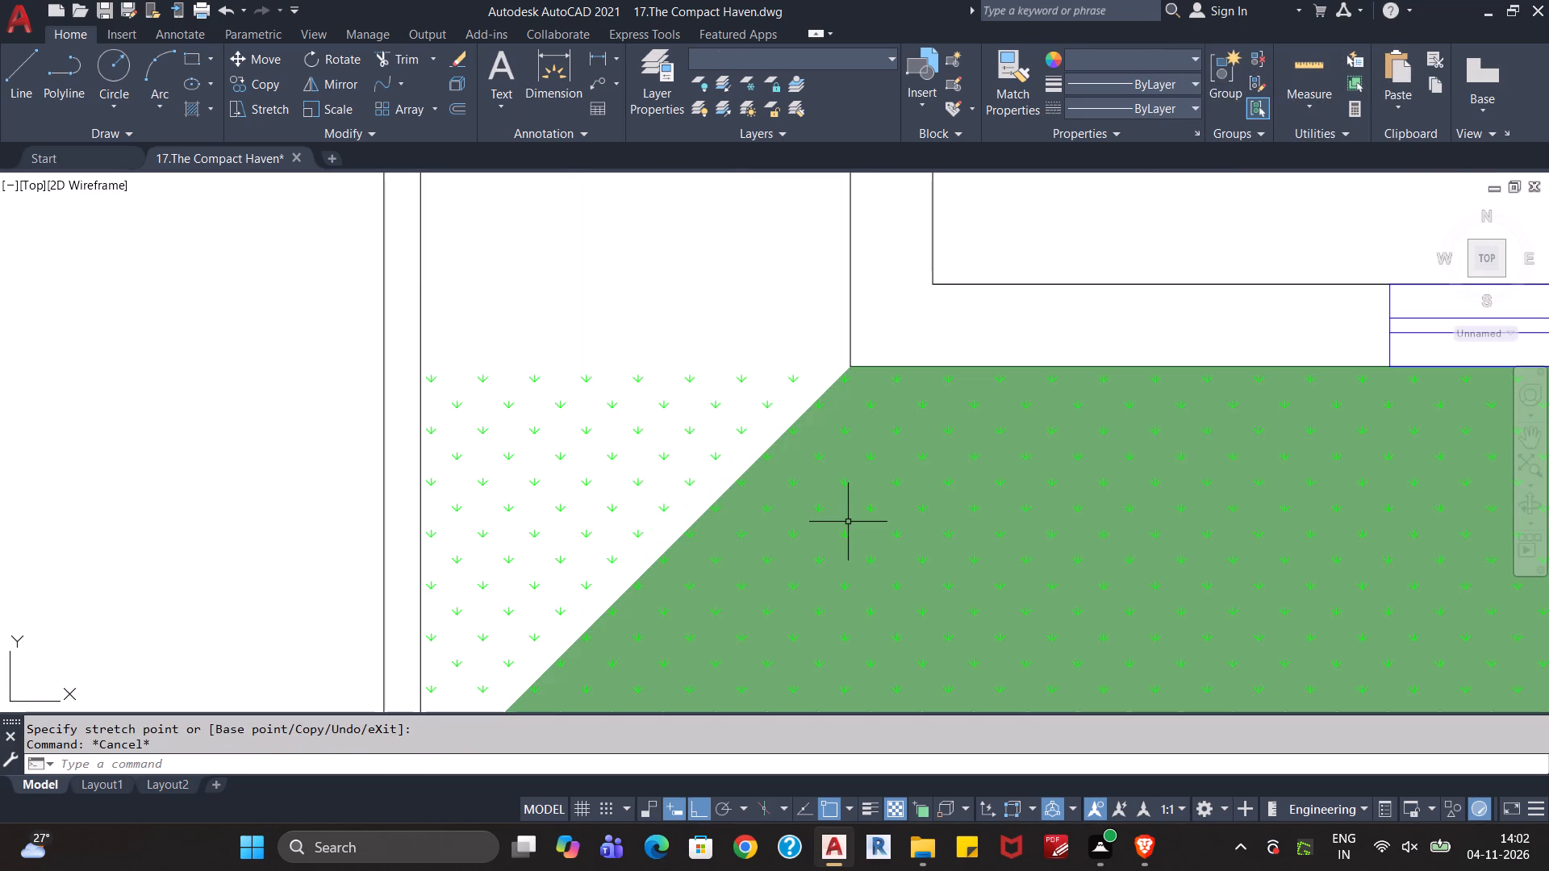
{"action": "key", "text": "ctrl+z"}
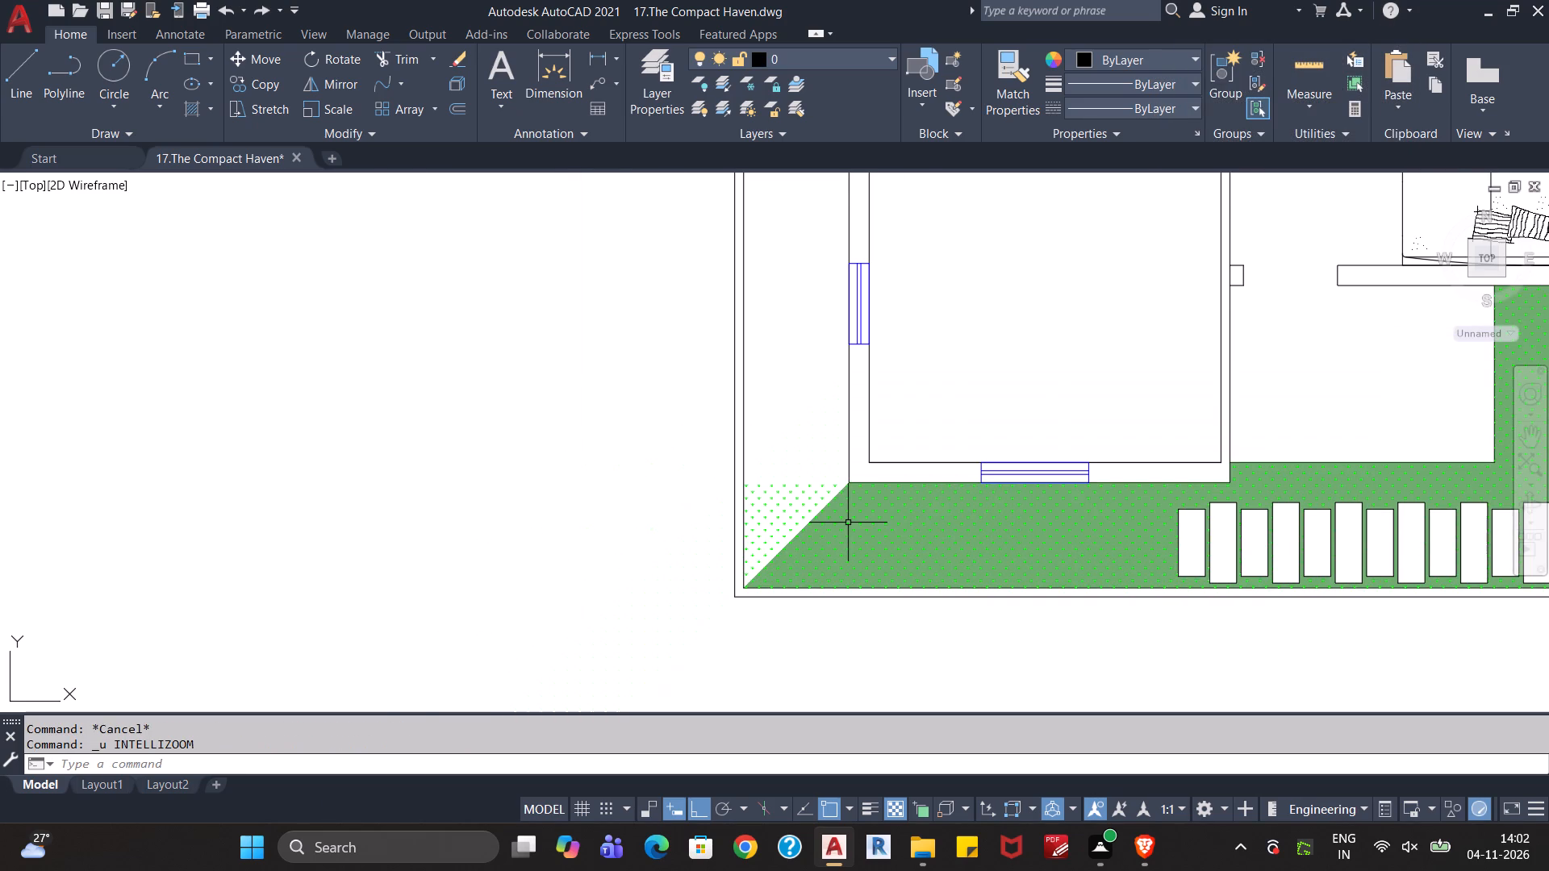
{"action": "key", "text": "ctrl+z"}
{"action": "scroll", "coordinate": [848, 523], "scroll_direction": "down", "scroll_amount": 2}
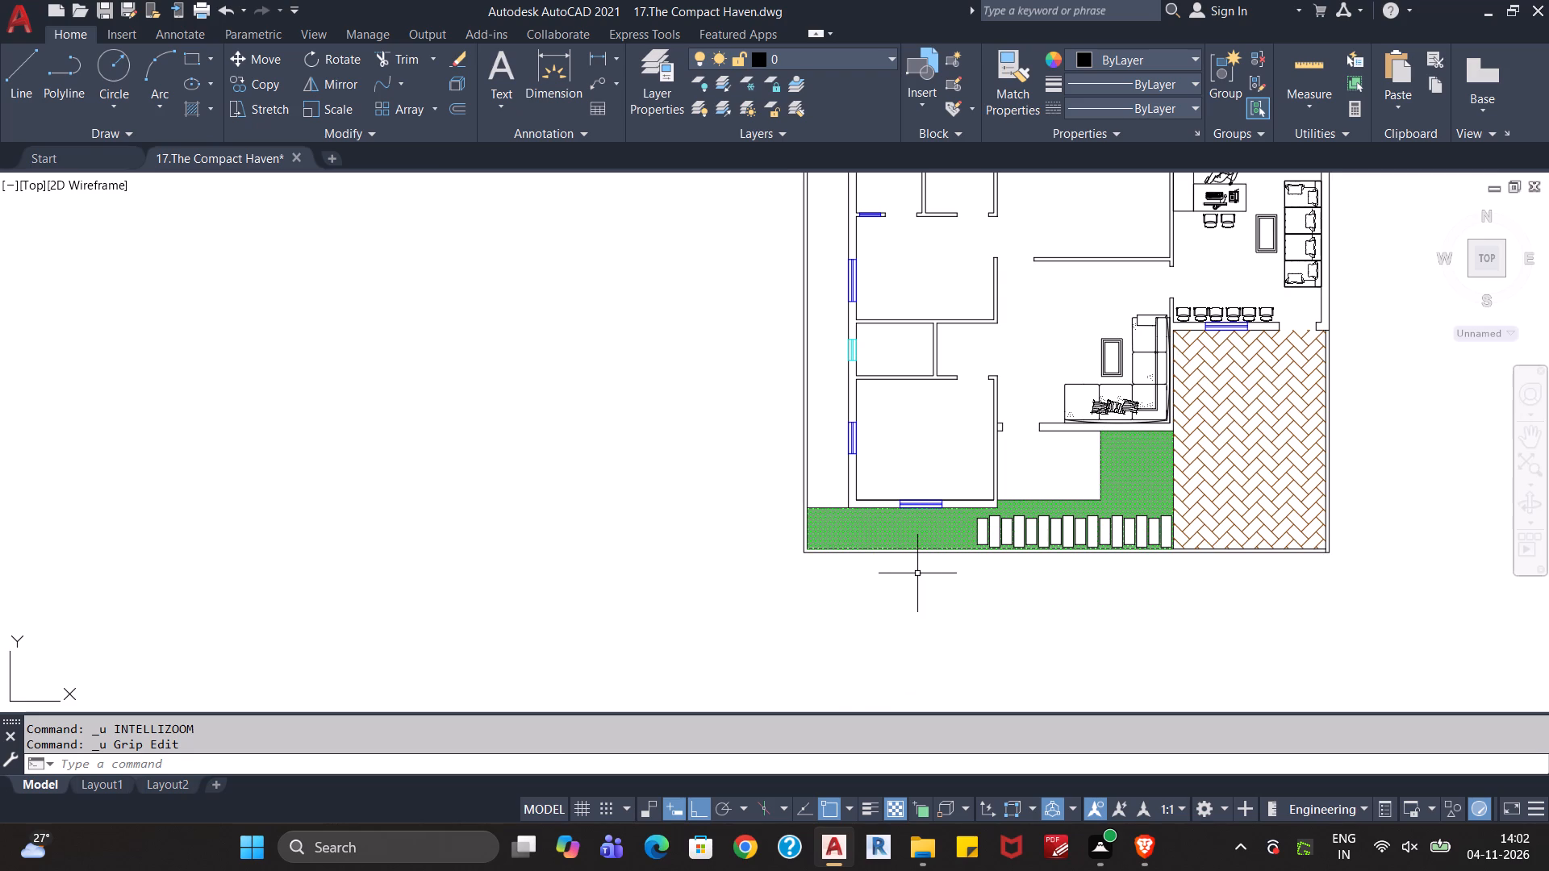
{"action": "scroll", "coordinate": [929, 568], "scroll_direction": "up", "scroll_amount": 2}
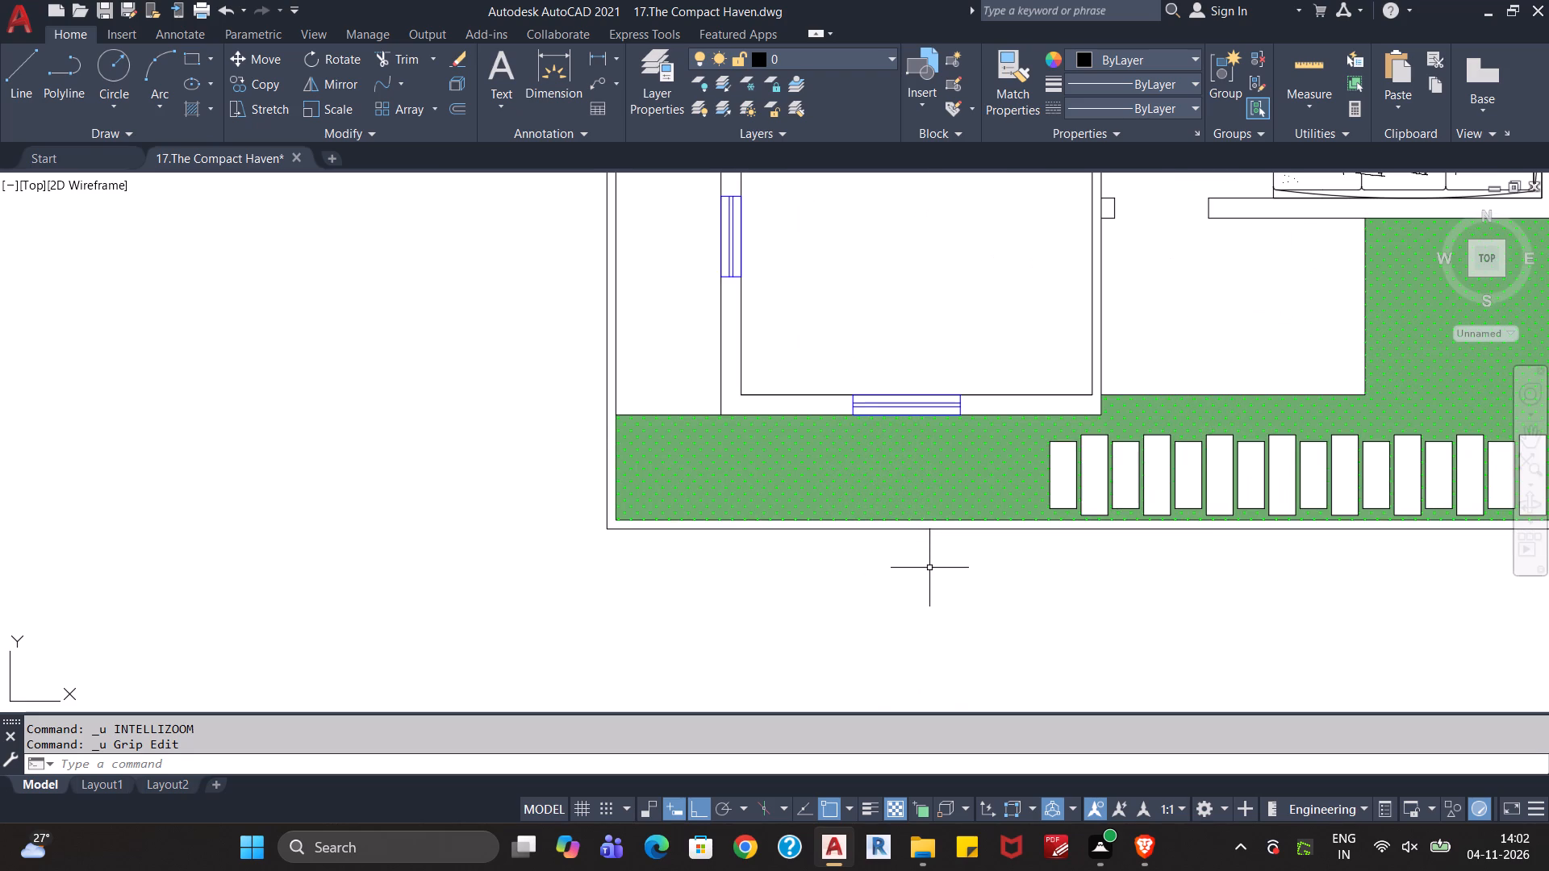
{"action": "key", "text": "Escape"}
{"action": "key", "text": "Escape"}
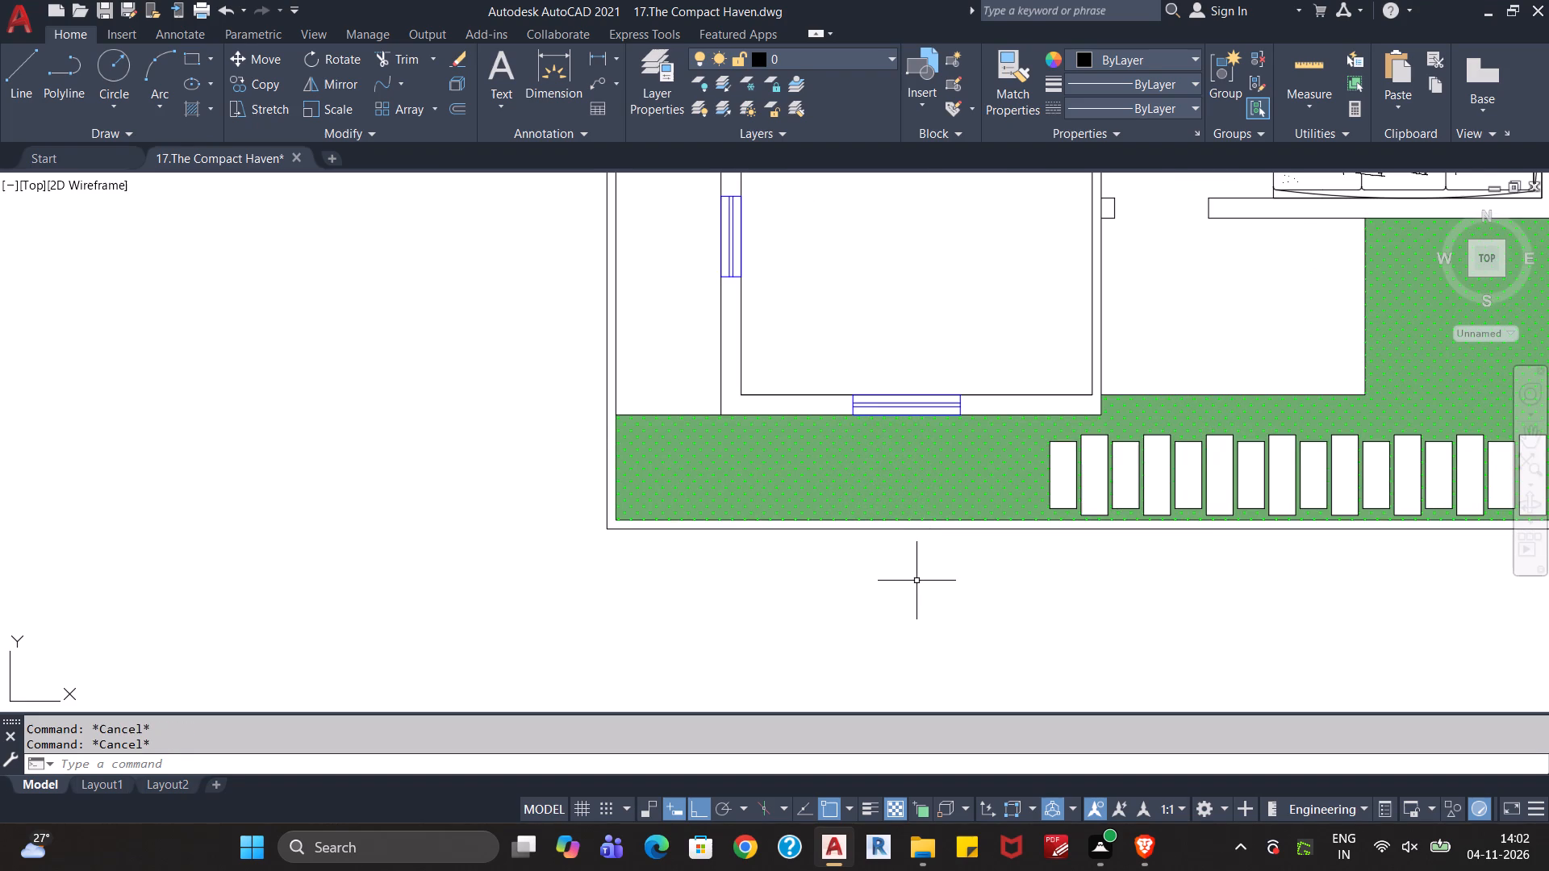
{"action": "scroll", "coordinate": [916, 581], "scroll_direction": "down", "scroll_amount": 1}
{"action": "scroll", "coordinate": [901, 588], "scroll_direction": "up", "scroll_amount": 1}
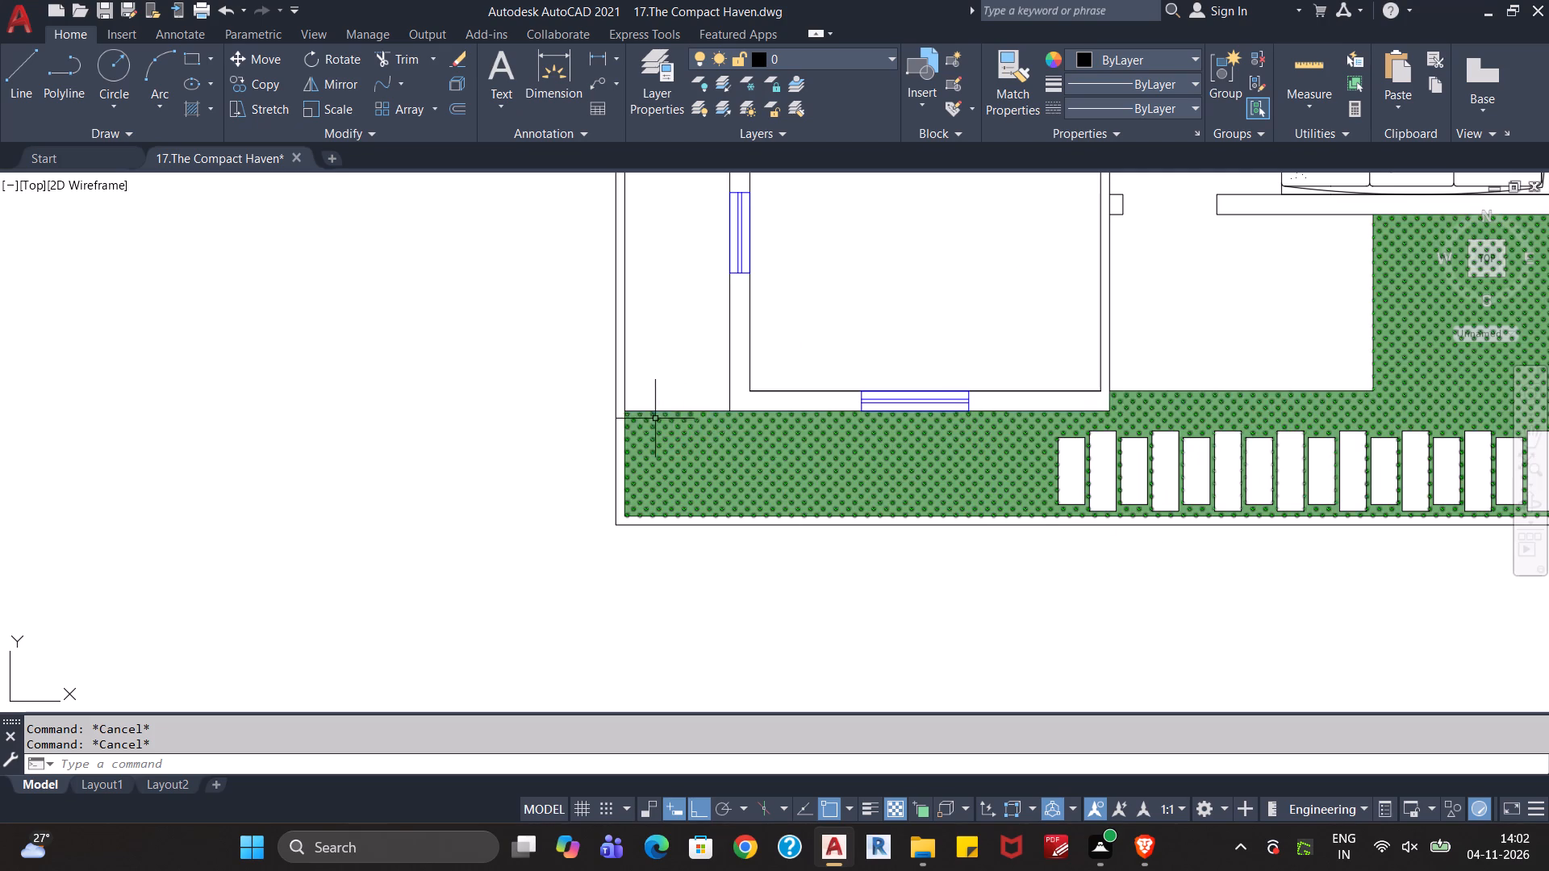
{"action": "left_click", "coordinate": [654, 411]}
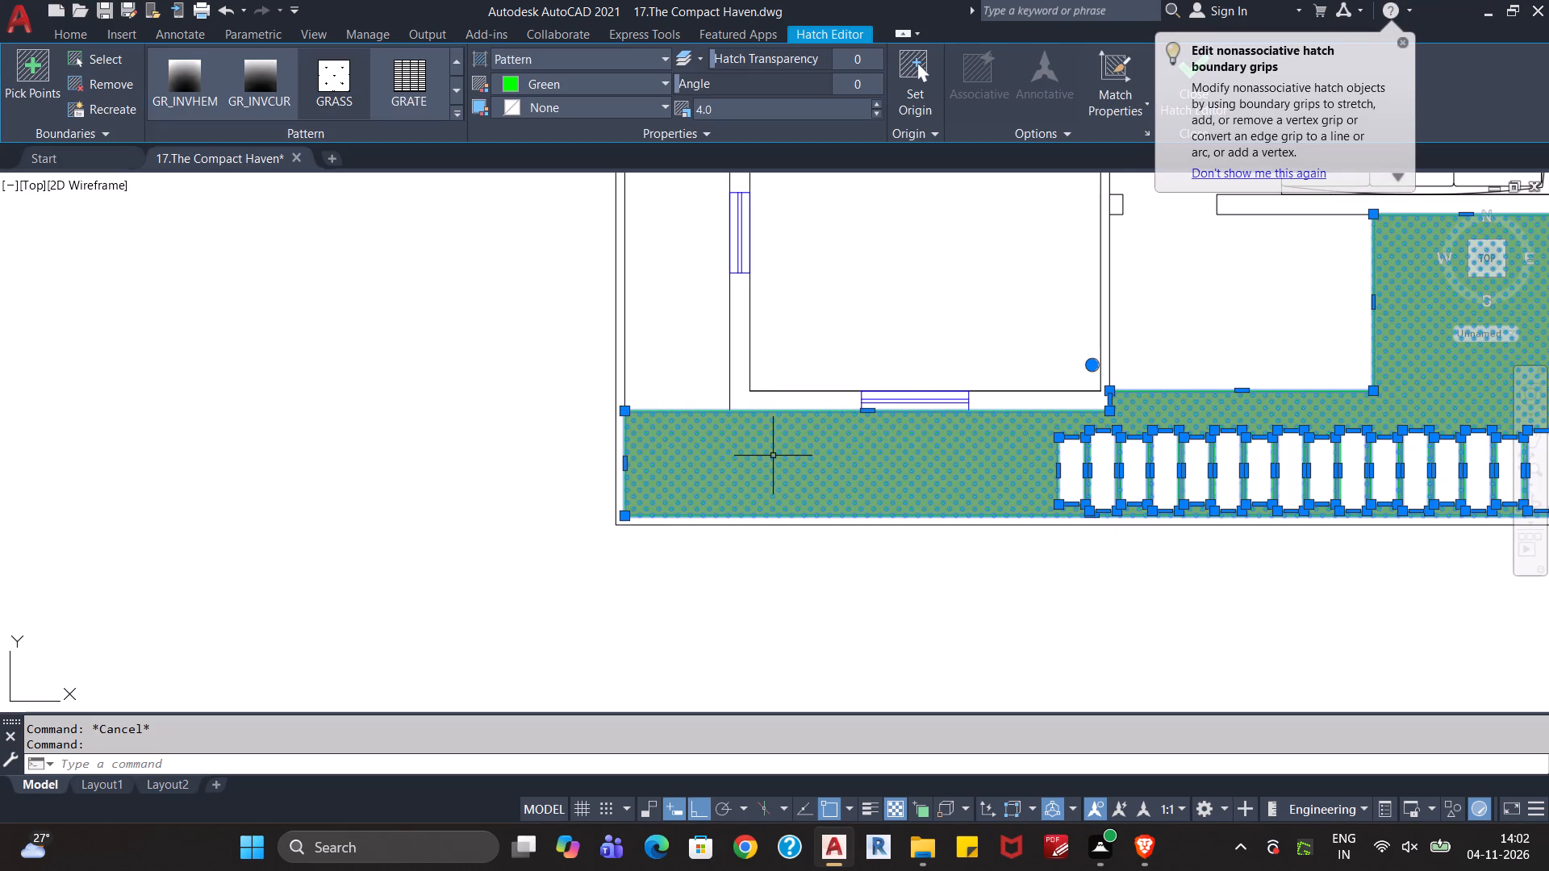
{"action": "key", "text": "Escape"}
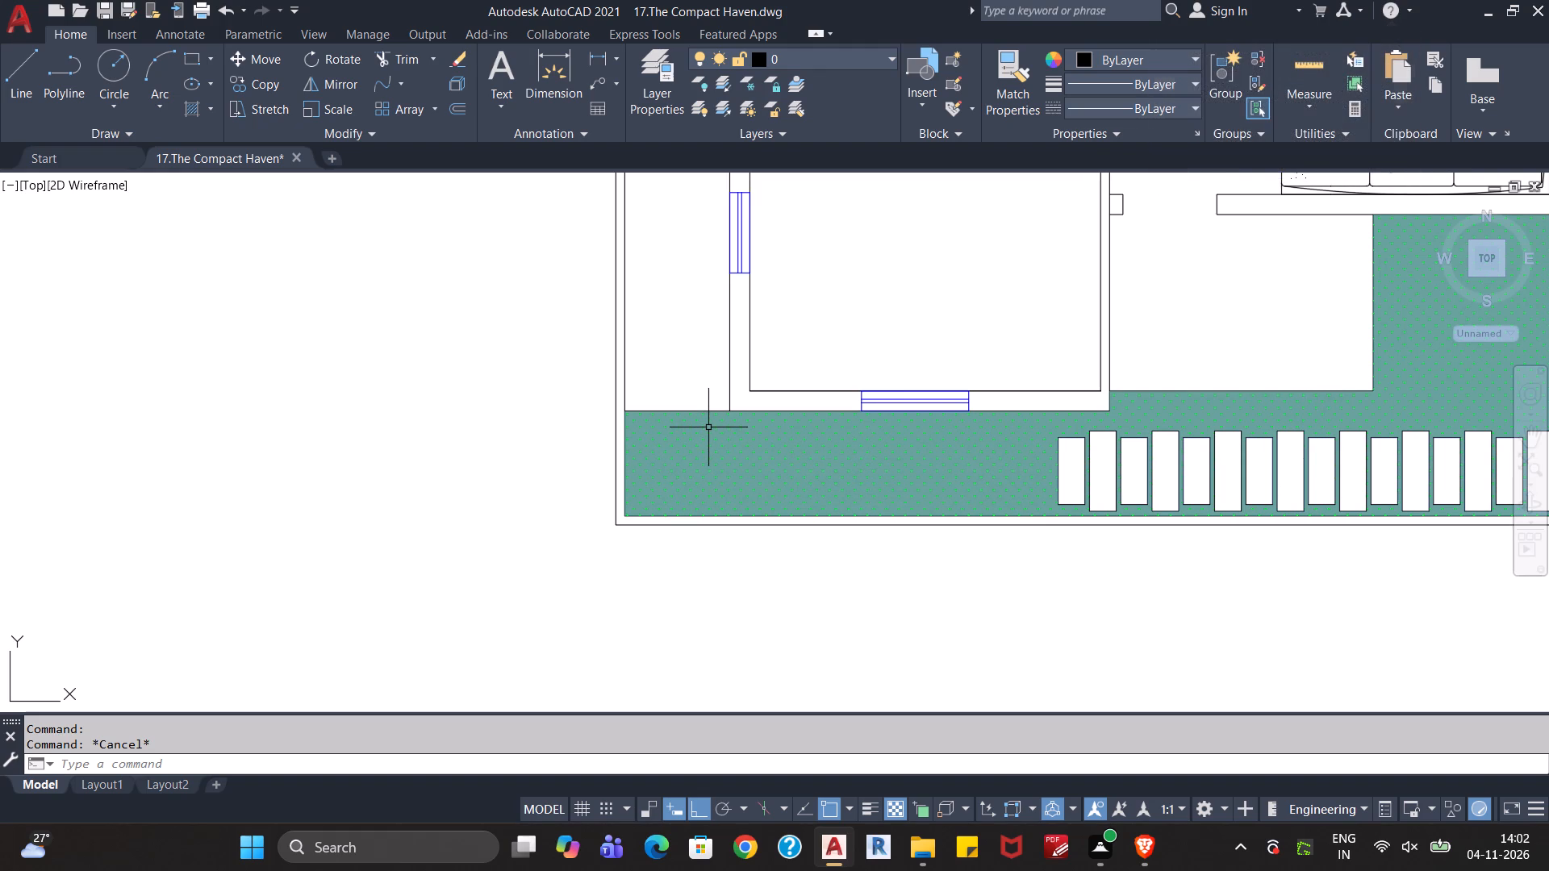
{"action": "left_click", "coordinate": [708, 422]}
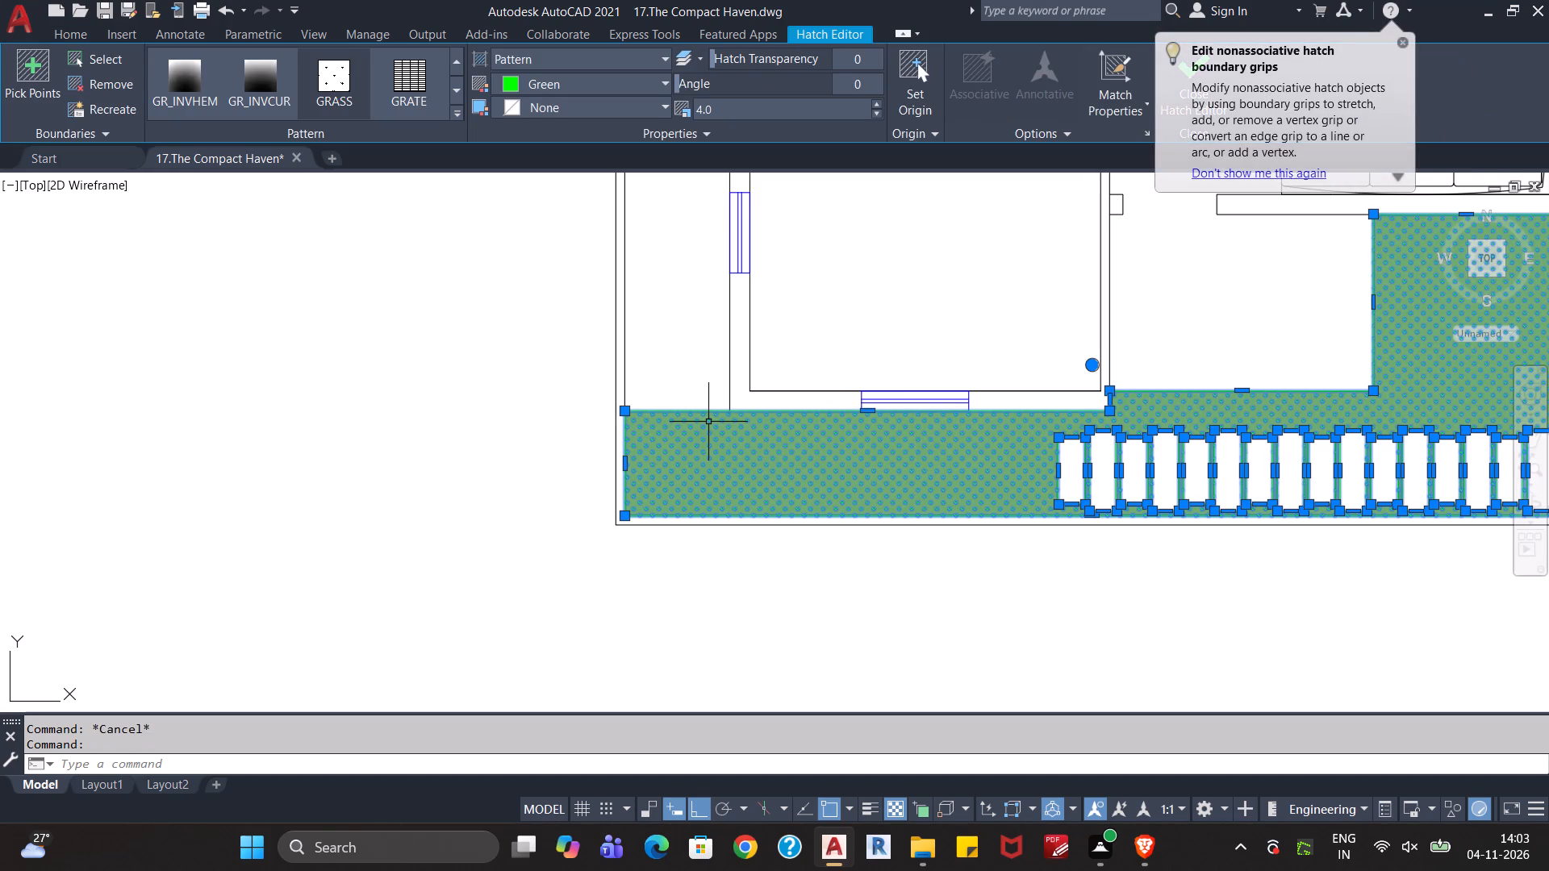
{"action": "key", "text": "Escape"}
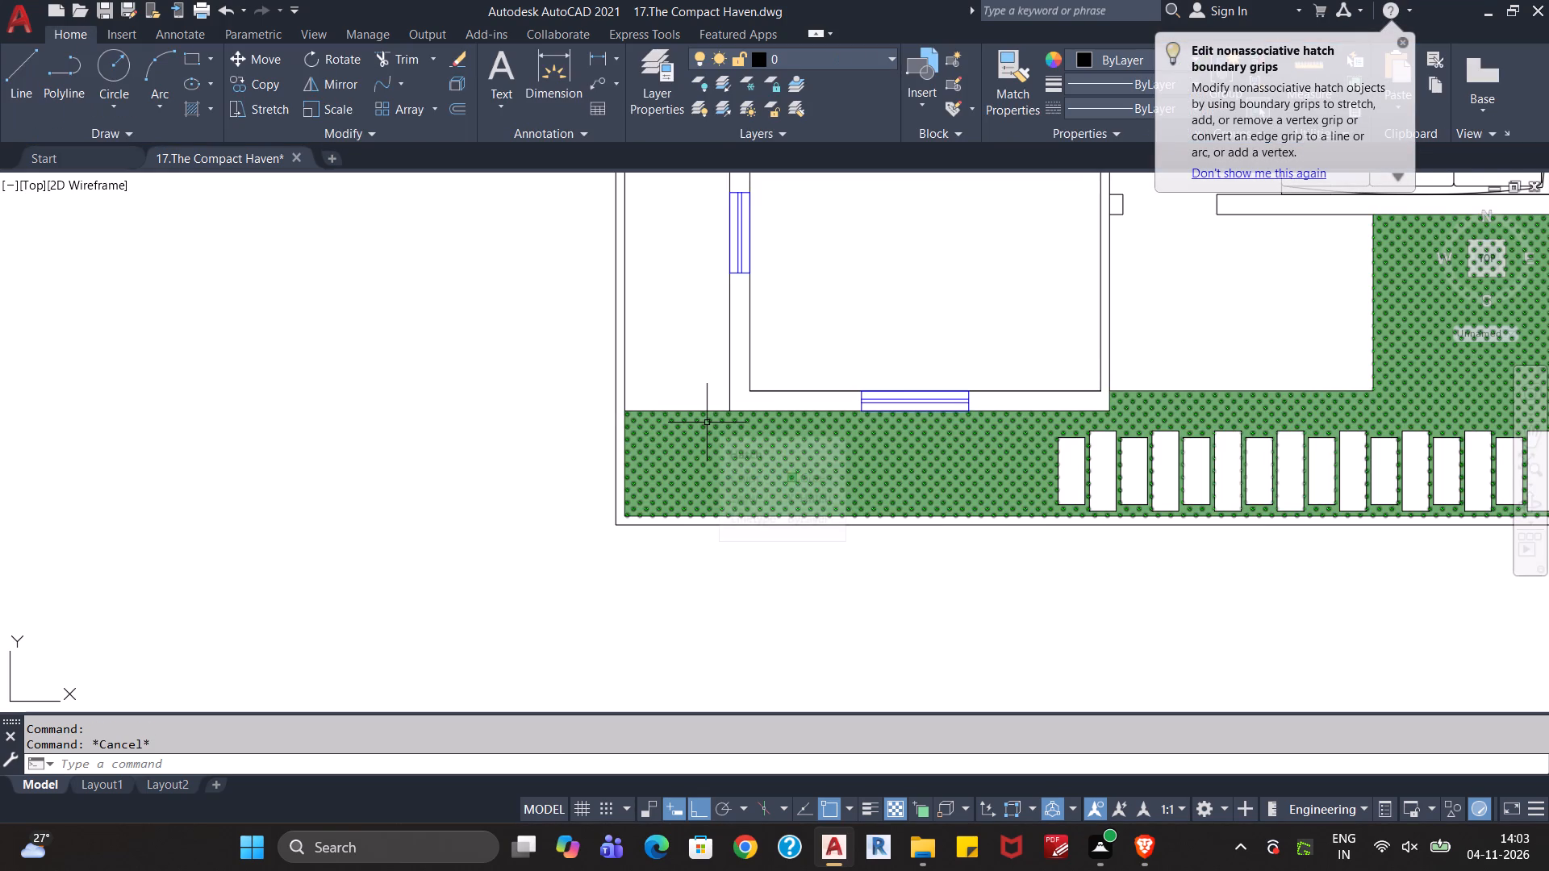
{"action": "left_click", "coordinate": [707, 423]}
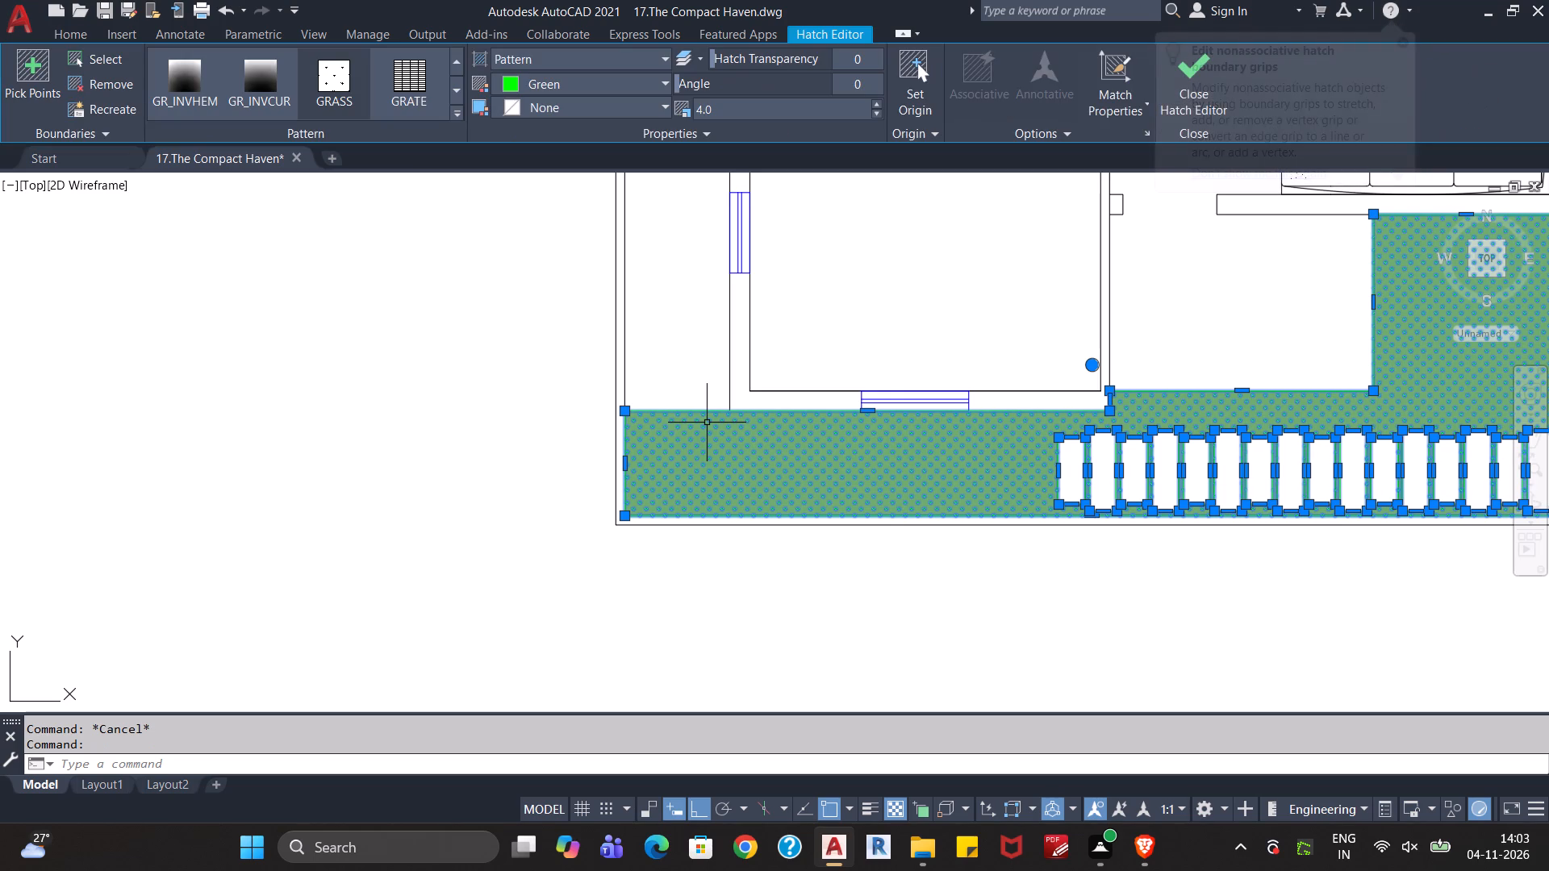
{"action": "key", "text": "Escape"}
Set the pattern scale of the front lawn's GRASS hatch to 6.
{"action": "double_click", "coordinate": [798, 433]}
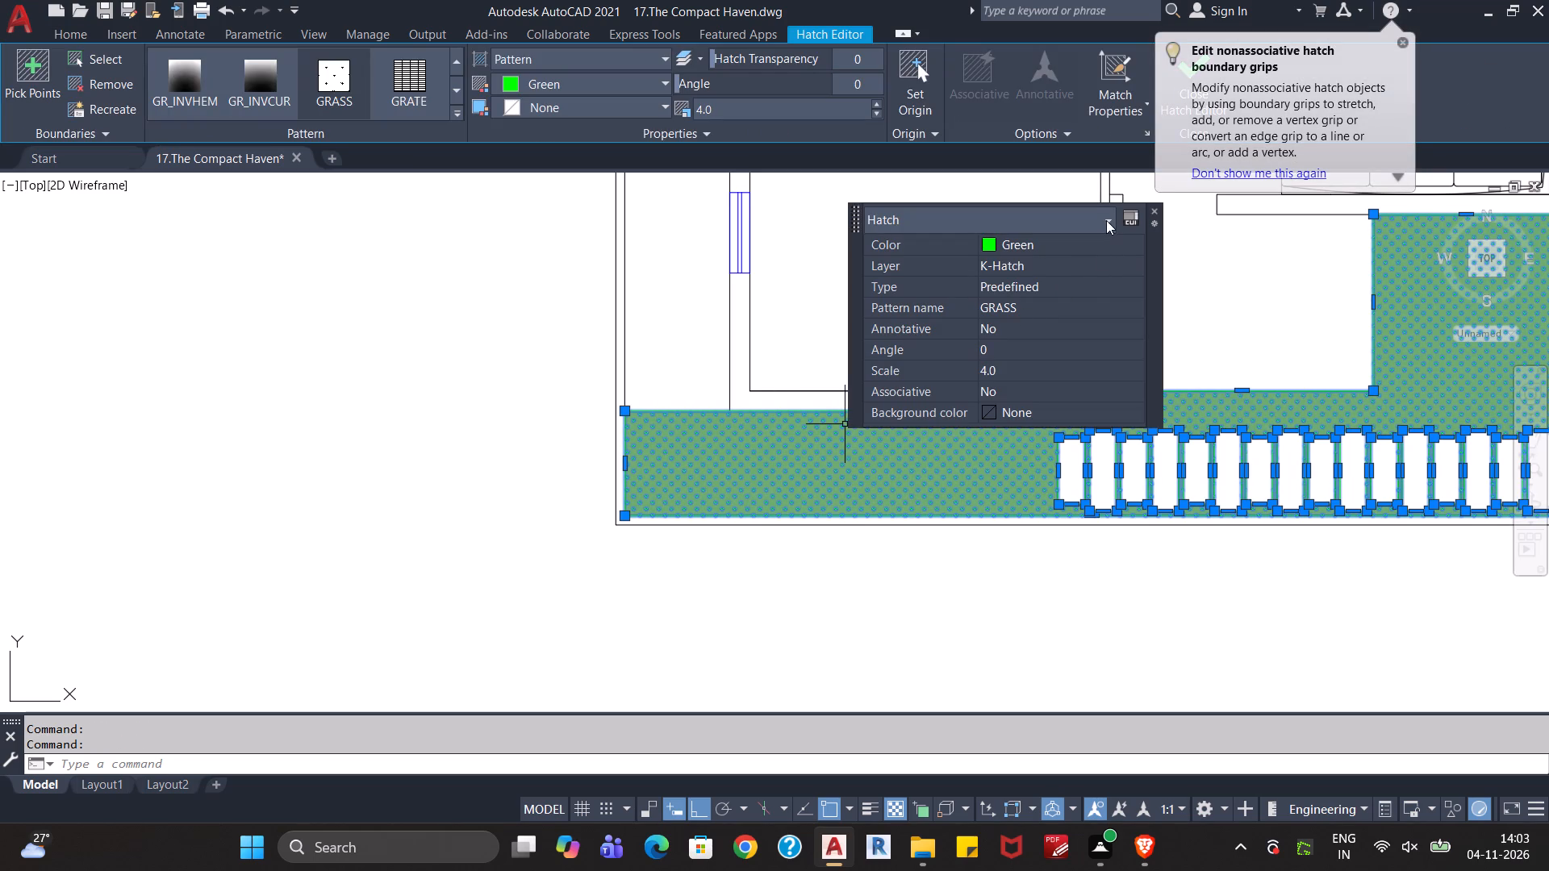
{"action": "left_click", "coordinate": [1106, 220]}
{"action": "left_click", "coordinate": [1063, 243]}
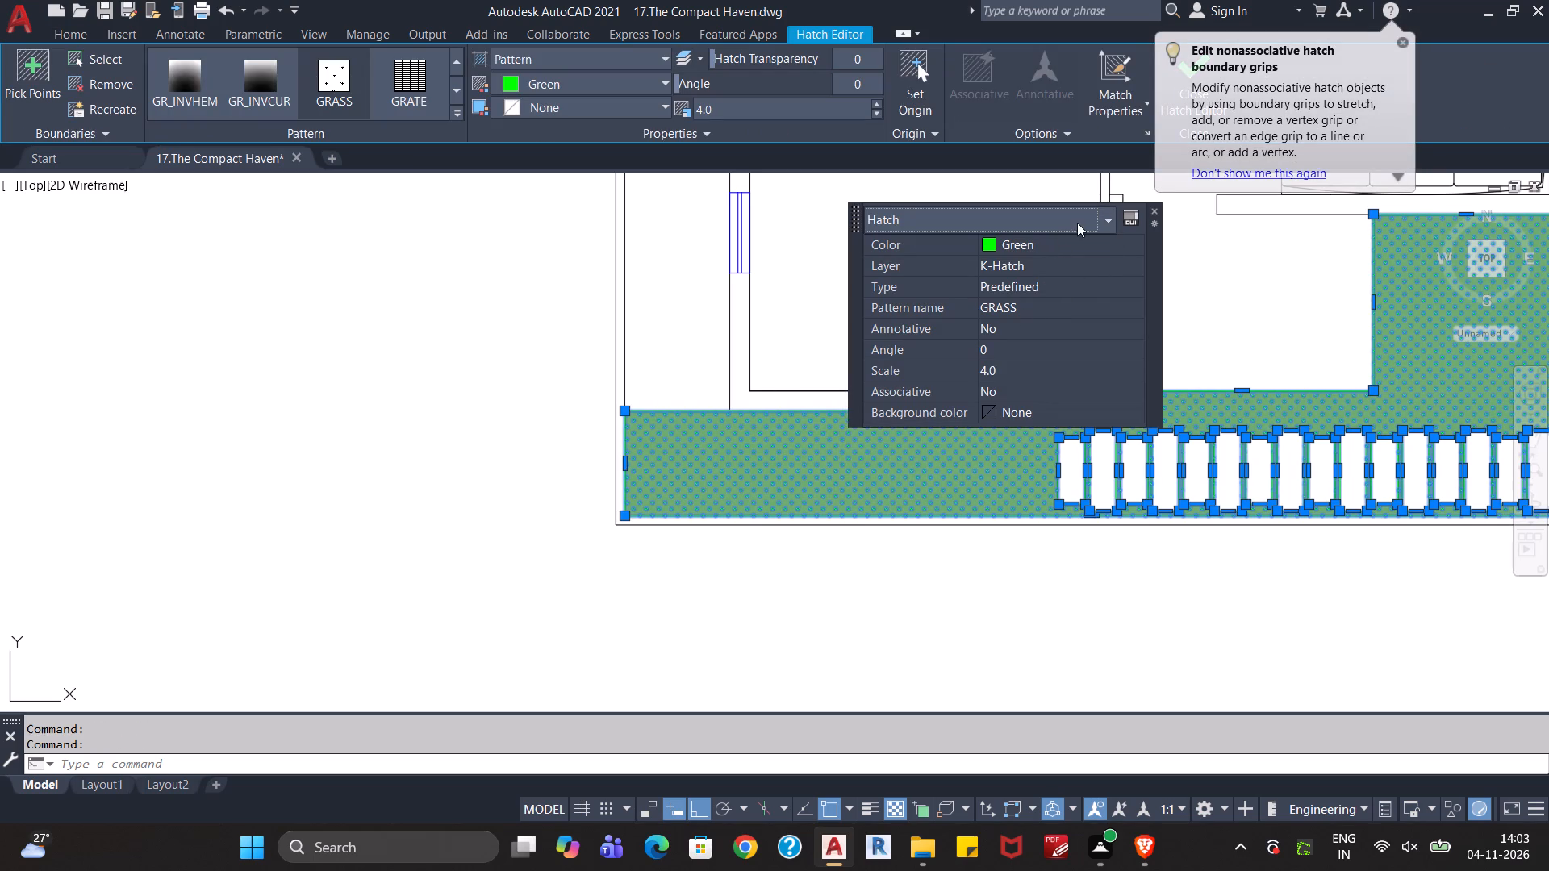
{"action": "left_click", "coordinate": [1104, 221]}
{"action": "left_click", "coordinate": [1104, 221]}
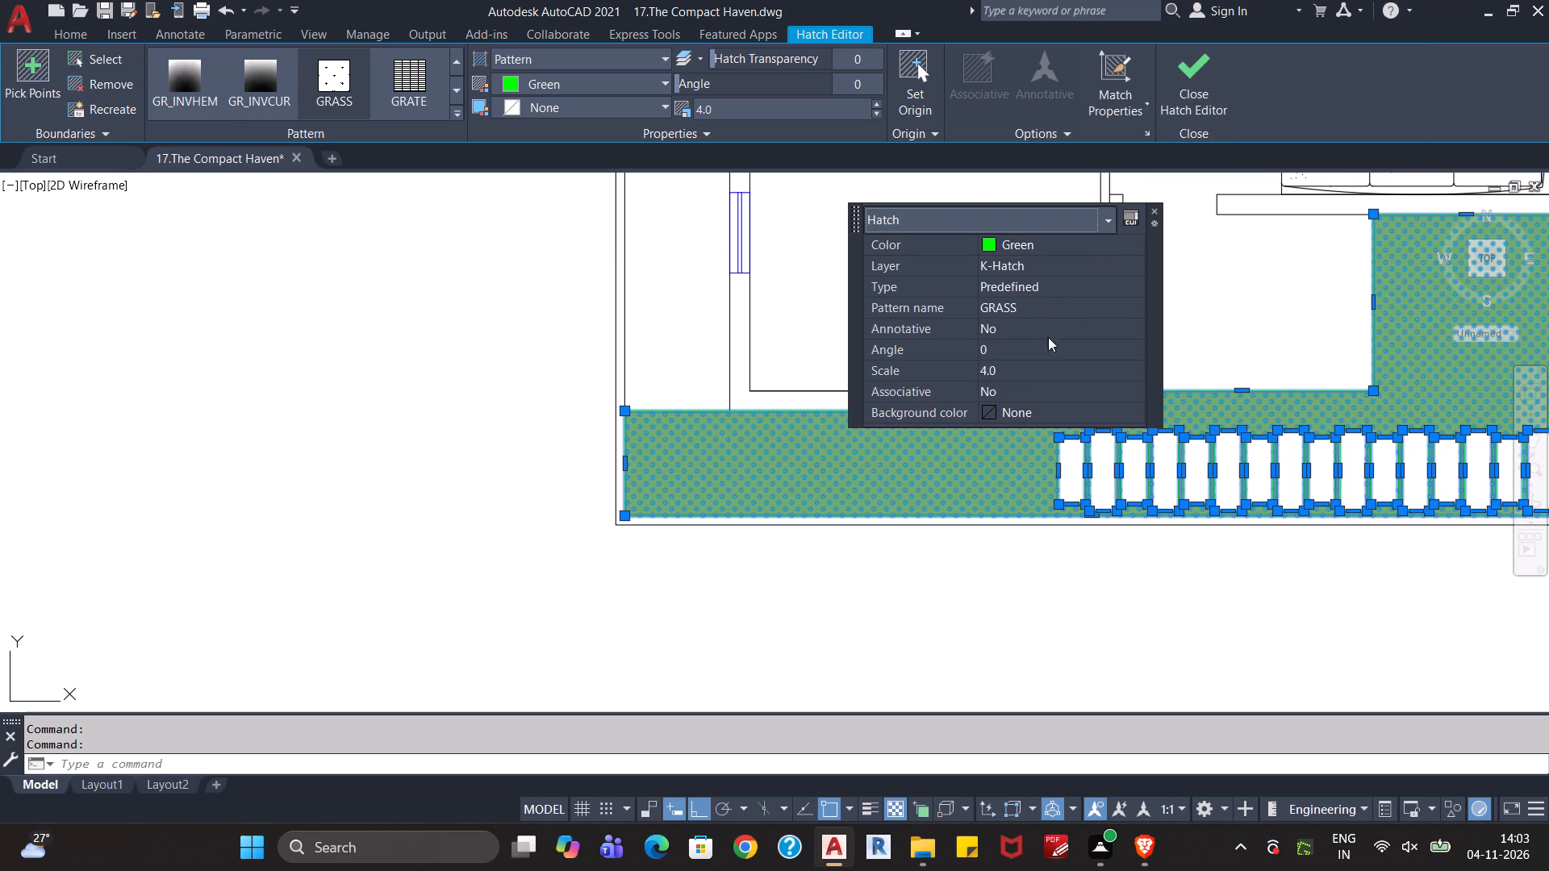
{"action": "left_click", "coordinate": [1007, 367]}
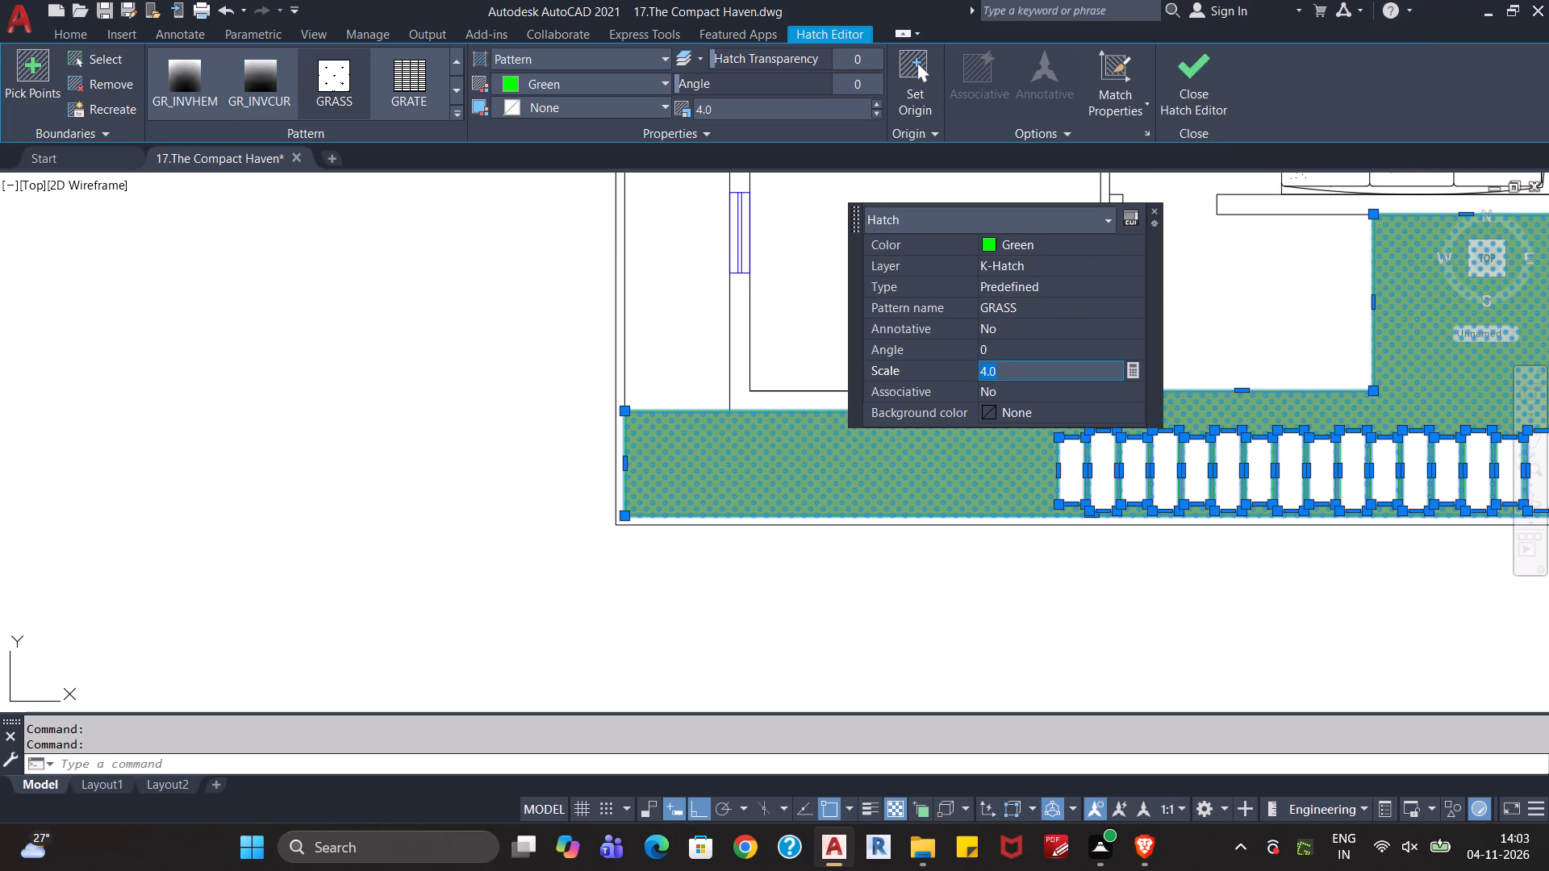
{"action": "key", "text": "6"}
{"action": "key", "text": "Return"}
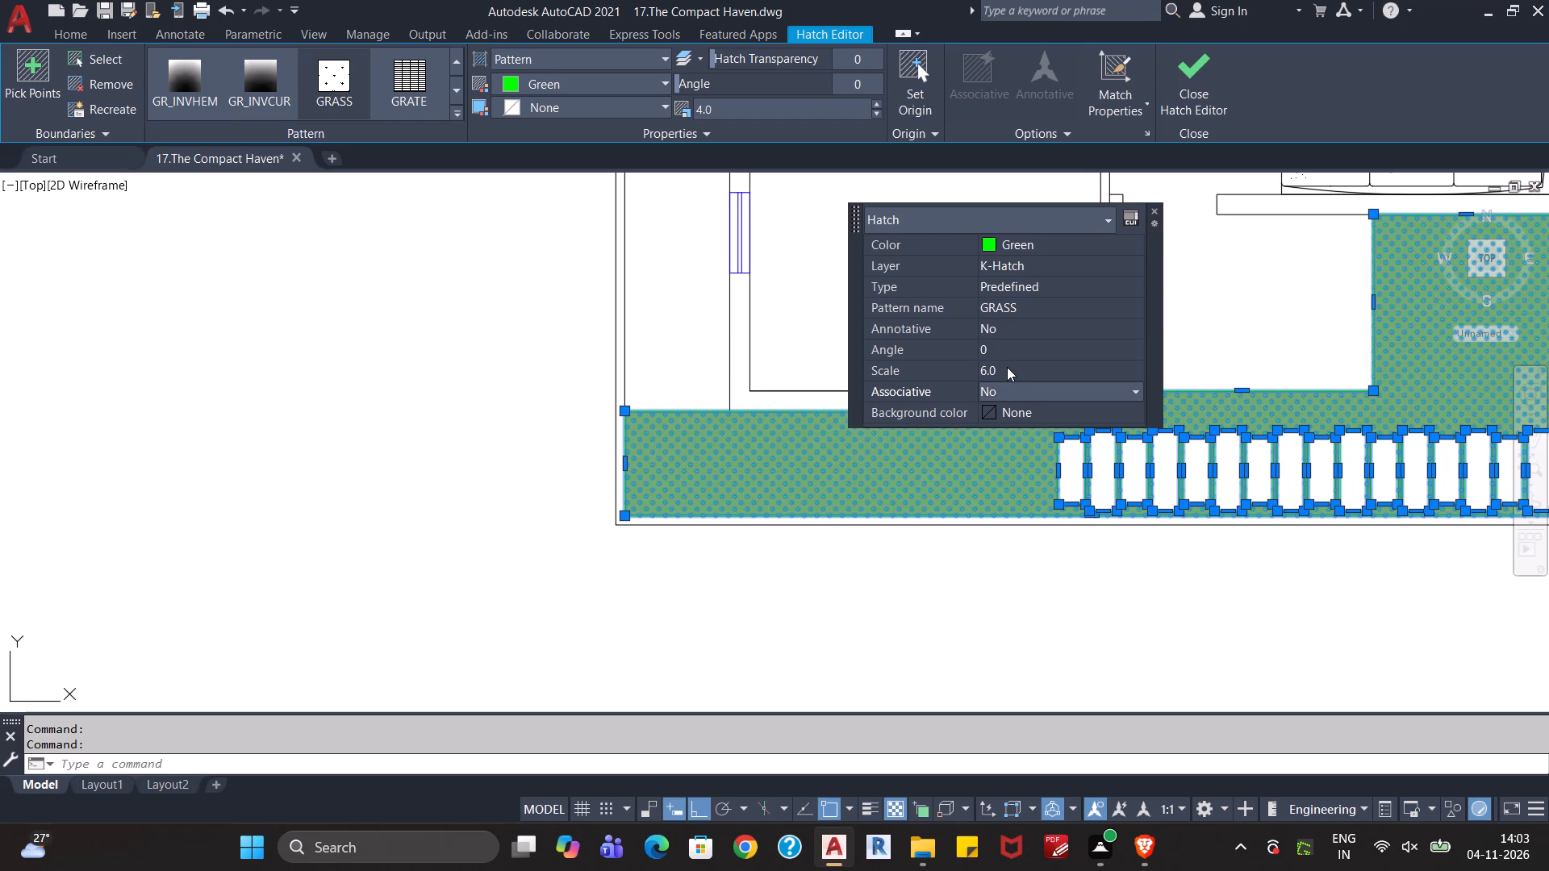
{"action": "left_click", "coordinate": [1159, 208]}
{"action": "left_click", "coordinate": [1173, 103]}
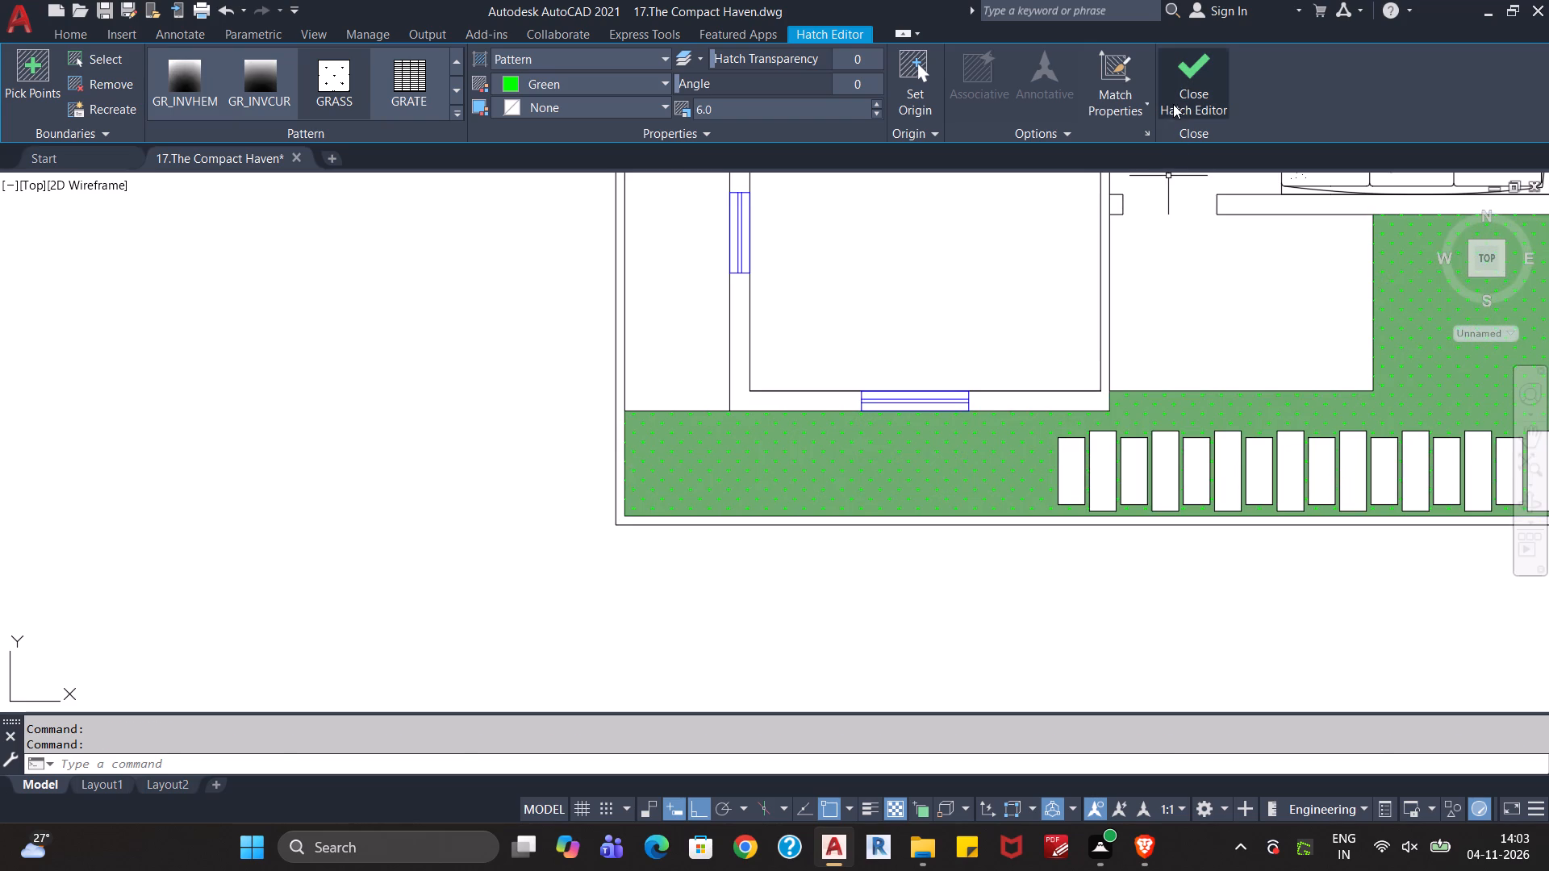
Stretch the GRASS hatch's upper edge beside the paved driveway about 6'-7" down, level with the lawn edge at the entrance area.
{"action": "scroll", "coordinate": [1037, 437], "scroll_direction": "down", "scroll_amount": 1}
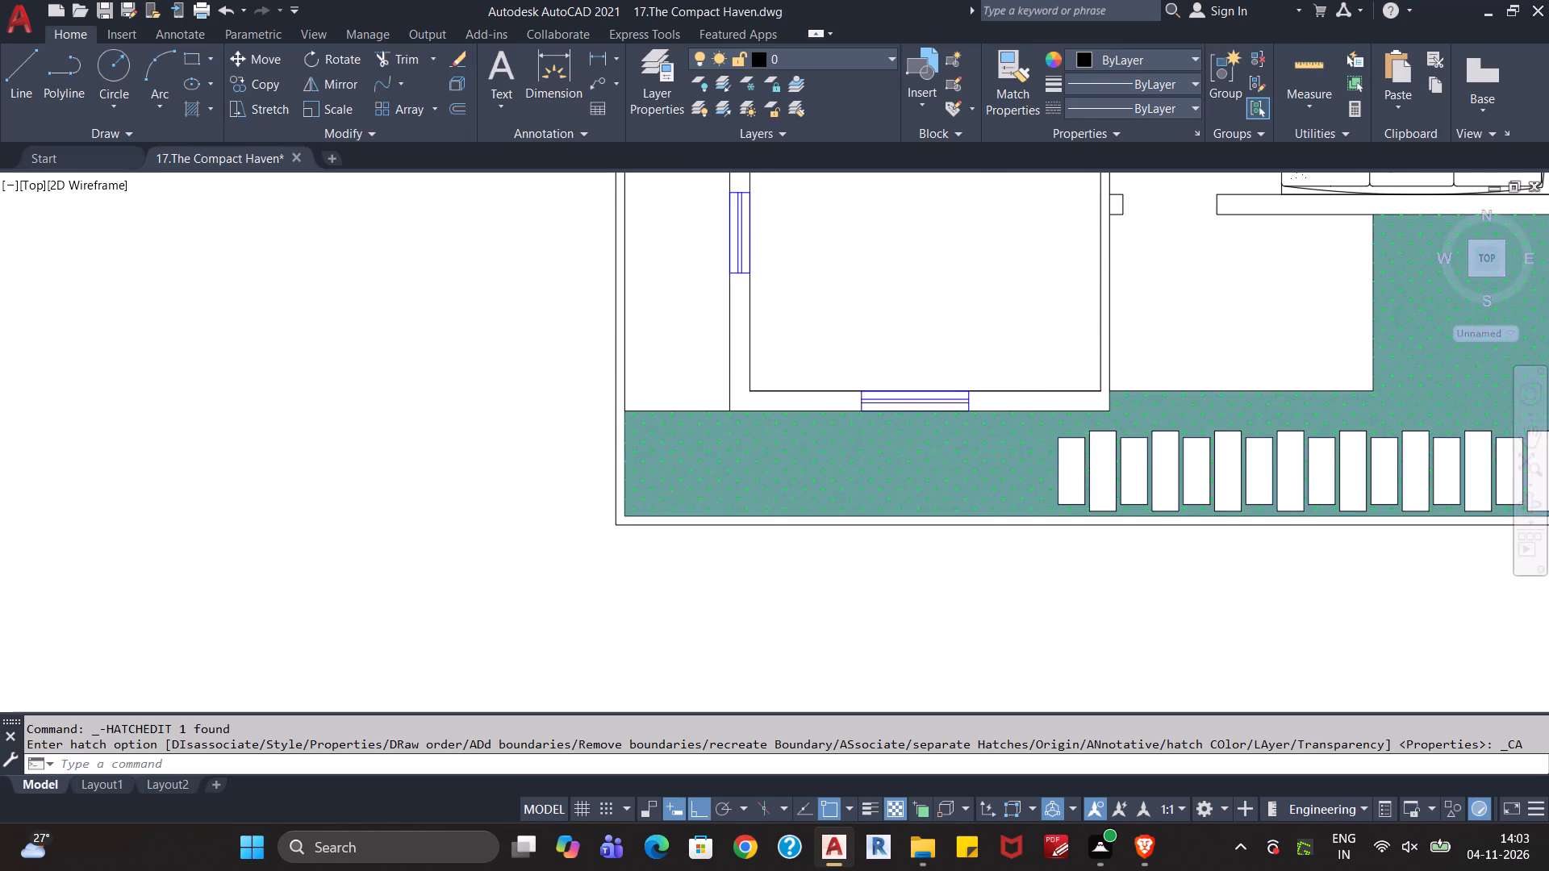
{"action": "middle_click_drag", "start_coordinate": [968, 556], "coordinate": [838, 568]}
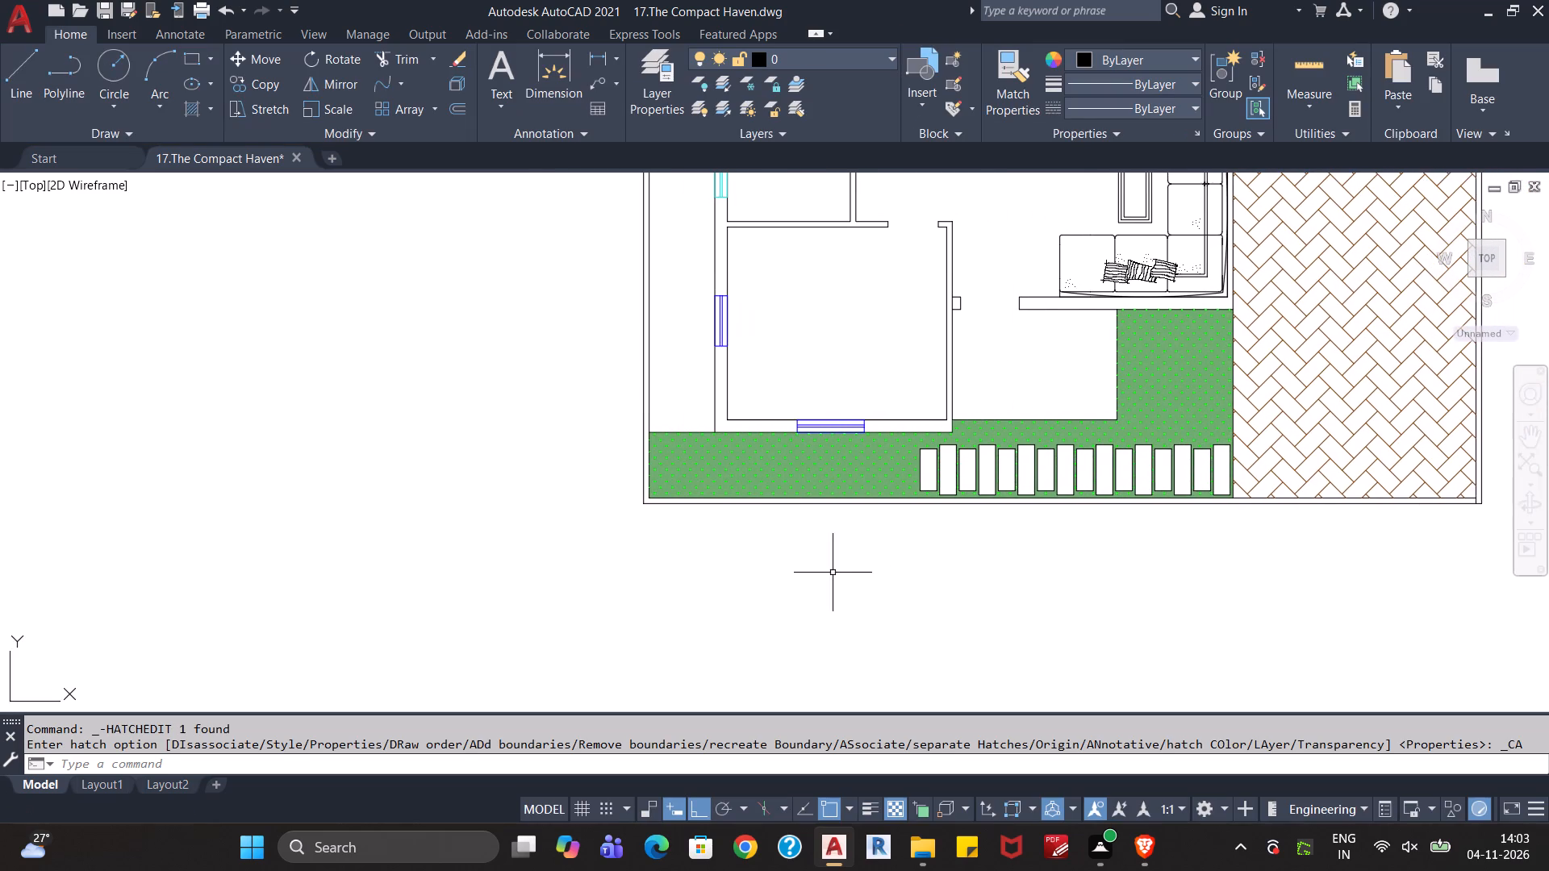
{"action": "scroll", "coordinate": [833, 573], "scroll_direction": "up", "scroll_amount": 1}
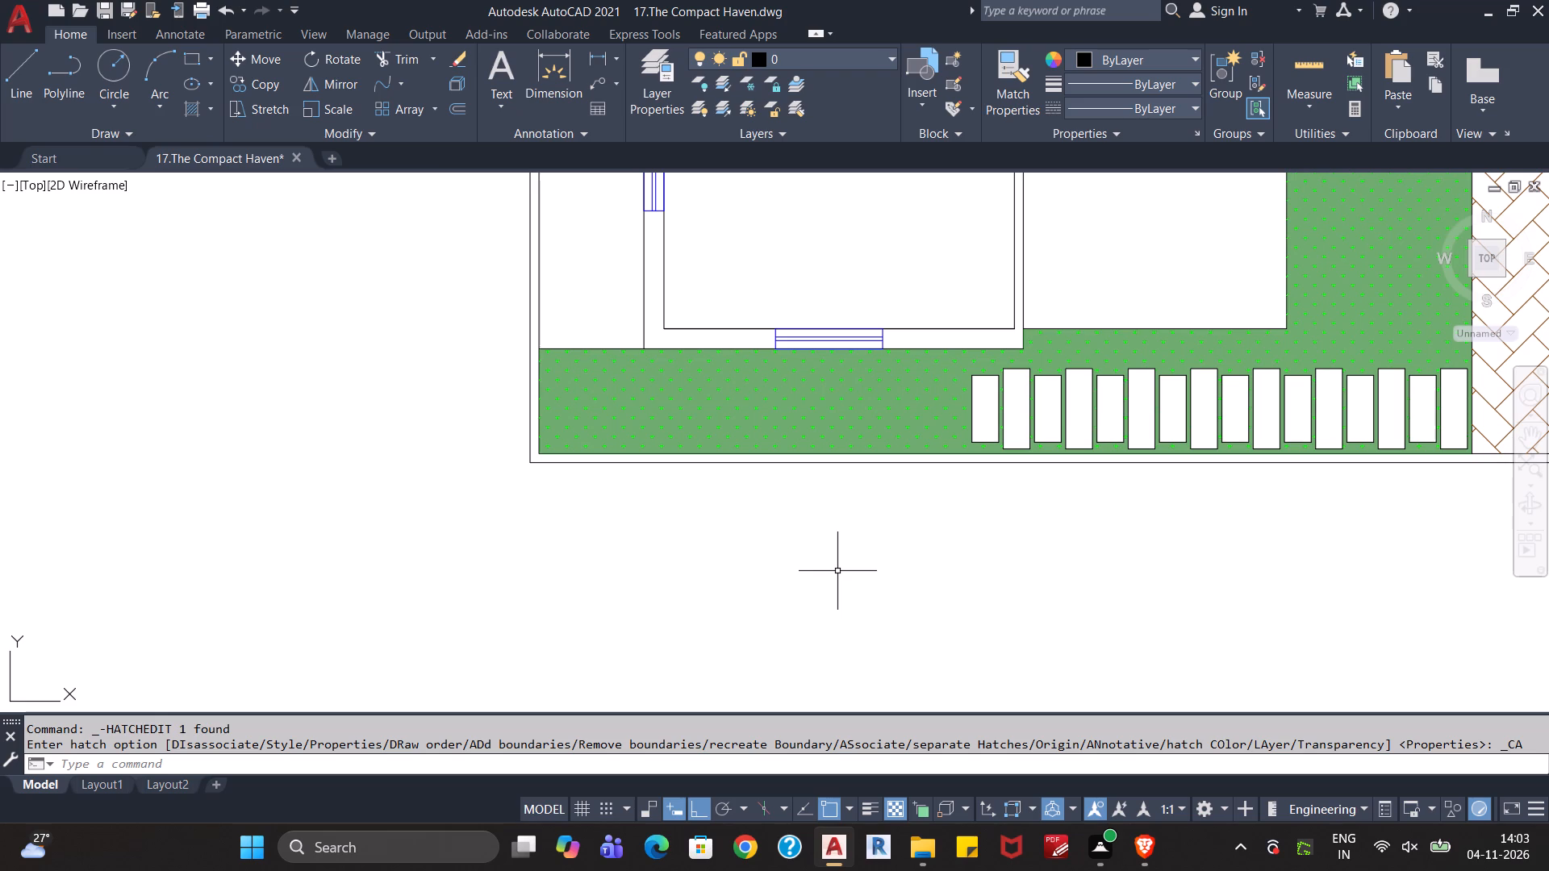
{"action": "middle_click_drag", "start_coordinate": [979, 556], "coordinate": [783, 691]}
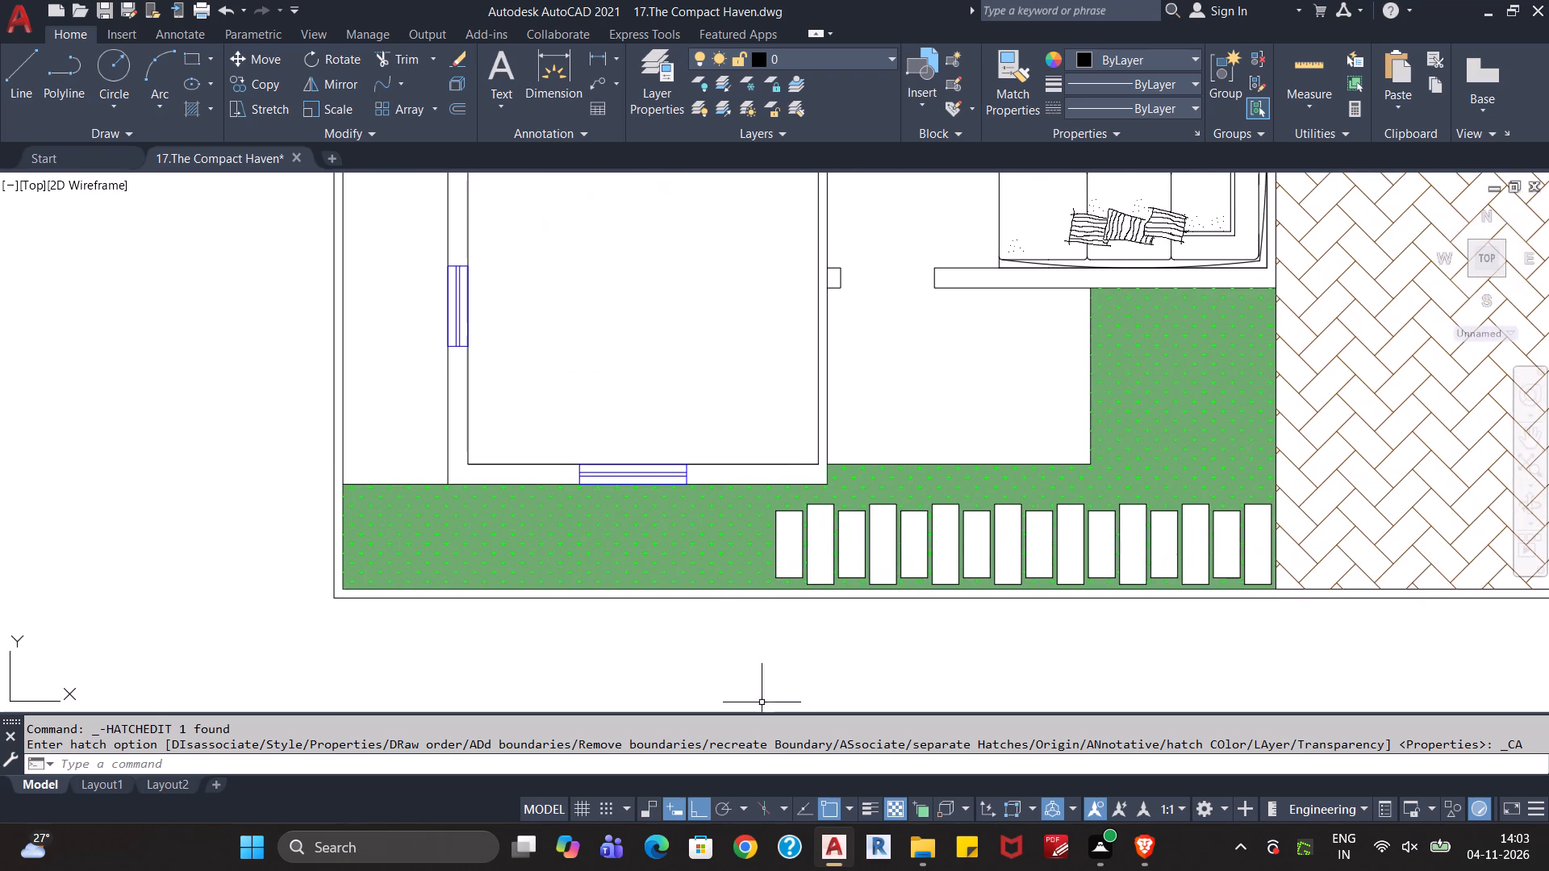
{"action": "scroll", "coordinate": [785, 668], "scroll_direction": "down", "scroll_amount": 1}
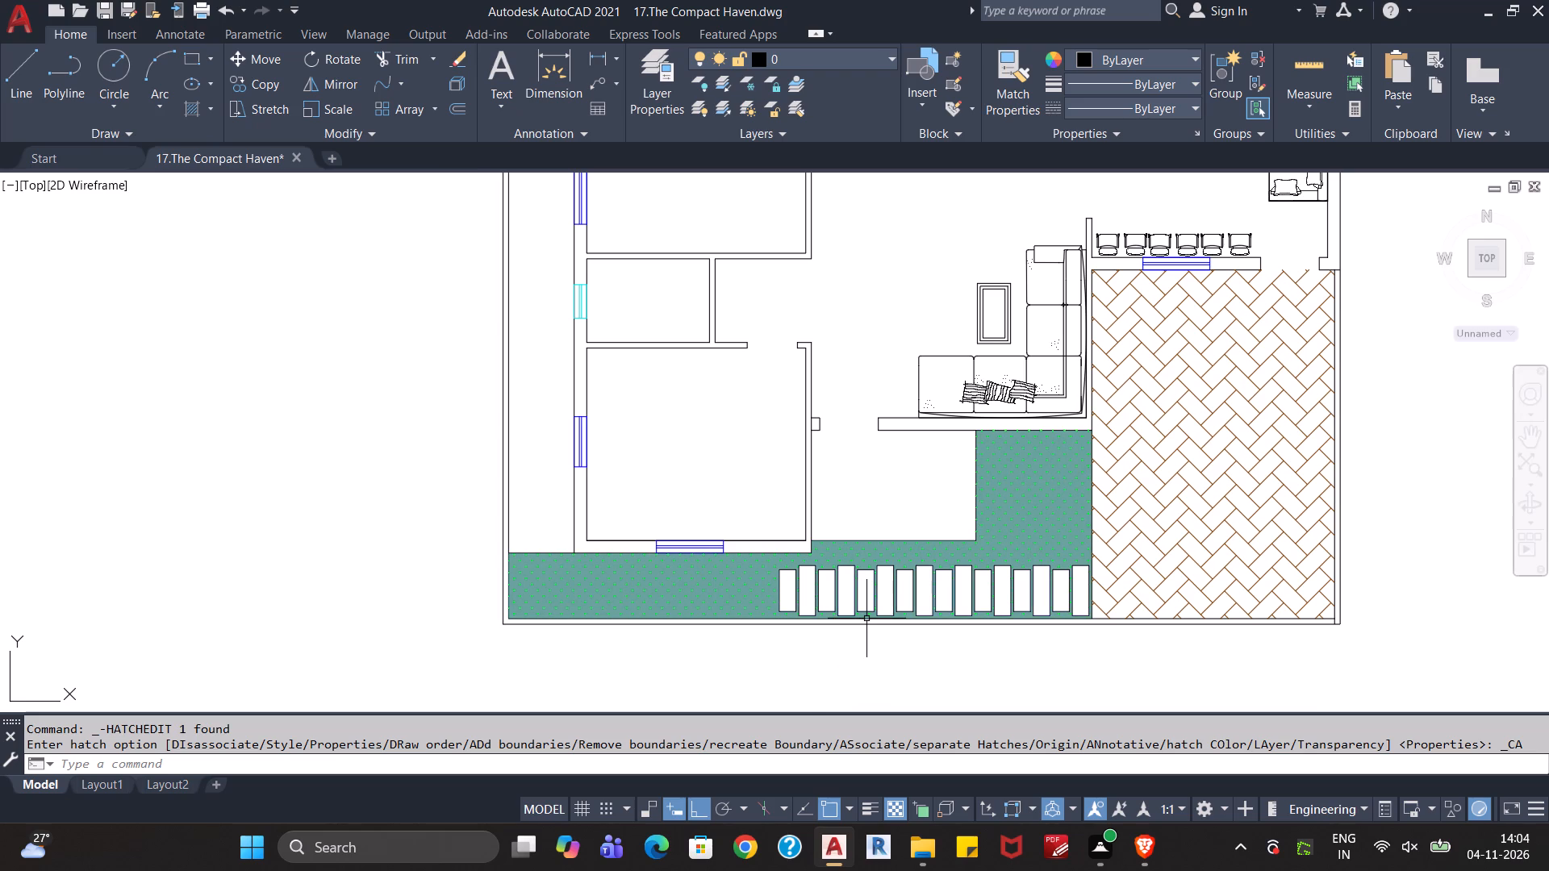
{"action": "left_click", "coordinate": [984, 436]}
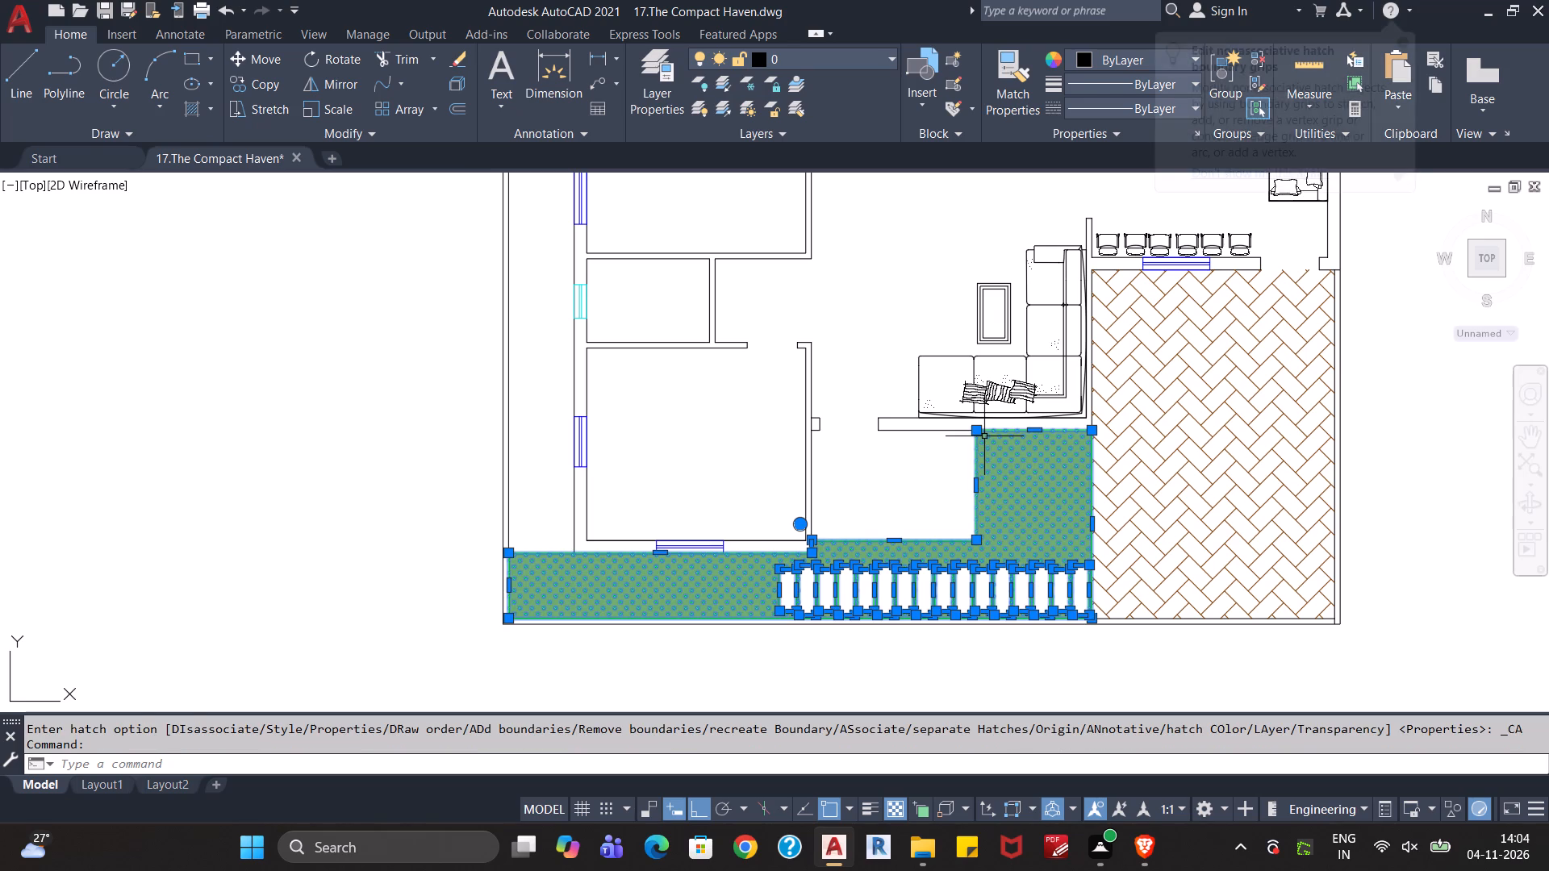
{"action": "left_click", "coordinate": [1032, 431]}
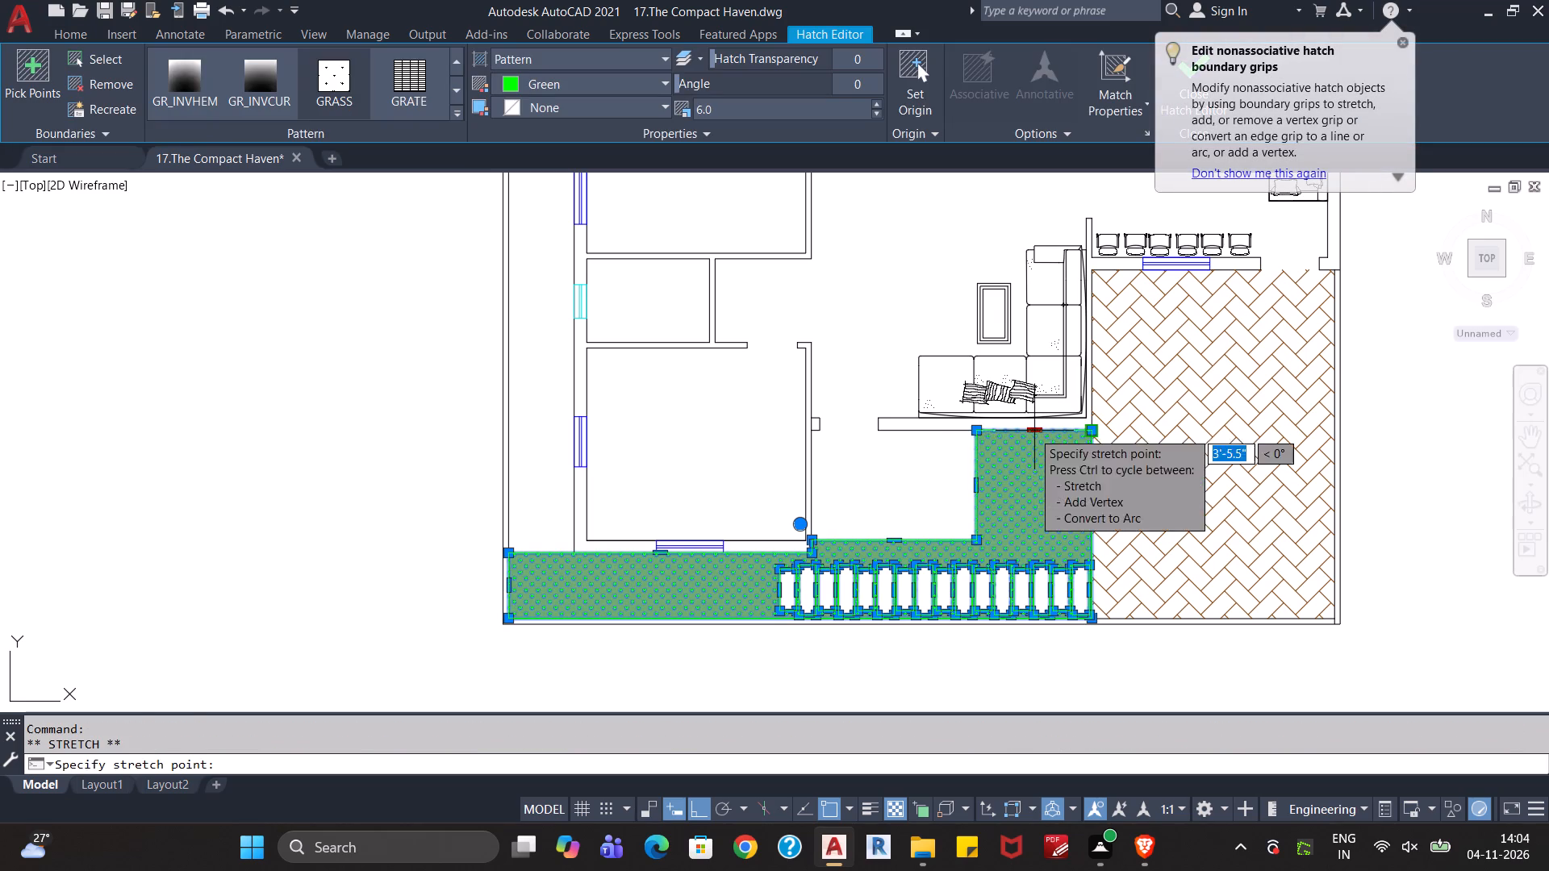
{"action": "left_click", "coordinate": [1021, 540]}
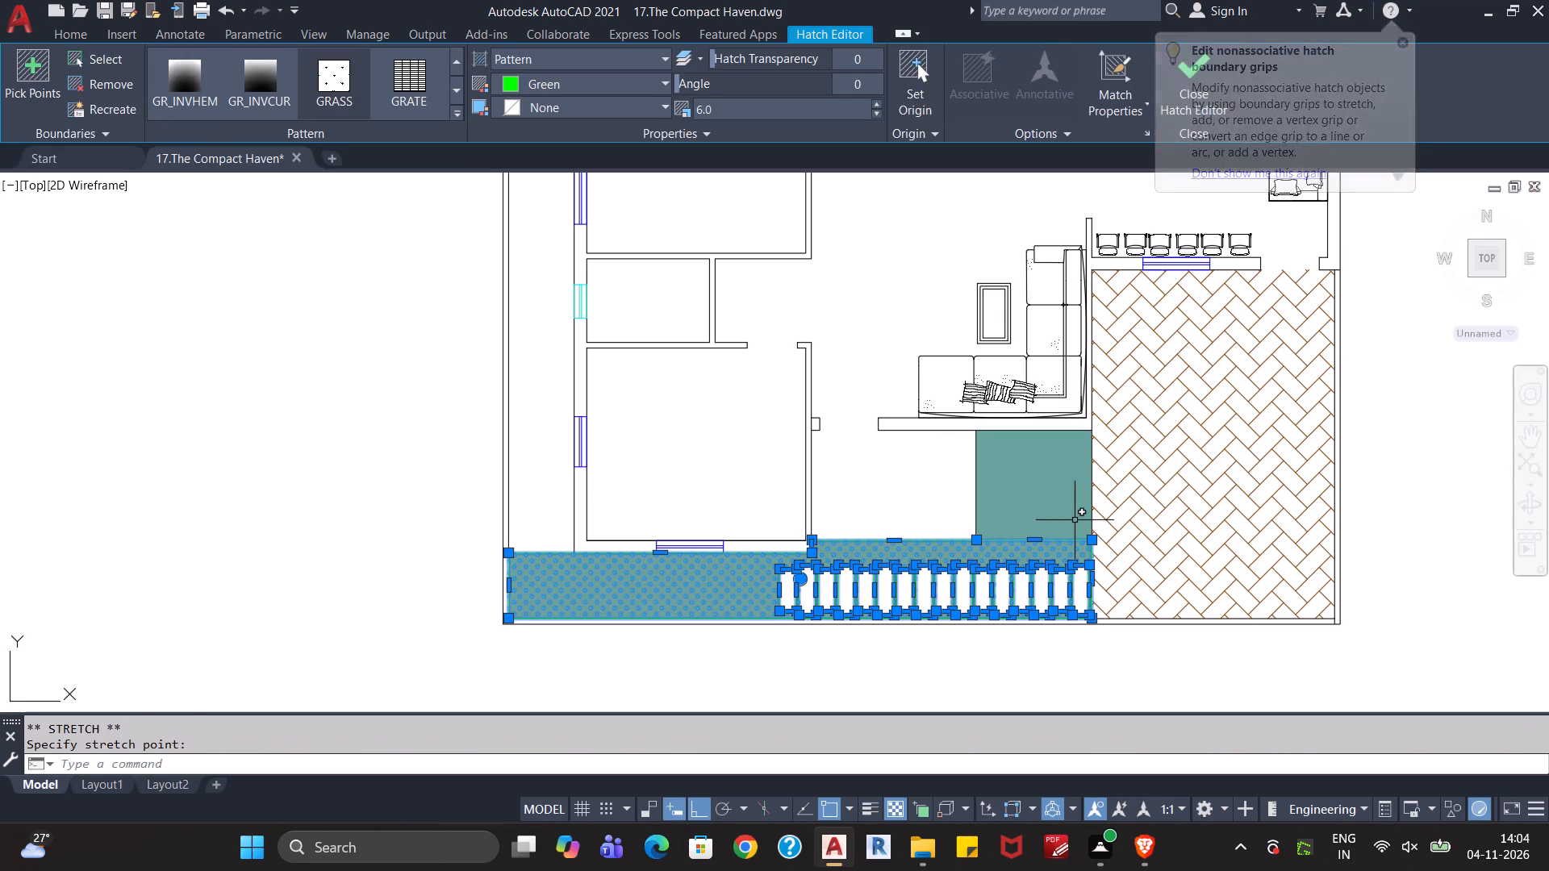
{"action": "key", "text": "Escape"}
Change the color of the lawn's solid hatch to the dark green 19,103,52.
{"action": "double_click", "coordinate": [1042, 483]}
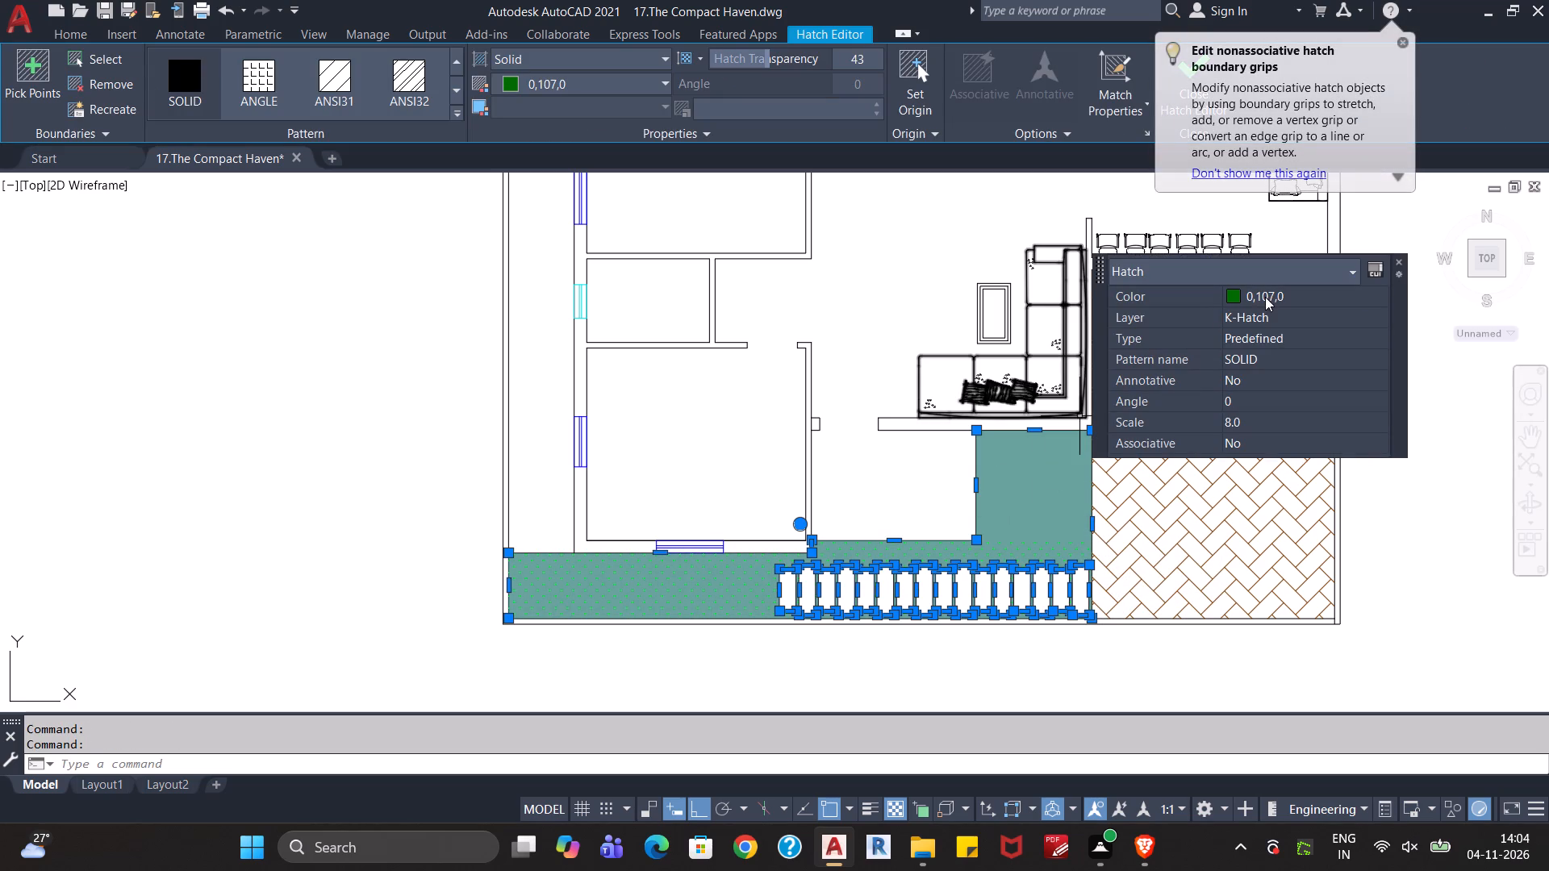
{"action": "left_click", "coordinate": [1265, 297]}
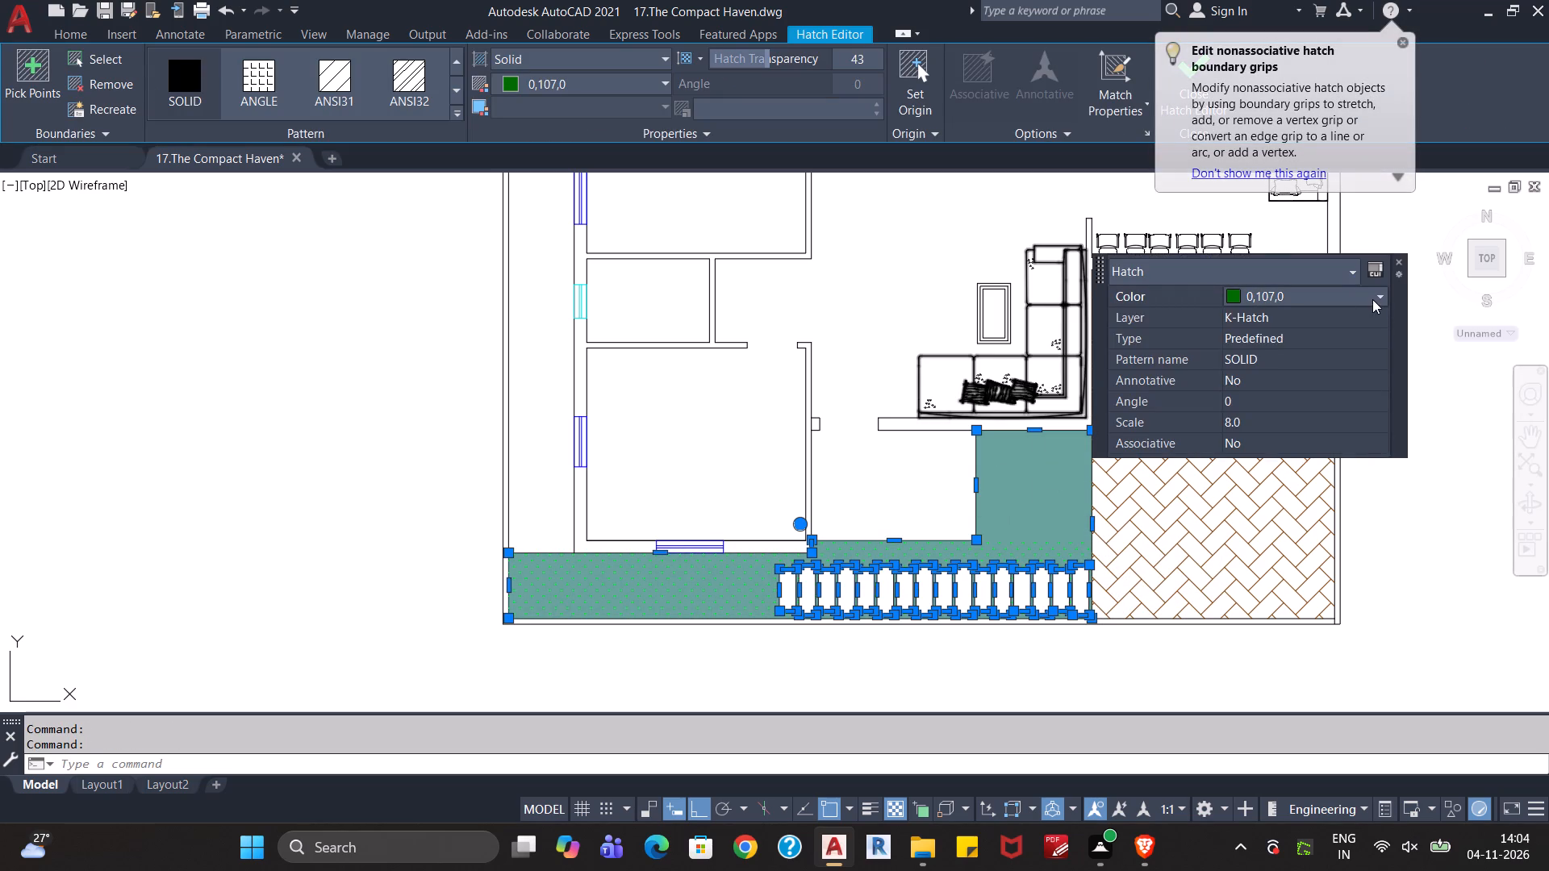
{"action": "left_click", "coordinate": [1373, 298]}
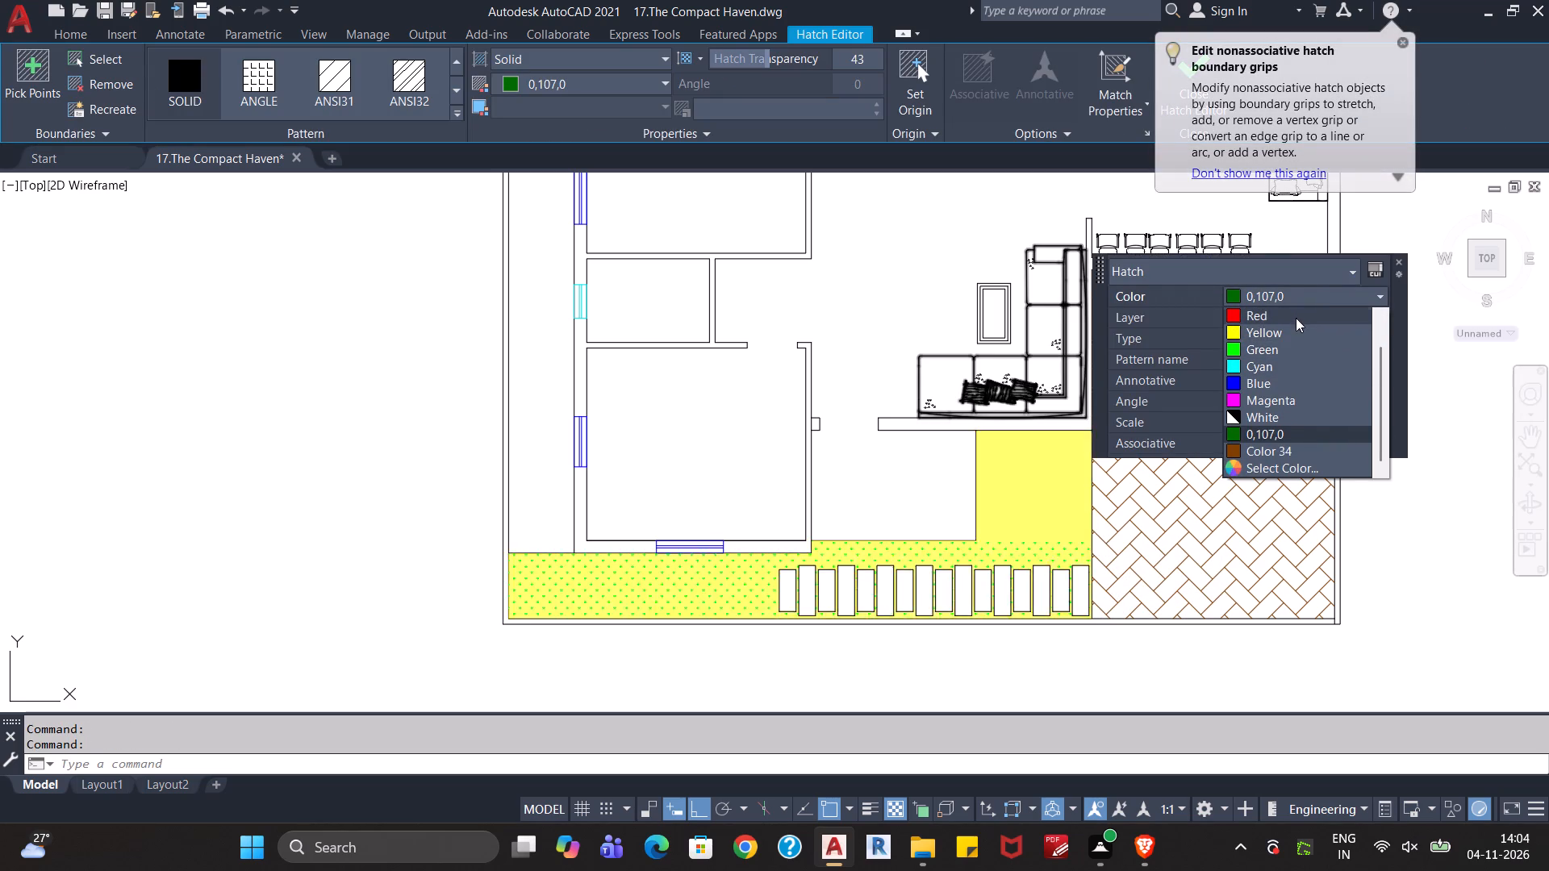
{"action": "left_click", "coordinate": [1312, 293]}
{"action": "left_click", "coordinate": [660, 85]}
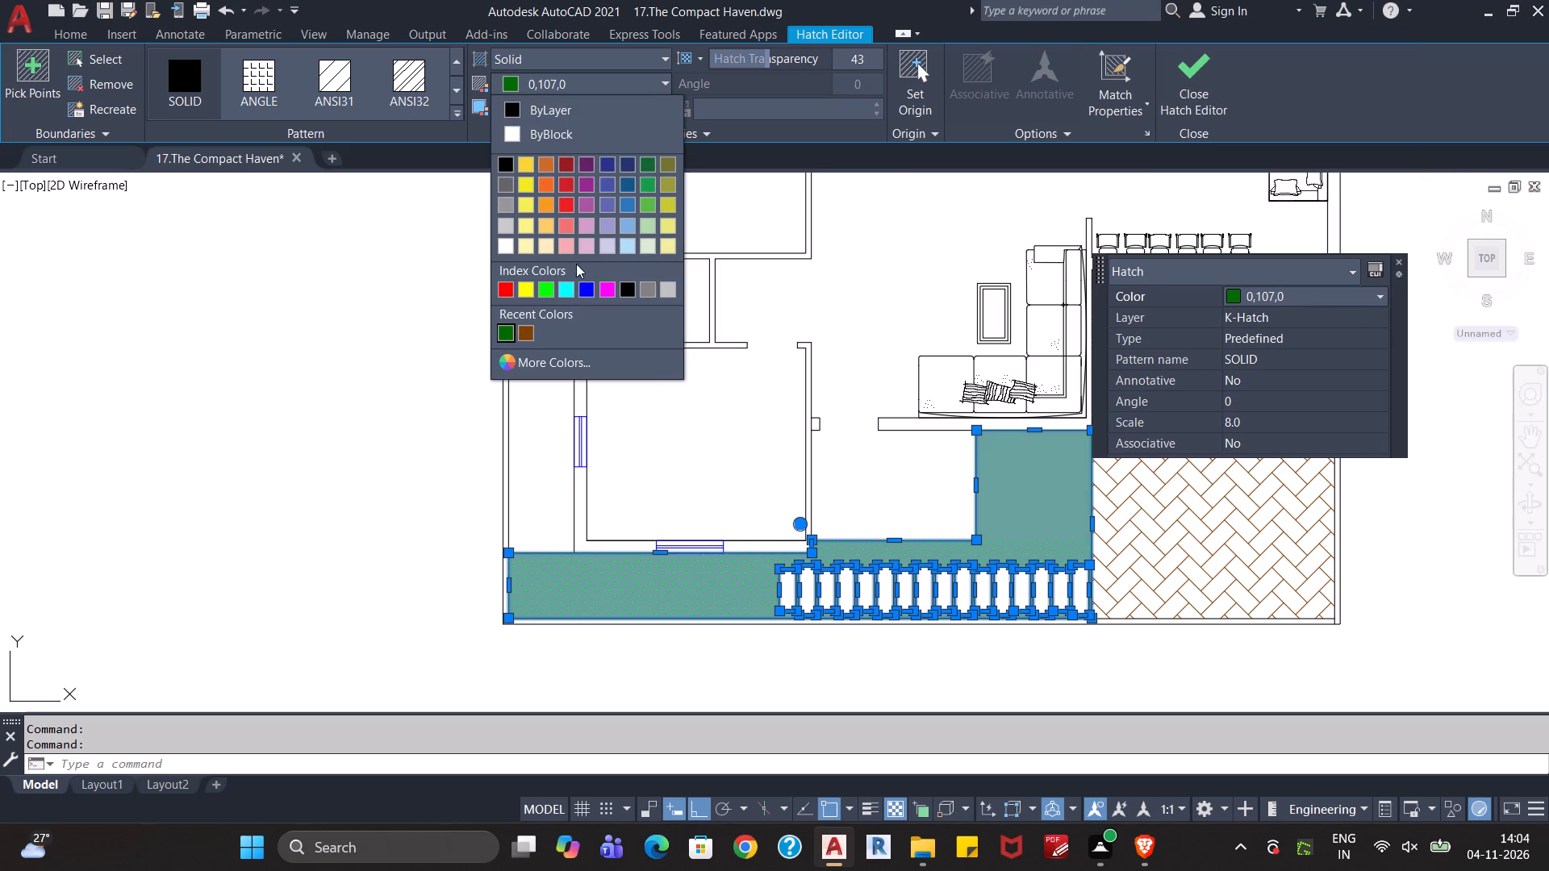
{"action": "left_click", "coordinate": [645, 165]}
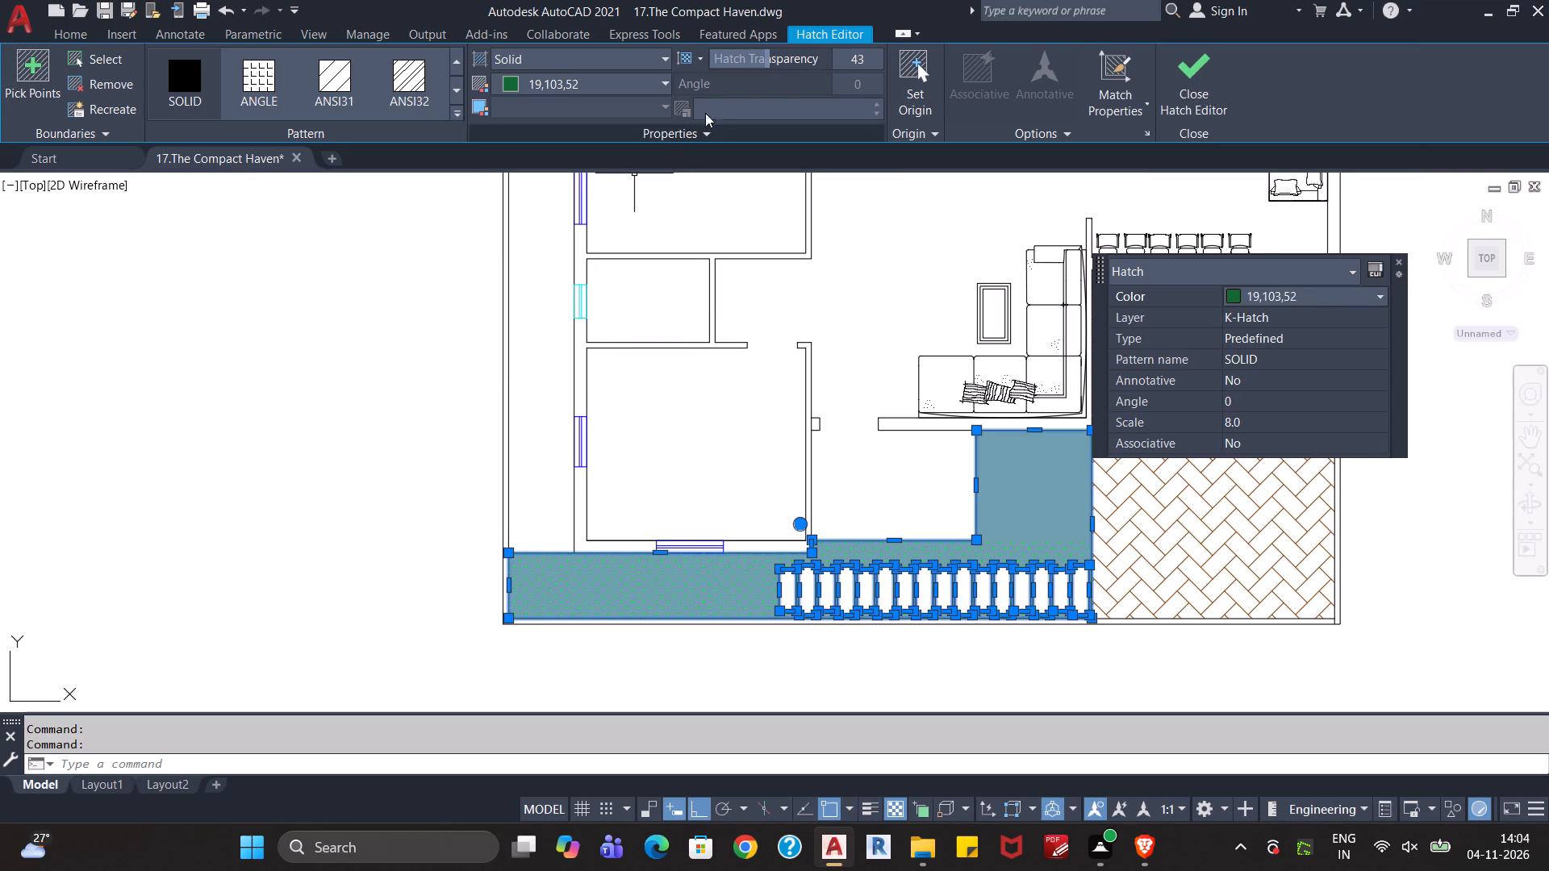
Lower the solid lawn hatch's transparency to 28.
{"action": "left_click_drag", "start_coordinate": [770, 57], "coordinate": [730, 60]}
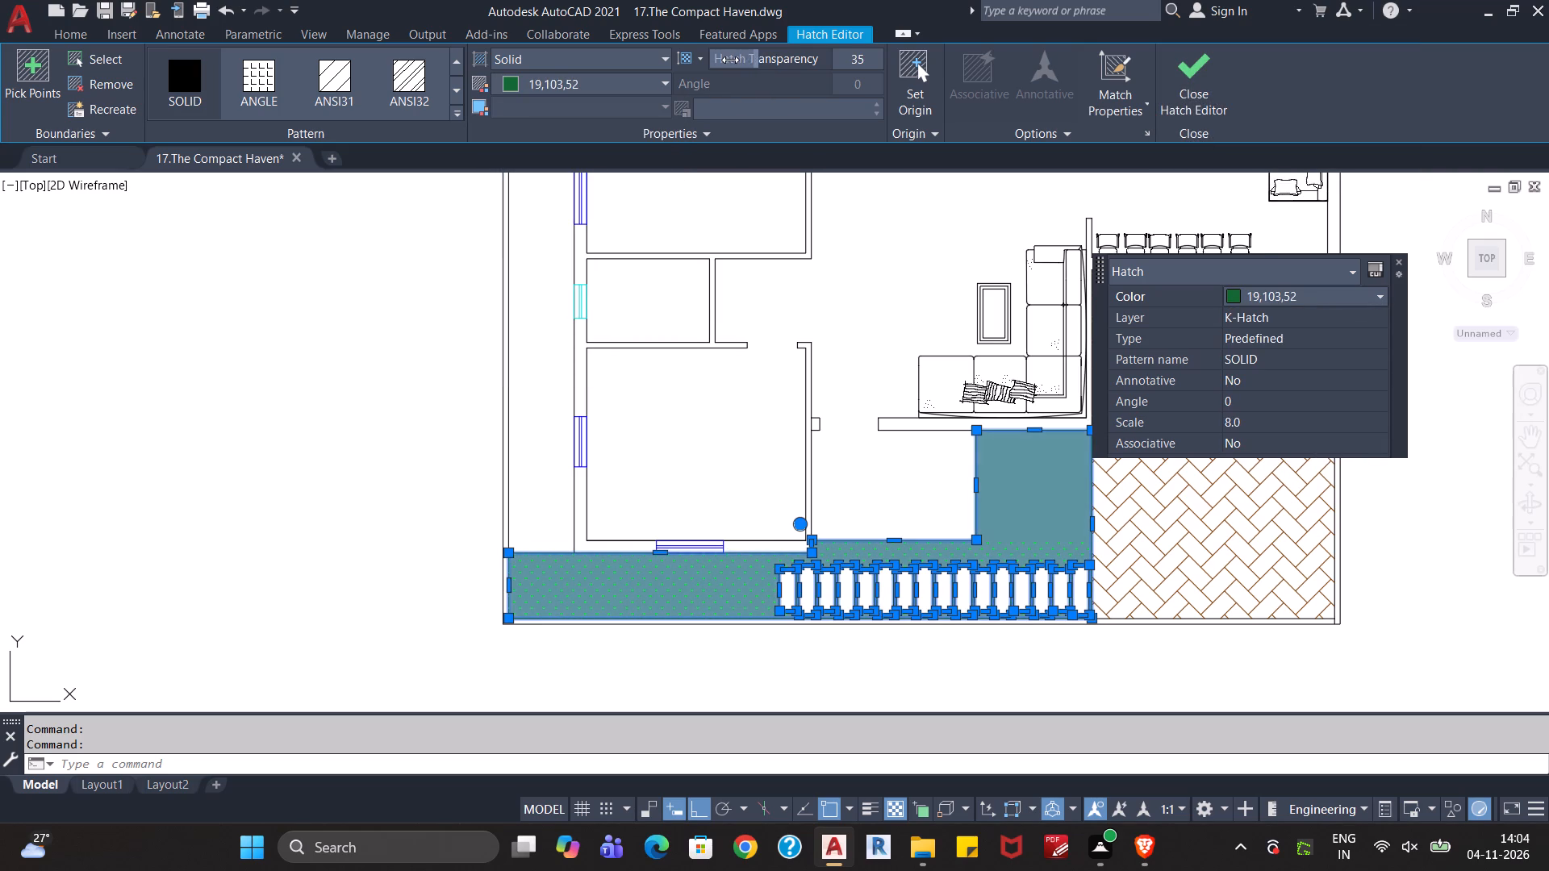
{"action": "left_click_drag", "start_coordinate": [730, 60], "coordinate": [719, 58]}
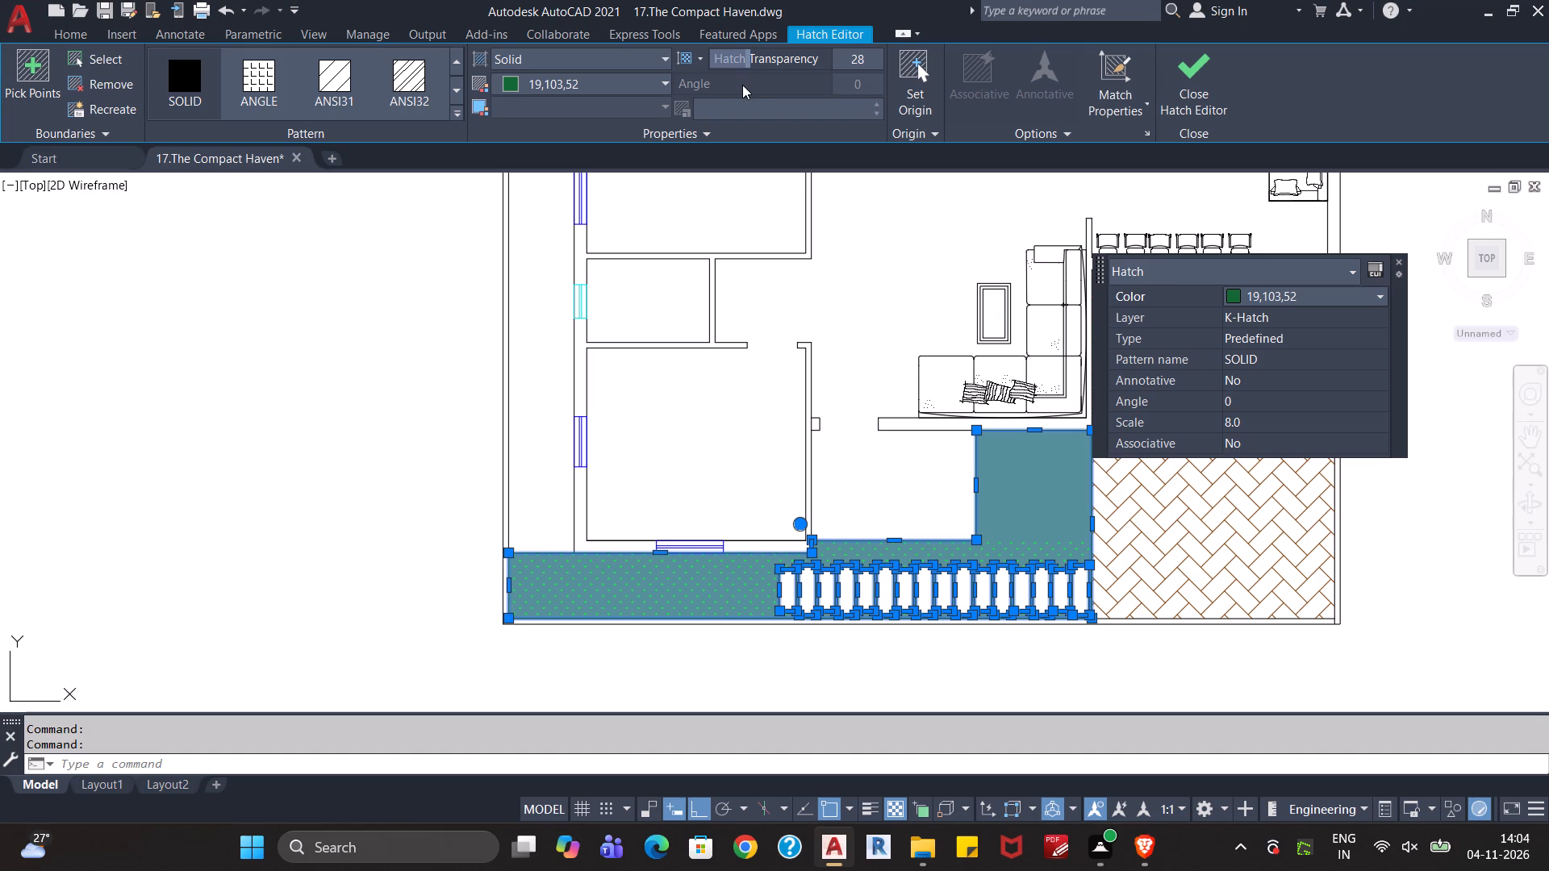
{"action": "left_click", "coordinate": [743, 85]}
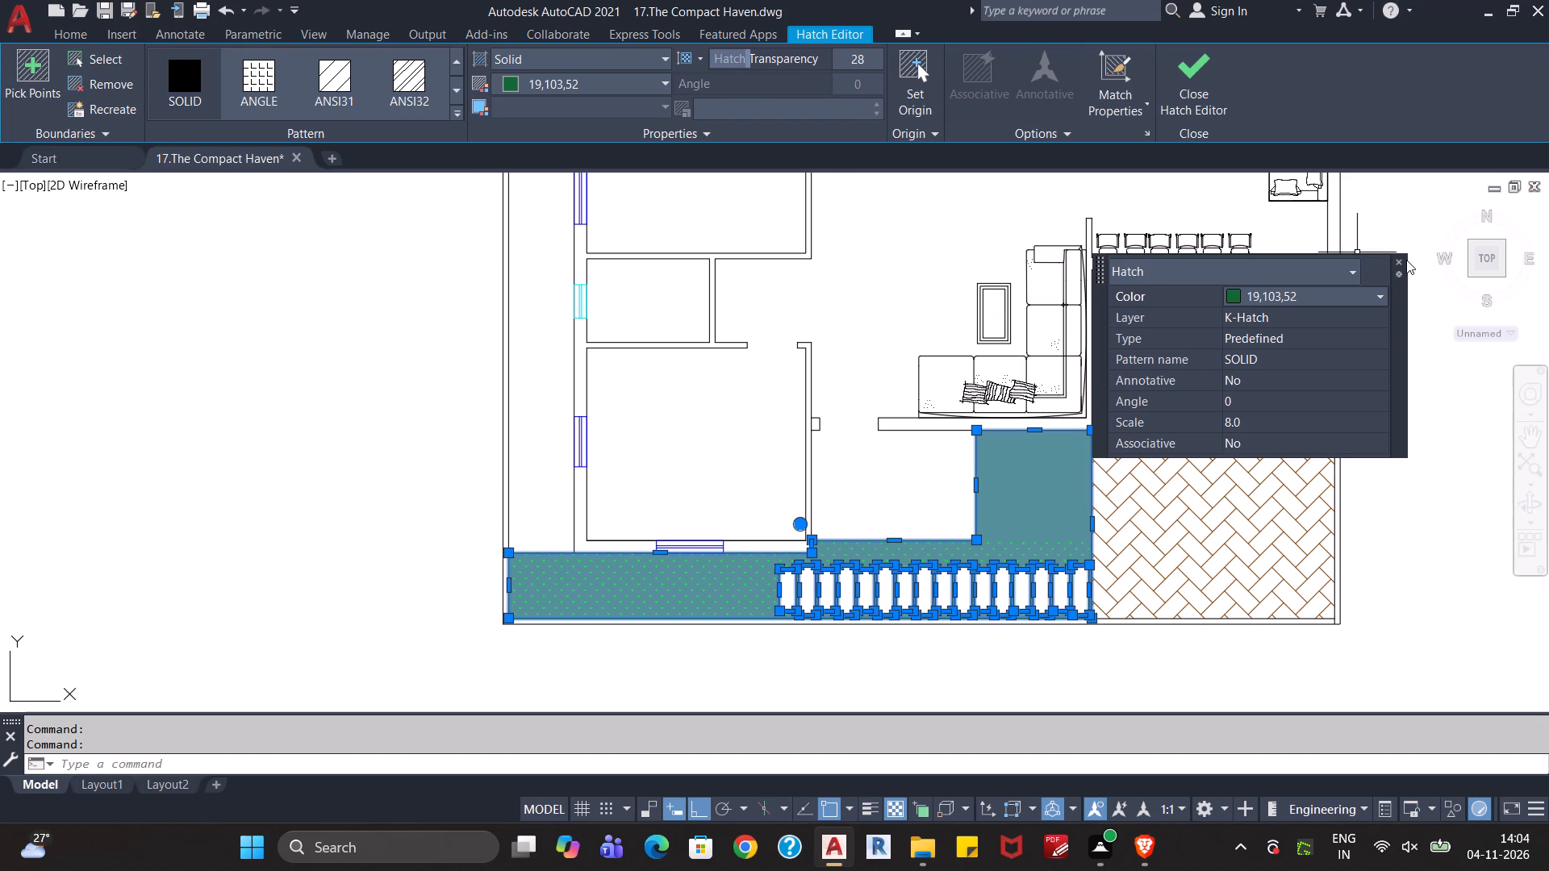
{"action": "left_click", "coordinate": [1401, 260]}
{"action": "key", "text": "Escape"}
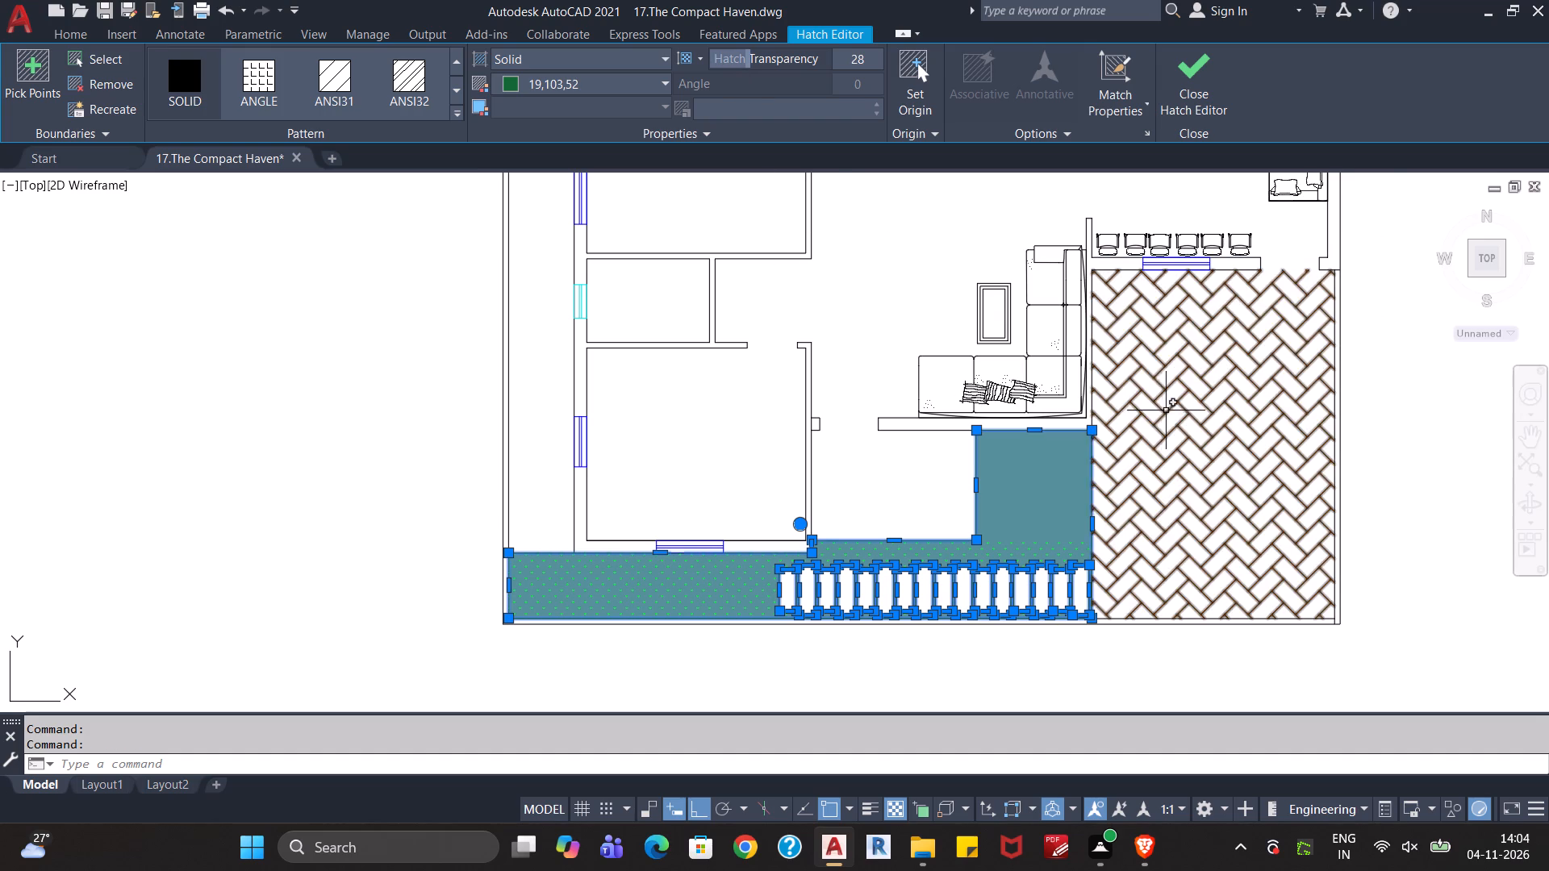
Set the solid lawn hatch's transparency to 10 and clear the selection.
{"action": "double_click", "coordinate": [1045, 473]}
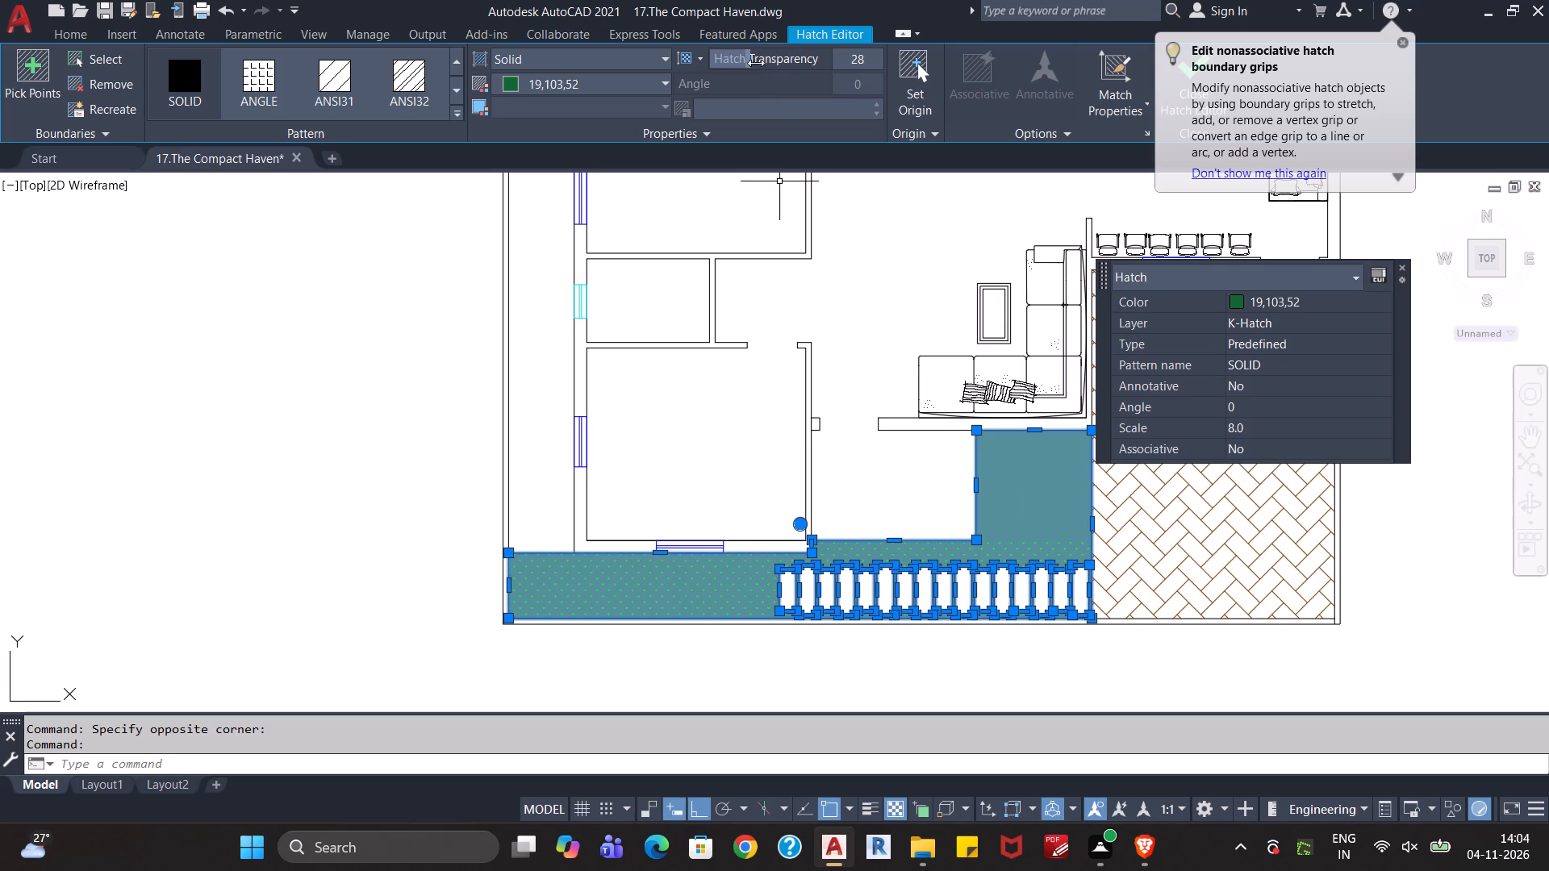
{"action": "left_click_drag", "start_coordinate": [751, 60], "coordinate": [703, 60]}
{"action": "left_click", "coordinate": [447, 375]}
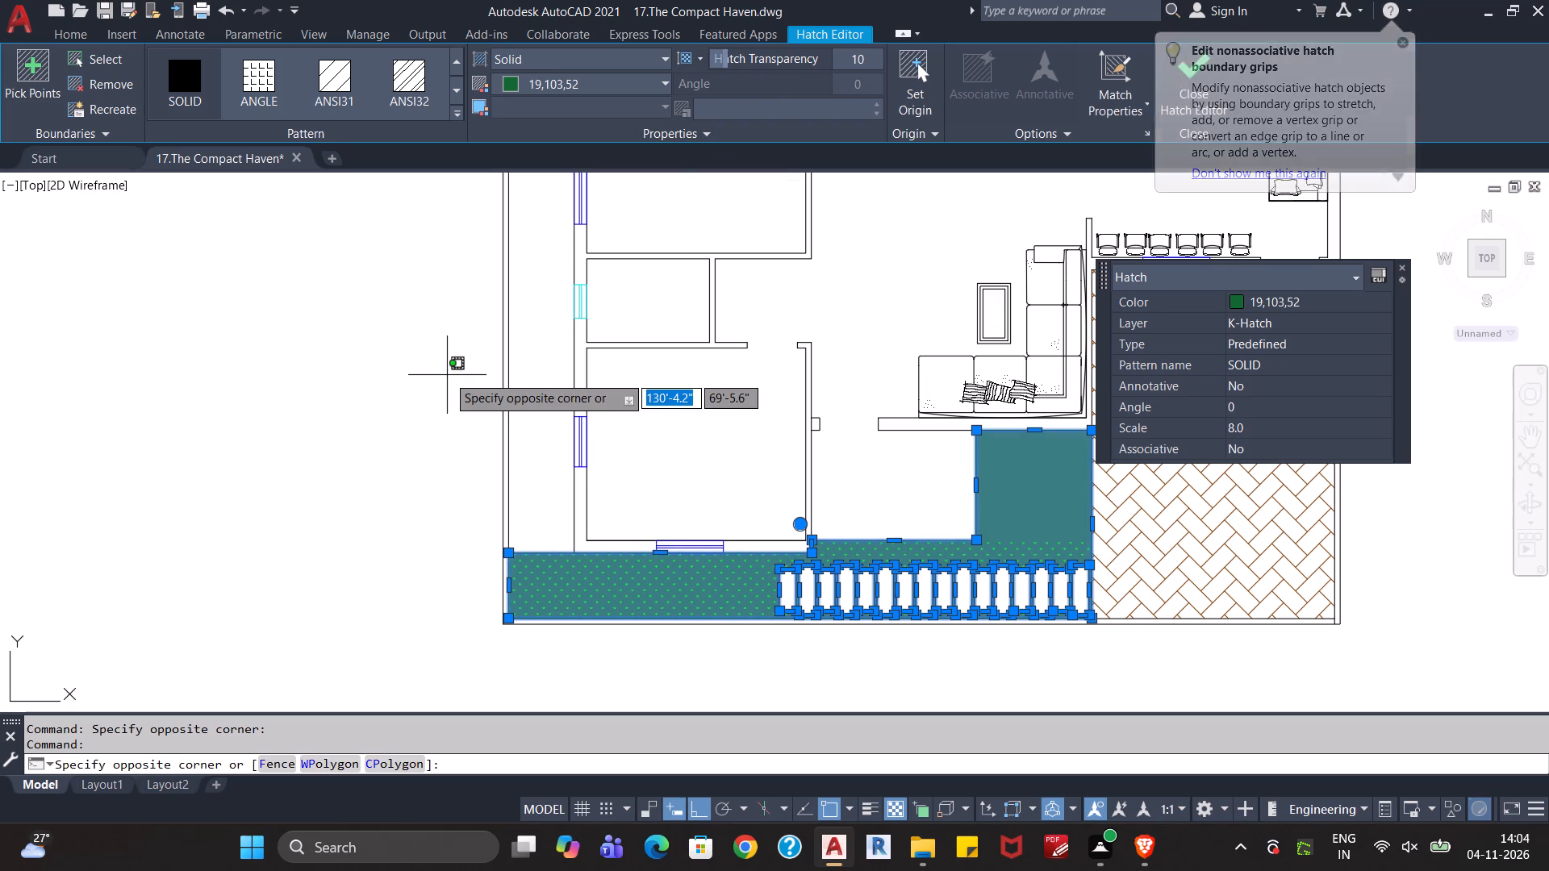
{"action": "left_click", "coordinate": [1404, 268]}
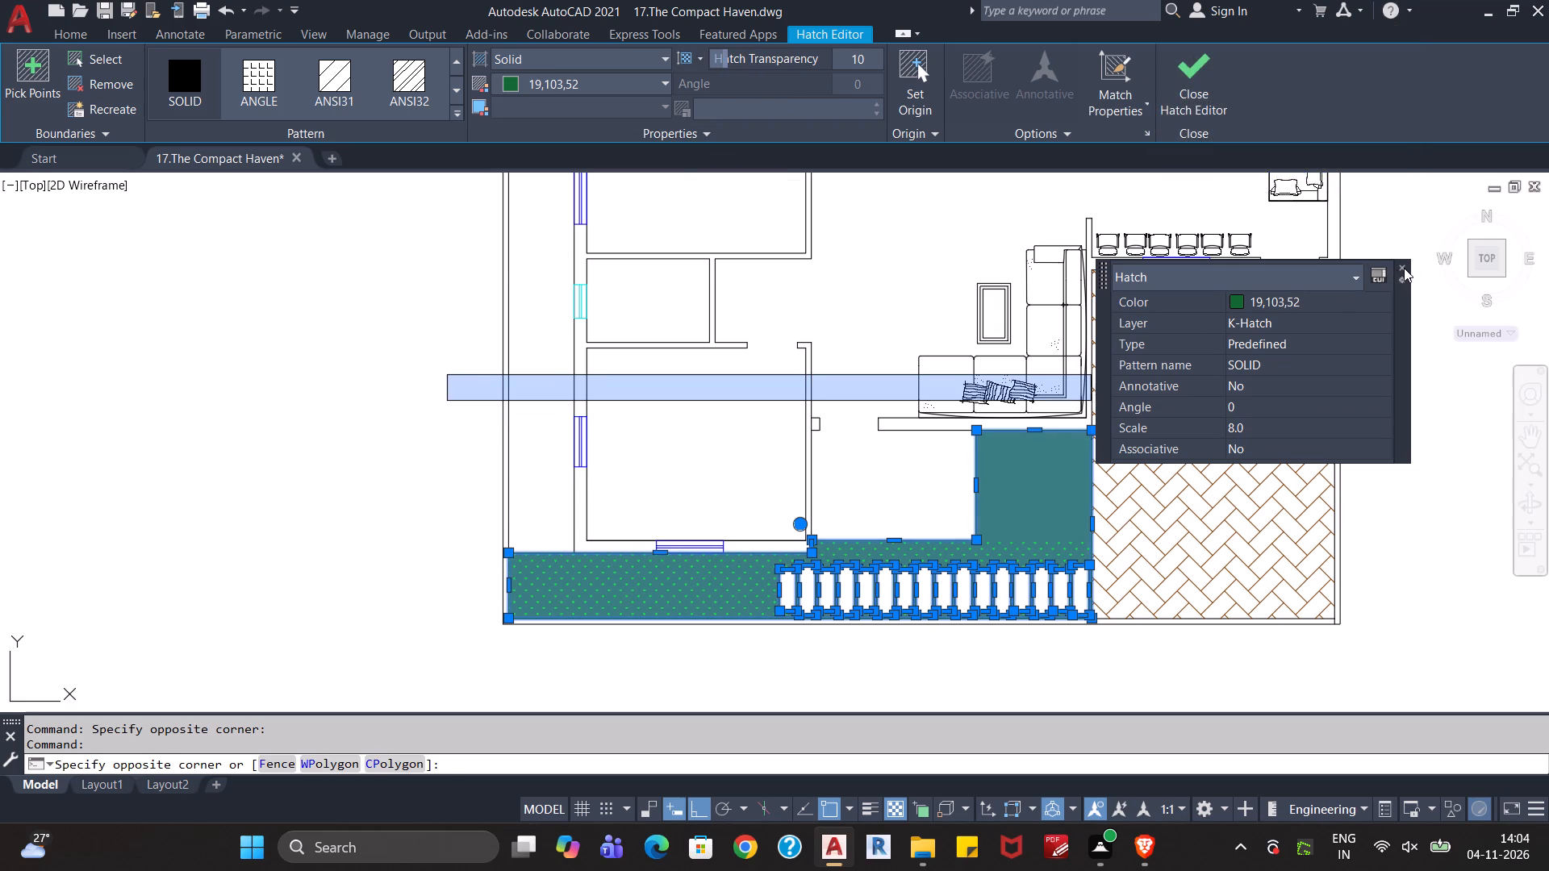
{"action": "scroll", "coordinate": [1063, 499], "scroll_direction": "up", "scroll_amount": 2}
{"action": "left_click", "coordinate": [662, 440]}
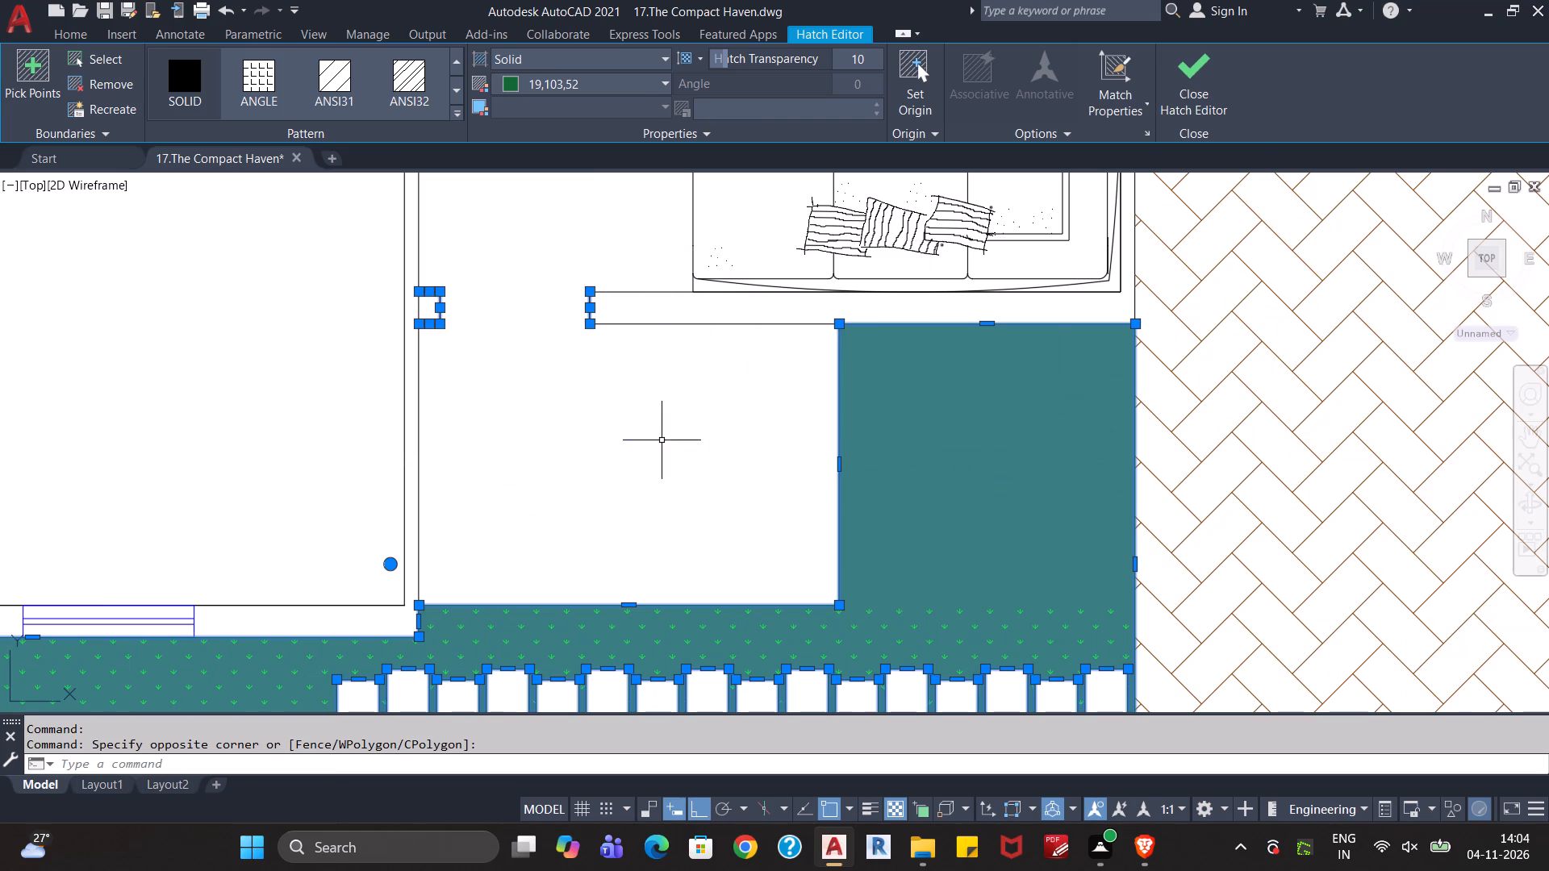
{"action": "key", "text": "Escape"}
{"action": "key", "text": "Escape"}
Change the solid lawn hatch's color to the recent green 0,107,0.
{"action": "middle_click_drag", "start_coordinate": [954, 501], "coordinate": [966, 407]}
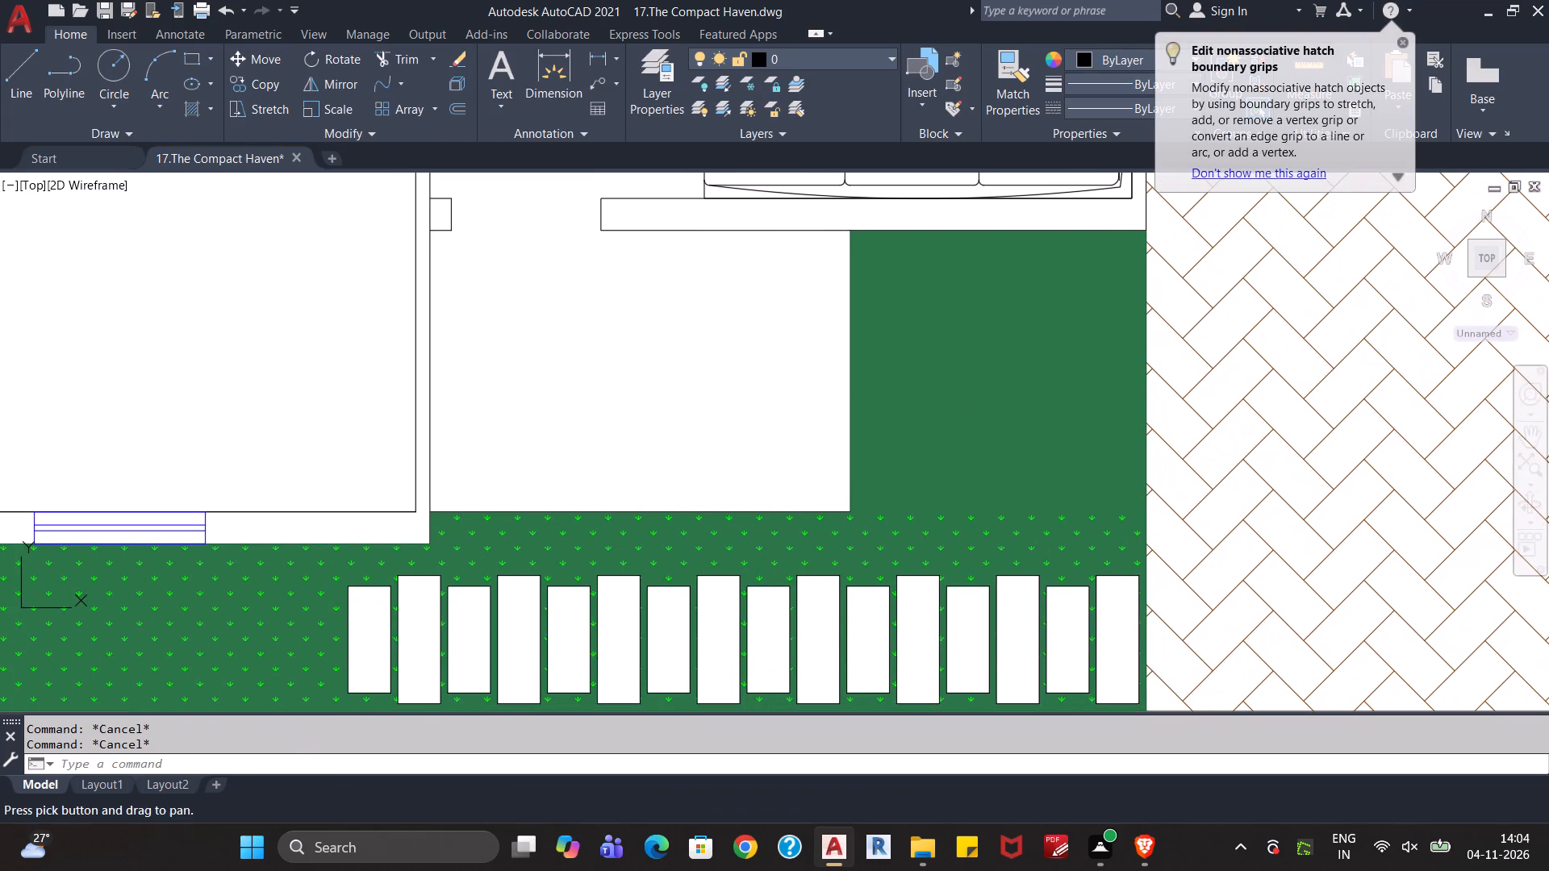
{"action": "left_click", "coordinate": [969, 382]}
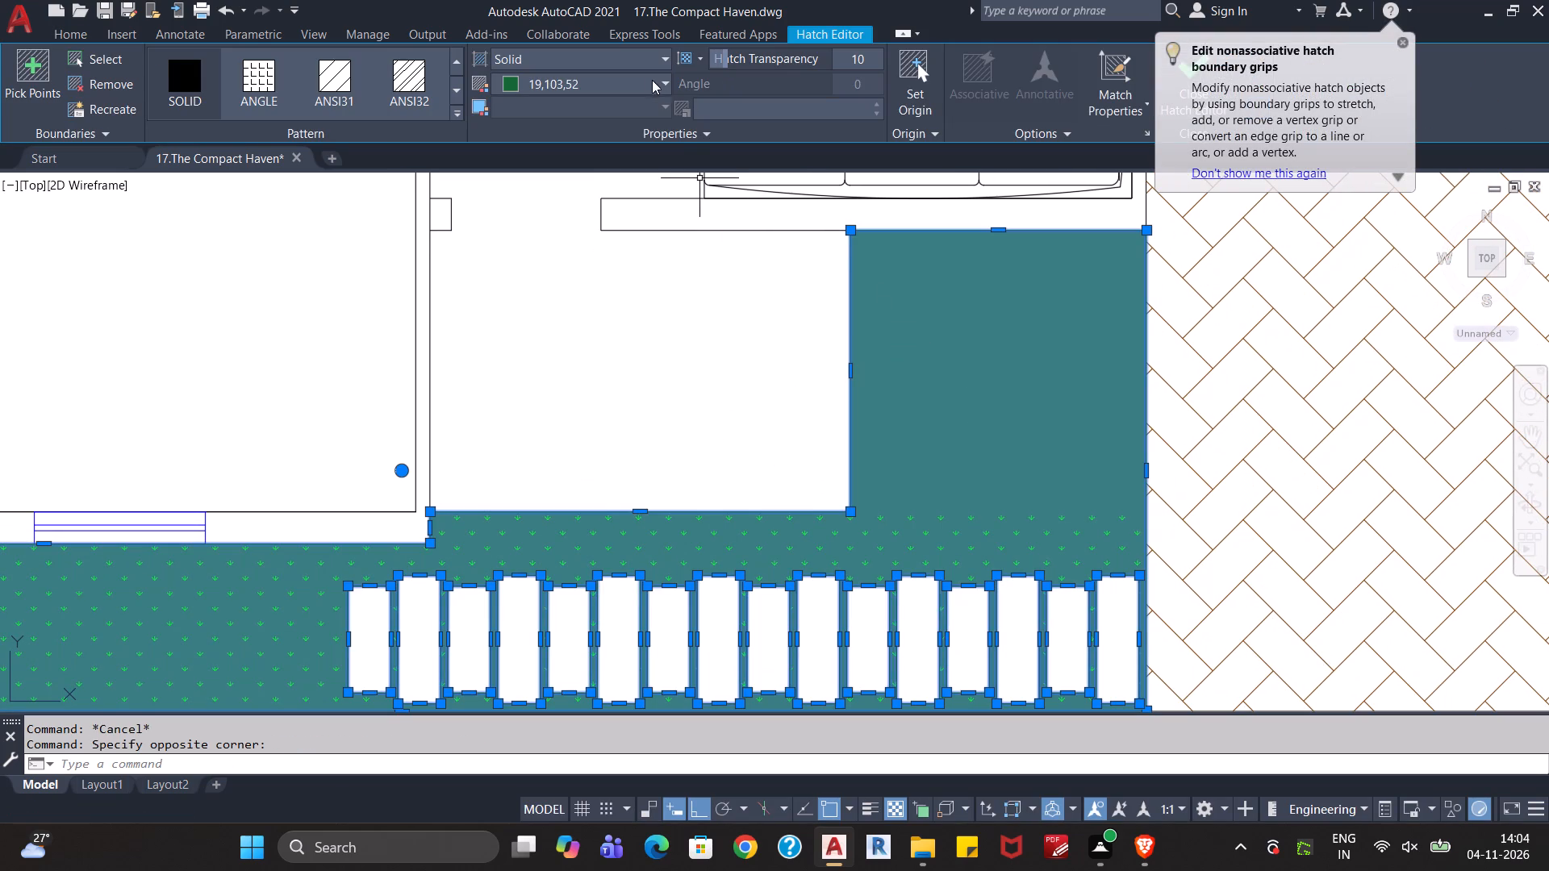
{"action": "left_click", "coordinate": [643, 83]}
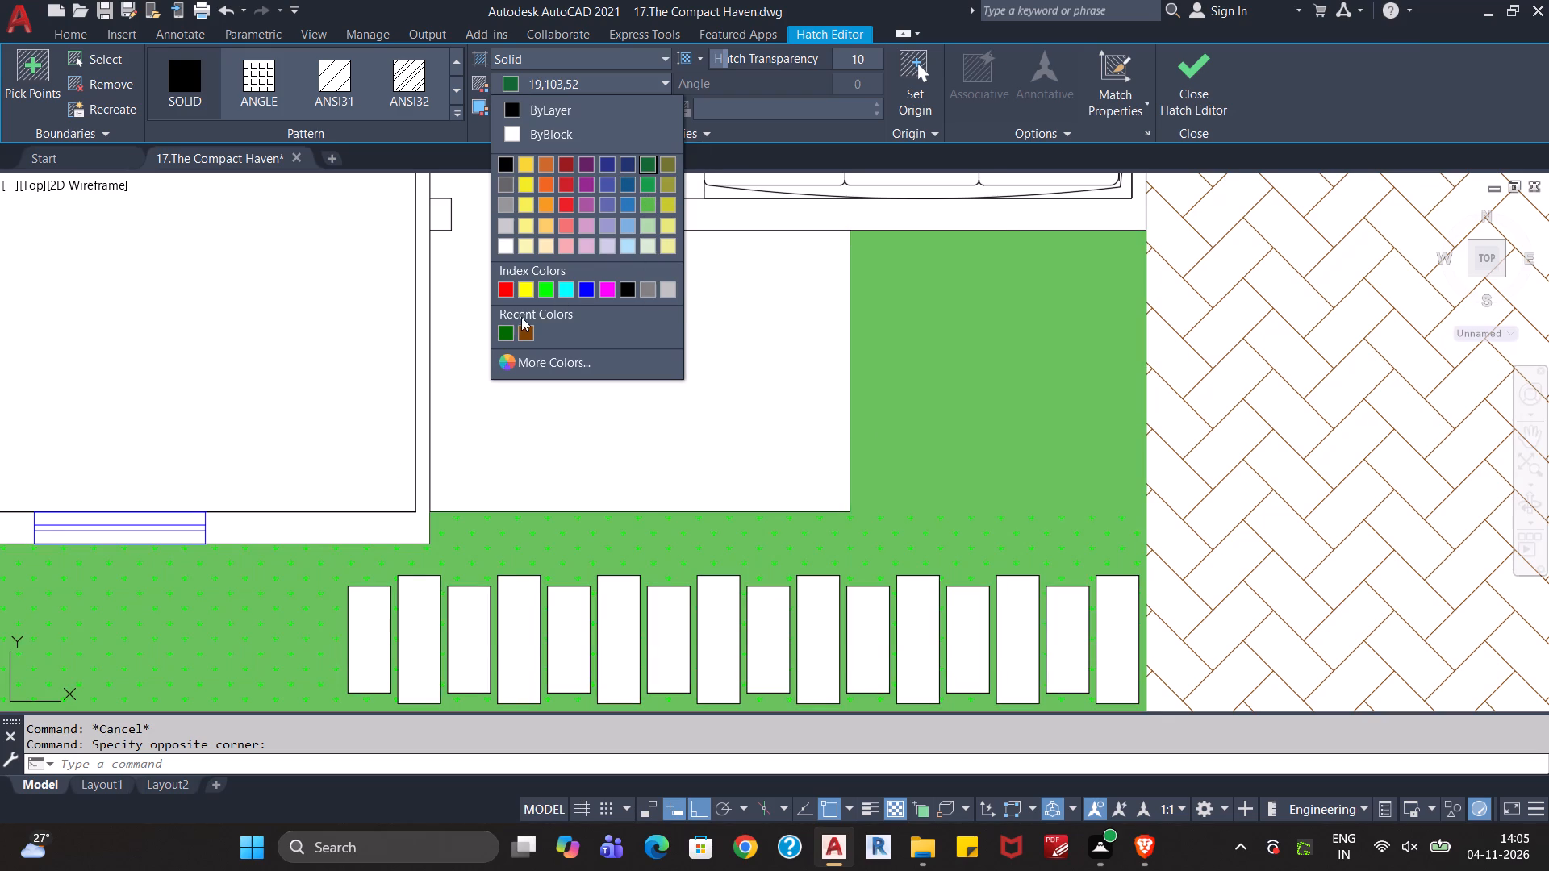
{"action": "left_click", "coordinate": [507, 330]}
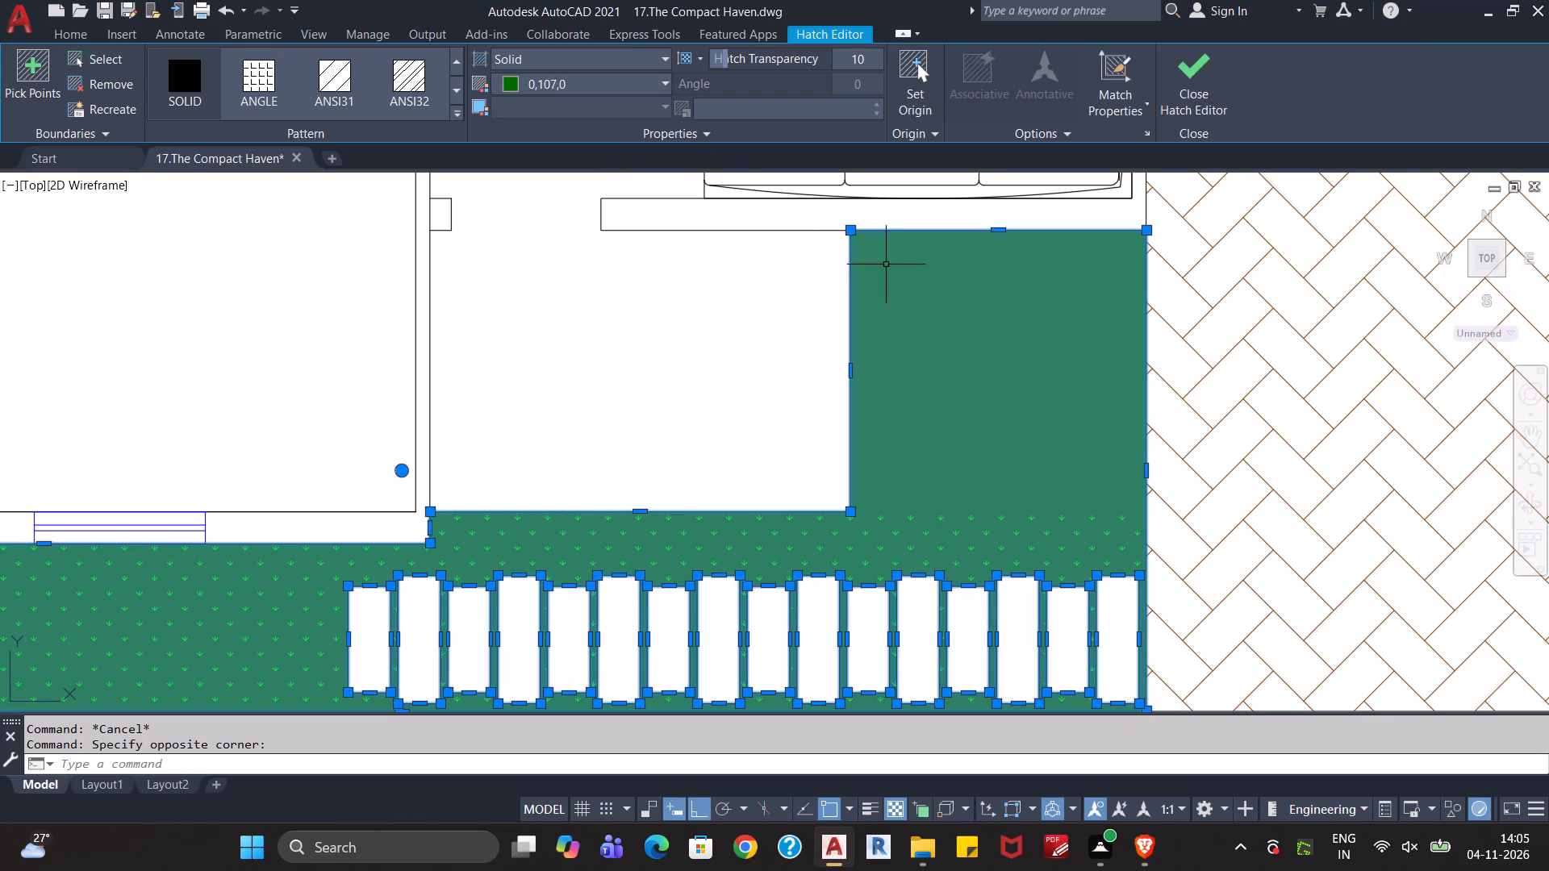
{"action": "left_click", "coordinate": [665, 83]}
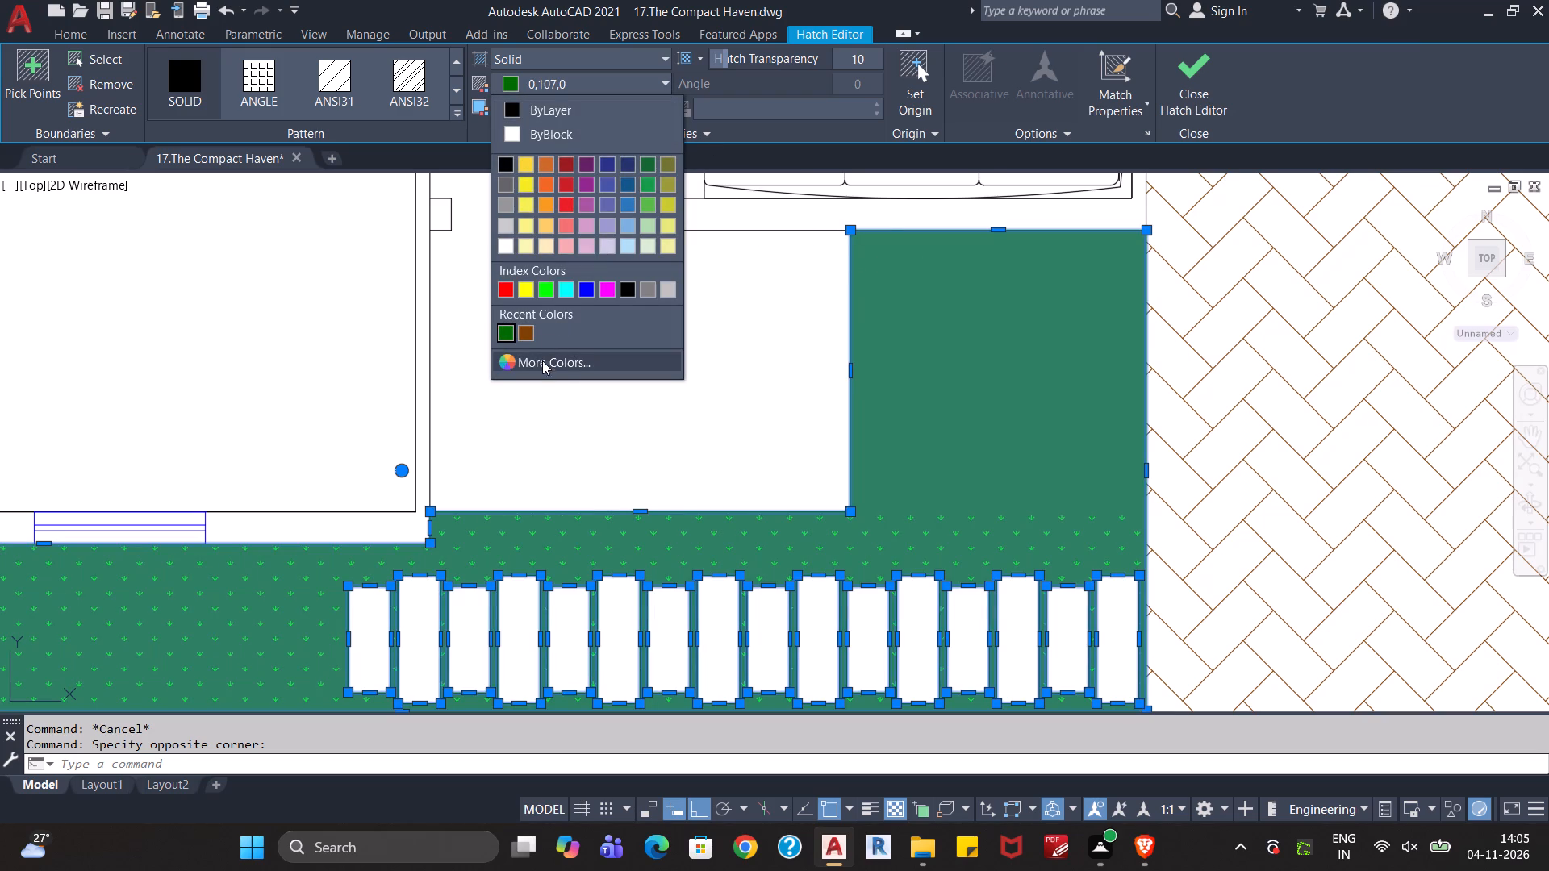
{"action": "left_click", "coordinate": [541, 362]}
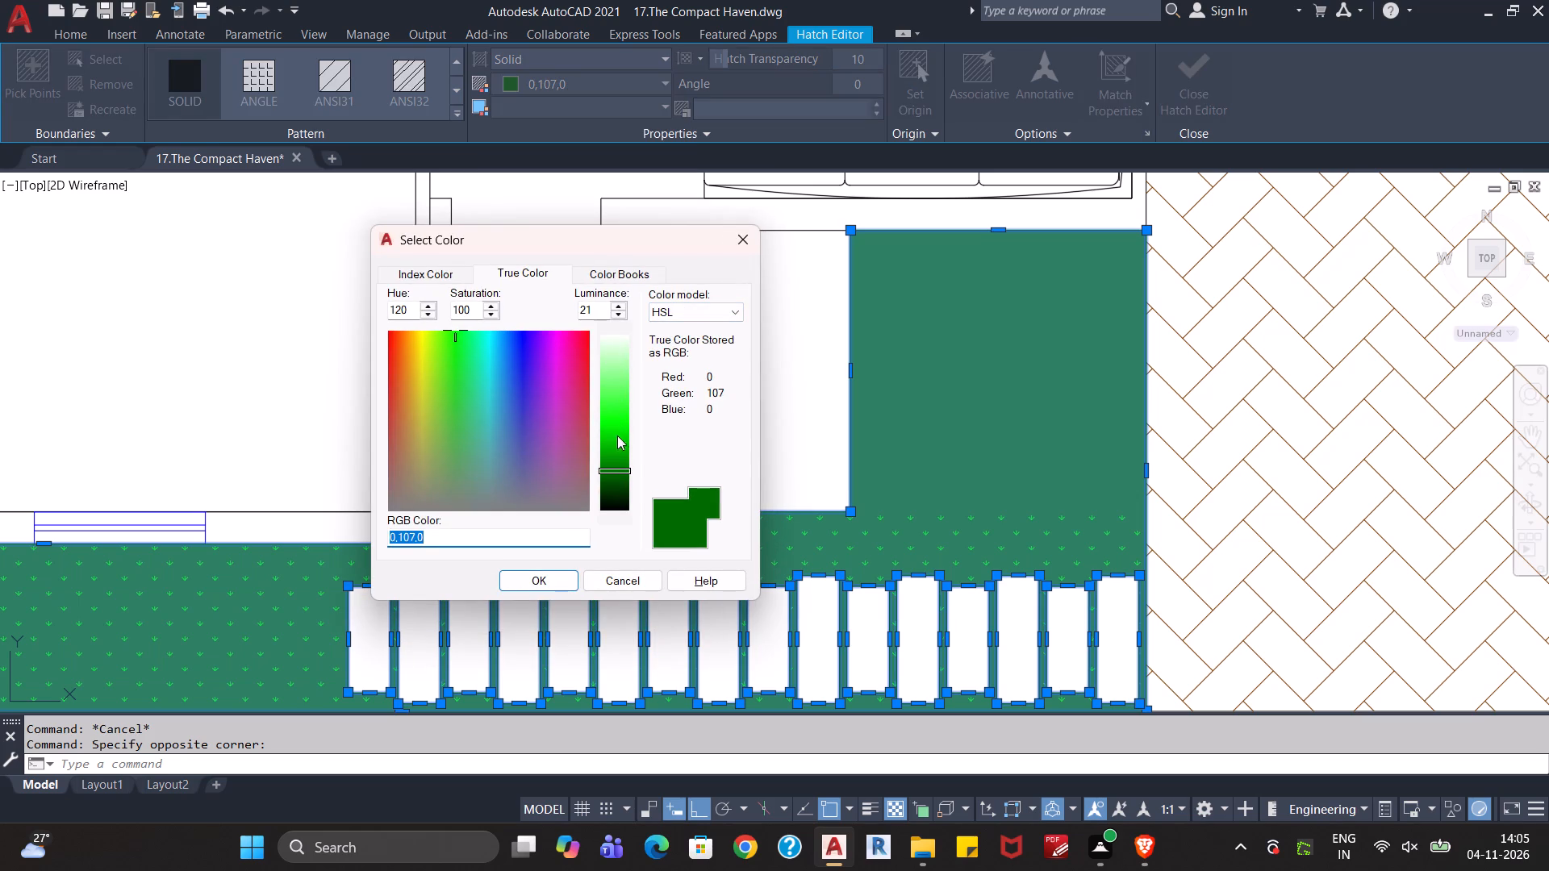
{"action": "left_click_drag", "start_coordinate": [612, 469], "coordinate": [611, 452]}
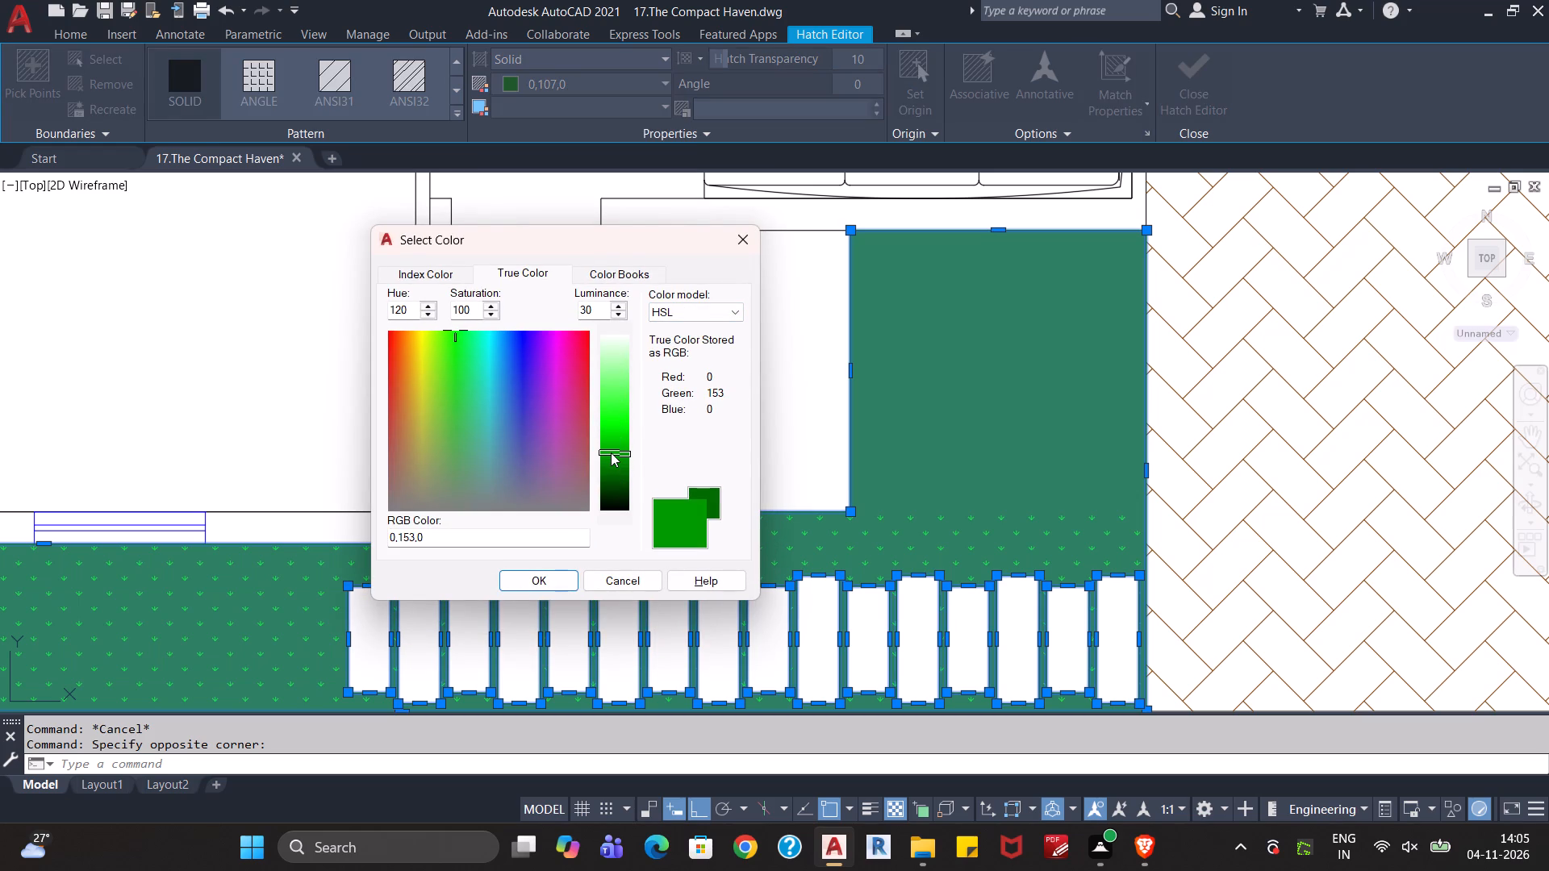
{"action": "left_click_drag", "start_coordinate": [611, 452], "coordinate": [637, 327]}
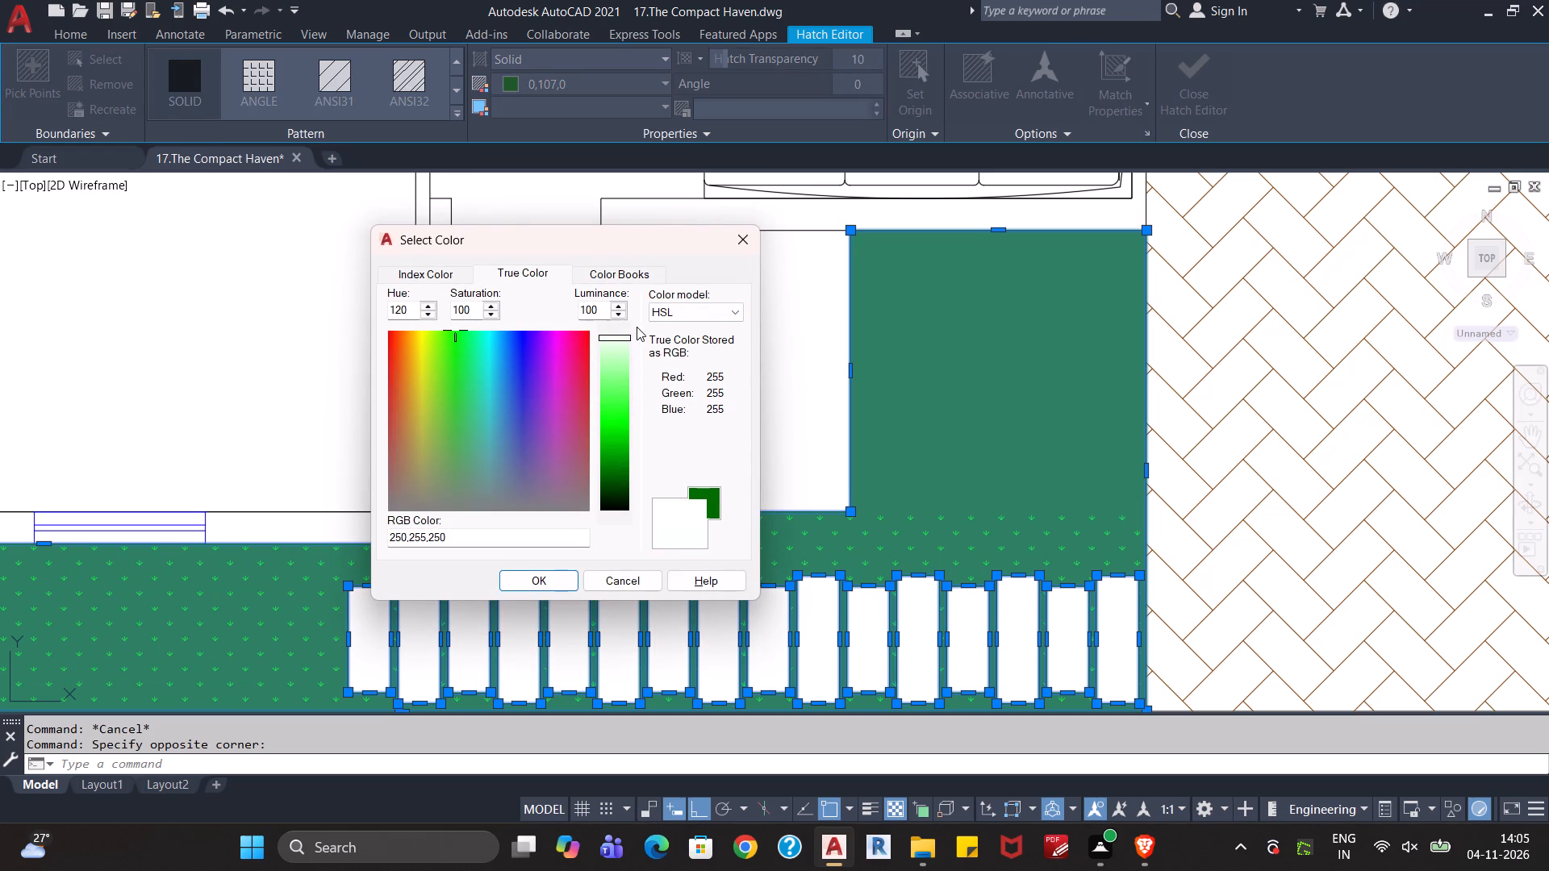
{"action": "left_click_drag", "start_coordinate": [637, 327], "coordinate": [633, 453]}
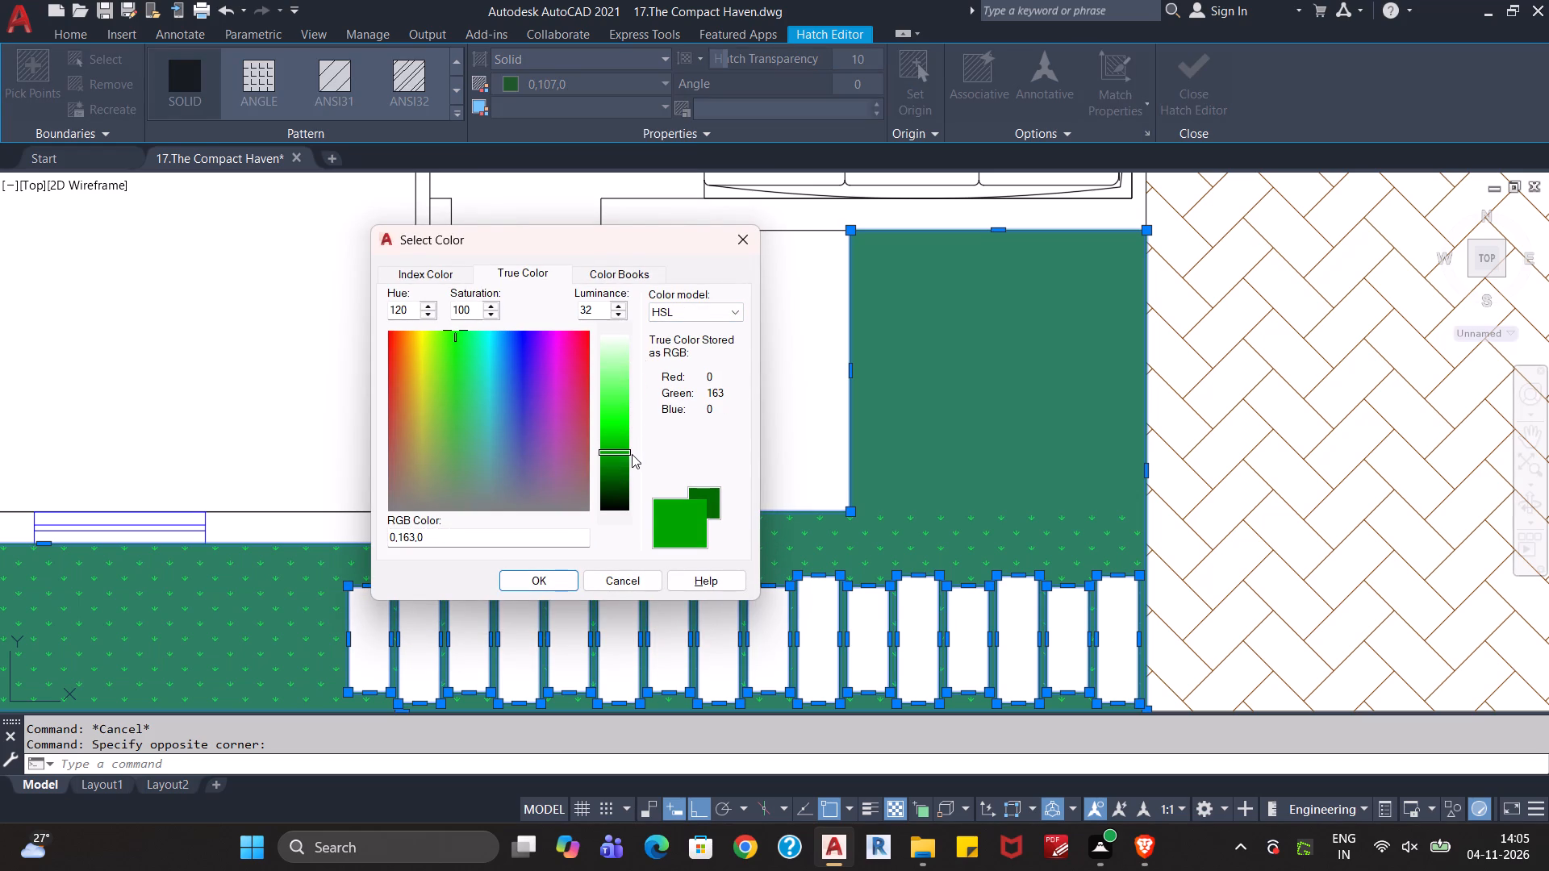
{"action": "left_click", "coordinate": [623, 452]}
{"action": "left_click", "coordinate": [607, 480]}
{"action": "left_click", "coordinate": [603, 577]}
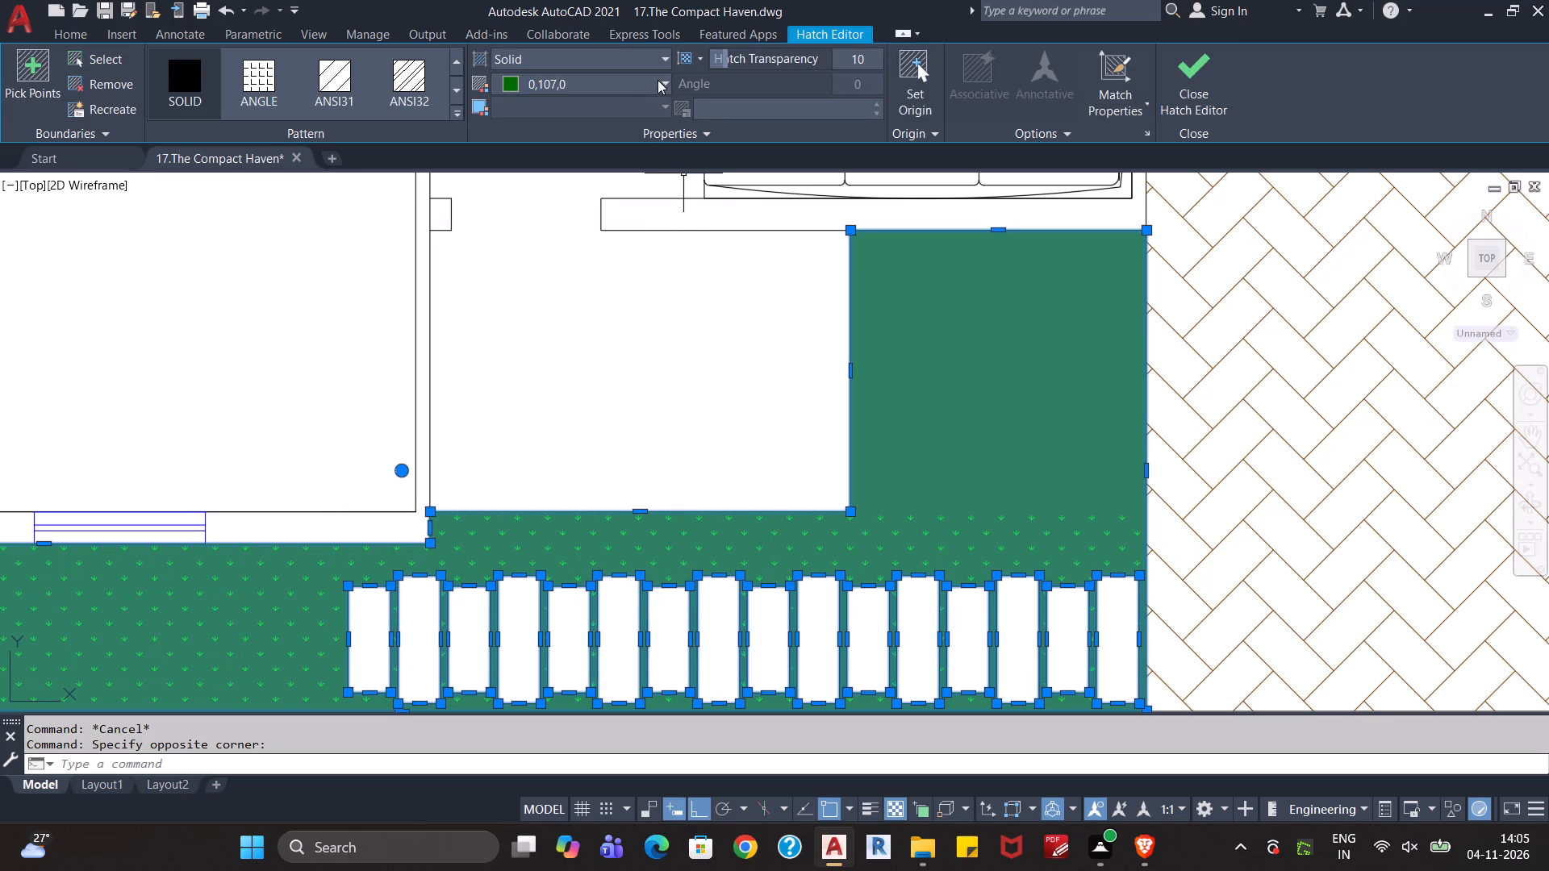
Change the solid lawn hatch to a gradient with Green as first color and 0,107,0 as second color.
{"action": "left_click", "coordinate": [653, 60]}
{"action": "left_click", "coordinate": [620, 106]}
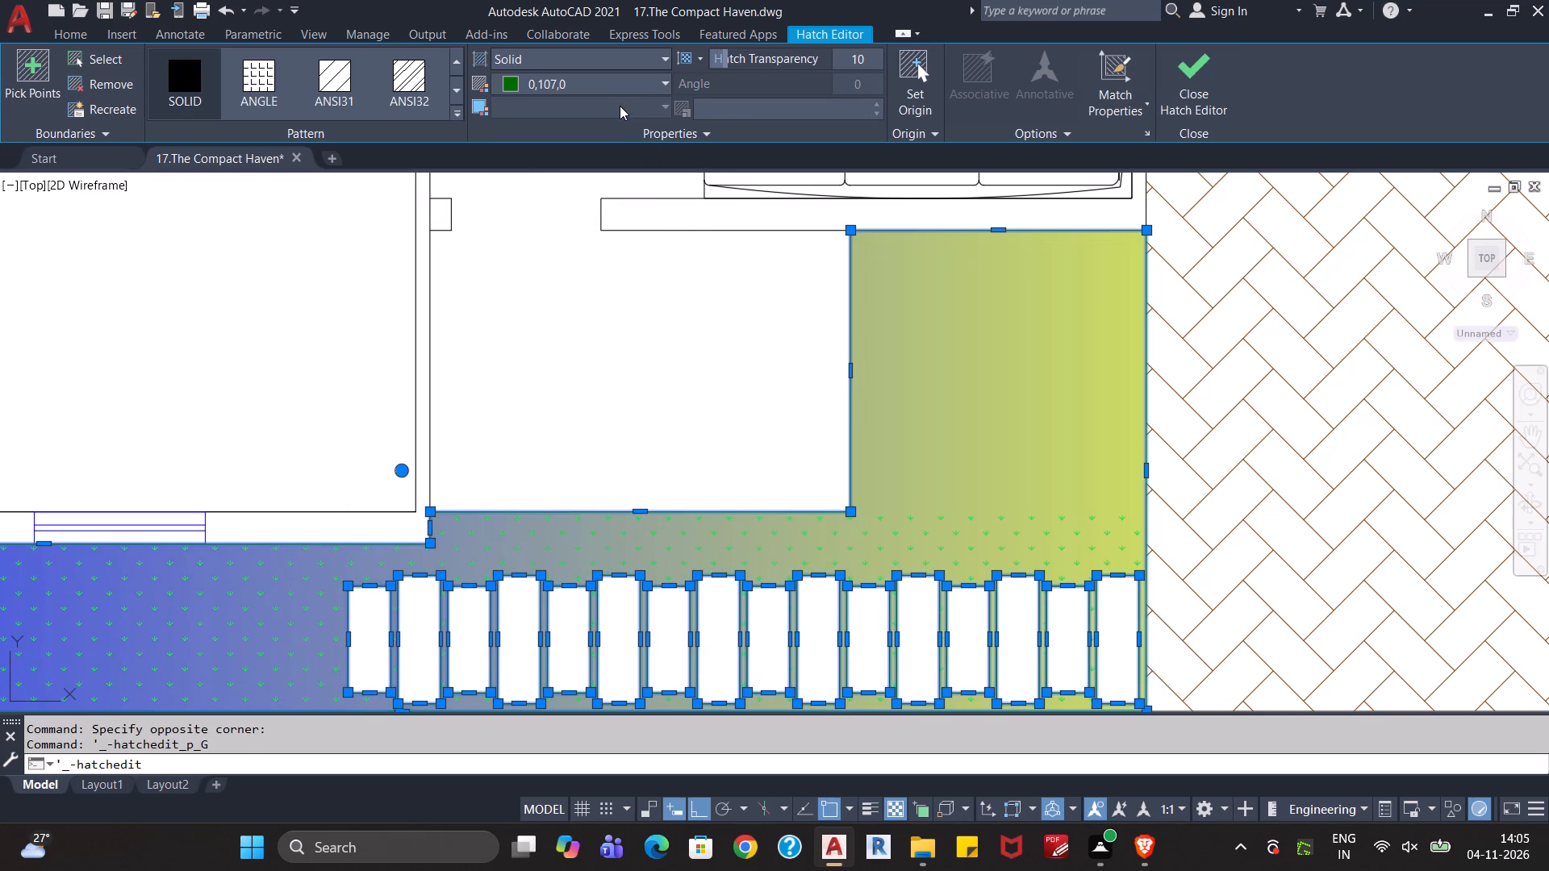
{"action": "left_click", "coordinate": [639, 85]}
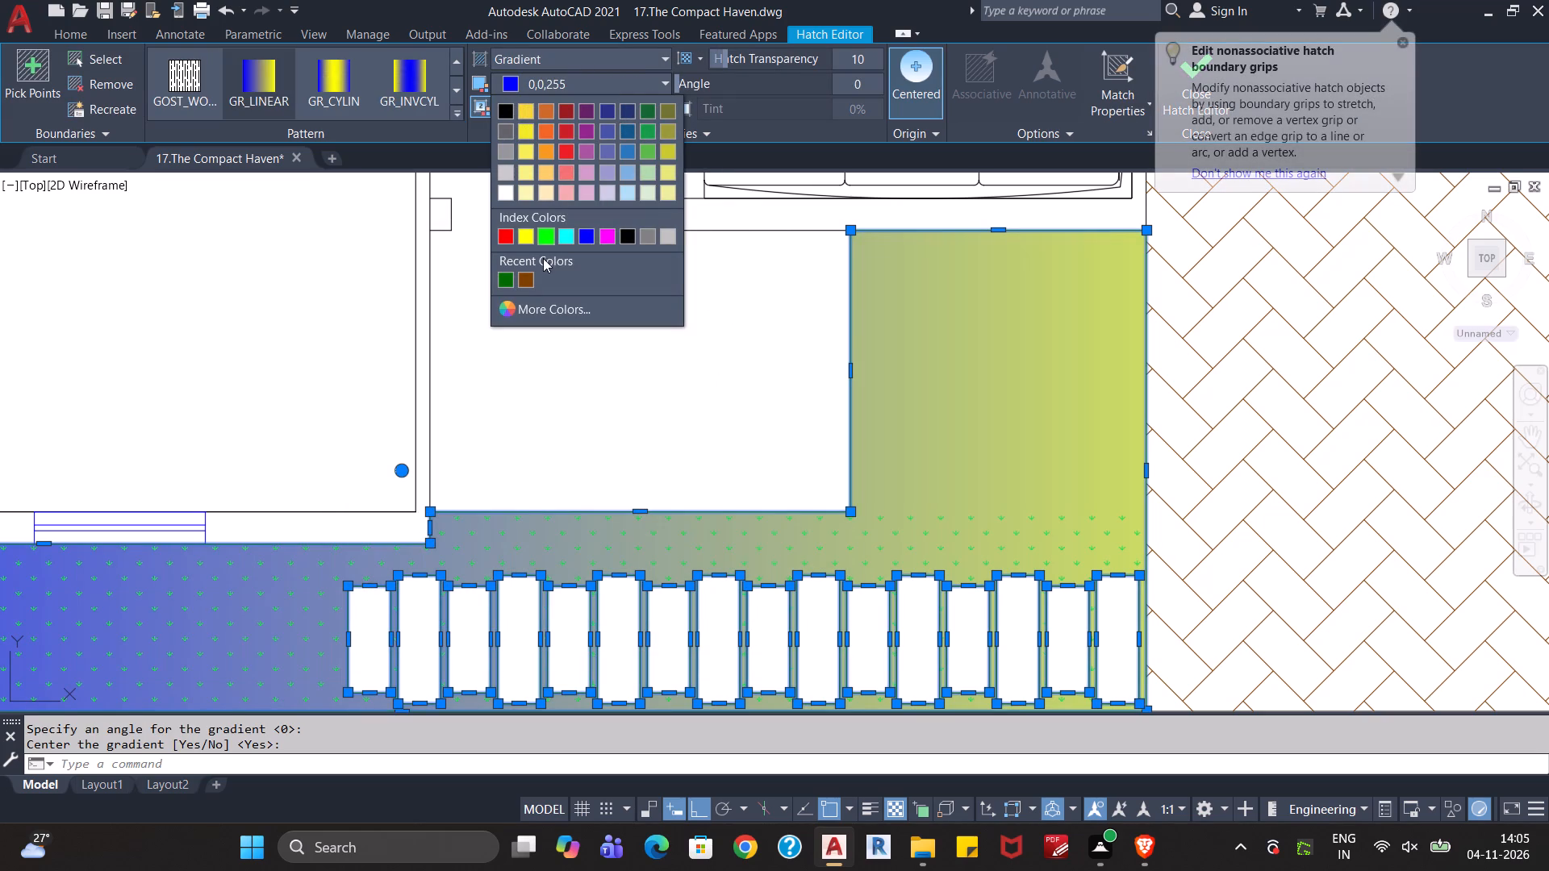
{"action": "left_click", "coordinate": [549, 237]}
{"action": "left_click", "coordinate": [633, 106]}
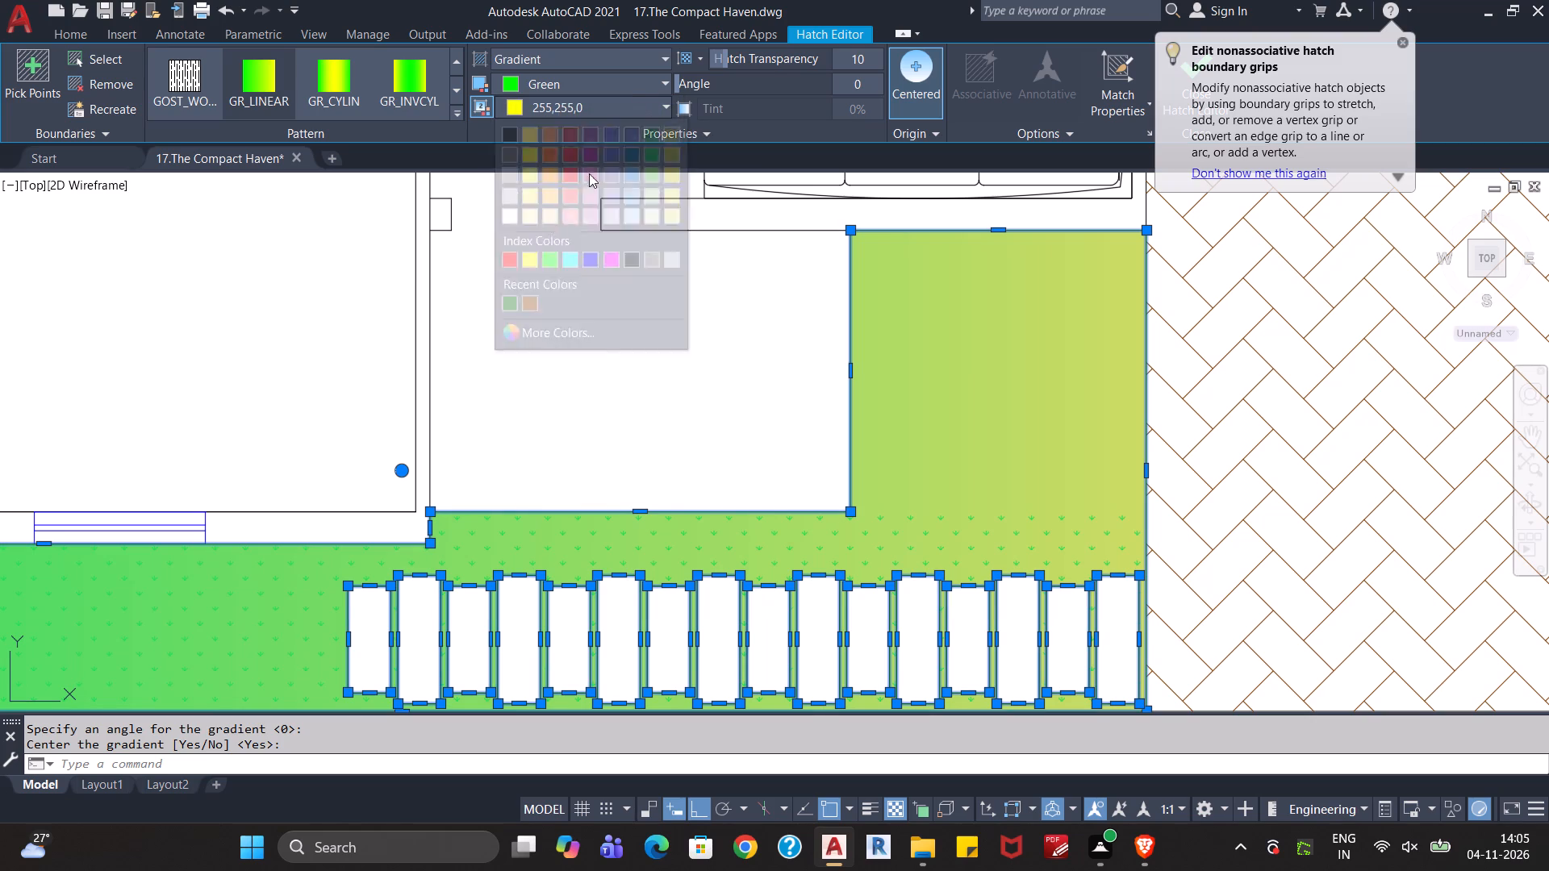
{"action": "left_click", "coordinate": [505, 300]}
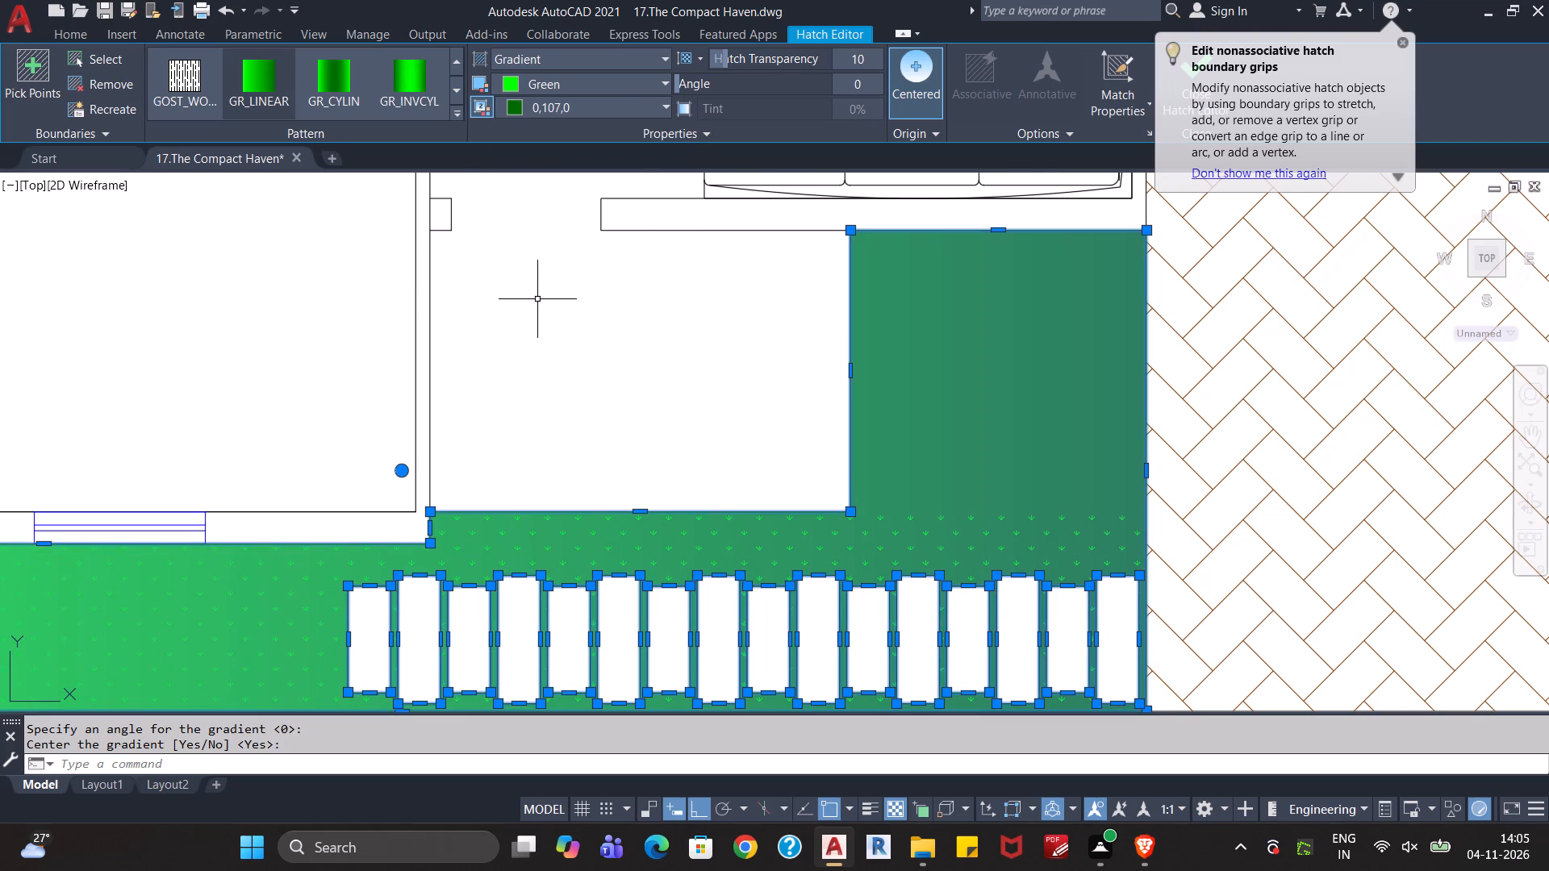
Apply the GR_CYLIN gradient to the lawn hatch with first color 19,155,72 and finish the hatch edit.
{"action": "scroll", "coordinate": [542, 299], "scroll_direction": "down", "scroll_amount": 2}
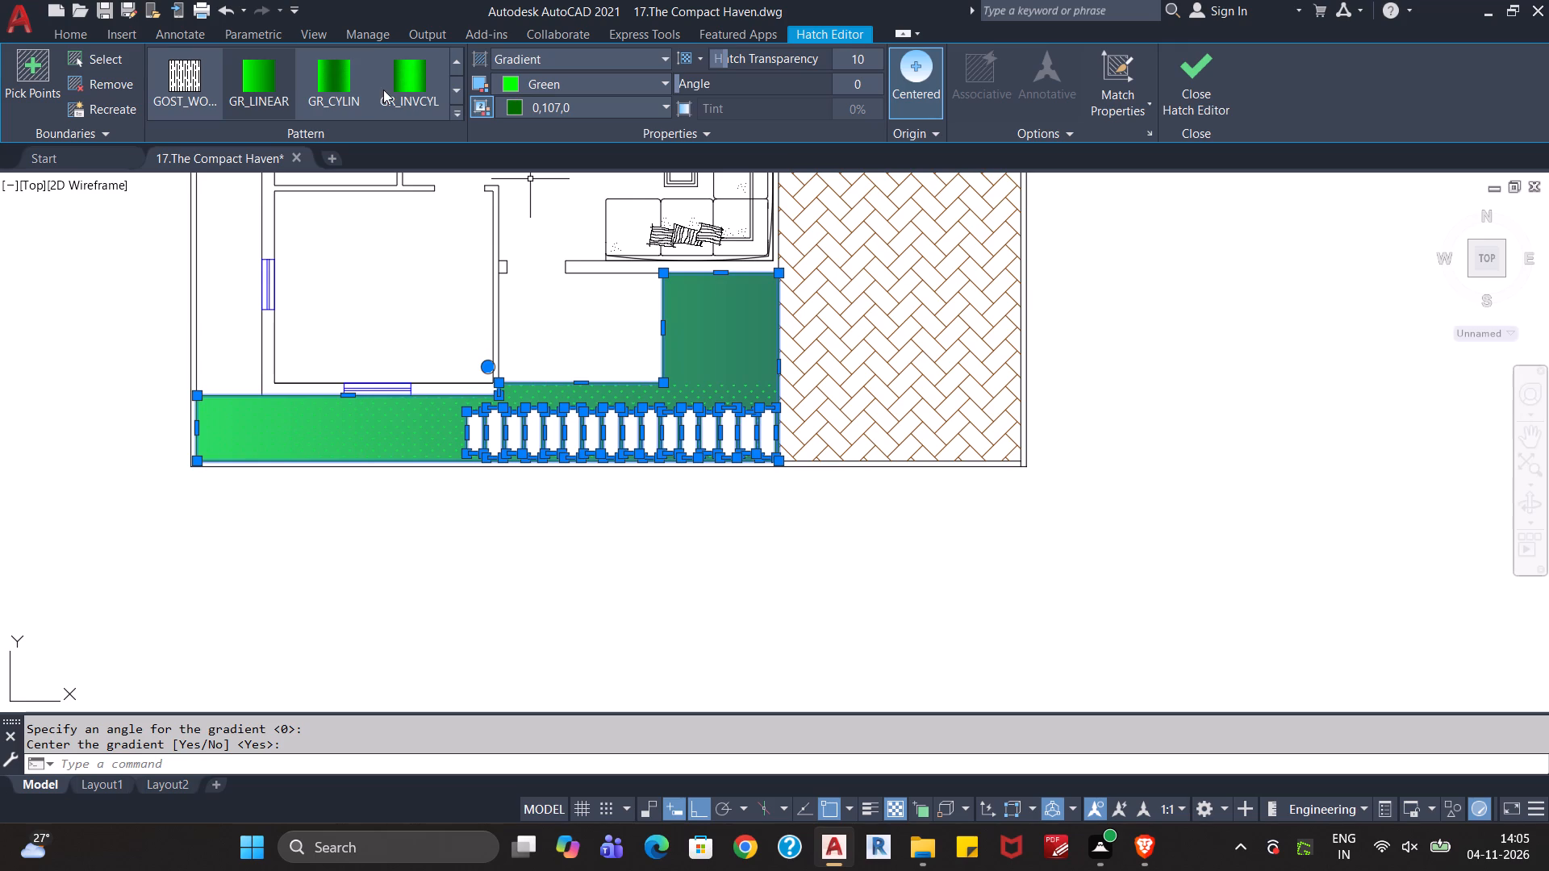
{"action": "left_click", "coordinate": [339, 86]}
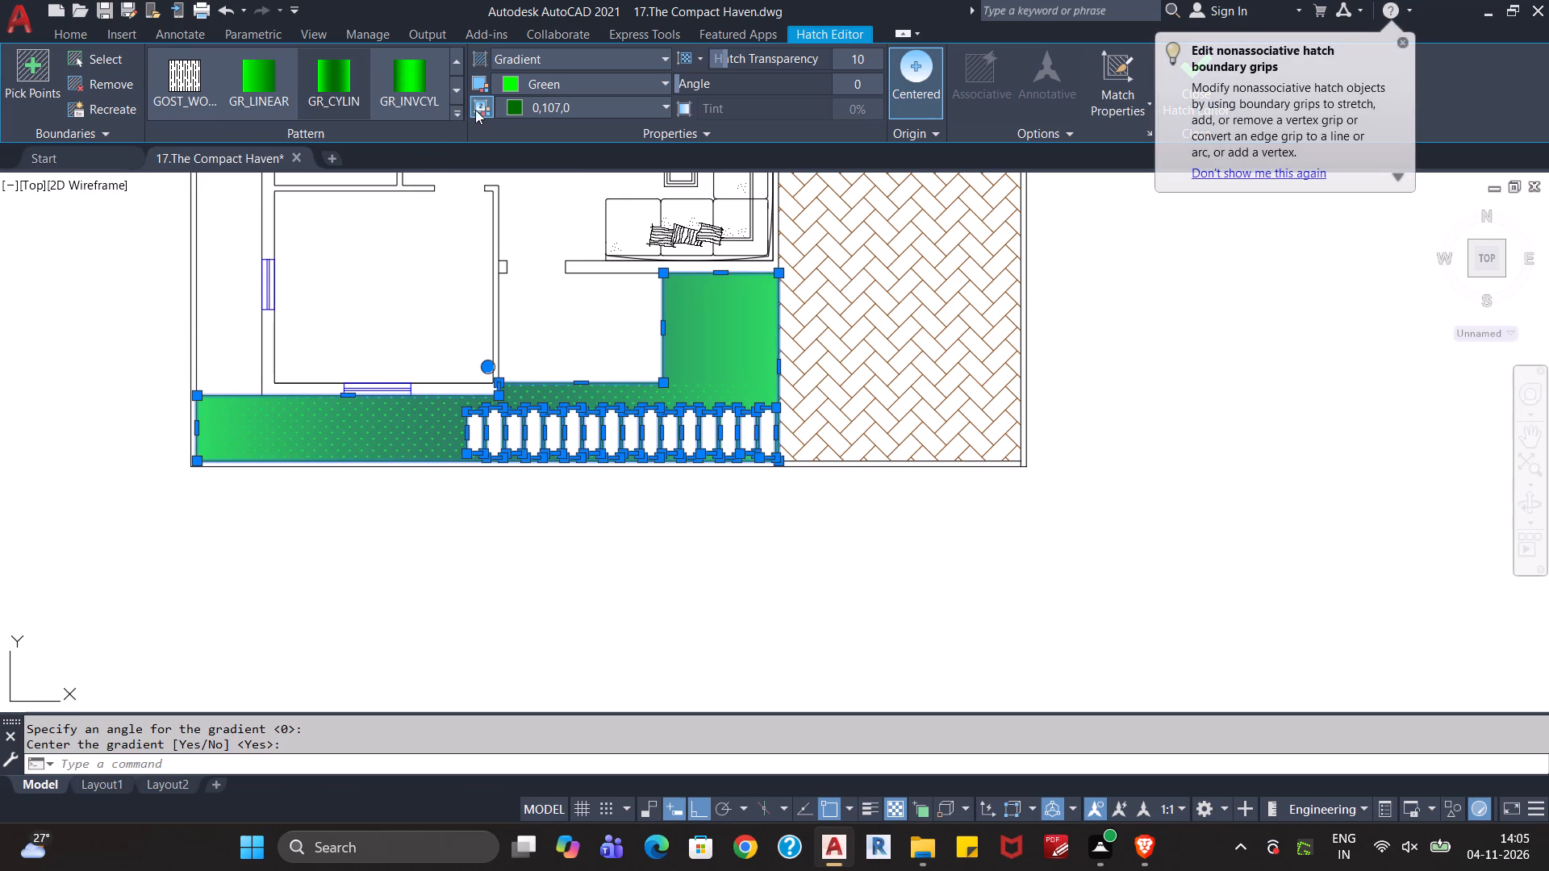
{"action": "left_click", "coordinate": [561, 85]}
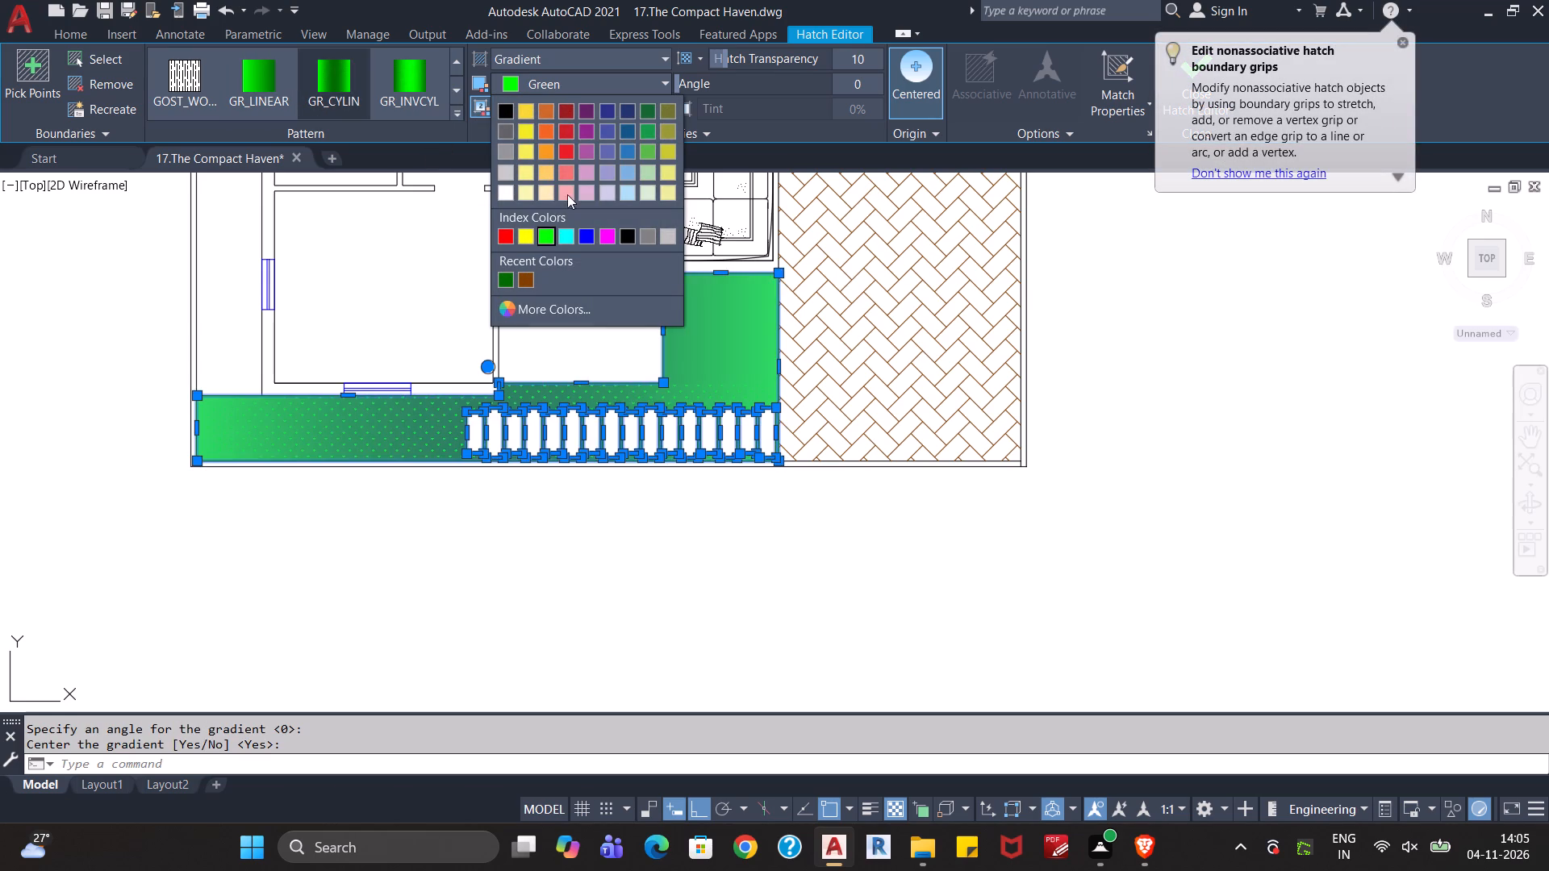
{"action": "left_click", "coordinate": [649, 127]}
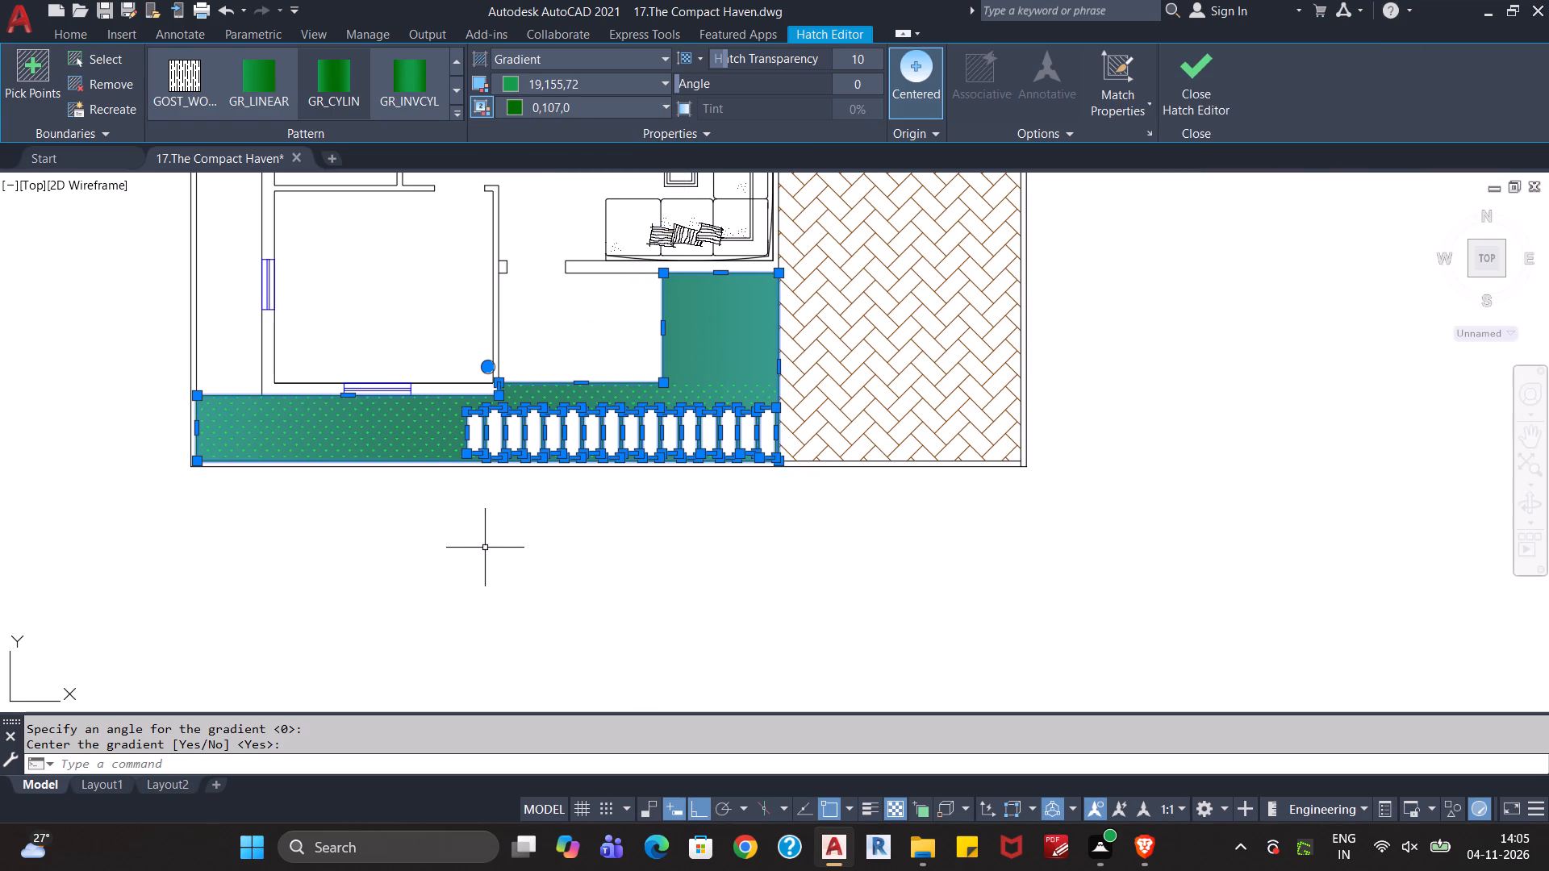
{"action": "left_click", "coordinate": [1188, 92]}
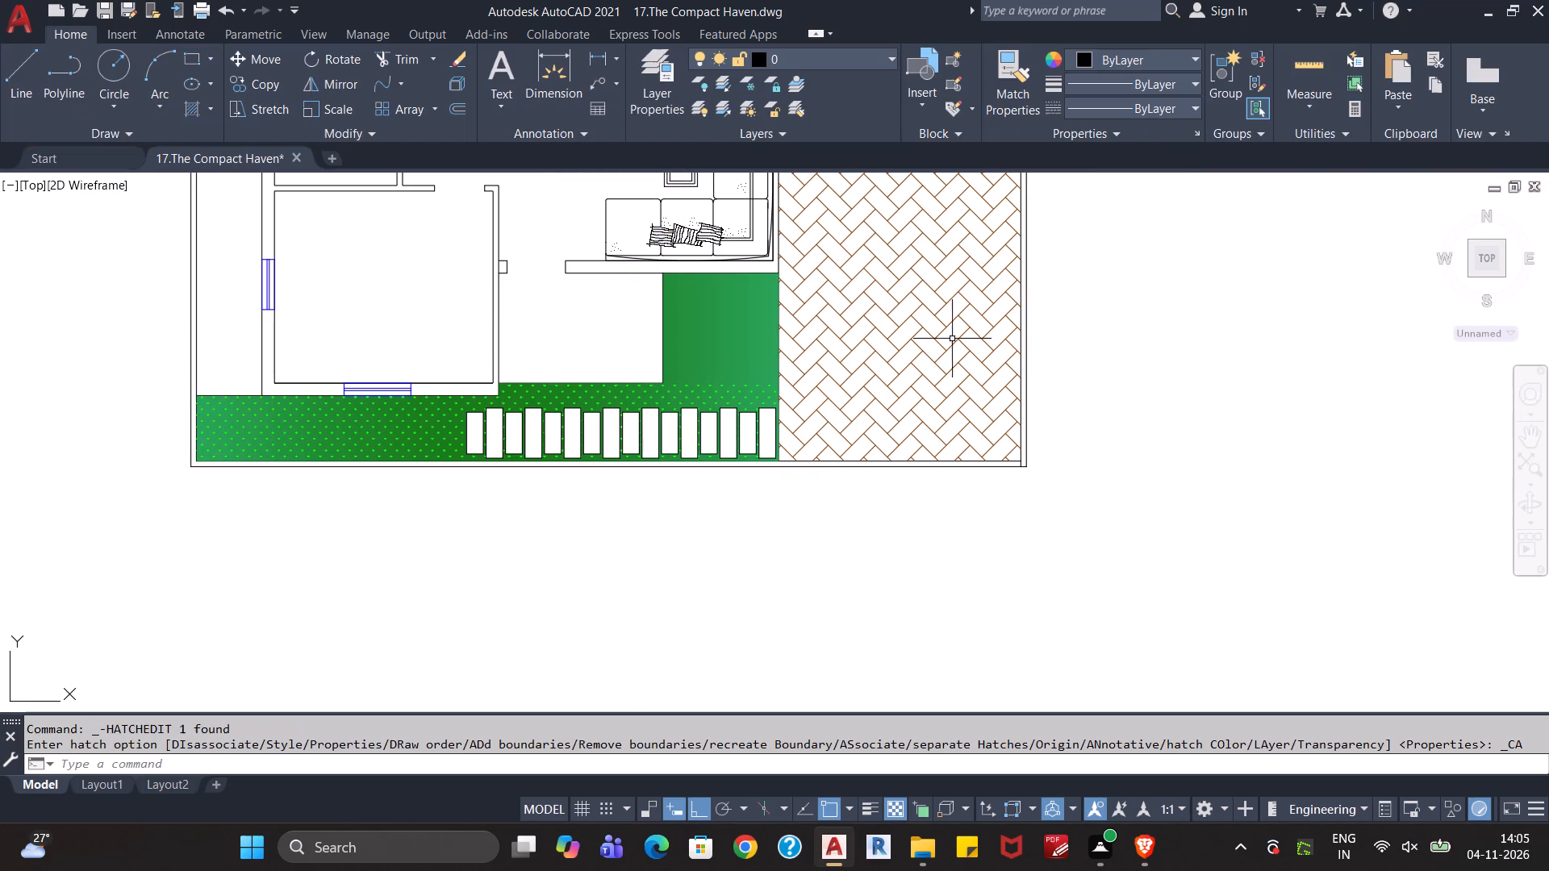
Stretch the gradient hatch's upper edge beside the driveway down about 6'-5", correcting it up about 2" to align with the grass hatch.
{"action": "left_click", "coordinate": [717, 331]}
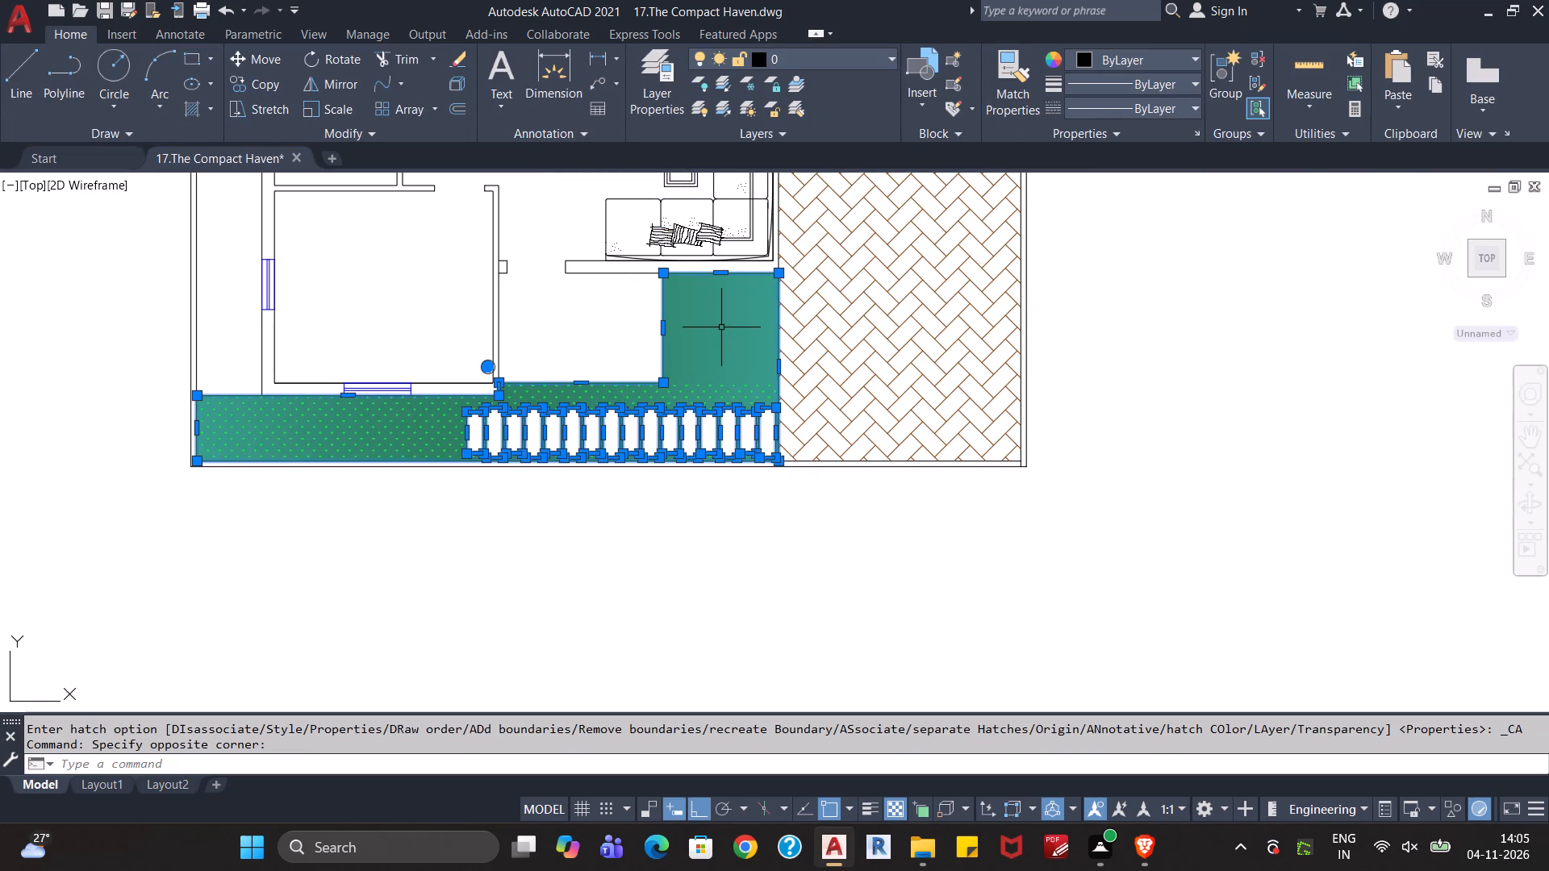
{"action": "left_click", "coordinate": [723, 272]}
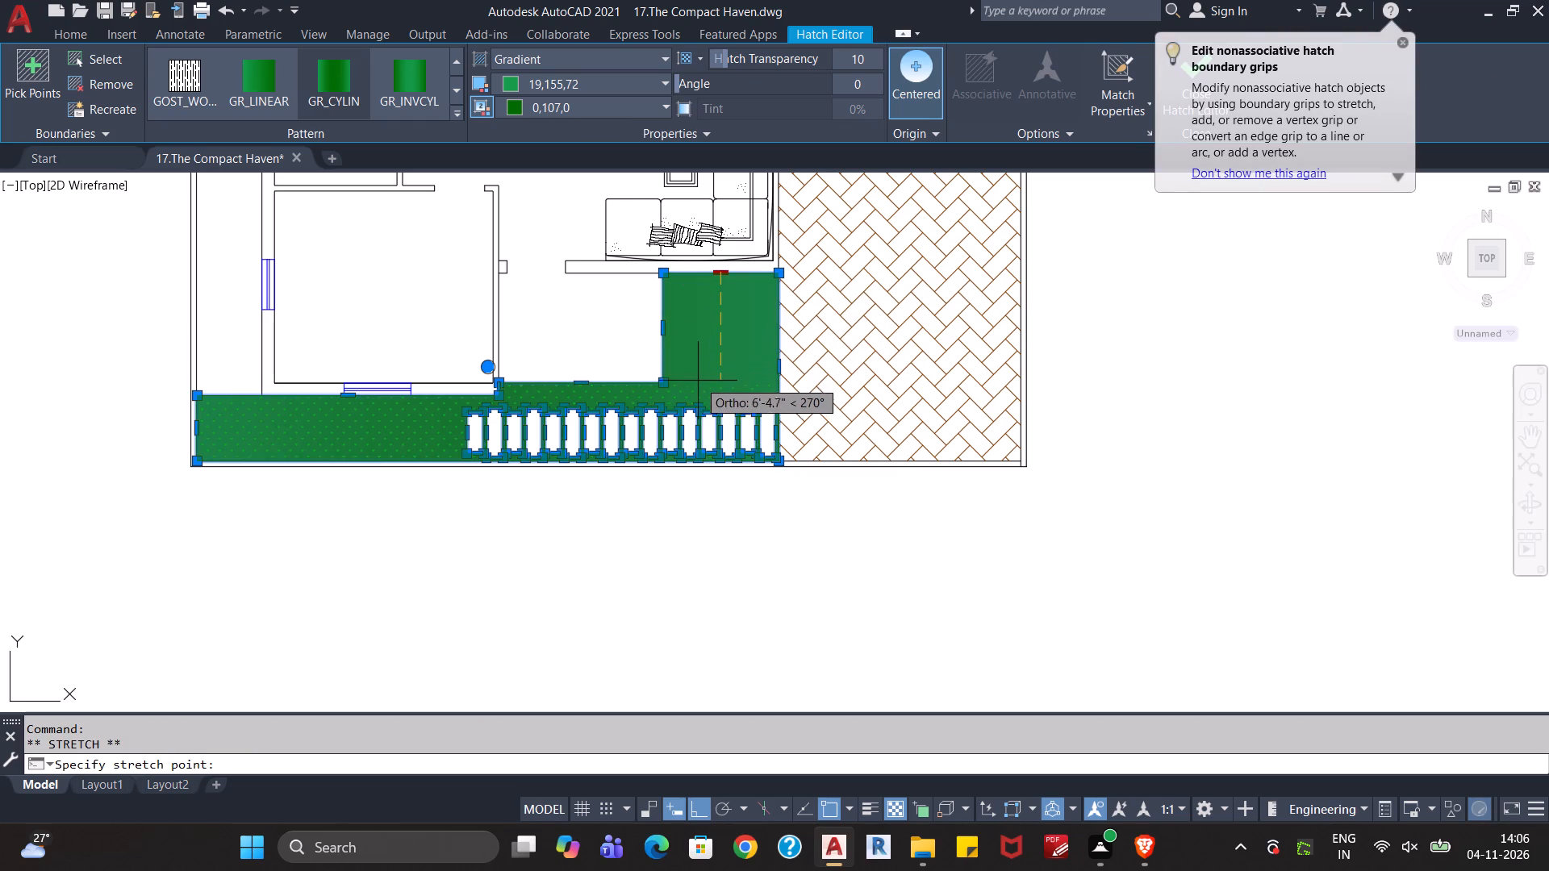
{"action": "left_click", "coordinate": [697, 385]}
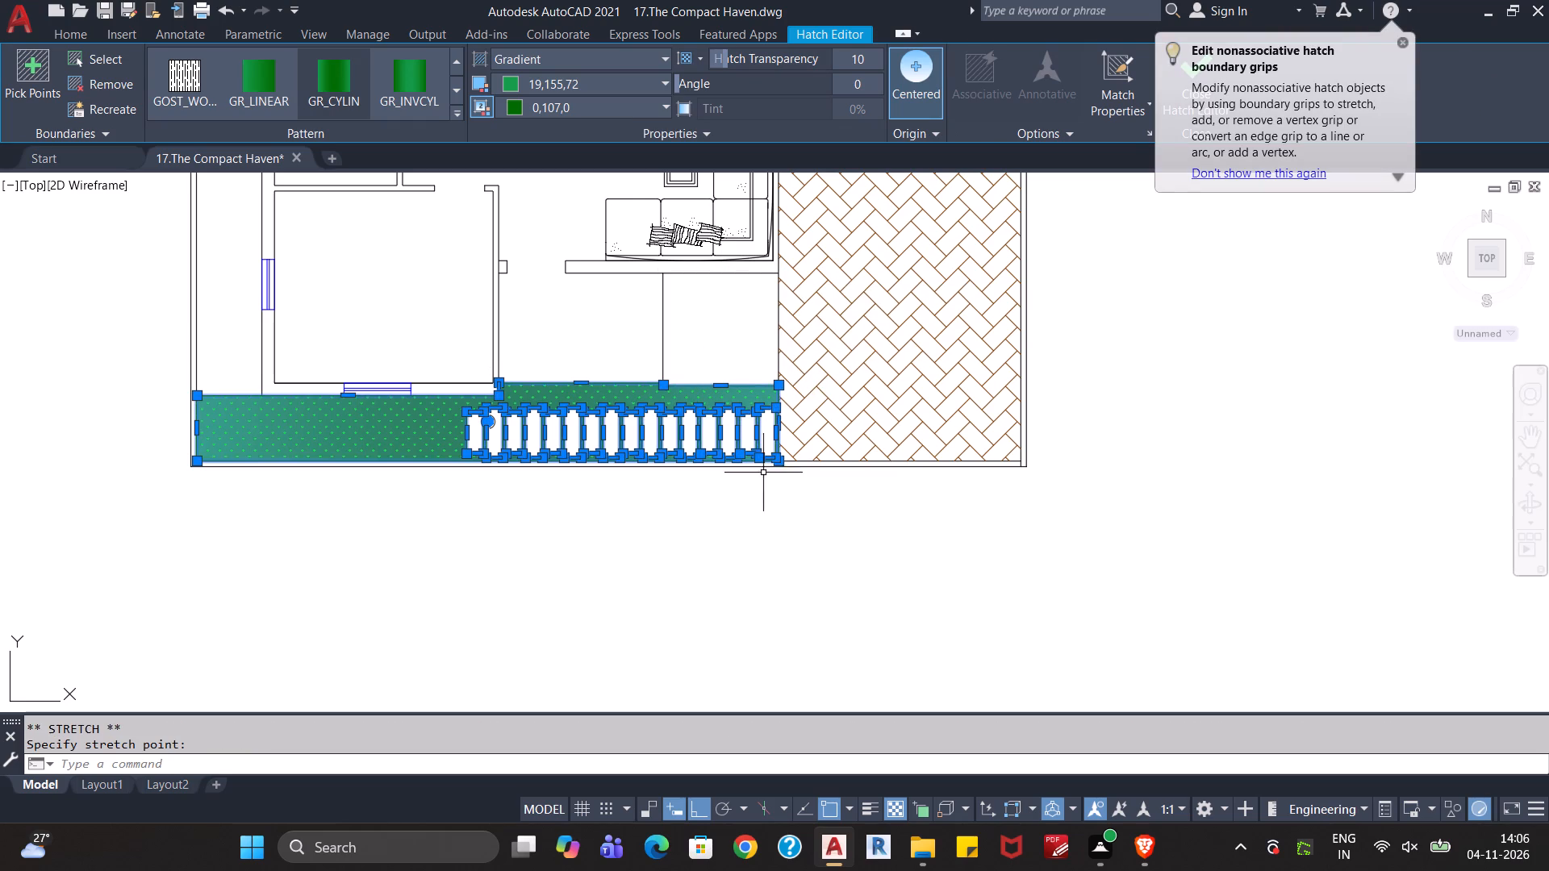
{"action": "scroll", "coordinate": [727, 482], "scroll_direction": "up", "scroll_amount": 3}
{"action": "middle_click_drag", "start_coordinate": [726, 484], "coordinate": [723, 539]}
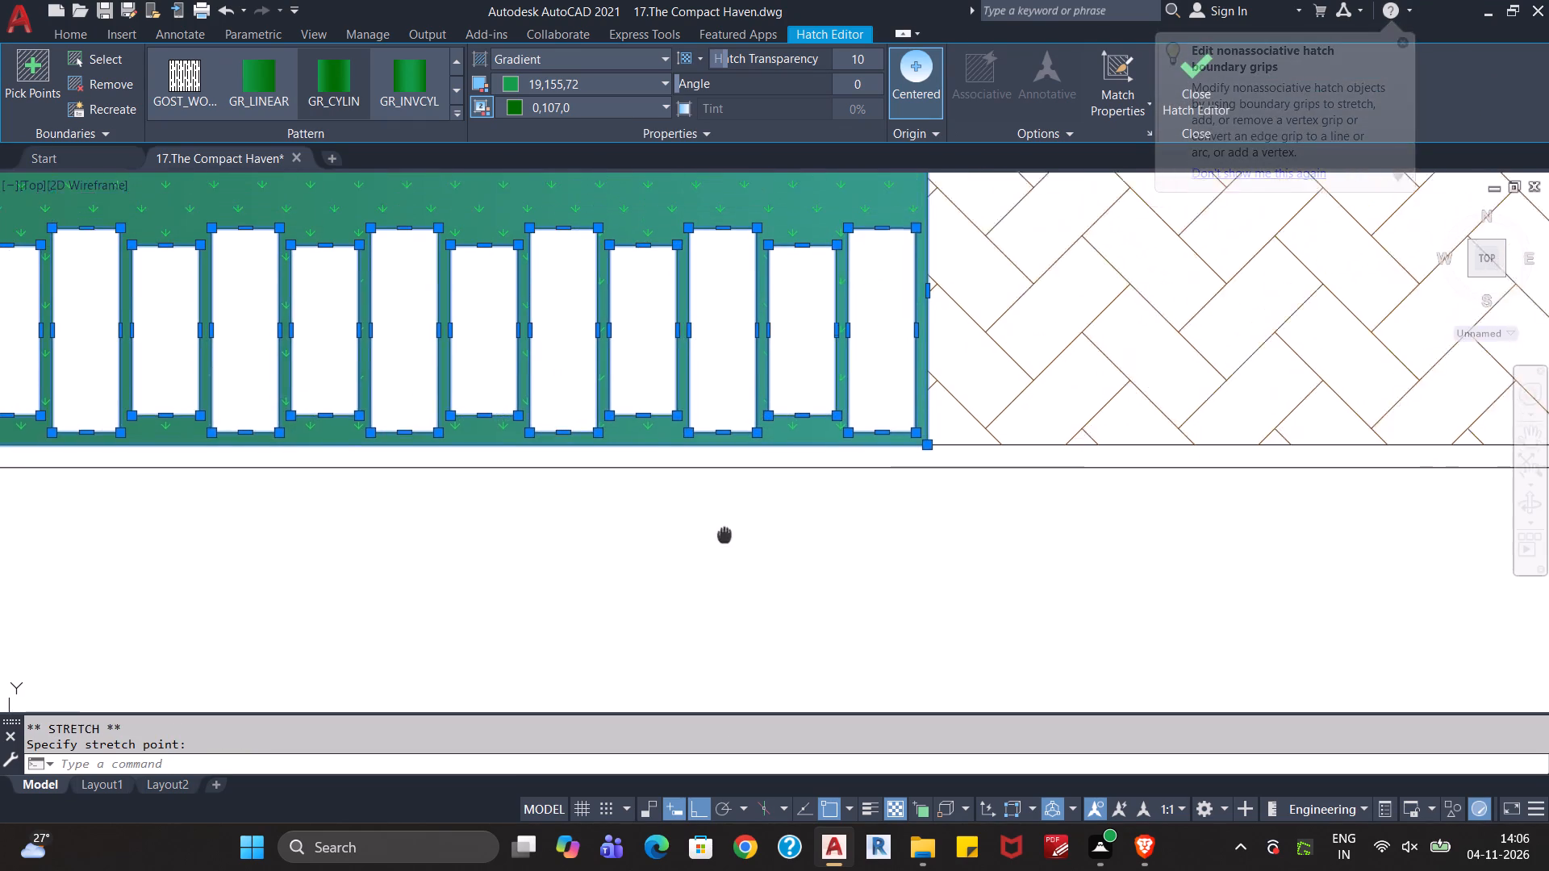
{"action": "middle_click_drag", "start_coordinate": [723, 539], "coordinate": [694, 651]}
{"action": "middle_click", "coordinate": [689, 668]}
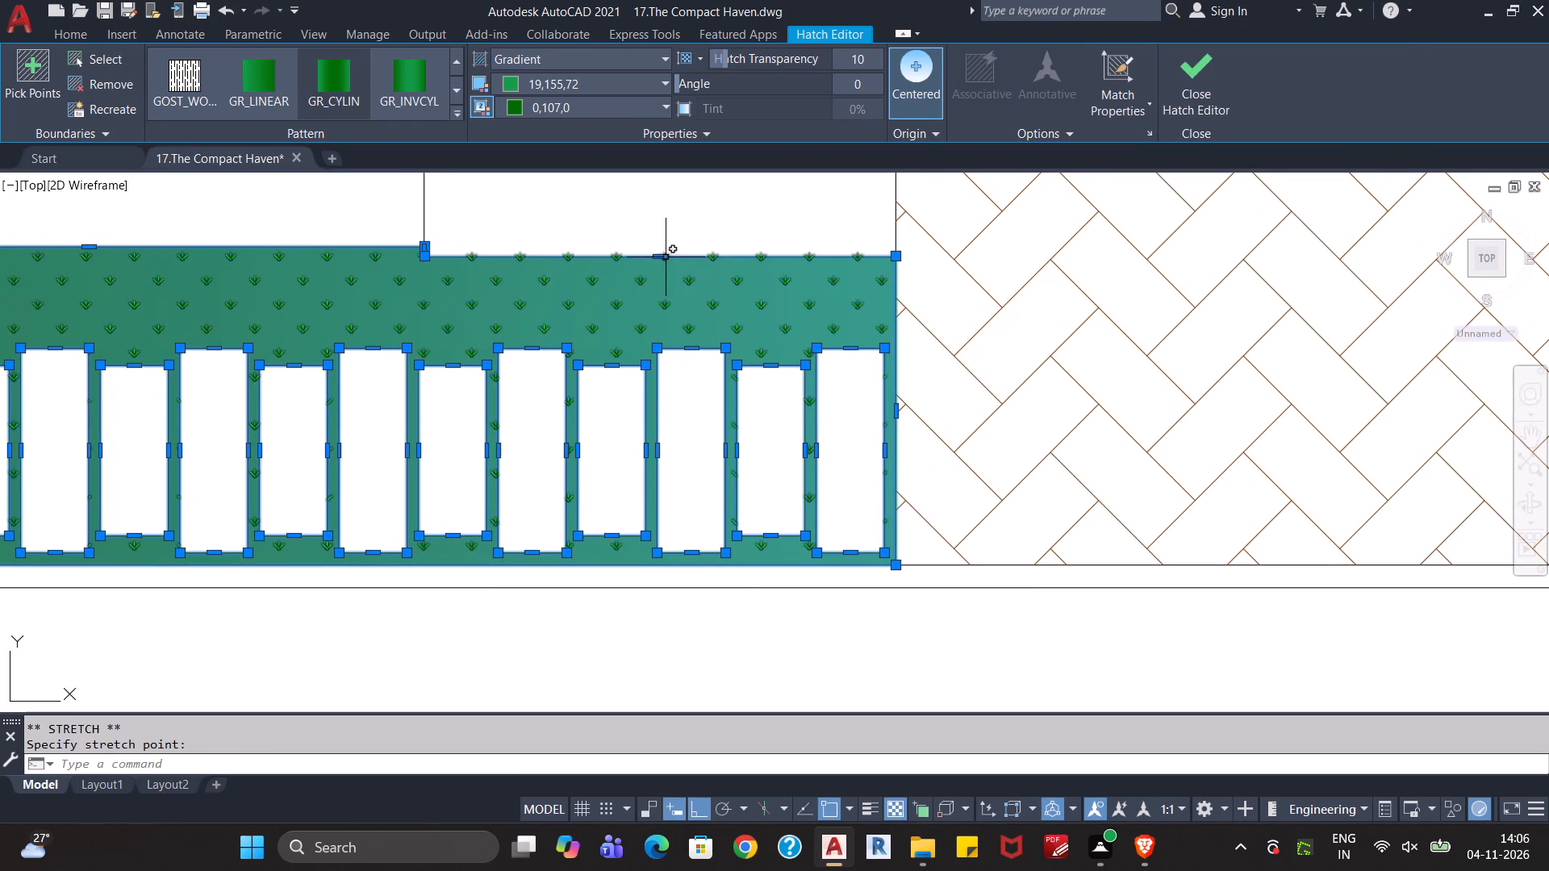
{"action": "left_click", "coordinate": [666, 257]}
{"action": "left_click", "coordinate": [666, 248]}
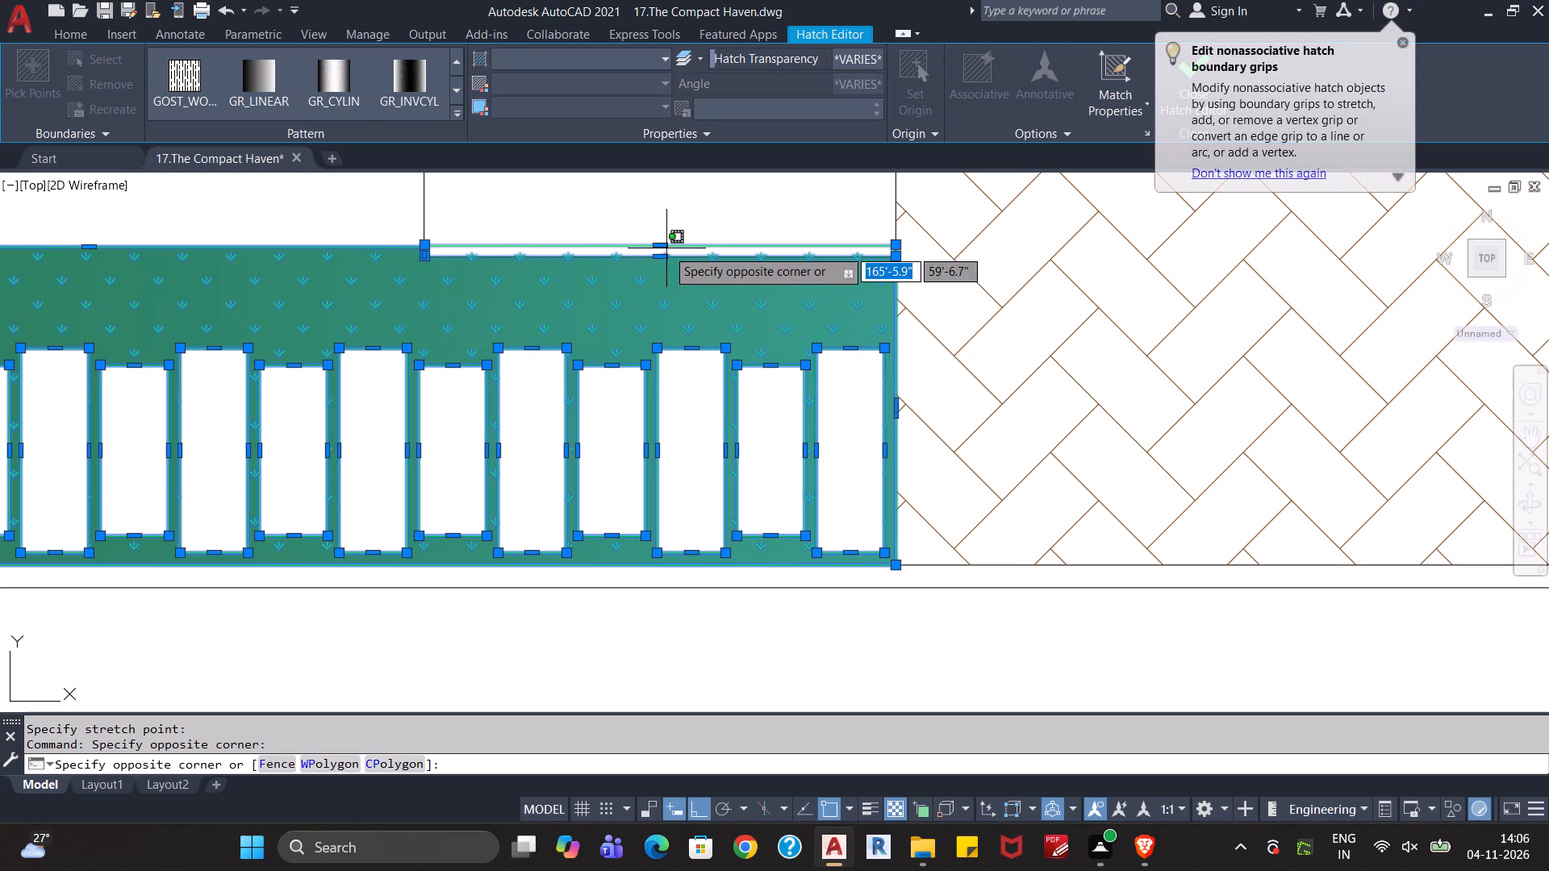
{"action": "left_click", "coordinate": [690, 215]}
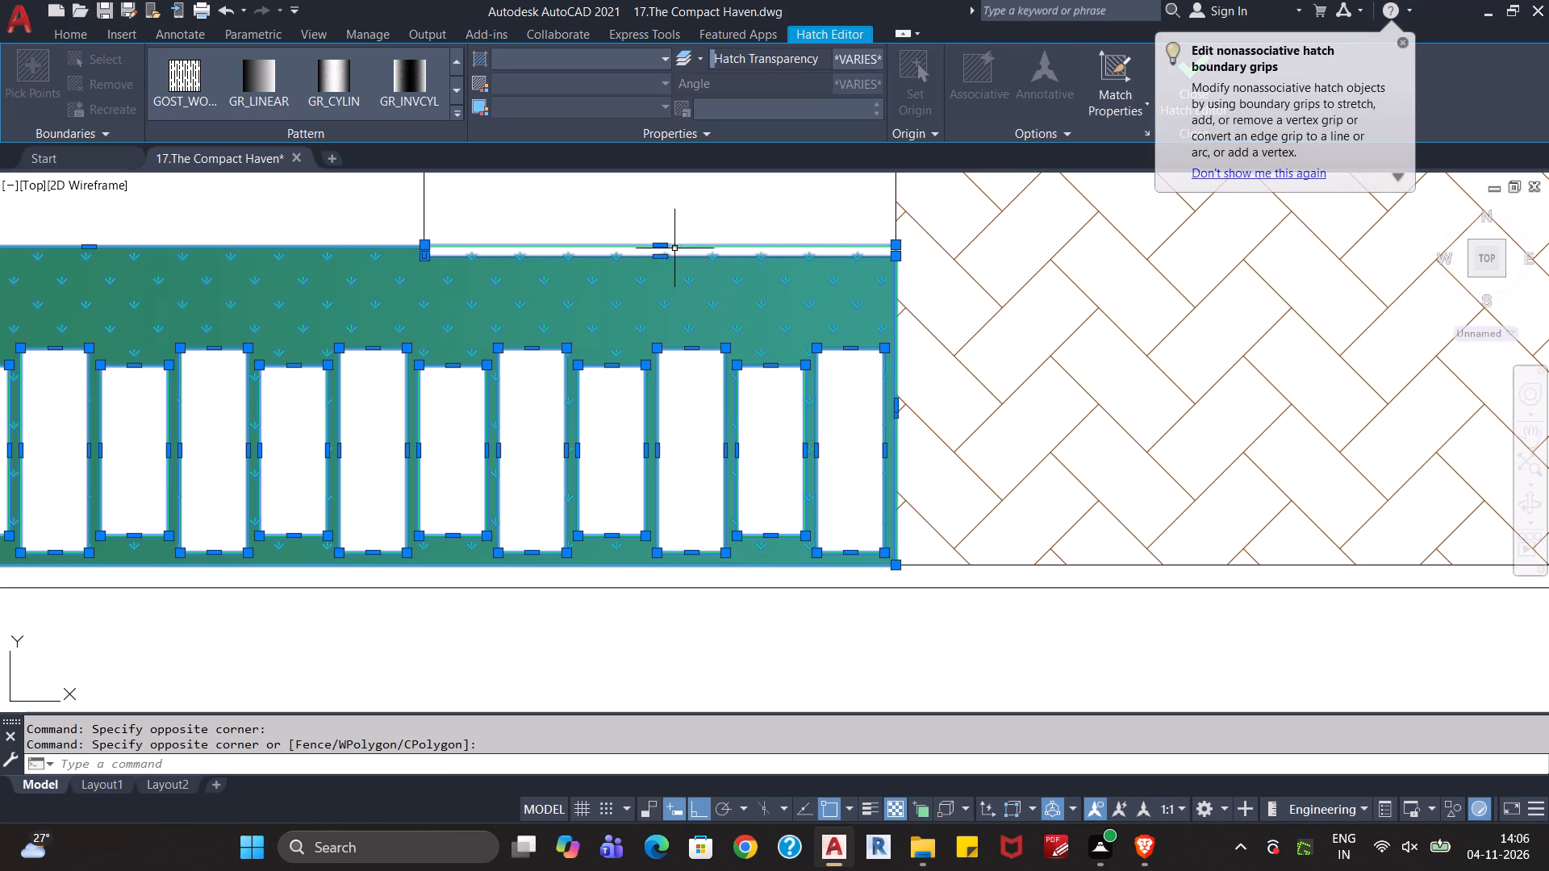
{"action": "left_click_drag", "start_coordinate": [662, 258], "coordinate": [662, 244]}
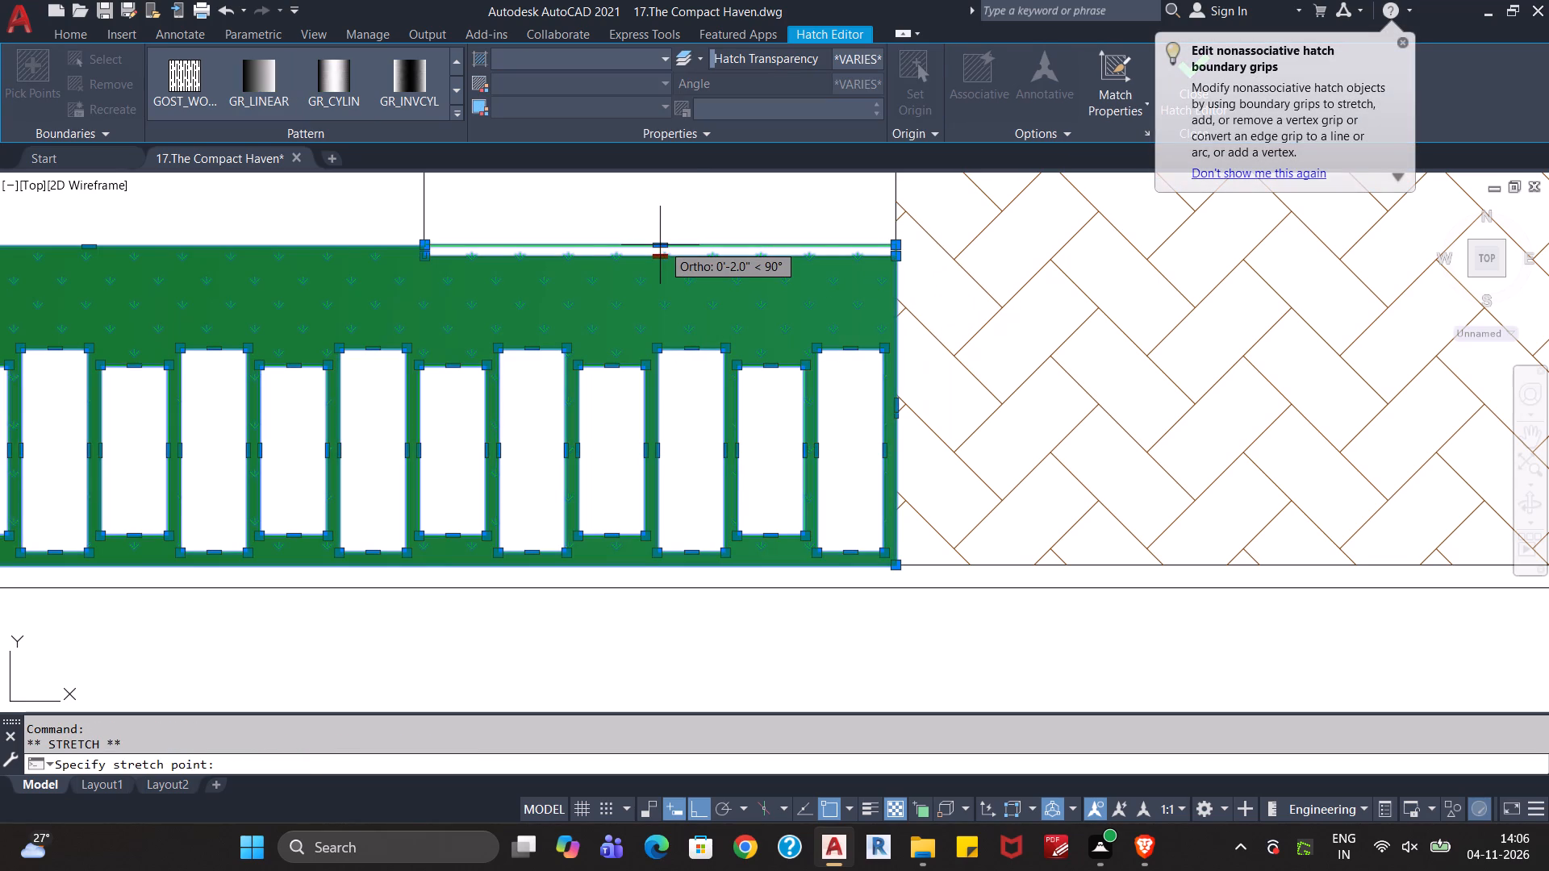
{"action": "left_click", "coordinate": [663, 245]}
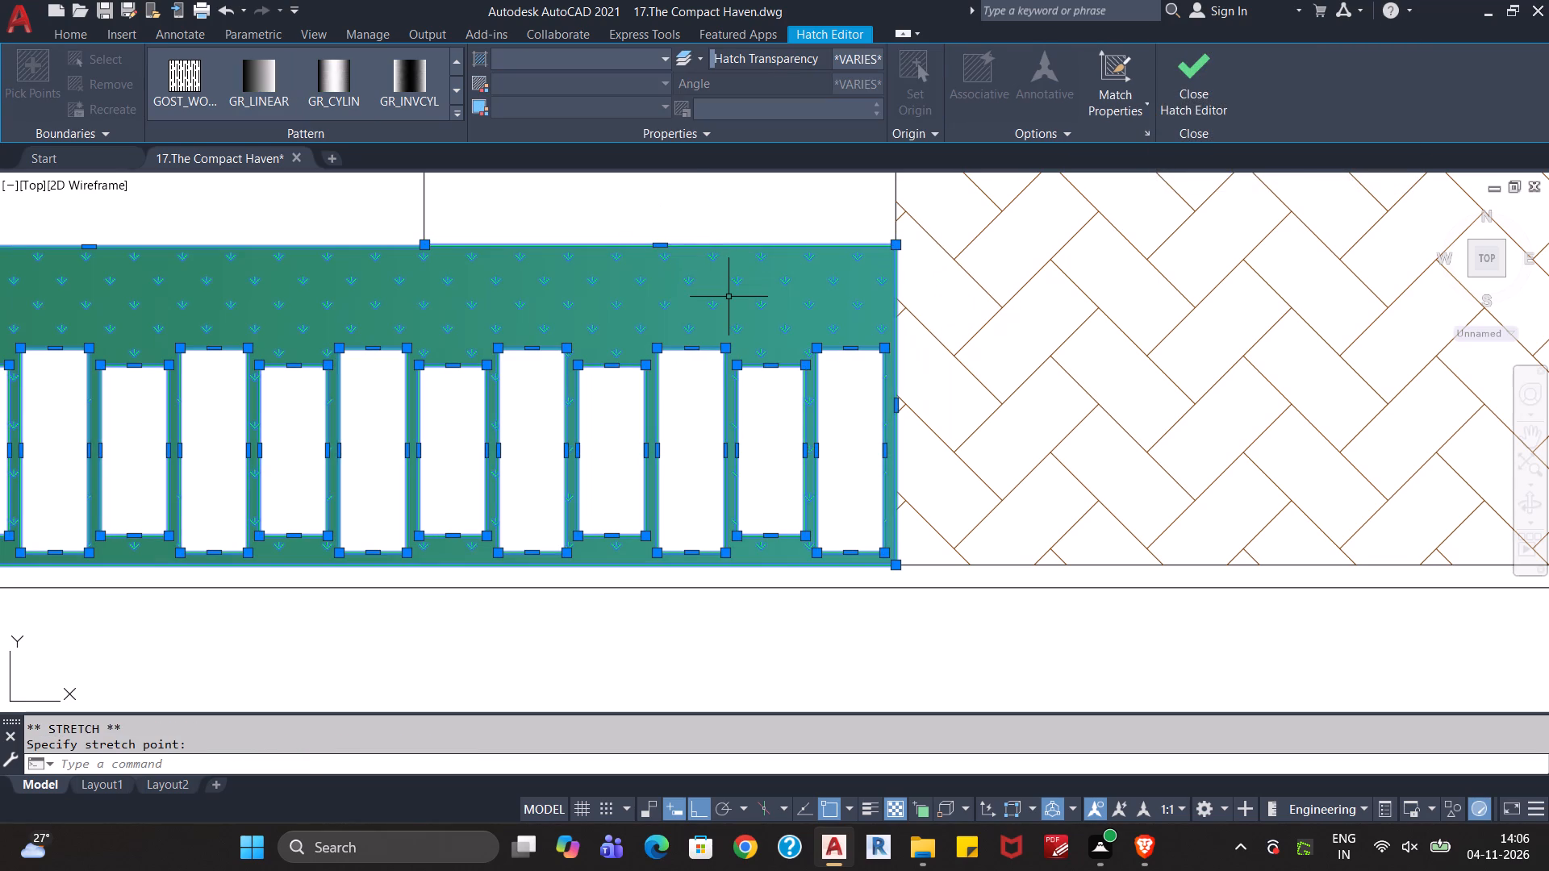
{"action": "key", "text": "Escape"}
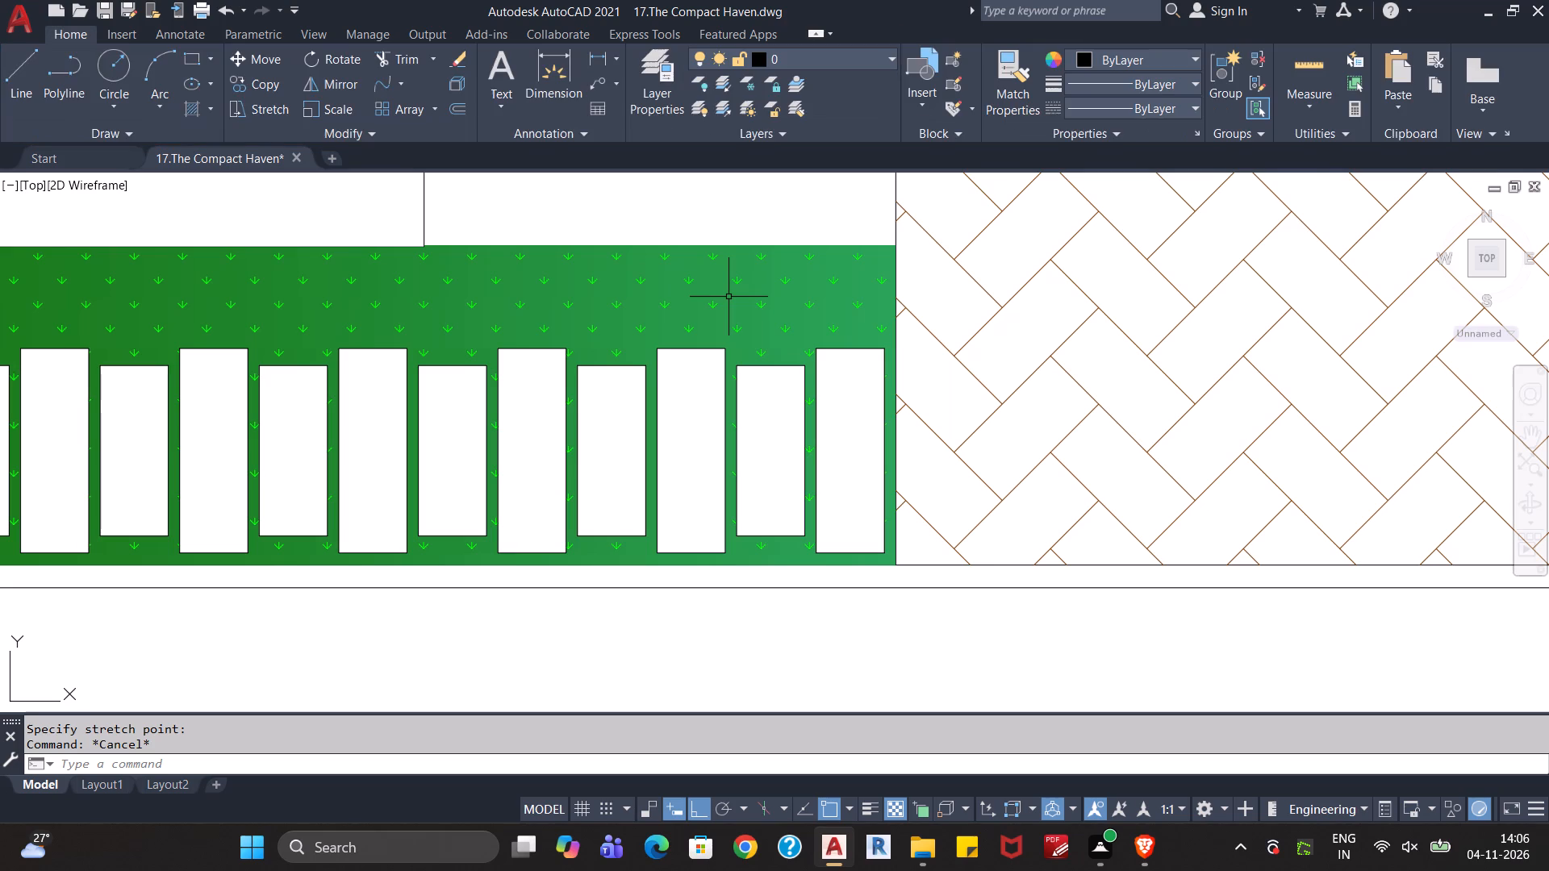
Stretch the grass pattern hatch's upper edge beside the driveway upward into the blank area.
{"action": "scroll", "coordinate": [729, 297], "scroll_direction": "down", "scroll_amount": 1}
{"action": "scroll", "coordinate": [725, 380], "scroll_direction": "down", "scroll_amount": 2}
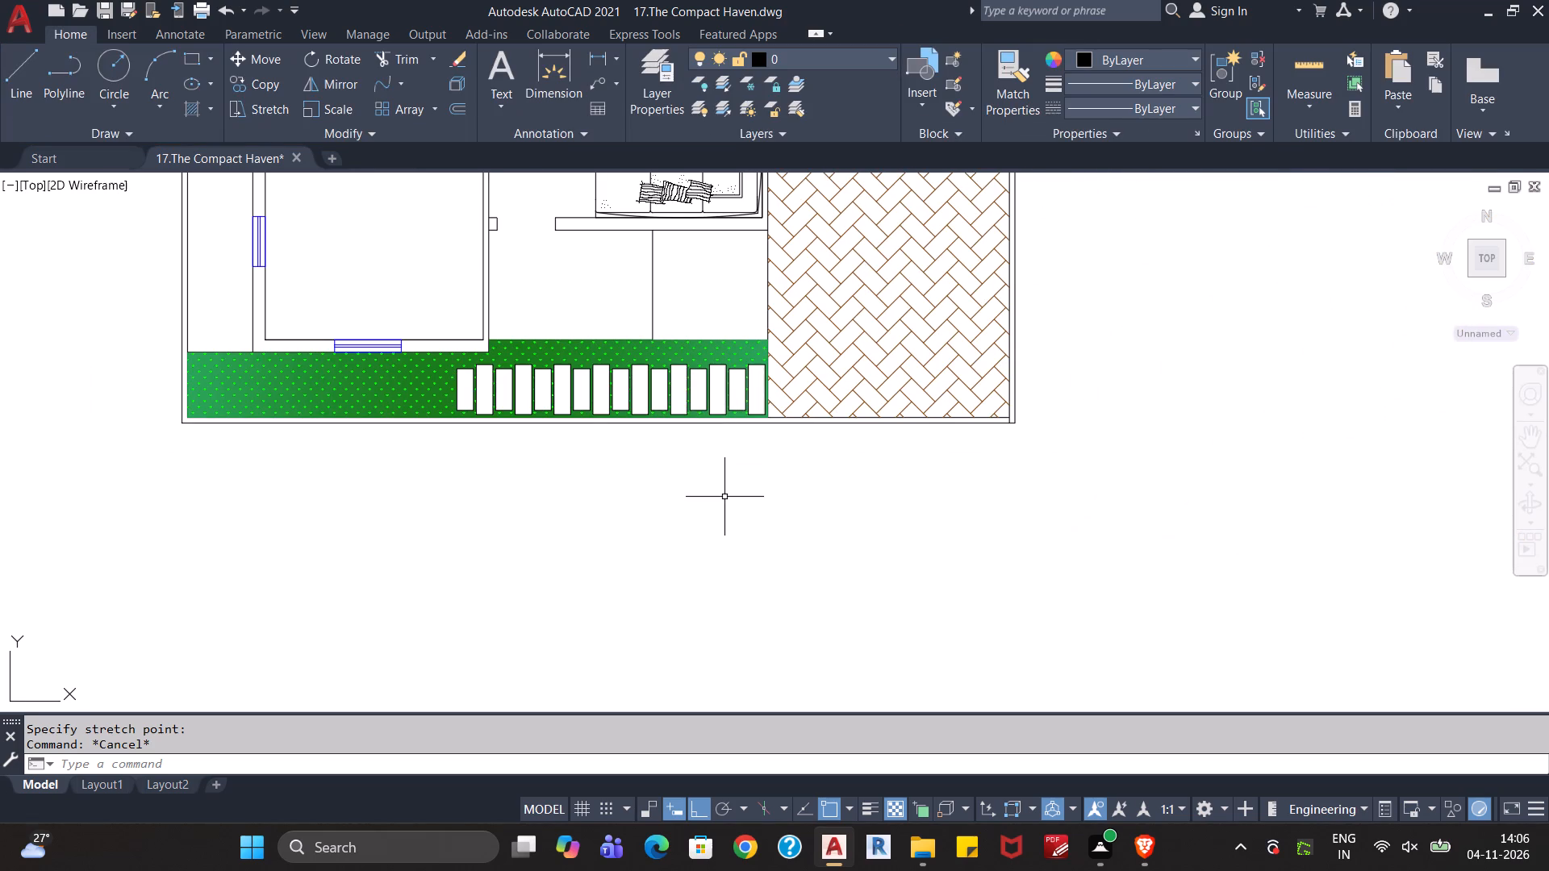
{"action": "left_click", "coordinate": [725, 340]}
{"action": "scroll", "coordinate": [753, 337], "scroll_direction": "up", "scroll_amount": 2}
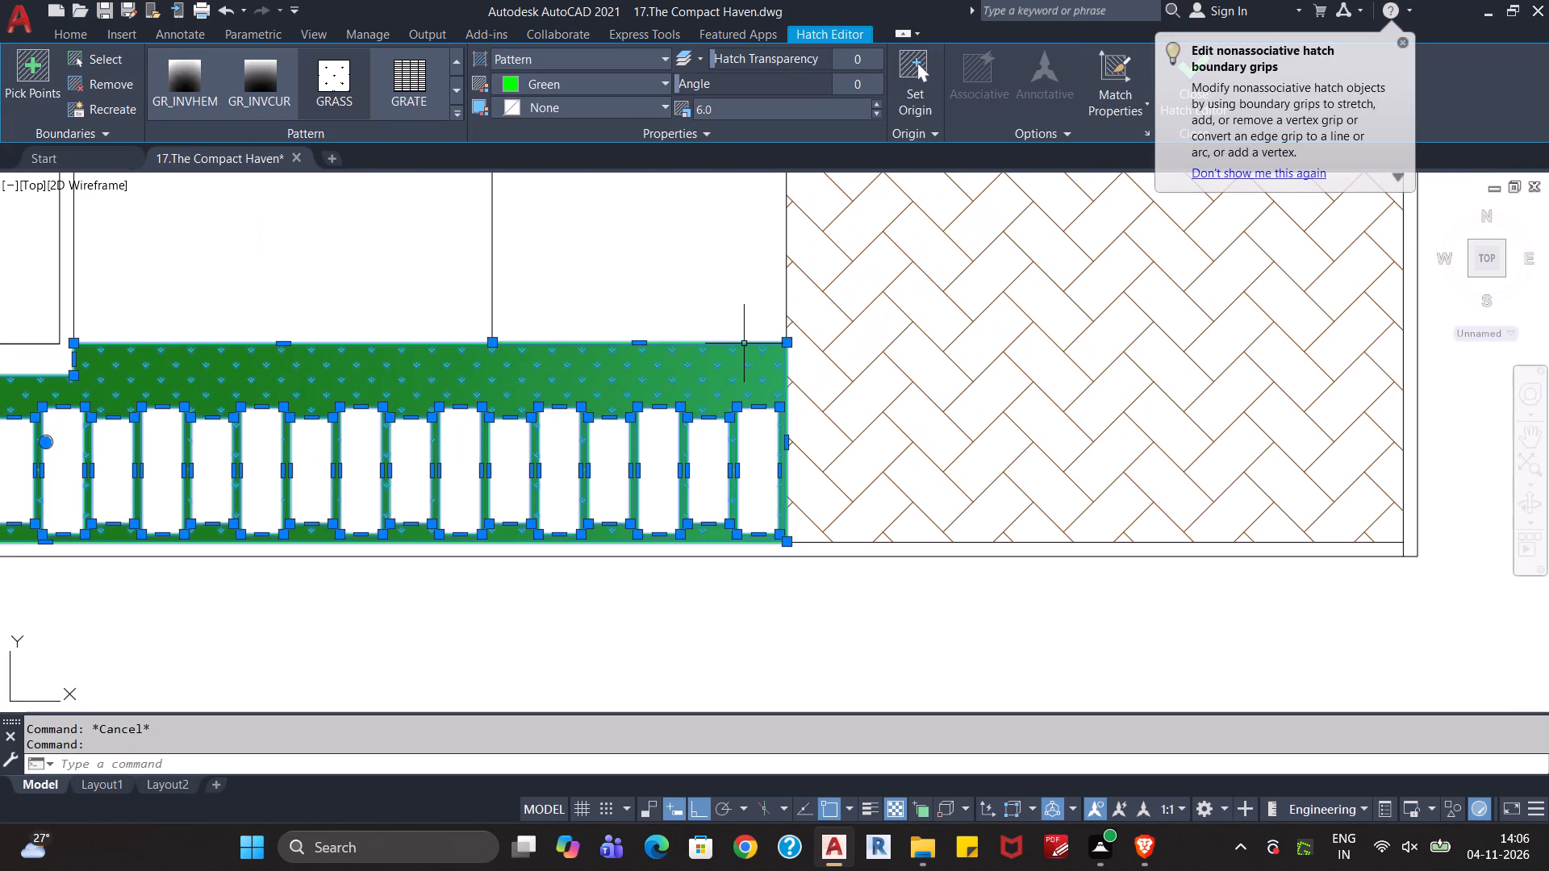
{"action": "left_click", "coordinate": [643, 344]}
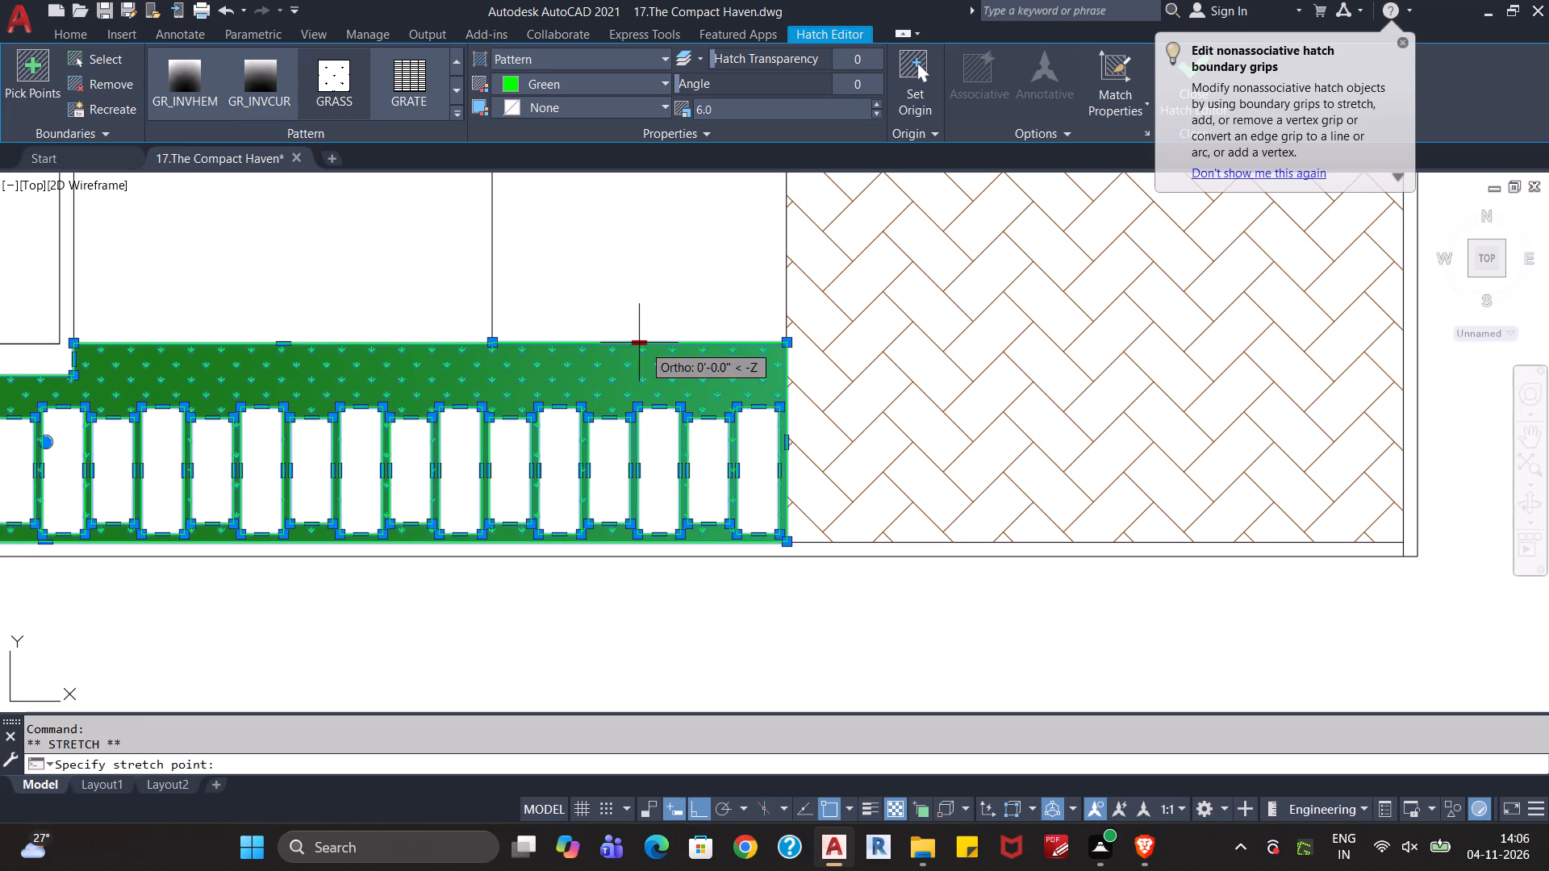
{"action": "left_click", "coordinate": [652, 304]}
Stretch the gradient hatch's upper edge beside the driveway up about 1'-4.4".
{"action": "left_click", "coordinate": [656, 347]}
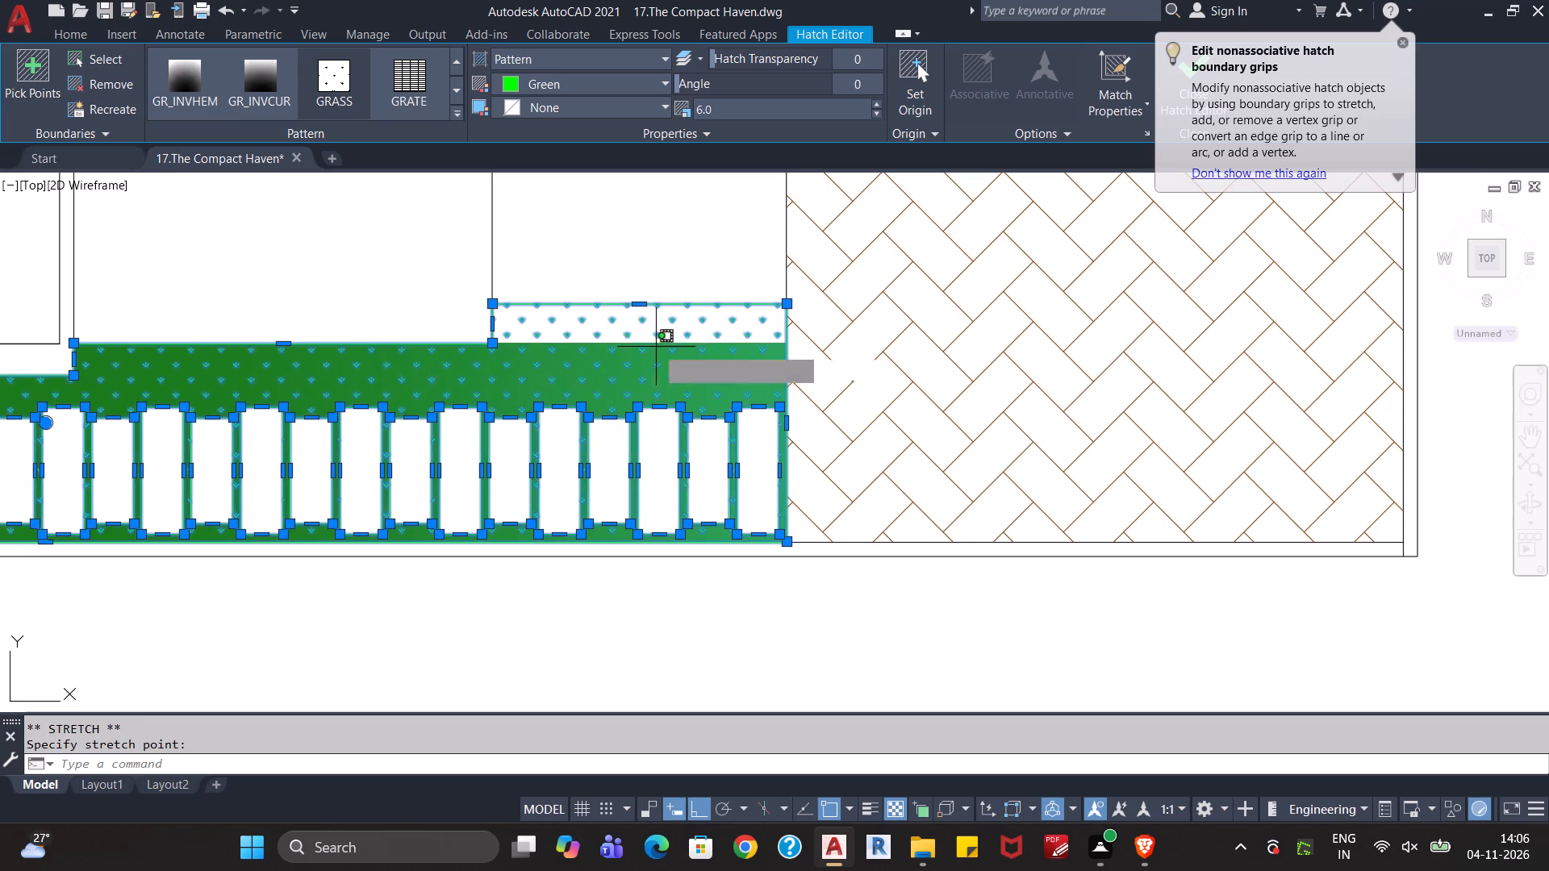
{"action": "left_click", "coordinate": [638, 343]}
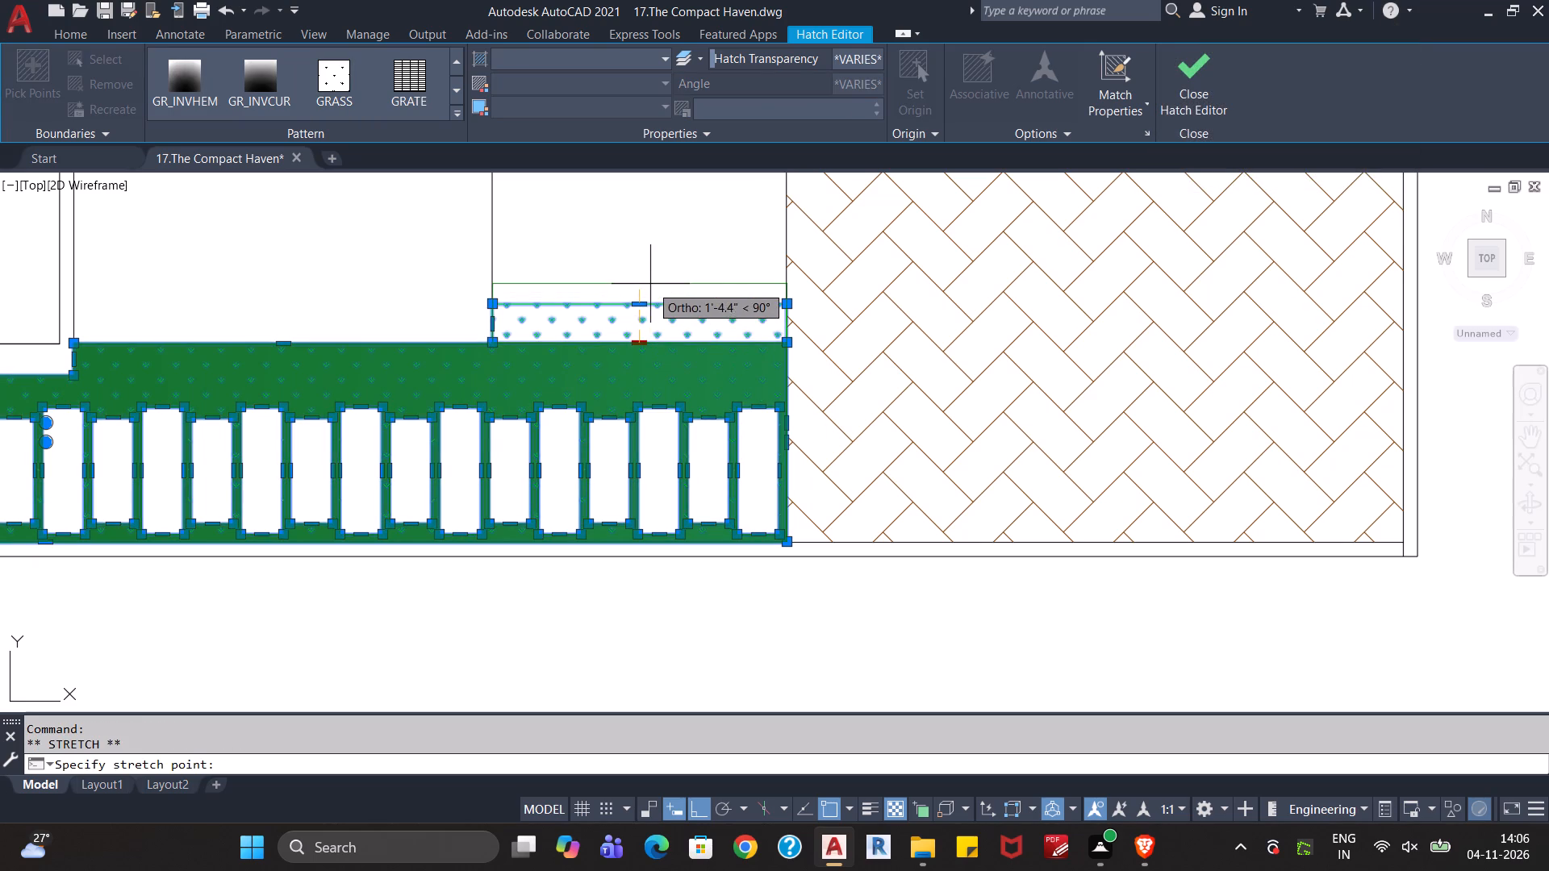
{"action": "left_click", "coordinate": [650, 283]}
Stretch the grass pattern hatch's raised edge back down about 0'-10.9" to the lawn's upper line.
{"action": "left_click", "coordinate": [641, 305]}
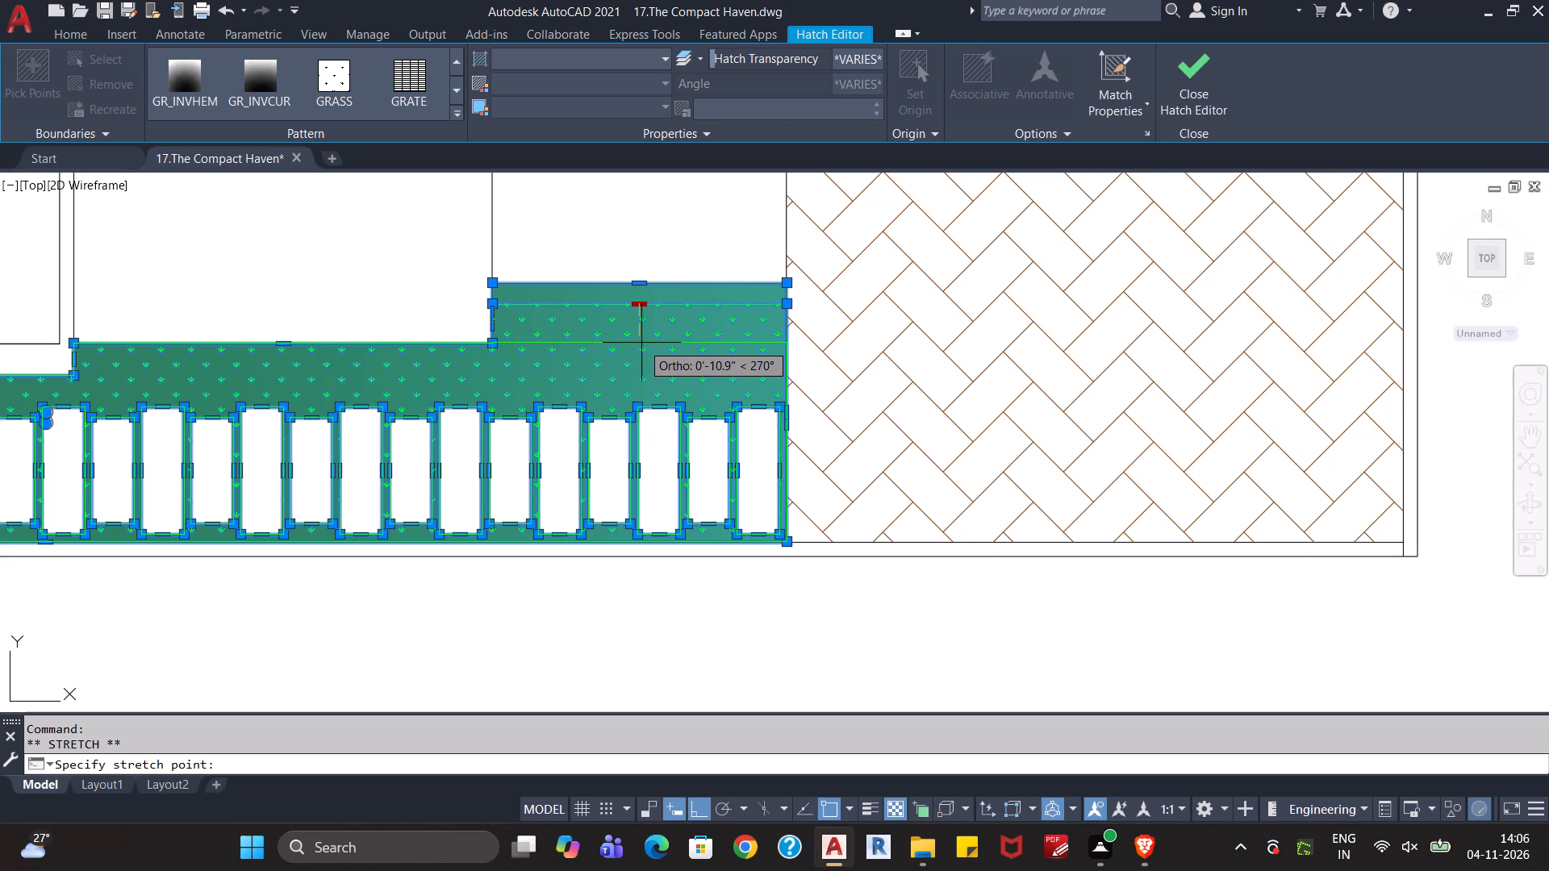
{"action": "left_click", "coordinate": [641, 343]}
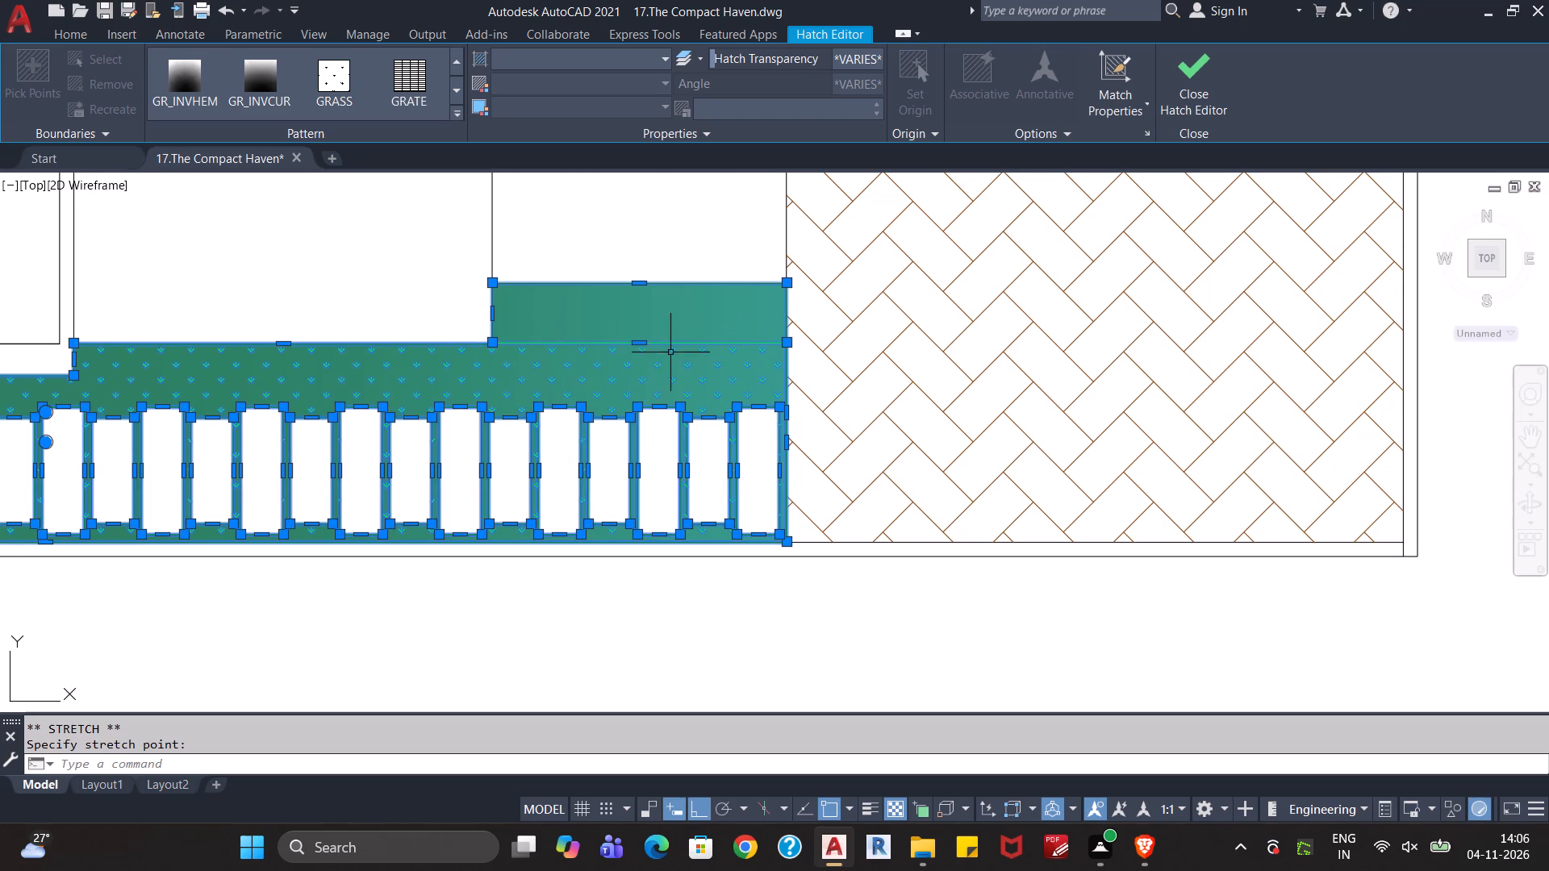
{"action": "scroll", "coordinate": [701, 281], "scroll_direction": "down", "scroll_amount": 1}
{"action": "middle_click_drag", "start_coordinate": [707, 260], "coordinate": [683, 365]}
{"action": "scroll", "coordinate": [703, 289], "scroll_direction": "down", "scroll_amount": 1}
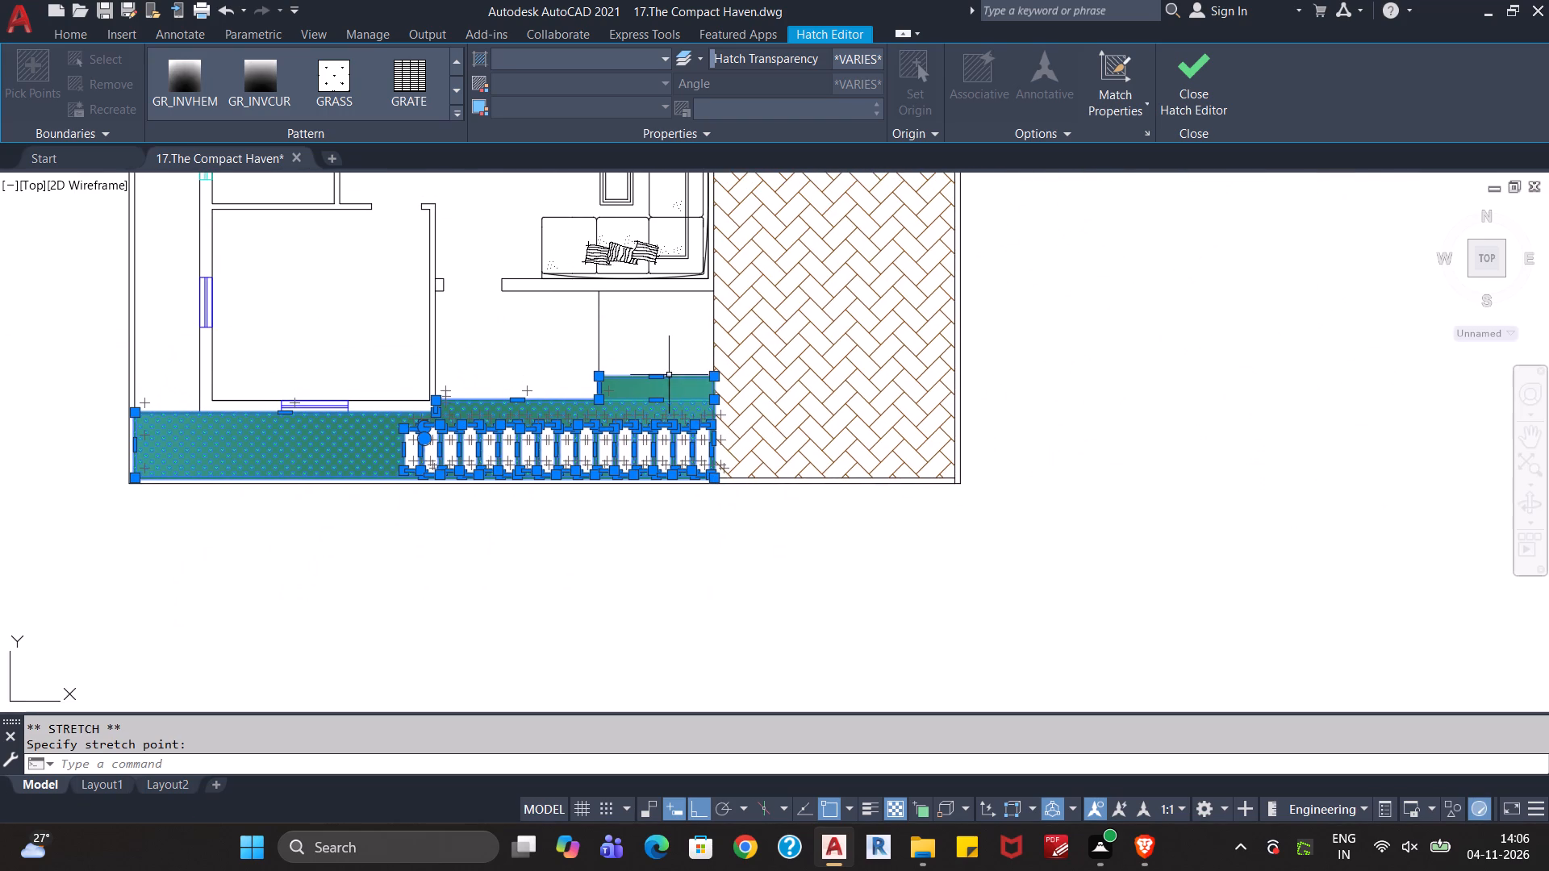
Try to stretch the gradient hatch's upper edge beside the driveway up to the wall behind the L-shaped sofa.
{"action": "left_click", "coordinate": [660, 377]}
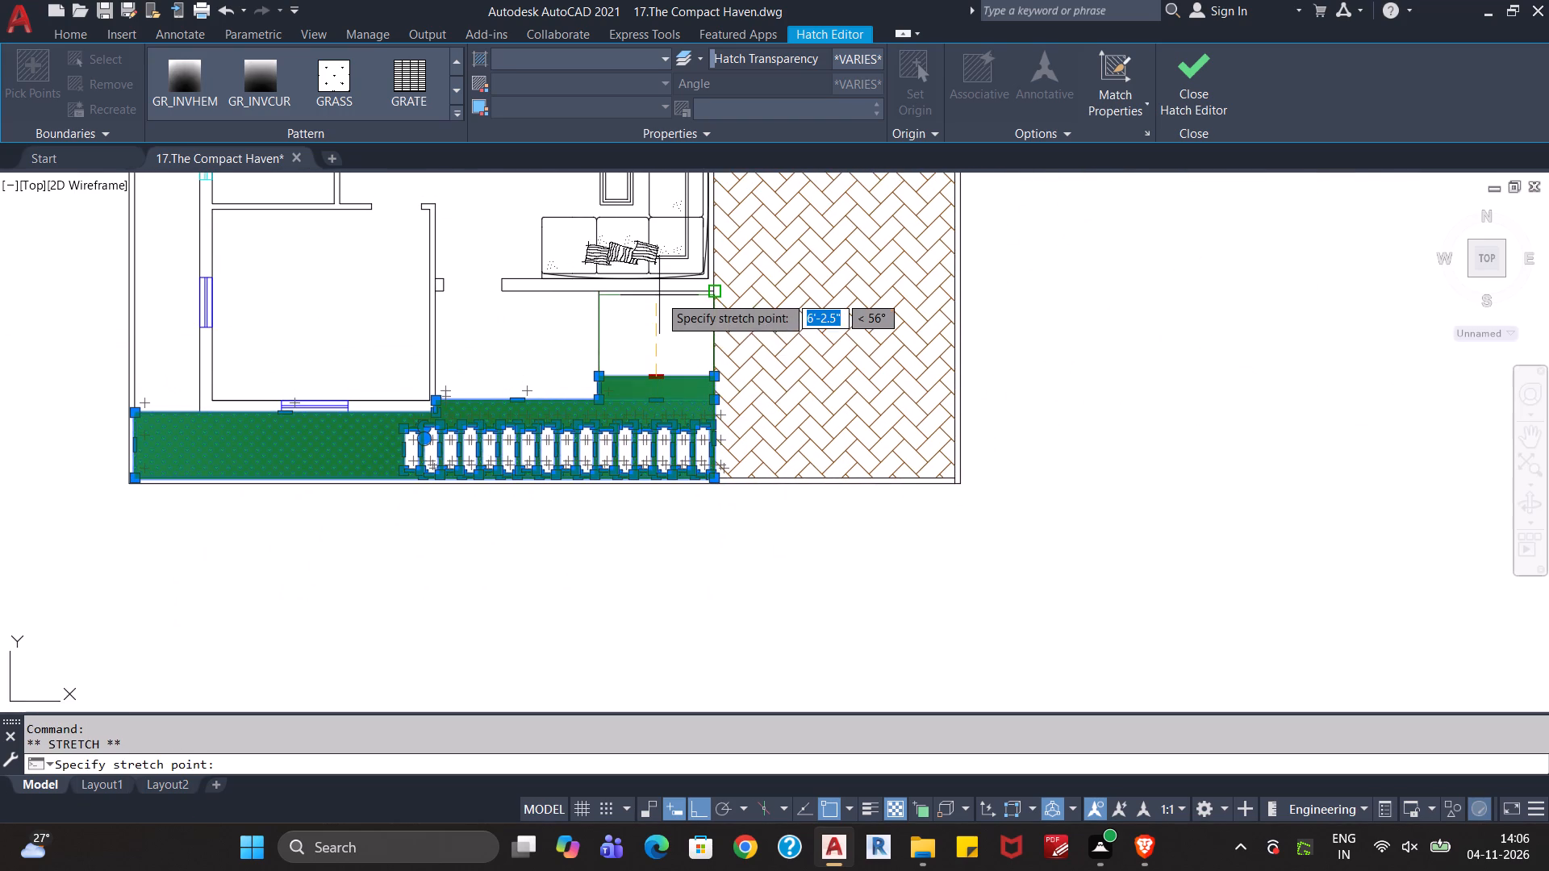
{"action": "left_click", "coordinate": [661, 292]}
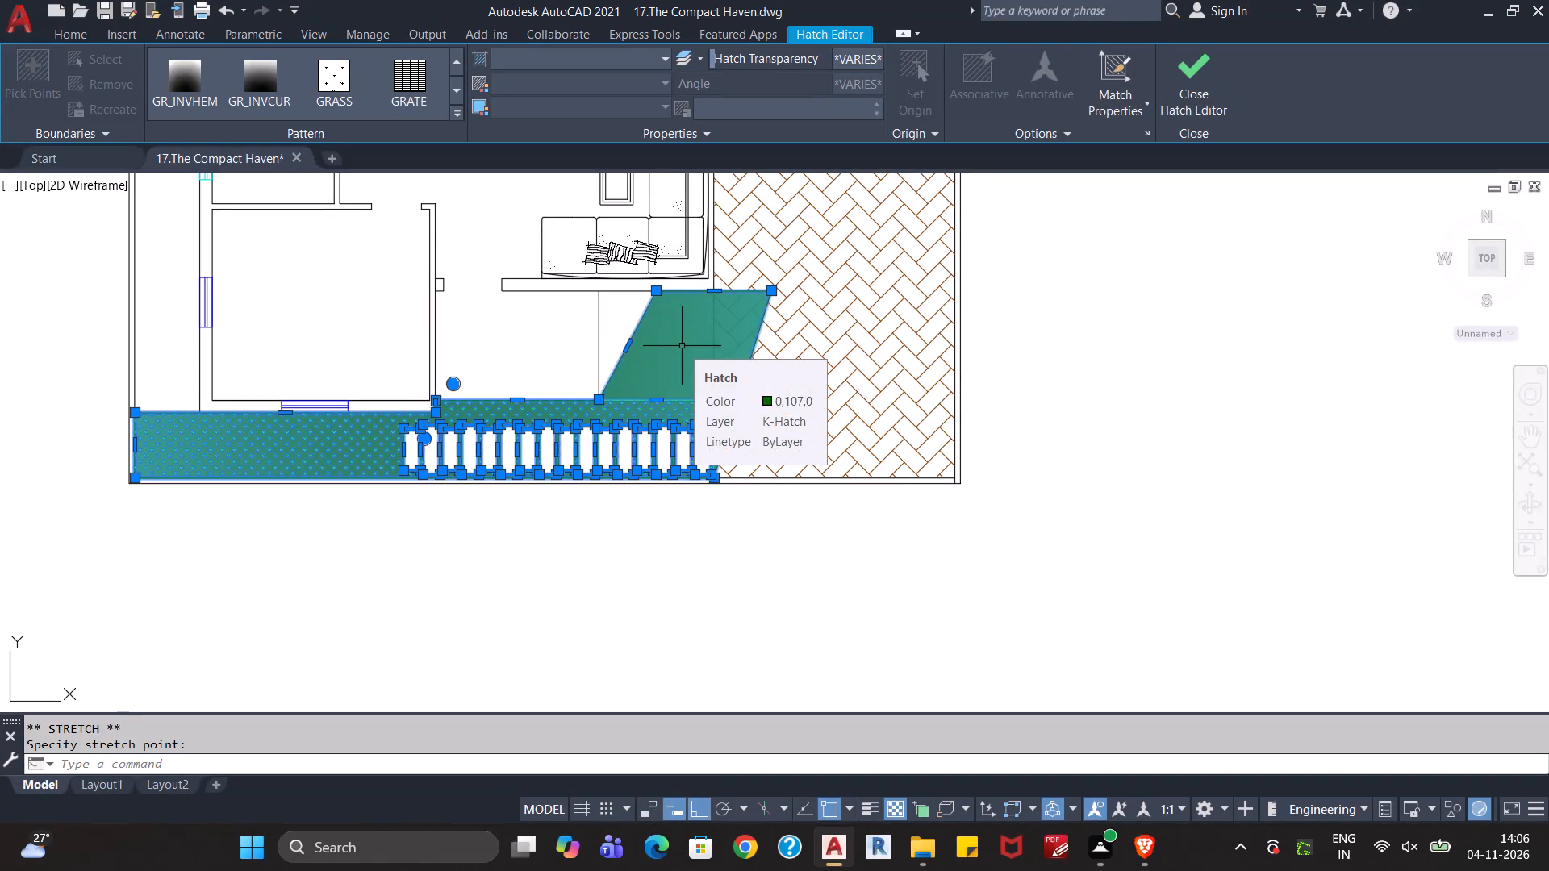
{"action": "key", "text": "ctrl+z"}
Stretch the gradient hatch's two upper corners beside the driveway straight up to the wall behind the L-shaped sofa.
{"action": "left_click", "coordinate": [683, 377]}
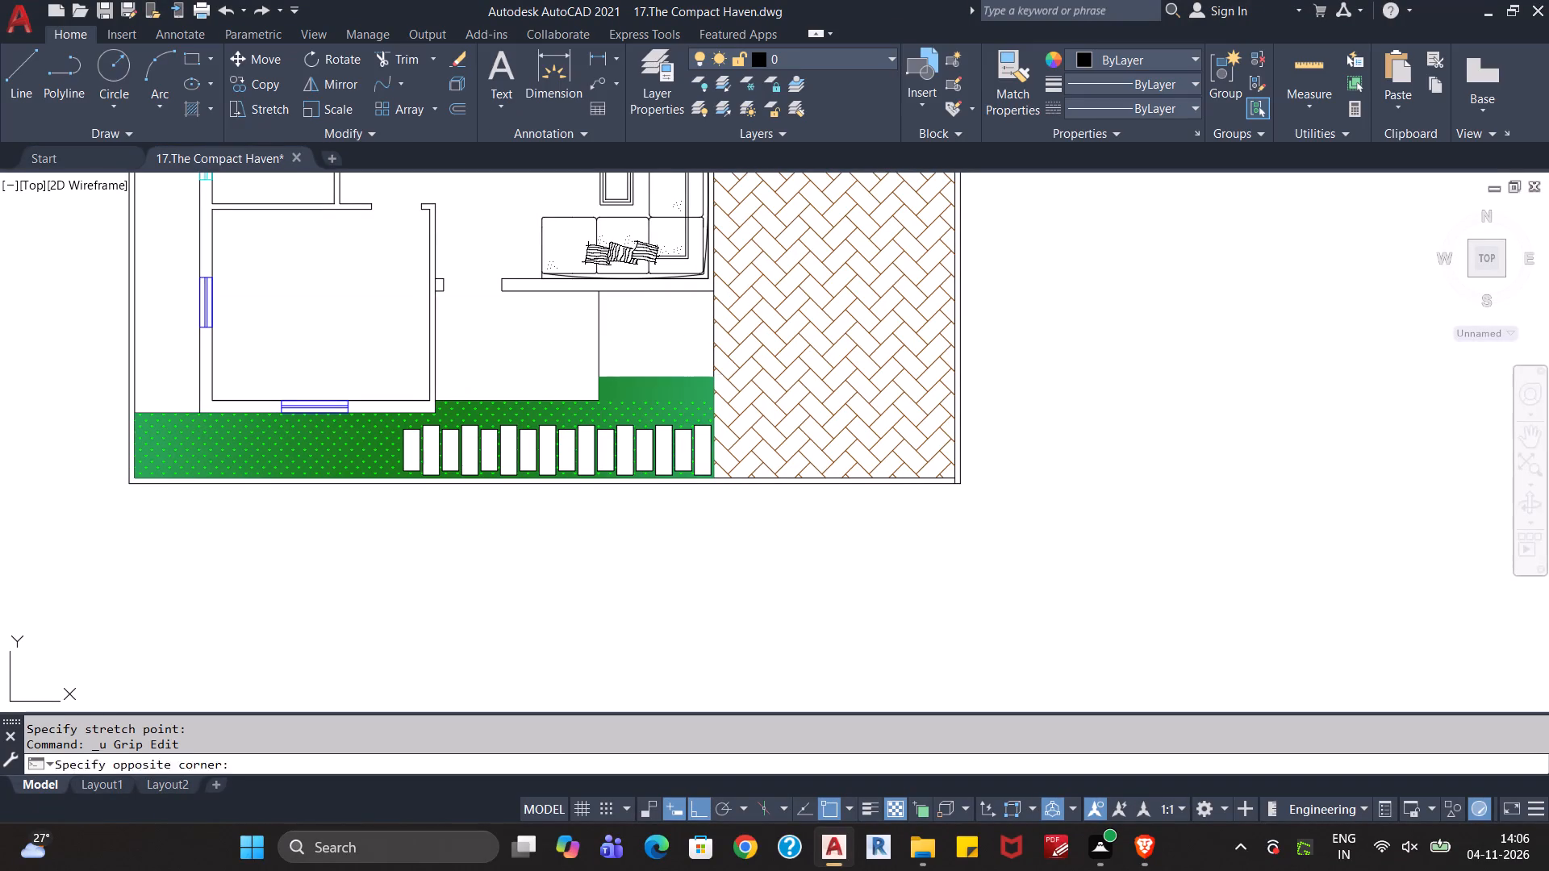
{"action": "left_click", "coordinate": [712, 377]}
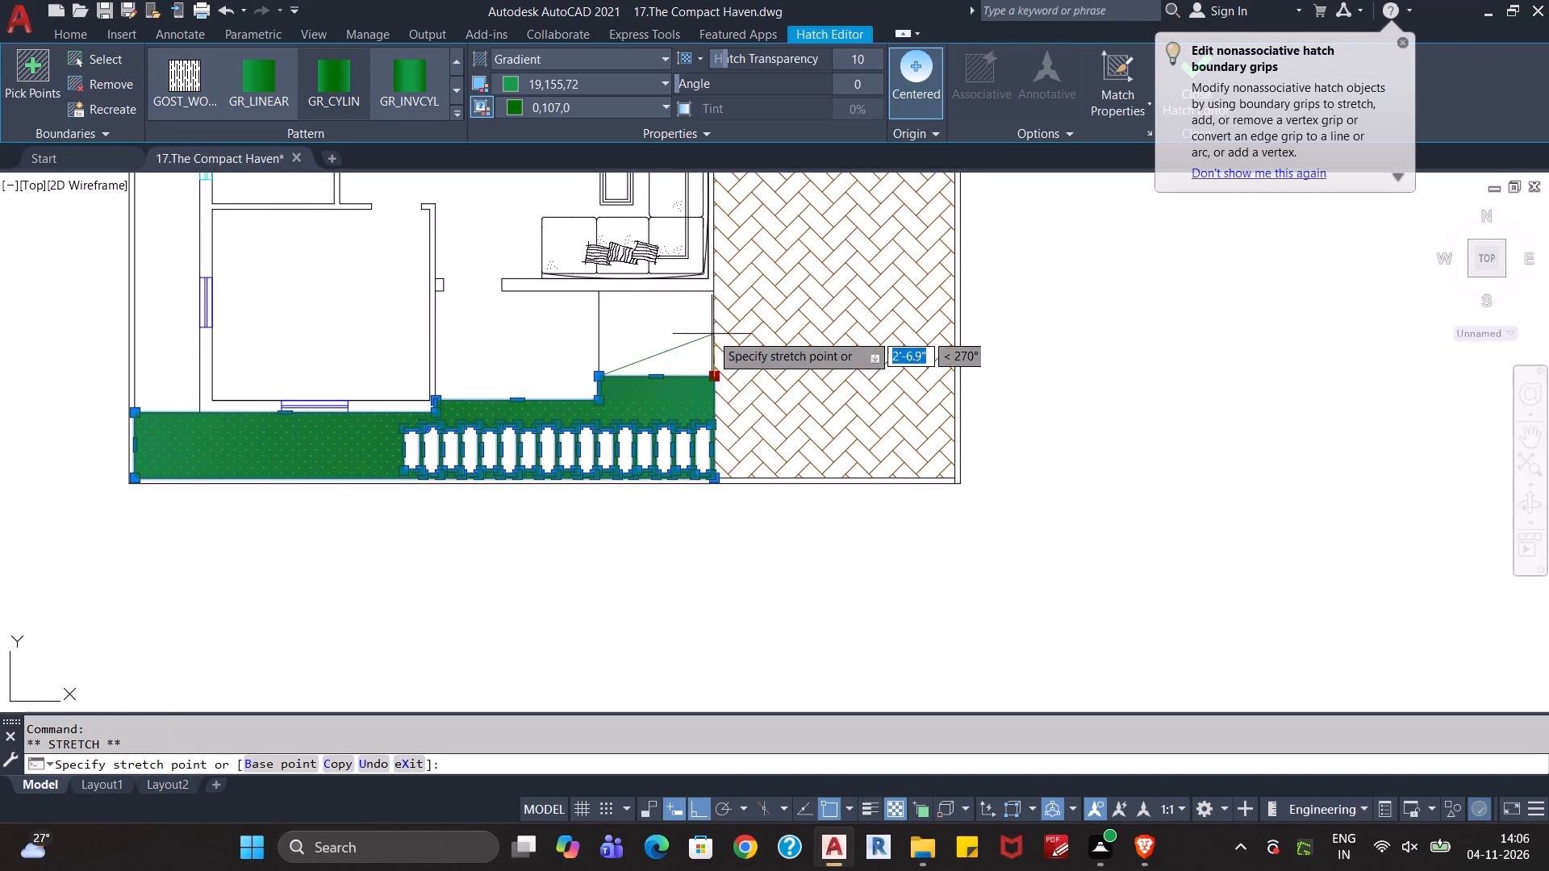
{"action": "left_click", "coordinate": [713, 295]}
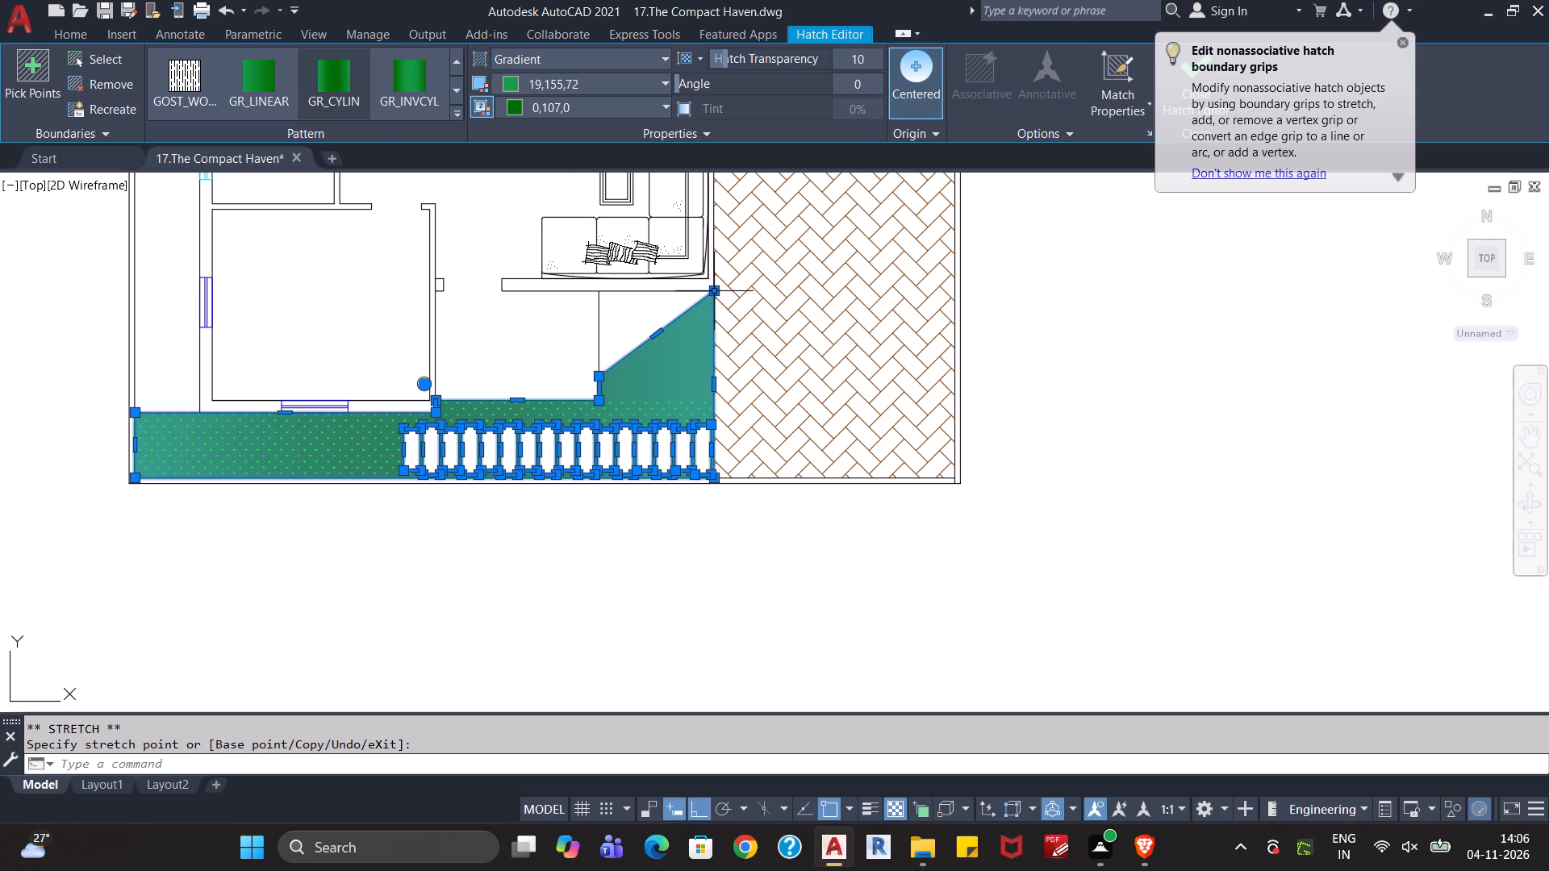
{"action": "left_click", "coordinate": [603, 377]}
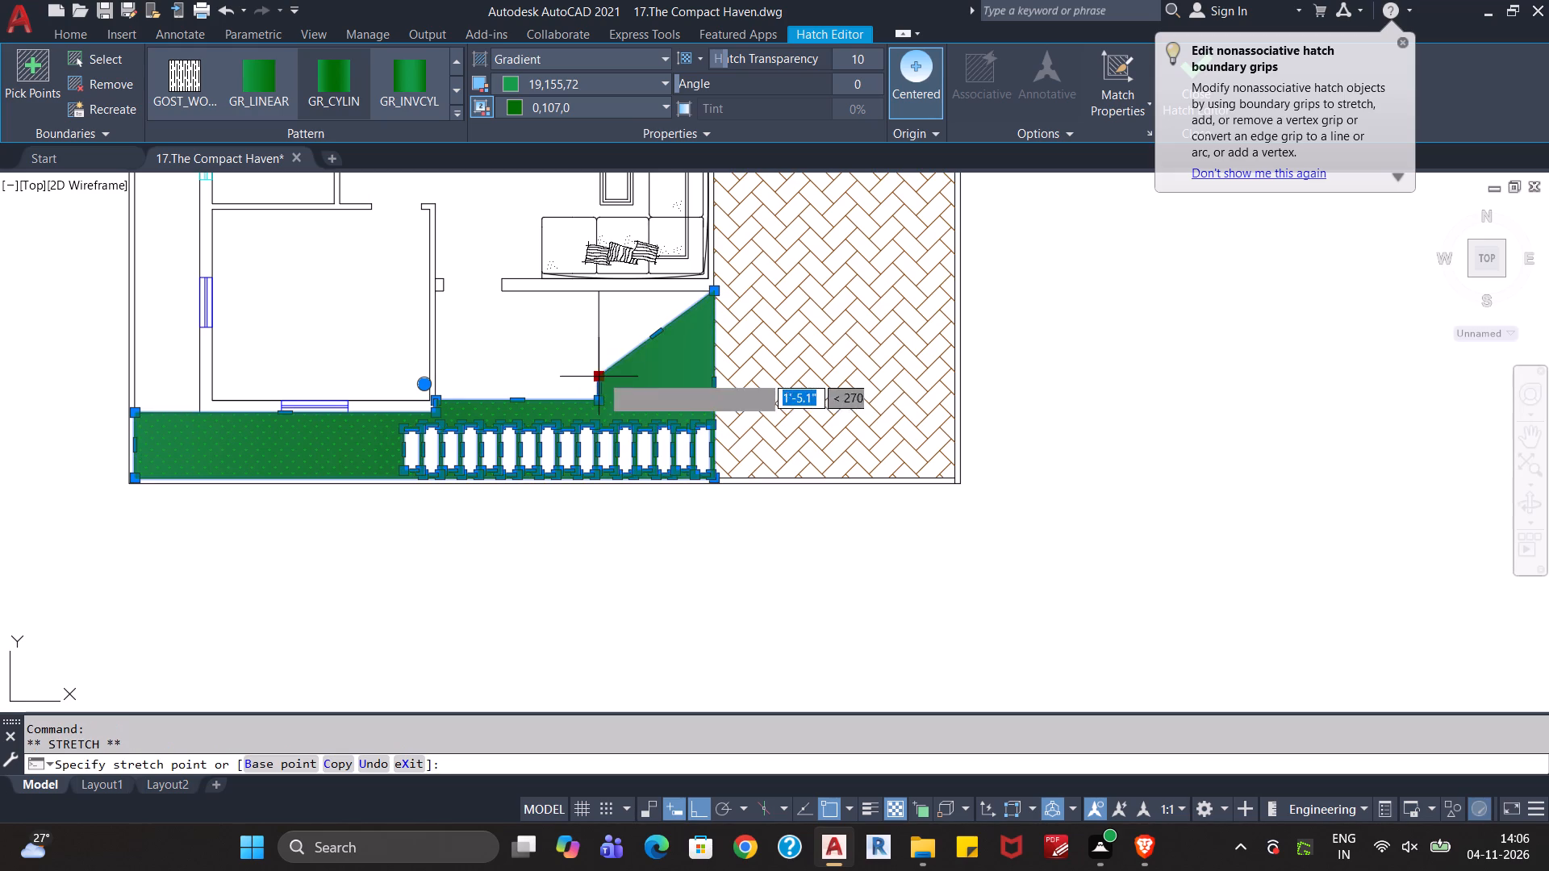
{"action": "left_click", "coordinate": [603, 295]}
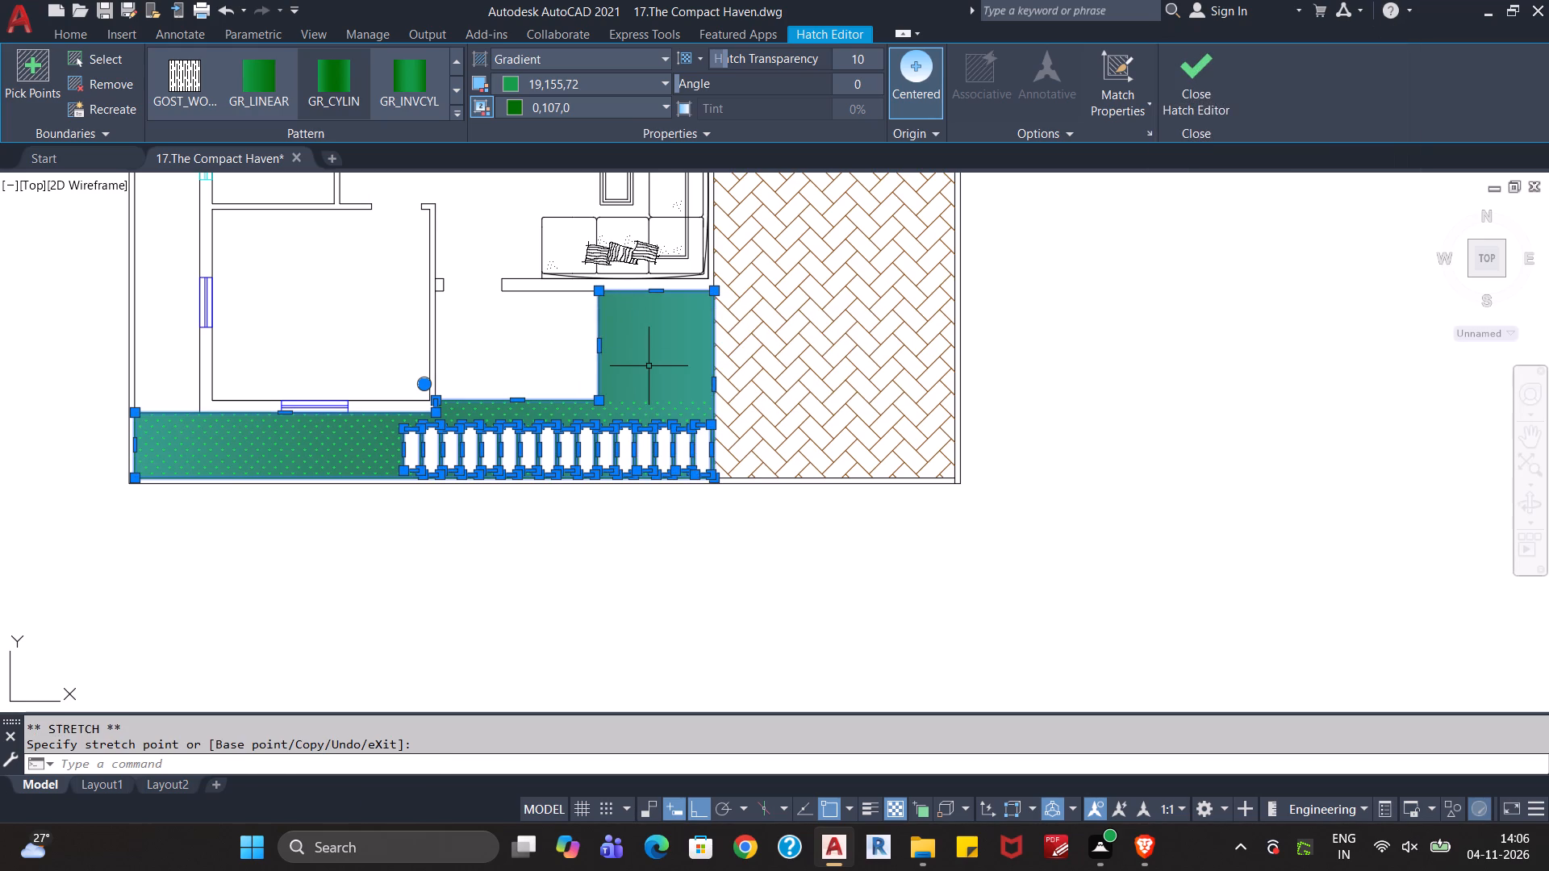
{"action": "key", "text": "Escape"}
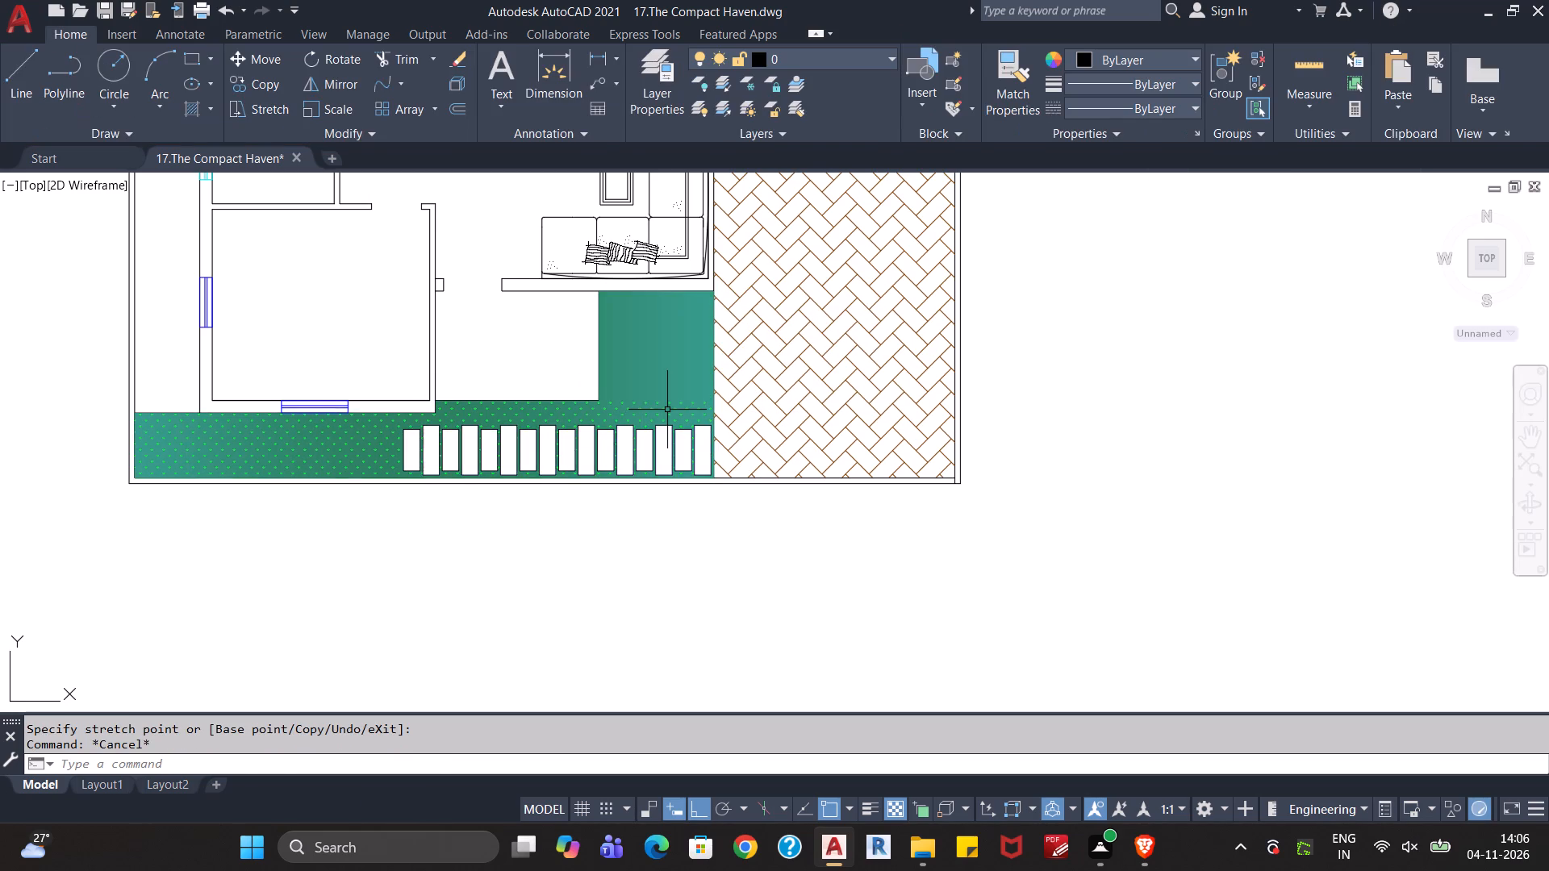
Stretch the grass pattern hatch's upper edge and both its corners beside the driveway up to the sofa wall, matching the gradient hatch.
{"action": "left_click", "coordinate": [667, 409]}
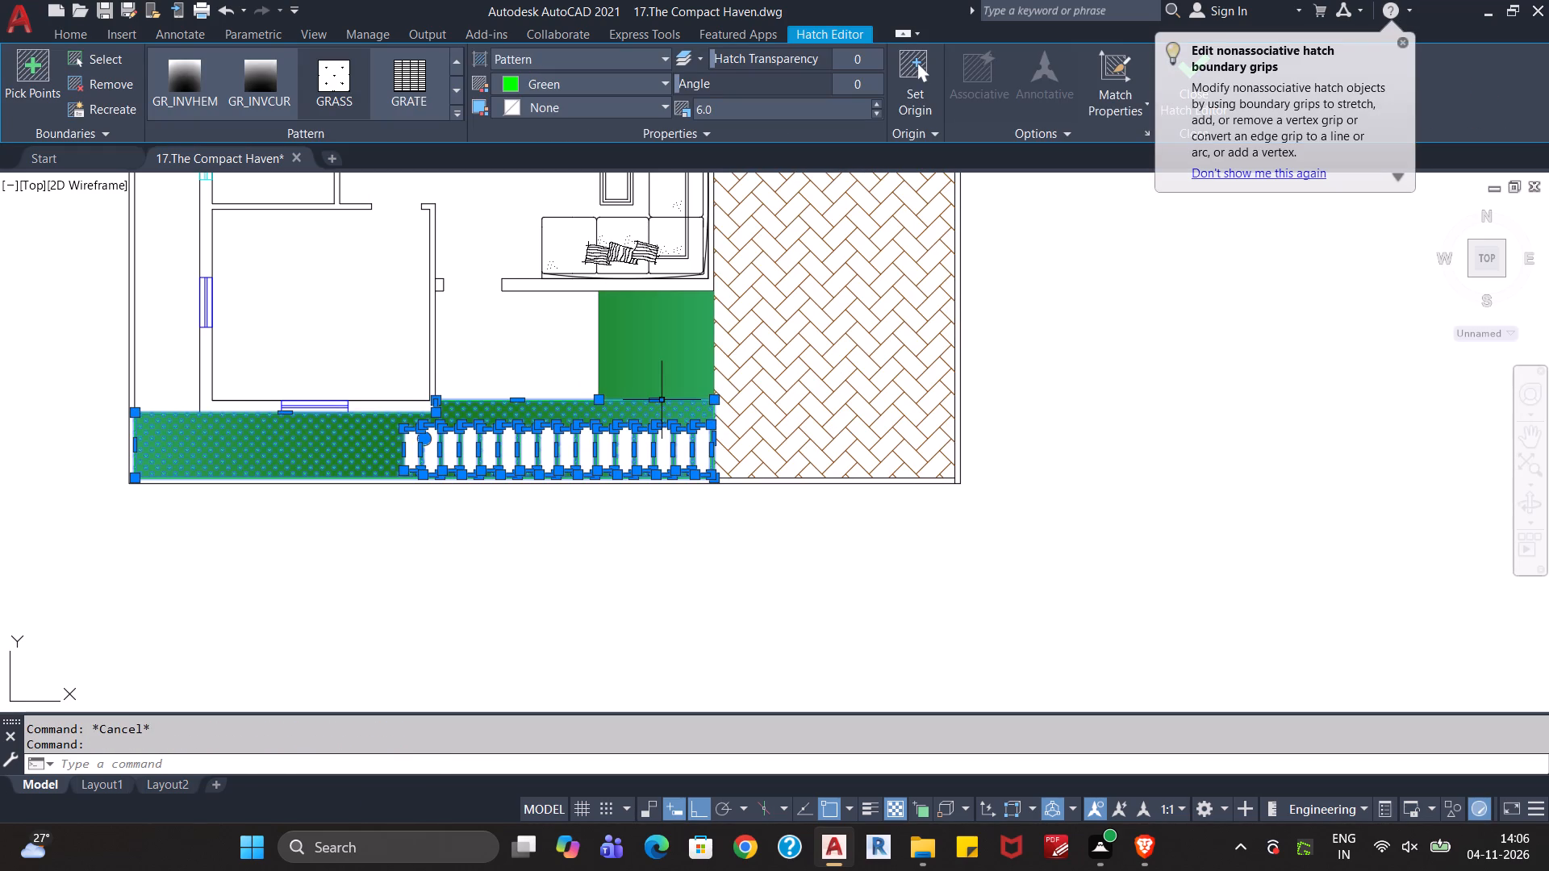
{"action": "left_click", "coordinate": [661, 400]}
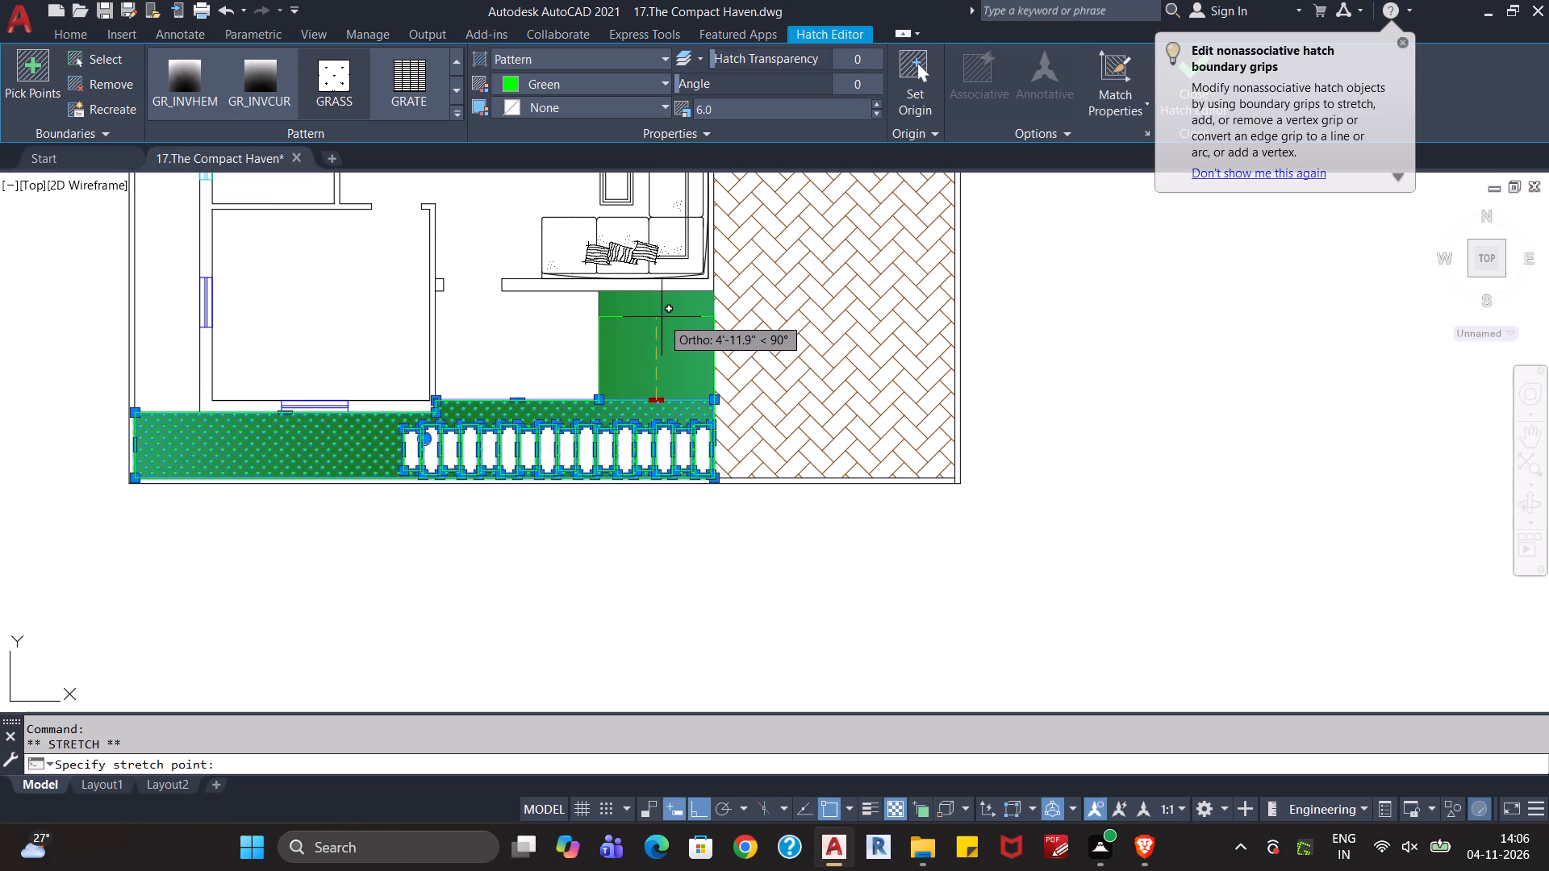
{"action": "left_click", "coordinate": [661, 310]}
{"action": "left_click", "coordinate": [713, 310]}
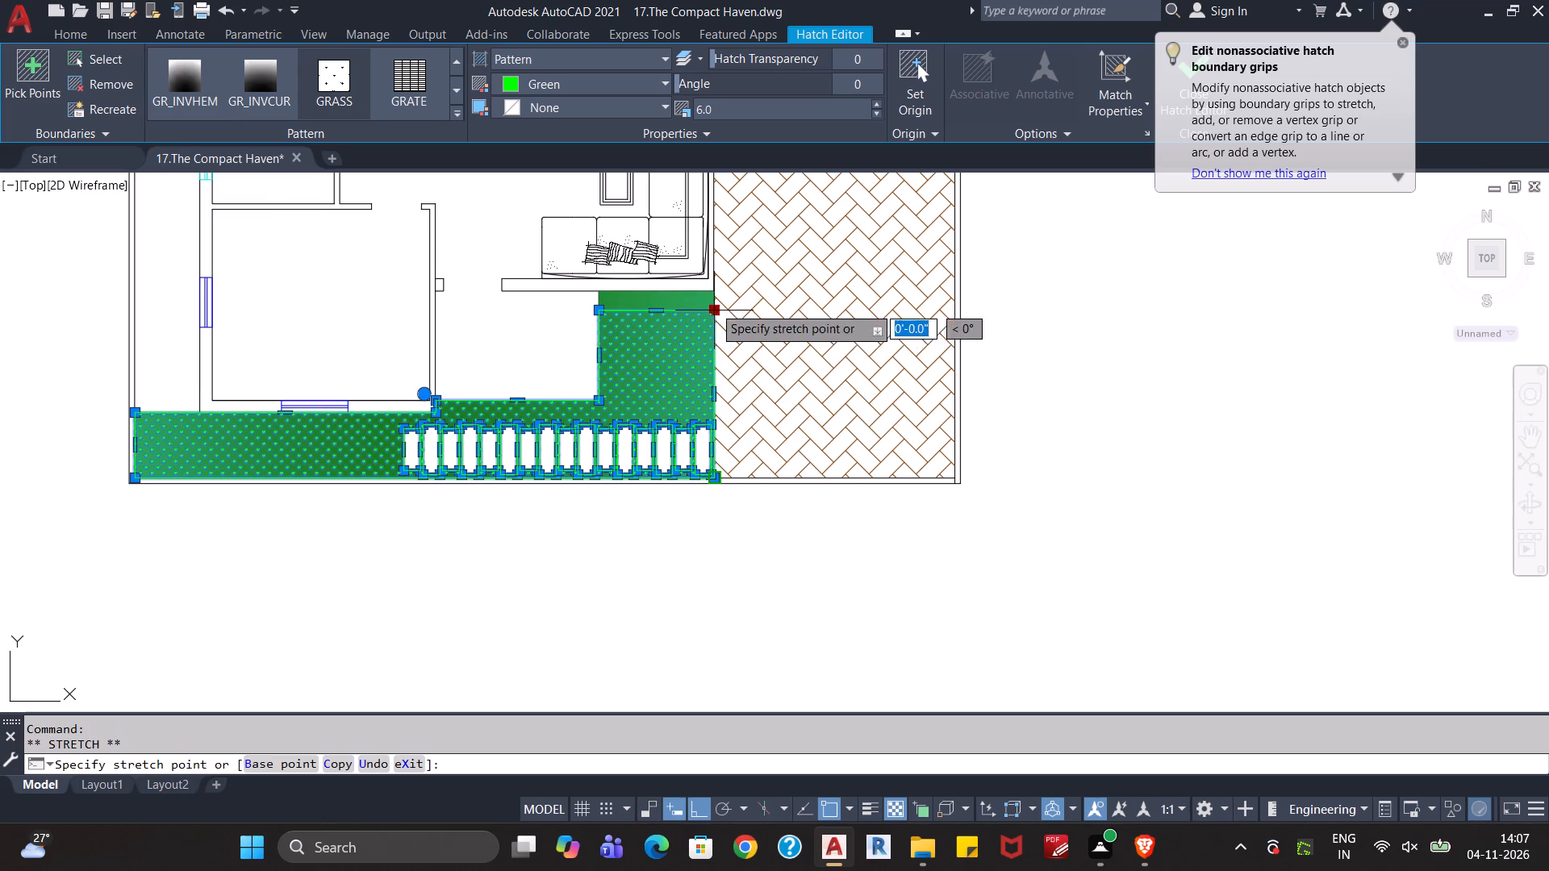
{"action": "left_click", "coordinate": [712, 294]}
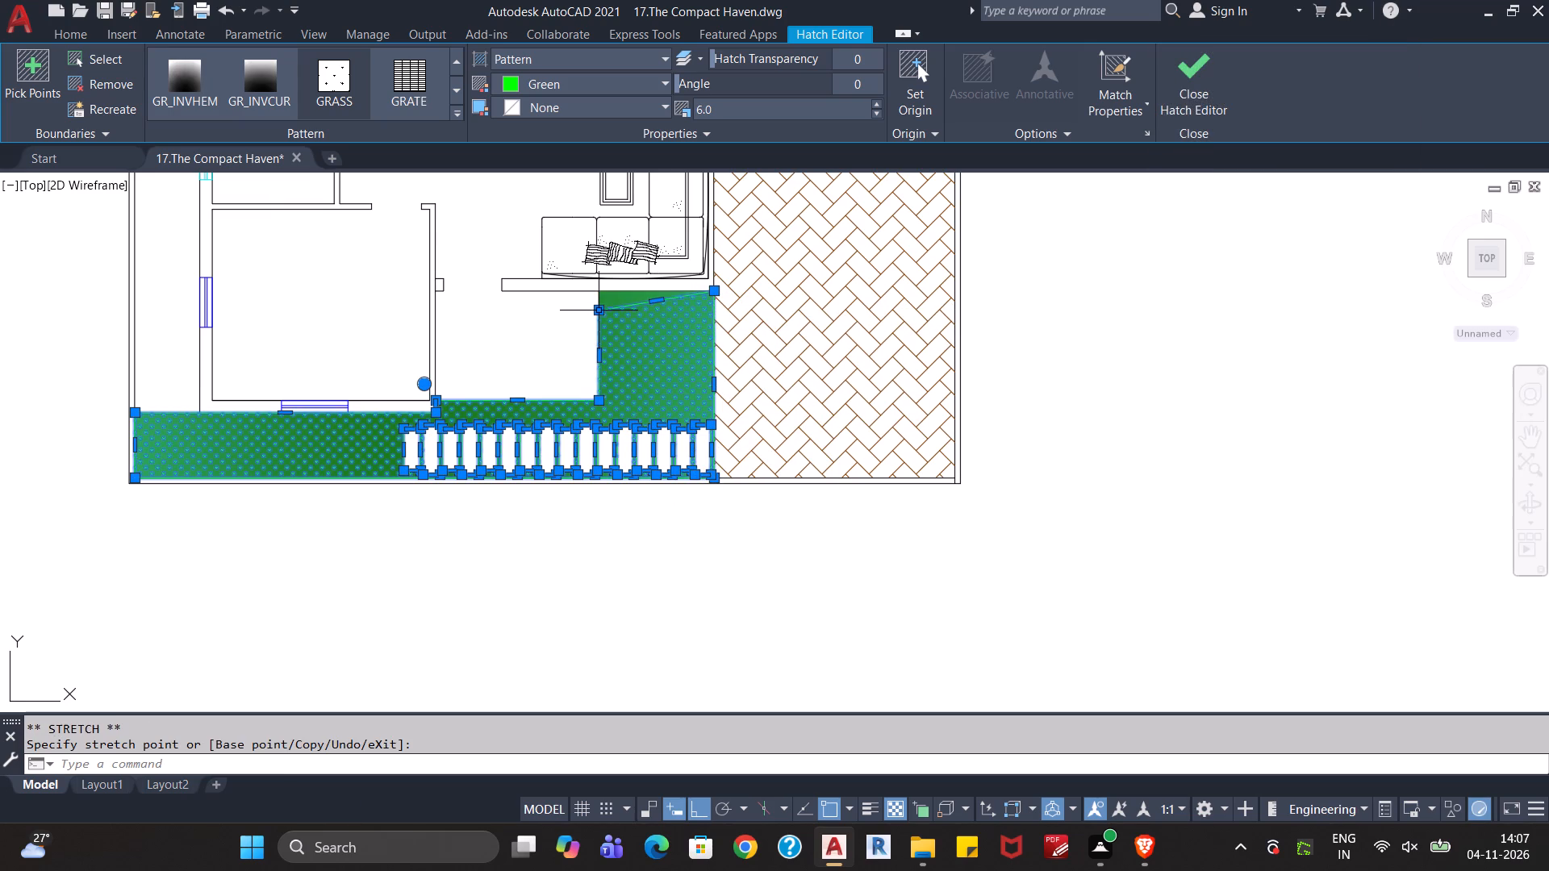
{"action": "left_click", "coordinate": [601, 313]}
{"action": "left_click", "coordinate": [603, 294]}
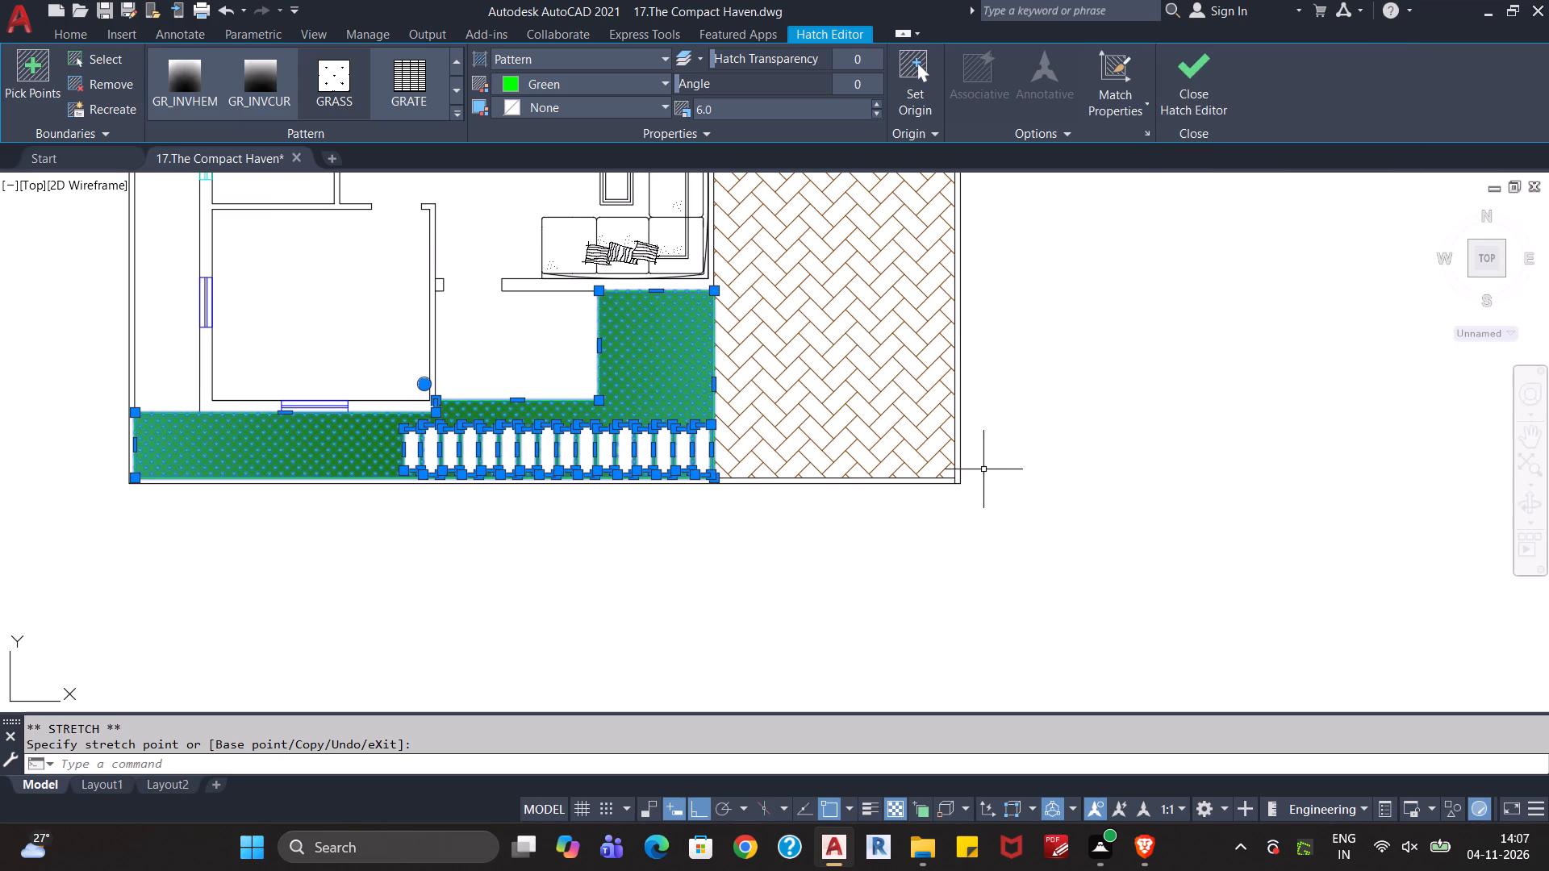
{"action": "key", "text": "Escape"}
{"action": "key", "text": "Escape"}
Examine the extended lawn hatches, the stepping stones and the overall floor plan.
{"action": "scroll", "coordinate": [1006, 471], "scroll_direction": "down", "scroll_amount": 1}
{"action": "middle_click_drag", "start_coordinate": [951, 551], "coordinate": [935, 551]}
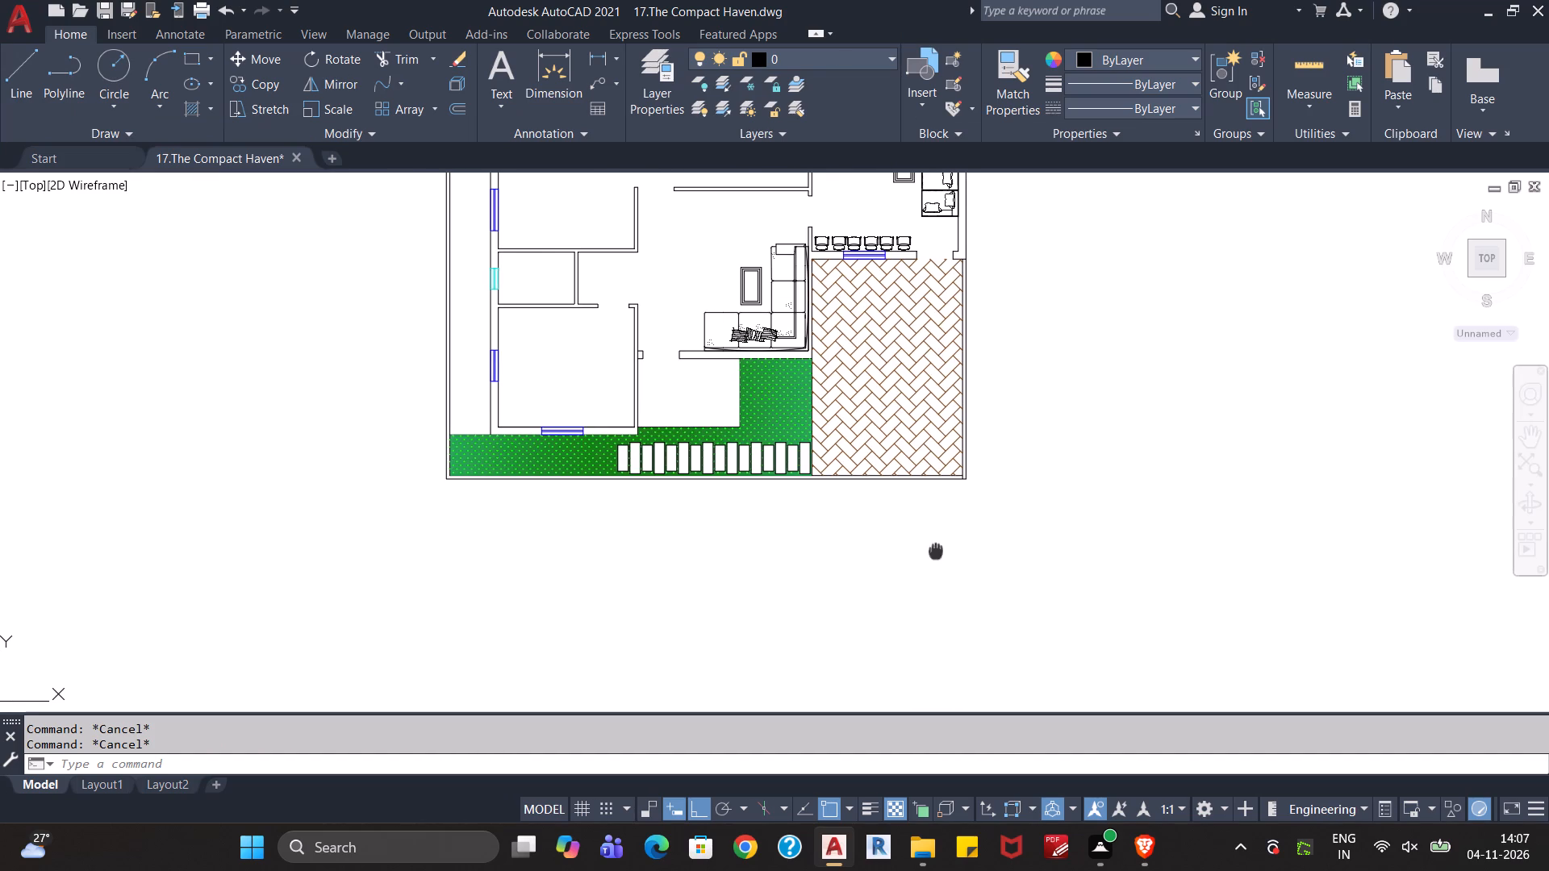
{"action": "middle_click_drag", "start_coordinate": [935, 551], "coordinate": [885, 552]}
{"action": "scroll", "coordinate": [783, 545], "scroll_direction": "up", "scroll_amount": 2}
{"action": "middle_click_drag", "start_coordinate": [762, 533], "coordinate": [931, 638]}
{"action": "middle_click_drag", "start_coordinate": [883, 601], "coordinate": [883, 615]}
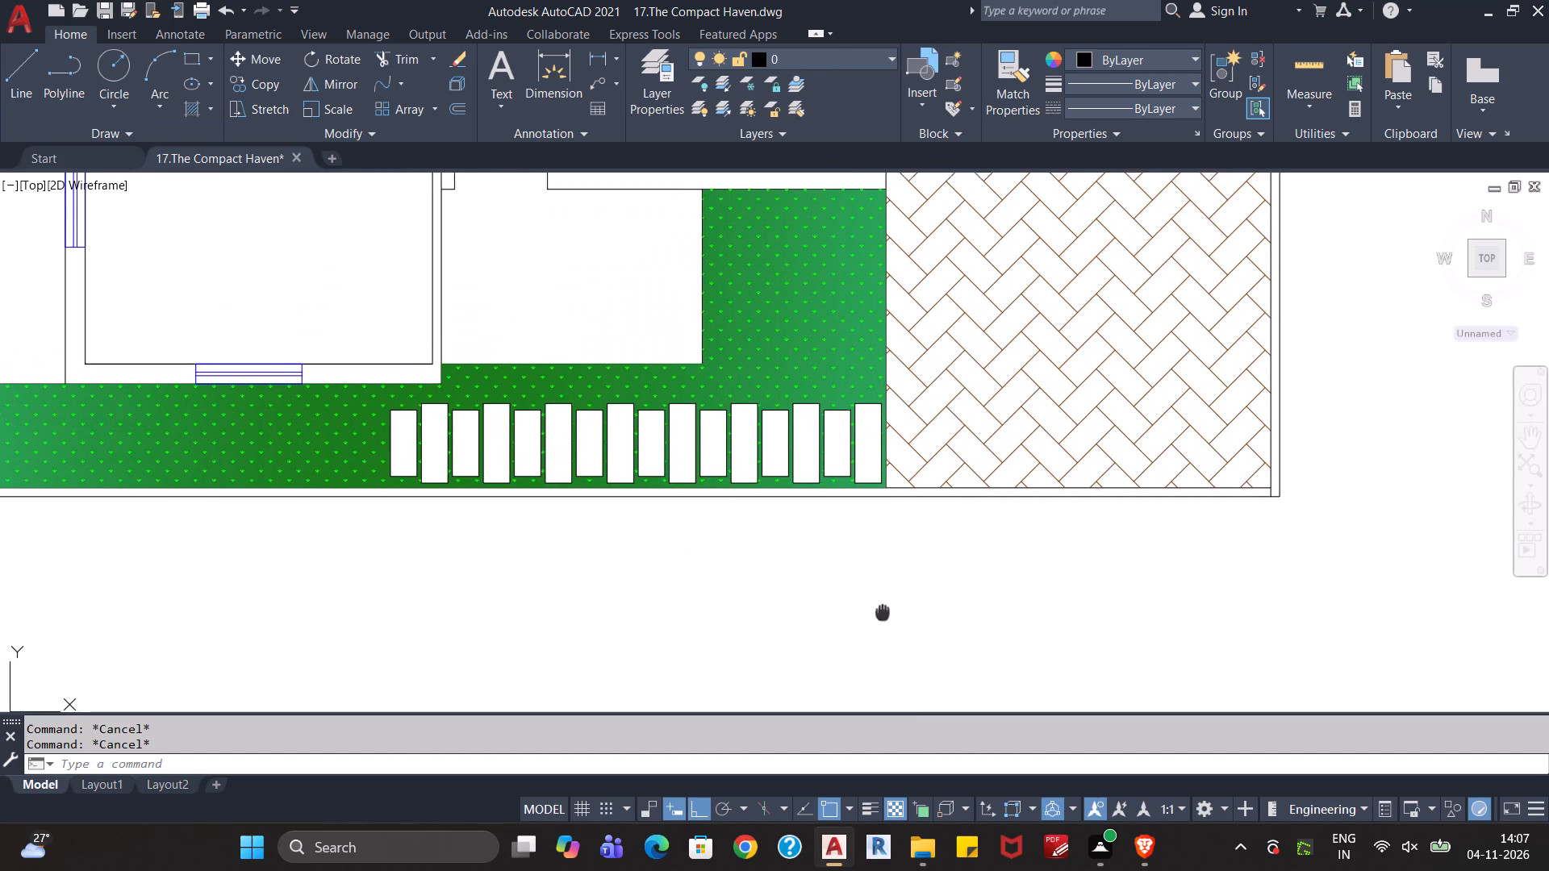
{"action": "middle_click_drag", "start_coordinate": [883, 615], "coordinate": [891, 654]}
{"action": "scroll", "coordinate": [878, 632], "scroll_direction": "down", "scroll_amount": 1}
{"action": "middle_click_drag", "start_coordinate": [858, 626], "coordinate": [817, 650]}
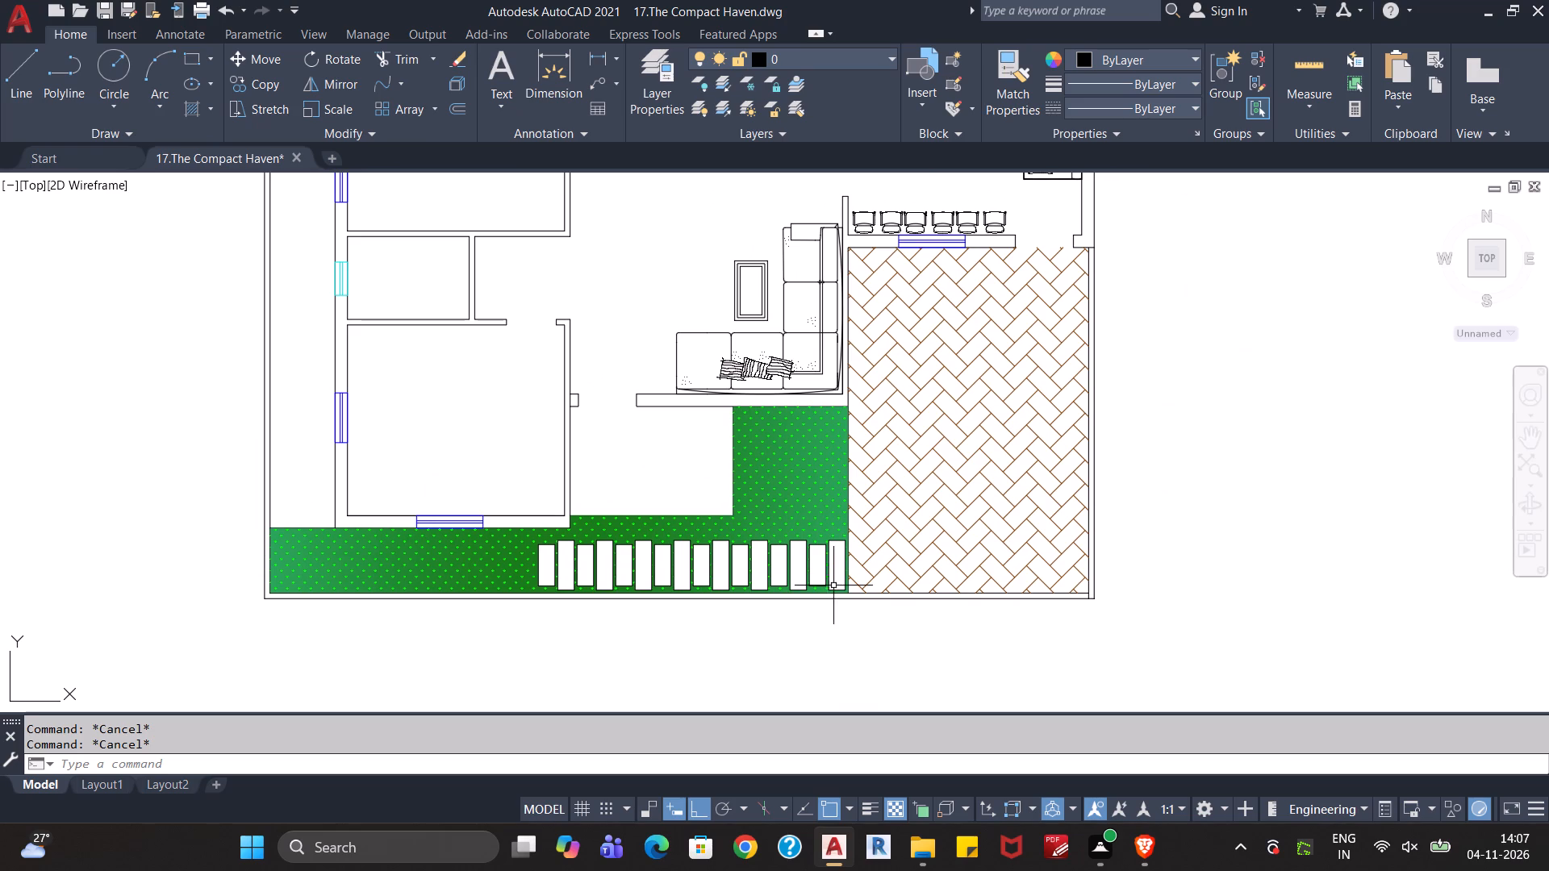
{"action": "scroll", "coordinate": [1178, 551], "scroll_direction": "down", "scroll_amount": 1}
{"action": "middle_click_drag", "start_coordinate": [1202, 544], "coordinate": [1034, 719]}
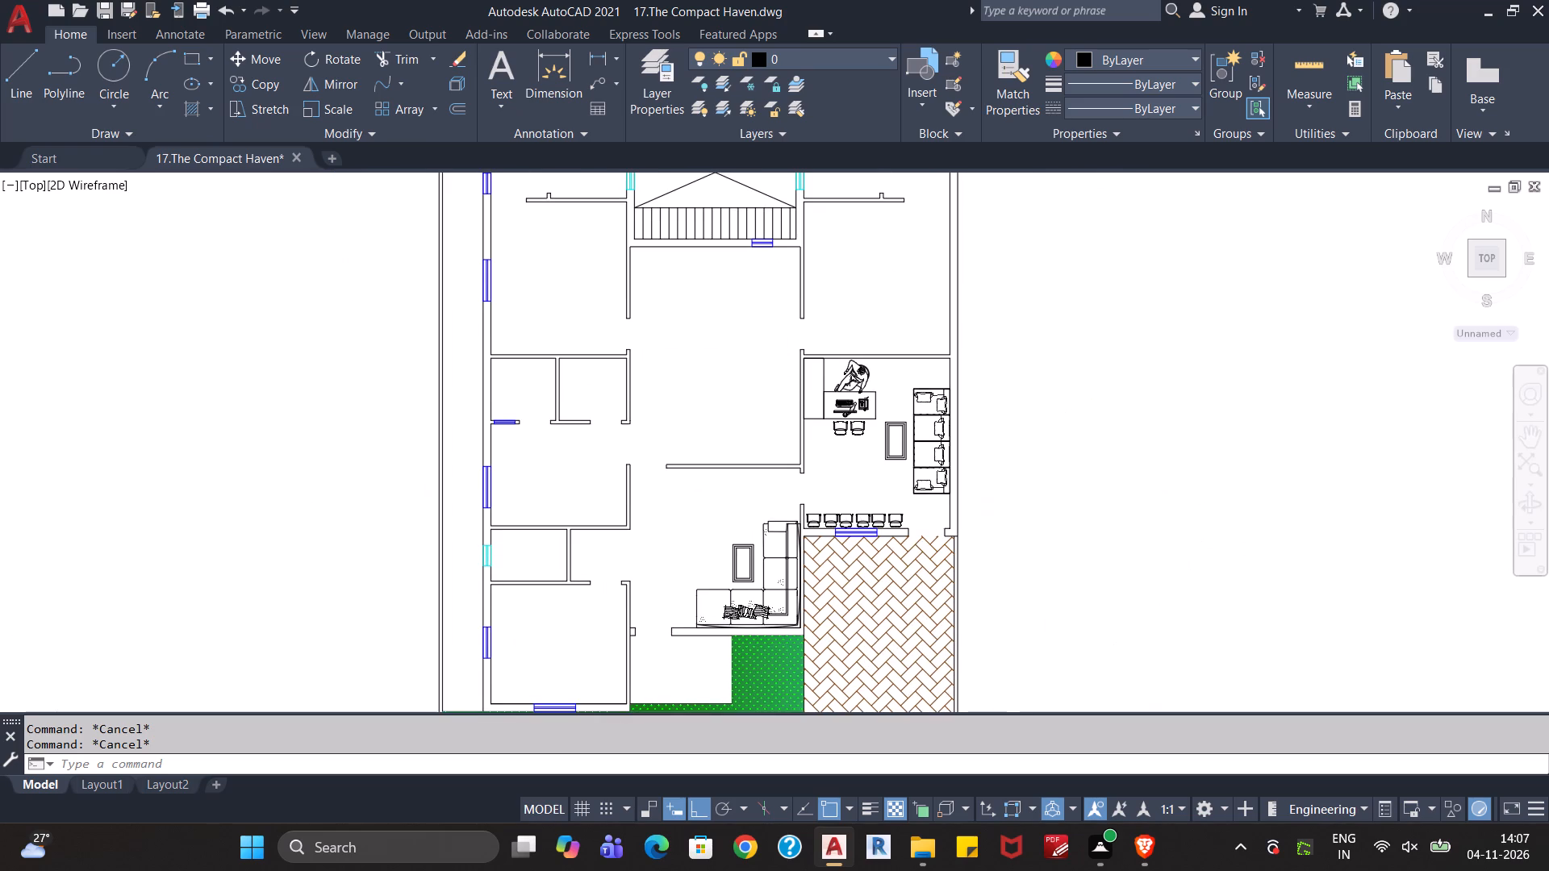
{"action": "scroll", "coordinate": [1075, 545], "scroll_direction": "down", "scroll_amount": 1}
{"action": "middle_click_drag", "start_coordinate": [1075, 555], "coordinate": [1084, 591]}
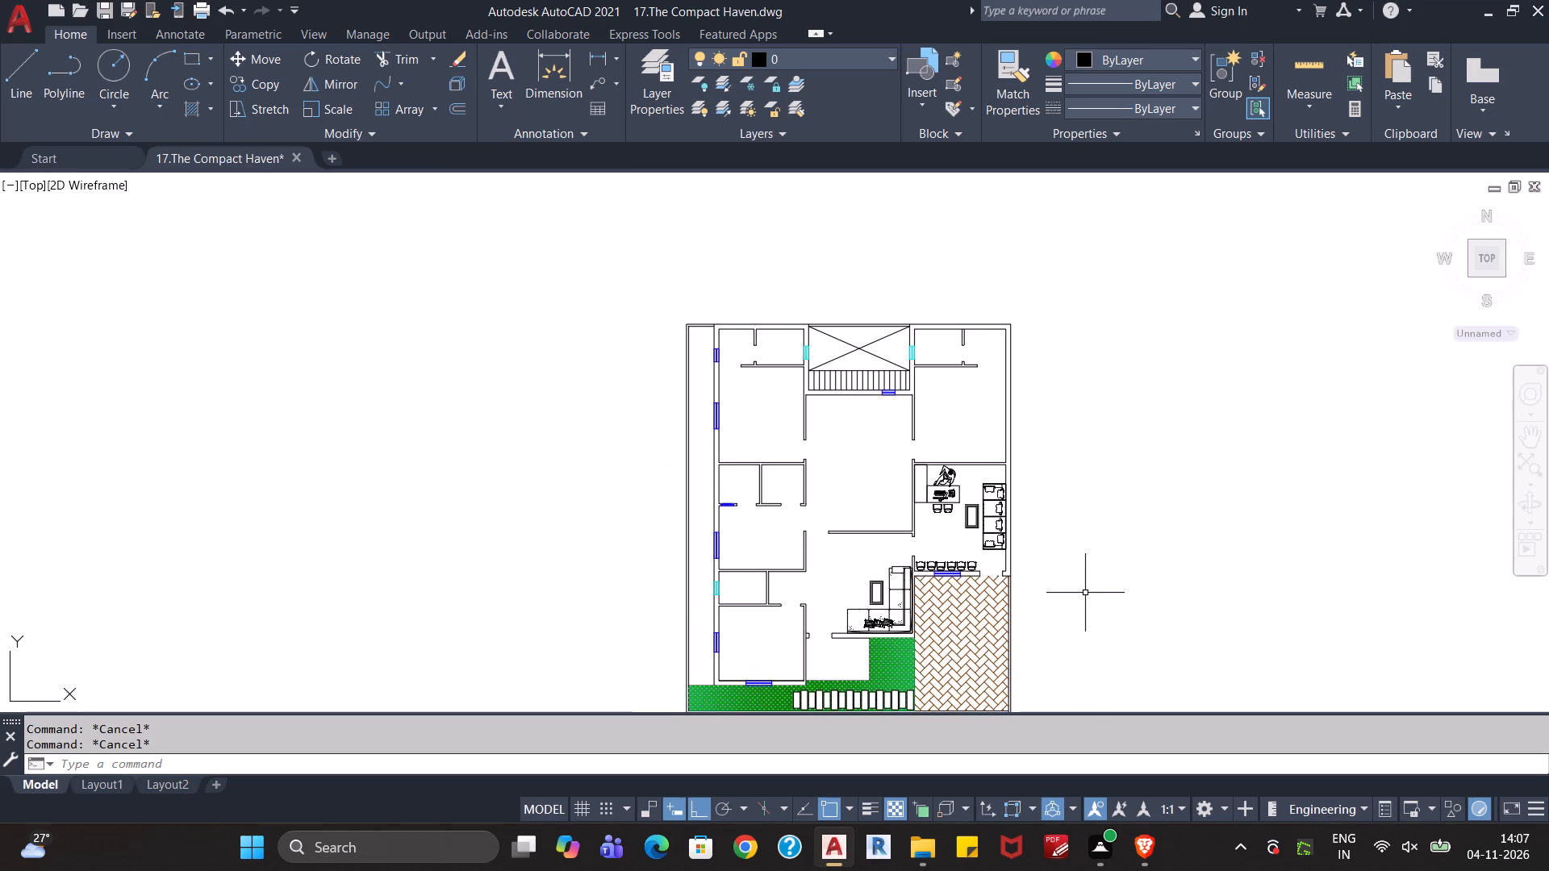
Save the floor plan drawing.
{"action": "key", "text": "ctrl+s"}
{"action": "middle_click_drag", "start_coordinate": [1114, 587], "coordinate": [1109, 556]}
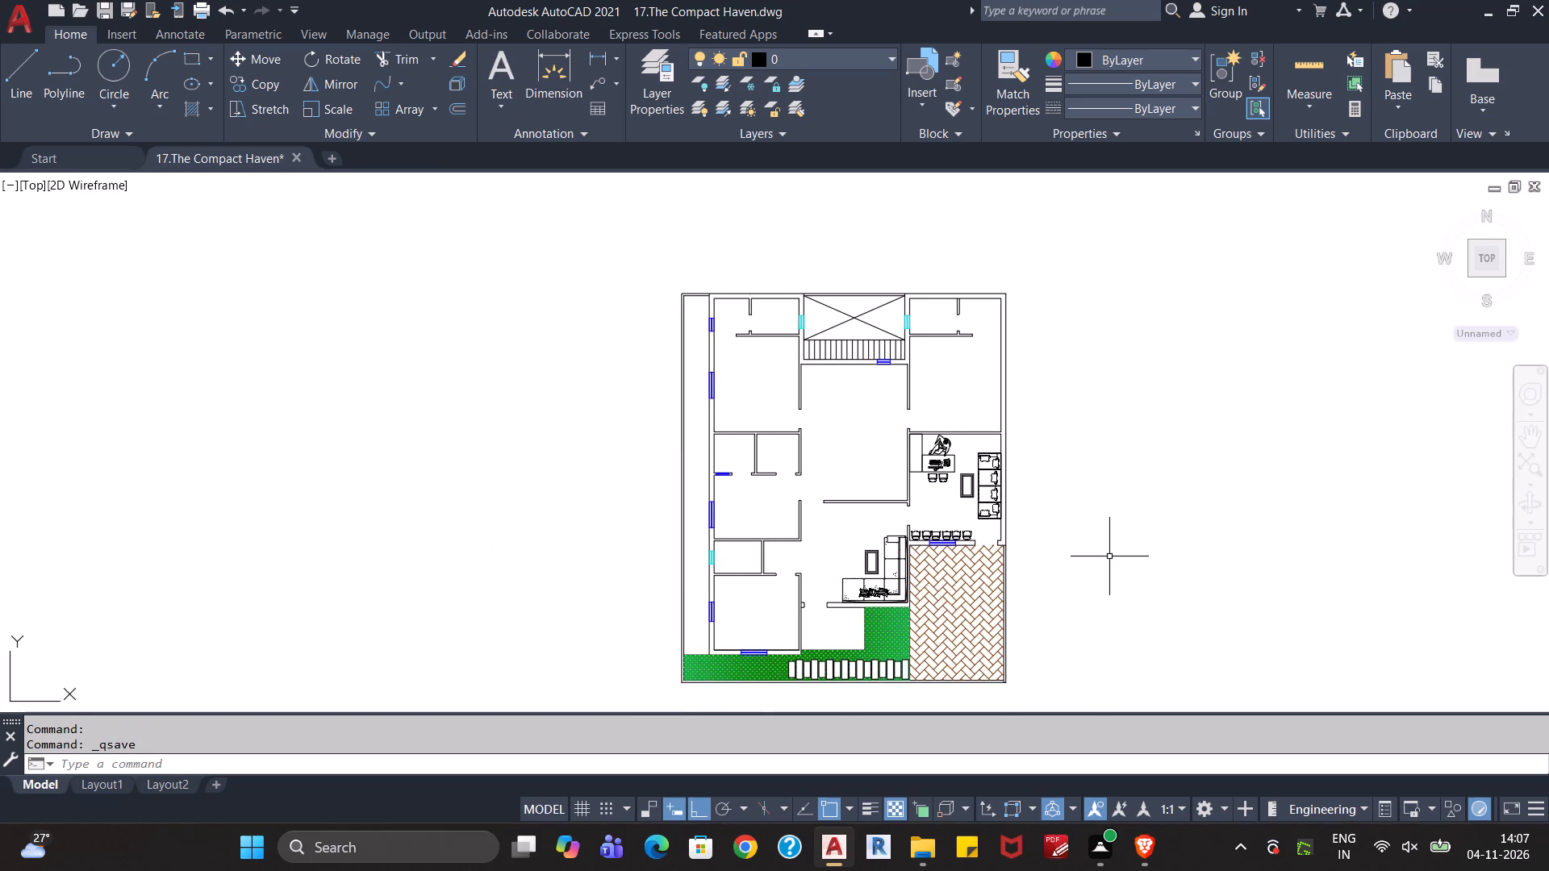
Preview the bed drawings in the Beds folder of the block library and open beds_1.
{"action": "key", "text": "ctrl+o"}
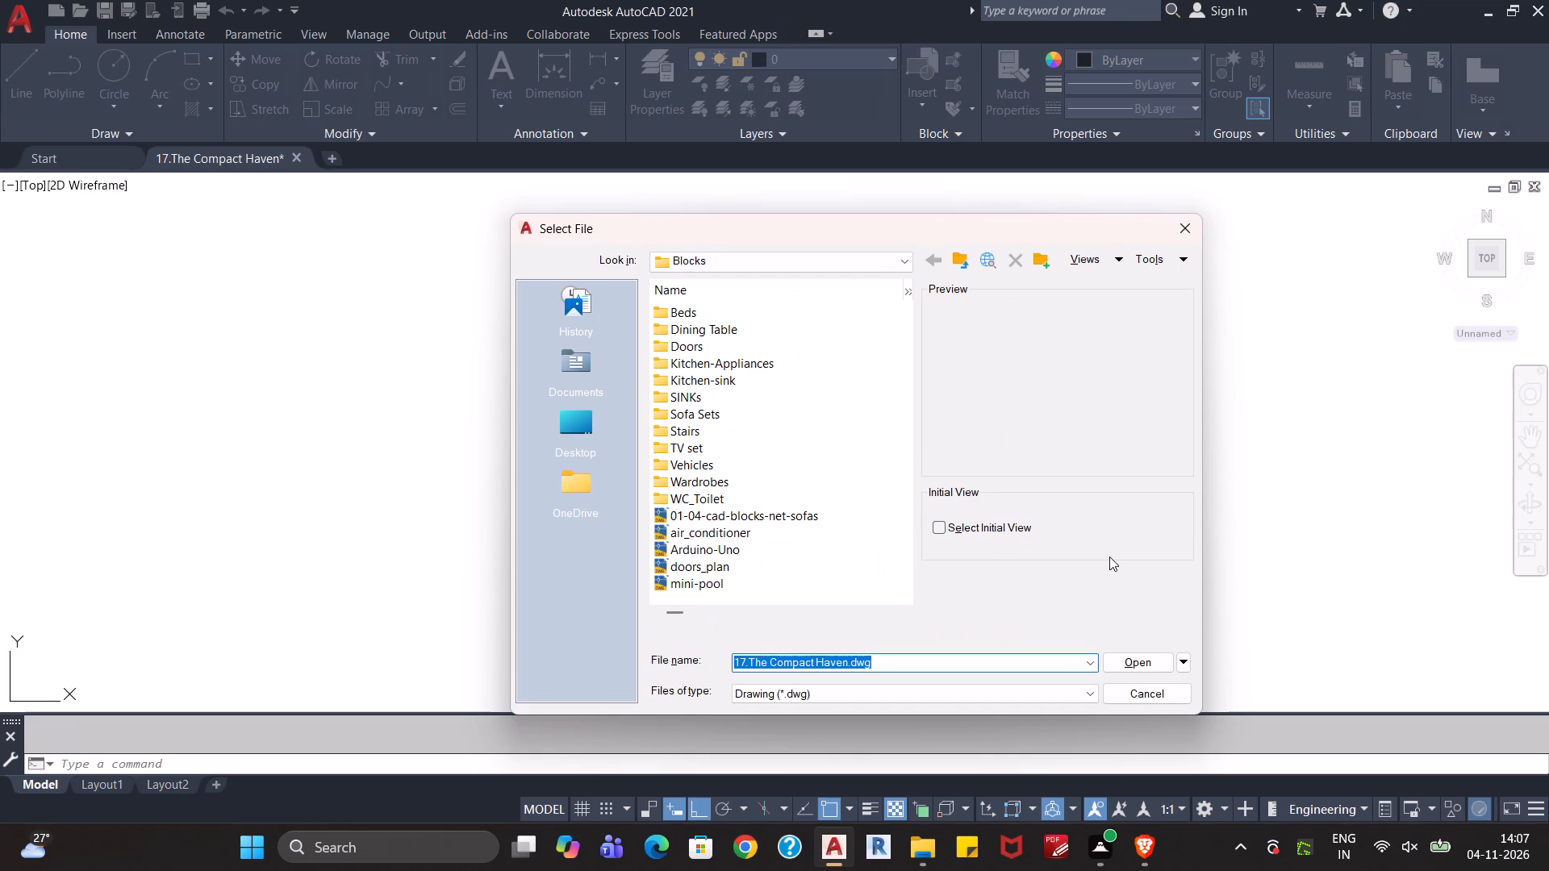
{"action": "double_click", "coordinate": [772, 316]}
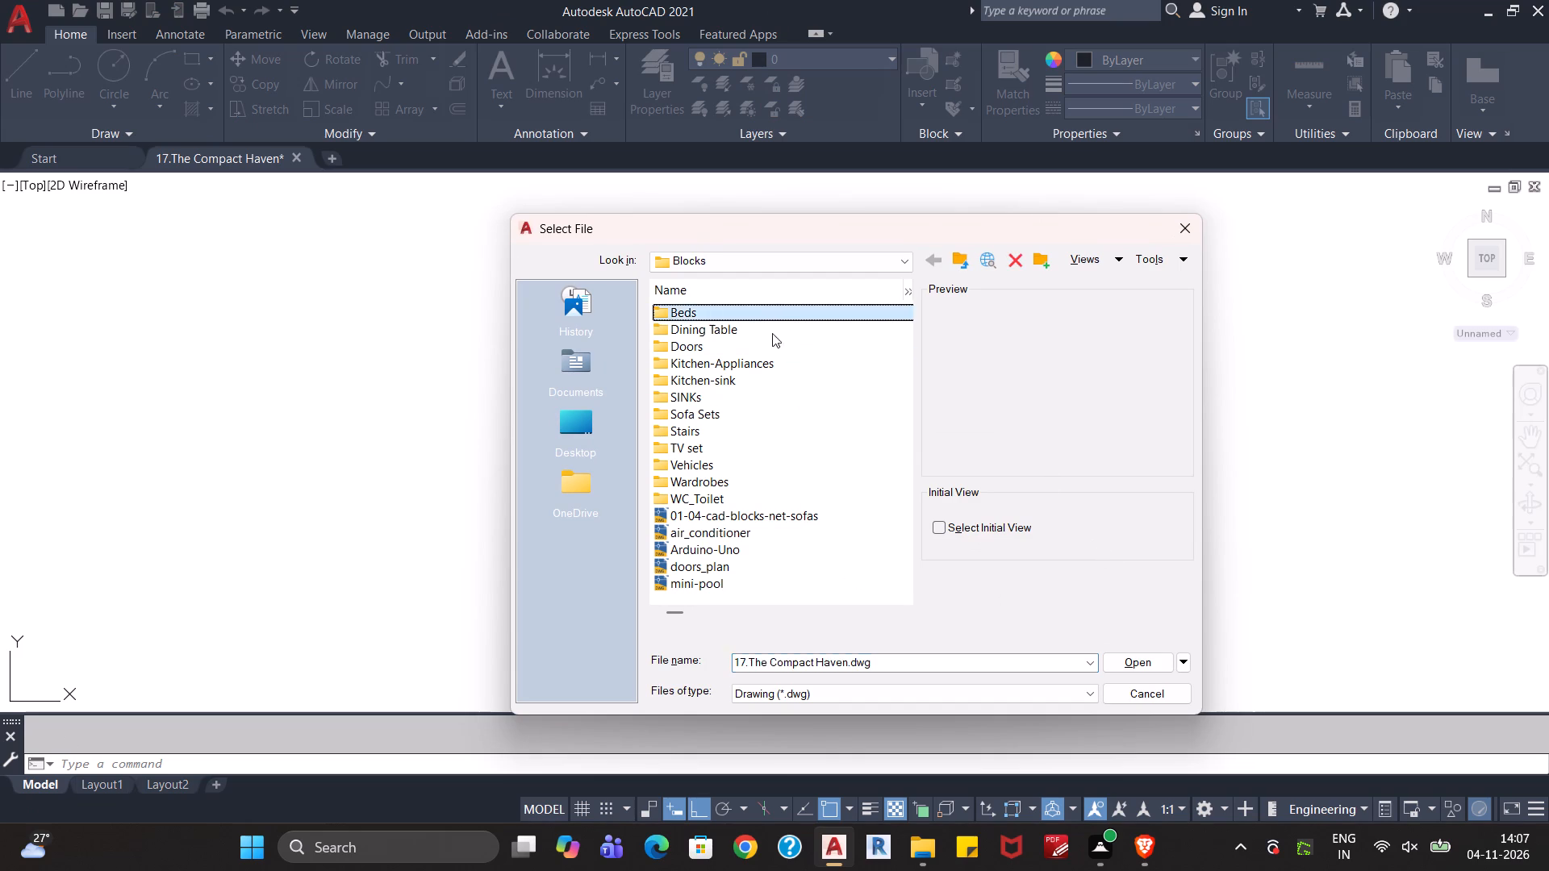
{"action": "left_click", "coordinate": [827, 431]}
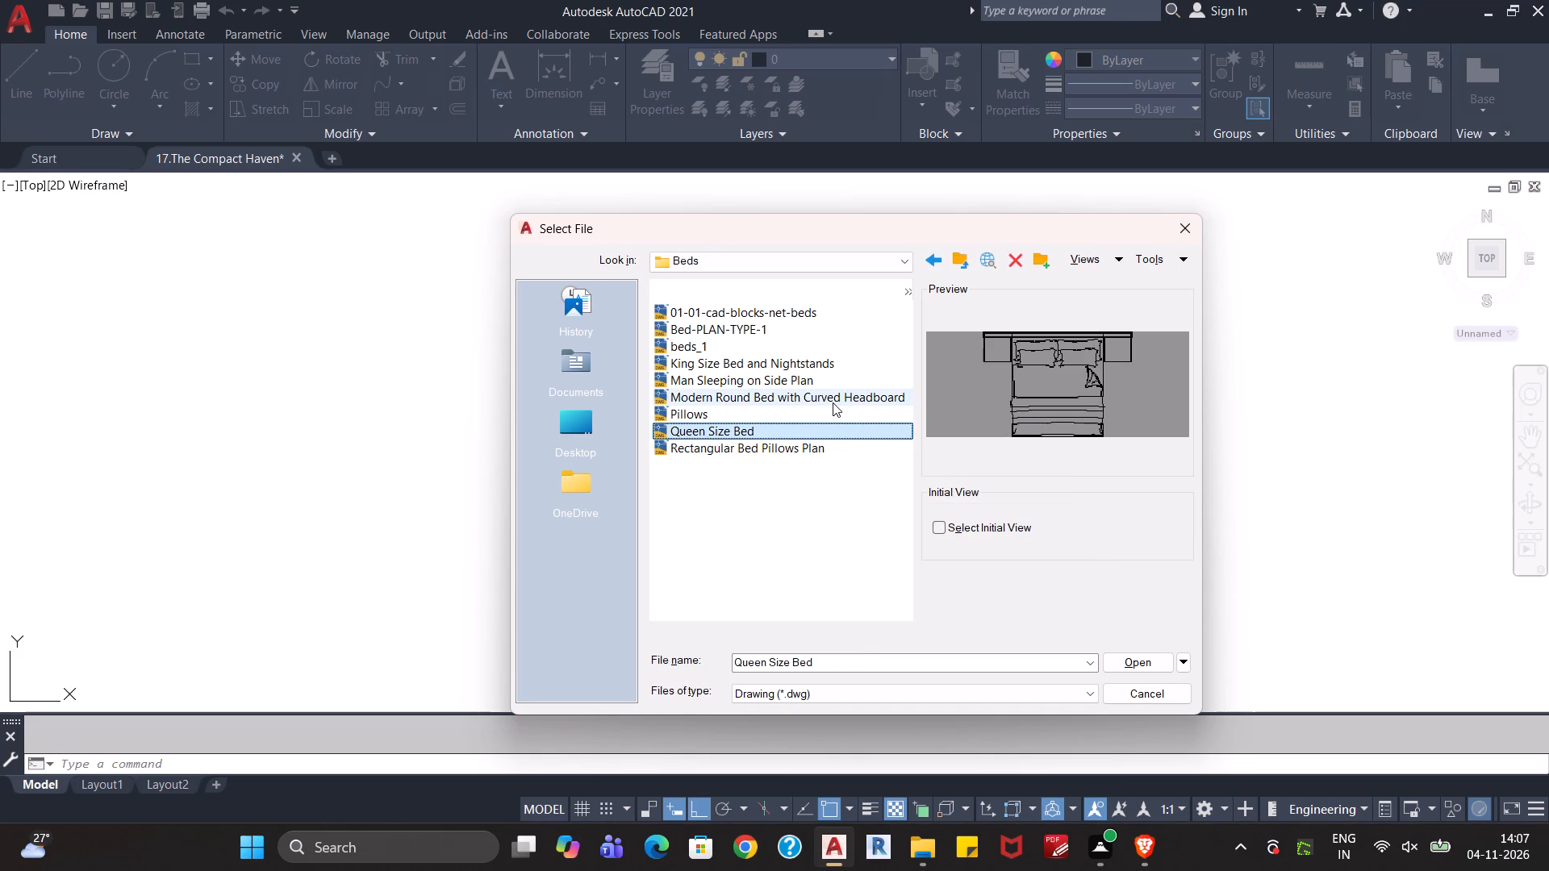
{"action": "left_click", "coordinate": [834, 401]}
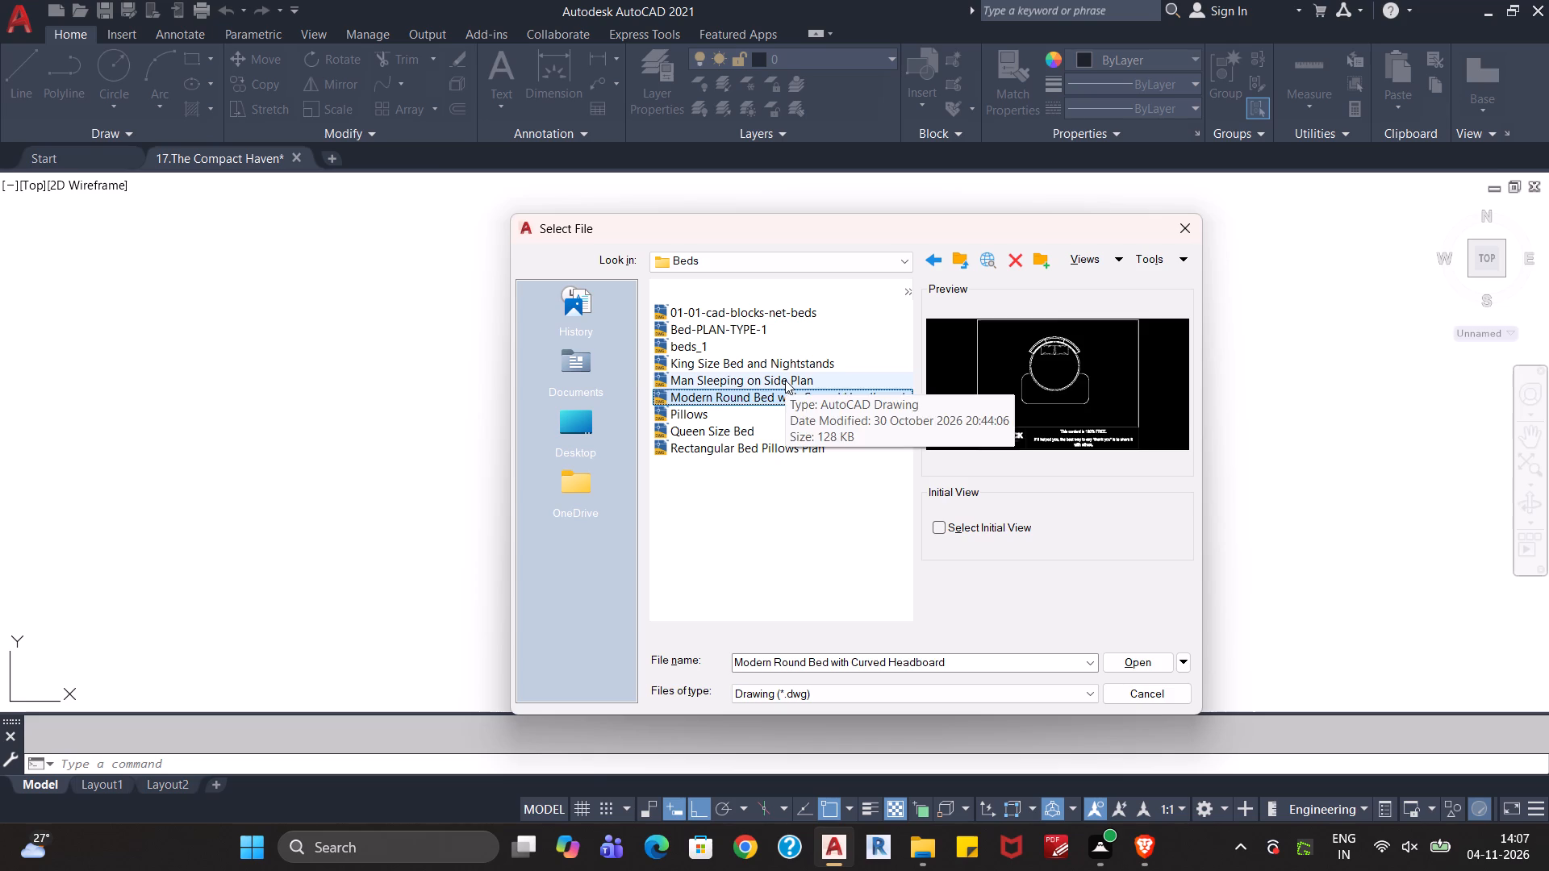
{"action": "left_click", "coordinate": [785, 380]}
{"action": "left_click", "coordinate": [789, 366]}
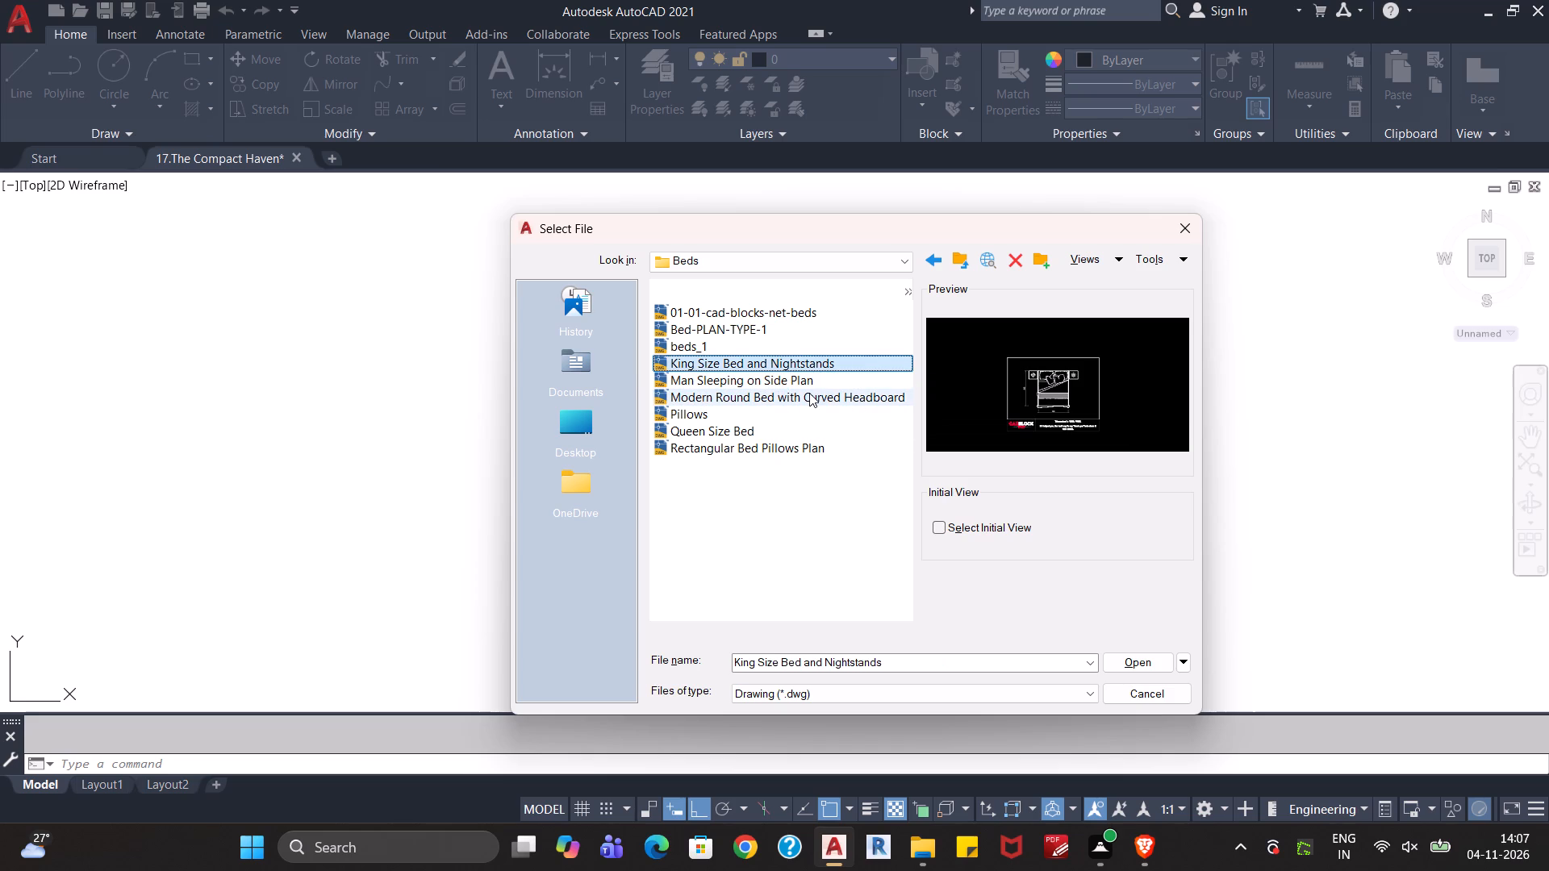
{"action": "left_click", "coordinate": [762, 344]}
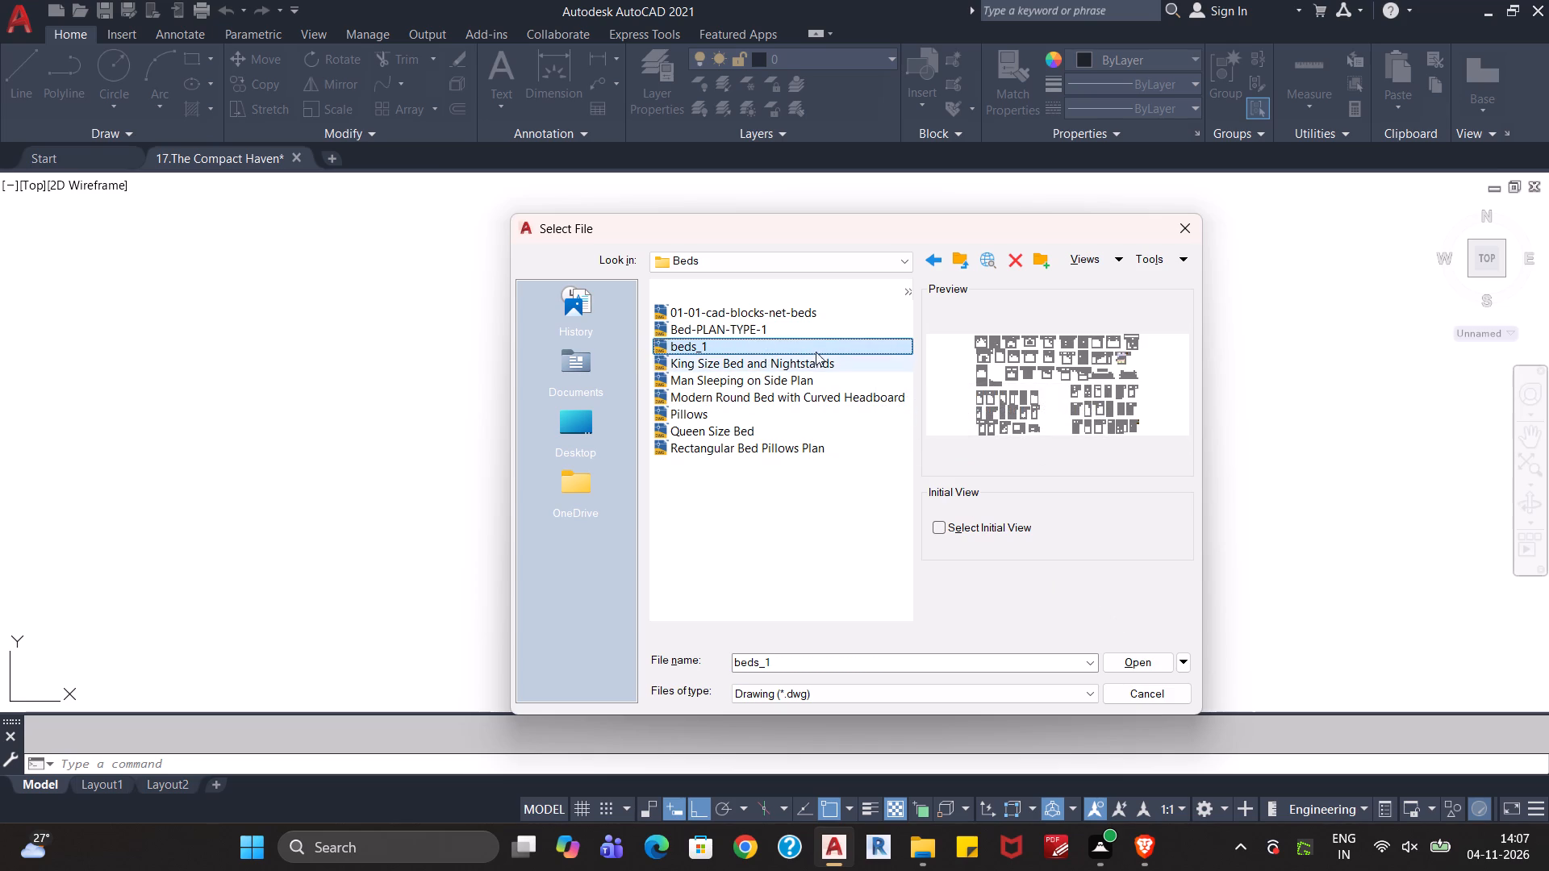
{"action": "left_click", "coordinate": [795, 324]}
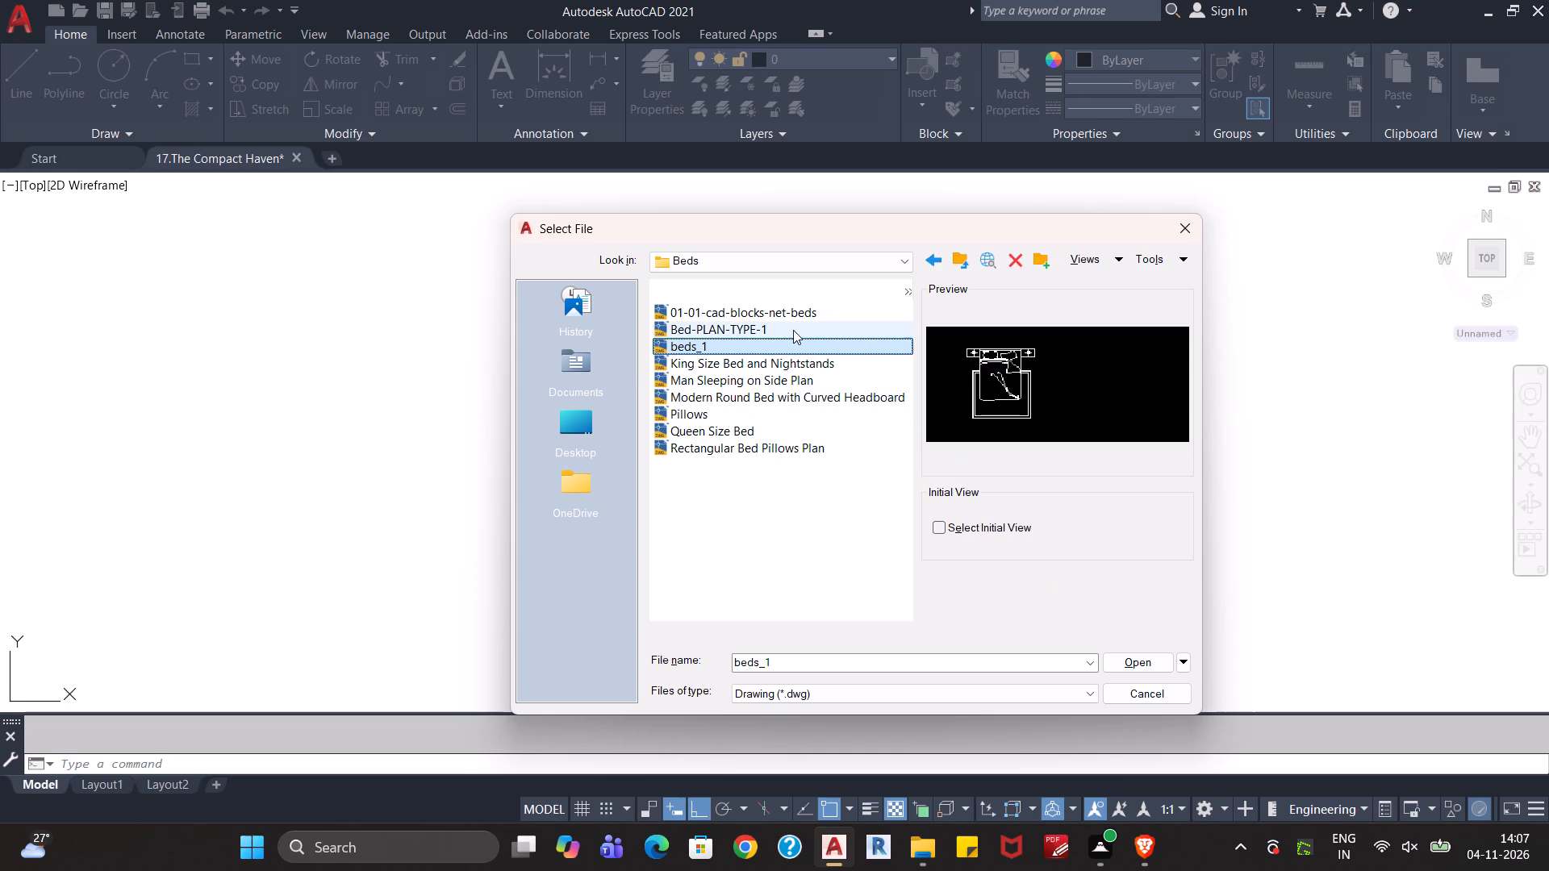
{"action": "left_click", "coordinate": [751, 349]}
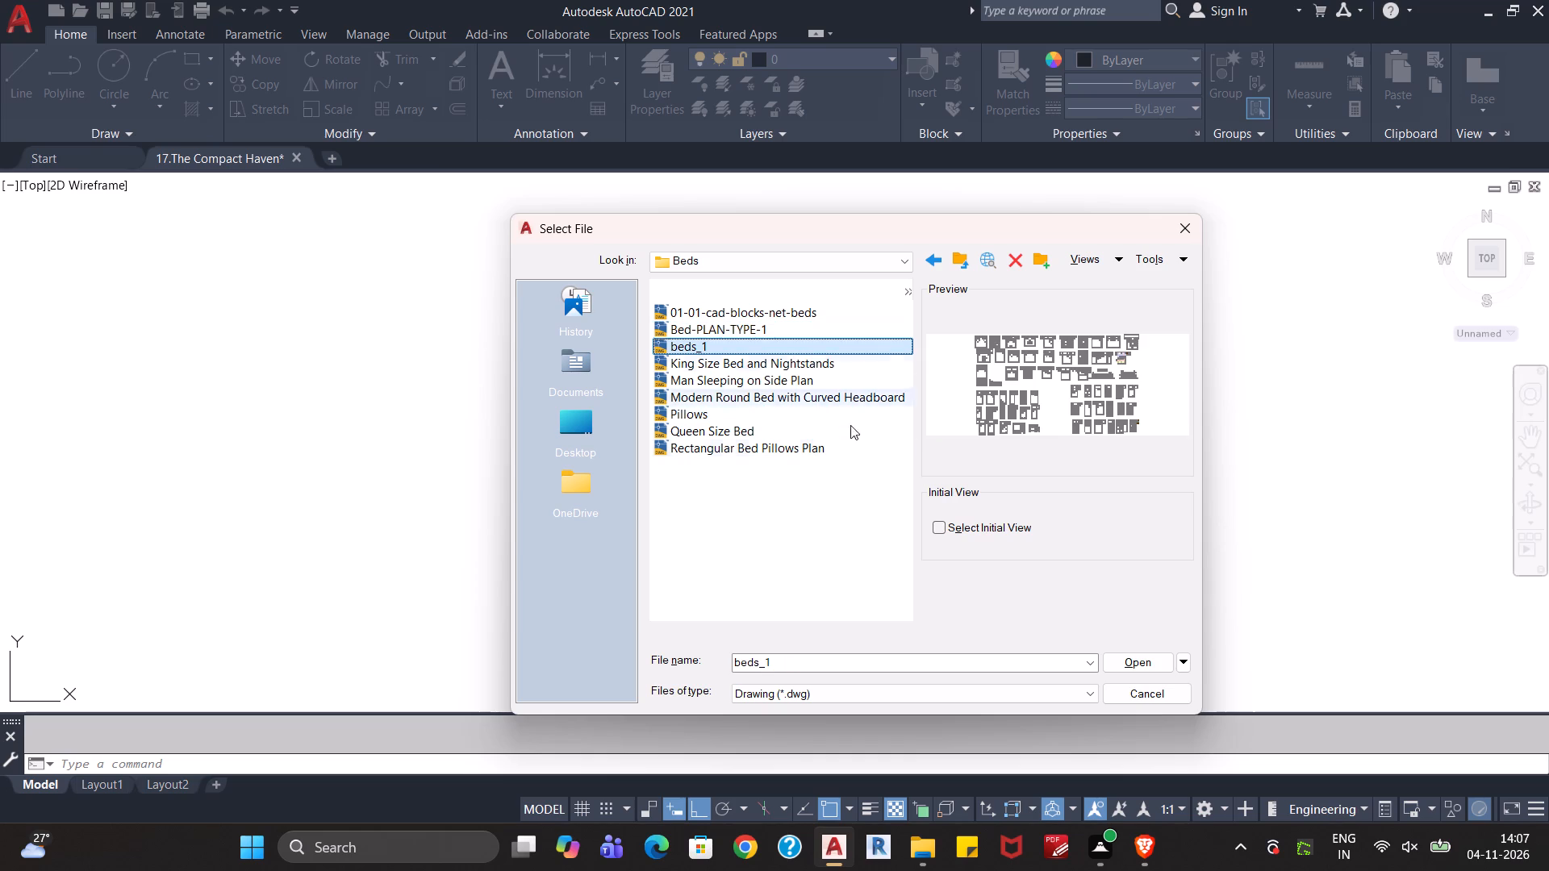
{"action": "left_click", "coordinate": [1157, 654]}
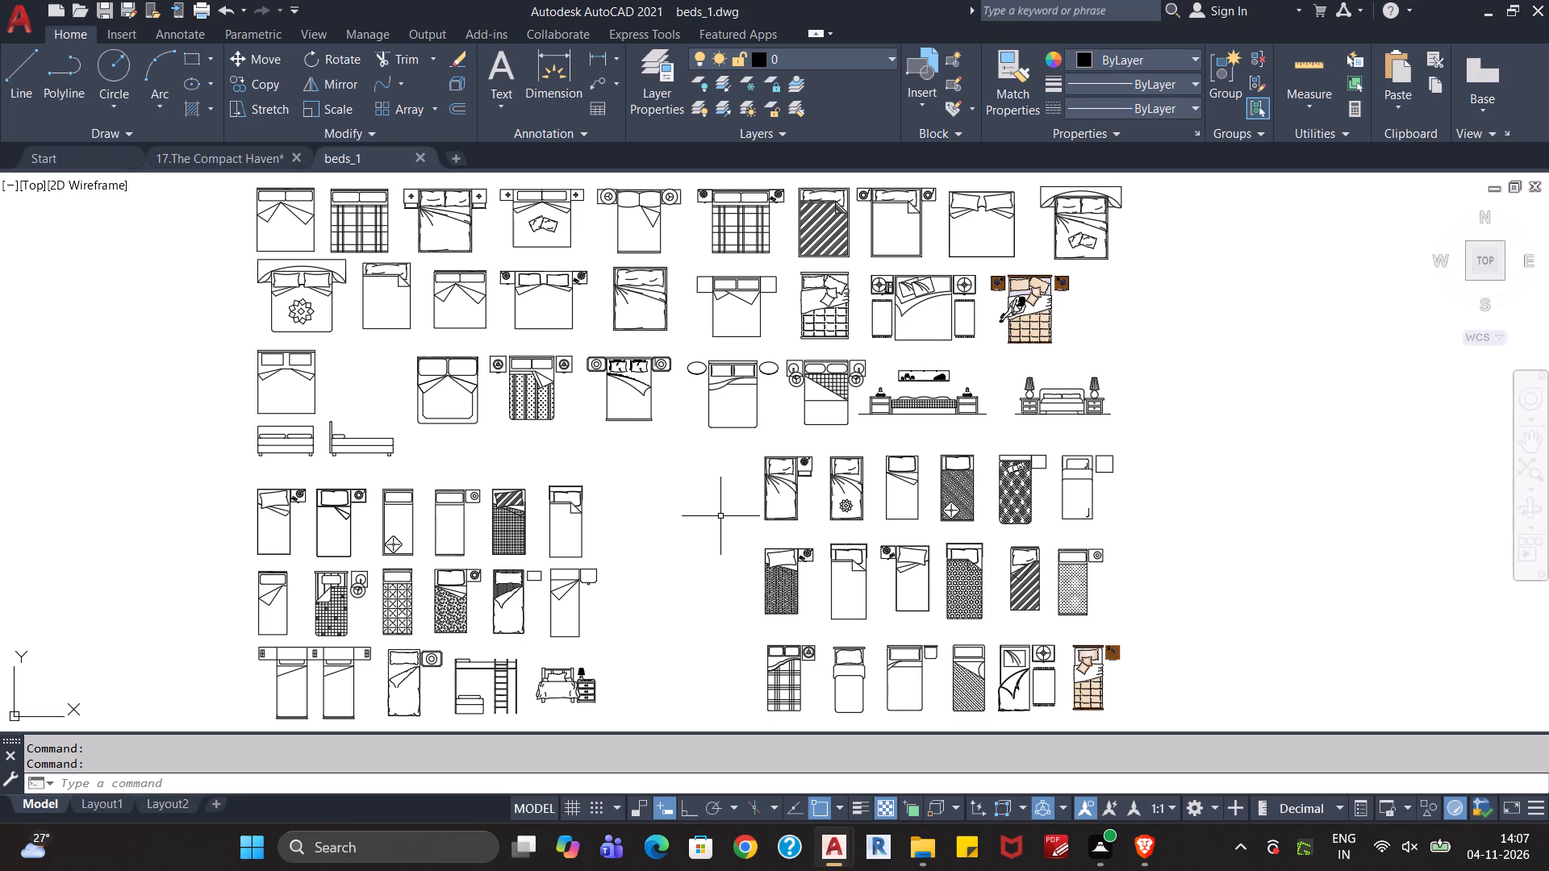
Look over the bed blocks in beds_1 and close that drawing without saving changes.
{"action": "middle_click_drag", "start_coordinate": [712, 519], "coordinate": [754, 459]}
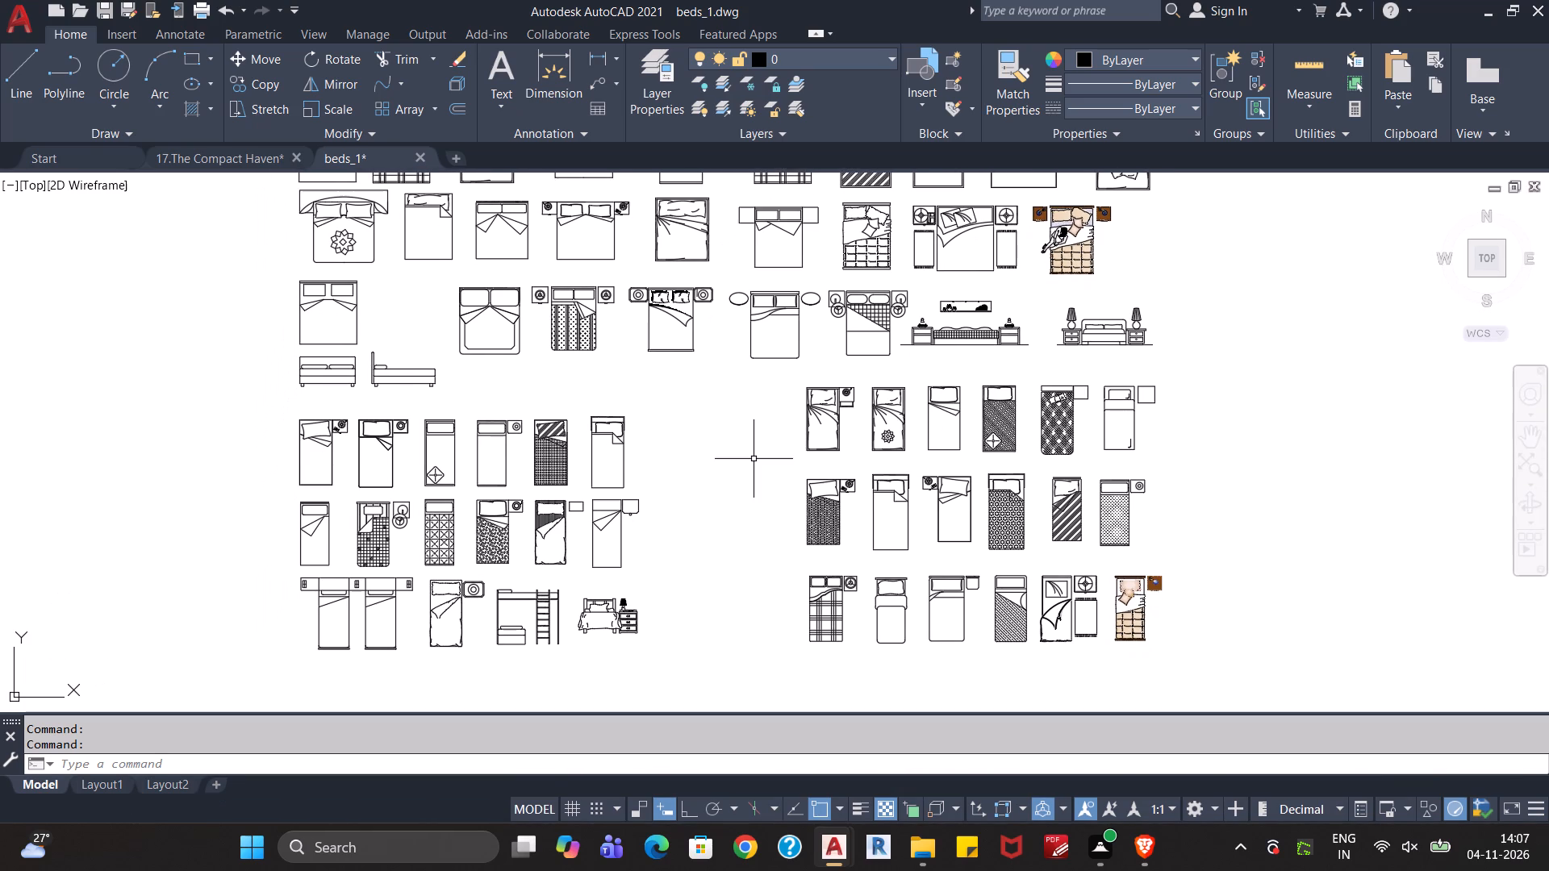
{"action": "scroll", "coordinate": [754, 459], "scroll_direction": "down", "scroll_amount": 1}
{"action": "scroll", "coordinate": [770, 448], "scroll_direction": "up", "scroll_amount": 1}
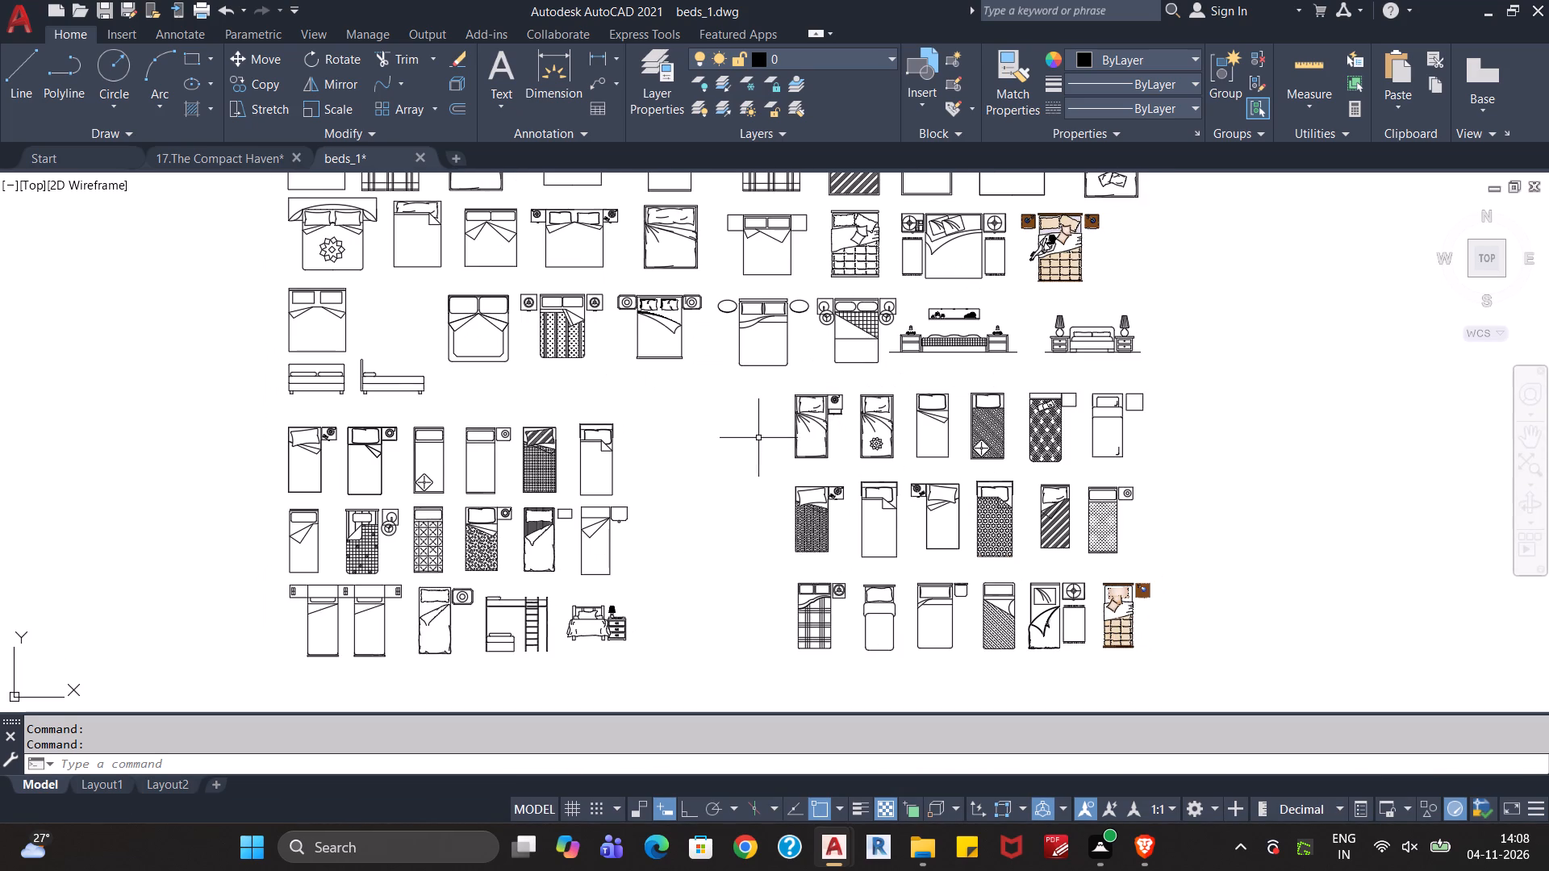
{"action": "middle_click_drag", "start_coordinate": [754, 434], "coordinate": [737, 569]}
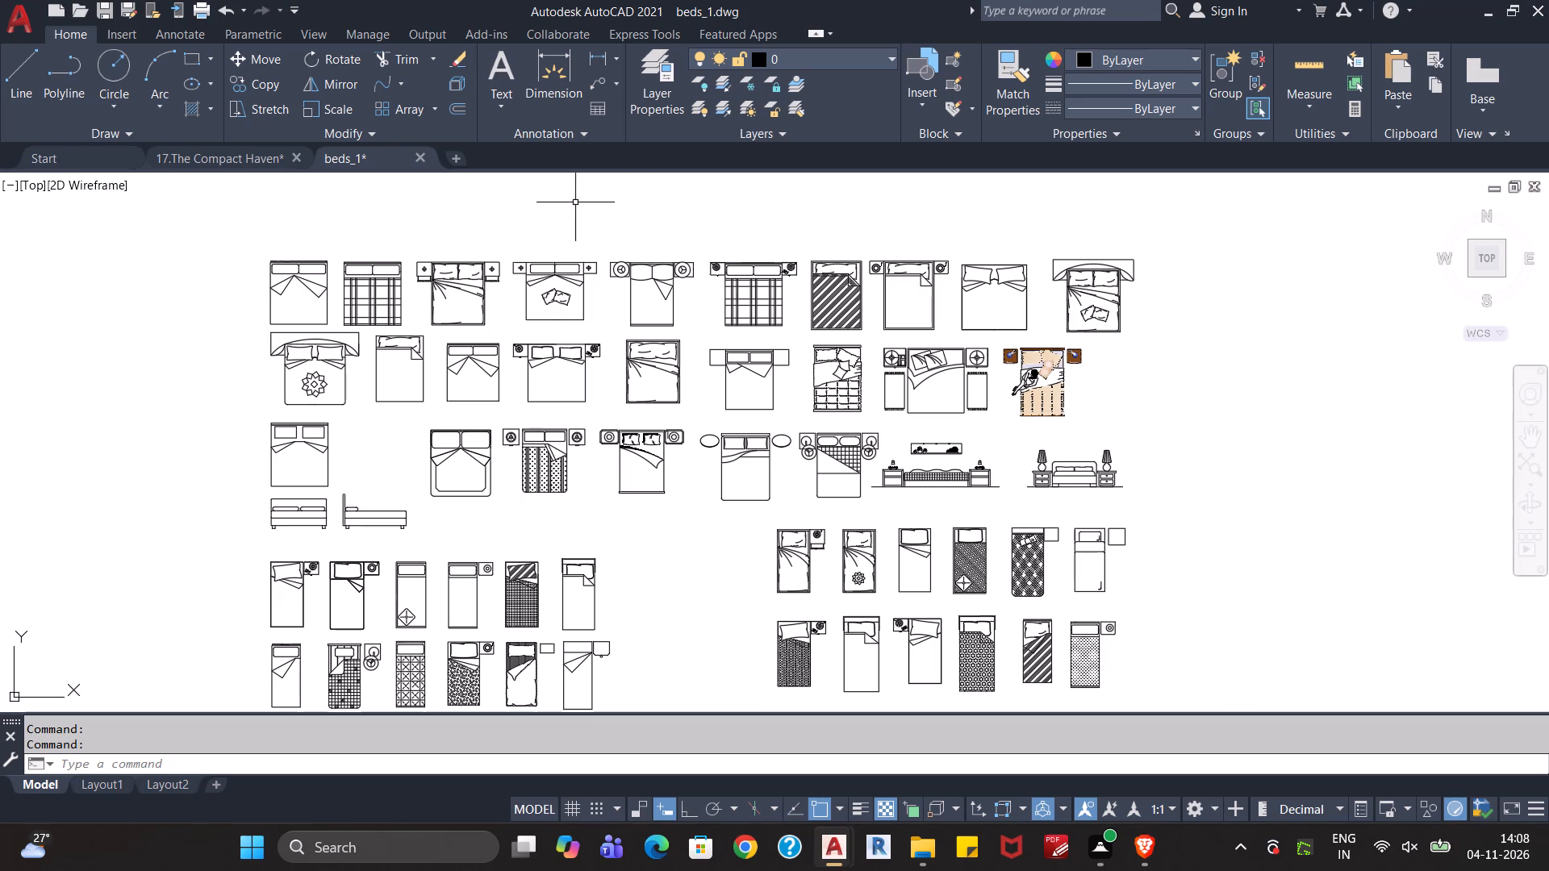
{"action": "left_click", "coordinate": [420, 158]}
{"action": "left_click", "coordinate": [822, 469]}
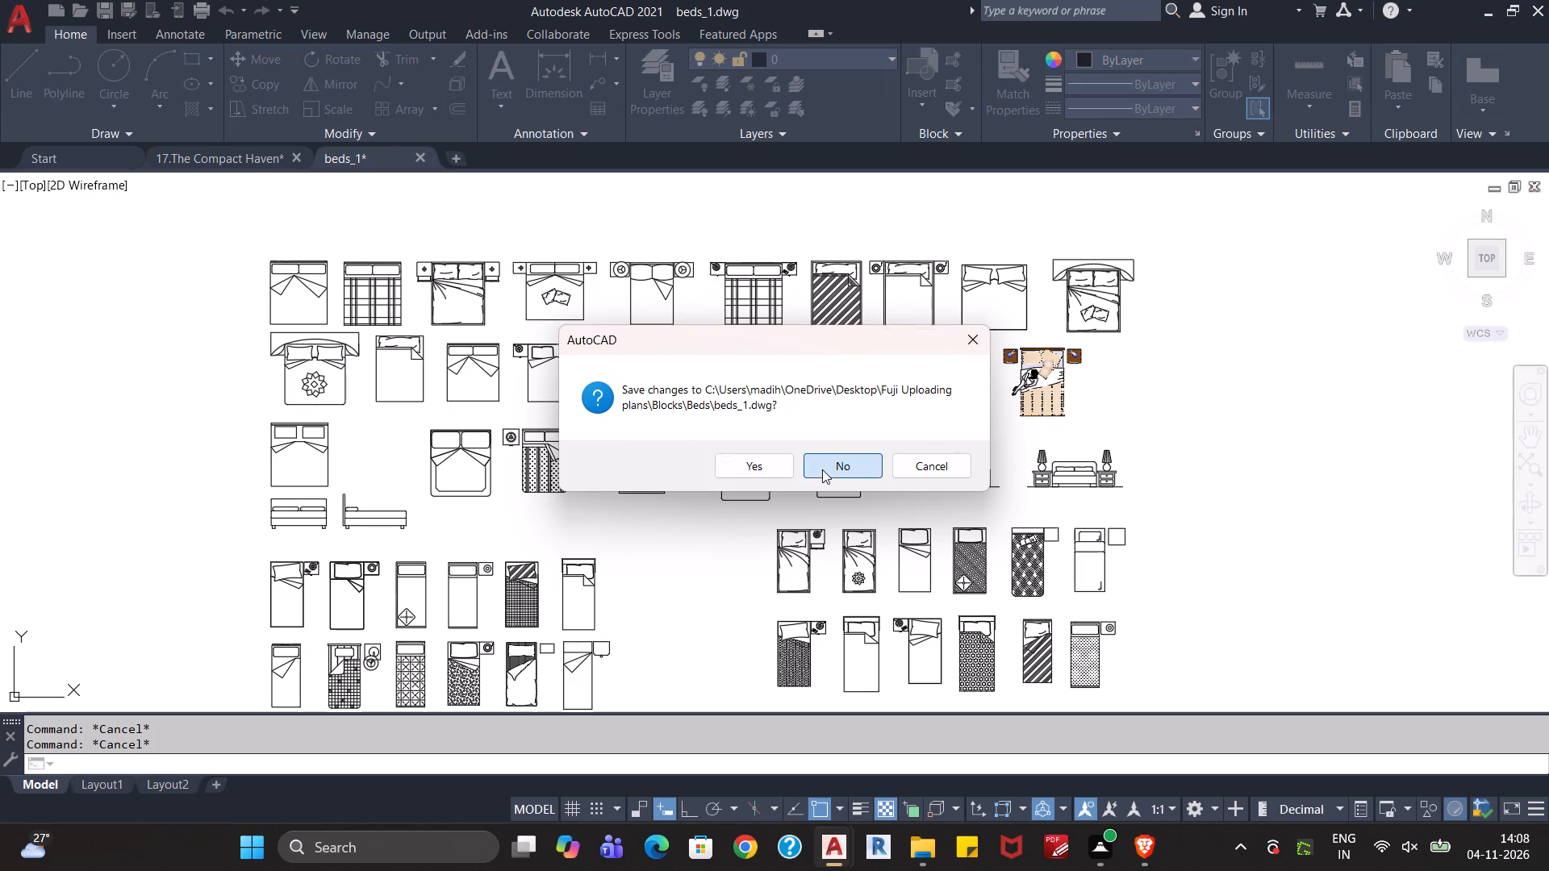
Preview the bed drawings in the Beds folder and open 01-01-cad-blocks-net-beds.
{"action": "key", "text": "ctrl+o"}
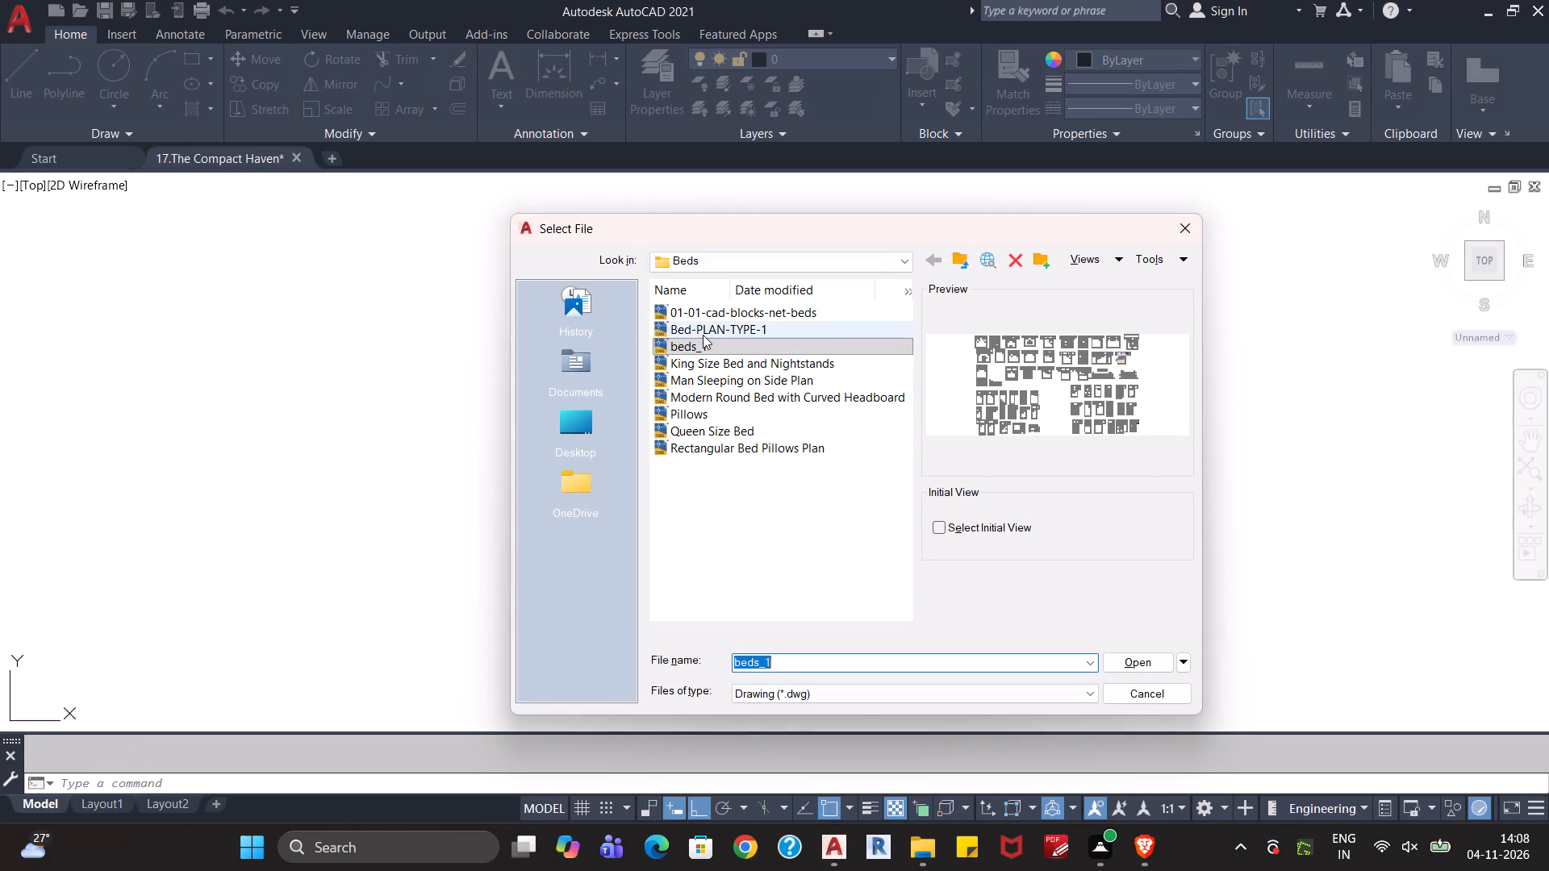
{"action": "left_click", "coordinate": [703, 335]}
{"action": "left_click", "coordinate": [734, 356]}
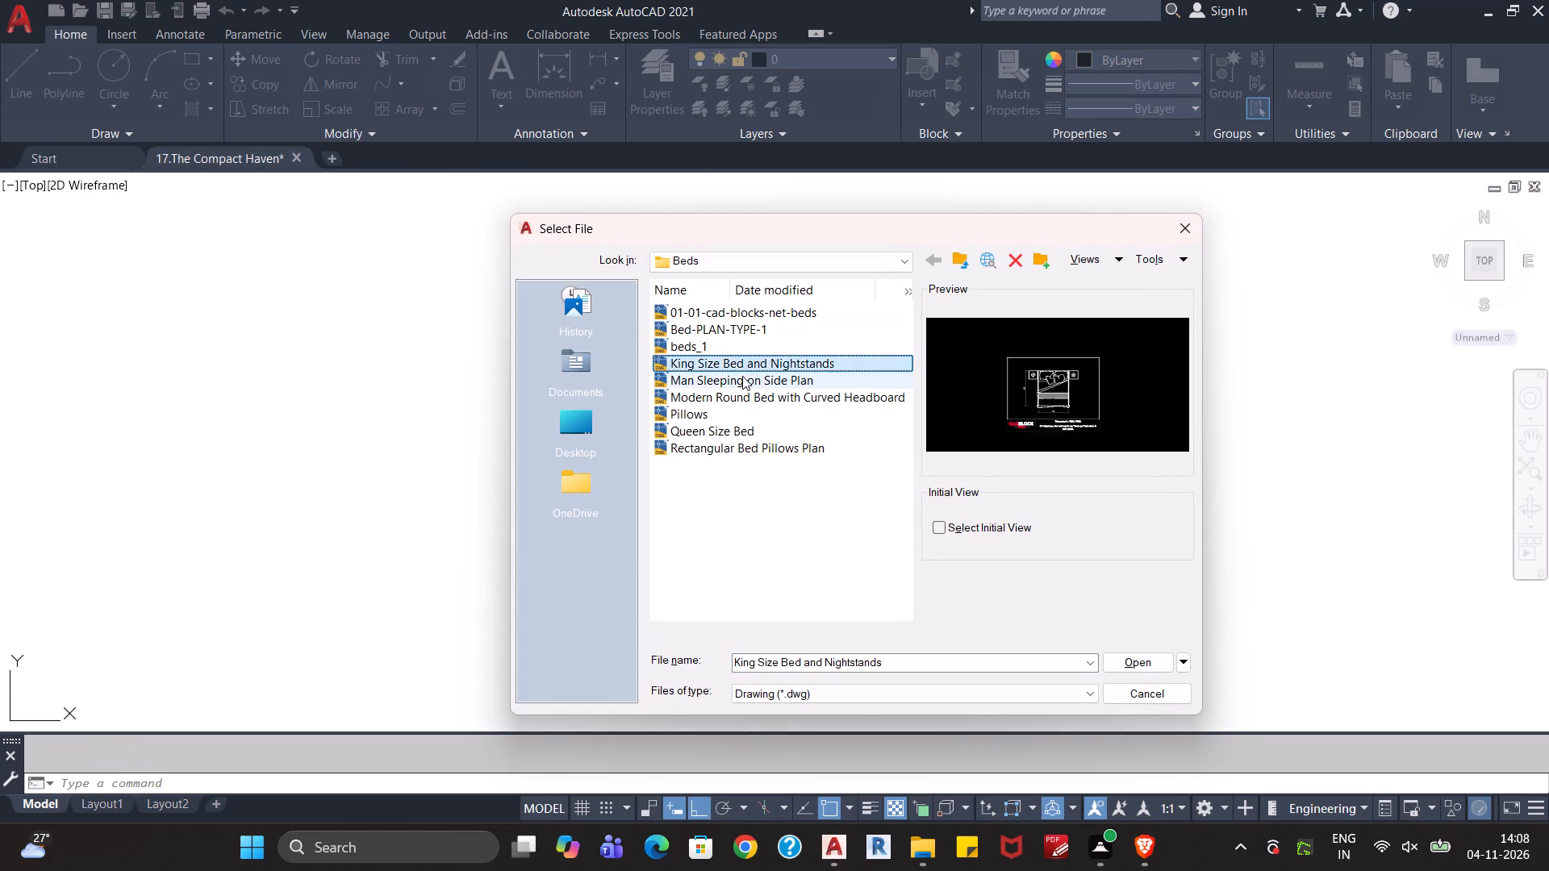
{"action": "left_click", "coordinate": [742, 376]}
{"action": "left_click", "coordinate": [756, 309]}
{"action": "left_click", "coordinate": [1129, 657]}
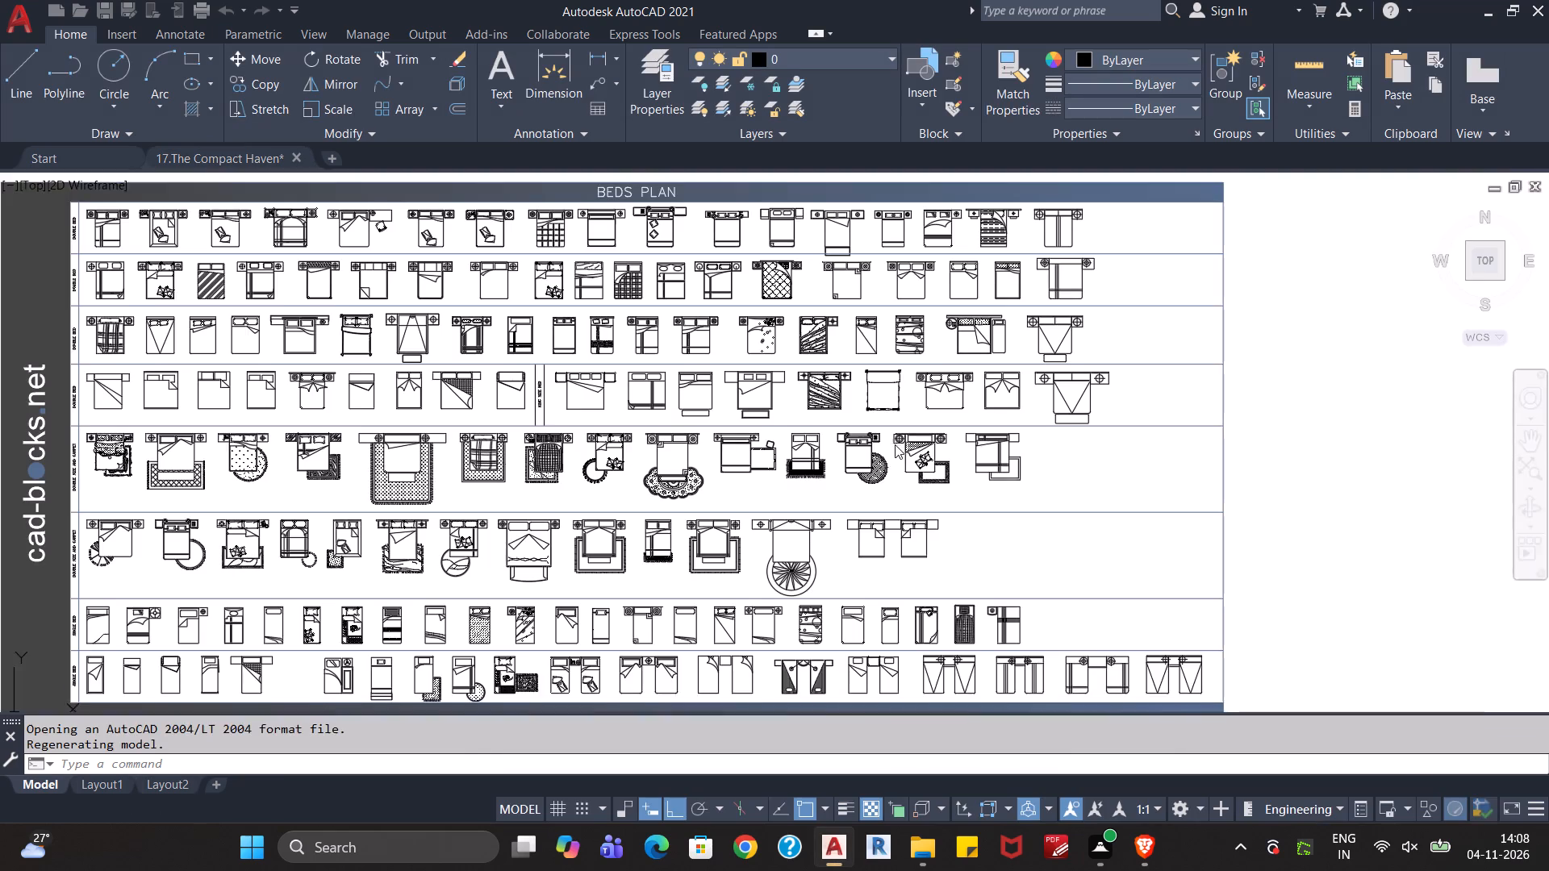
Copy the double bed with two nightstands, two loose cushions and a round rug from the bed collection.
{"action": "scroll", "coordinate": [796, 527], "scroll_direction": "up", "scroll_amount": 1}
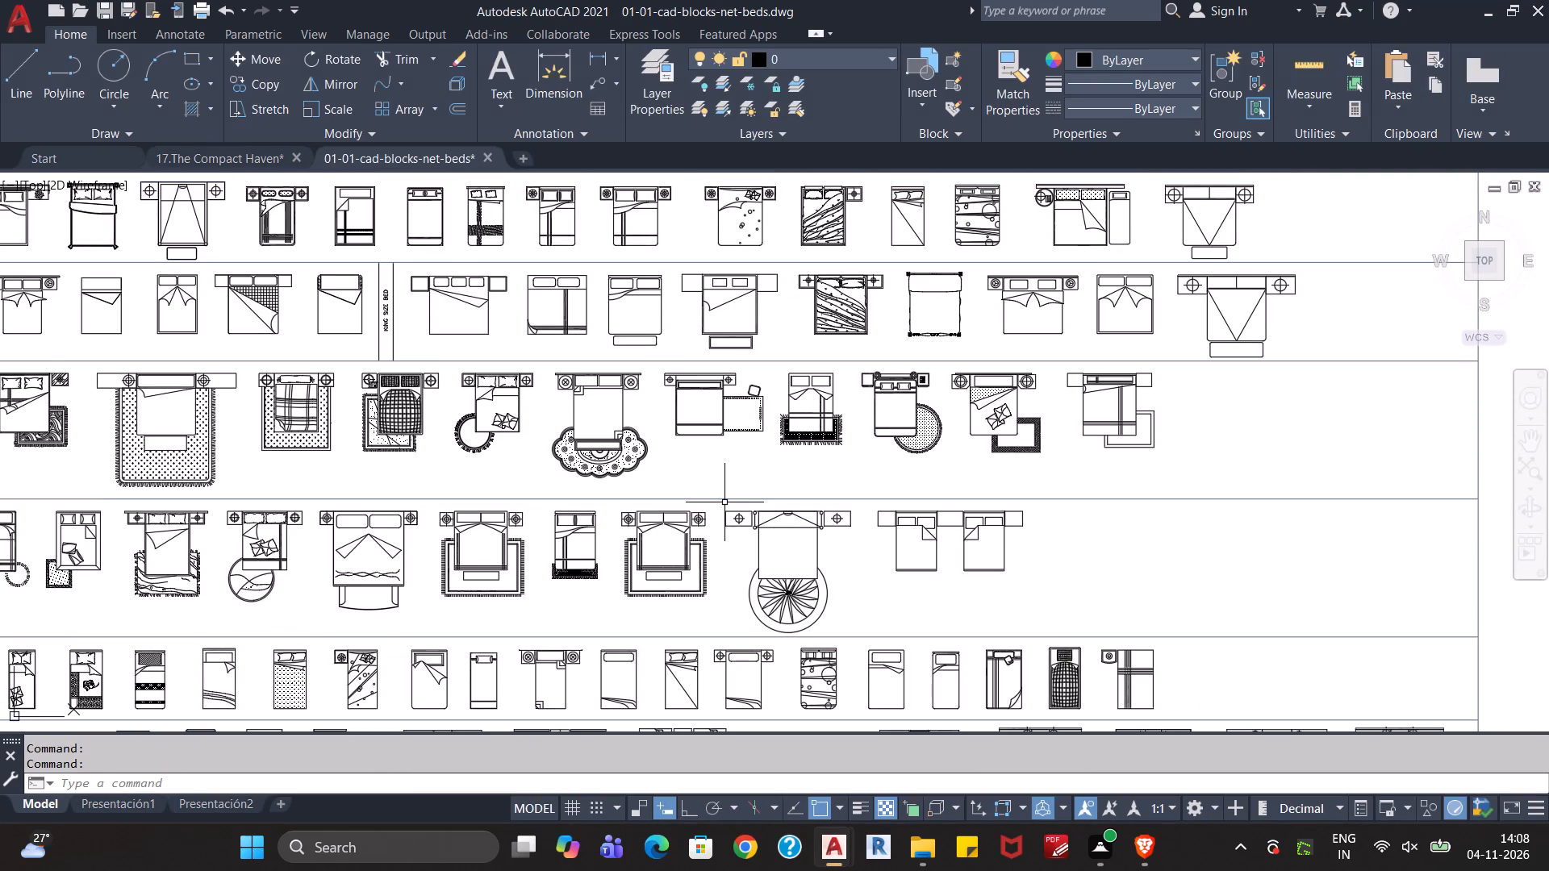
{"action": "middle_click_drag", "start_coordinate": [737, 494], "coordinate": [937, 462]}
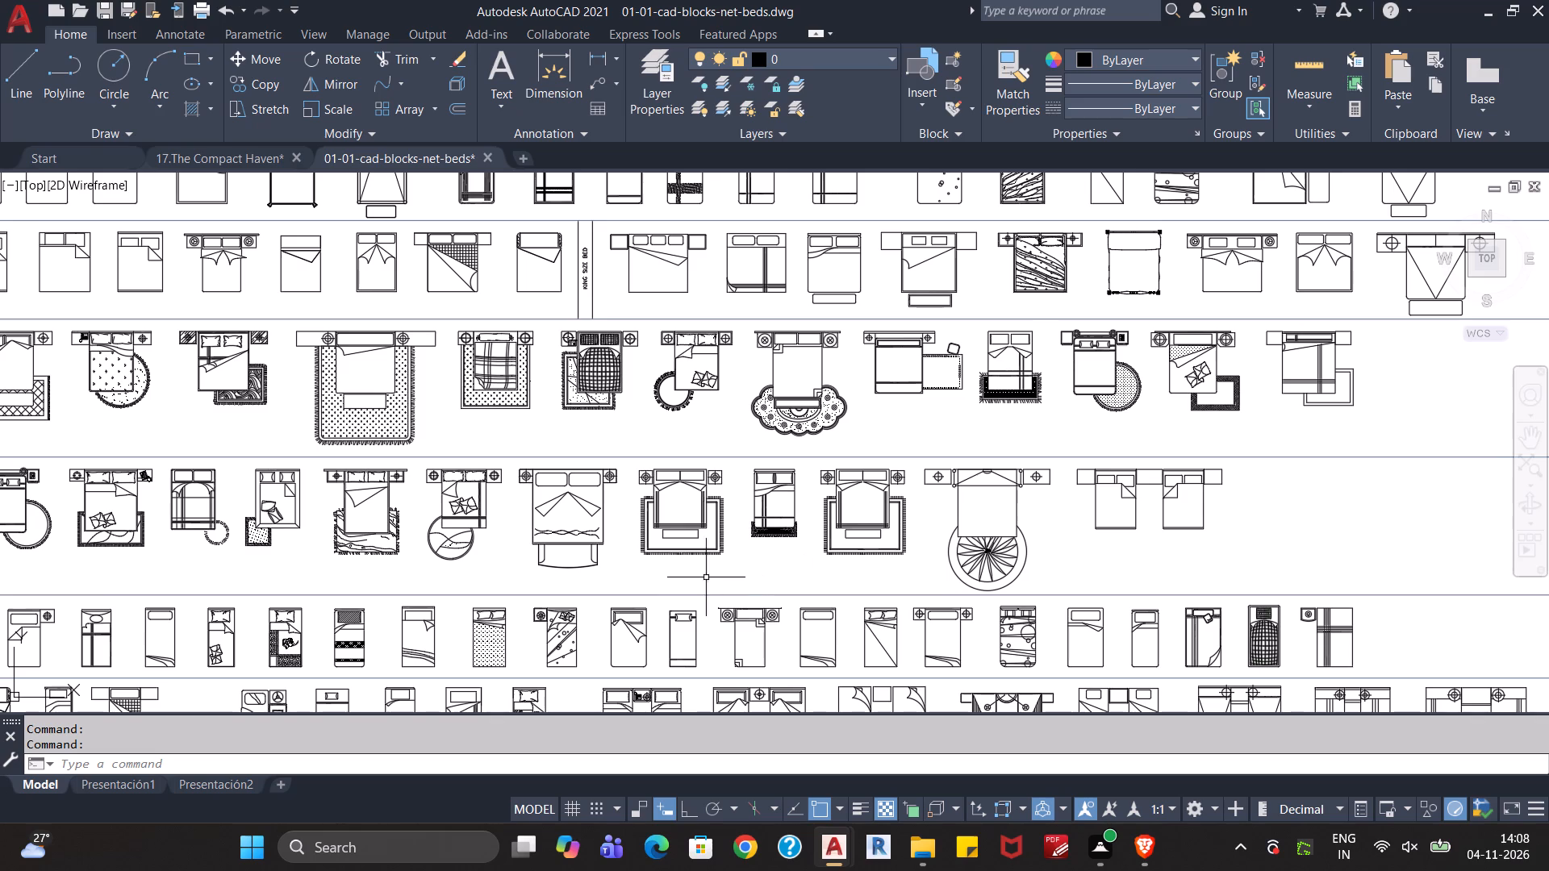
{"action": "scroll", "coordinate": [516, 571], "scroll_direction": "up", "scroll_amount": 2}
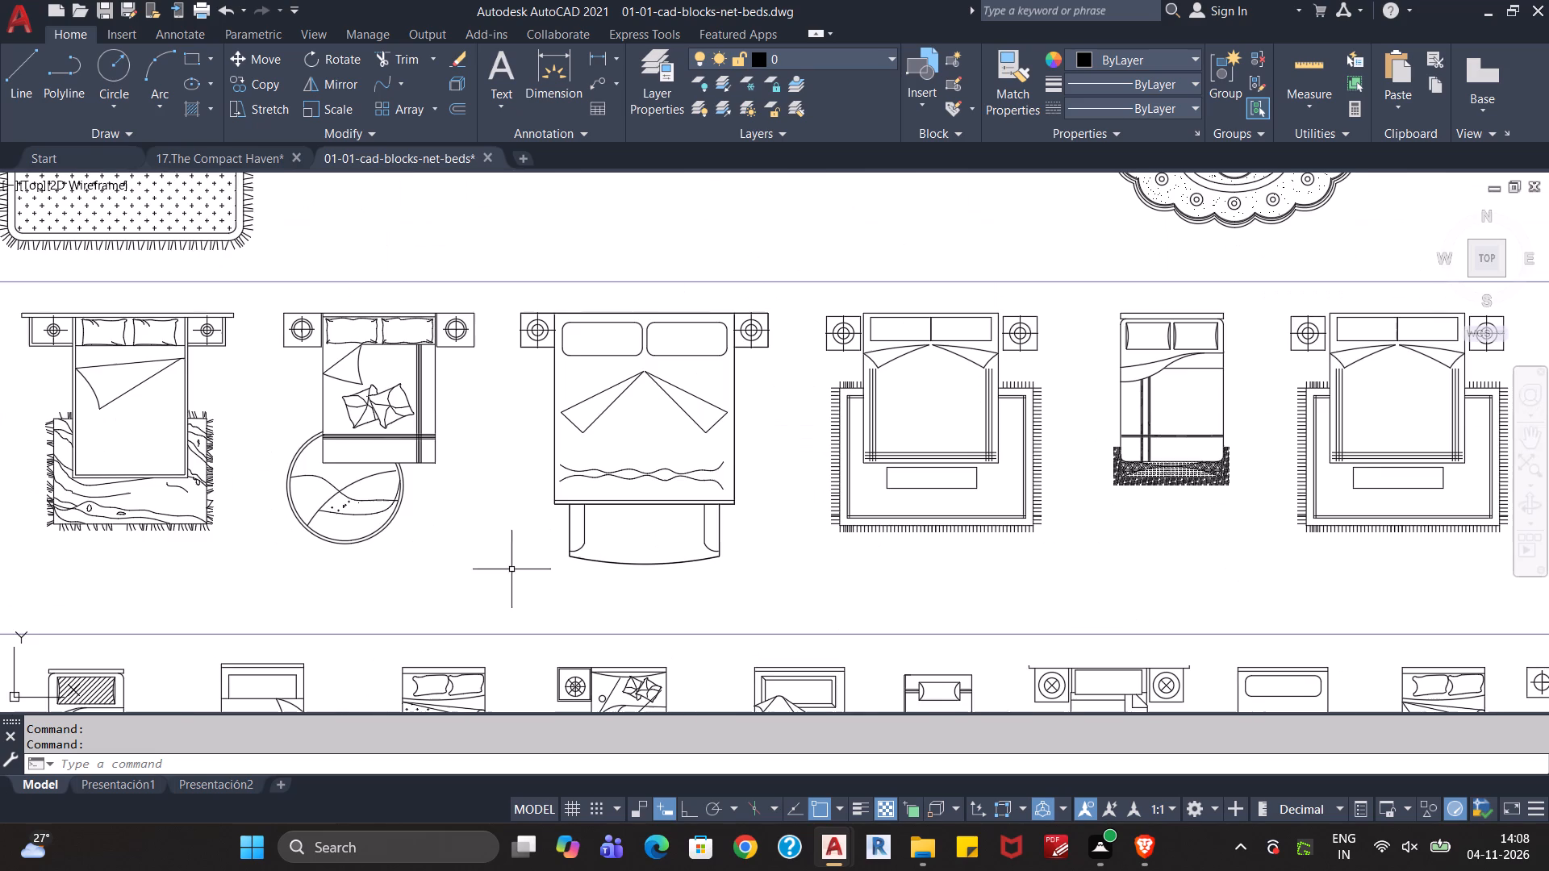
{"action": "middle_click_drag", "start_coordinate": [478, 561], "coordinate": [579, 556]}
{"action": "scroll", "coordinate": [579, 556], "scroll_direction": "down", "scroll_amount": 1}
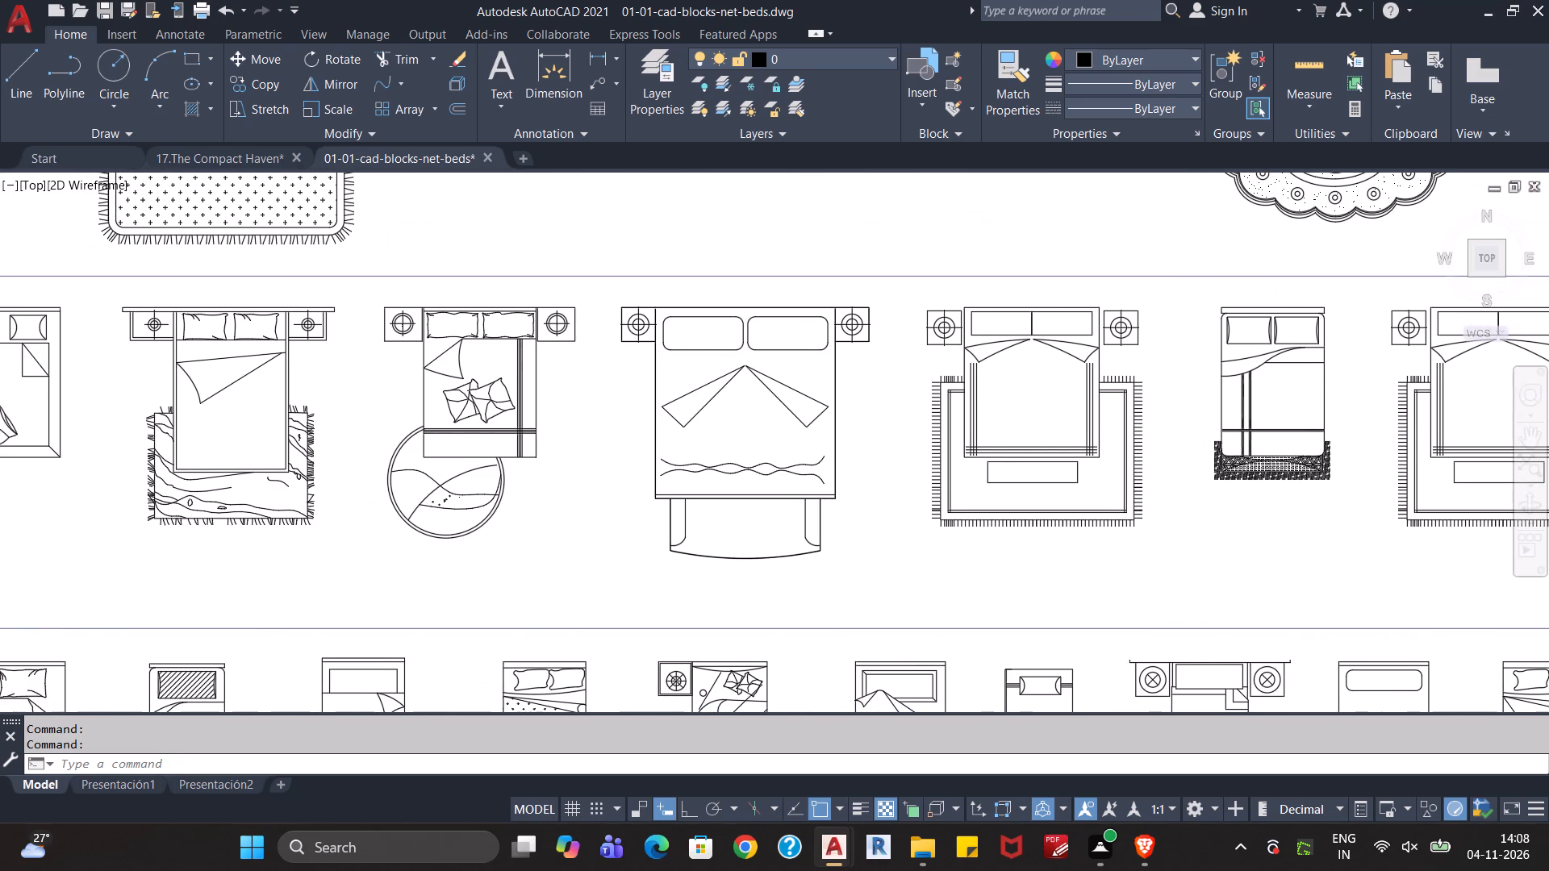
{"action": "middle_click_drag", "start_coordinate": [577, 557], "coordinate": [693, 525]}
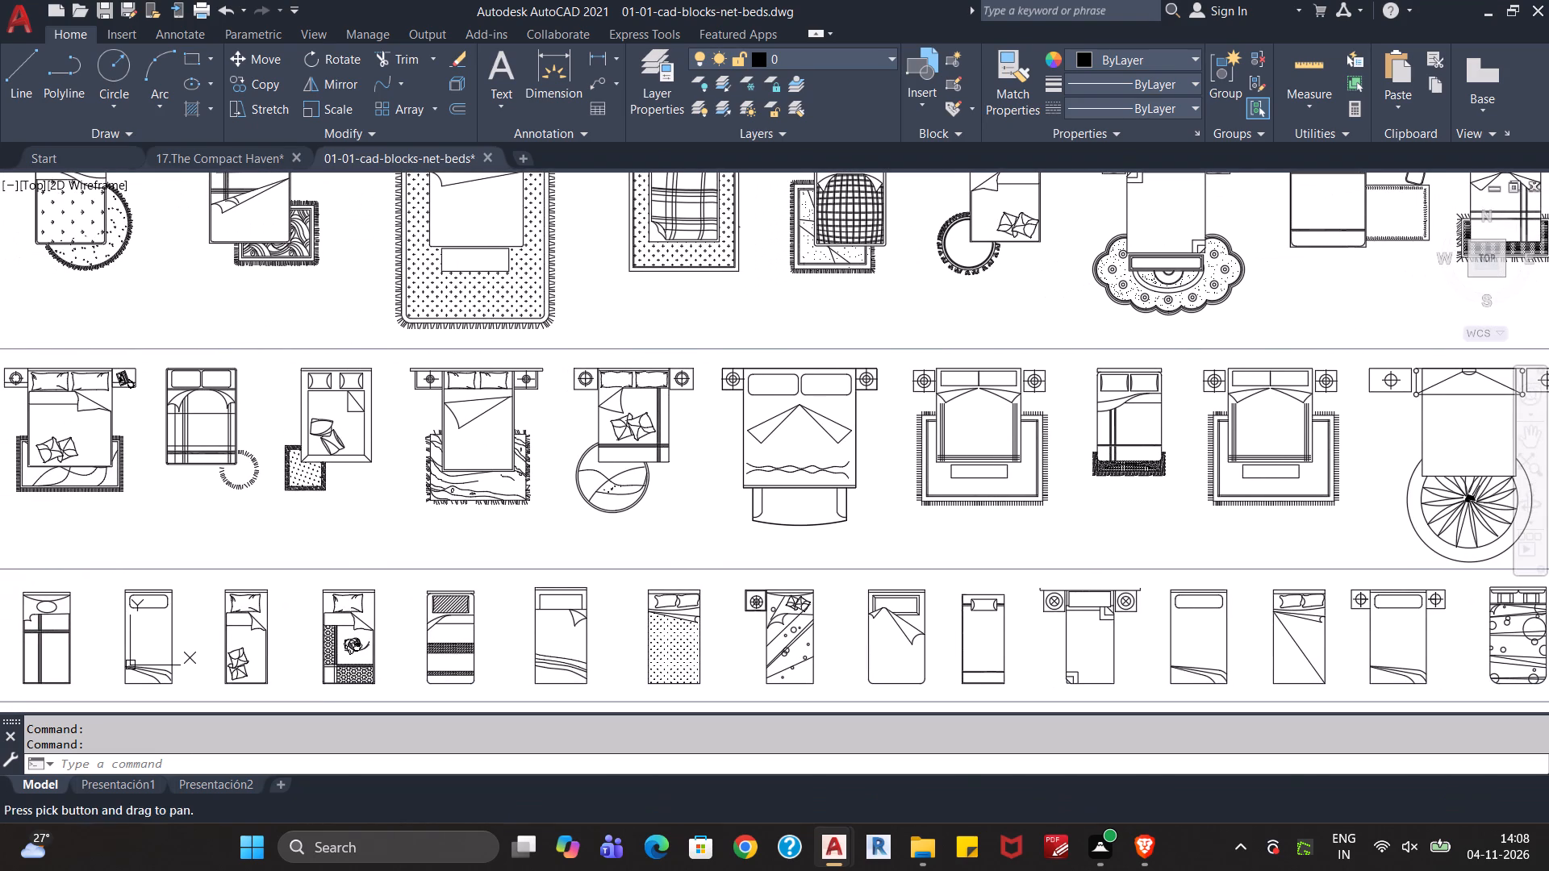
{"action": "scroll", "coordinate": [693, 525], "scroll_direction": "up", "scroll_amount": 1}
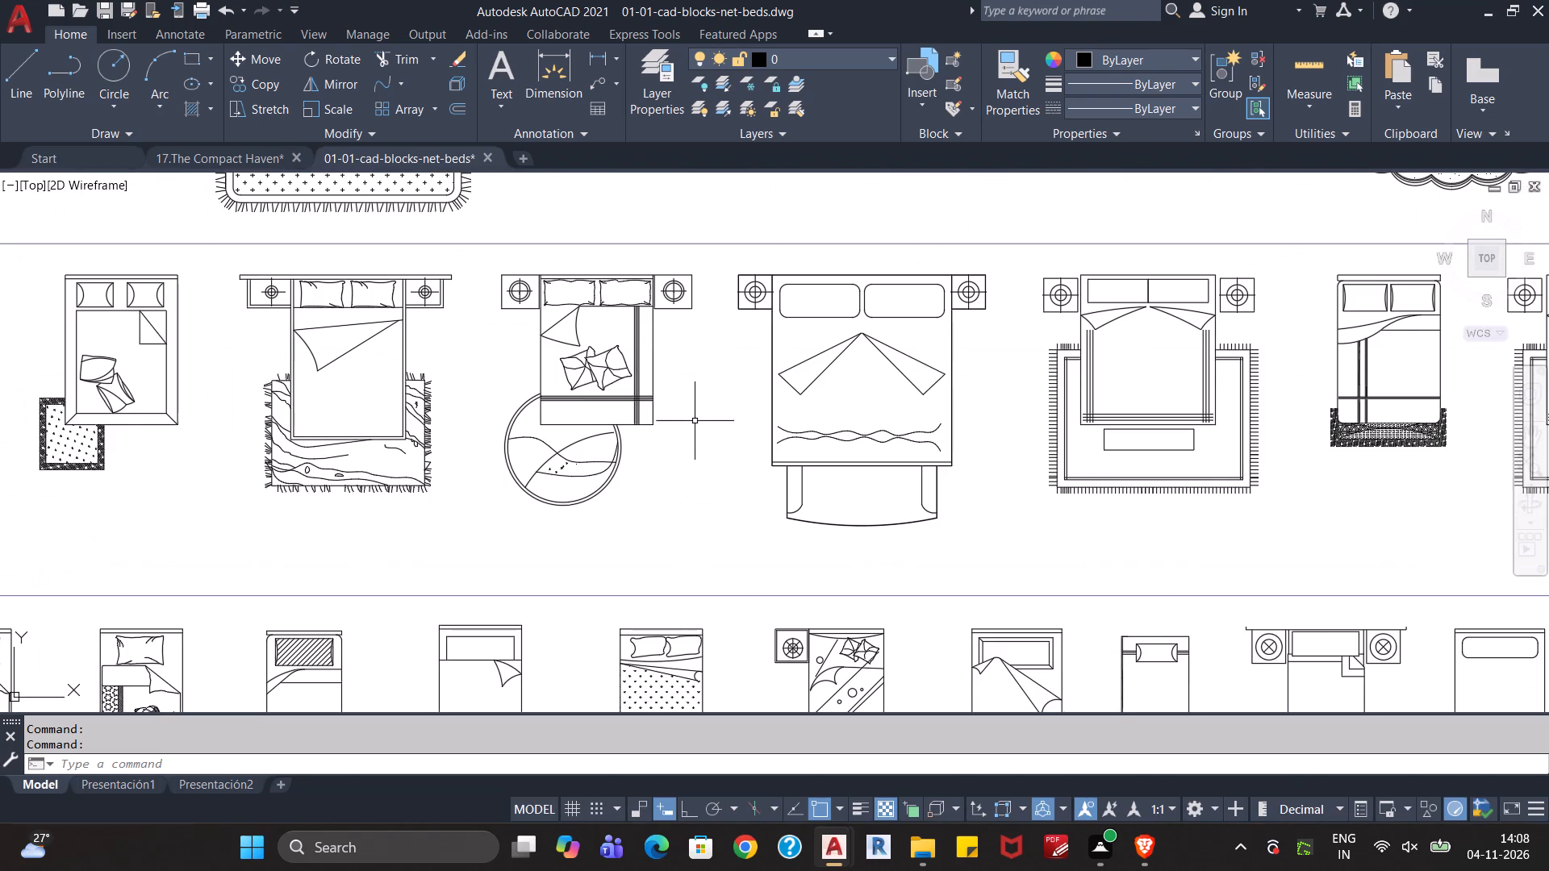
{"action": "middle_click_drag", "start_coordinate": [695, 421], "coordinate": [664, 569]}
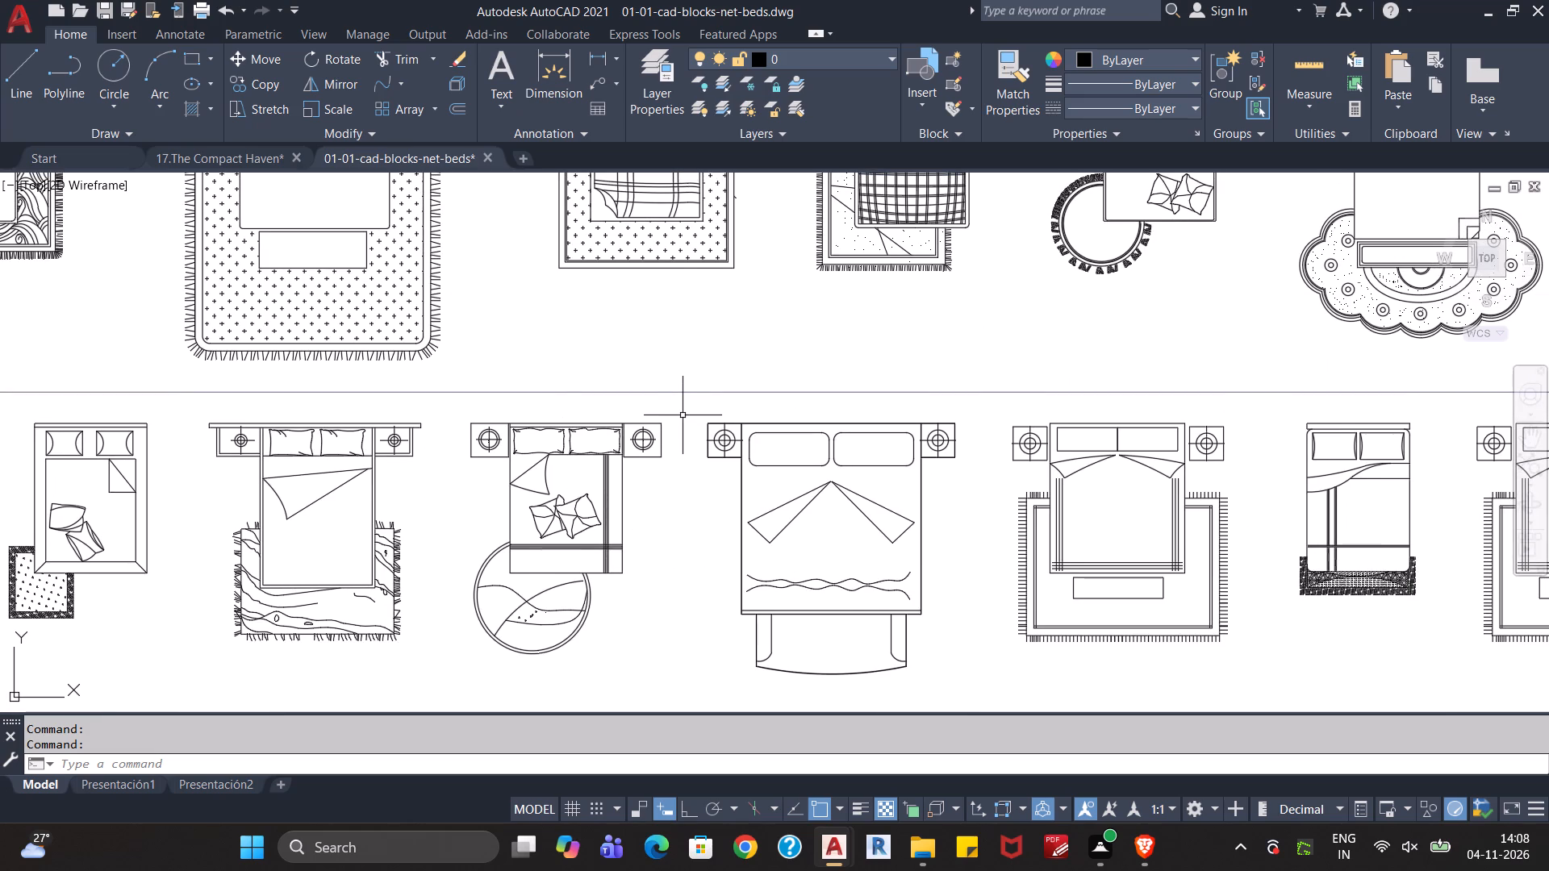
{"action": "left_click", "coordinate": [683, 415]}
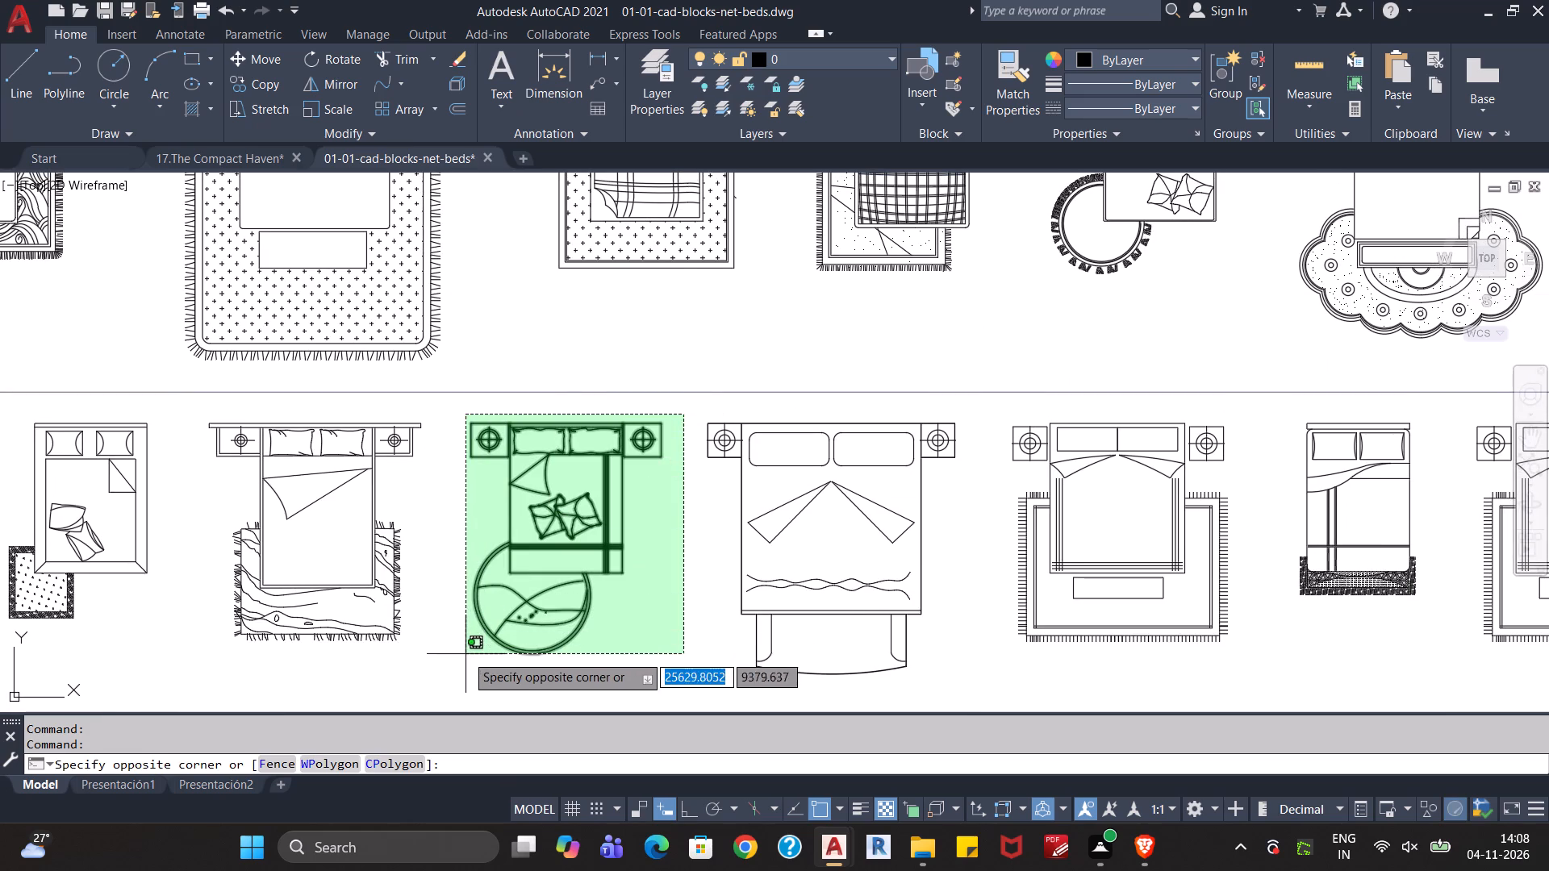
{"action": "left_click", "coordinate": [461, 673]}
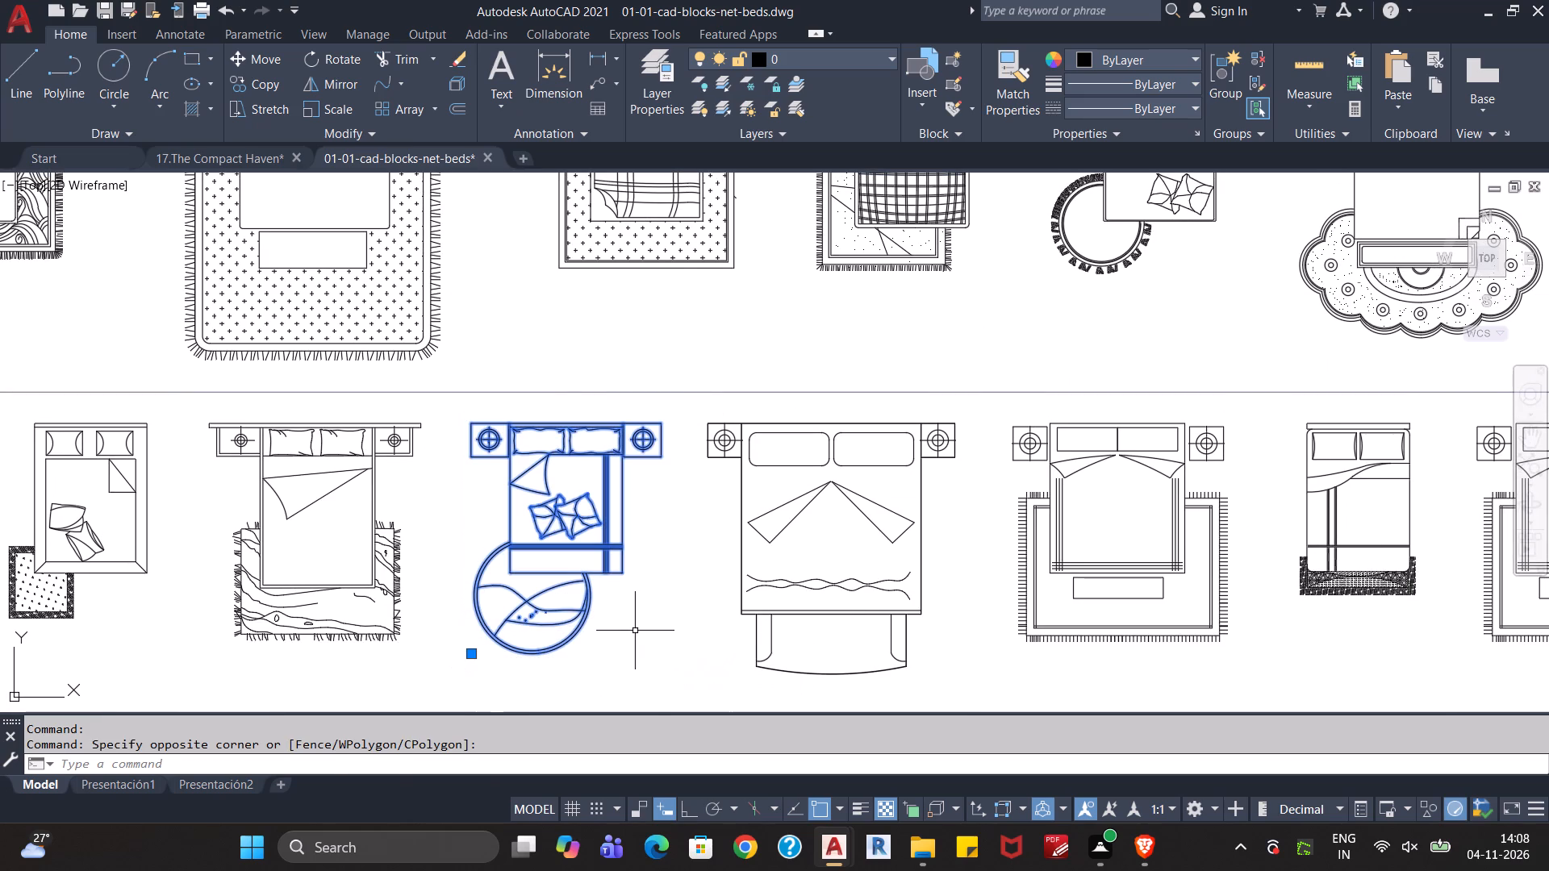
{"action": "key", "text": "ctrl+c"}
Paste the copied bed into the 17.The Compact Haven drawing, in the empty space beside the floor plan.
{"action": "left_click", "coordinate": [265, 154]}
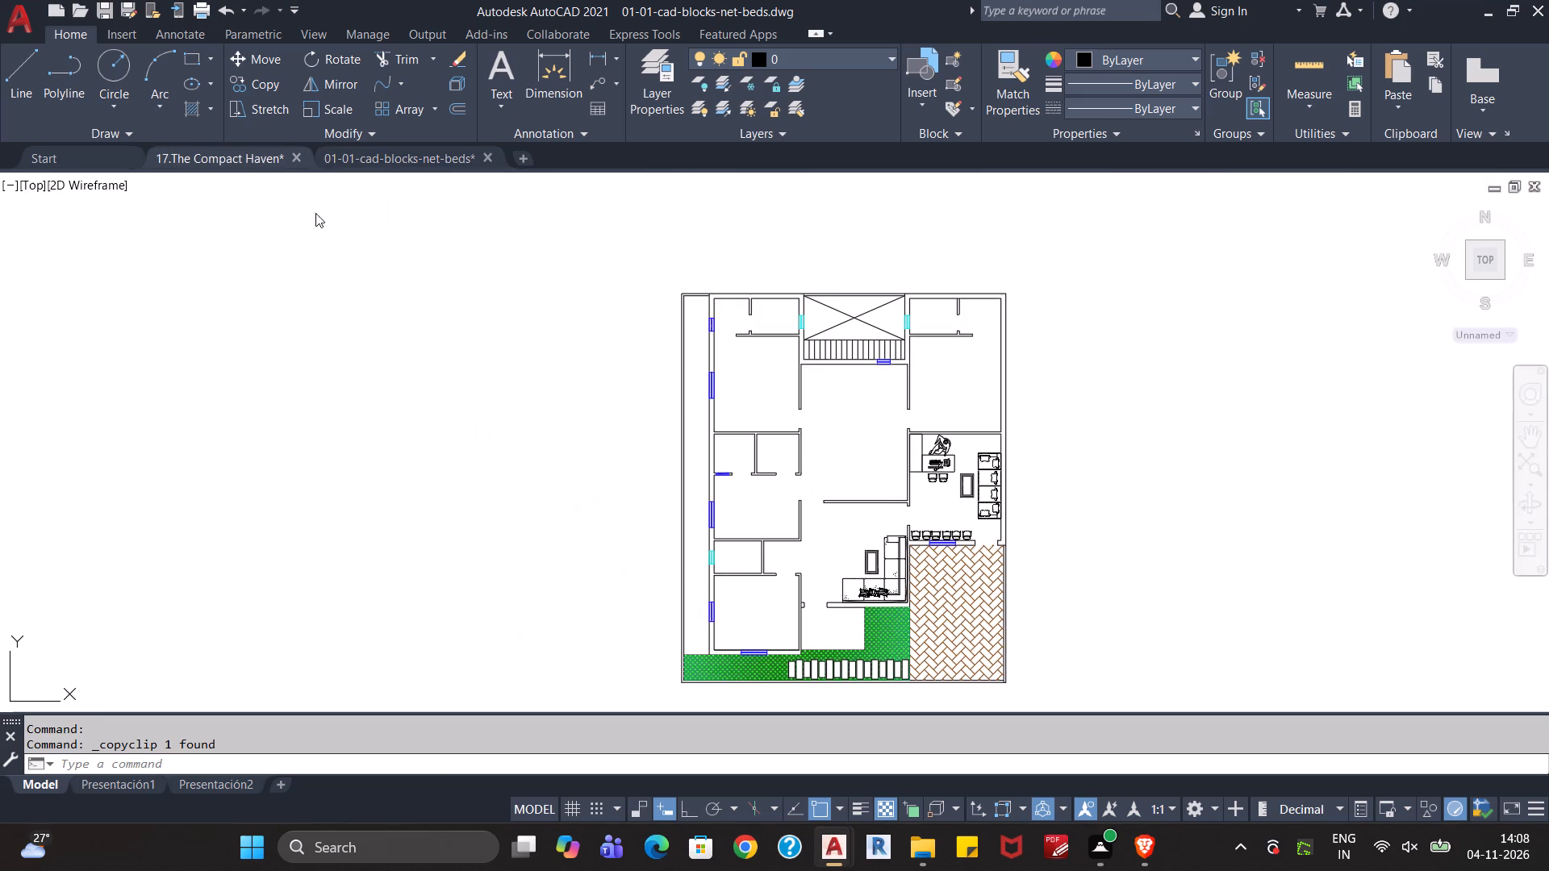
{"action": "middle_click_drag", "start_coordinate": [1156, 427], "coordinate": [658, 407]}
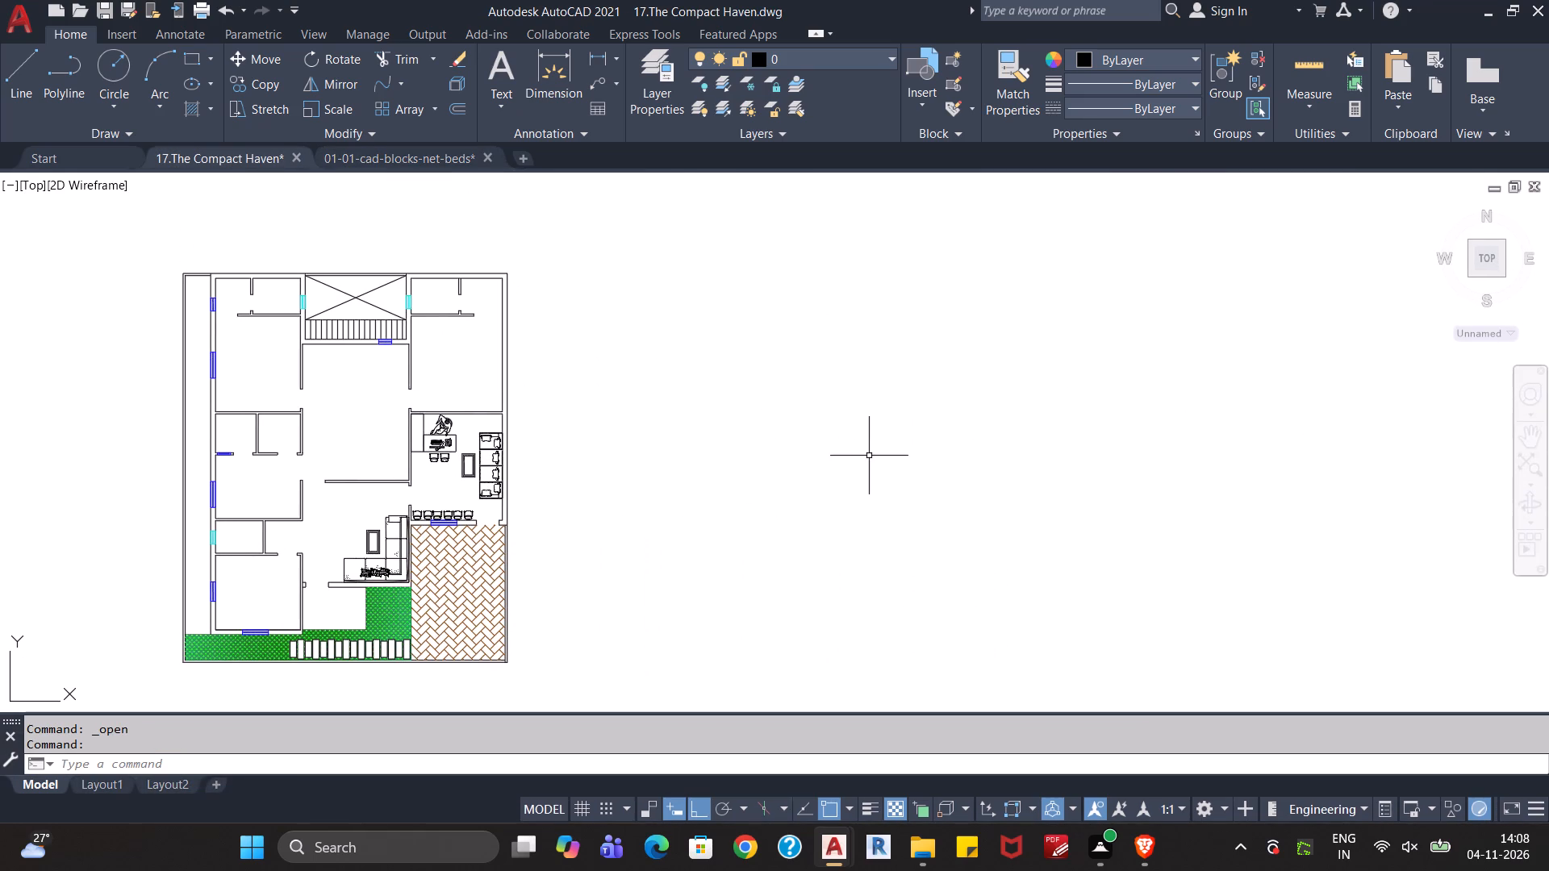
{"action": "key", "text": "ctrl+v"}
{"action": "left_click", "coordinate": [757, 597]}
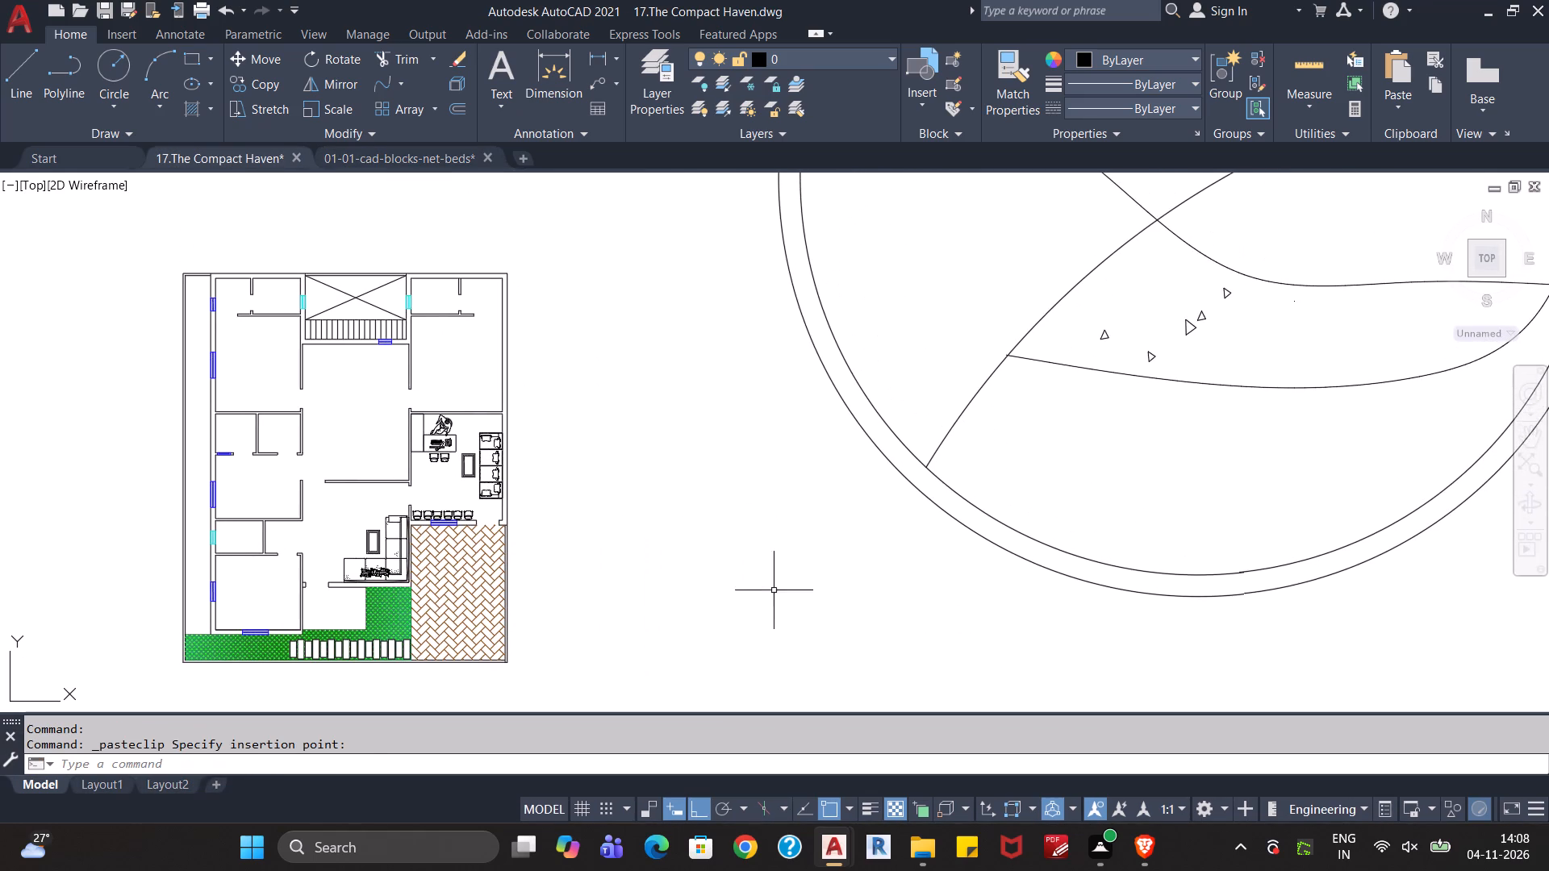
{"action": "scroll", "coordinate": [859, 523], "scroll_direction": "down", "scroll_amount": 3}
{"action": "scroll", "coordinate": [953, 529], "scroll_direction": "down", "scroll_amount": 1}
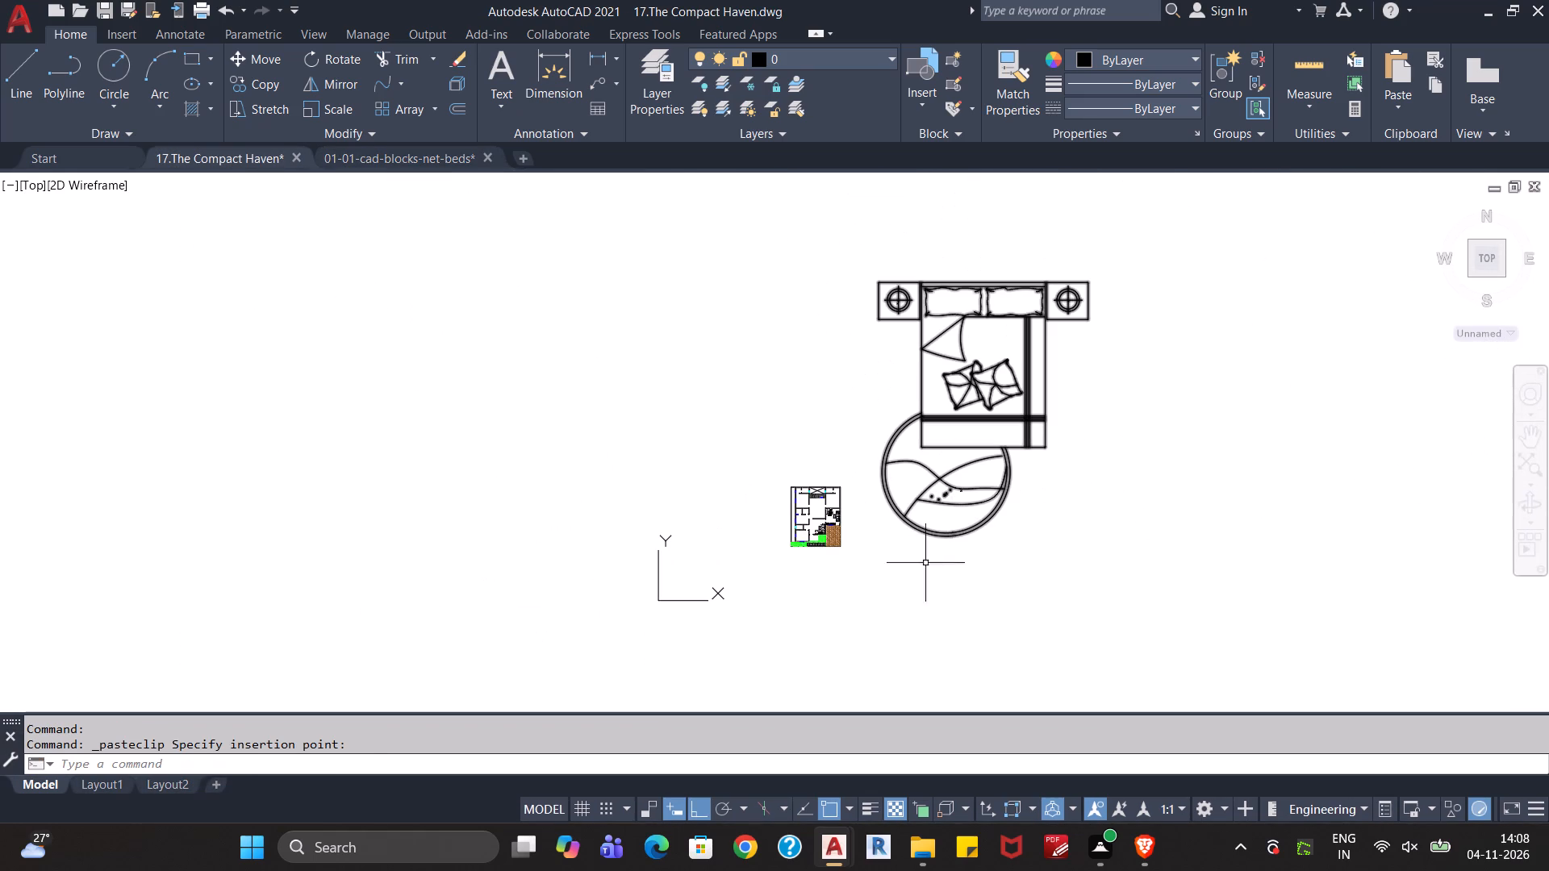
Close the 01-01-cad-blocks-net-beds drawing without saving changes.
{"action": "left_click", "coordinate": [490, 157]}
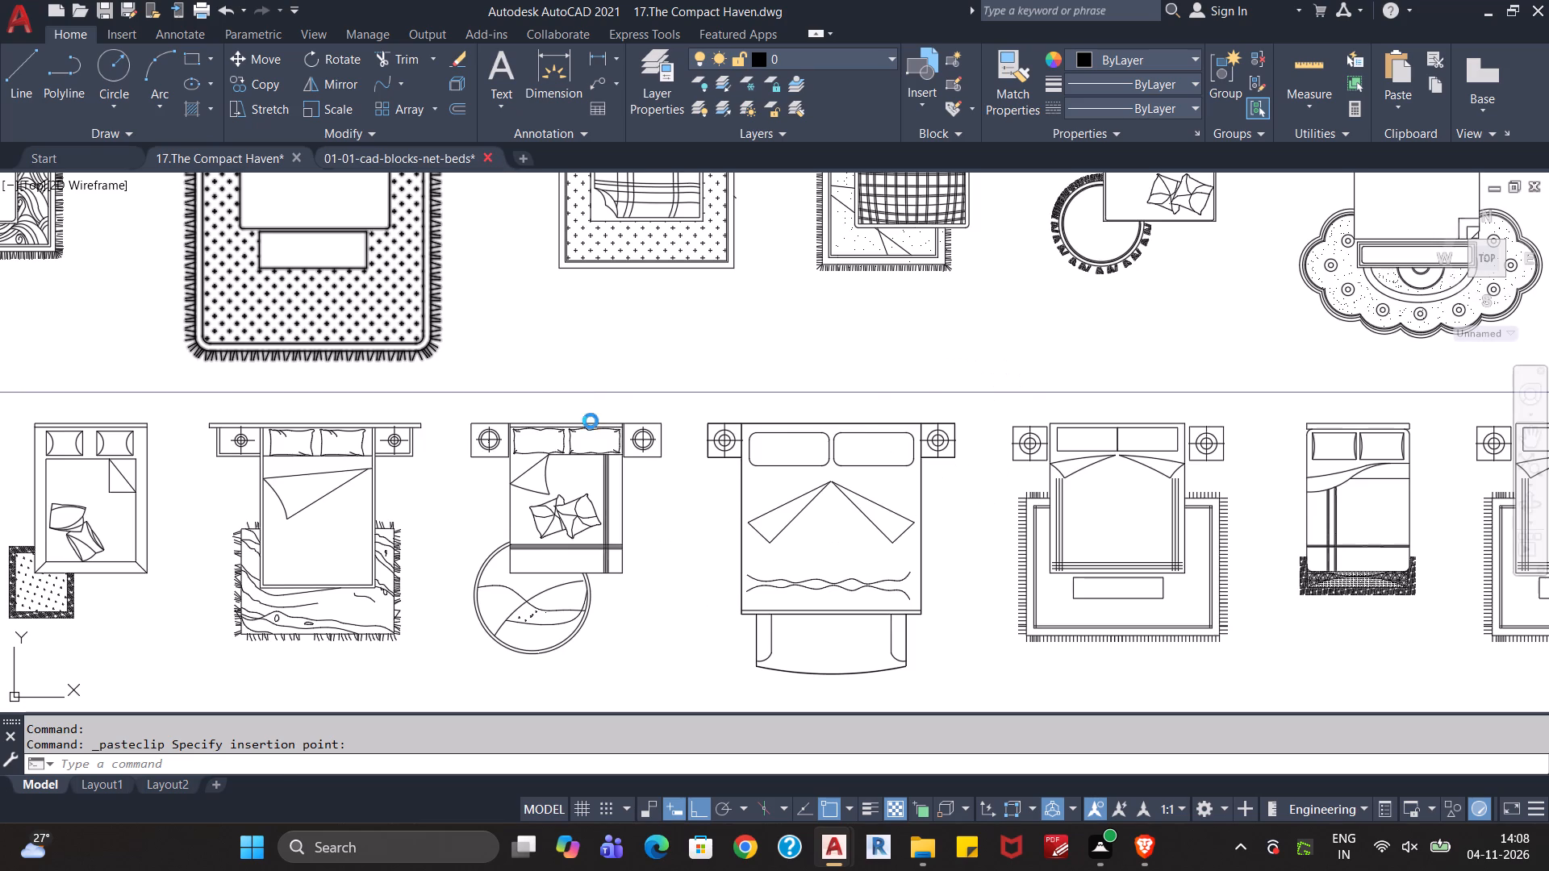
{"action": "left_click", "coordinate": [829, 471]}
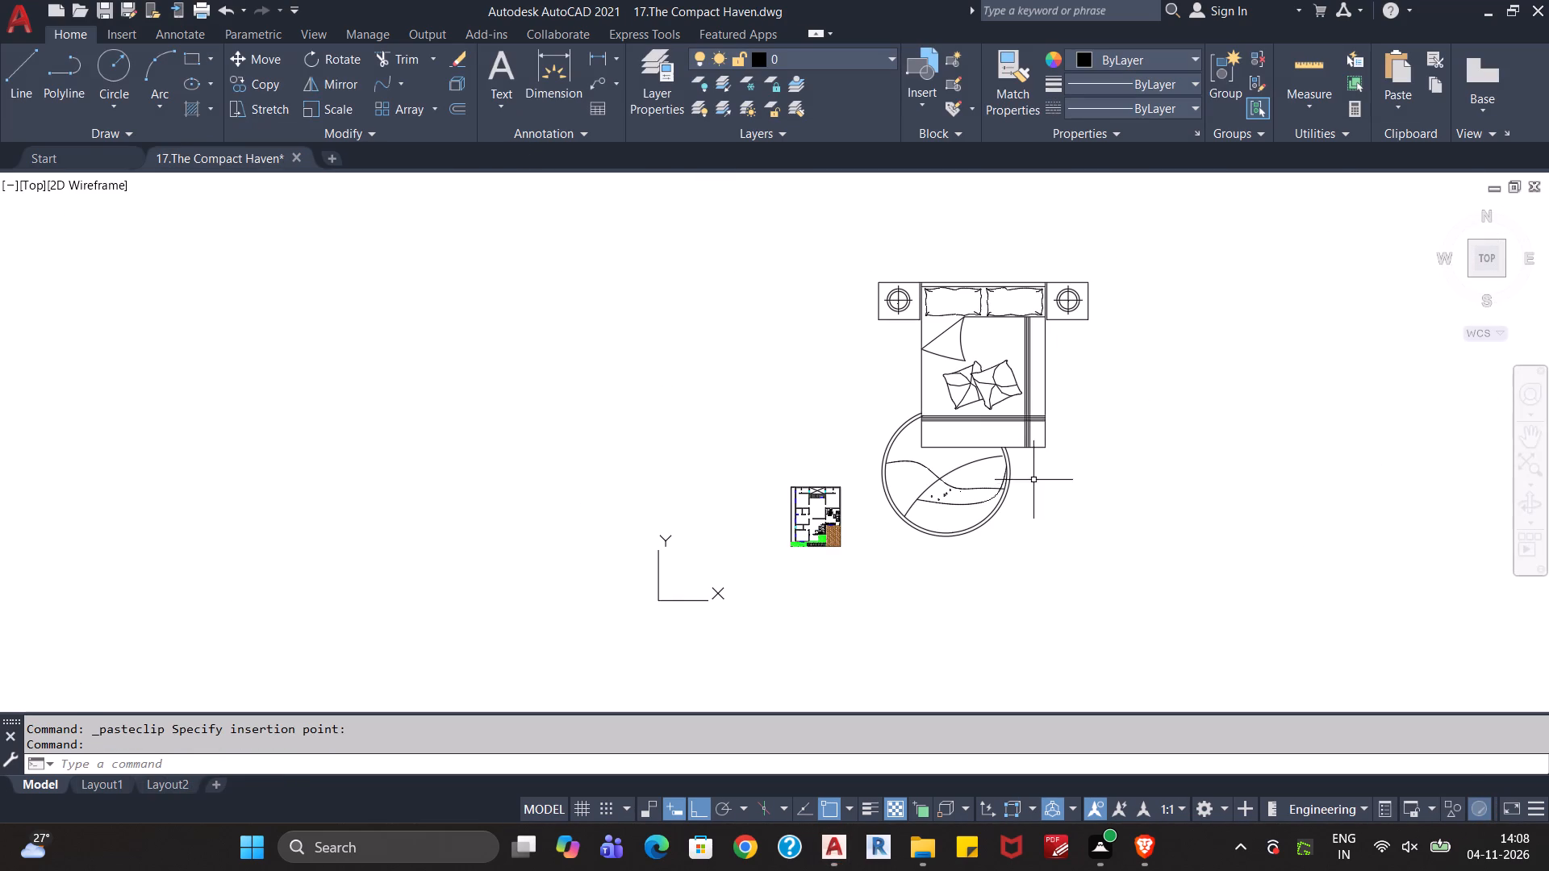
Open the pasted bed block in the Block Editor and erase the round rug with its inner pattern.
{"action": "double_click", "coordinate": [1026, 448]}
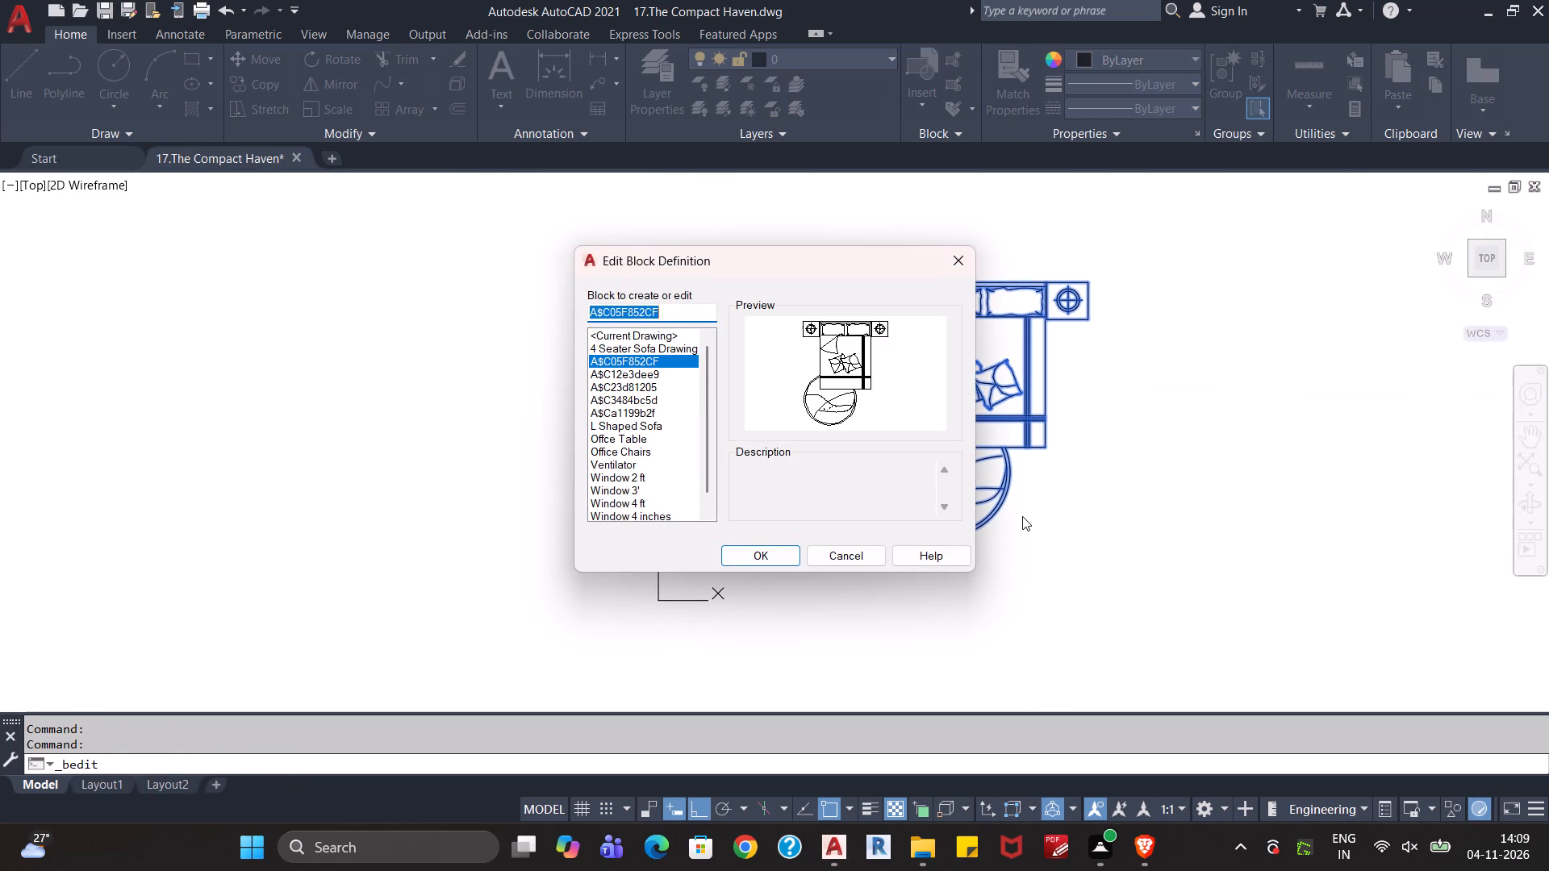
{"action": "left_click", "coordinate": [771, 549]}
{"action": "scroll", "coordinate": [844, 534], "scroll_direction": "up", "scroll_amount": 2}
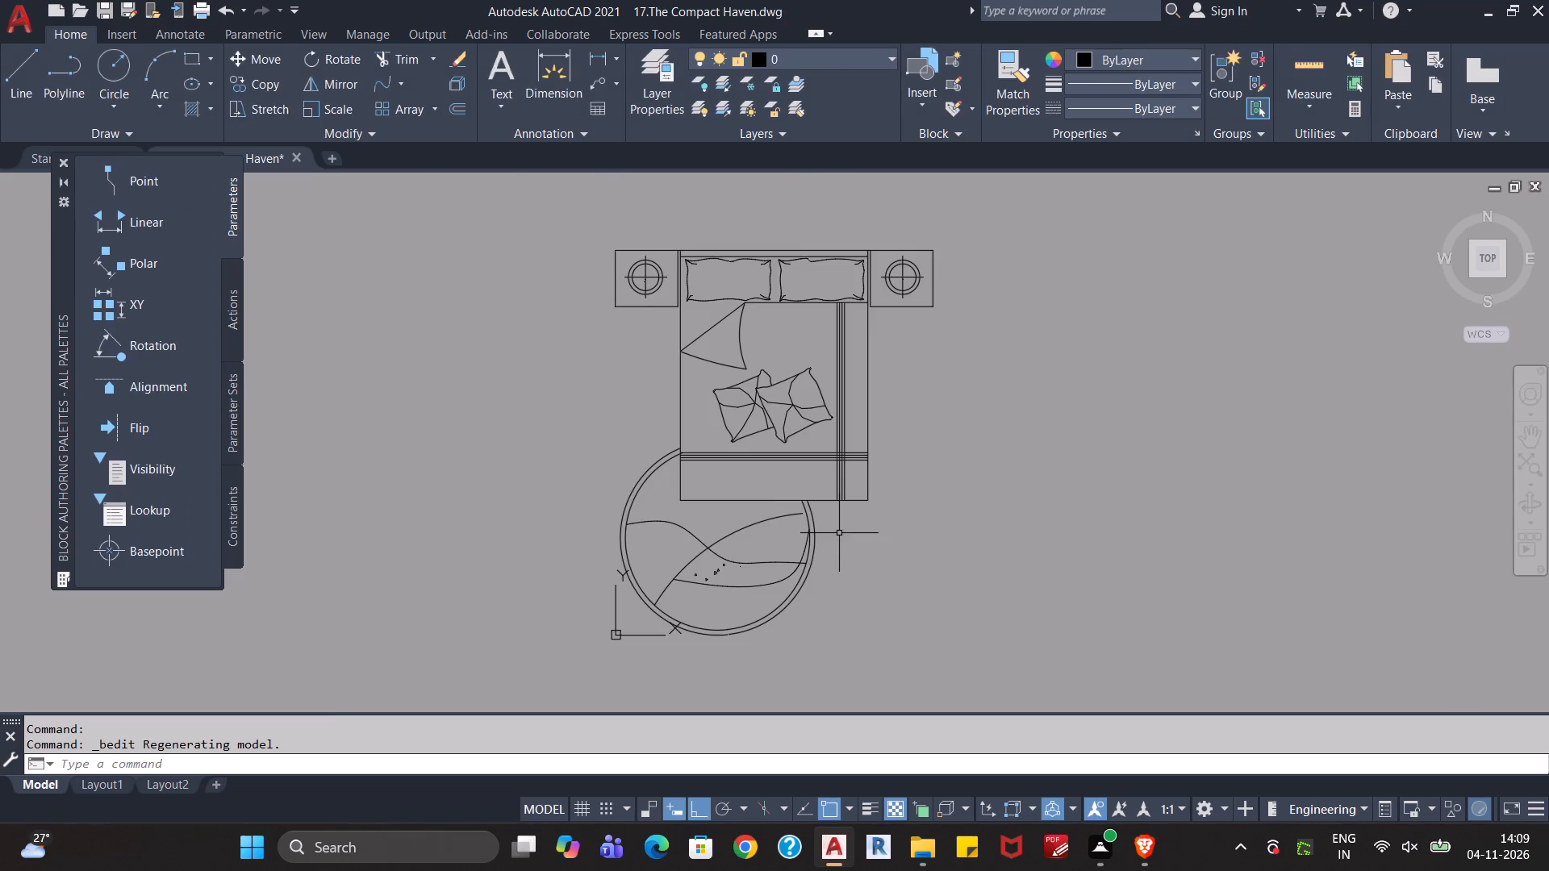
{"action": "middle_click_drag", "start_coordinate": [847, 594], "coordinate": [947, 492]}
{"action": "left_click", "coordinate": [994, 489]}
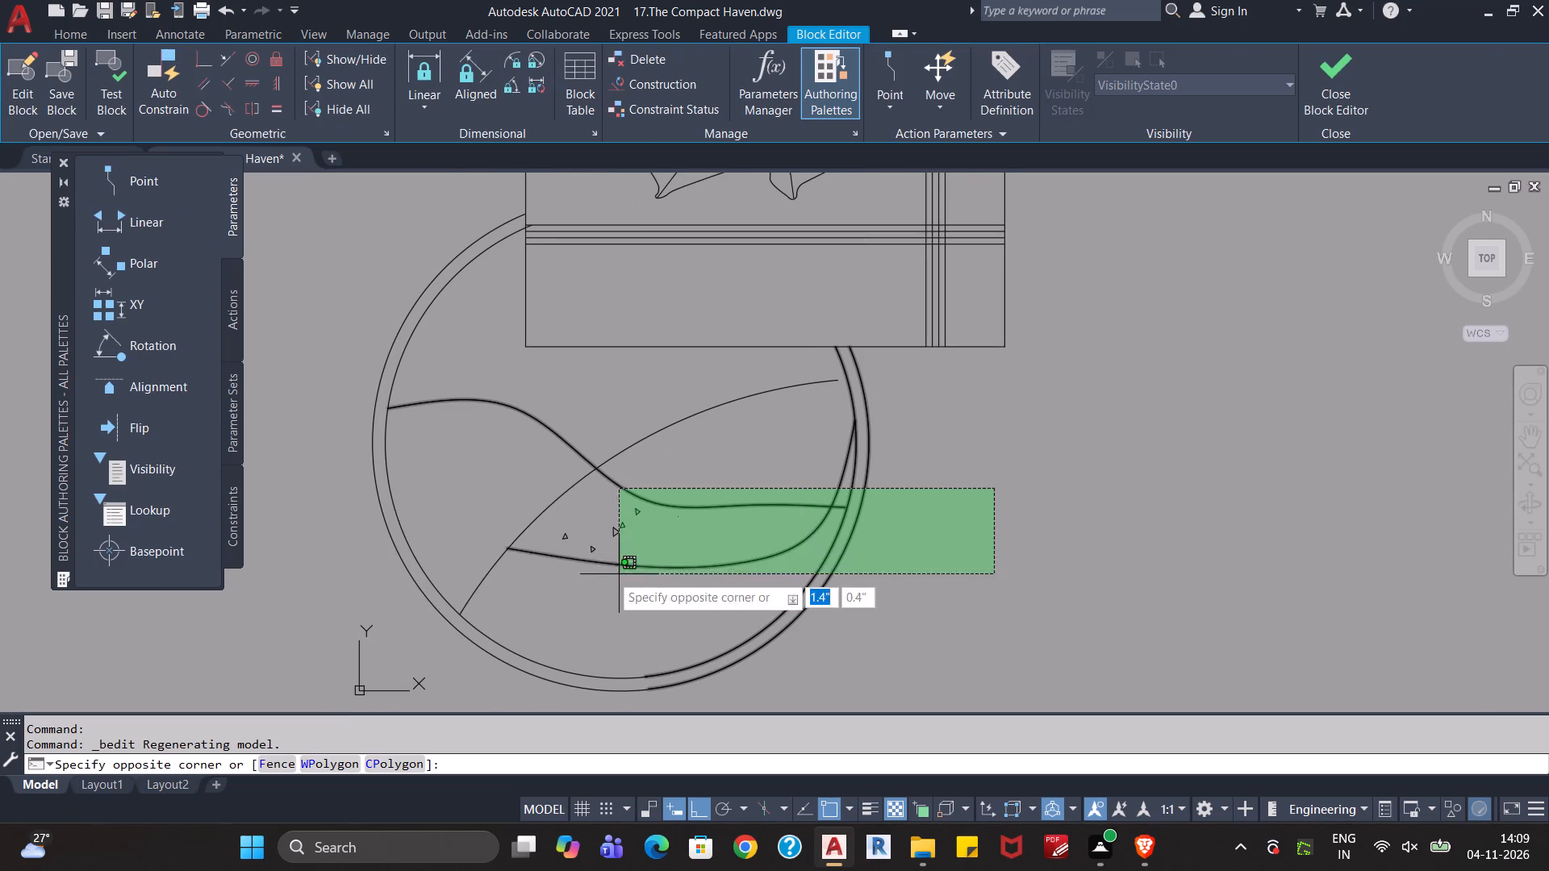
{"action": "left_click", "coordinate": [290, 548]}
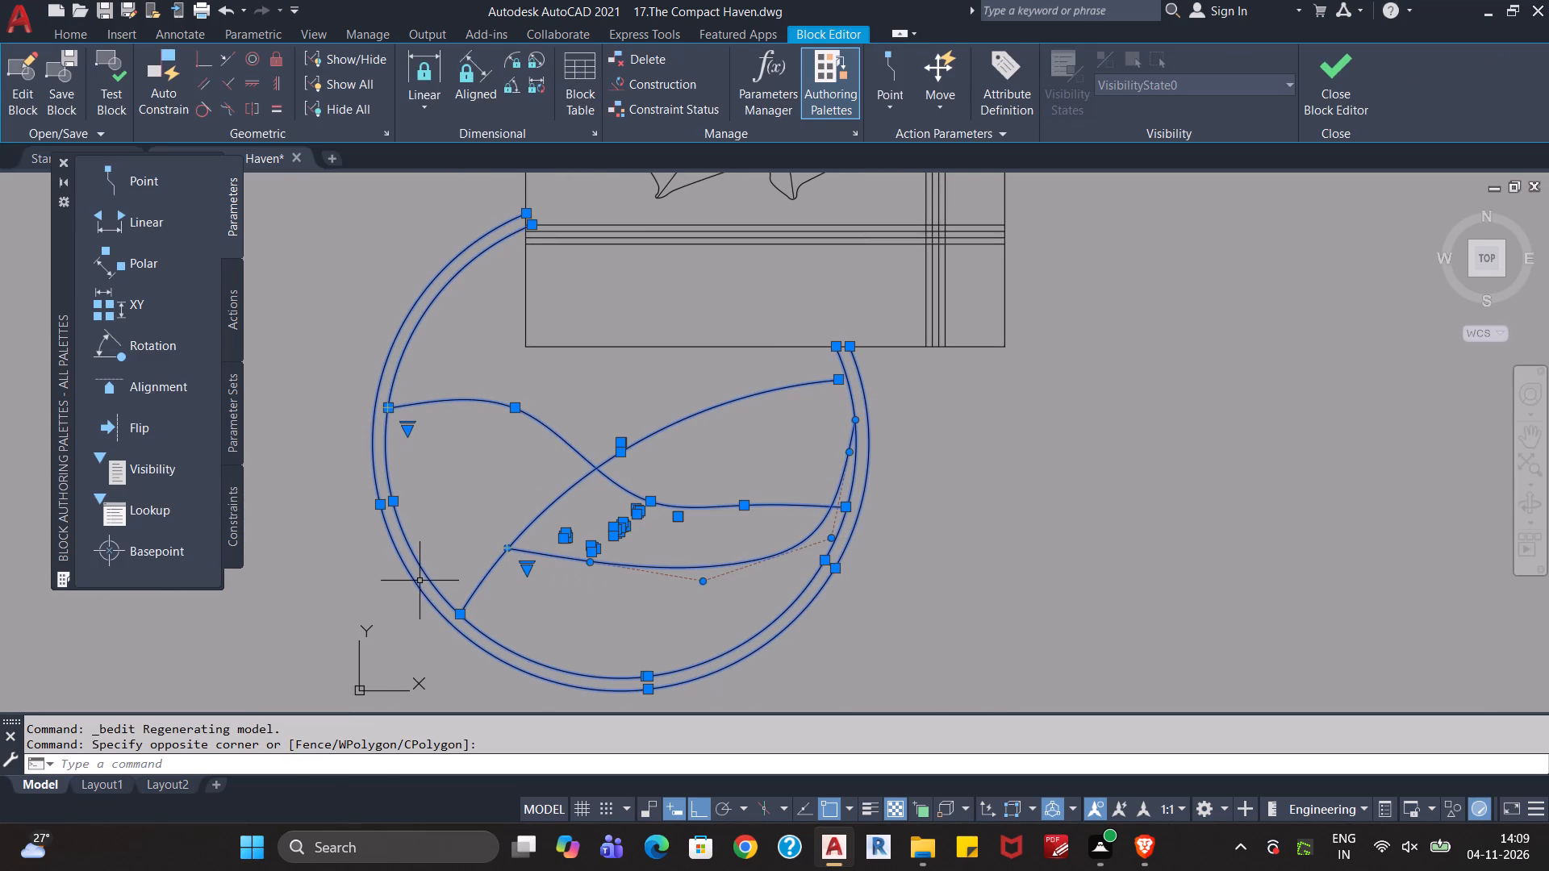
{"action": "key", "text": "Delete"}
Erase the crease segments that meet at the centre of the front loose cushion on the bed.
{"action": "middle_click_drag", "start_coordinate": [626, 521], "coordinate": [612, 648]}
{"action": "scroll", "coordinate": [622, 579], "scroll_direction": "down", "scroll_amount": 1}
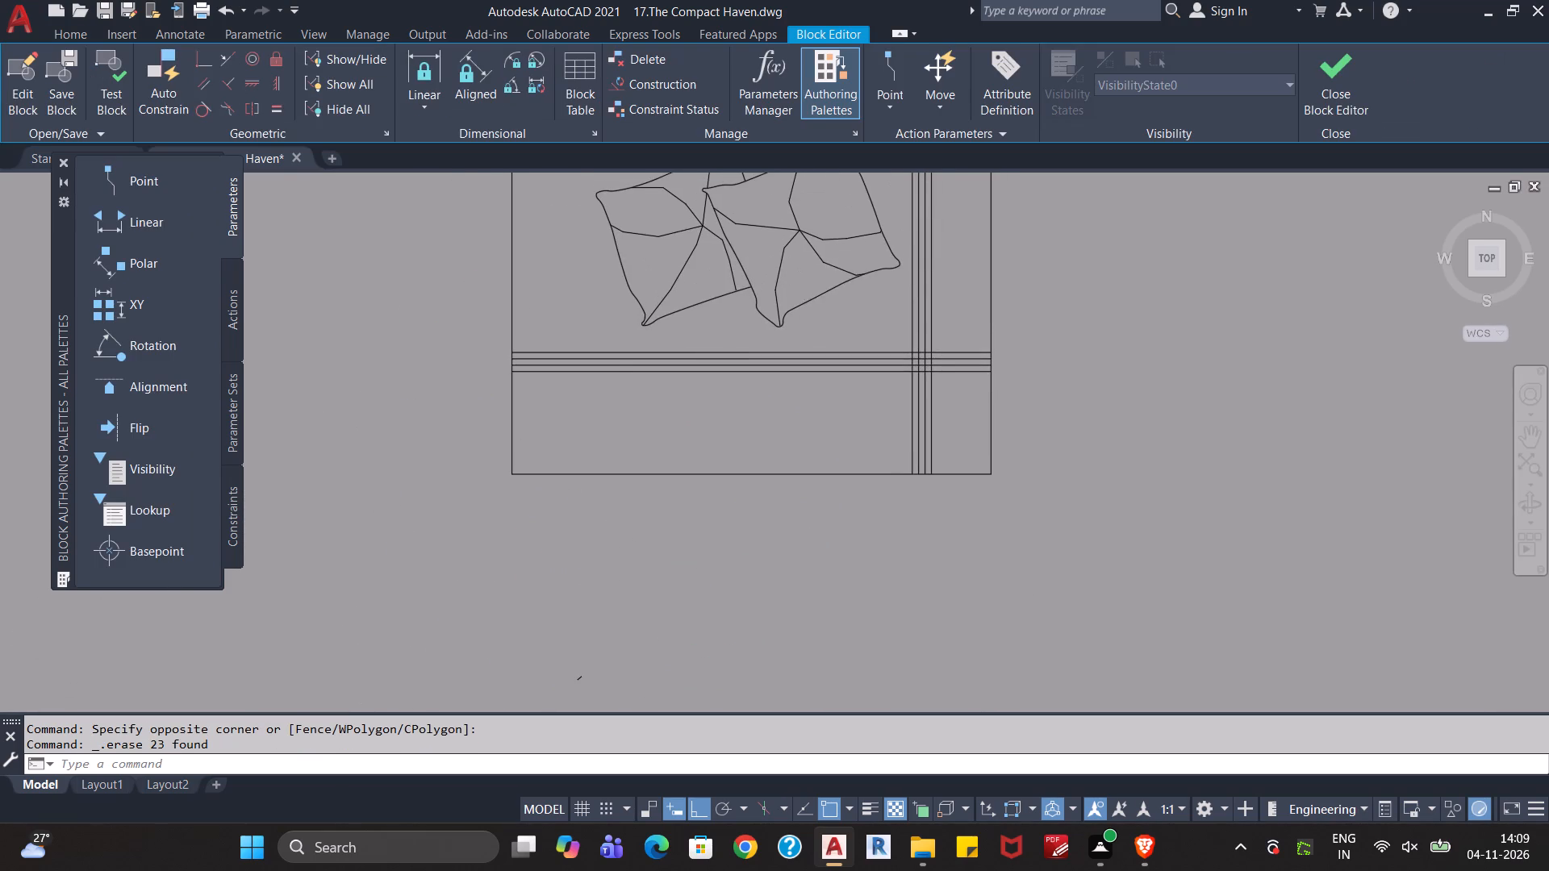
{"action": "middle_click_drag", "start_coordinate": [976, 456], "coordinate": [1008, 618]}
{"action": "scroll", "coordinate": [987, 566], "scroll_direction": "up", "scroll_amount": 1}
{"action": "middle_click_drag", "start_coordinate": [947, 566], "coordinate": [1102, 601]}
{"action": "scroll", "coordinate": [774, 599], "scroll_direction": "up", "scroll_amount": 2}
{"action": "left_click", "coordinate": [858, 412]}
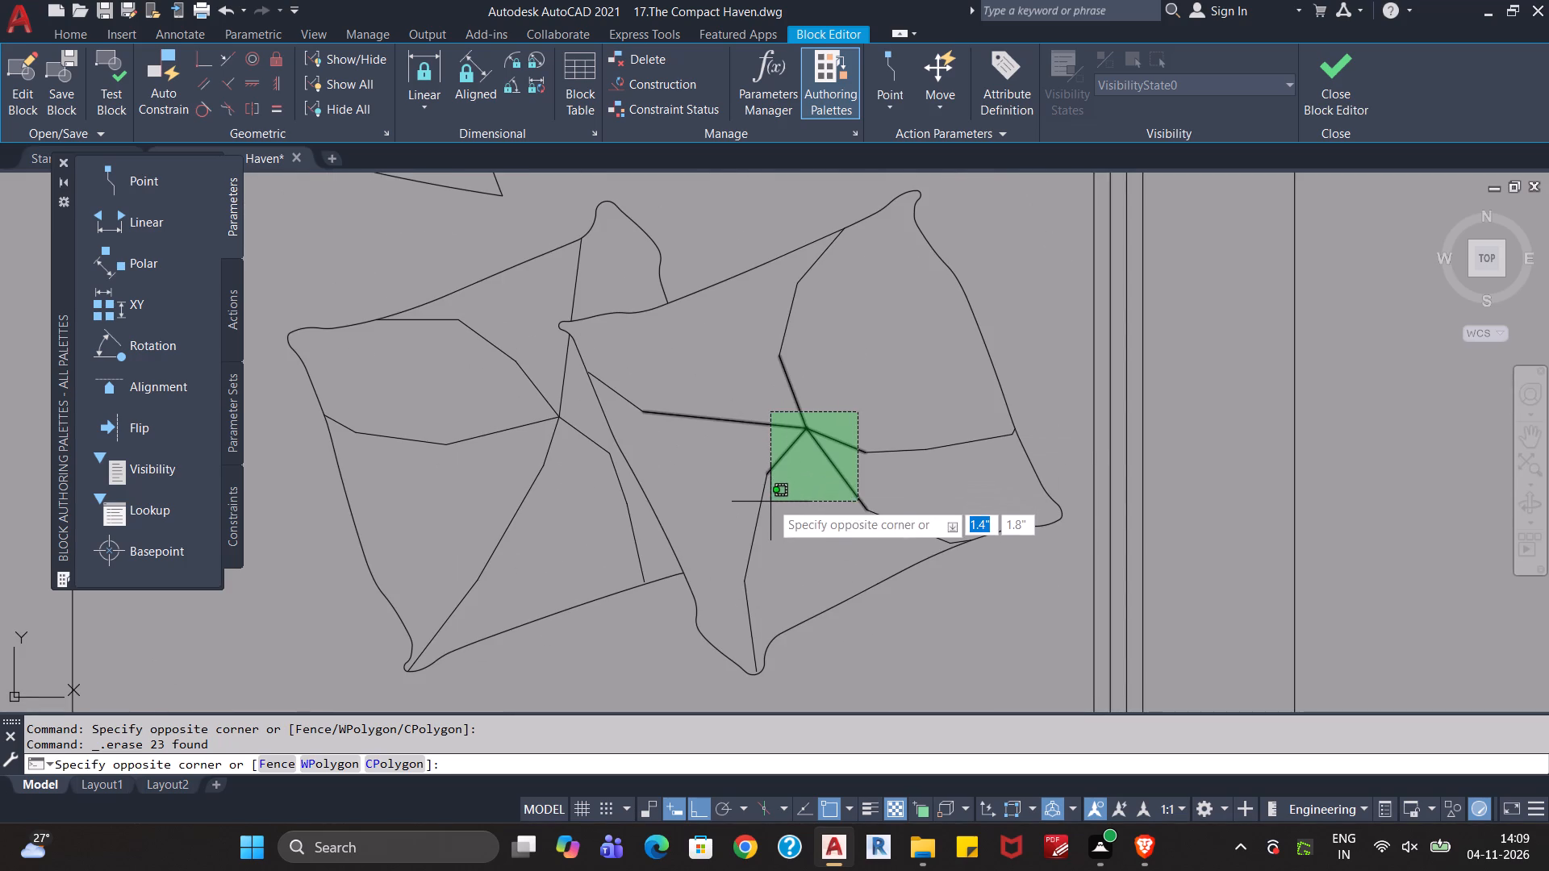
{"action": "left_click", "coordinate": [770, 502]}
{"action": "key", "text": "Delete"}
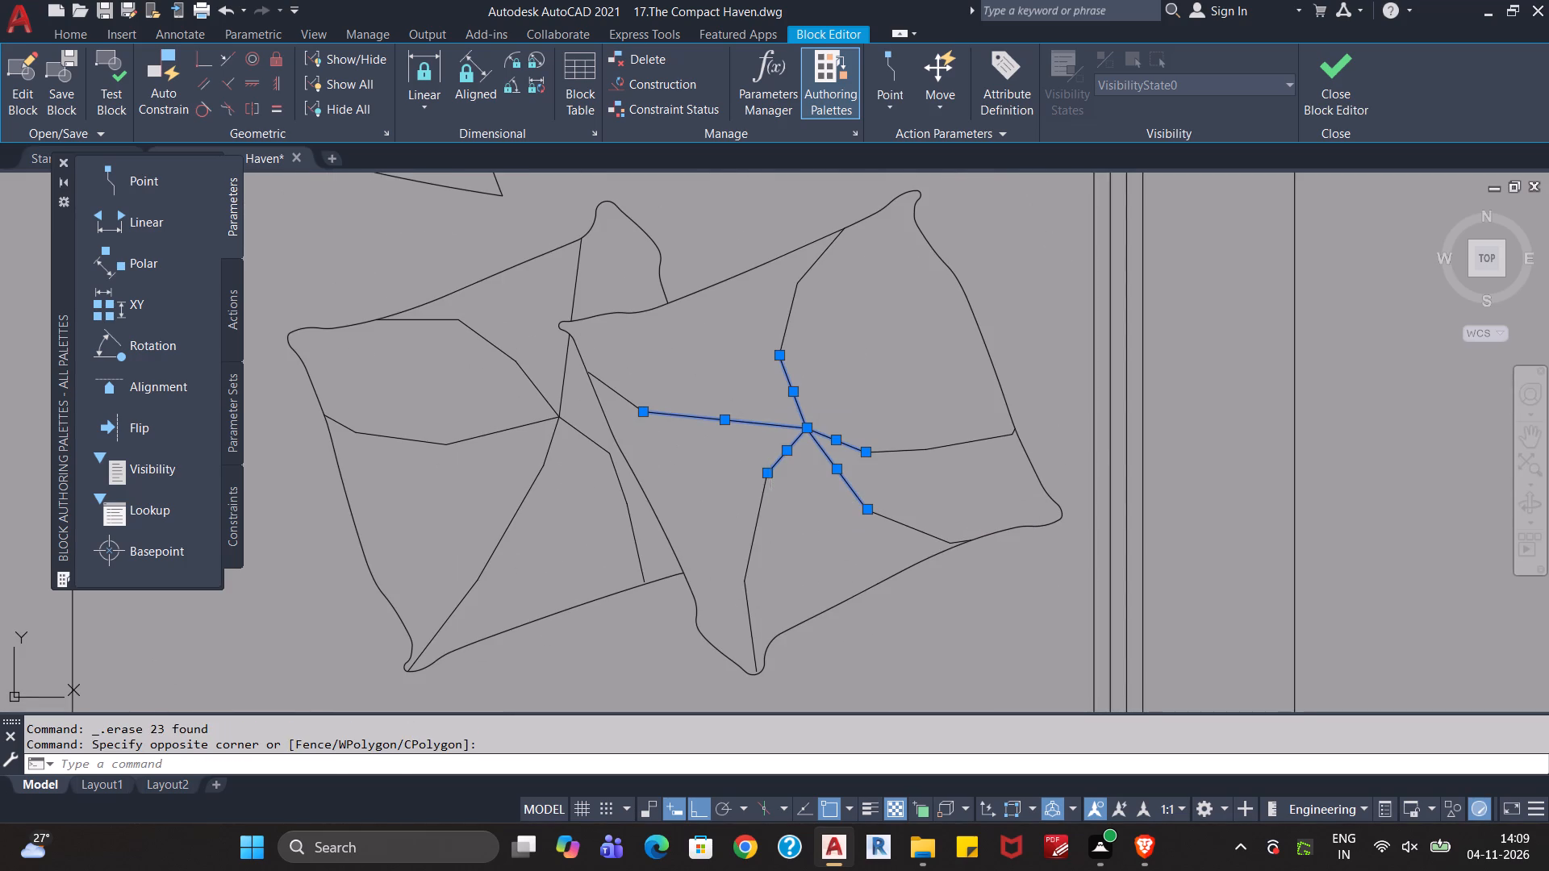
Erase the remaining longer crease segments running from the middle of the front cushion toward its edges.
{"action": "left_click", "coordinate": [854, 322]}
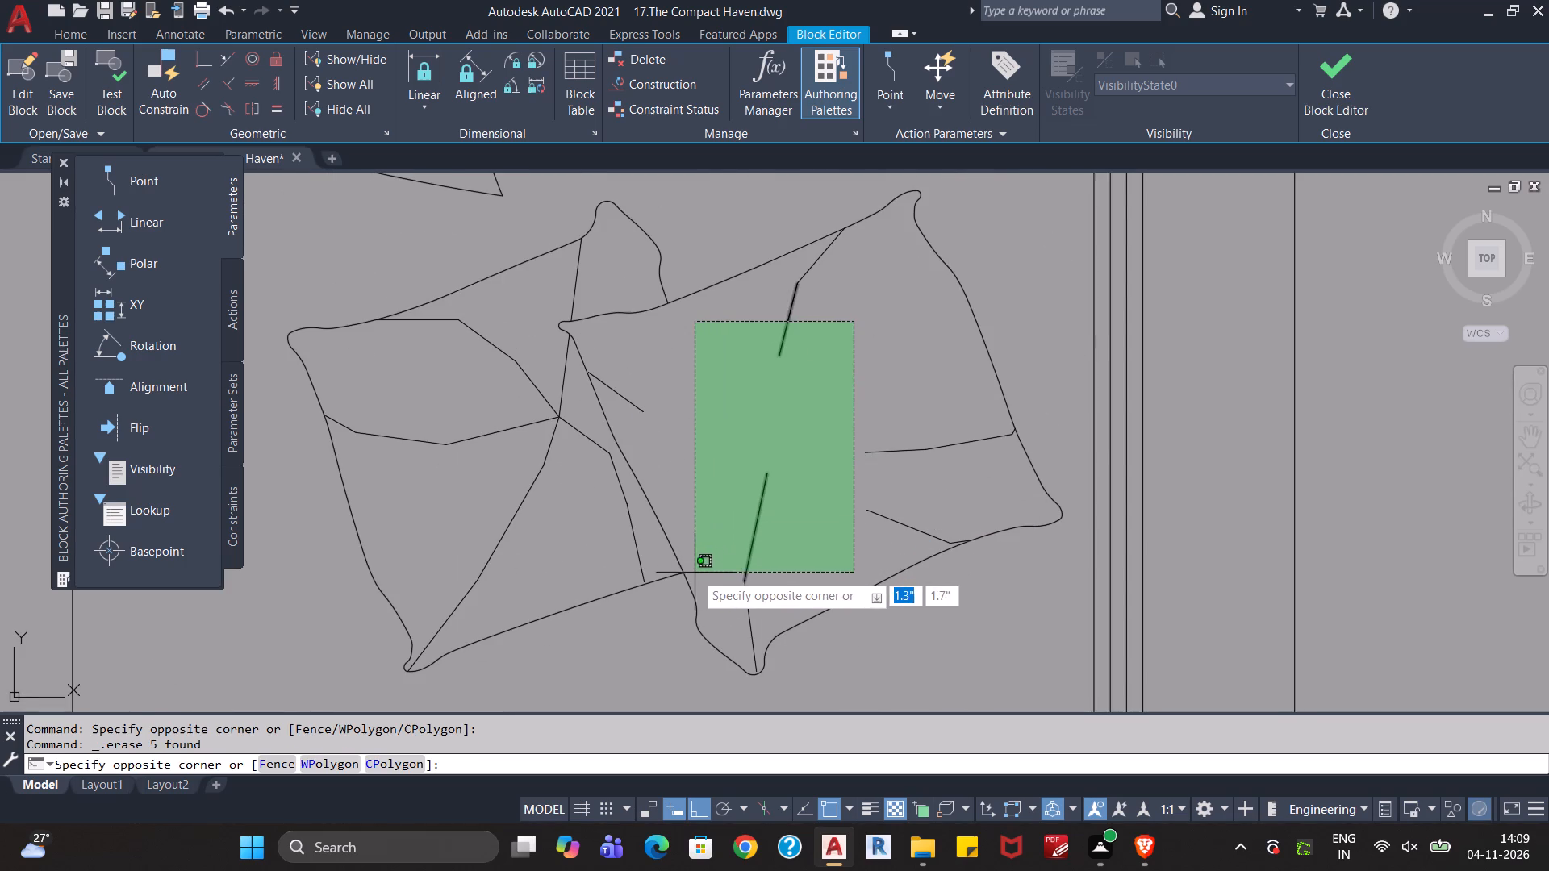
{"action": "left_click", "coordinate": [702, 565]}
{"action": "left_click_drag", "start_coordinate": [908, 406], "coordinate": [908, 415]}
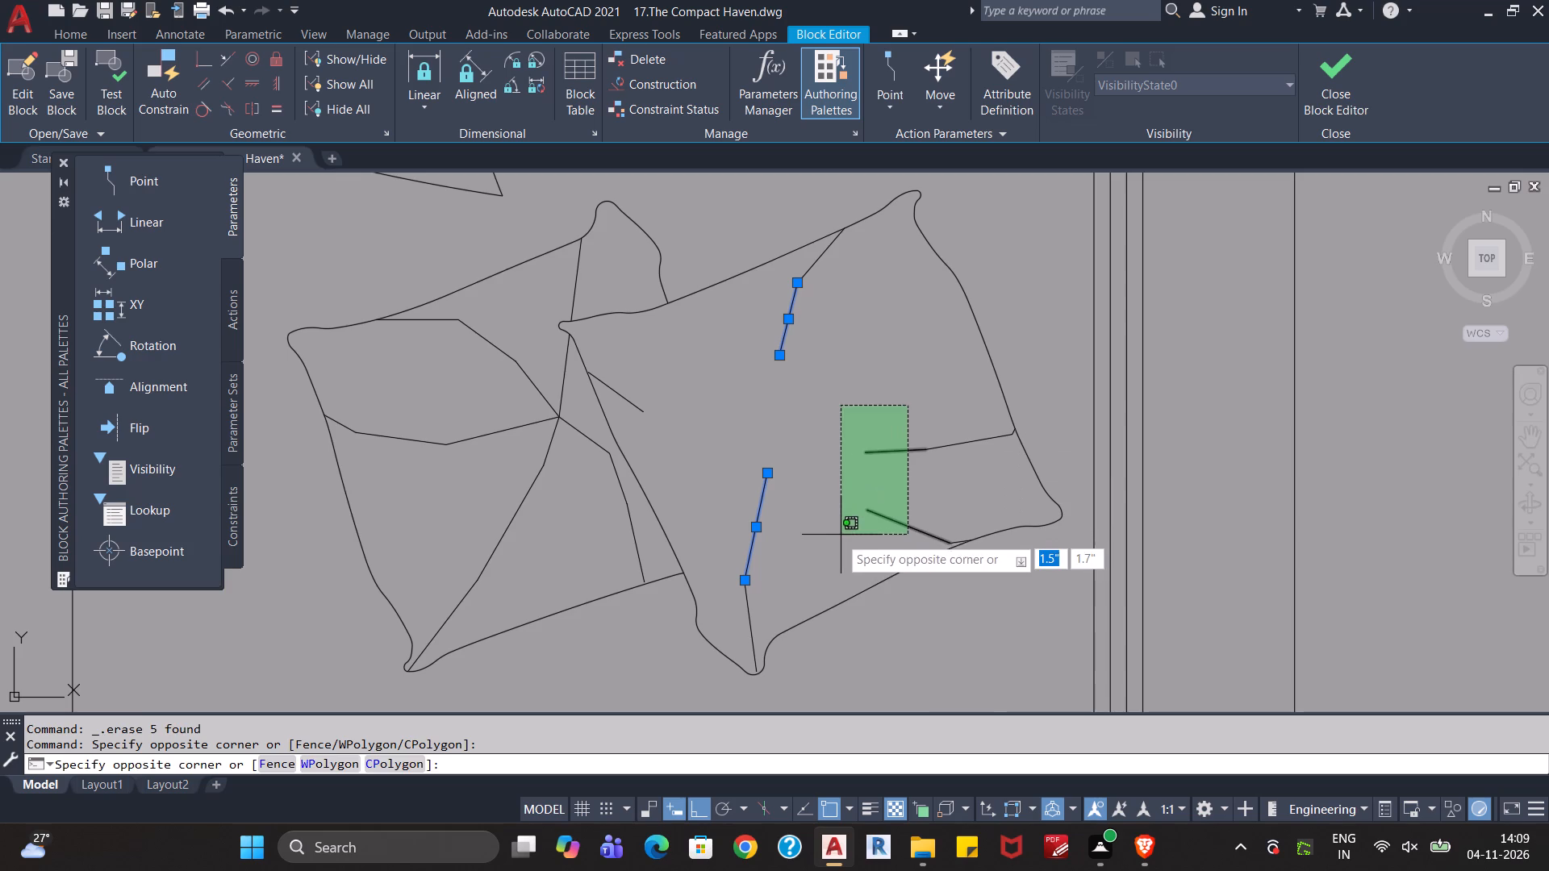
{"action": "left_click", "coordinate": [837, 540]}
{"action": "left_click", "coordinate": [856, 290]}
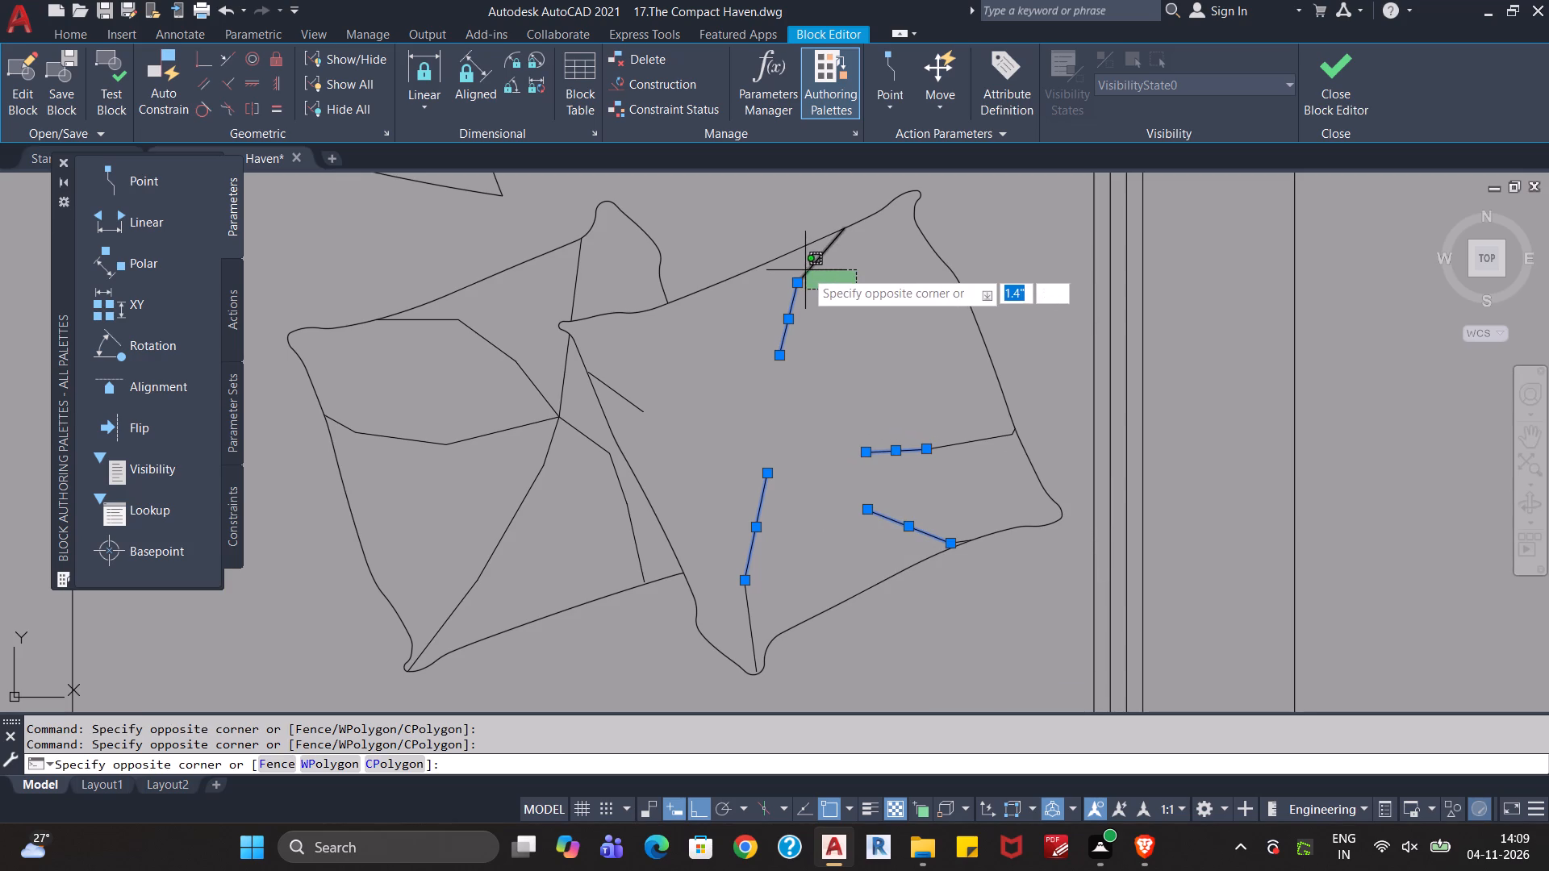
{"action": "left_click", "coordinate": [805, 270]}
{"action": "left_click", "coordinate": [656, 389]}
{"action": "left_click", "coordinate": [640, 422]}
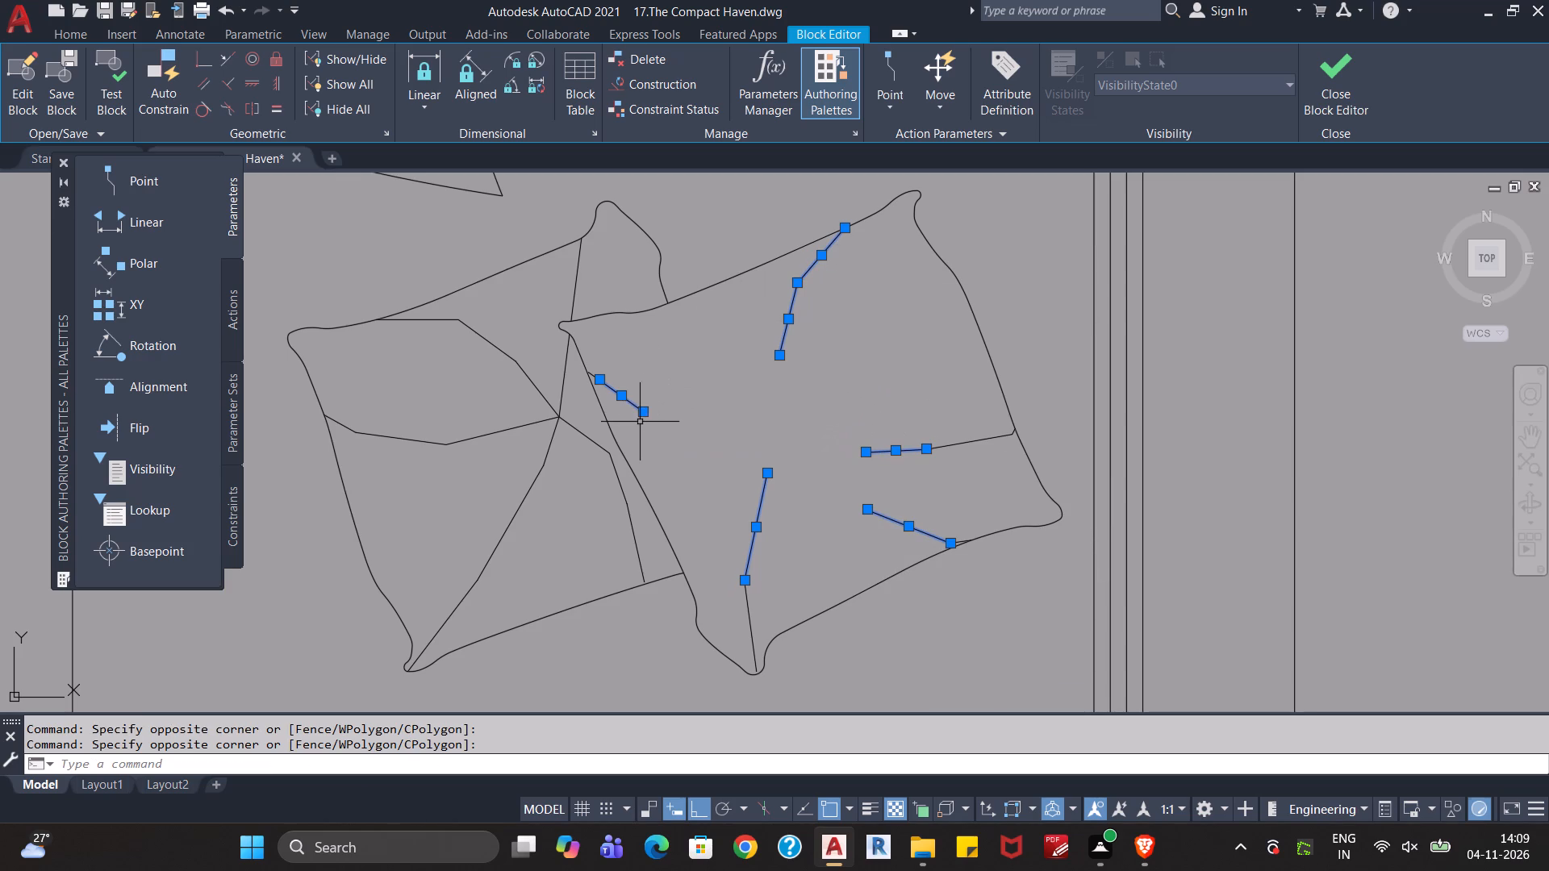
{"action": "left_click", "coordinate": [961, 412]}
{"action": "left_click", "coordinate": [934, 518]}
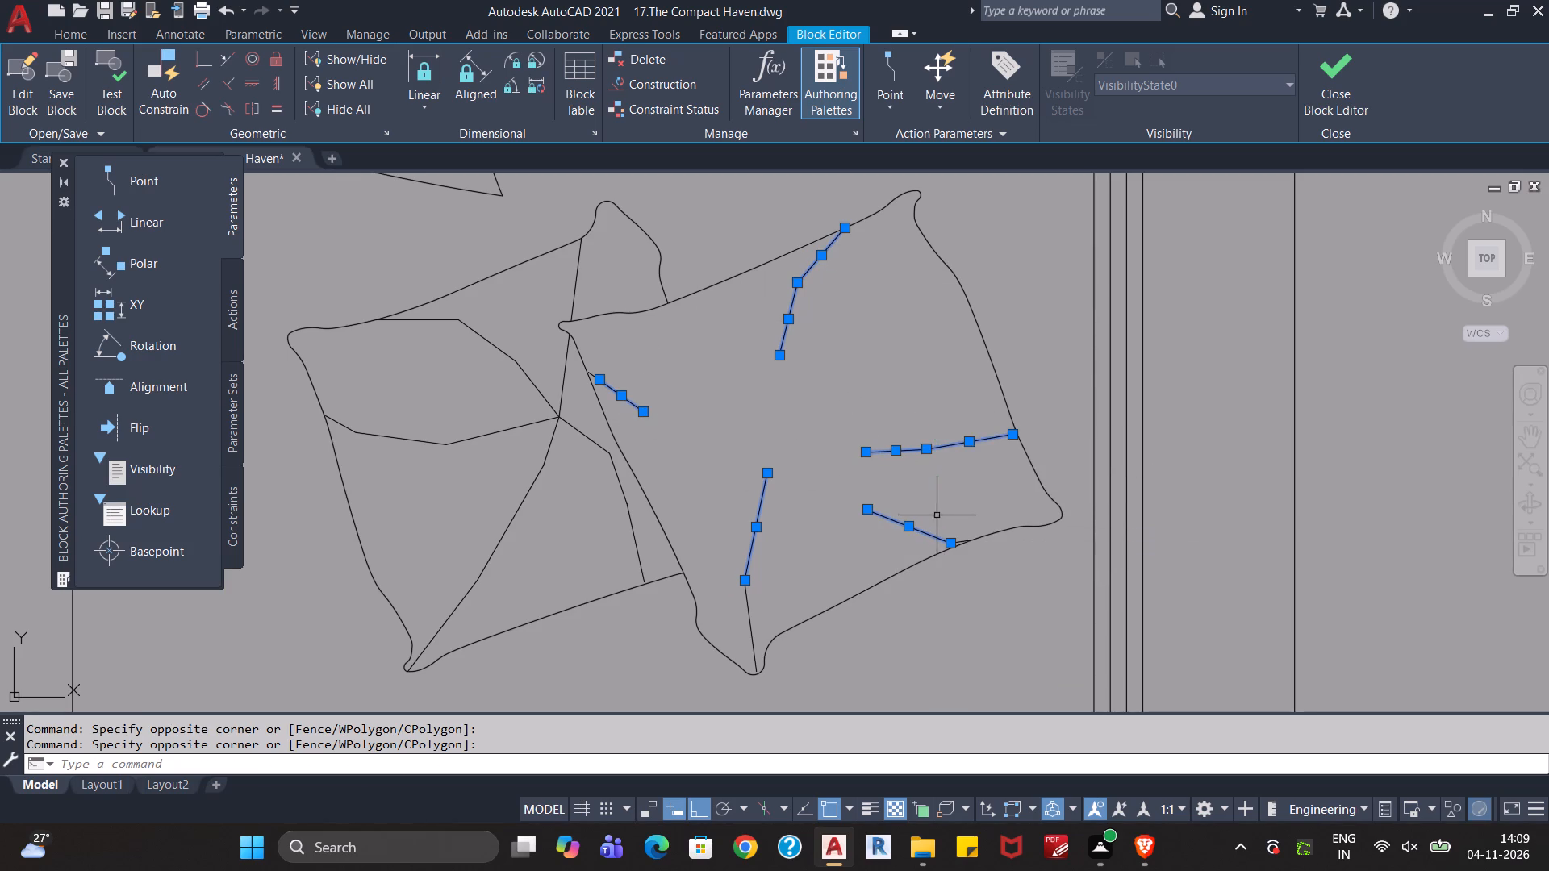
{"action": "key", "text": "Delete"}
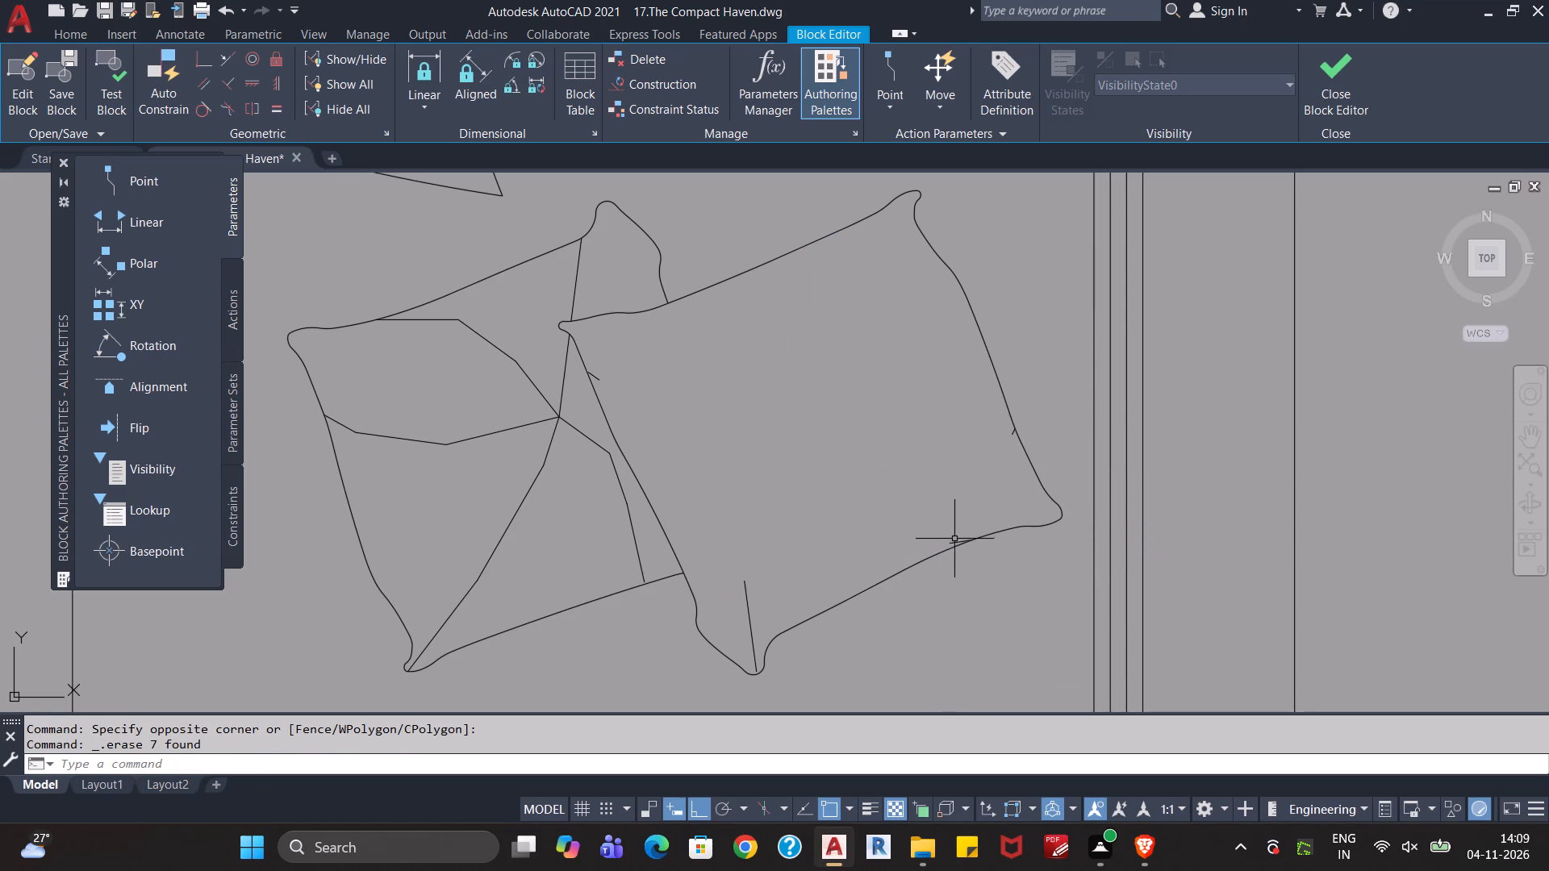
Erase the leftover short crease stubs along the front cushion's edges so only its outline remains.
{"action": "left_click", "coordinate": [953, 541]}
{"action": "key", "text": "Delete"}
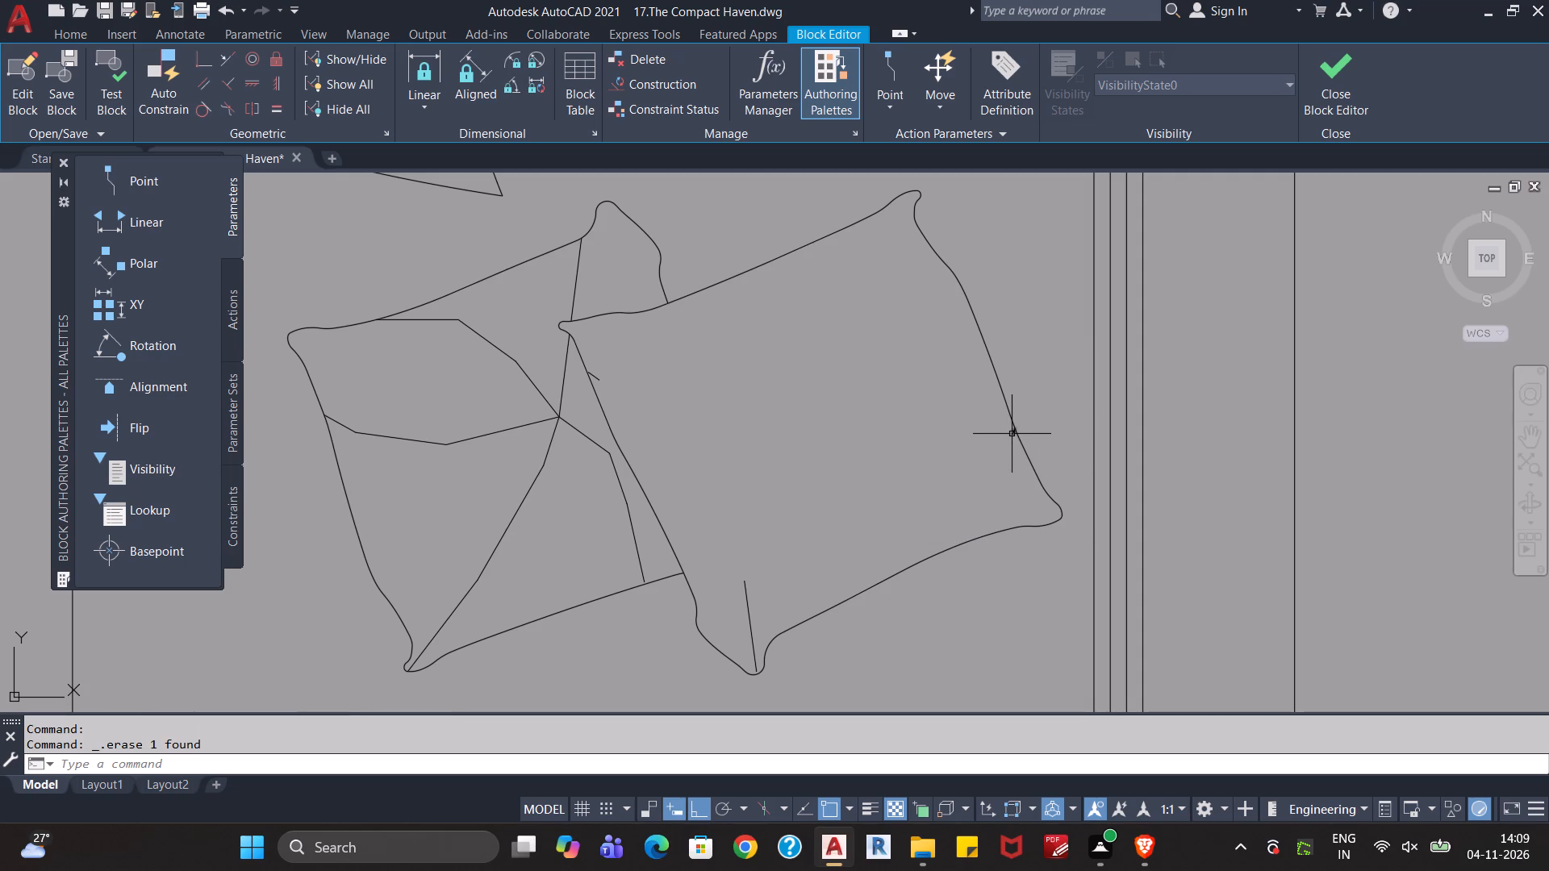
{"action": "left_click", "coordinate": [1012, 434]}
{"action": "key", "text": "Delete"}
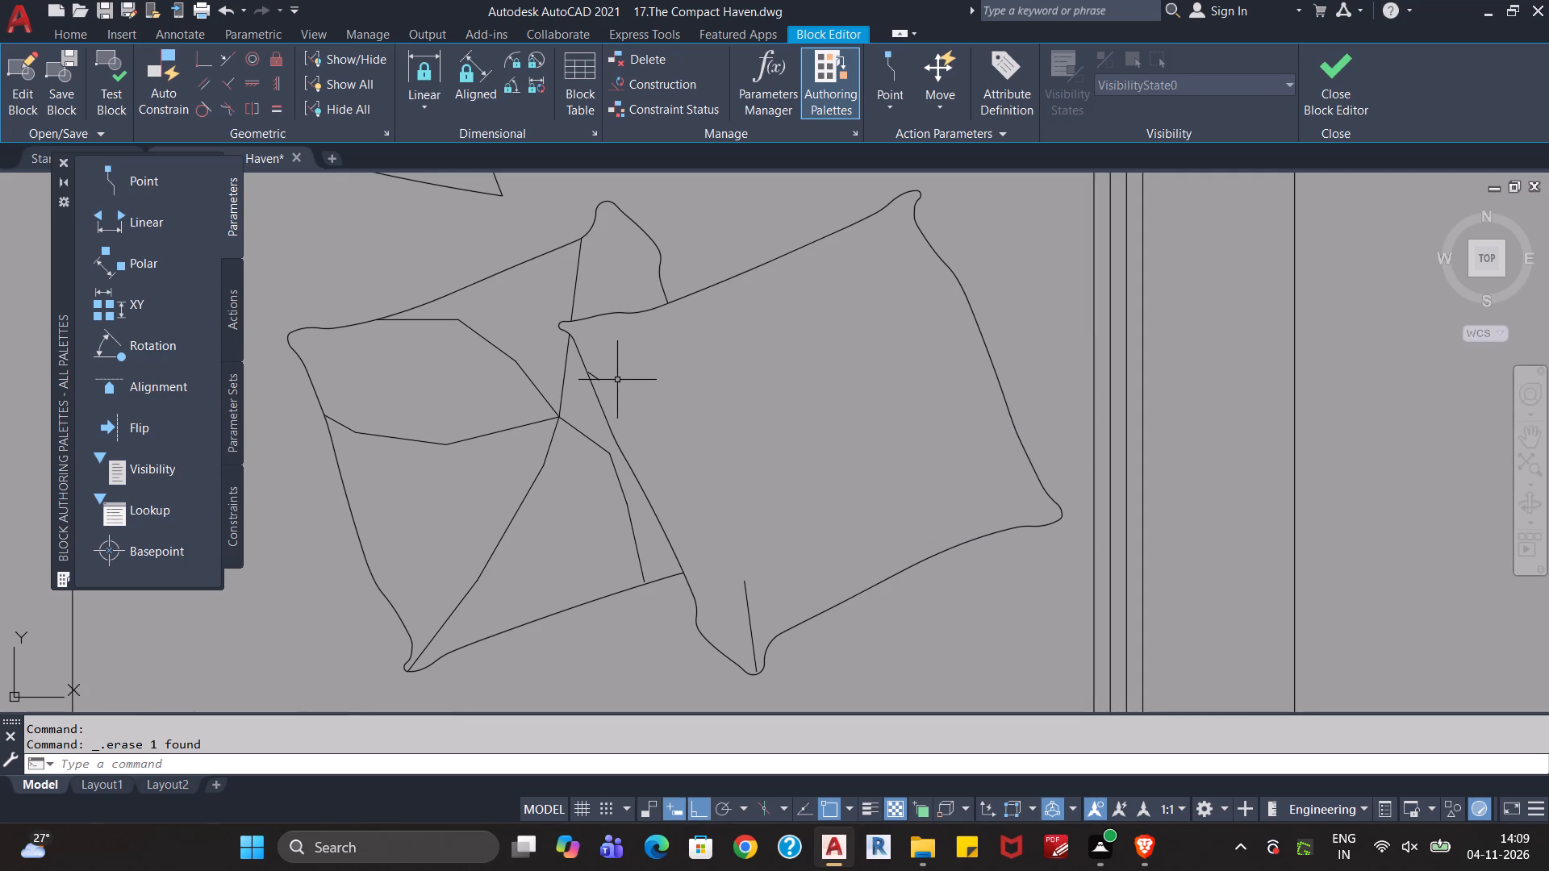
{"action": "left_click", "coordinate": [600, 378]}
{"action": "key", "text": "Delete"}
{"action": "left_click", "coordinate": [747, 595]}
{"action": "key", "text": "Delete"}
Erase all the crease segments of the rear loose cushion on the bed so only its outline remains.
{"action": "middle_click_drag", "start_coordinate": [798, 509], "coordinate": [916, 545]}
{"action": "left_click", "coordinate": [695, 421]}
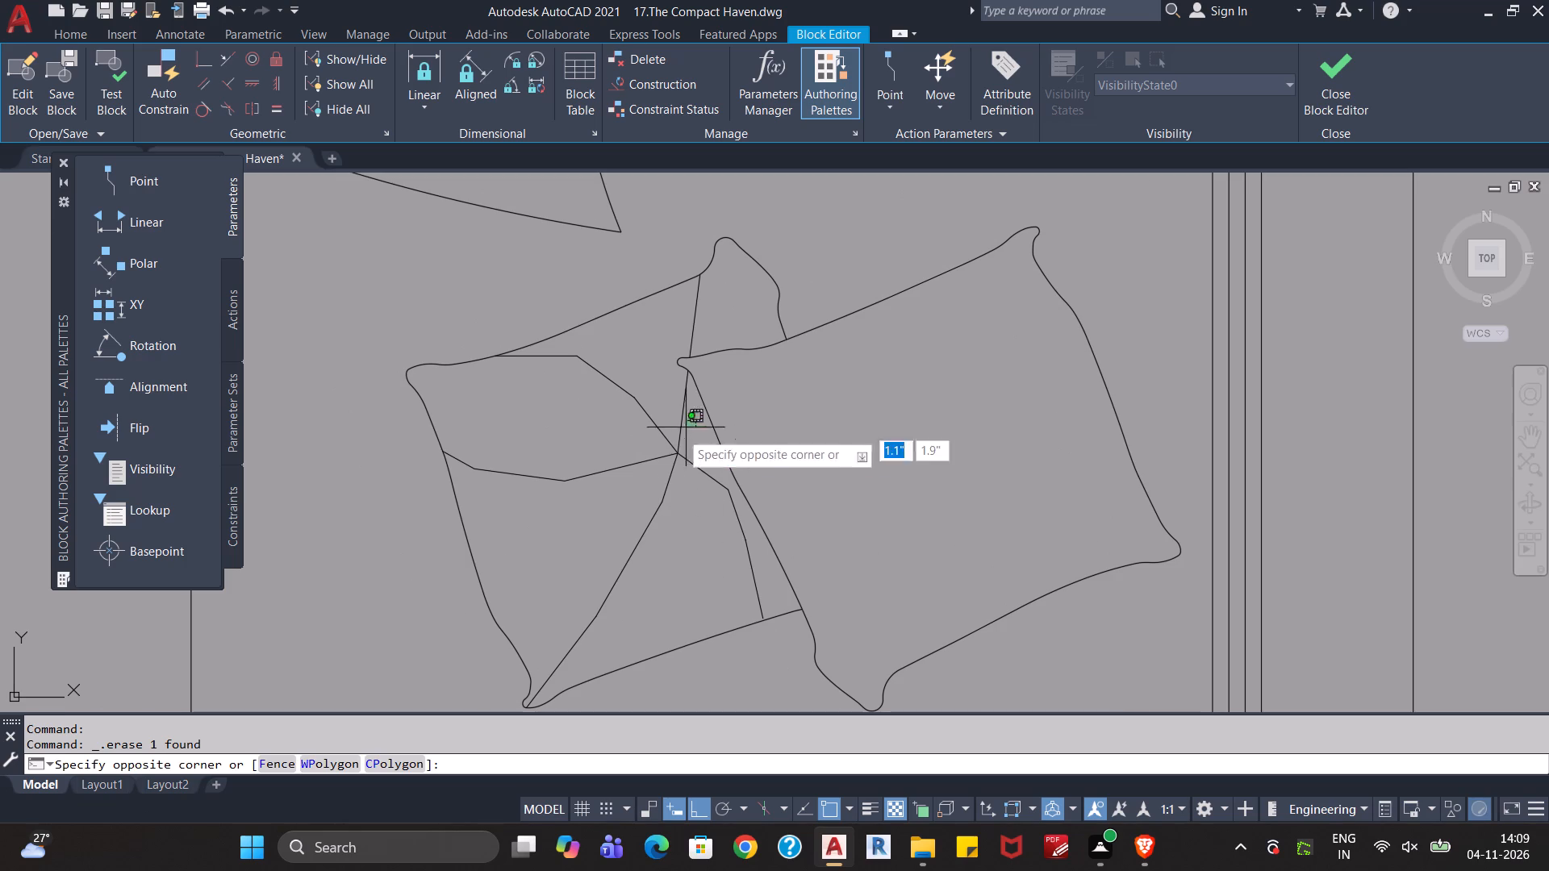
{"action": "left_click", "coordinate": [543, 635]}
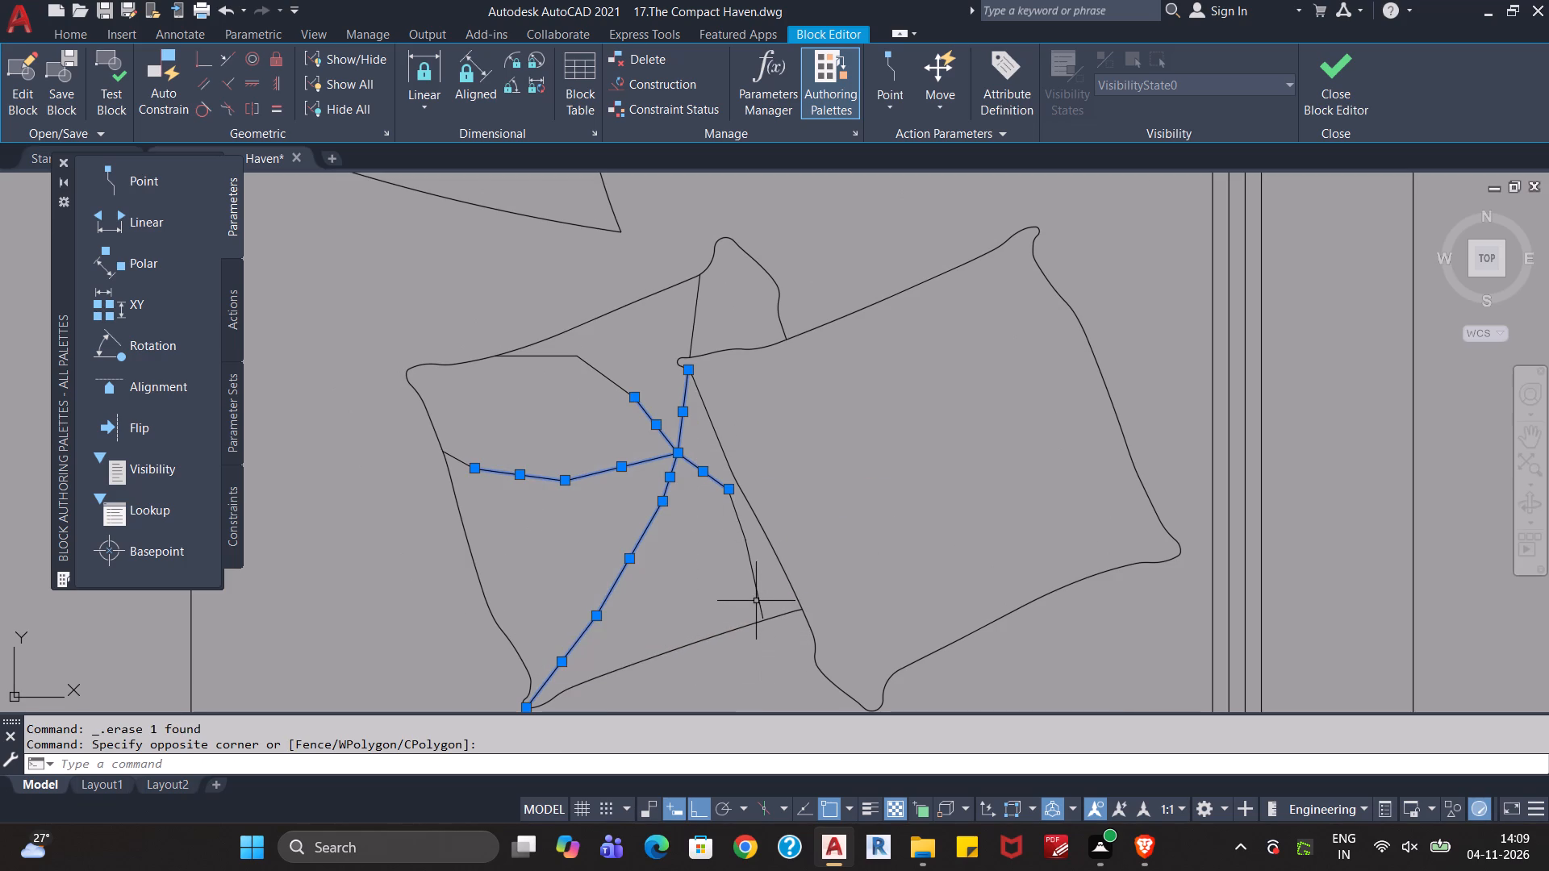
{"action": "left_click", "coordinate": [759, 598]}
{"action": "left_click", "coordinate": [740, 527]}
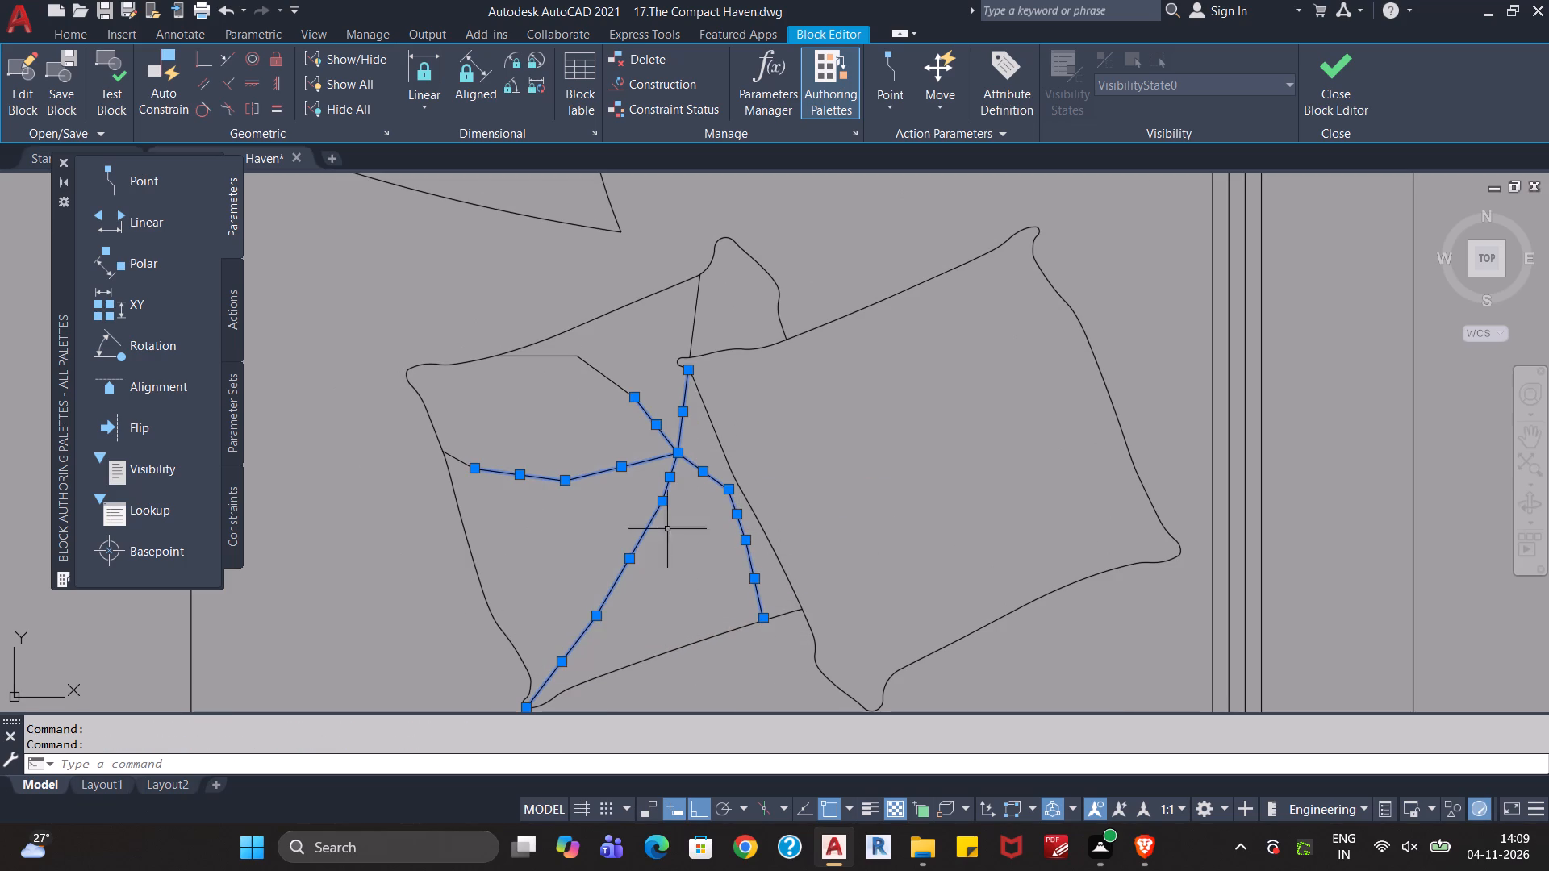
{"action": "left_click", "coordinate": [465, 465]}
{"action": "left_click", "coordinate": [545, 355]}
{"action": "left_click", "coordinate": [603, 369]}
{"action": "left_click", "coordinate": [594, 389]}
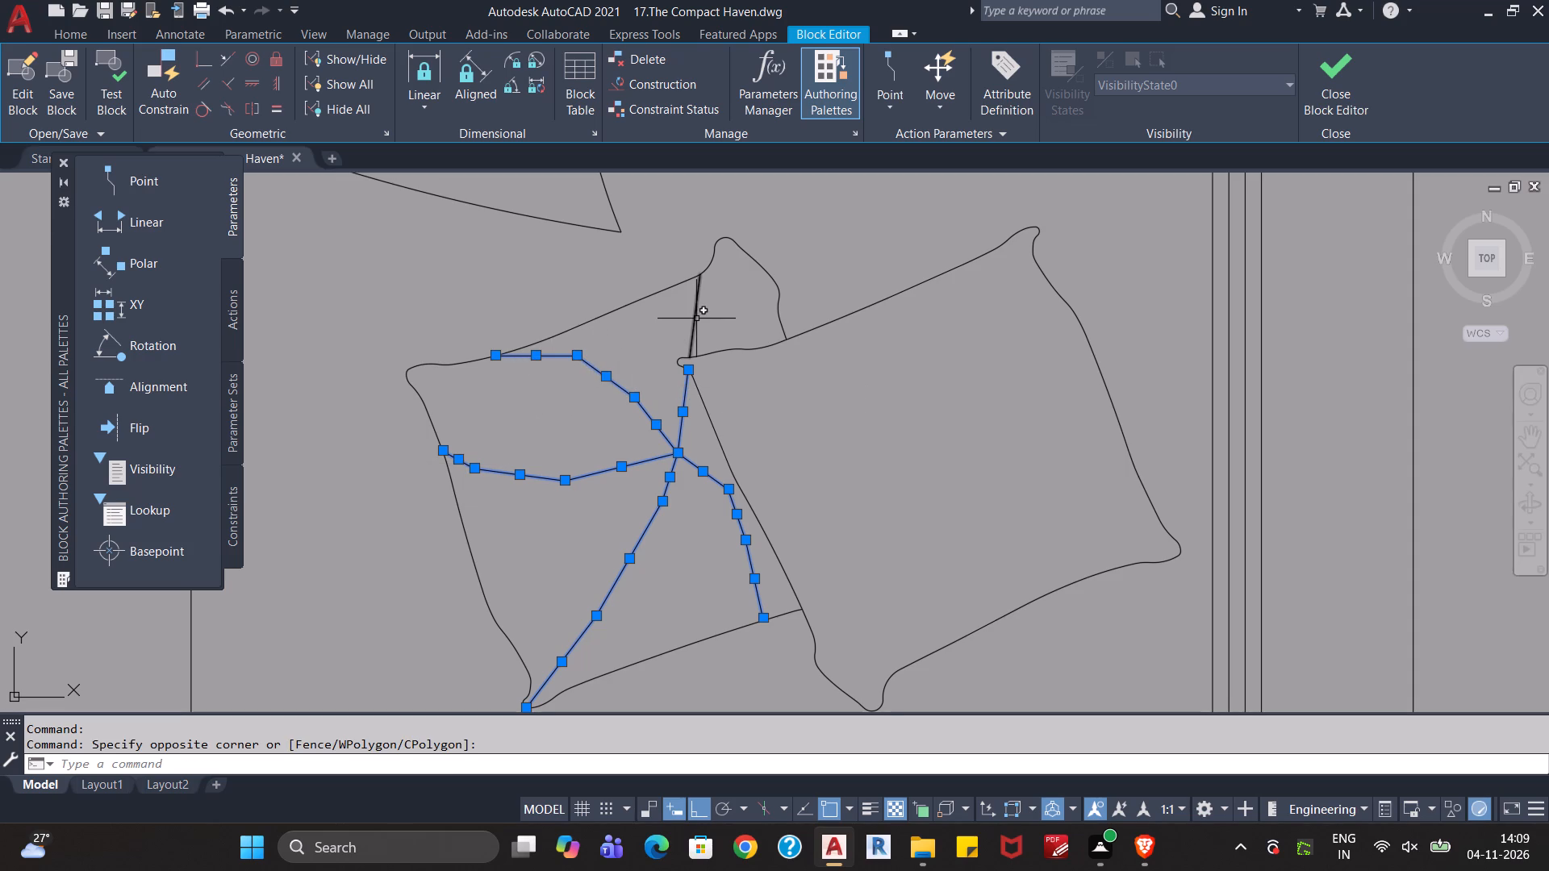
{"action": "left_click", "coordinate": [697, 318]}
{"action": "key", "text": "Delete"}
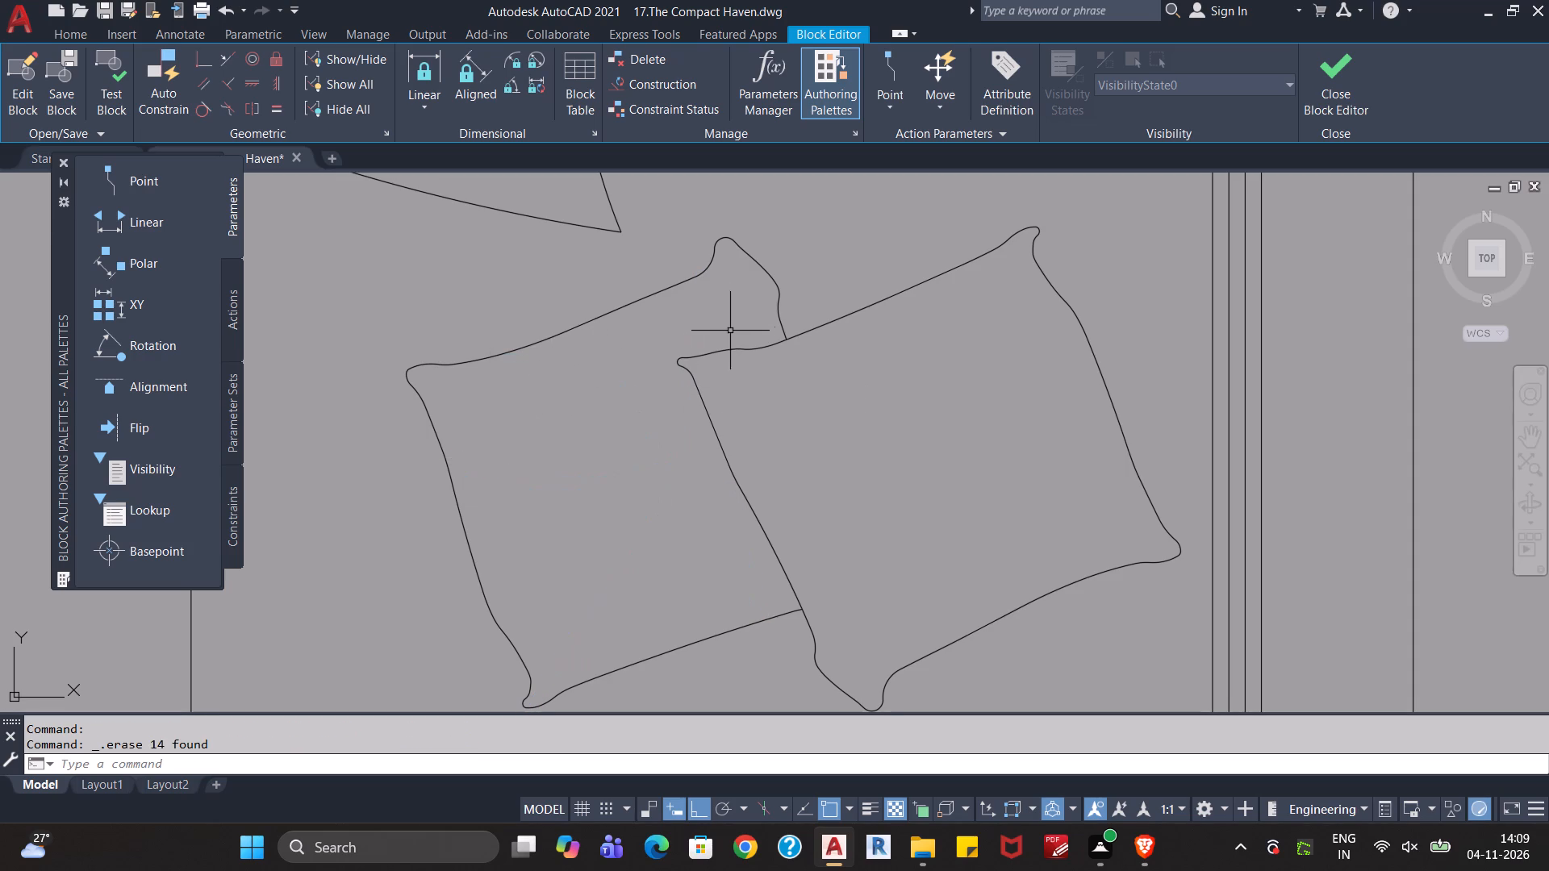
Examine the bed's two head pillows, including their outlines and the short creases at their corners.
{"action": "scroll", "coordinate": [657, 479], "scroll_direction": "down", "scroll_amount": 1}
{"action": "middle_click_drag", "start_coordinate": [652, 501], "coordinate": [632, 467]}
{"action": "scroll", "coordinate": [630, 467], "scroll_direction": "down", "scroll_amount": 1}
{"action": "middle_click_drag", "start_coordinate": [631, 481], "coordinate": [631, 561]}
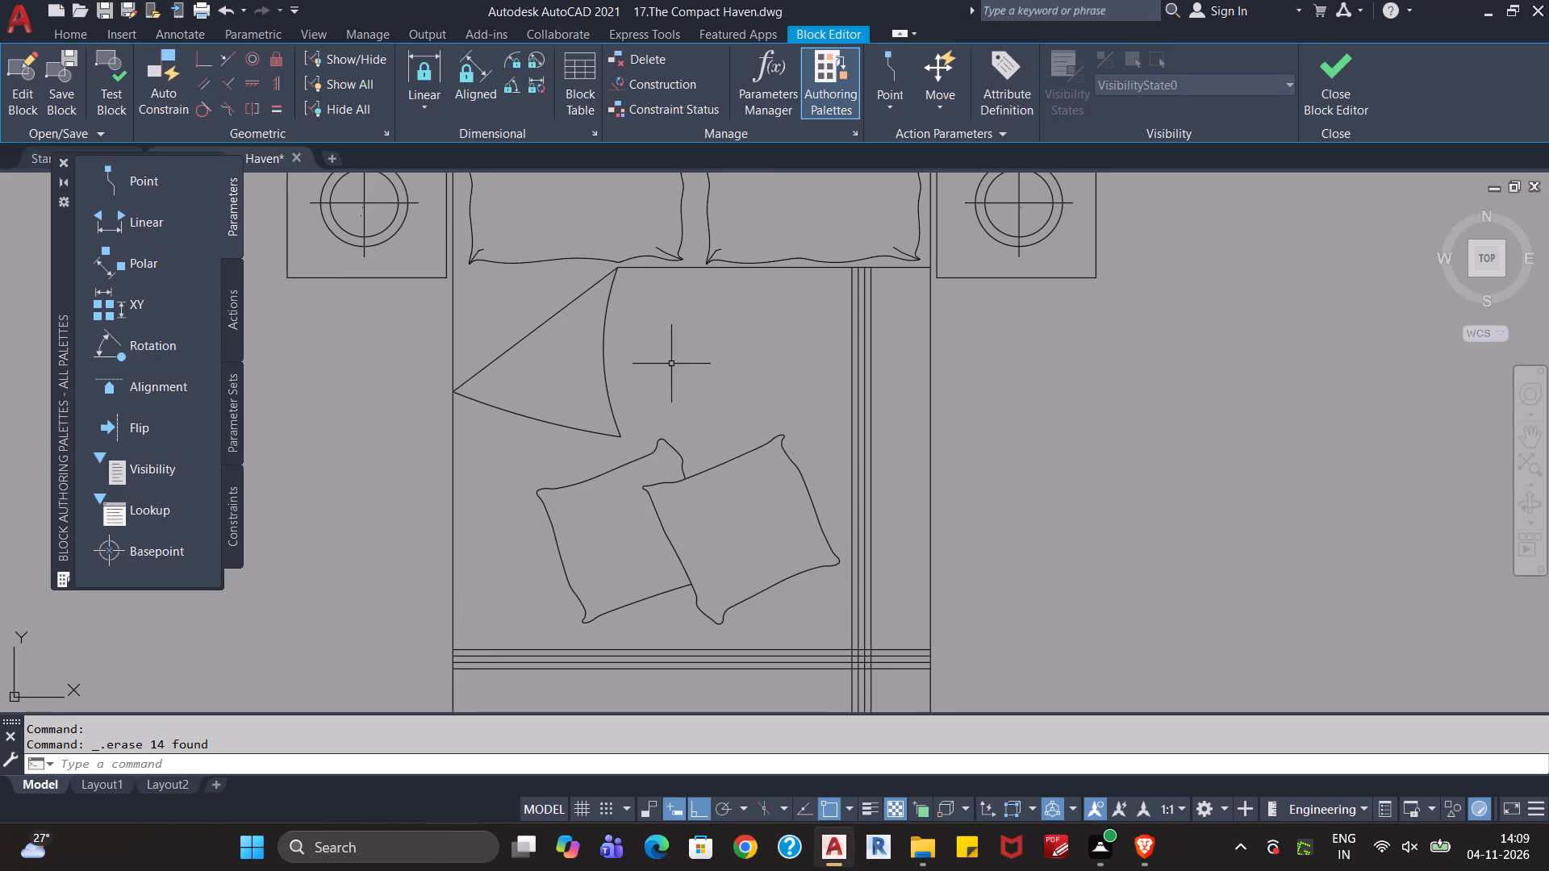
{"action": "middle_click_drag", "start_coordinate": [678, 362], "coordinate": [683, 519]}
{"action": "scroll", "coordinate": [703, 439], "scroll_direction": "up", "scroll_amount": 2}
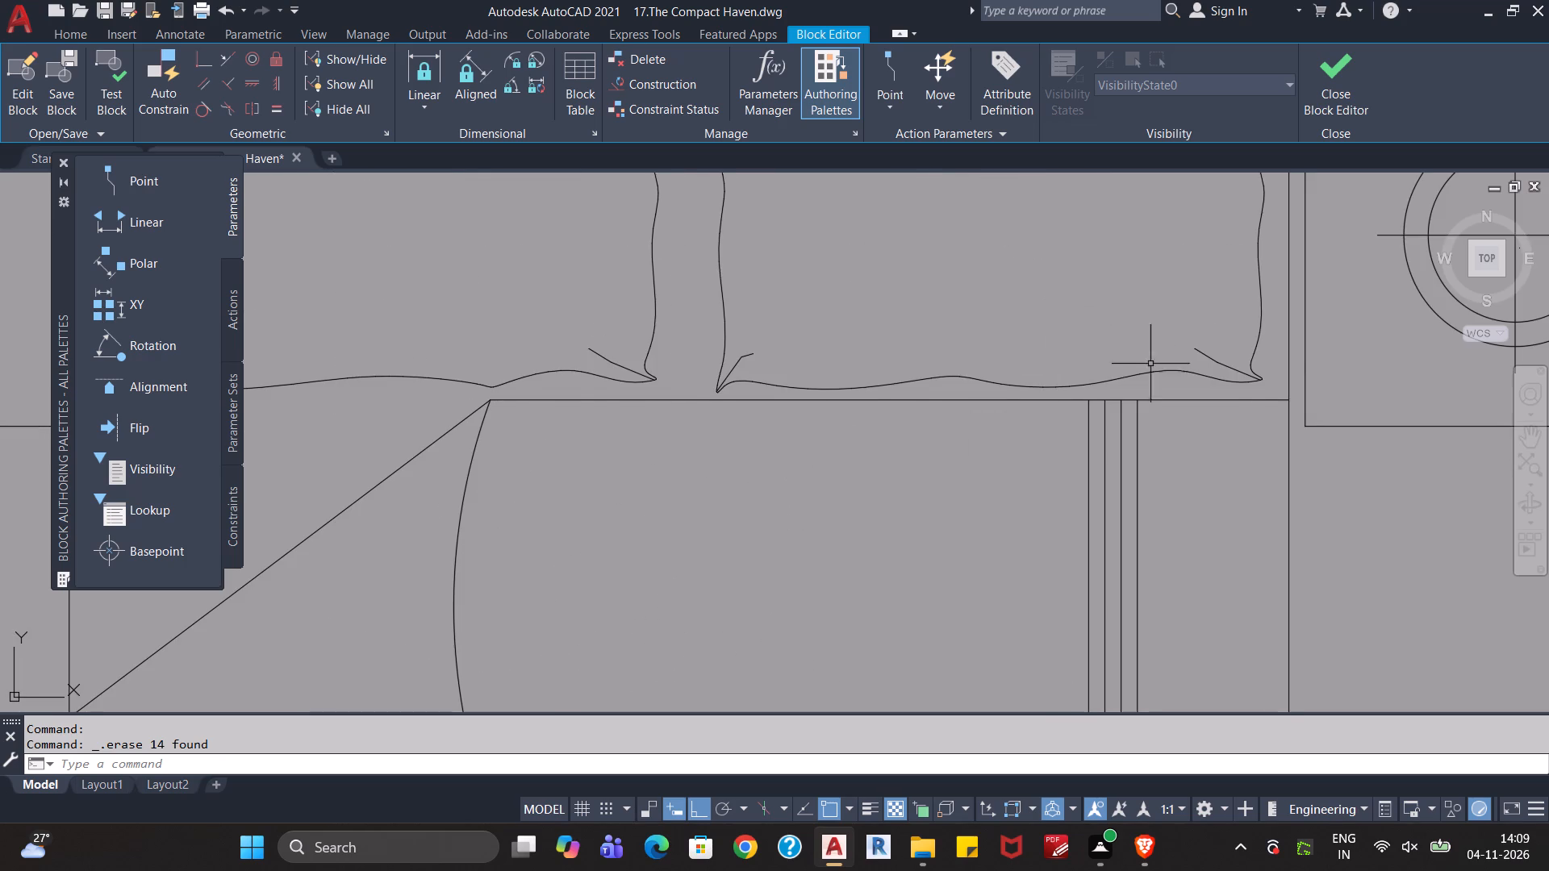
{"action": "scroll", "coordinate": [1163, 362], "scroll_direction": "up", "scroll_amount": 2}
{"action": "scroll", "coordinate": [1413, 412], "scroll_direction": "up", "scroll_amount": 4}
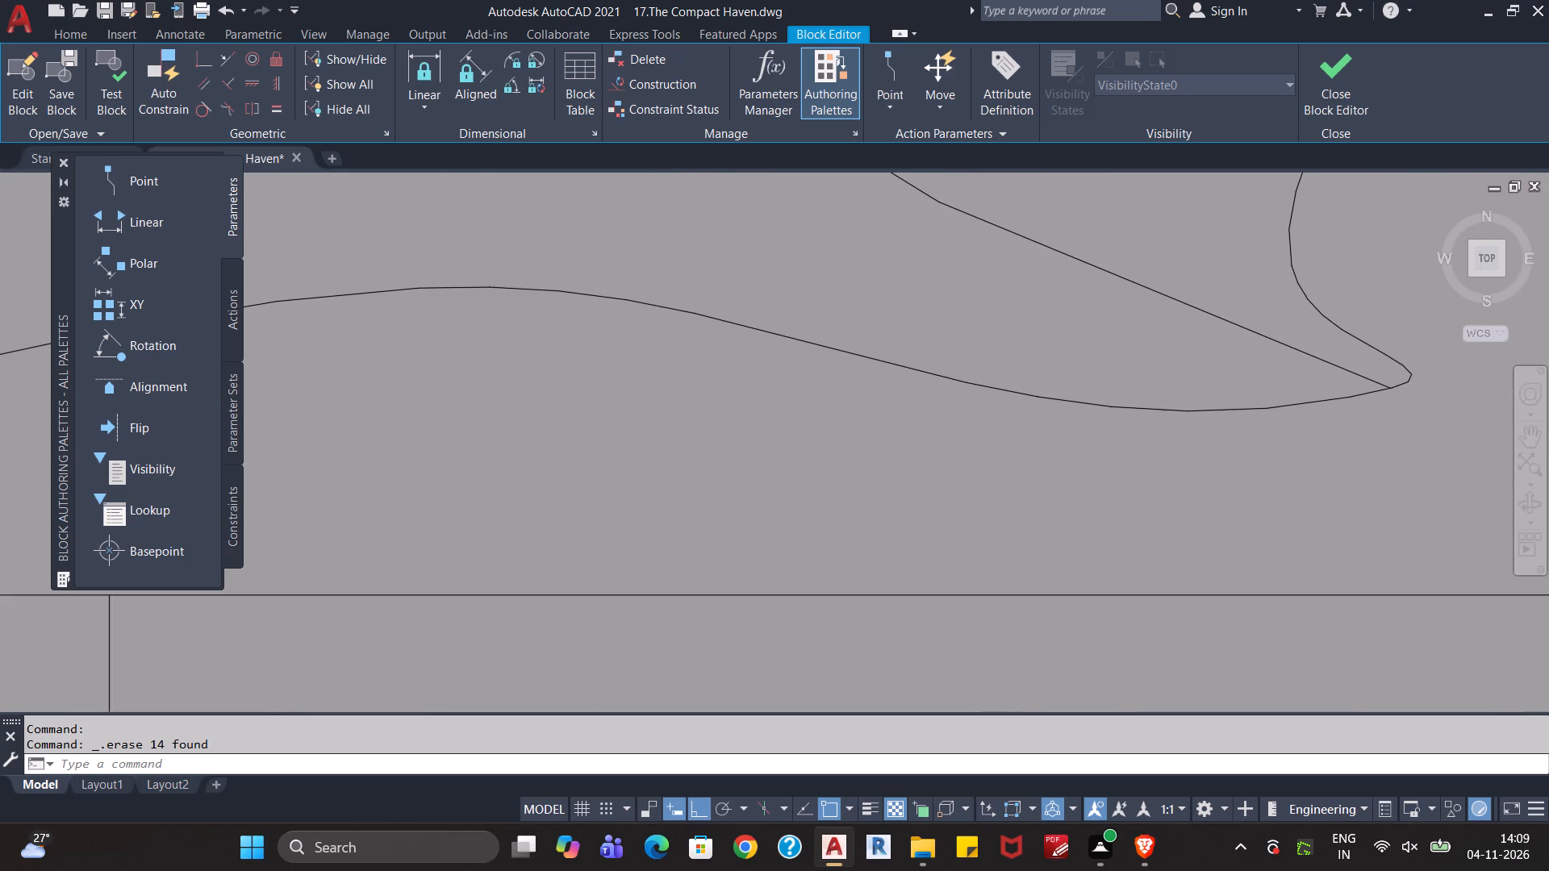
{"action": "scroll", "coordinate": [1308, 419], "scroll_direction": "down", "scroll_amount": 3}
{"action": "scroll", "coordinate": [920, 350], "scroll_direction": "down", "scroll_amount": 2}
{"action": "middle_click_drag", "start_coordinate": [877, 341], "coordinate": [931, 436]}
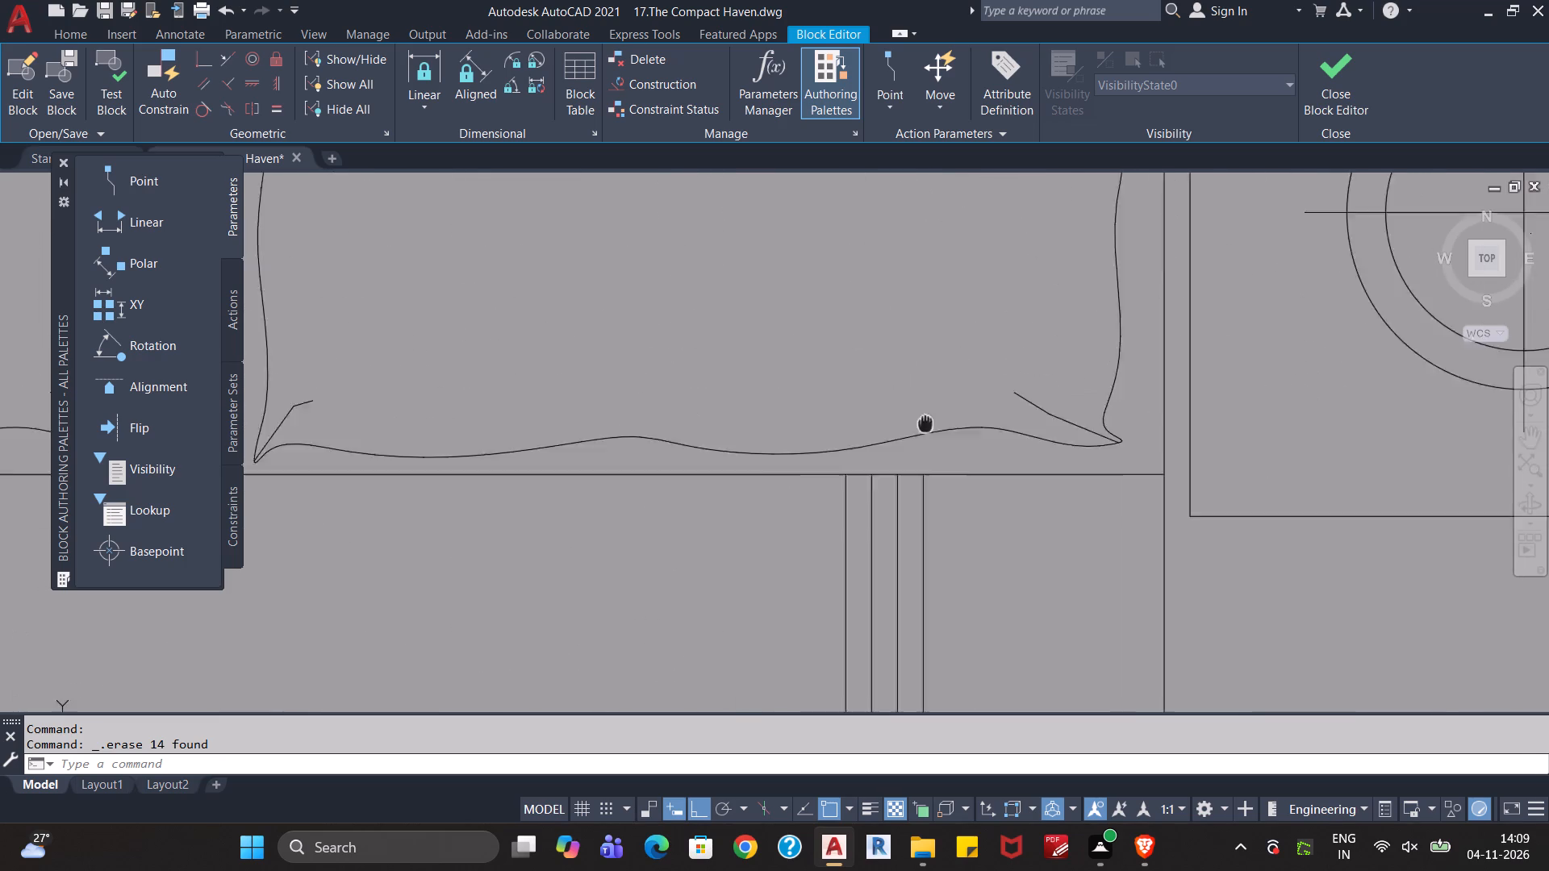
{"action": "middle_click_drag", "start_coordinate": [931, 436], "coordinate": [1017, 544]}
{"action": "middle_click_drag", "start_coordinate": [808, 431], "coordinate": [831, 571]}
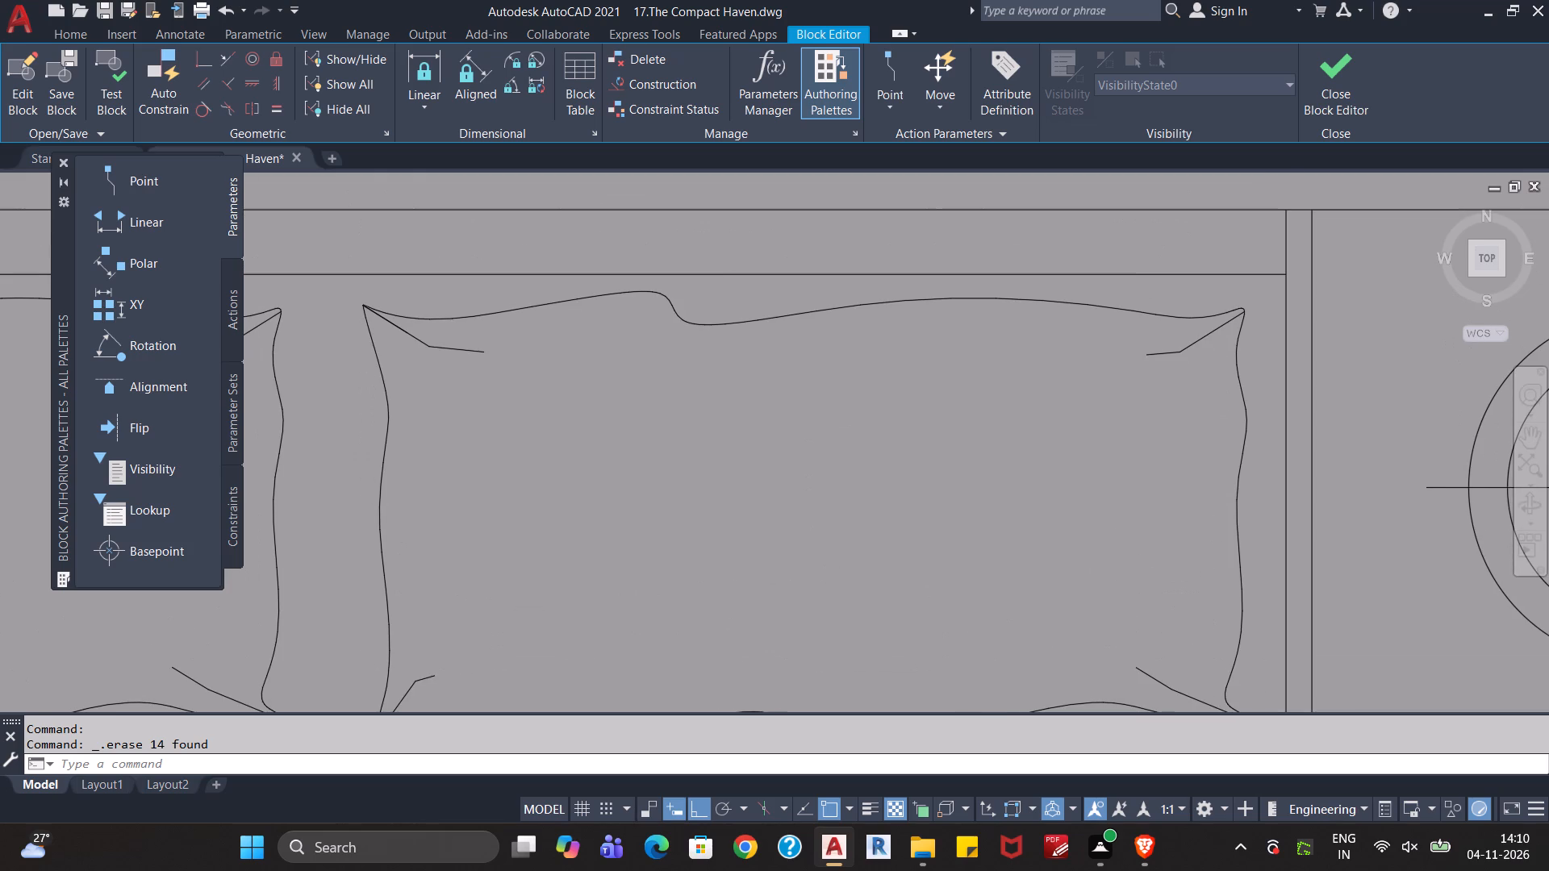
{"action": "scroll", "coordinate": [827, 567], "scroll_direction": "down", "scroll_amount": 1}
{"action": "middle_click_drag", "start_coordinate": [724, 567], "coordinate": [1185, 436]}
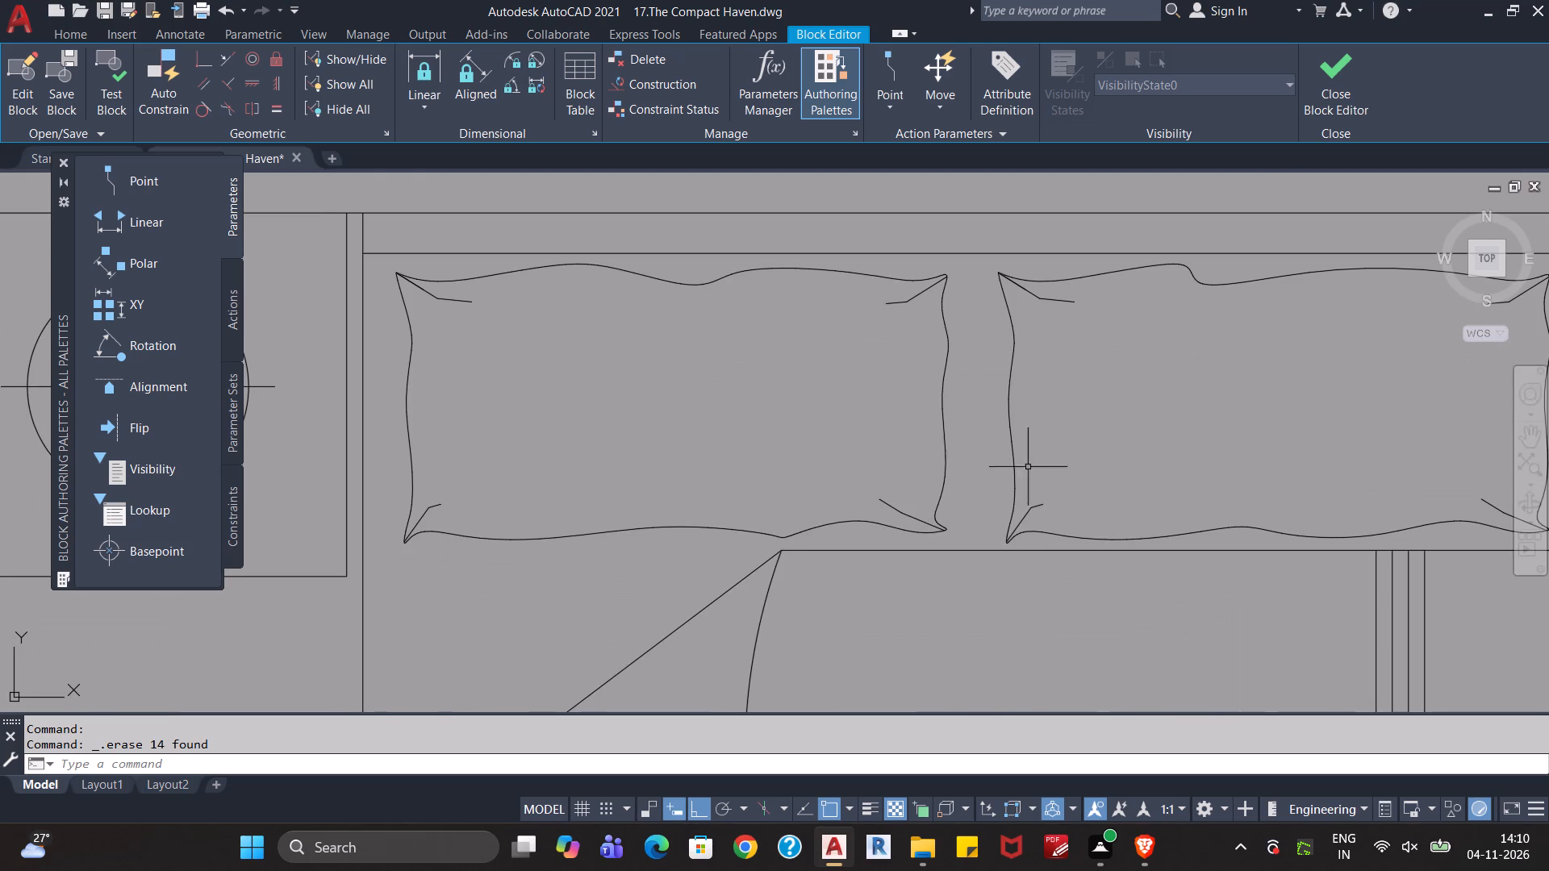
Trim the left nightstand lamp's cross lines inside the inner circle and outside the outer circle, leaving four short ticks between the circles.
{"action": "scroll", "coordinate": [857, 436], "scroll_direction": "down", "scroll_amount": 1}
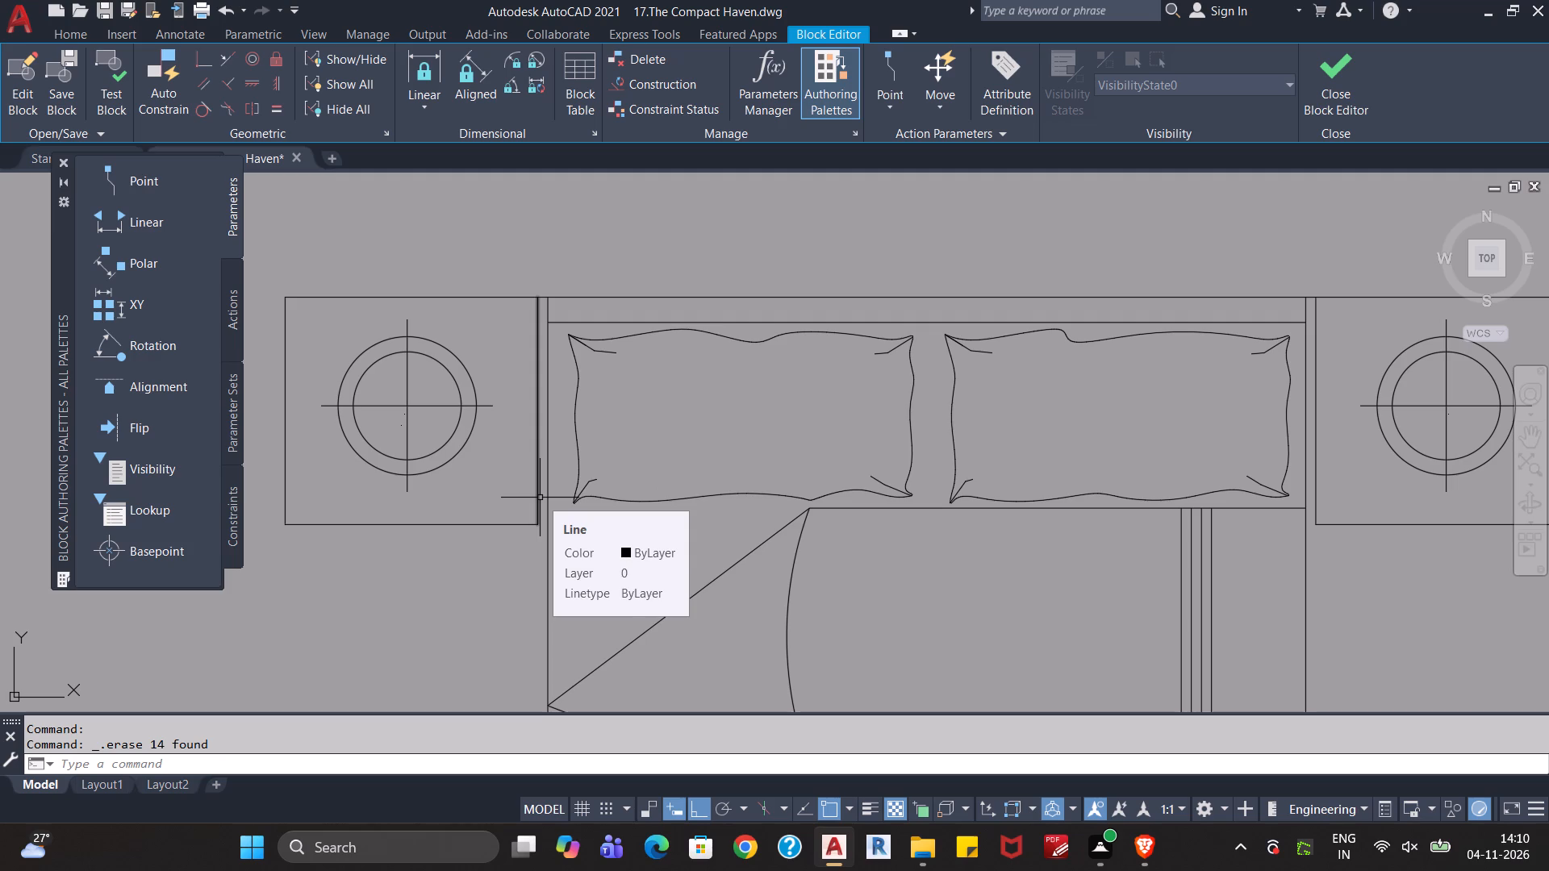
{"action": "type", "text": "tr"}
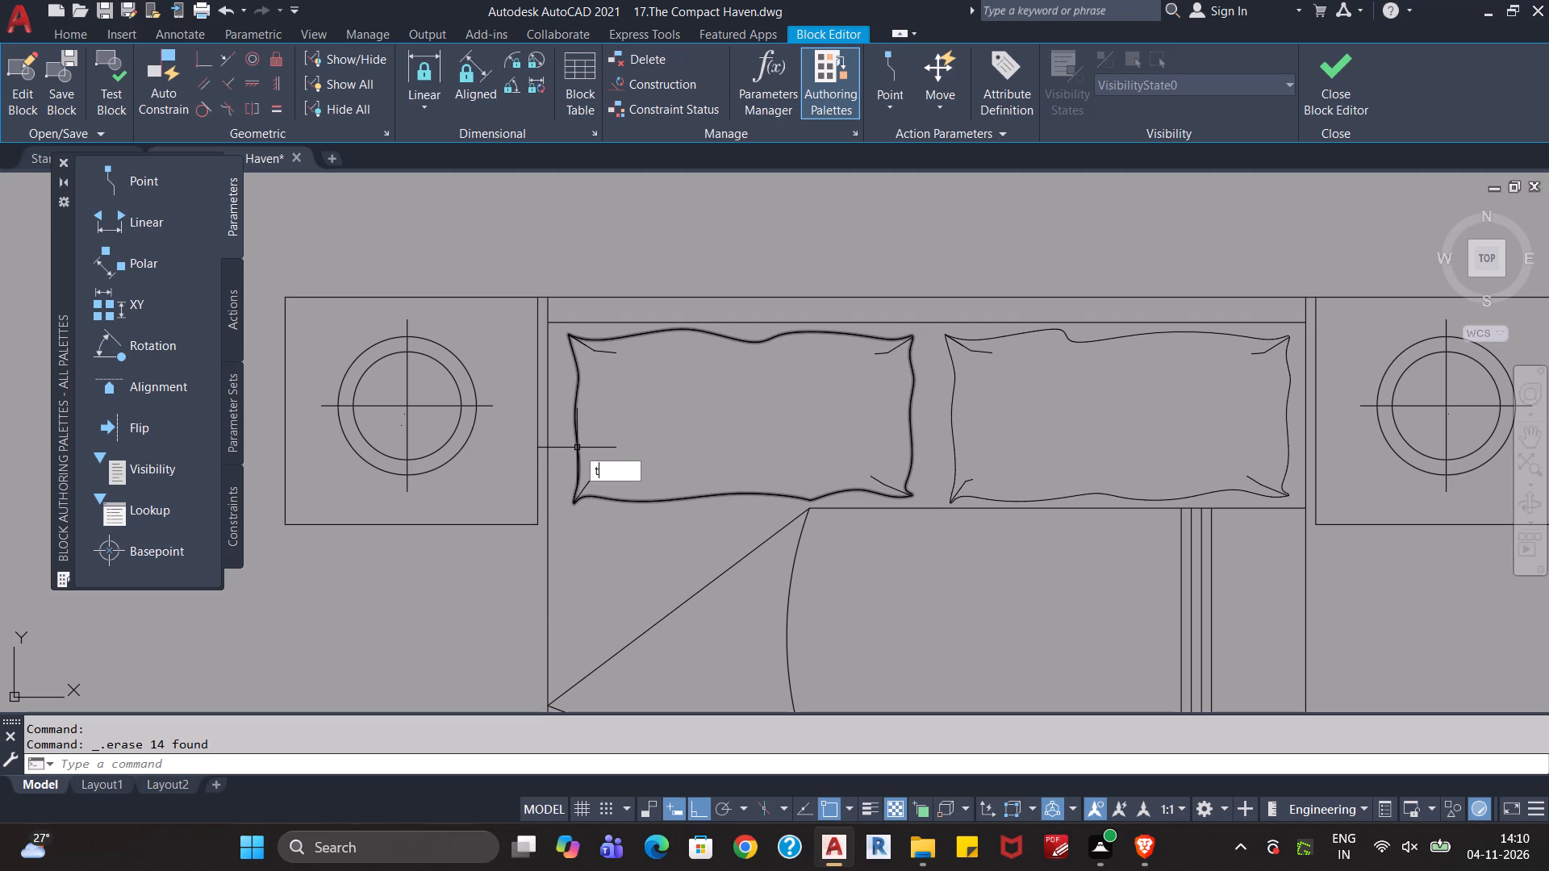
{"action": "key", "text": "Return"}
{"action": "left_click_drag", "start_coordinate": [435, 391], "coordinate": [426, 395]}
{"action": "left_click", "coordinate": [378, 438]}
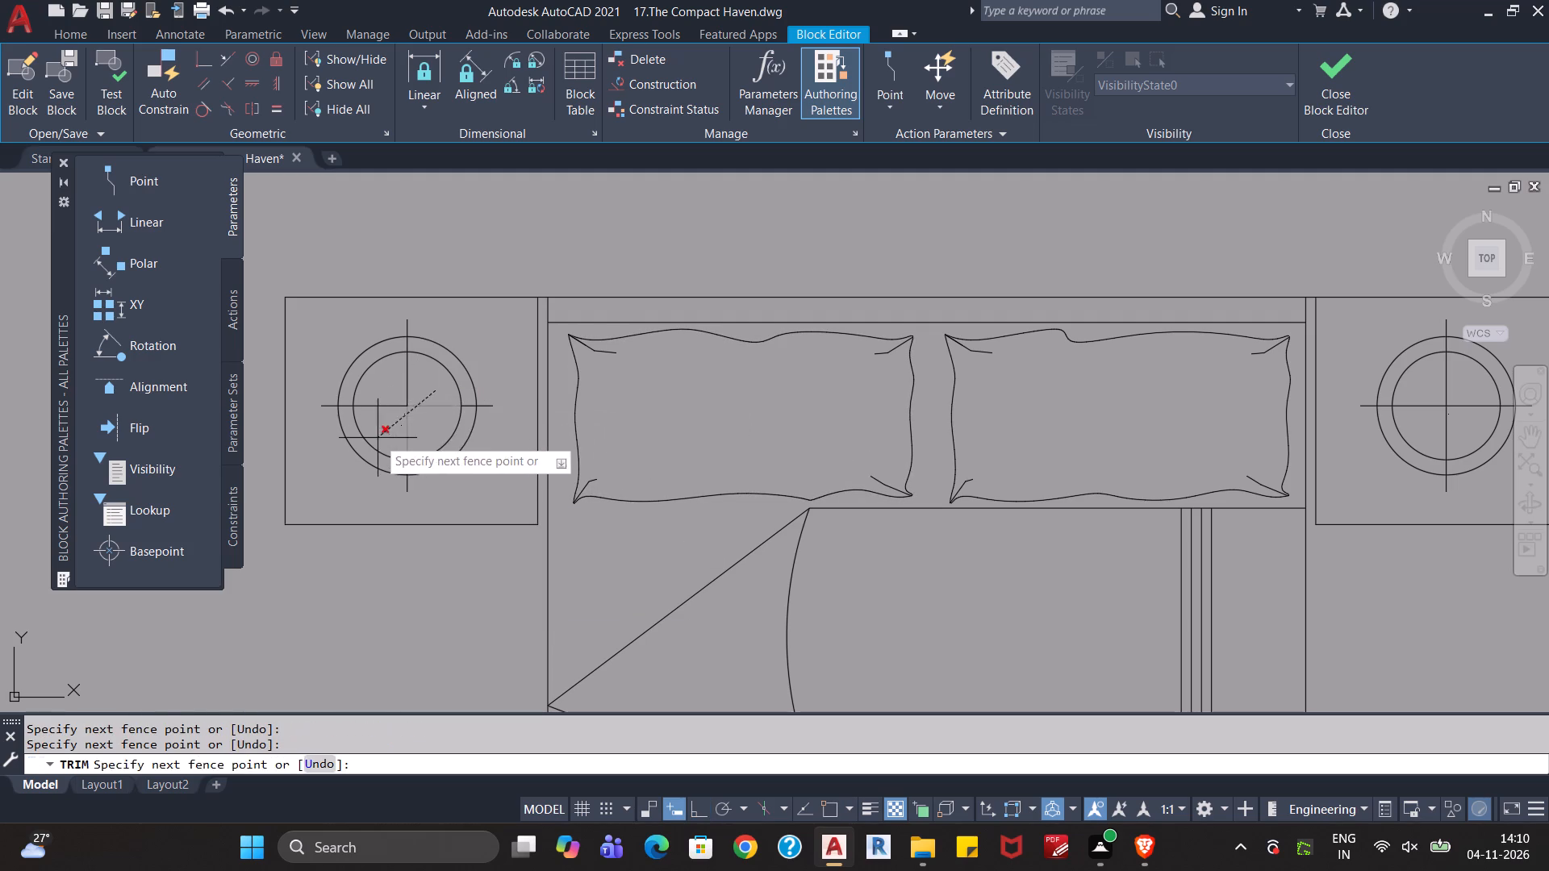
{"action": "left_click", "coordinate": [382, 416]}
{"action": "left_click", "coordinate": [411, 385]}
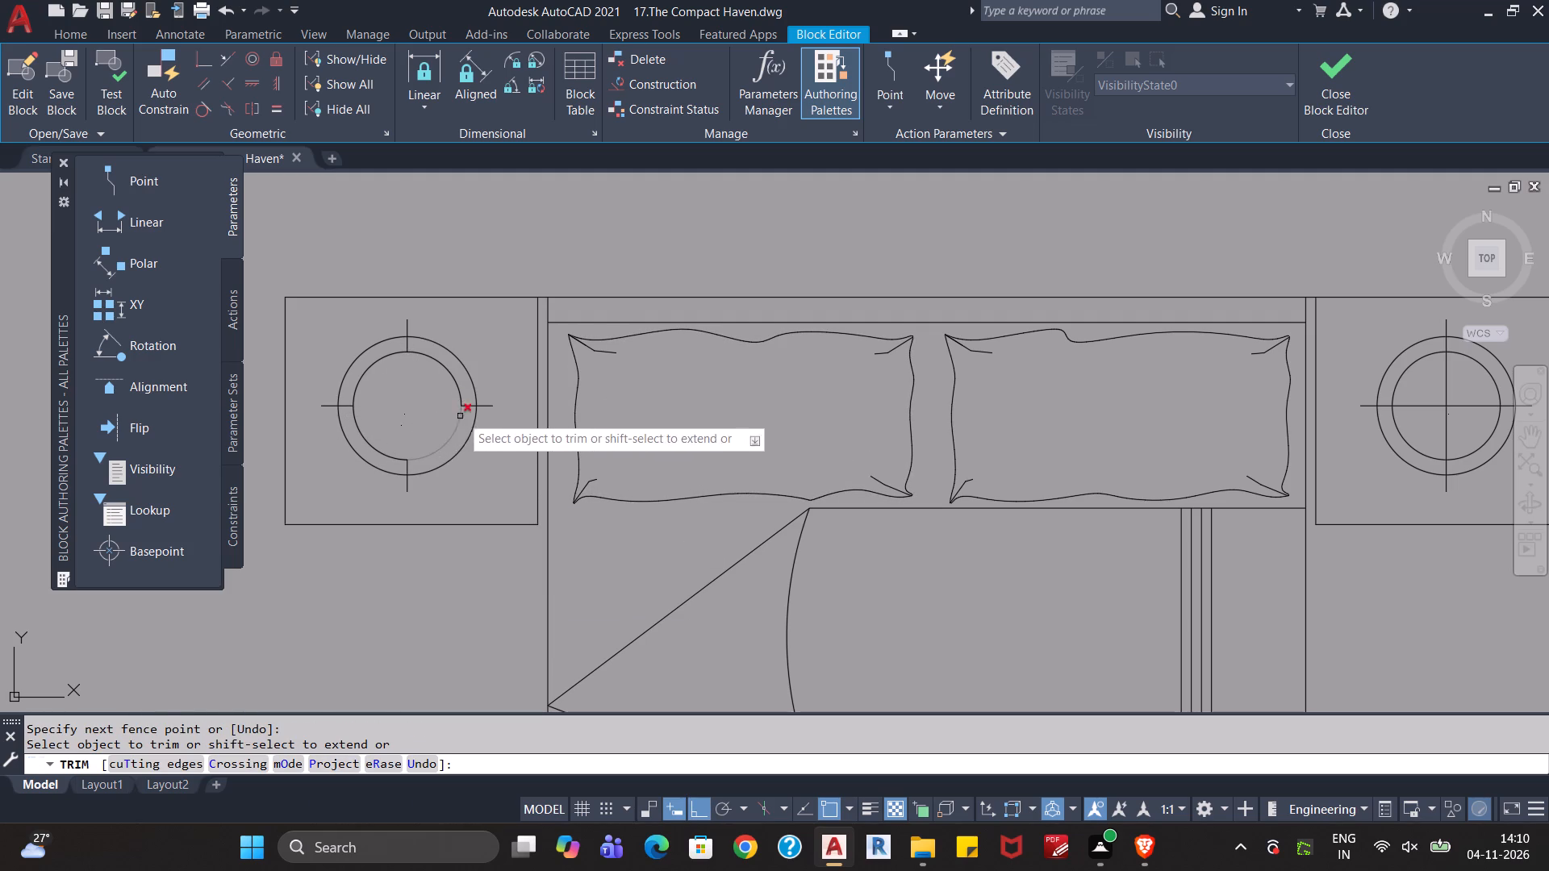
{"action": "left_click", "coordinate": [485, 400]}
{"action": "left_click", "coordinate": [485, 419]}
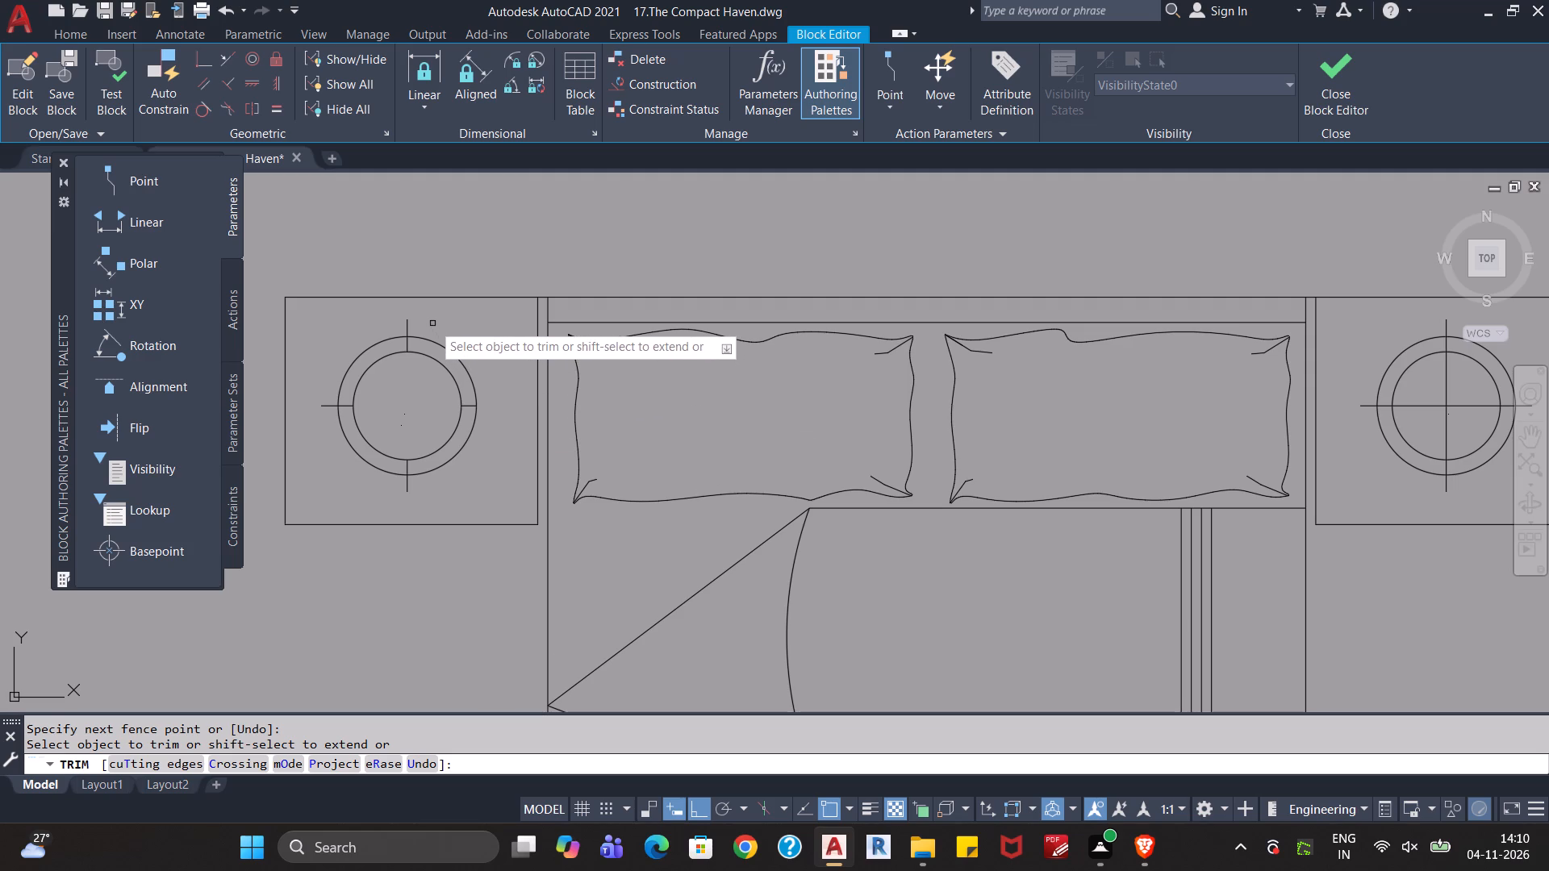
{"action": "left_click_drag", "start_coordinate": [431, 323], "coordinate": [332, 449]}
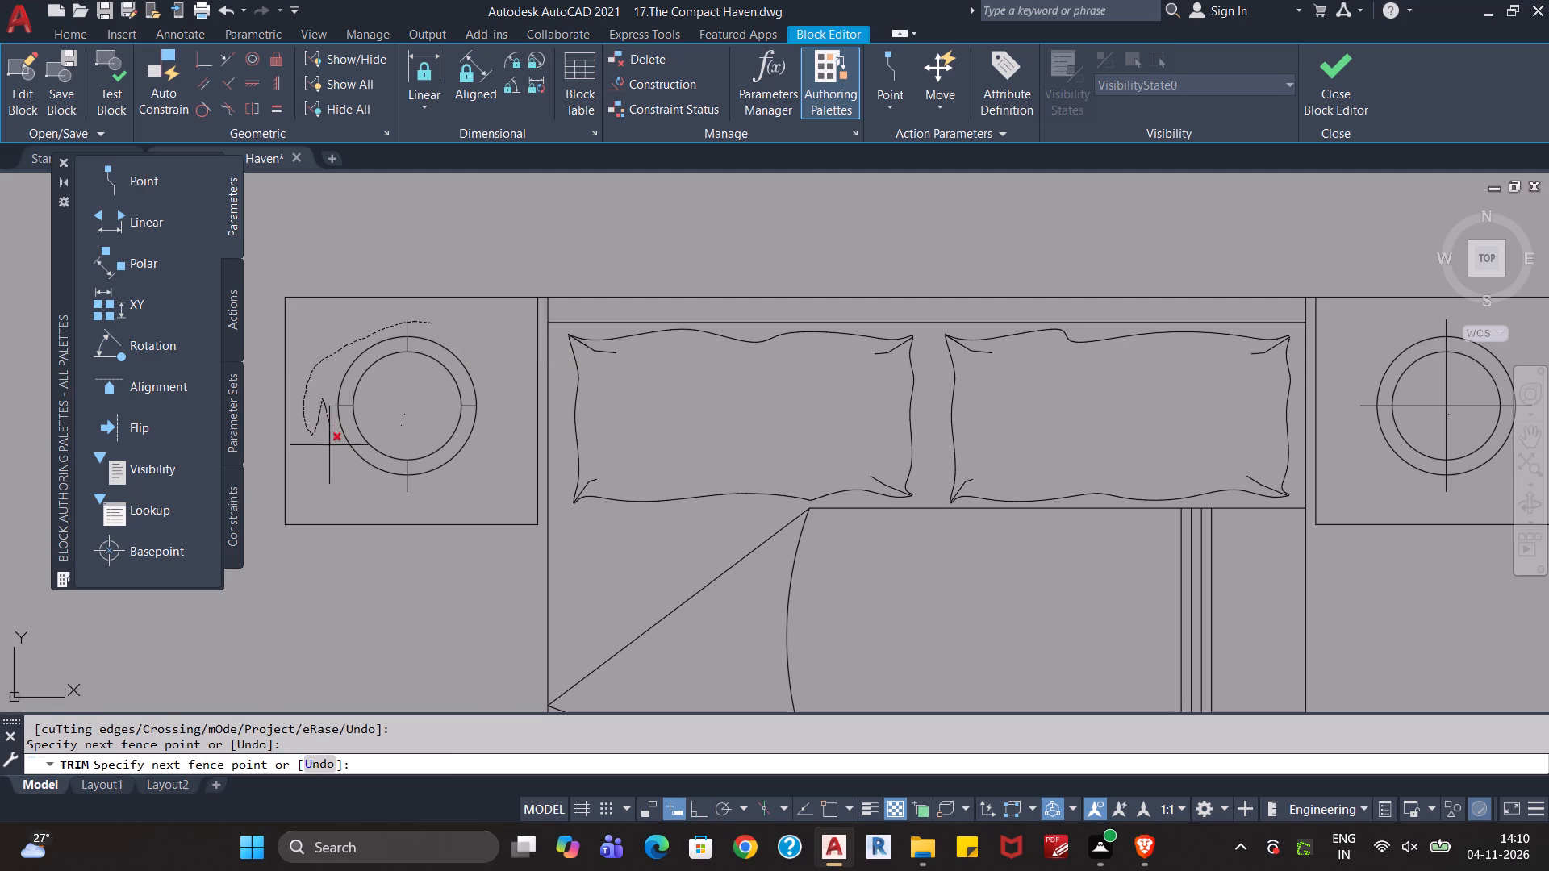
{"action": "left_click_drag", "start_coordinate": [332, 449], "coordinate": [428, 489]}
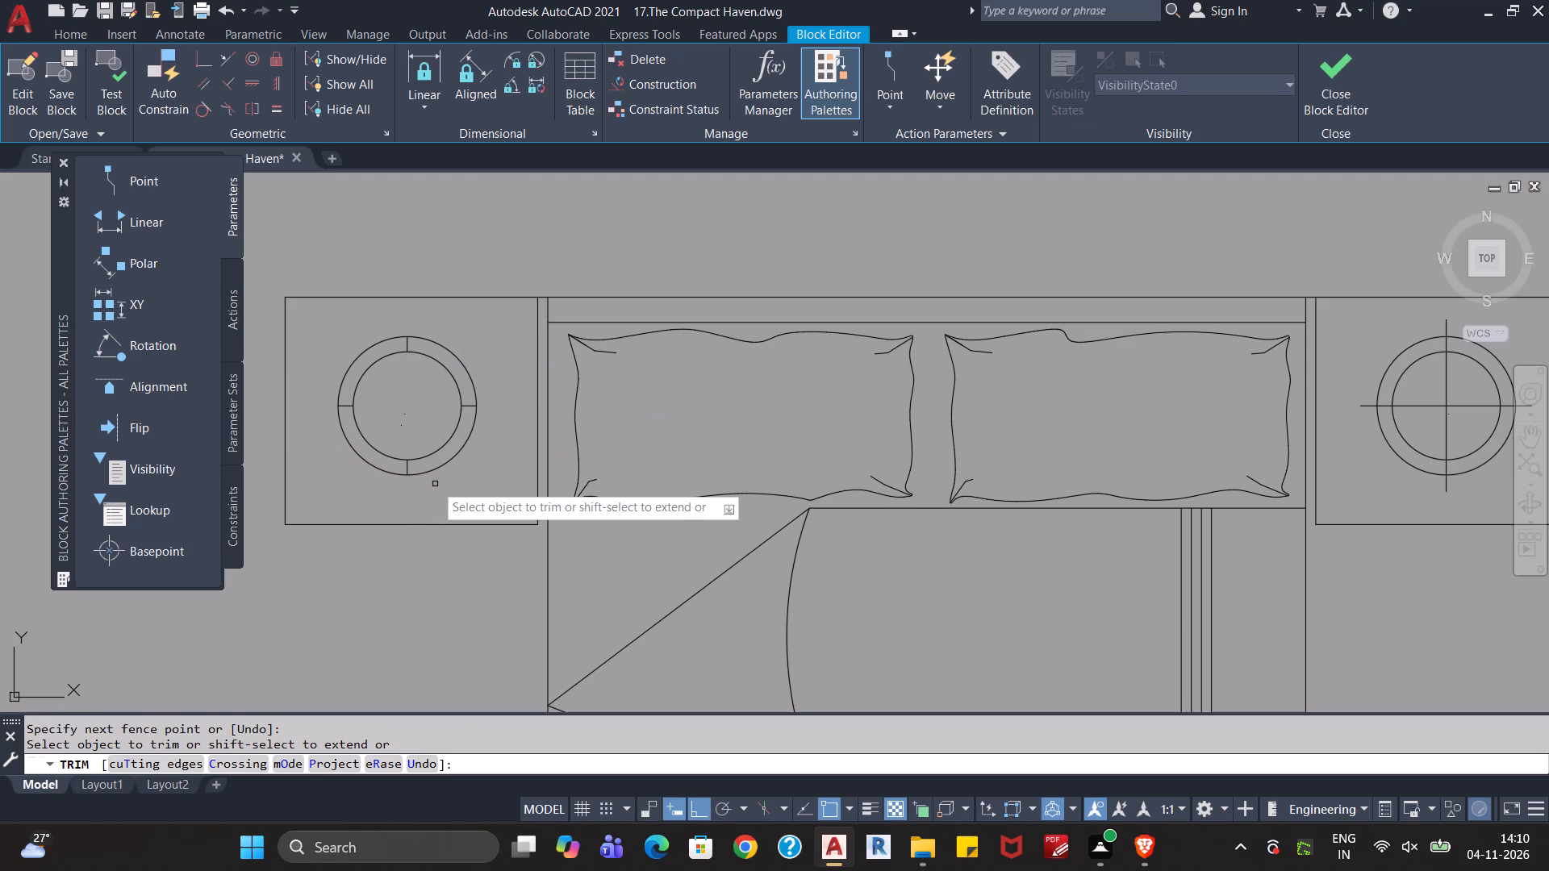
{"action": "key", "text": "Escape"}
{"action": "key", "text": "Escape"}
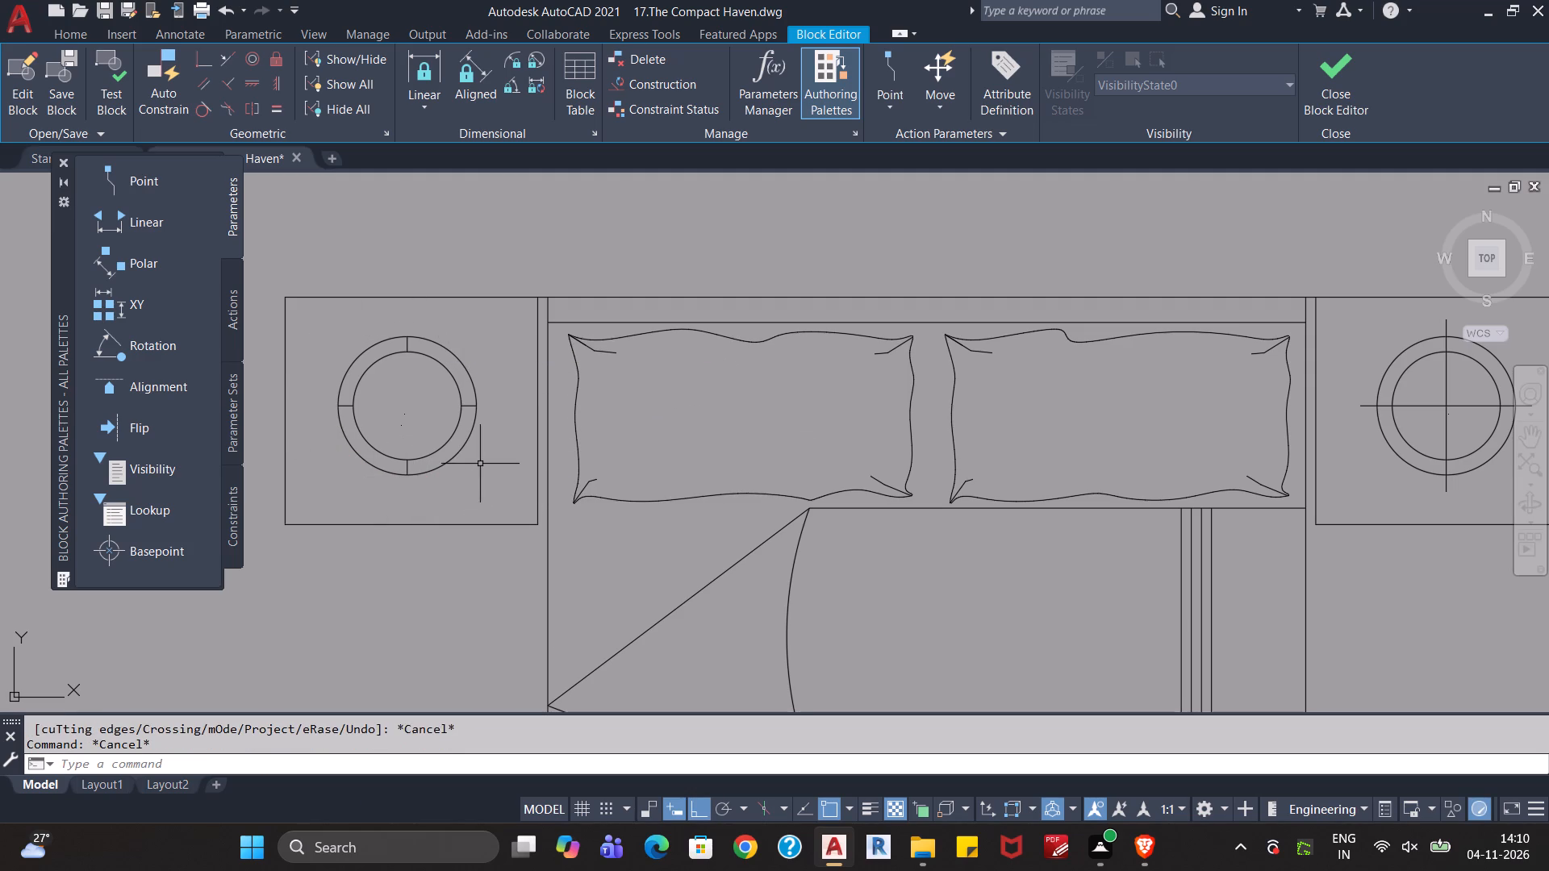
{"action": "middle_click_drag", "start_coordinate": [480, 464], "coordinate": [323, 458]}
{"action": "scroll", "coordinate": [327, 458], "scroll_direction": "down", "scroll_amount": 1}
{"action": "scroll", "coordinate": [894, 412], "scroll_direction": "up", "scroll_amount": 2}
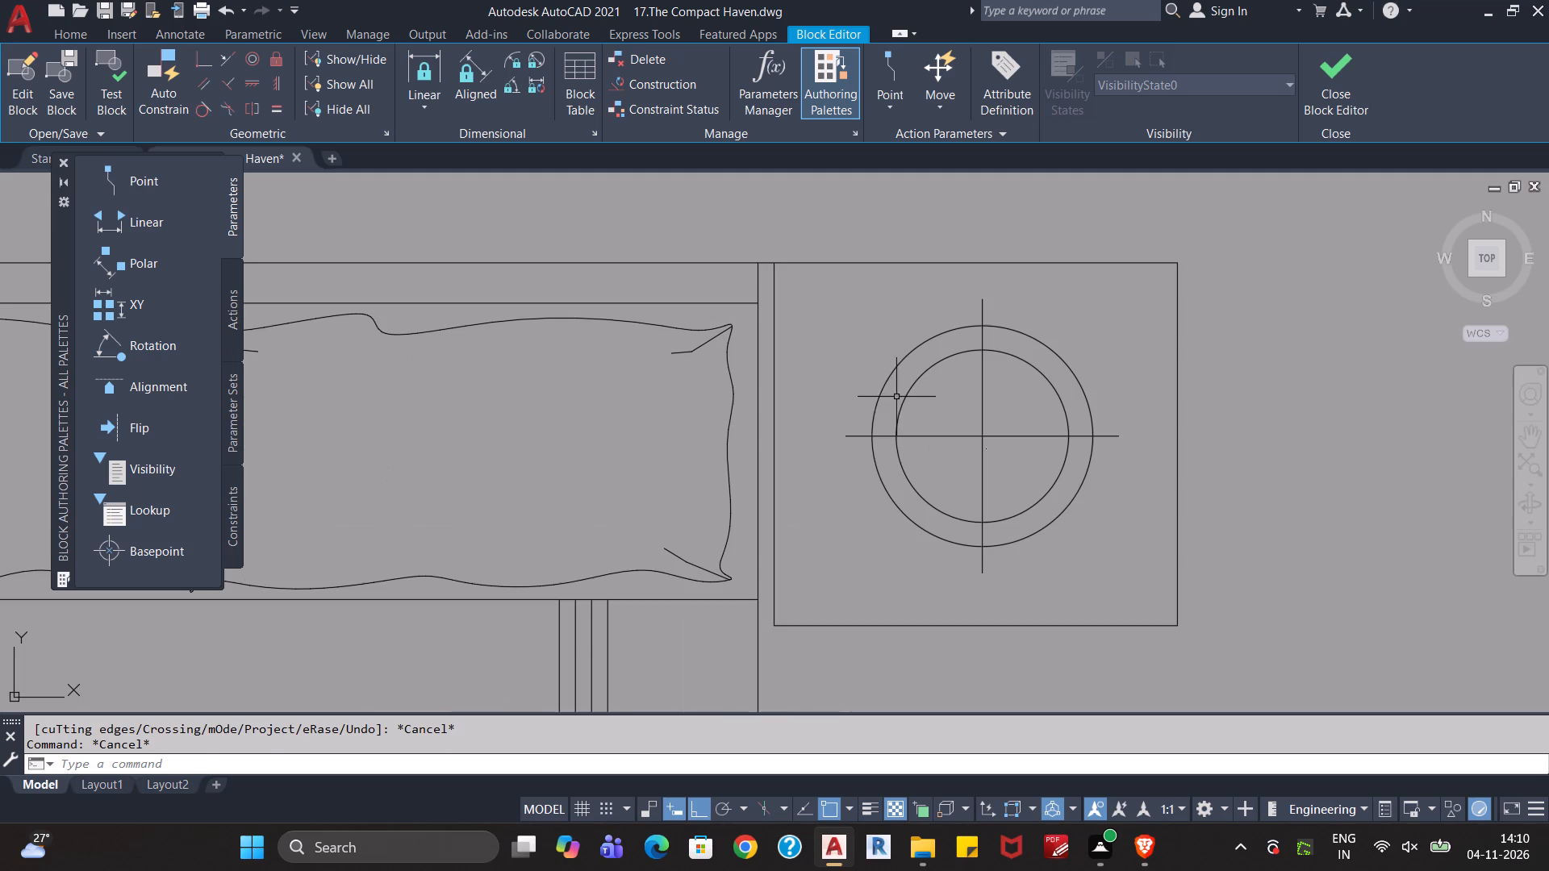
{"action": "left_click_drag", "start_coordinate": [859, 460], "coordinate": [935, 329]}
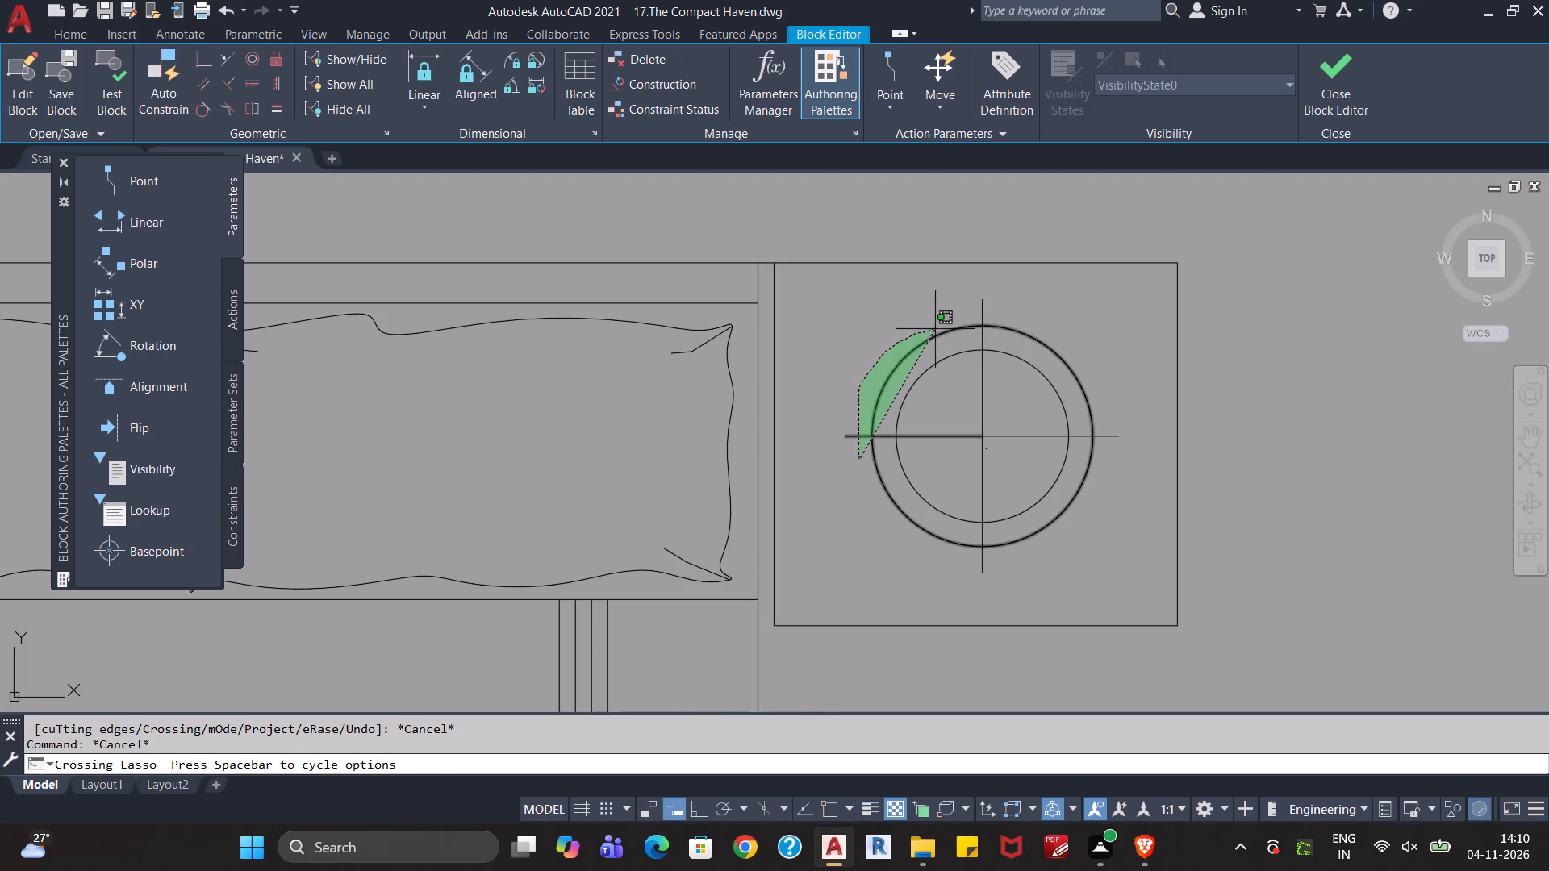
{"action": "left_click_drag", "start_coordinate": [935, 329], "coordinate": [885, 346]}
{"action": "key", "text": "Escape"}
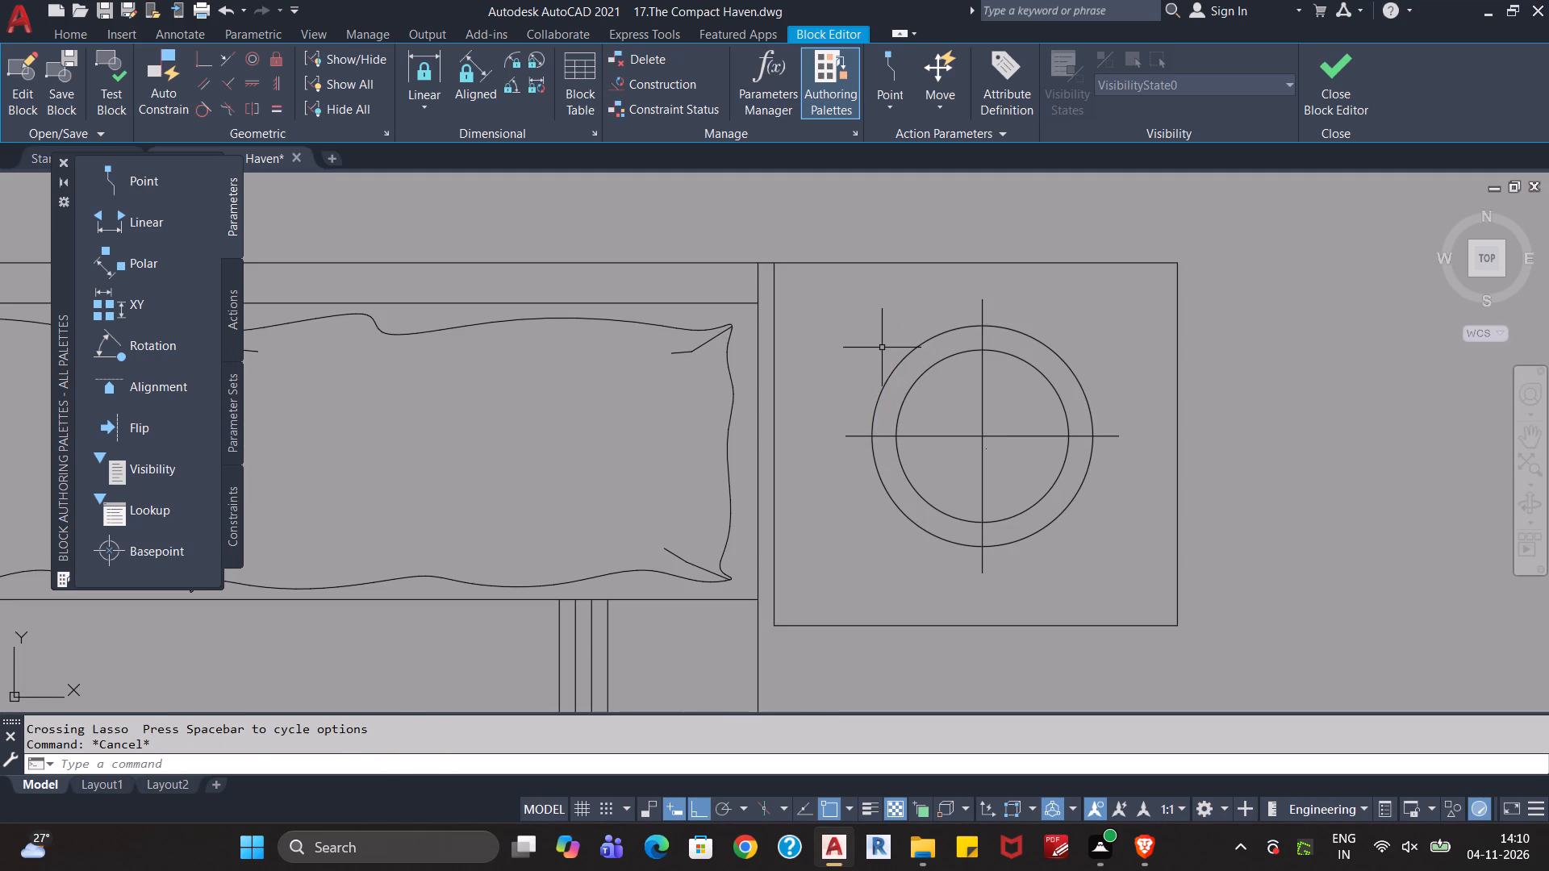
Trim the right nightstand lamp's cross lines outside the outer circle and inside the inner circle, leaving ticks between the circles.
{"action": "type", "text": "tr"}
{"action": "key", "text": "Return"}
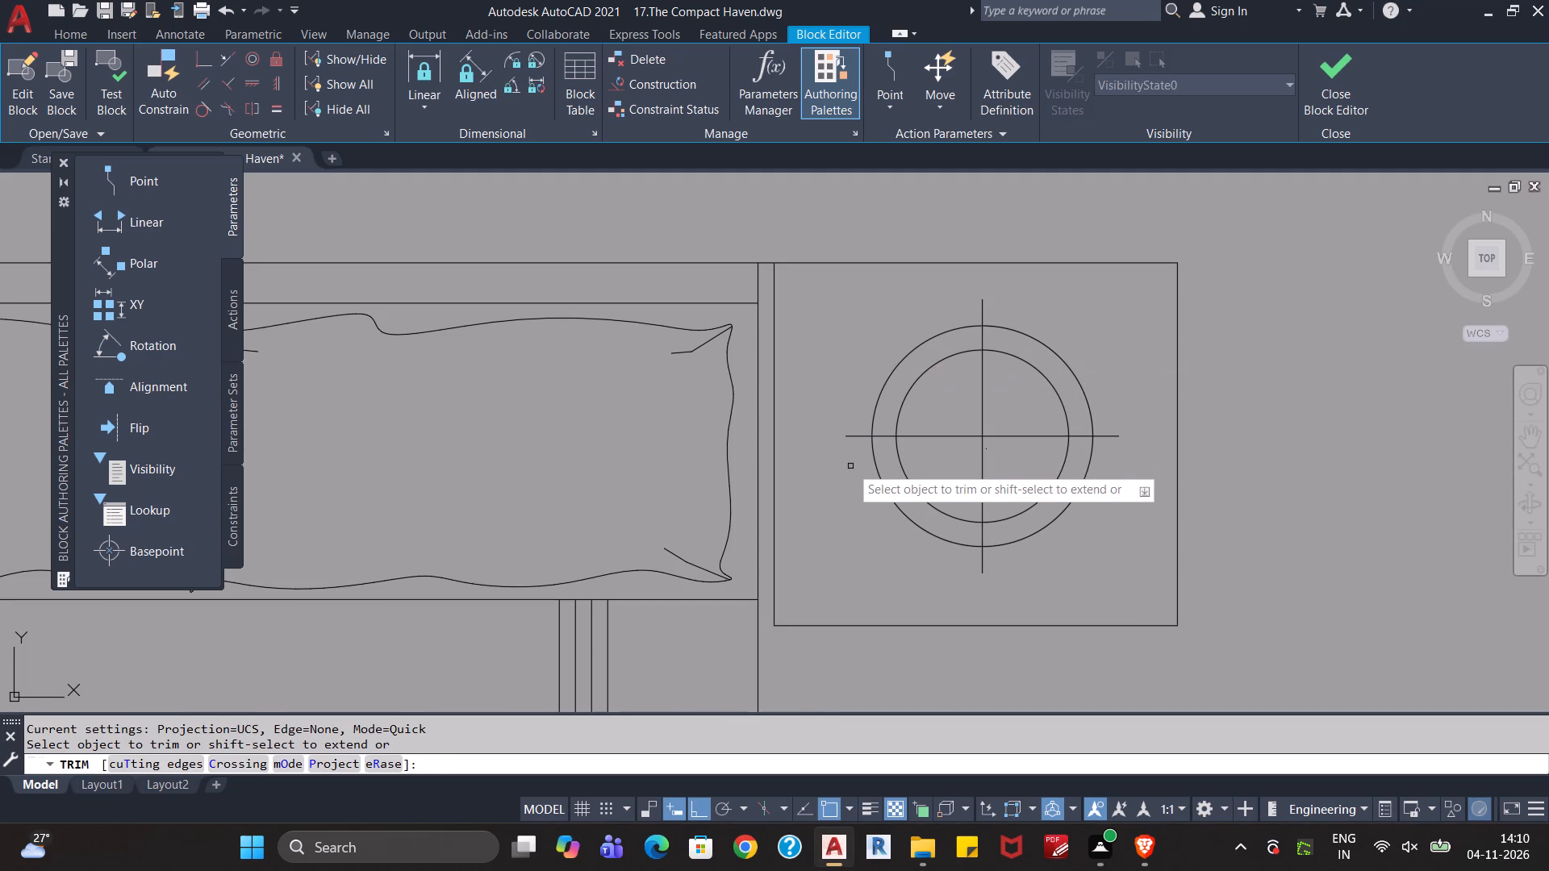
{"action": "left_click_drag", "start_coordinate": [850, 466], "coordinate": [1099, 363]}
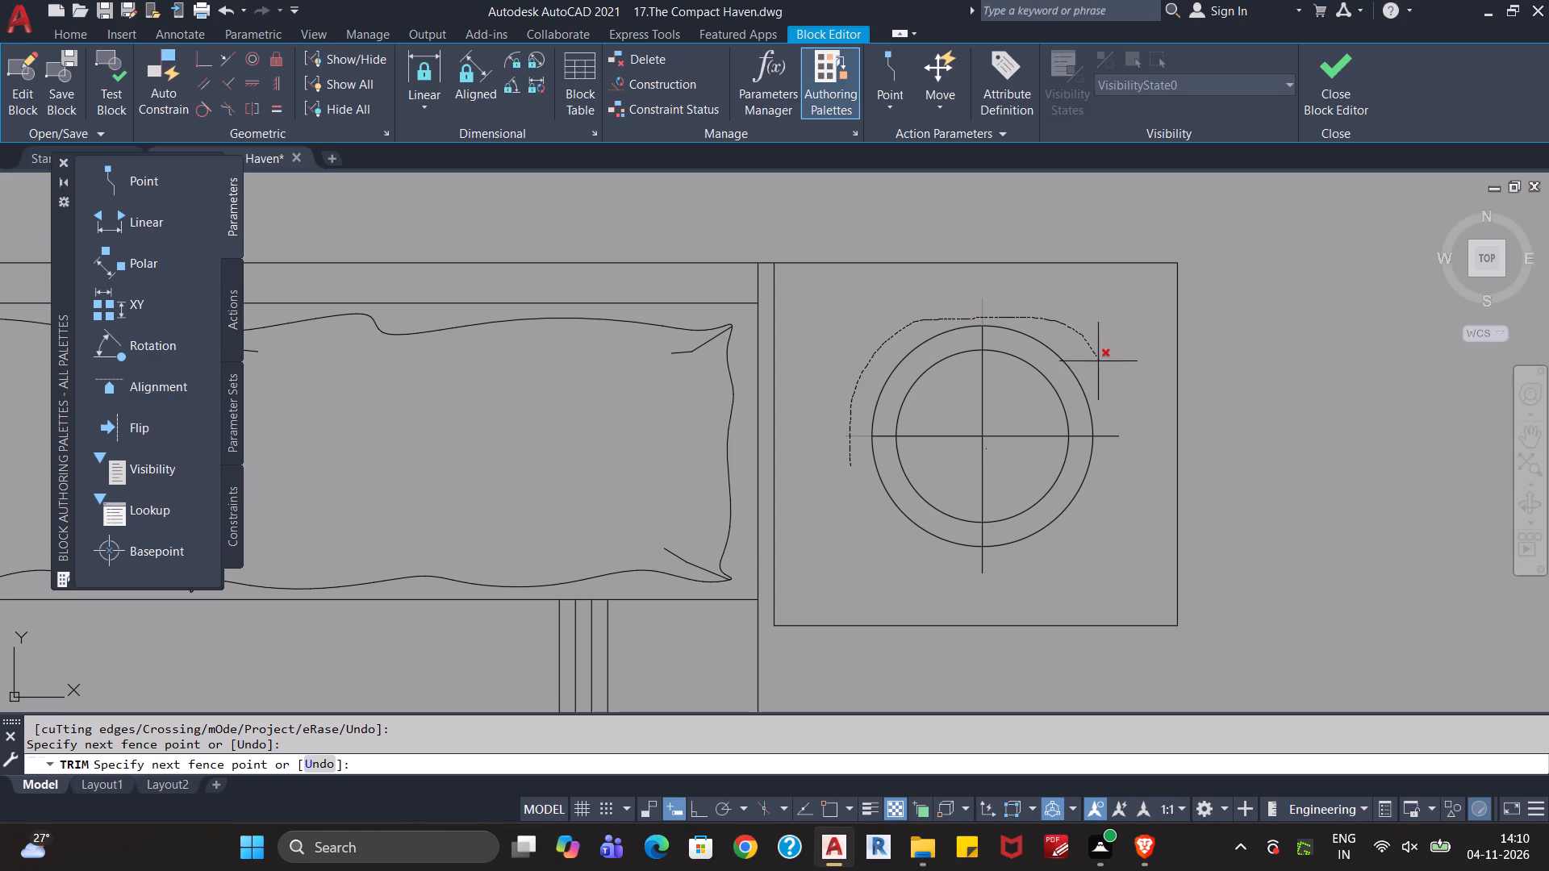
{"action": "left_click_drag", "start_coordinate": [1099, 363], "coordinate": [960, 569]}
{"action": "left_click_drag", "start_coordinate": [960, 569], "coordinate": [958, 570]}
{"action": "left_click", "coordinate": [1004, 409]}
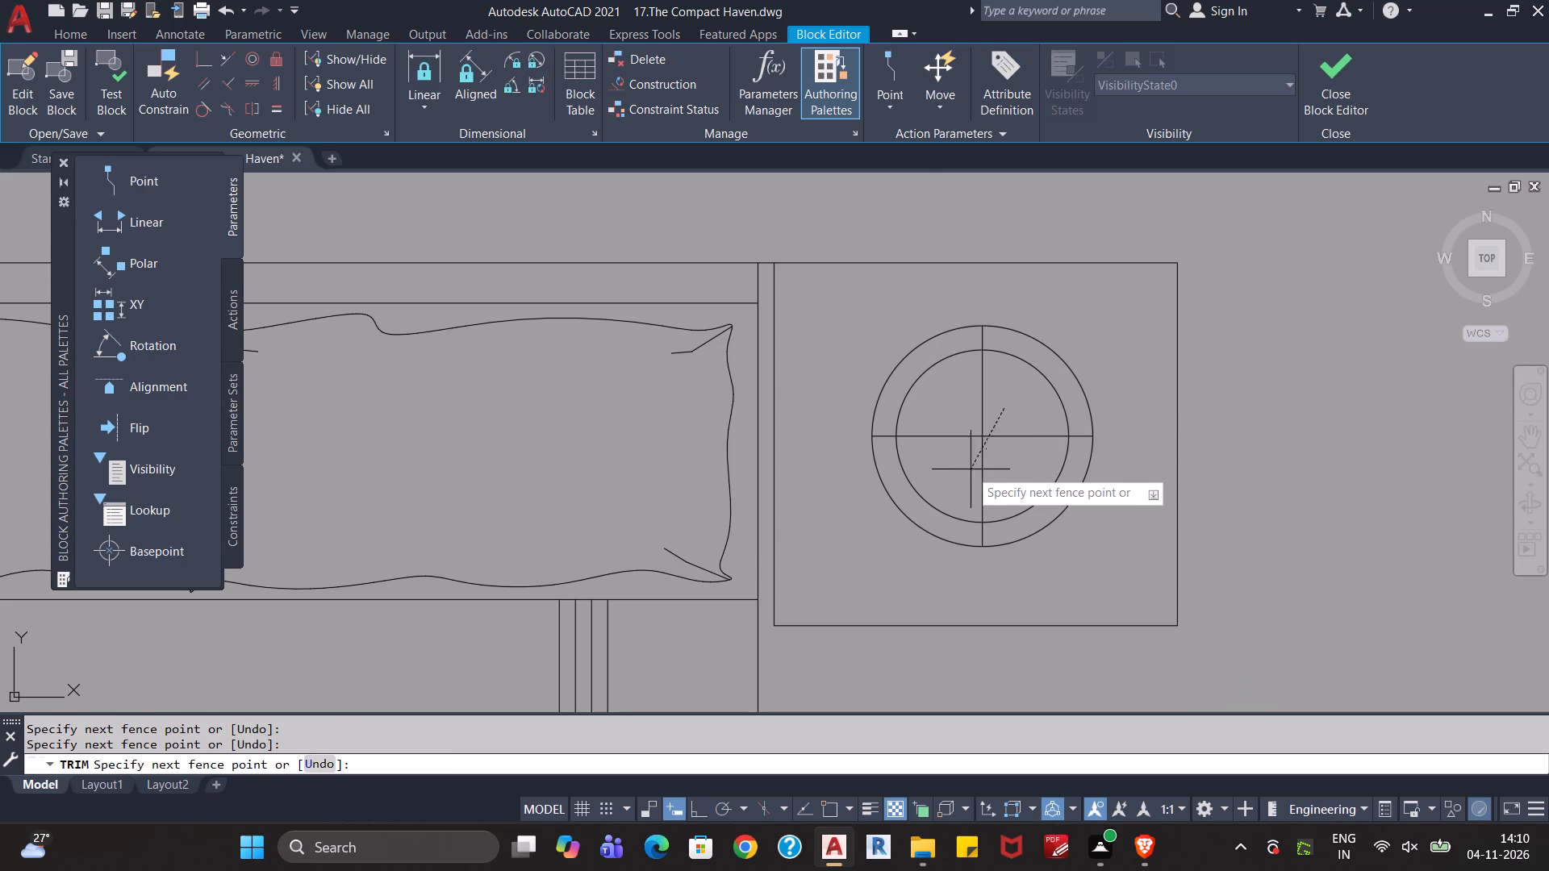
{"action": "left_click", "coordinate": [961, 484]}
{"action": "left_click", "coordinate": [962, 450]}
{"action": "left_click", "coordinate": [984, 406]}
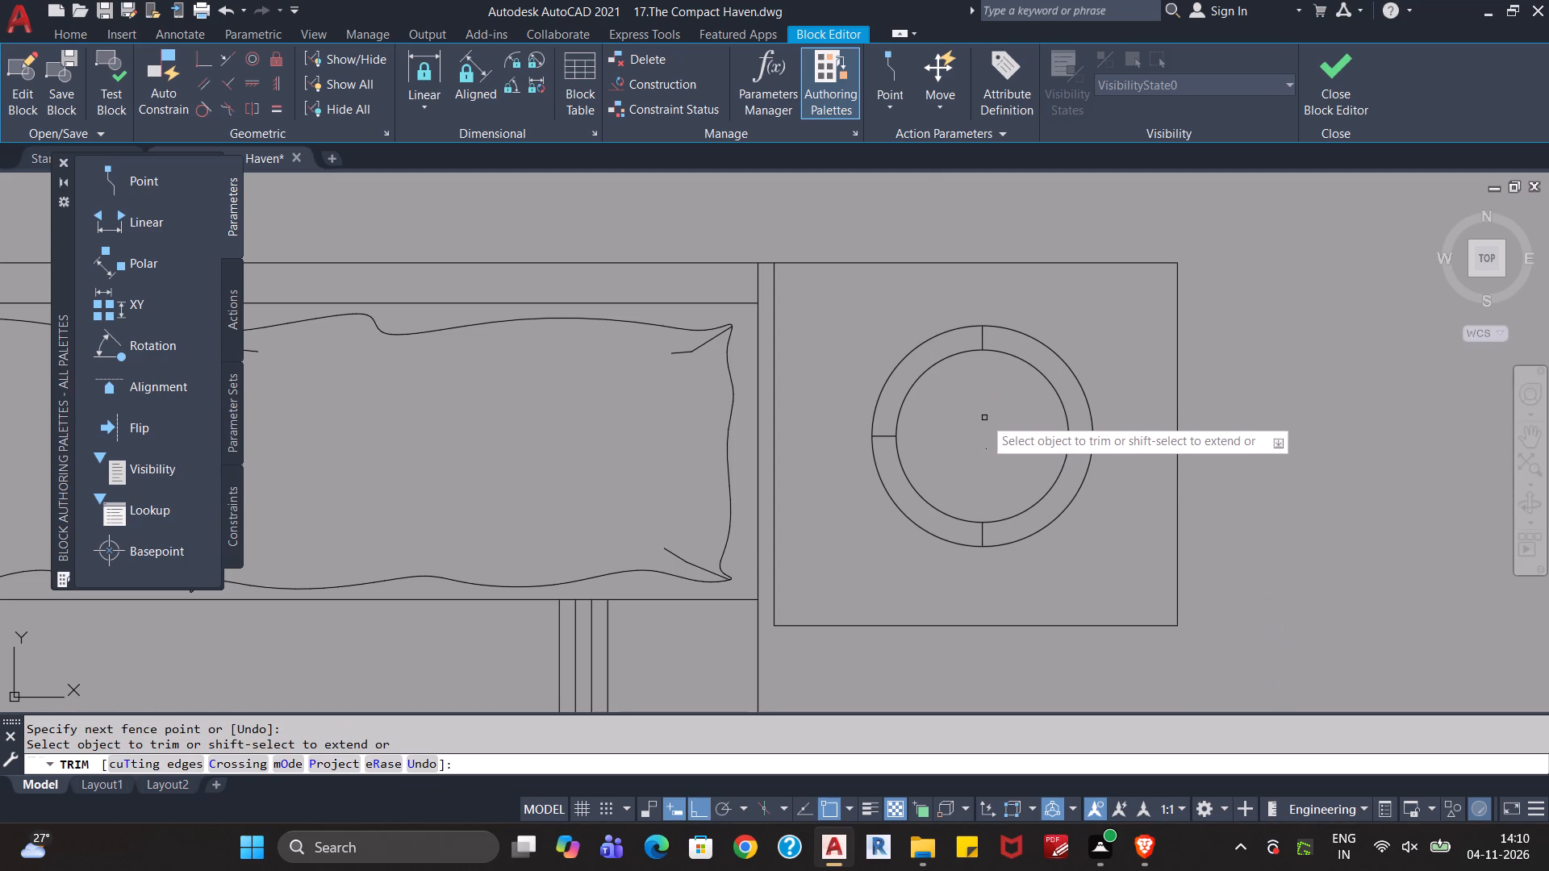
{"action": "key", "text": "Escape"}
{"action": "key", "text": "Escape"}
Review the simplified bed block, checking the loose cushions, the folded blanket corner and the crossing stripe lines.
{"action": "scroll", "coordinate": [984, 430], "scroll_direction": "down", "scroll_amount": 3}
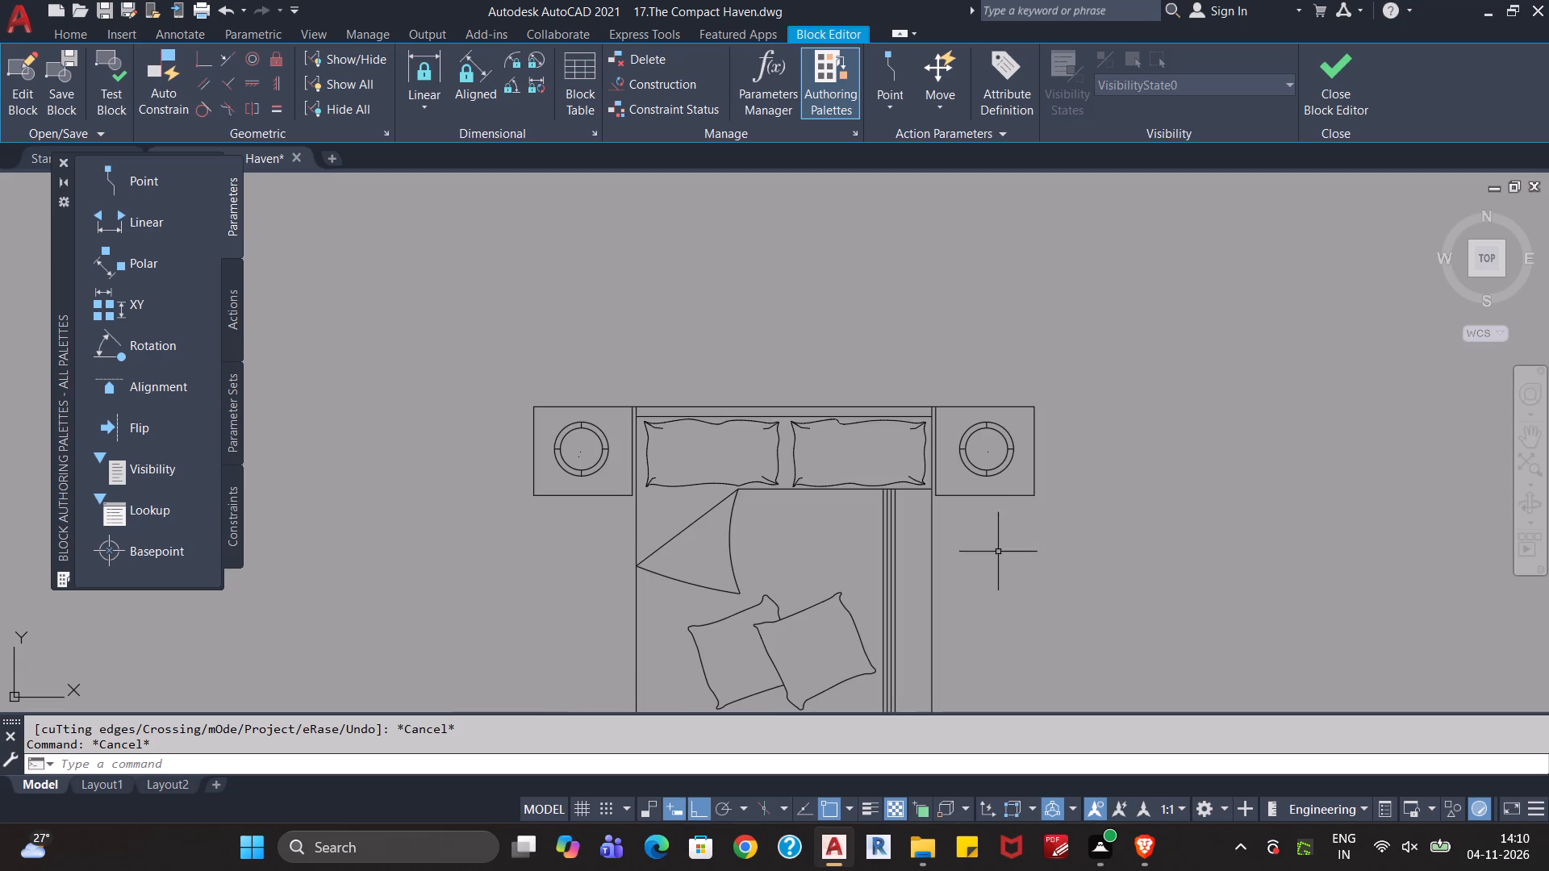
{"action": "middle_click_drag", "start_coordinate": [998, 552], "coordinate": [886, 402]}
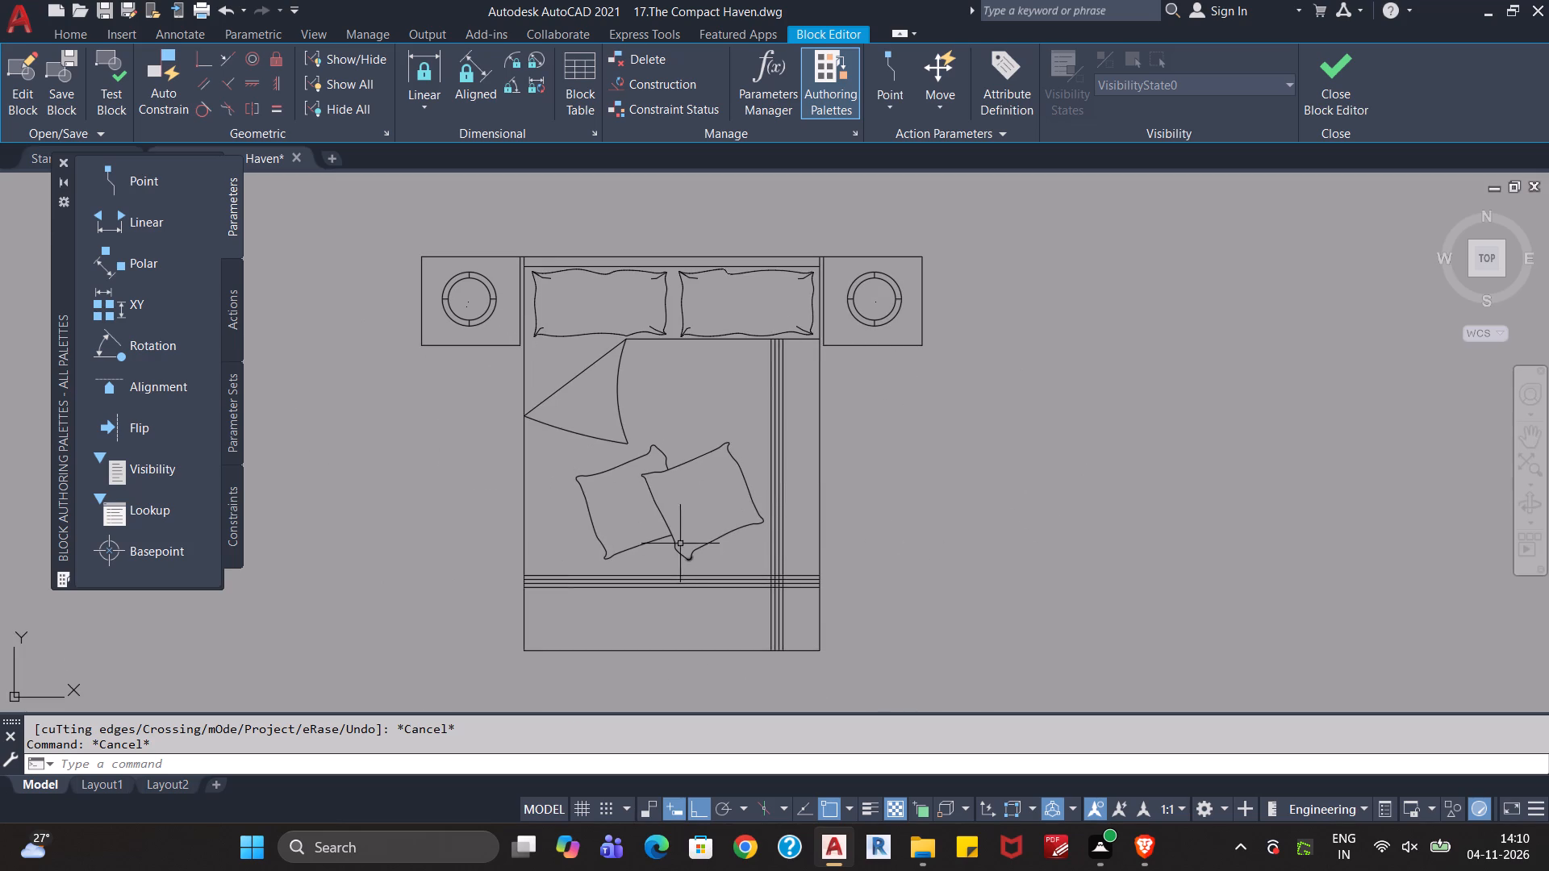
{"action": "scroll", "coordinate": [903, 486], "scroll_direction": "up", "scroll_amount": 2}
{"action": "middle_click_drag", "start_coordinate": [825, 486], "coordinate": [825, 486]}
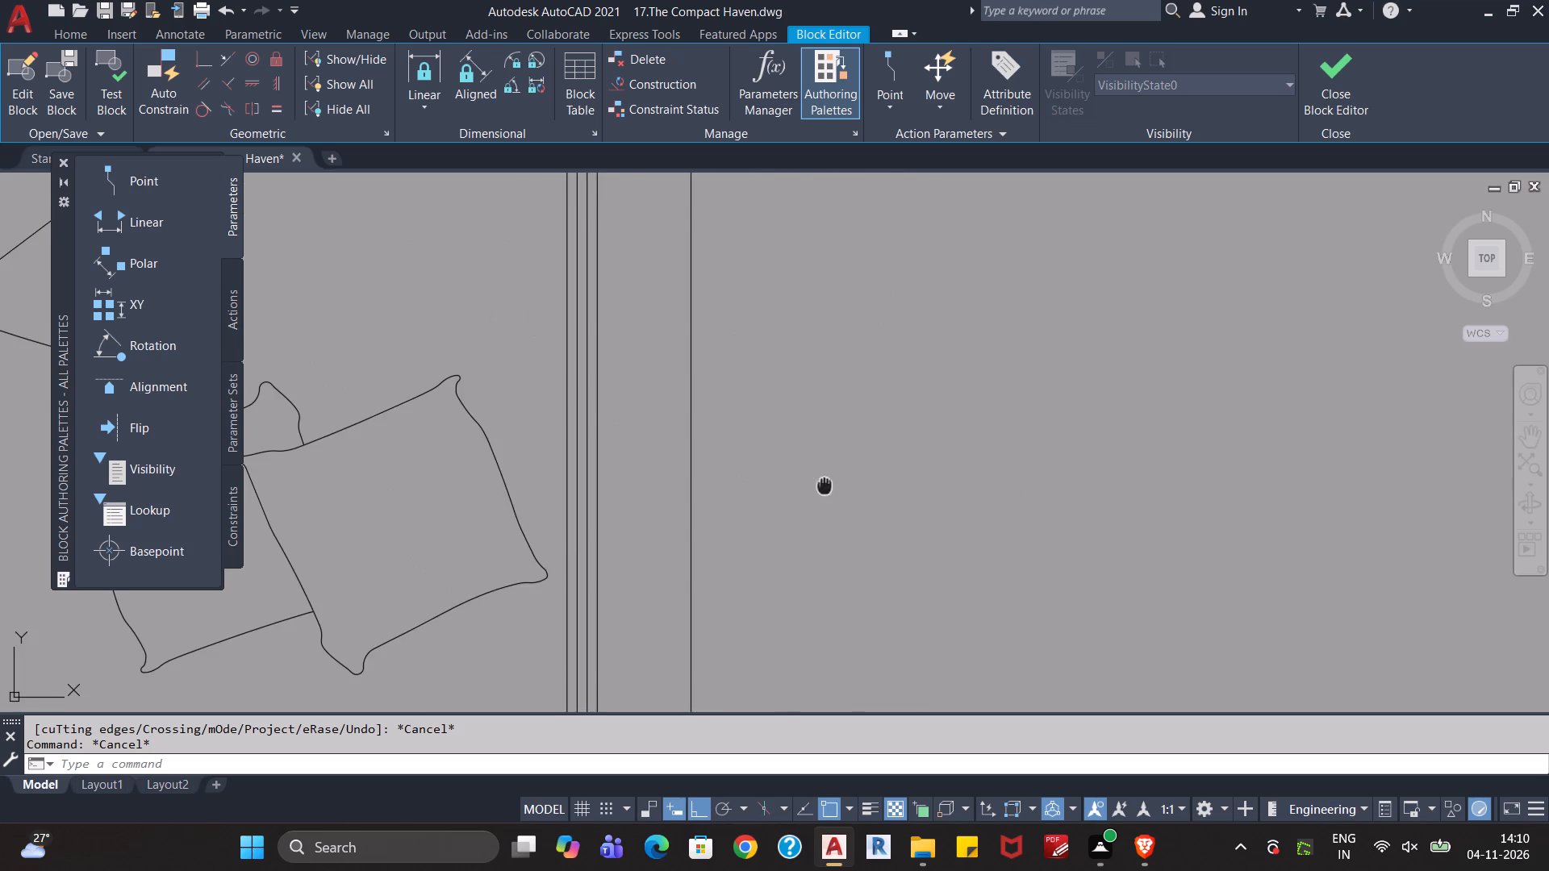
{"action": "middle_click_drag", "start_coordinate": [825, 486], "coordinate": [1033, 429]}
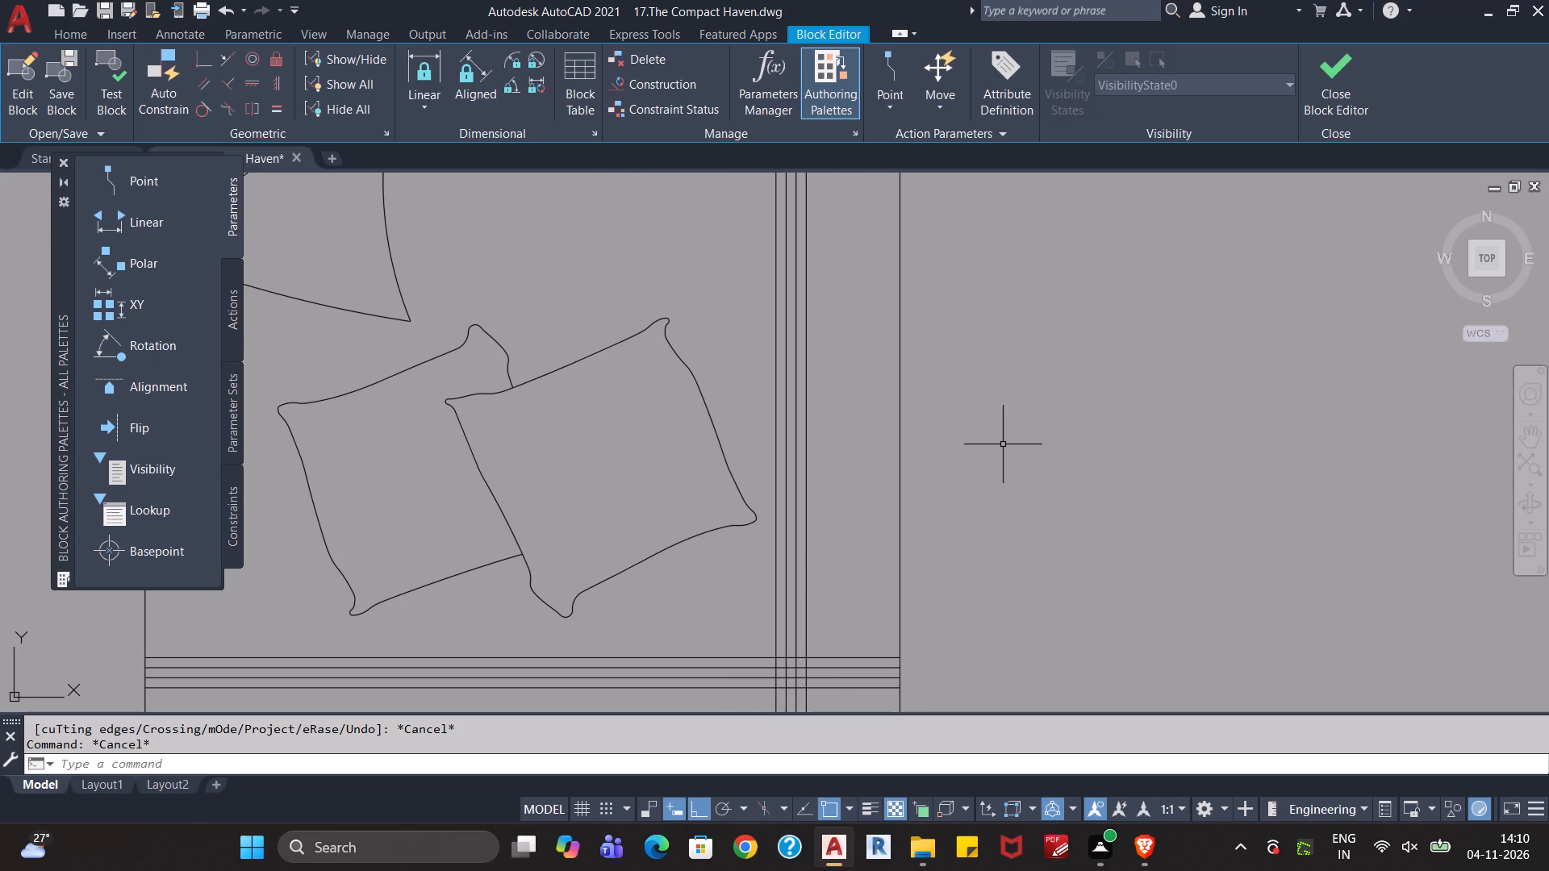
{"action": "key", "text": "Escape"}
{"action": "key", "text": "Escape"}
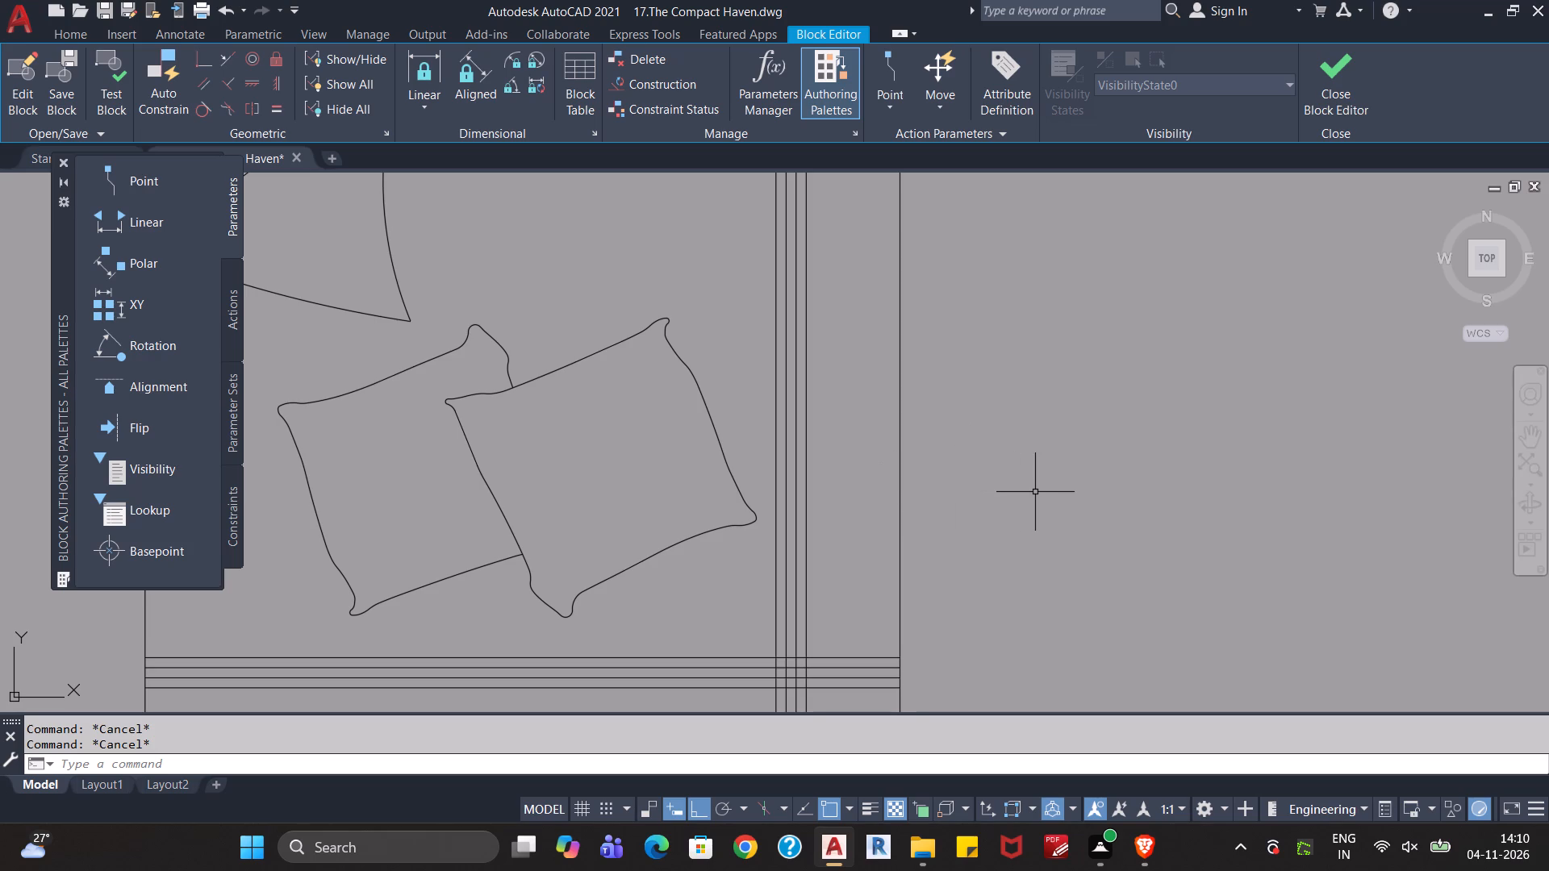
{"action": "middle_click_drag", "start_coordinate": [1014, 512], "coordinate": [1238, 490]}
{"action": "scroll", "coordinate": [1112, 515], "scroll_direction": "down", "scroll_amount": 1}
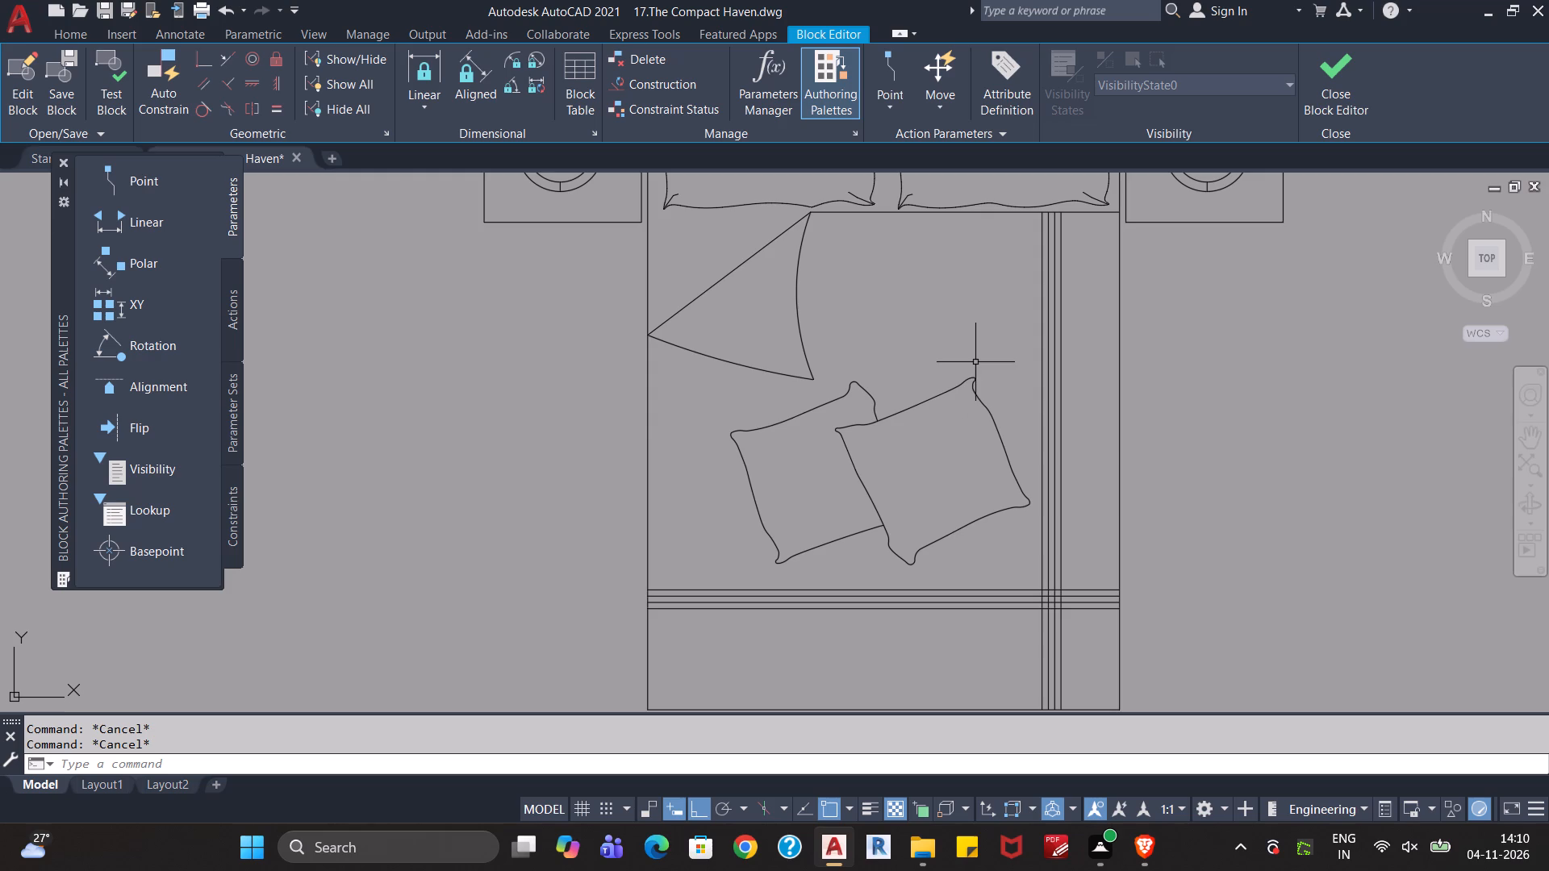
{"action": "middle_click_drag", "start_coordinate": [1246, 411], "coordinate": [1119, 412]}
{"action": "scroll", "coordinate": [1086, 456], "scroll_direction": "up", "scroll_amount": 1}
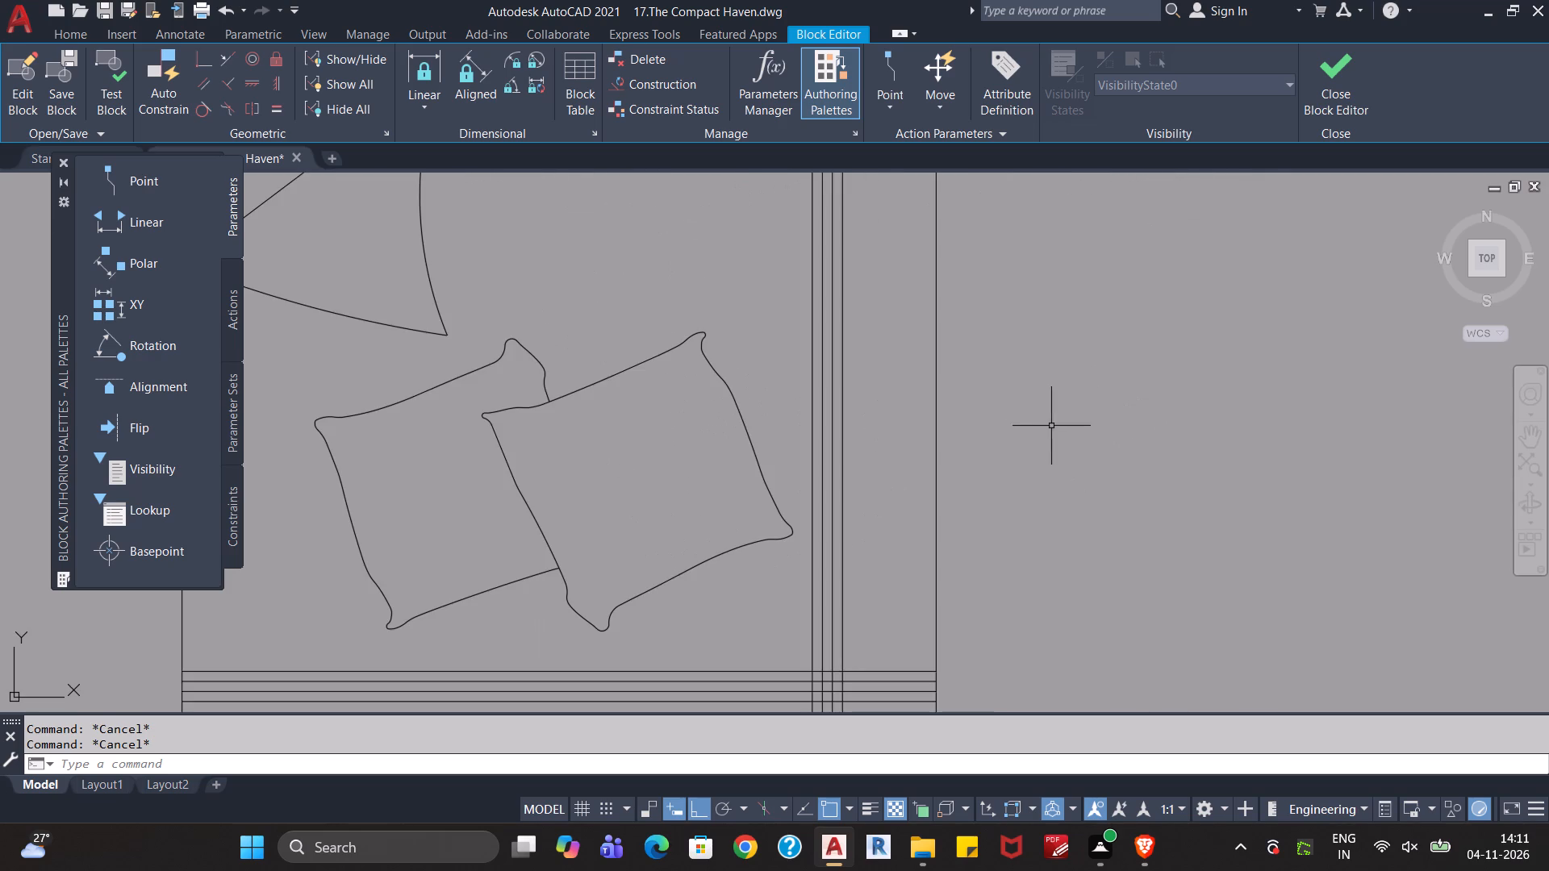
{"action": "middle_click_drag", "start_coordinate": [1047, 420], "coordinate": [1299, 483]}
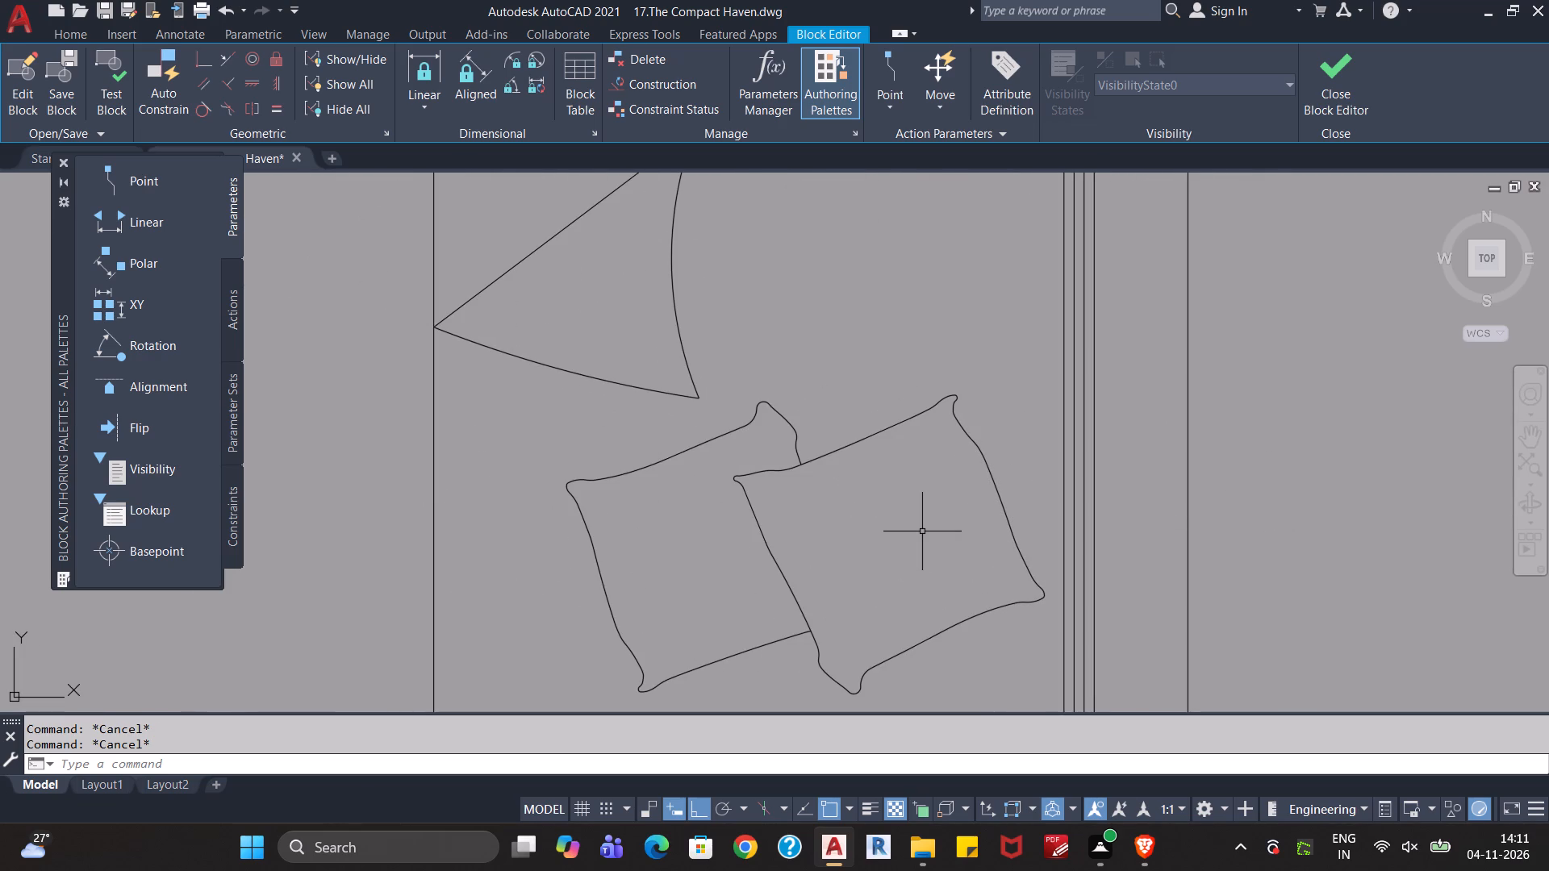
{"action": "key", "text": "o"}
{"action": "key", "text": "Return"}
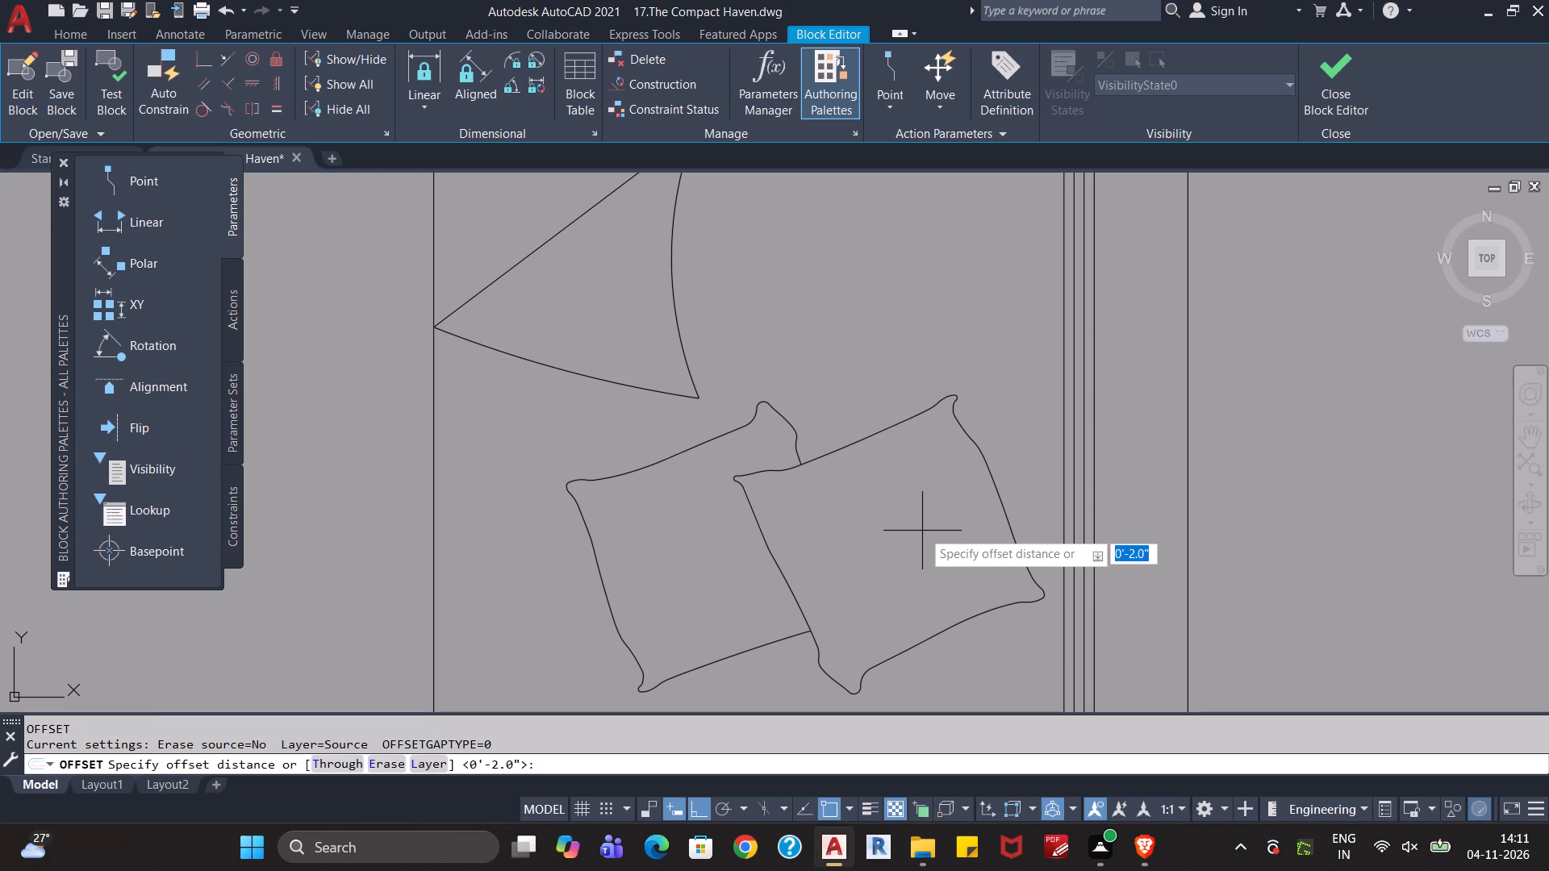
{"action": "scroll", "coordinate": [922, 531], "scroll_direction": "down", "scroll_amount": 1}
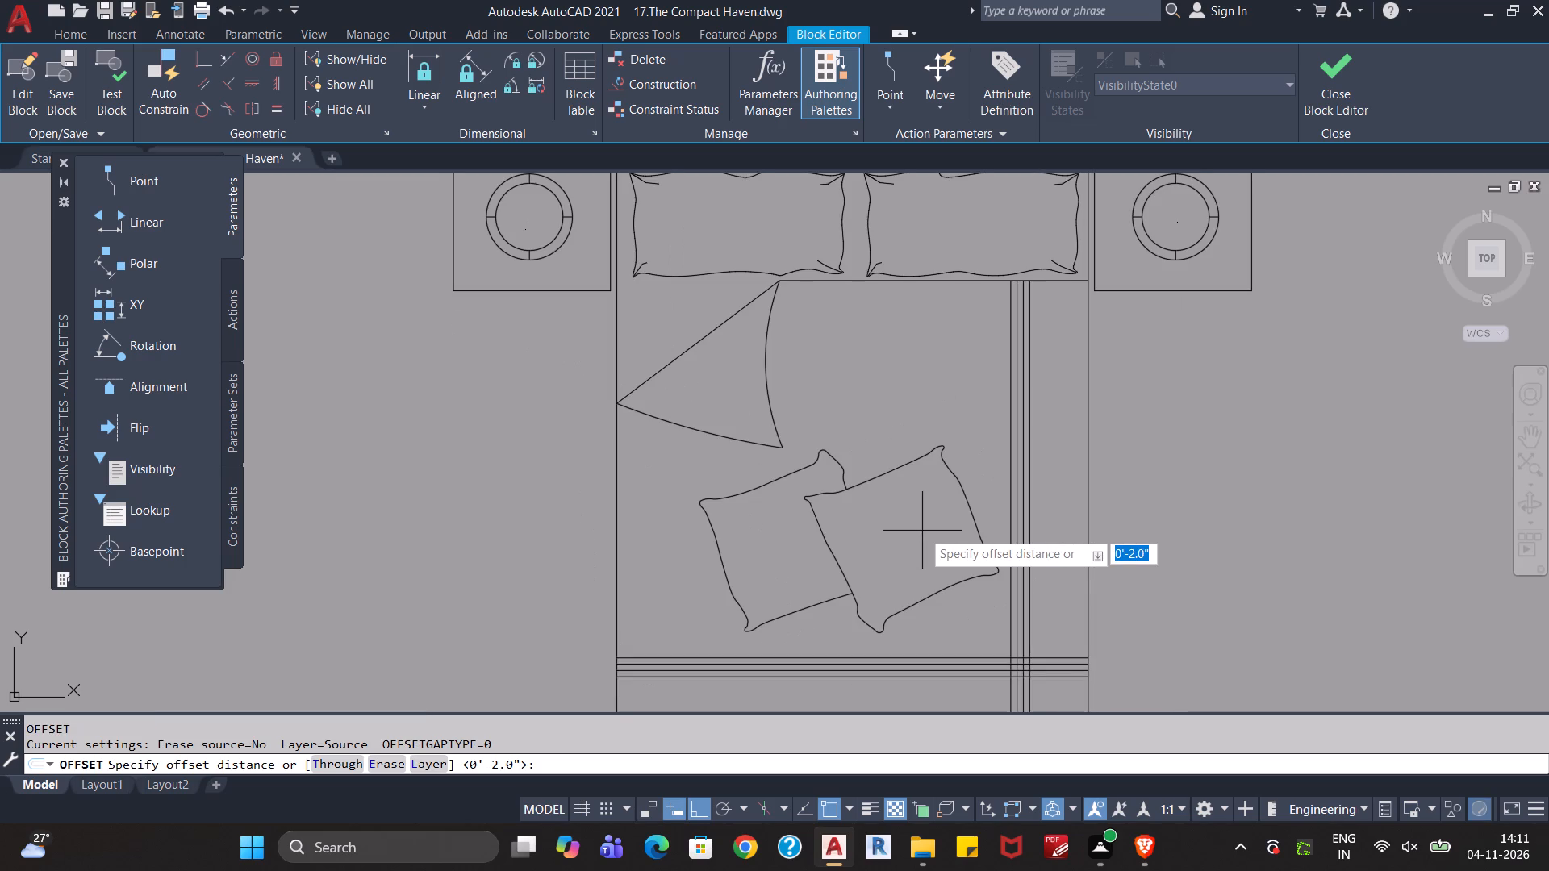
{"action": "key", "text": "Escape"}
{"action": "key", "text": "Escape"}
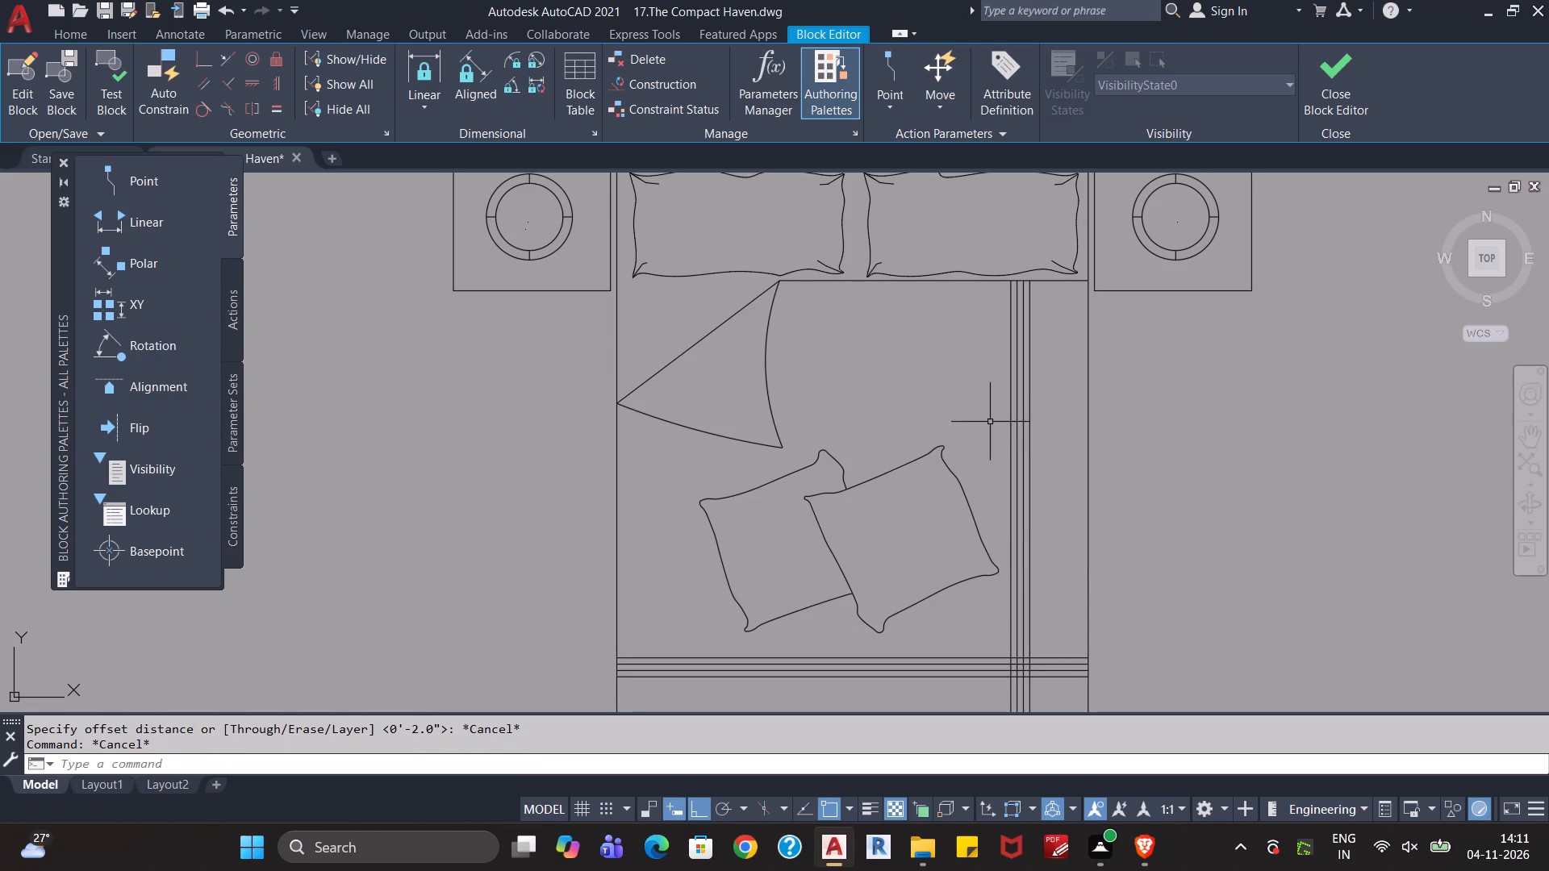
Join the outline segments of the two loose cushions into polylines, leaving the folded blanket corner's curves out of the selection.
{"action": "left_click", "coordinate": [1004, 406]}
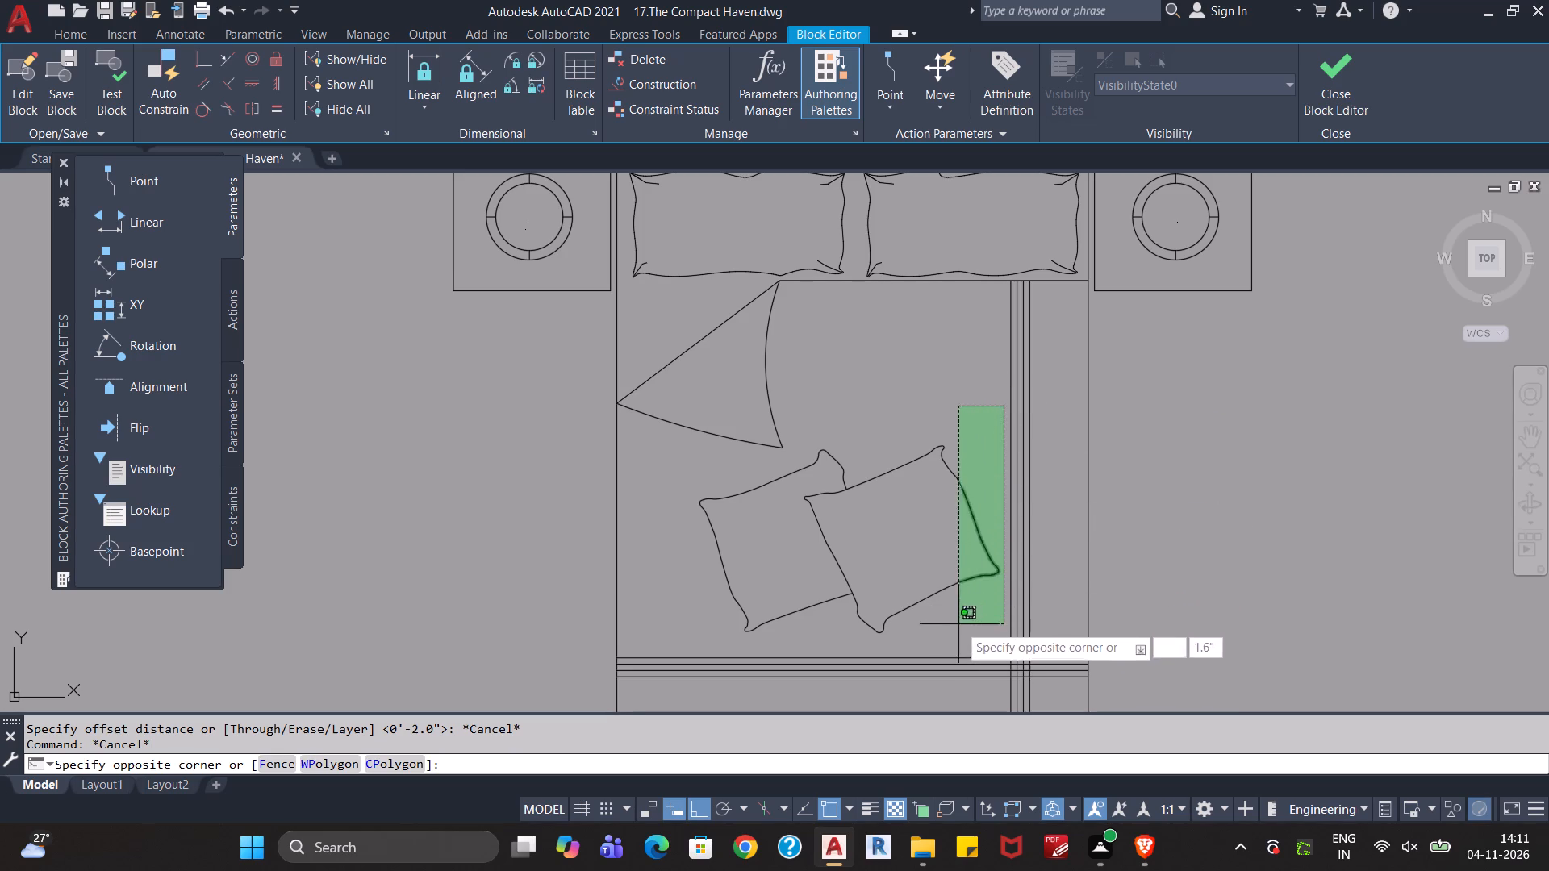
{"action": "left_click", "coordinate": [690, 639]}
{"action": "left_click", "coordinate": [835, 381], "text": "shift"}
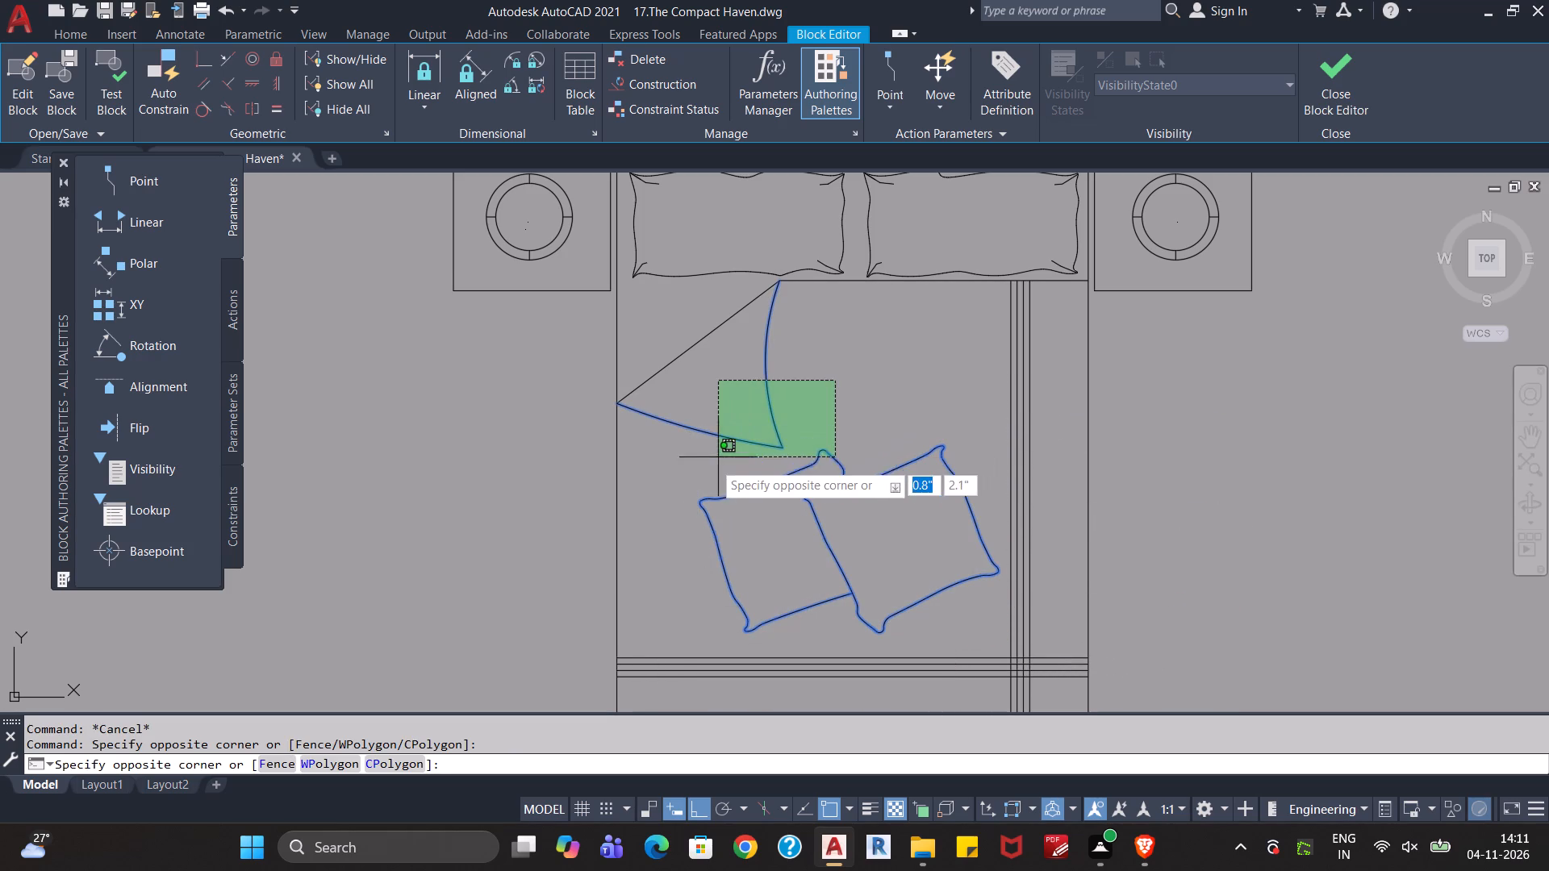
{"action": "left_click", "coordinate": [791, 381], "text": "shift"}
{"action": "left_click", "coordinate": [783, 356], "text": "shift"}
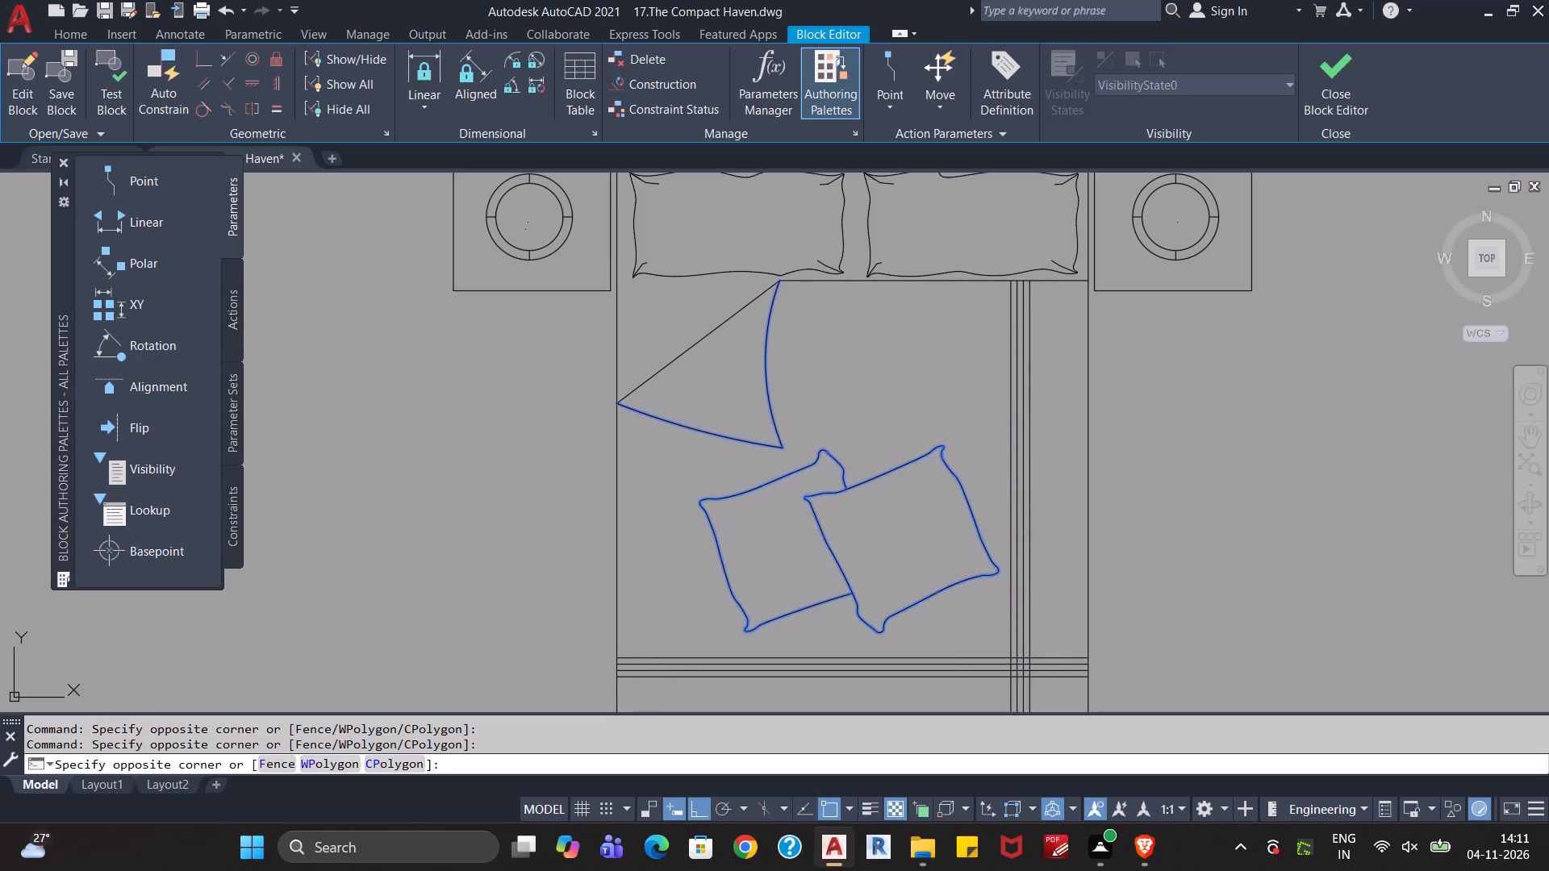
{"action": "left_click", "coordinate": [701, 456], "text": "shift"}
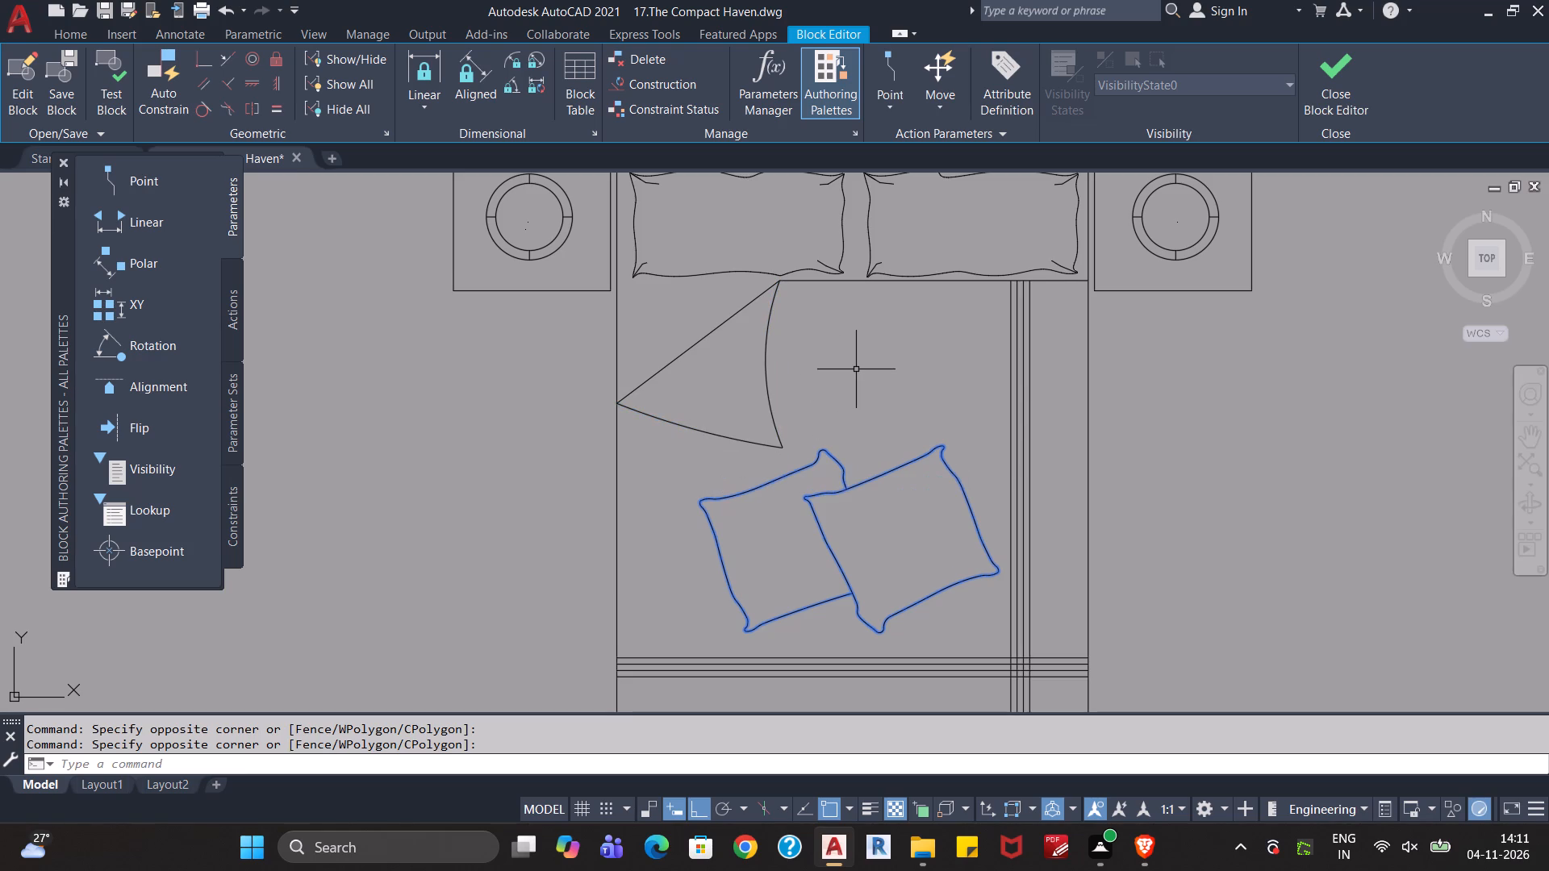
{"action": "type", "text": "join"}
{"action": "key", "text": "Return"}
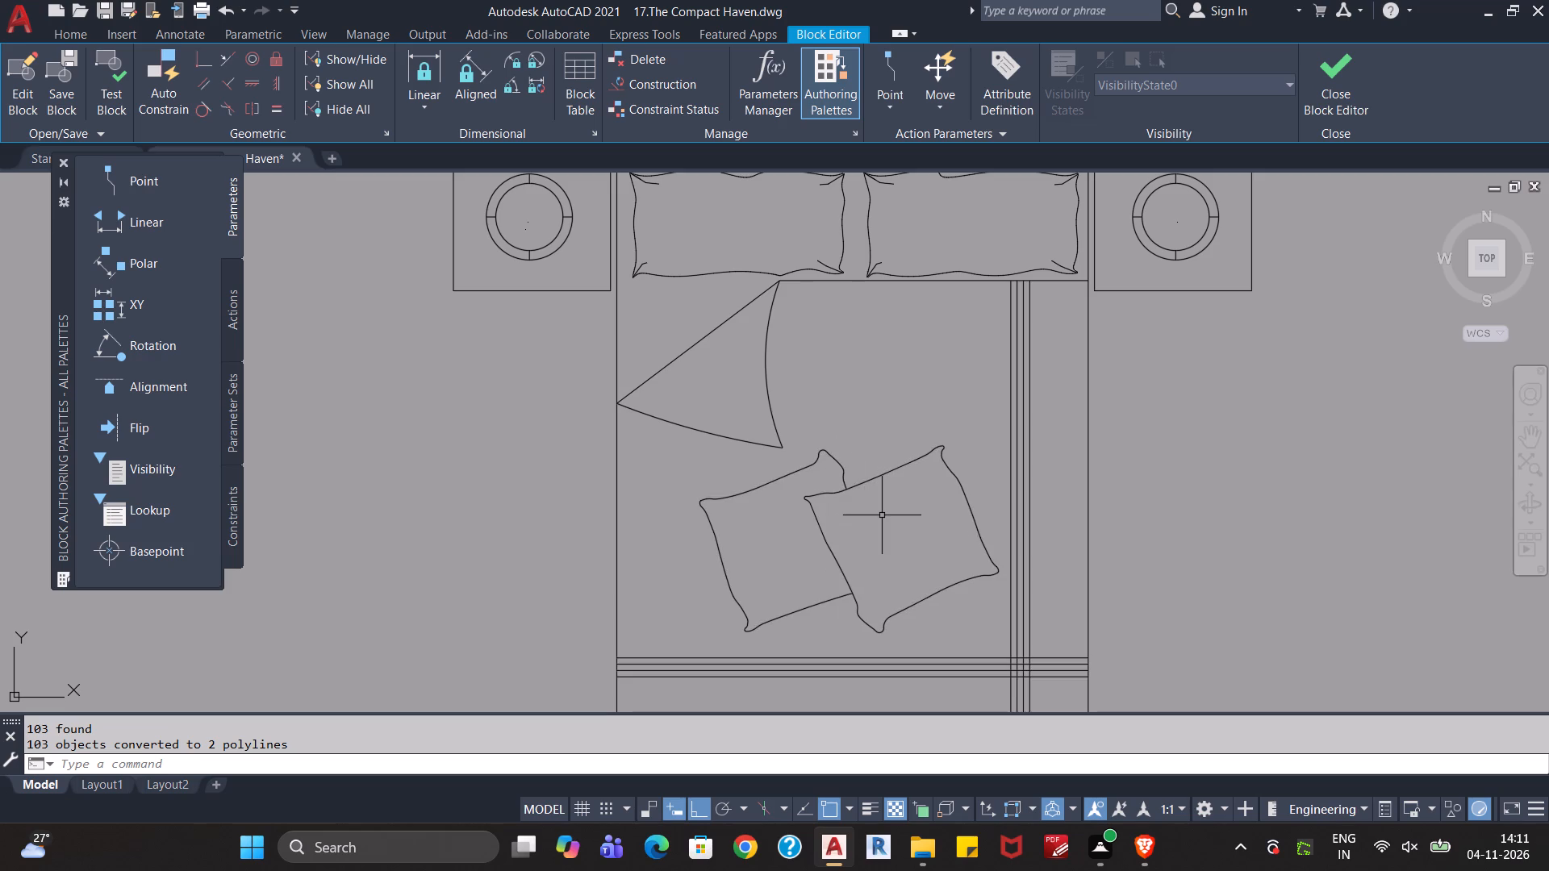
Offset the front loose cushion's outline slightly inward with the Through option, forming a narrow border inside its edge.
{"action": "key", "text": "o"}
{"action": "key", "text": "Return"}
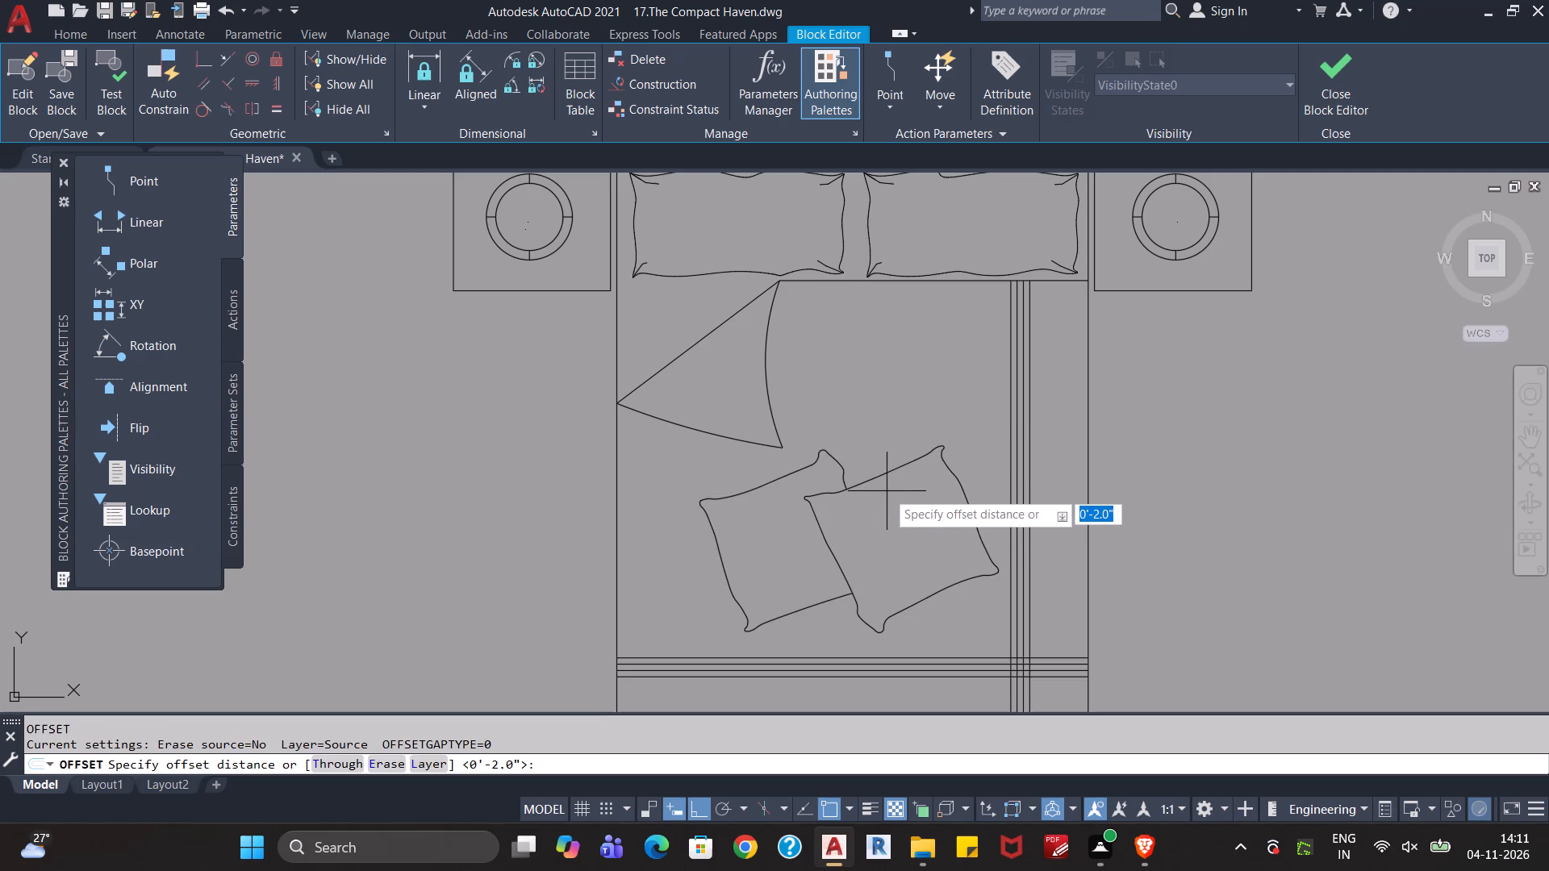
{"action": "key", "text": "t"}
{"action": "key", "text": "Return"}
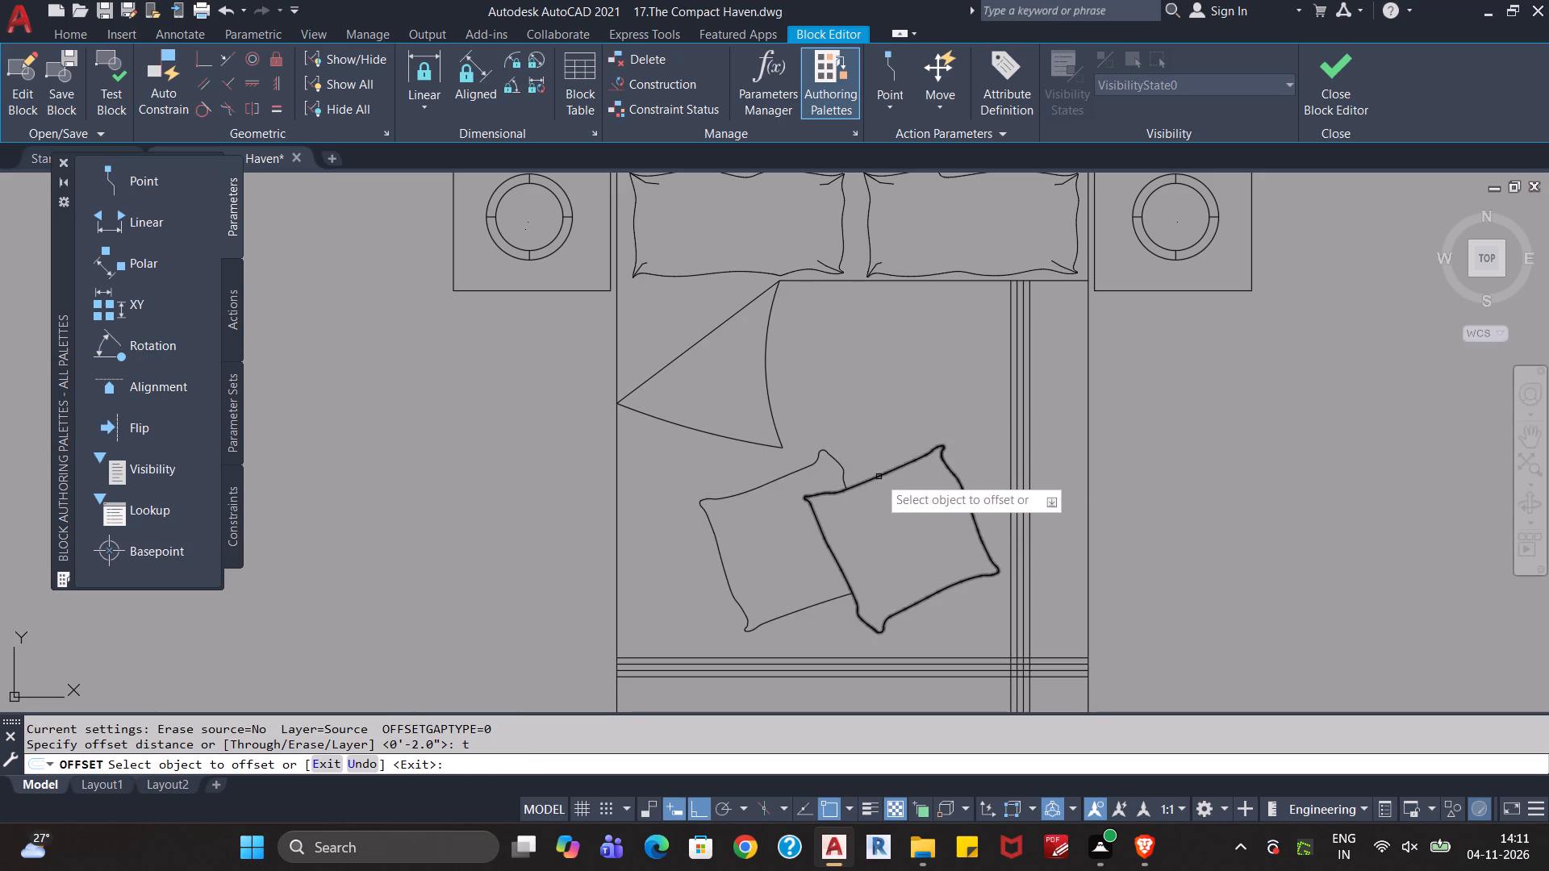
{"action": "left_click", "coordinate": [879, 477]}
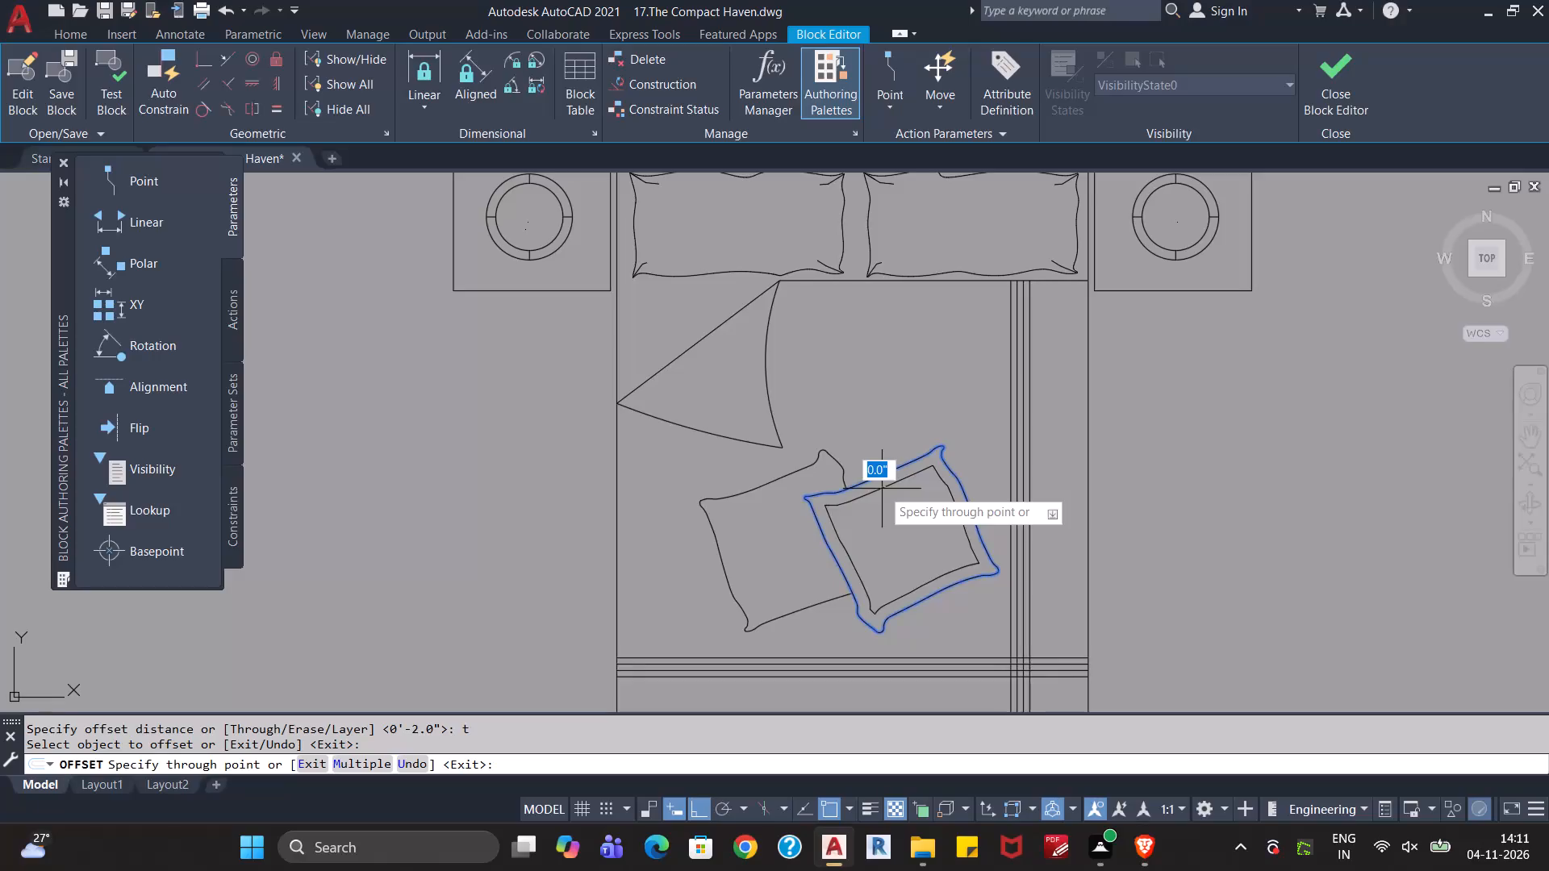
{"action": "scroll", "coordinate": [883, 487], "scroll_direction": "up", "scroll_amount": 3}
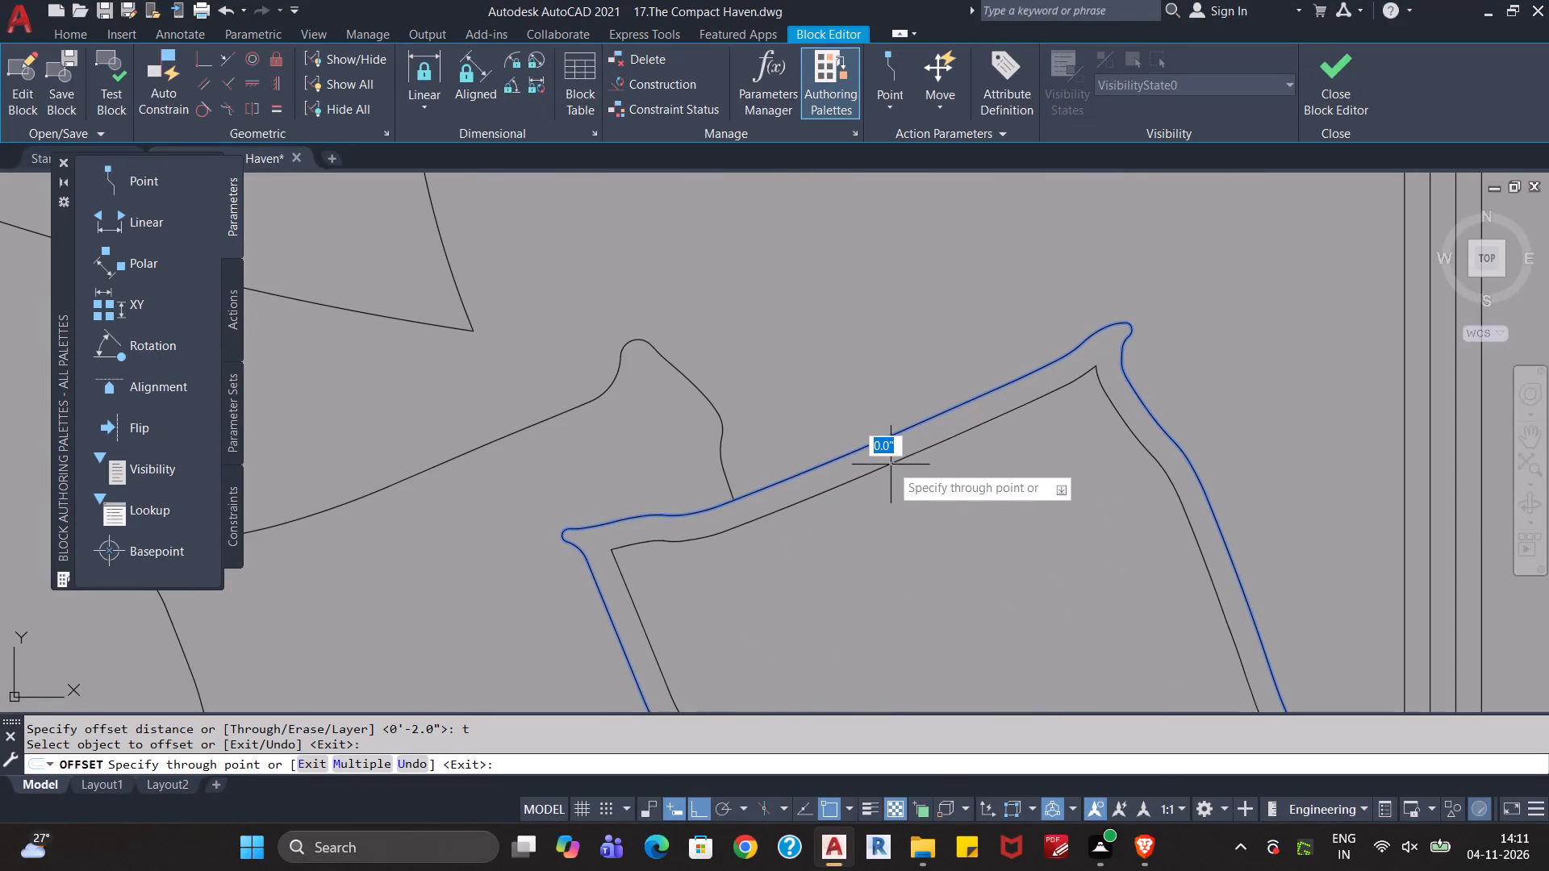
{"action": "scroll", "coordinate": [908, 454], "scroll_direction": "up", "scroll_amount": 2}
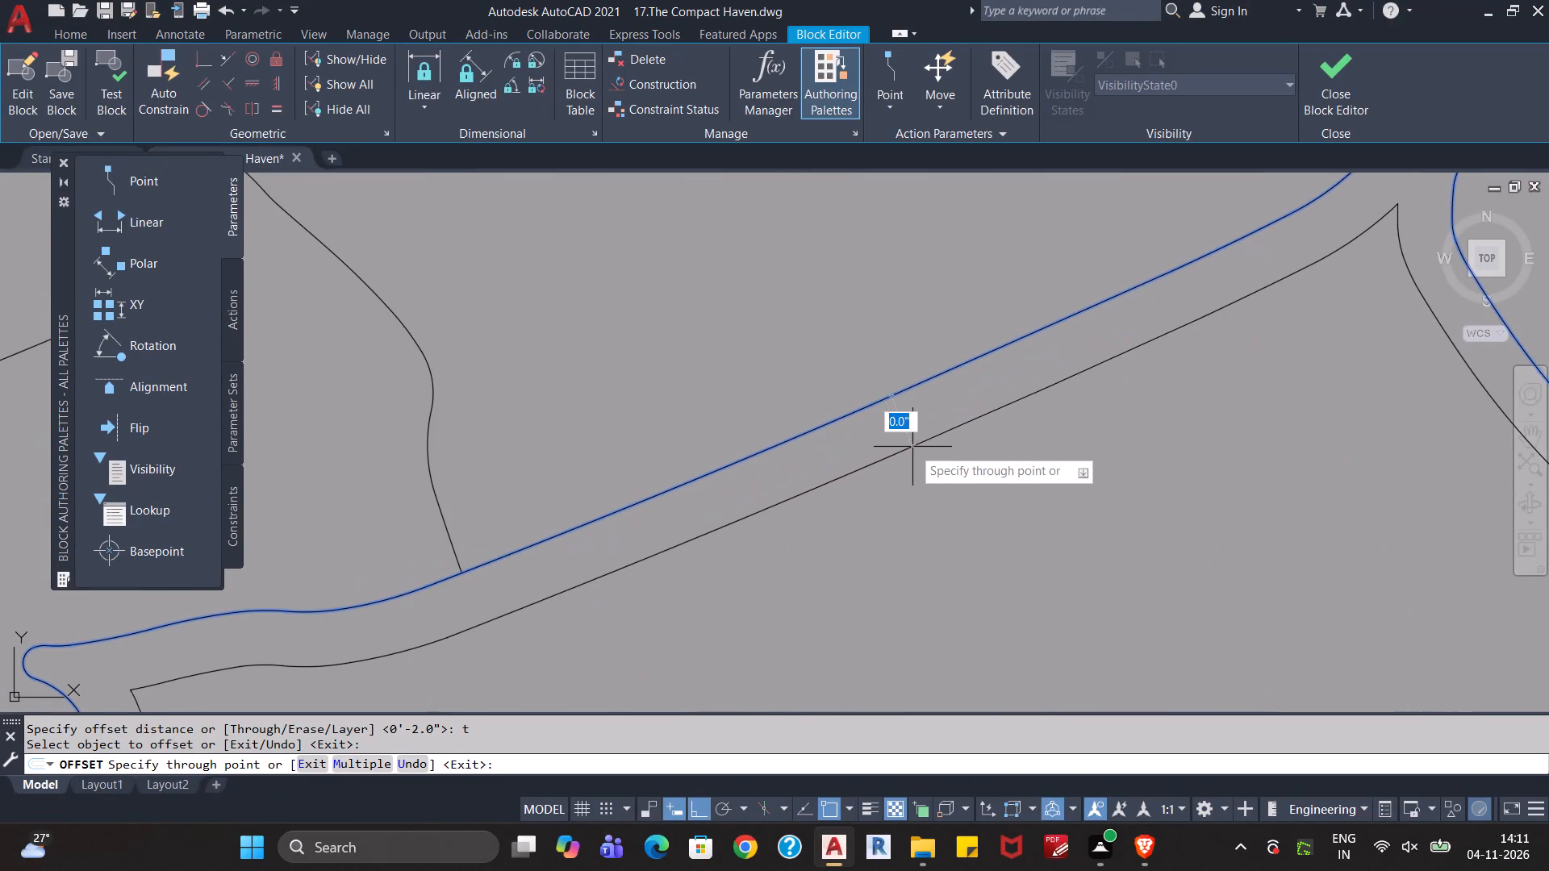
{"action": "left_click", "coordinate": [918, 435]}
{"action": "scroll", "coordinate": [921, 452], "scroll_direction": "down", "scroll_amount": 1}
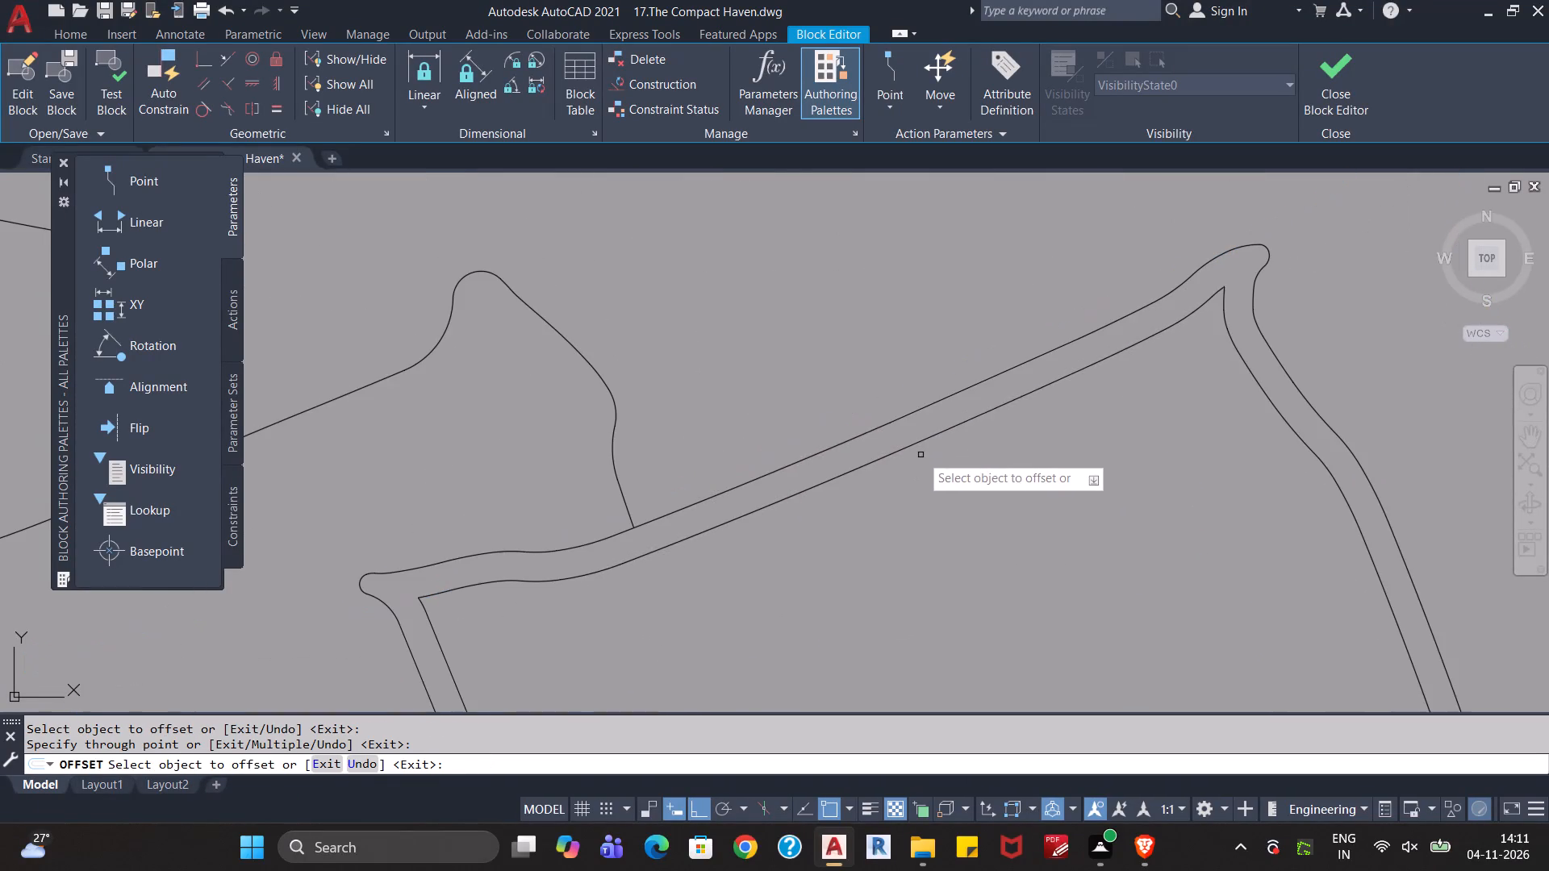
{"action": "scroll", "coordinate": [897, 519], "scroll_direction": "down", "scroll_amount": 2}
{"action": "middle_click_drag", "start_coordinate": [871, 578], "coordinate": [967, 428]}
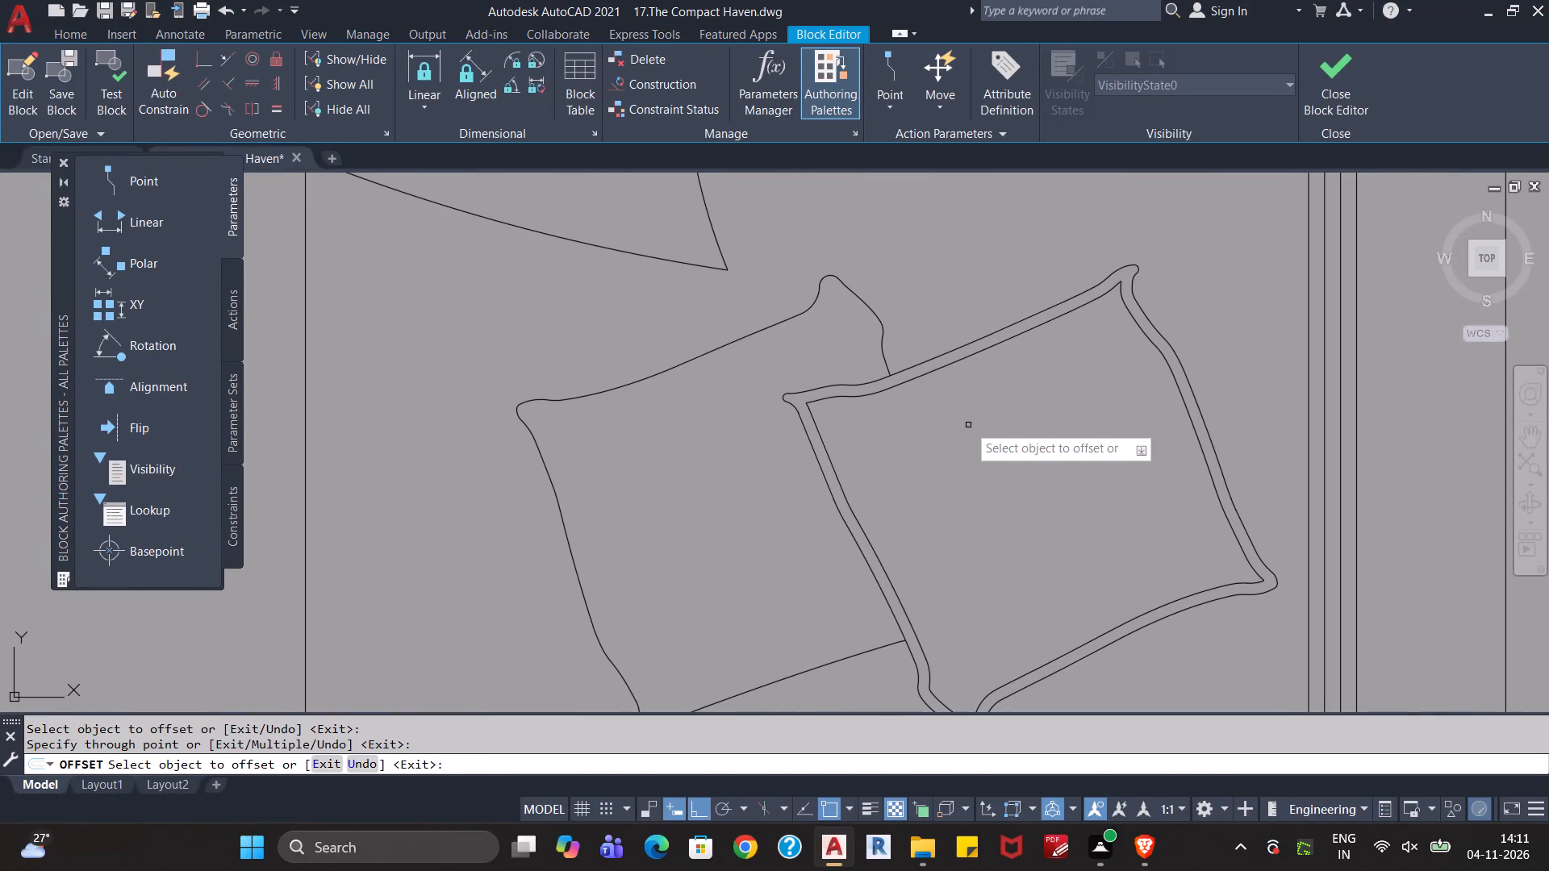
Offset the rear loose cushion's outline slightly inward through a point, giving it a narrow border like the front cushion's.
{"action": "left_click", "coordinate": [636, 384]}
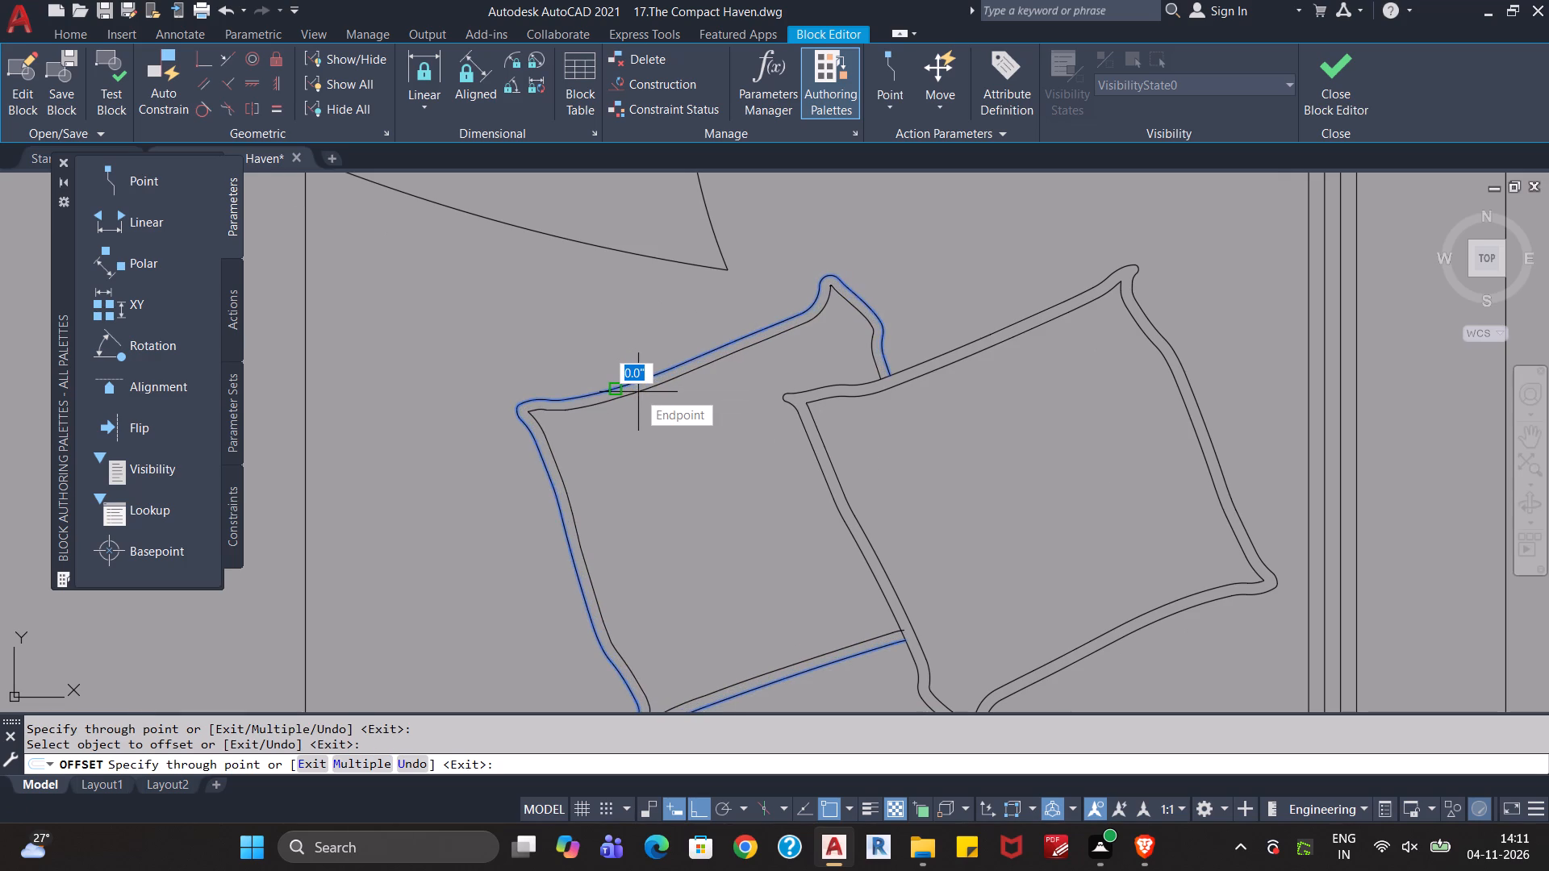
{"action": "scroll", "coordinate": [638, 392], "scroll_direction": "up", "scroll_amount": 1}
{"action": "left_click", "coordinate": [638, 392]}
{"action": "scroll", "coordinate": [650, 397], "scroll_direction": "down", "scroll_amount": 1}
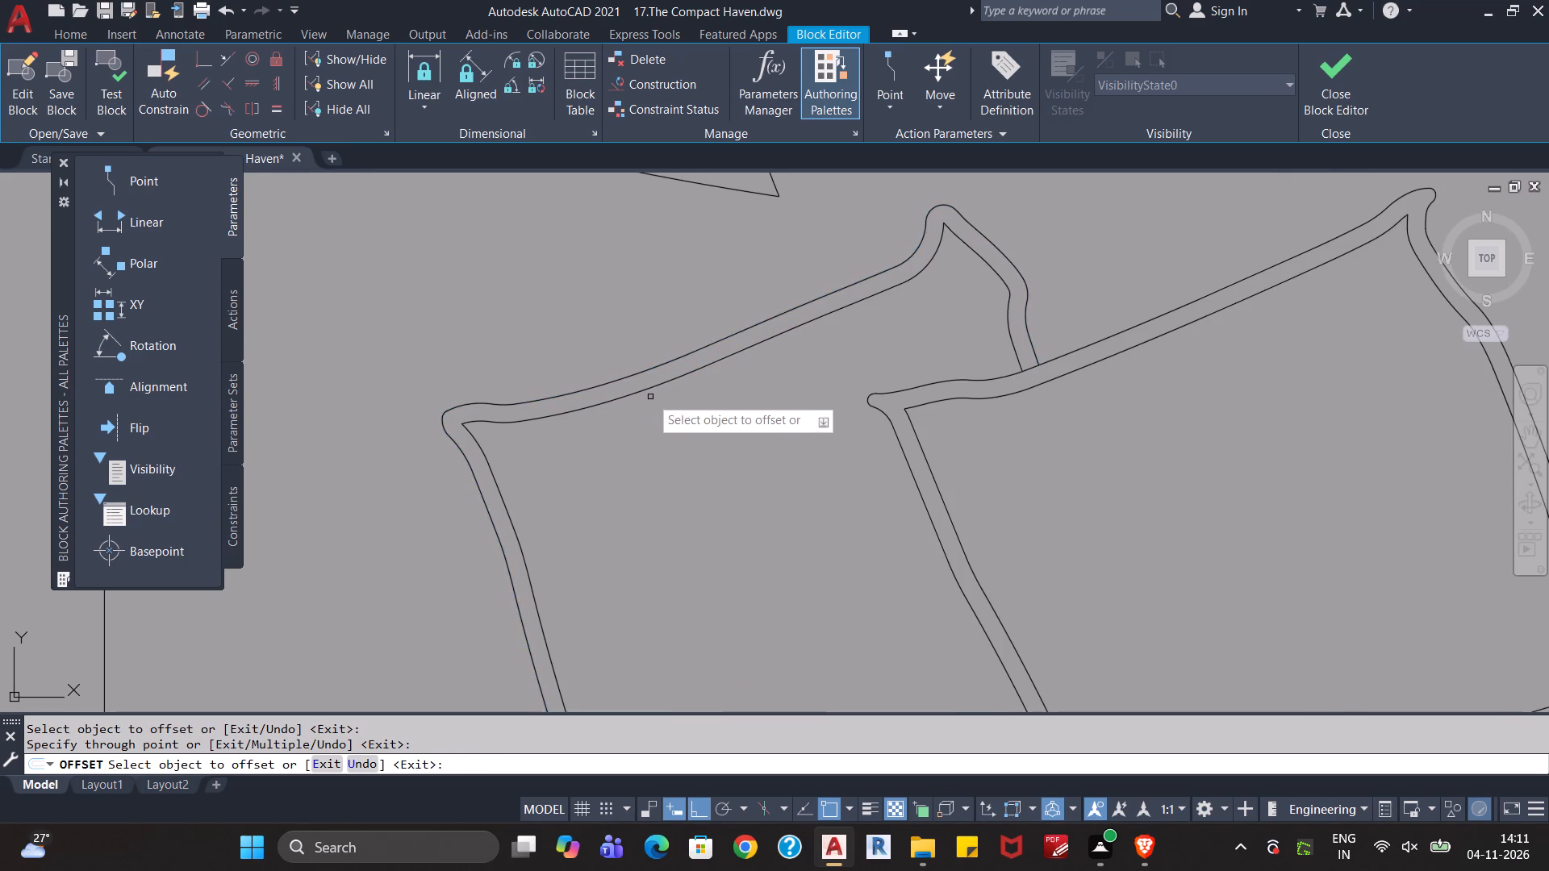
{"action": "middle_click_drag", "start_coordinate": [723, 463], "coordinate": [715, 430]}
{"action": "scroll", "coordinate": [712, 425], "scroll_direction": "down", "scroll_amount": 1}
{"action": "middle_click_drag", "start_coordinate": [713, 476], "coordinate": [704, 454]}
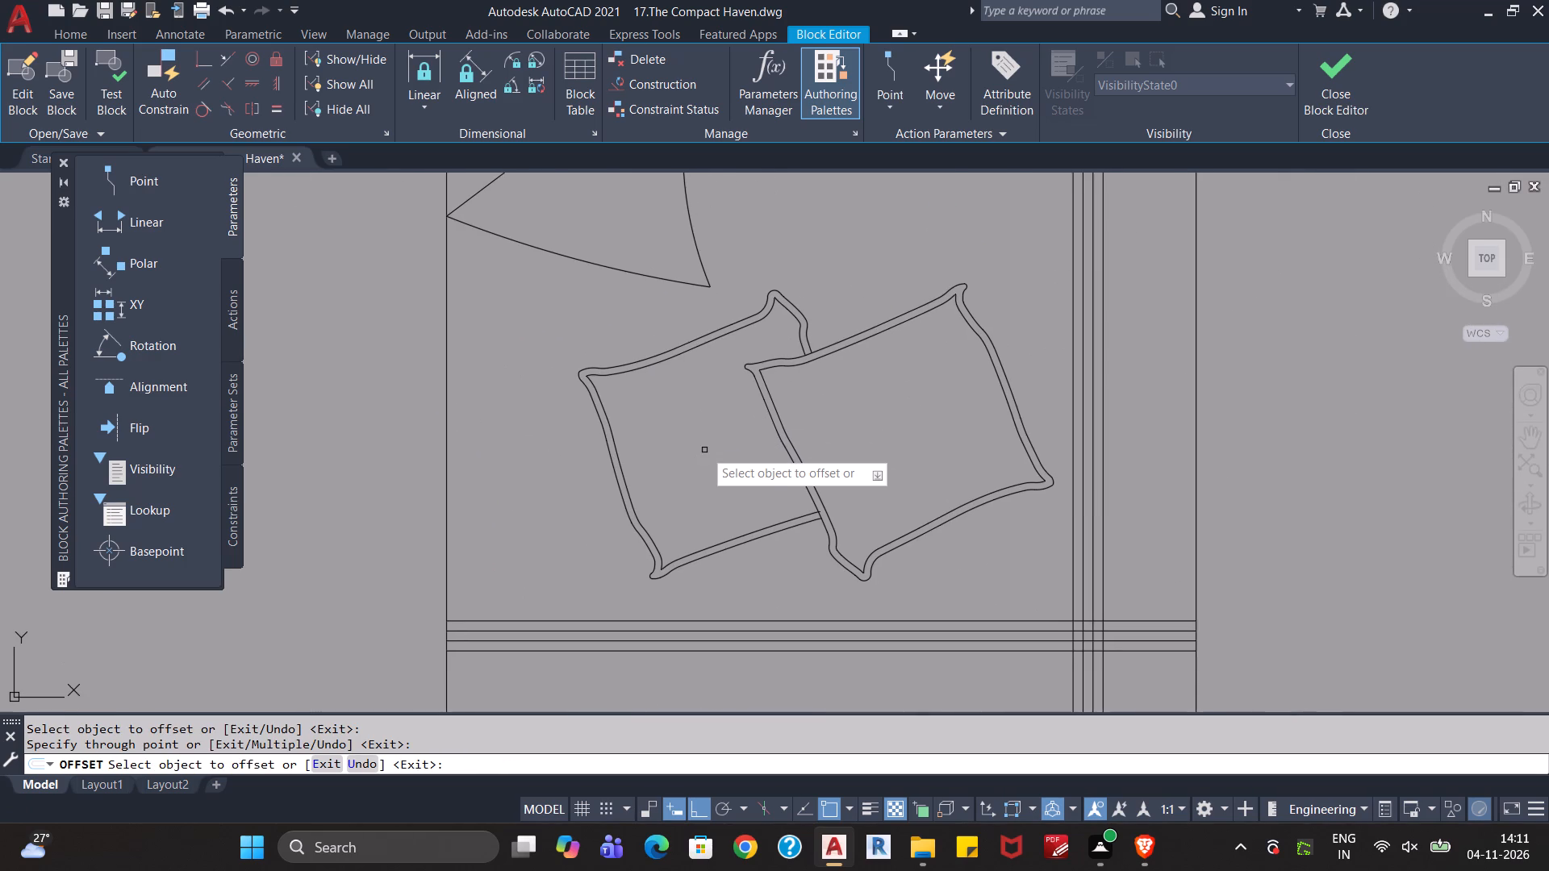
{"action": "scroll", "coordinate": [704, 457], "scroll_direction": "down", "scroll_amount": 2}
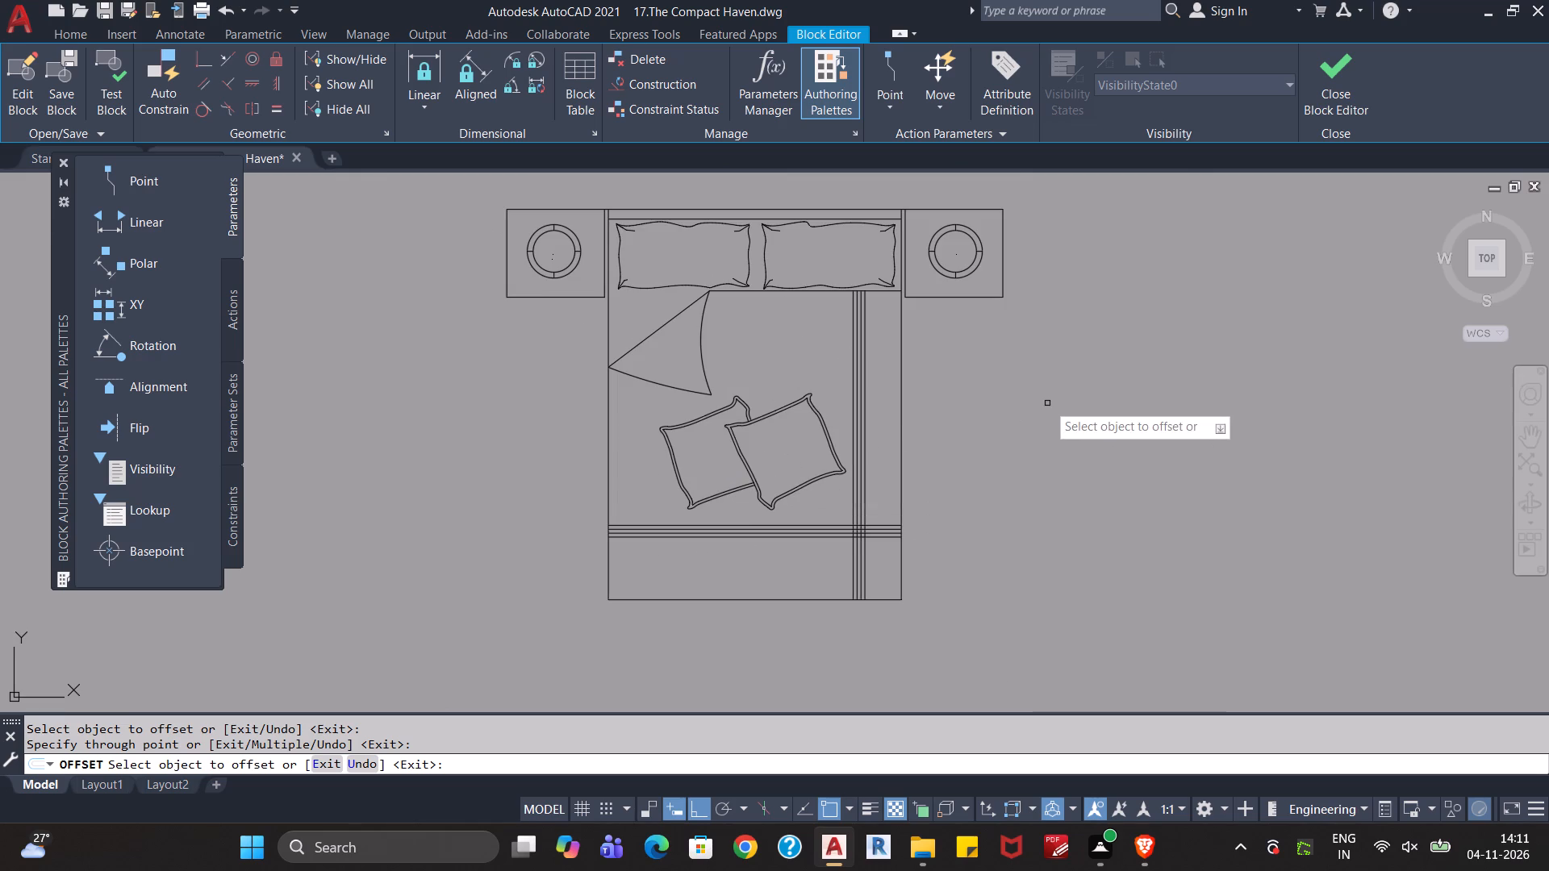
{"action": "scroll", "coordinate": [857, 365], "scroll_direction": "up", "scroll_amount": 1}
{"action": "middle_click_drag", "start_coordinate": [990, 319], "coordinate": [1011, 506]}
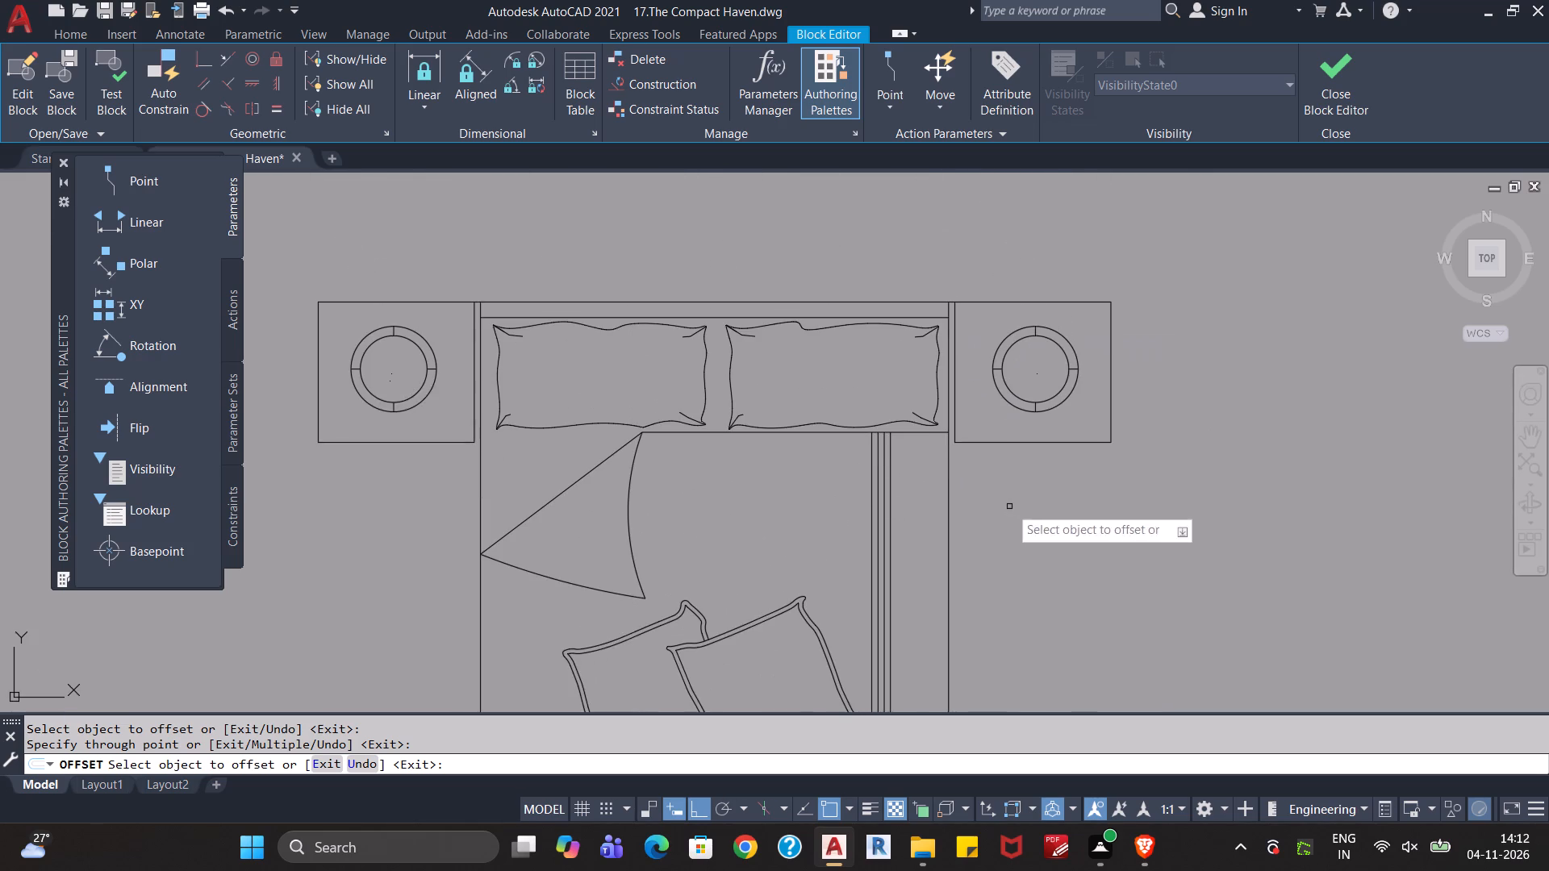
{"action": "scroll", "coordinate": [942, 380], "scroll_direction": "up", "scroll_amount": 2}
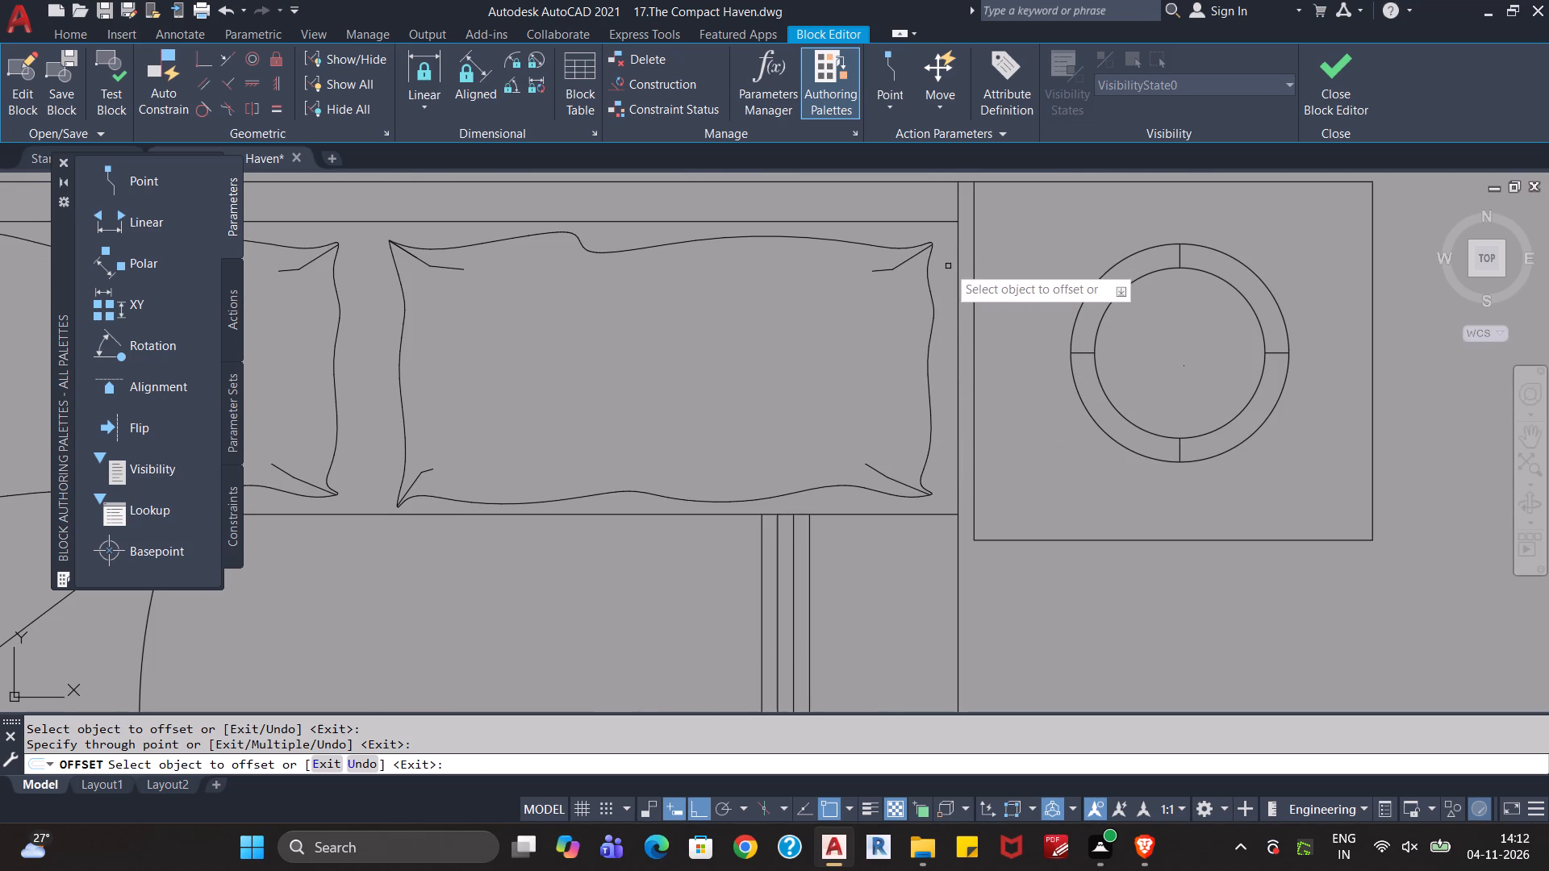
{"action": "key", "text": "Escape"}
{"action": "key", "text": "Escape"}
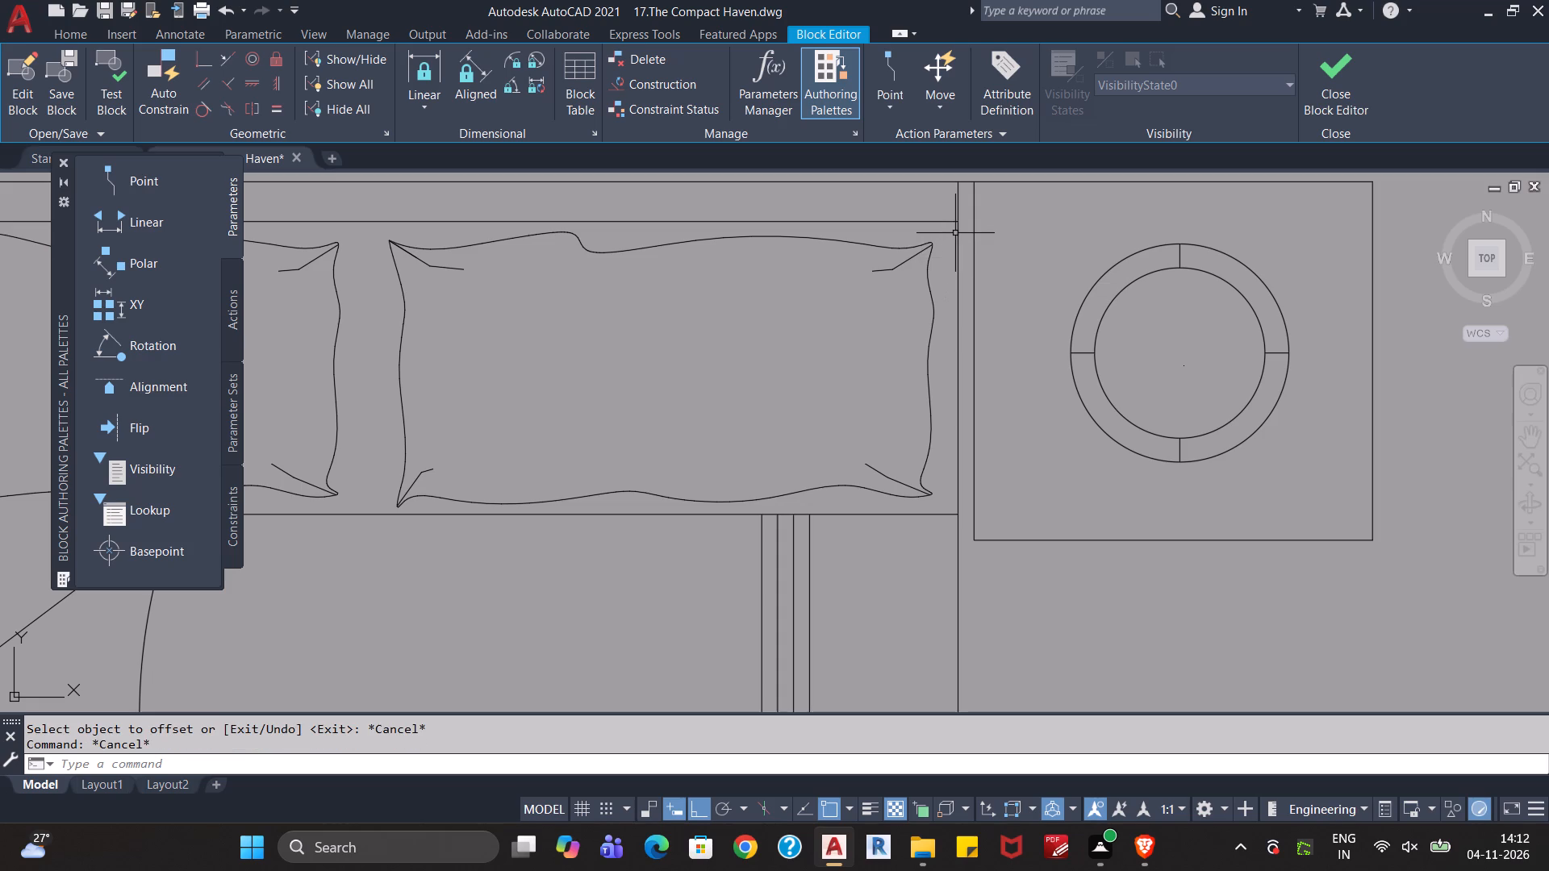
Join the right head pillow's outline and corner crease segments into polylines.
{"action": "left_click", "coordinate": [952, 227]}
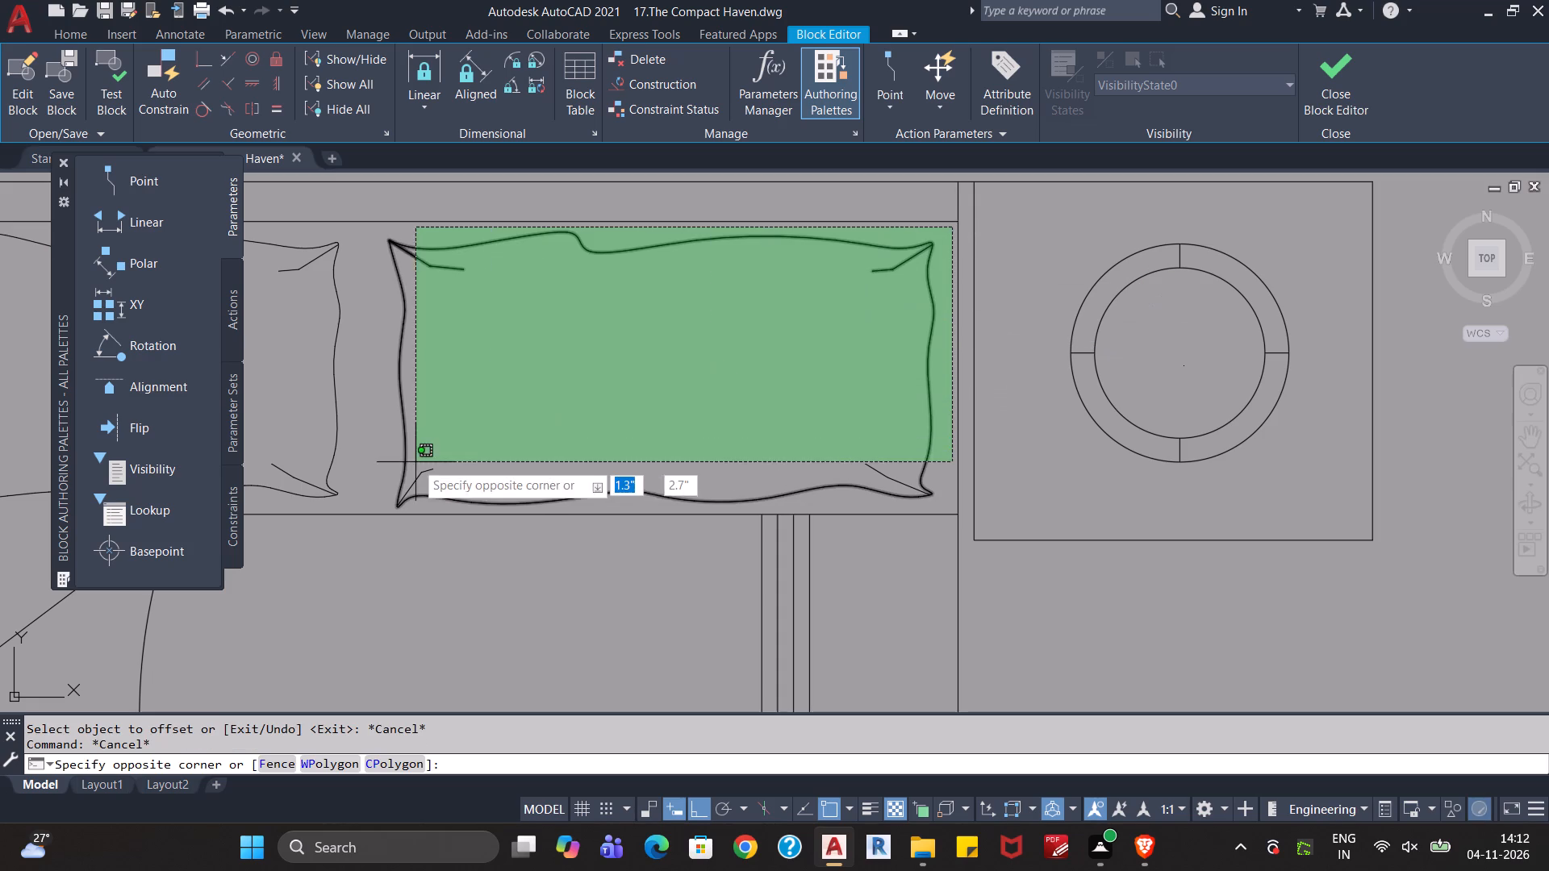
{"action": "left_click", "coordinate": [378, 493]}
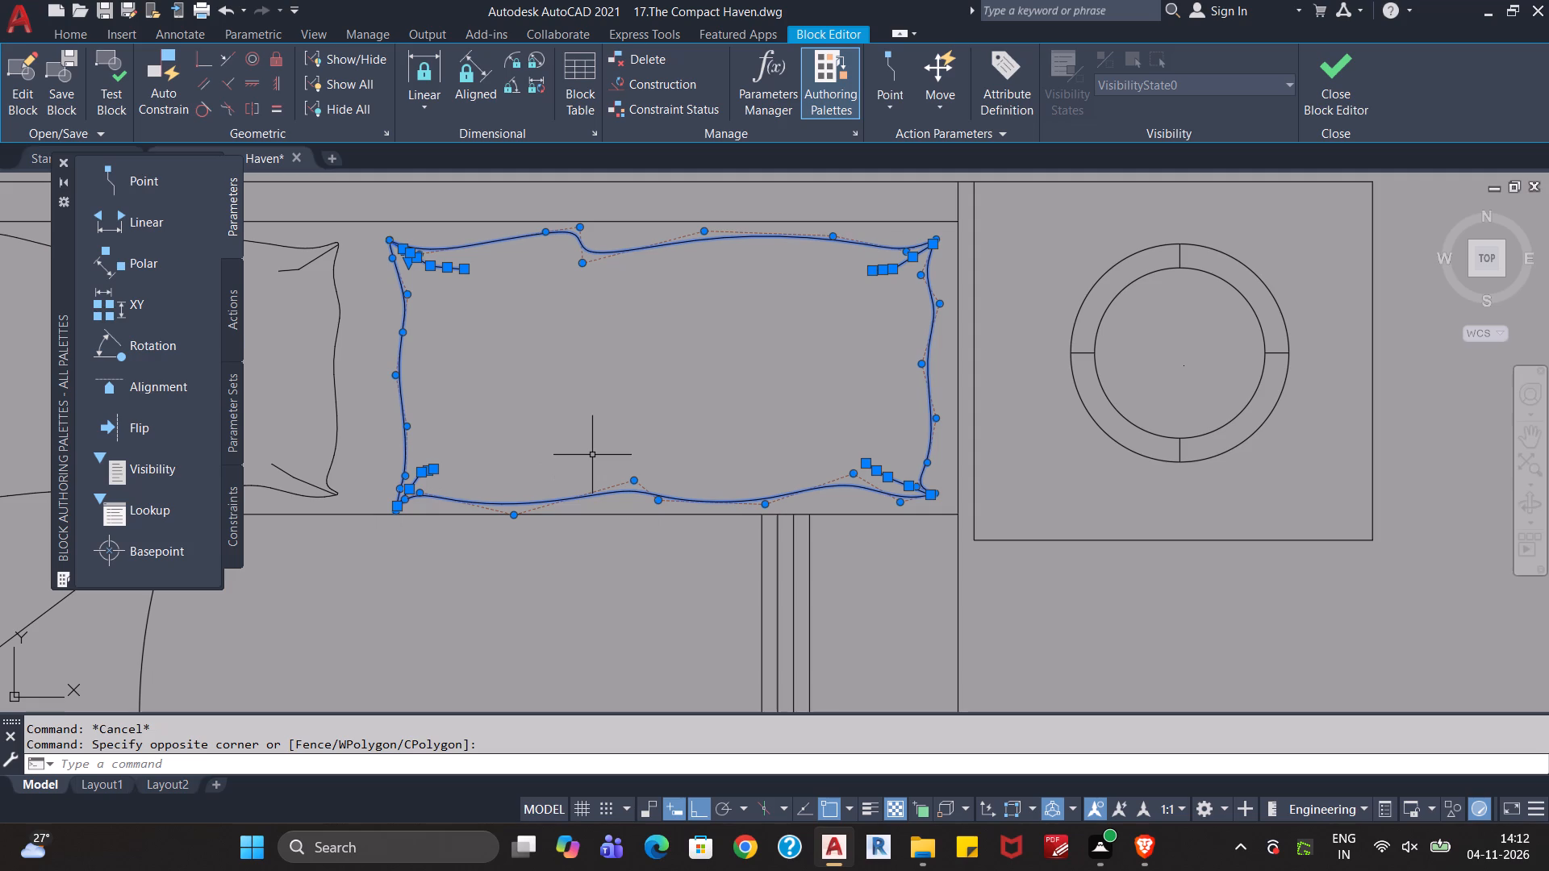
{"action": "type", "text": "join"}
{"action": "key", "text": "Return"}
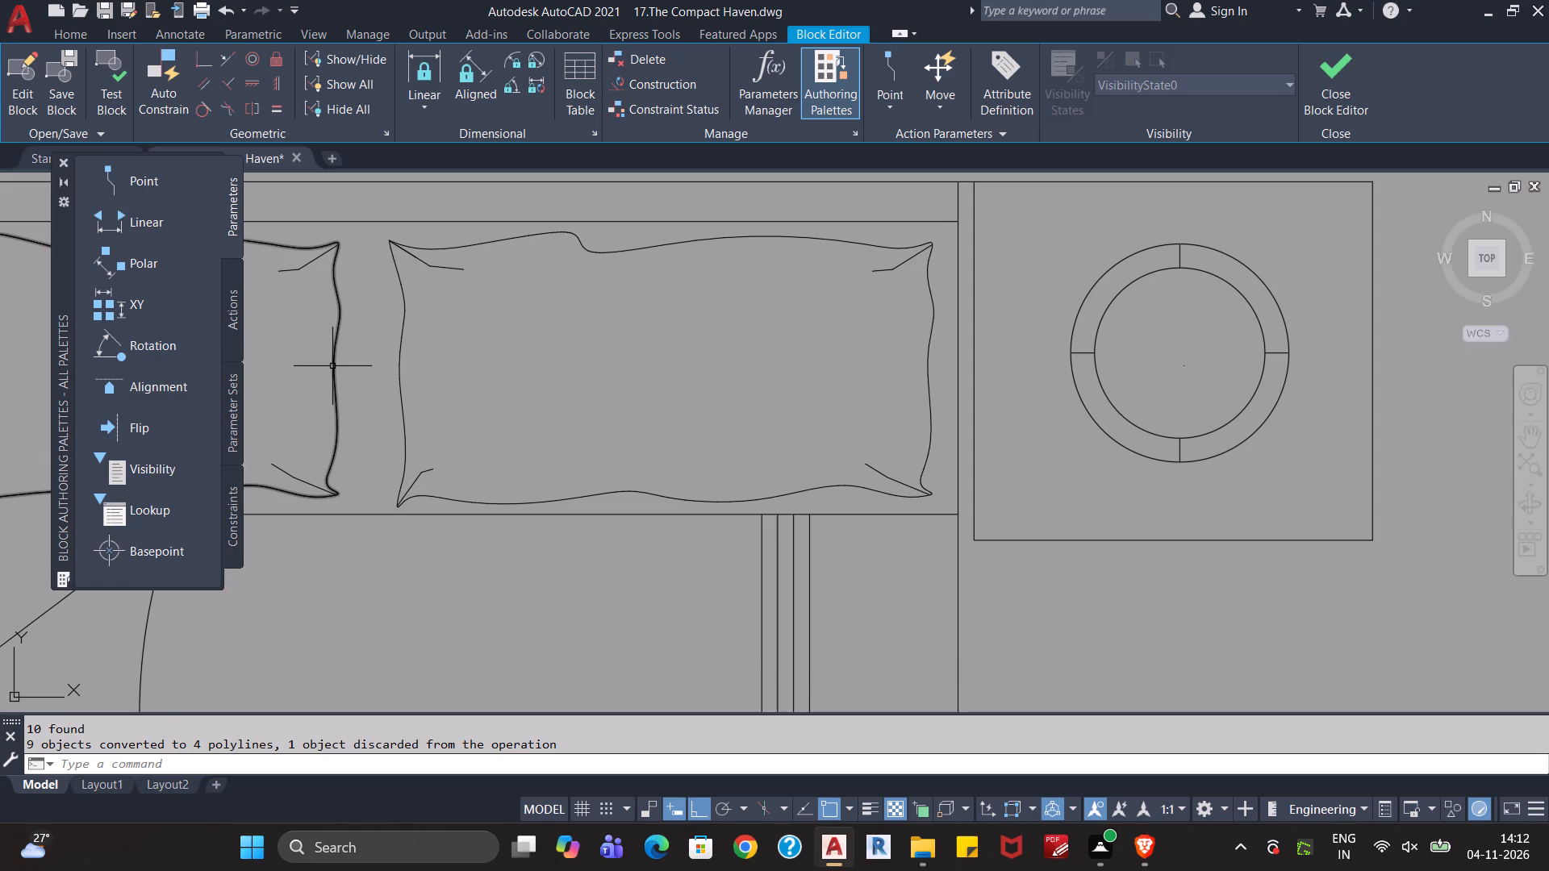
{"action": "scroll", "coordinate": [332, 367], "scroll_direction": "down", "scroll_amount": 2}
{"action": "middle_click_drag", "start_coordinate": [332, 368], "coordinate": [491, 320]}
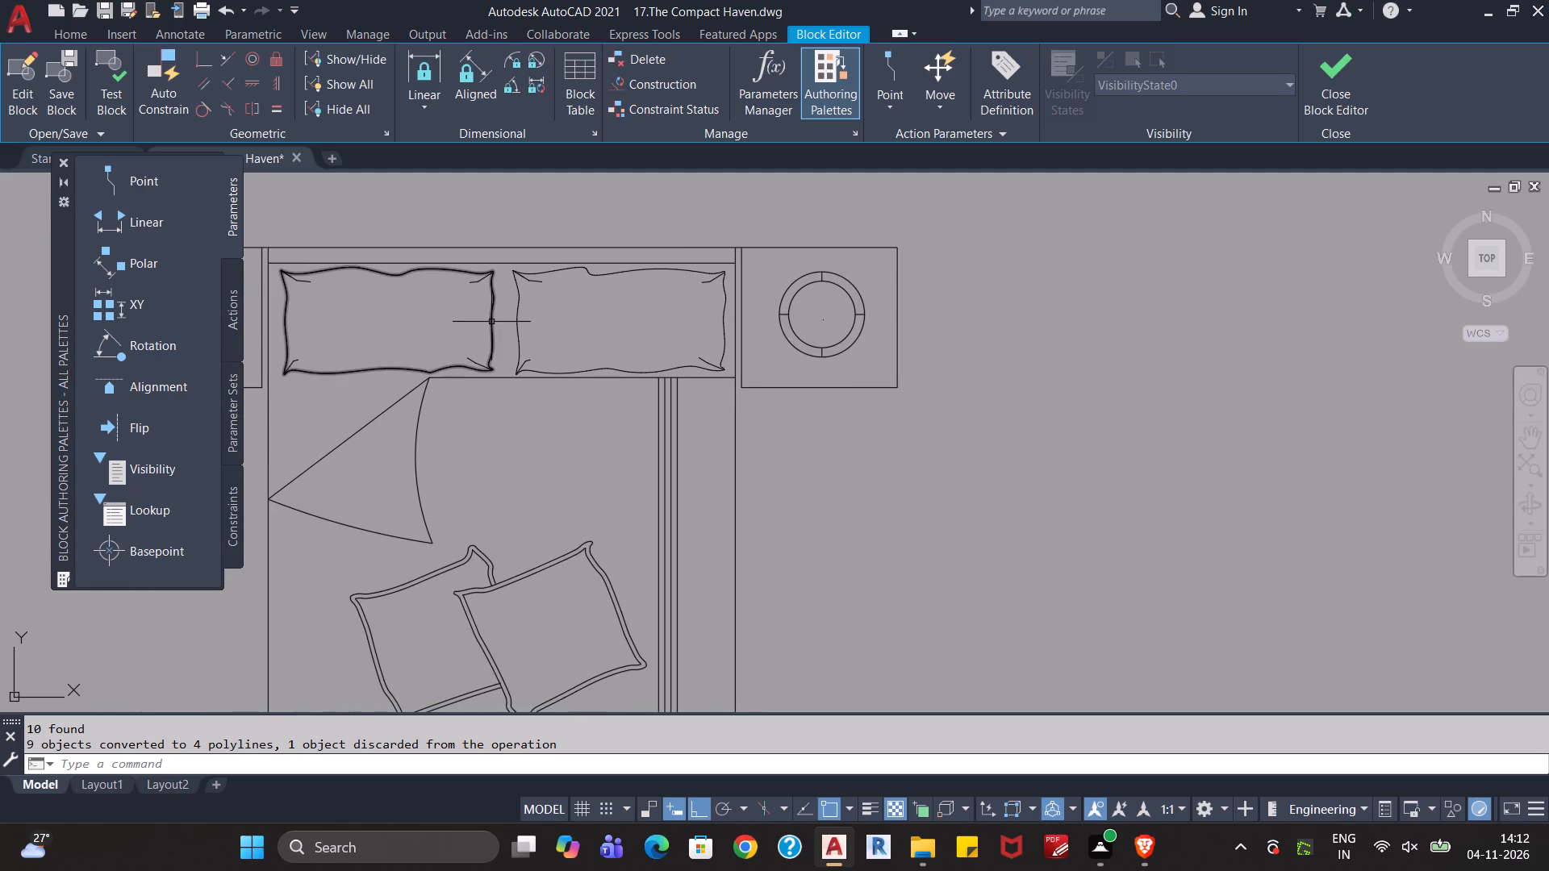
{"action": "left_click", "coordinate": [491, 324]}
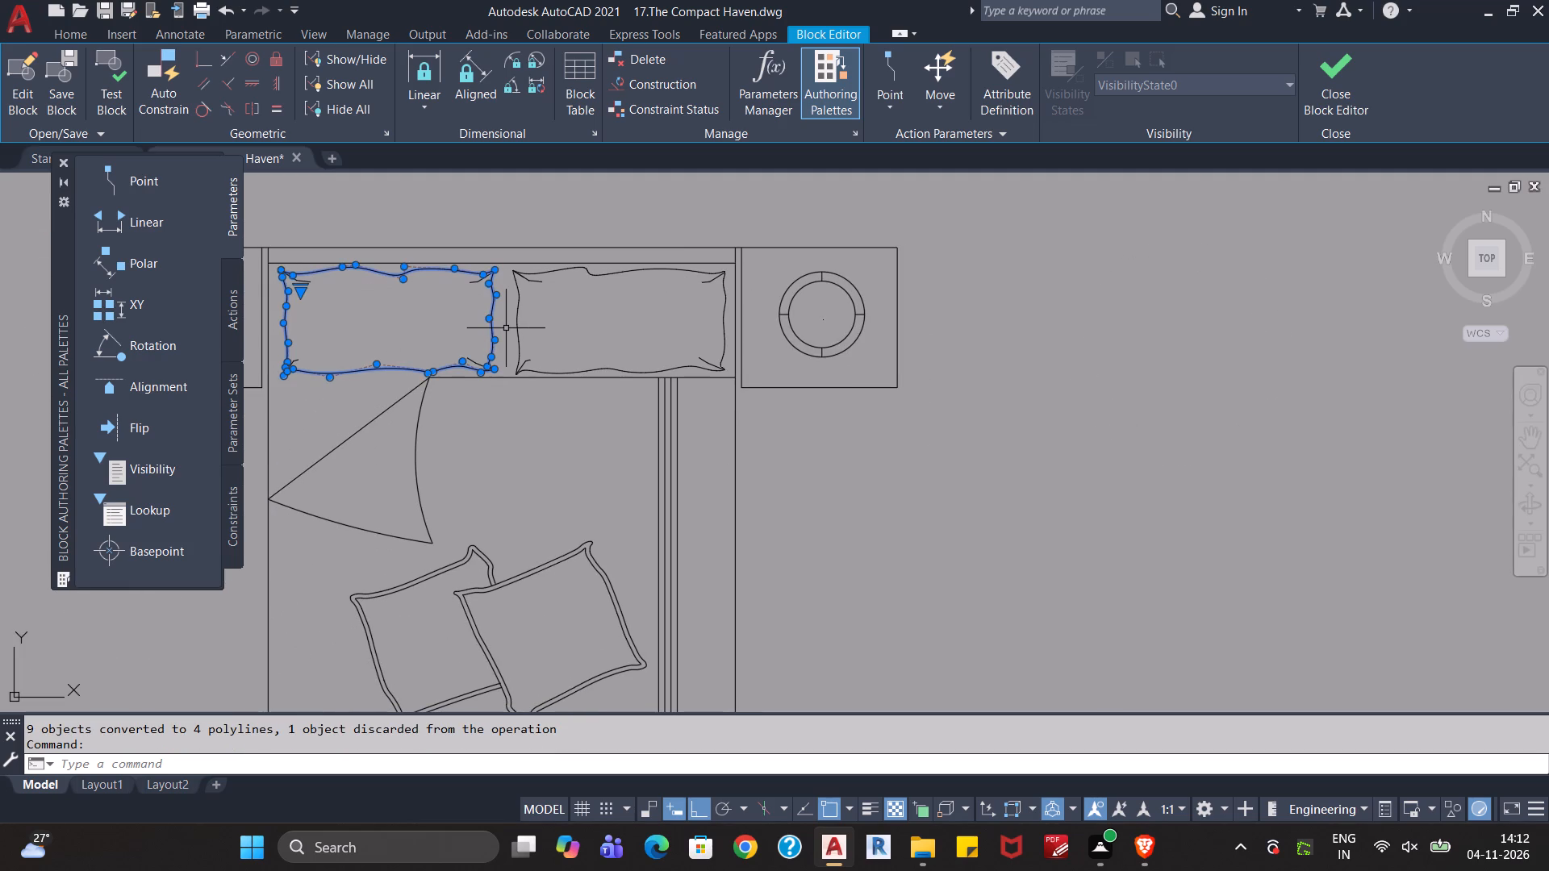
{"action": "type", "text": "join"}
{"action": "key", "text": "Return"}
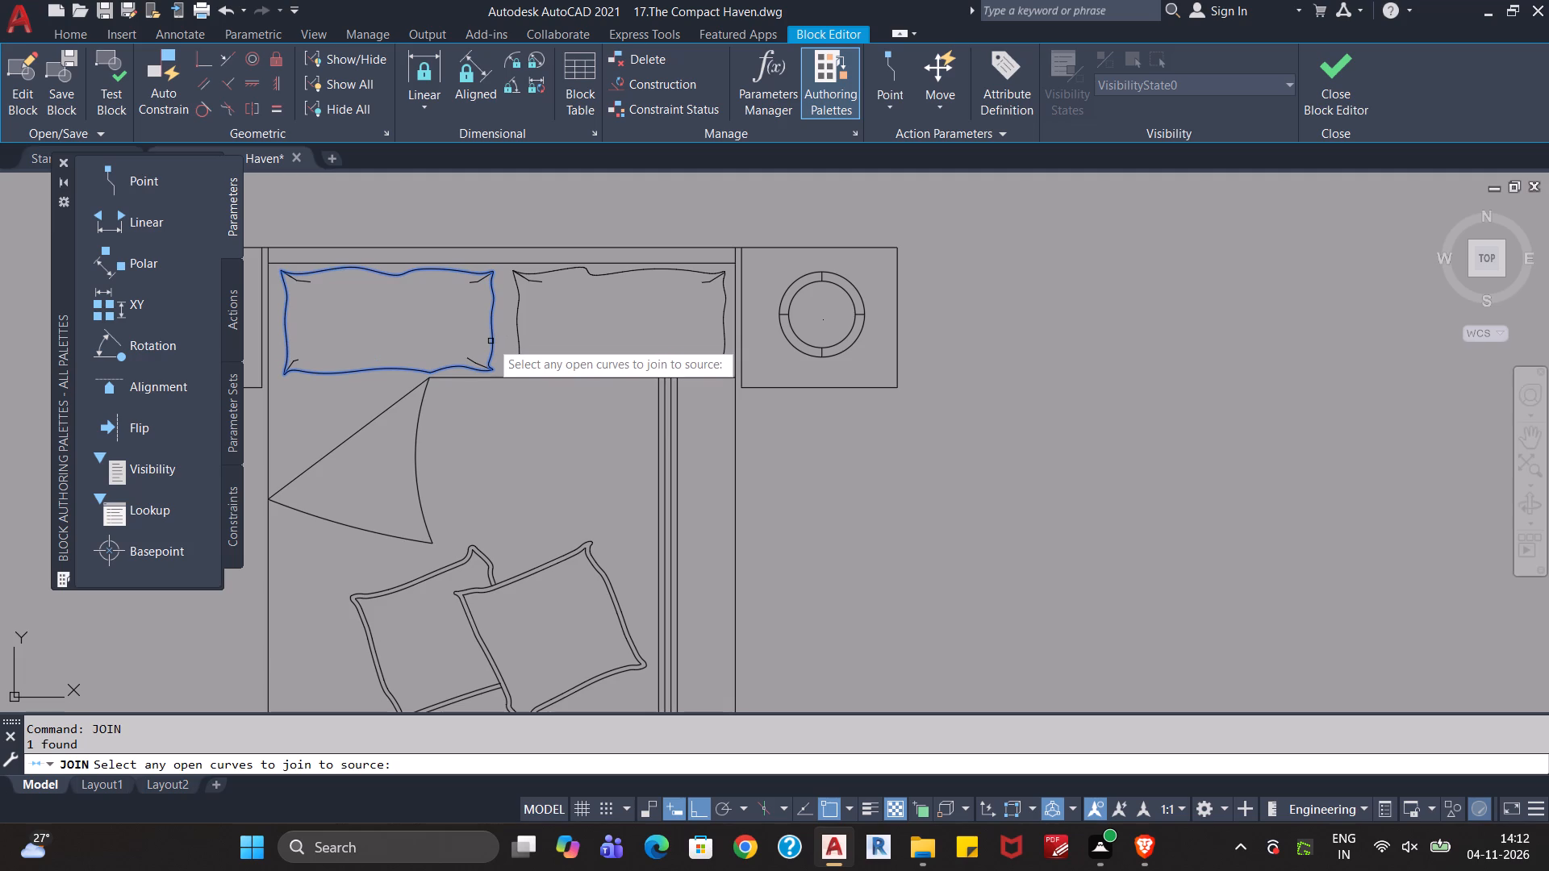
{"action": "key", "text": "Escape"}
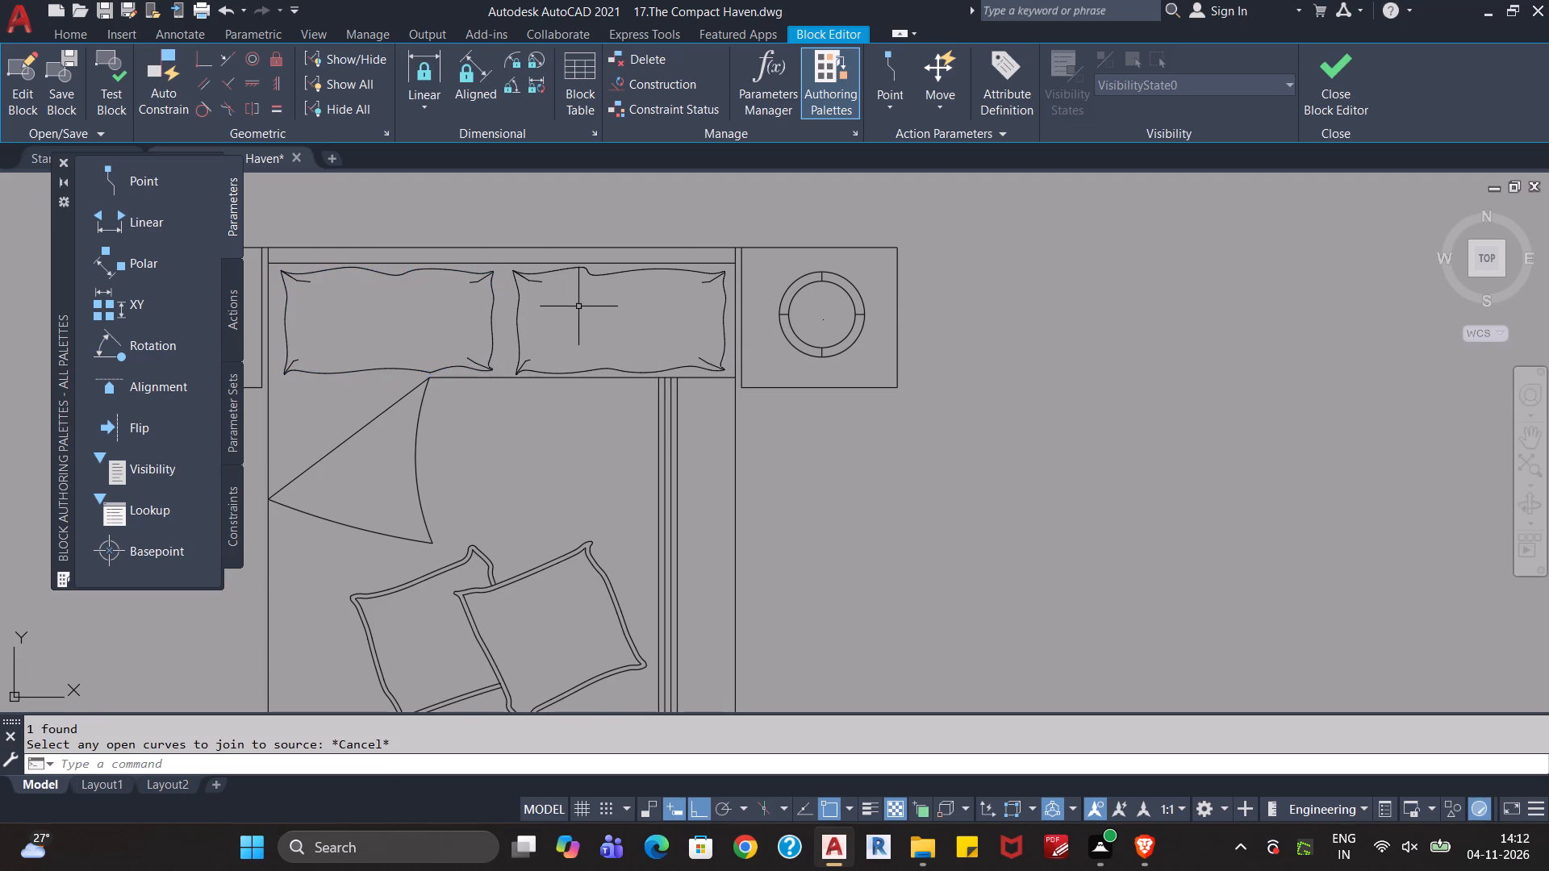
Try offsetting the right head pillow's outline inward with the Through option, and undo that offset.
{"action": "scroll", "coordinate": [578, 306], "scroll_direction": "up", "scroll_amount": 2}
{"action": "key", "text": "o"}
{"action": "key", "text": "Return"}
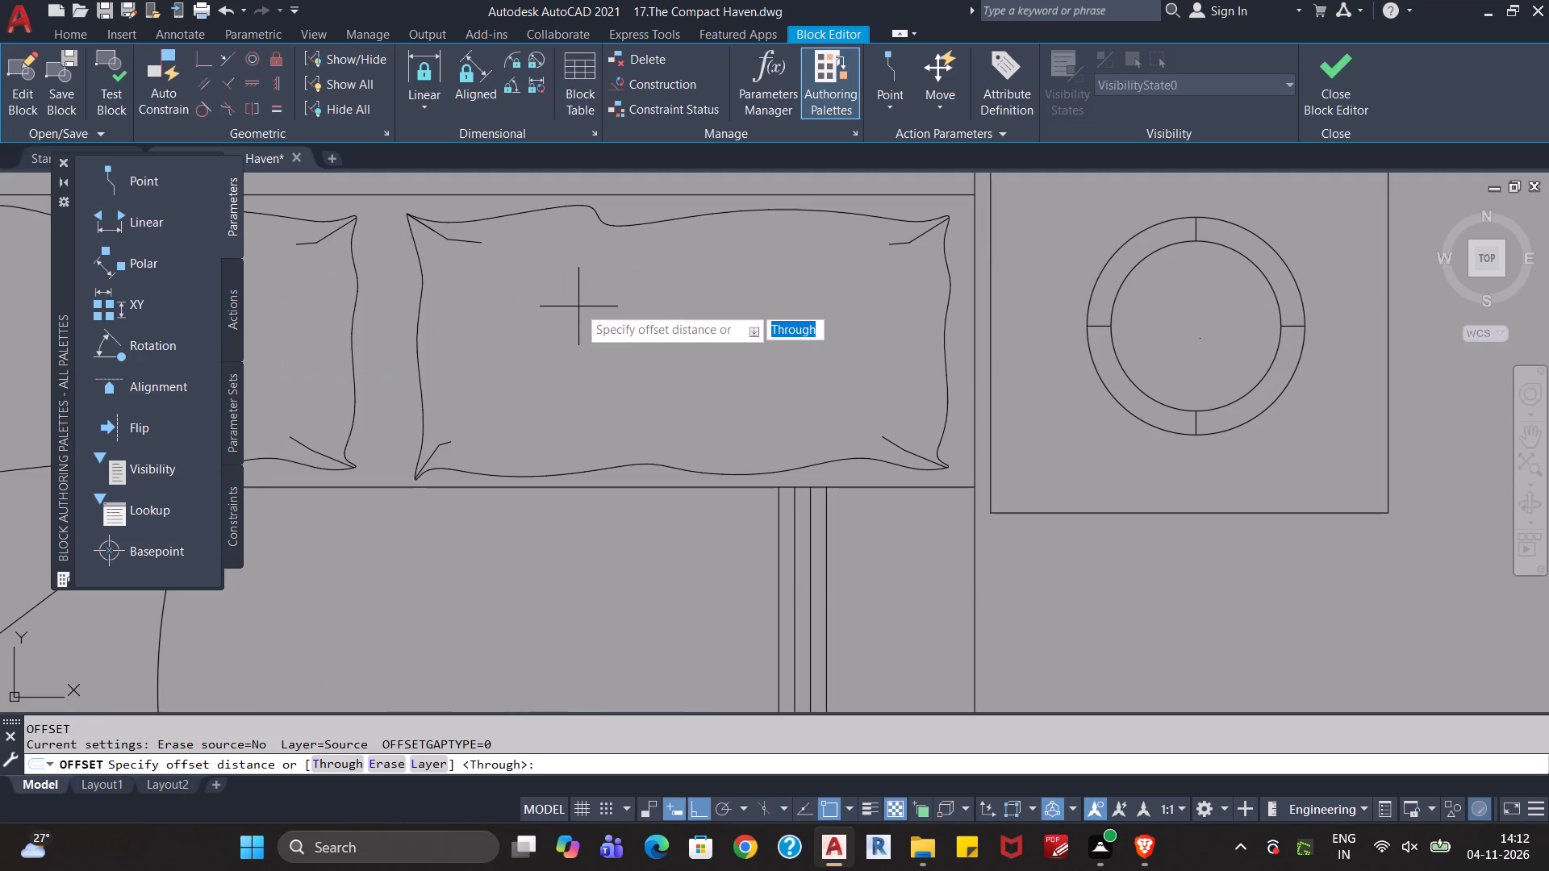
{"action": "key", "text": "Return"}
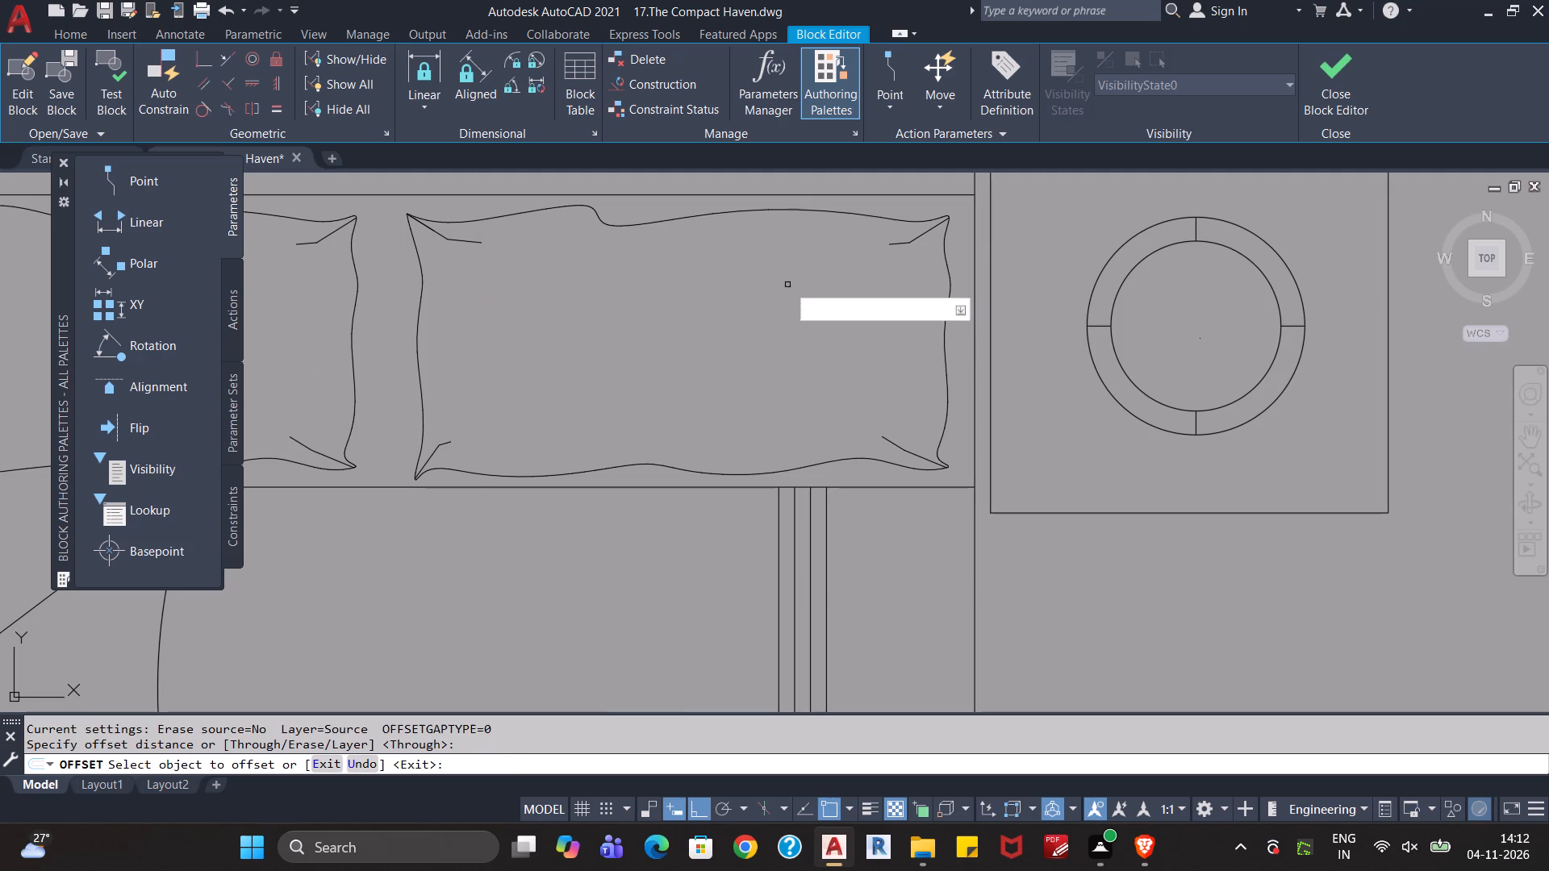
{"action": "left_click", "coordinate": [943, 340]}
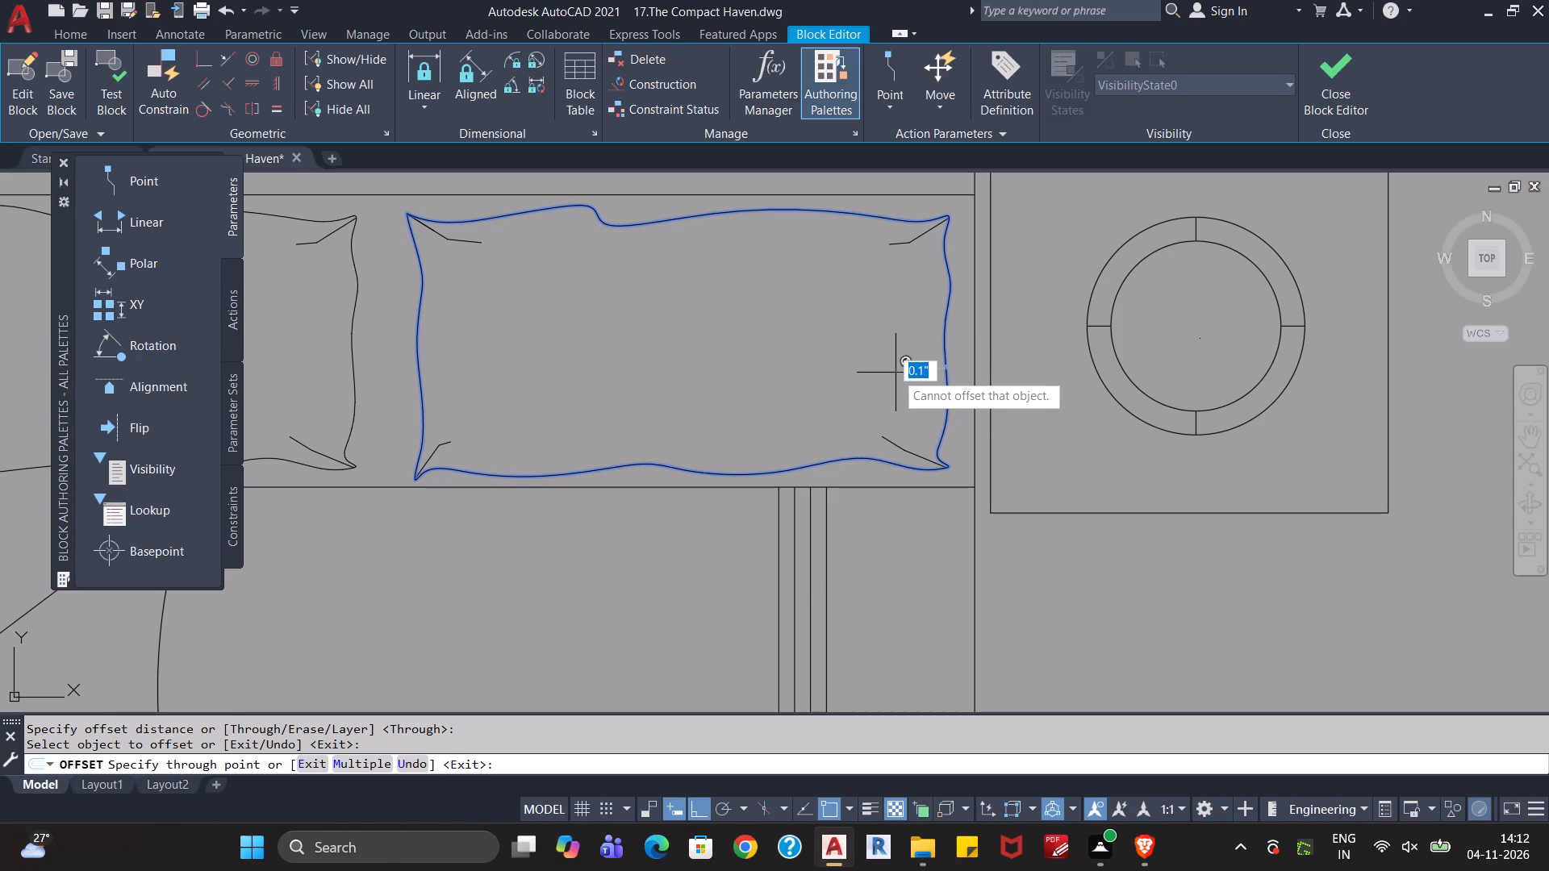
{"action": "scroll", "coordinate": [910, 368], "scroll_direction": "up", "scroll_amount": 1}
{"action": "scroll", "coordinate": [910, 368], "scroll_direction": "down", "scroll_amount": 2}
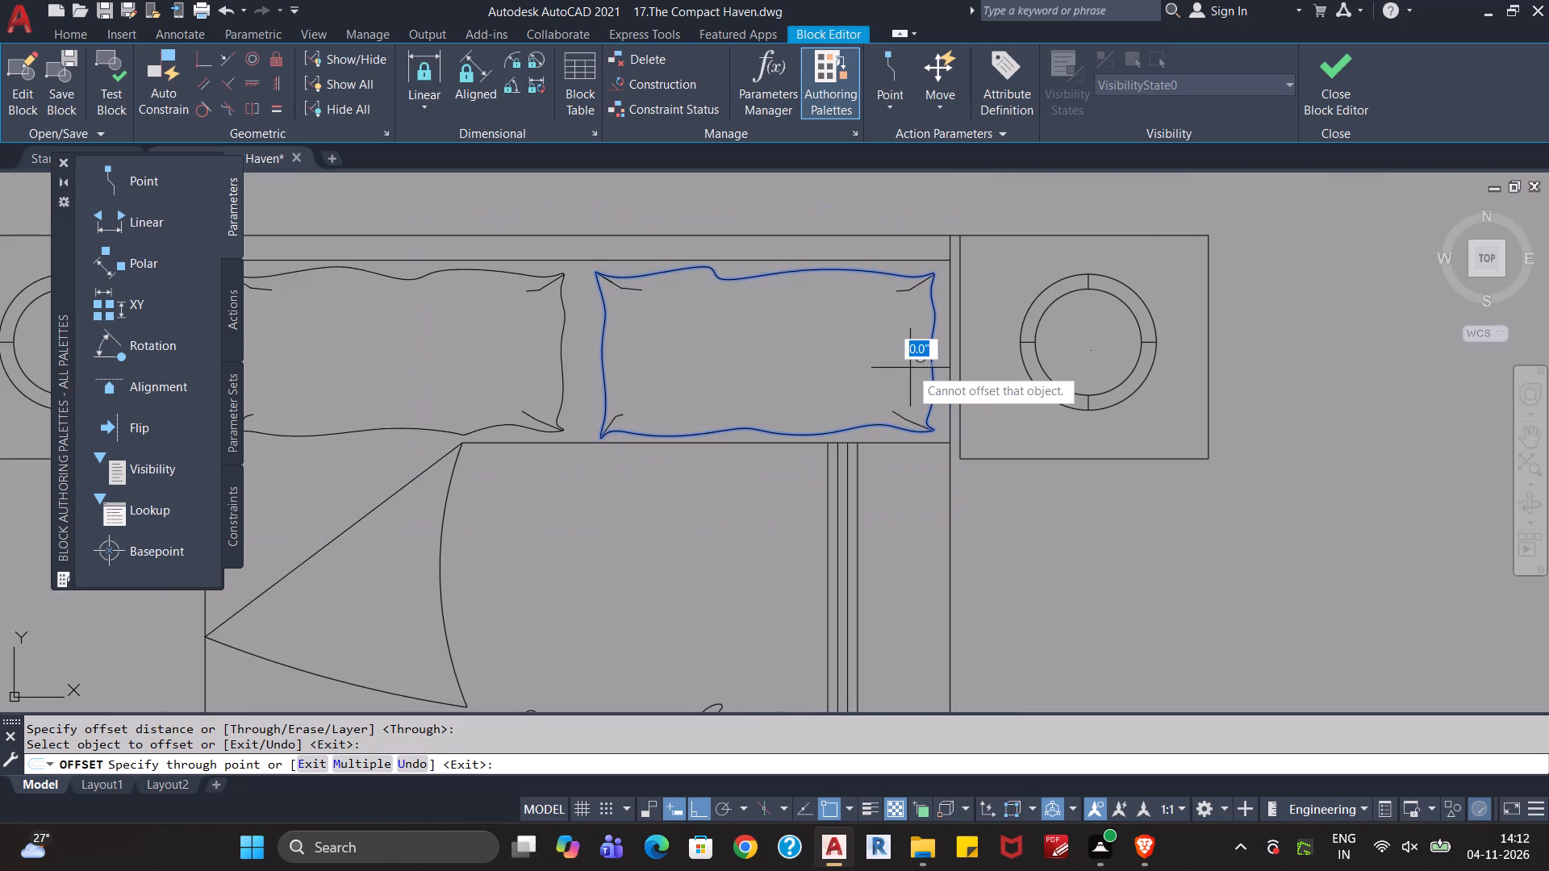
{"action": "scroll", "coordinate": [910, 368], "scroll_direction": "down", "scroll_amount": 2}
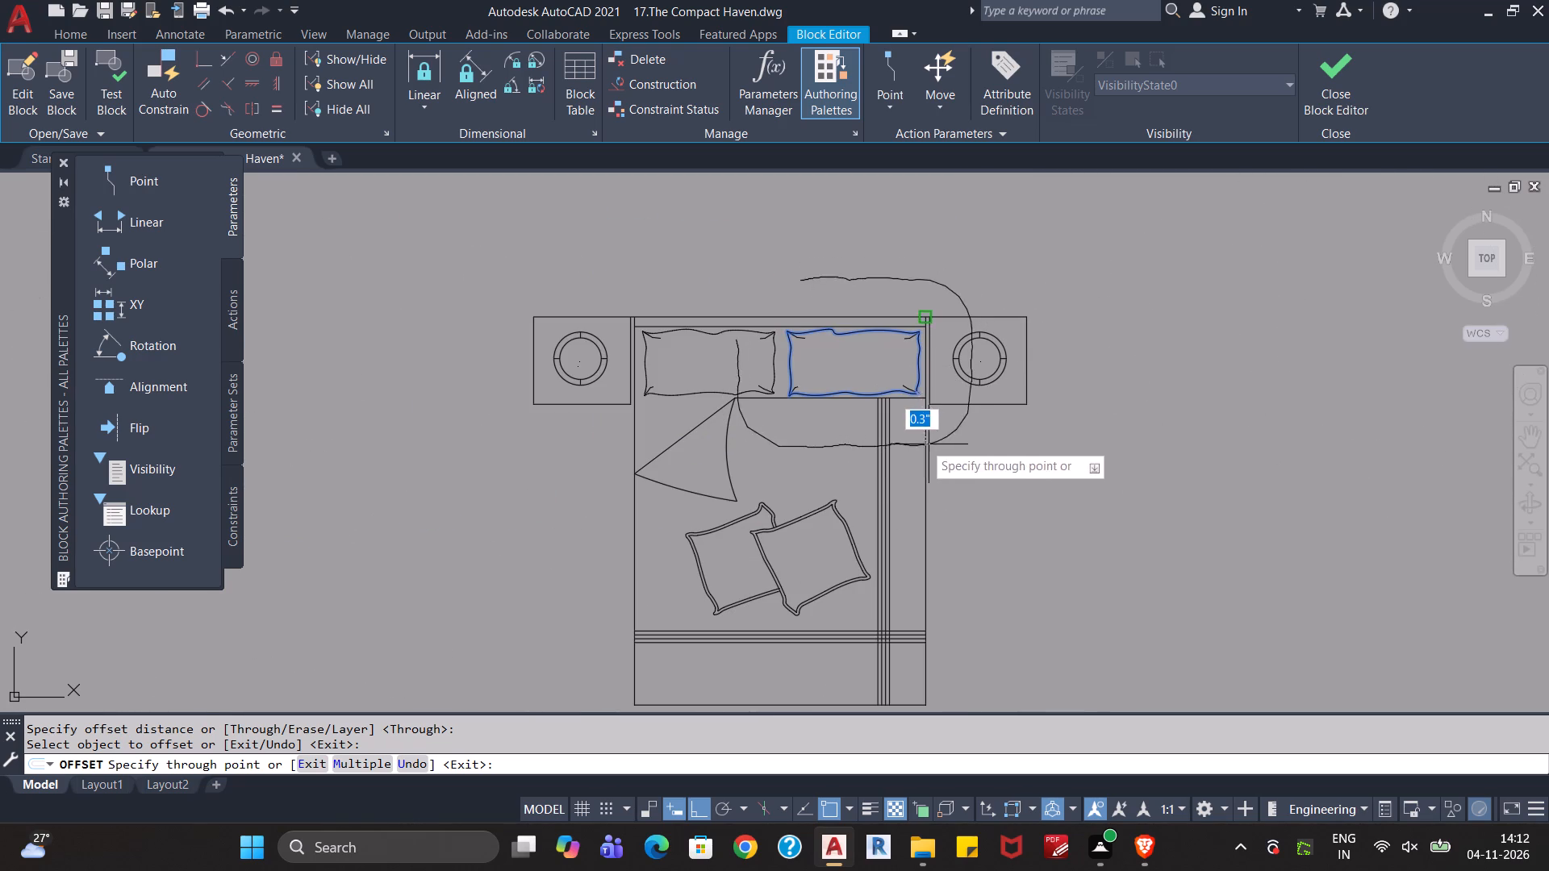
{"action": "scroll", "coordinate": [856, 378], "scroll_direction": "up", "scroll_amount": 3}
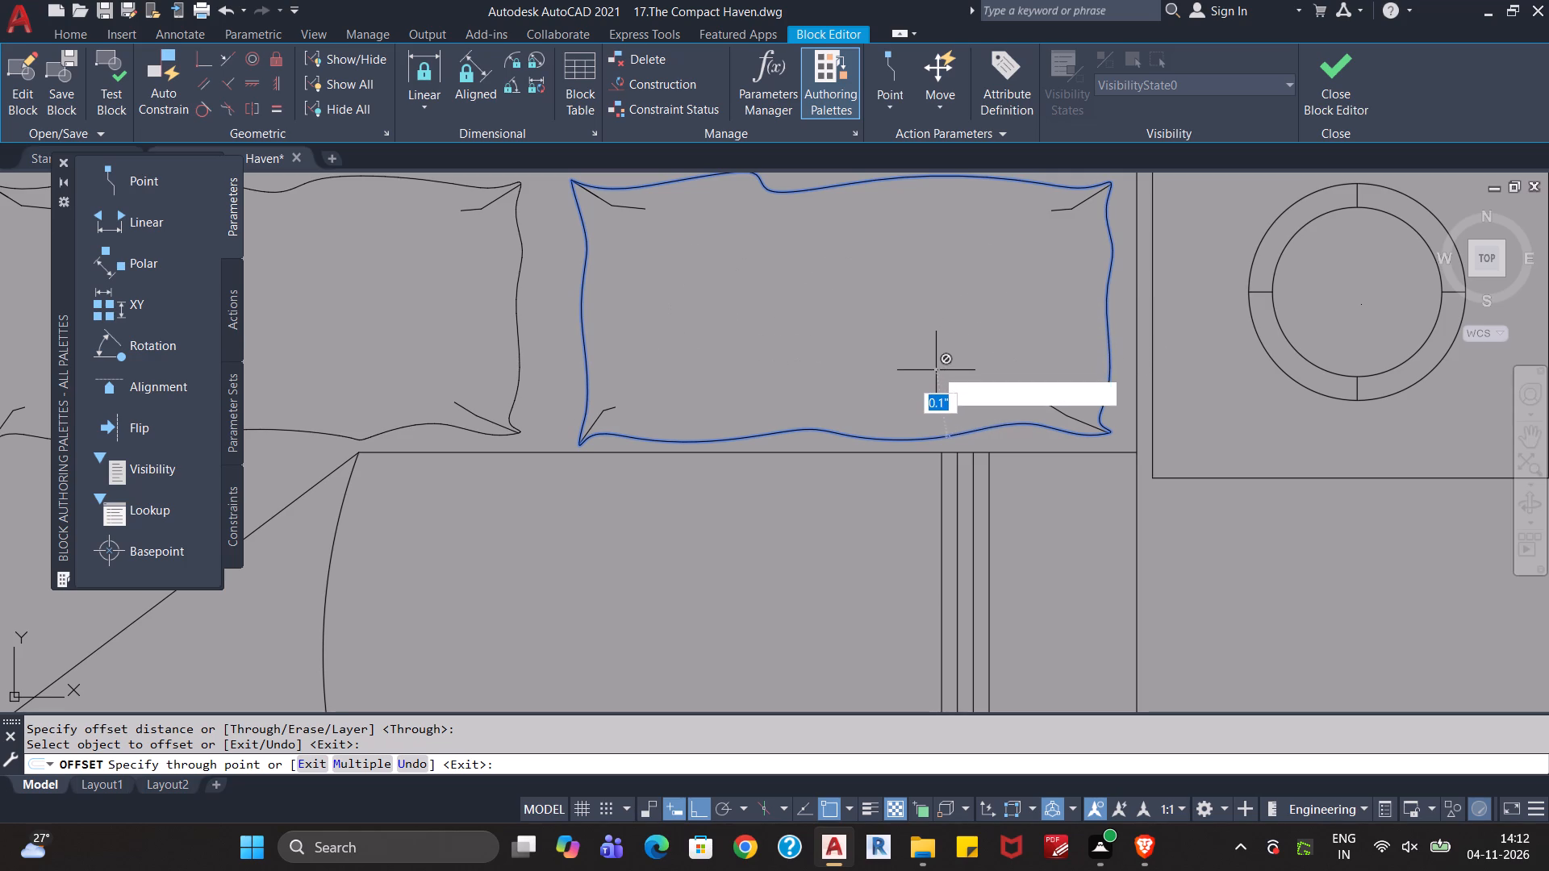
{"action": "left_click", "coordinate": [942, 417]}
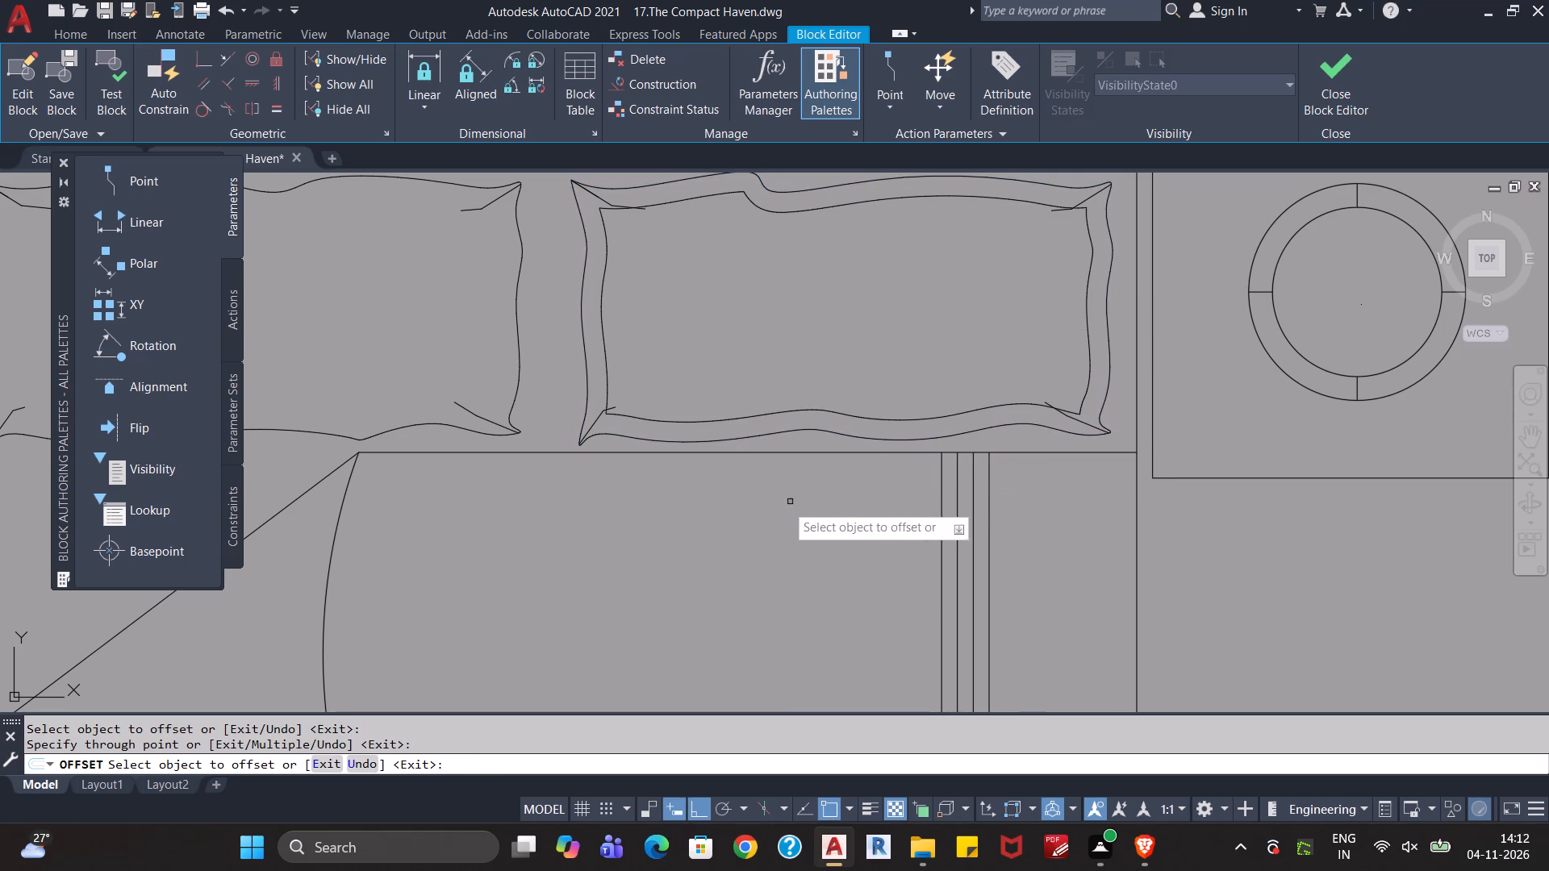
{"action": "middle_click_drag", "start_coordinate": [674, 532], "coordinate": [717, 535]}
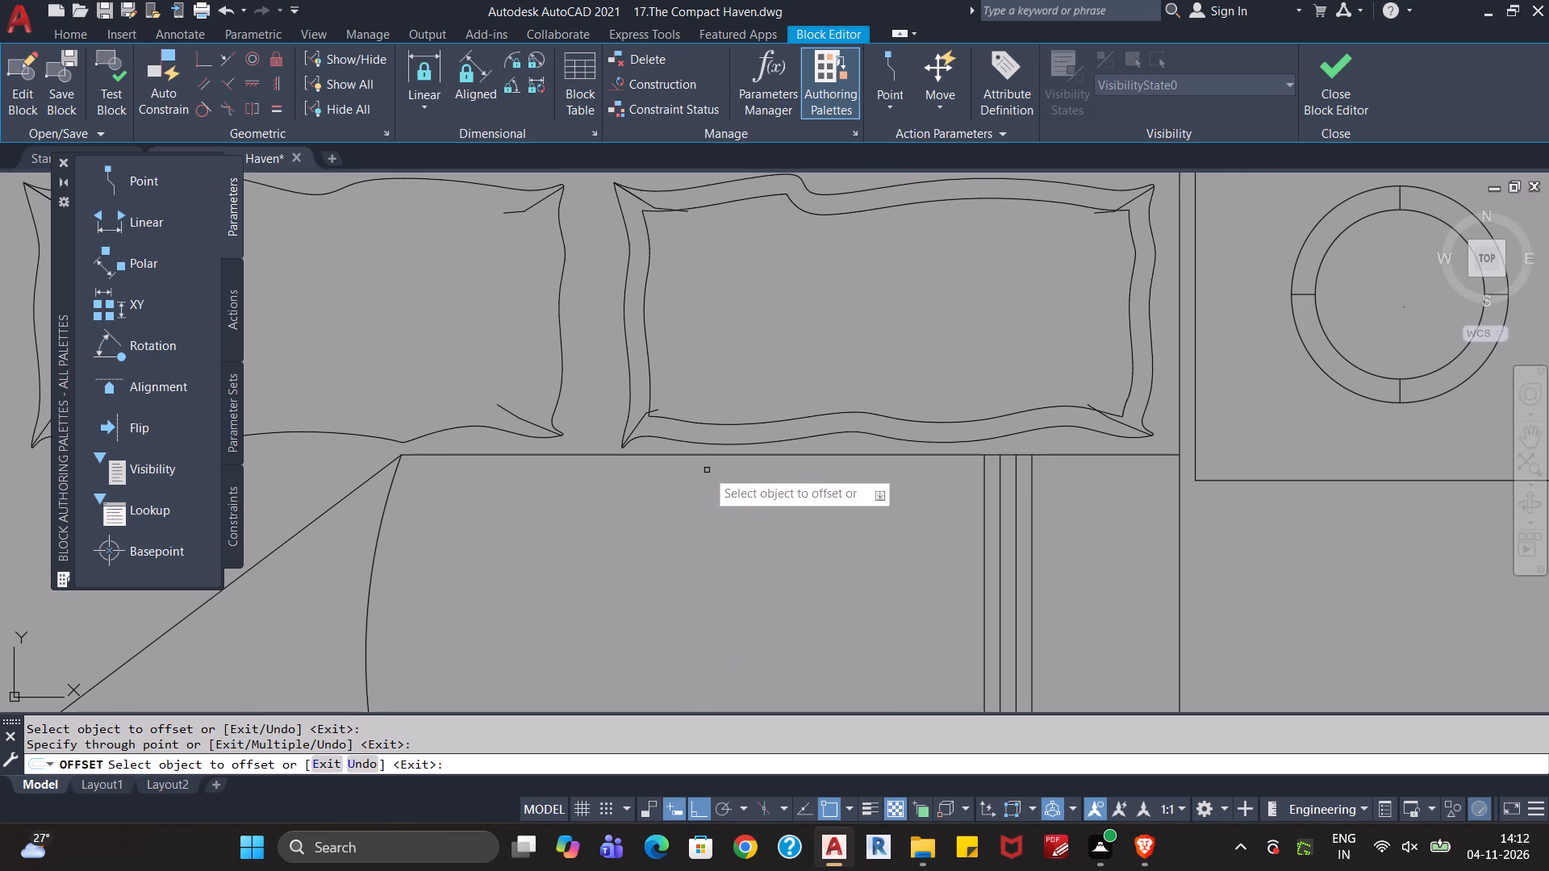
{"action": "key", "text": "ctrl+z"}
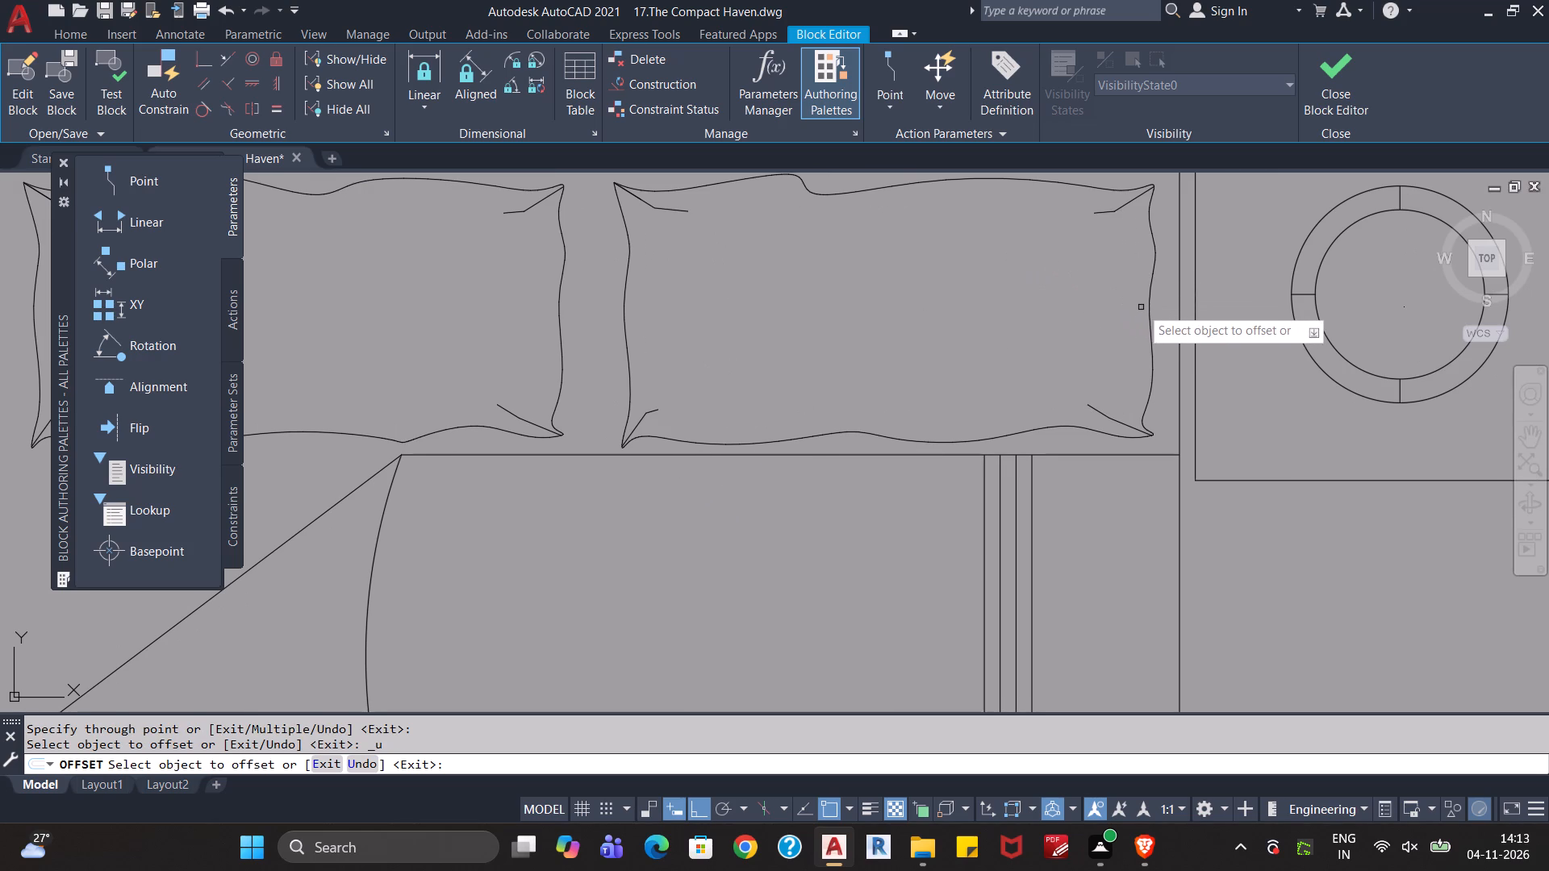
Offset the right head pillow's outline inward through a point, forming a wider inner border inside its corner creases.
{"action": "left_click", "coordinate": [1147, 312]}
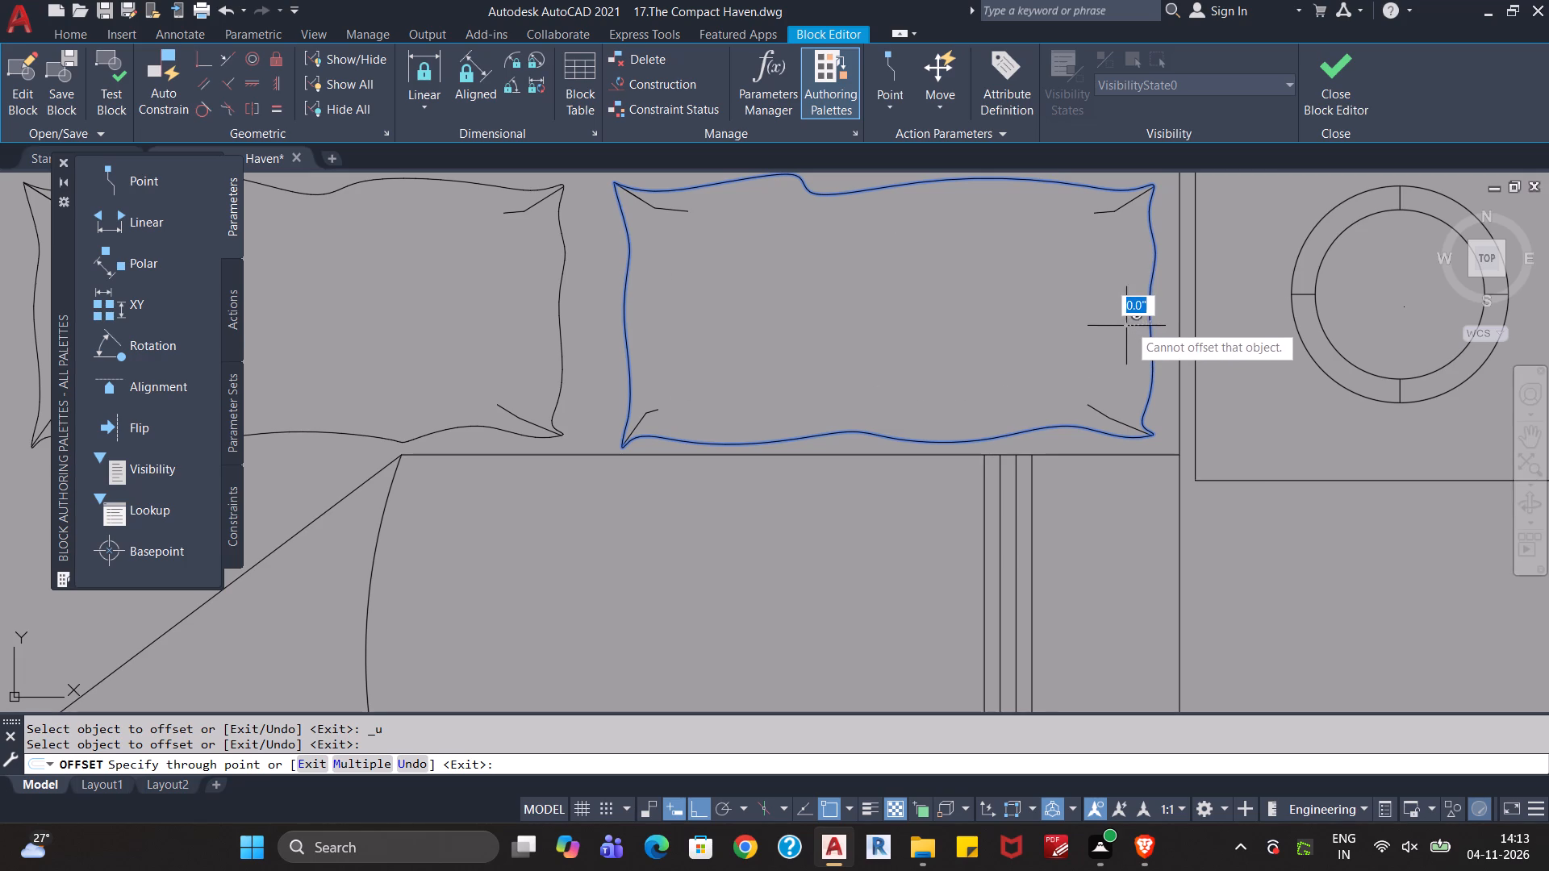
{"action": "scroll", "coordinate": [1136, 316], "scroll_direction": "up", "scroll_amount": 2}
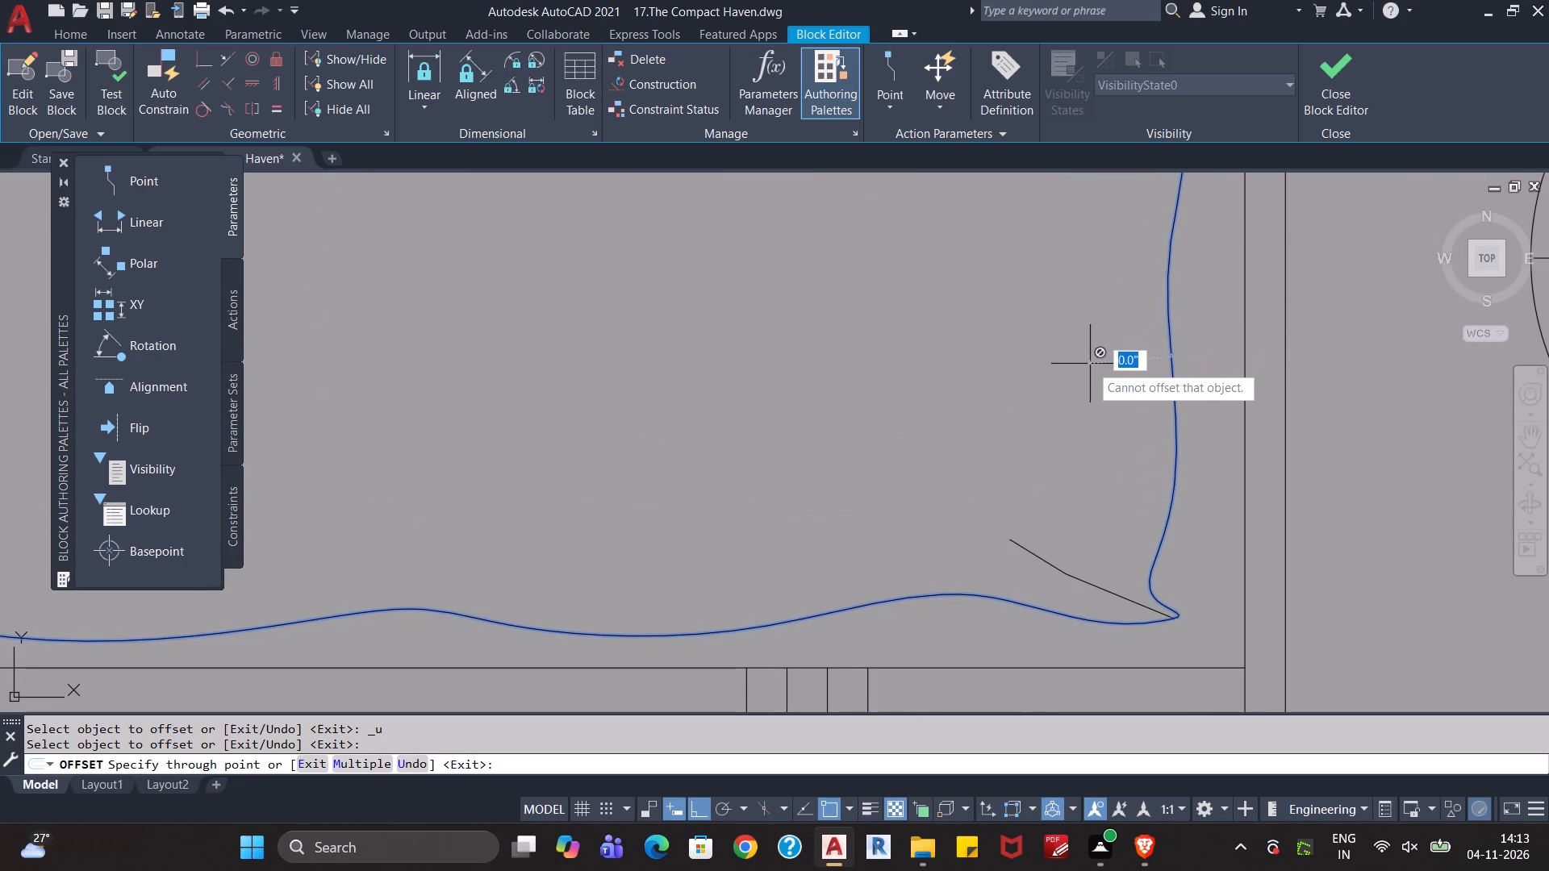
{"action": "left_click", "coordinate": [1068, 389]}
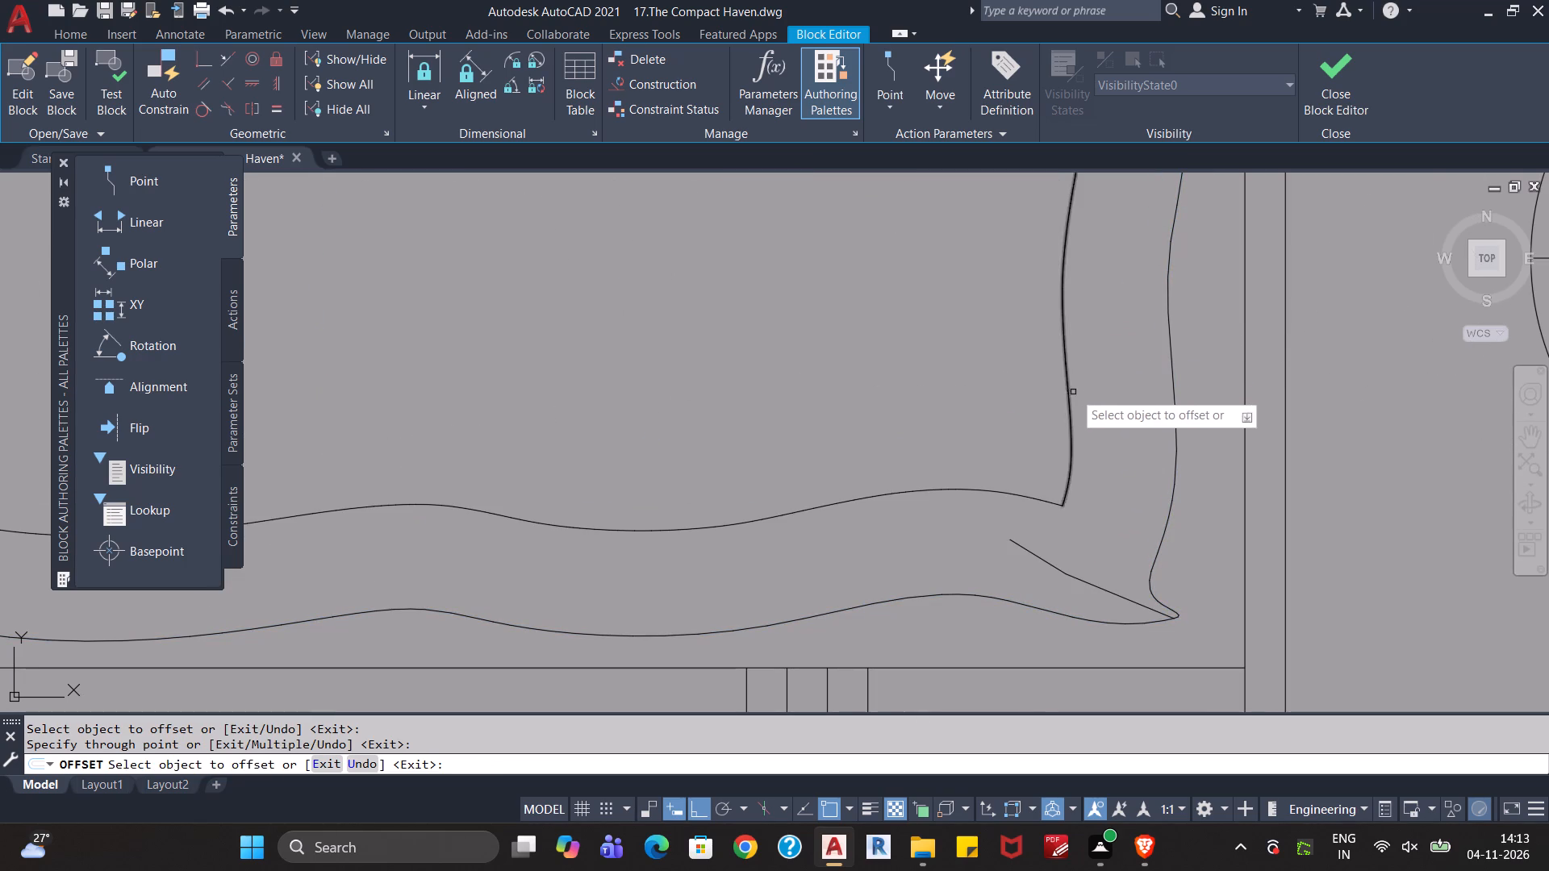
{"action": "scroll", "coordinate": [1085, 399], "scroll_direction": "down", "scroll_amount": 3}
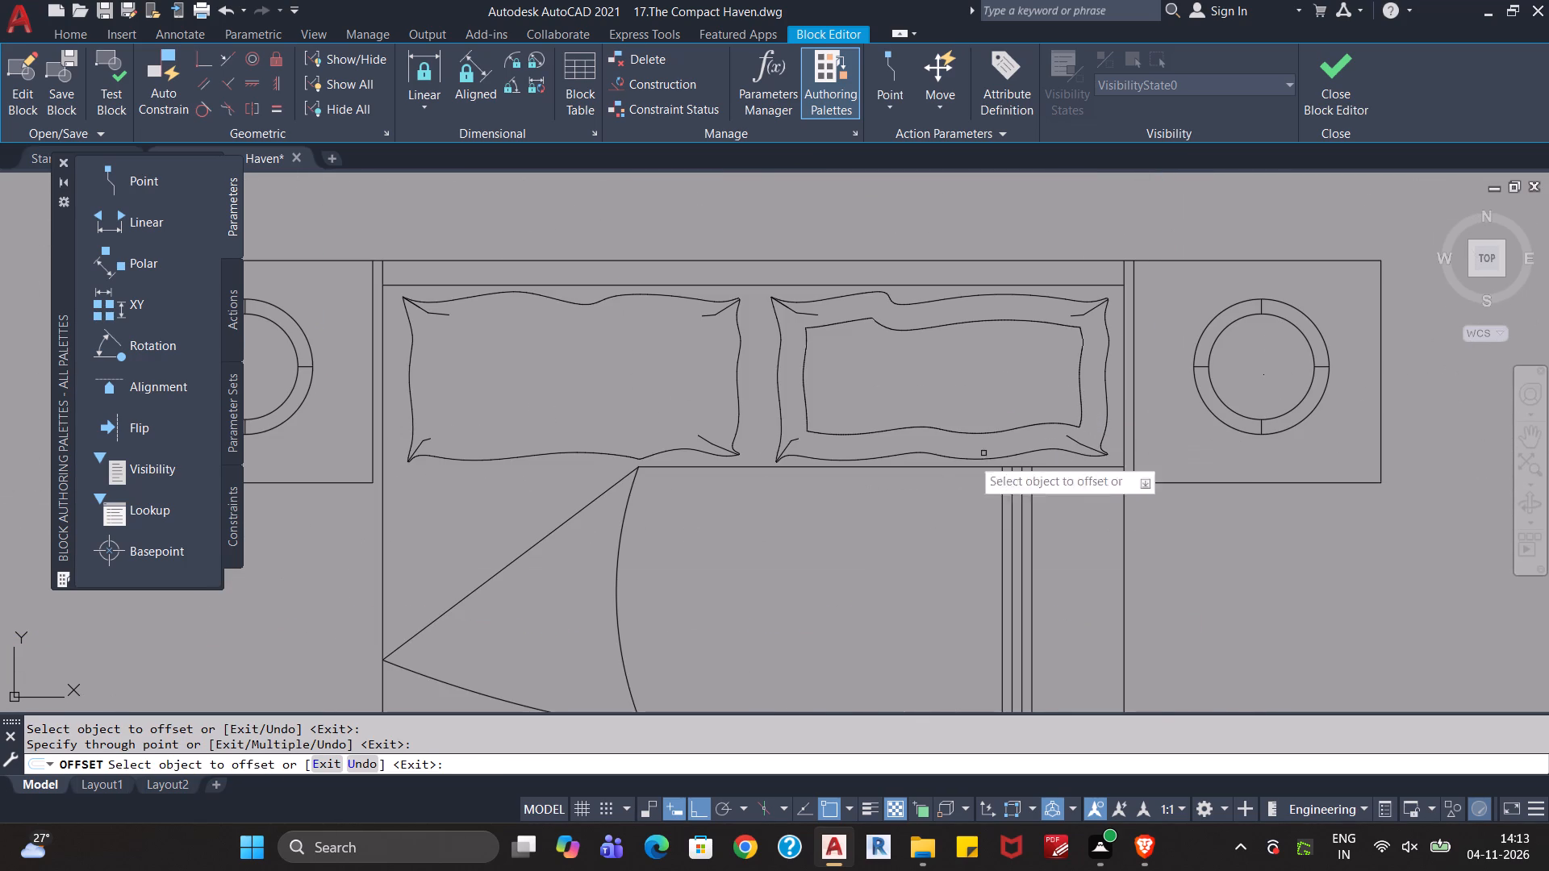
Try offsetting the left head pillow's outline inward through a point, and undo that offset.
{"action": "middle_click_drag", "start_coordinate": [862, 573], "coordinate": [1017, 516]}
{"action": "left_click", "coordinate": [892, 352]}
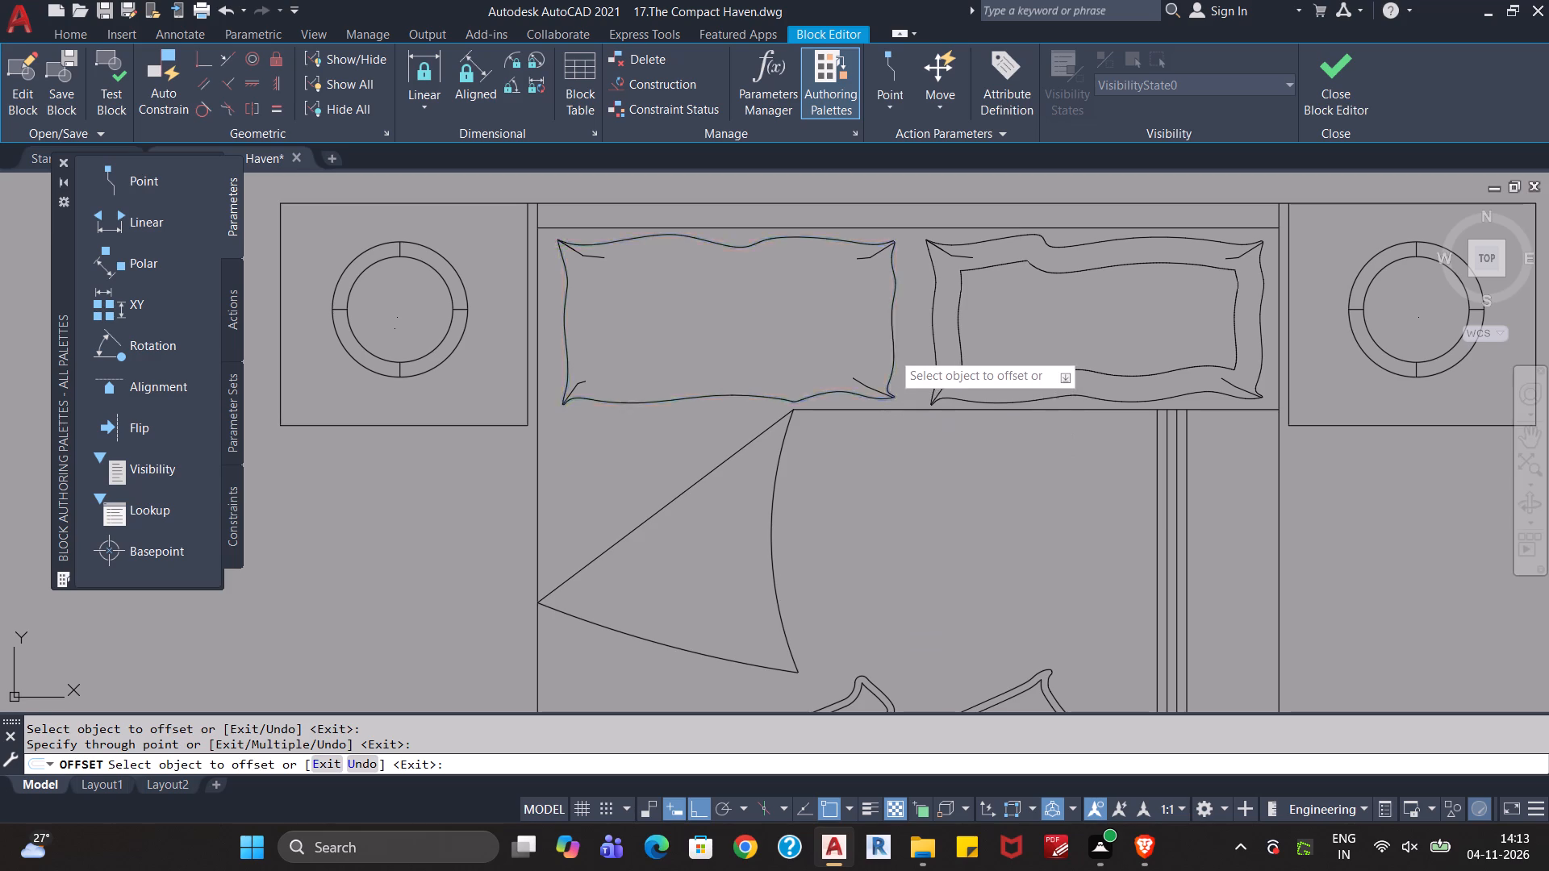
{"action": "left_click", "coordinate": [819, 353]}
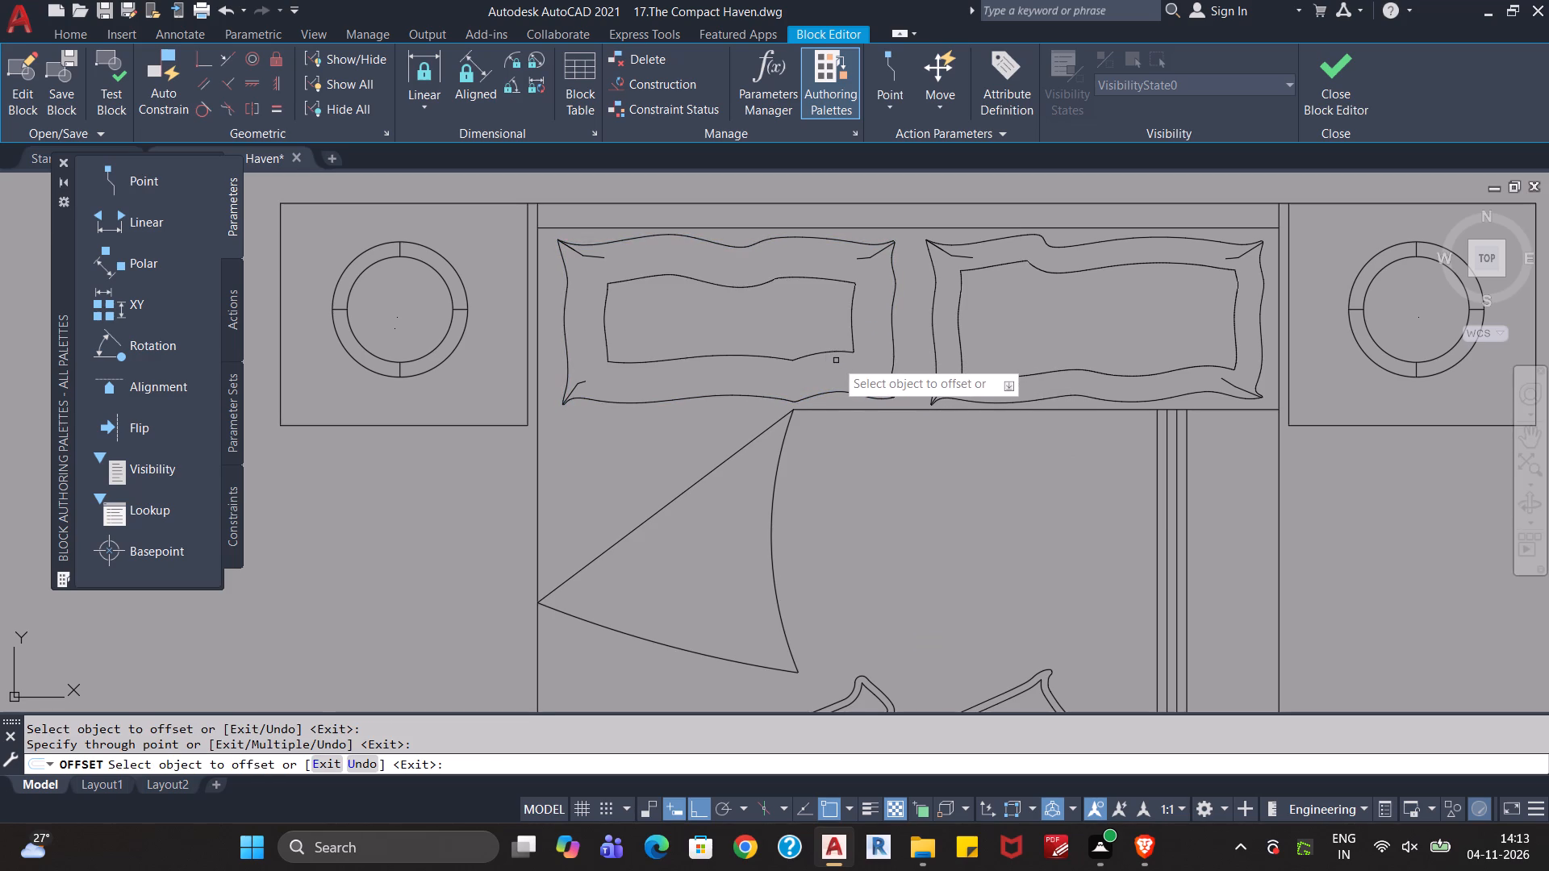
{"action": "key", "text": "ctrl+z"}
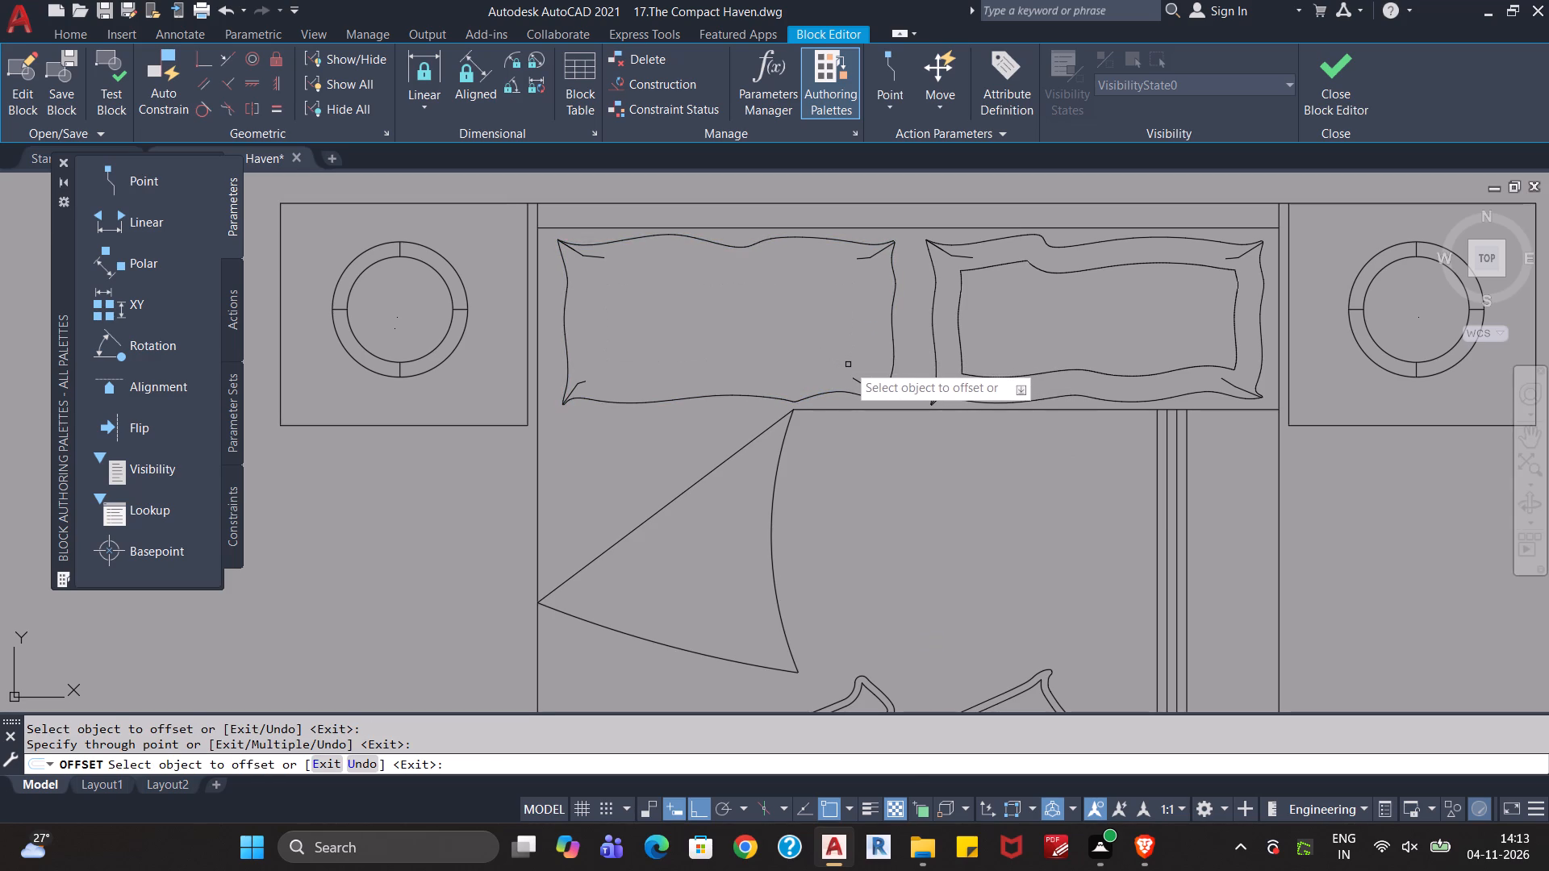
Offset the left head pillow's outline inward through a point, giving it an inner border like the right pillow's.
{"action": "left_click", "coordinate": [895, 335]}
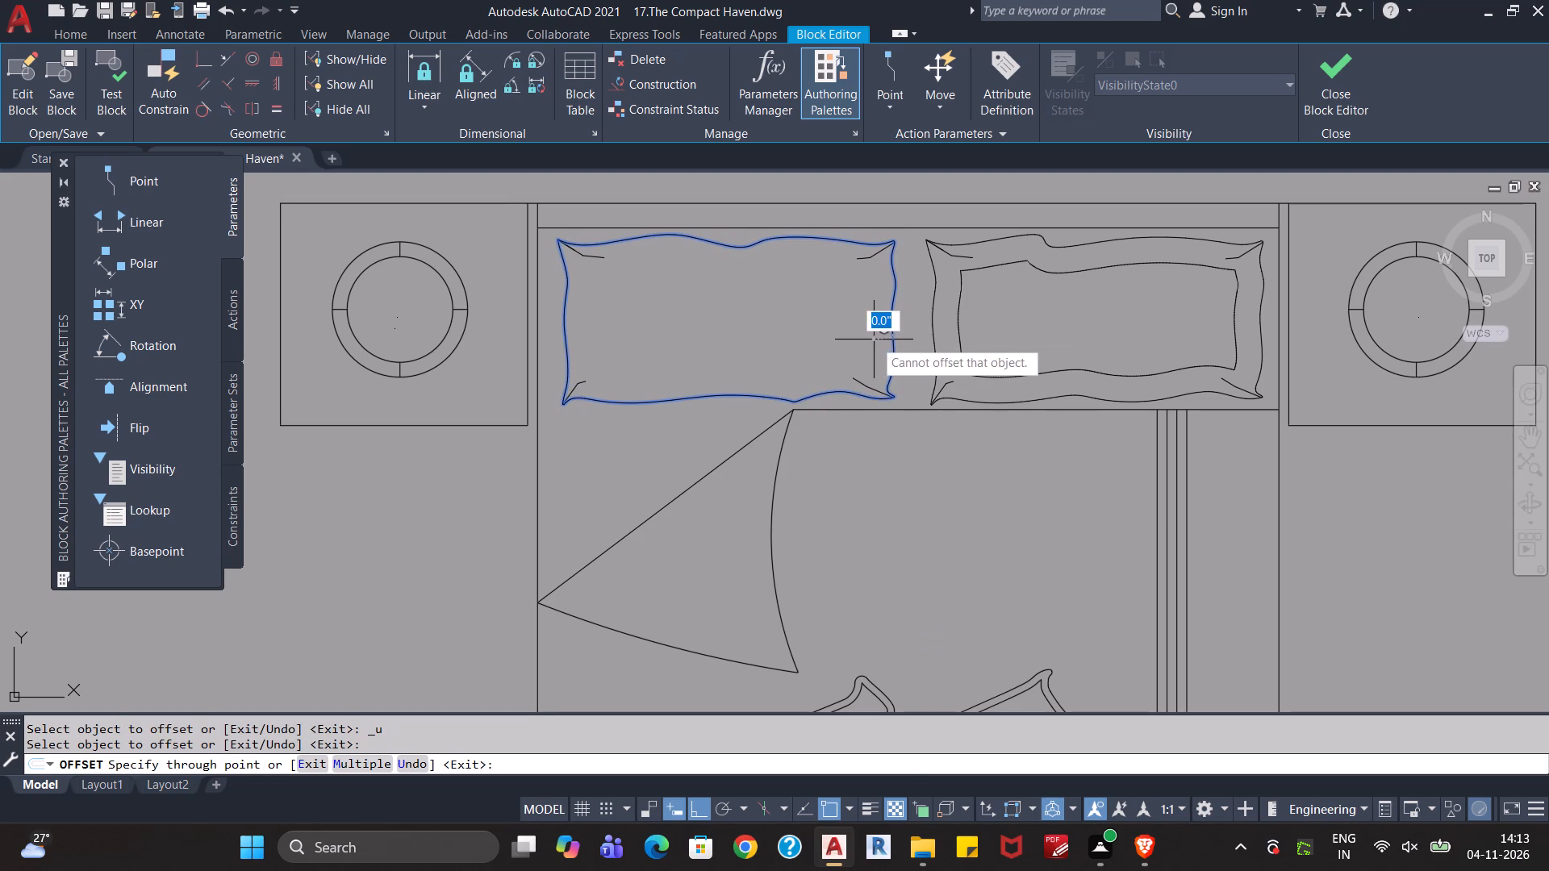
{"action": "left_click", "coordinate": [867, 341]}
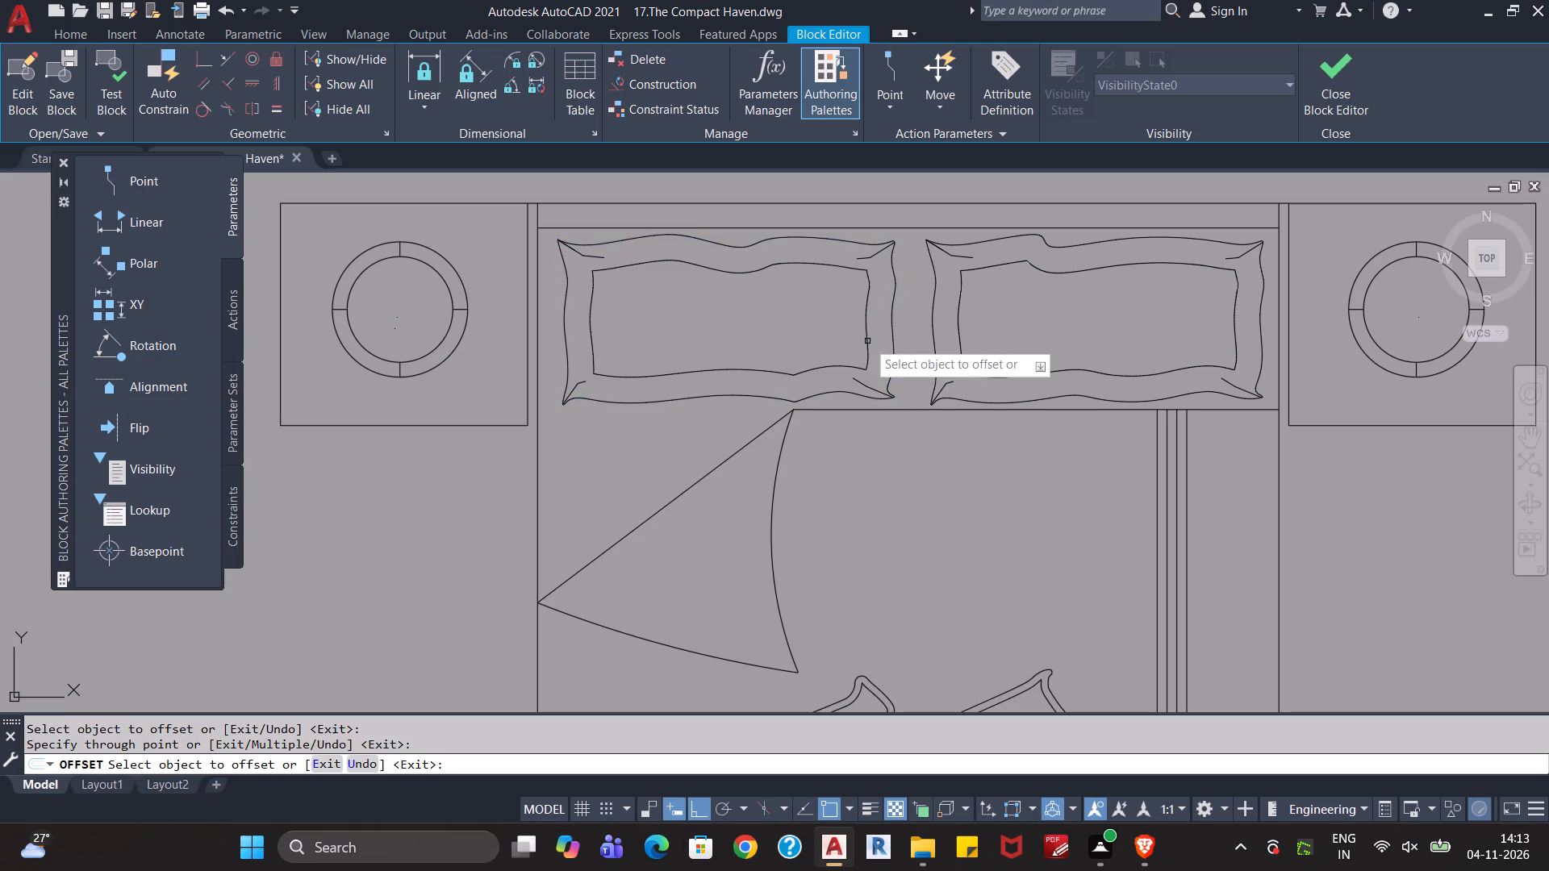
{"action": "scroll", "coordinate": [972, 462], "scroll_direction": "down", "scroll_amount": 1}
{"action": "middle_click_drag", "start_coordinate": [977, 479], "coordinate": [958, 461]}
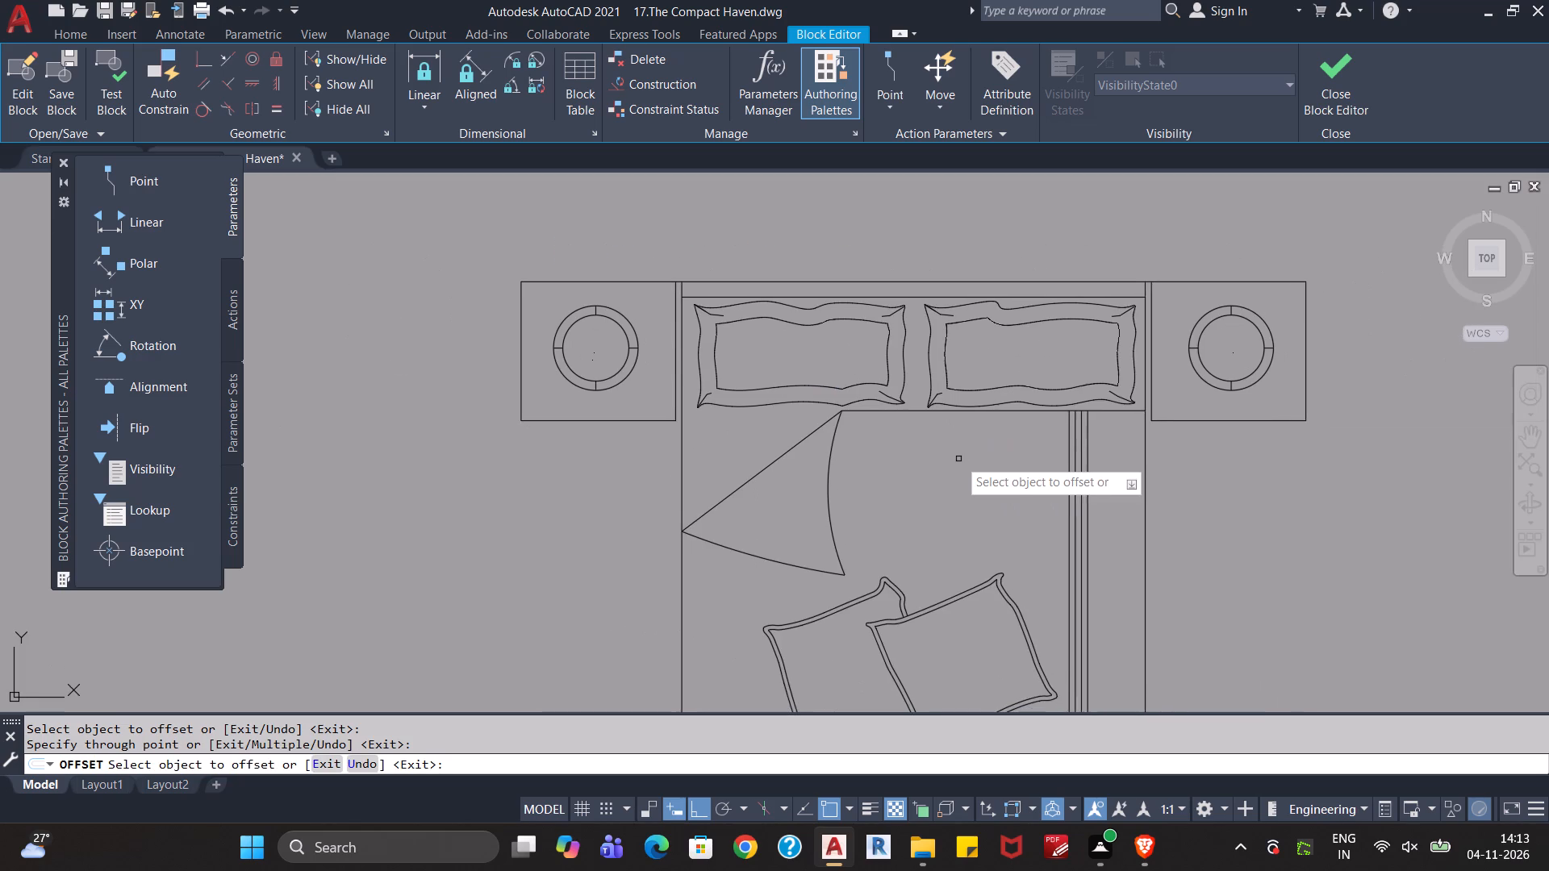
{"action": "scroll", "coordinate": [958, 459], "scroll_direction": "down", "scroll_amount": 1}
{"action": "key", "text": "Escape"}
{"action": "key", "text": "Escape"}
Examine the whole bed block, the head pillows' borders and the left nightstand up close.
{"action": "scroll", "coordinate": [956, 461], "scroll_direction": "down", "scroll_amount": 1}
{"action": "middle_click_drag", "start_coordinate": [960, 482], "coordinate": [929, 456]}
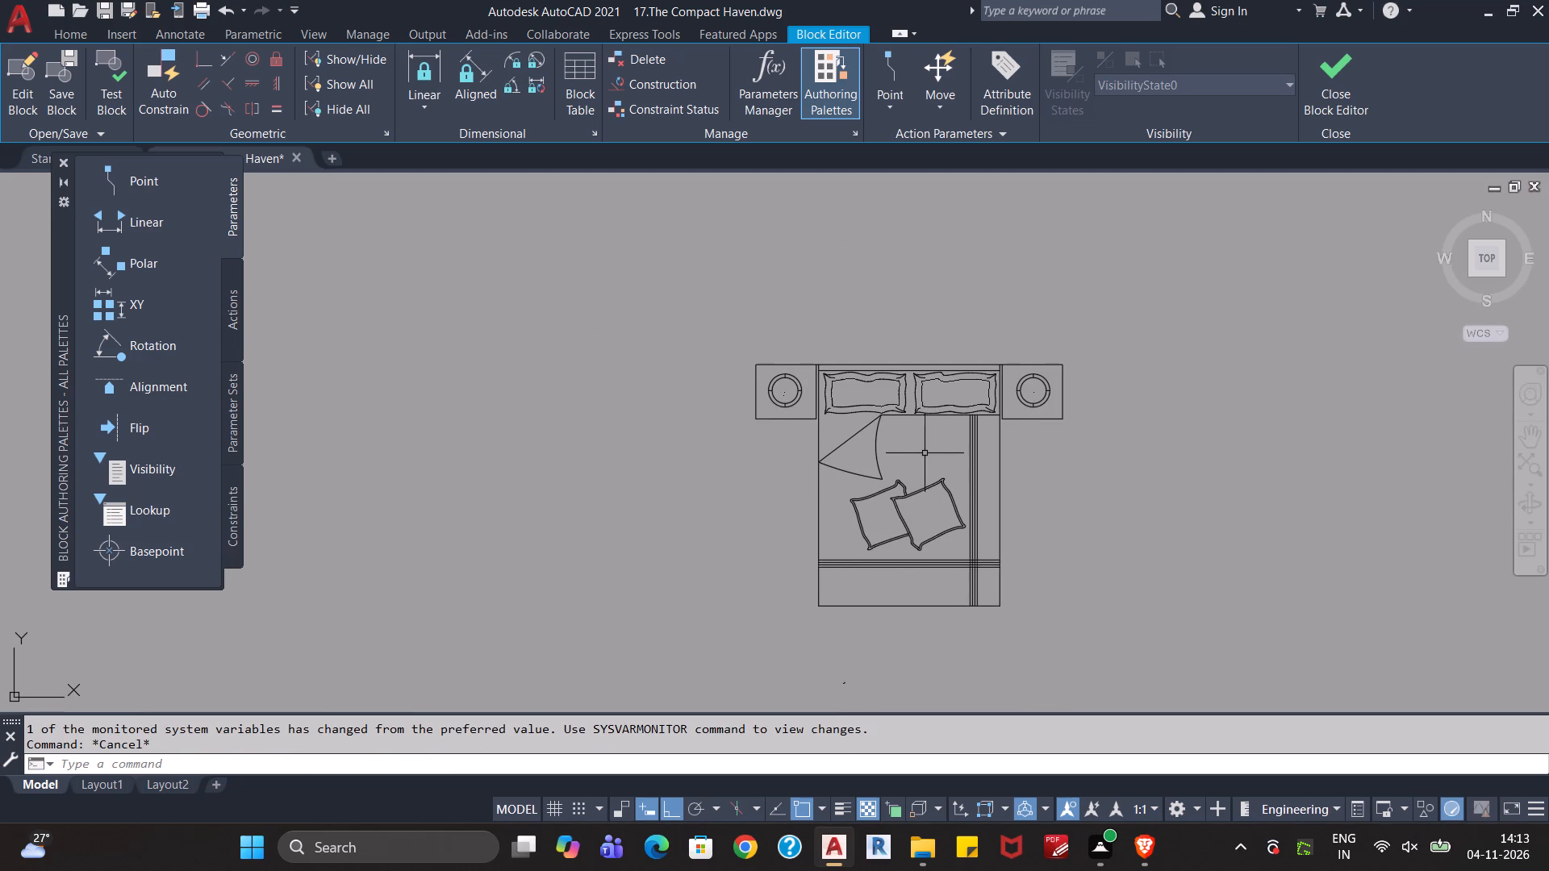
{"action": "scroll", "coordinate": [927, 458], "scroll_direction": "up", "scroll_amount": 1}
{"action": "scroll", "coordinate": [942, 465], "scroll_direction": "down", "scroll_amount": 1}
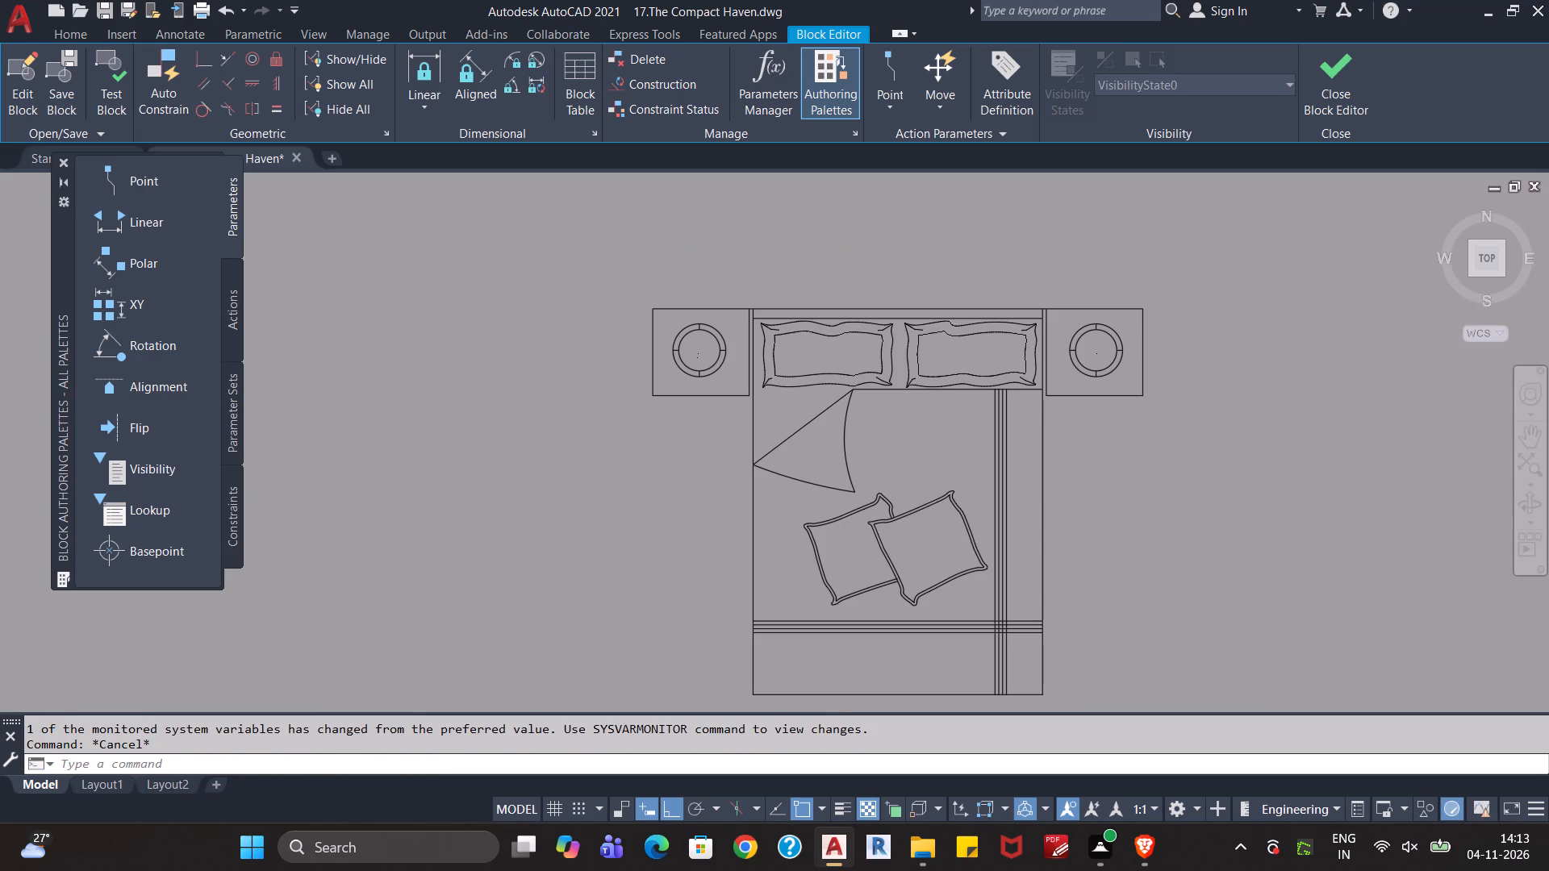
{"action": "middle_click_drag", "start_coordinate": [942, 465], "coordinate": [933, 424]}
{"action": "scroll", "coordinate": [933, 429], "scroll_direction": "up", "scroll_amount": 1}
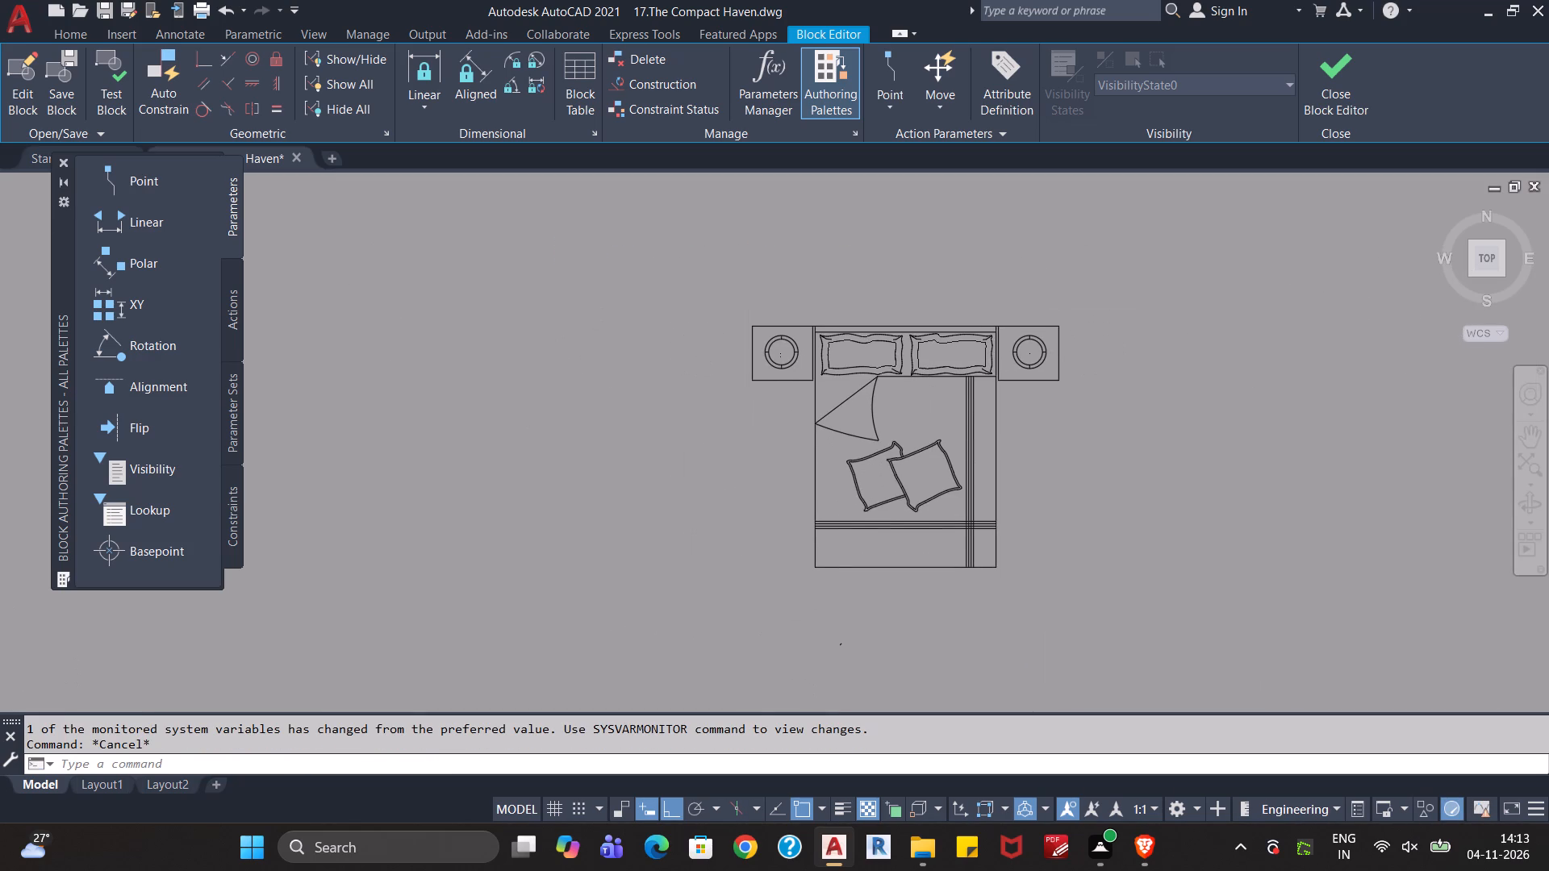
{"action": "scroll", "coordinate": [933, 429], "scroll_direction": "up", "scroll_amount": 1}
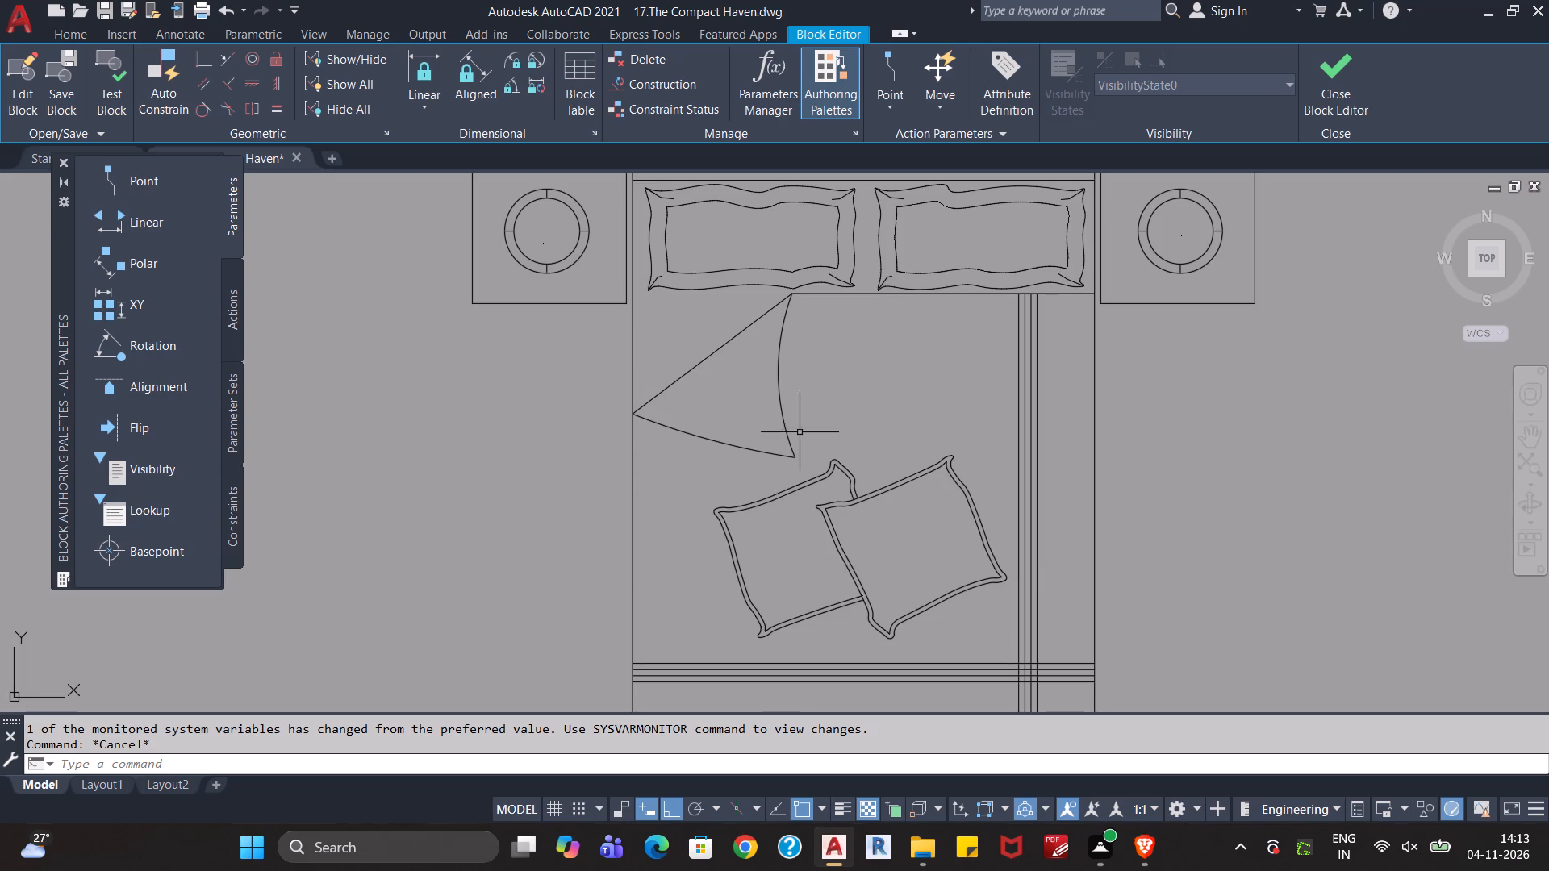
{"action": "middle_click_drag", "start_coordinate": [592, 371], "coordinate": [549, 482]}
{"action": "scroll", "coordinate": [551, 452], "scroll_direction": "up", "scroll_amount": 1}
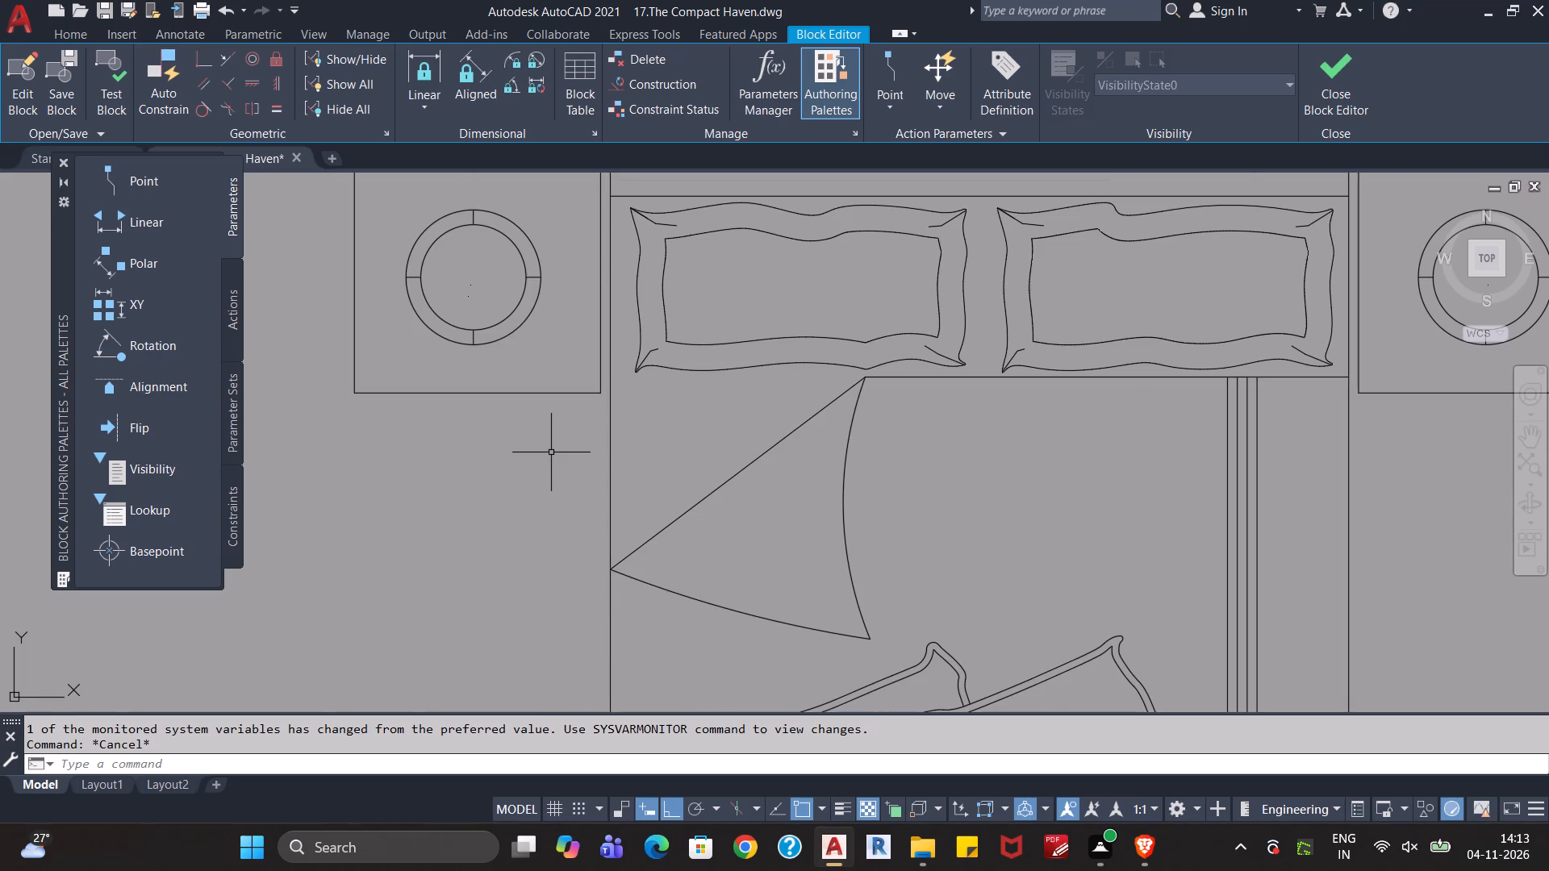
{"action": "middle_click_drag", "start_coordinate": [552, 433], "coordinate": [512, 590]}
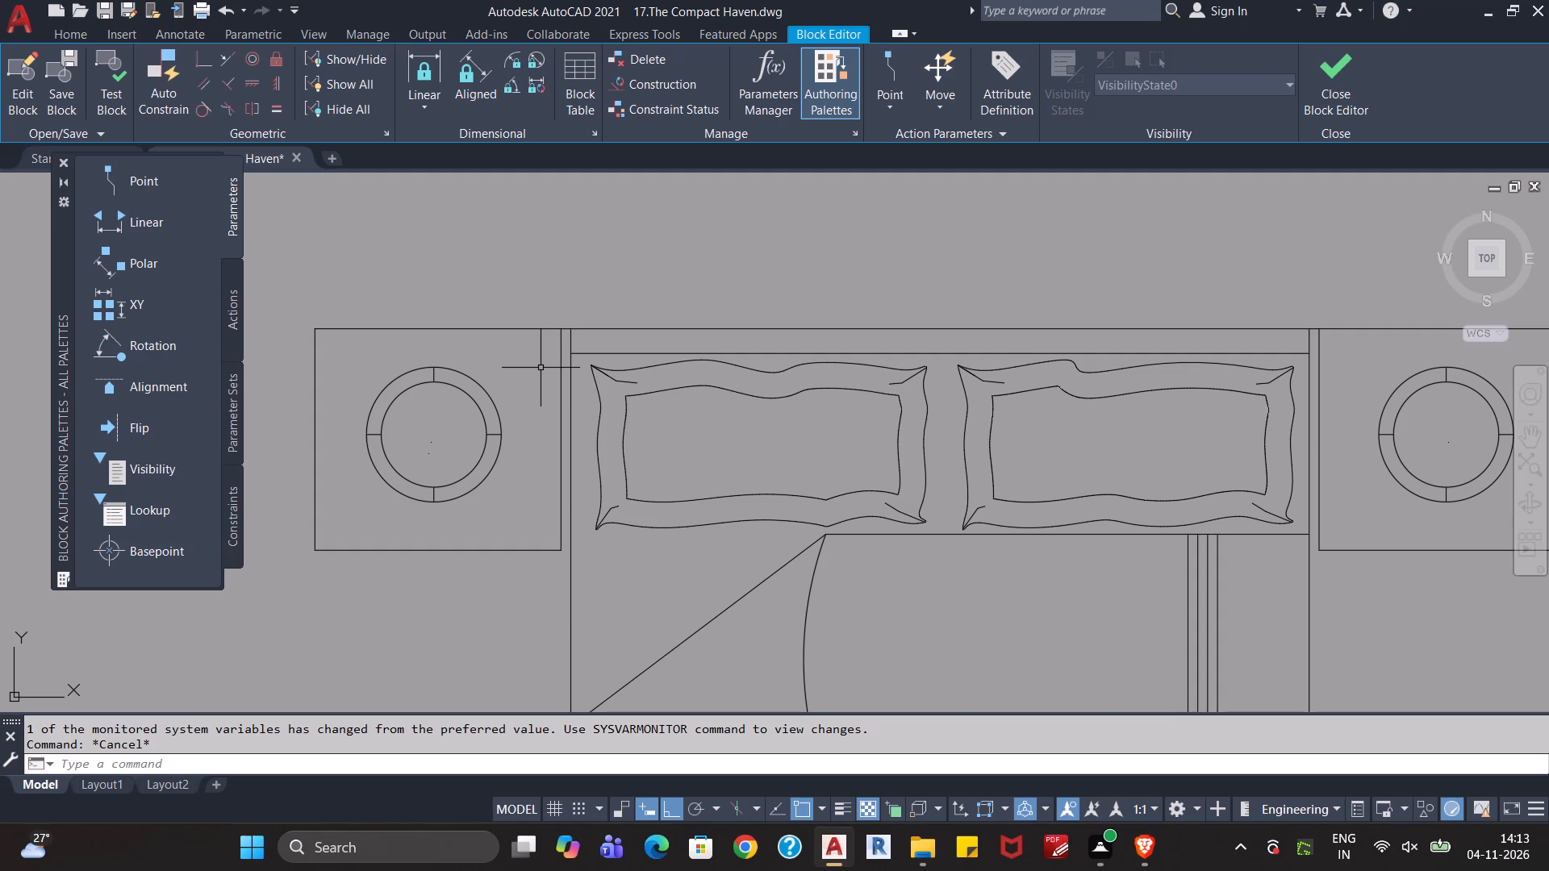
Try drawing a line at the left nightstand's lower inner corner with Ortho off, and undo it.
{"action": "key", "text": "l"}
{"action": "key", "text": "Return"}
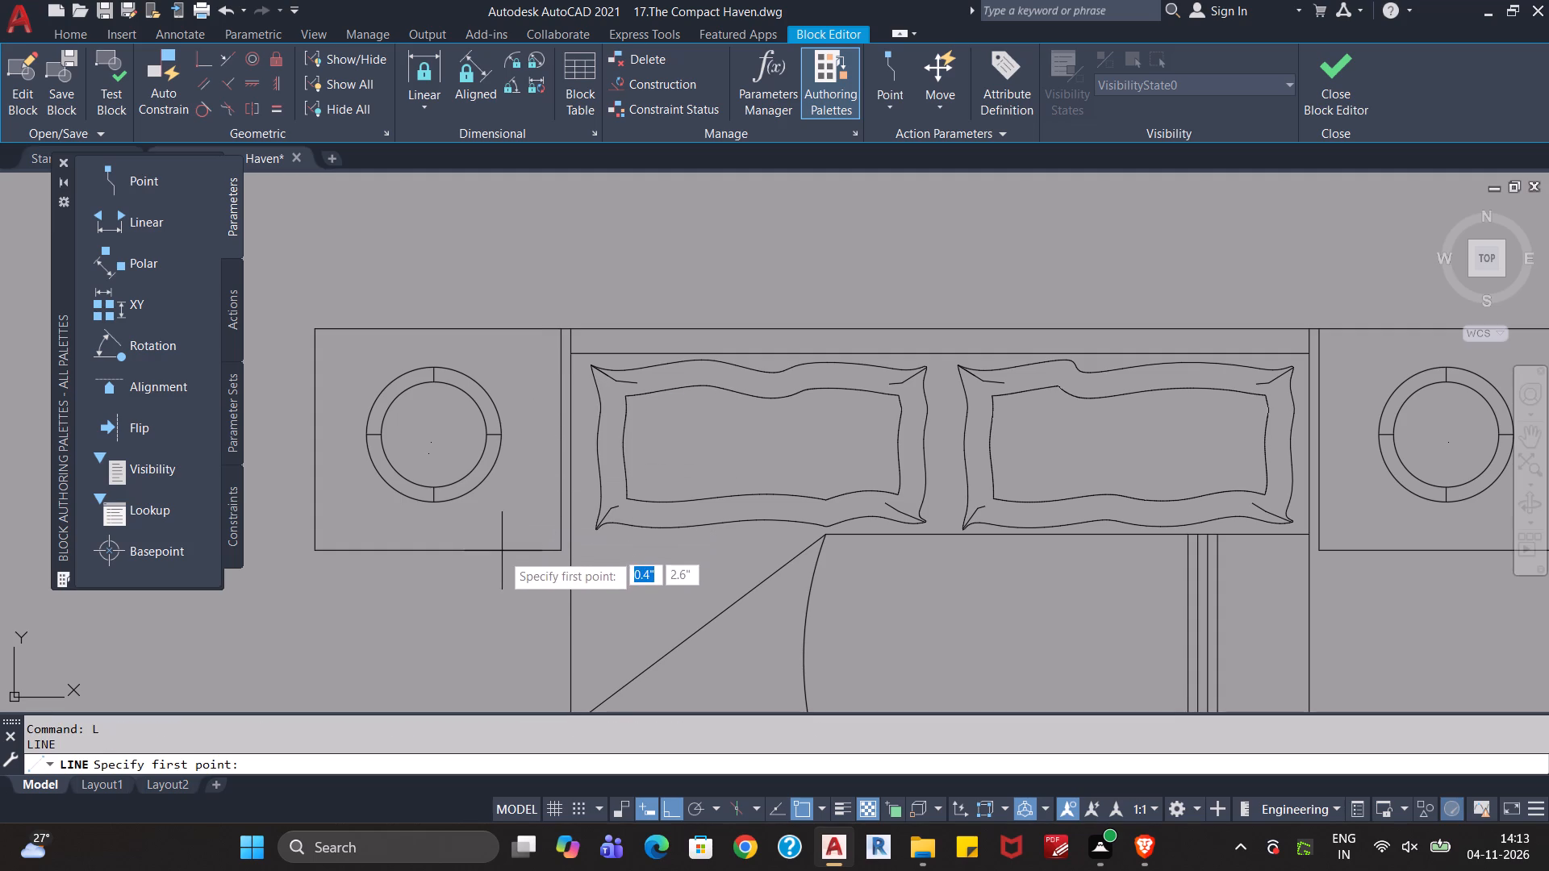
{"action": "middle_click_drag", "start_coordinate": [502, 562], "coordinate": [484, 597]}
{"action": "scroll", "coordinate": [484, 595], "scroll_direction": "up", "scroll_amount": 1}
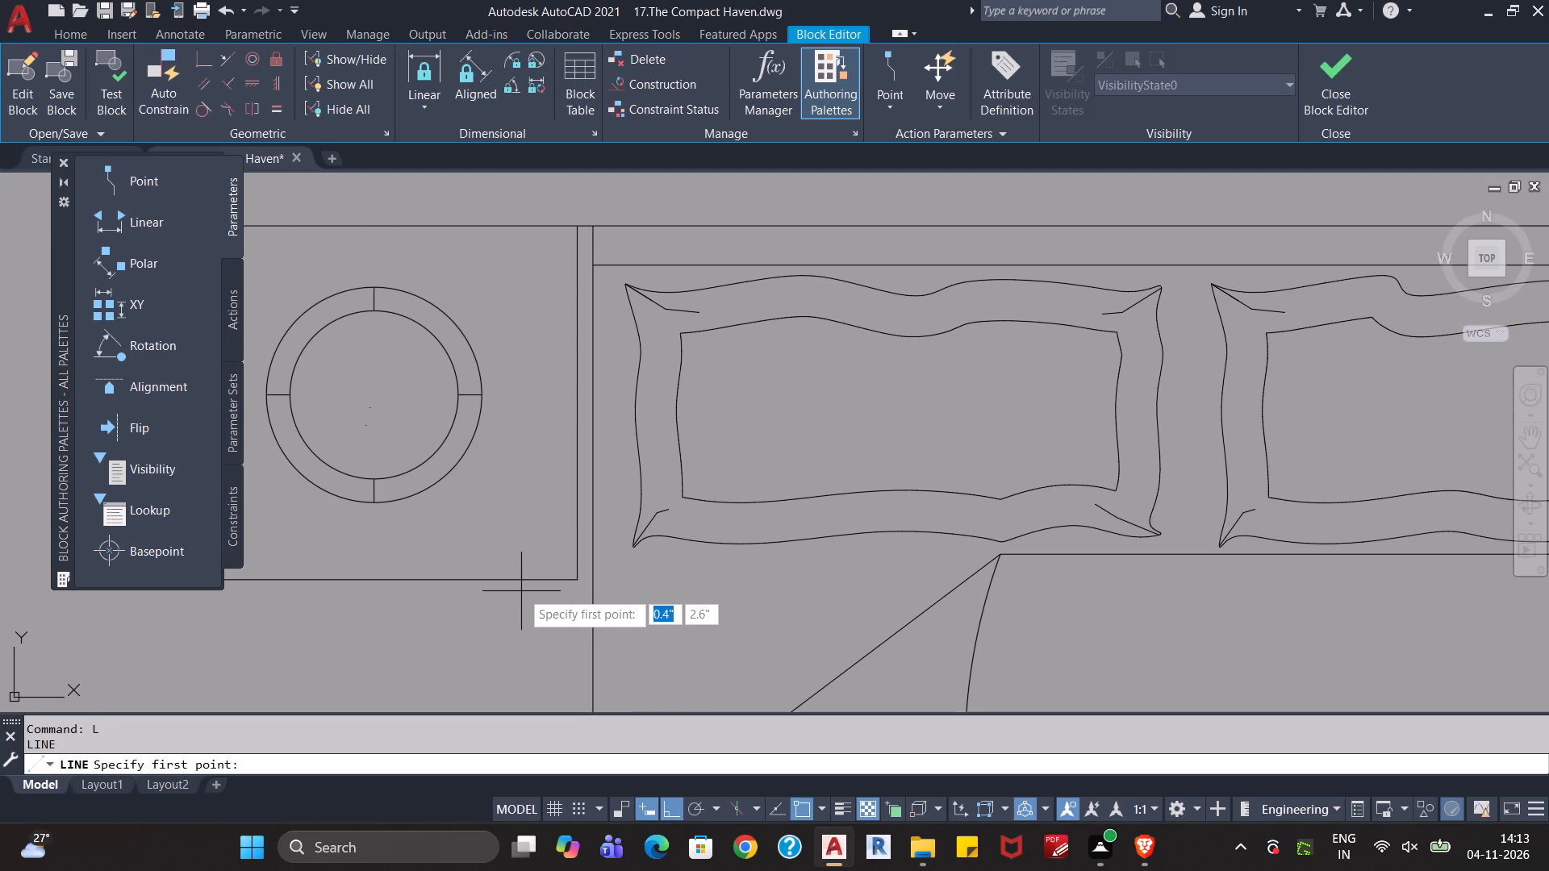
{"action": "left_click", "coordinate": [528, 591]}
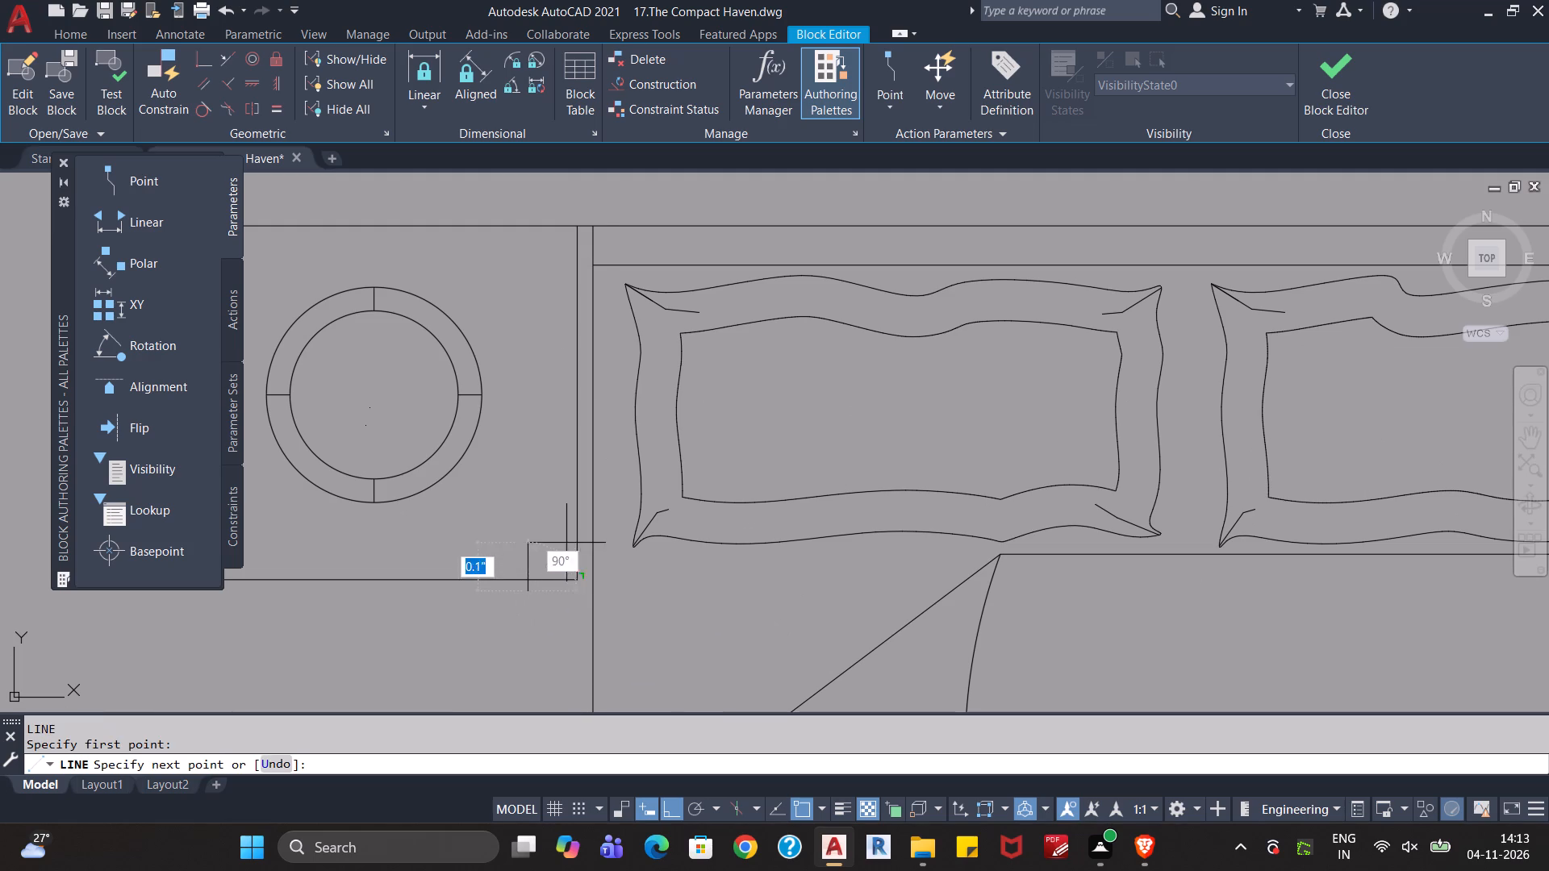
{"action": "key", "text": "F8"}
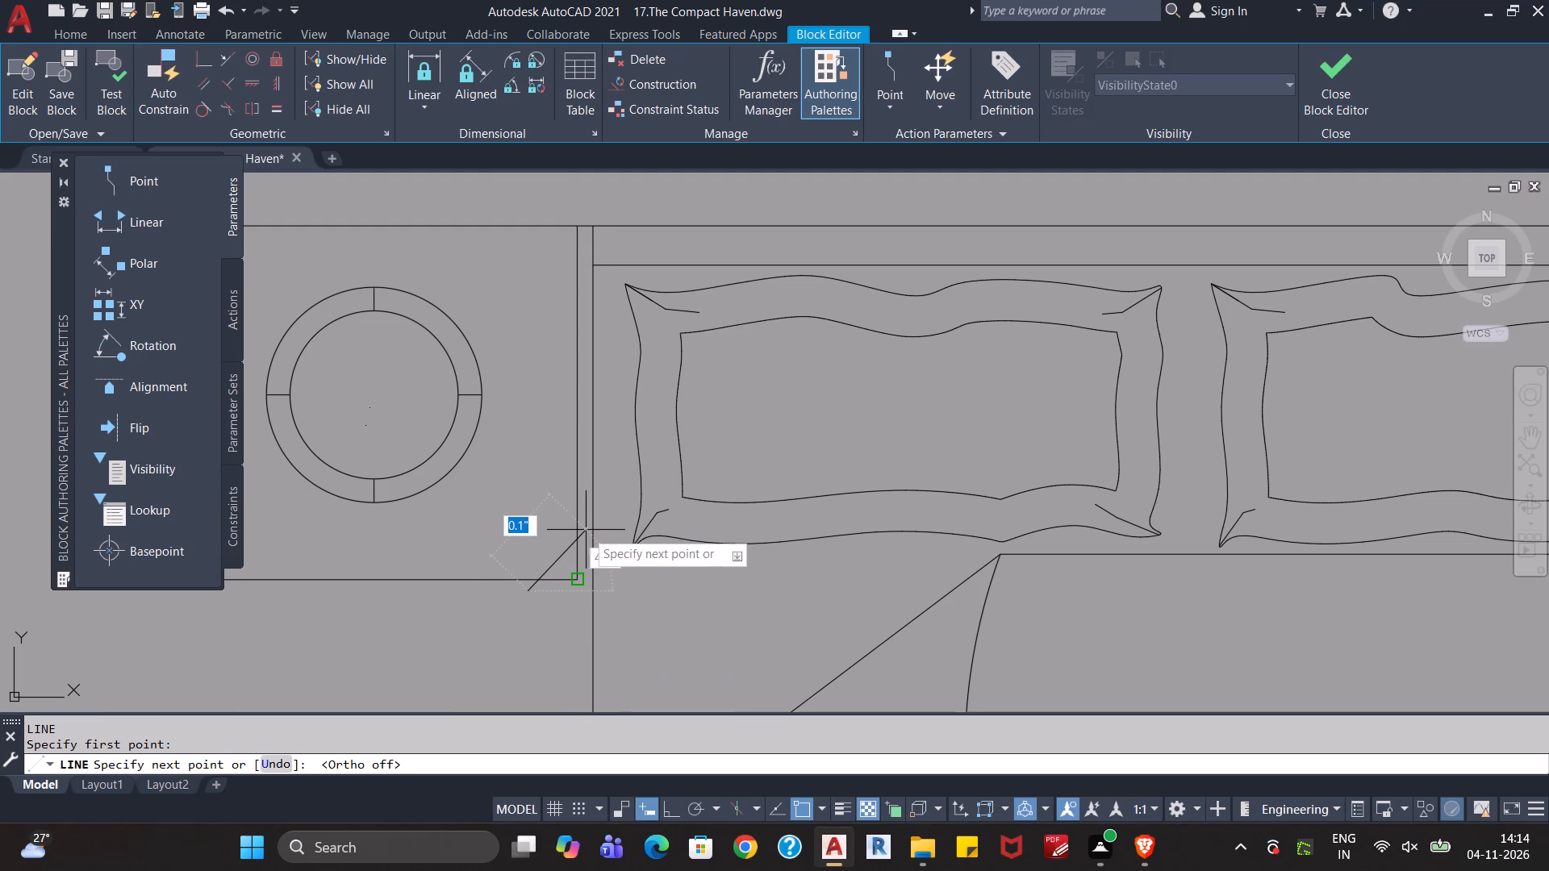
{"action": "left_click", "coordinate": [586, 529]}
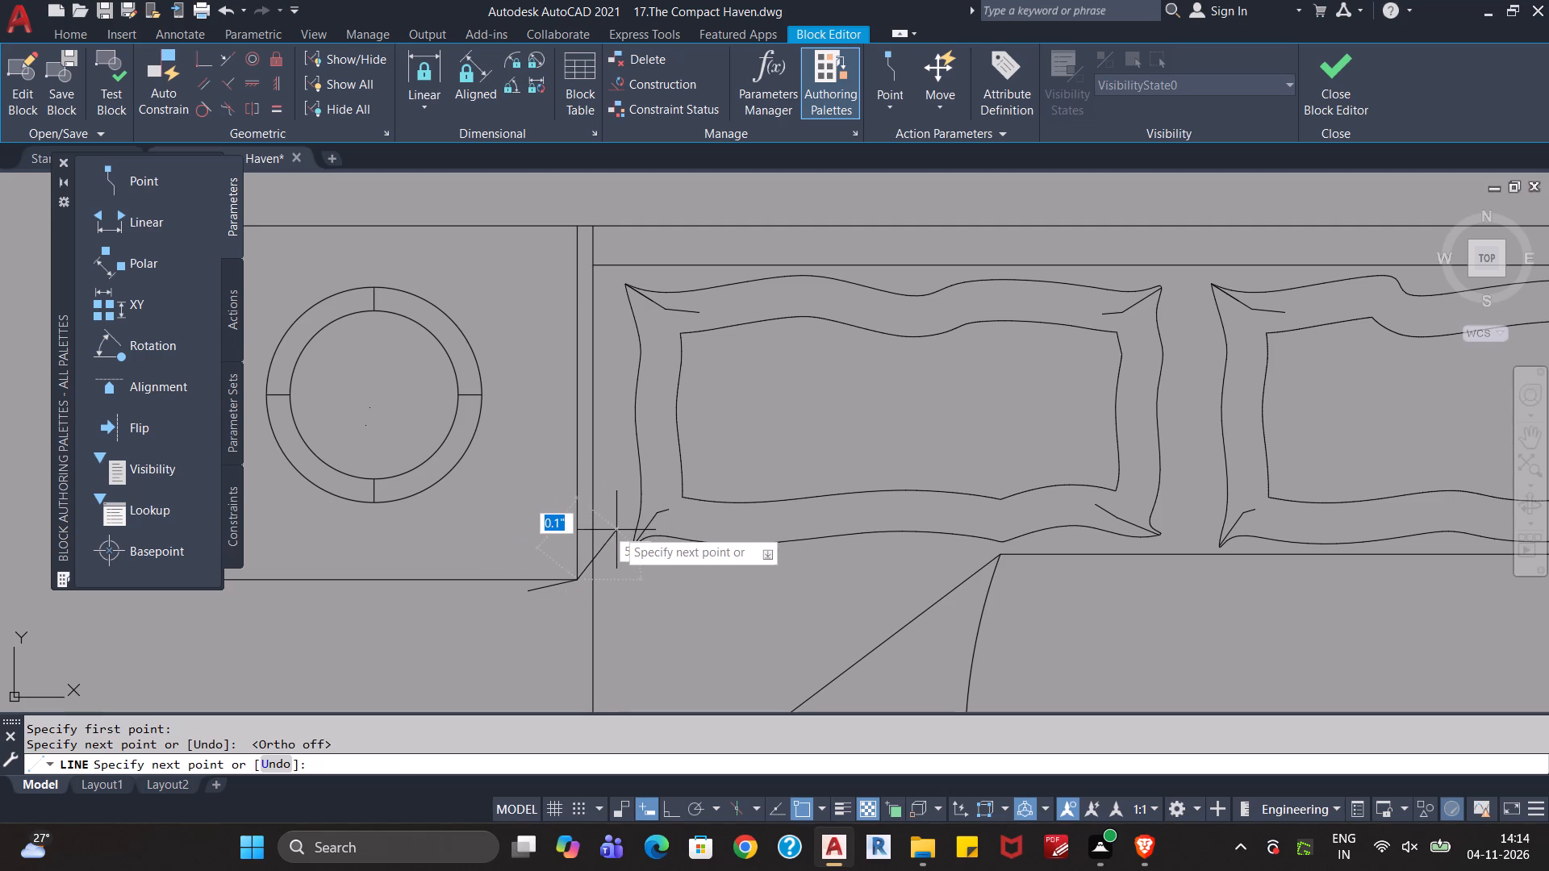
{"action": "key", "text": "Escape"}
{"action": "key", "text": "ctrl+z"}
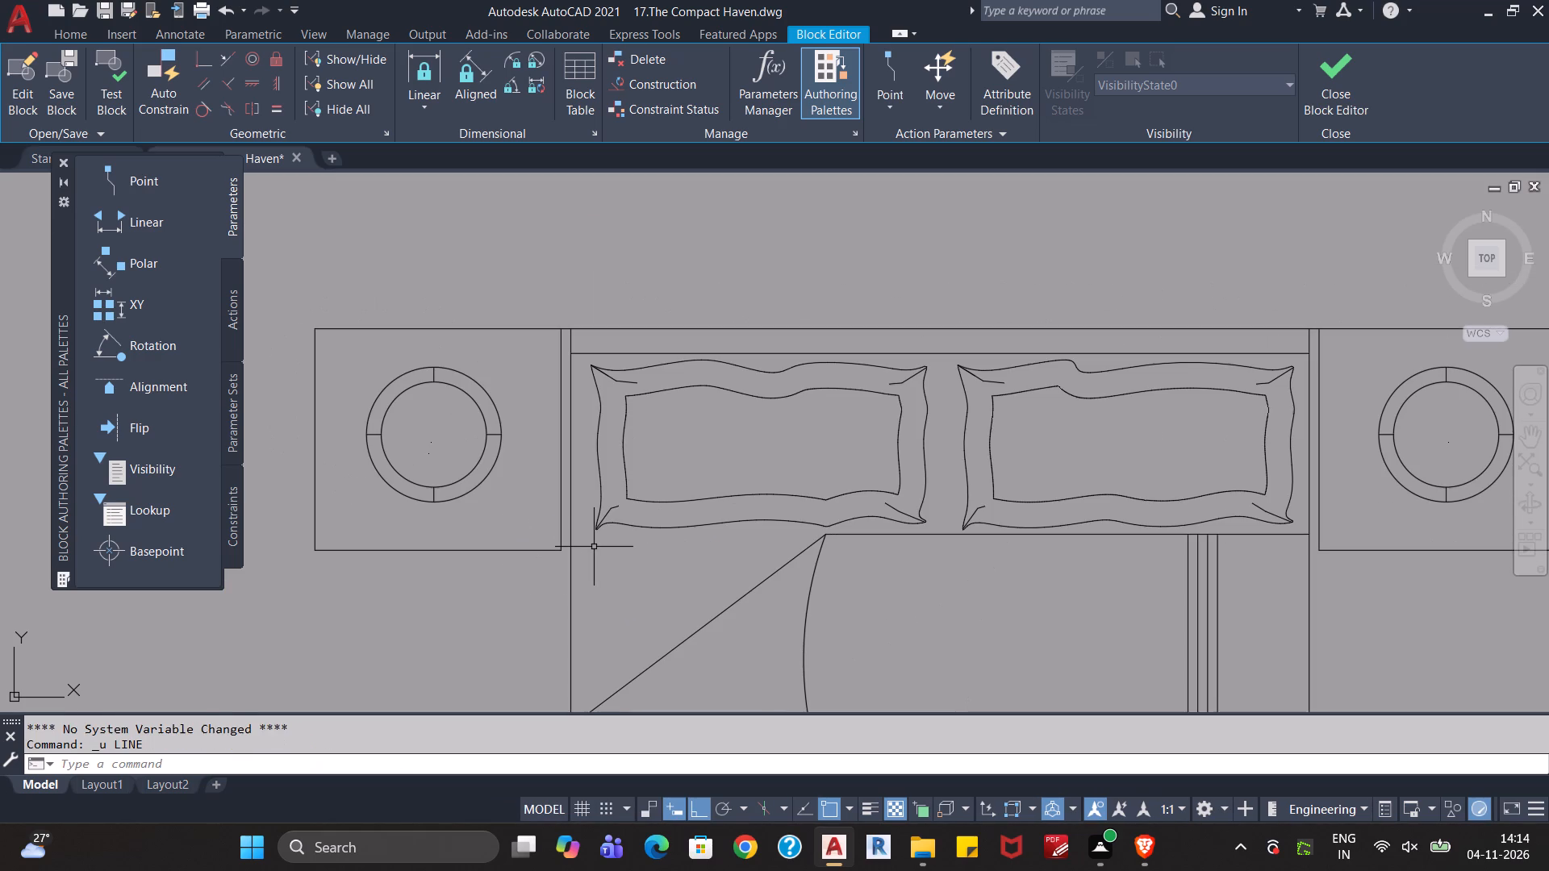
Draw a short diagonal line across the left nightstand's lower inner corner with Ortho off.
{"action": "key", "text": "l"}
{"action": "key", "text": "Return"}
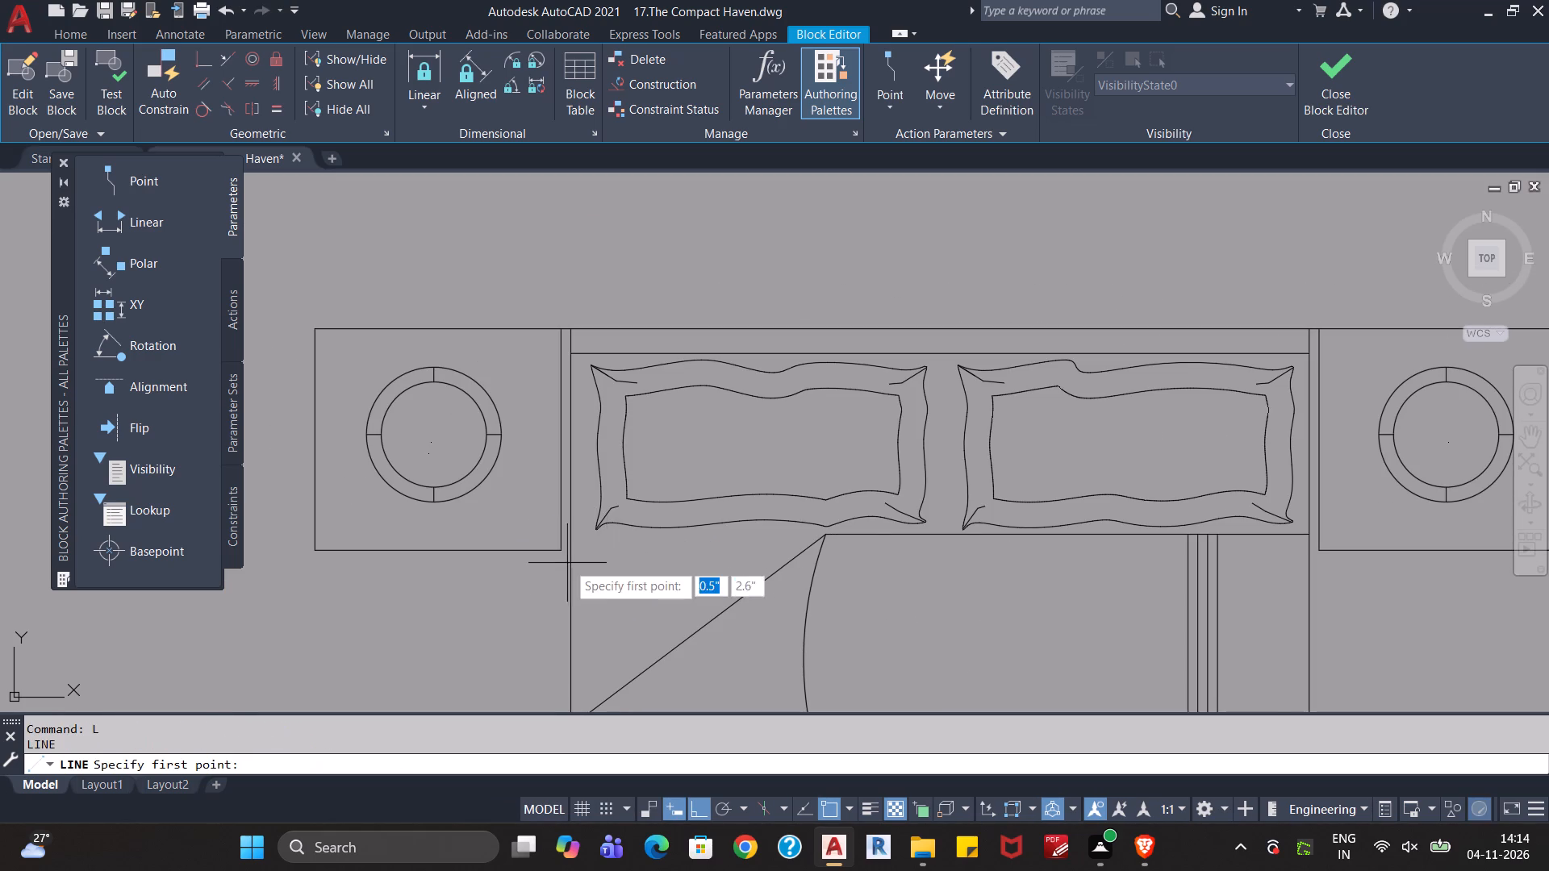
{"action": "scroll", "coordinate": [567, 563], "scroll_direction": "up", "scroll_amount": 3}
{"action": "left_click", "coordinate": [472, 547]}
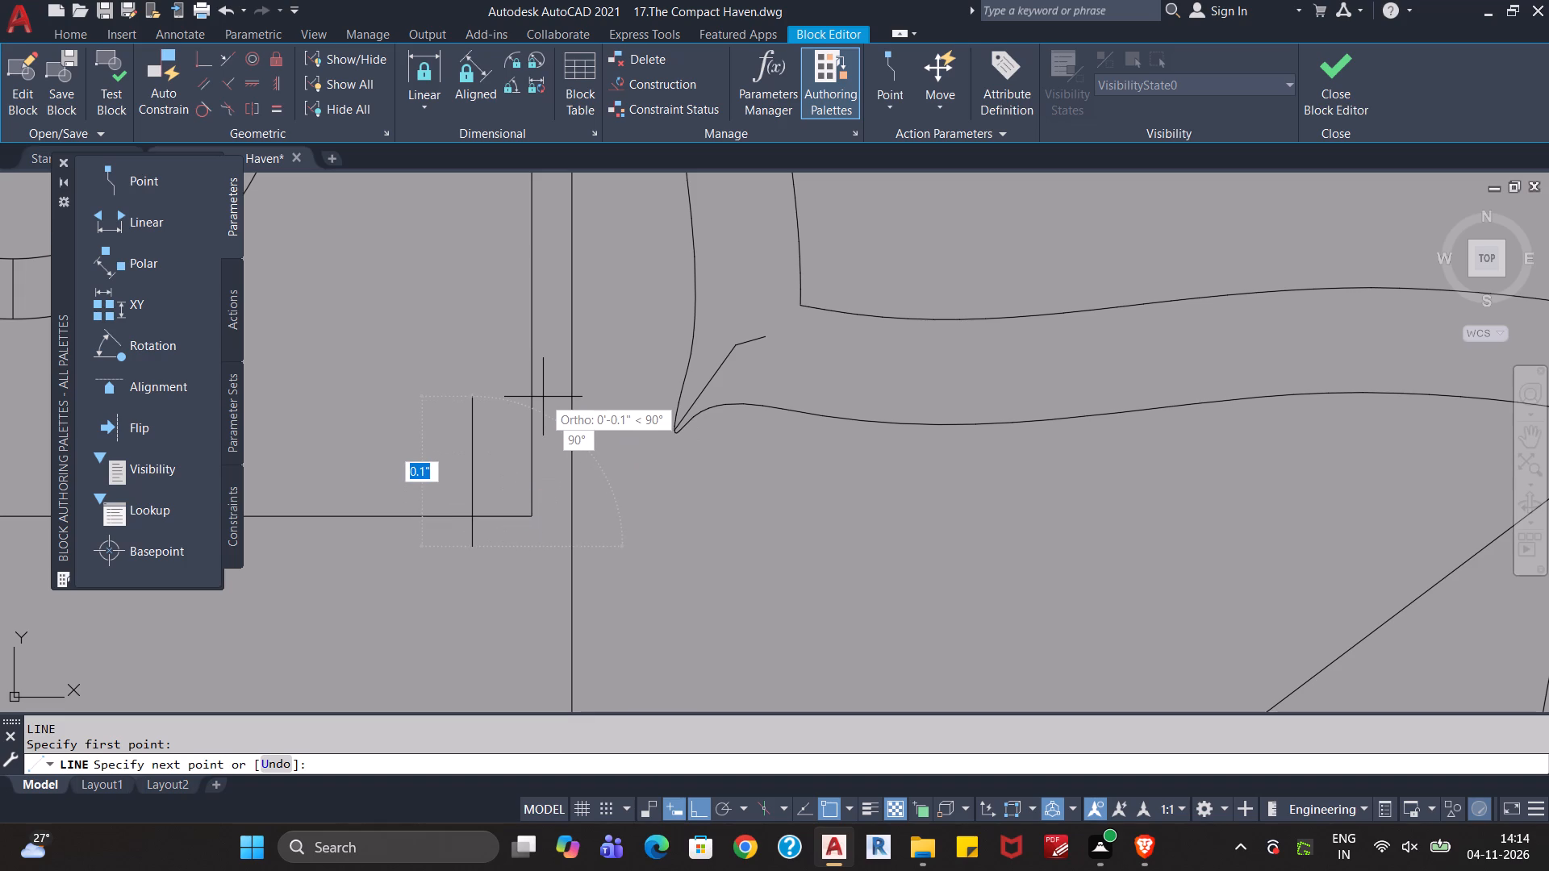
{"action": "key", "text": "F8"}
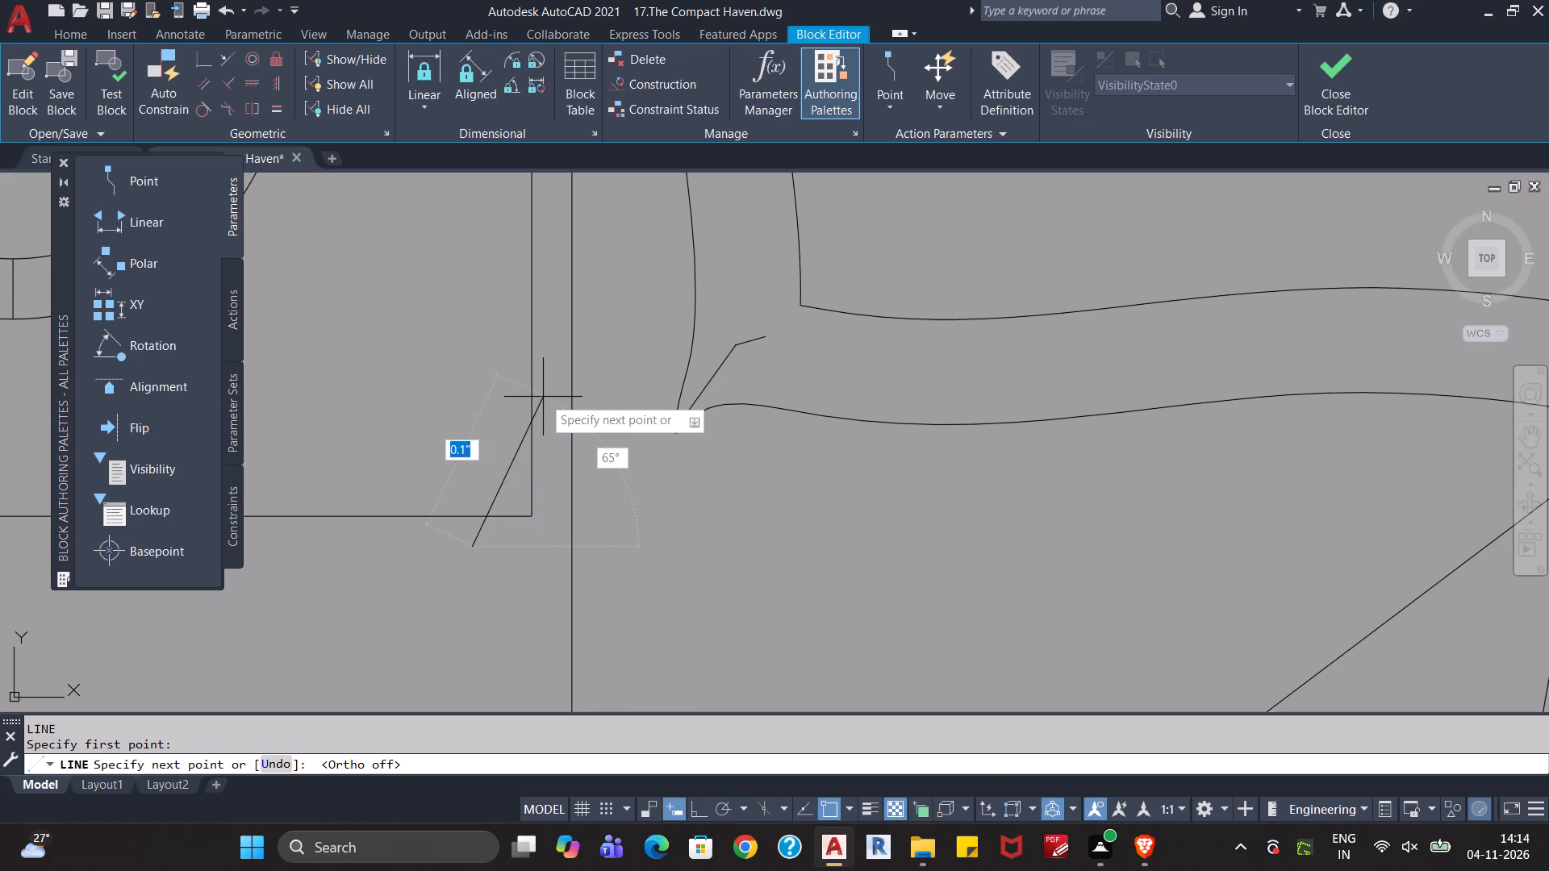
{"action": "left_click", "coordinate": [553, 448]}
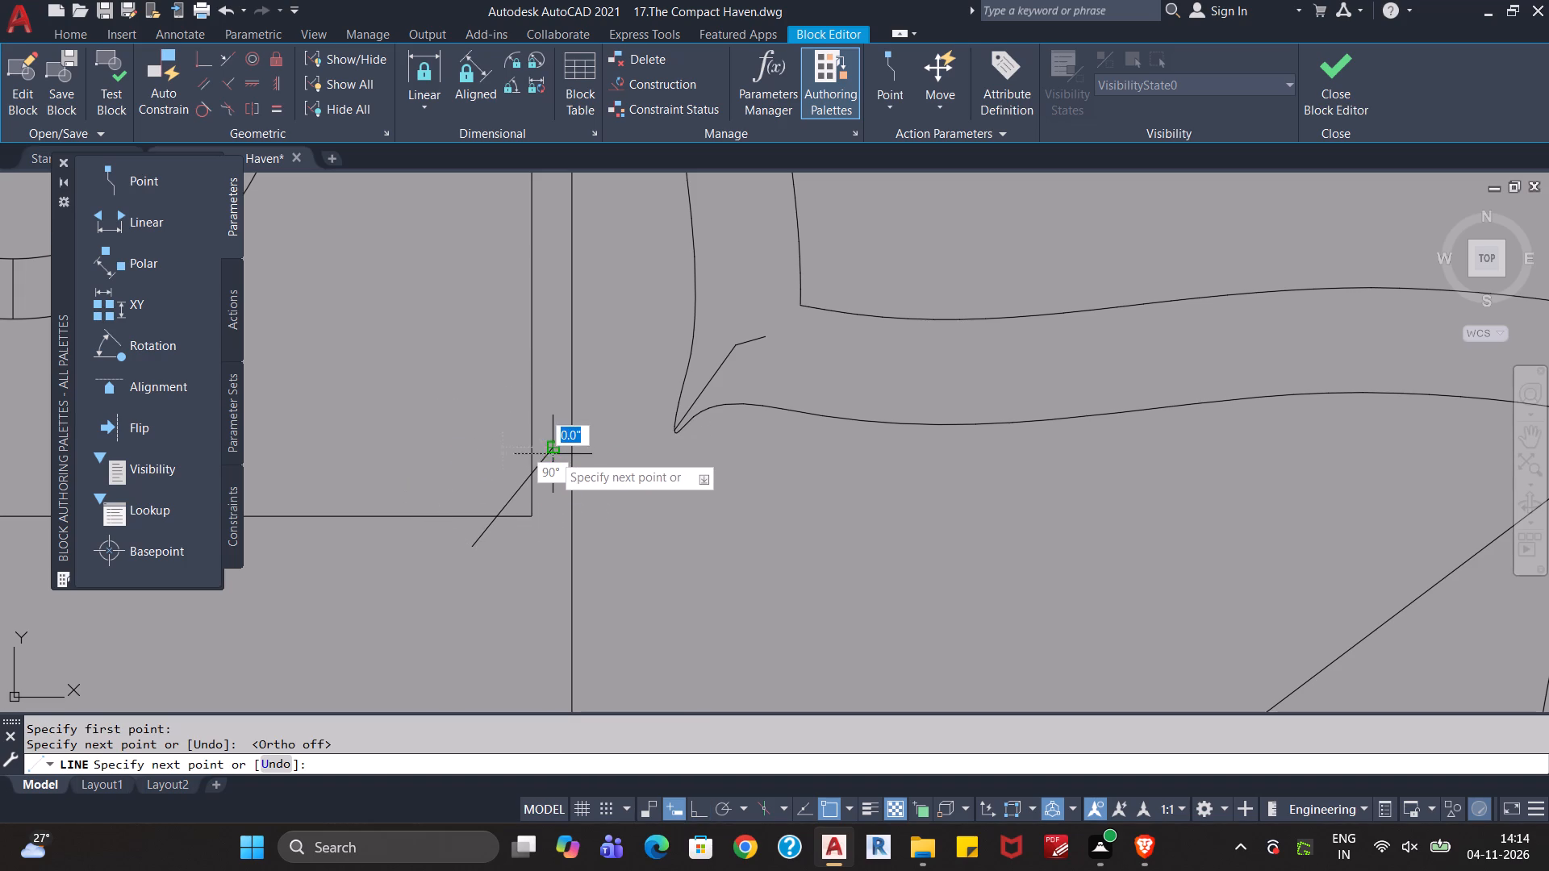
{"action": "key", "text": "Escape"}
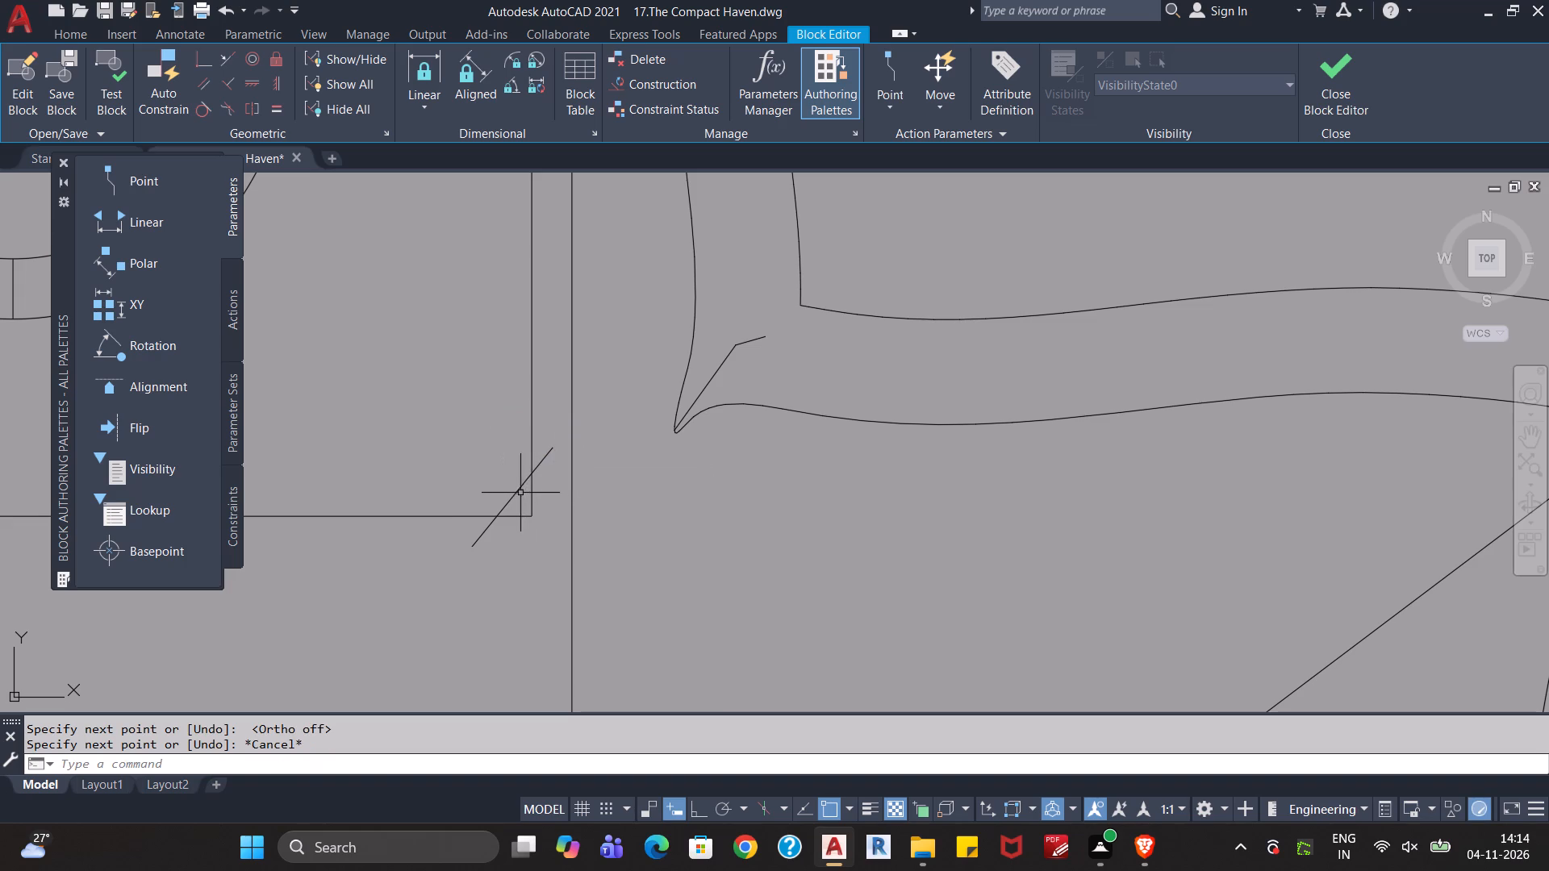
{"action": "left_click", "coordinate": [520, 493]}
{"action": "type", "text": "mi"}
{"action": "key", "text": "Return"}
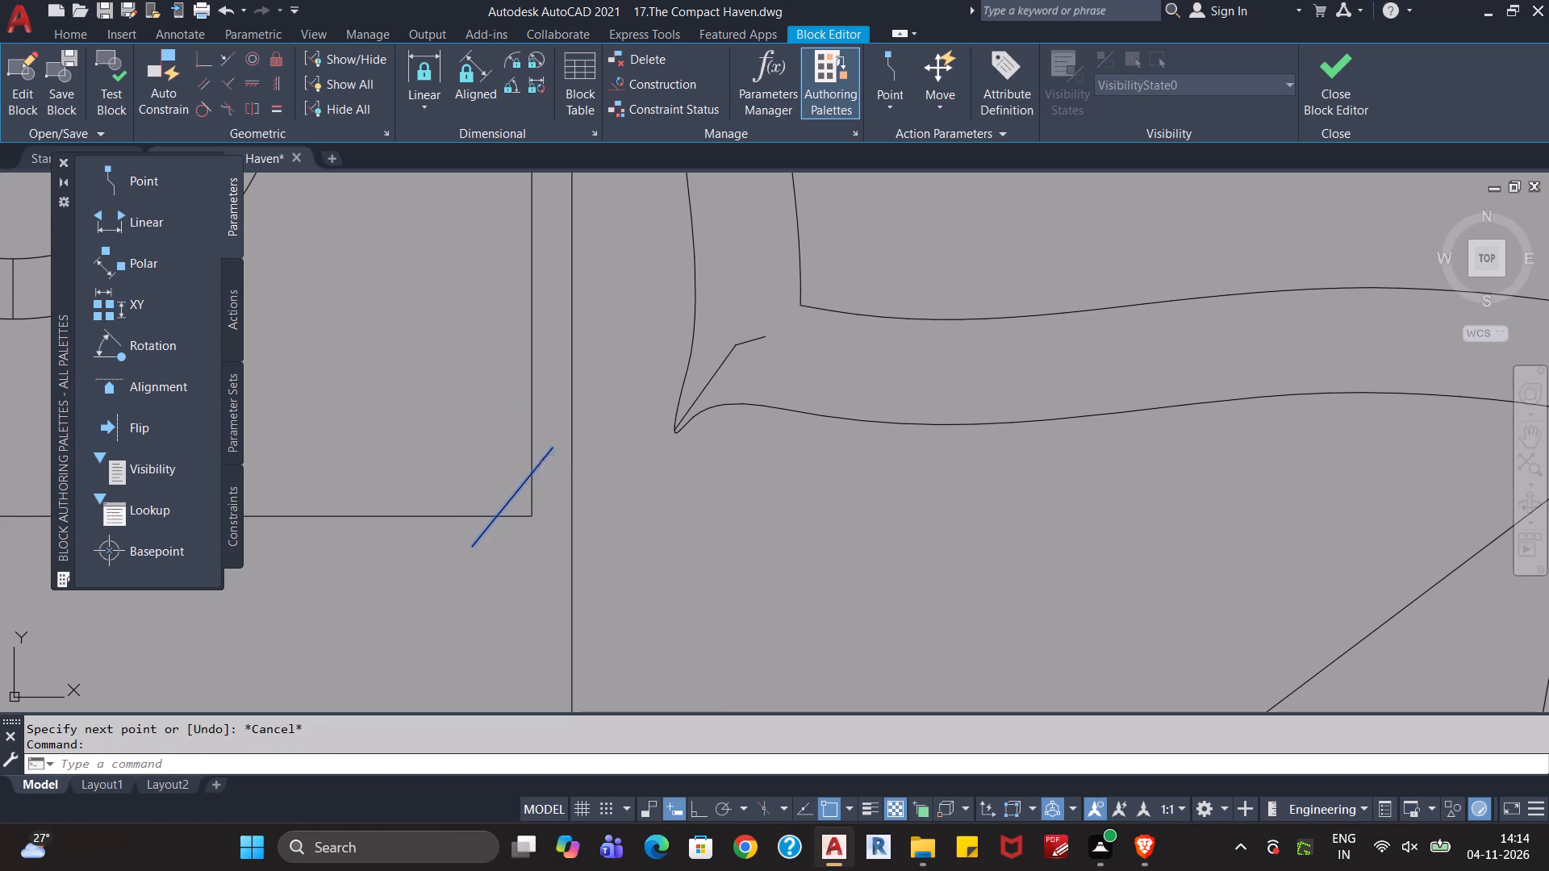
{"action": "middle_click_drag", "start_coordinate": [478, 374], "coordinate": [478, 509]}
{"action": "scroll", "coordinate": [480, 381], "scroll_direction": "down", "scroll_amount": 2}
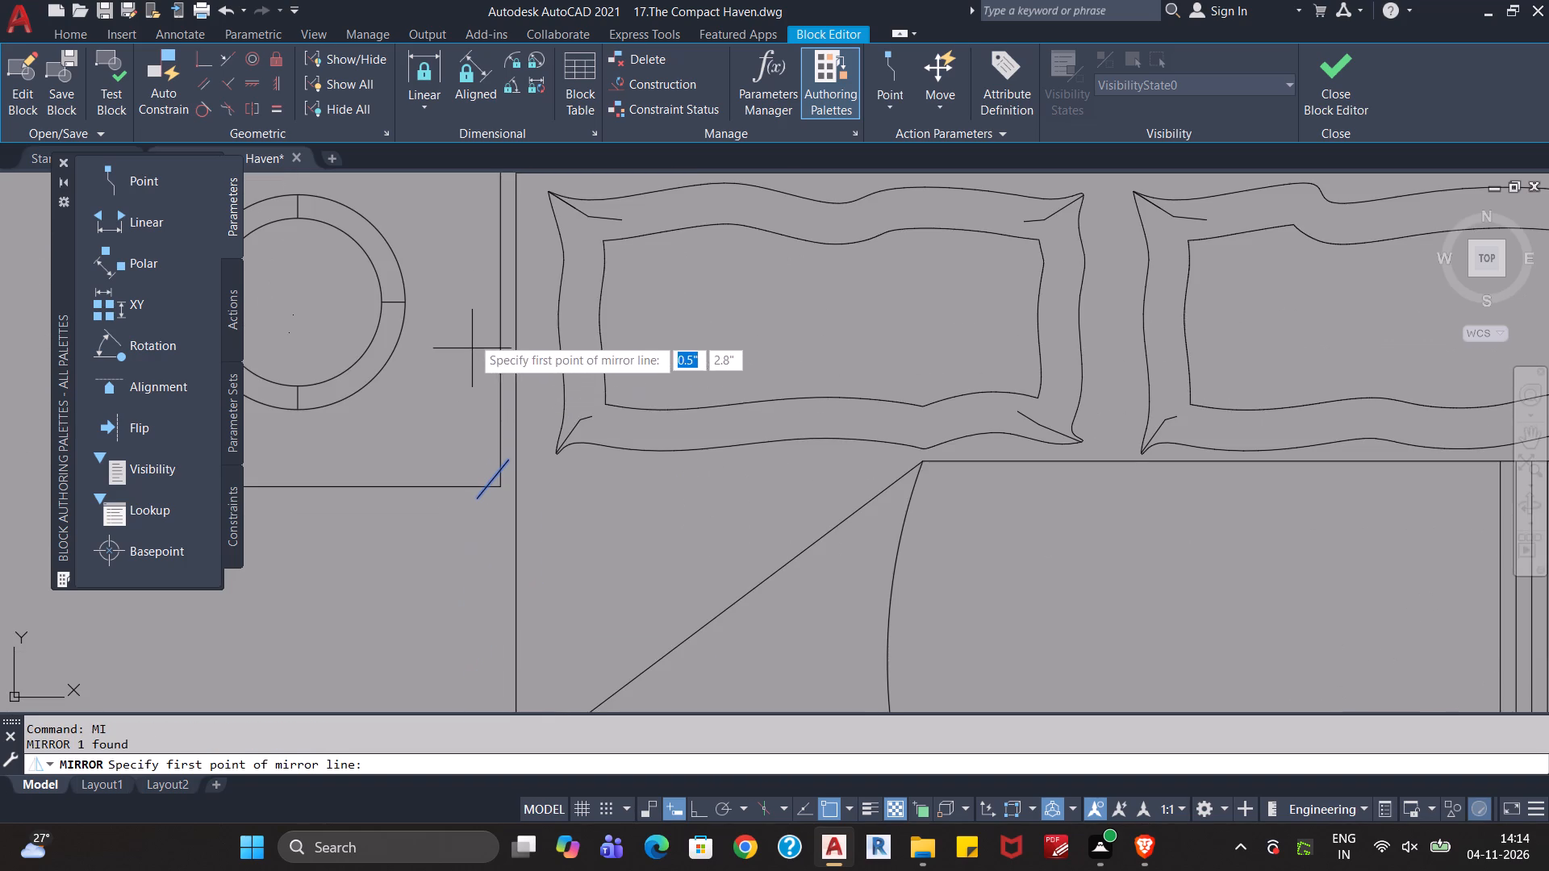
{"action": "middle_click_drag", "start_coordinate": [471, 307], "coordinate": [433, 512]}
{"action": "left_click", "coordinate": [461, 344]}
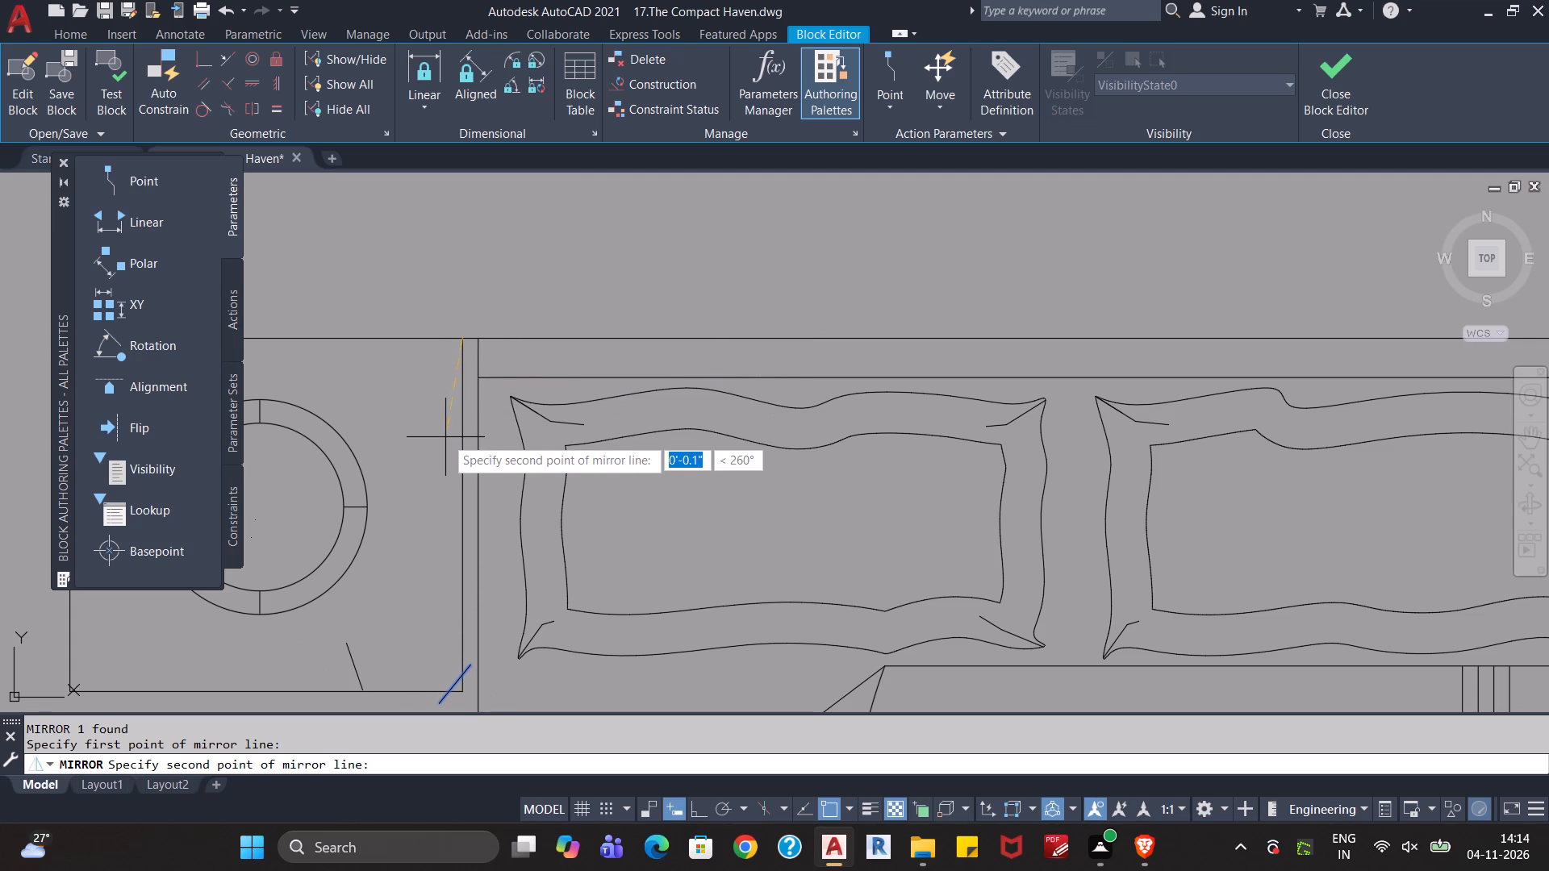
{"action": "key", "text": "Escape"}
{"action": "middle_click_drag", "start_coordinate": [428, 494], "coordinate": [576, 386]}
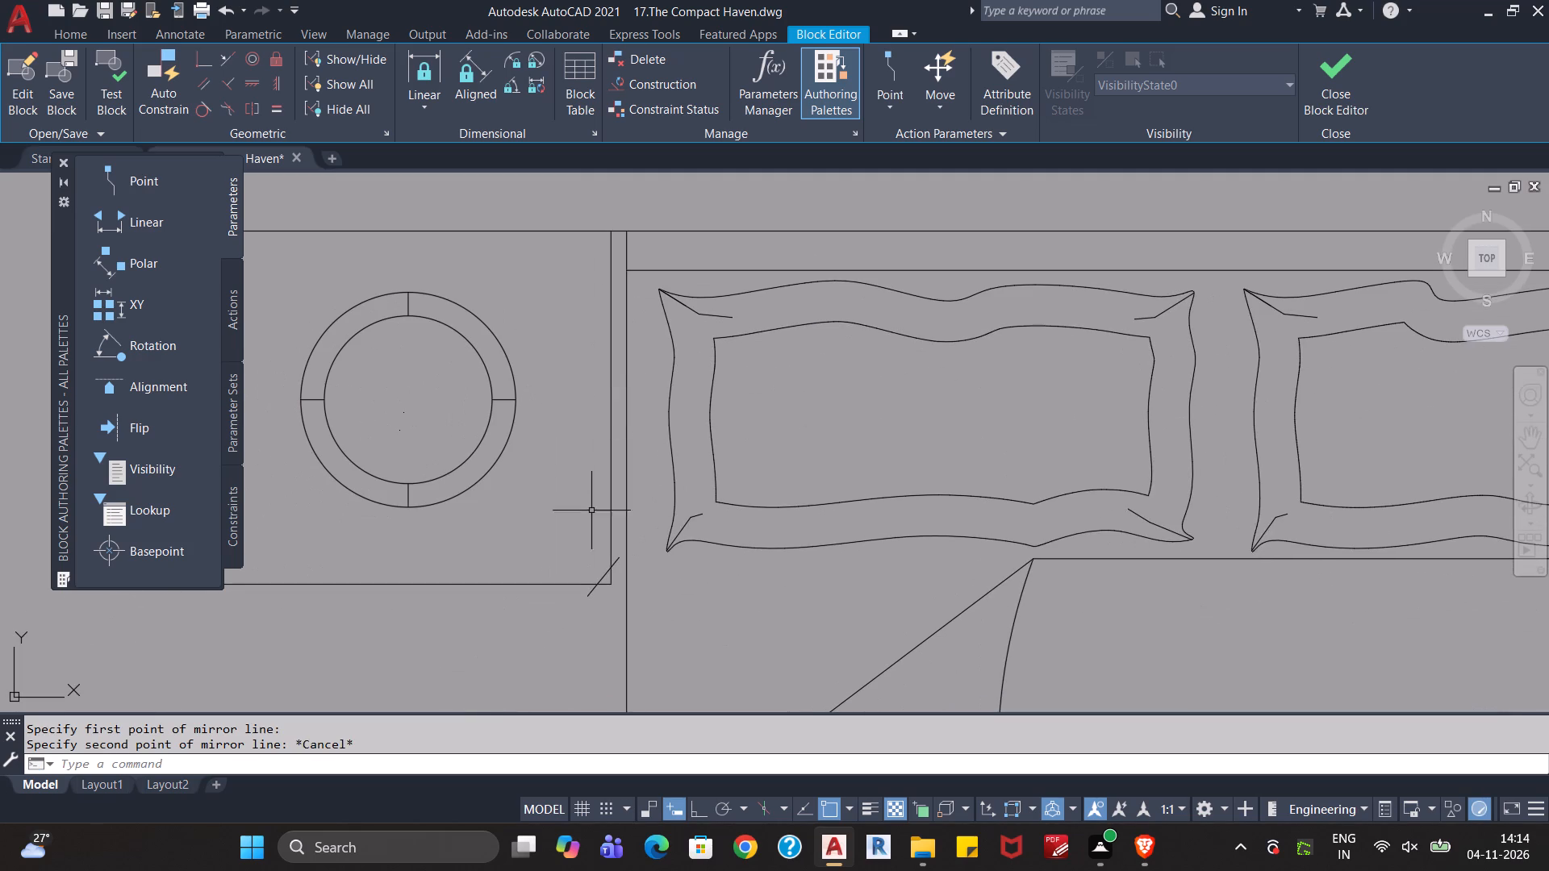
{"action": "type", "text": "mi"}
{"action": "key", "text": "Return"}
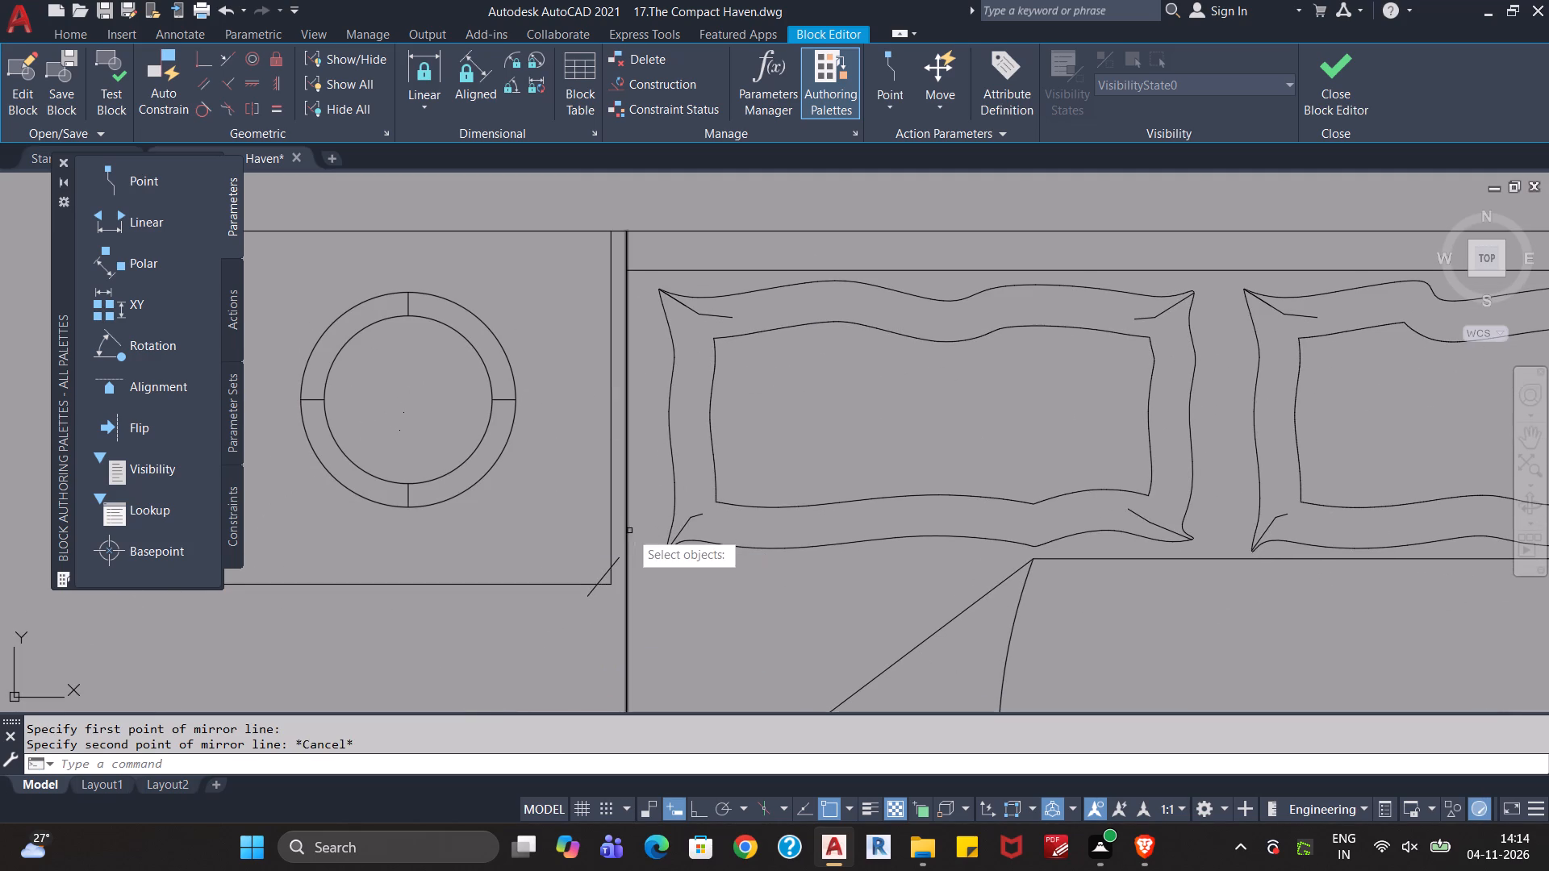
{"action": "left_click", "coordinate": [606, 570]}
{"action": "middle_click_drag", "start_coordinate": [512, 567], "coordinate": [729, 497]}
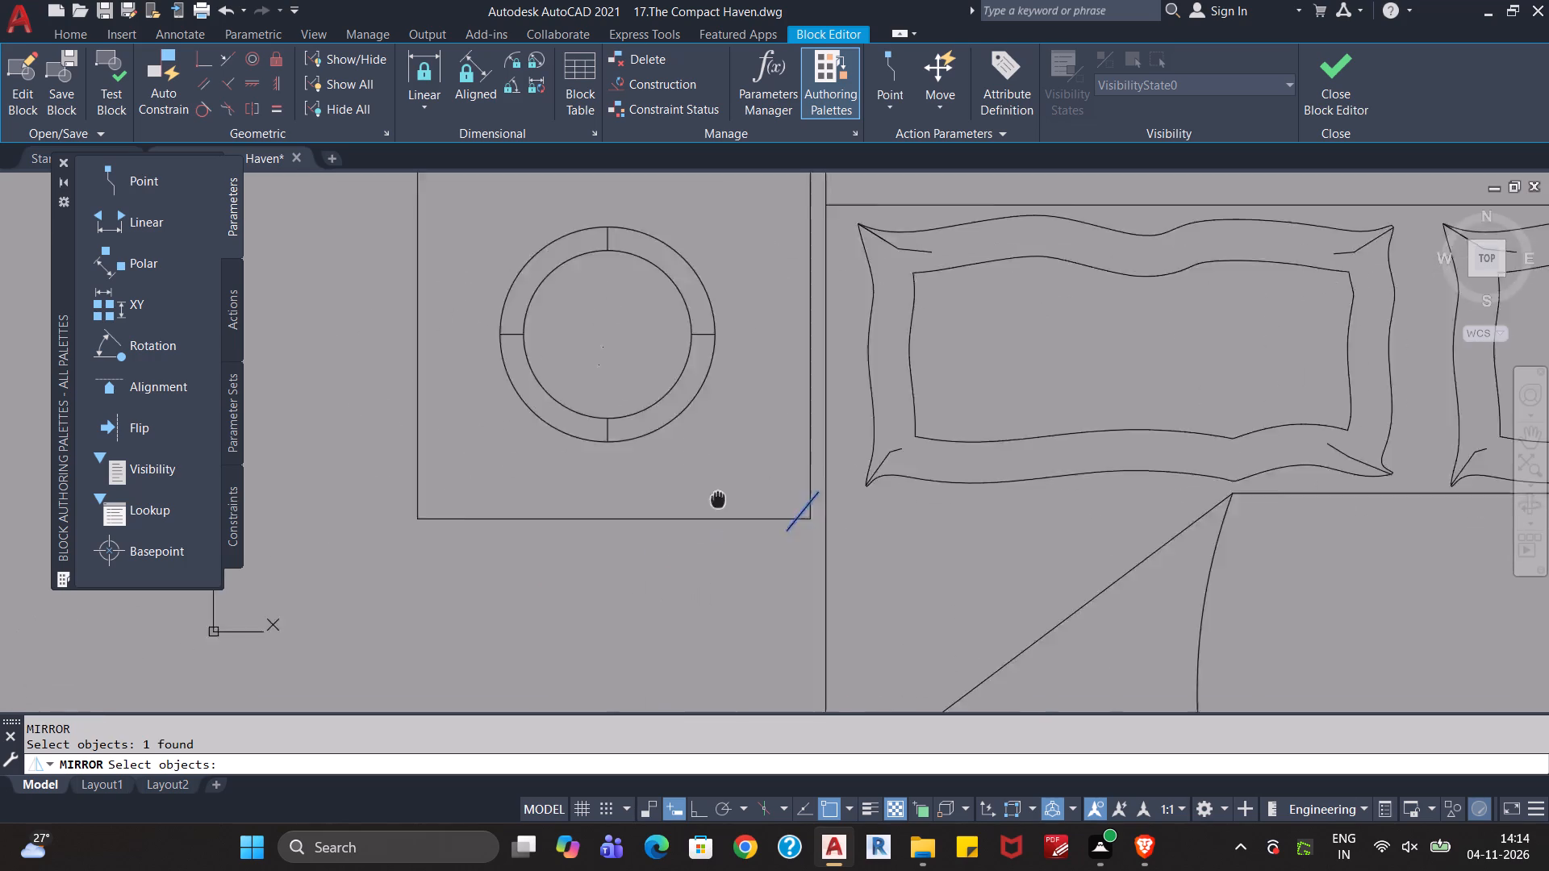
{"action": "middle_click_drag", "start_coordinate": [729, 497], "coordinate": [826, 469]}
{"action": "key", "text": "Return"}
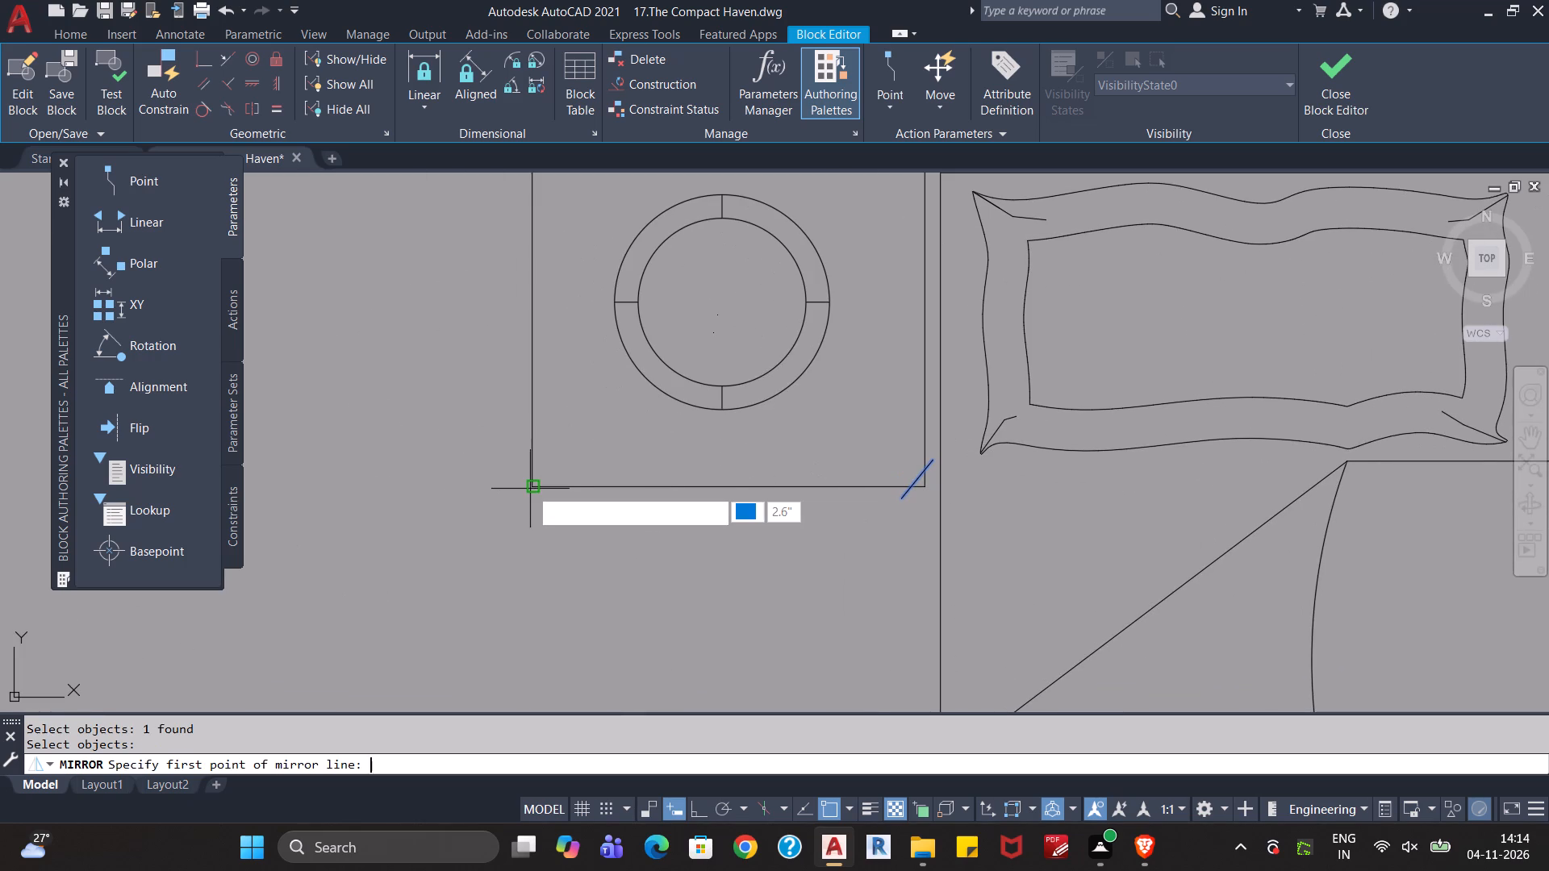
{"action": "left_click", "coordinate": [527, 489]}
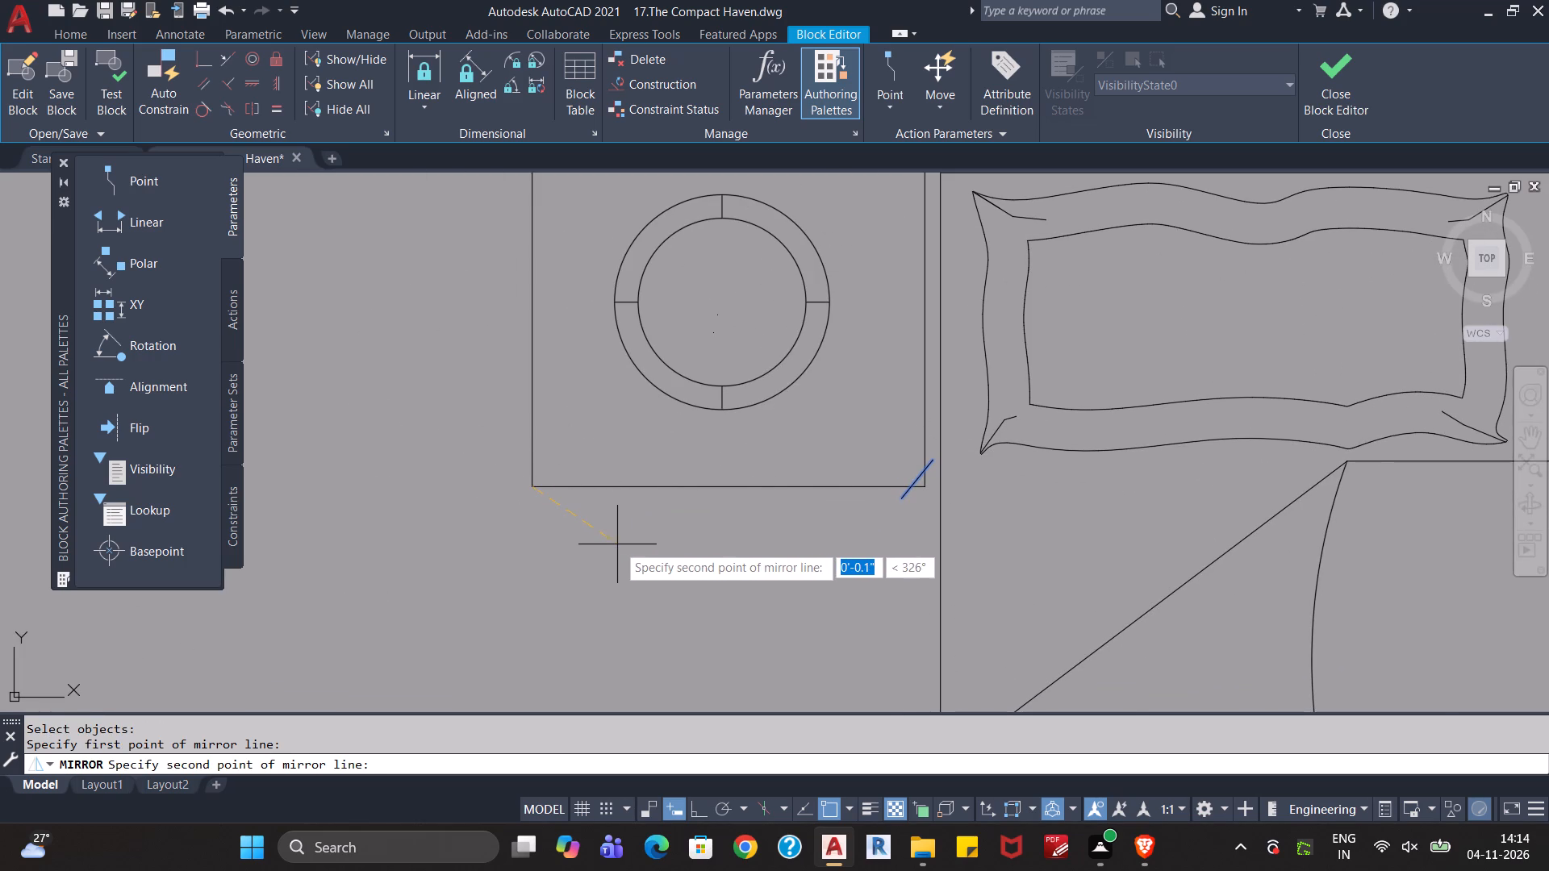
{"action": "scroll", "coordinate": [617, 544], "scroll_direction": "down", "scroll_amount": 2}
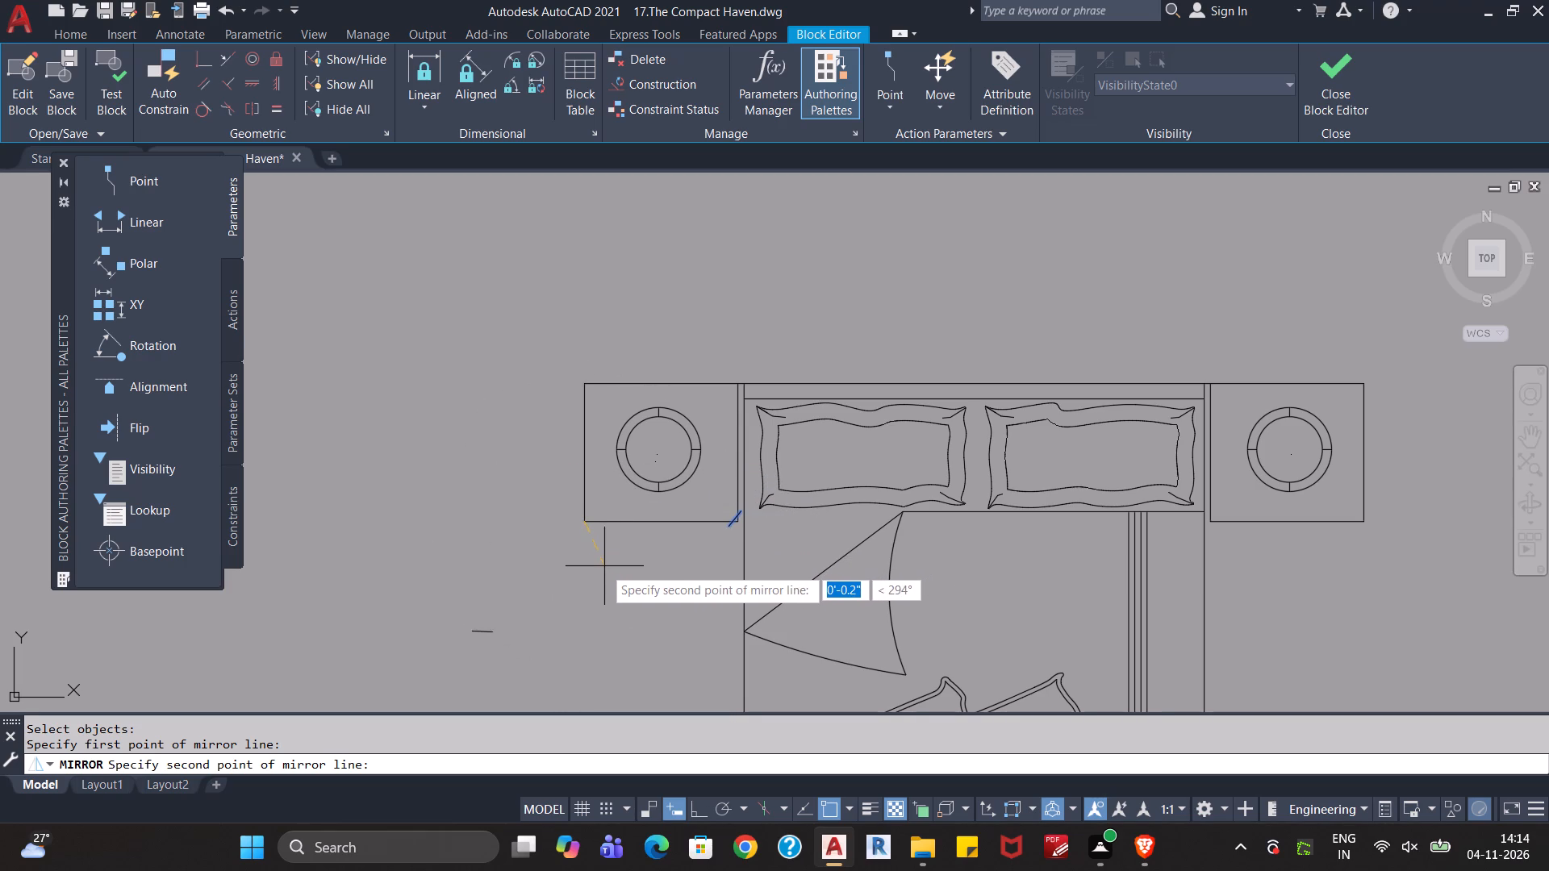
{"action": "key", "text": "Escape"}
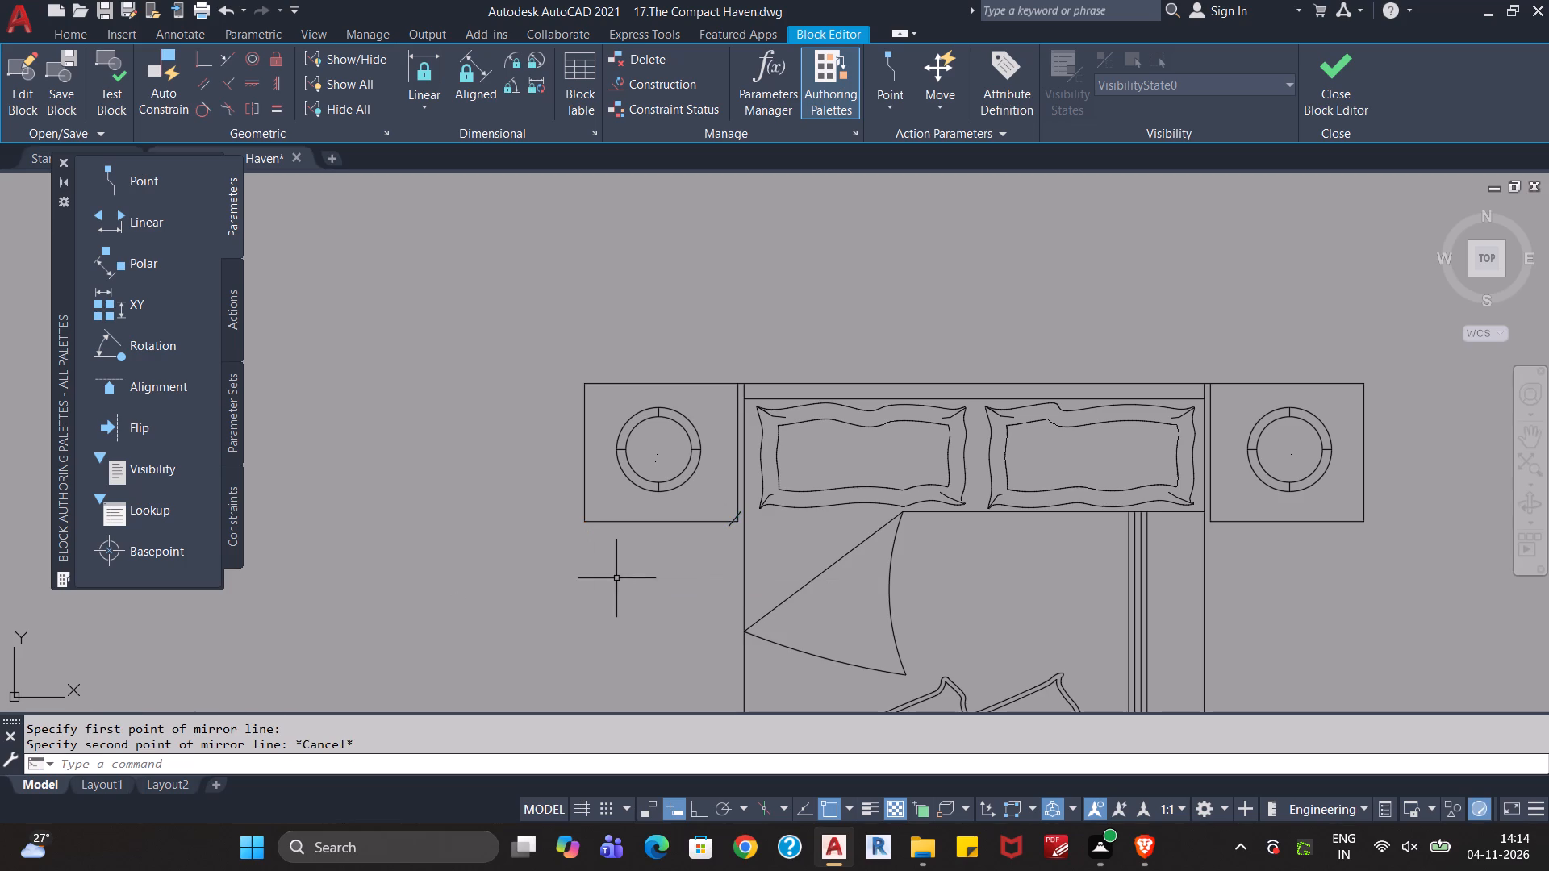
Mirror the diagonal corner line about an axis from the left lamp's centre to the nightstand's lower outer corner, keeping the source line.
{"action": "left_click", "coordinate": [733, 526]}
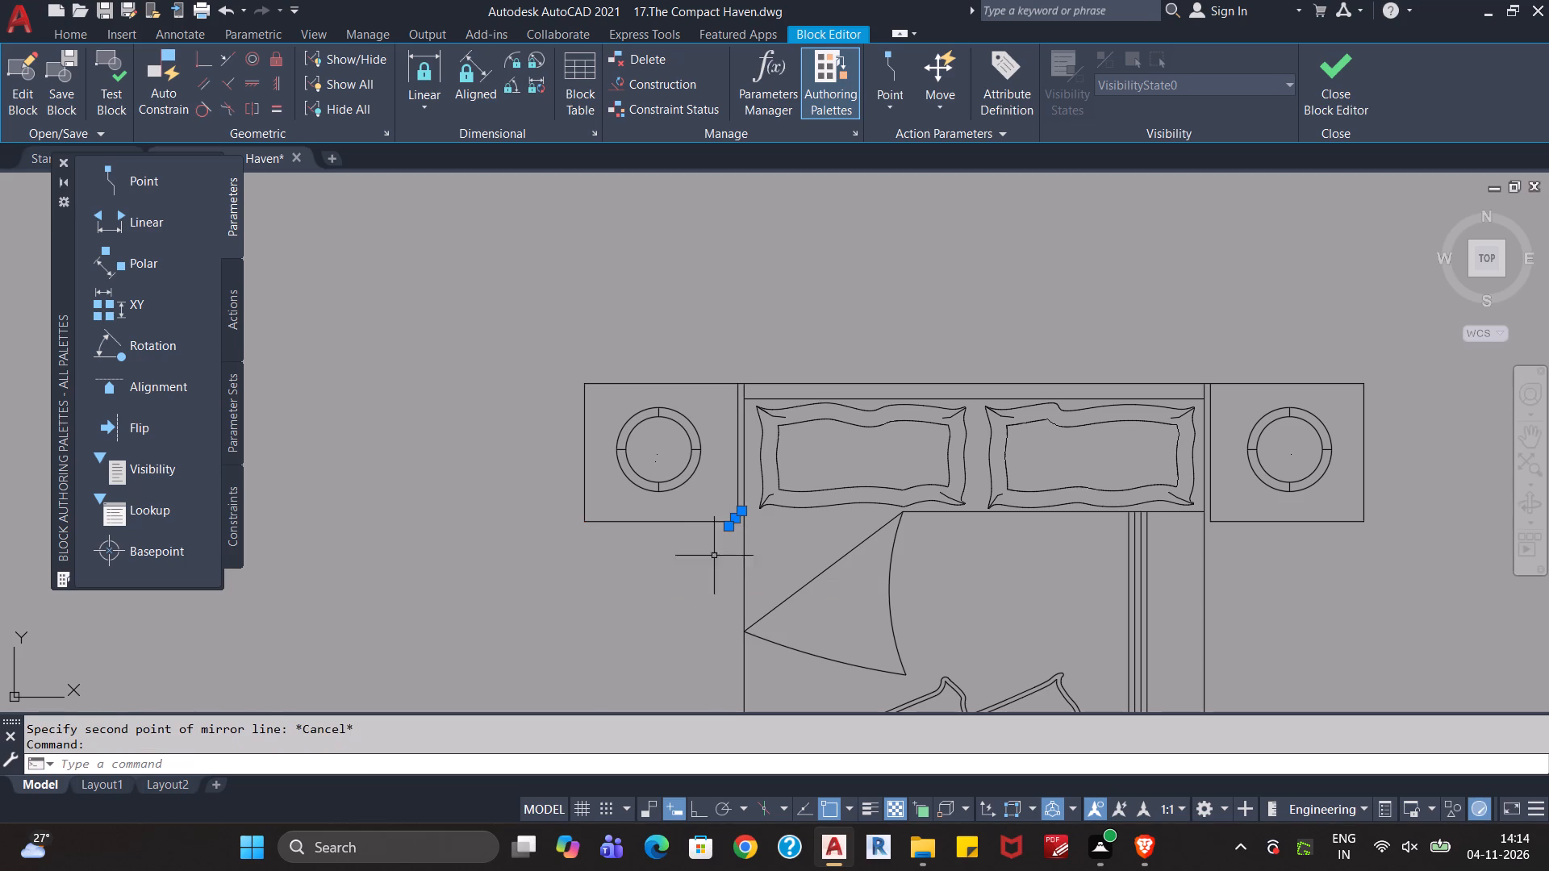
{"action": "key", "text": "m"}
{"action": "key", "text": "i"}
{"action": "key", "text": "Return"}
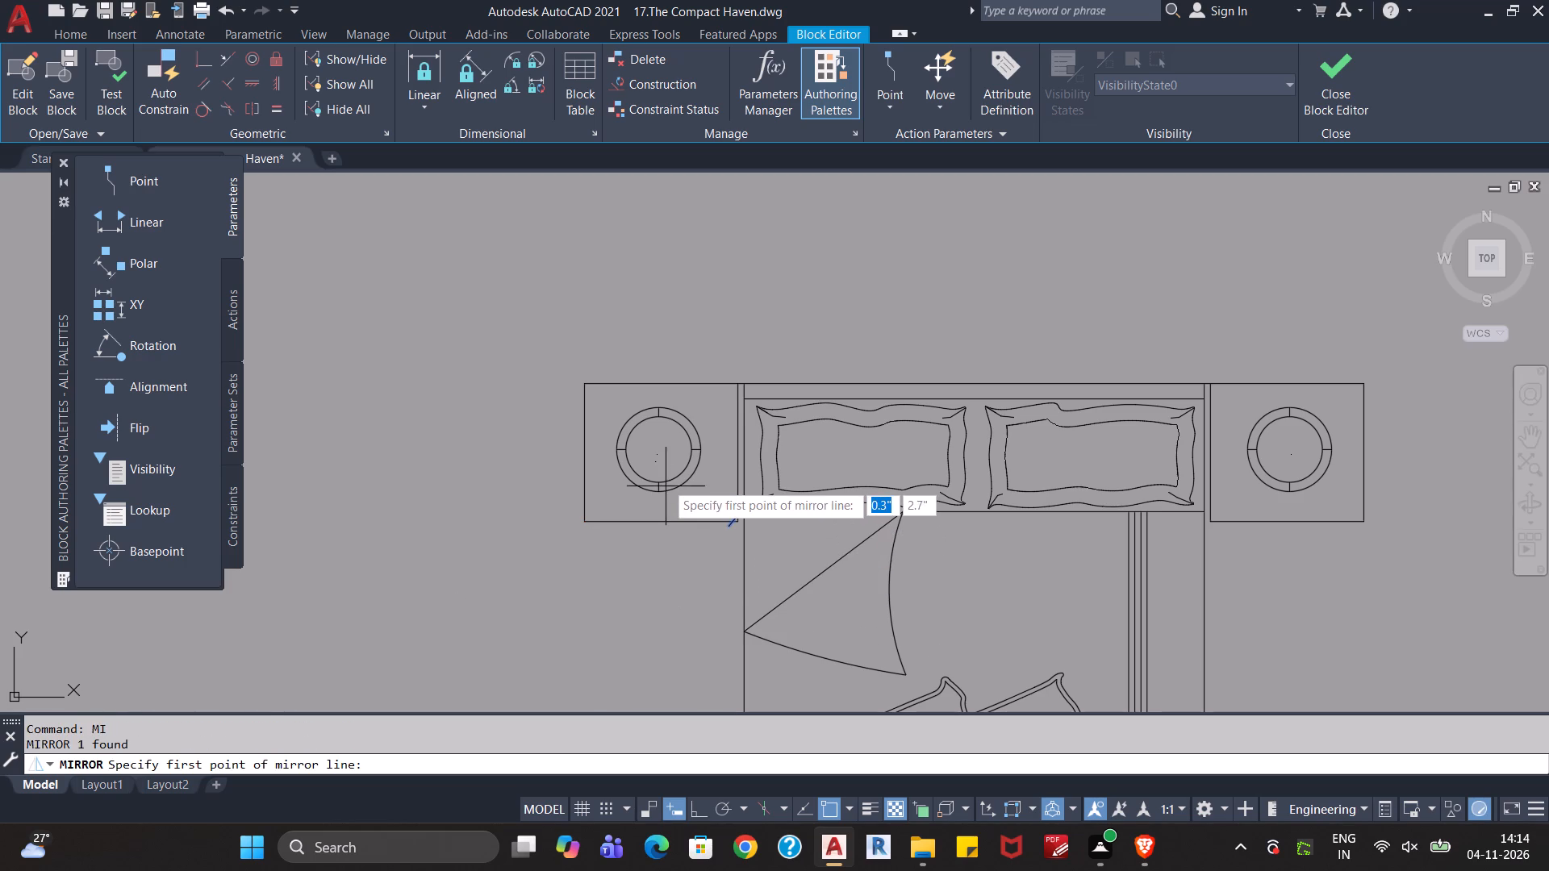
{"action": "scroll", "coordinate": [664, 481], "scroll_direction": "up", "scroll_amount": 2}
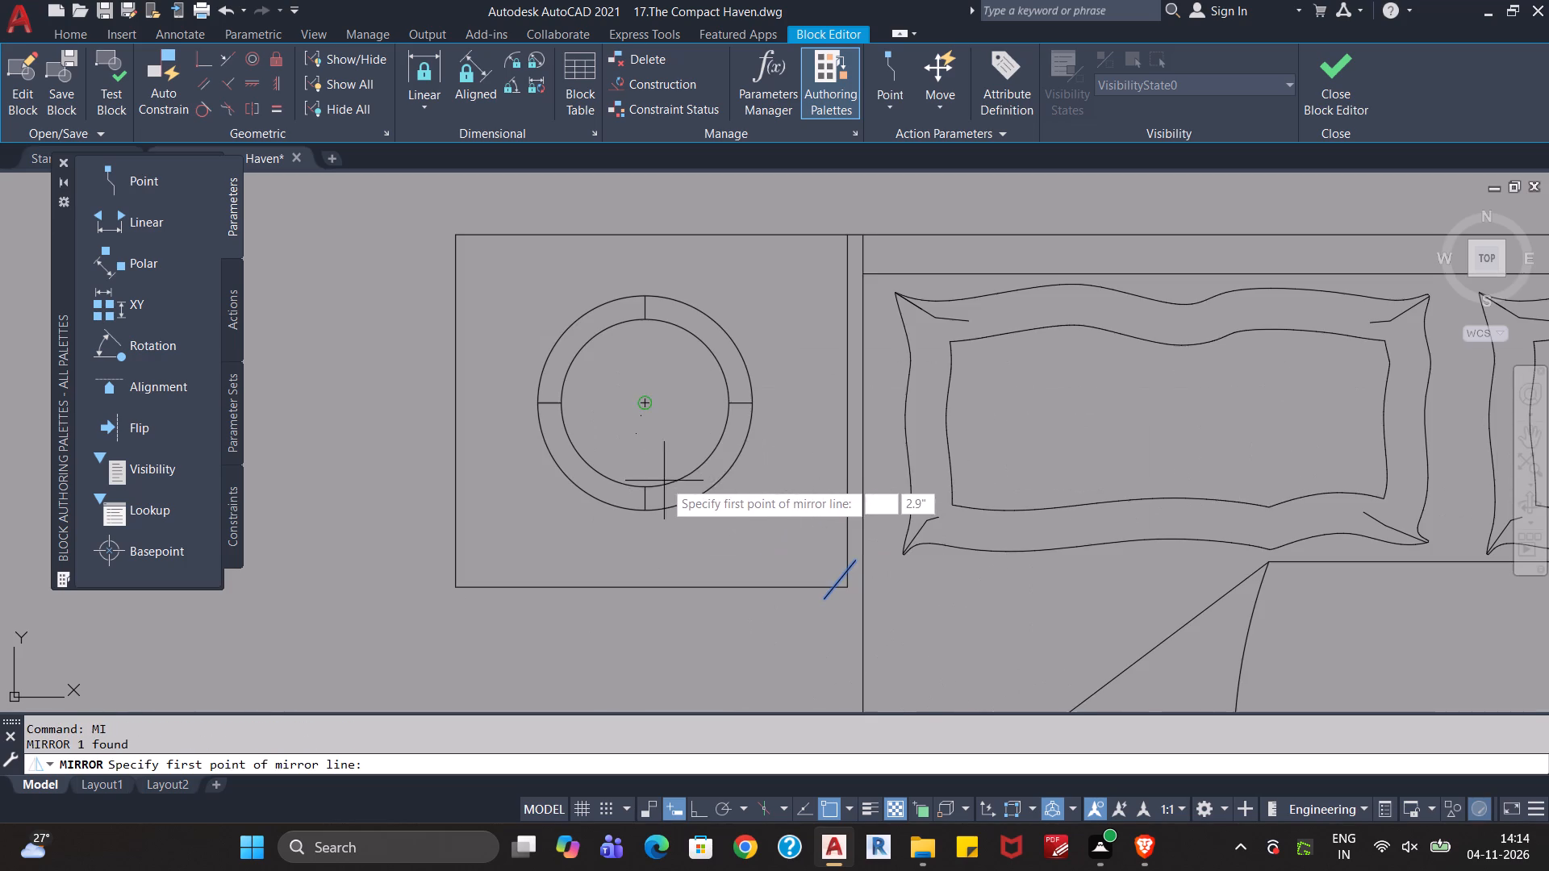
{"action": "left_click", "coordinate": [645, 406]}
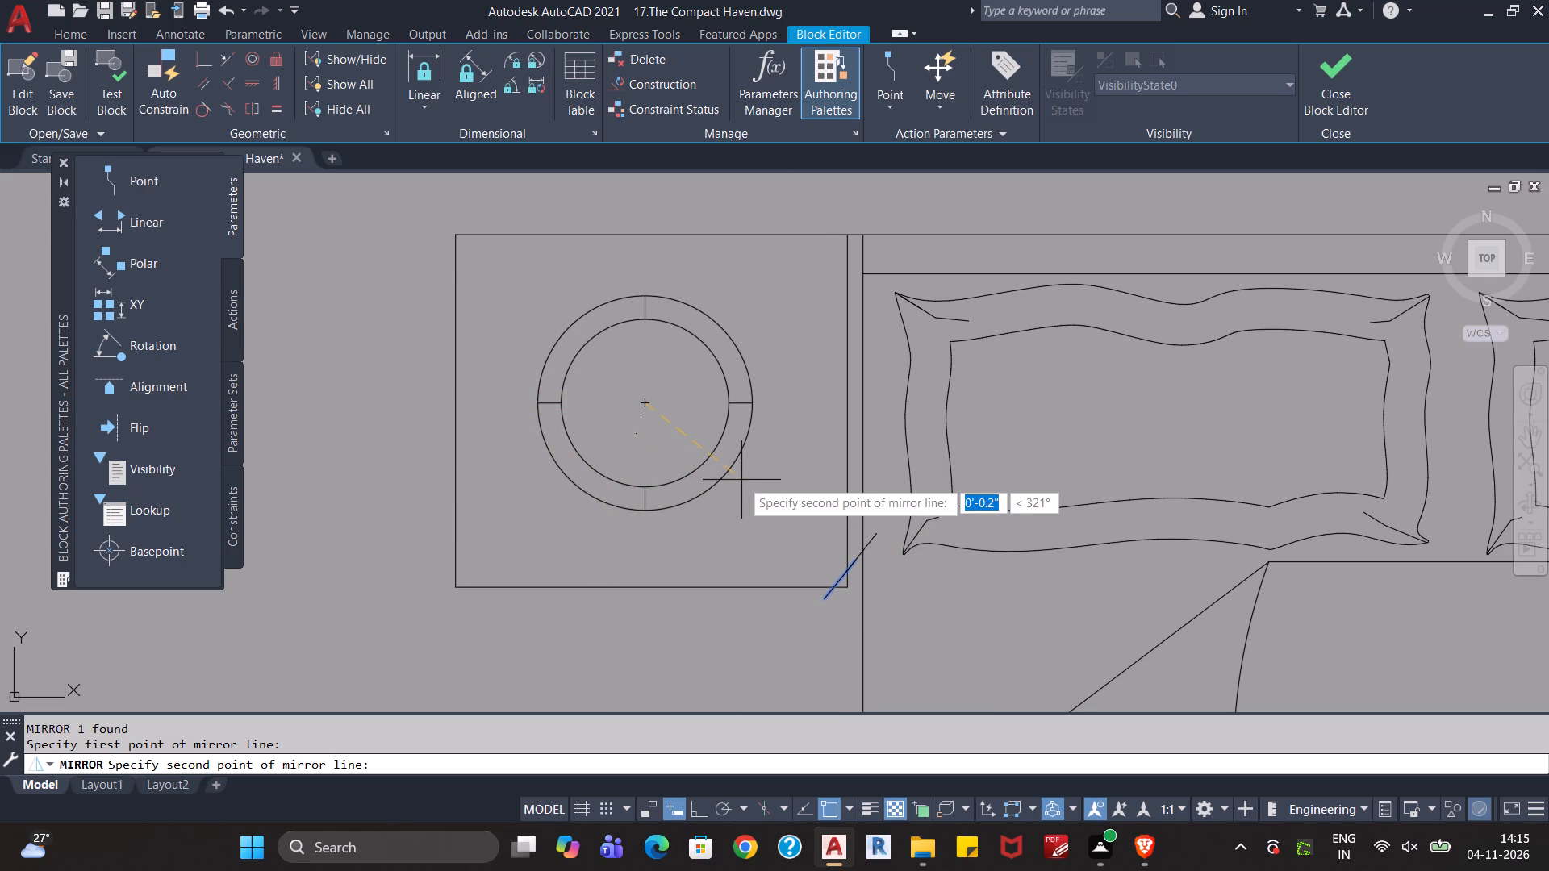
{"action": "left_click", "coordinate": [648, 594]}
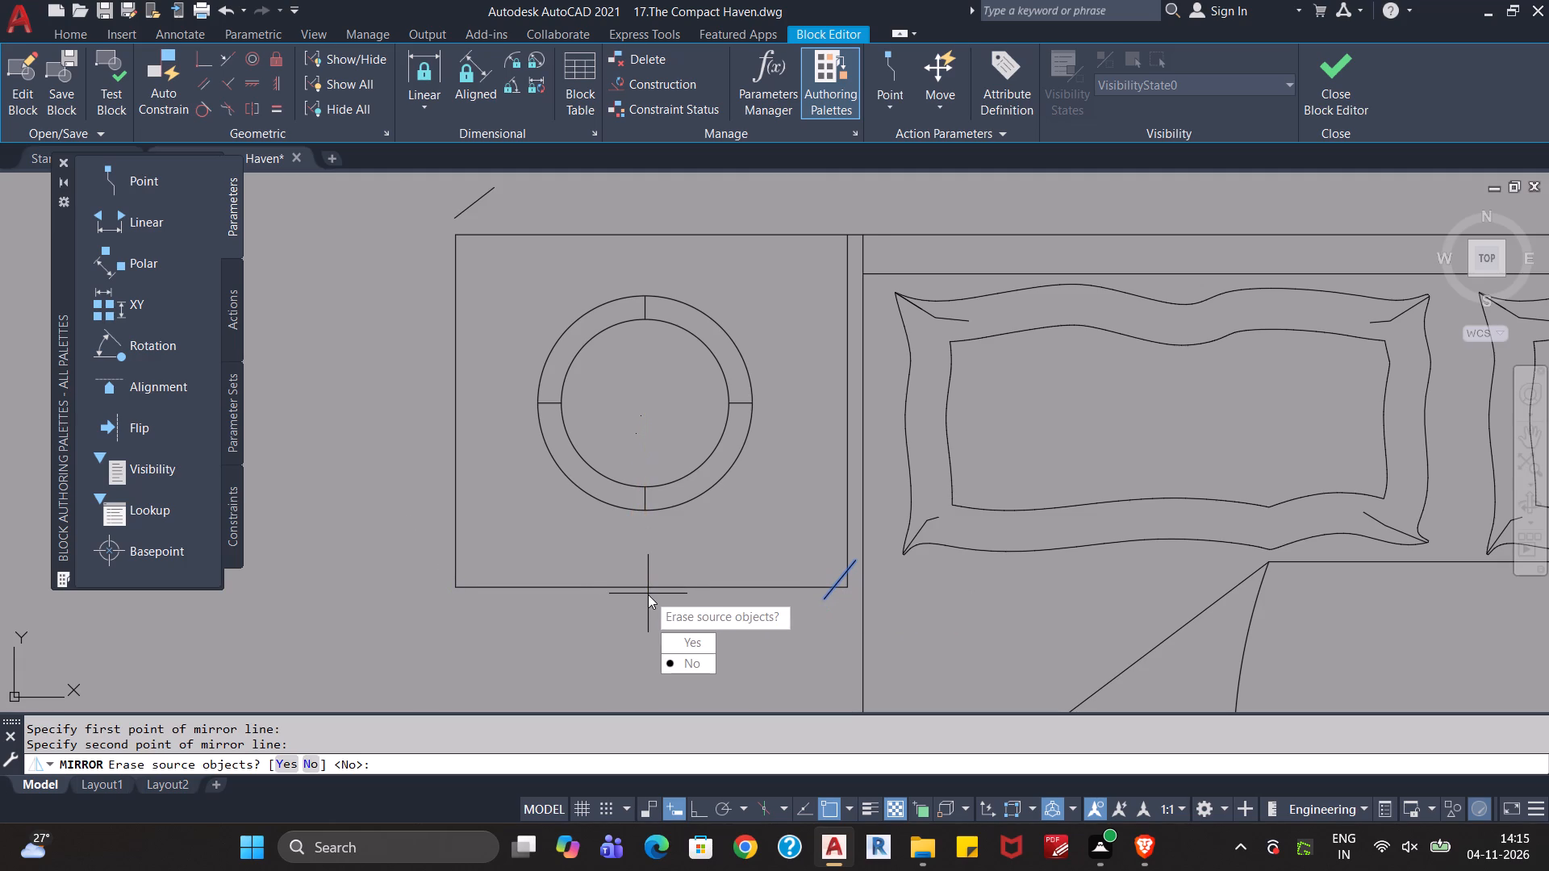
{"action": "left_click_drag", "start_coordinate": [681, 657], "coordinate": [648, 594]}
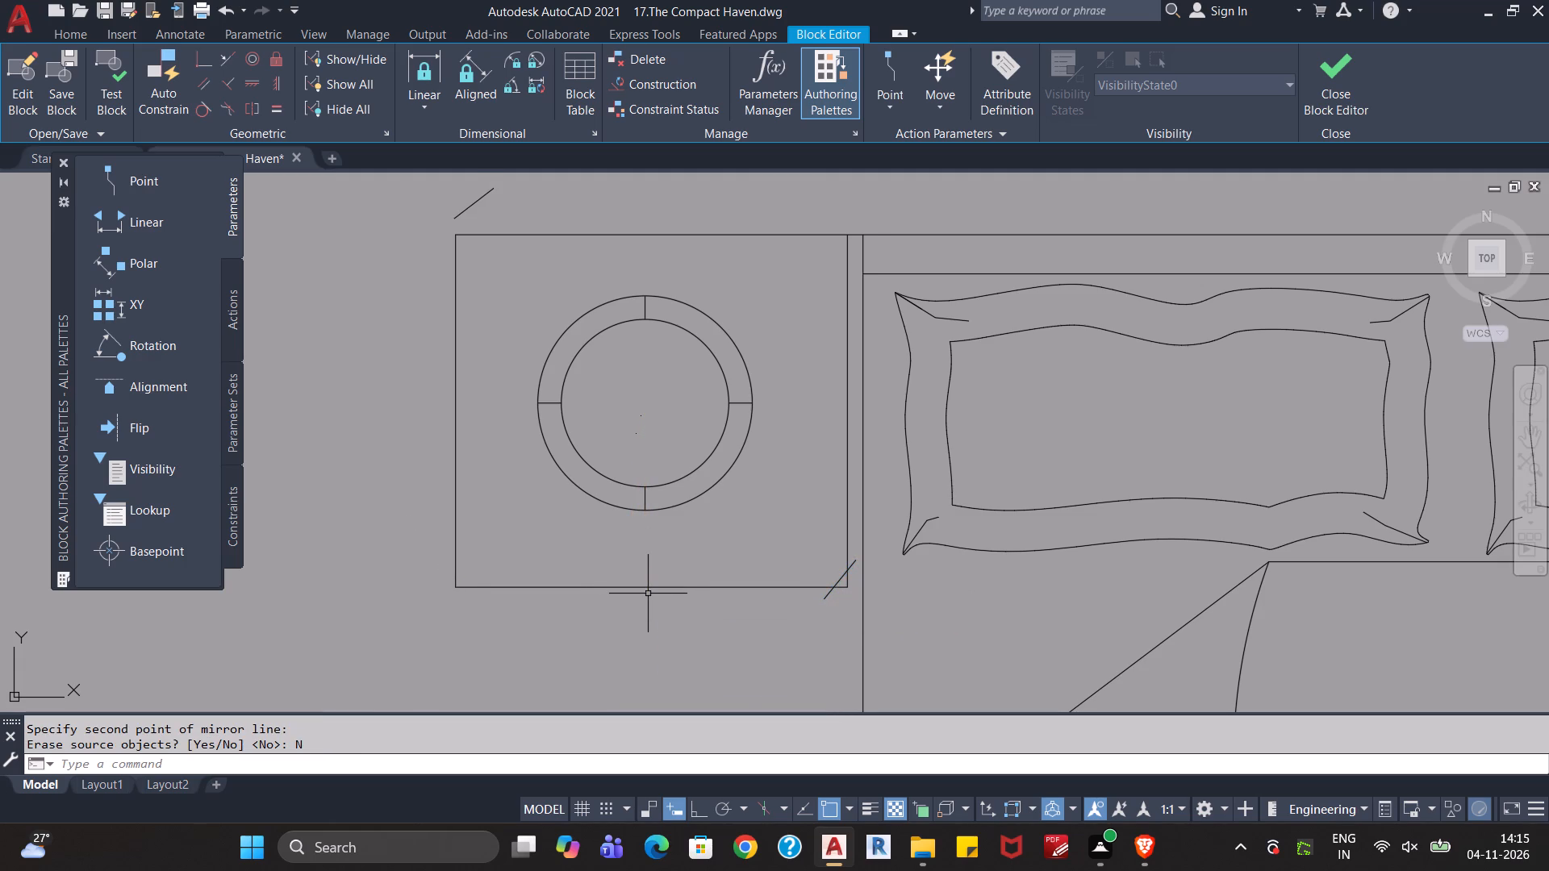
Cut the mirrored diagonal line and paste it across the left nightstand's upper outer corner.
{"action": "left_click", "coordinate": [474, 205]}
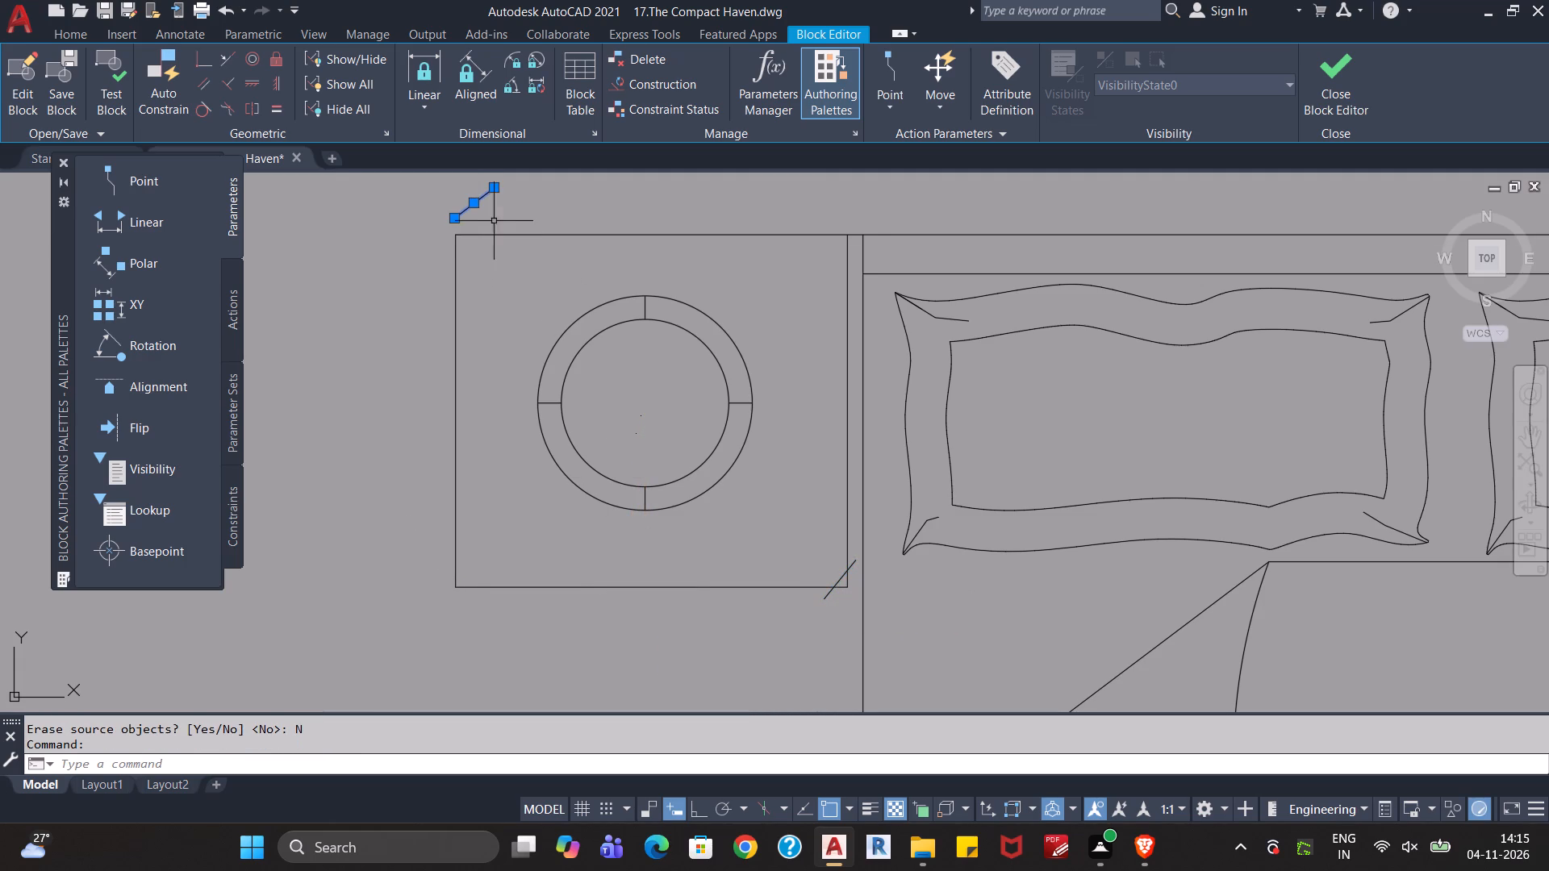
{"action": "key", "text": "ctrl+x"}
{"action": "key", "text": "ctrl+v"}
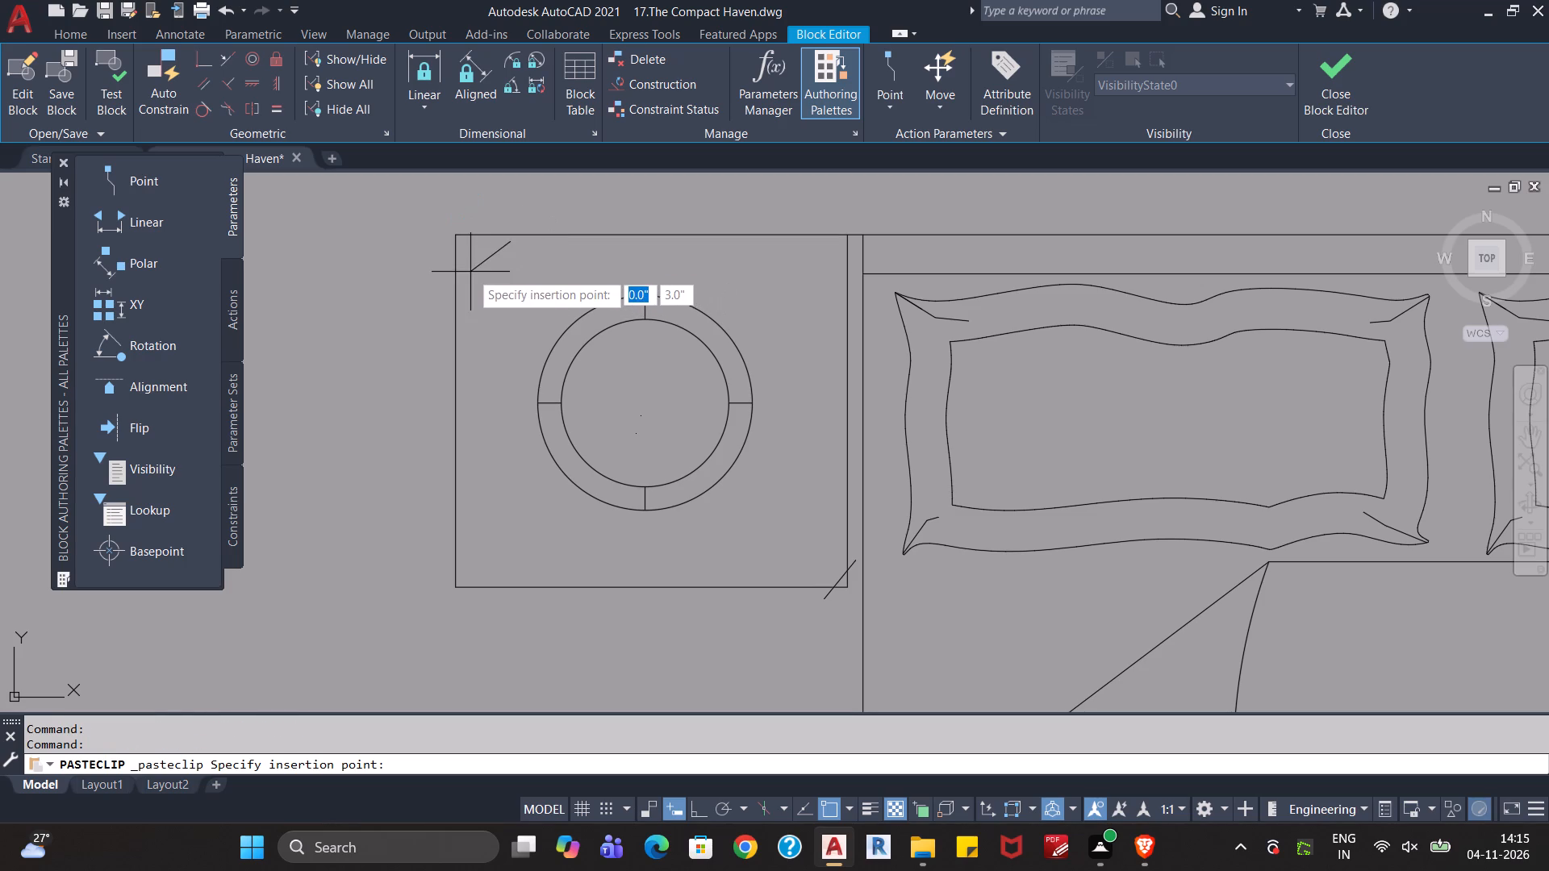
{"action": "scroll", "coordinate": [452, 264], "scroll_direction": "up", "scroll_amount": 3}
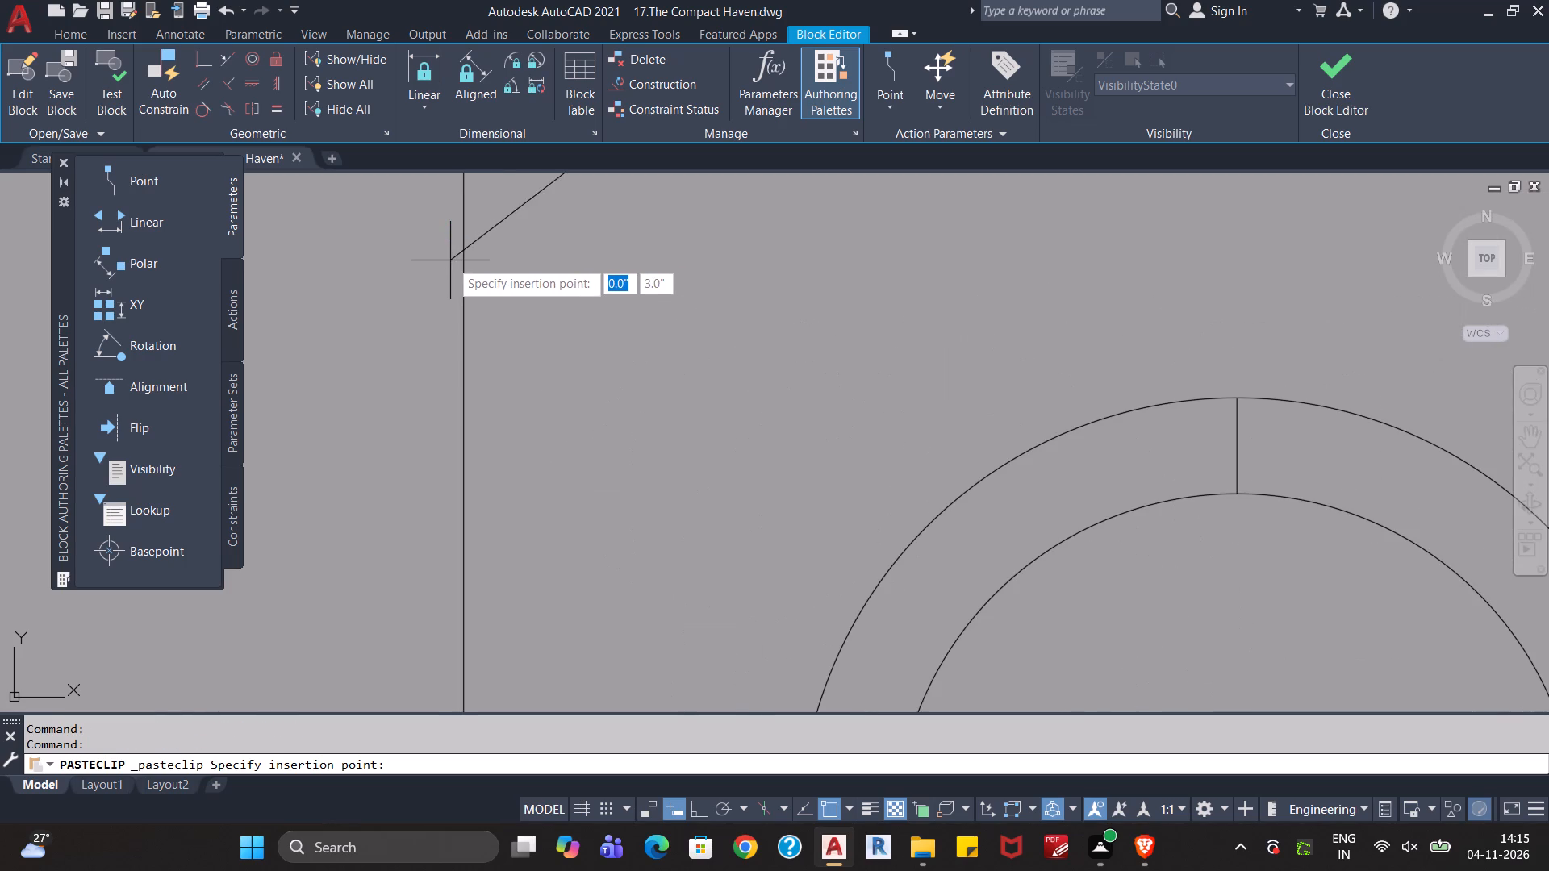
{"action": "middle_click_drag", "start_coordinate": [449, 244], "coordinate": [430, 385]}
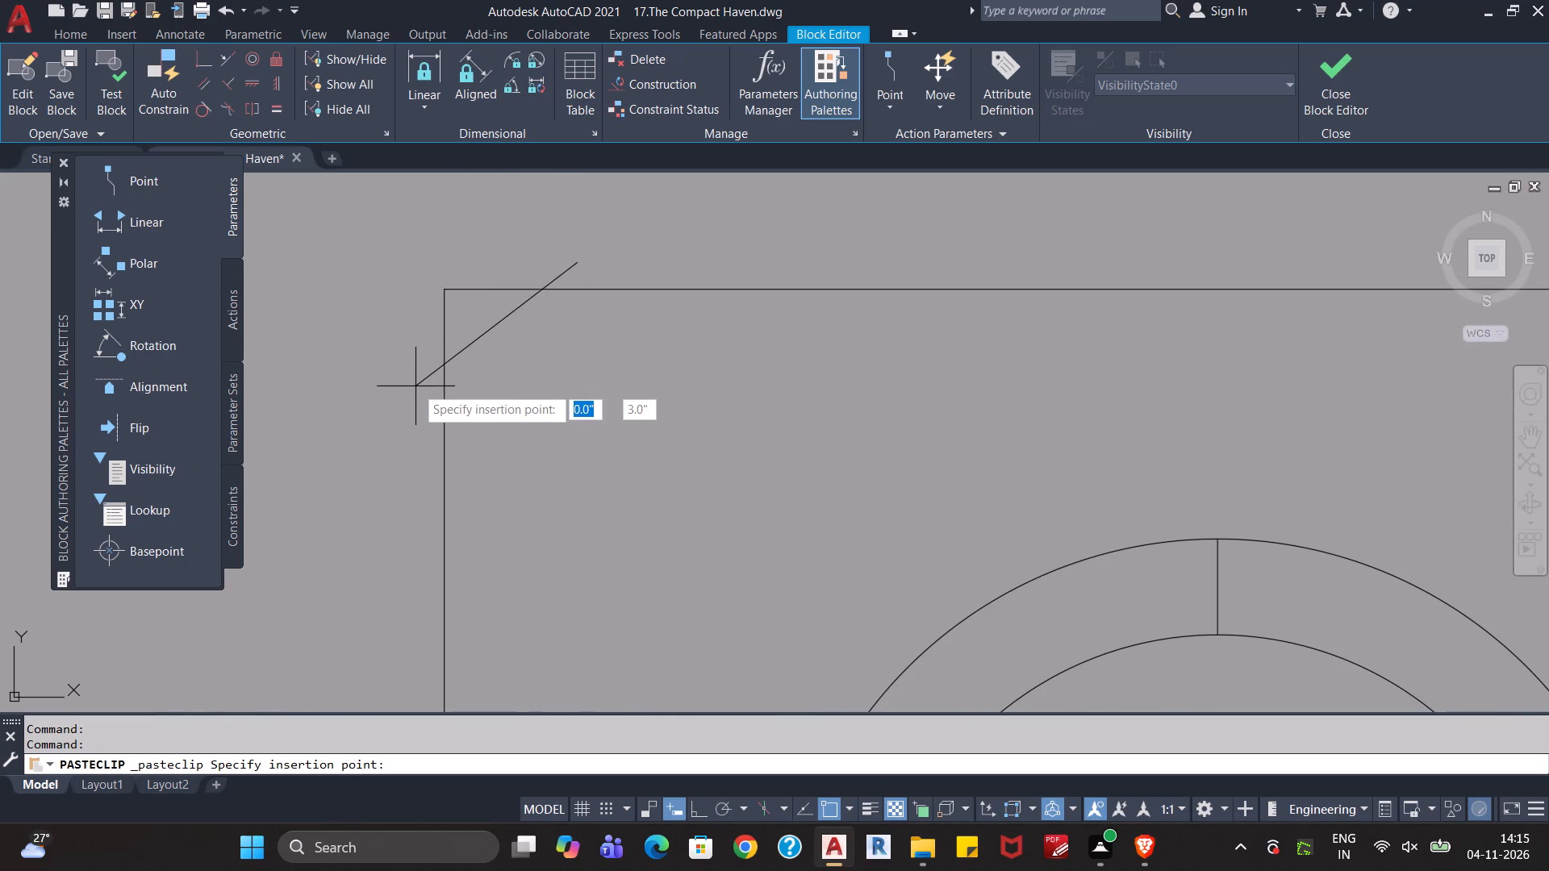
{"action": "left_click", "coordinate": [415, 386]}
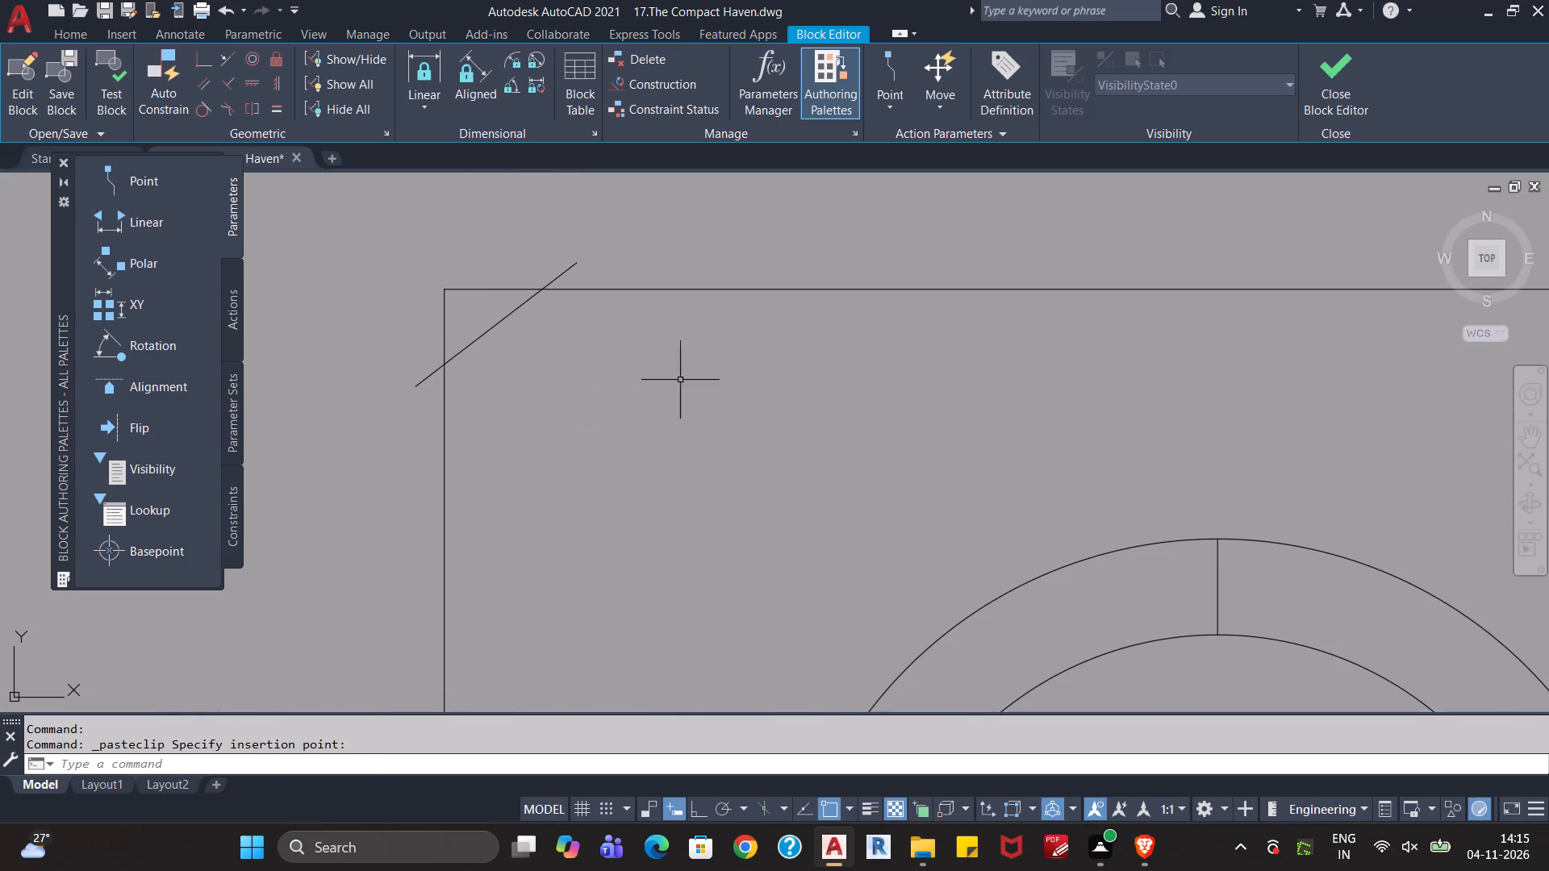
Paste a copy of the diagonal line across the right nightstand's upper inner corner.
{"action": "scroll", "coordinate": [729, 388], "scroll_direction": "down", "scroll_amount": 1}
{"action": "middle_click_drag", "start_coordinate": [755, 401], "coordinate": [504, 381]}
{"action": "scroll", "coordinate": [570, 384], "scroll_direction": "down", "scroll_amount": 2}
{"action": "middle_click_drag", "start_coordinate": [770, 409], "coordinate": [601, 374]}
{"action": "middle_click_drag", "start_coordinate": [1119, 471], "coordinate": [586, 467]}
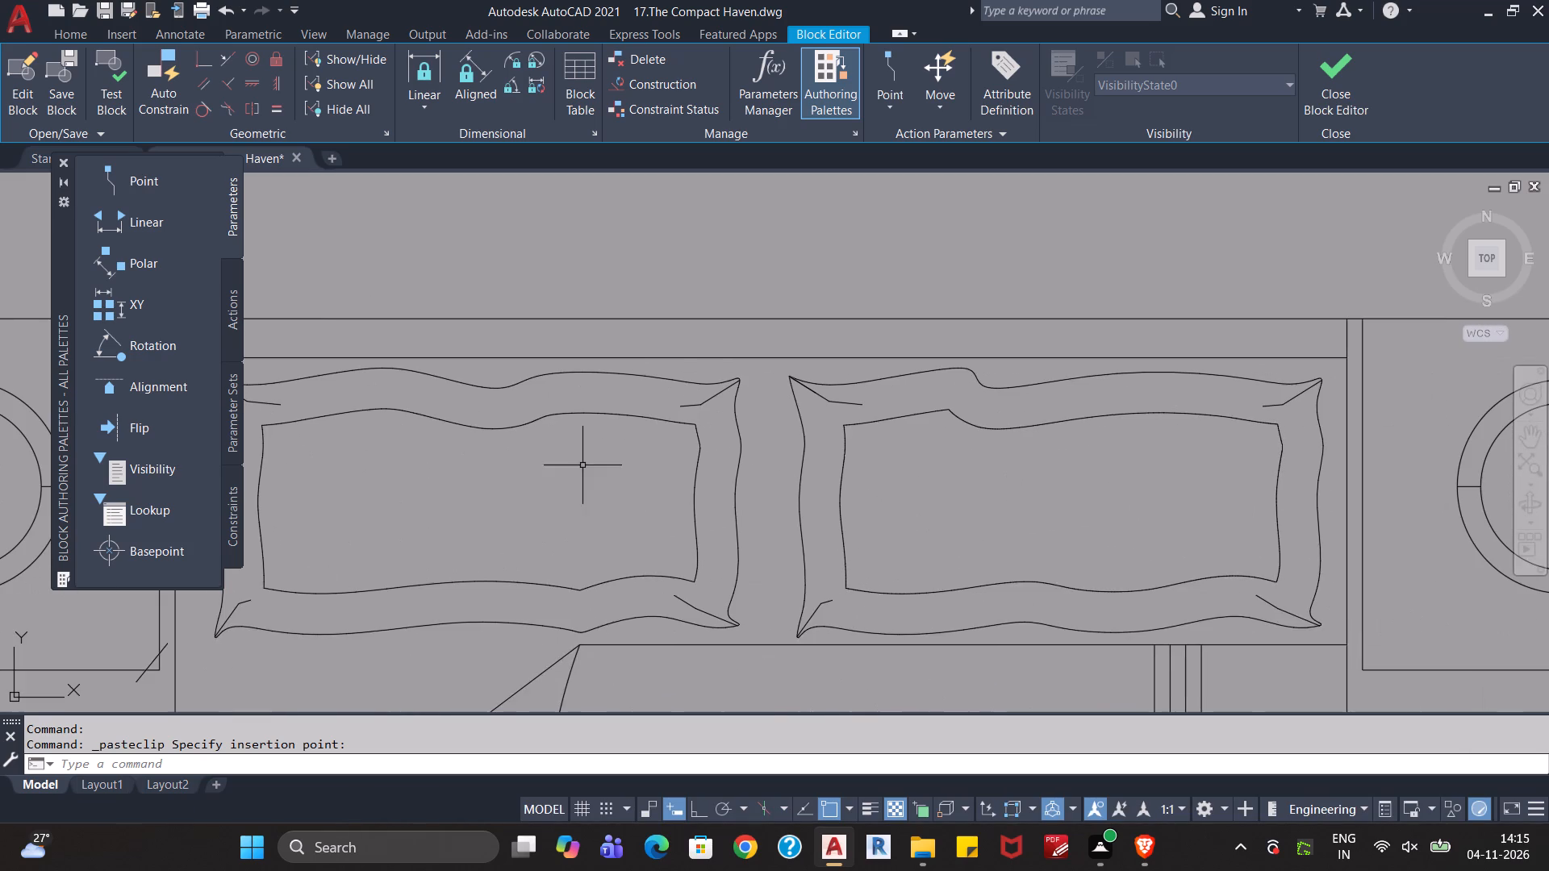
{"action": "middle_click_drag", "start_coordinate": [1199, 464], "coordinate": [637, 483]}
{"action": "scroll", "coordinate": [890, 425], "scroll_direction": "up", "scroll_amount": 2}
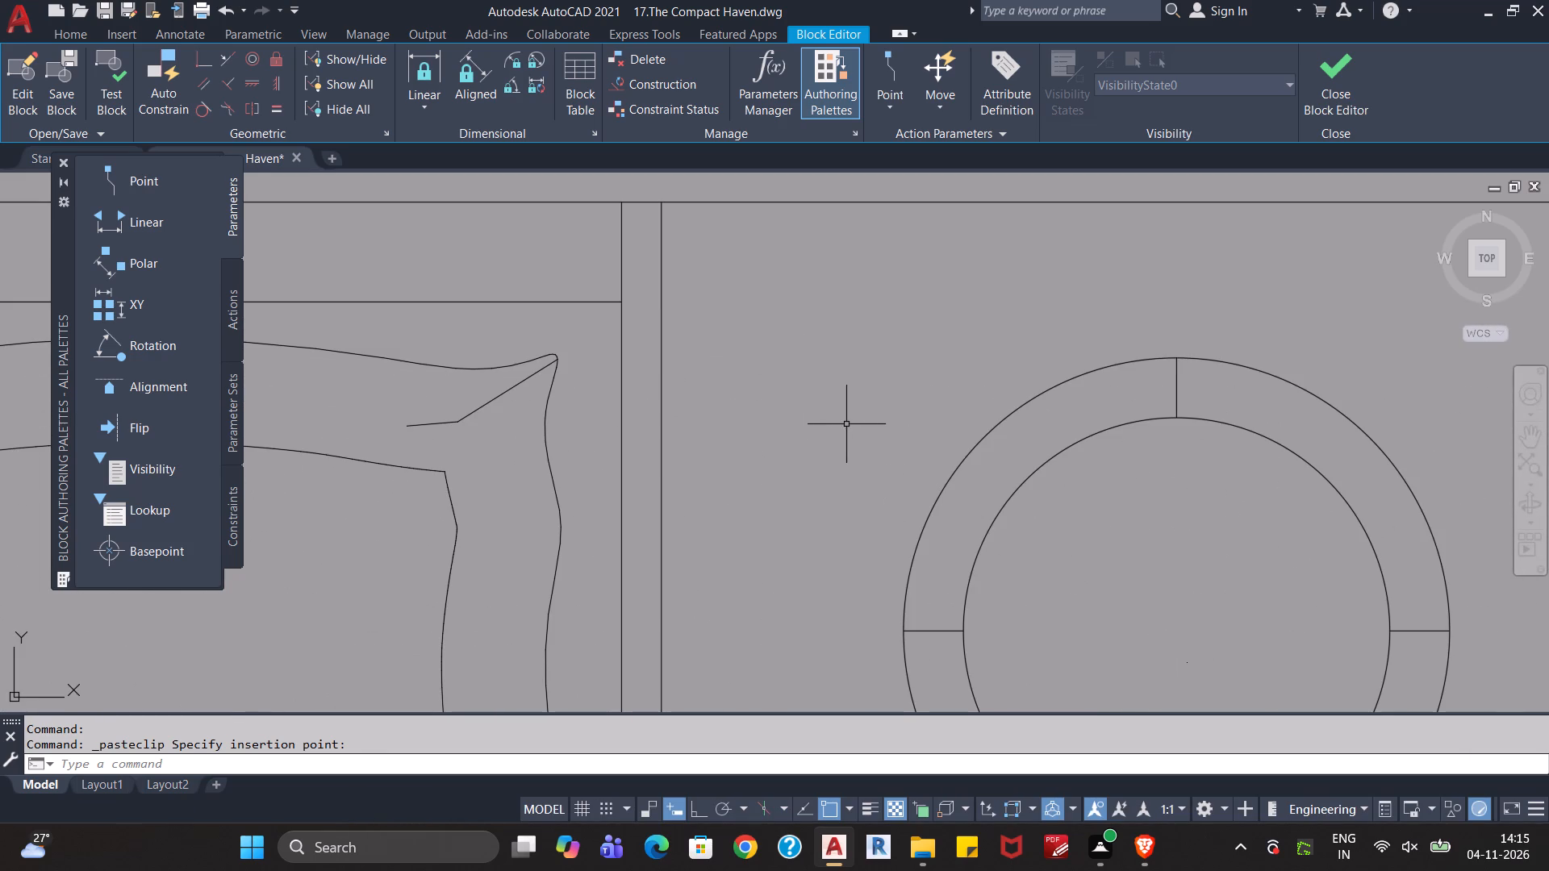
{"action": "key", "text": "ctrl+v"}
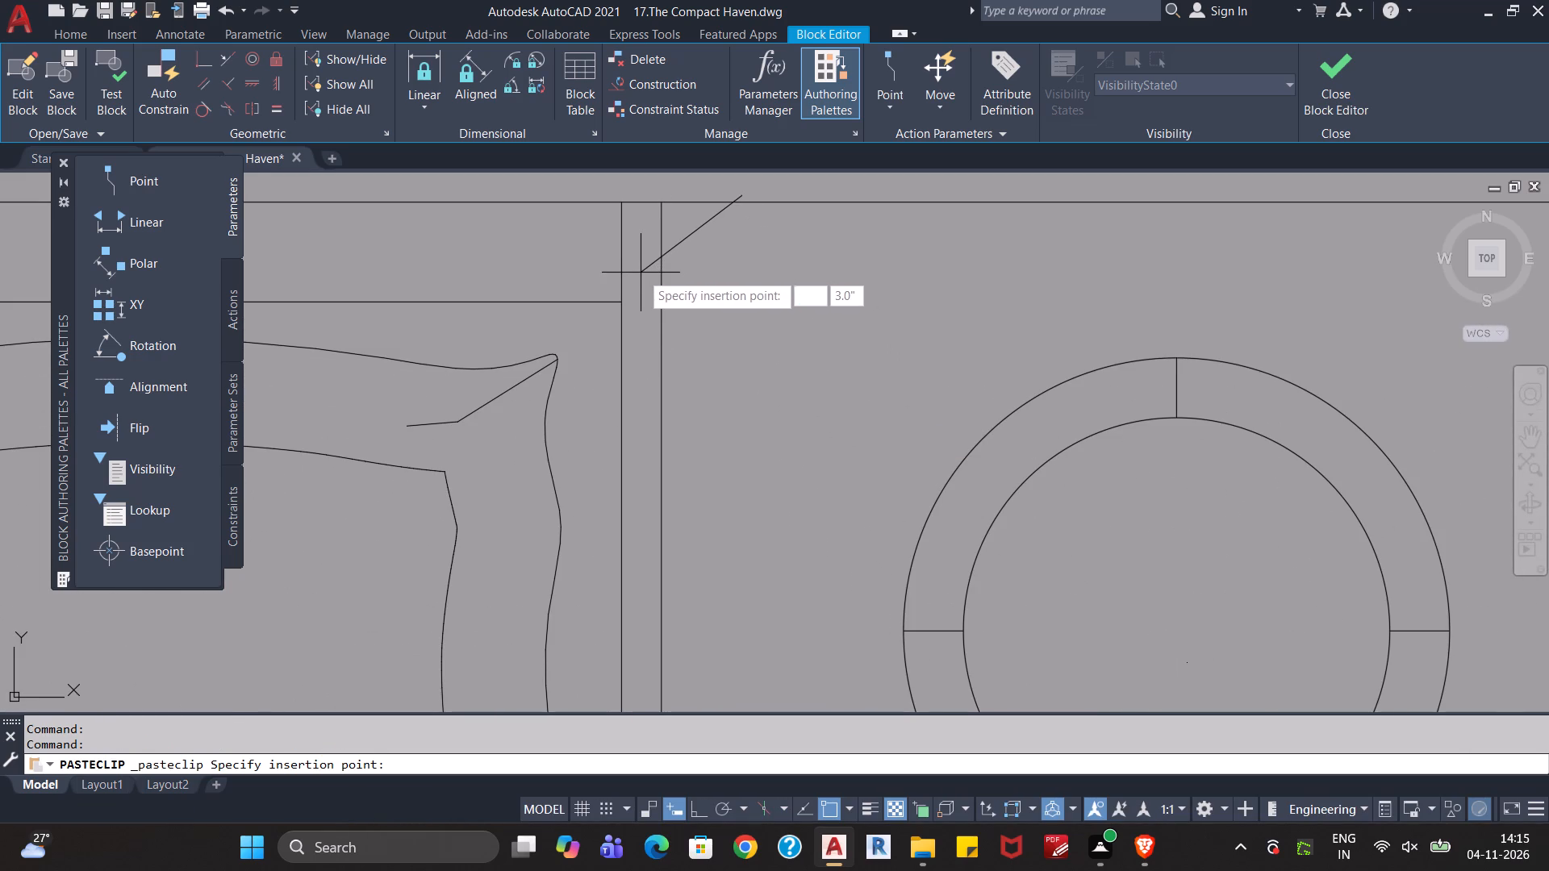
{"action": "left_click", "coordinate": [644, 272]}
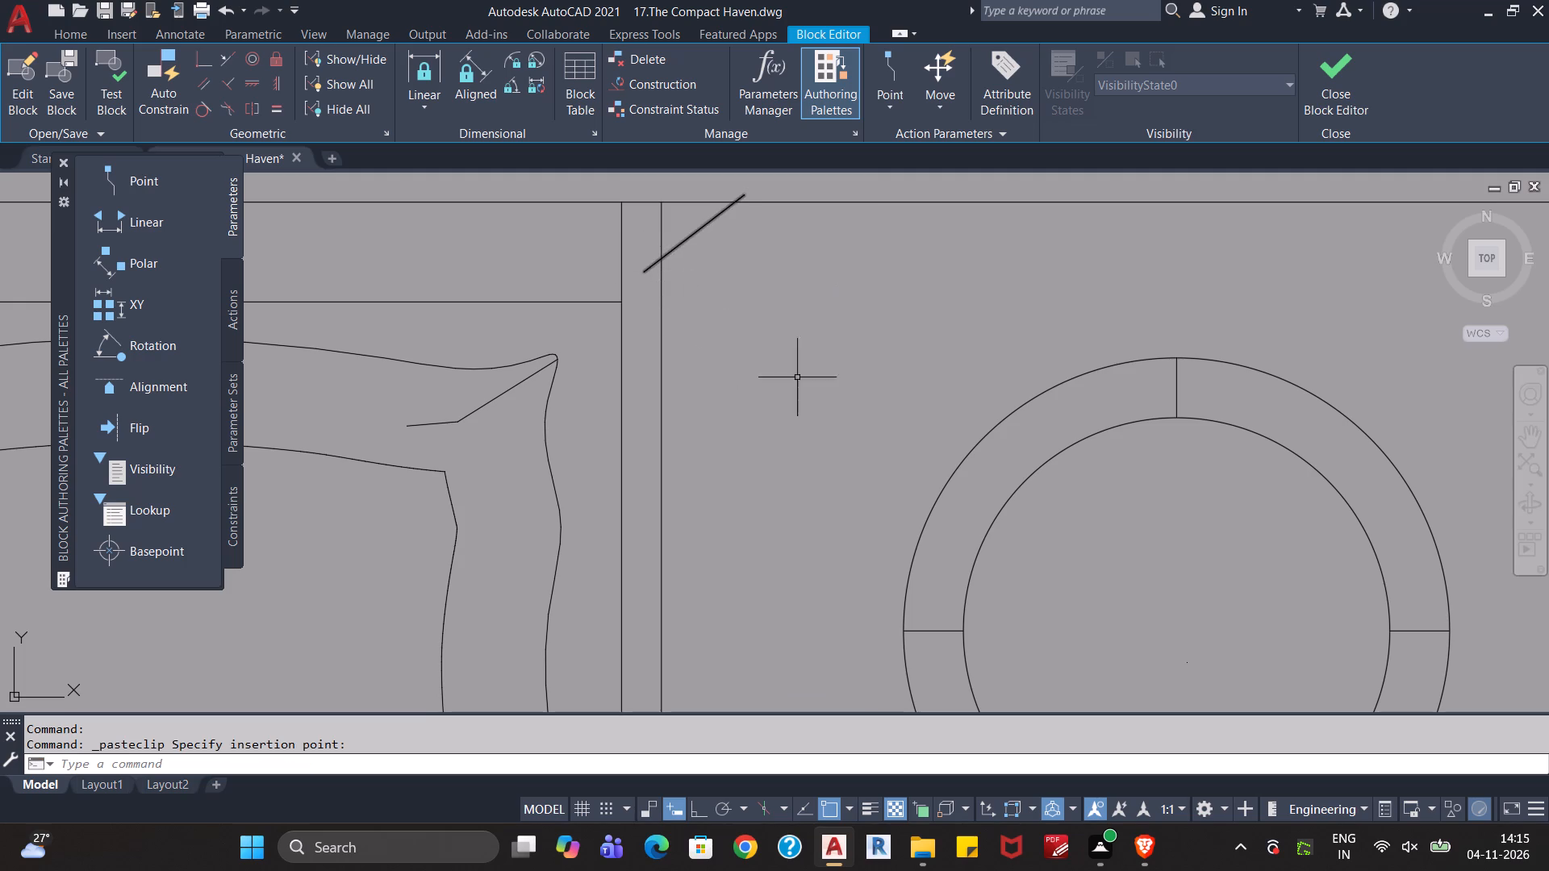
Paste another copy of the diagonal line across the right nightstand's lower outer corner.
{"action": "middle_click_drag", "start_coordinate": [856, 393], "coordinate": [745, 331]}
{"action": "scroll", "coordinate": [737, 330], "scroll_direction": "down", "scroll_amount": 3}
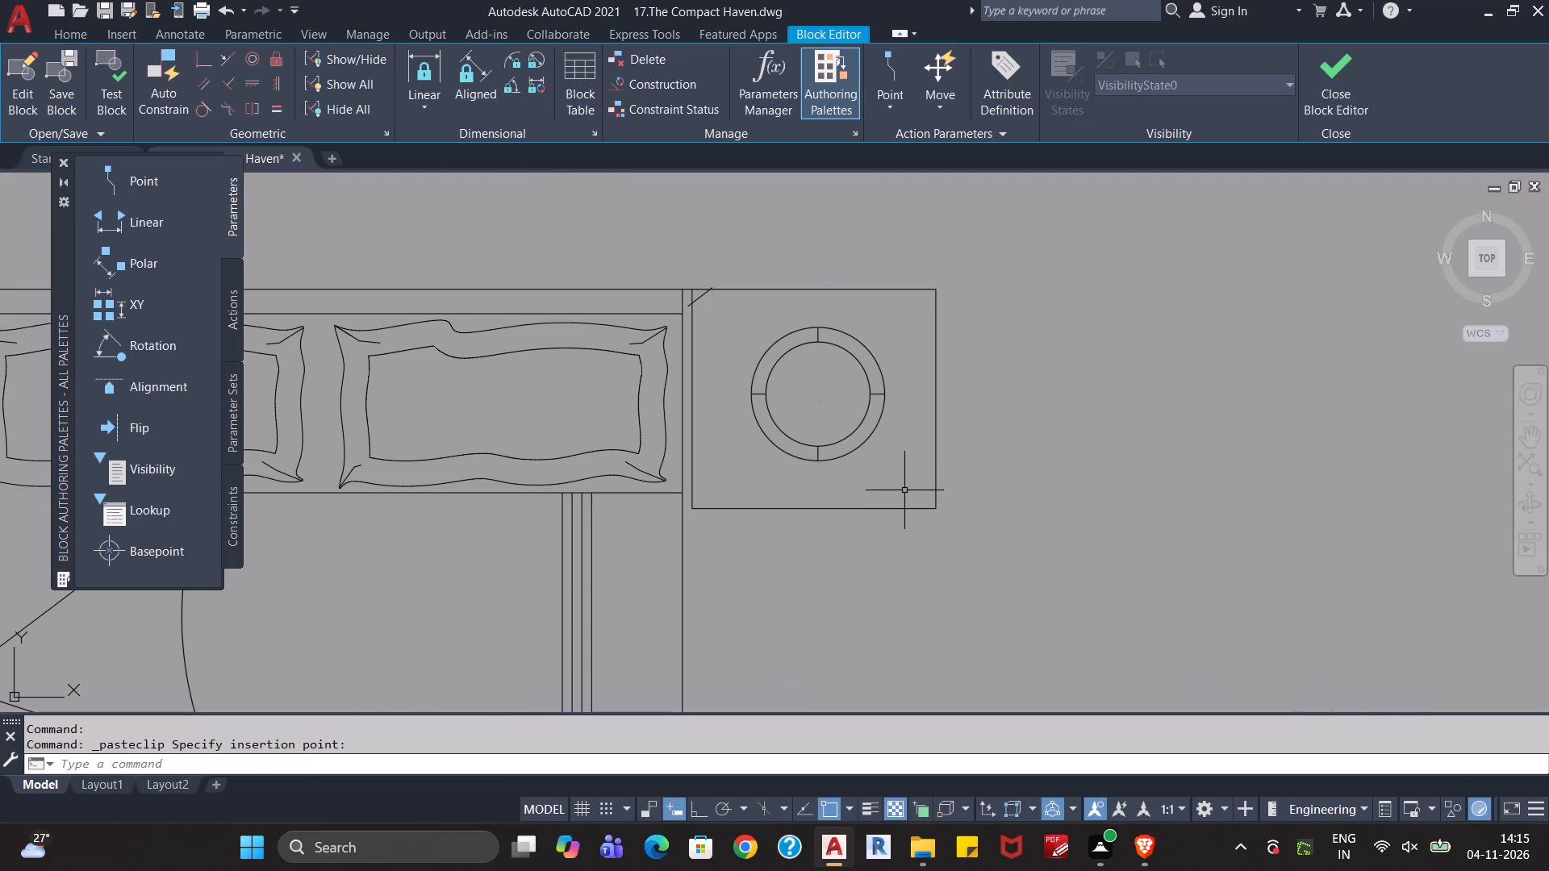
{"action": "key", "text": "ctrl+v"}
{"action": "scroll", "coordinate": [905, 504], "scroll_direction": "up", "scroll_amount": 4}
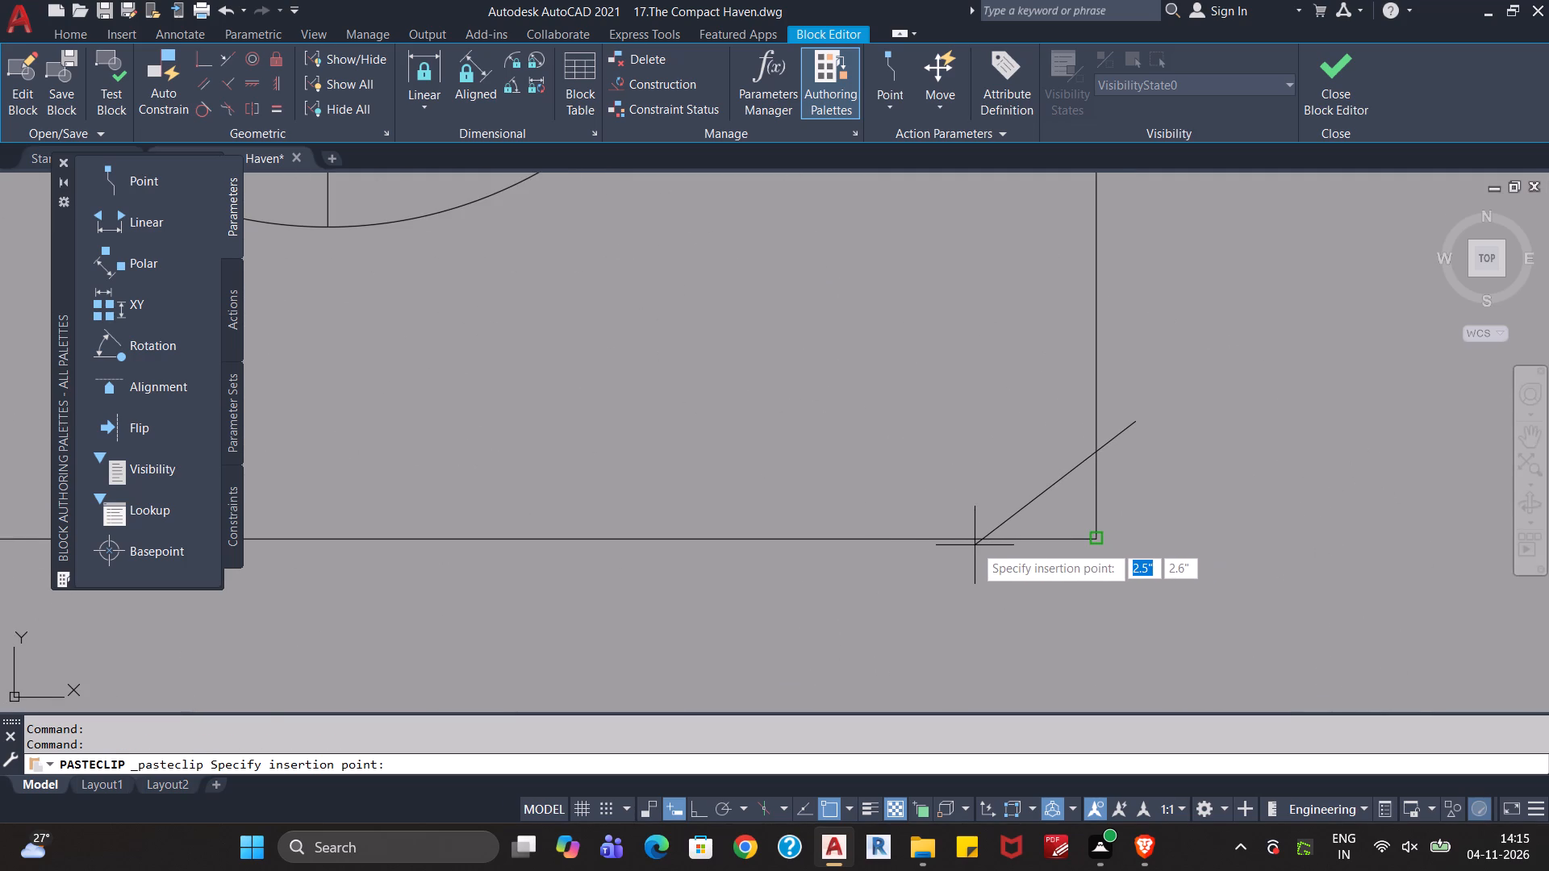
{"action": "left_click", "coordinate": [973, 550]}
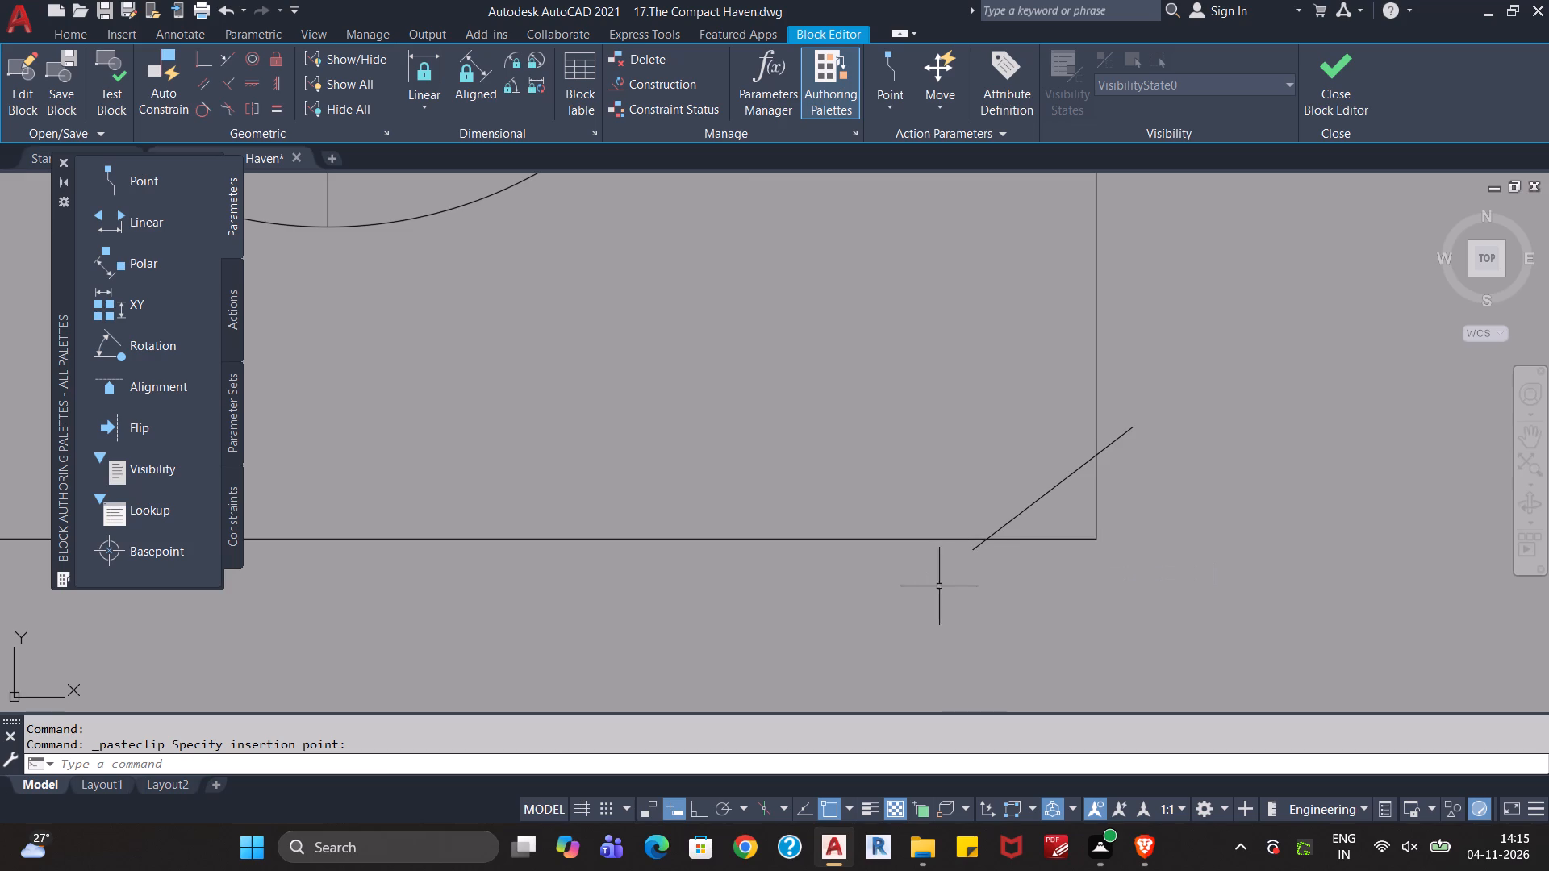
{"action": "scroll", "coordinate": [938, 586], "scroll_direction": "down", "scroll_amount": 2}
{"action": "scroll", "coordinate": [926, 488], "scroll_direction": "down", "scroll_amount": 1}
{"action": "middle_click_drag", "start_coordinate": [919, 453], "coordinate": [916, 469]}
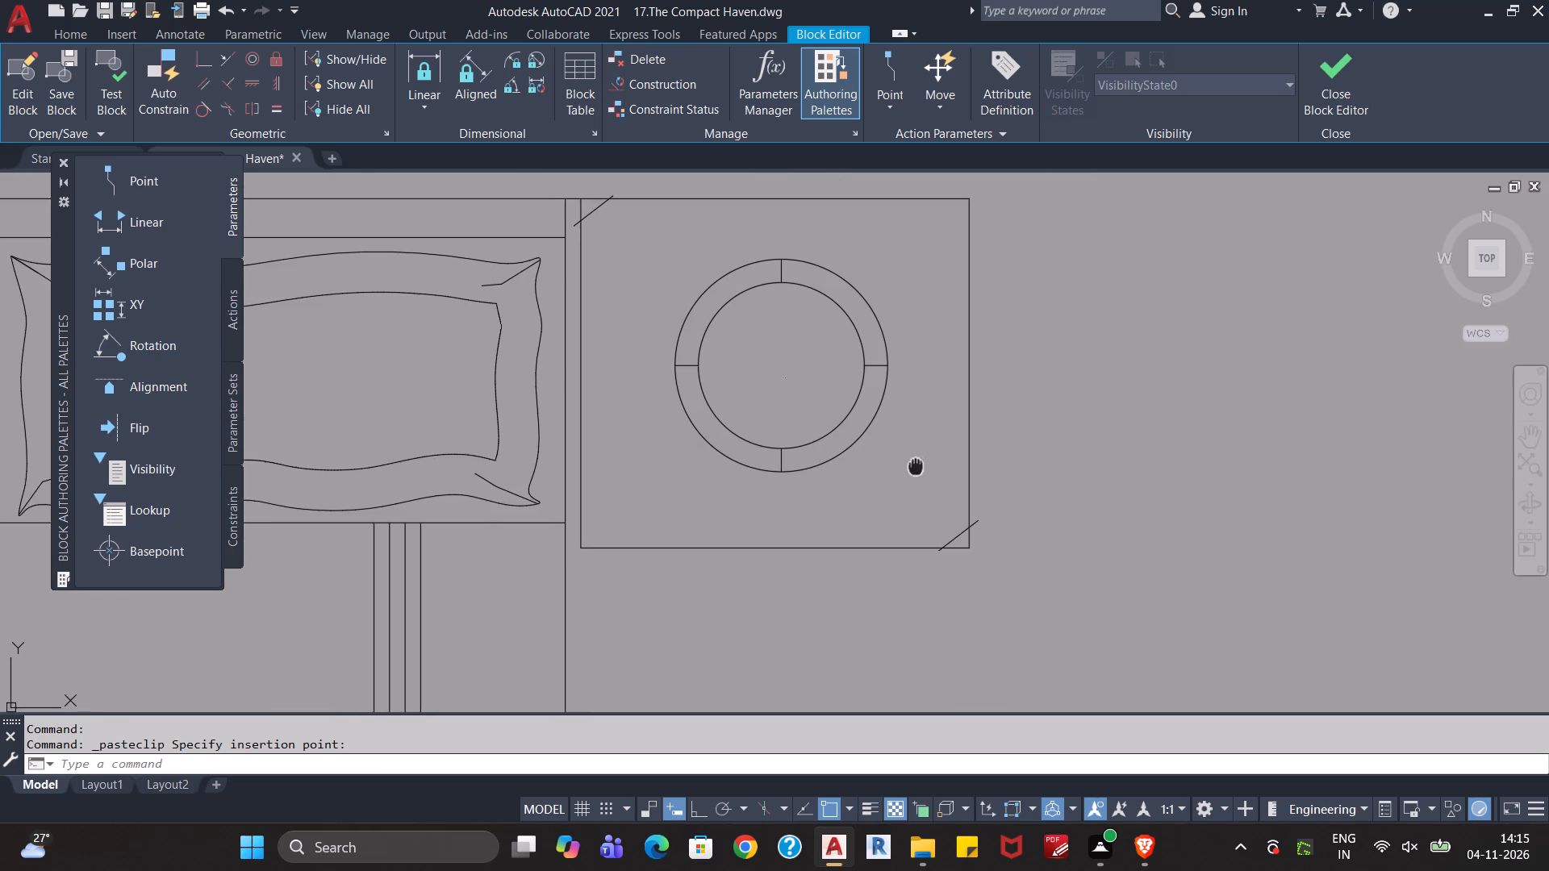
{"action": "middle_click_drag", "start_coordinate": [916, 469], "coordinate": [875, 540]}
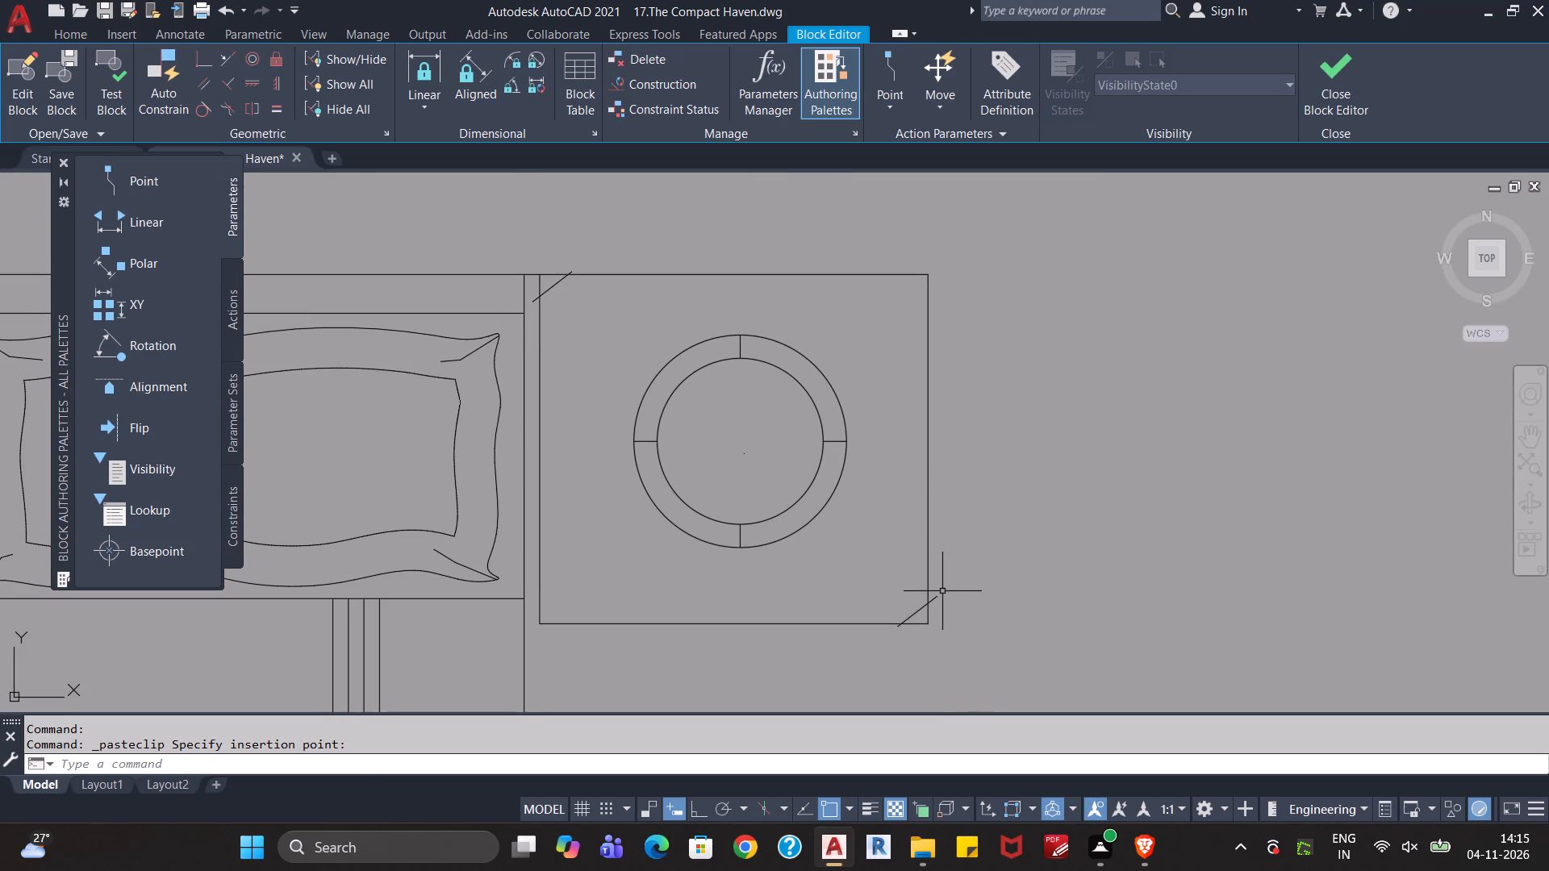
Mirror the diagonal line at the right nightstand's lower outer corner about a near-vertical axis through its upper end, keeping the source.
{"action": "left_click", "coordinate": [938, 595]}
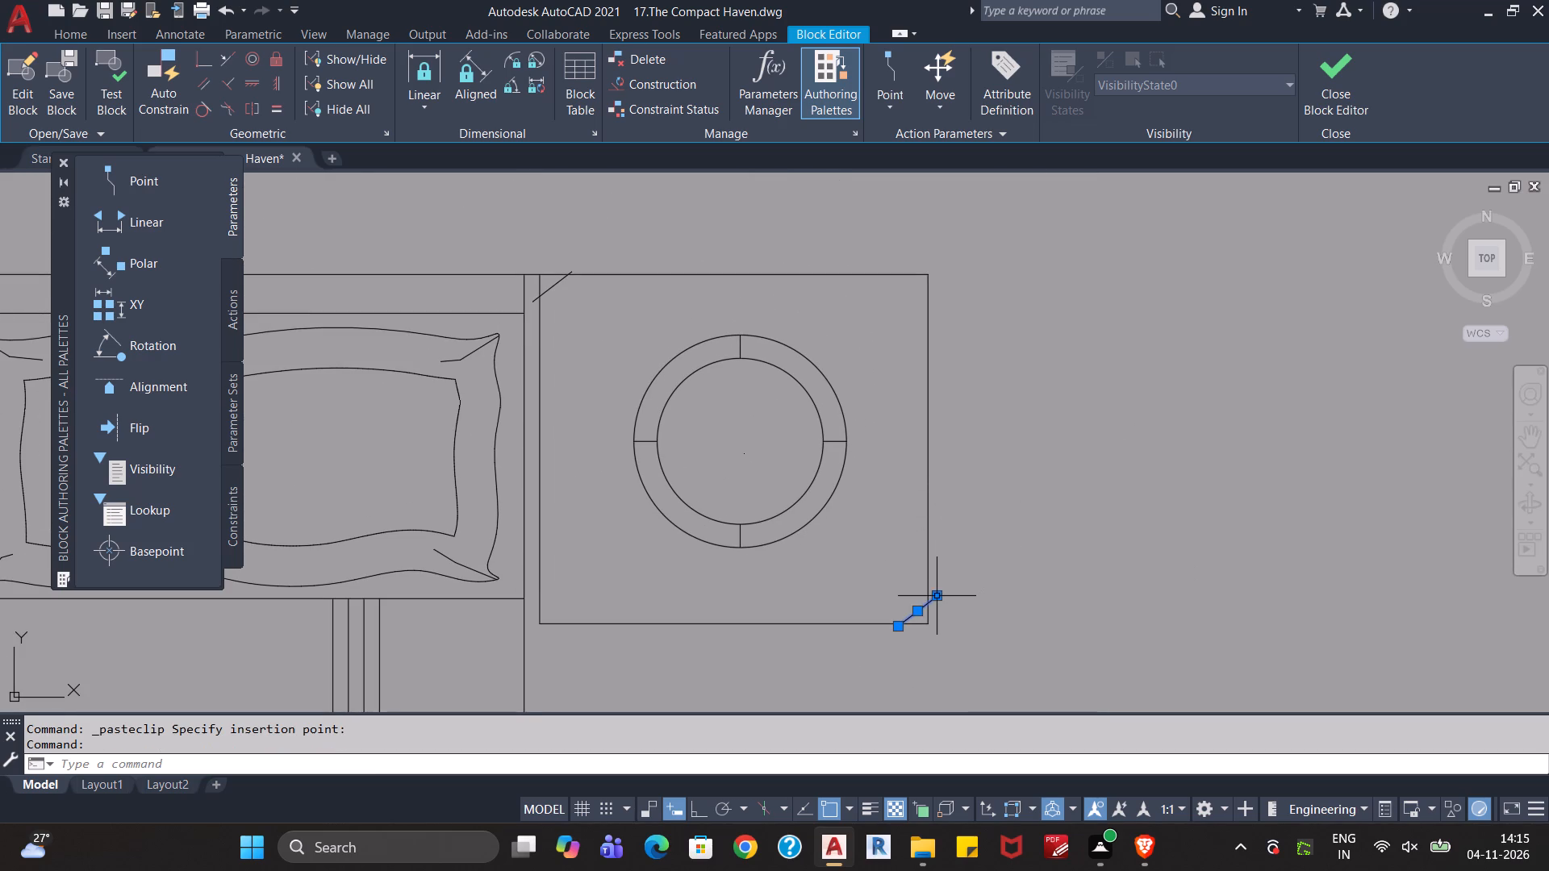
{"action": "type", "text": "mi"}
{"action": "key", "text": "Return"}
{"action": "left_click", "coordinate": [941, 602]}
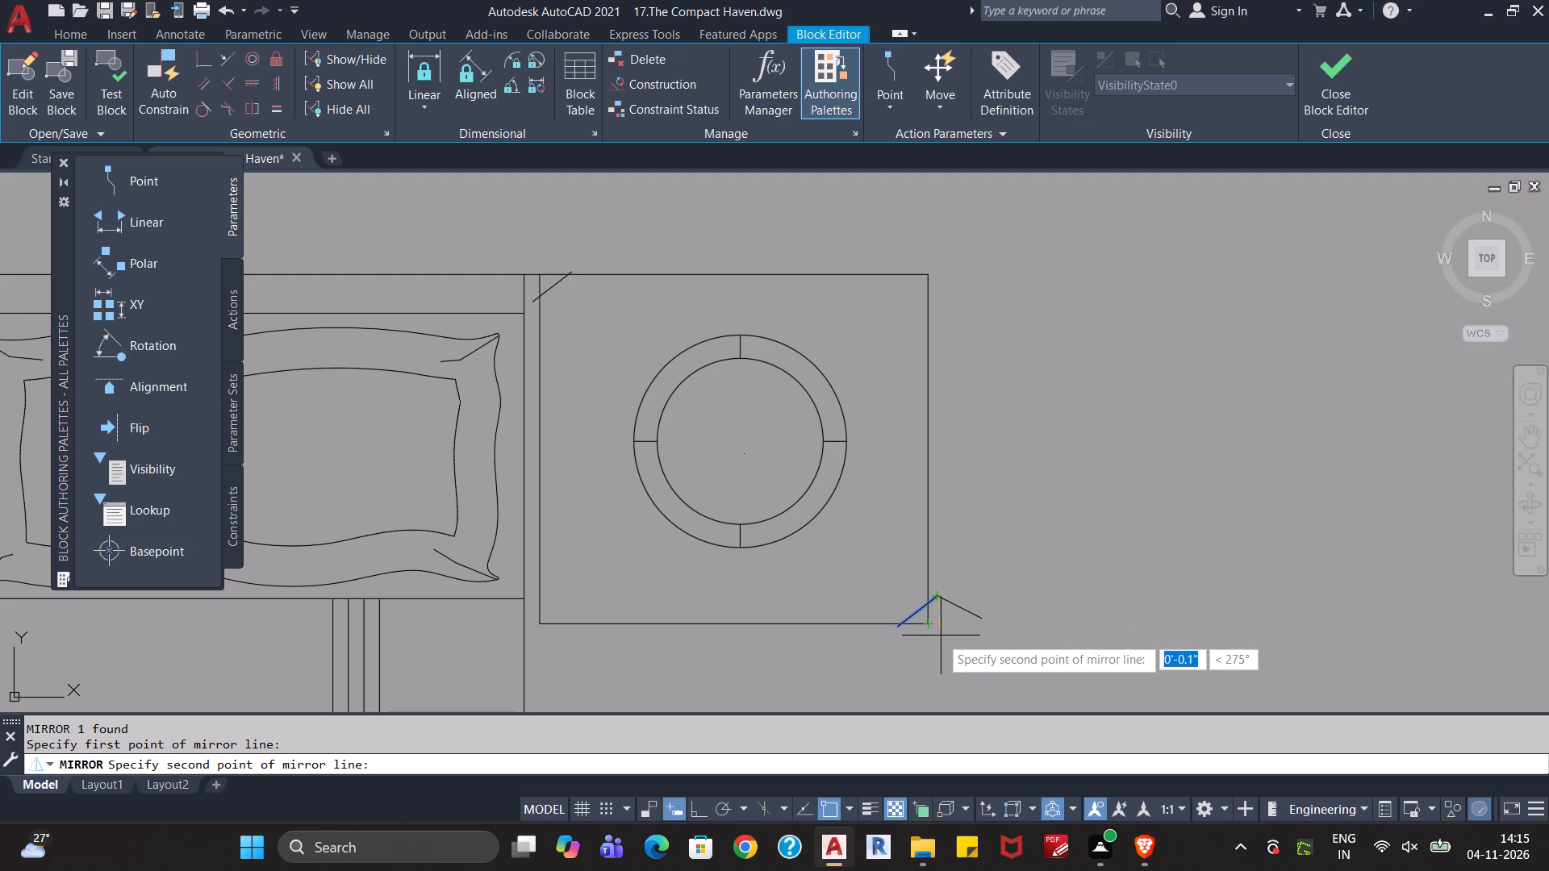
{"action": "left_click", "coordinate": [936, 638]}
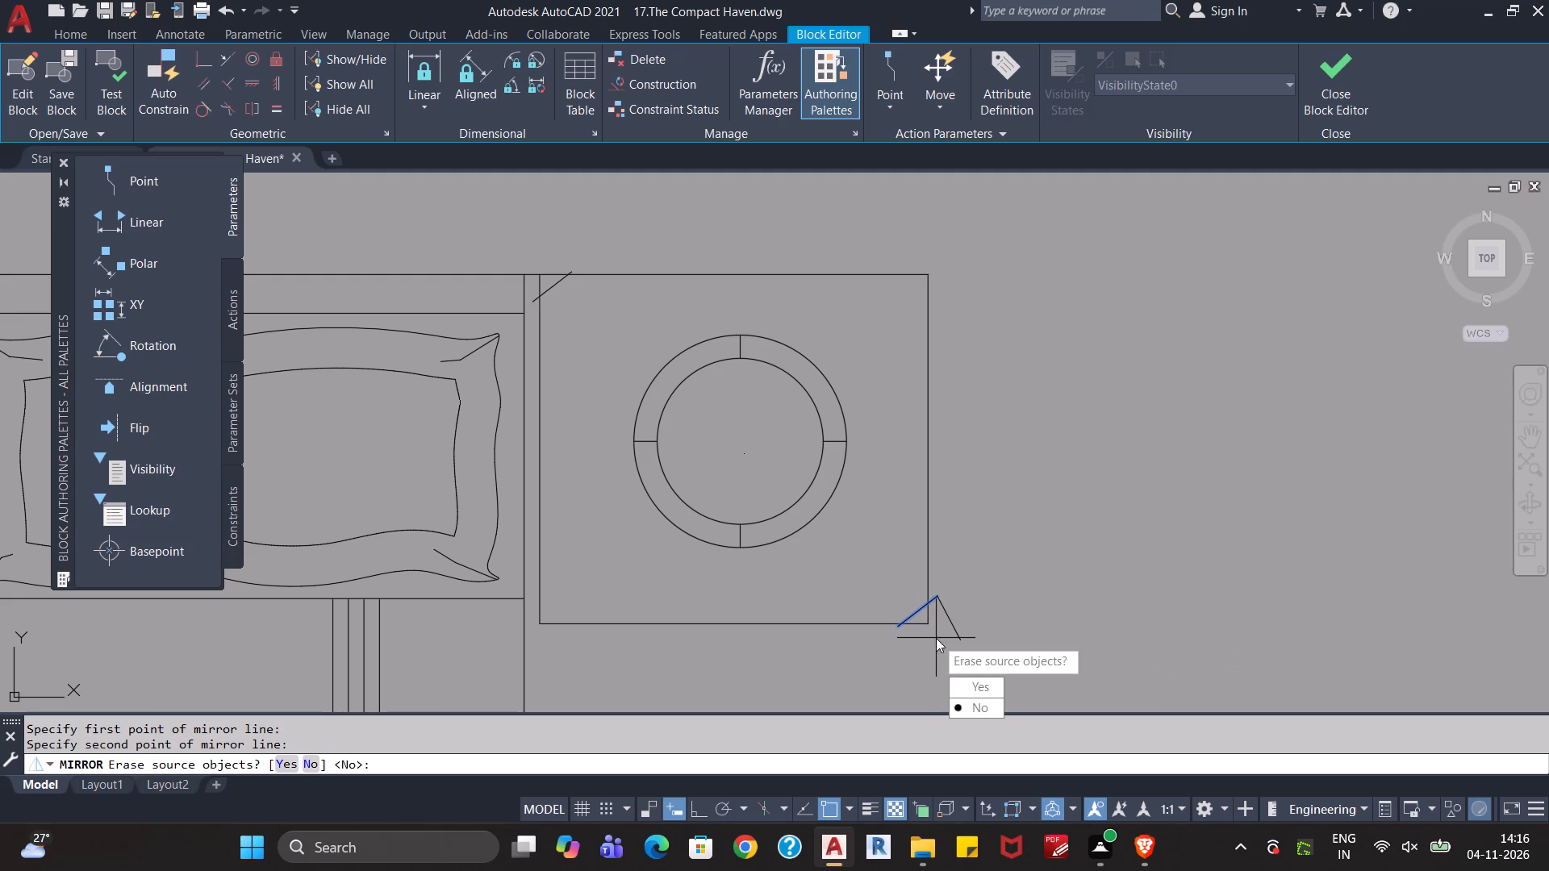
{"action": "left_click_drag", "start_coordinate": [986, 699], "coordinate": [936, 638]}
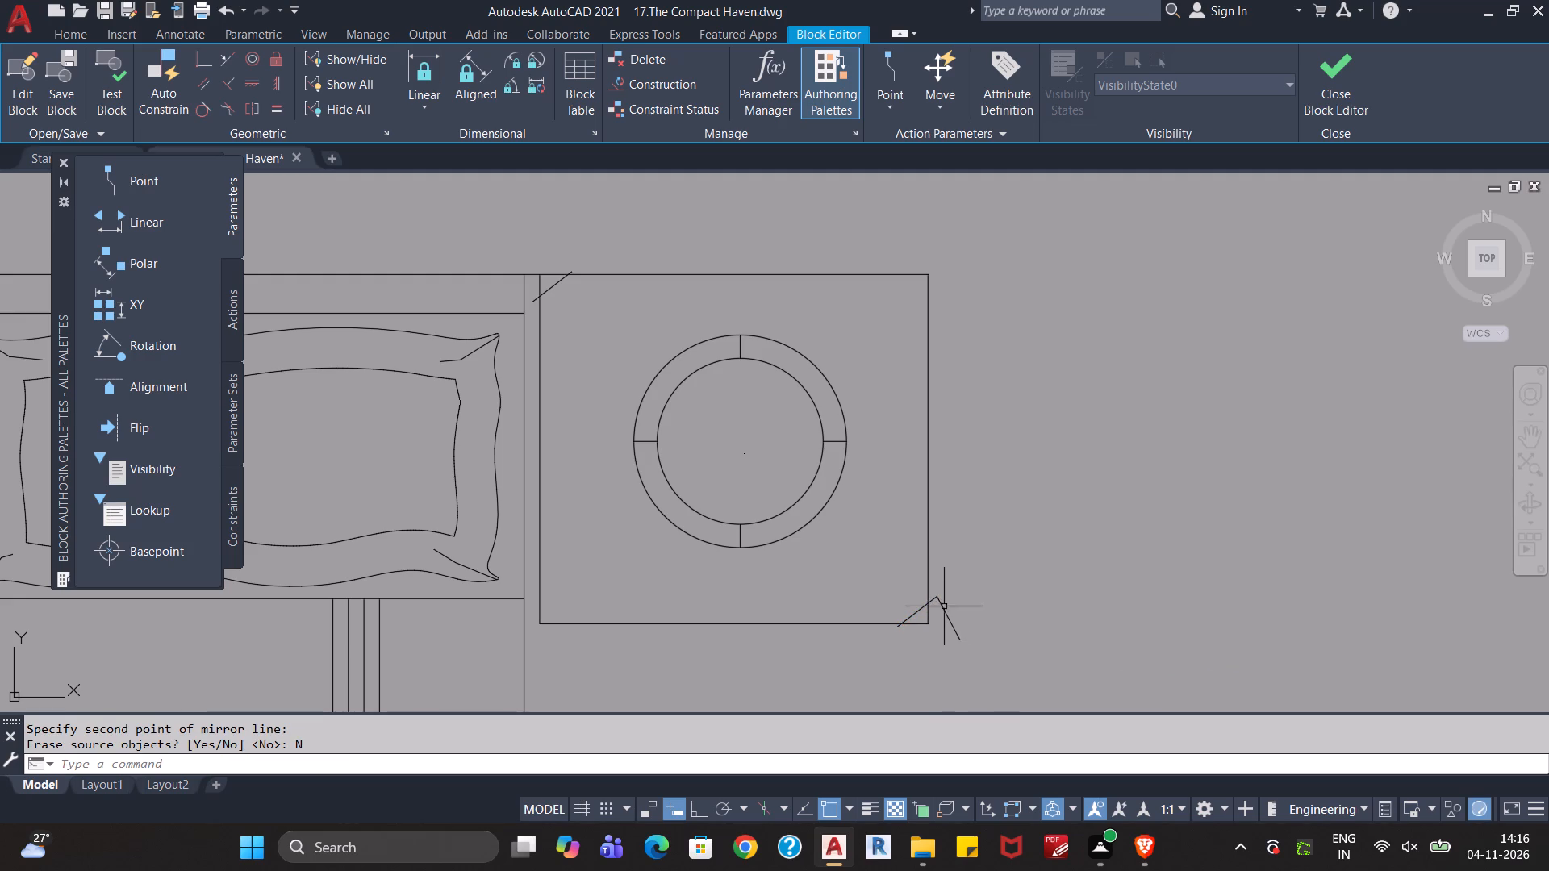
Cut the mirrored diagonal line and paste it across the right nightstand's upper outer corner.
{"action": "left_click", "coordinate": [944, 611]}
{"action": "key", "text": "ctrl+x"}
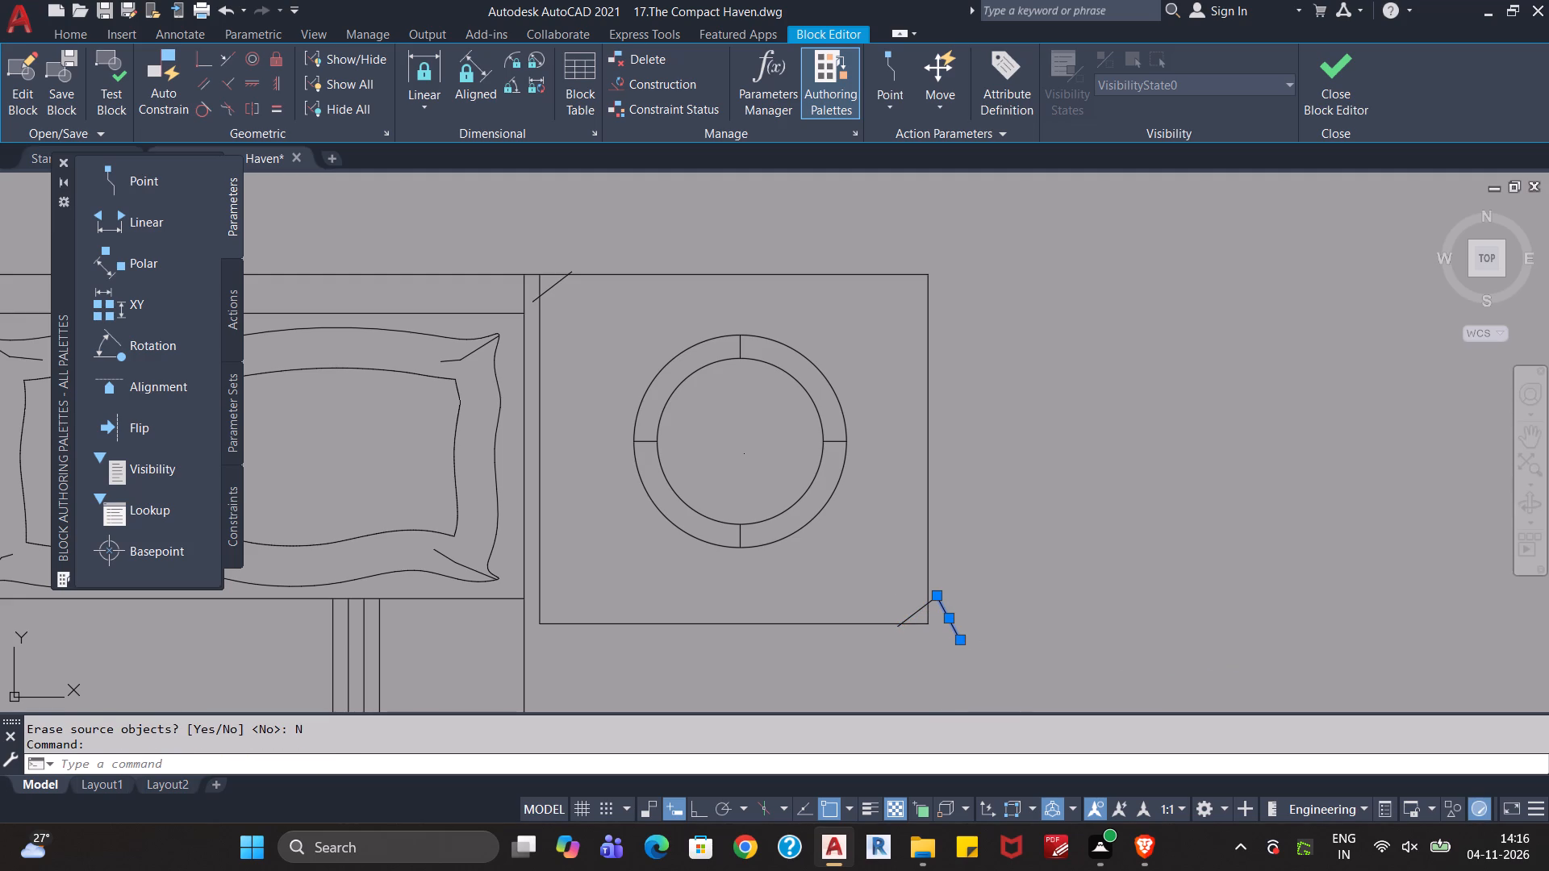
{"action": "key", "text": "ctrl+v"}
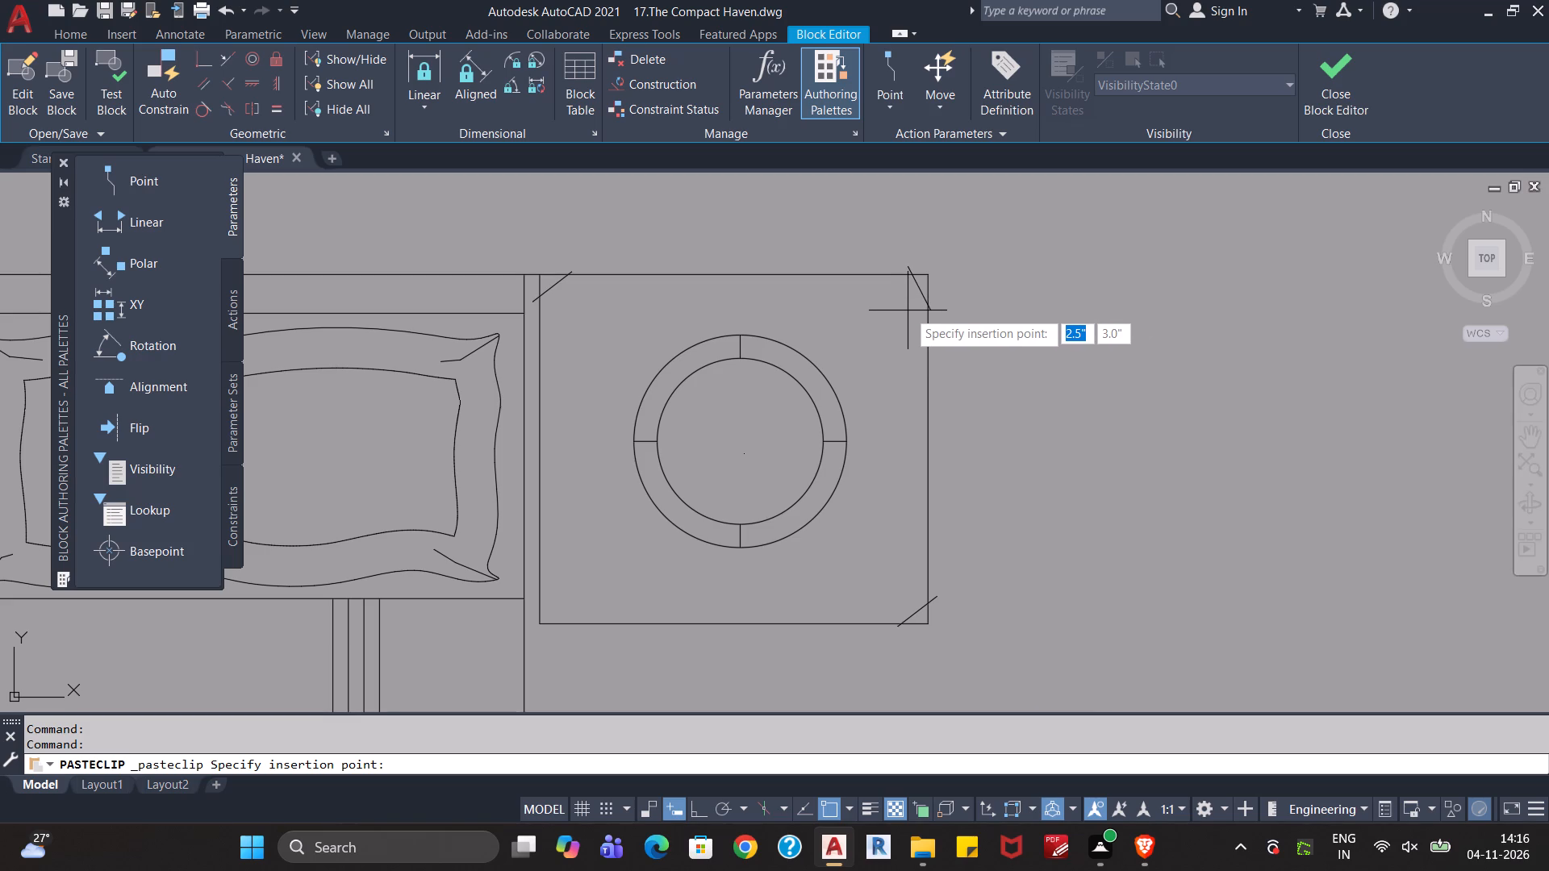
{"action": "left_click", "coordinate": [910, 310]}
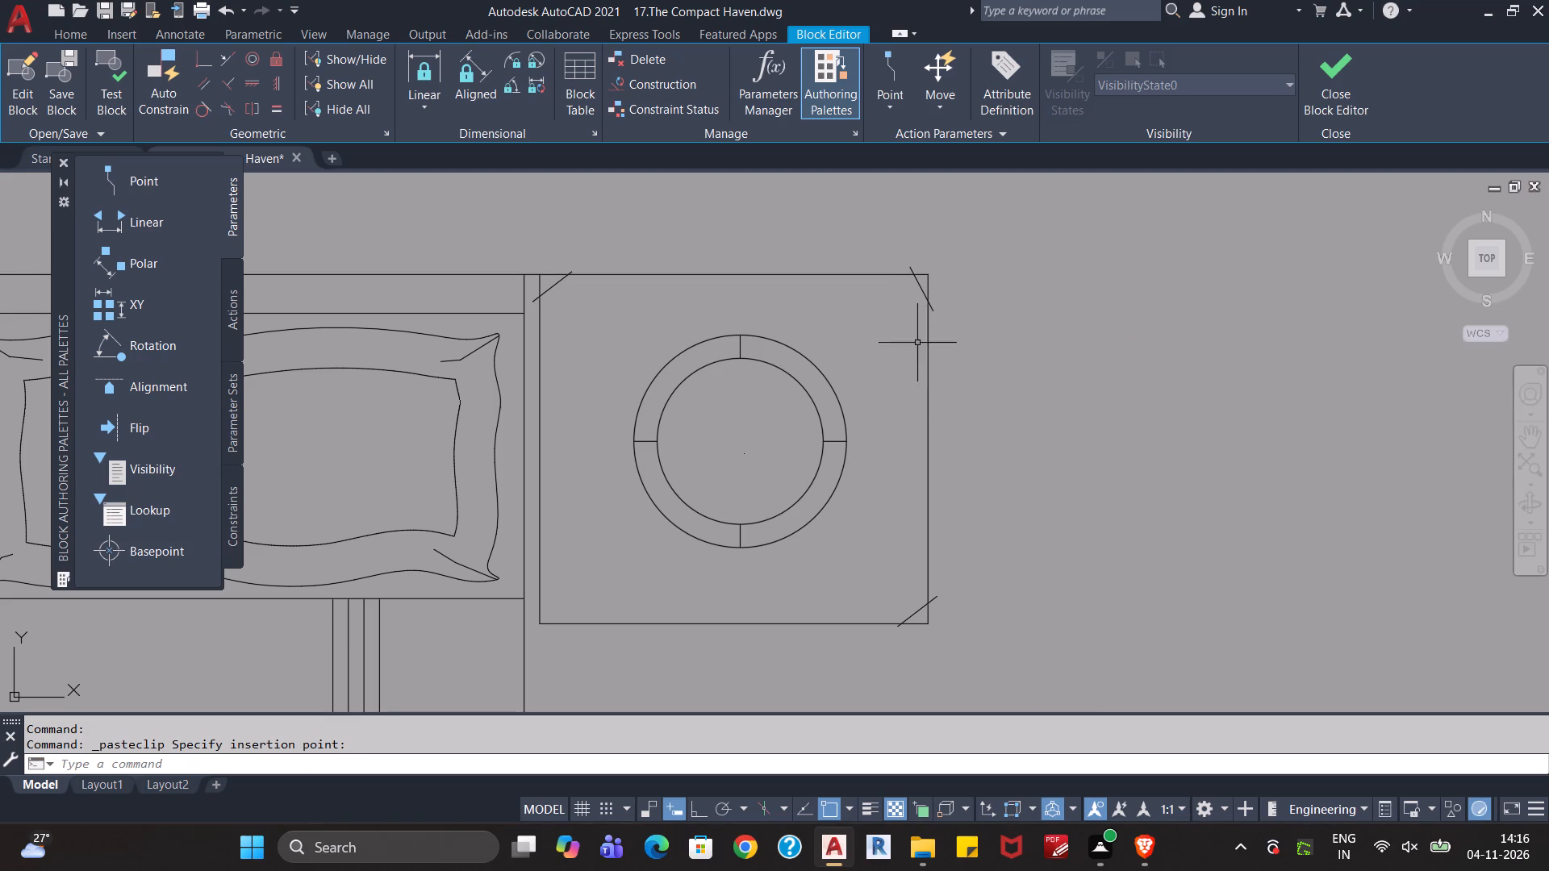
{"action": "key", "text": "Escape"}
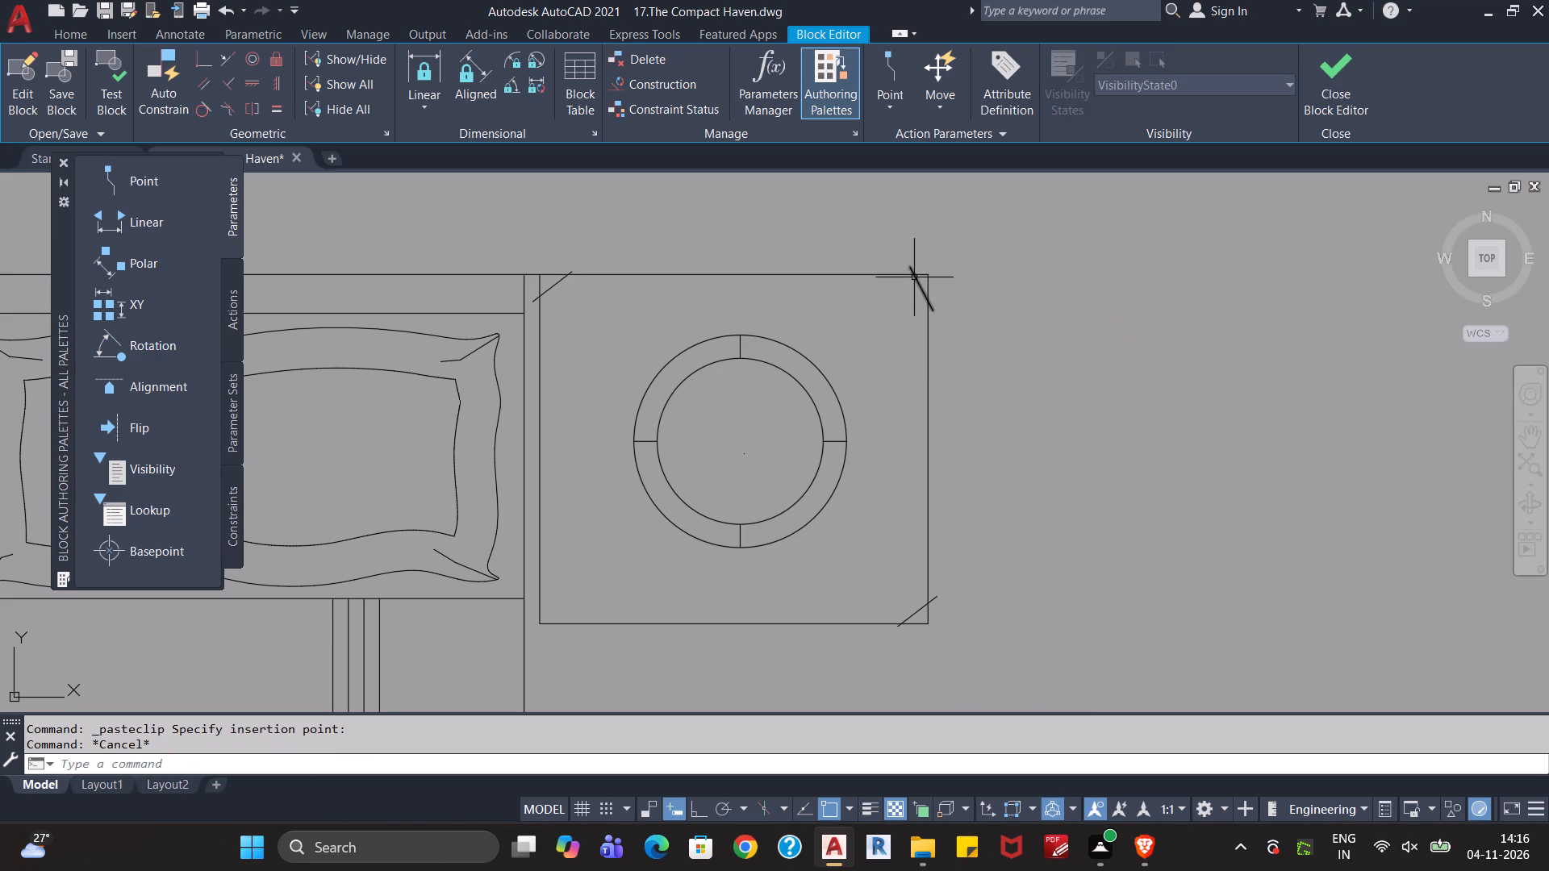
Stretch the upper end of the pasted corner line toward the lamp, just above the right nightstand's top edge, for a flatter slope.
{"action": "left_click", "coordinate": [924, 289]}
{"action": "left_click", "coordinate": [914, 271]}
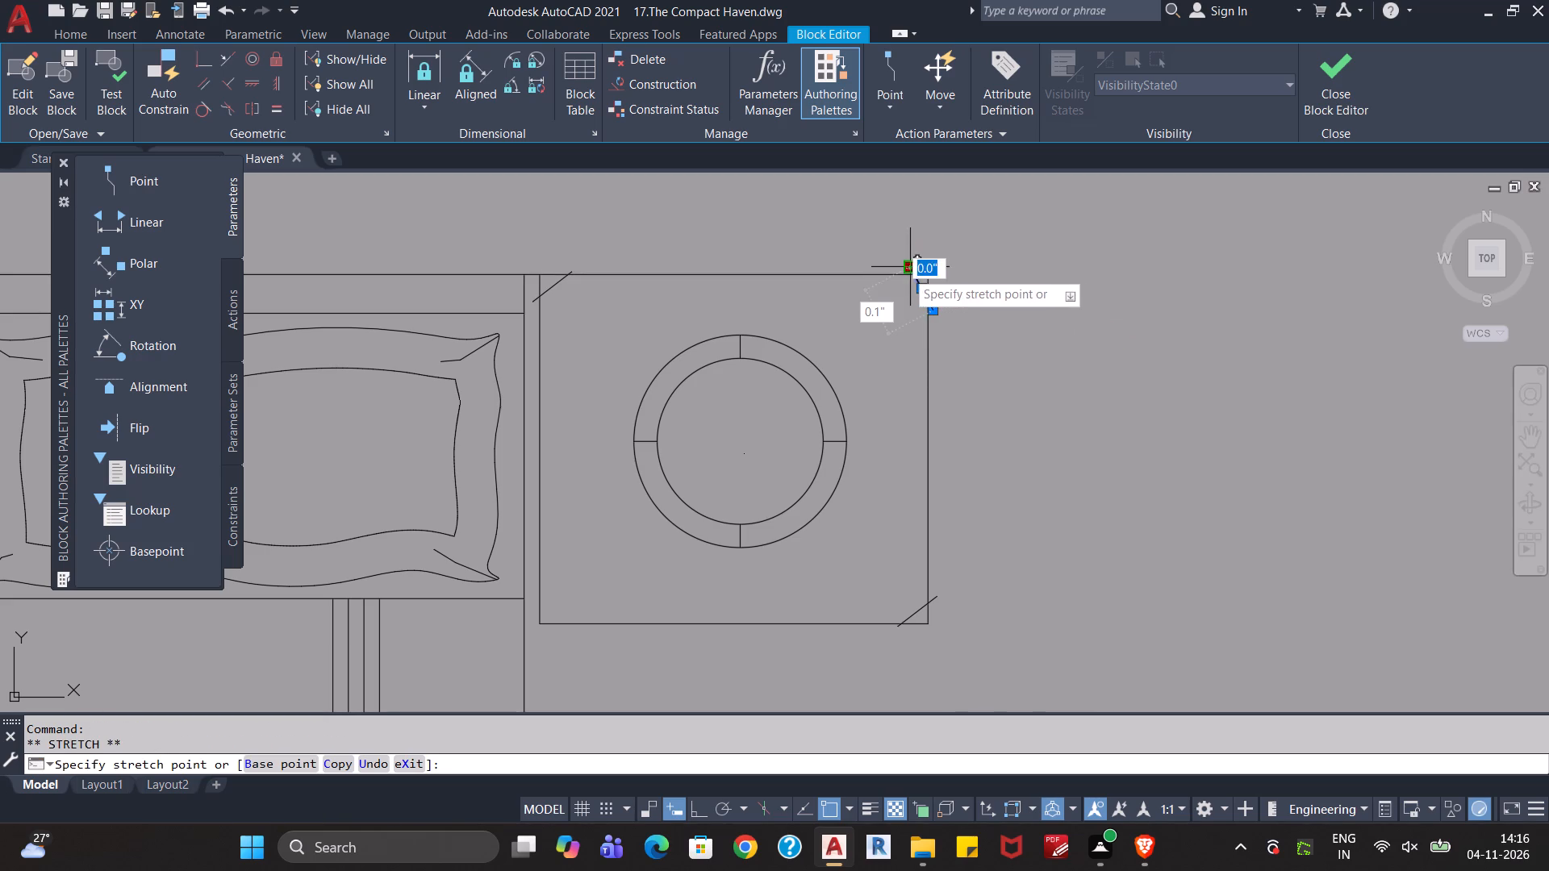
{"action": "left_click", "coordinate": [901, 272]}
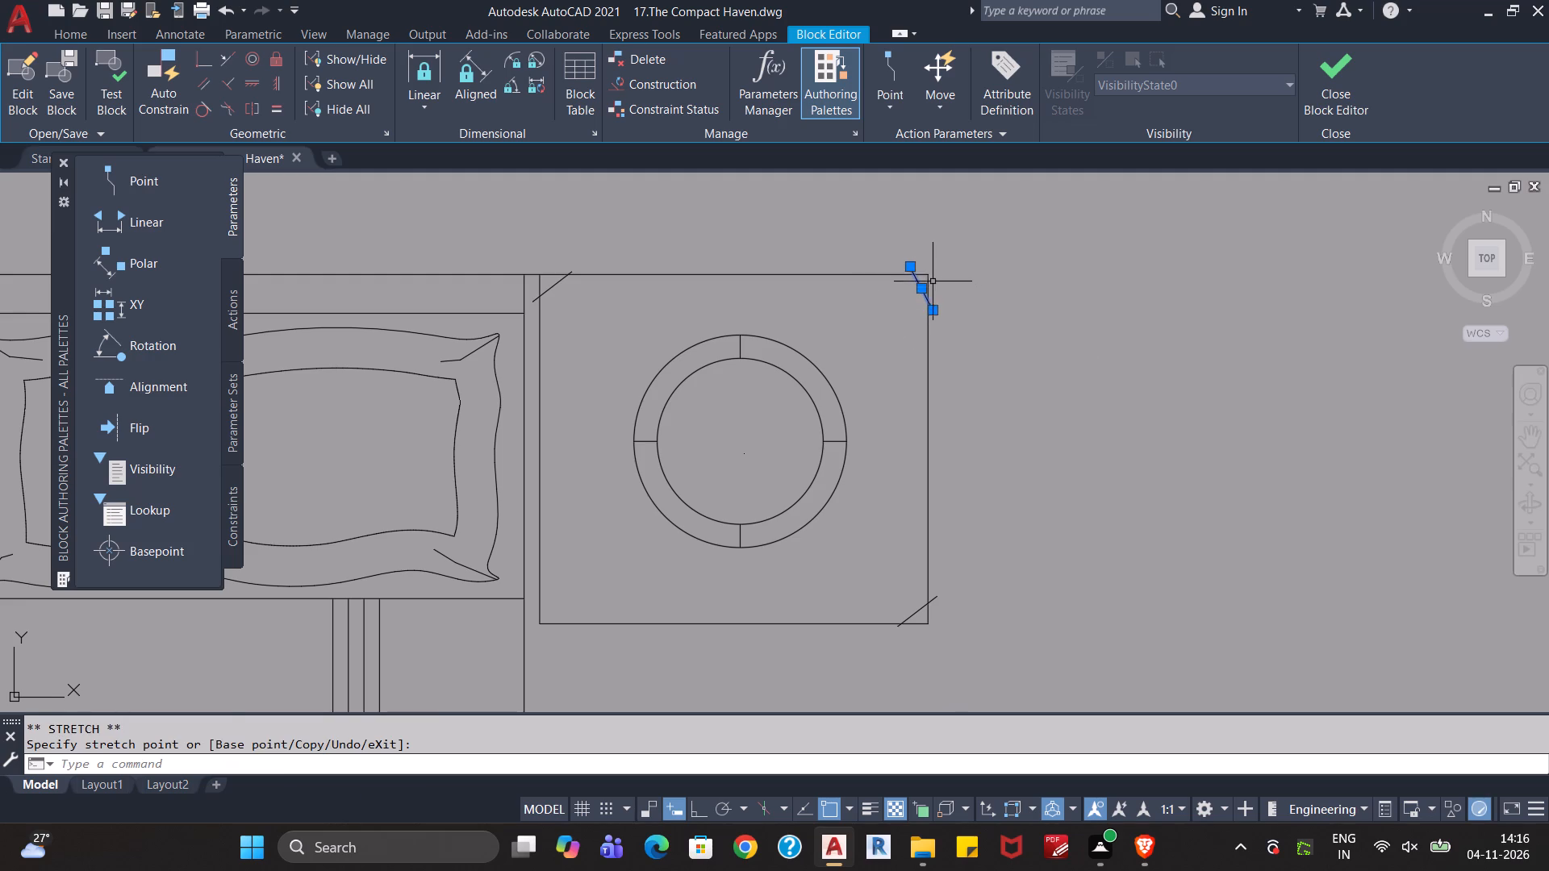
{"action": "scroll", "coordinate": [931, 281], "scroll_direction": "up", "scroll_amount": 2}
{"action": "left_click", "coordinate": [881, 246]}
{"action": "left_click", "coordinate": [875, 248]}
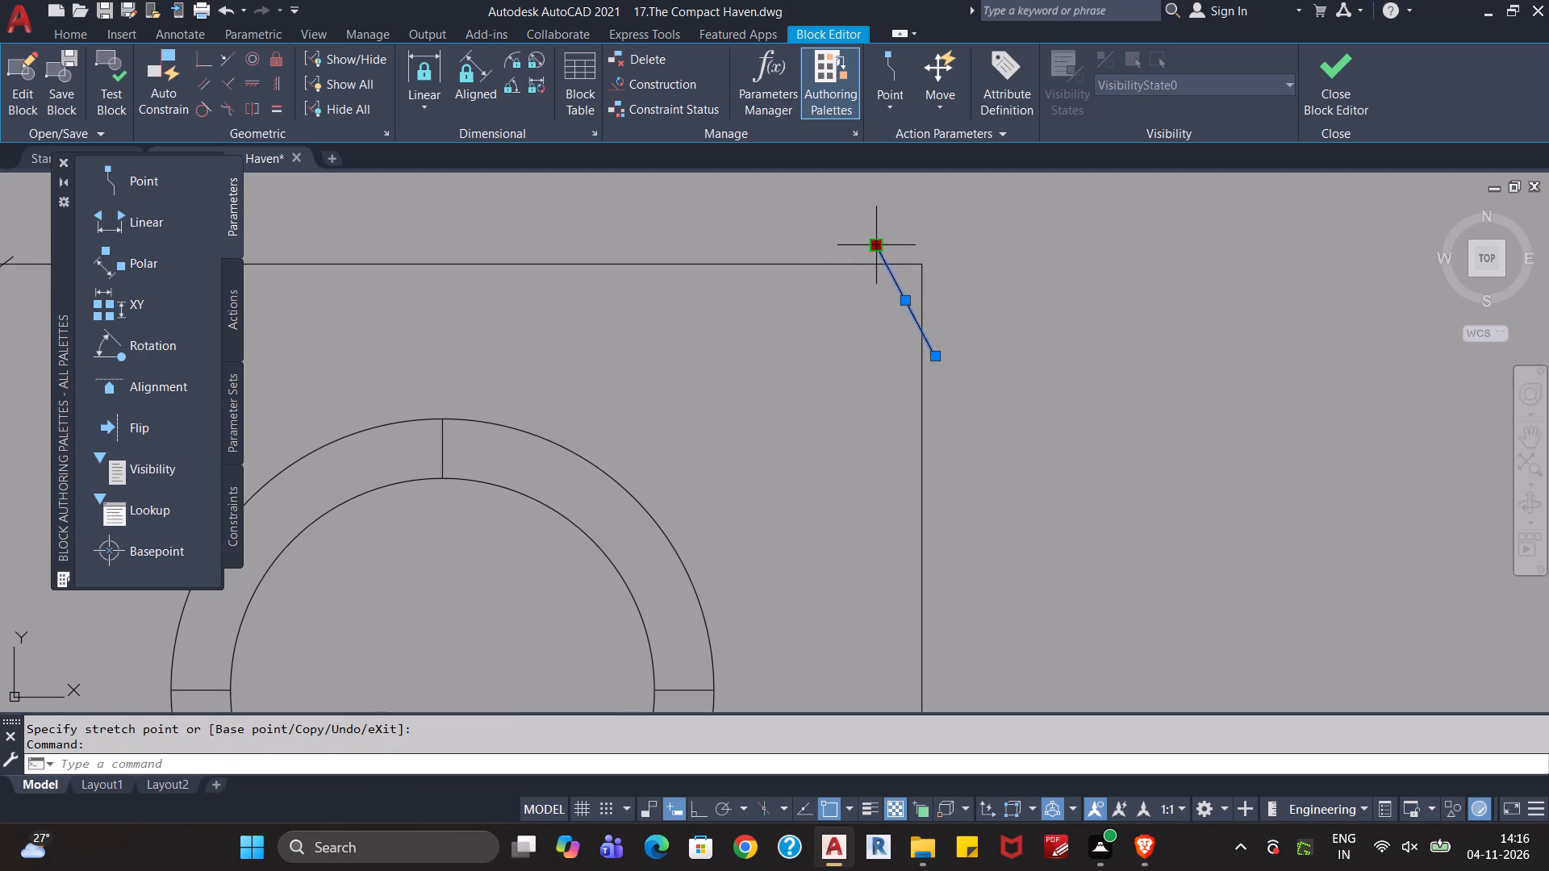
{"action": "scroll", "coordinate": [849, 257], "scroll_direction": "up", "scroll_amount": 2}
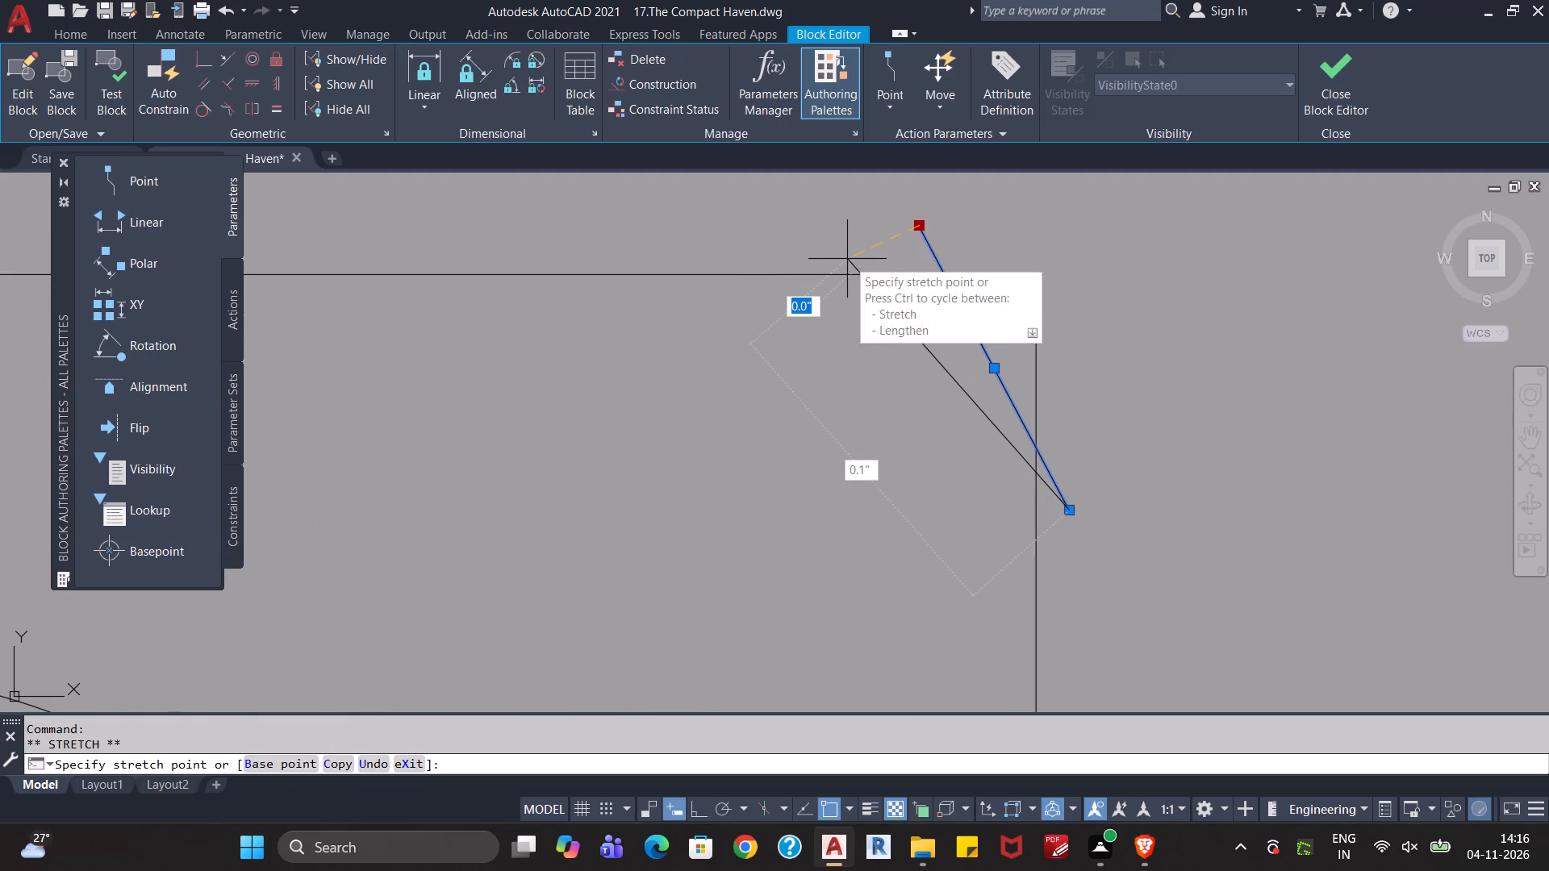
{"action": "left_click", "coordinate": [850, 255]}
{"action": "scroll", "coordinate": [1091, 355], "scroll_direction": "down", "scroll_amount": 1}
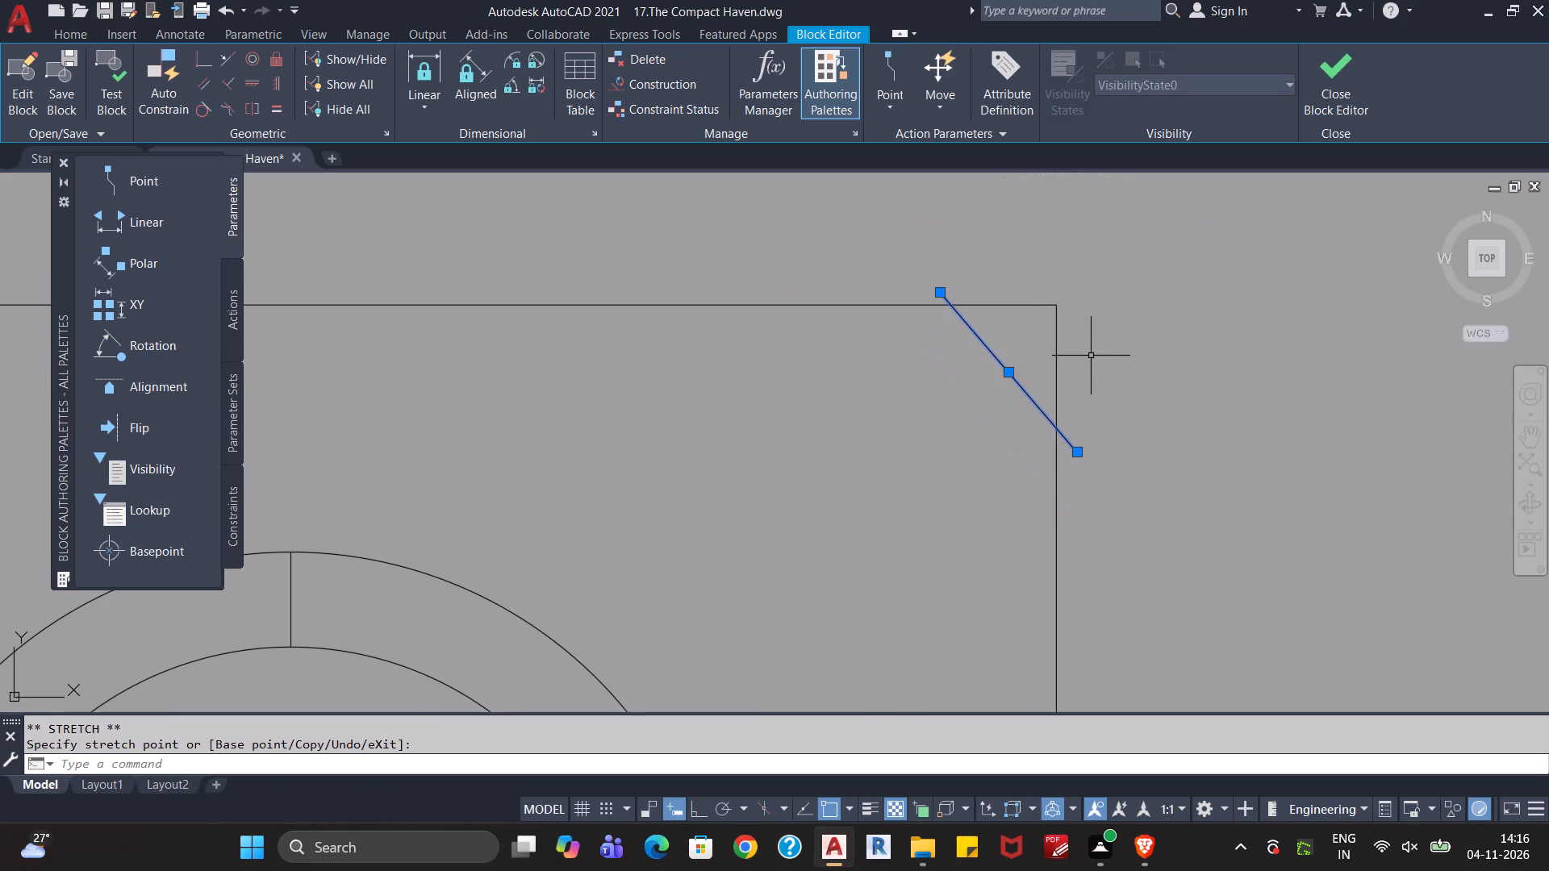
{"action": "key", "text": "Escape"}
Paste a copy of the adjusted diagonal line across the right nightstand's lower inner corner, keeping the original in place.
{"action": "left_click", "coordinate": [1011, 377]}
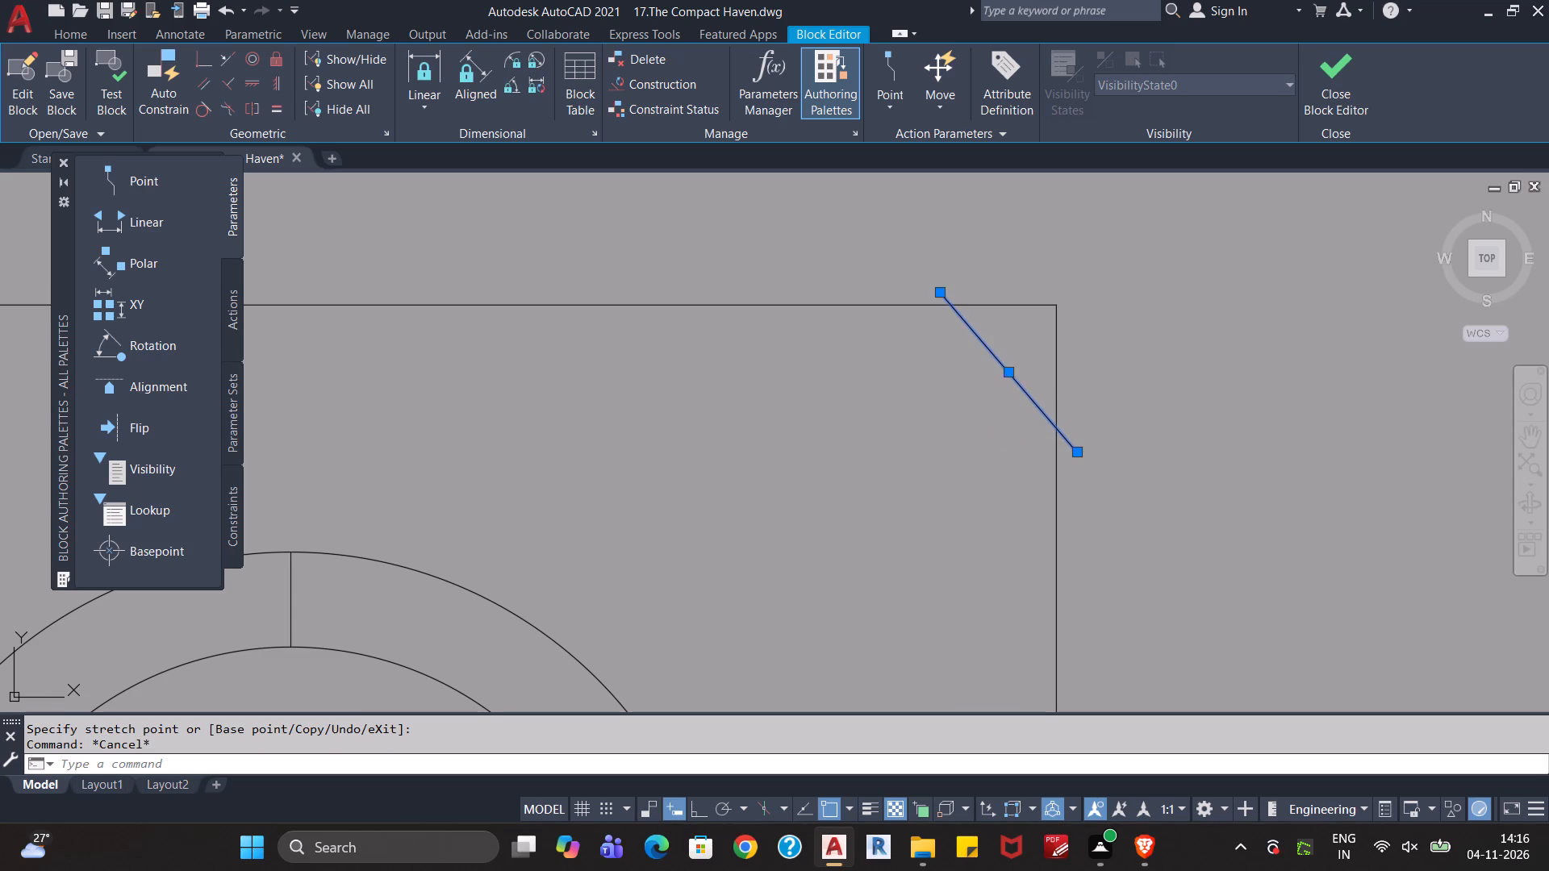
{"action": "key", "text": "ctrl+x"}
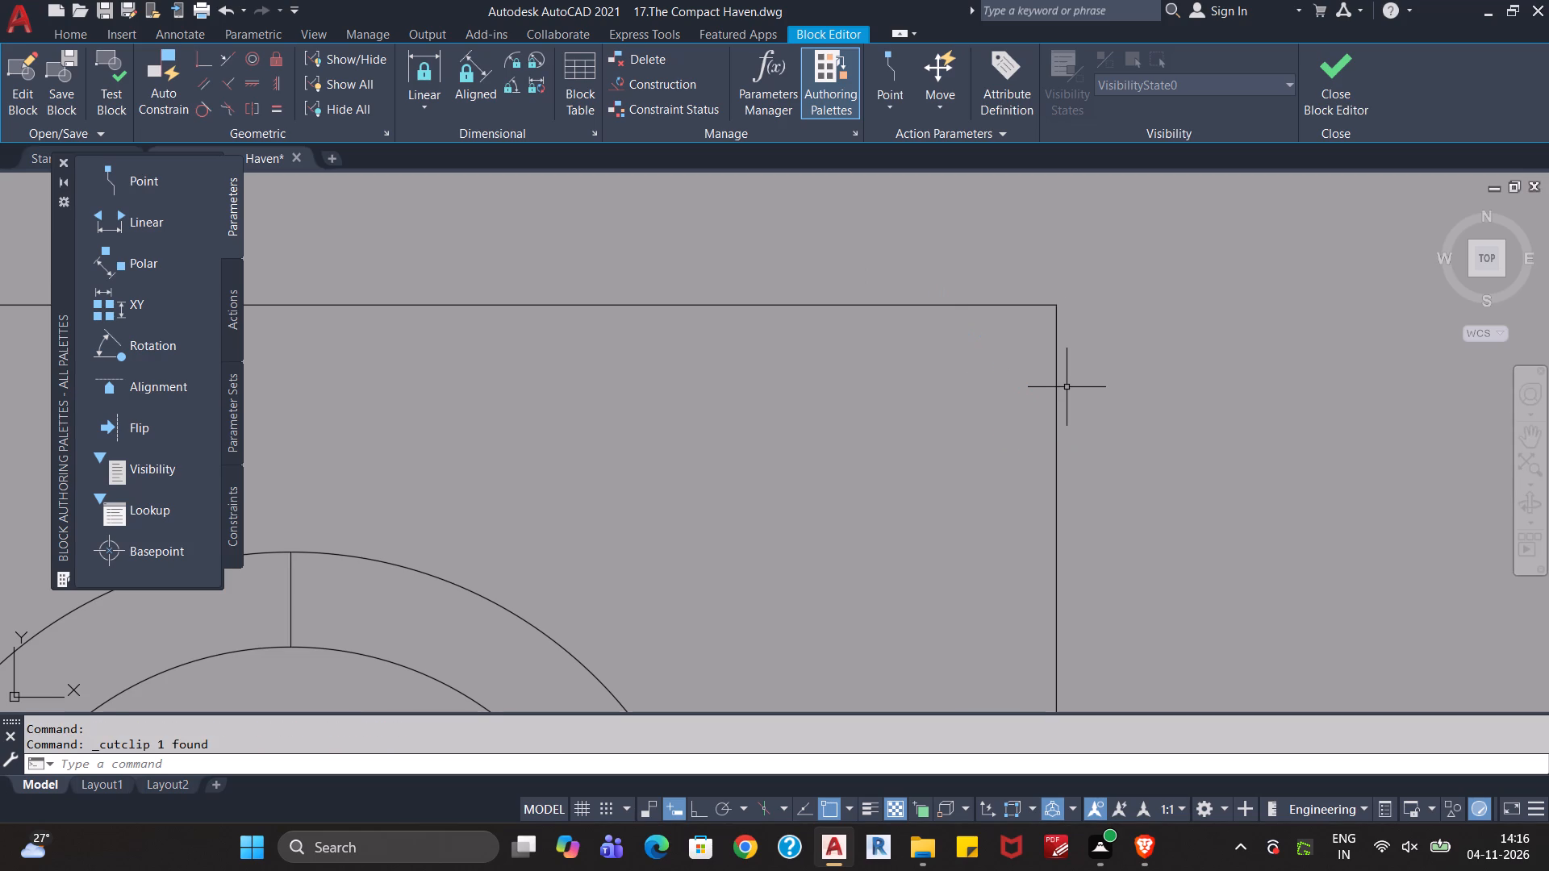
{"action": "key", "text": "ctrl+z"}
{"action": "key", "text": "ctrl+v"}
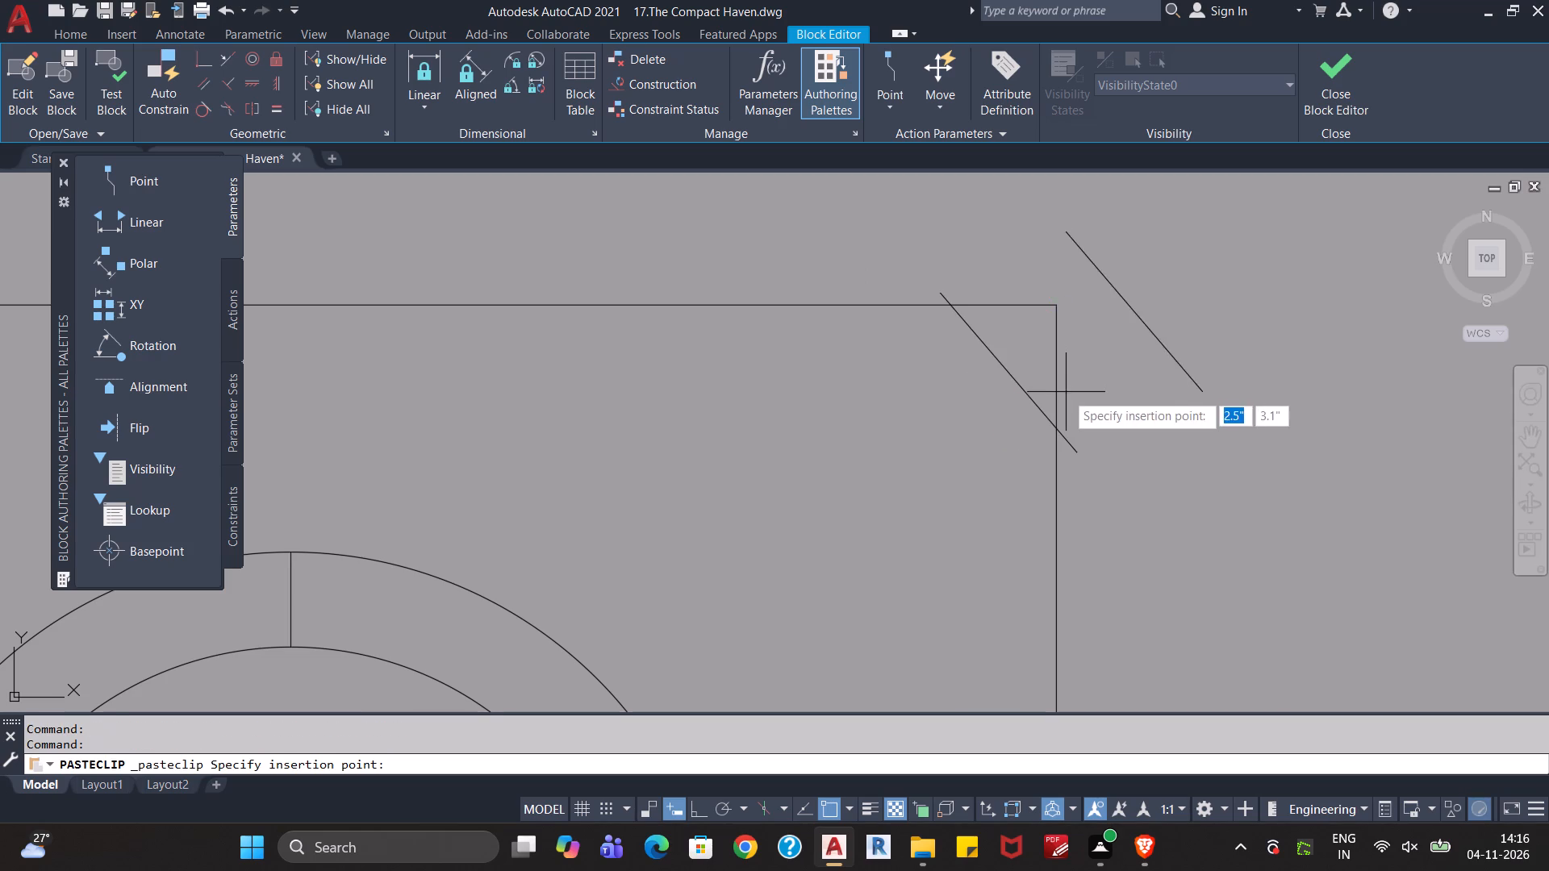
{"action": "scroll", "coordinate": [925, 454], "scroll_direction": "down", "scroll_amount": 4}
{"action": "middle_click_drag", "start_coordinate": [736, 616], "coordinate": [764, 572]}
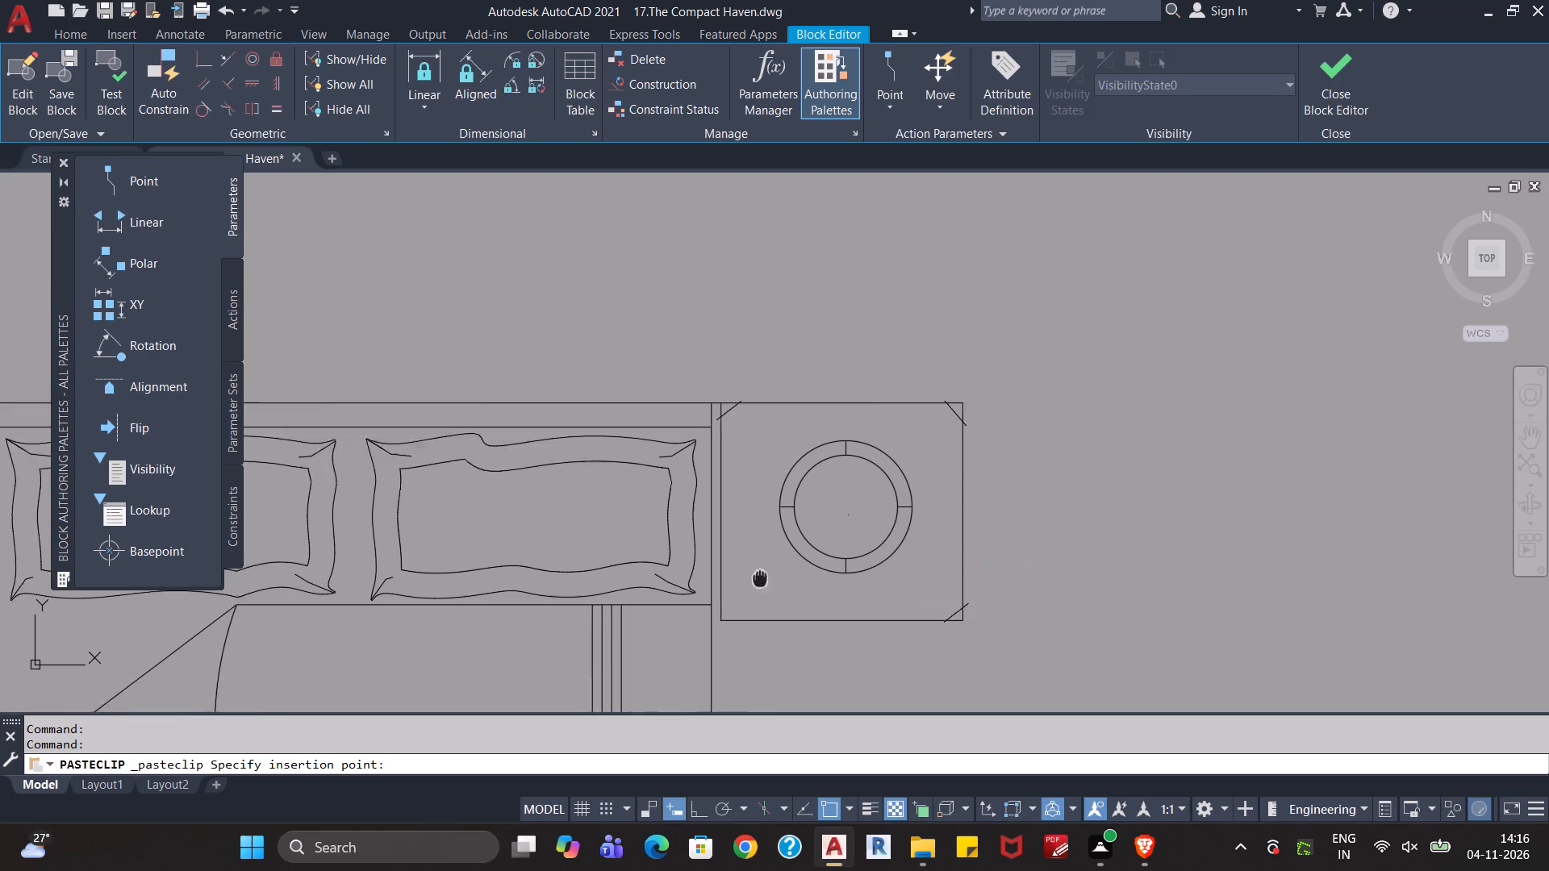
{"action": "middle_click_drag", "start_coordinate": [764, 572], "coordinate": [818, 492]}
{"action": "scroll", "coordinate": [804, 515], "scroll_direction": "up", "scroll_amount": 3}
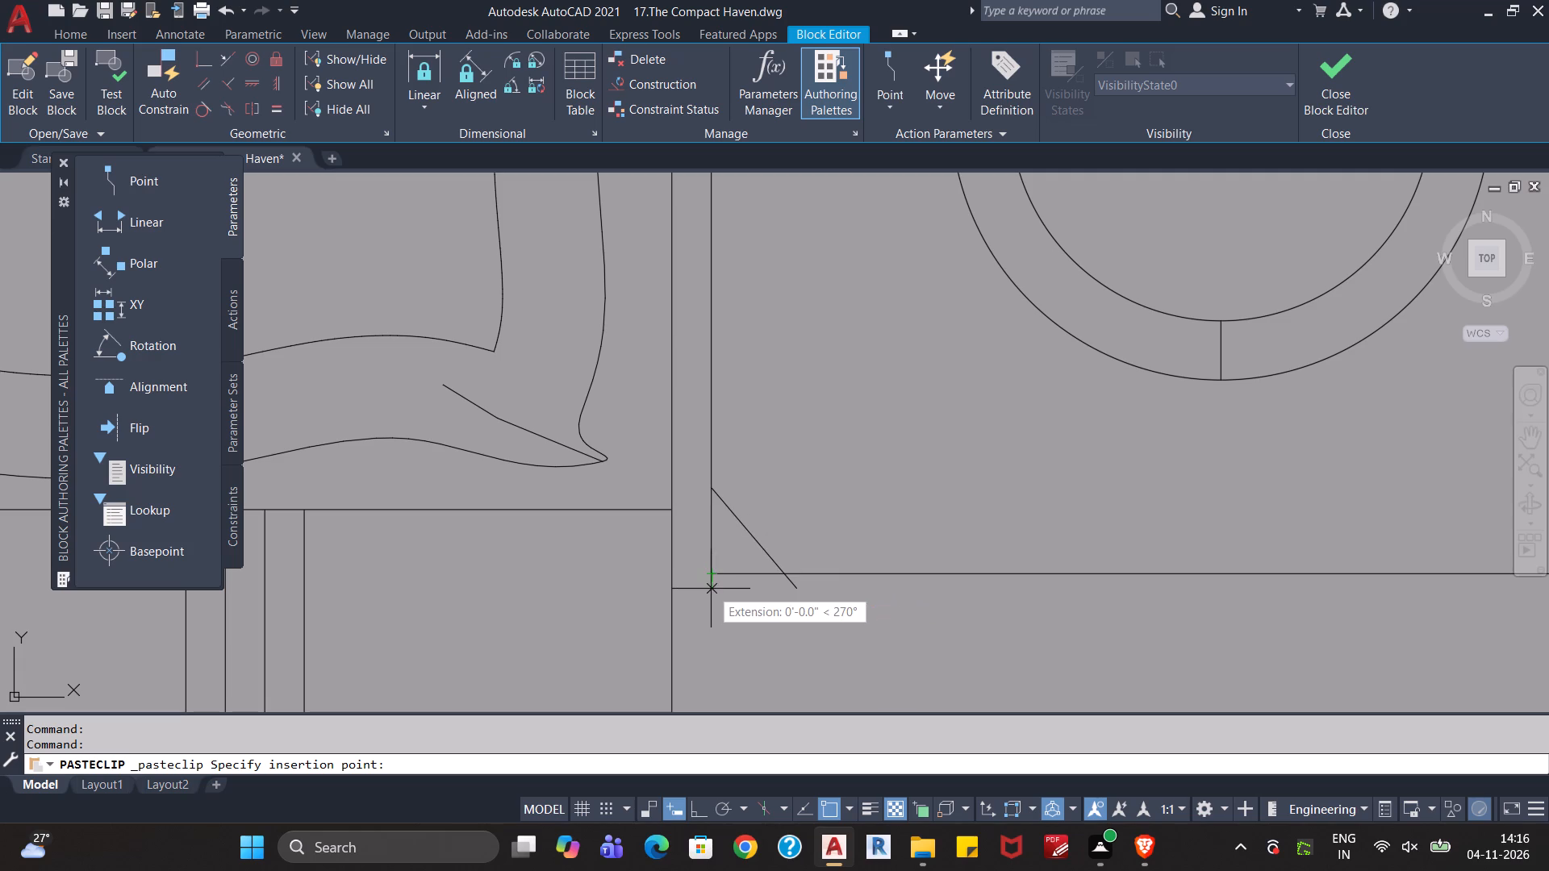
{"action": "left_click", "coordinate": [699, 588]}
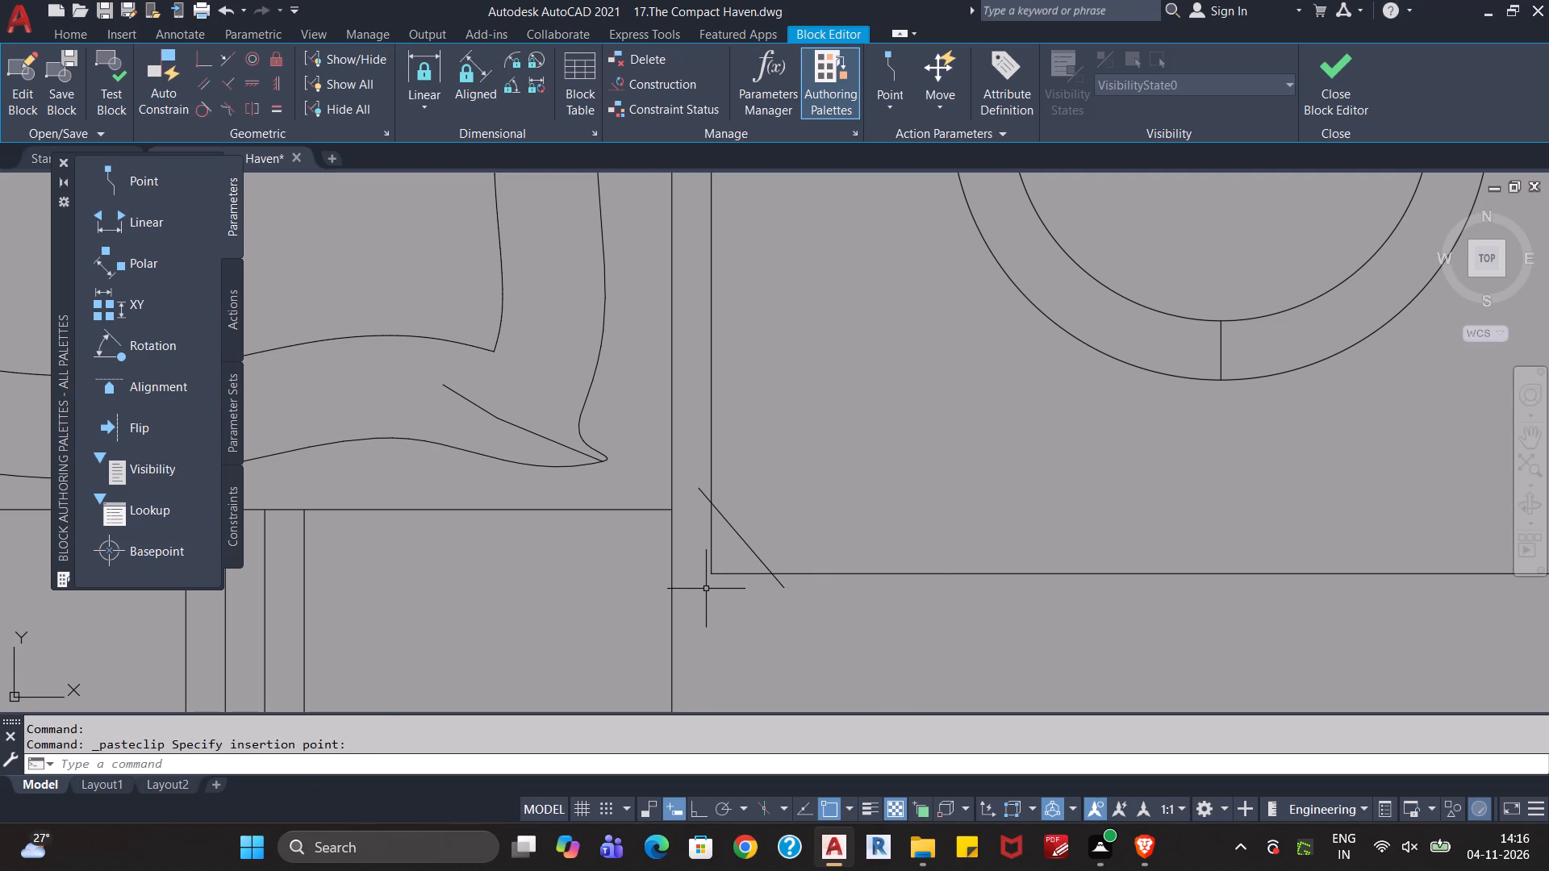
Paste another copy of the adjusted diagonal line across the left nightstand's upper inner corner.
{"action": "scroll", "coordinate": [903, 571], "scroll_direction": "down", "scroll_amount": 3}
{"action": "middle_click_drag", "start_coordinate": [921, 555], "coordinate": [943, 544]}
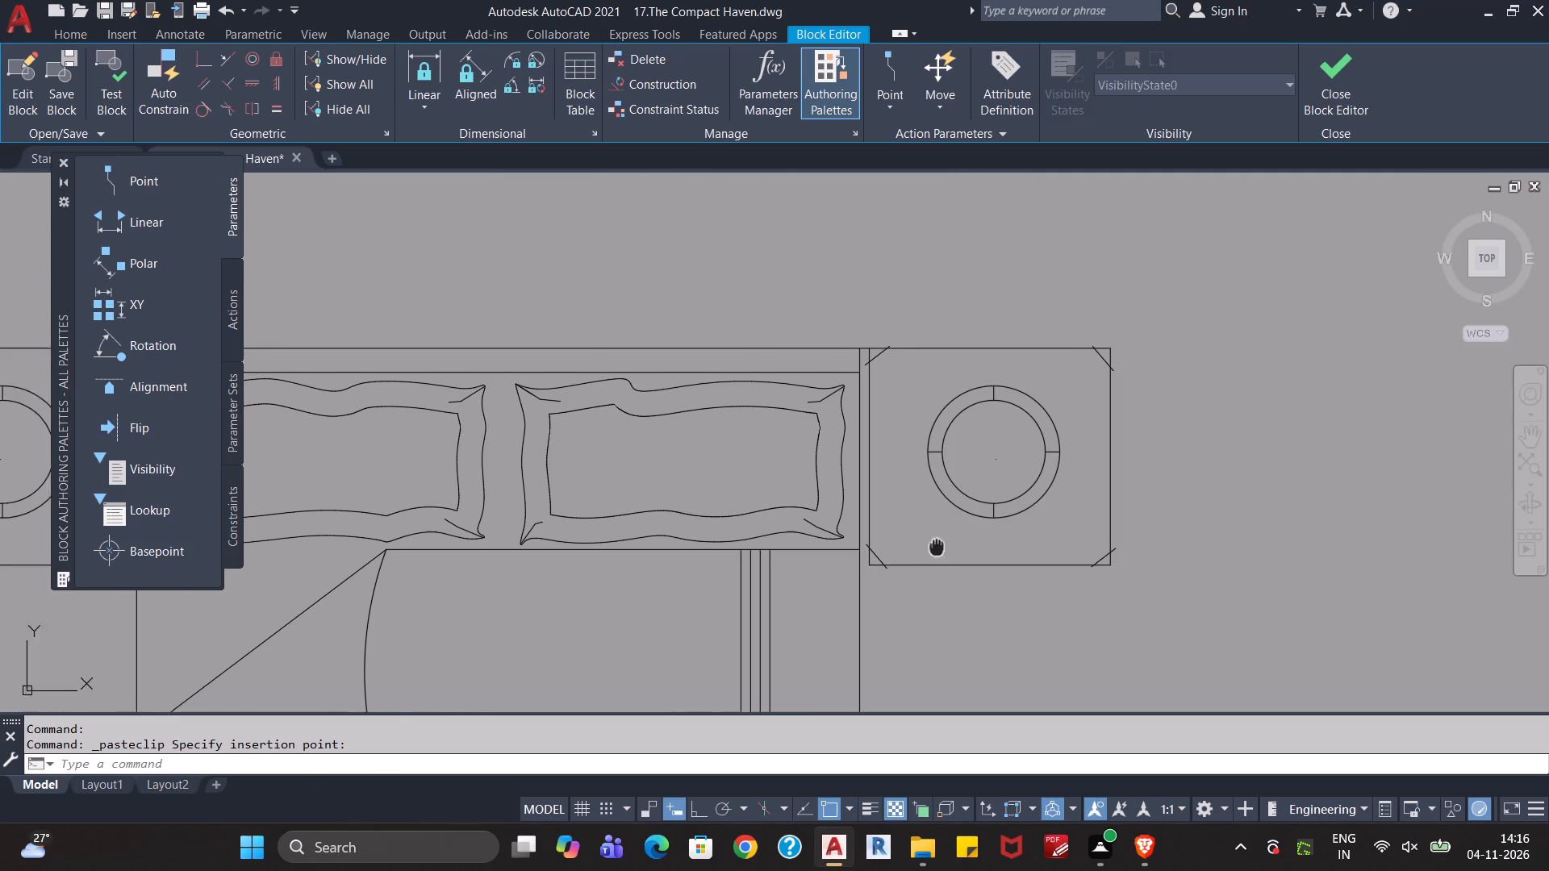
{"action": "middle_click_drag", "start_coordinate": [943, 544], "coordinate": [1242, 448]}
{"action": "middle_click_drag", "start_coordinate": [564, 515], "coordinate": [734, 706]}
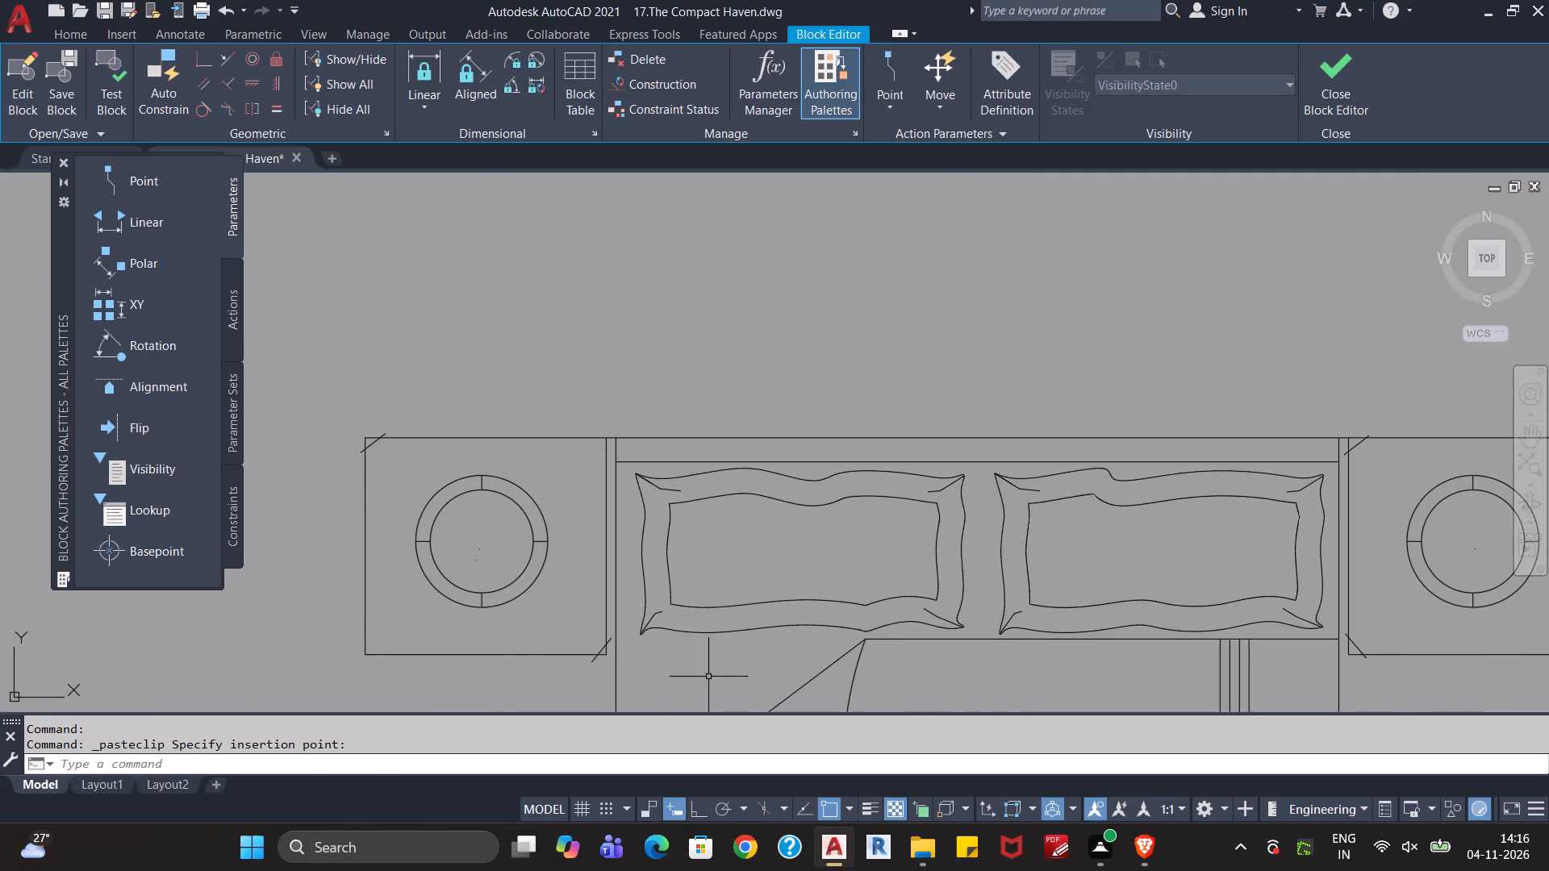
{"action": "scroll", "coordinate": [625, 496], "scroll_direction": "up", "scroll_amount": 4}
{"action": "middle_click_drag", "start_coordinate": [554, 414], "coordinate": [545, 611]}
{"action": "scroll", "coordinate": [616, 568], "scroll_direction": "down", "scroll_amount": 1}
{"action": "key", "text": "ctrl+v"}
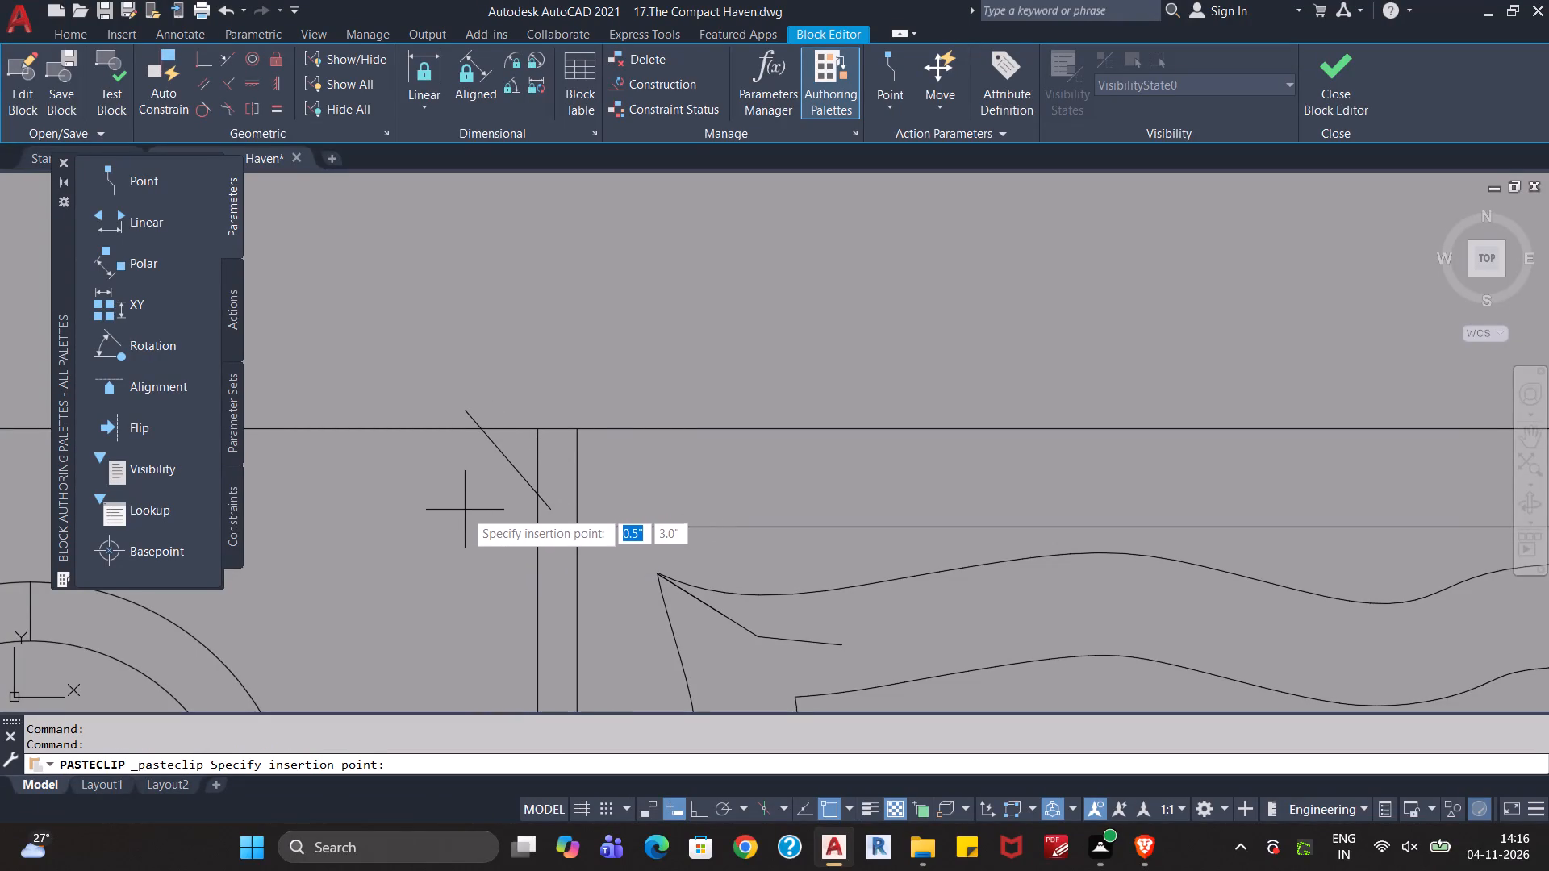
{"action": "left_click", "coordinate": [465, 514]}
Paste another copy of the adjusted diagonal line across the left nightstand's lower outer corner.
{"action": "scroll", "coordinate": [461, 531], "scroll_direction": "down", "scroll_amount": 3}
{"action": "middle_click_drag", "start_coordinate": [456, 556], "coordinate": [518, 518]}
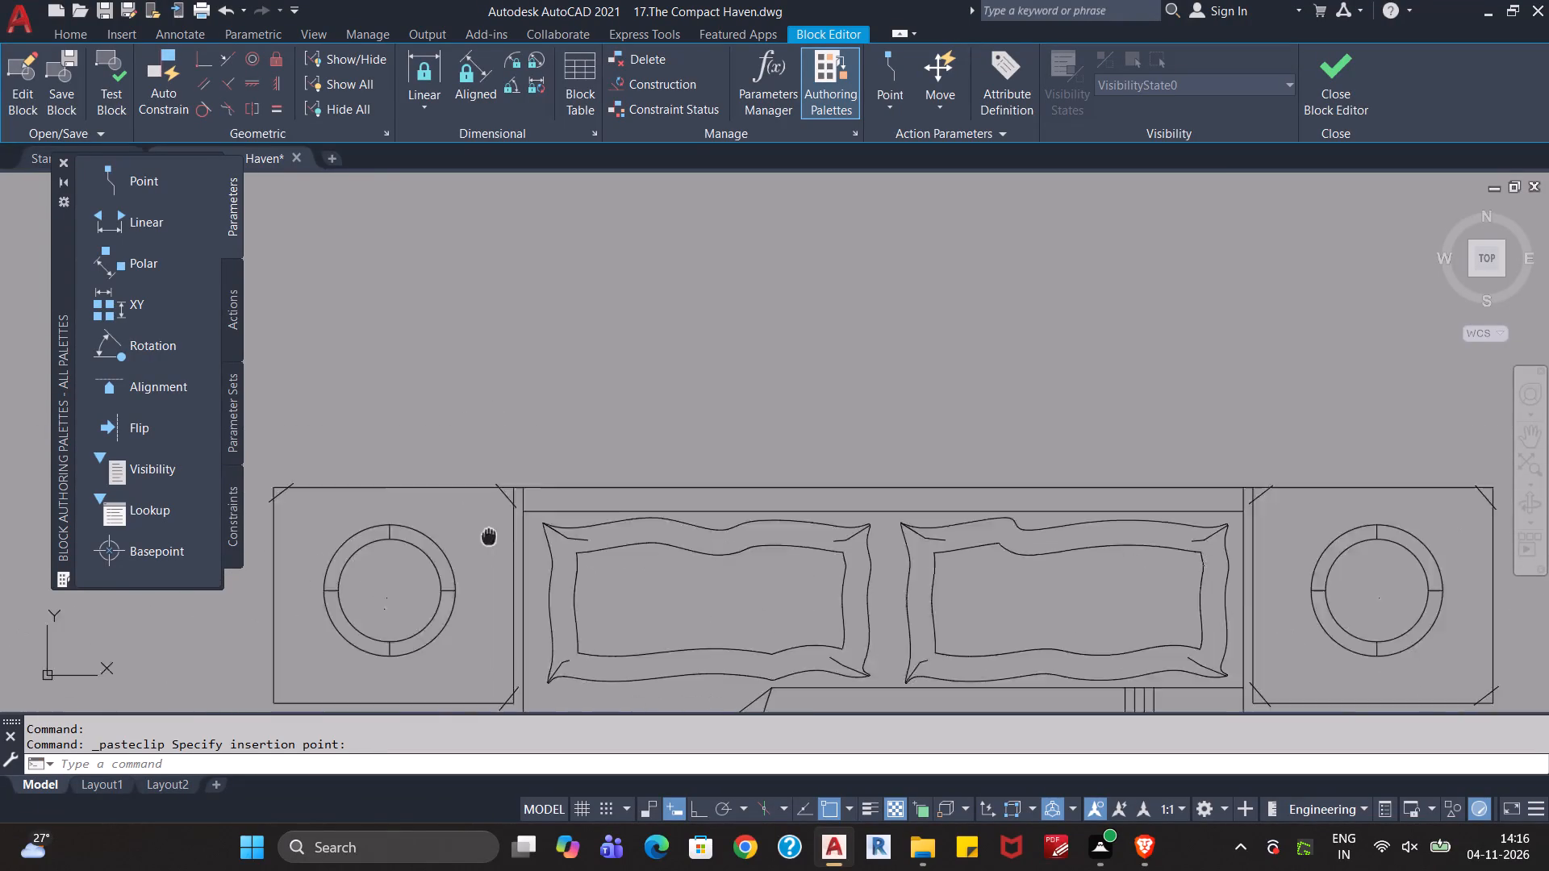
{"action": "middle_click_drag", "start_coordinate": [518, 518], "coordinate": [926, 331]}
{"action": "key", "text": "ctrl+v"}
{"action": "scroll", "coordinate": [729, 489], "scroll_direction": "up", "scroll_amount": 2}
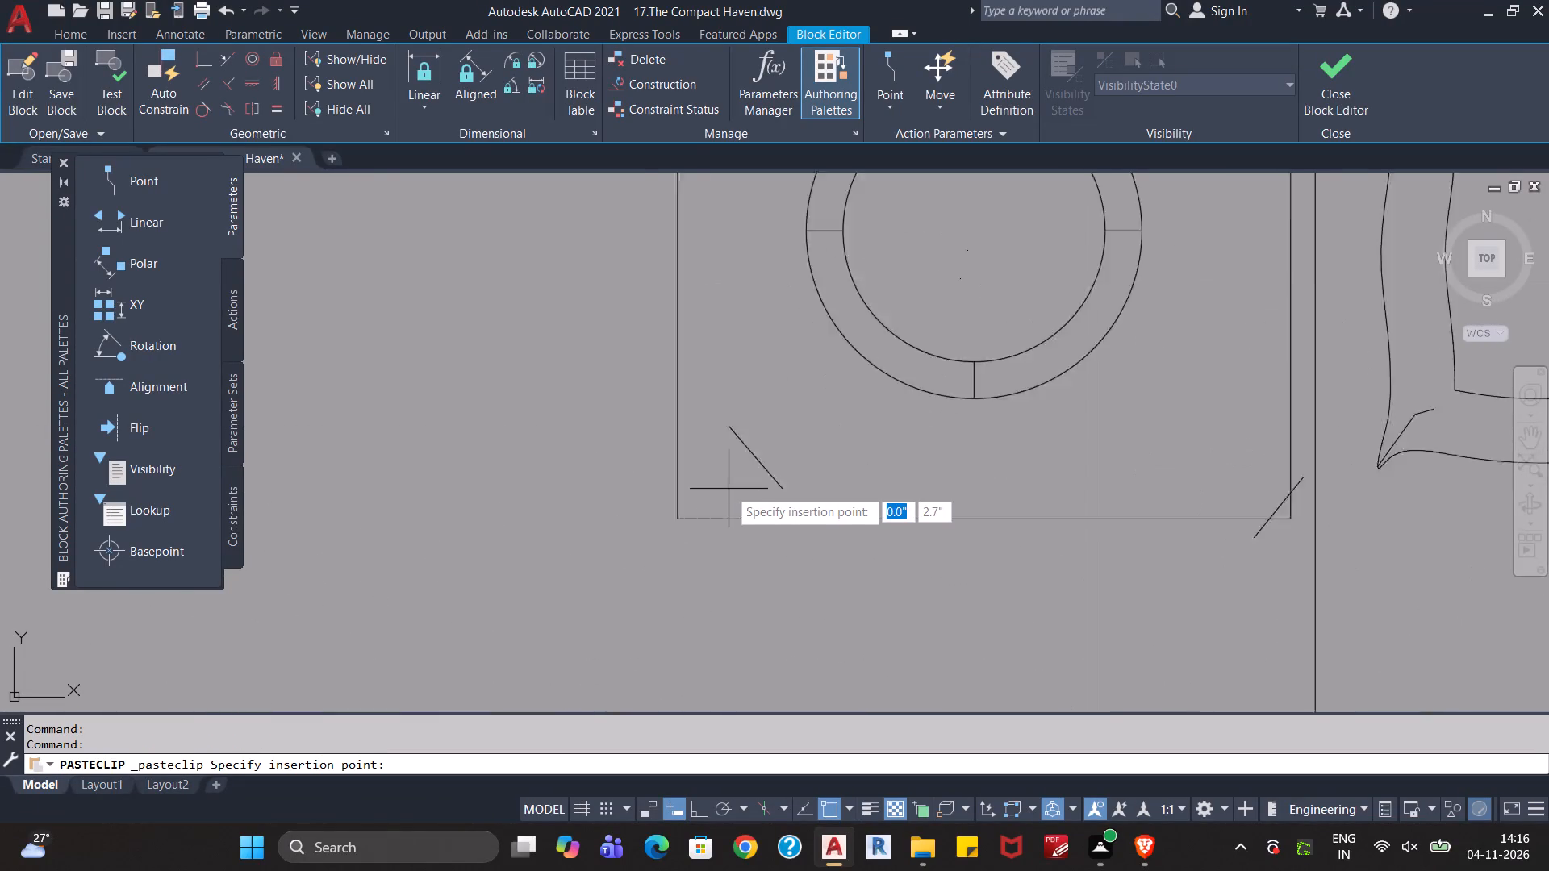
{"action": "scroll", "coordinate": [729, 489], "scroll_direction": "up", "scroll_amount": 1}
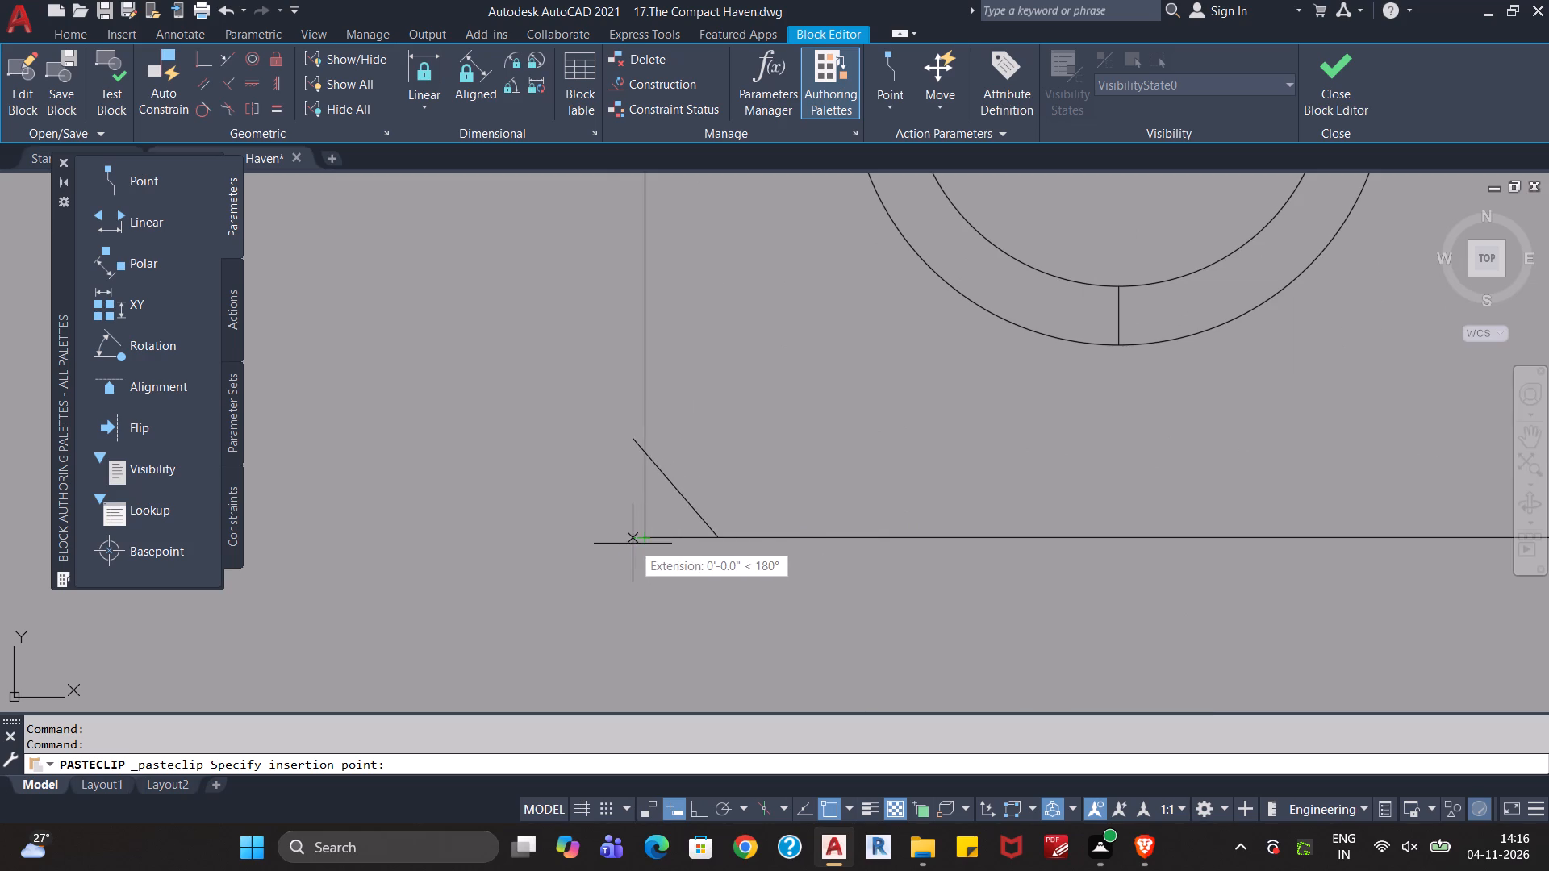
{"action": "left_click", "coordinate": [633, 548]}
{"action": "scroll", "coordinate": [785, 556], "scroll_direction": "down", "scroll_amount": 1}
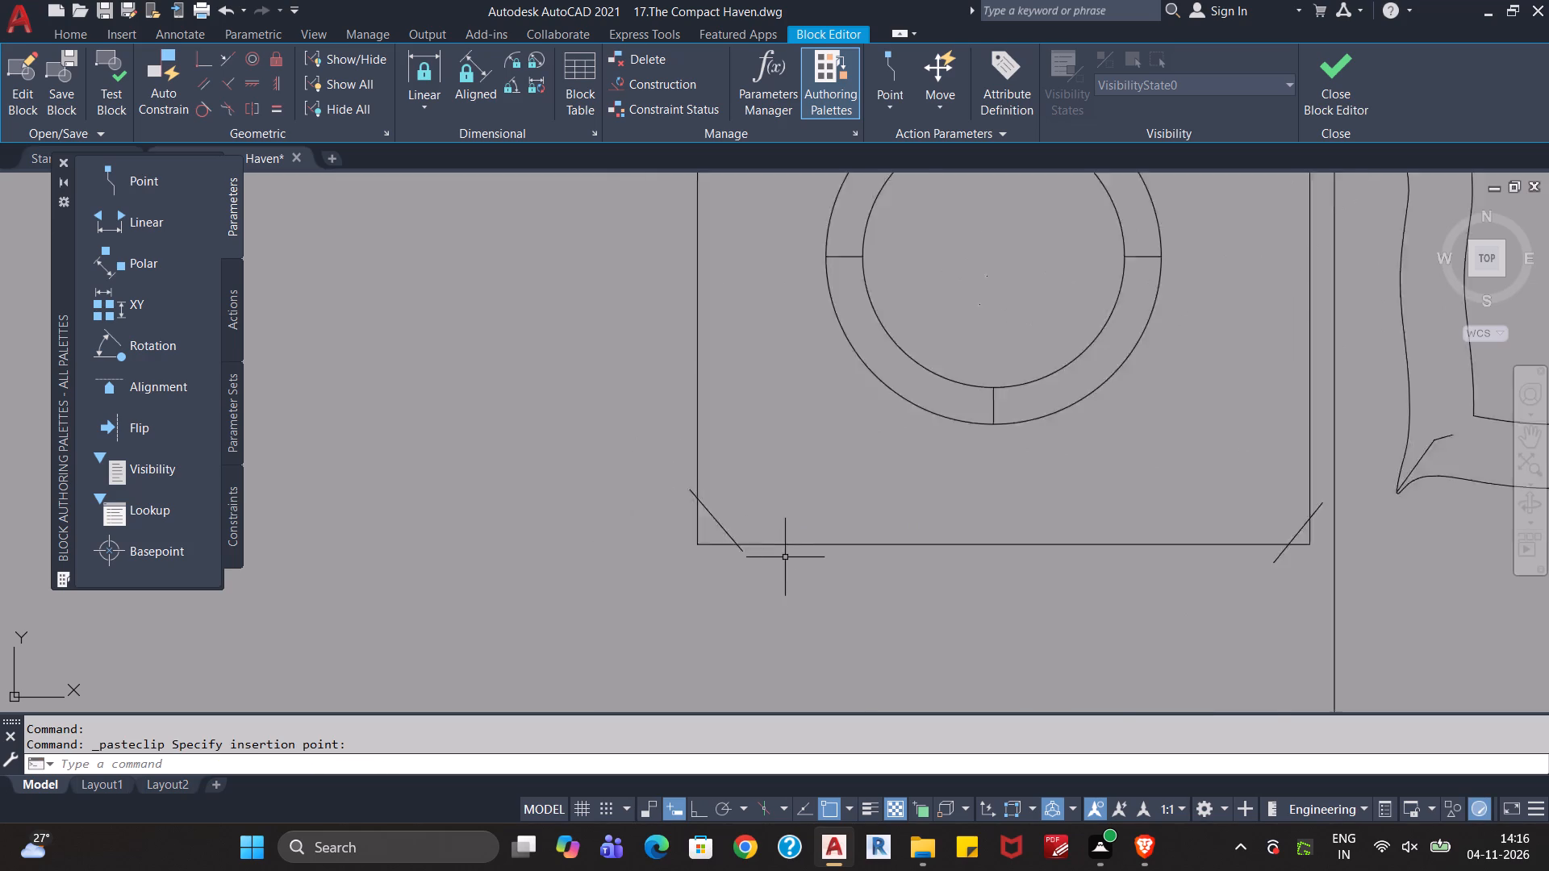
{"action": "scroll", "coordinate": [785, 558], "scroll_direction": "down", "scroll_amount": 1}
{"action": "key", "text": "Escape"}
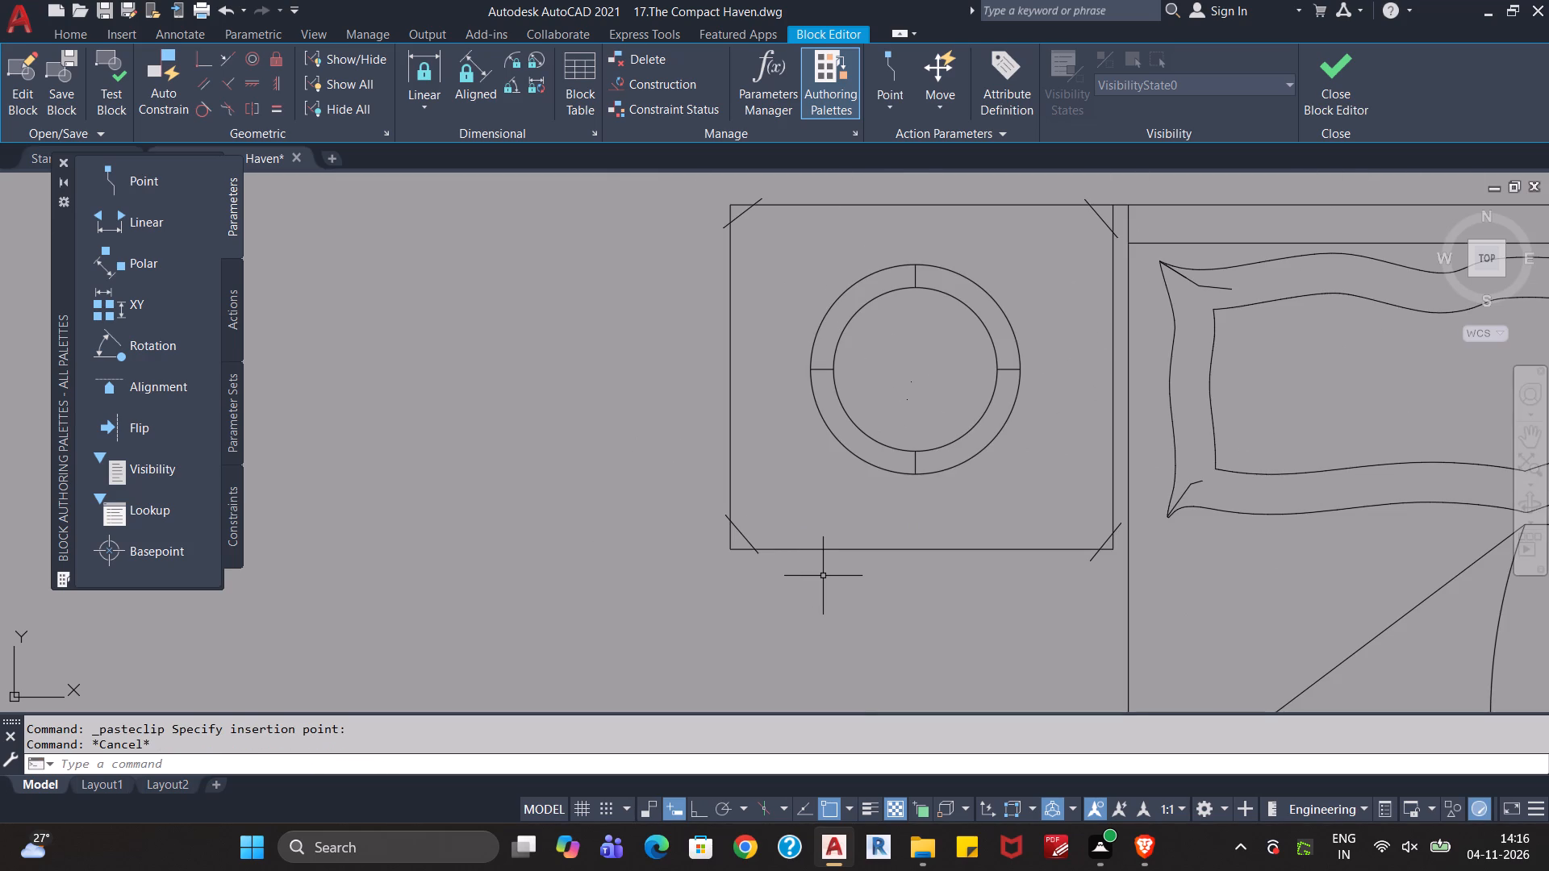
Trim the left nightstand's lower outer corner edges back to the diagonal line and trim off the line's two overhanging ends.
{"action": "type", "text": "tr"}
{"action": "key", "text": "Return"}
{"action": "scroll", "coordinate": [755, 571], "scroll_direction": "up", "scroll_amount": 2}
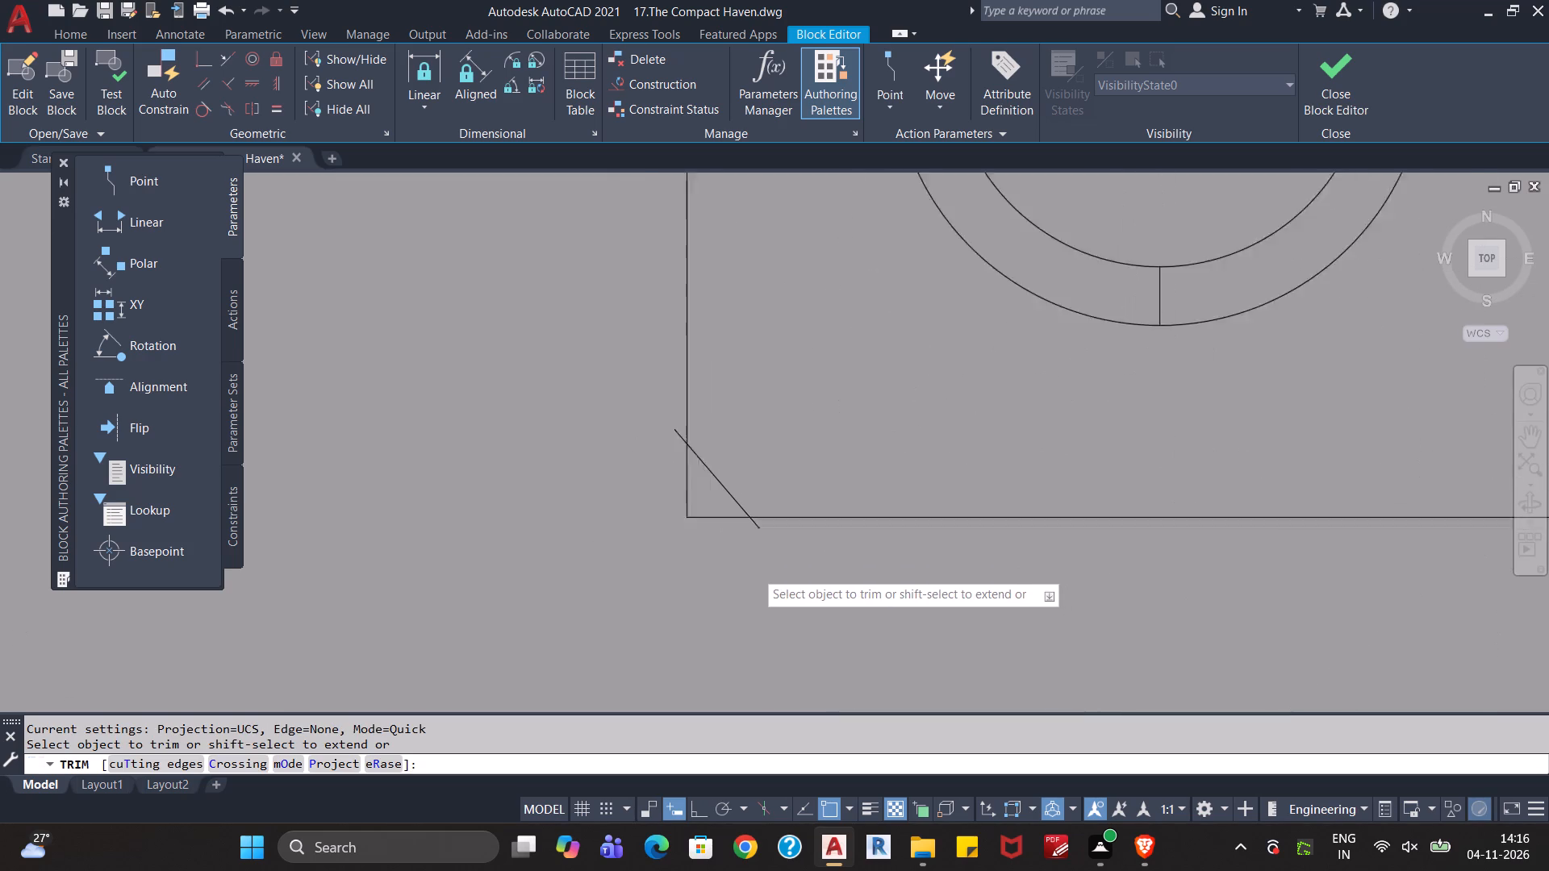
{"action": "scroll", "coordinate": [755, 571], "scroll_direction": "up", "scroll_amount": 1}
{"action": "left_click", "coordinate": [722, 527]}
{"action": "left_click", "coordinate": [625, 440]}
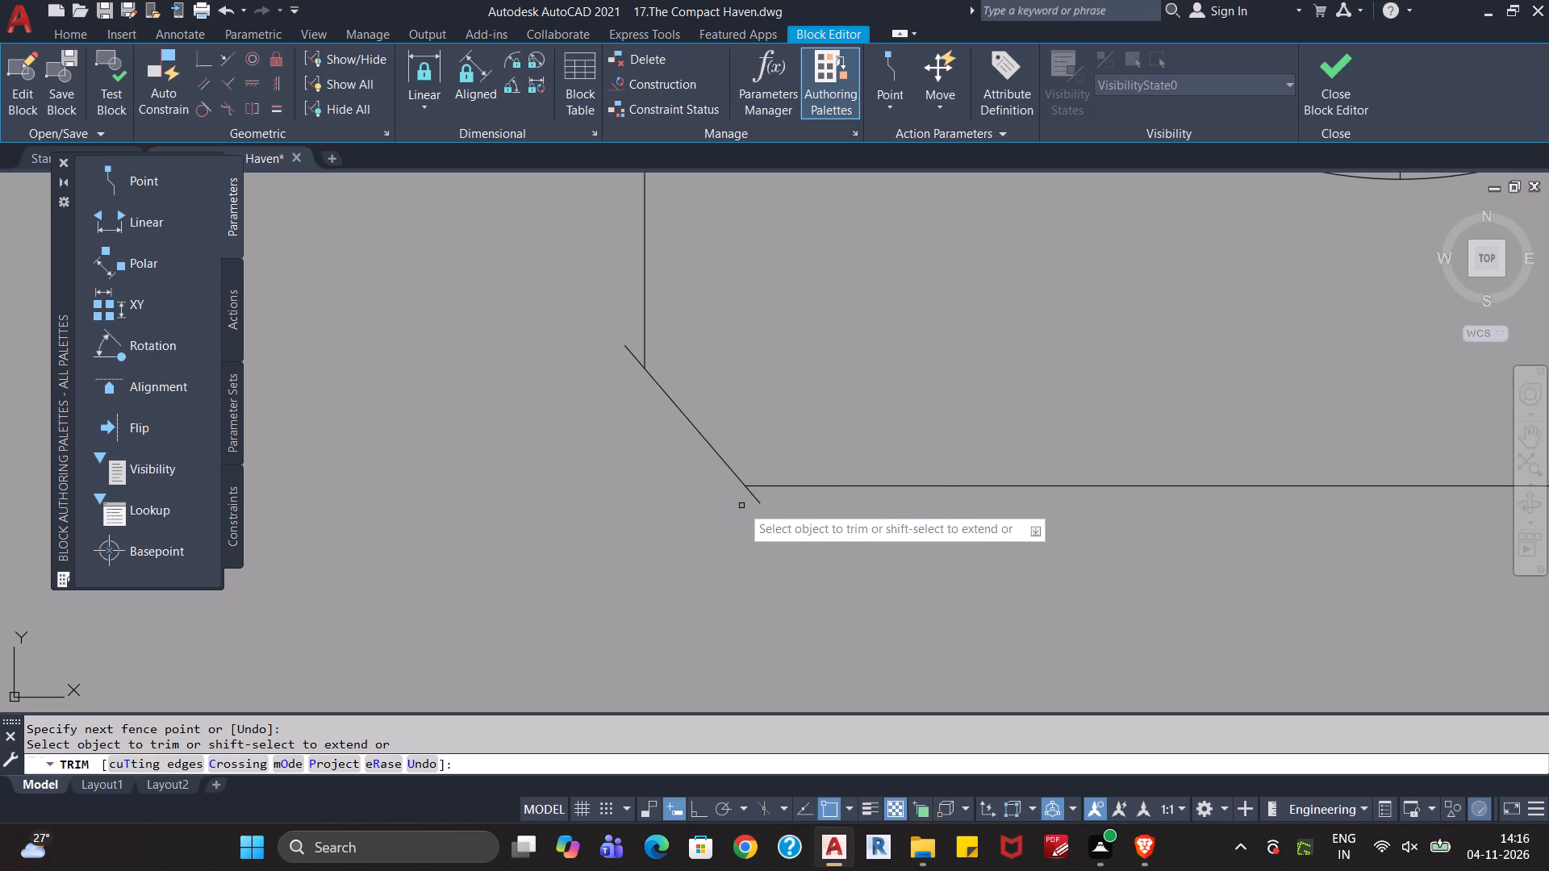
{"action": "left_click", "coordinate": [754, 502]}
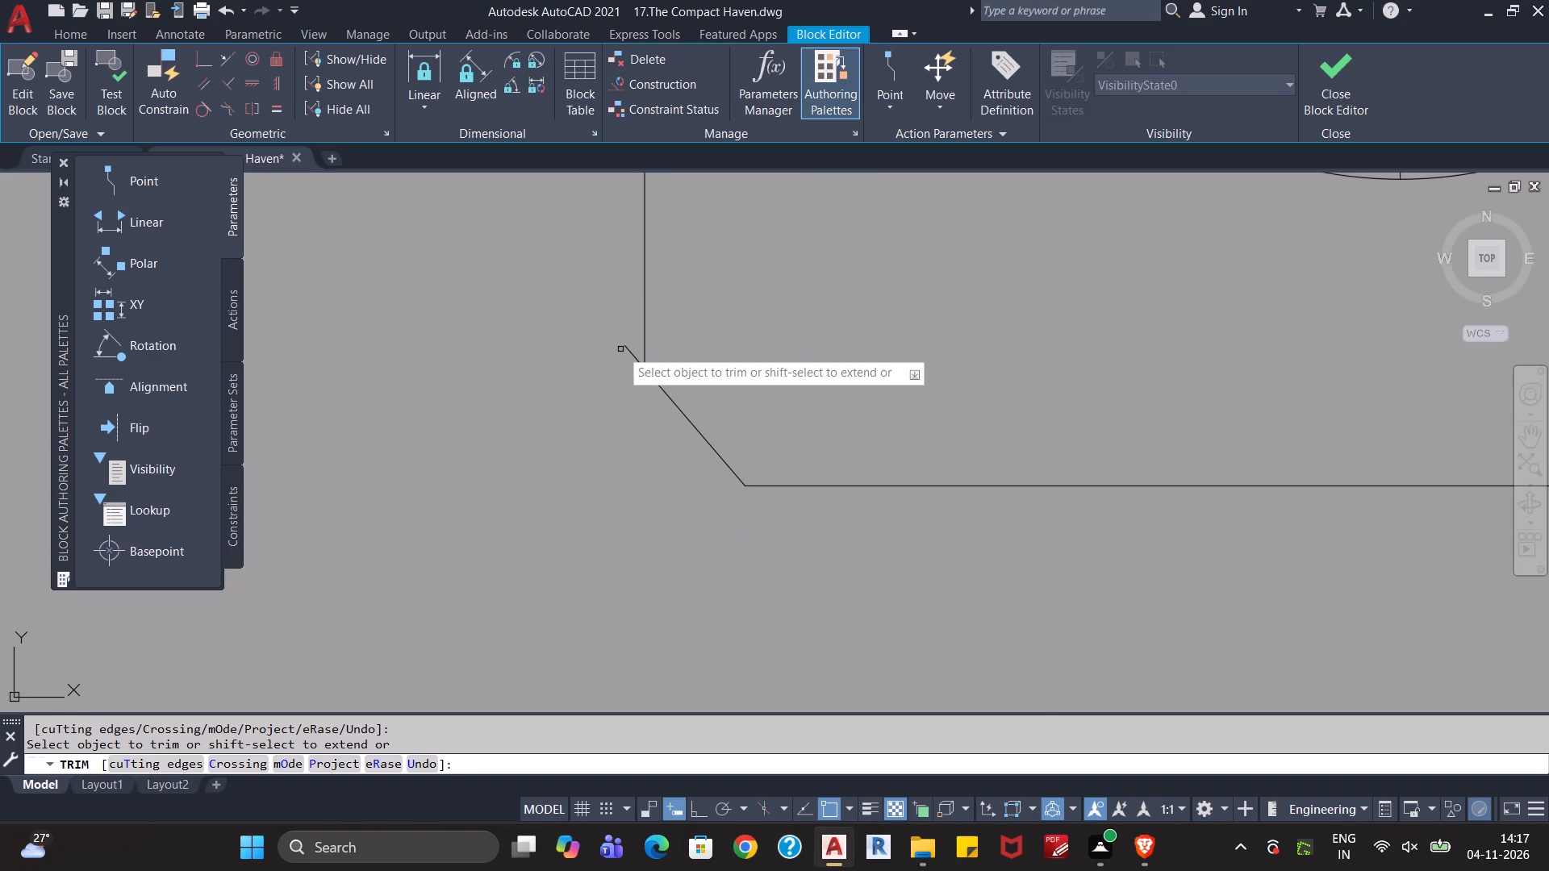
{"action": "left_click", "coordinate": [623, 353]}
{"action": "left_click", "coordinate": [635, 348]}
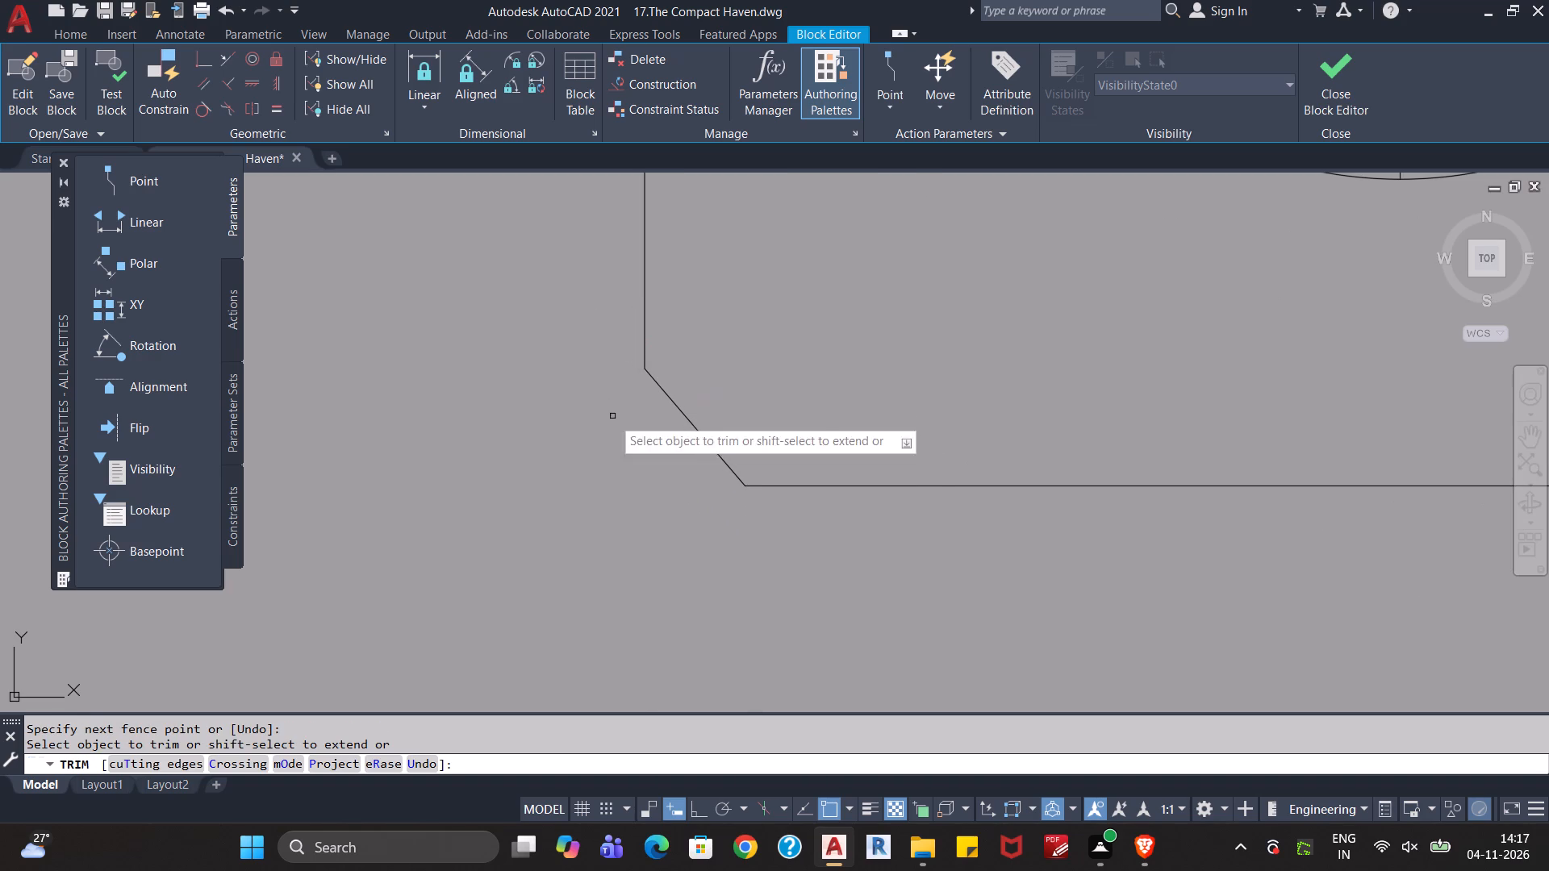
Remove the remaining diagonal segment at the left nightstand's lower outer corner with Trim, leaving the corner open.
{"action": "left_click_drag", "start_coordinate": [617, 464], "coordinate": [632, 464]}
{"action": "left_click", "coordinate": [775, 360]}
{"action": "left_click_drag", "start_coordinate": [728, 412], "coordinate": [720, 422]}
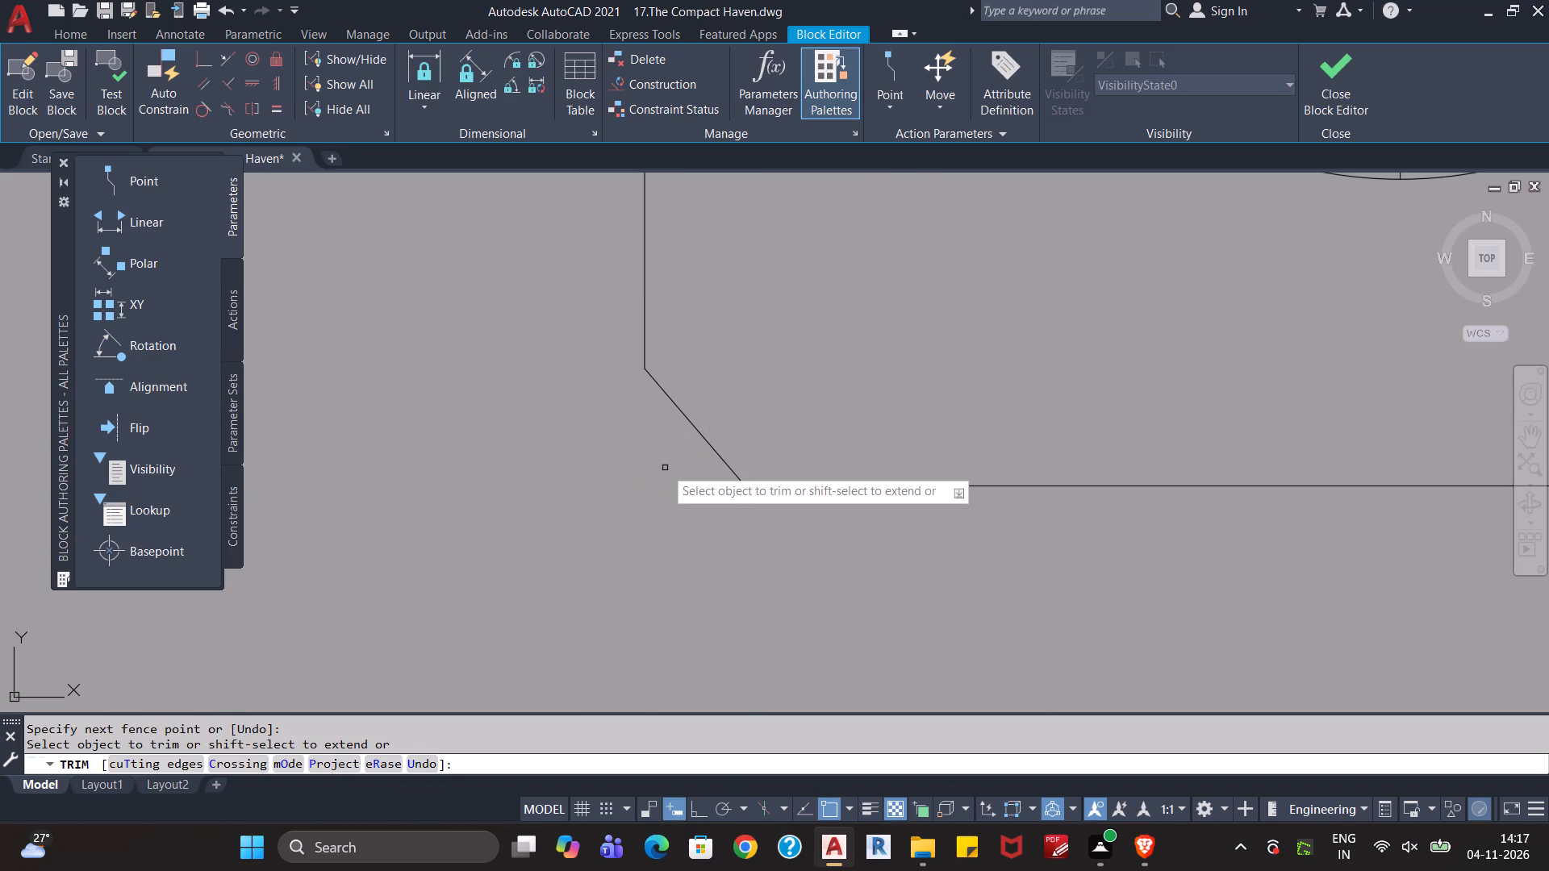
{"action": "left_click", "coordinate": [678, 461]}
{"action": "left_click", "coordinate": [744, 413]}
Trim the left nightstand's lower inner corner edges back to the diagonal line, then trim away the whole diagonal, leaving the corner open.
{"action": "scroll", "coordinate": [745, 413], "scroll_direction": "down", "scroll_amount": 2}
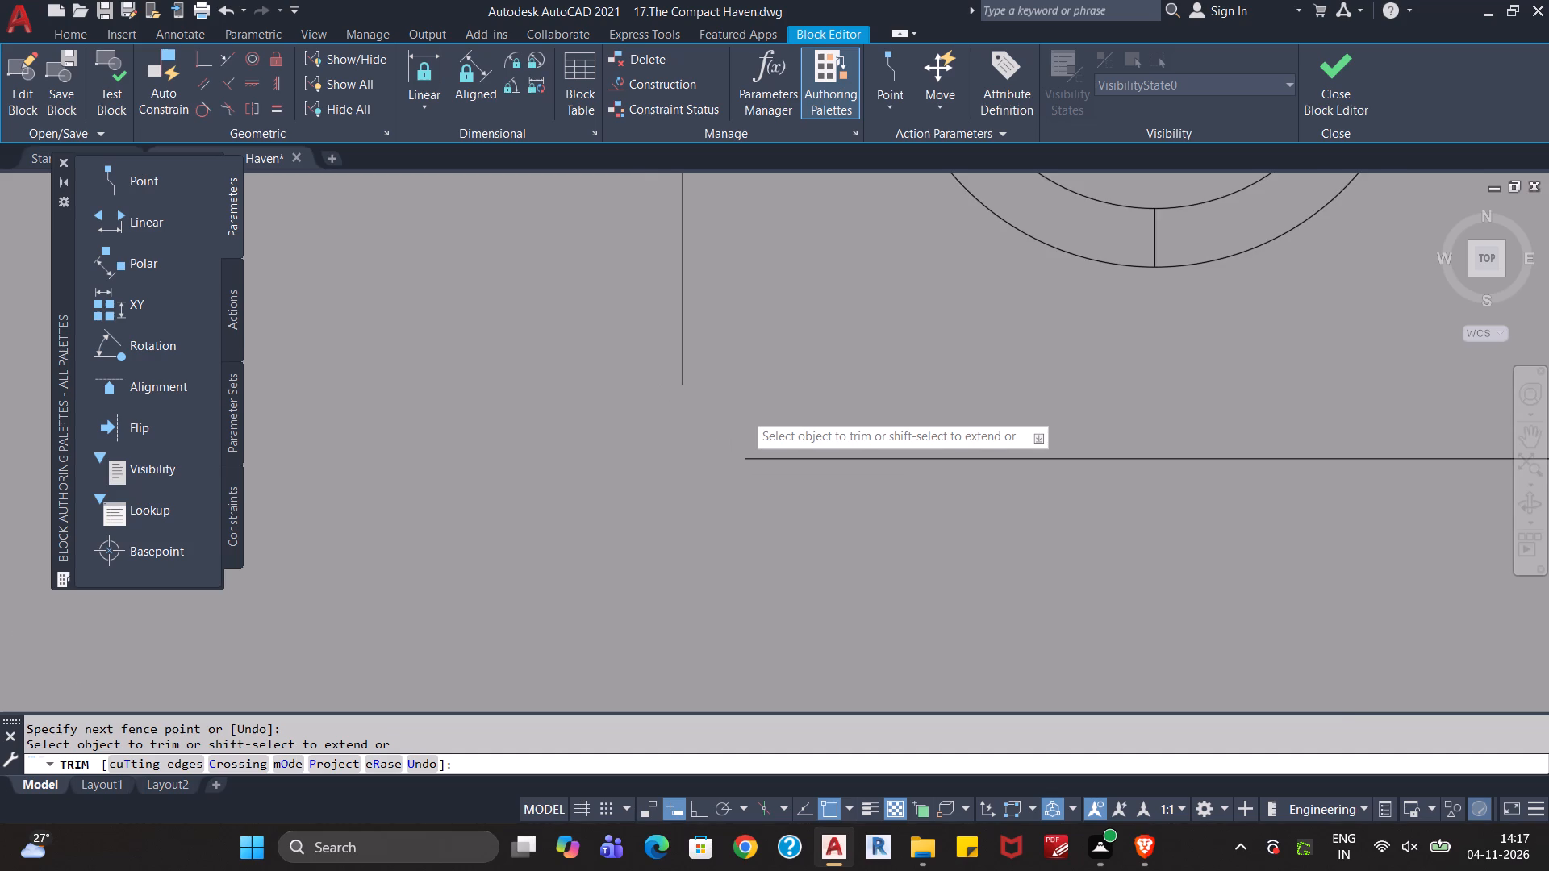
{"action": "scroll", "coordinate": [1217, 463], "scroll_direction": "up", "scroll_amount": 3}
{"action": "middle_click_drag", "start_coordinate": [1255, 463], "coordinate": [790, 594]}
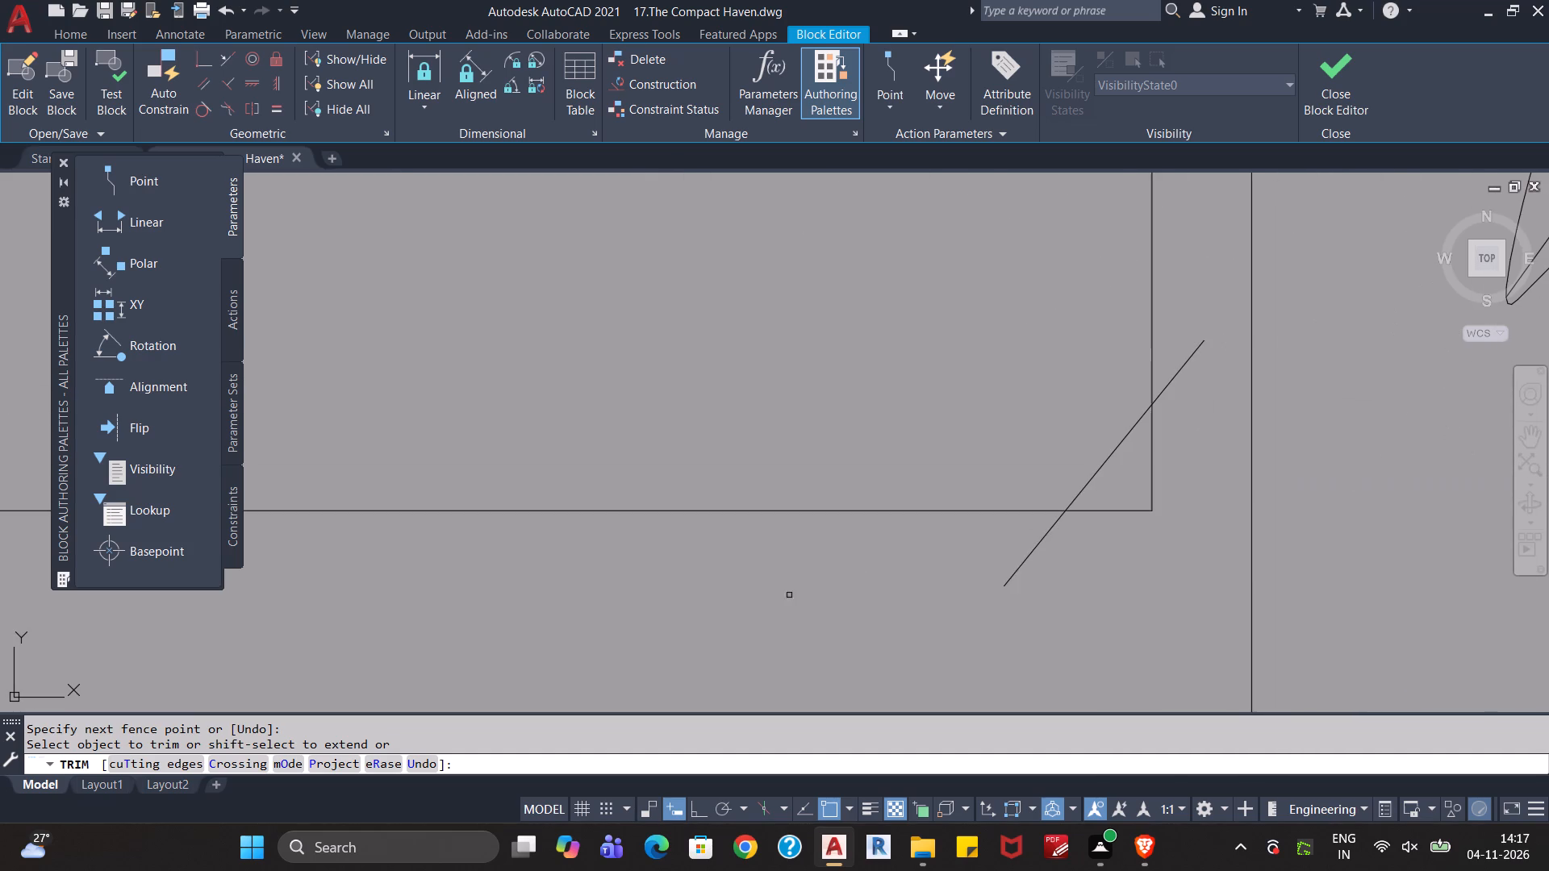
{"action": "left_click_drag", "start_coordinate": [961, 547], "coordinate": [971, 555]}
{"action": "left_click", "coordinate": [1041, 571]}
{"action": "left_click", "coordinate": [1064, 554]}
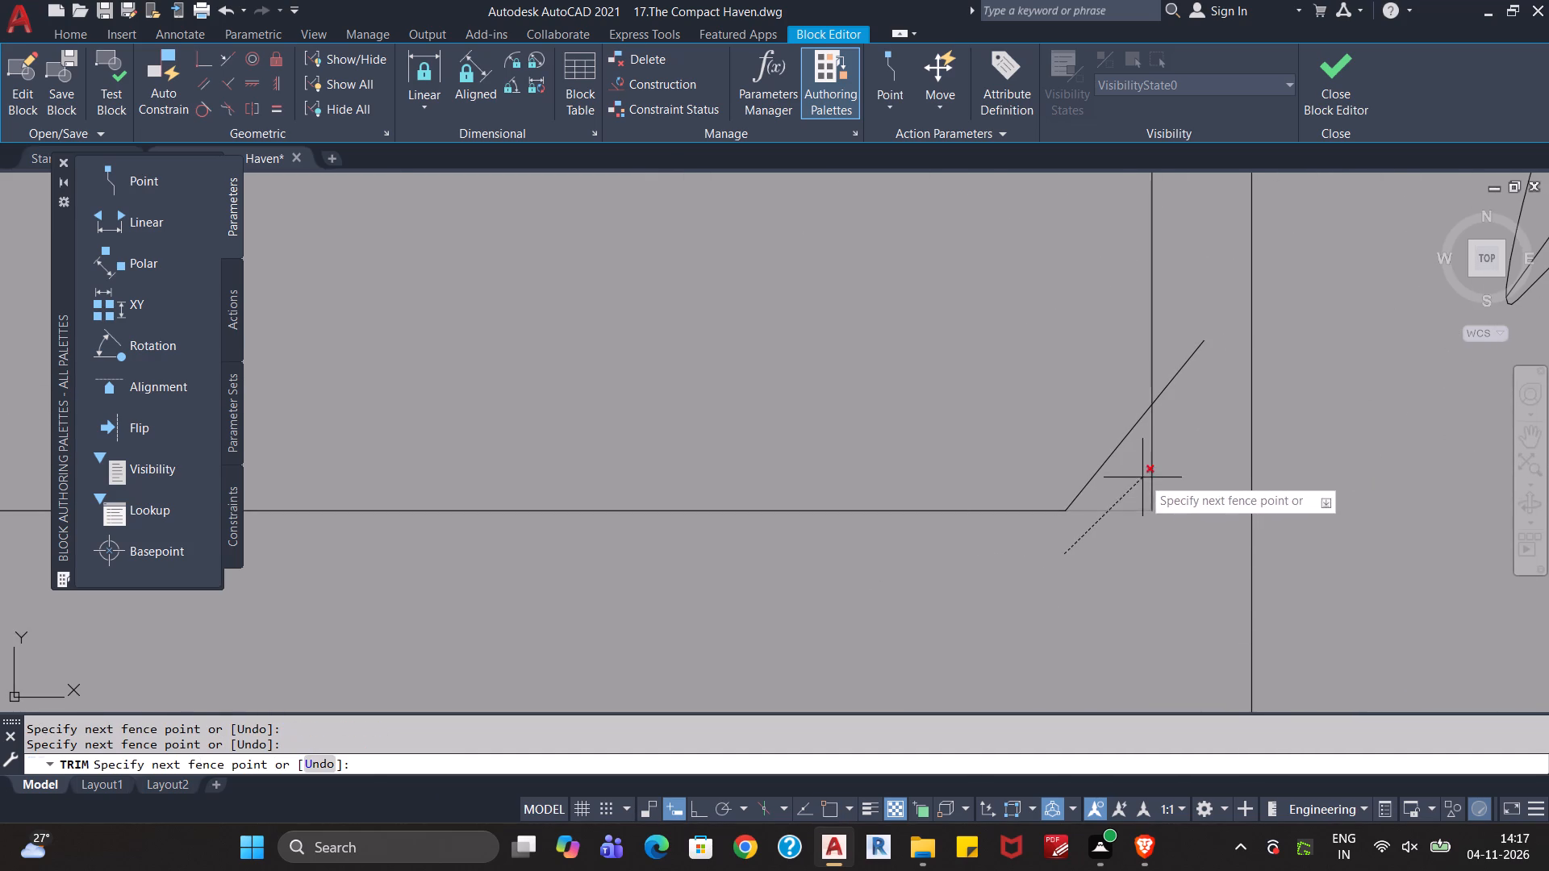
{"action": "left_click", "coordinate": [1170, 455]}
{"action": "left_click", "coordinate": [1174, 423]}
{"action": "left_click", "coordinate": [1171, 366]}
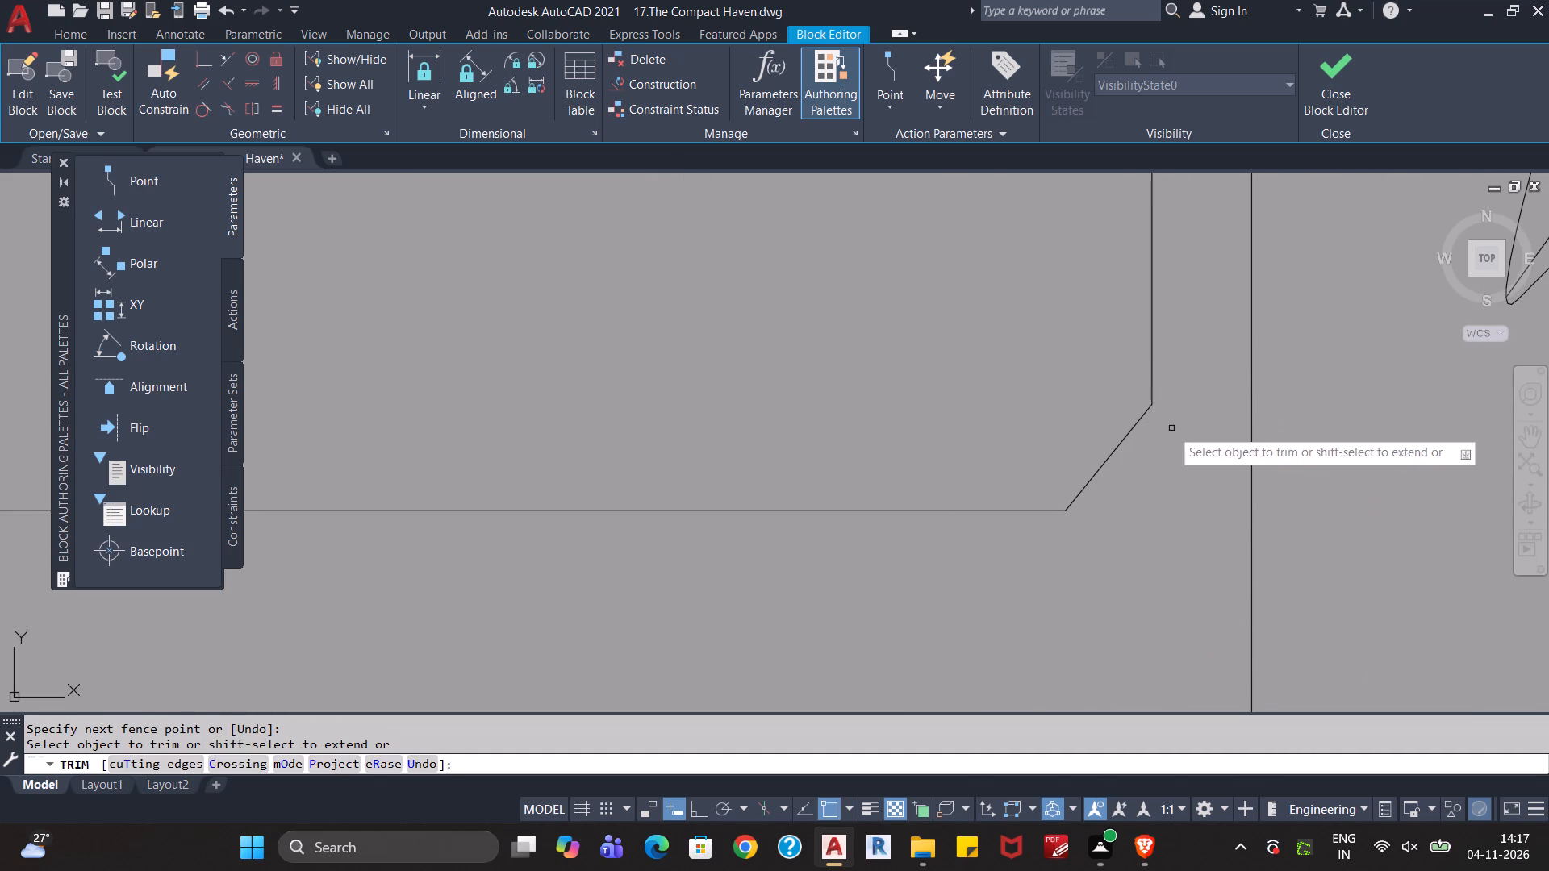
{"action": "left_click", "coordinate": [1166, 458]}
{"action": "left_click", "coordinate": [1094, 426]}
Trim the inner side edge and the crossing diagonal at the left nightstand's upper inner corner, including the diagonal's two leftover stubs.
{"action": "scroll", "coordinate": [1059, 423], "scroll_direction": "down", "scroll_amount": 2}
{"action": "middle_click_drag", "start_coordinate": [988, 409], "coordinate": [1008, 519]}
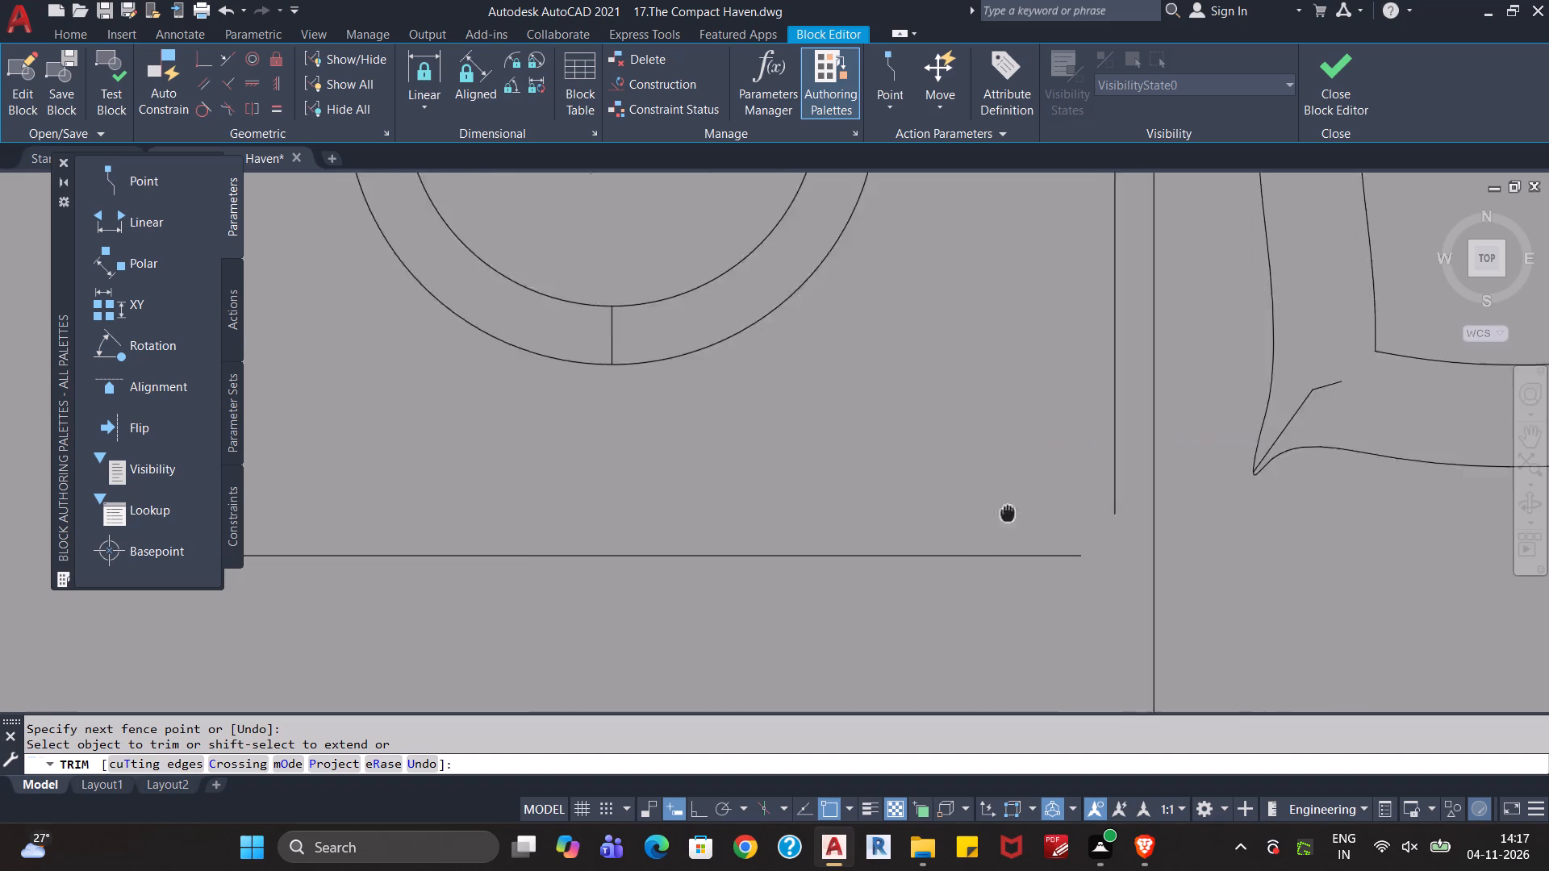
{"action": "middle_click_drag", "start_coordinate": [1008, 519], "coordinate": [983, 623]}
{"action": "scroll", "coordinate": [961, 536], "scroll_direction": "down", "scroll_amount": 4}
{"action": "middle_click_drag", "start_coordinate": [949, 470], "coordinate": [826, 656]}
{"action": "scroll", "coordinate": [833, 636], "scroll_direction": "up", "scroll_amount": 2}
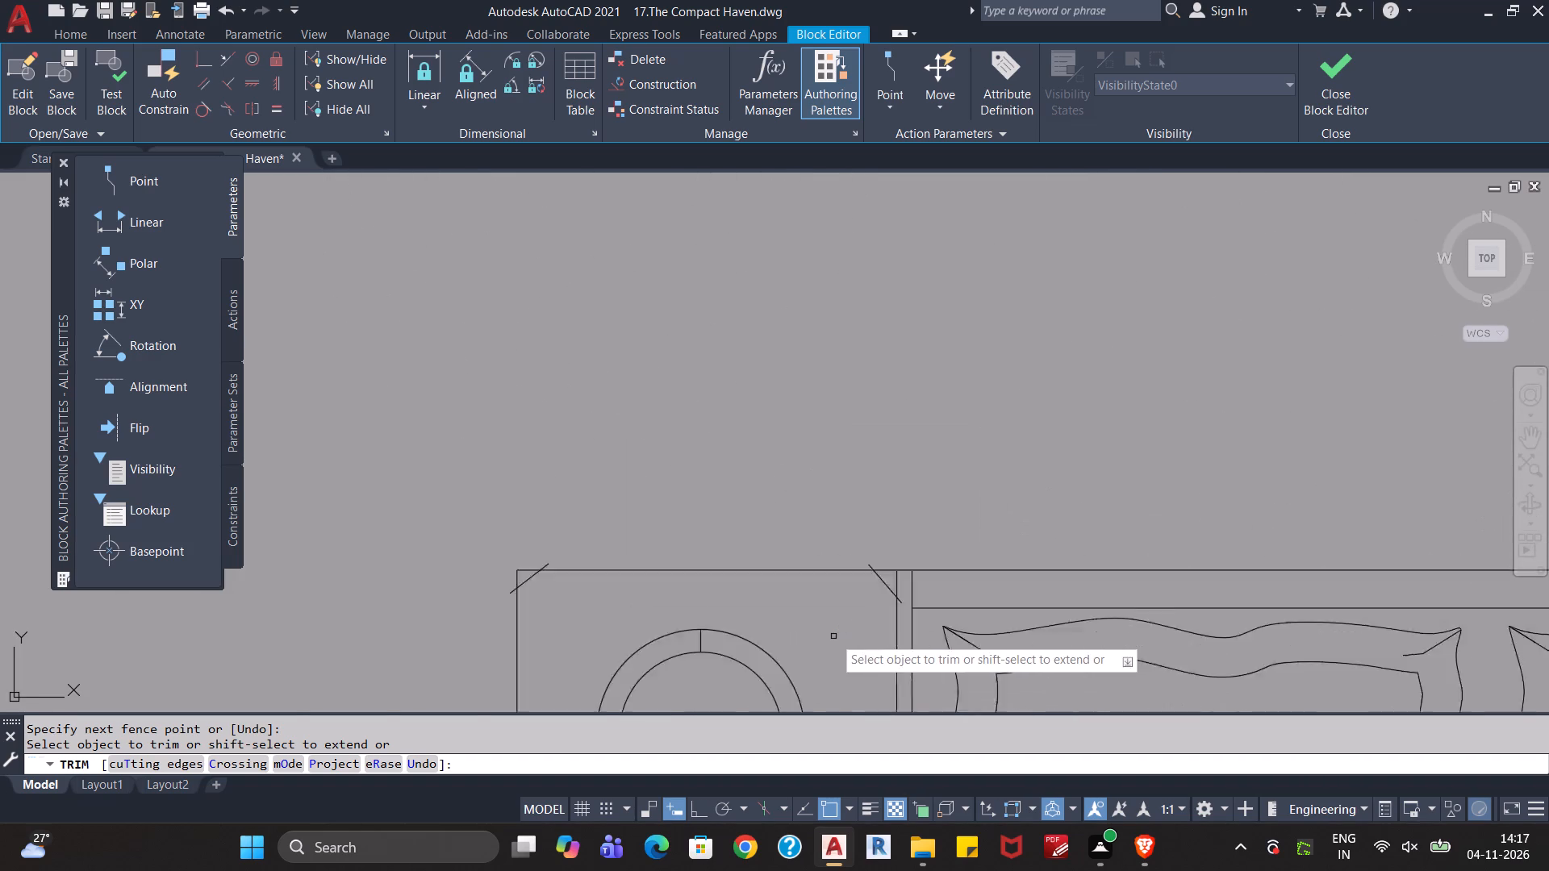
{"action": "scroll", "coordinate": [833, 636], "scroll_direction": "up", "scroll_amount": 2}
{"action": "left_click", "coordinate": [937, 532]}
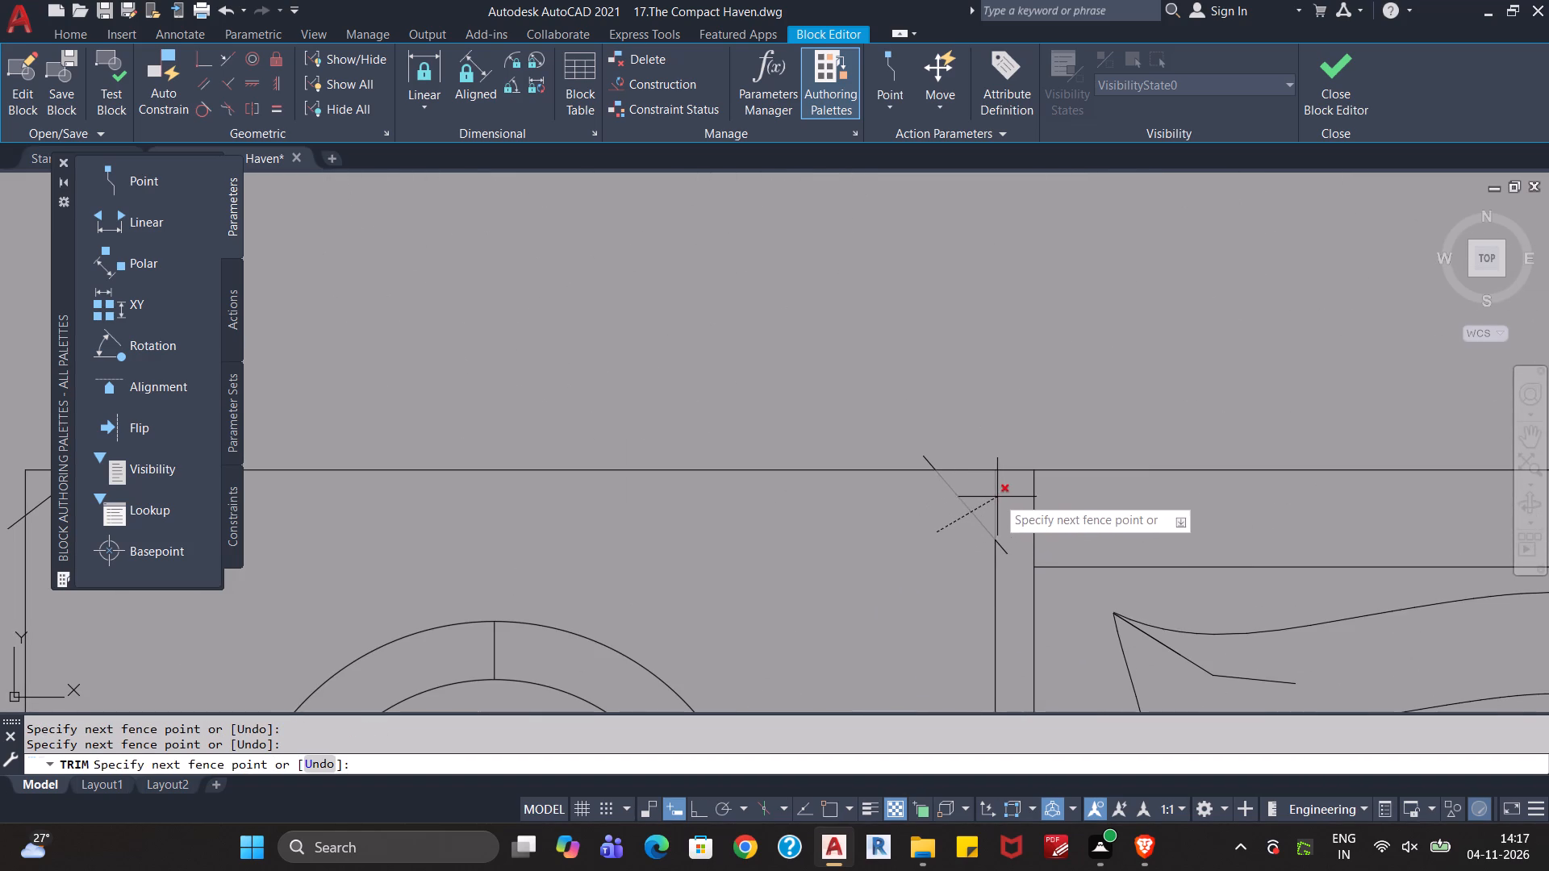
{"action": "left_click", "coordinate": [1003, 494]}
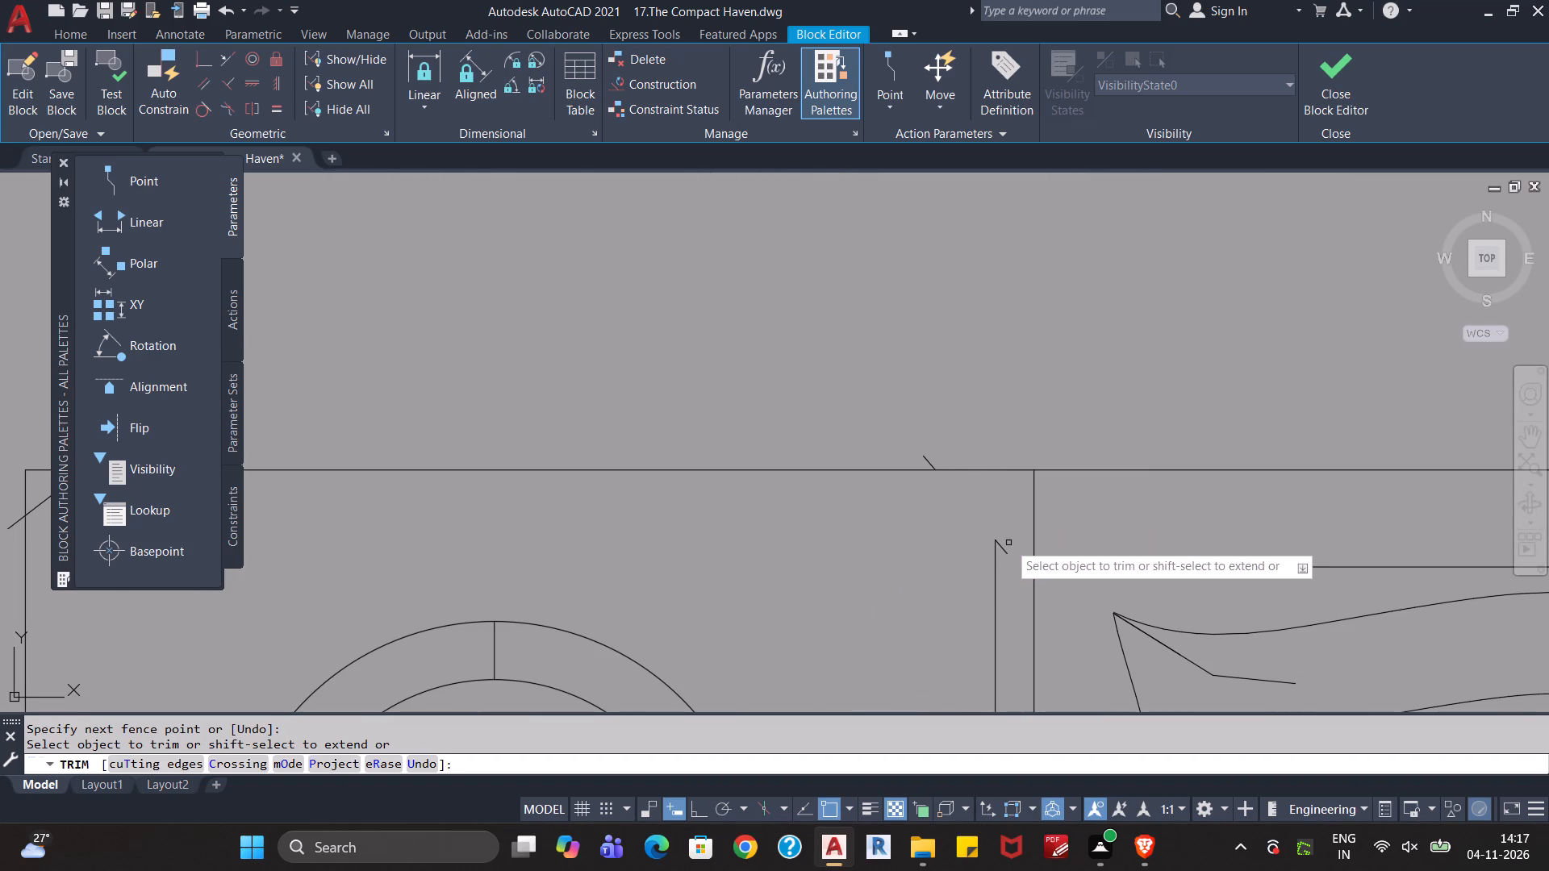
{"action": "left_click", "coordinate": [1004, 551]}
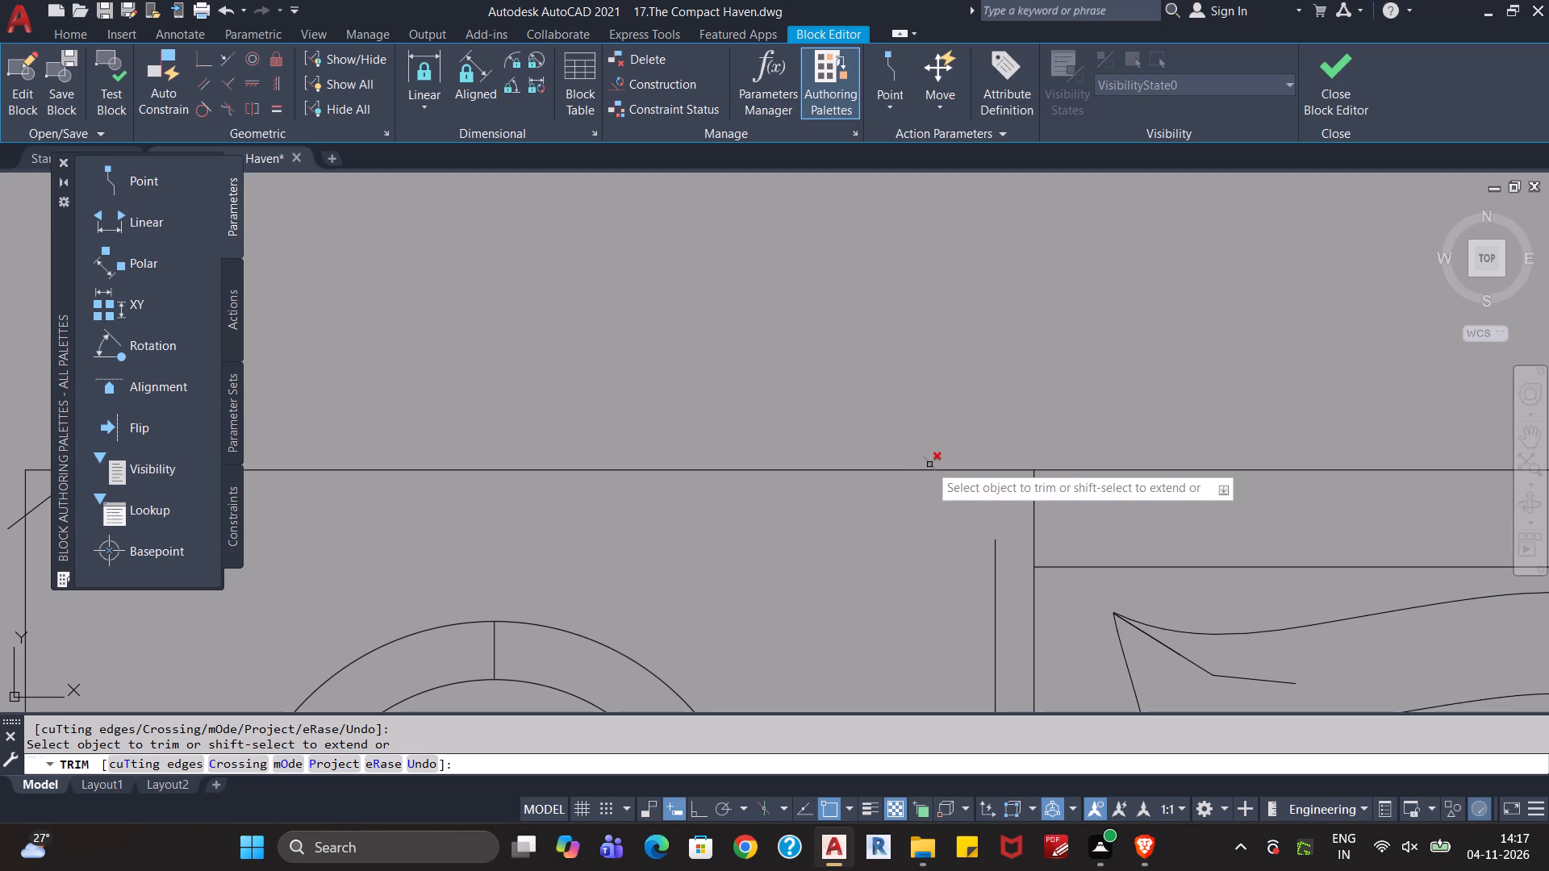
{"action": "left_click", "coordinate": [930, 464]}
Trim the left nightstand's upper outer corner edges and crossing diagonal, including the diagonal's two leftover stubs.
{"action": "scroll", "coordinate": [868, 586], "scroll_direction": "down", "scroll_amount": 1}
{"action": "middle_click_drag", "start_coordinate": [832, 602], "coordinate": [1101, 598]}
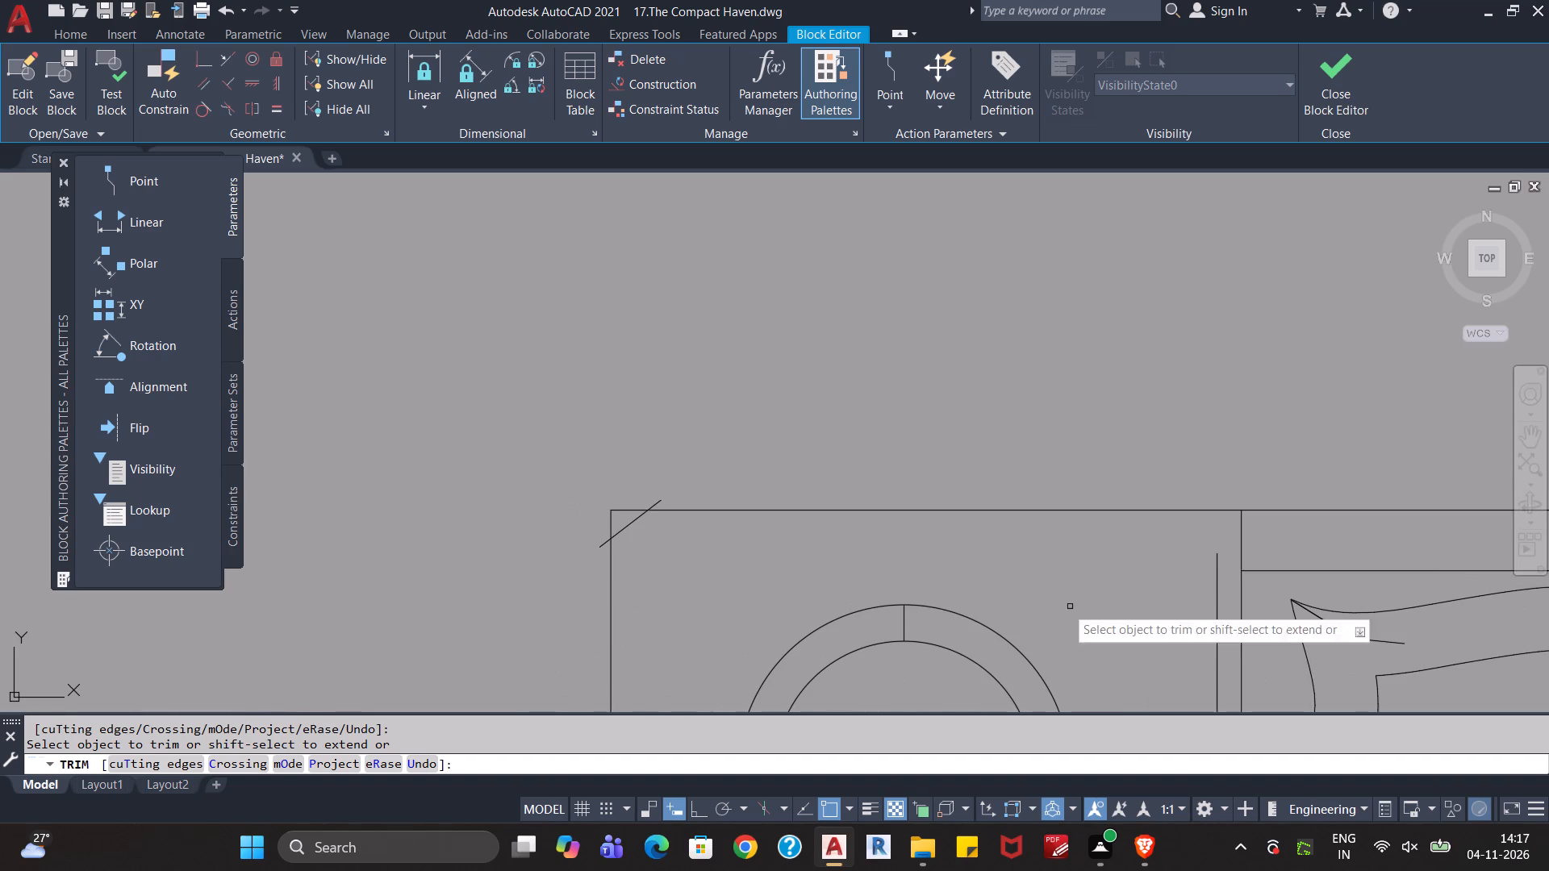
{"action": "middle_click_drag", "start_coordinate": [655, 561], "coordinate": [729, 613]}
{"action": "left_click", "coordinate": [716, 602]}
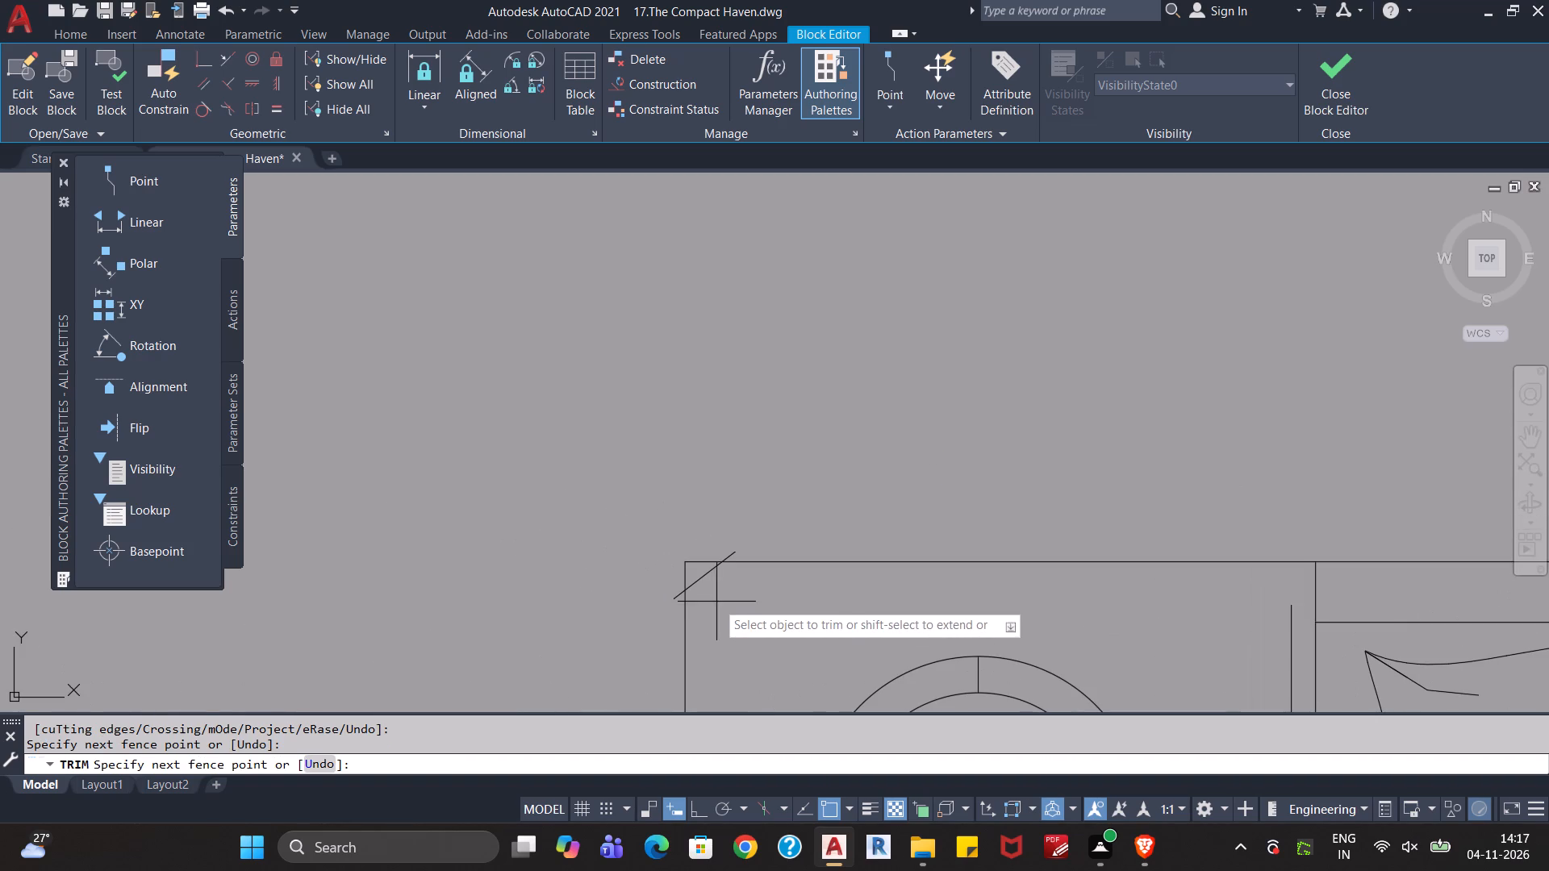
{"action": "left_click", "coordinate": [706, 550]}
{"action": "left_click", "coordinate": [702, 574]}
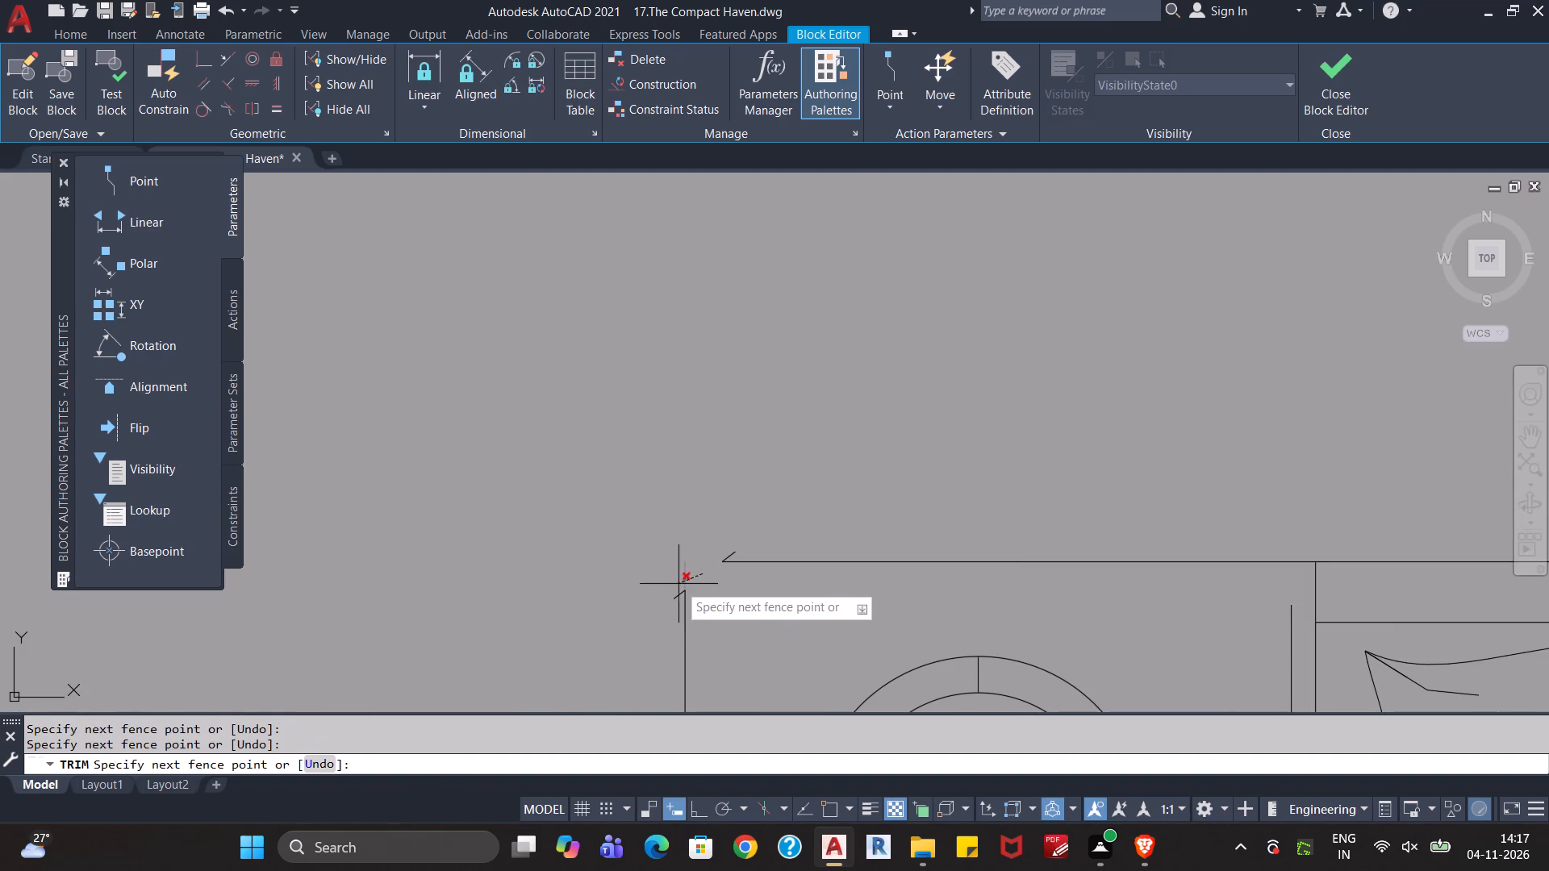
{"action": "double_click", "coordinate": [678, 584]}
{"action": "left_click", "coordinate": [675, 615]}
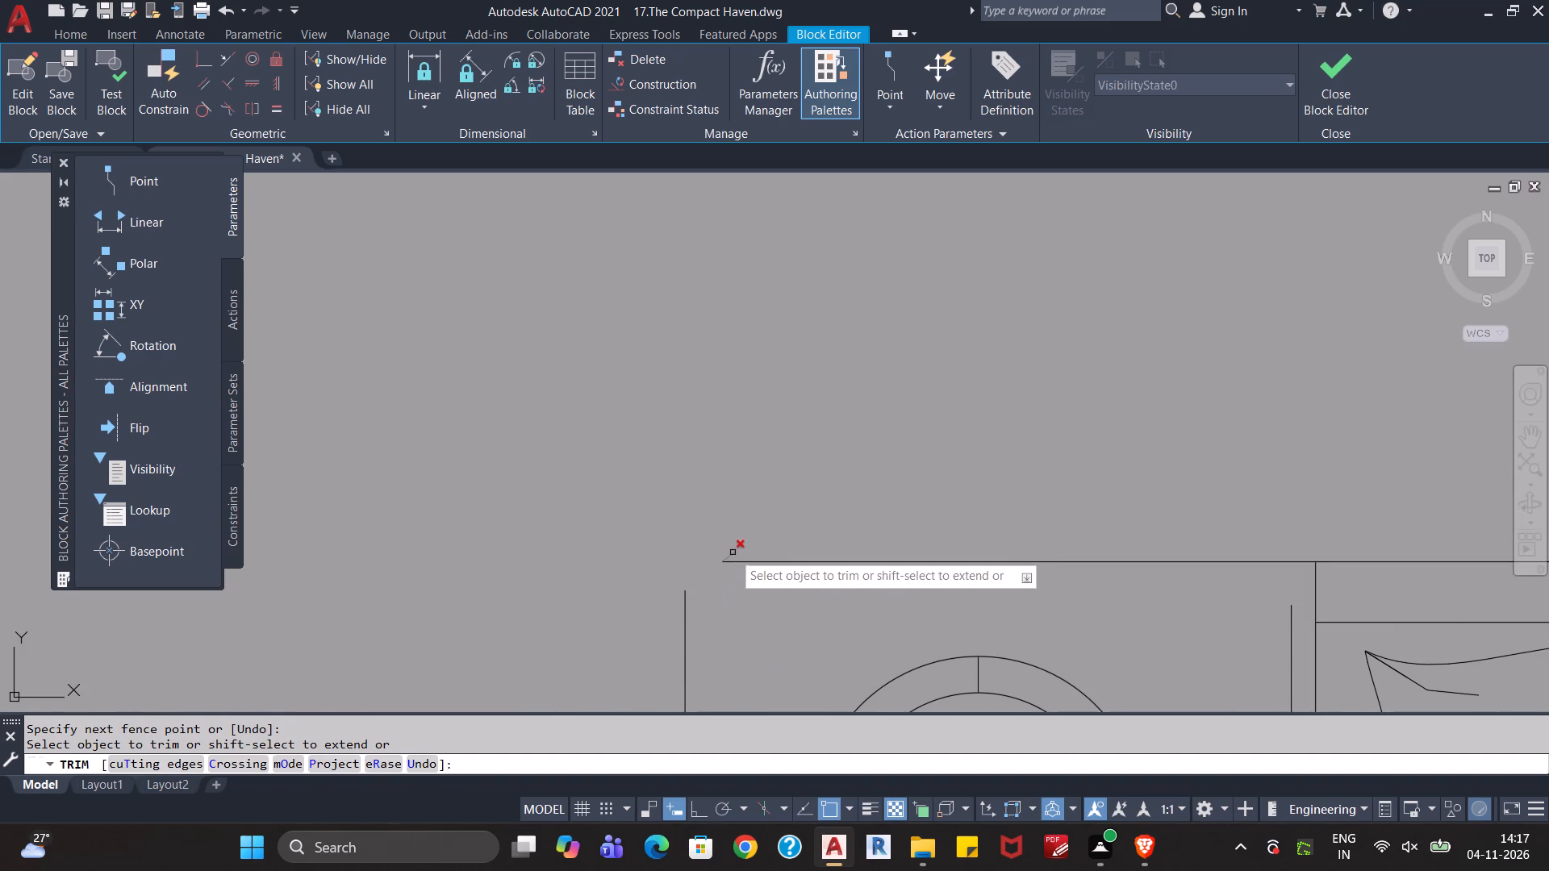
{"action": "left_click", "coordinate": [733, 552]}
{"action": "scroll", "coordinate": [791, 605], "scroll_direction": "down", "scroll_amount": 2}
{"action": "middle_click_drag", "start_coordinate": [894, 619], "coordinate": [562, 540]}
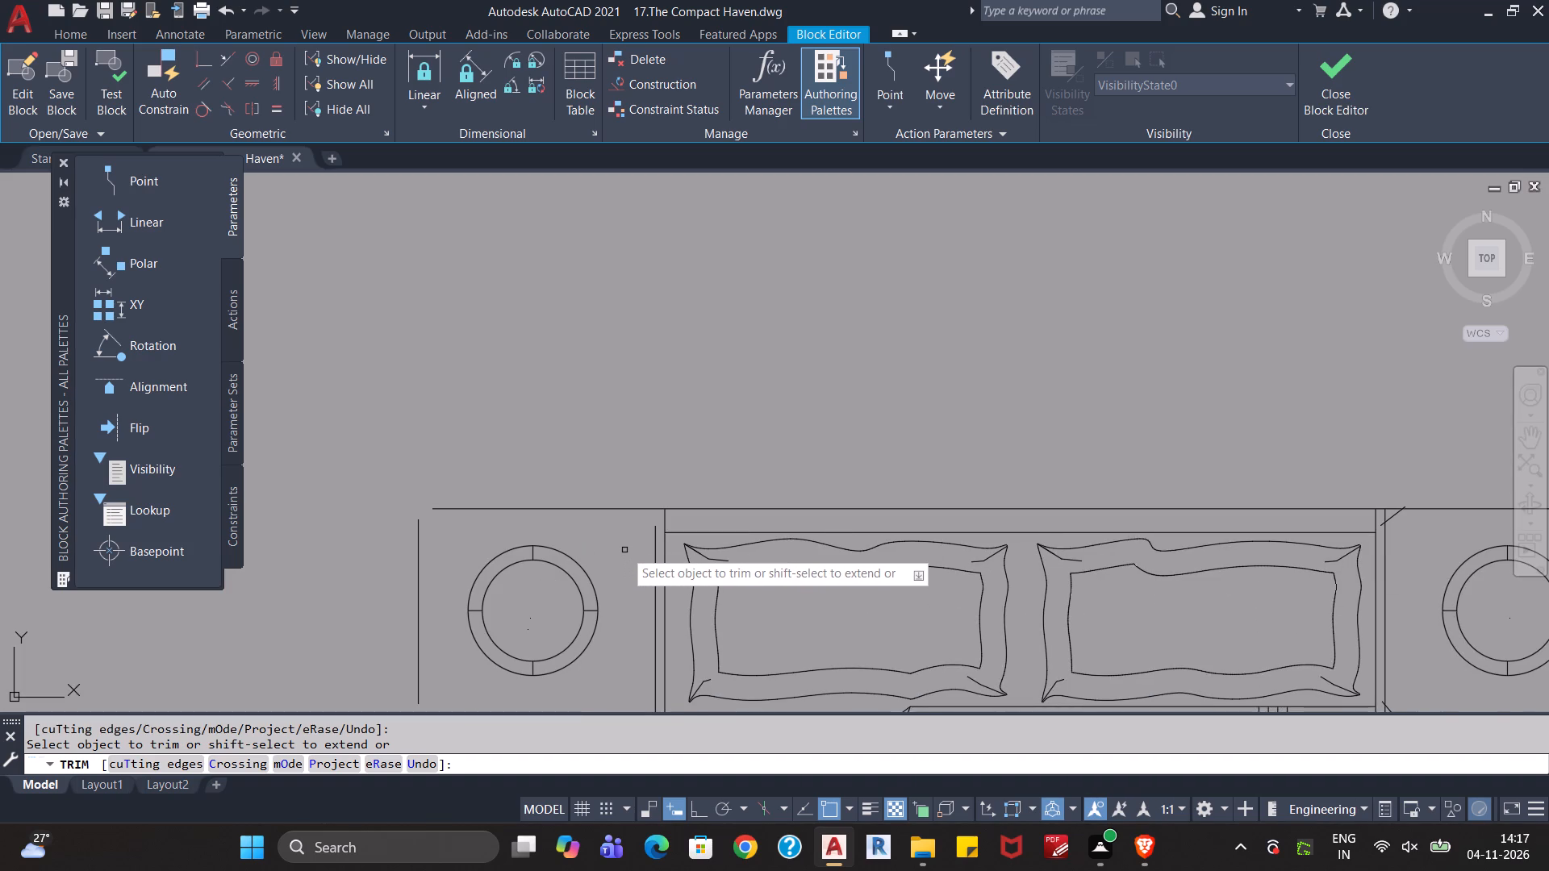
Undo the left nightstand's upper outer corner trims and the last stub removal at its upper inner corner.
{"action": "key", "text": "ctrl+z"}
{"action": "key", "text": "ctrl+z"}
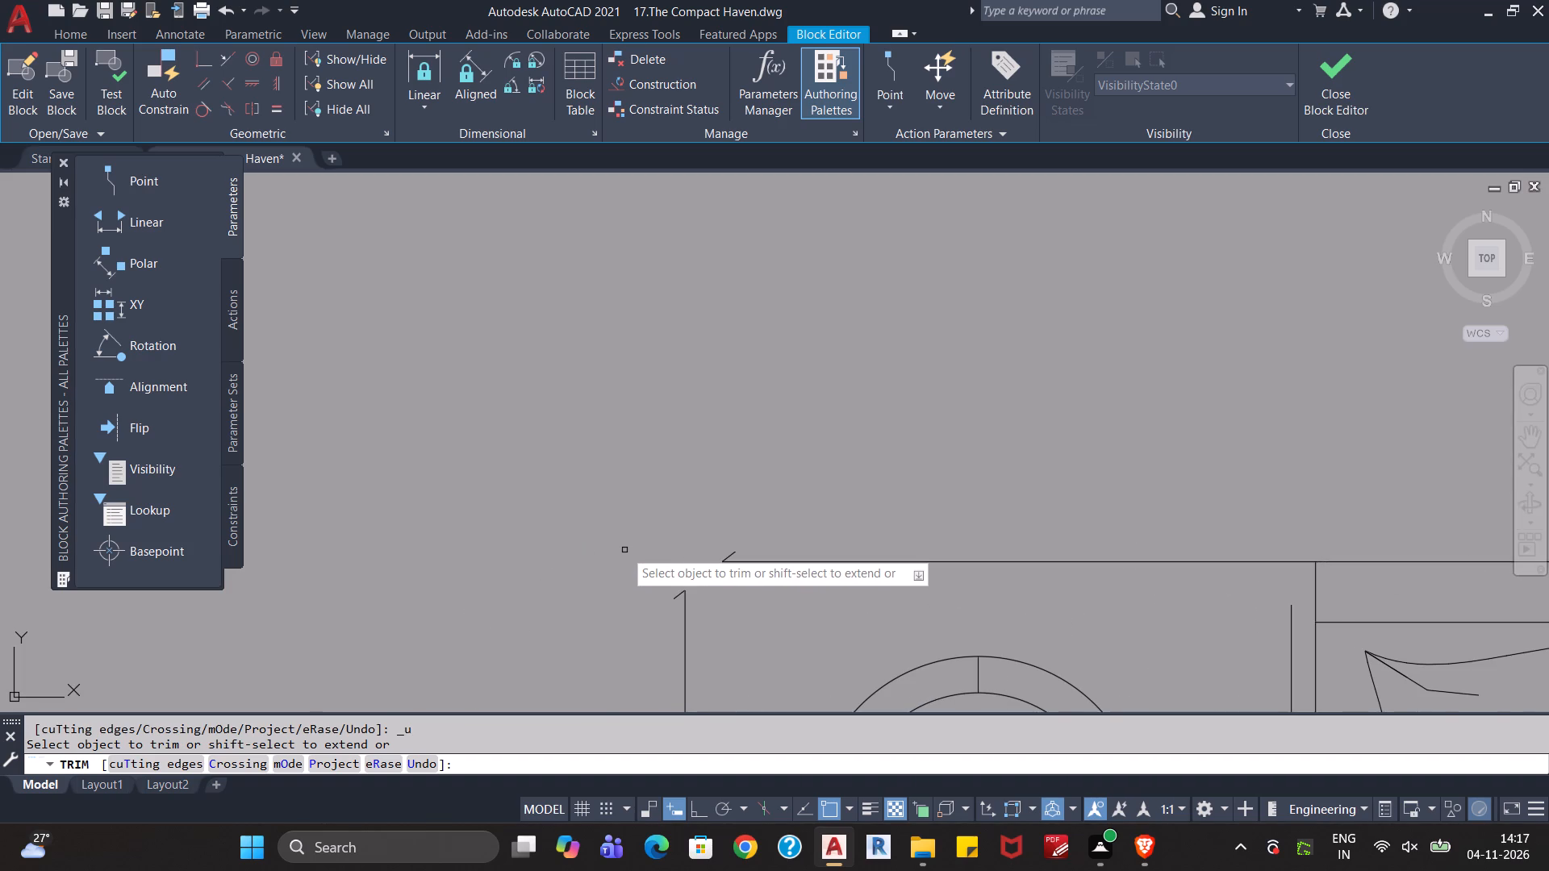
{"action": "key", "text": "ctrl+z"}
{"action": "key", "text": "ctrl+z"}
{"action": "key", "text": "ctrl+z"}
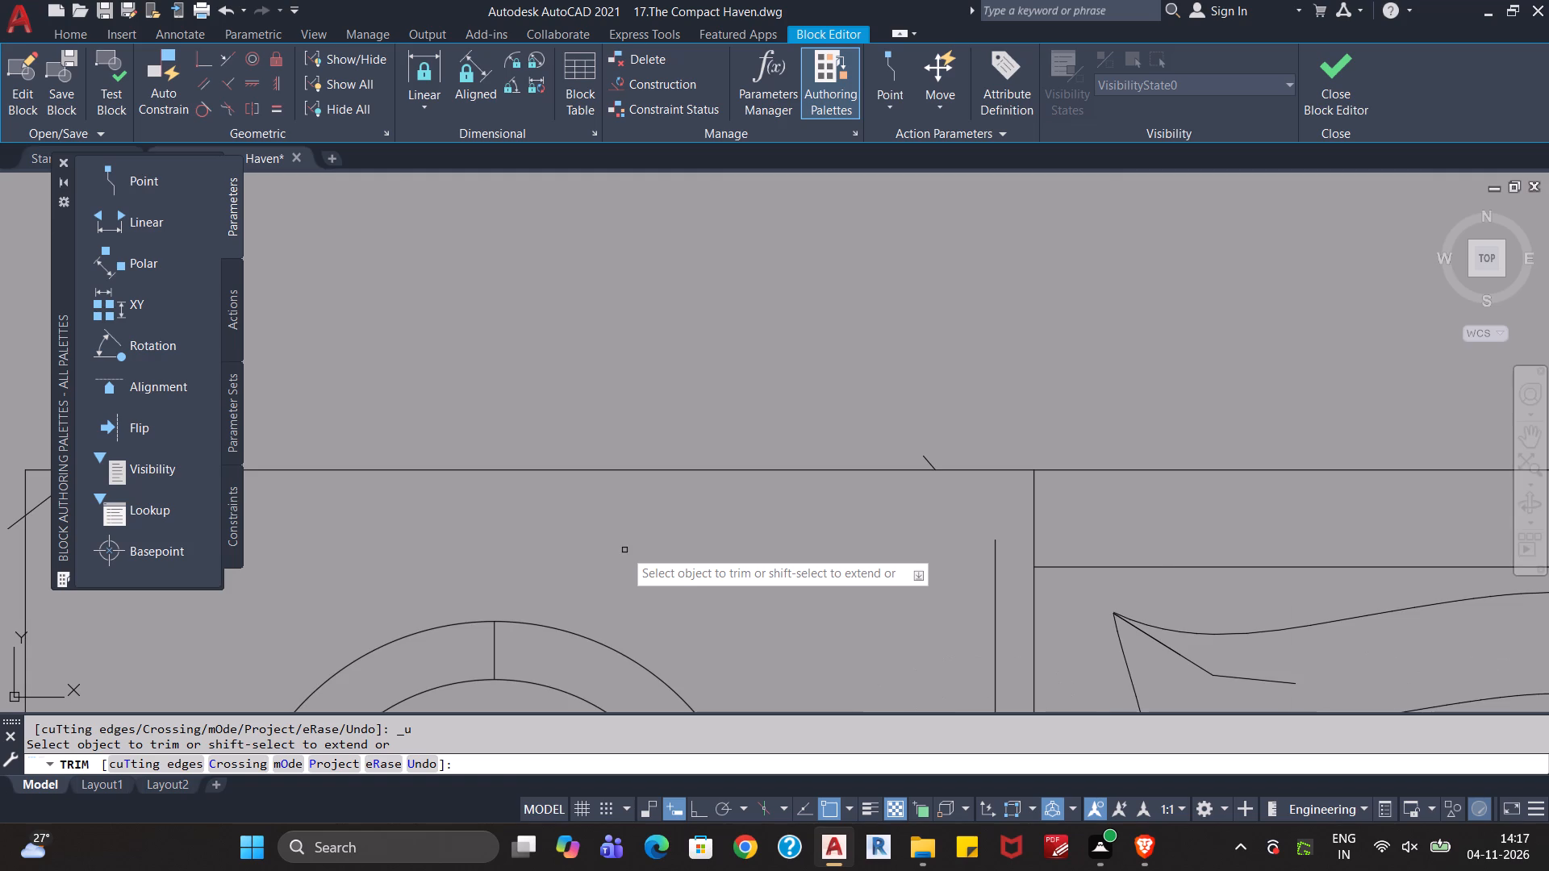
Trim the left nightstand's upper outer corner edges and the diagonal's middle segment again, leaving only the short end stubs.
{"action": "scroll", "coordinate": [624, 550], "scroll_direction": "down", "scroll_amount": 1}
{"action": "middle_click_drag", "start_coordinate": [666, 555], "coordinate": [942, 623]}
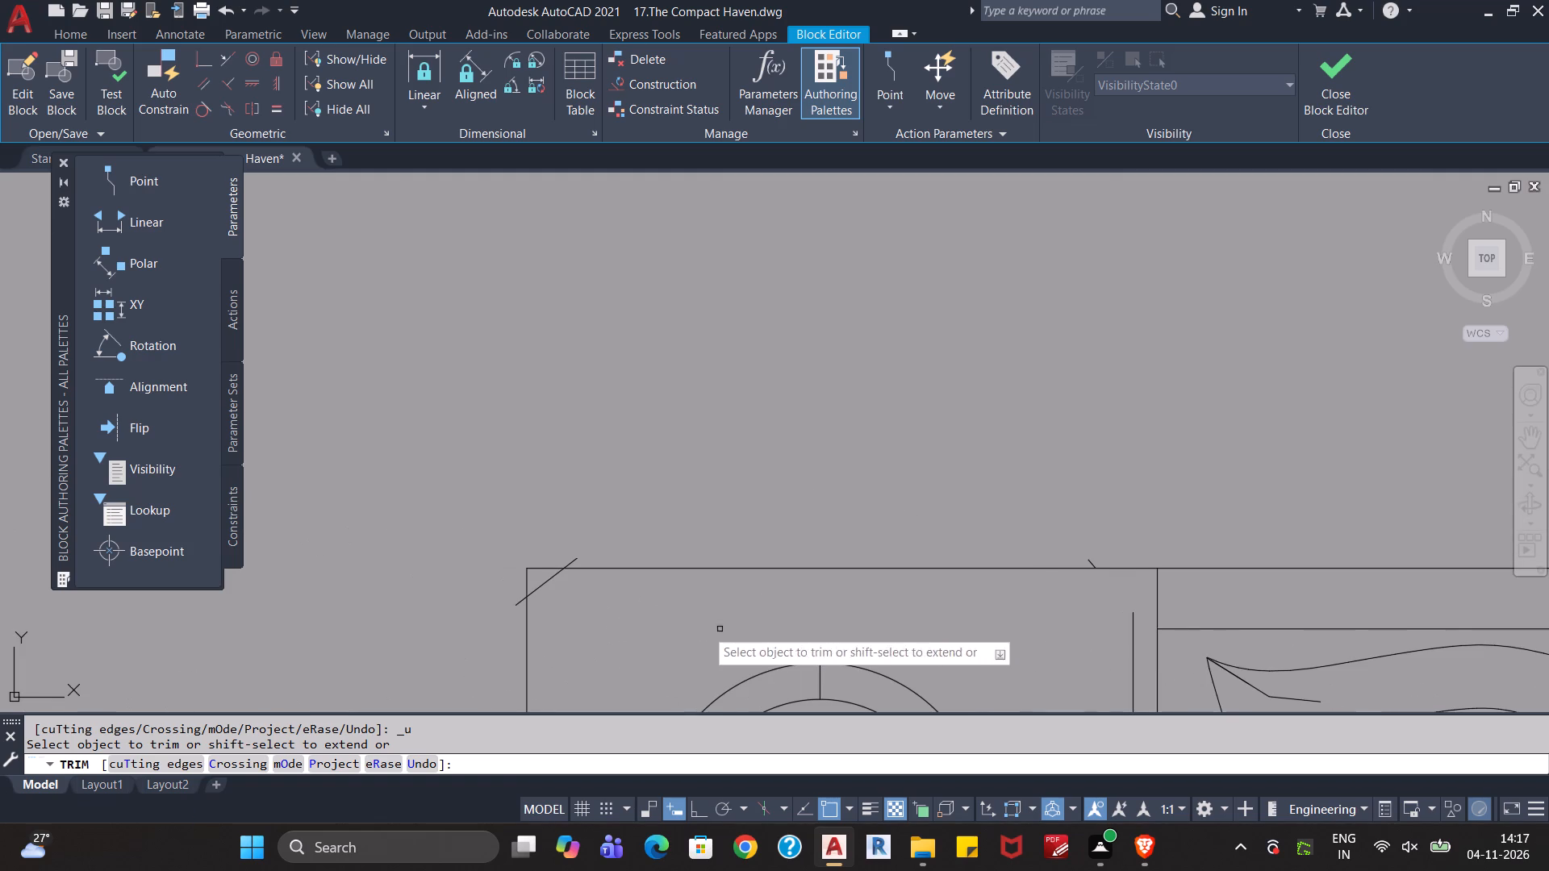
{"action": "left_click", "coordinate": [549, 614]}
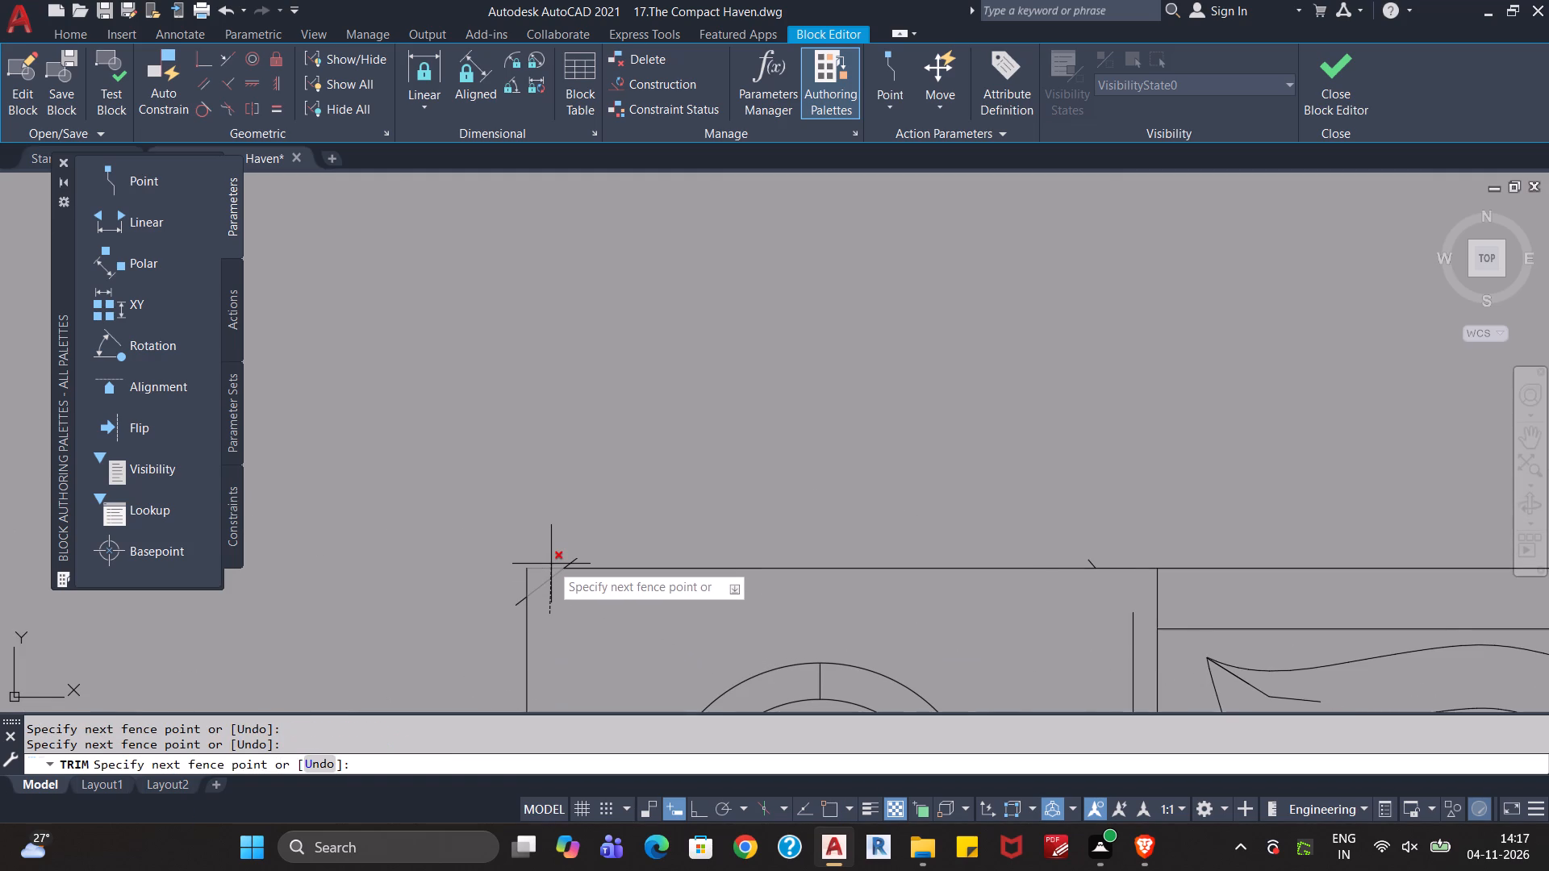
{"action": "left_click", "coordinate": [551, 564]}
{"action": "left_click", "coordinate": [528, 586]}
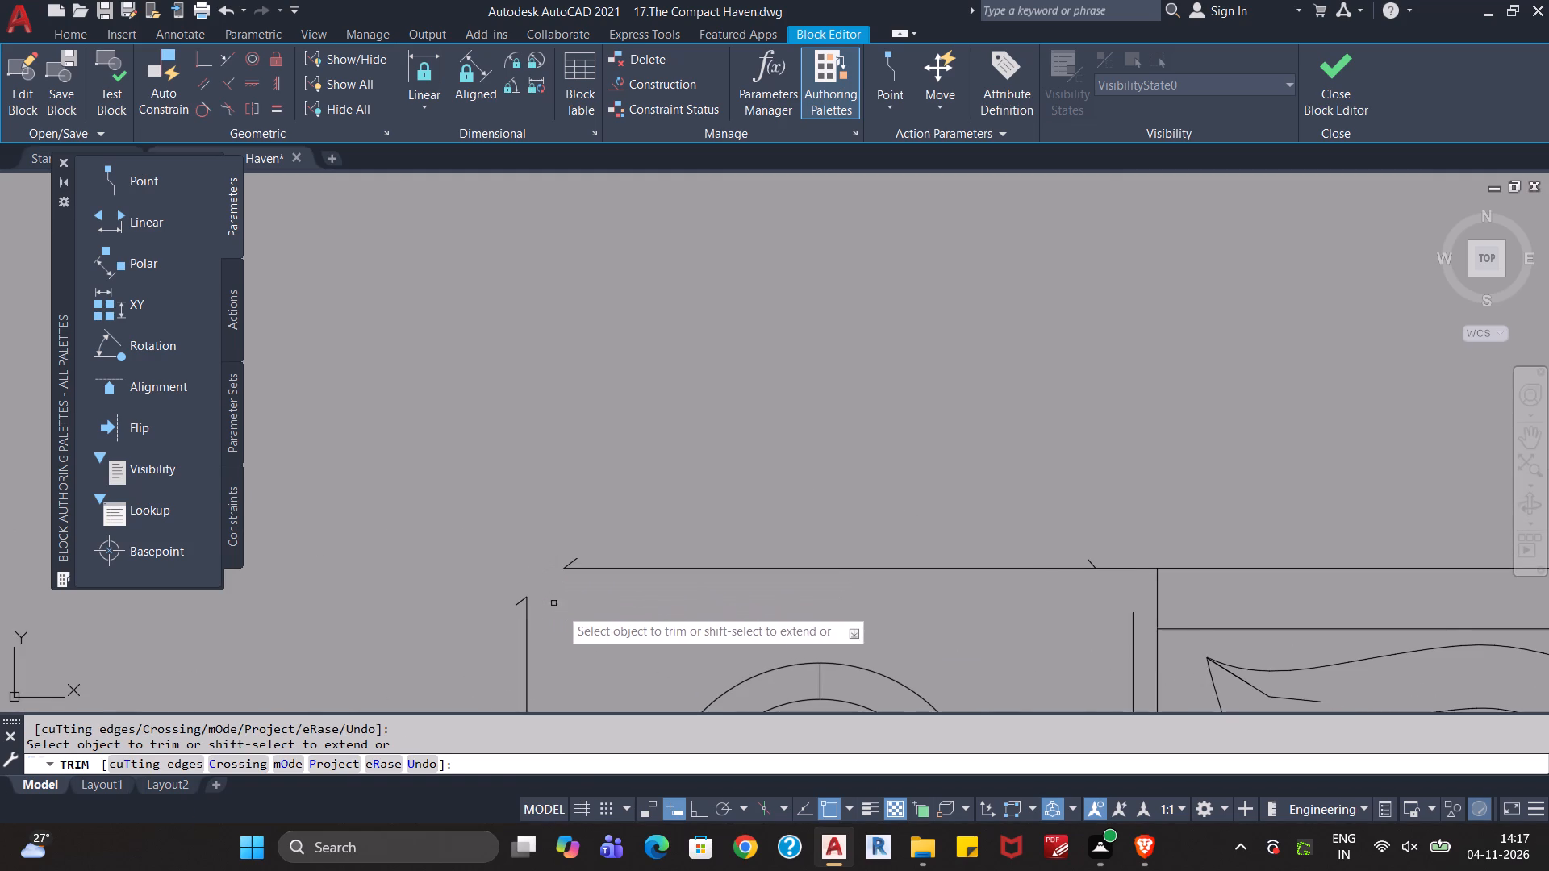
Trim the right nightstand's upper outer corner edges and remove the whole crossing diagonal with its two stubs, leaving the corner open.
{"action": "scroll", "coordinate": [620, 611], "scroll_direction": "down", "scroll_amount": 1}
{"action": "middle_click_drag", "start_coordinate": [663, 627], "coordinate": [488, 613]}
{"action": "scroll", "coordinate": [852, 640], "scroll_direction": "down", "scroll_amount": 1}
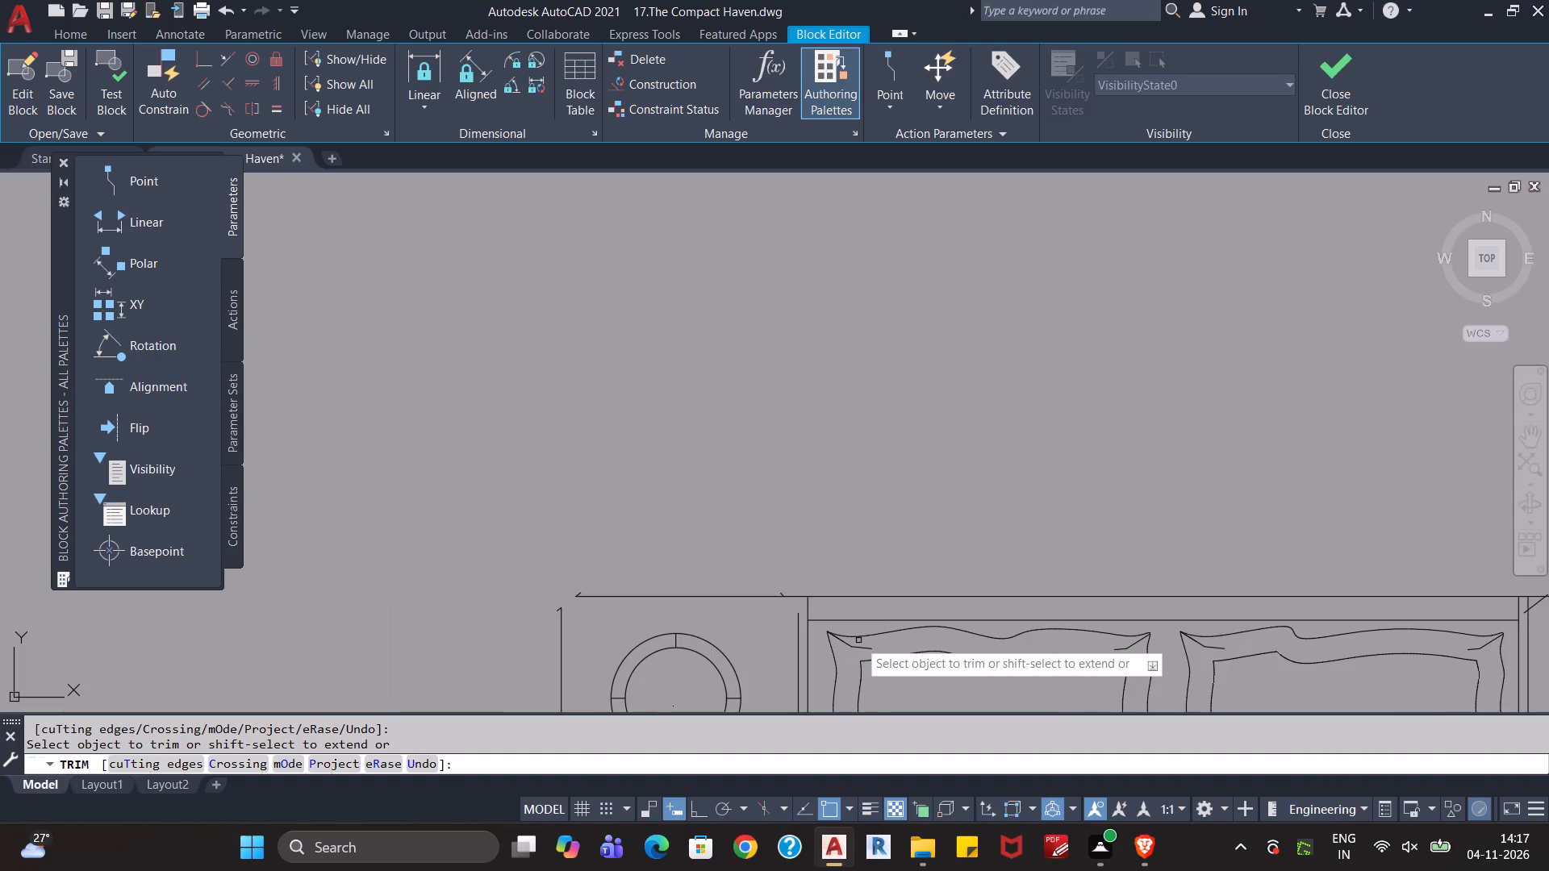
{"action": "scroll", "coordinate": [859, 640], "scroll_direction": "down", "scroll_amount": 2}
{"action": "middle_click_drag", "start_coordinate": [1046, 580], "coordinate": [686, 534]}
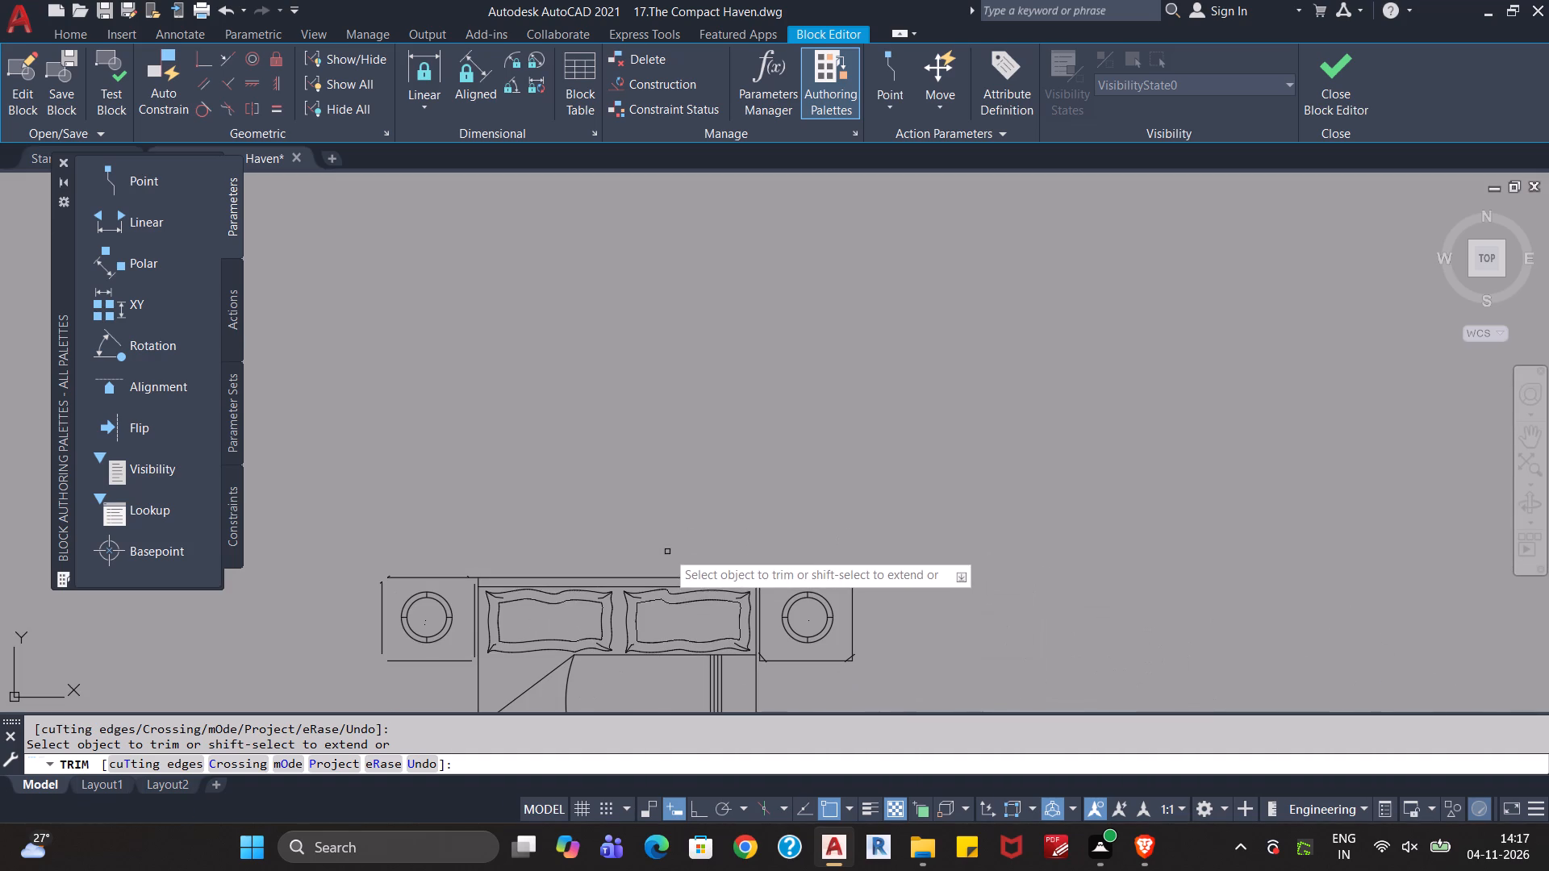
{"action": "scroll", "coordinate": [866, 580], "scroll_direction": "up", "scroll_amount": 4}
{"action": "scroll", "coordinate": [794, 586], "scroll_direction": "up", "scroll_amount": 1}
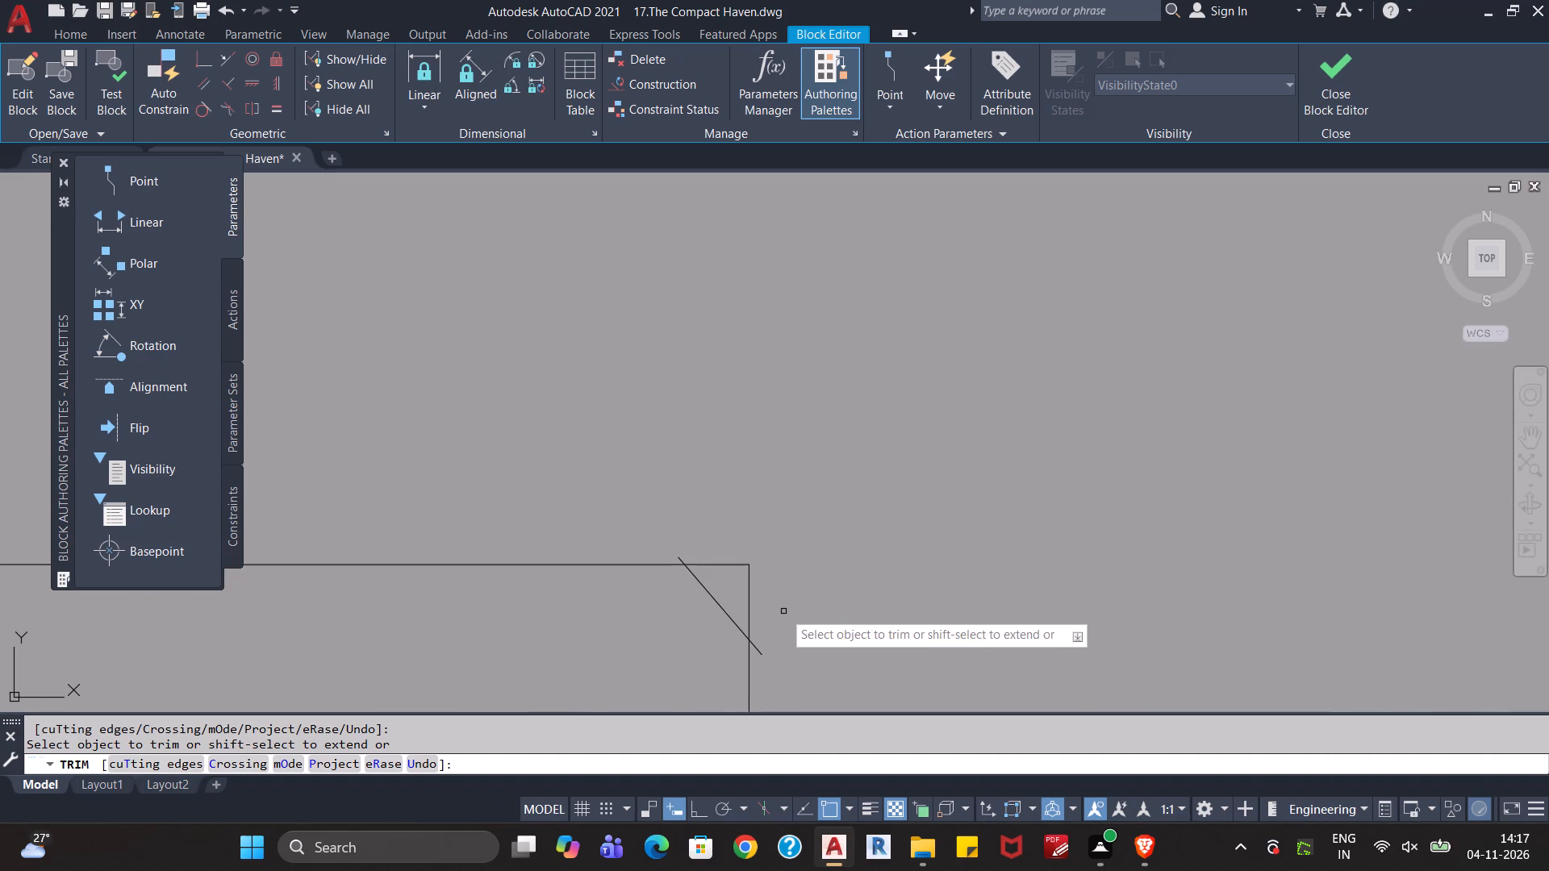
{"action": "left_click", "coordinate": [775, 620]}
{"action": "left_click", "coordinate": [716, 559]}
{"action": "left_click", "coordinate": [745, 570]}
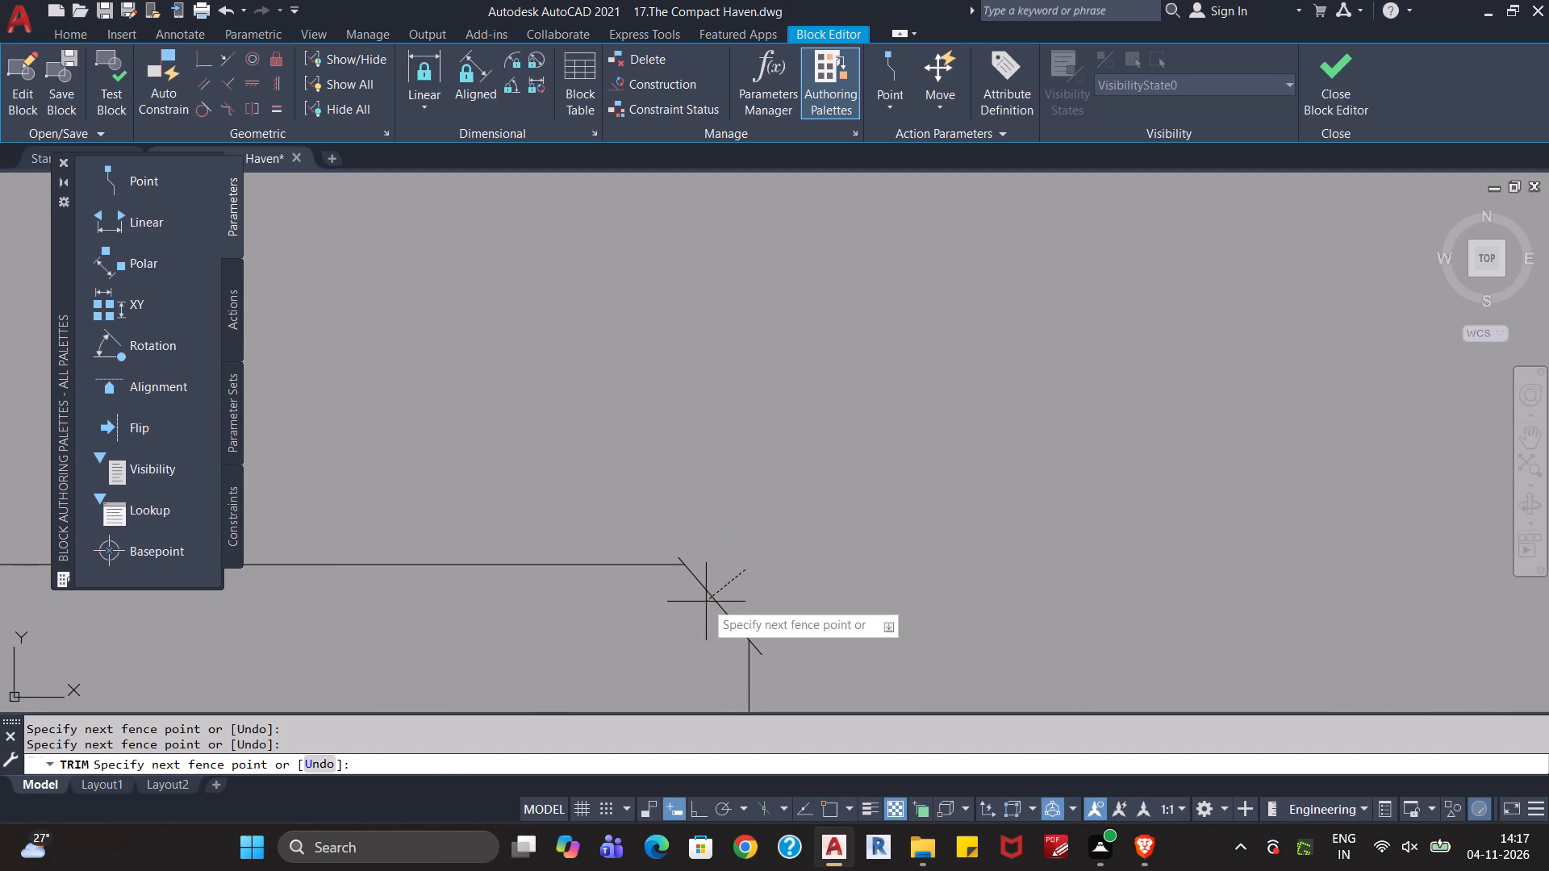
{"action": "left_click", "coordinate": [693, 622]}
{"action": "left_click", "coordinate": [760, 651]}
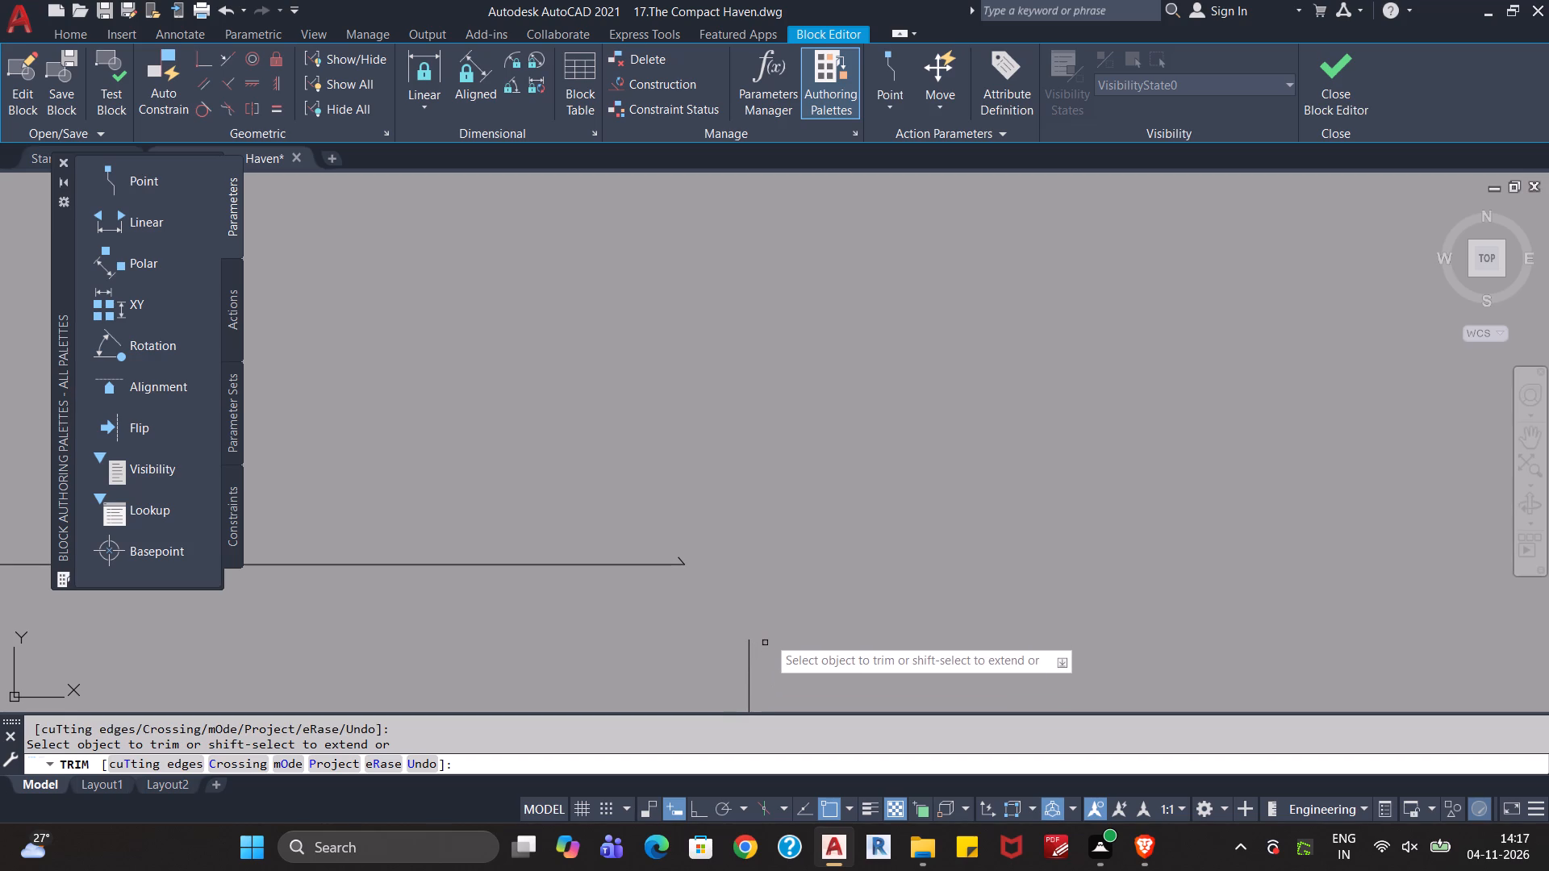
{"action": "left_click", "coordinate": [681, 560]}
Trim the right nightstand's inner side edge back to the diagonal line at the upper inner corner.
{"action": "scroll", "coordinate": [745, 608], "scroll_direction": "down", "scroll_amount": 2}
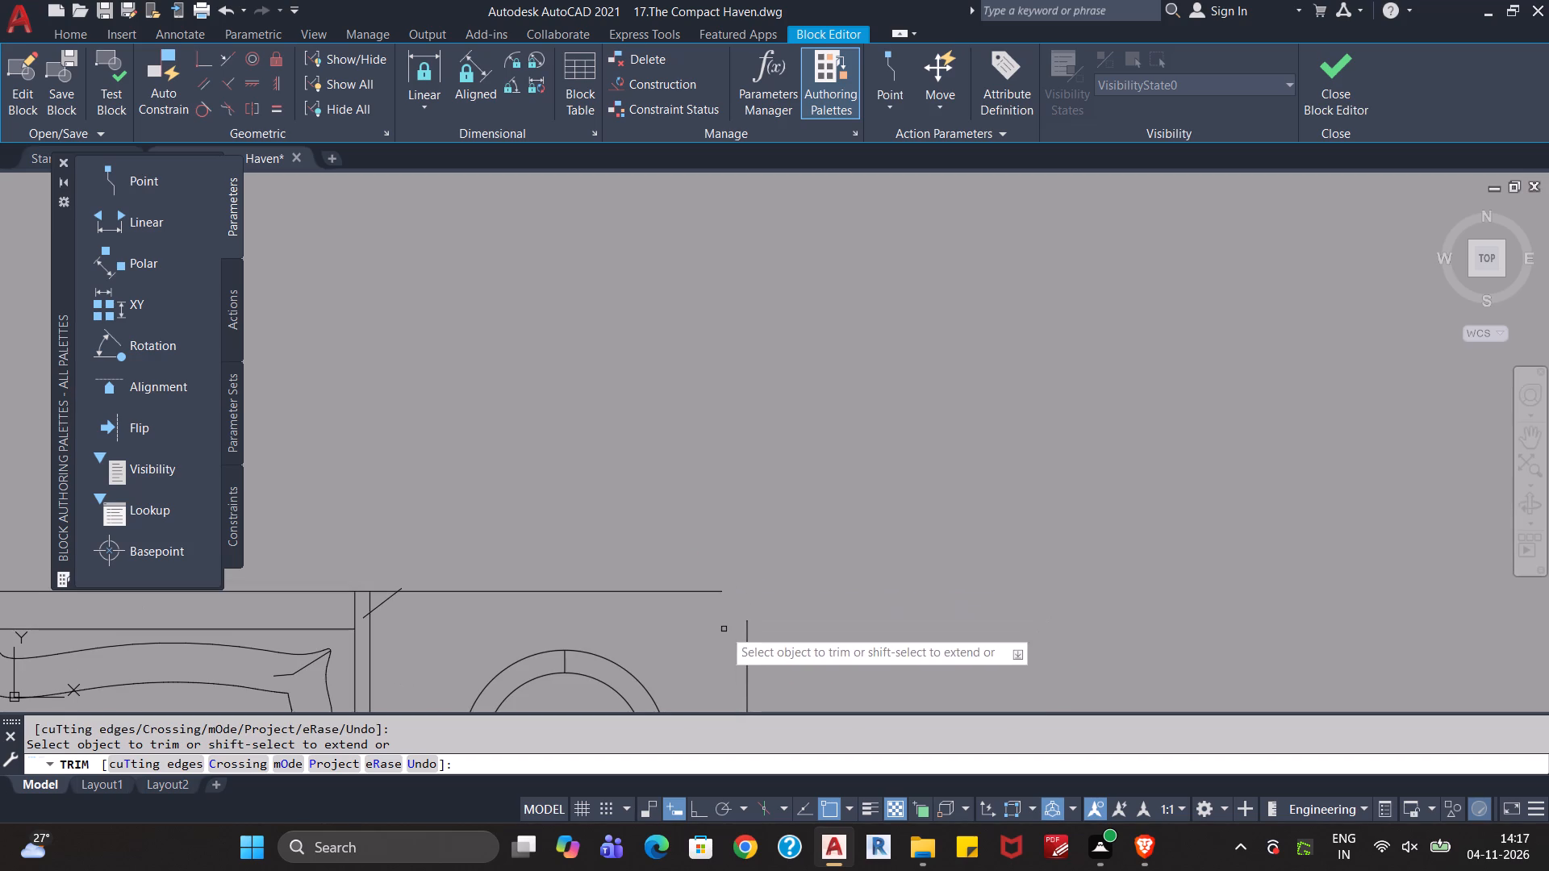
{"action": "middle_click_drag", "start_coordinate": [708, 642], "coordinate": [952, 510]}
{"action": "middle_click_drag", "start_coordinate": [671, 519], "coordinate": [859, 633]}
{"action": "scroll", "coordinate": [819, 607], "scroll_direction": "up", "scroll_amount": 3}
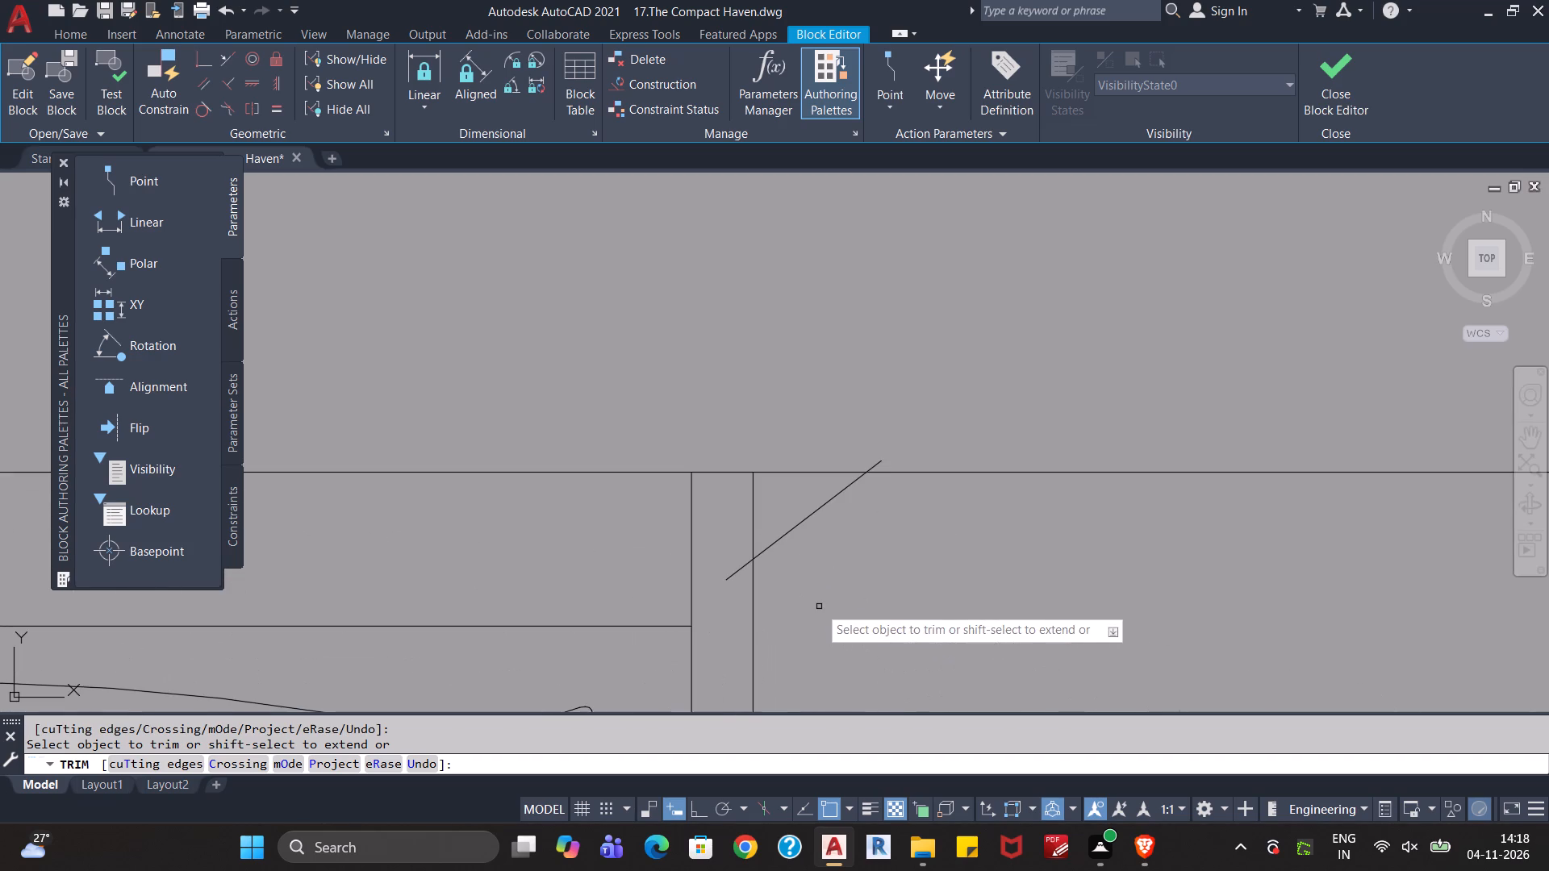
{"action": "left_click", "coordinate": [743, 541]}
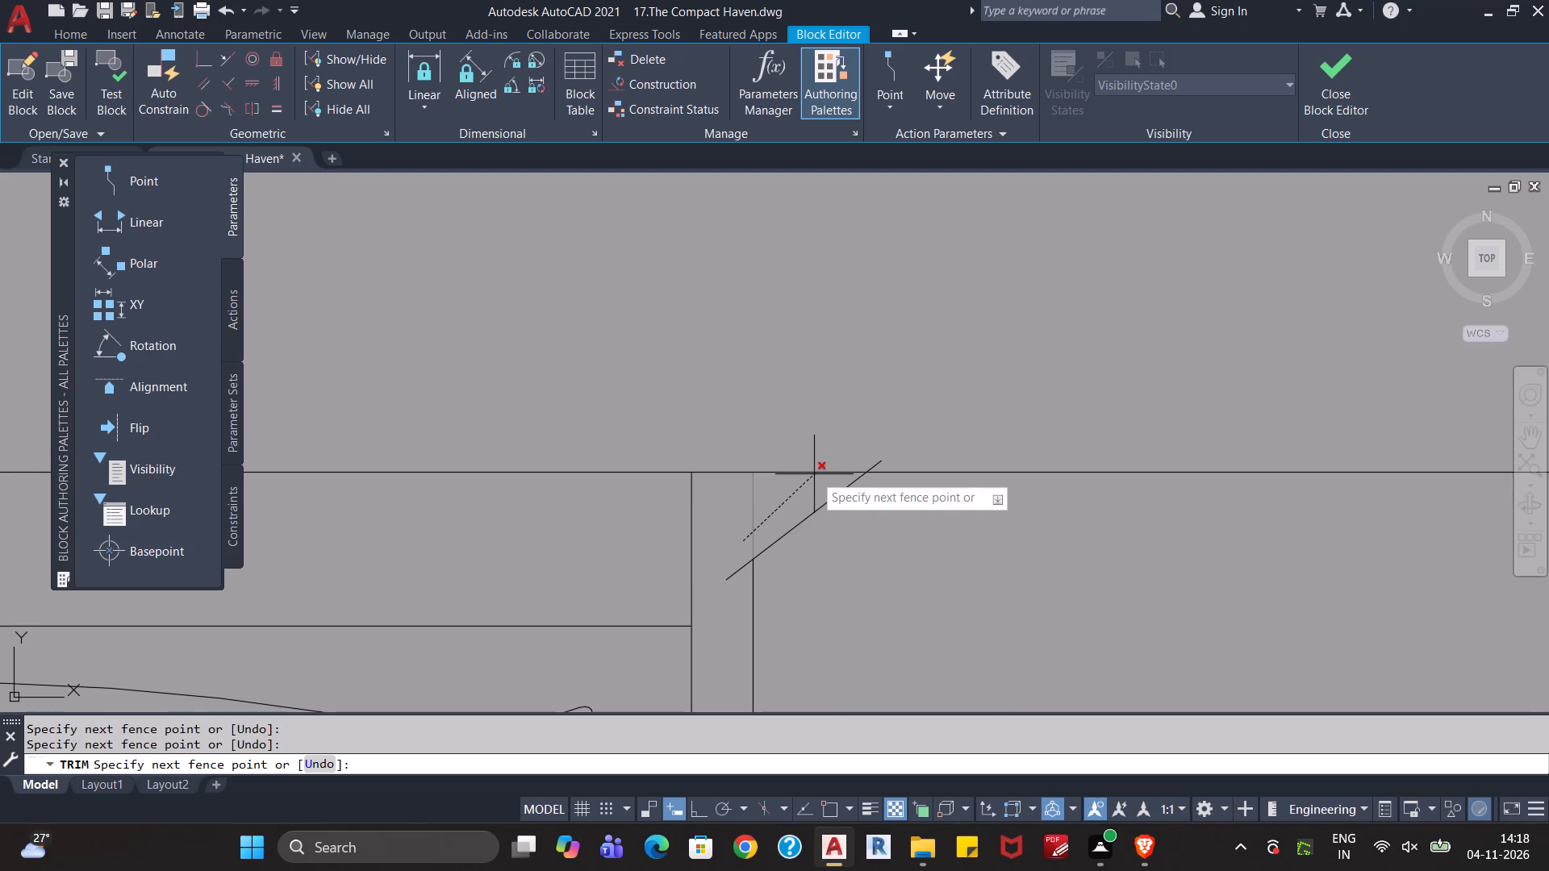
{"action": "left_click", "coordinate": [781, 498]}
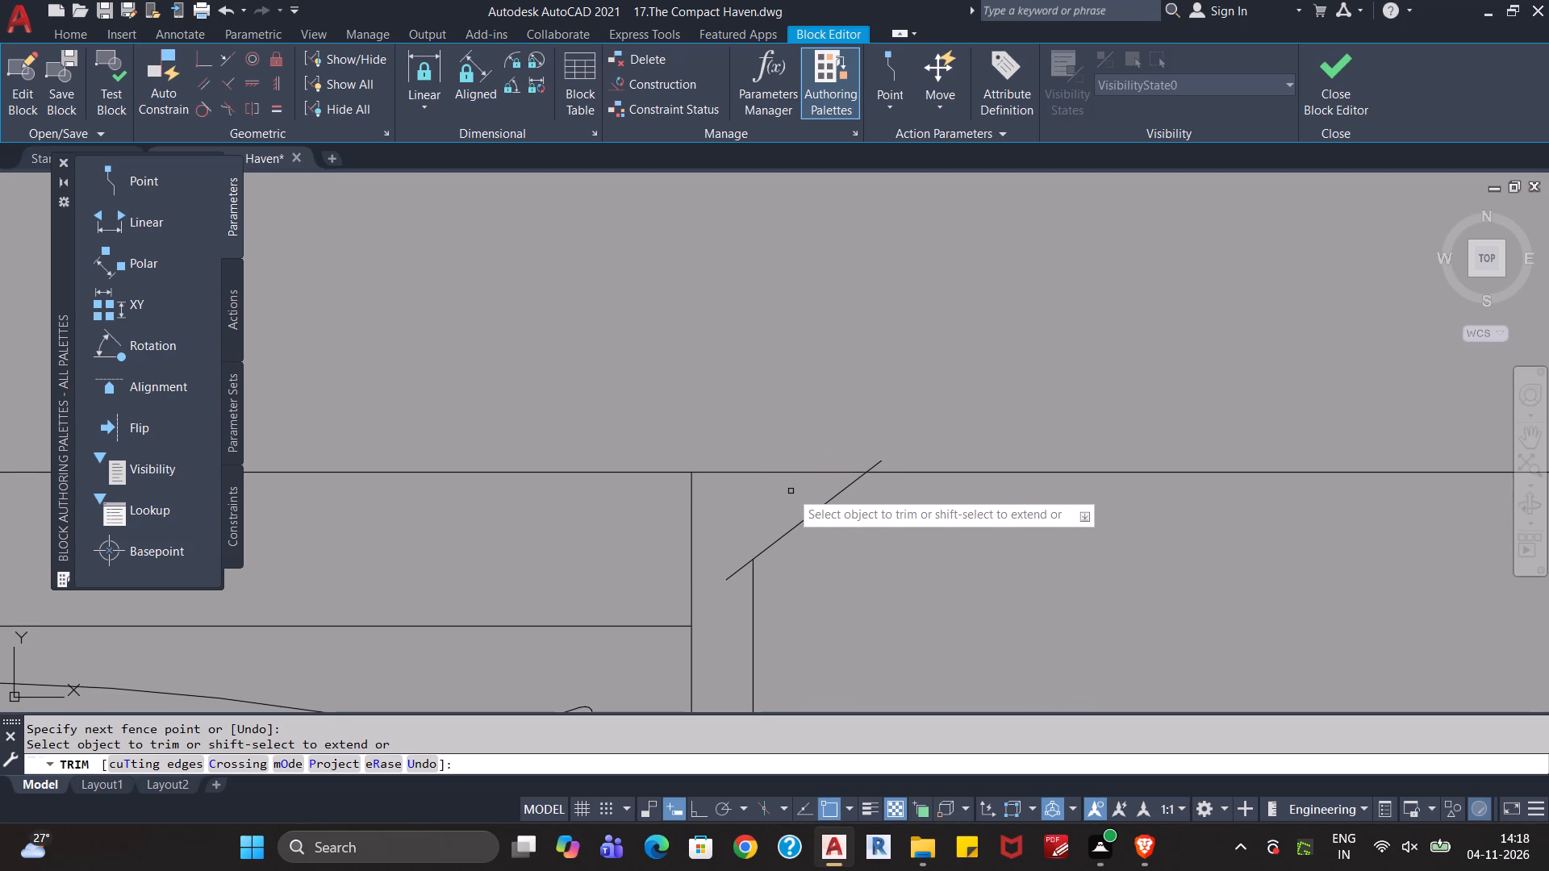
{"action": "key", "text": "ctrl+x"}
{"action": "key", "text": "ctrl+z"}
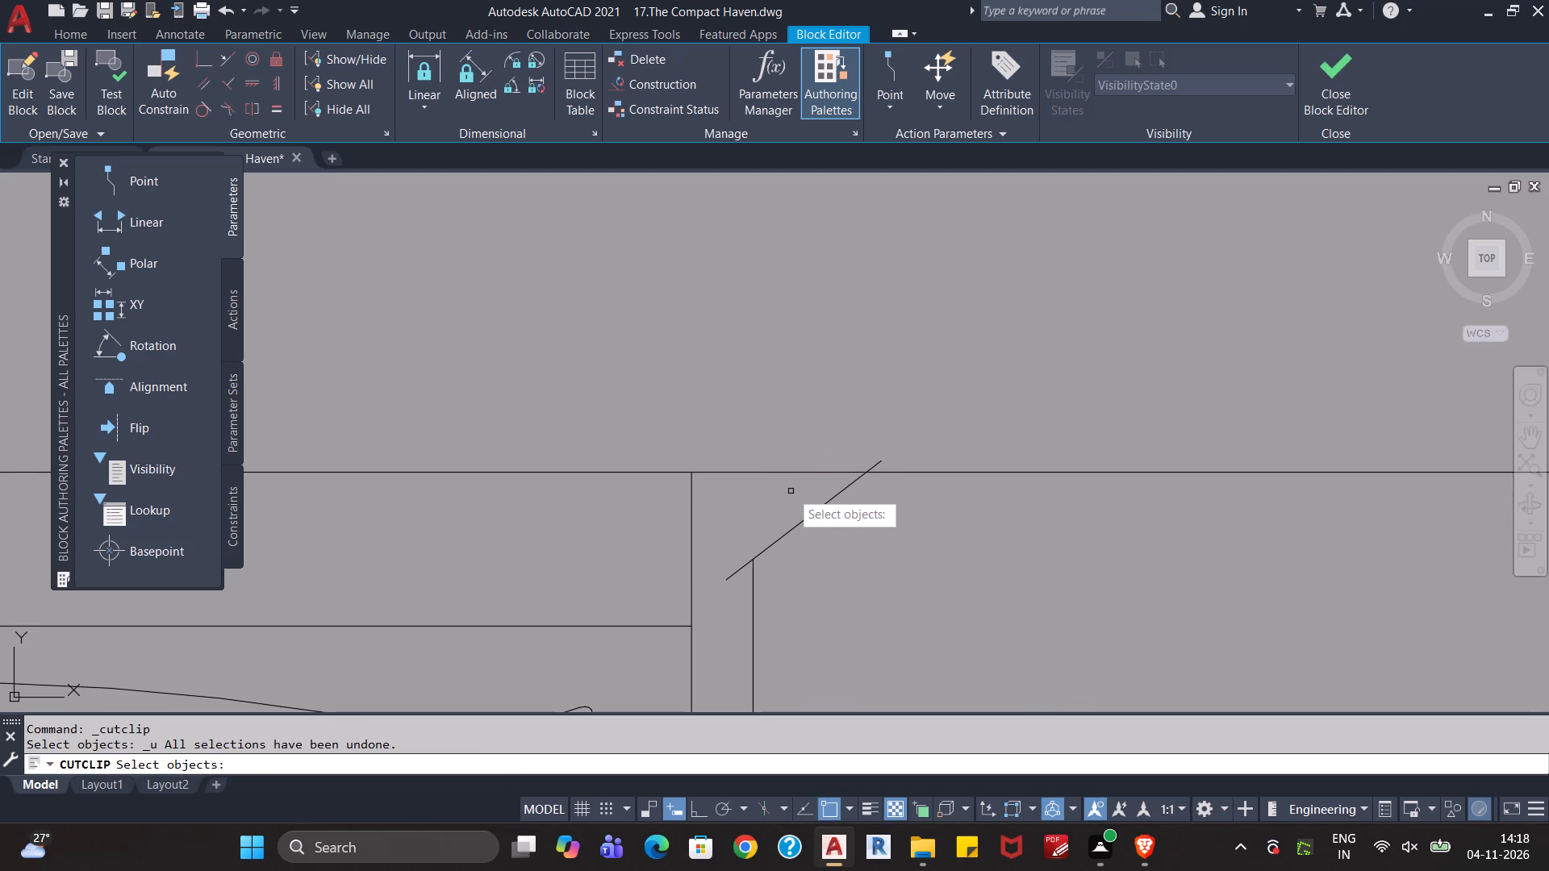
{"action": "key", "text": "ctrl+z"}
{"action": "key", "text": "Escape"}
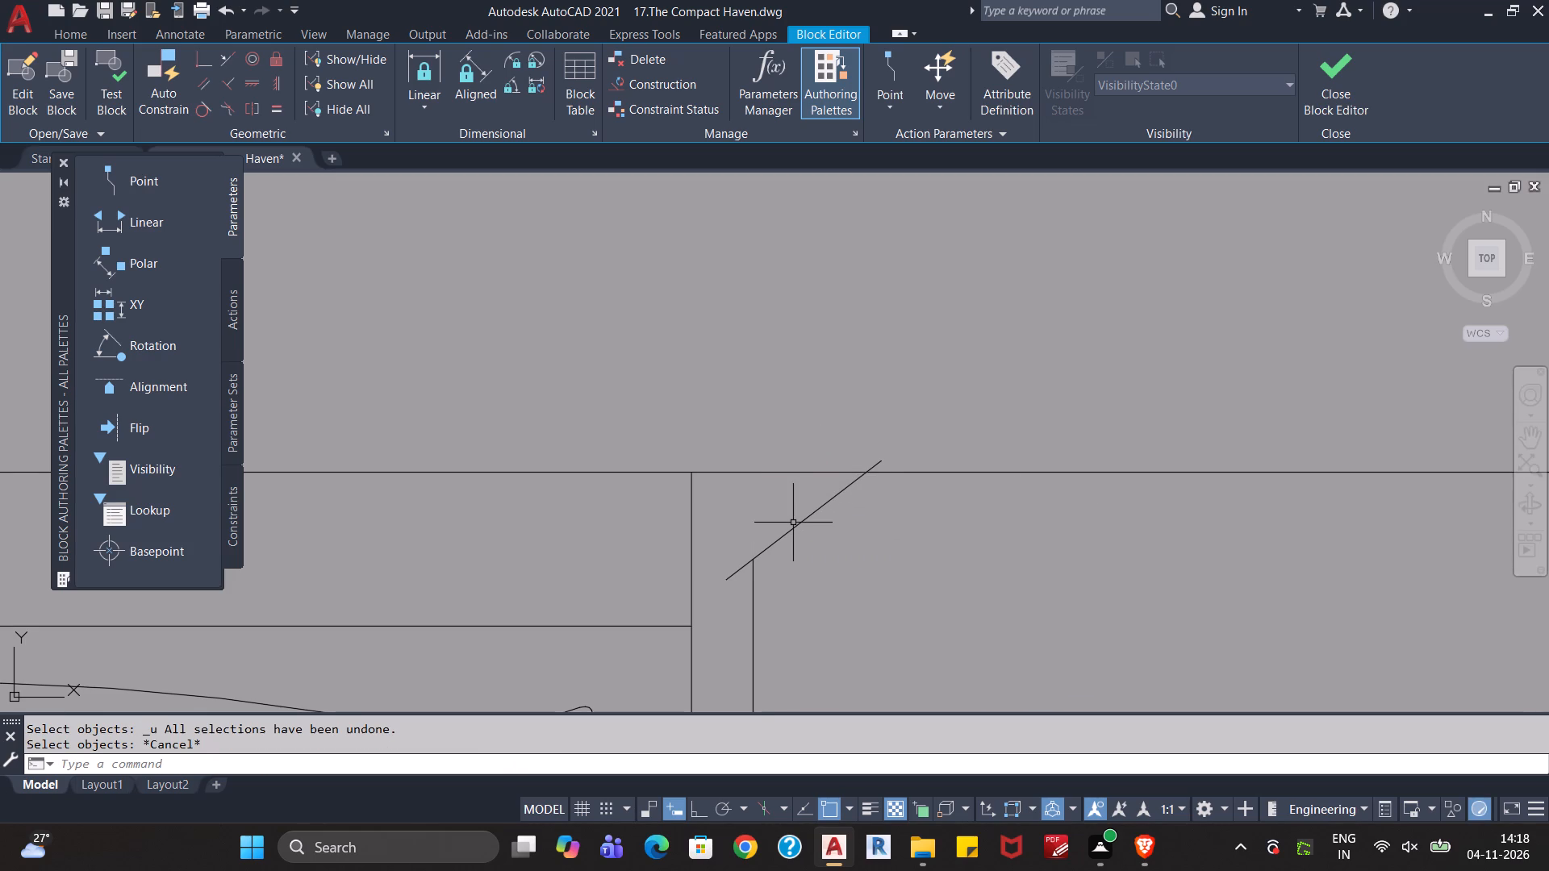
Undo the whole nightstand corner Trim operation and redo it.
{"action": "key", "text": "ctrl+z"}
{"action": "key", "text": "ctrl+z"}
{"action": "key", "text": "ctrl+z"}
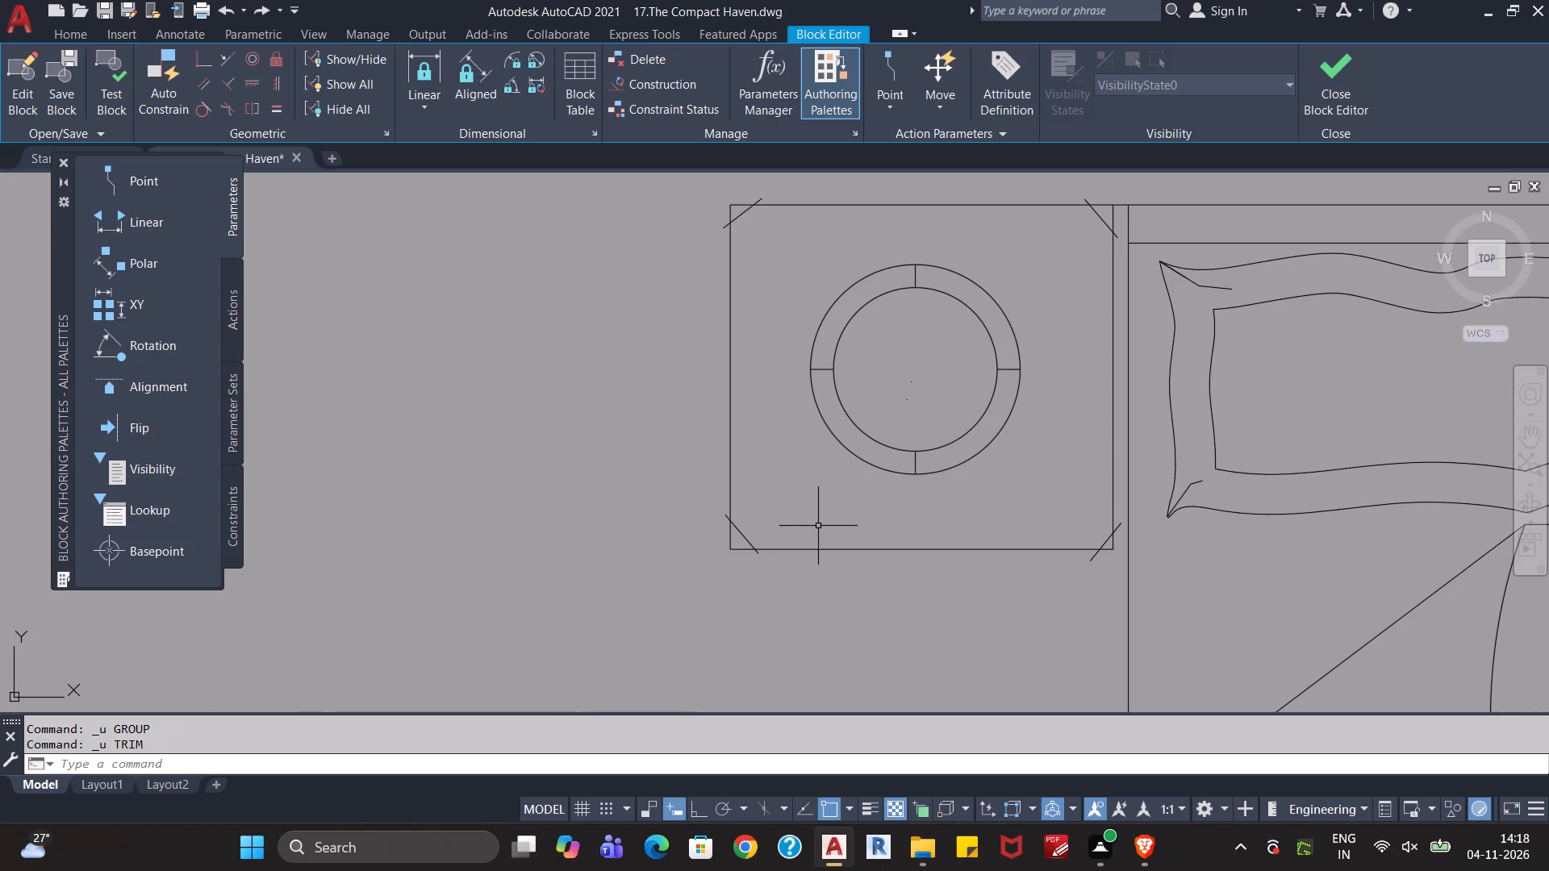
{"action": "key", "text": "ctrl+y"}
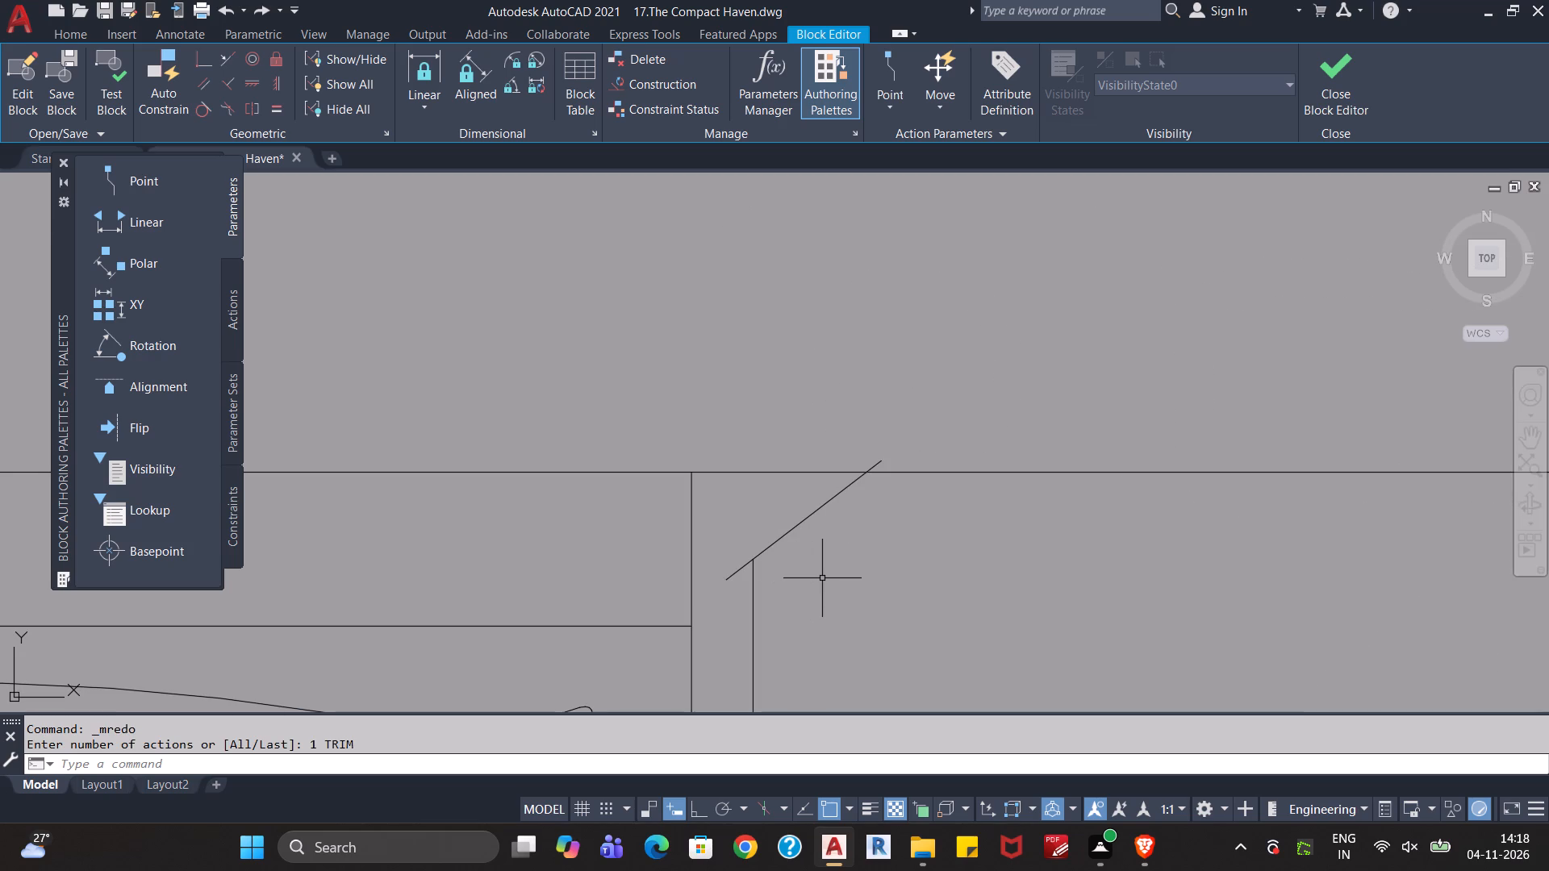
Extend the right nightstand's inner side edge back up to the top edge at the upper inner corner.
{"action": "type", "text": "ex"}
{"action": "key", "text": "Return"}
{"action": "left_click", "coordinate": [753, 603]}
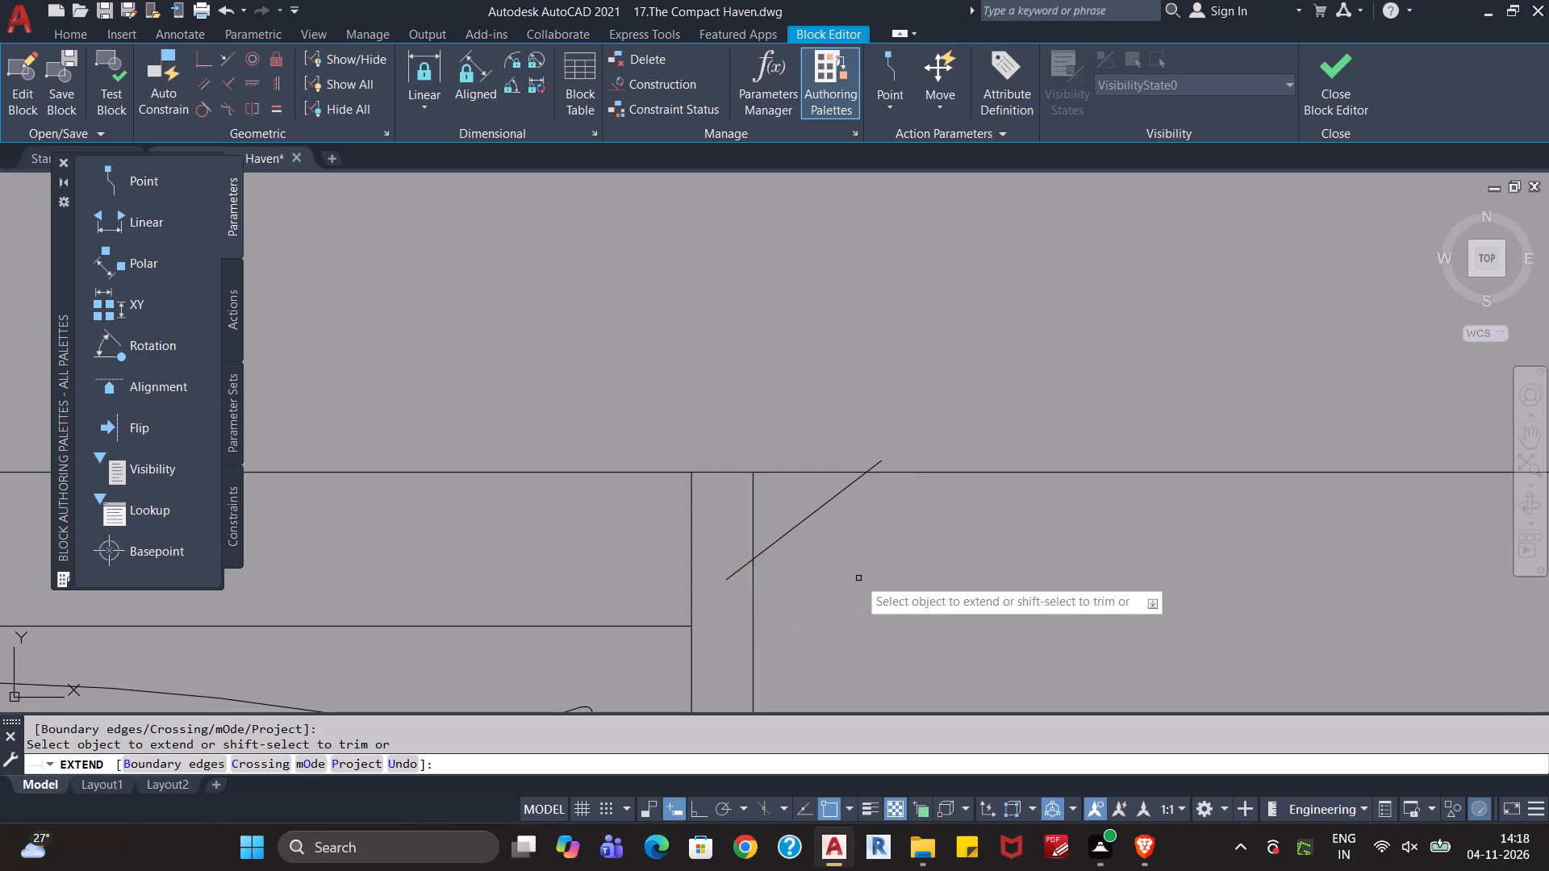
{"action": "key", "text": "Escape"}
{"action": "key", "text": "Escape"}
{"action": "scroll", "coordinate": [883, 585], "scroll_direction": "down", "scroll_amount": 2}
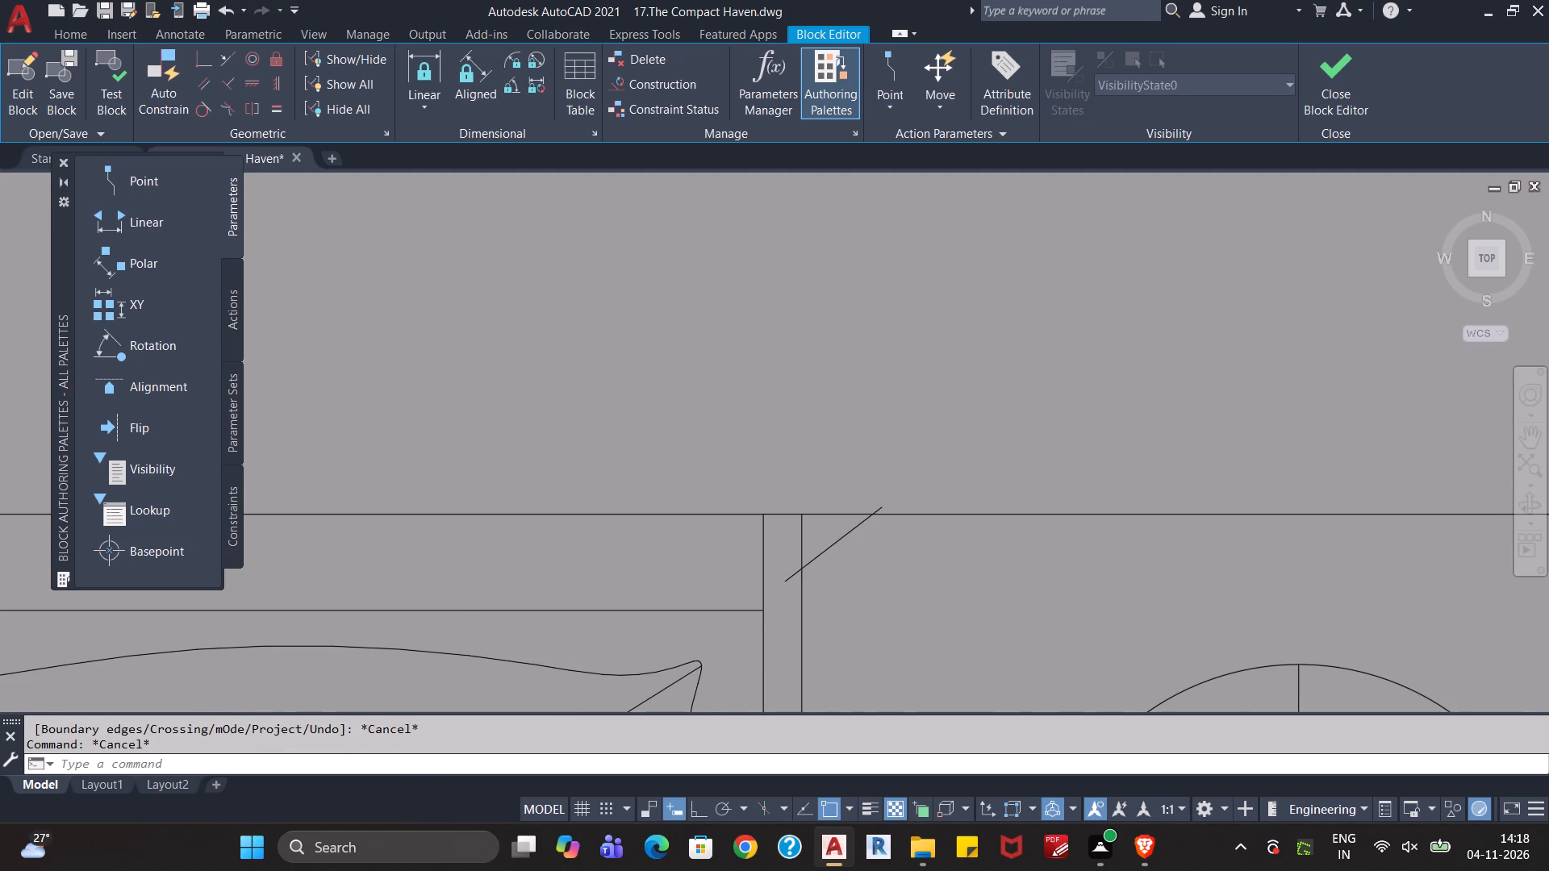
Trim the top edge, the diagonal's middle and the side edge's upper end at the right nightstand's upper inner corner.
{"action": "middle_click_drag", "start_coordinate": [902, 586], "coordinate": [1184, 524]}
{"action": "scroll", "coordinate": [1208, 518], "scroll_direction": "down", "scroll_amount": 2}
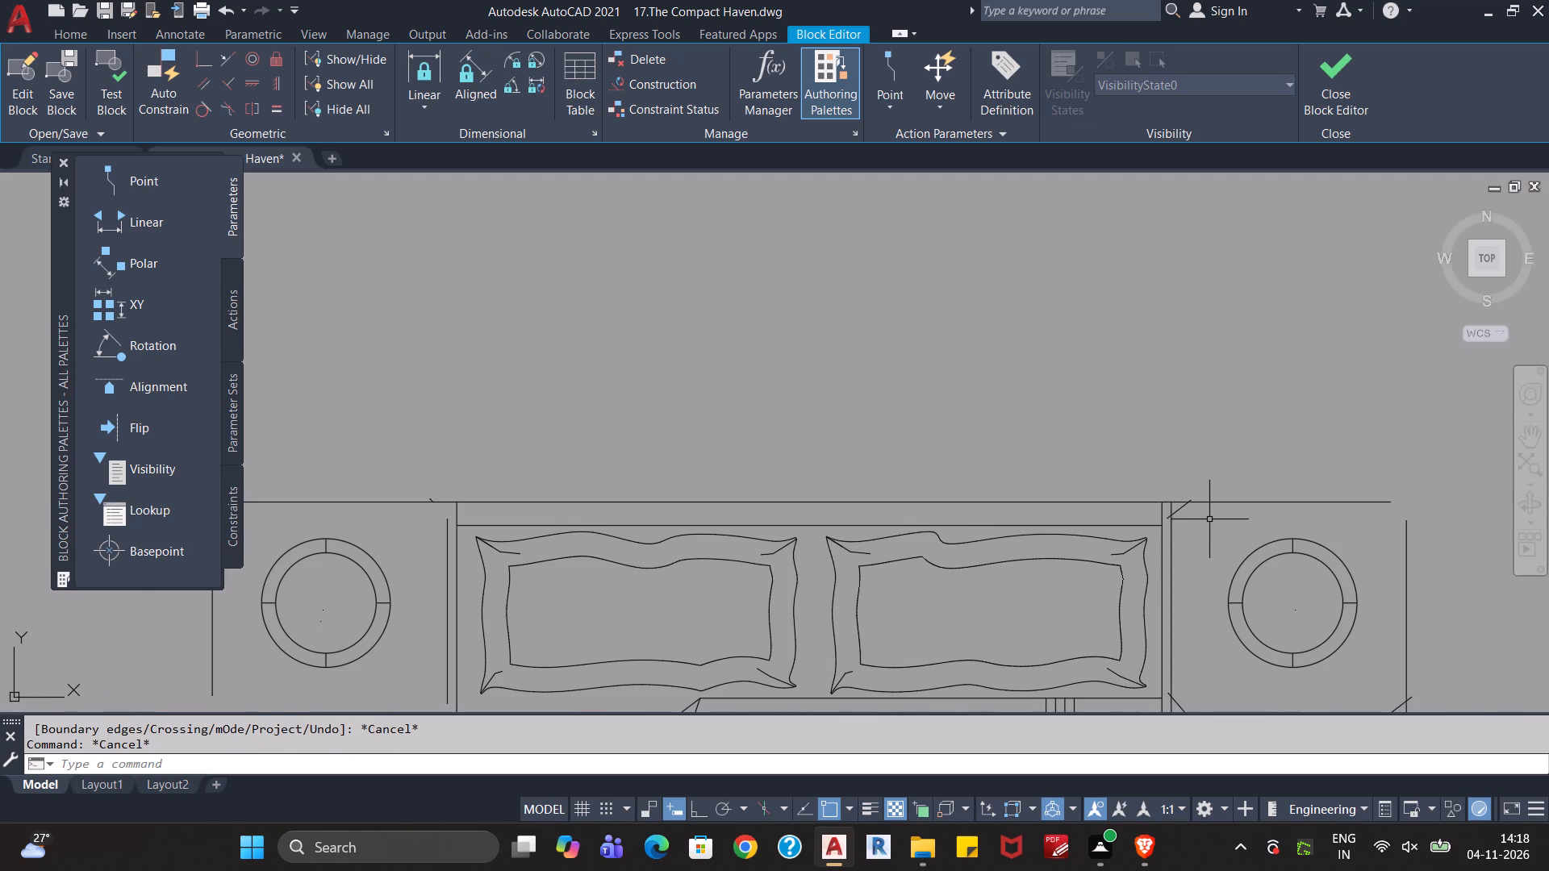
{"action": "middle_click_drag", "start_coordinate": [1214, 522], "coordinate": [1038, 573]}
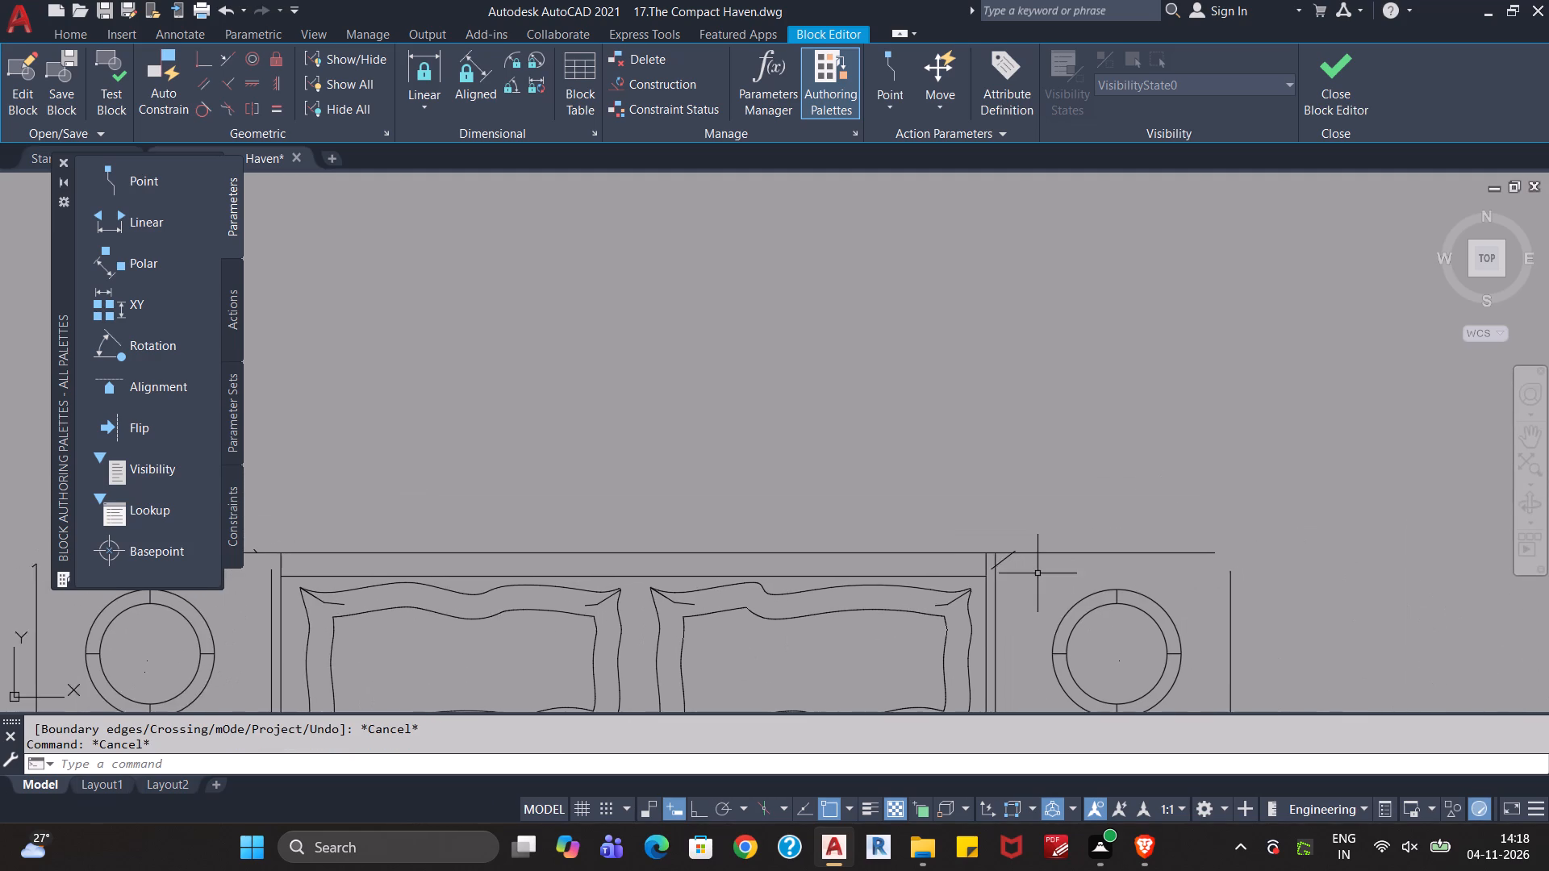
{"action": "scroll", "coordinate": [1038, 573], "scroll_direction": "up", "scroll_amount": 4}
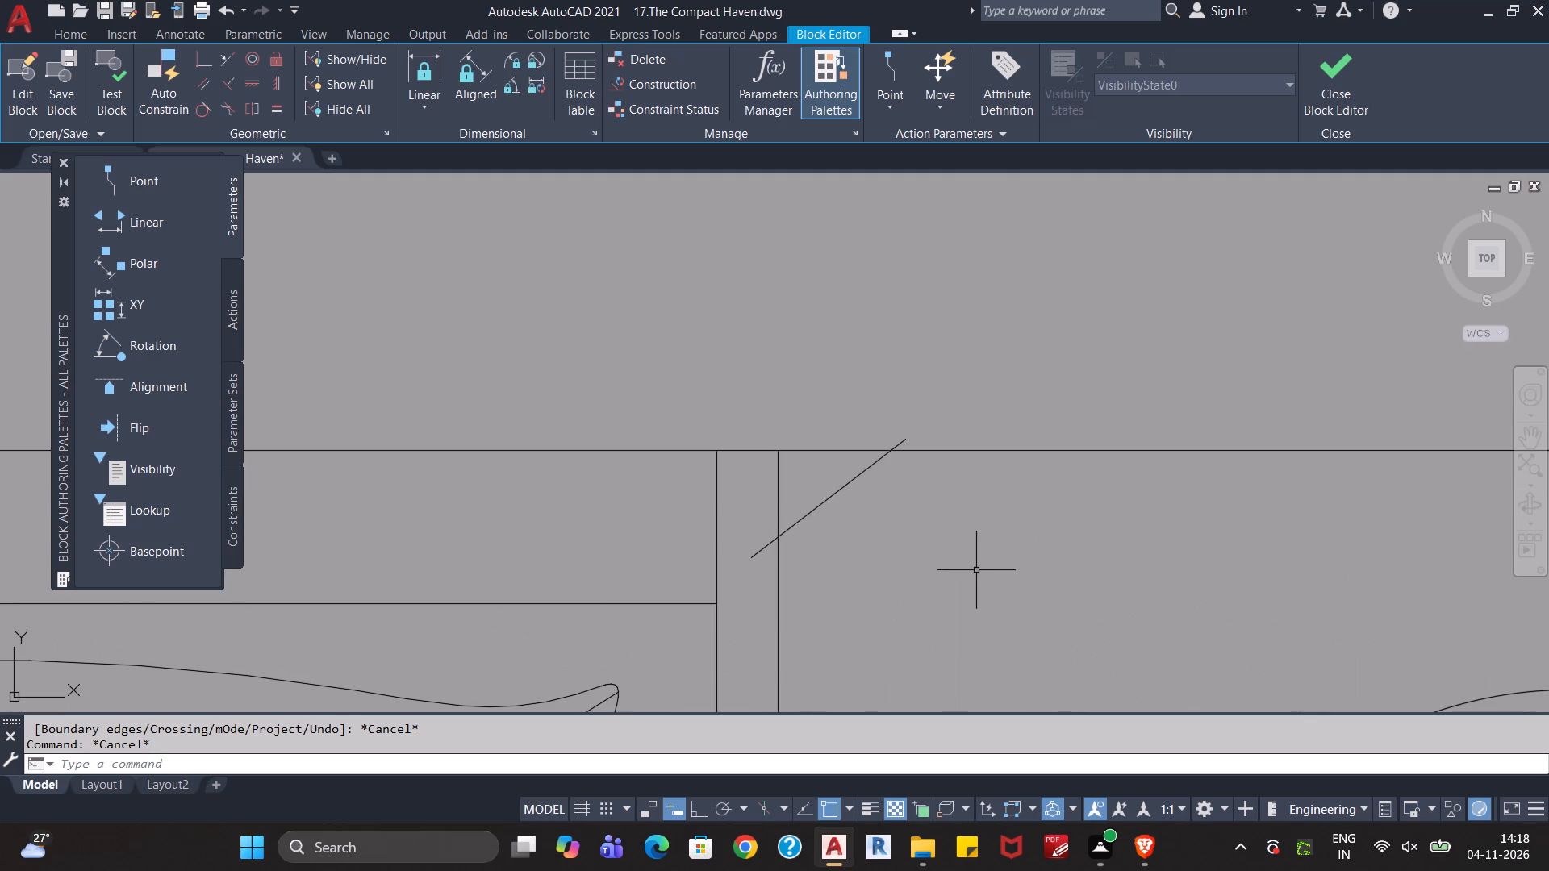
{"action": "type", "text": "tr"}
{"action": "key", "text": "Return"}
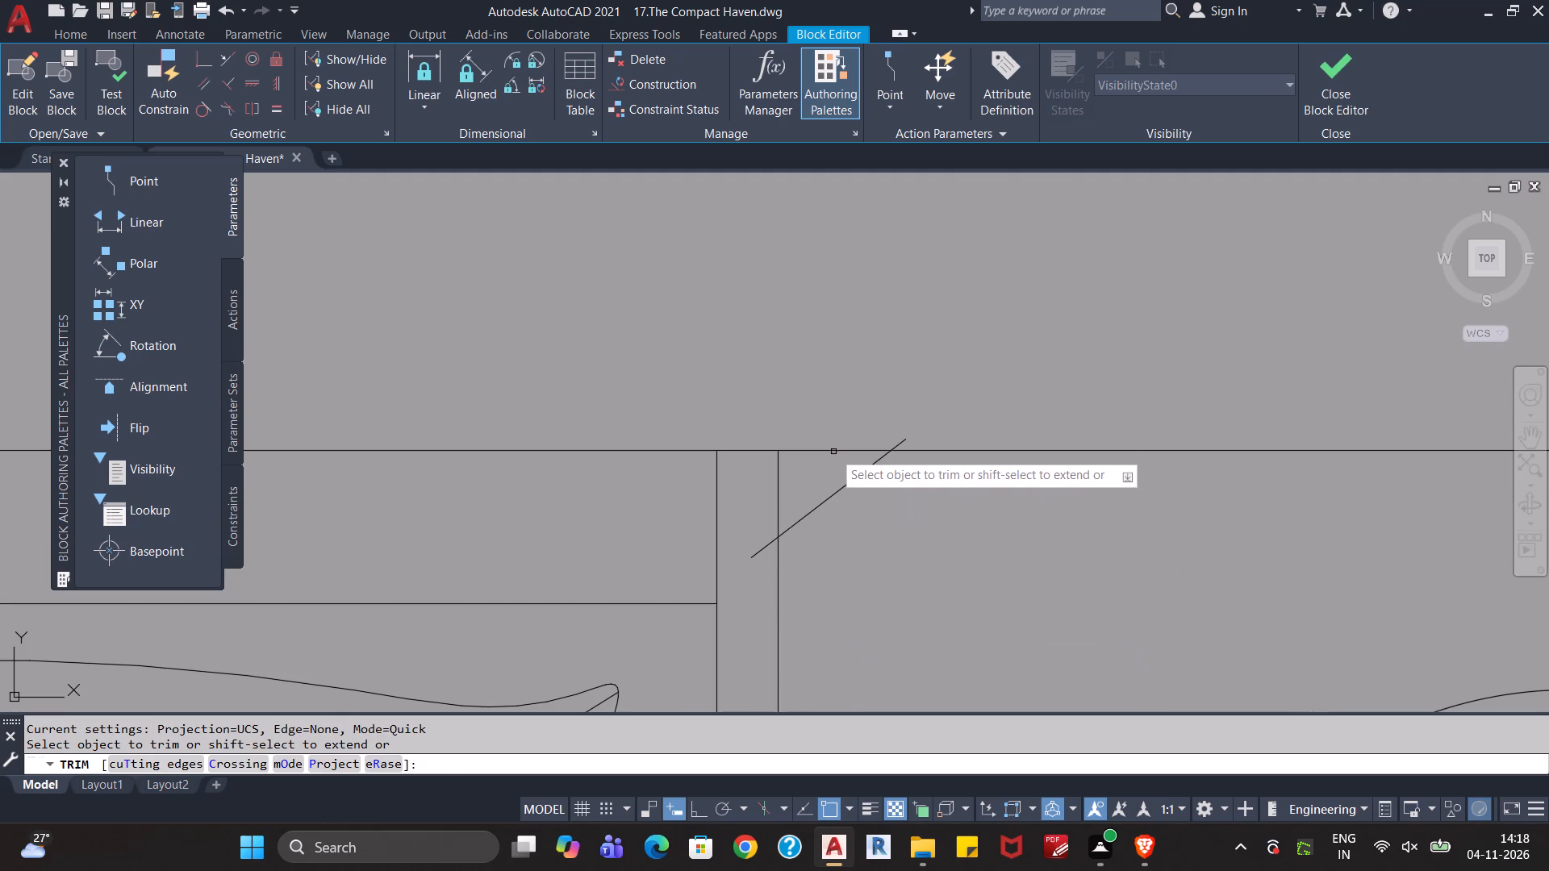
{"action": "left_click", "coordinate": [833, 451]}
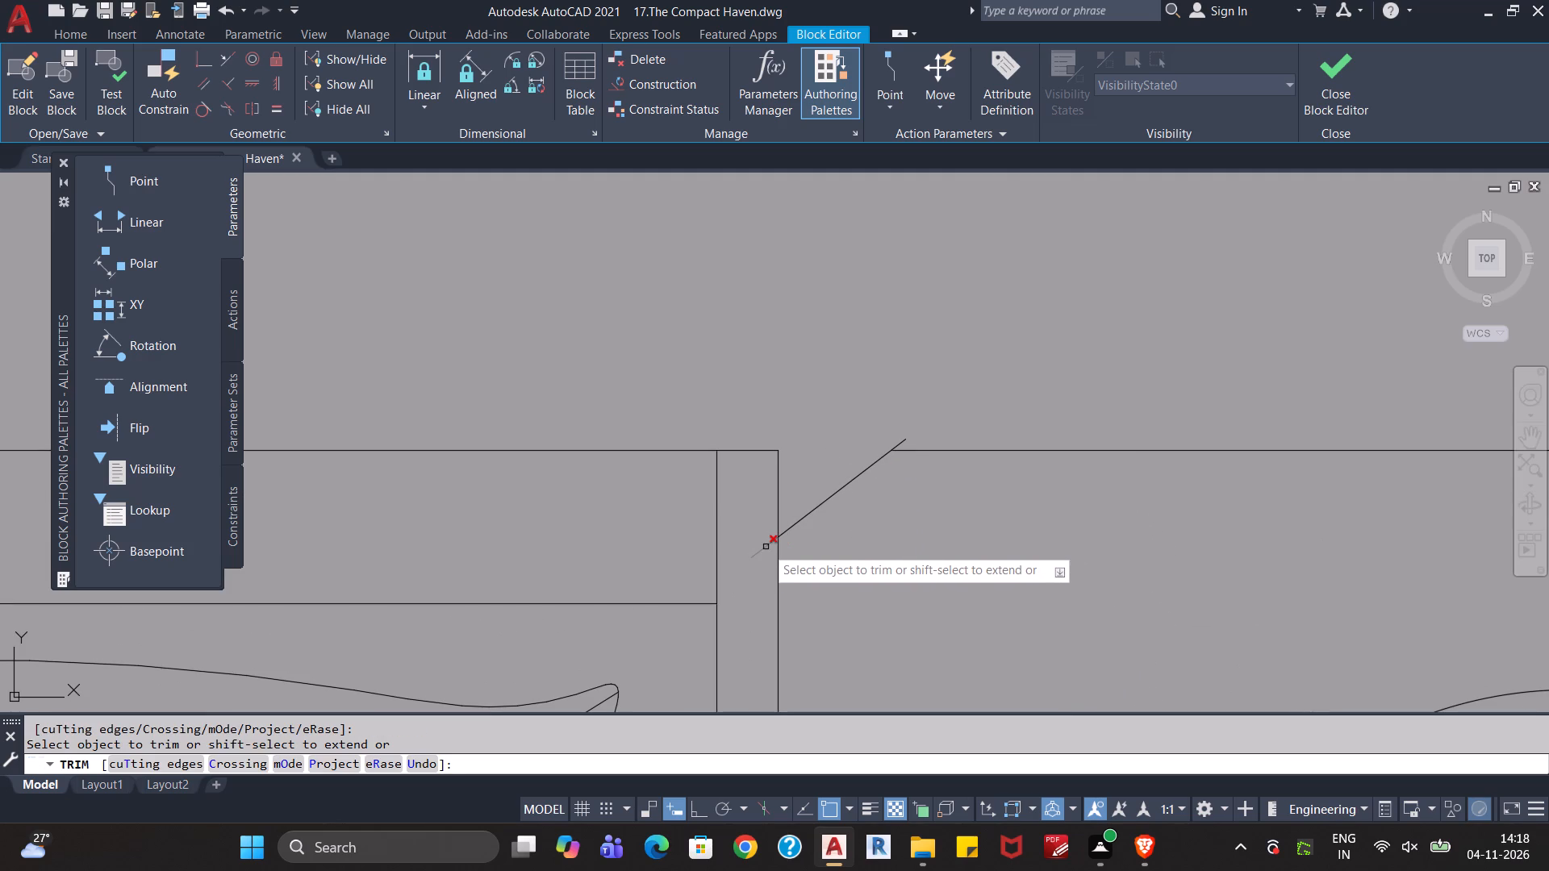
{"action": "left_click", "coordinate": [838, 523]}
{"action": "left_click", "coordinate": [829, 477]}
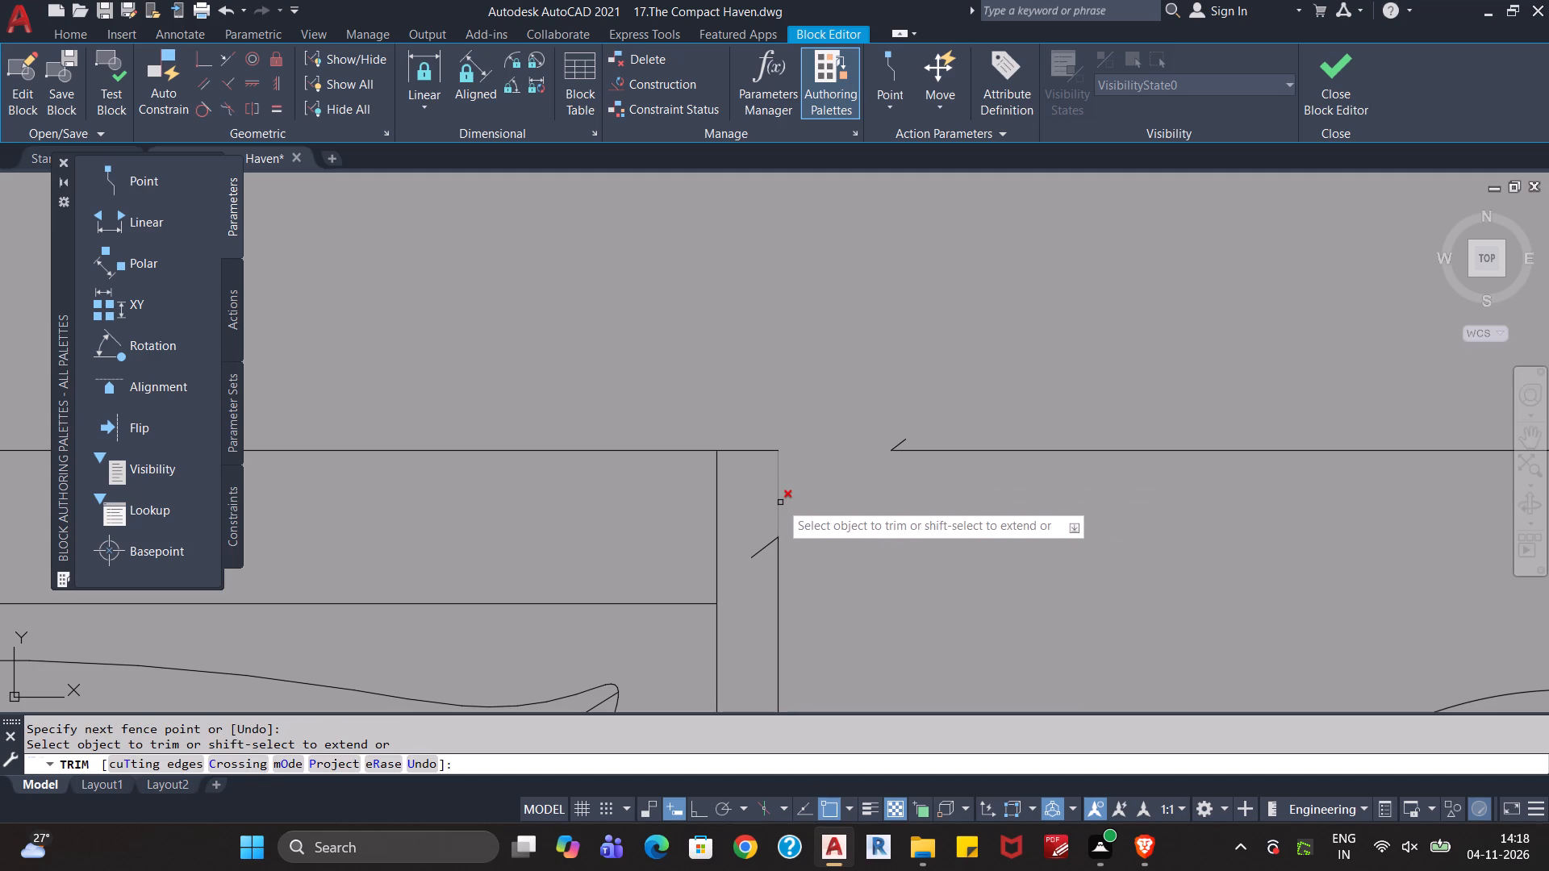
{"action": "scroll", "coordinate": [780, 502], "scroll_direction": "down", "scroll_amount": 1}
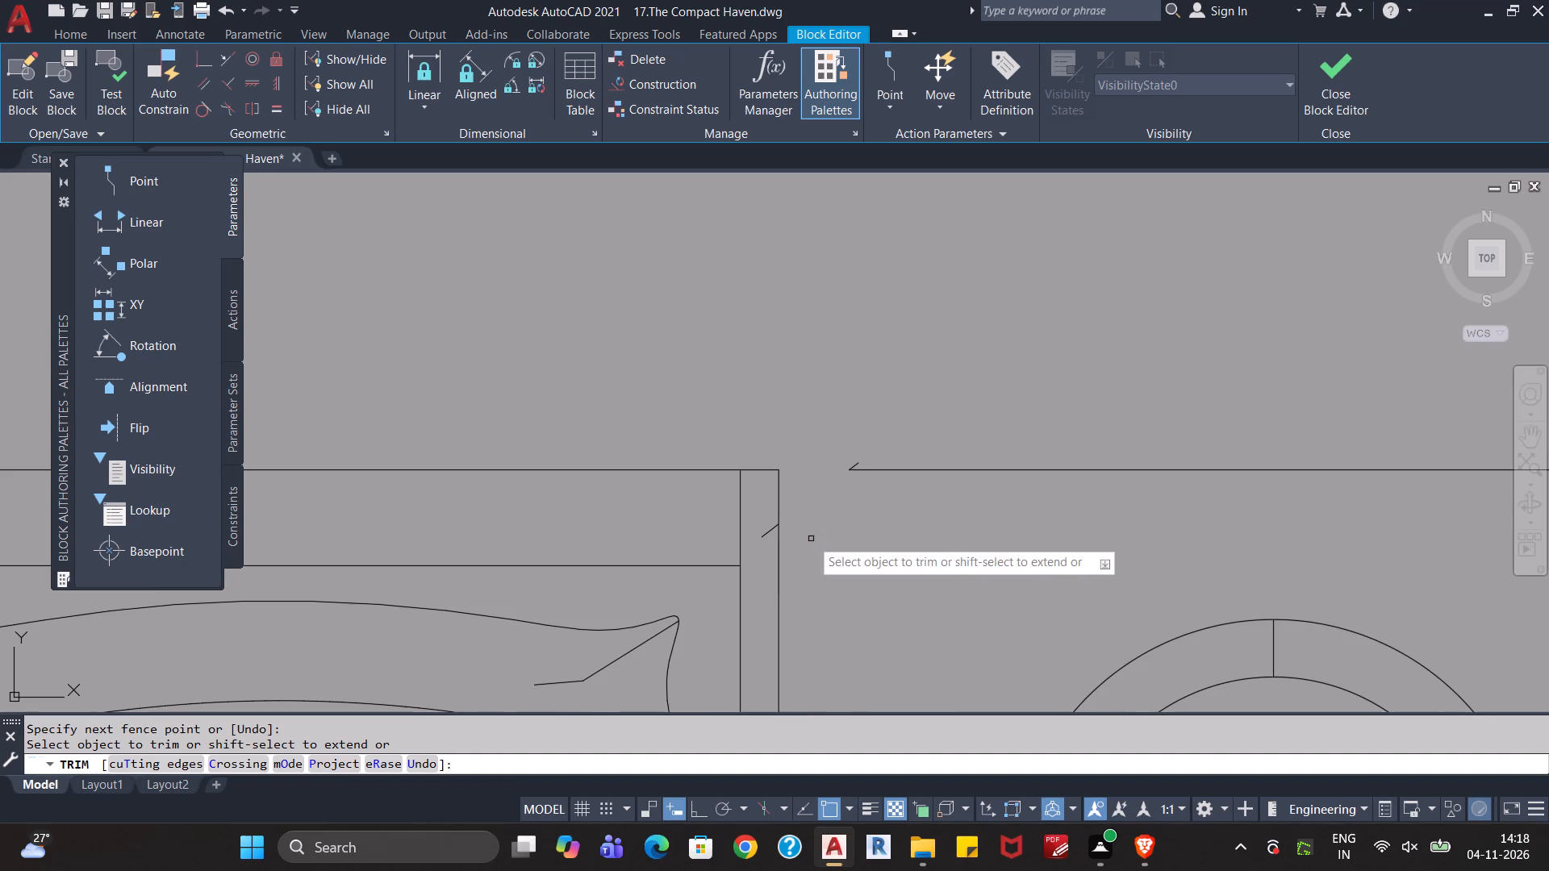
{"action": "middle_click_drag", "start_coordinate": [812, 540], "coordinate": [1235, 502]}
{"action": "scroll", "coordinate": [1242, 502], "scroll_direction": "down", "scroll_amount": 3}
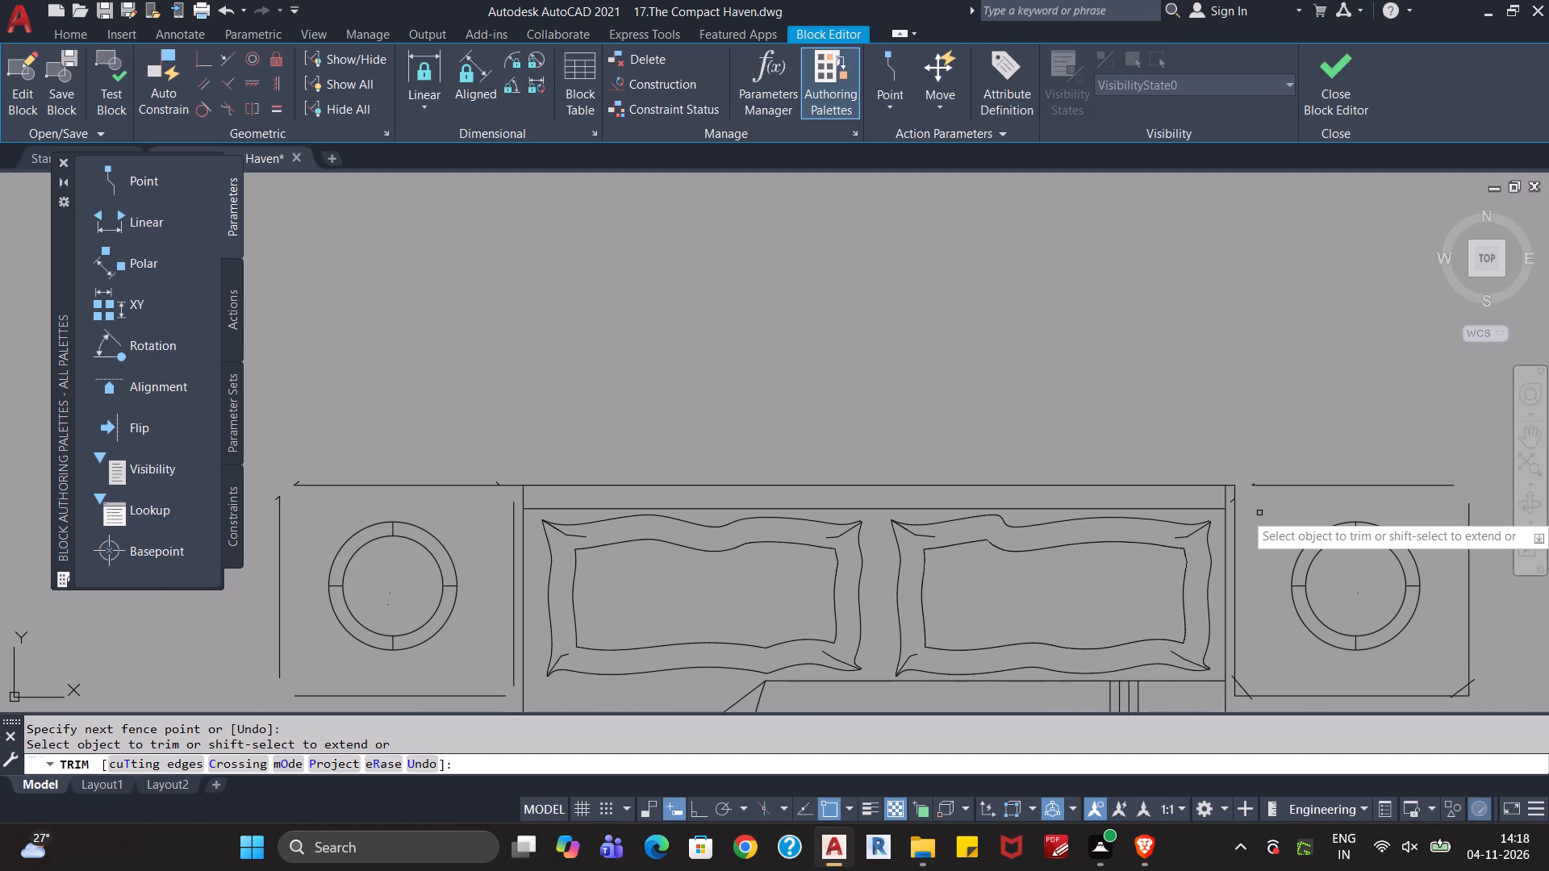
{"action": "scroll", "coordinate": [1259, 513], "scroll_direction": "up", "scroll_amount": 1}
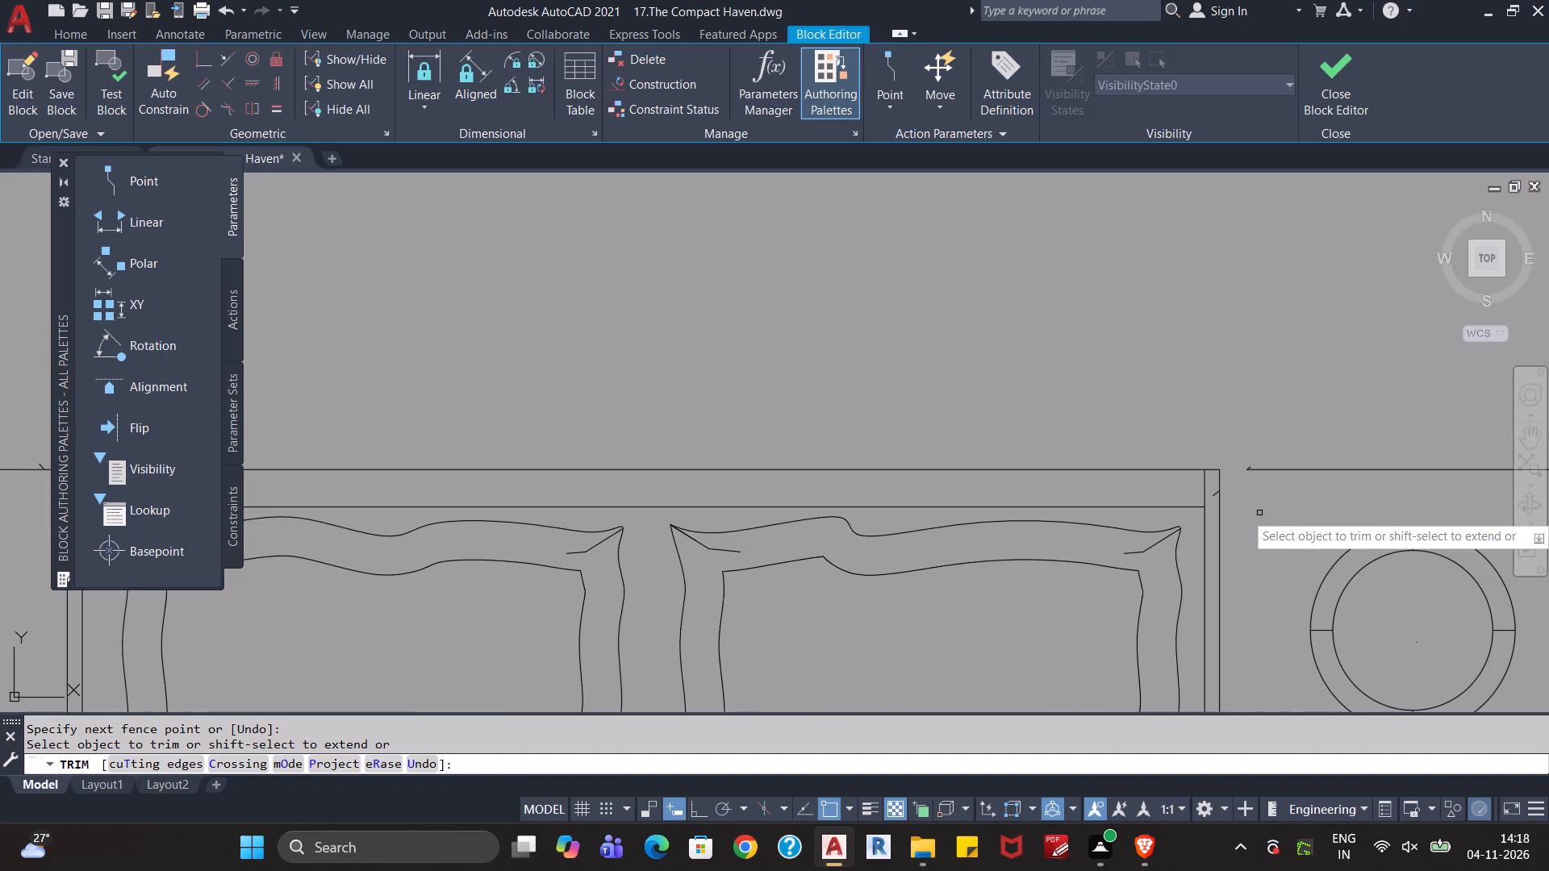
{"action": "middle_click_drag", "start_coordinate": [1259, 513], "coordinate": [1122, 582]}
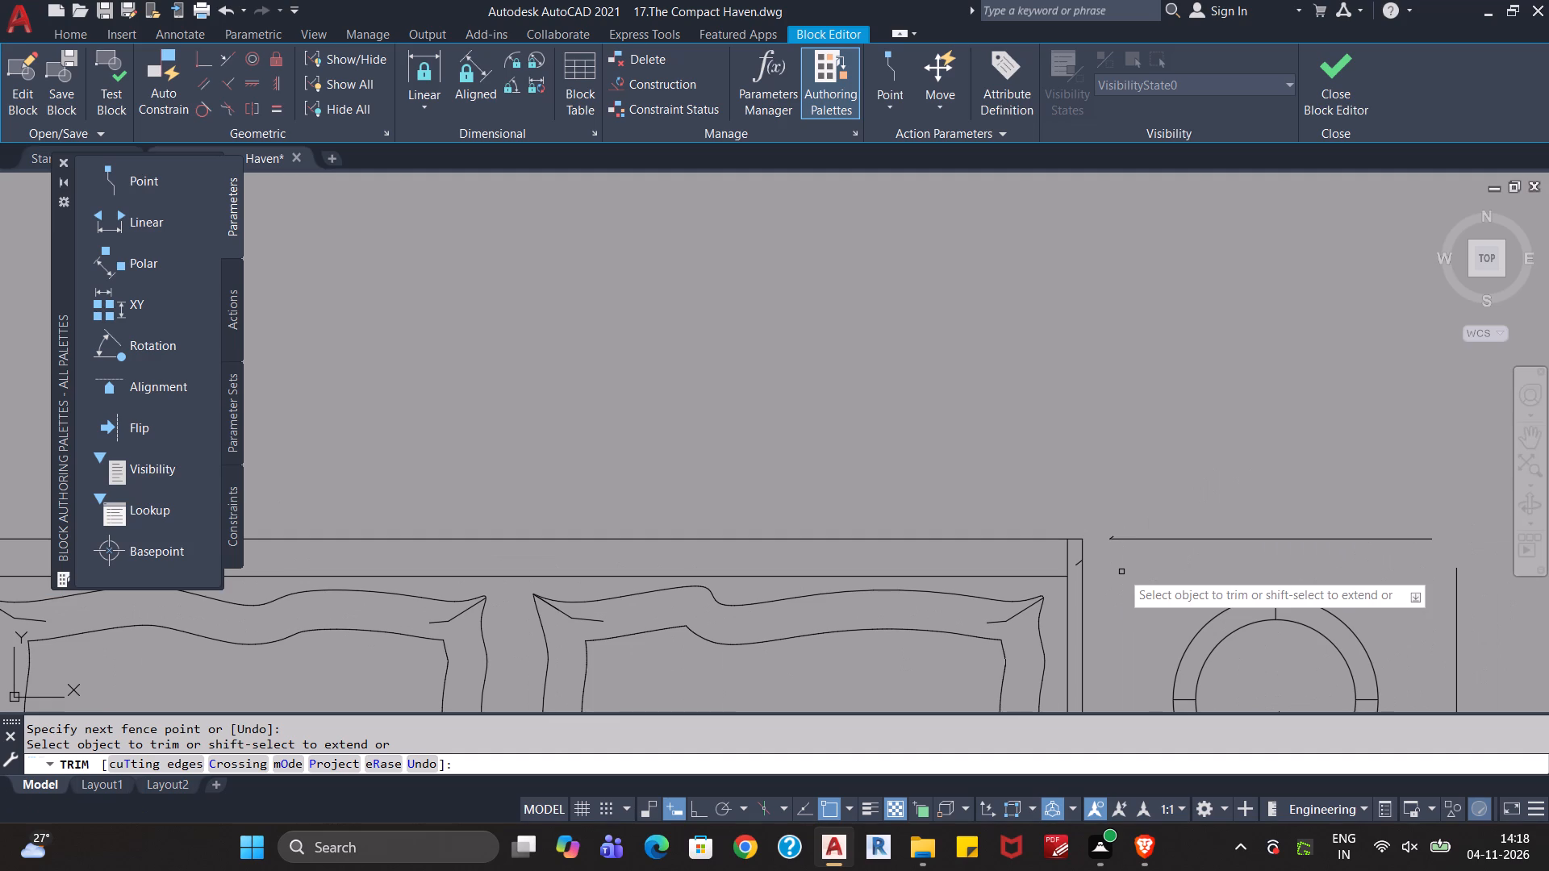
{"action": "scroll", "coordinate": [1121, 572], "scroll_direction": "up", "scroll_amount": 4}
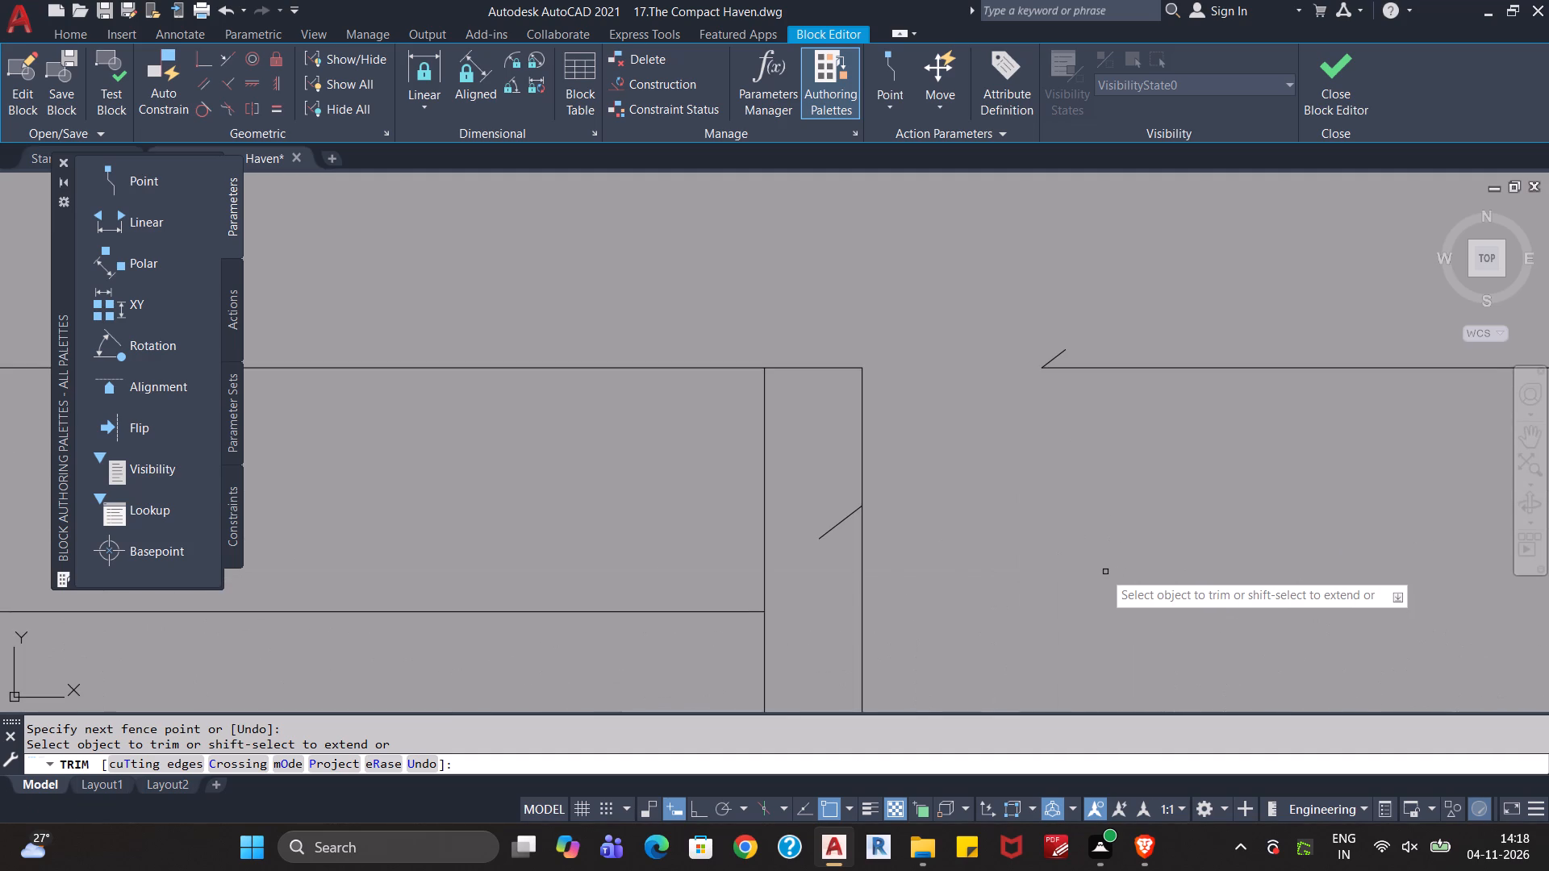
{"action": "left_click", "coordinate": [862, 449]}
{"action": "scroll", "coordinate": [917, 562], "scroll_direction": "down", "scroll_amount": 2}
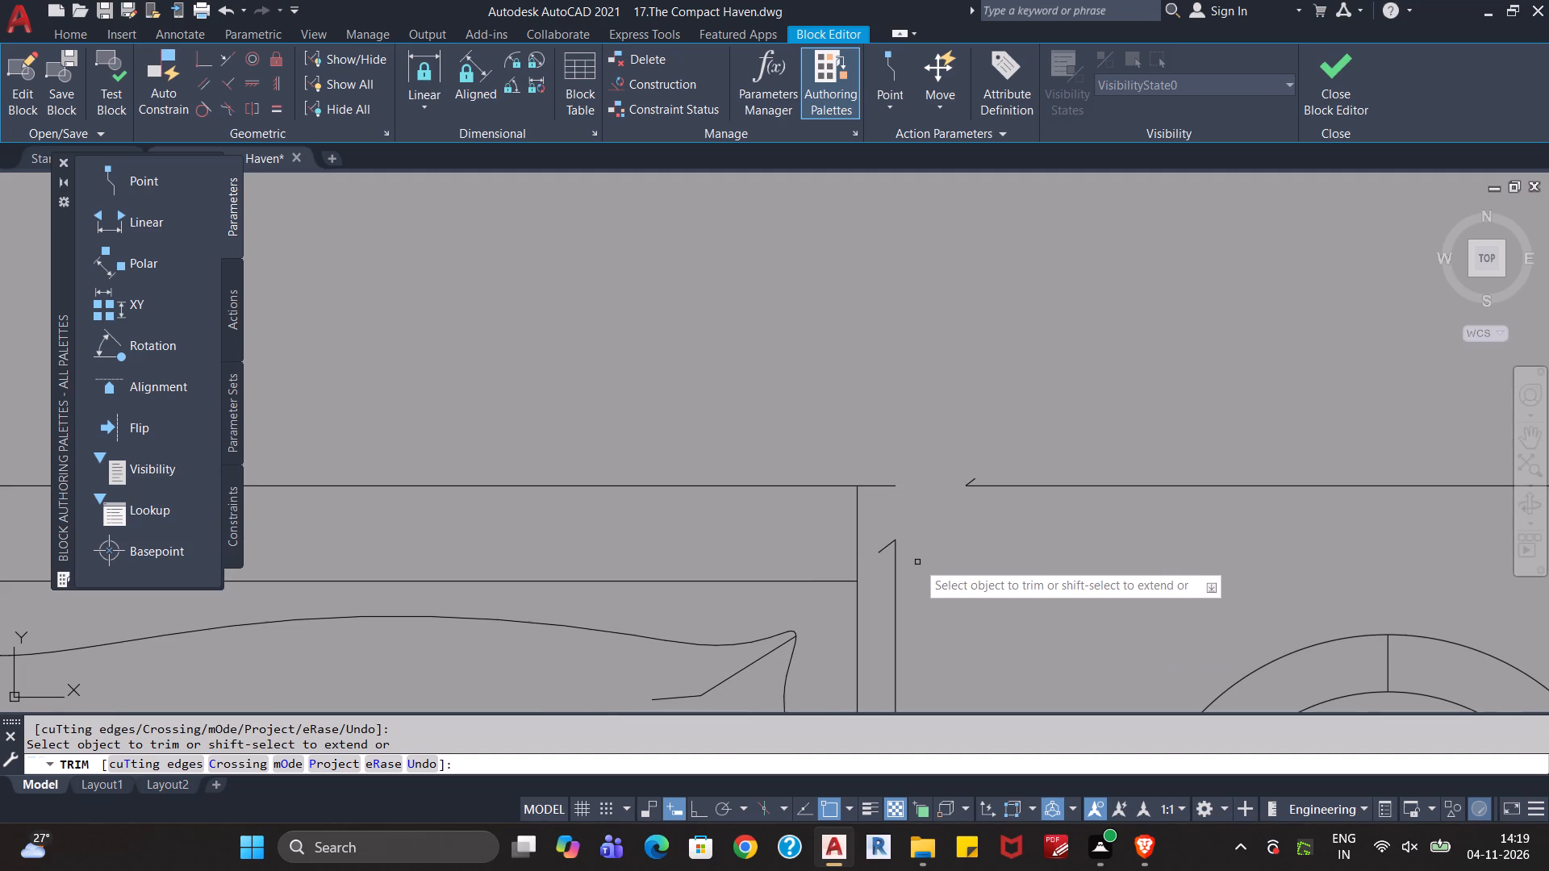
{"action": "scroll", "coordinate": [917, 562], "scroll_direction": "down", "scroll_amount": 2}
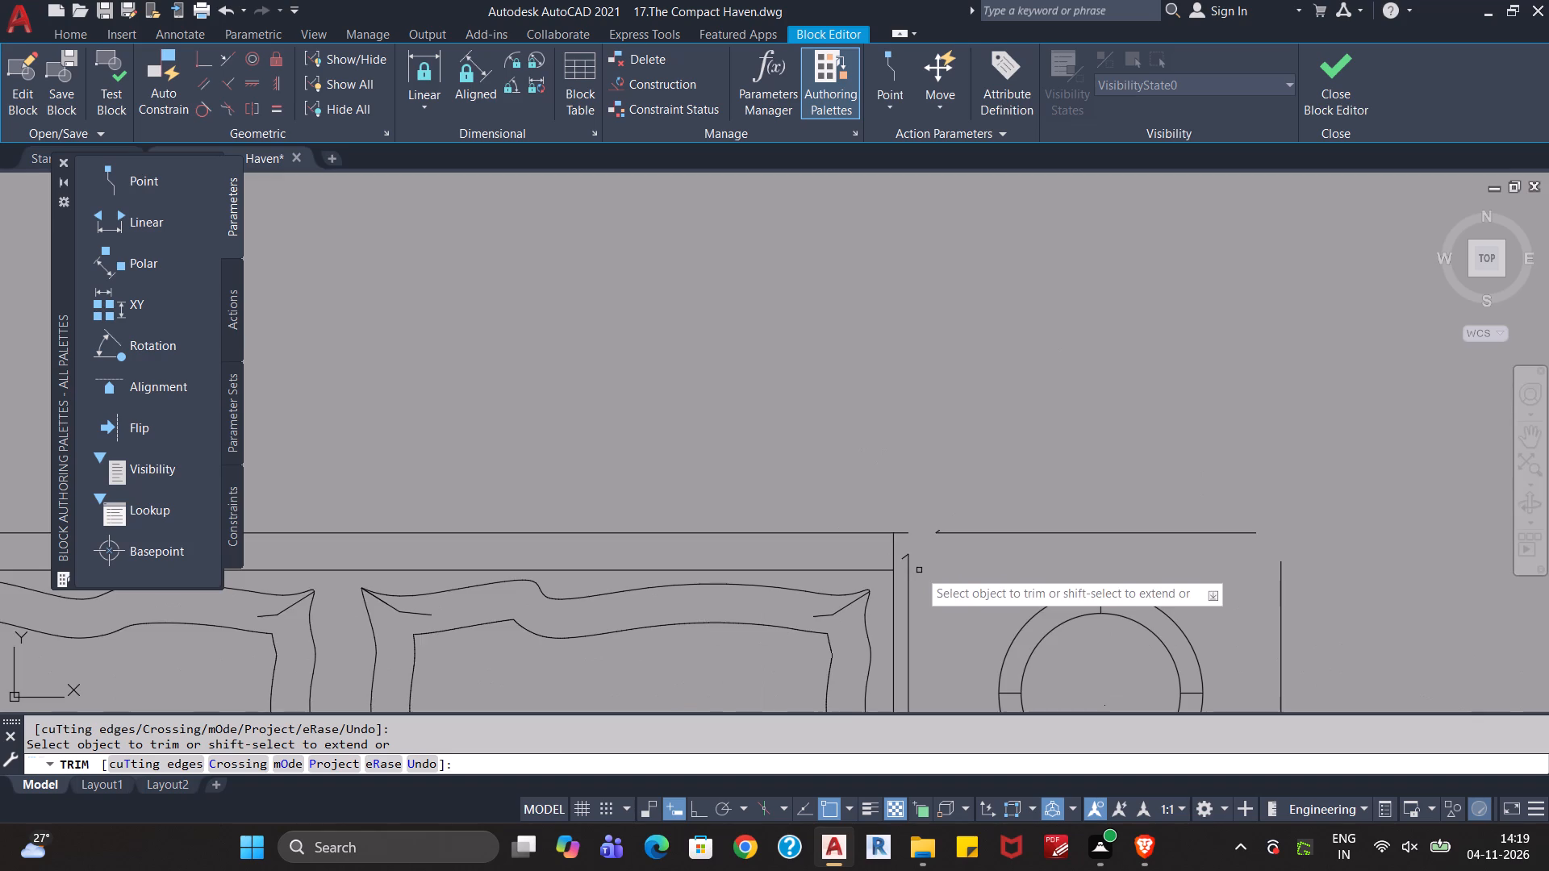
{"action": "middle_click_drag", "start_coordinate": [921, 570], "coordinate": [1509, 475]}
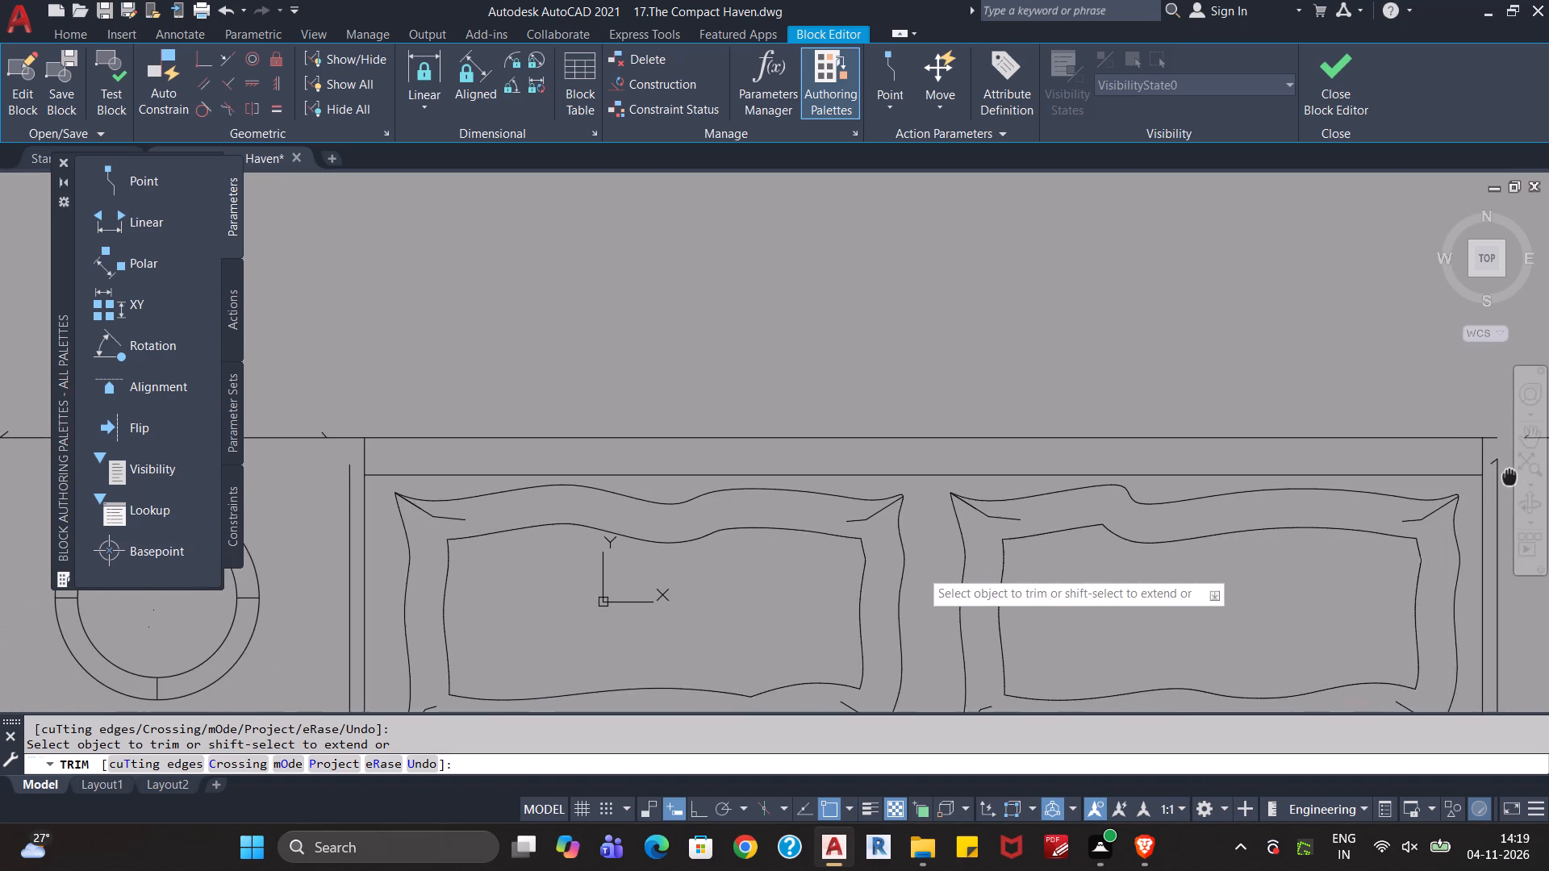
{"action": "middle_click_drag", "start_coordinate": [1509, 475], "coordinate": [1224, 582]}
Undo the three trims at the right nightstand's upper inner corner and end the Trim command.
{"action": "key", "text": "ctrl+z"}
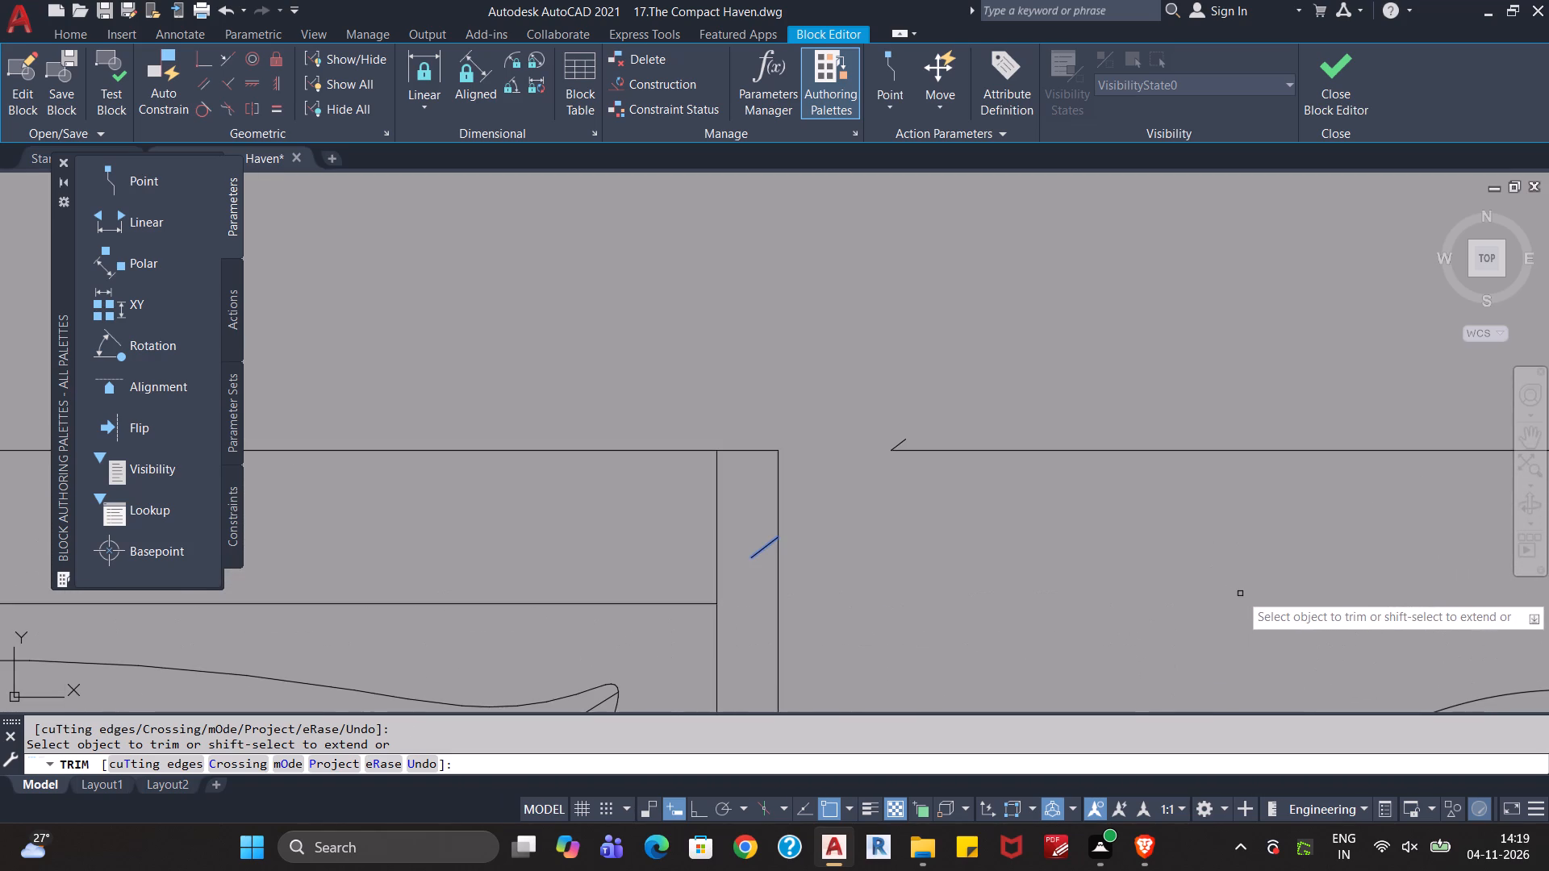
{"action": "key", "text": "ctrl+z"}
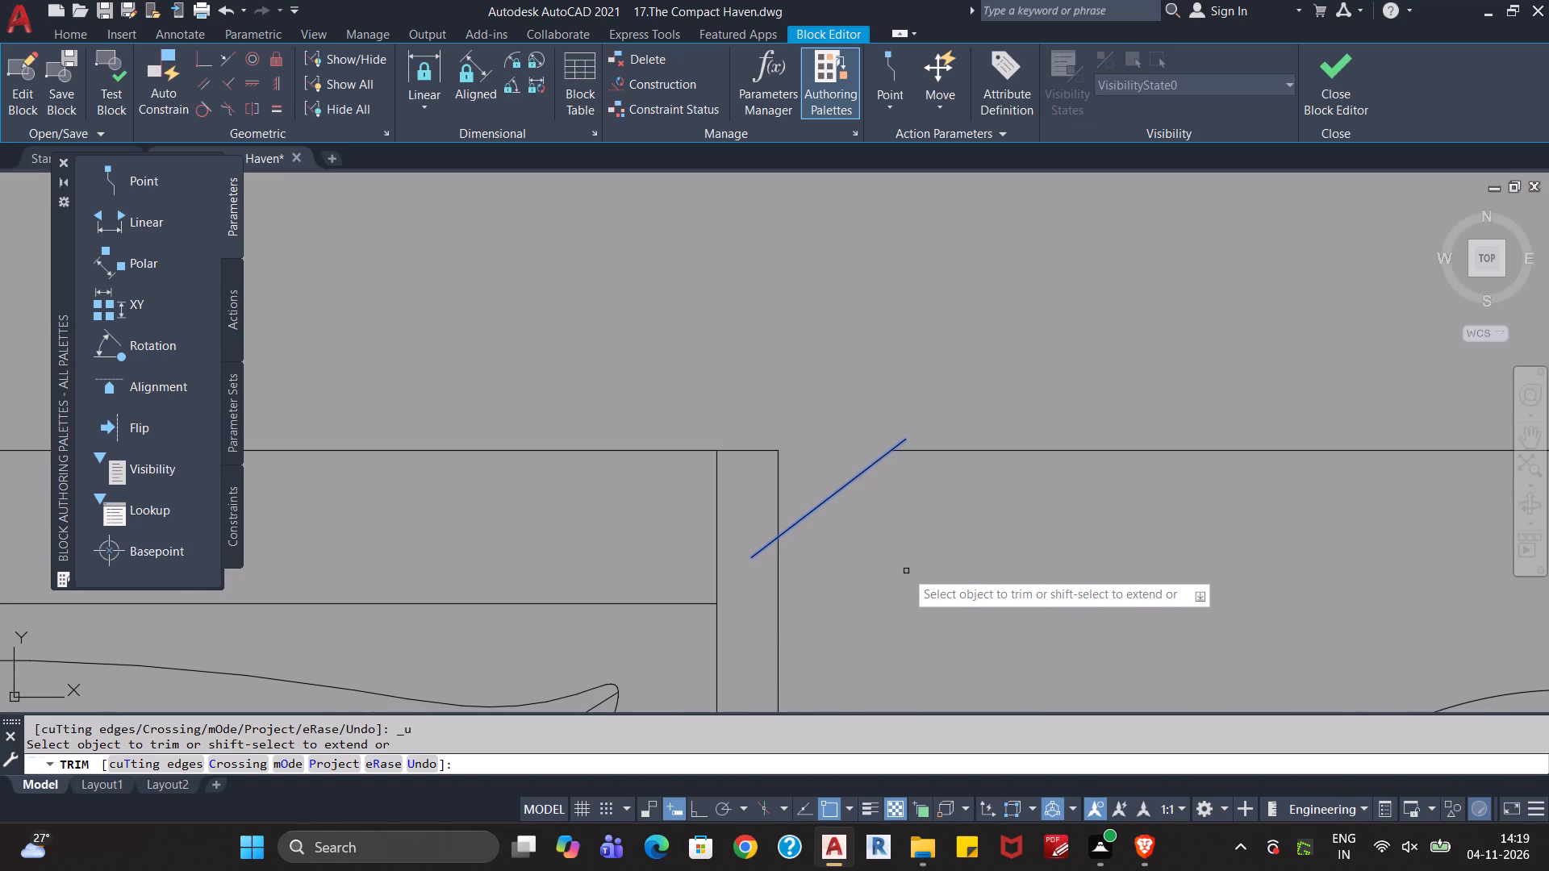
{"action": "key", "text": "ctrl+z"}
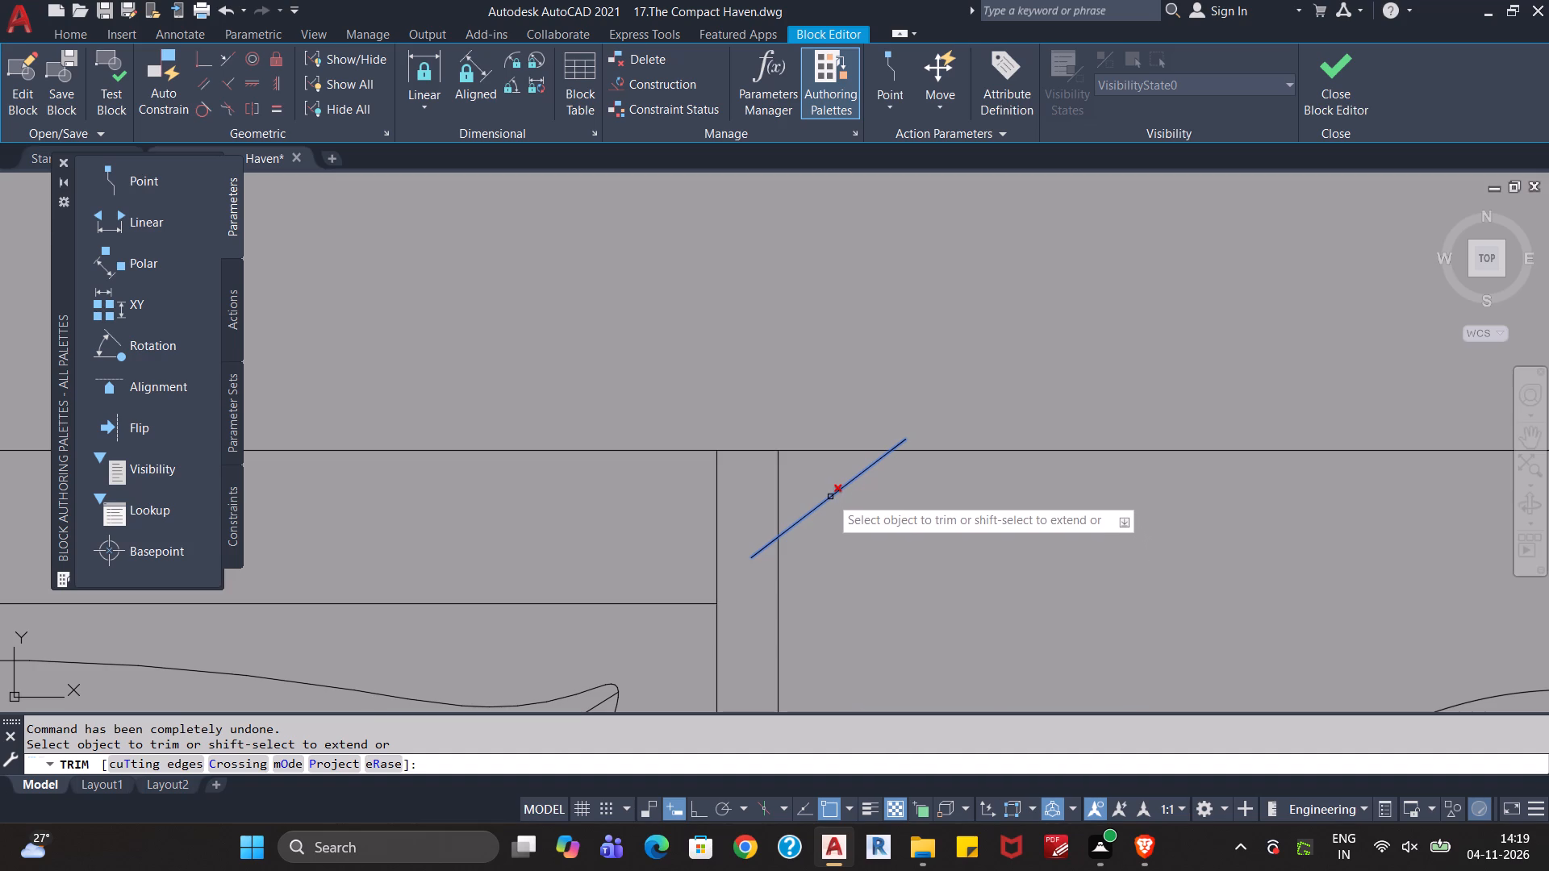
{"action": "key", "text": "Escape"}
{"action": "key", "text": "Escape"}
Trim only the diagonal's middle portion between the top and inner side edges at the right nightstand's upper inner corner.
{"action": "type", "text": "tr"}
{"action": "key", "text": "Return"}
{"action": "left_click", "coordinate": [854, 523]}
{"action": "left_click", "coordinate": [828, 493]}
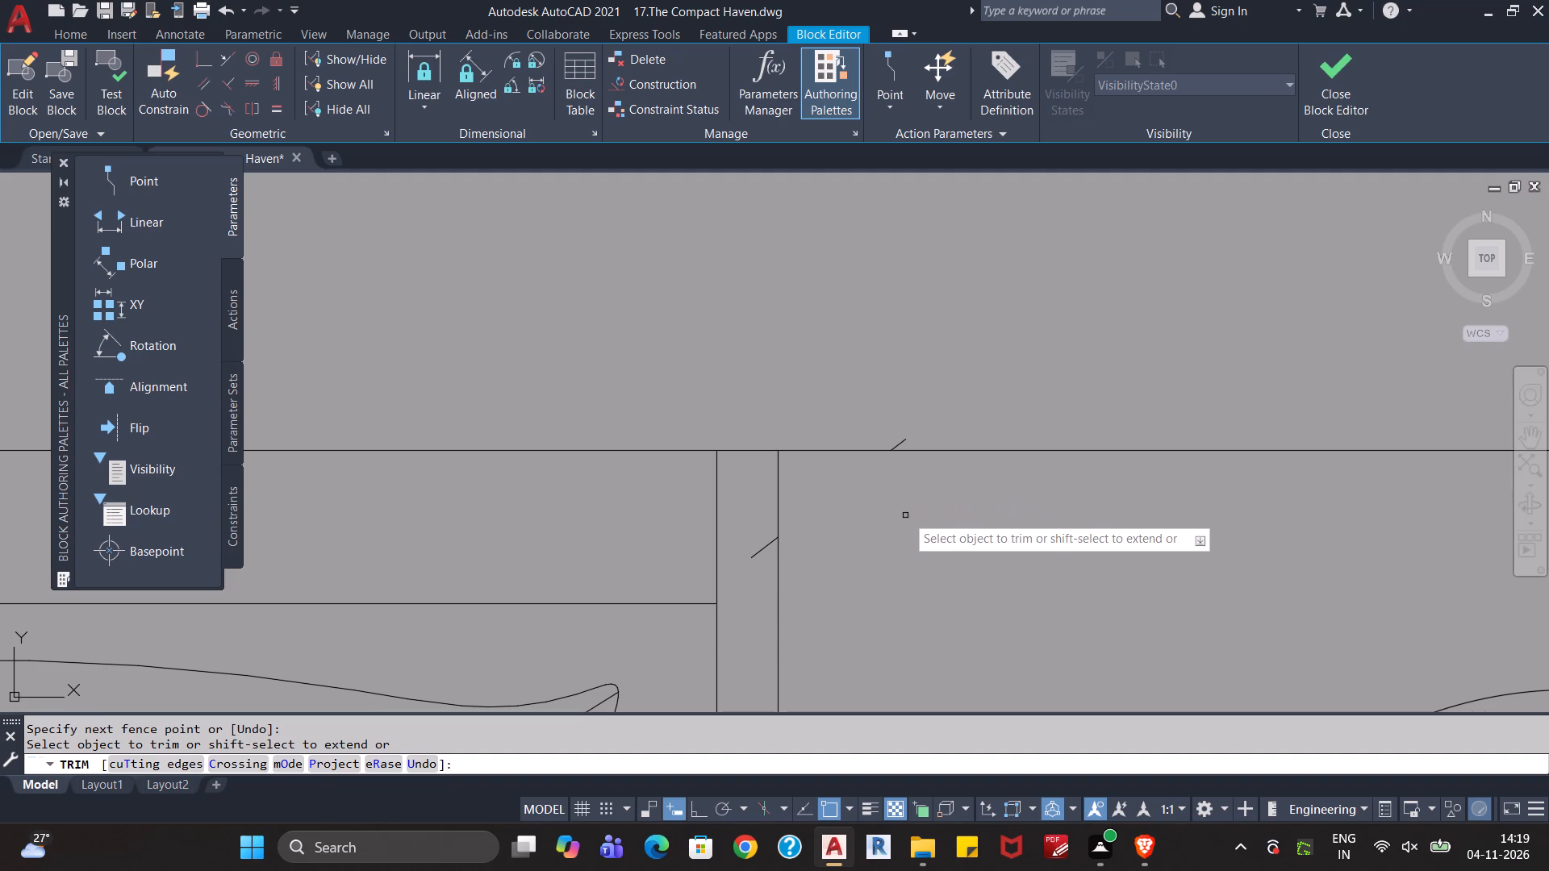
Trim the right nightstand's lower outer corner edges and remove the whole crossing diagonal with its two stubs, leaving the corner open.
{"action": "scroll", "coordinate": [924, 519], "scroll_direction": "down", "scroll_amount": 2}
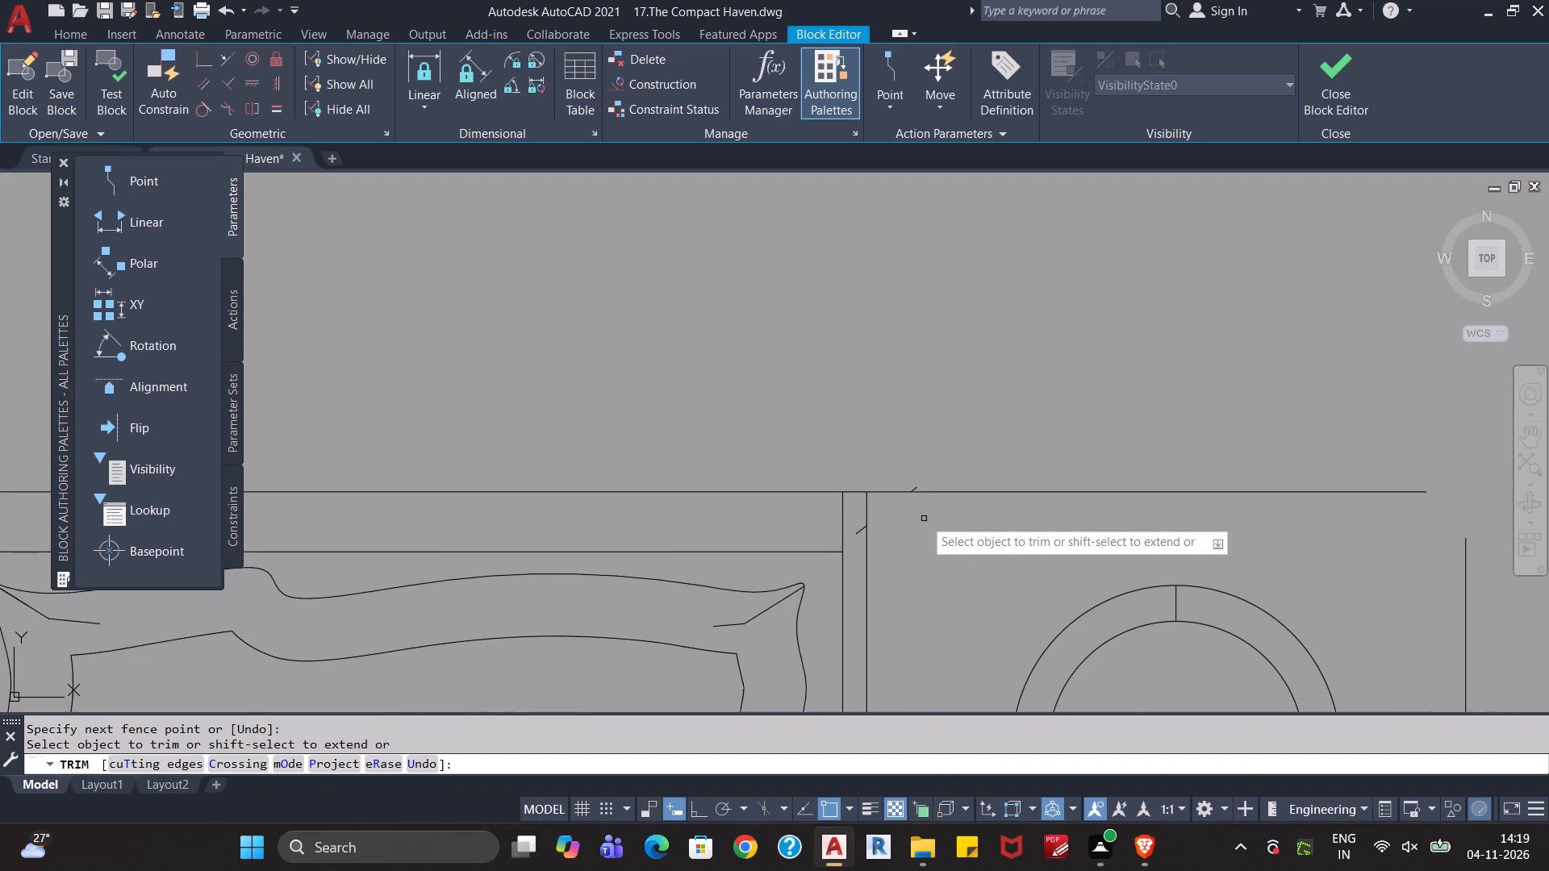
{"action": "scroll", "coordinate": [924, 519], "scroll_direction": "down", "scroll_amount": 2}
{"action": "middle_click_drag", "start_coordinate": [937, 555], "coordinate": [913, 476]}
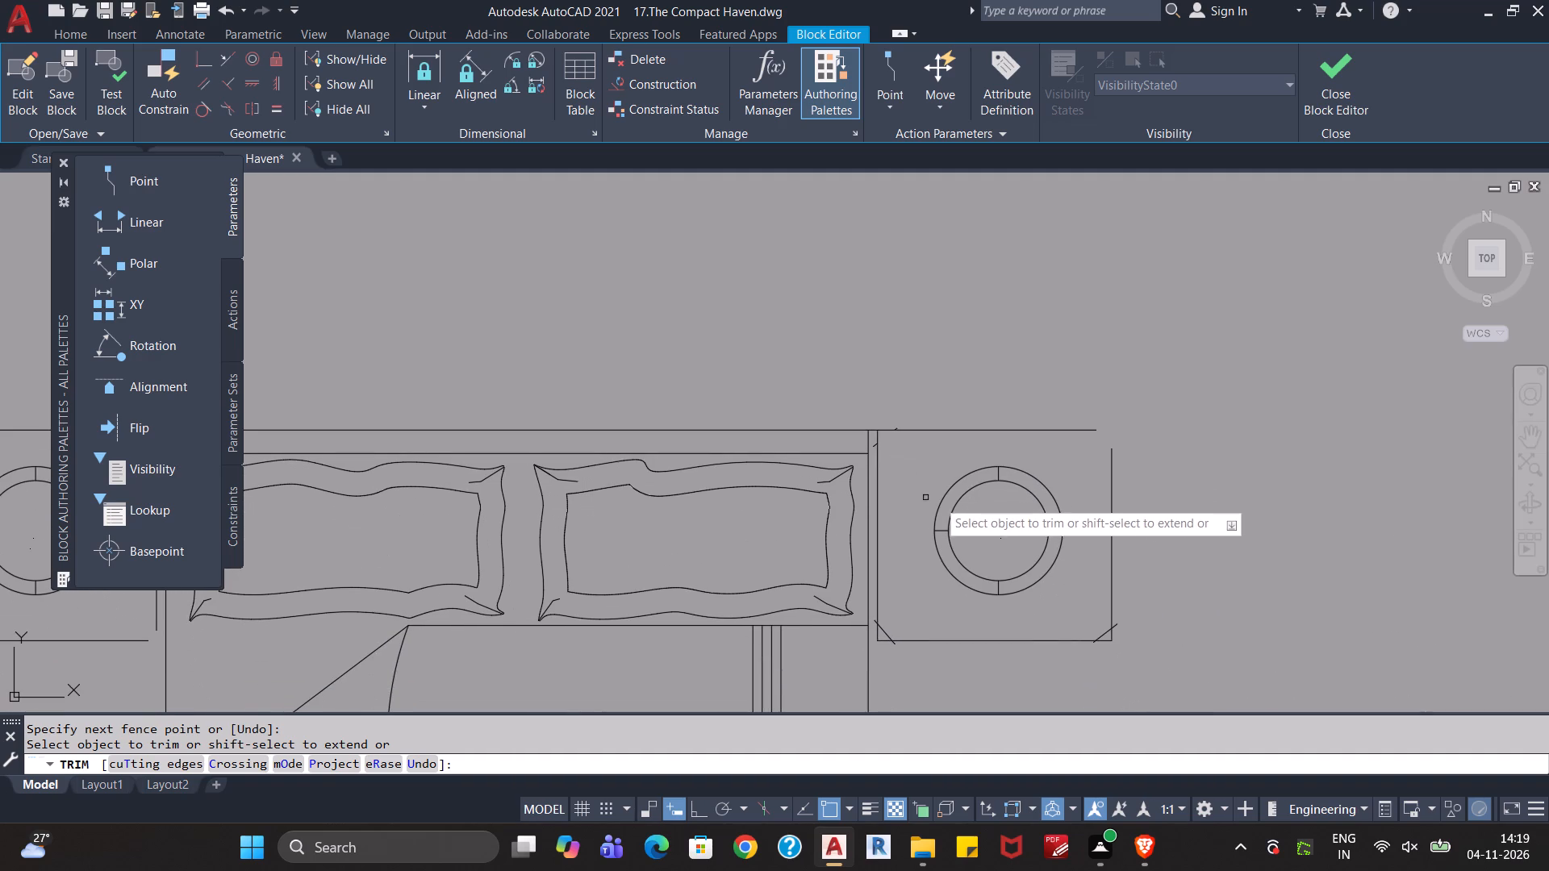
{"action": "scroll", "coordinate": [1115, 627], "scroll_direction": "up", "scroll_amount": 3}
{"action": "left_click", "coordinate": [1112, 646]}
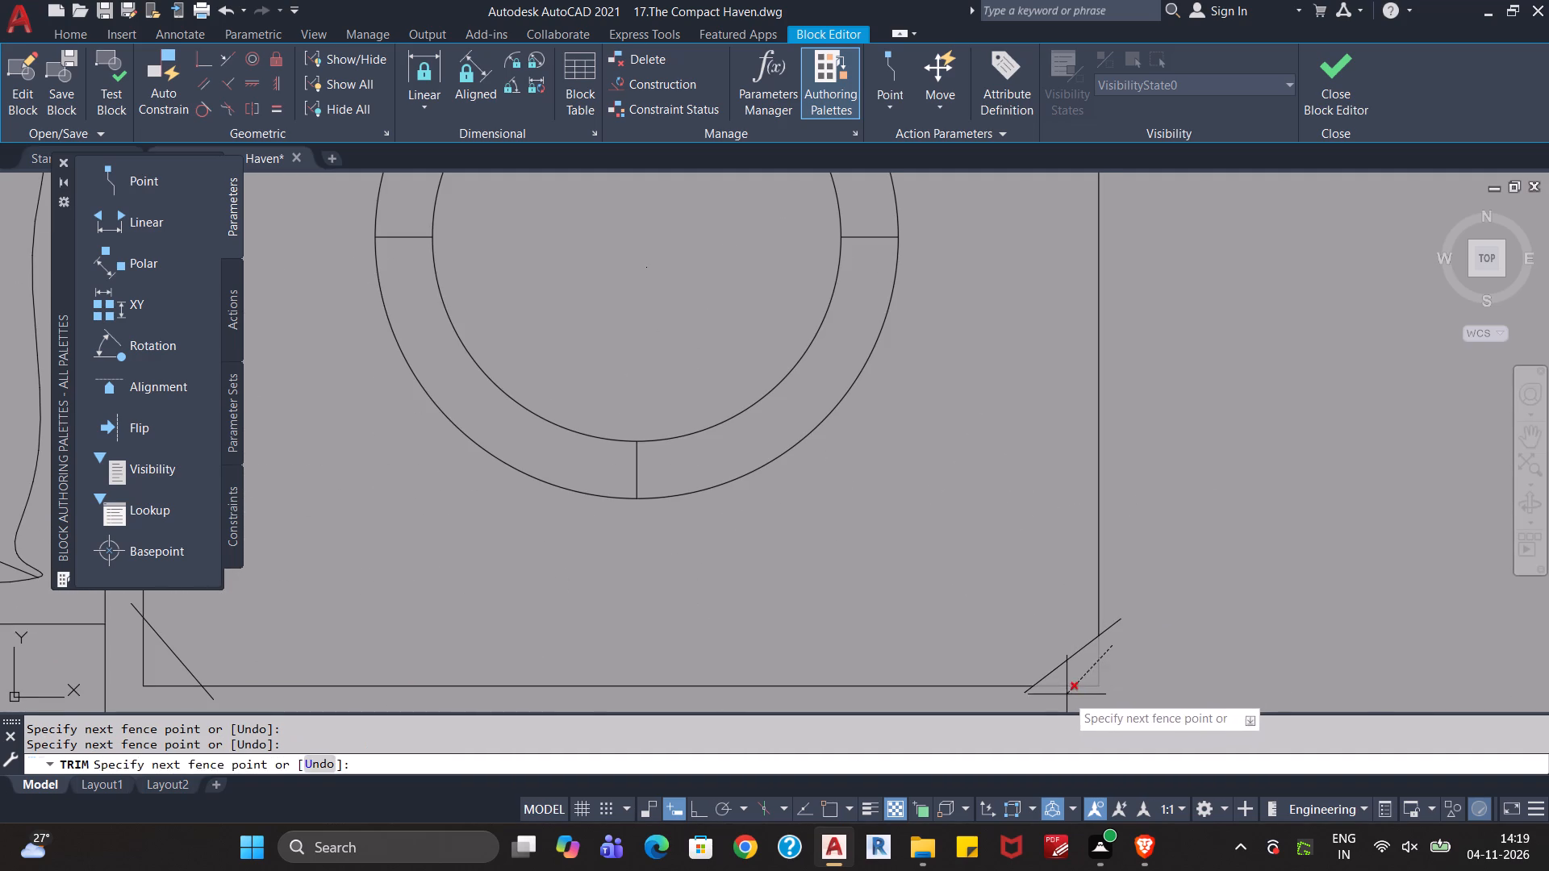
{"action": "left_click", "coordinate": [1065, 698]}
{"action": "left_click", "coordinate": [1065, 670]}
{"action": "left_click", "coordinate": [1060, 648]}
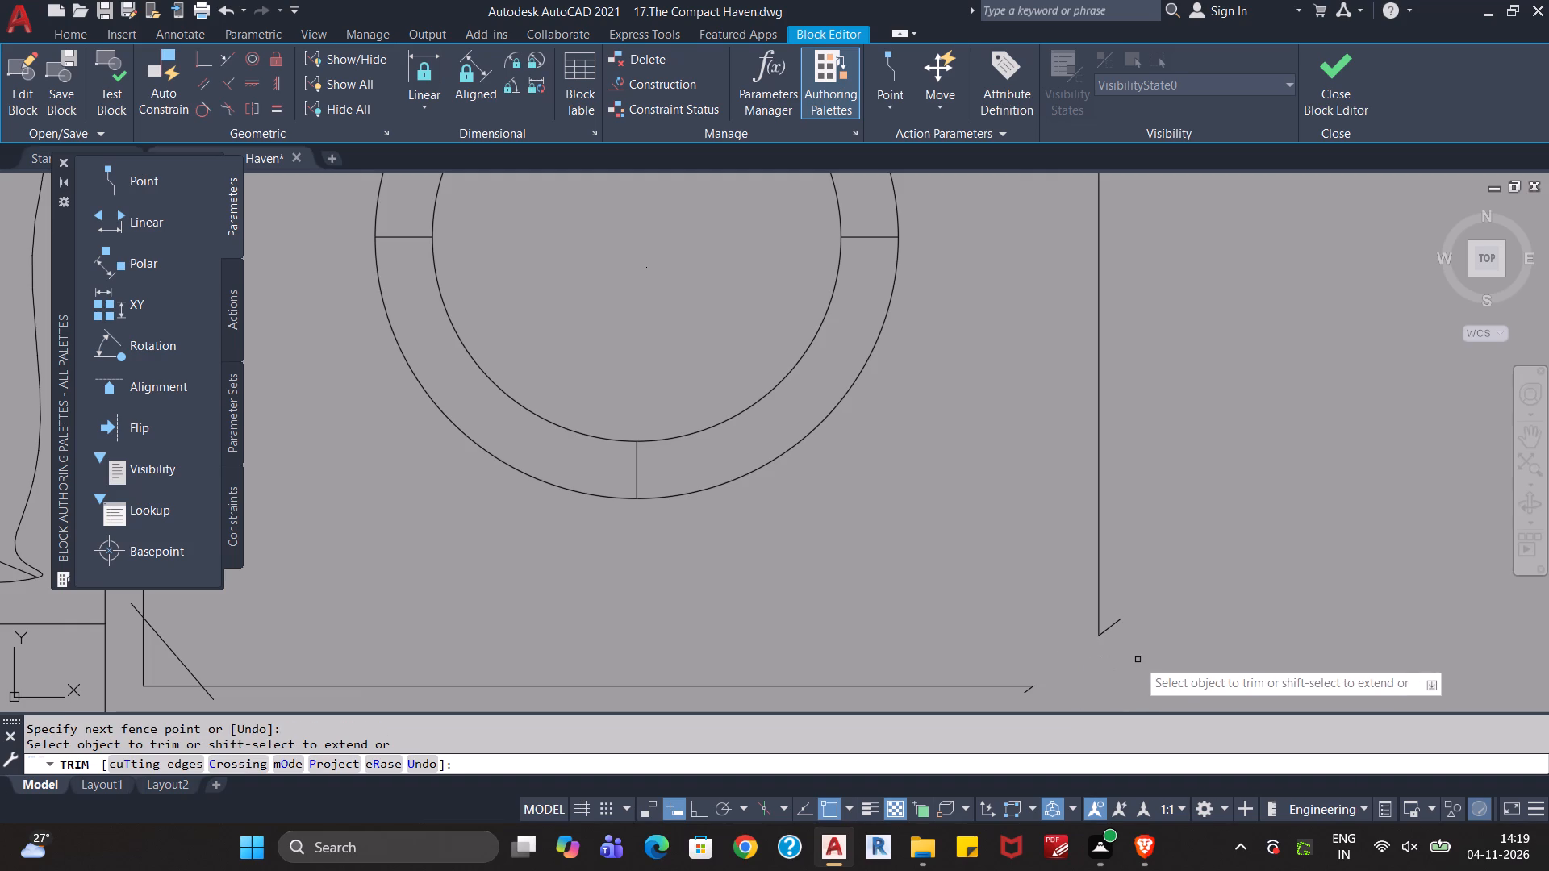
{"action": "left_click", "coordinate": [1123, 624]}
{"action": "left_click", "coordinate": [1120, 615]}
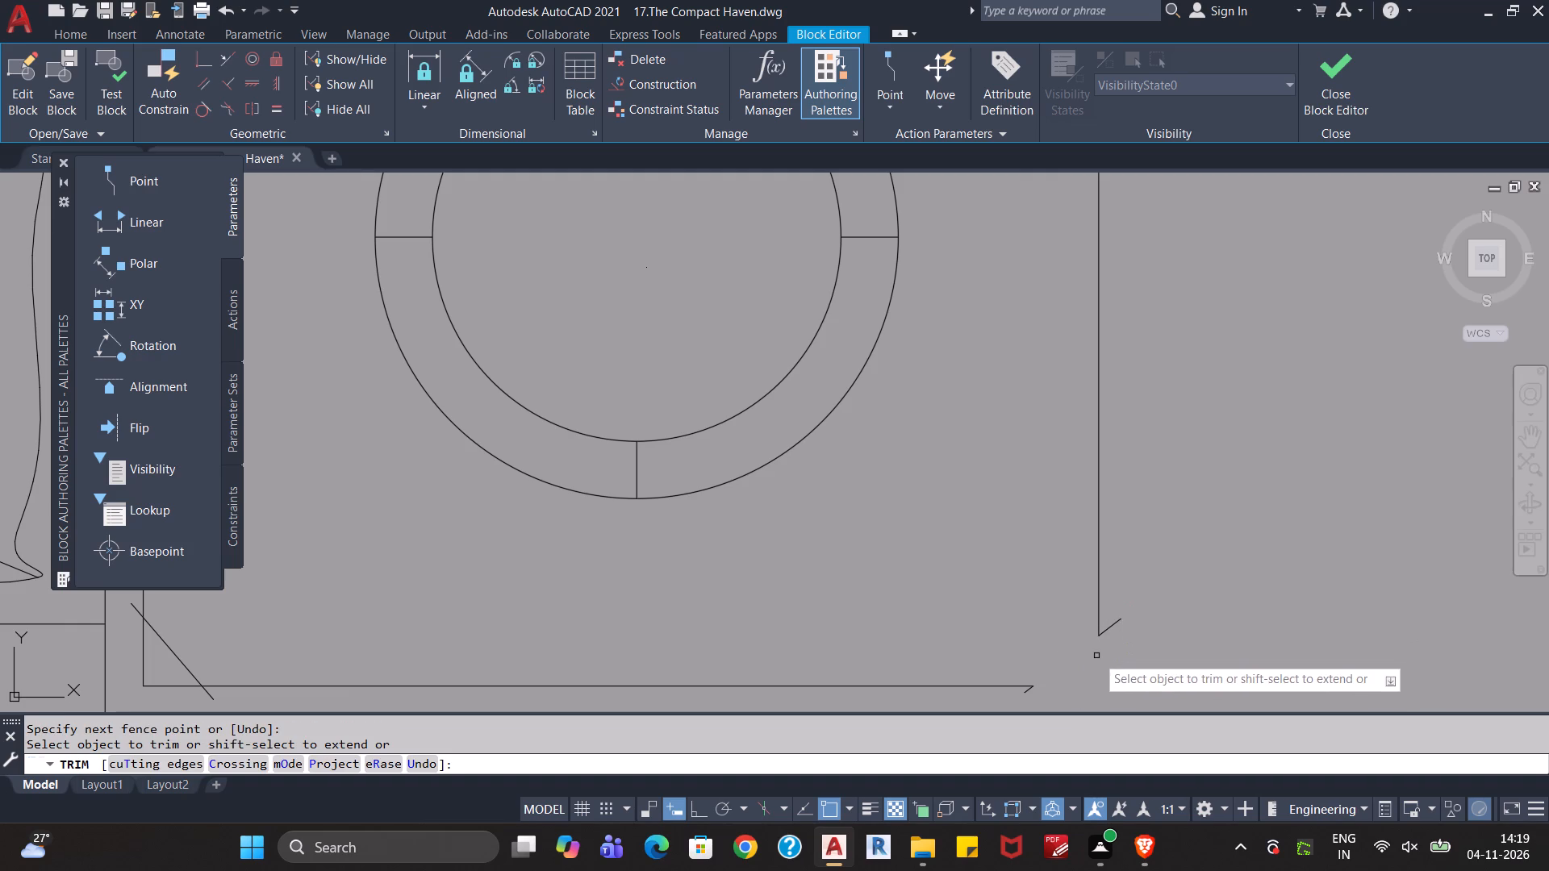
{"action": "left_click", "coordinate": [1117, 631]}
{"action": "left_click", "coordinate": [1111, 611]}
{"action": "scroll", "coordinate": [998, 701], "scroll_direction": "up", "scroll_amount": 3}
{"action": "left_click", "coordinate": [1112, 669]}
{"action": "scroll", "coordinate": [1057, 686], "scroll_direction": "down", "scroll_amount": 2}
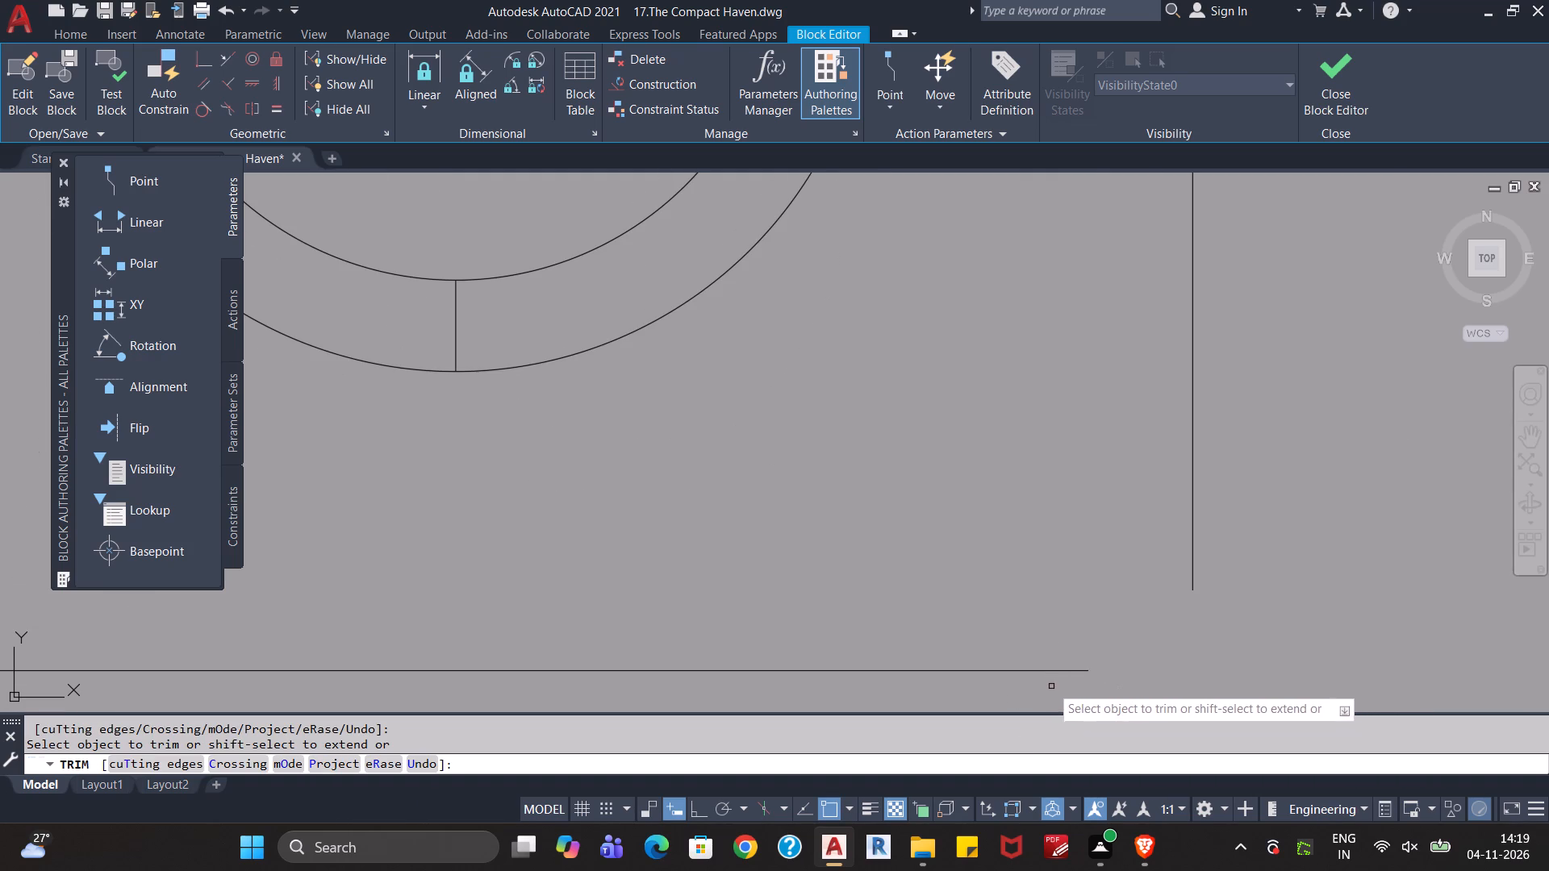
Trim the right nightstand's lower inner corner edges and remove the whole crossing diagonal with its stubs, leaving the corner open.
{"action": "middle_click_drag", "start_coordinate": [929, 575], "coordinate": [1271, 481]}
{"action": "scroll", "coordinate": [1267, 480], "scroll_direction": "down", "scroll_amount": 3}
{"action": "middle_click_drag", "start_coordinate": [1058, 536], "coordinate": [1065, 626]}
{"action": "scroll", "coordinate": [993, 627], "scroll_direction": "up", "scroll_amount": 2}
{"action": "left_click", "coordinate": [979, 570]}
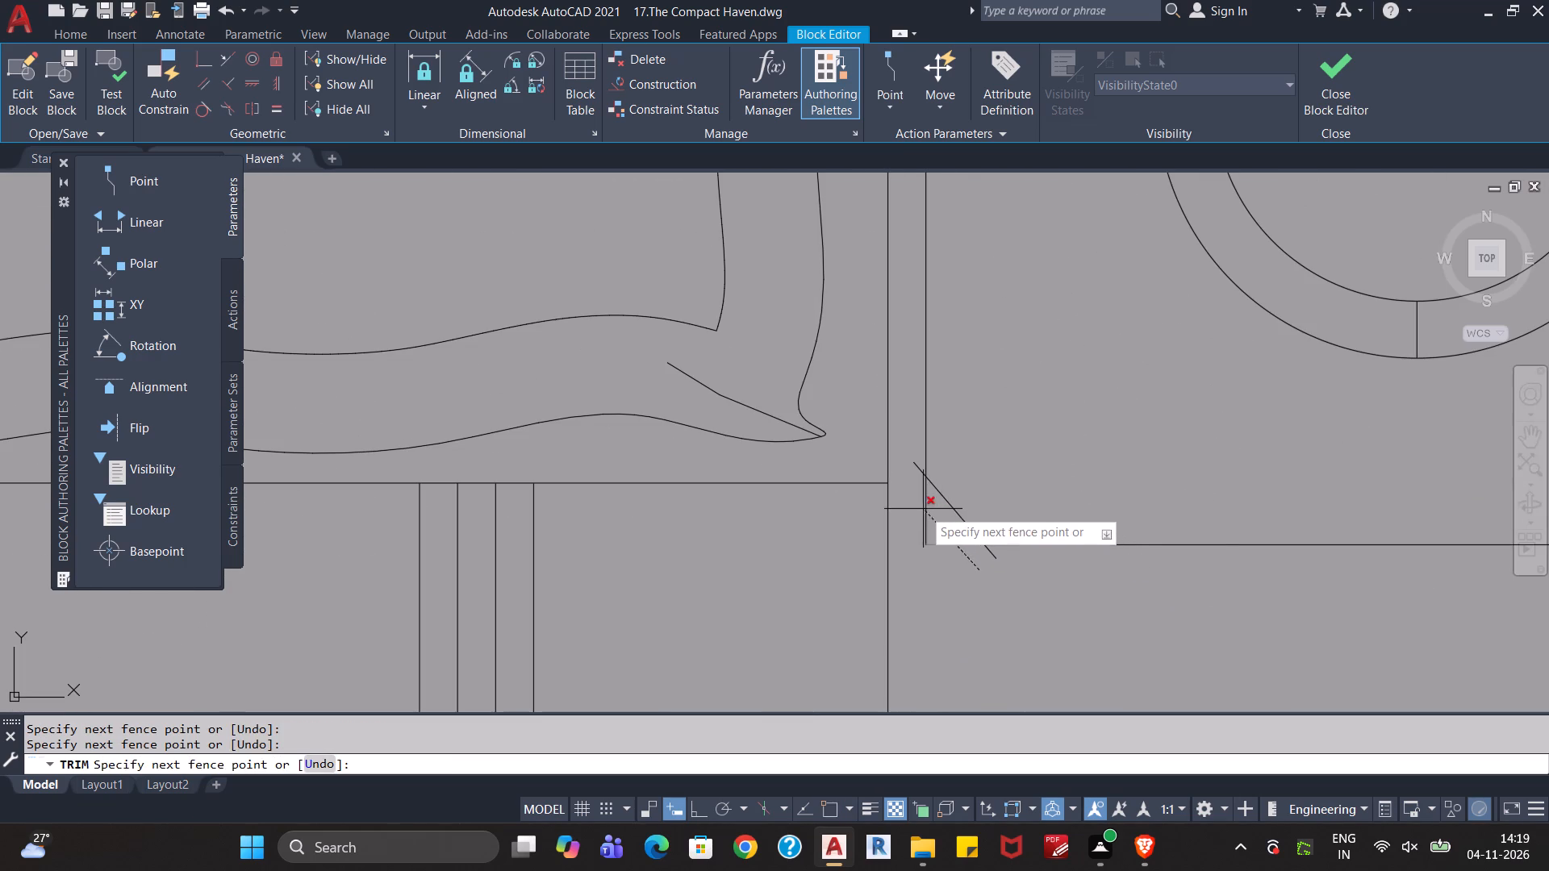
{"action": "left_click", "coordinate": [923, 509]}
{"action": "left_click", "coordinate": [920, 468]}
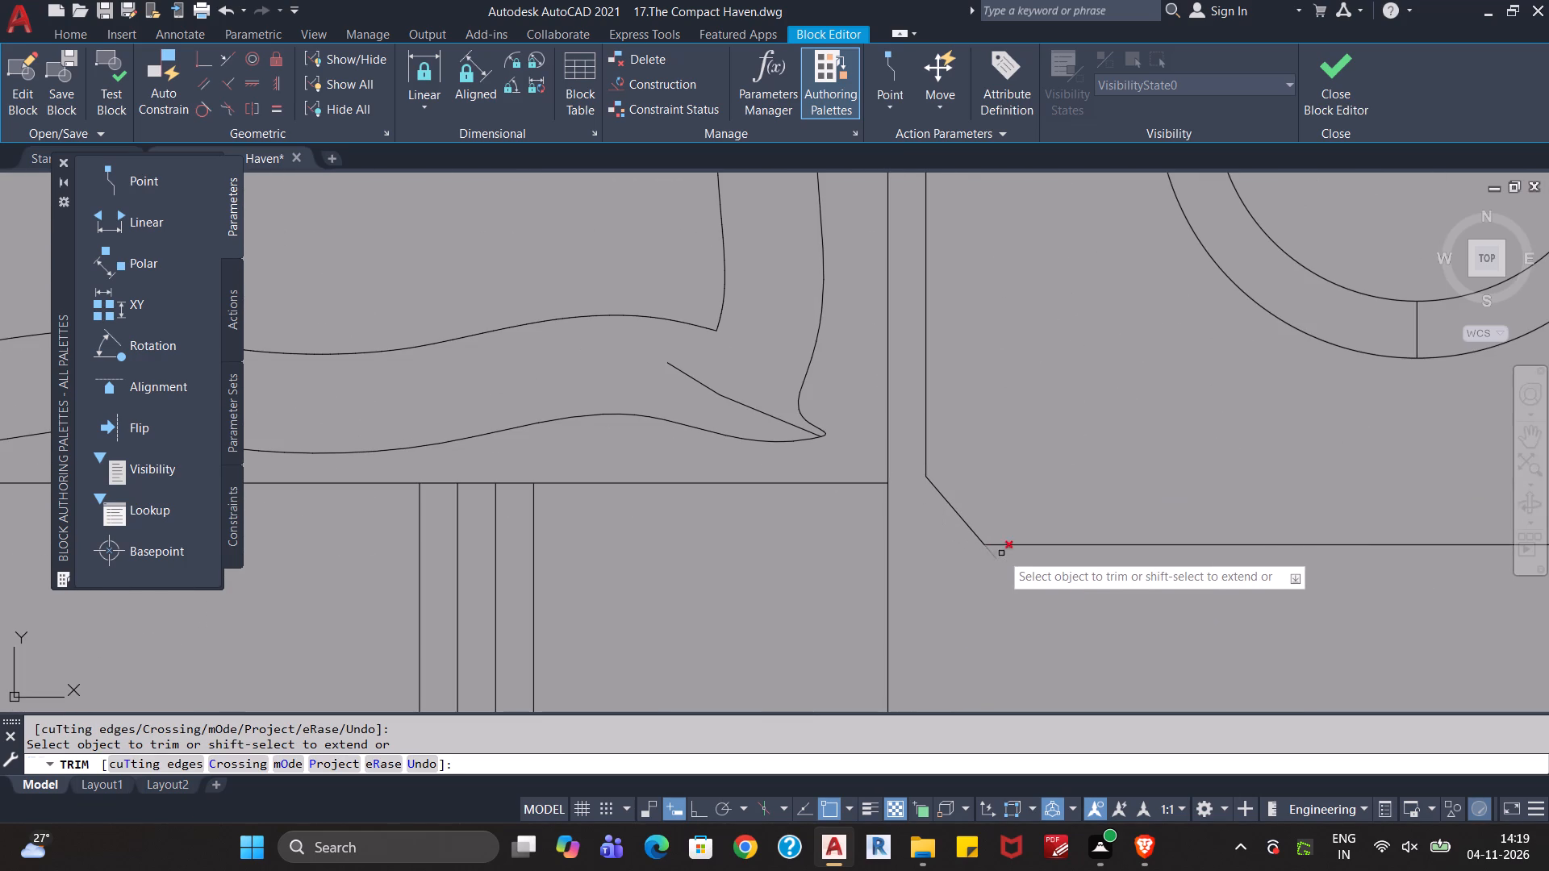
{"action": "left_click", "coordinate": [996, 558]}
{"action": "left_click_drag", "start_coordinate": [989, 504], "coordinate": [975, 512]}
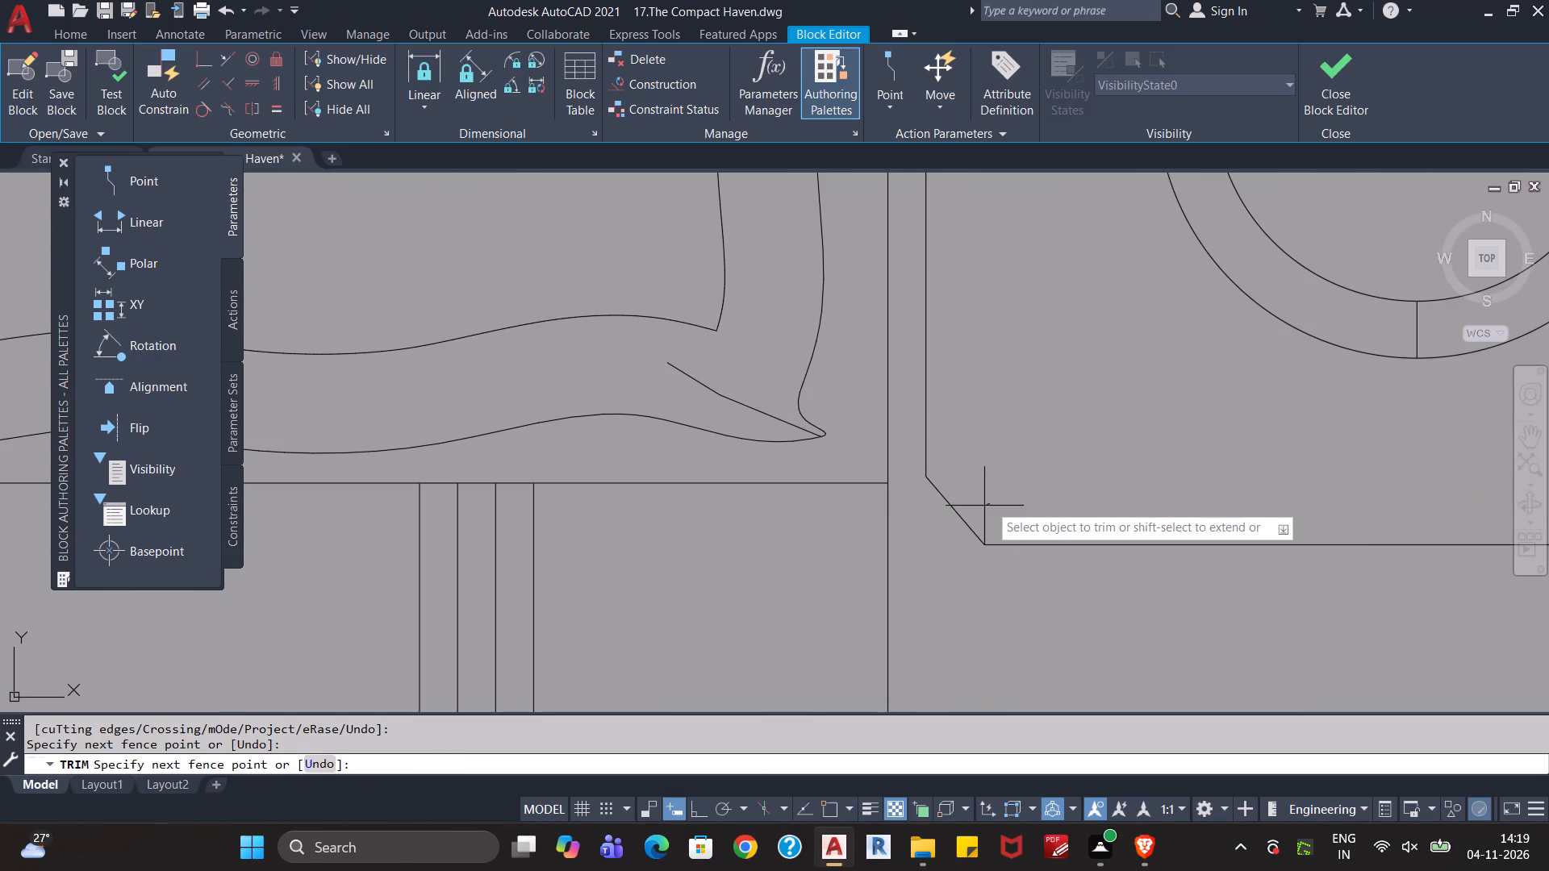
{"action": "left_click_drag", "start_coordinate": [975, 512], "coordinate": [973, 515]}
{"action": "left_click", "coordinate": [949, 544]}
{"action": "left_click", "coordinate": [993, 498]}
{"action": "scroll", "coordinate": [1001, 511], "scroll_direction": "down", "scroll_amount": 1}
{"action": "scroll", "coordinate": [1040, 580], "scroll_direction": "down", "scroll_amount": 2}
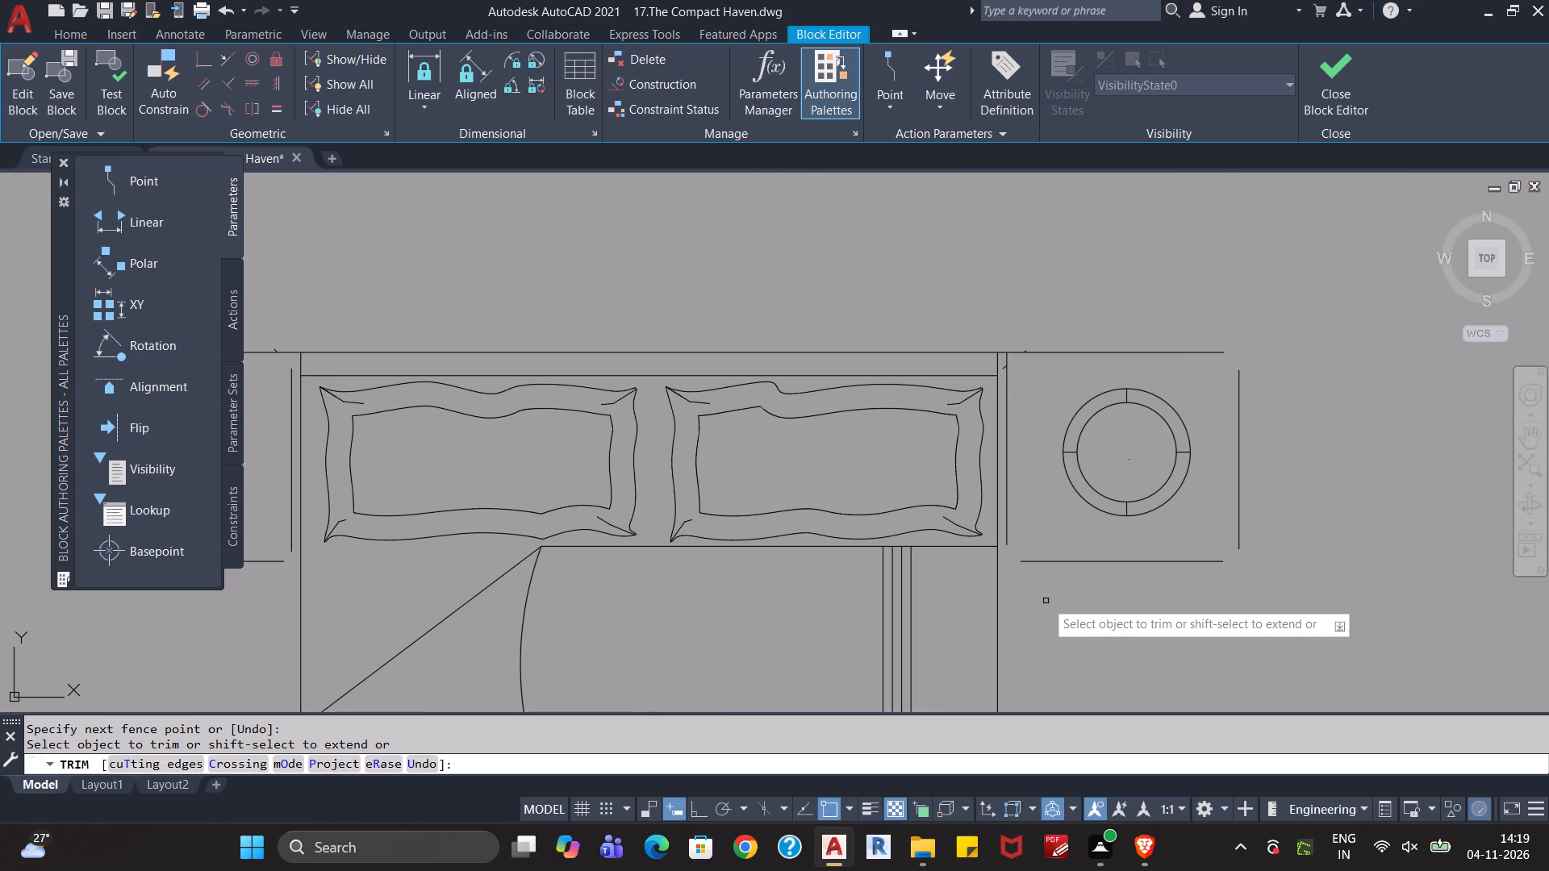
Remove the two leftover diagonal stubs at the left nightstand's upper outer corner with Trim.
{"action": "middle_click_drag", "start_coordinate": [1046, 601], "coordinate": [1301, 607]}
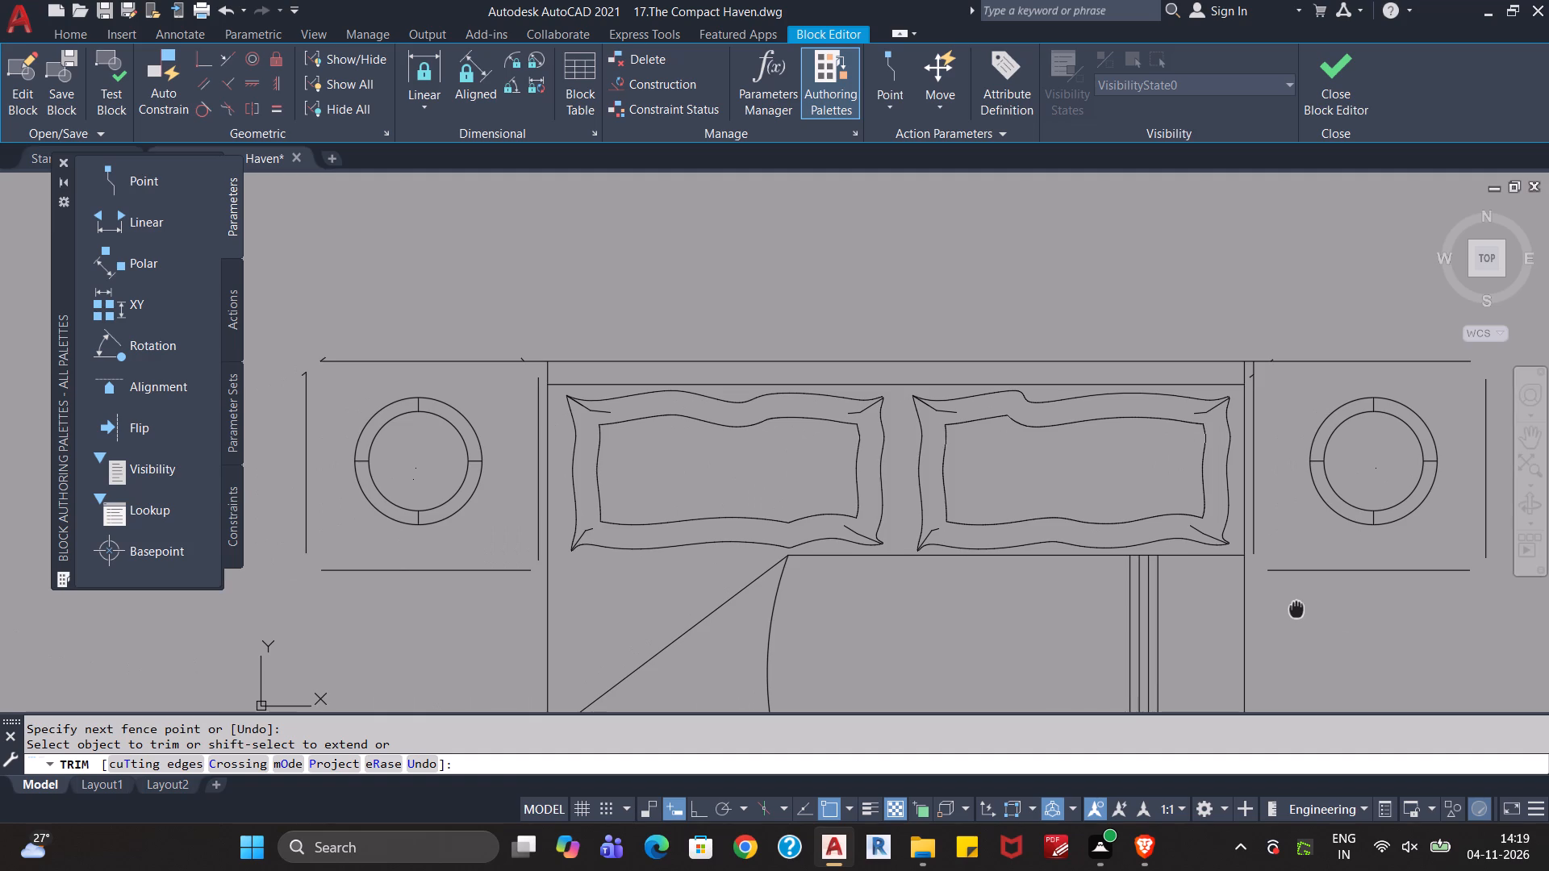
{"action": "middle_click_drag", "start_coordinate": [1301, 607], "coordinate": [1288, 613]}
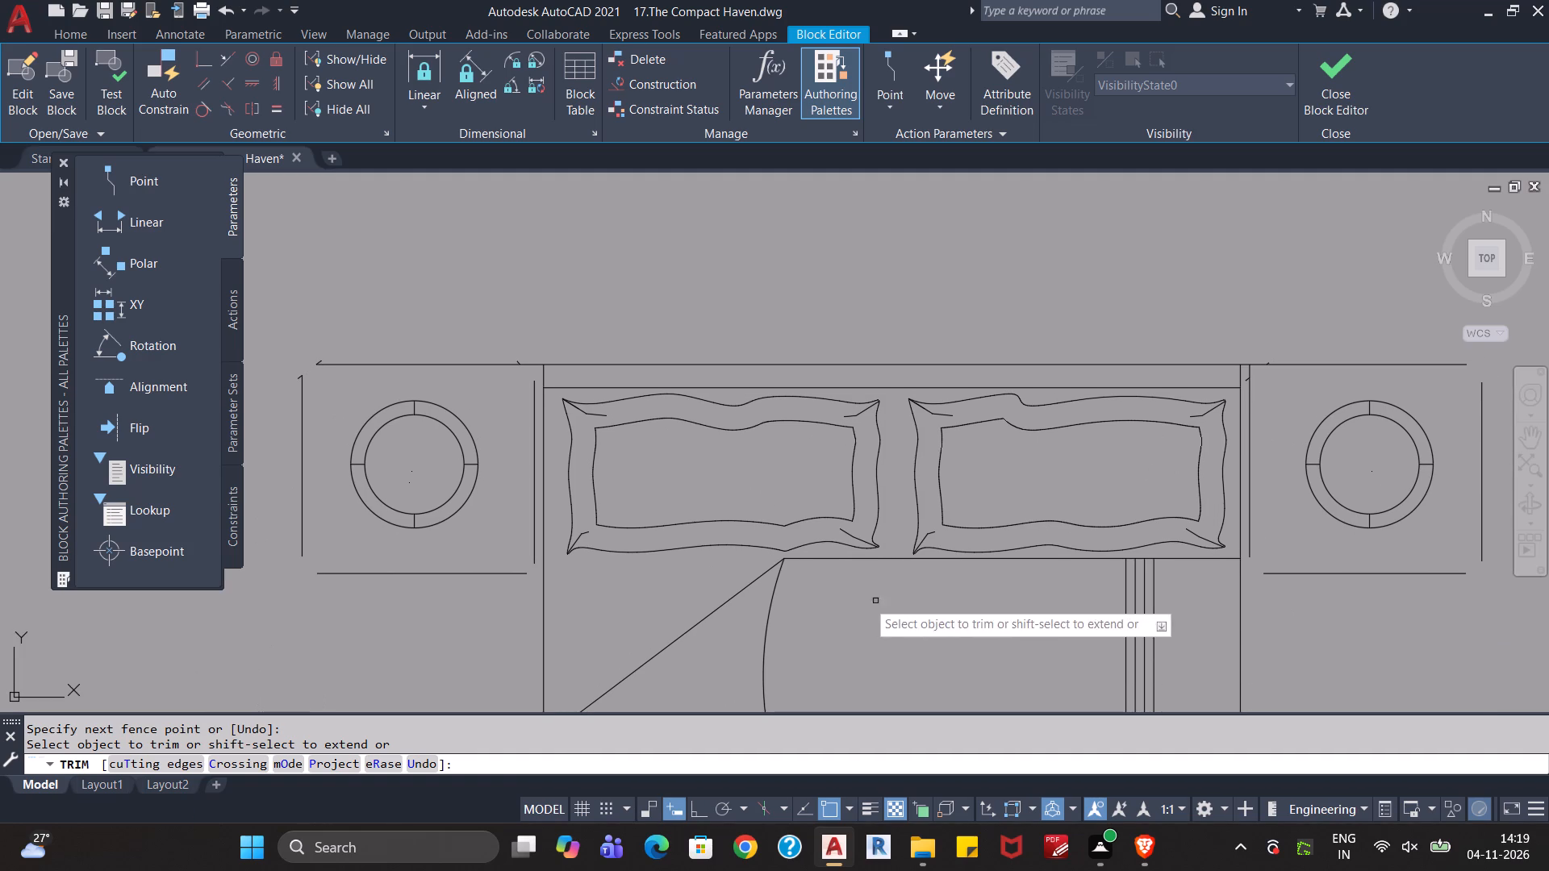
{"action": "middle_click_drag", "start_coordinate": [354, 400], "coordinate": [569, 543]}
{"action": "scroll", "coordinate": [531, 515], "scroll_direction": "up", "scroll_amount": 4}
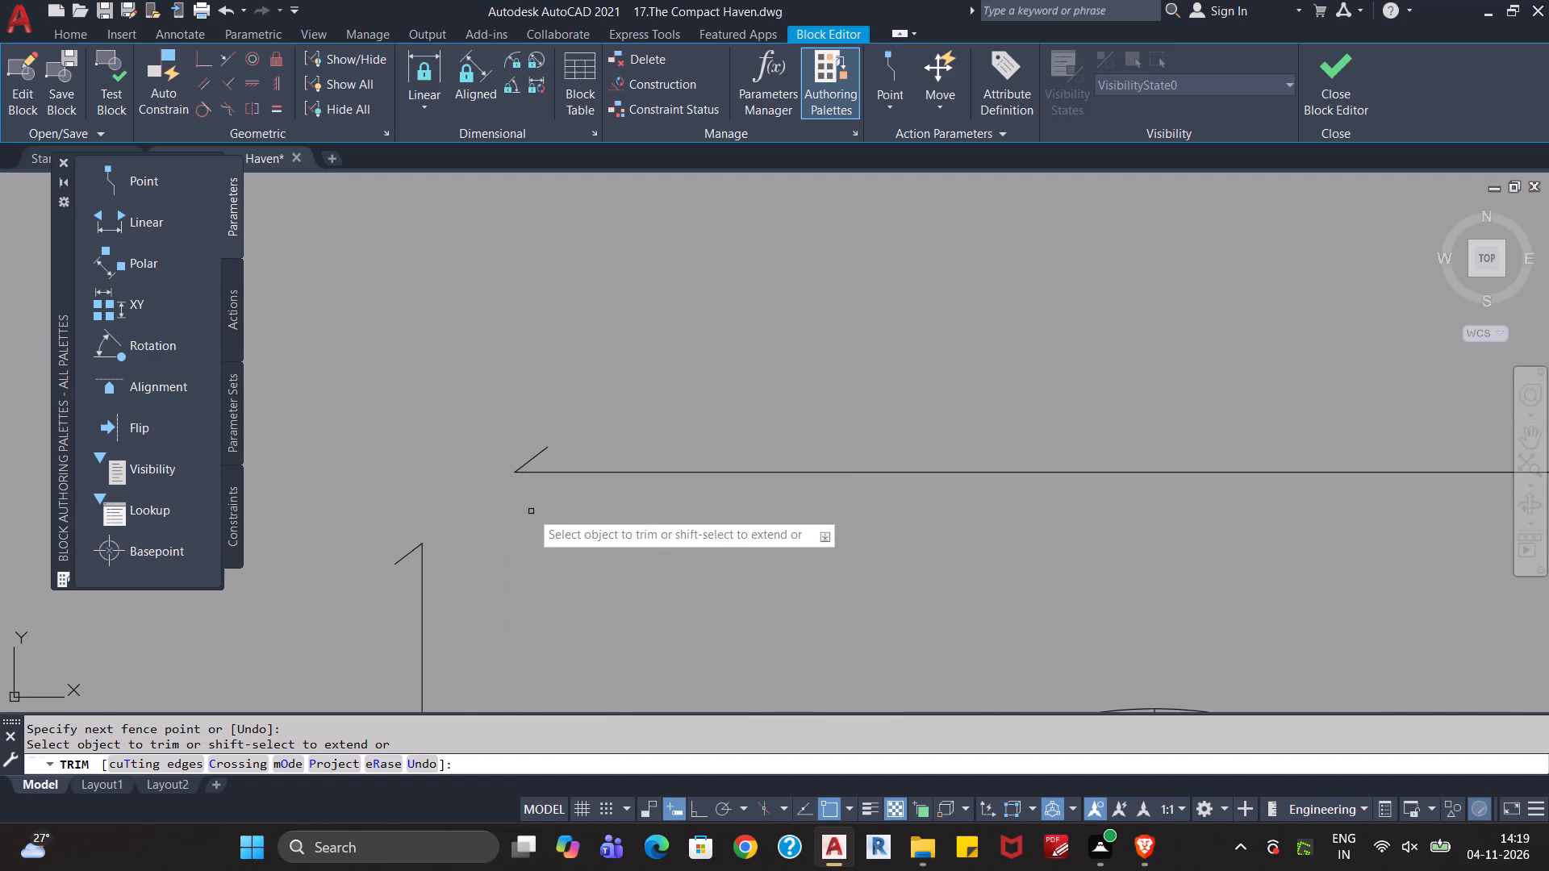
{"action": "left_click", "coordinate": [541, 456]}
{"action": "left_click", "coordinate": [400, 565]}
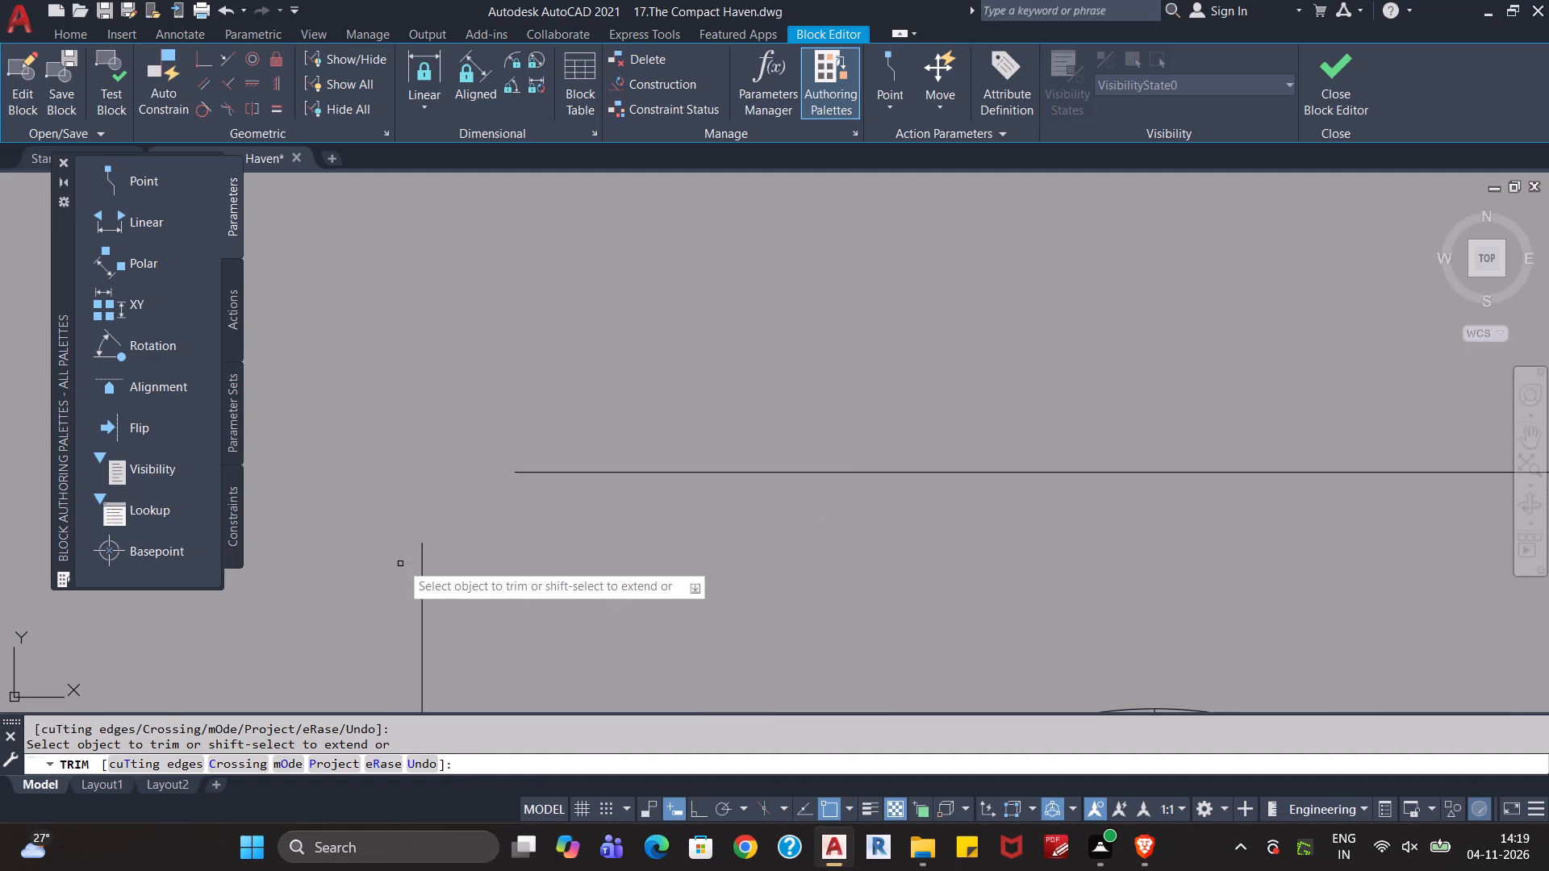
{"action": "key", "text": "Escape"}
{"action": "key", "text": "Escape"}
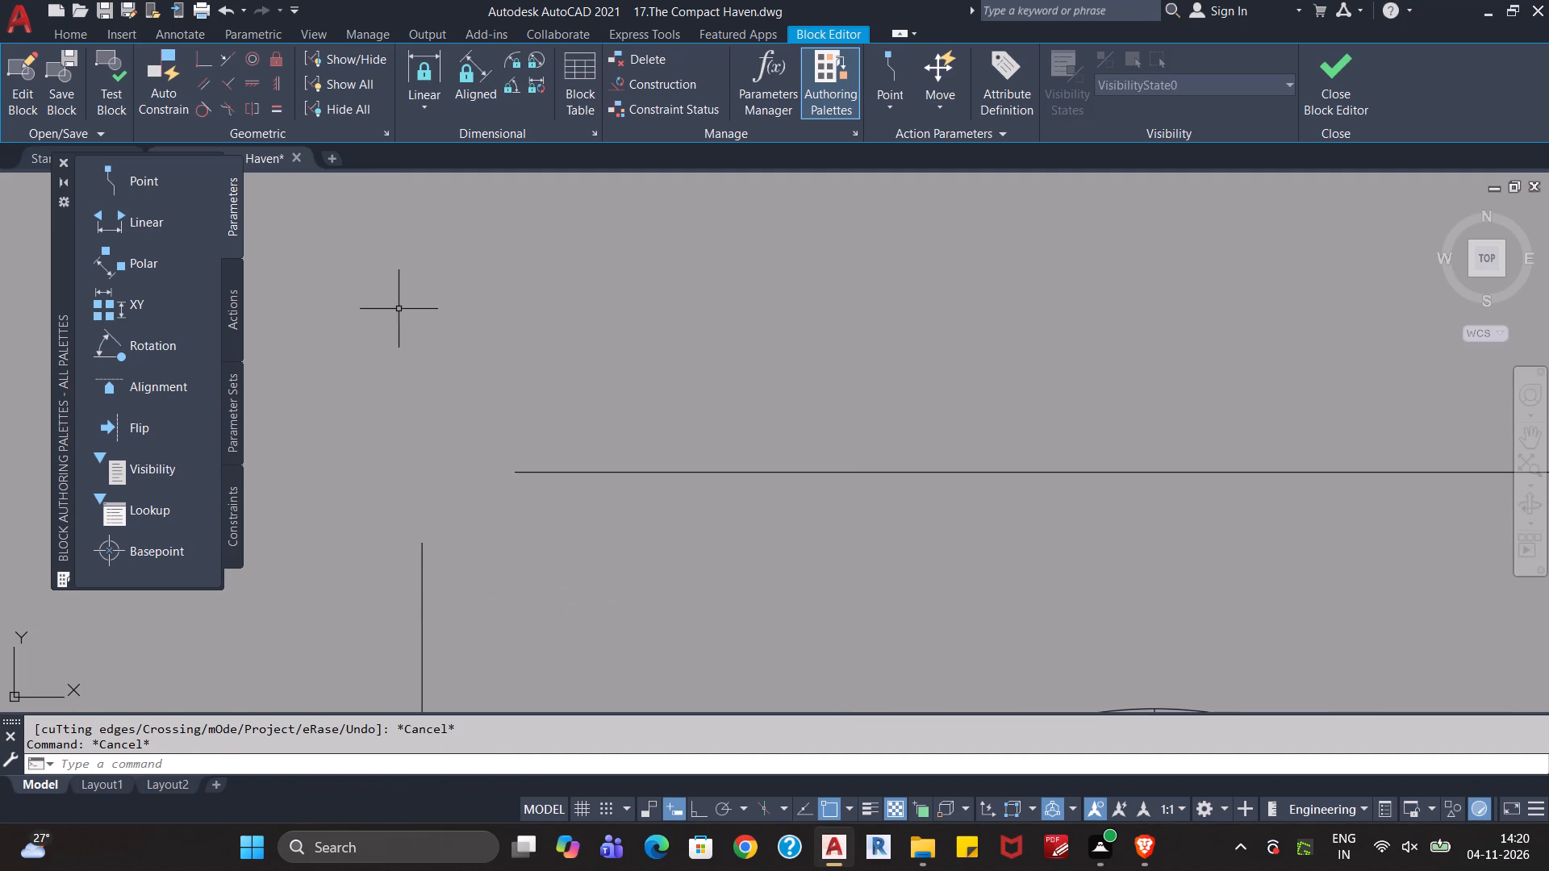
Round the left nightstand's upper outer corner with a Blend Curves spline joining its outer side edge to its top edge.
{"action": "left_click", "coordinate": [62, 34]}
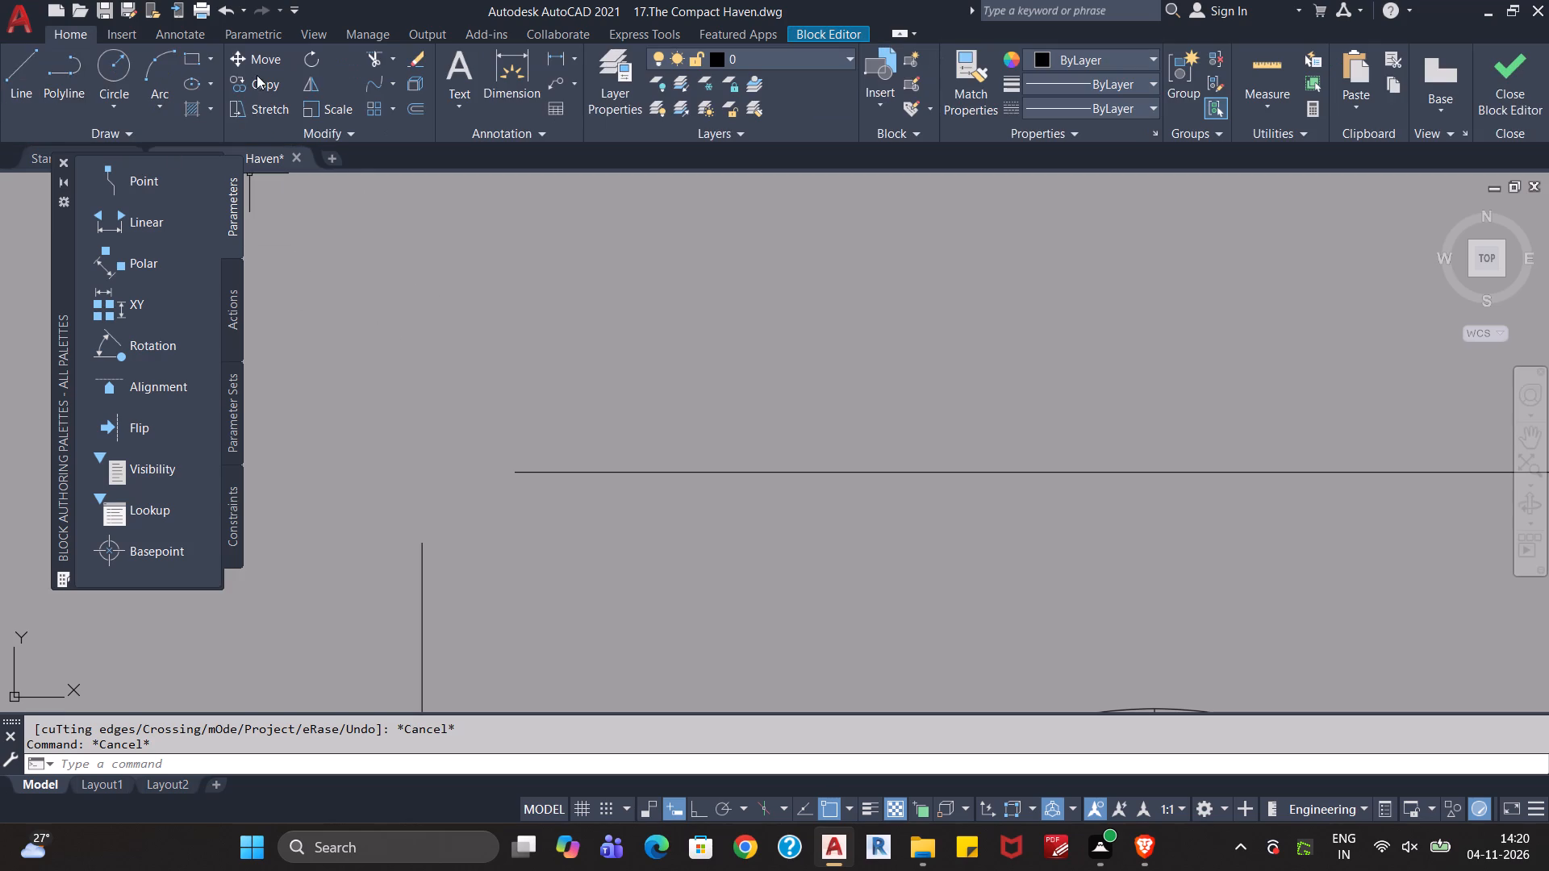
{"action": "left_click", "coordinate": [367, 85]}
{"action": "left_click", "coordinate": [424, 562]}
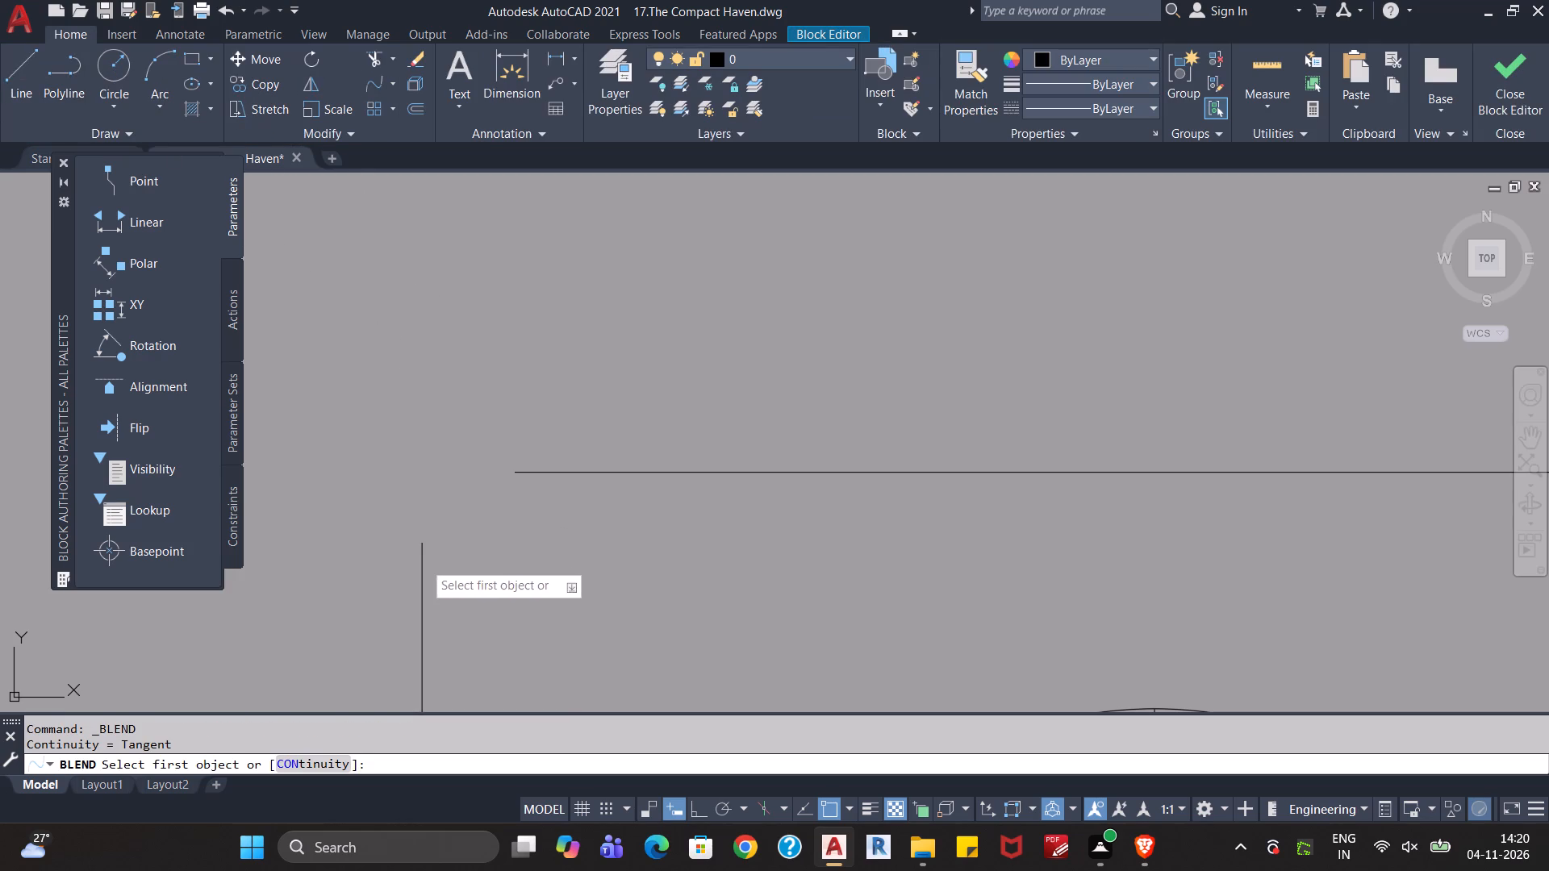
{"action": "left_click", "coordinate": [540, 473]}
{"action": "scroll", "coordinate": [546, 517], "scroll_direction": "down", "scroll_amount": 3}
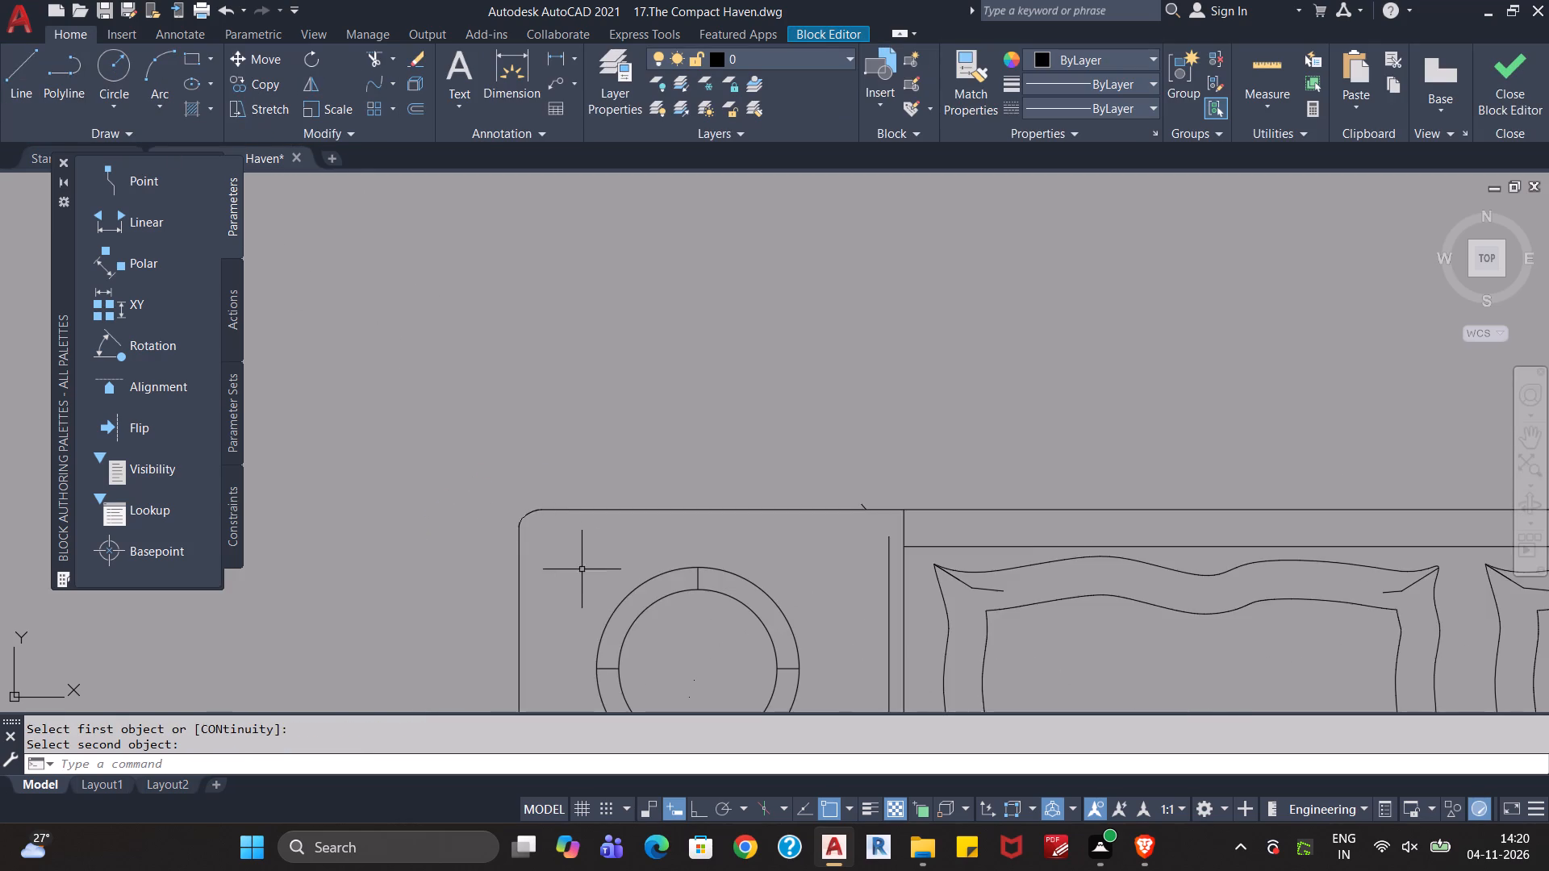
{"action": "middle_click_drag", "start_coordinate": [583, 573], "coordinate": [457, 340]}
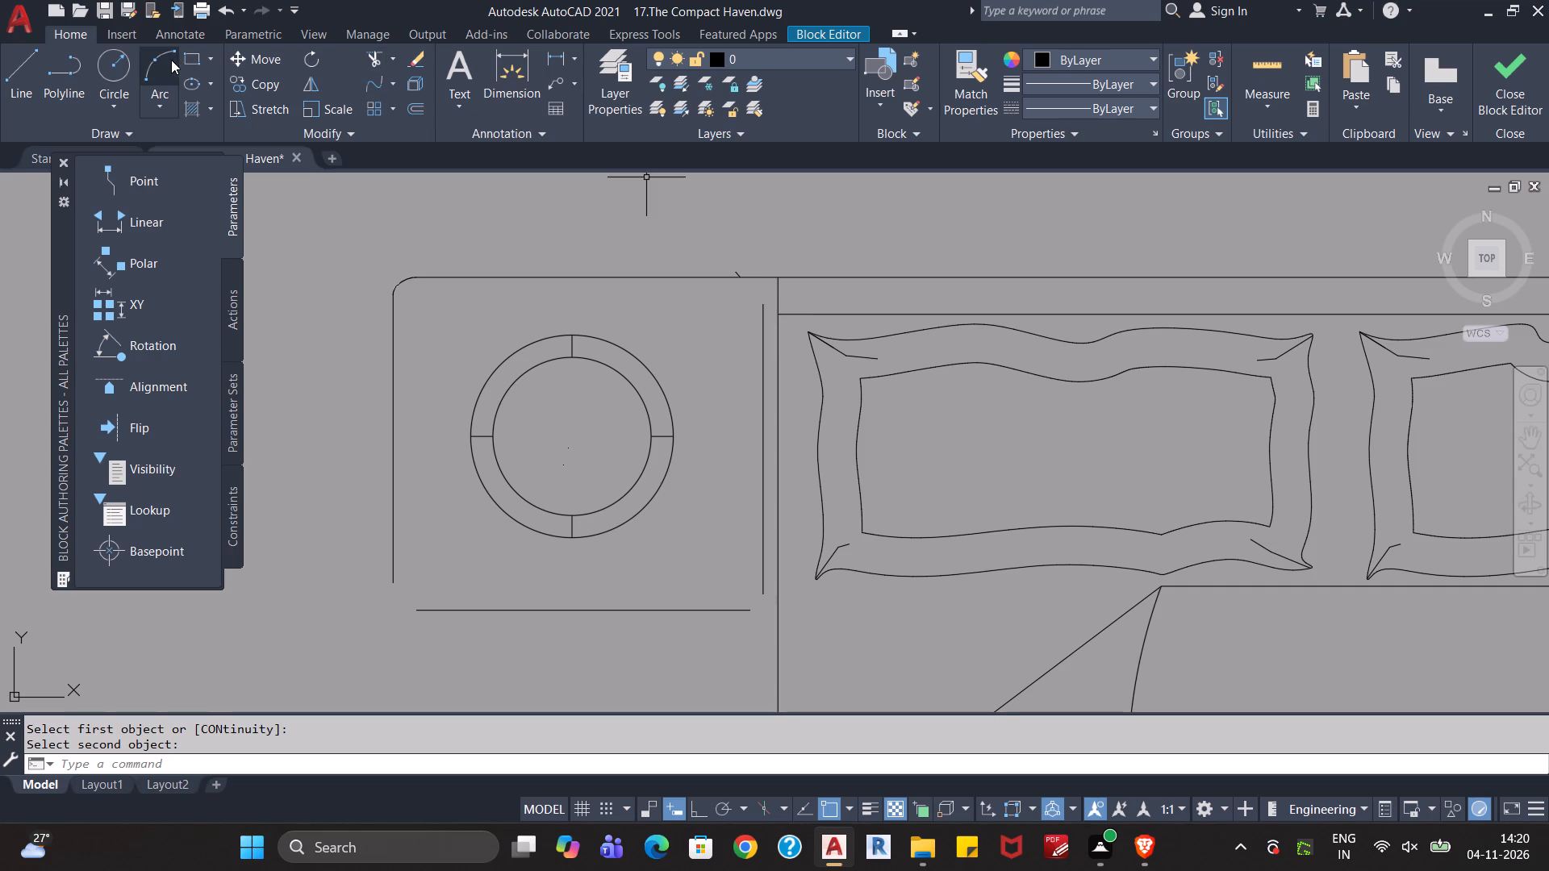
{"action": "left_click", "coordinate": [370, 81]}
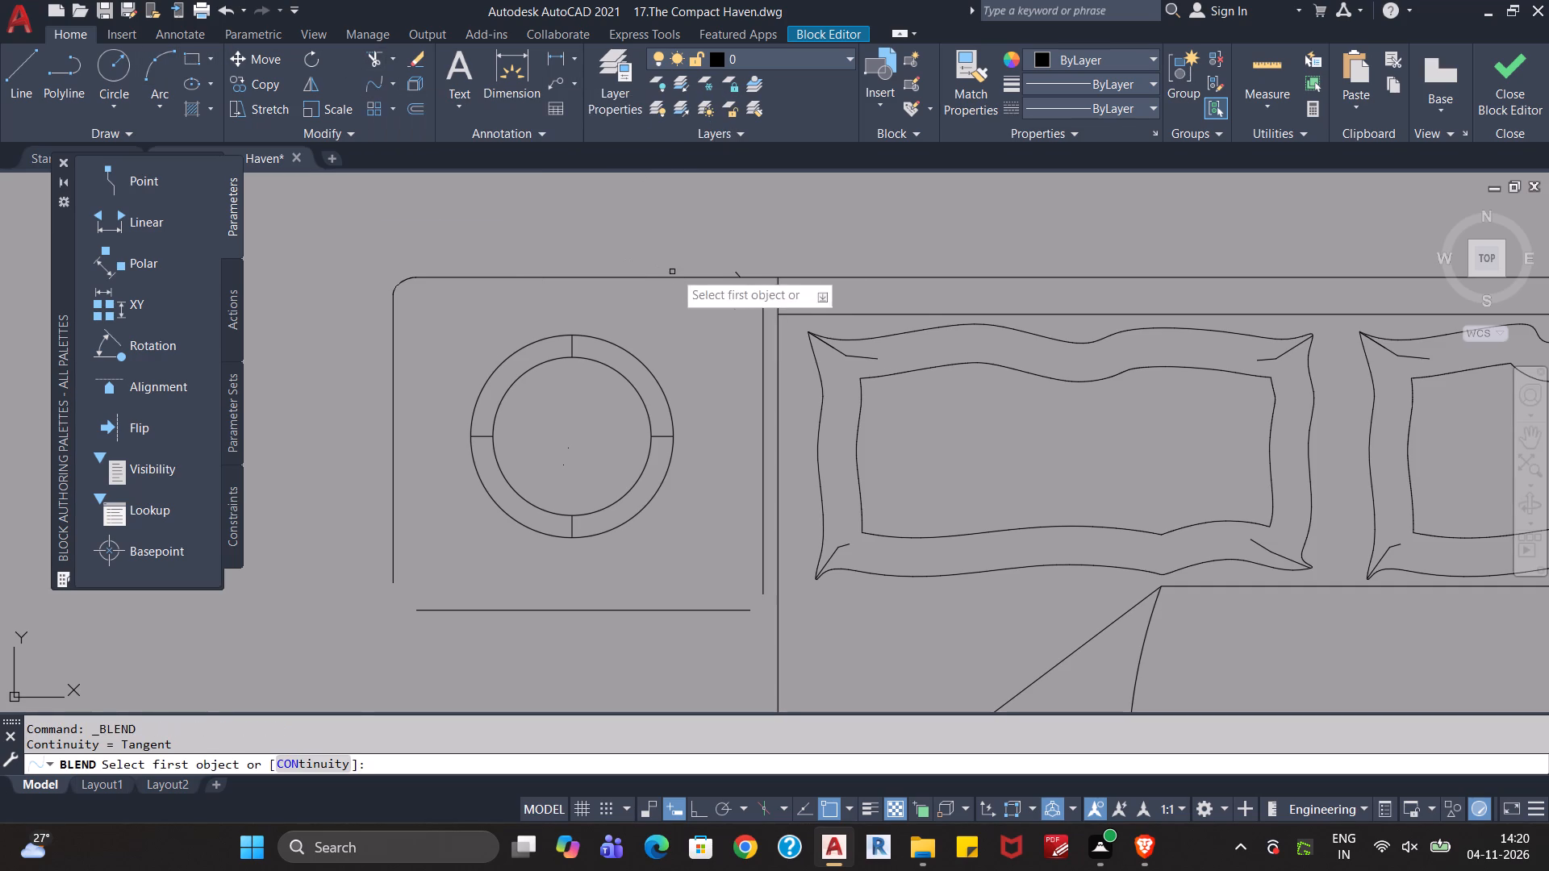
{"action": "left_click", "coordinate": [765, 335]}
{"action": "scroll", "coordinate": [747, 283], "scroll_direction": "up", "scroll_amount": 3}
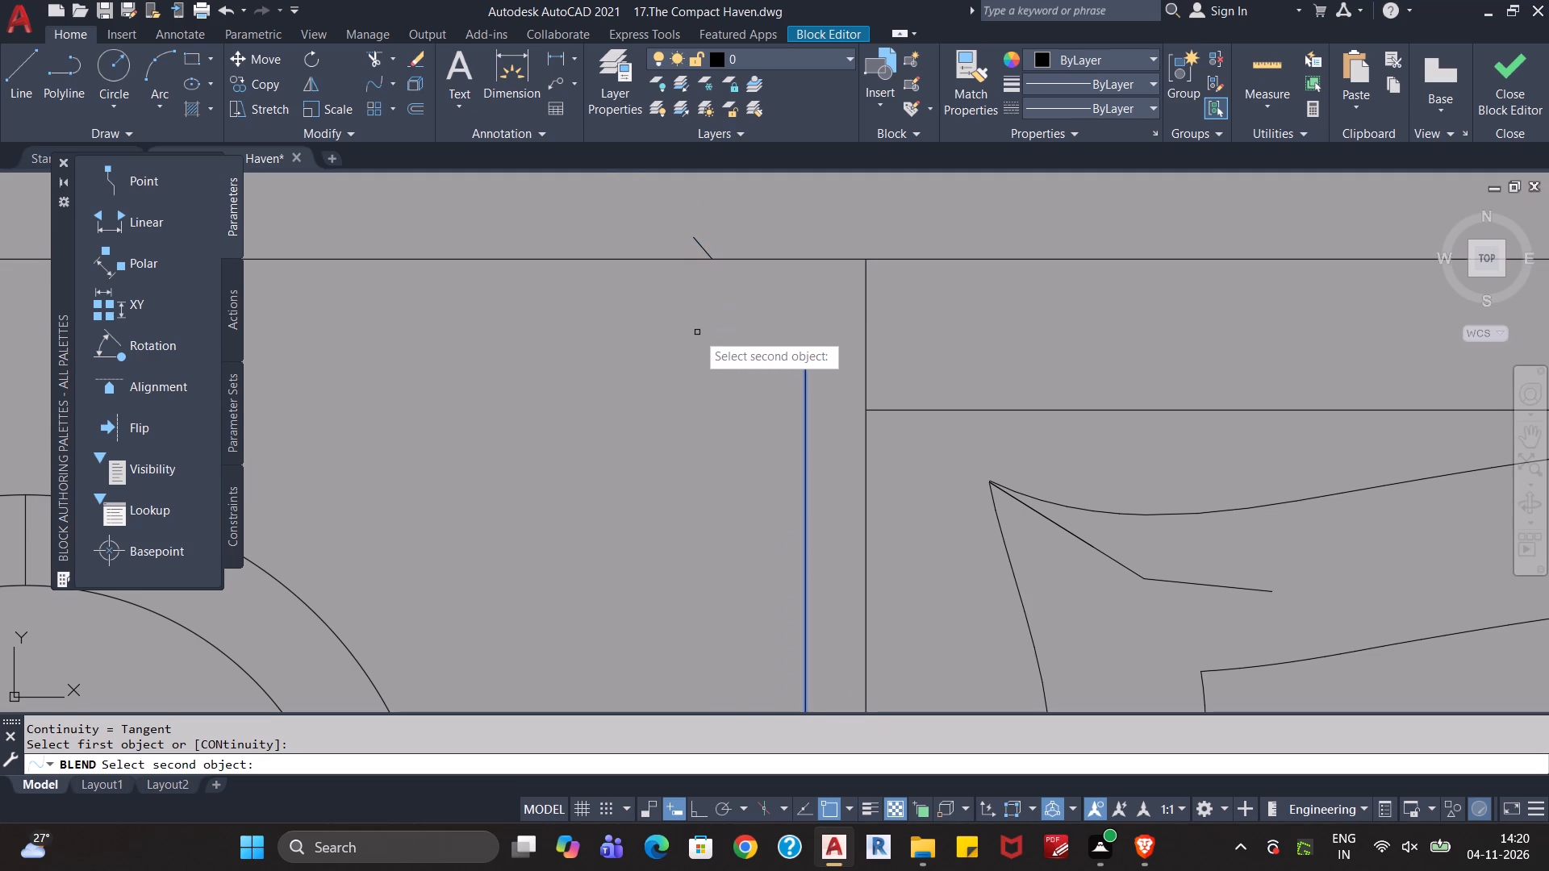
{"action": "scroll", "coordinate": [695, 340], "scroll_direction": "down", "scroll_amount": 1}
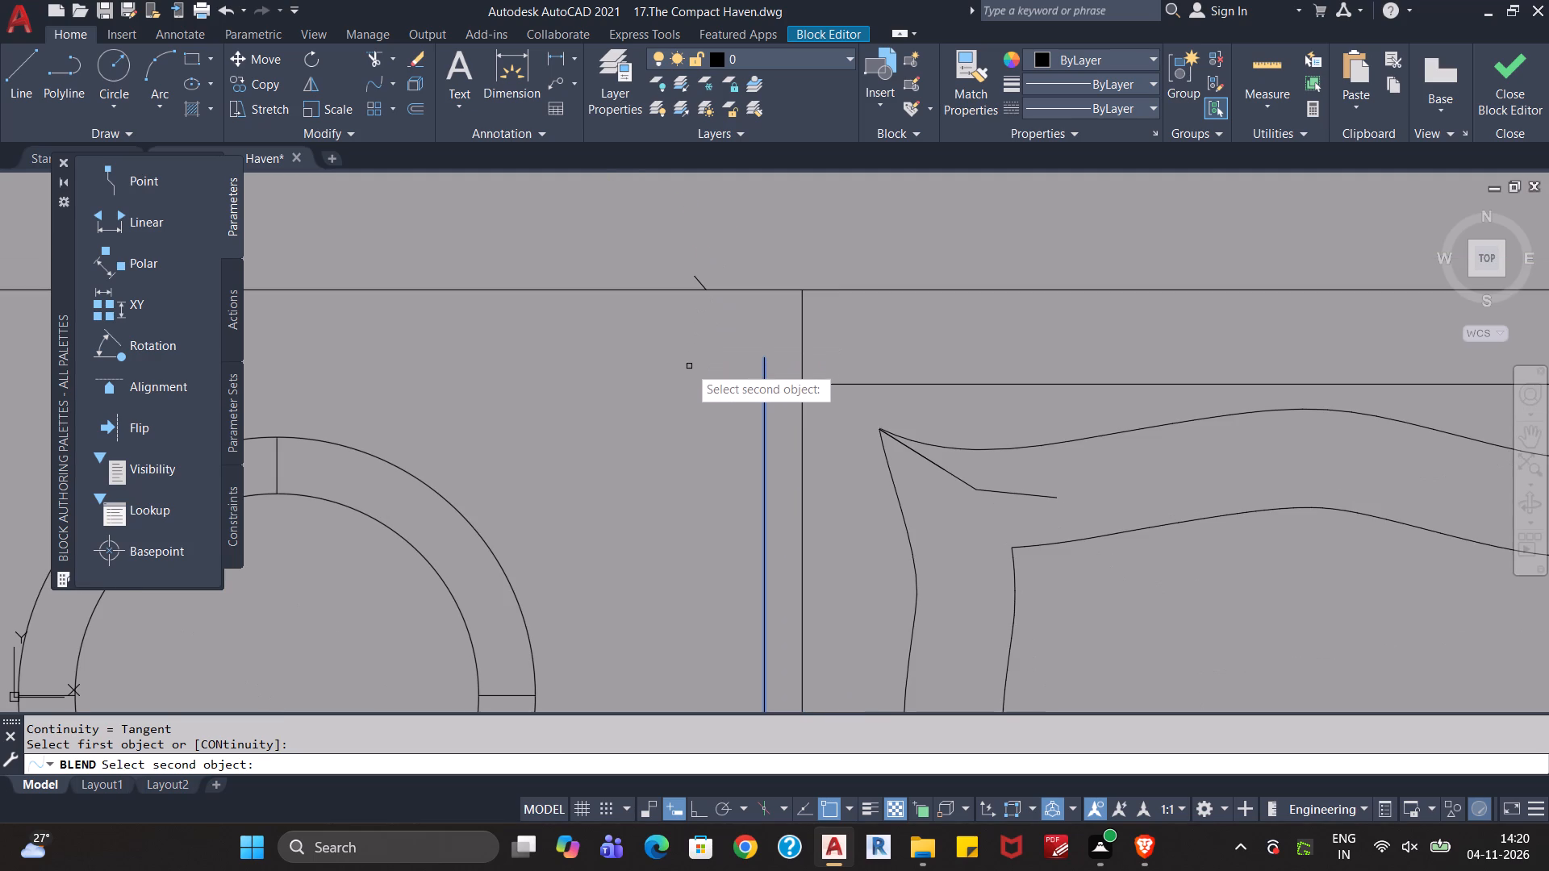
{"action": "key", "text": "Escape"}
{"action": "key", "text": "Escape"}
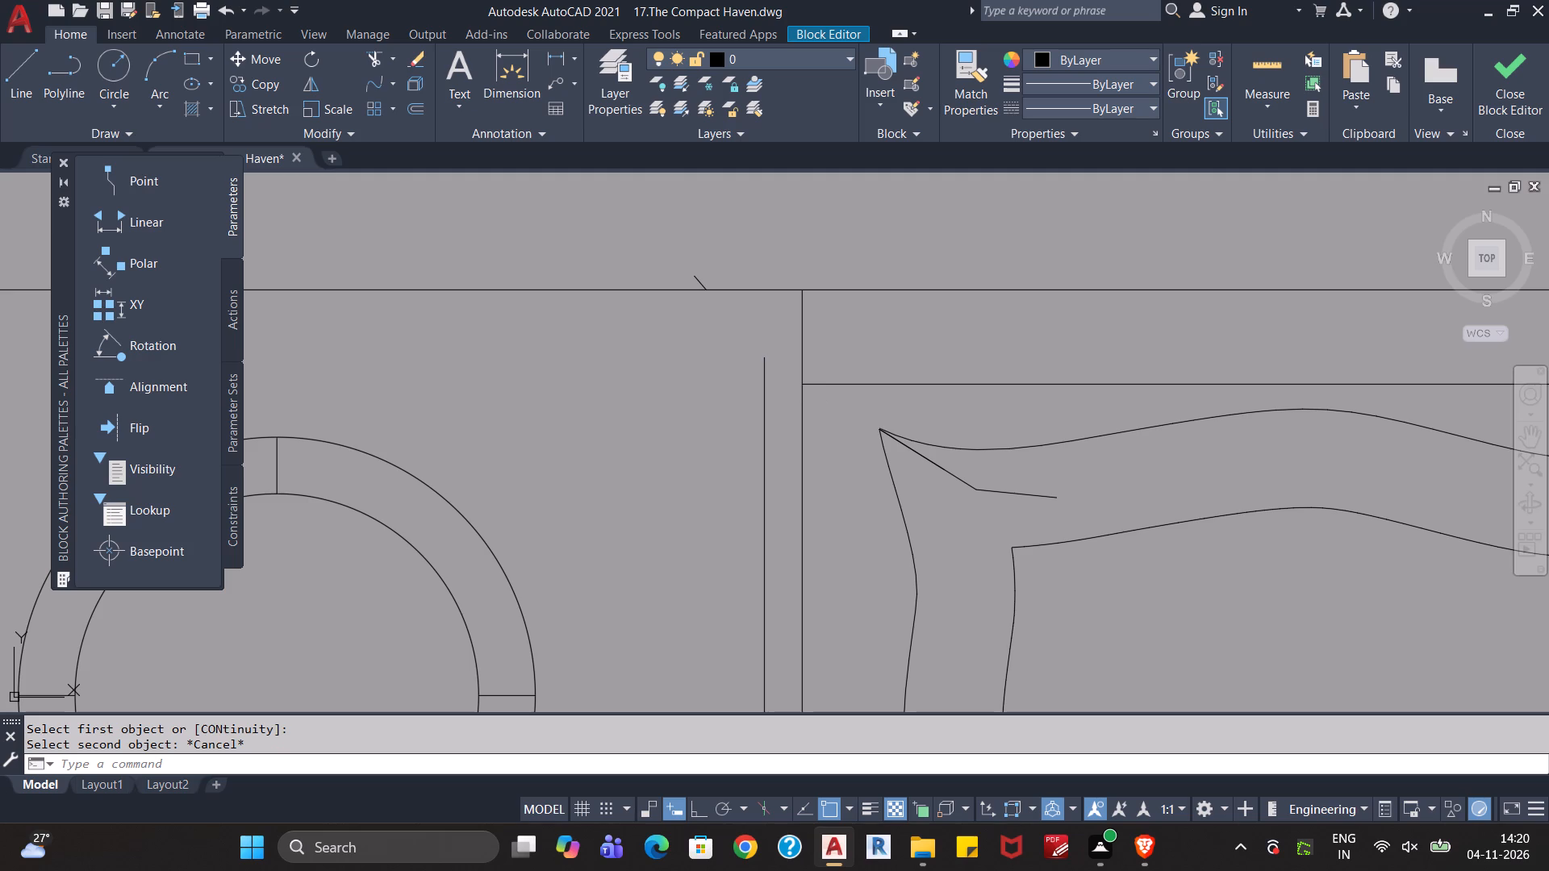
Trim the top line between the diagonal stub and the bed at the left nightstand's upper inner corner.
{"action": "type", "text": "tr"}
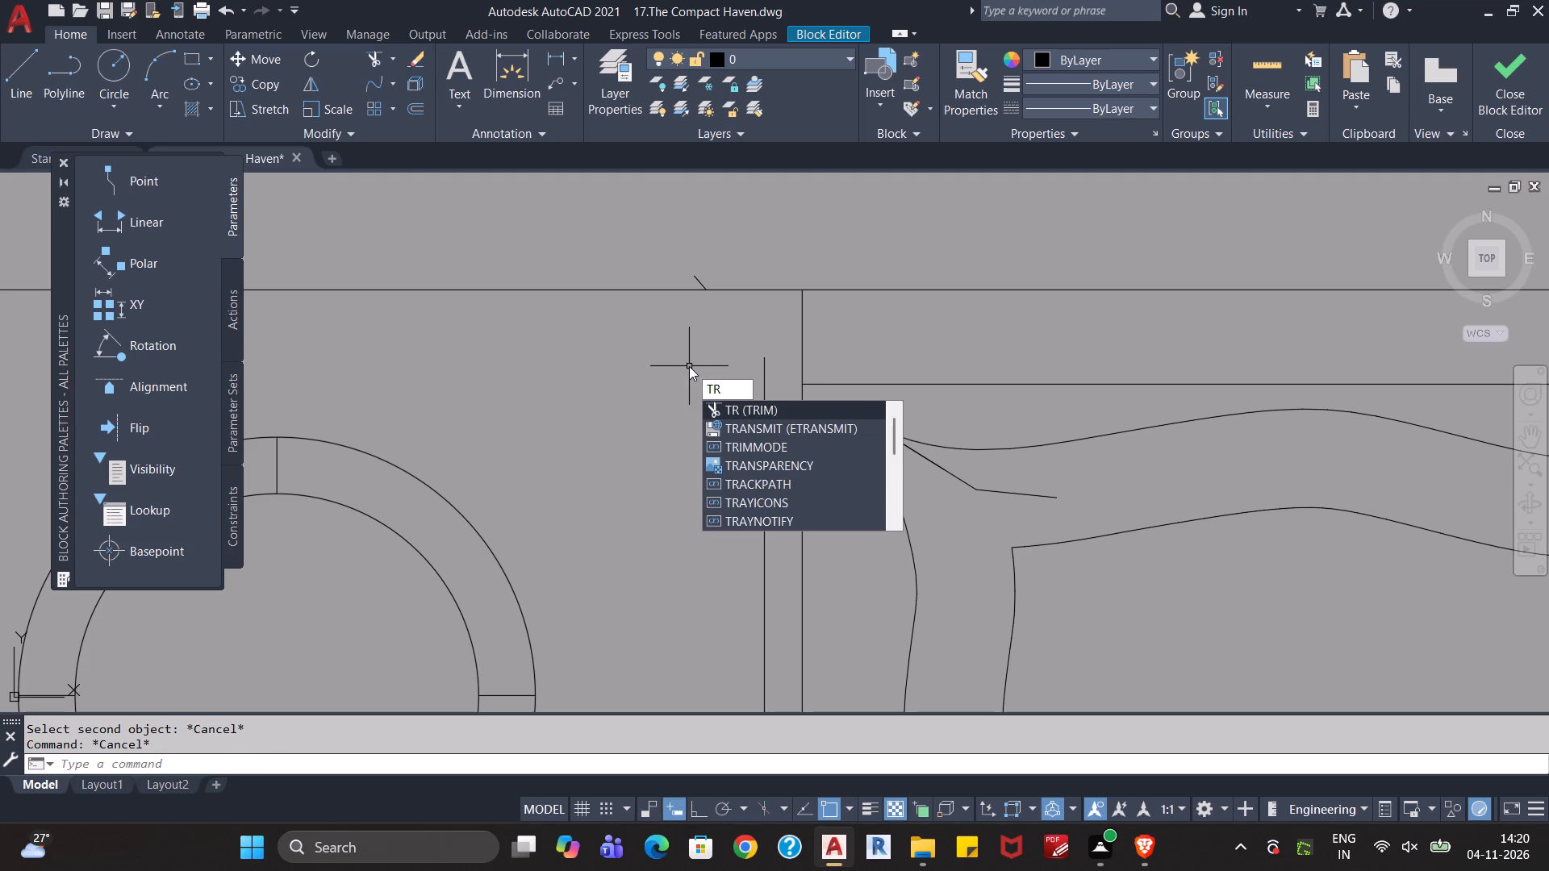
{"action": "key", "text": "Return"}
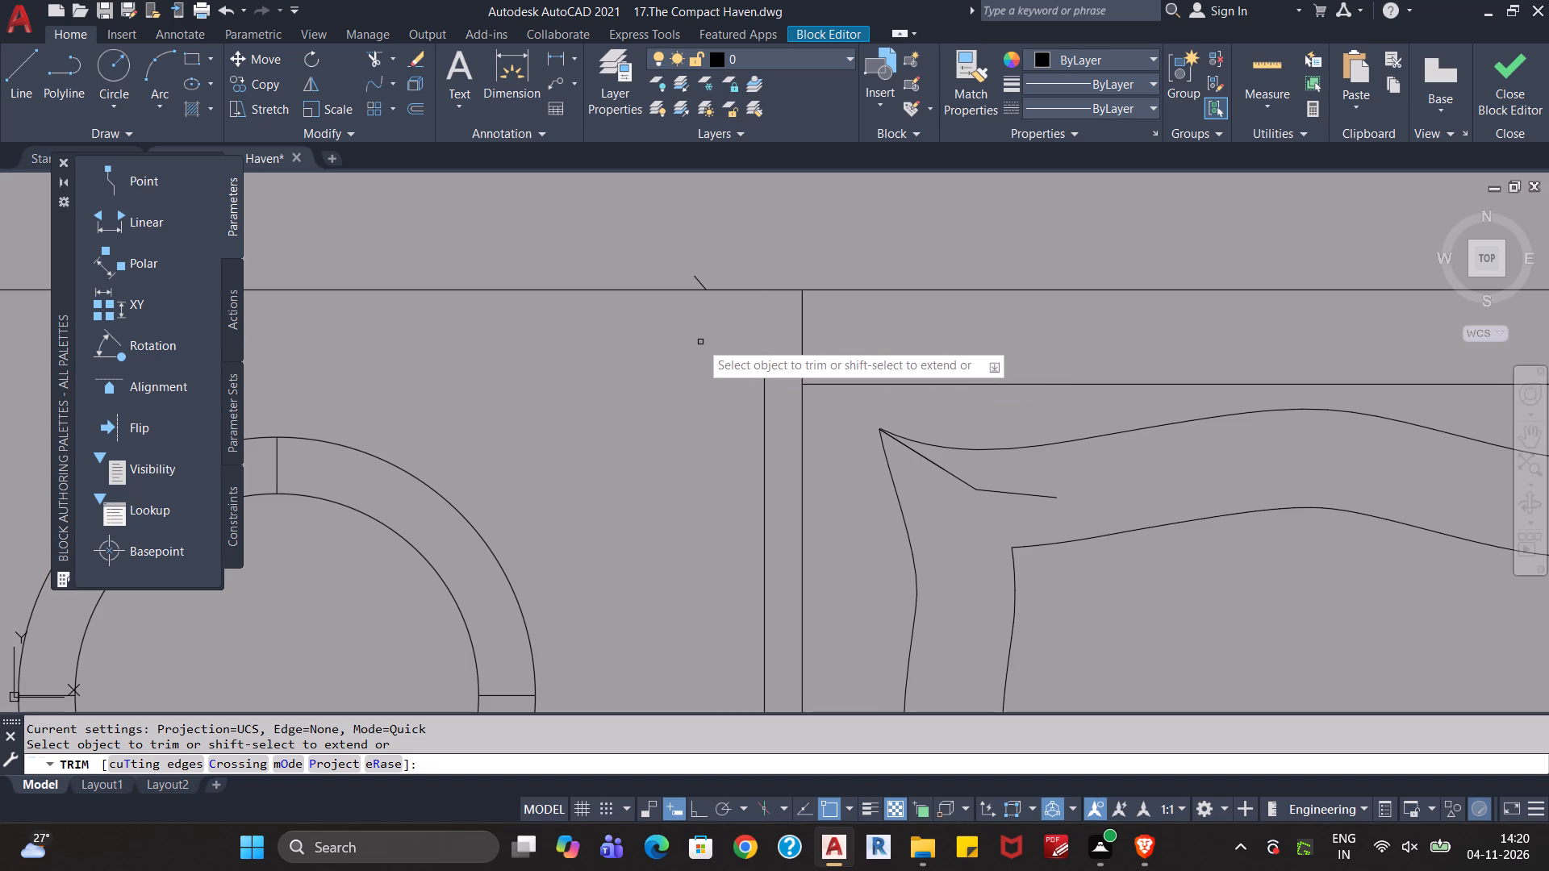
{"action": "left_click", "coordinate": [733, 302], "text": "shift"}
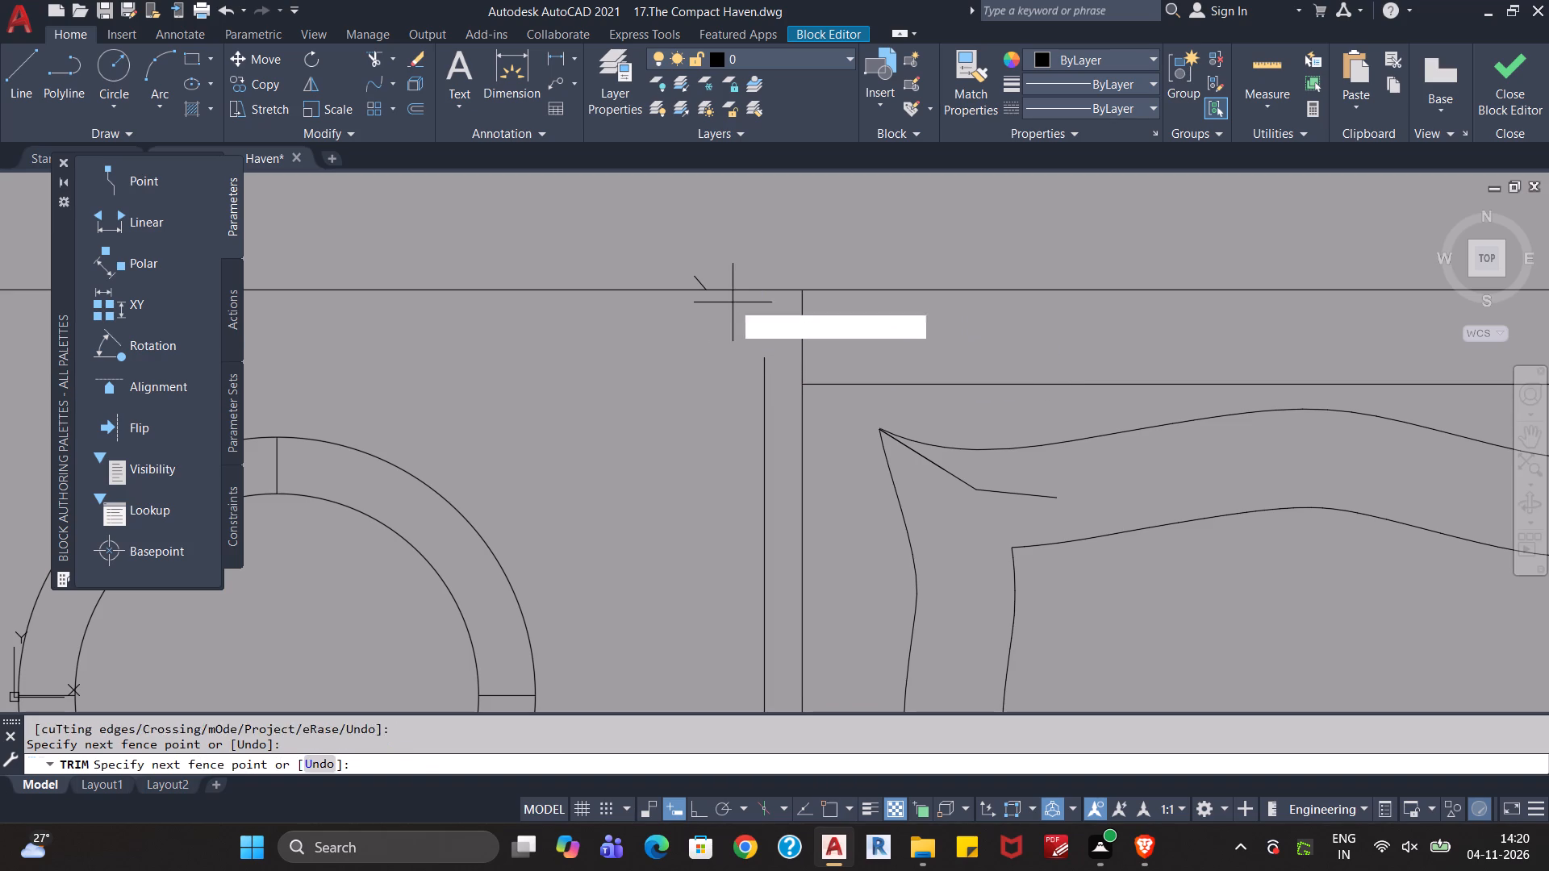
{"action": "left_click", "coordinate": [734, 268]}
{"action": "key", "text": "Escape"}
{"action": "key", "text": "Escape"}
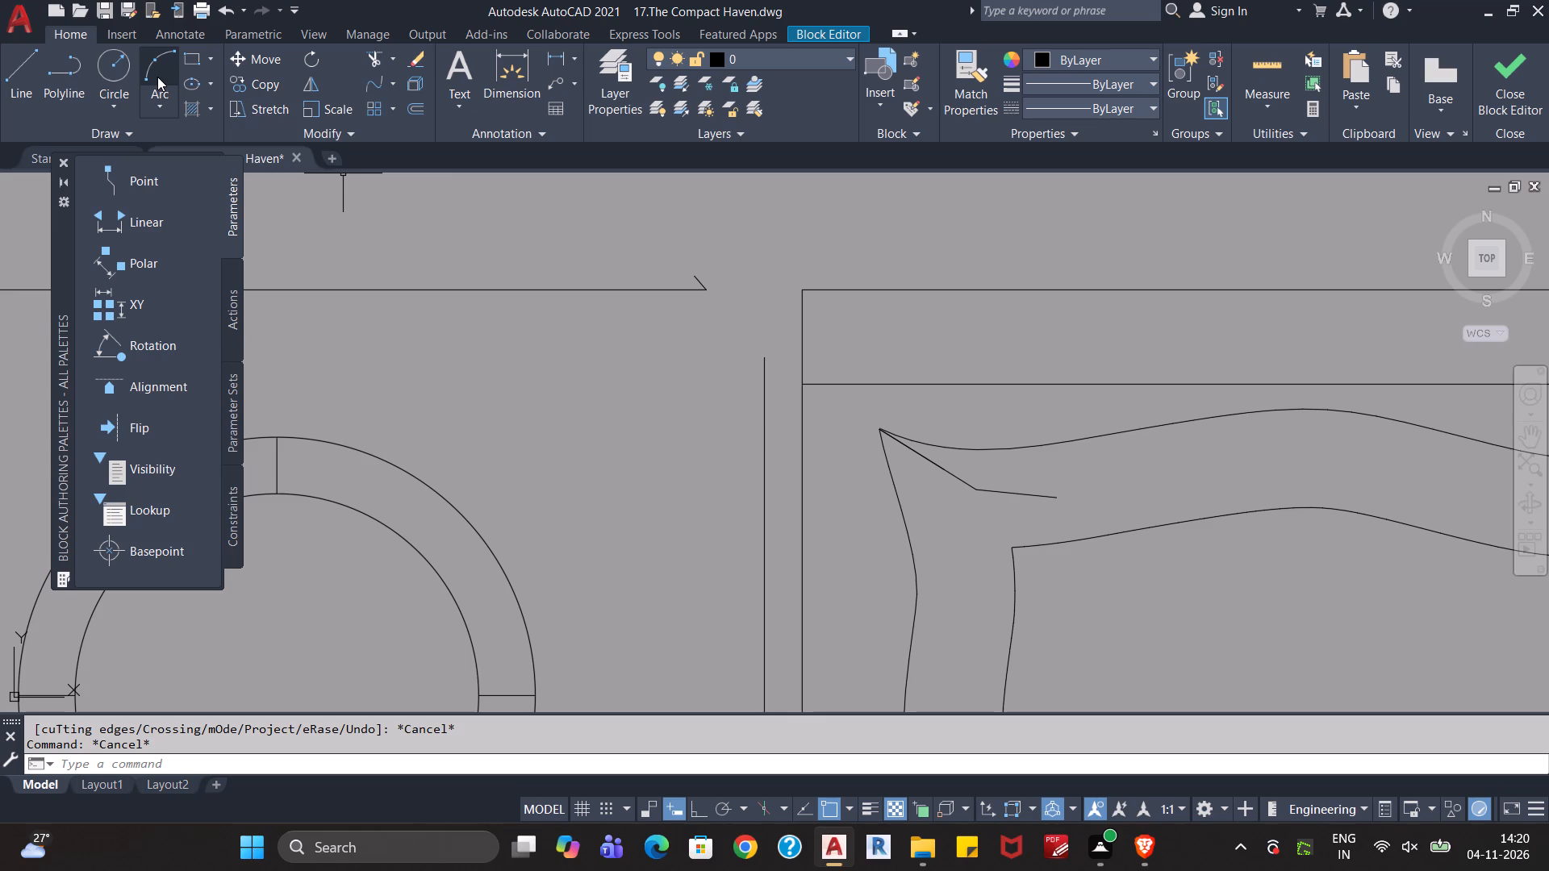
Blend the left nightstand's inner side edge into its top edge to round the upper inner corner.
{"action": "left_click", "coordinate": [365, 86]}
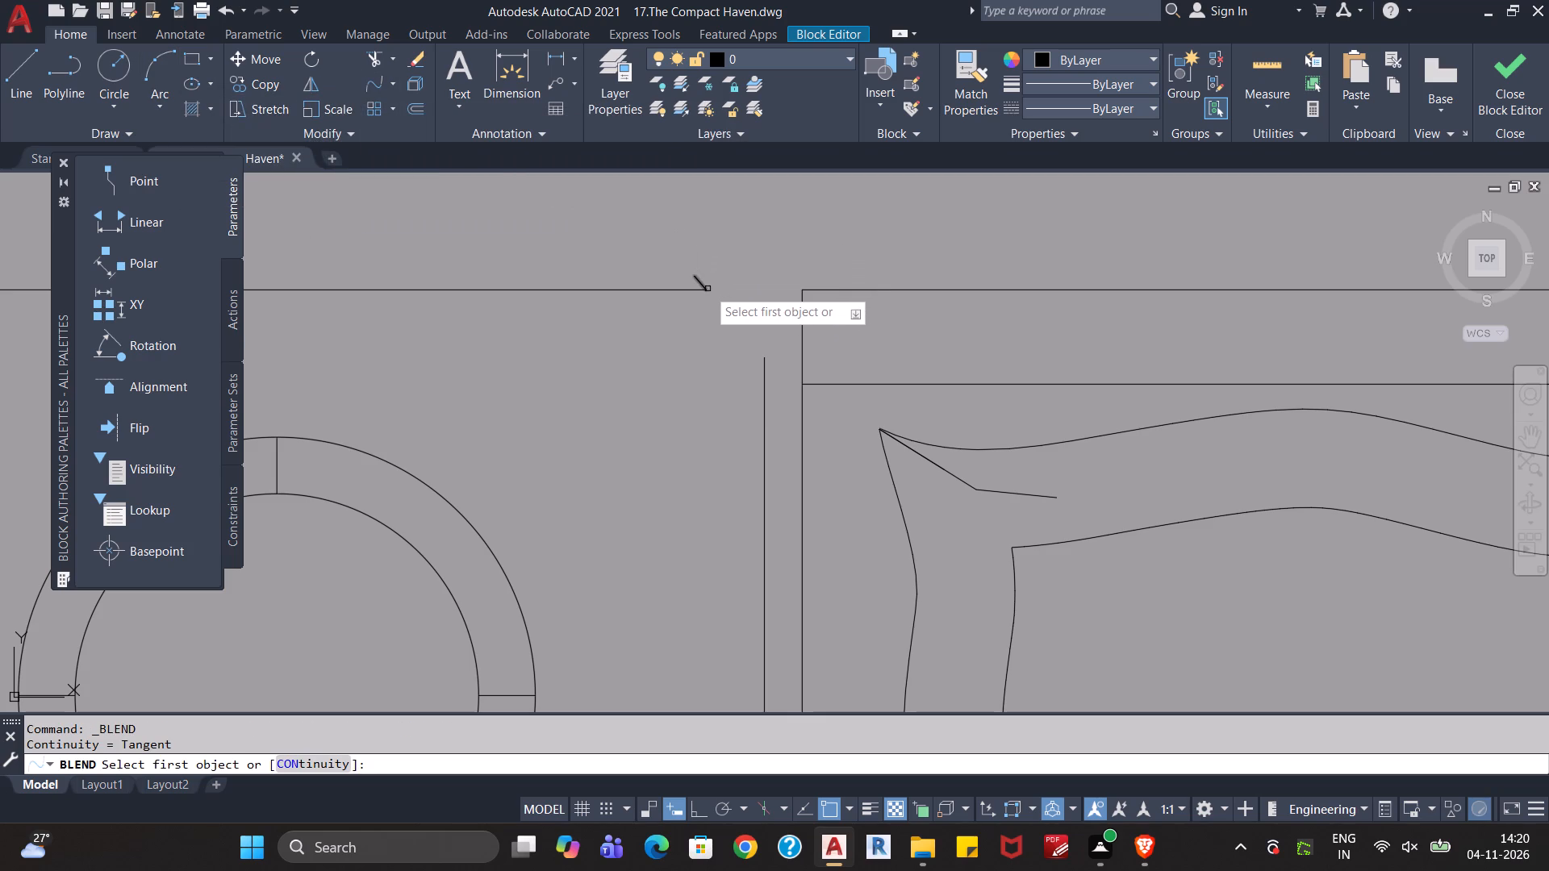
{"action": "left_click", "coordinate": [765, 373]}
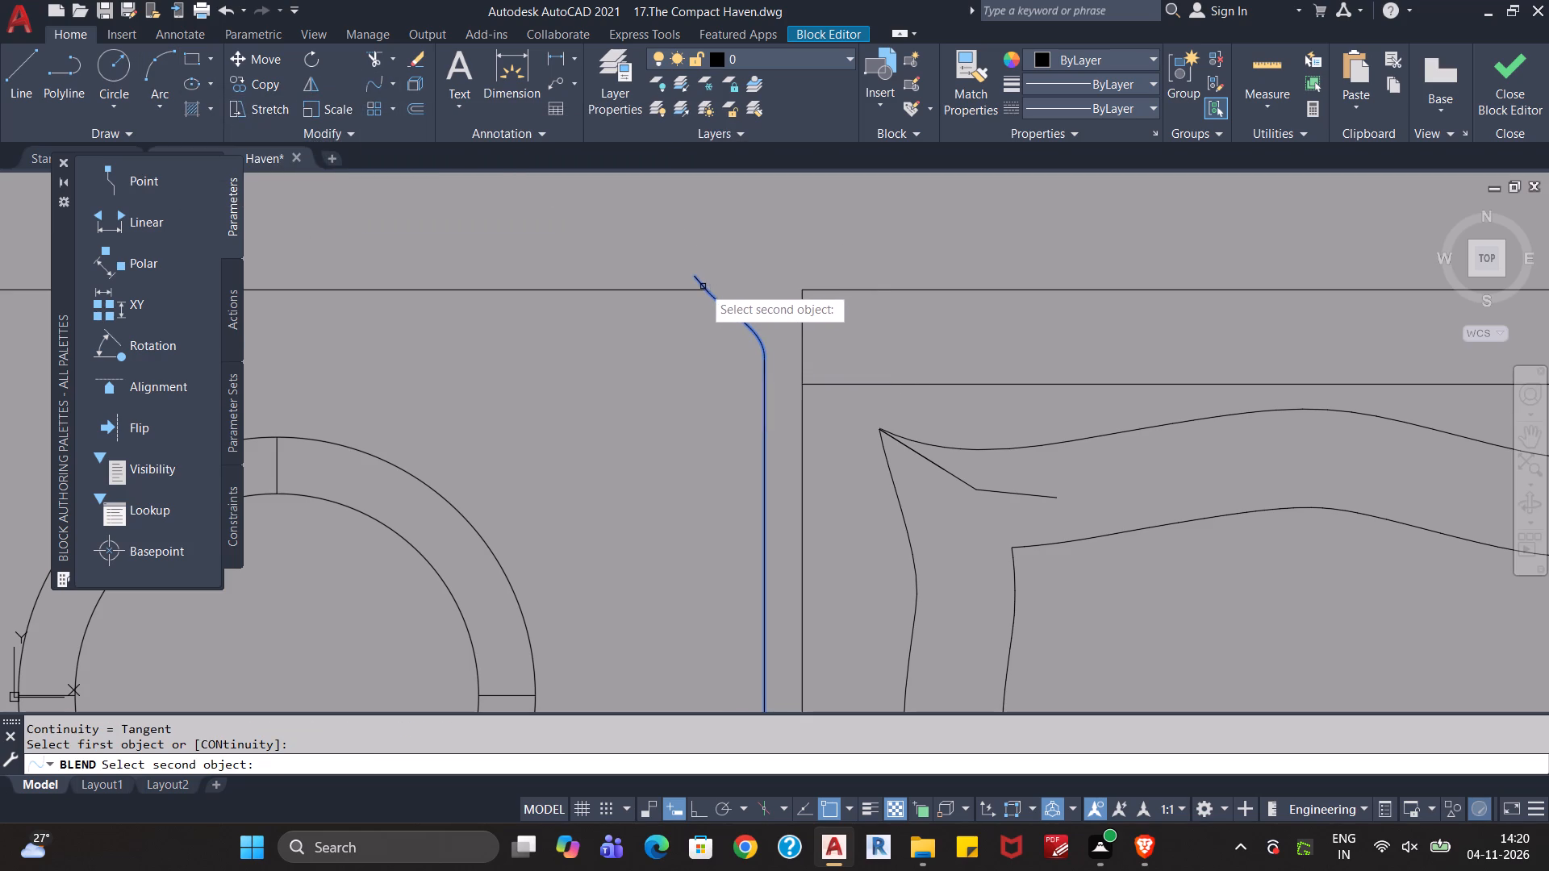
{"action": "left_click", "coordinate": [699, 290]}
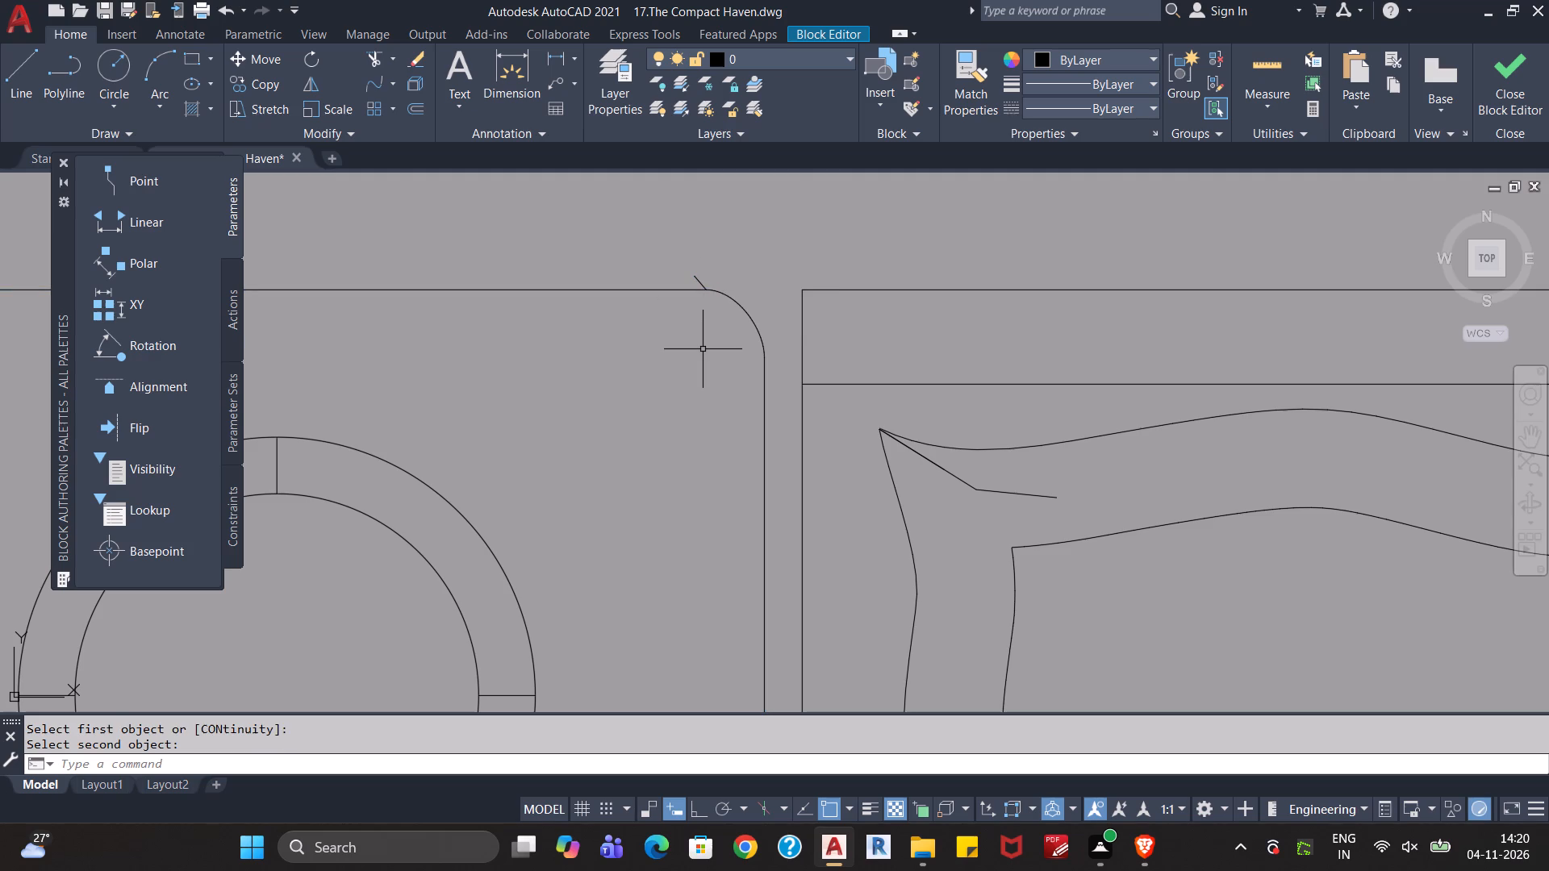
{"action": "key", "text": "Escape"}
{"action": "key", "text": "Escape"}
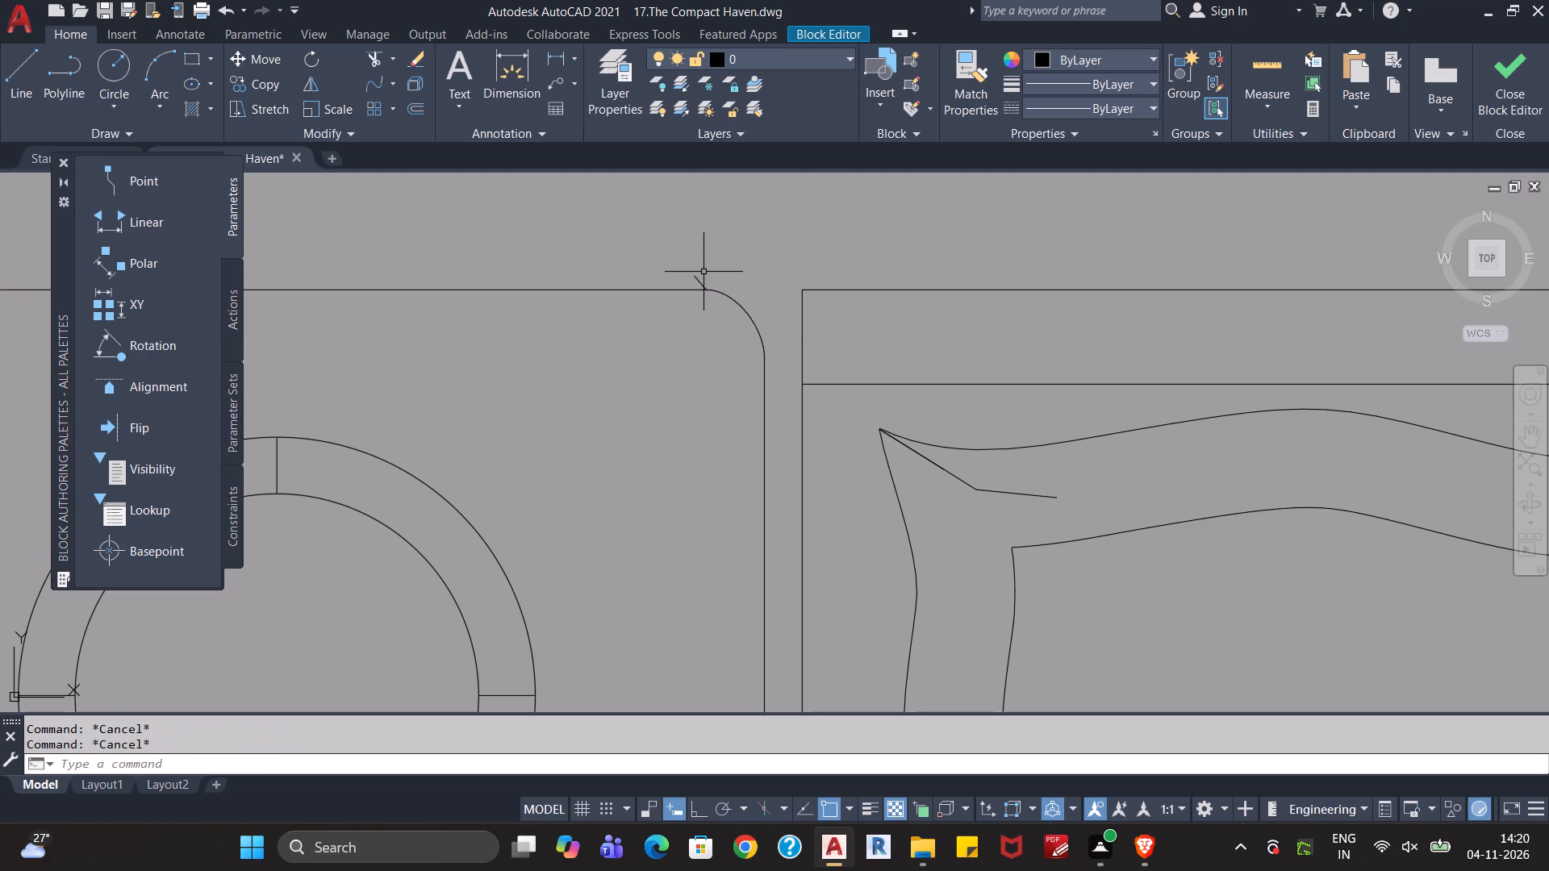
Delete the leftover diagonal stub above the left nightstand's upper inner corner.
{"action": "left_click", "coordinate": [698, 280]}
{"action": "key", "text": "Delete"}
Round the left nightstand's lower inner corner with Blend Curves between its inner side edge and bottom edge.
{"action": "scroll", "coordinate": [738, 384], "scroll_direction": "down", "scroll_amount": 2}
{"action": "middle_click_drag", "start_coordinate": [704, 427], "coordinate": [698, 407]}
{"action": "scroll", "coordinate": [698, 407], "scroll_direction": "down", "scroll_amount": 1}
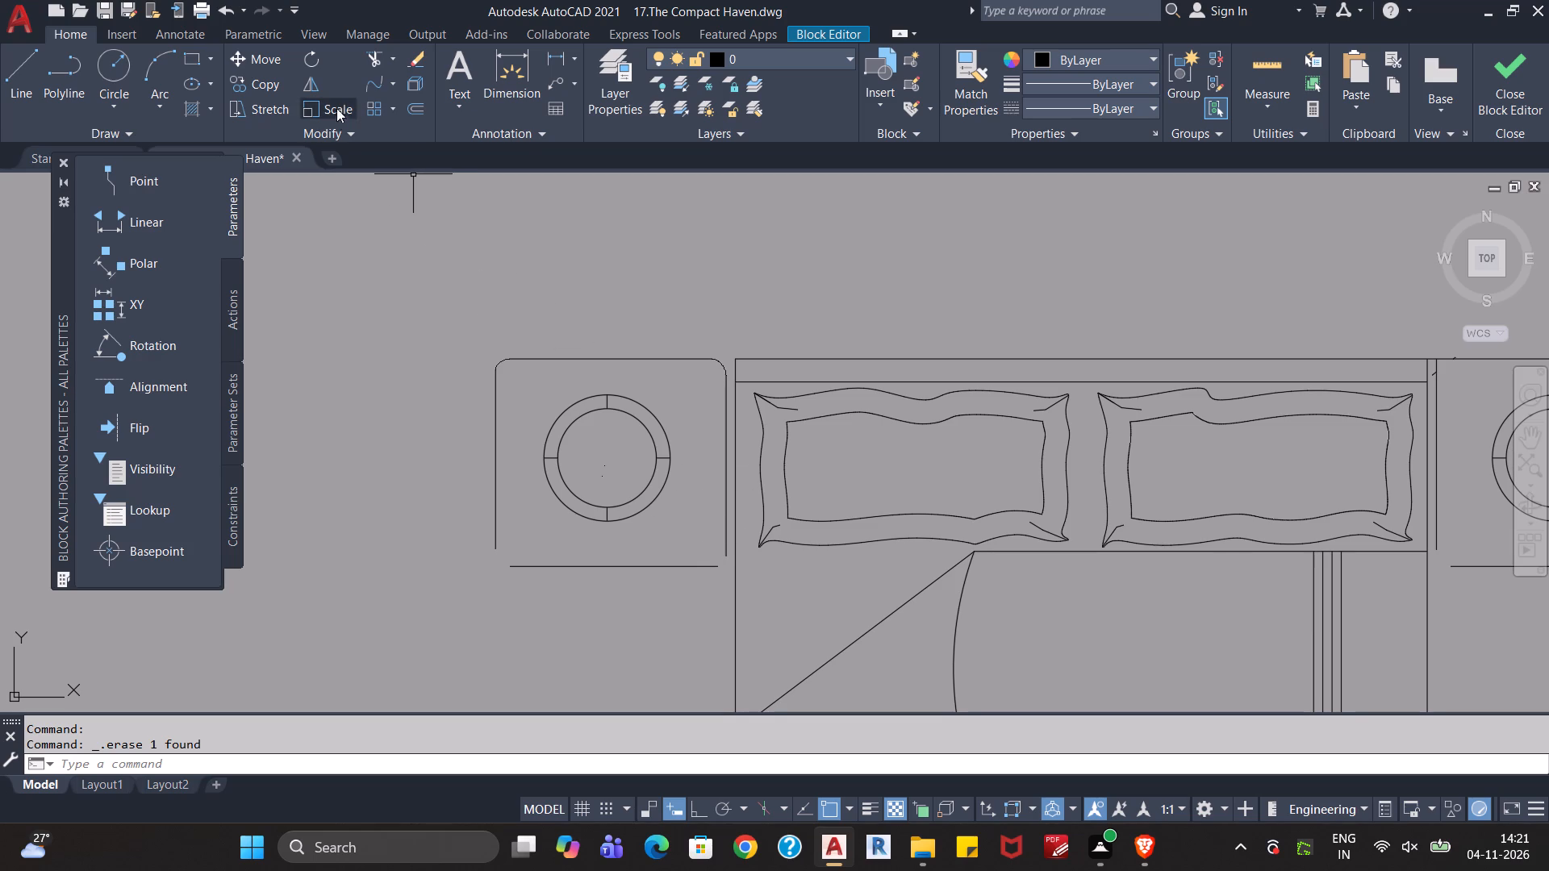
{"action": "left_click", "coordinate": [364, 87]}
{"action": "scroll", "coordinate": [616, 398], "scroll_direction": "up", "scroll_amount": 3}
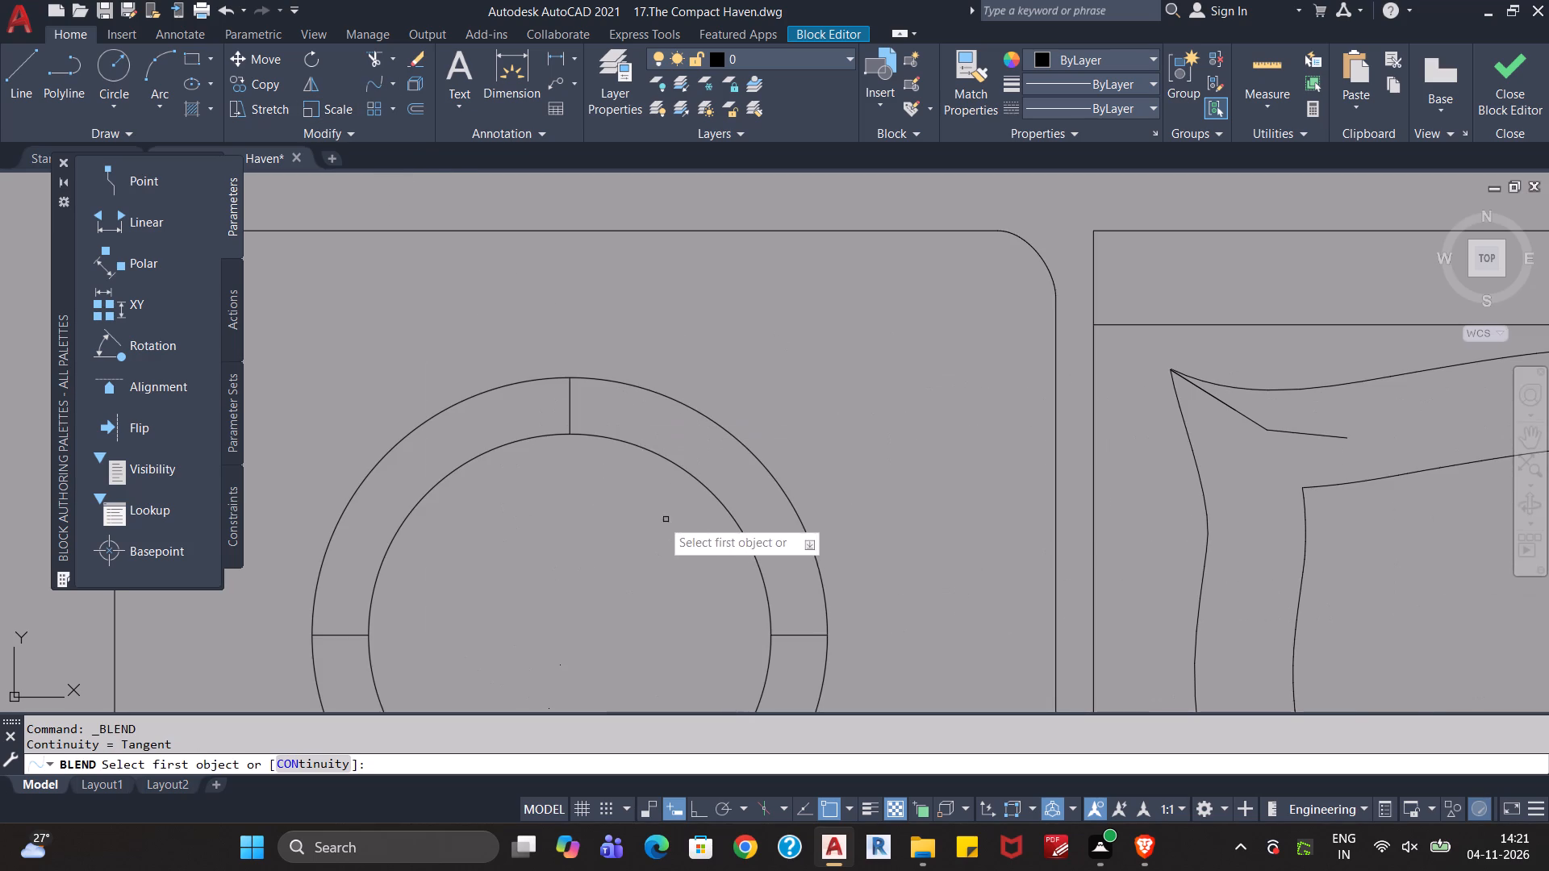
{"action": "scroll", "coordinate": [642, 519], "scroll_direction": "down", "scroll_amount": 2}
{"action": "middle_click_drag", "start_coordinate": [729, 548], "coordinate": [715, 377]}
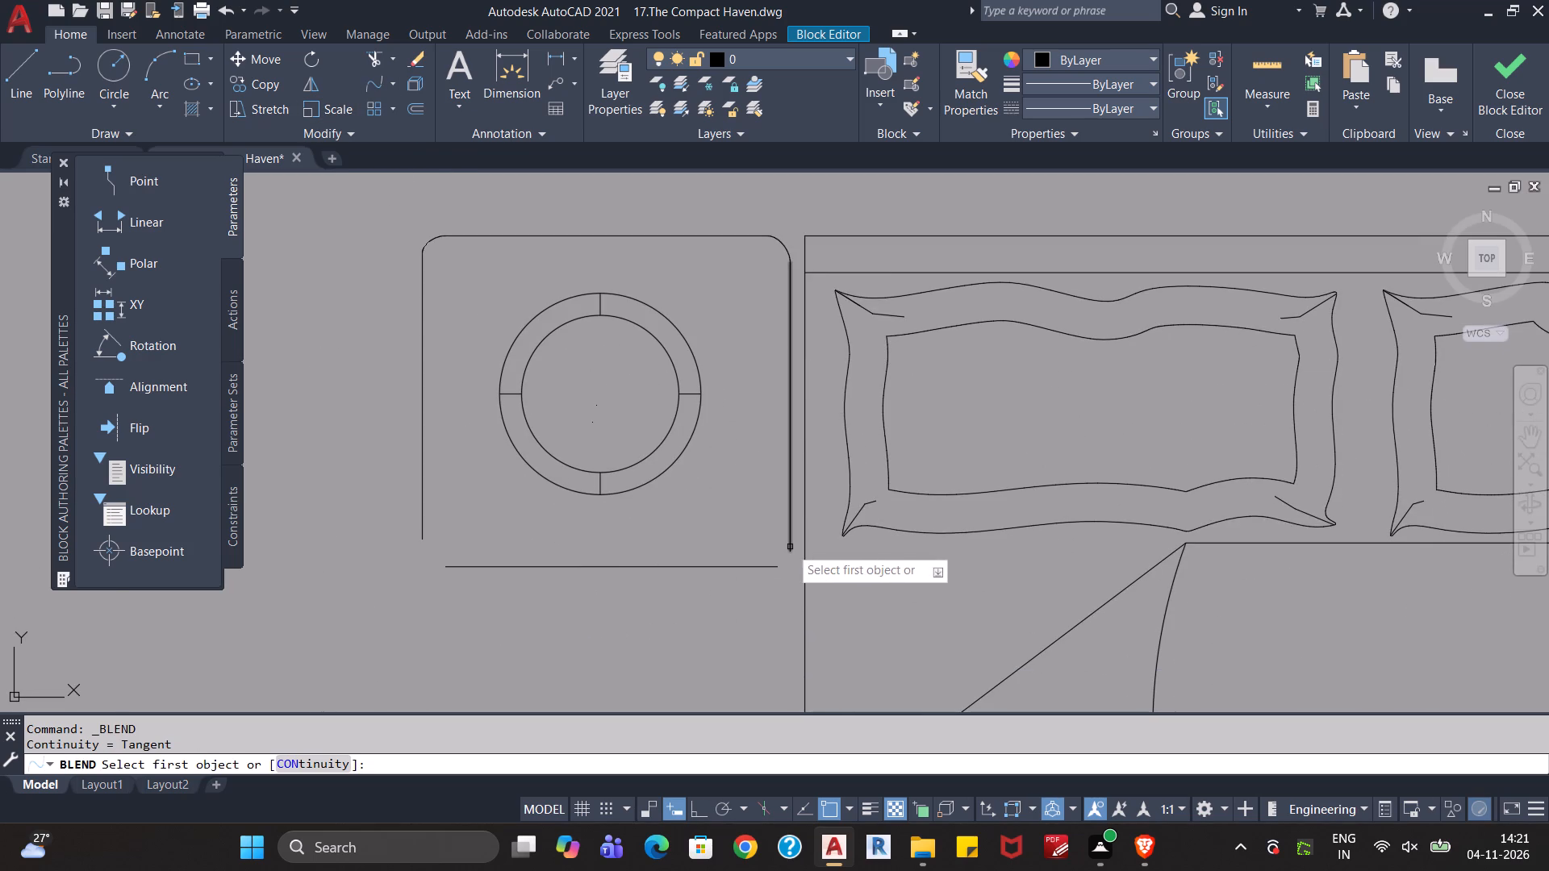
{"action": "left_click", "coordinate": [790, 547]}
{"action": "left_click", "coordinate": [763, 565]}
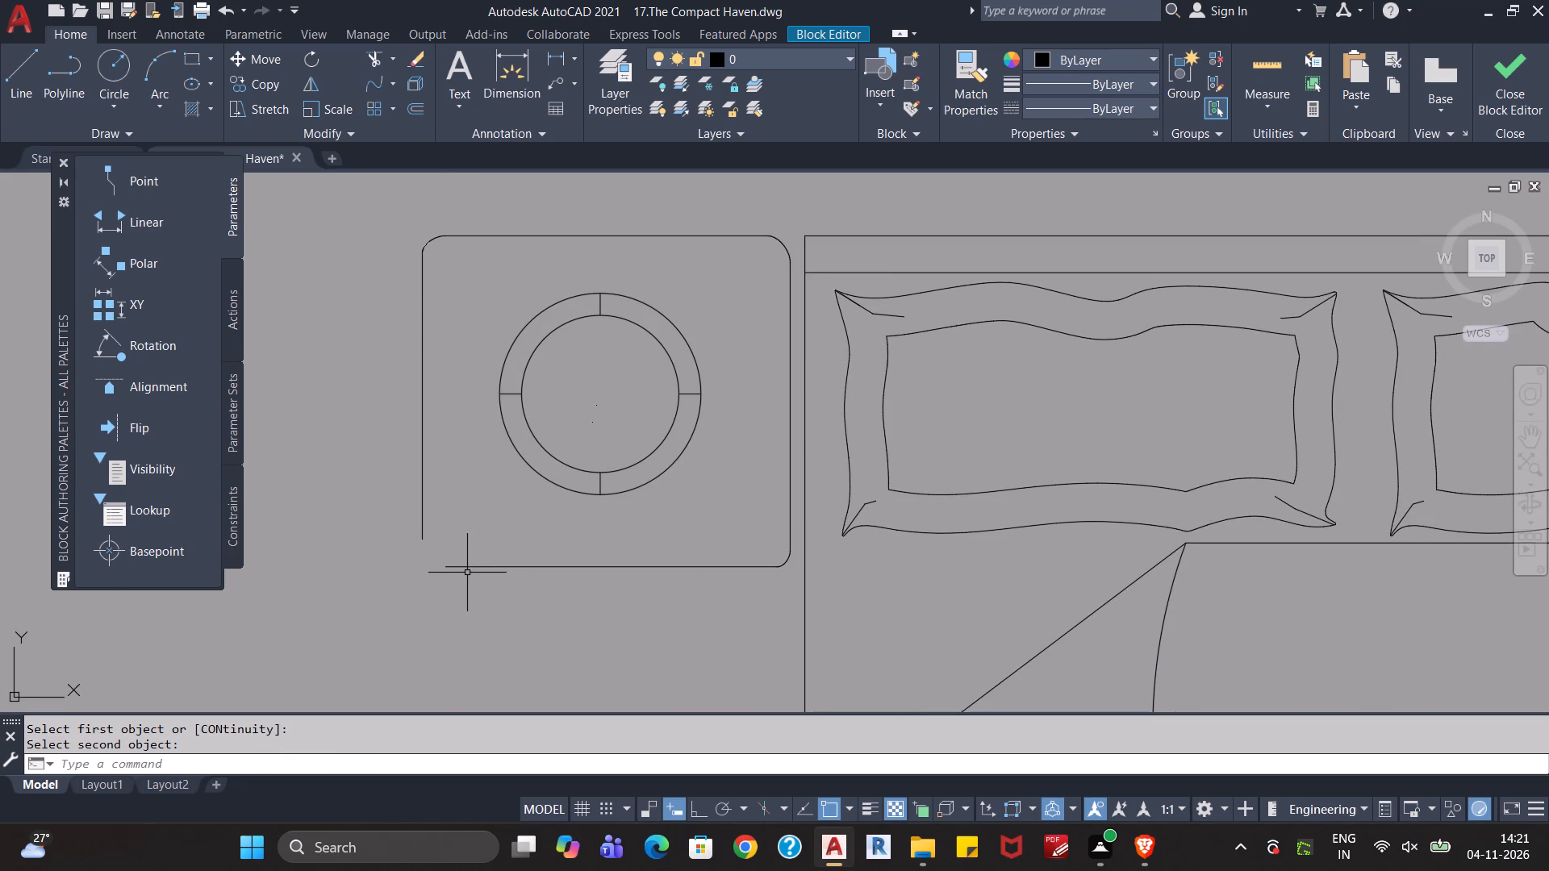
Round the left nightstand's lower outer corner with Blend Curves between its bottom edge and outer side edge.
{"action": "left_click", "coordinate": [374, 81]}
{"action": "left_click", "coordinate": [453, 571]}
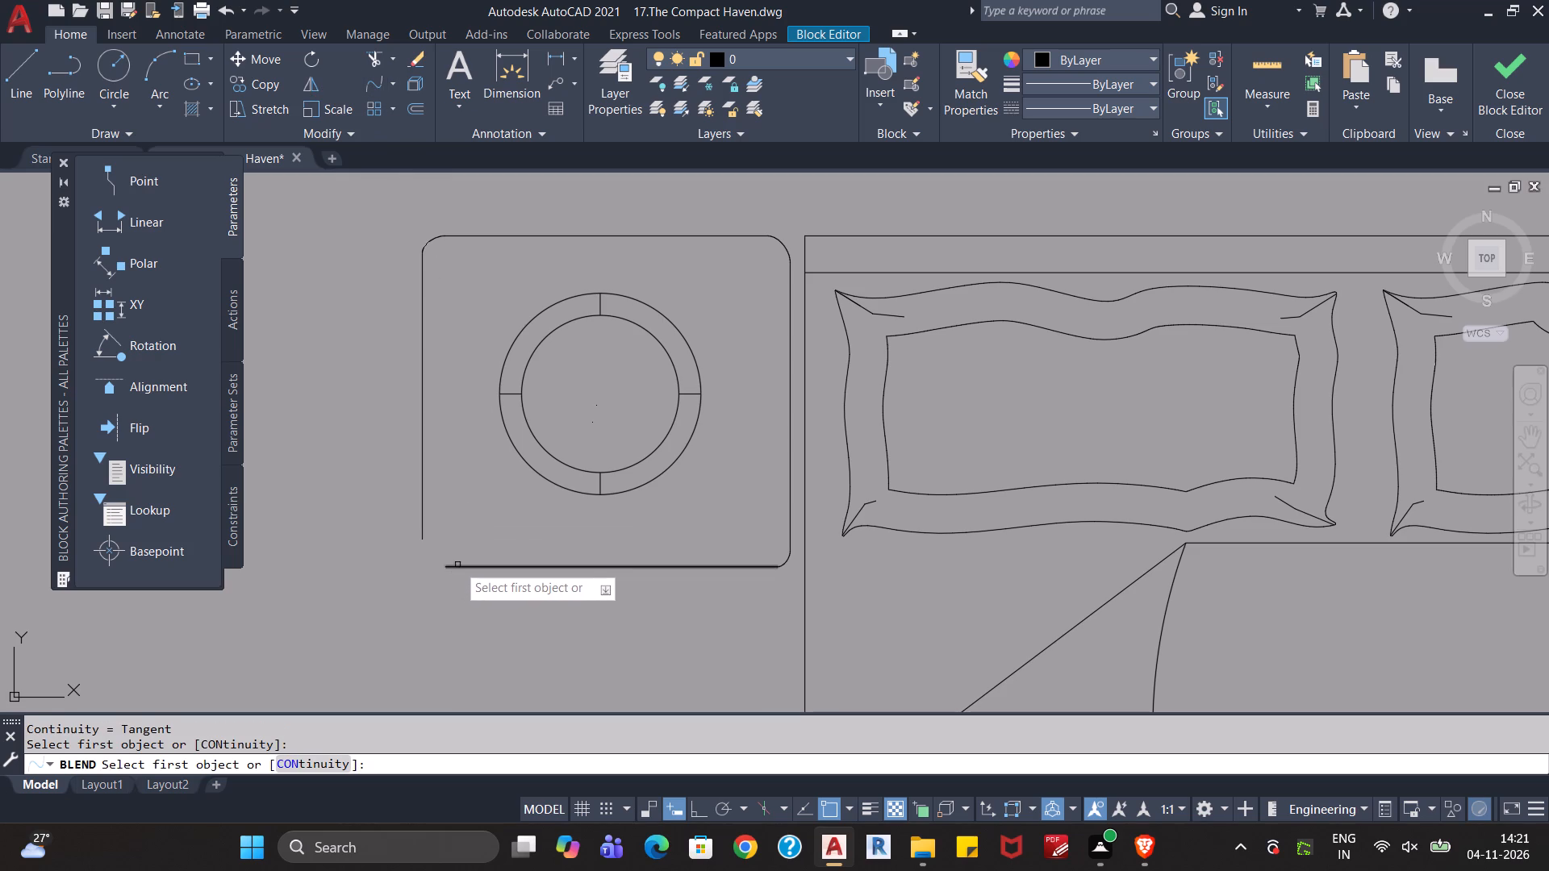
{"action": "left_click", "coordinate": [458, 562]}
{"action": "left_click", "coordinate": [458, 568]}
{"action": "left_click", "coordinate": [425, 517]}
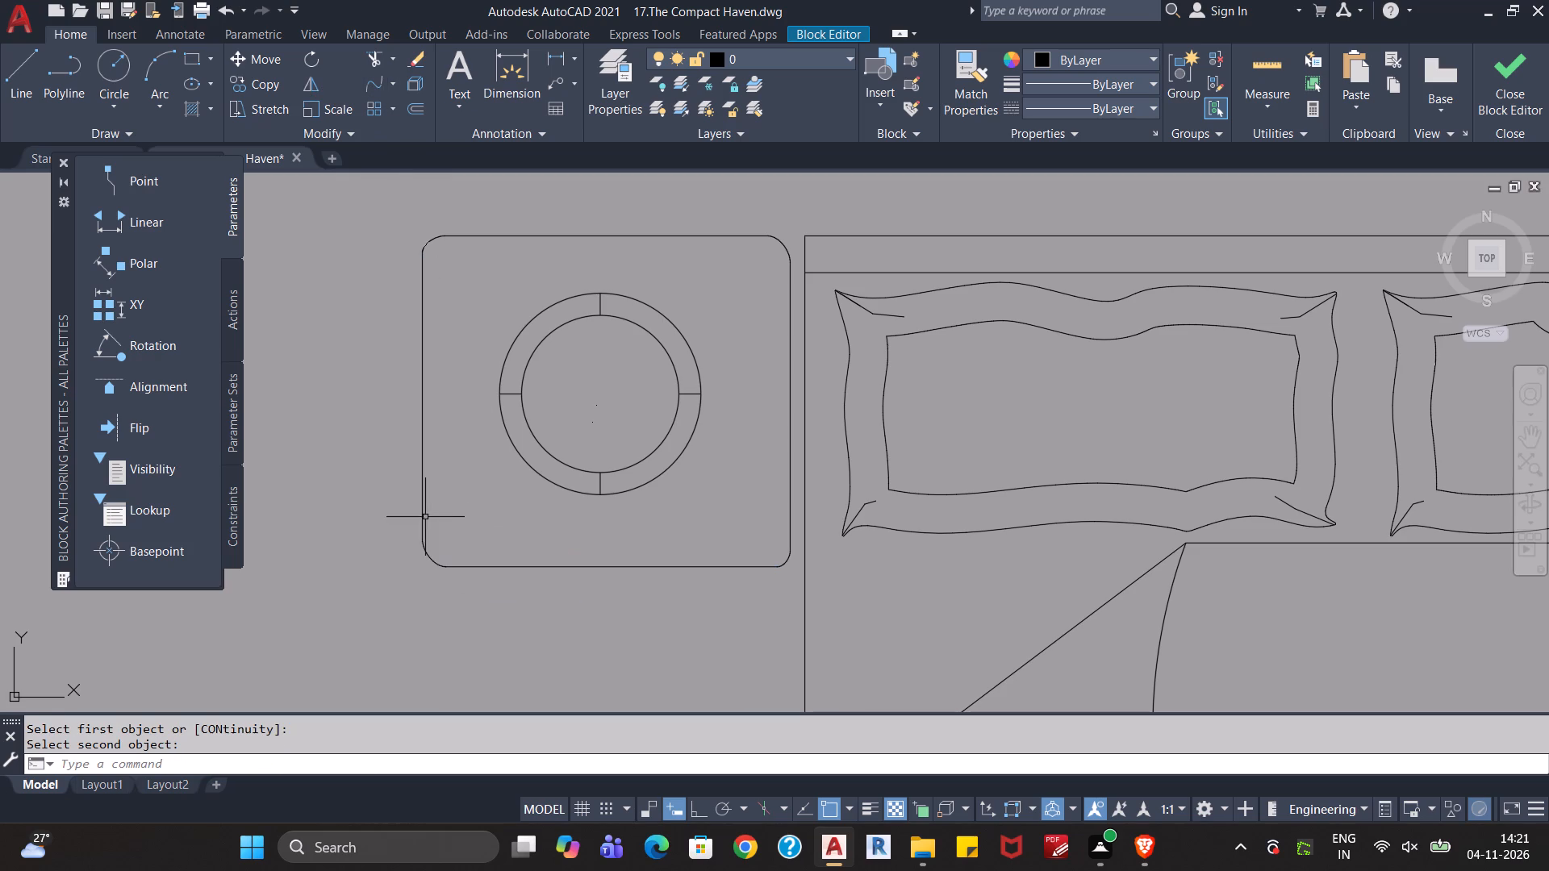
{"action": "scroll", "coordinate": [535, 544], "scroll_direction": "down", "scroll_amount": 1}
{"action": "key", "text": "Escape"}
Trim the inner side and top edges beyond the diagonal stubs at the right nightstand's upper inner corner.
{"action": "scroll", "coordinate": [538, 548], "scroll_direction": "down", "scroll_amount": 3}
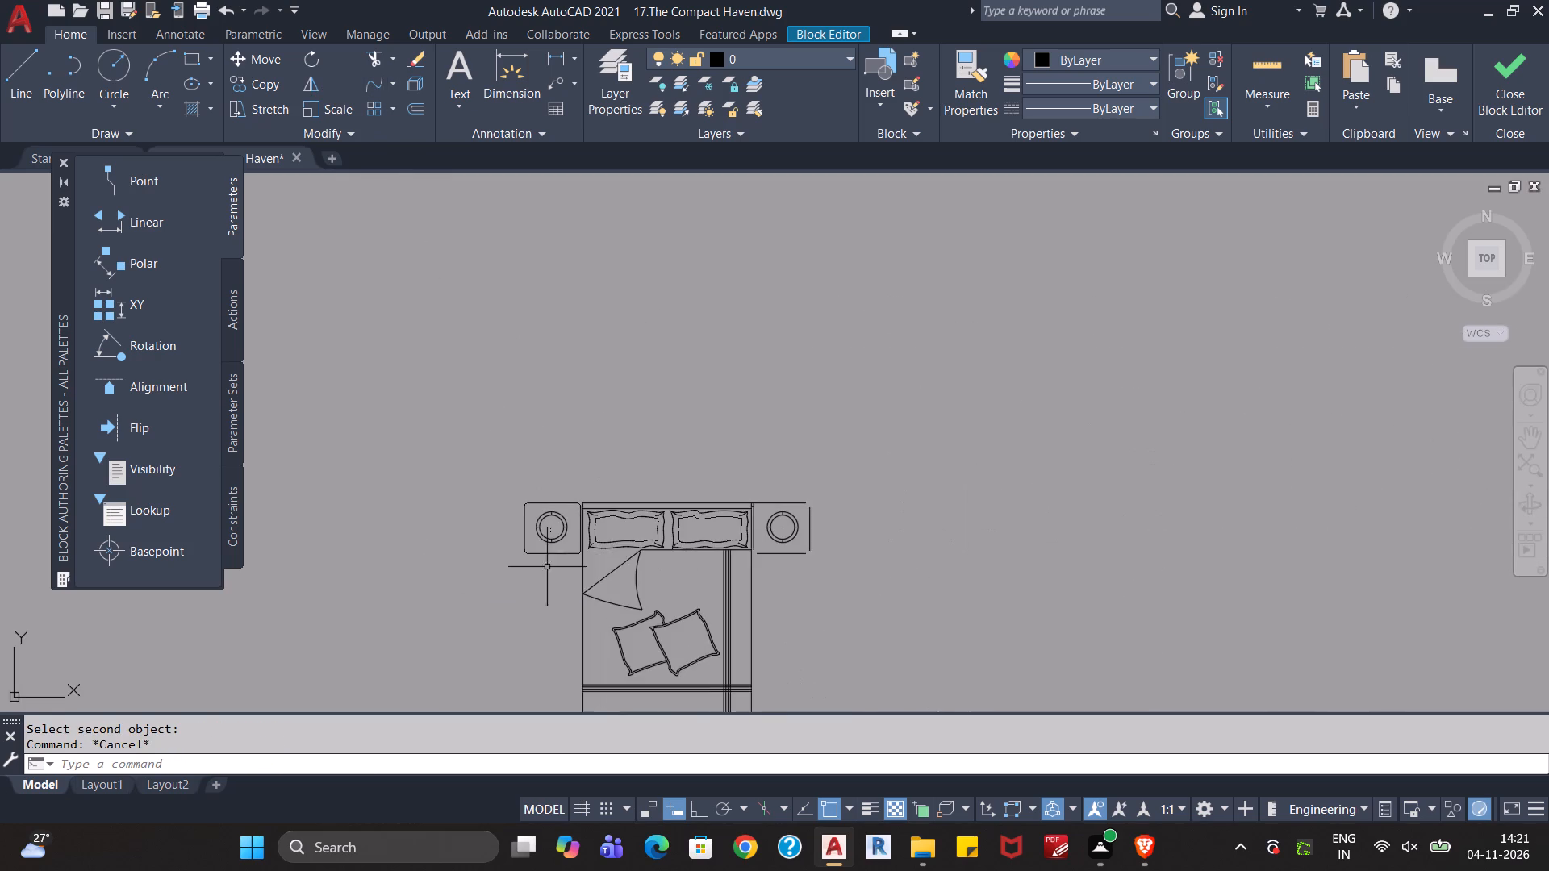
{"action": "middle_click_drag", "start_coordinate": [556, 602], "coordinate": [405, 565]}
{"action": "scroll", "coordinate": [527, 595], "scroll_direction": "up", "scroll_amount": 1}
{"action": "scroll", "coordinate": [774, 485], "scroll_direction": "up", "scroll_amount": 1}
{"action": "middle_click_drag", "start_coordinate": [774, 485], "coordinate": [760, 558]}
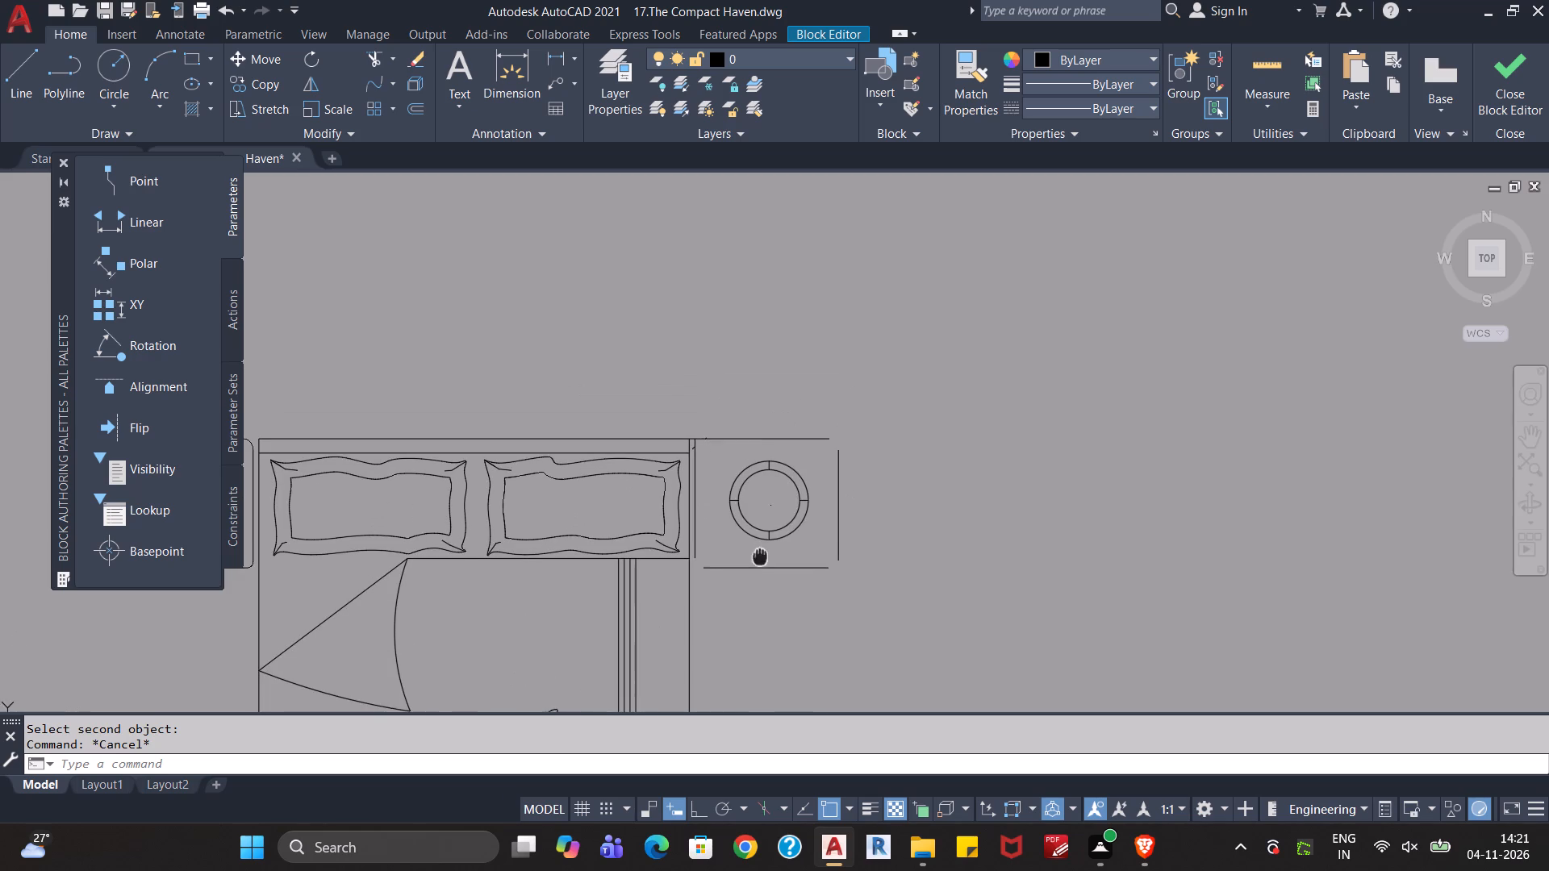
{"action": "scroll", "coordinate": [774, 531], "scroll_direction": "down", "scroll_amount": 1}
{"action": "middle_click_drag", "start_coordinate": [875, 560], "coordinate": [855, 461]}
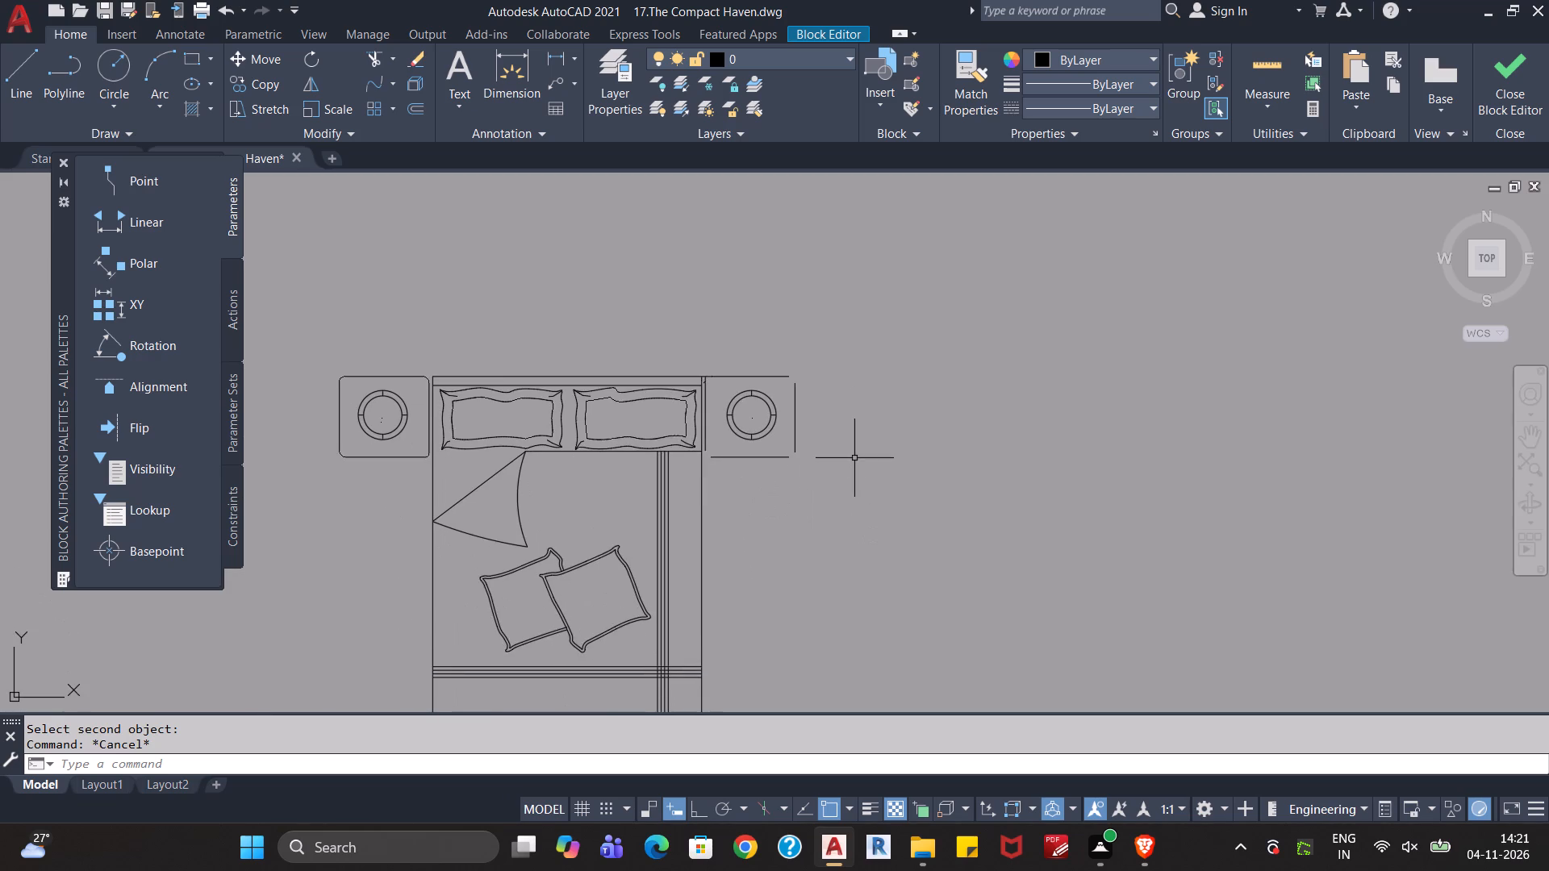
{"action": "scroll", "coordinate": [854, 458], "scroll_direction": "down", "scroll_amount": 1}
{"action": "scroll", "coordinate": [792, 457], "scroll_direction": "up", "scroll_amount": 2}
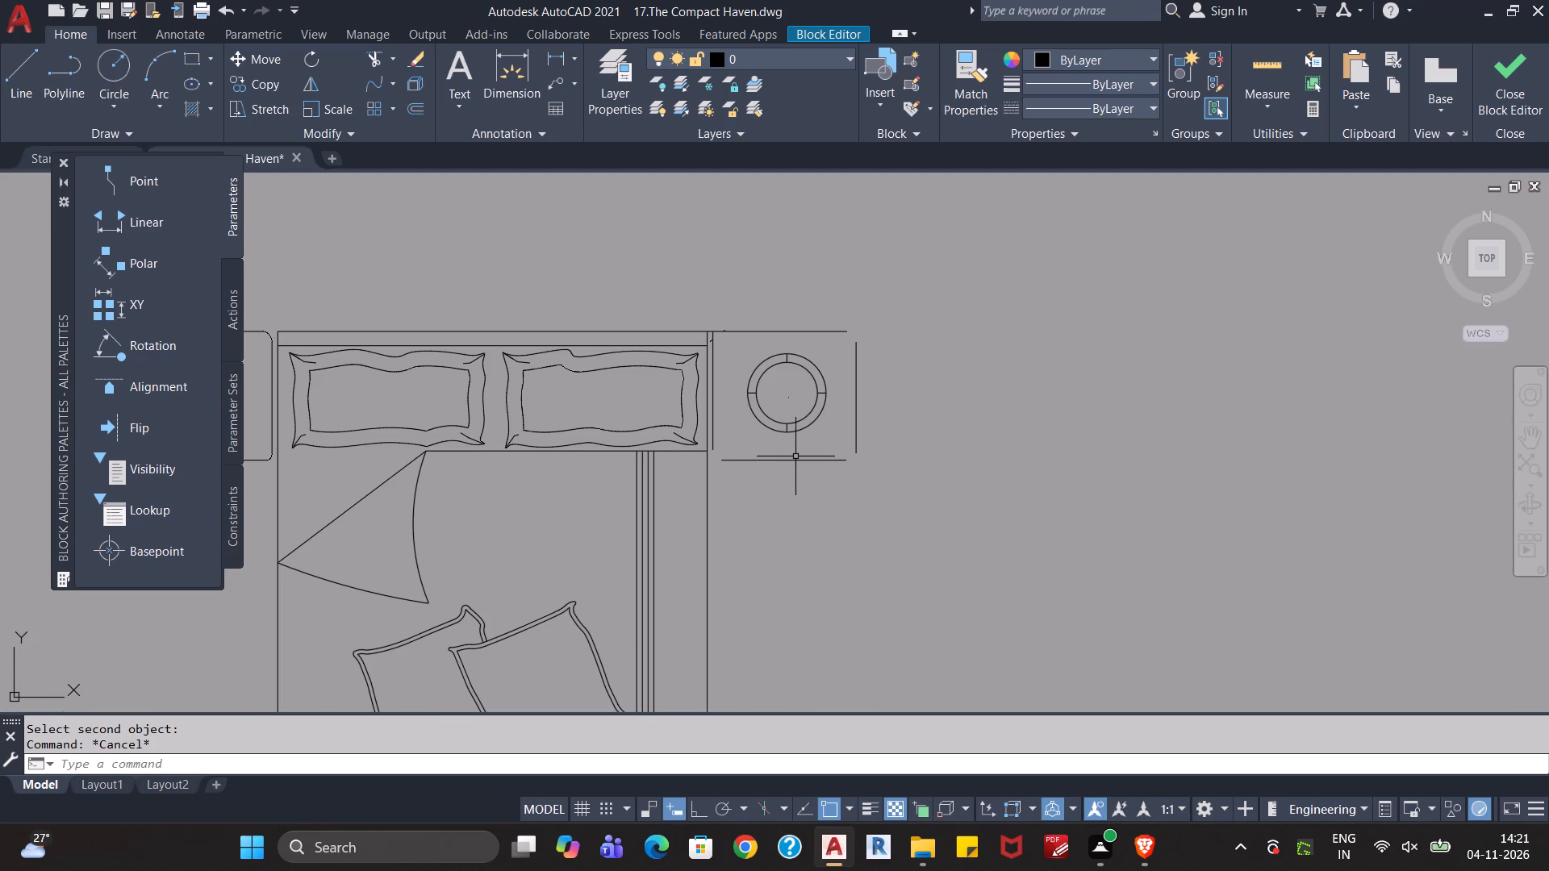
{"action": "scroll", "coordinate": [777, 411], "scroll_direction": "up", "scroll_amount": 2}
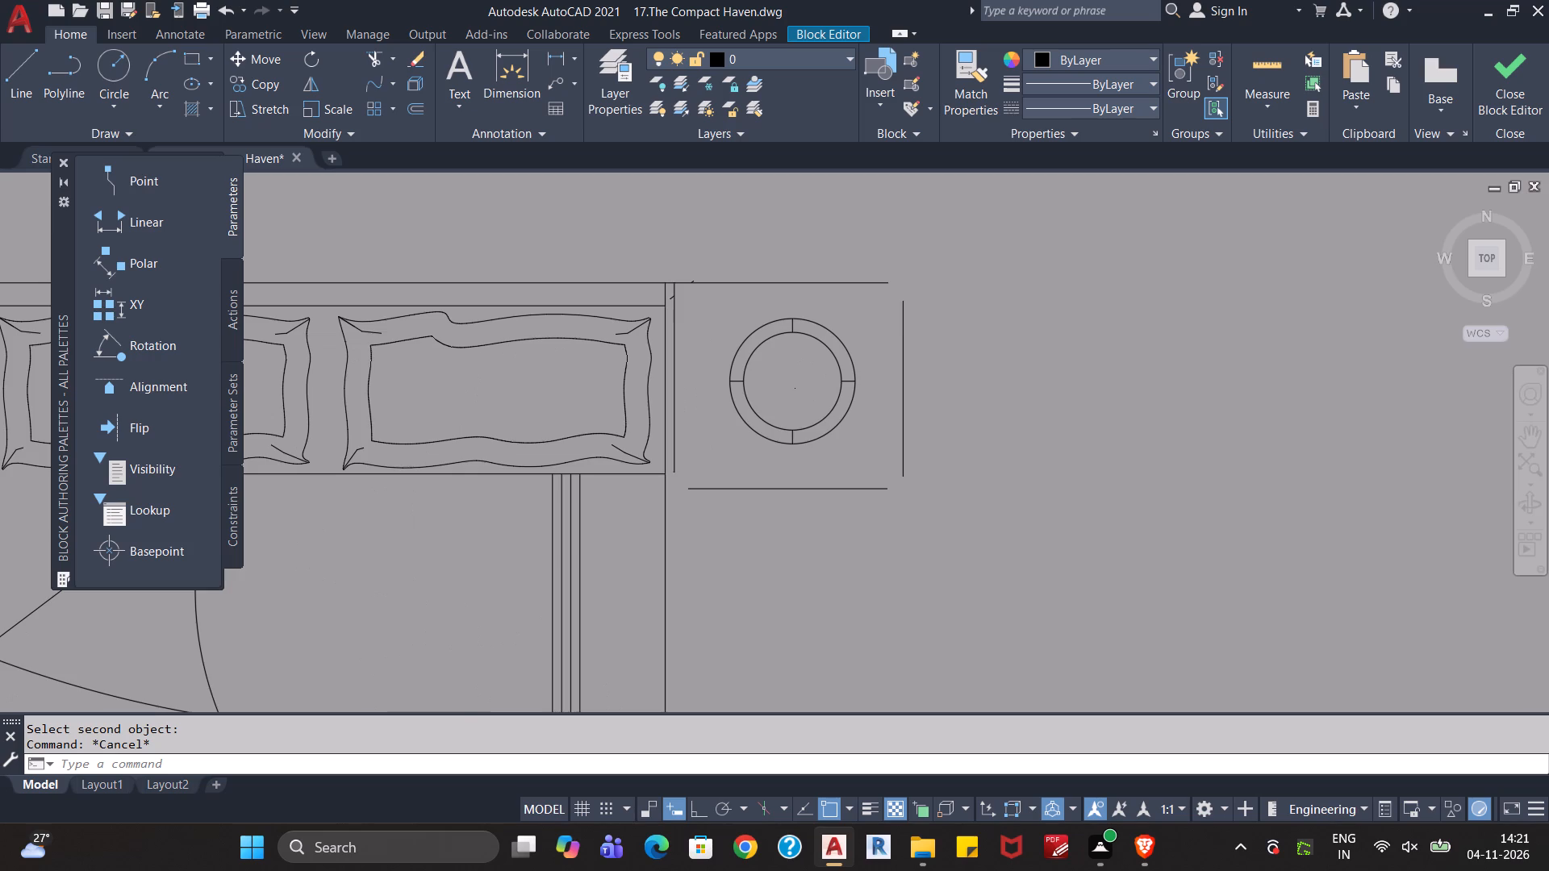
{"action": "middle_click_drag", "start_coordinate": [637, 237], "coordinate": [641, 393]}
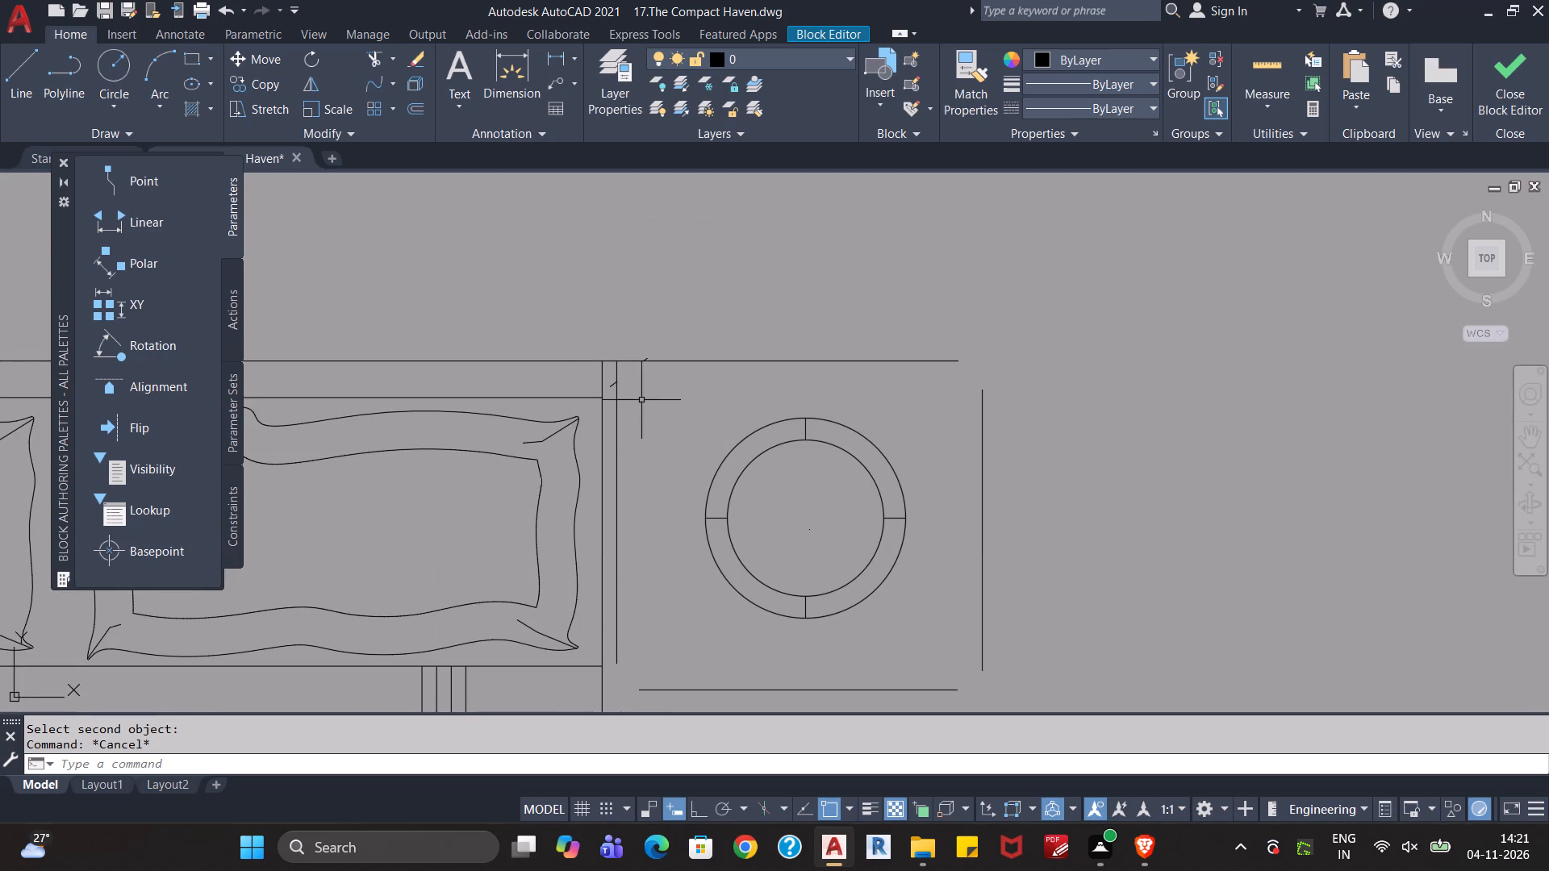
{"action": "scroll", "coordinate": [641, 402], "scroll_direction": "up", "scroll_amount": 1}
{"action": "type", "text": "tr"}
{"action": "key", "text": "Return"}
{"action": "left_click", "coordinate": [603, 357]}
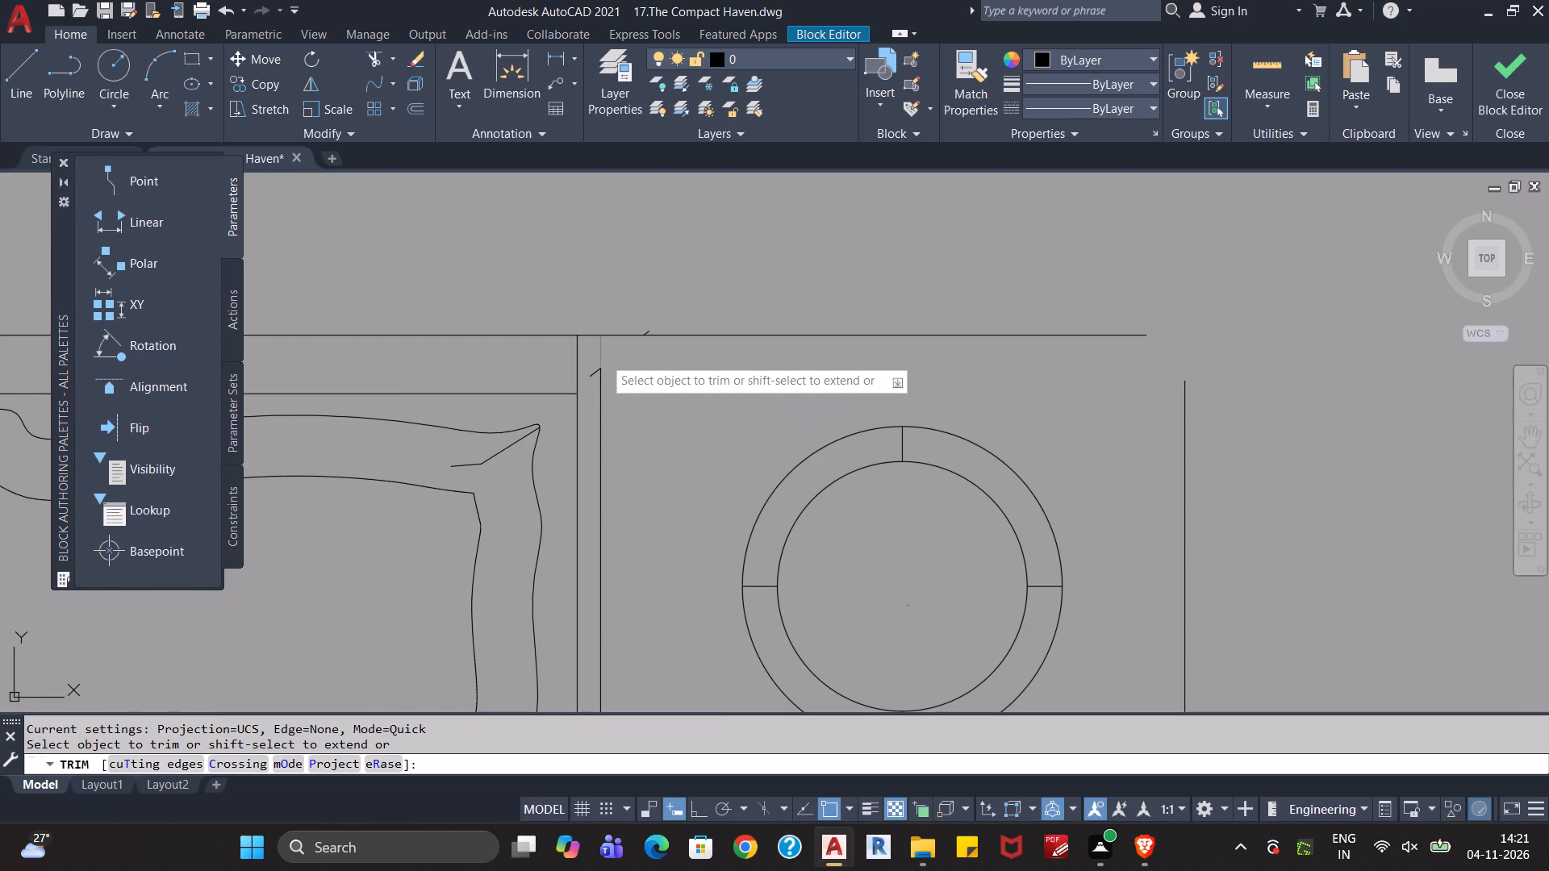
{"action": "left_click", "coordinate": [617, 338]}
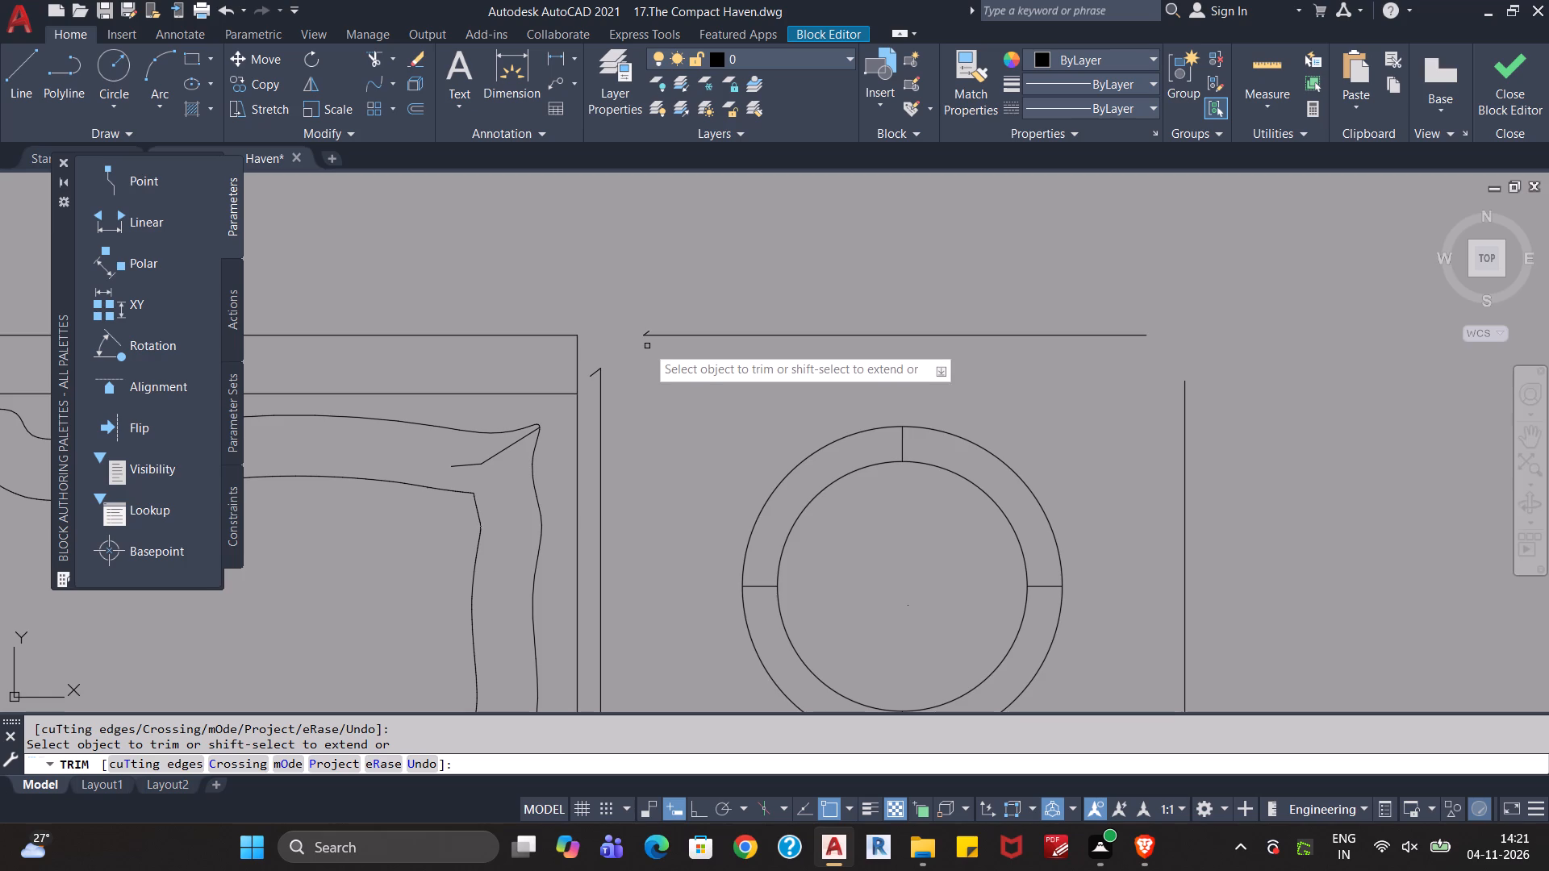
Remove the two leftover diagonal stubs at the right nightstand's upper inner corner with Trim.
{"action": "scroll", "coordinate": [649, 331], "scroll_direction": "up", "scroll_amount": 3}
{"action": "left_click", "coordinate": [639, 332]}
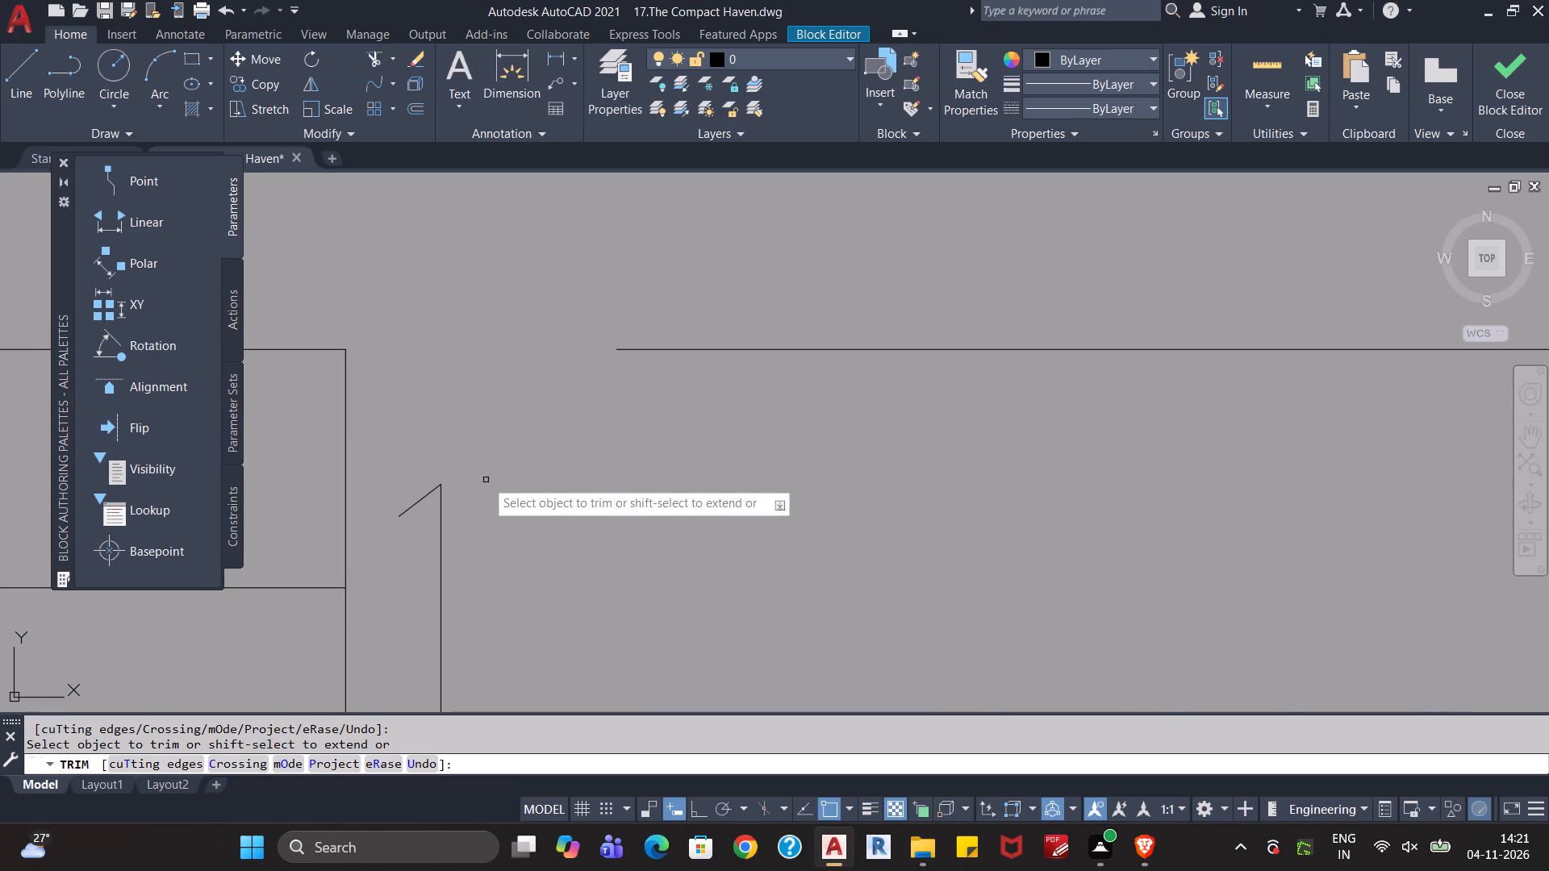
{"action": "left_click", "coordinate": [421, 496]}
{"action": "scroll", "coordinate": [514, 495], "scroll_direction": "down", "scroll_amount": 2}
{"action": "scroll", "coordinate": [693, 490], "scroll_direction": "down", "scroll_amount": 3}
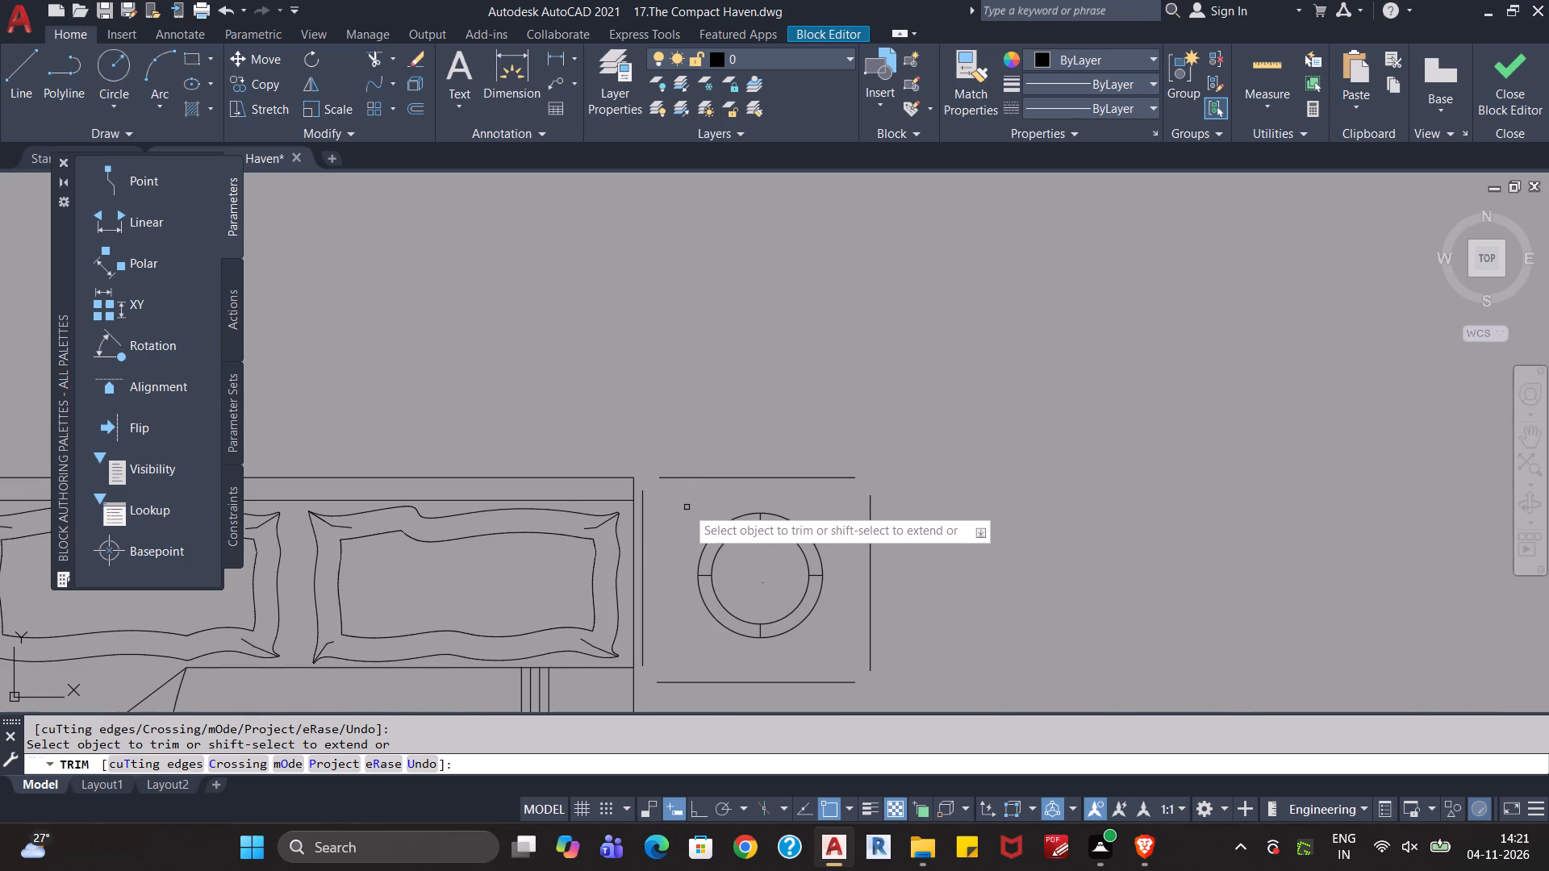
{"action": "middle_click_drag", "start_coordinate": [684, 511], "coordinate": [1179, 381]}
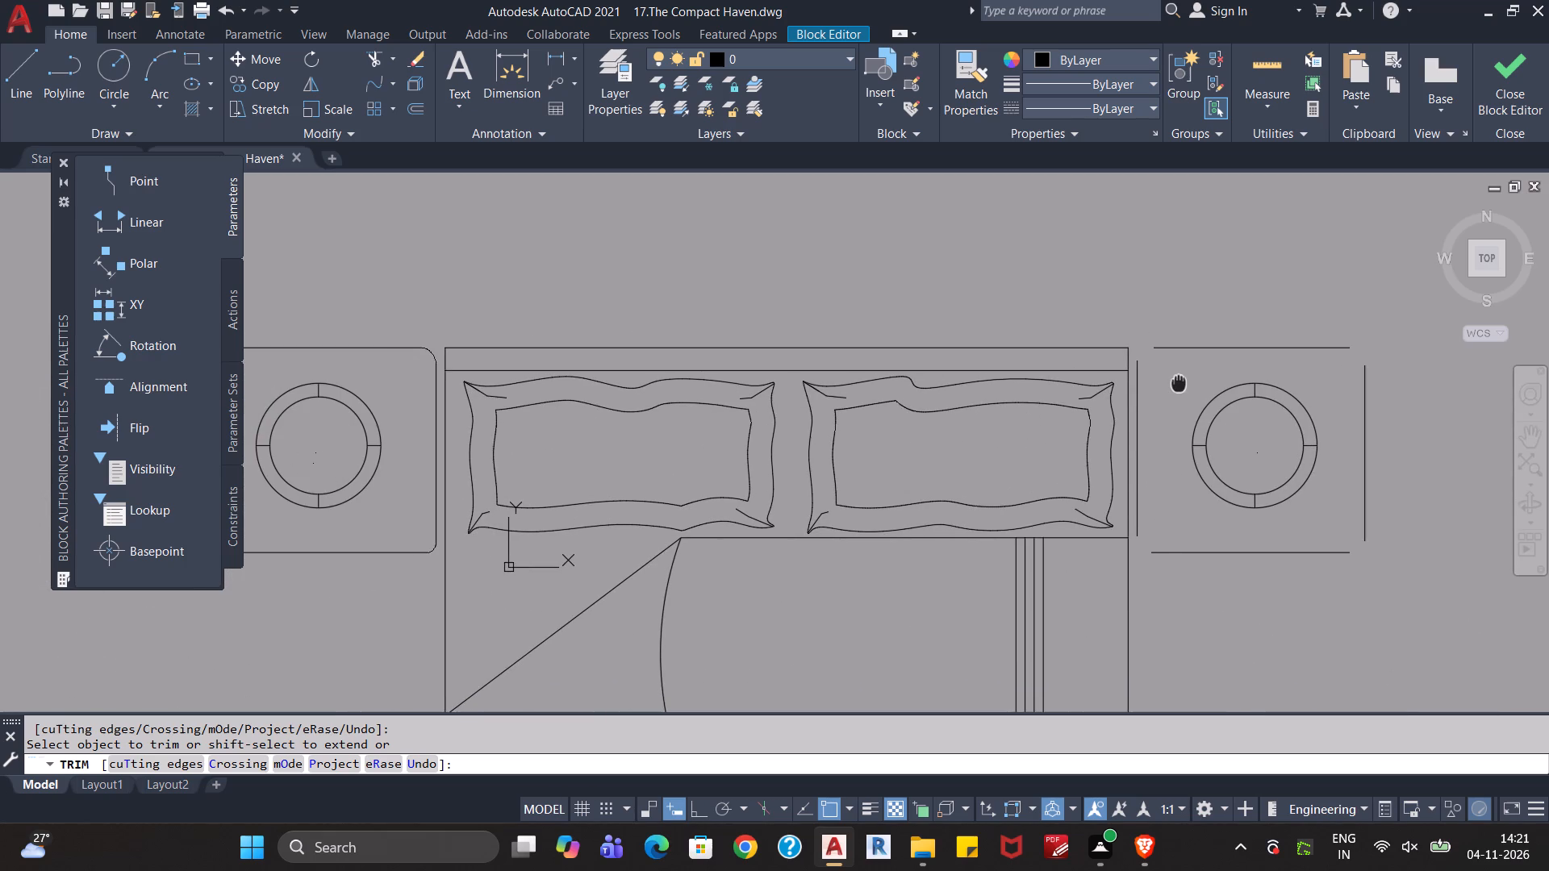
{"action": "middle_click_drag", "start_coordinate": [1179, 381], "coordinate": [757, 484]}
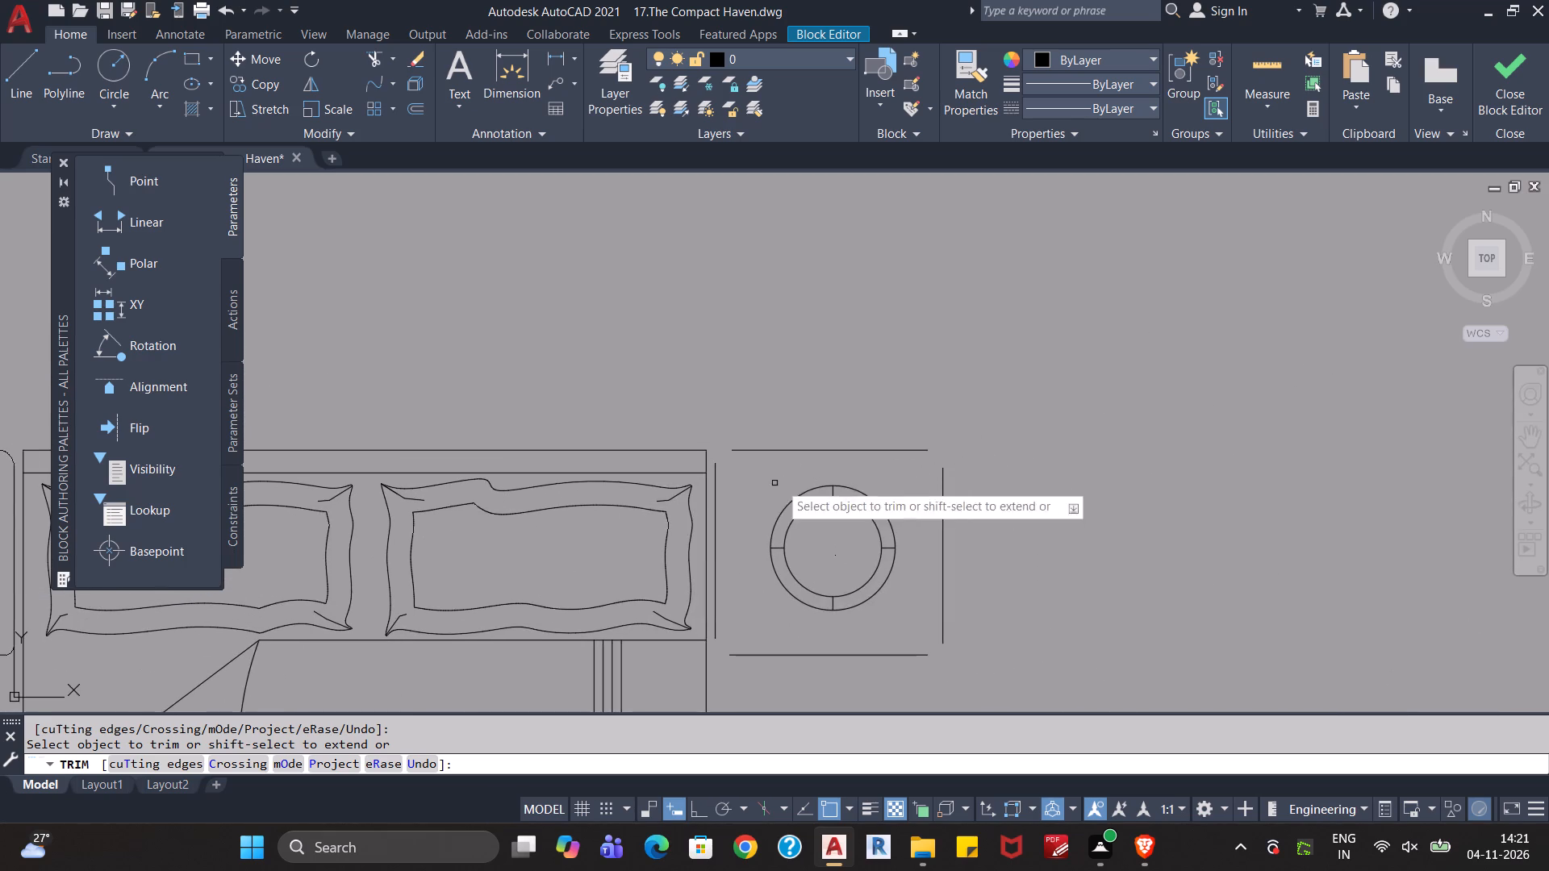